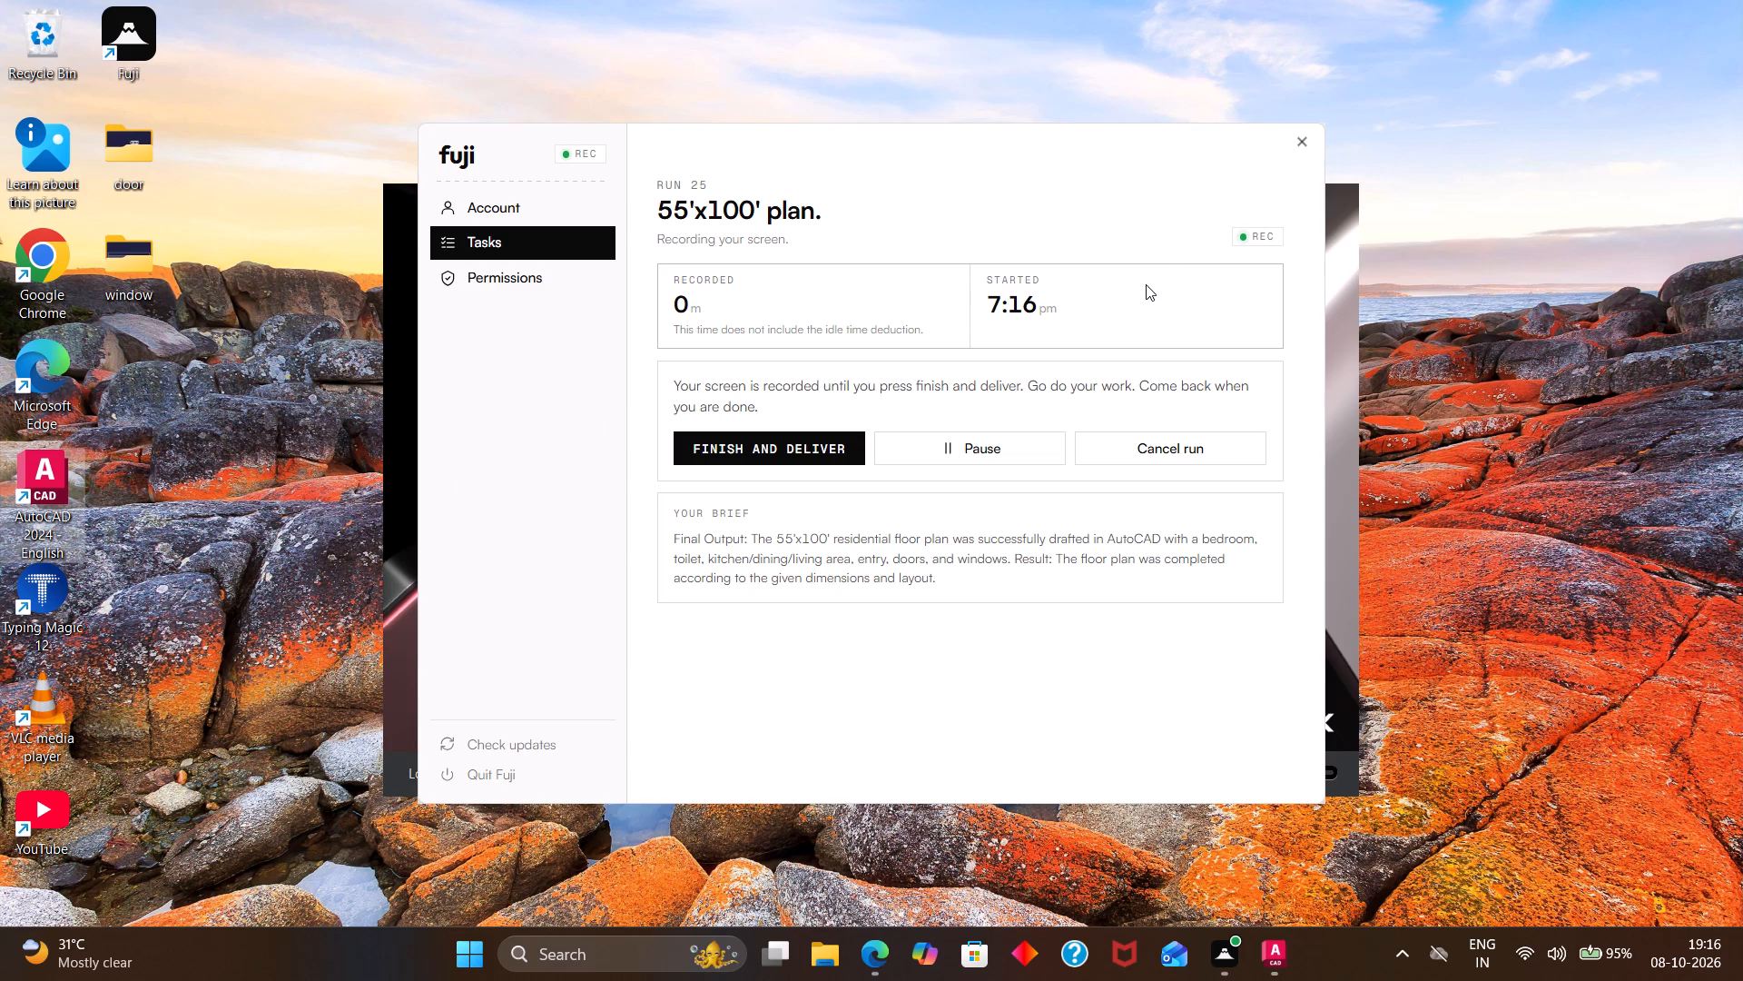
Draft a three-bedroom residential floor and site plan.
Switch to AutoCAD, dismiss the drawing recovery and DWG association dialogs, and create a new drawing.
click(1346, 335)
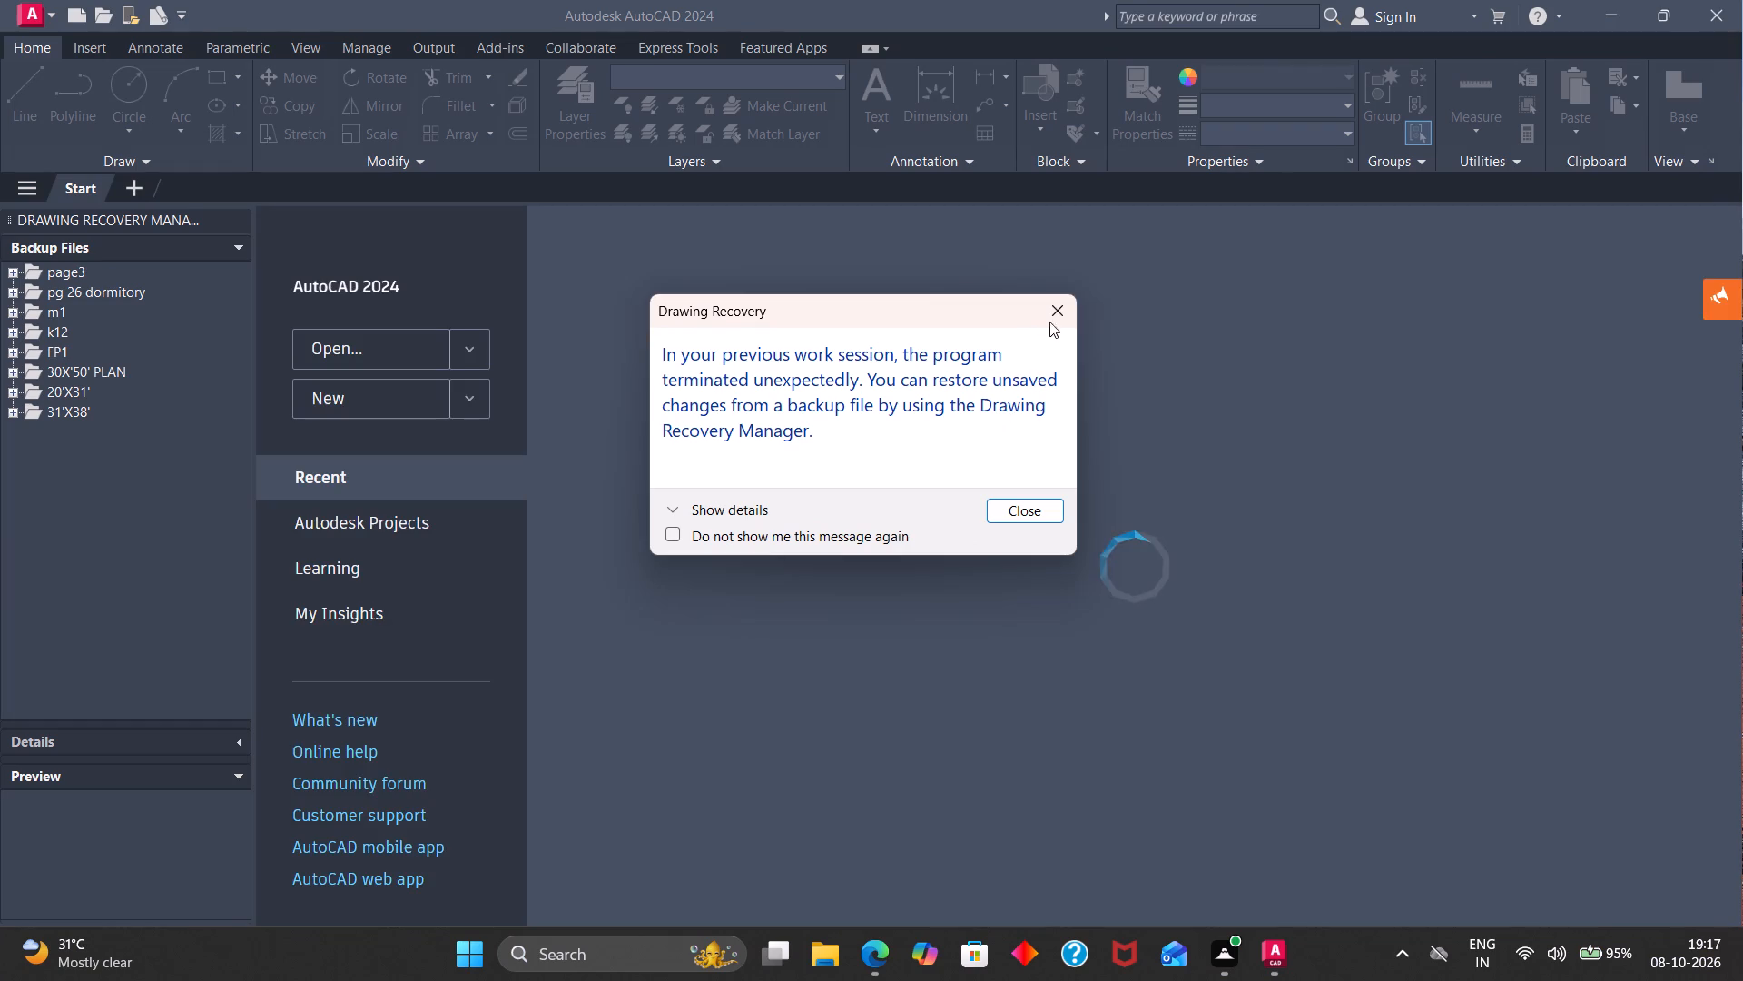
click(1054, 319)
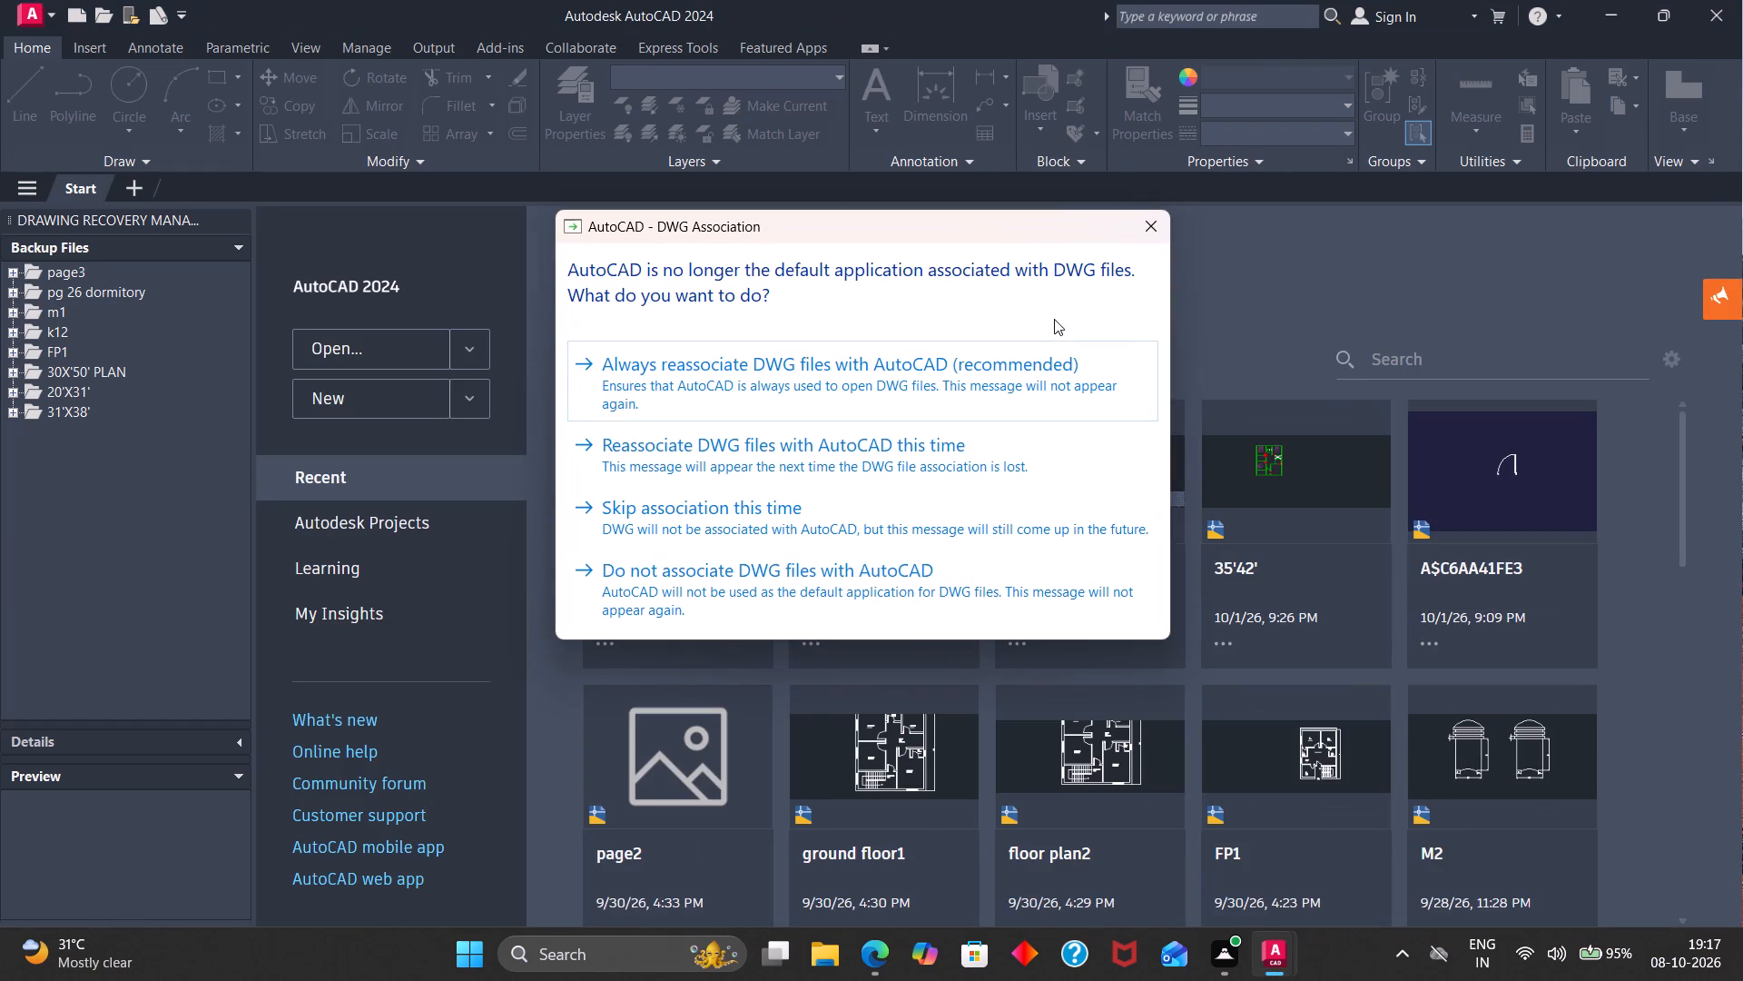
click(1137, 229)
double_click(402, 390)
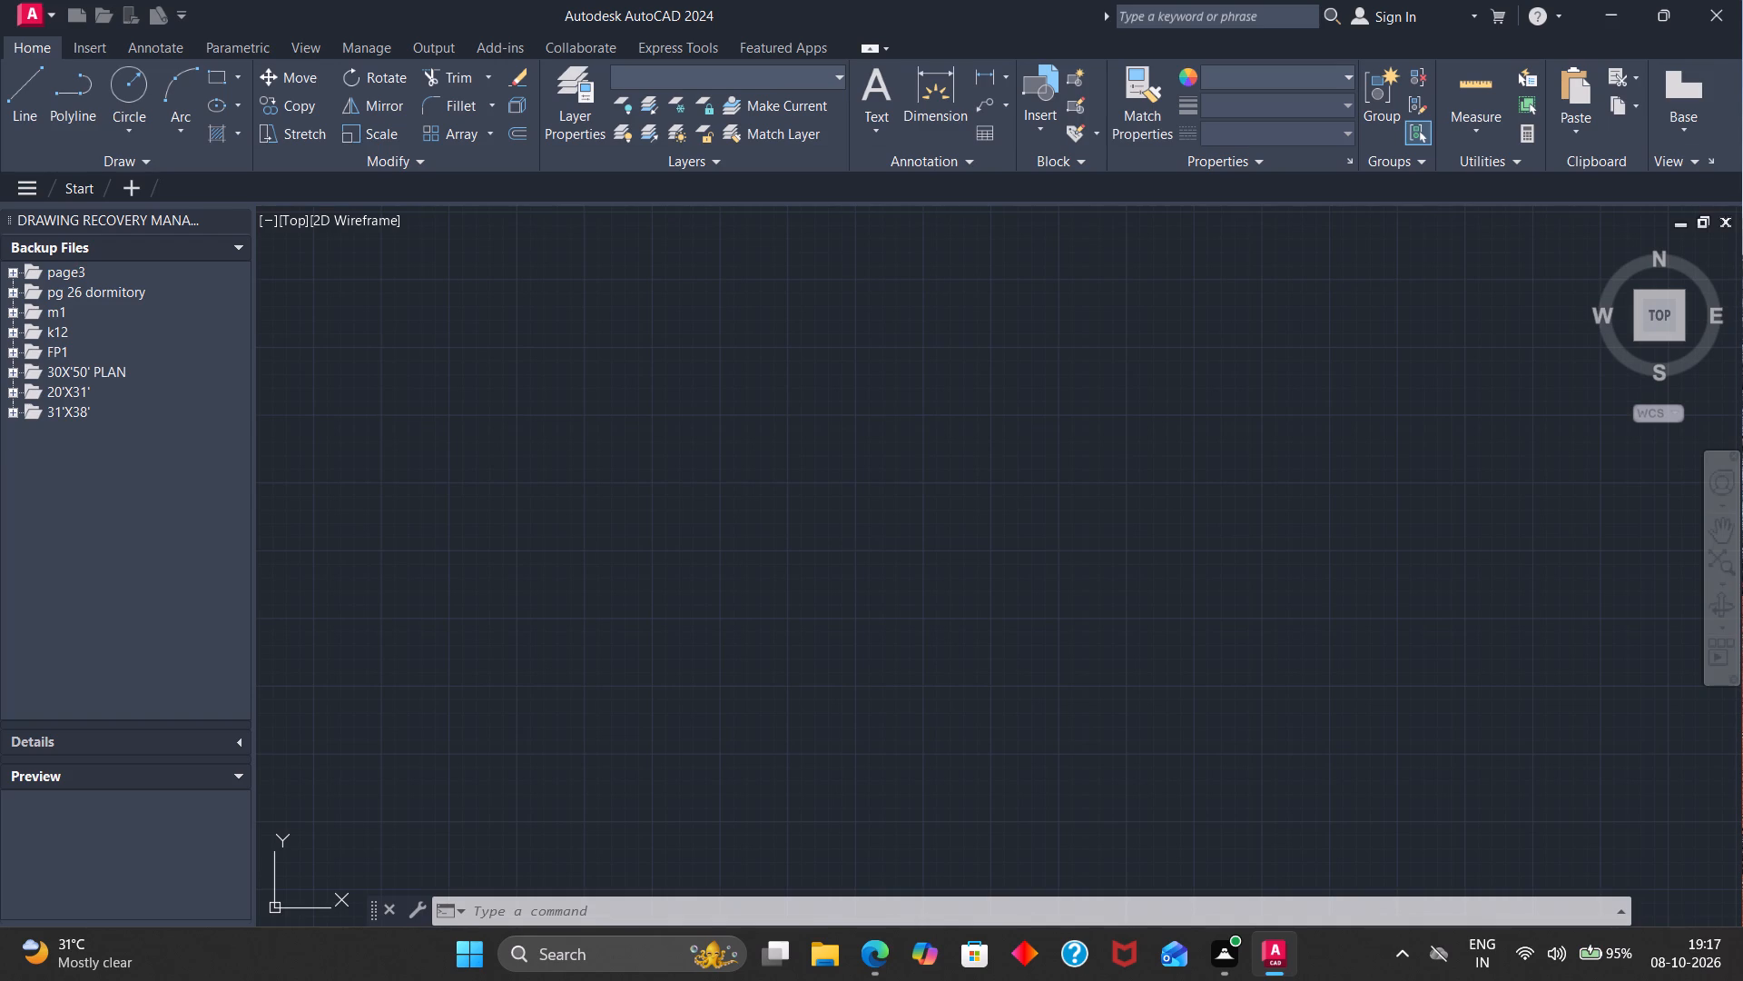
Configure the drawing units to Engineering length with 0'-0.0" precision and an insertion scale in inches.
key(u)
key(n)
key(Return)
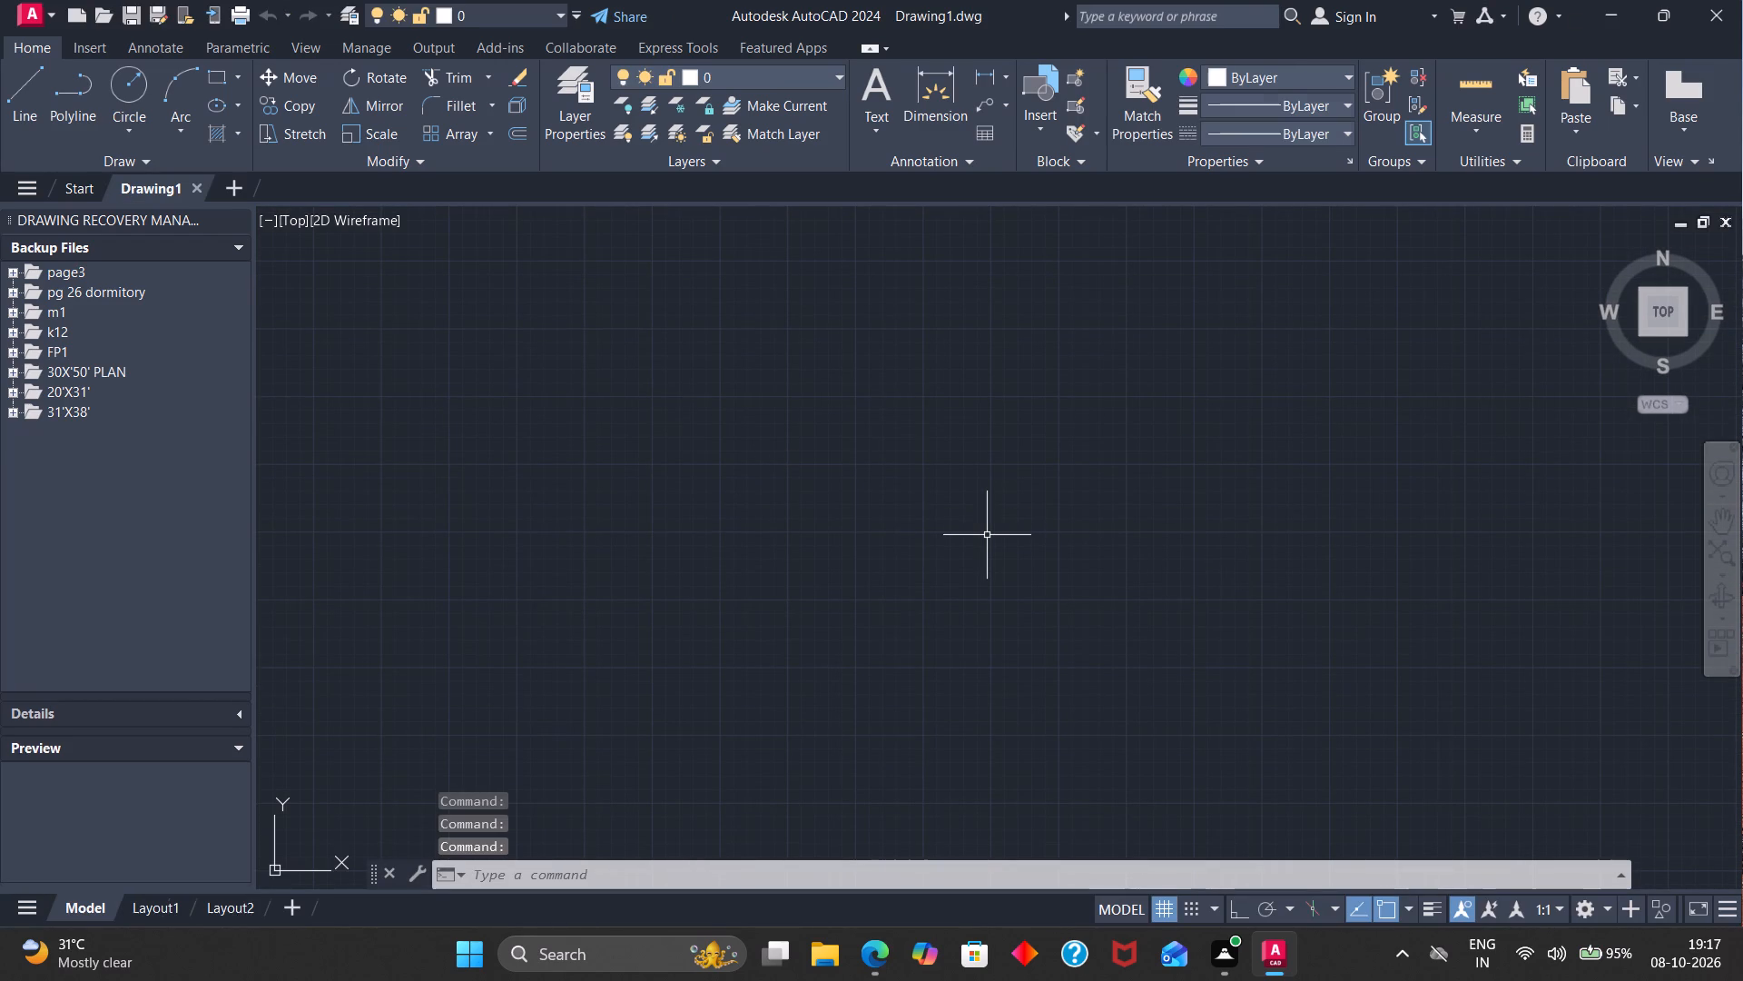
key(u)
key(n)
key(Return)
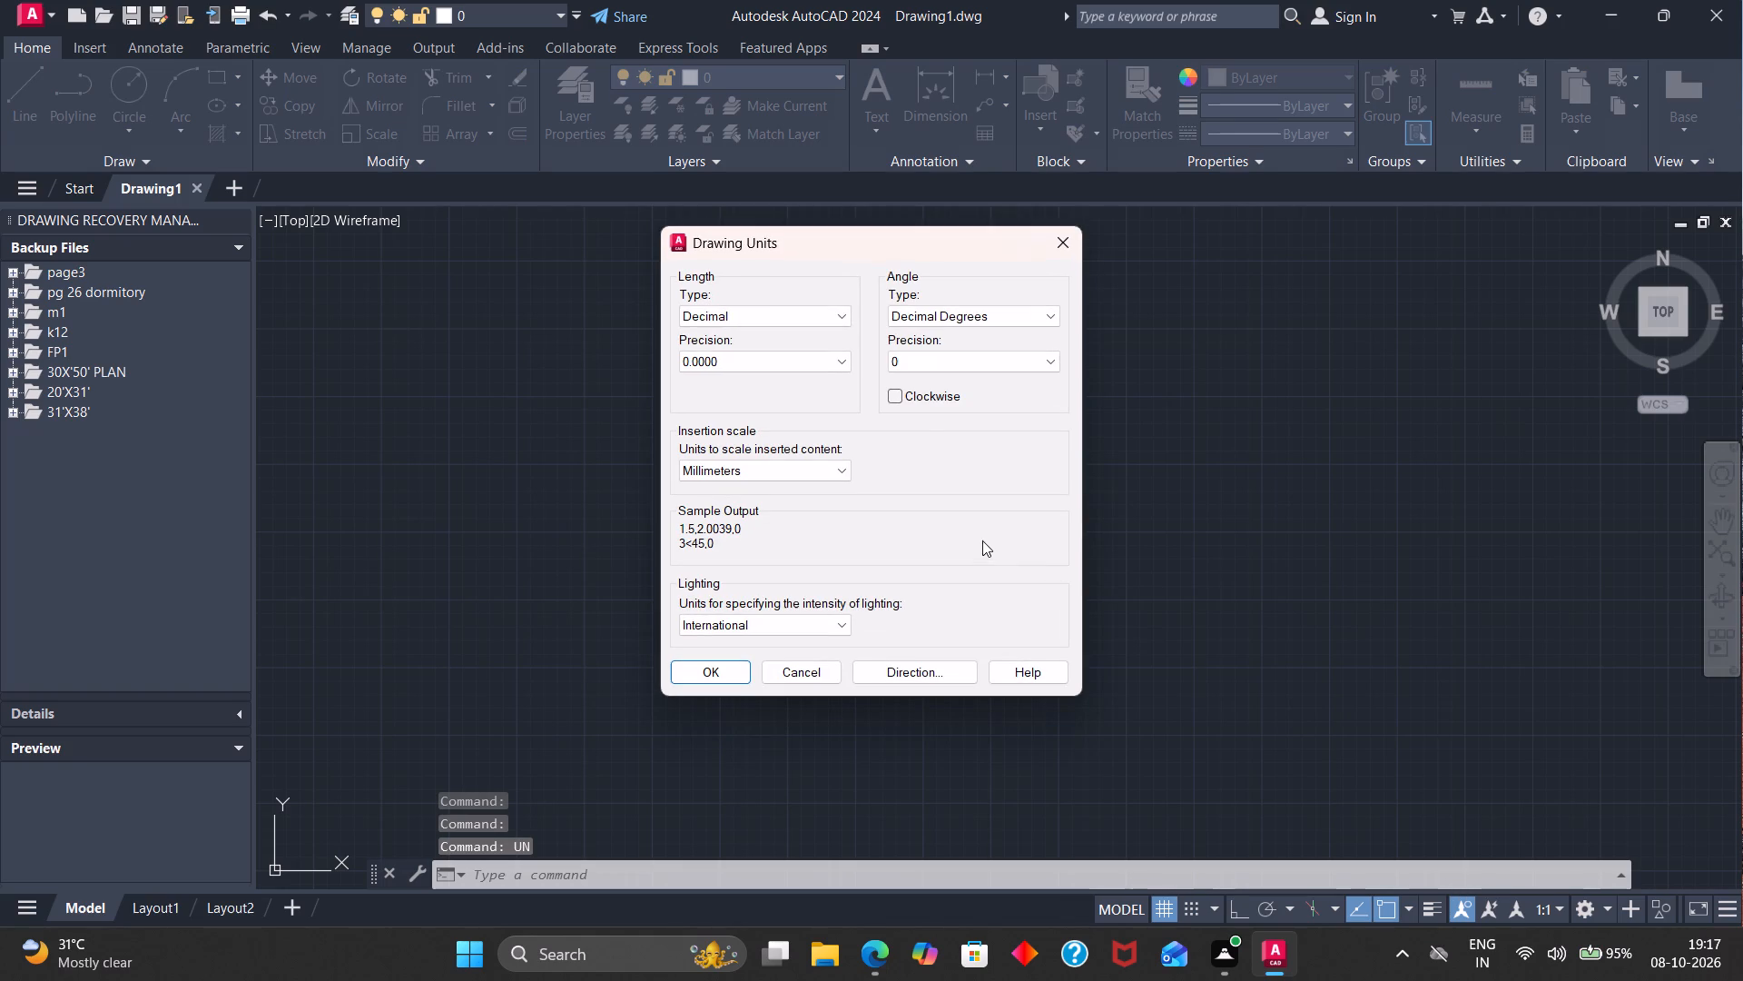
click(753, 311)
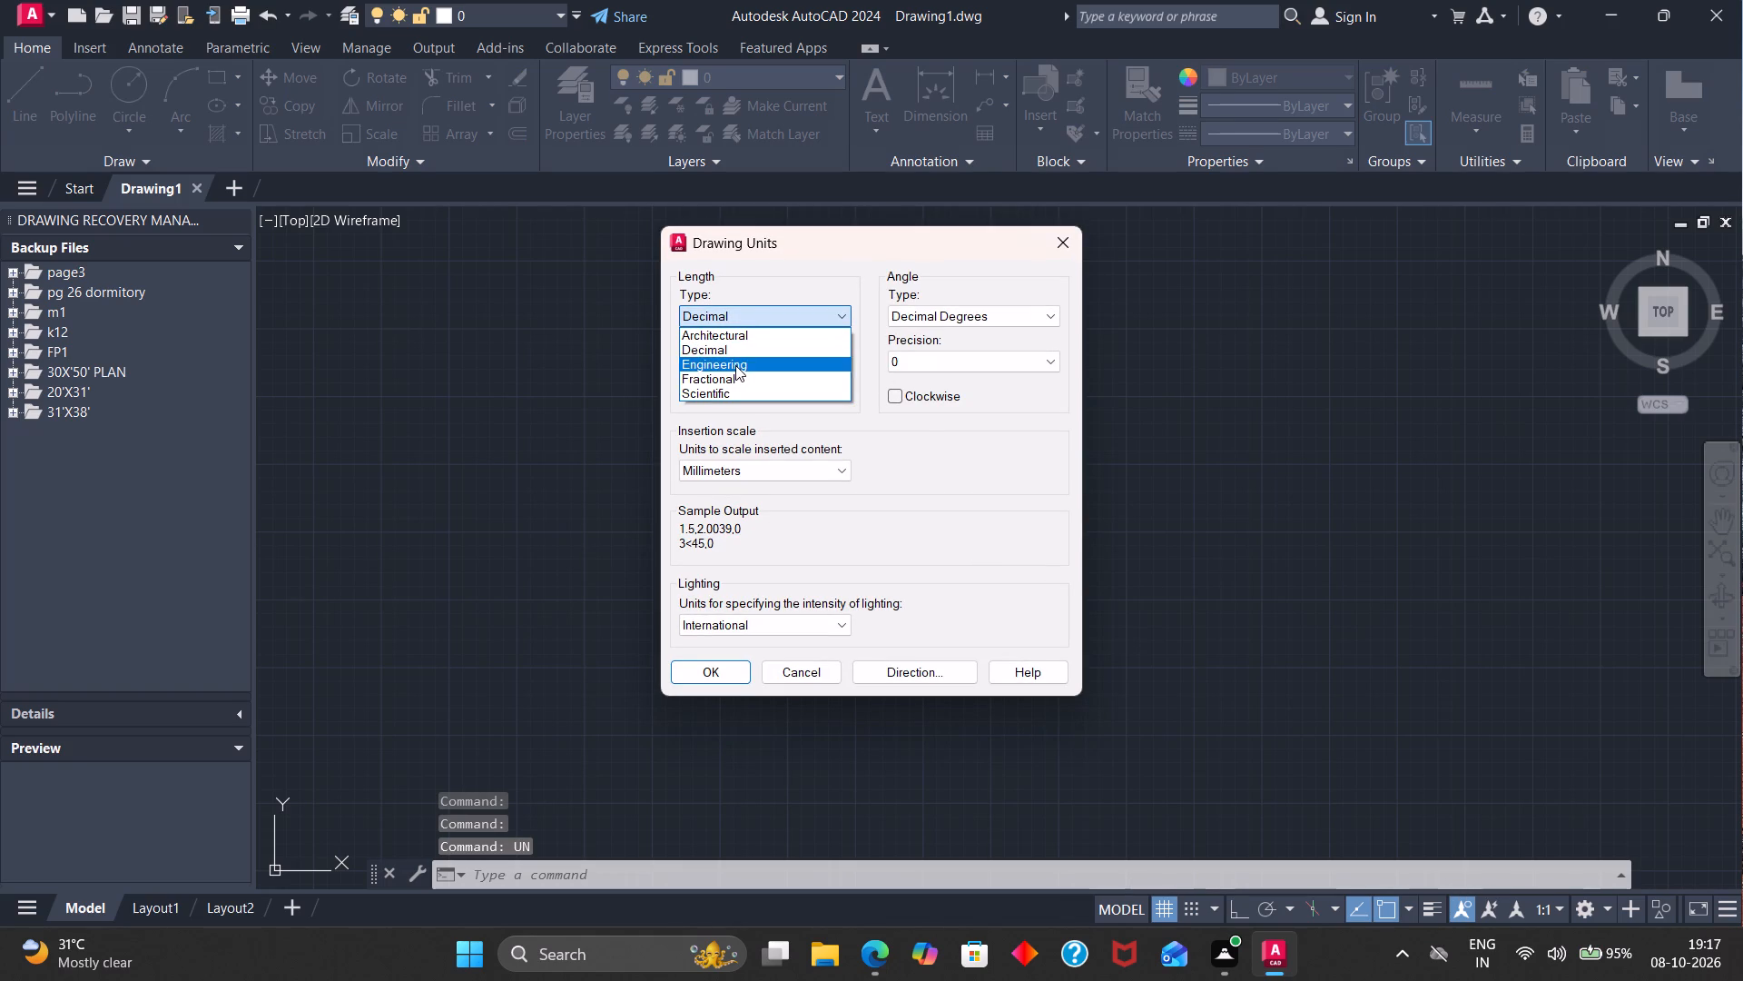
click(735, 365)
click(734, 364)
click(724, 393)
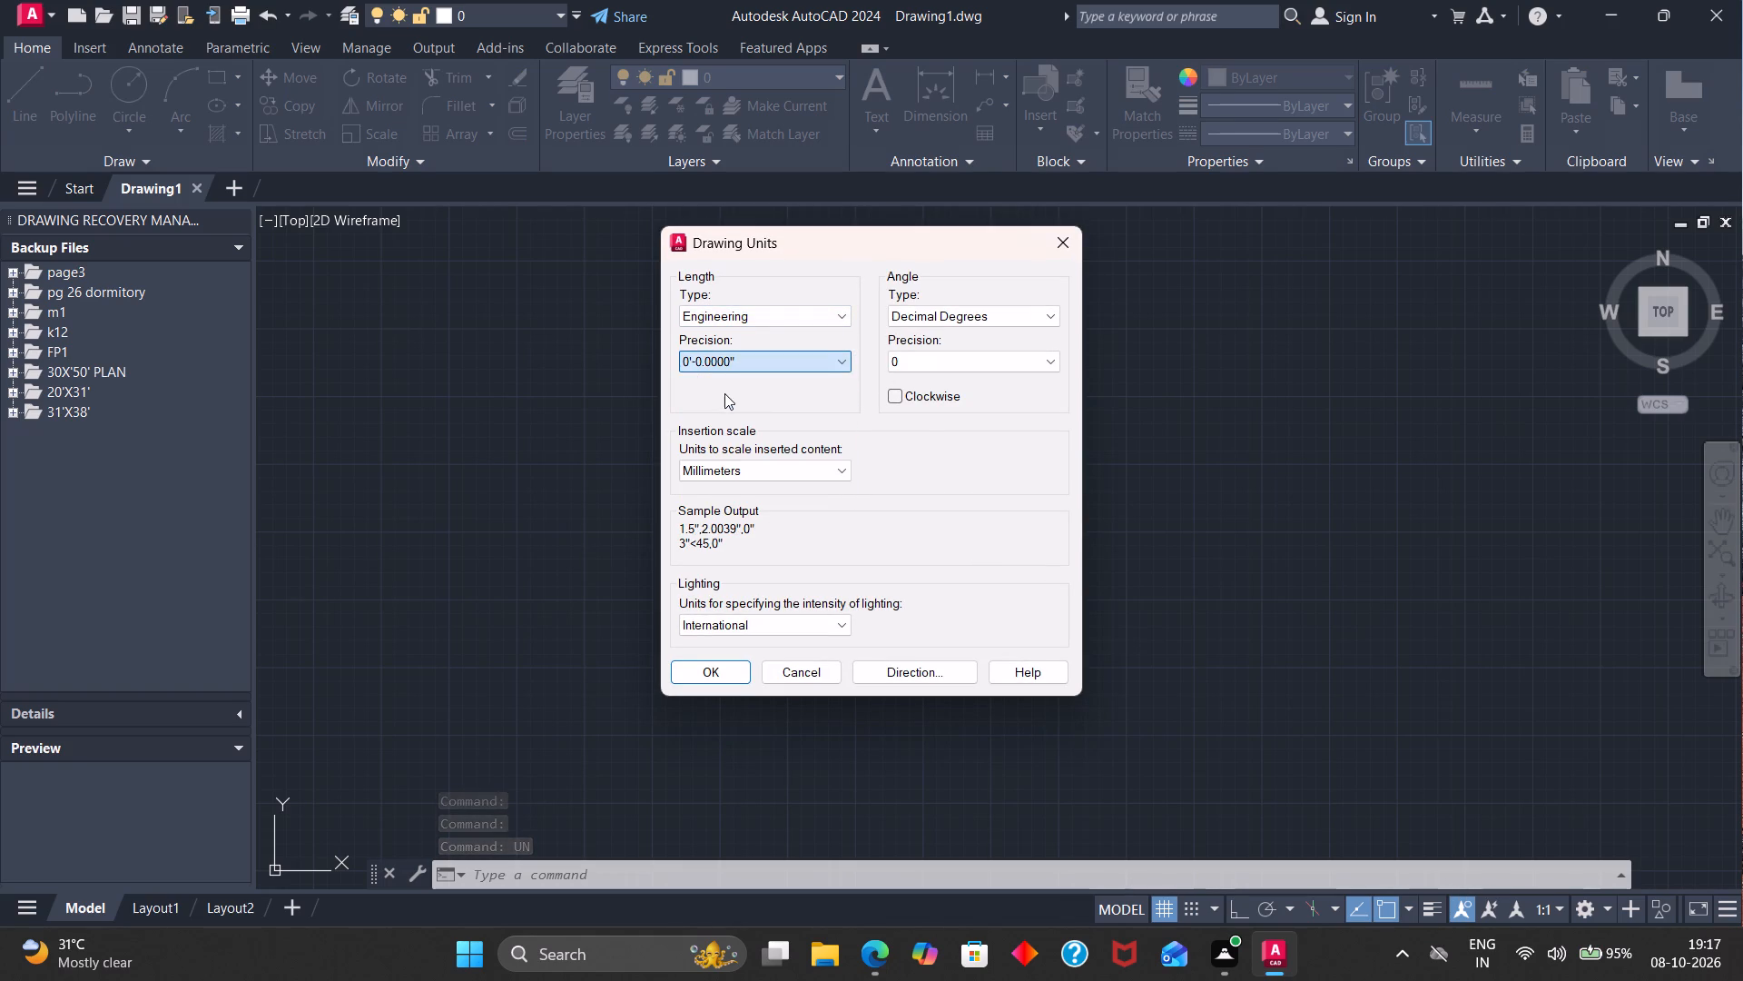
click(736, 464)
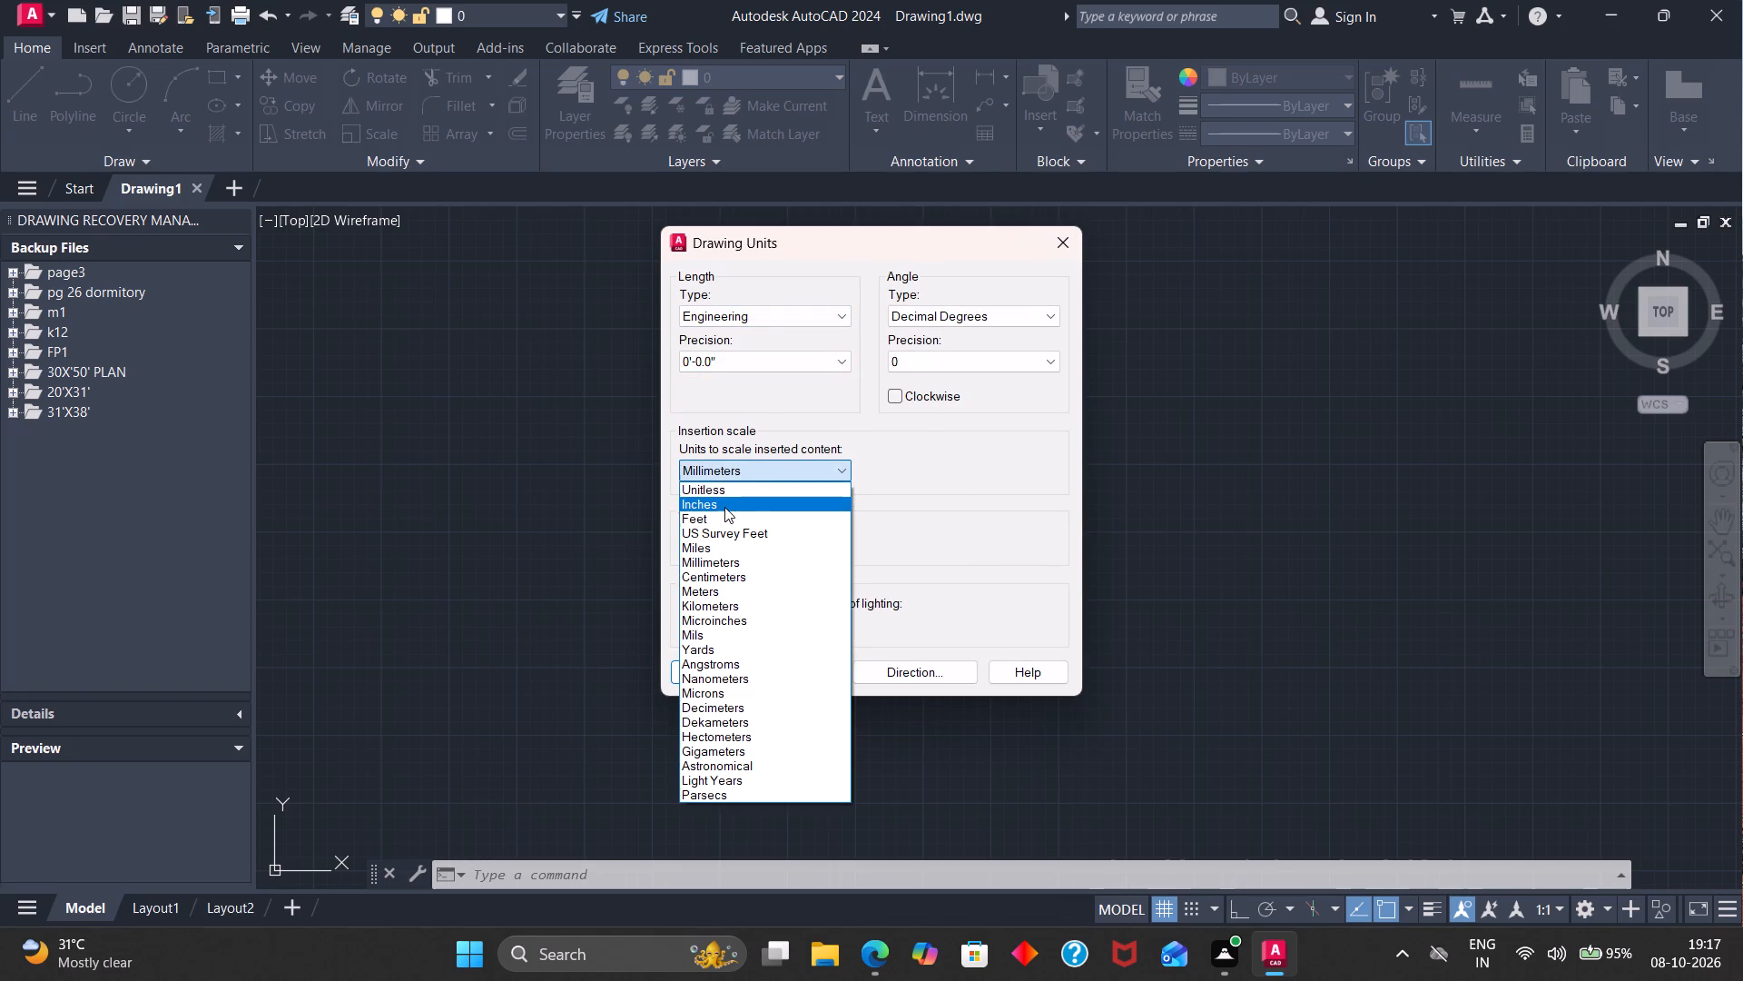
click(724, 507)
click(696, 666)
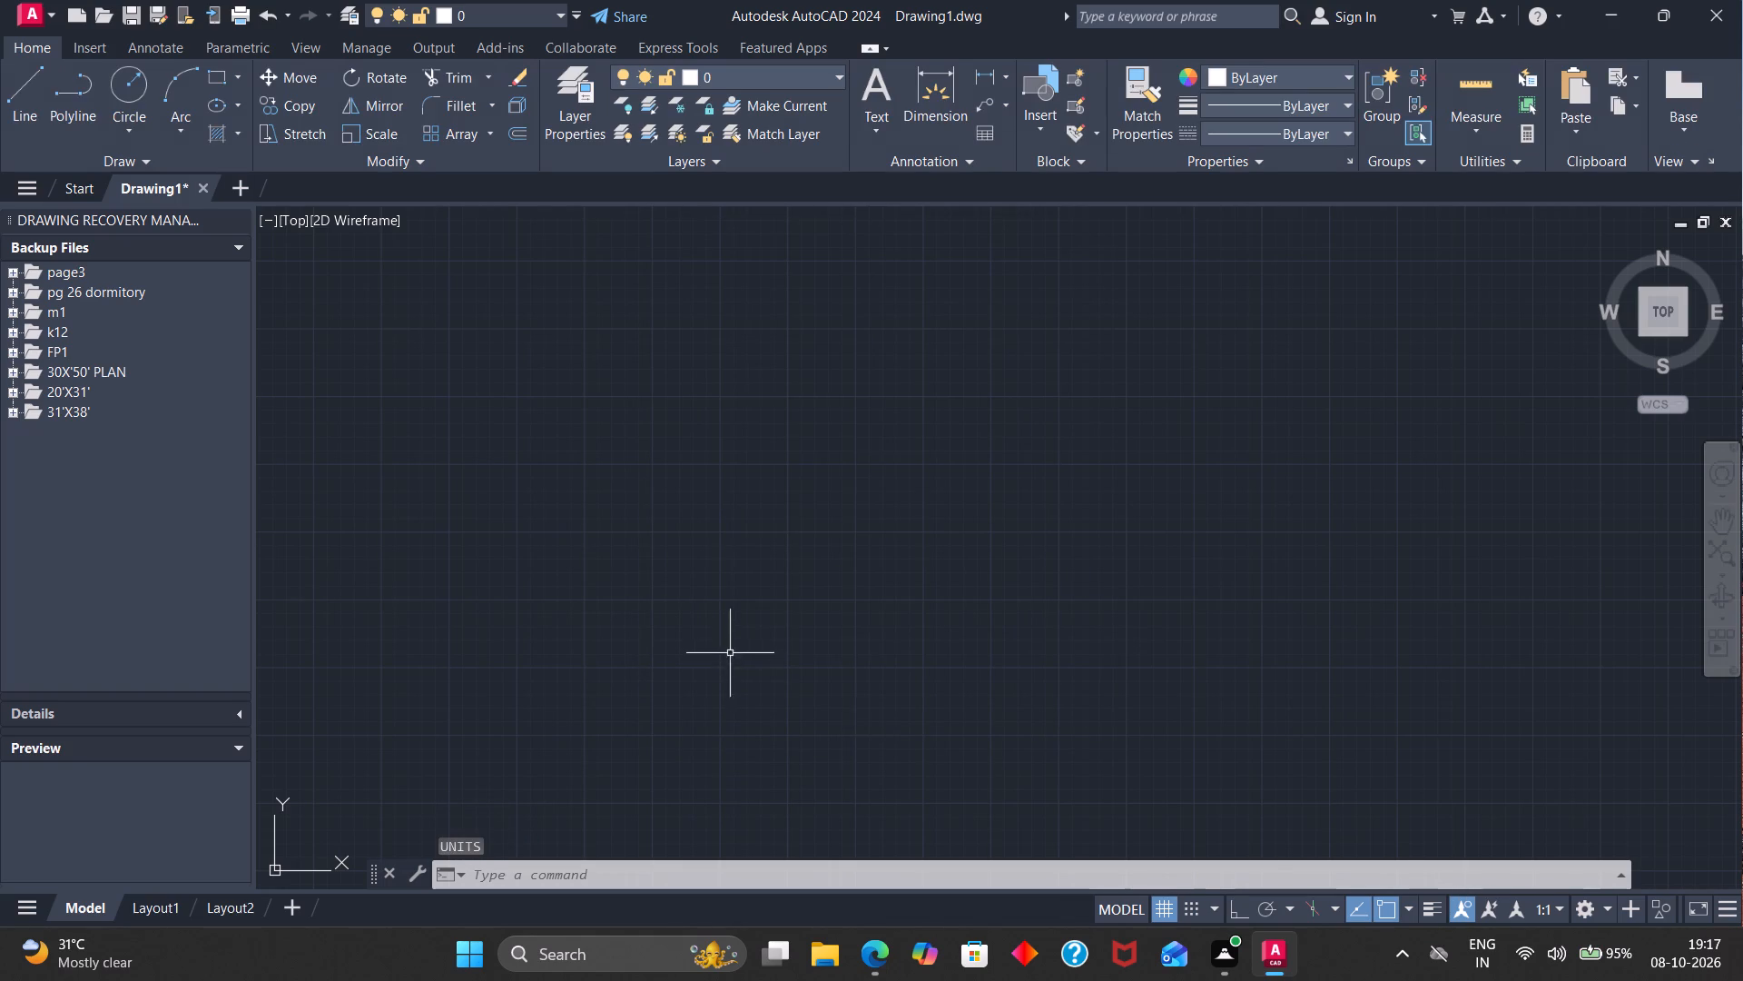
Modify the ISO-25 dimension style with a 4" arrow size and a larger text height.
key(d)
key(Return)
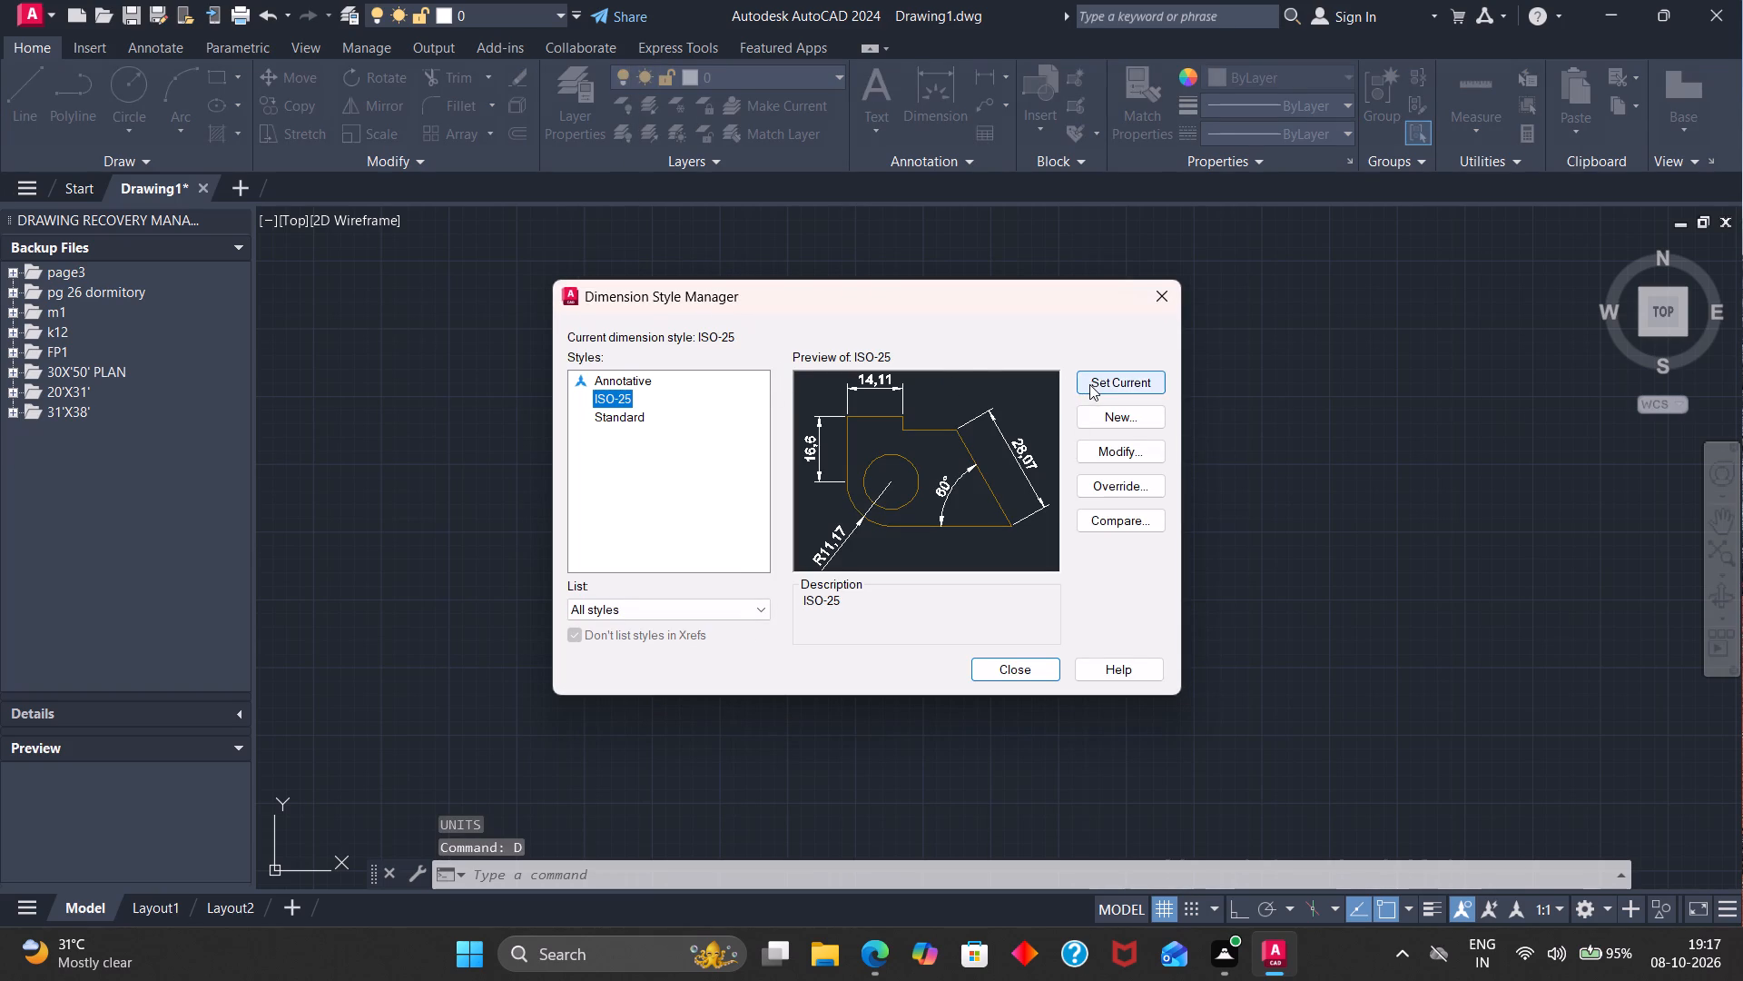
click(1102, 456)
click(1094, 458)
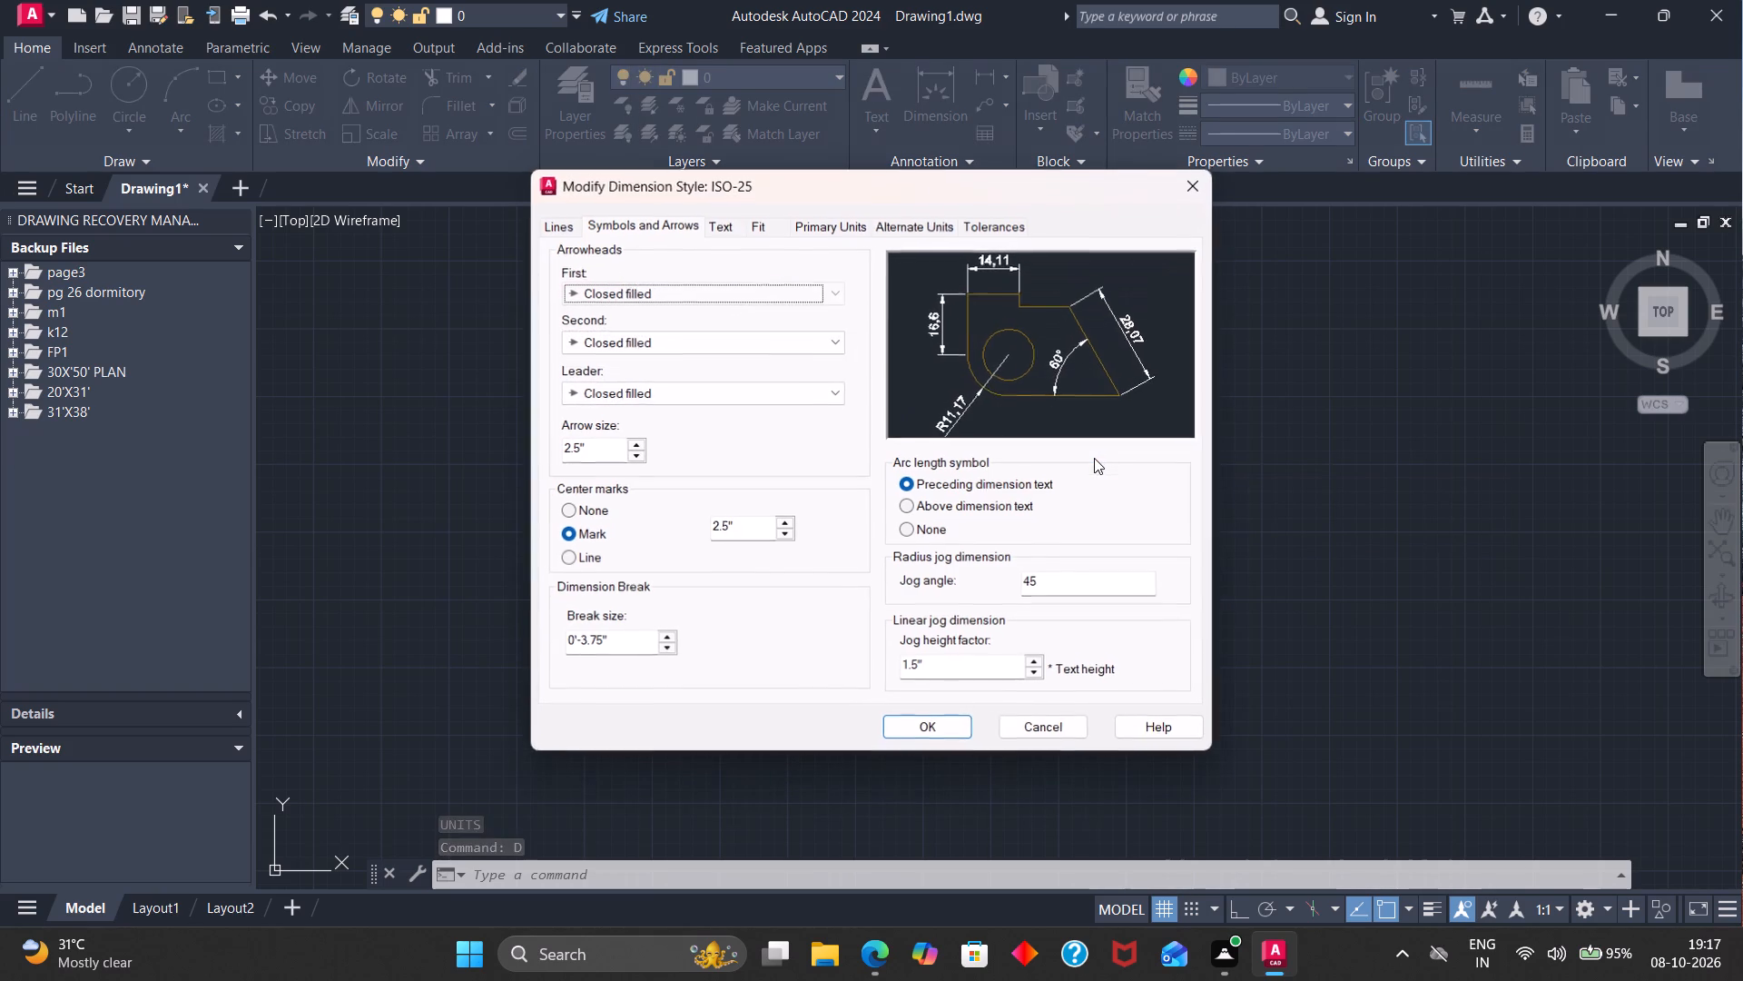
click(645, 220)
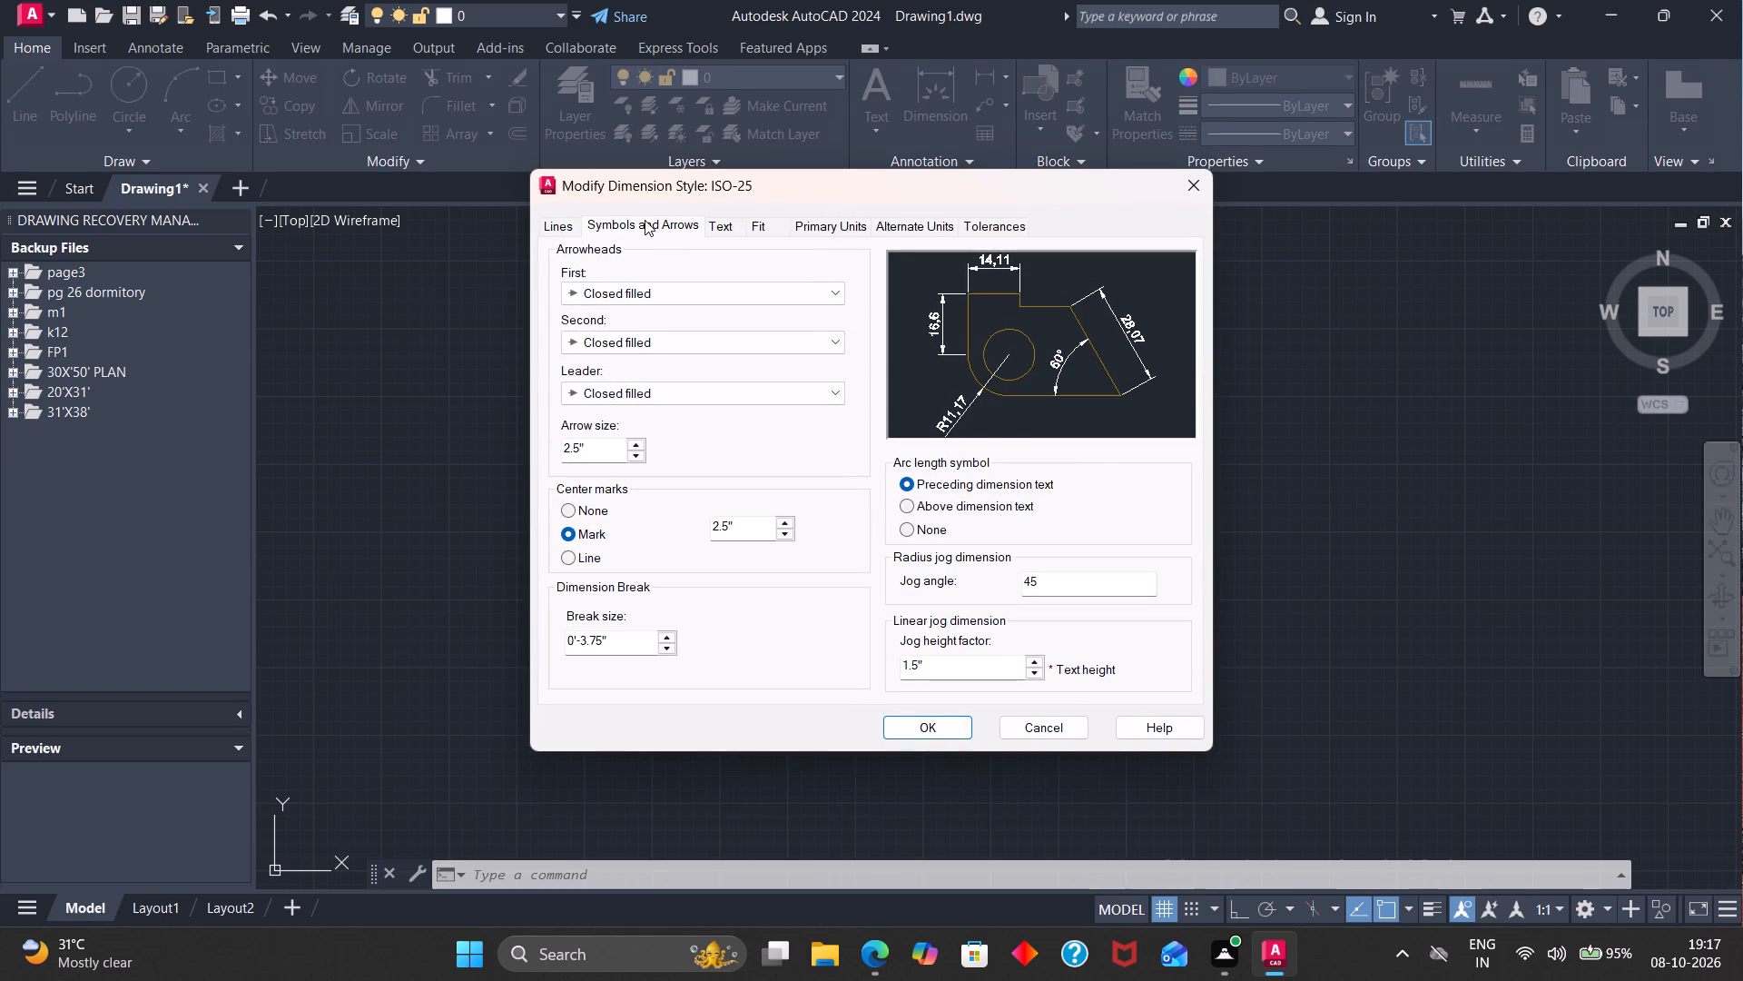
double_click(646, 221)
triple_click(636, 447)
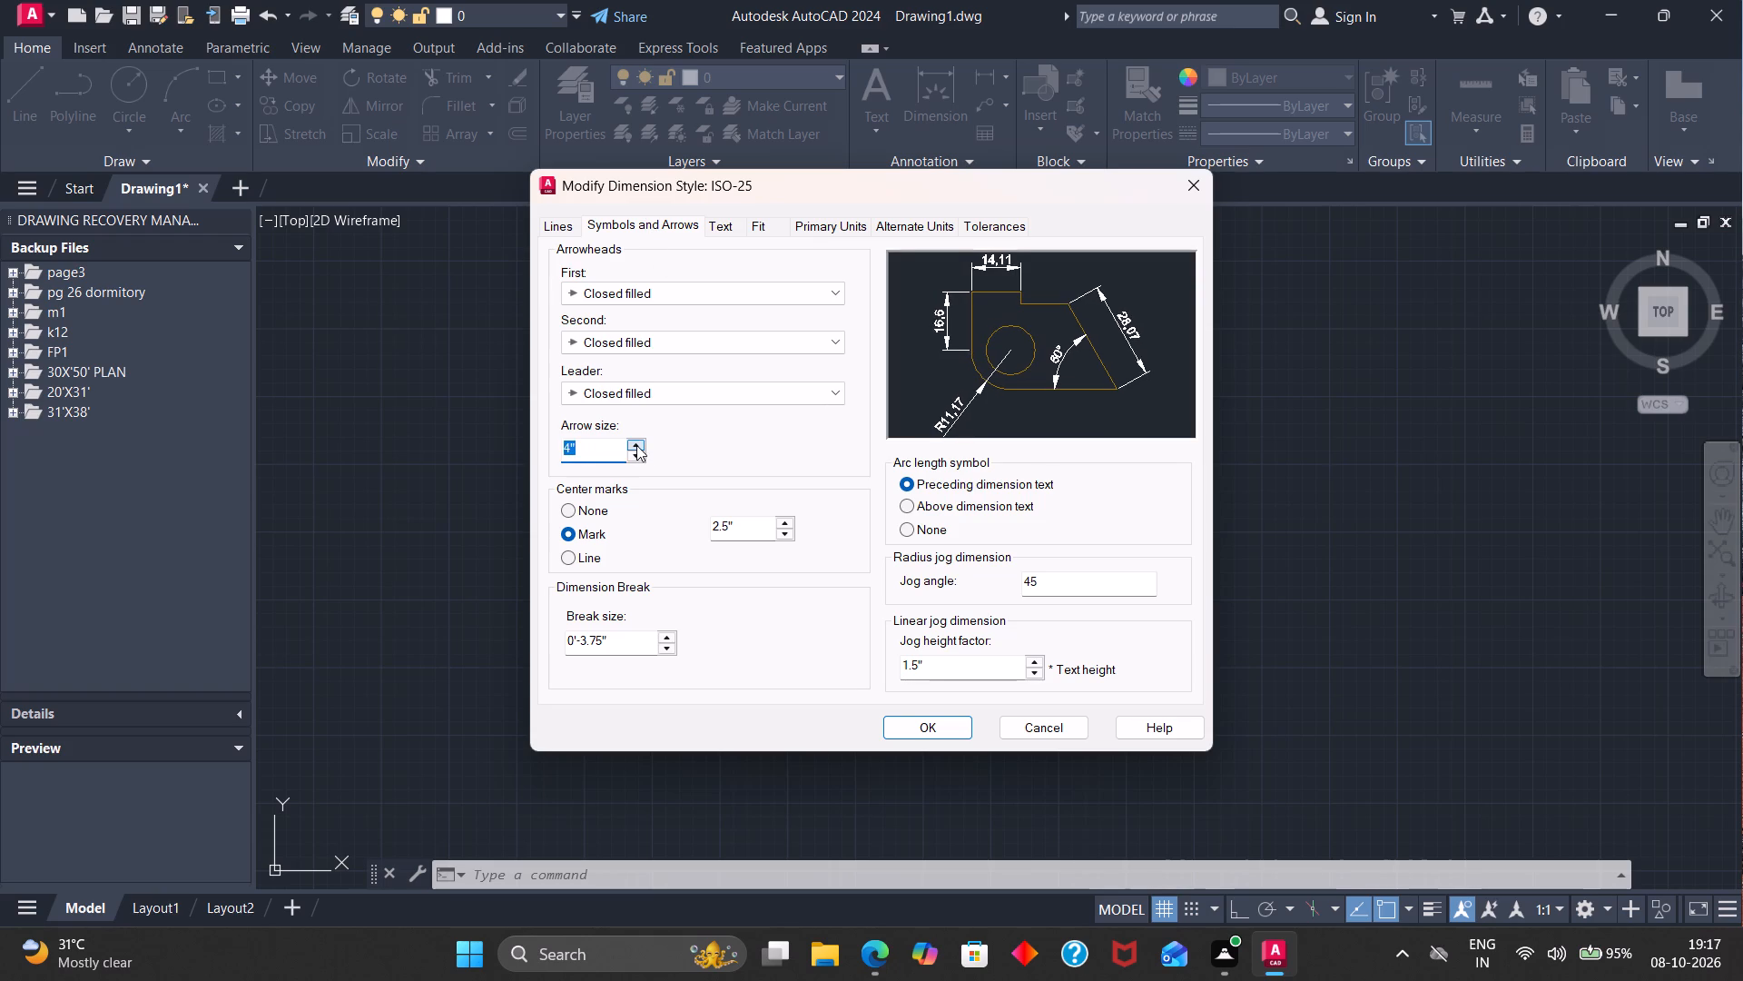
click(724, 226)
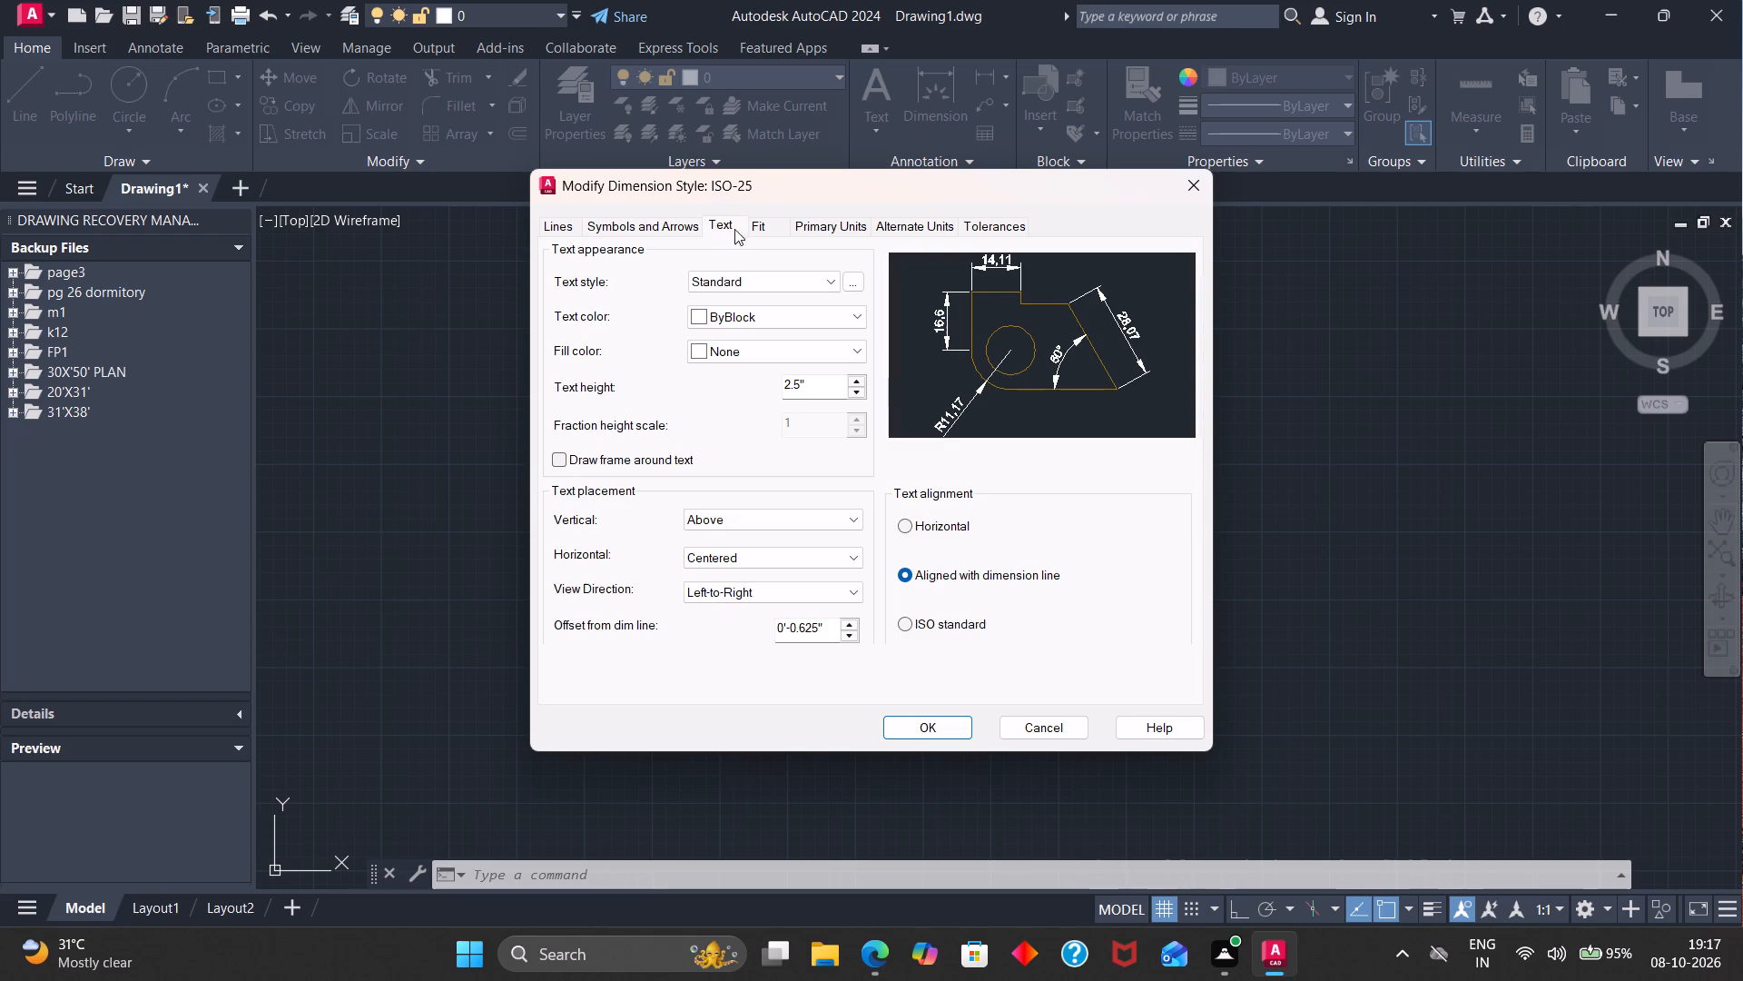
triple_click(854, 376)
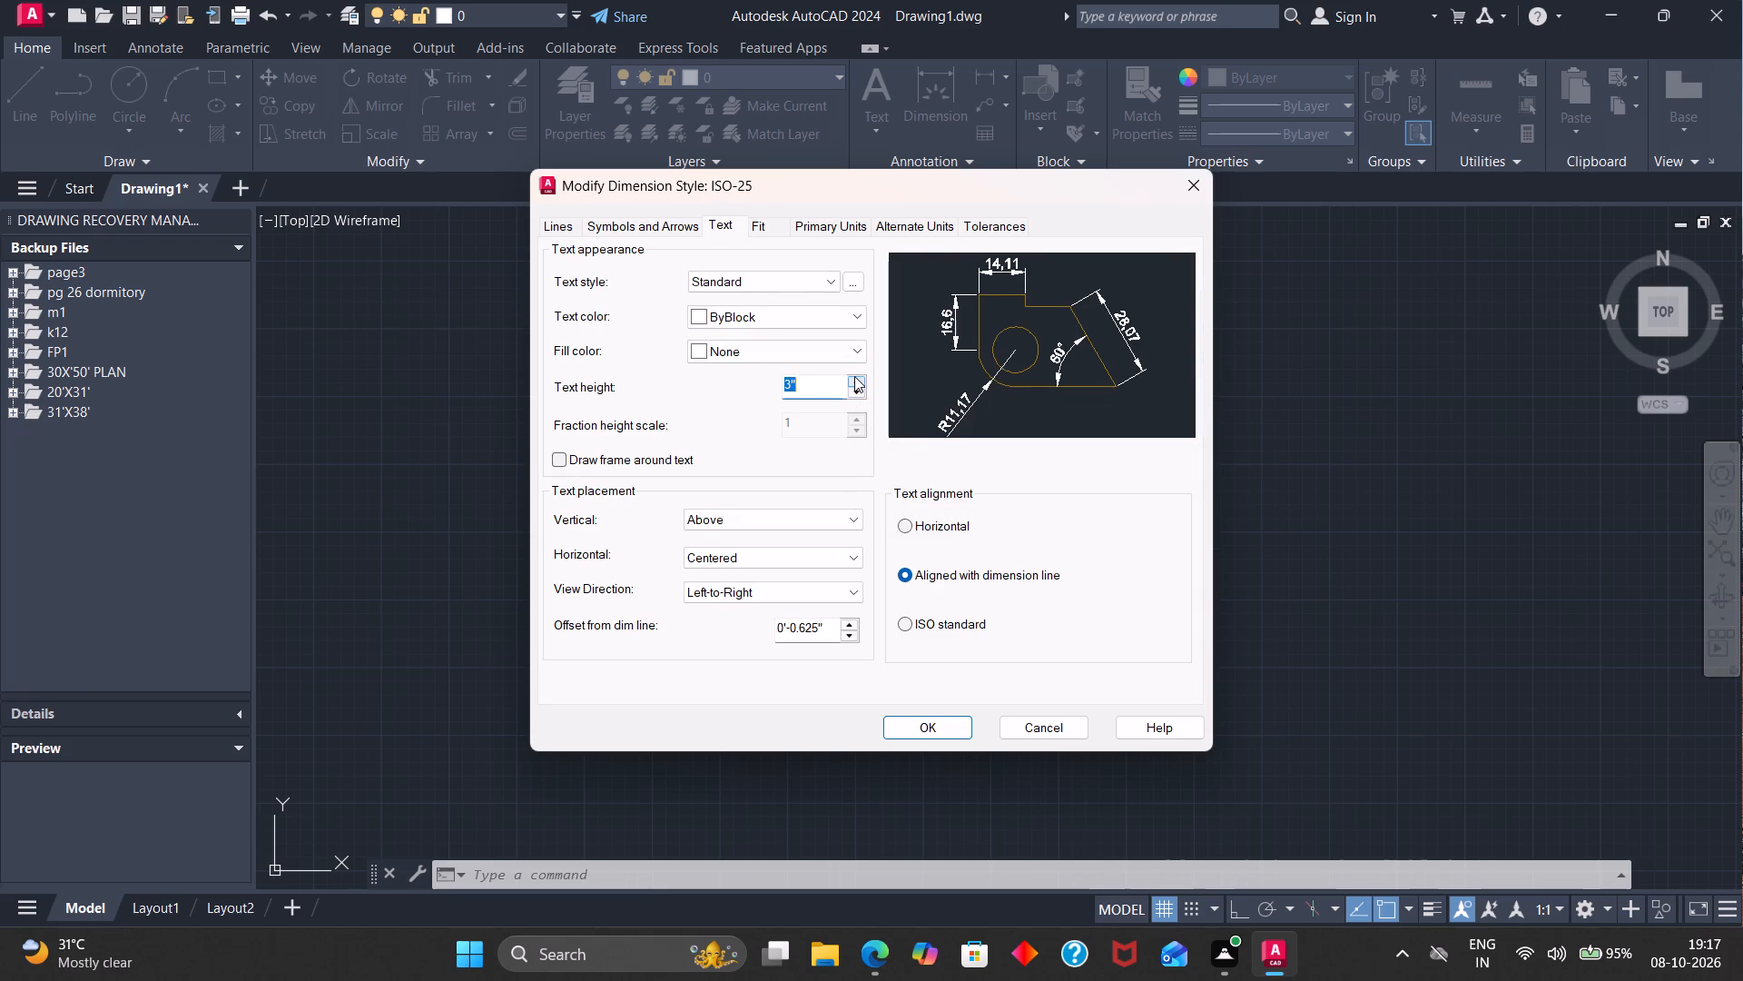
click(854, 376)
Set the ISO-25 style's primary units to Engineering with 0'-0.0" precision and make the style current.
click(826, 228)
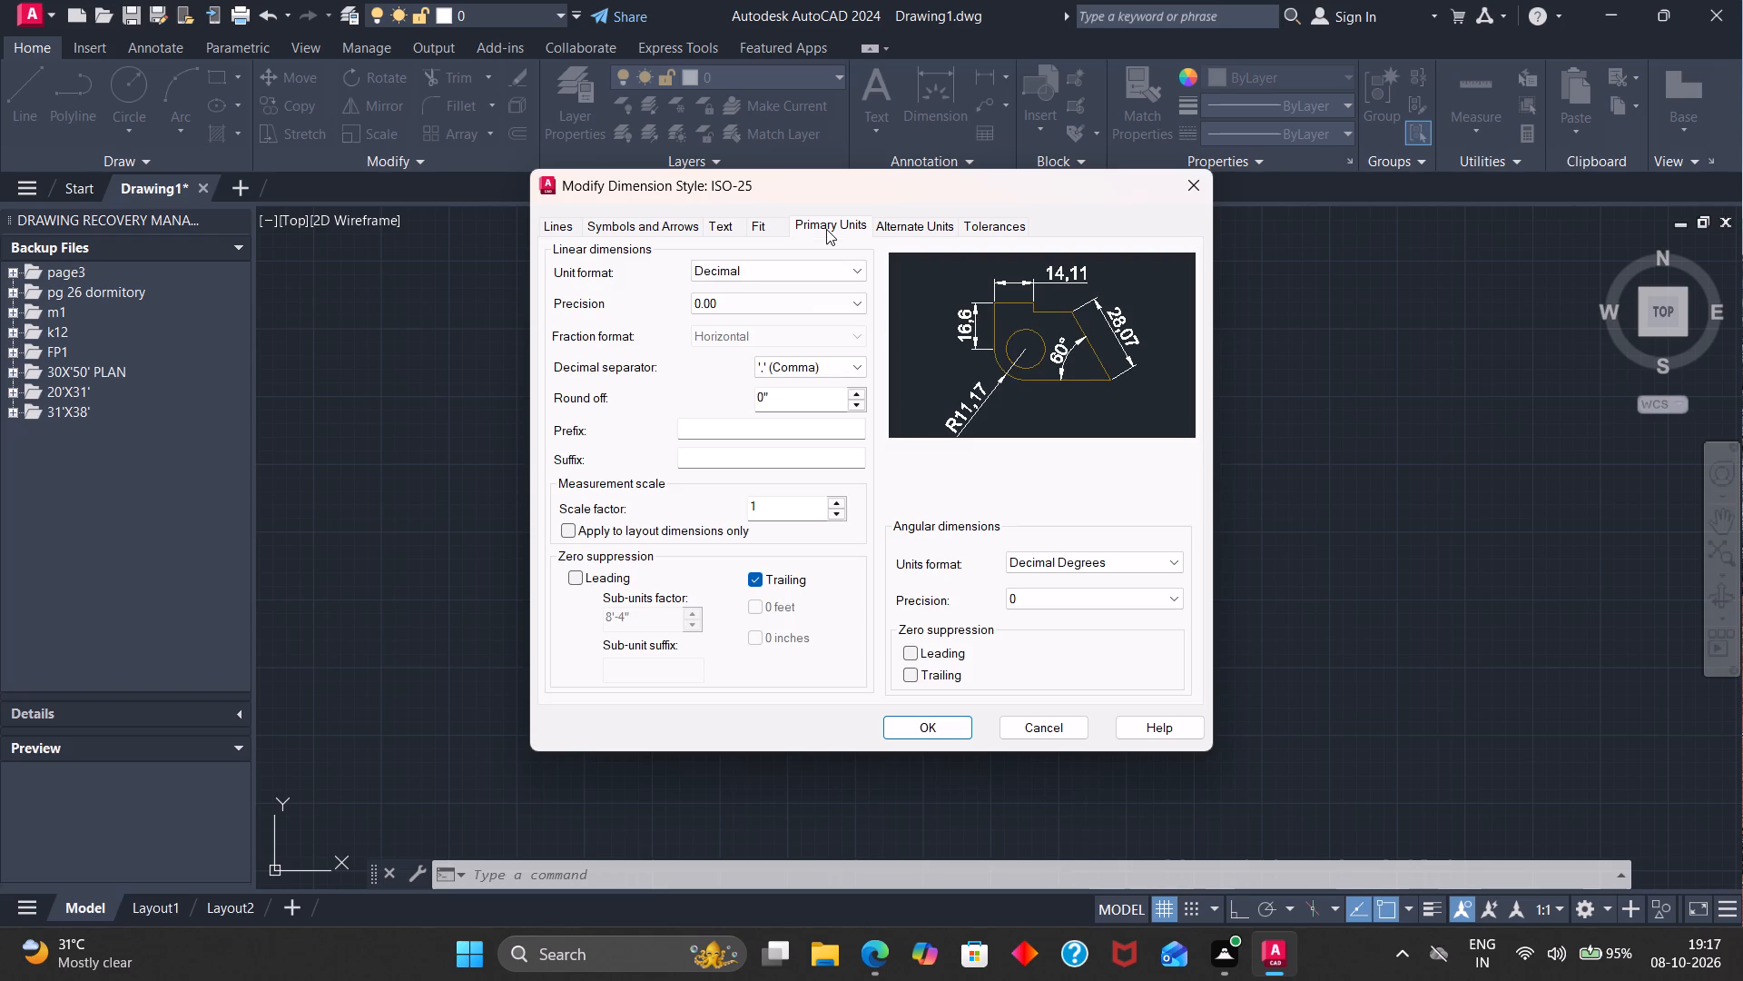
click(818, 262)
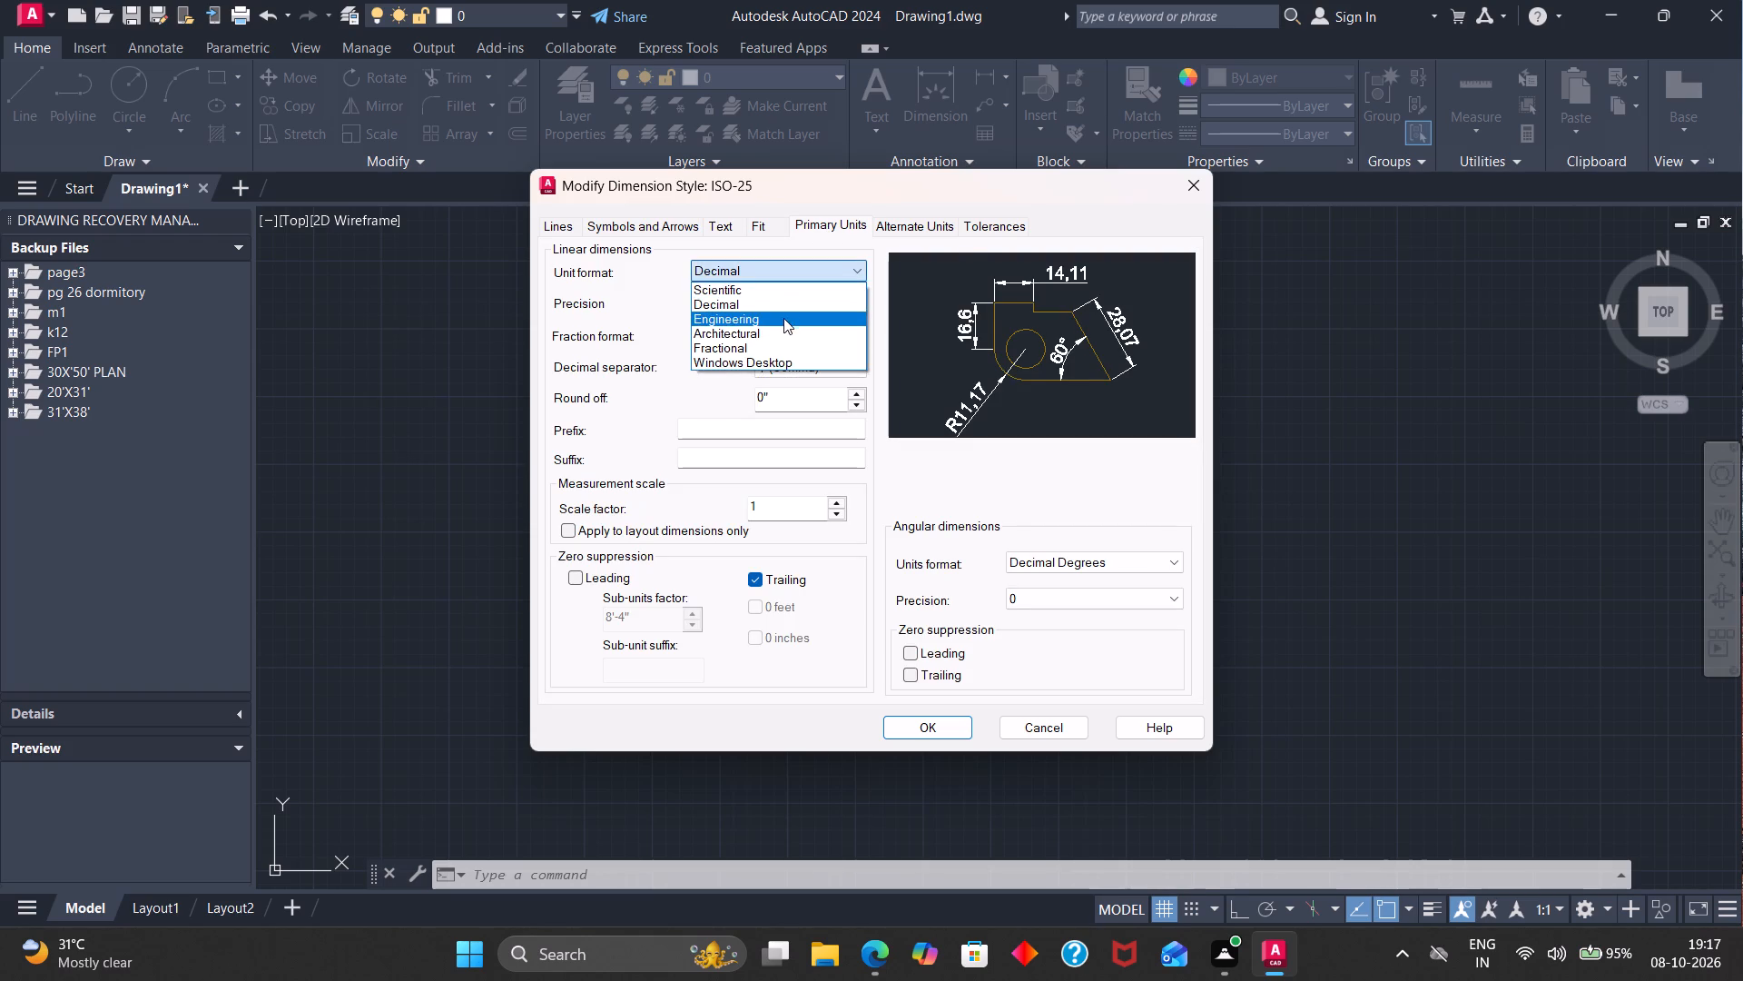
click(783, 318)
click(786, 298)
click(779, 336)
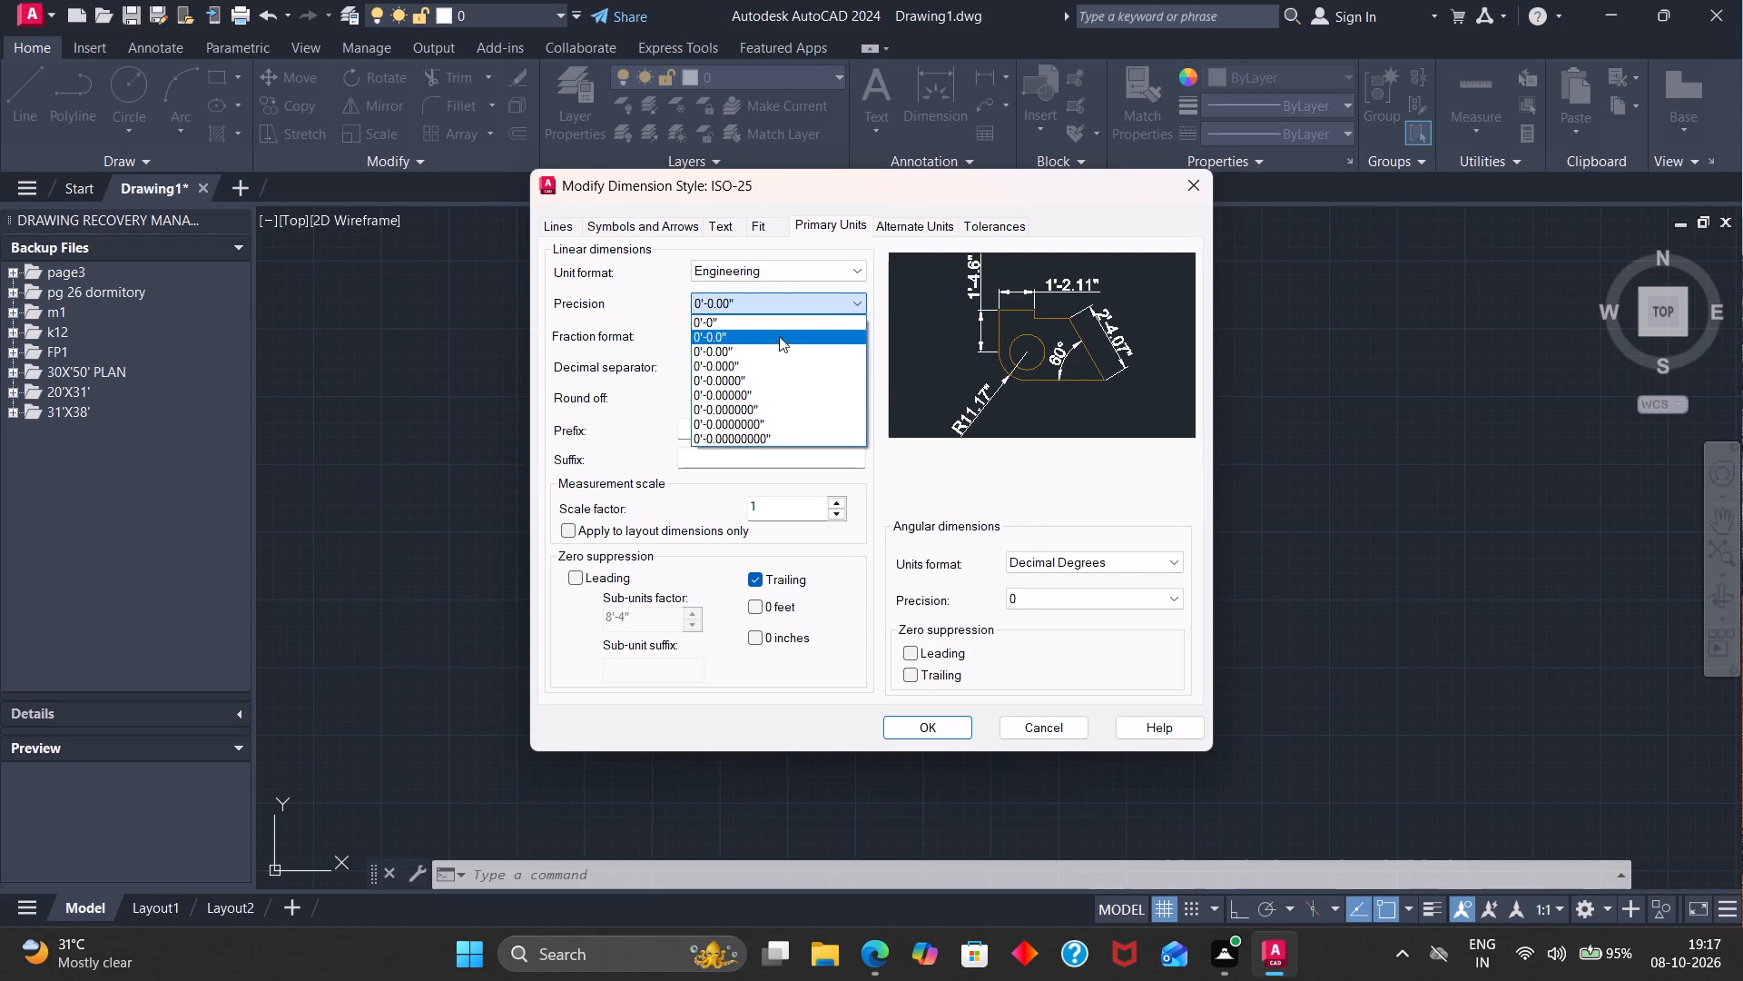
click(931, 731)
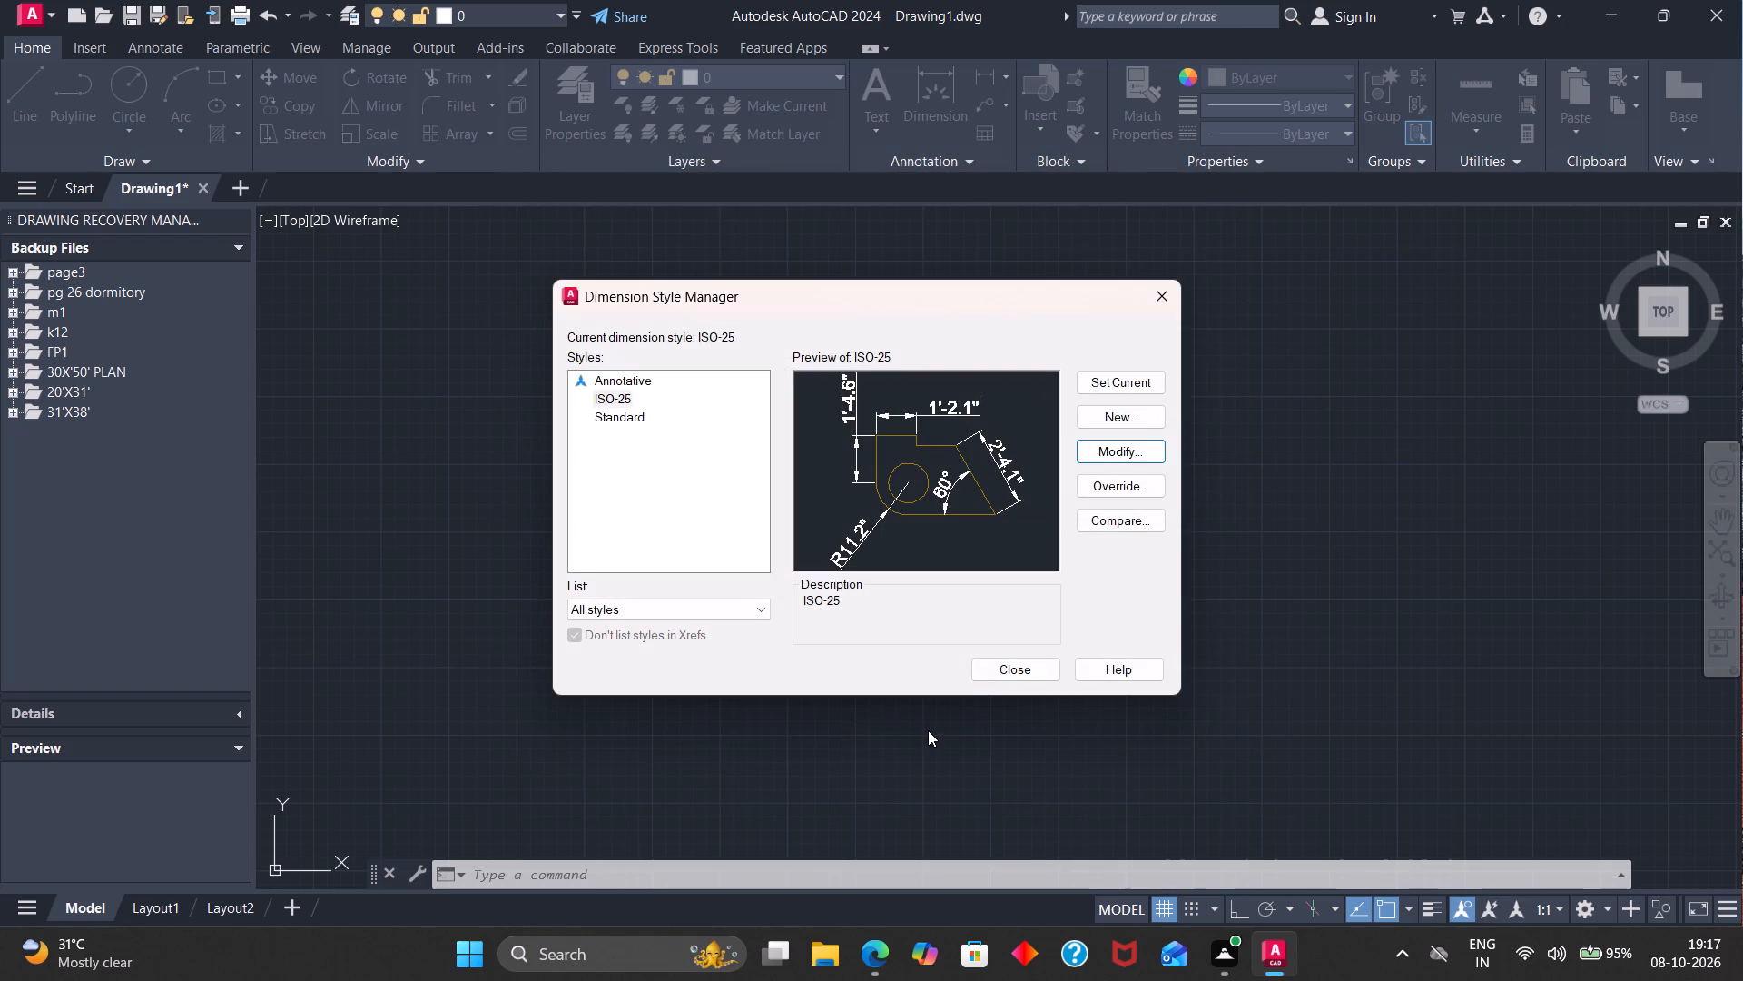
click(1110, 371)
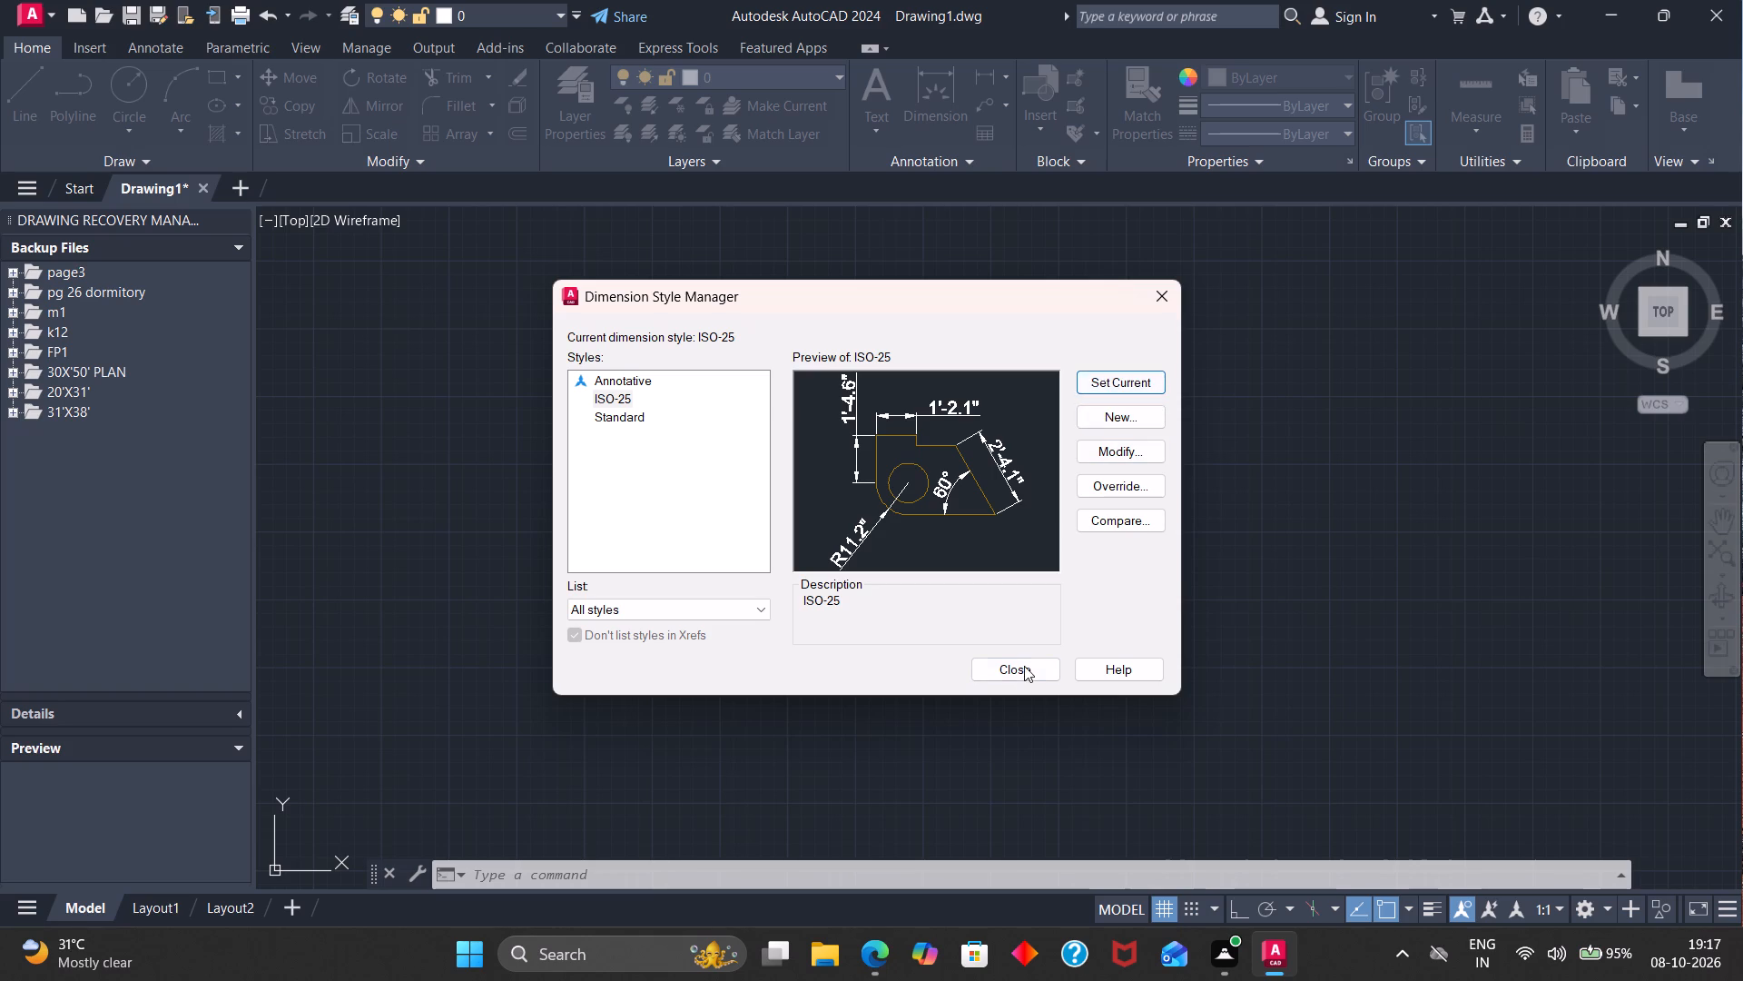
click(1017, 671)
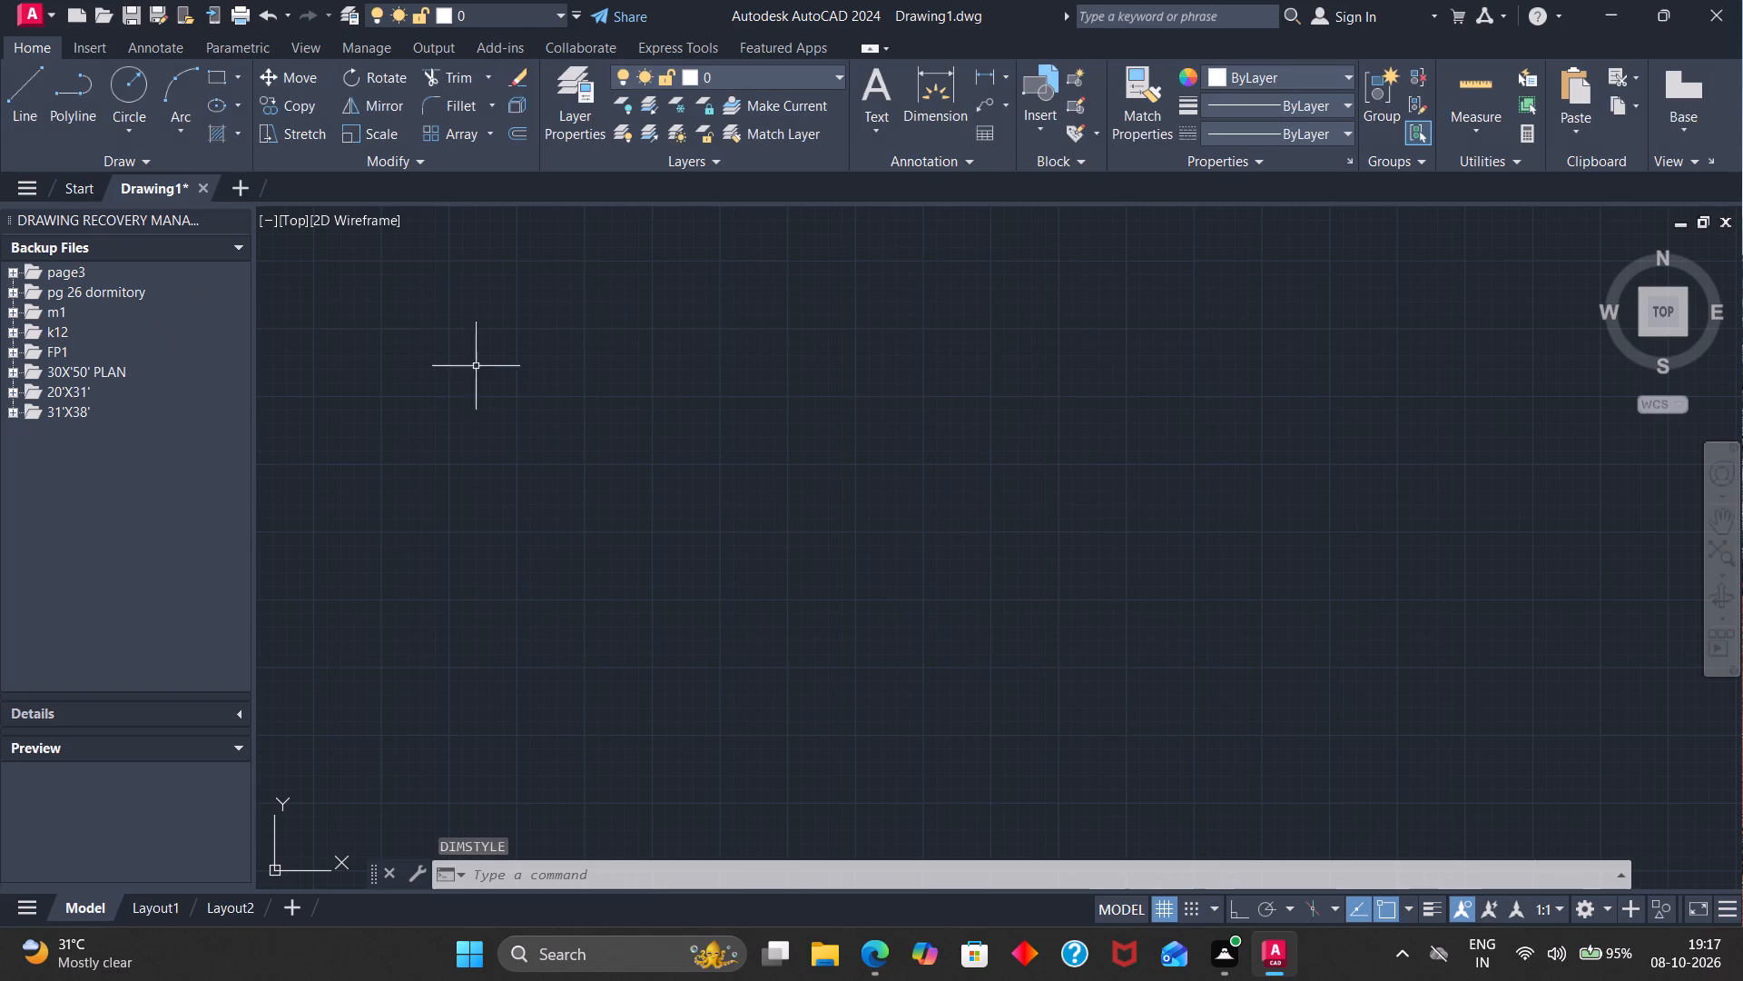
Draw the plot outline as a 55' by 100' rectangle.
click(228, 74)
drag(533, 302, 541, 308)
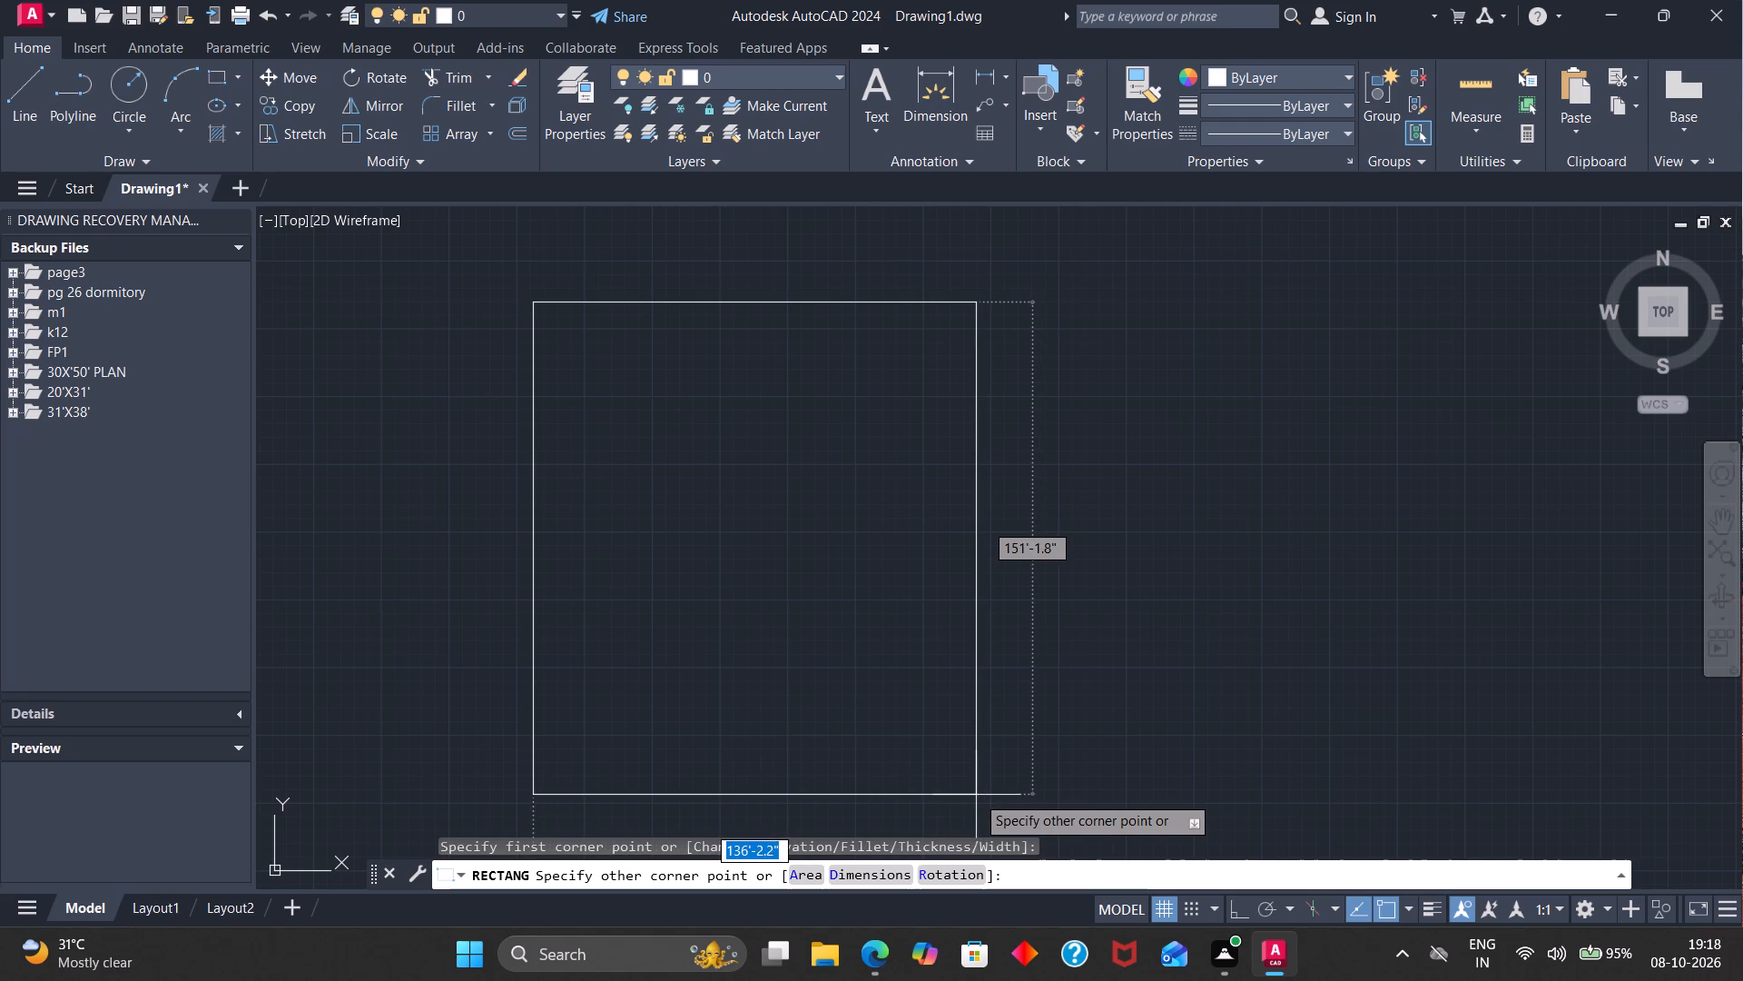
text(55')
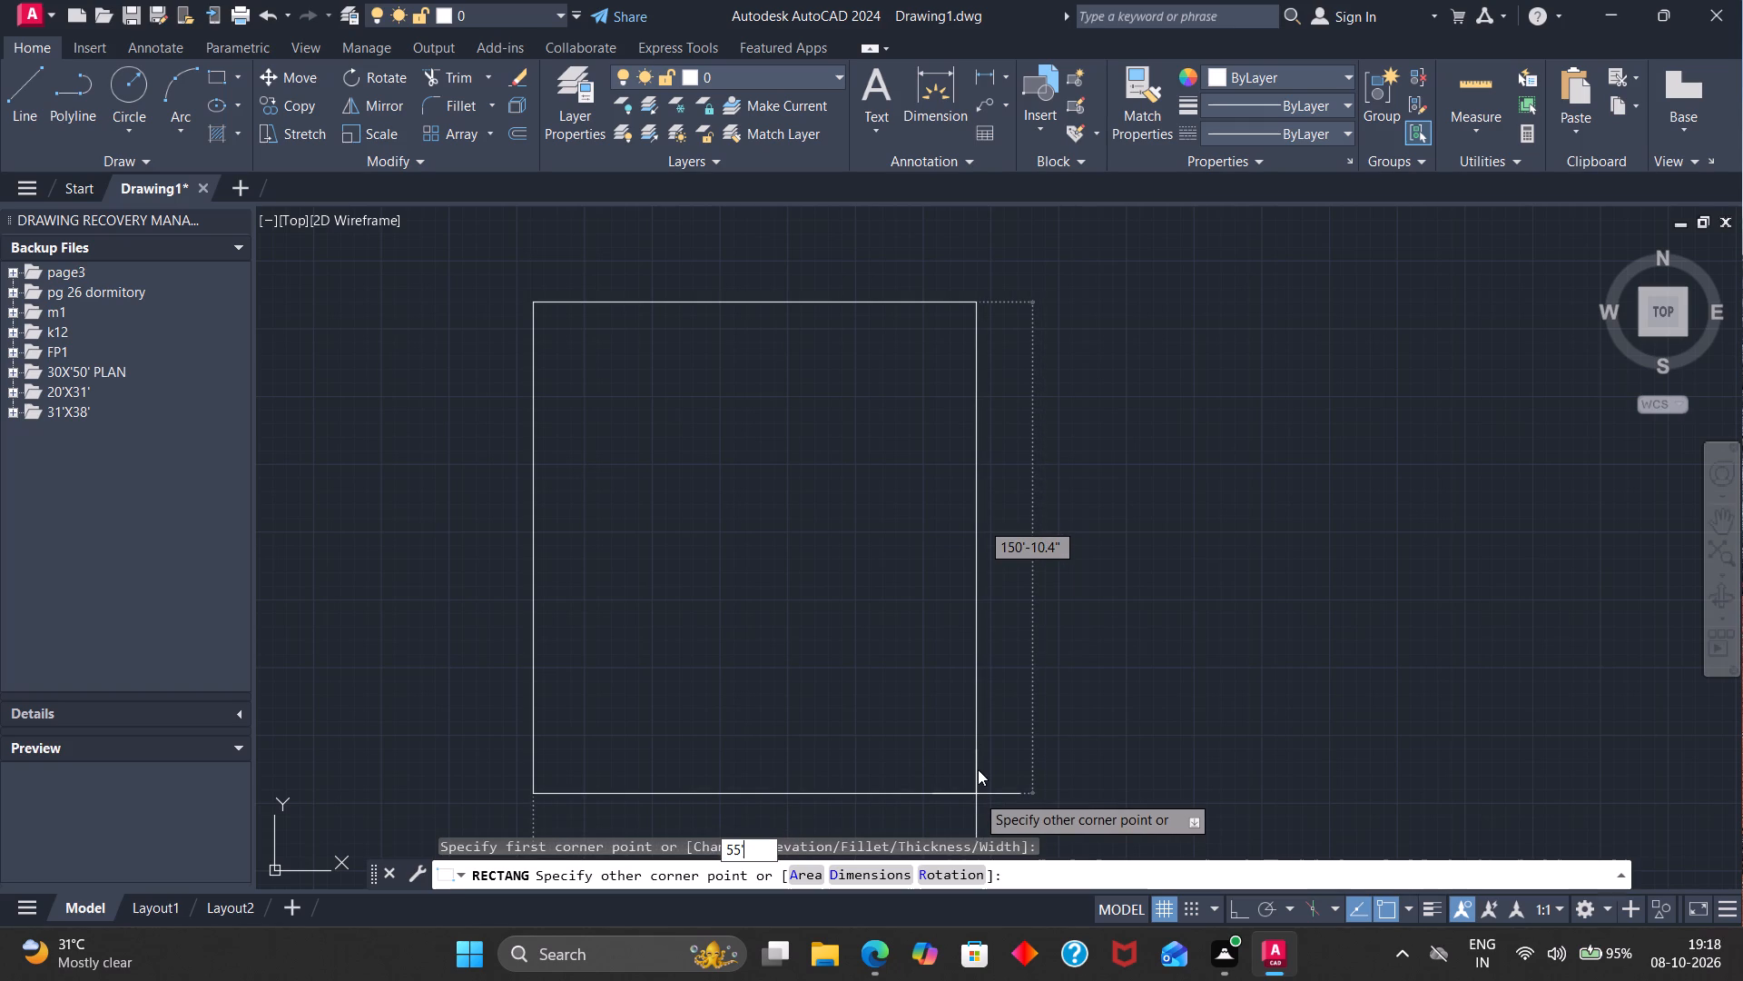
text(,1)
text(00)
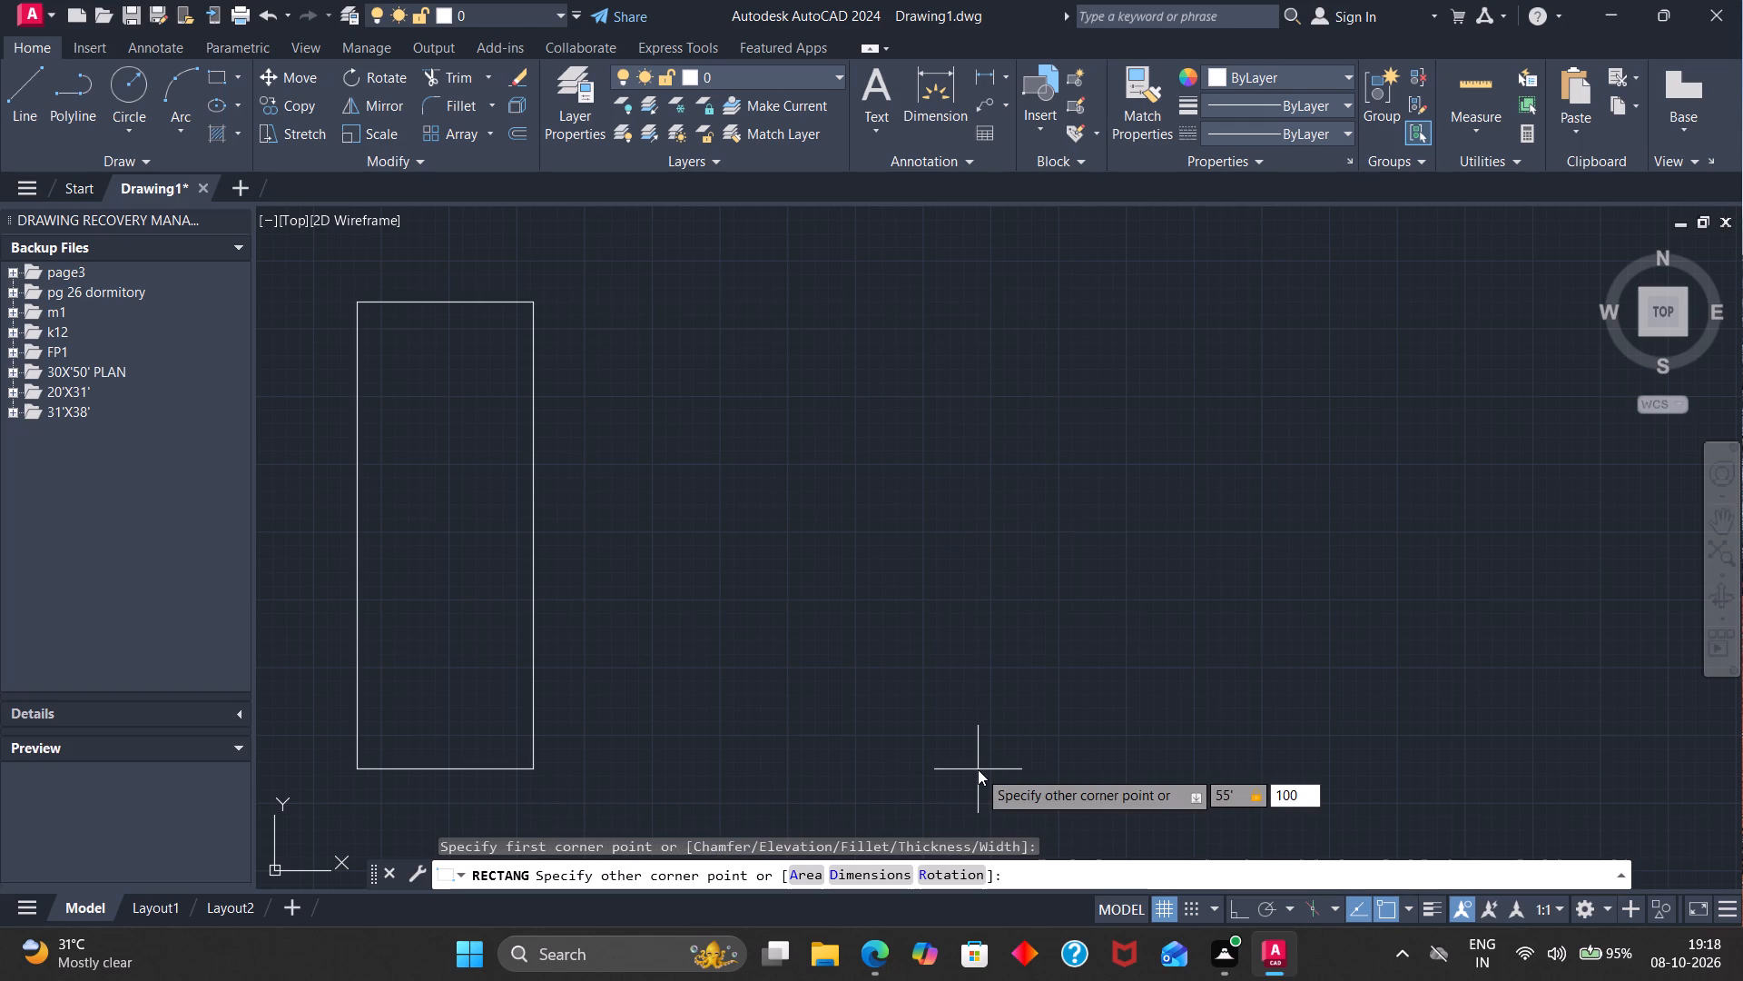
key(apostrophe)
key(Return)
scroll(855, 322, down, 2)
scroll(723, 275, down, 2)
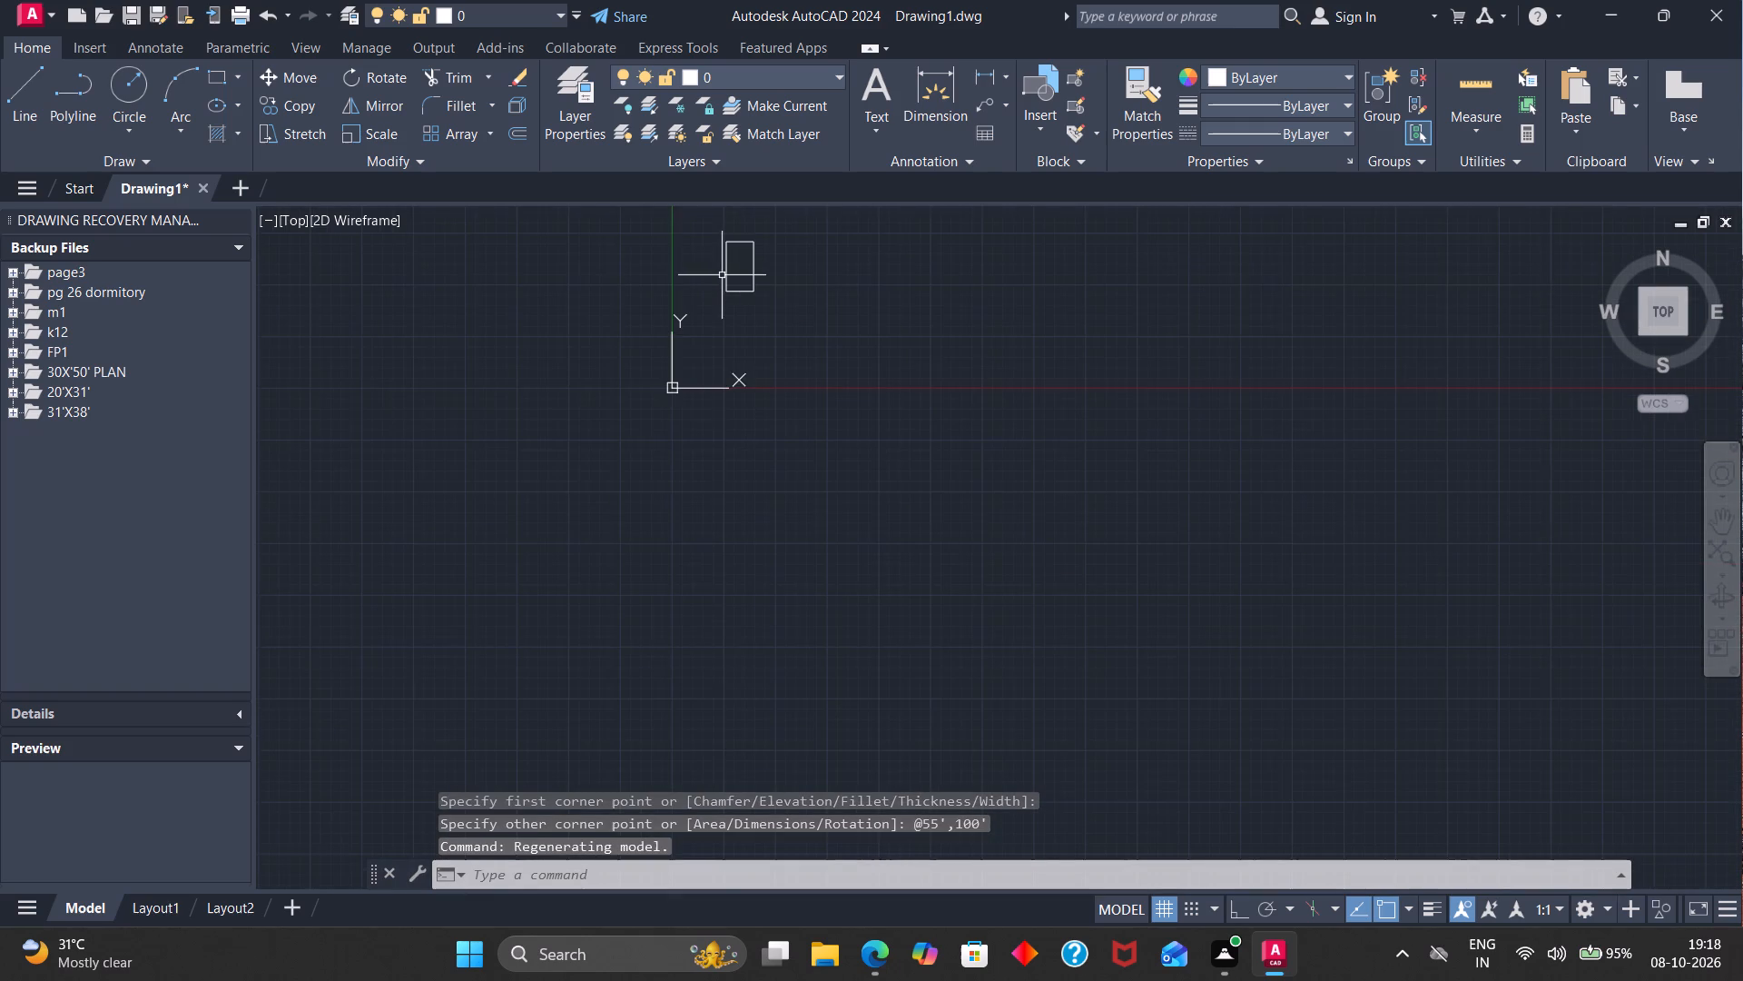
scroll(731, 251, up, 3)
scroll(714, 219, down, 2)
scroll(708, 207, up, 3)
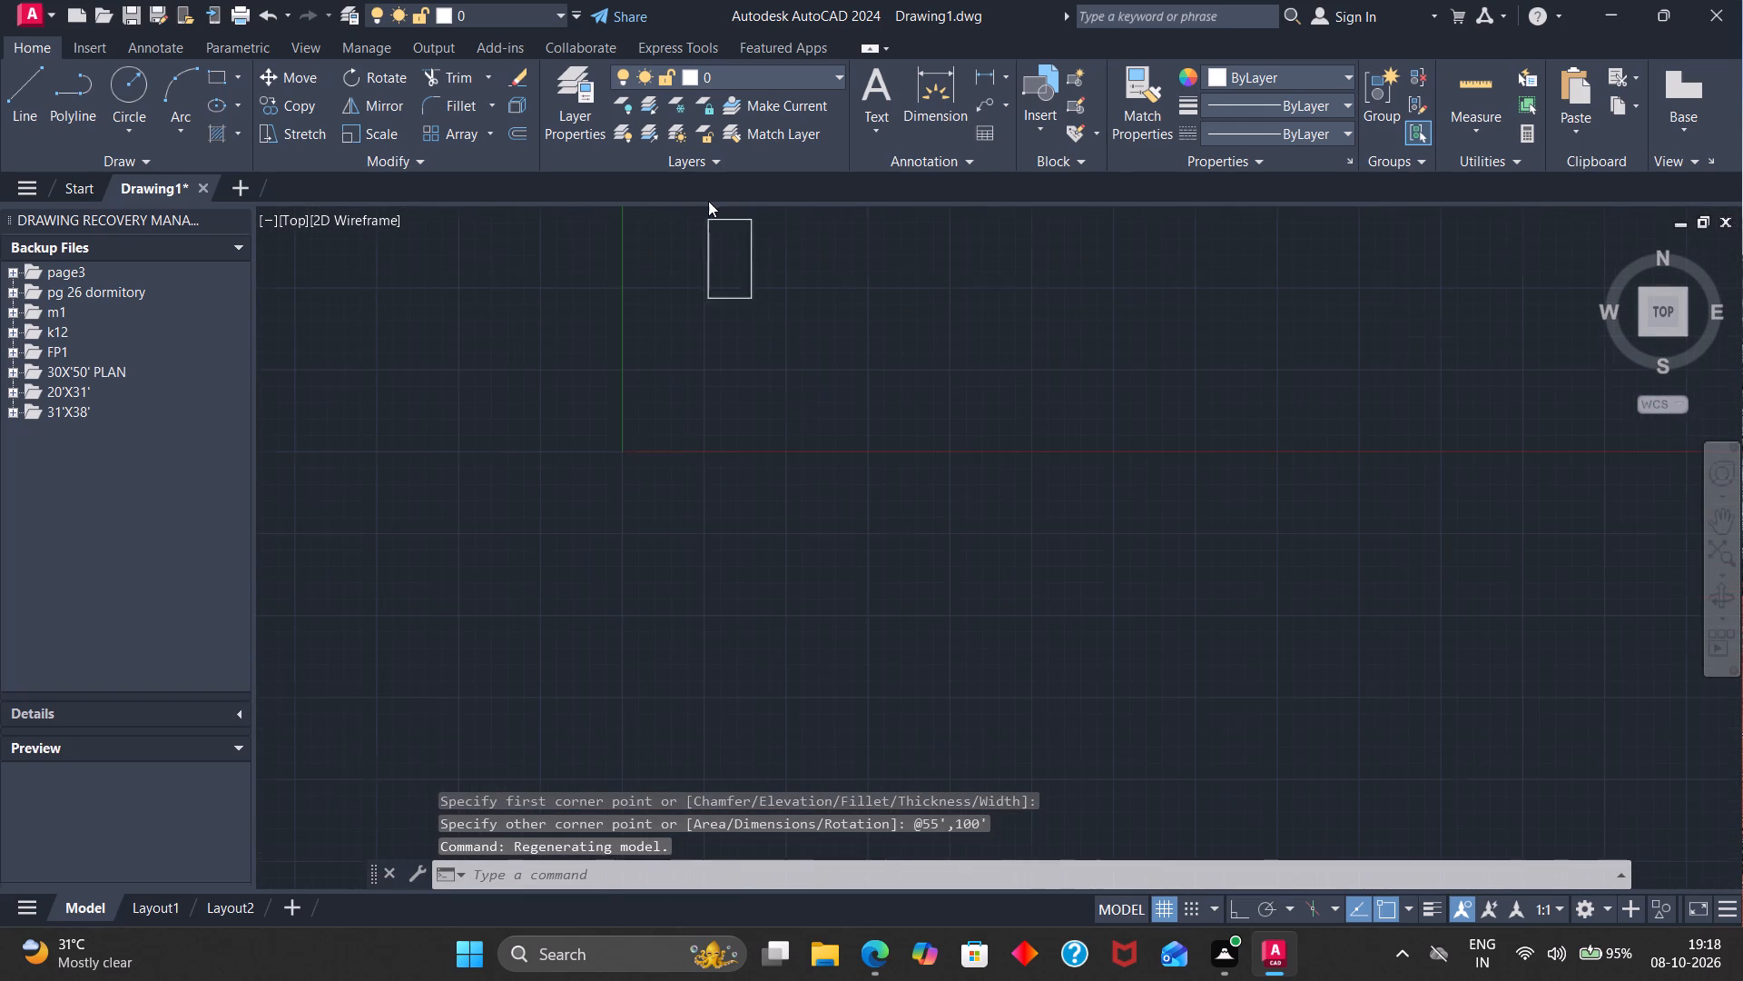
scroll(709, 200, up, 6)
scroll(712, 216, down, 1)
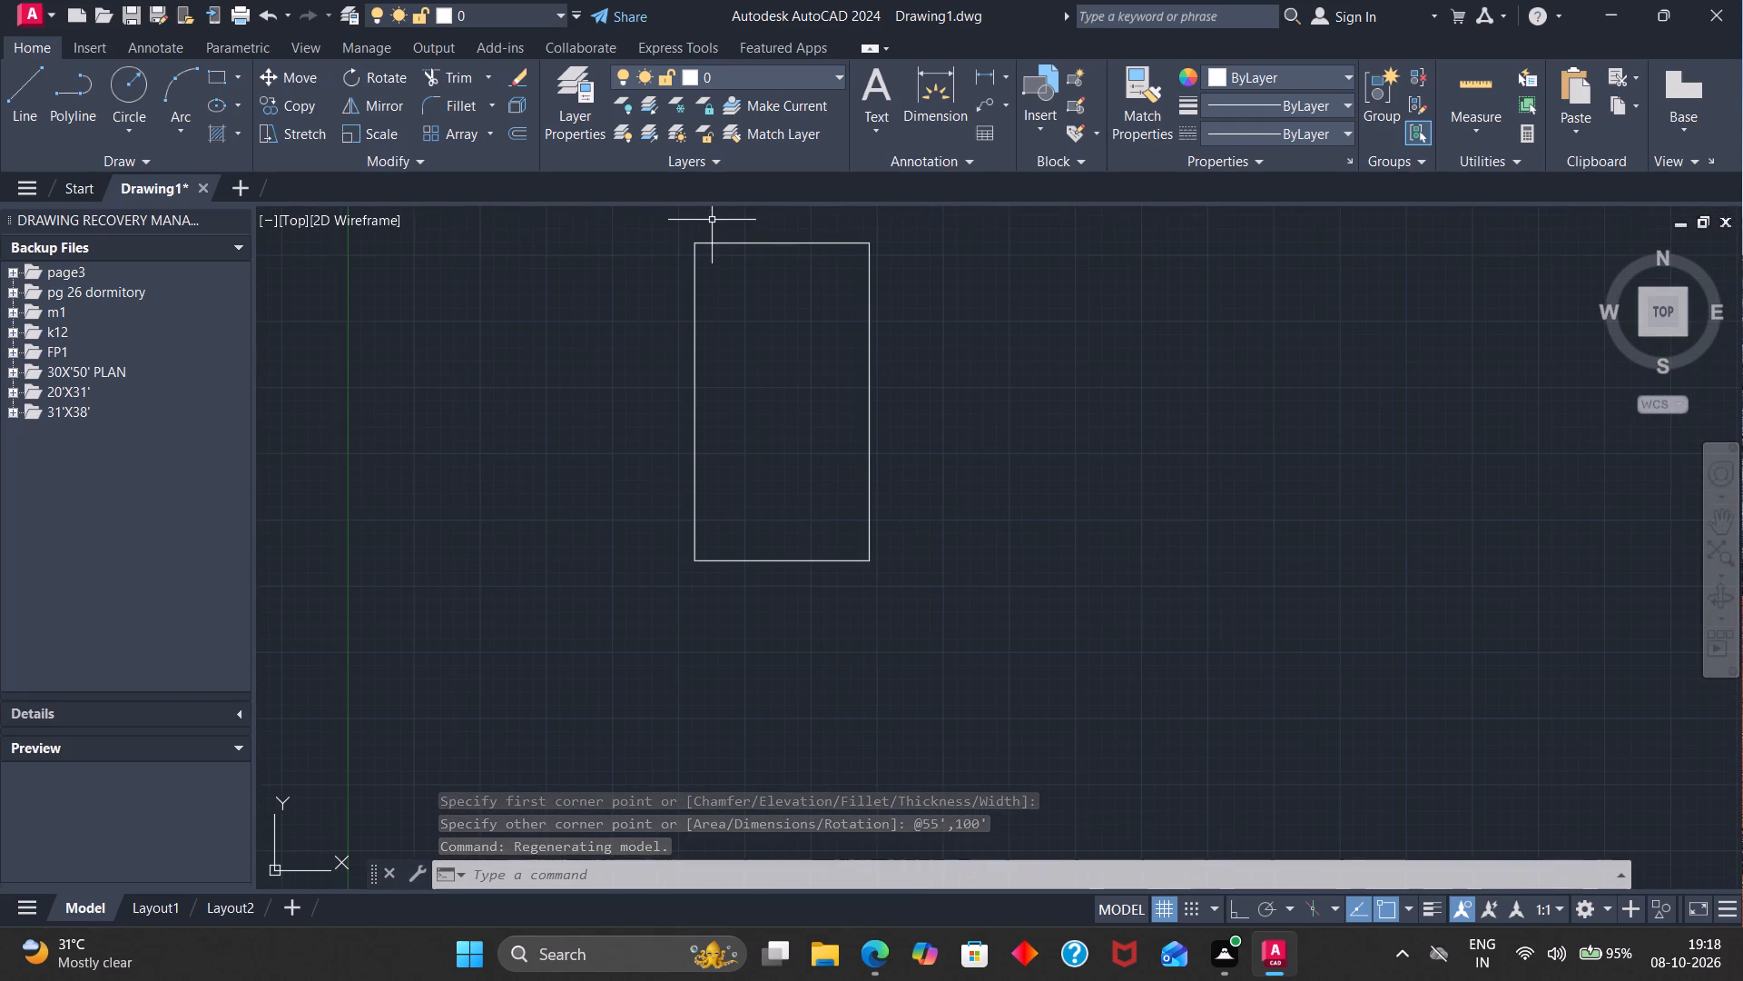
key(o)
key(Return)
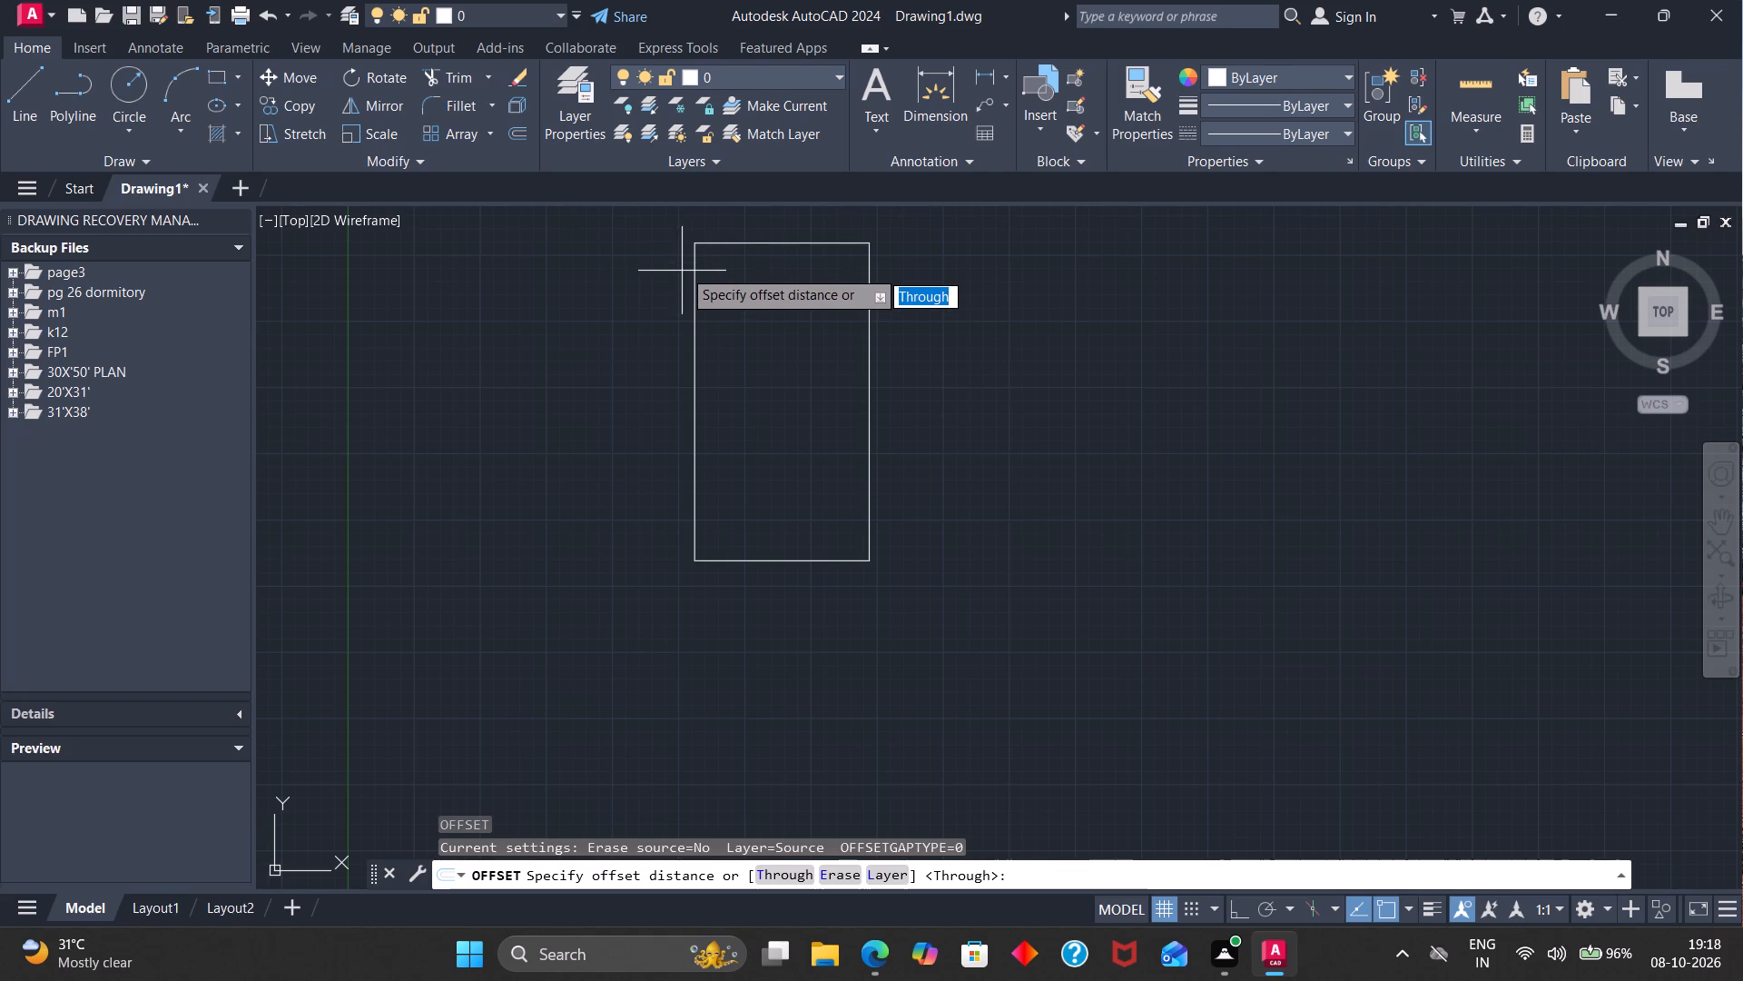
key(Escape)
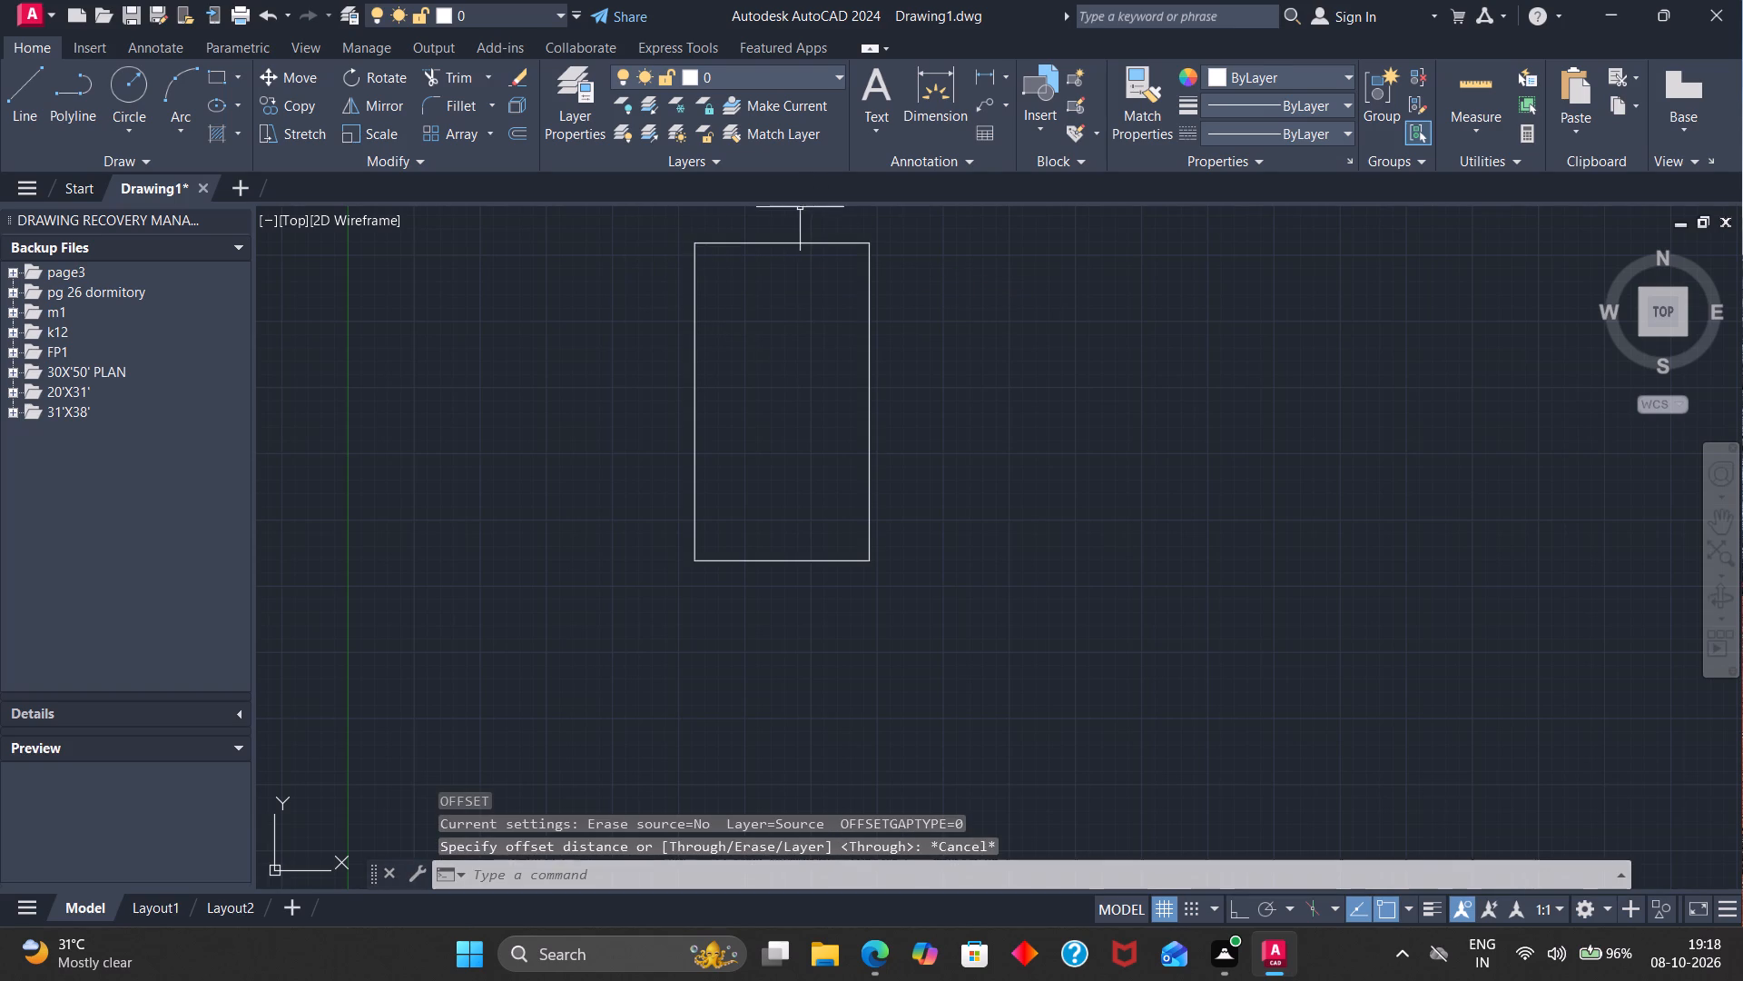
Offset the plot outline rectangle inward by 4.5" to form the outer wall thickness.
key(o)
key(Return)
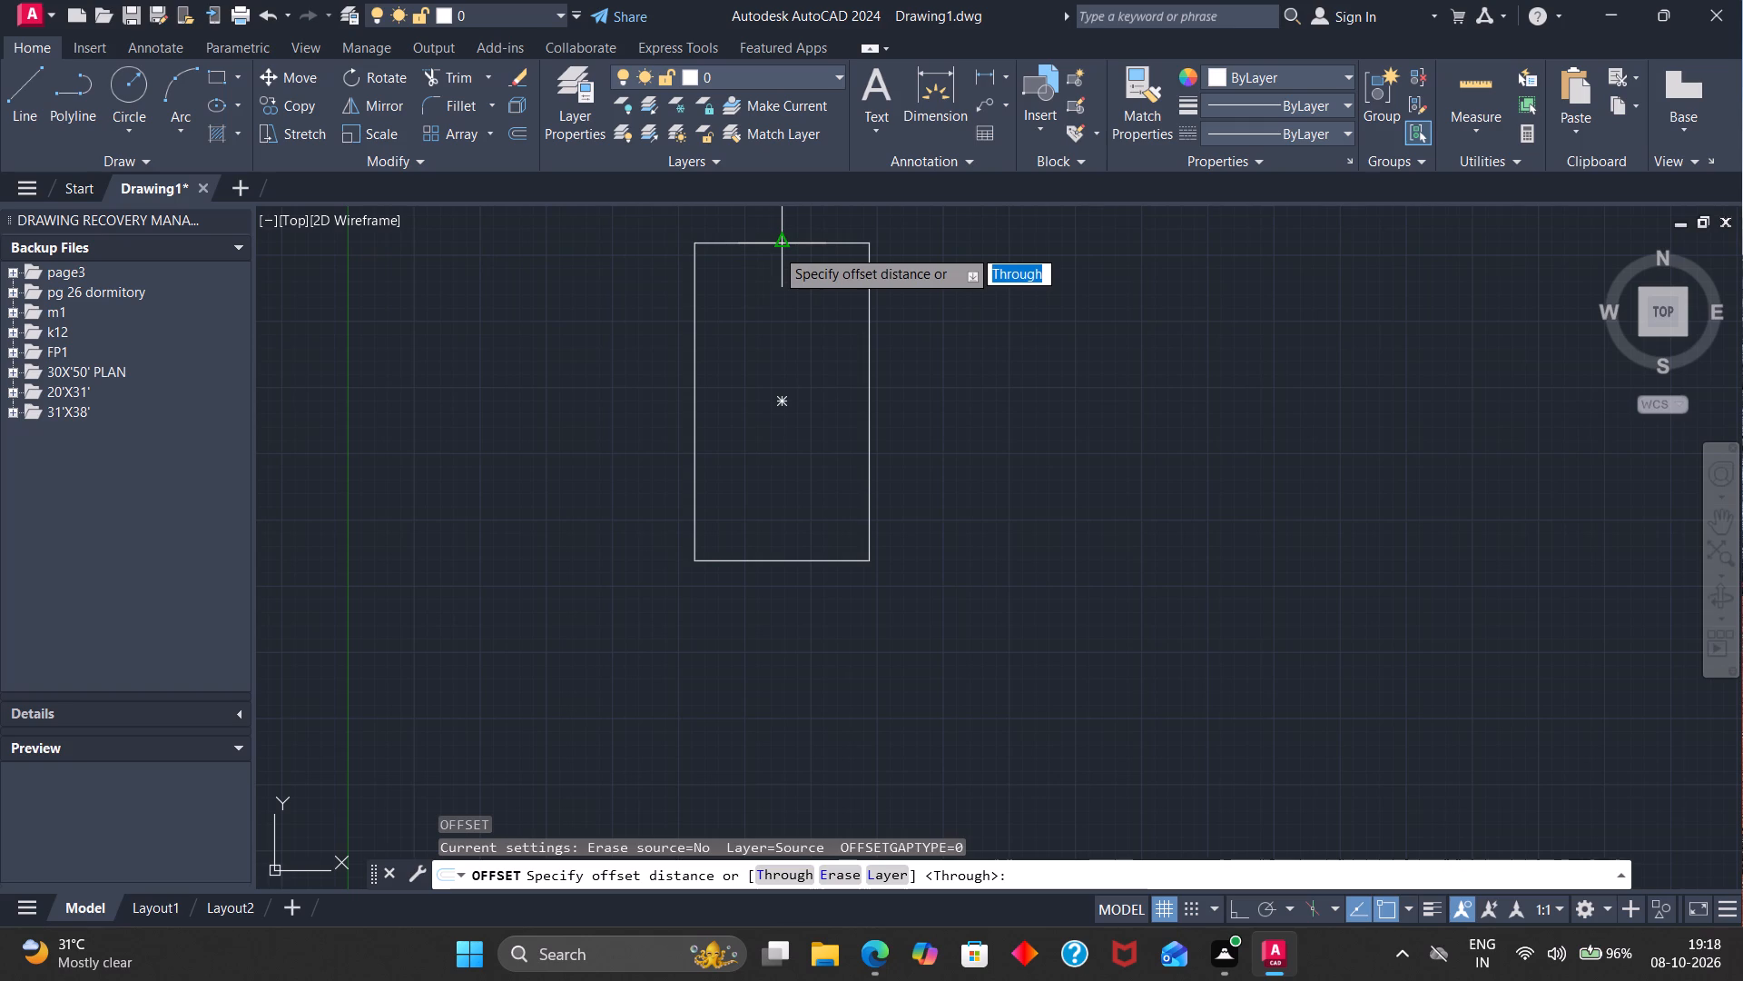
text(4.)
key(5)
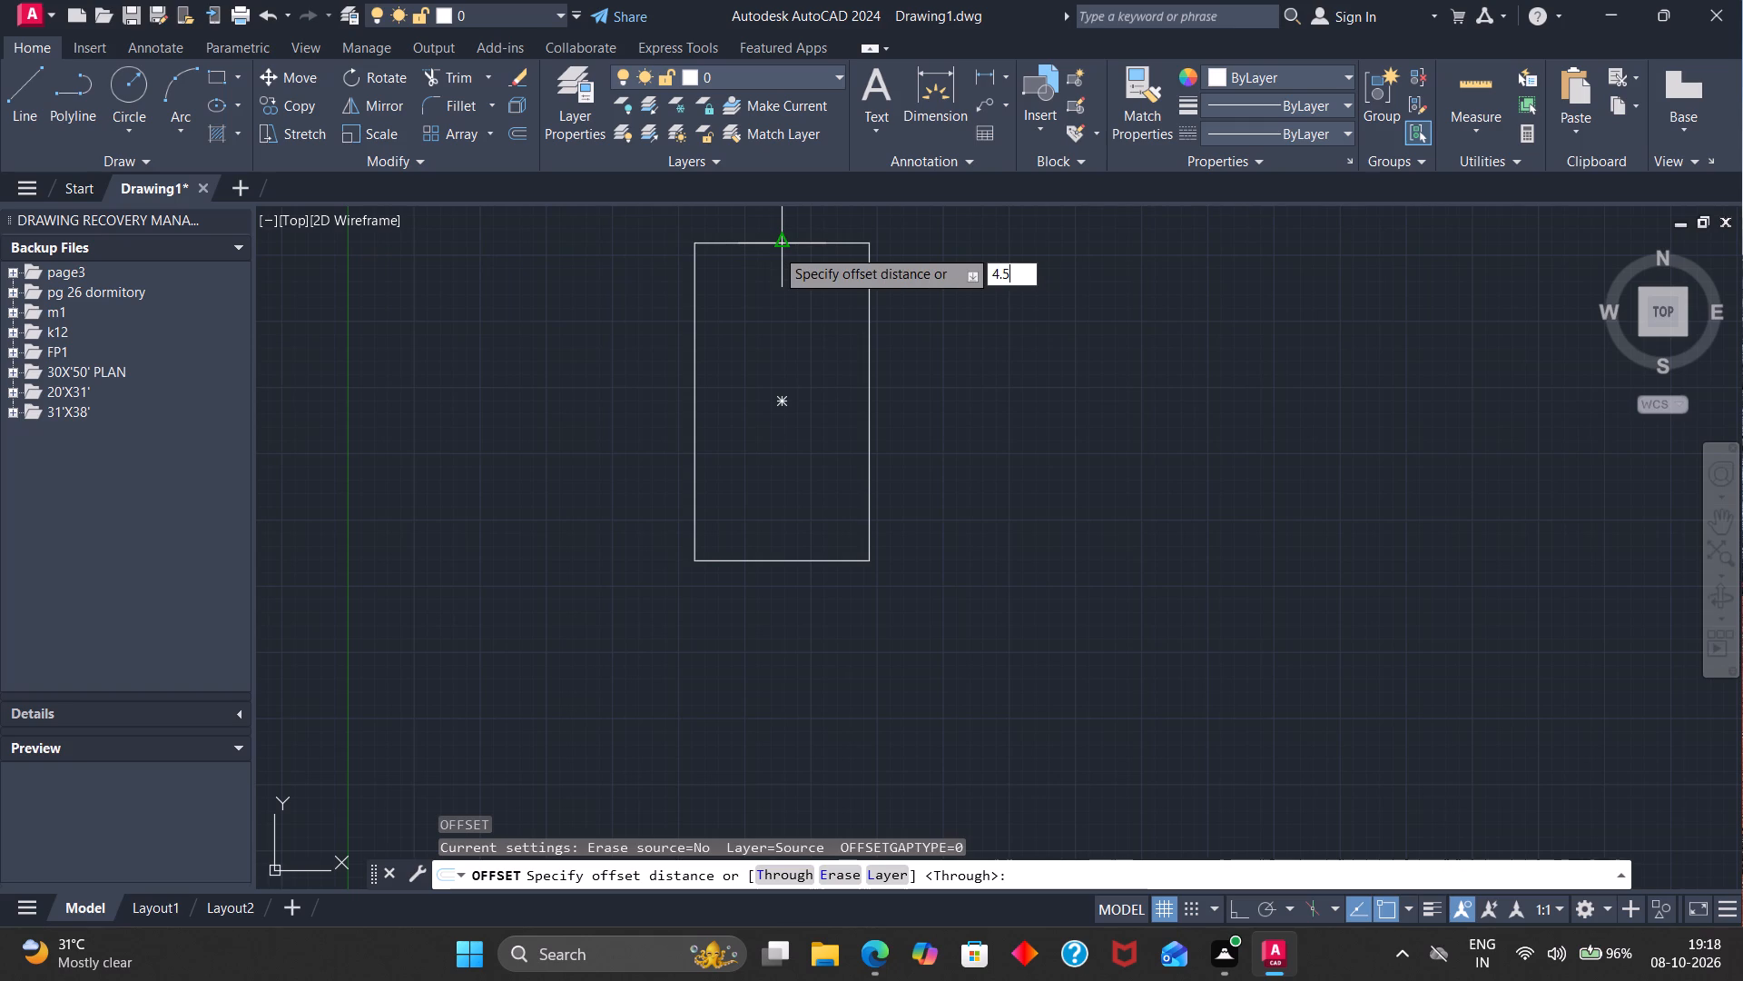
key(Return)
click(783, 242)
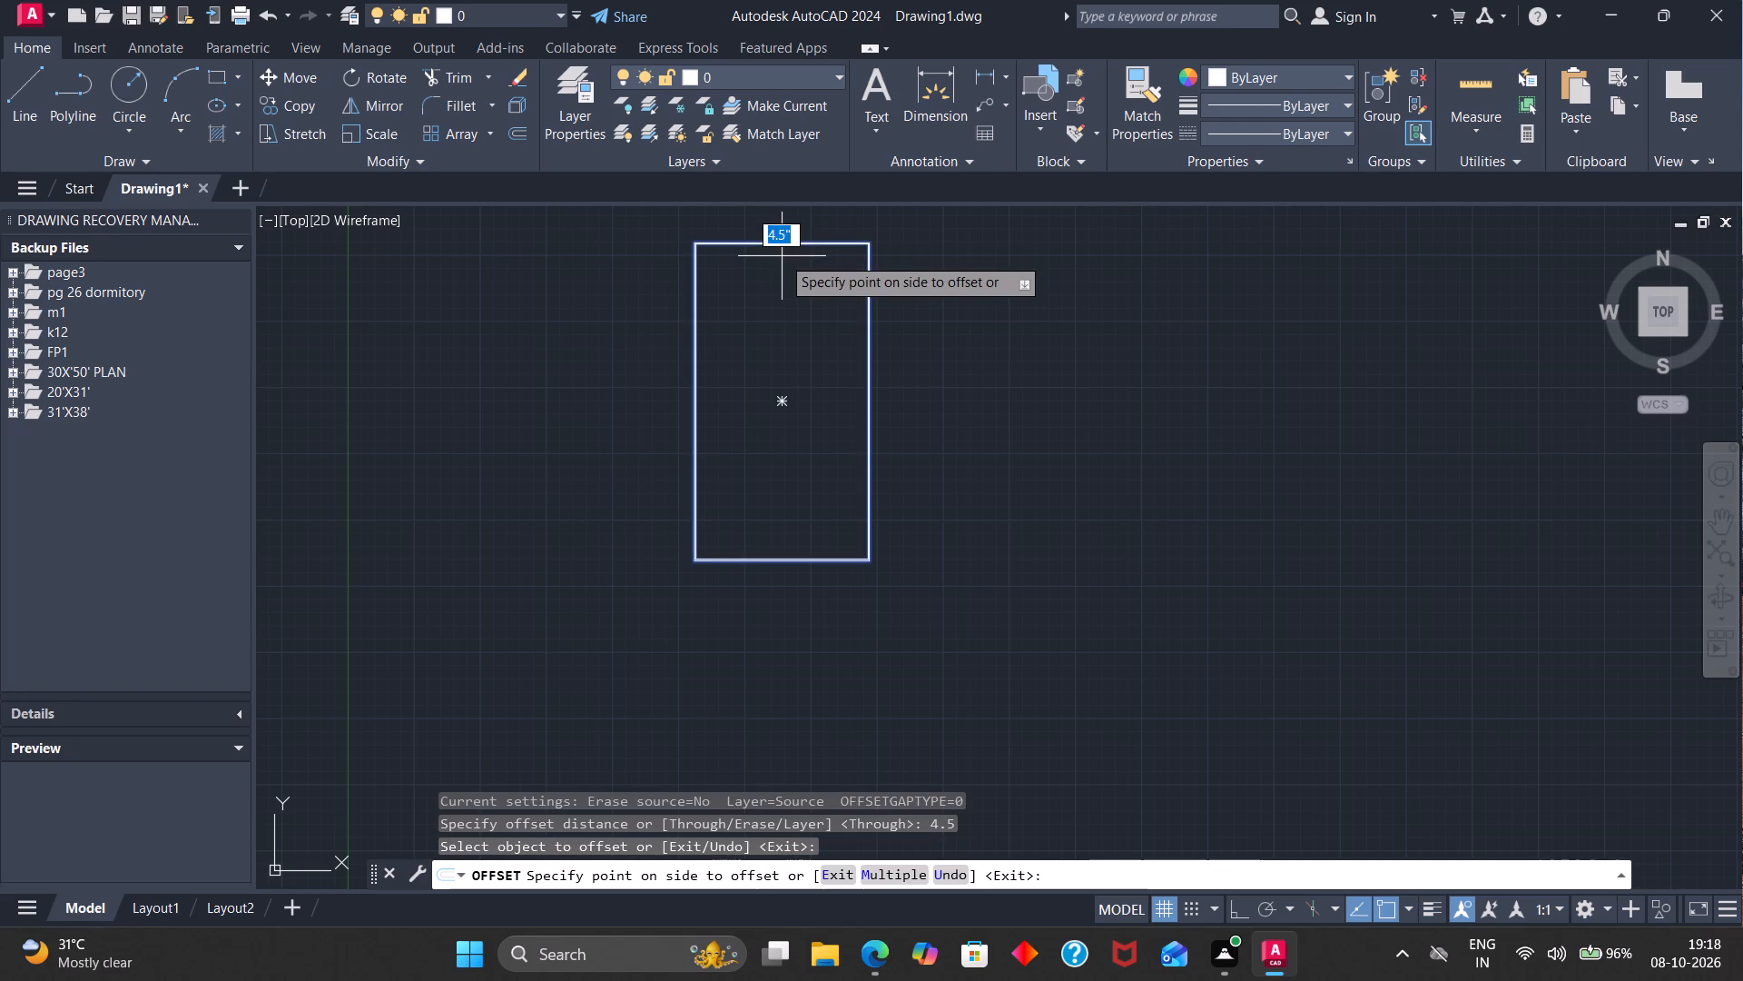
scroll(790, 249, up, 3)
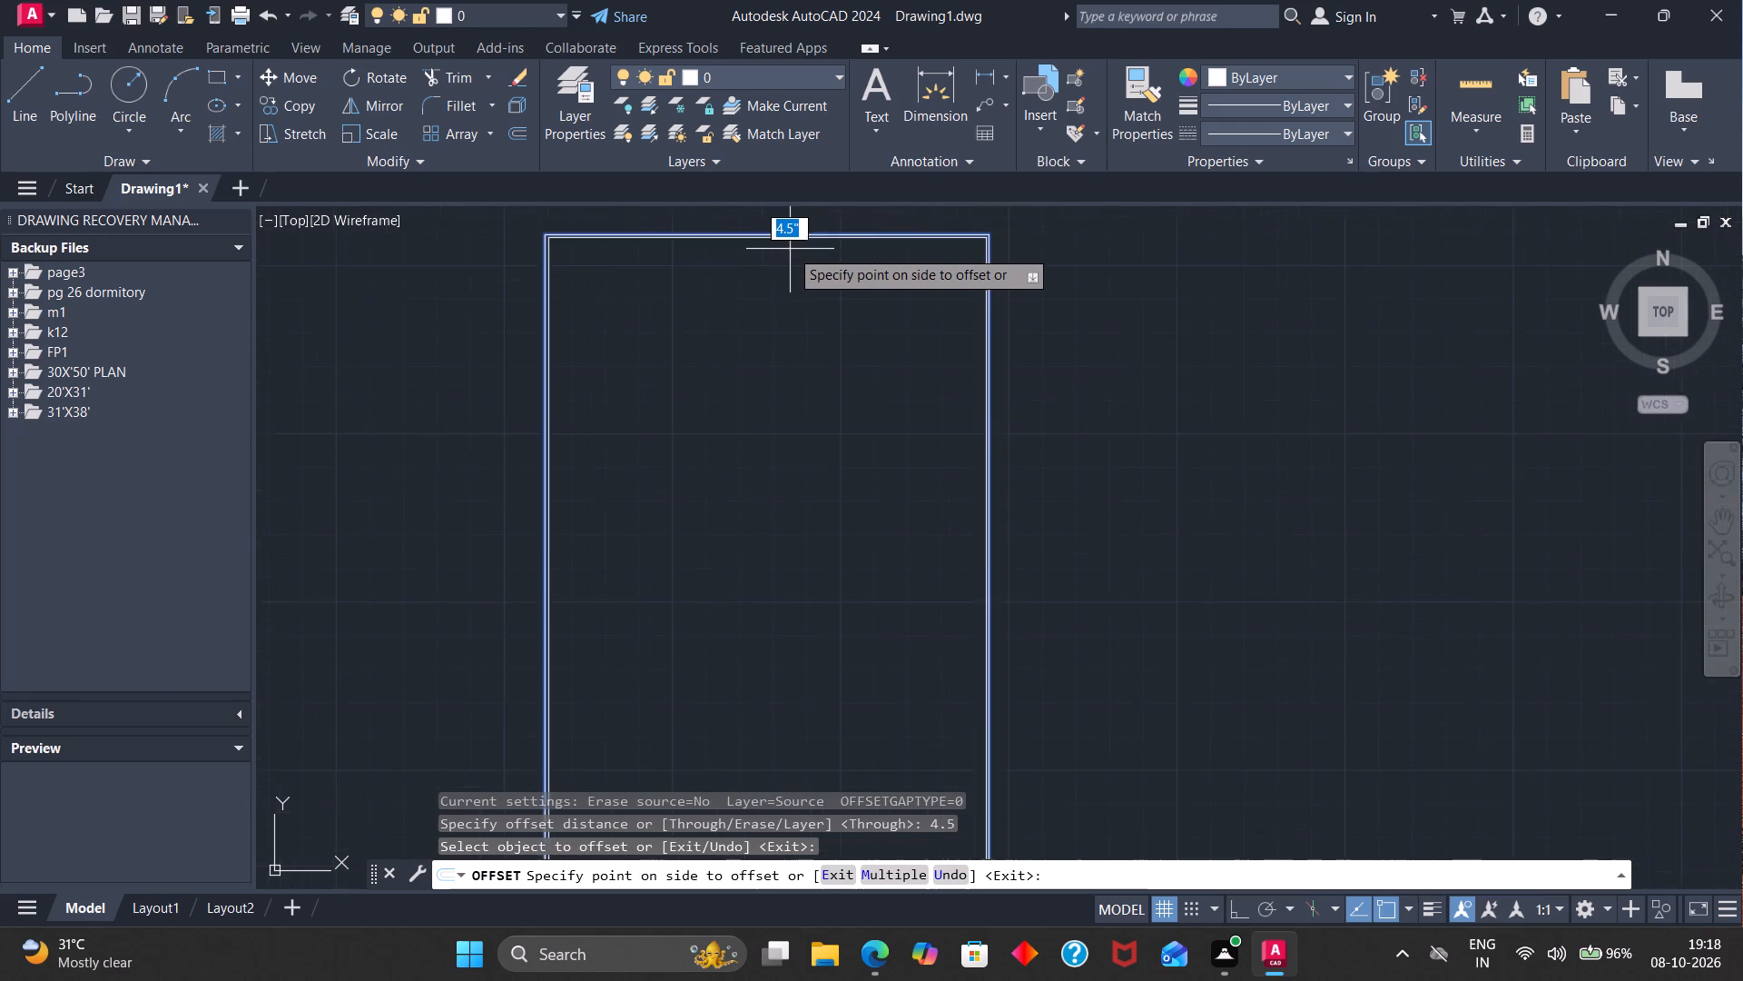
click(790, 249)
scroll(790, 249, down, 3)
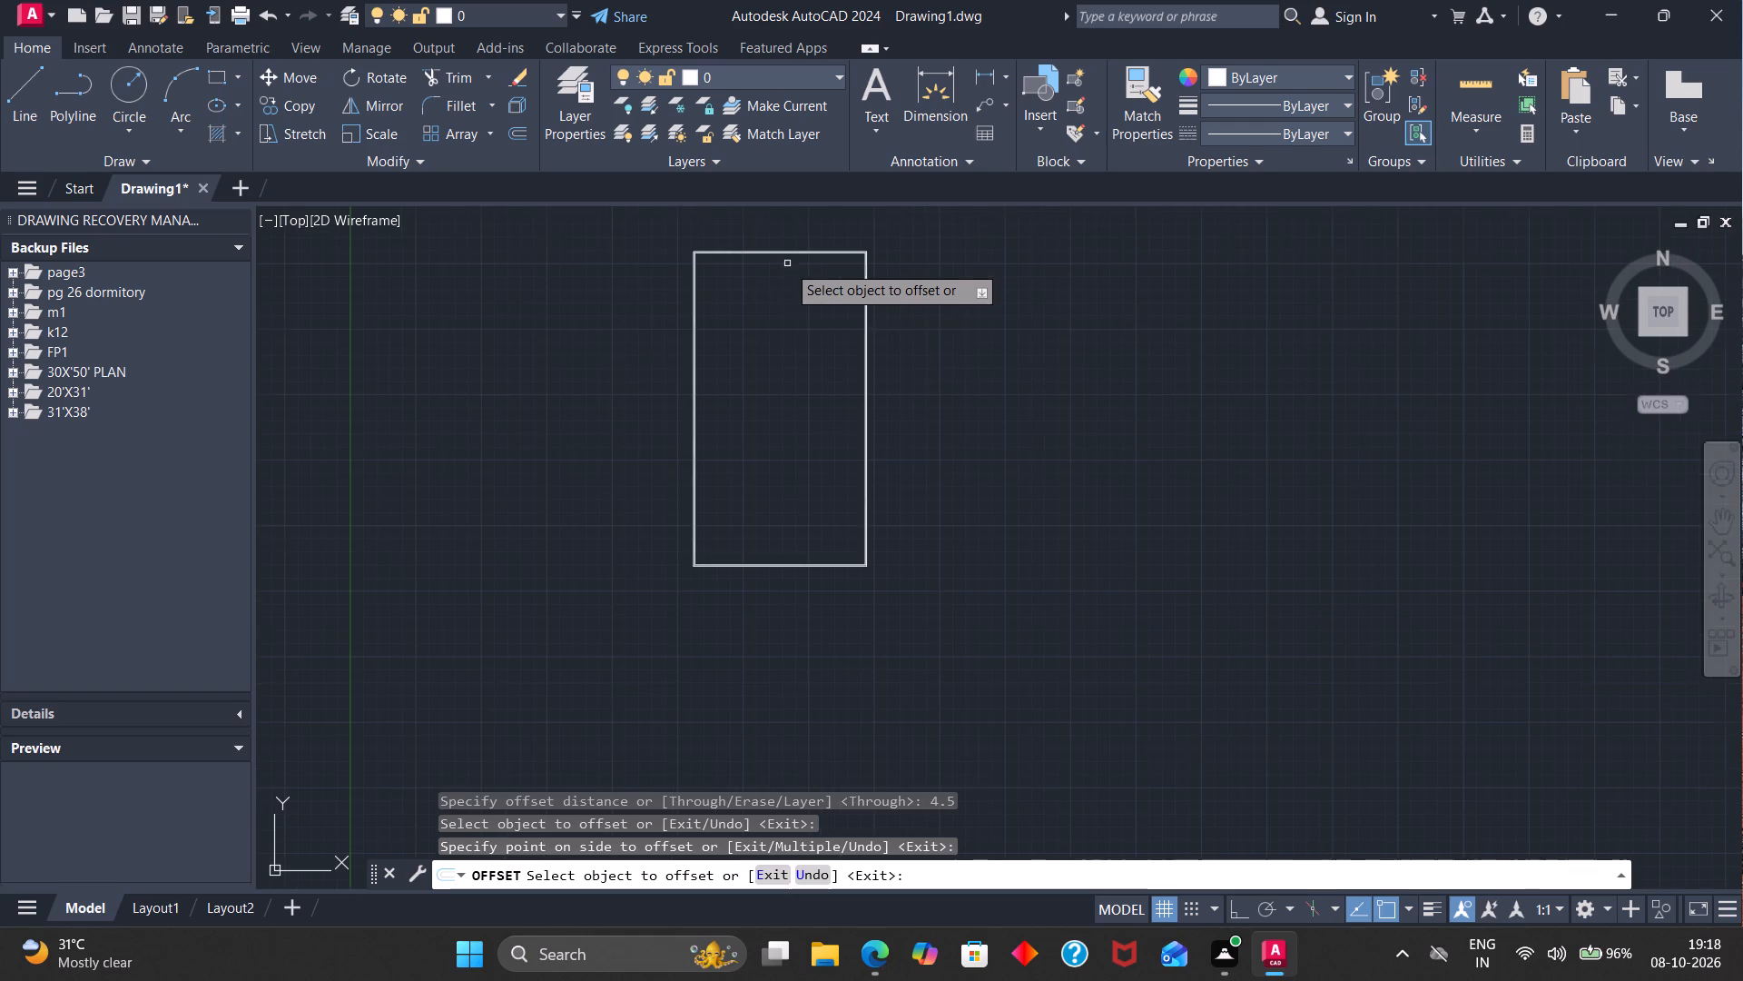
key(Escape)
Explode both the outer and inner plot rectangles into separate lines.
scroll(738, 313, down, 1)
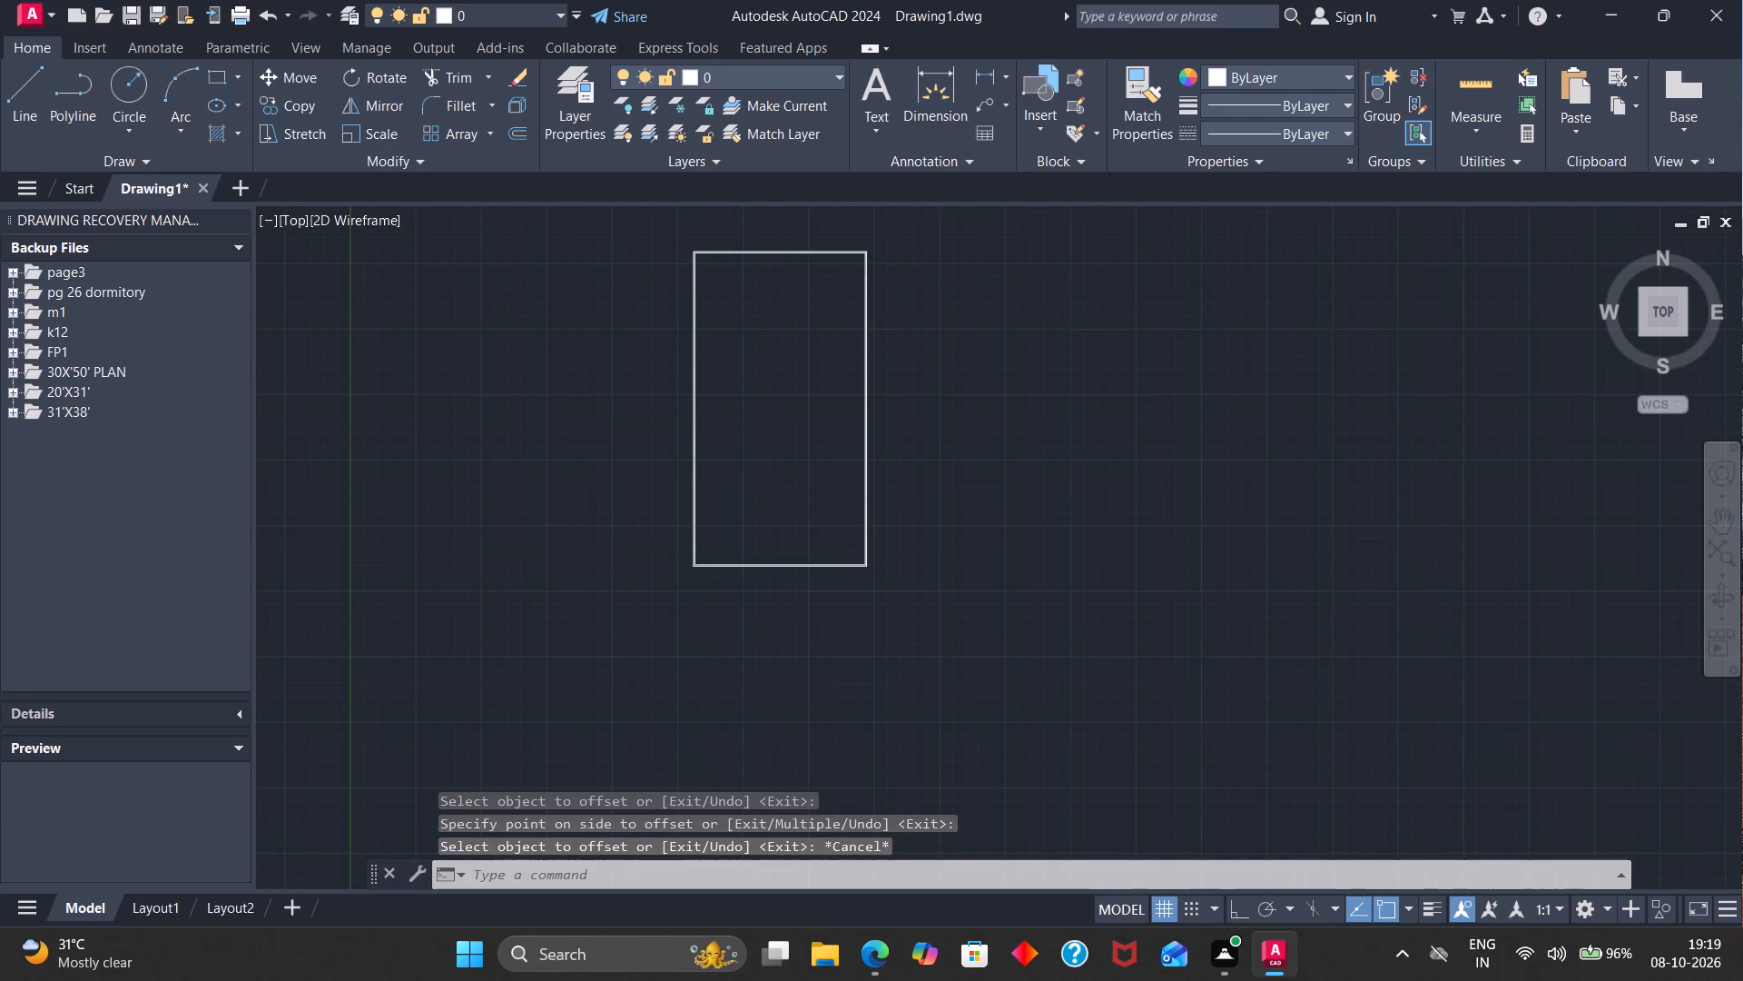
scroll(737, 254, up, 3)
scroll(743, 281, down, 2)
scroll(744, 303, up, 2)
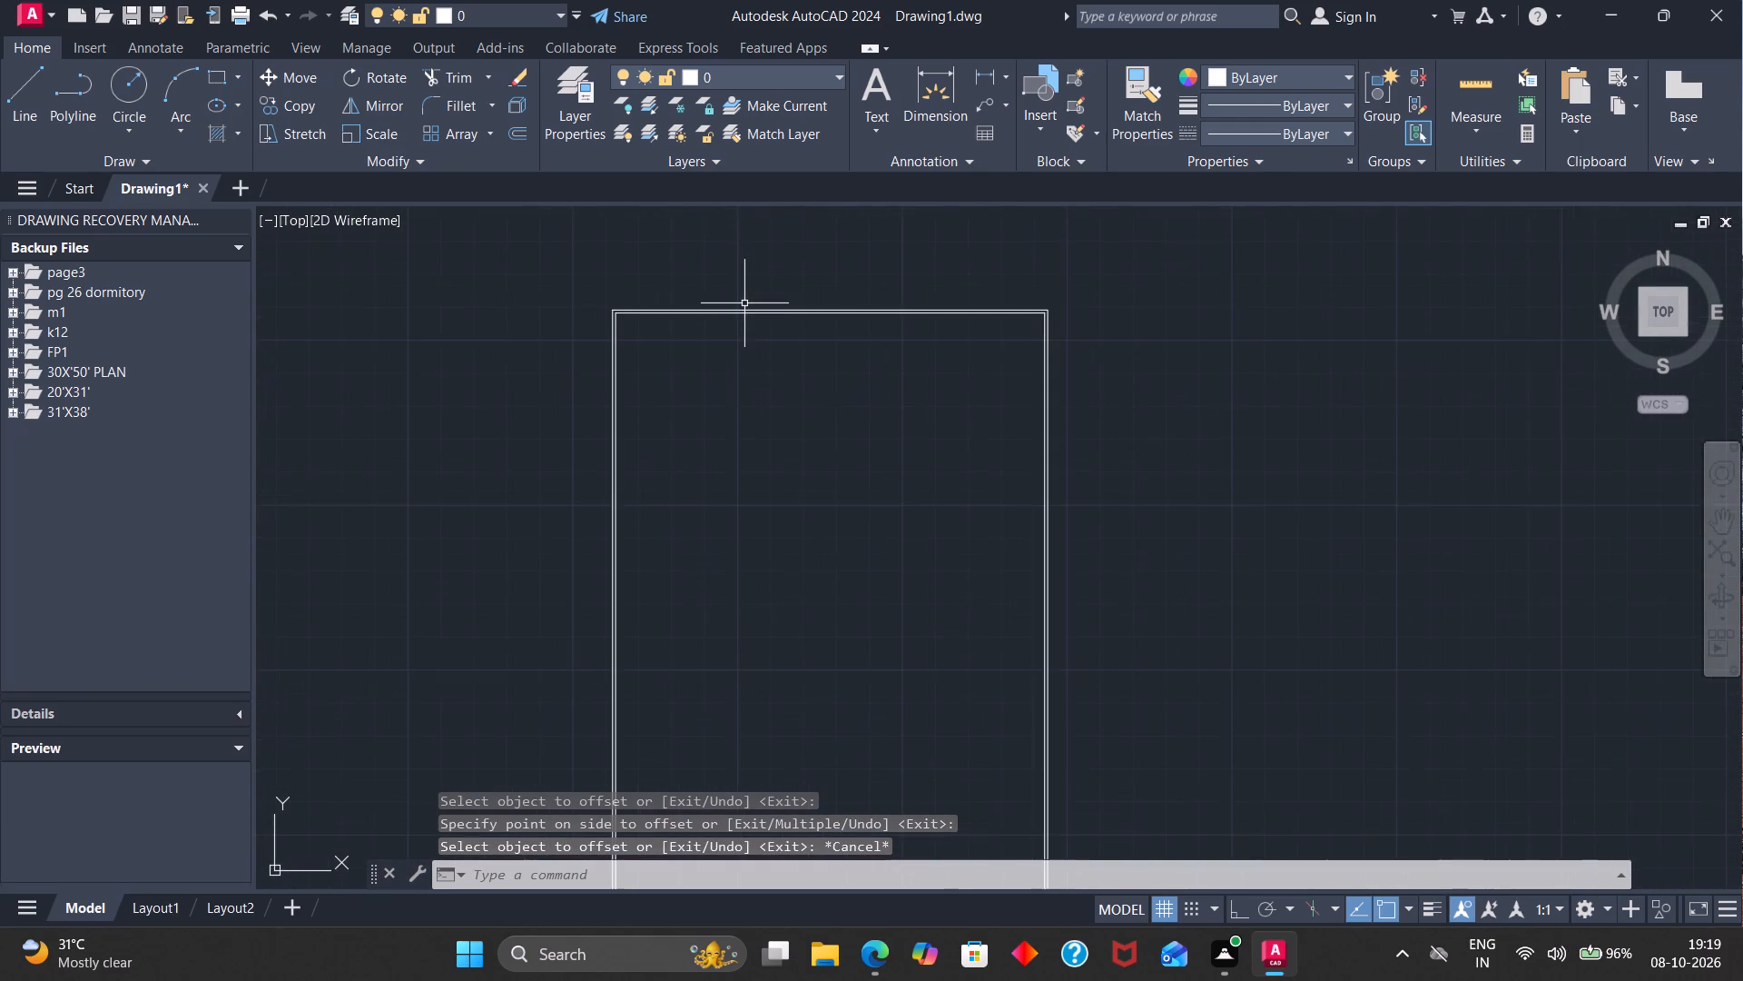
scroll(754, 336, down, 1)
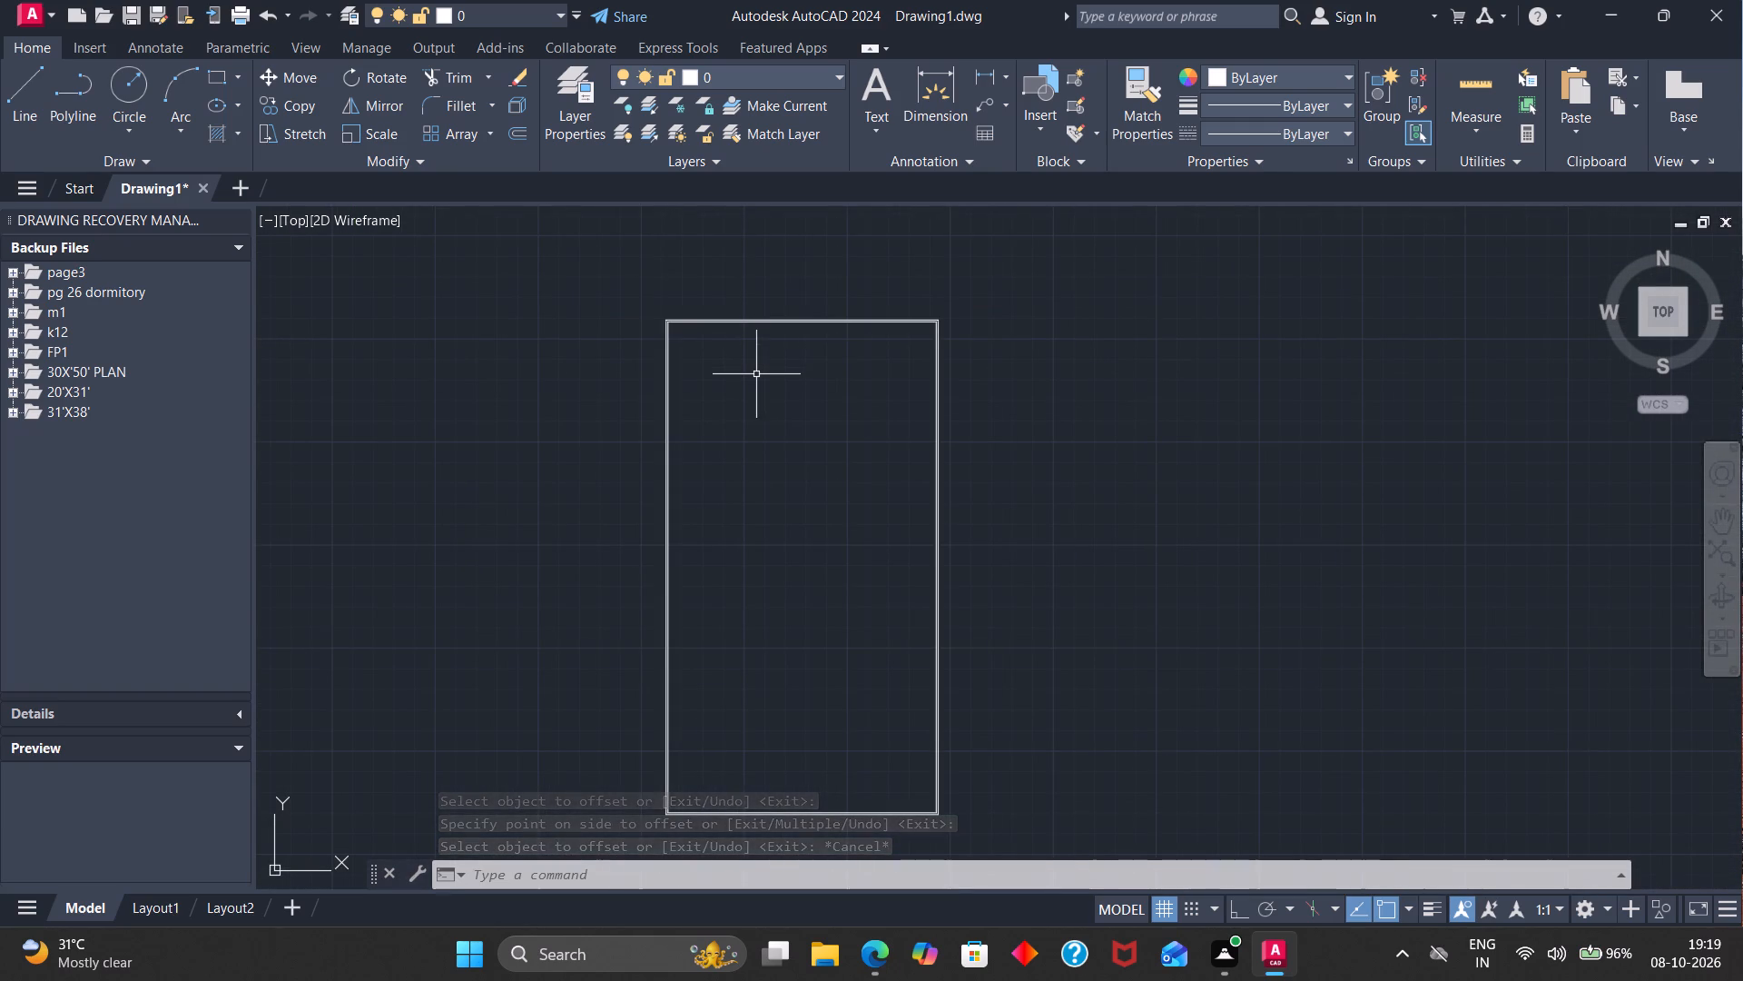
scroll(756, 381, down, 1)
scroll(756, 397, up, 1)
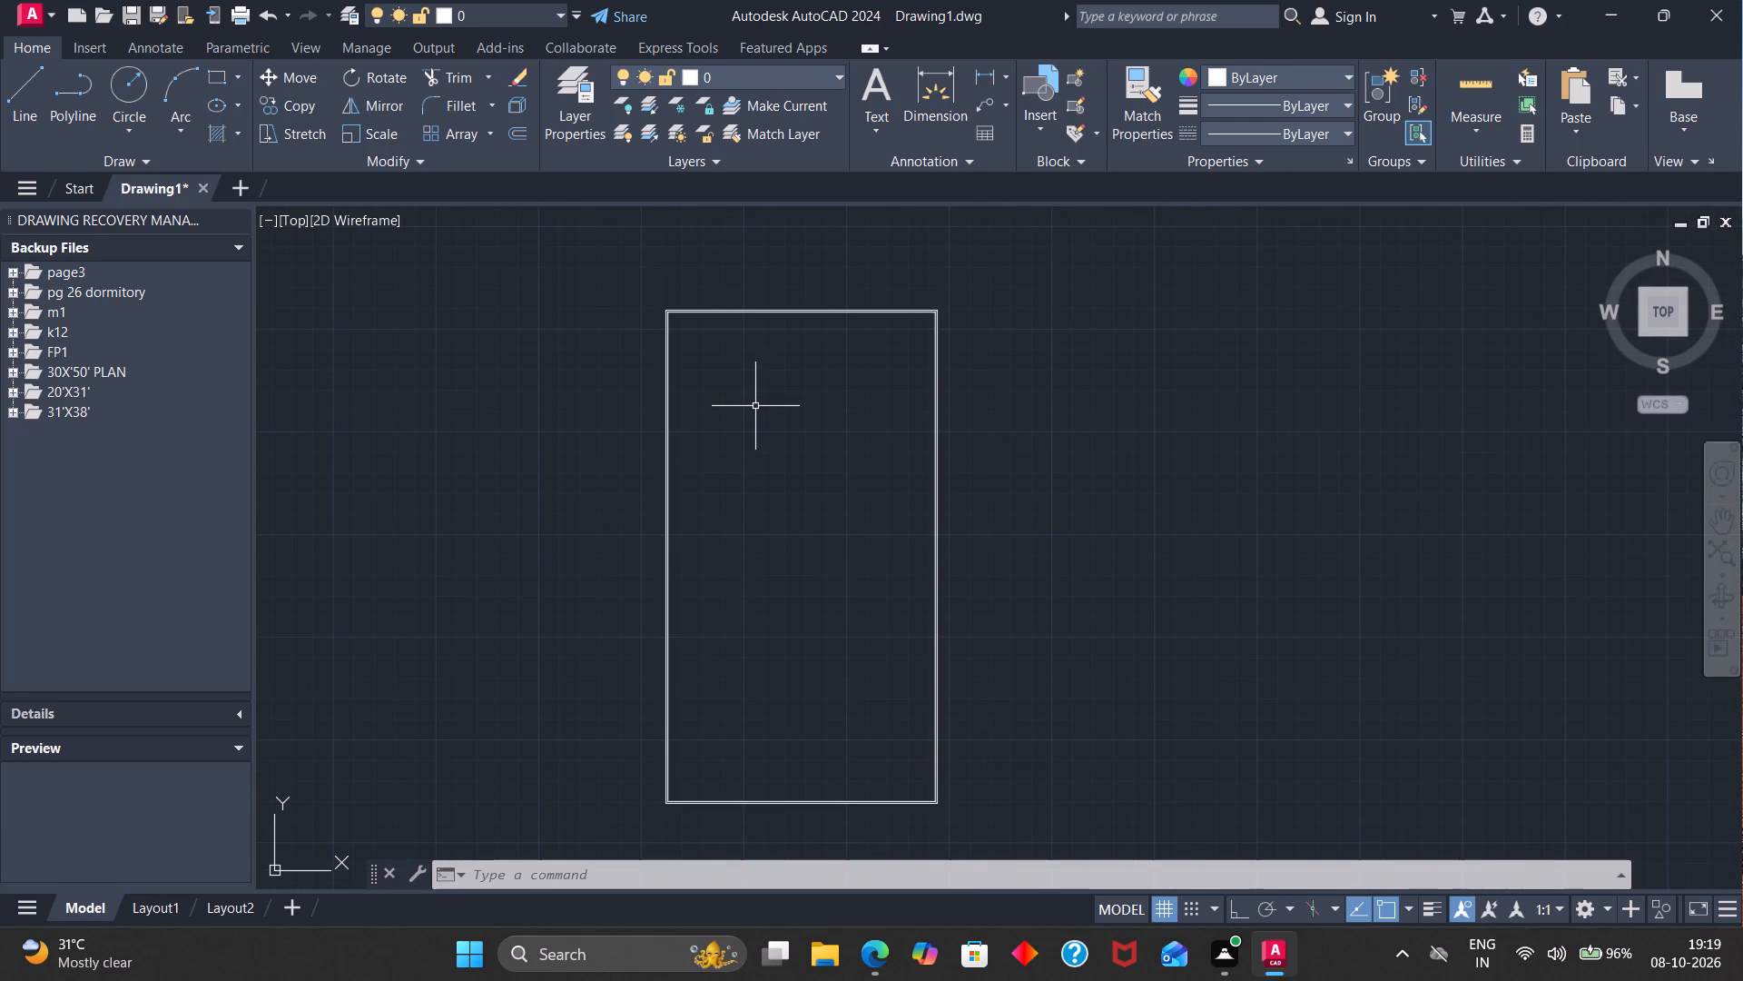
drag(636, 253, 1001, 946)
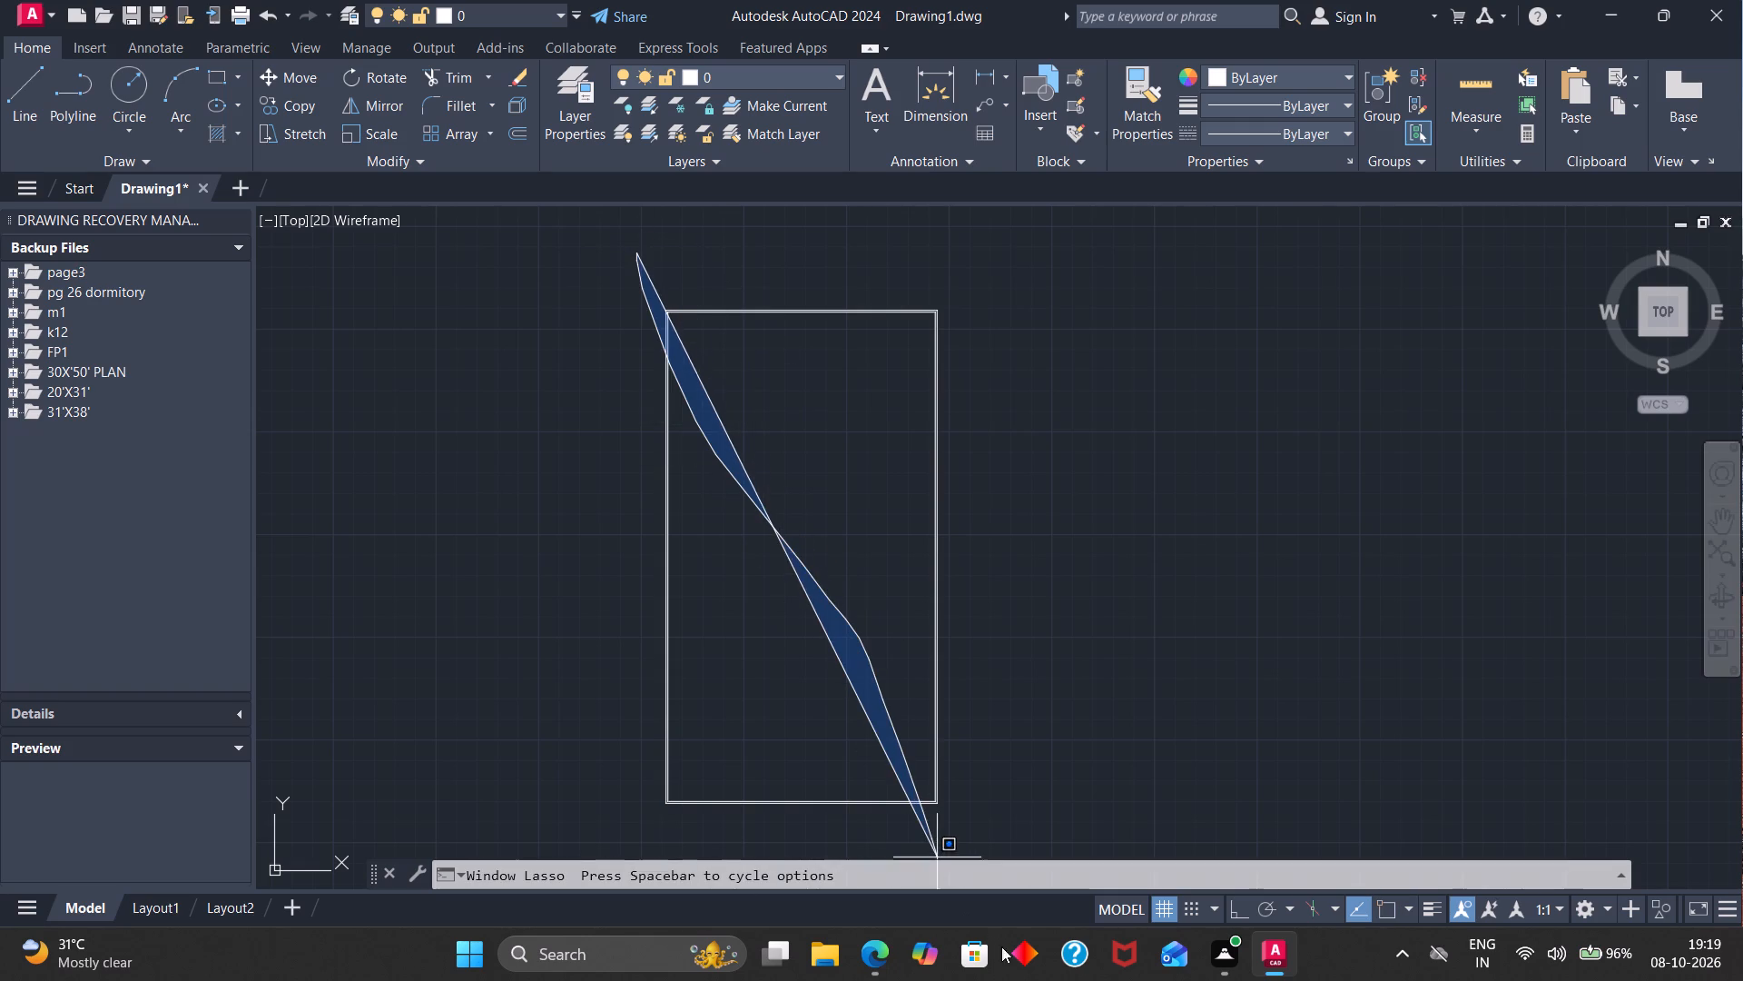
drag(1001, 946, 988, 789)
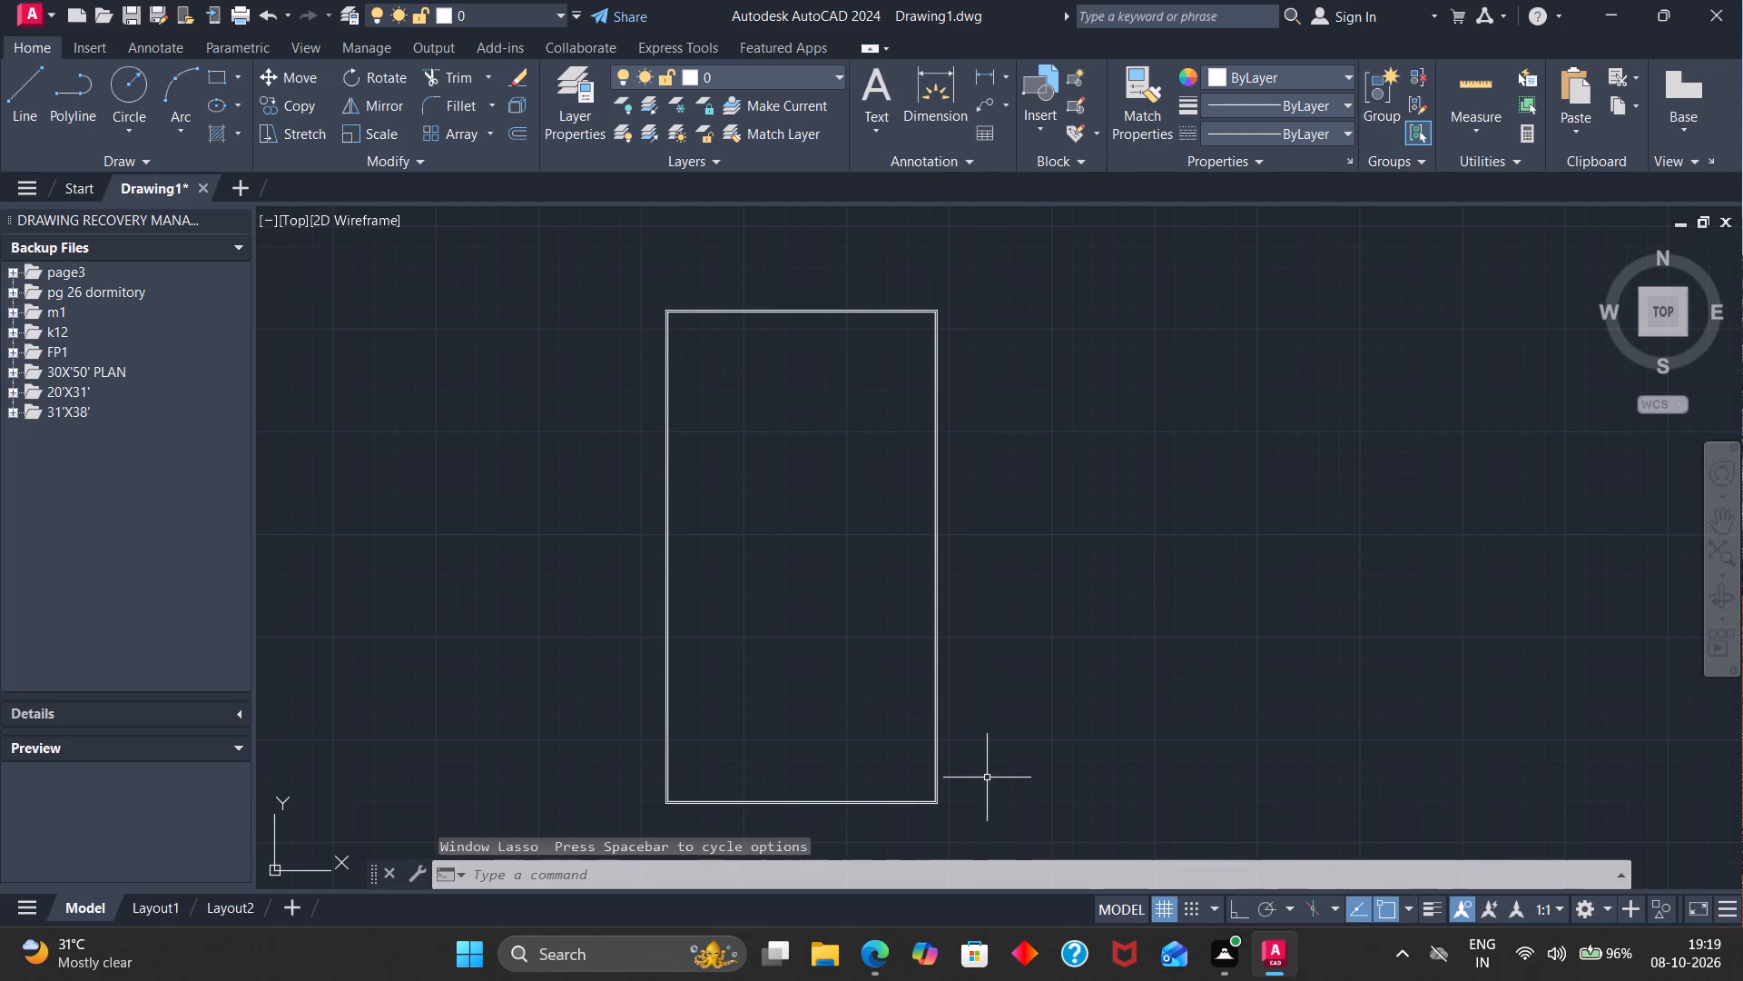
drag(994, 708, 501, 654)
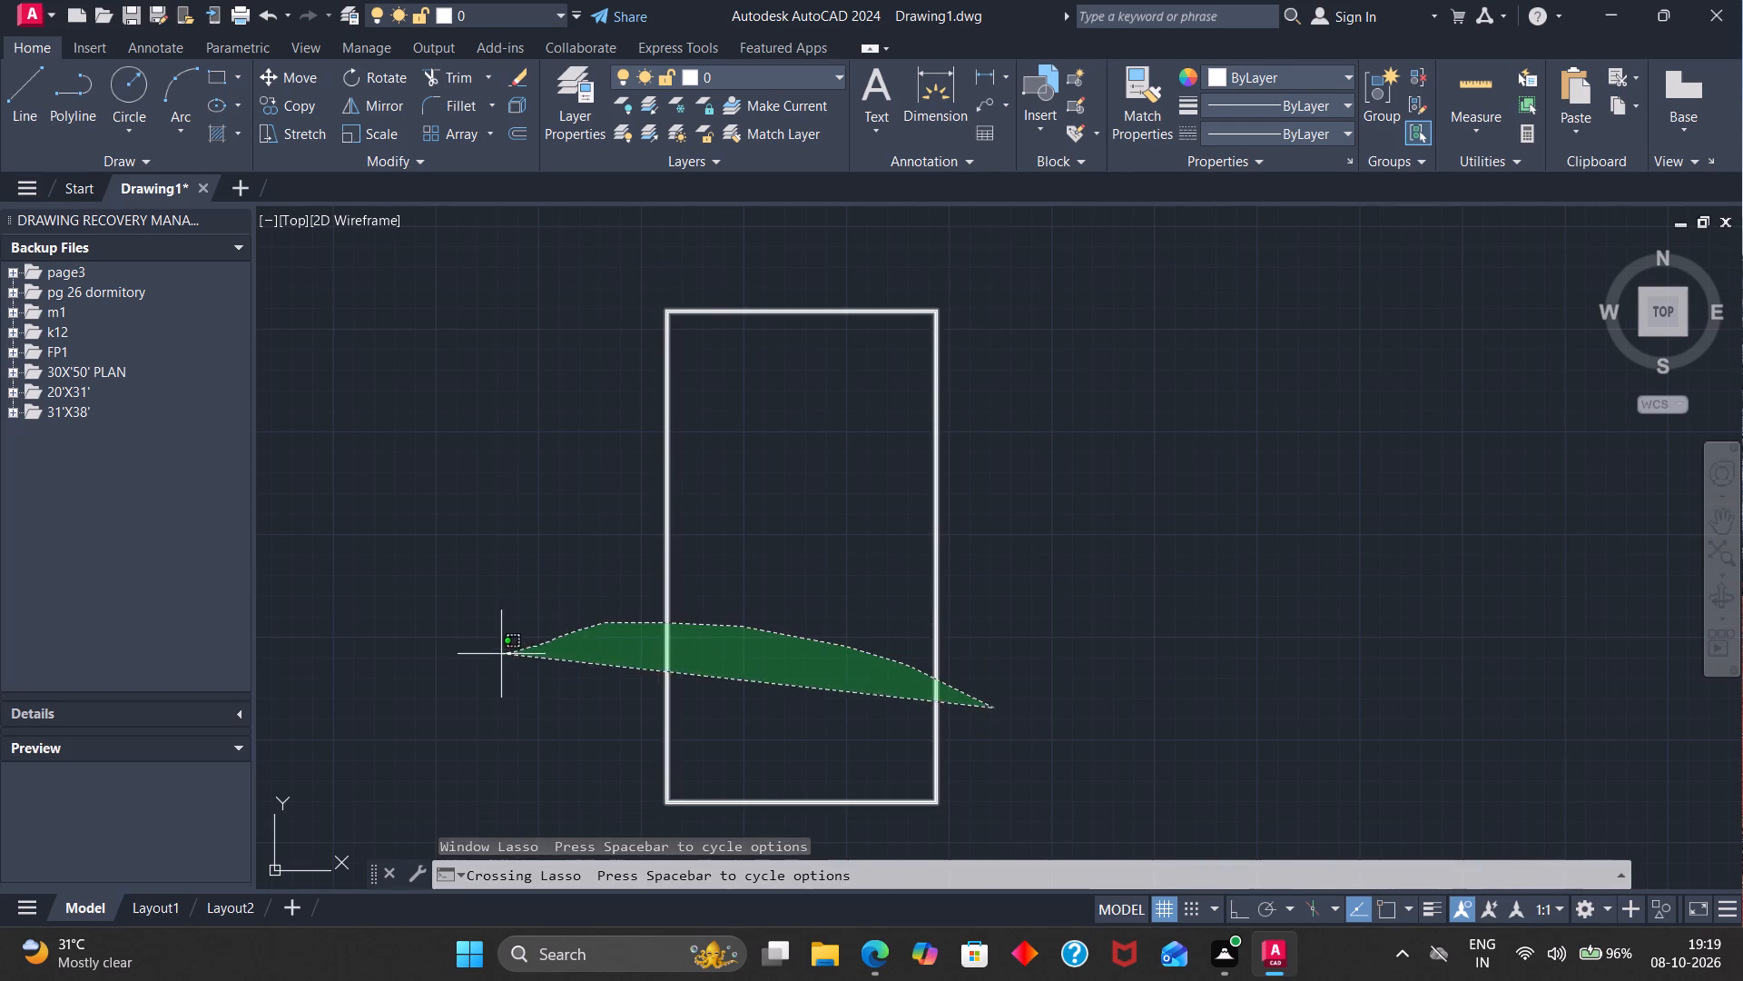
key(x)
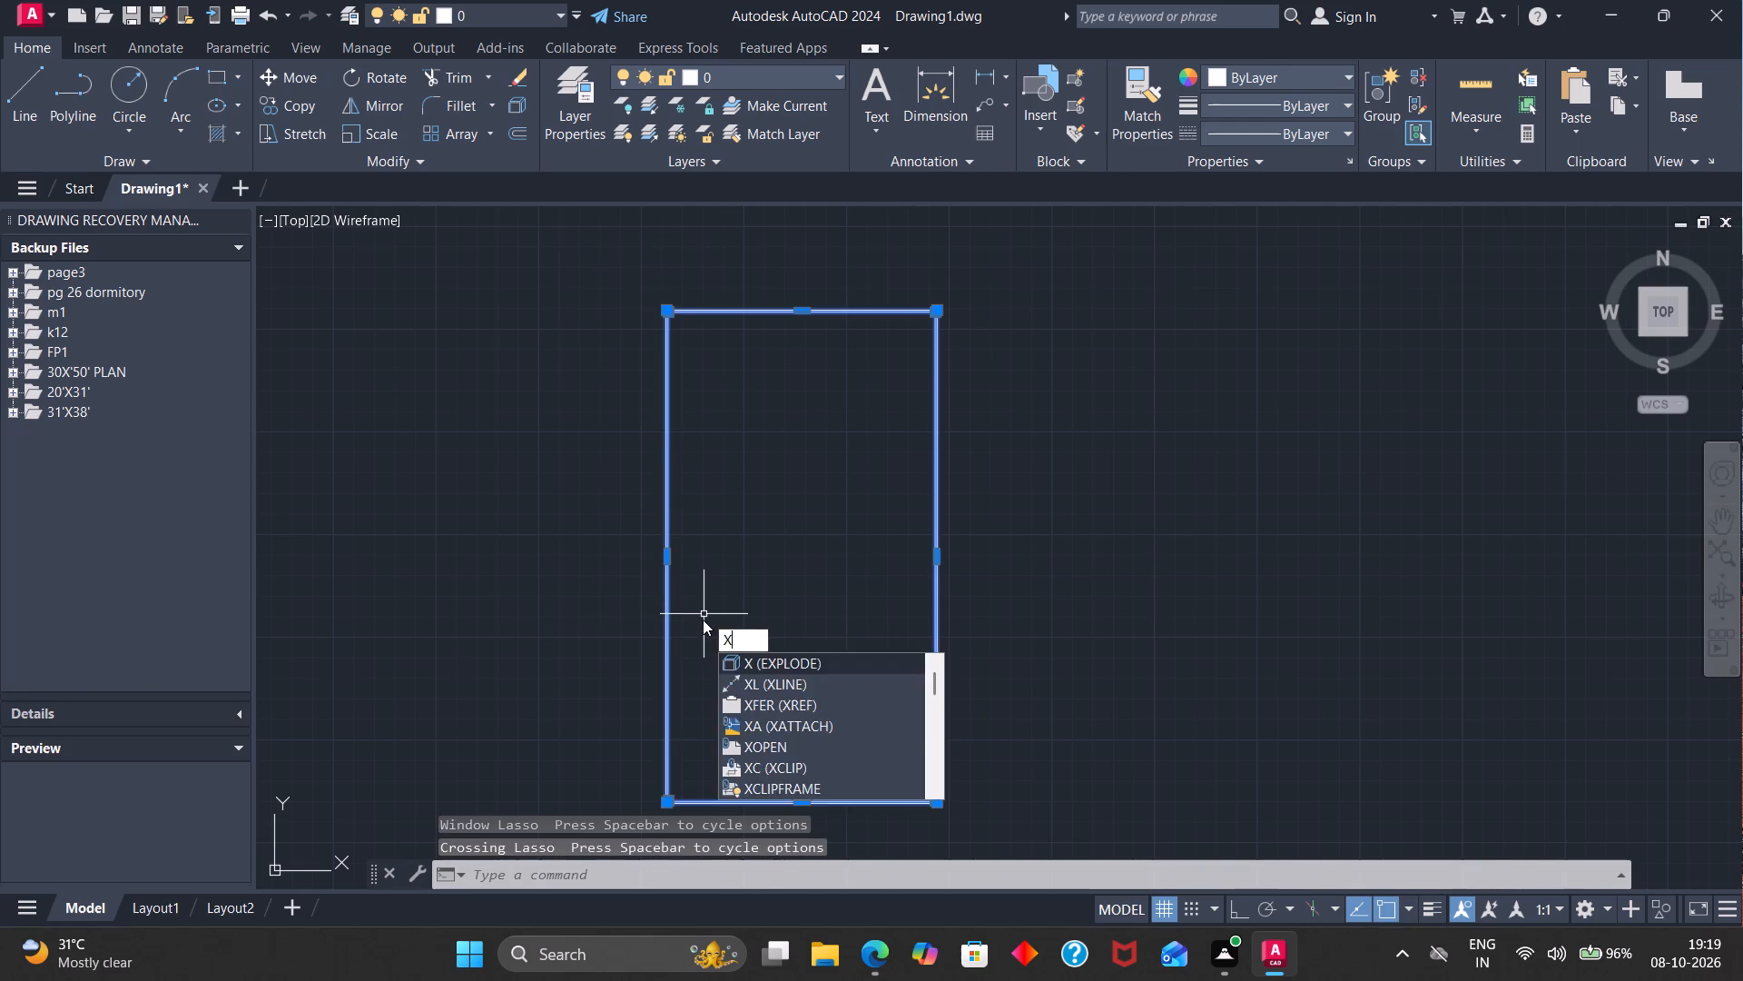
key(Return)
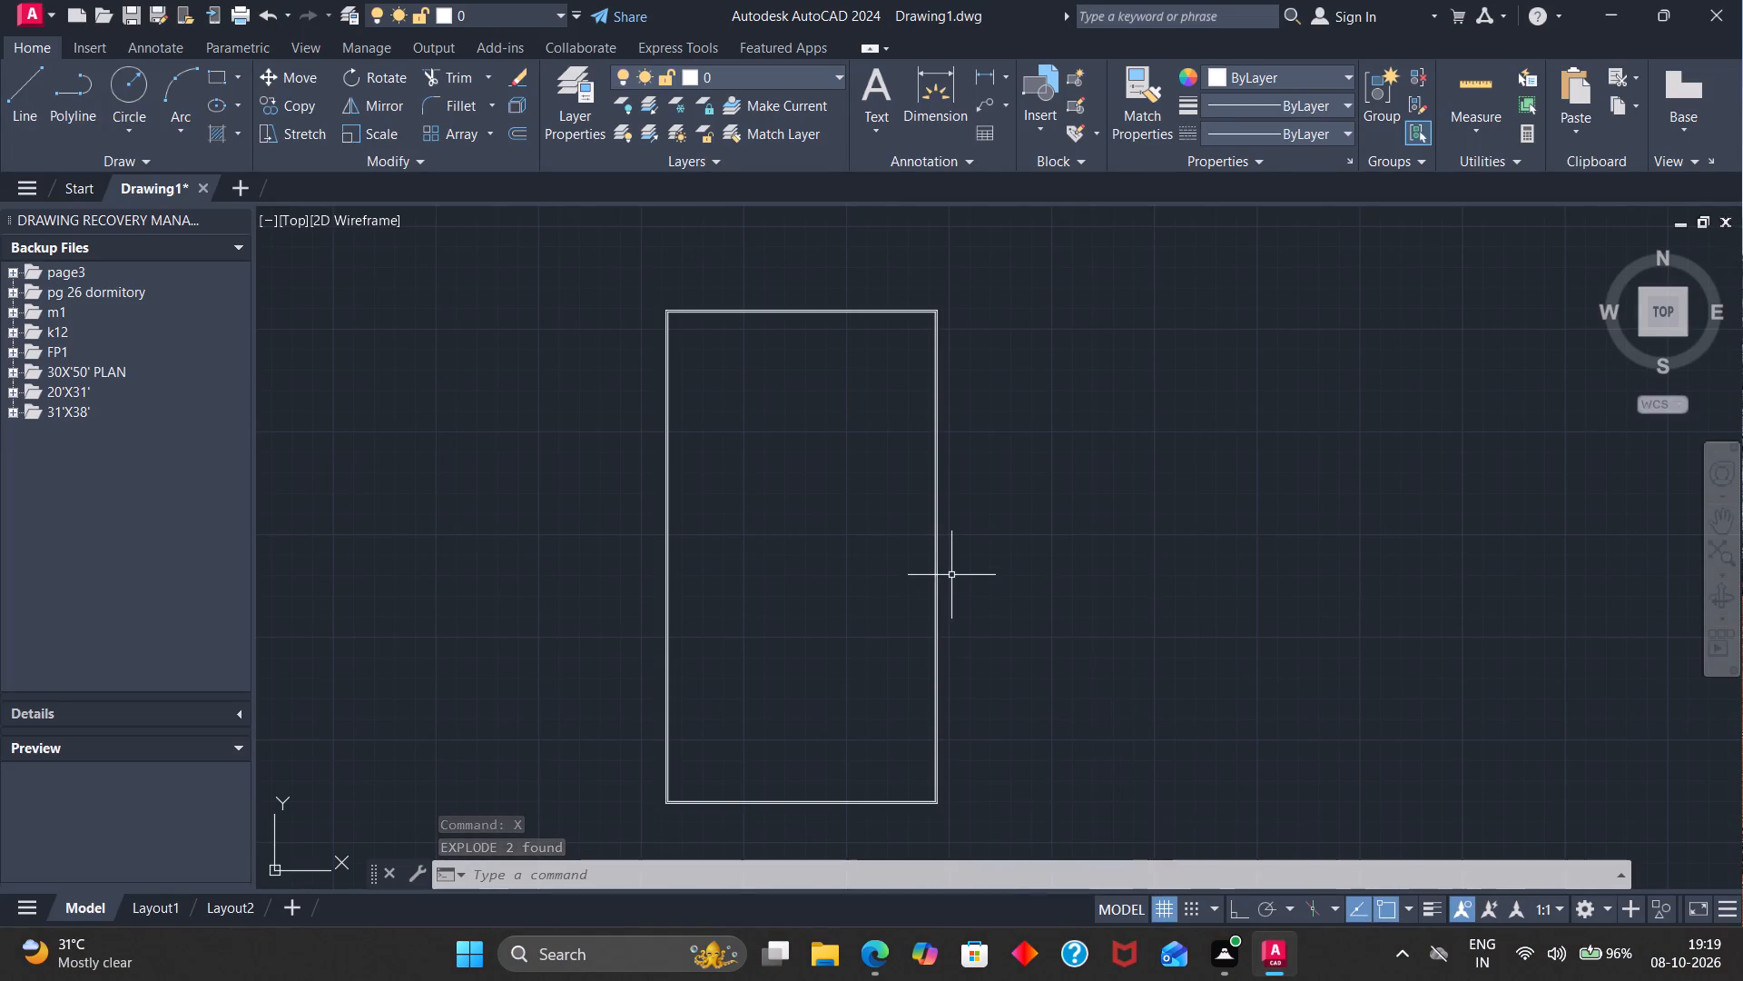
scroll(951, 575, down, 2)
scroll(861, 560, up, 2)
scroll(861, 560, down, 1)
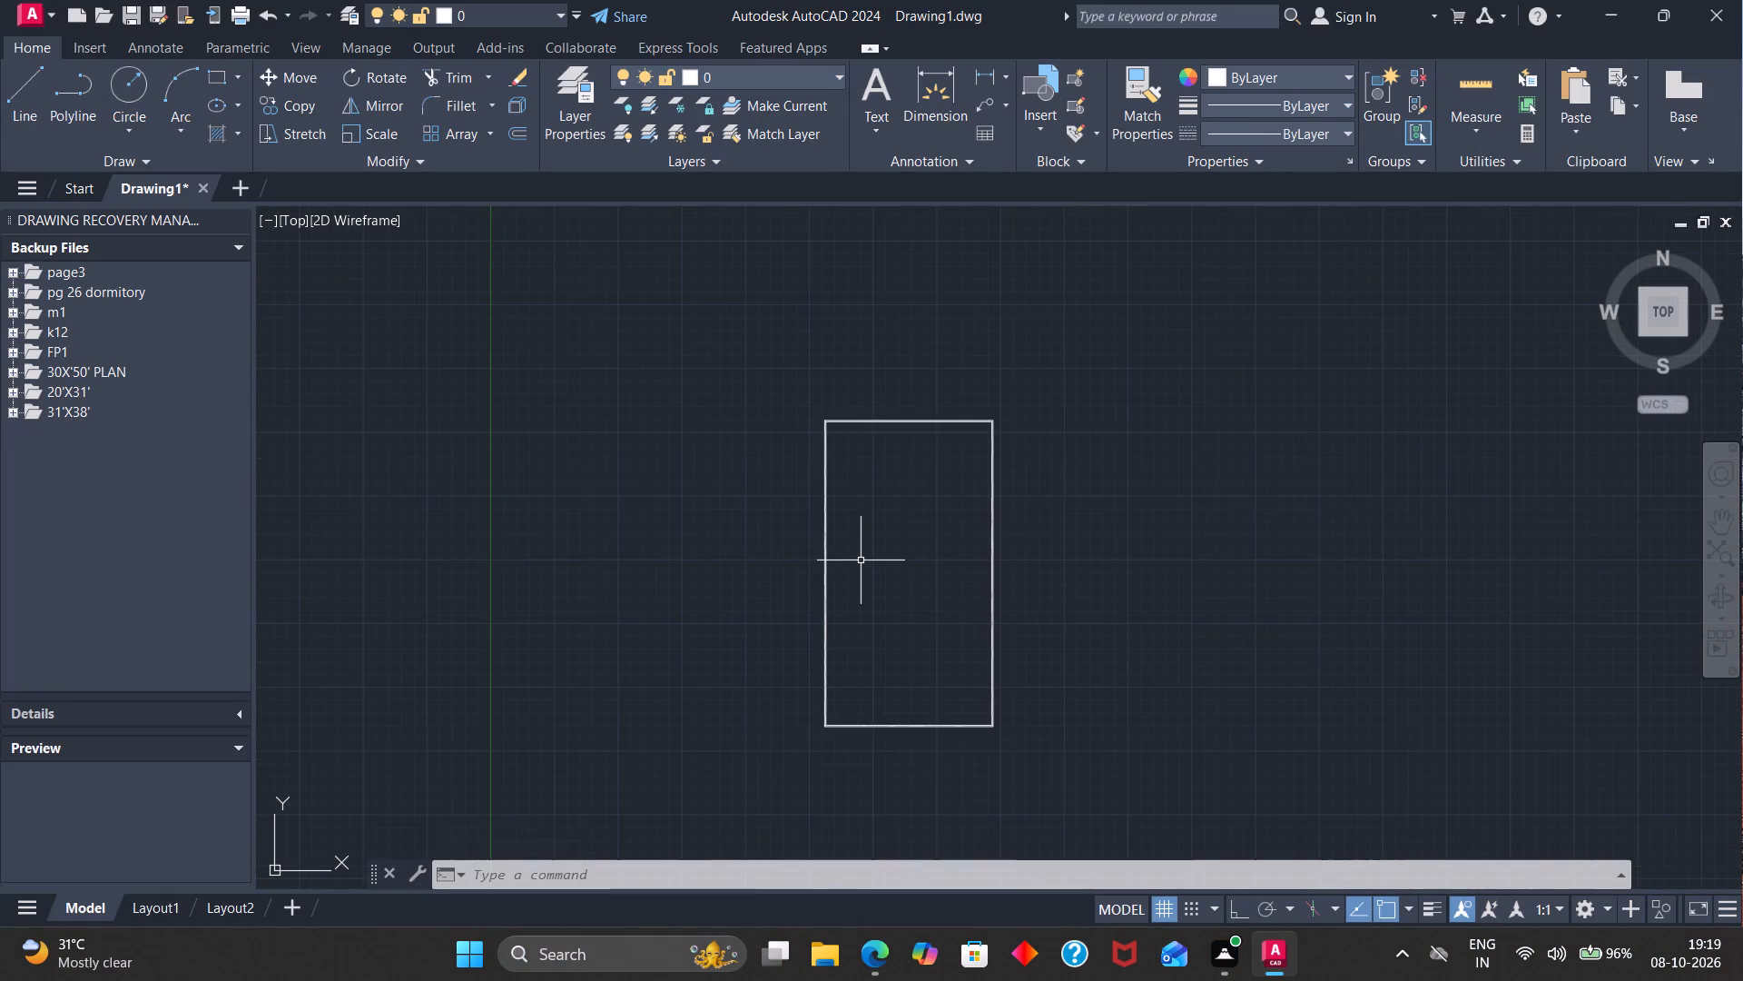
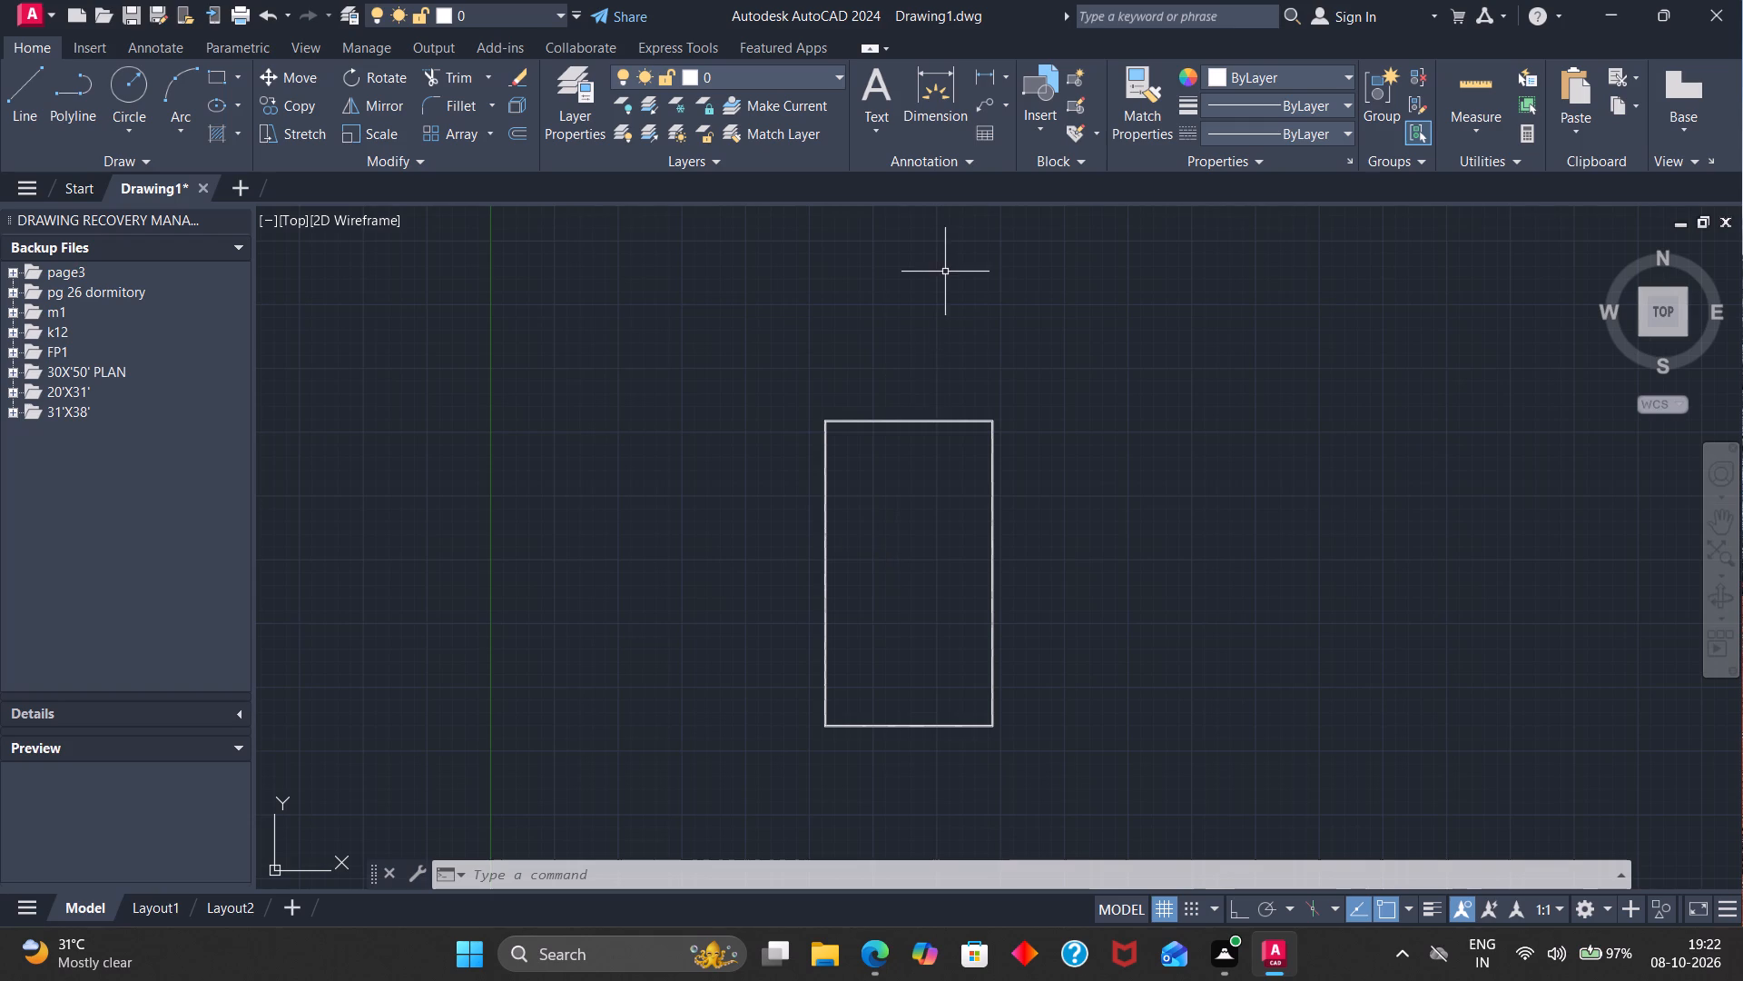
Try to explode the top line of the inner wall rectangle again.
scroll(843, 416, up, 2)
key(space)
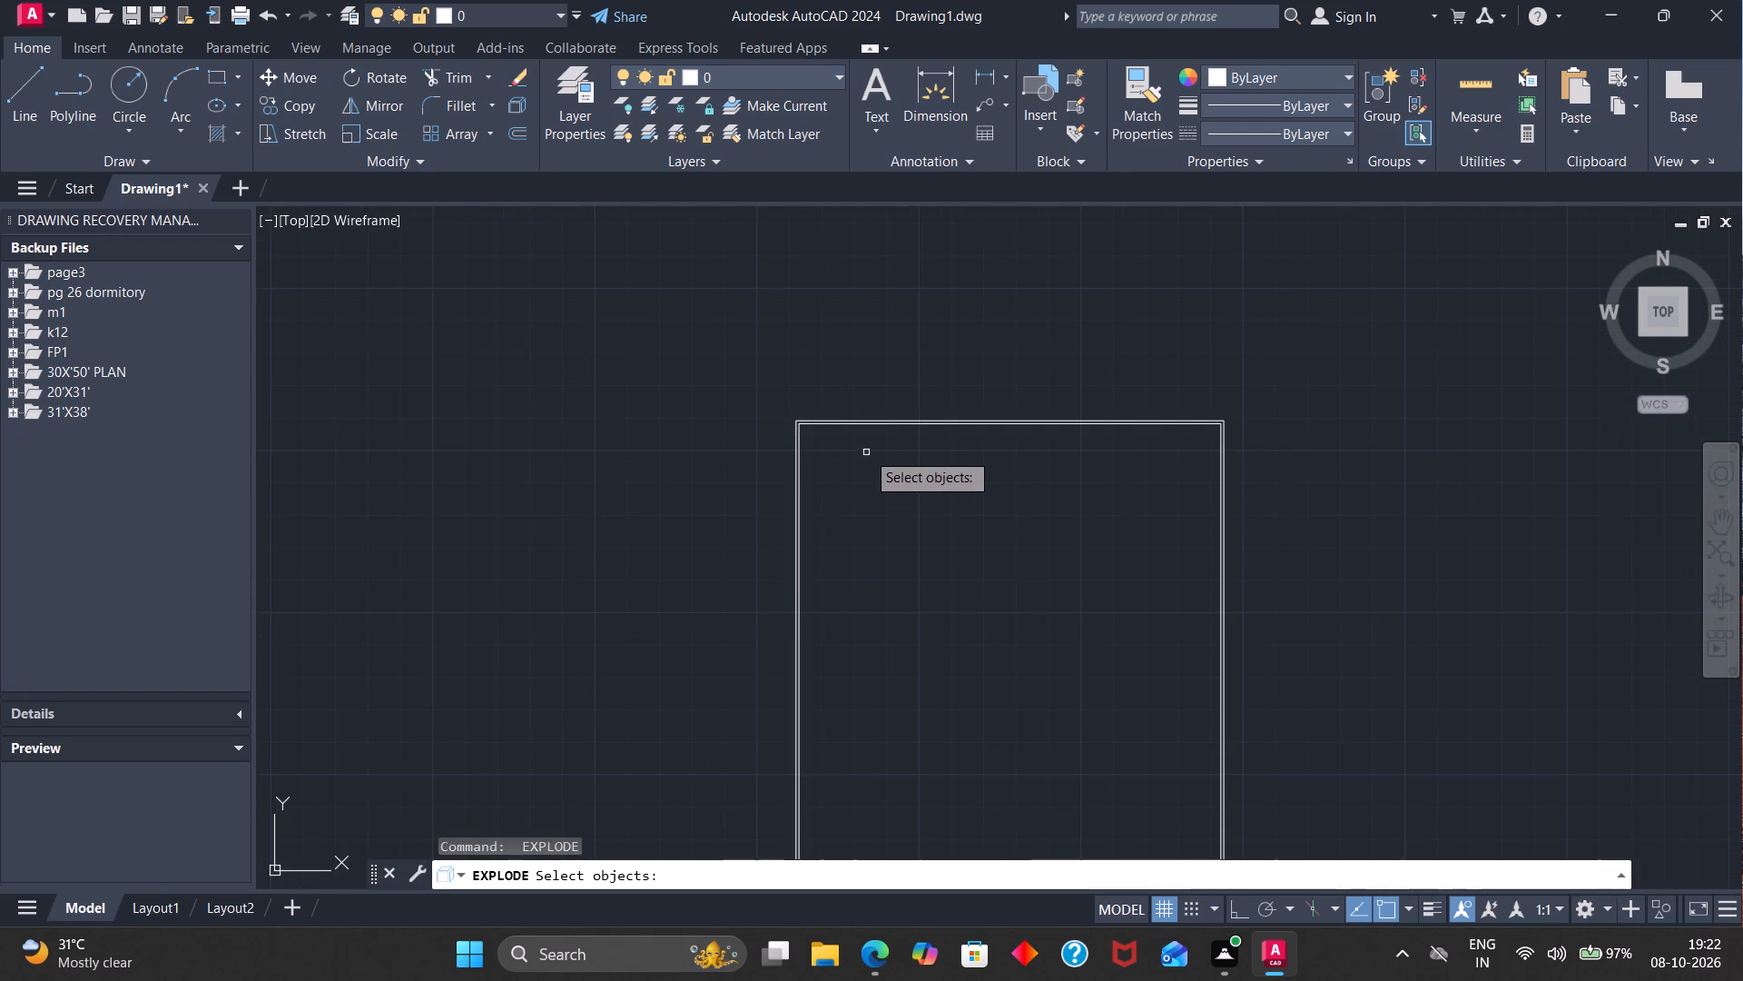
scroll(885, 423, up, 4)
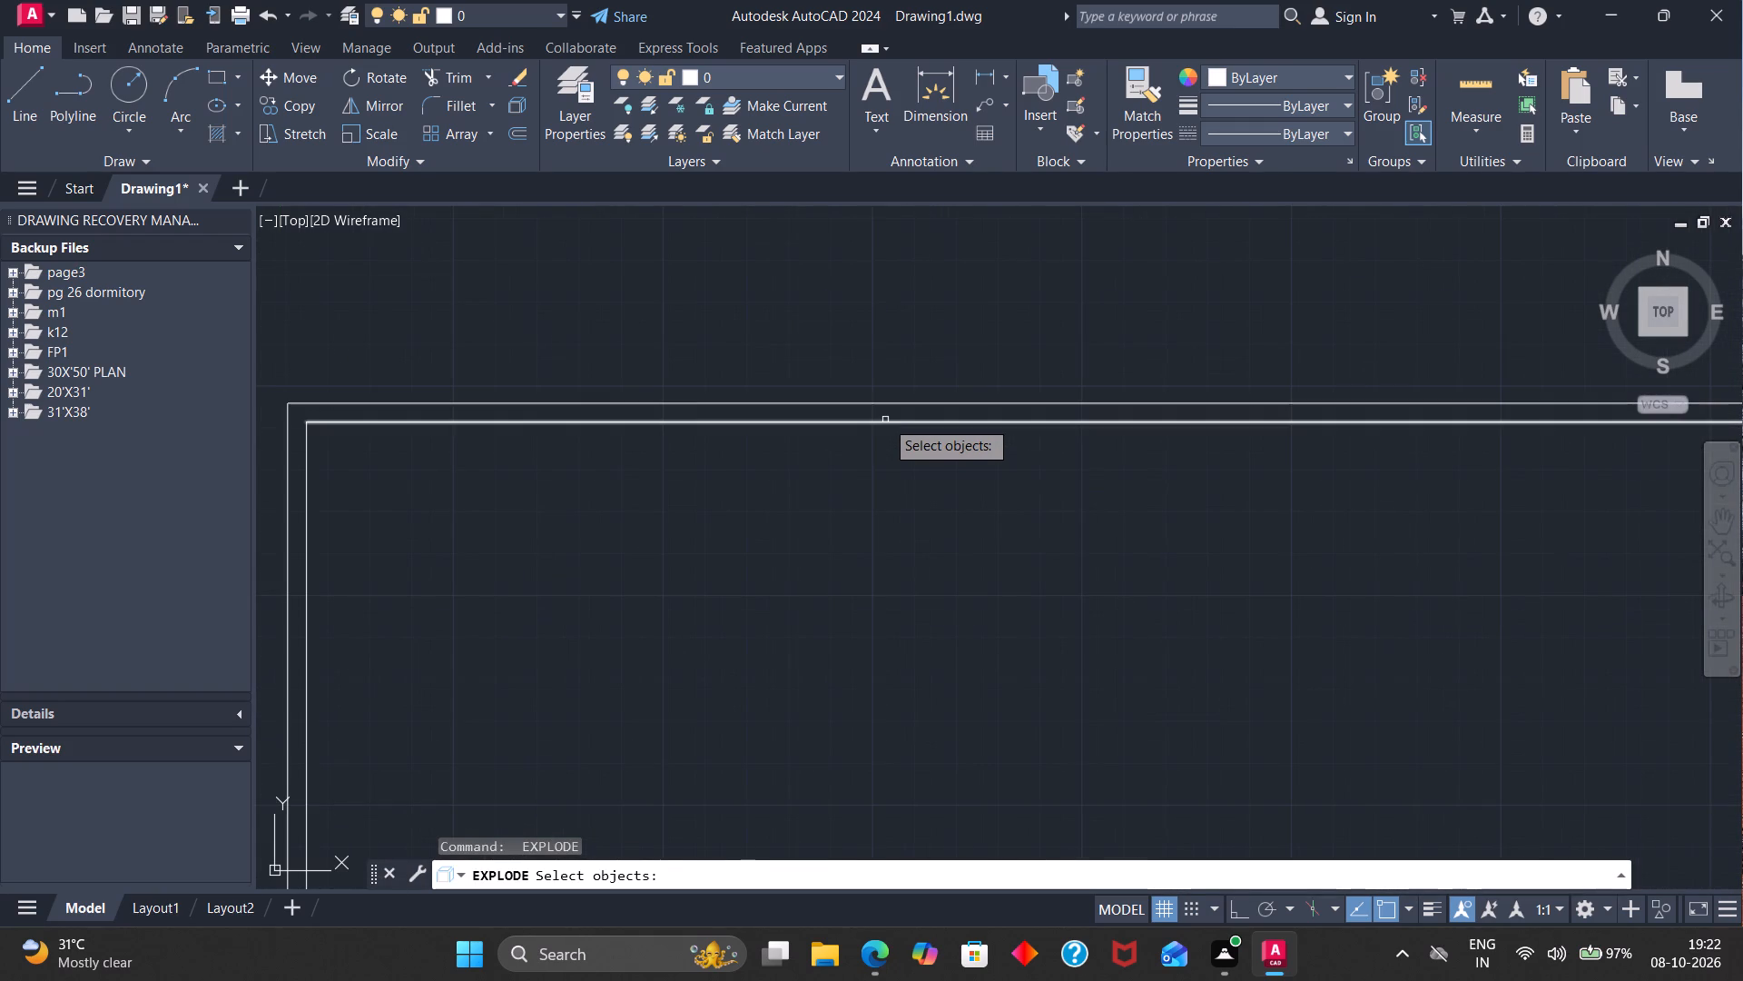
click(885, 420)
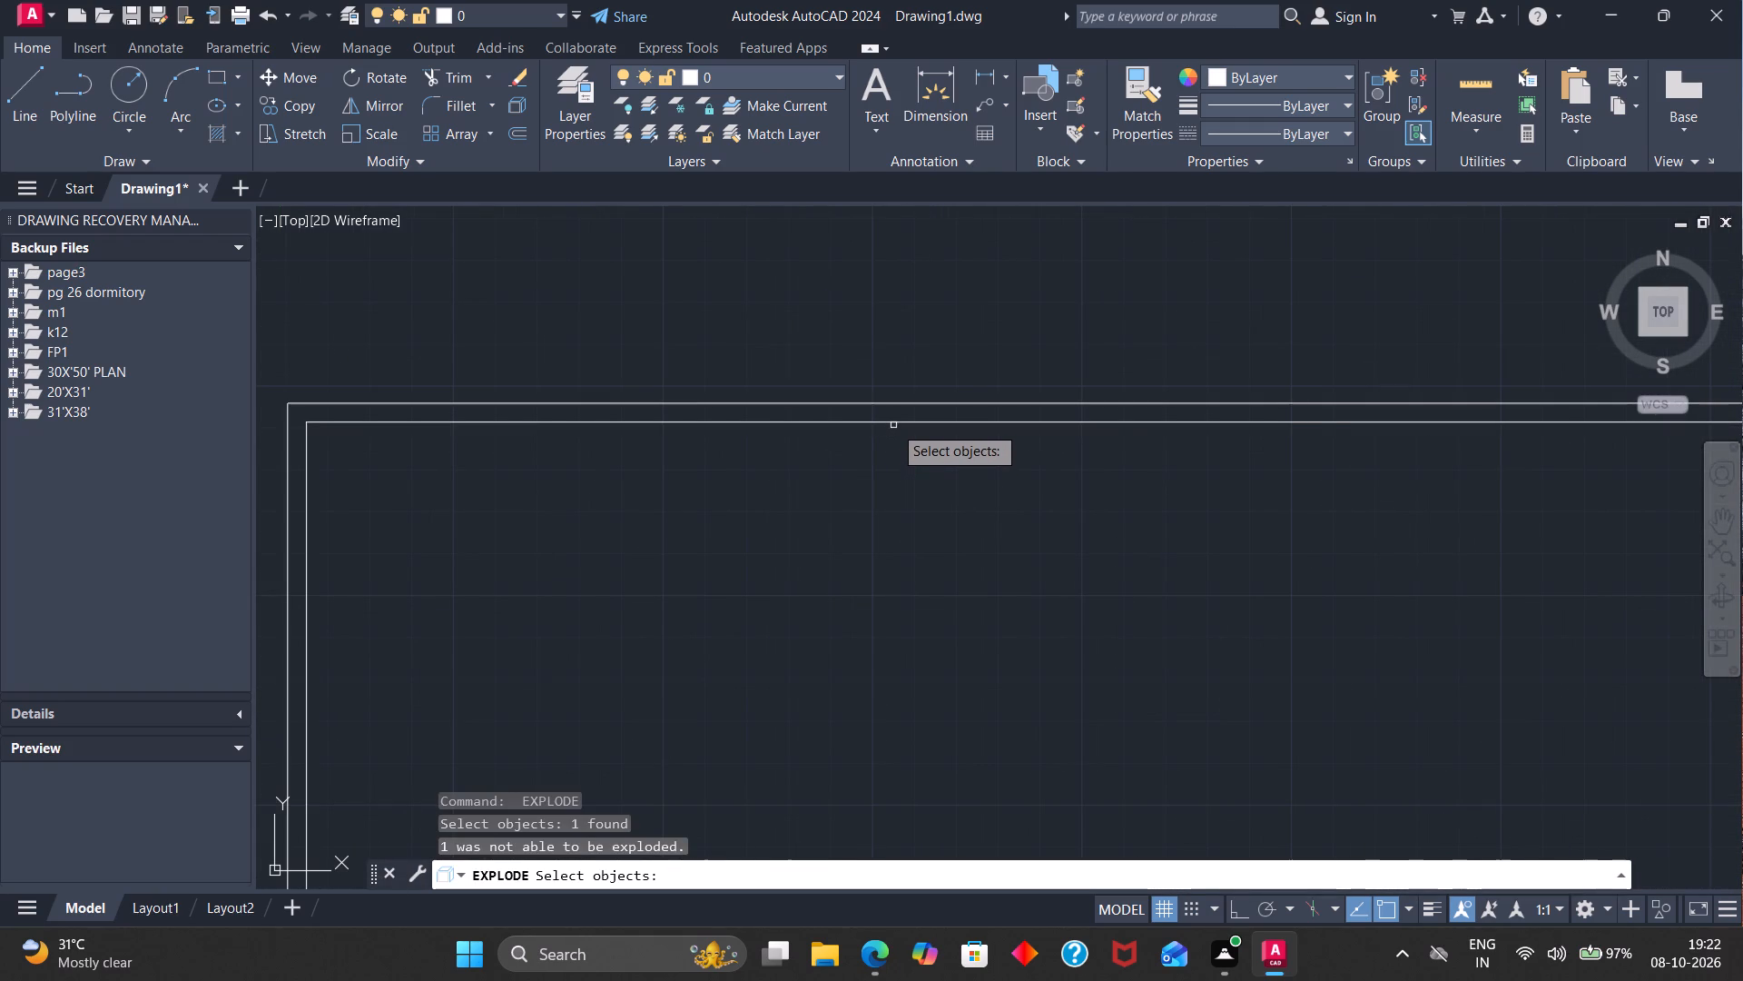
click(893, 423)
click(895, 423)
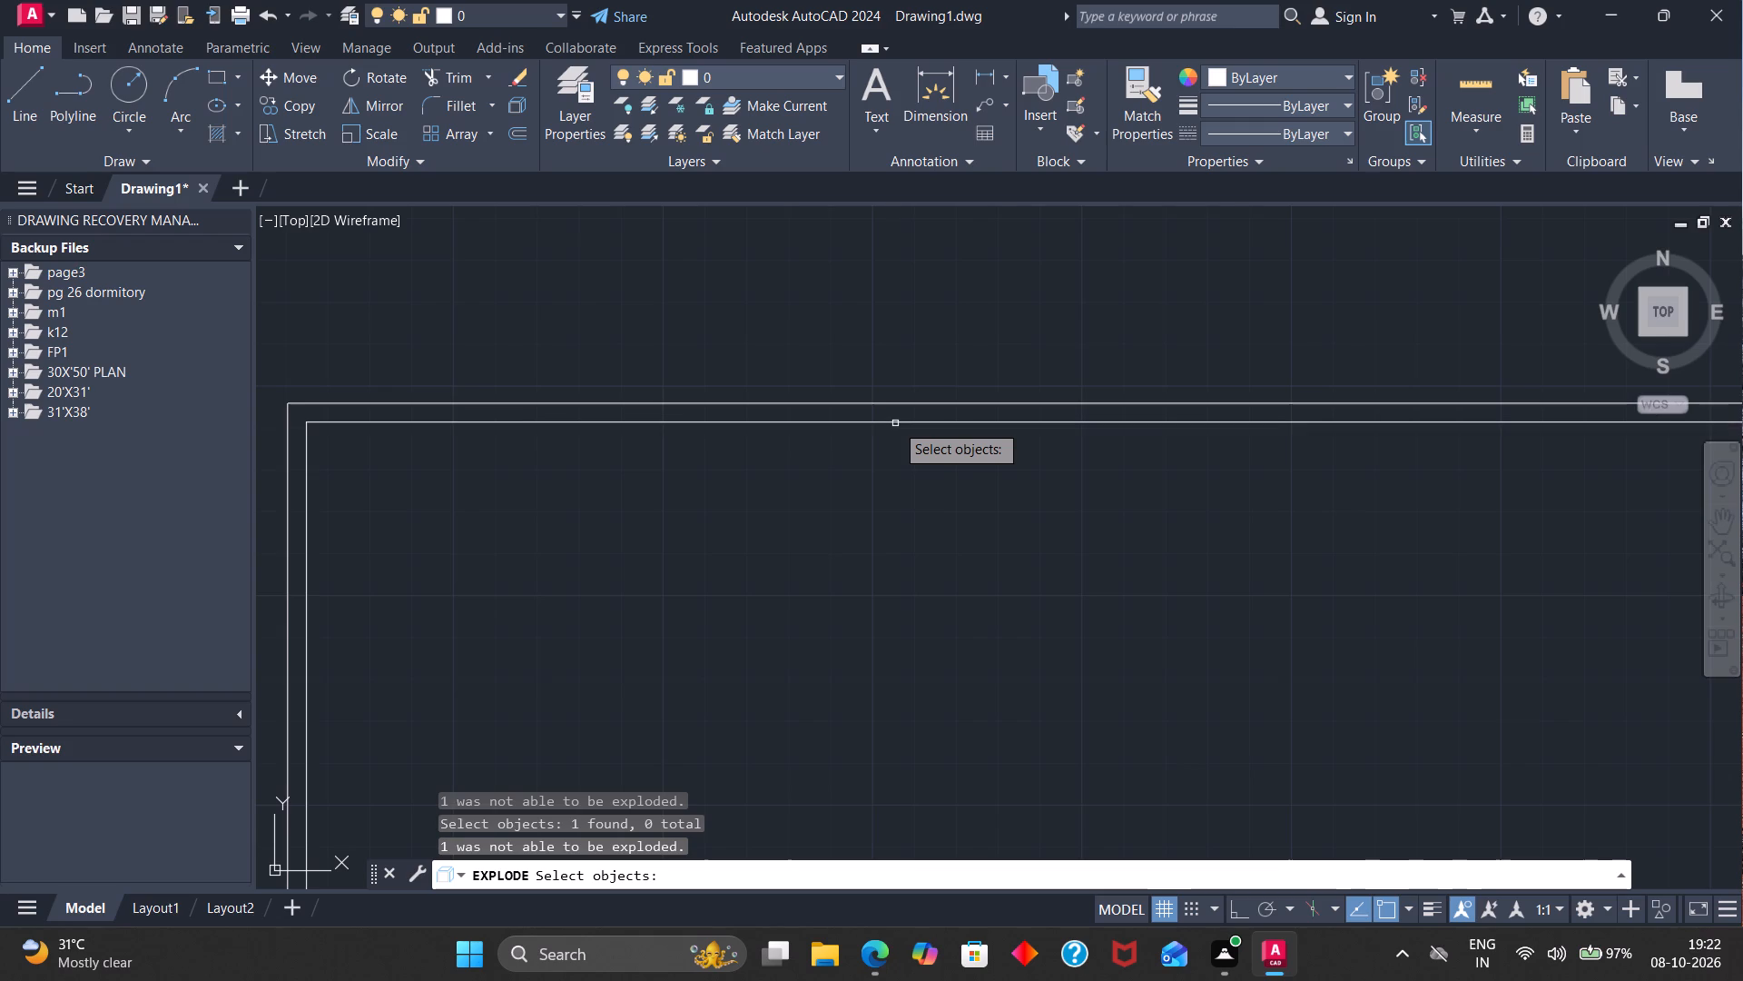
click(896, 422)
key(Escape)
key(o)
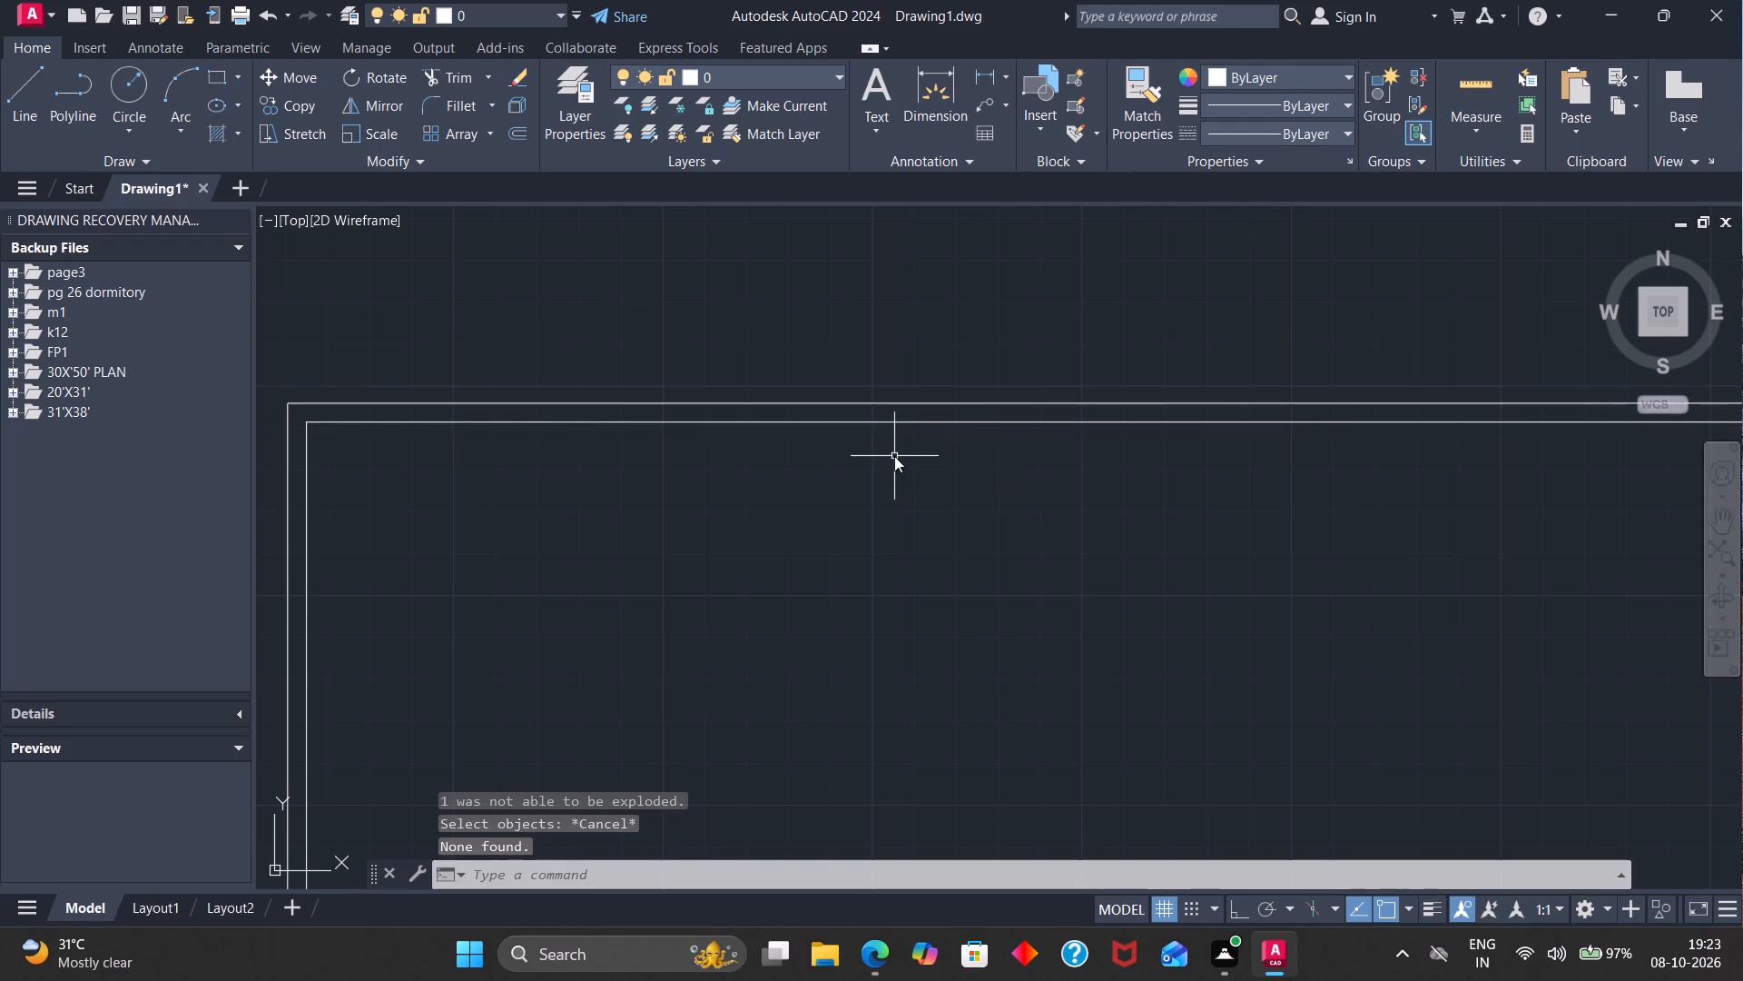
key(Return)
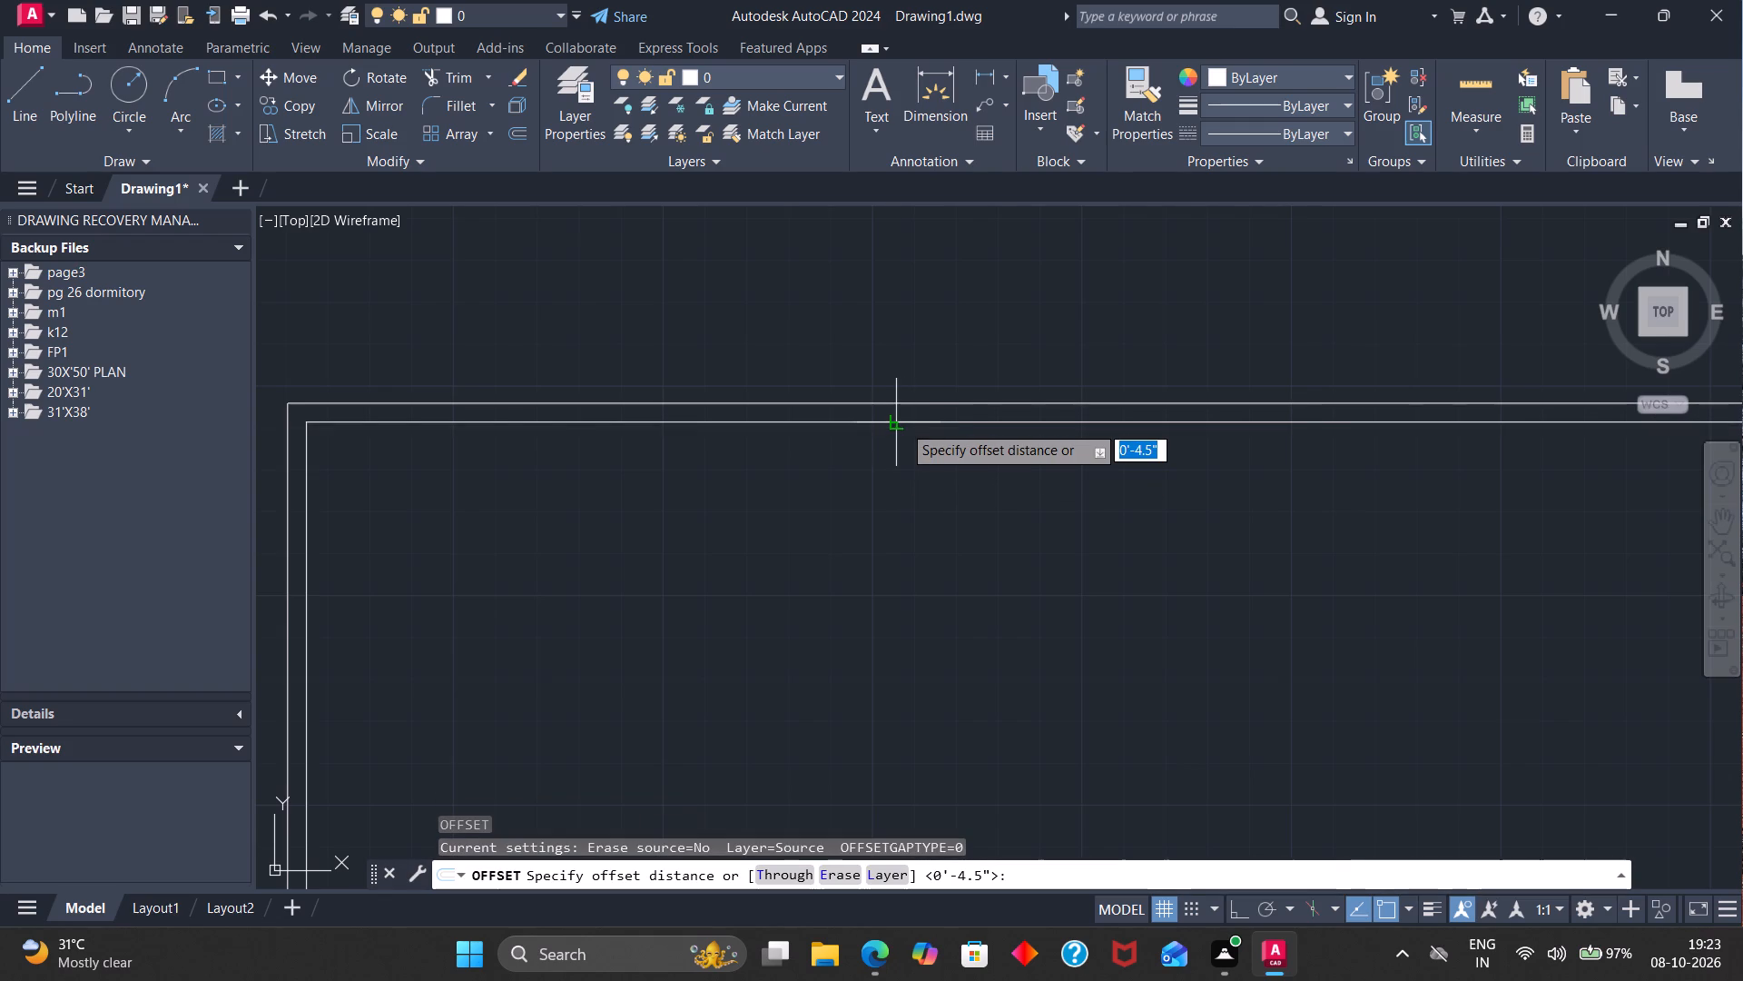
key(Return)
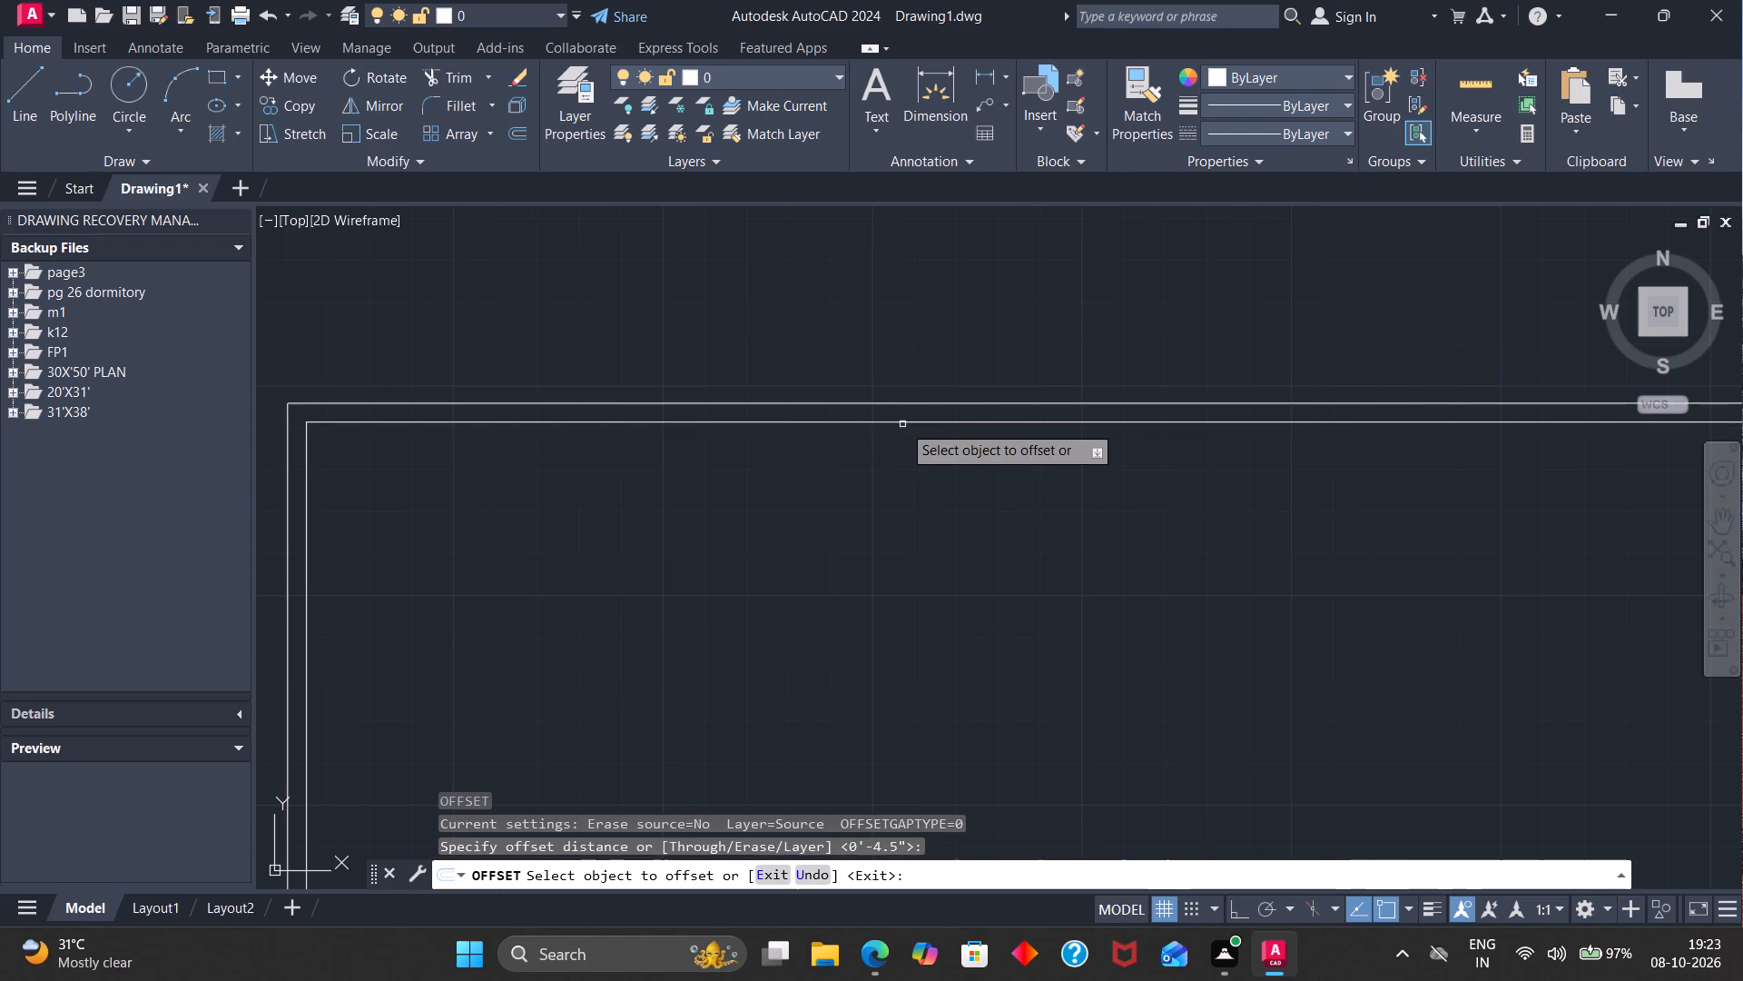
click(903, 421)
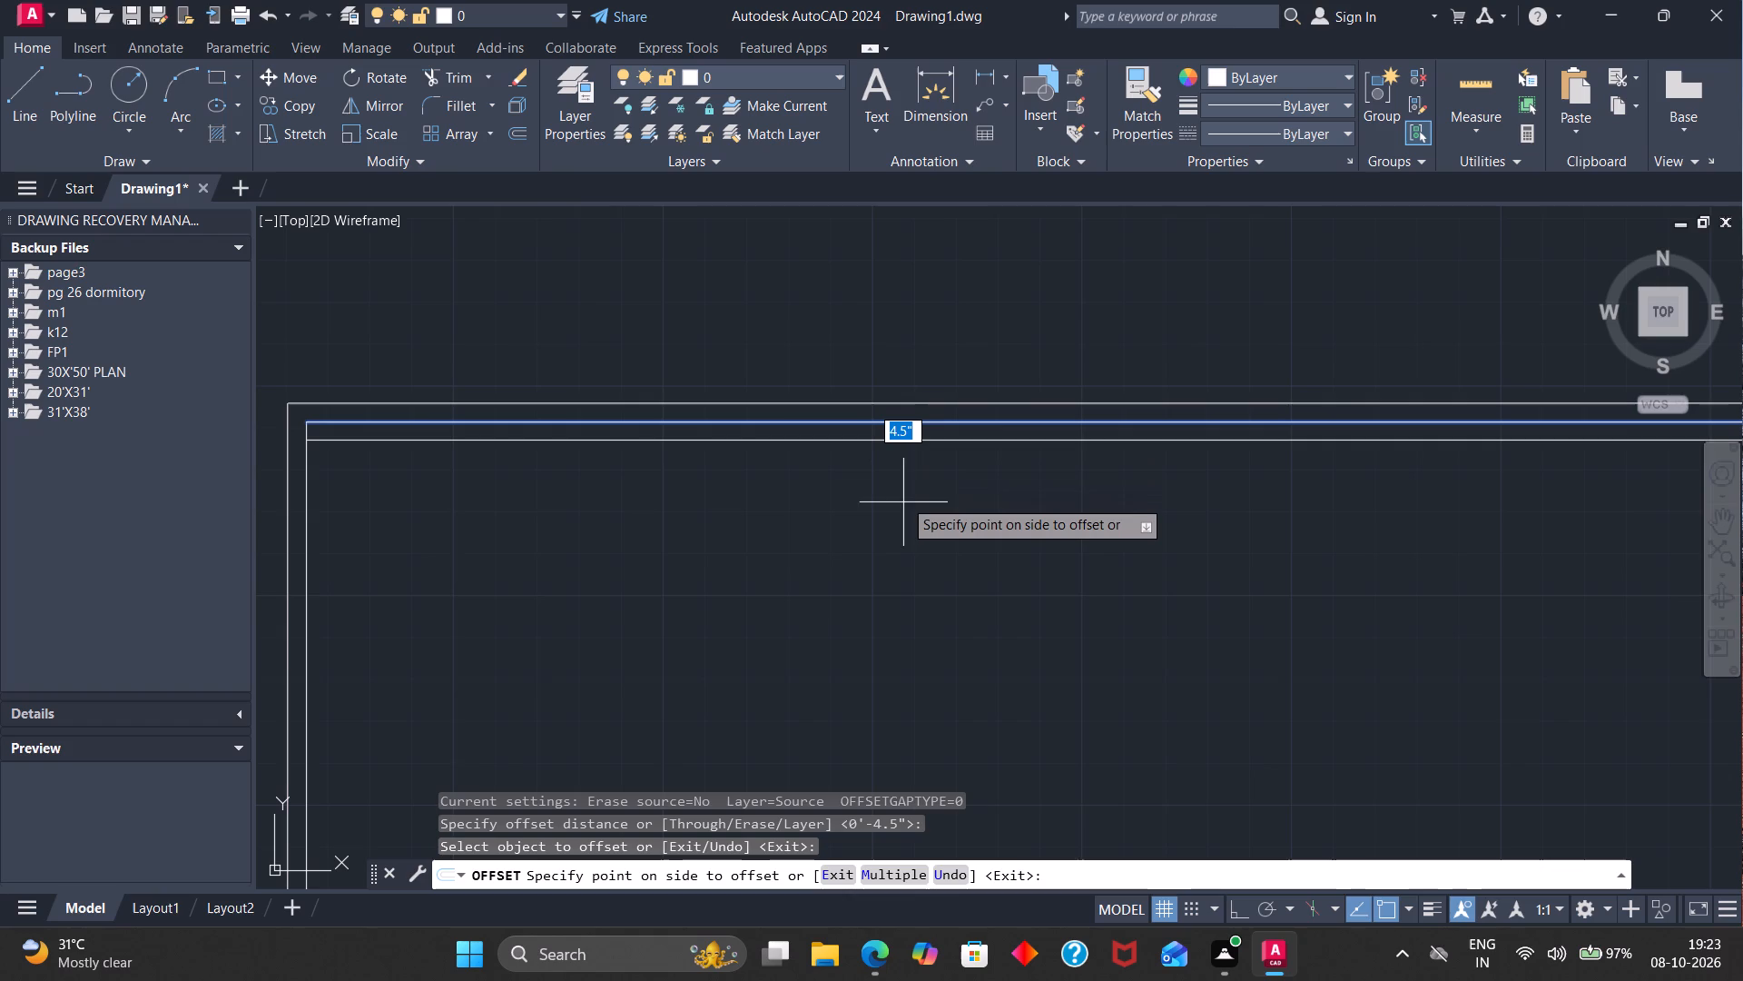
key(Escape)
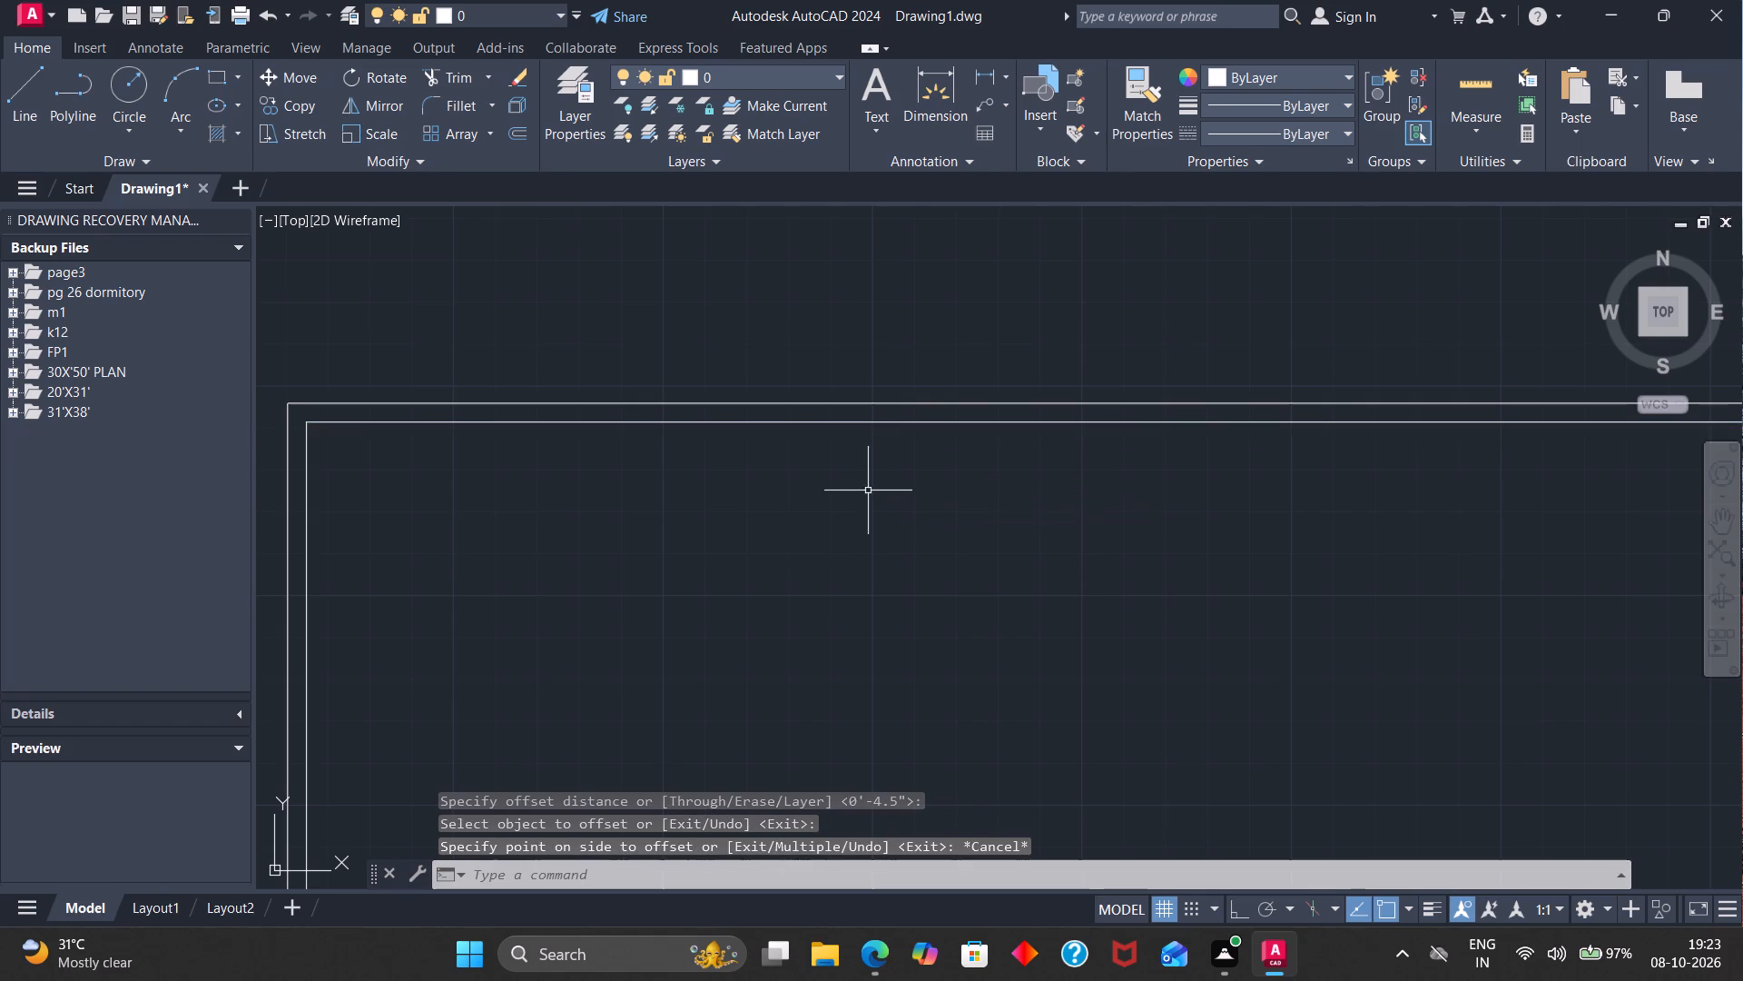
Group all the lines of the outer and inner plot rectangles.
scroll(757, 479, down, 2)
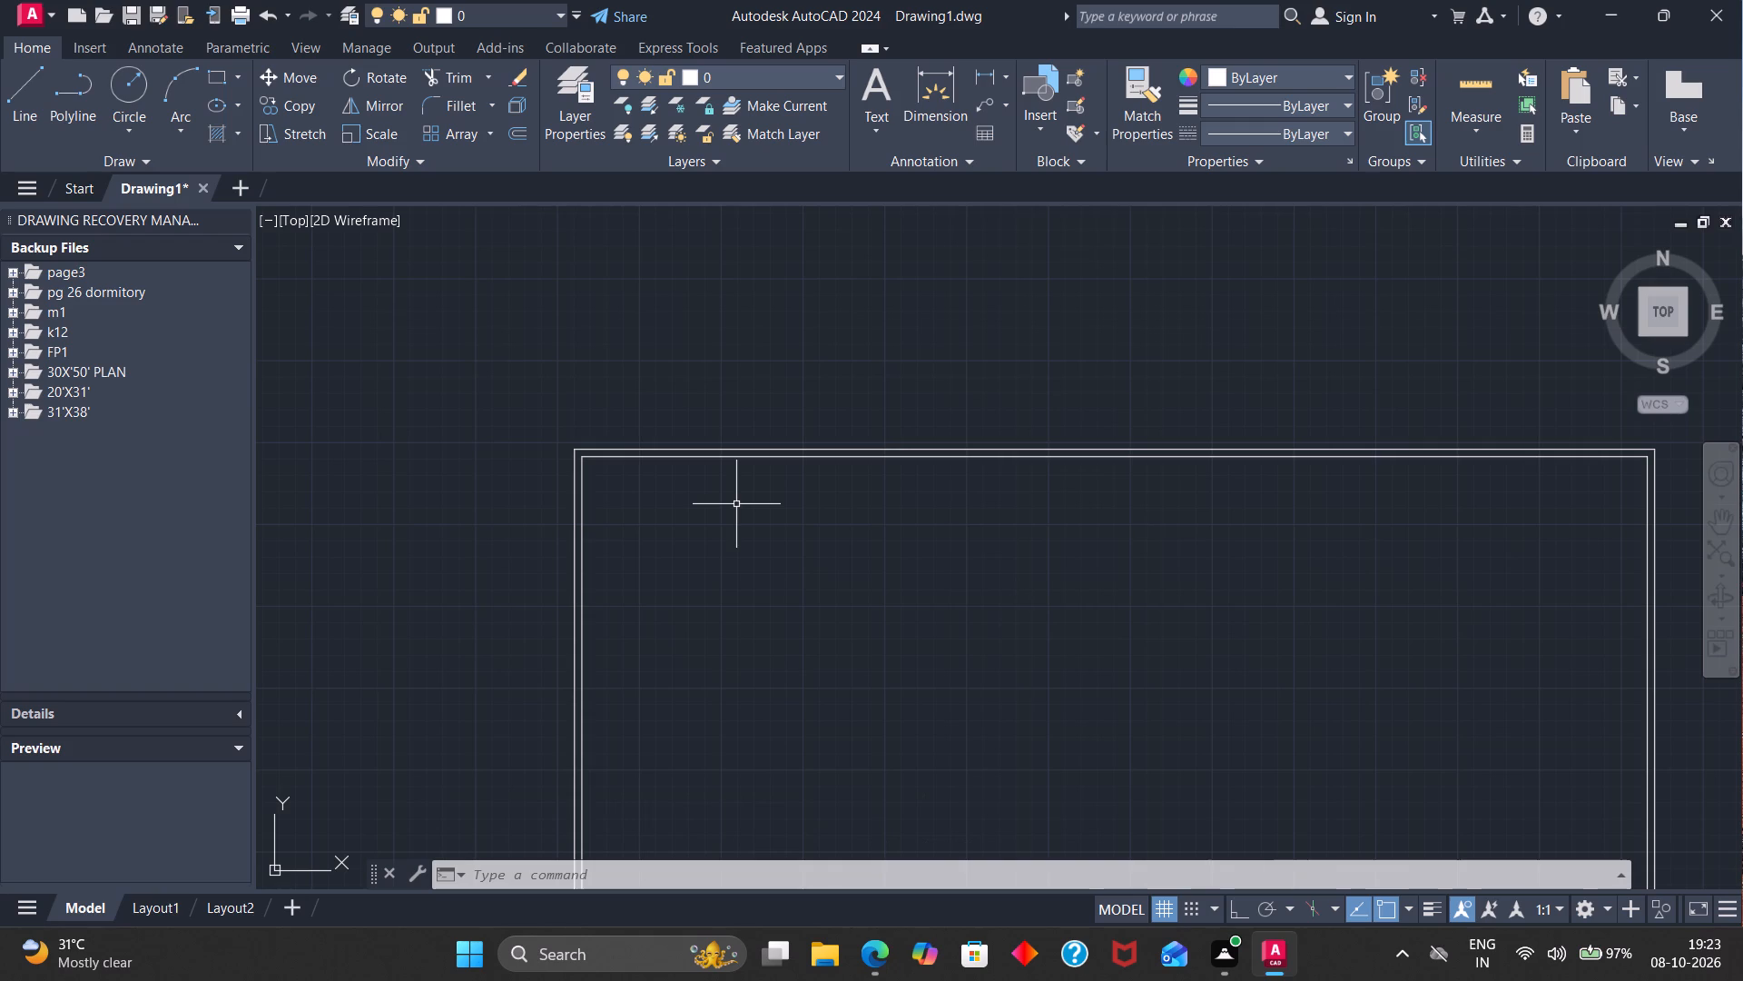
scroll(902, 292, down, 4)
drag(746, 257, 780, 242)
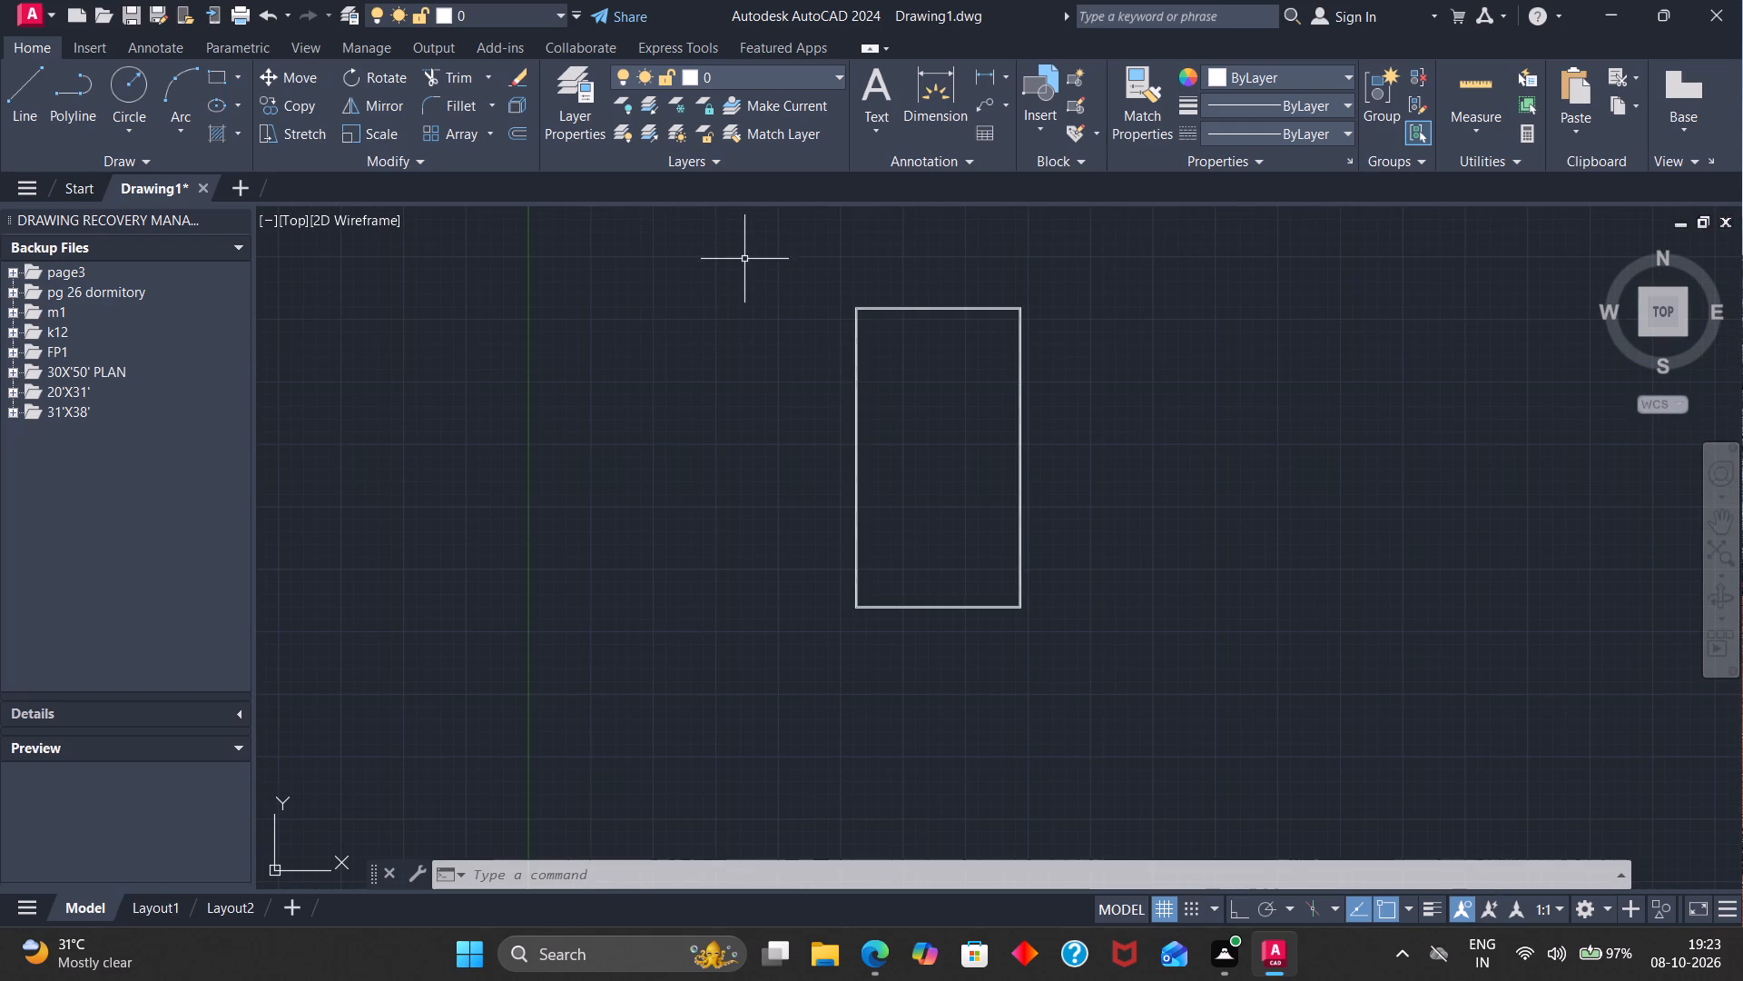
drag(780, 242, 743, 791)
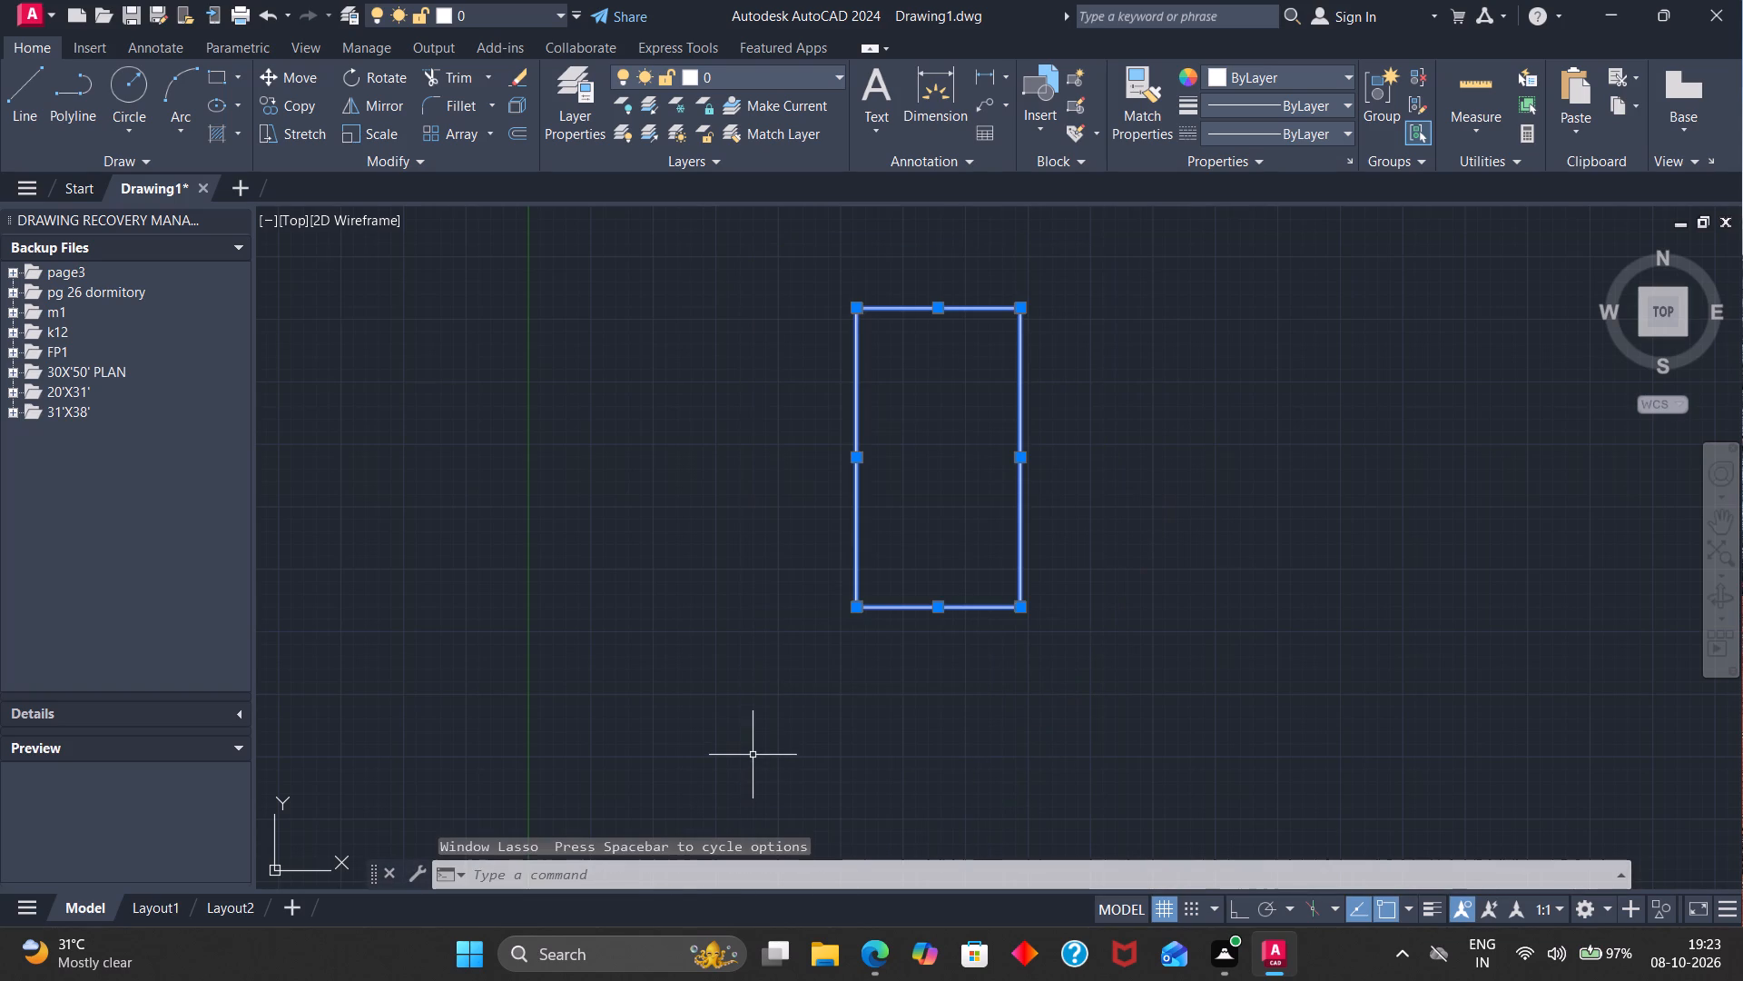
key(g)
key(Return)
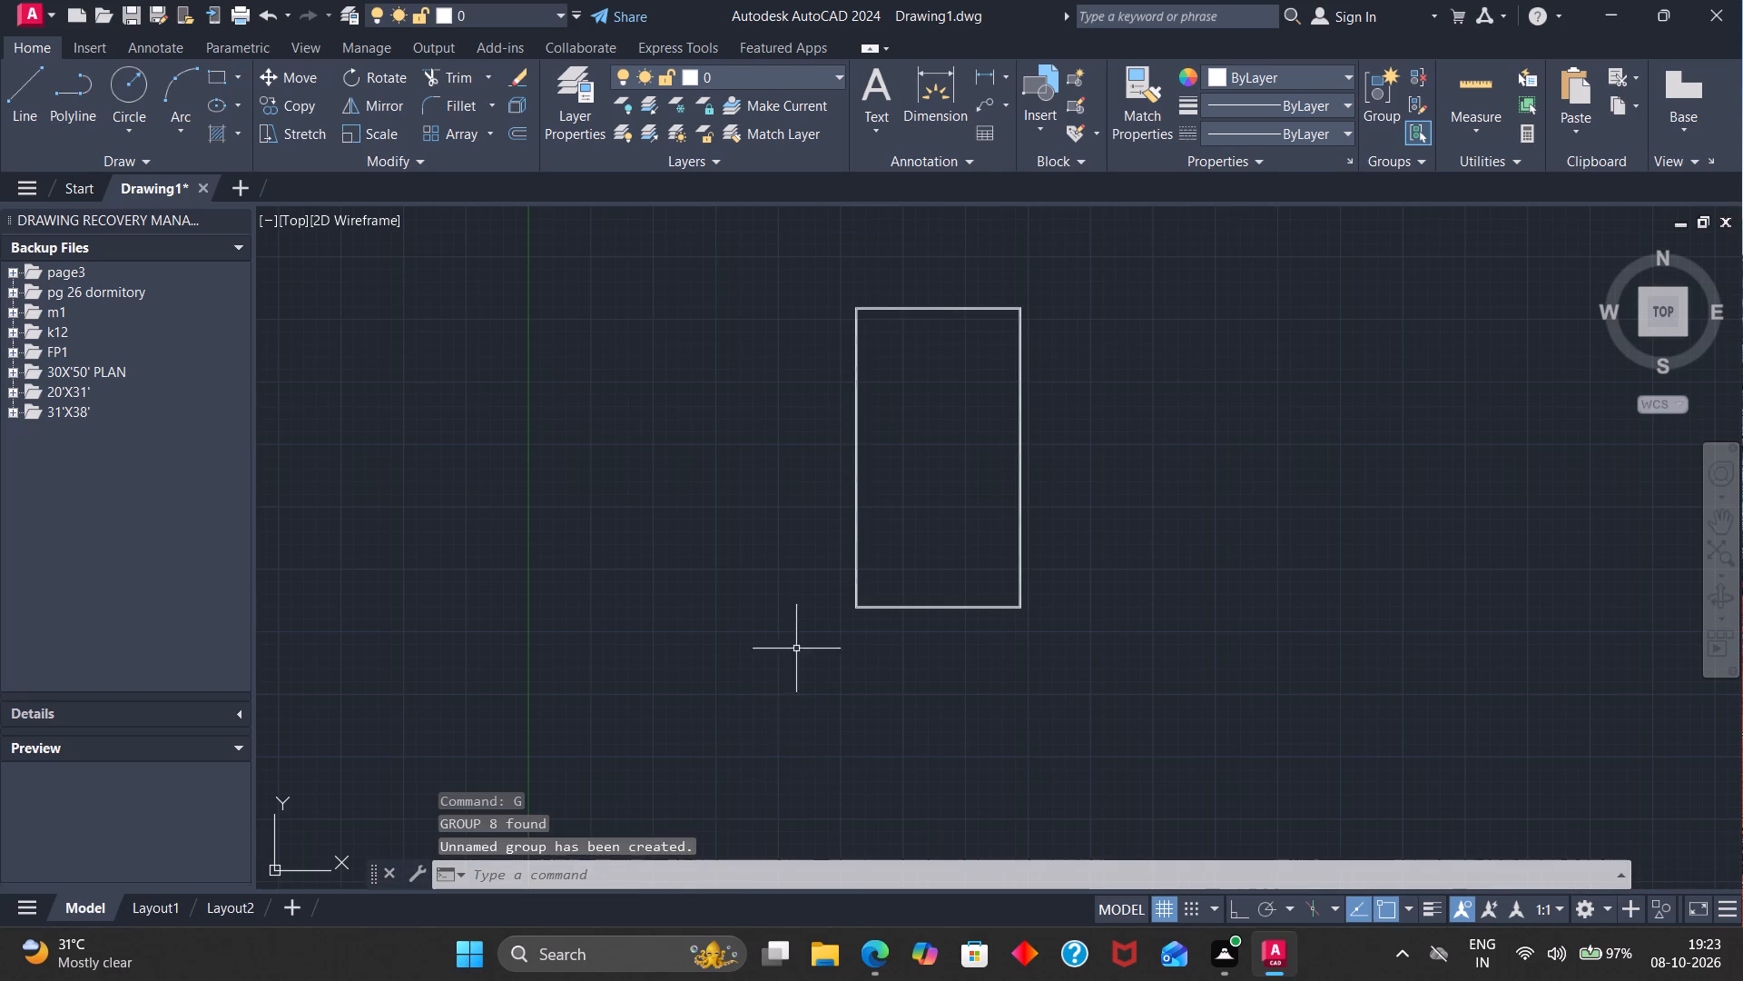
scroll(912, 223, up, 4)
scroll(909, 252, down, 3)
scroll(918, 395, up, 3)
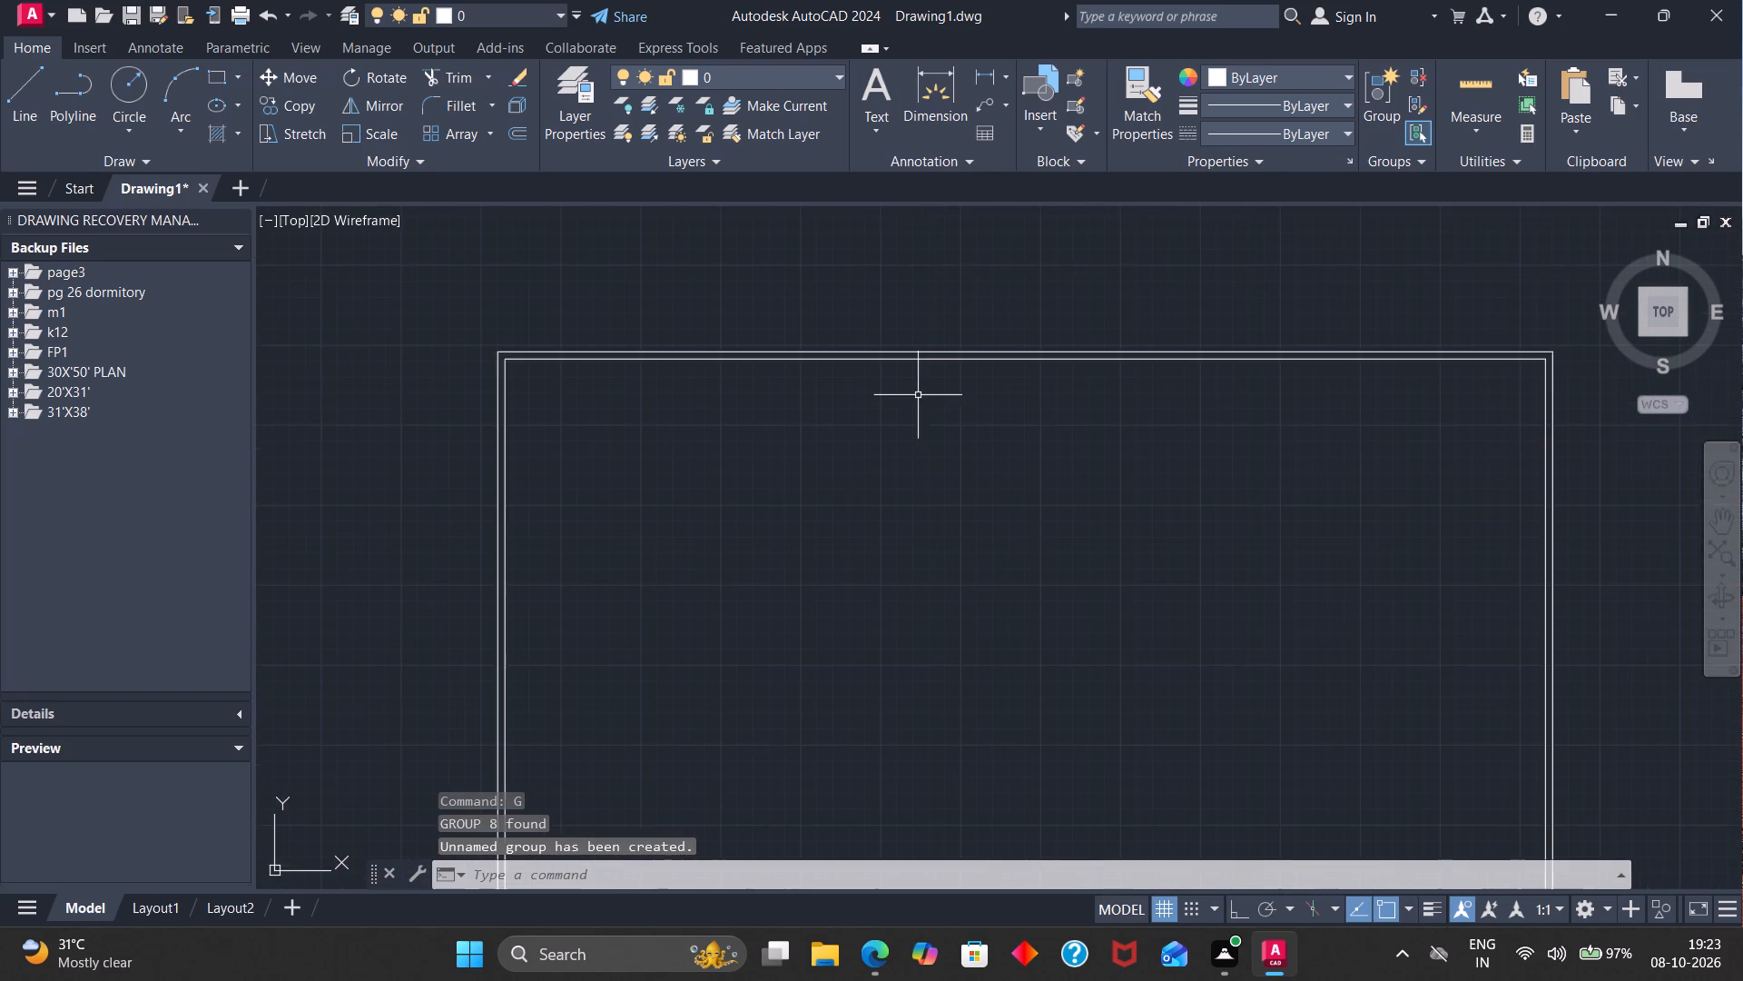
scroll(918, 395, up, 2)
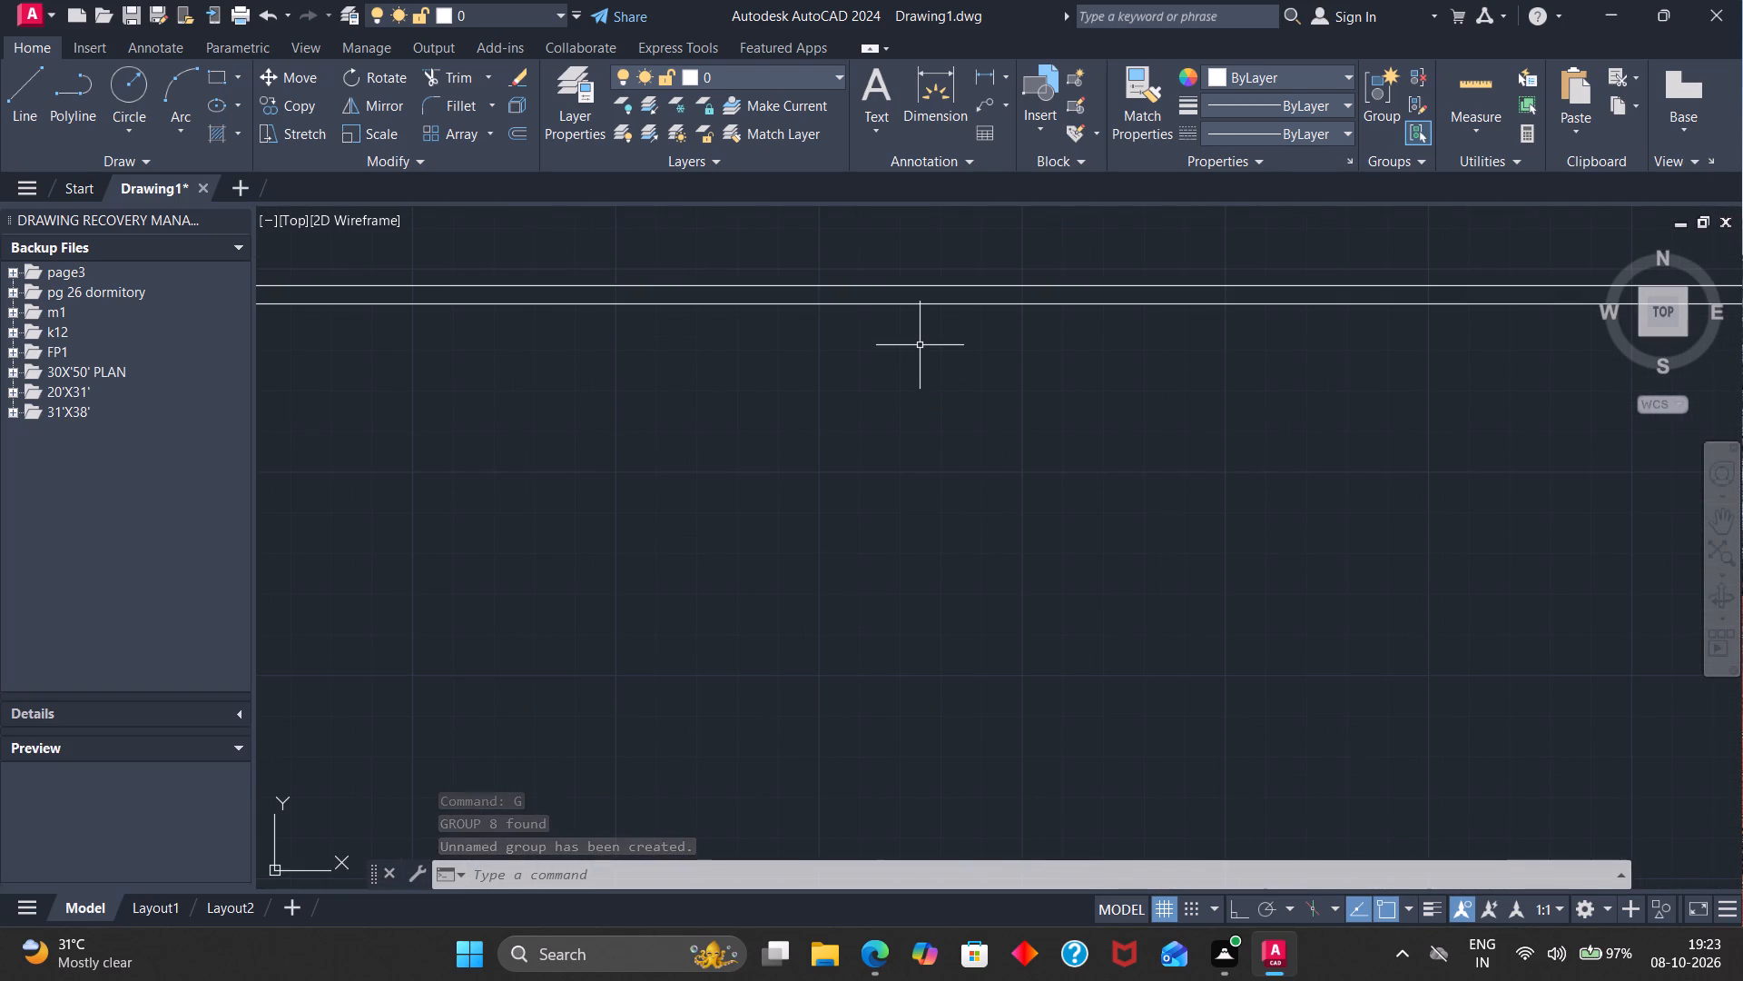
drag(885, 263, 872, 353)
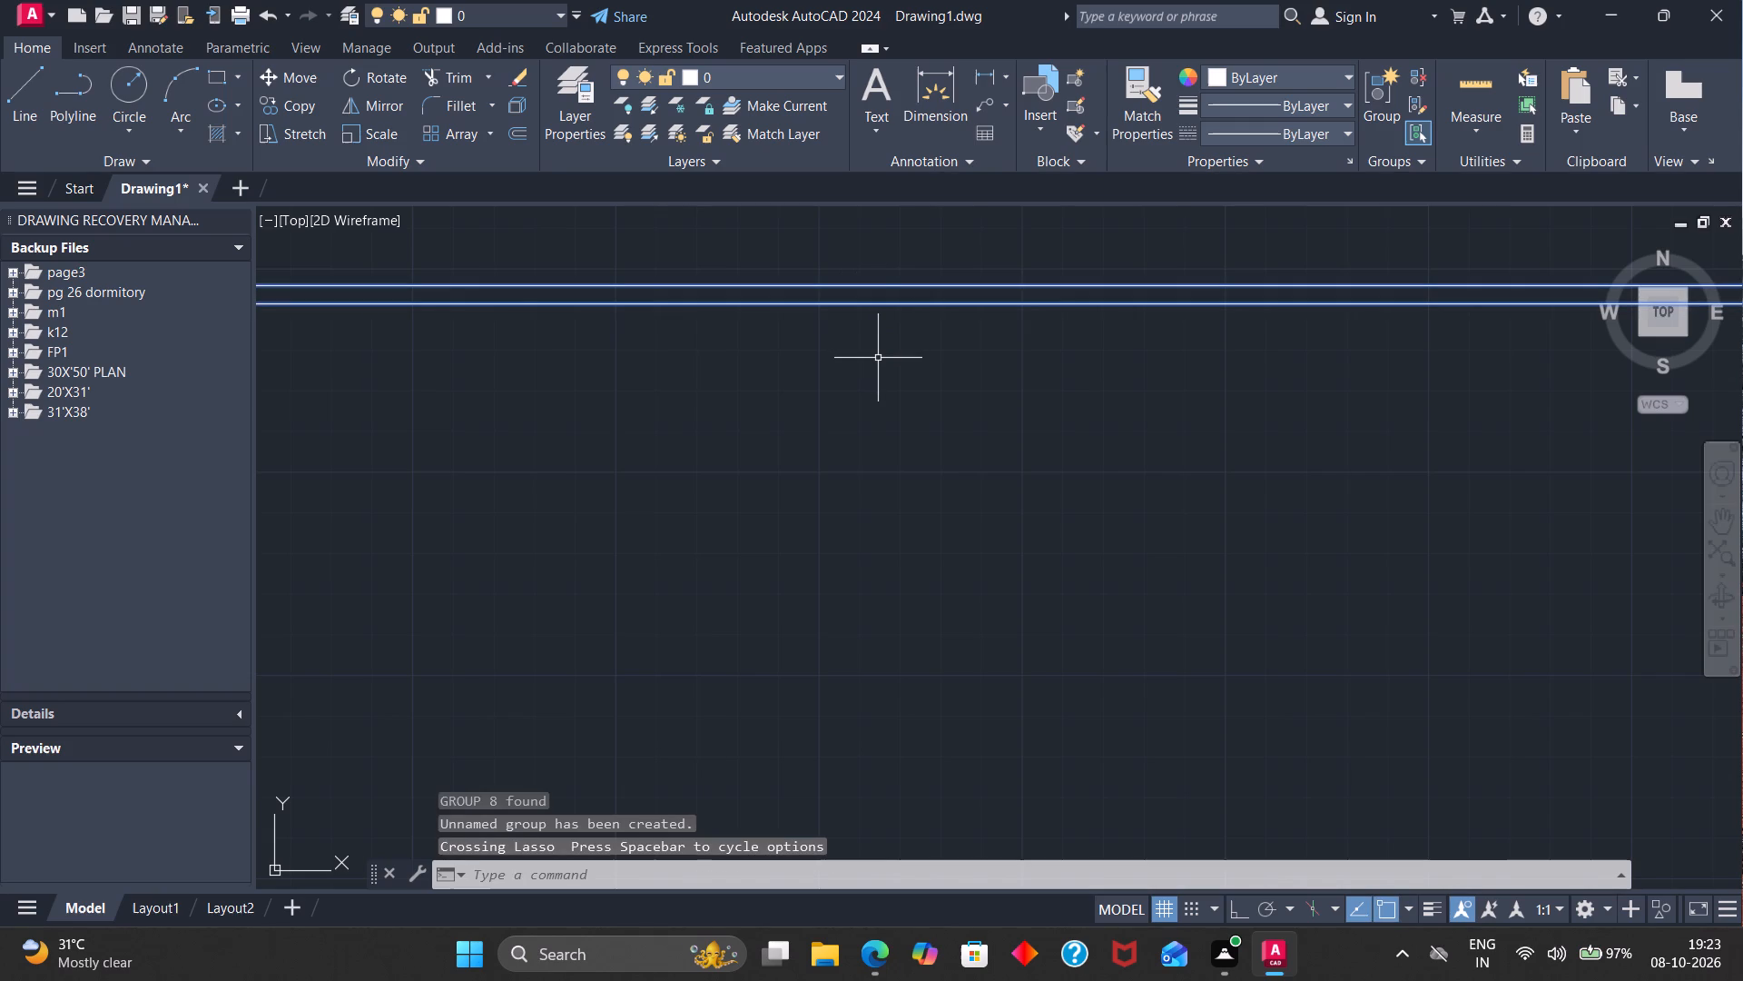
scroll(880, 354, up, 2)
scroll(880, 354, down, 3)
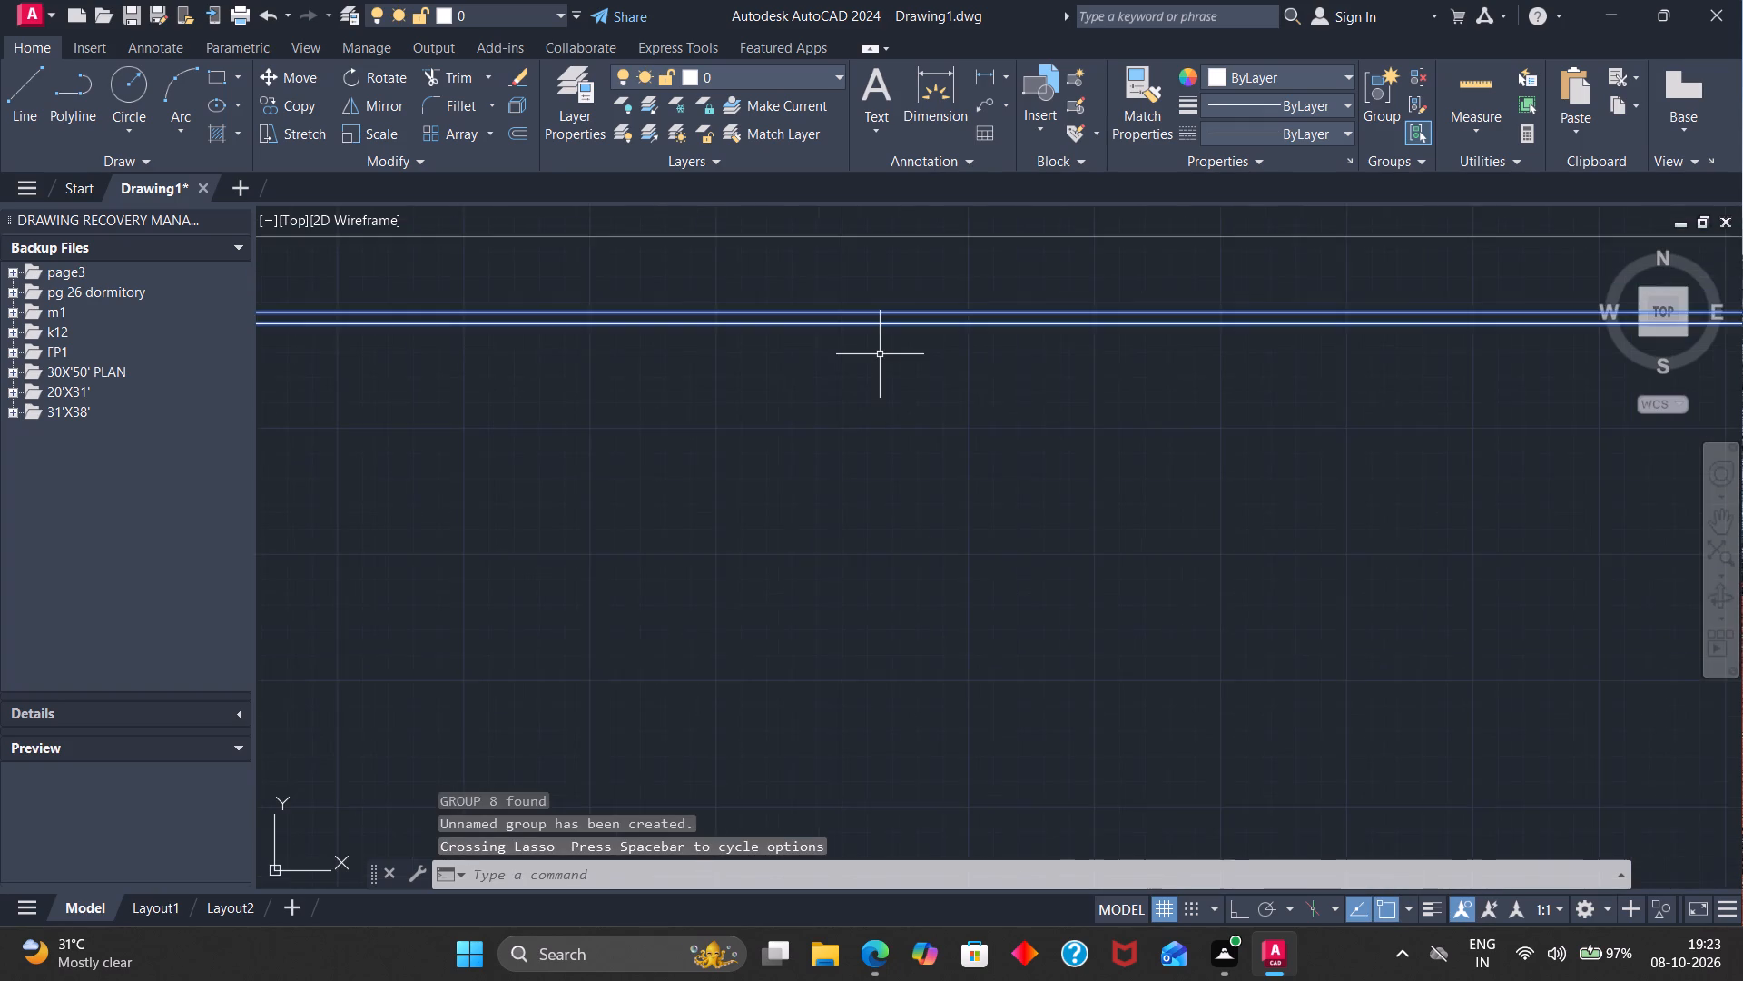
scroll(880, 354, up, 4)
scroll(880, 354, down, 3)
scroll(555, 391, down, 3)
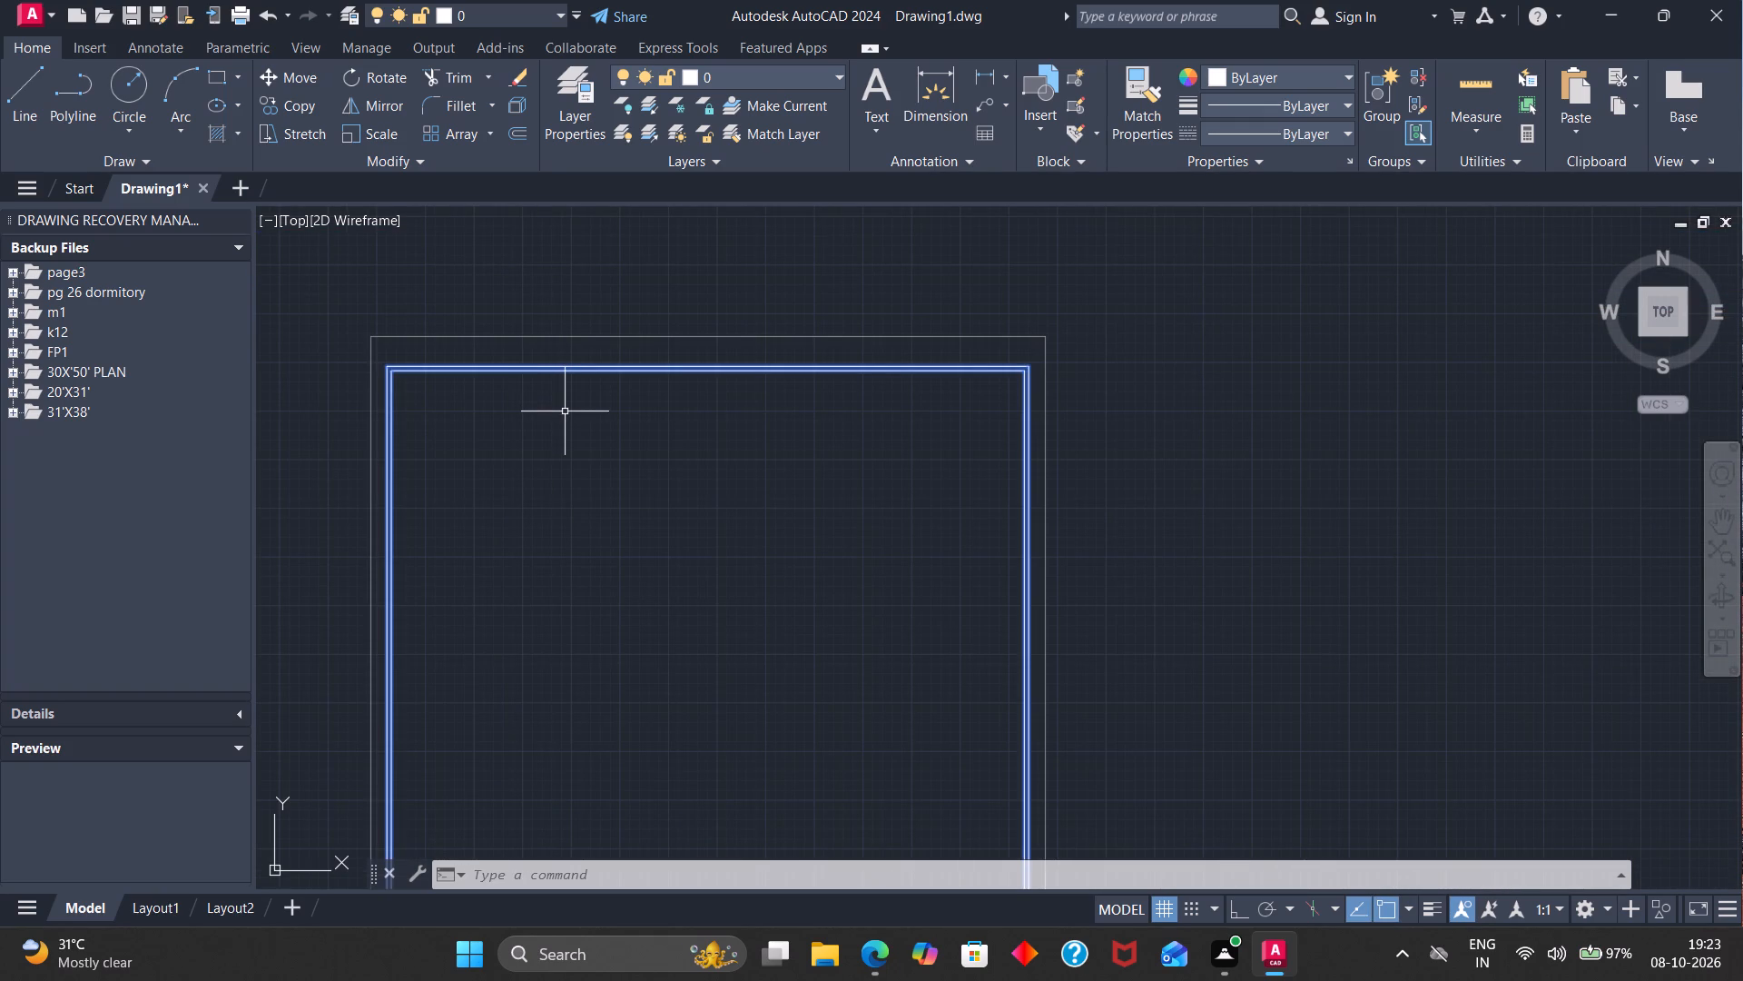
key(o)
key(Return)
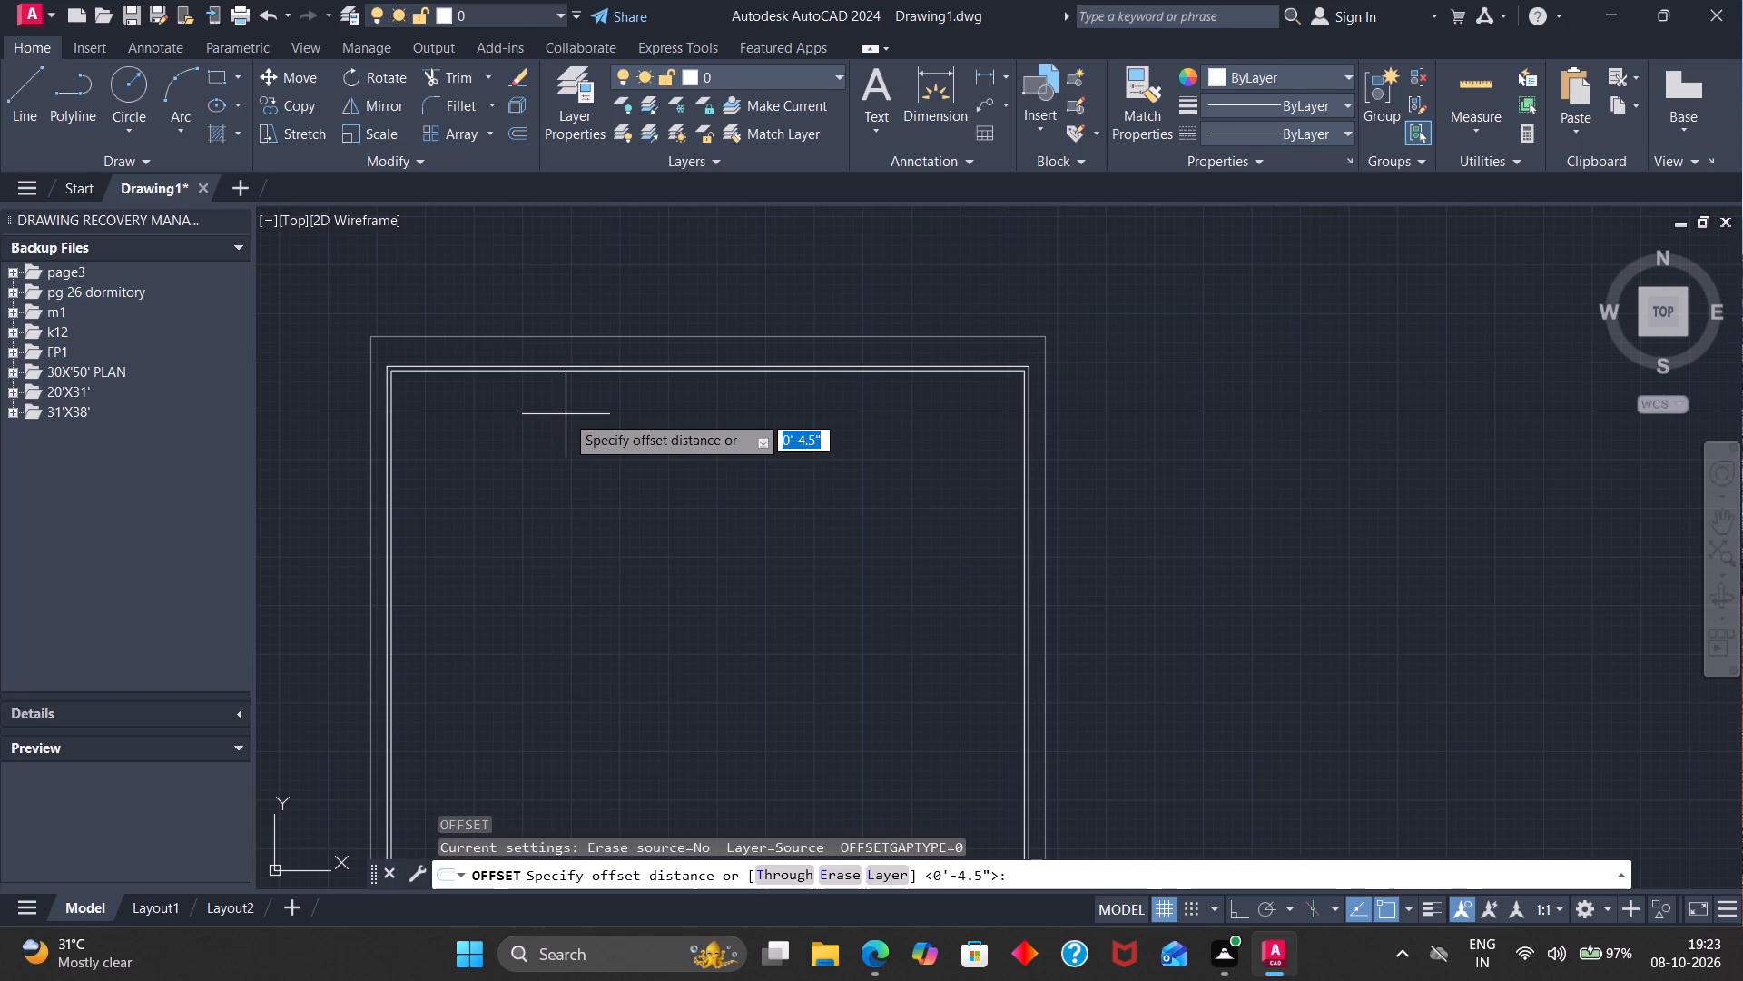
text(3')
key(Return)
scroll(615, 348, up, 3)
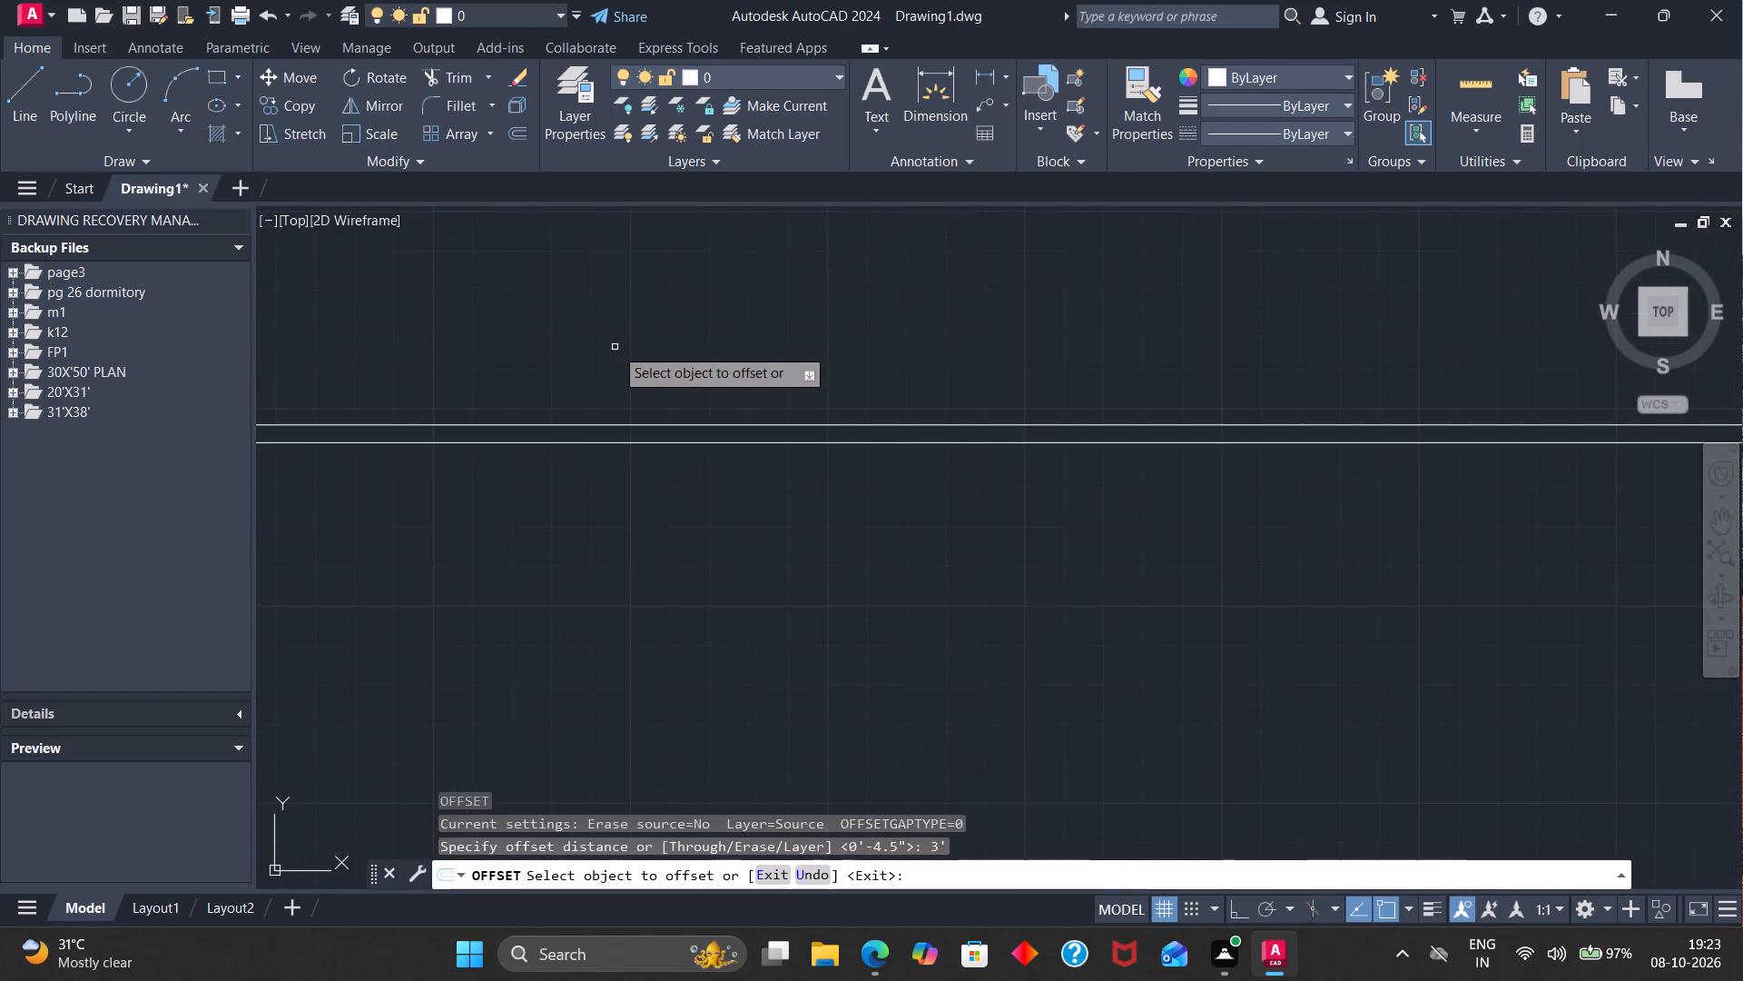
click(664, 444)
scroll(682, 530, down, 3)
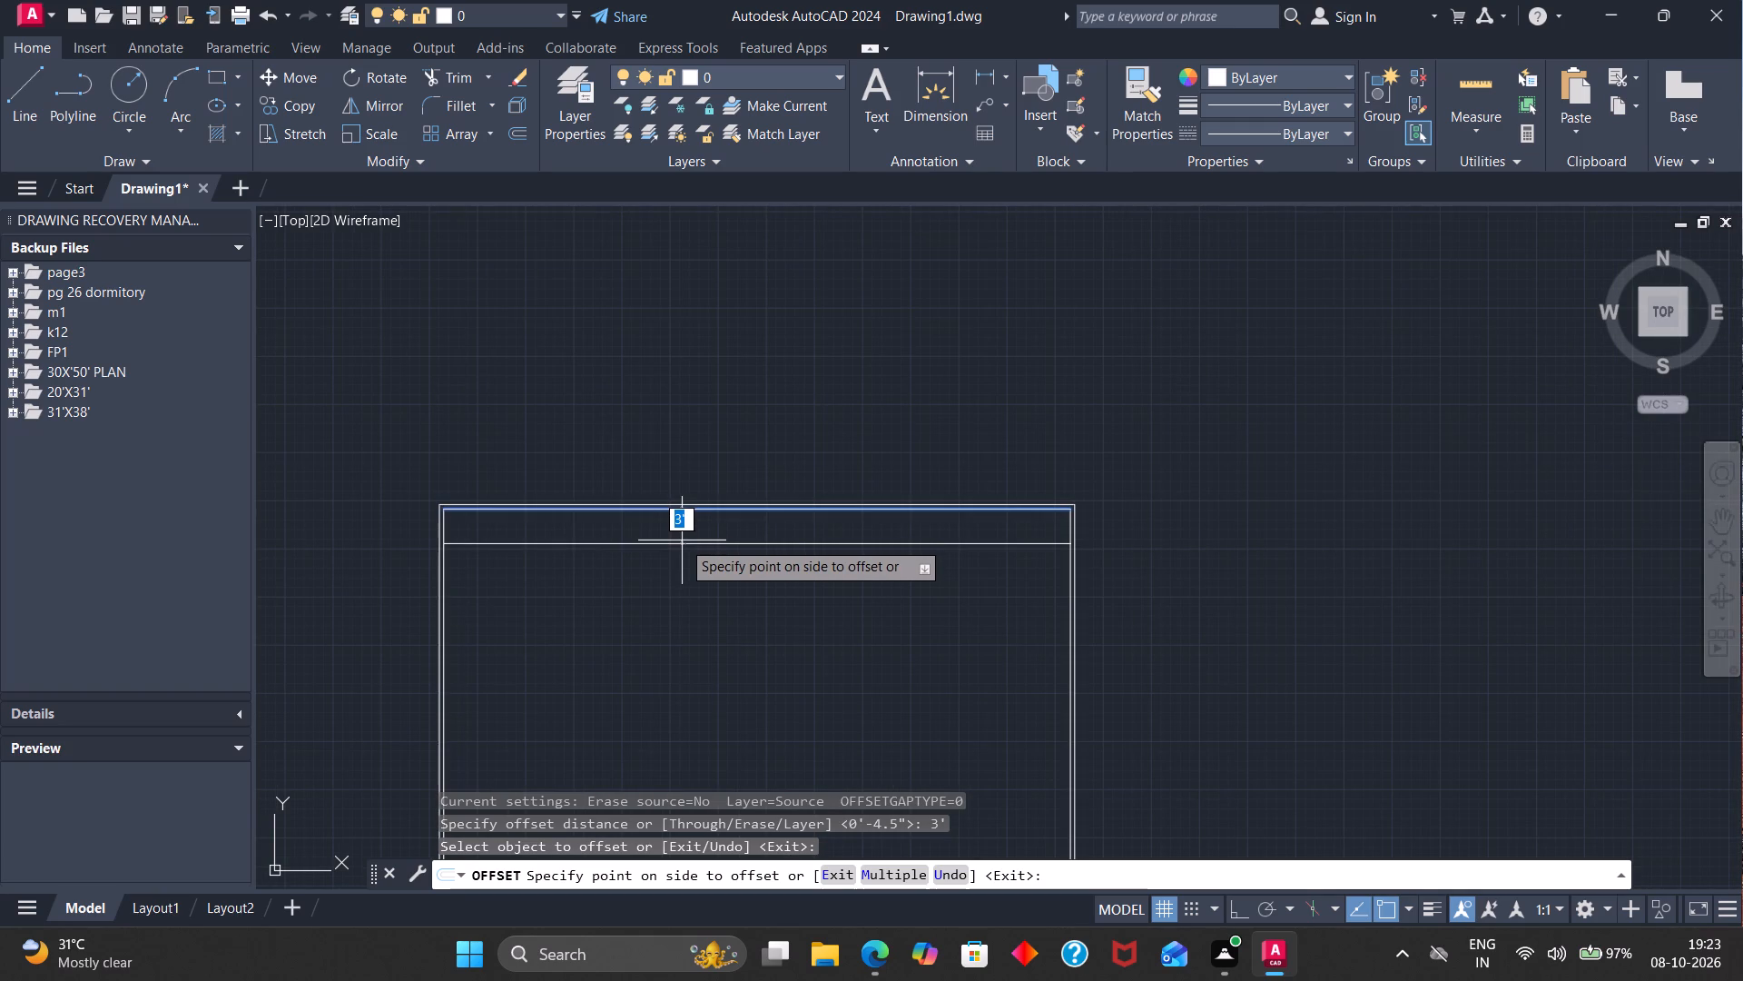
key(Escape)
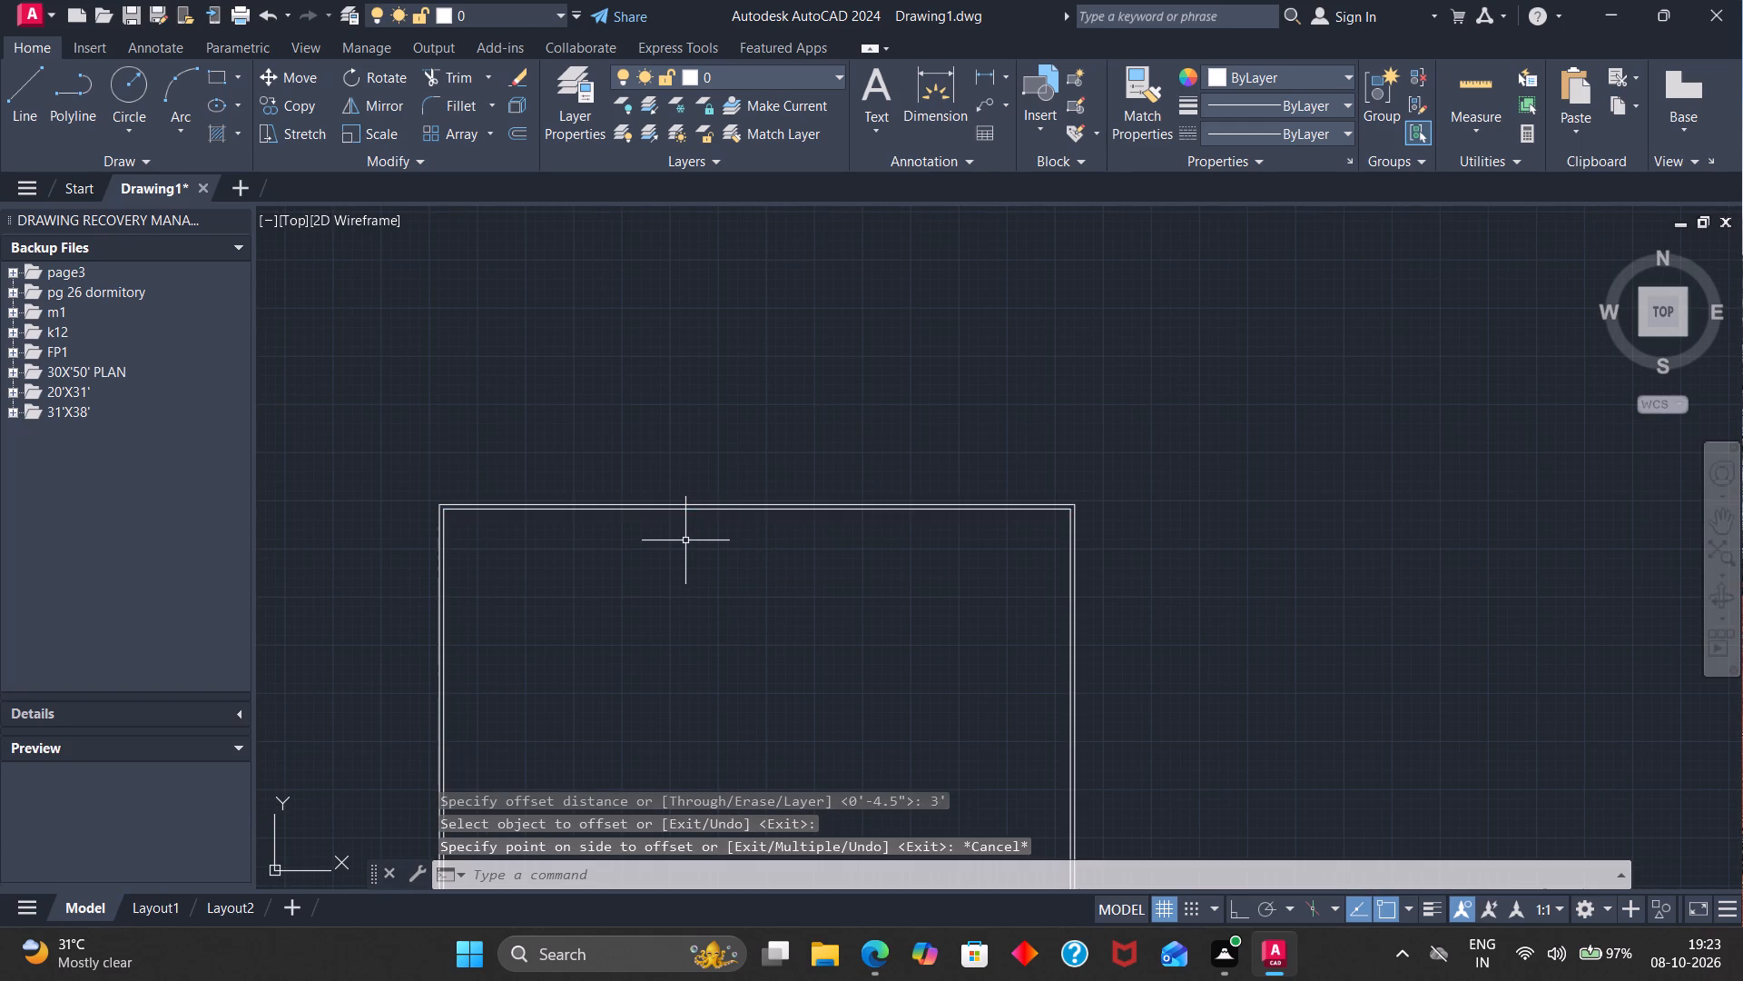
Undo the grouping, the exploding of the rectangles and the 4.5" inward offset of the plot outline.
key(ctrl+z)
key(ctrl+z)
scroll(911, 291, up, 3)
key(ctrl+z)
key(ctrl+z)
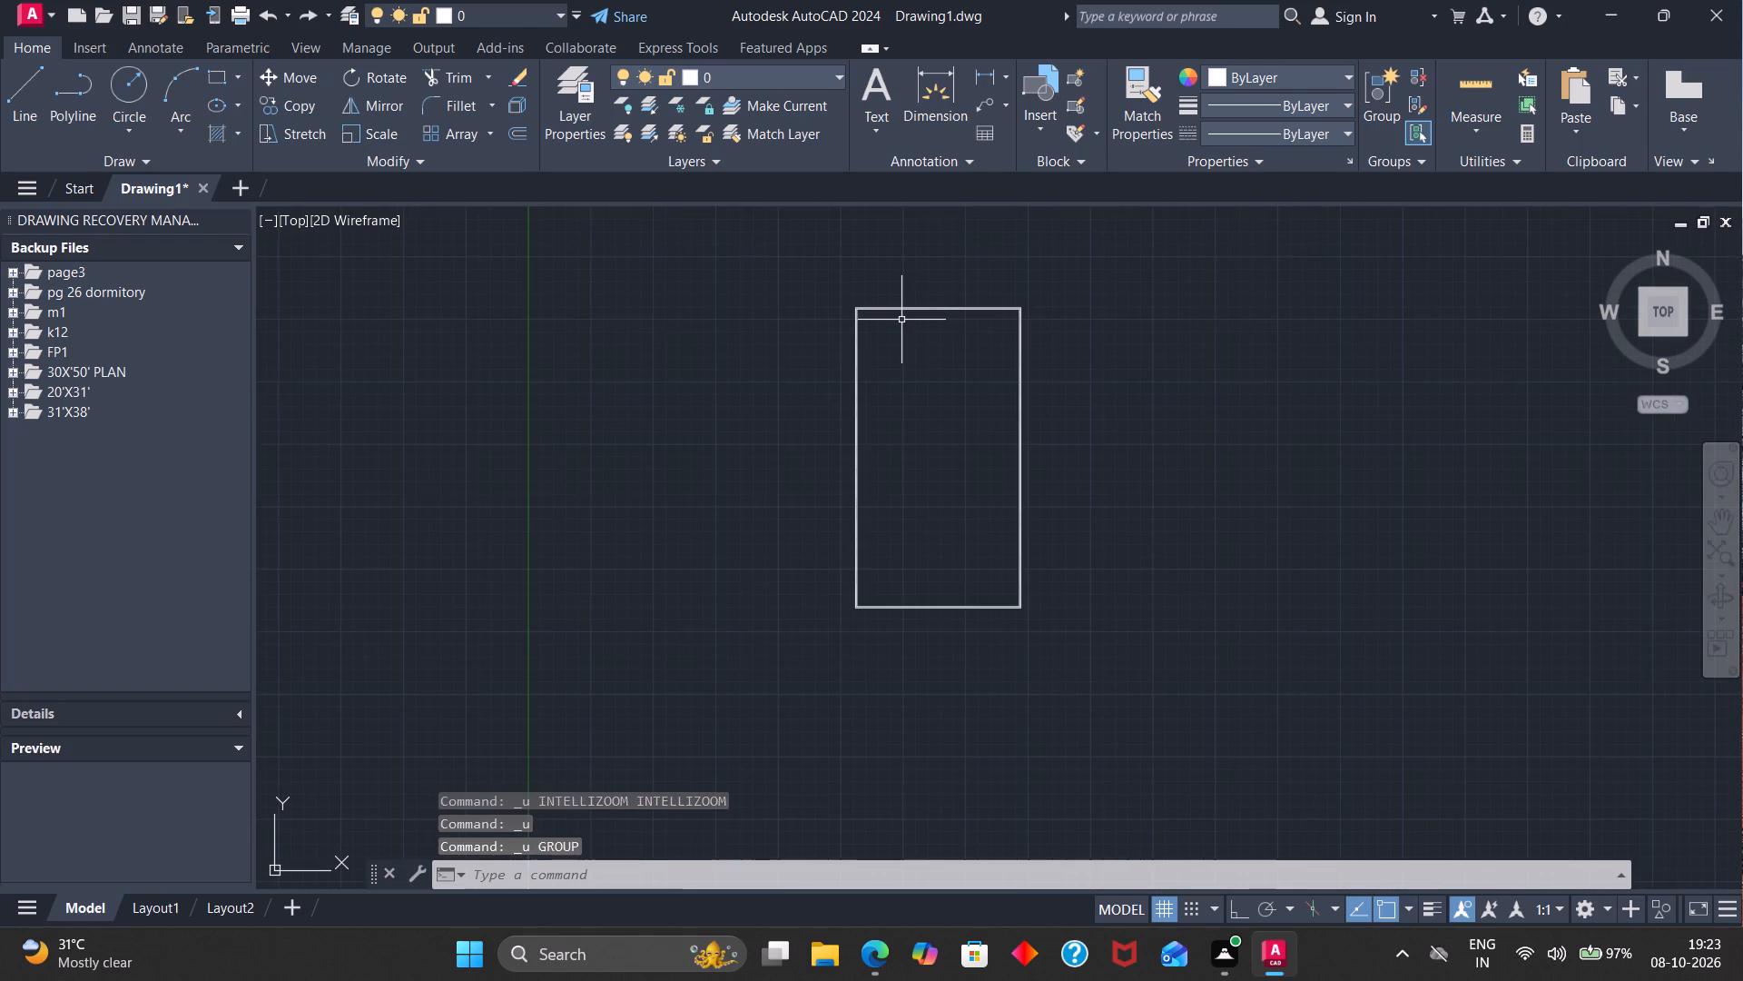
key(ctrl+z)
key(ctrl+z)
key(ctrl+z)
key(ctrl+z)
key(ctrl+z)
key(ctrl+z)
key(ctrl+z)
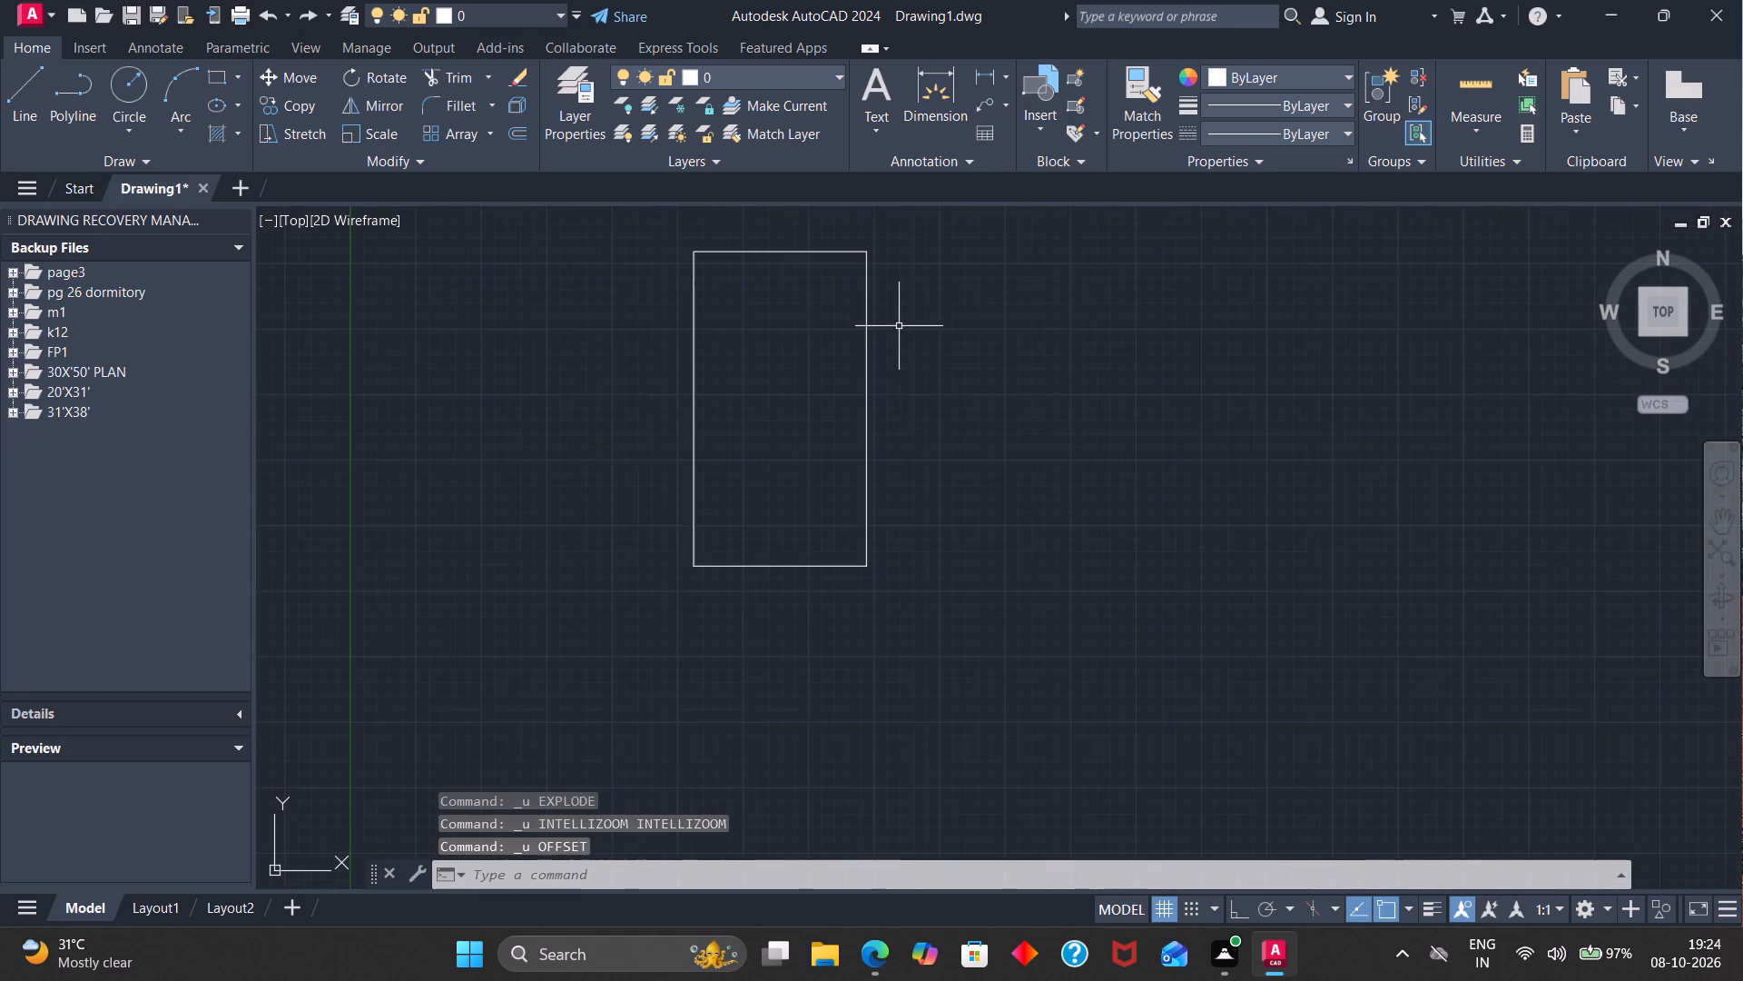
Offset the plot outline rectangle inward by 4" to form the outer wall thickness.
scroll(852, 292, down, 1)
scroll(824, 272, up, 4)
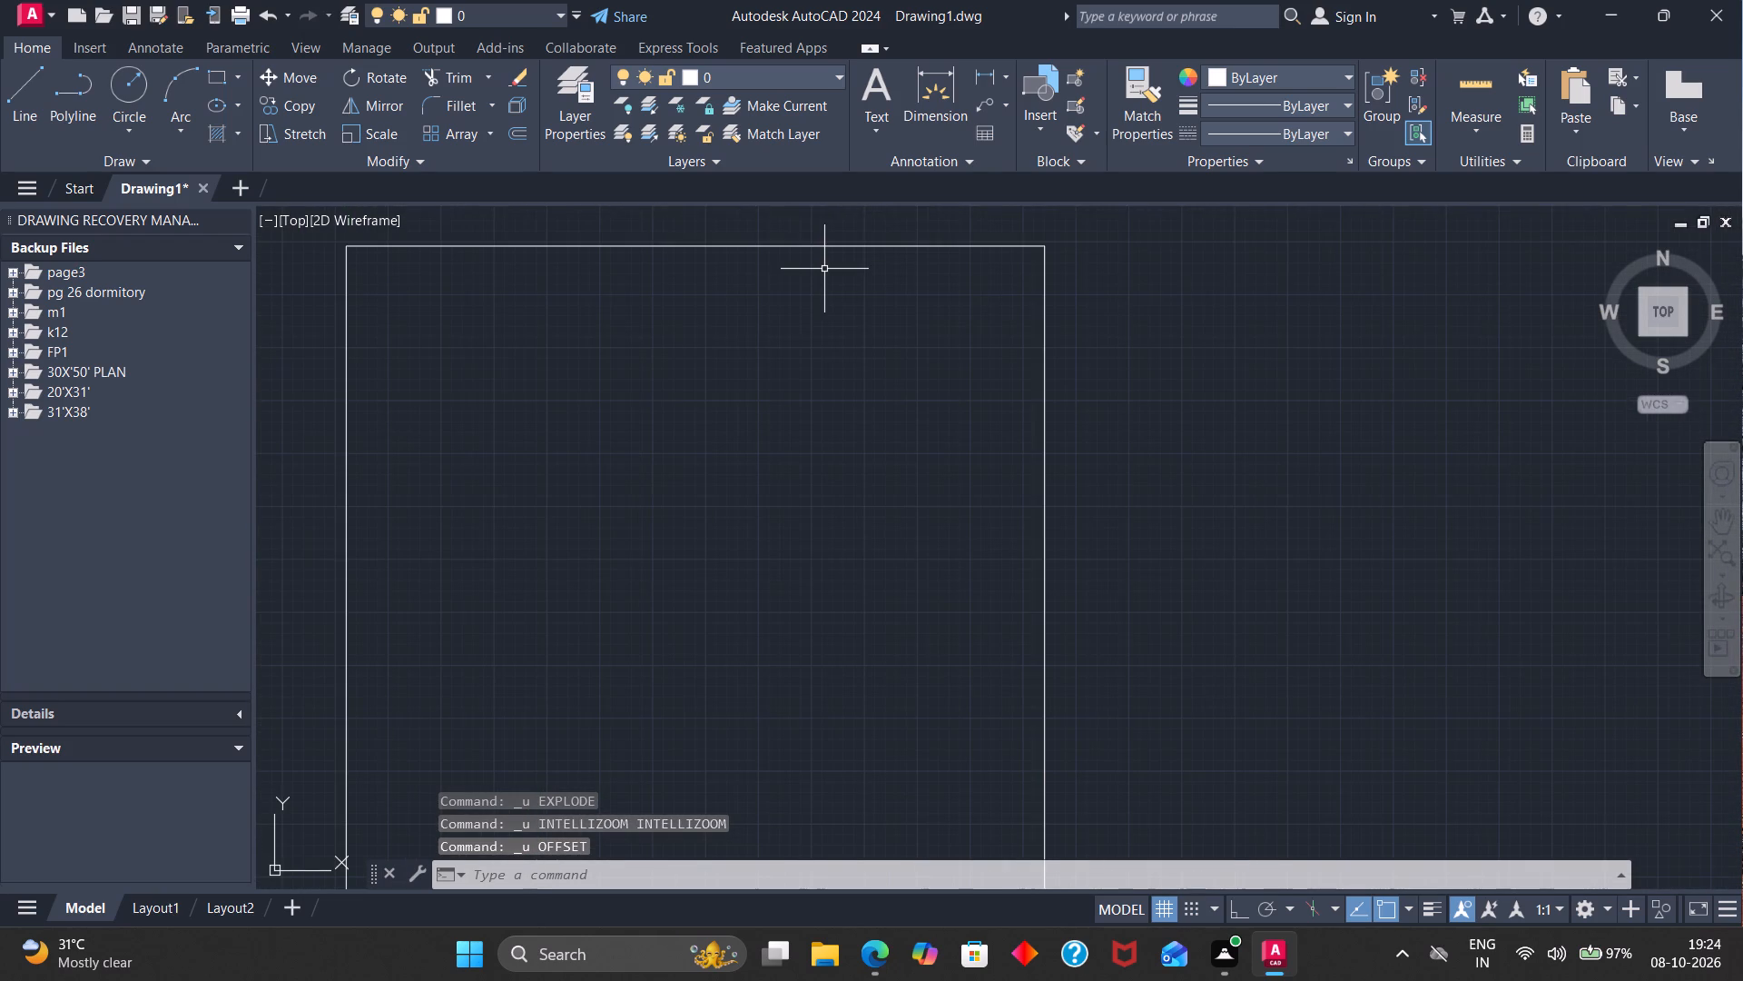
key(o)
key(Return)
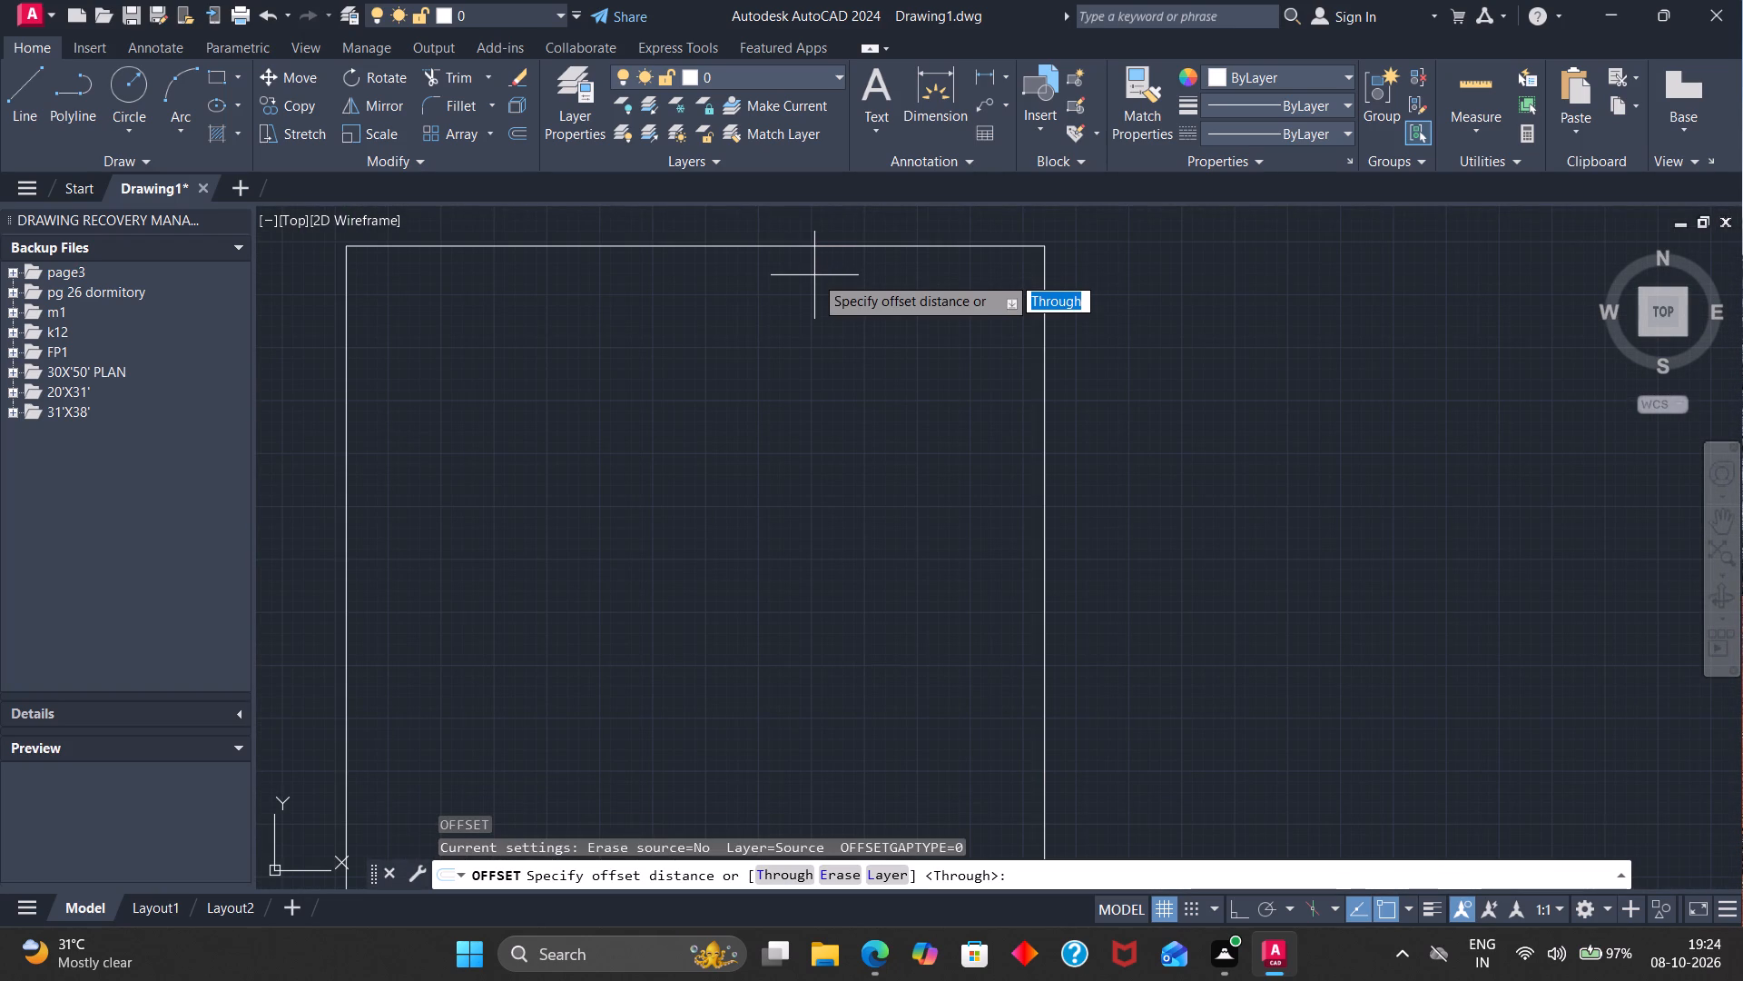
key(4)
key(Return)
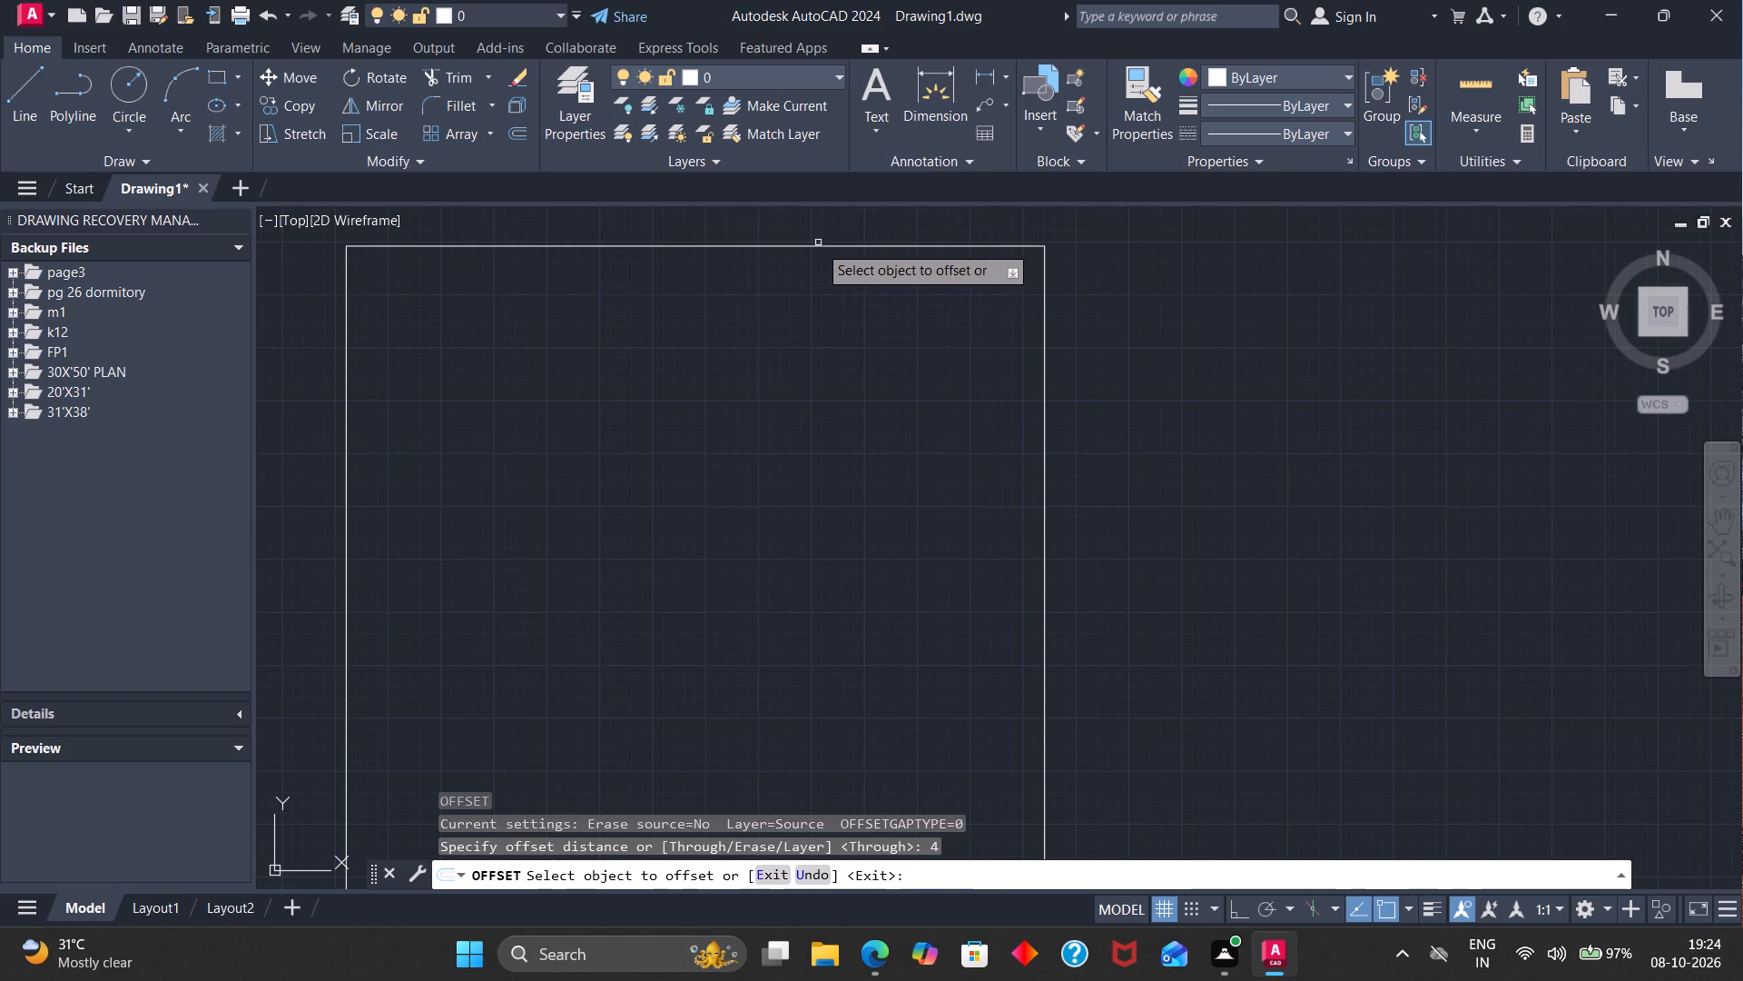
click(817, 247)
click(817, 287)
Offset the inner wall rectangle a further 3' inward.
scroll(793, 239, up, 2)
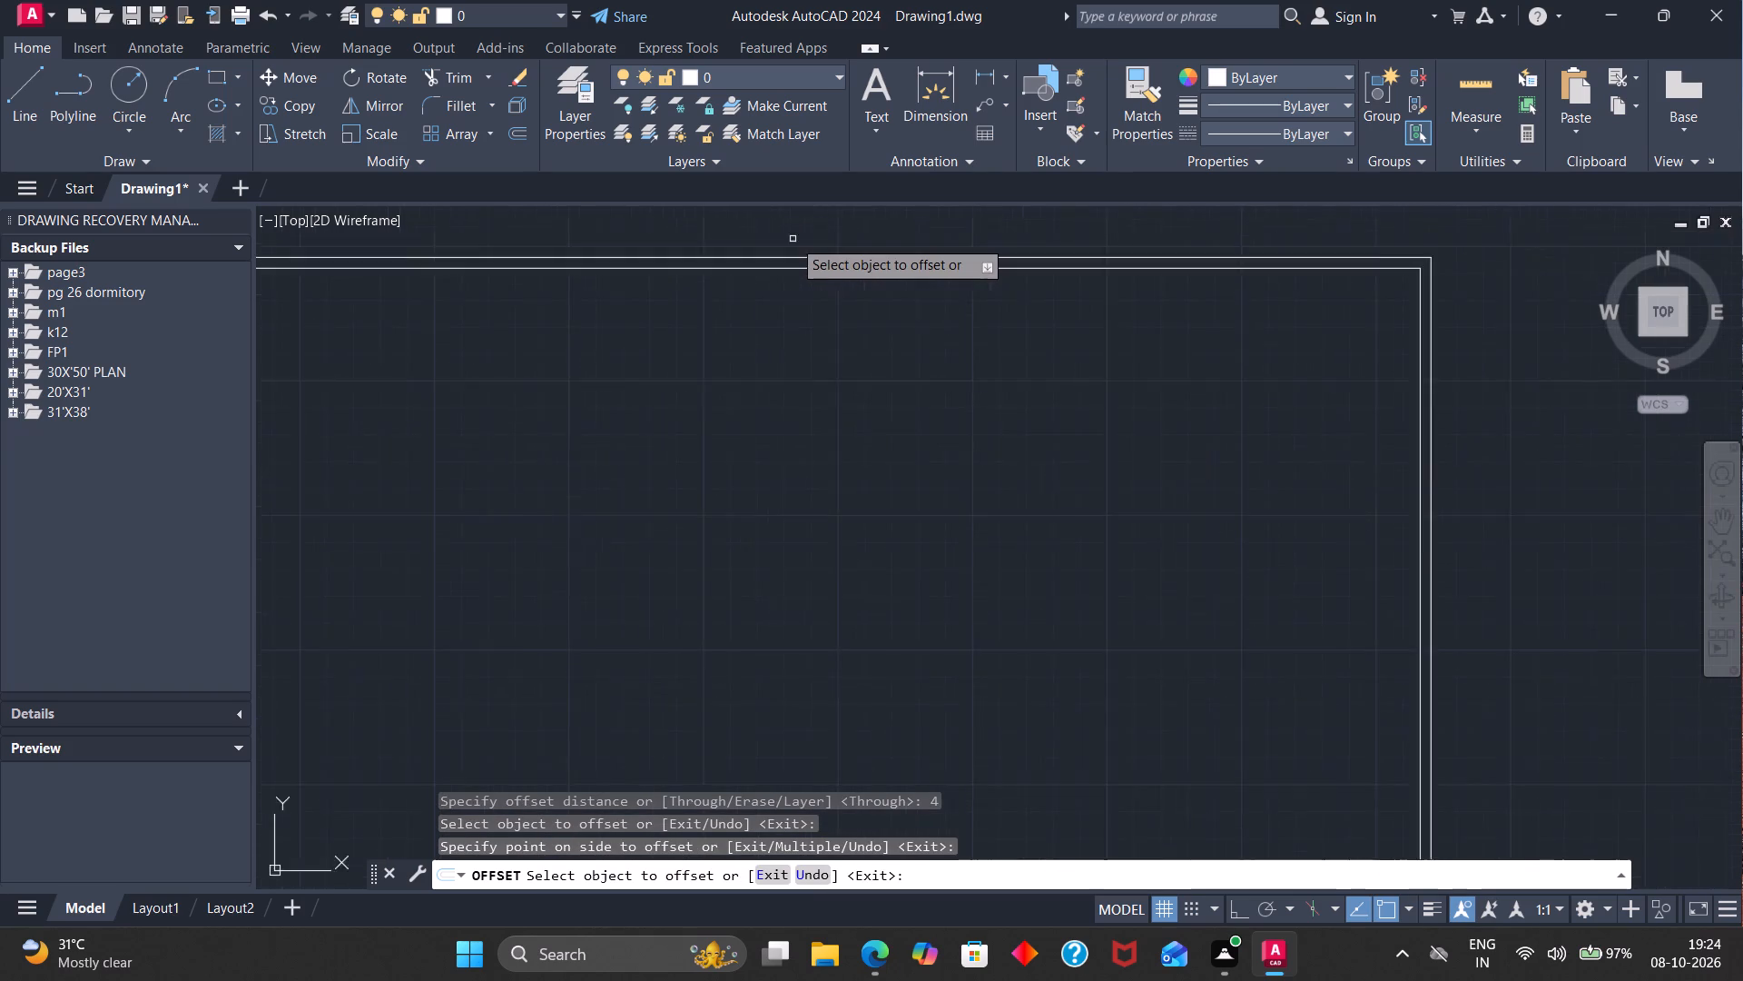
scroll(793, 239, up, 1)
click(786, 282)
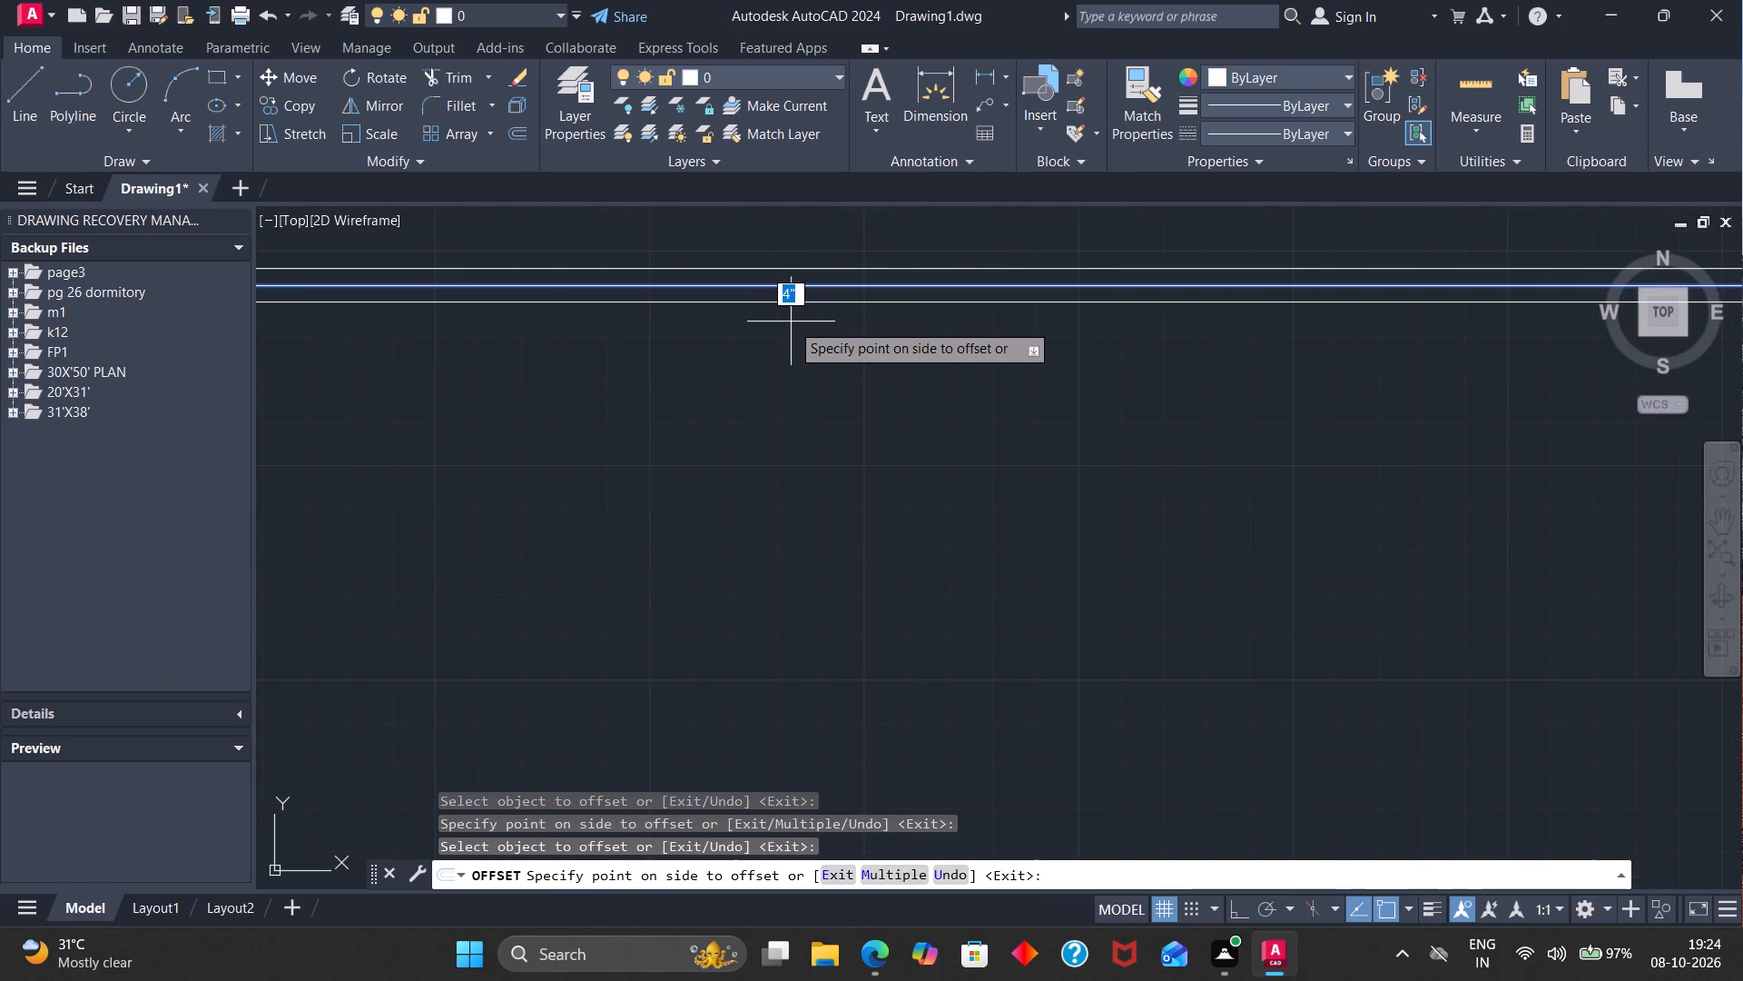
text(3')
key(Return)
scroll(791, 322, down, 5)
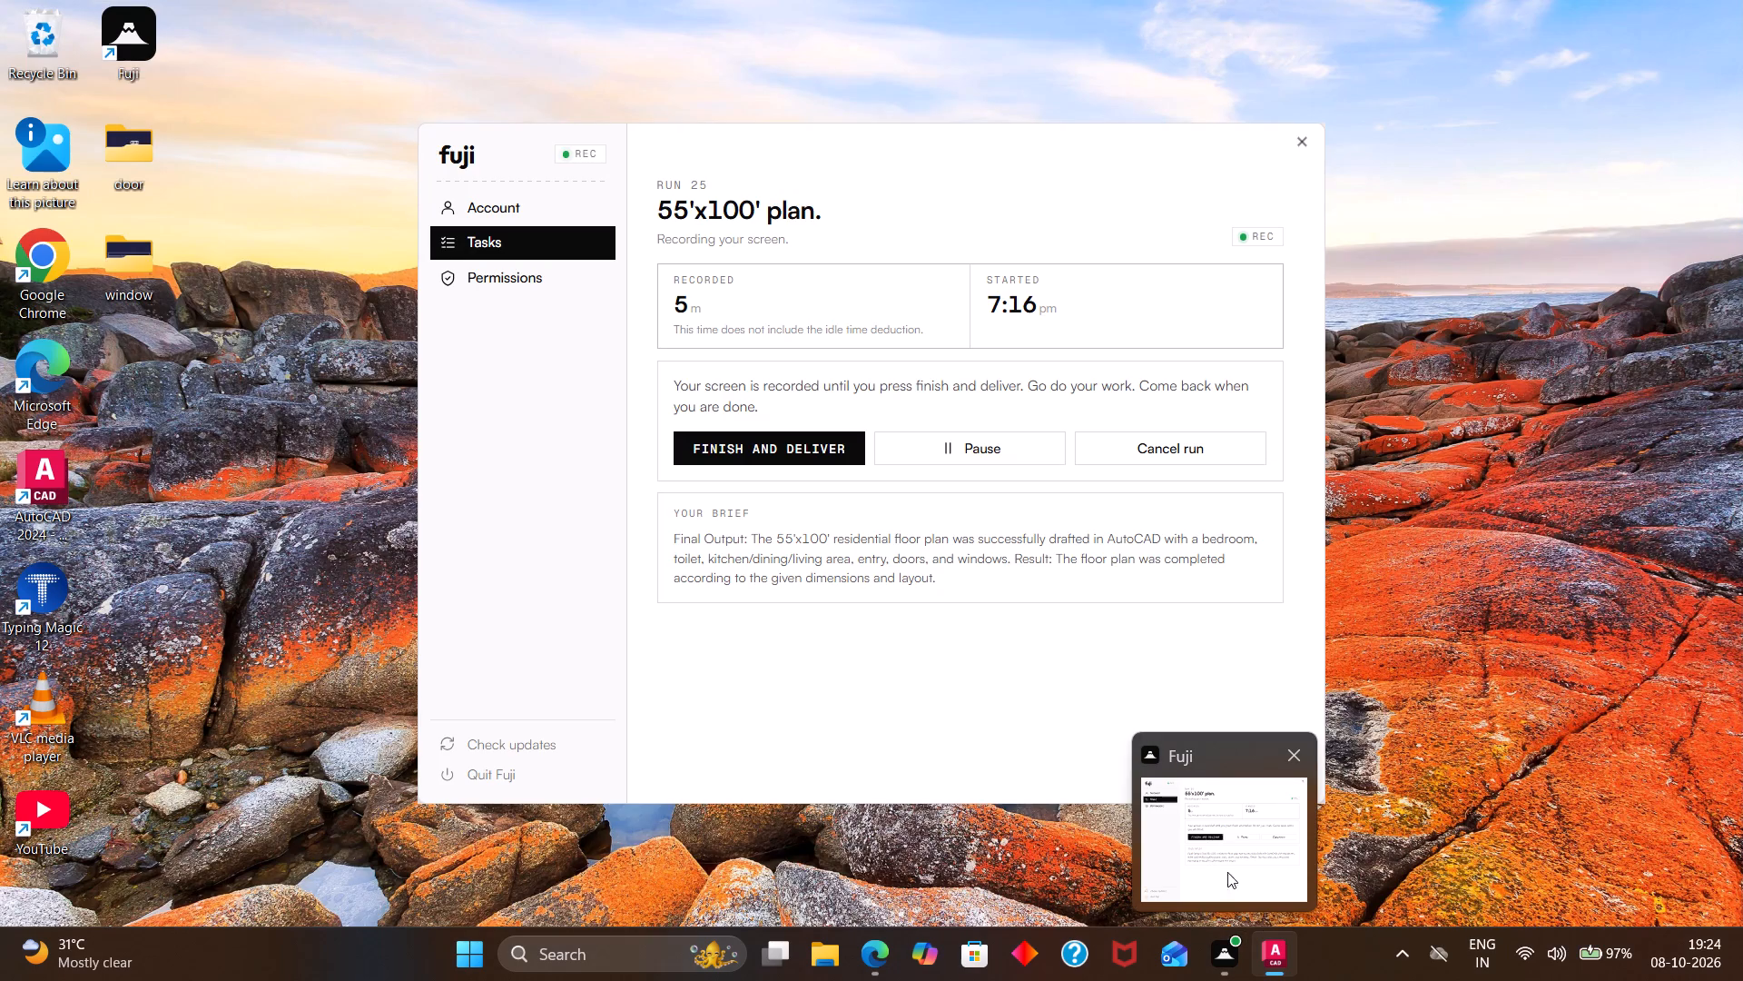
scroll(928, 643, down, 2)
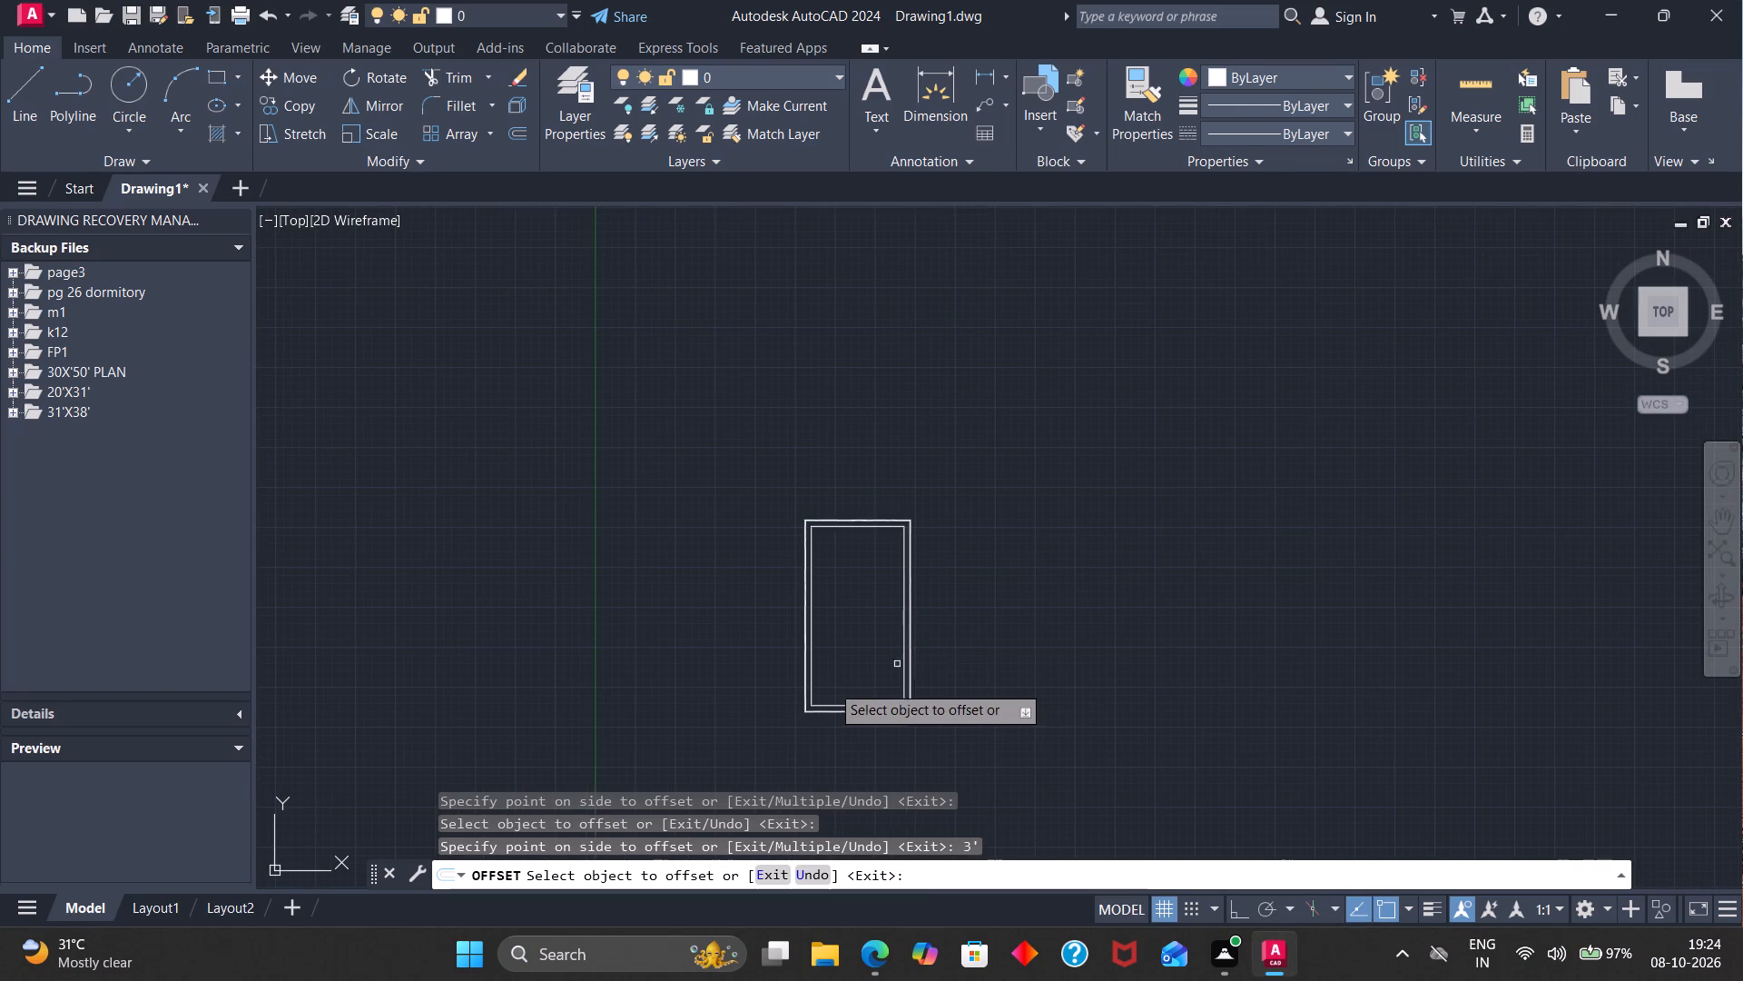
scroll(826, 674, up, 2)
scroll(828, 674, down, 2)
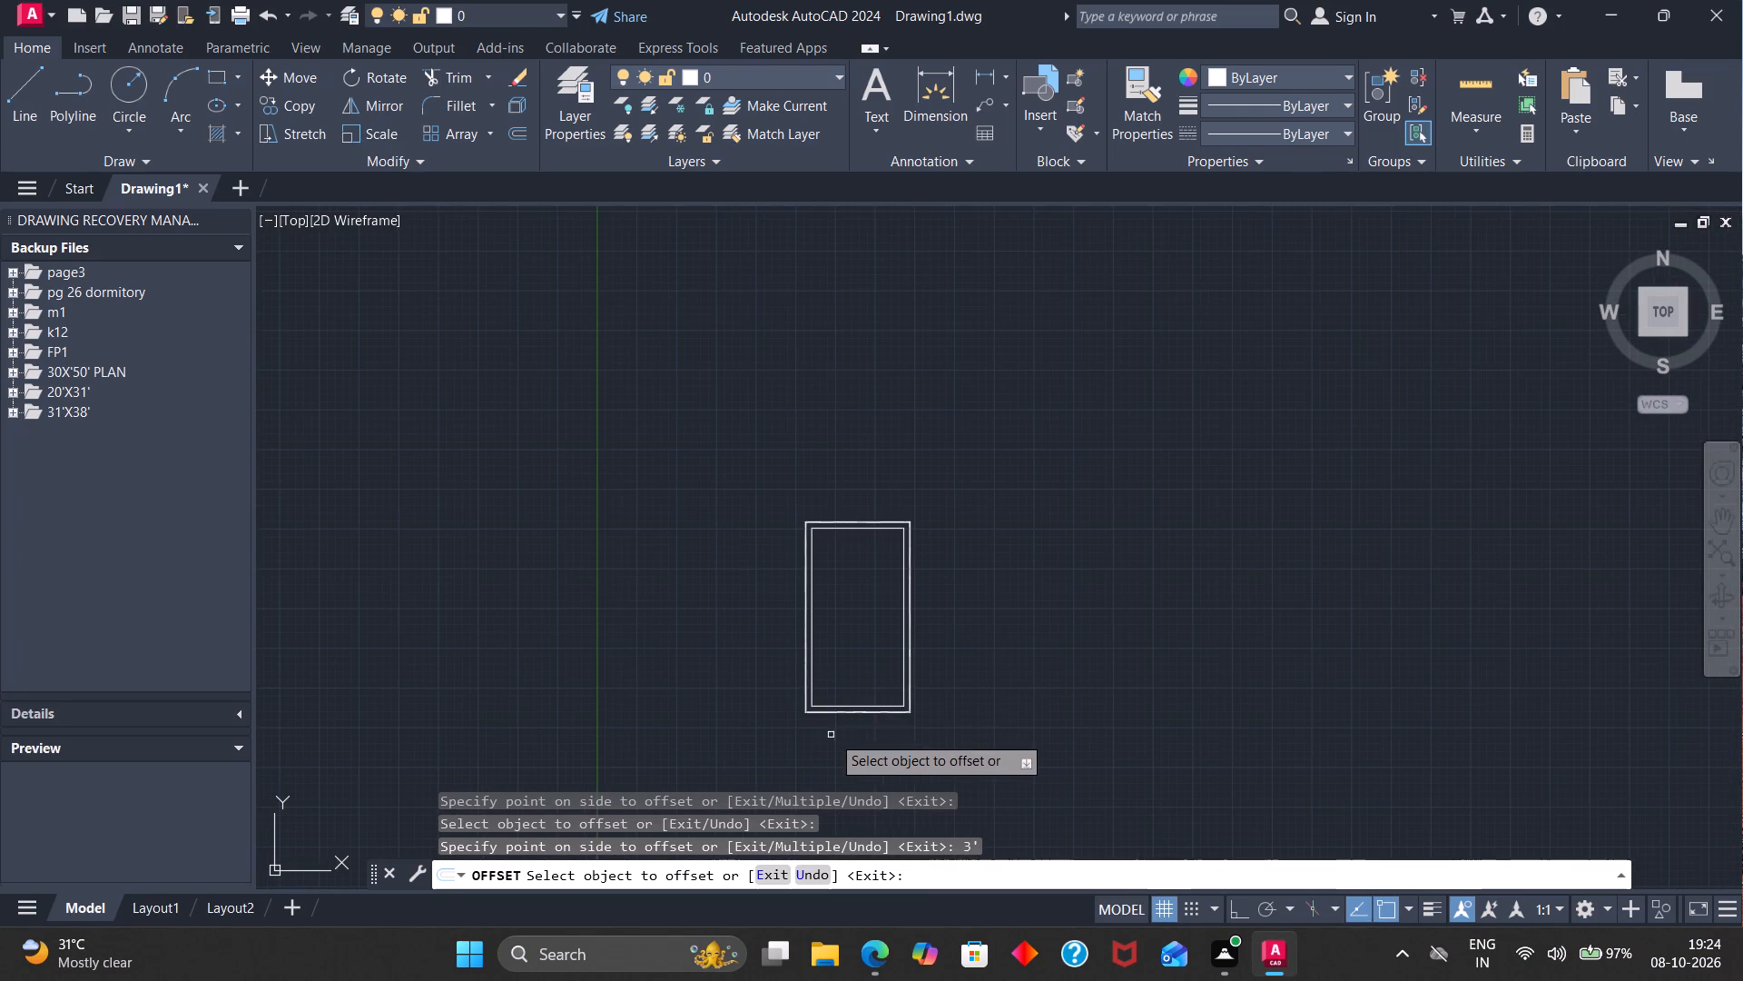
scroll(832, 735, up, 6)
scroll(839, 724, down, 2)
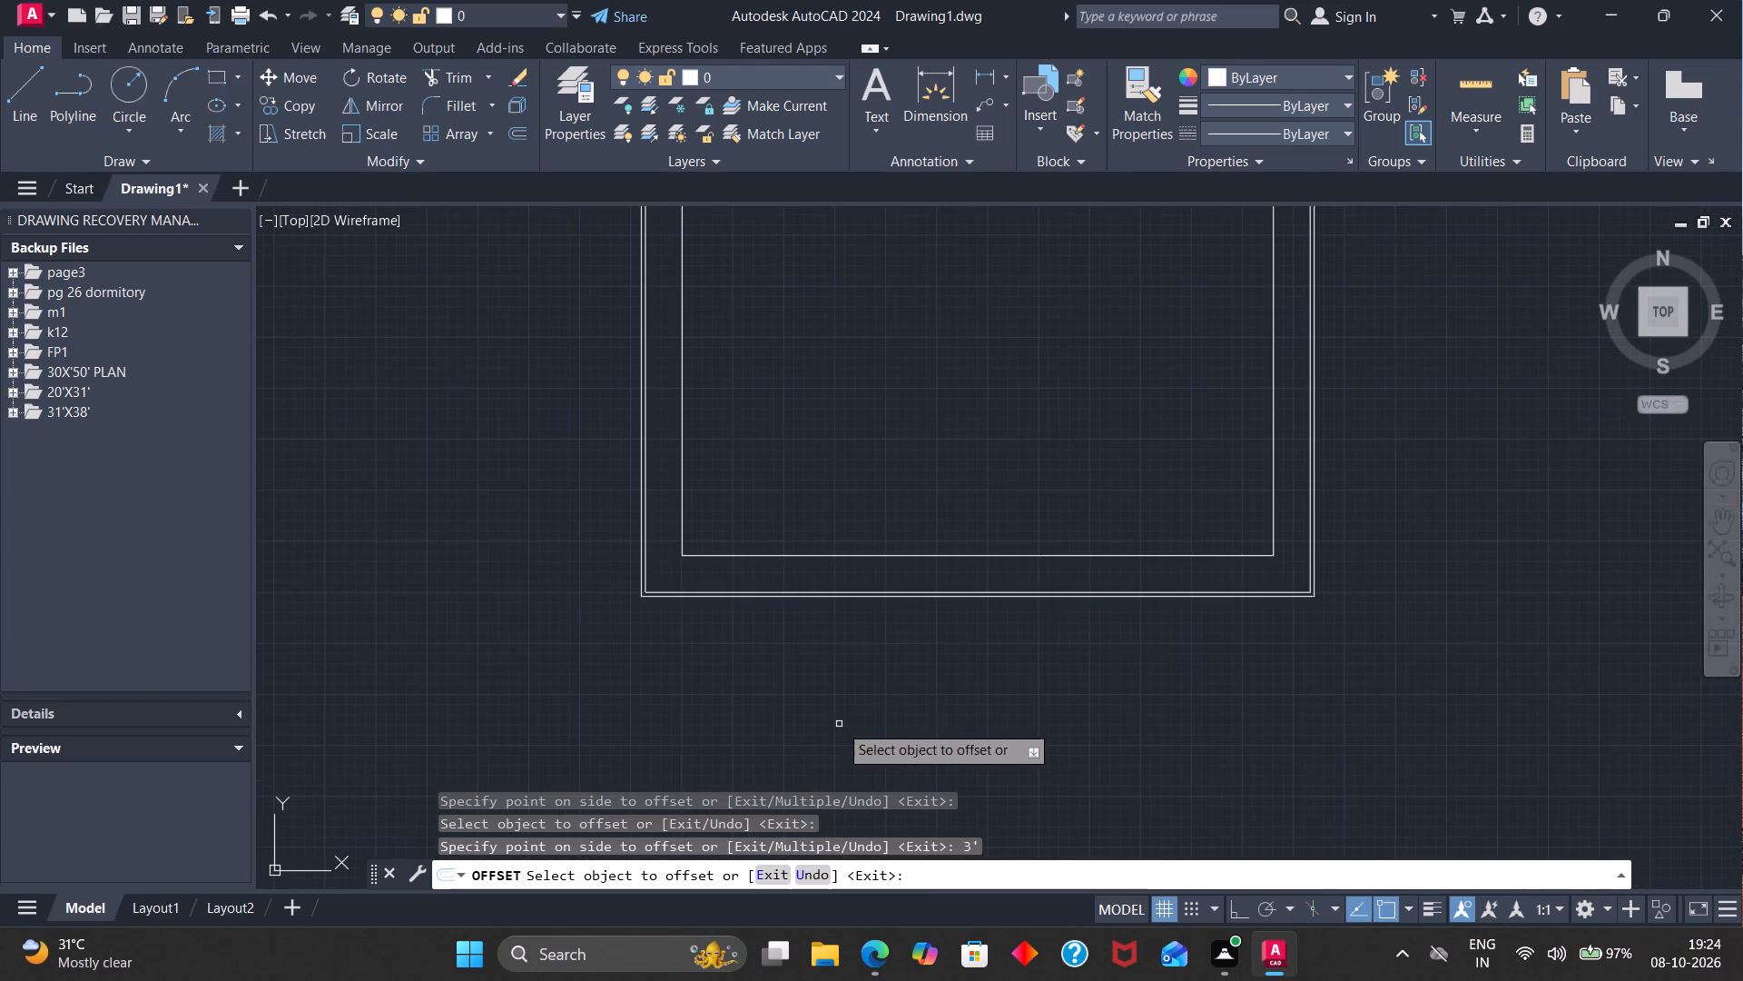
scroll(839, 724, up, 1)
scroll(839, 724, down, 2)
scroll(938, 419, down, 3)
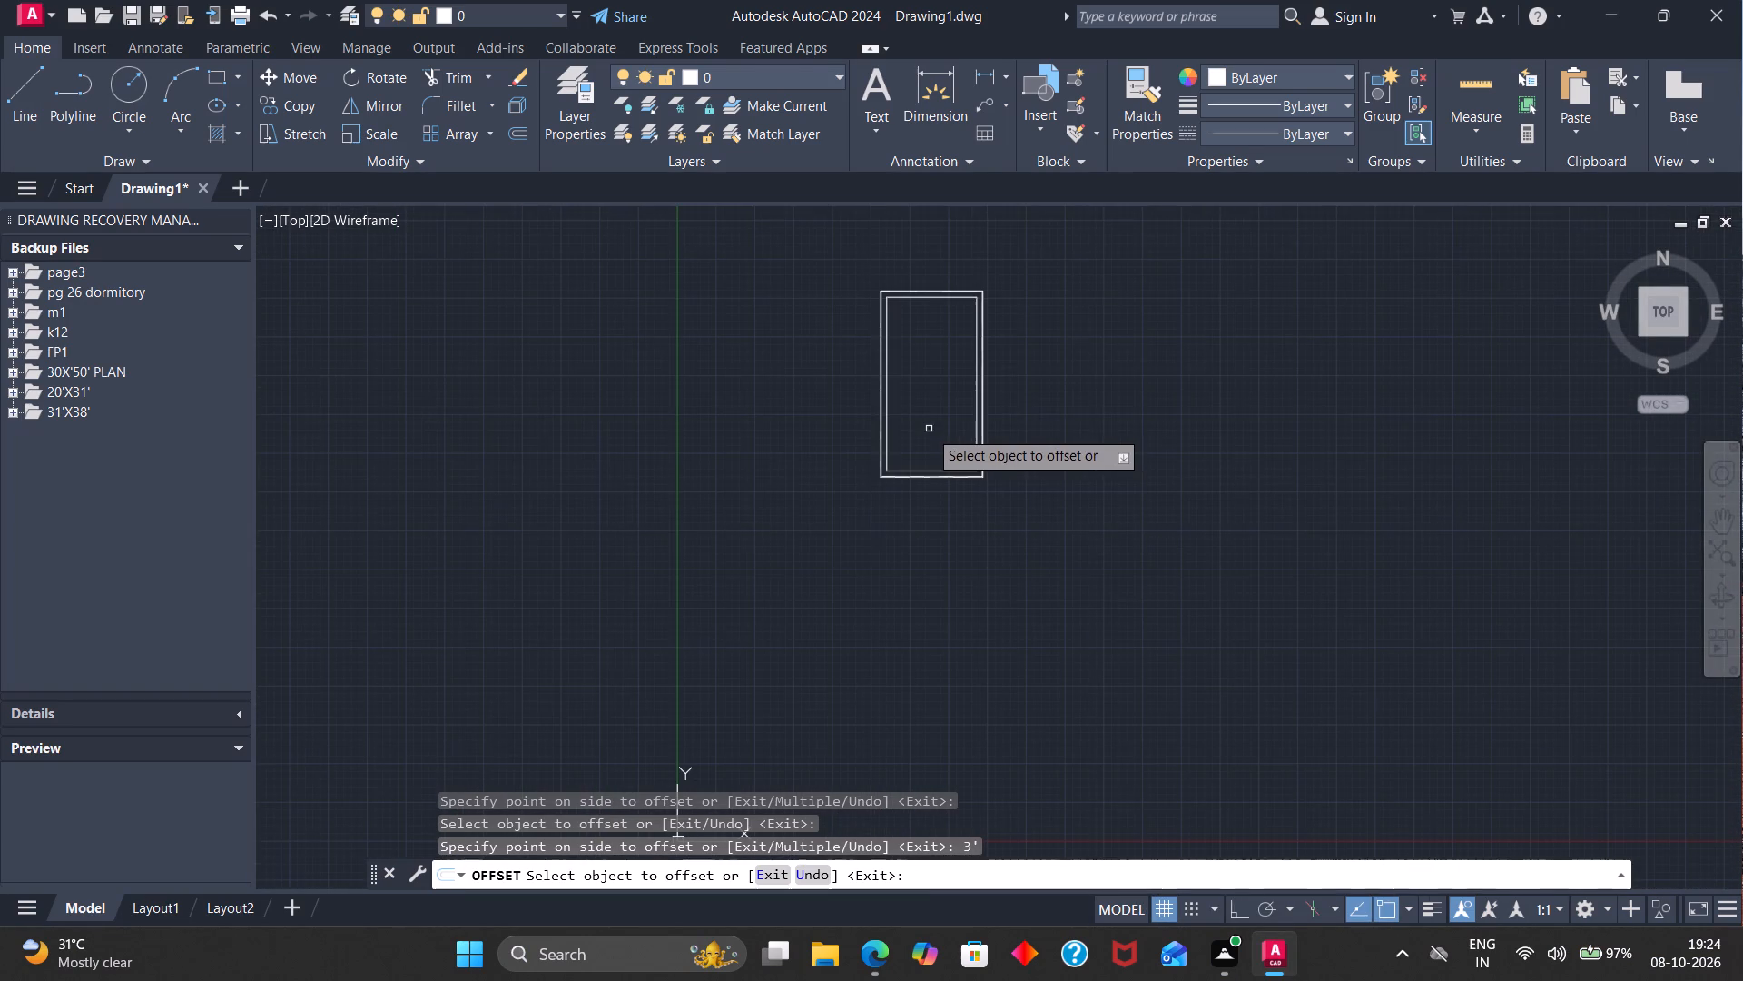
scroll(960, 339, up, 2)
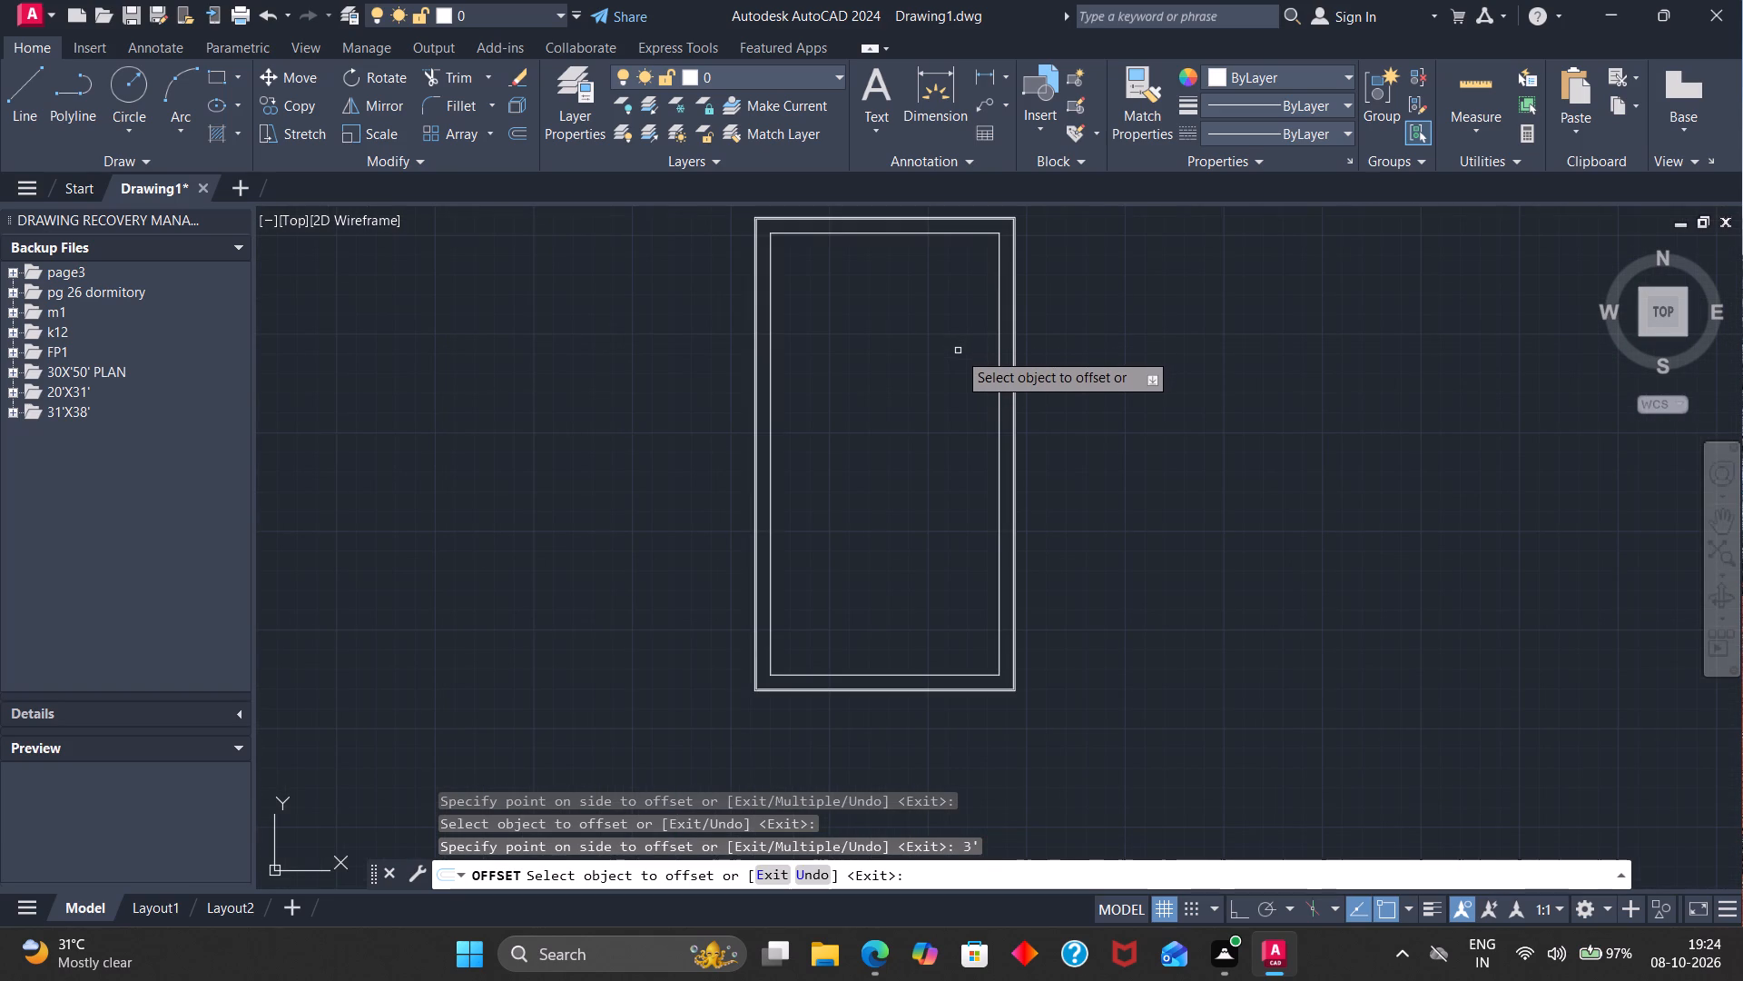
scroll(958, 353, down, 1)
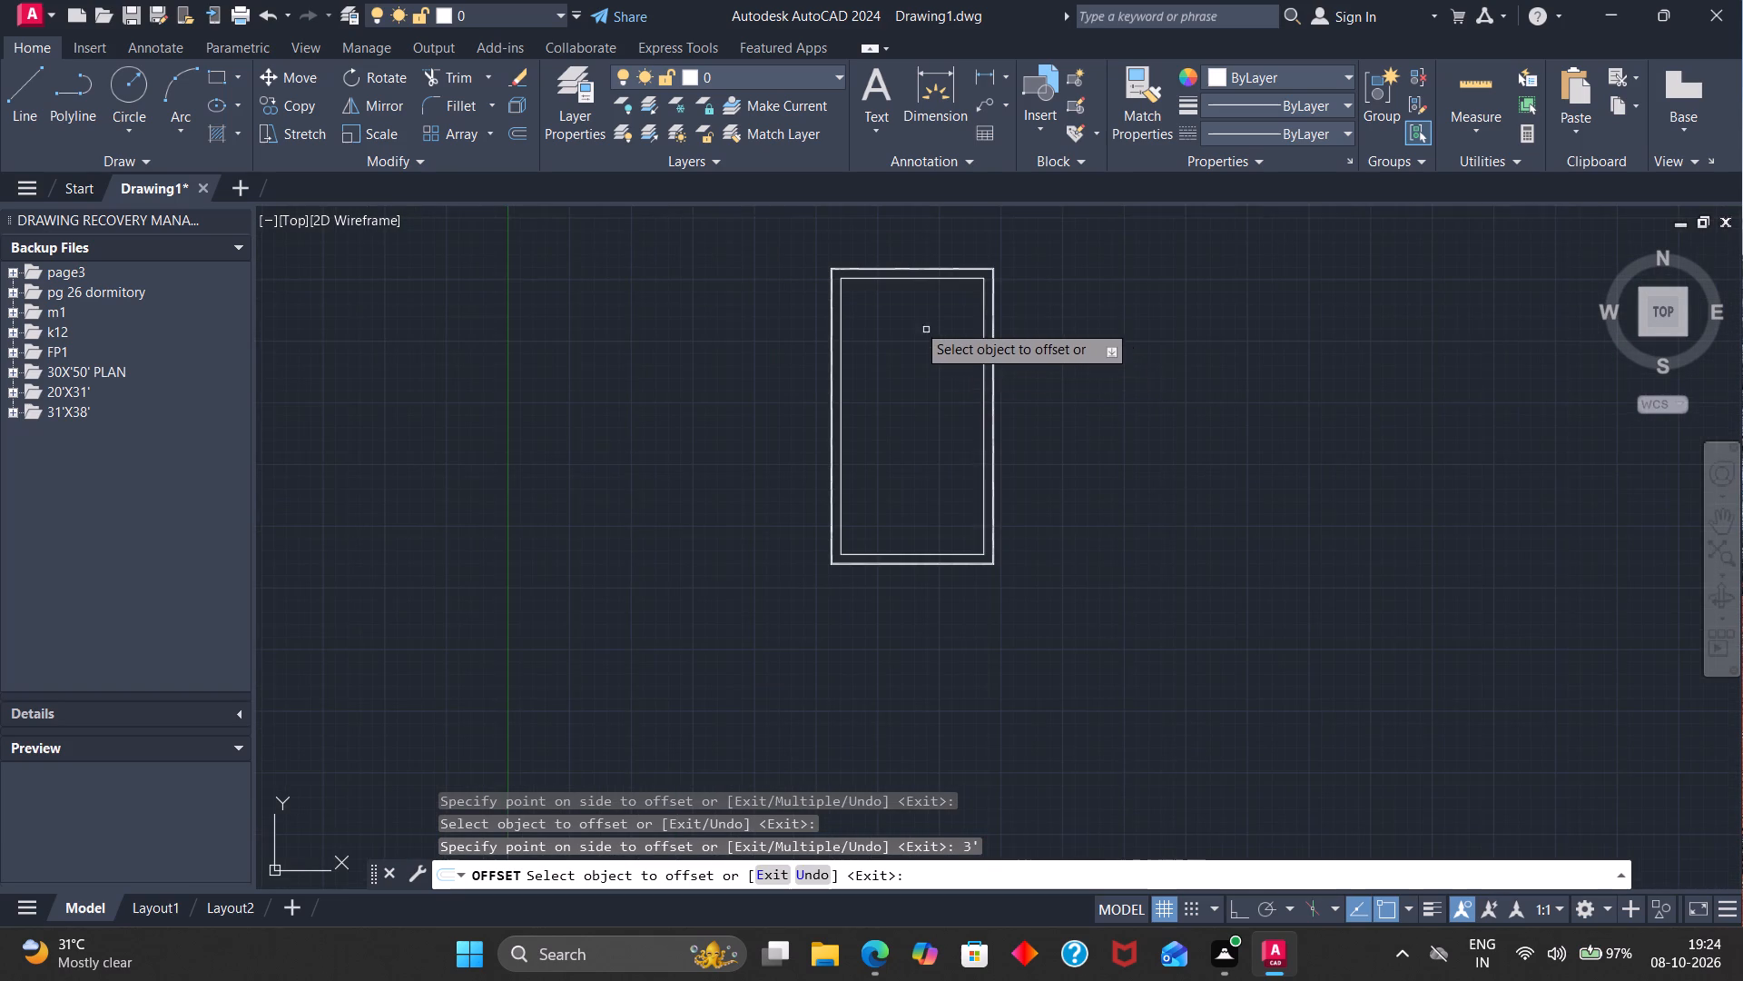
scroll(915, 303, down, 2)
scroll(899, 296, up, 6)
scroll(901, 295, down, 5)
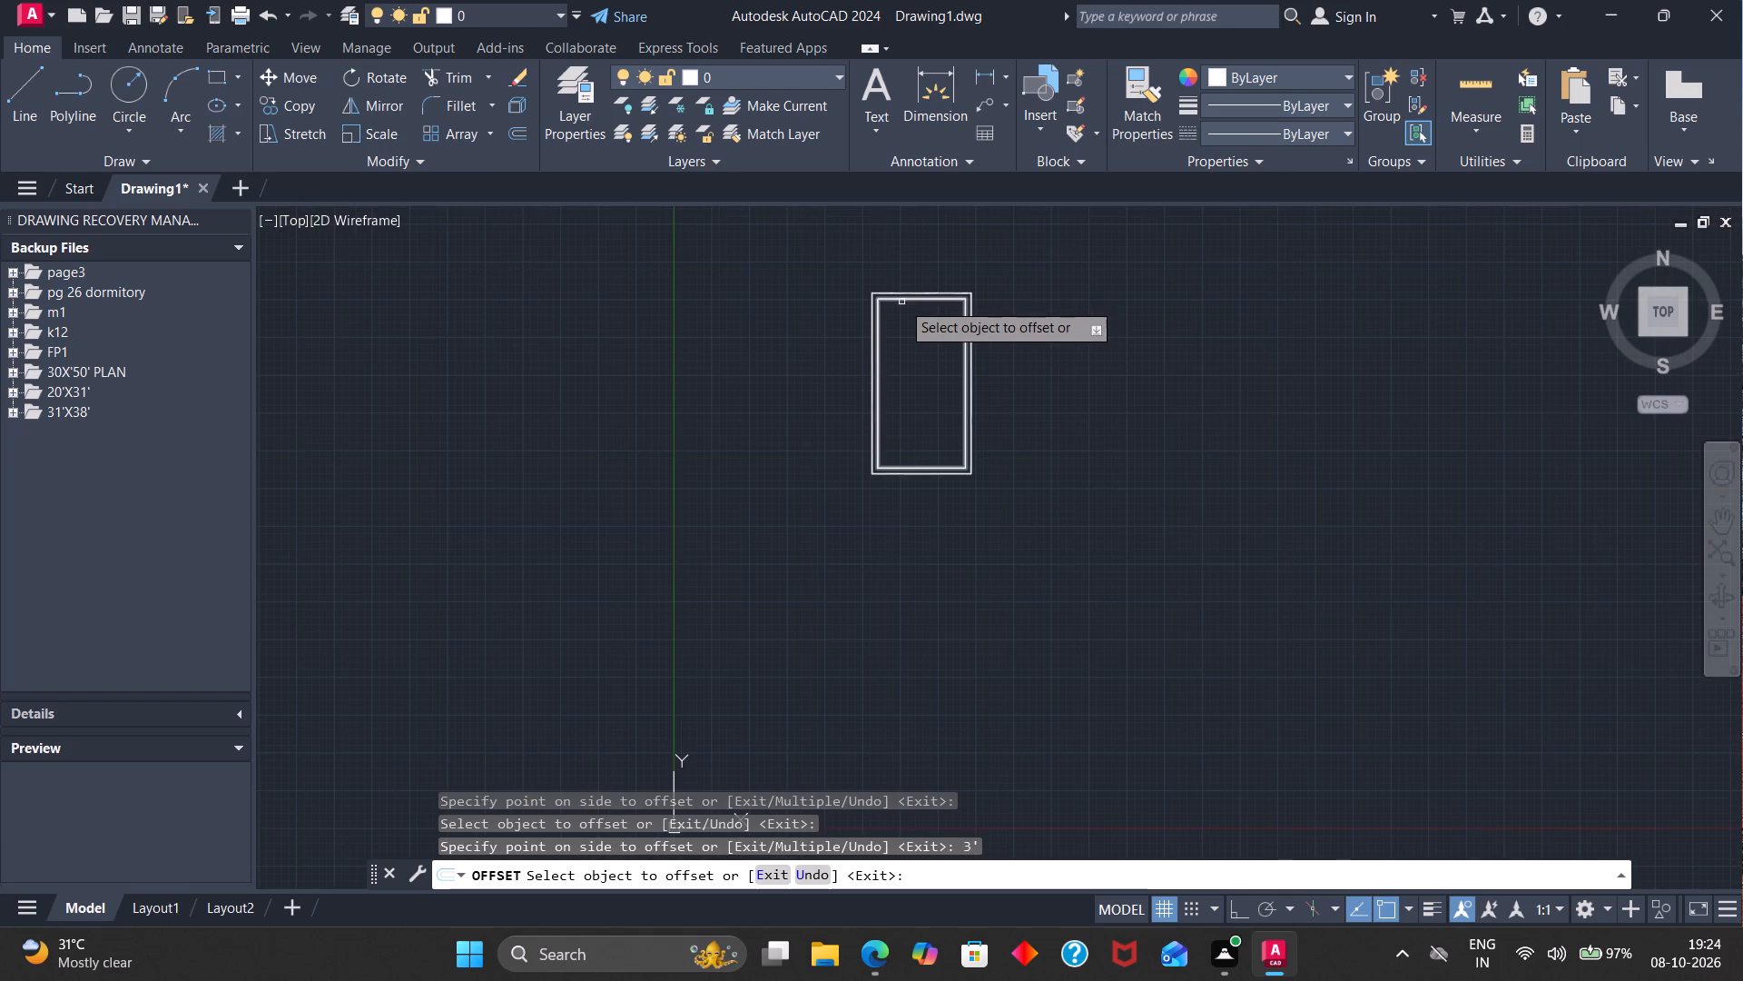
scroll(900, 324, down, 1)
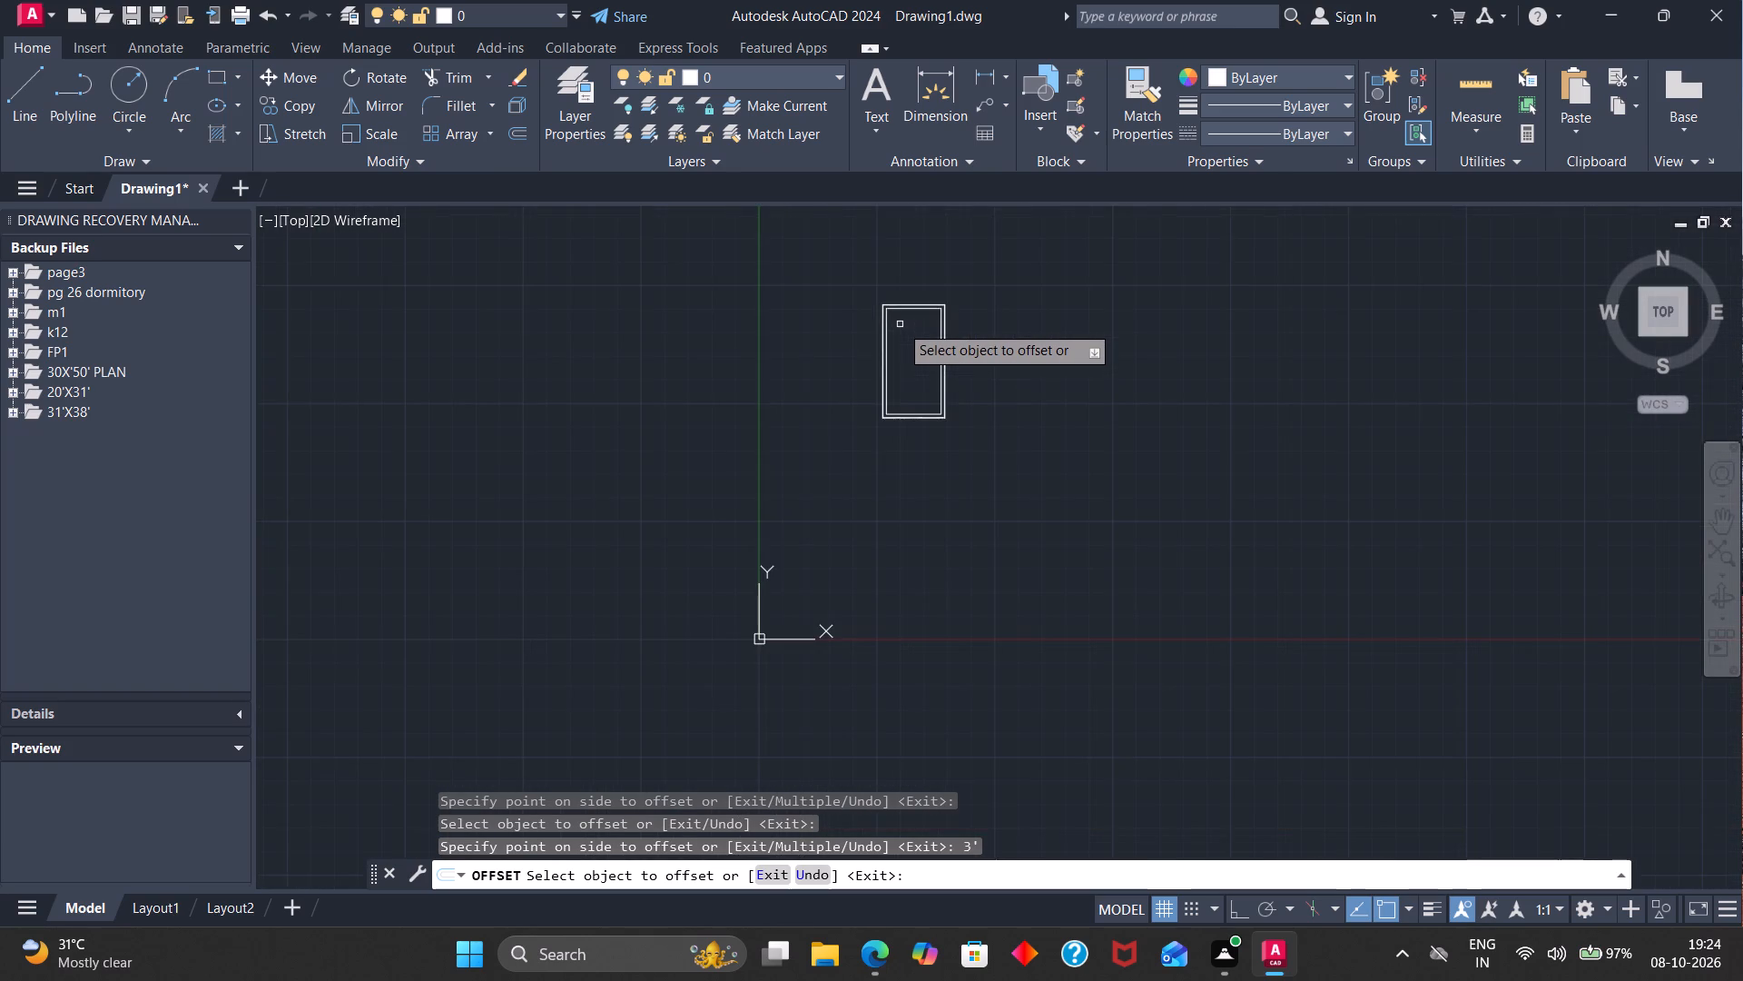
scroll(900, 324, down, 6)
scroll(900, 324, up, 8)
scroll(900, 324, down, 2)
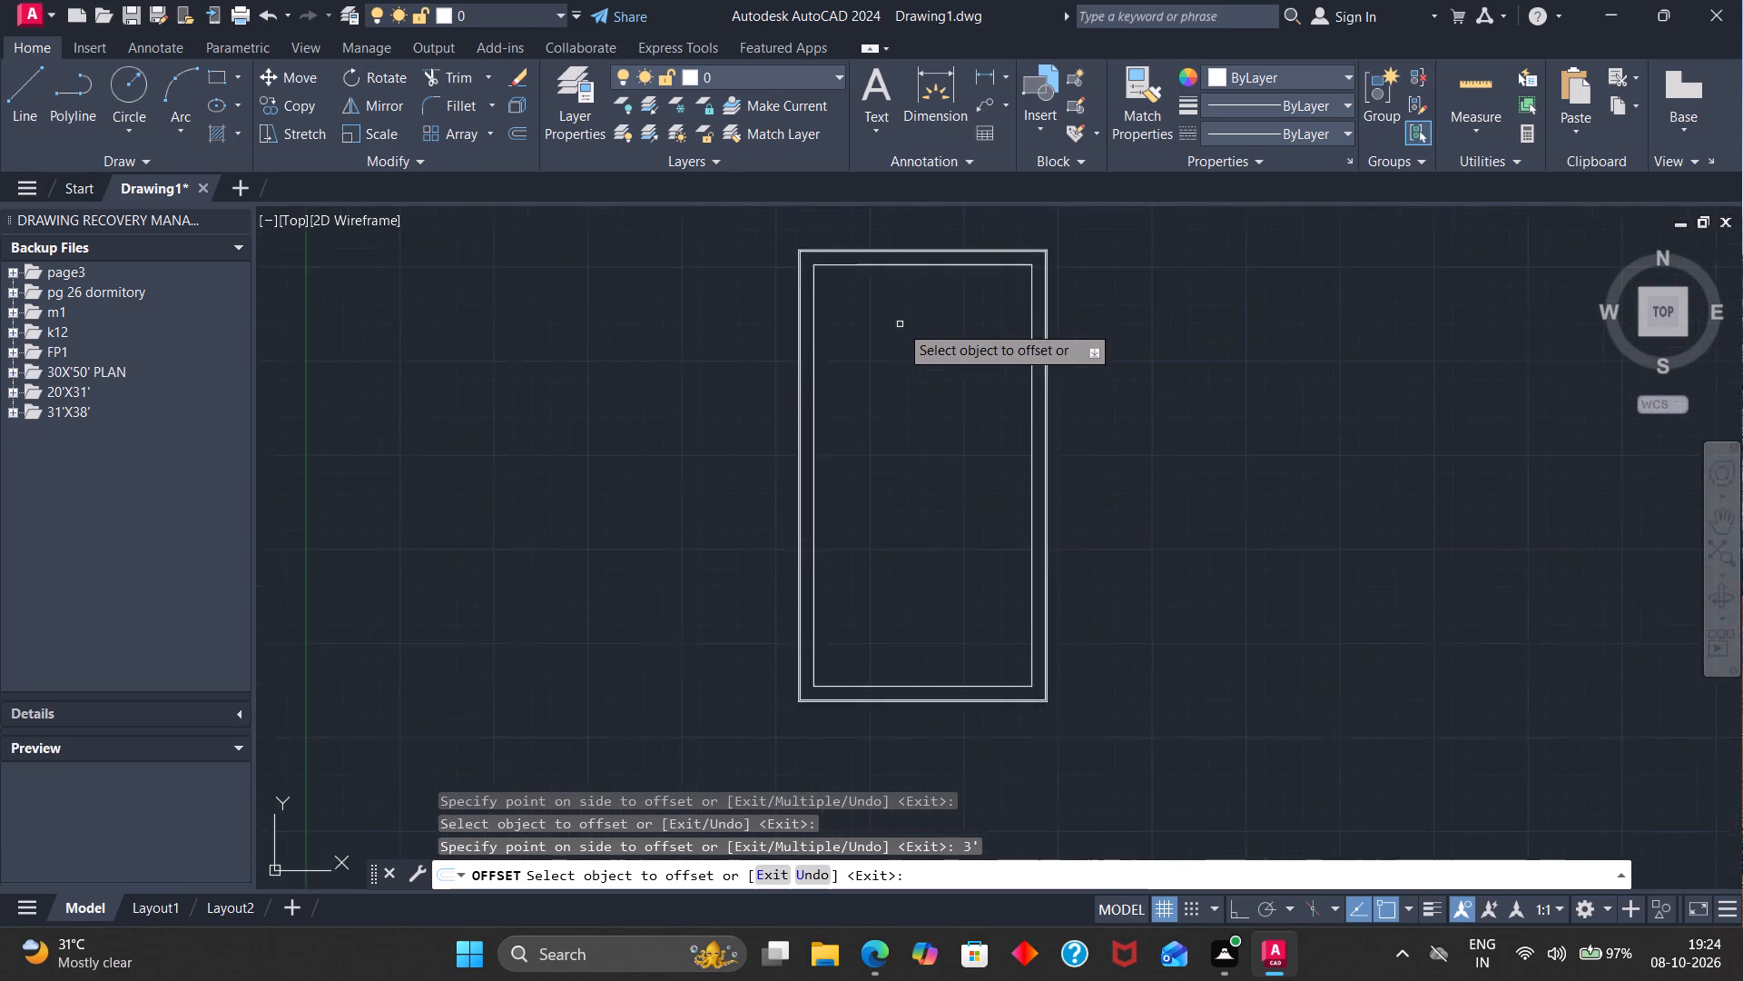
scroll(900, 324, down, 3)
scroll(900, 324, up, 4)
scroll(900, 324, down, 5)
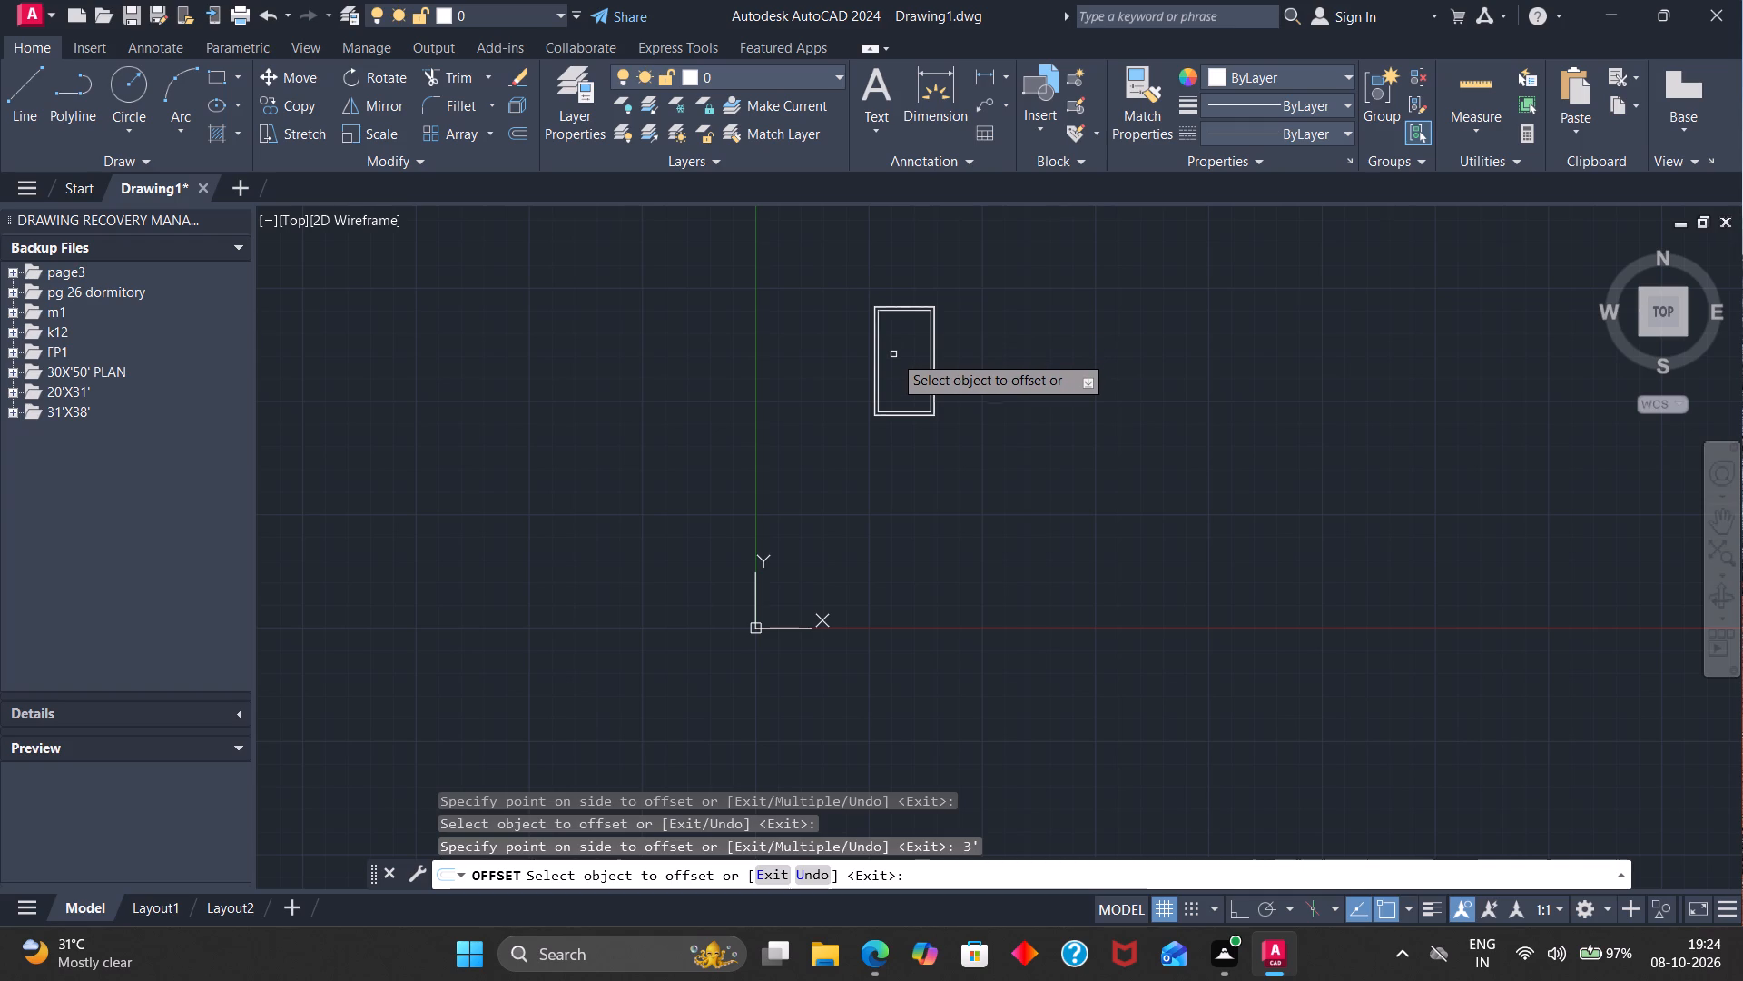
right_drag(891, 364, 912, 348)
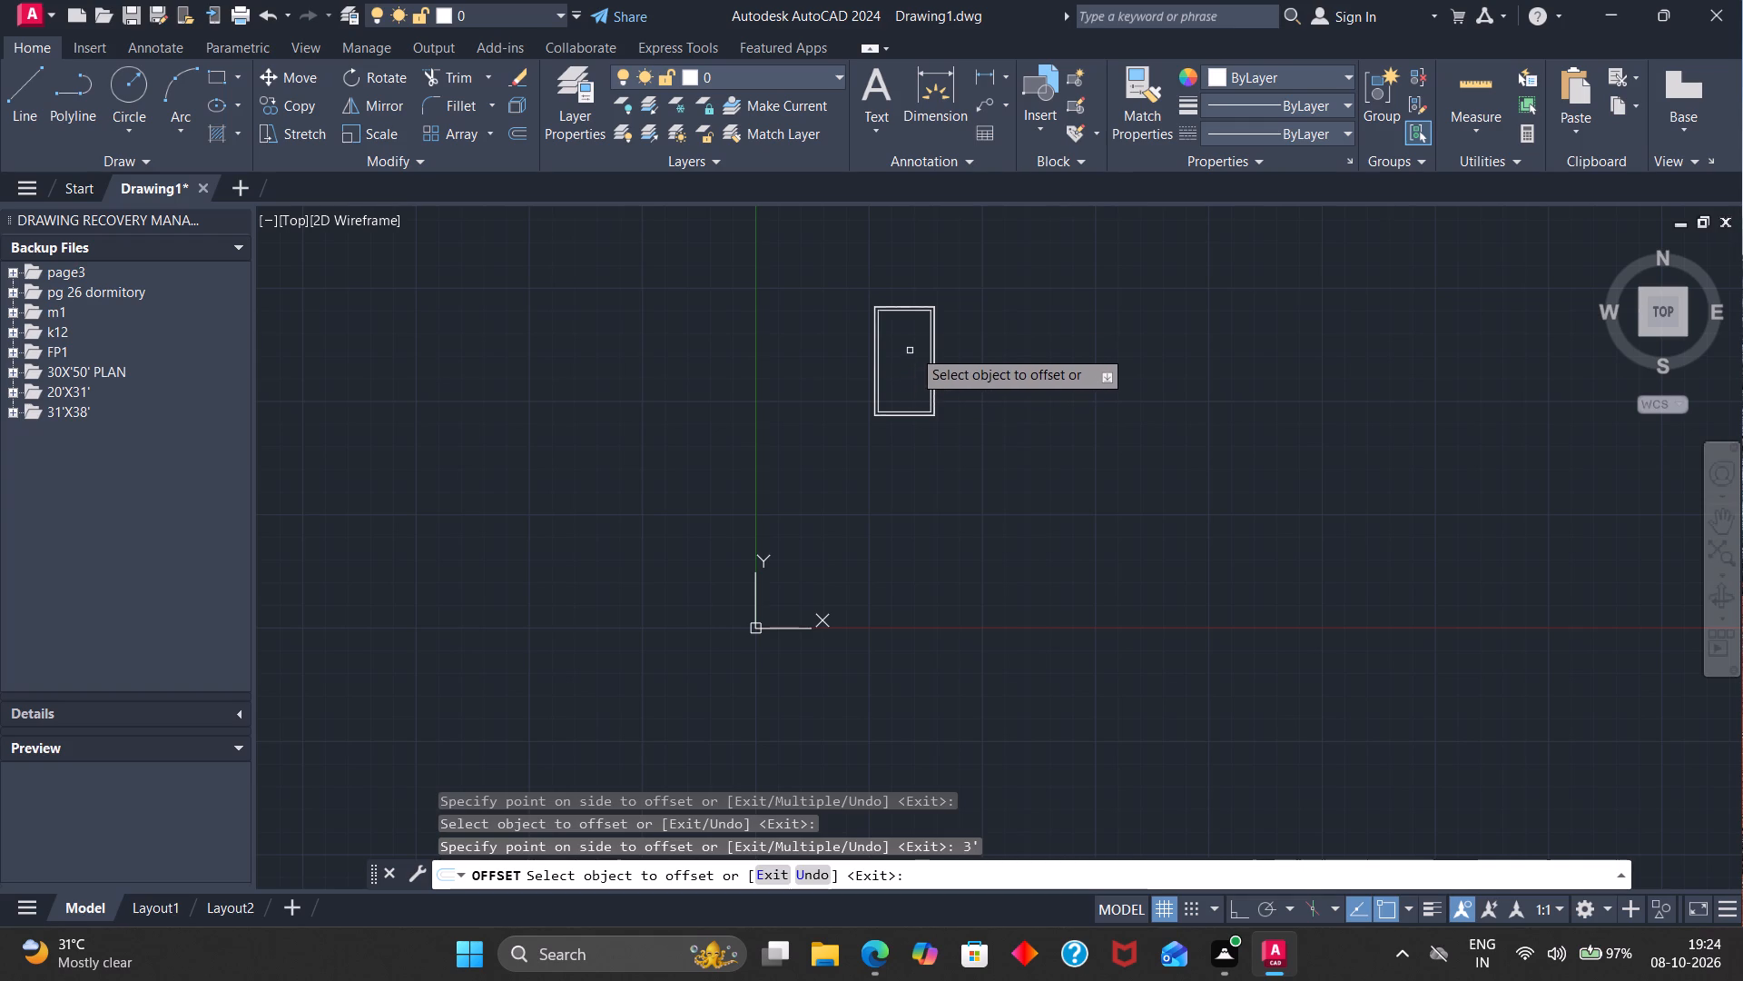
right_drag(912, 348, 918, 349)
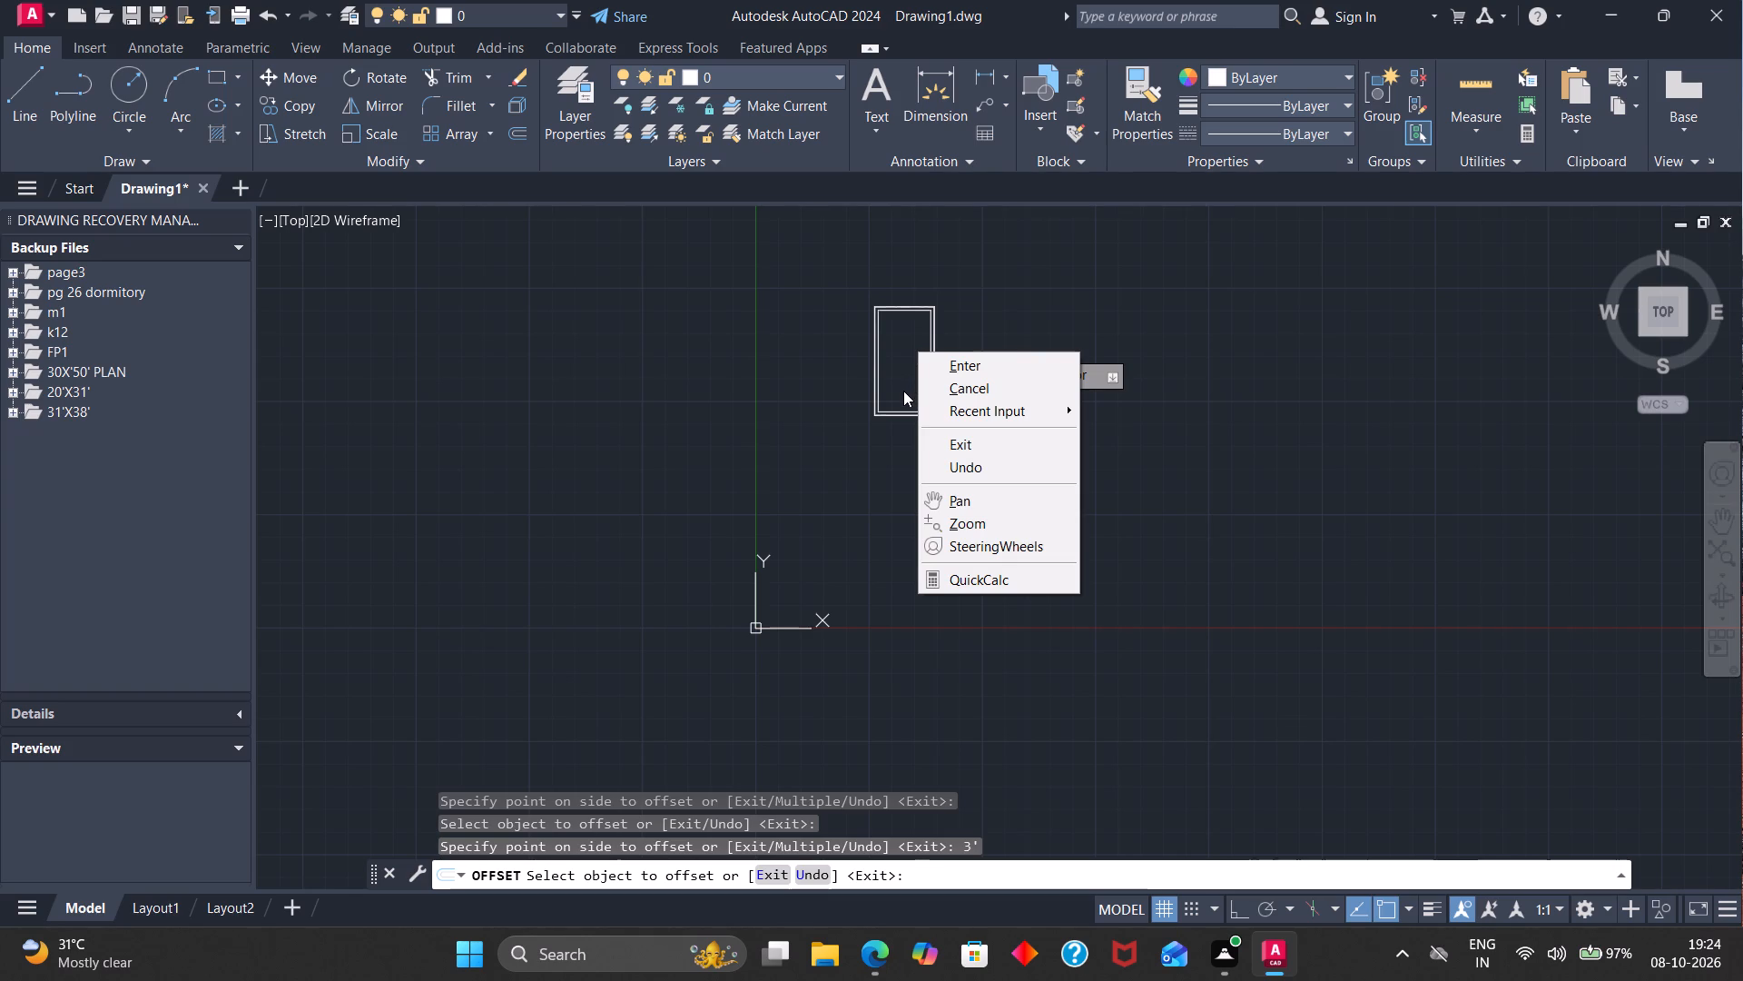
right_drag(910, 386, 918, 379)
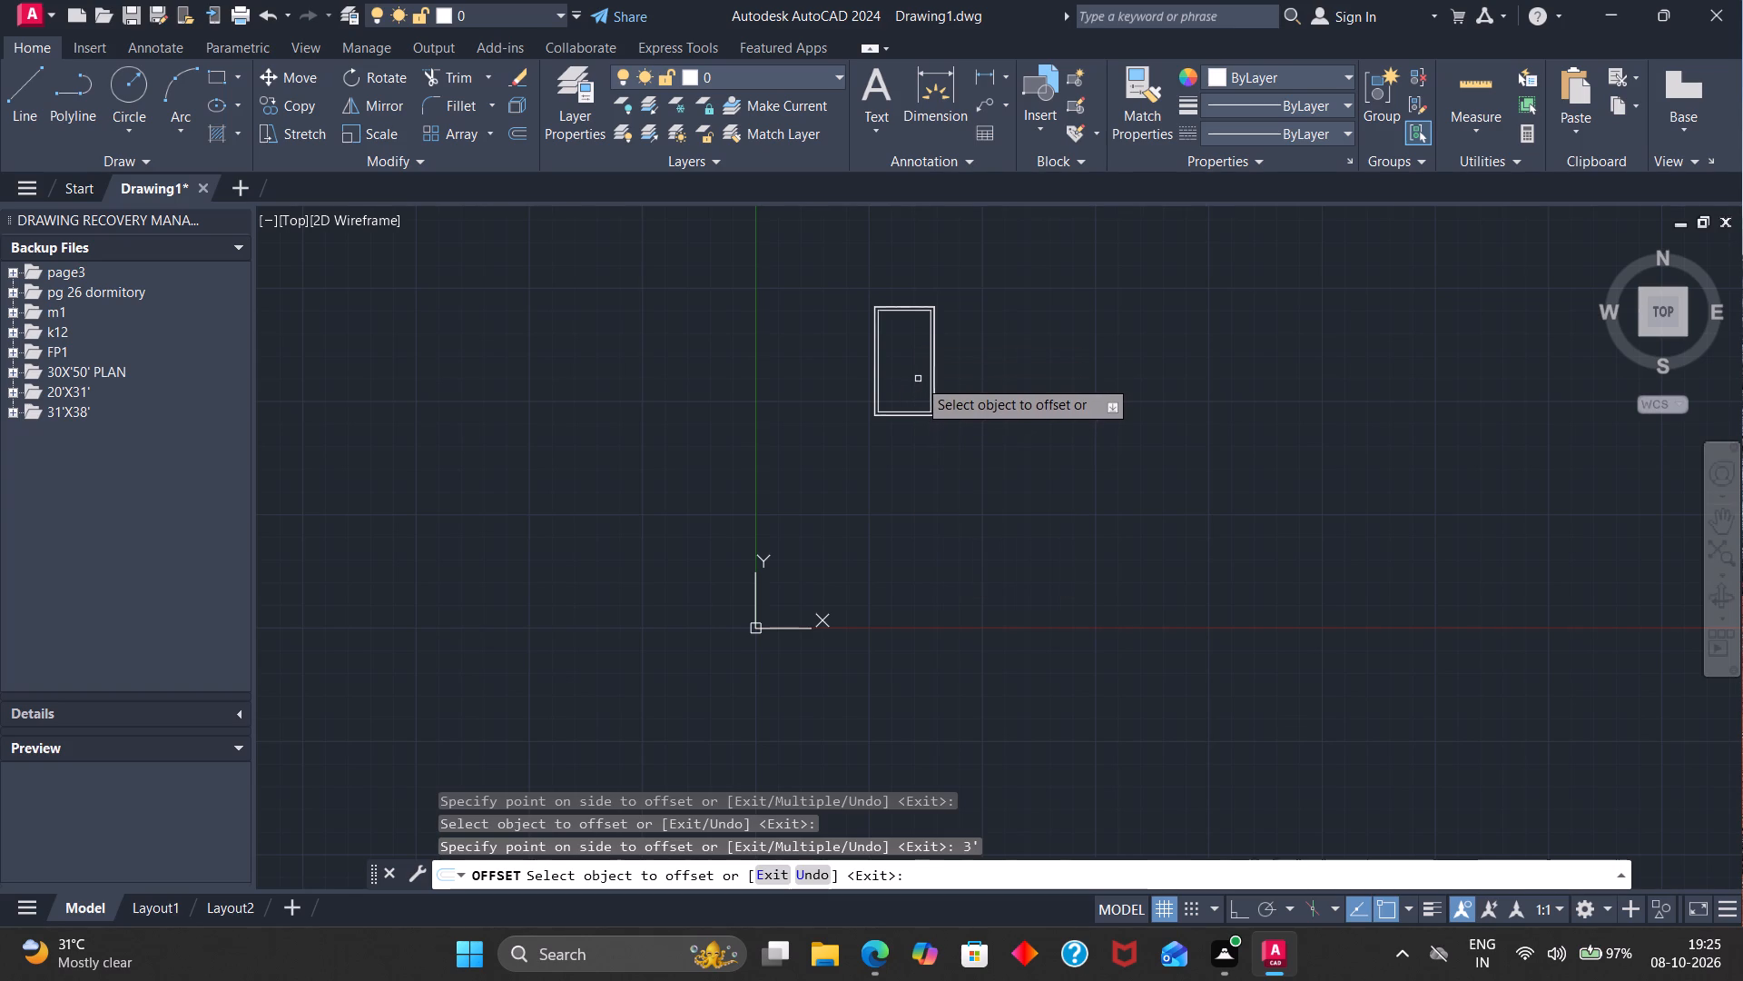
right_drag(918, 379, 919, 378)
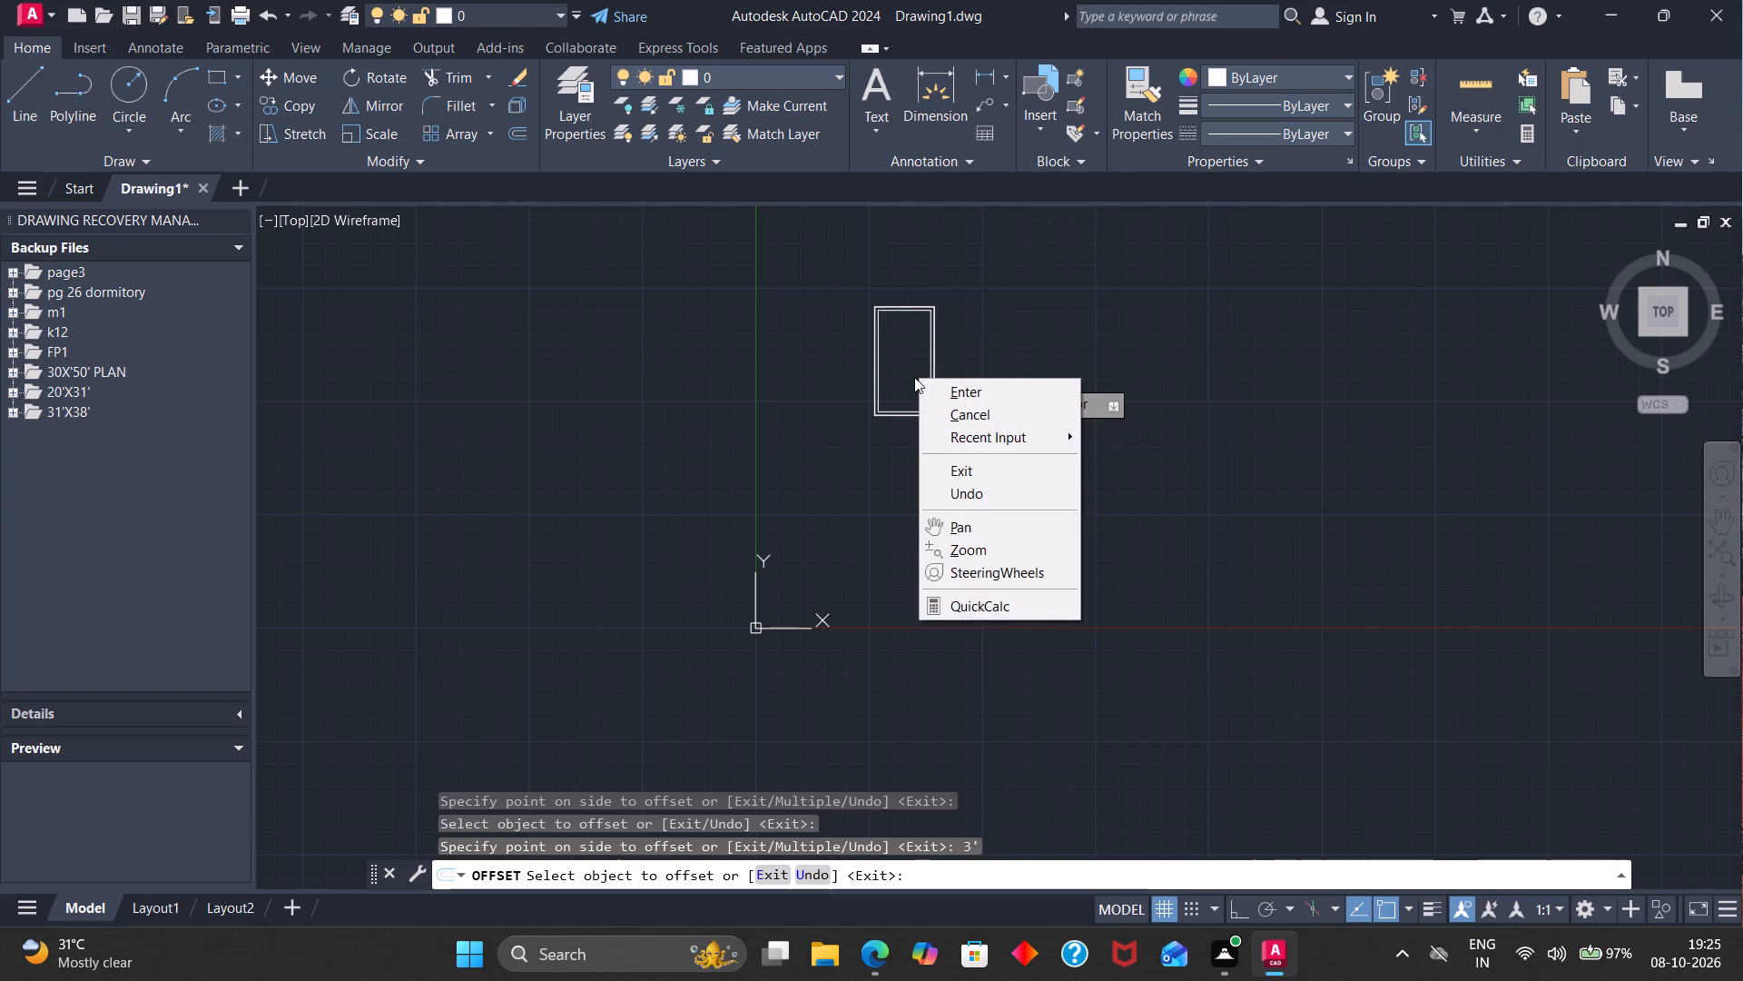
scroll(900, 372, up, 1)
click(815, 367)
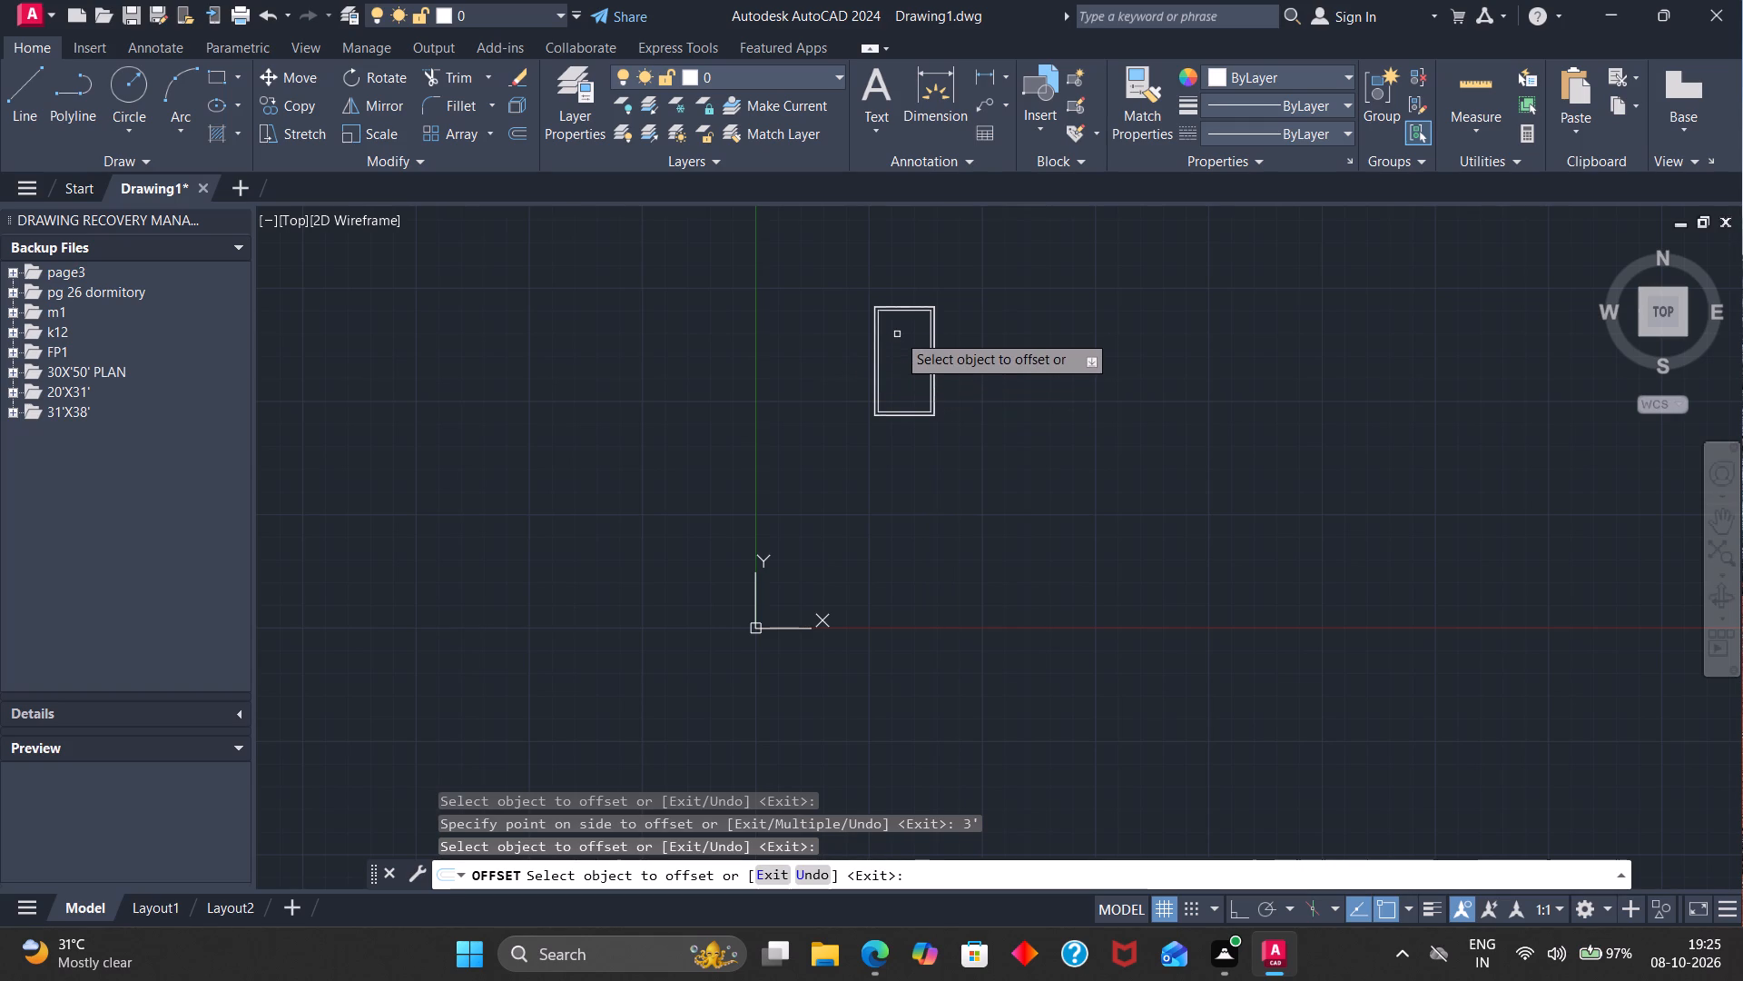
Offset the innermost rectangle a further 9" inward to form the building's exterior wall thickness.
scroll(921, 265, down, 1)
scroll(872, 276, up, 3)
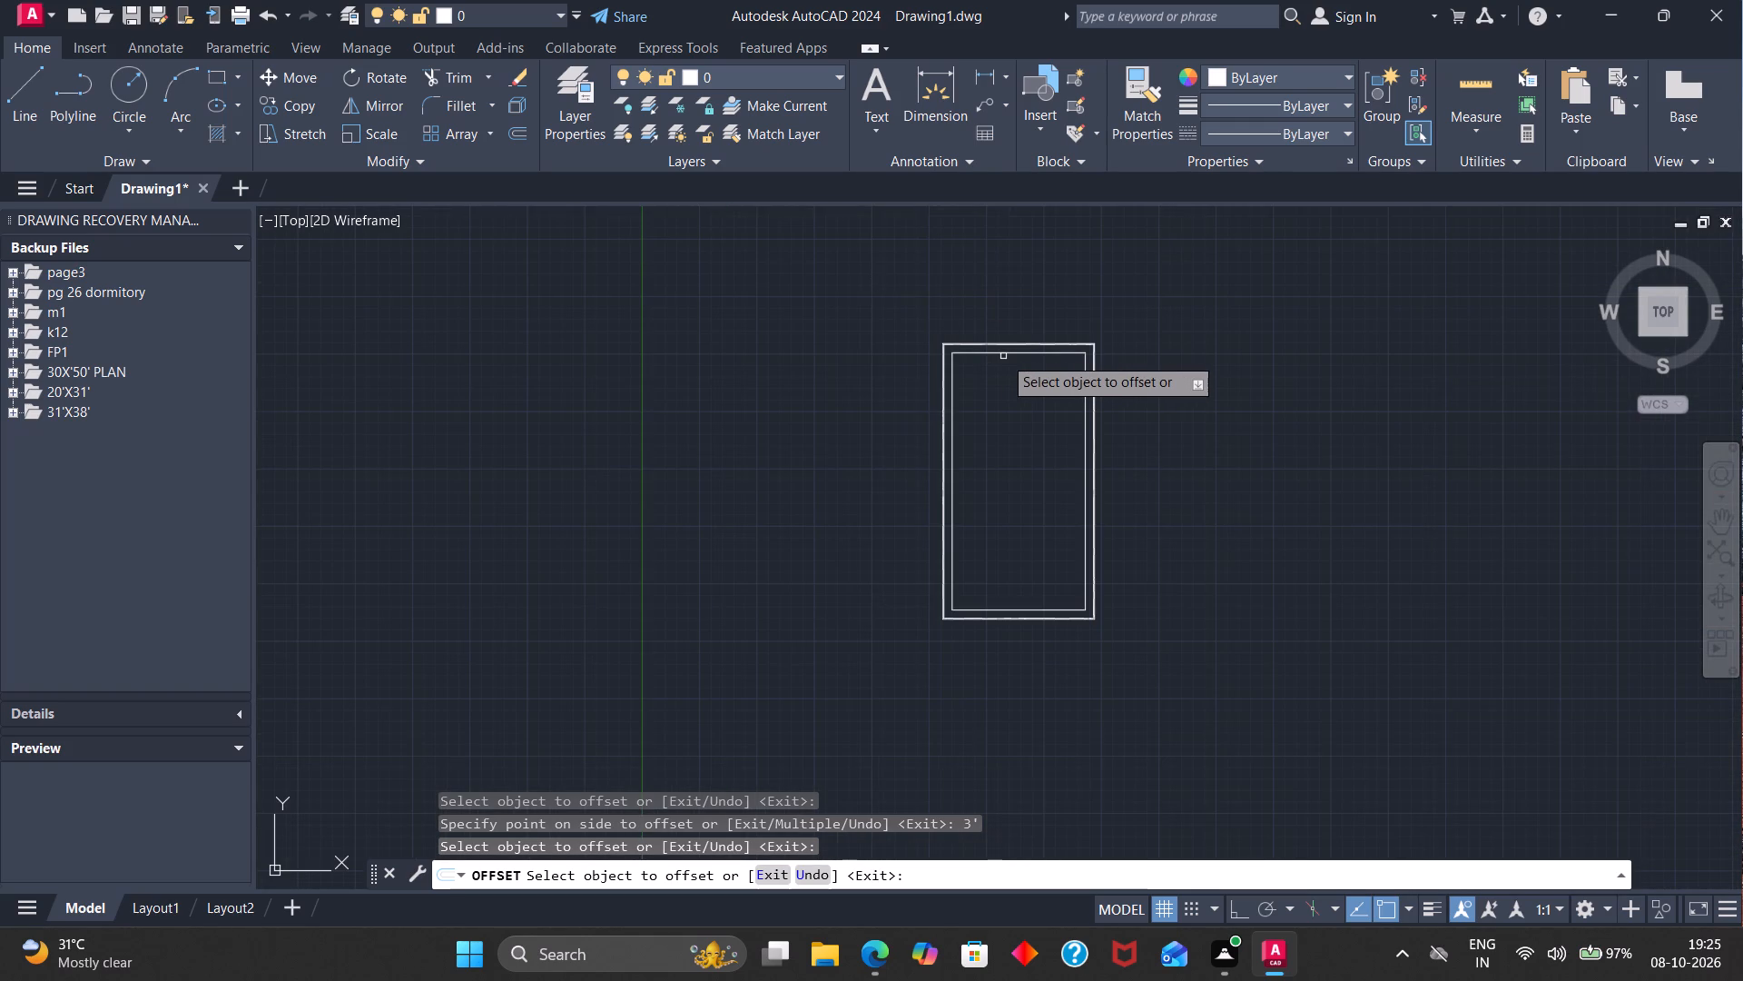
scroll(993, 352, up, 3)
click(1000, 358)
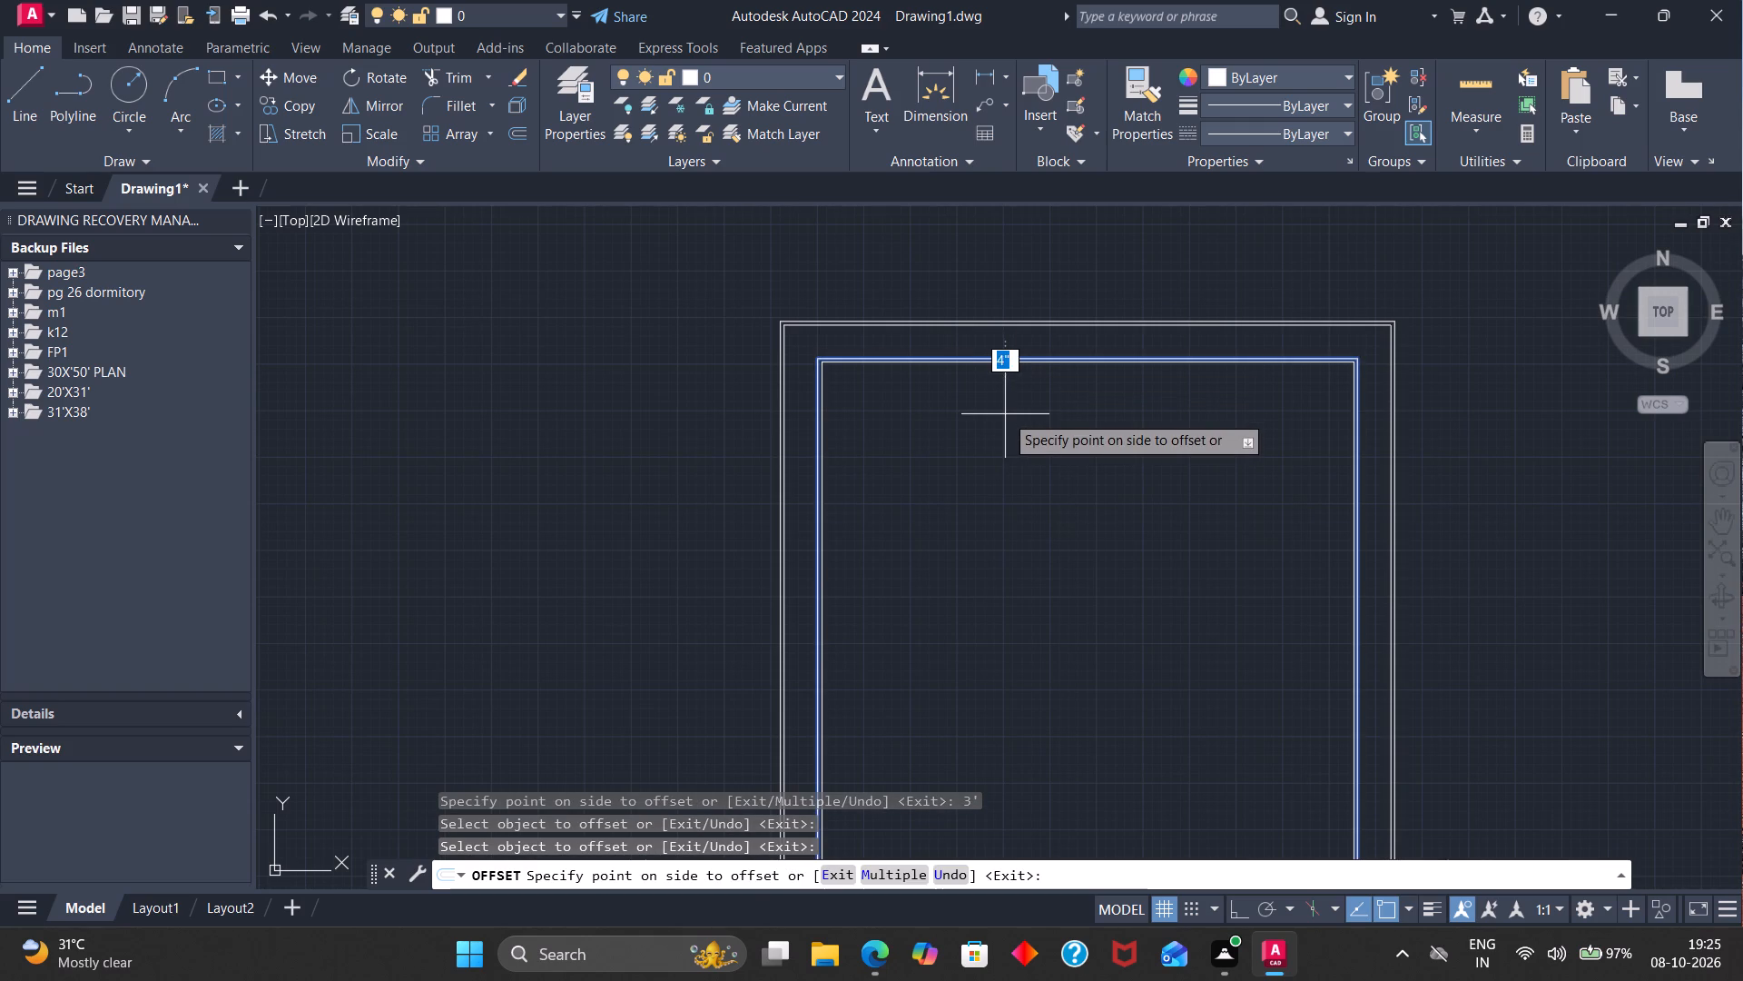
key(9)
key(Return)
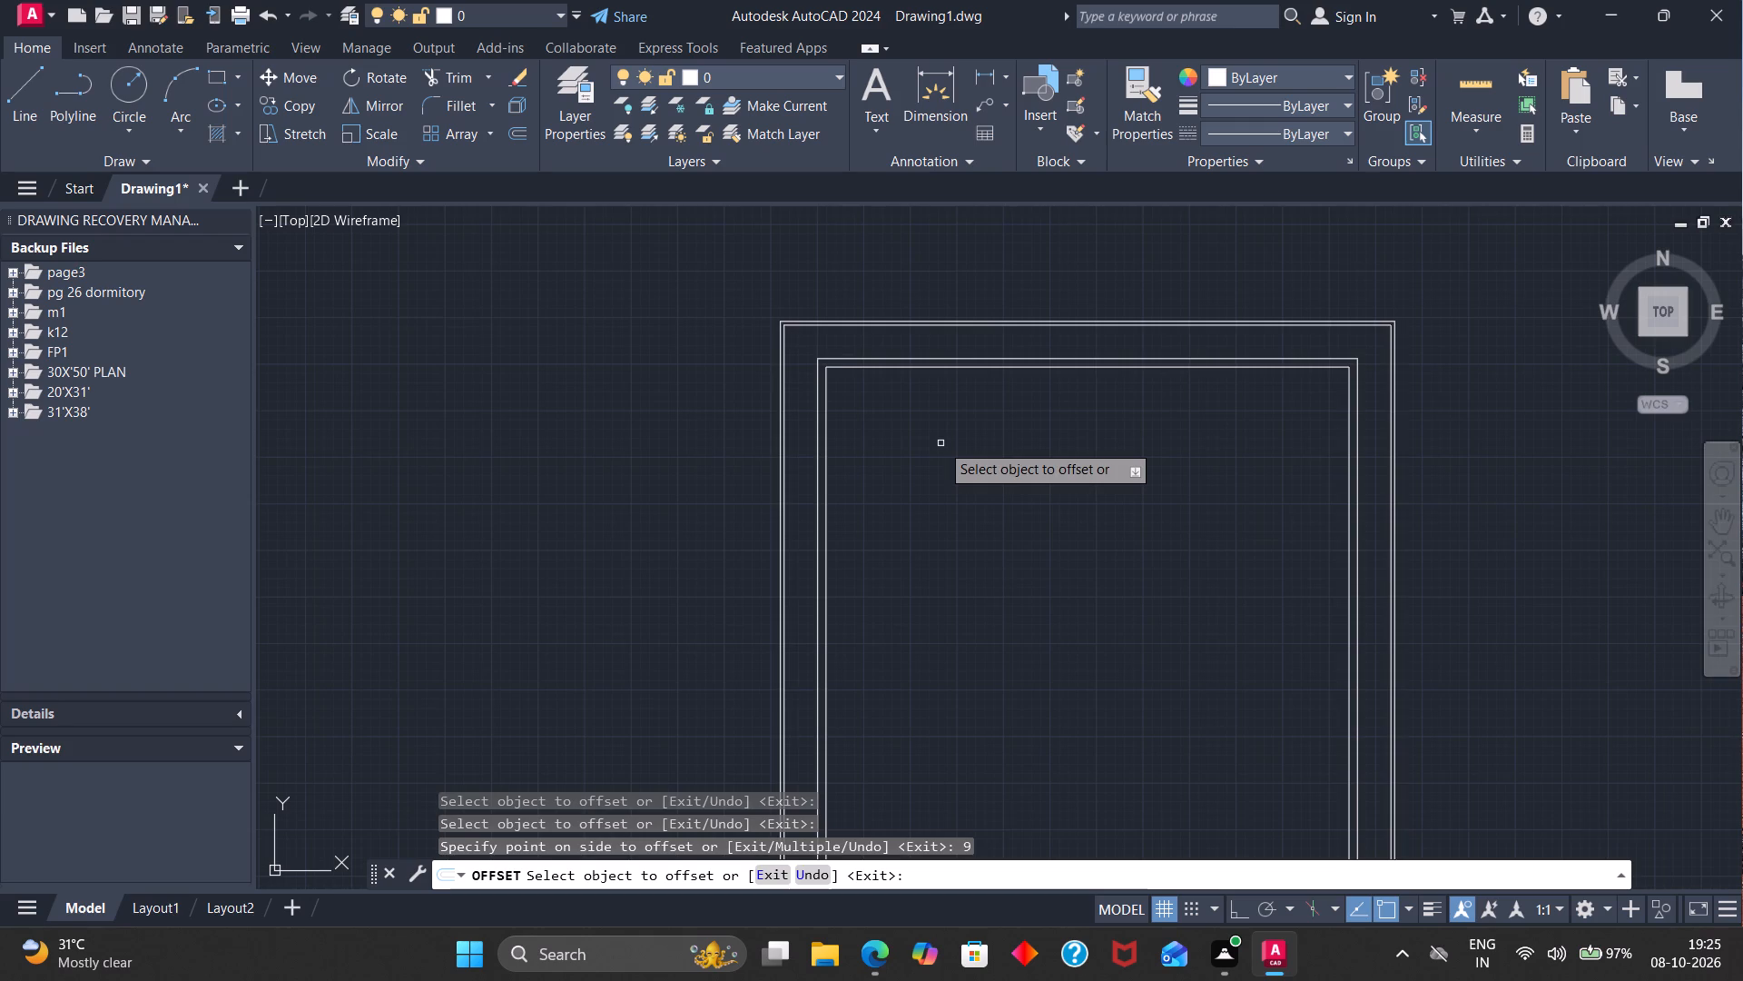
scroll(940, 443, down, 1)
click(861, 451)
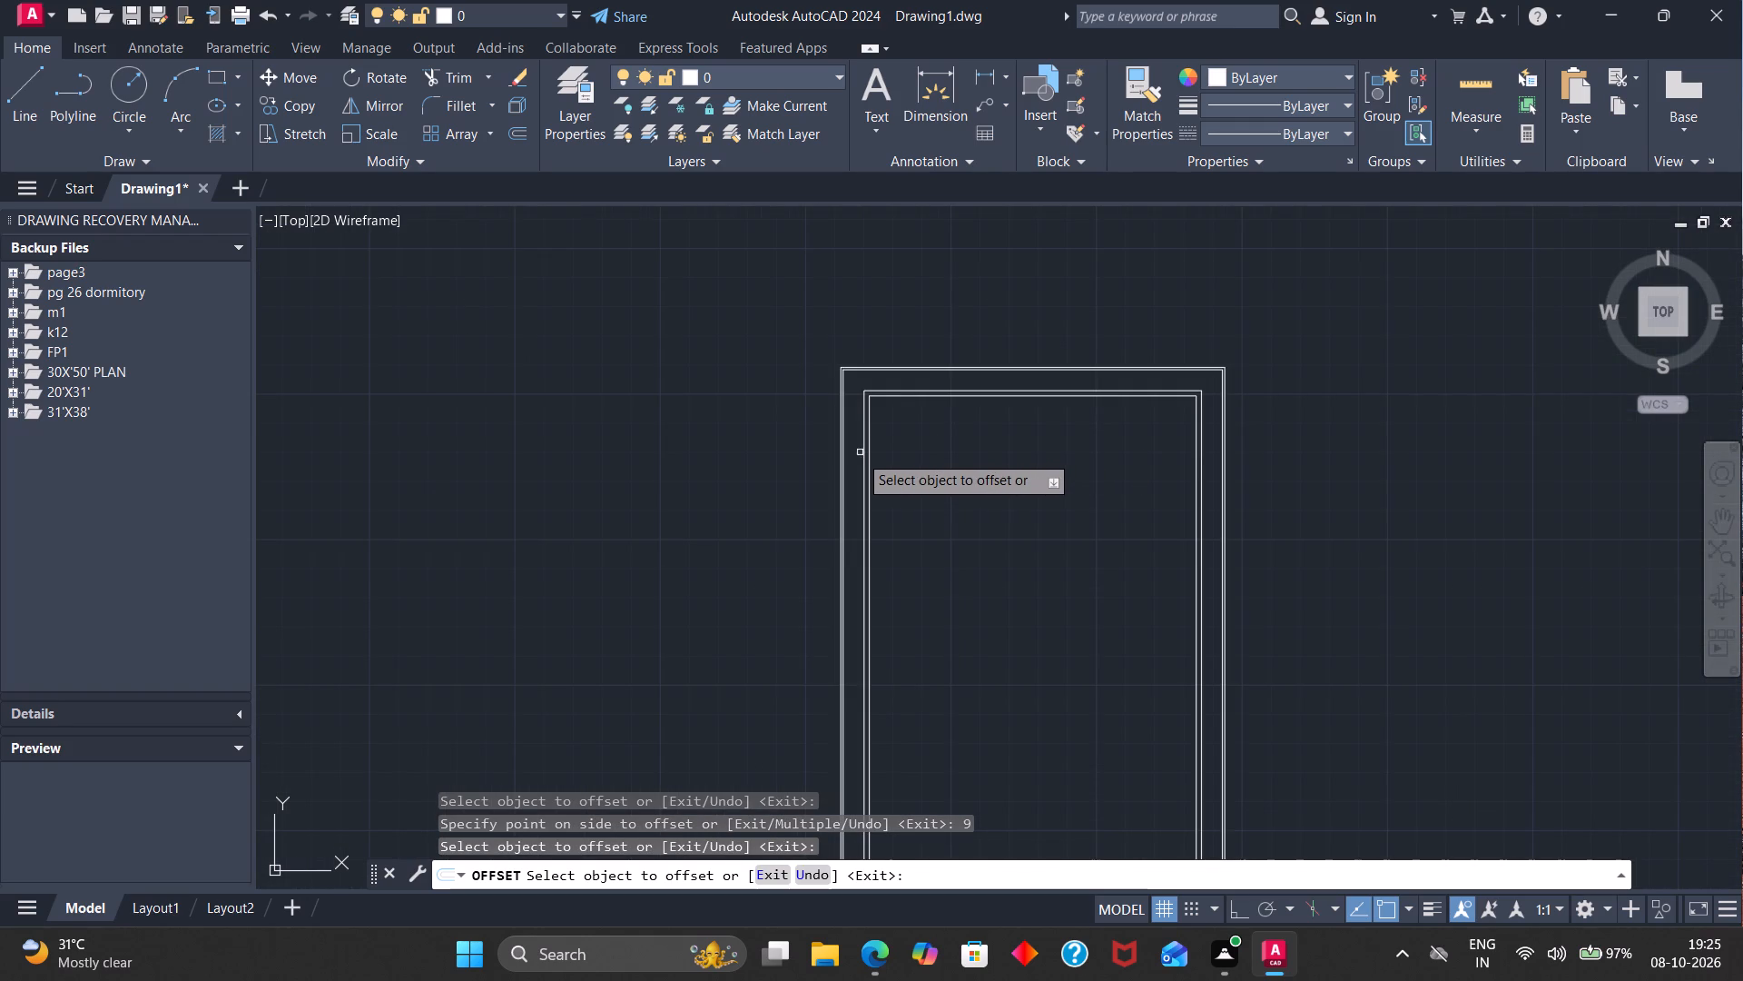
key(Escape)
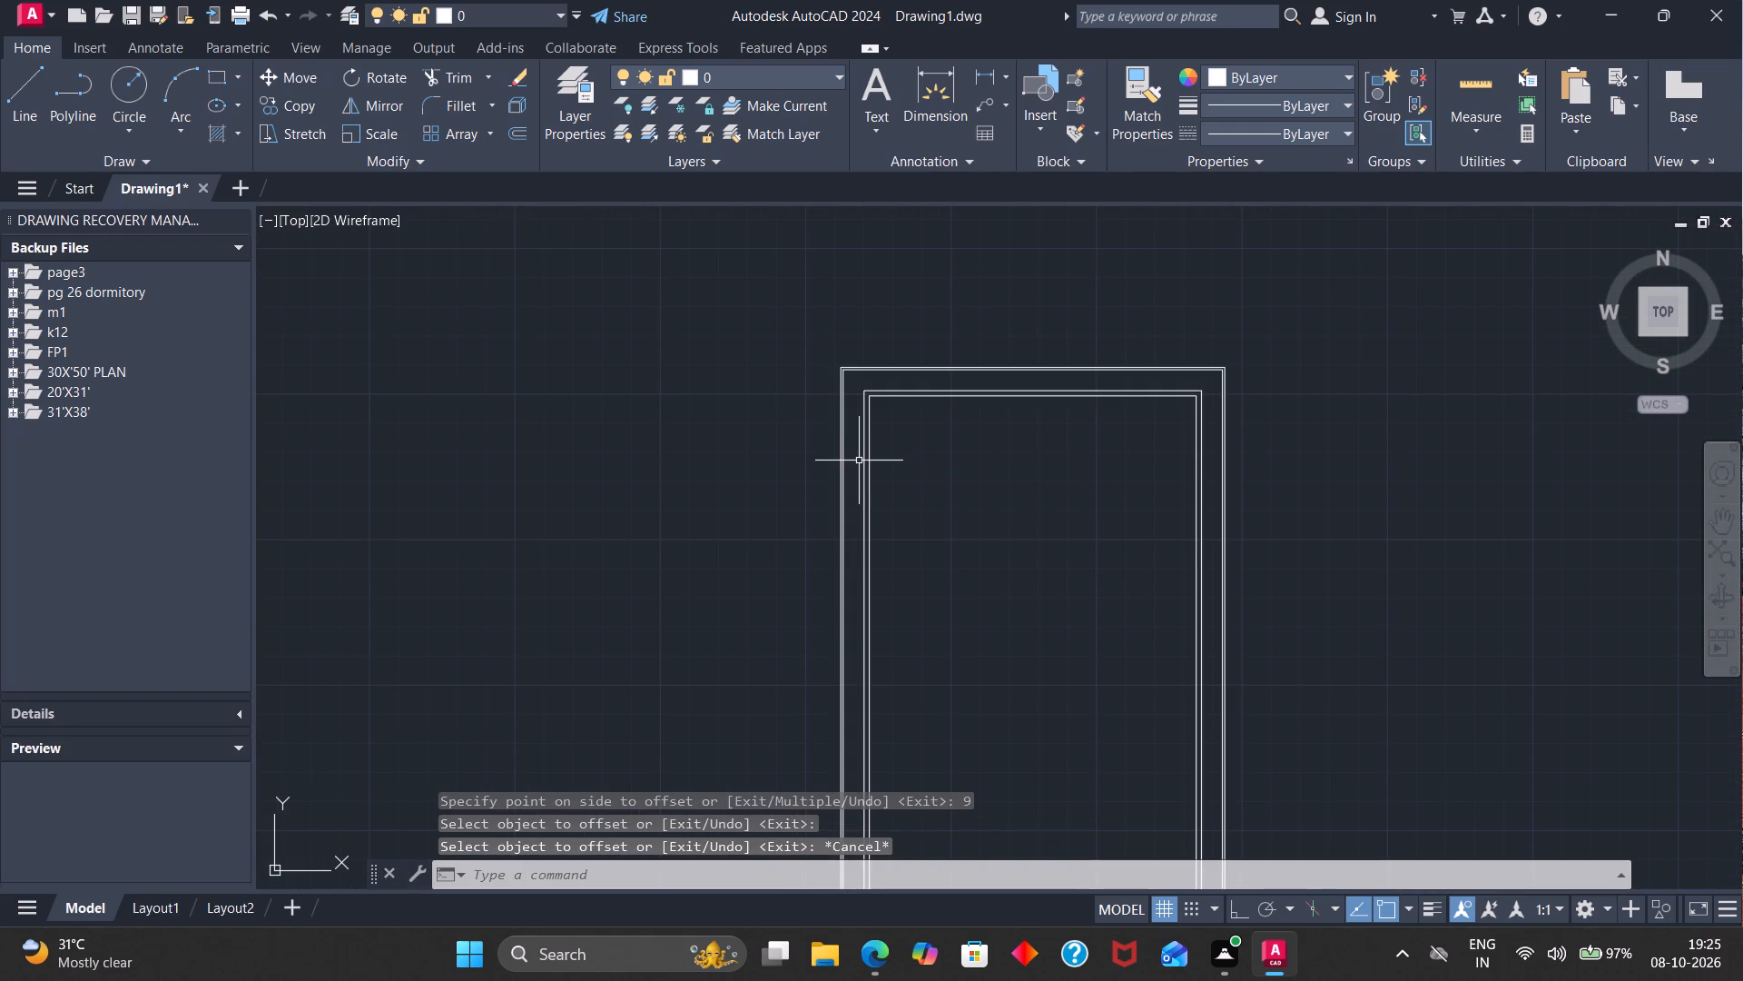
Explode the two inner rectangles that form the building's exterior wall into separate lines.
drag(859, 461, 880, 460)
drag(880, 460, 862, 470)
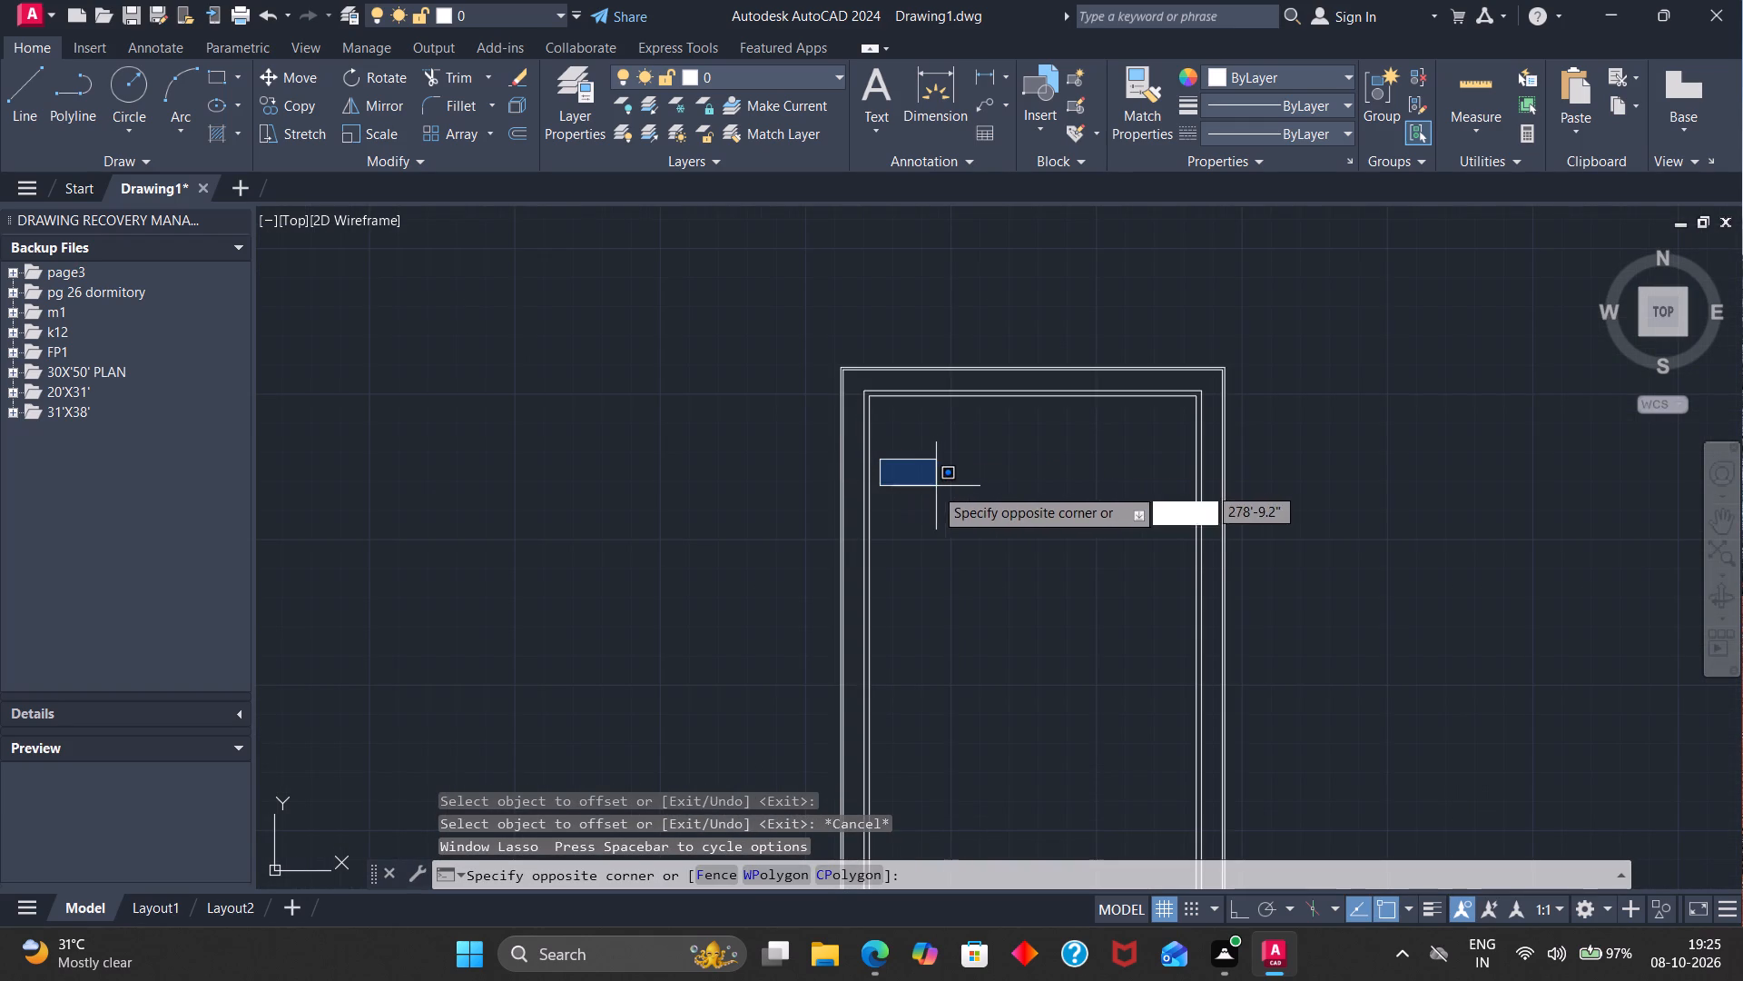
drag(879, 530, 862, 538)
click(862, 535)
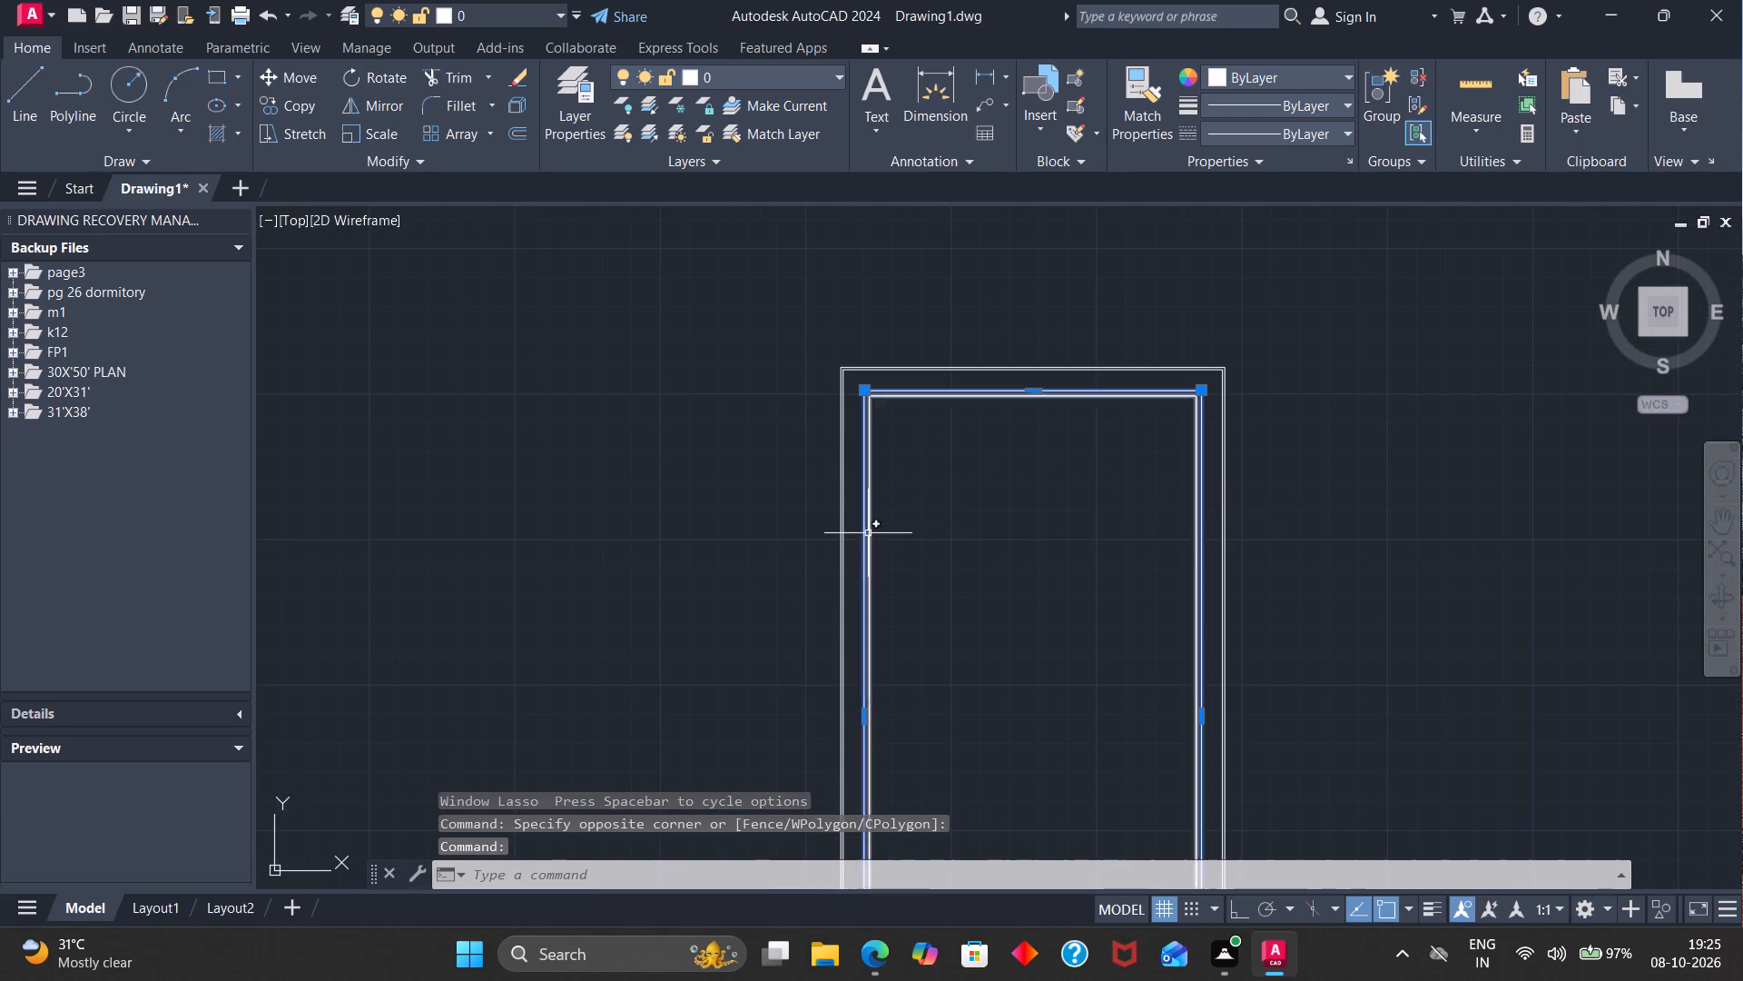
click(869, 532)
key(x)
key(Return)
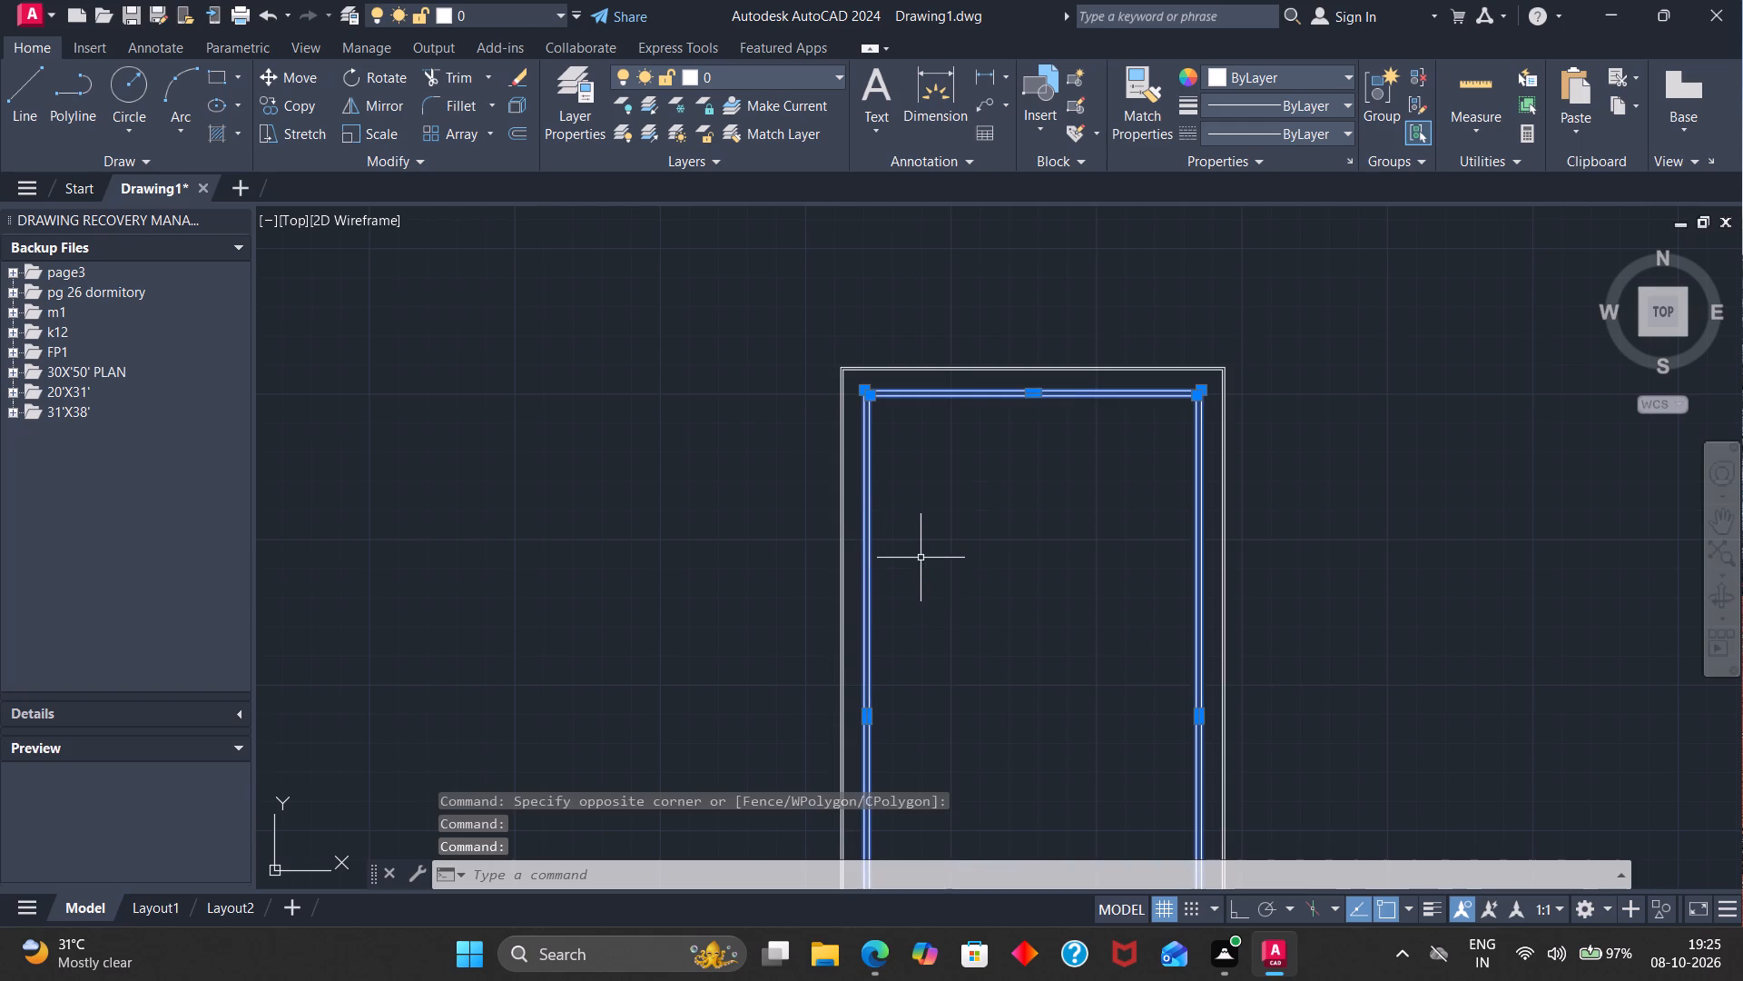
Offset the inner face line of the west exterior wall 8'10" into the building.
scroll(901, 434, up, 1)
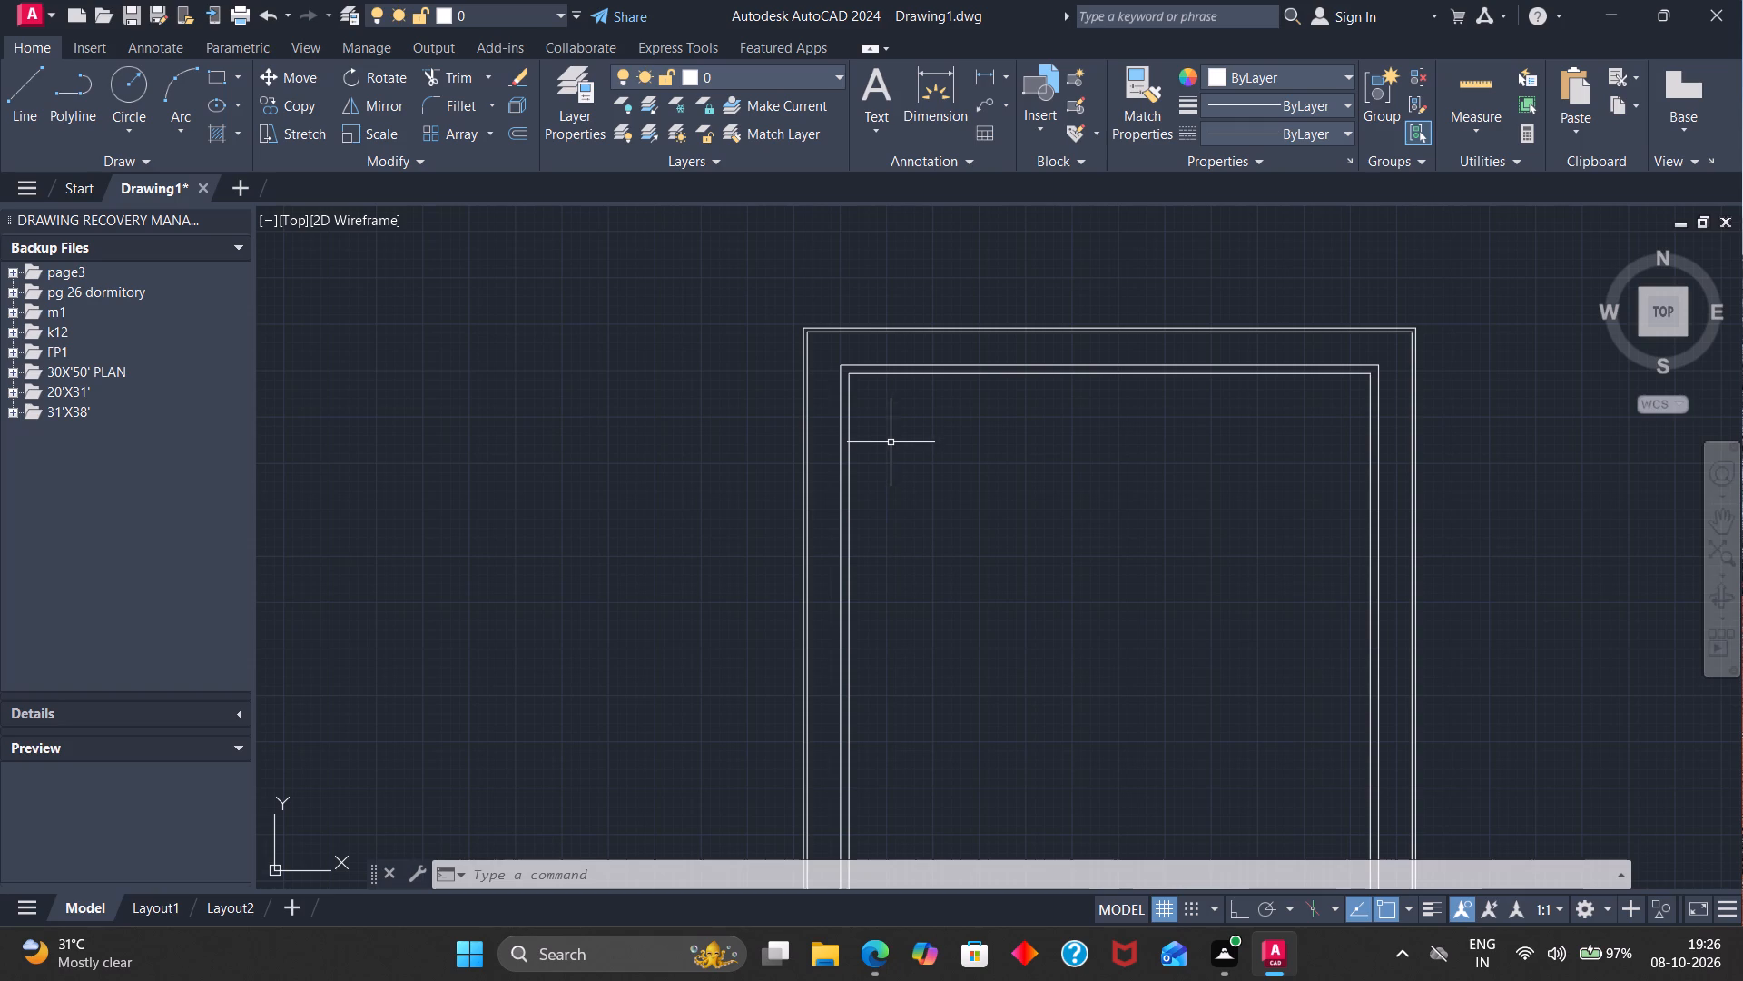
key(o)
key(Return)
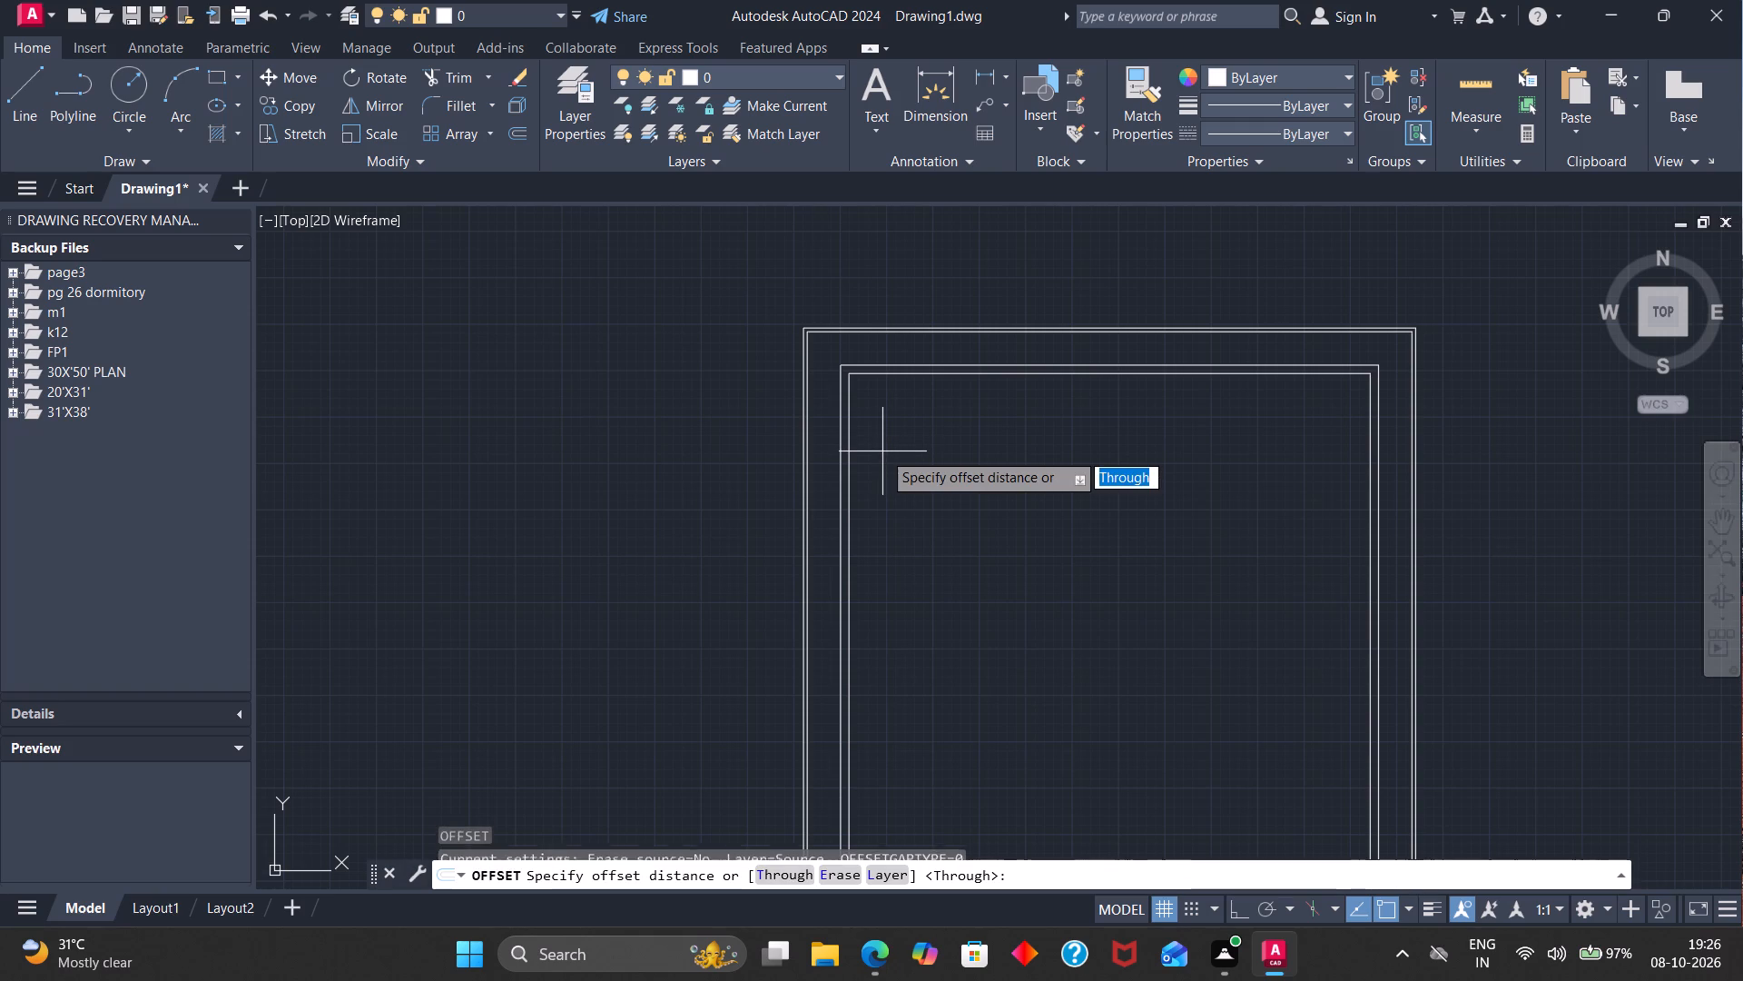
key(8)
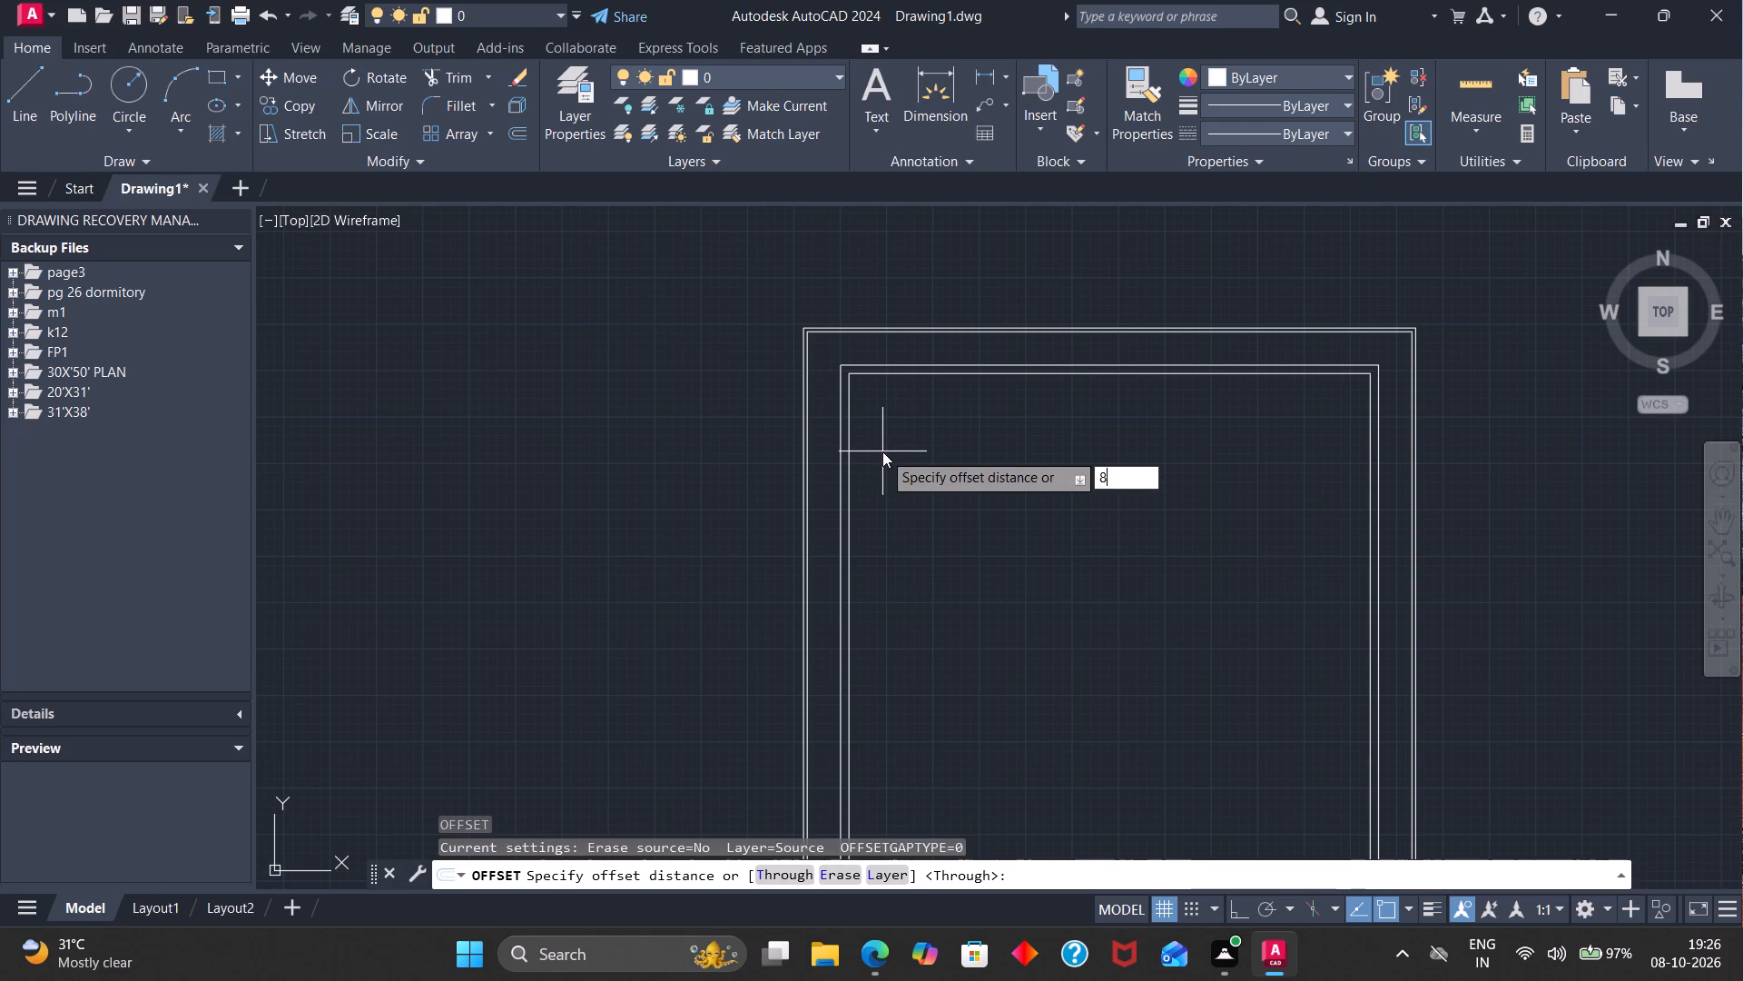
key(apostrophe)
key(1)
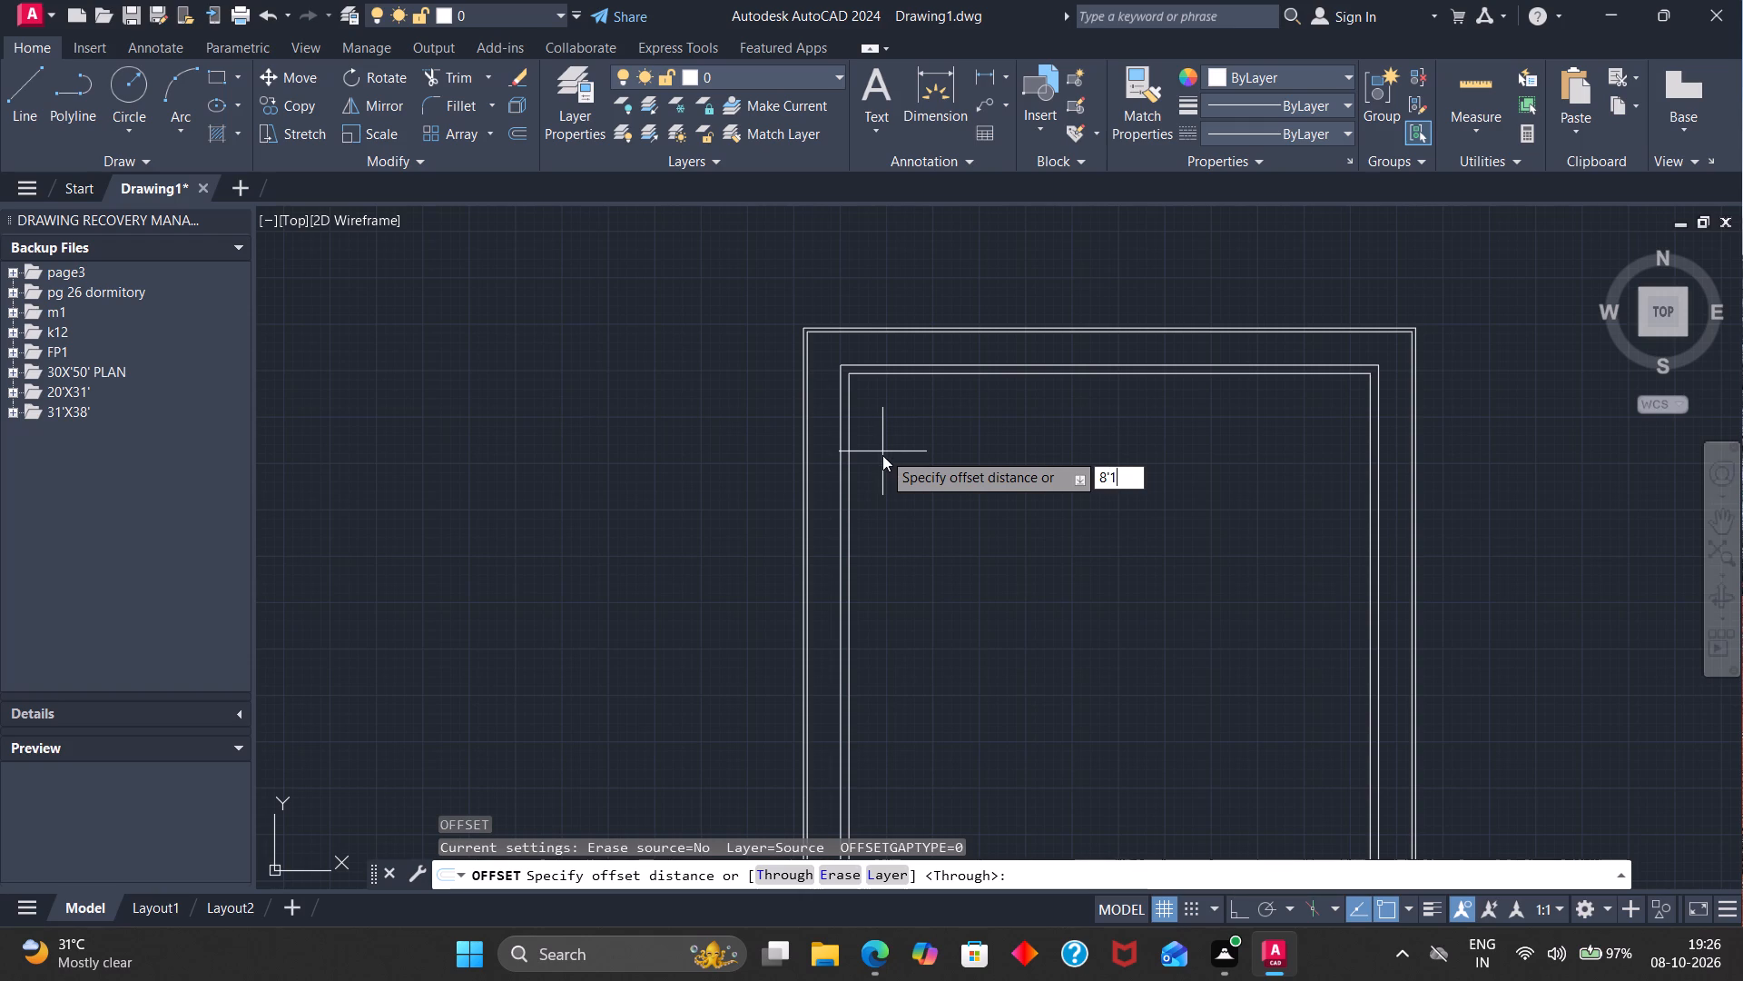
key(0)
key(shift+quotedbl)
key(Return)
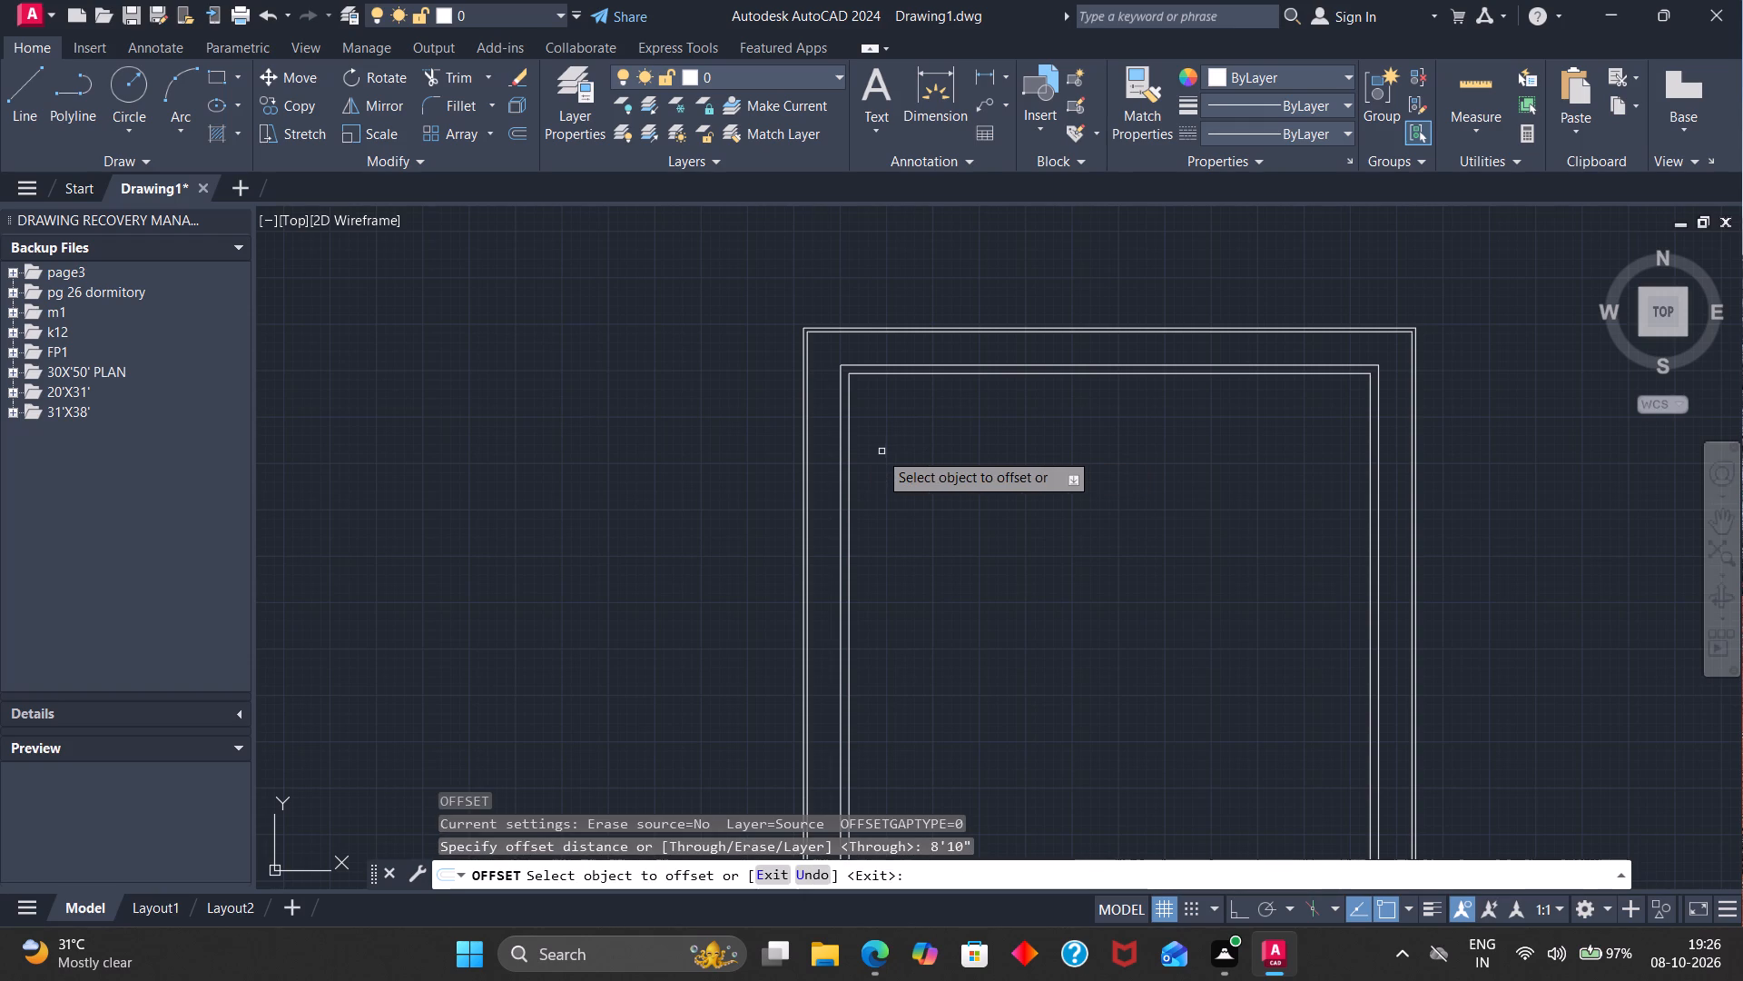
click(851, 475)
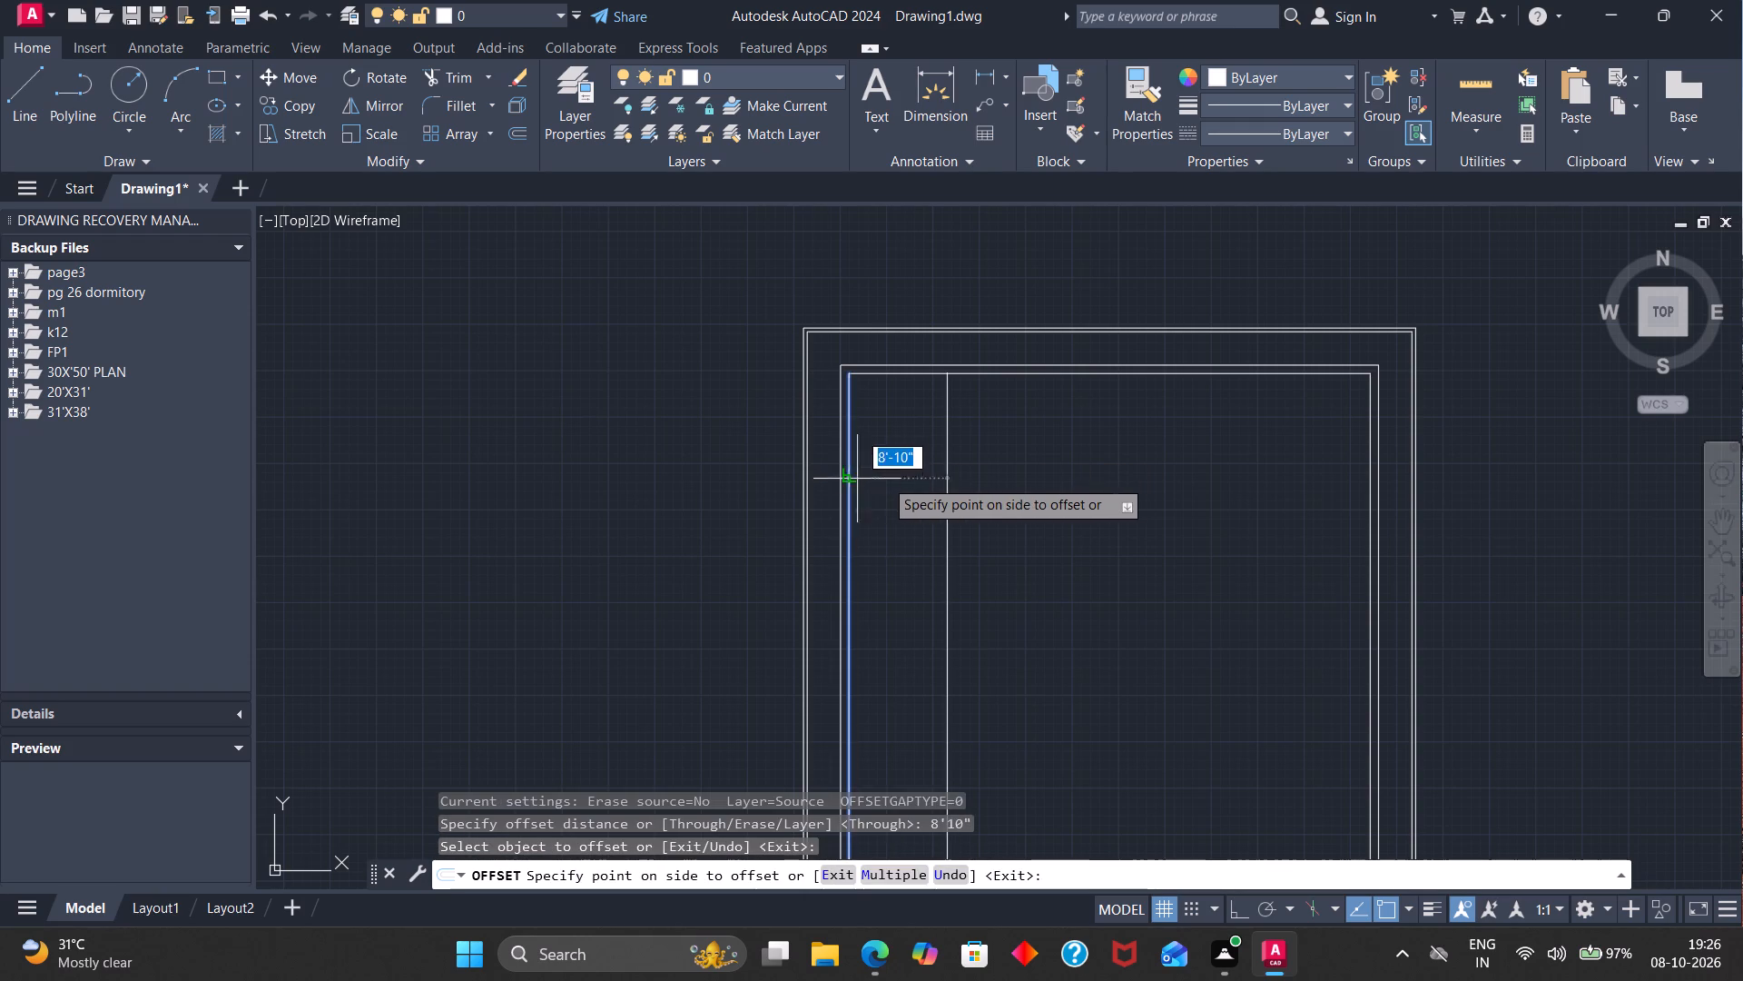
click(946, 480)
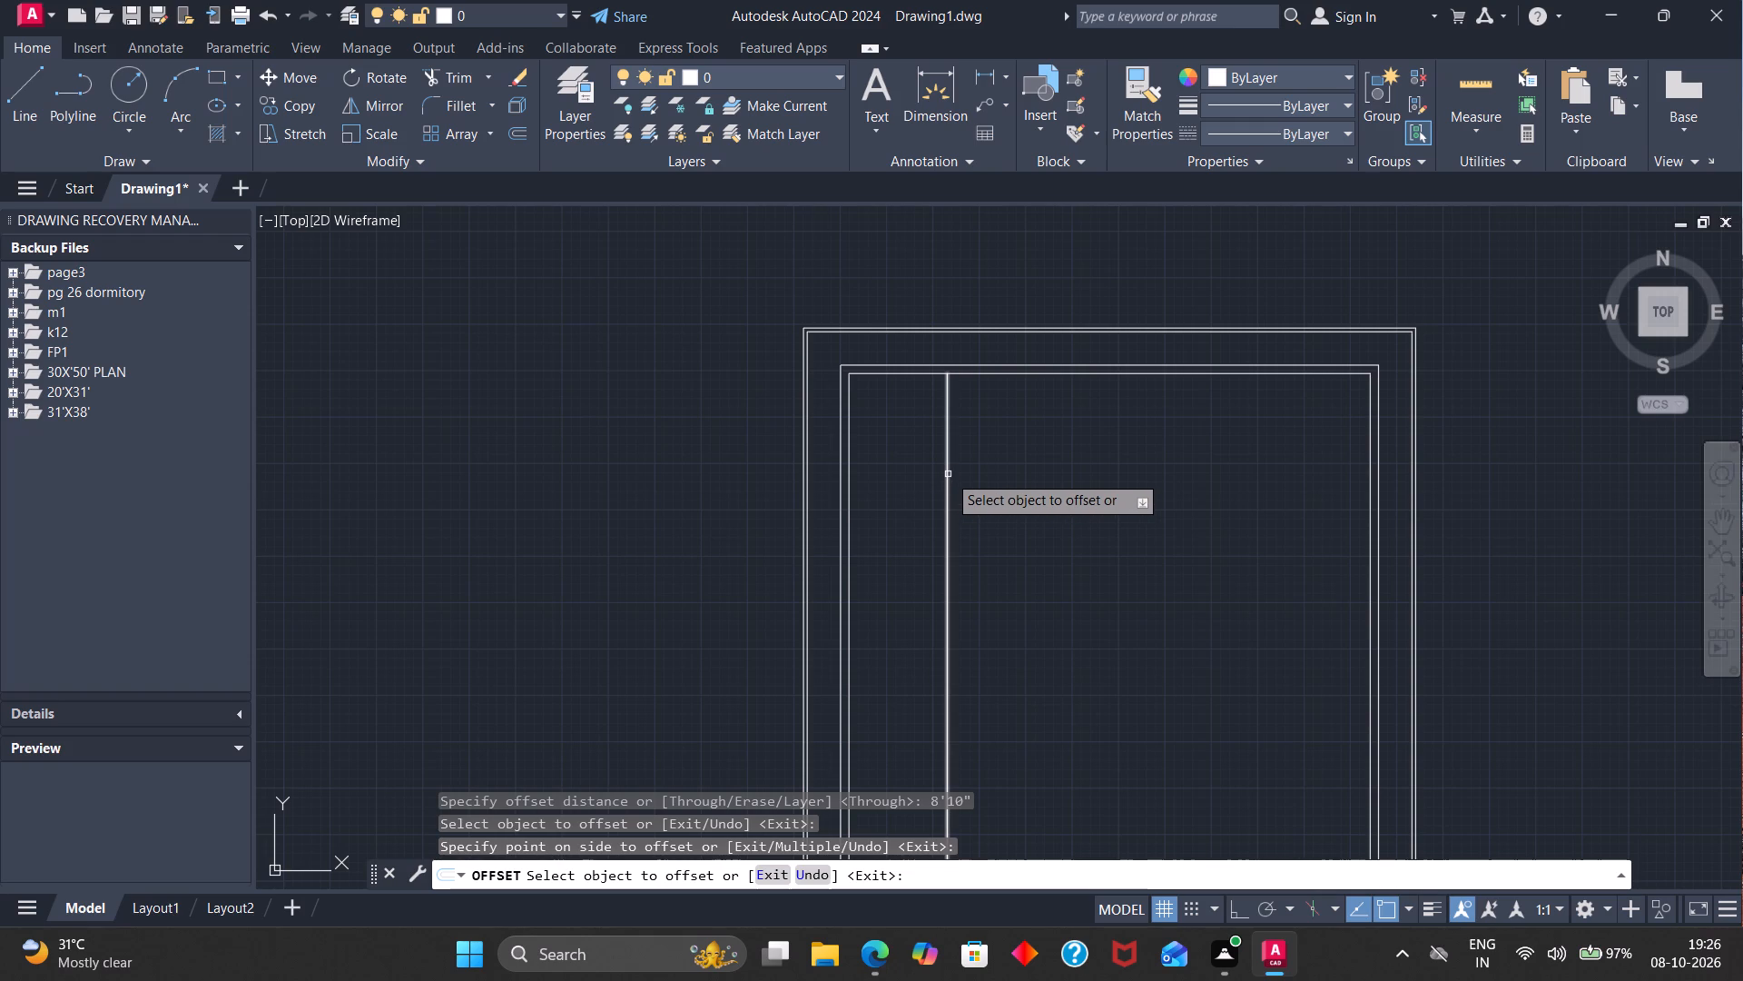
Offset the new vertical line 4.5" eastward to form the partition wall thickness.
click(948, 474)
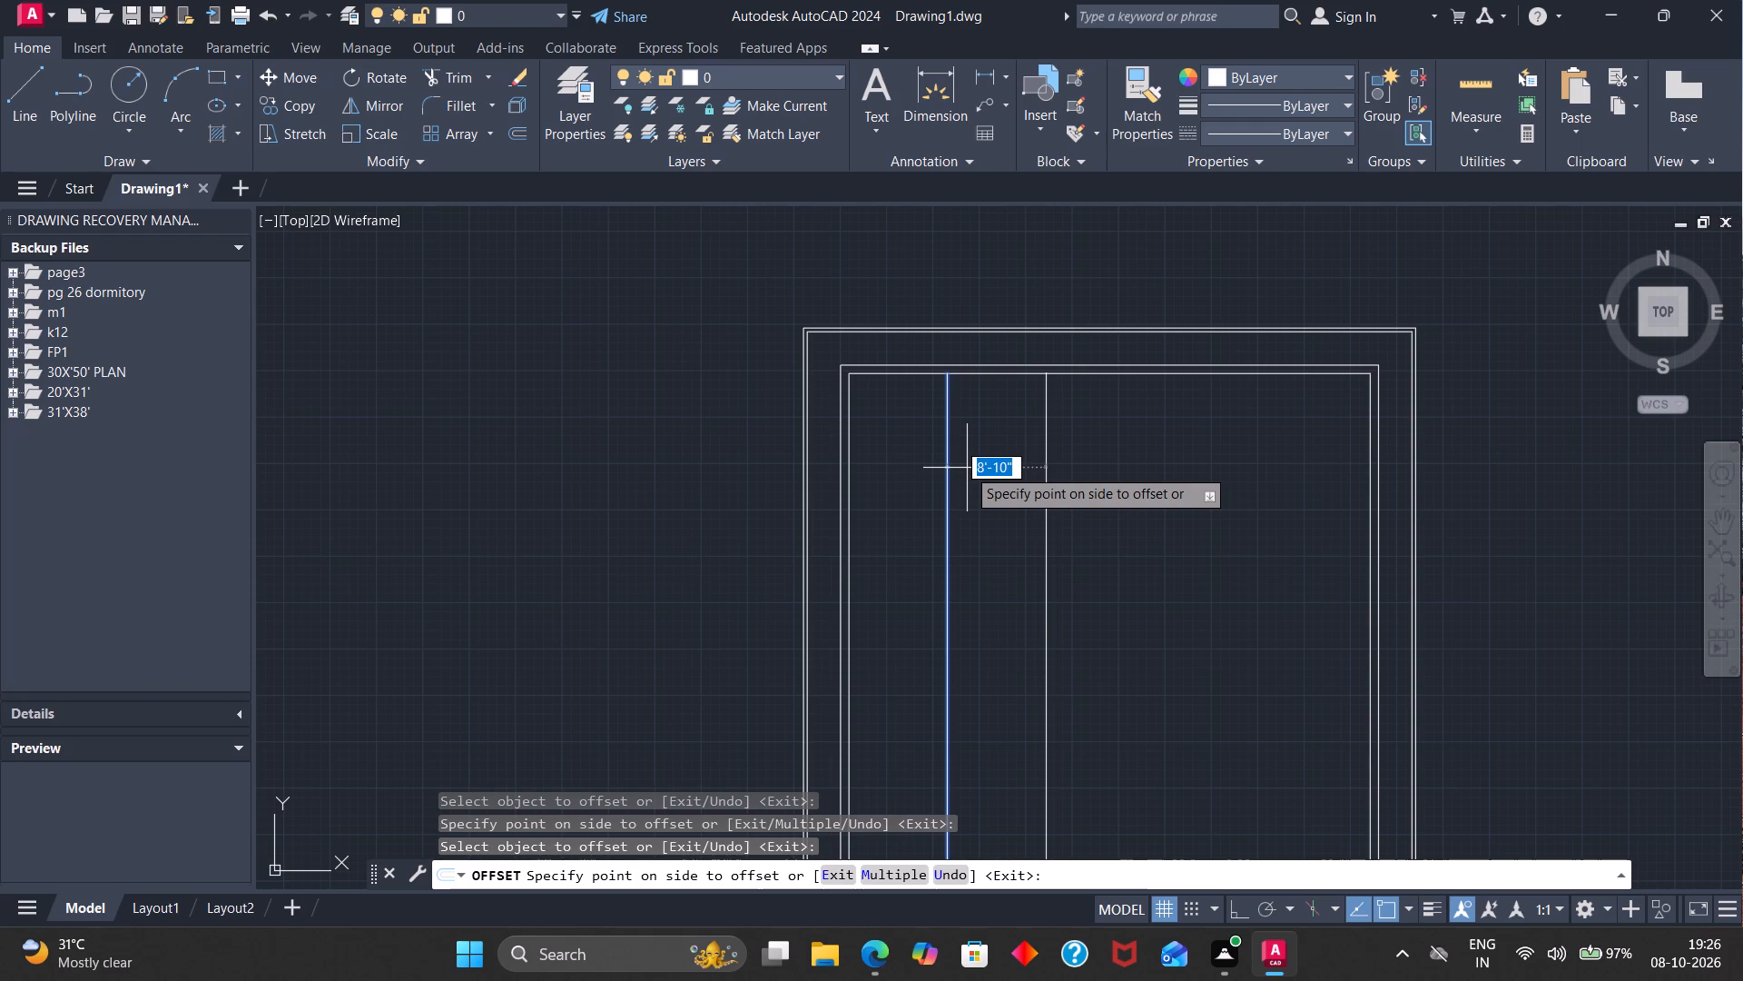
key(4)
text(.5)
key(Return)
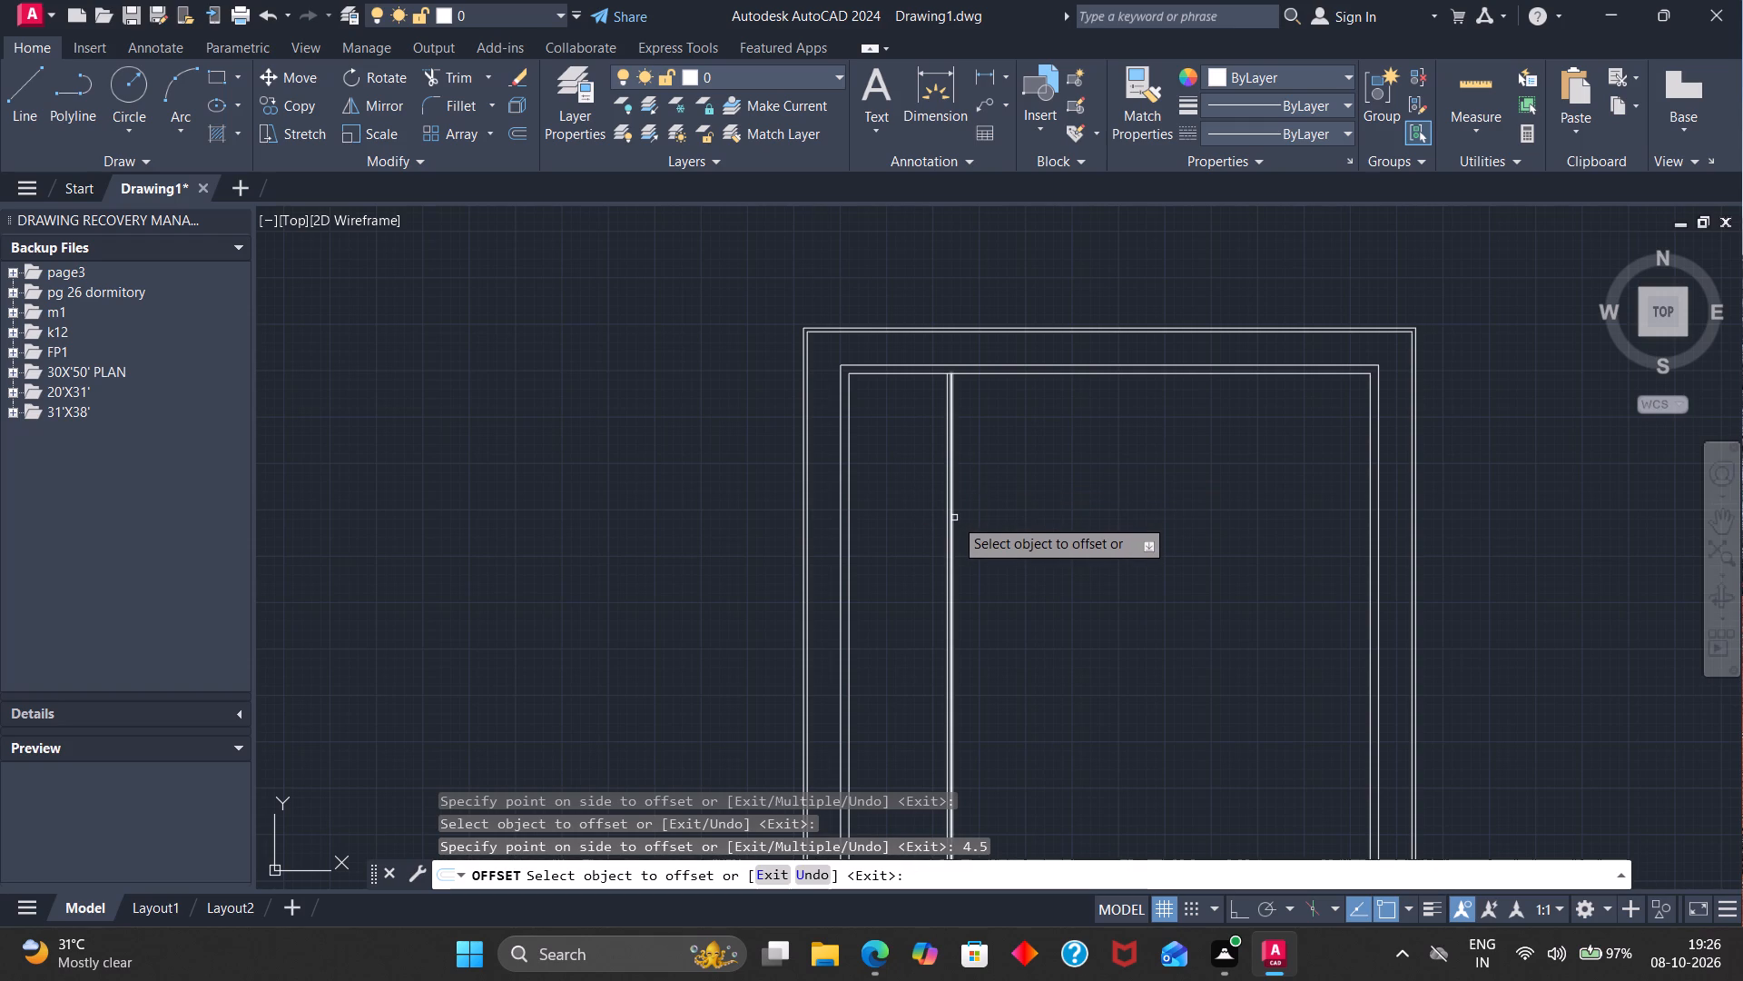
Offset the east face line of the new partition wall 16' eastward to mark the adjacent room's width.
scroll(955, 518, down, 1)
scroll(955, 518, up, 1)
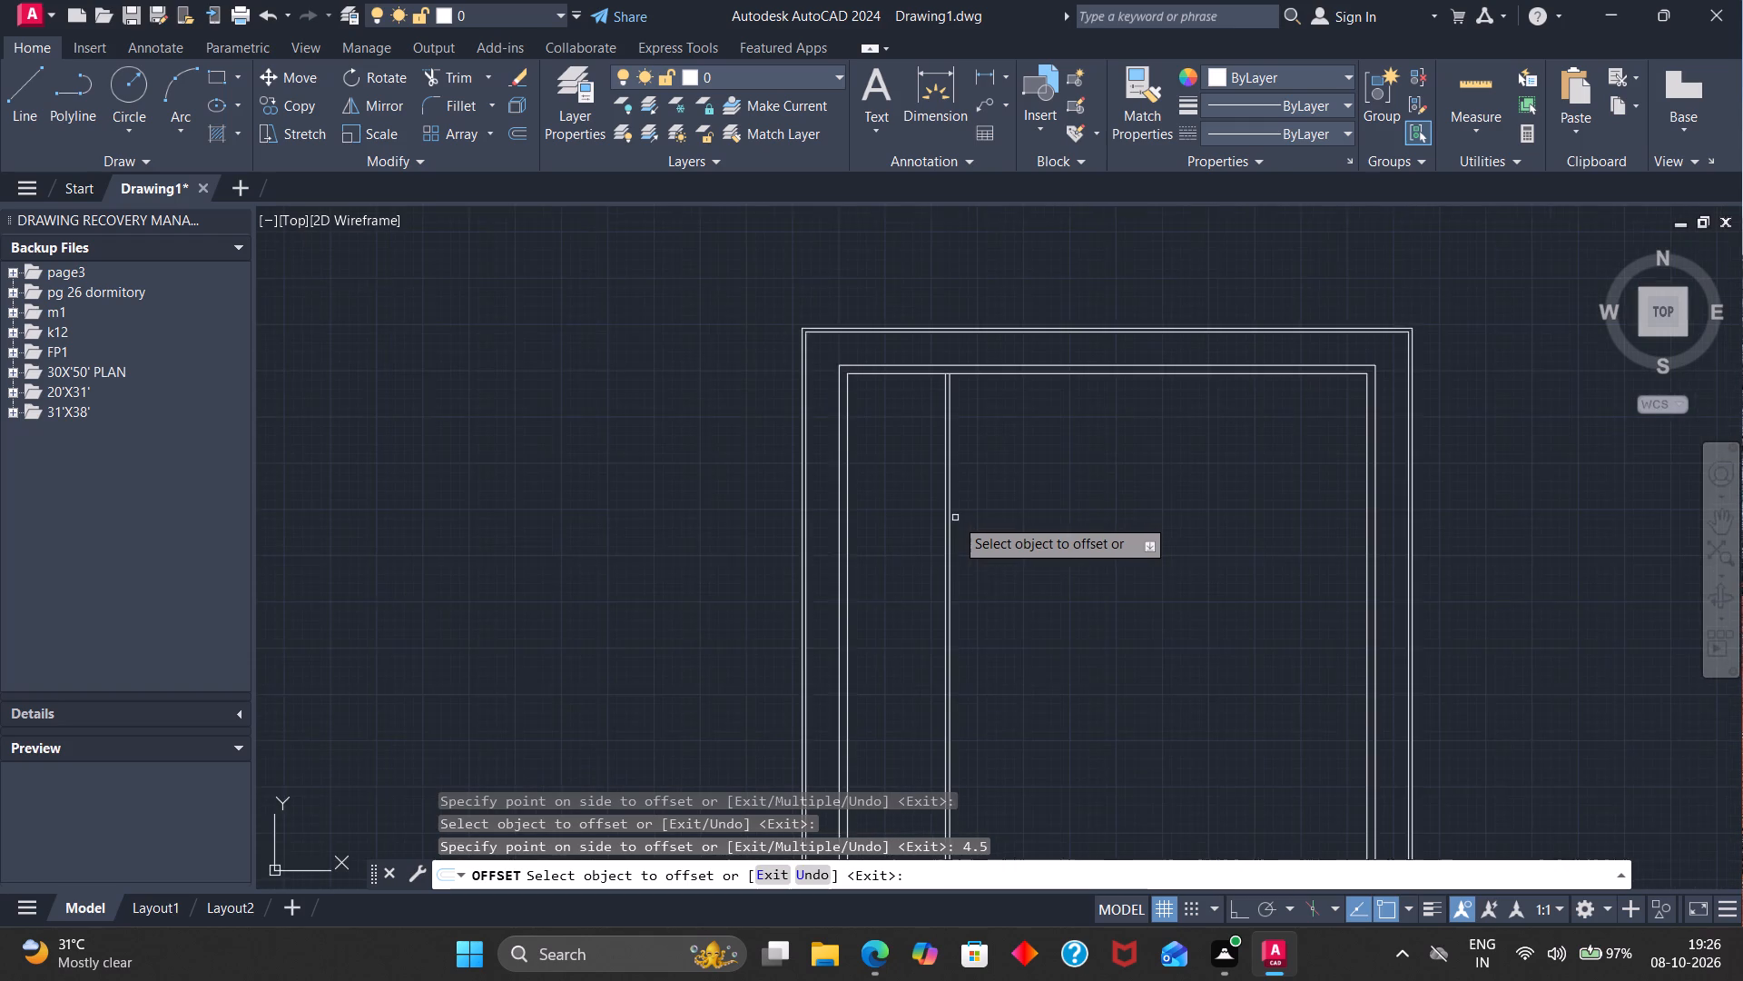
scroll(955, 518, up, 2)
click(936, 528)
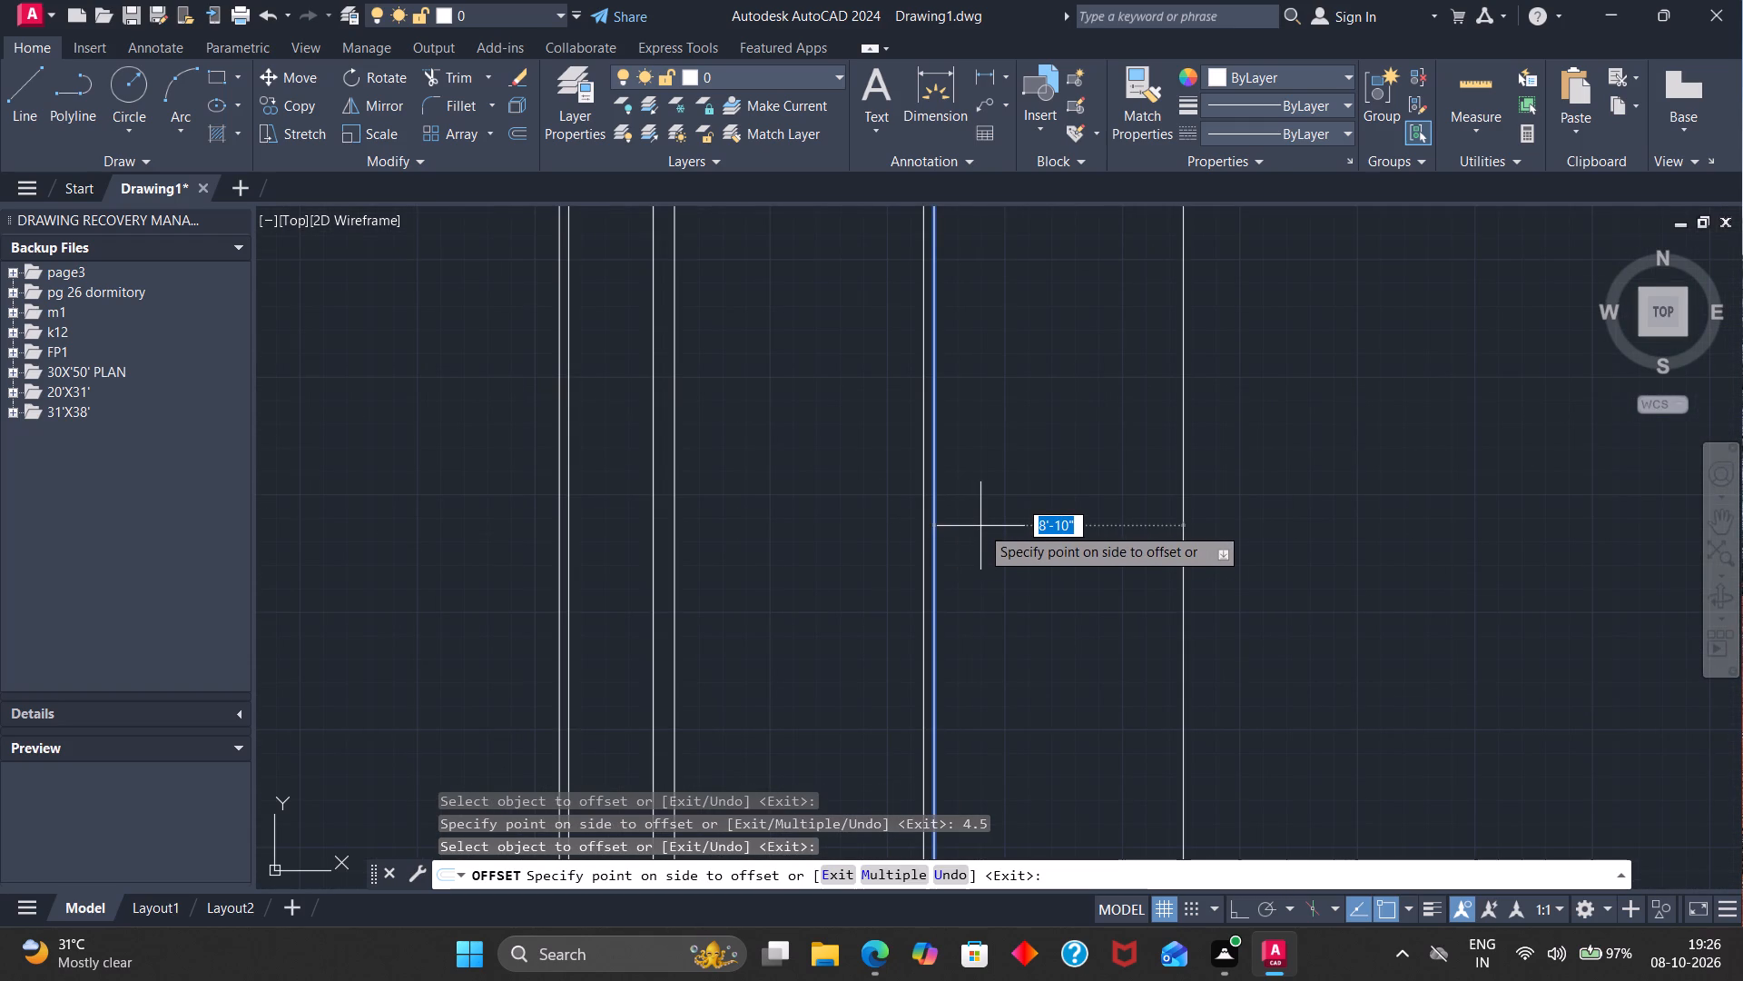
key(1)
text(6')
key(Return)
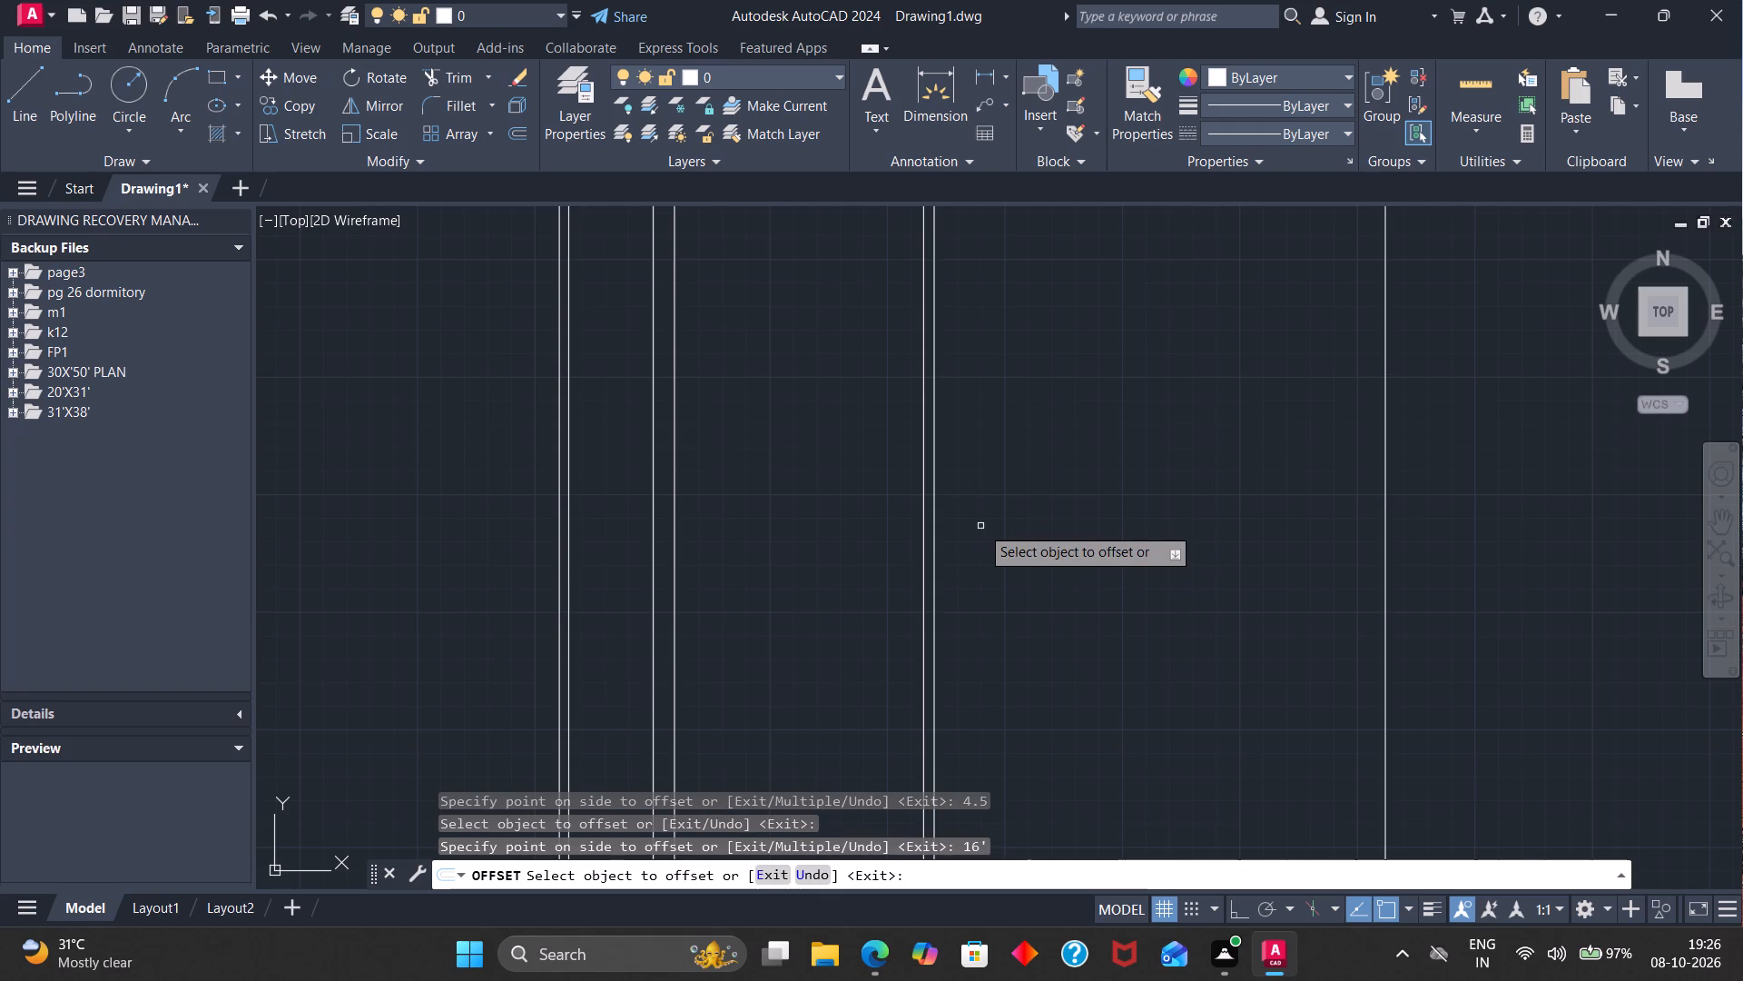
Offset the vertical line marking the 16' room's east side 4.5" eastward to form the second partition wall's thickness.
scroll(1220, 431, down, 2)
click(1285, 471)
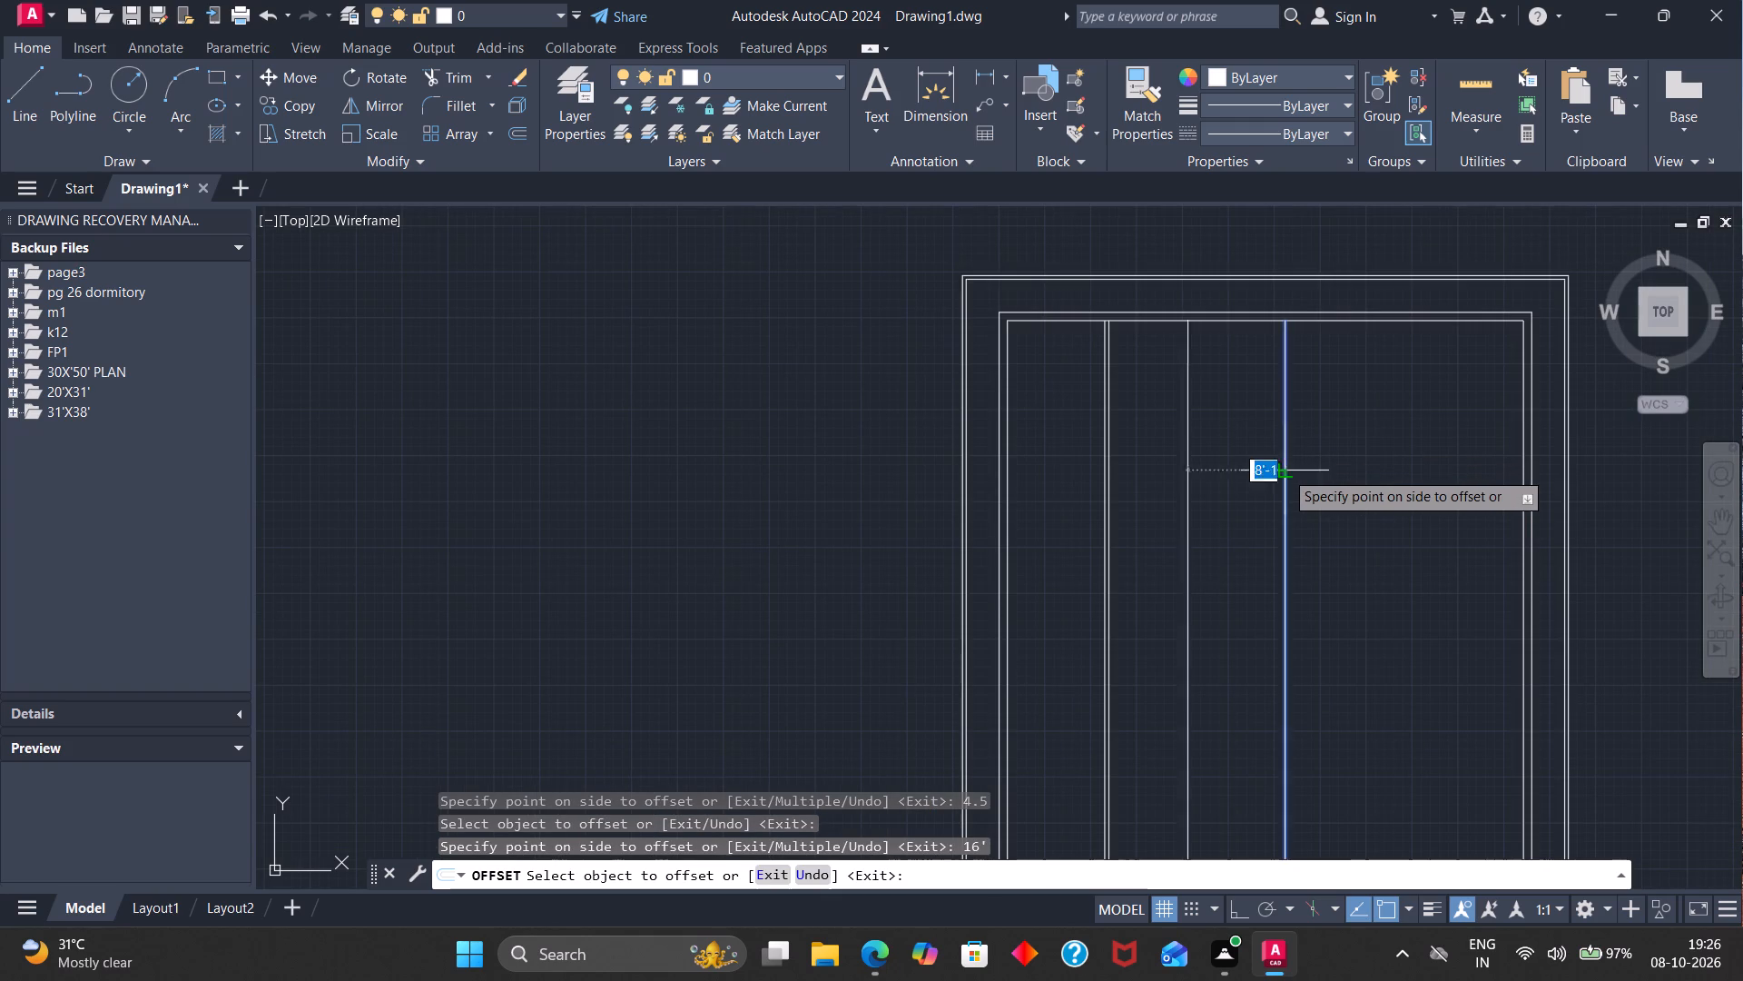
text(4.5)
key(Return)
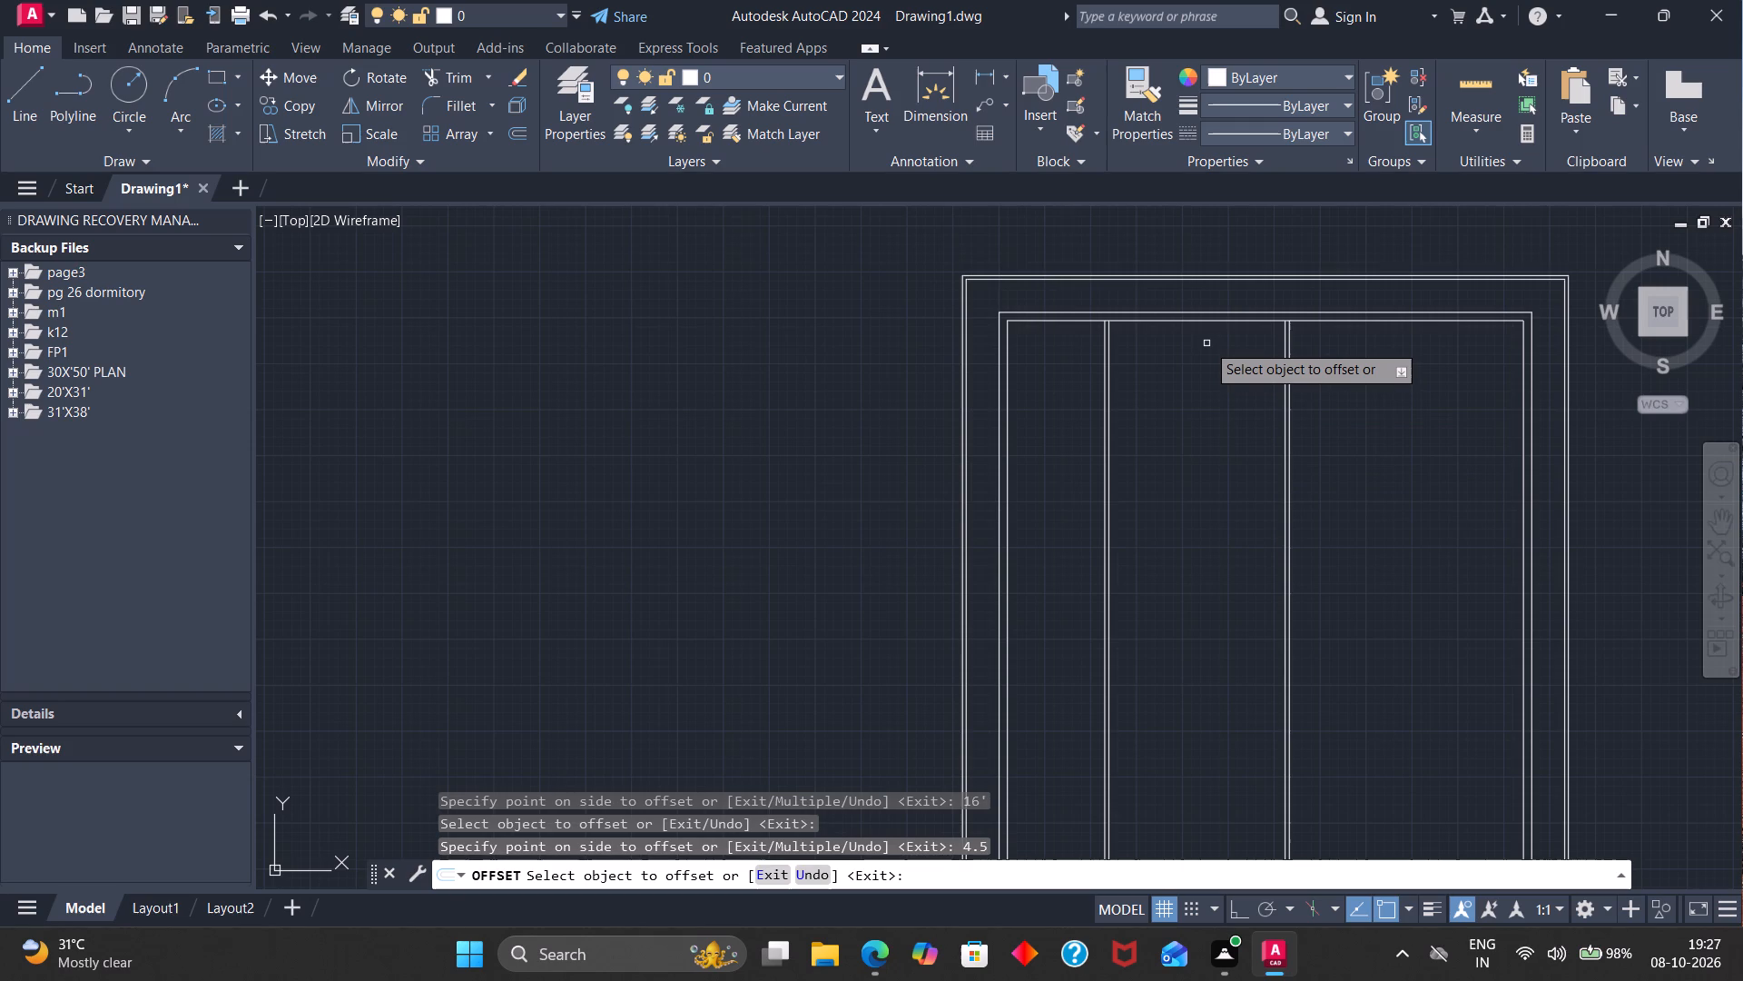
Offset the inner face line of the north exterior wall 10' southward into the building.
scroll(1198, 342, up, 2)
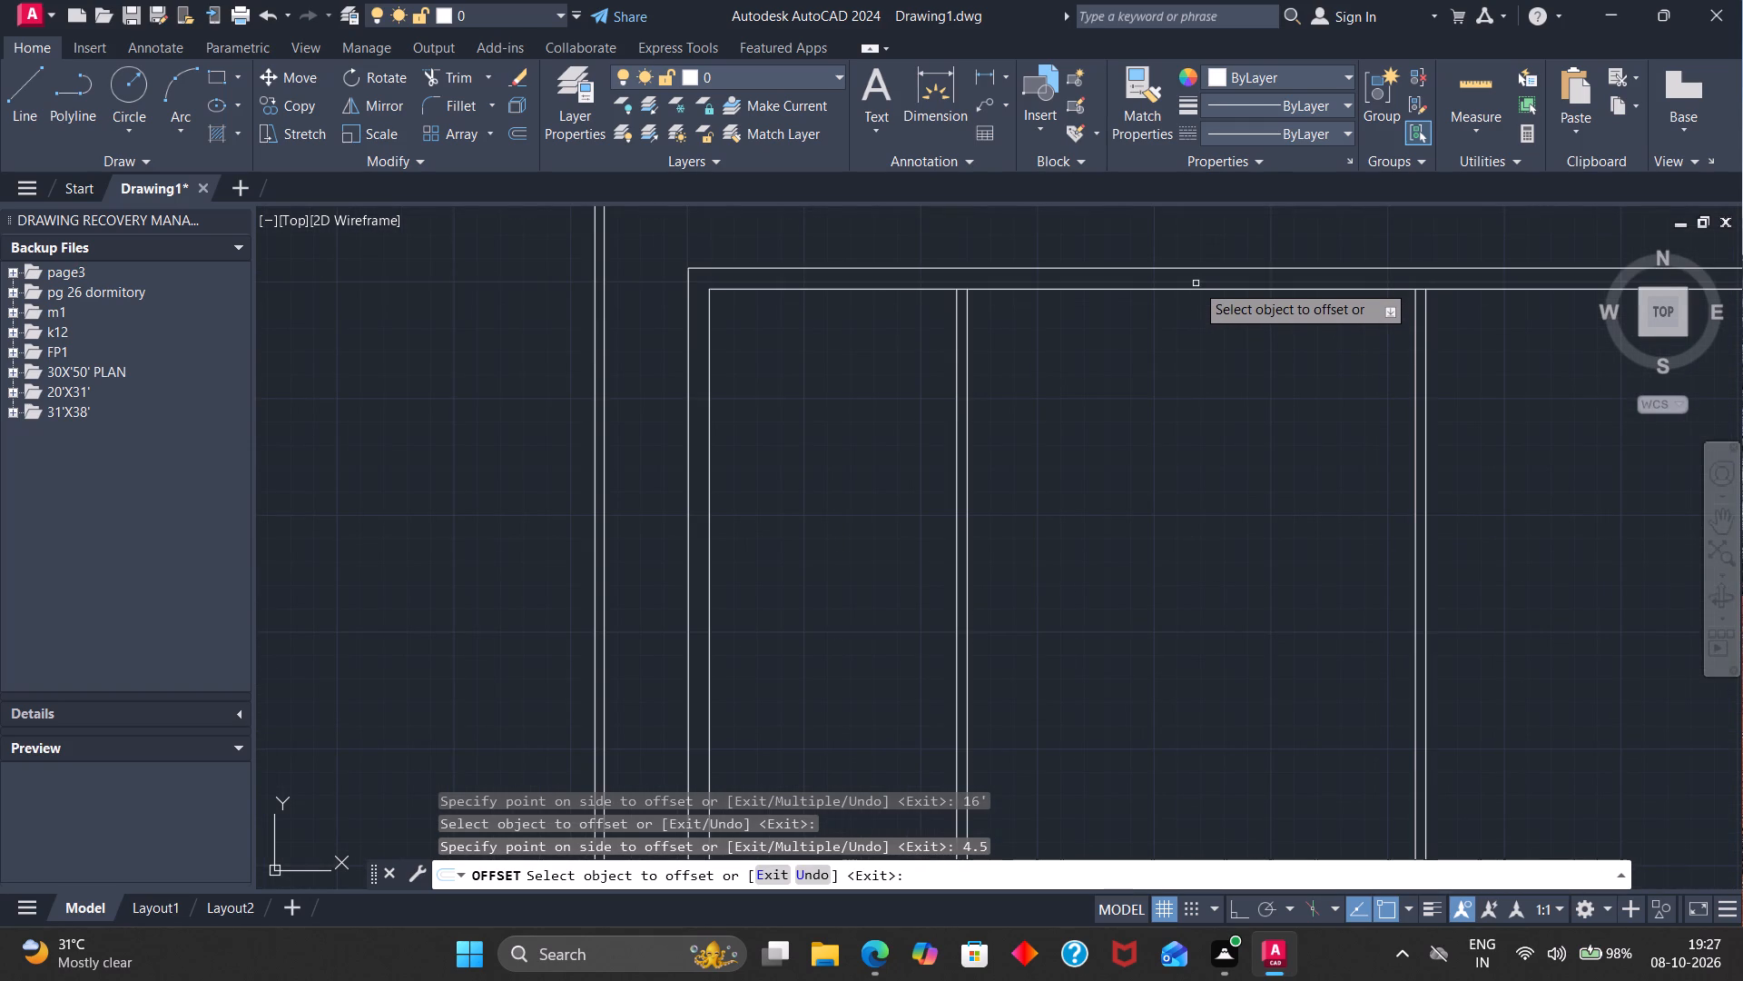
click(1195, 286)
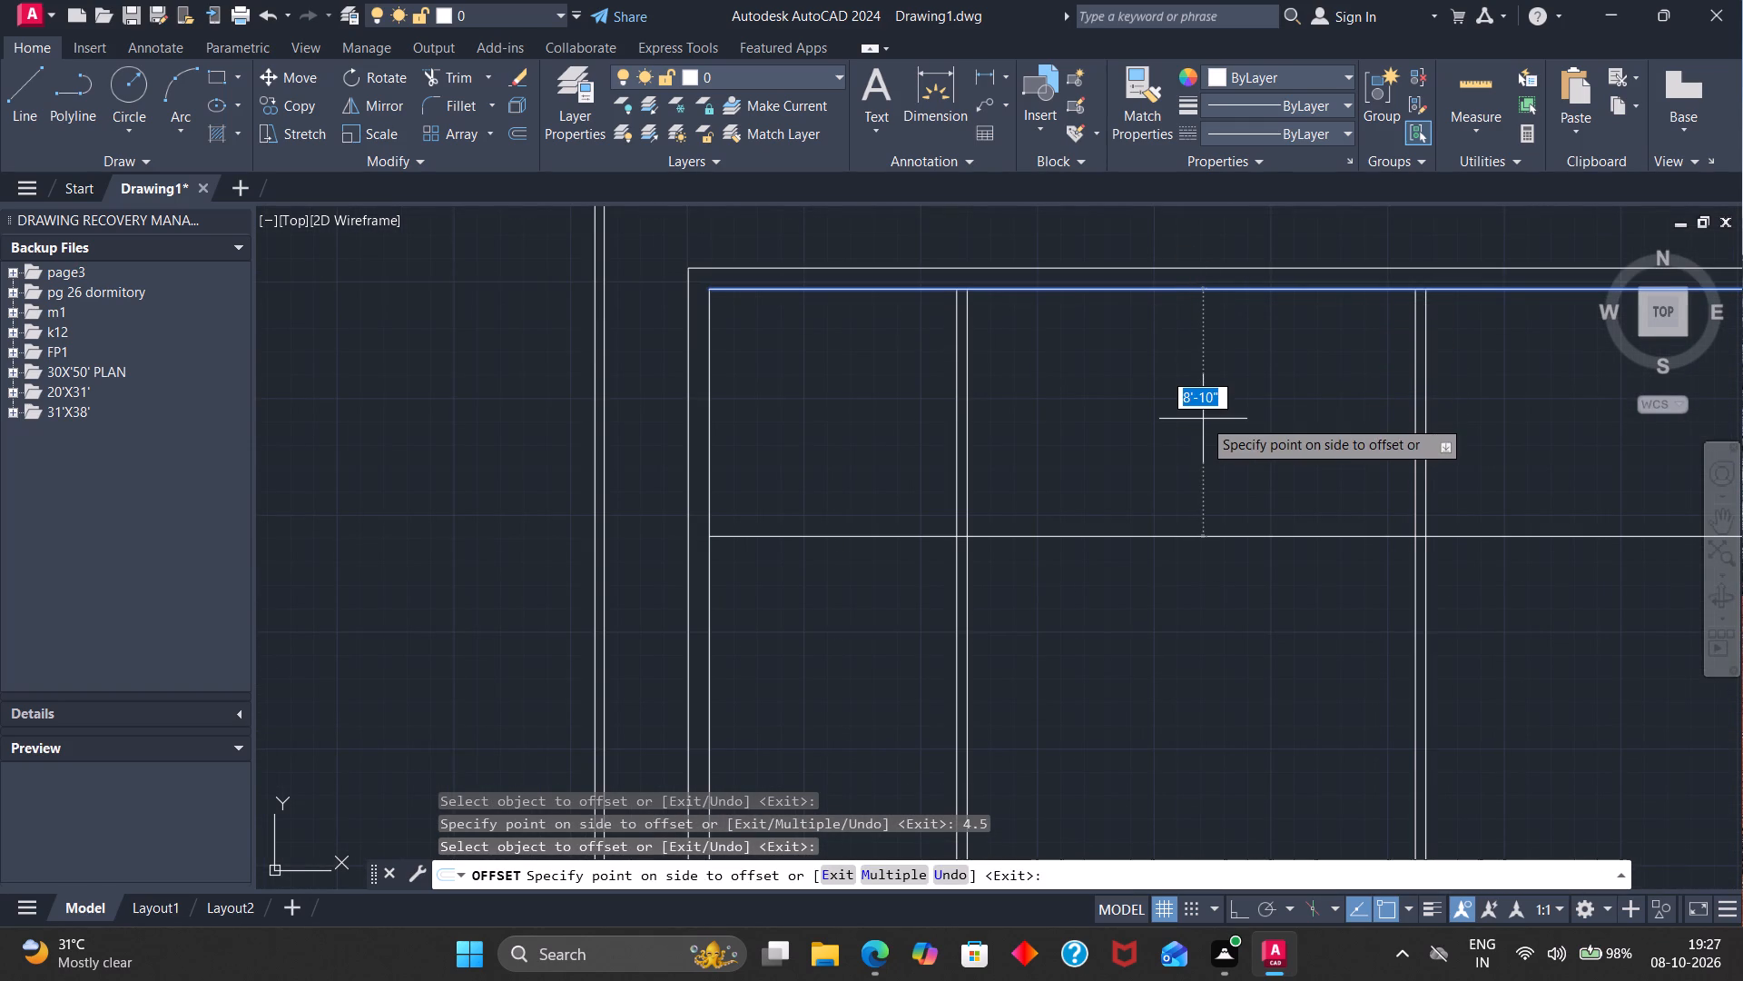
key(1)
text(0')
key(Return)
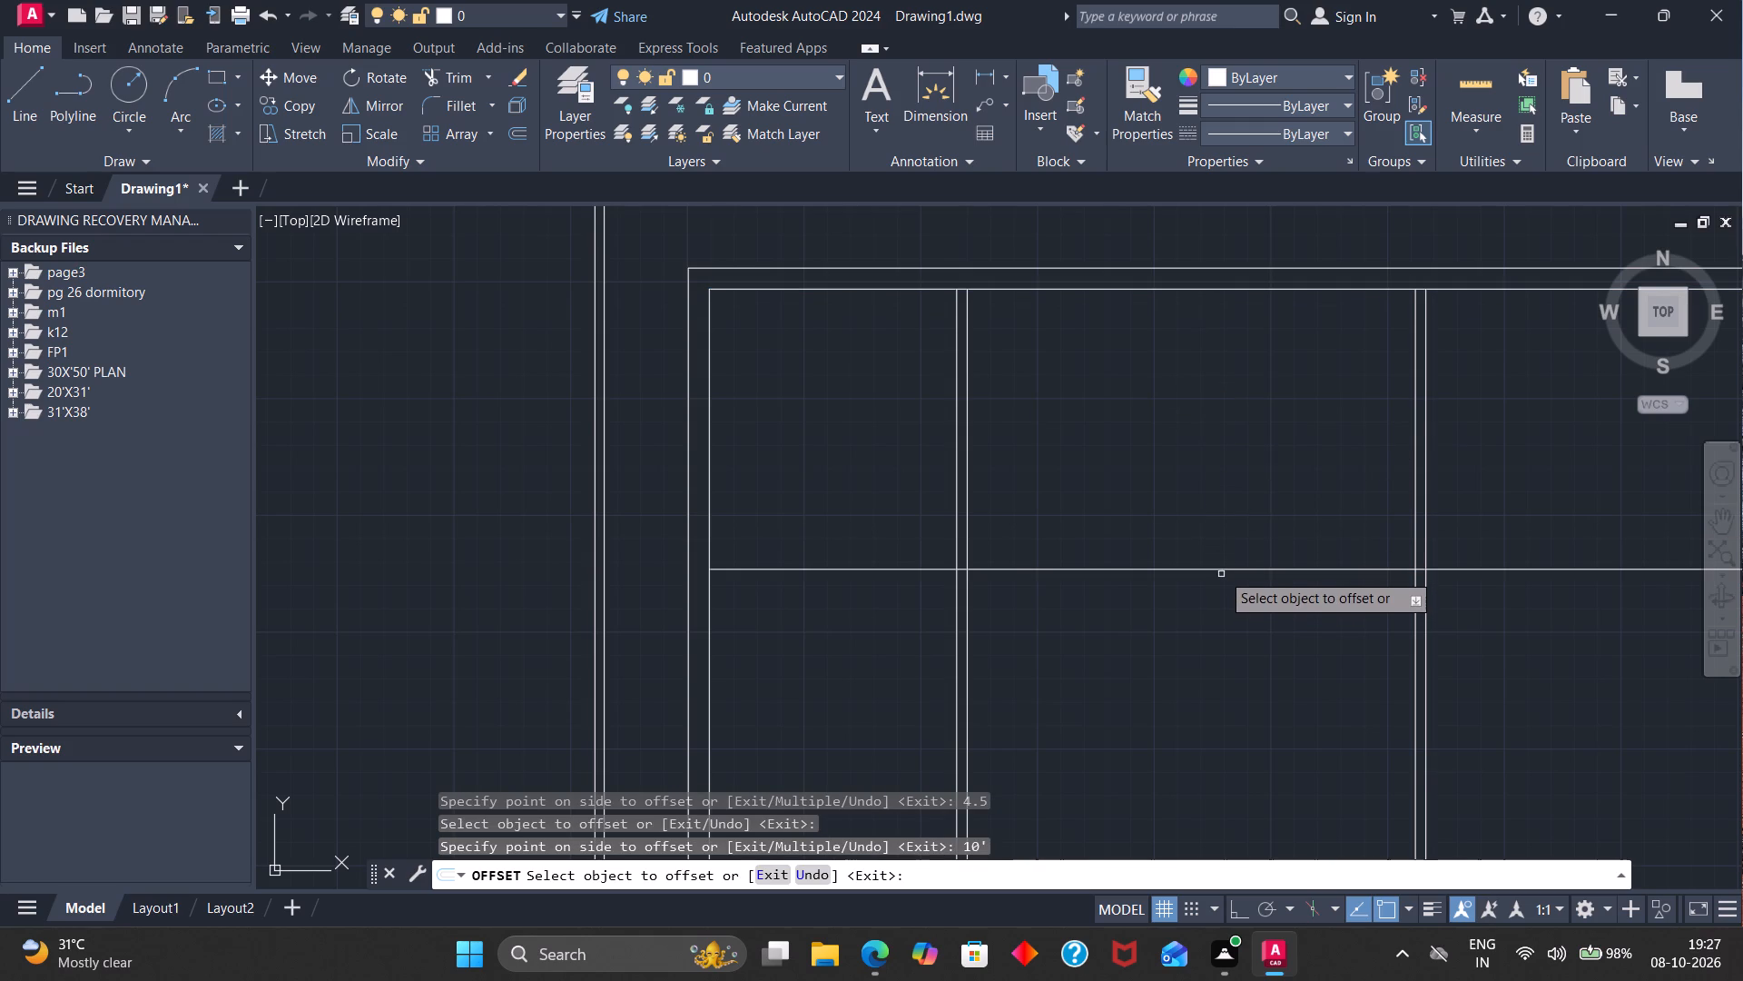
Offset the new horizontal line 4.5" southward to form the cross partition wall's thickness.
click(1221, 569)
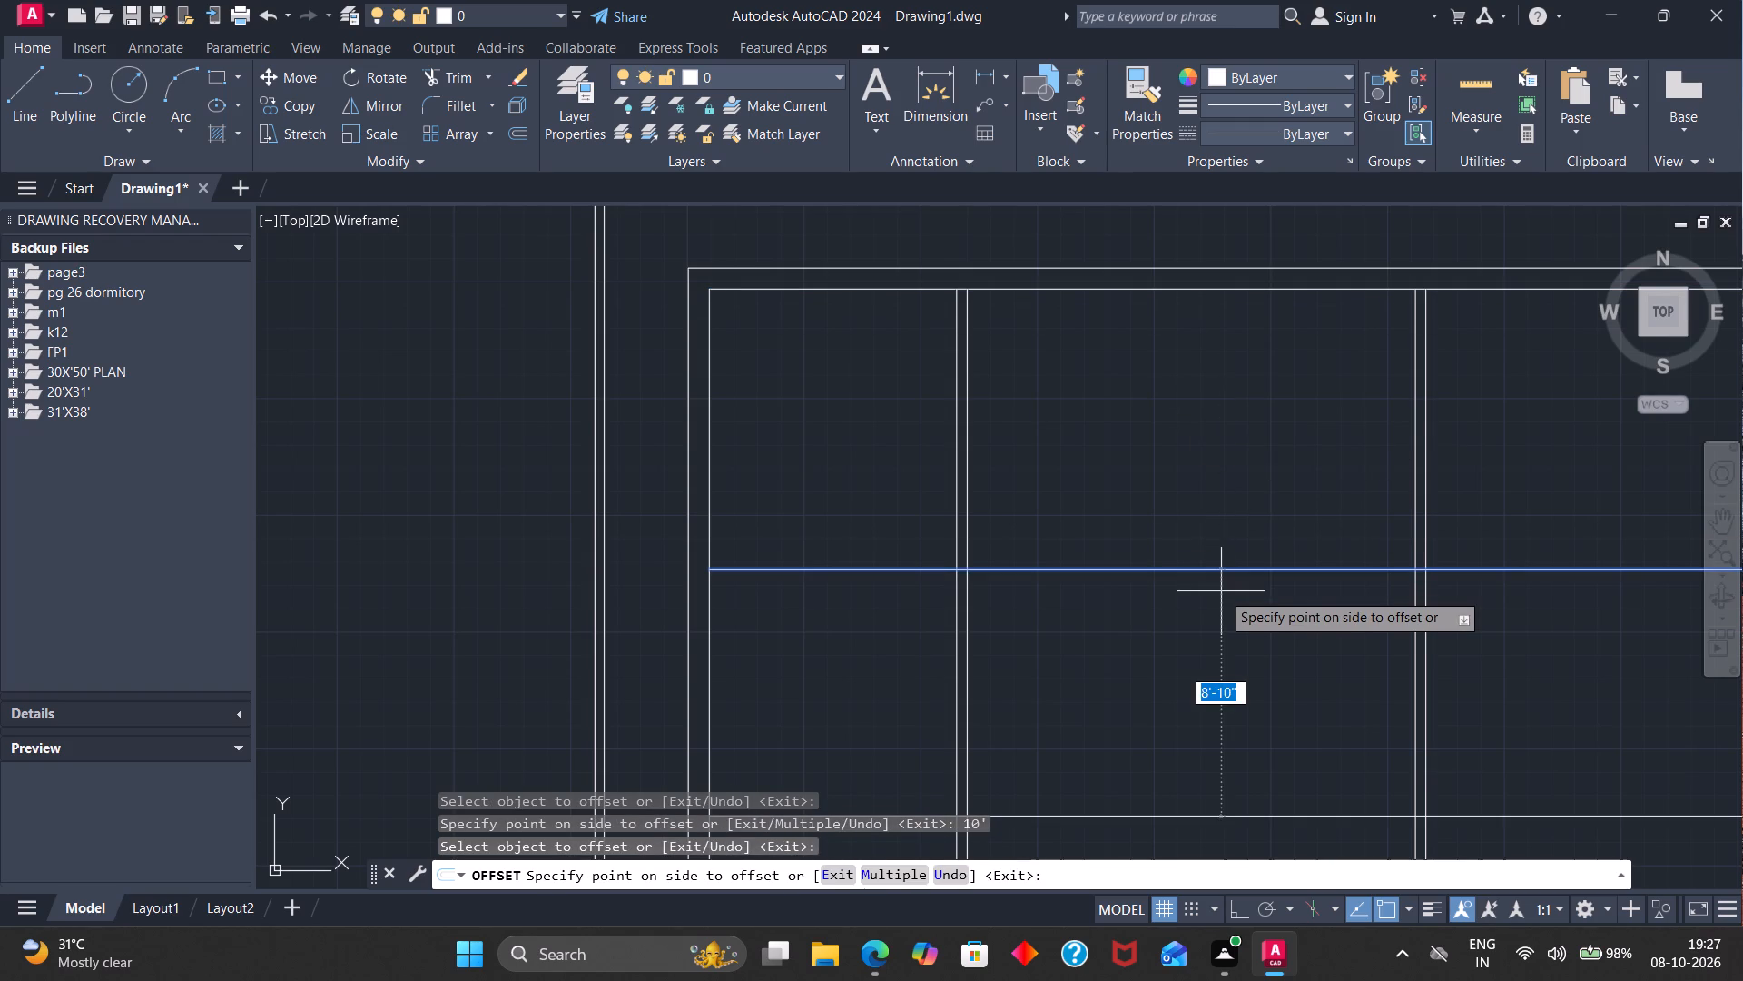
text(4.5)
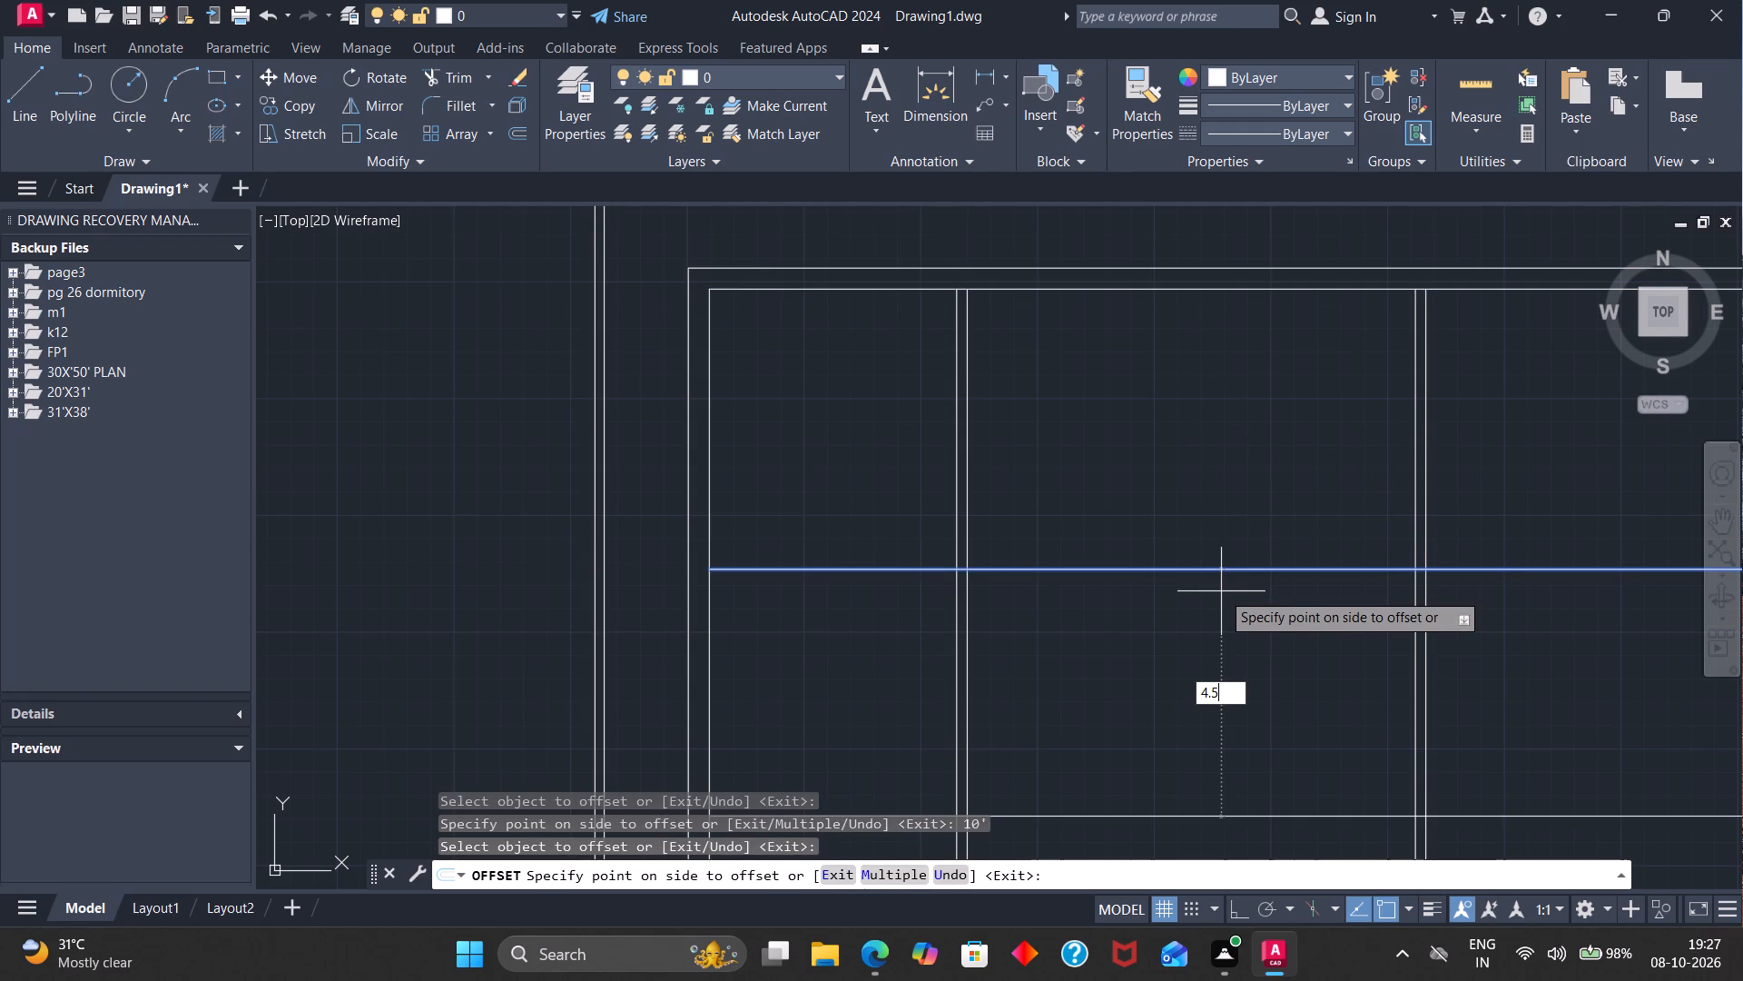
key(Return)
Trim away both lines of the horizontal partition wall between the second vertical partition and the east exterior wall.
scroll(1003, 417, down, 1)
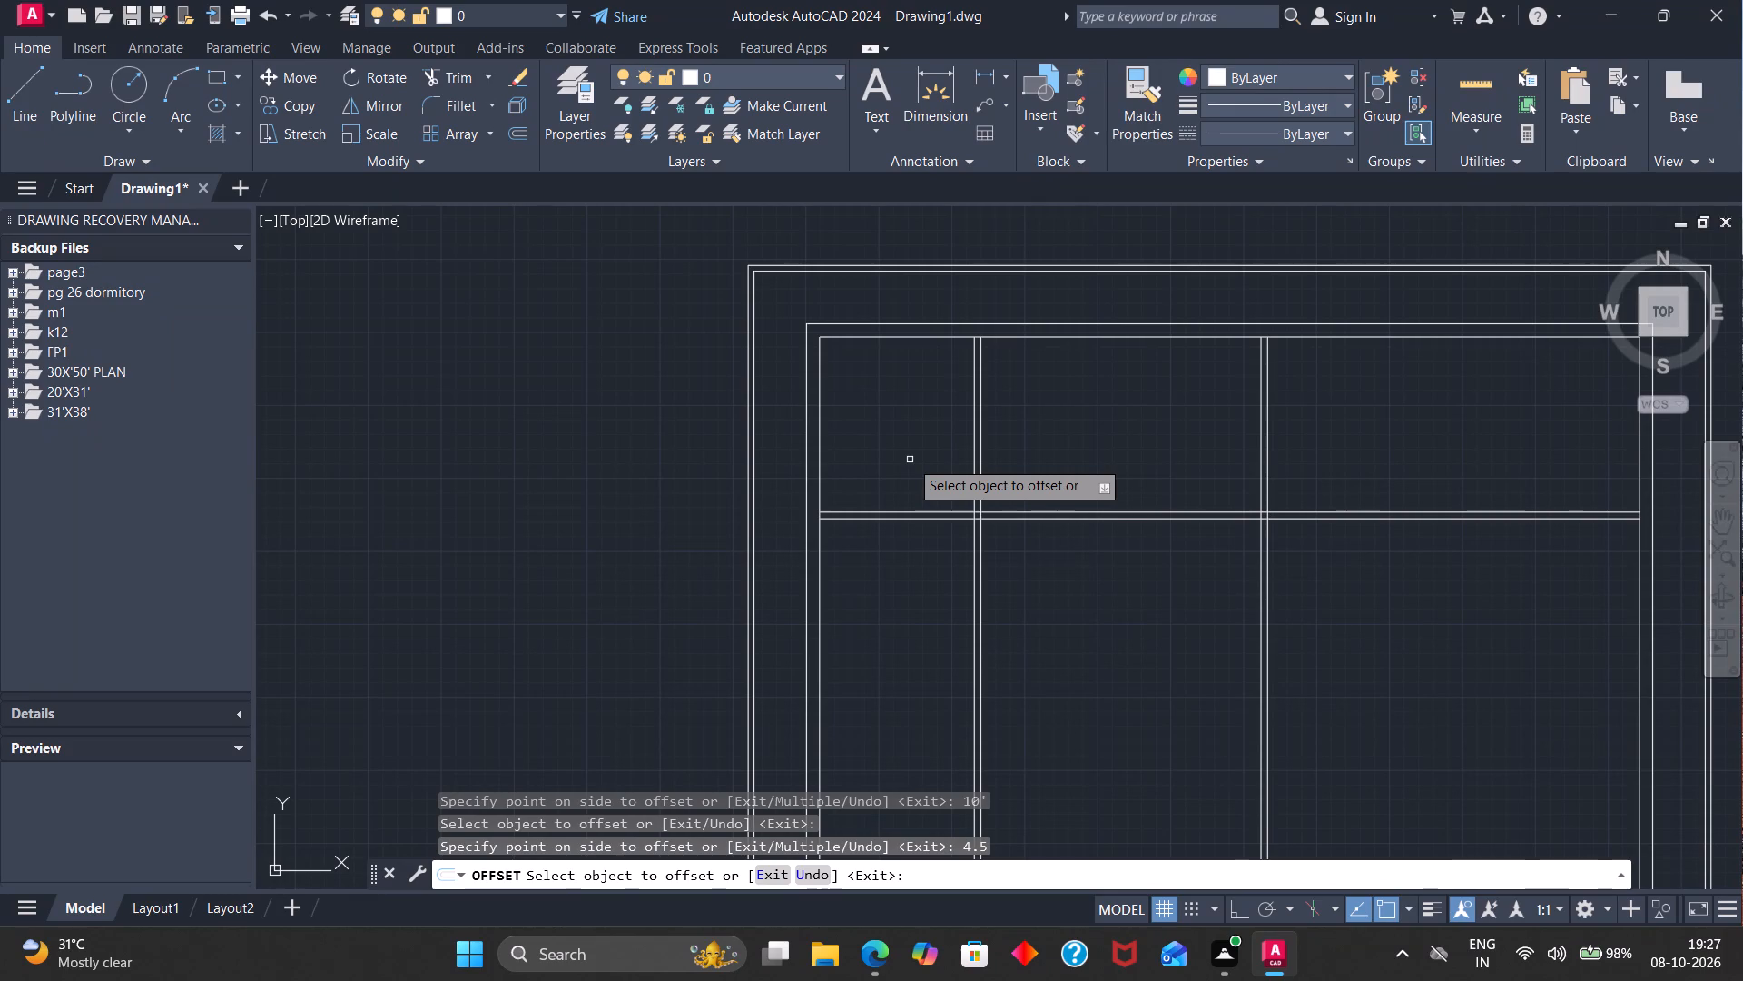
scroll(903, 450, down, 3)
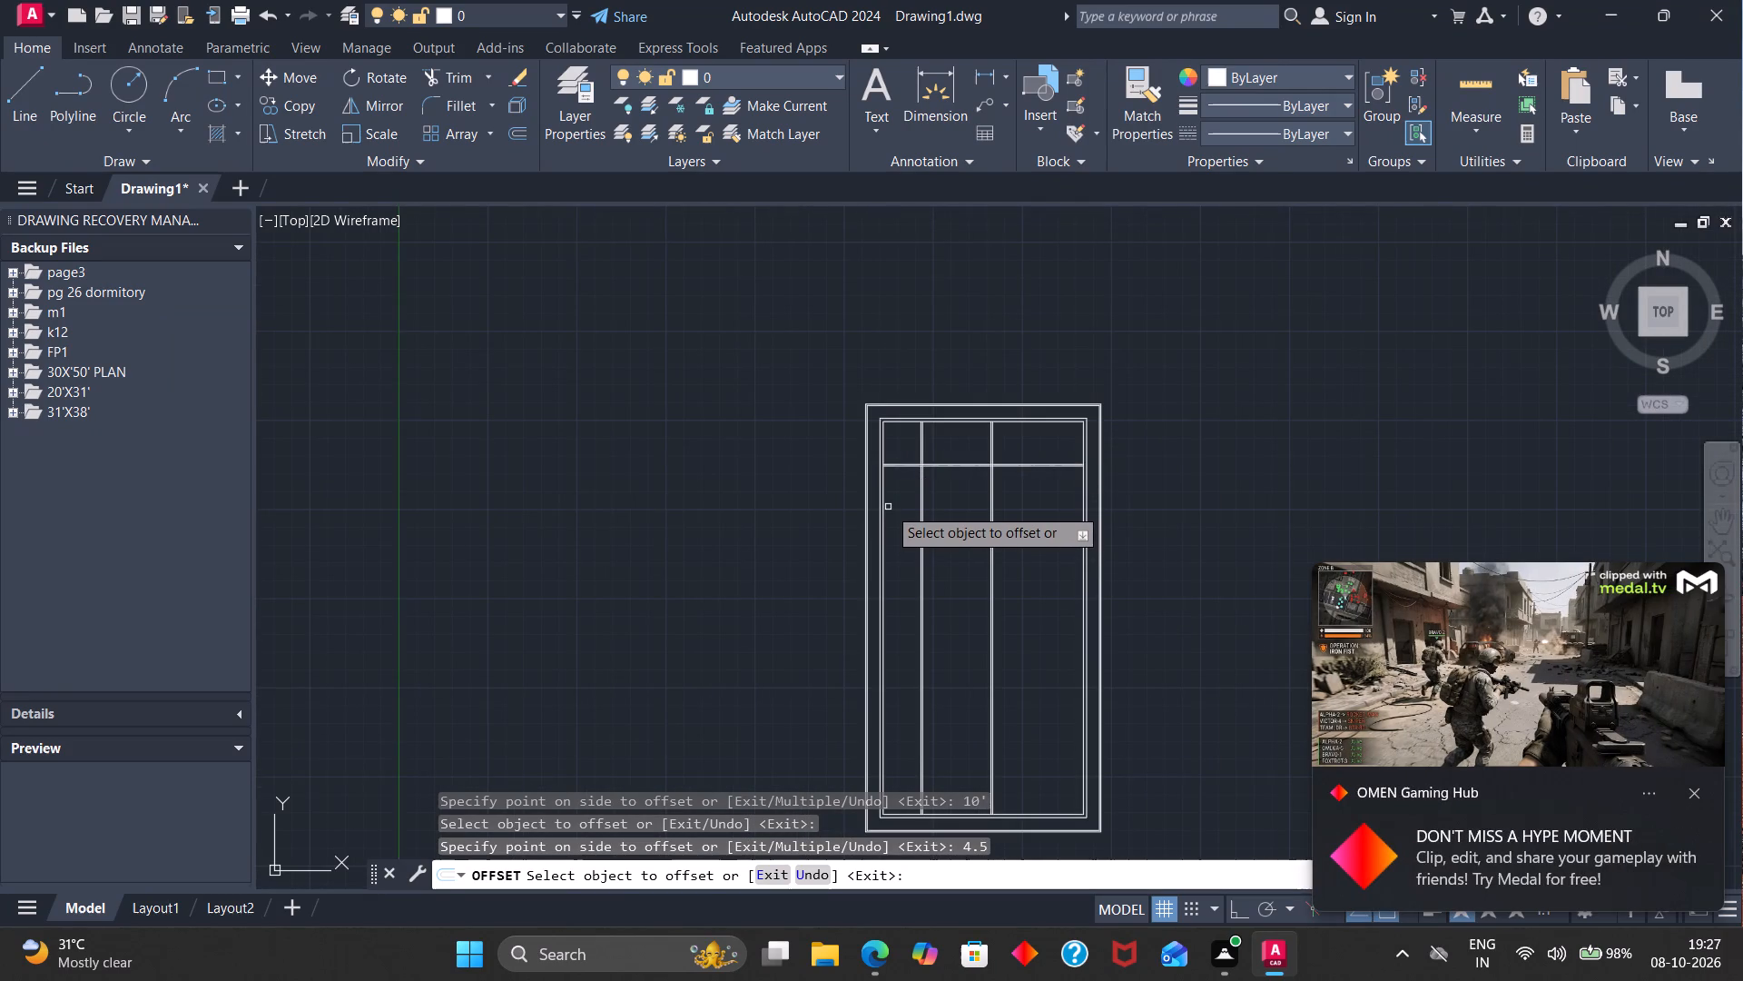
scroll(912, 474, up, 1)
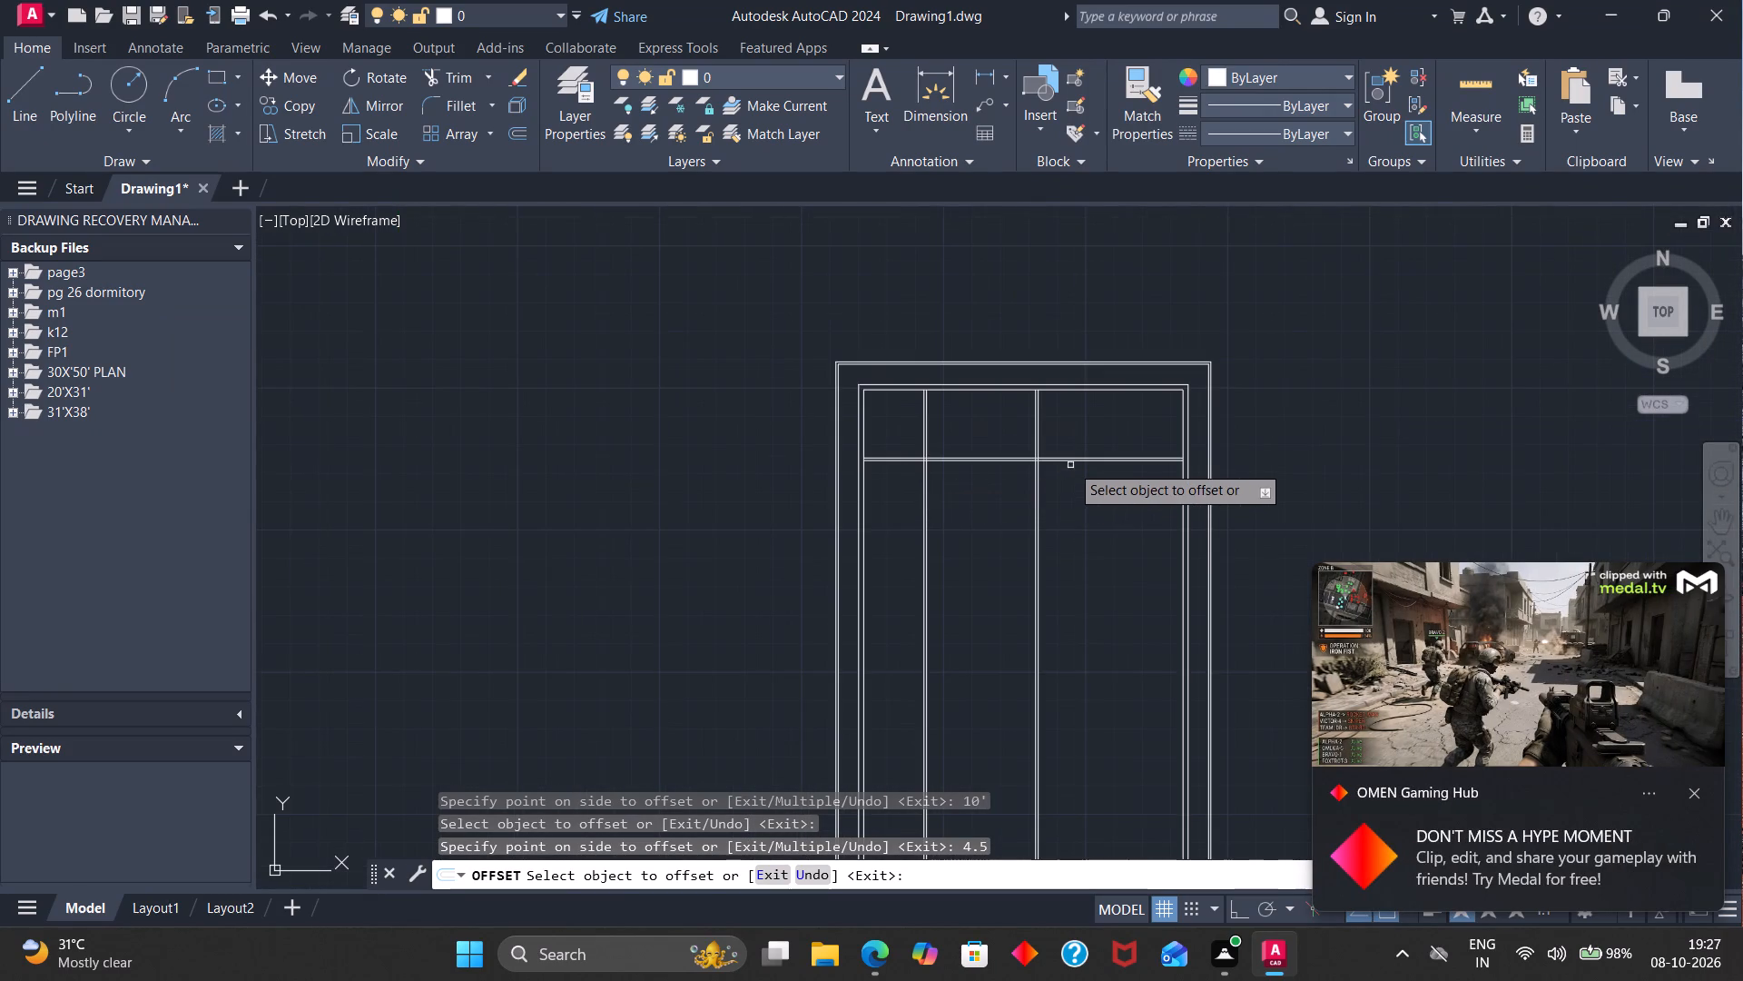
scroll(1070, 458, up, 3)
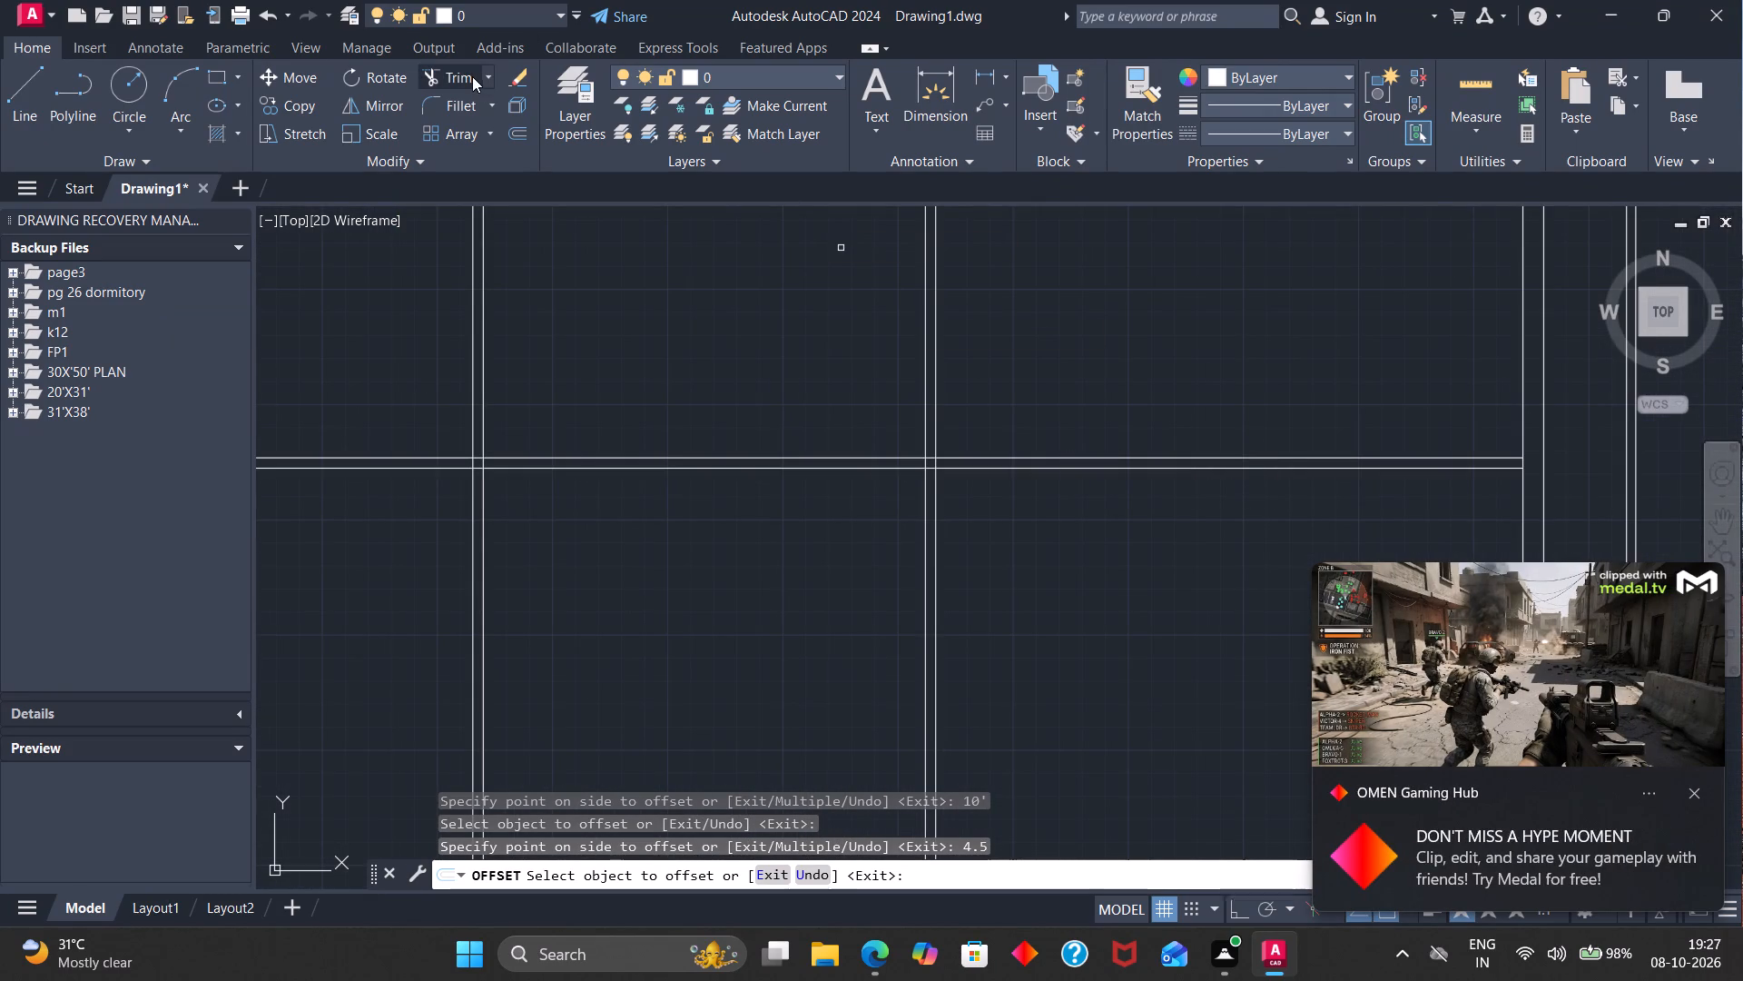
click(471, 75)
drag(1046, 385, 1081, 618)
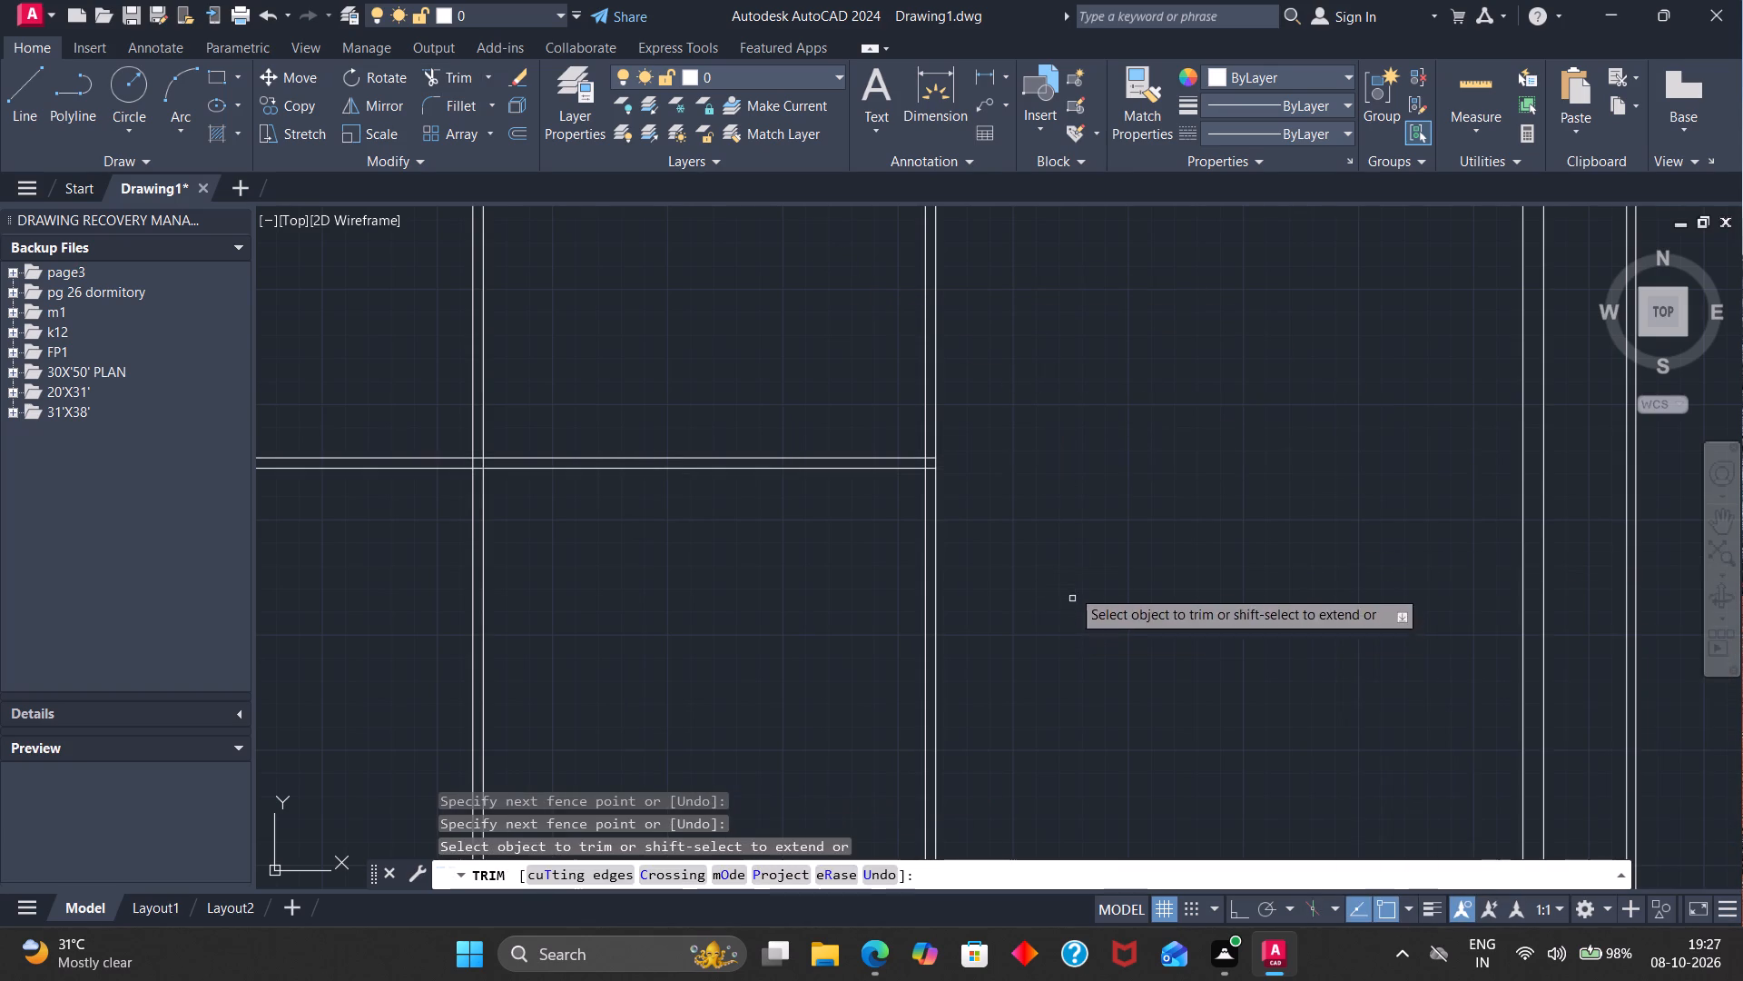
scroll(1012, 498, down, 3)
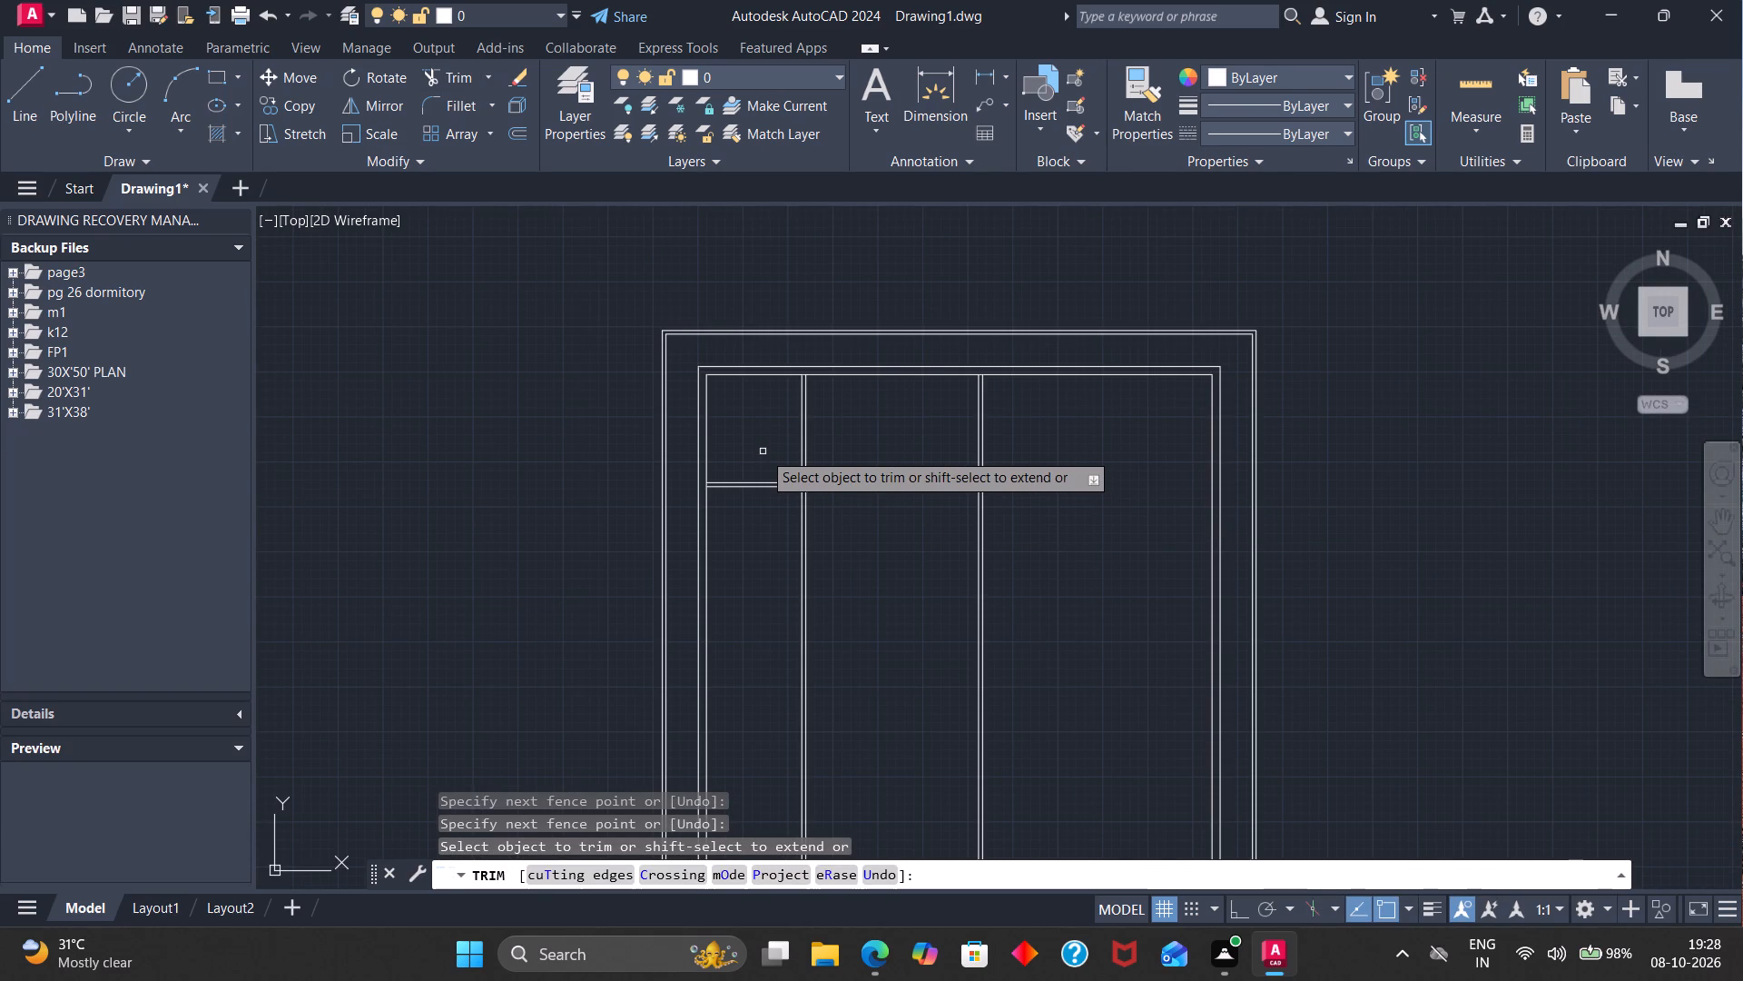
scroll(763, 451, up, 4)
scroll(763, 451, down, 6)
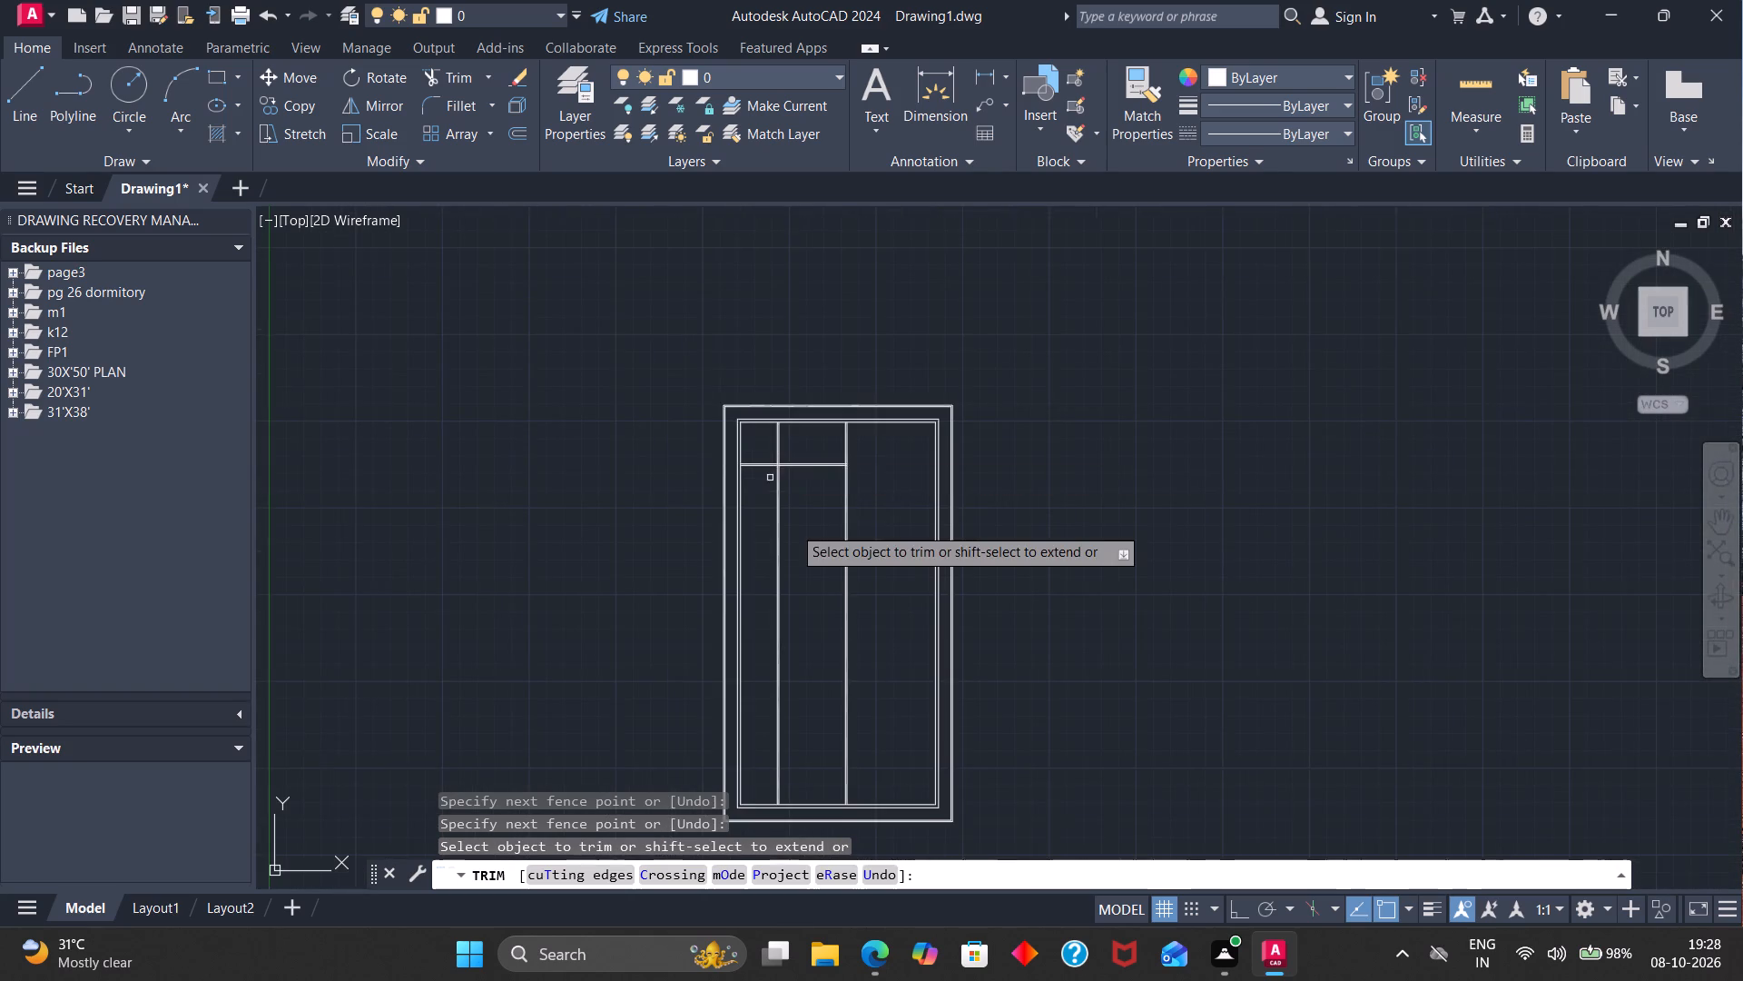
scroll(793, 531, down, 2)
scroll(795, 529, up, 6)
scroll(796, 528, down, 1)
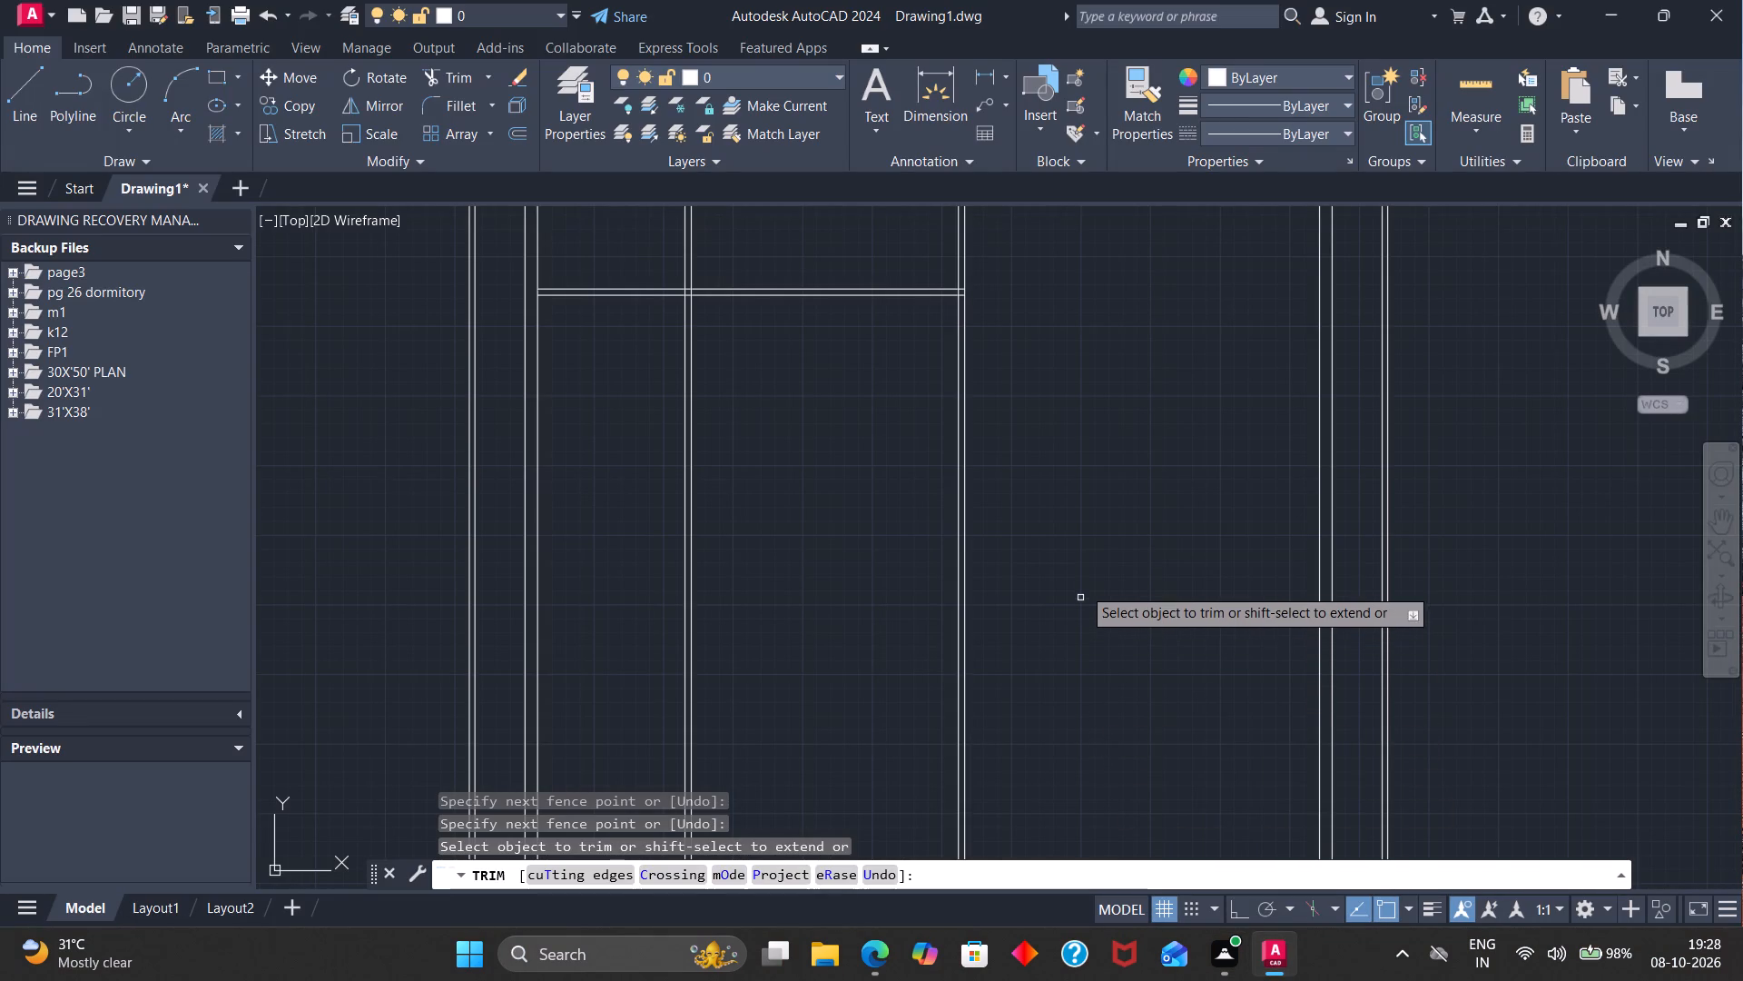
scroll(1084, 581, down, 3)
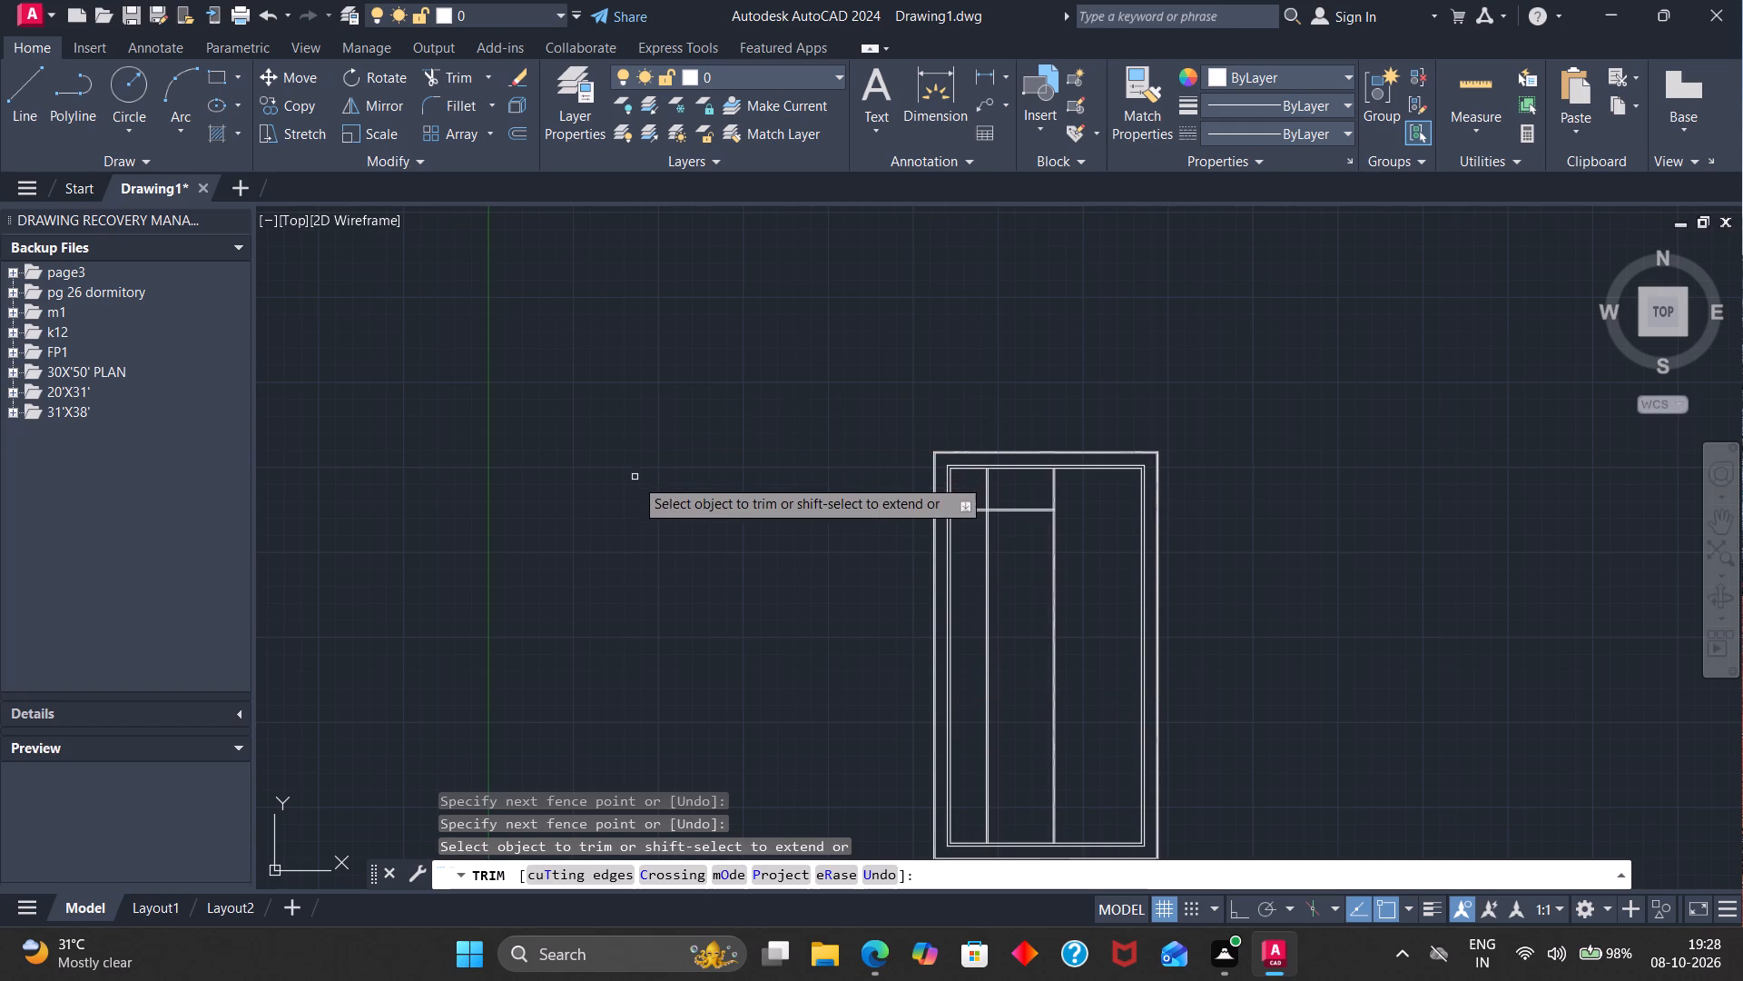
key(Escape)
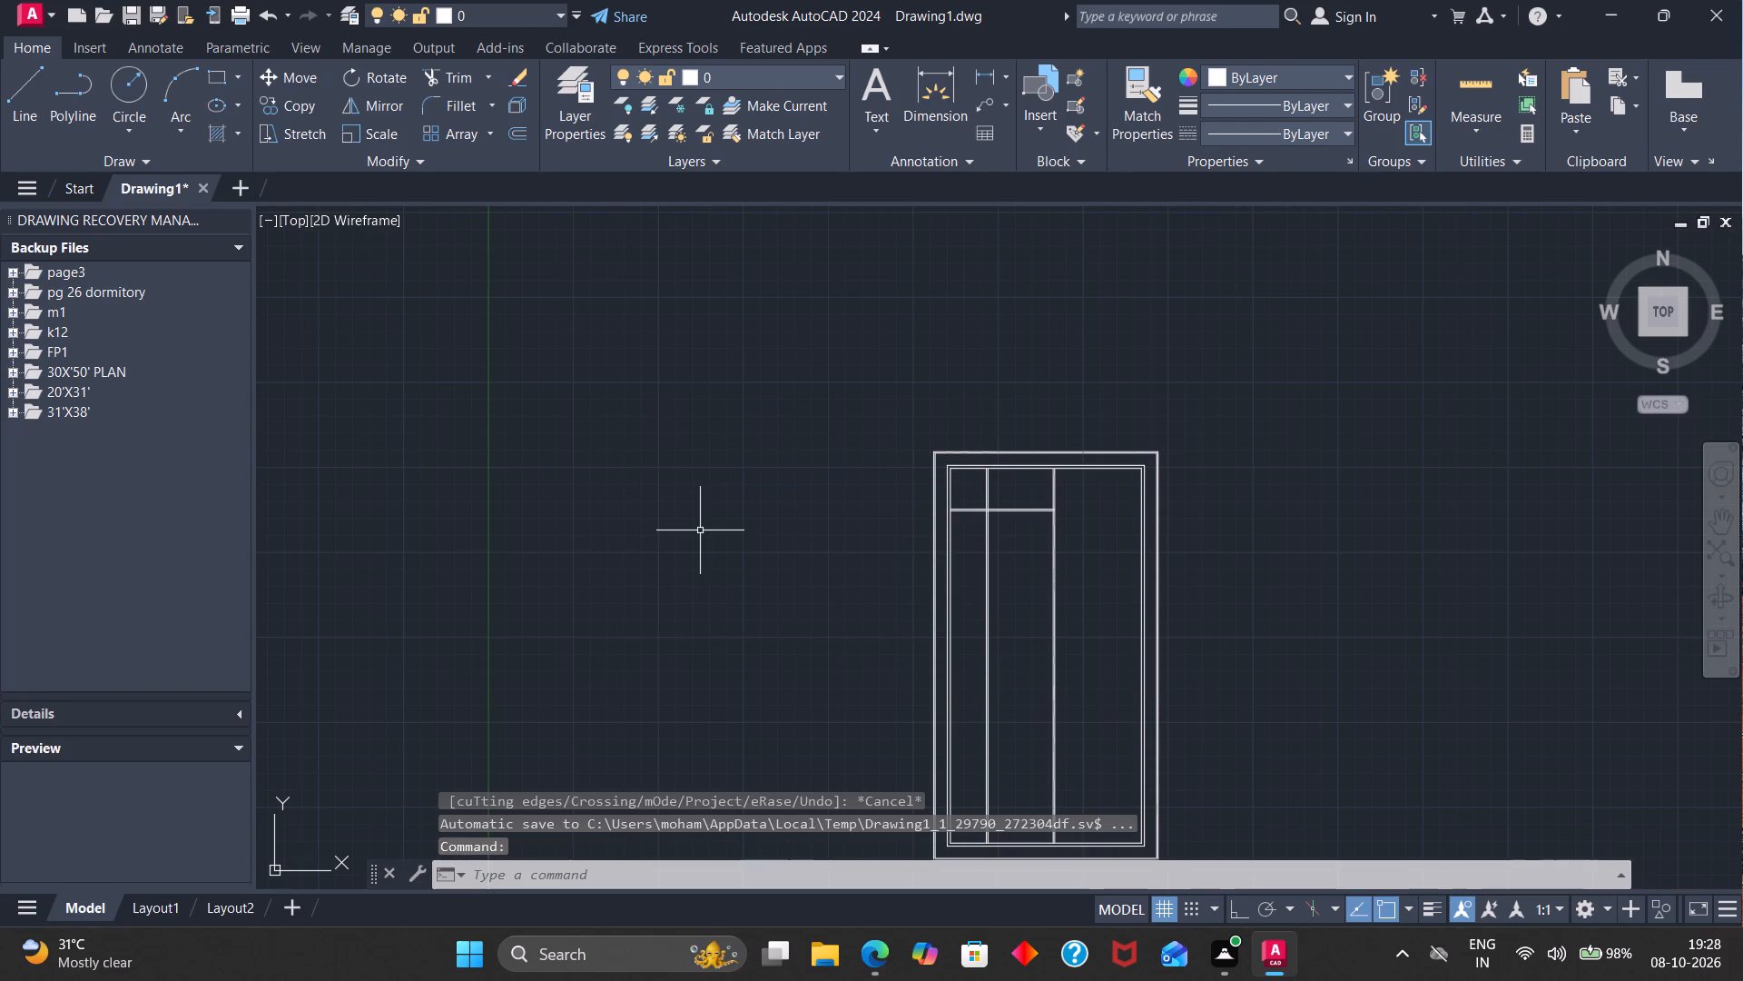
Check the clear width between the second vertical partition and the east exterior wall along the north wall's inner face.
scroll(866, 572, up, 1)
scroll(1026, 513, up, 1)
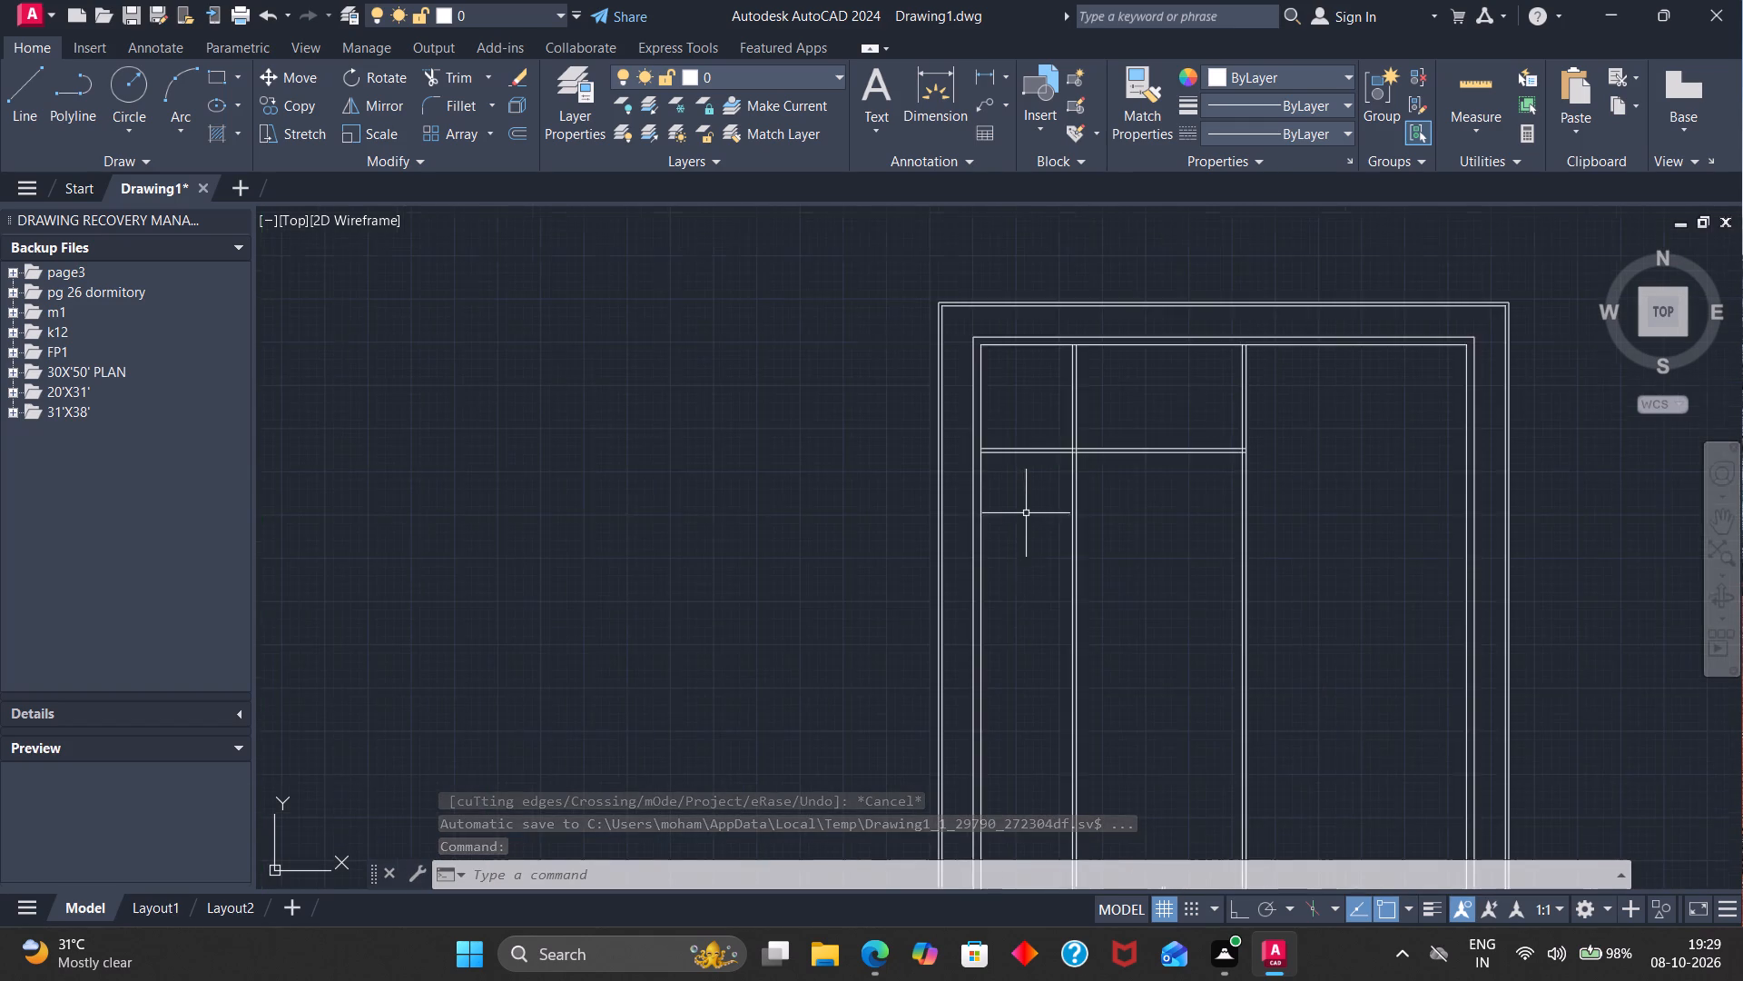
scroll(1026, 512, up, 2)
scroll(1190, 447, down, 3)
scroll(1339, 428, up, 2)
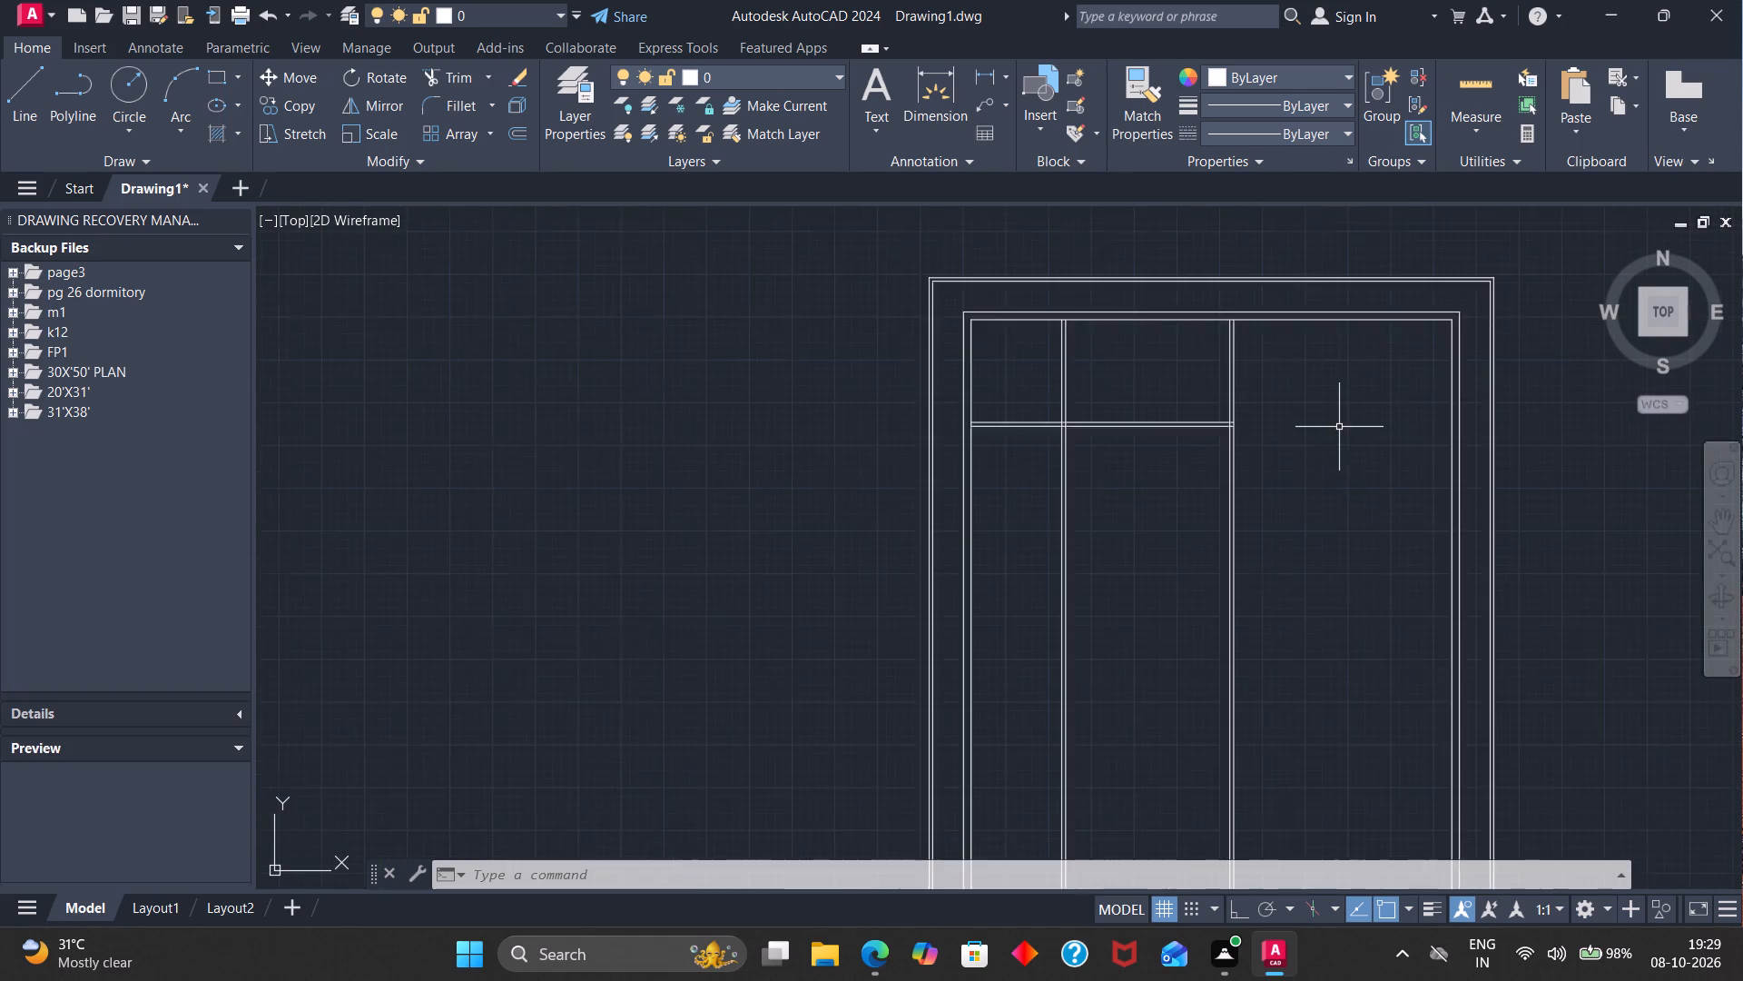
scroll(1339, 427, up, 1)
scroll(1263, 412, down, 1)
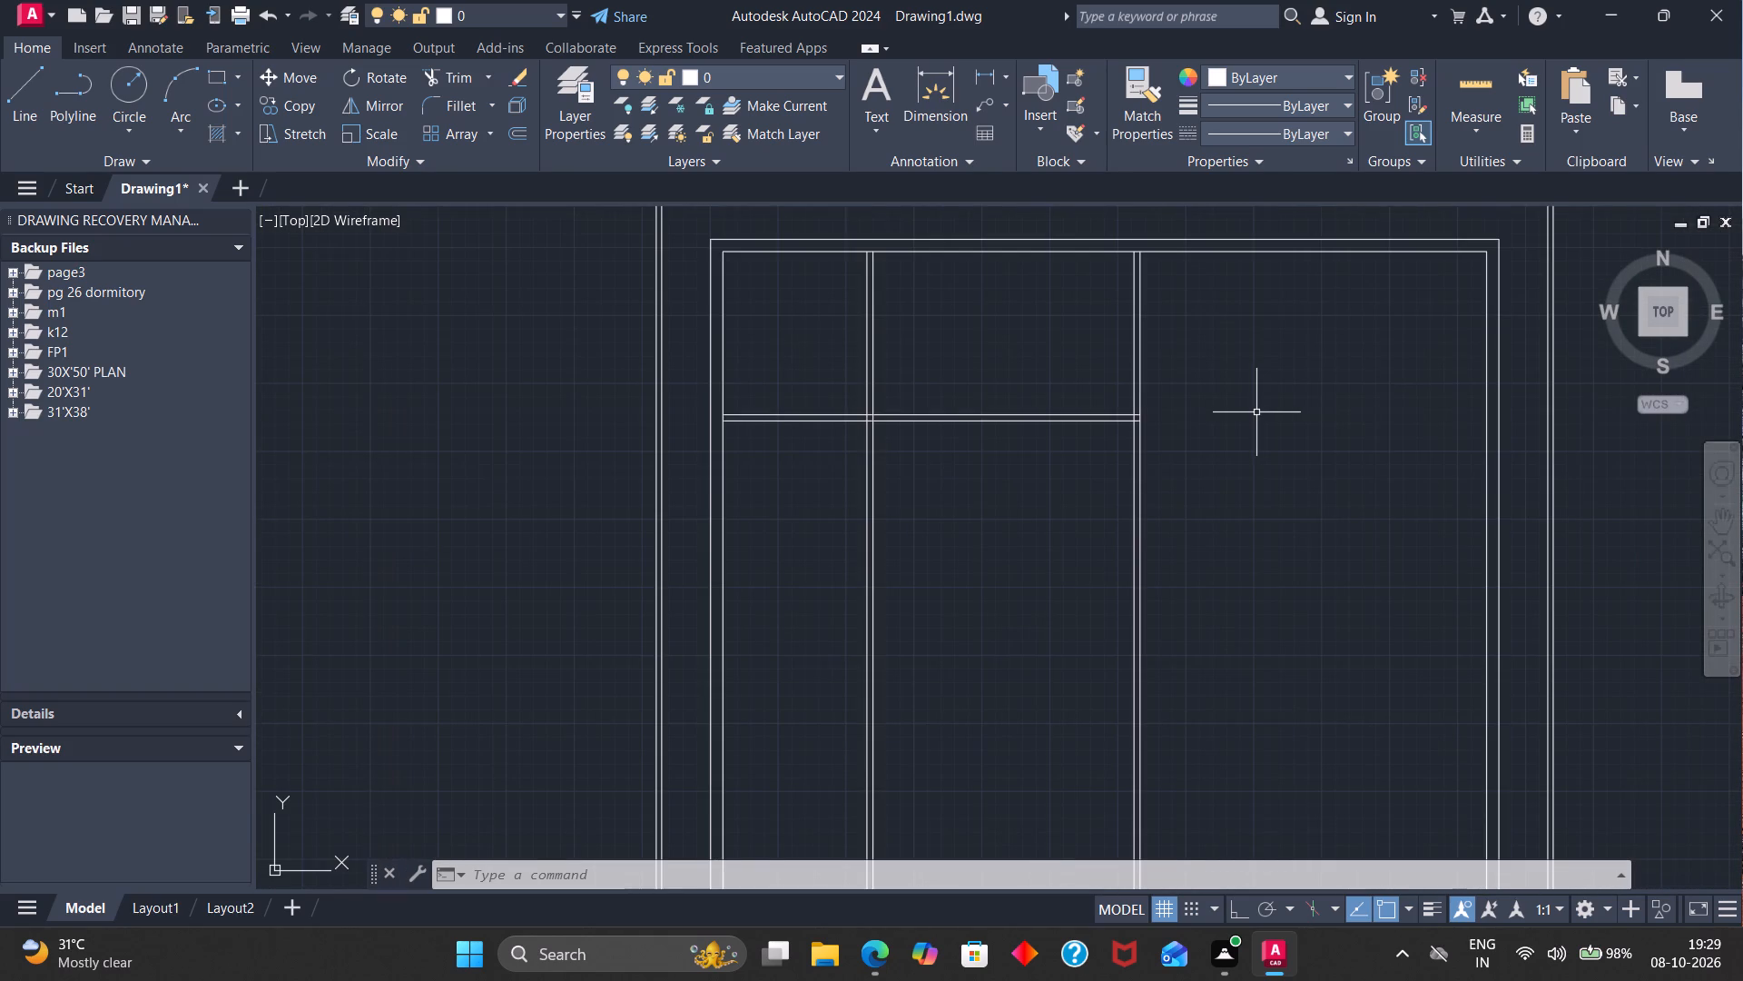
key(o)
key(Return)
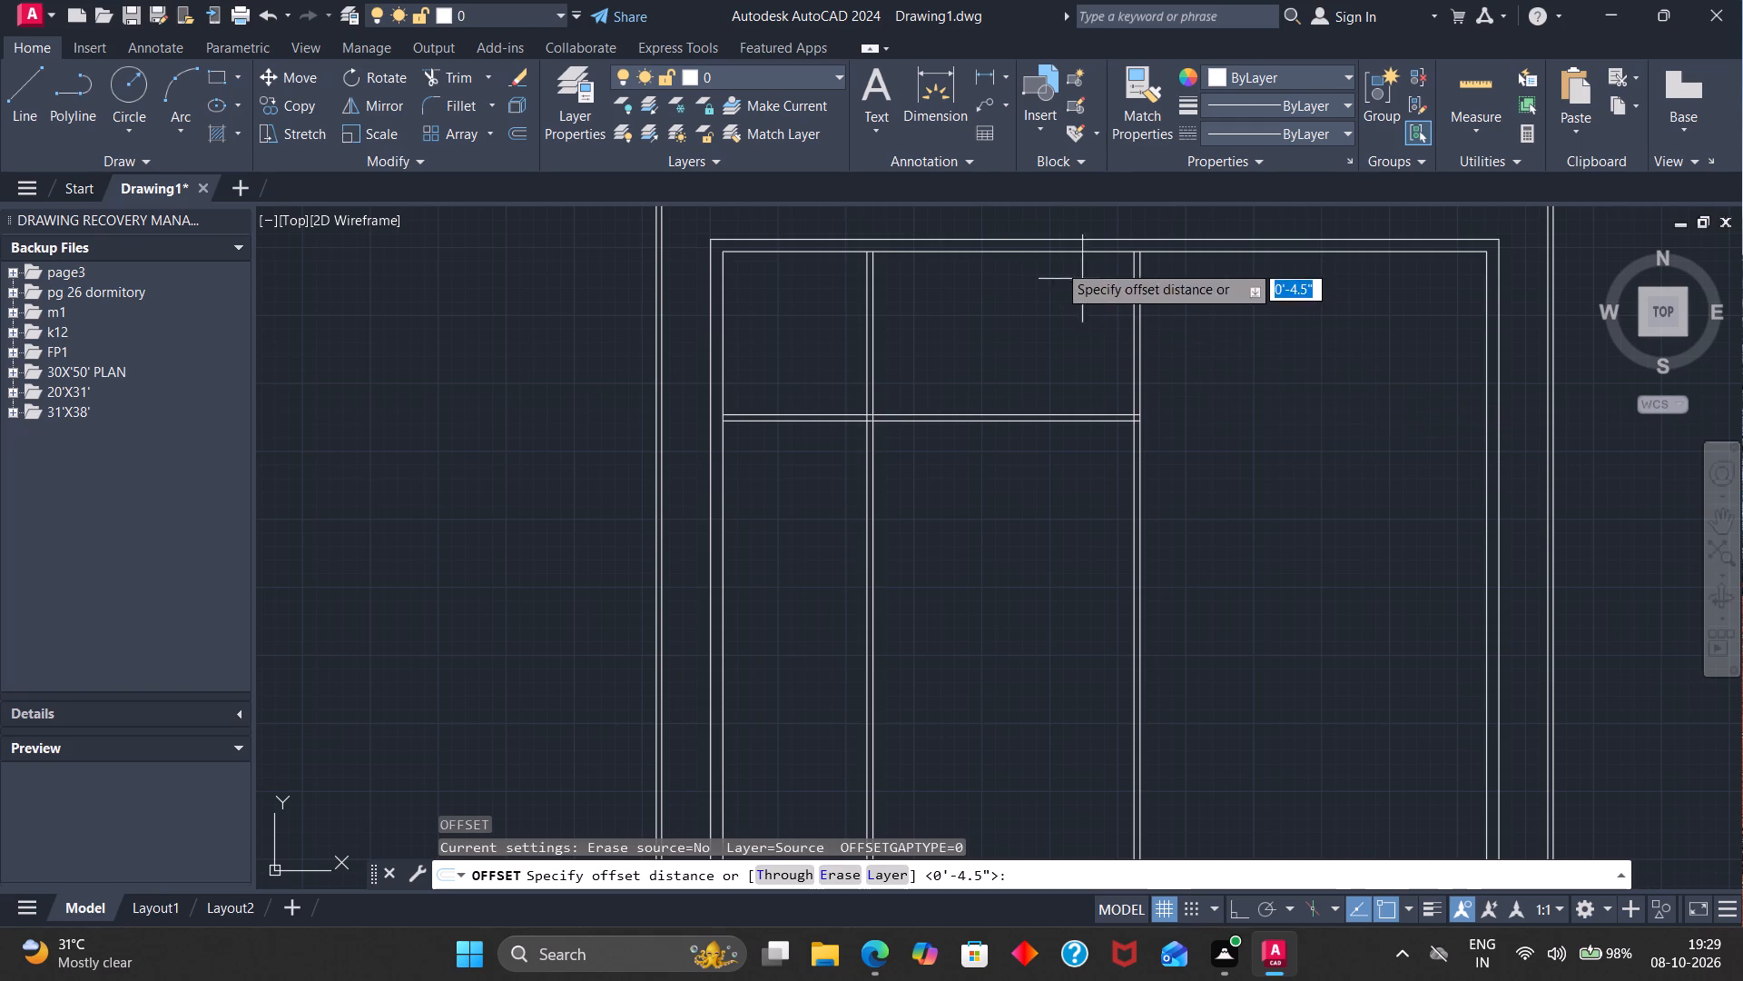
click(927, 103)
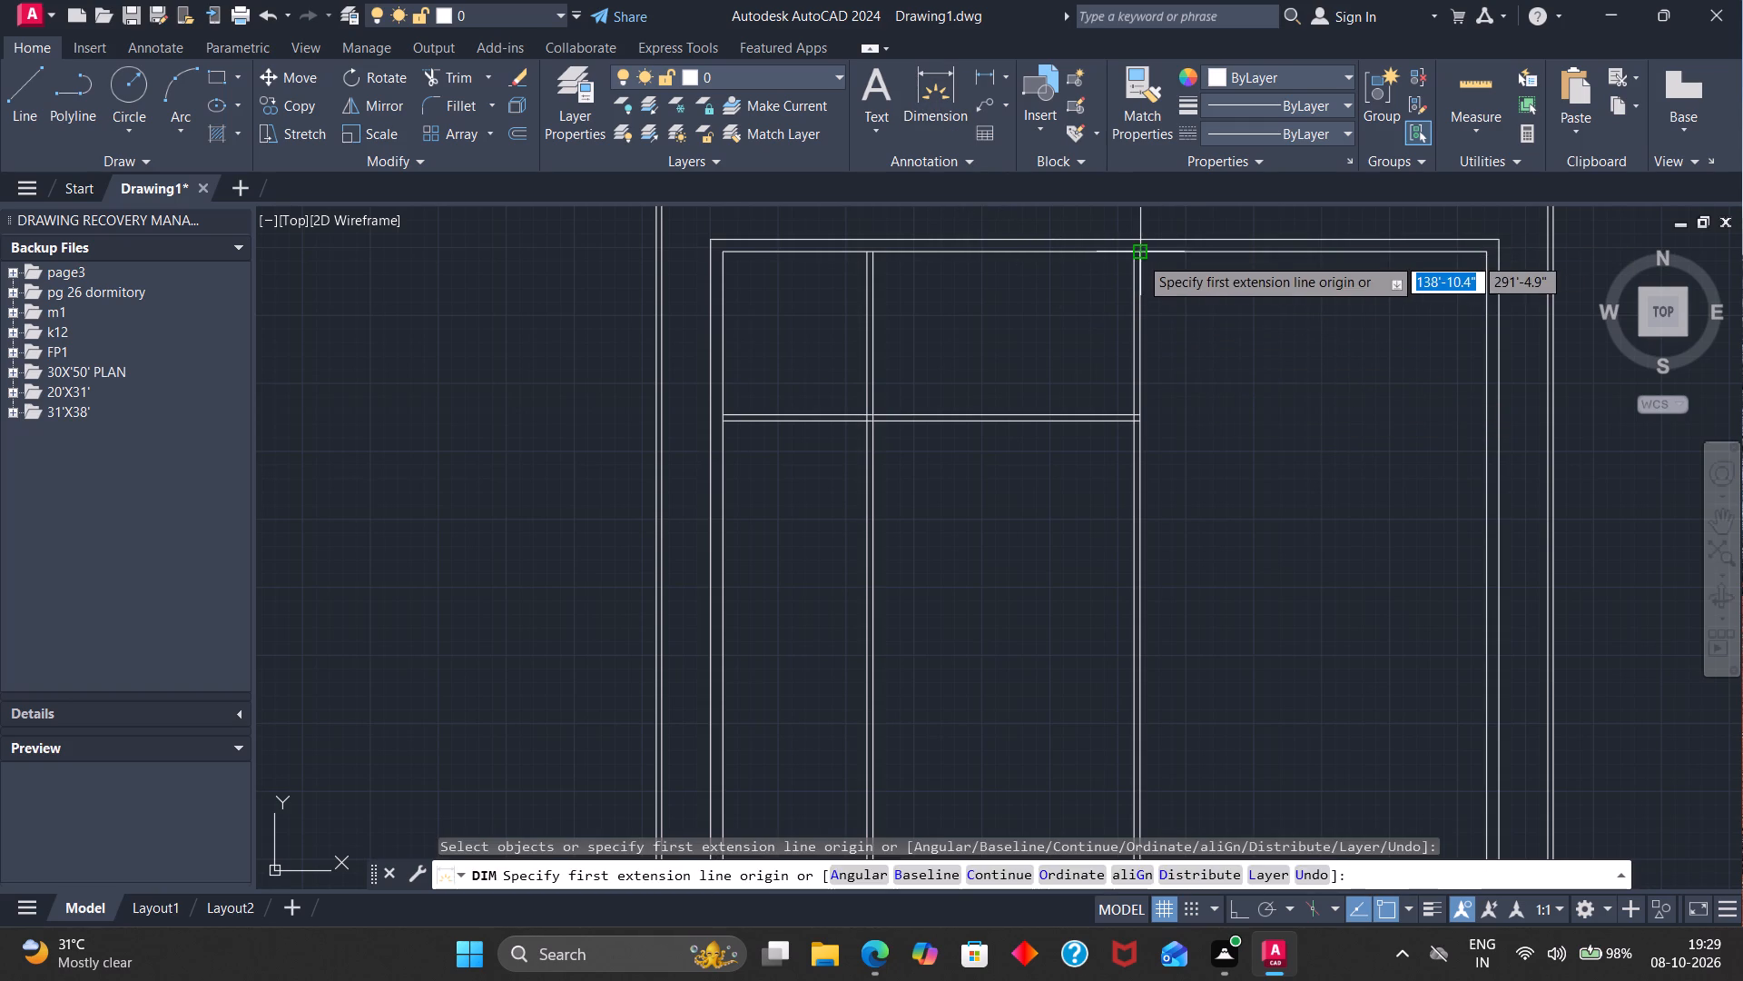
click(1139, 256)
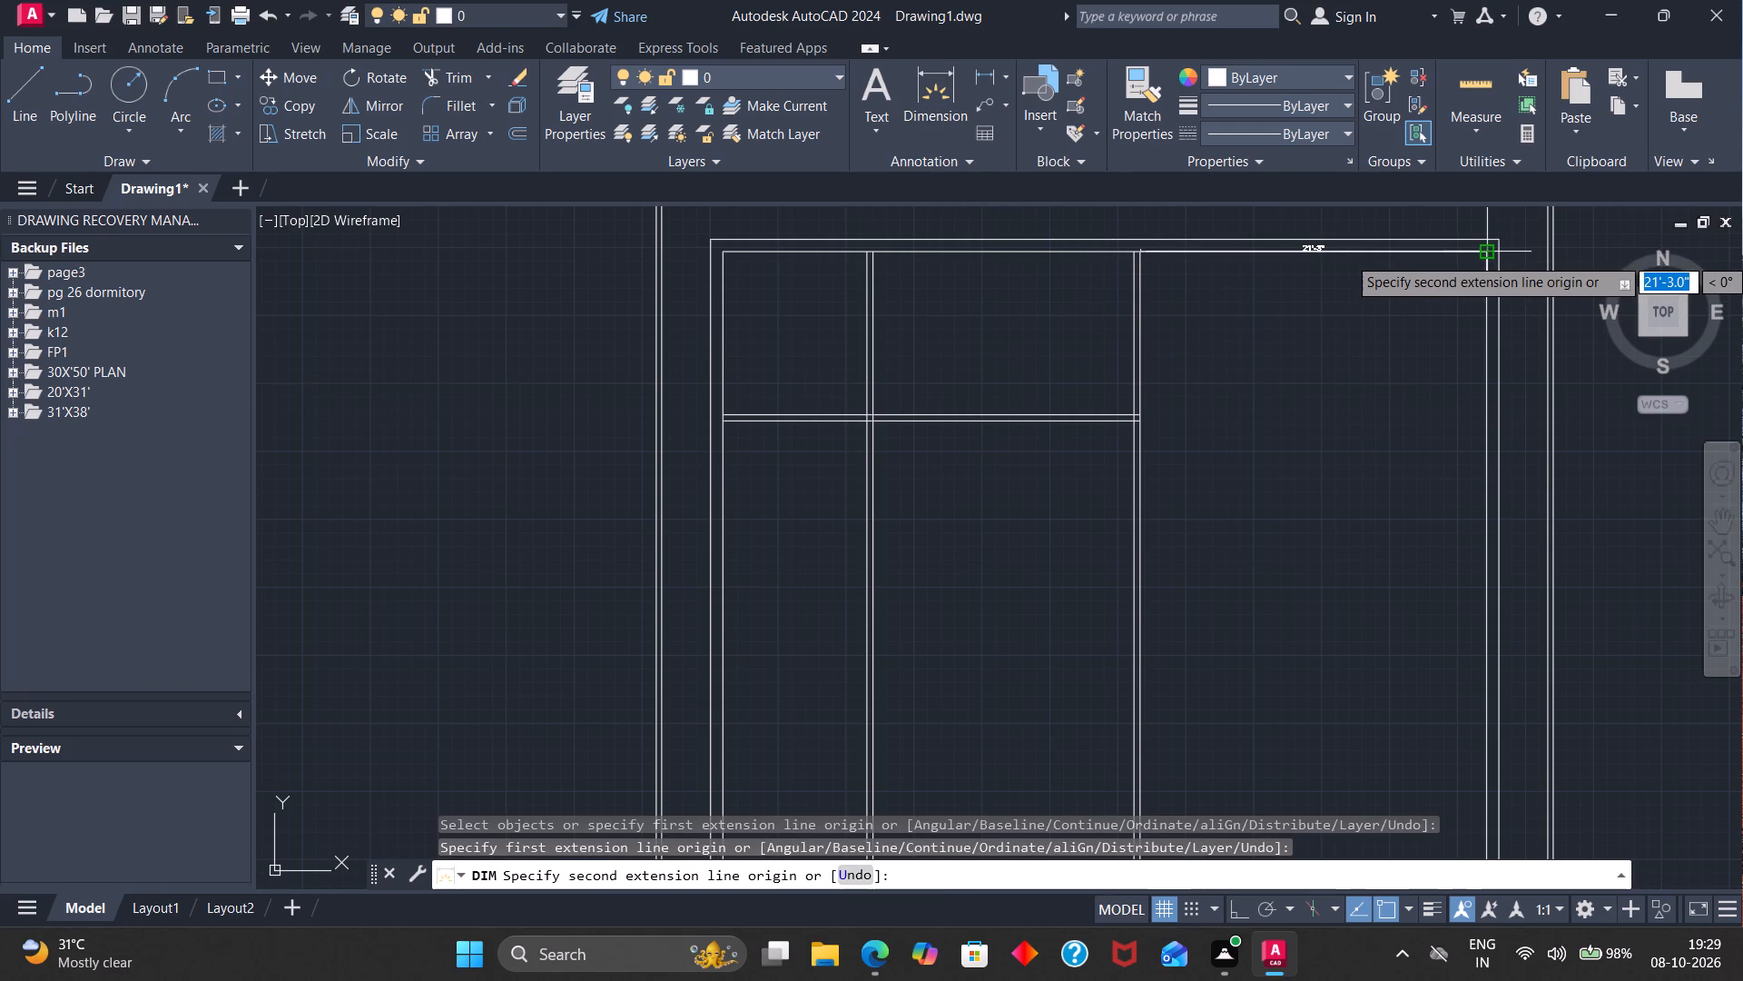
scroll(1482, 256, up, 1)
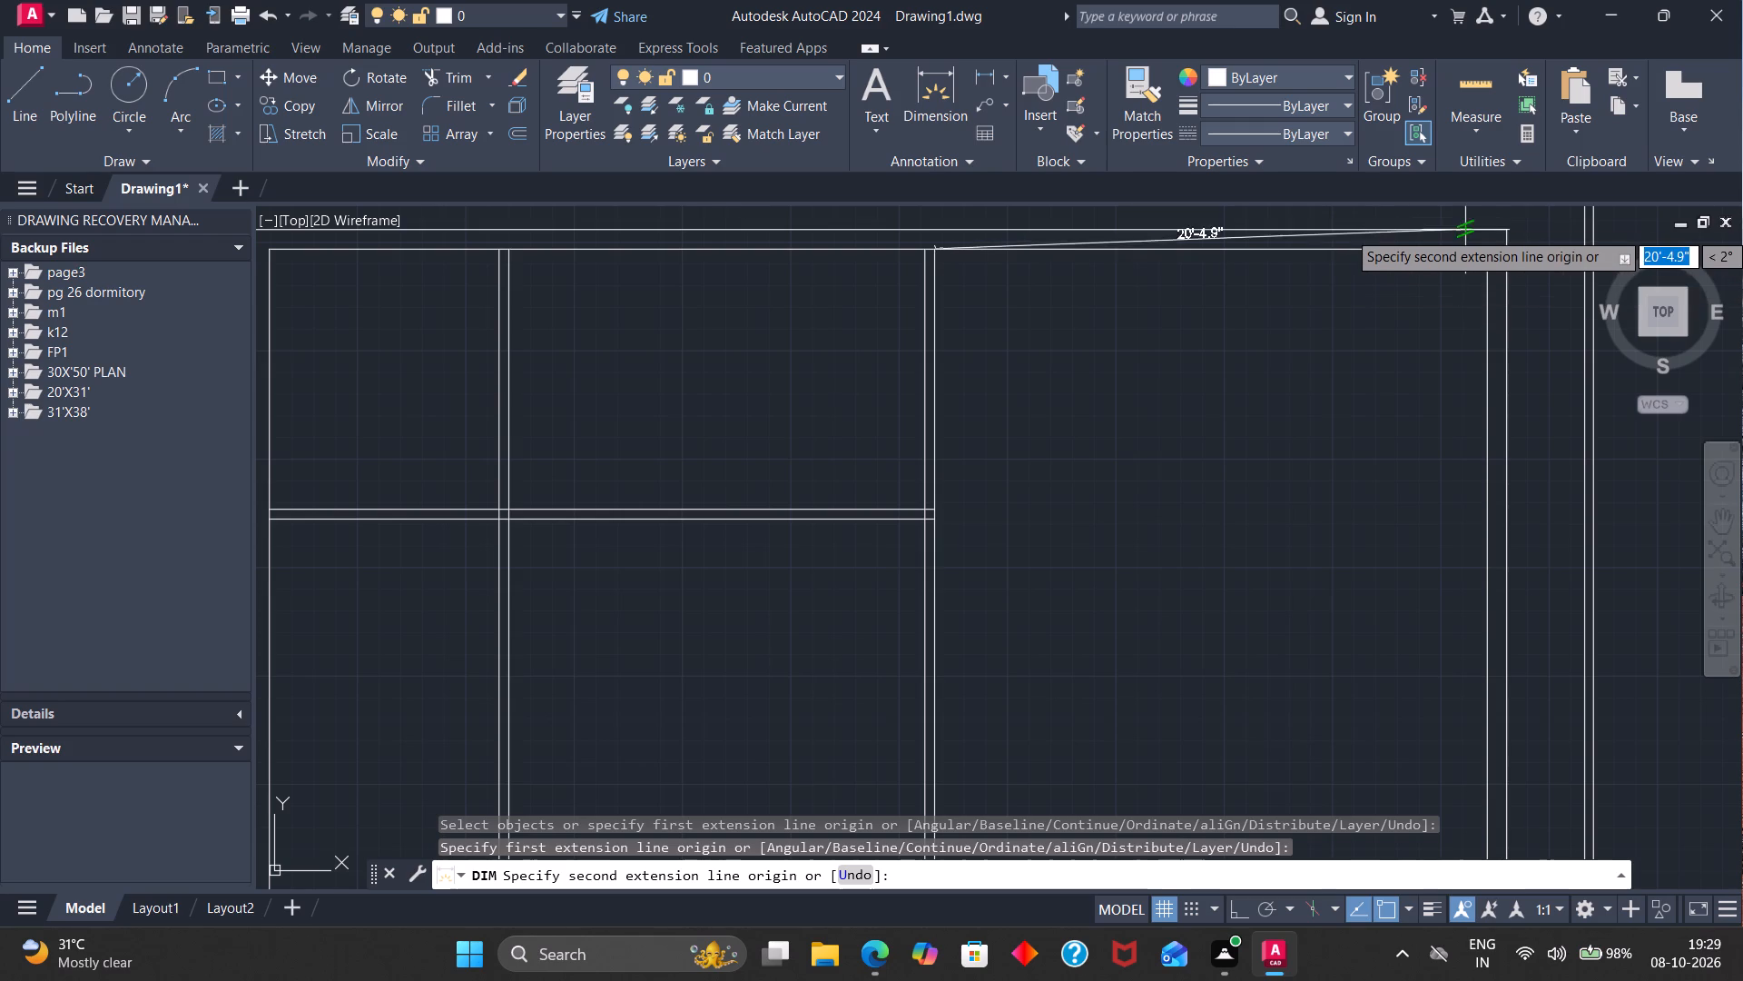
key(Escape)
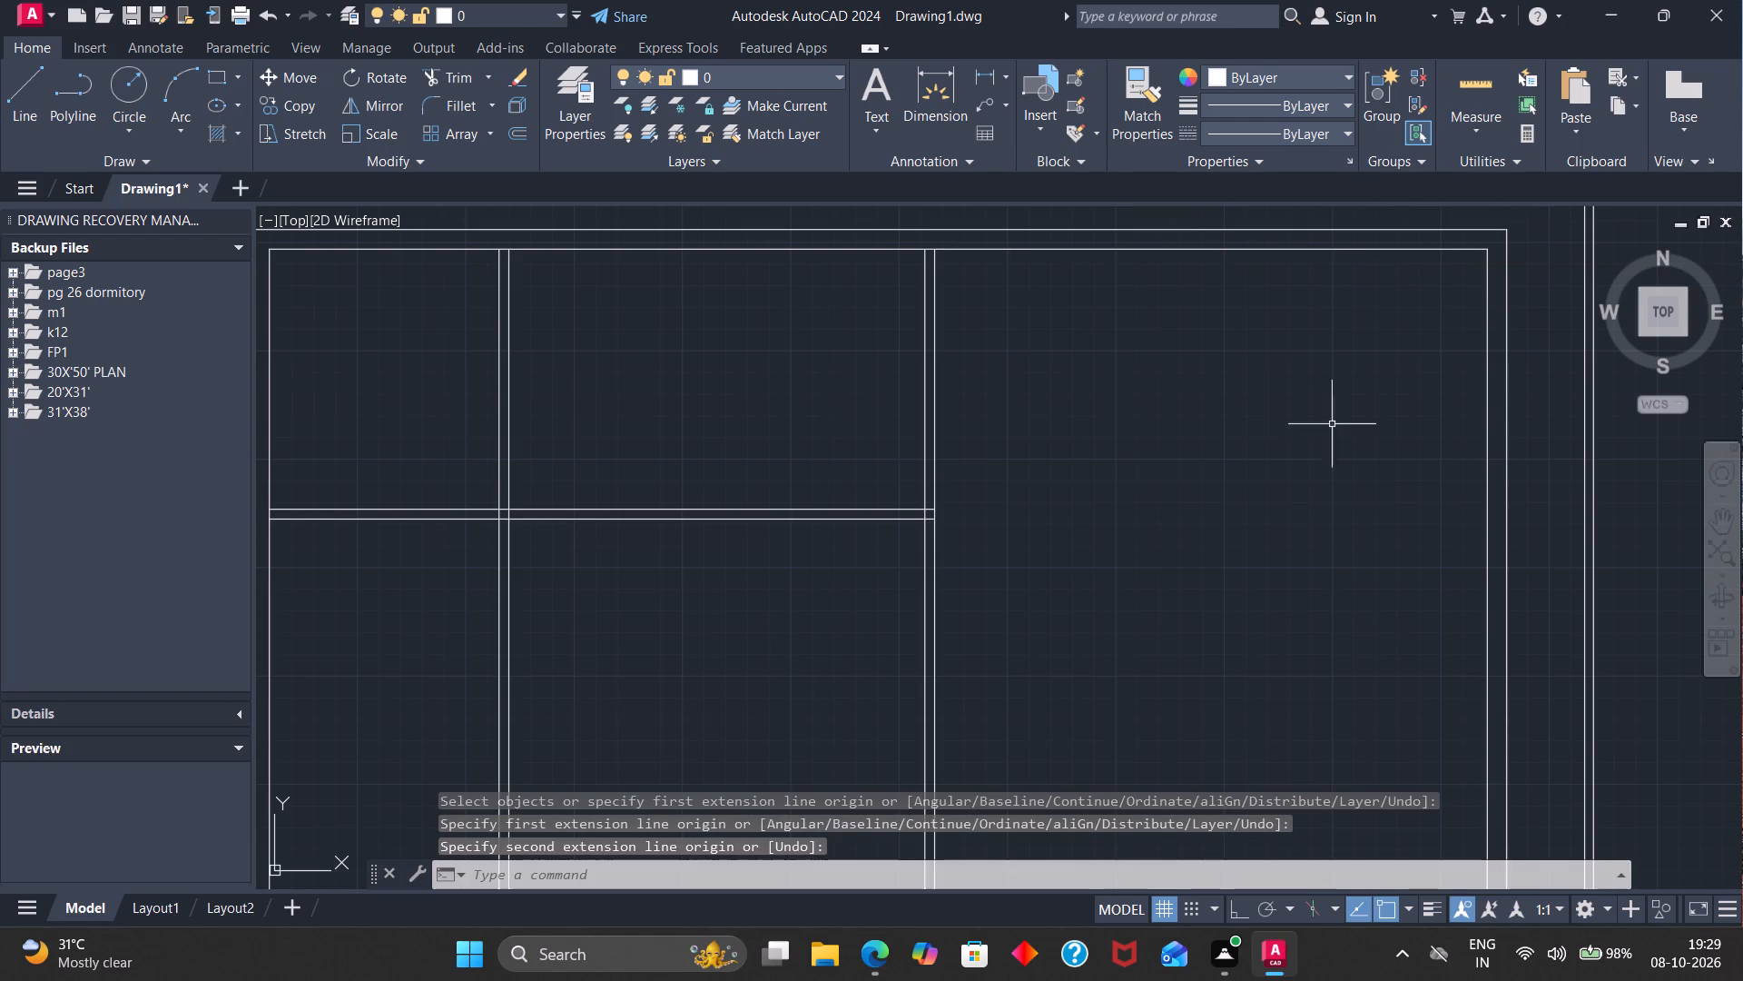
Offset the east face line of the second vertical partition wall 14'3" eastward.
key(o)
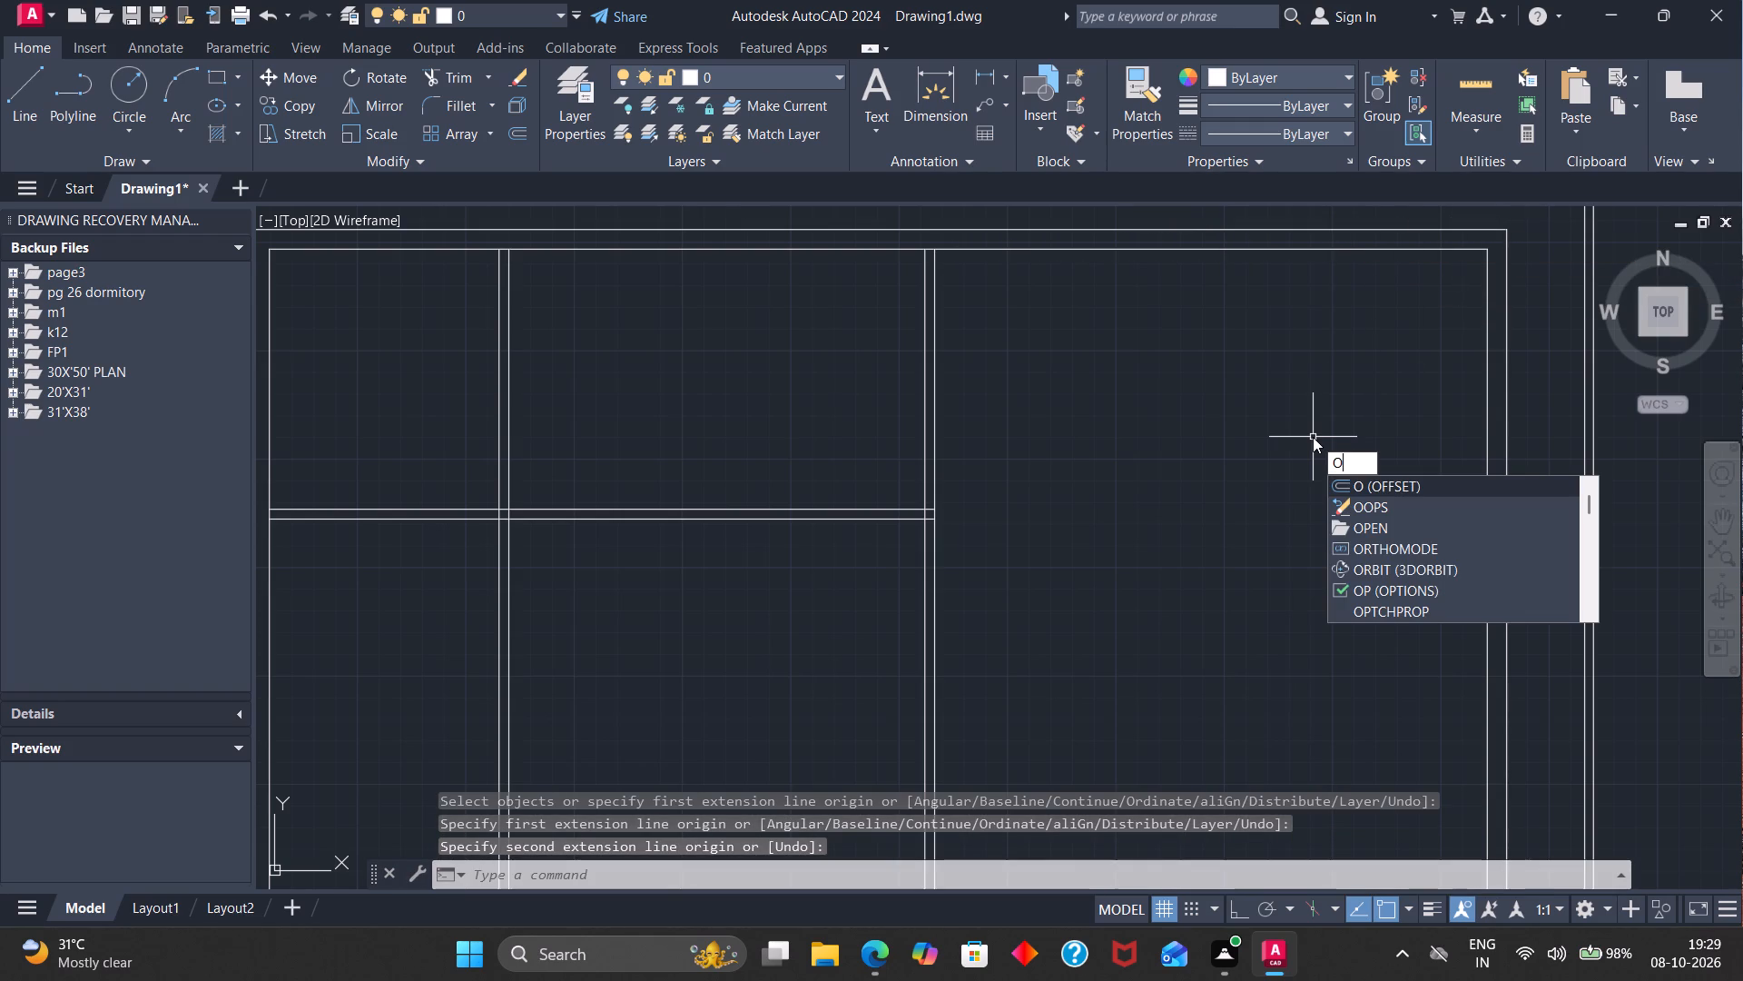
key(Return)
key(1)
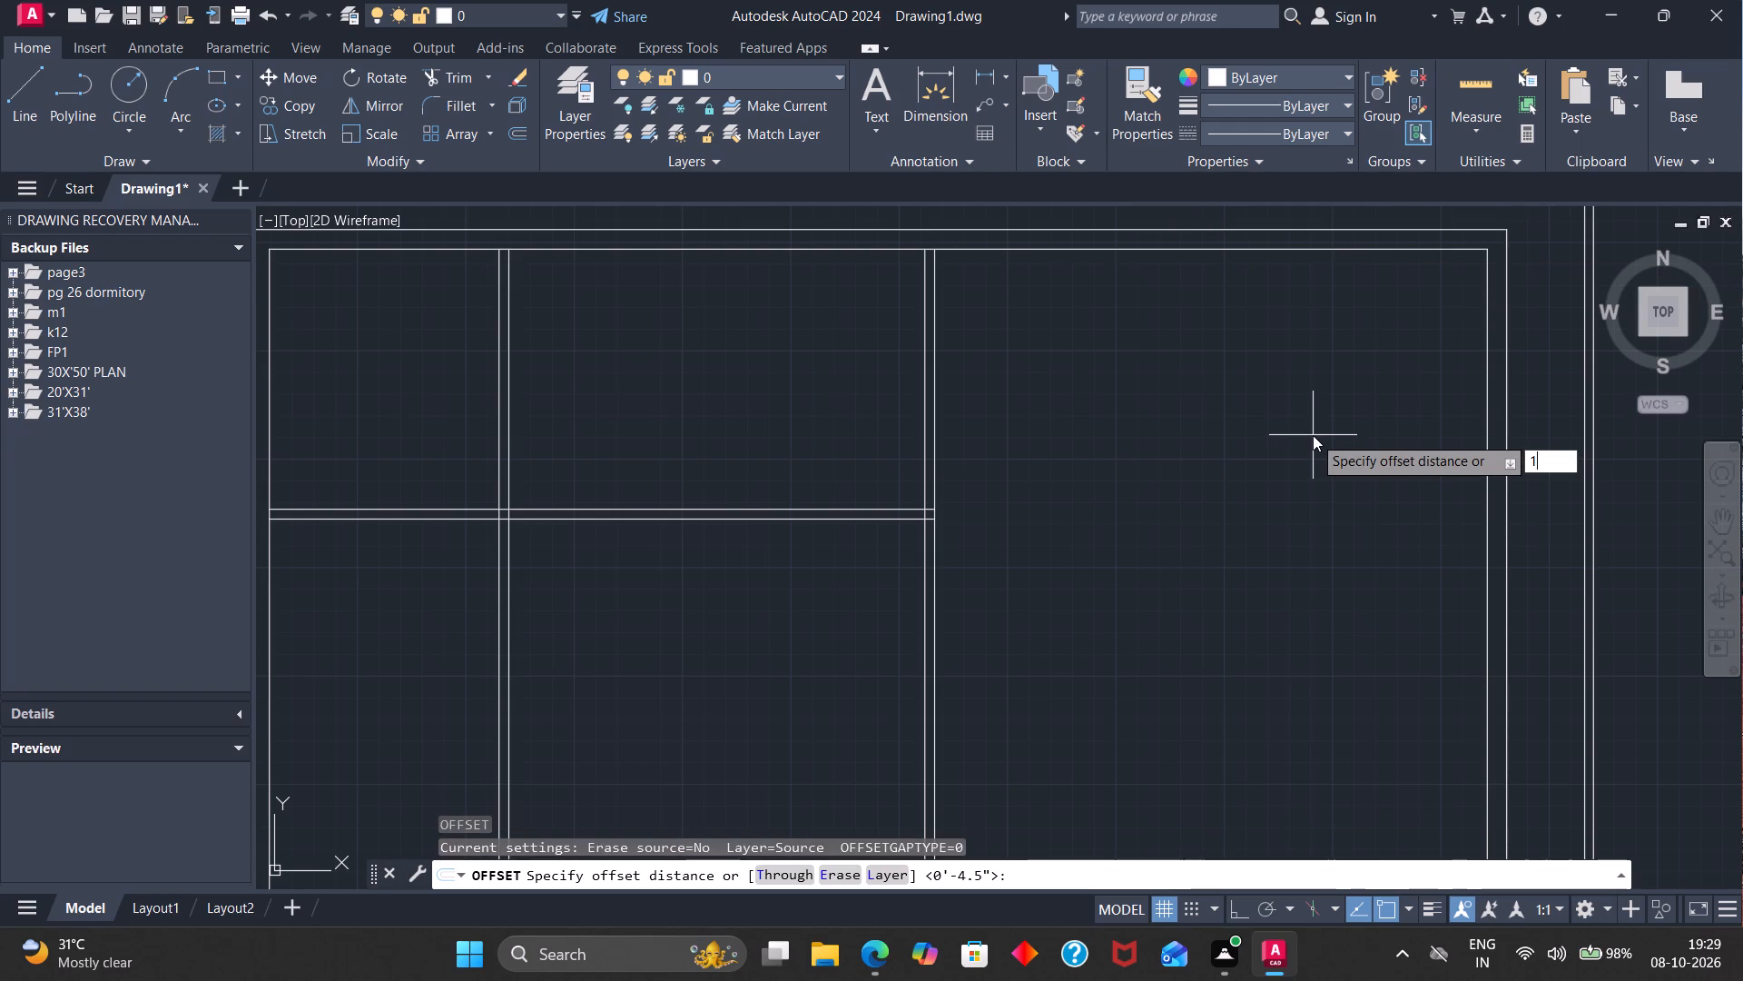
key(4)
text('3)
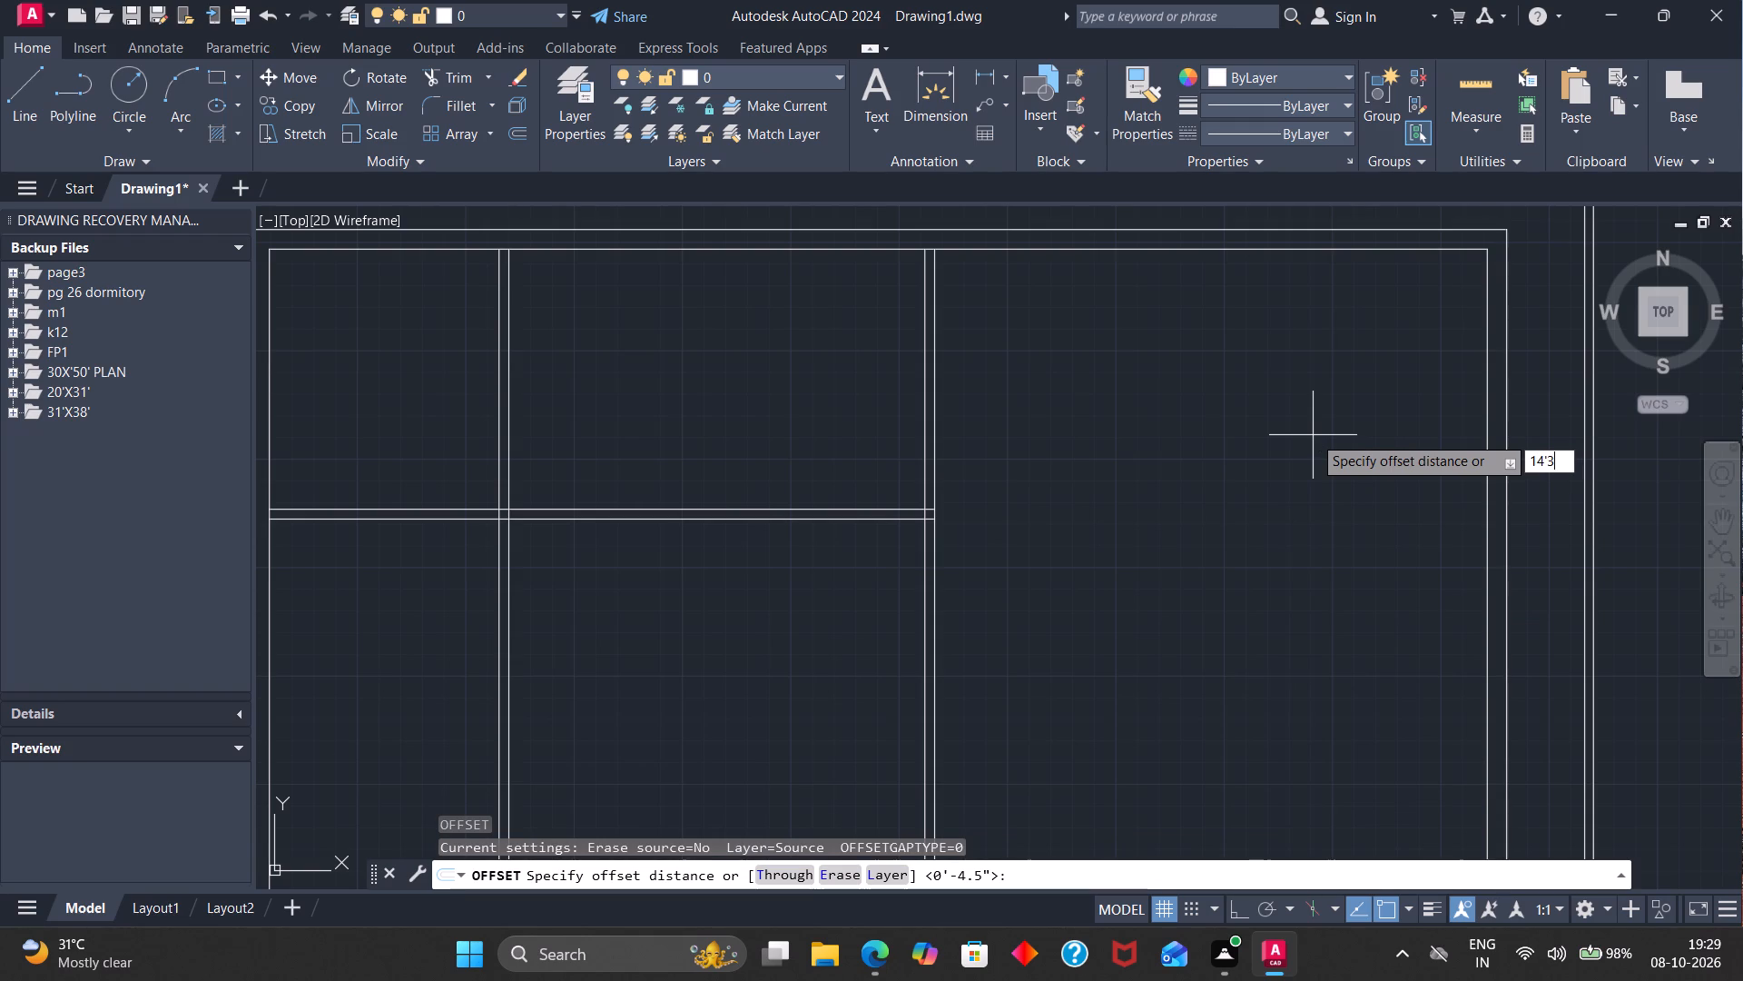
key(shift+quotedbl)
key(Return)
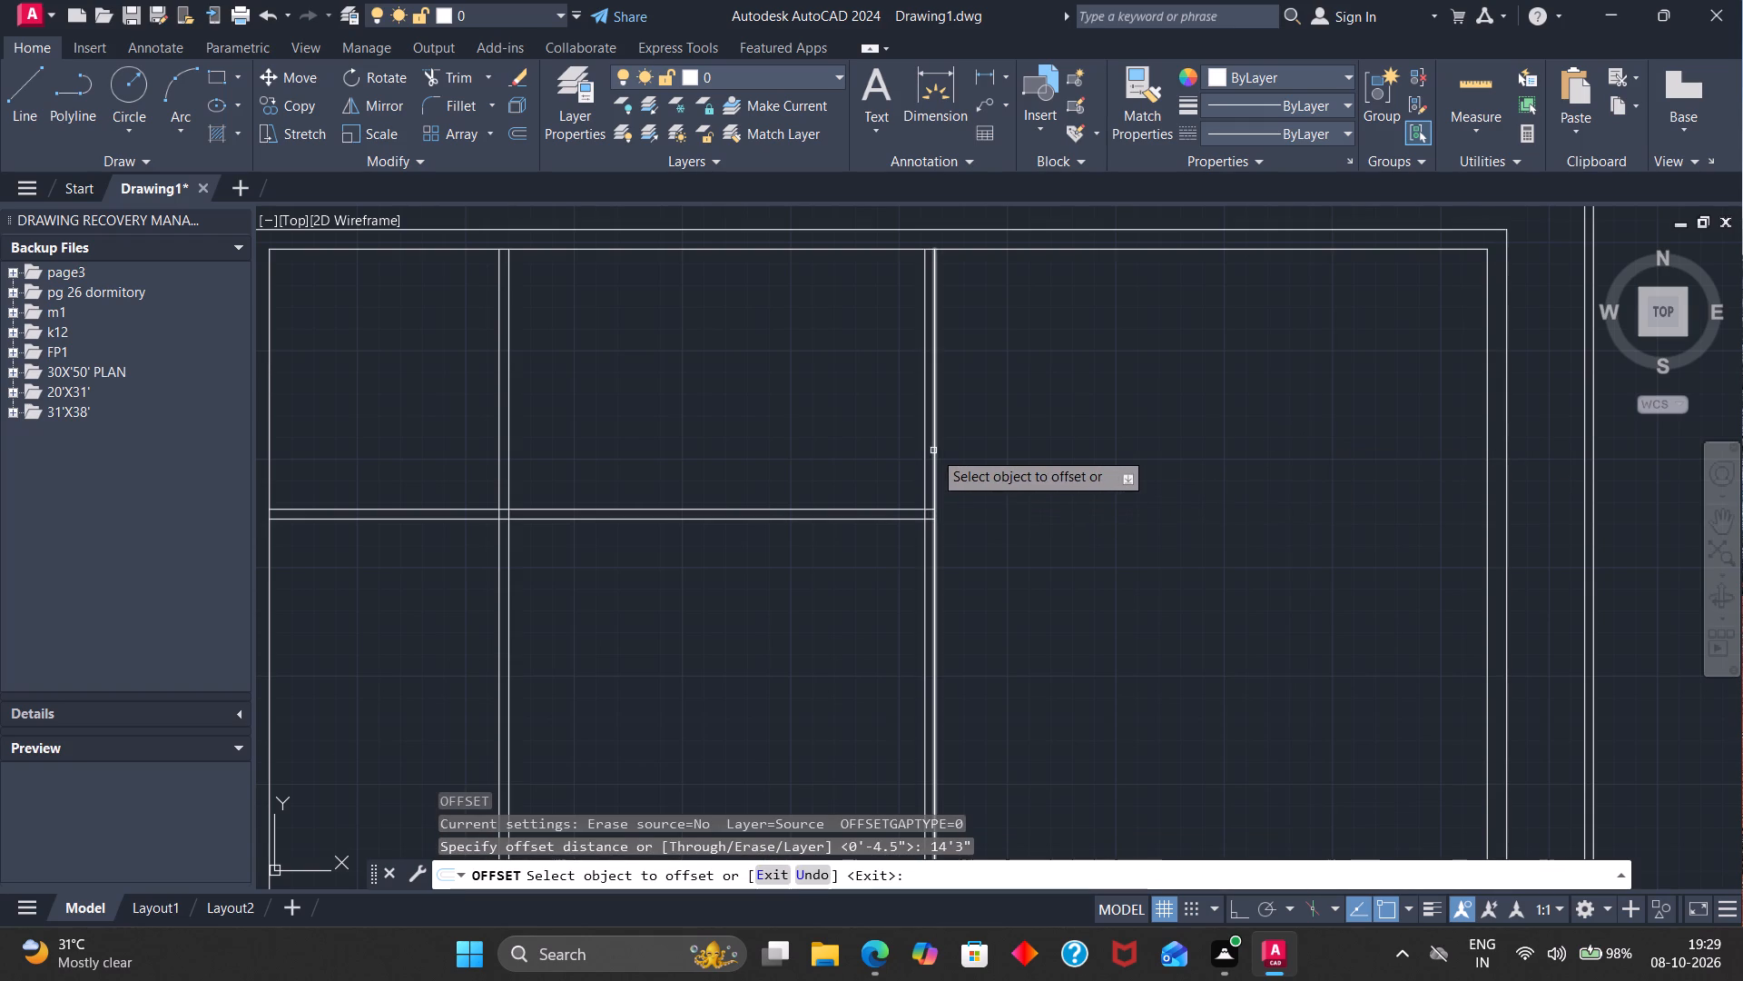
click(933, 451)
click(1218, 422)
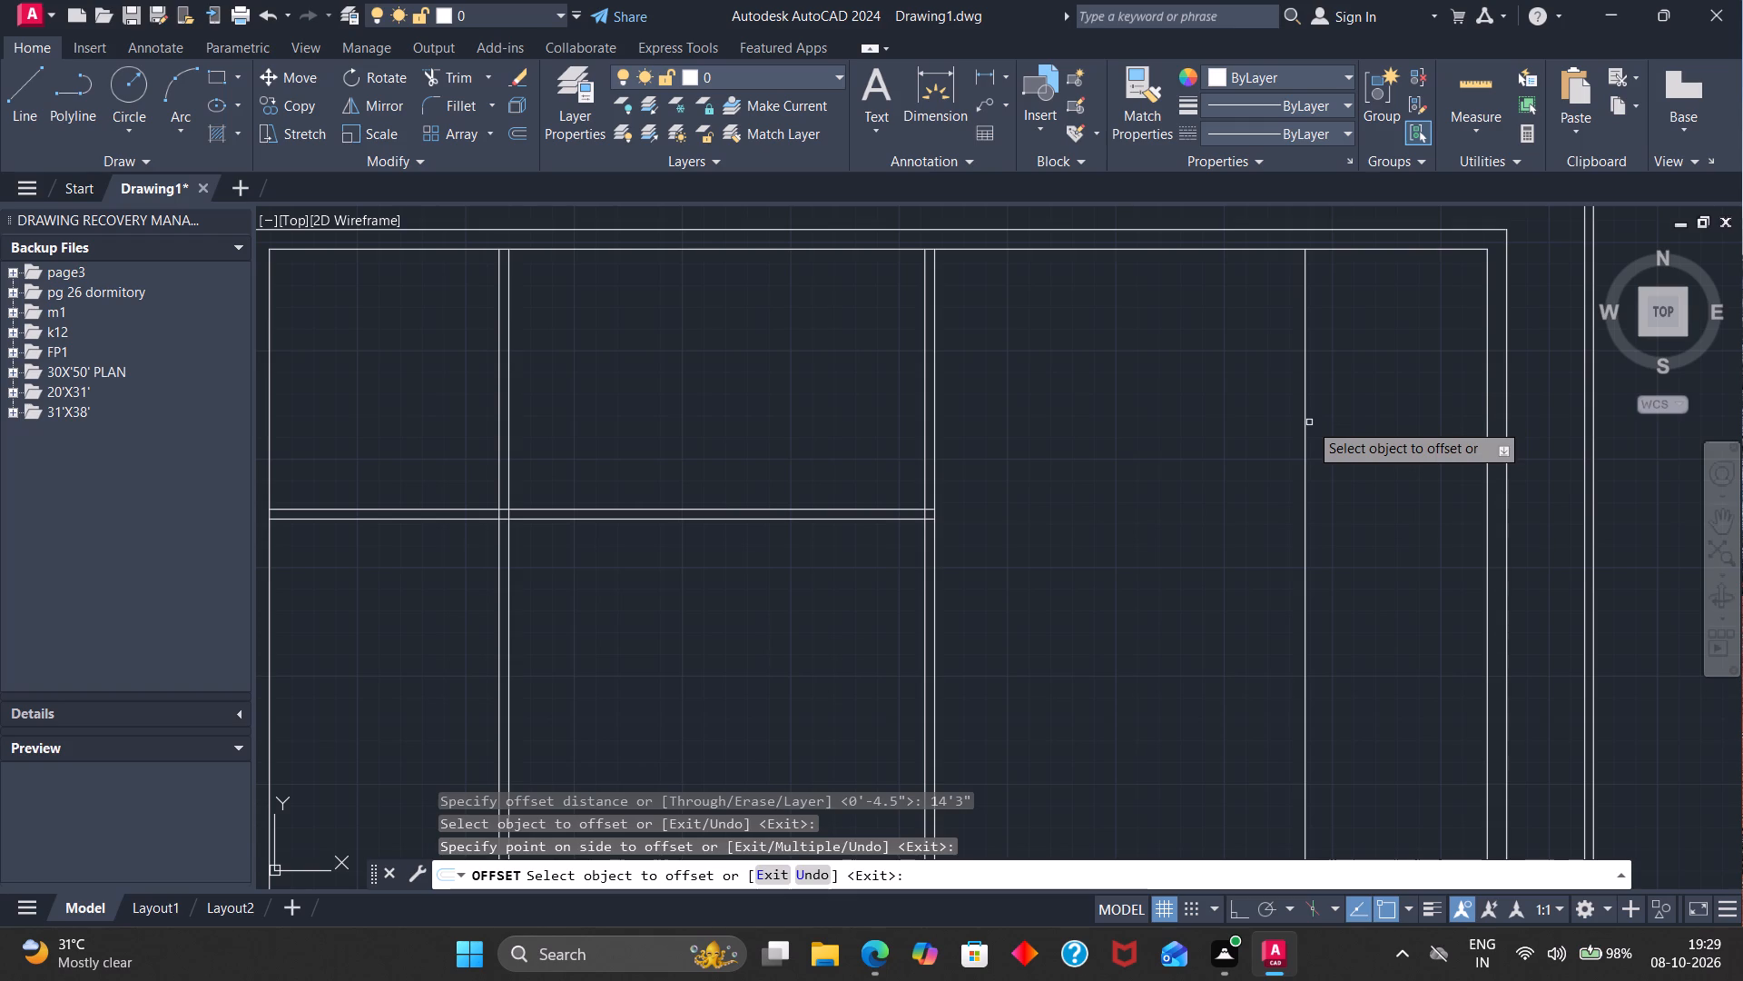
Offset the new vertical line 4.5" eastward to form the third partition wall's thickness.
click(1304, 424)
text(4.5)
key(Return)
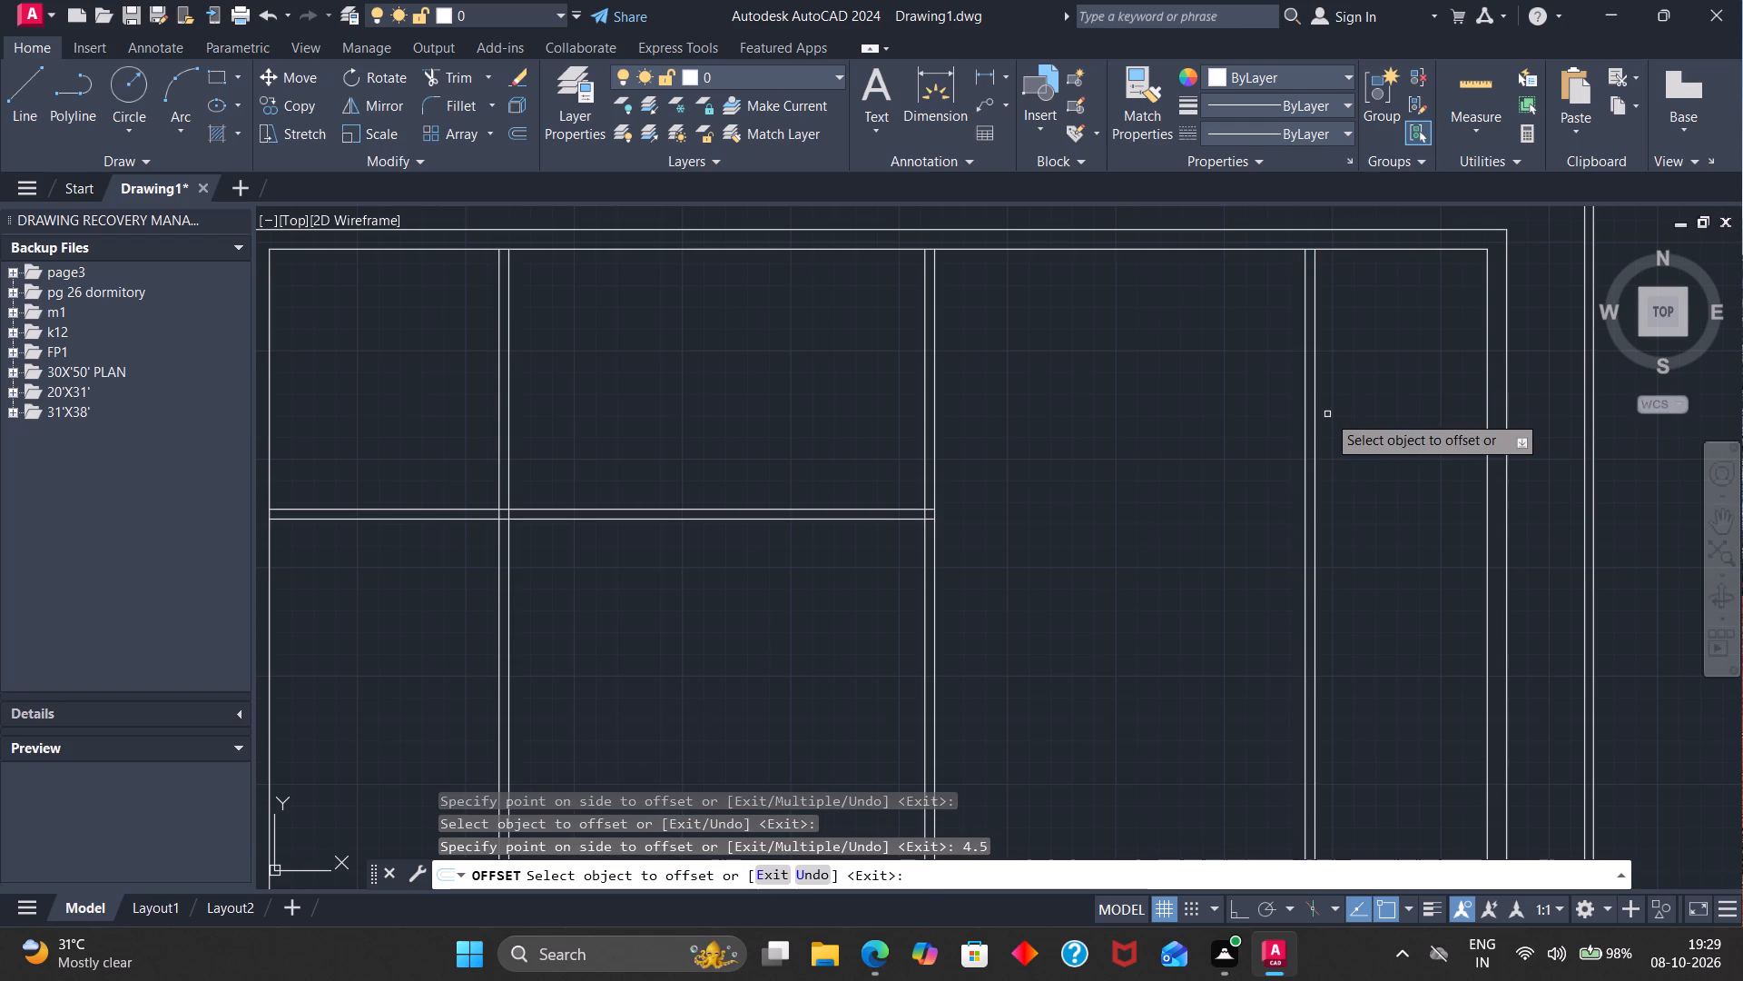
Offset the north wall's inner face line 7'1" southward and its copy another 4.5" to form a second horizontal partition wall.
scroll(1326, 414, down, 2)
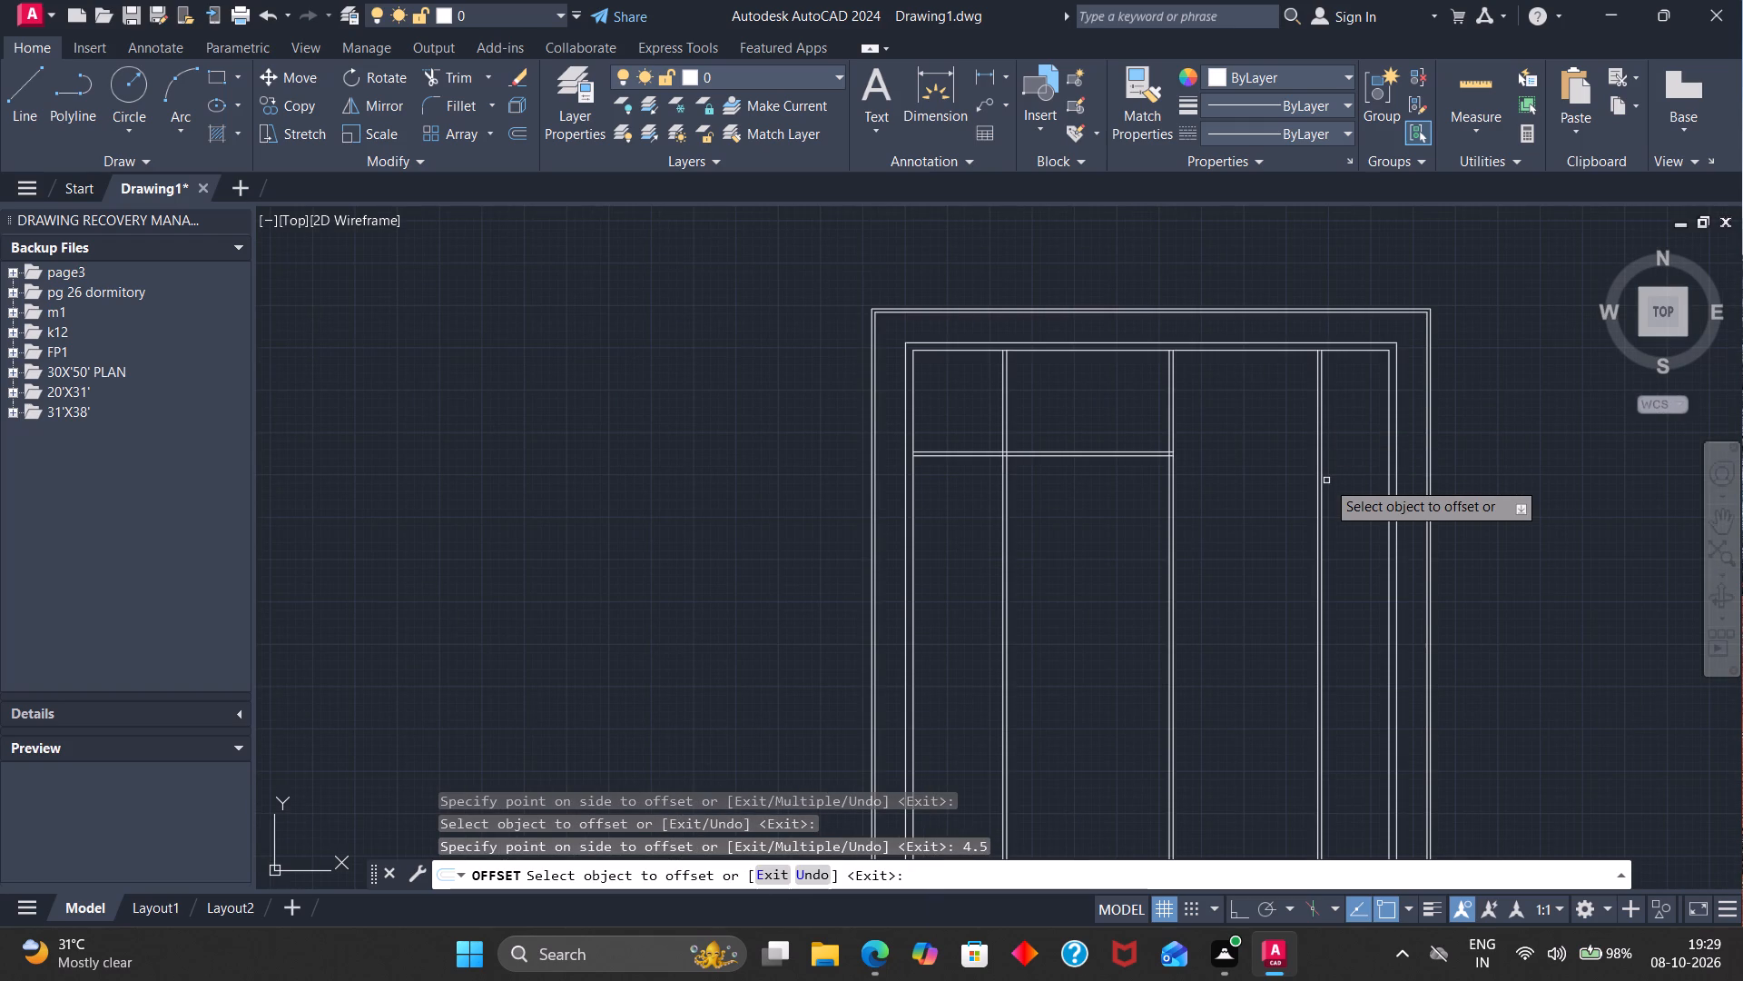
click(1242, 351)
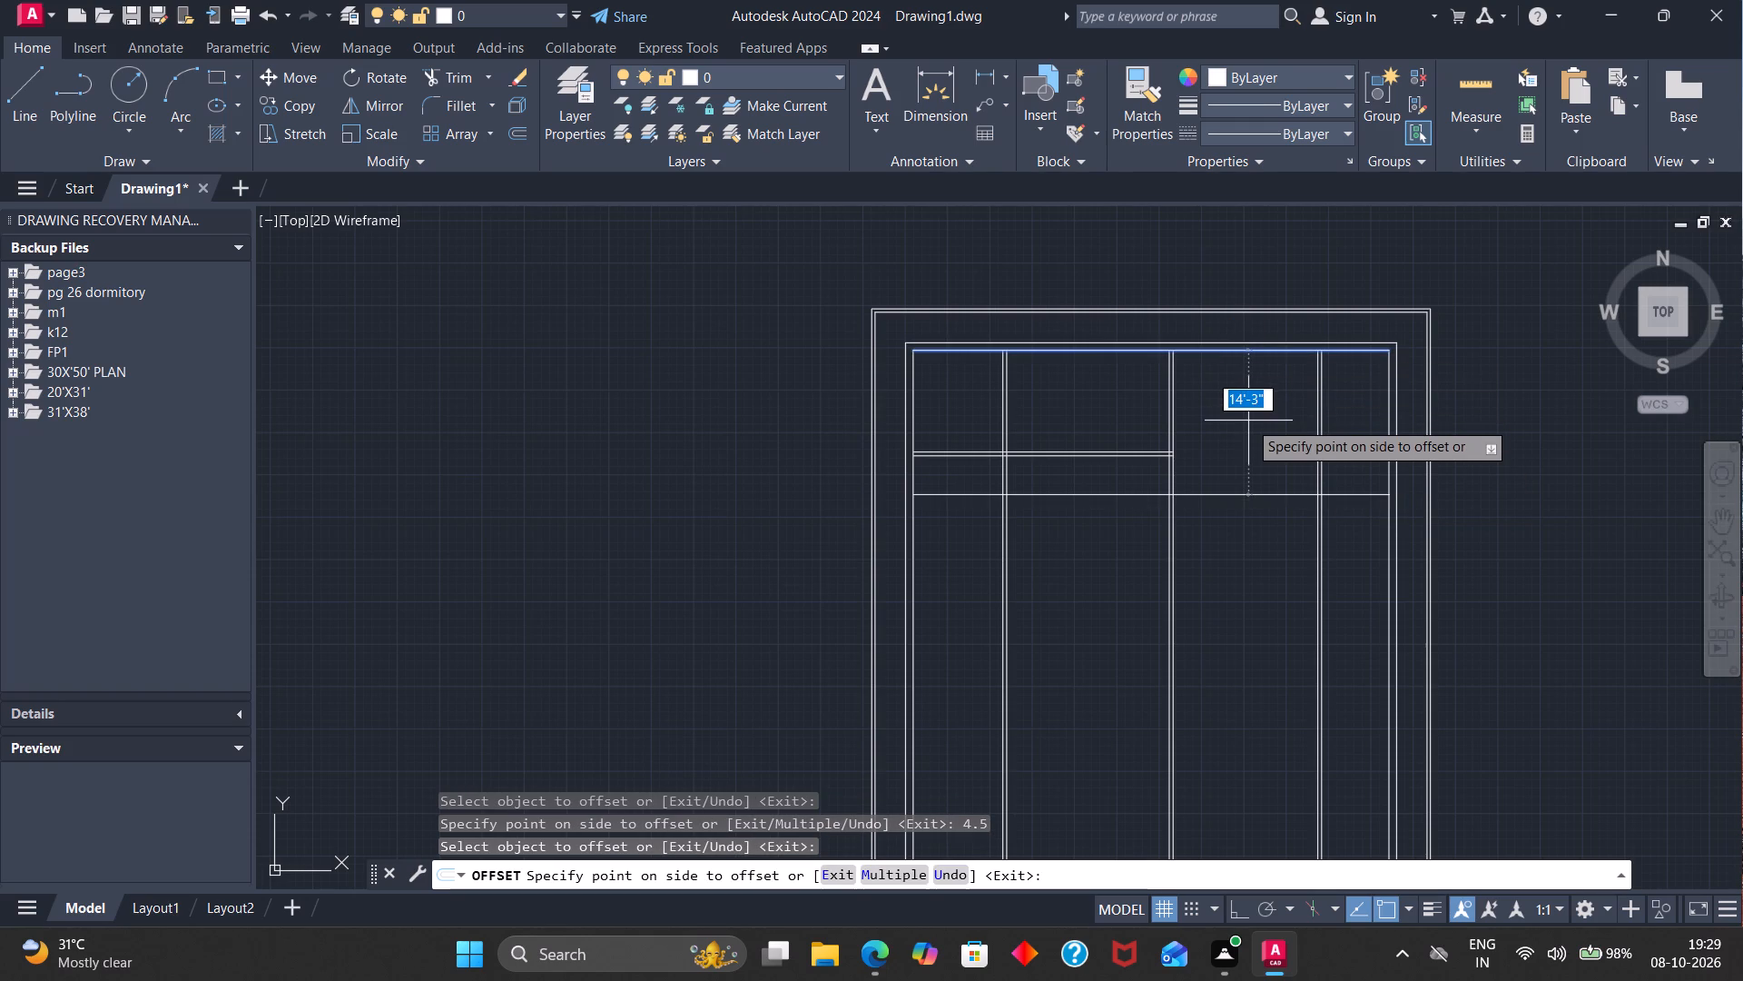
text(7')
text(1')
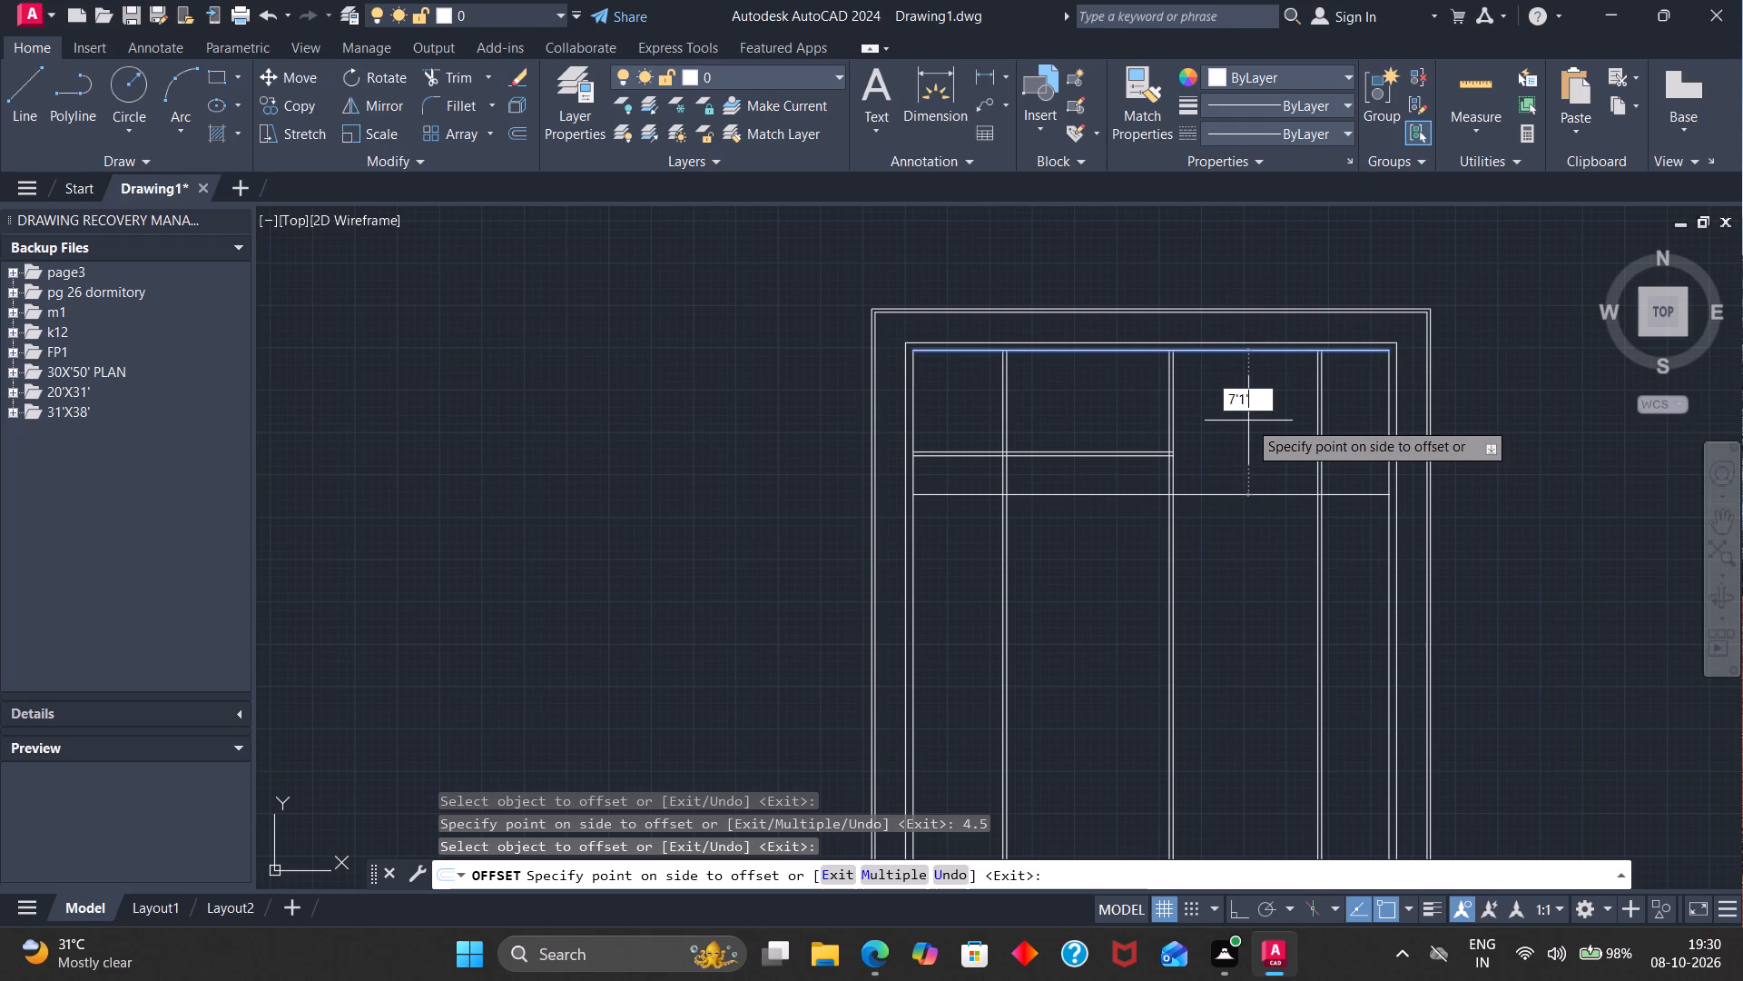
key(BackSpace)
key(shift+quotedbl)
key(Return)
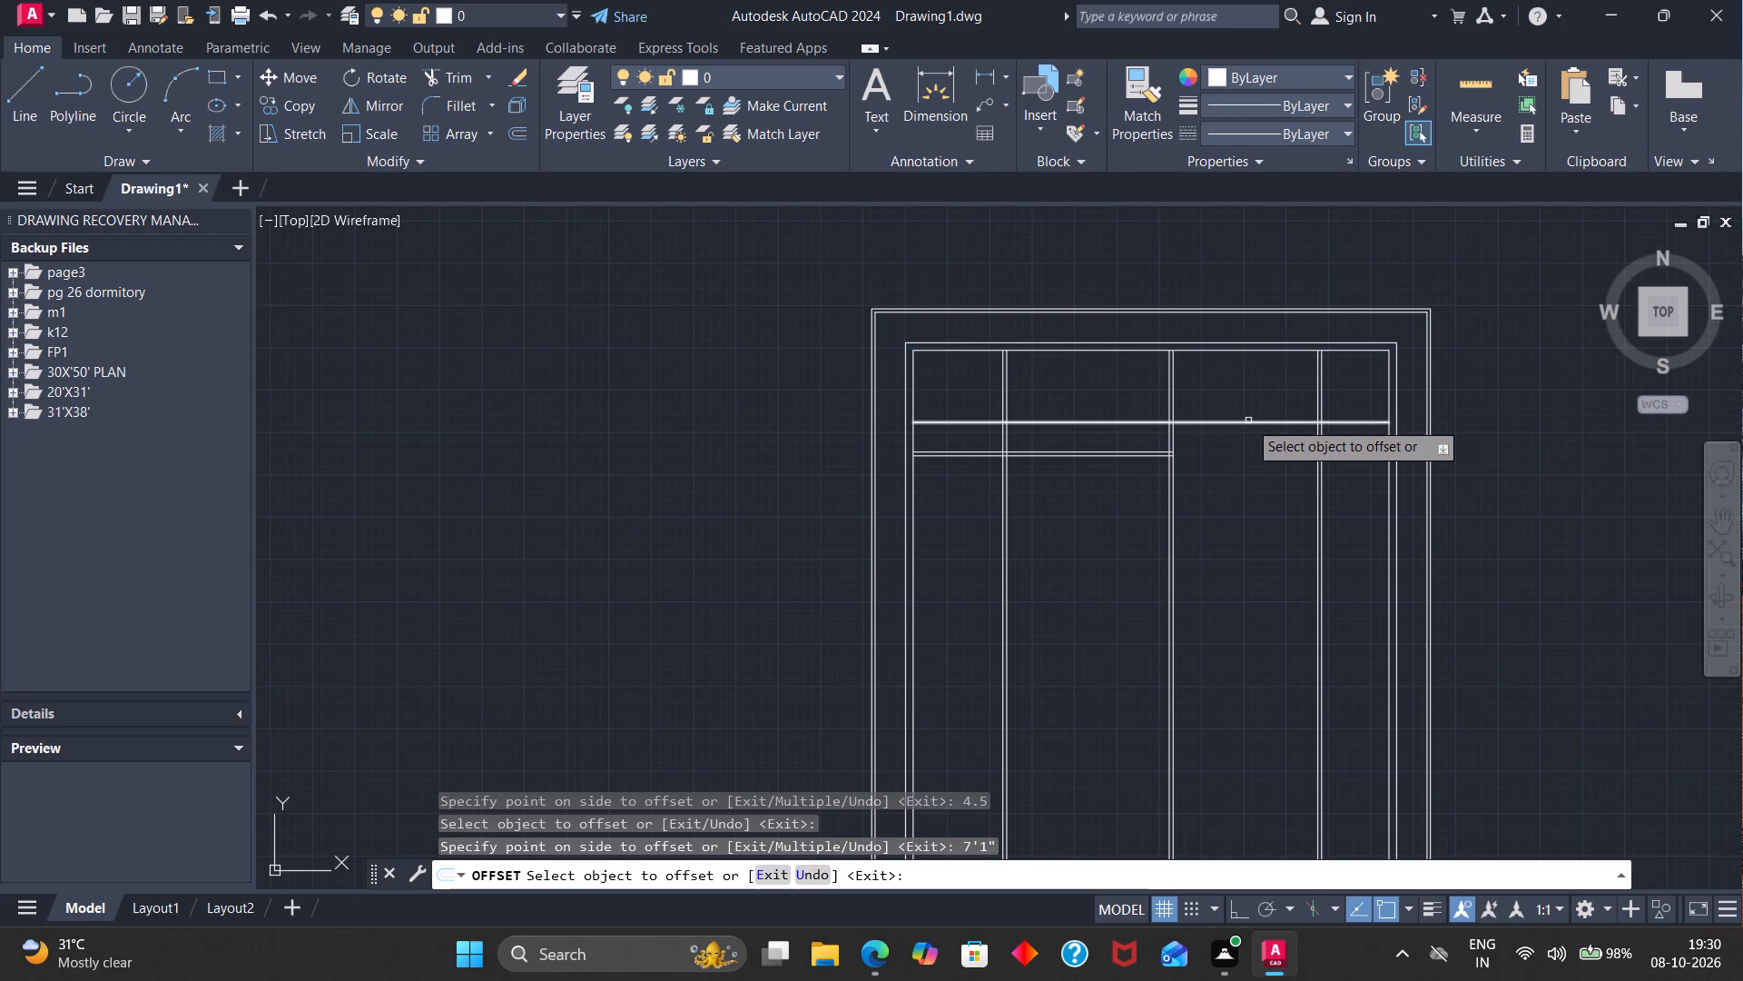
click(1248, 422)
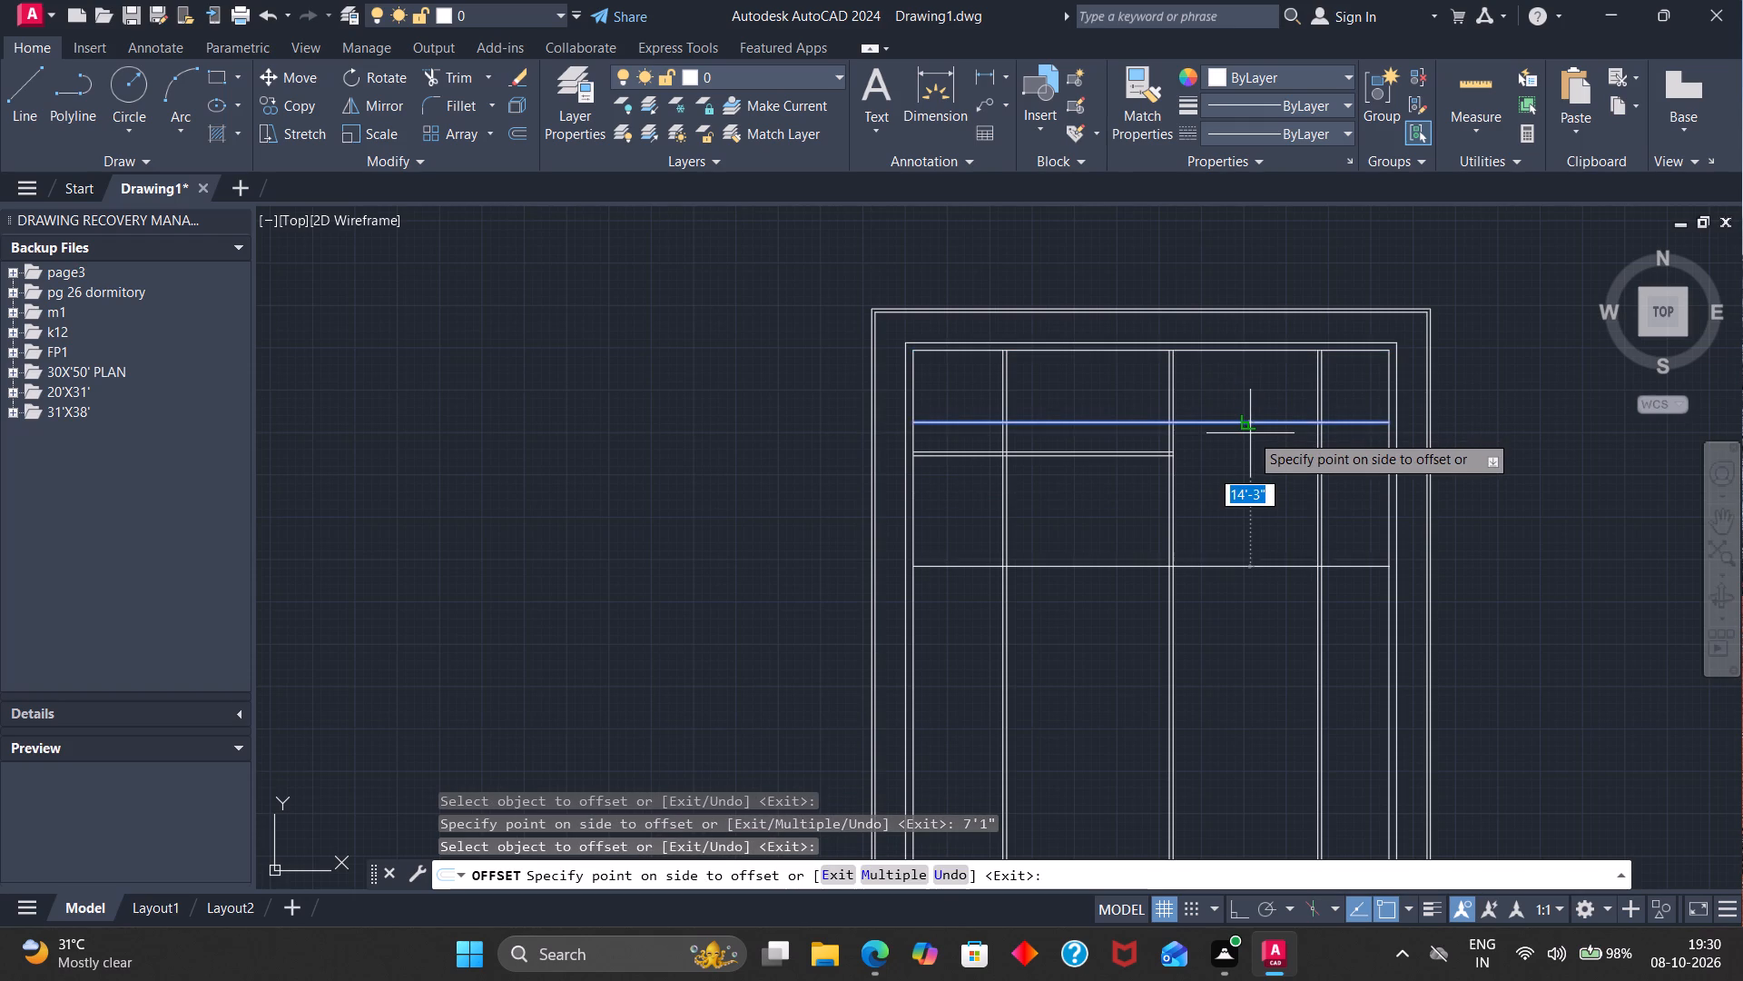
text(4.5)
key(Return)
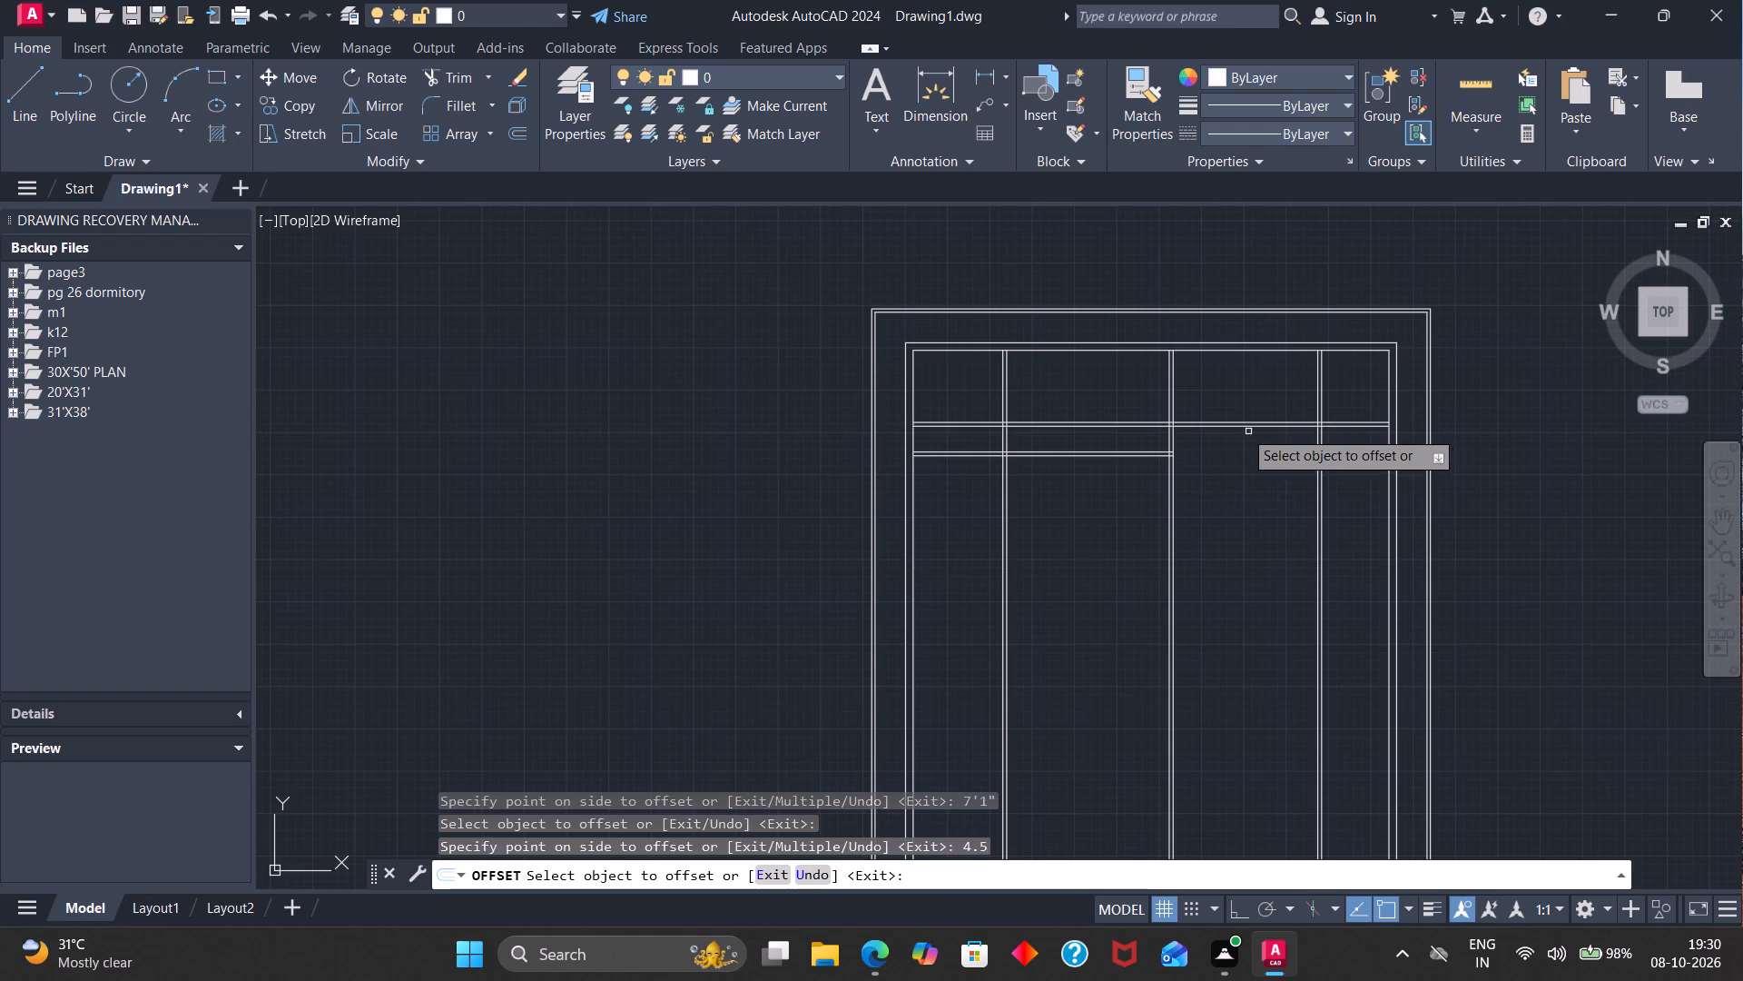
Trim away both lines of the new horizontal partition west of the second vertical partition, including the leftover pieces inside the first vertical partition.
click(455, 81)
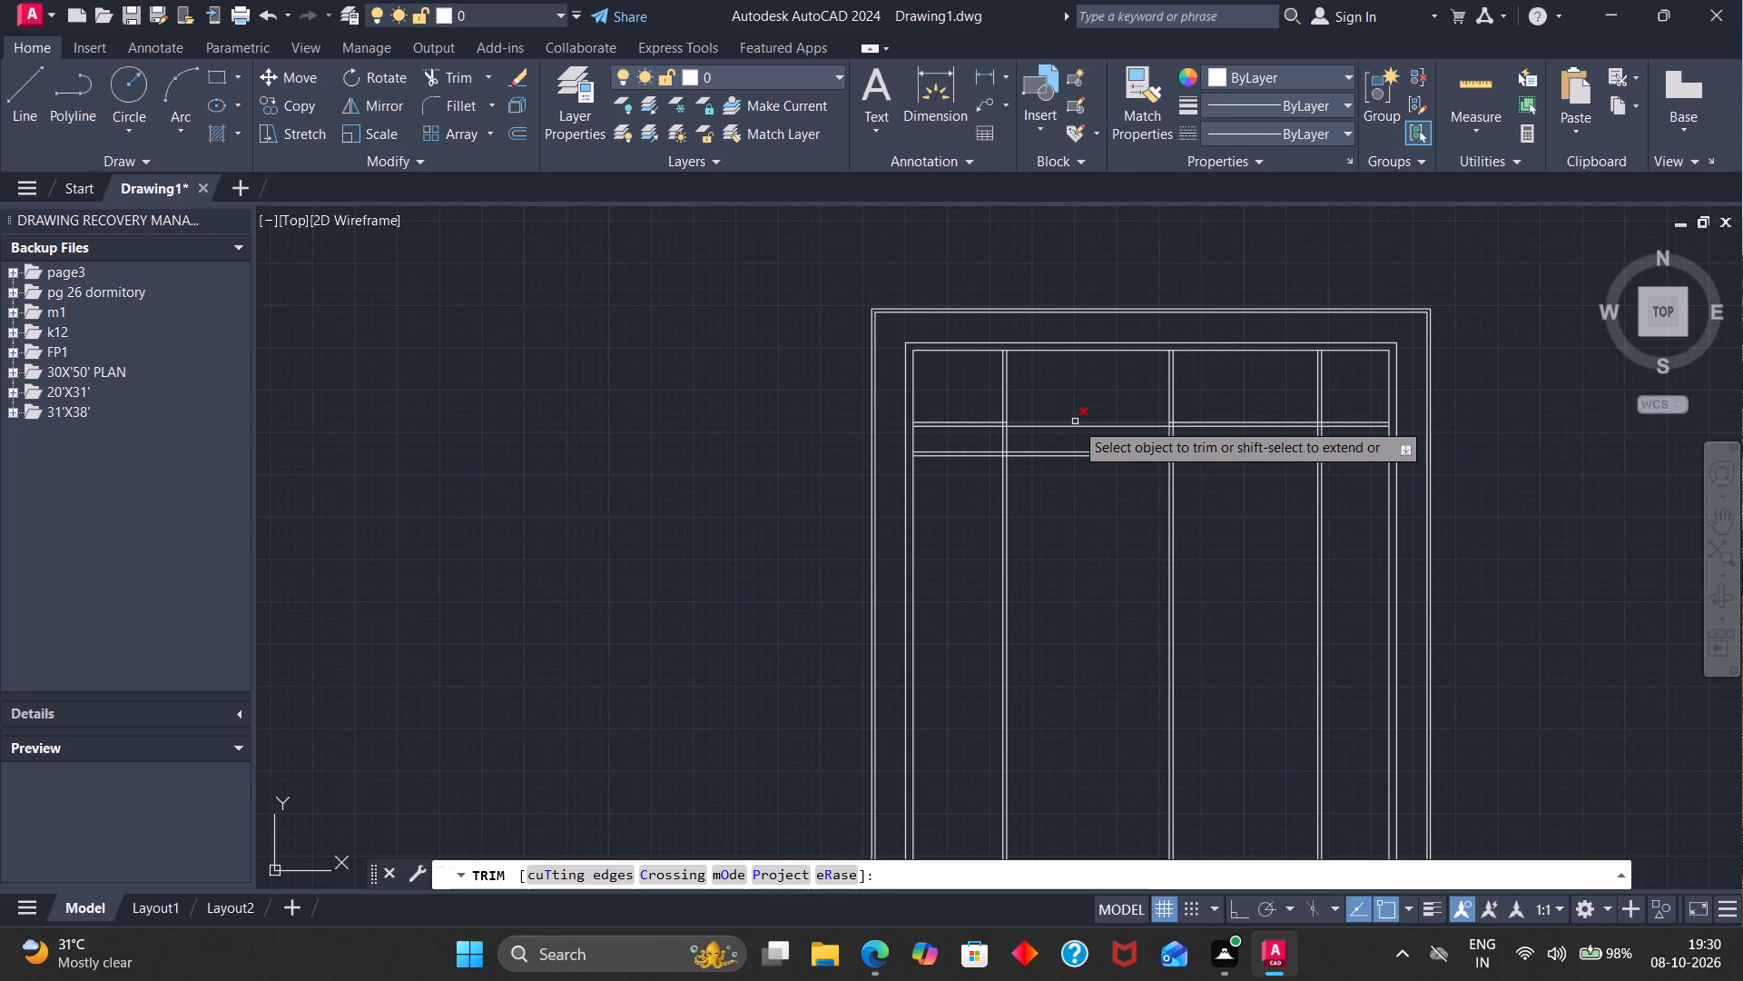
drag(960, 440, 959, 397)
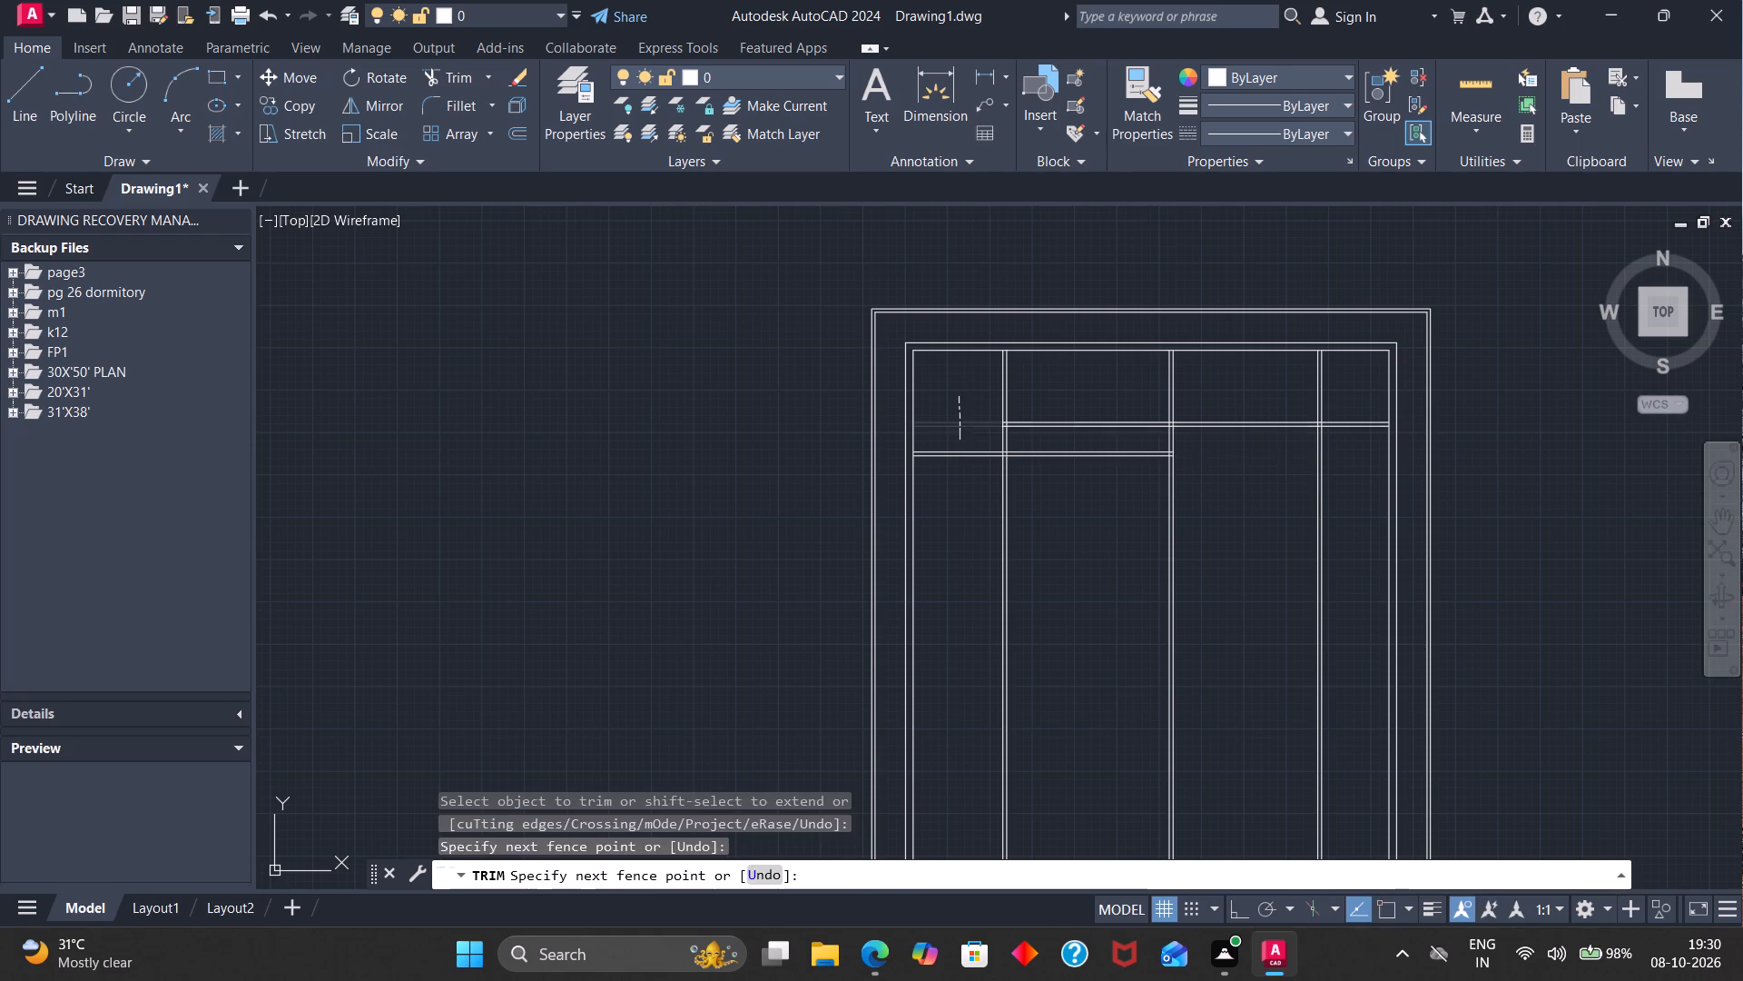
drag(1068, 436, 1072, 407)
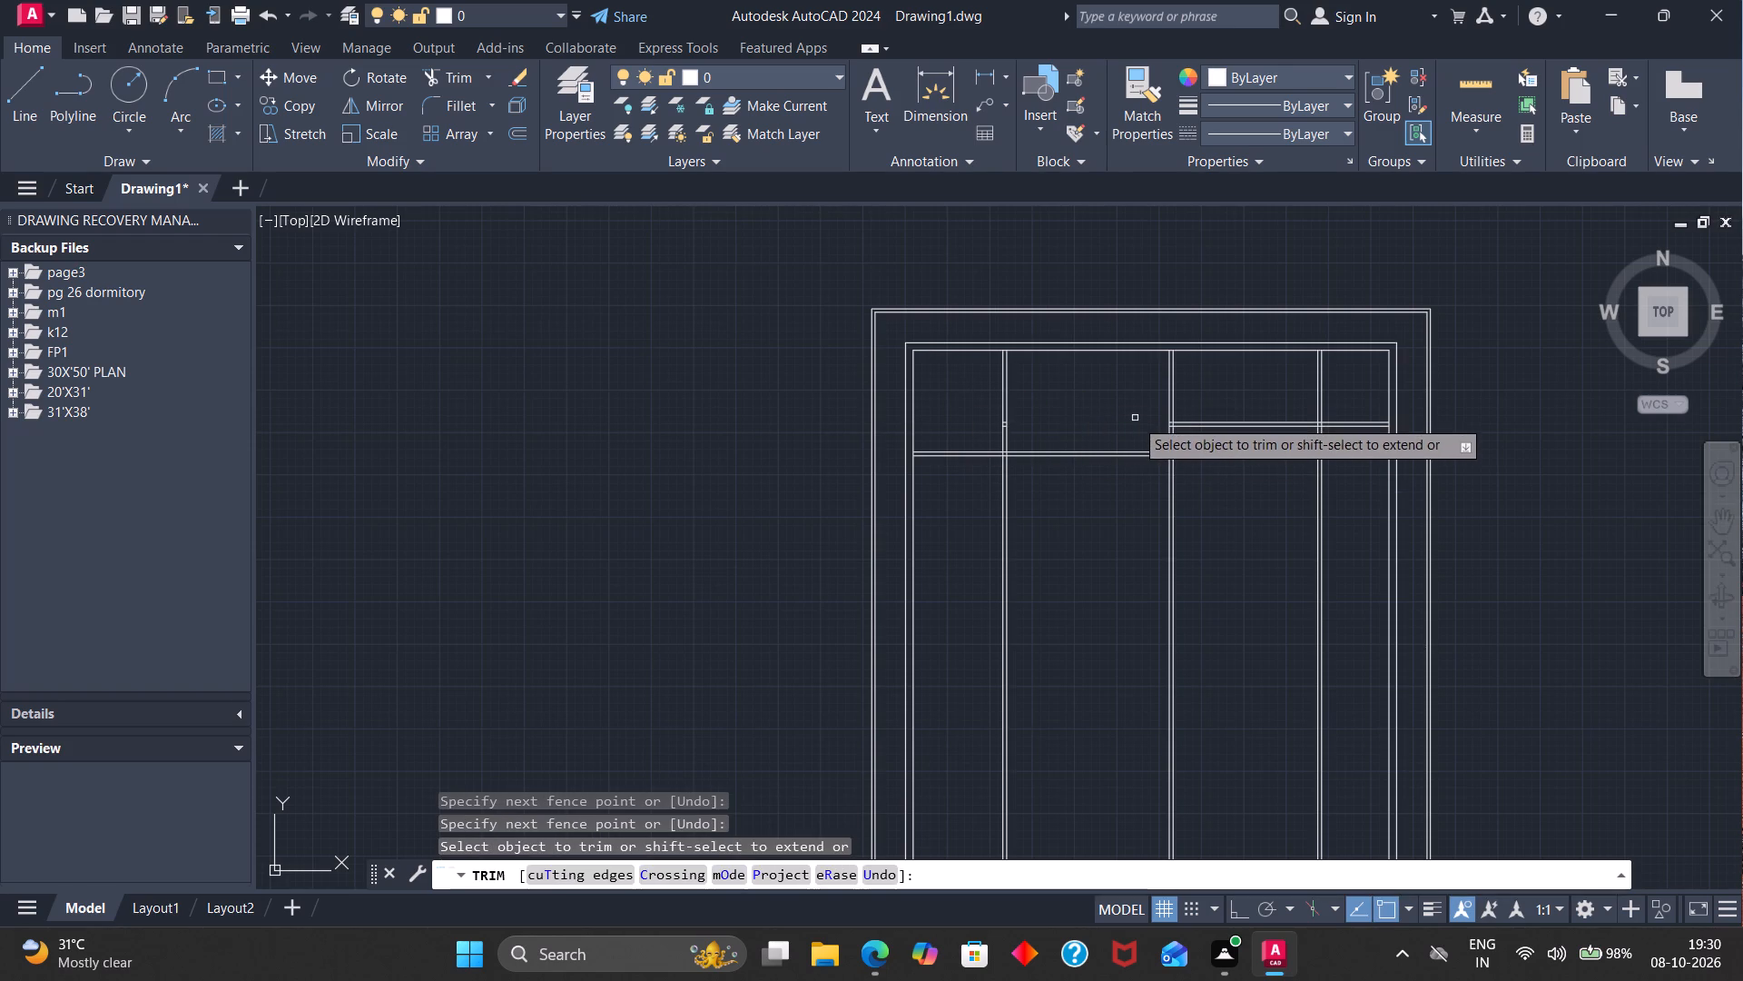
scroll(1009, 432, up, 5)
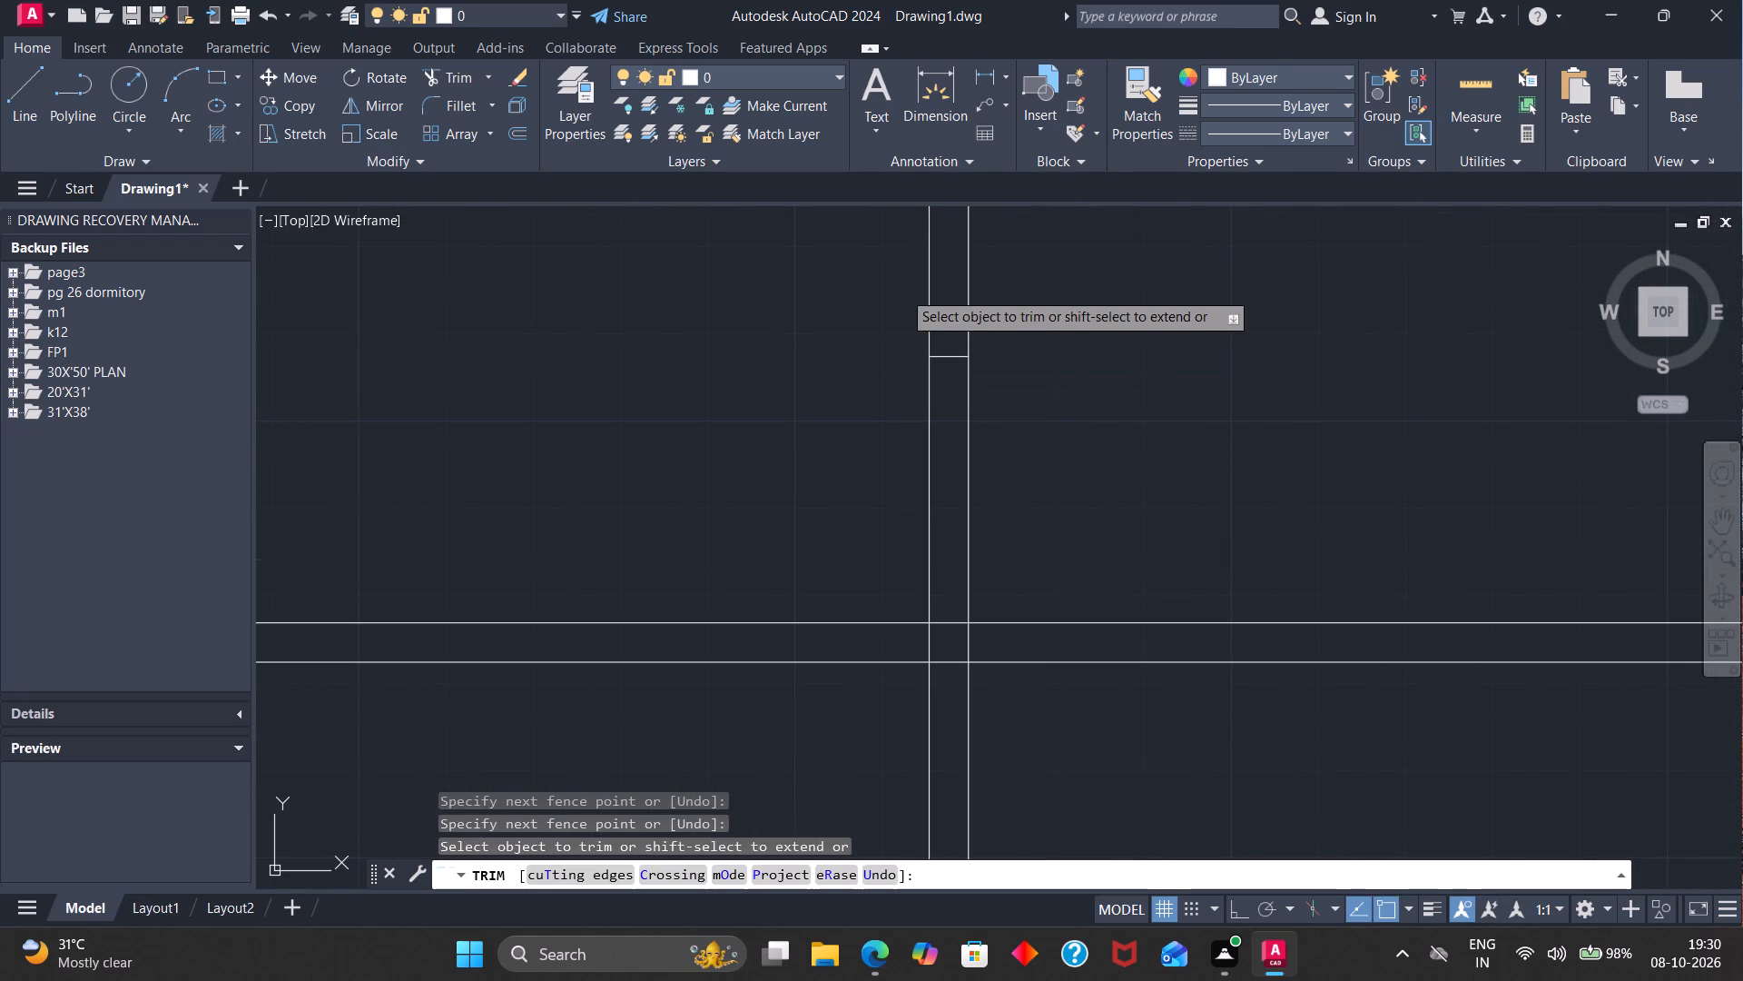
drag(942, 277, 953, 414)
scroll(959, 405, down, 4)
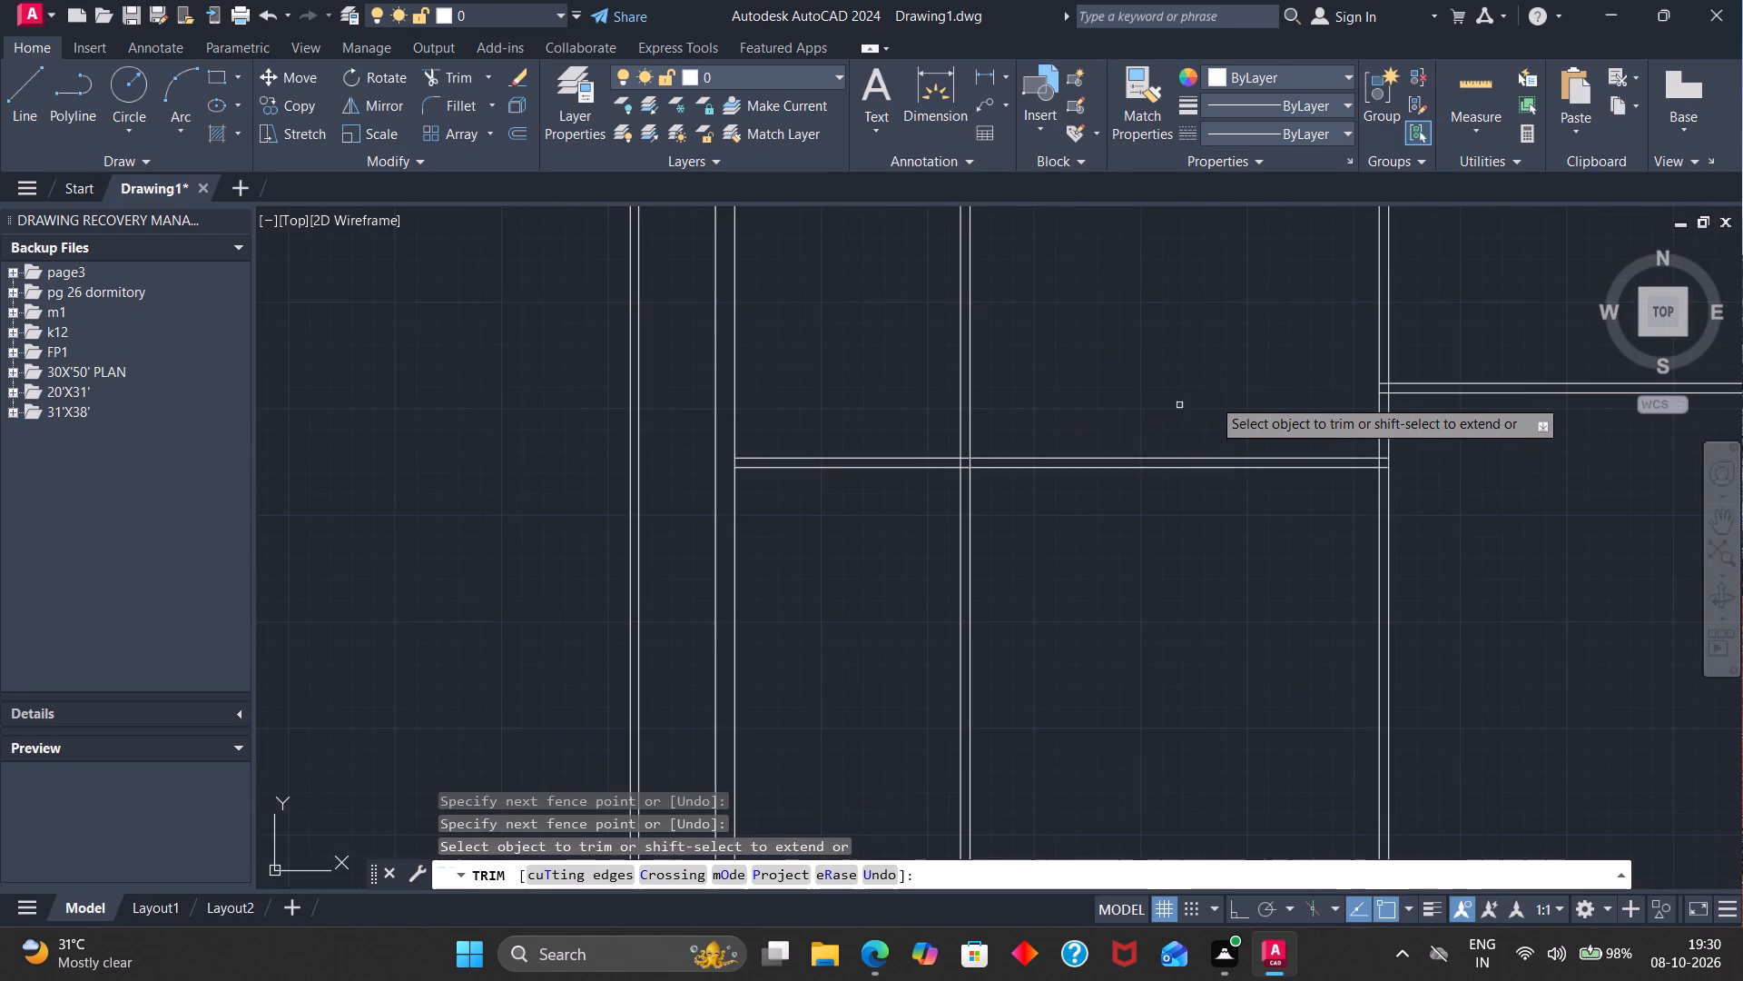
scroll(1247, 391, down, 2)
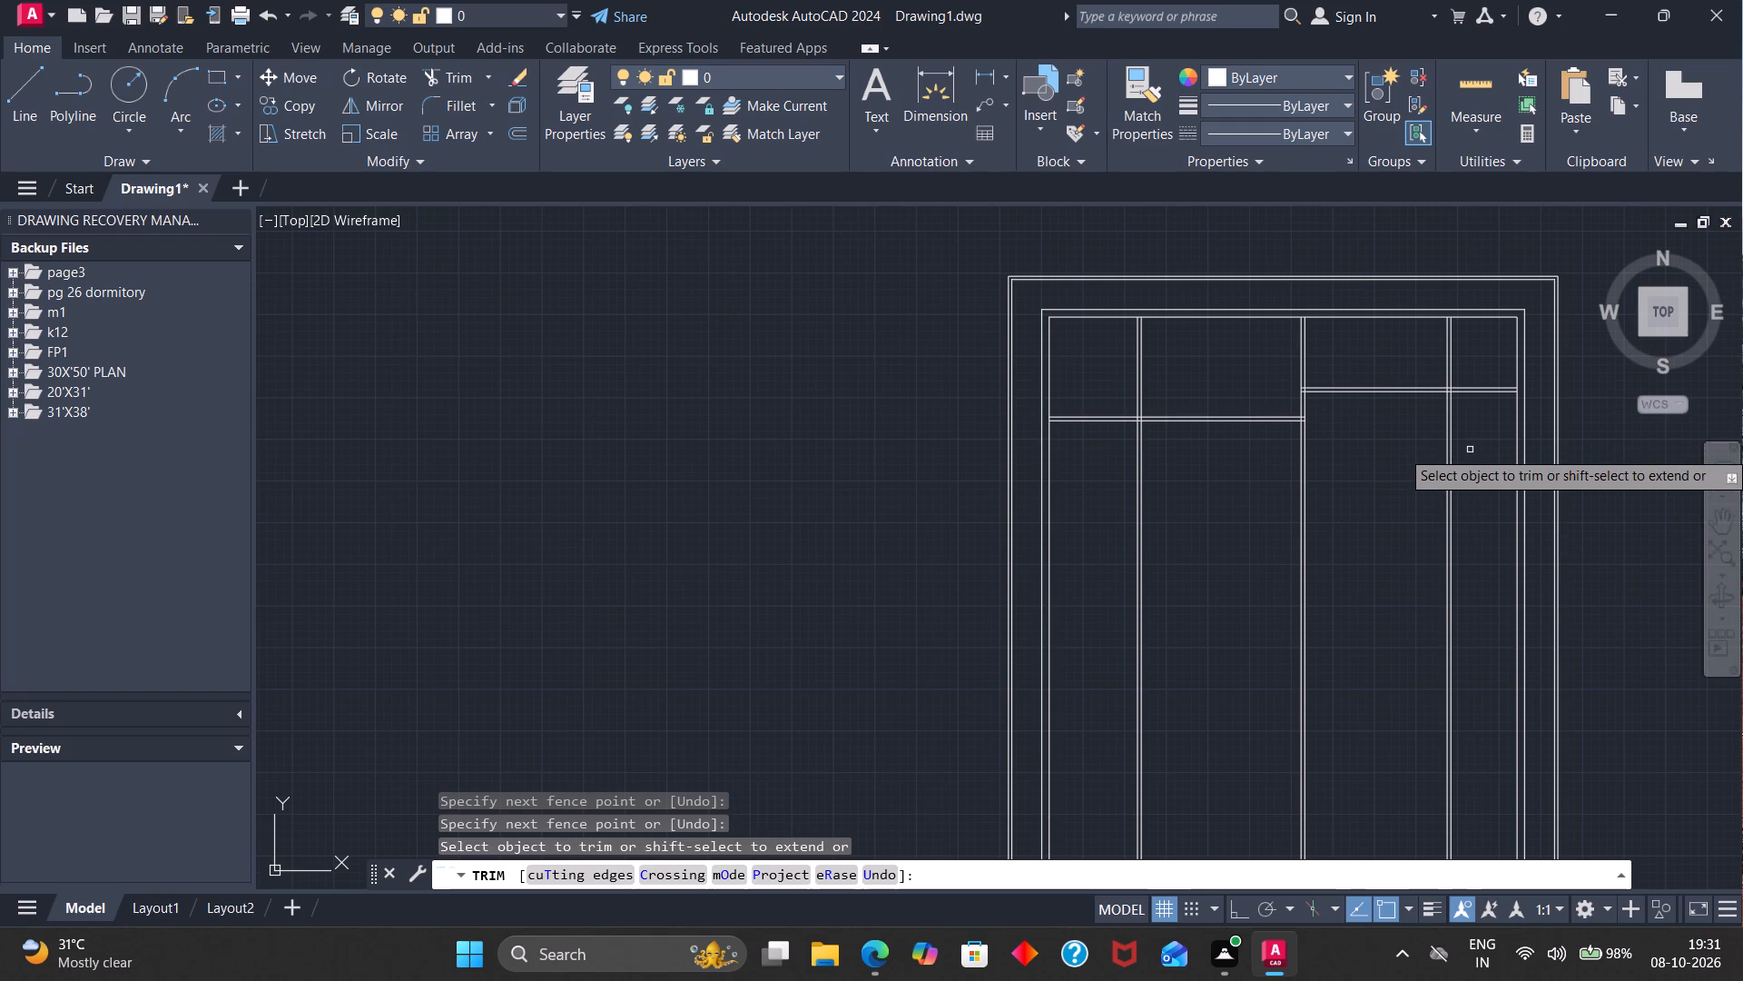
scroll(1436, 395, up, 2)
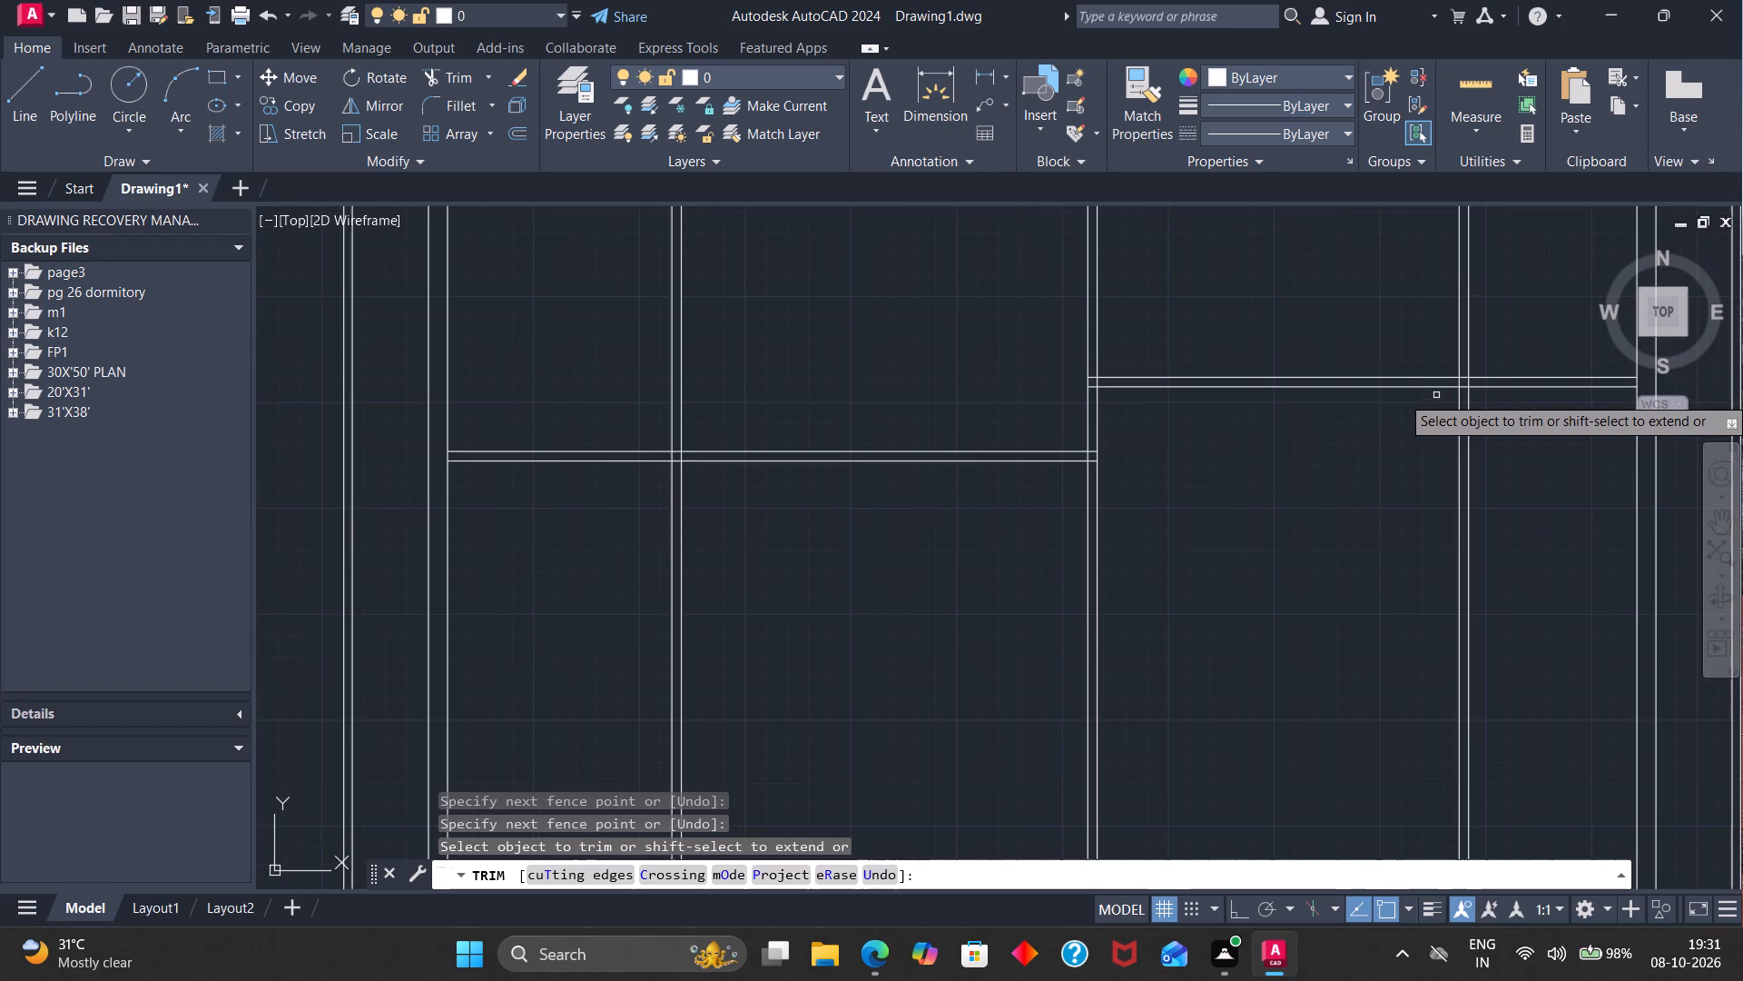
key(Escape)
Offset the south face line of the trimmed horizontal partition 13' southward and its copy another 4.5" to form the next horizontal wall.
key(o)
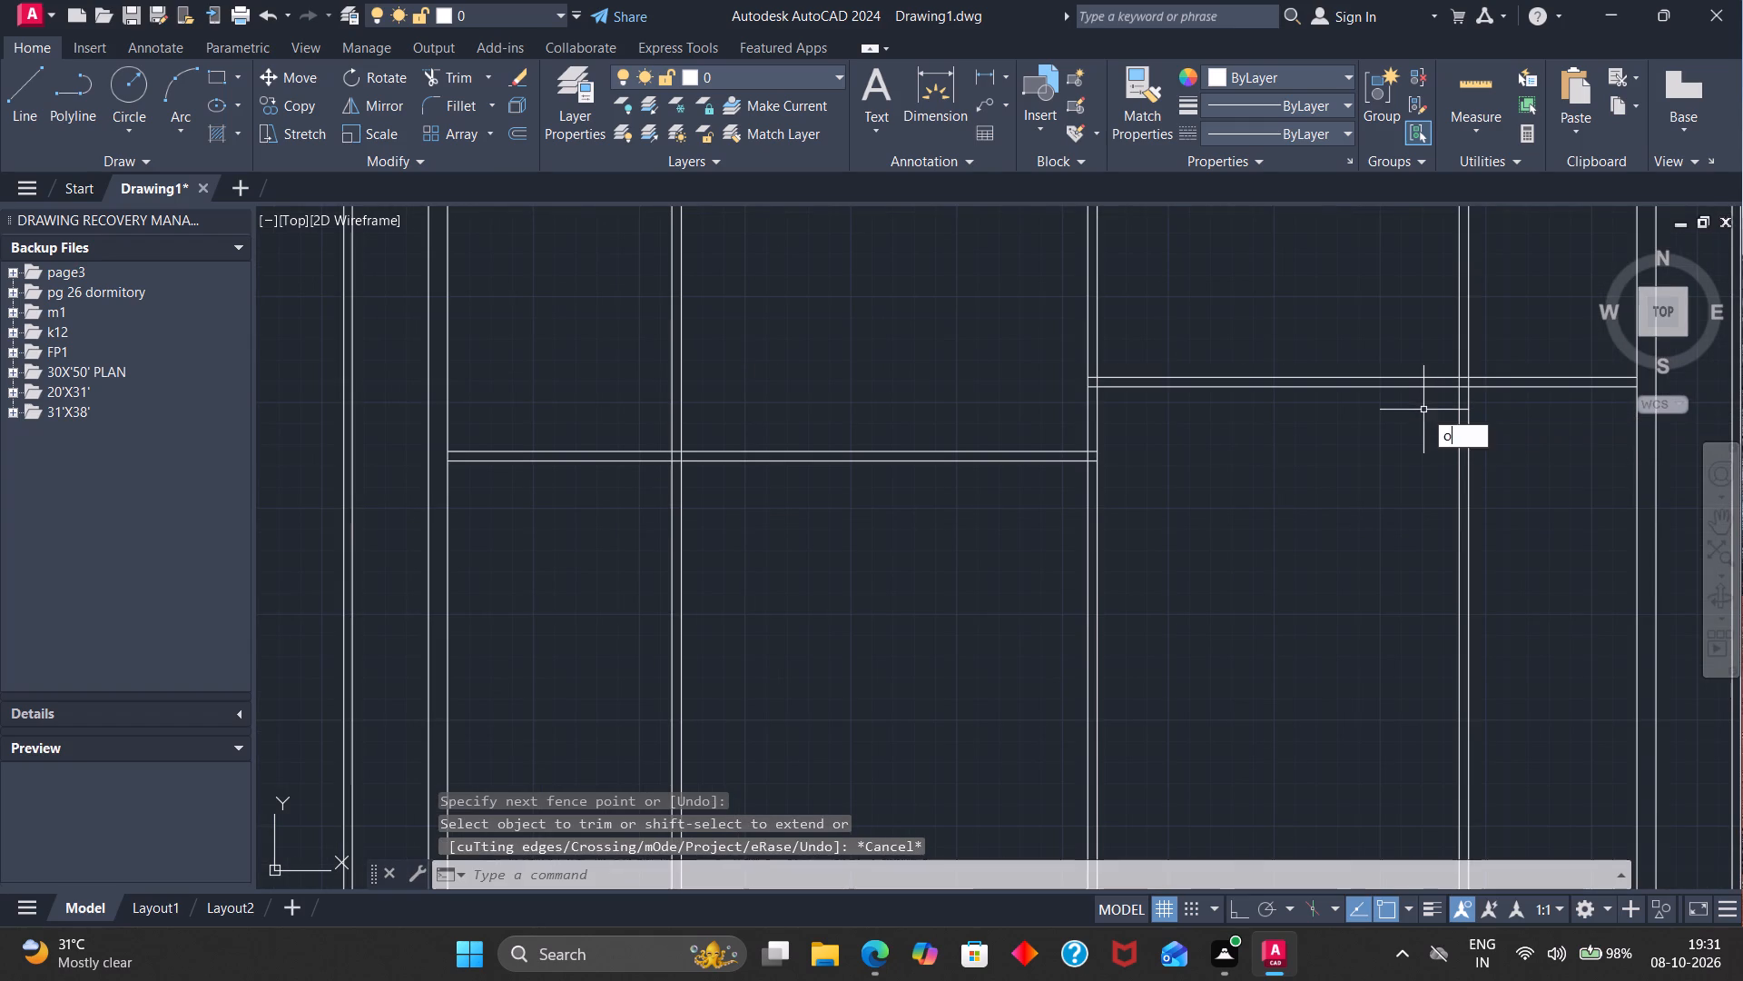
key(Return)
key(1)
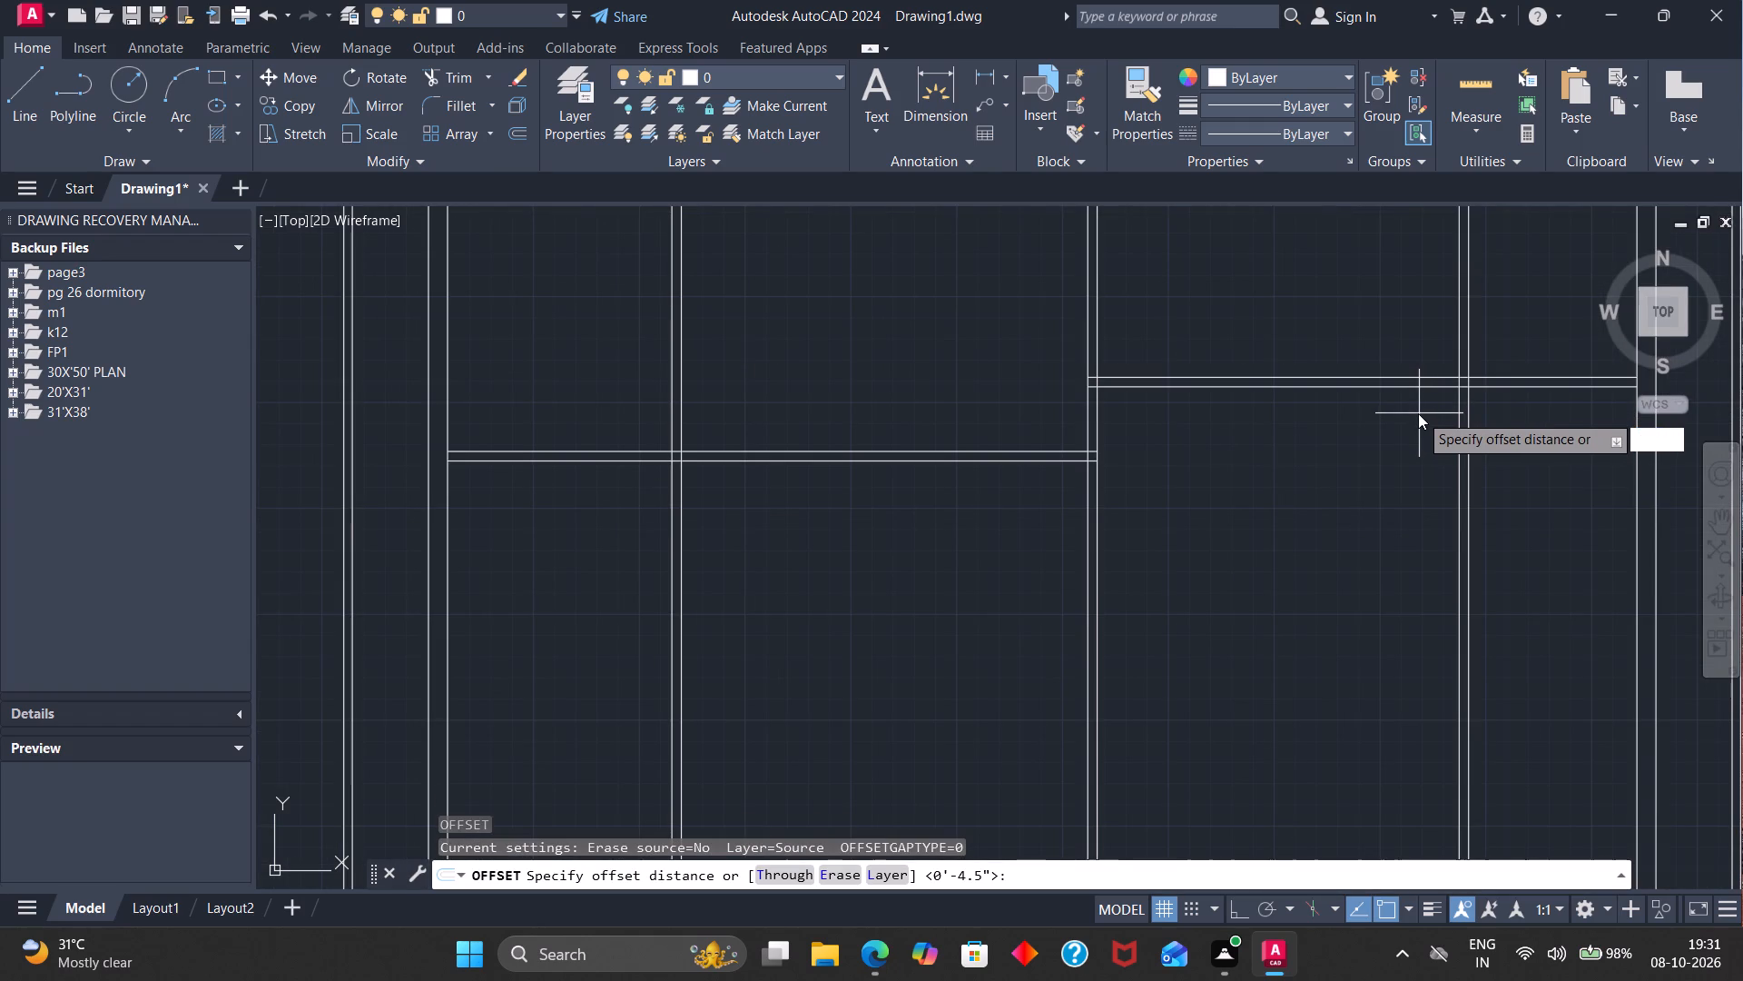
key(3)
key(apostrophe)
key(Return)
click(1408, 386)
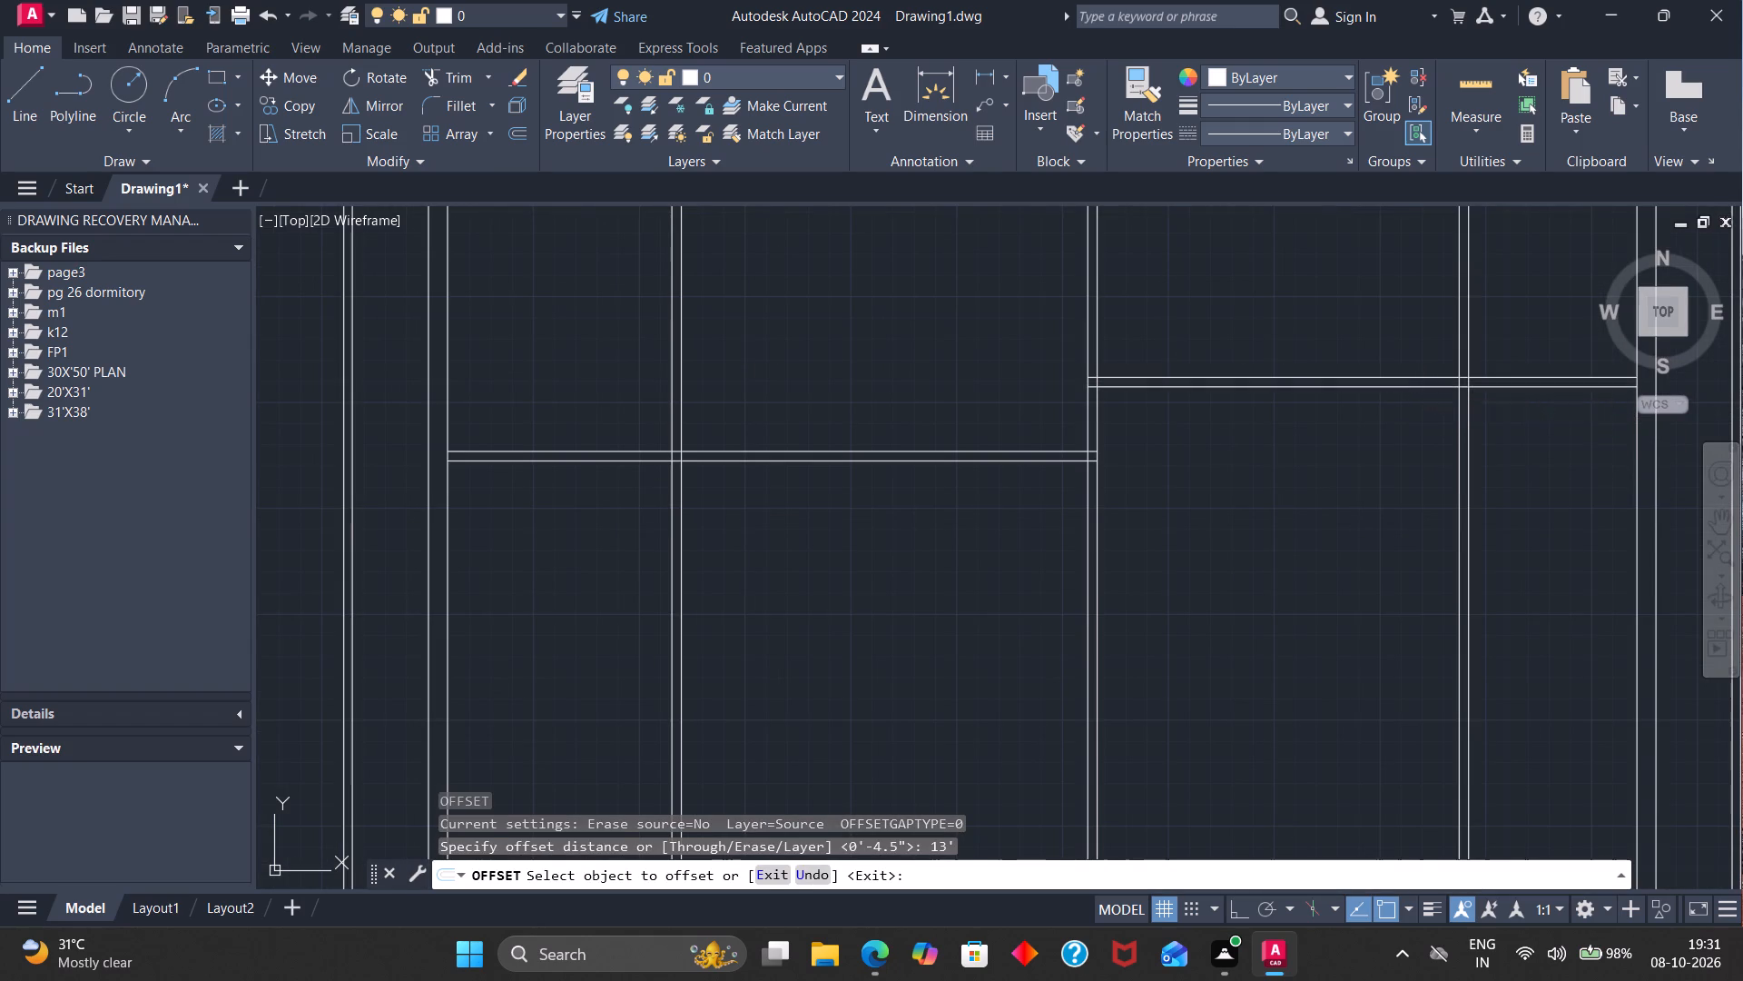
click(1472, 597)
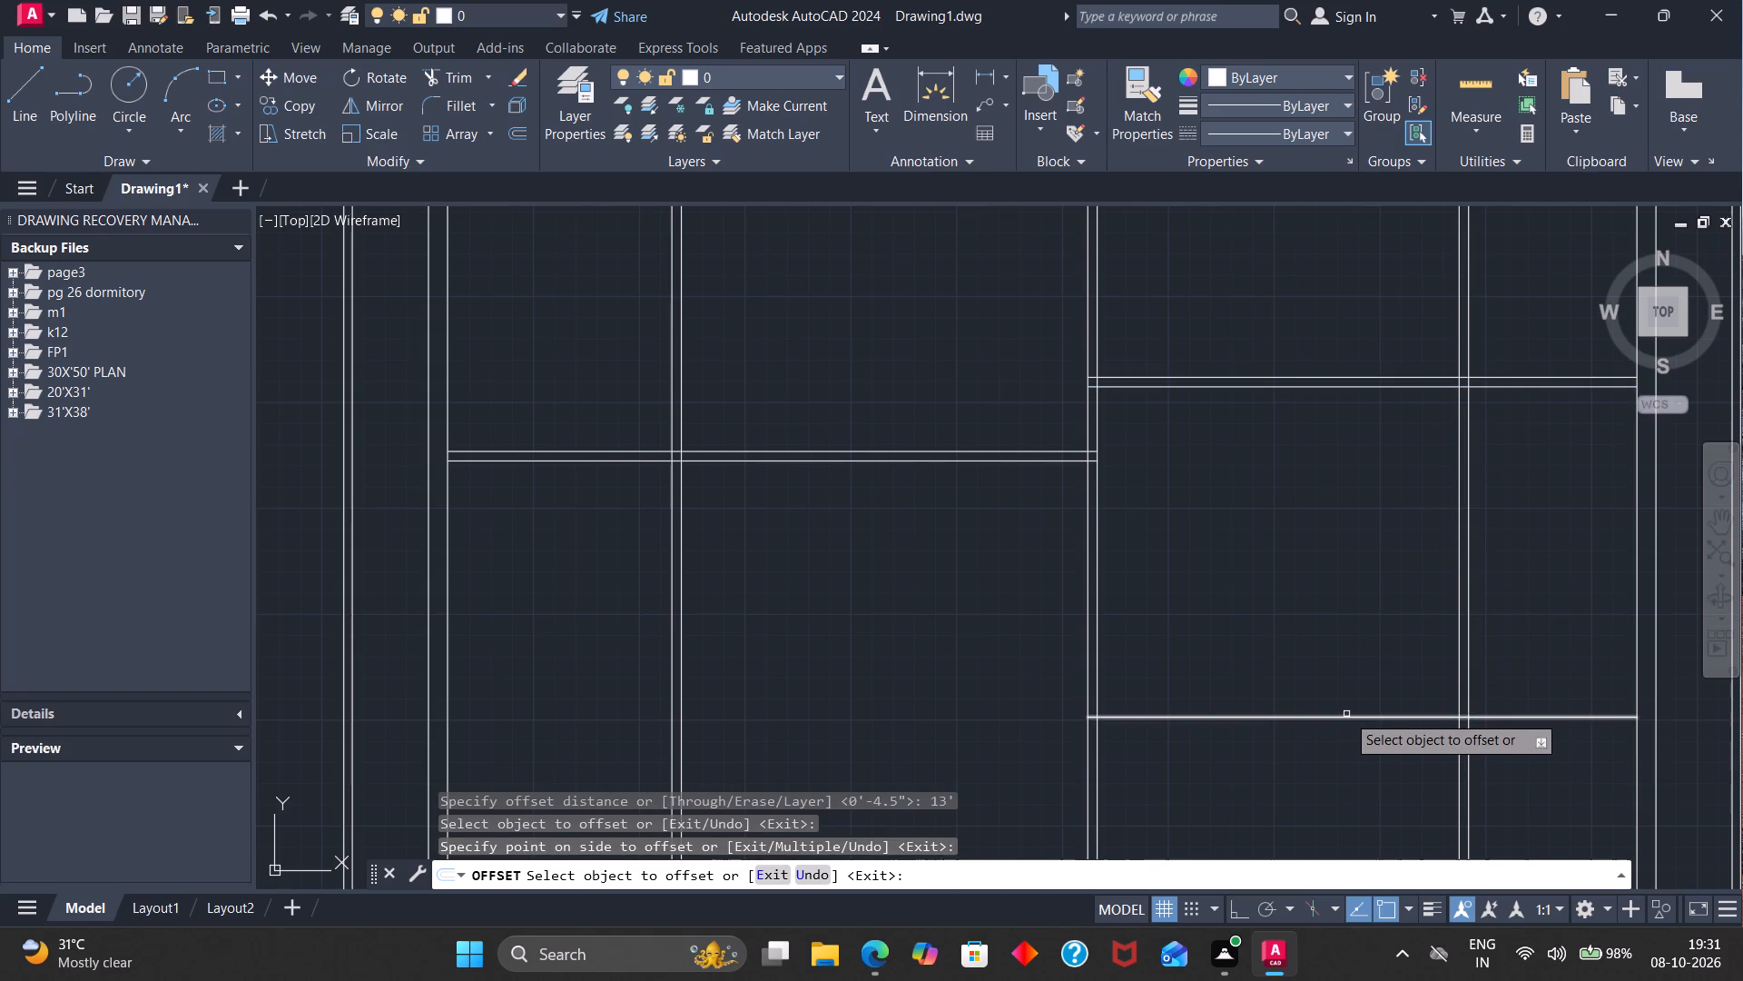
click(1345, 715)
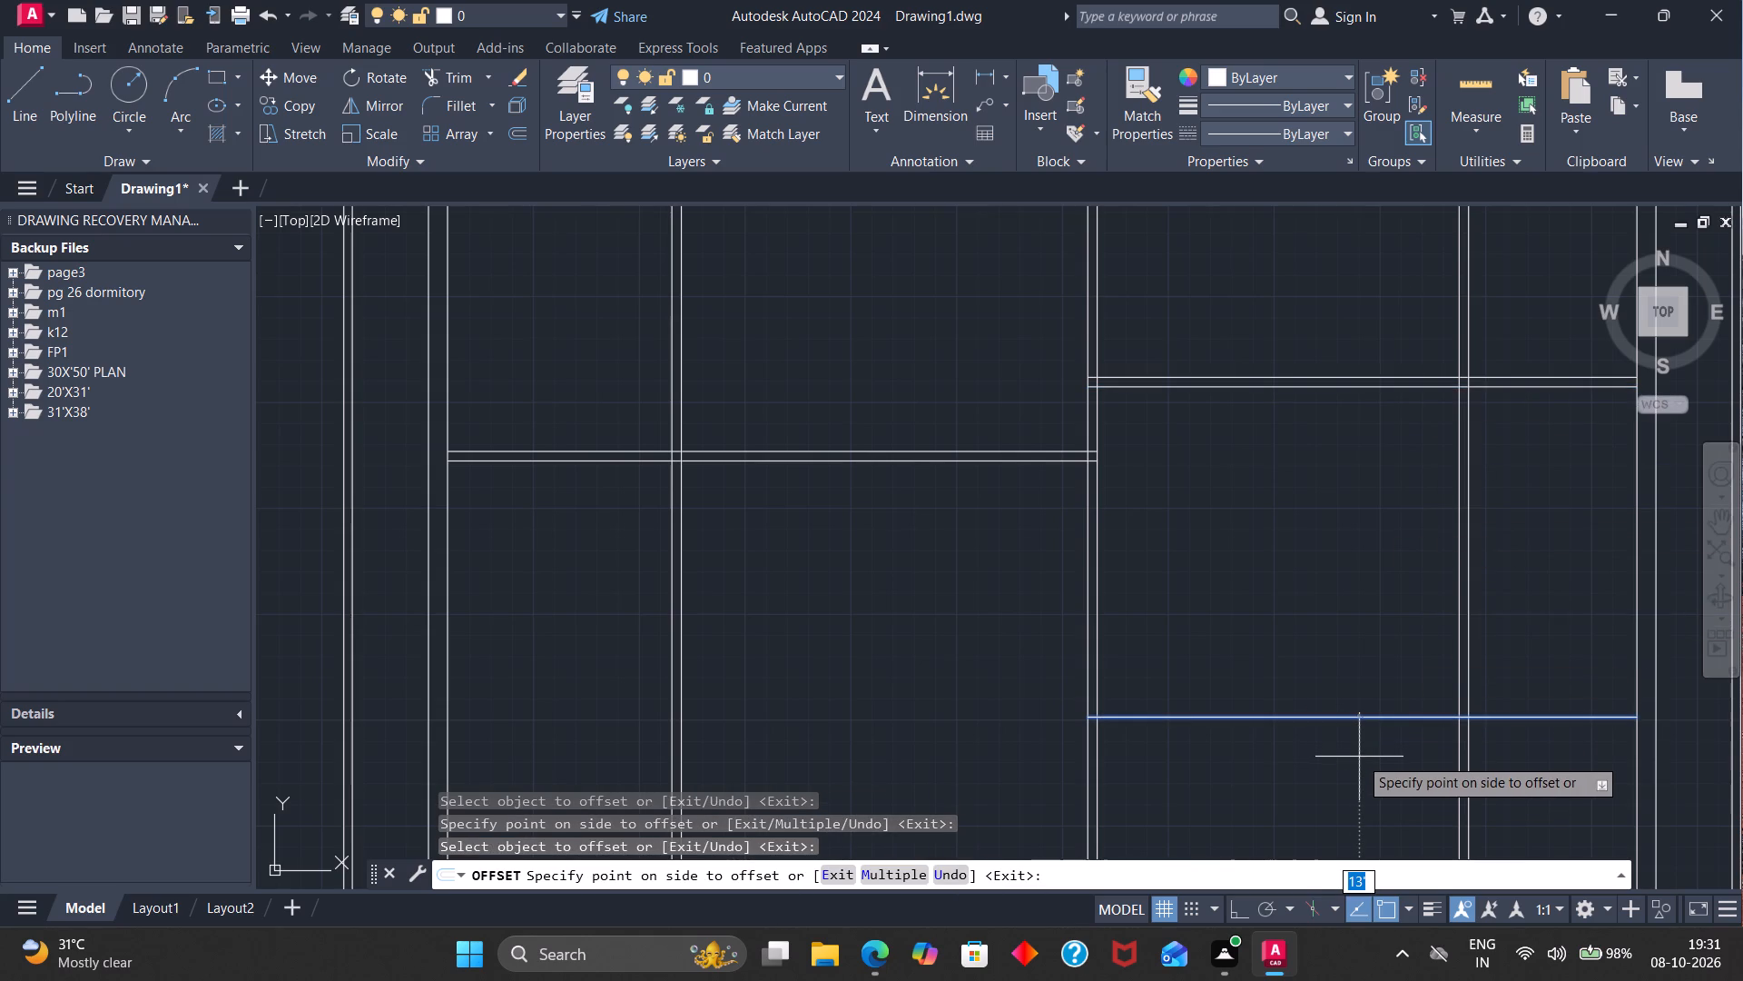
text(4.5)
key(Return)
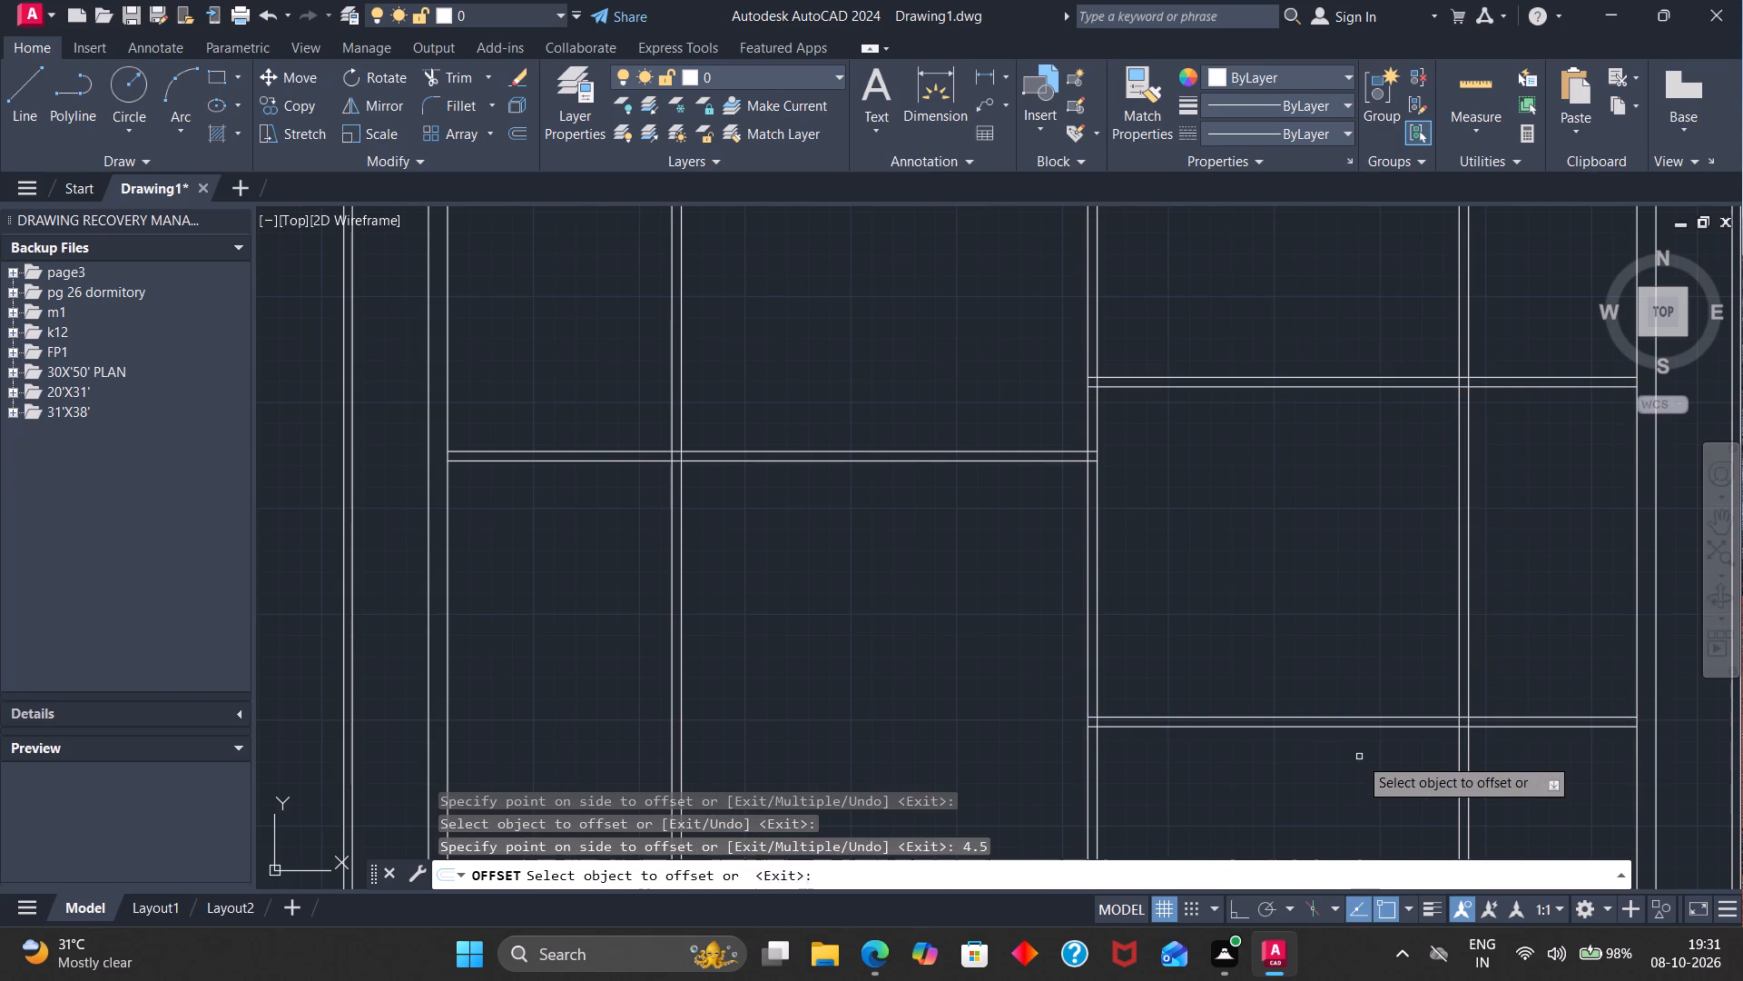
Offset the south face line of the newest eastern horizontal wall 18' southward and its copy another 4.5" to form another wall.
scroll(1269, 608, down, 2)
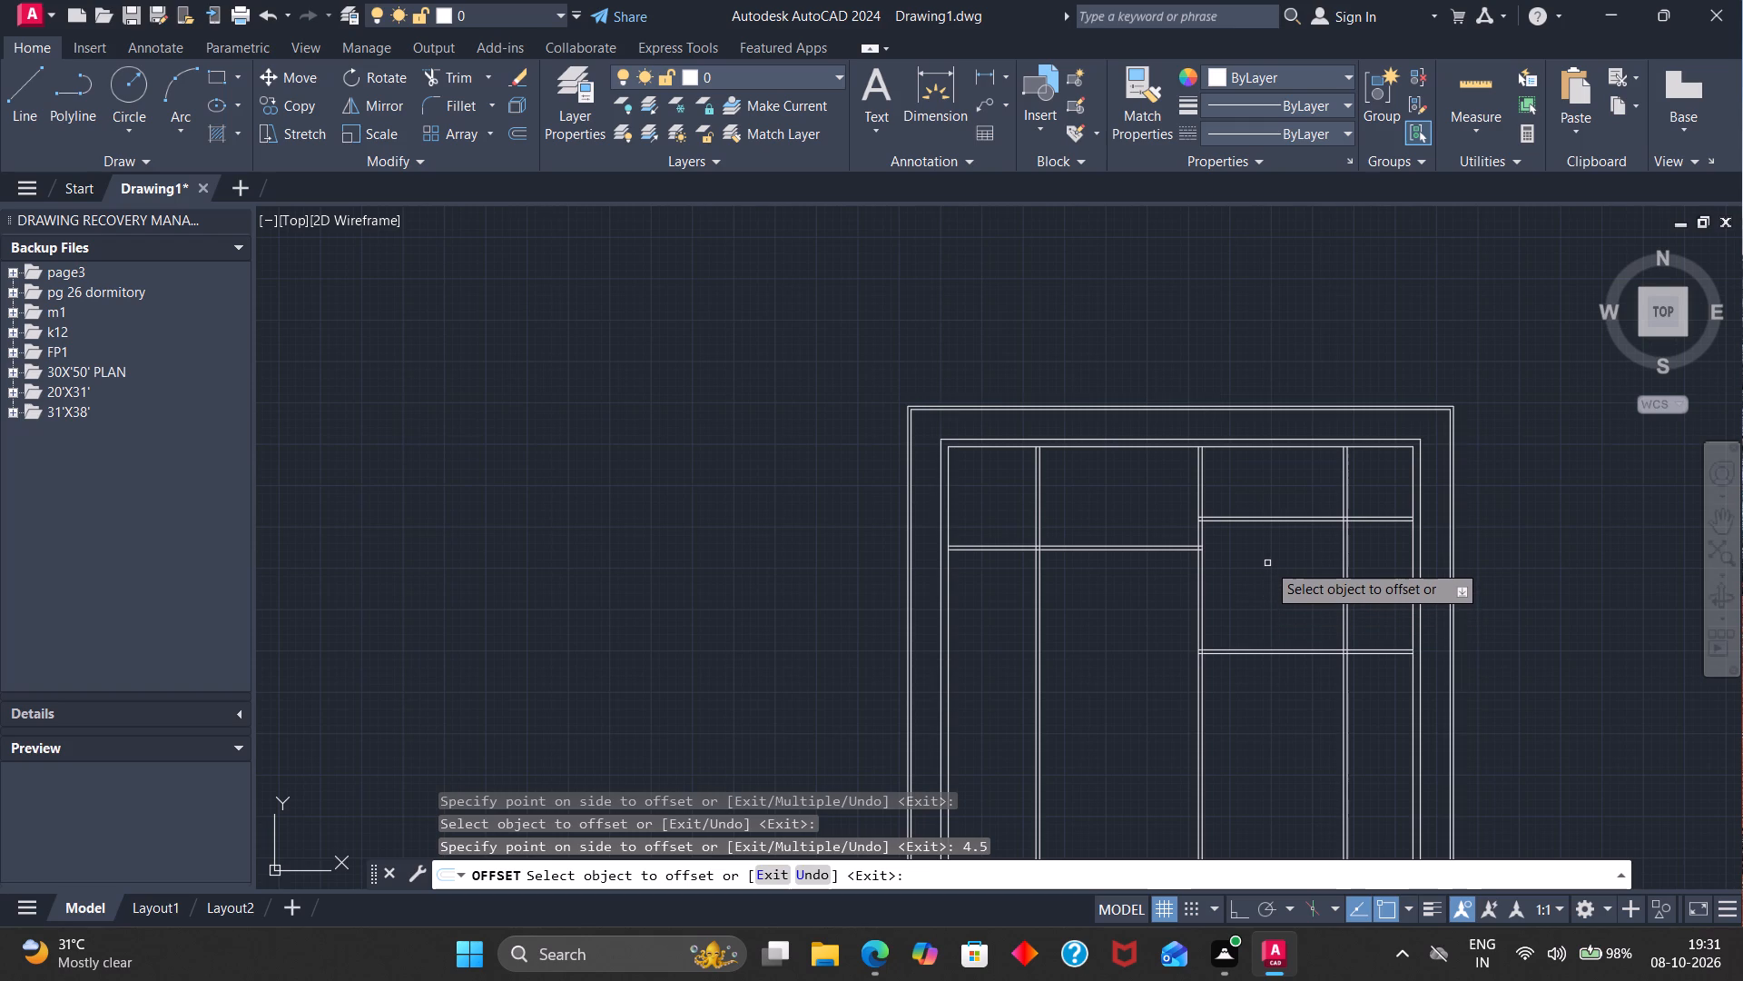
scroll(1266, 570, down, 1)
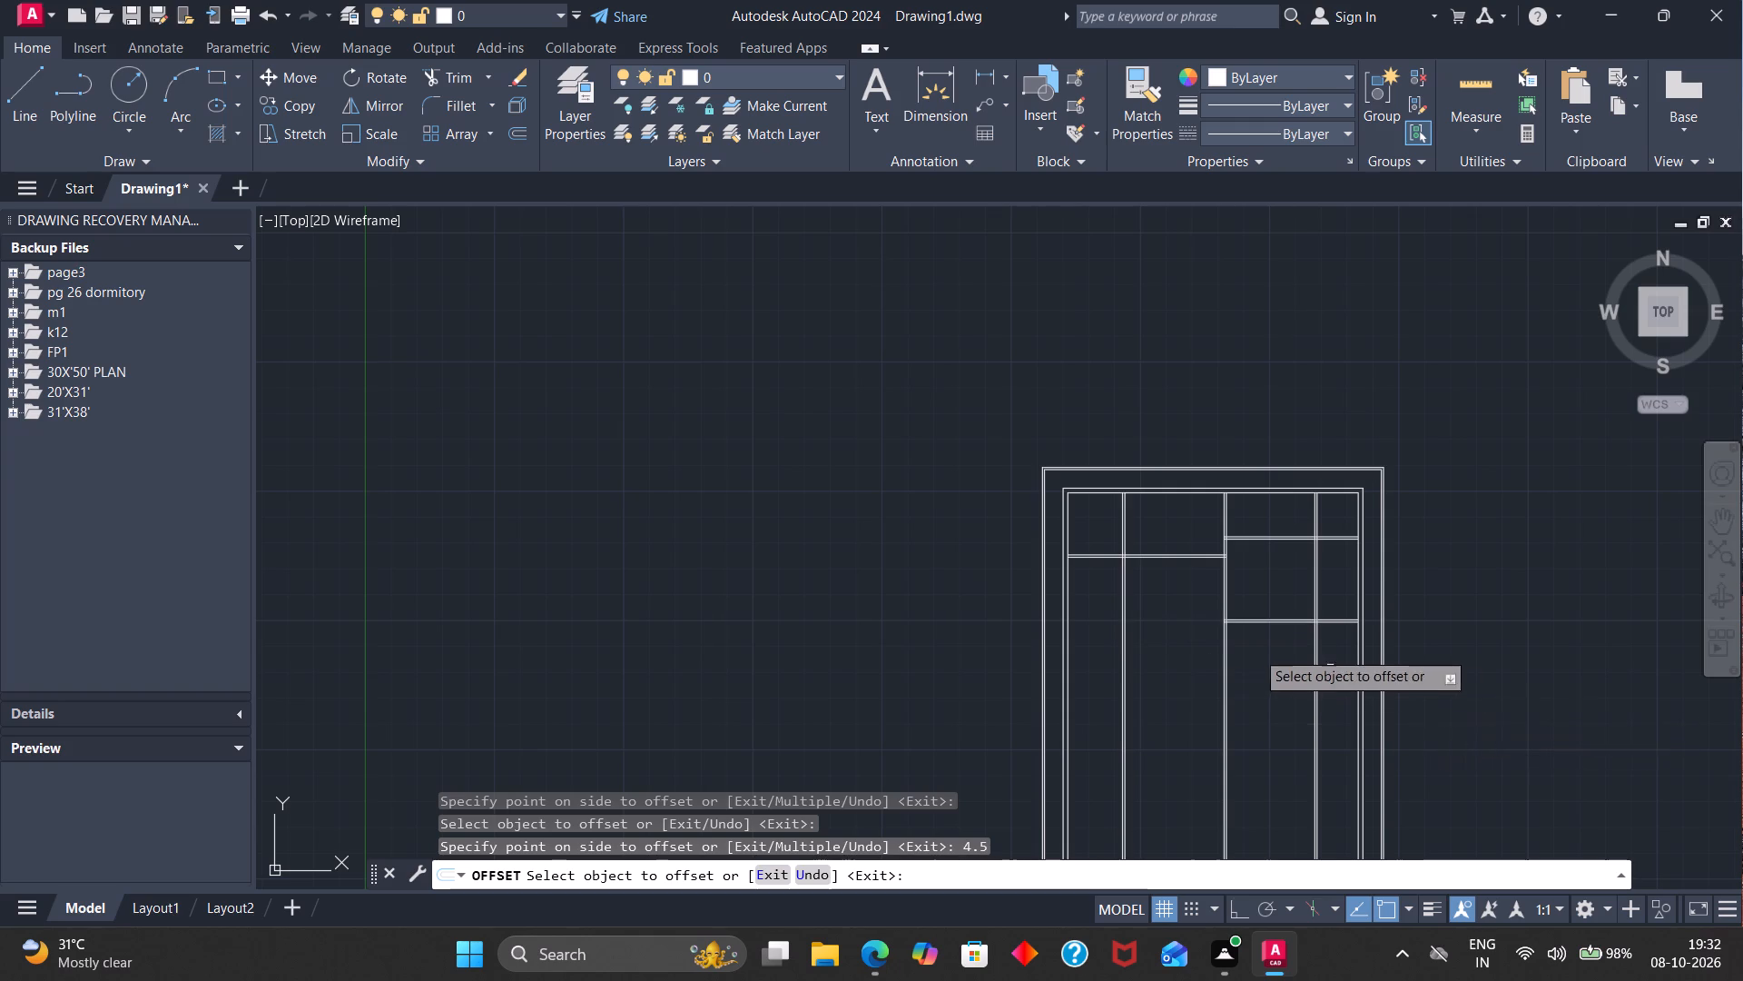
scroll(1256, 648, down, 2)
scroll(1282, 720, up, 4)
scroll(1245, 617, down, 2)
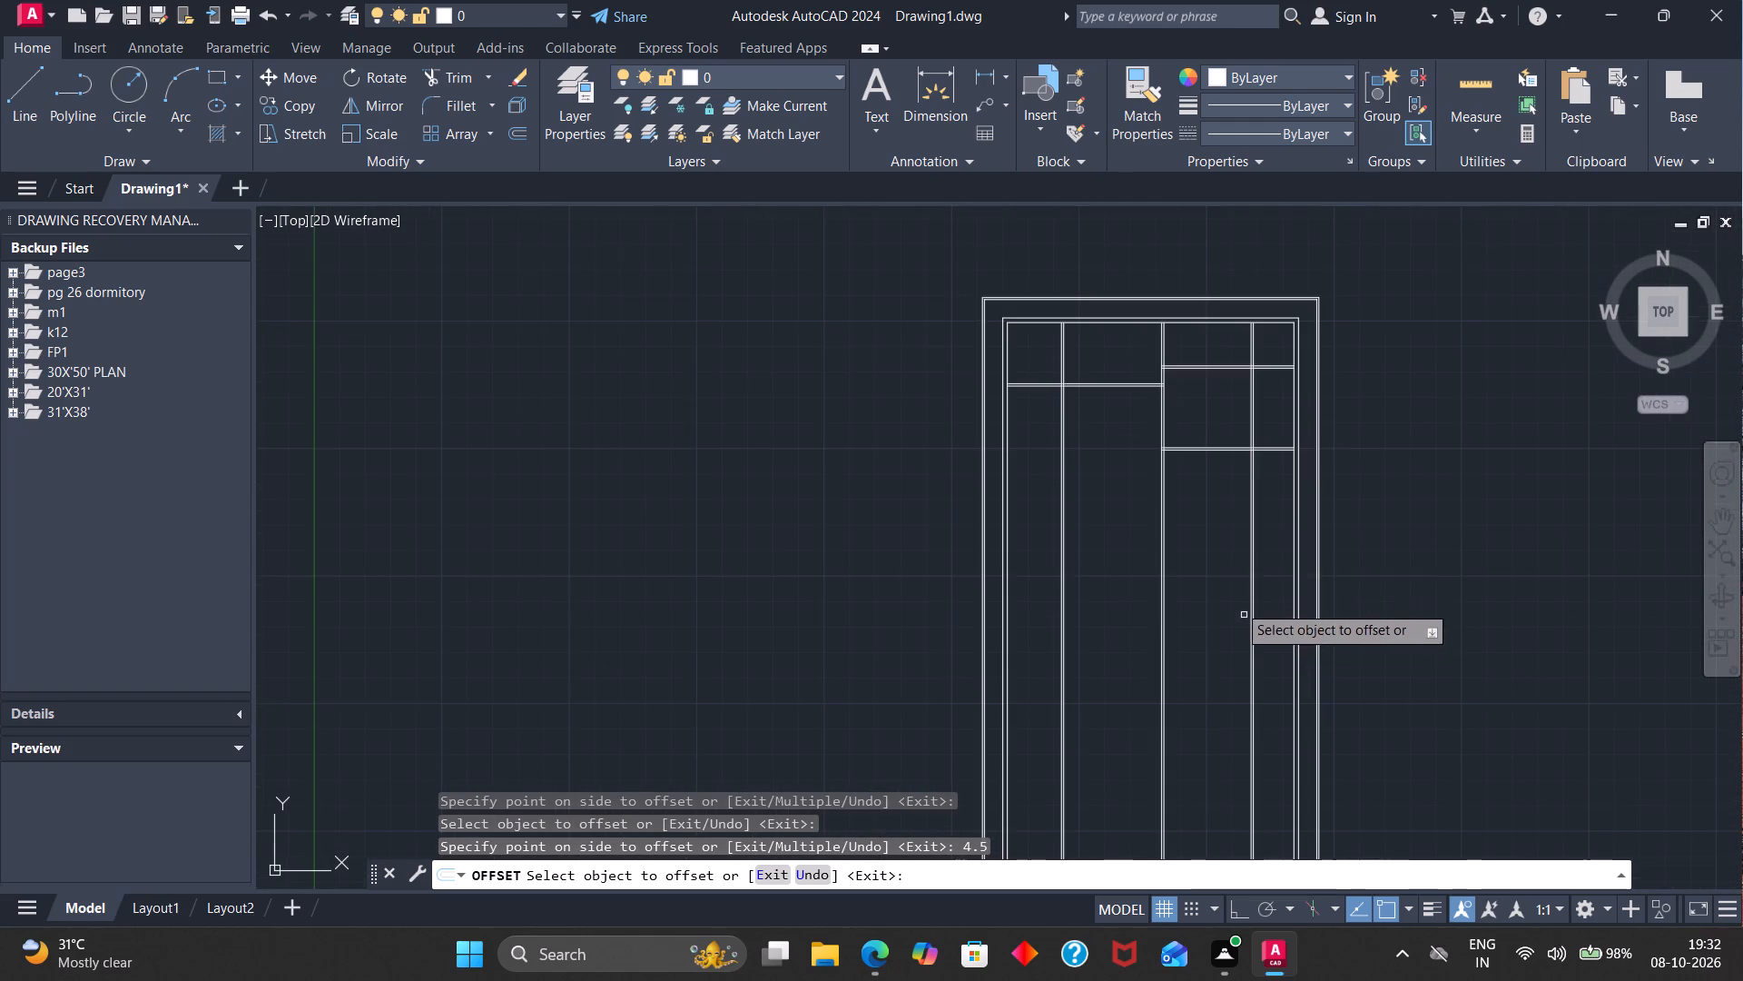
scroll(1245, 430, up, 2)
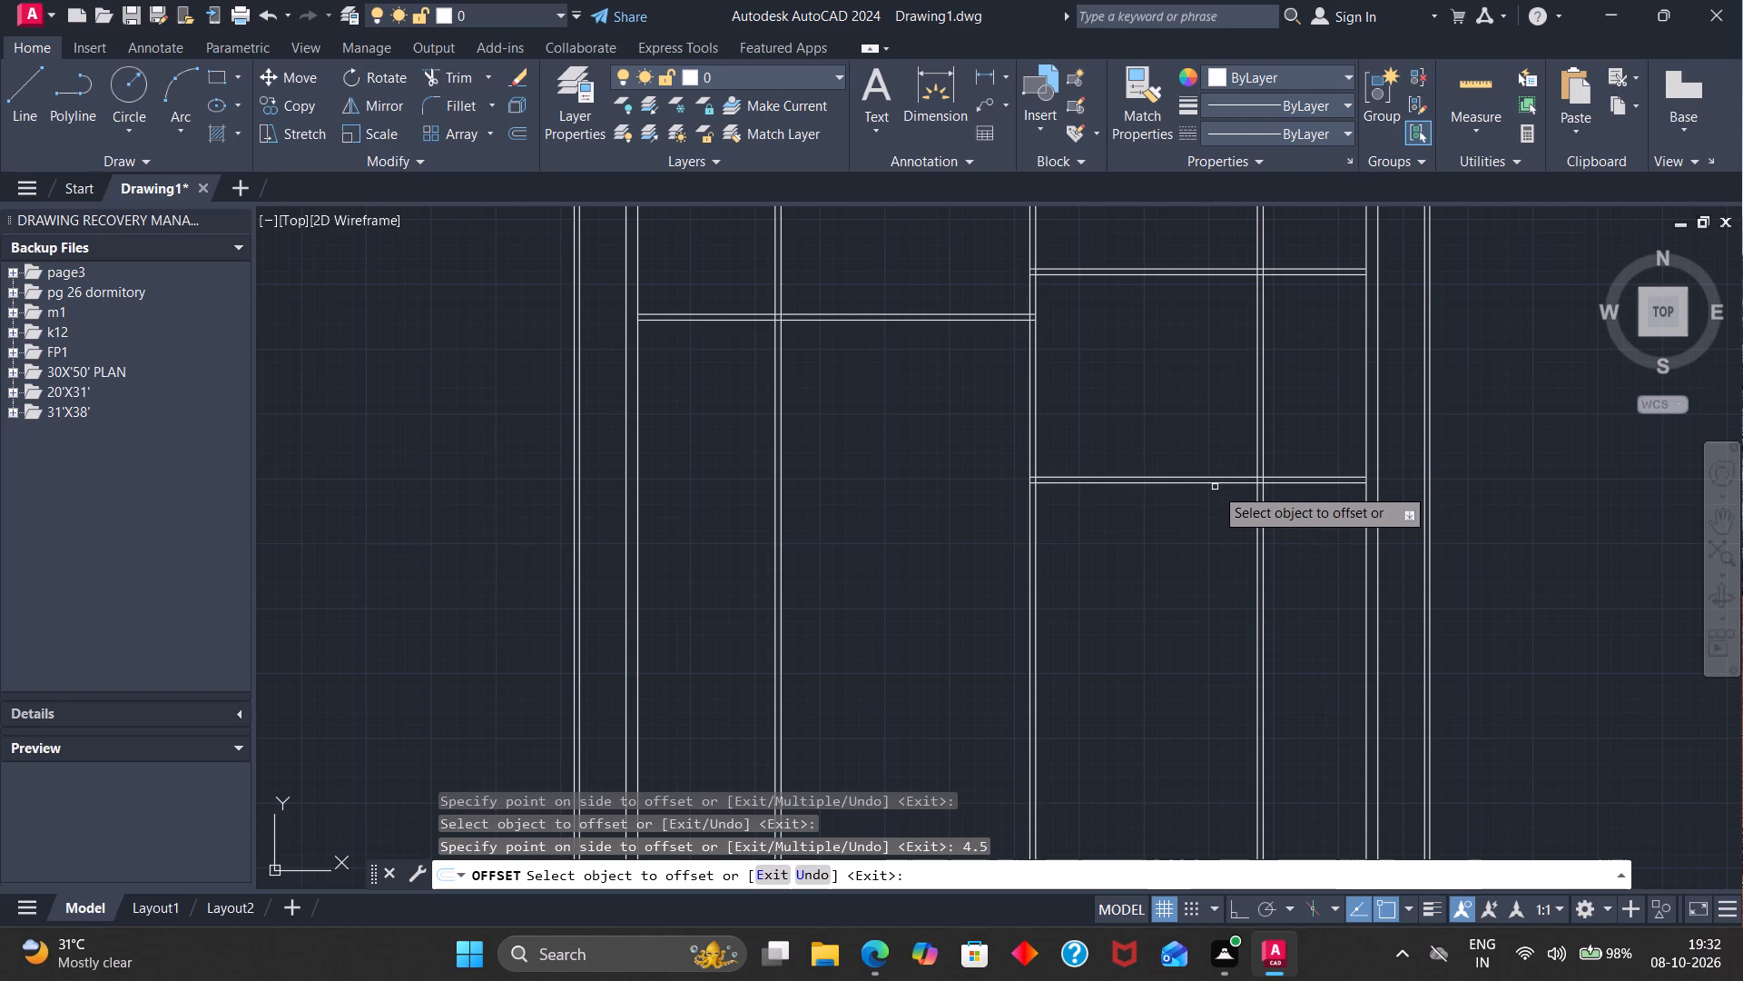
click(1215, 483)
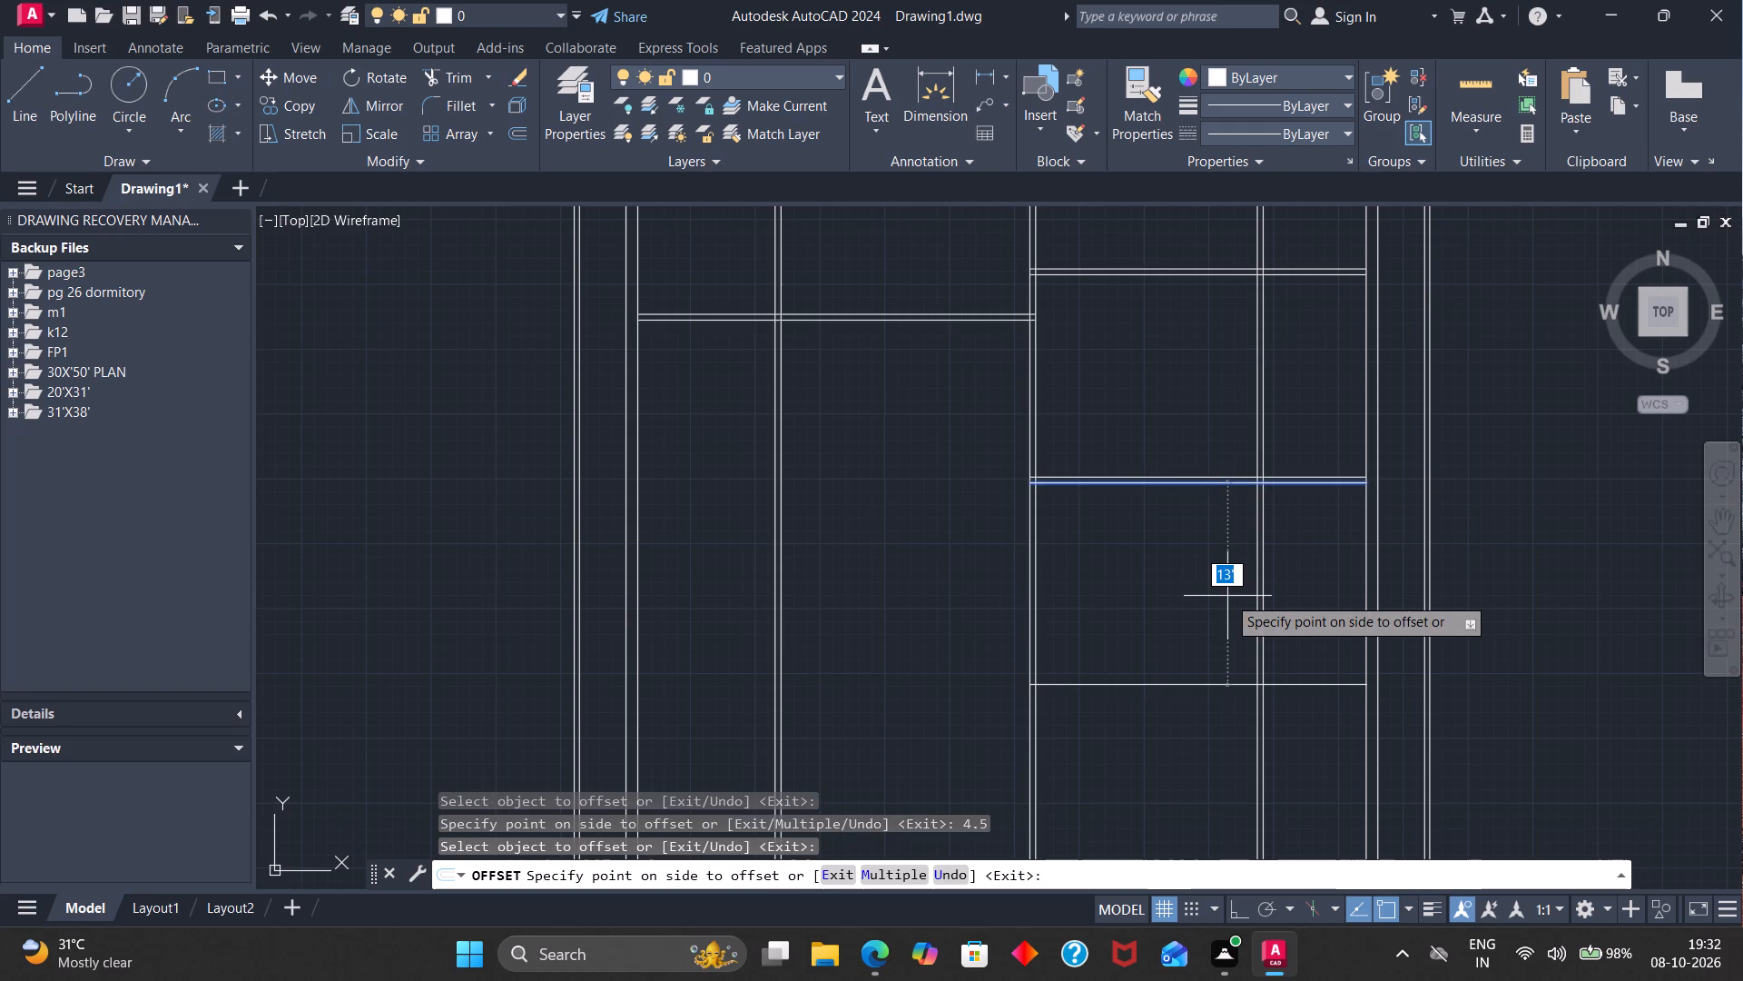
text(18')
key(Return)
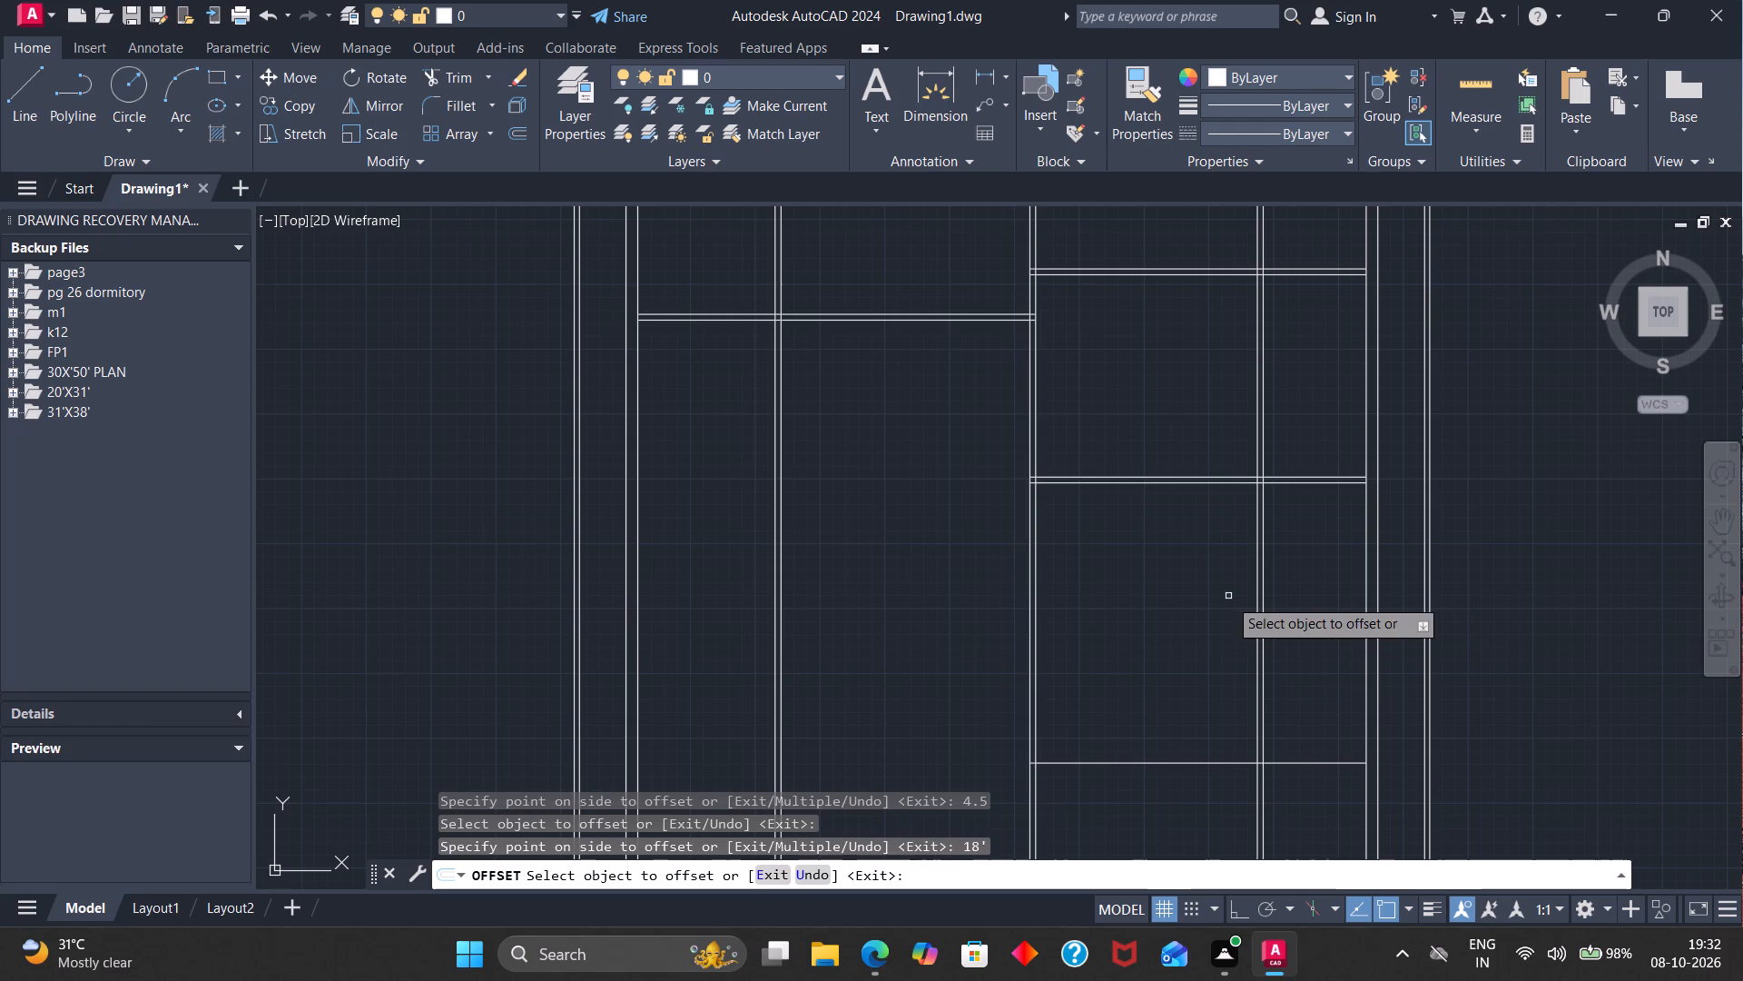
click(1210, 765)
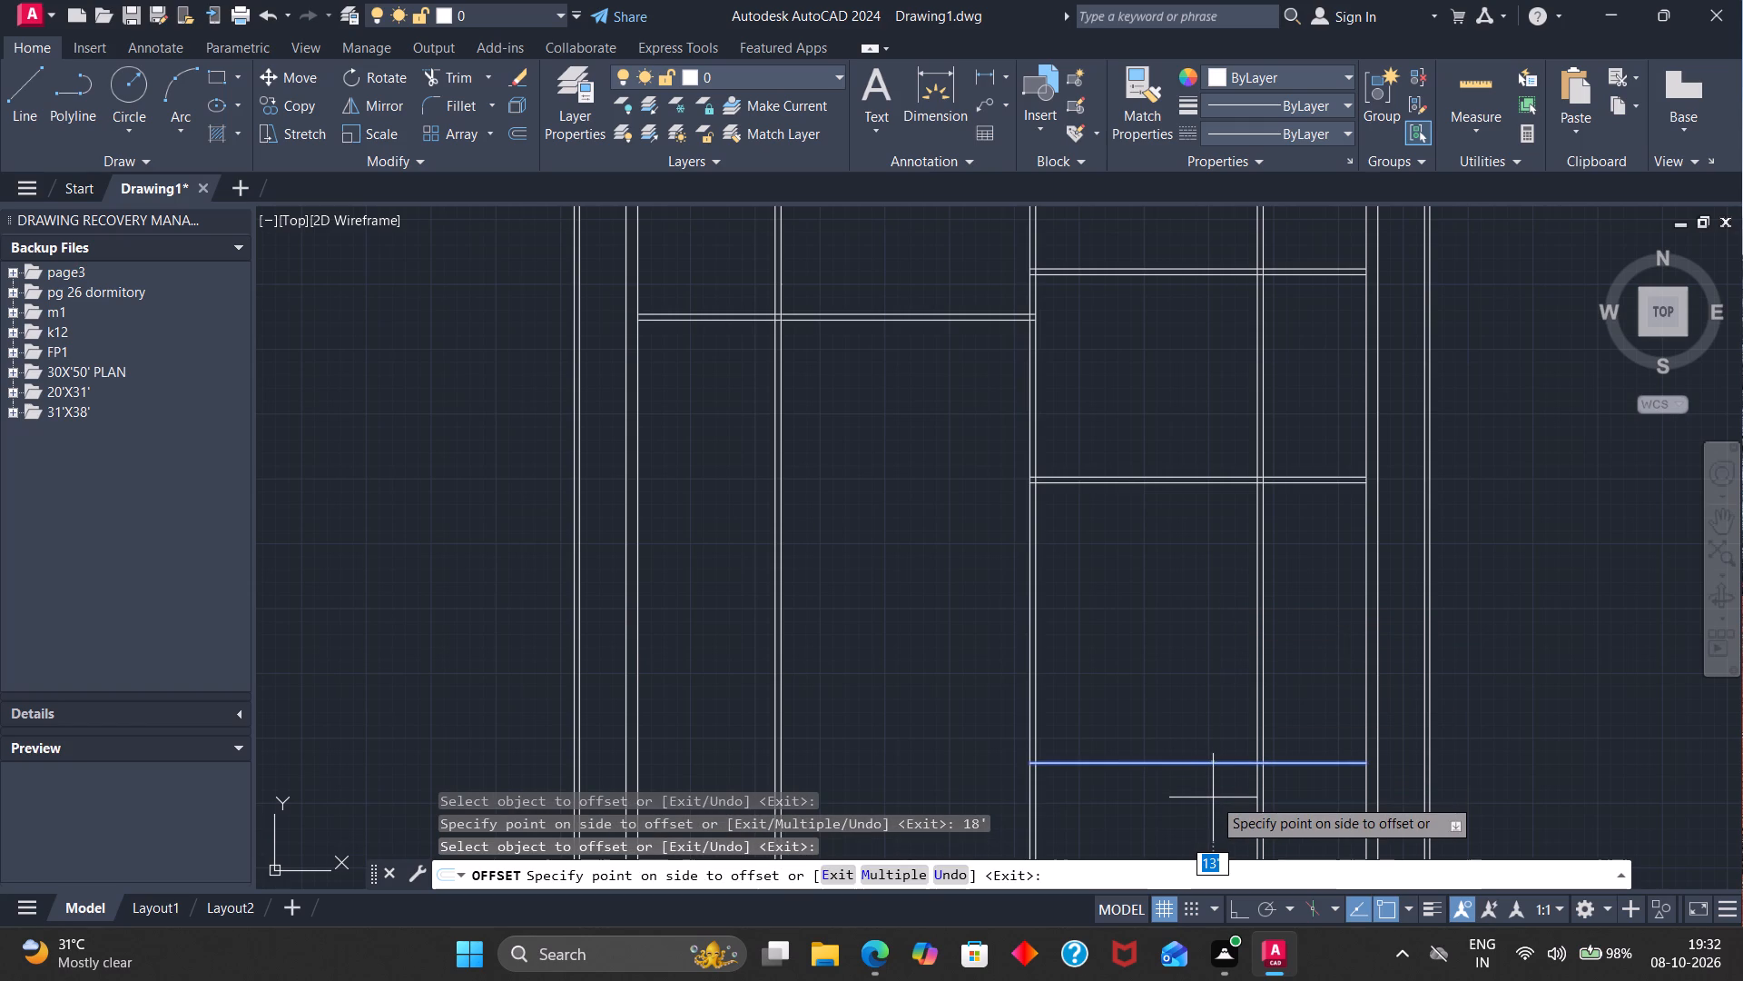
text(4.5)
key(Return)
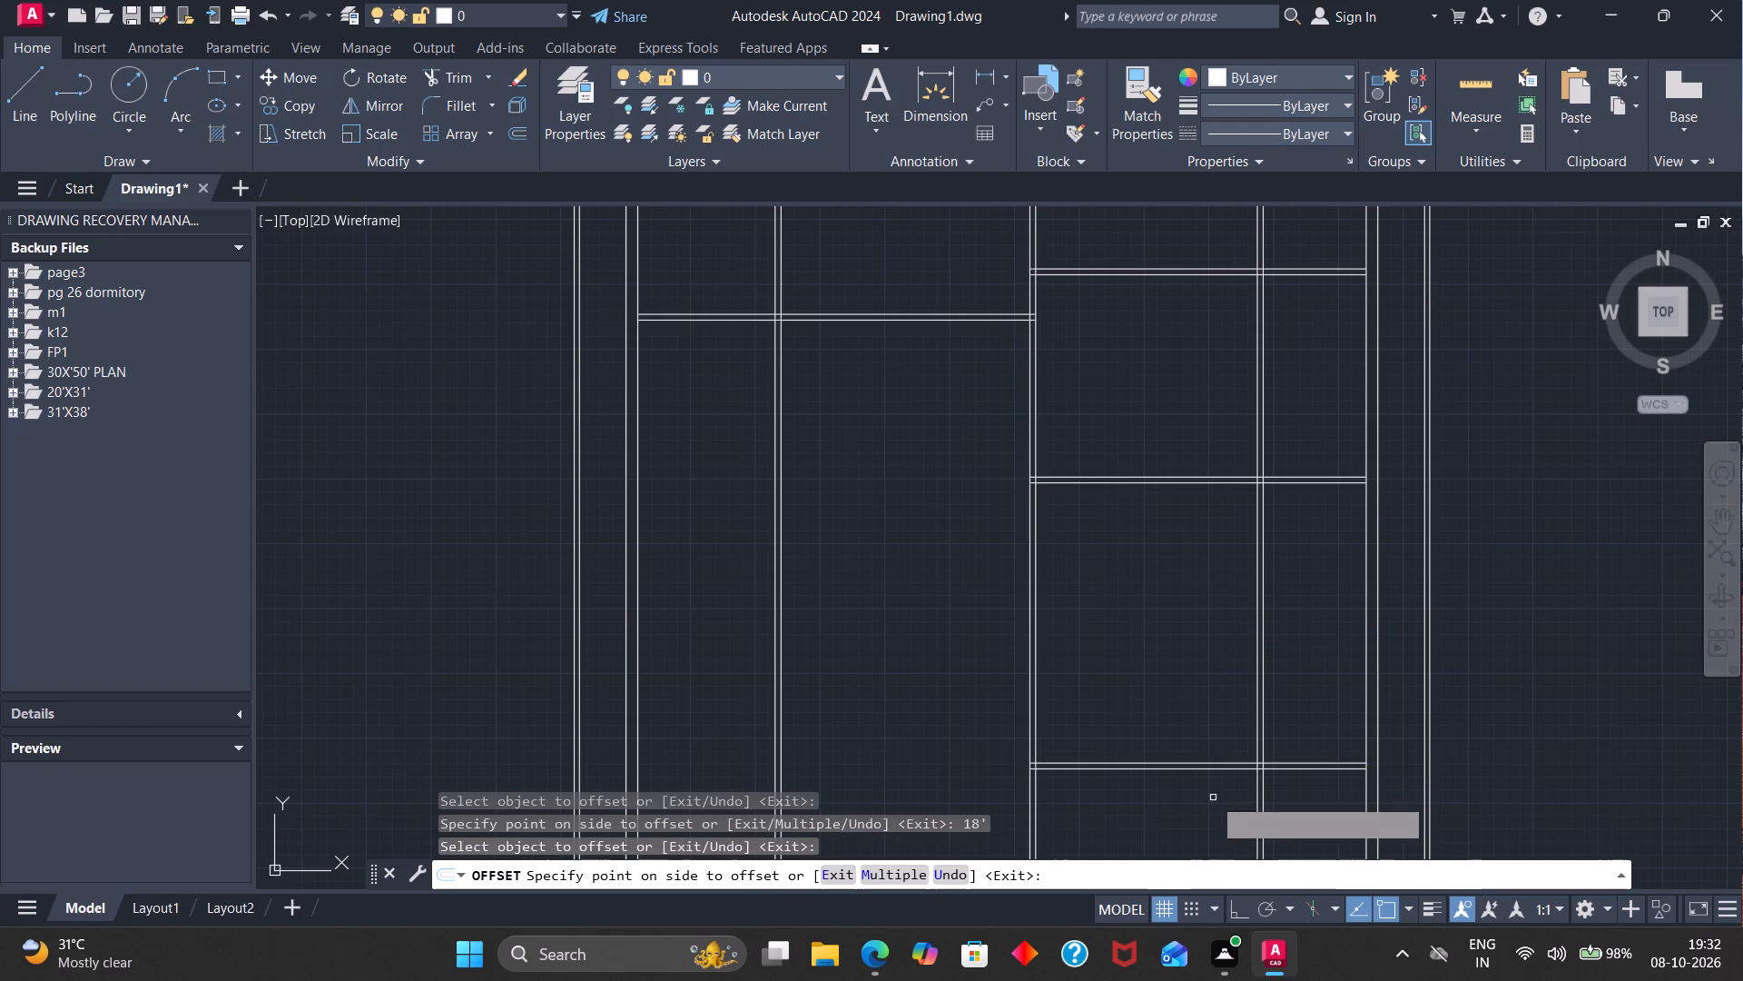
Offset the south face line of the lowest eastern horizontal wall 14'3" southward and its copy another 4.5" to form the next wall.
scroll(1213, 798, down, 2)
scroll(1326, 815, down, 2)
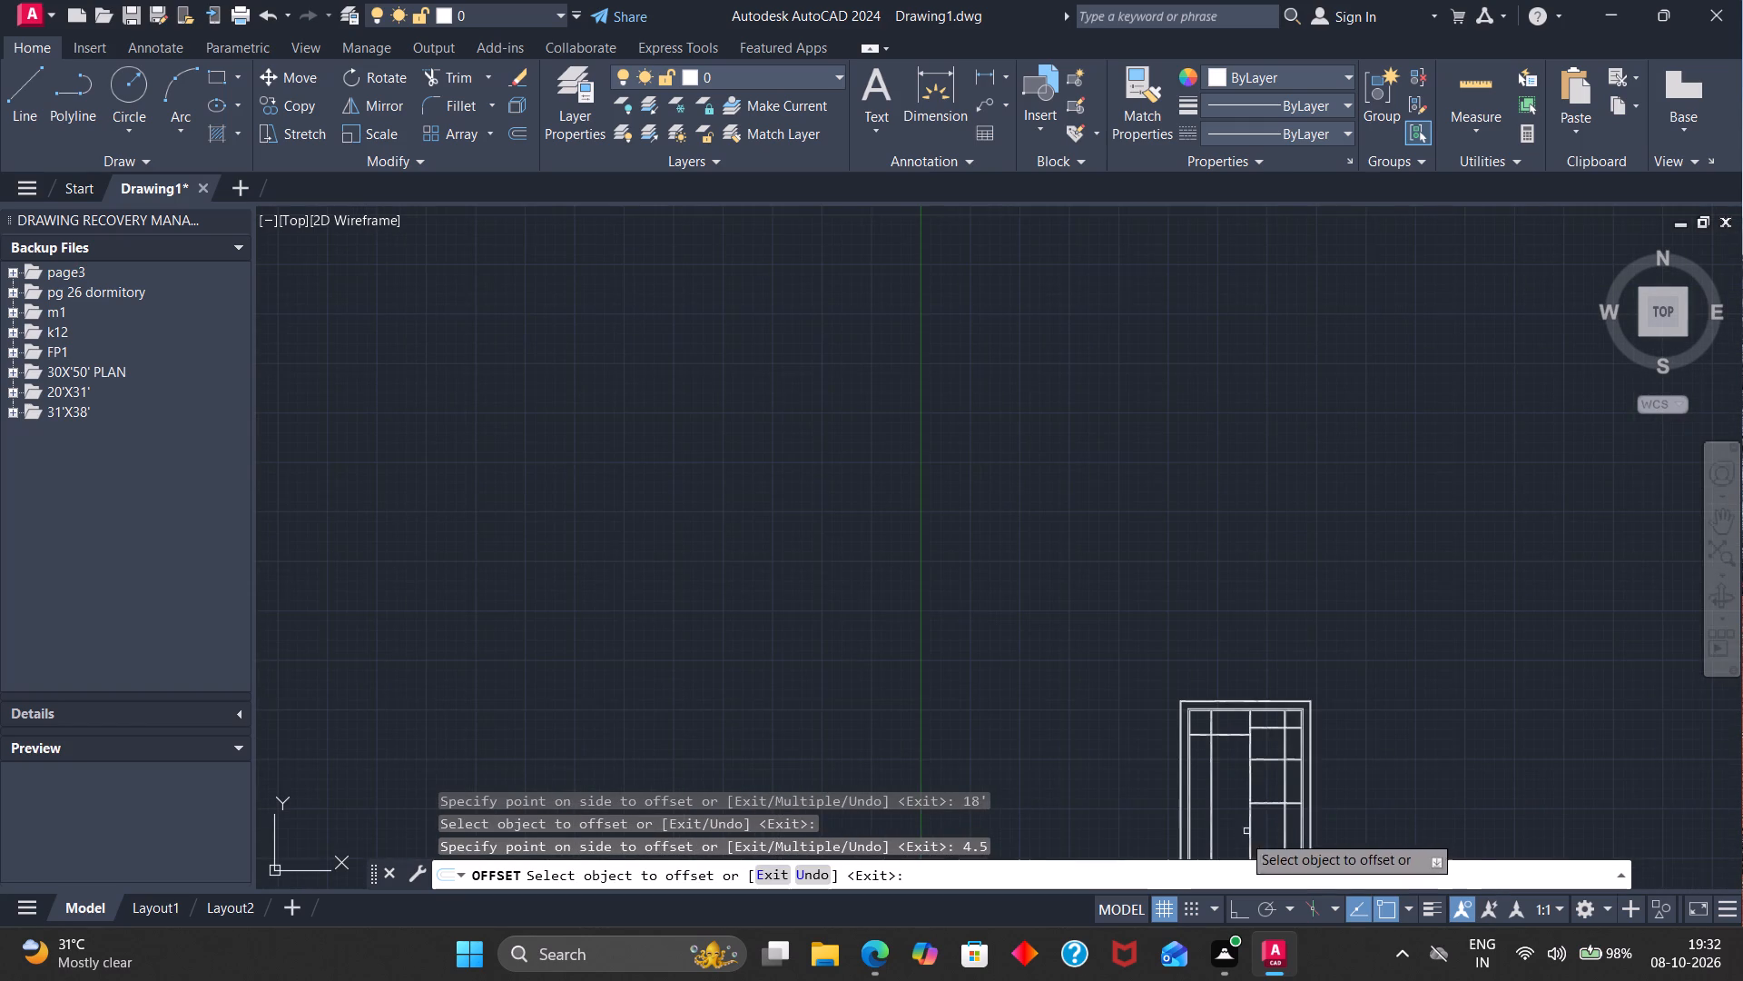
scroll(1276, 843, down, 2)
scroll(1283, 854, up, 6)
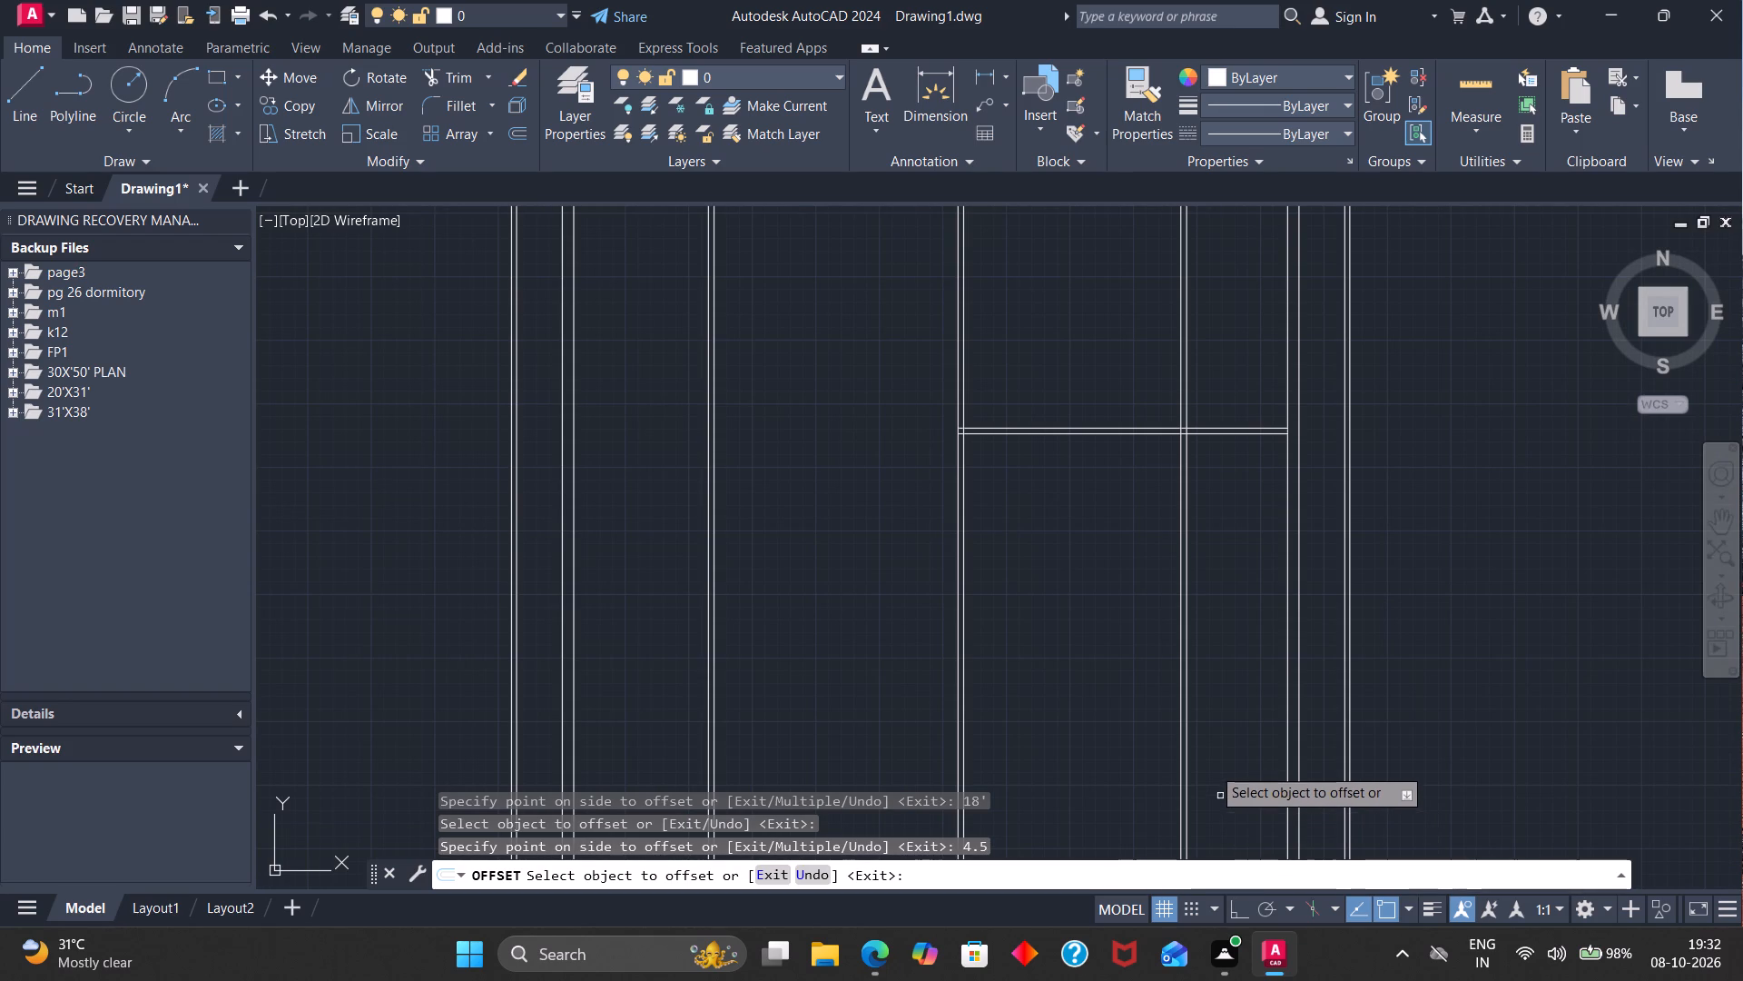
click(1147, 432)
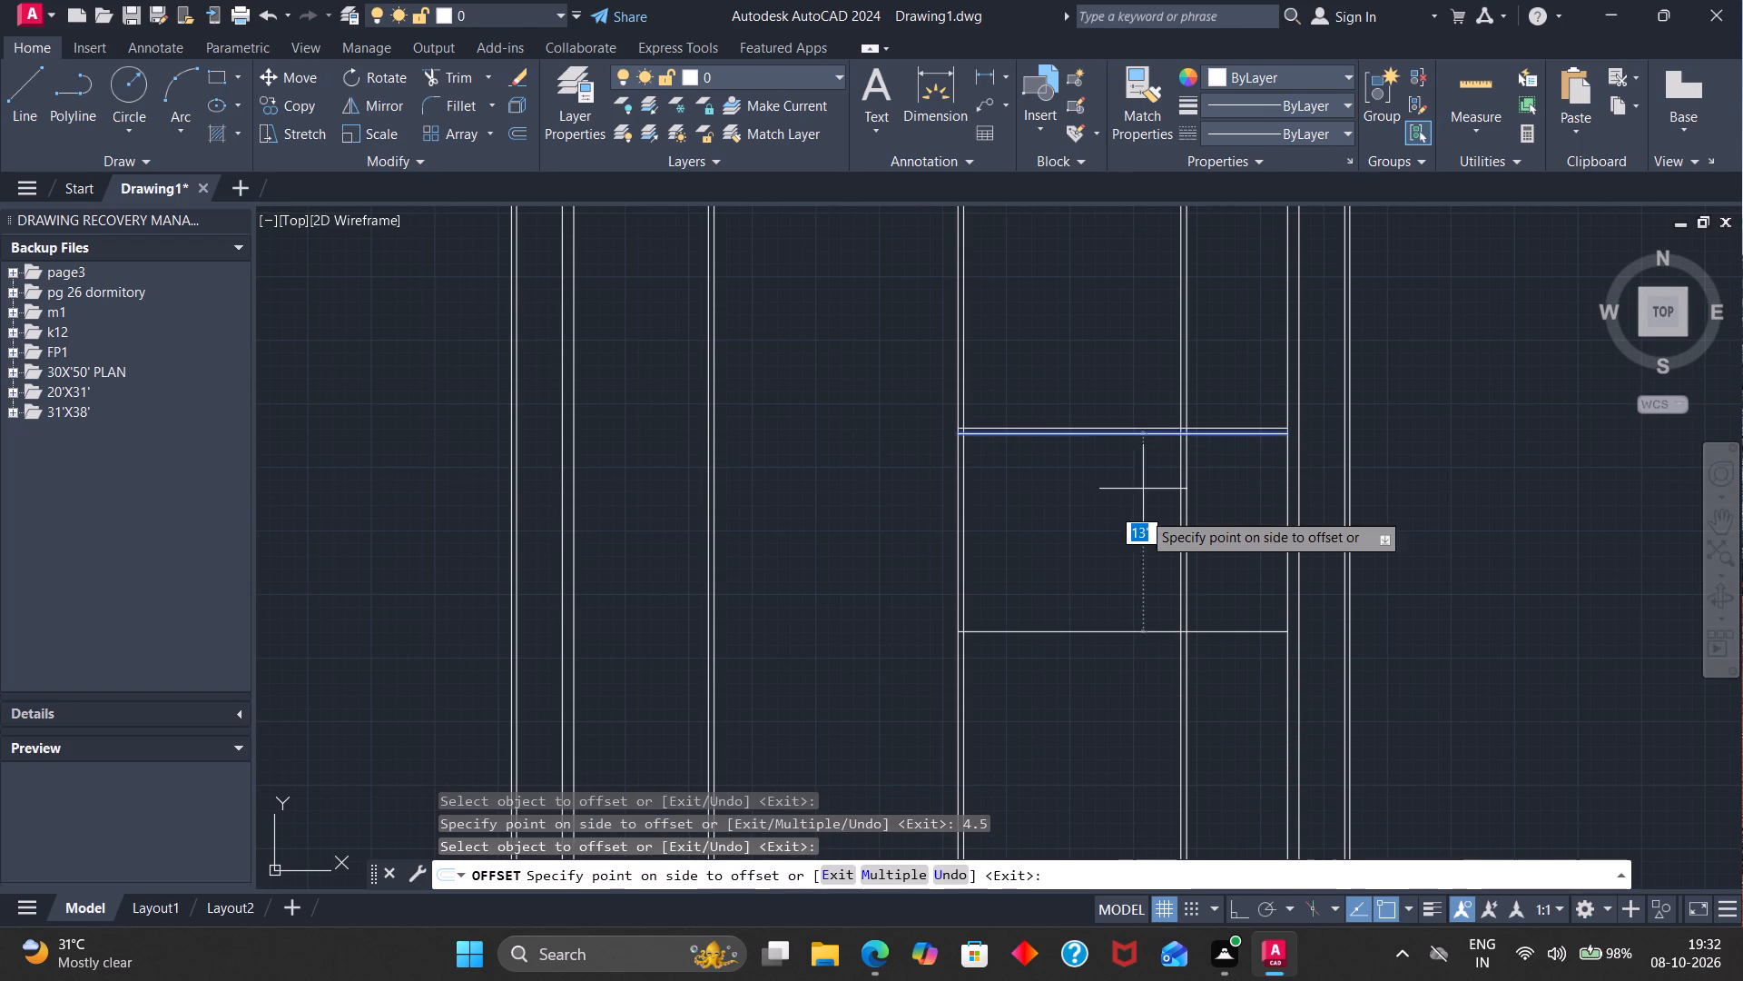
text(14)
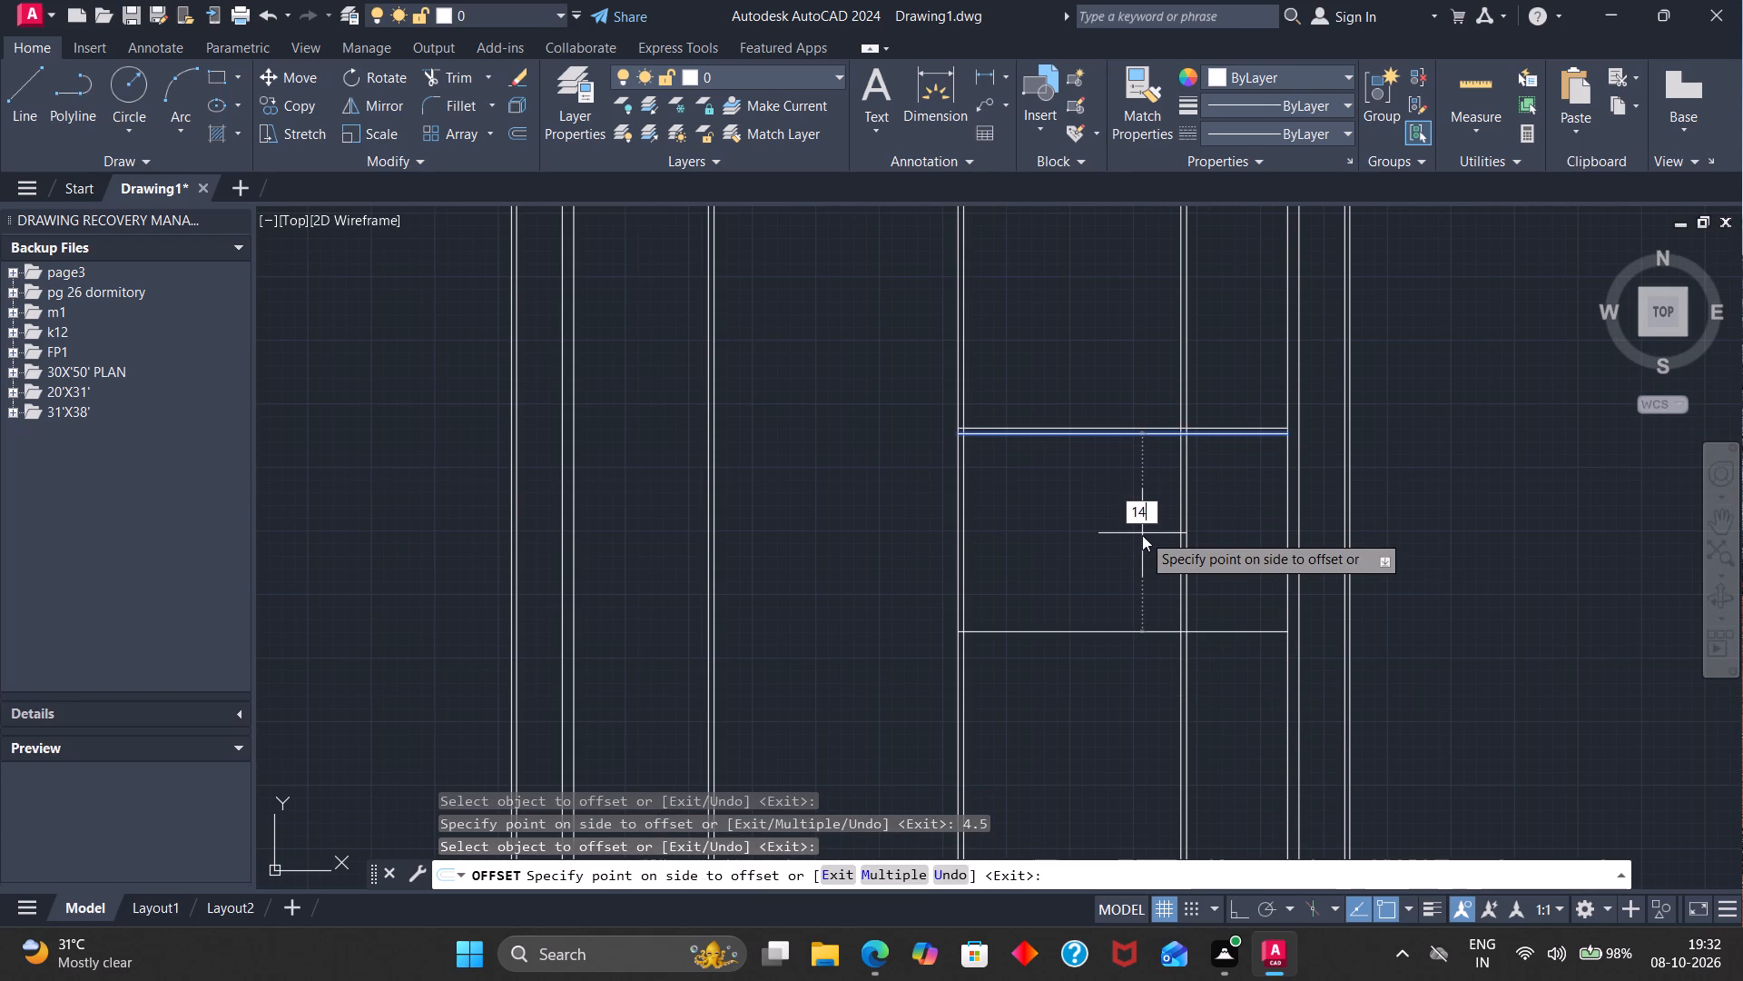
key(apostrophe)
key(3)
key(shift+quotedbl)
key(Return)
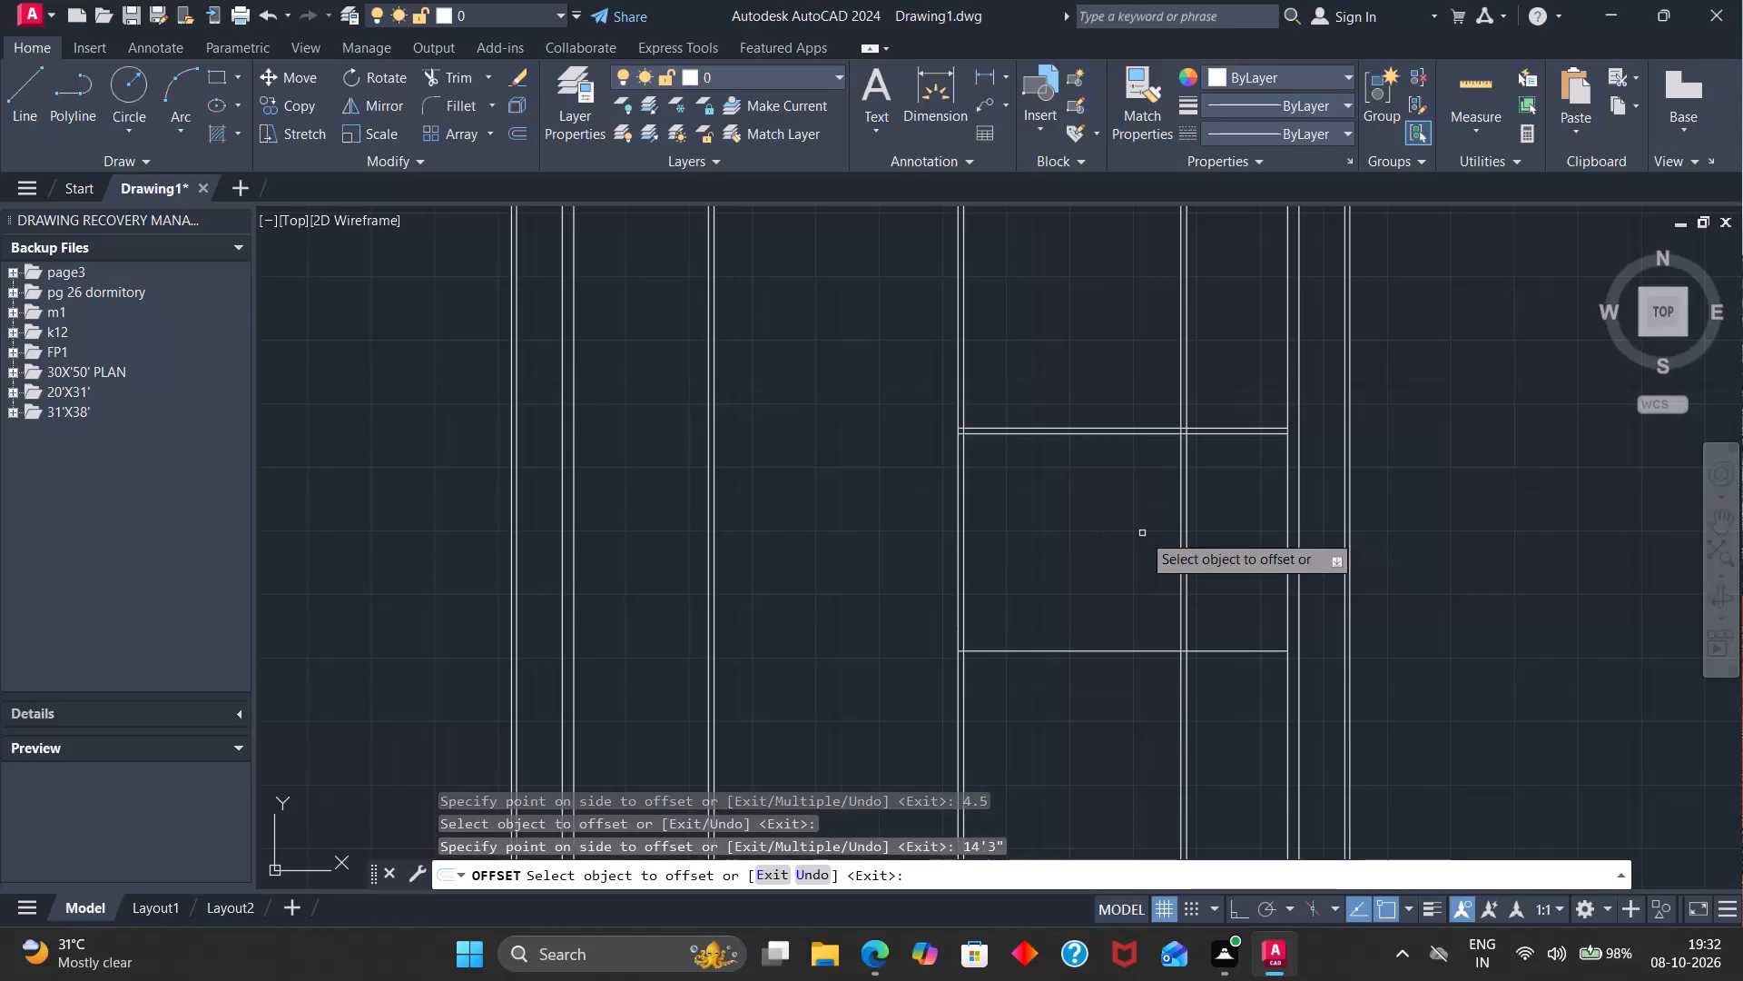
click(1124, 651)
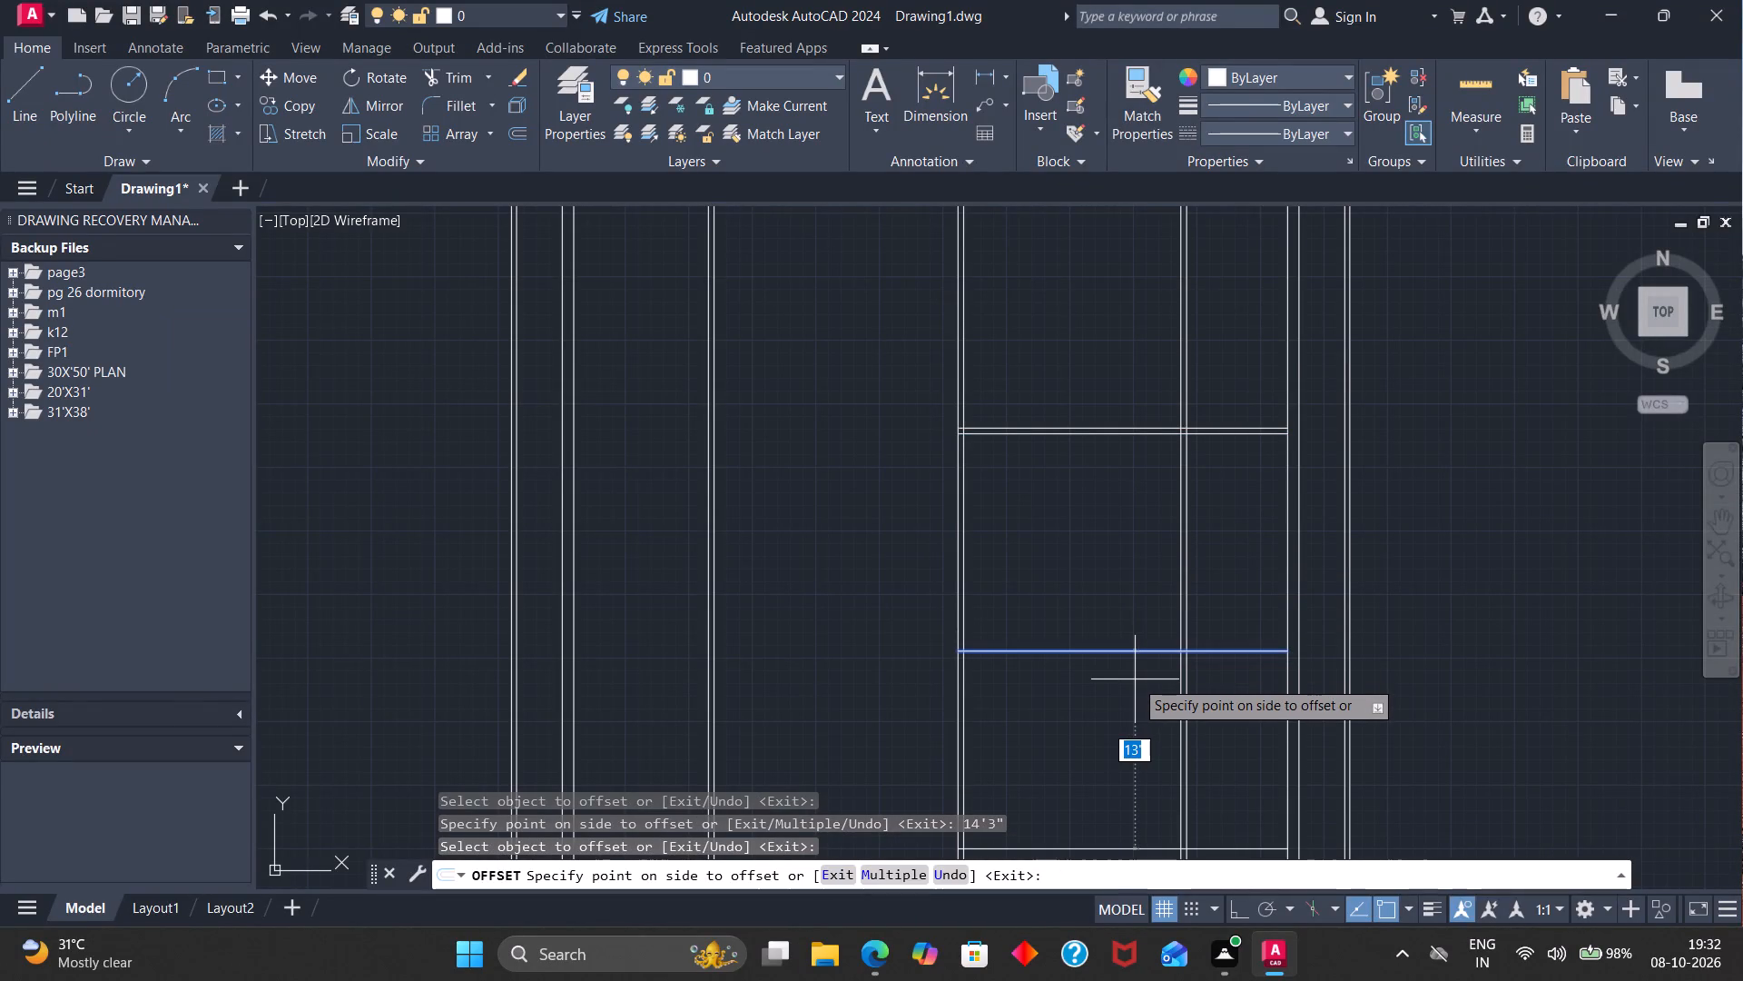
text(4.5)
key(Return)
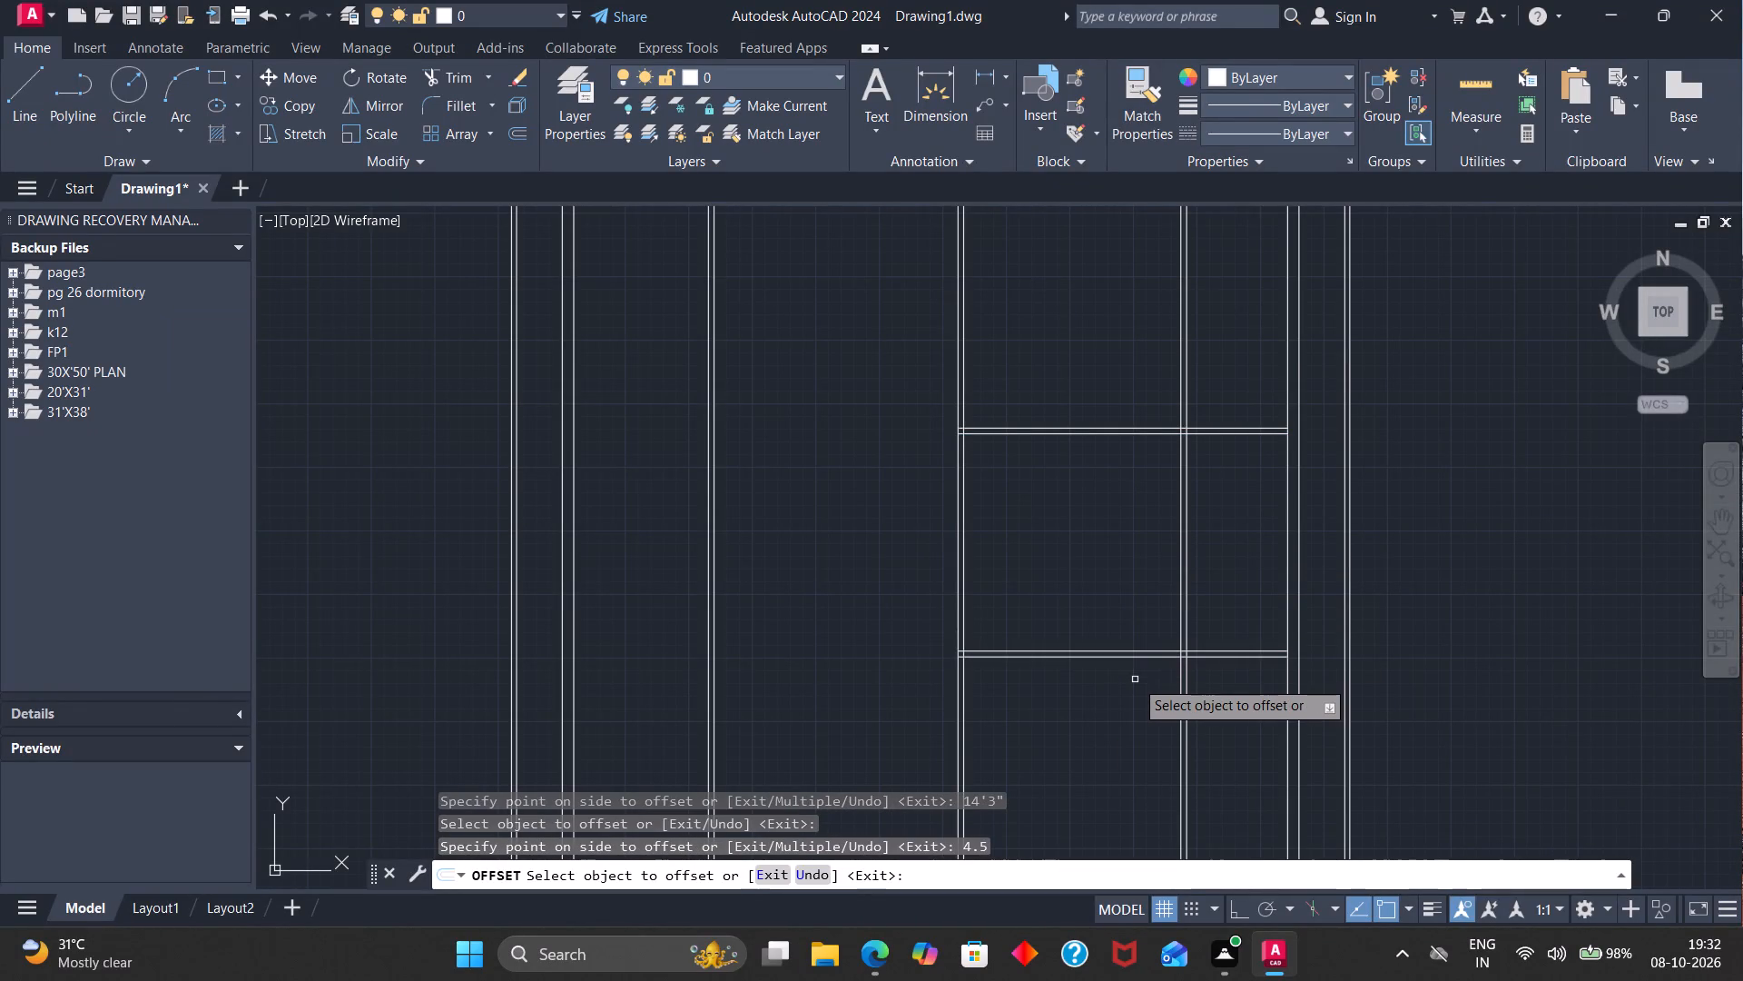
Offset the south face line of the newest eastern horizontal wall 18' southward and its copy another 4.5" to form the southernmost partition.
scroll(1130, 687, down, 3)
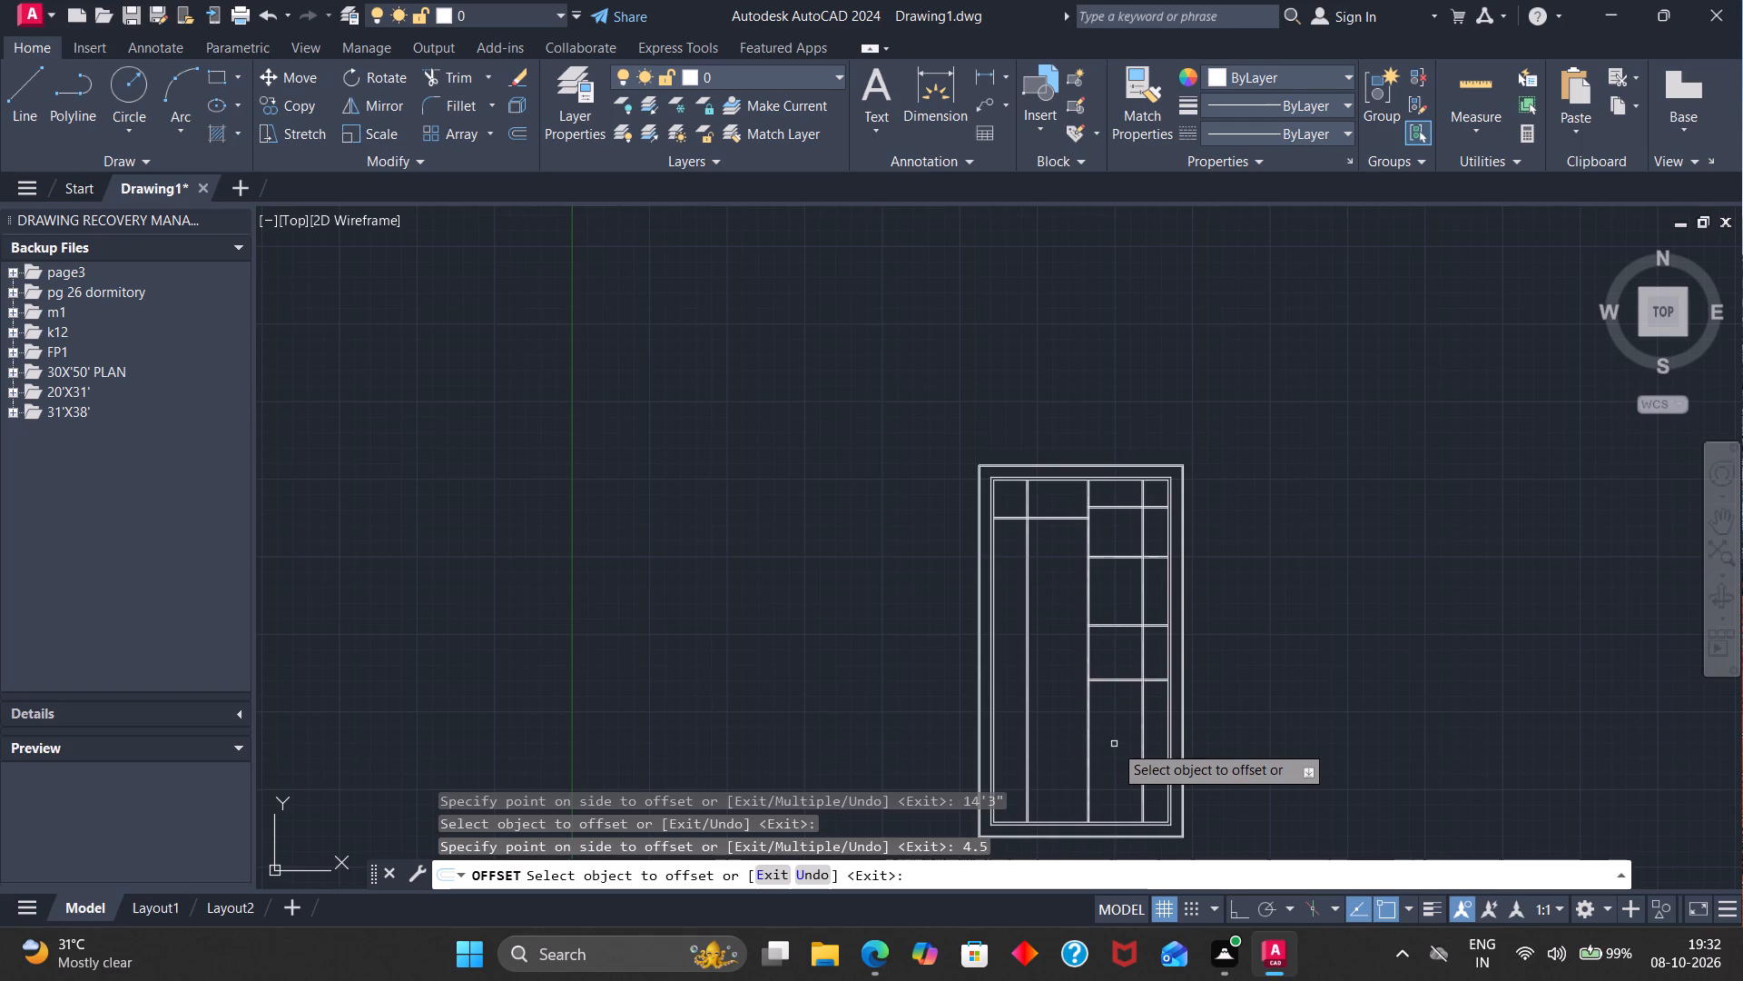
scroll(1114, 744, up, 3)
scroll(1149, 503, up, 2)
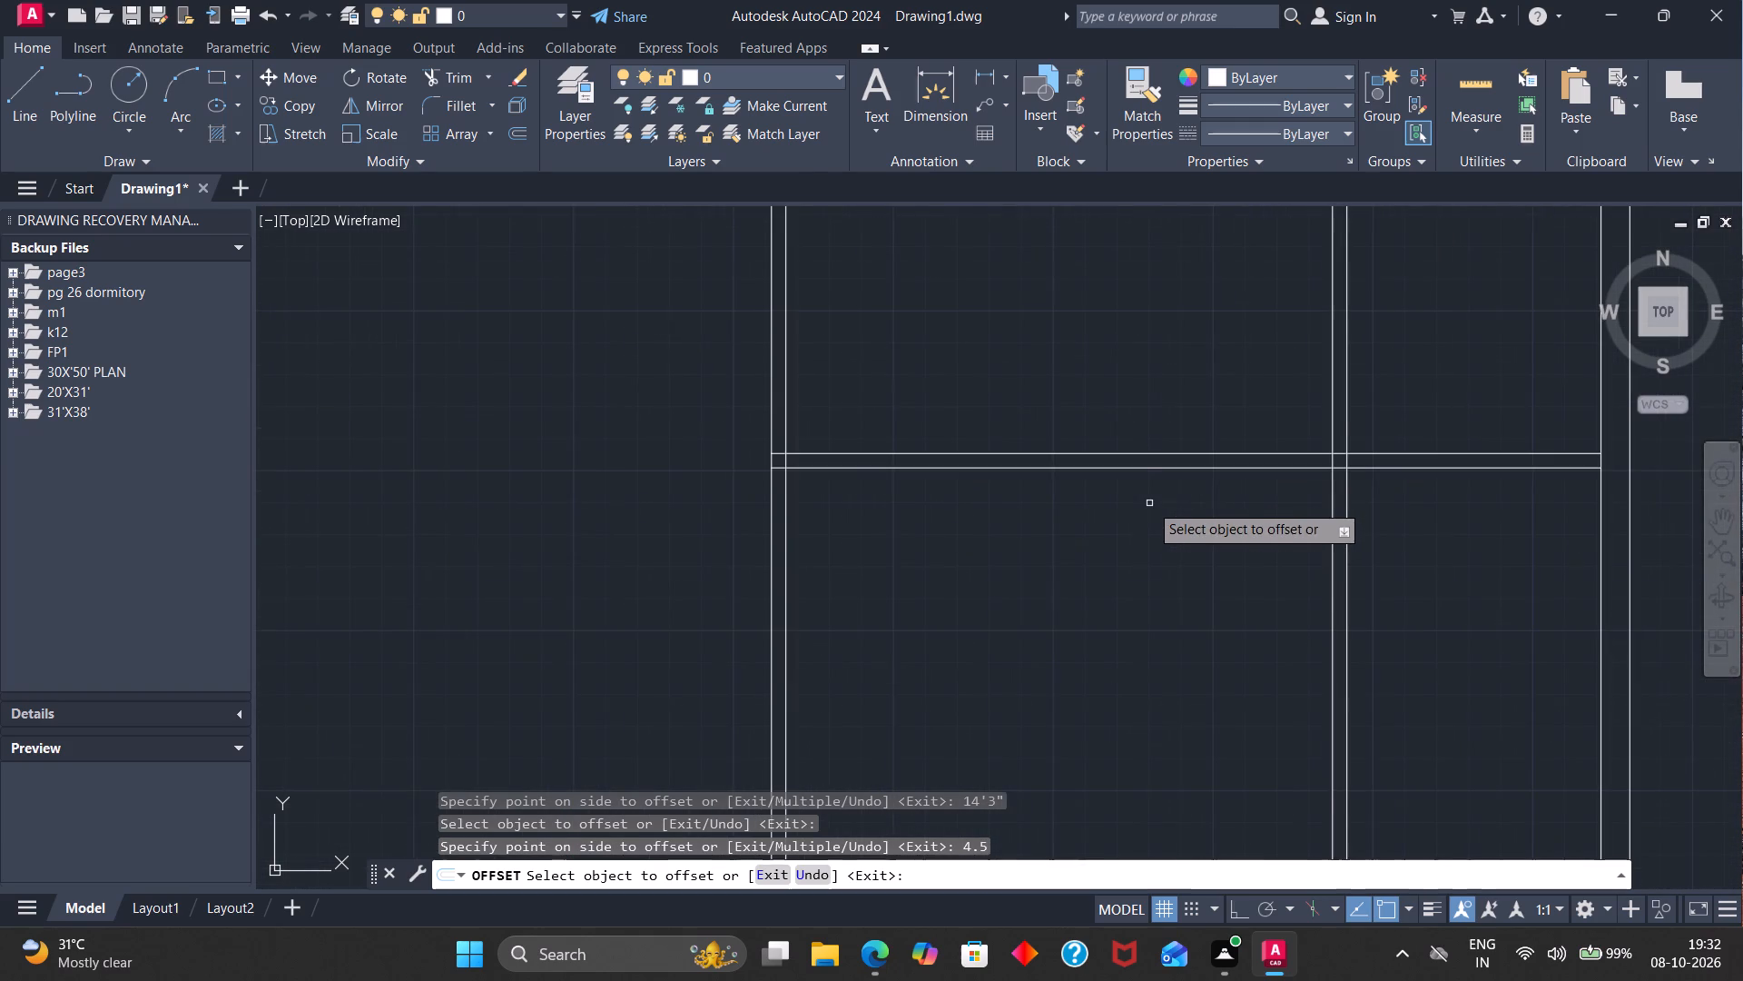
click(1149, 469)
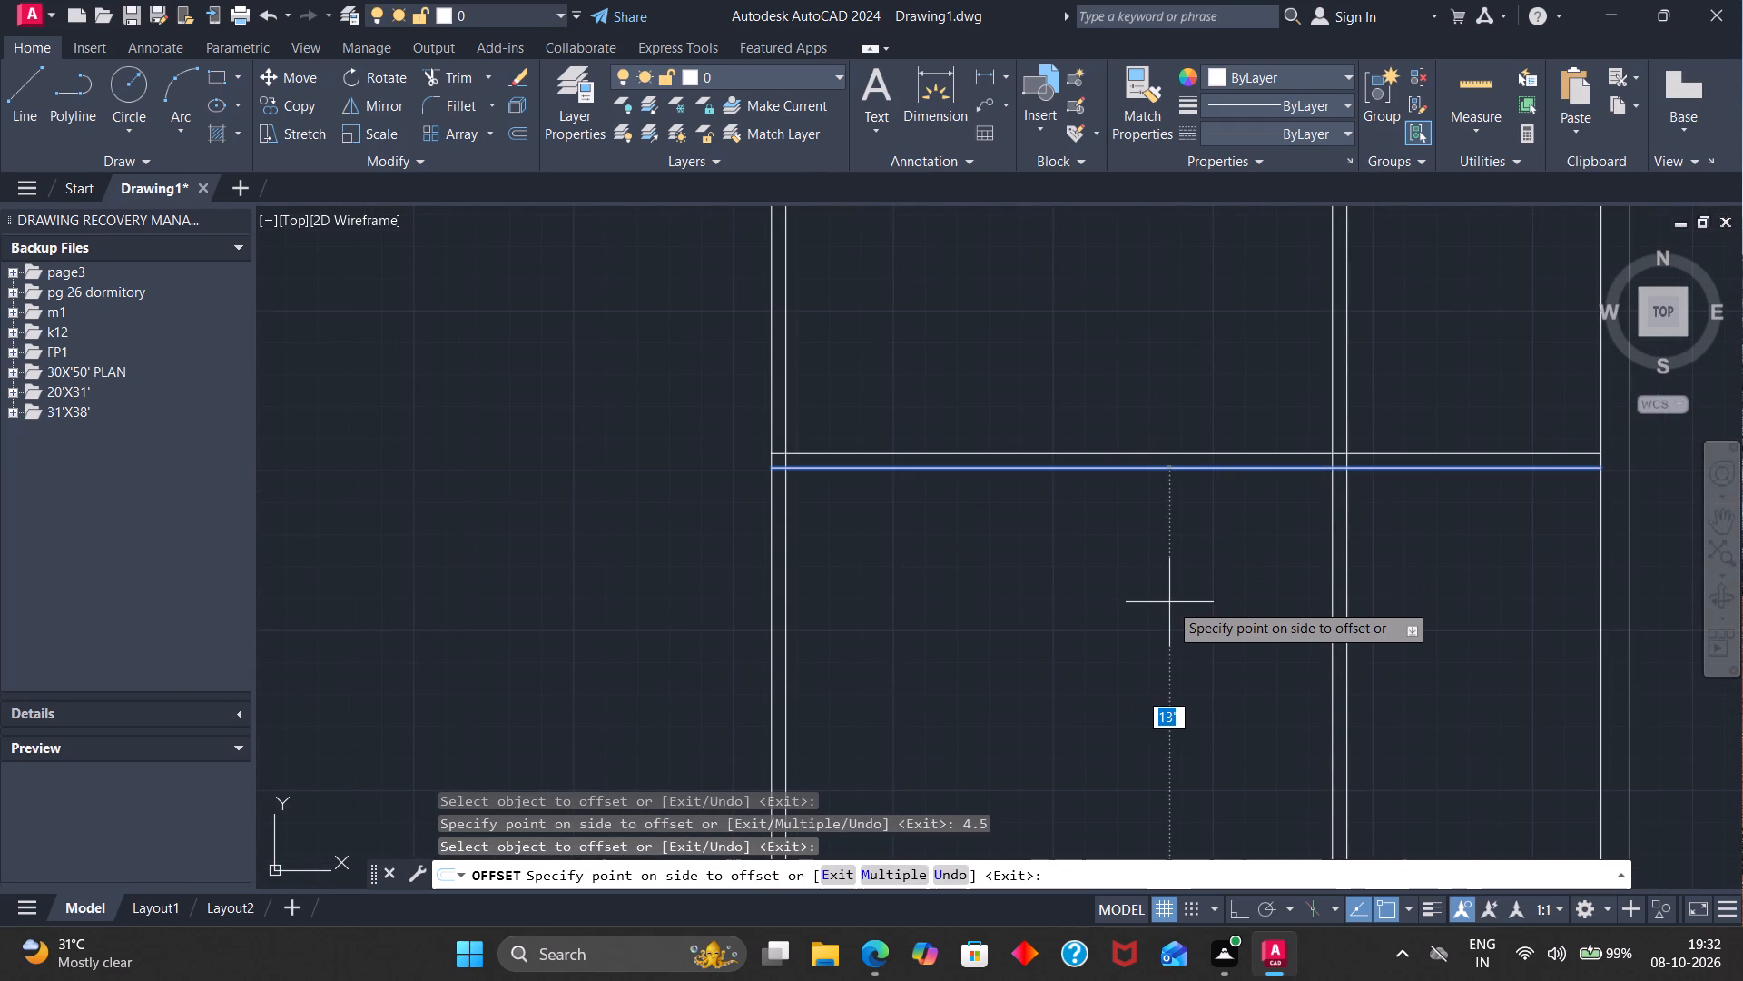
text(18')
key(Return)
scroll(1169, 606, down, 4)
scroll(1173, 708, up, 2)
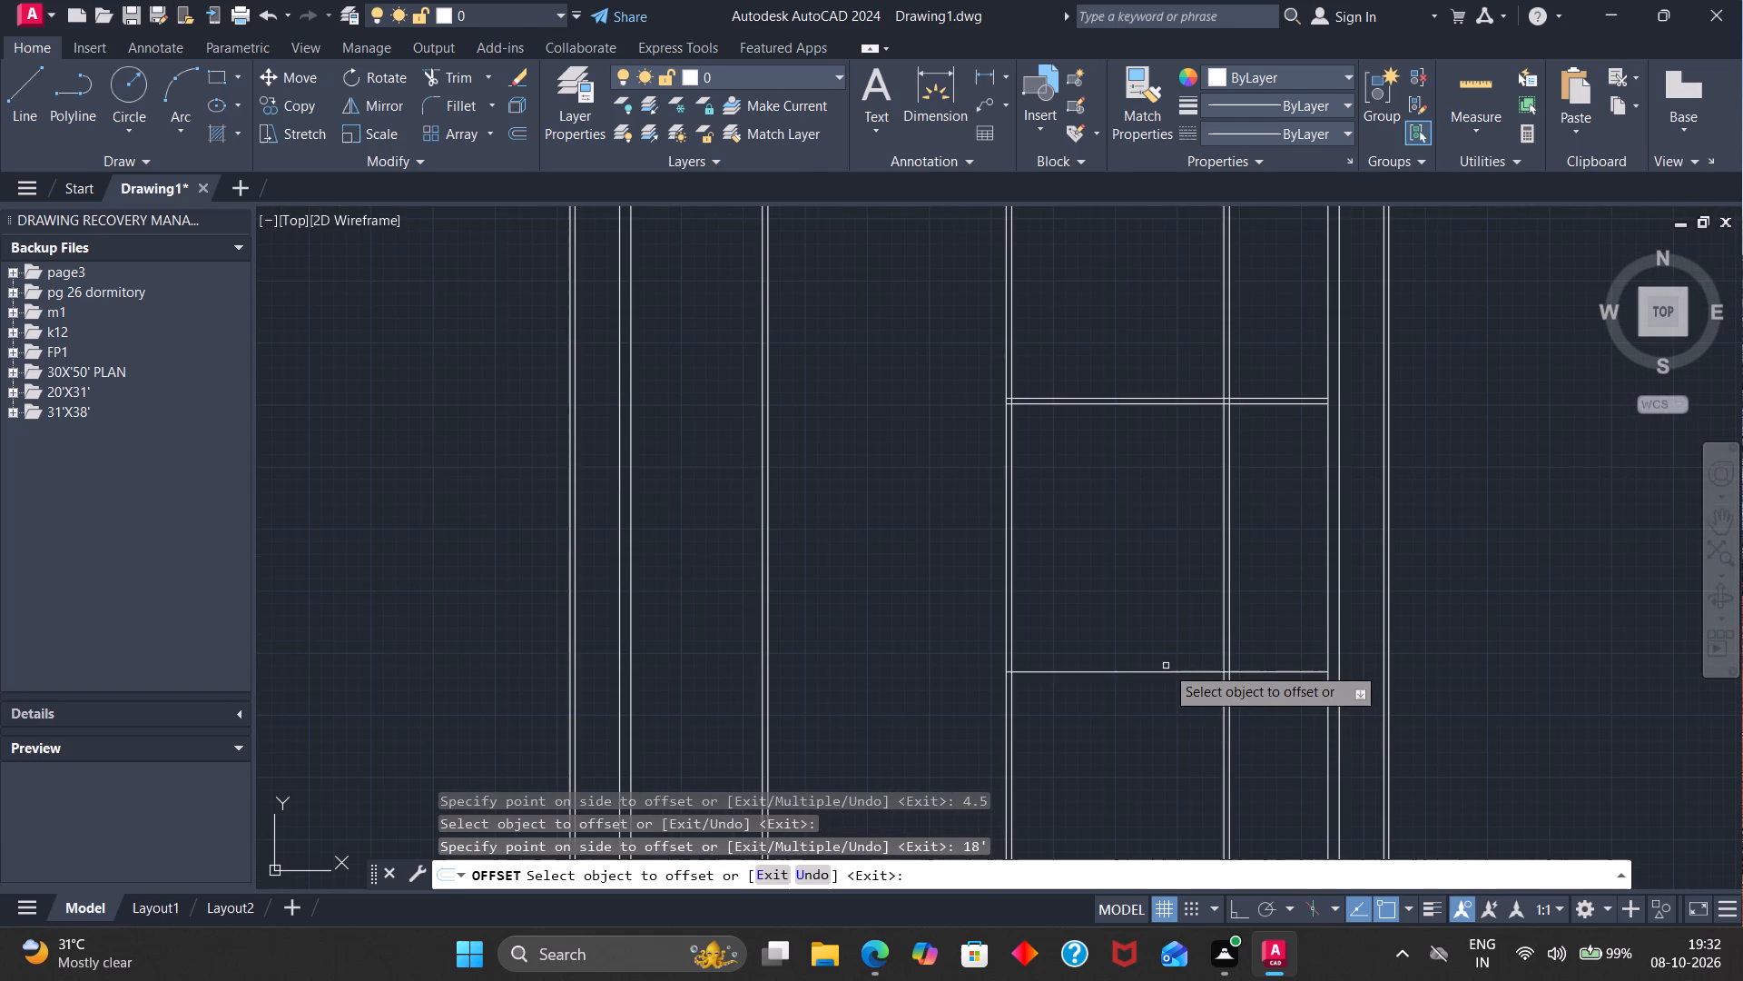
click(1162, 672)
text(4.5)
key(Return)
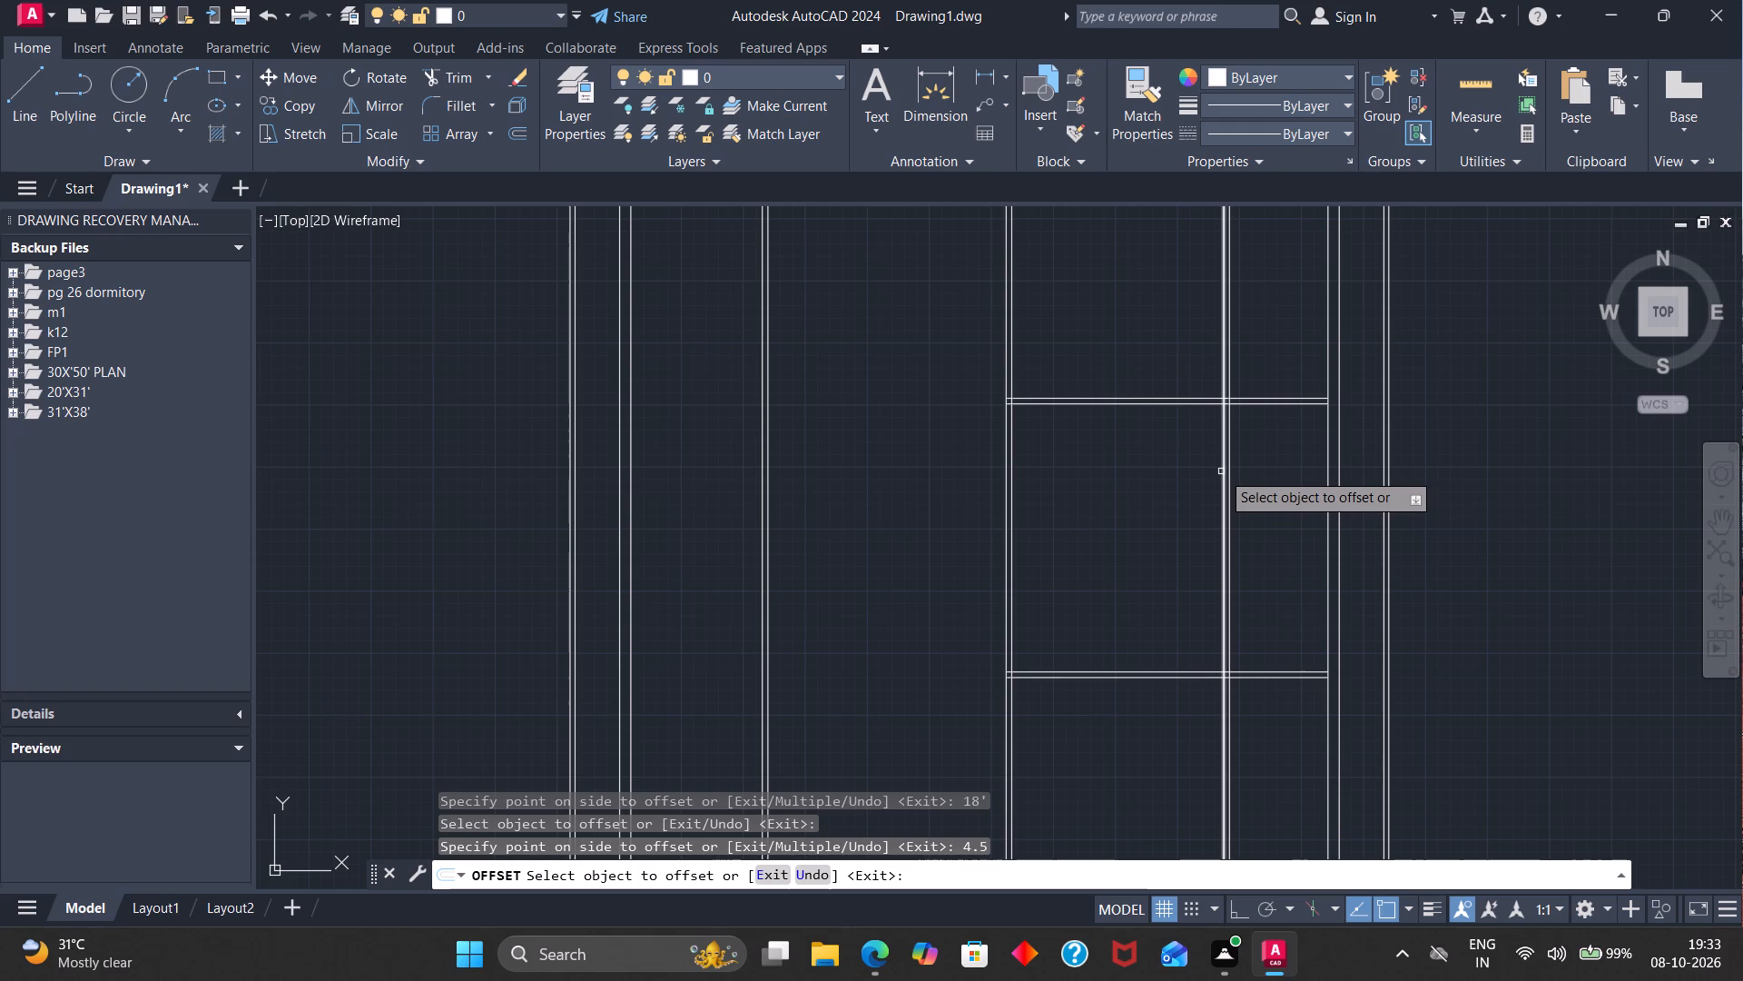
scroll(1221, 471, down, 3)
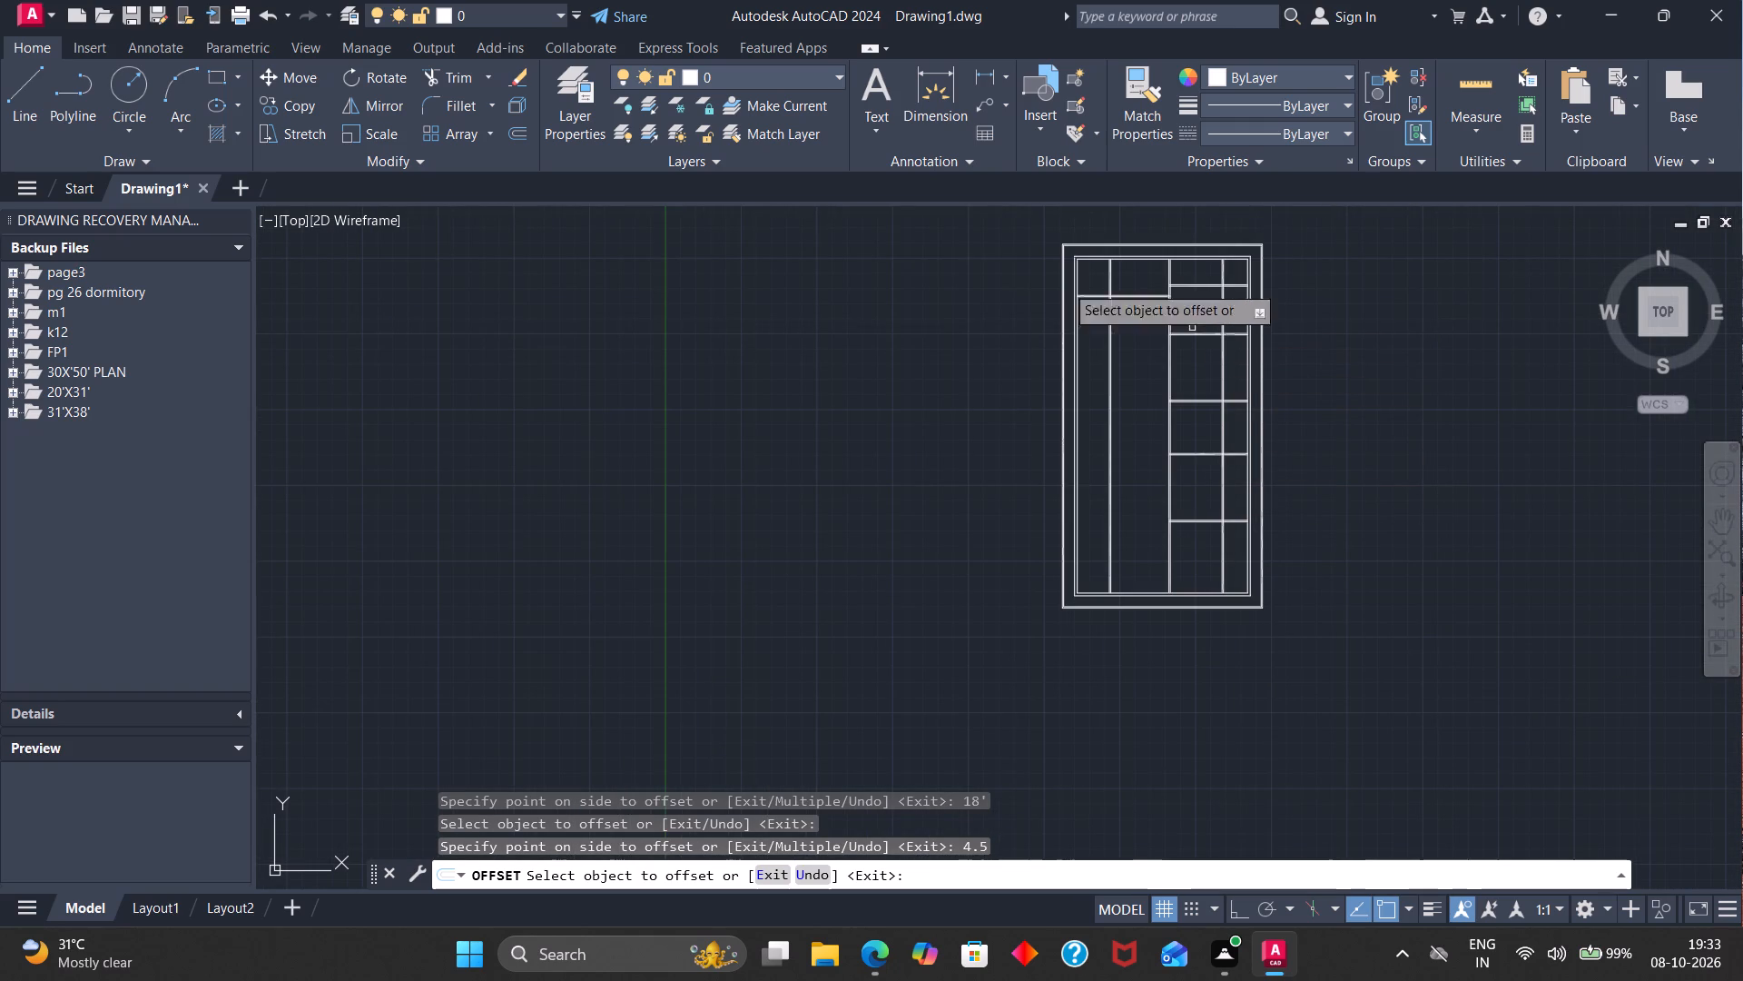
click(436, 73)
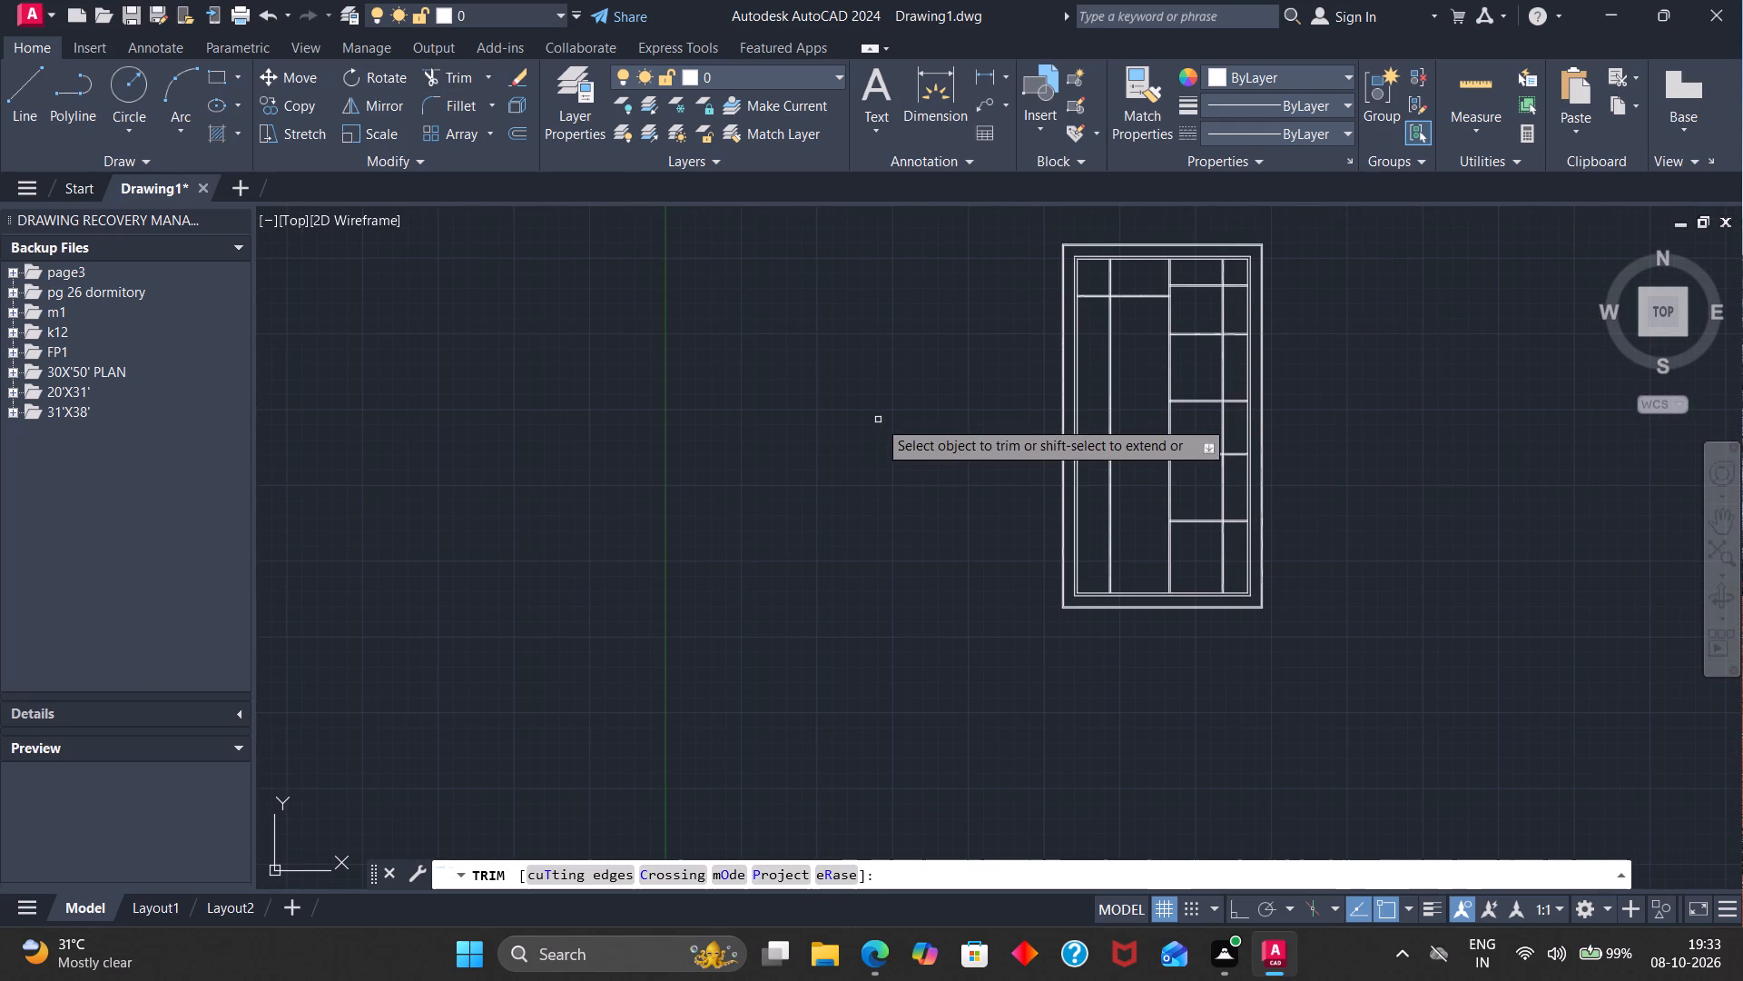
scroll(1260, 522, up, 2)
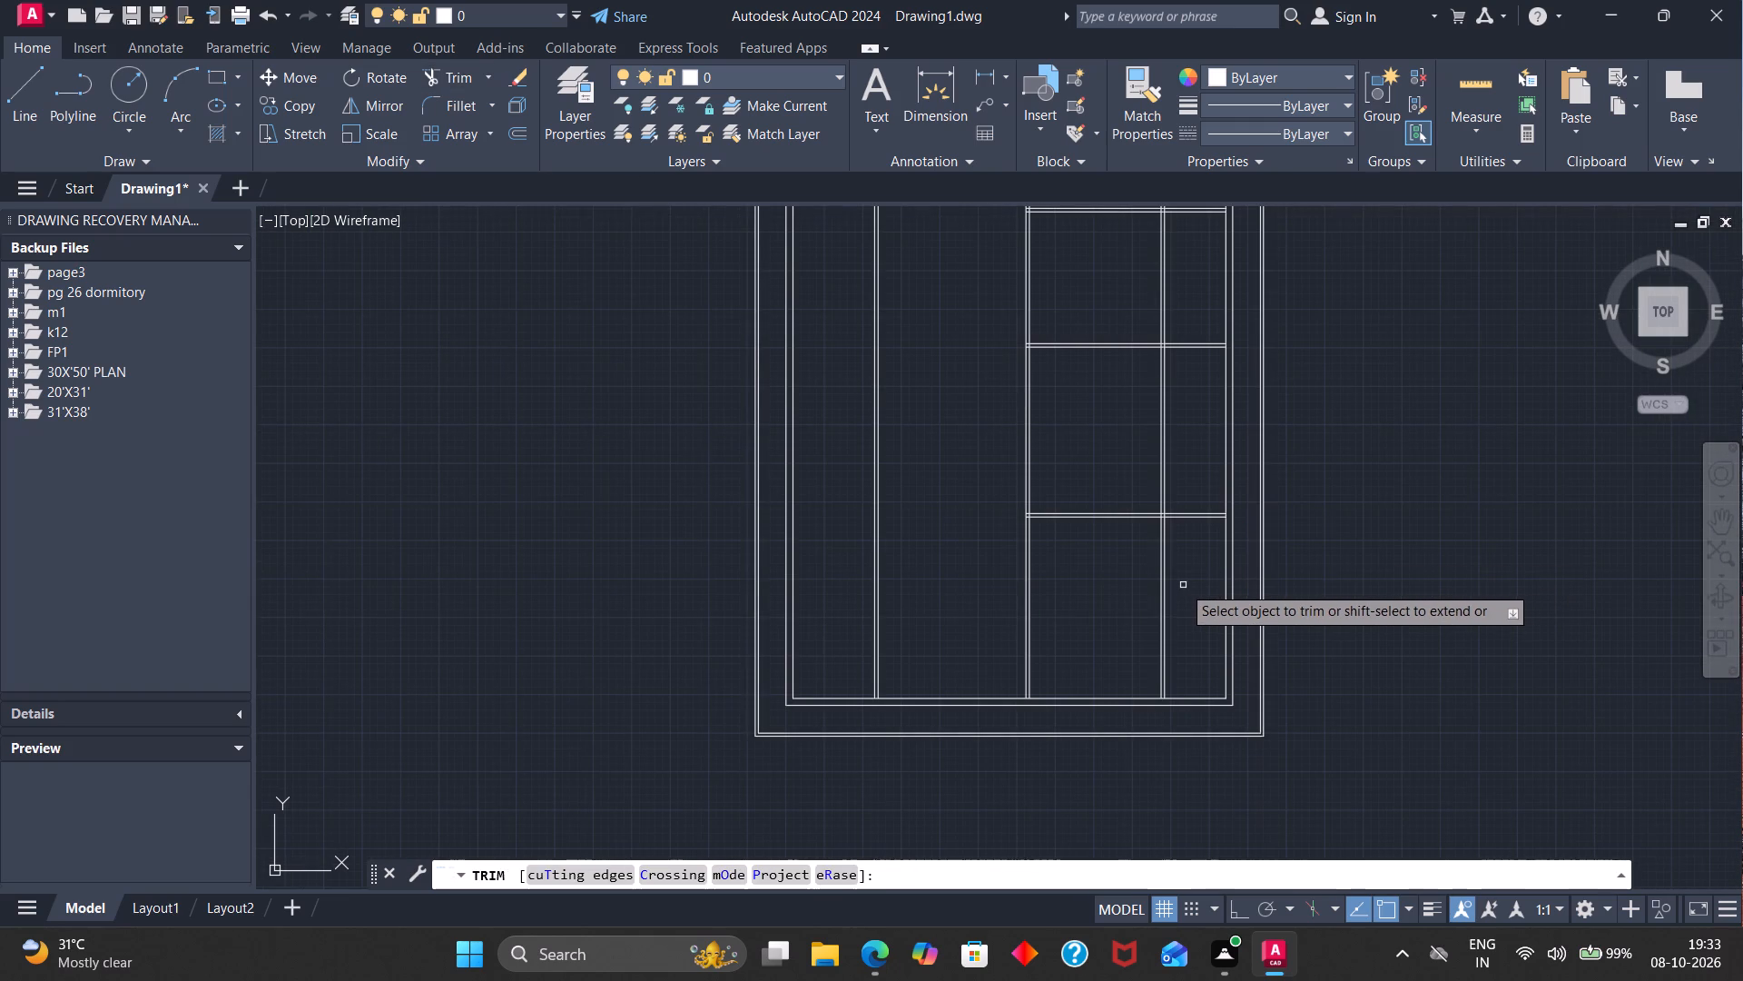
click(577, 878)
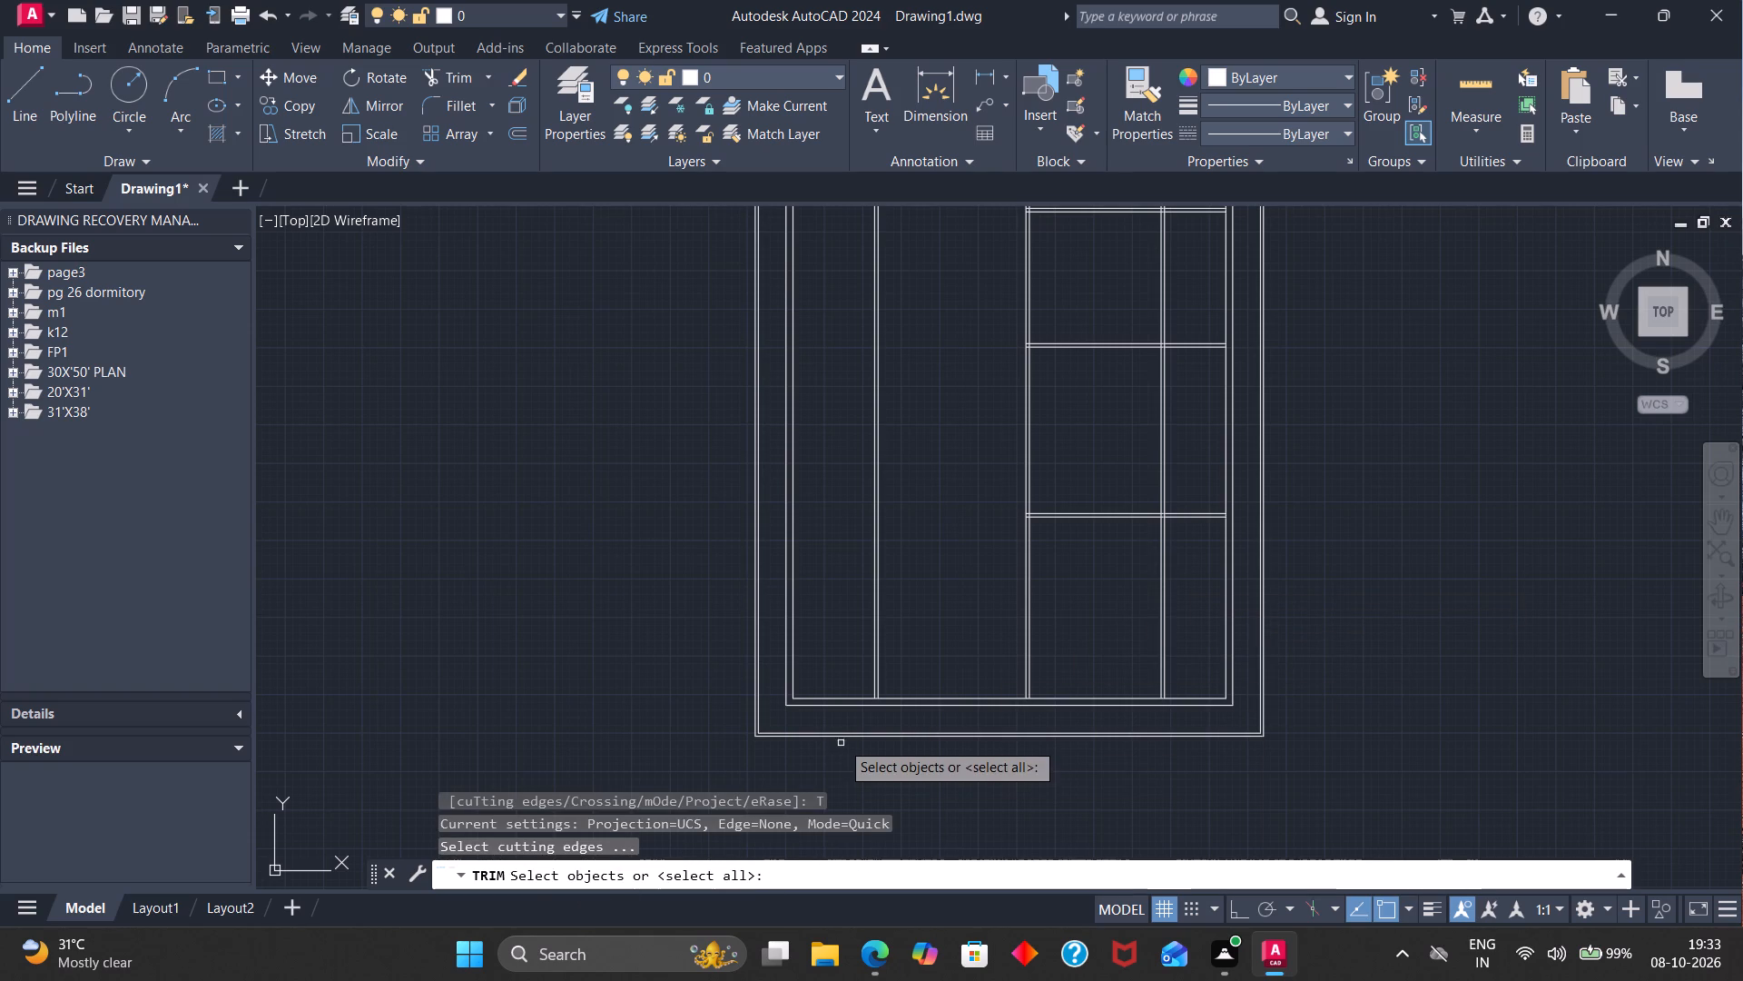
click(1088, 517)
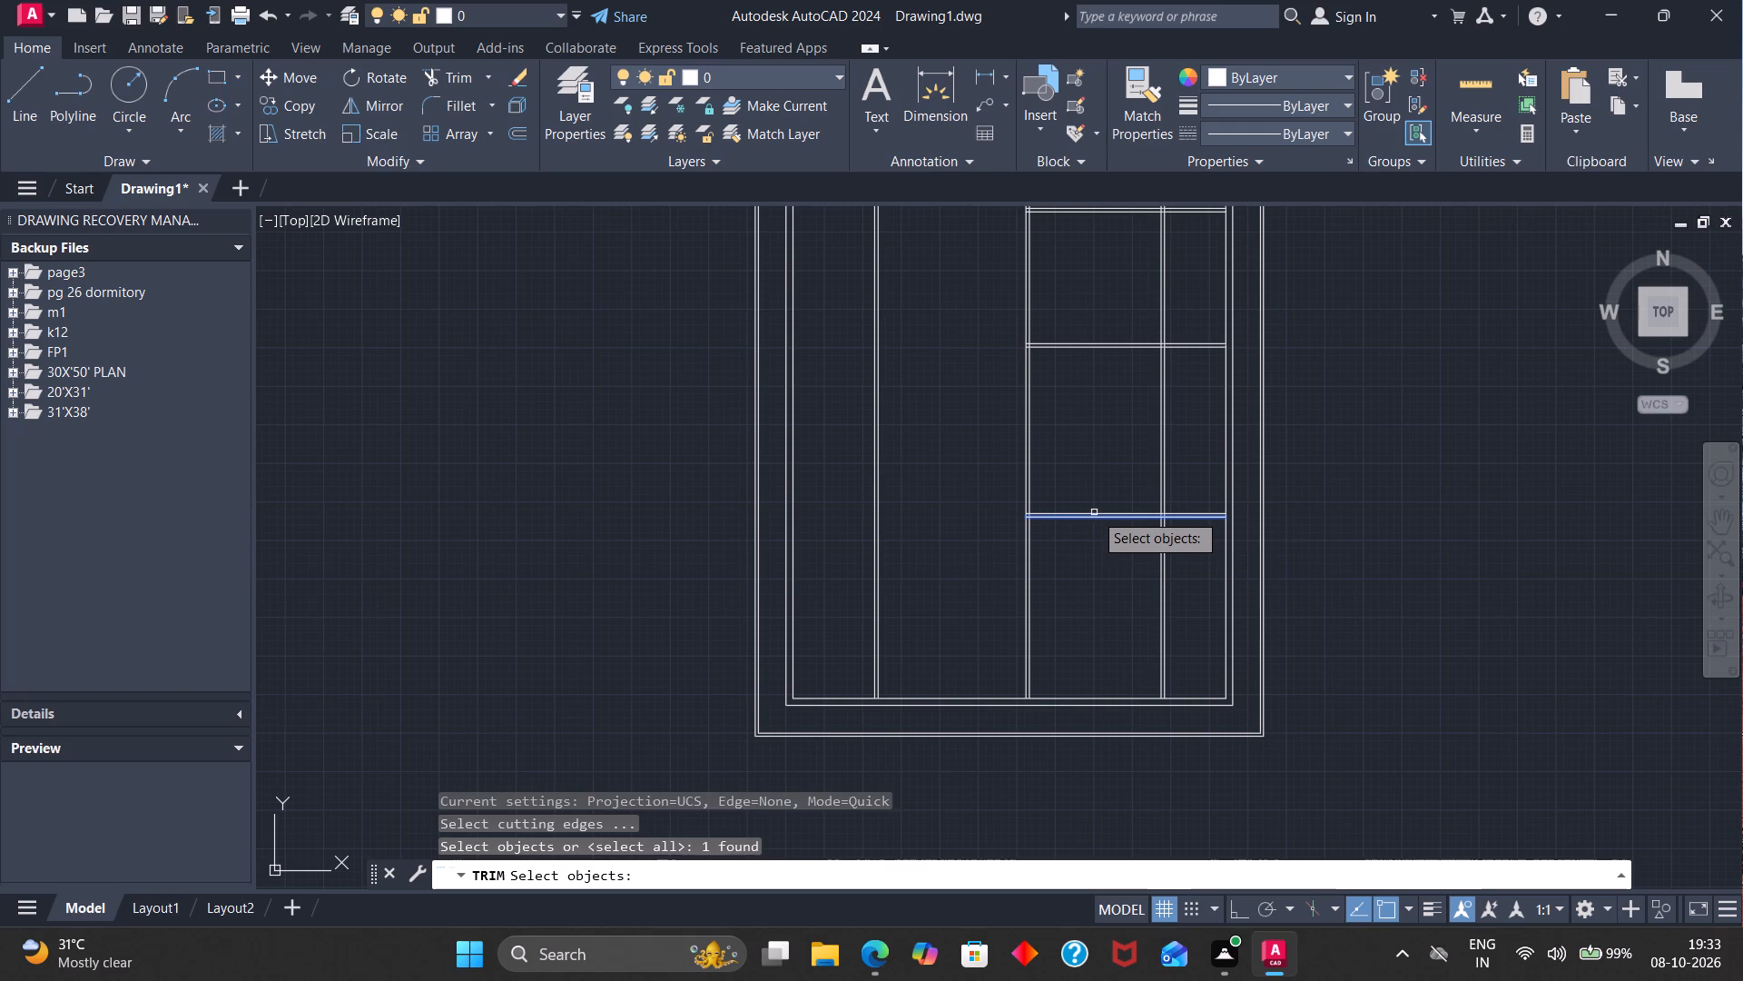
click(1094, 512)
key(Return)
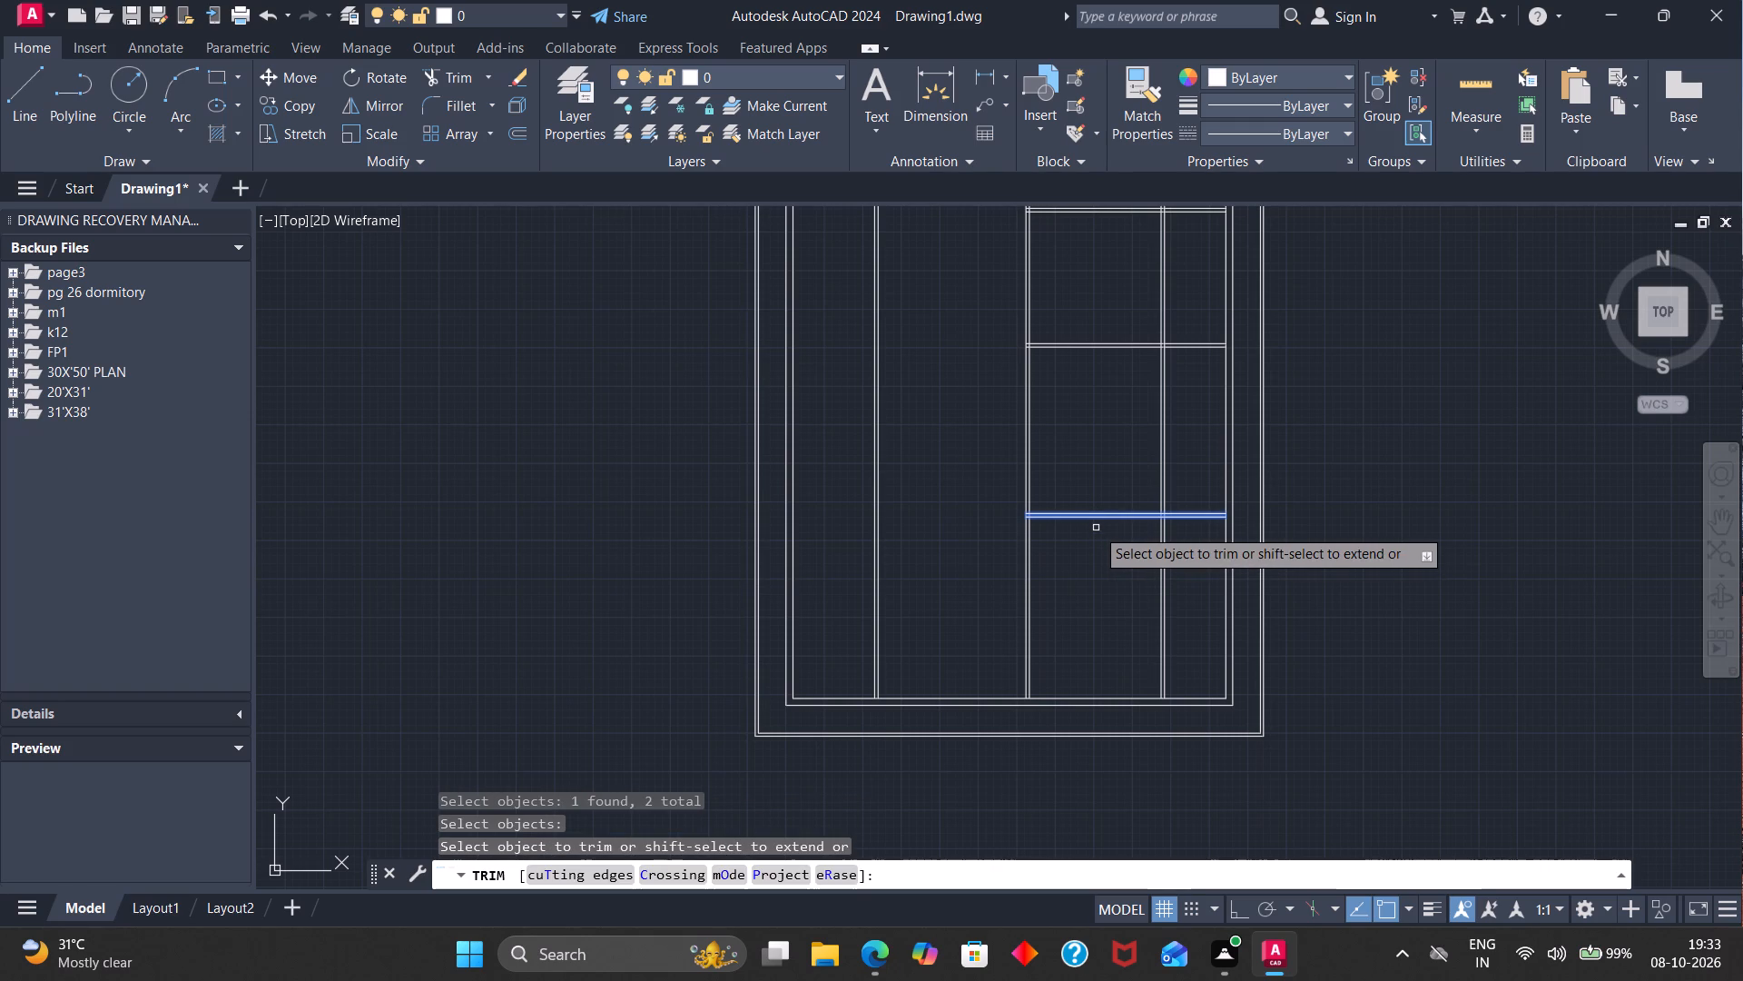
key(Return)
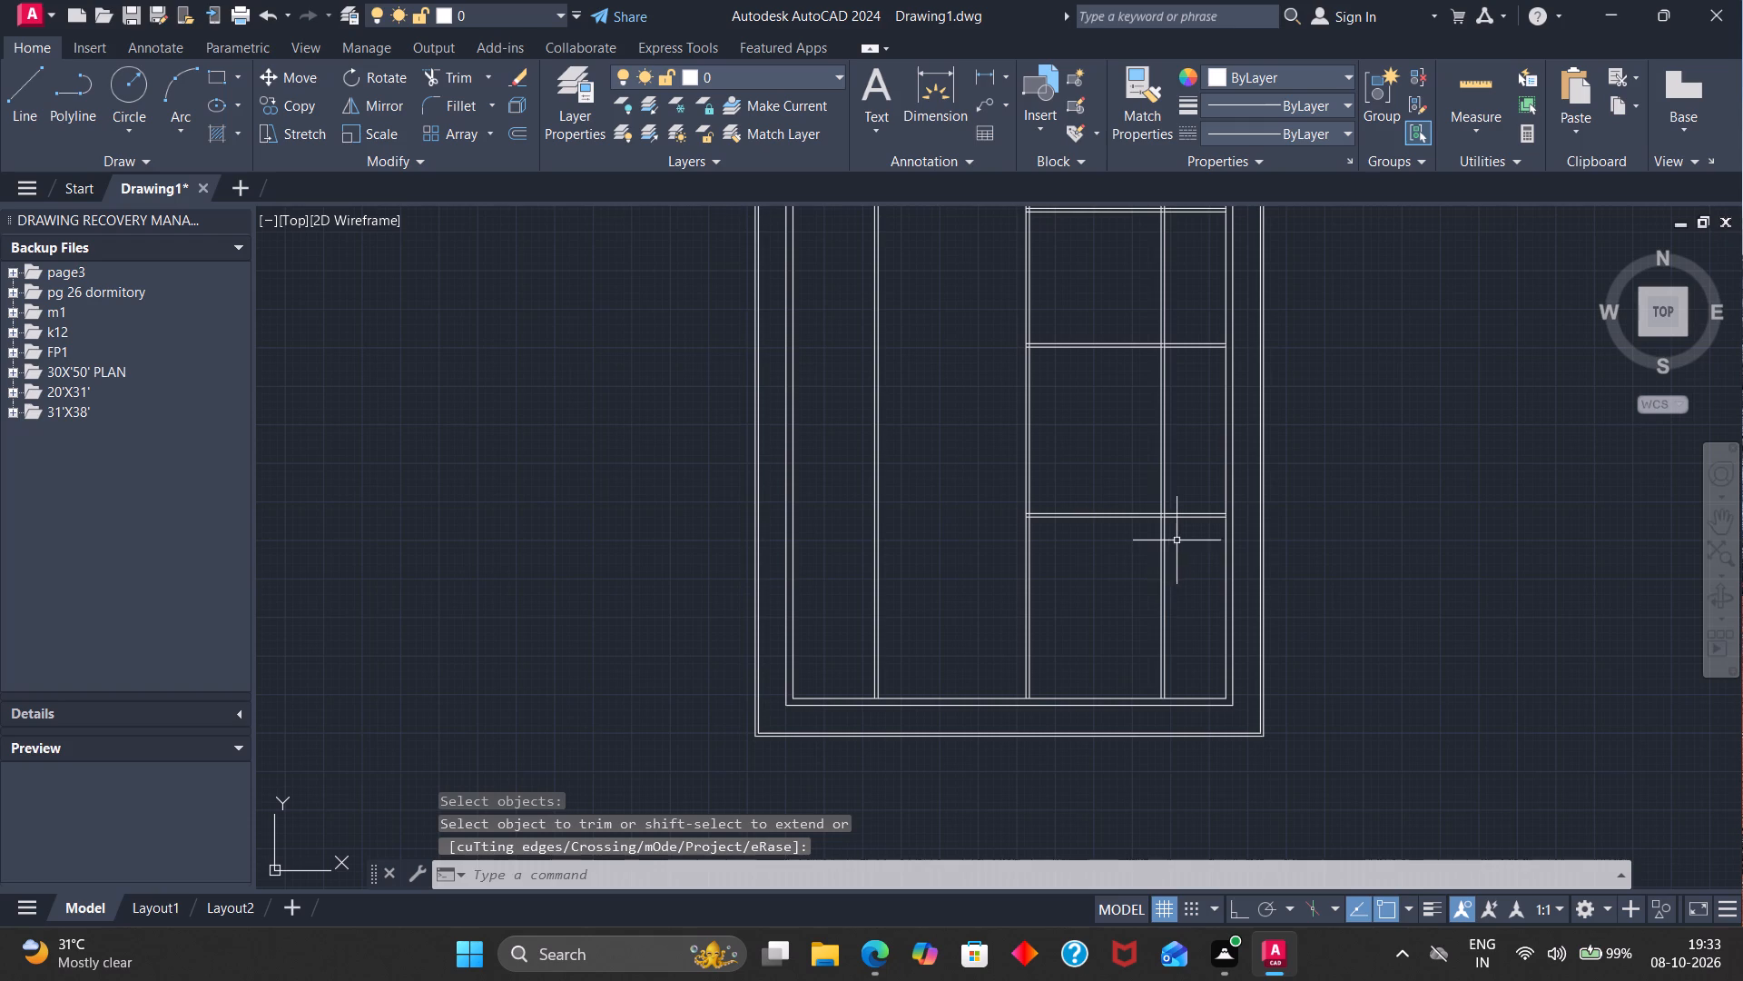
Trim away both lines of the easternmost vertical partition along its full length, leaving the eastern rooms undivided.
drag(1178, 540, 1140, 560)
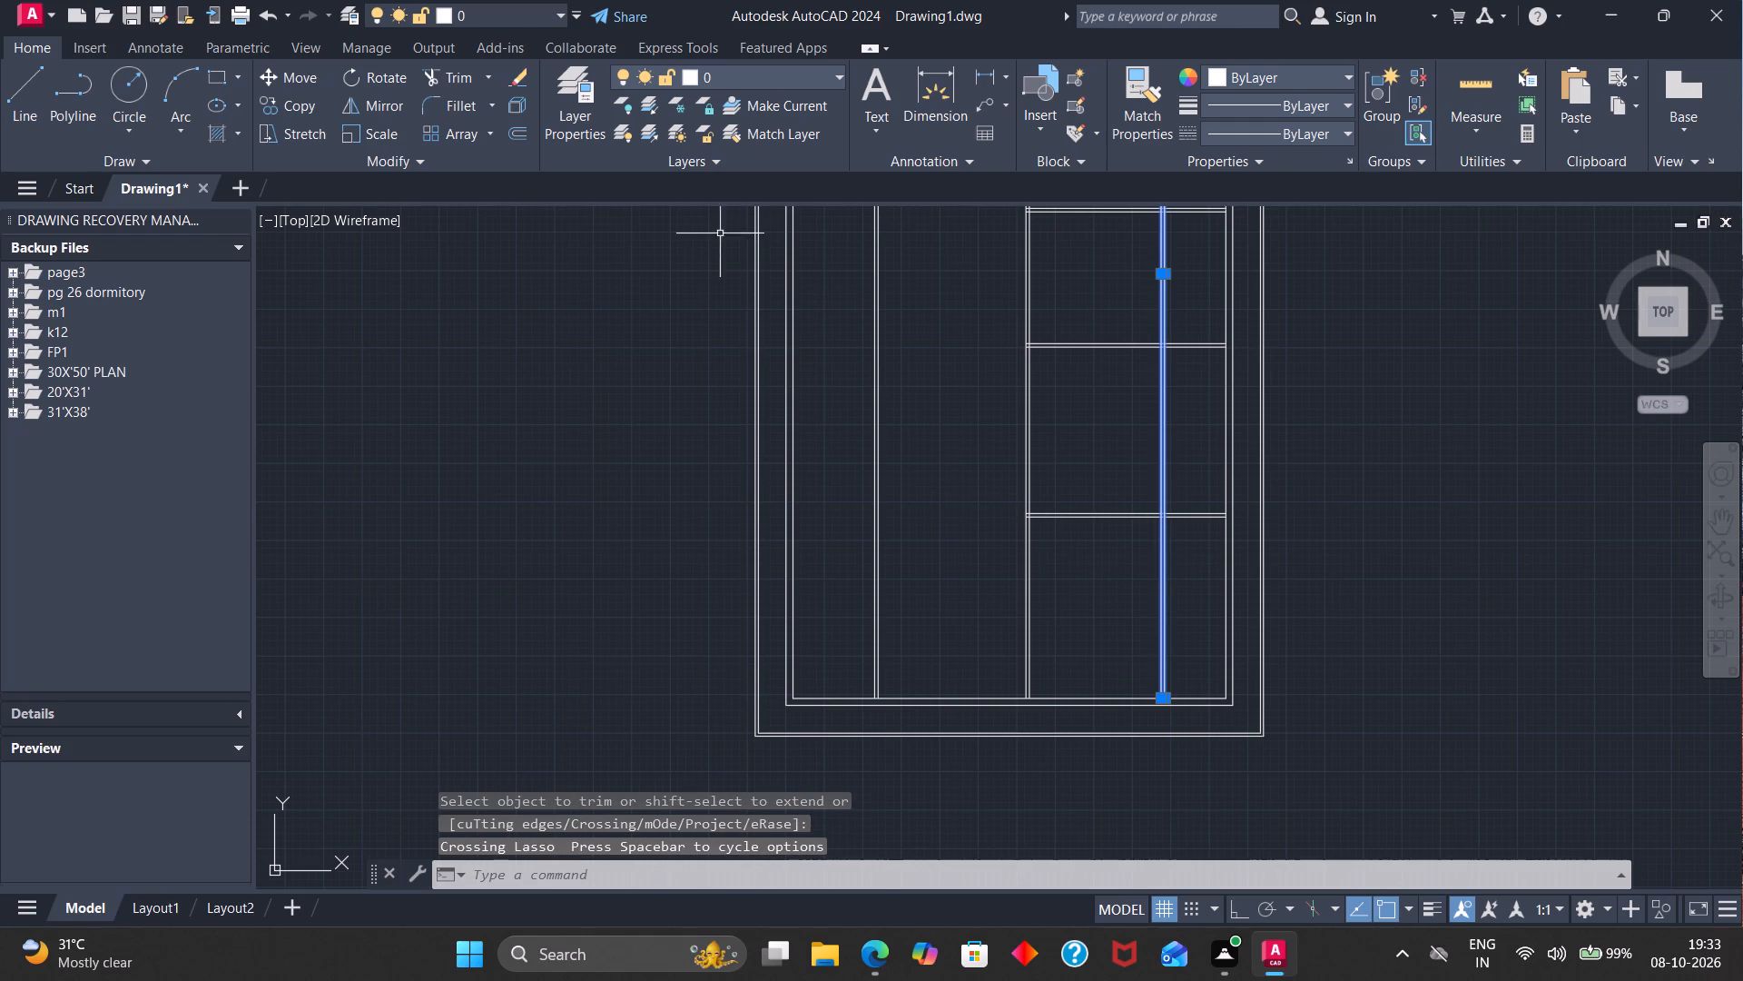
click(455, 77)
click(1158, 451)
click(1166, 449)
scroll(1165, 449, down, 3)
scroll(1162, 449, up, 2)
scroll(1162, 449, down, 2)
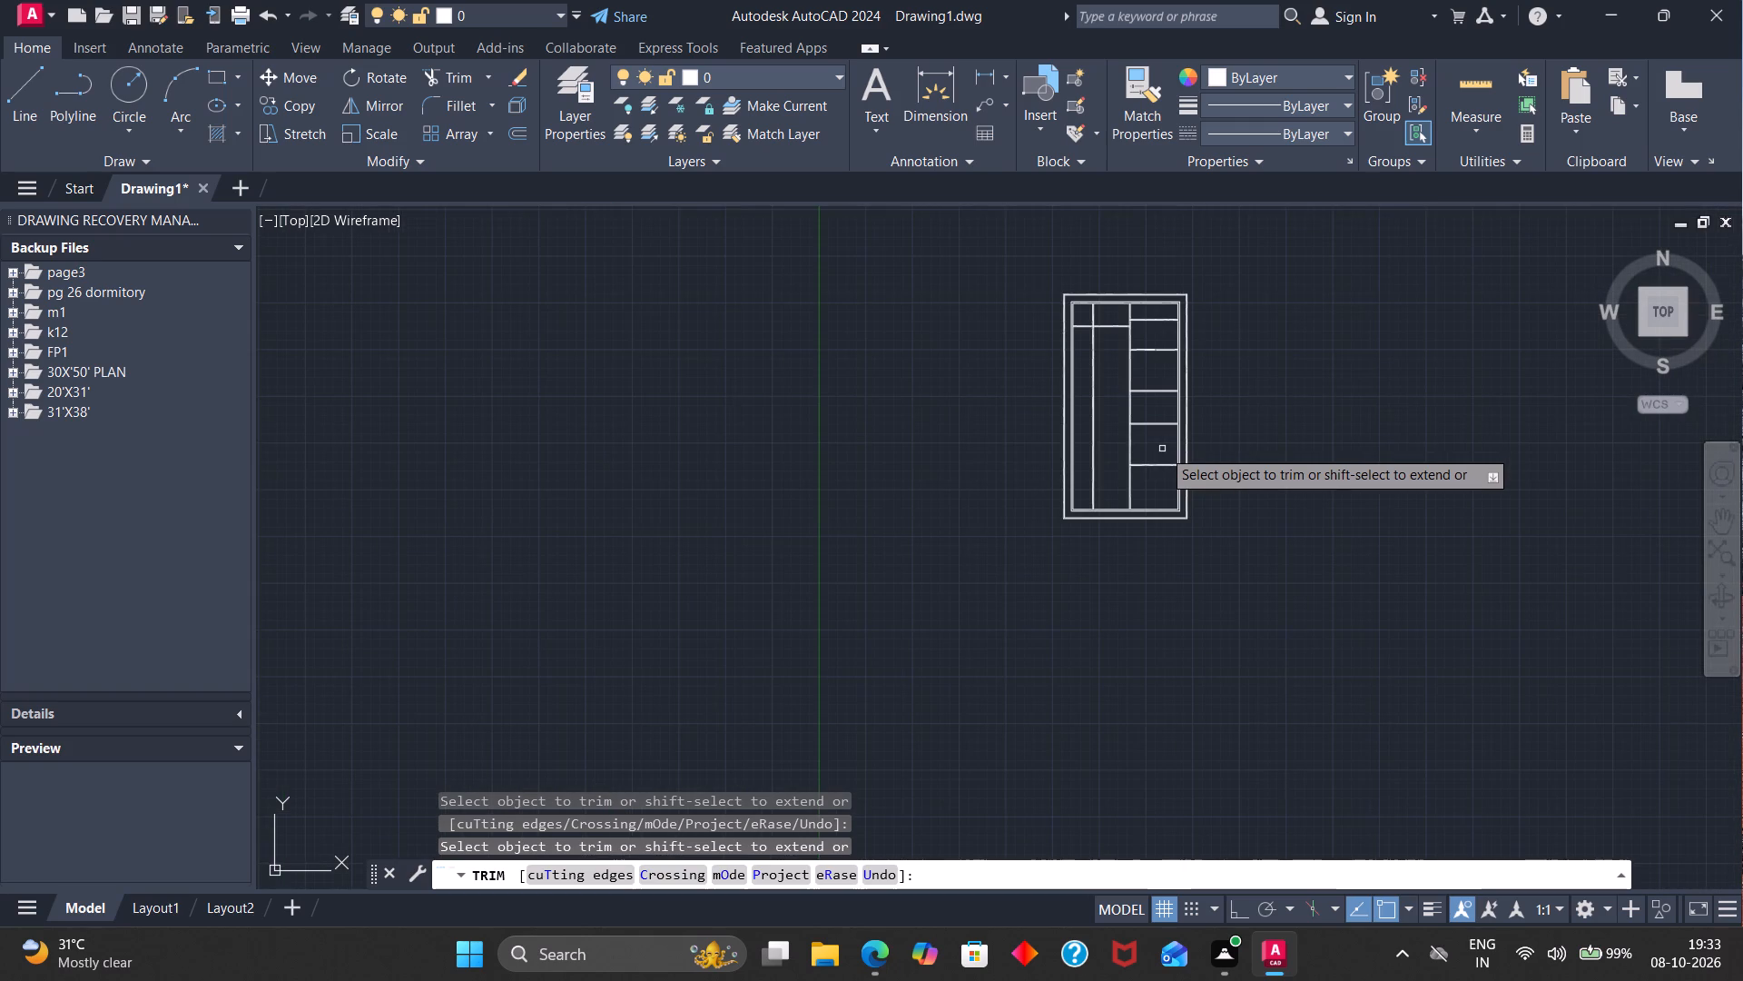
scroll(1162, 449, up, 1)
scroll(1139, 288, up, 2)
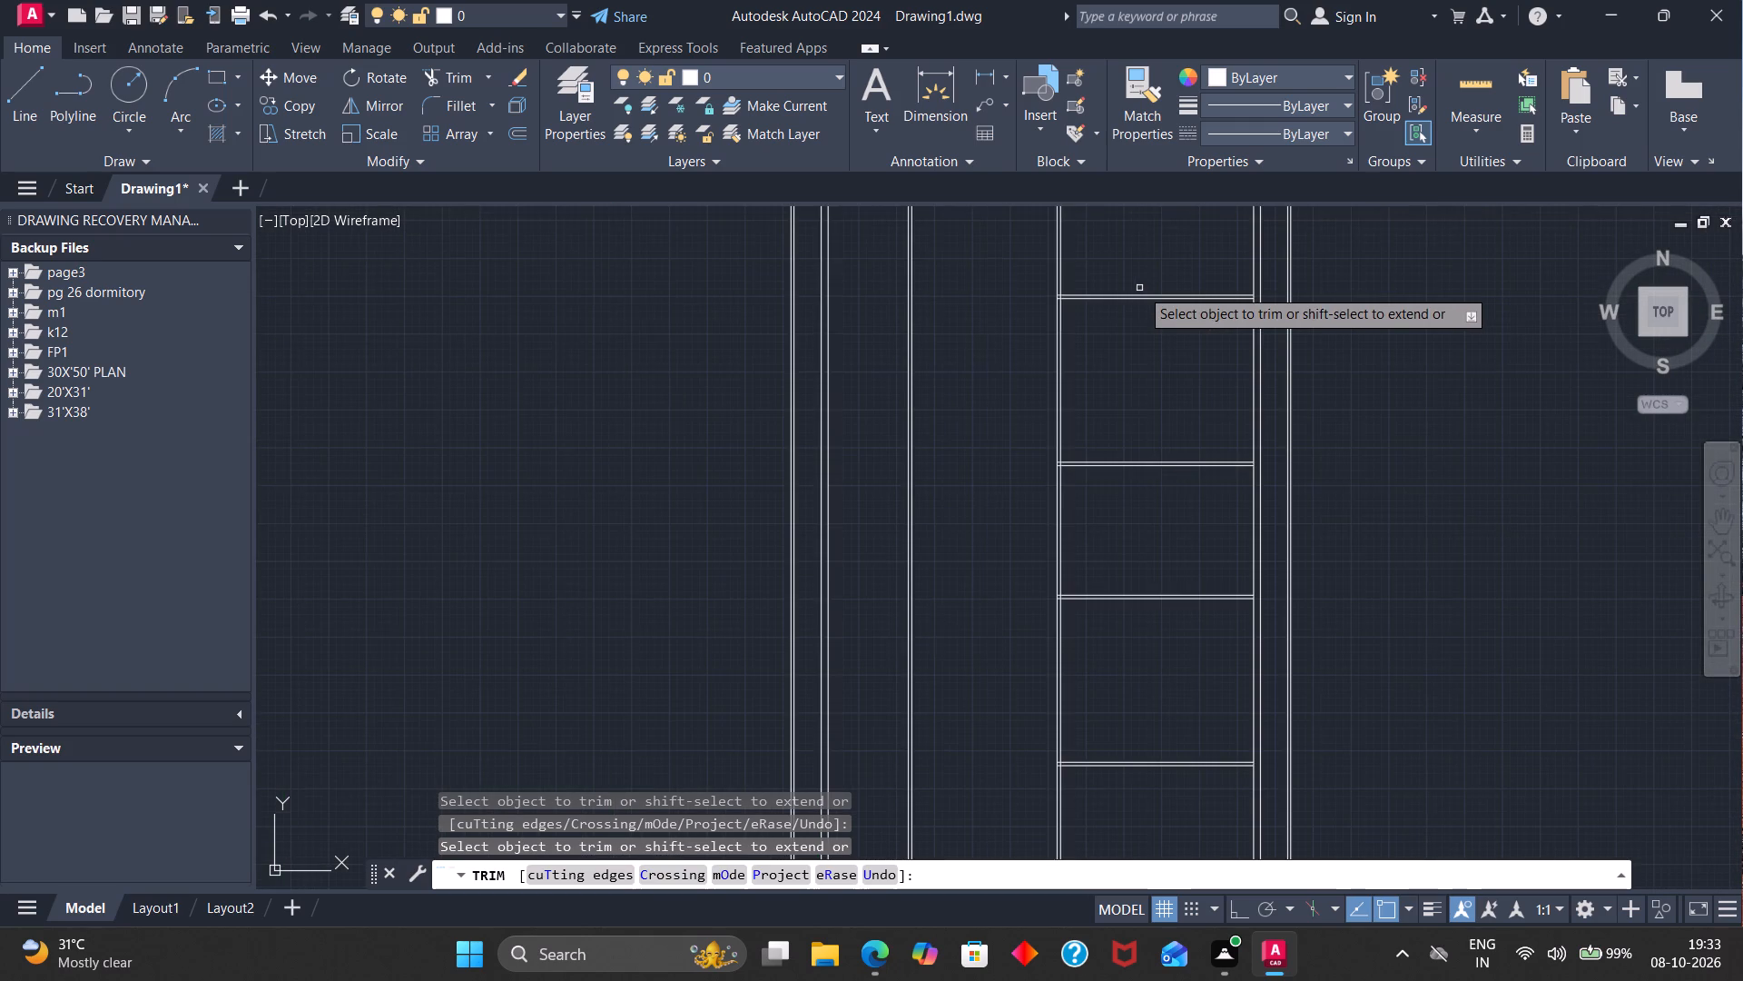
scroll(1140, 288, down, 2)
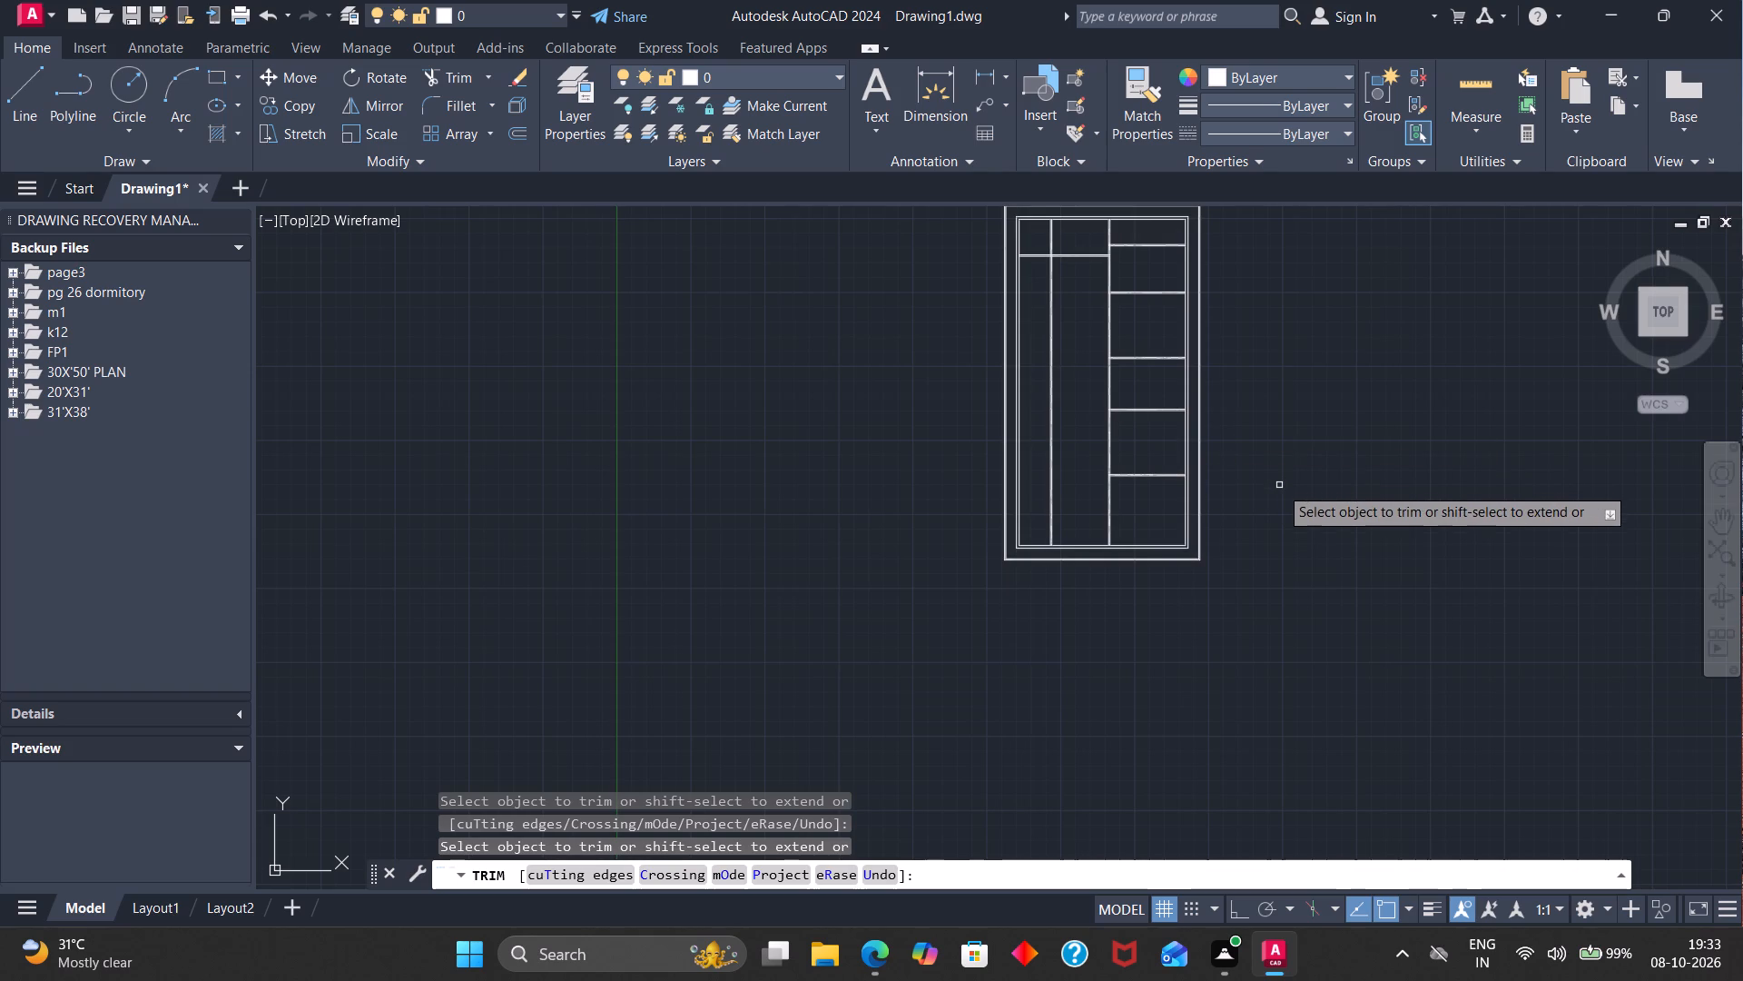
key(Escape)
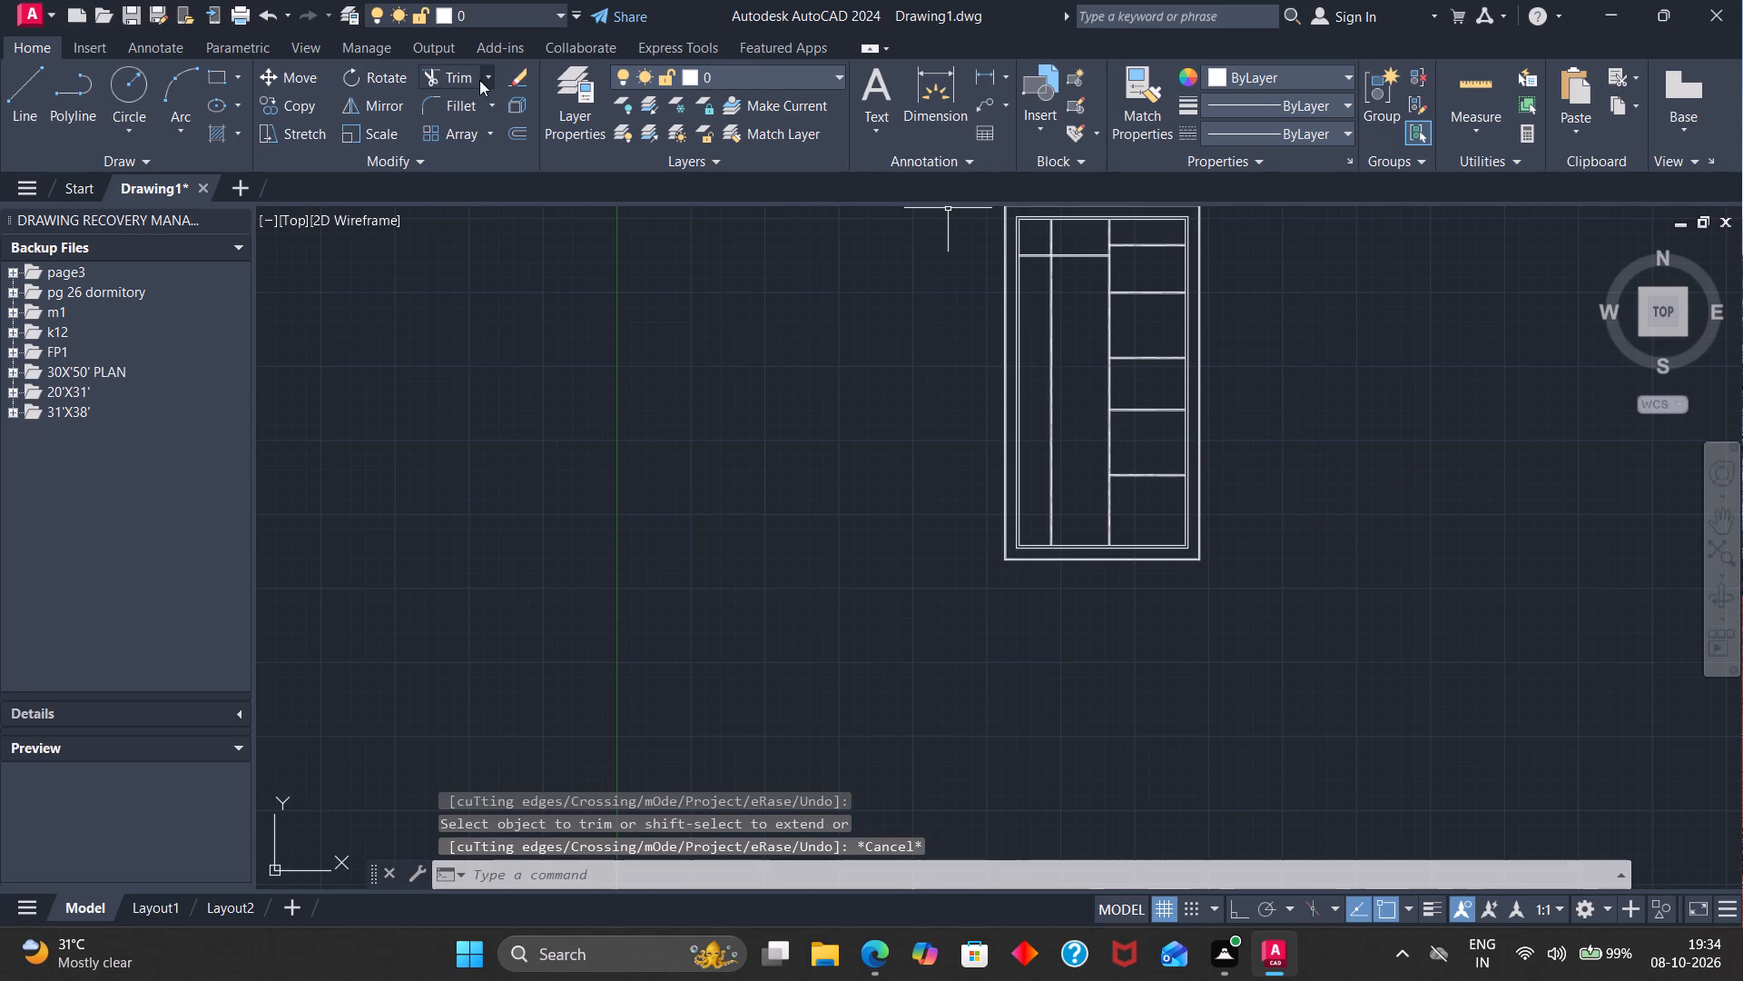
Trim away both lines of the westernmost vertical partition south of the northwest horizontal wall, keeping its short northern piece.
click(478, 77)
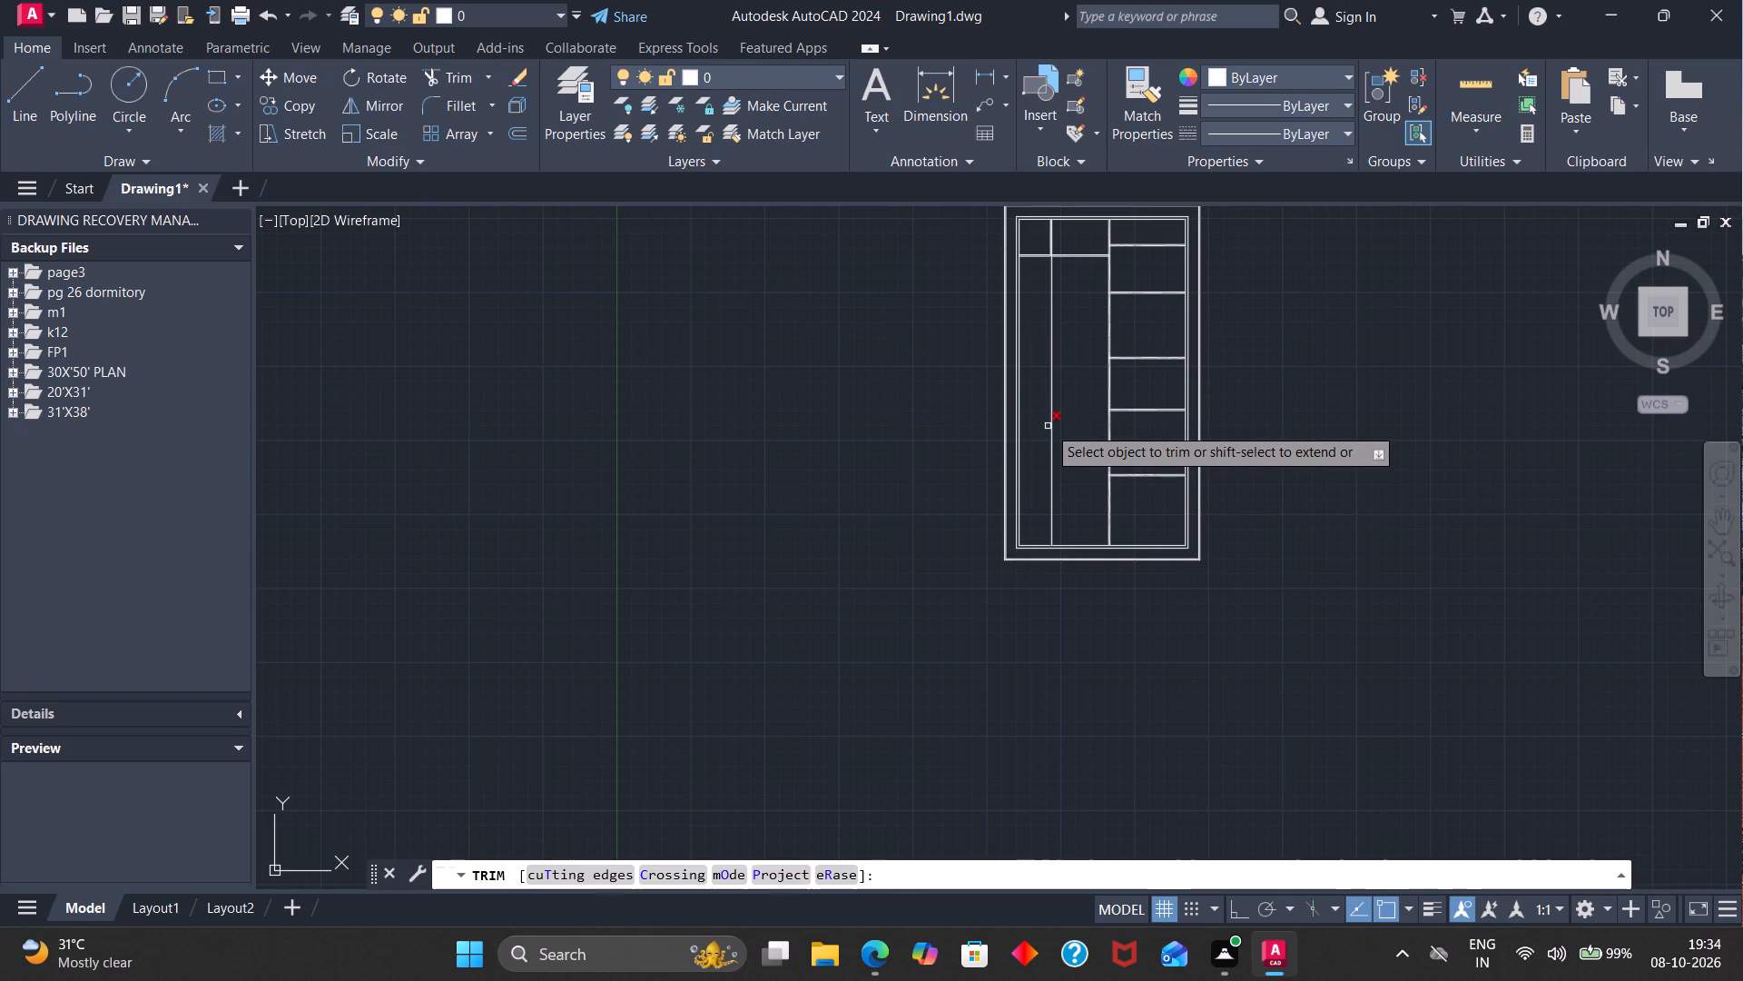
click(1048, 426)
scroll(1052, 412, up, 2)
scroll(1048, 375, down, 1)
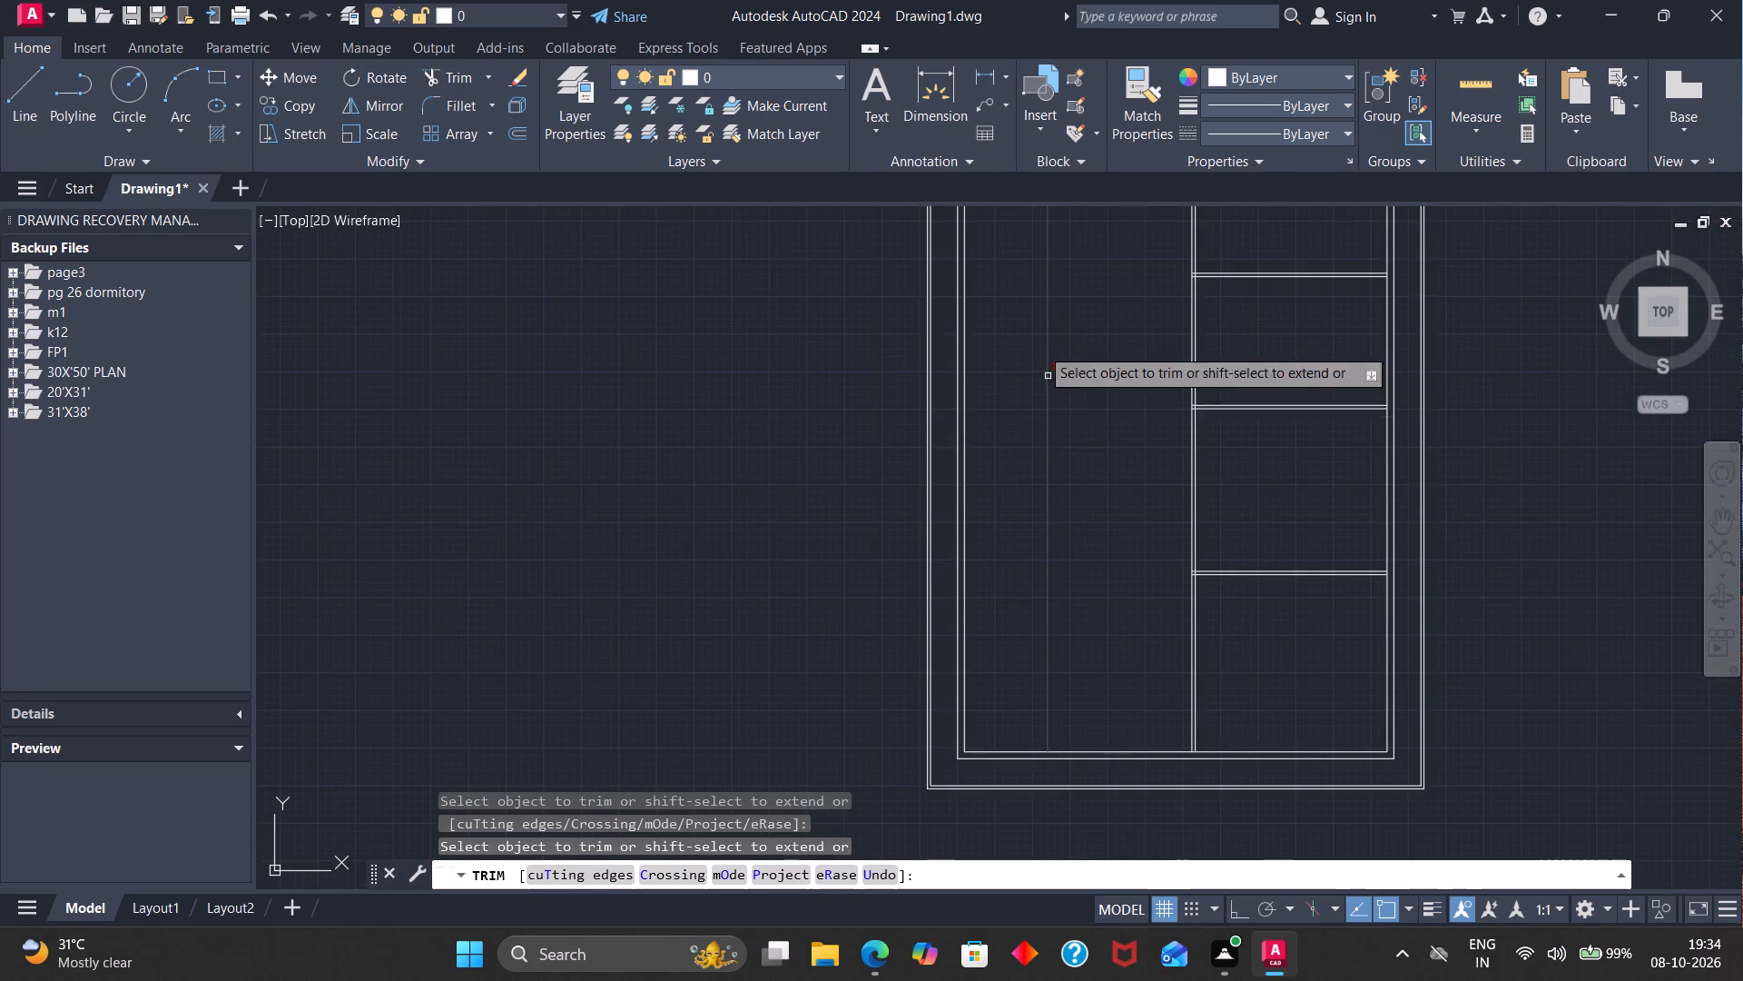
scroll(1036, 262, down, 2)
scroll(1040, 225, up, 2)
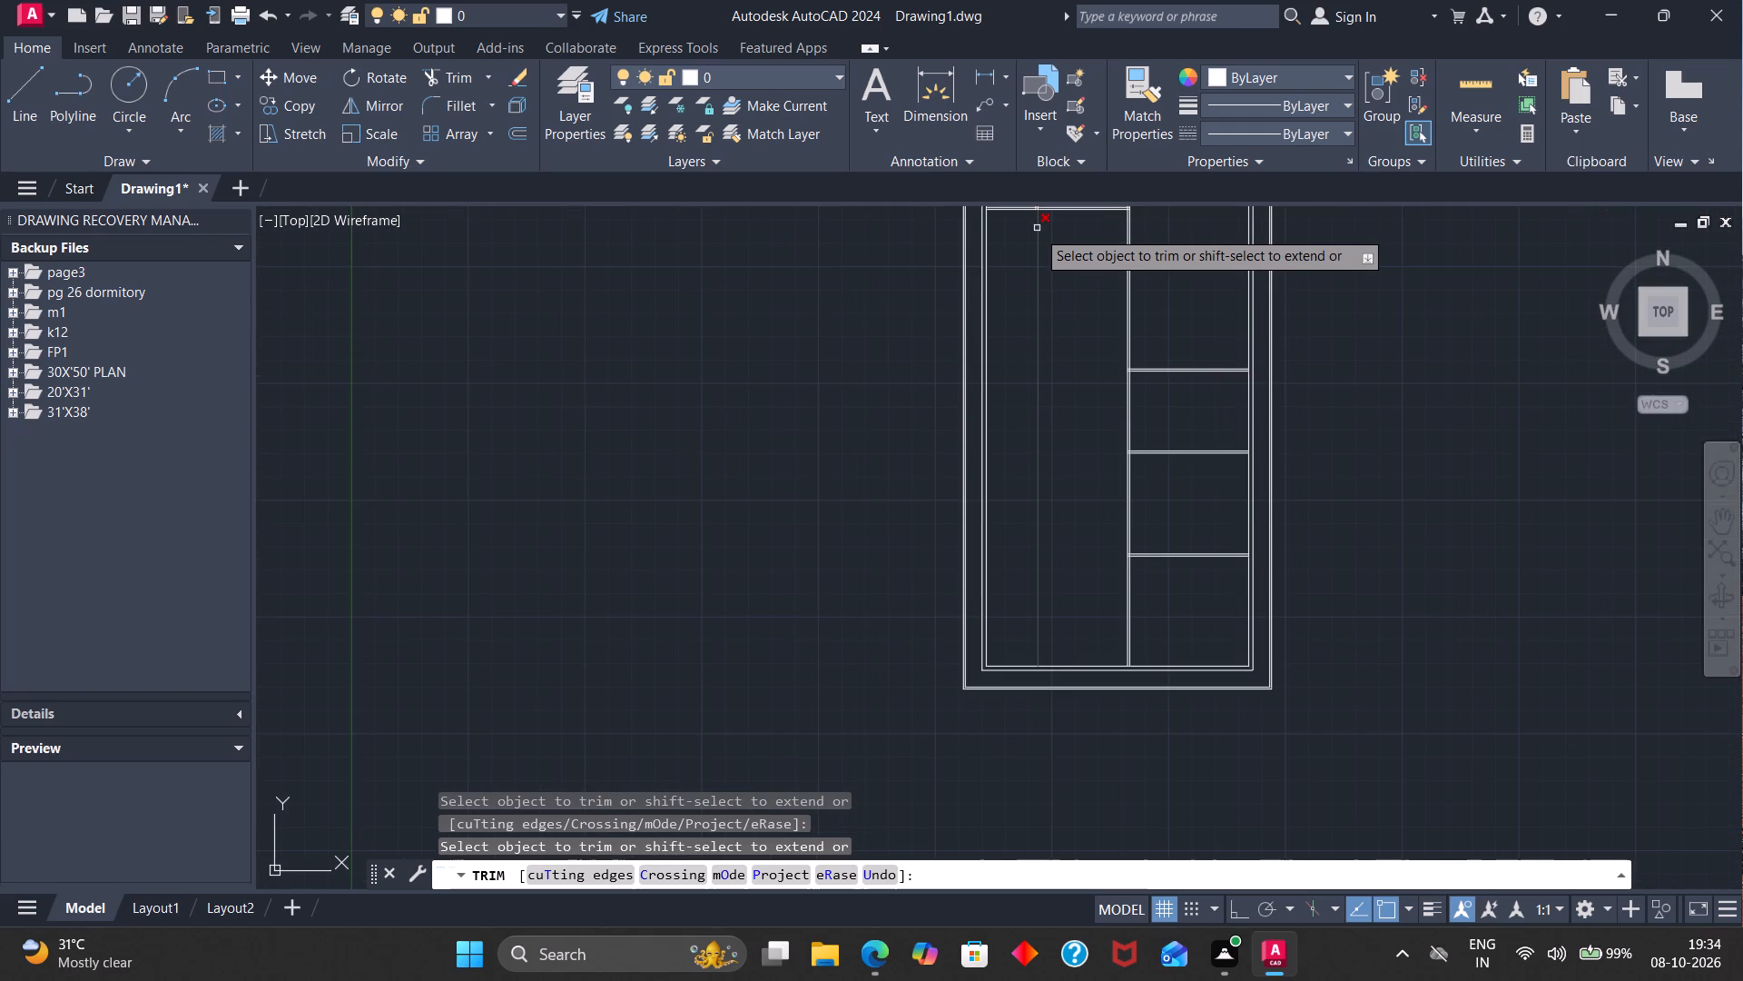
click(1038, 232)
scroll(1049, 238, down, 2)
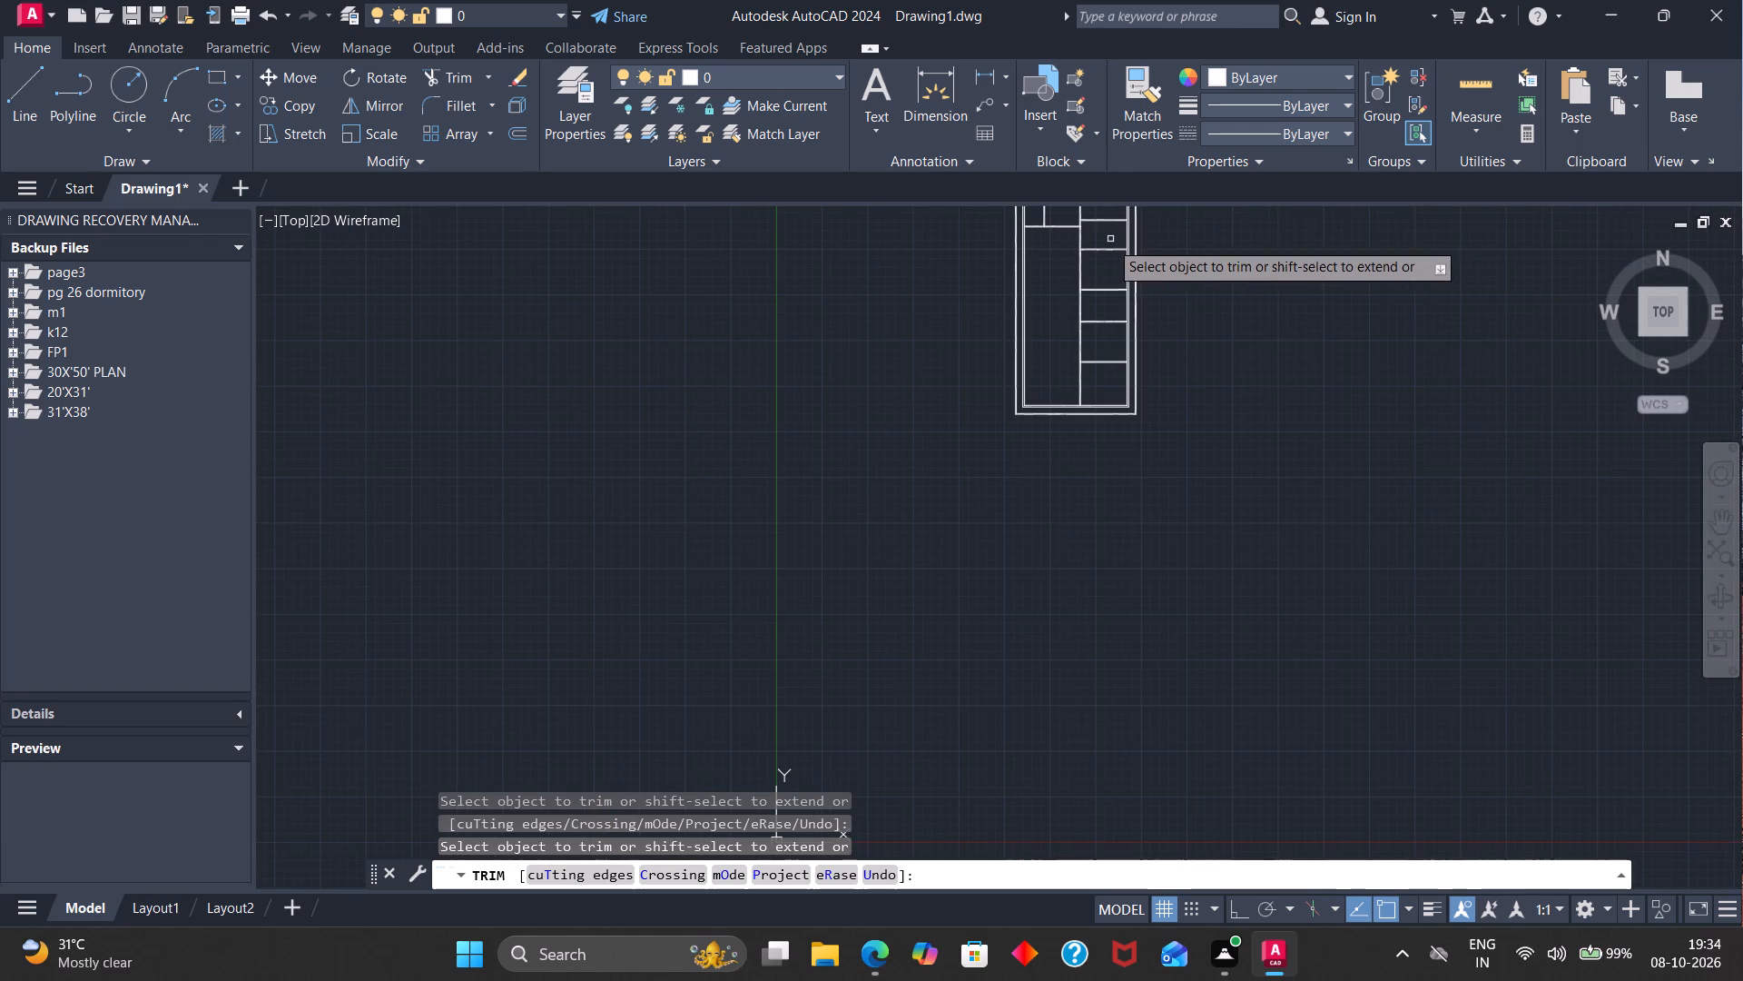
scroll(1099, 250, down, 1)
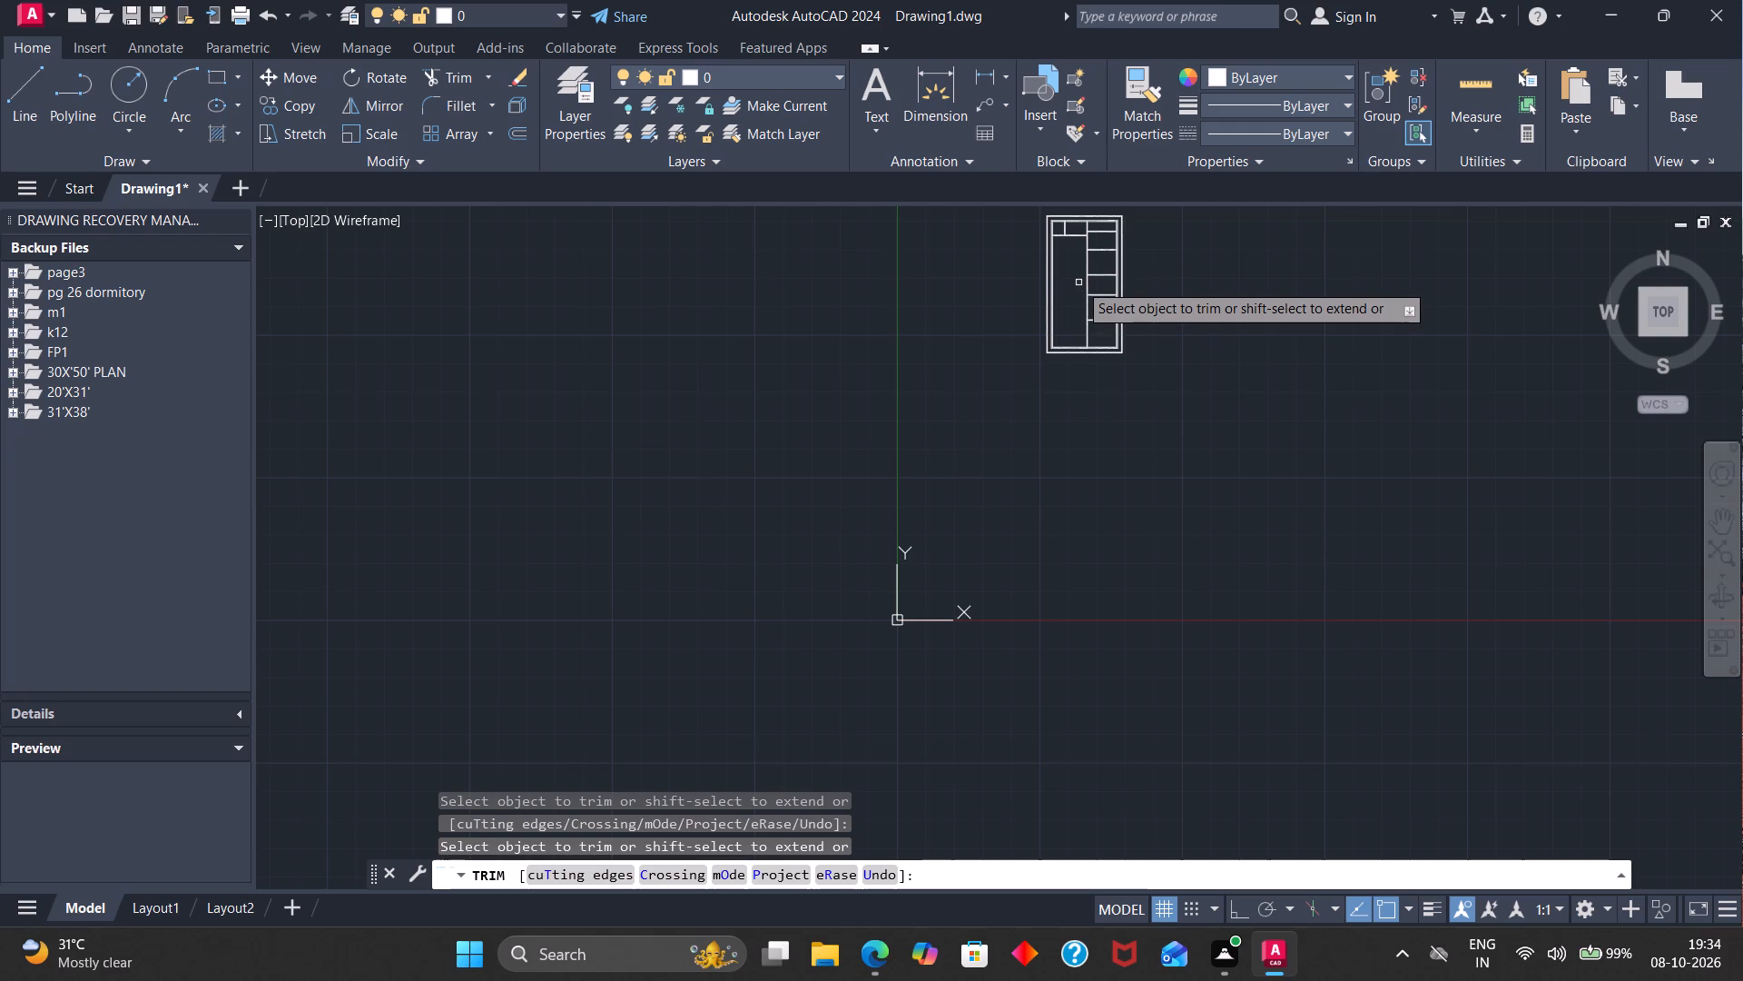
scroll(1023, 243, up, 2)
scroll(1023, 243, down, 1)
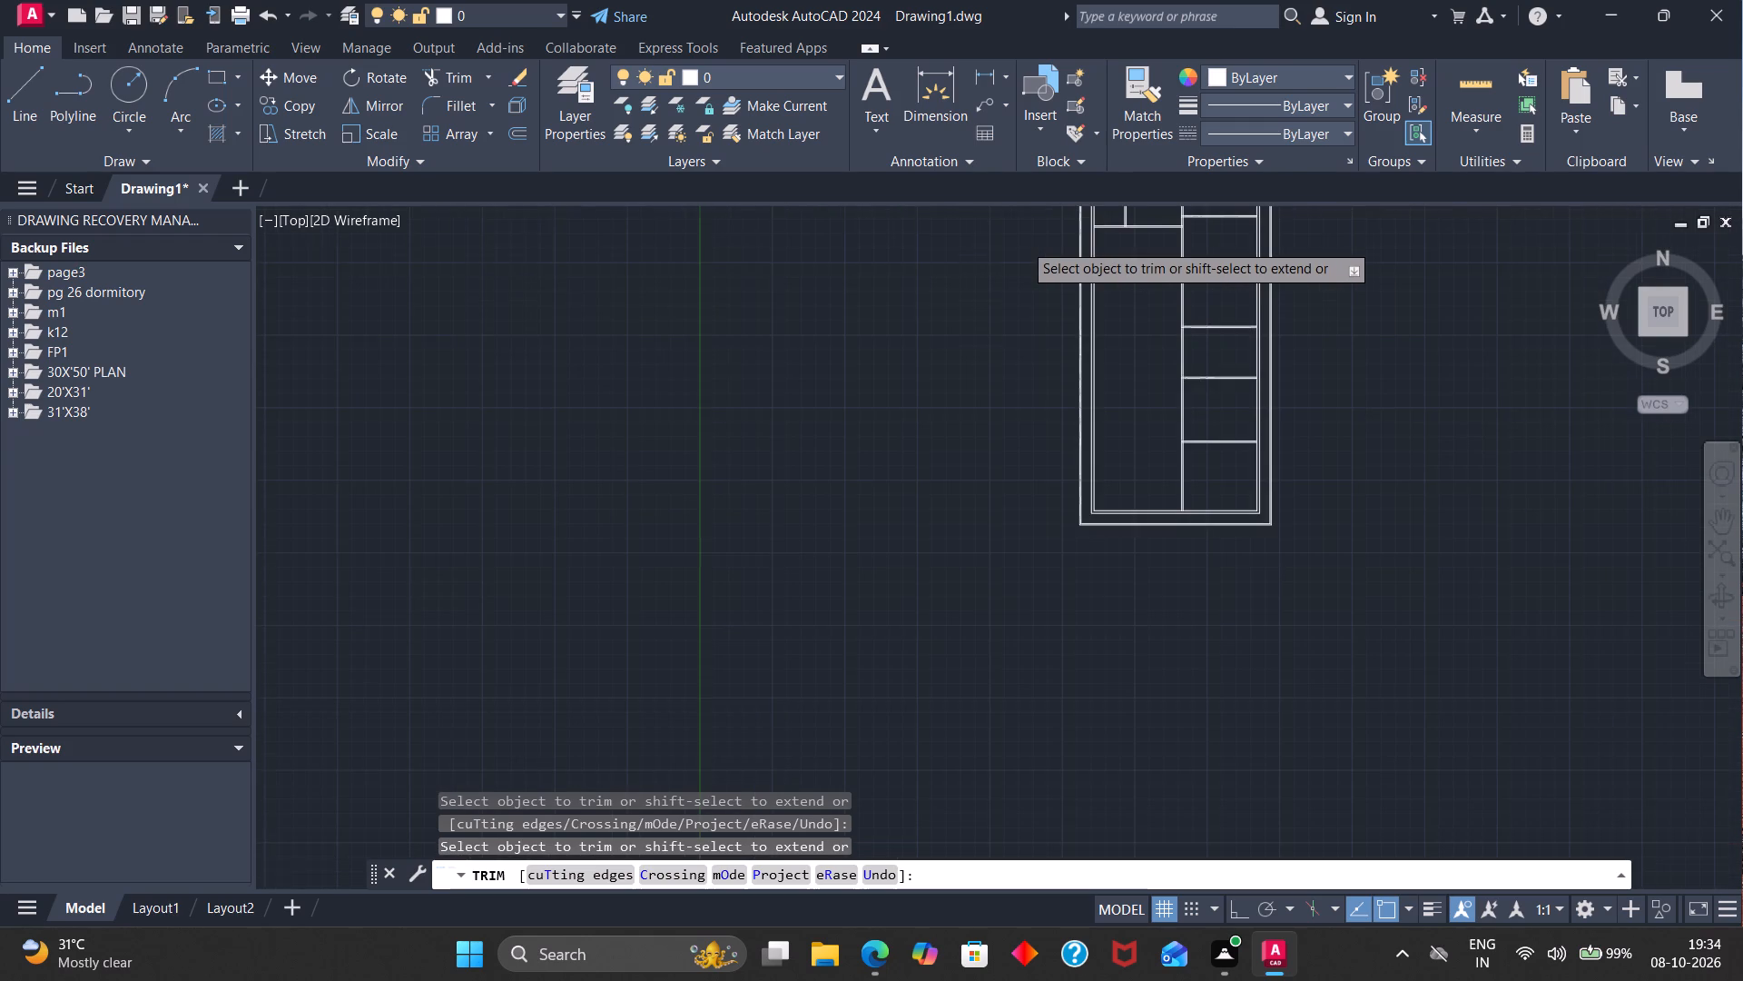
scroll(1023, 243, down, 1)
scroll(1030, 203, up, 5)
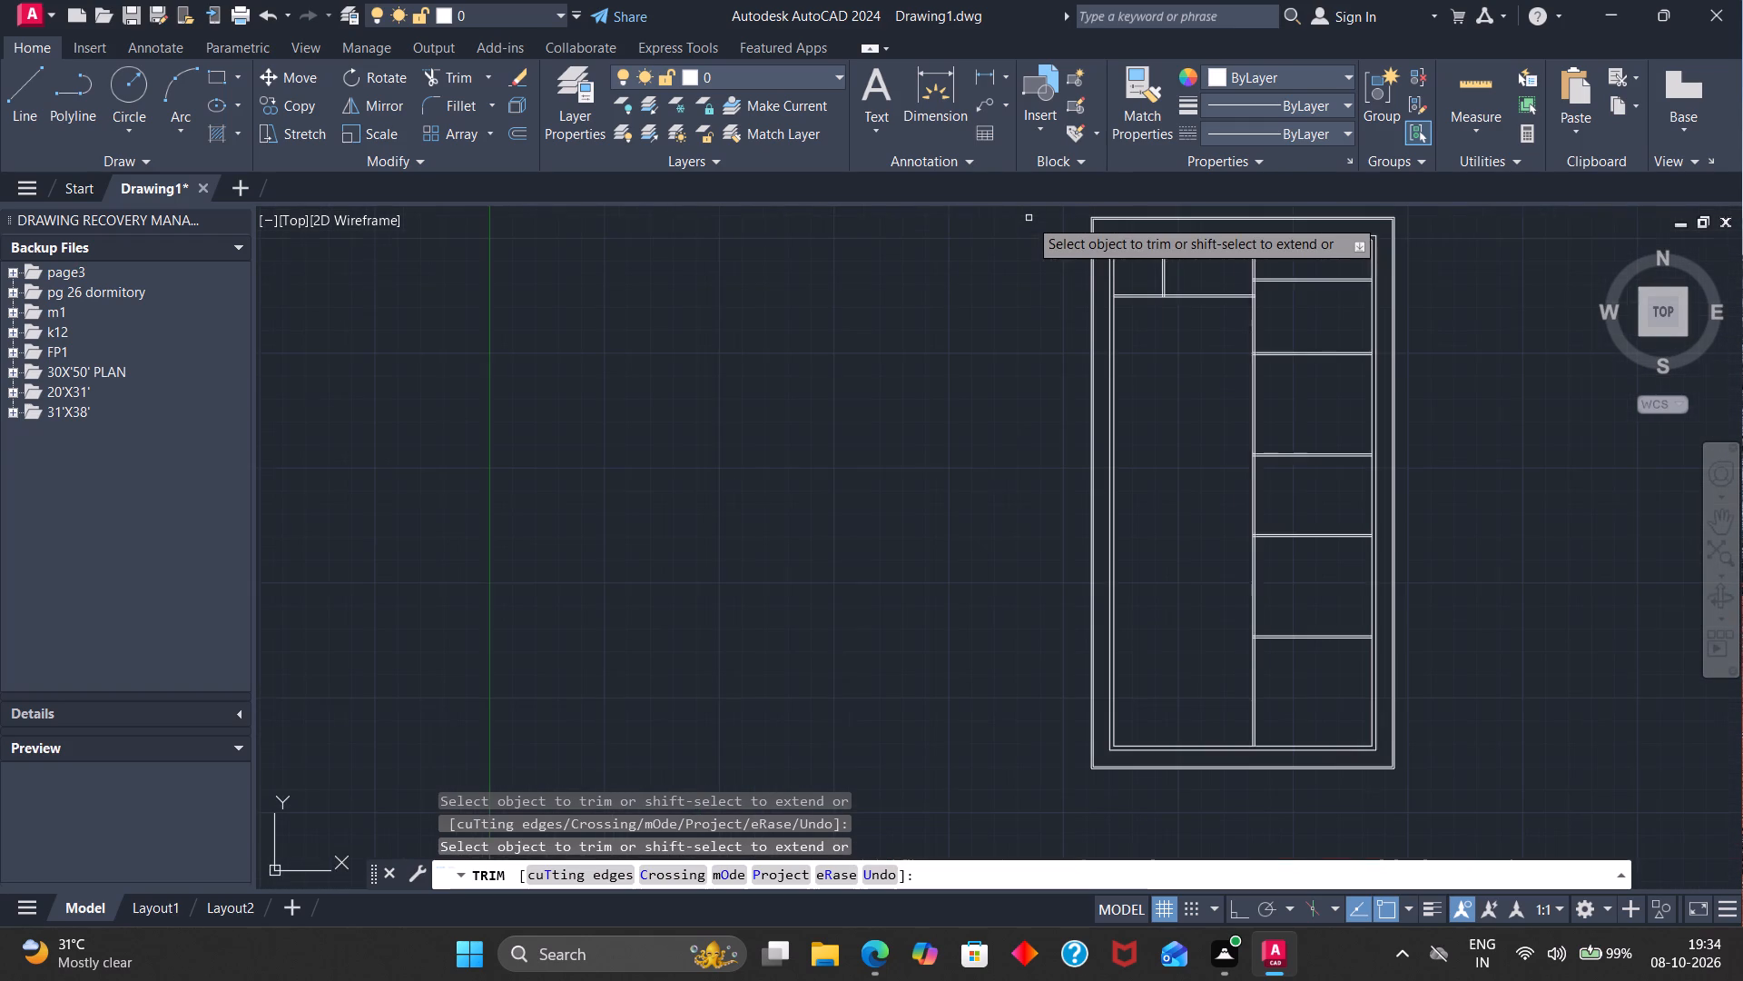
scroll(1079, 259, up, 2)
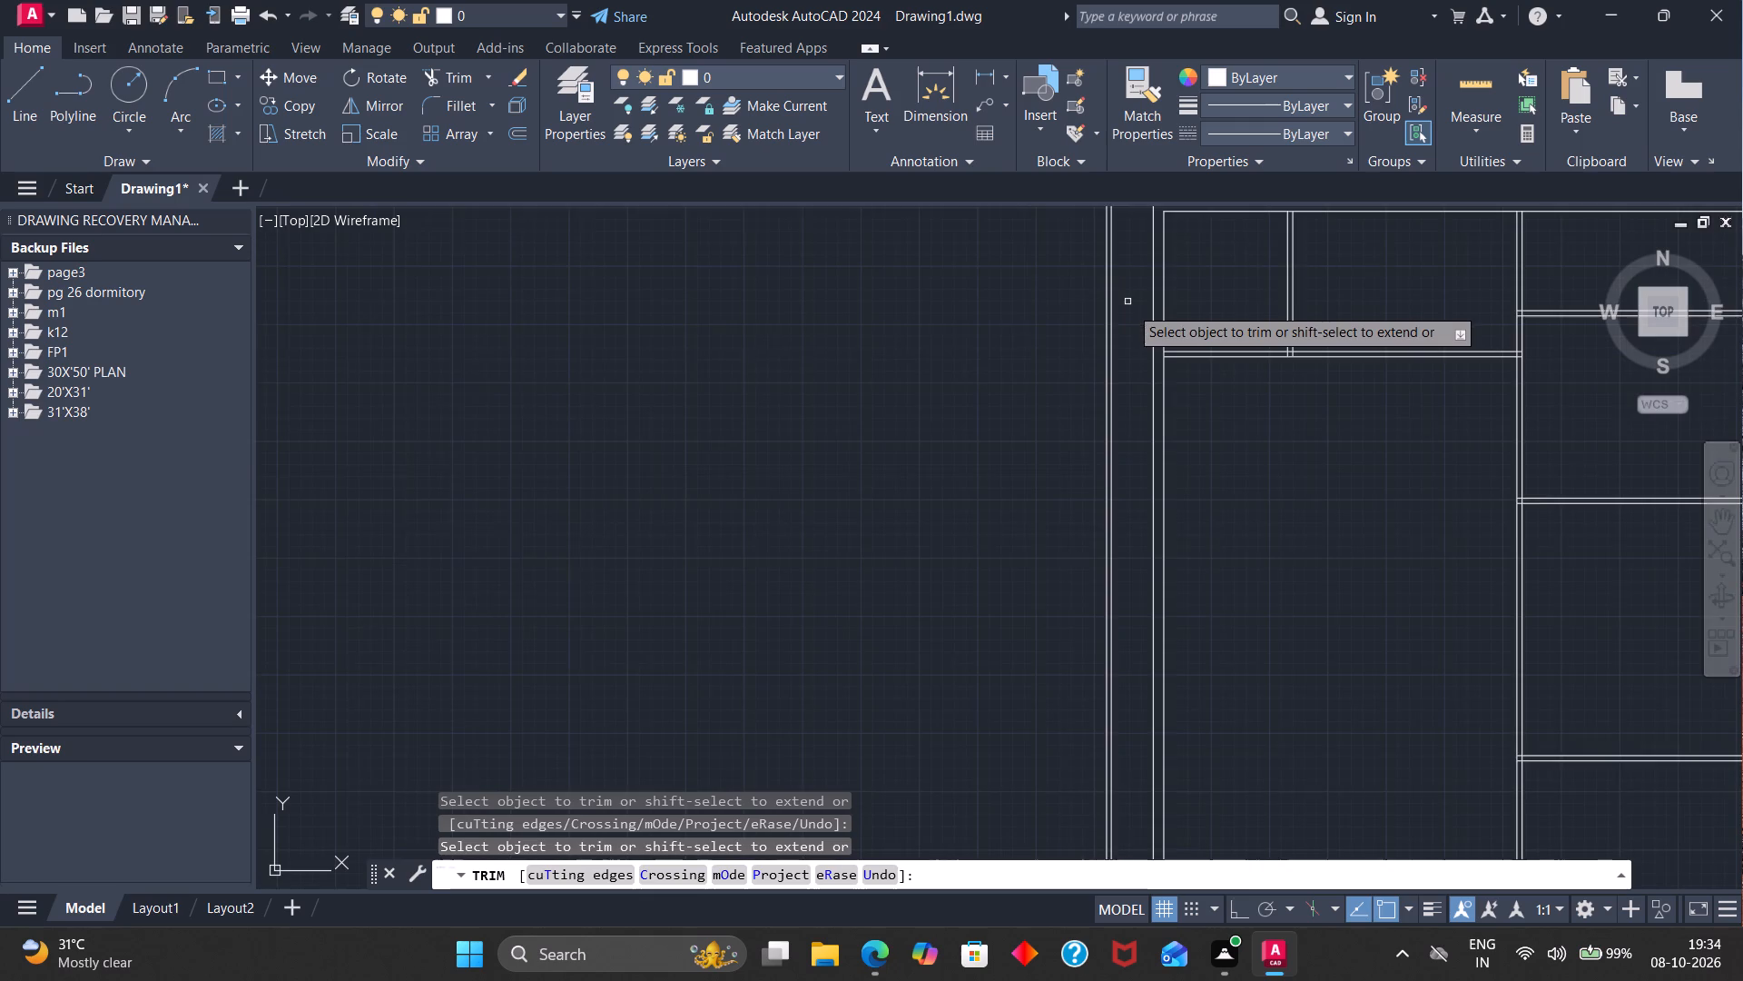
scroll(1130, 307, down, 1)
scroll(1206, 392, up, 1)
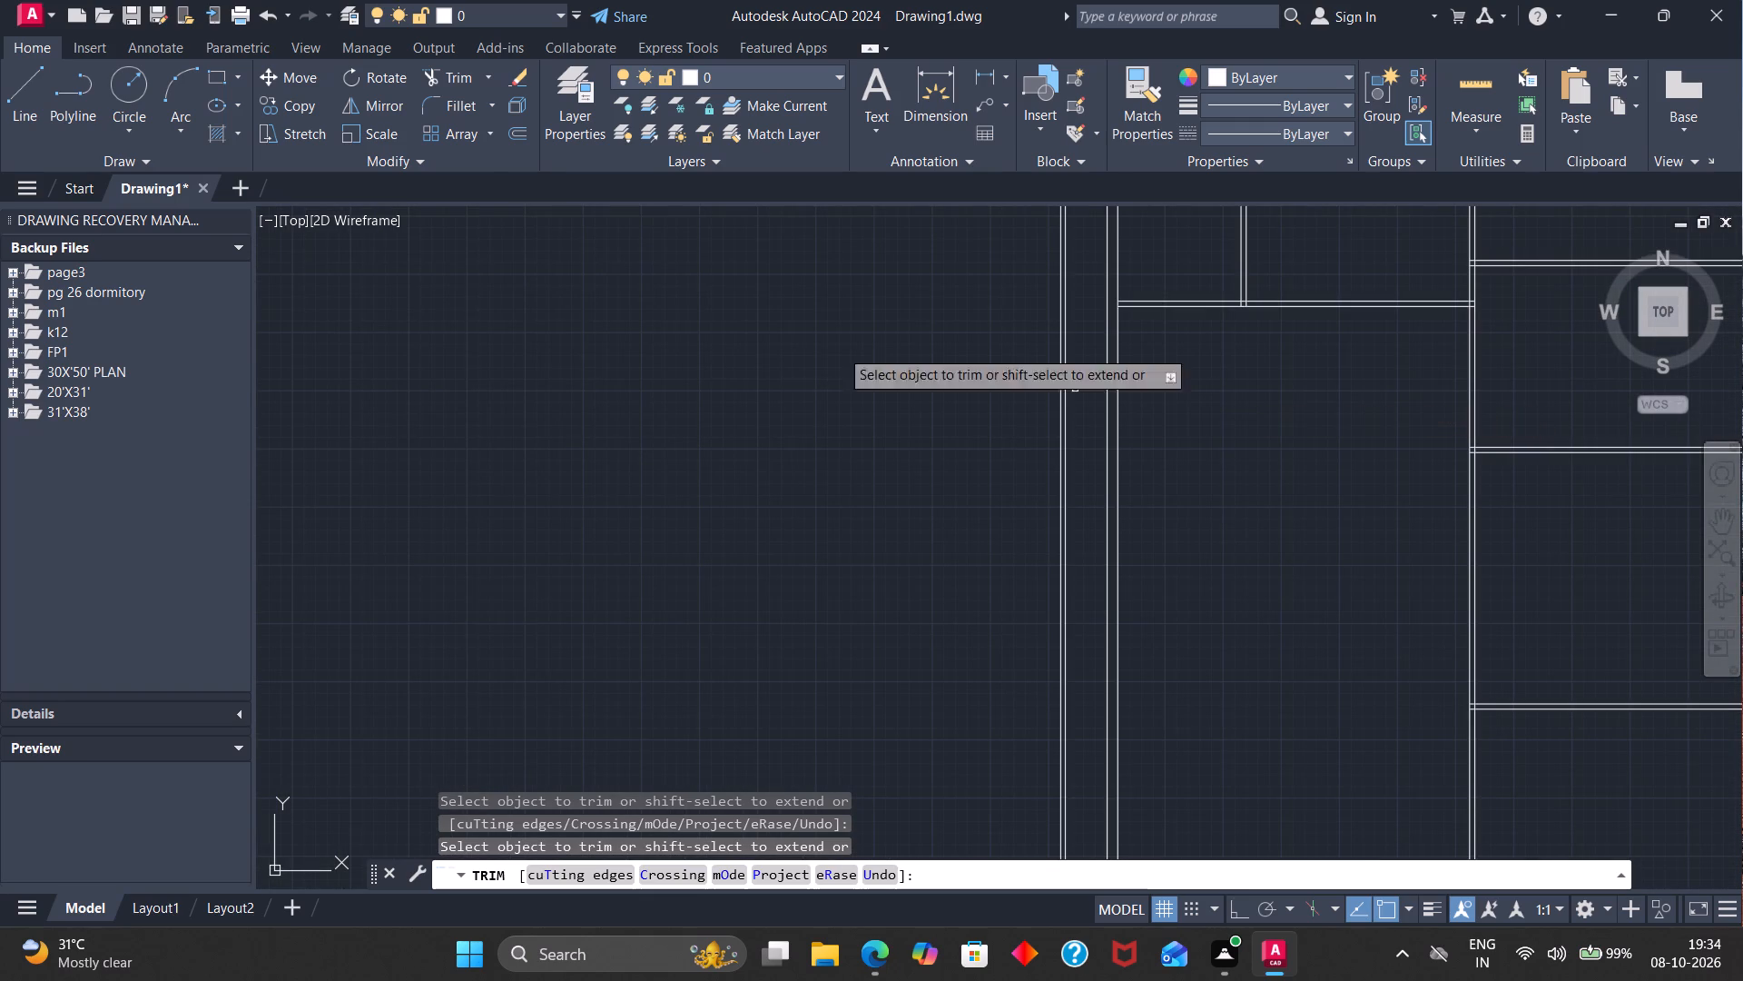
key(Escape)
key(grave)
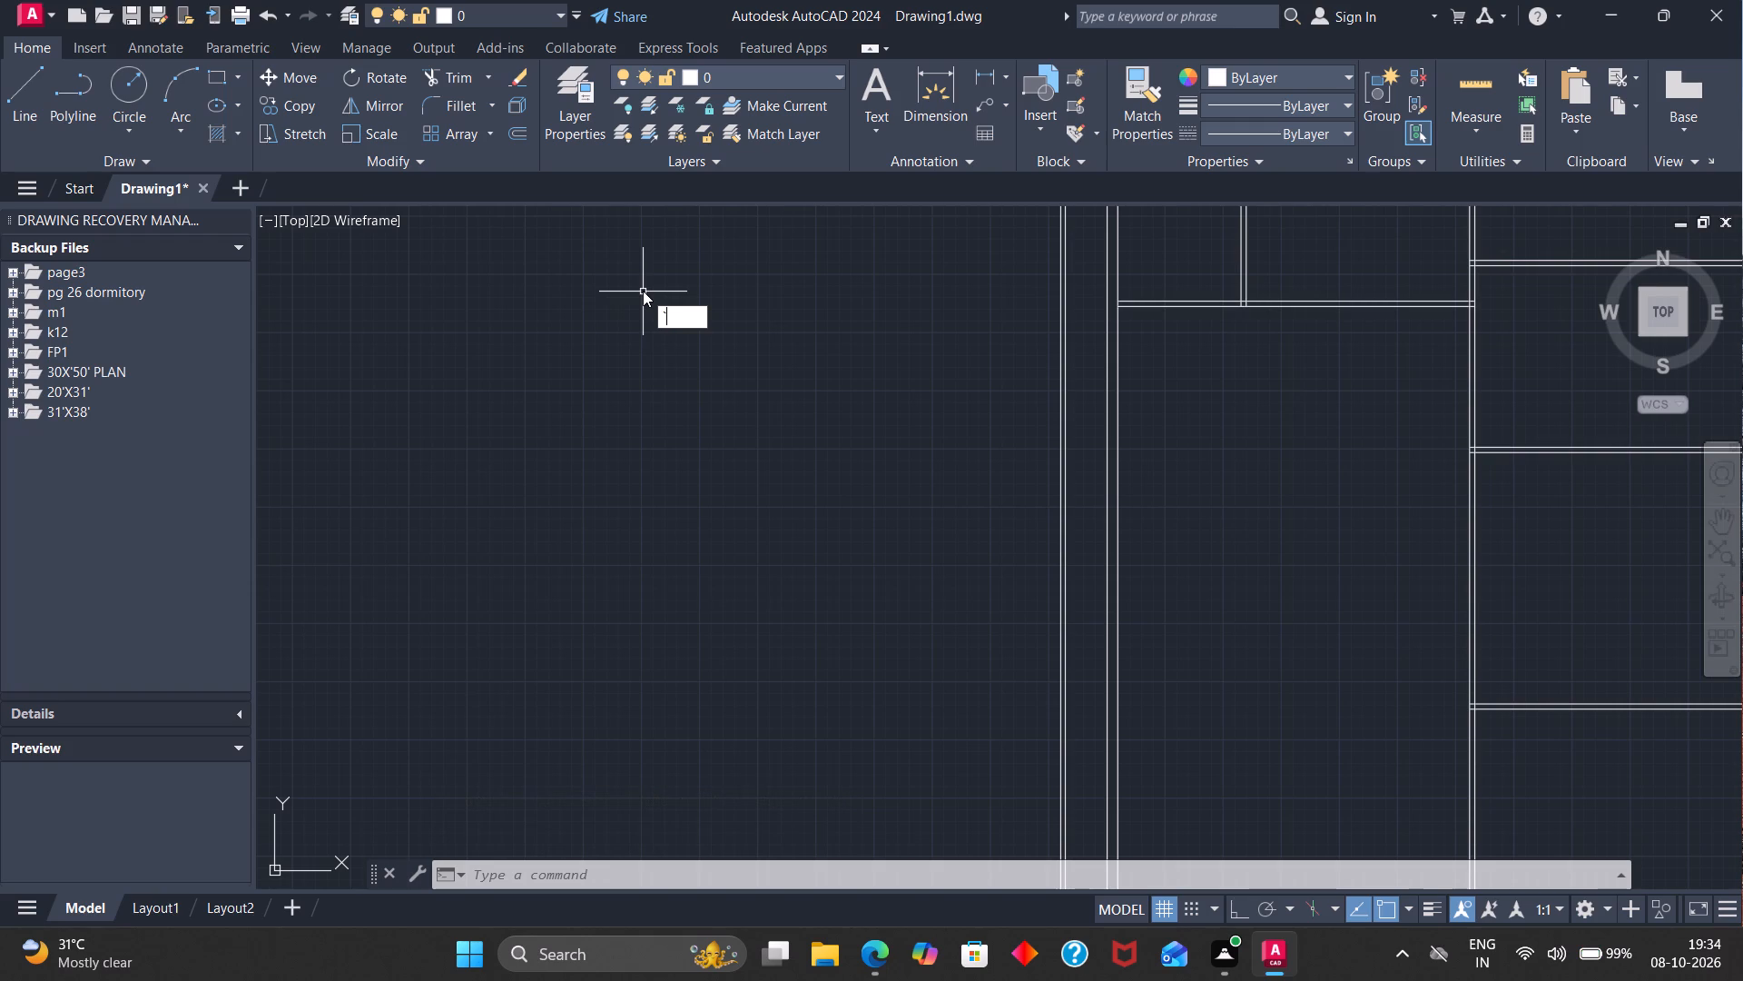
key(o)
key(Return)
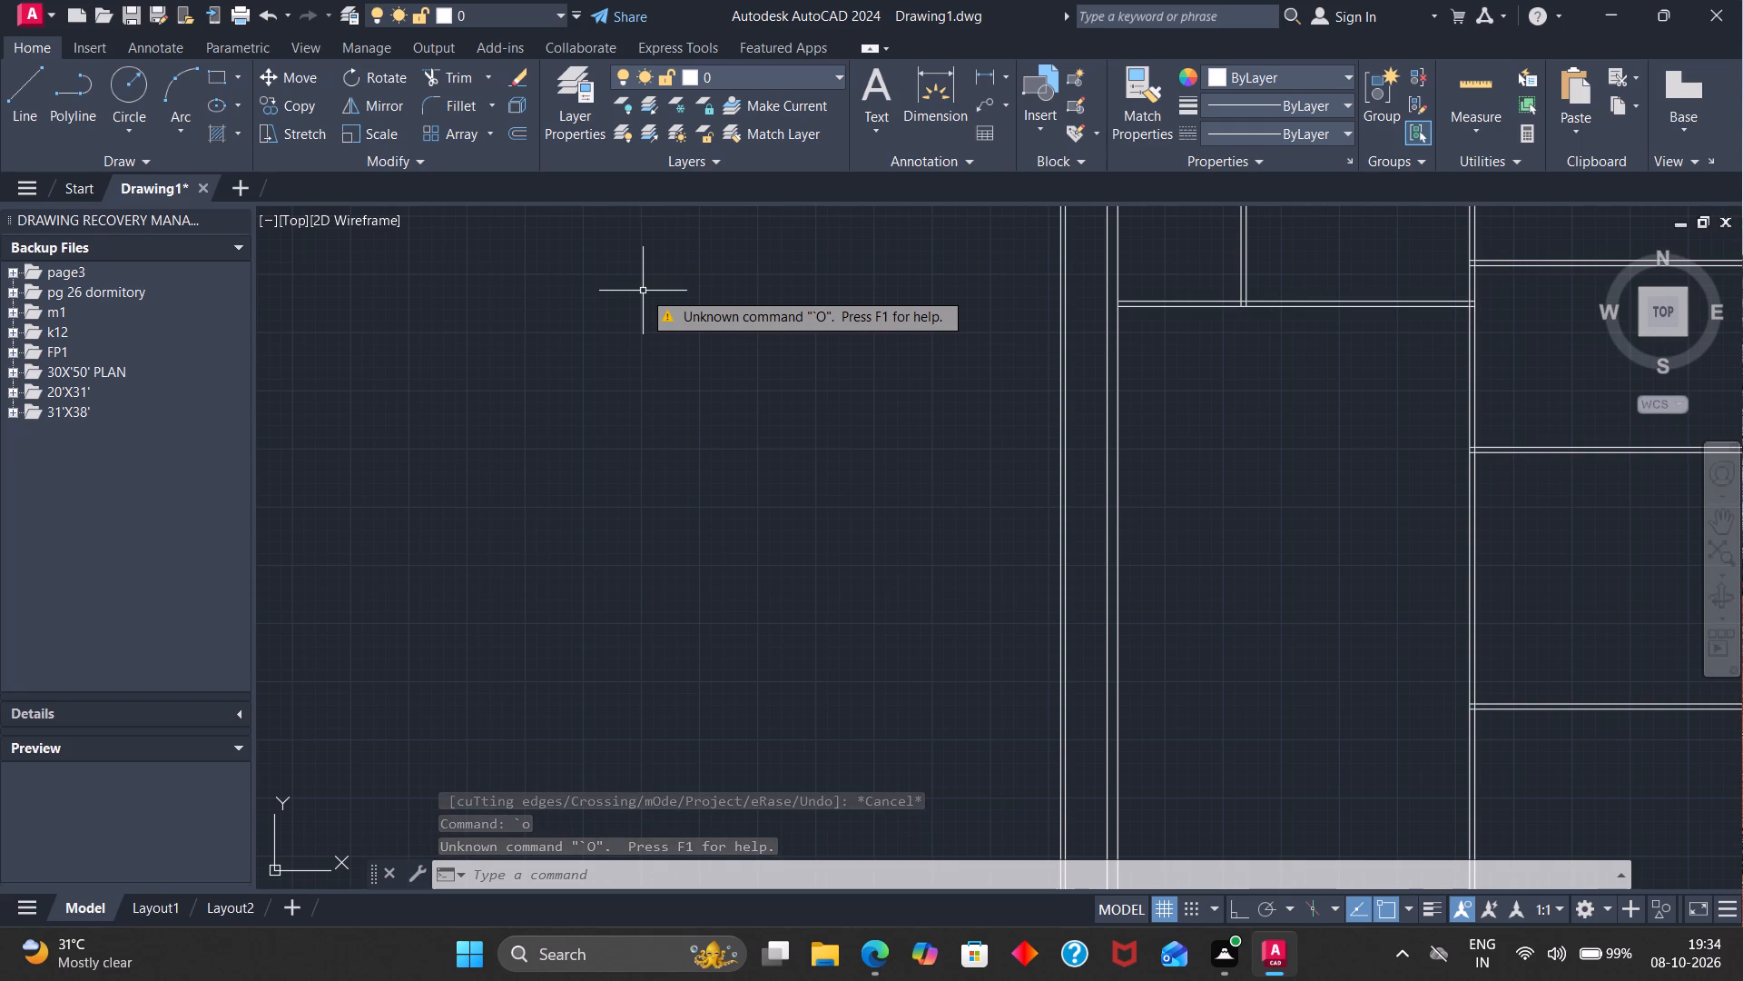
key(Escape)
Offset the inner face line of the west exterior wall 16' eastward and its copy another 4.5" to form a vertical partition.
key(o)
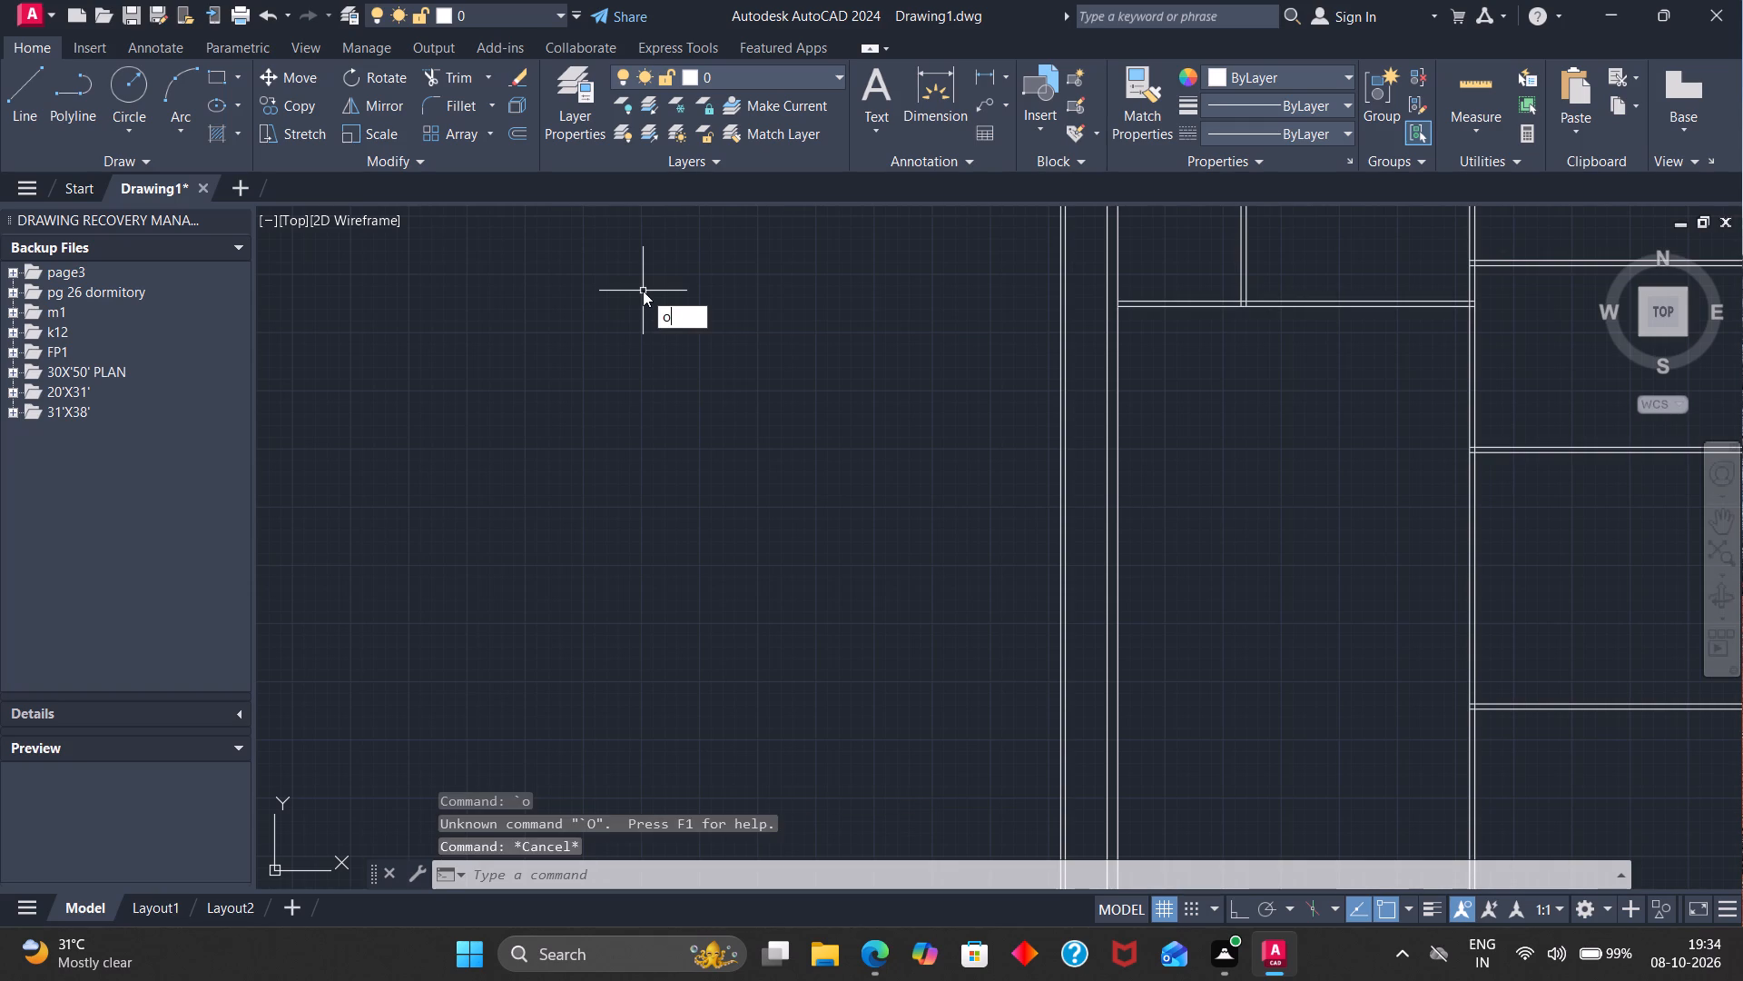
key(Return)
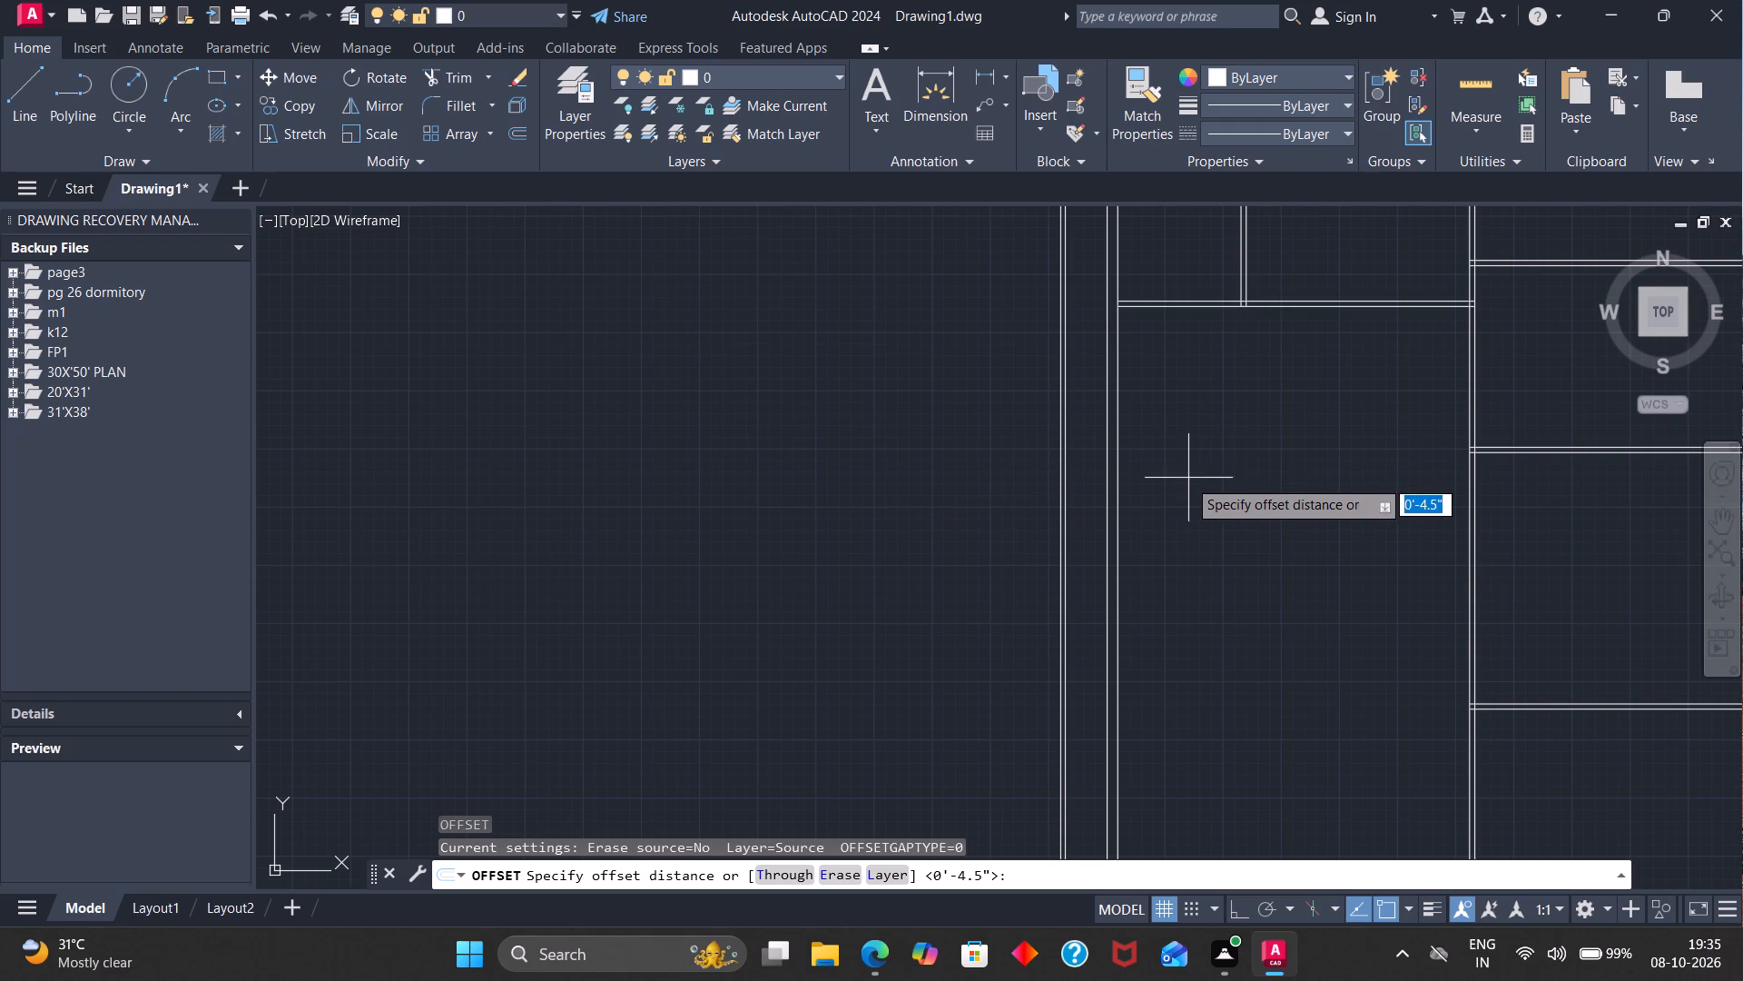
key(1)
key(6)
key(apostrophe)
key(Return)
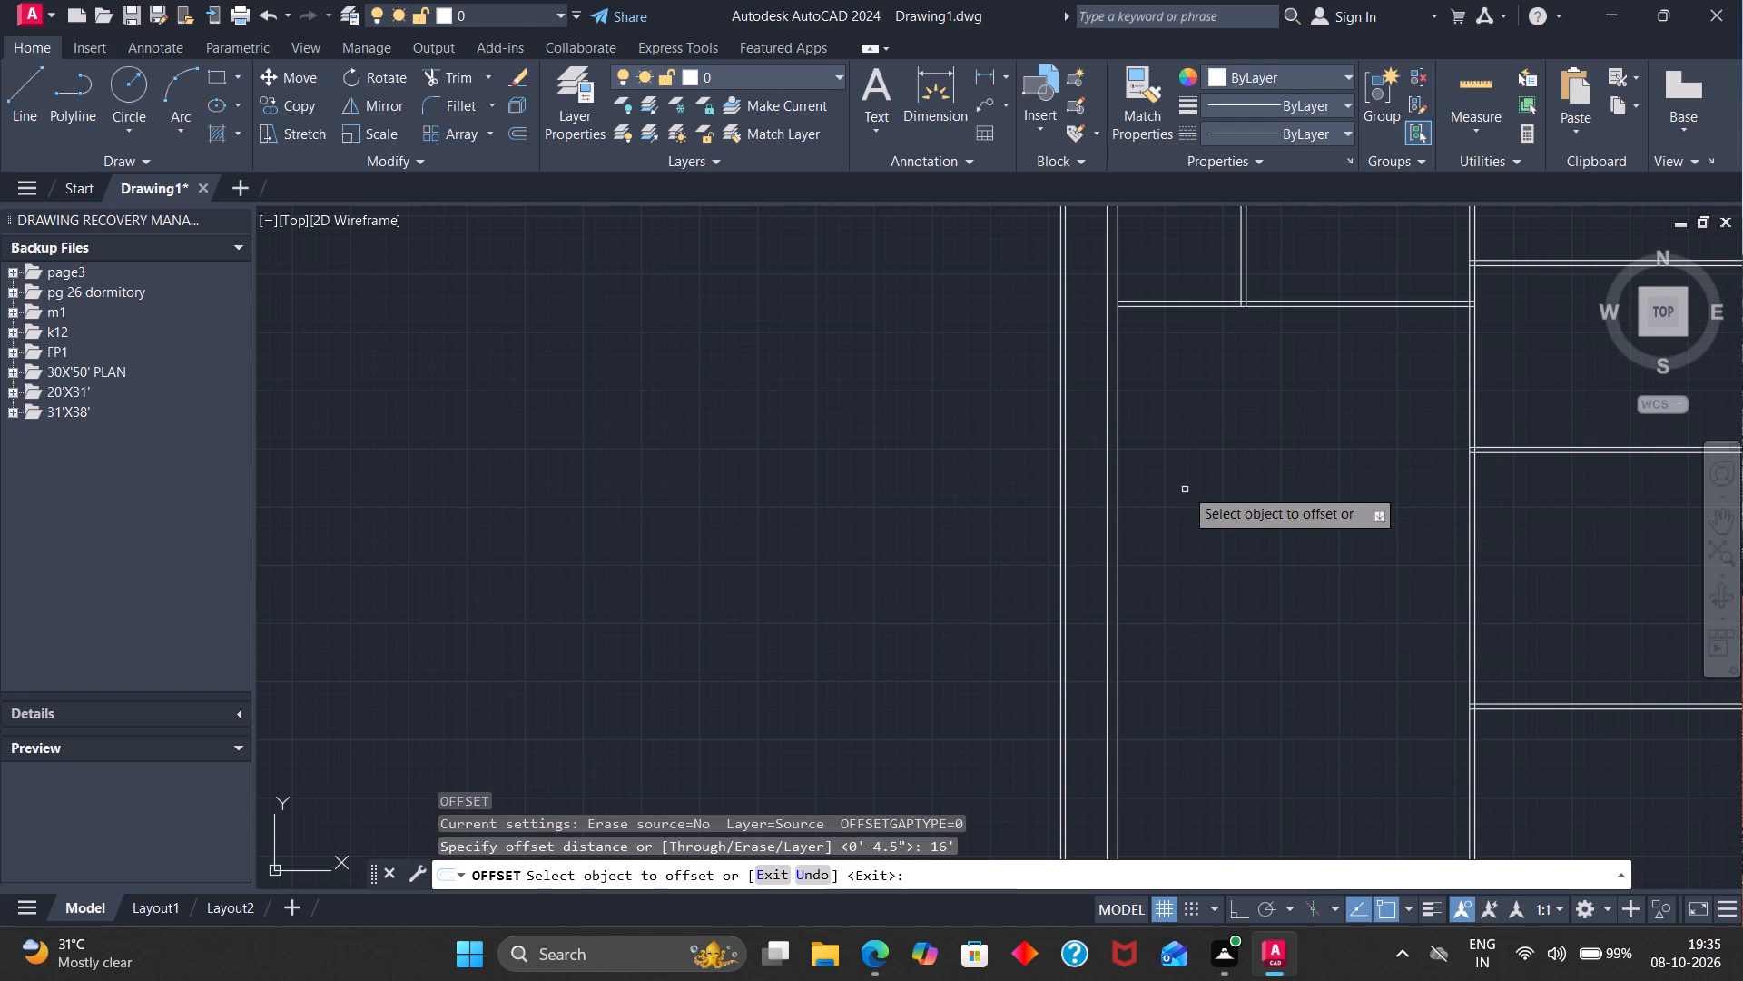
click(1117, 434)
click(1215, 461)
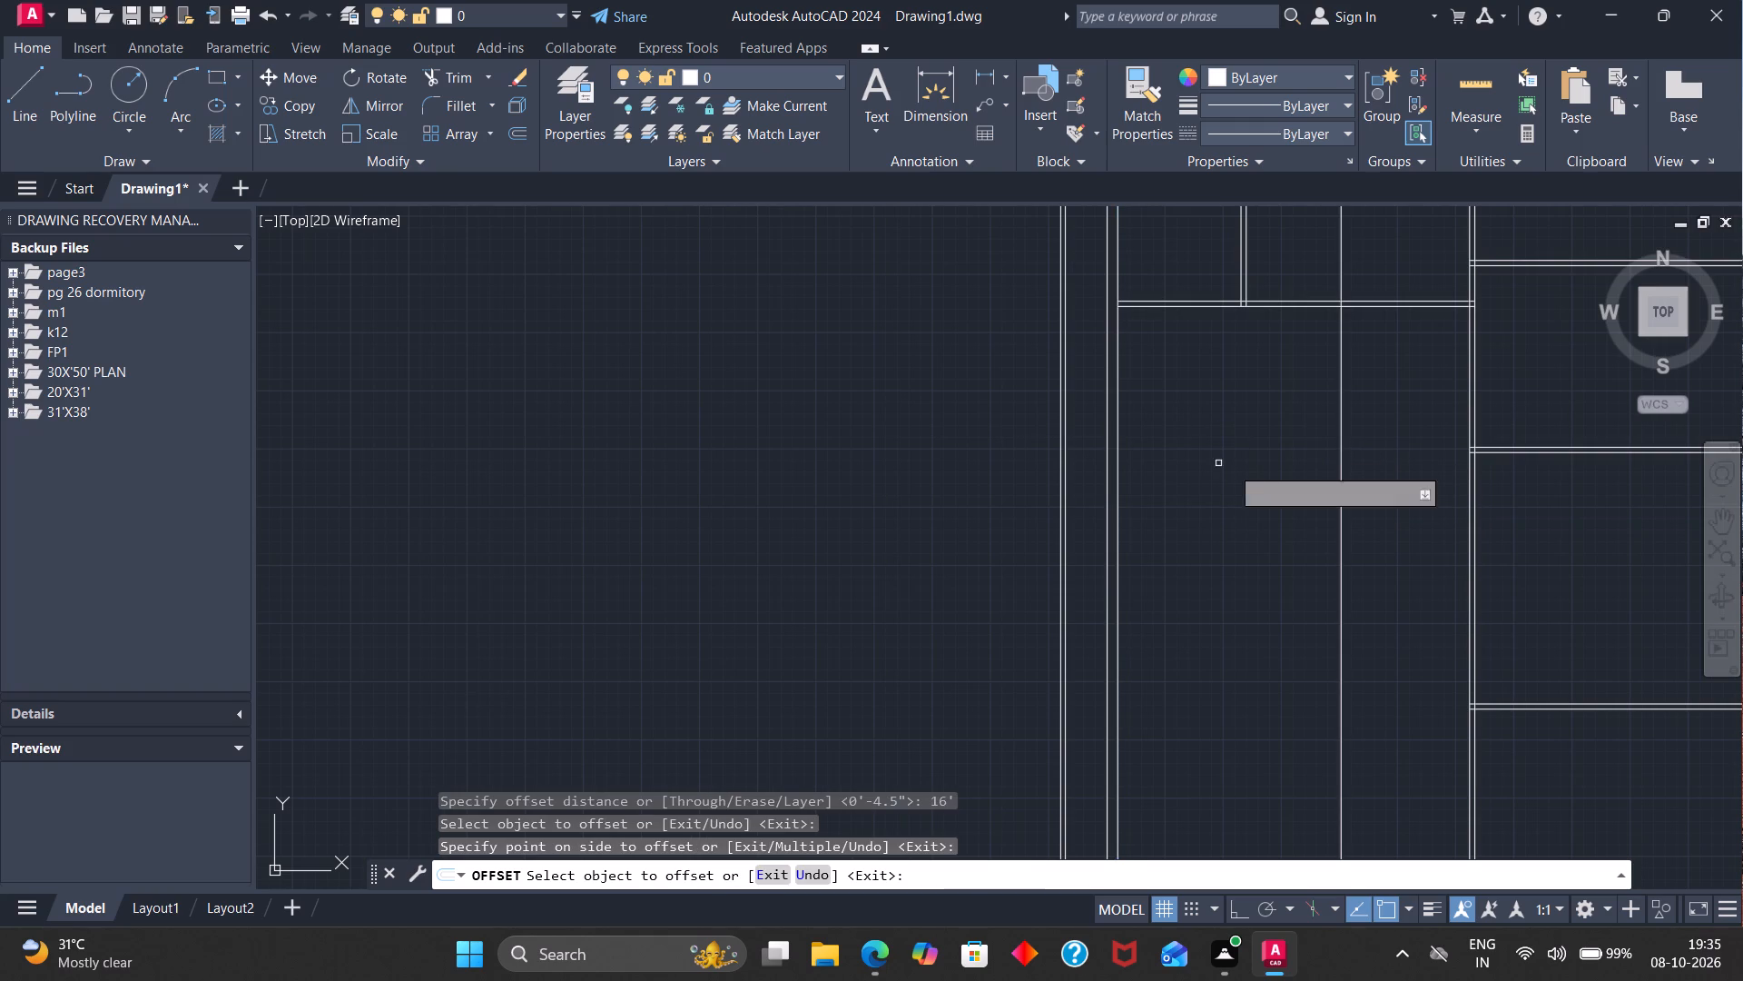
click(1339, 468)
text(4.5)
key(Return)
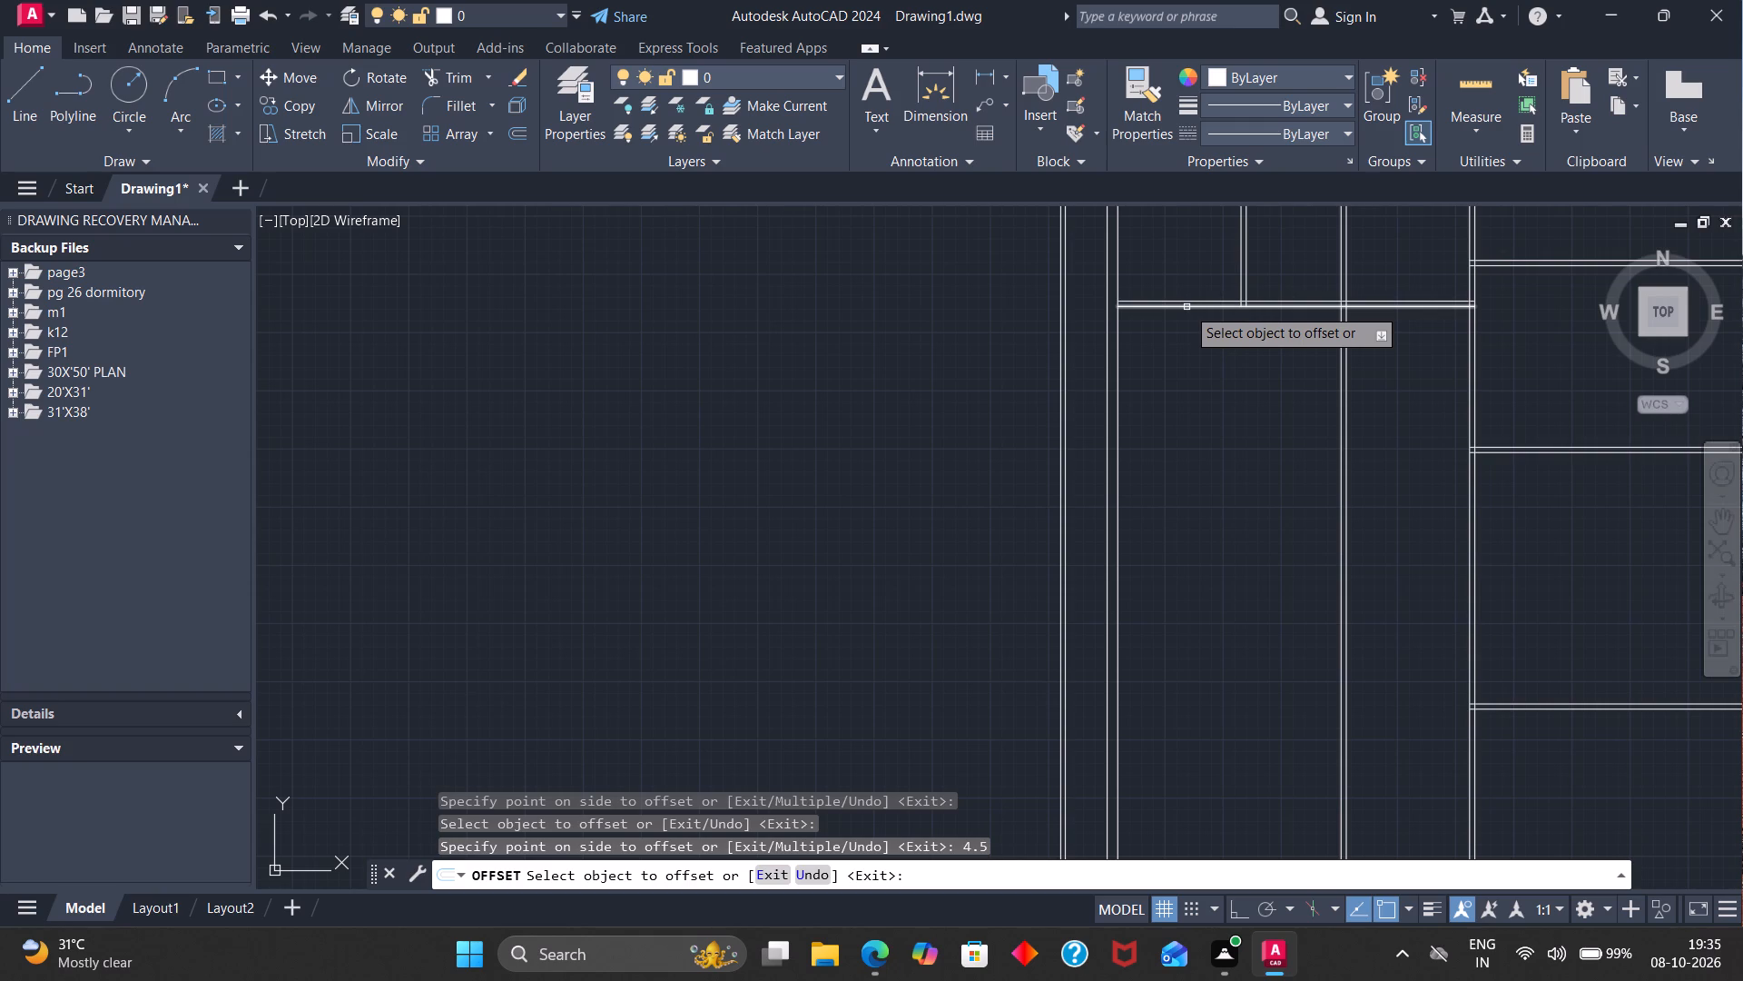
Offset the south face line of the northwest horizontal wall 13' southward and its copy another 4.5" to form a parallel wall.
scroll(1188, 307, down, 2)
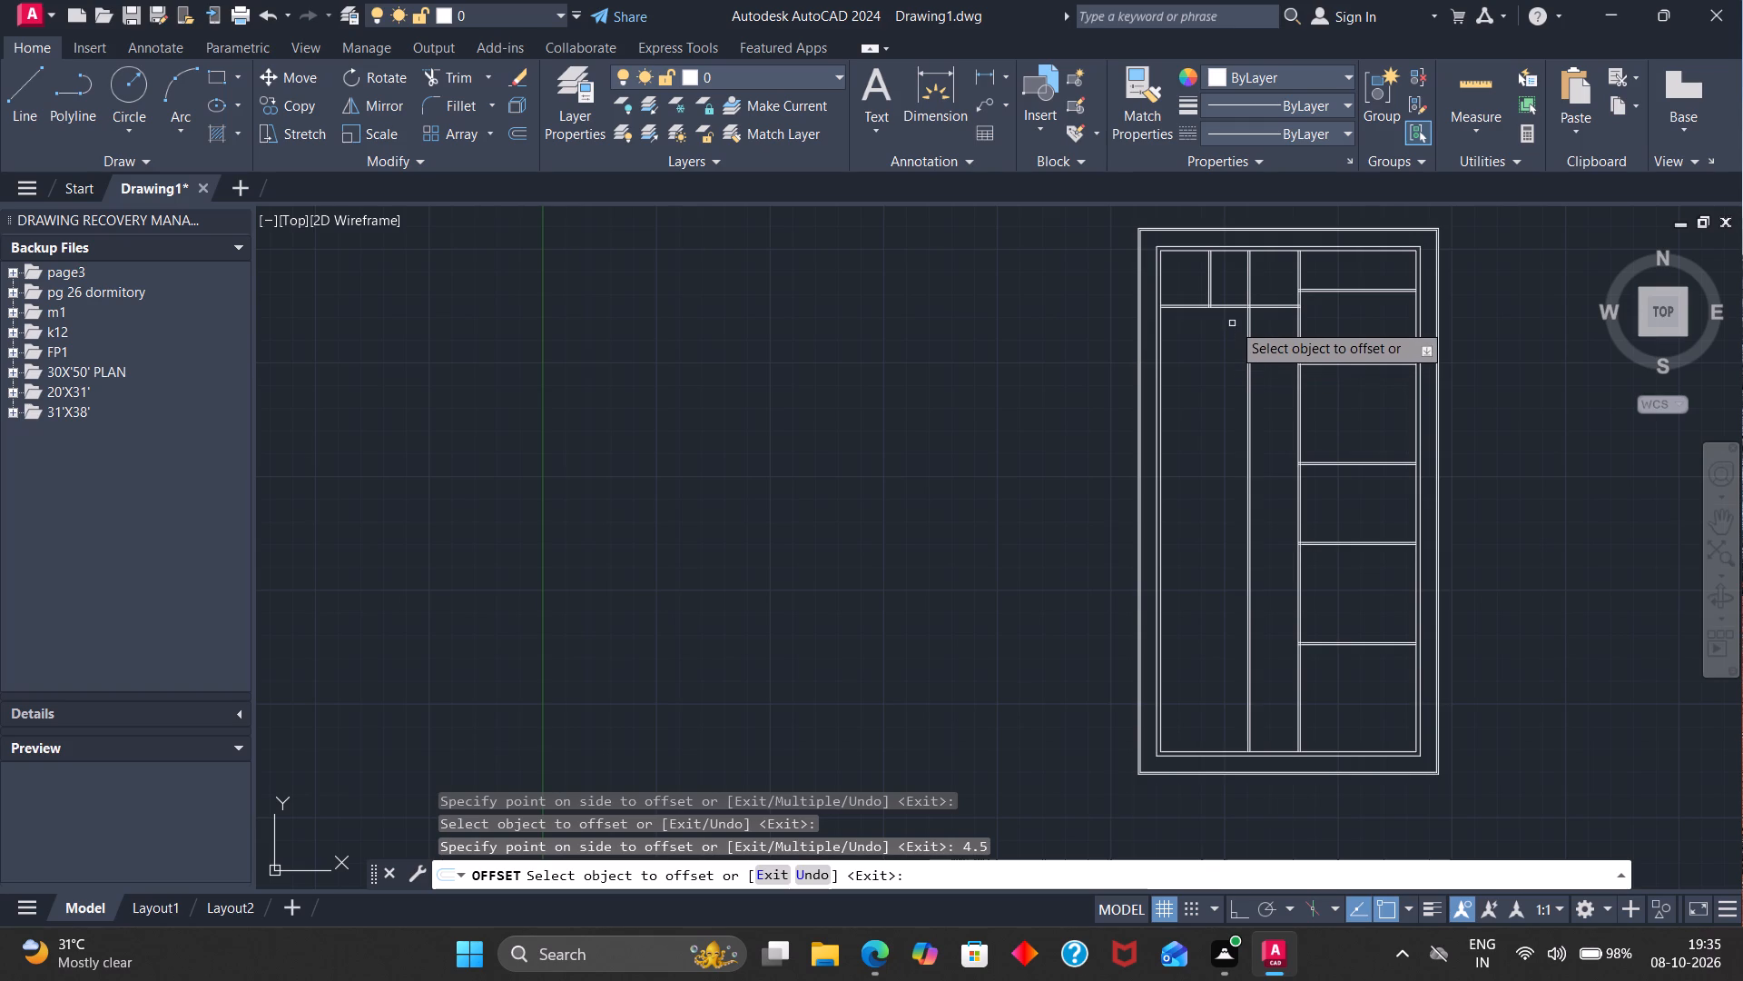
scroll(1224, 284, up, 4)
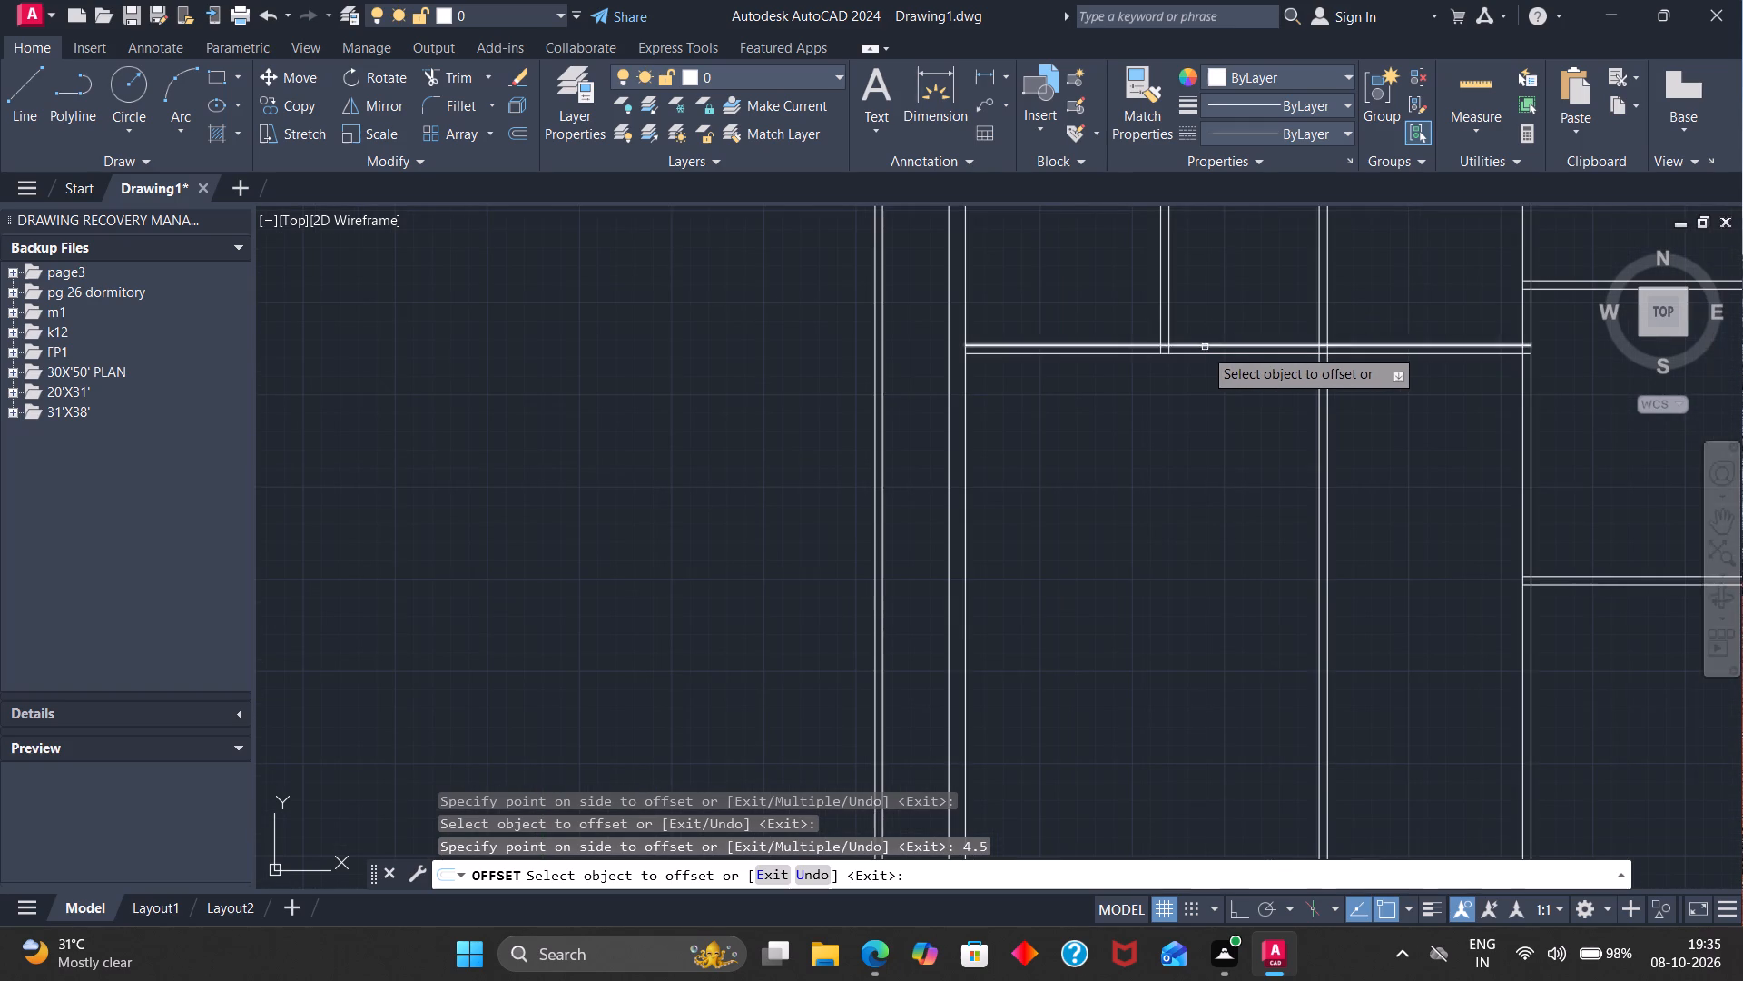
click(1197, 352)
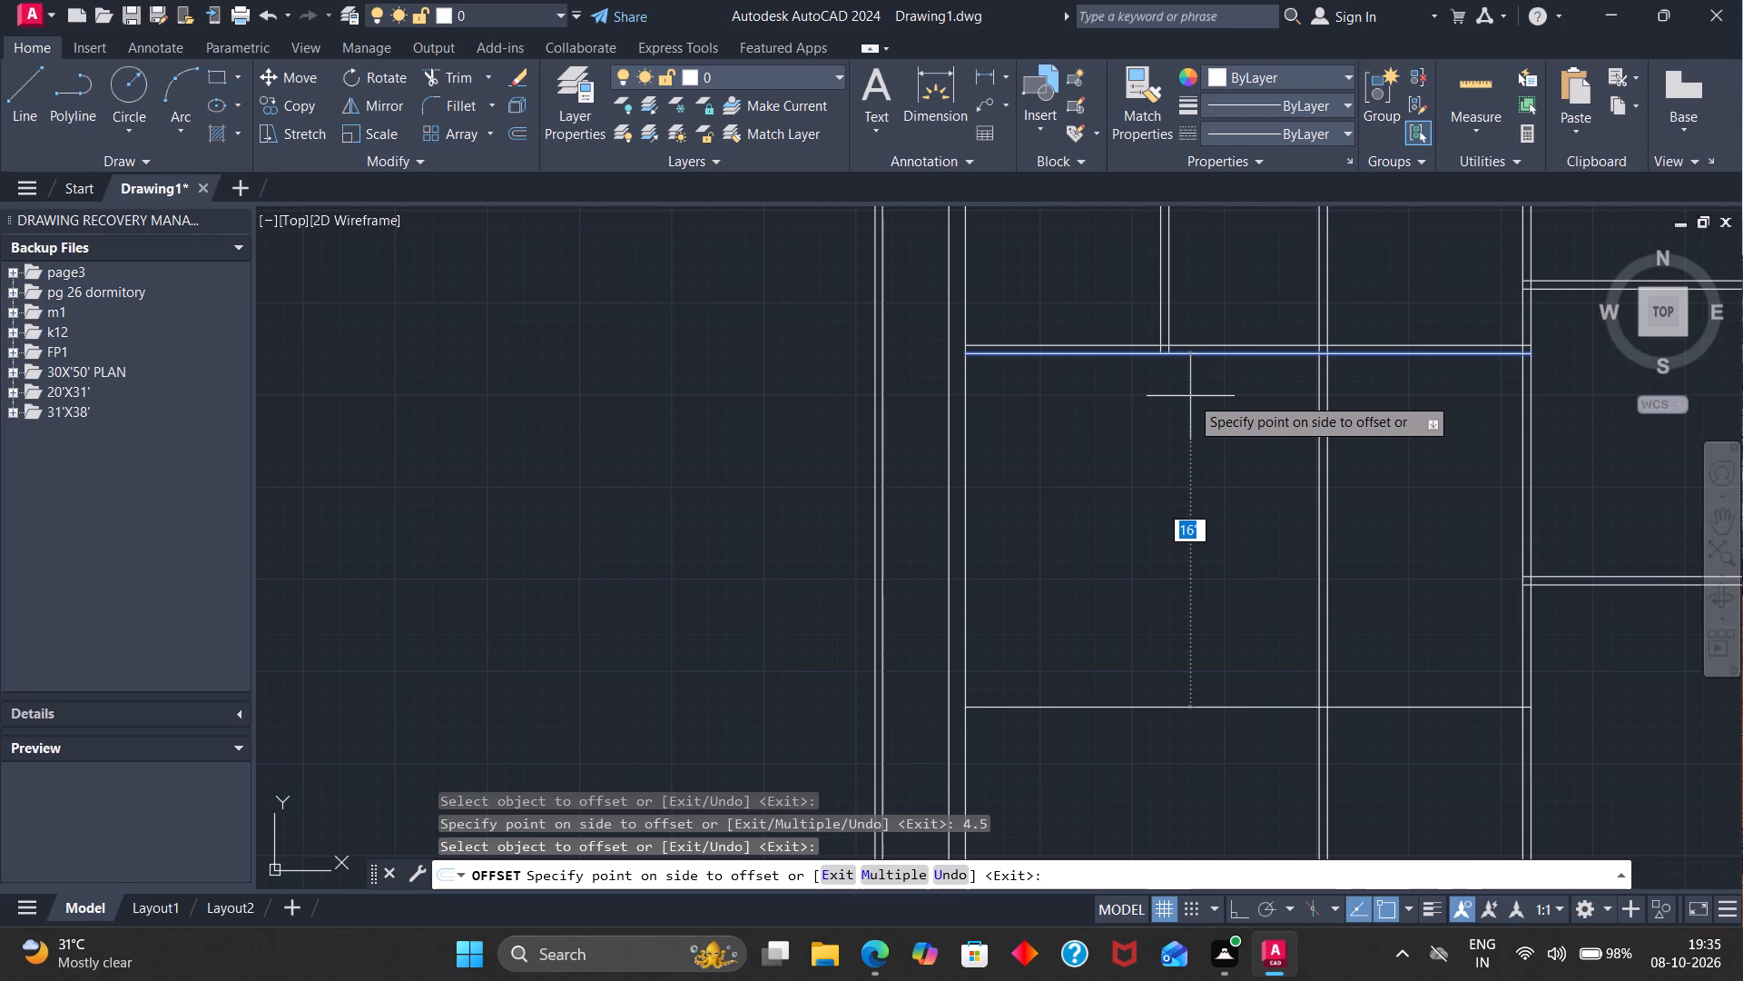
text(13')
key(Return)
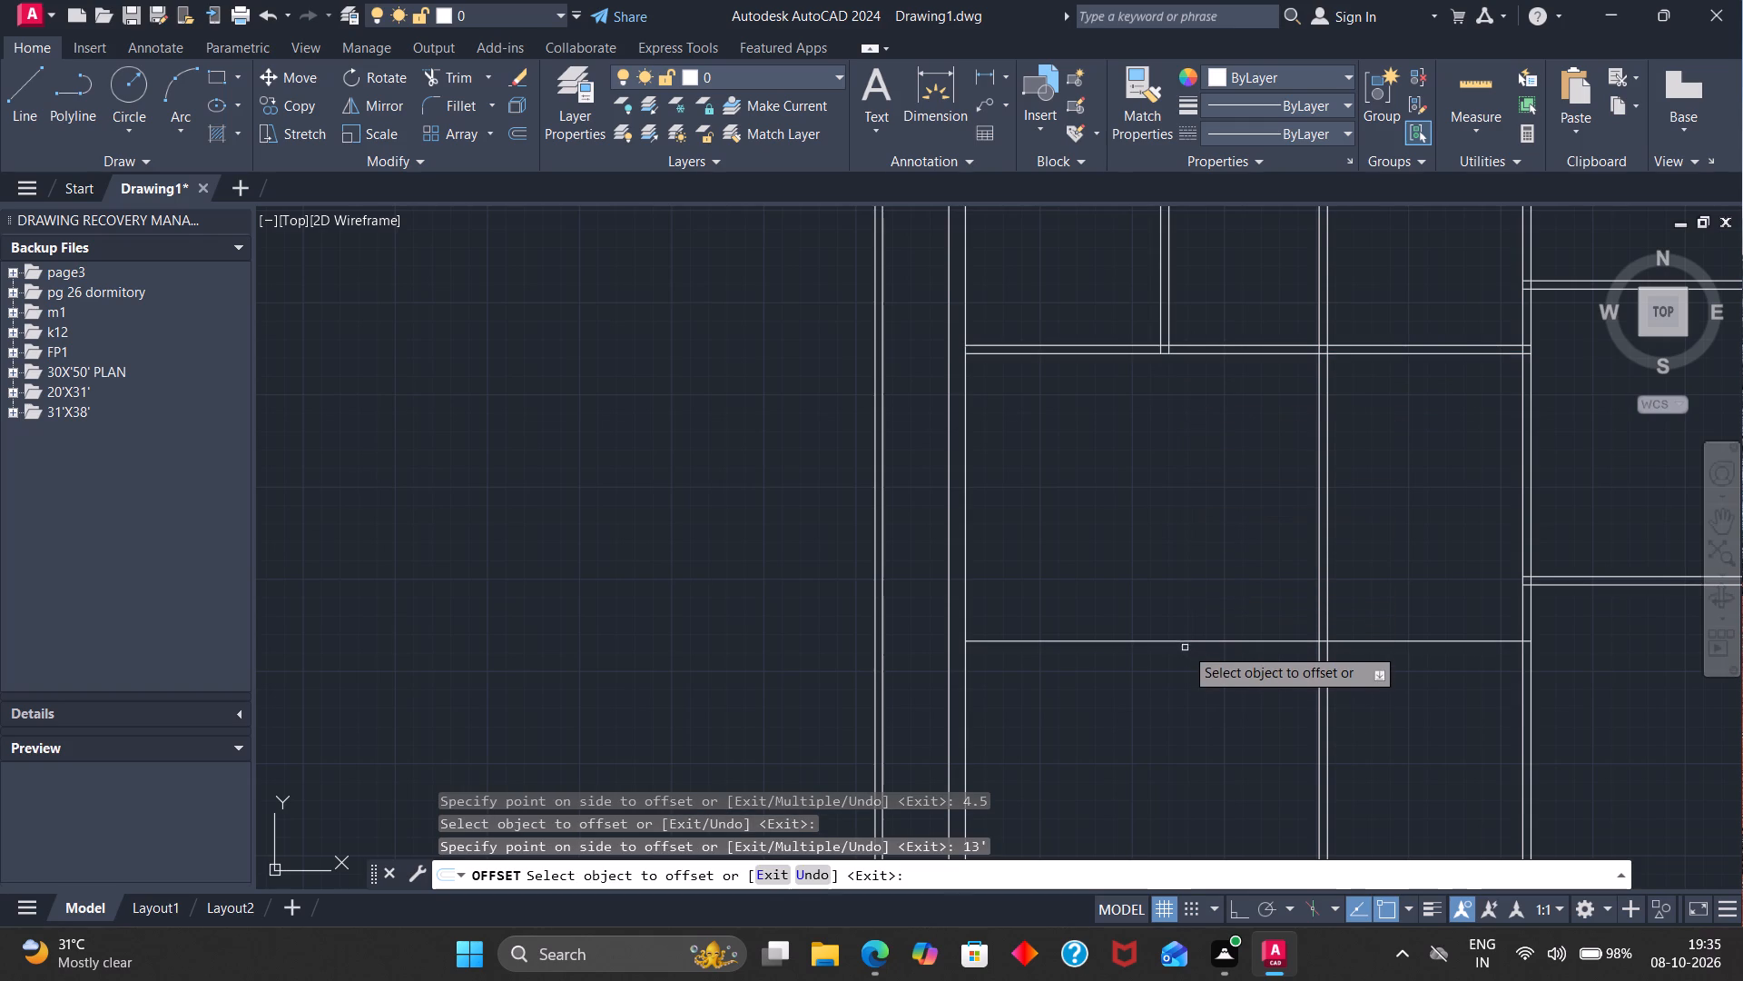
click(1185, 635)
click(1184, 642)
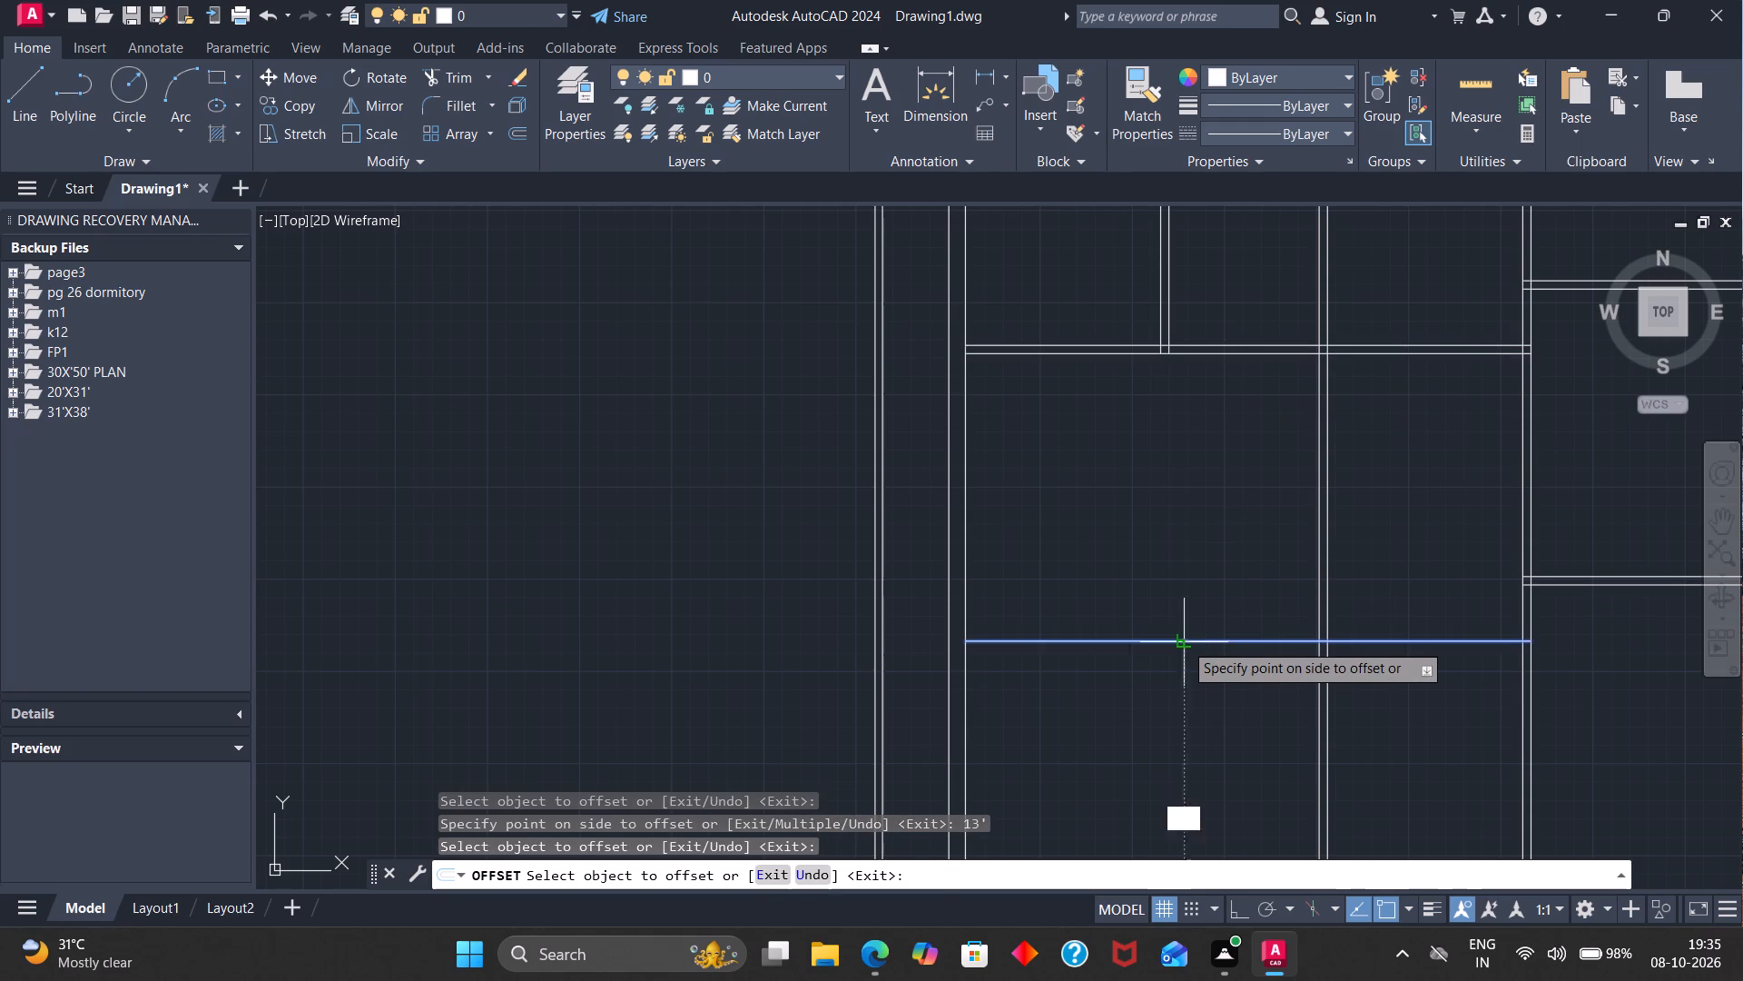
text(4.5)
key(Return)
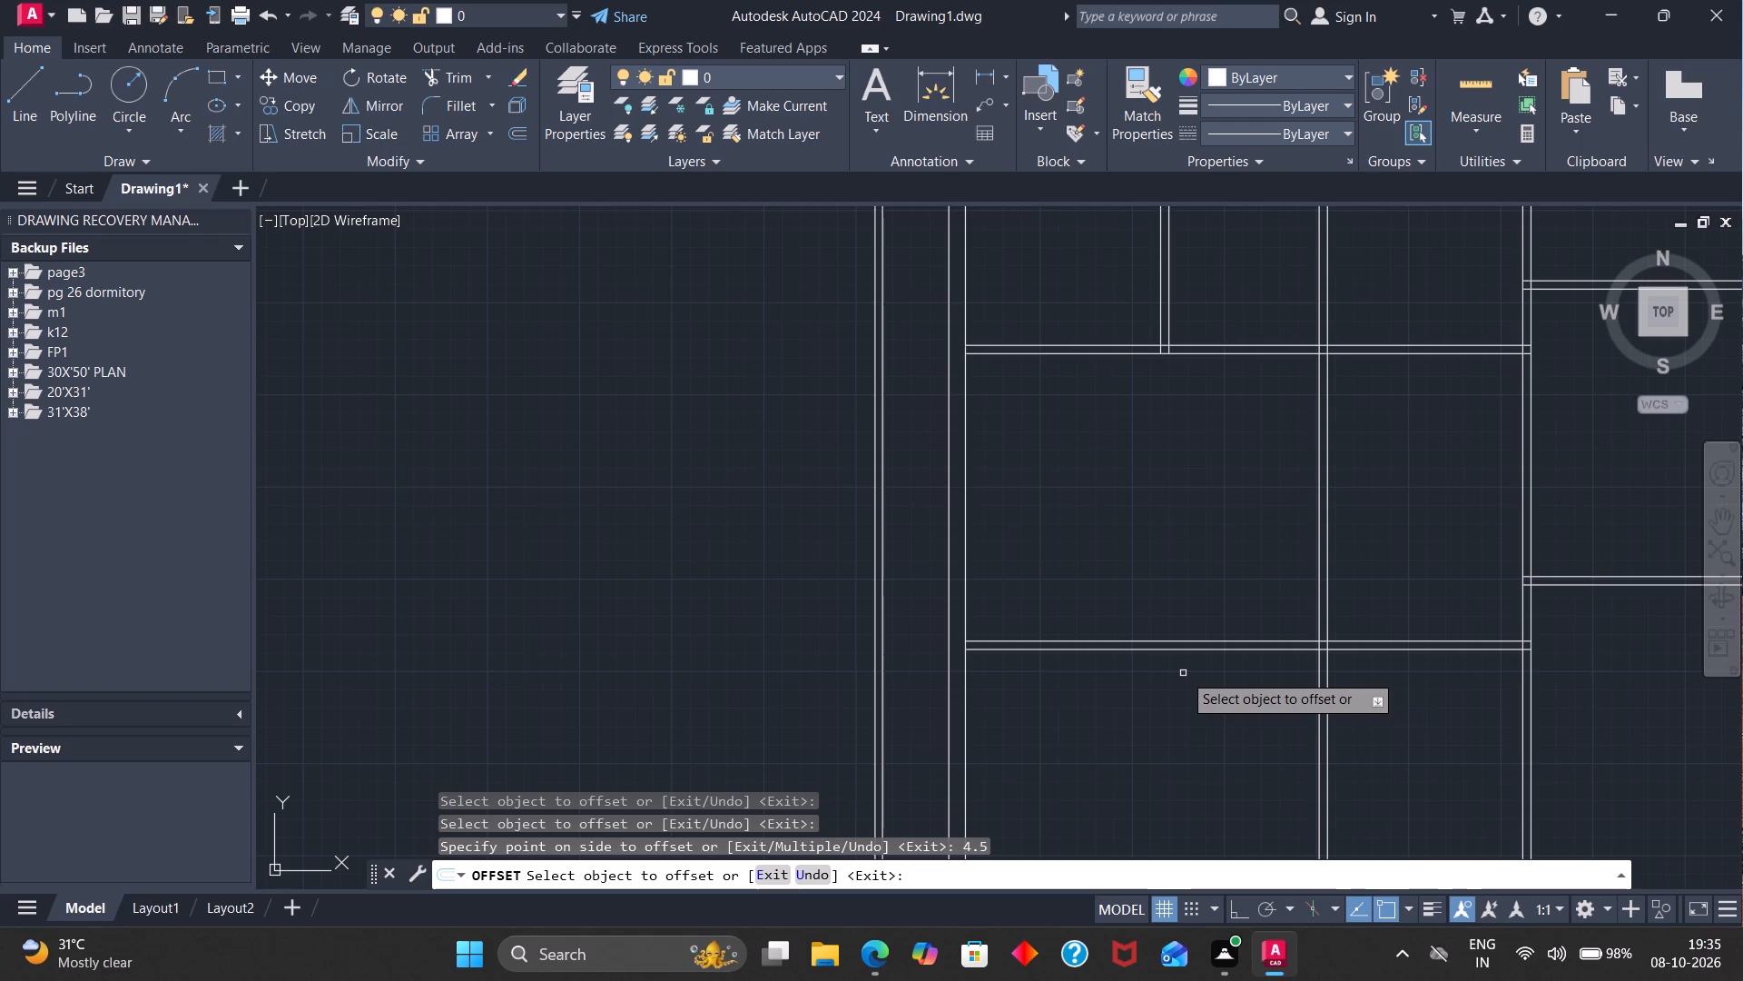
Trim the new vertical partition north of the northwest horizontal wall, and the new horizontal wall between that partition and the central one.
scroll(1197, 637, down, 2)
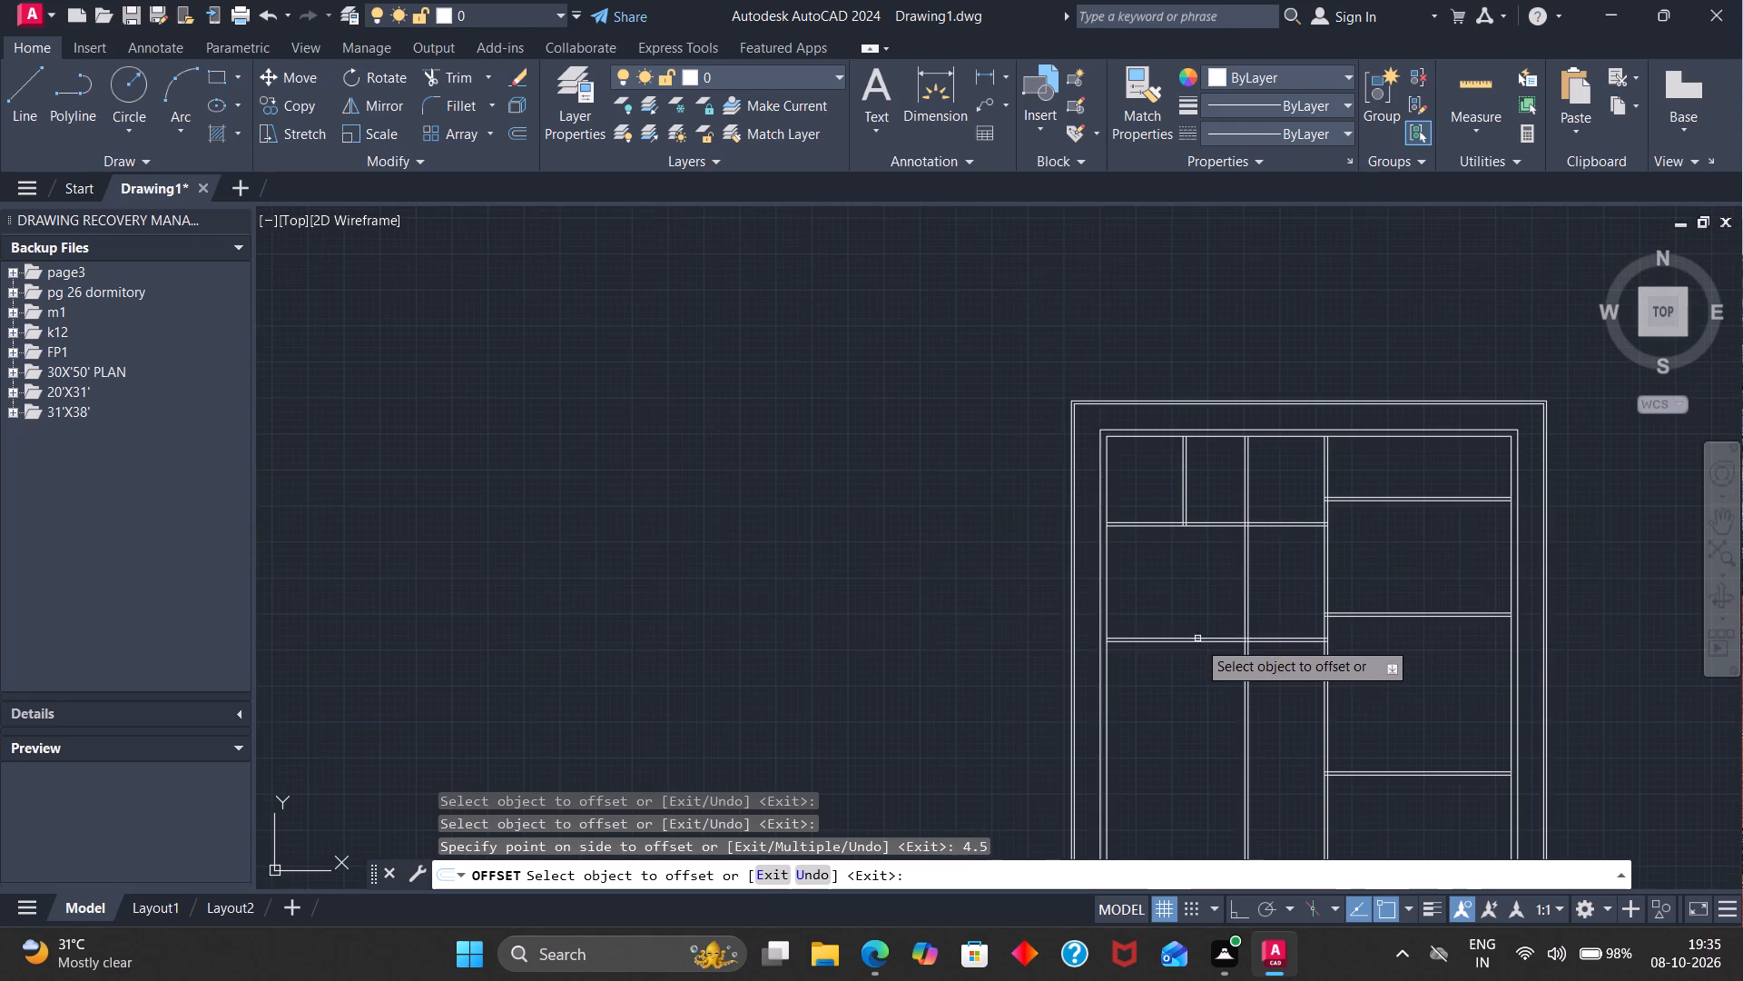
click(465, 79)
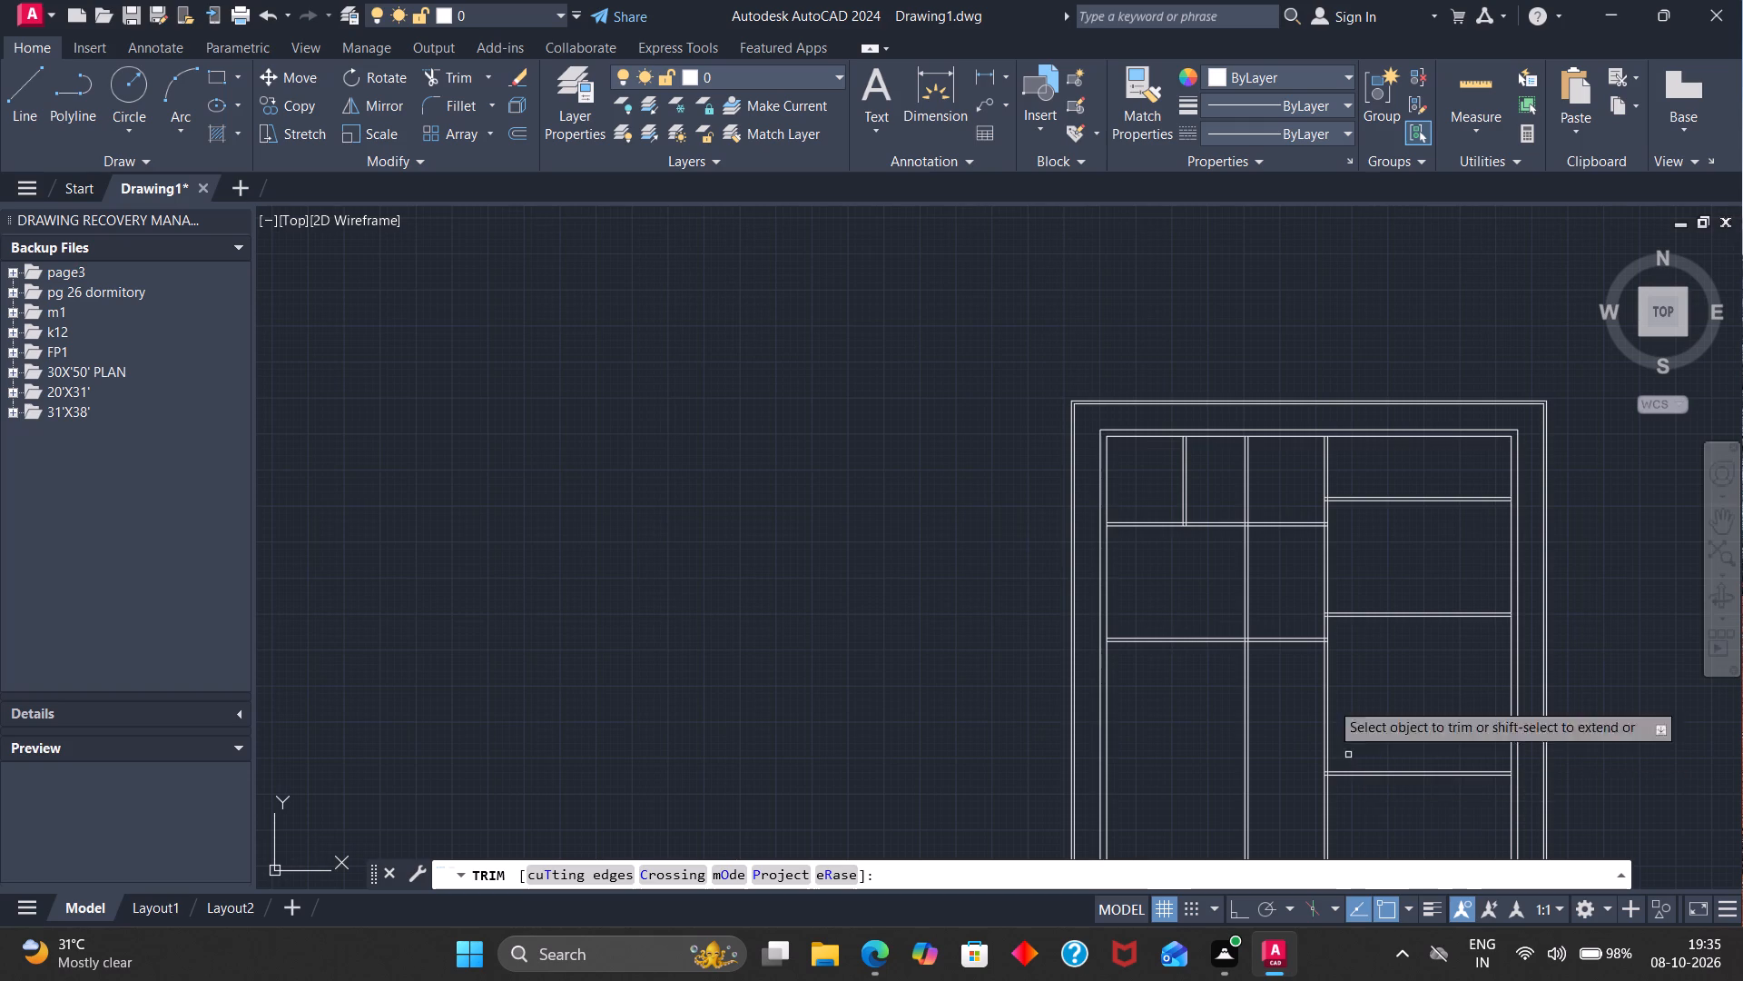
drag(1265, 481, 1235, 479)
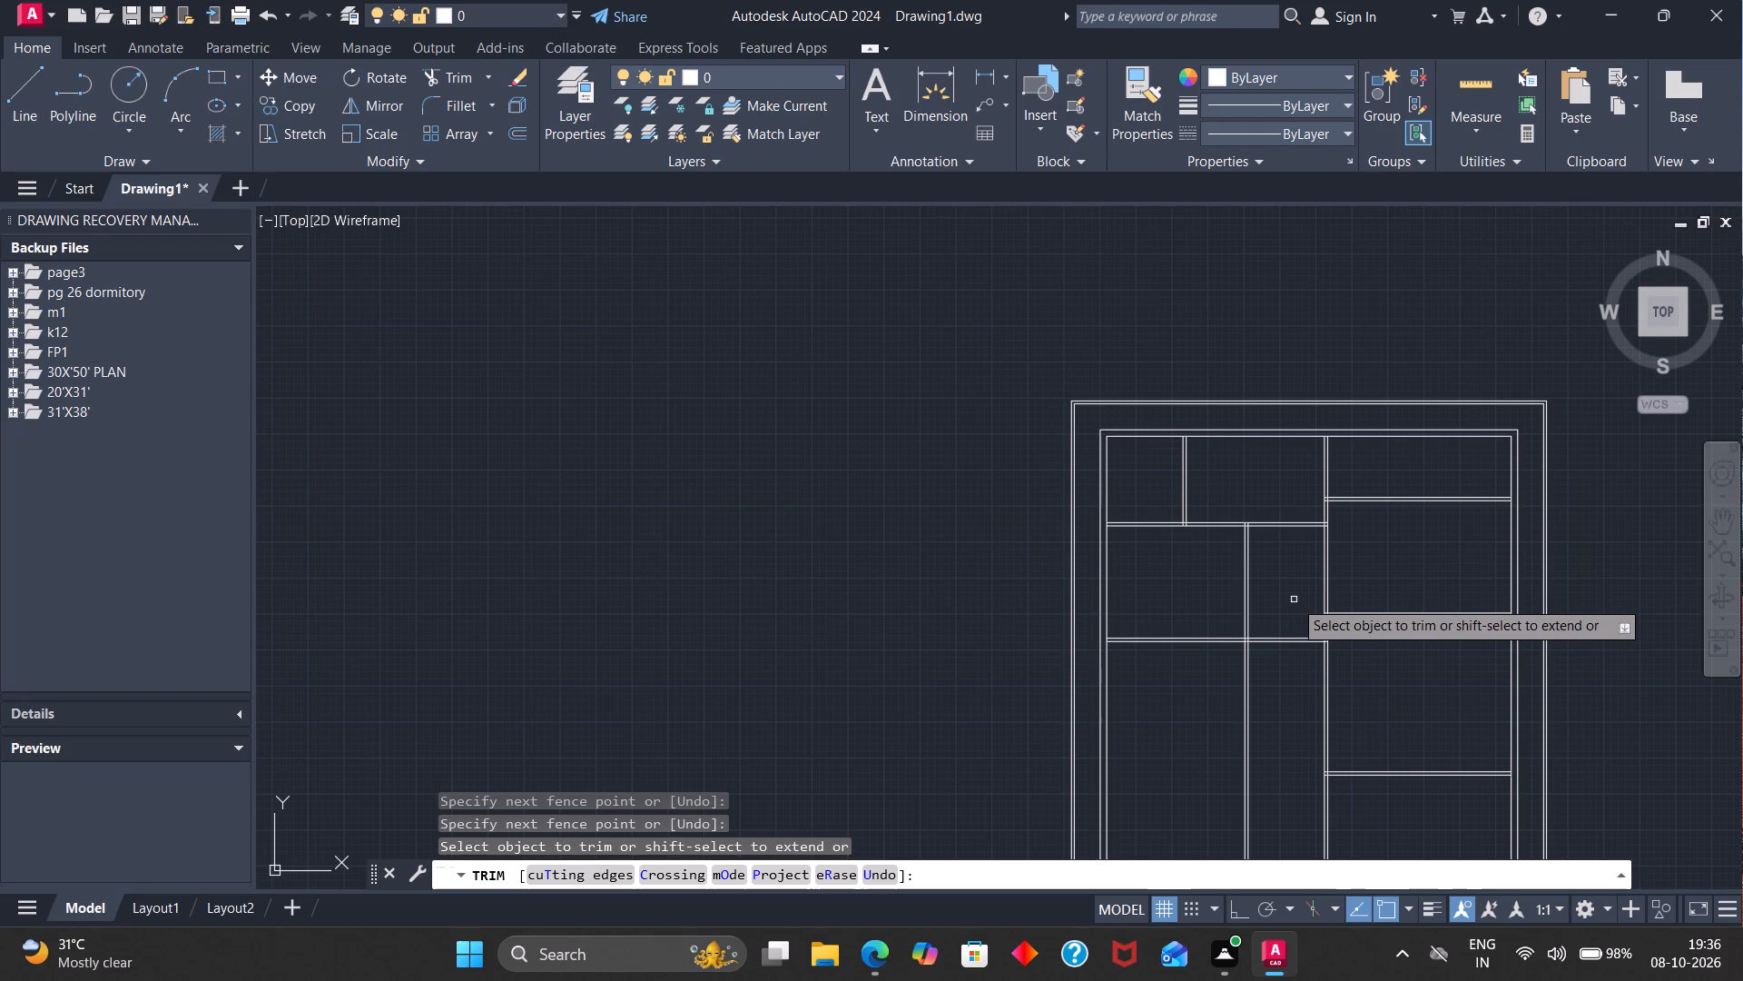
drag(1294, 599, 1299, 682)
Measure the western room's clear width along its south wall, from the west exterior wall to the new vertical partition.
scroll(1283, 683, down, 2)
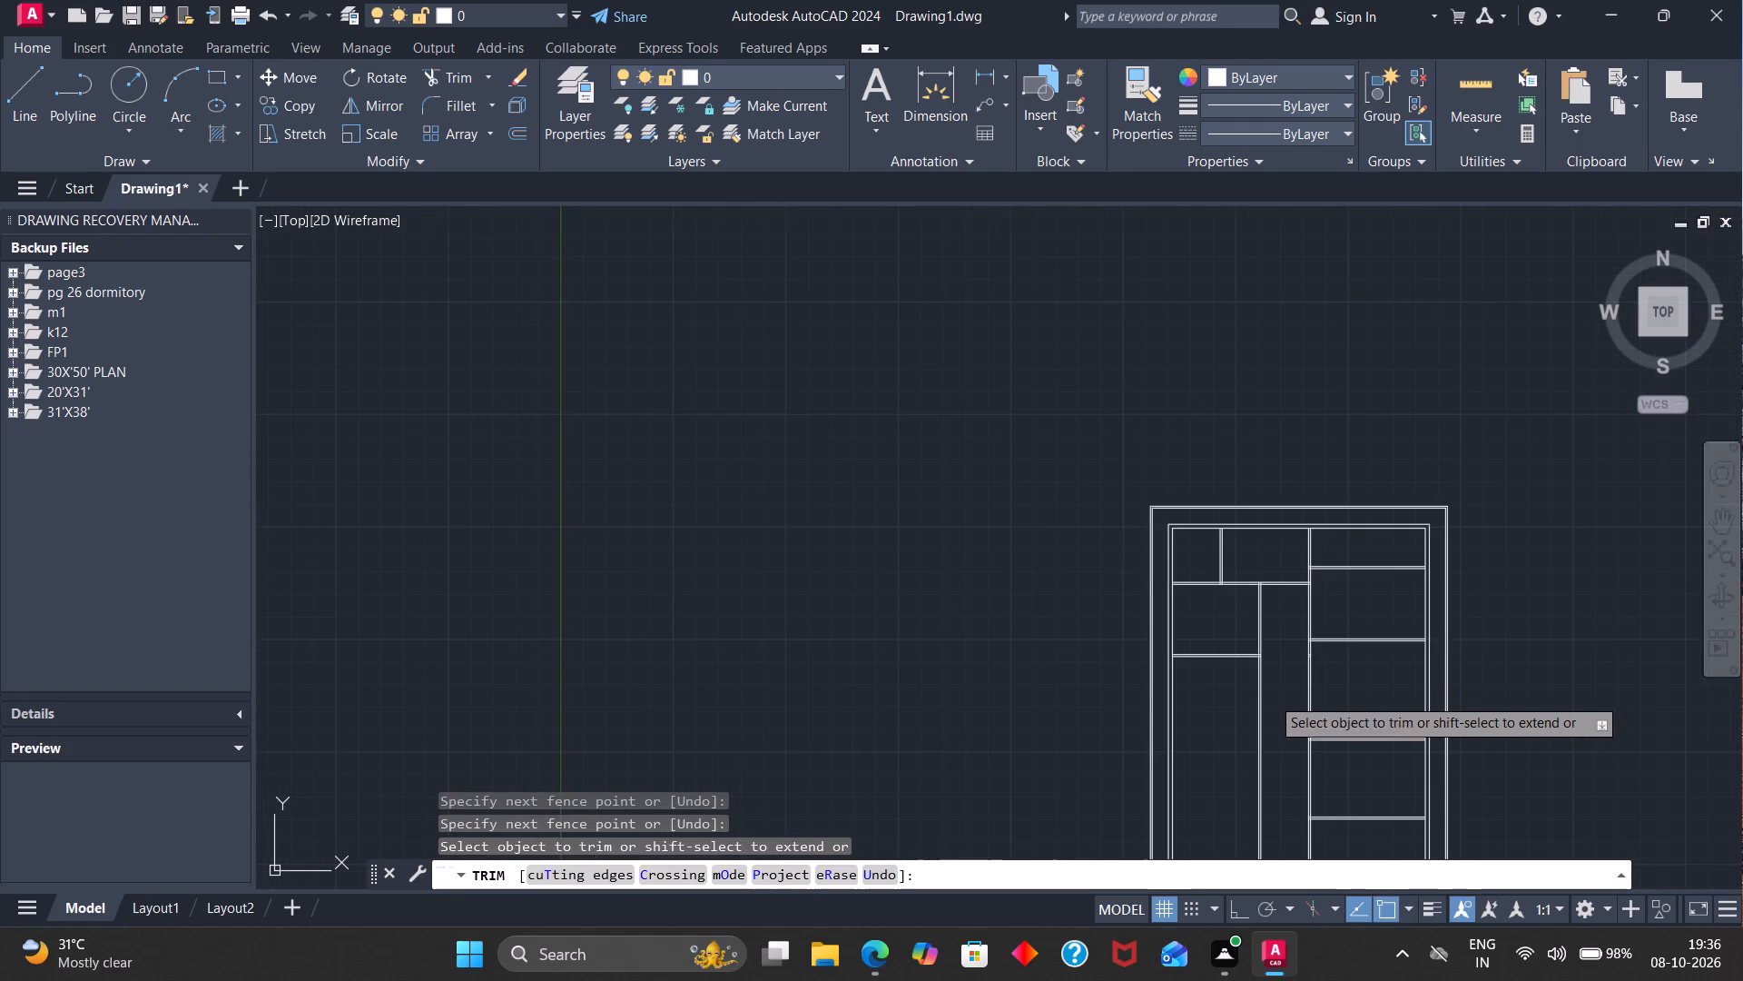
scroll(1271, 697, down, 1)
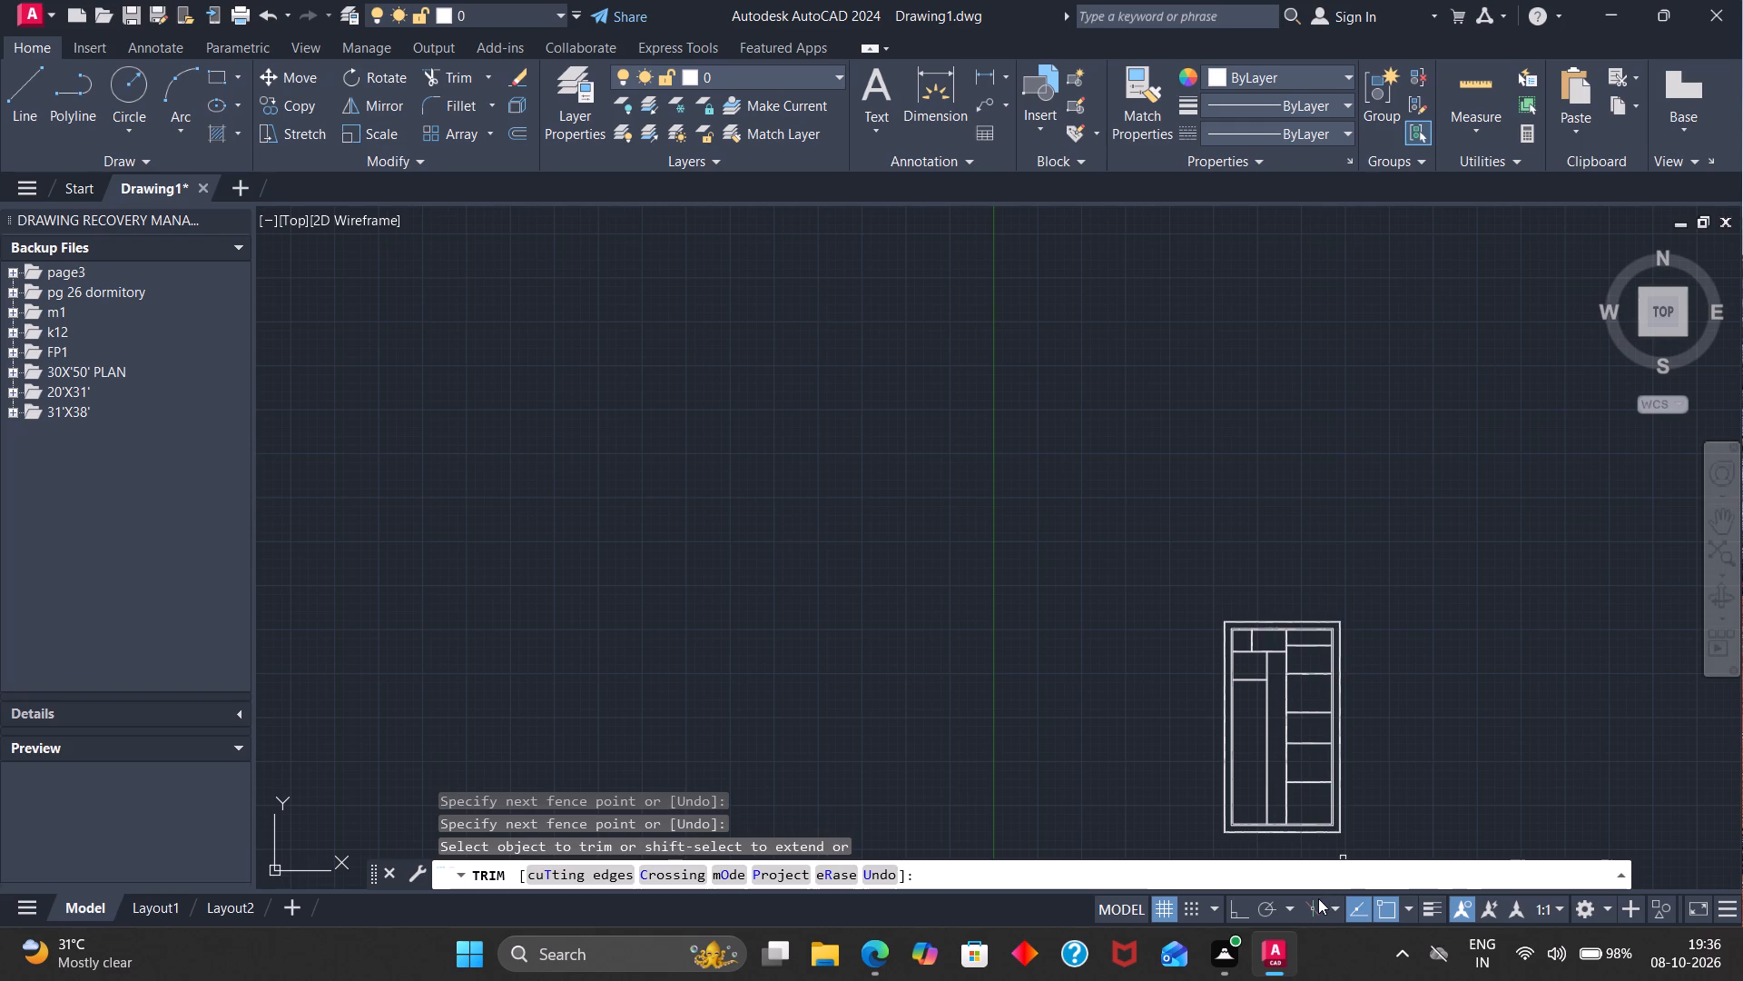
scroll(1311, 769, up, 2)
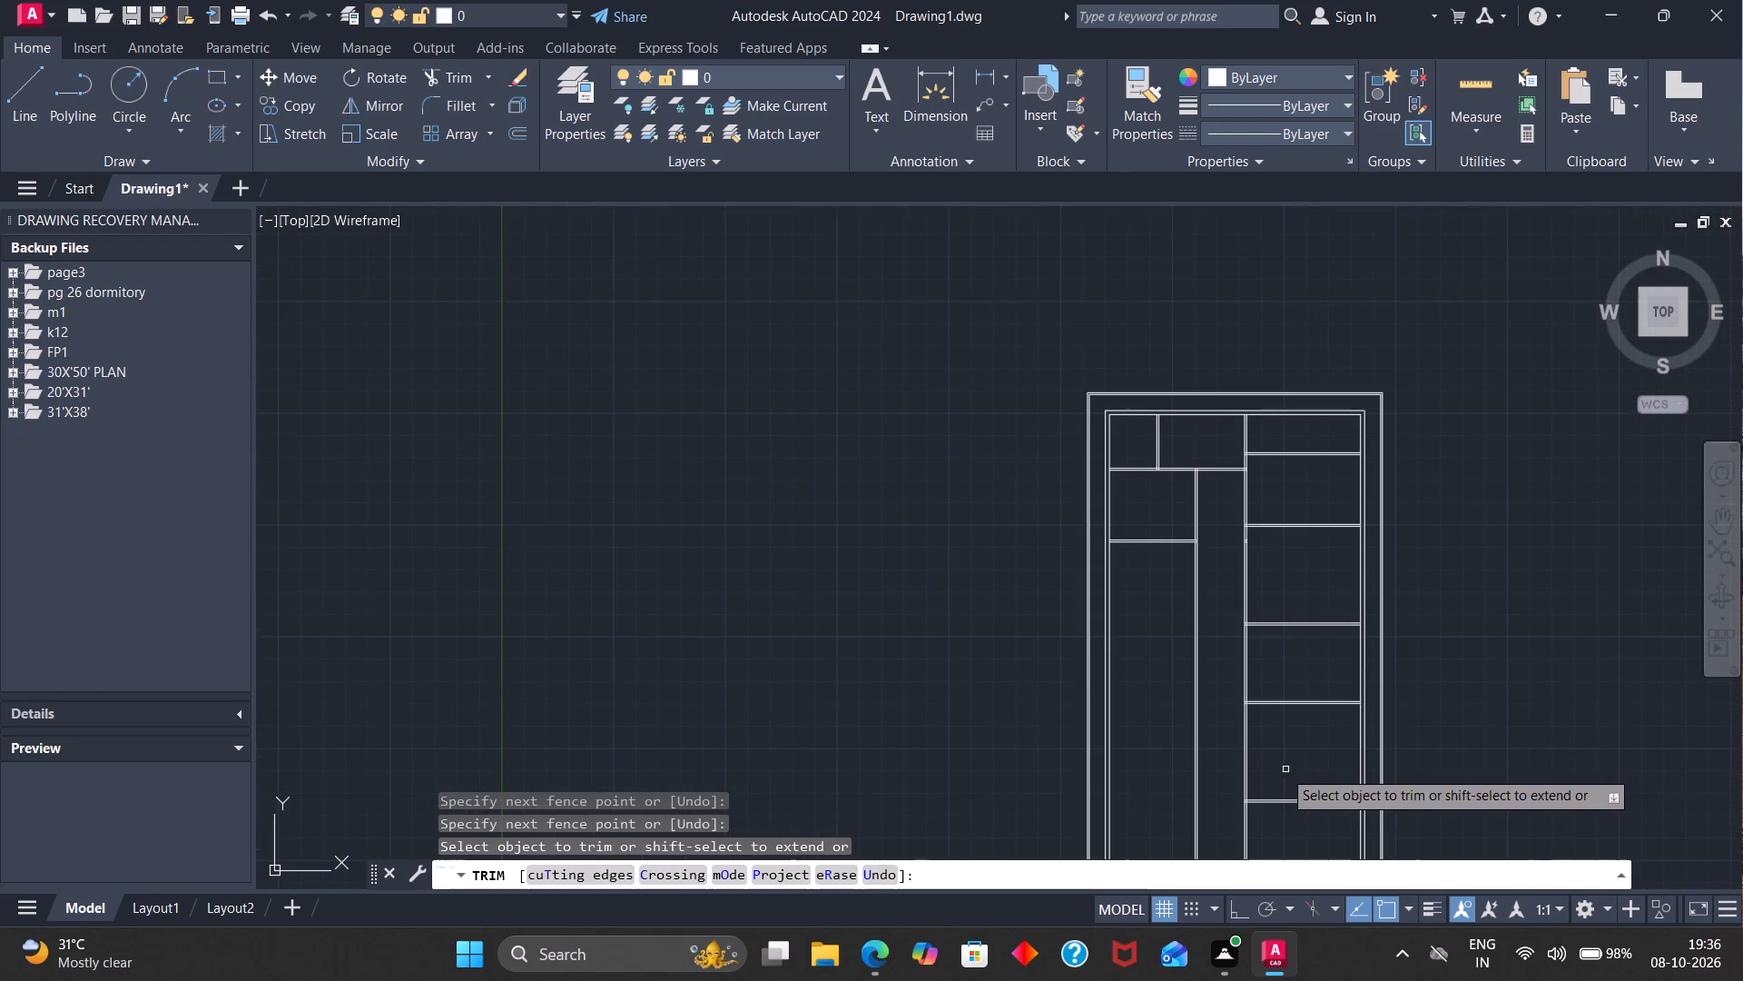
scroll(1284, 764, up, 1)
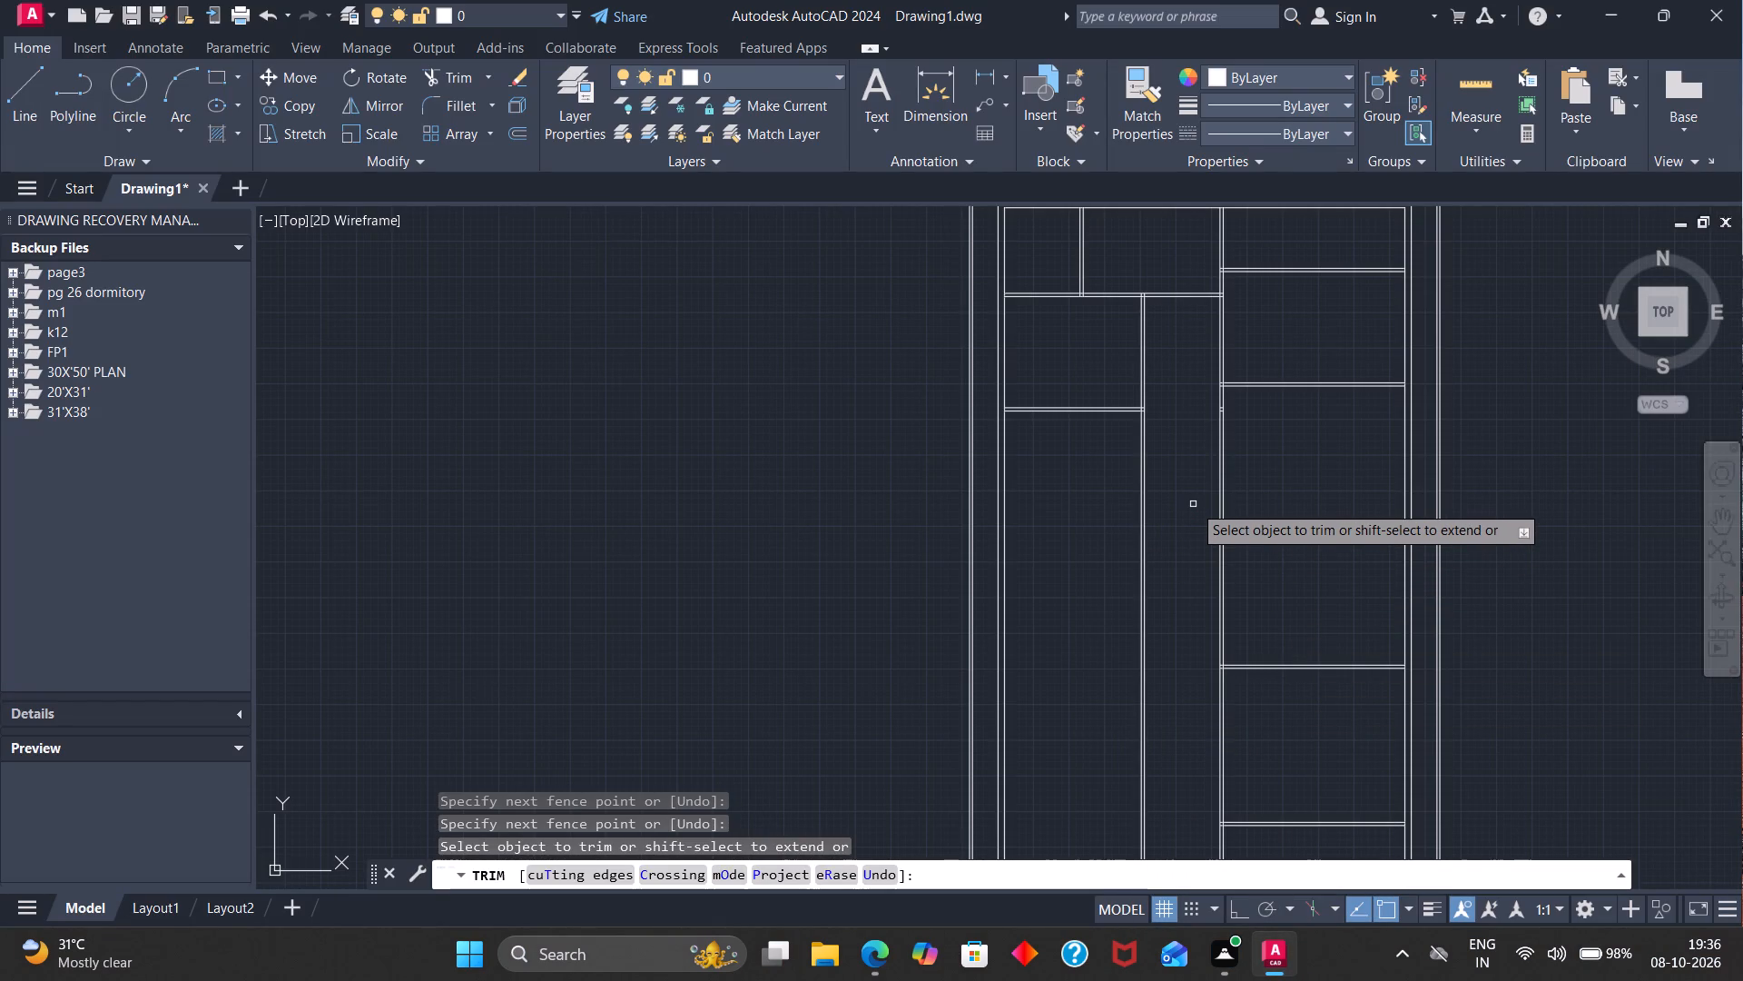
scroll(1157, 496, down, 1)
scroll(1157, 413, up, 2)
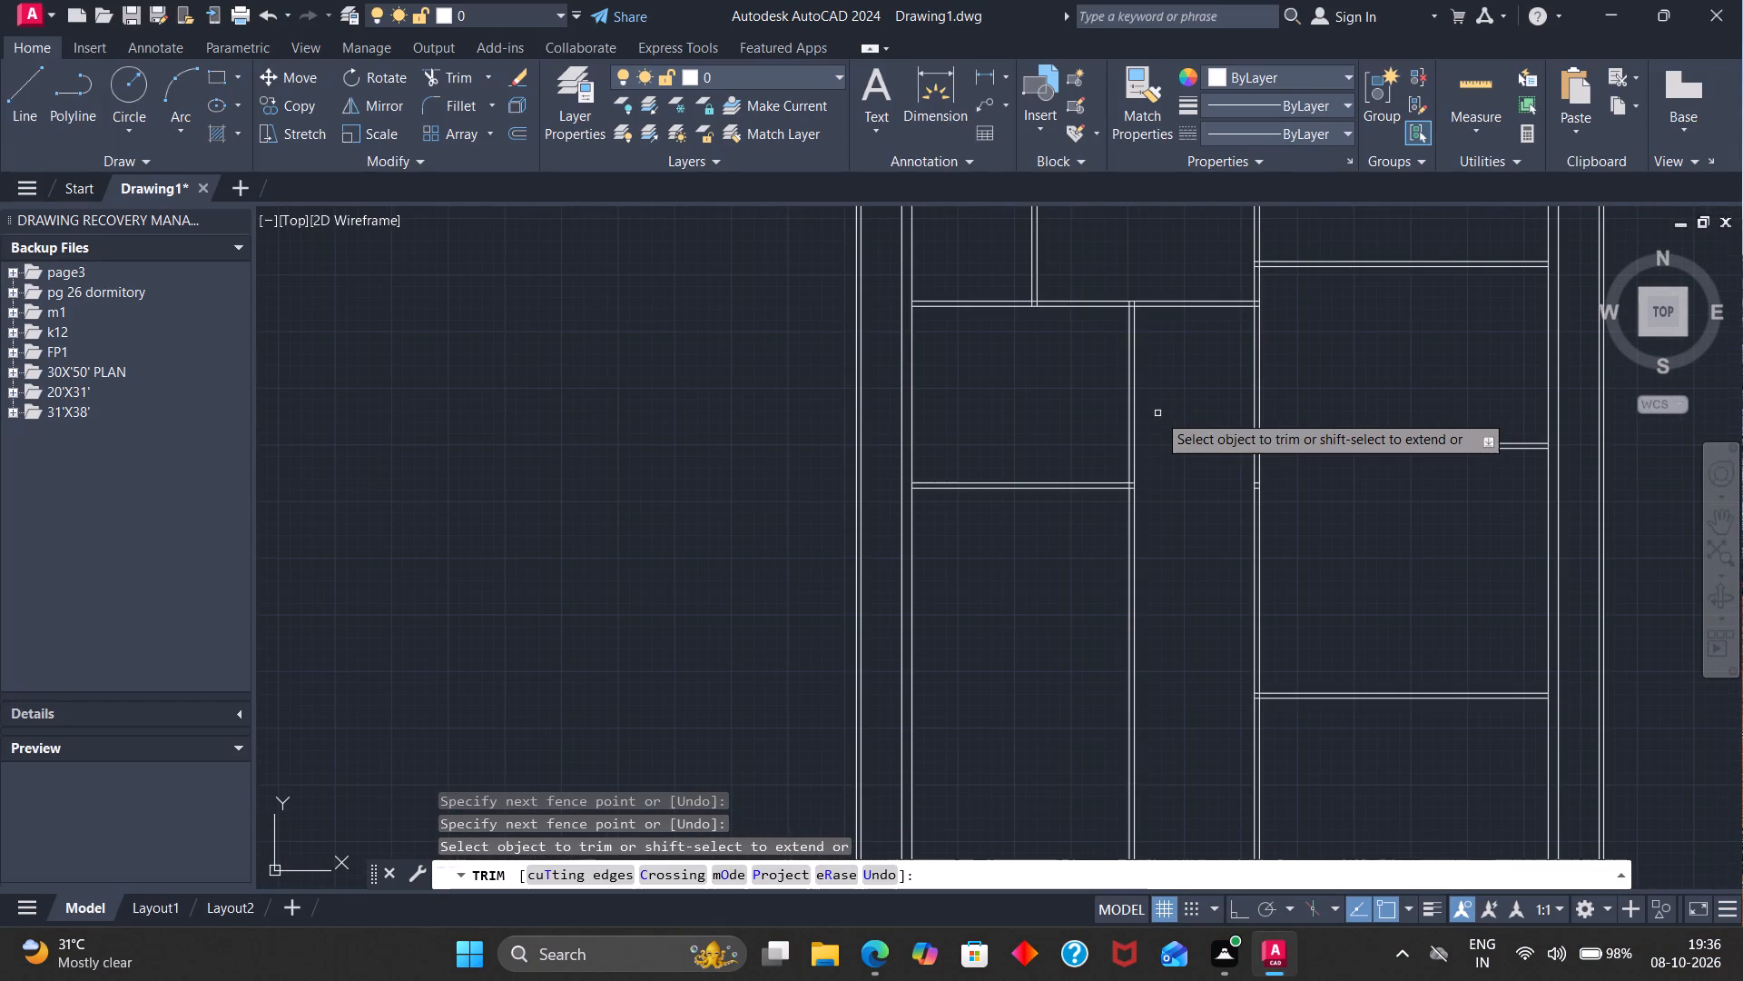
click(921, 95)
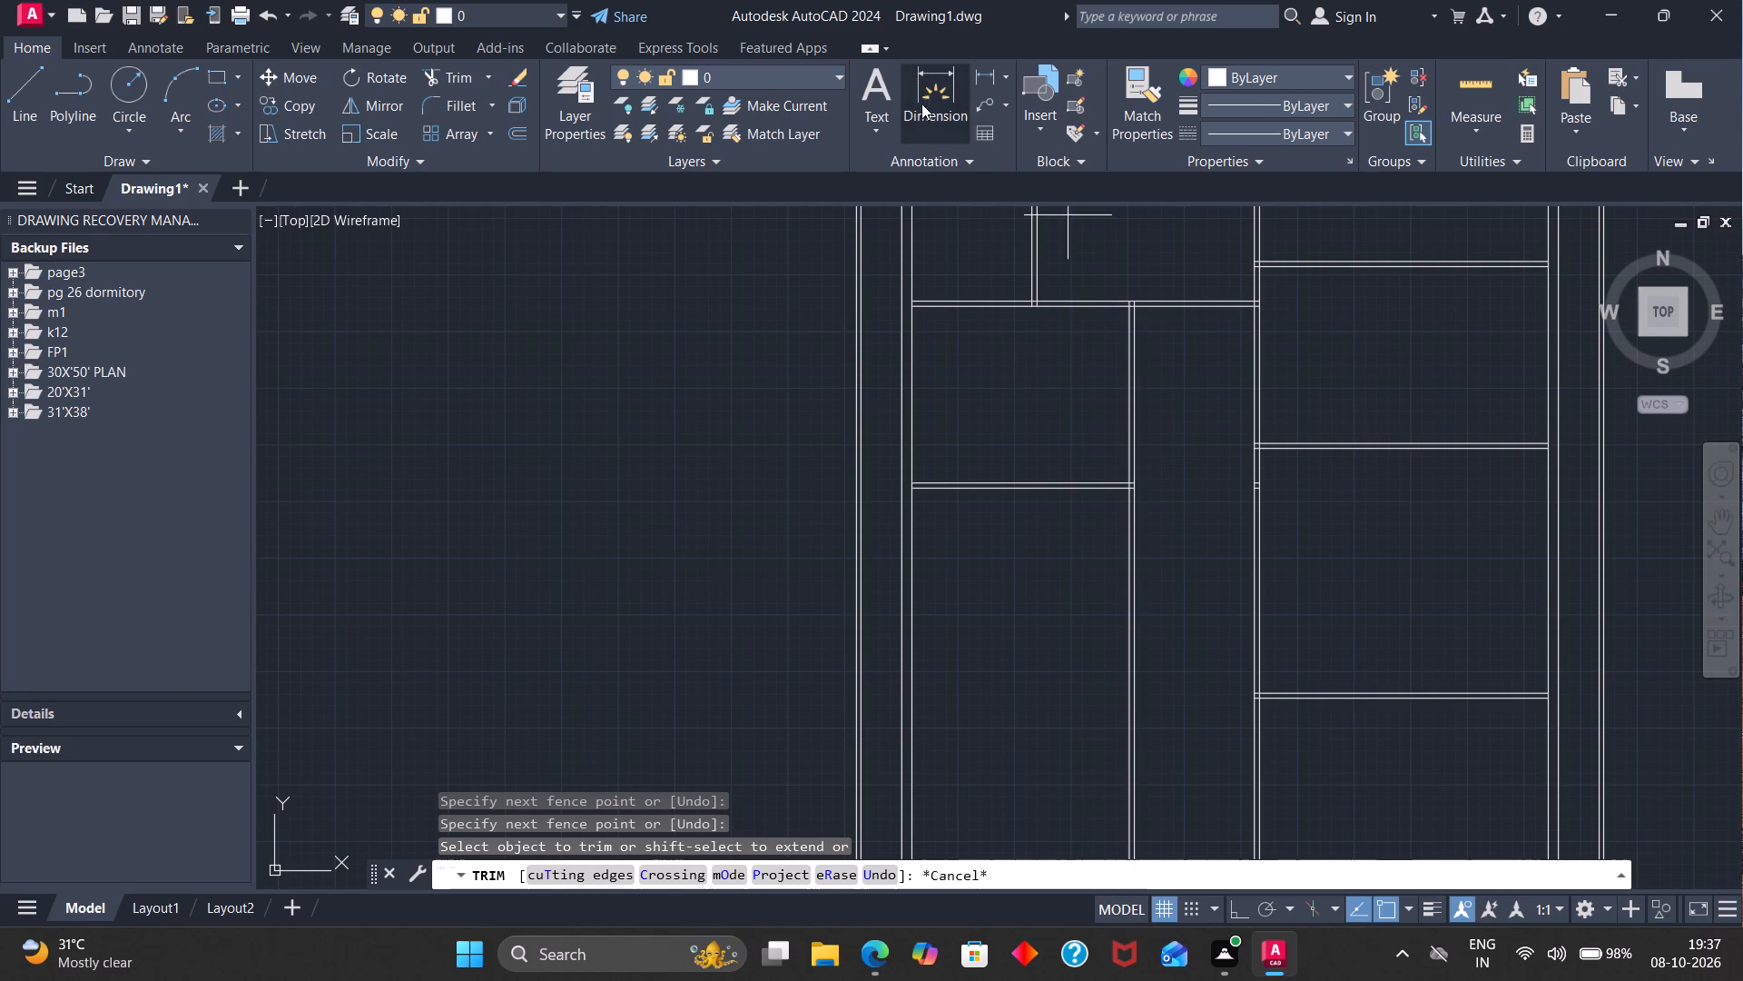
scroll(933, 343, up, 1)
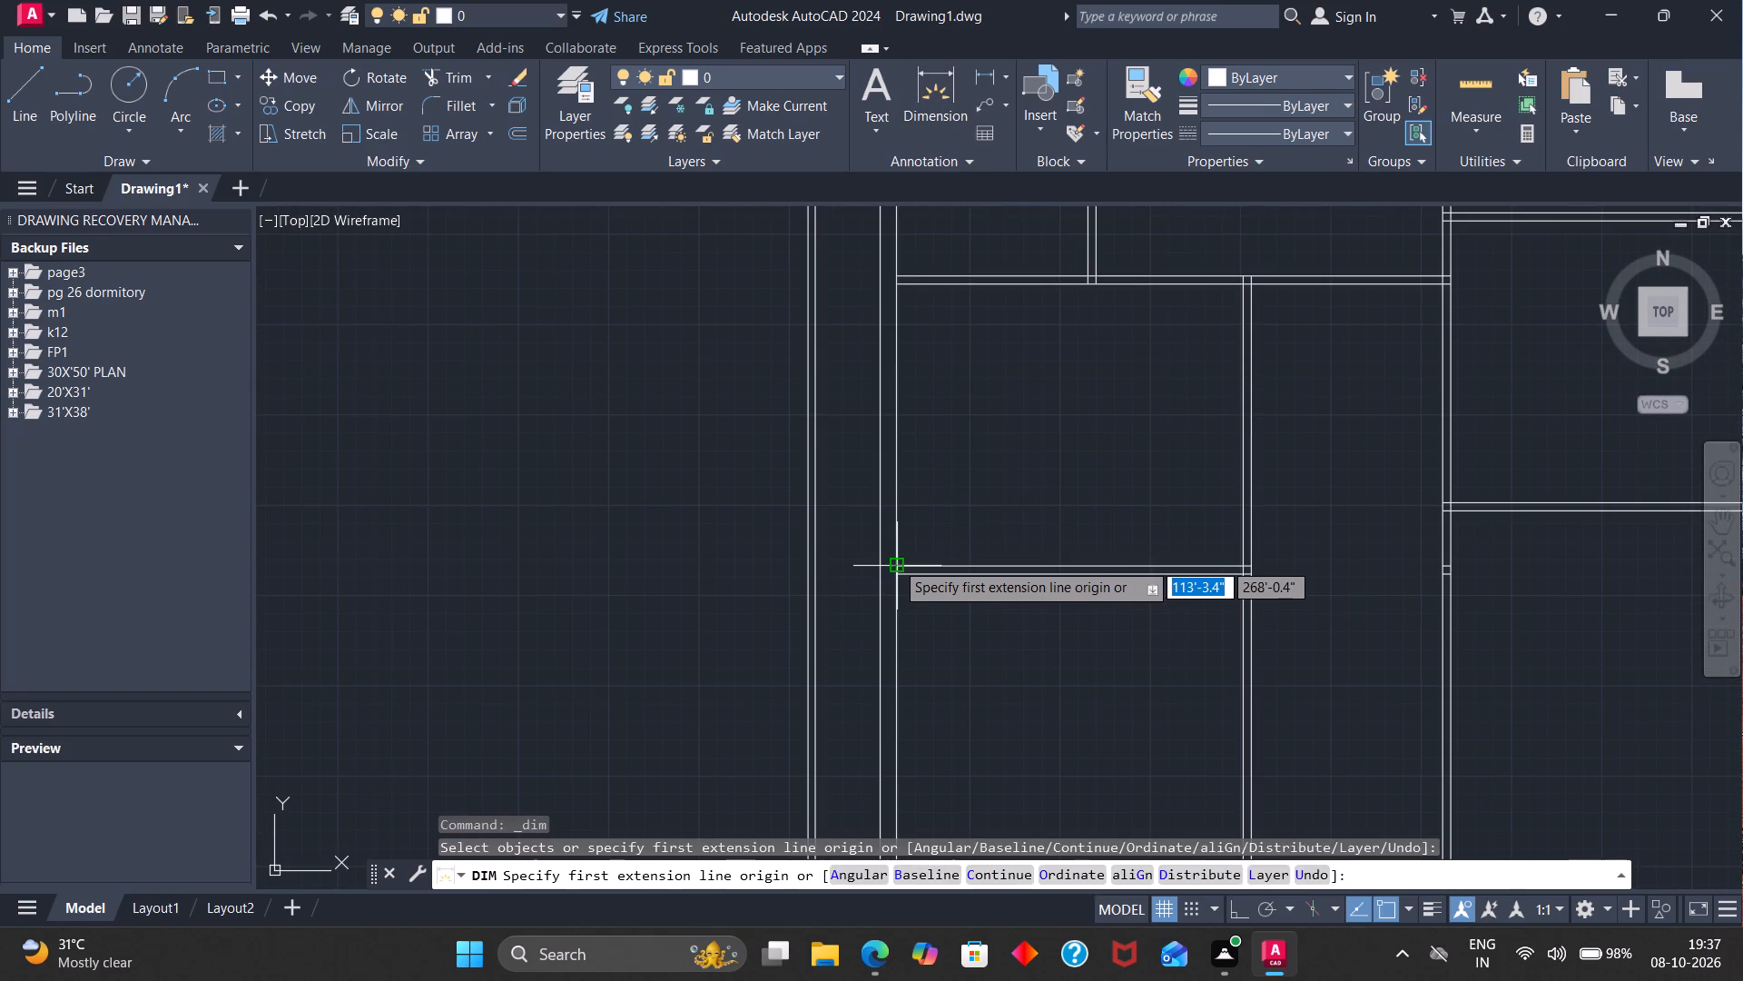
click(895, 561)
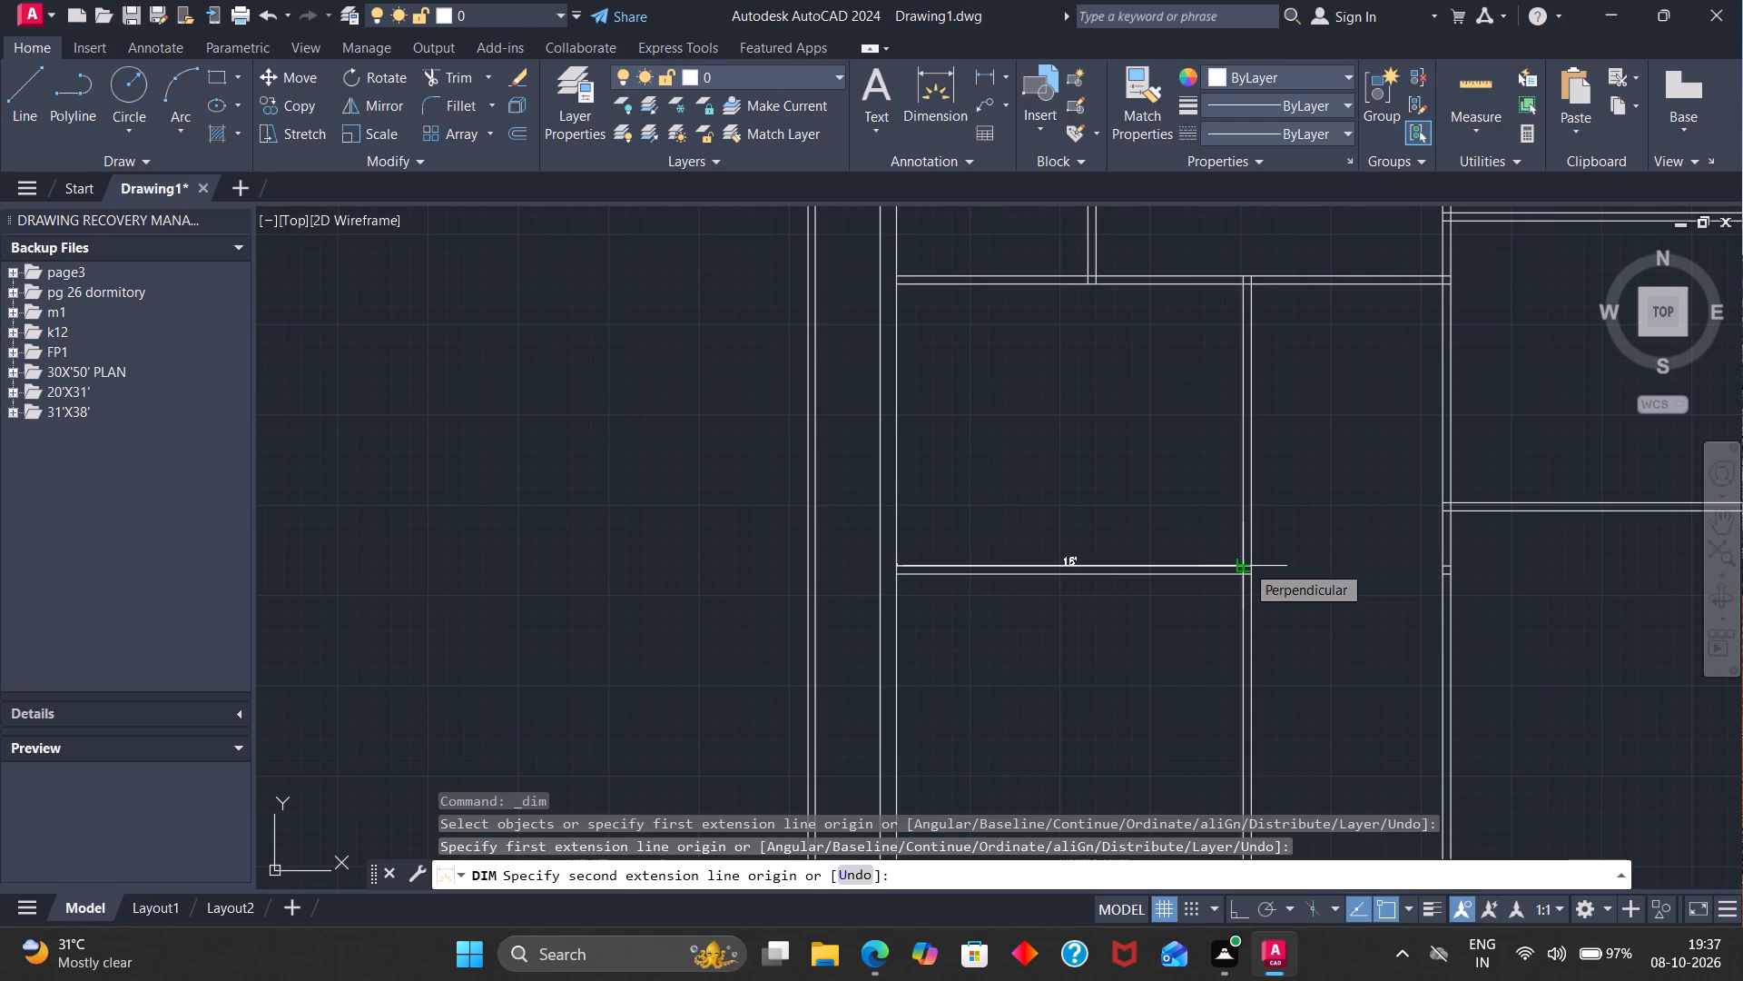
scroll(1237, 569, up, 2)
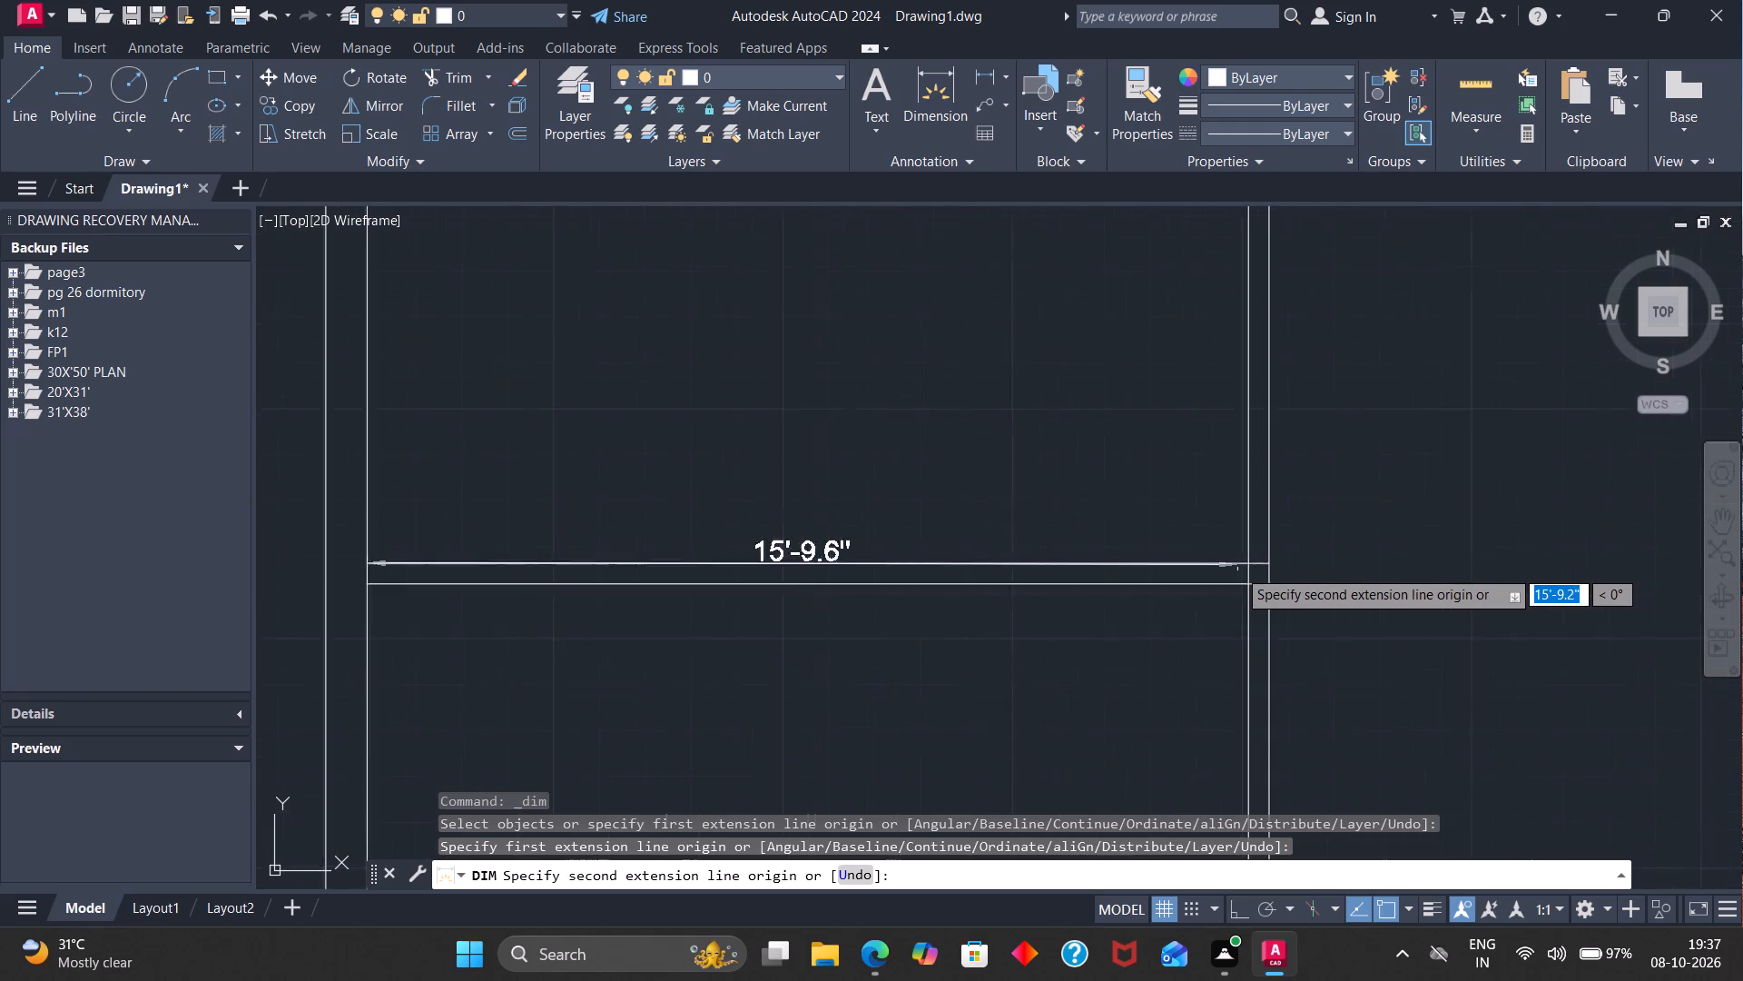
scroll(1237, 569, up, 1)
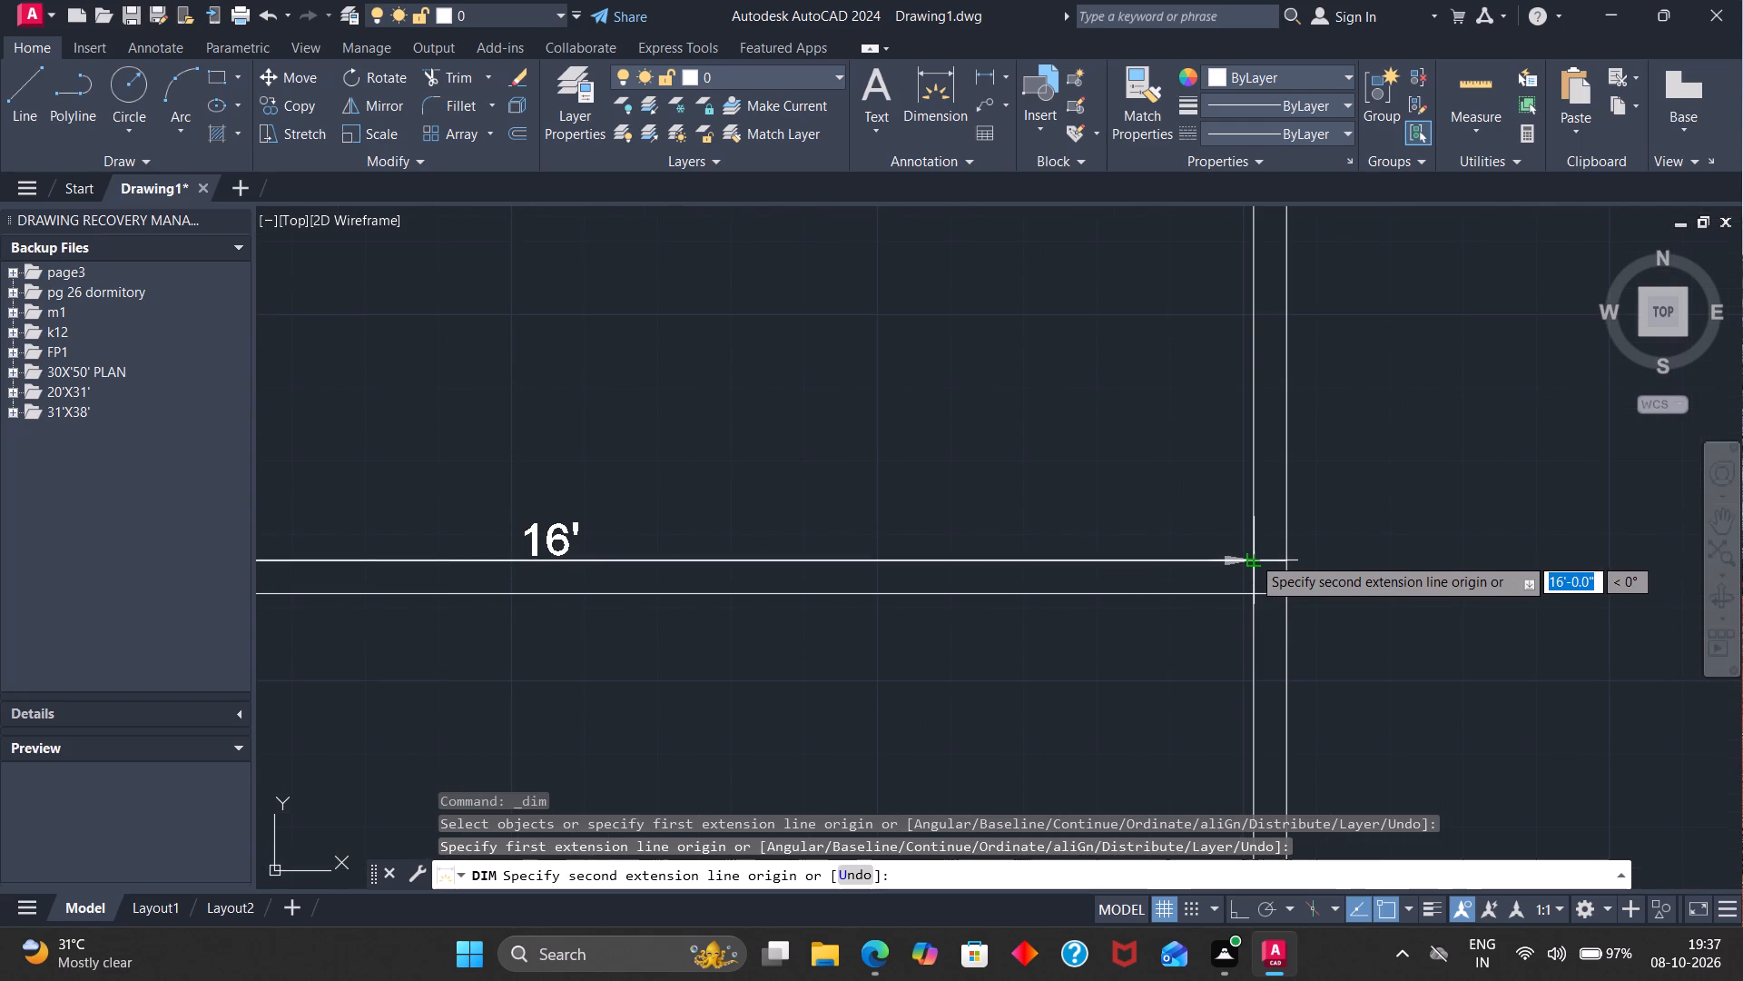
scroll(1252, 556, down, 2)
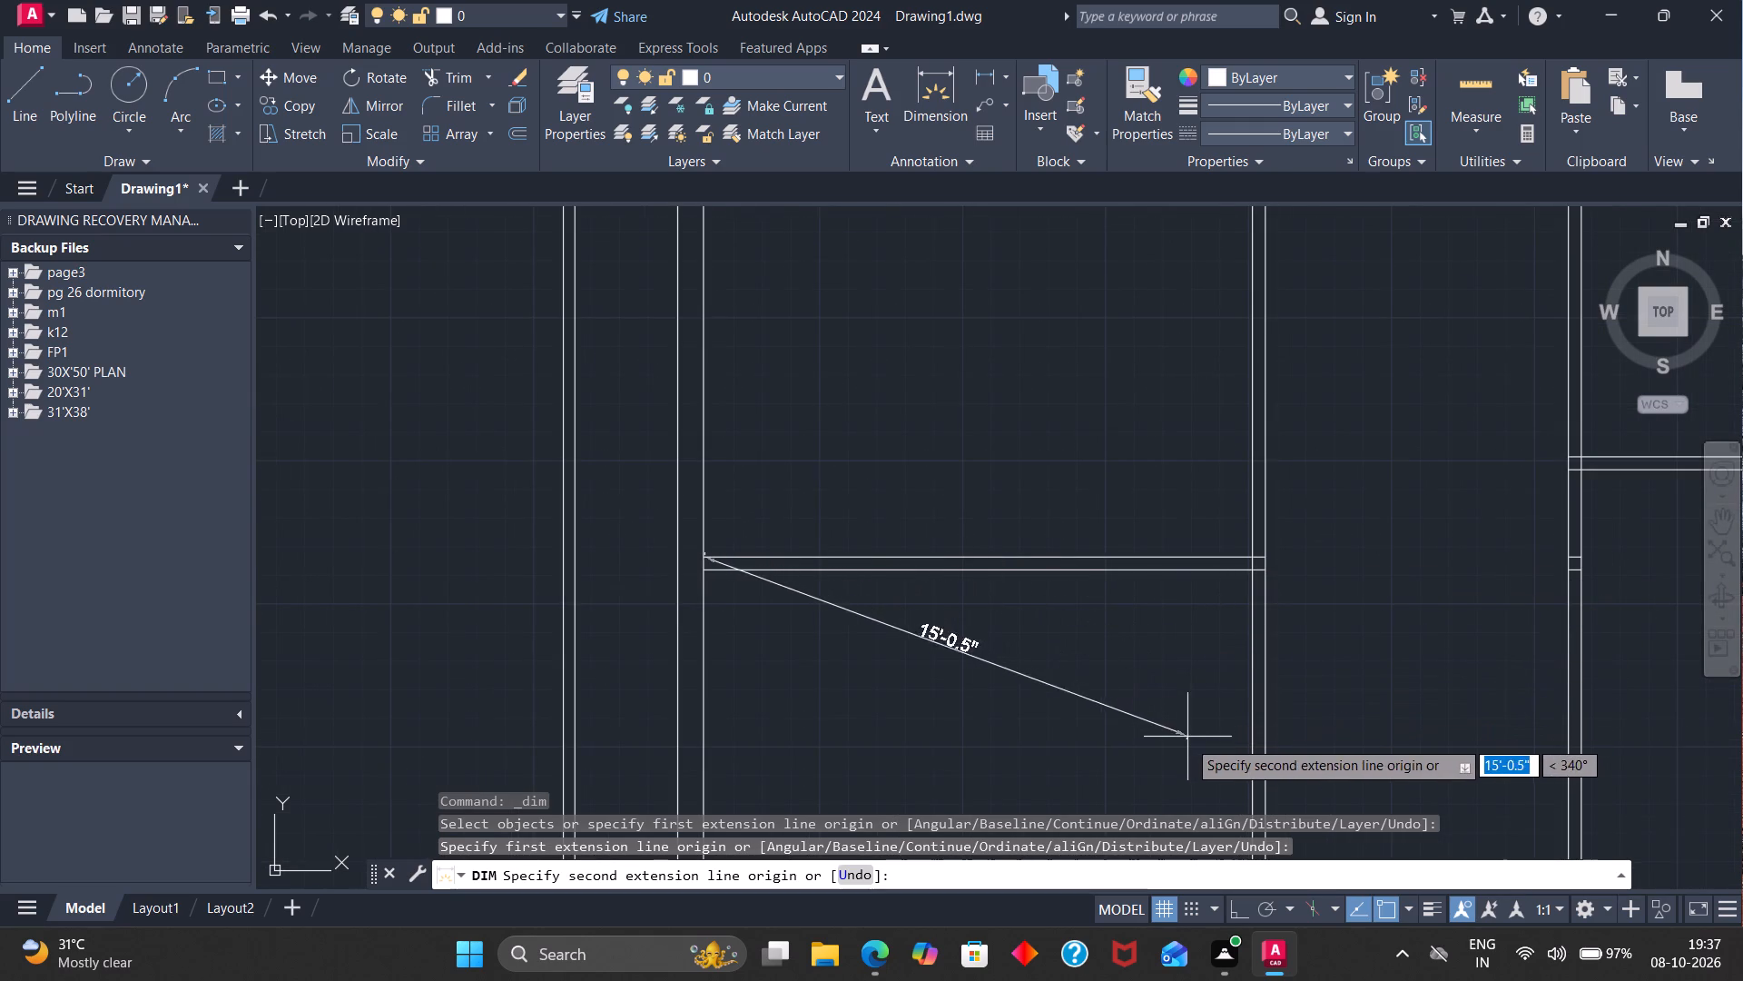
key(Escape)
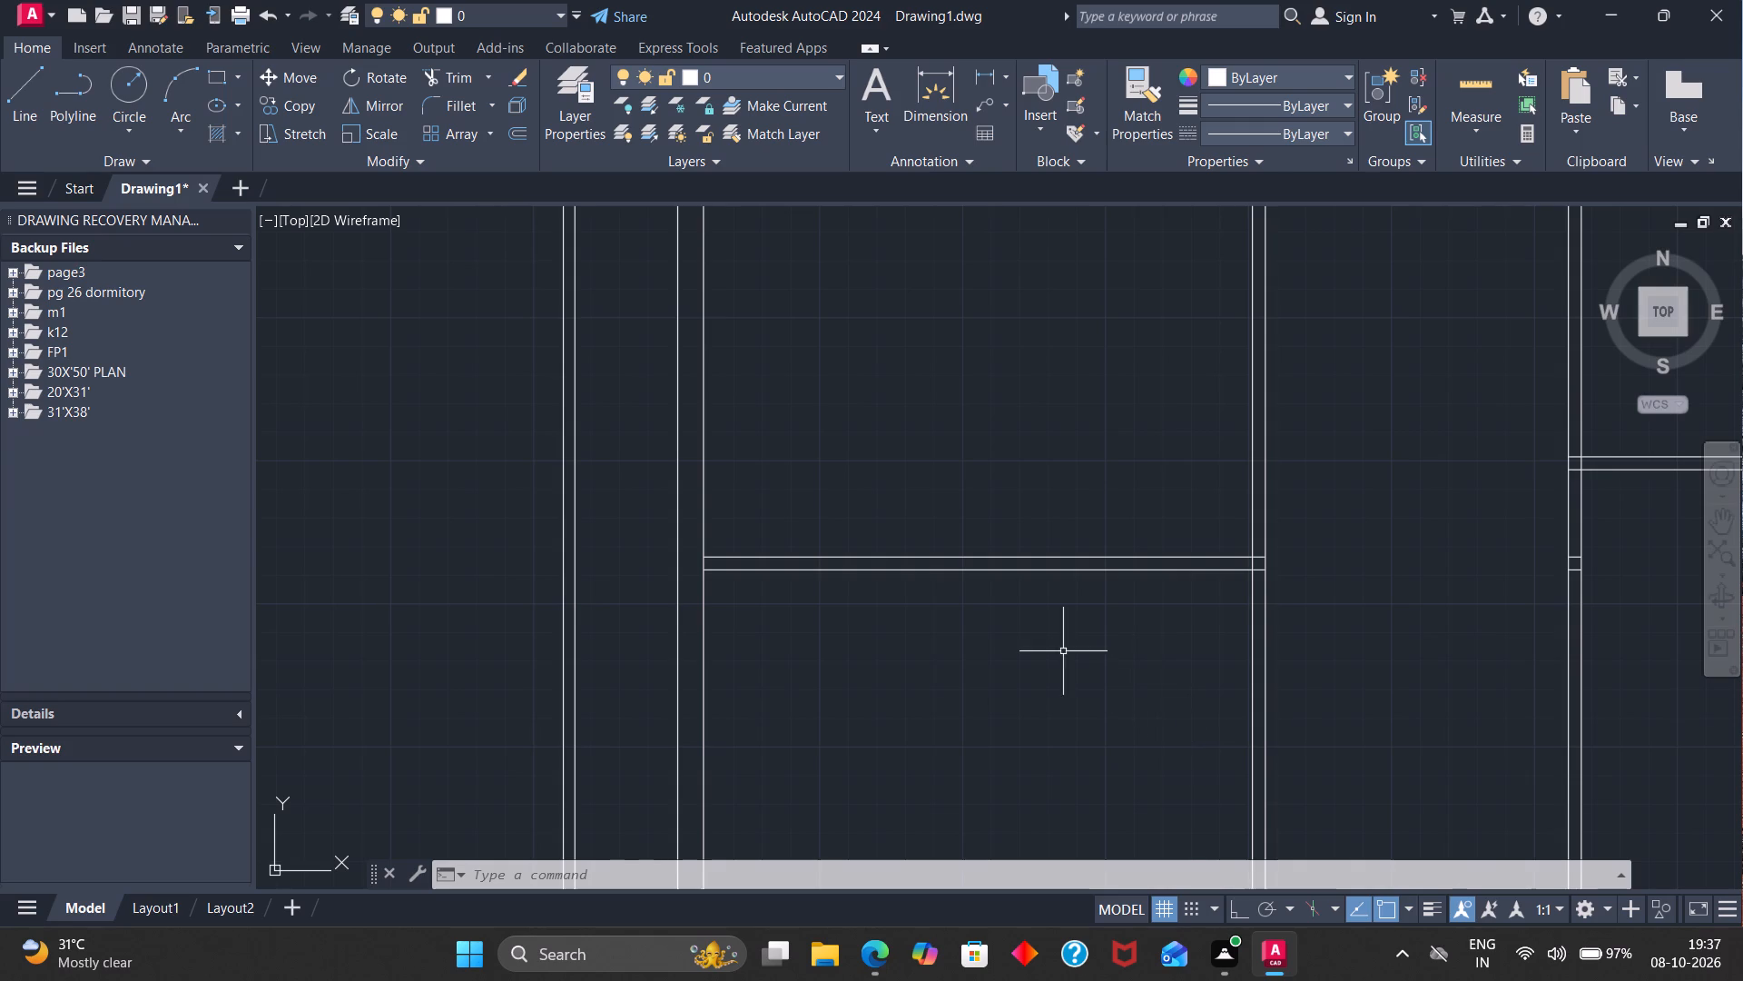
Offset the south face line of the western room's south wall 8' southward and its copy another 4.5" to form a parallel wall.
scroll(1063, 649, down, 3)
scroll(1047, 715, up, 1)
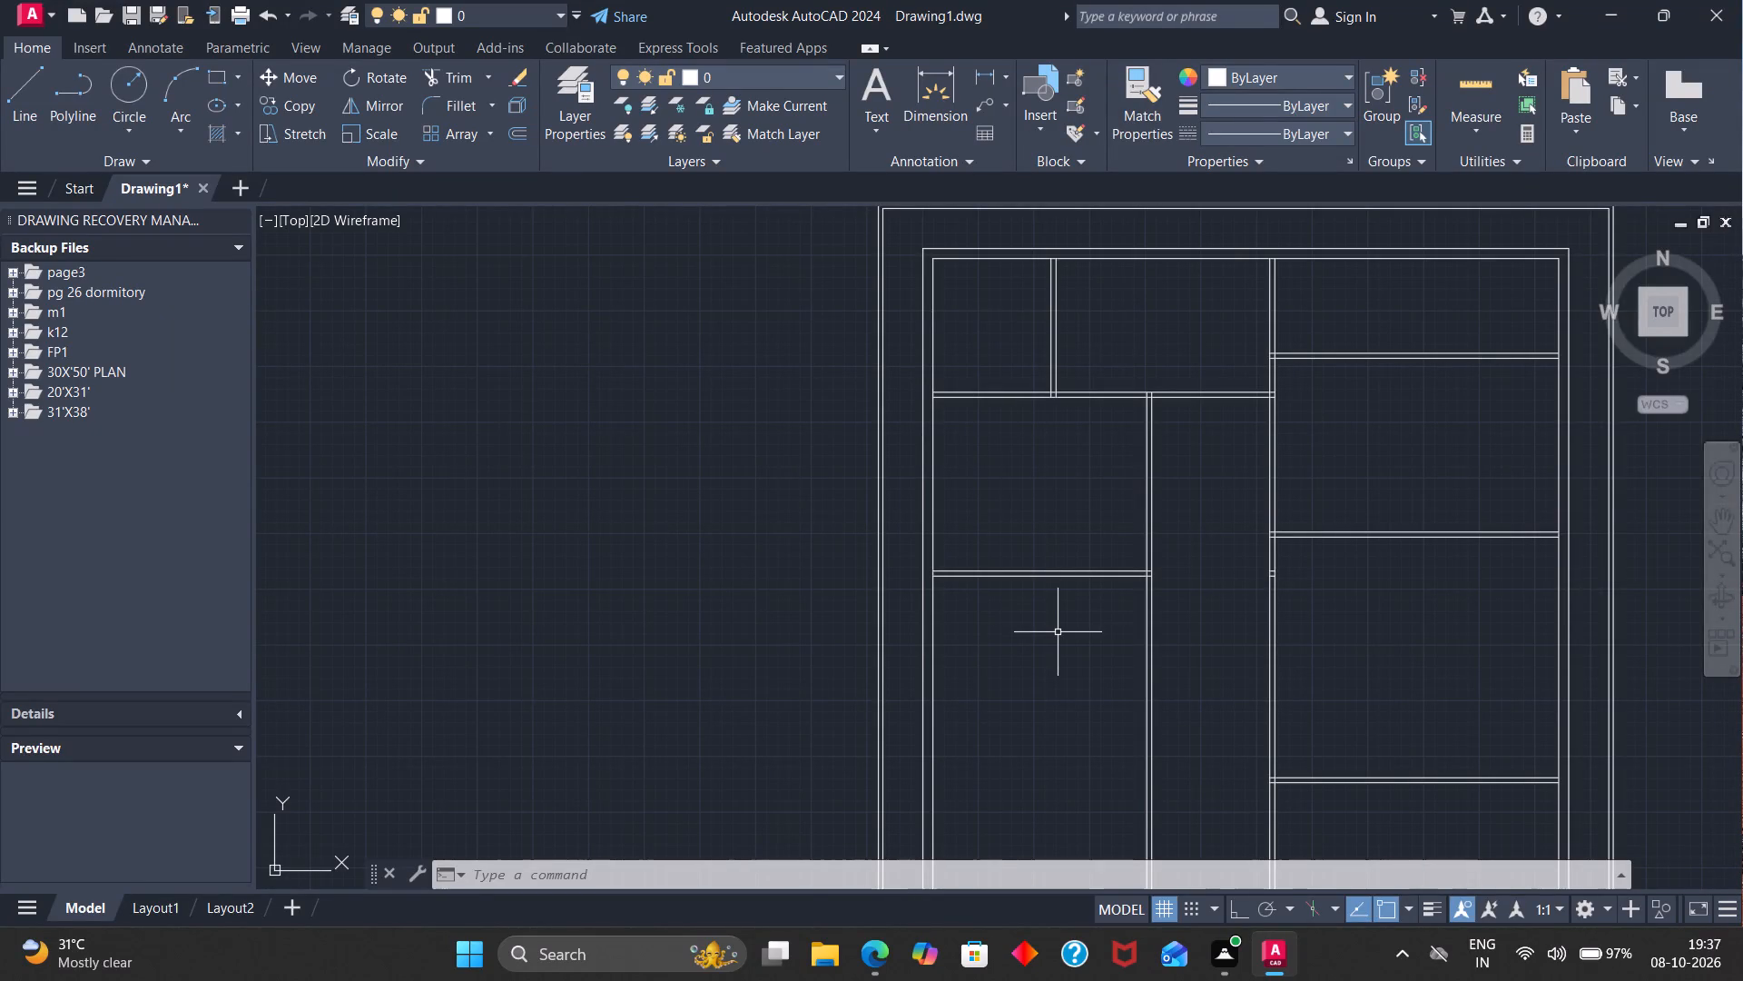
key(o)
key(Return)
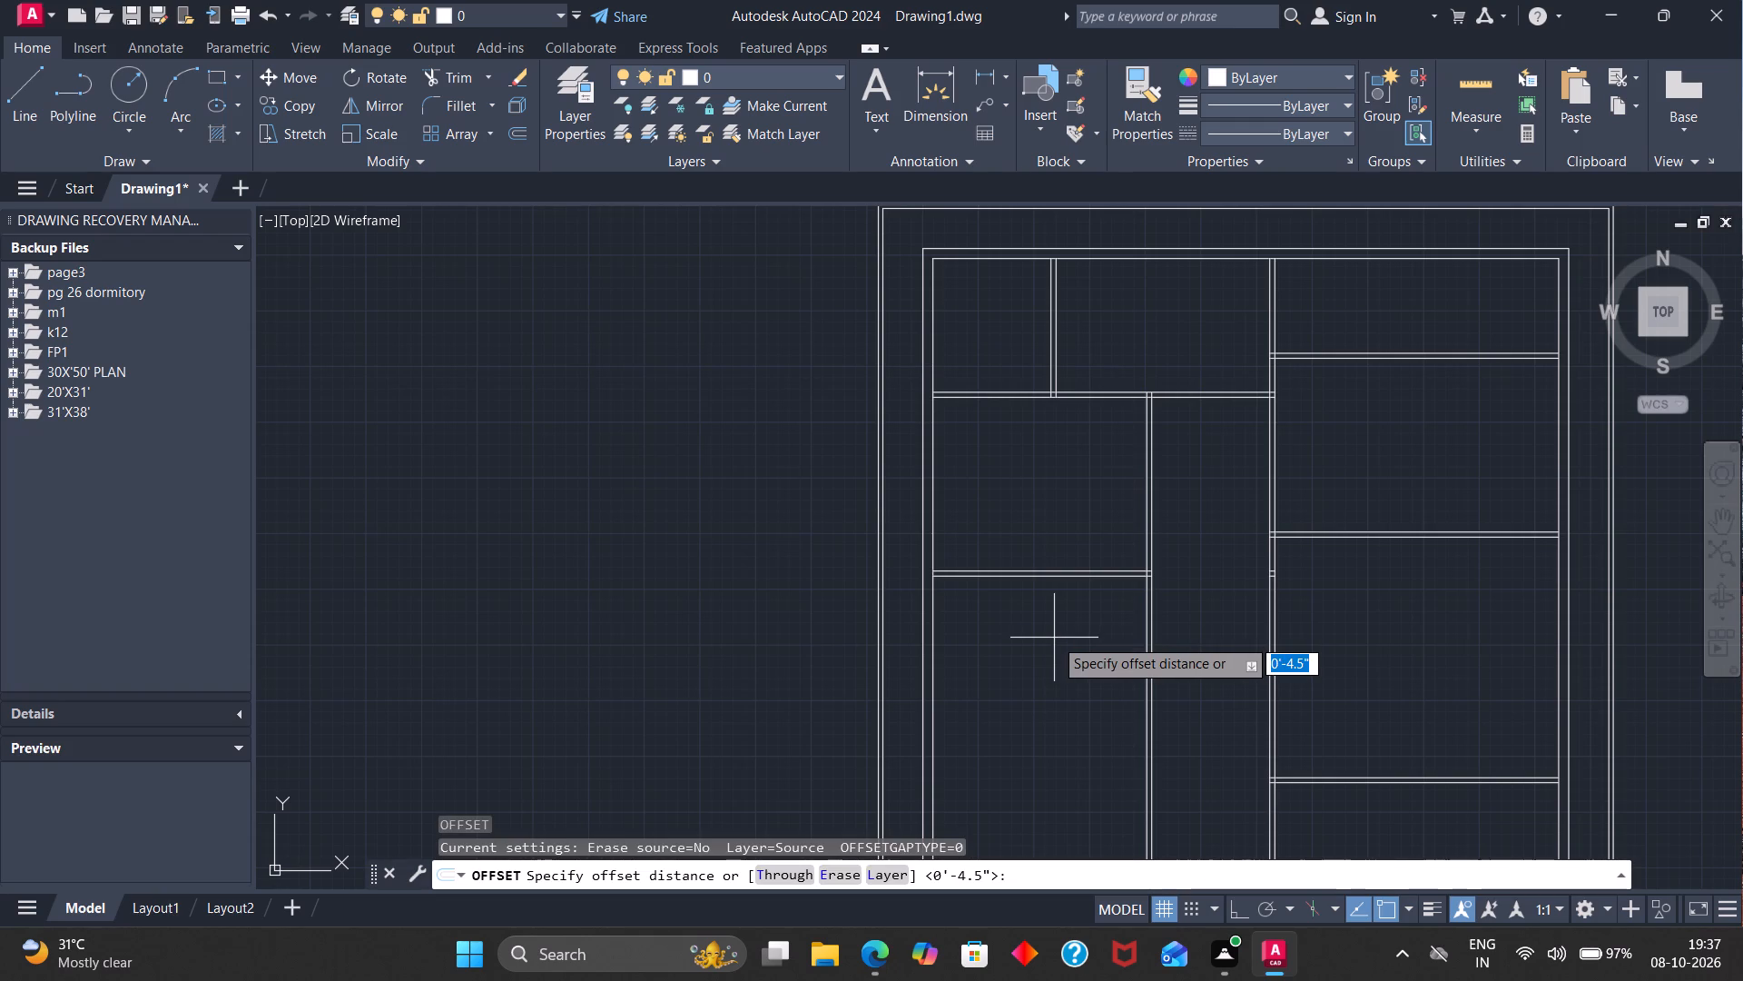
key(8)
key(apostrophe)
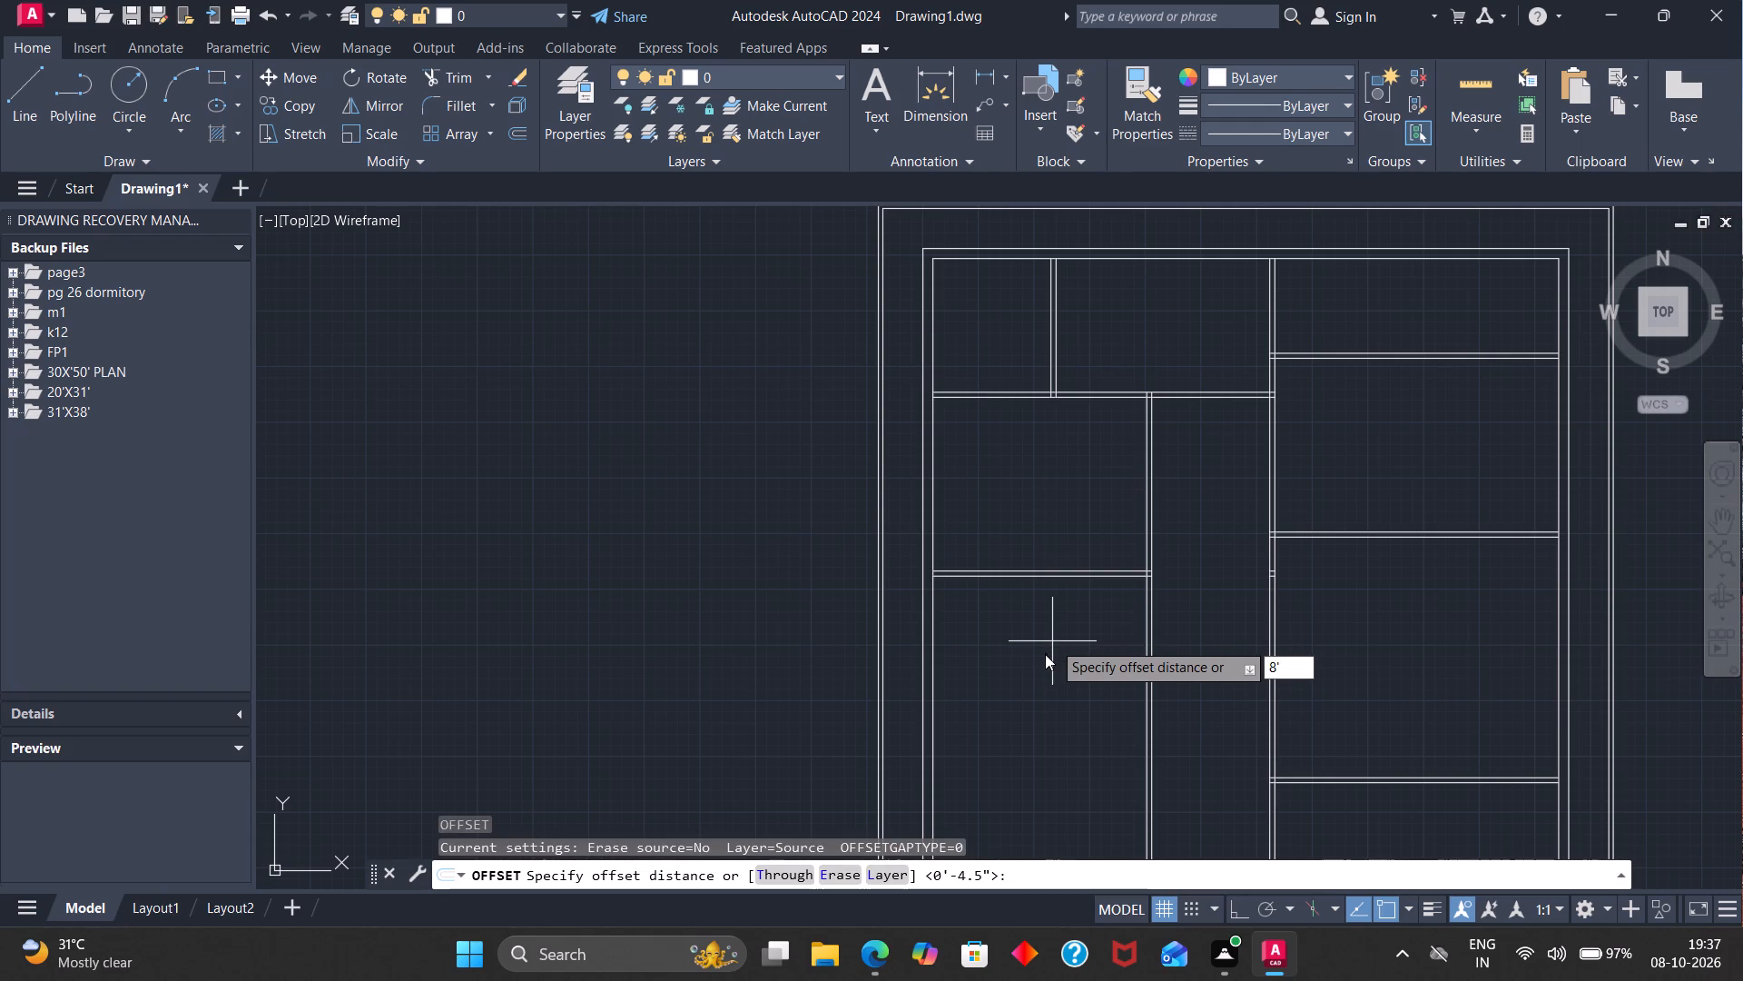
key(Return)
double_click(1078, 577)
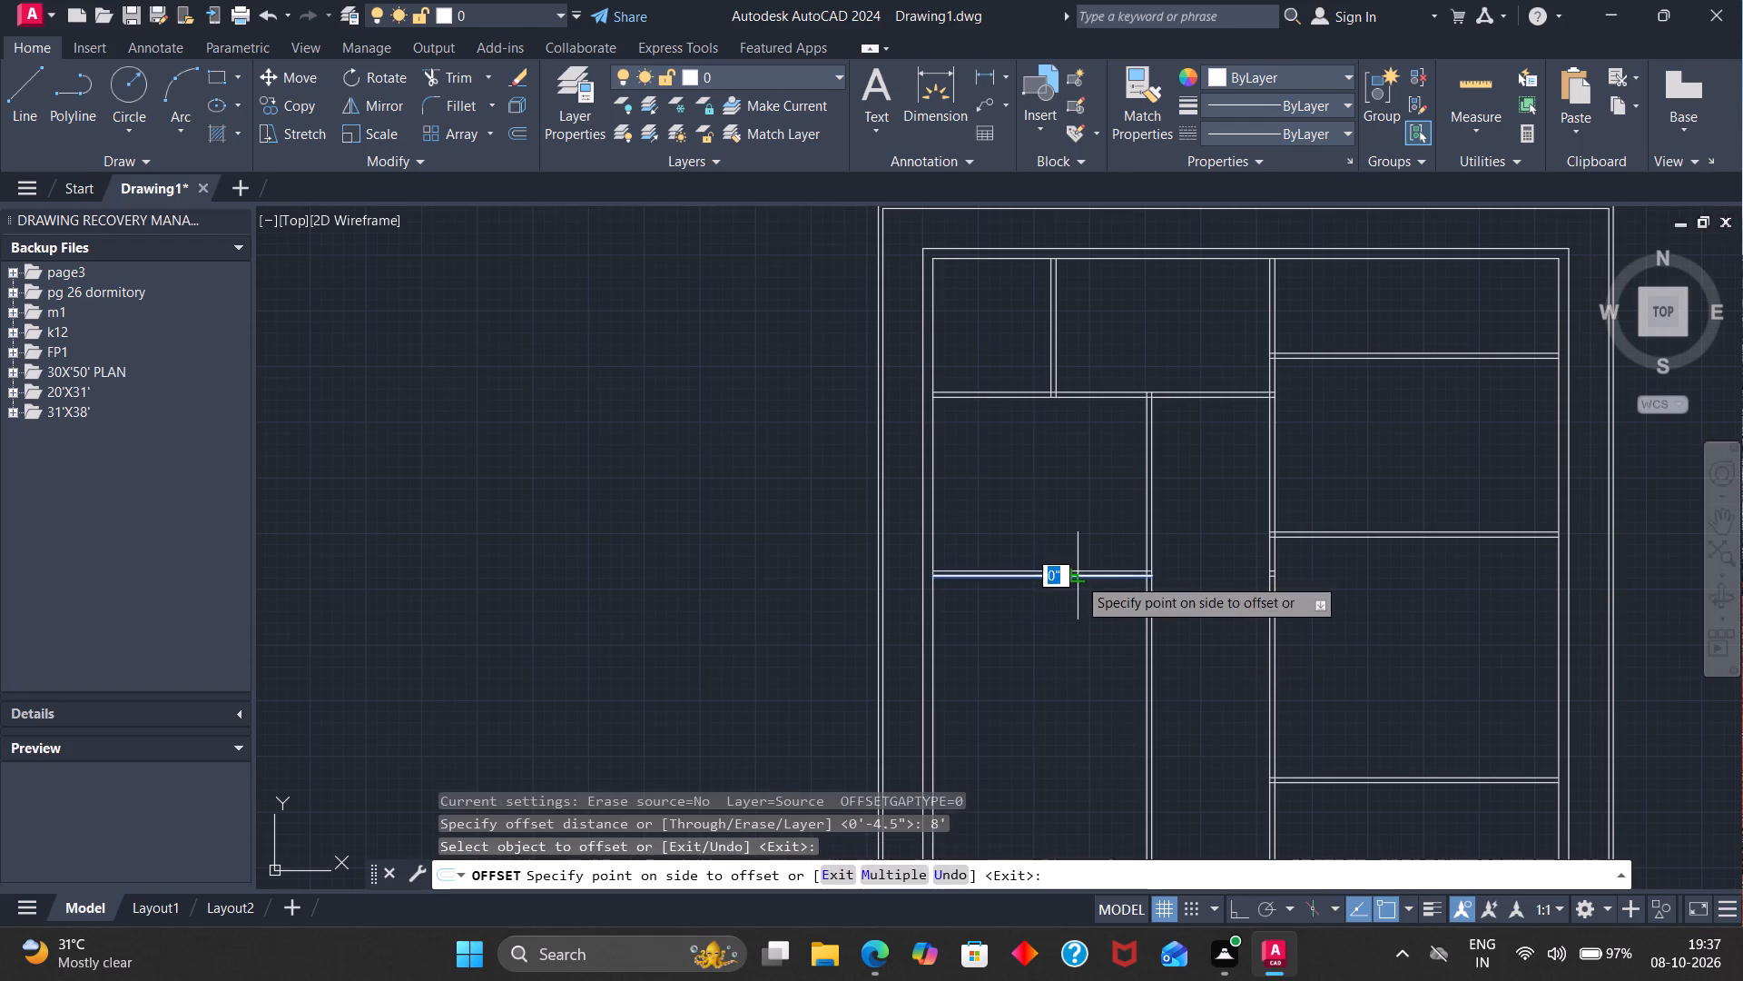
click(1078, 641)
click(1078, 680)
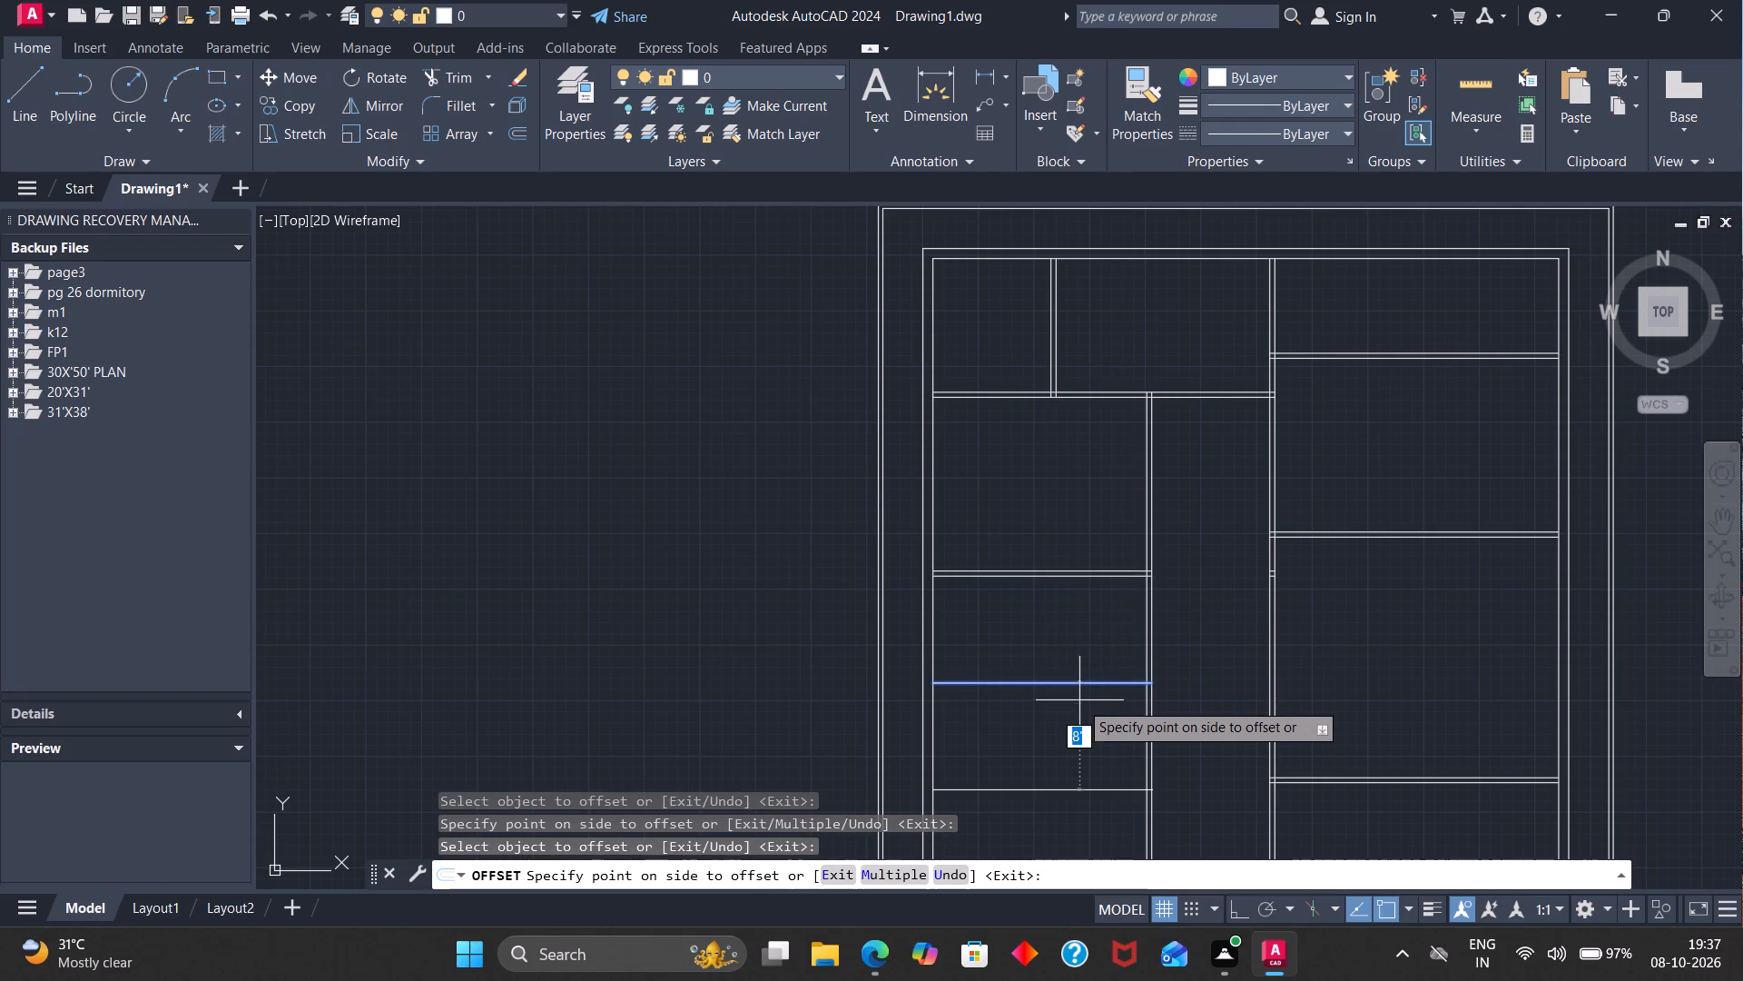
text(4.5)
key(Return)
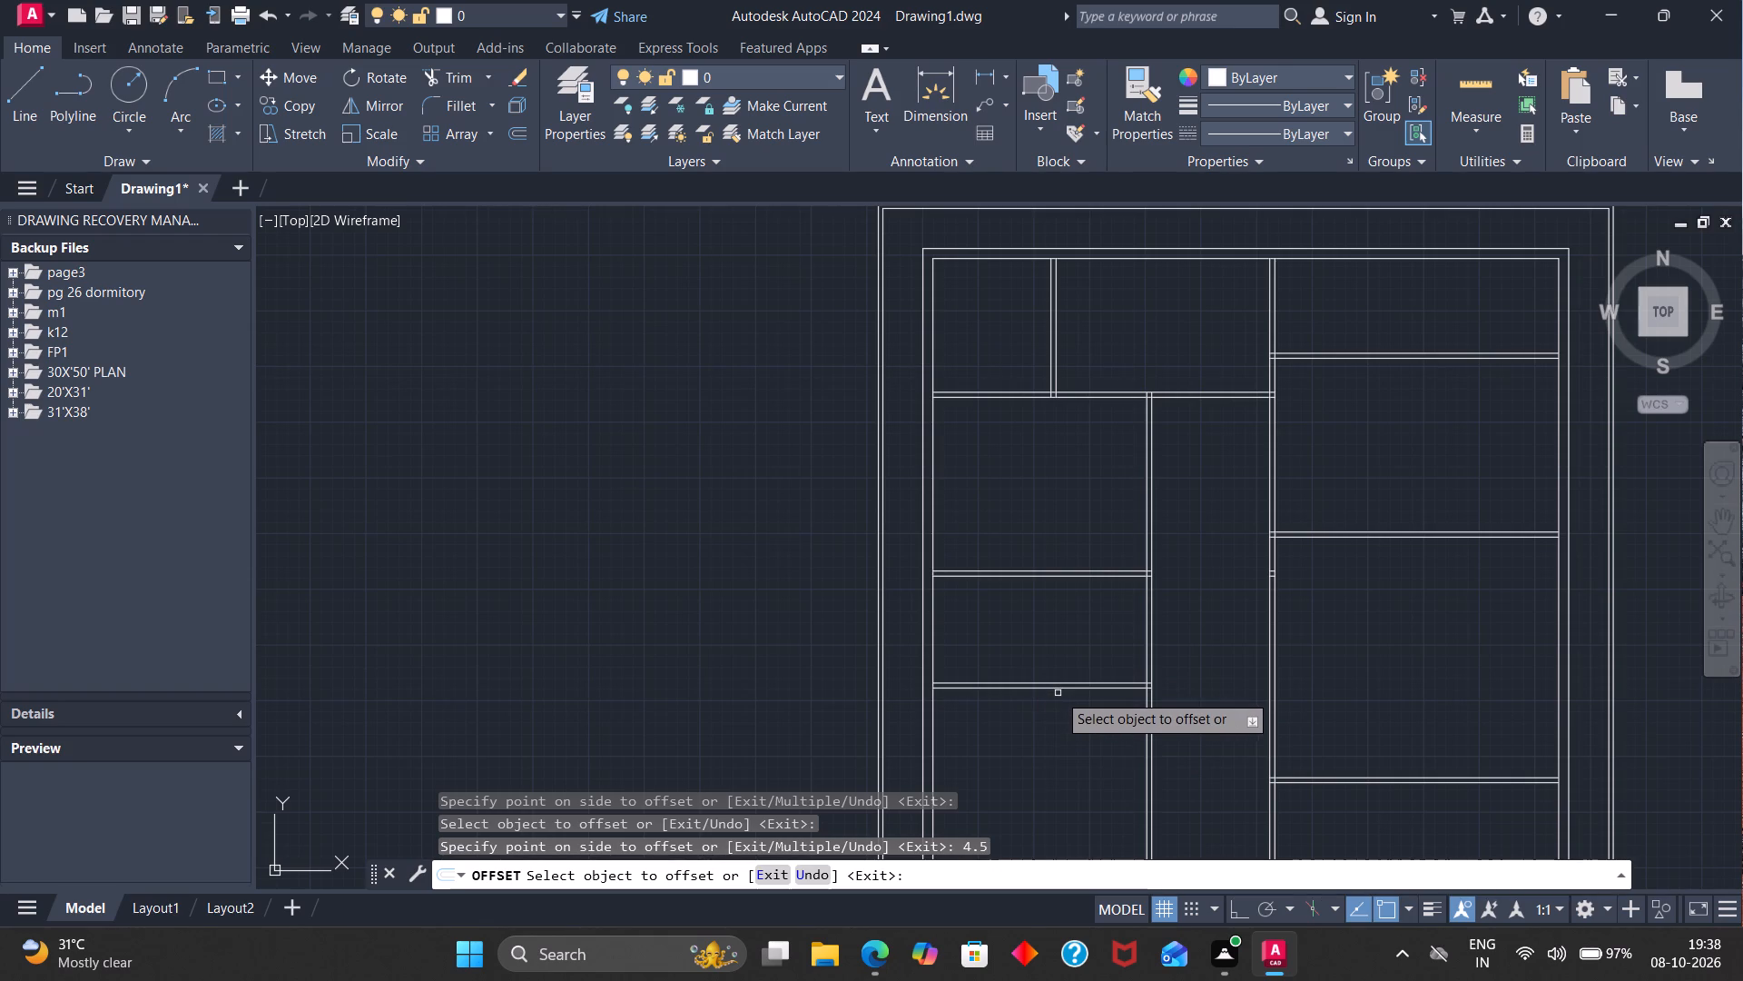
Offset the new wall's south face line 11' southward and its copy another 4.5" to form the next horizontal wall on the west side.
click(1062, 689)
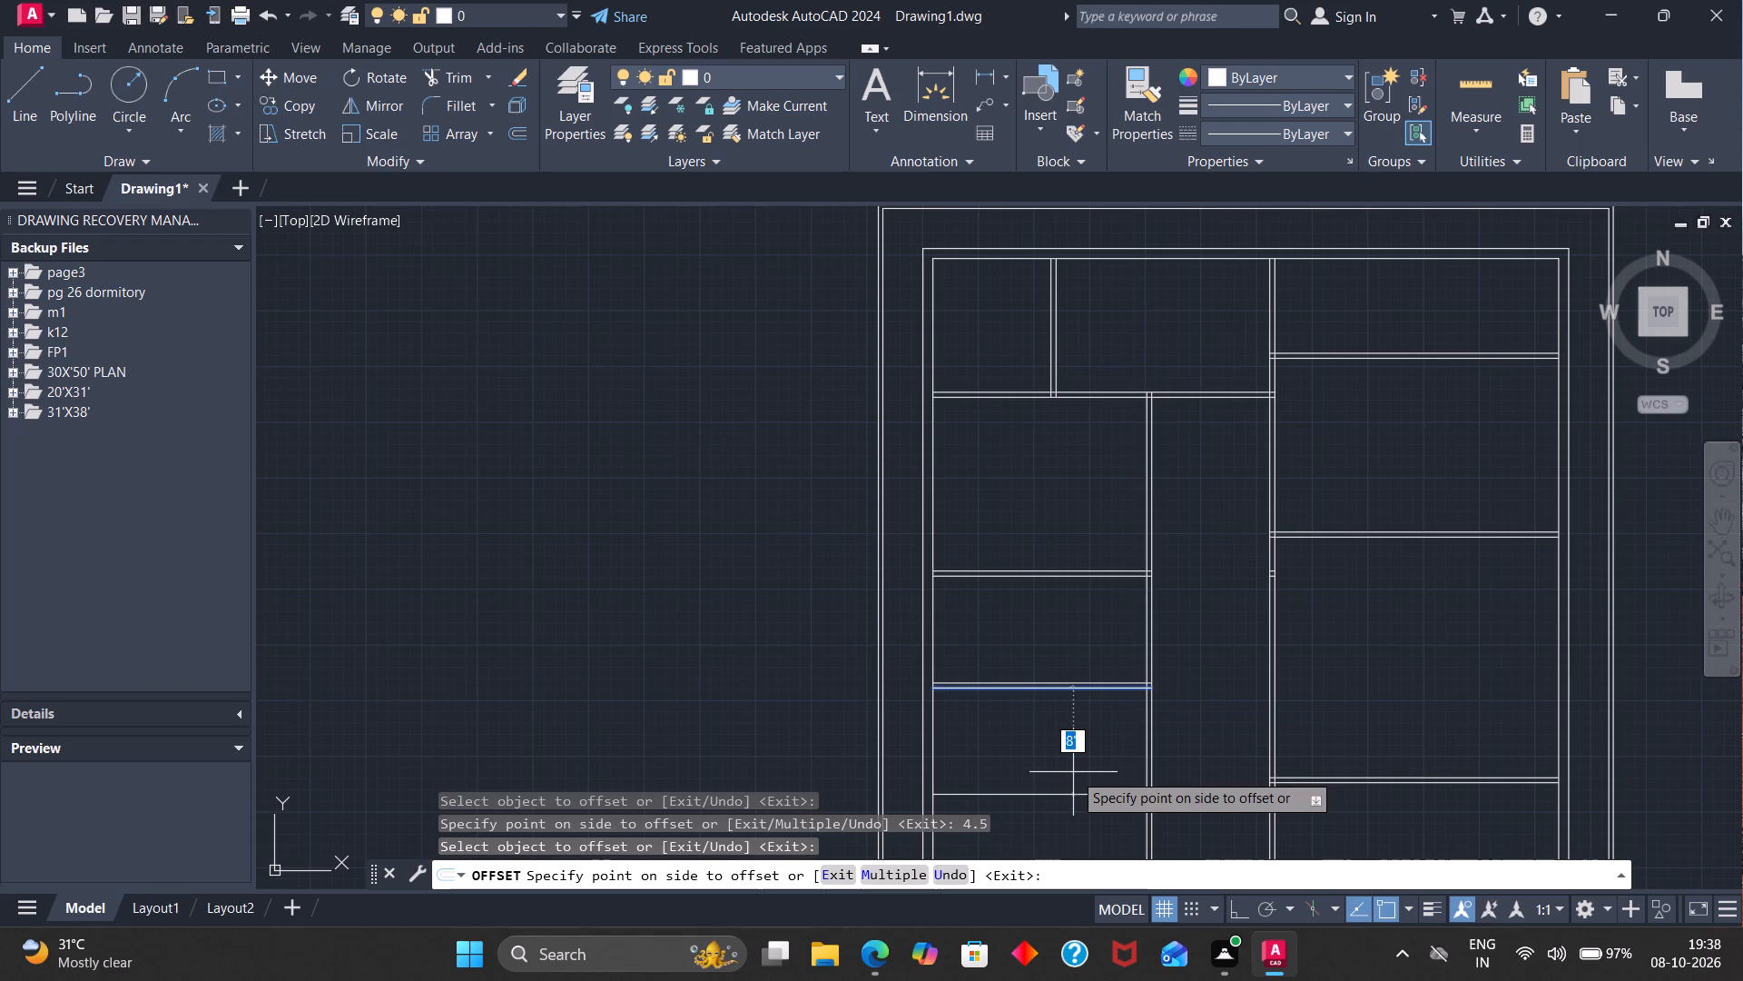
text(11)
key(apostrophe)
key(Return)
scroll(1073, 772, down, 3)
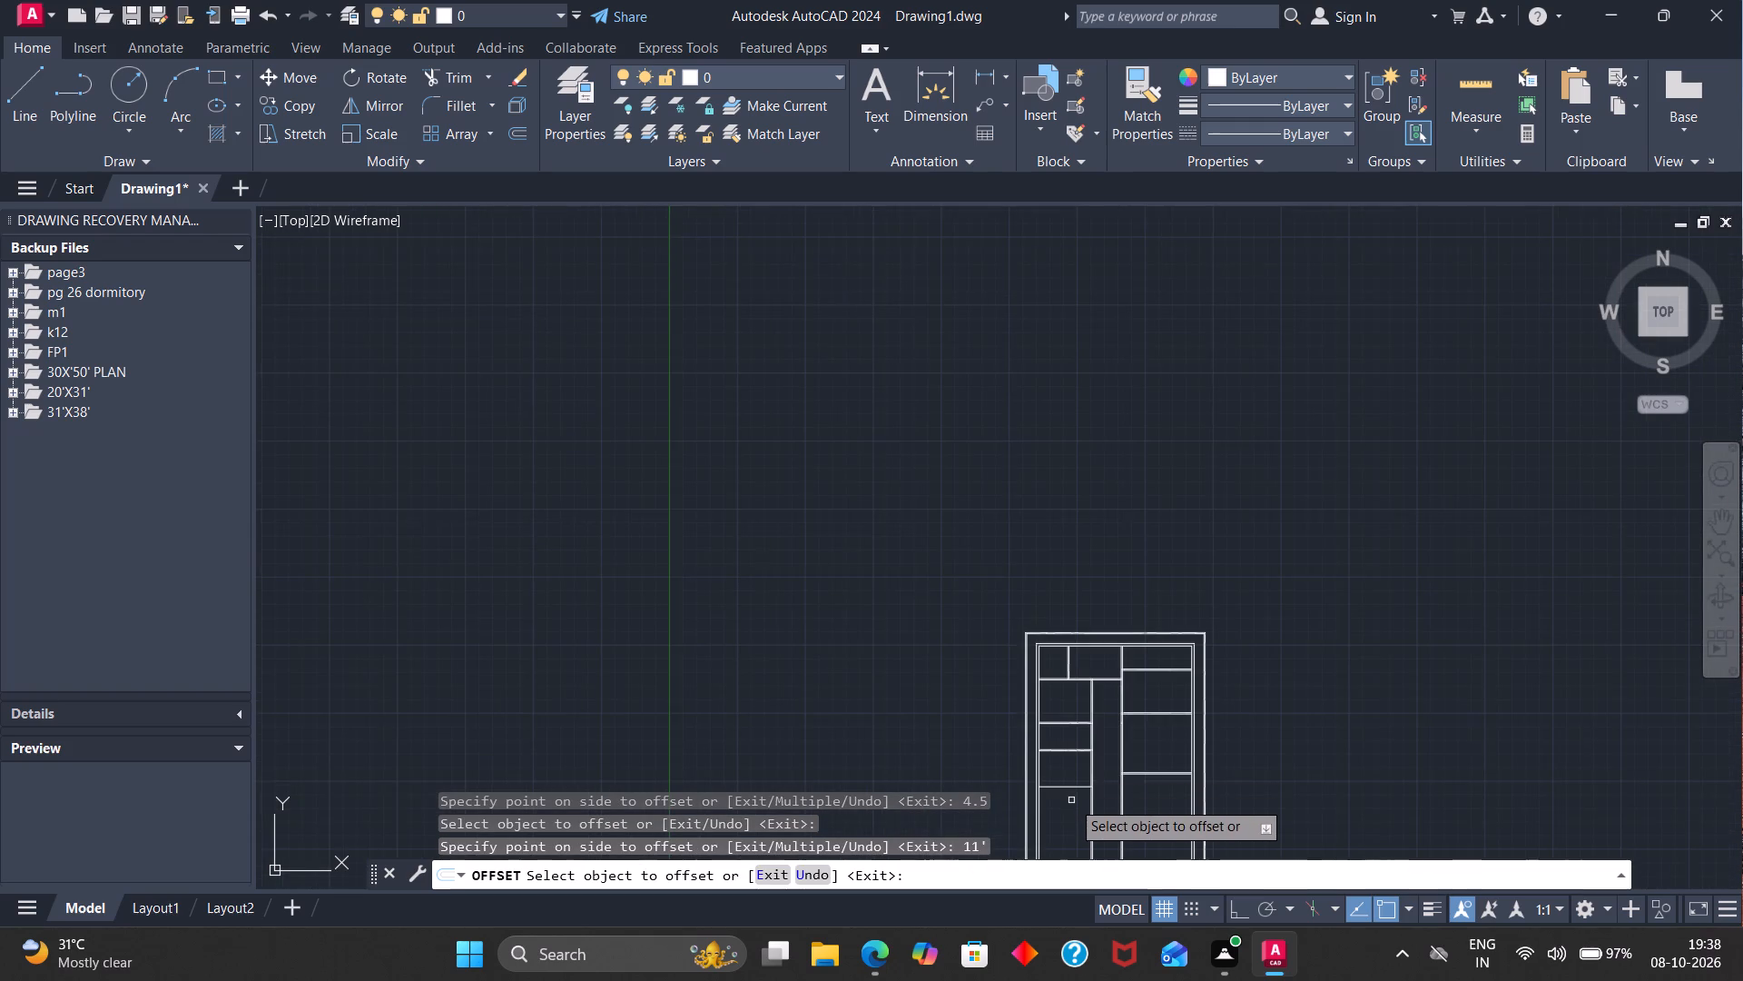
scroll(1071, 803, up, 2)
click(1077, 762)
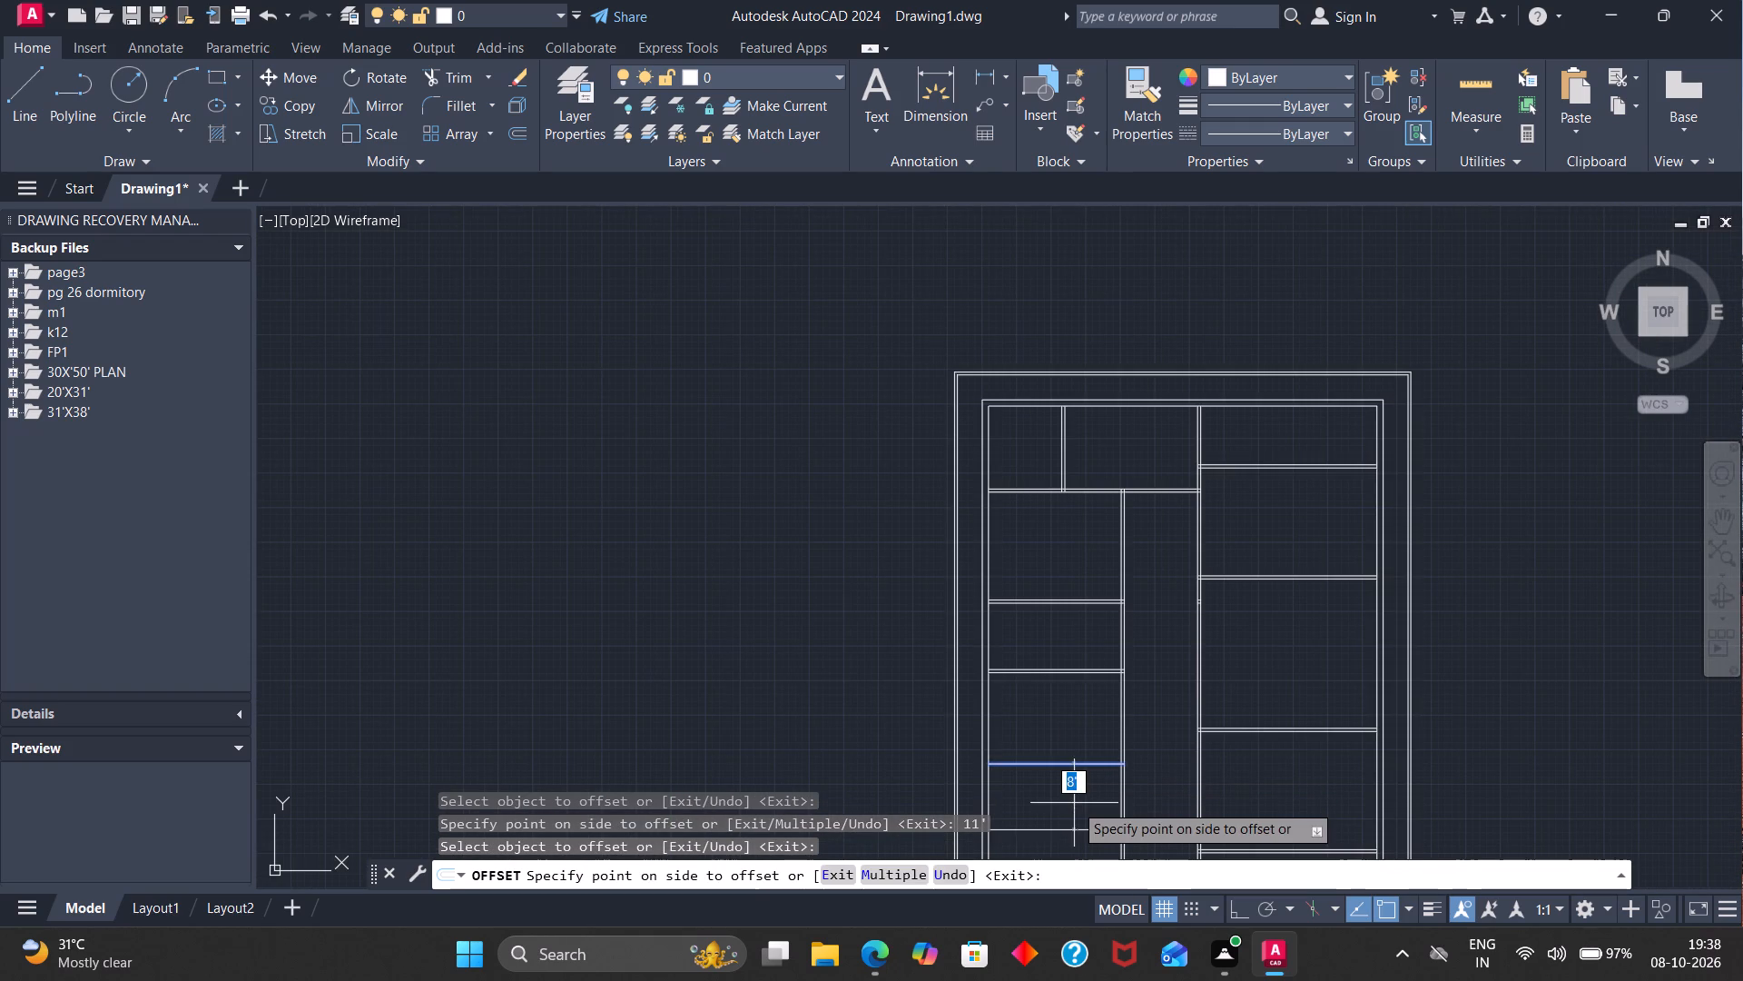
text(4.5)
key(Return)
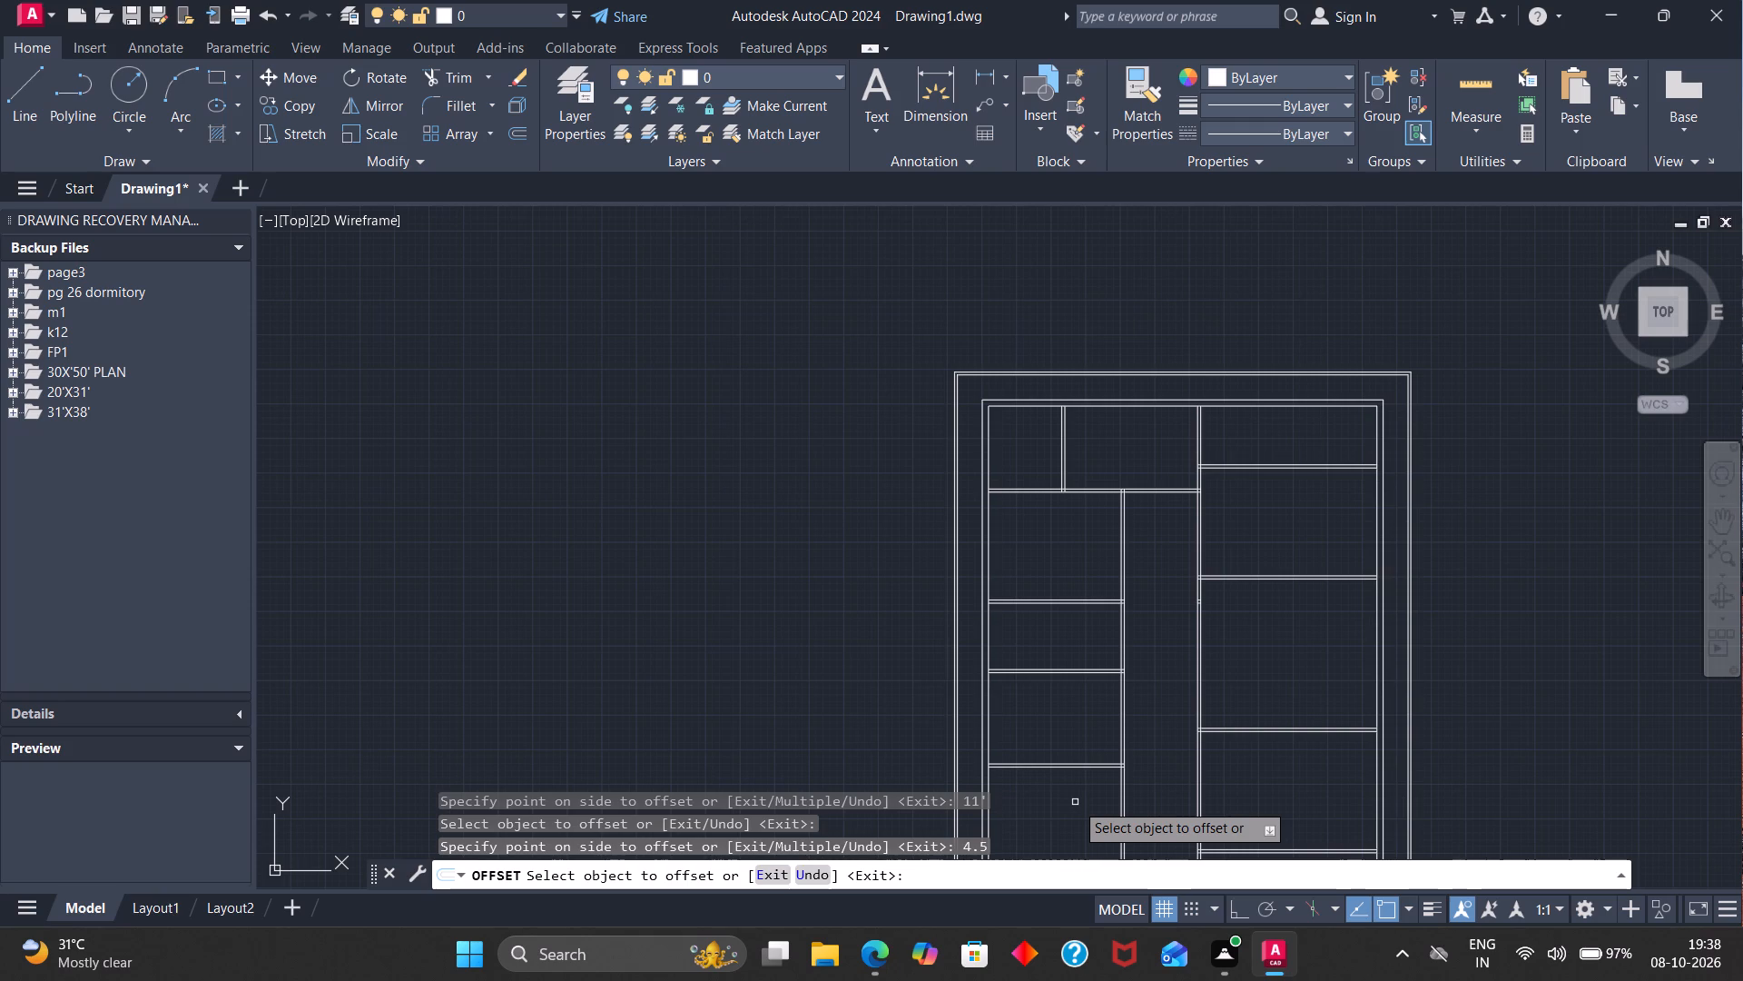
Measure the clear length along the western vertical partition, from the southernmost west-side horizontal wall to the south exterior wall's inner face.
scroll(1075, 802, down, 3)
scroll(1070, 858, up, 3)
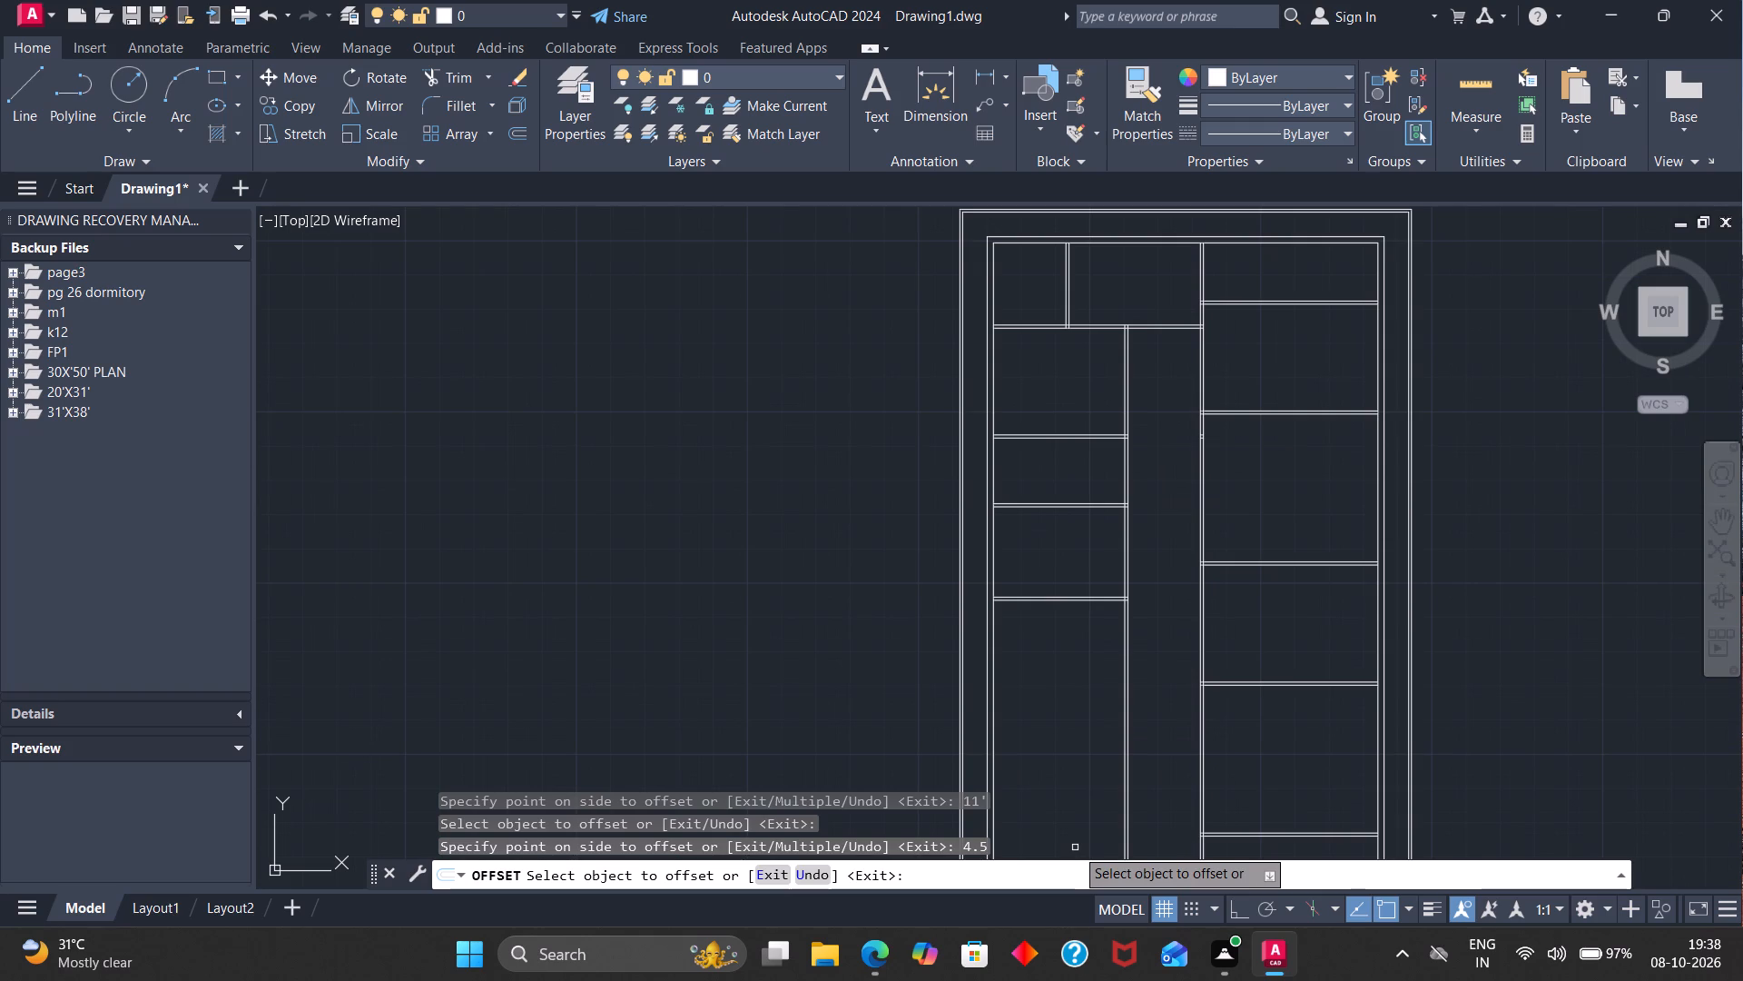
scroll(1075, 847, down, 4)
scroll(1064, 699, down, 3)
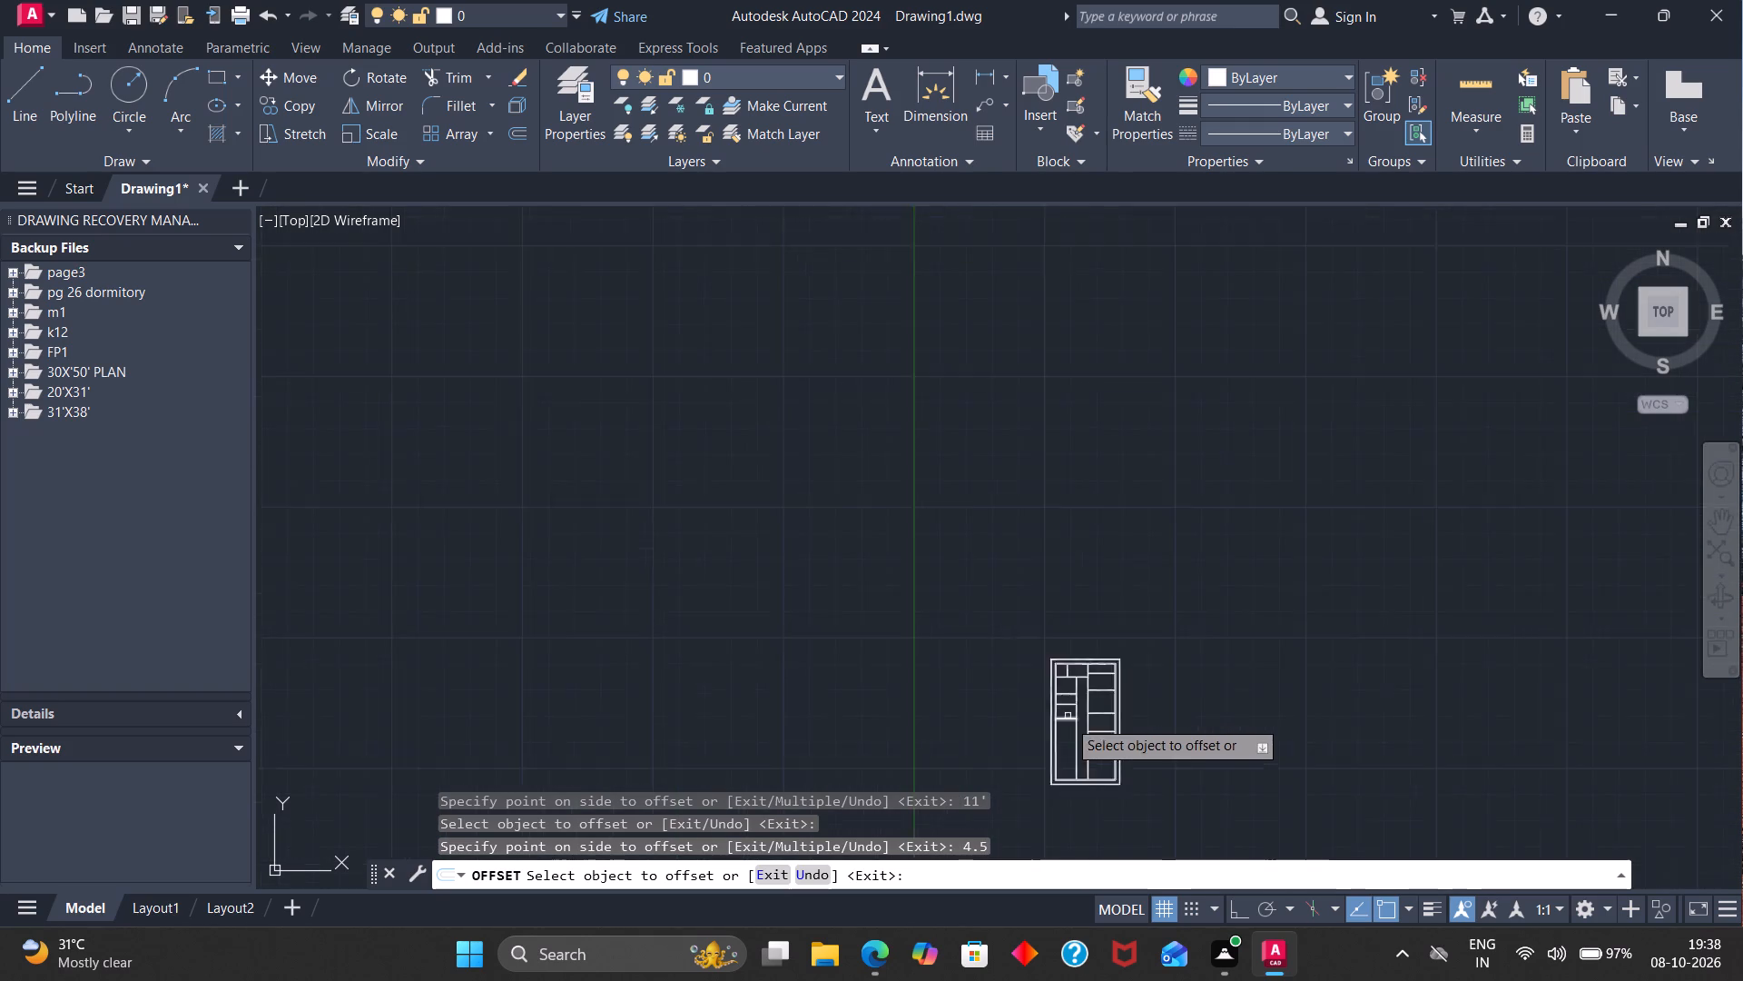
scroll(1081, 780, up, 4)
scroll(1055, 685, up, 1)
scroll(1053, 683, down, 1)
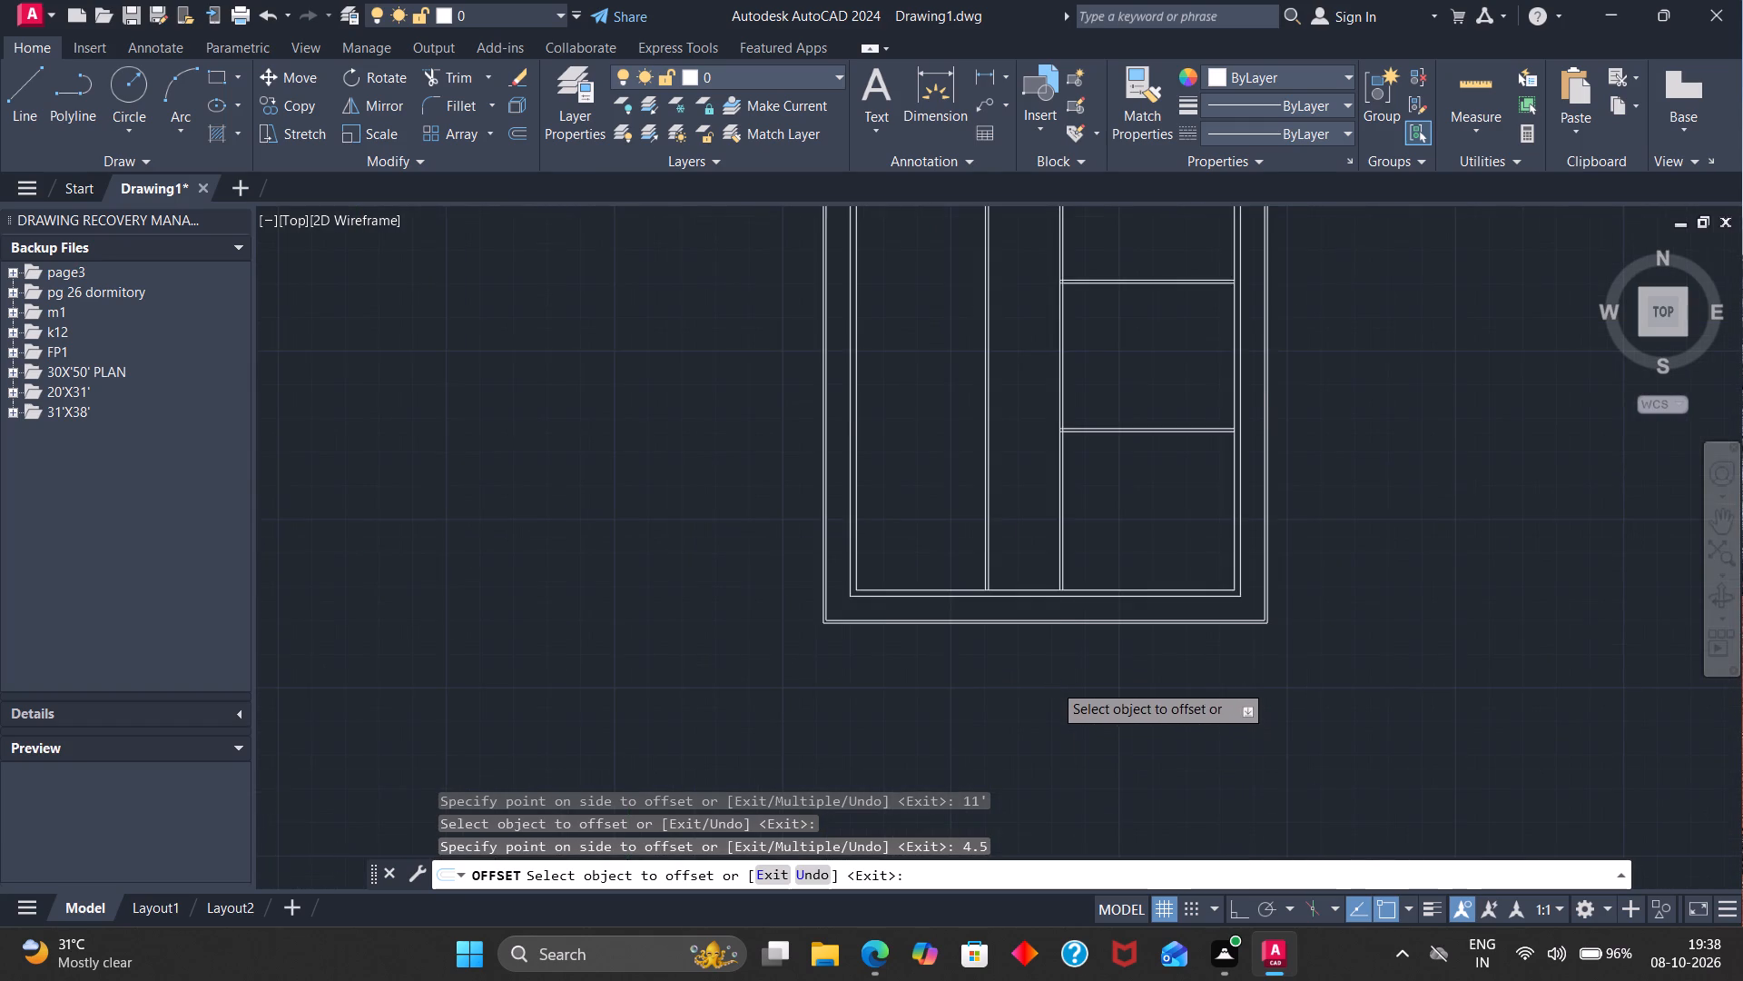
scroll(997, 492, up, 1)
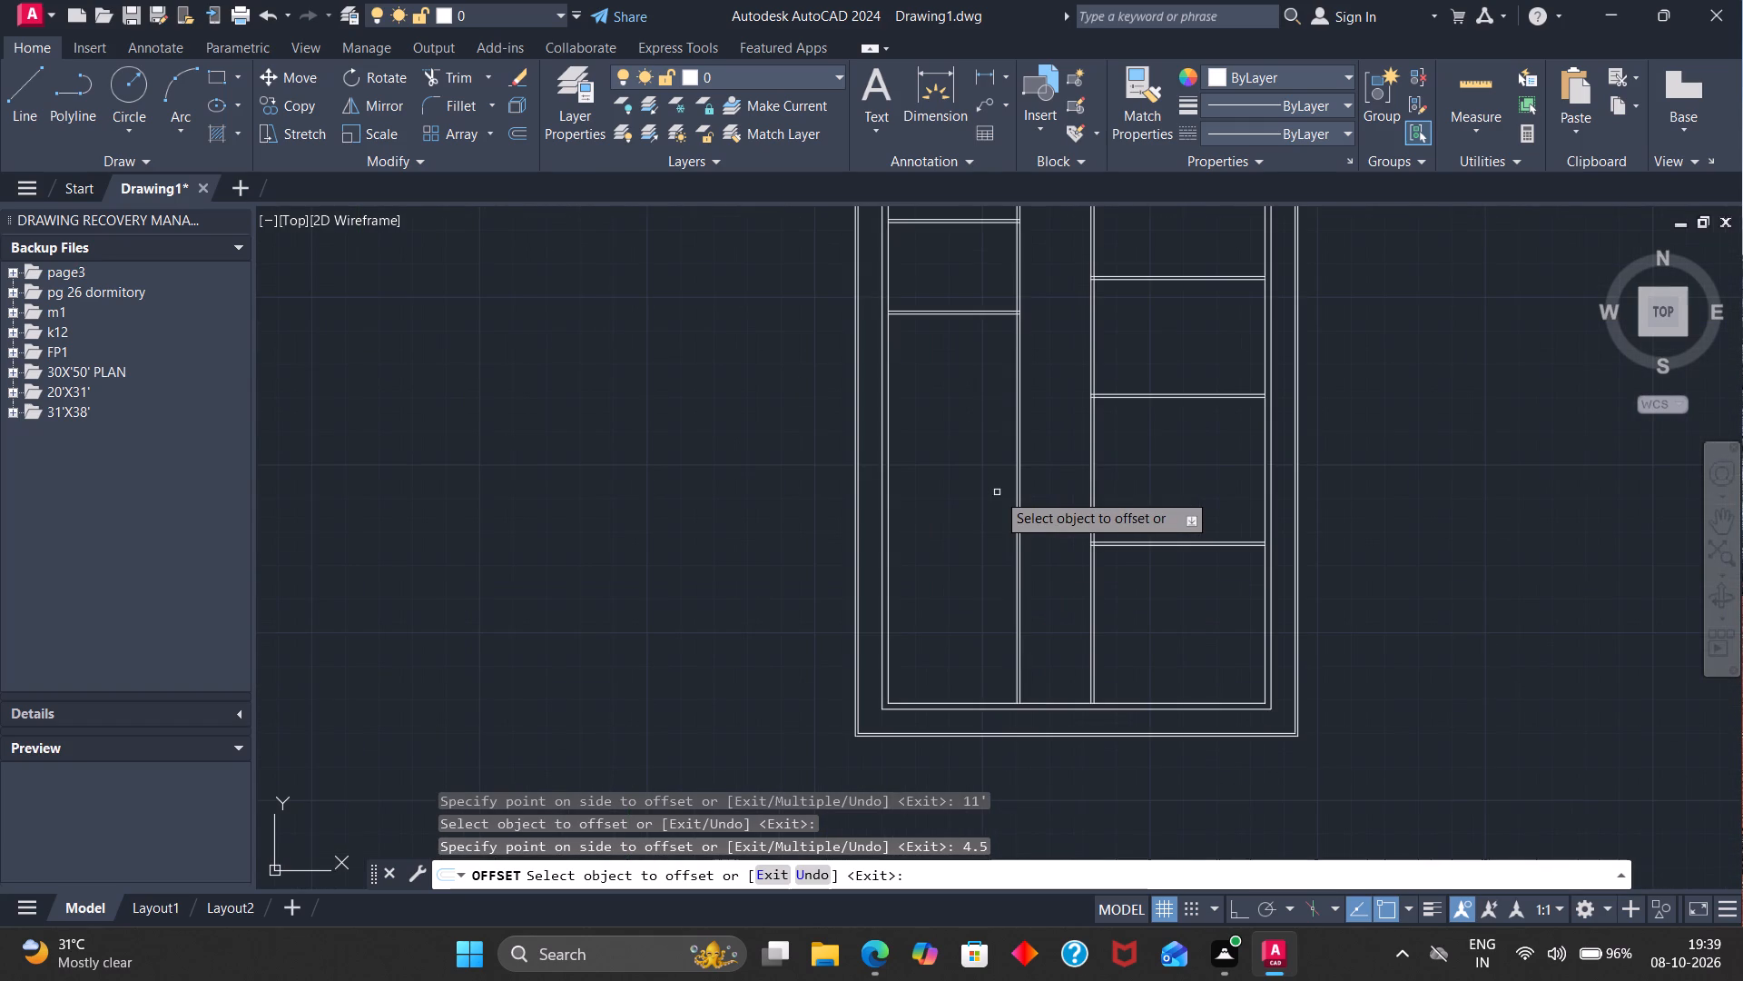
scroll(997, 492, up, 1)
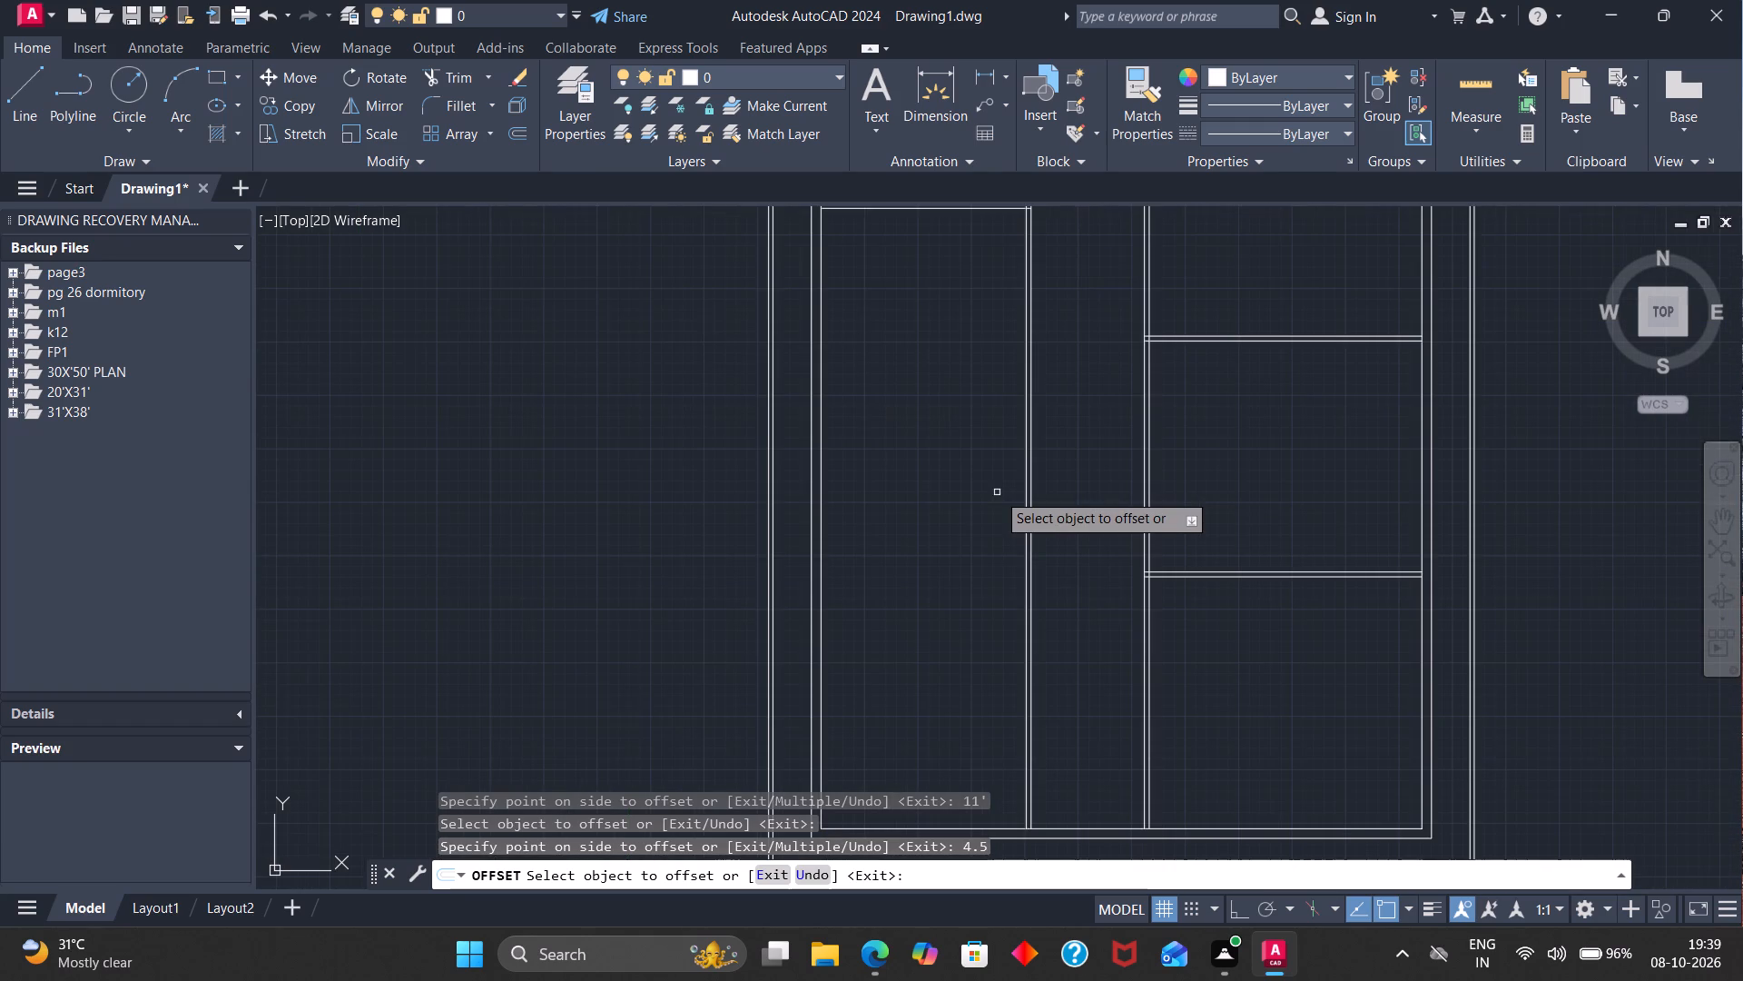
scroll(997, 492, down, 1)
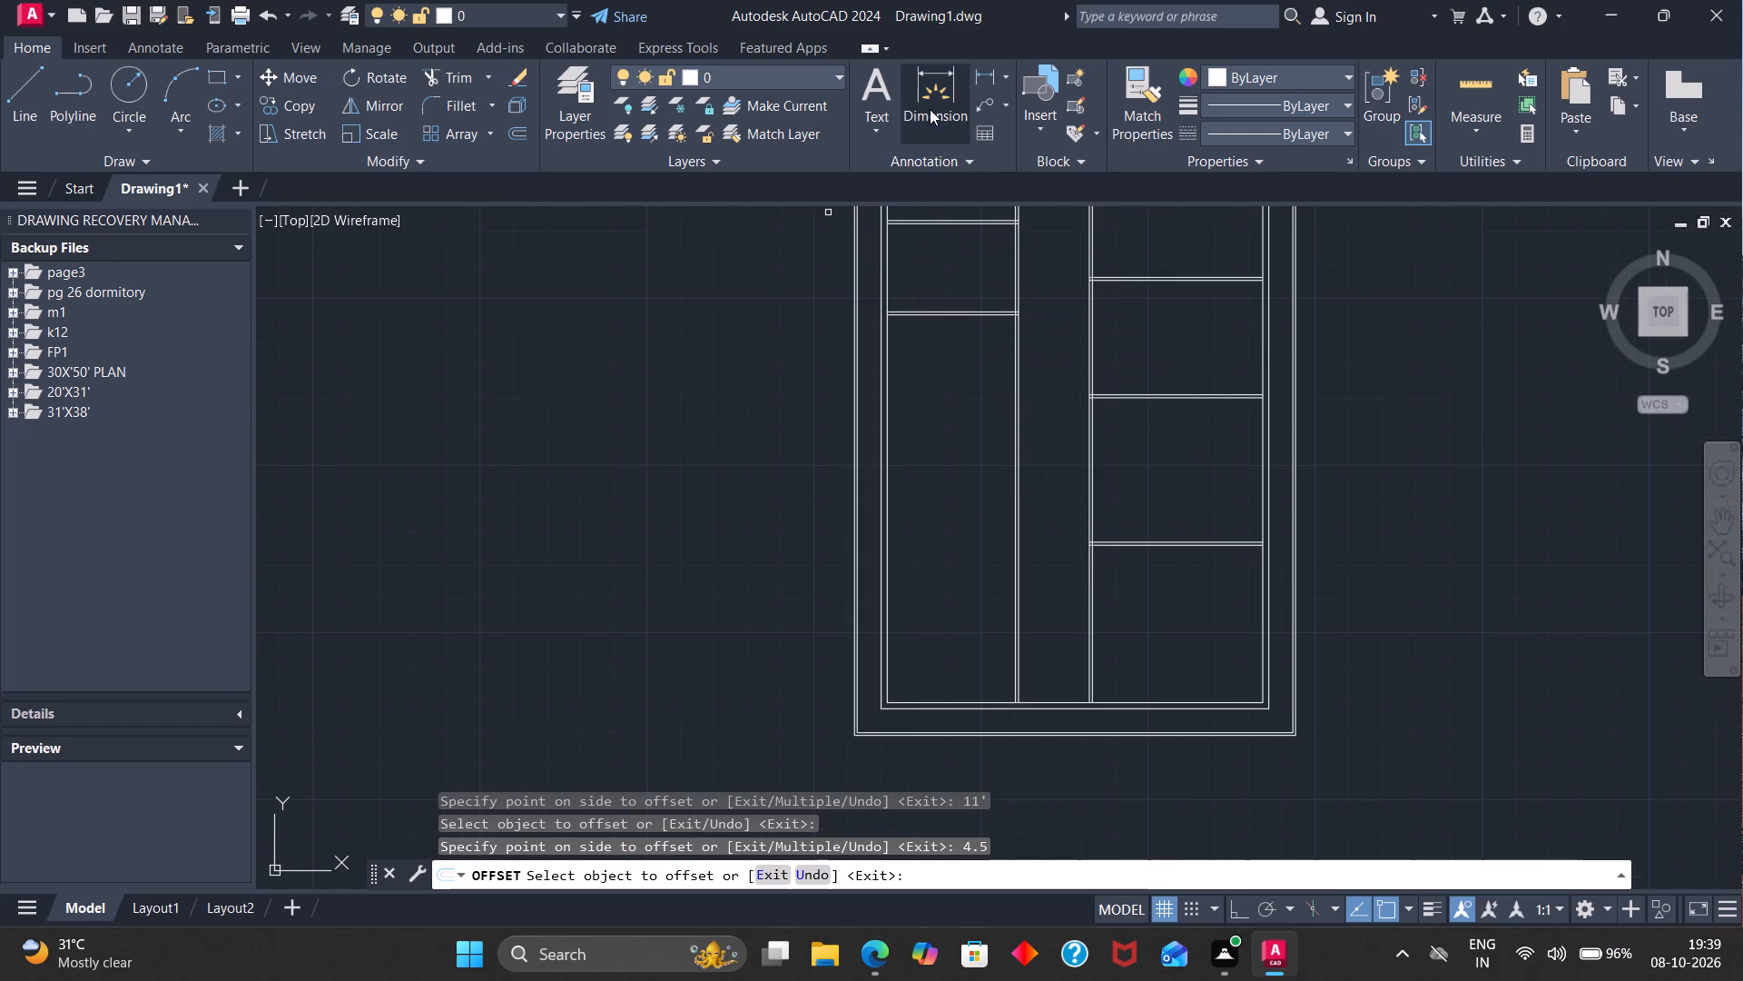
click(934, 107)
scroll(1006, 303, up, 3)
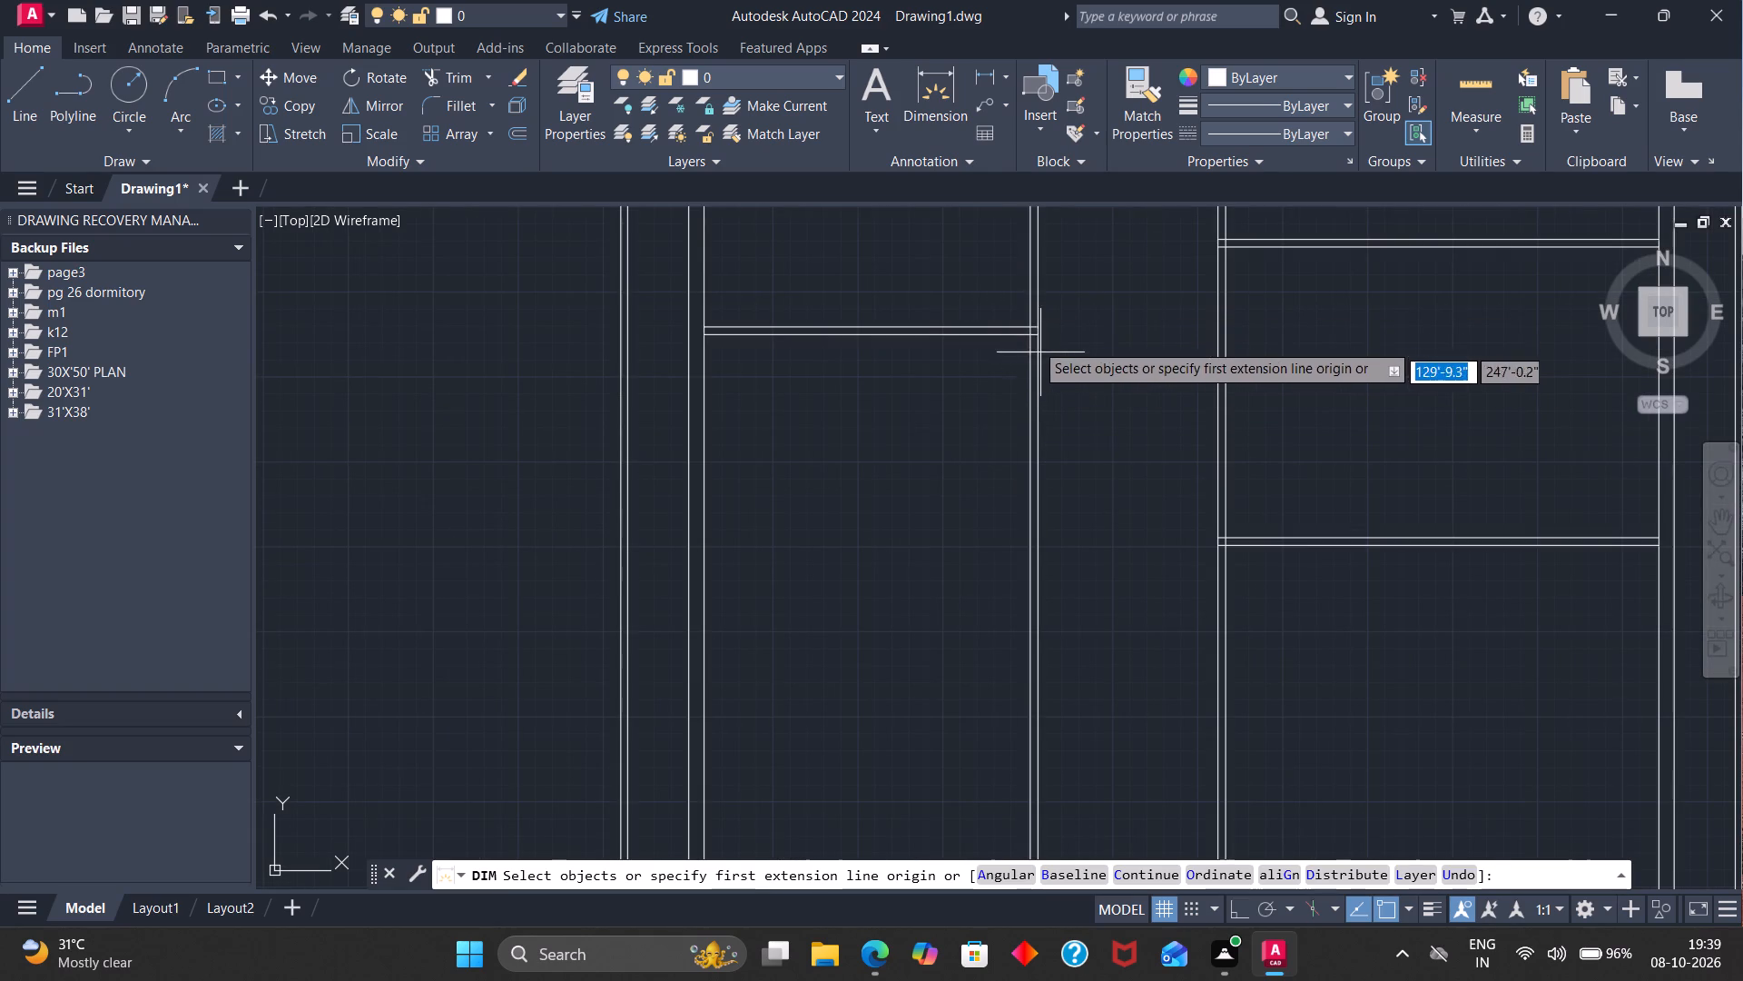
click(1025, 336)
scroll(1001, 456, down, 4)
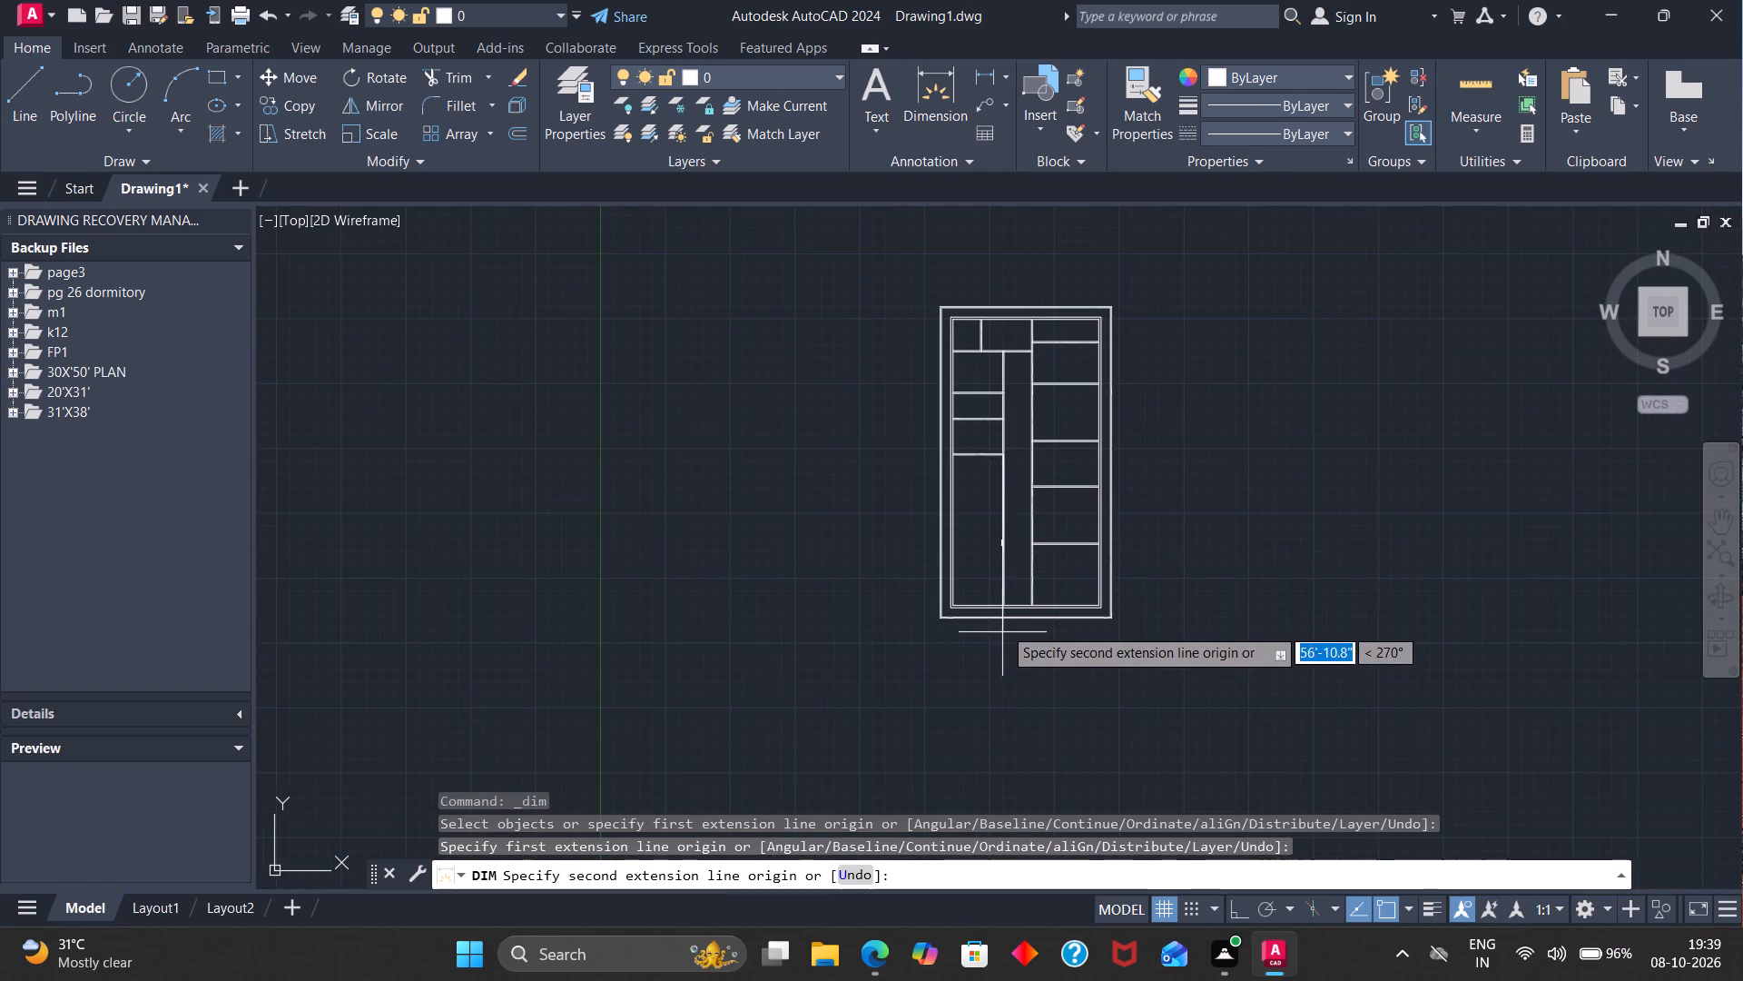
scroll(1007, 609, up, 4)
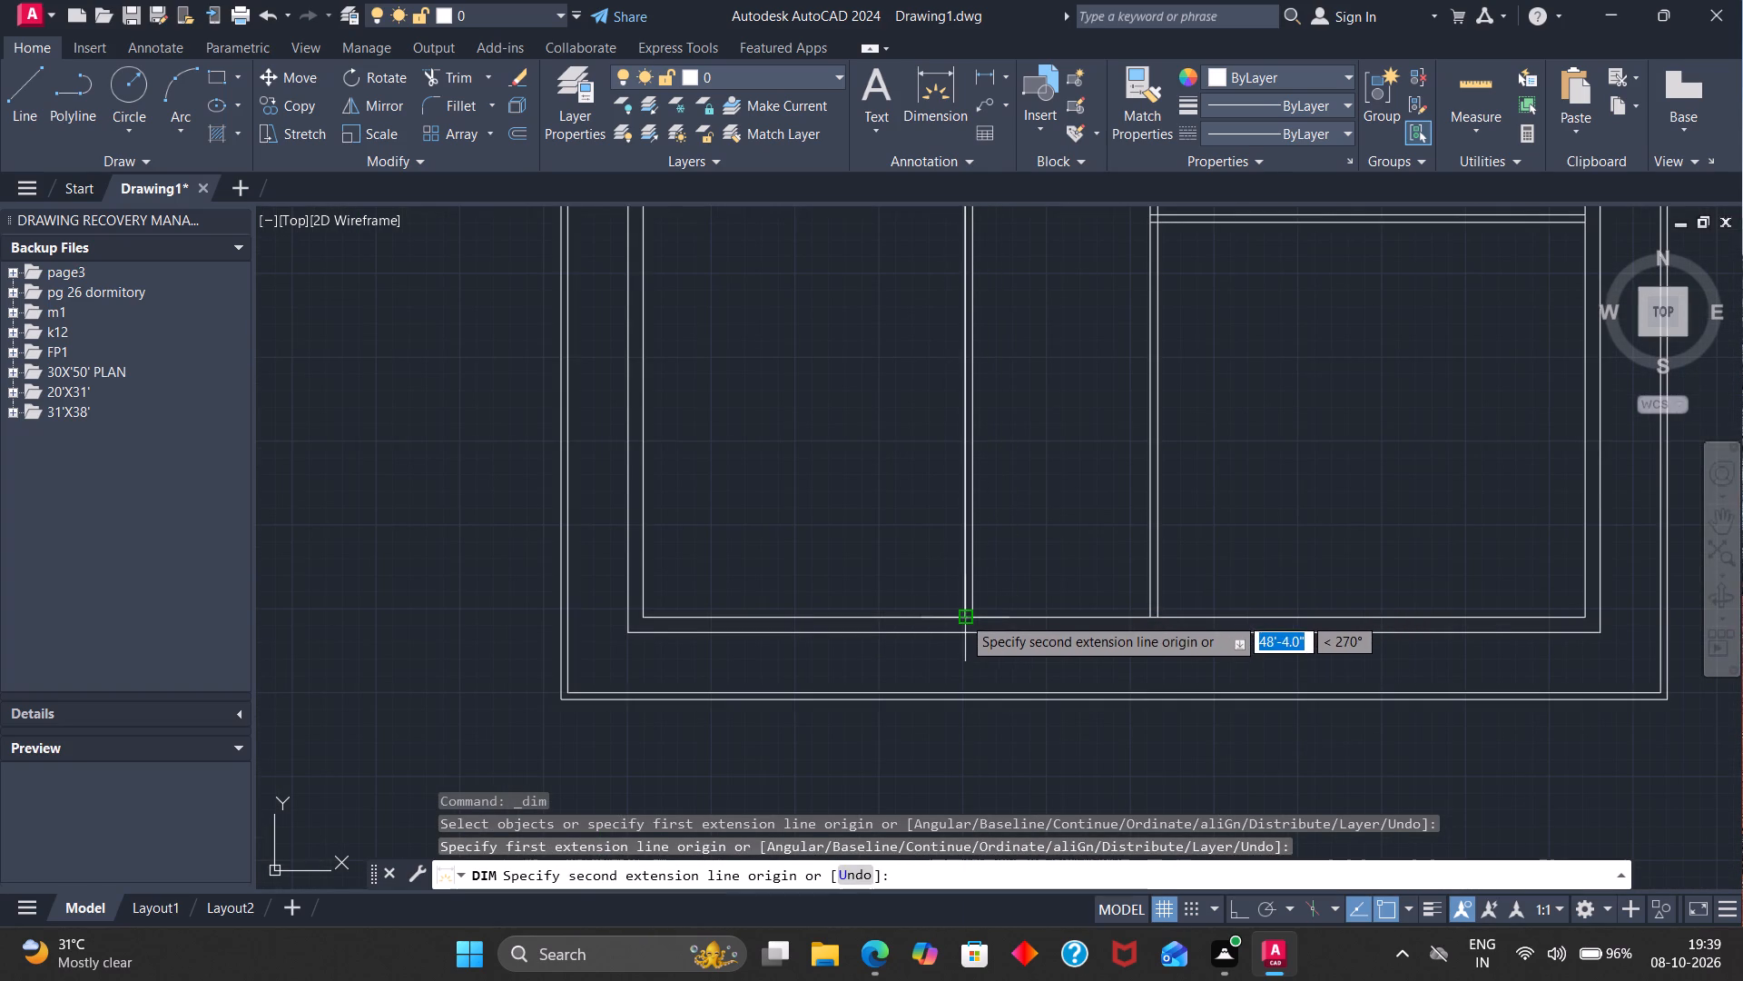
click(962, 616)
scroll(946, 609, down, 2)
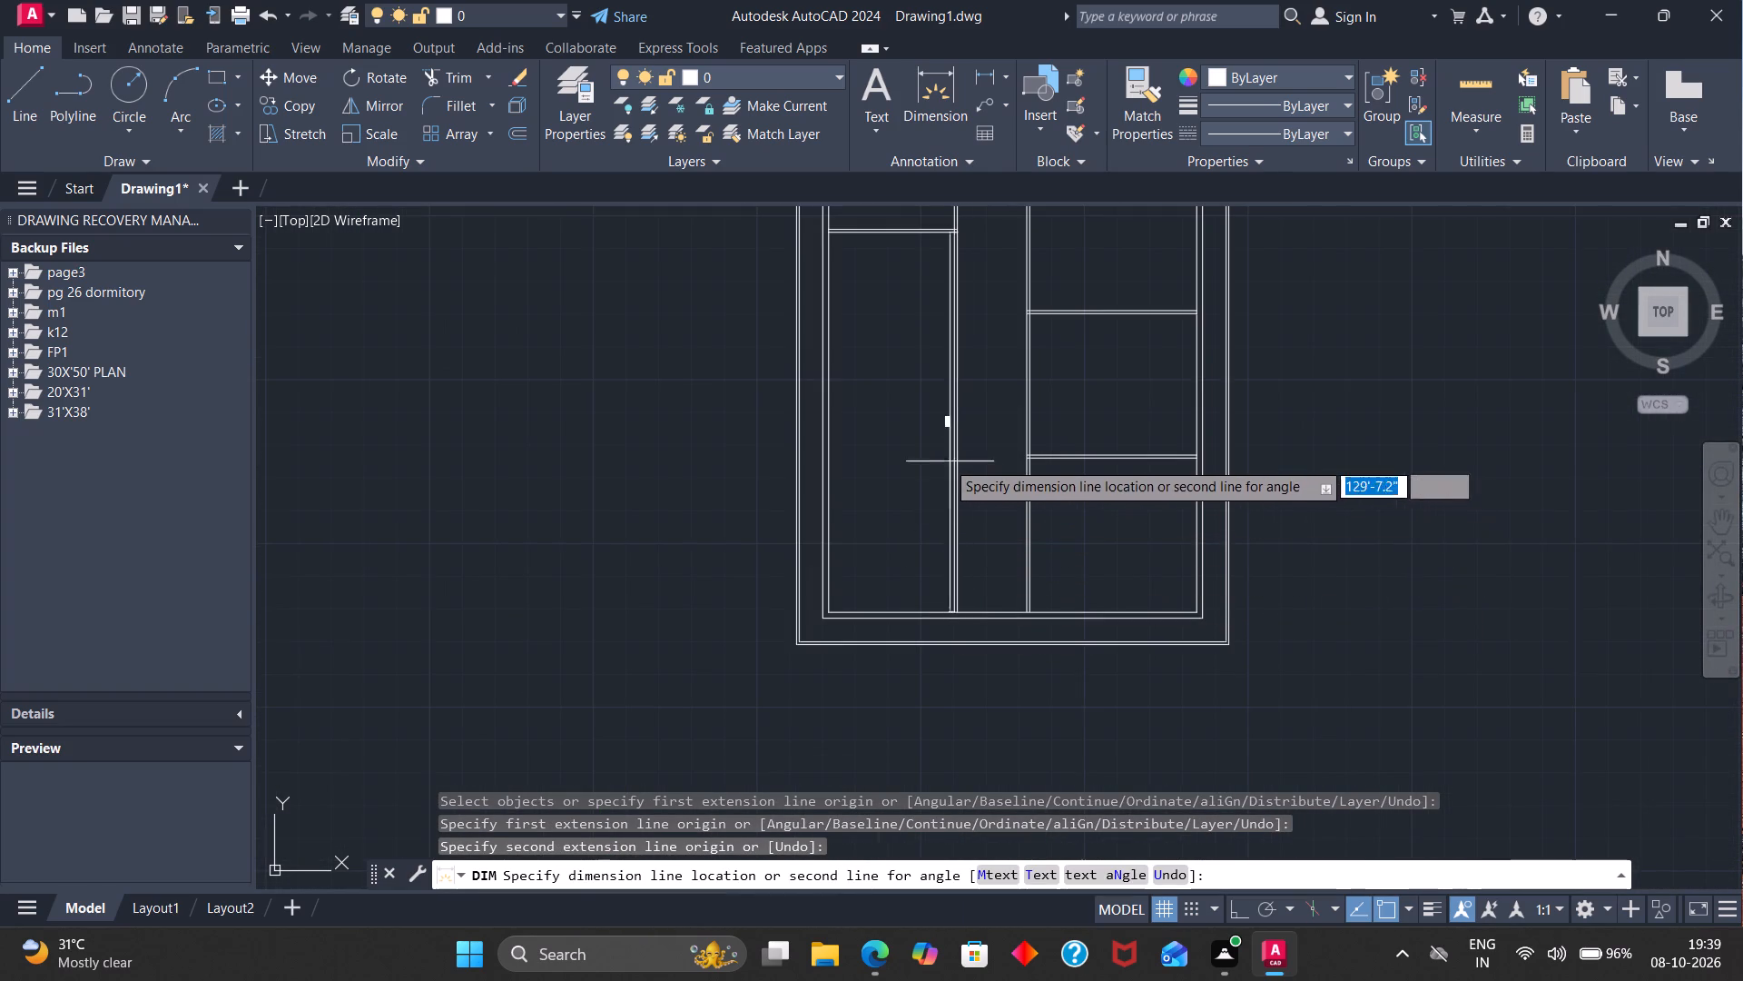
scroll(925, 430, up, 5)
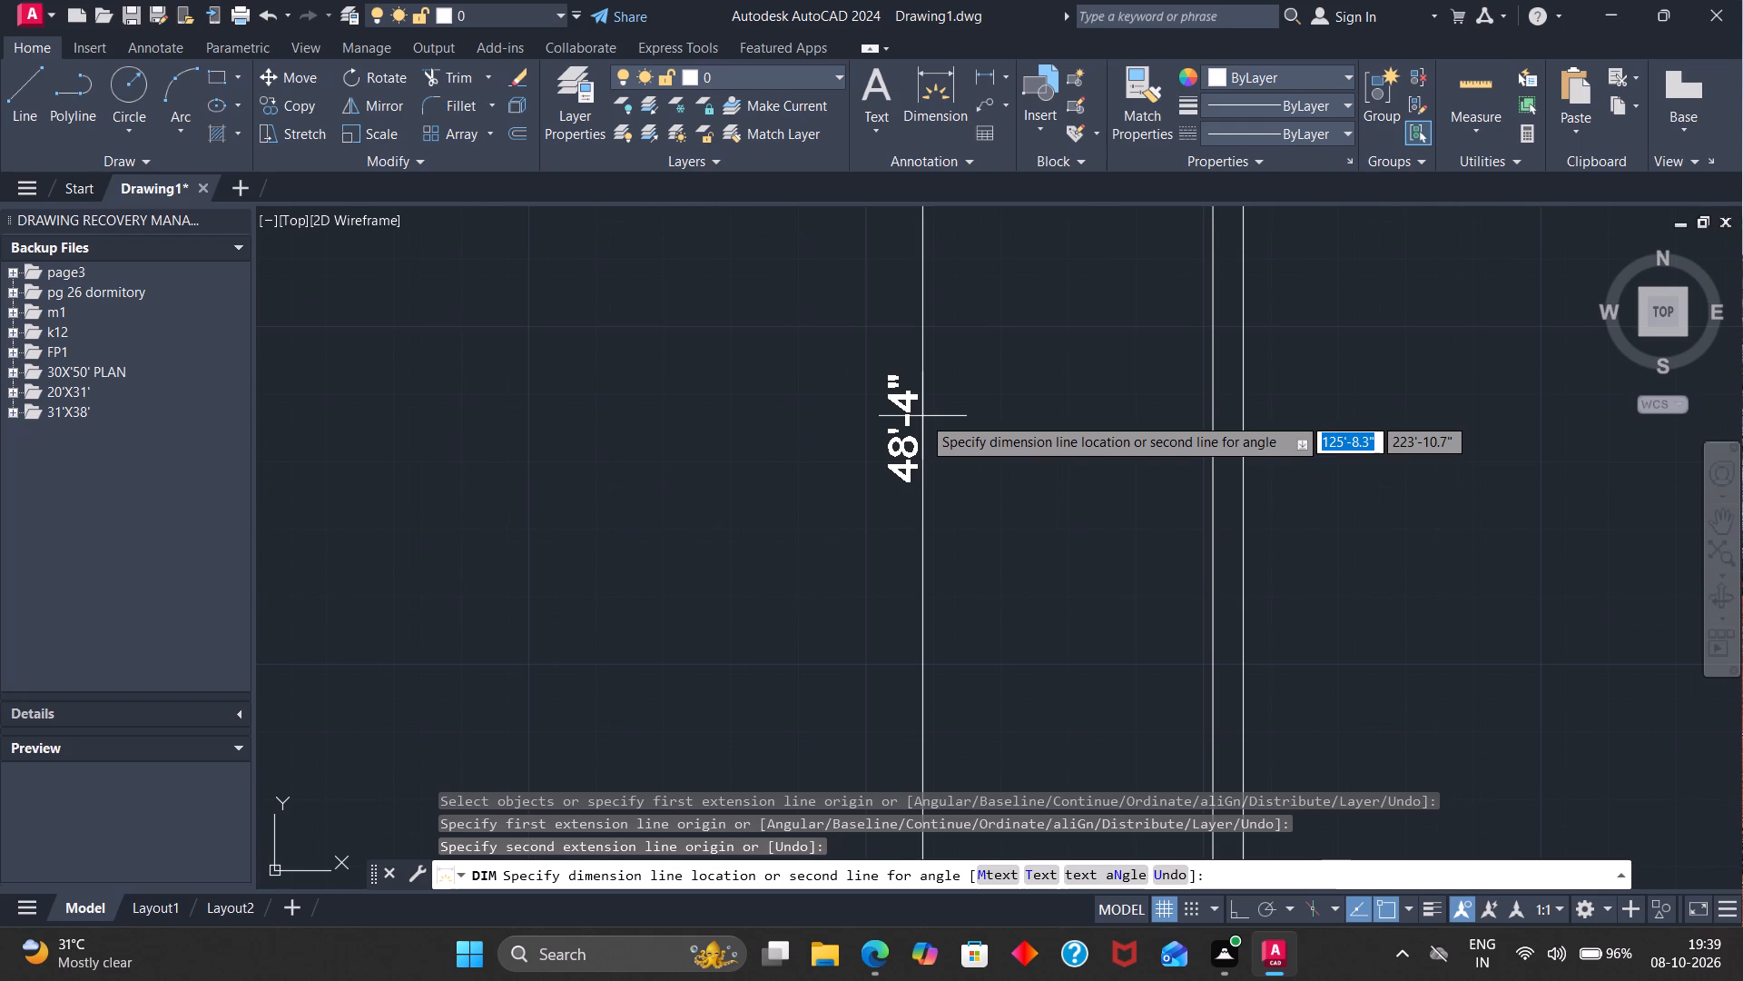
scroll(922, 416, down, 3)
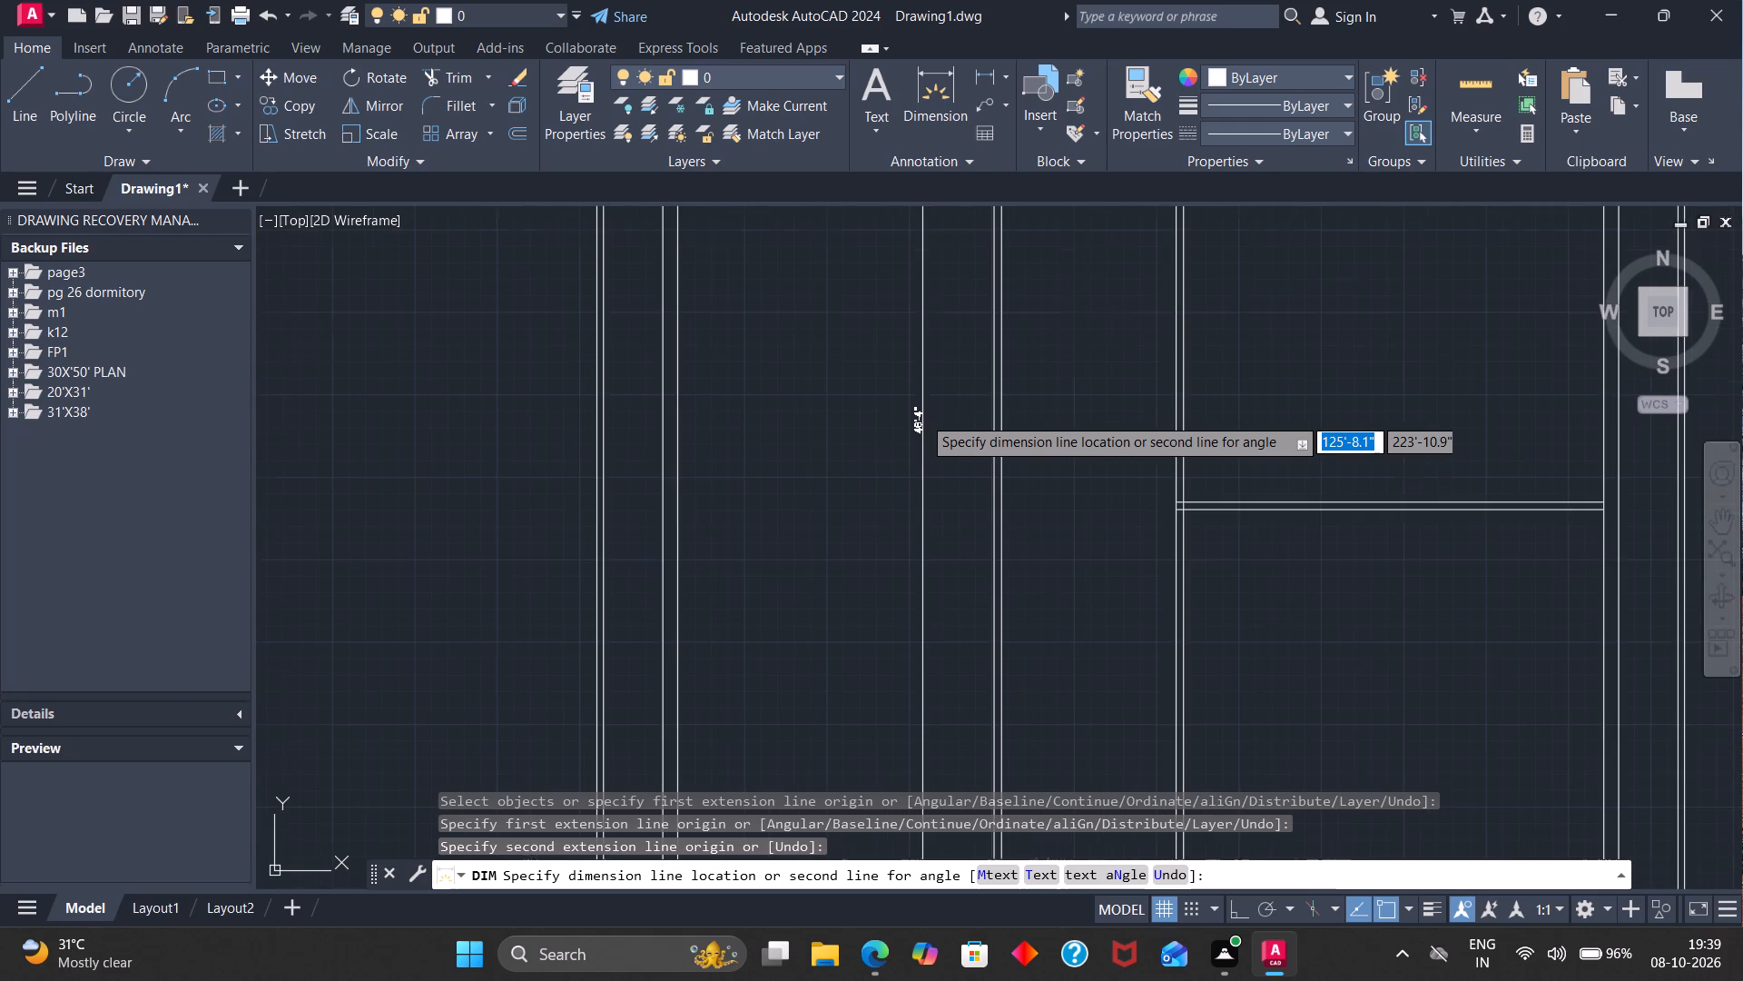
scroll(922, 416, down, 4)
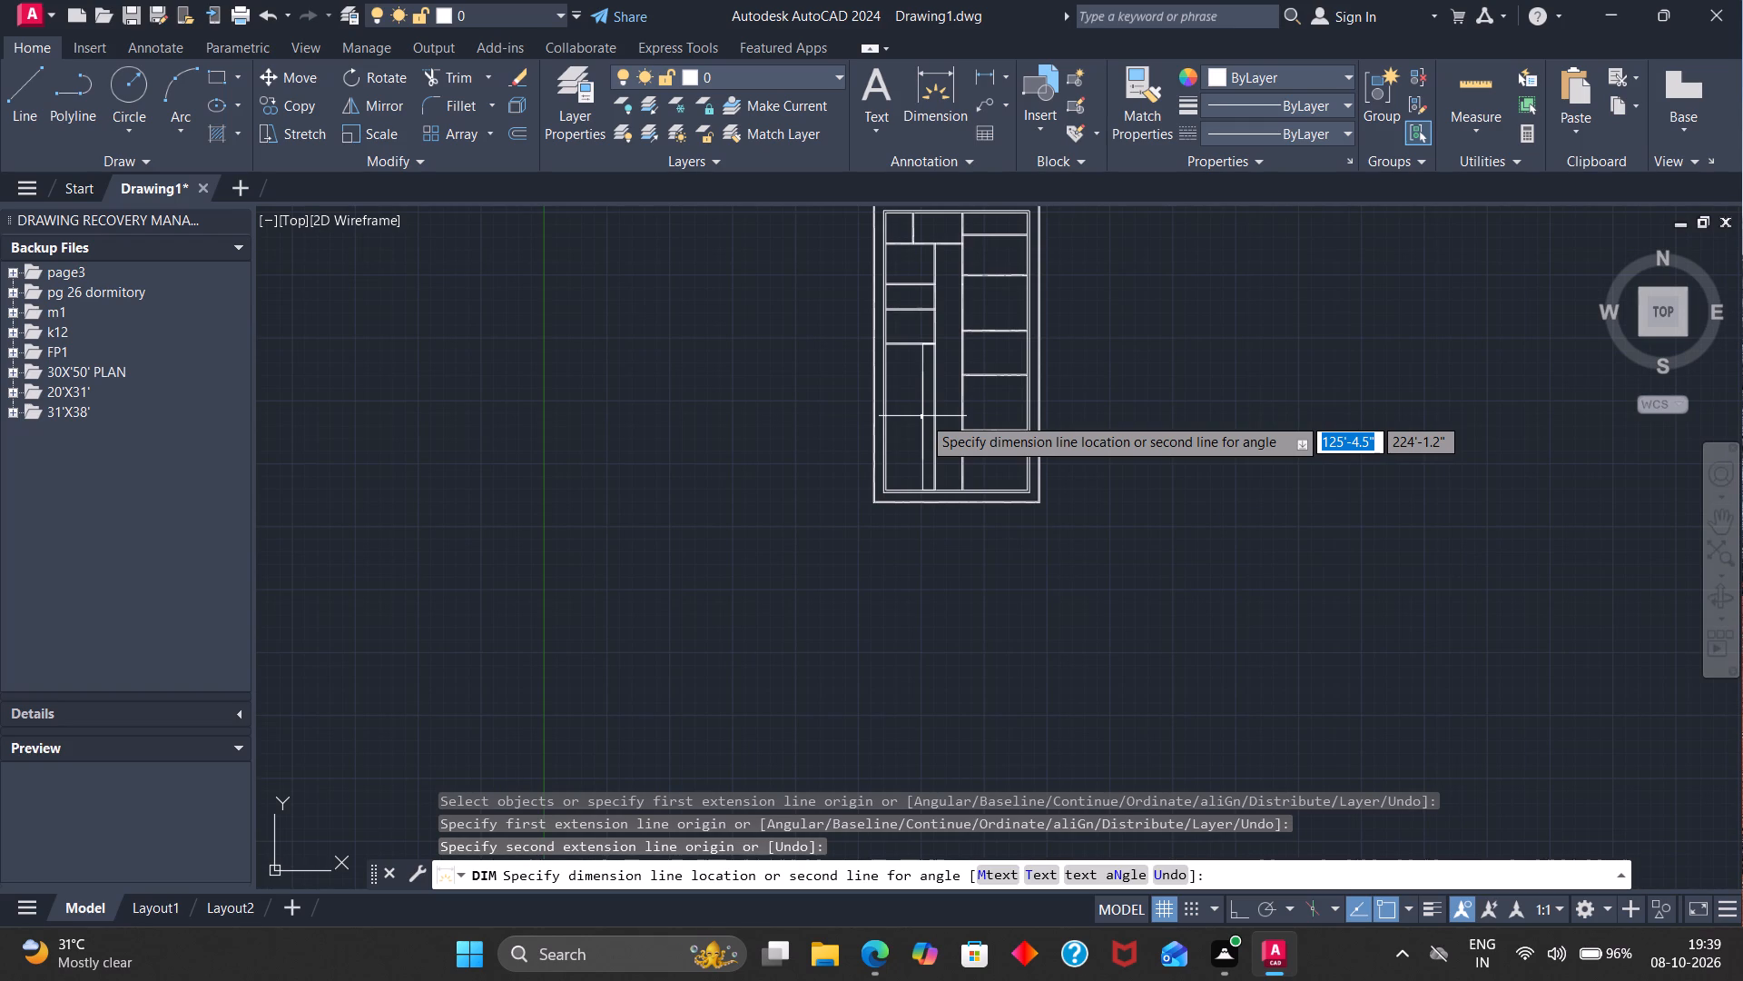
scroll(922, 416, up, 2)
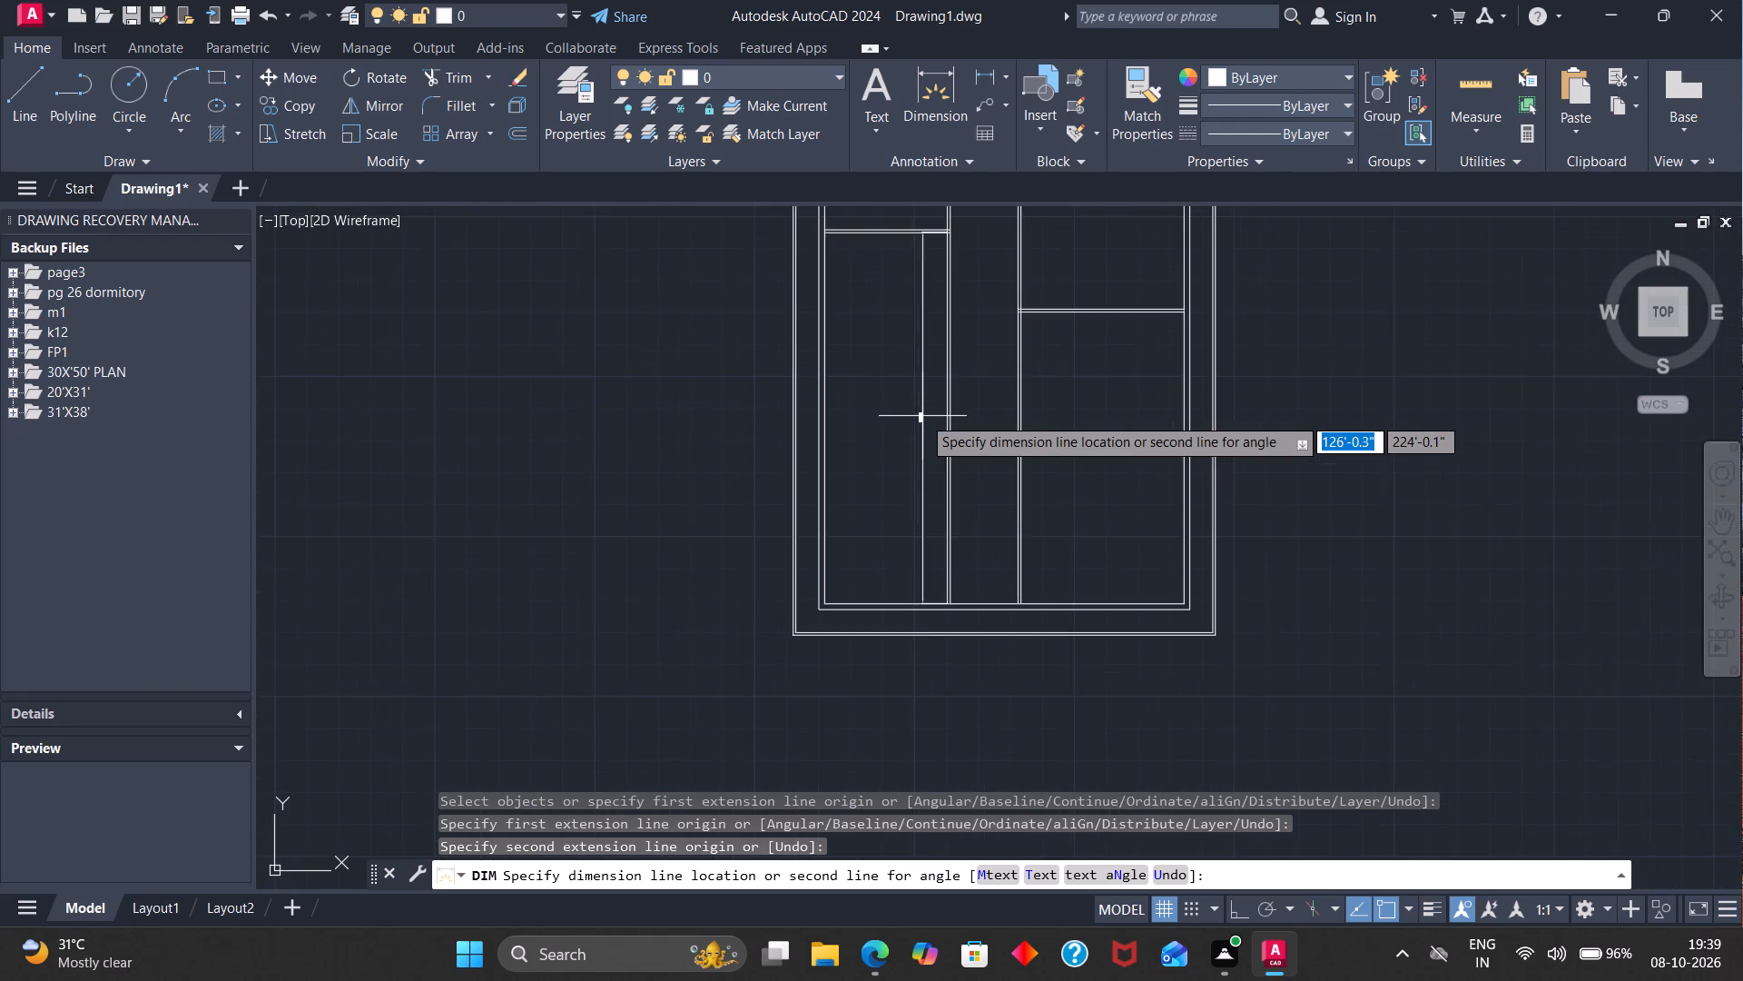
scroll(922, 416, up, 1)
scroll(922, 416, down, 1)
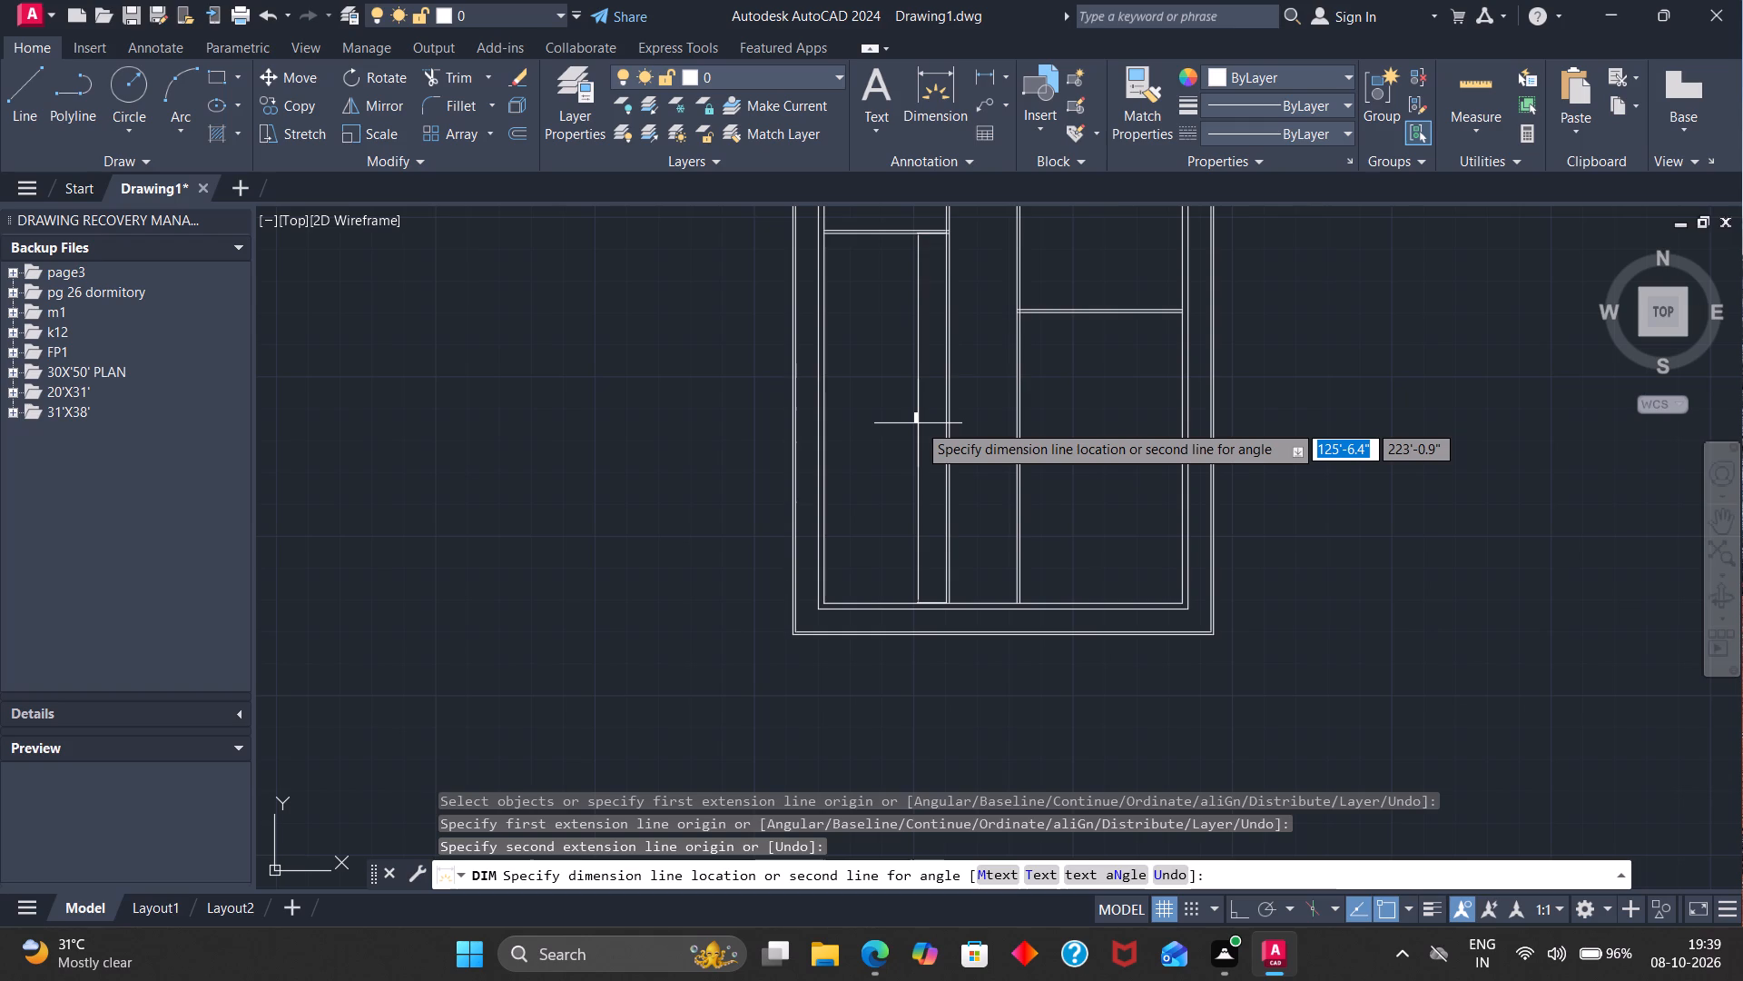
scroll(913, 430, down, 1)
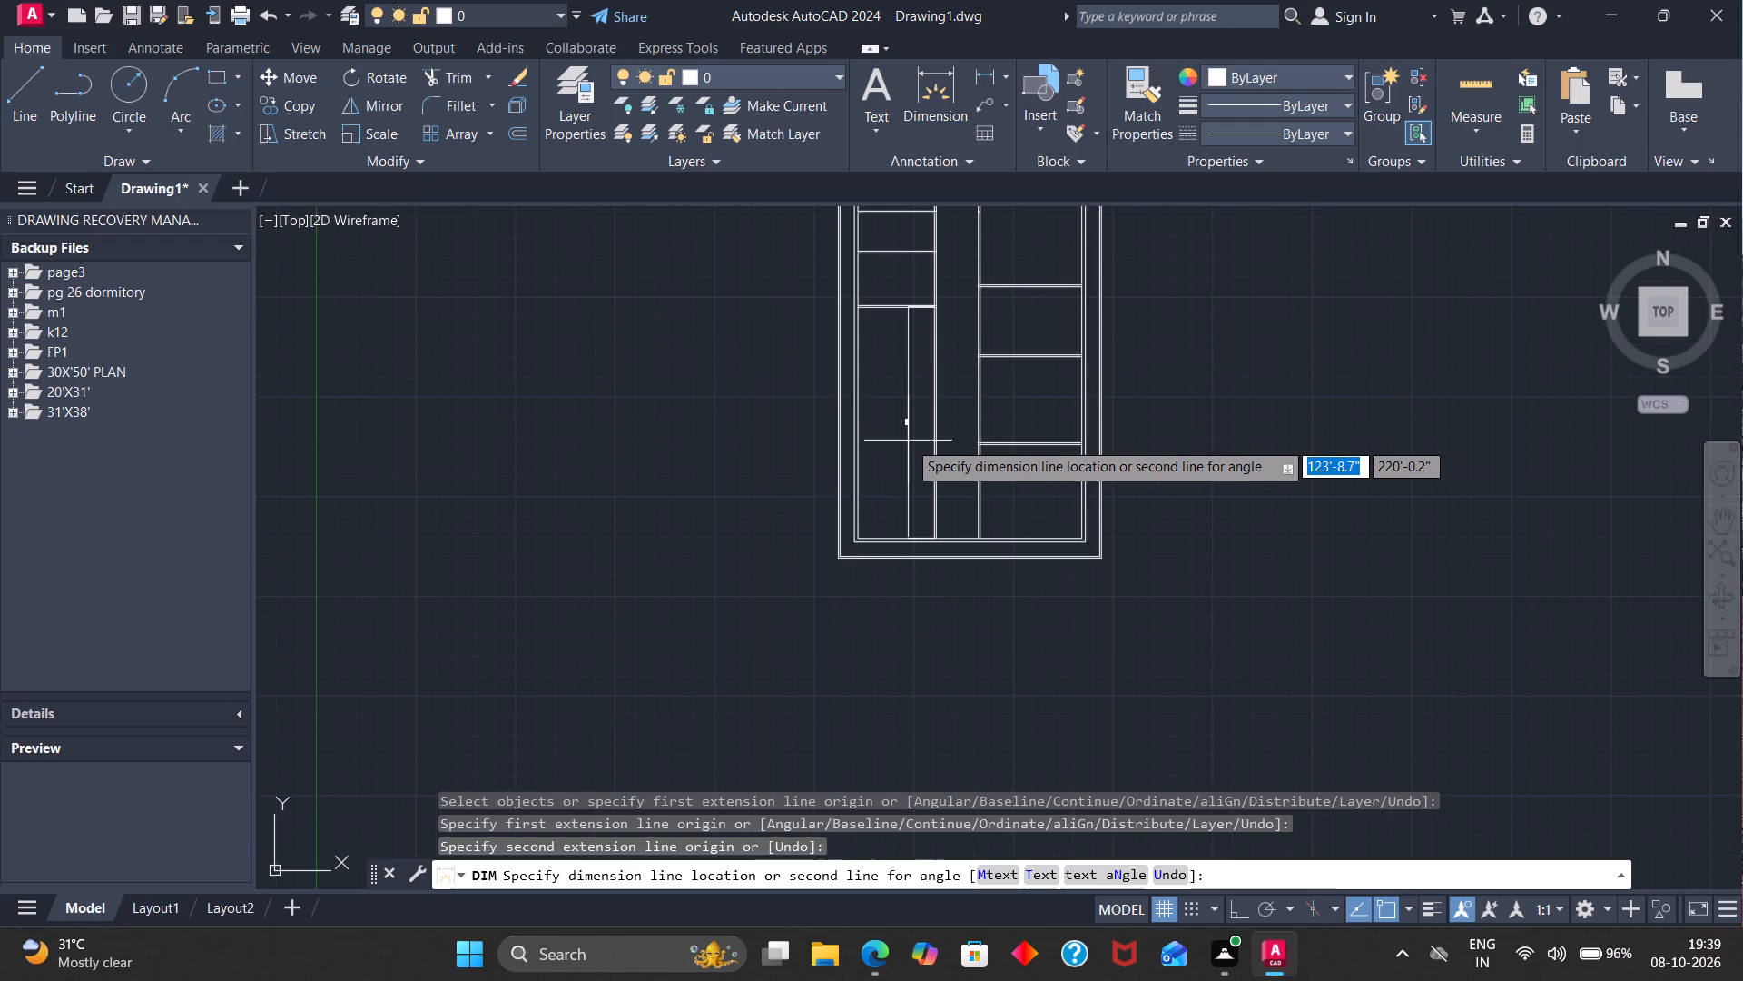
key(Escape)
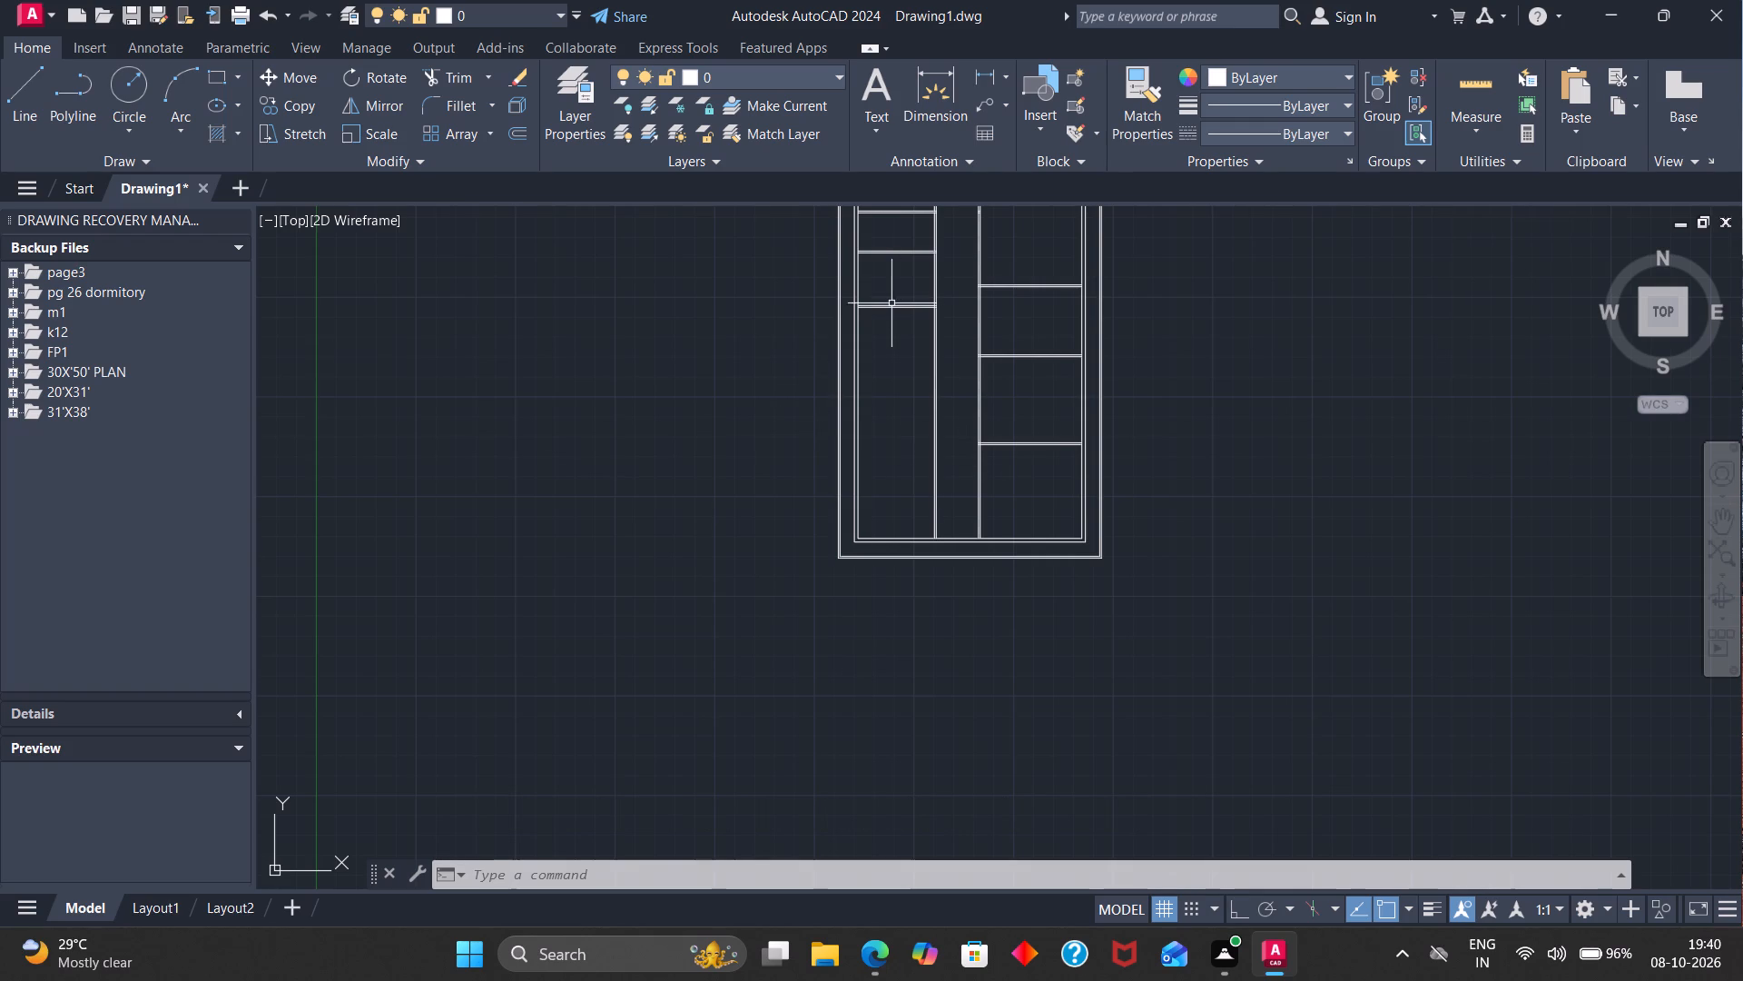
Offset the south face line of the southernmost west-side horizontal wall 34' southward and its copy another 4.5" to form a new wall.
scroll(902, 256, up, 4)
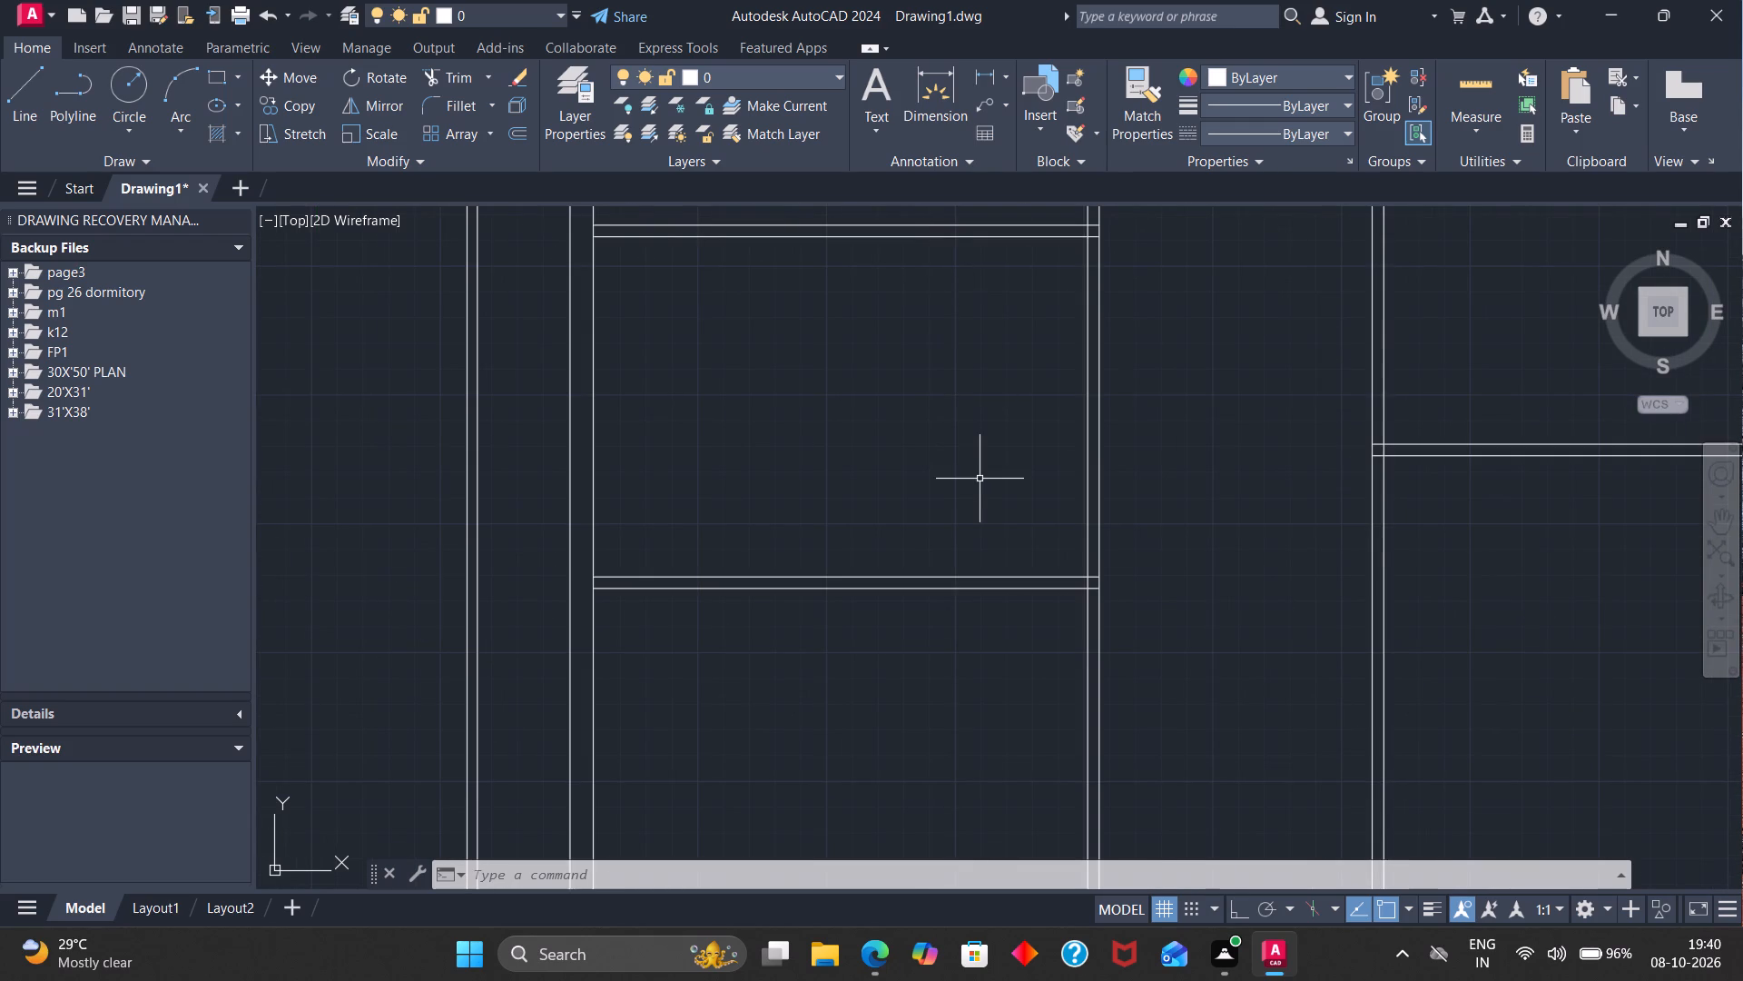
key(o)
key(Return)
text(34)
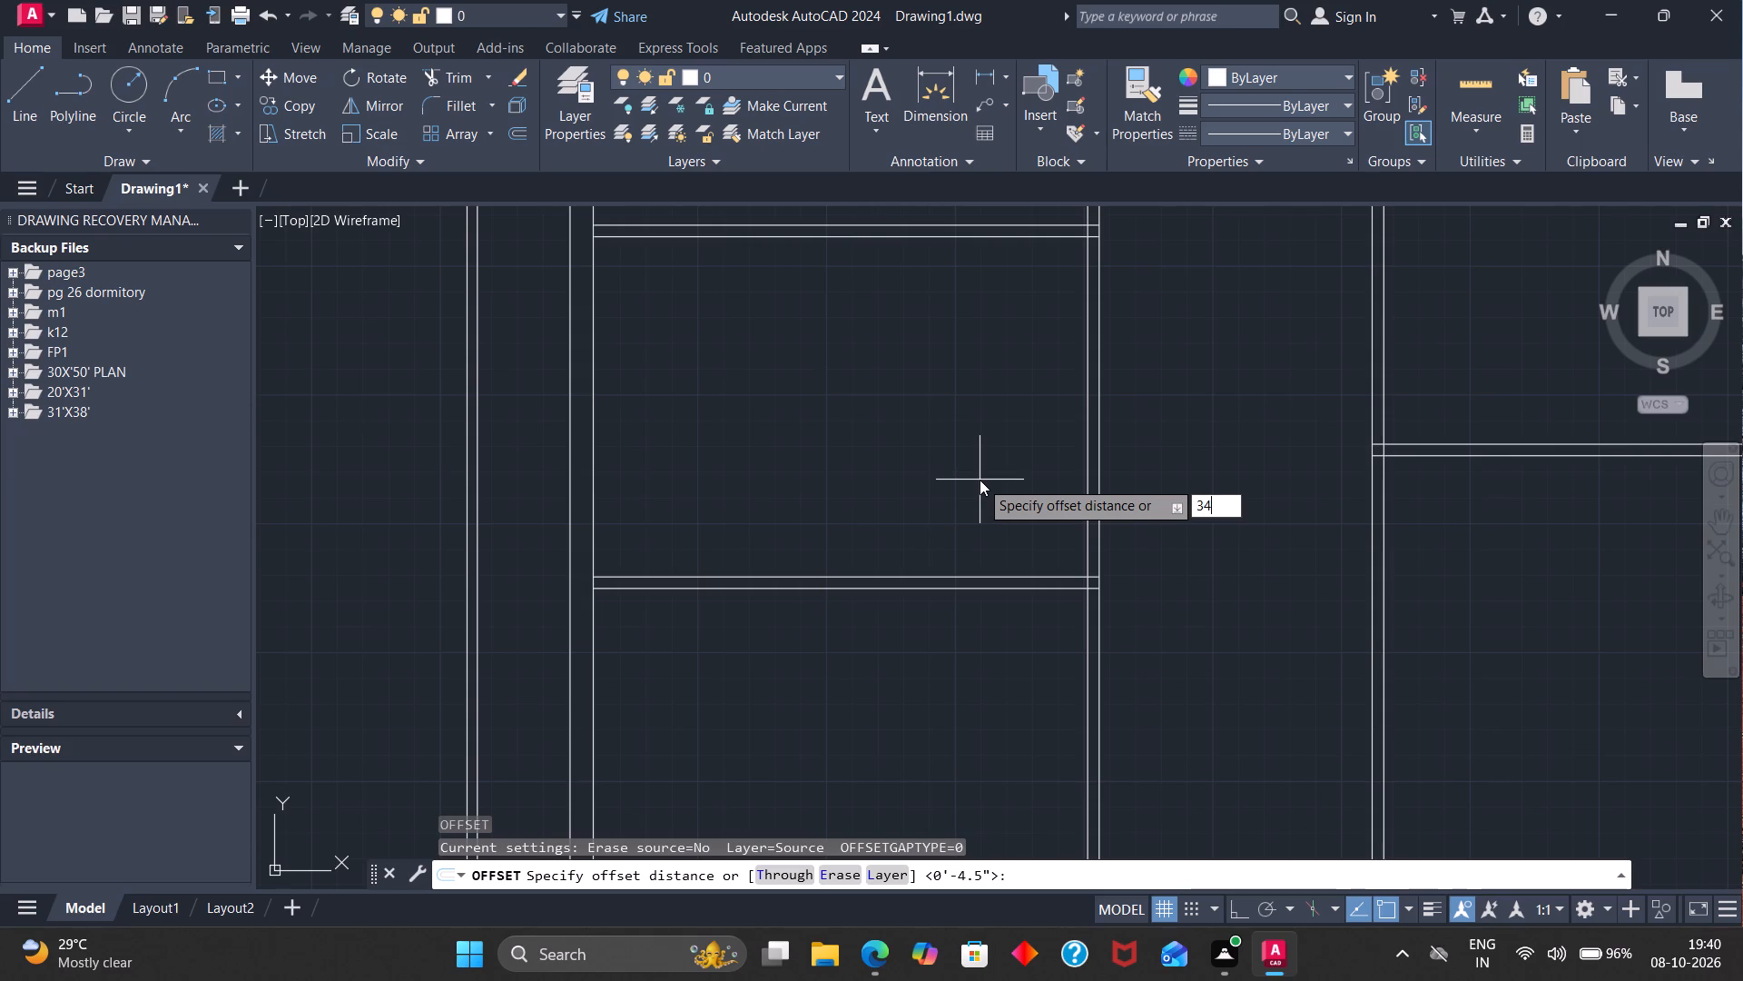
key(apostrophe)
key(Return)
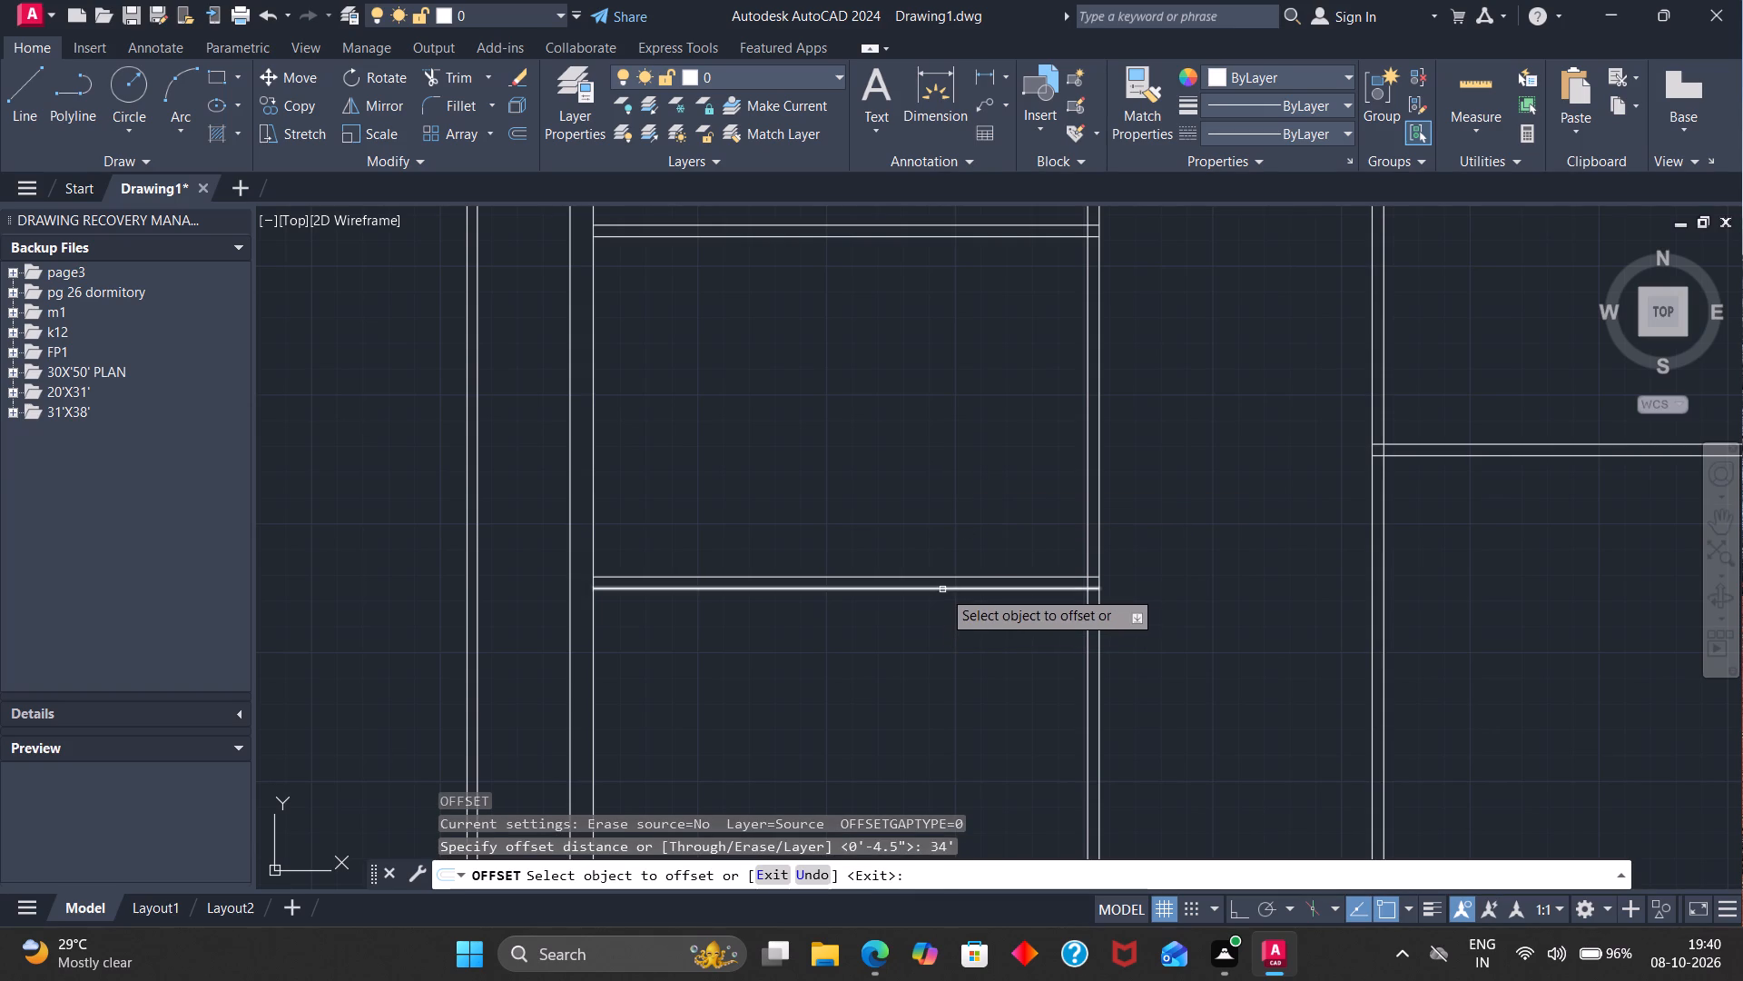
click(942, 590)
scroll(940, 754, down, 6)
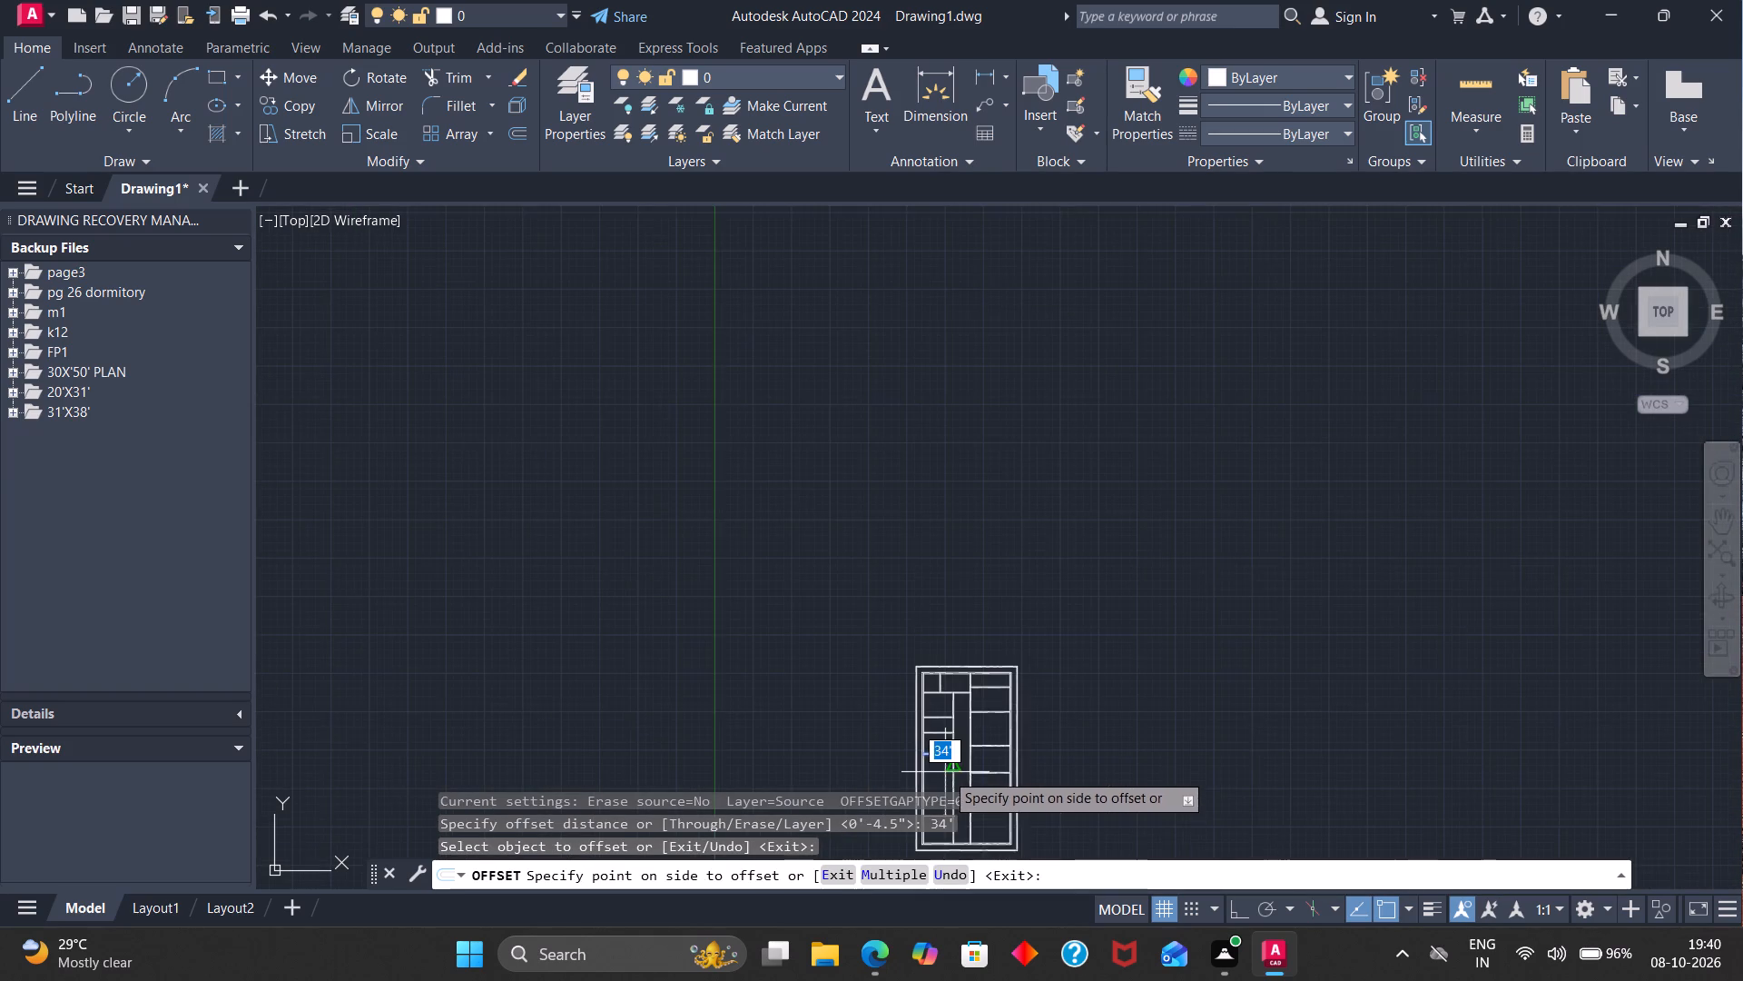
click(942, 820)
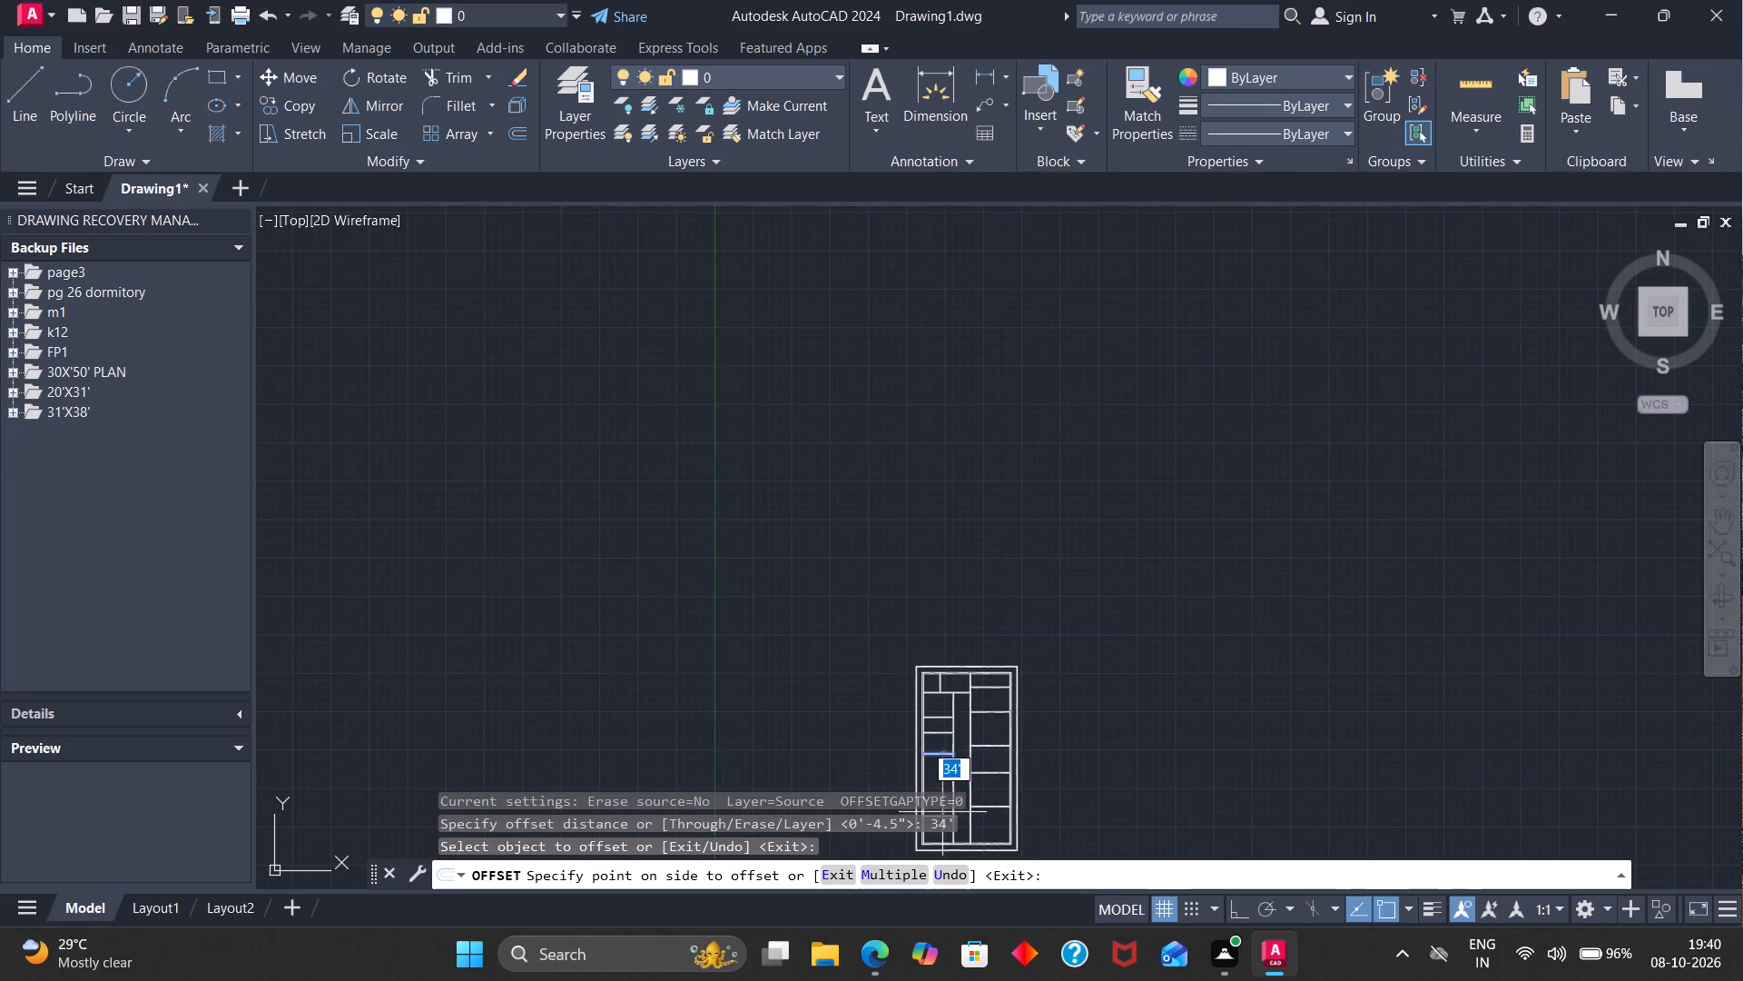
scroll(938, 816, up, 4)
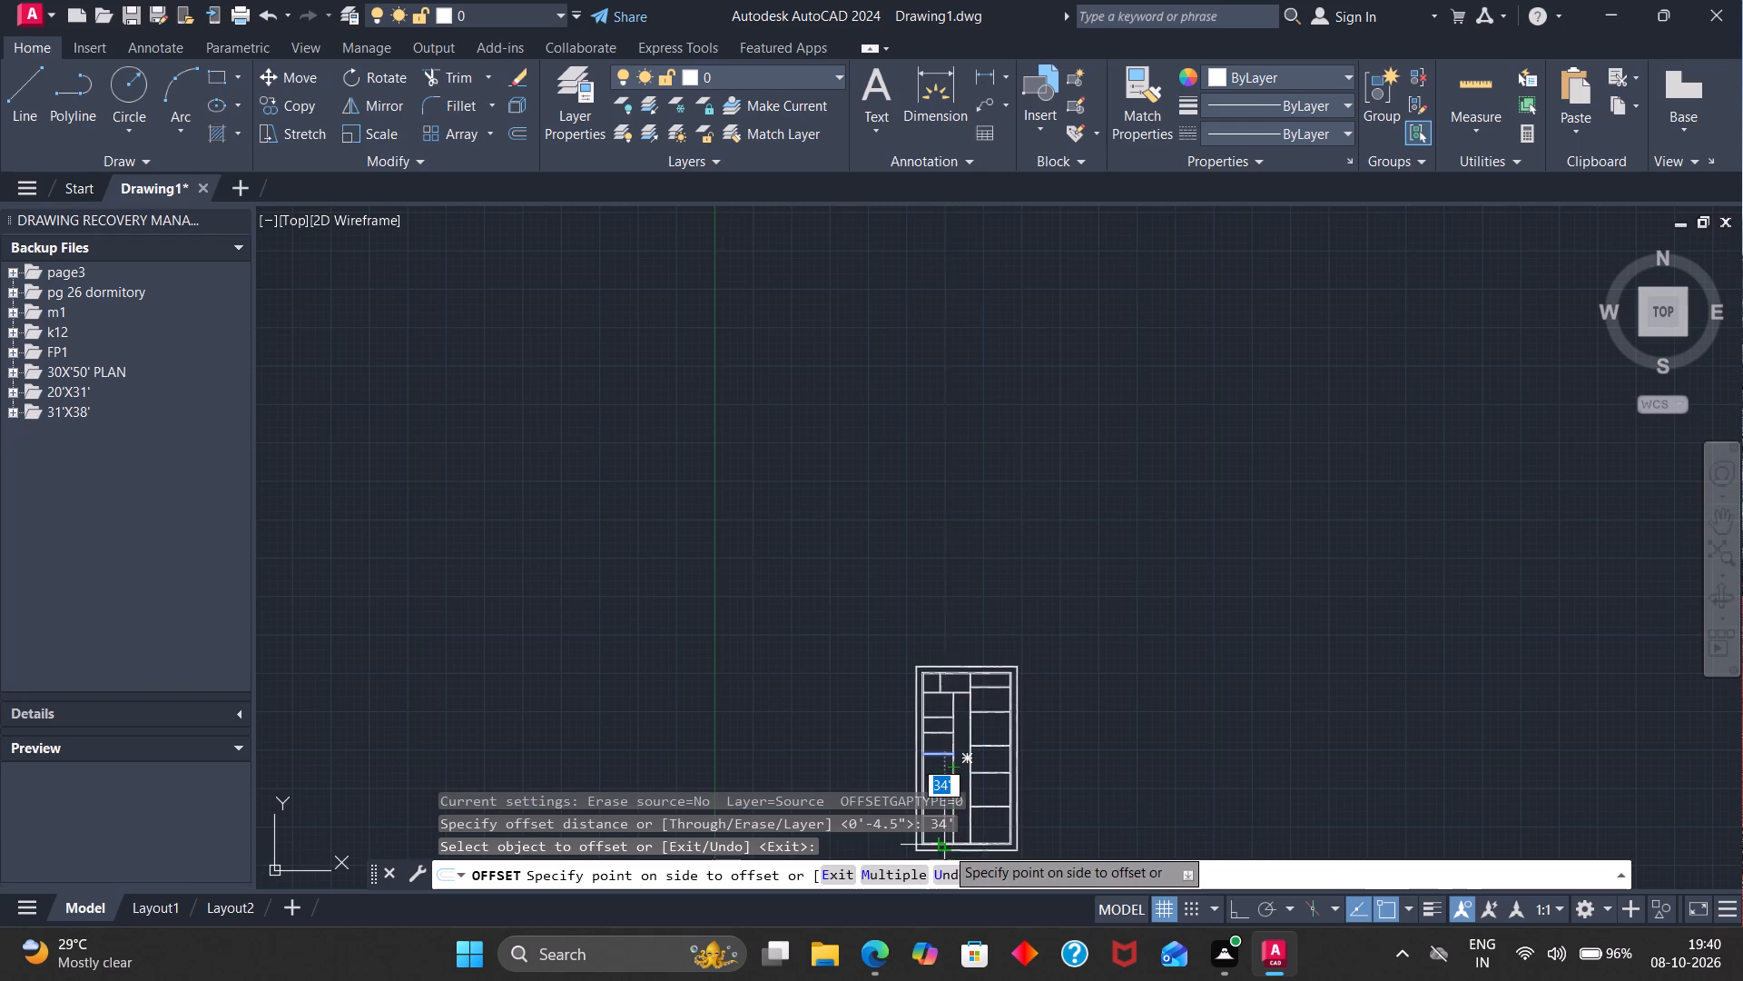
scroll(945, 847, up, 3)
click(934, 748)
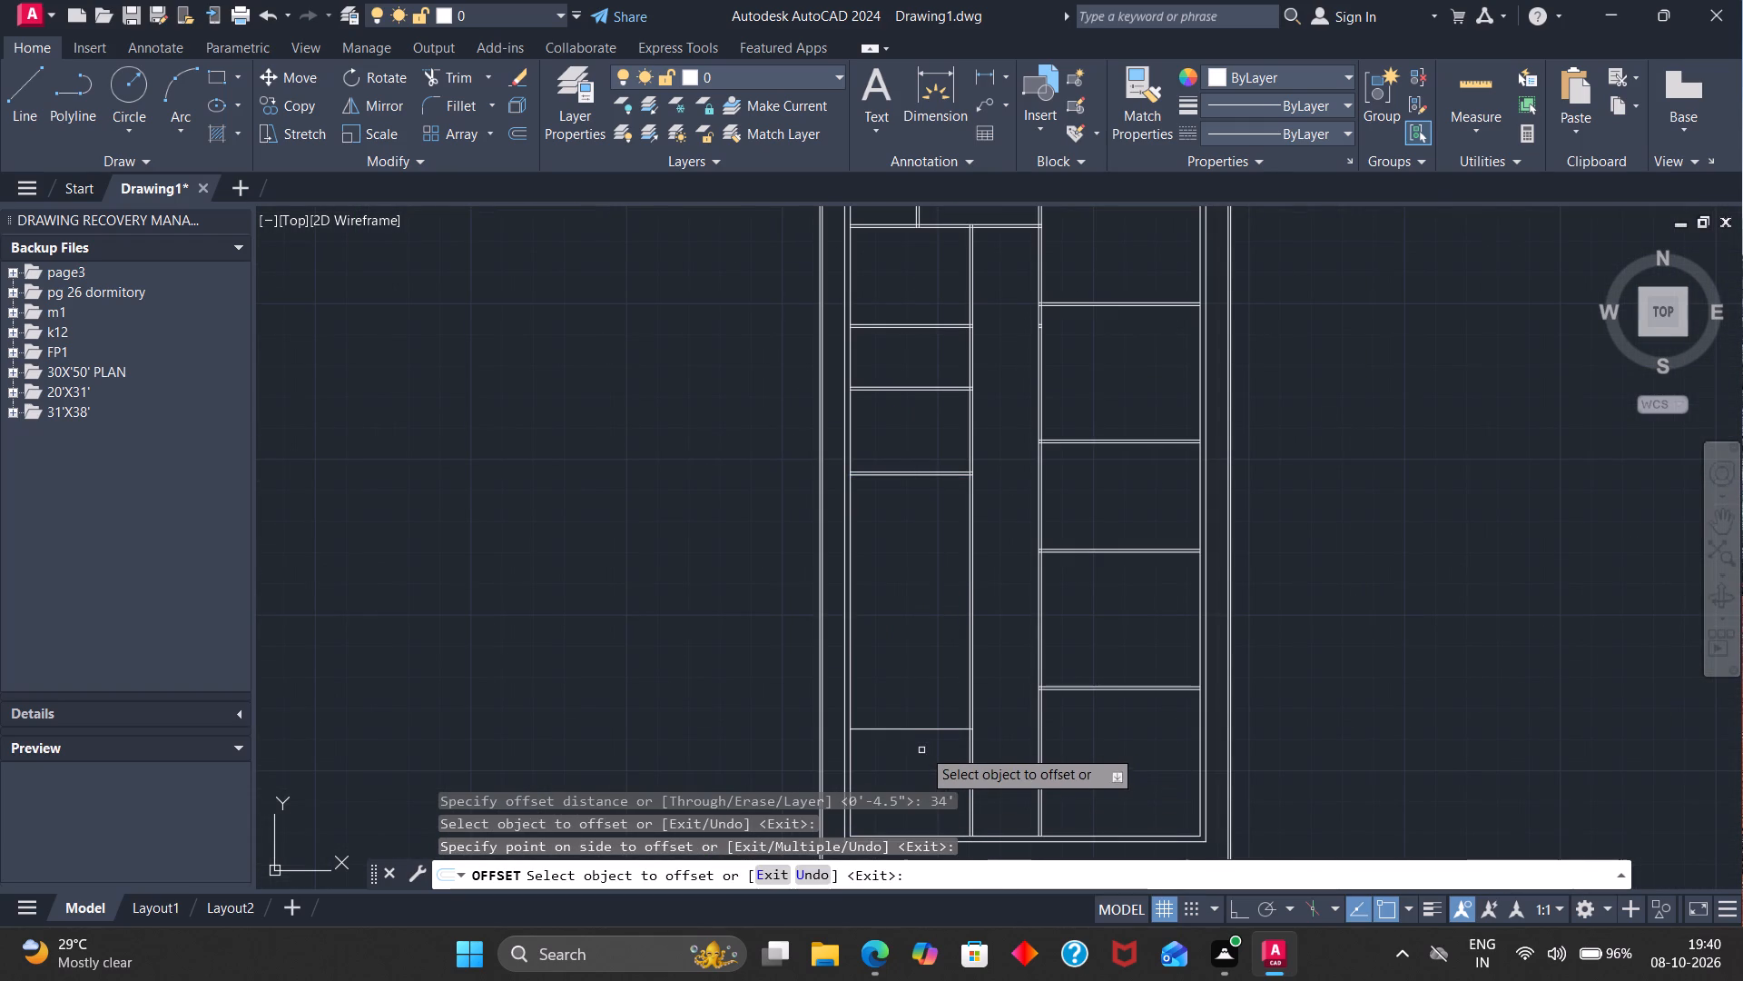
click(931, 728)
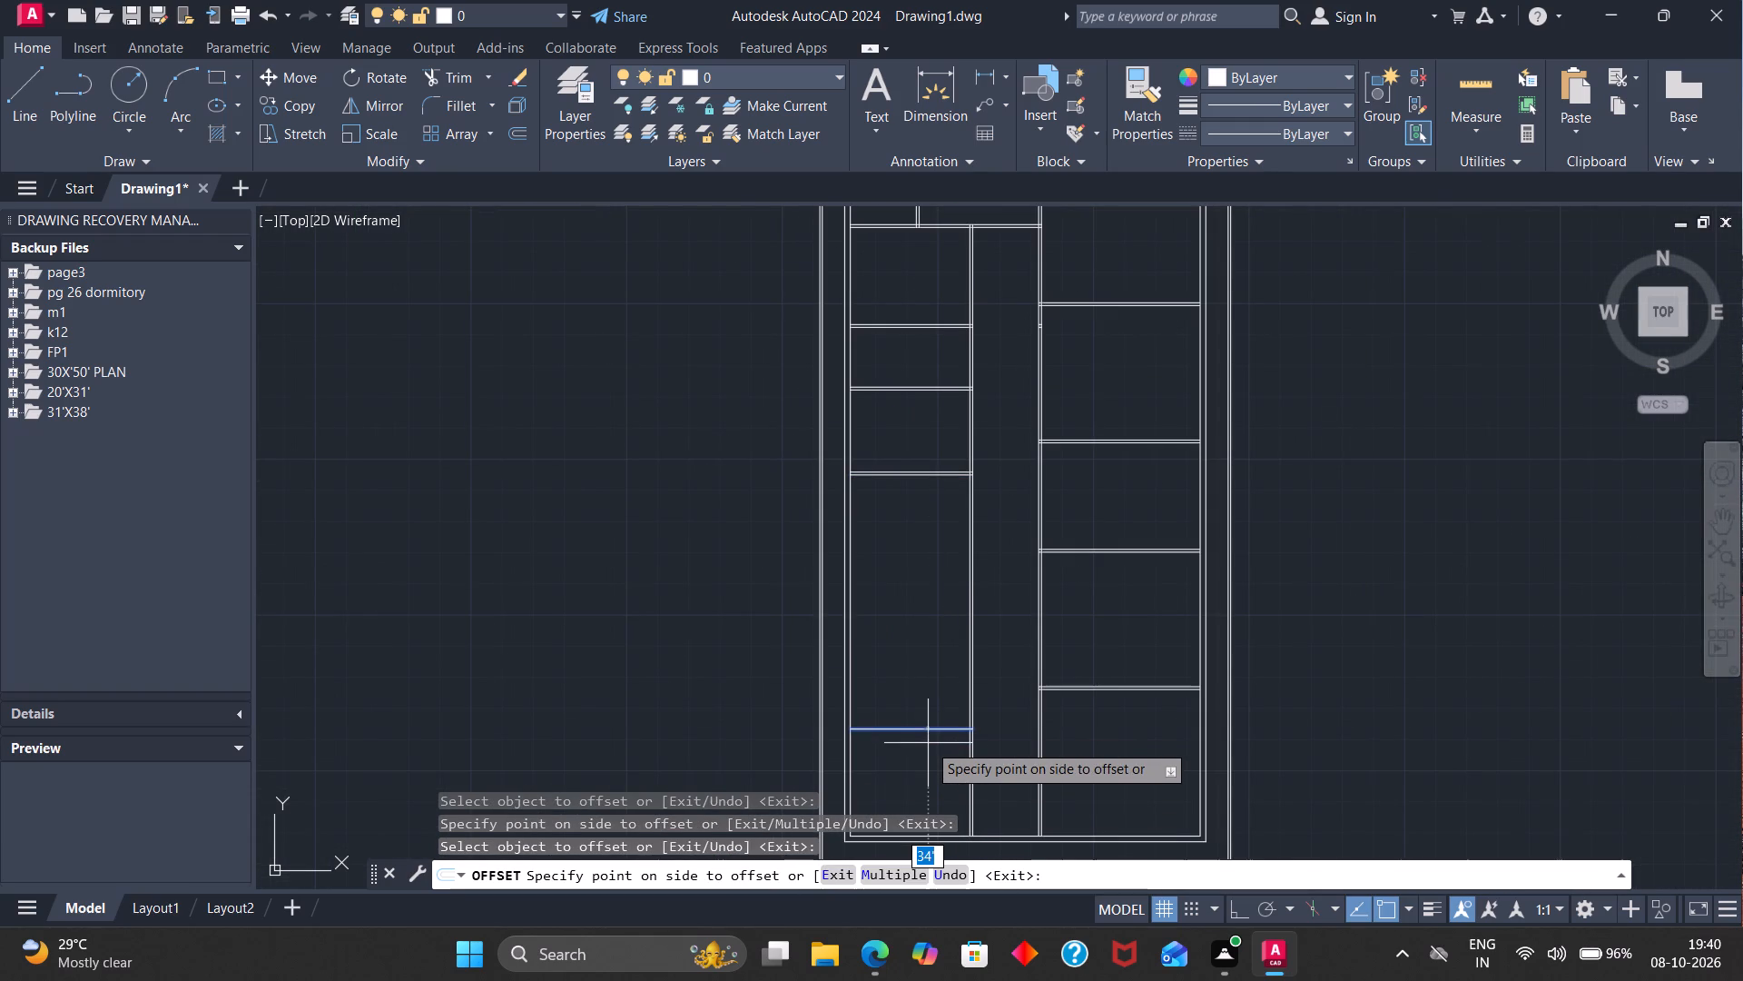
text(4.)
key(5)
key(Return)
Examine the whole floor plan's partition layout, including the west and east rooms and the corridor between them.
scroll(961, 758, down, 1)
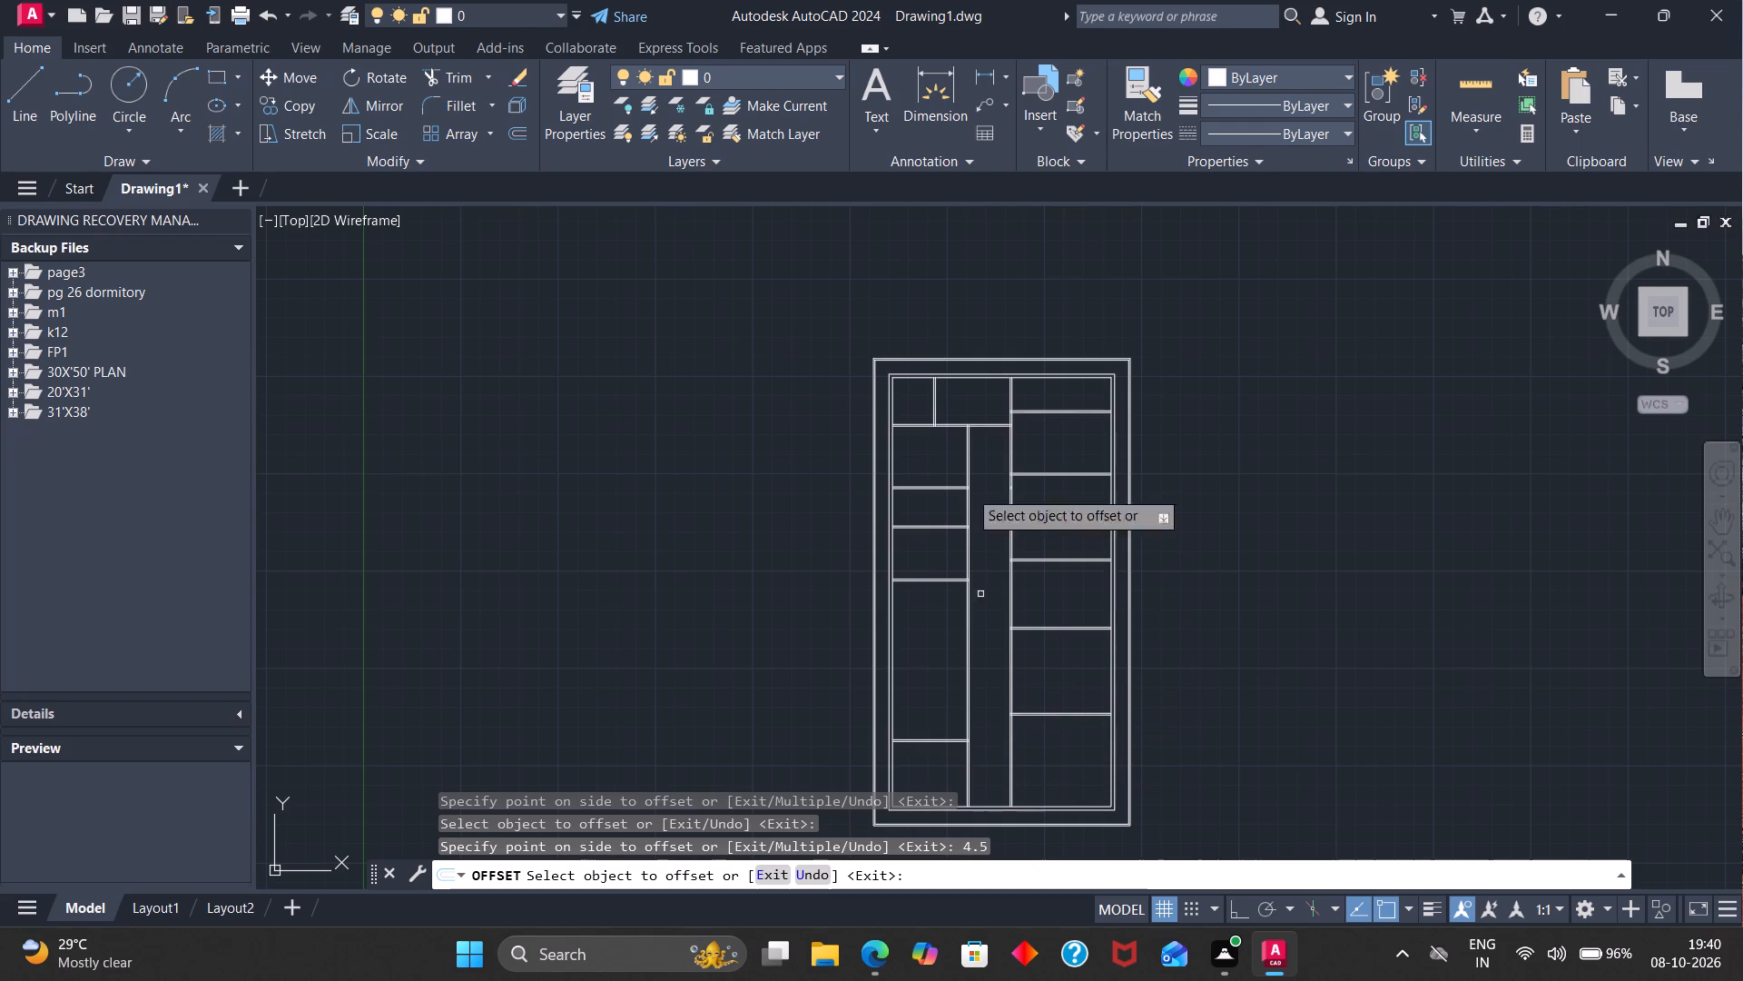
scroll(947, 400, down, 1)
scroll(970, 645, up, 3)
scroll(969, 645, down, 1)
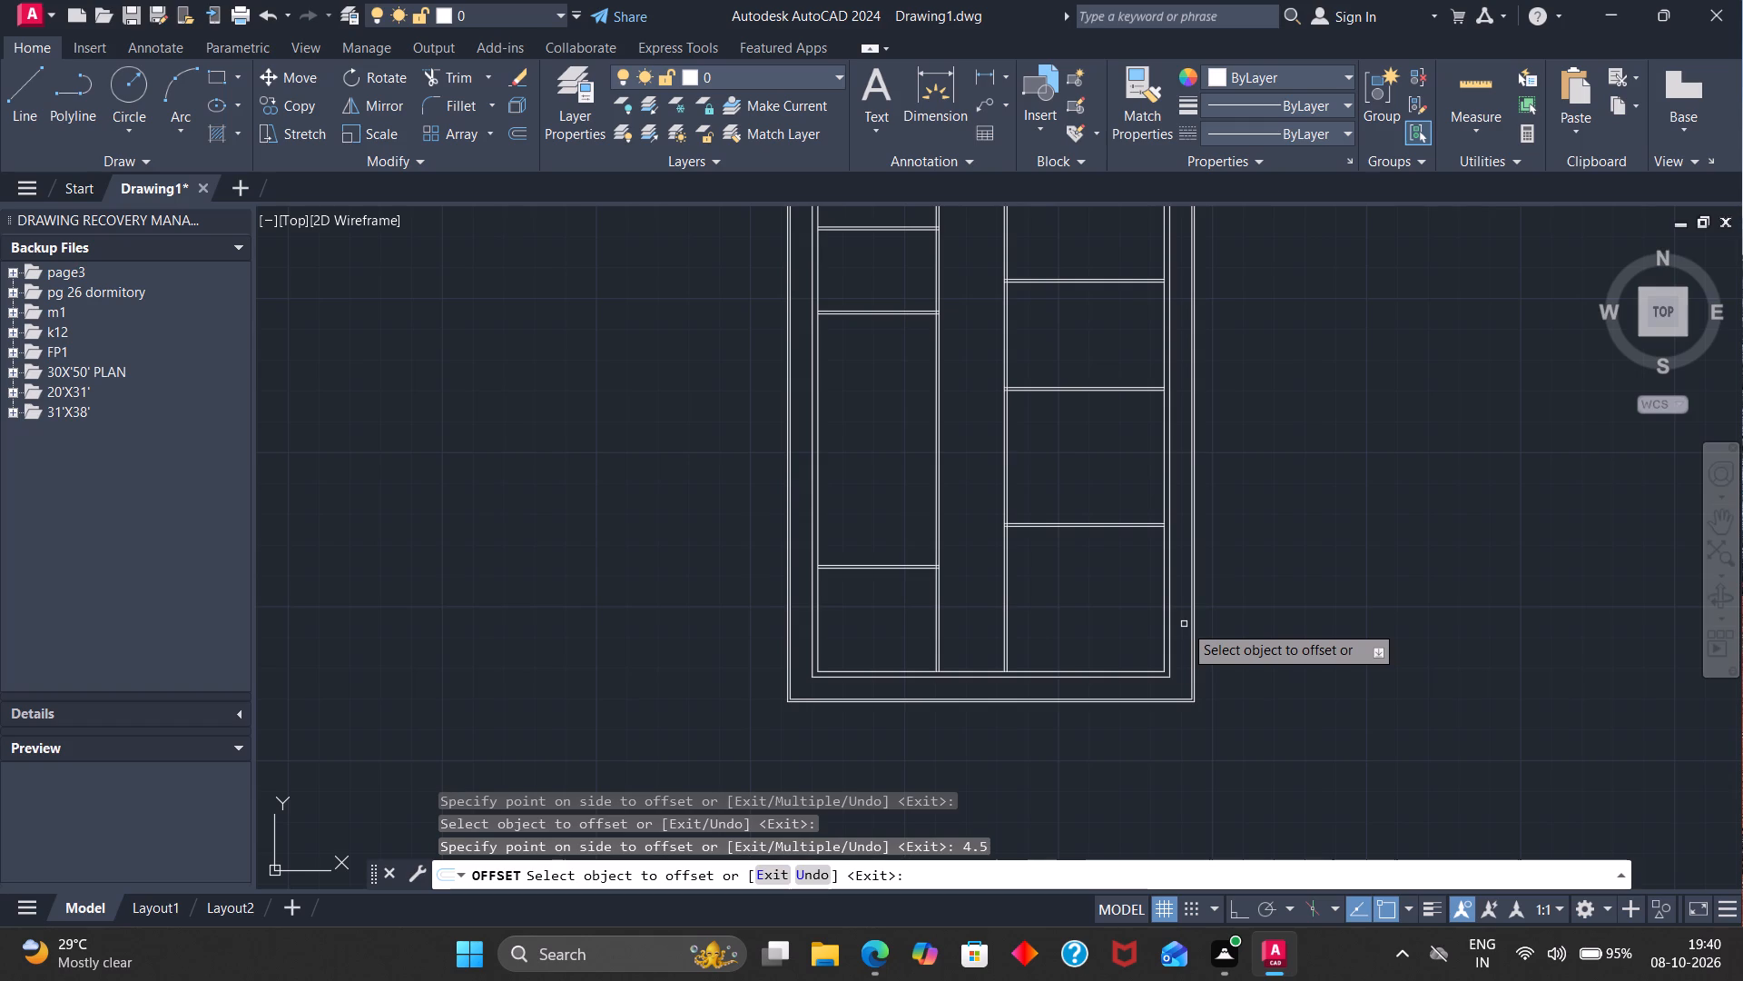
scroll(1071, 336, down, 1)
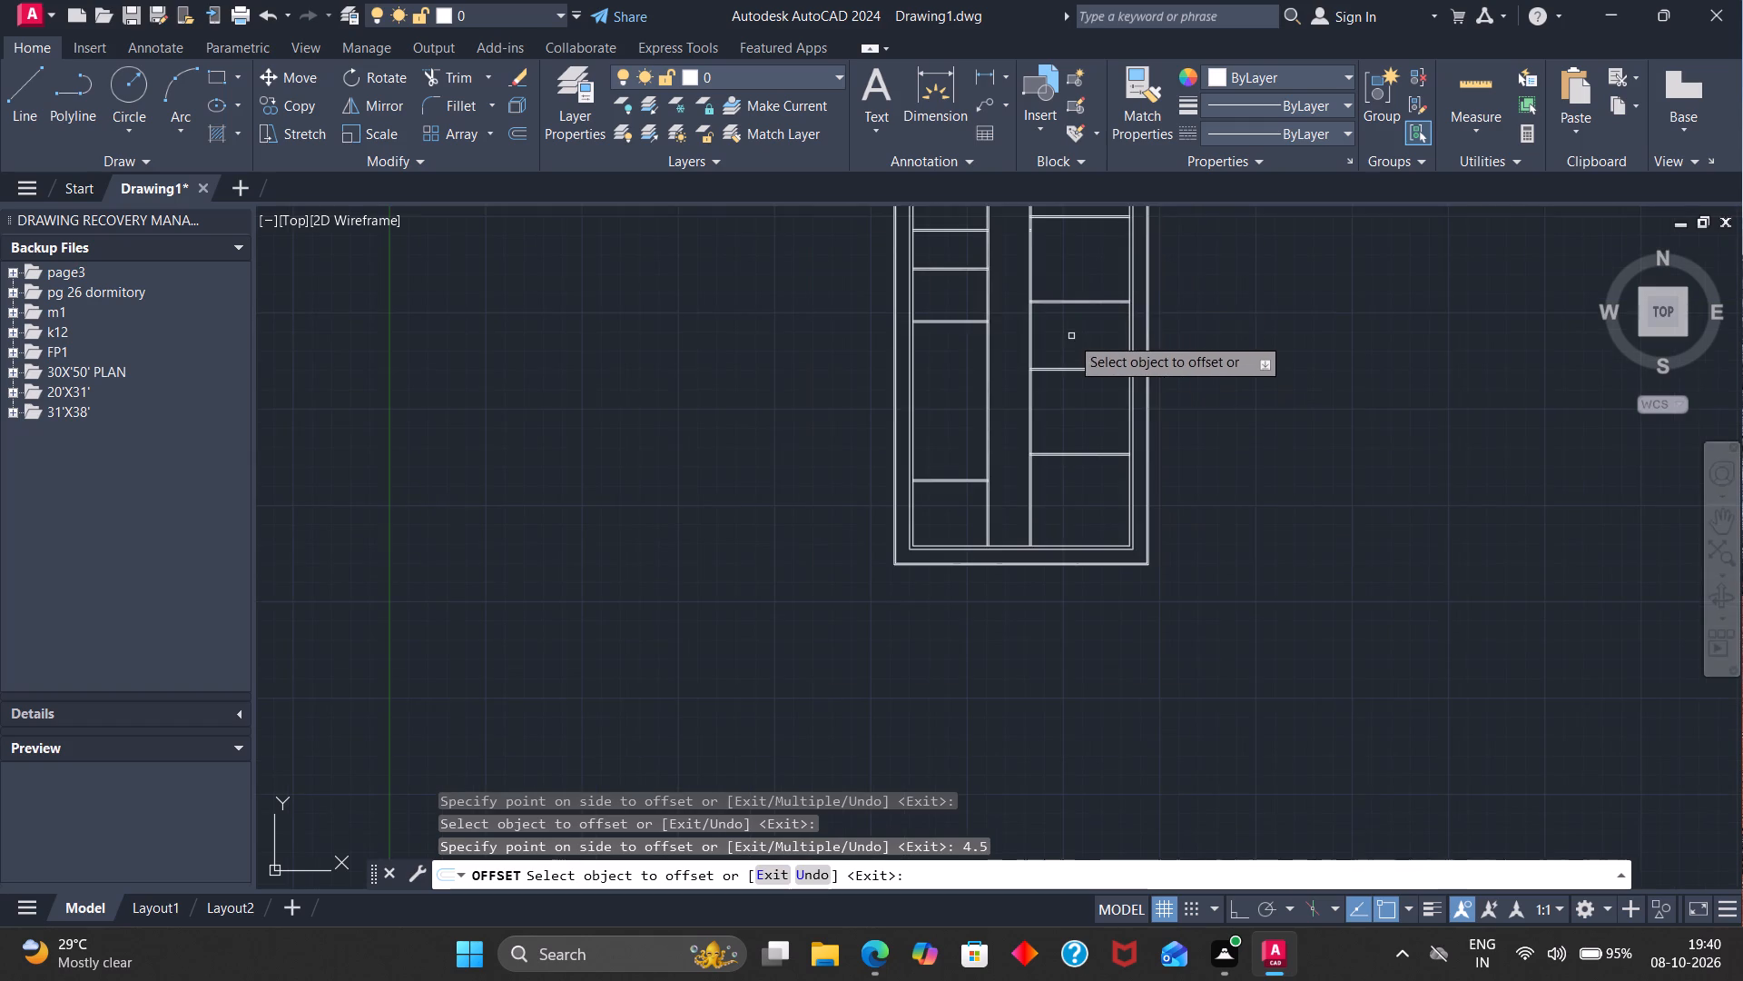
scroll(1041, 236, down, 4)
scroll(1039, 208, up, 3)
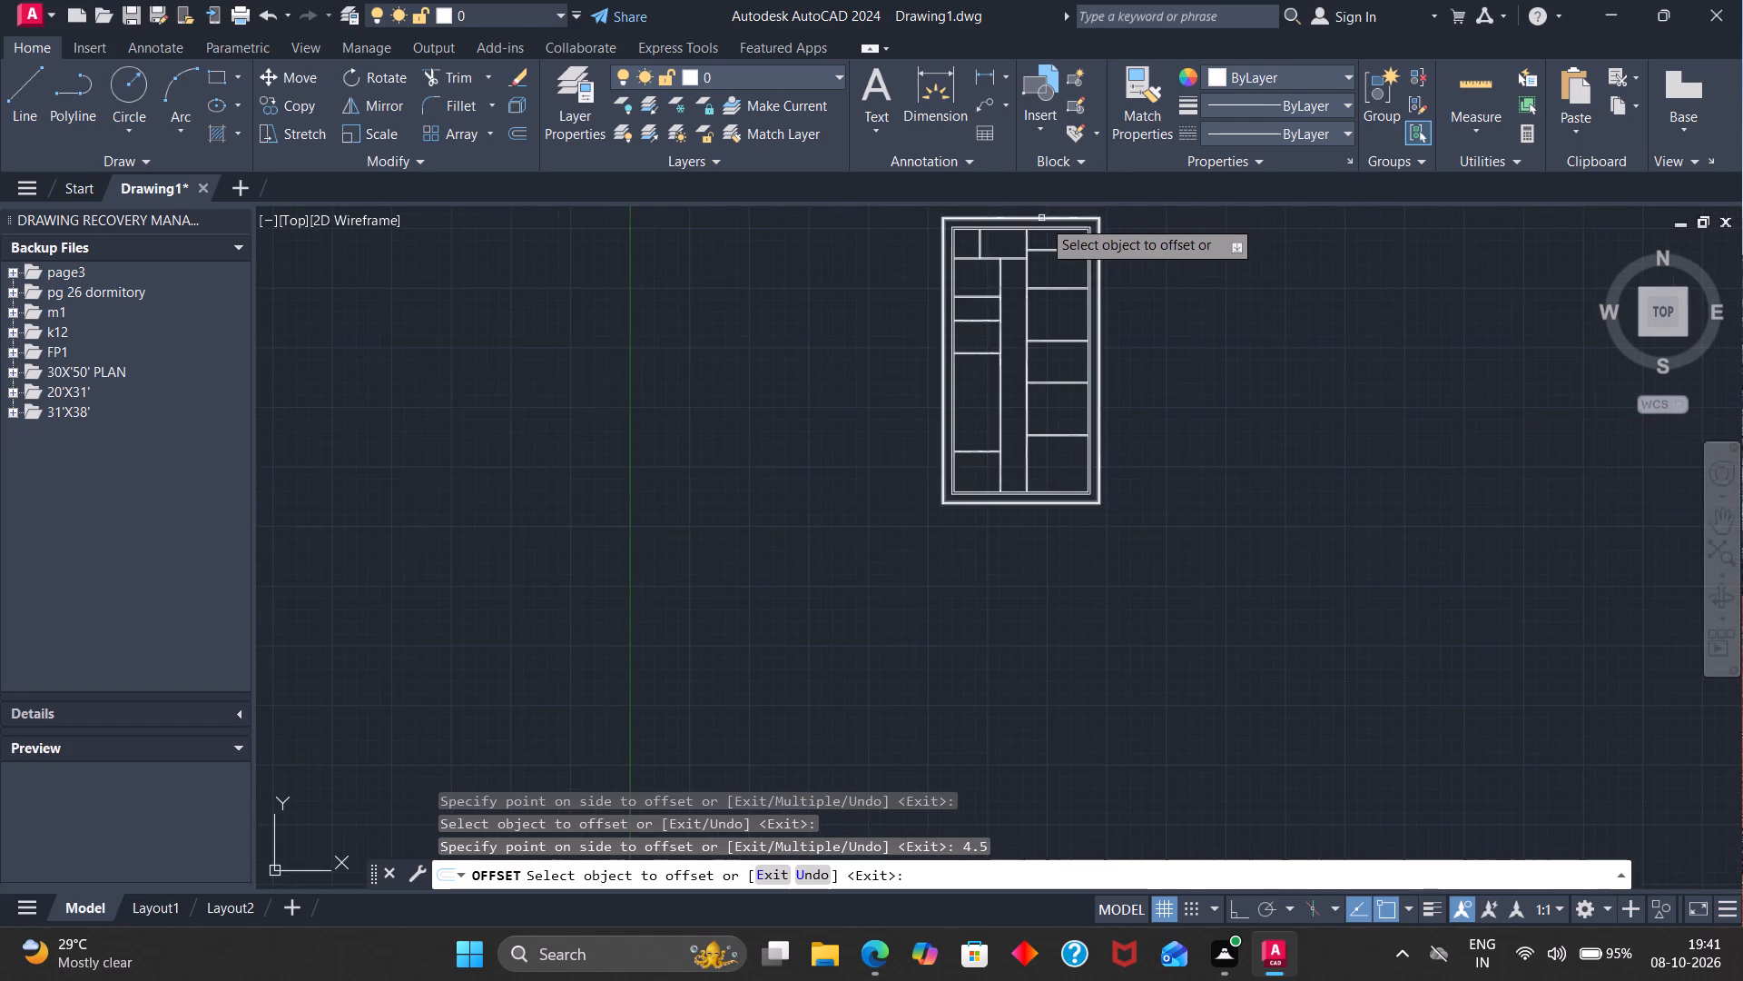
scroll(1042, 219, up, 2)
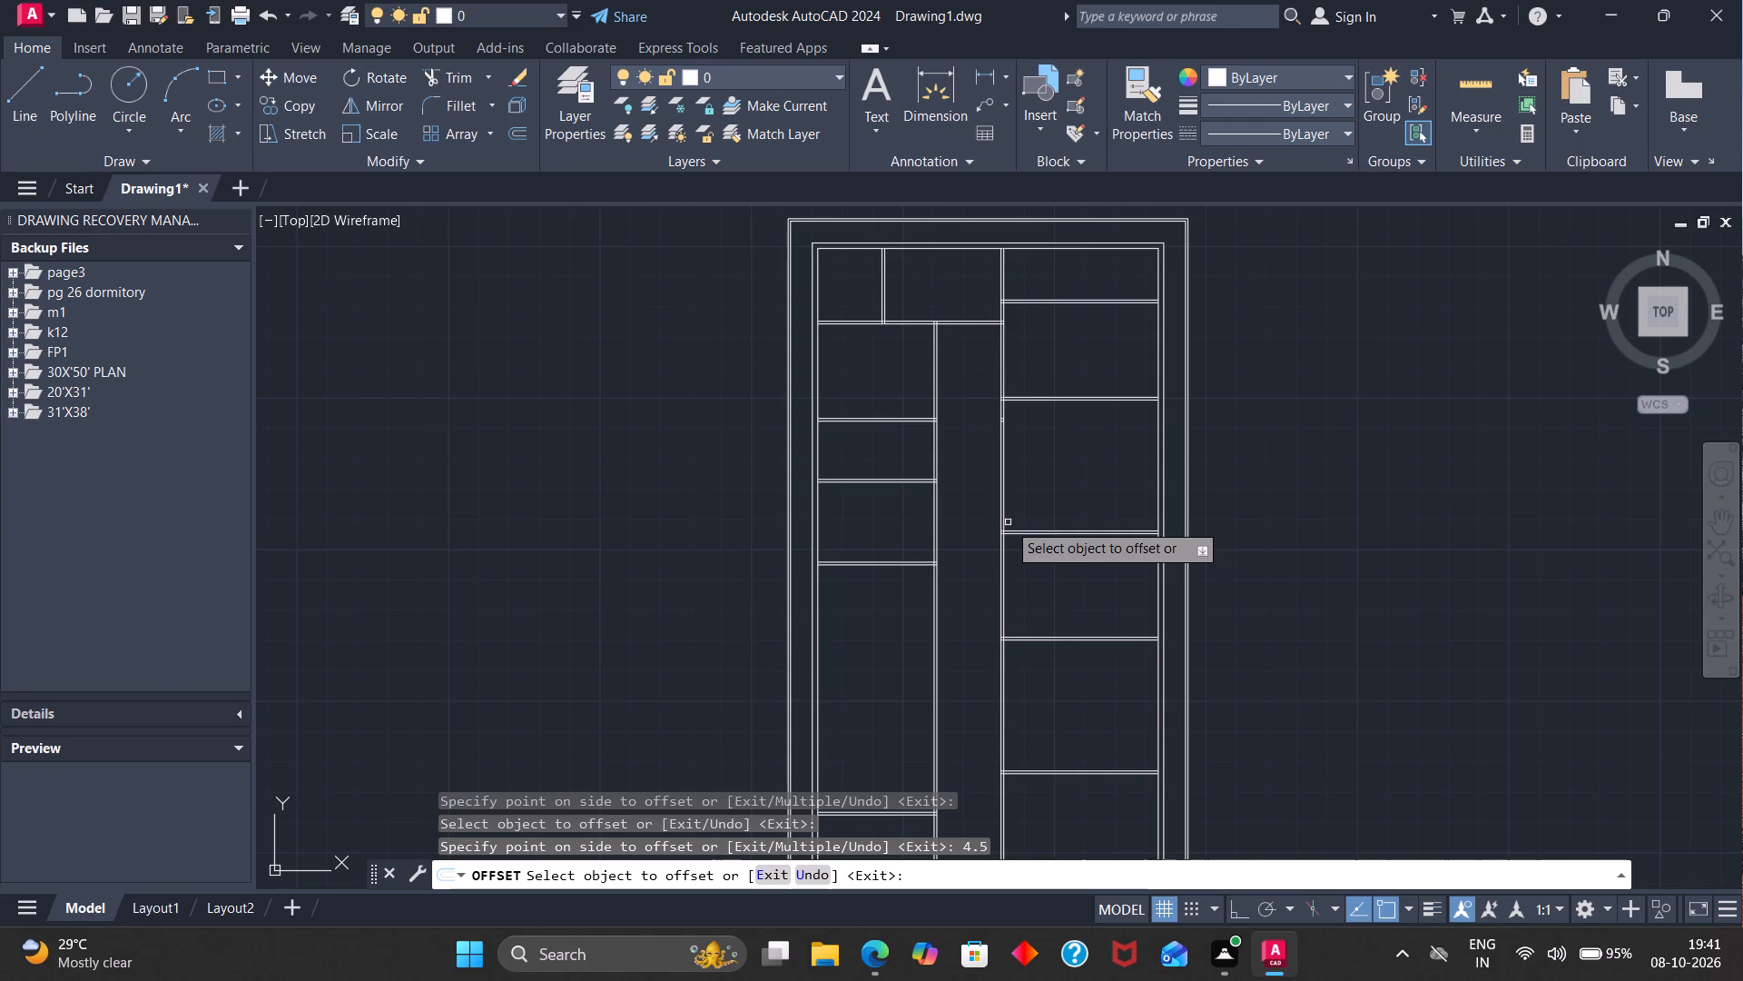
scroll(1008, 522, up, 1)
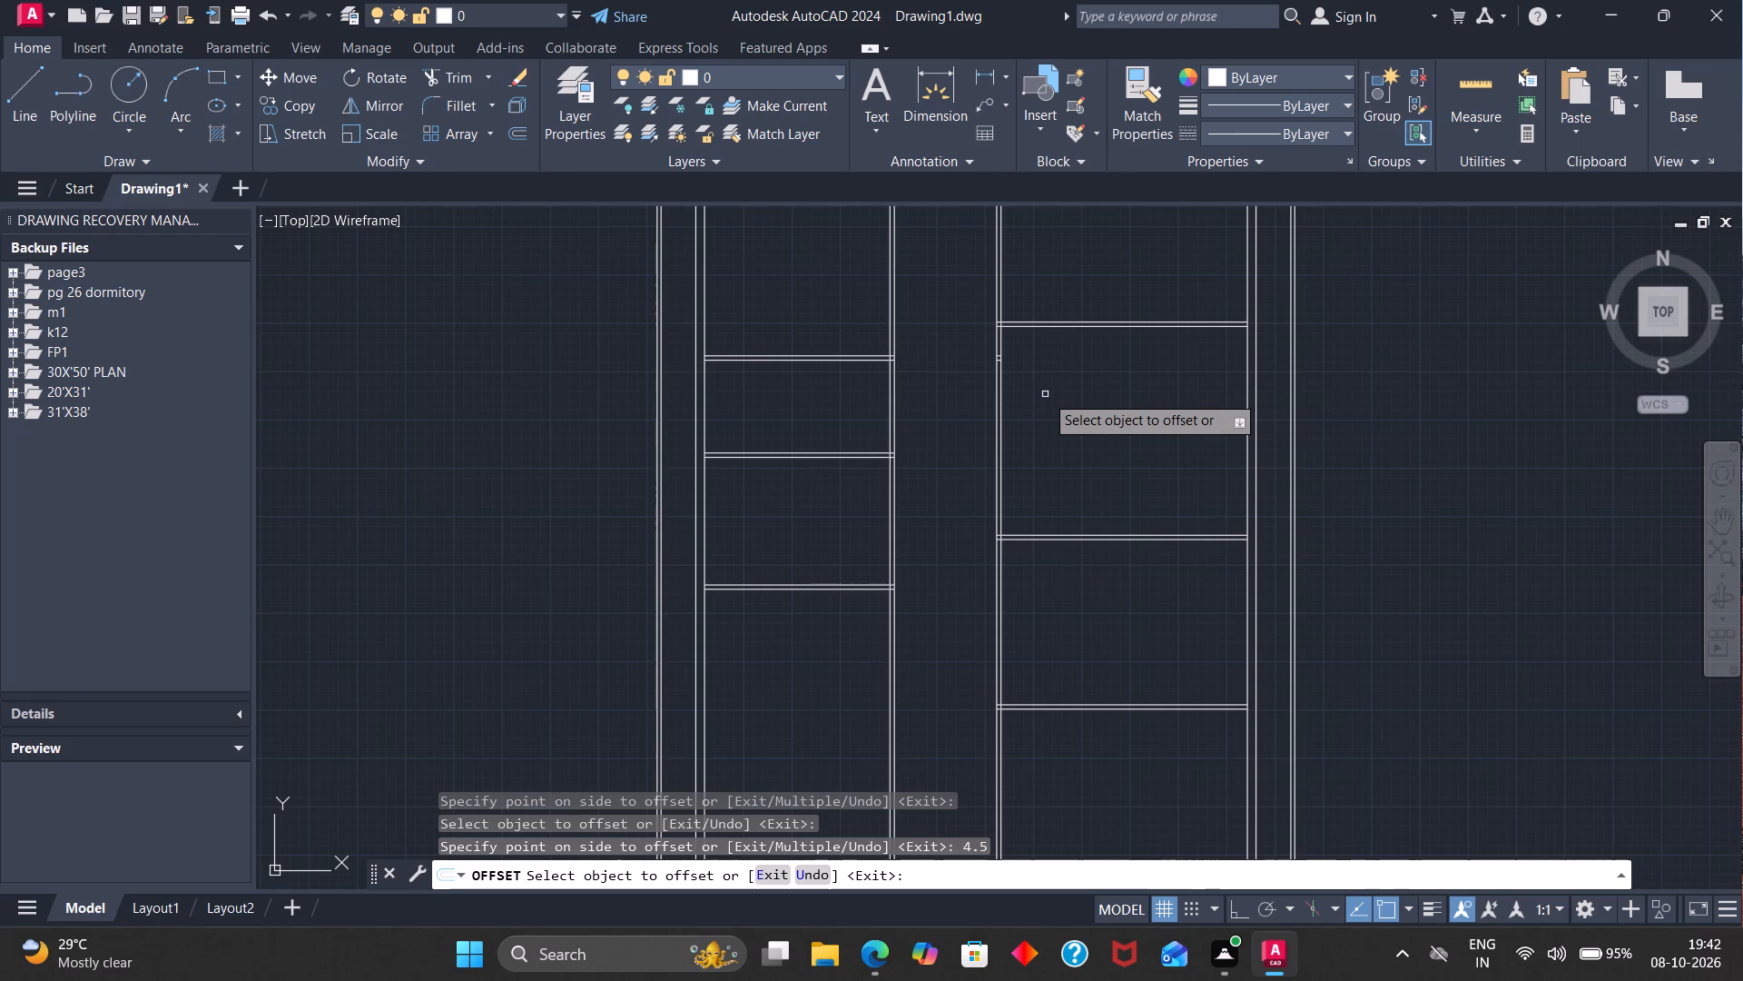
scroll(1045, 394, down, 2)
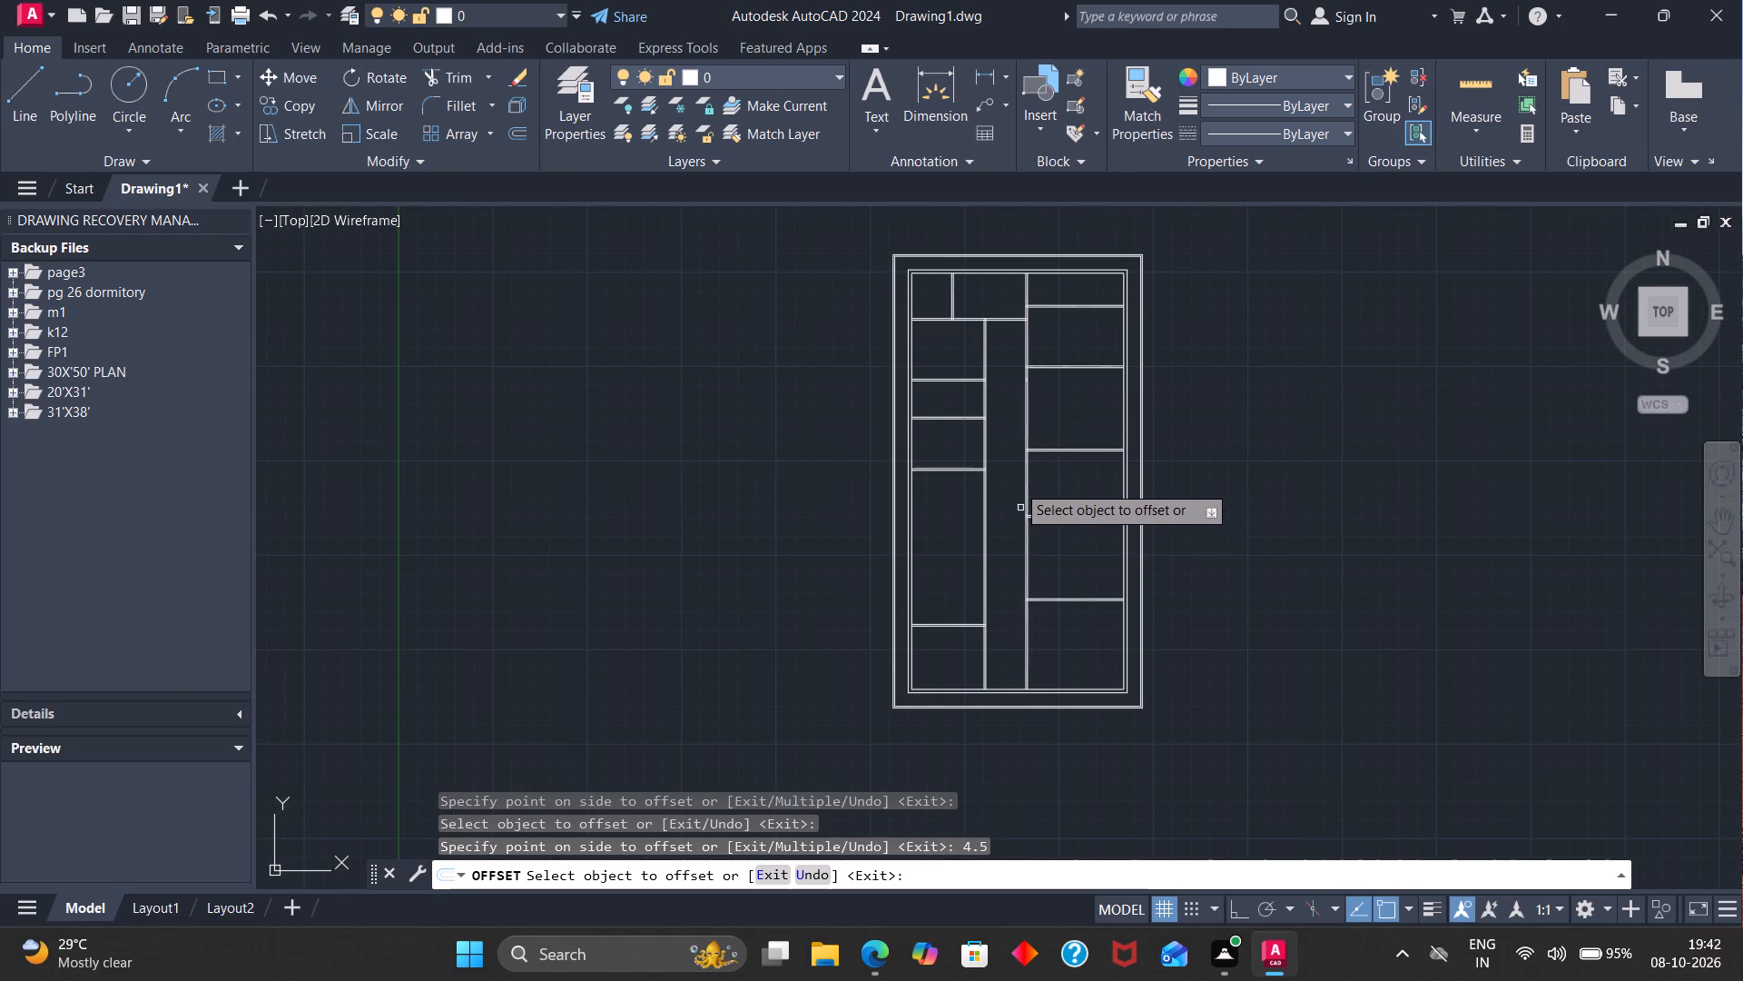
Extend both face lines of the third and fourth east-side horizontal walls from the north westward across the corridor to the western vertical partition.
scroll(1023, 442, up, 4)
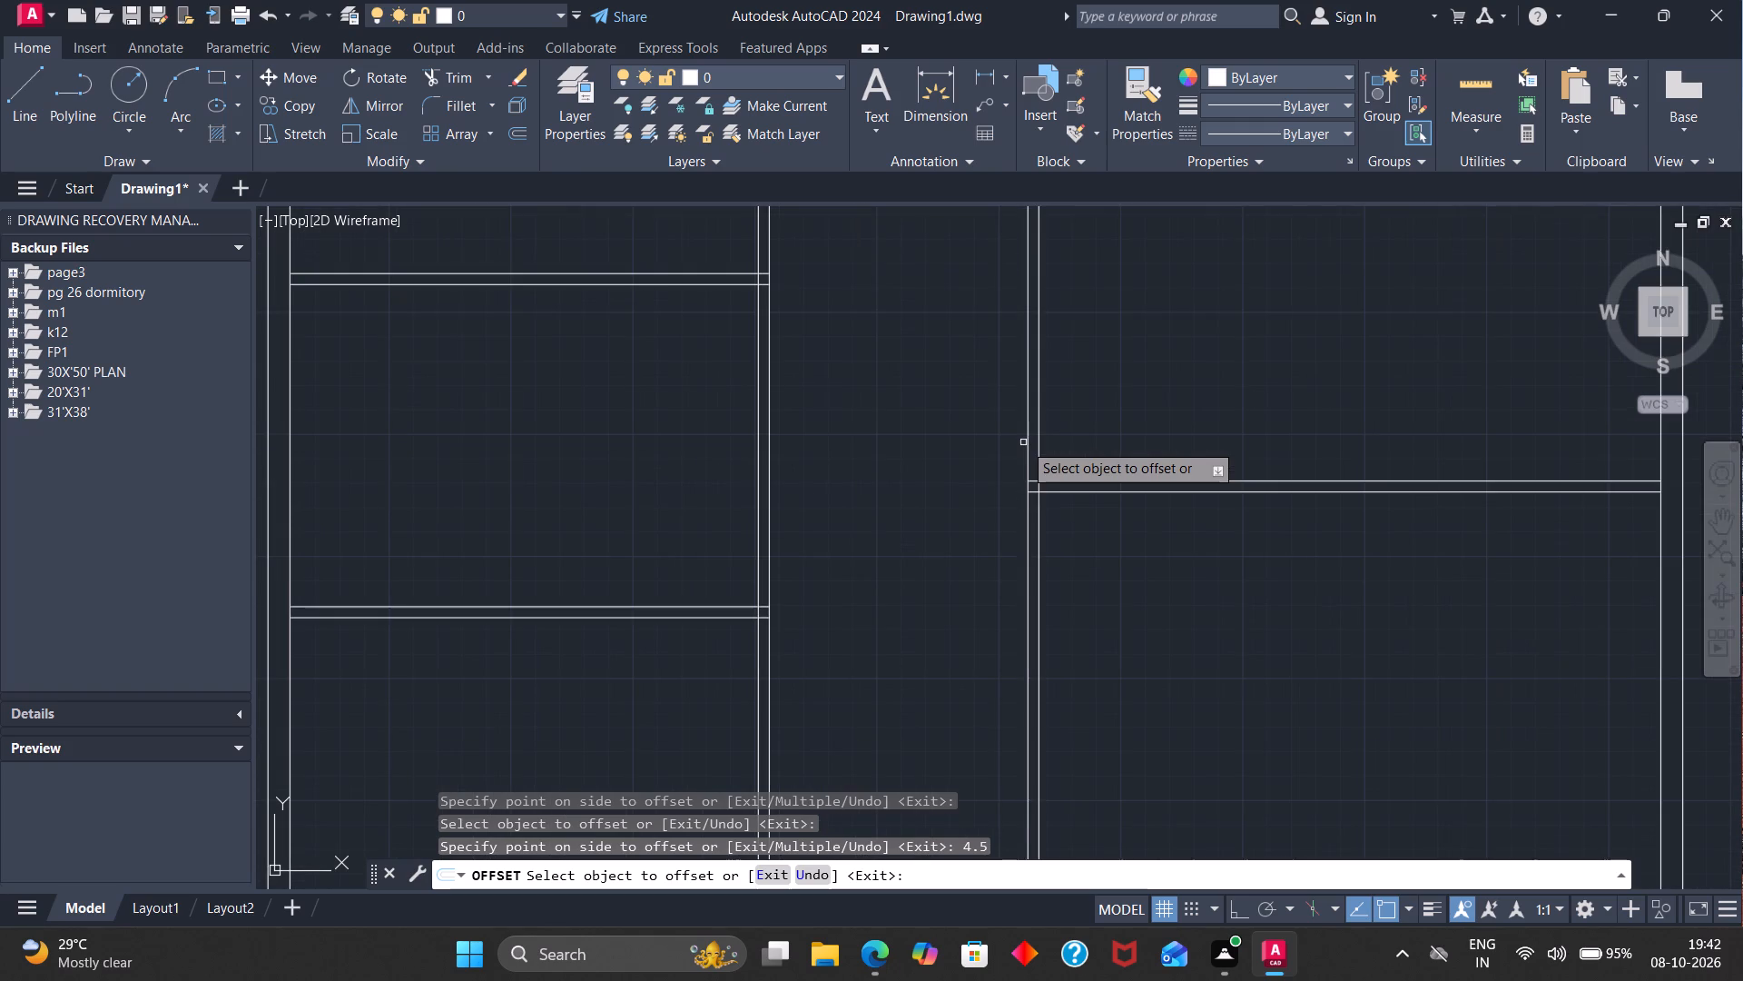
key(Escape)
text(ex)
key(Return)
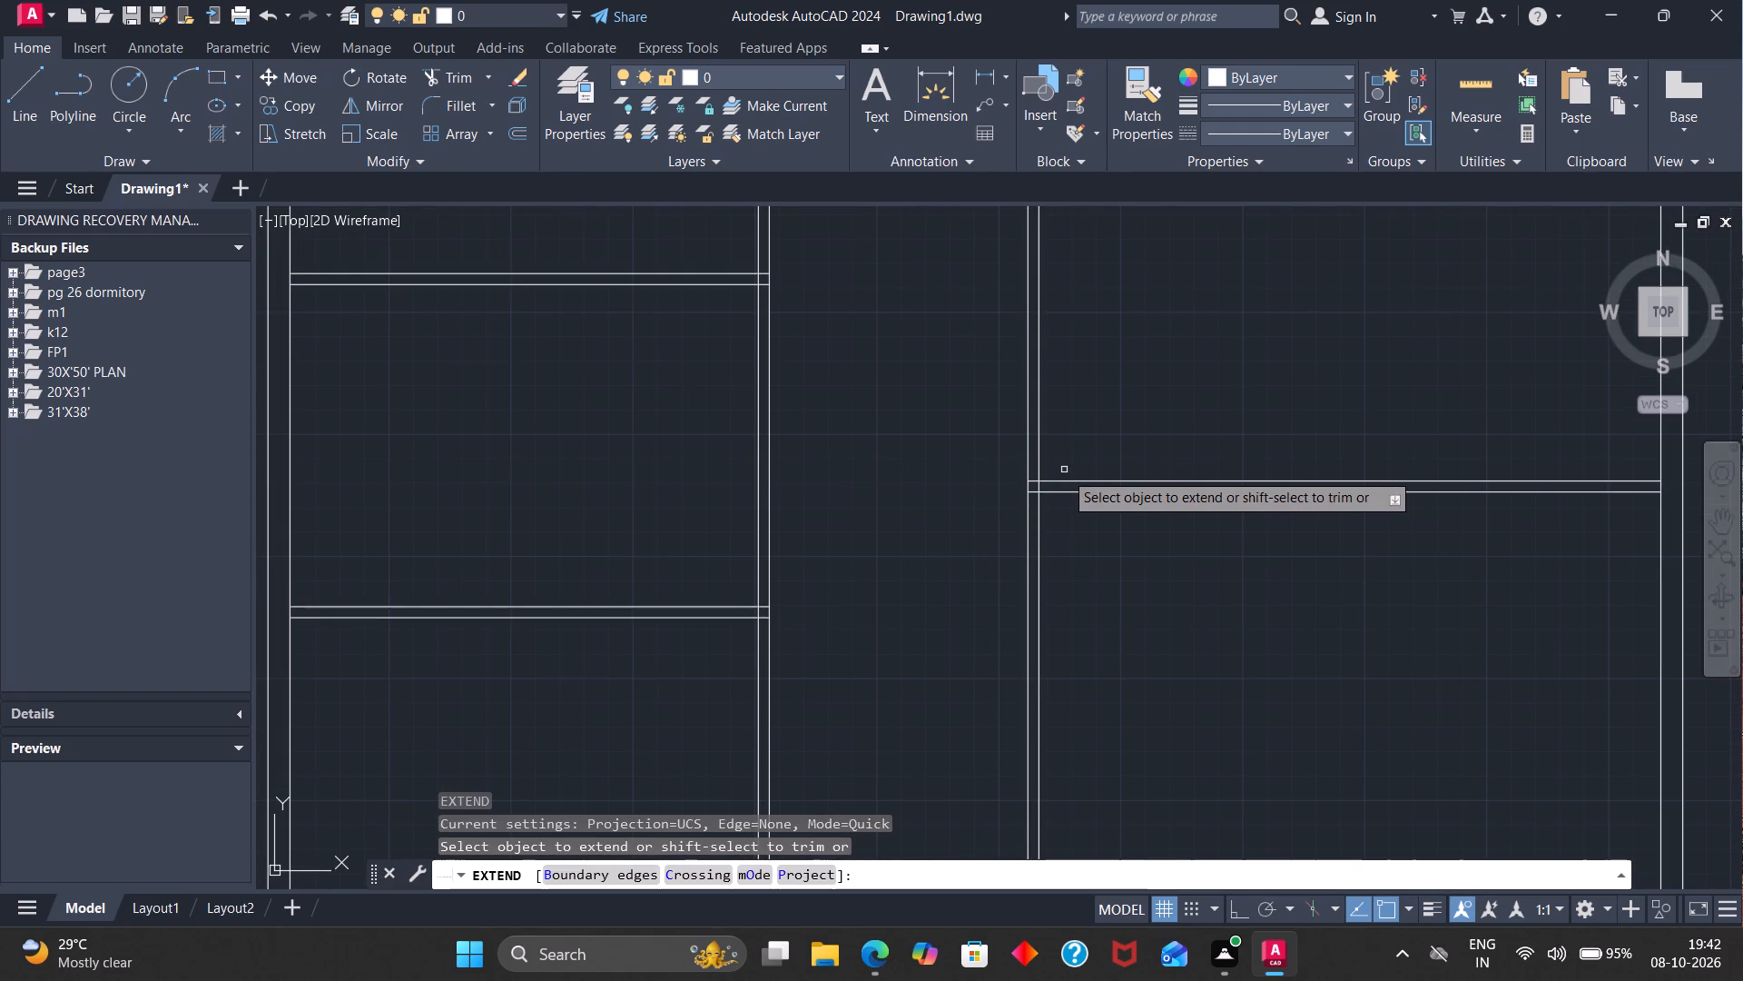
click(1061, 478)
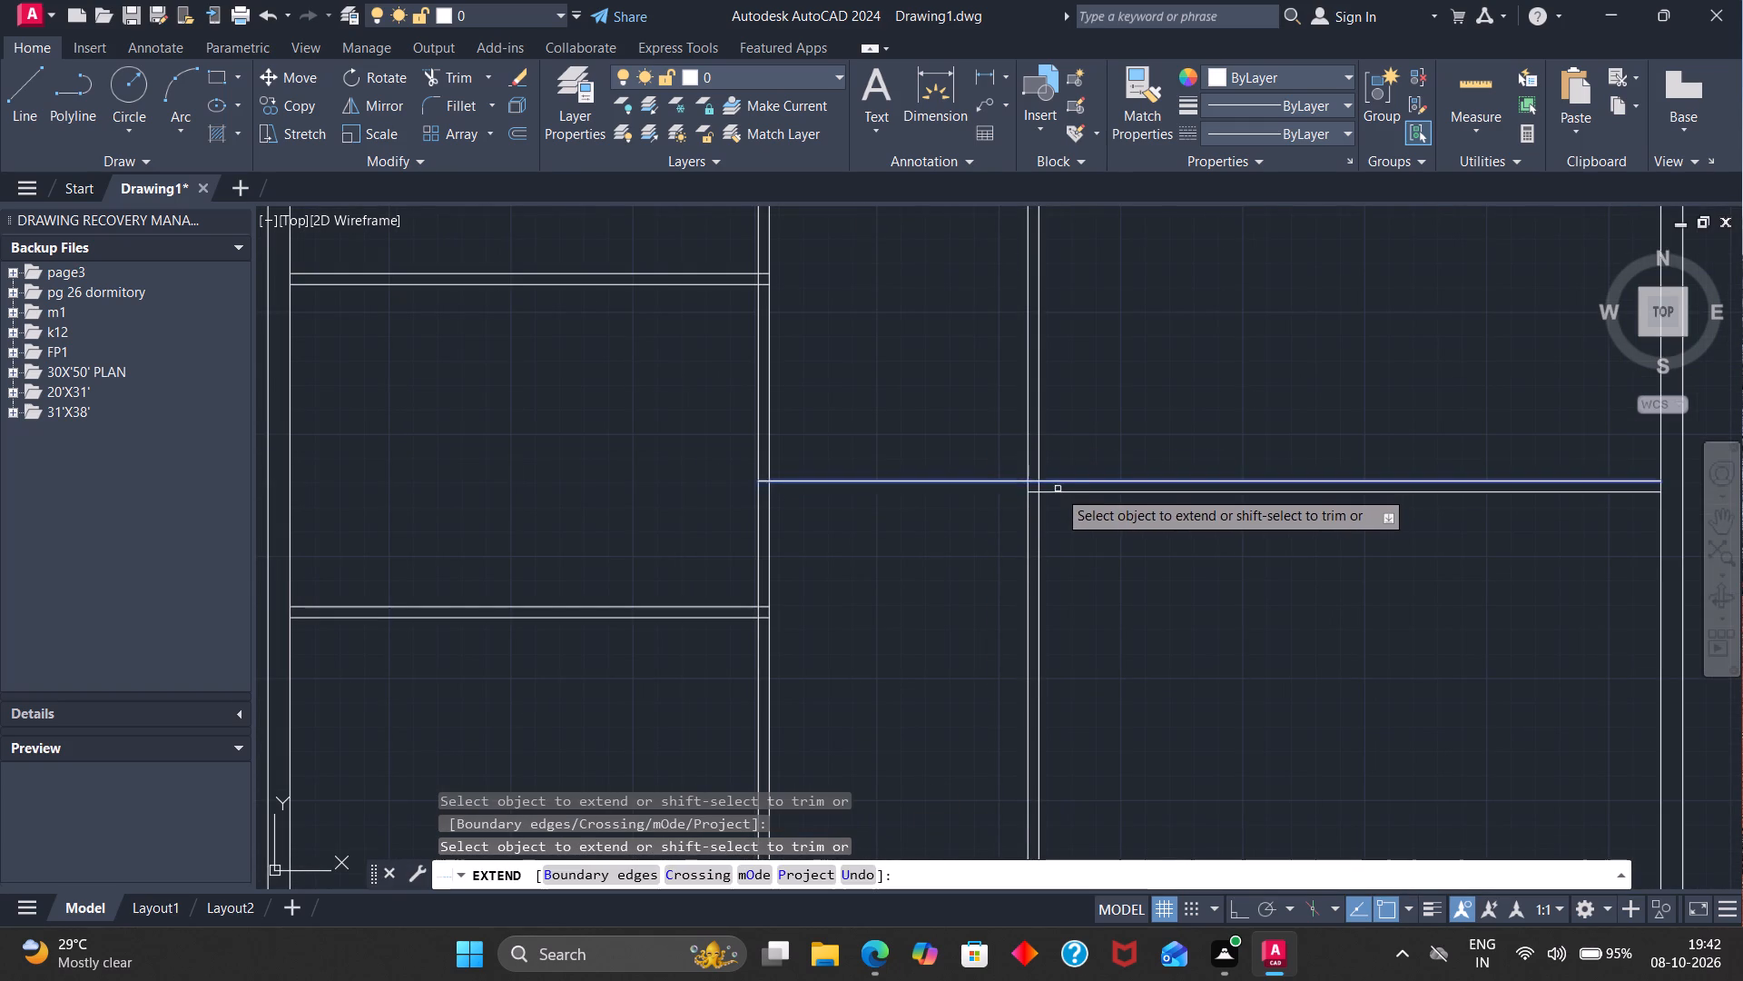
click(1057, 491)
scroll(1057, 492, down, 3)
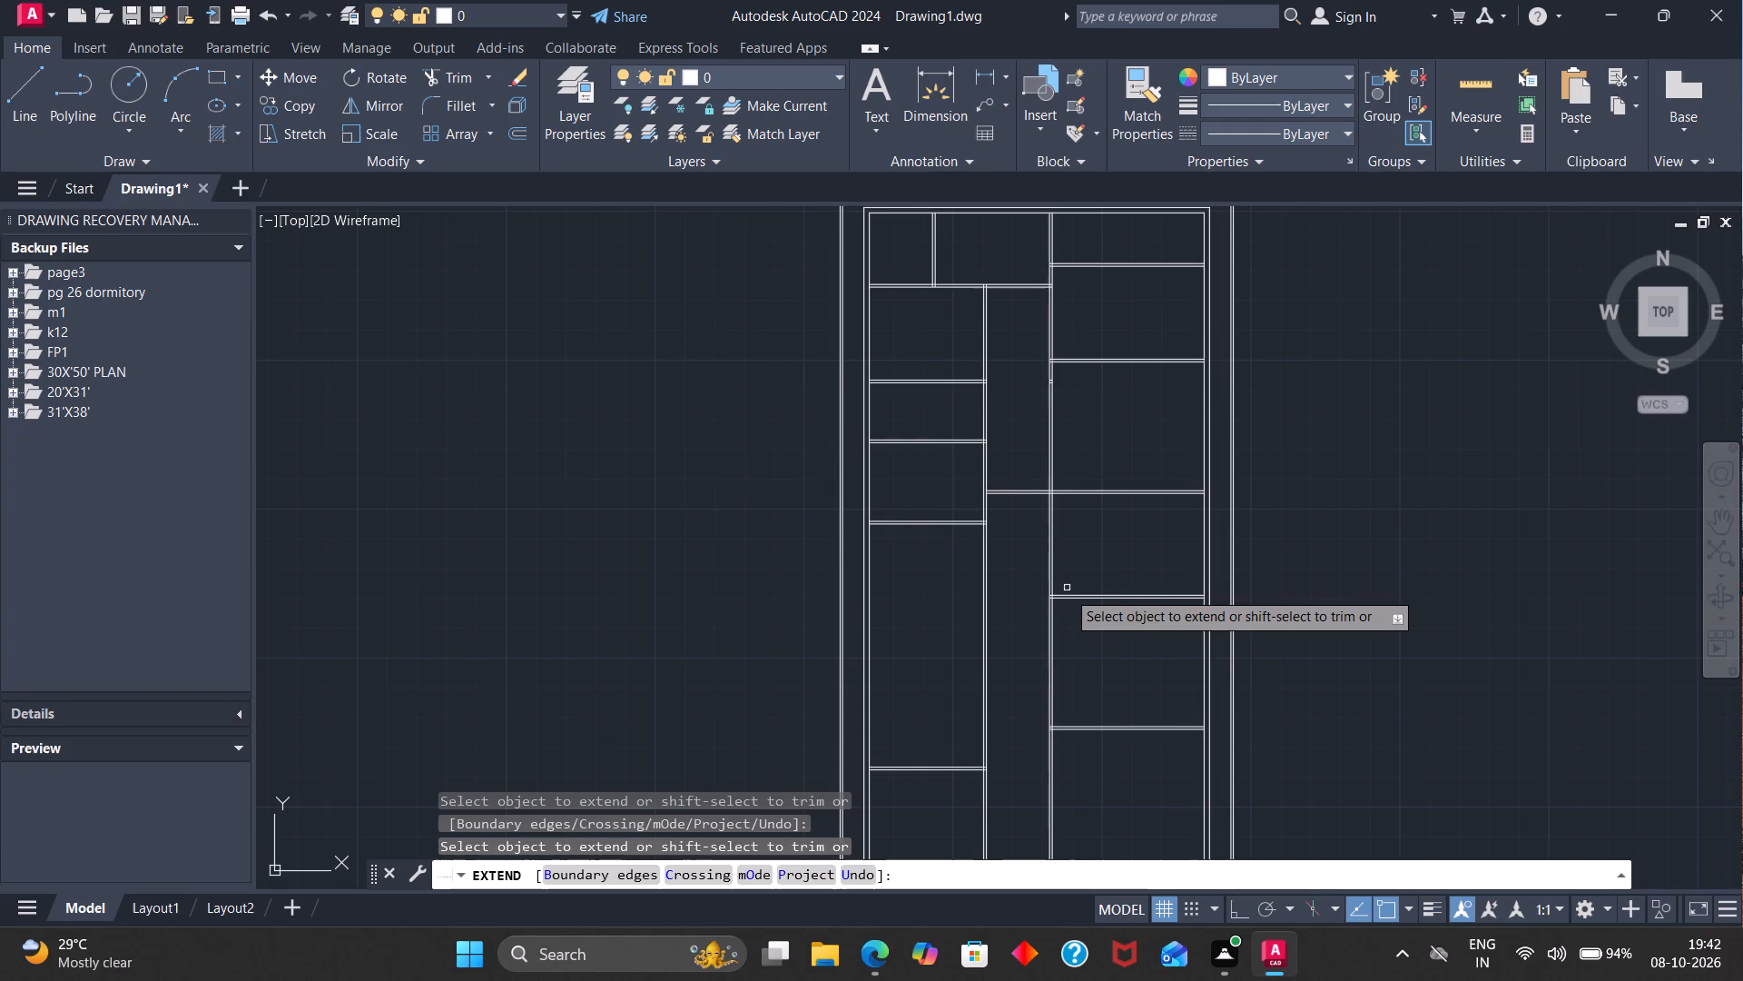
scroll(1067, 591, up, 3)
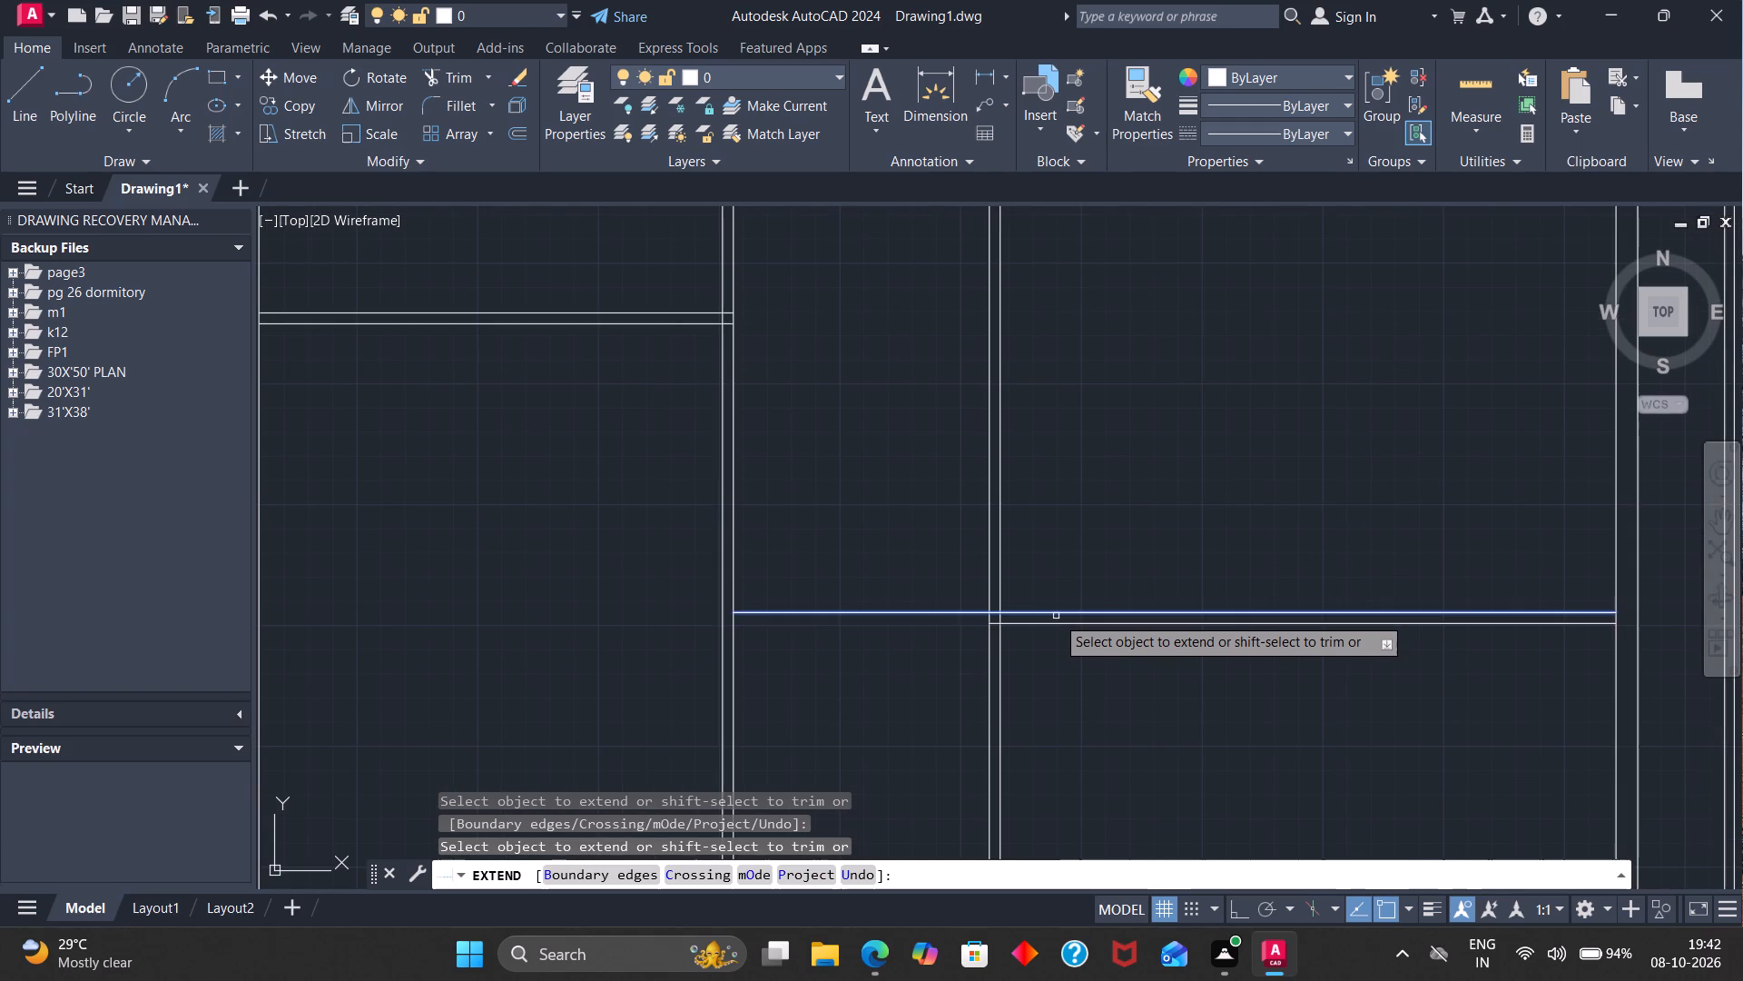
click(1056, 616)
click(1056, 621)
scroll(1056, 621, down, 3)
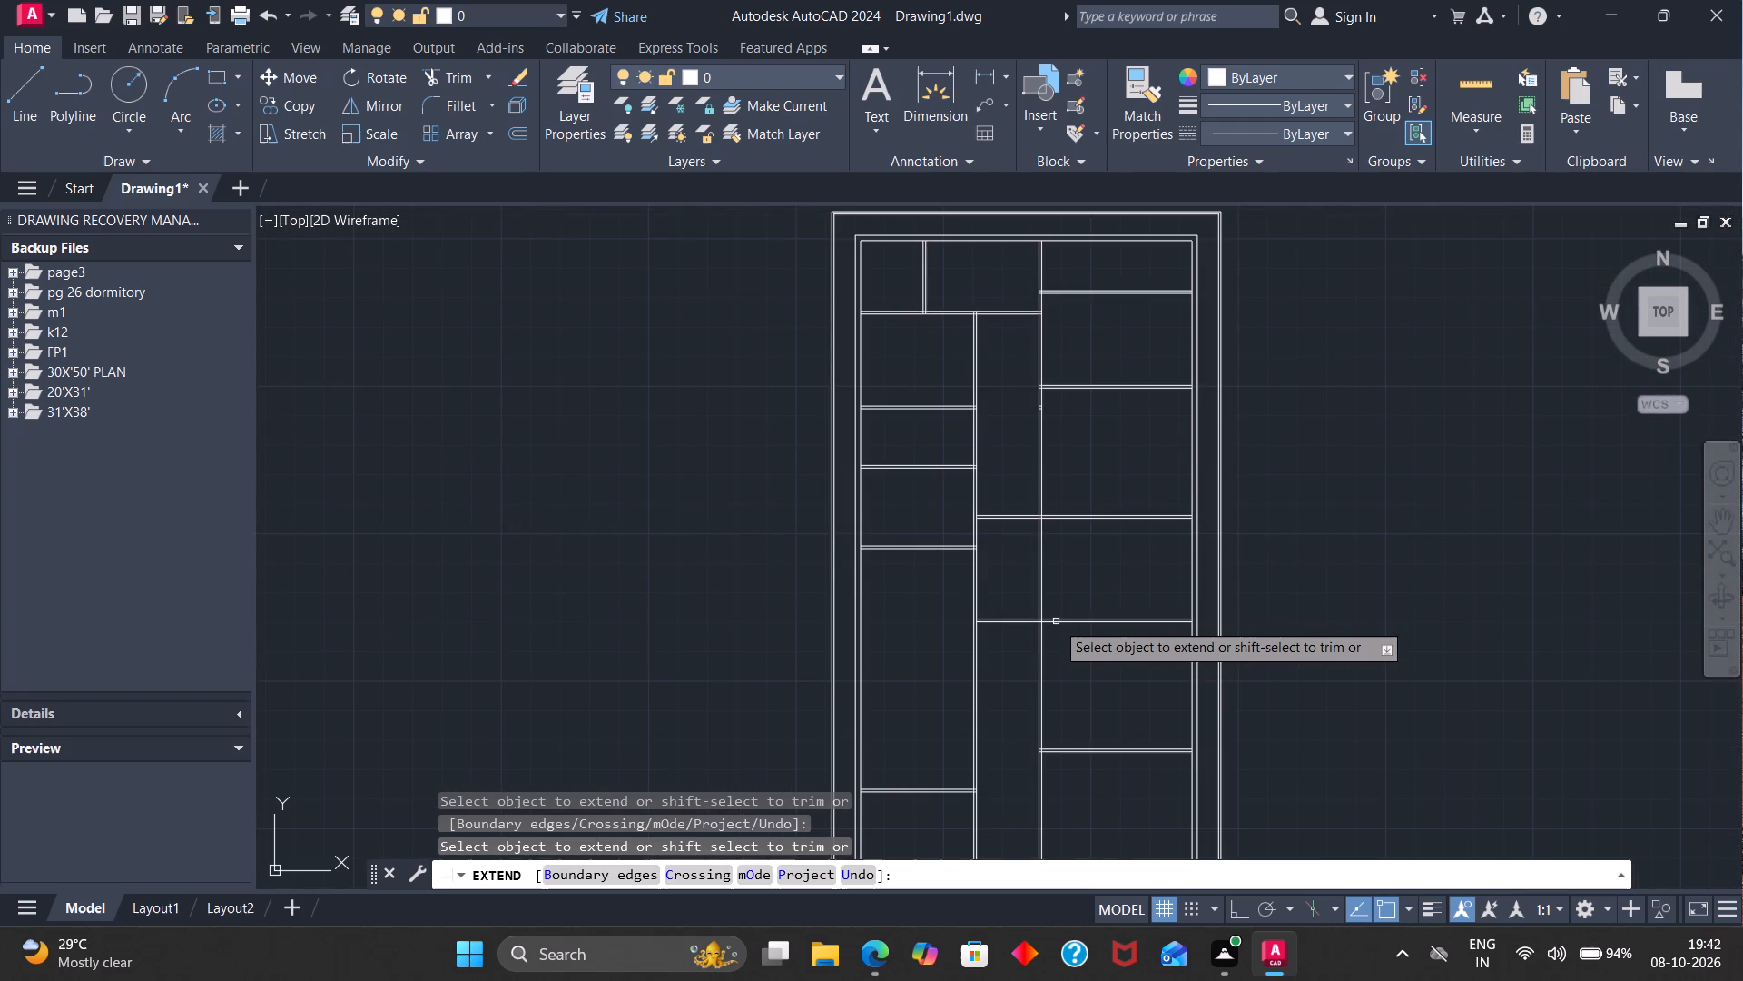
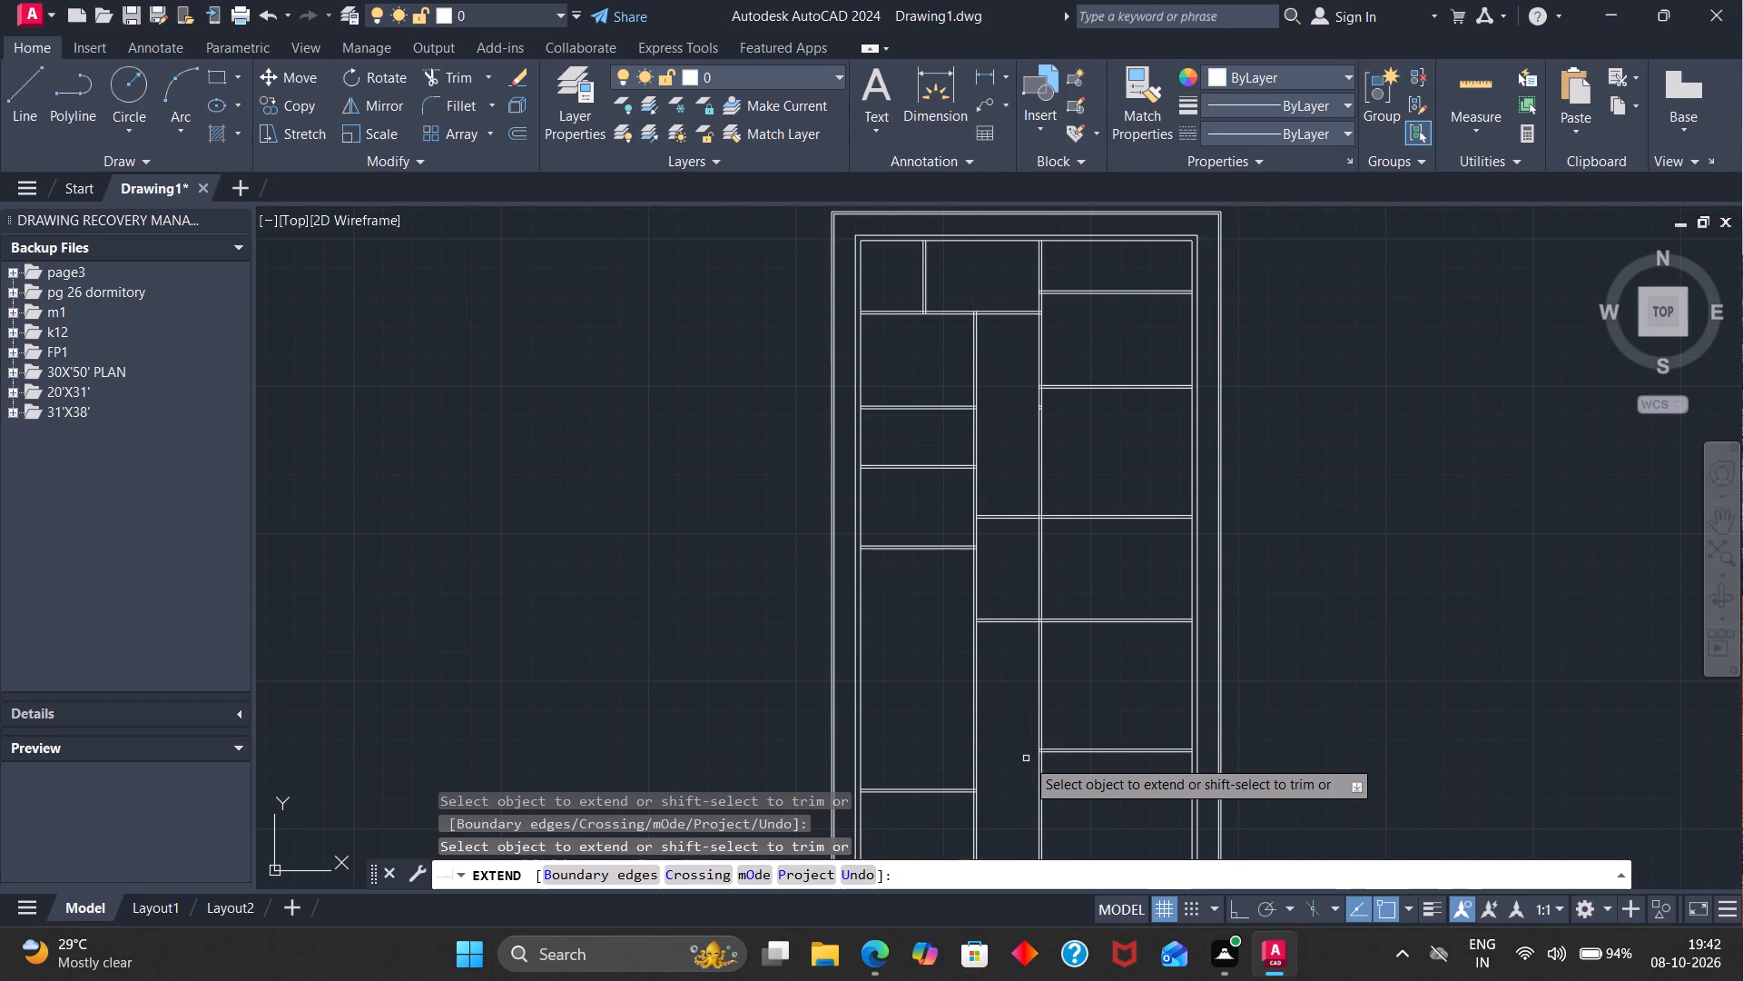
Examine the southern half of the plan, around the corridor and the southernmost west-side and east-side horizontal walls.
scroll(1026, 766, down, 4)
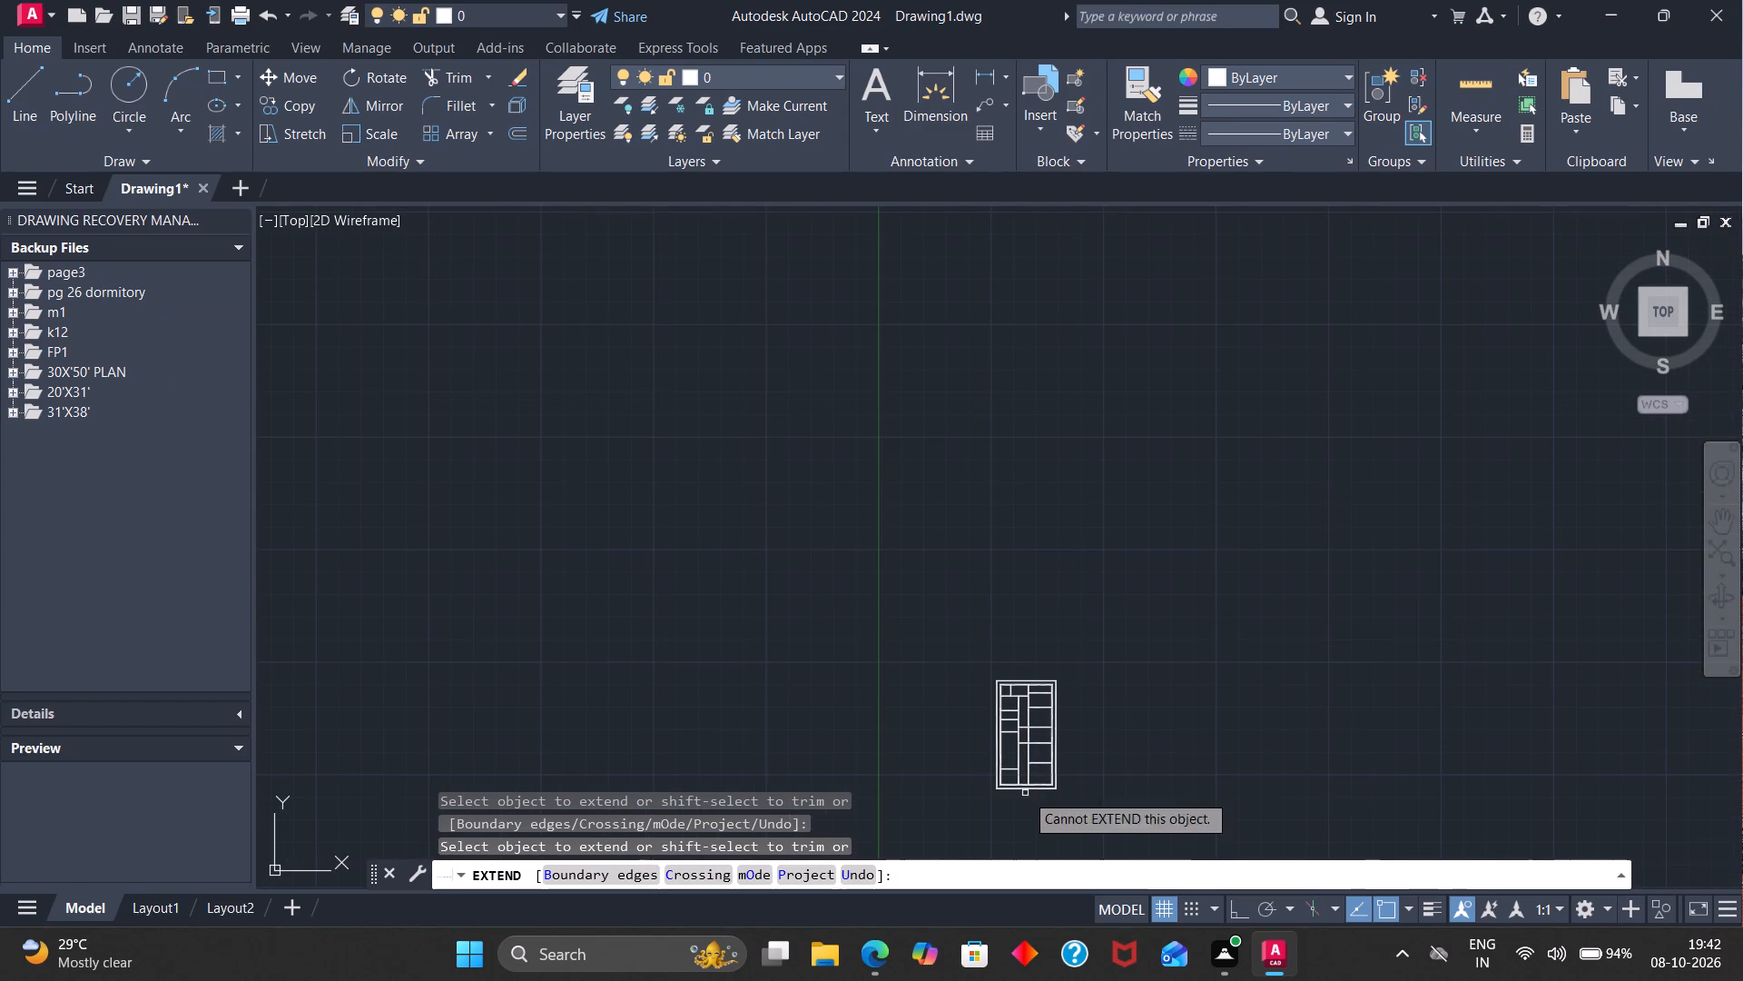
scroll(1025, 790, up, 2)
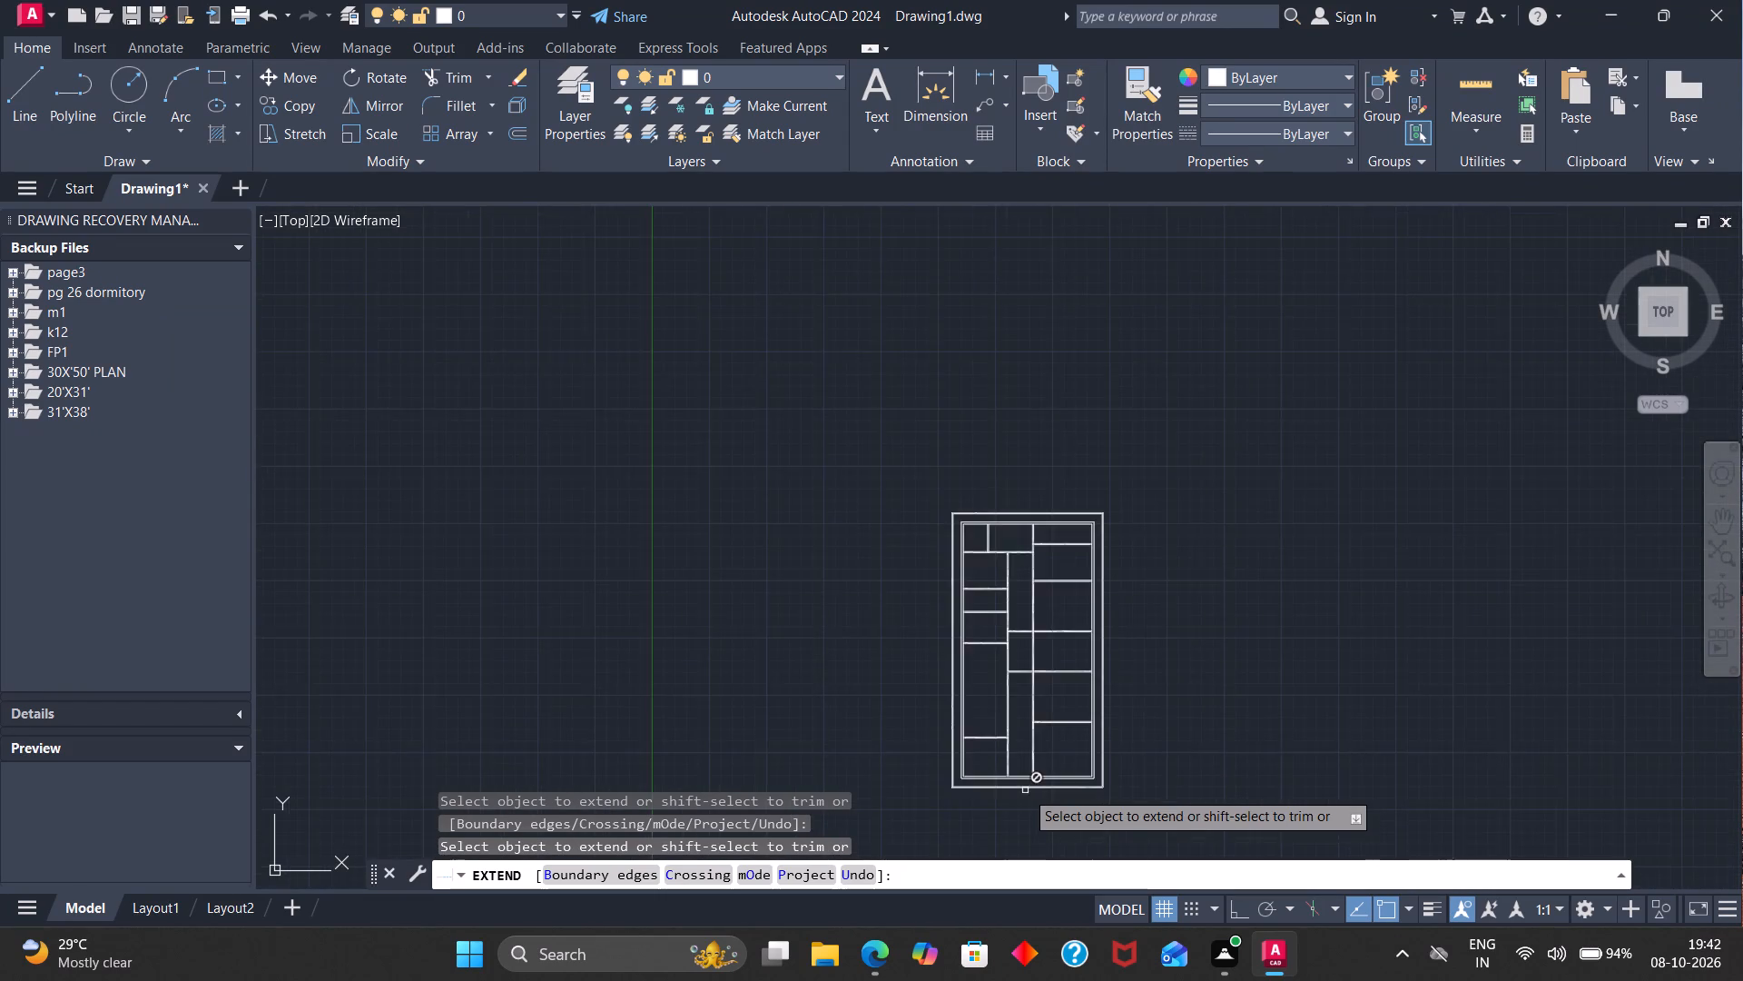
scroll(1025, 790, up, 2)
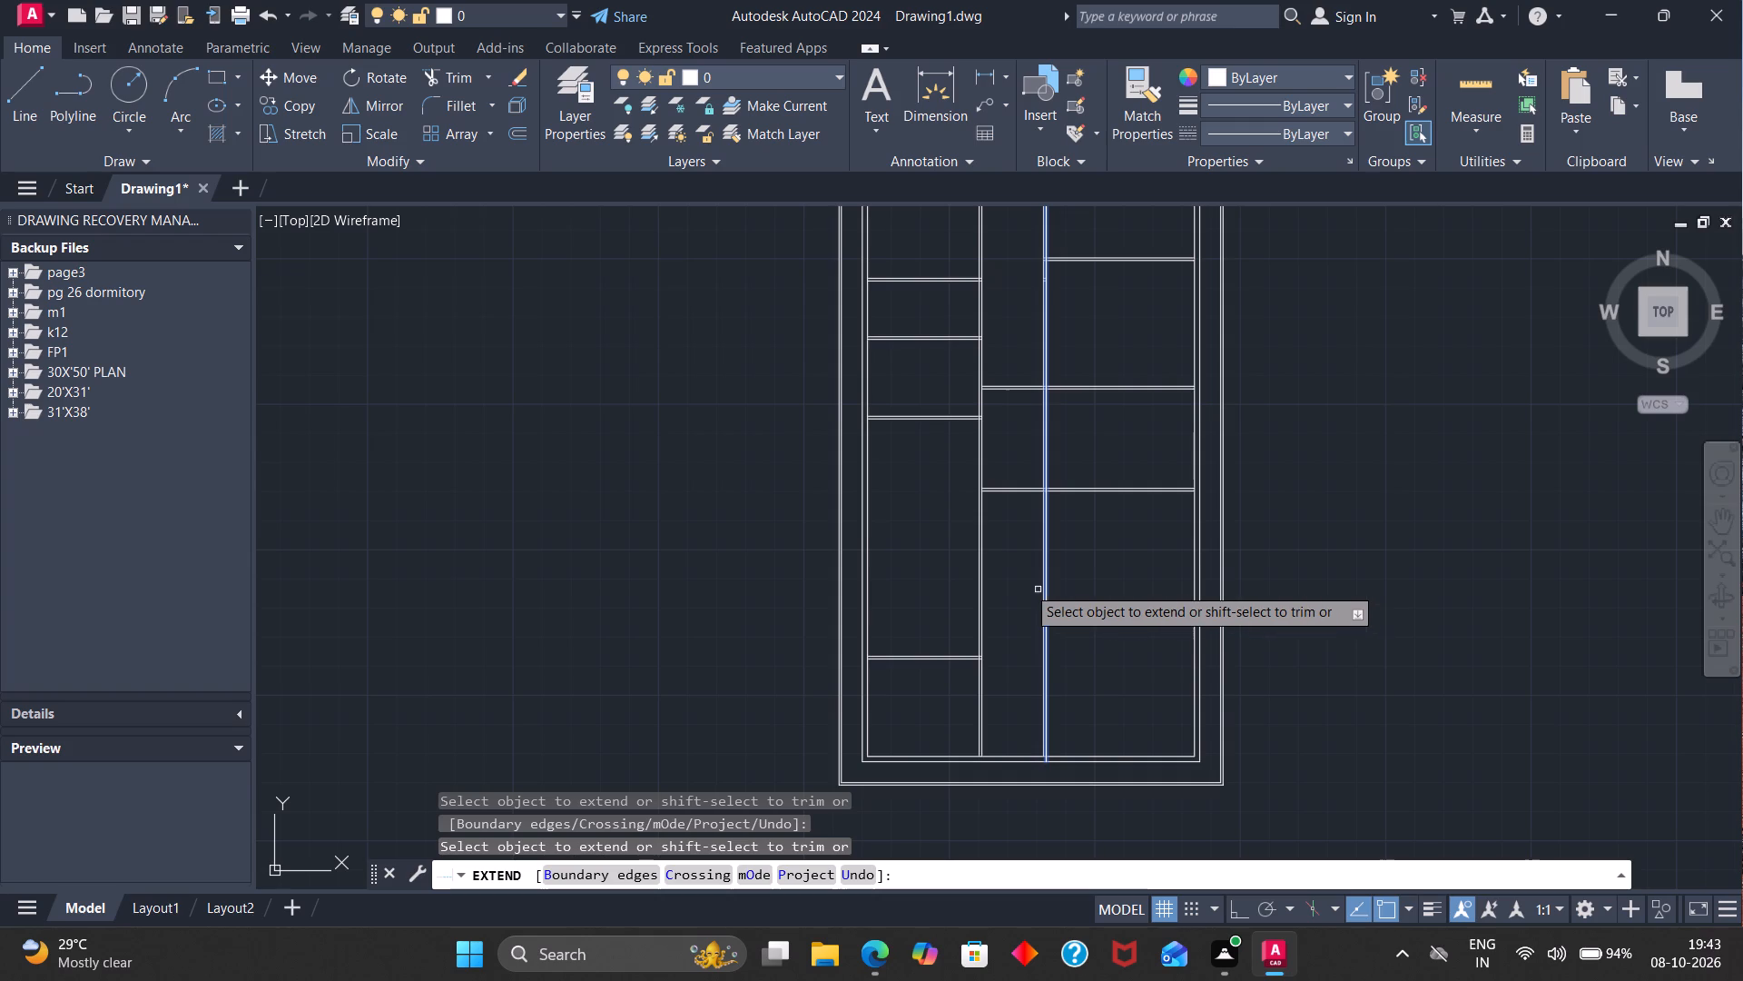
scroll(1019, 586, down, 2)
scroll(1019, 586, up, 4)
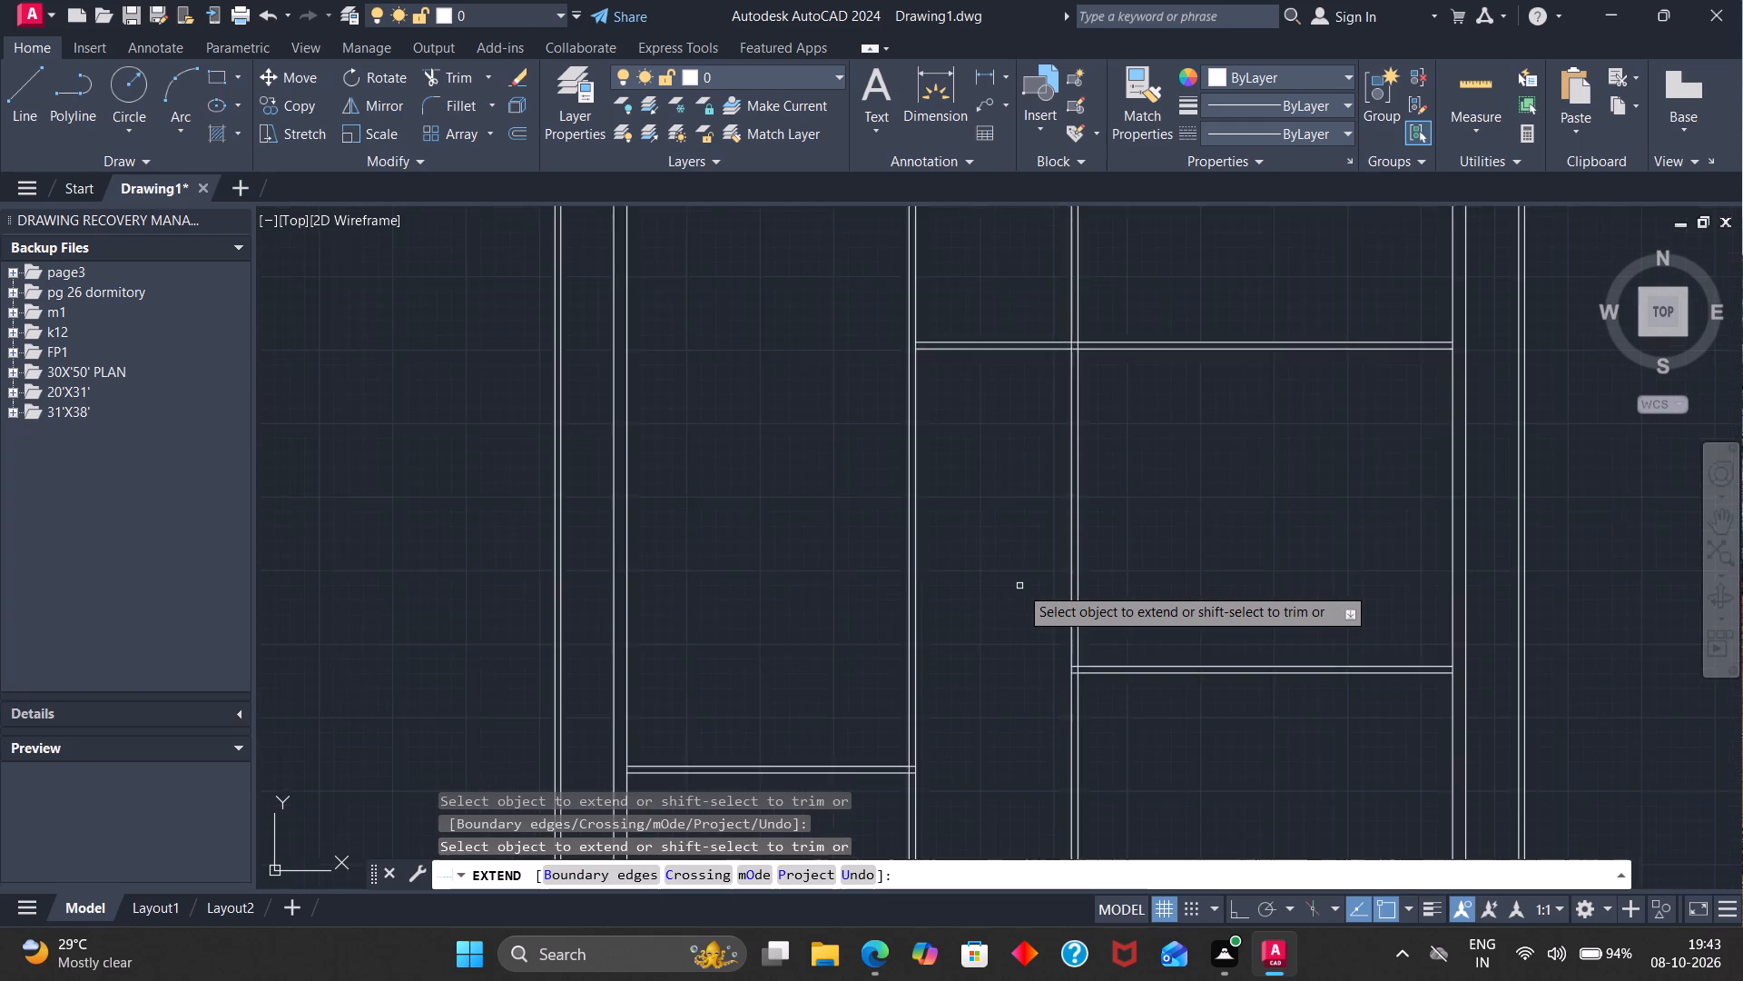
scroll(1019, 586, up, 2)
scroll(1019, 586, down, 3)
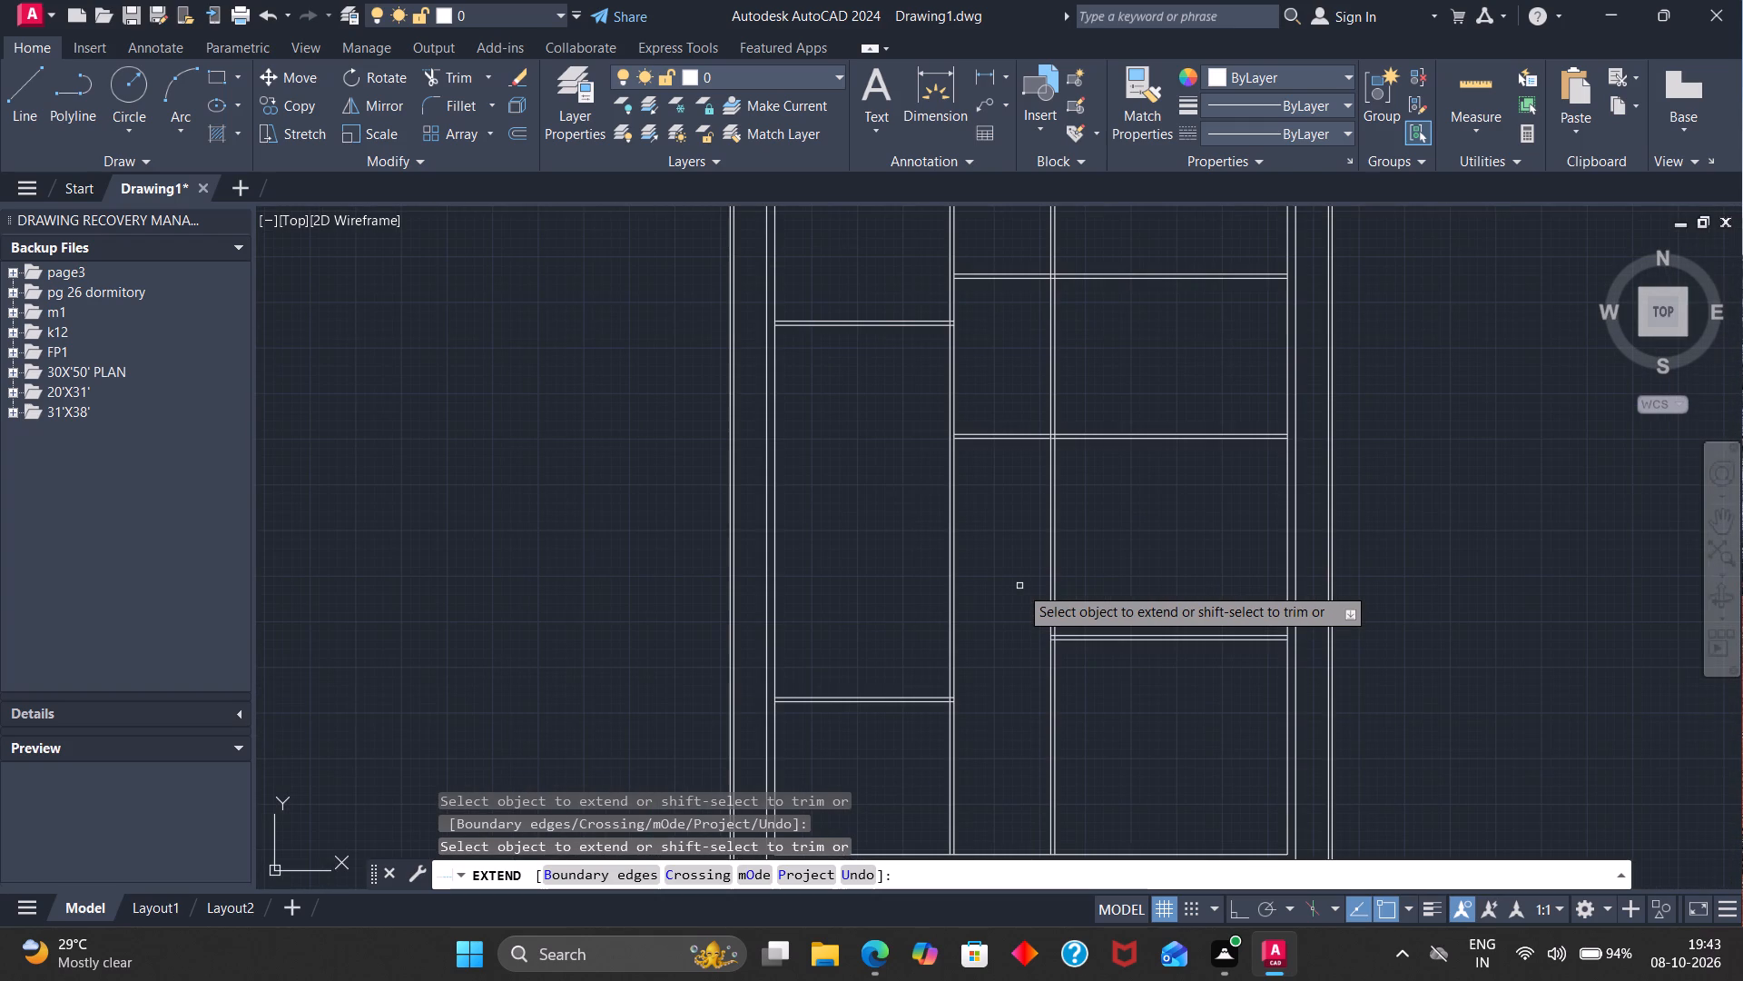
scroll(1019, 586, down, 1)
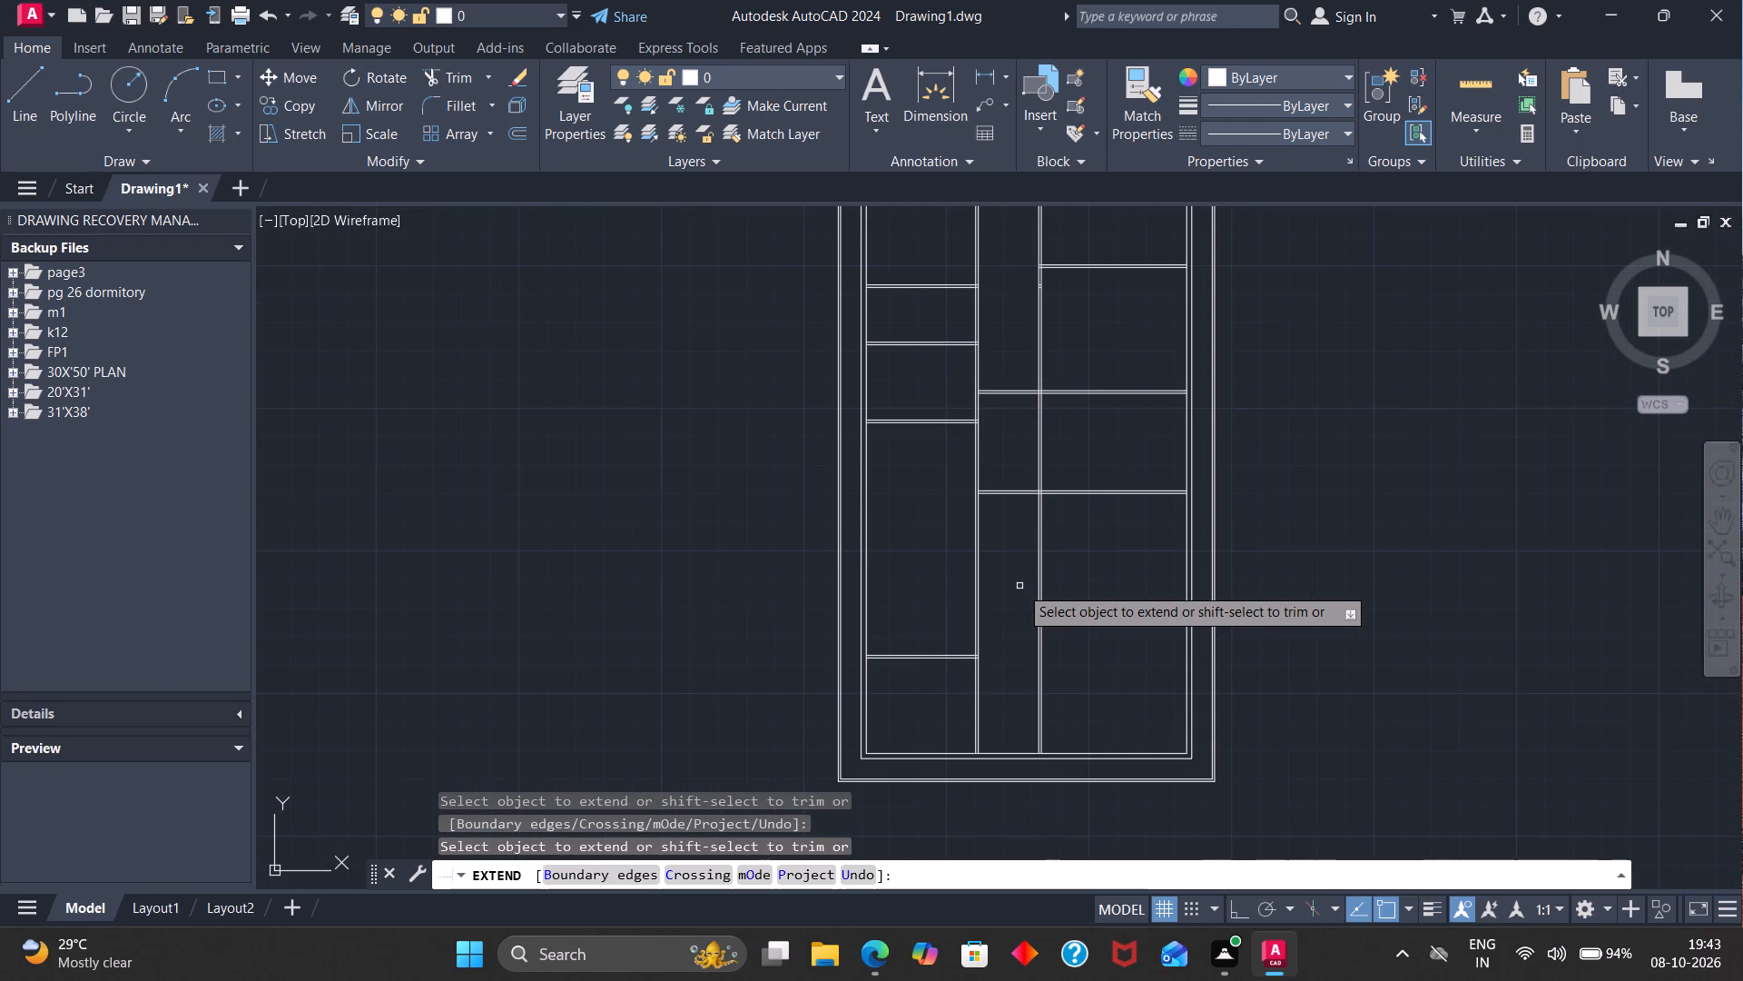
scroll(1047, 610, up, 4)
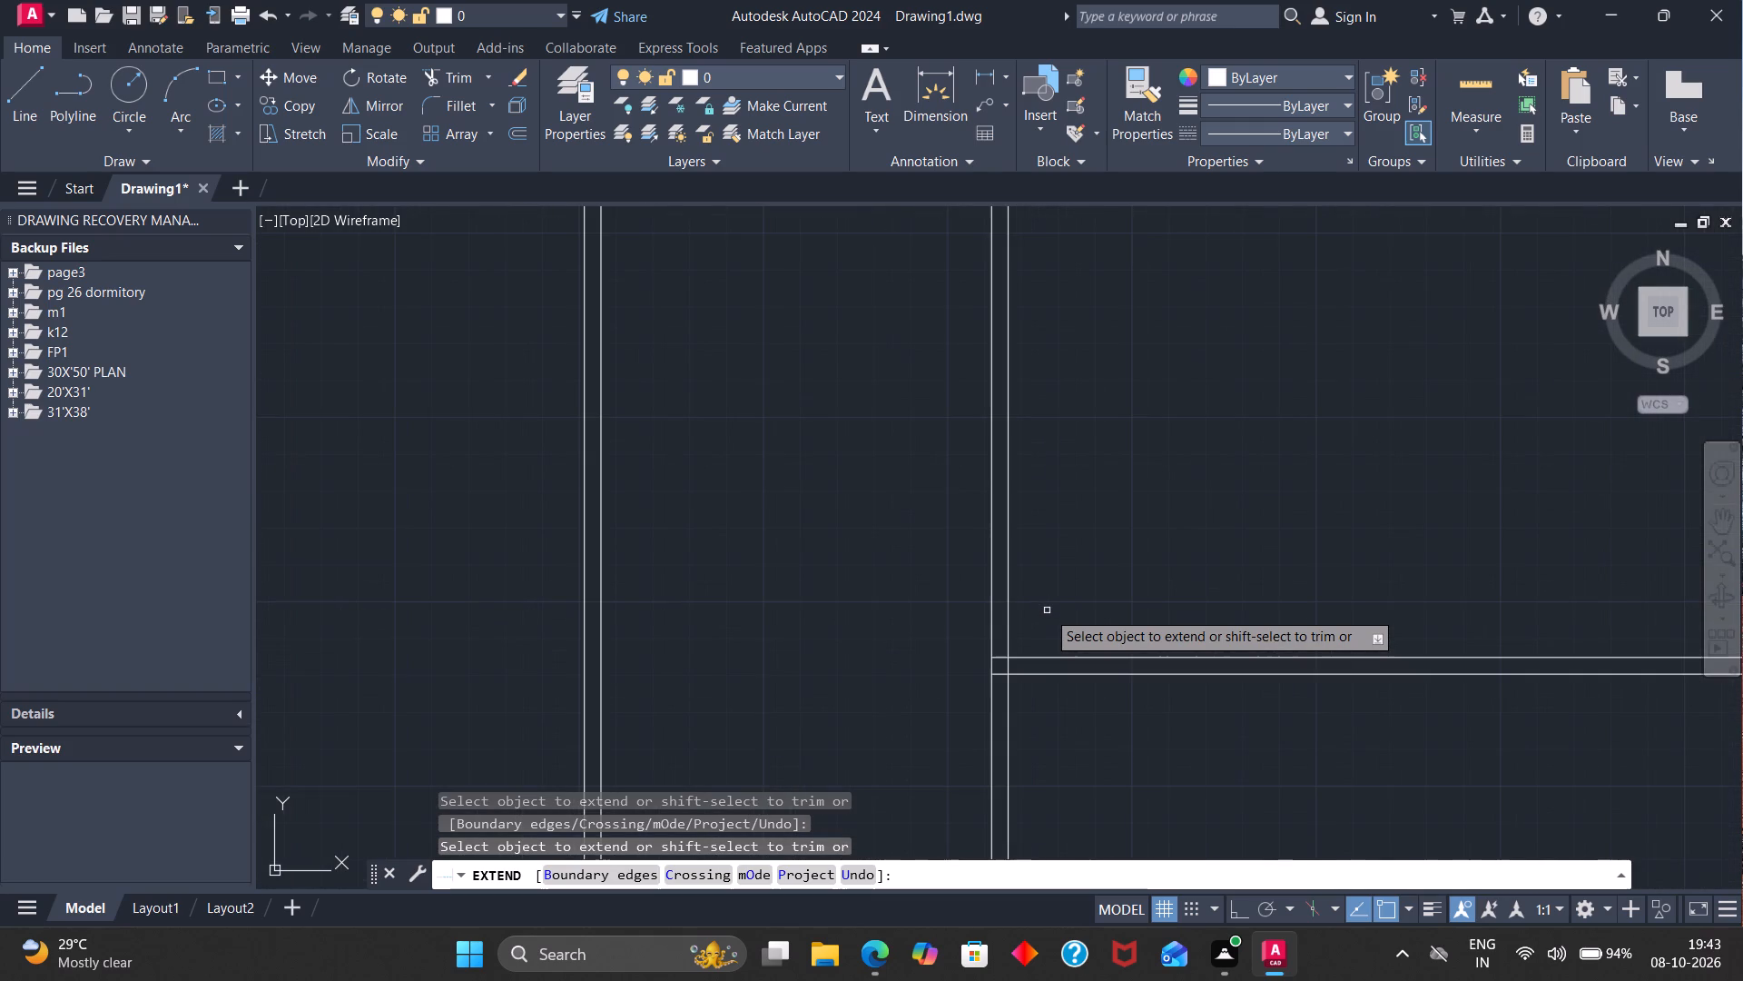
scroll(1047, 610, up, 1)
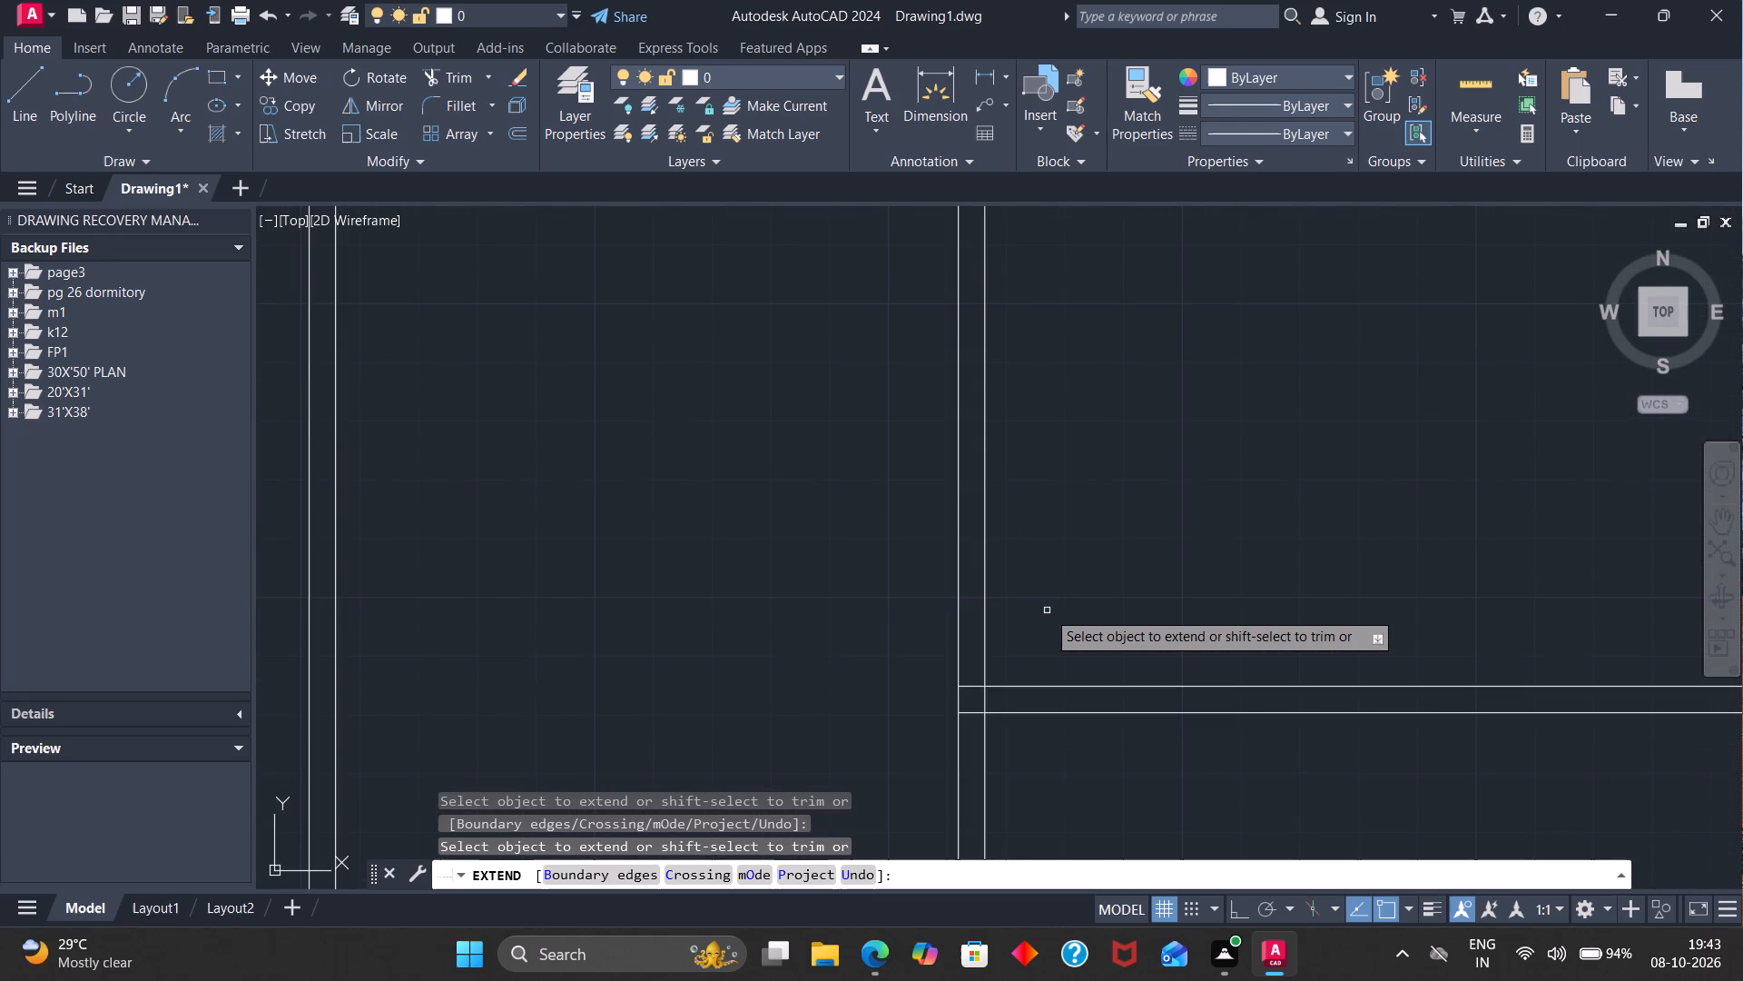
scroll(1047, 610, up, 2)
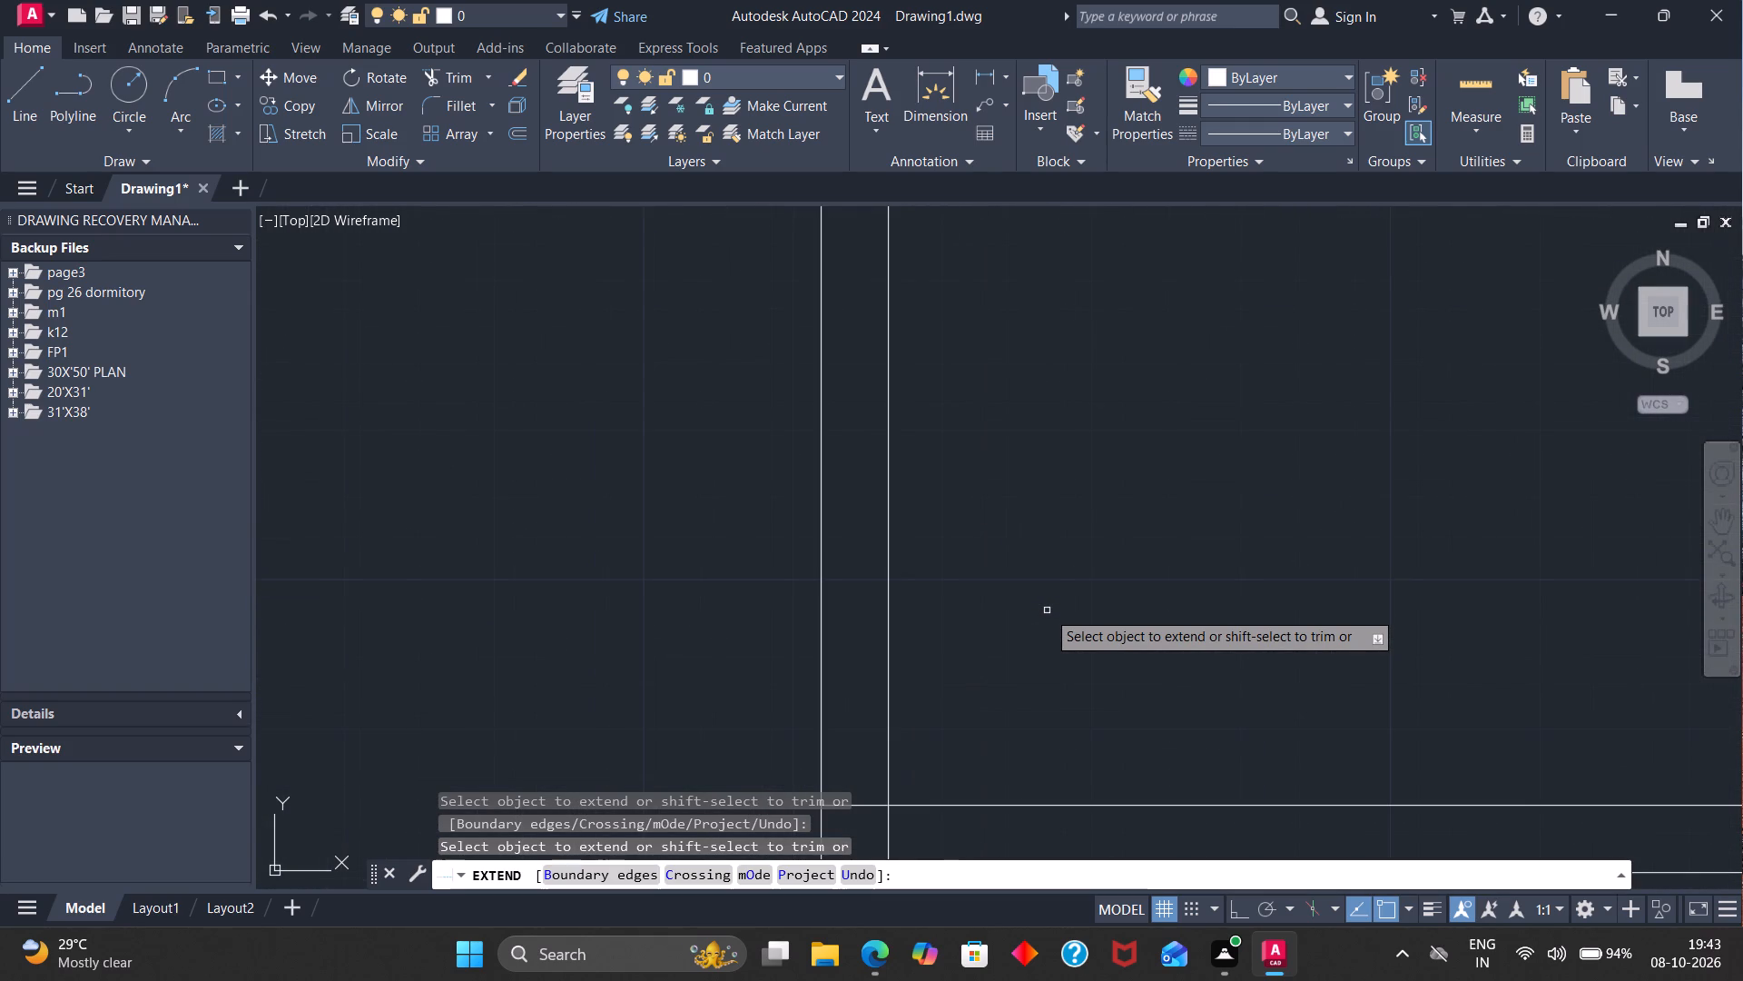
scroll(1047, 610, down, 5)
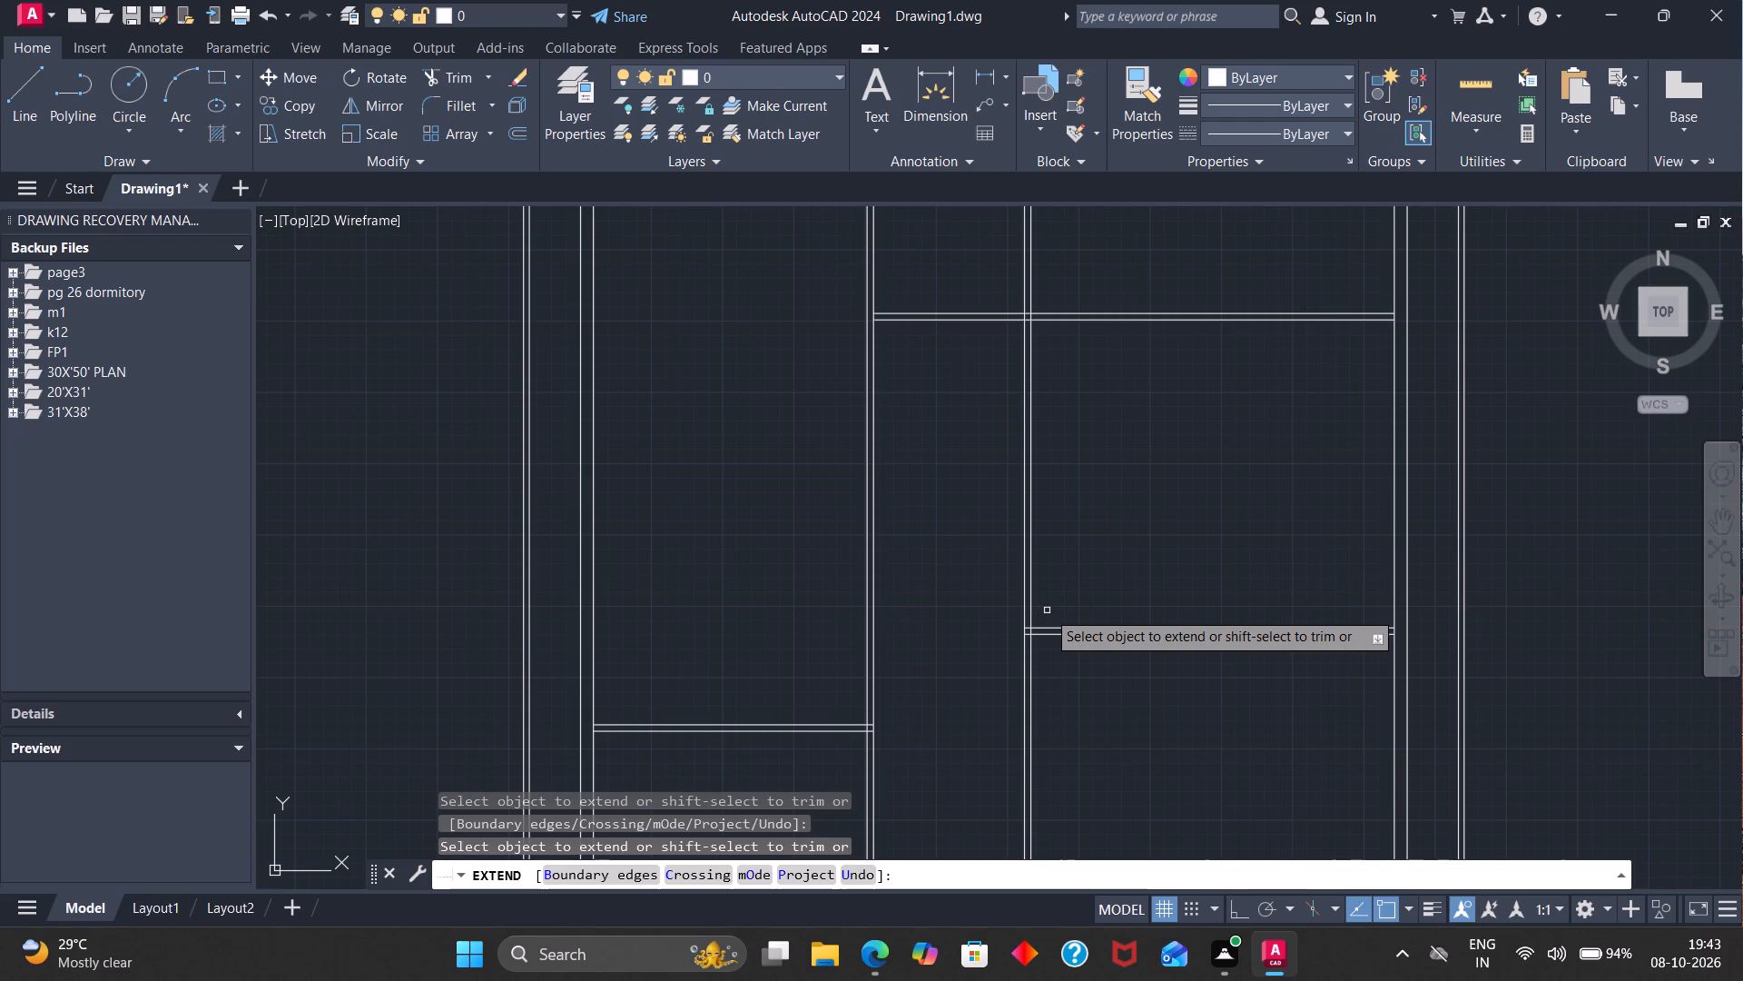
scroll(1047, 610, down, 3)
scroll(1047, 610, up, 4)
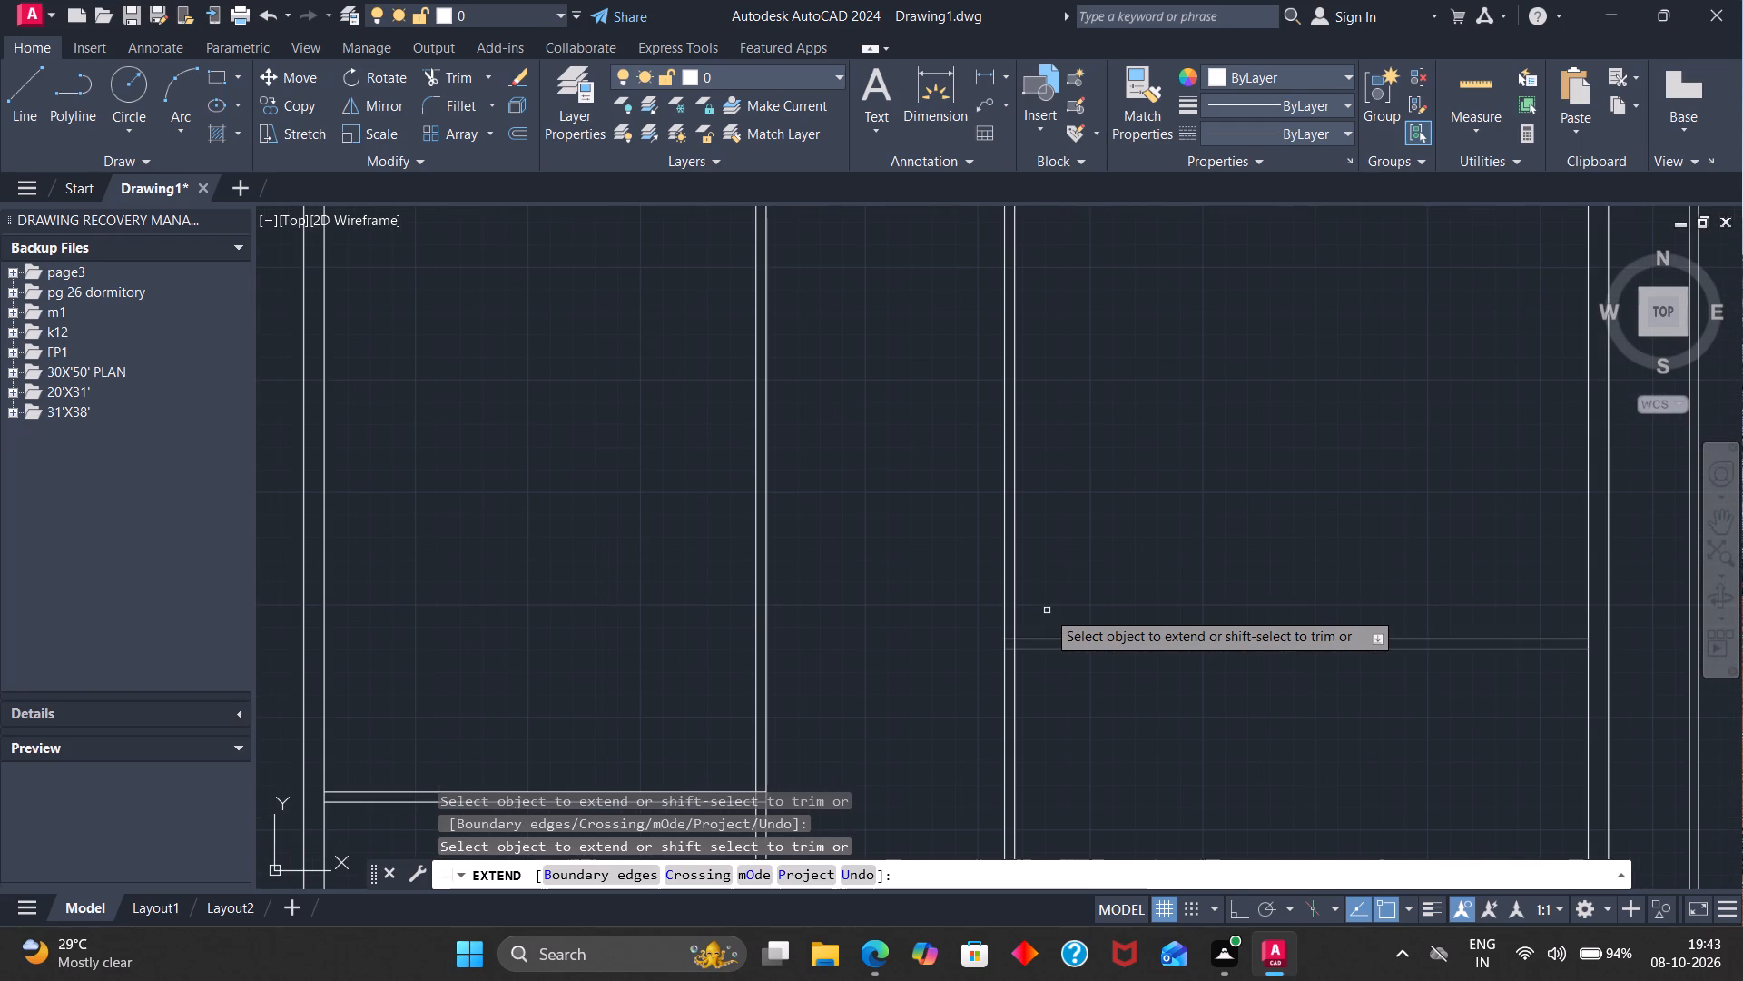
scroll(1047, 610, up, 4)
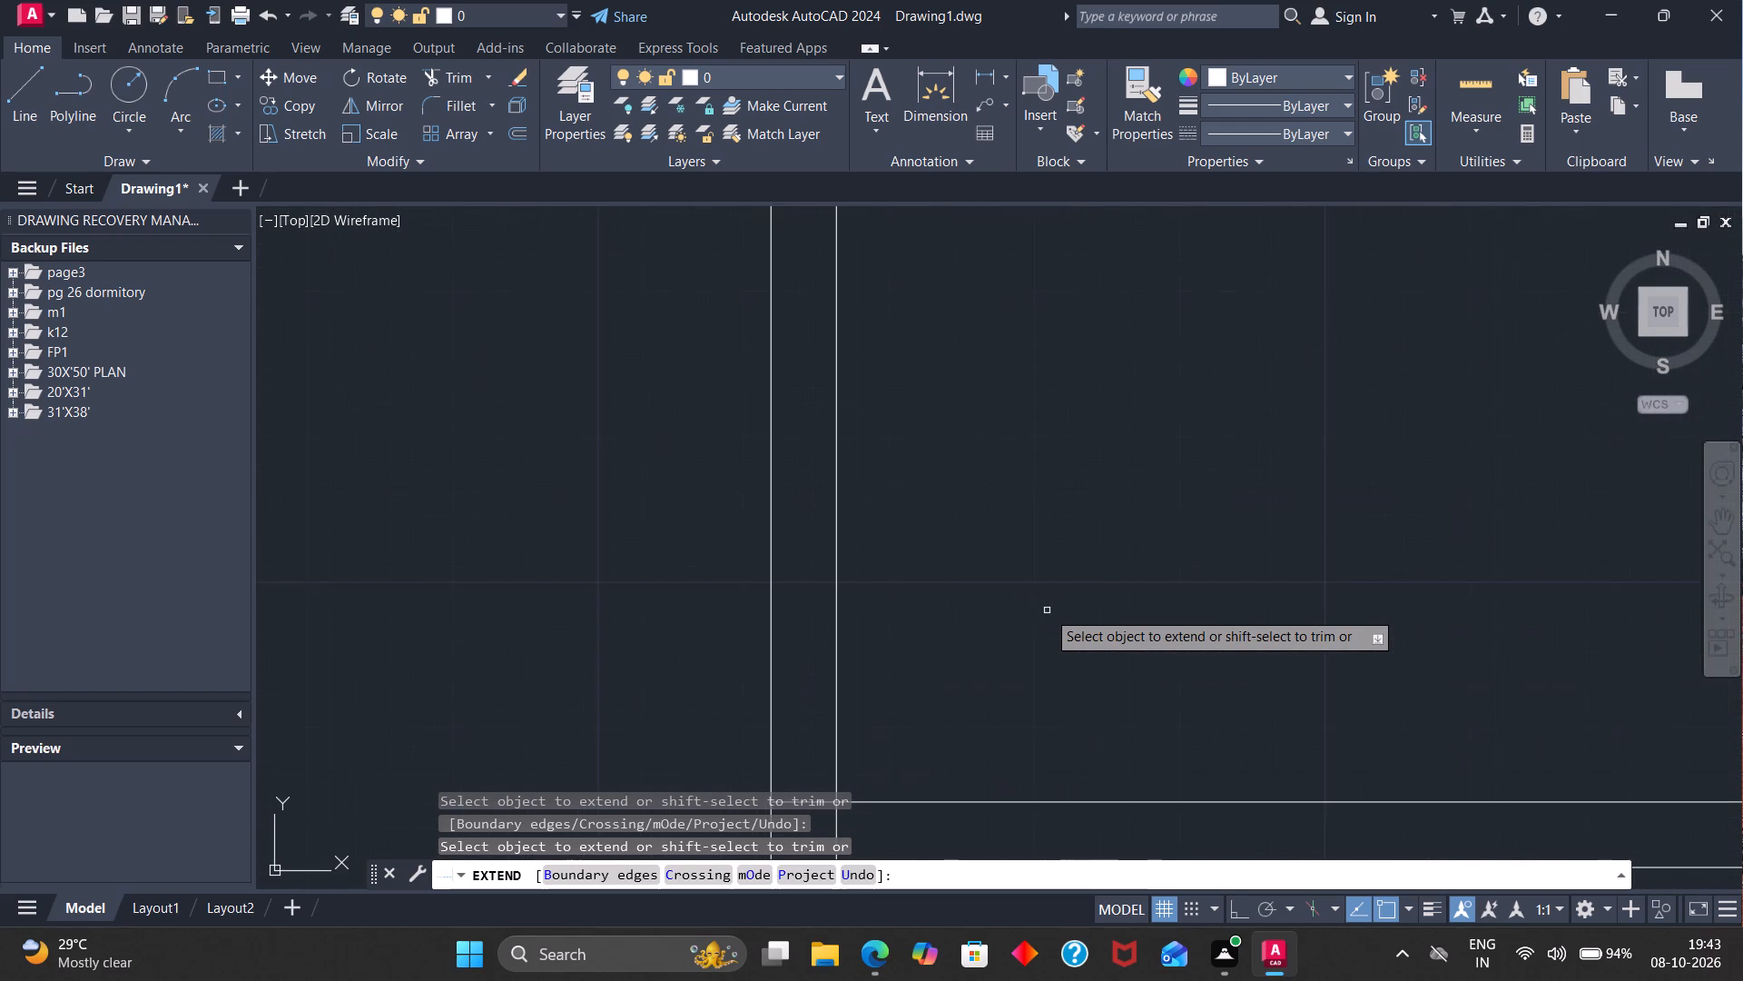
scroll(1047, 610, down, 3)
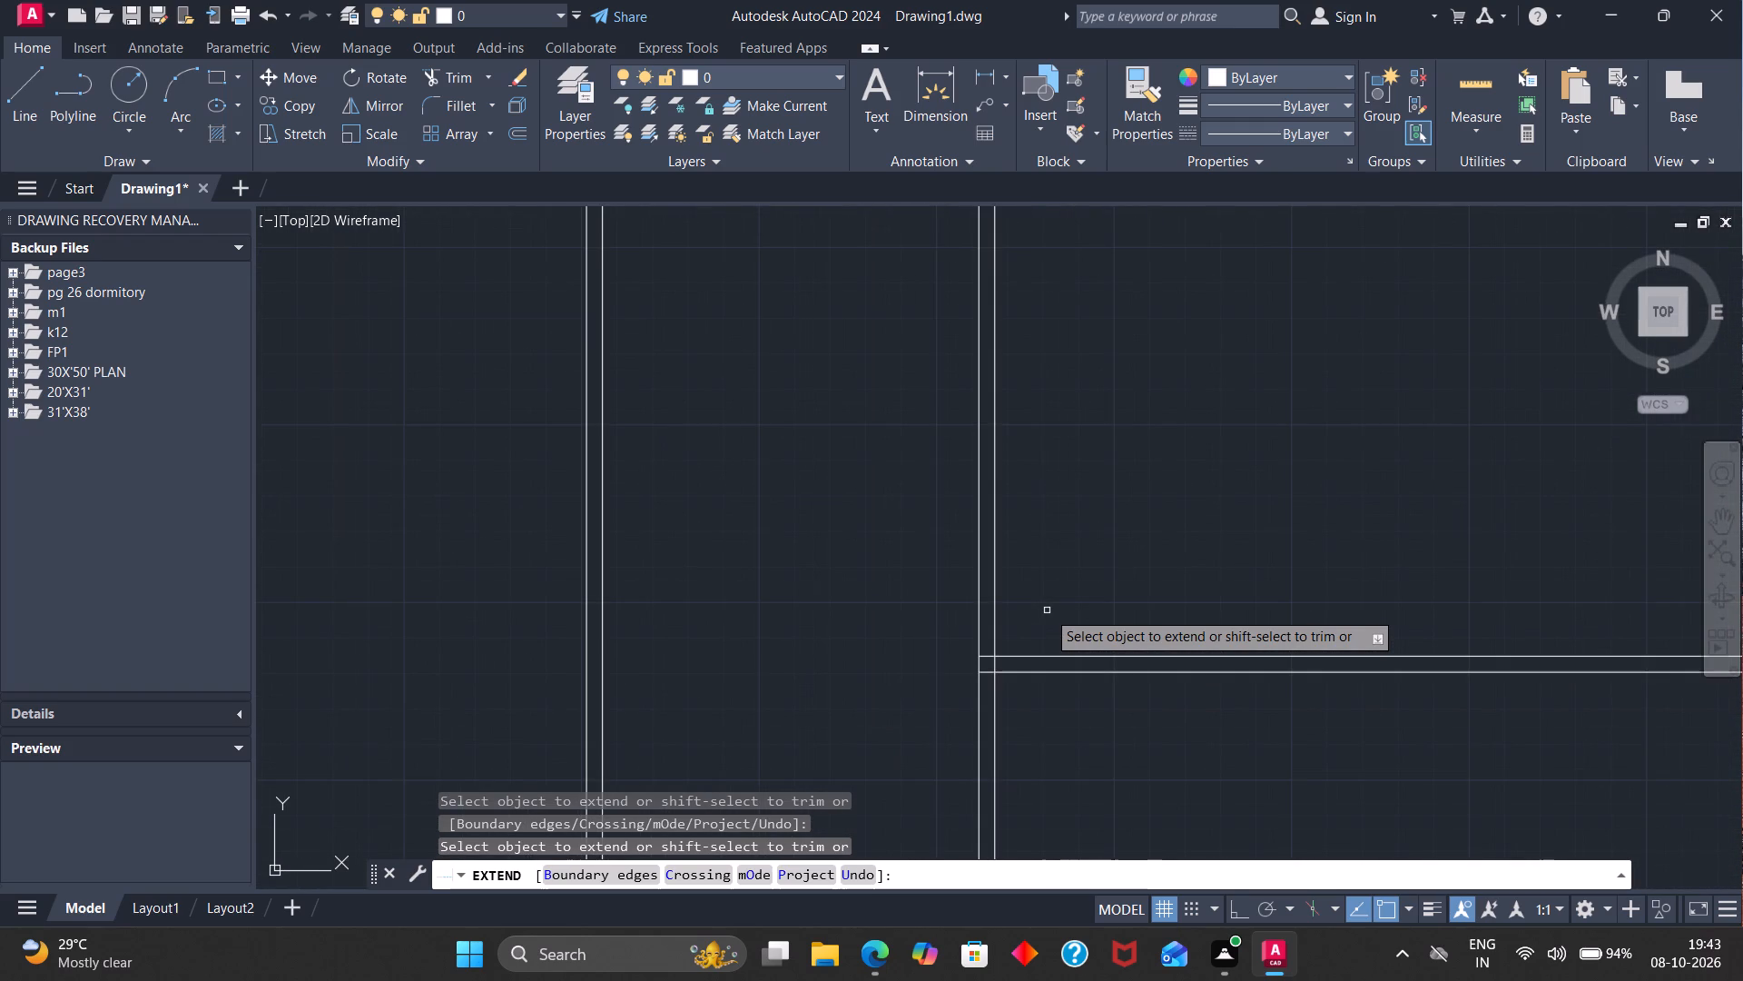
scroll(1047, 610, down, 6)
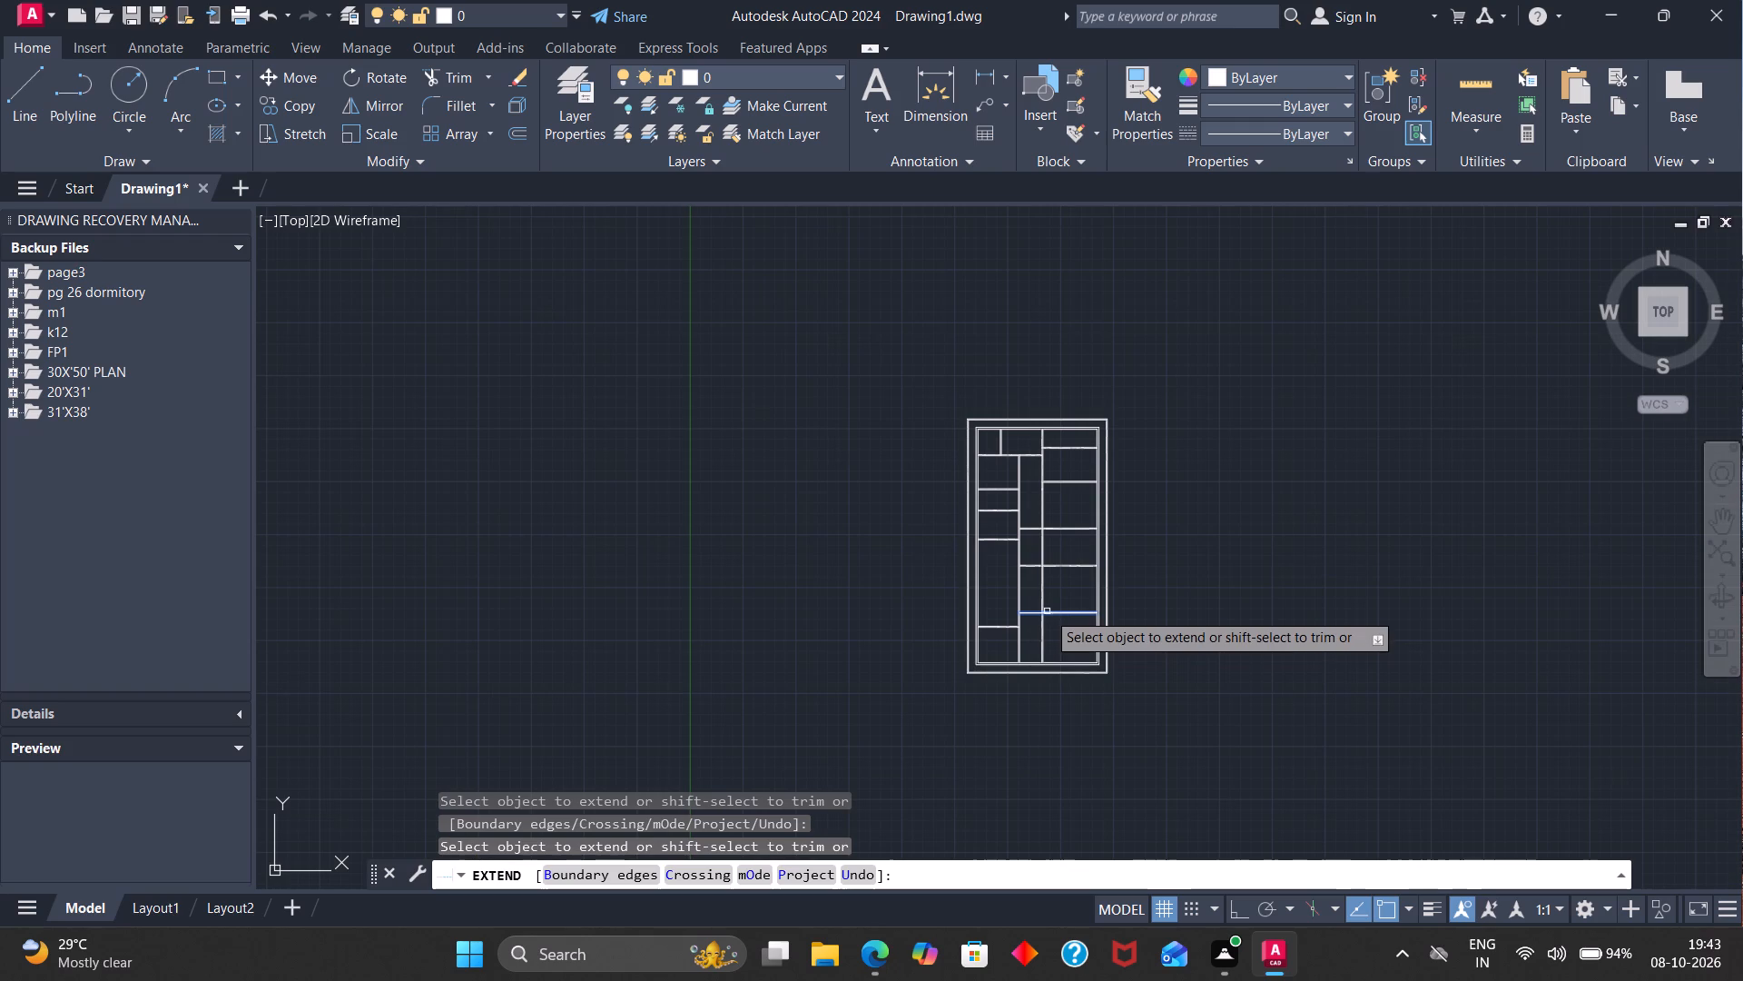
scroll(1029, 629, down, 1)
scroll(1029, 629, up, 5)
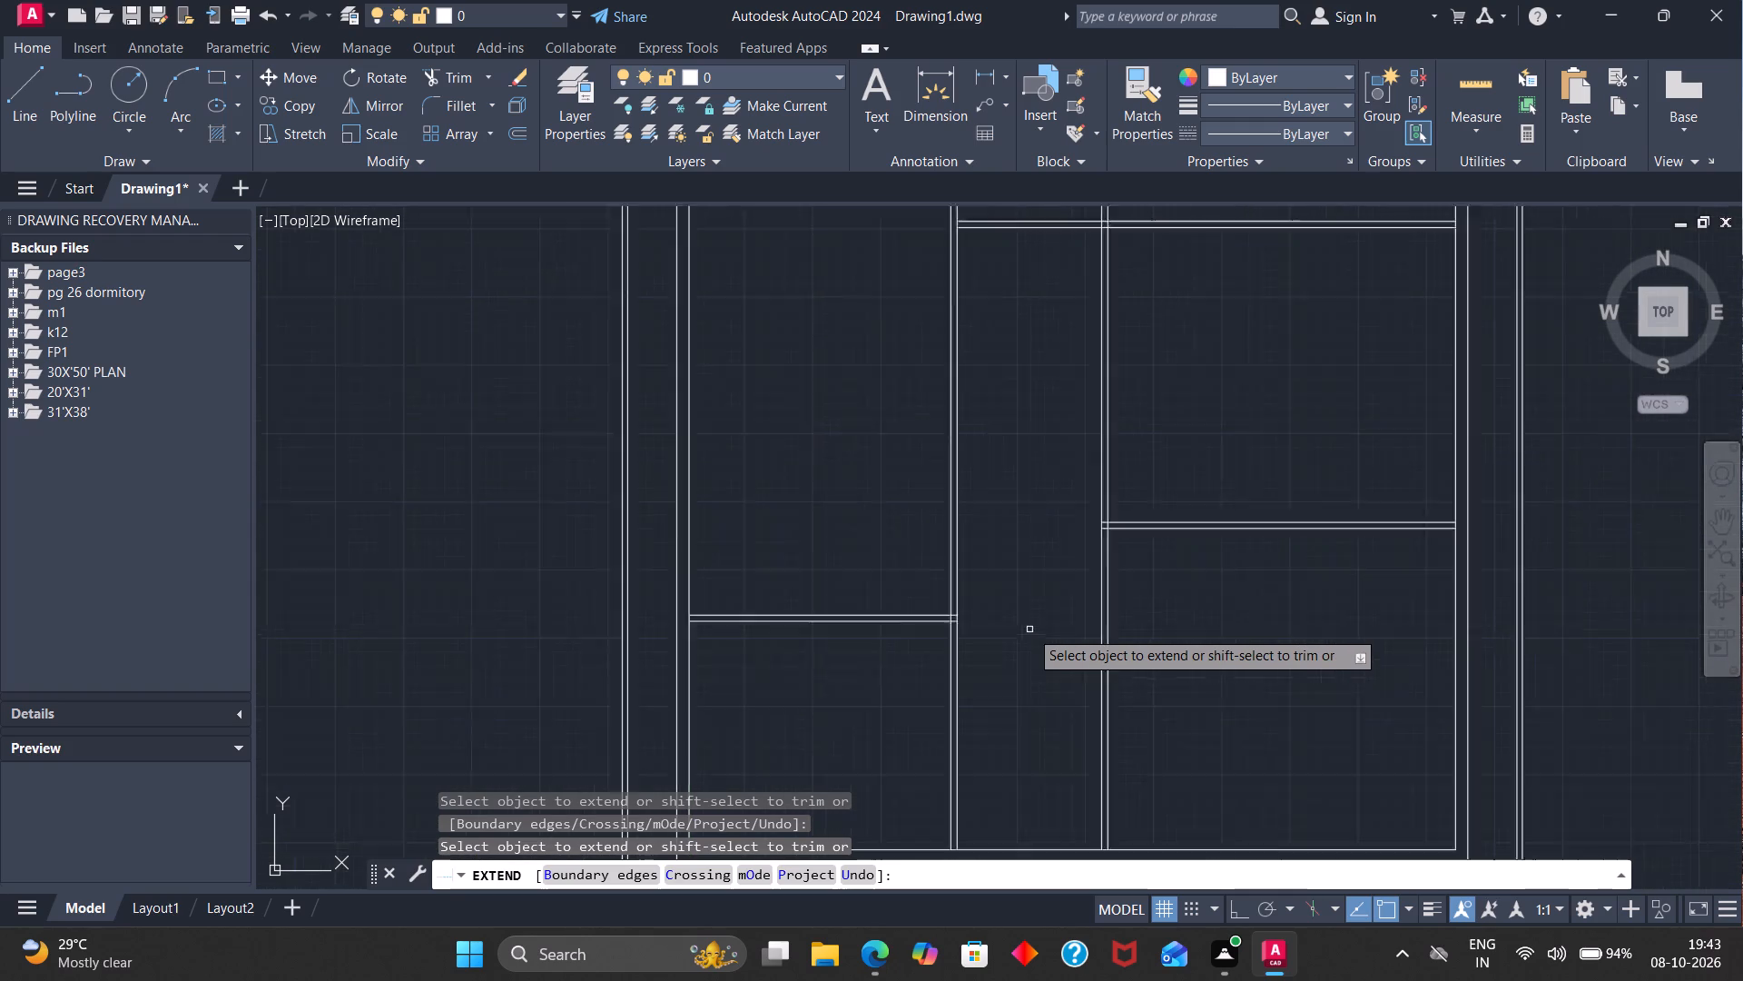
scroll(1029, 629, up, 3)
scroll(1029, 629, down, 2)
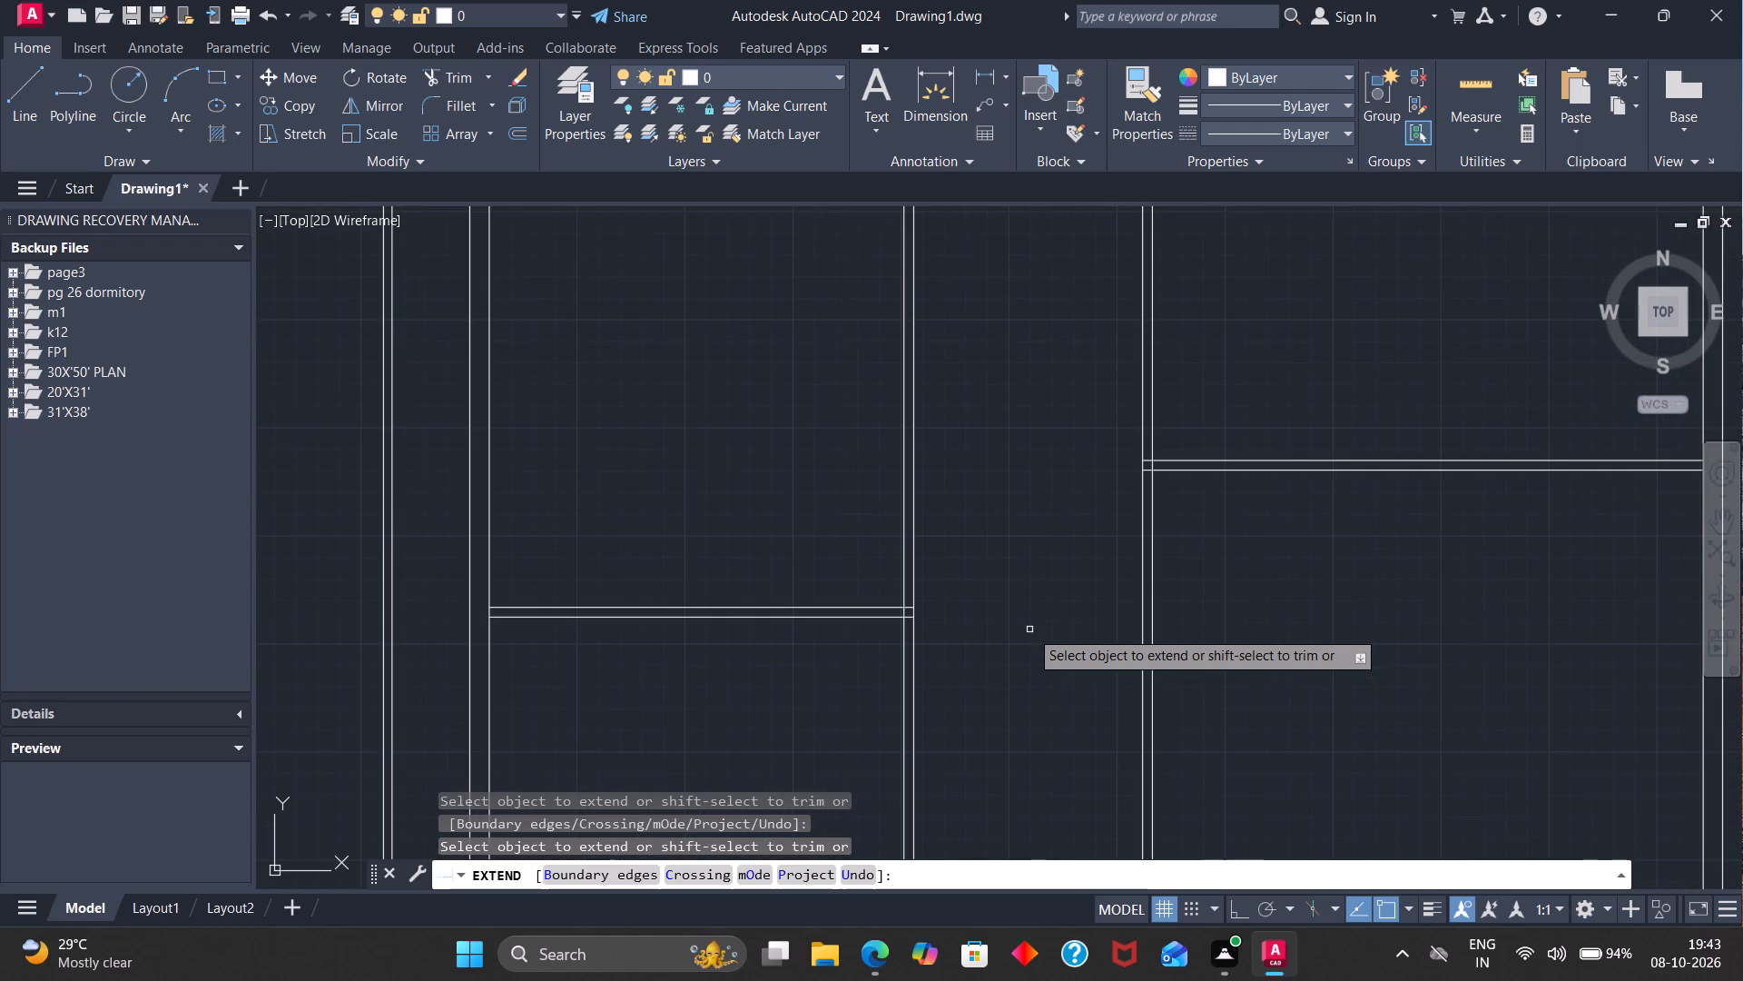
scroll(1029, 629, down, 2)
scroll(1029, 629, up, 3)
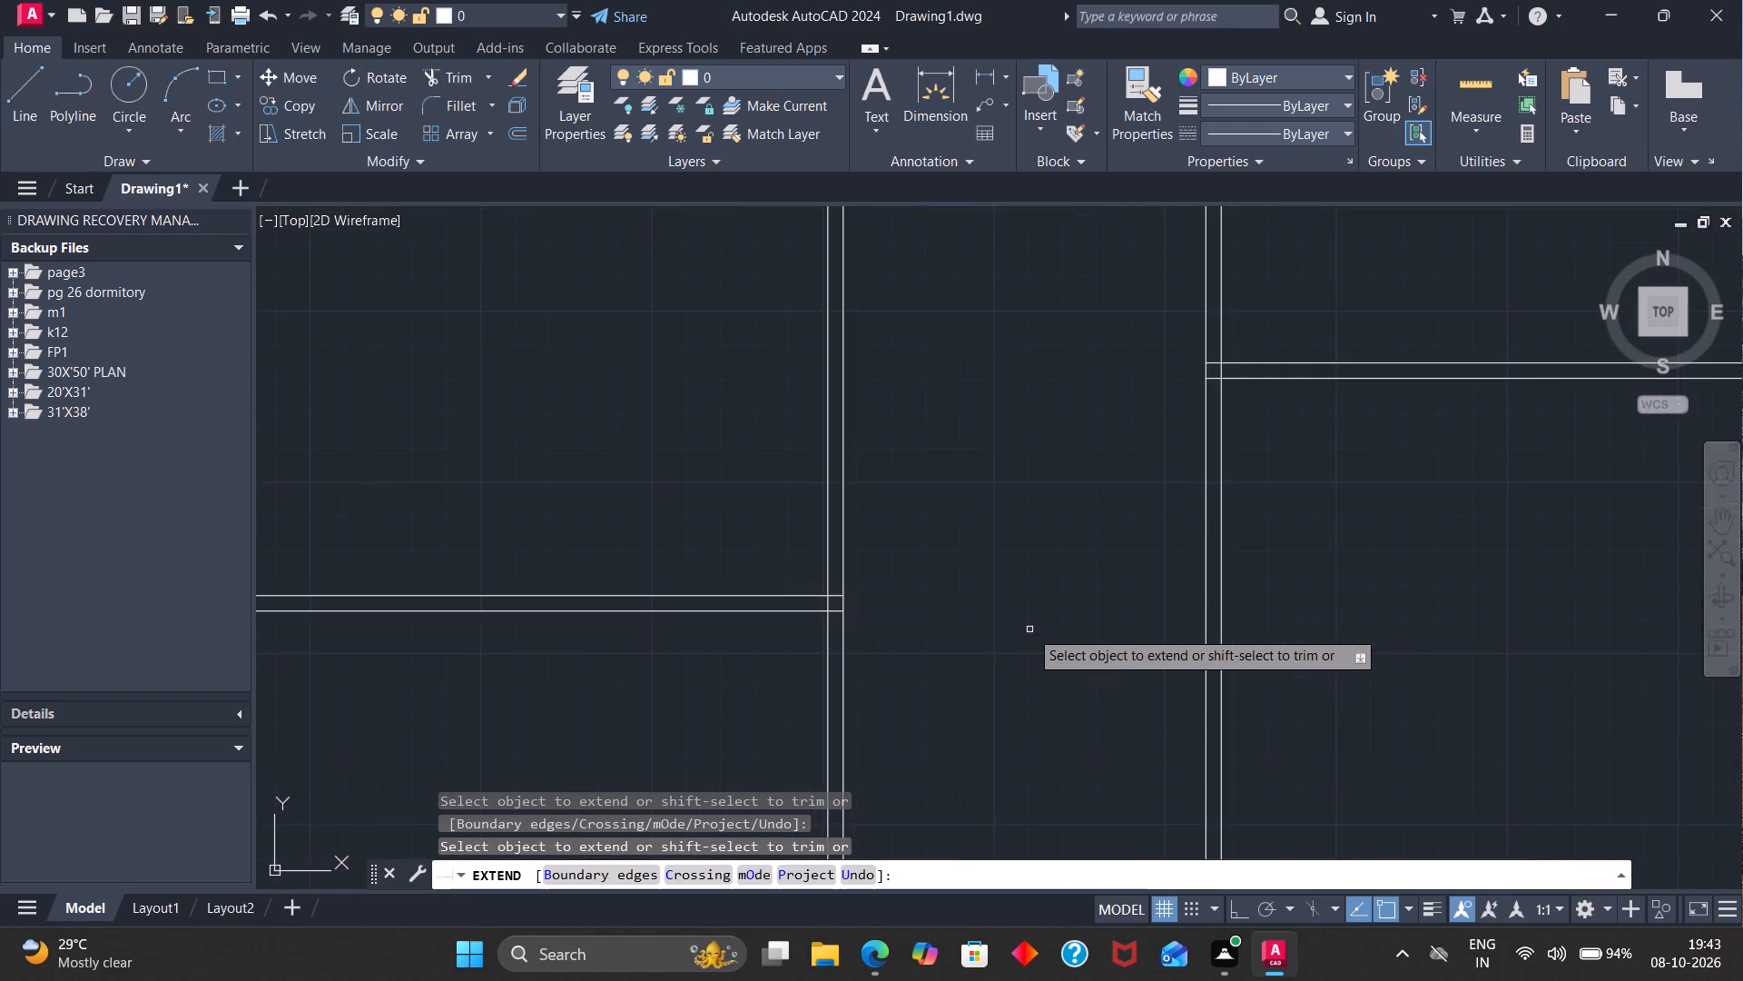
scroll(1029, 629, up, 1)
scroll(1029, 629, down, 2)
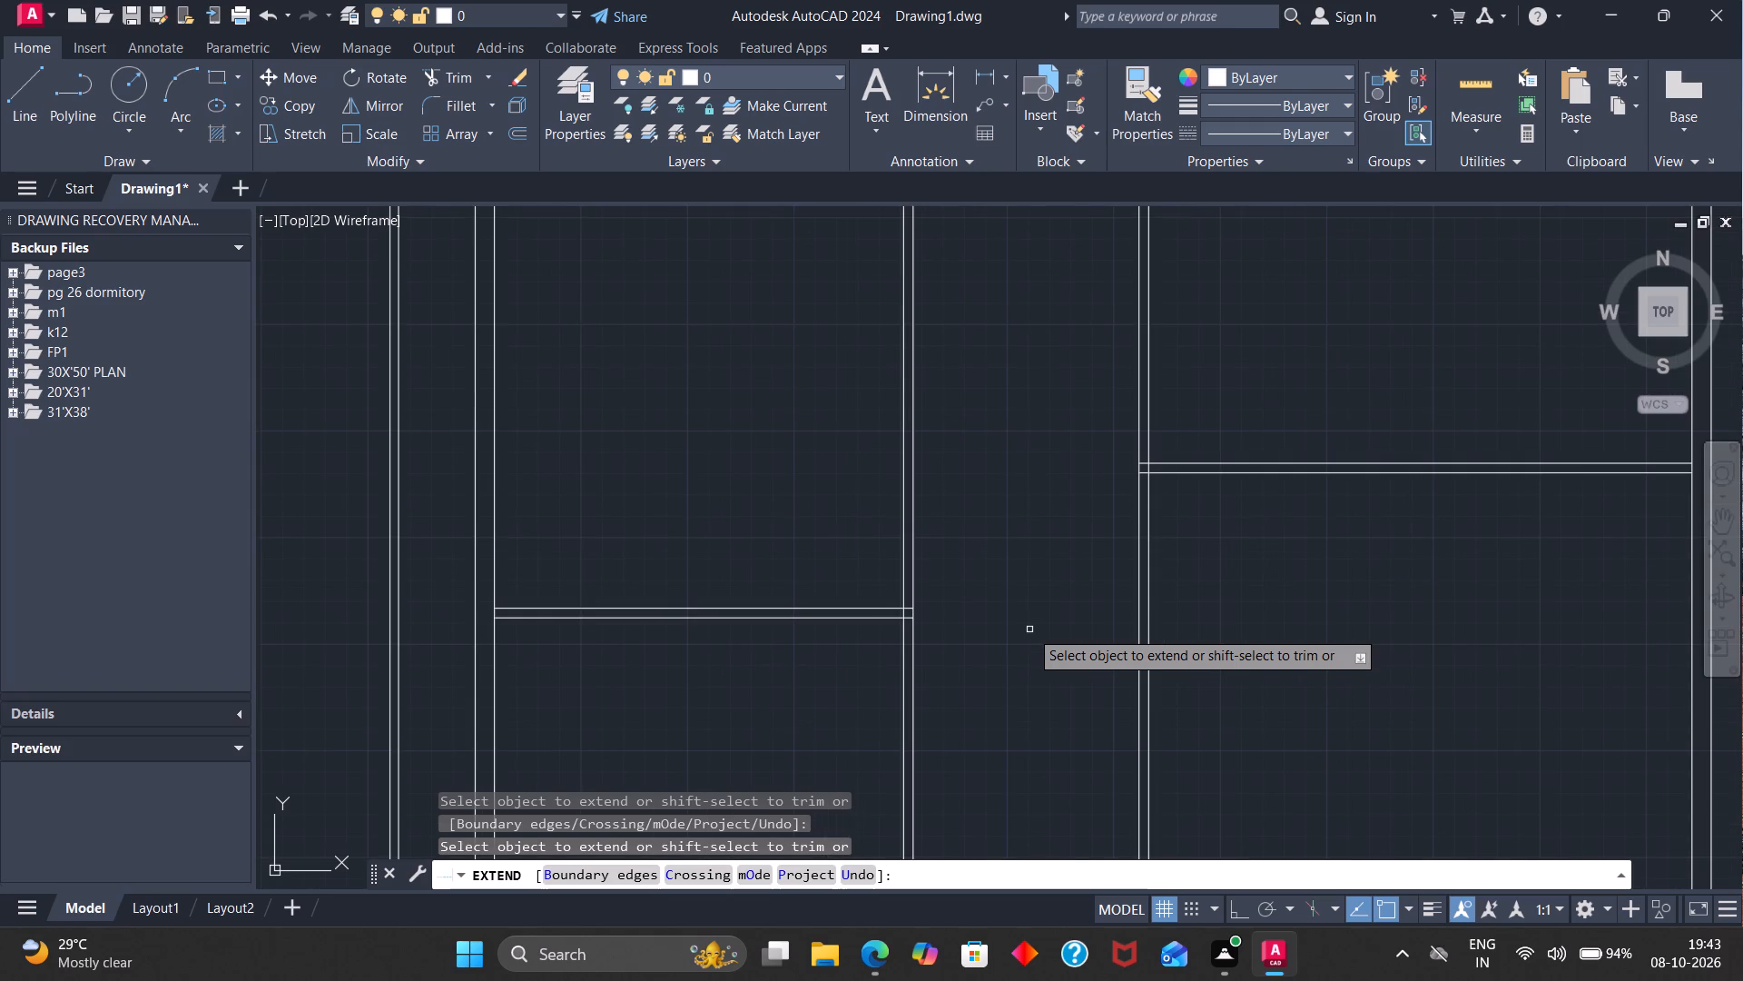
scroll(1029, 629, down, 1)
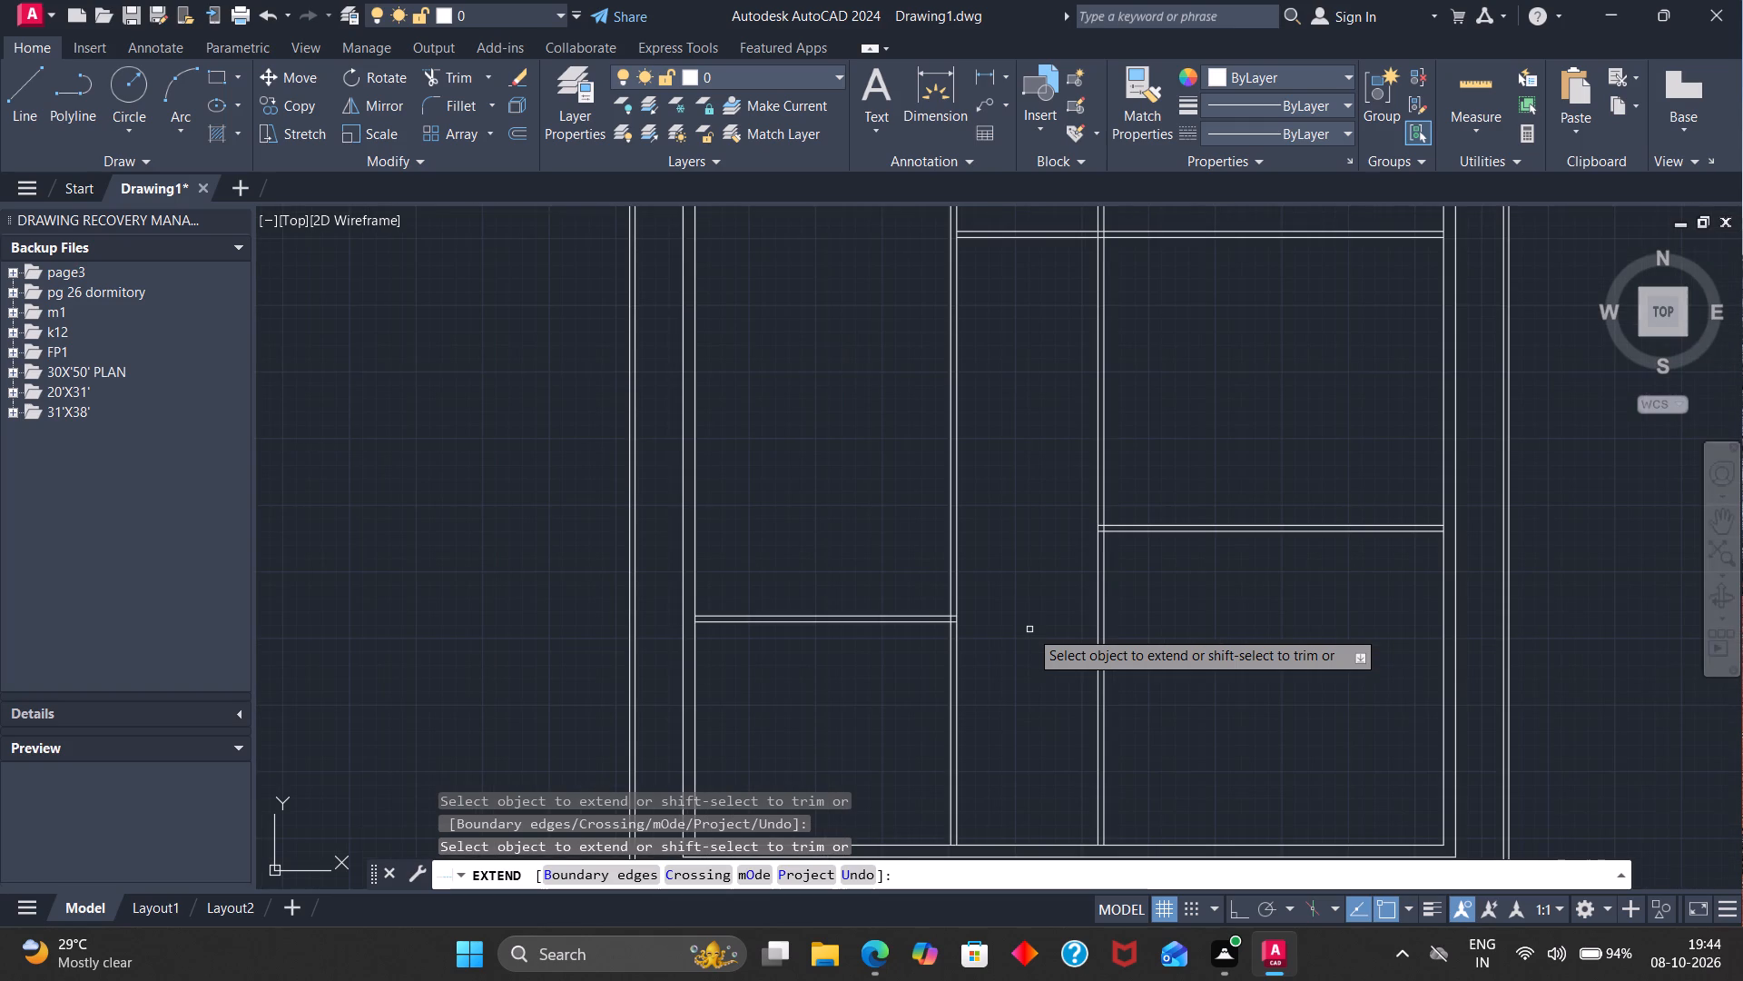
scroll(1029, 629, down, 2)
scroll(1029, 629, up, 4)
scroll(1029, 629, down, 1)
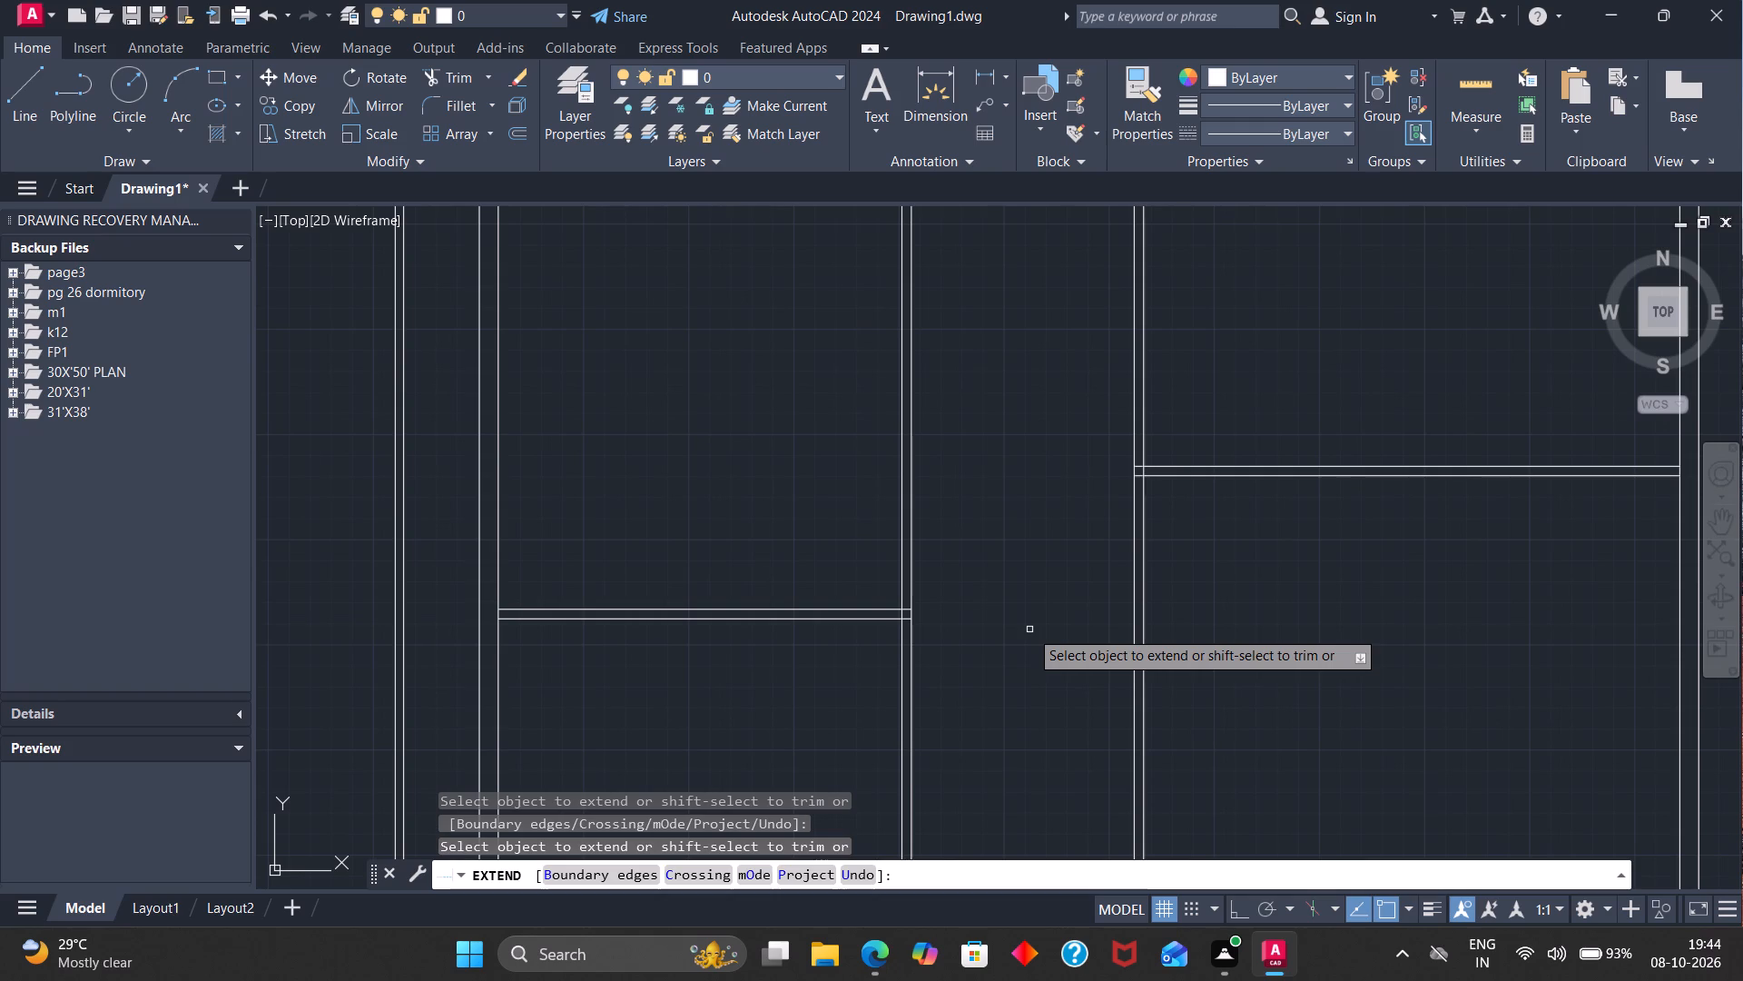
scroll(1030, 629, down, 1)
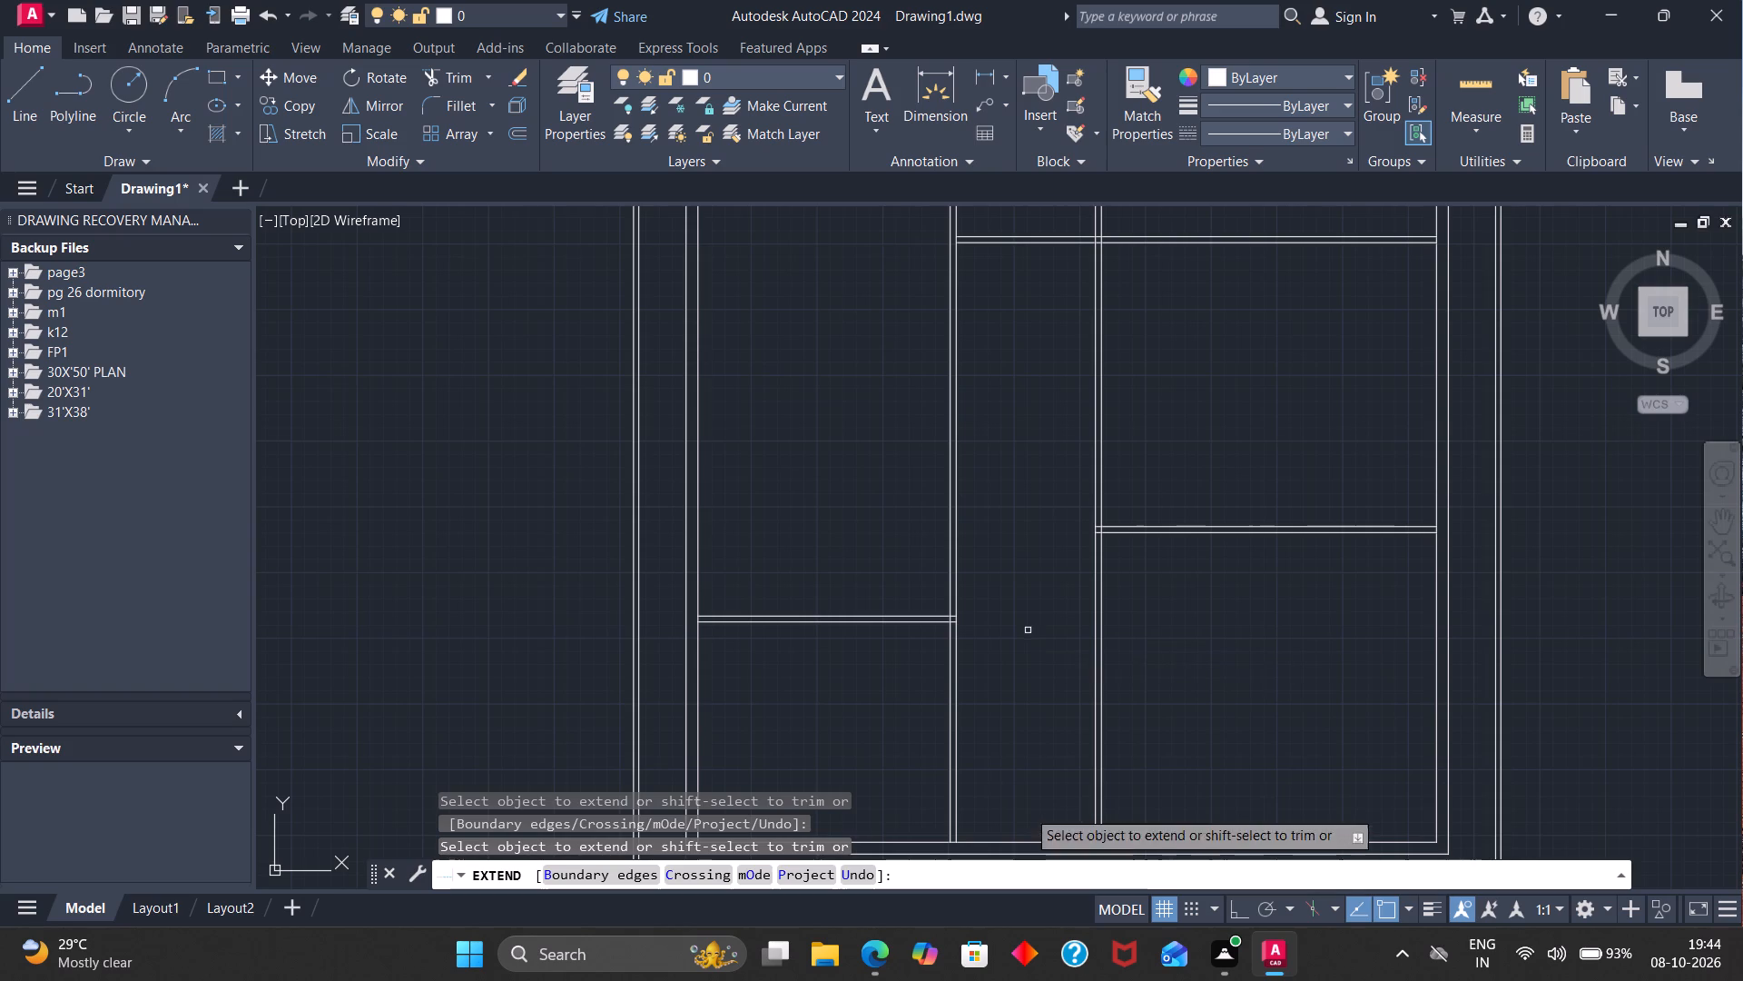
Examine the whole plan's room layout from the north rooms down to the south exterior wall.
scroll(963, 713, down, 3)
scroll(1029, 615, down, 2)
scroll(1061, 467, up, 3)
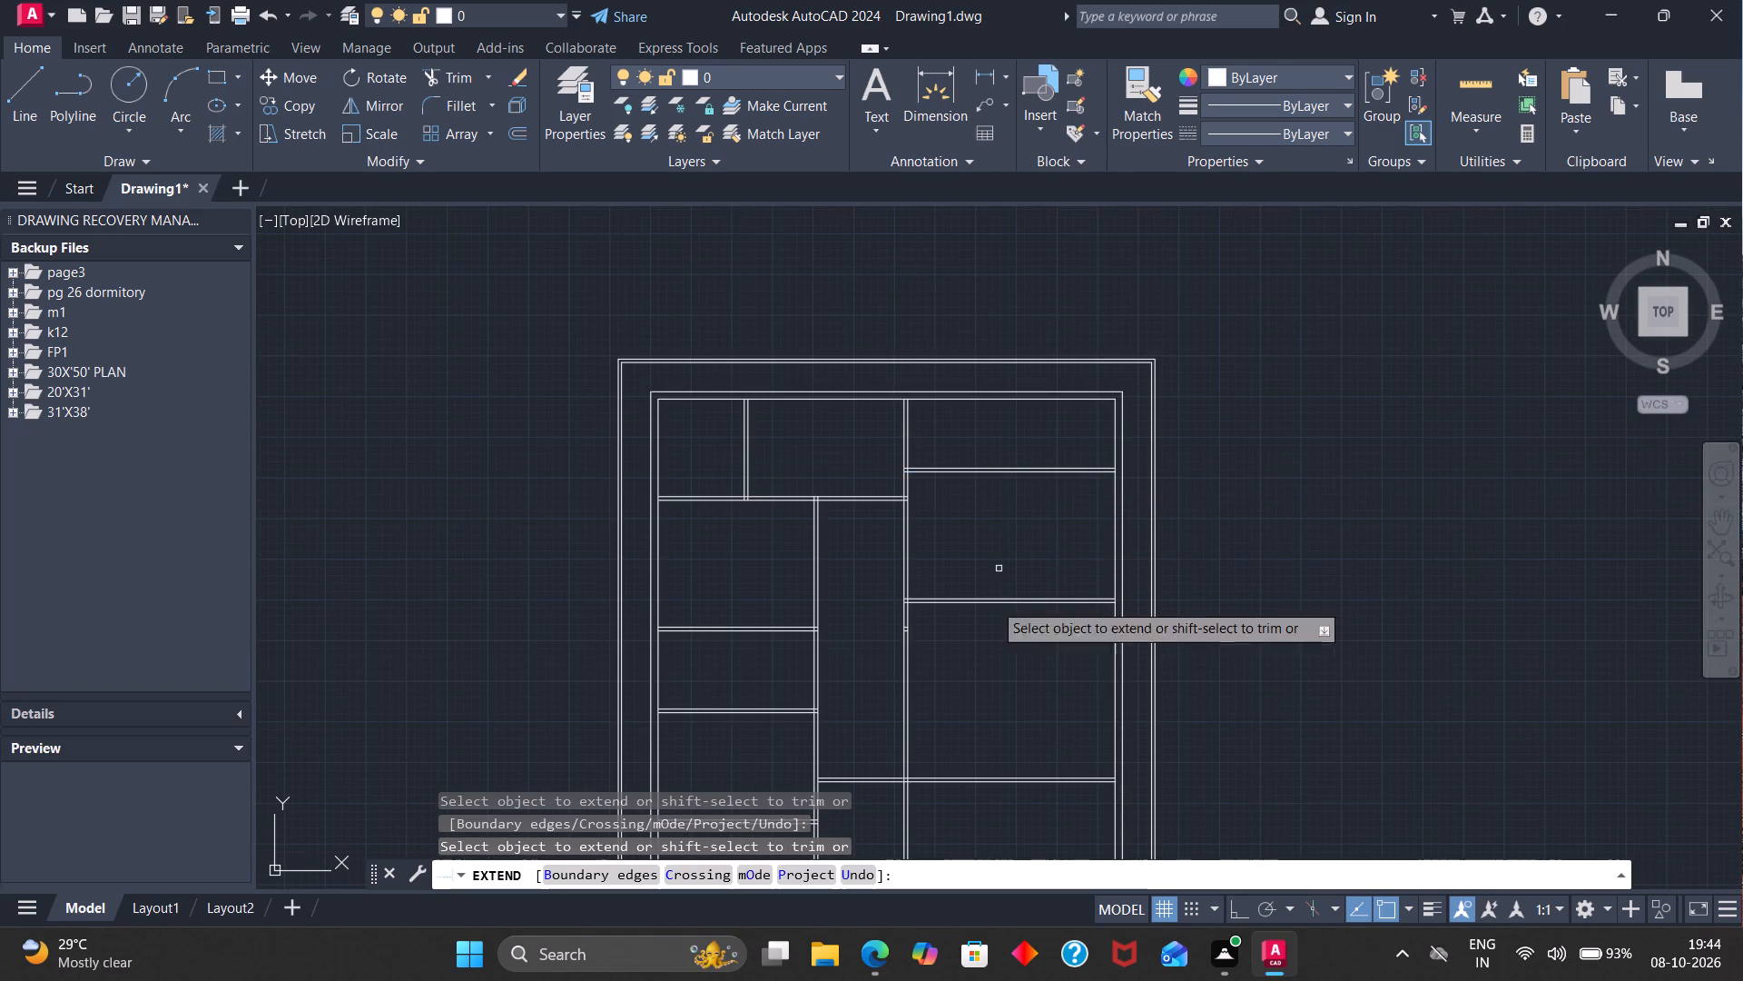
scroll(986, 678, down, 3)
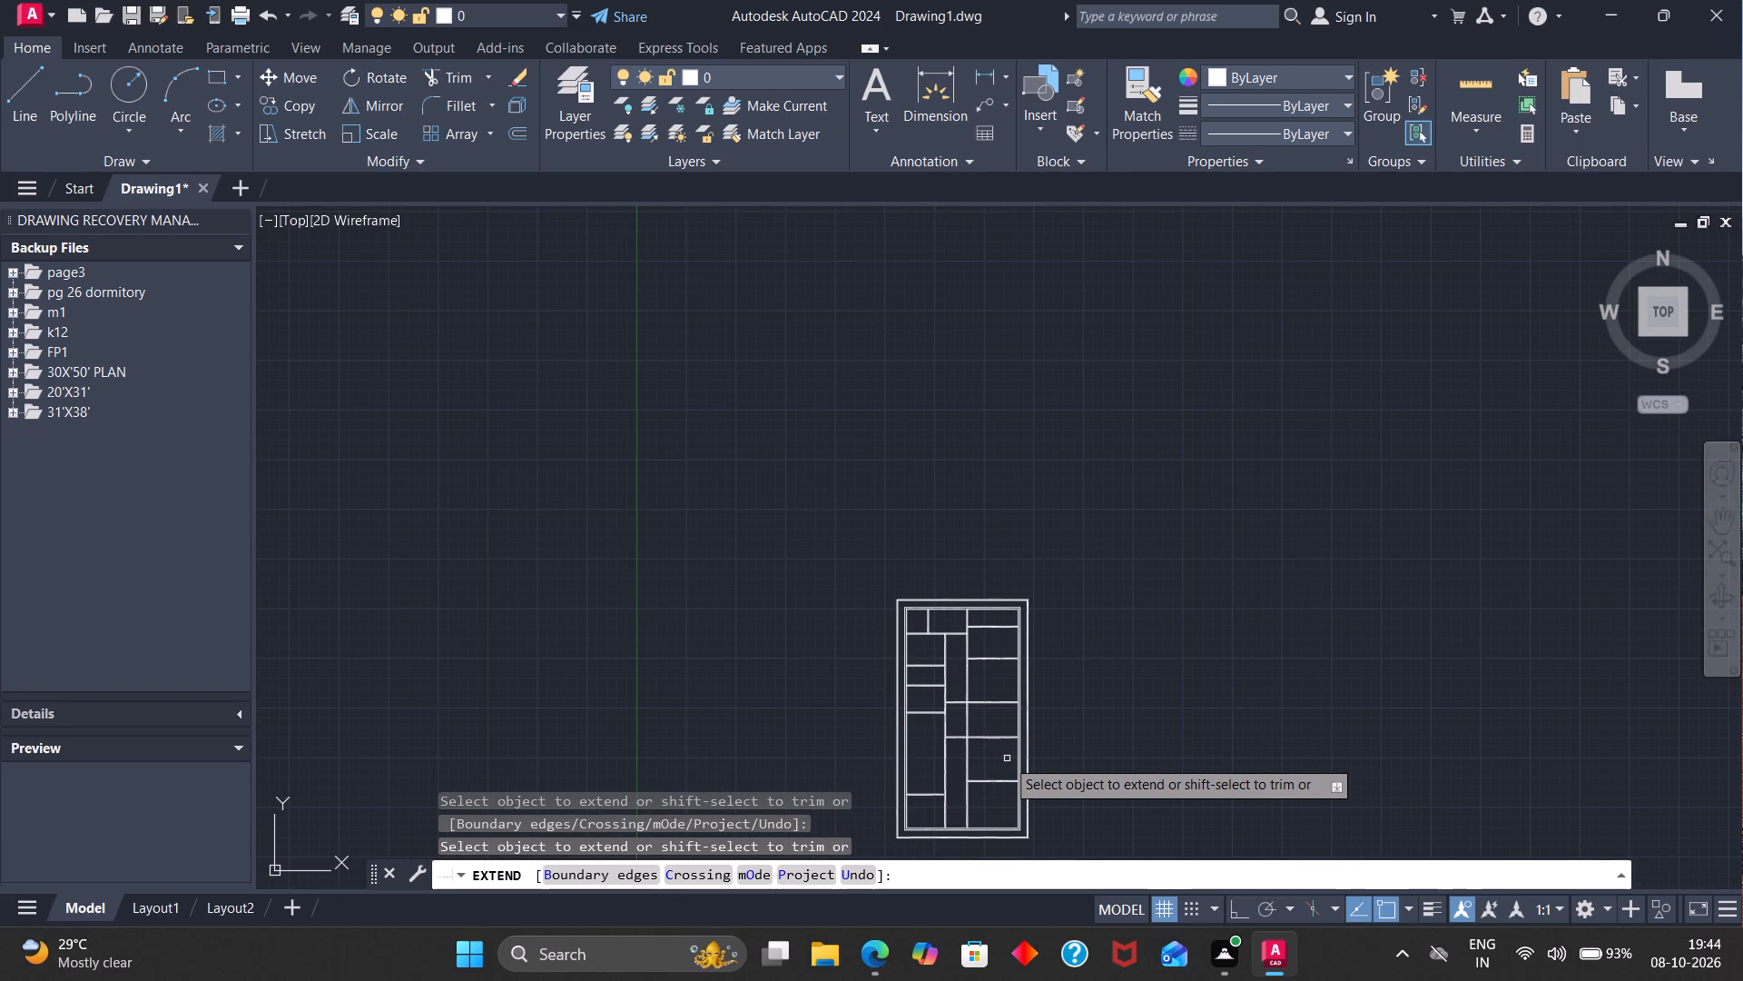
scroll(1003, 758, up, 2)
scroll(1003, 758, down, 2)
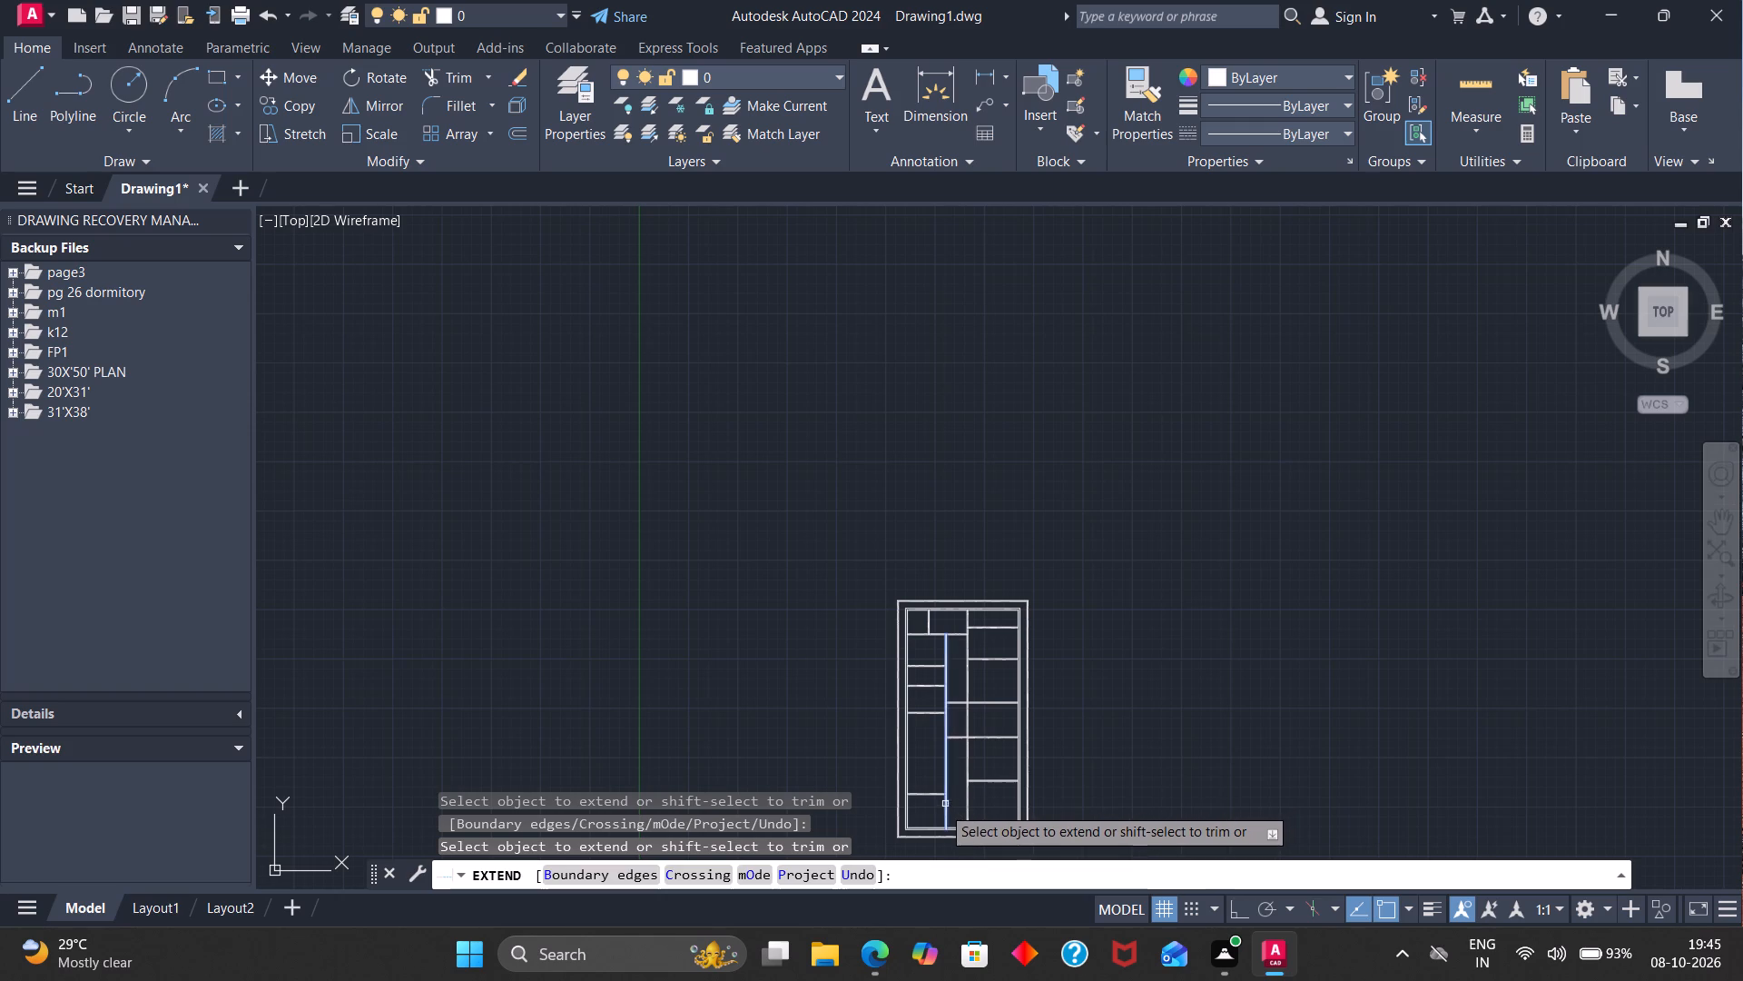
scroll(933, 809, up, 3)
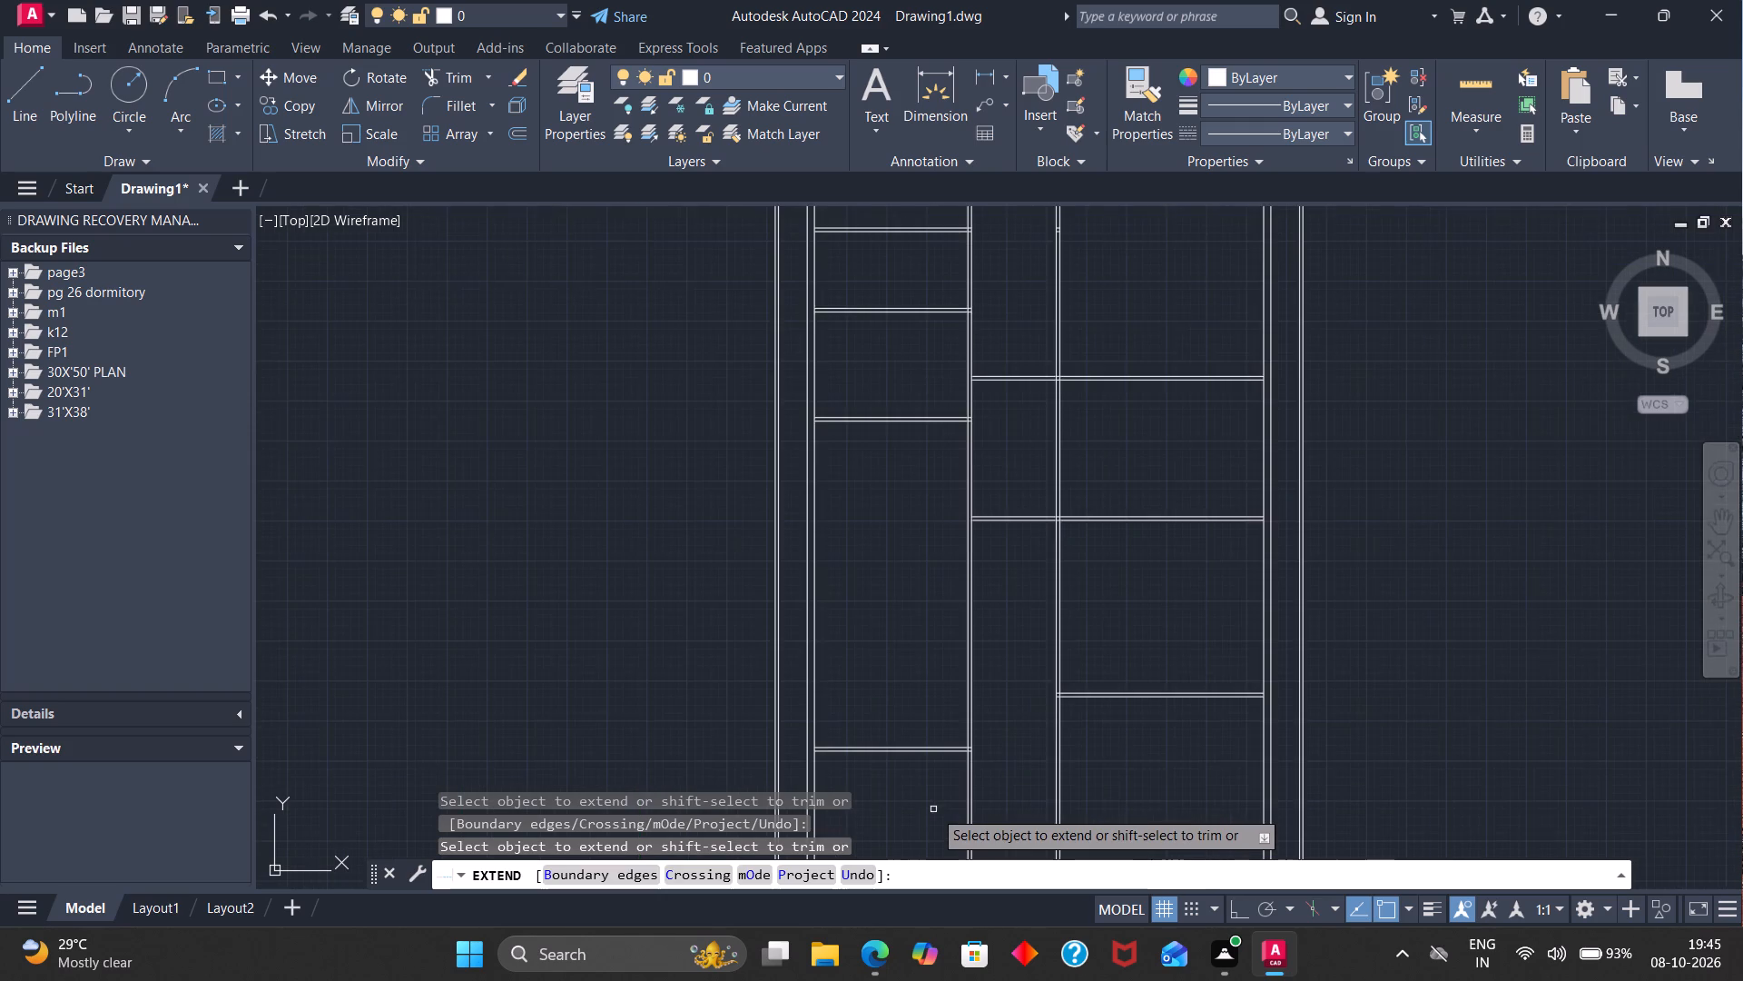
scroll(933, 809, down, 1)
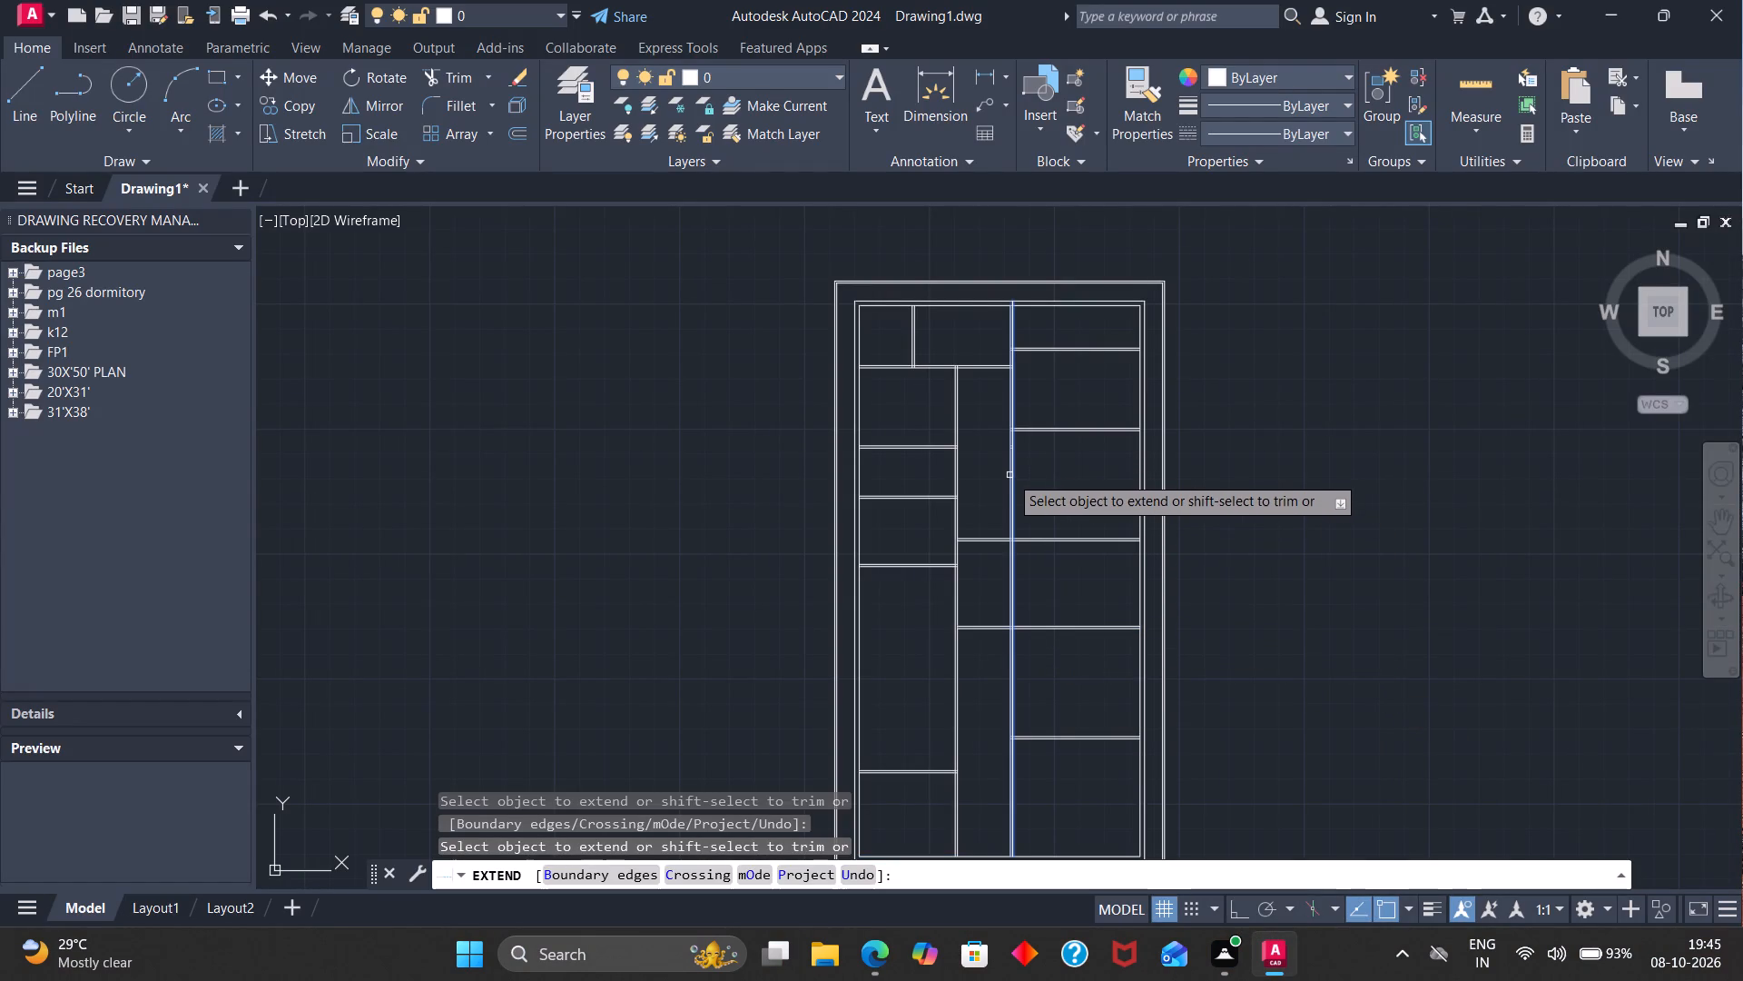
scroll(1038, 781, down, 1)
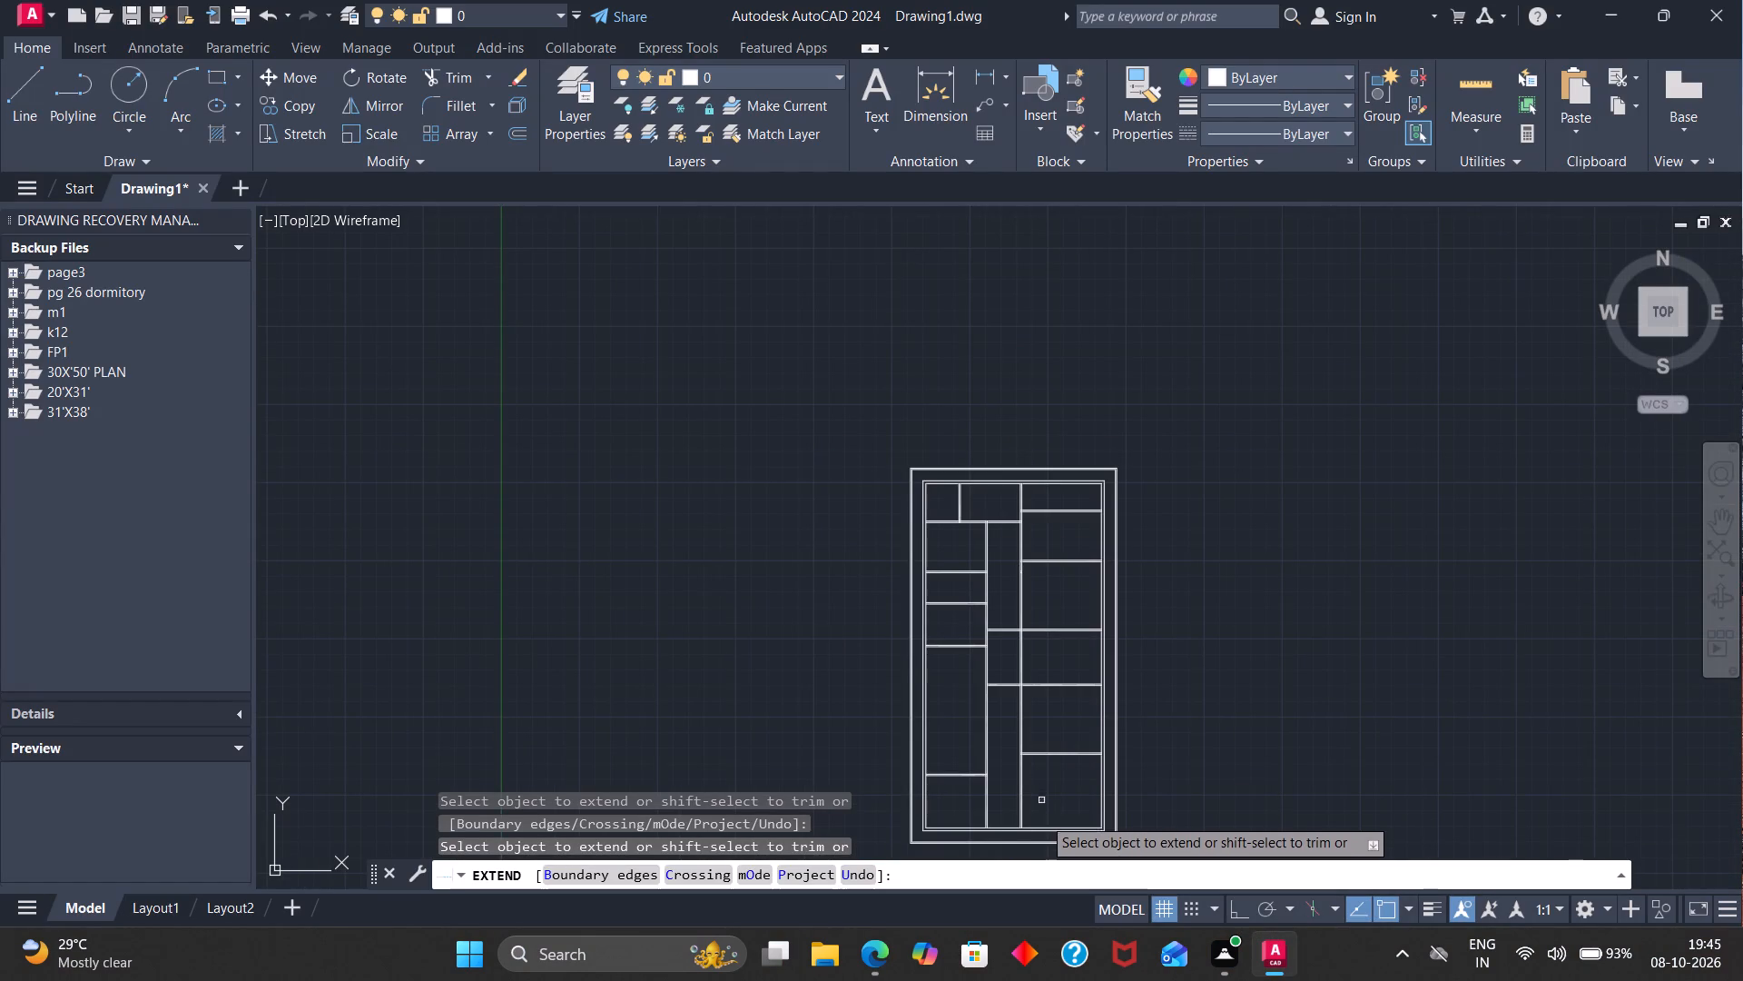
scroll(991, 847, up, 3)
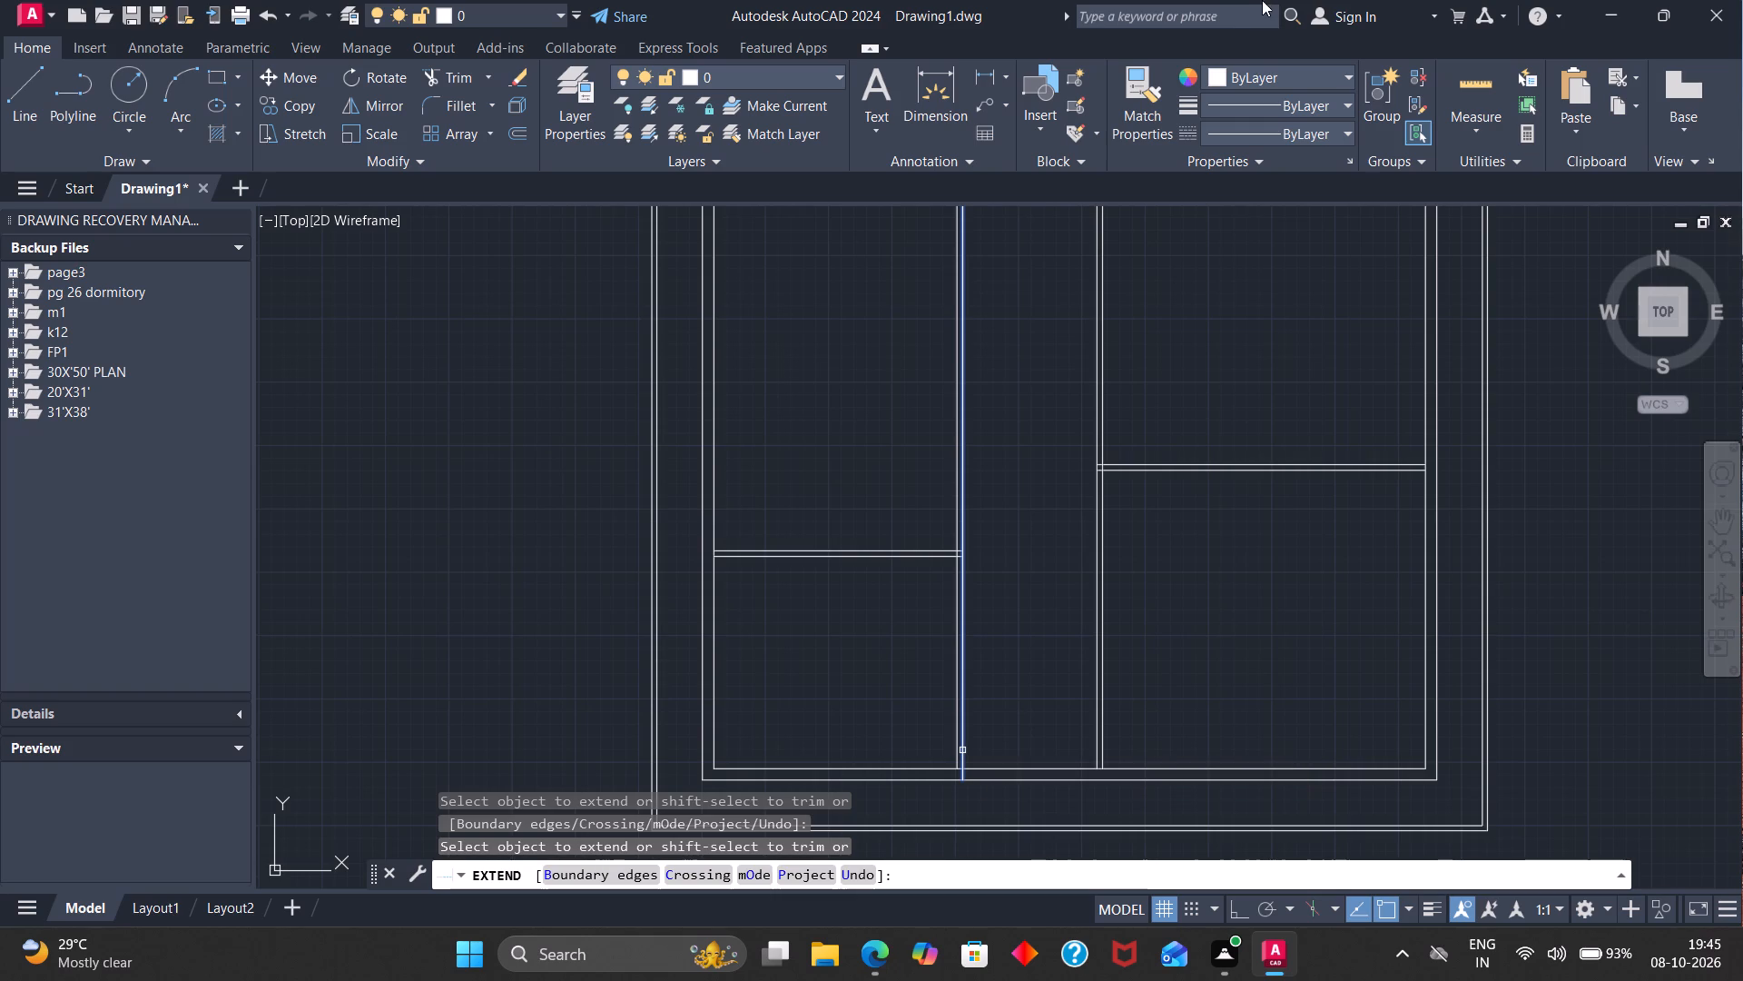
Measure the northwest room's inside depth from the north wall's inner face to the horizontal partition south of it.
scroll(983, 431, down, 3)
scroll(970, 312, down, 3)
scroll(966, 282, up, 2)
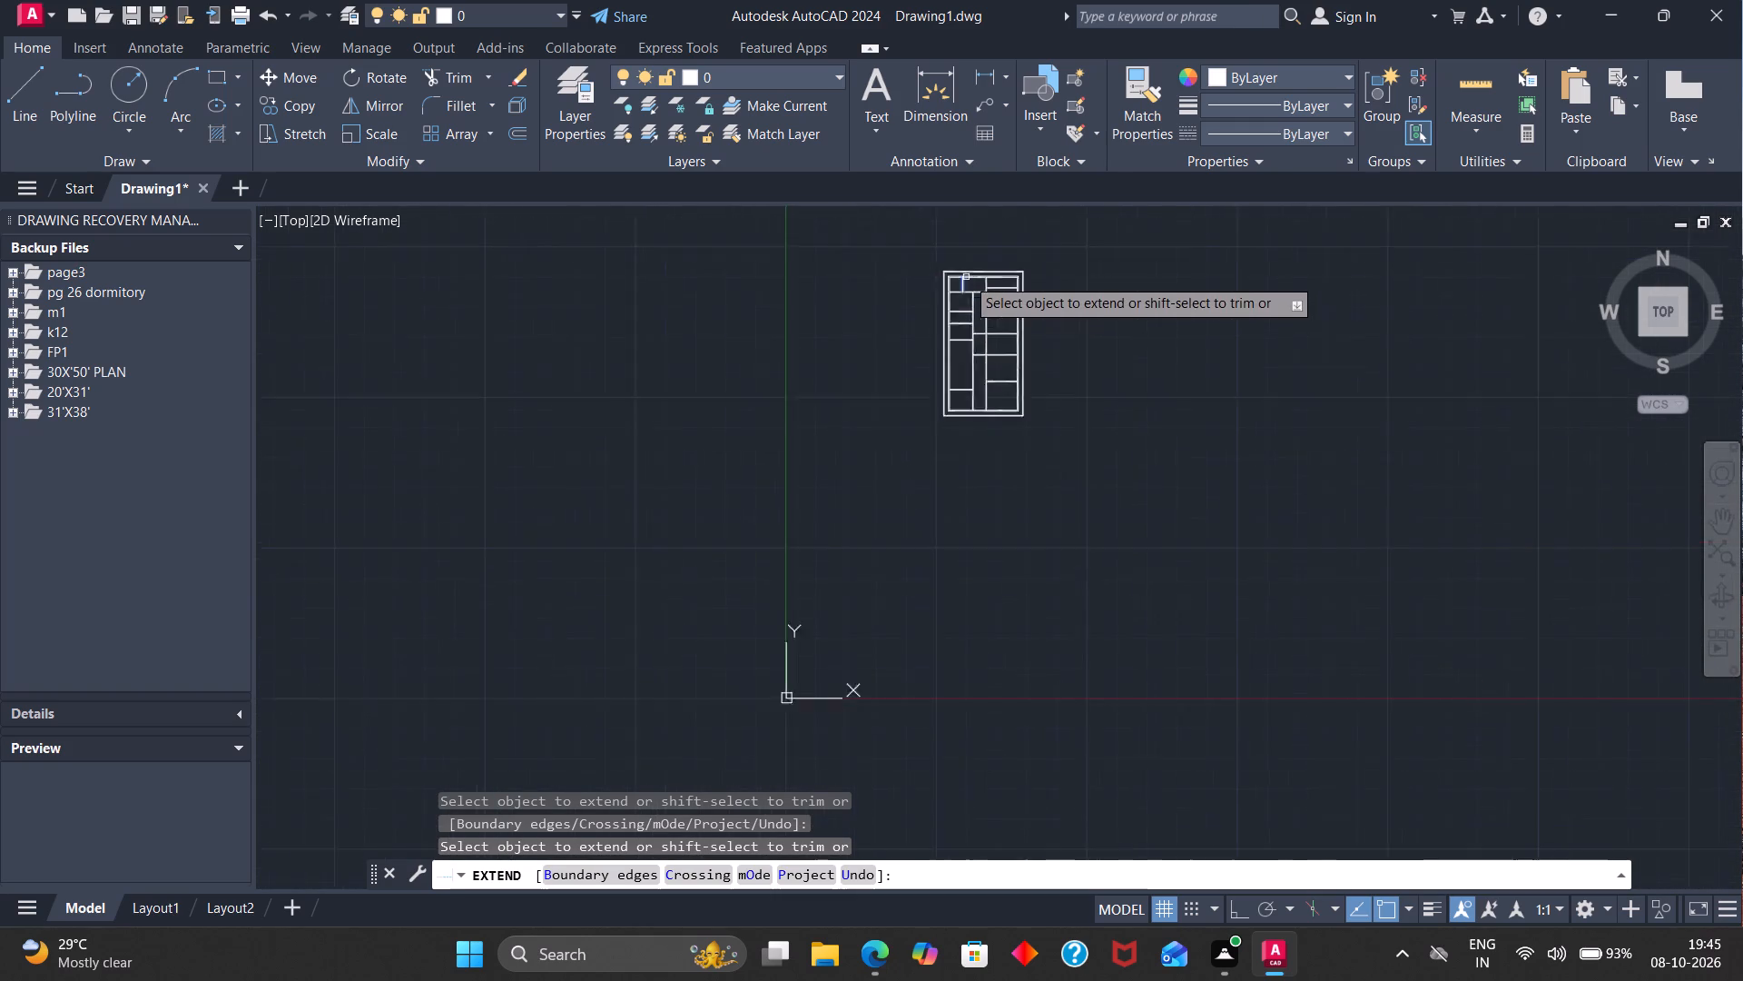
scroll(966, 277, up, 4)
scroll(894, 389, up, 2)
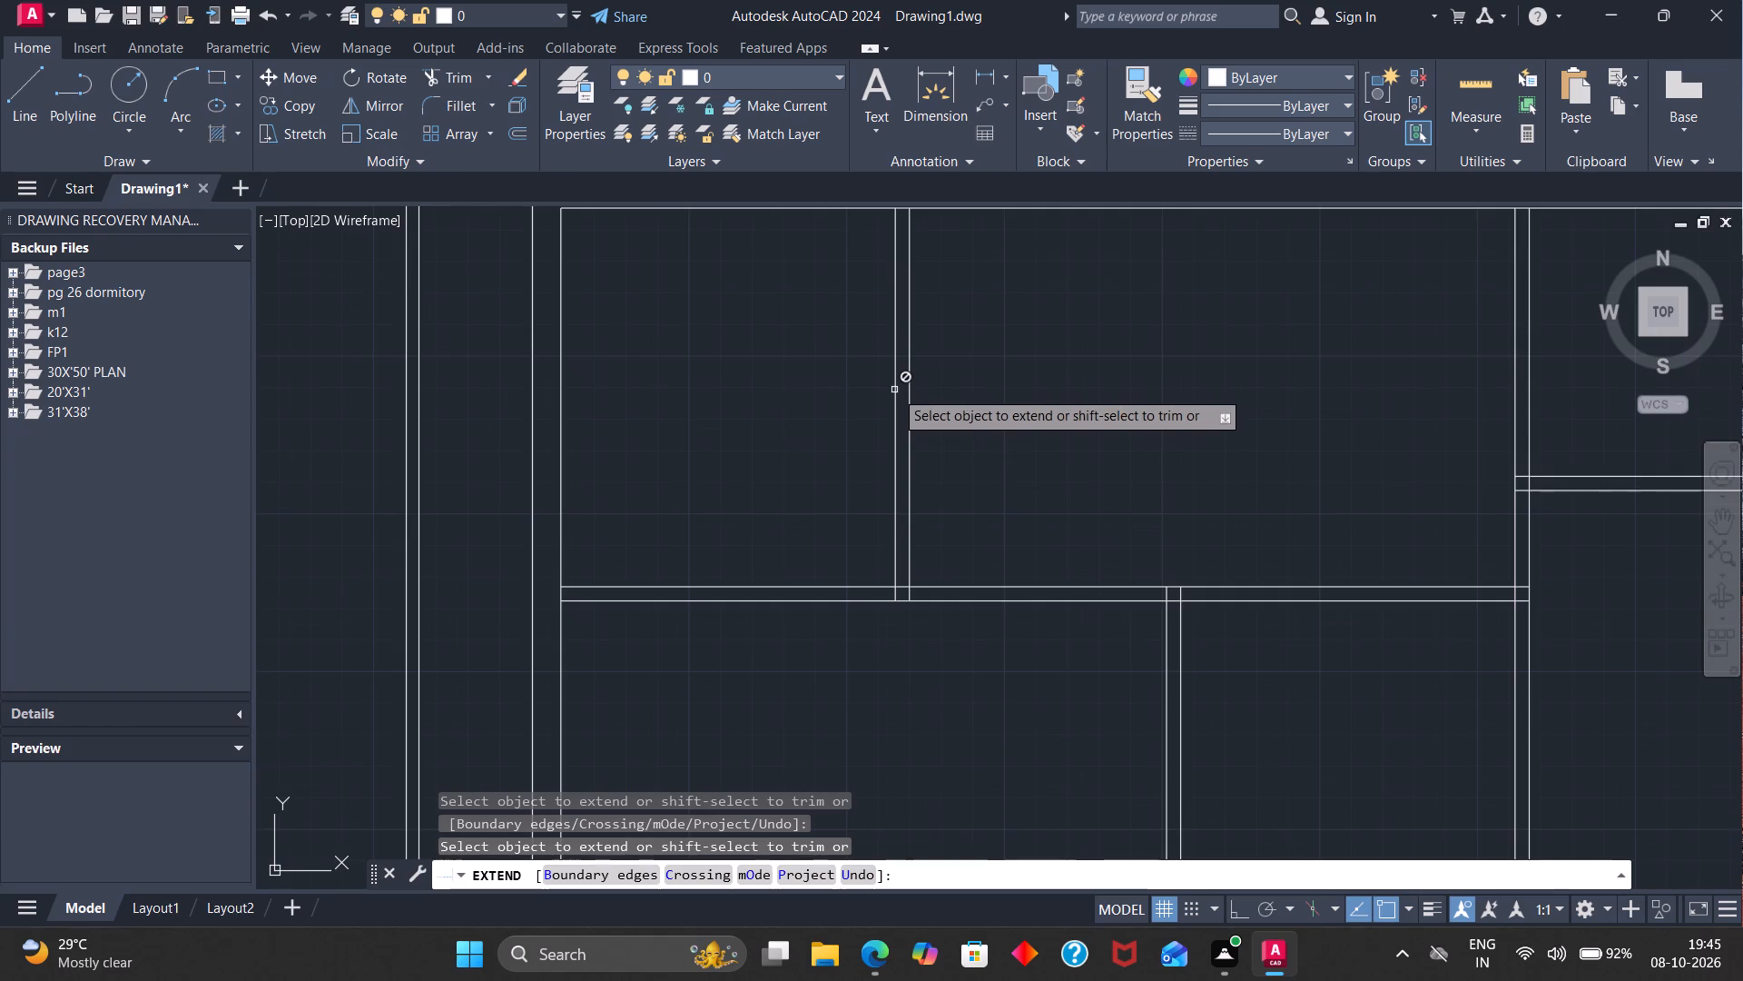
scroll(911, 442, down, 2)
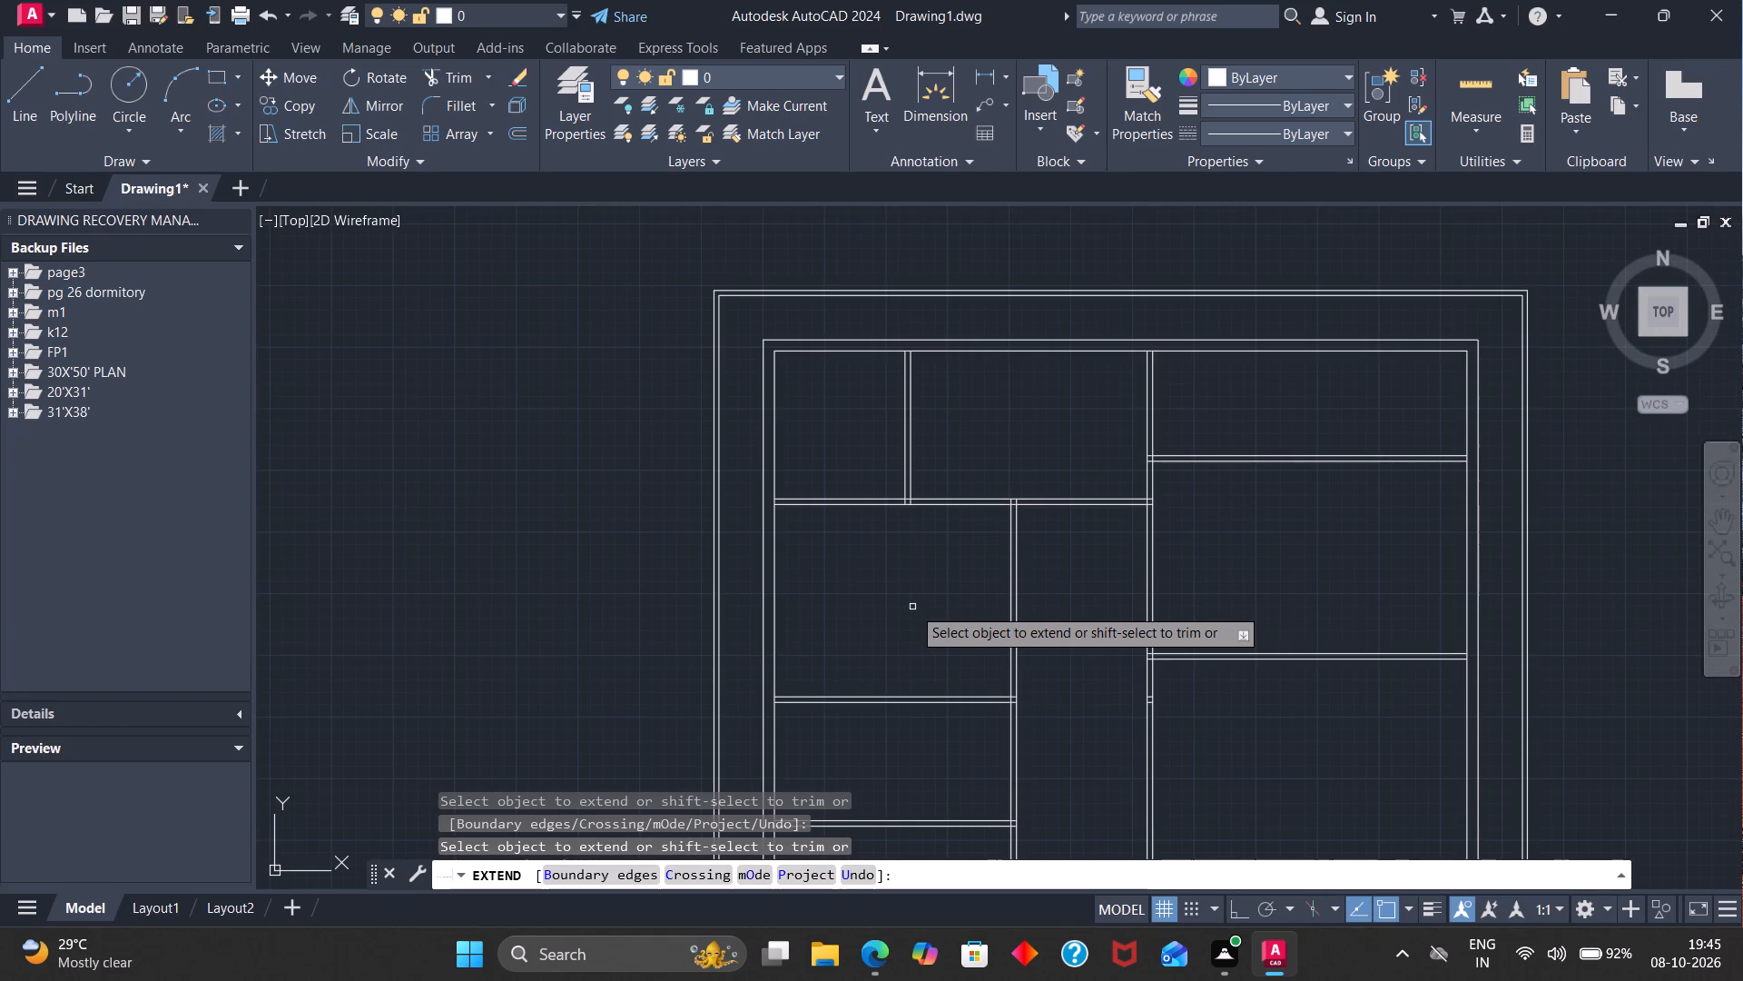
click(920, 108)
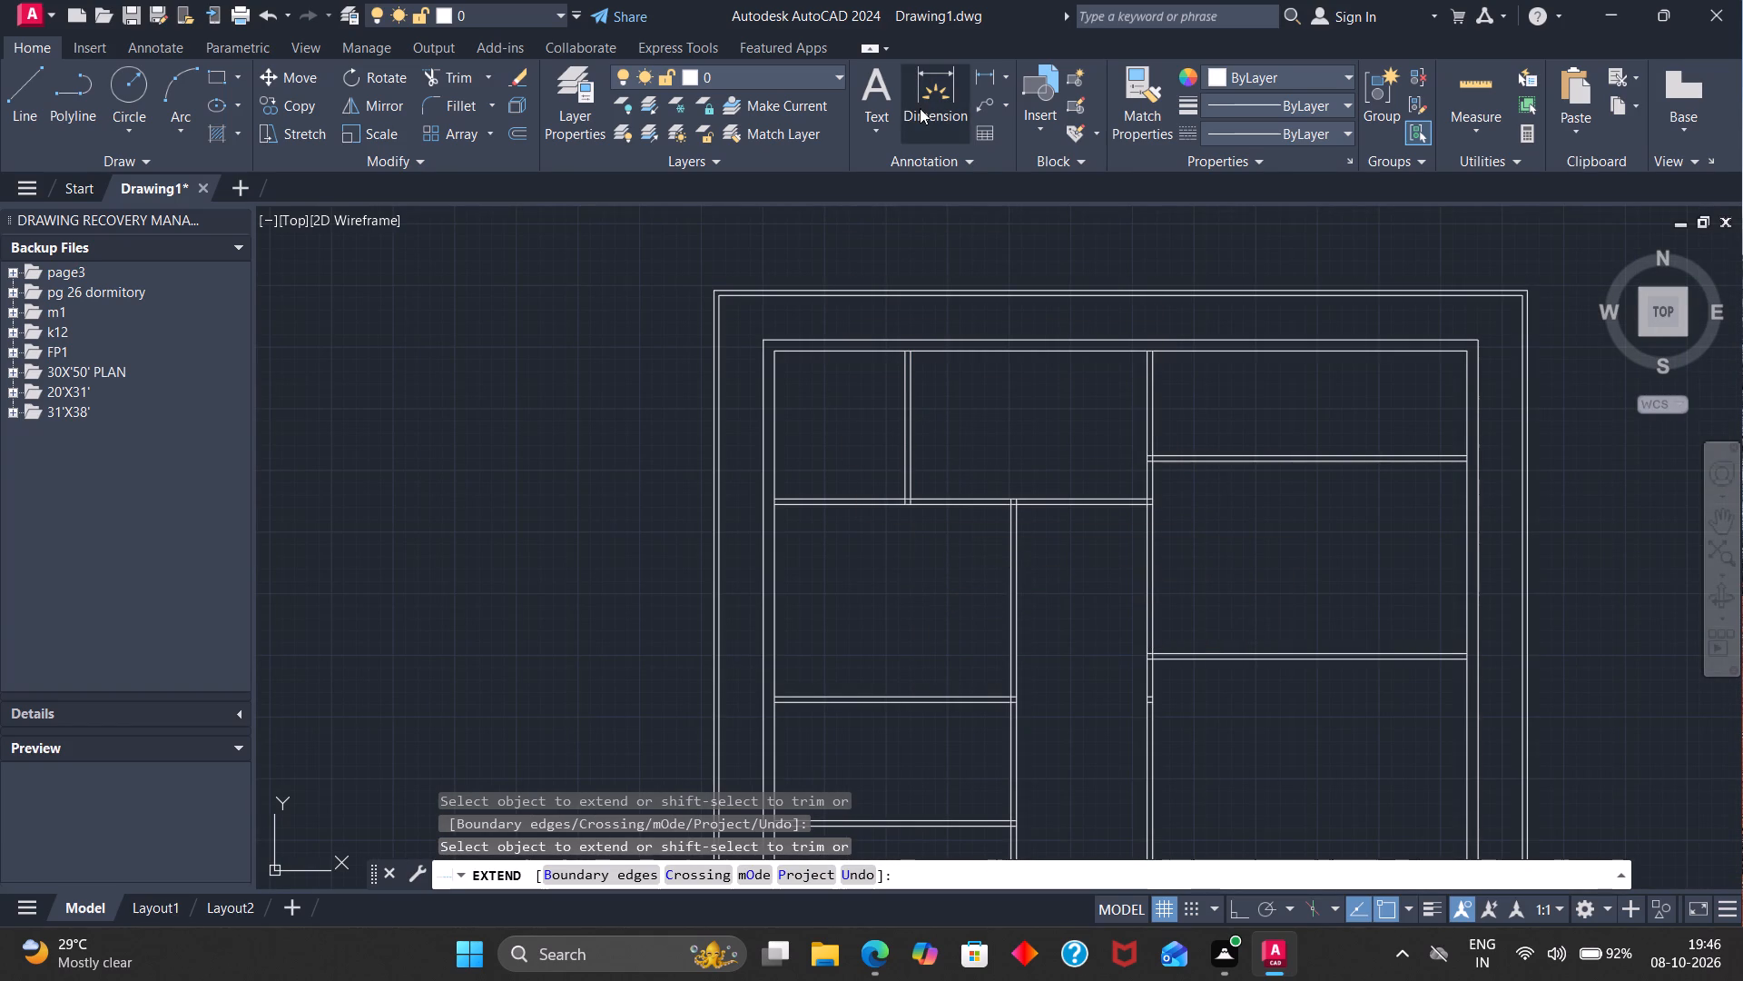
click(772, 354)
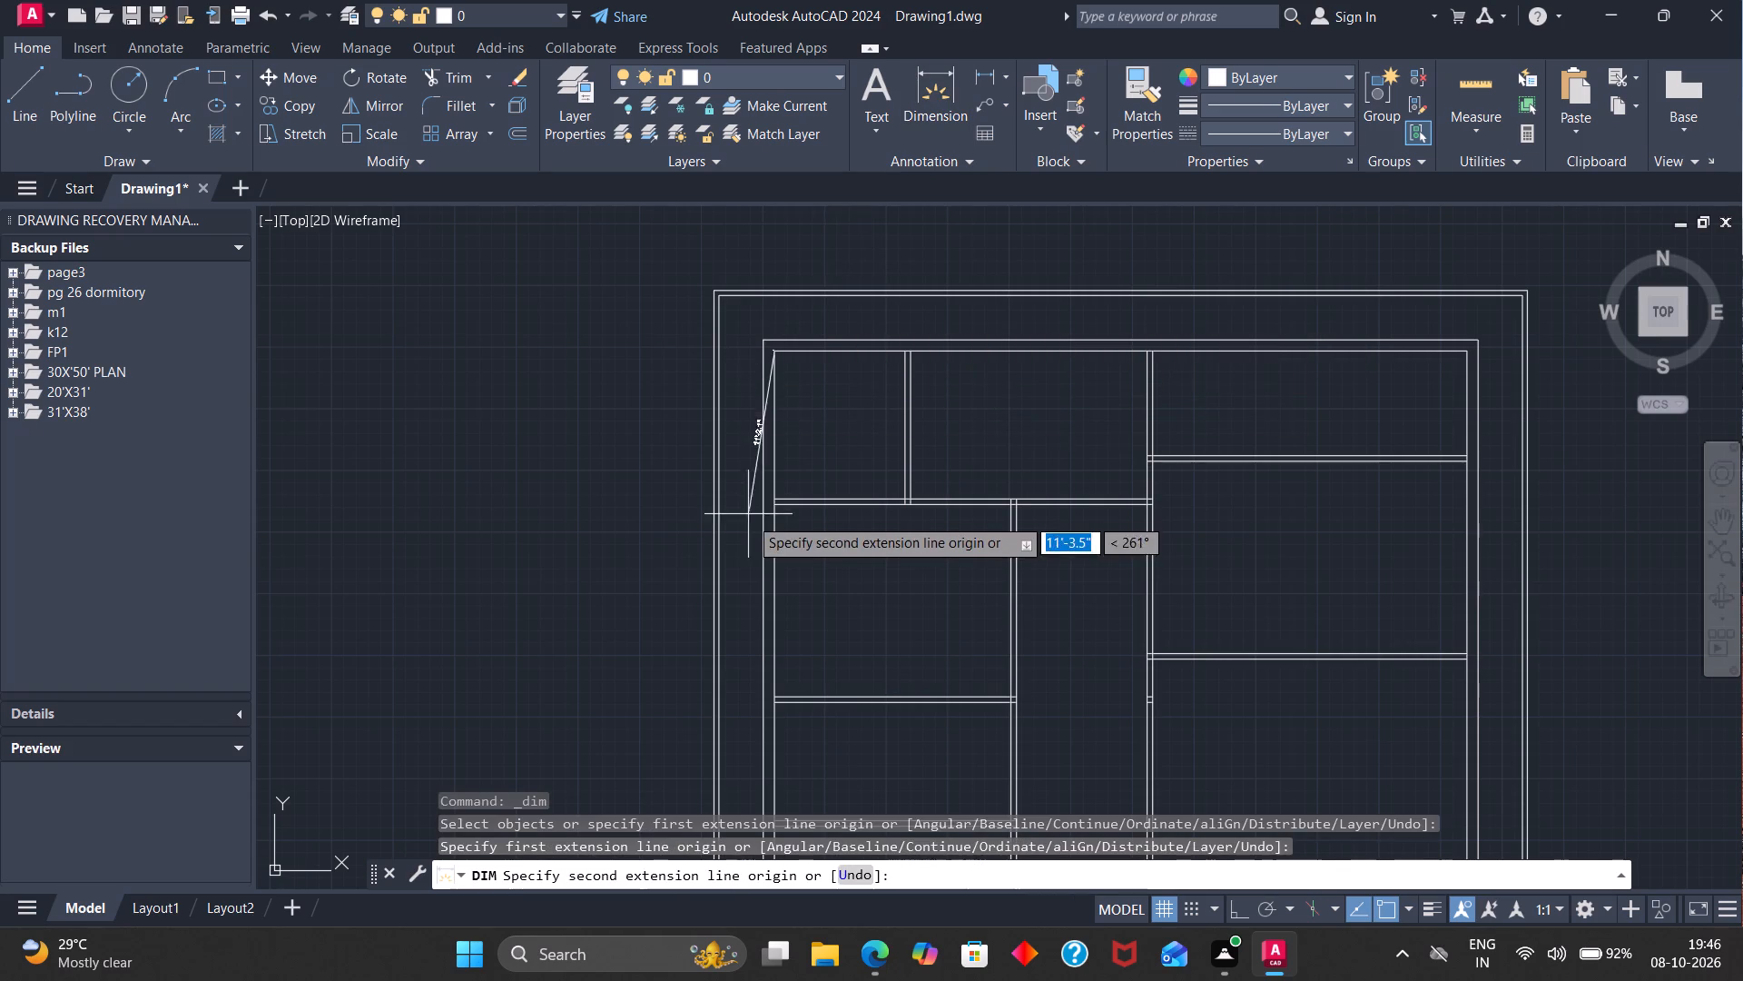
click(775, 492)
scroll(793, 482, up, 2)
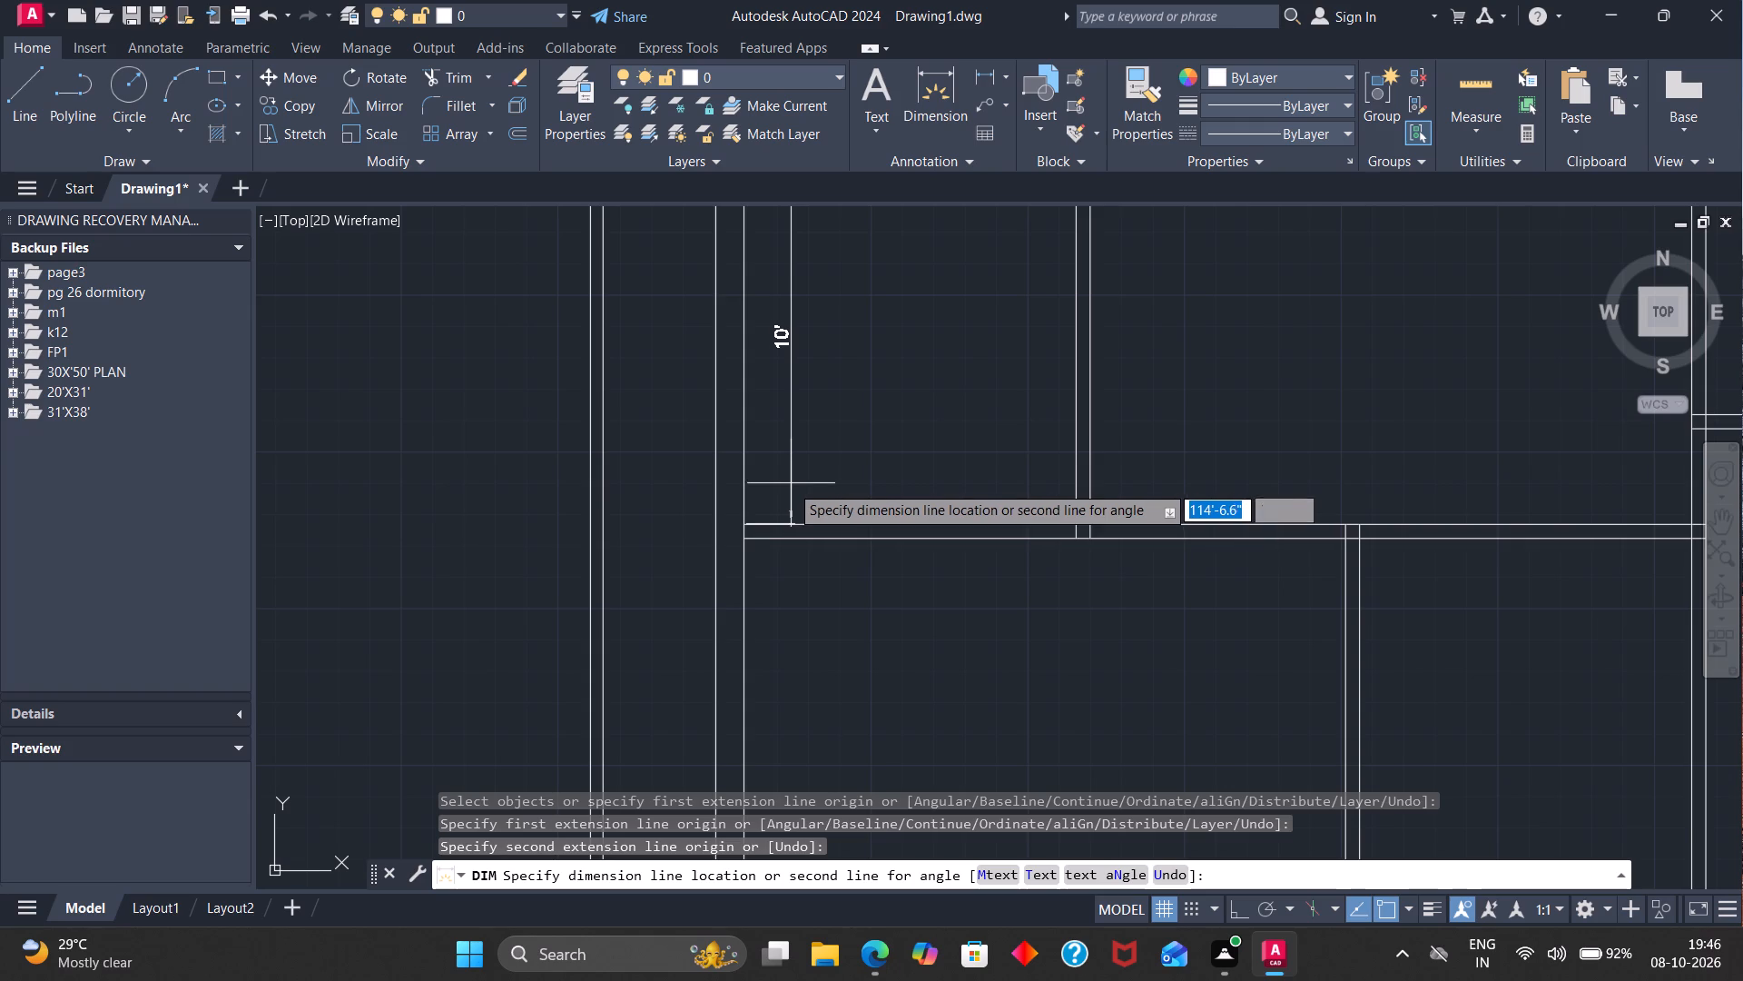
scroll(786, 490, down, 2)
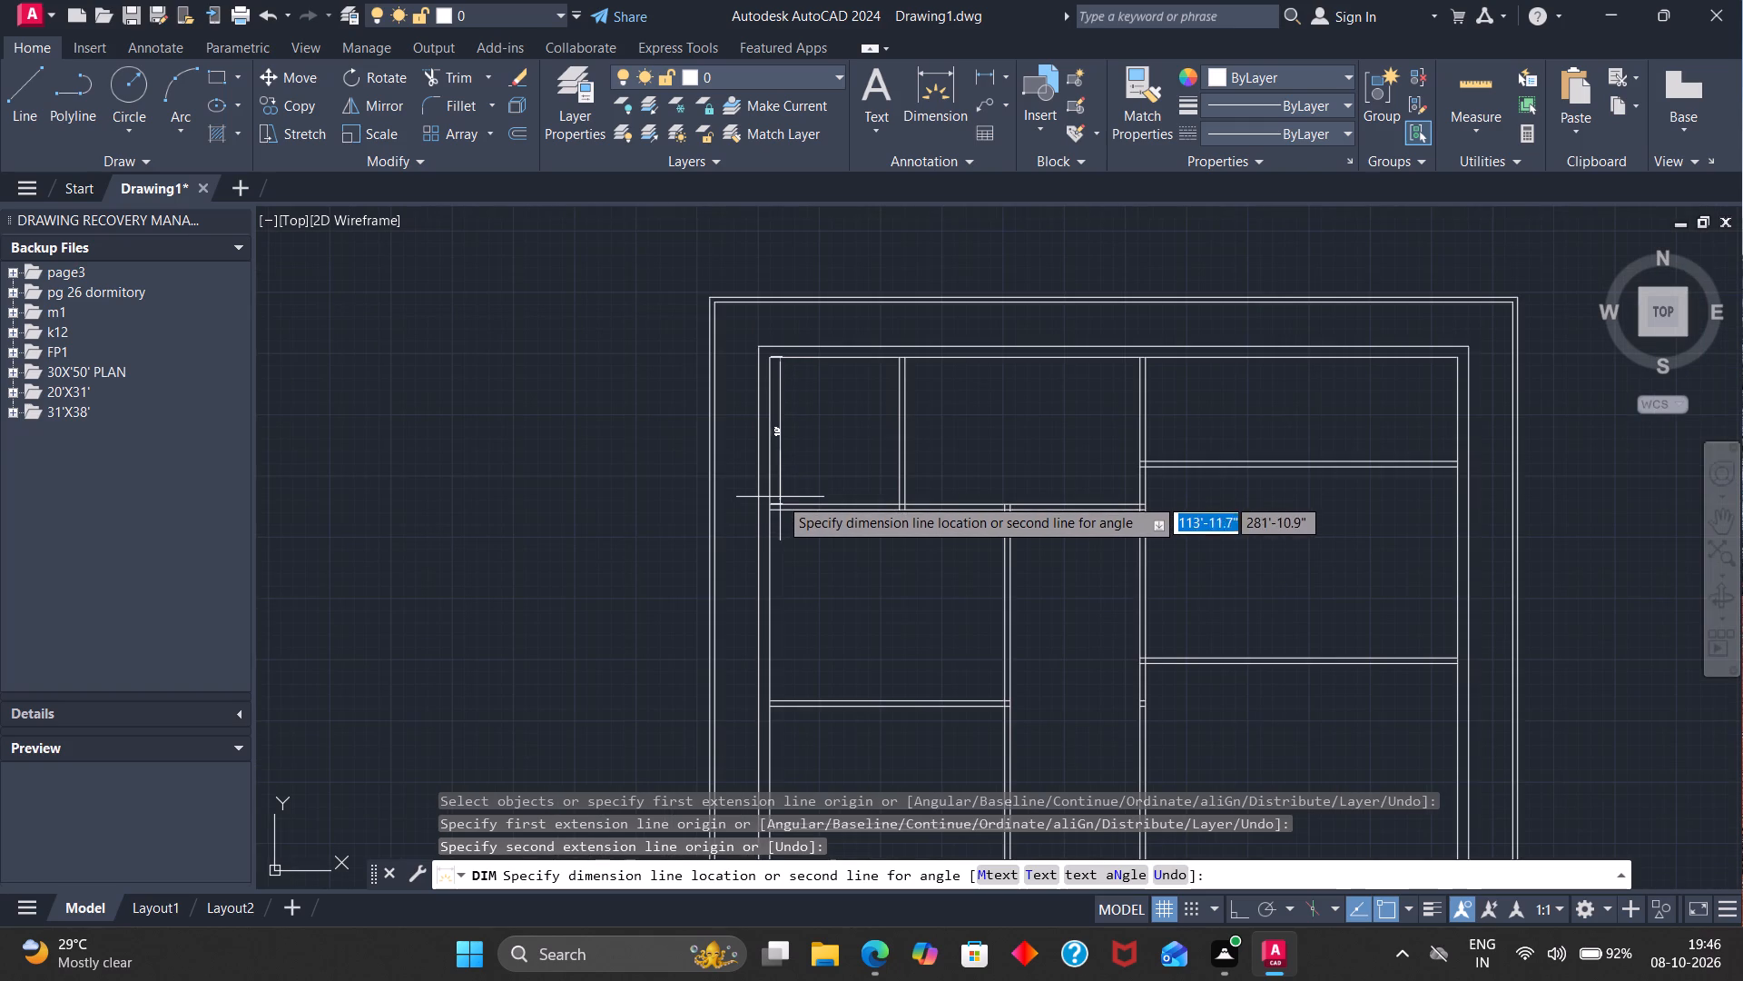
key(Escape)
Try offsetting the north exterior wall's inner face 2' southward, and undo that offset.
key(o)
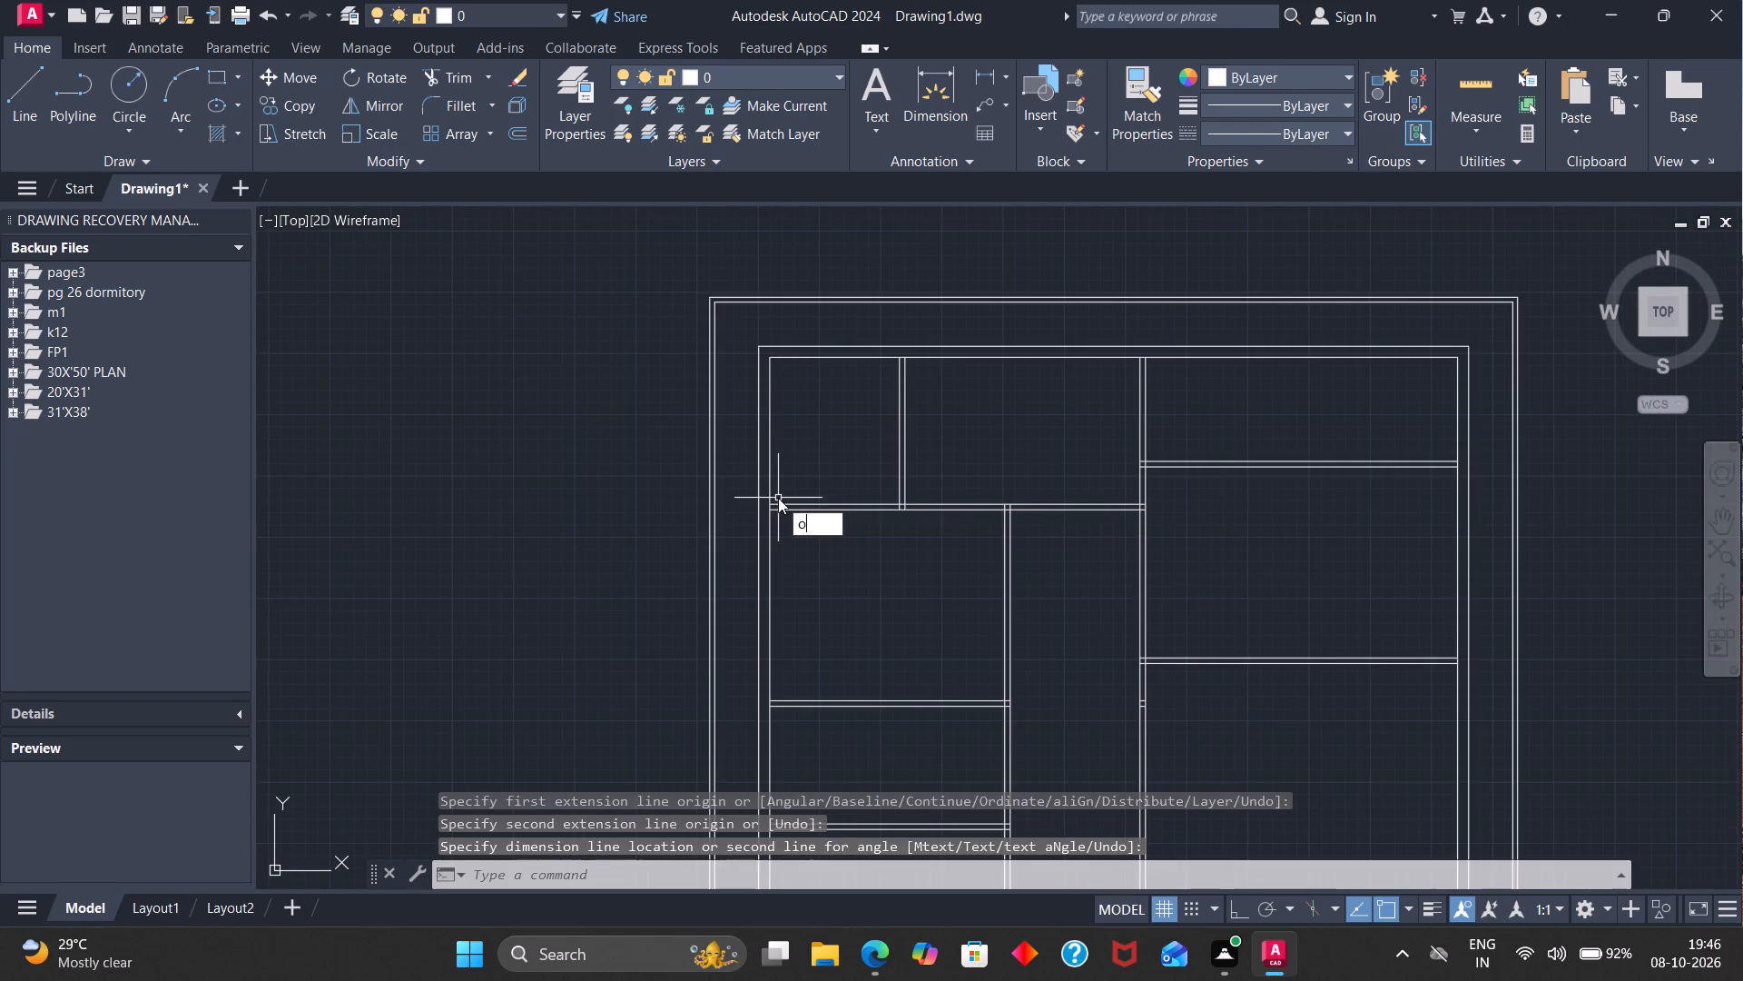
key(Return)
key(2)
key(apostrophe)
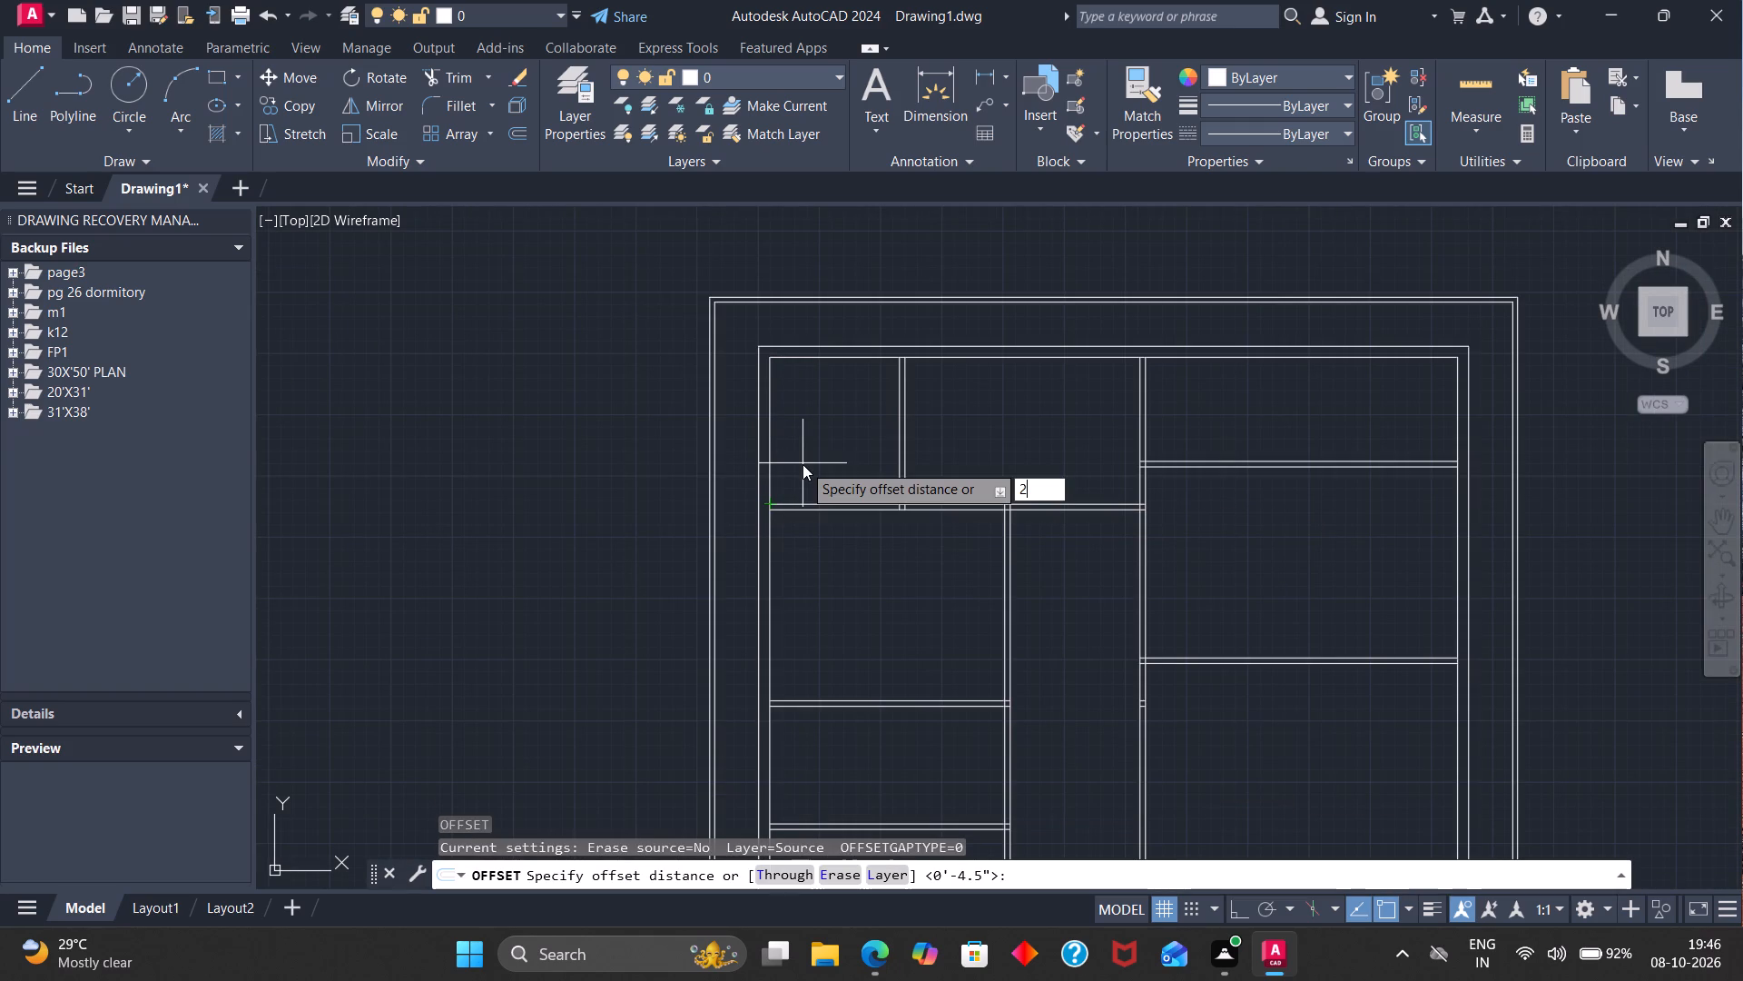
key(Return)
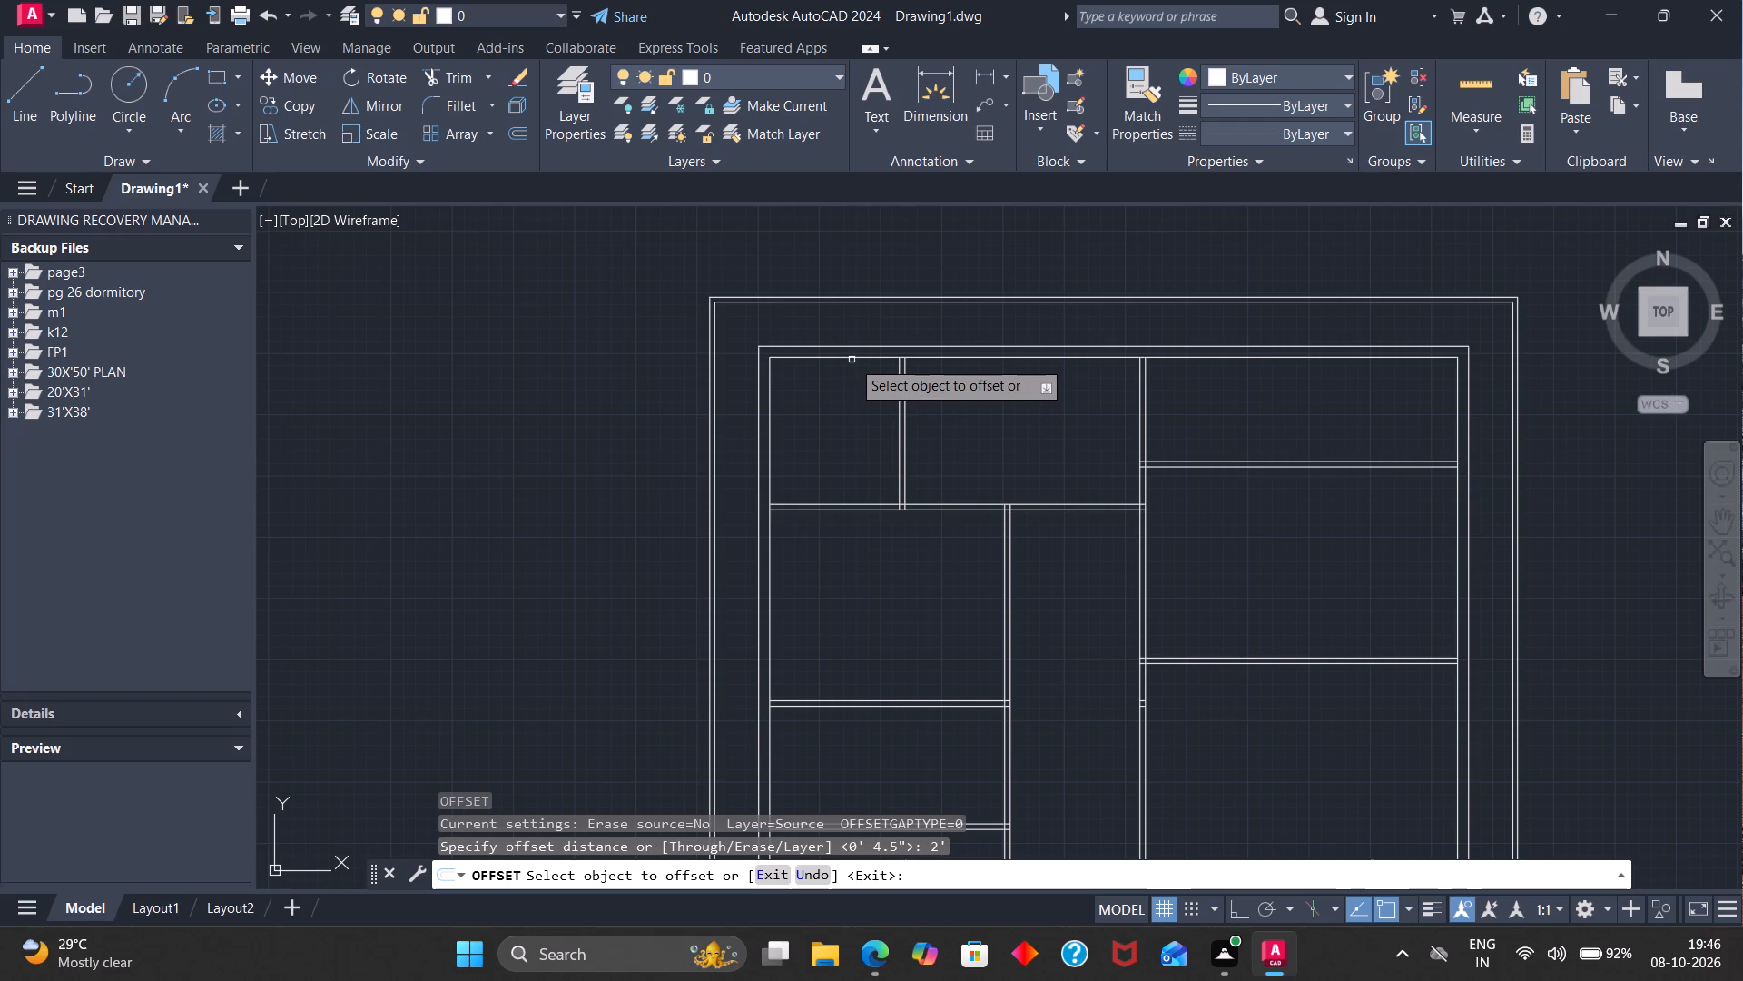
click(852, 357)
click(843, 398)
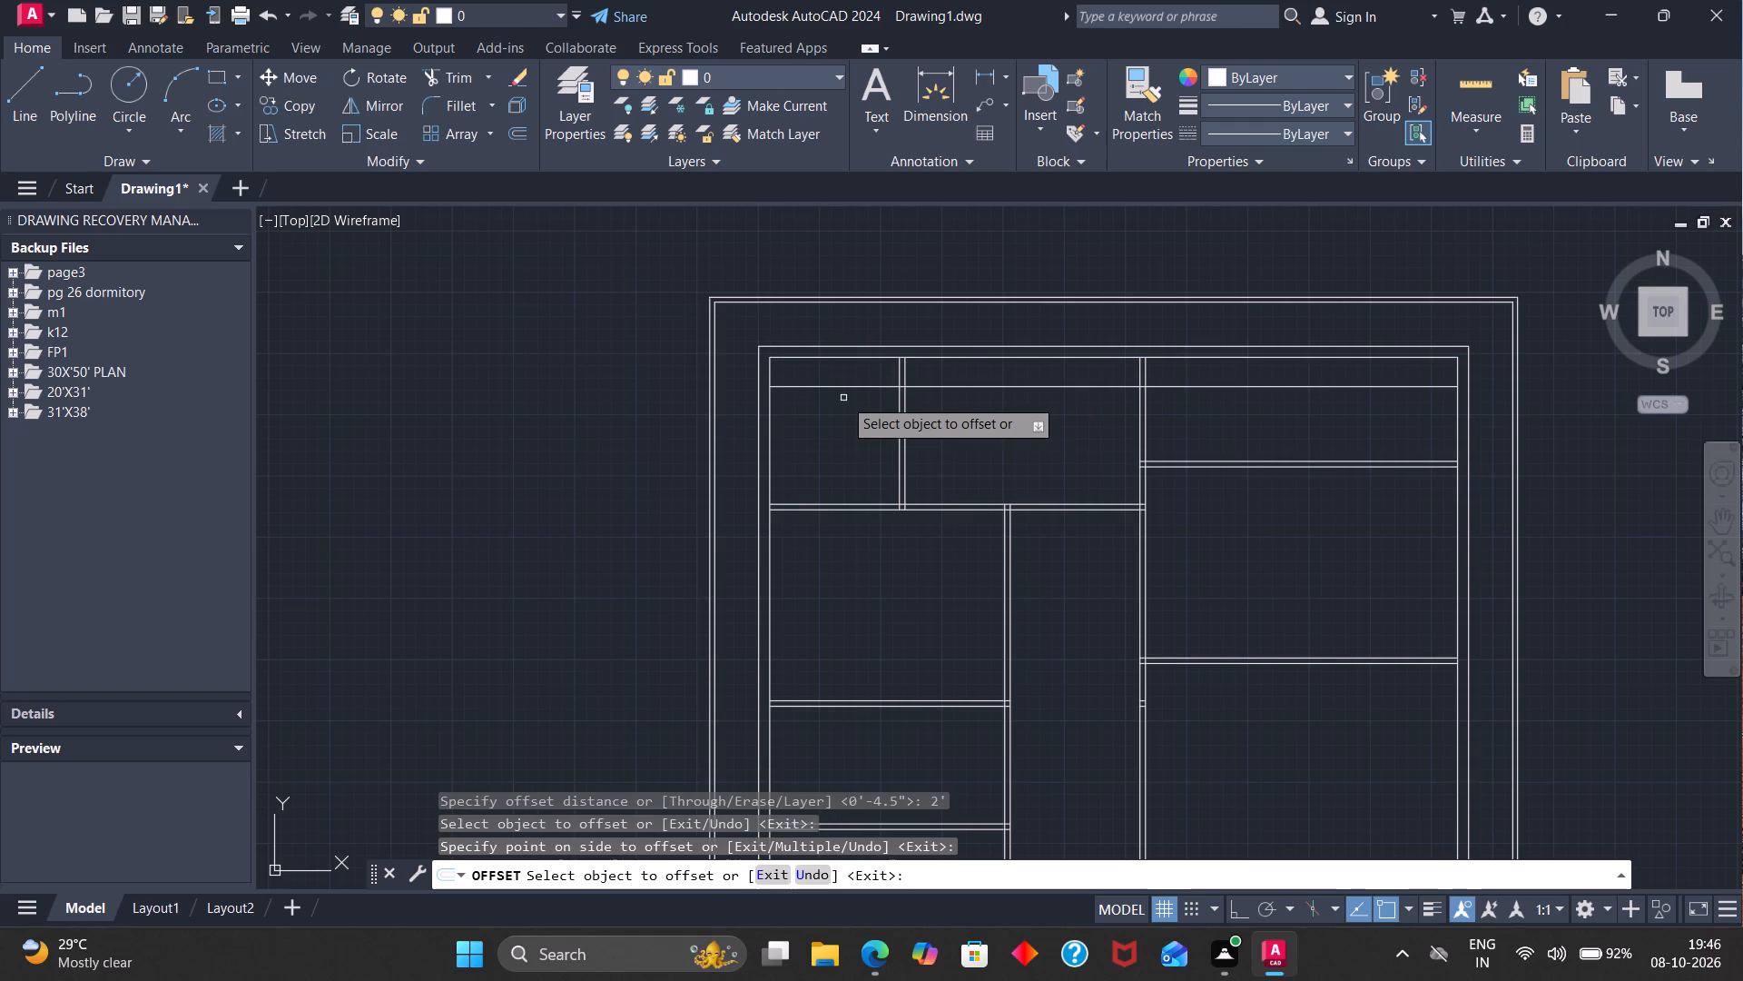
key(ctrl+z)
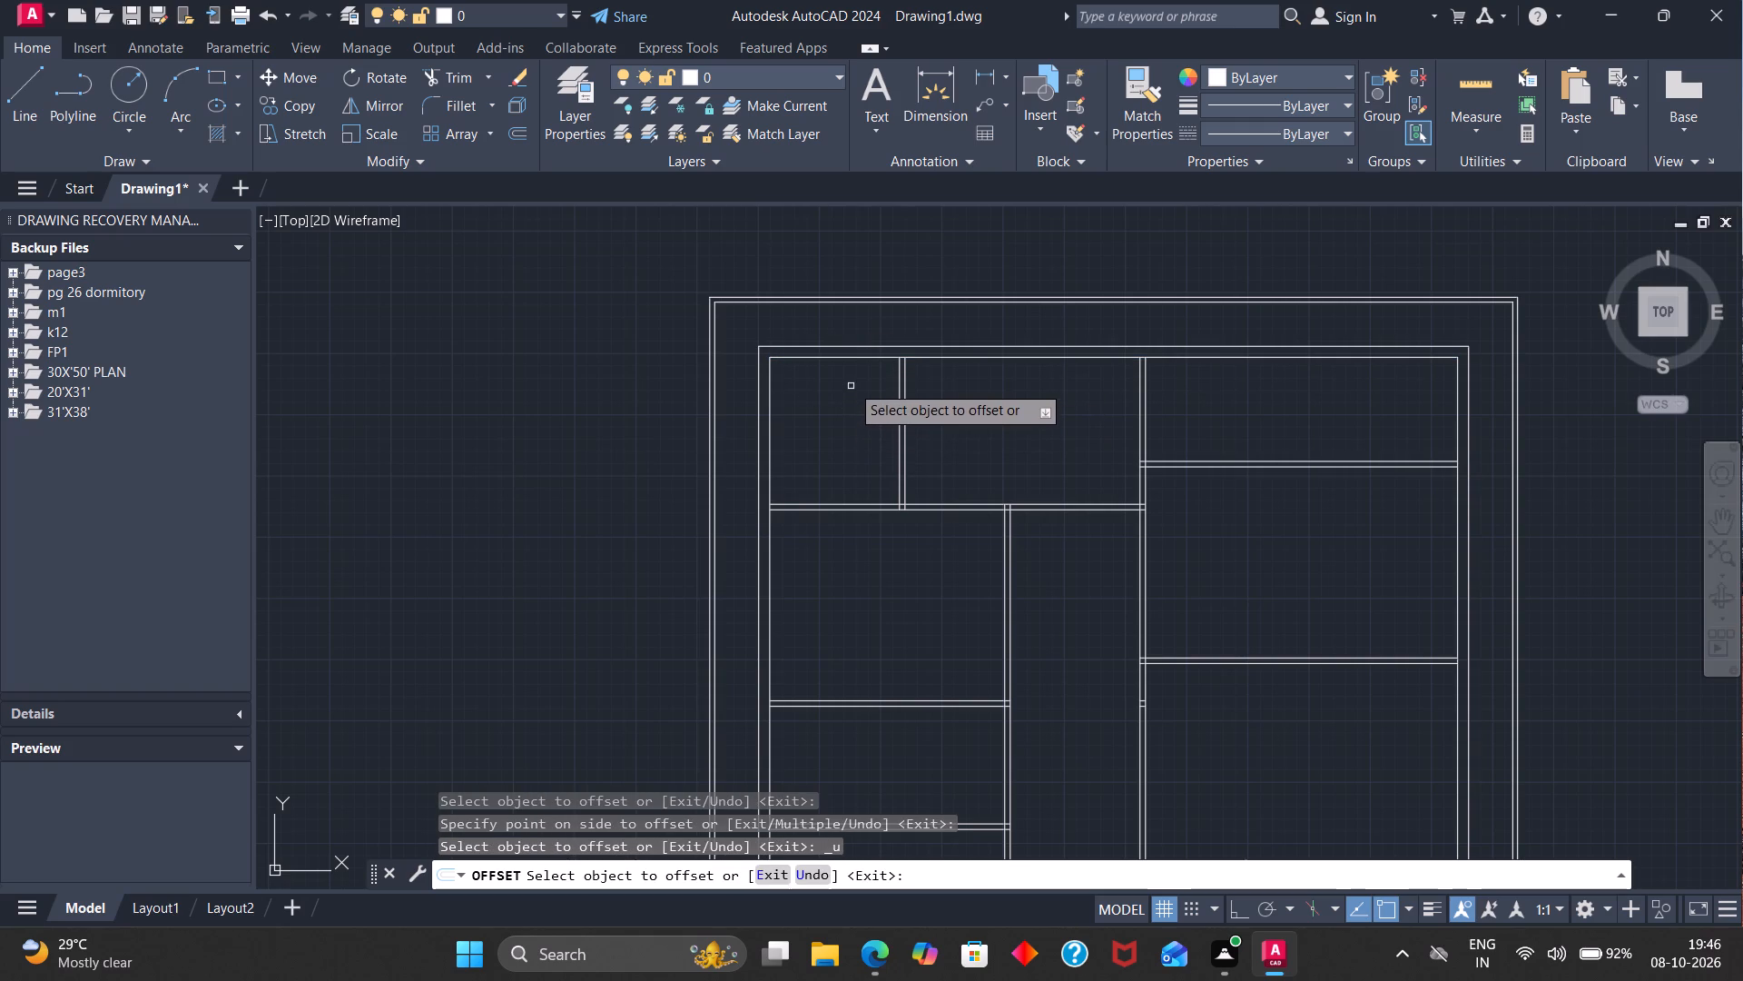
Offset the north exterior wall's inner face 3' southward, and offset the resulting line 4.5" to form a partition.
click(855, 359)
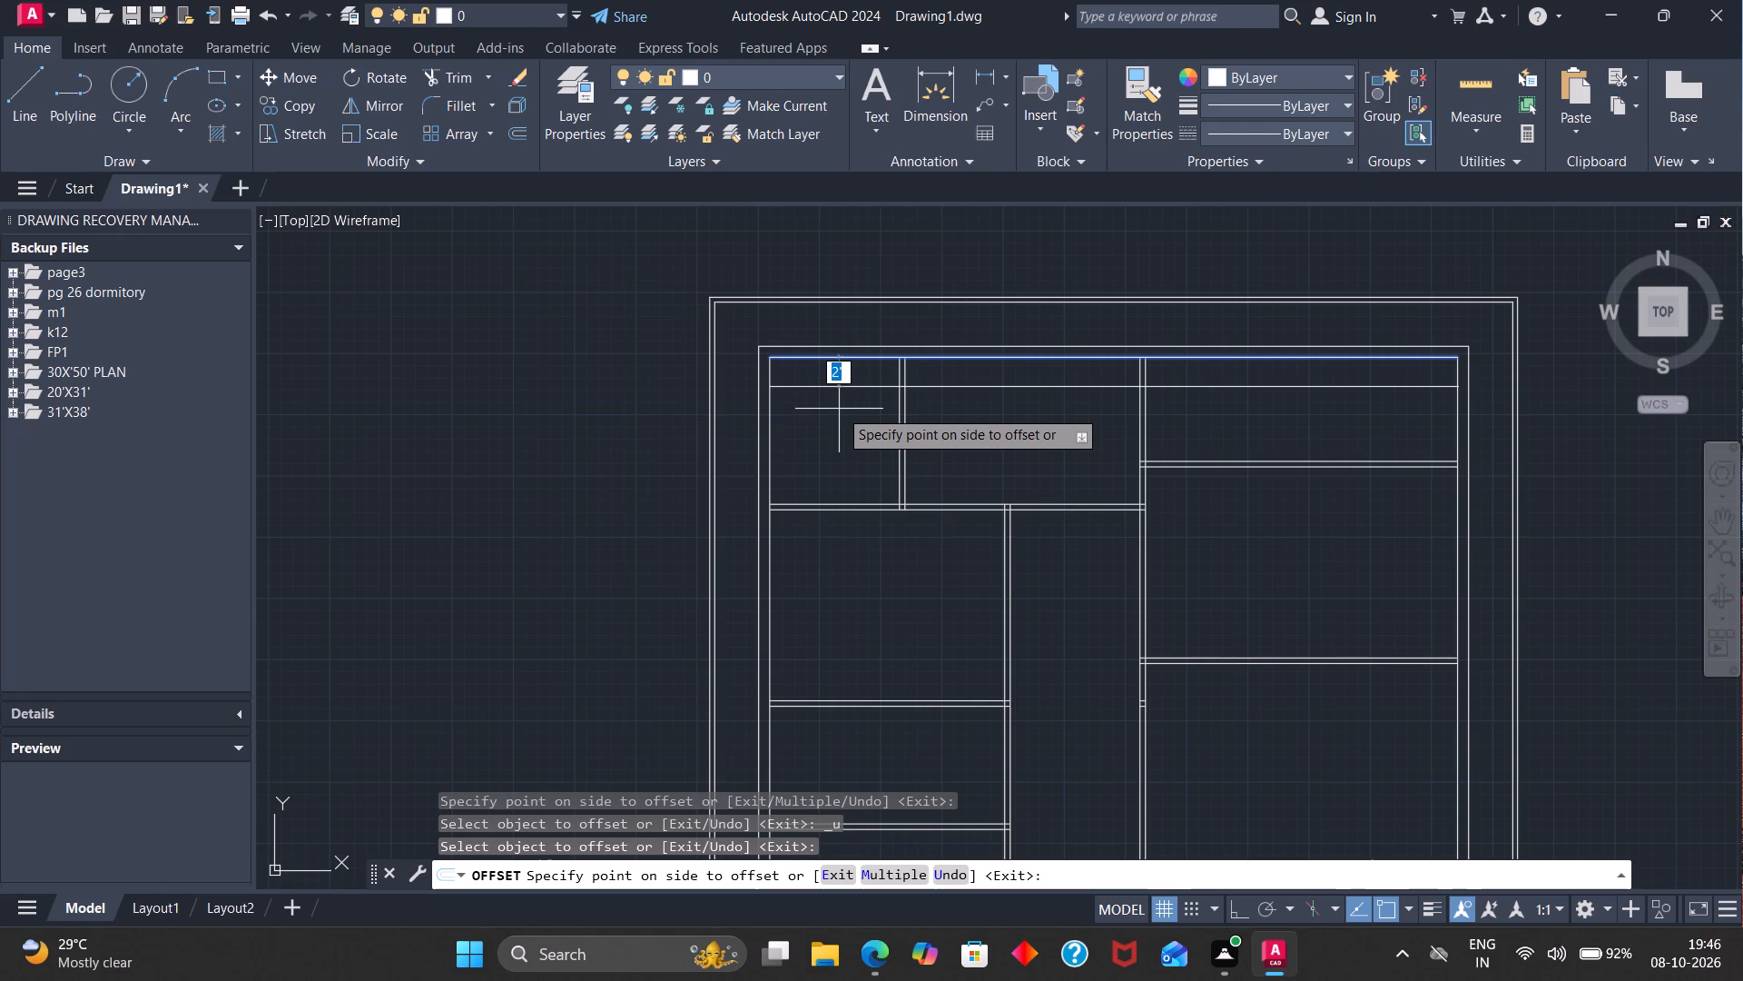
key(4)
key(BackSpace)
text(3')
key(Return)
click(844, 402)
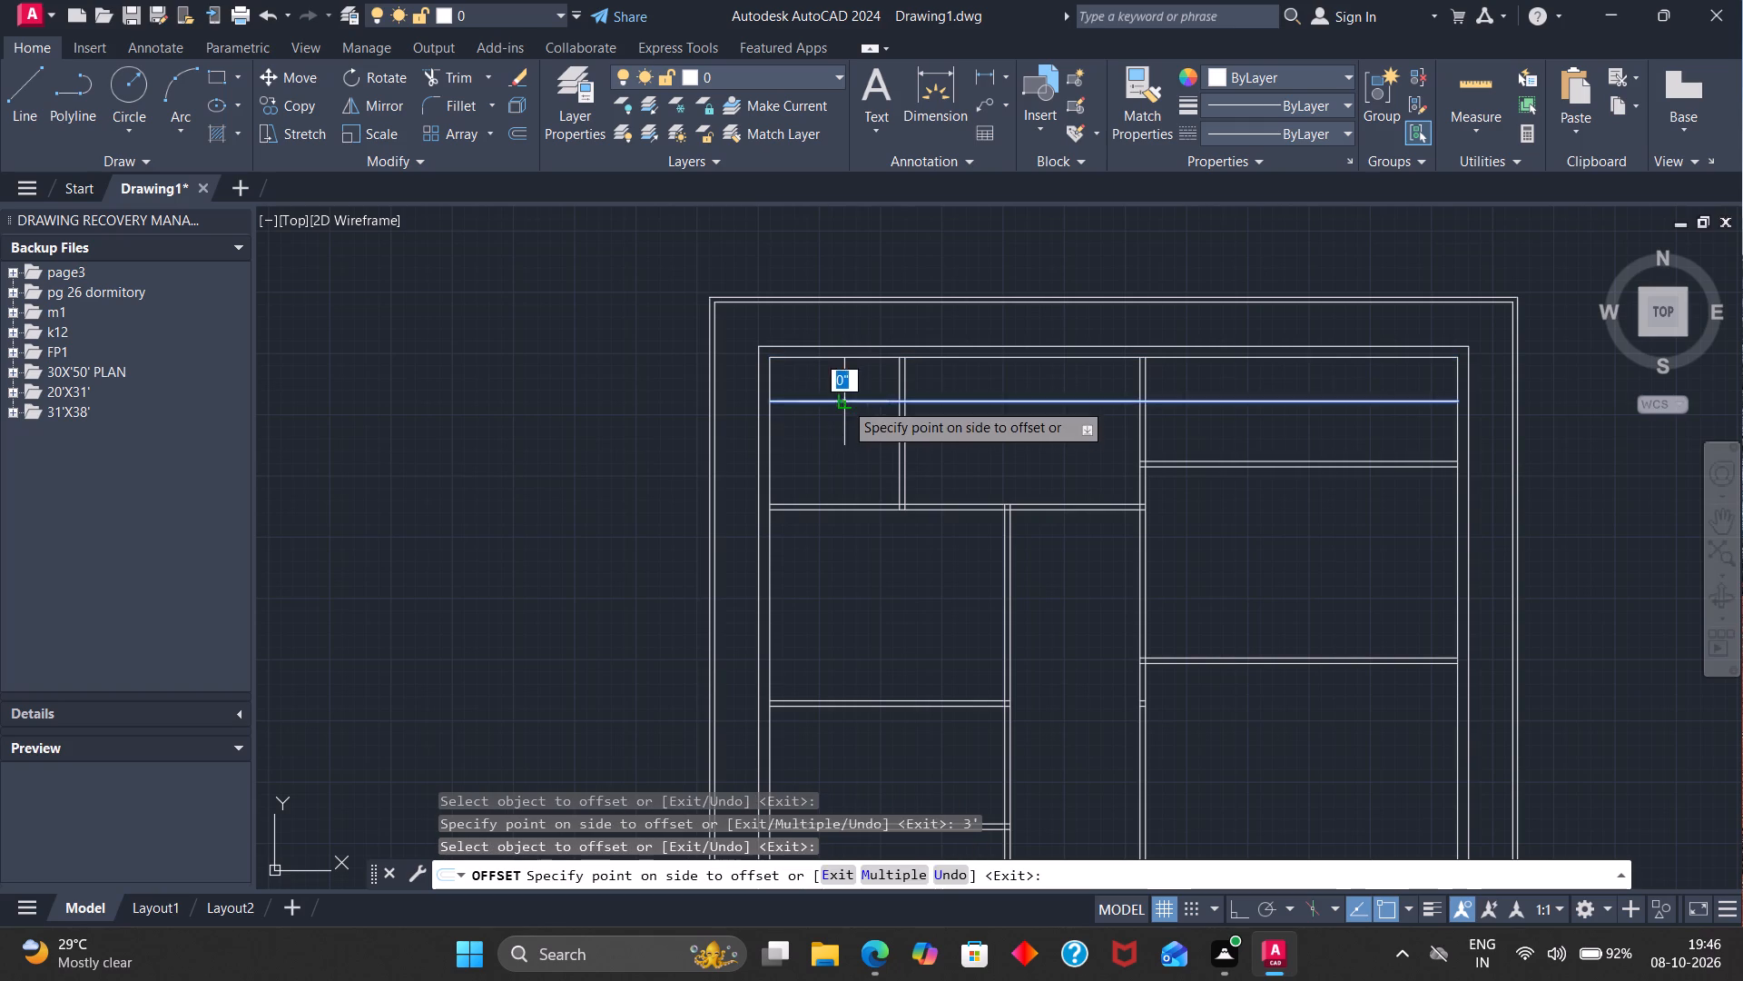
text(4.5)
key(Return)
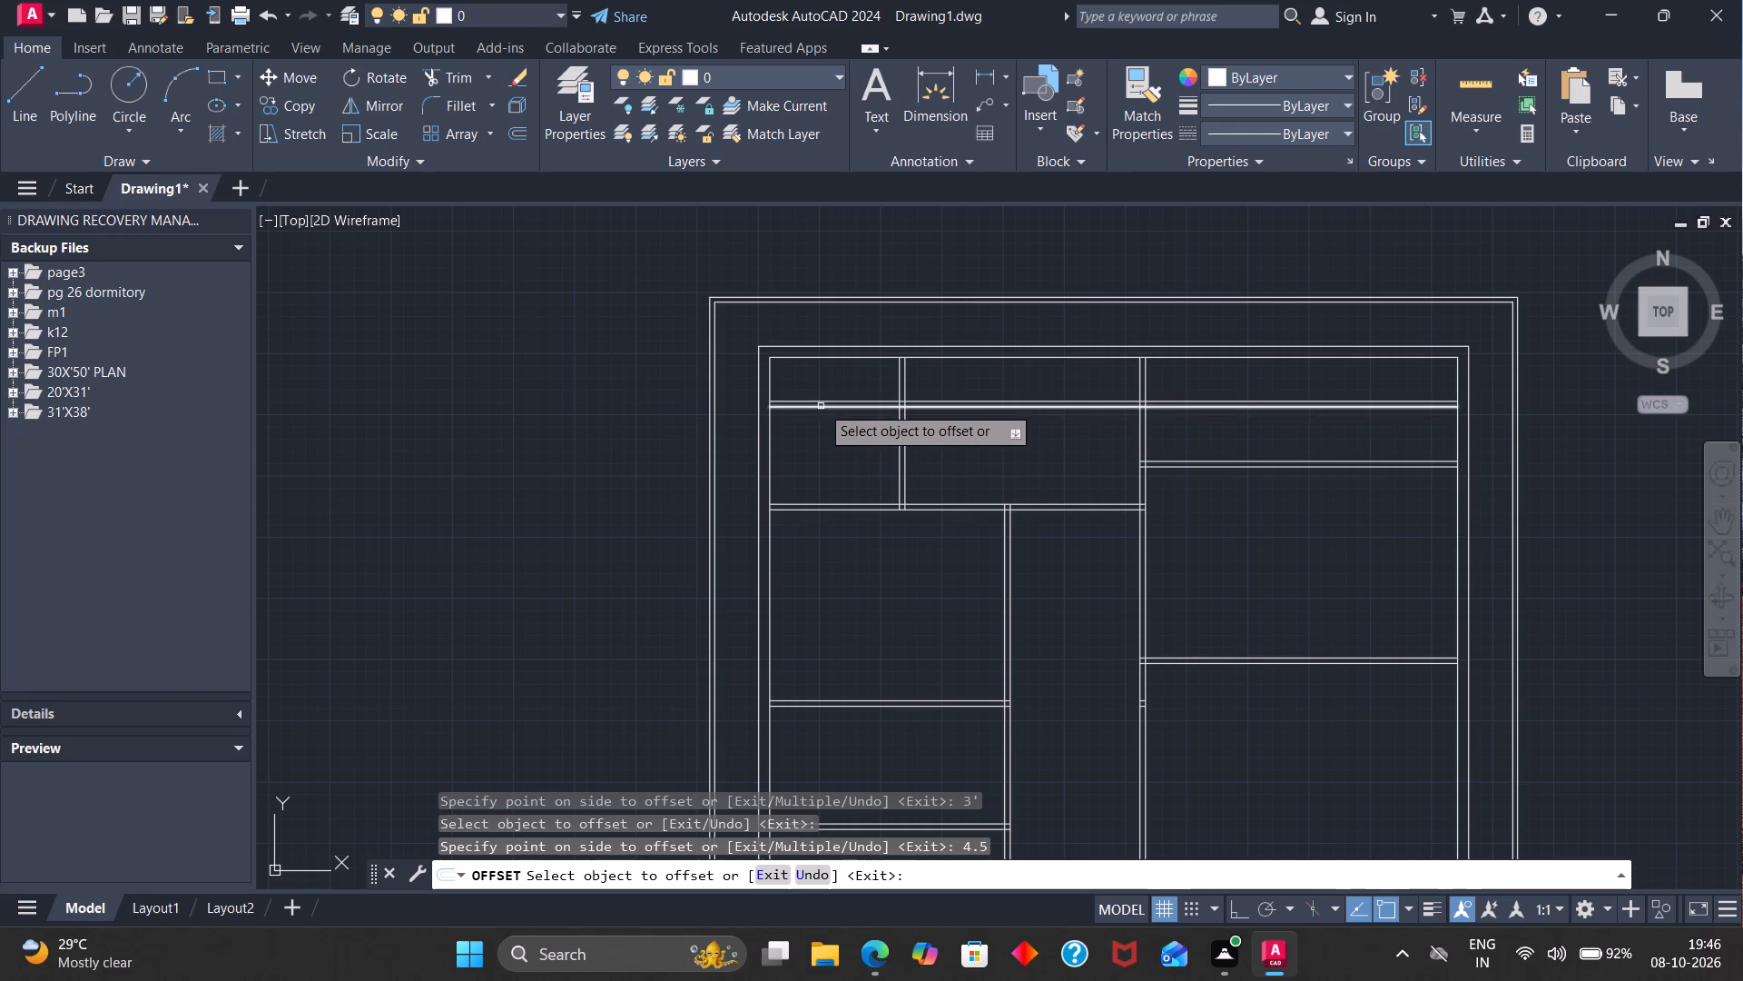
Trim the new 4.5" partition's lines east of the northwest room, including the leftover pieces inside both vertical walls.
click(462, 79)
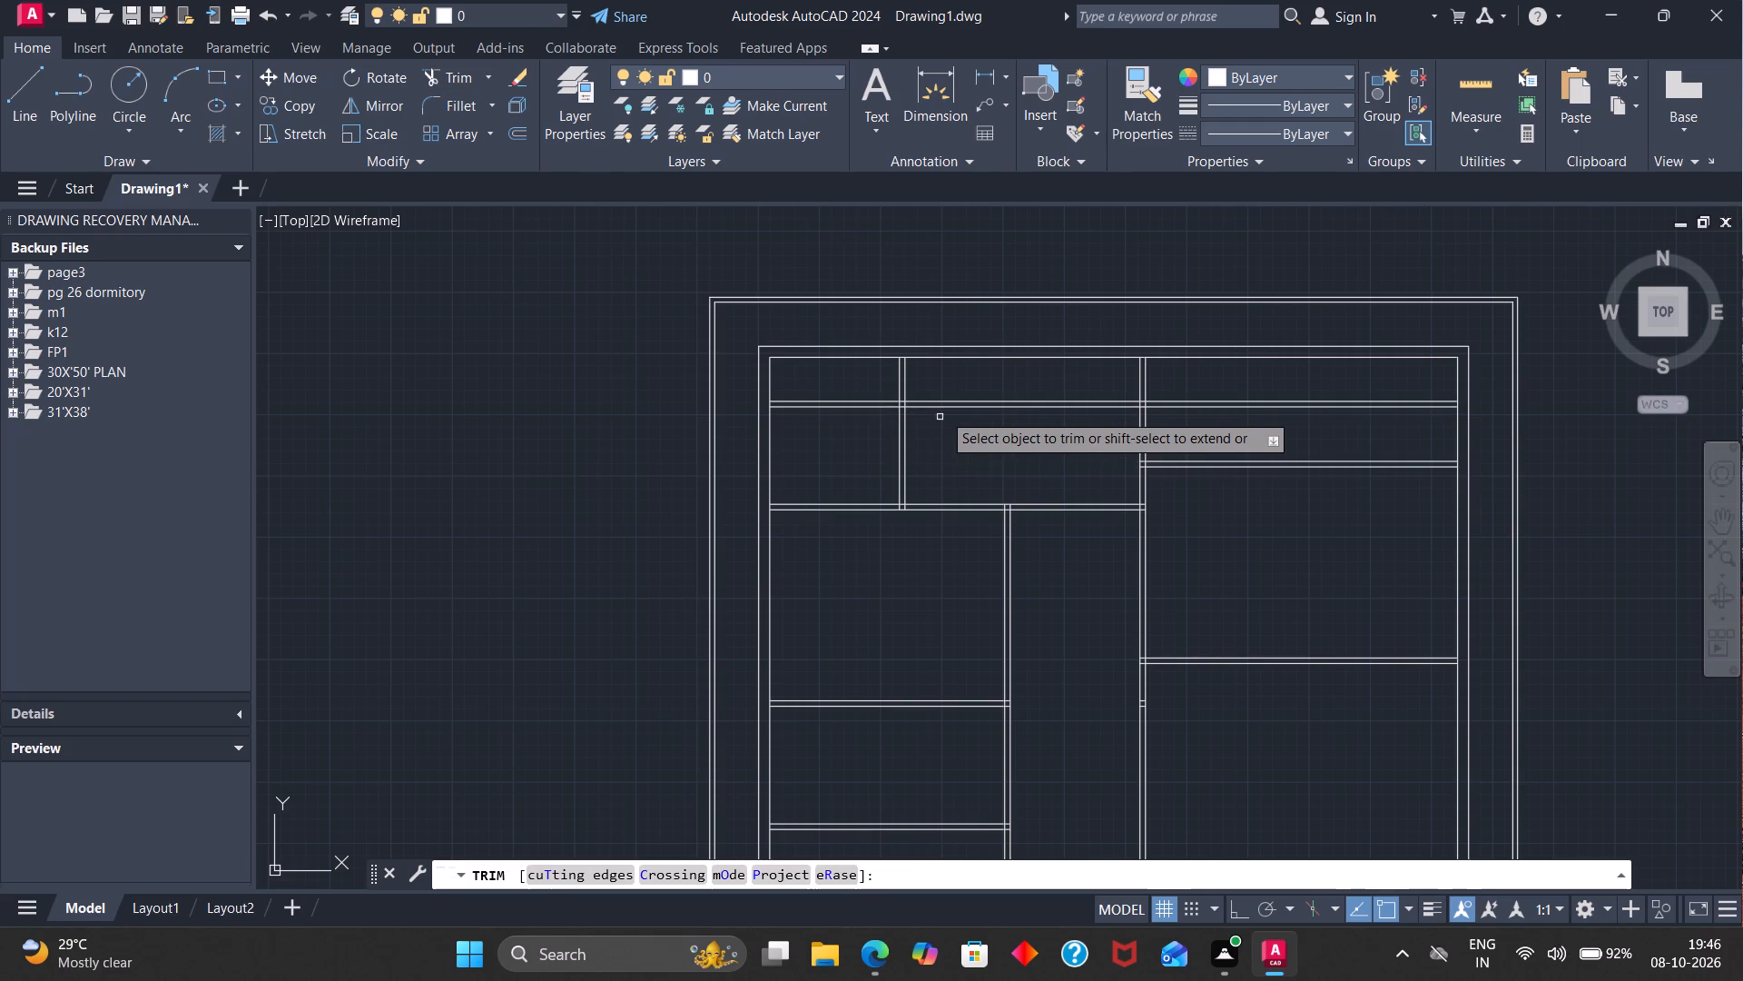
click(944, 404)
click(946, 401)
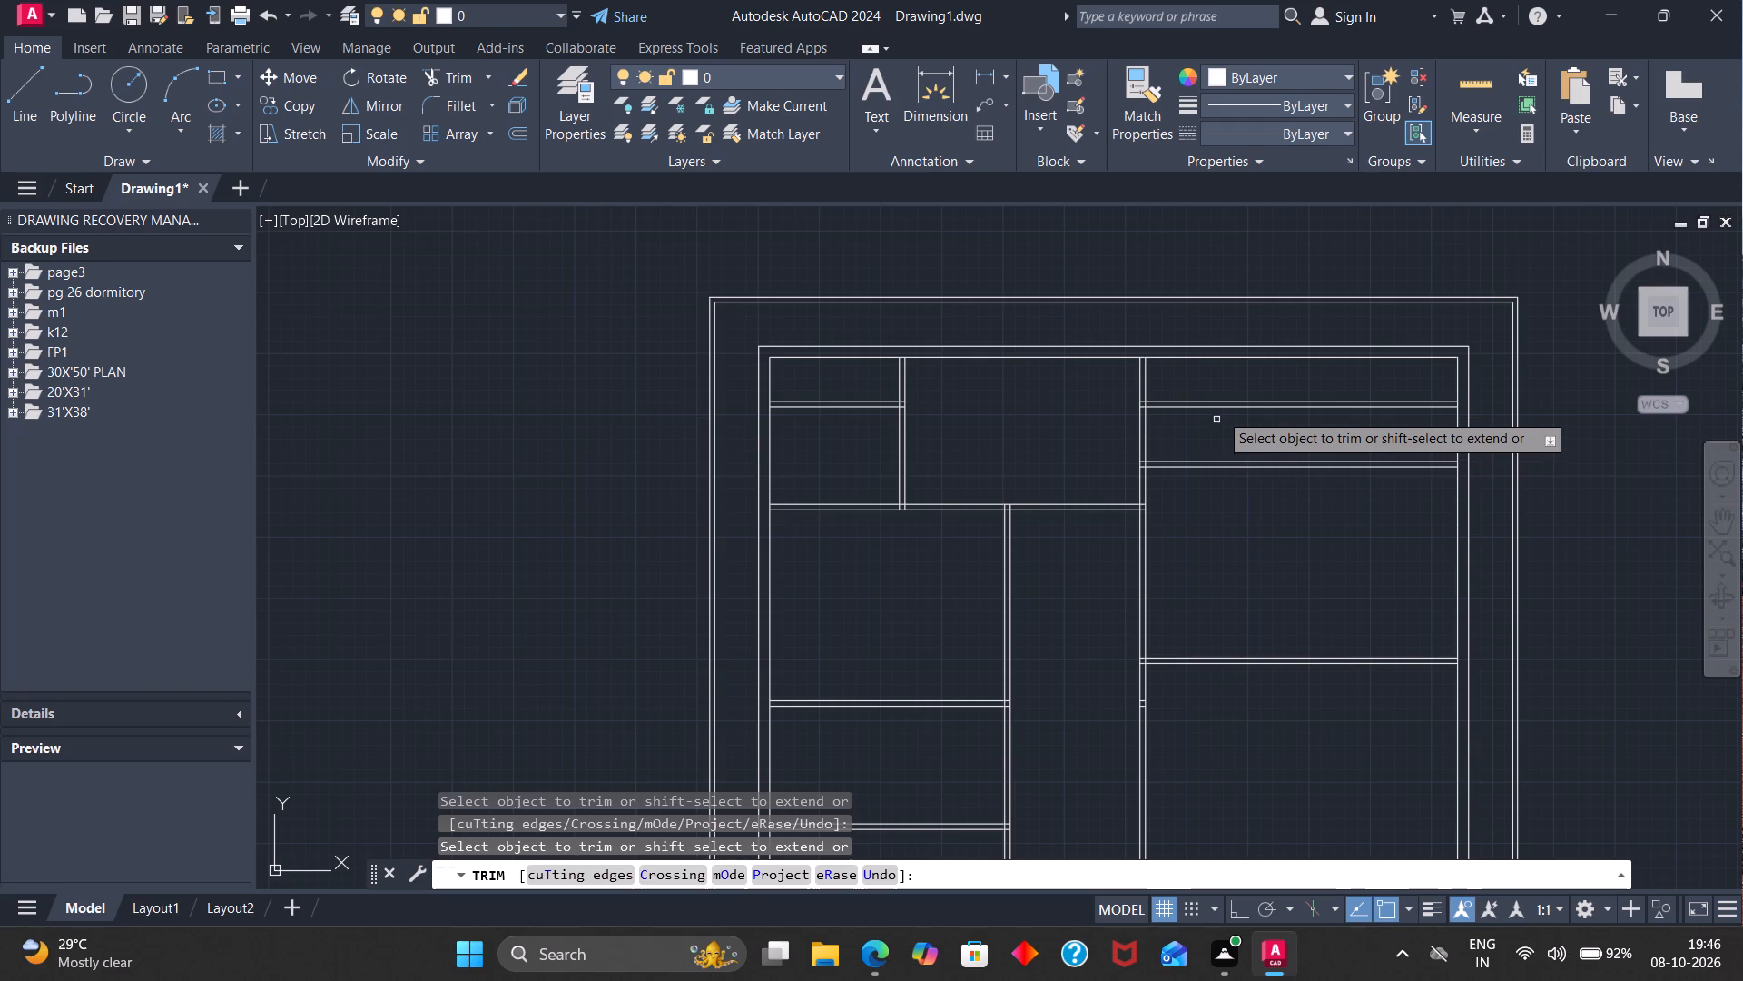
click(1220, 409)
click(1221, 401)
scroll(1154, 405, up, 3)
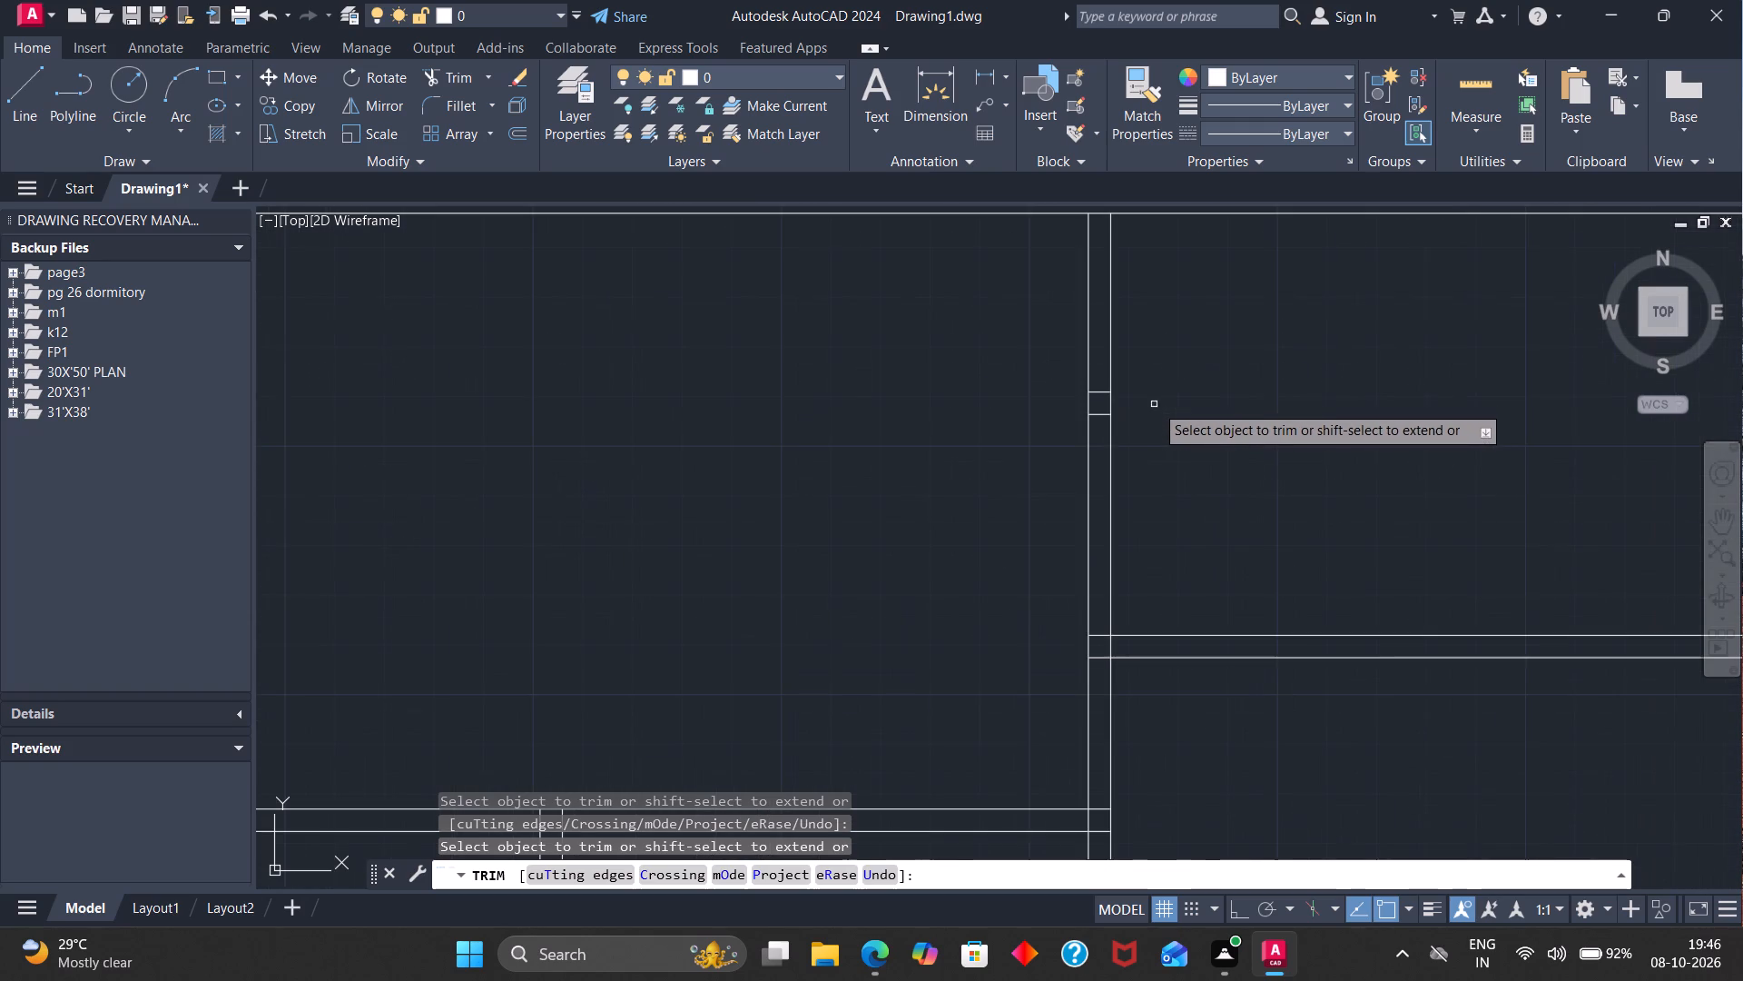
scroll(1118, 389, up, 3)
drag(1048, 369, 1035, 553)
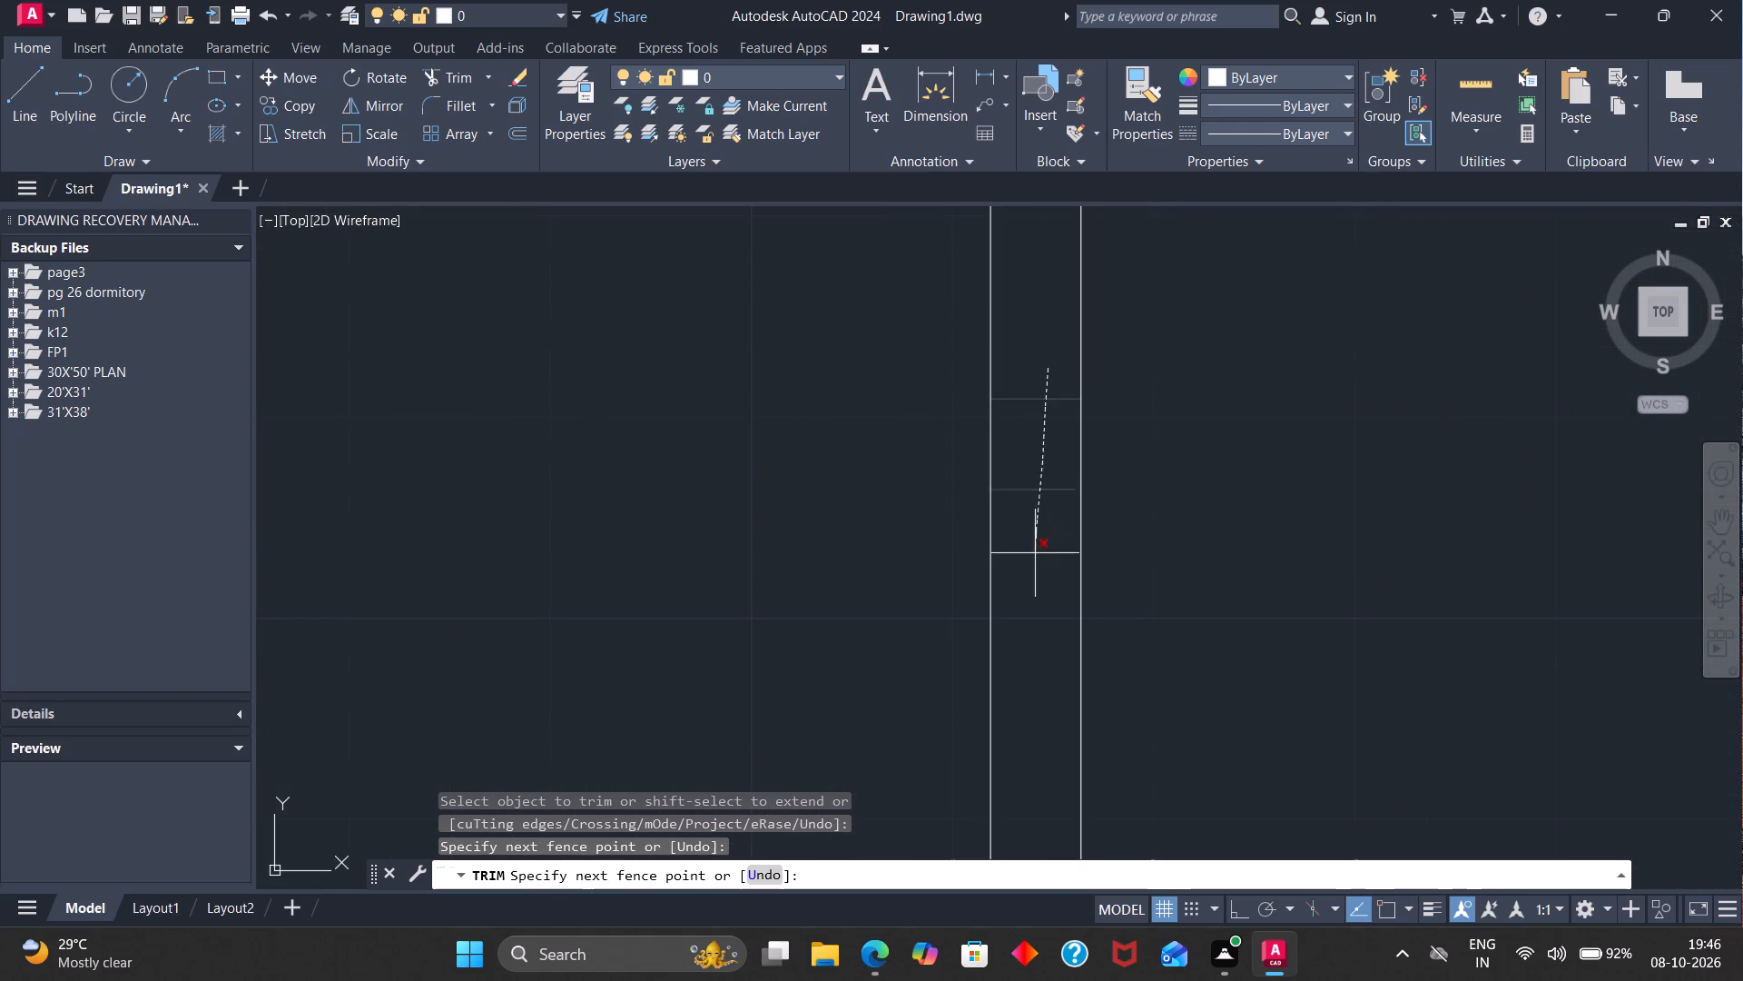
scroll(1032, 550, down, 3)
scroll(803, 517, down, 4)
scroll(460, 508, up, 4)
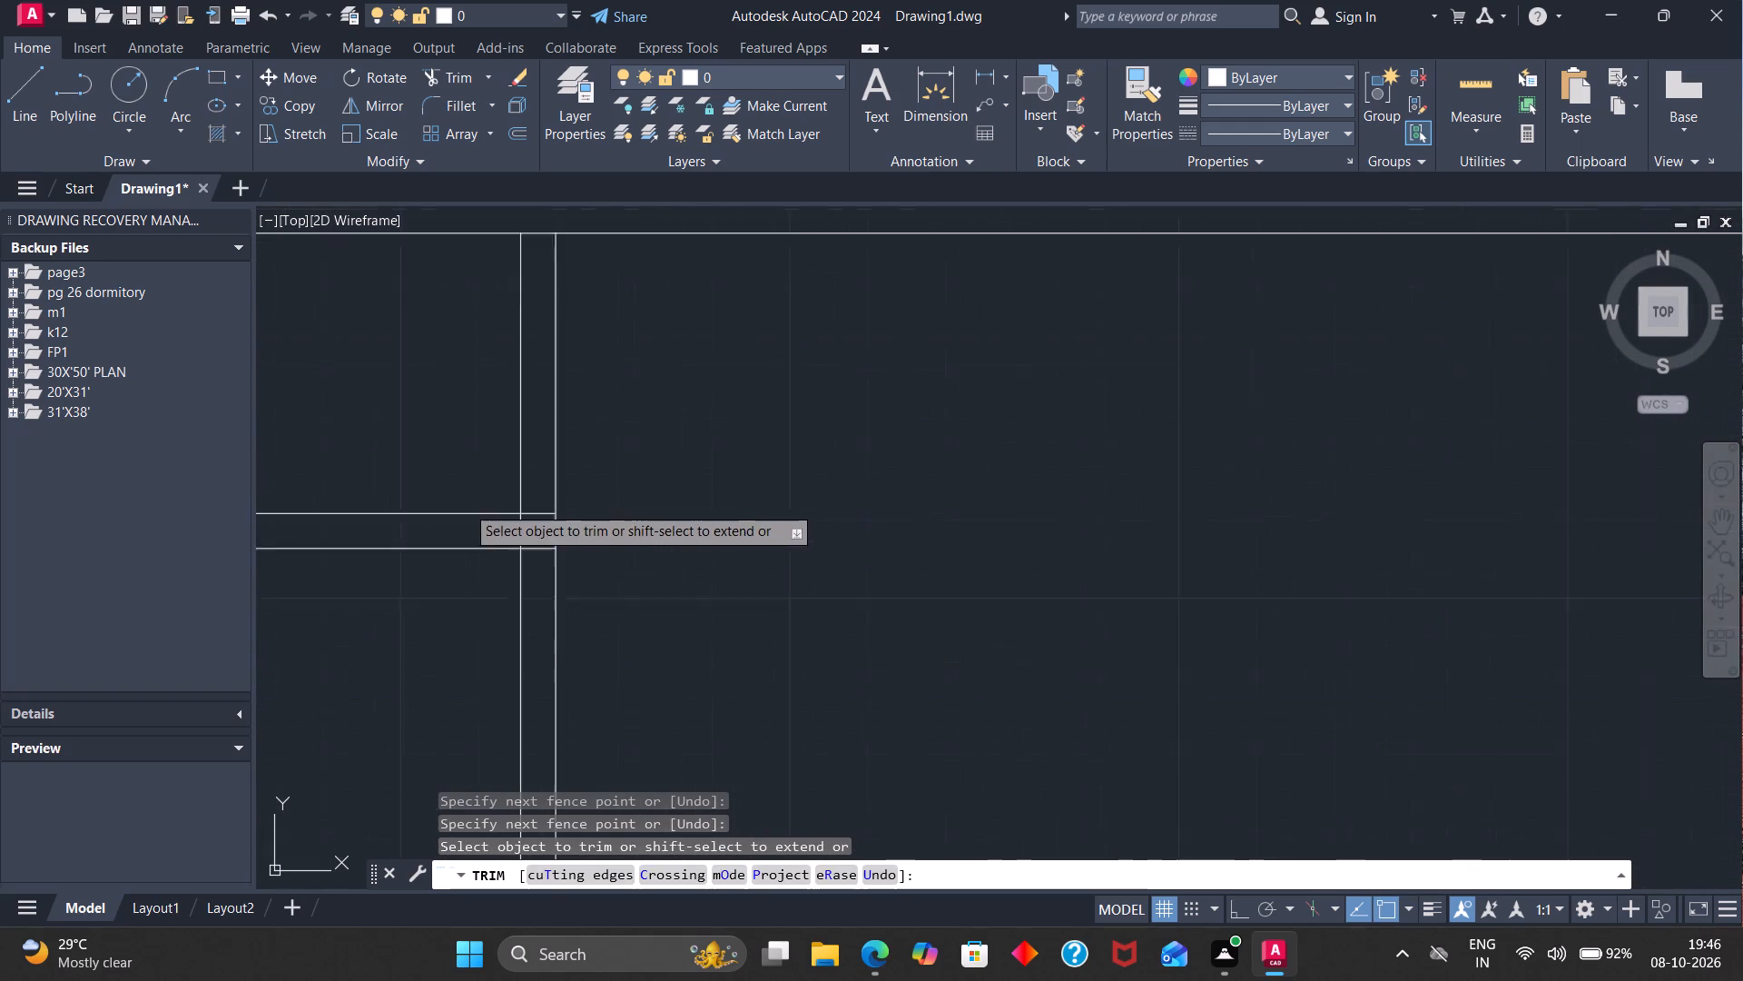
drag(587, 481, 586, 630)
scroll(586, 621, down, 4)
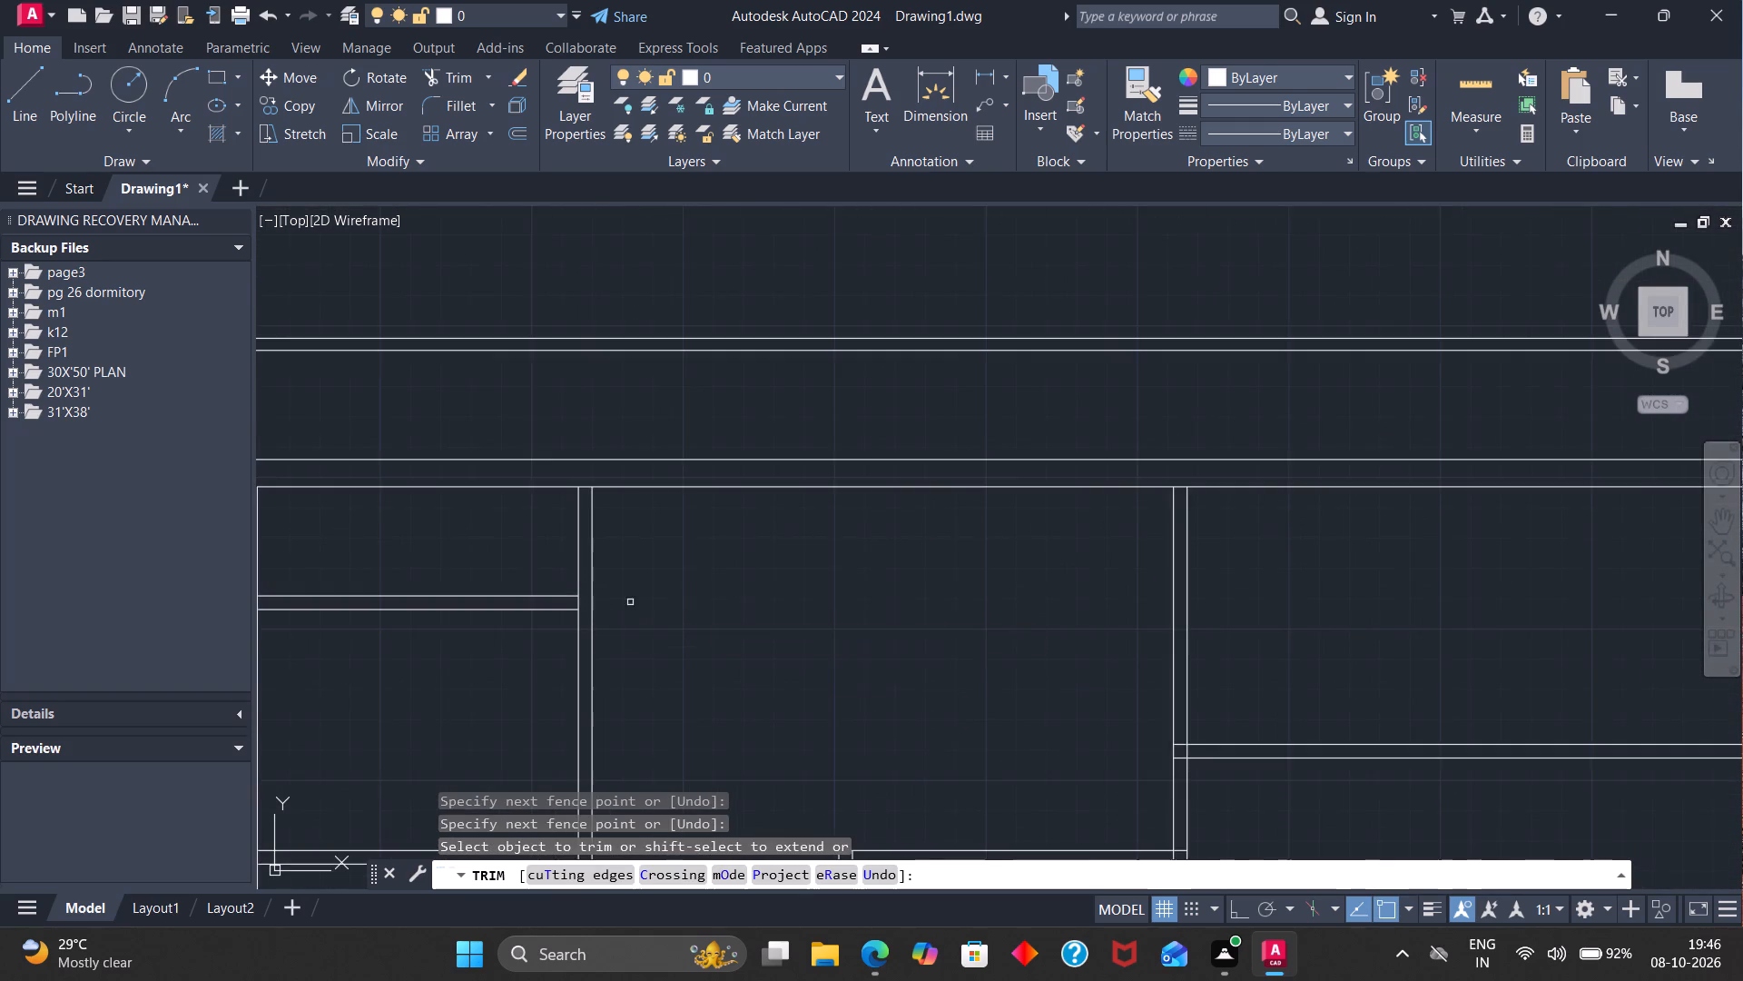
Trim the horizontal partition's north face where the northwest room's east wall meets it, and redraw that piece as a separate line.
scroll(803, 655, down, 3)
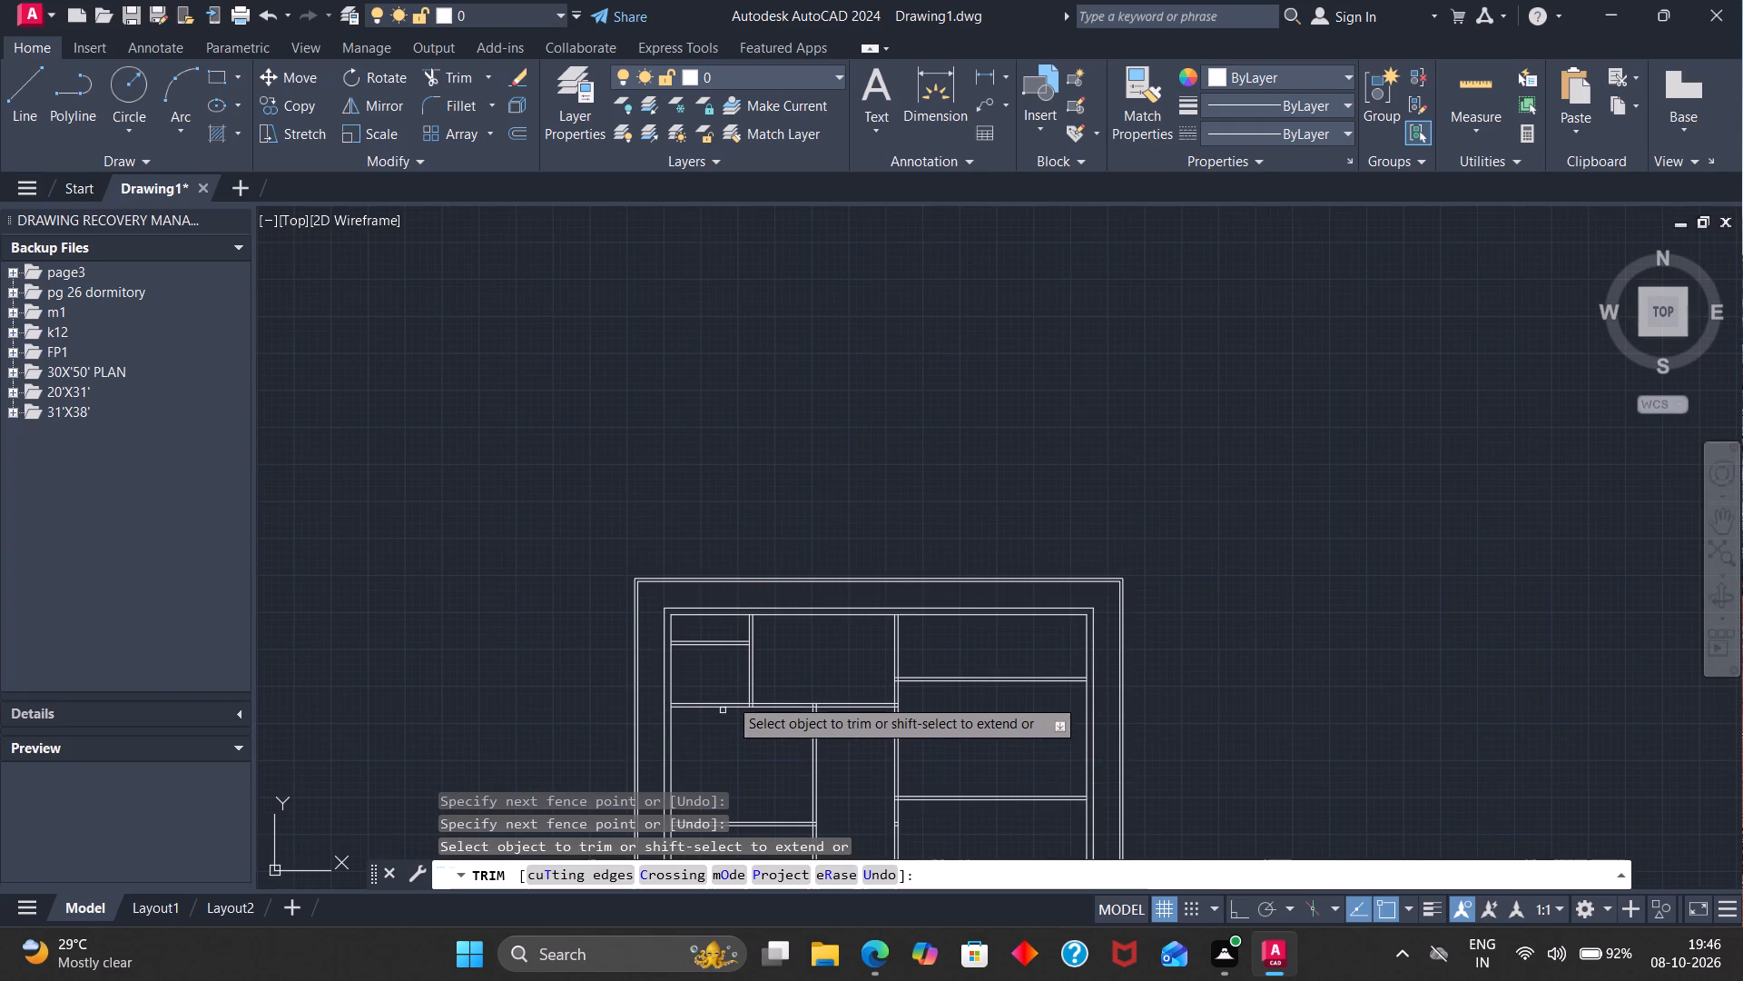
scroll(735, 696, up, 3)
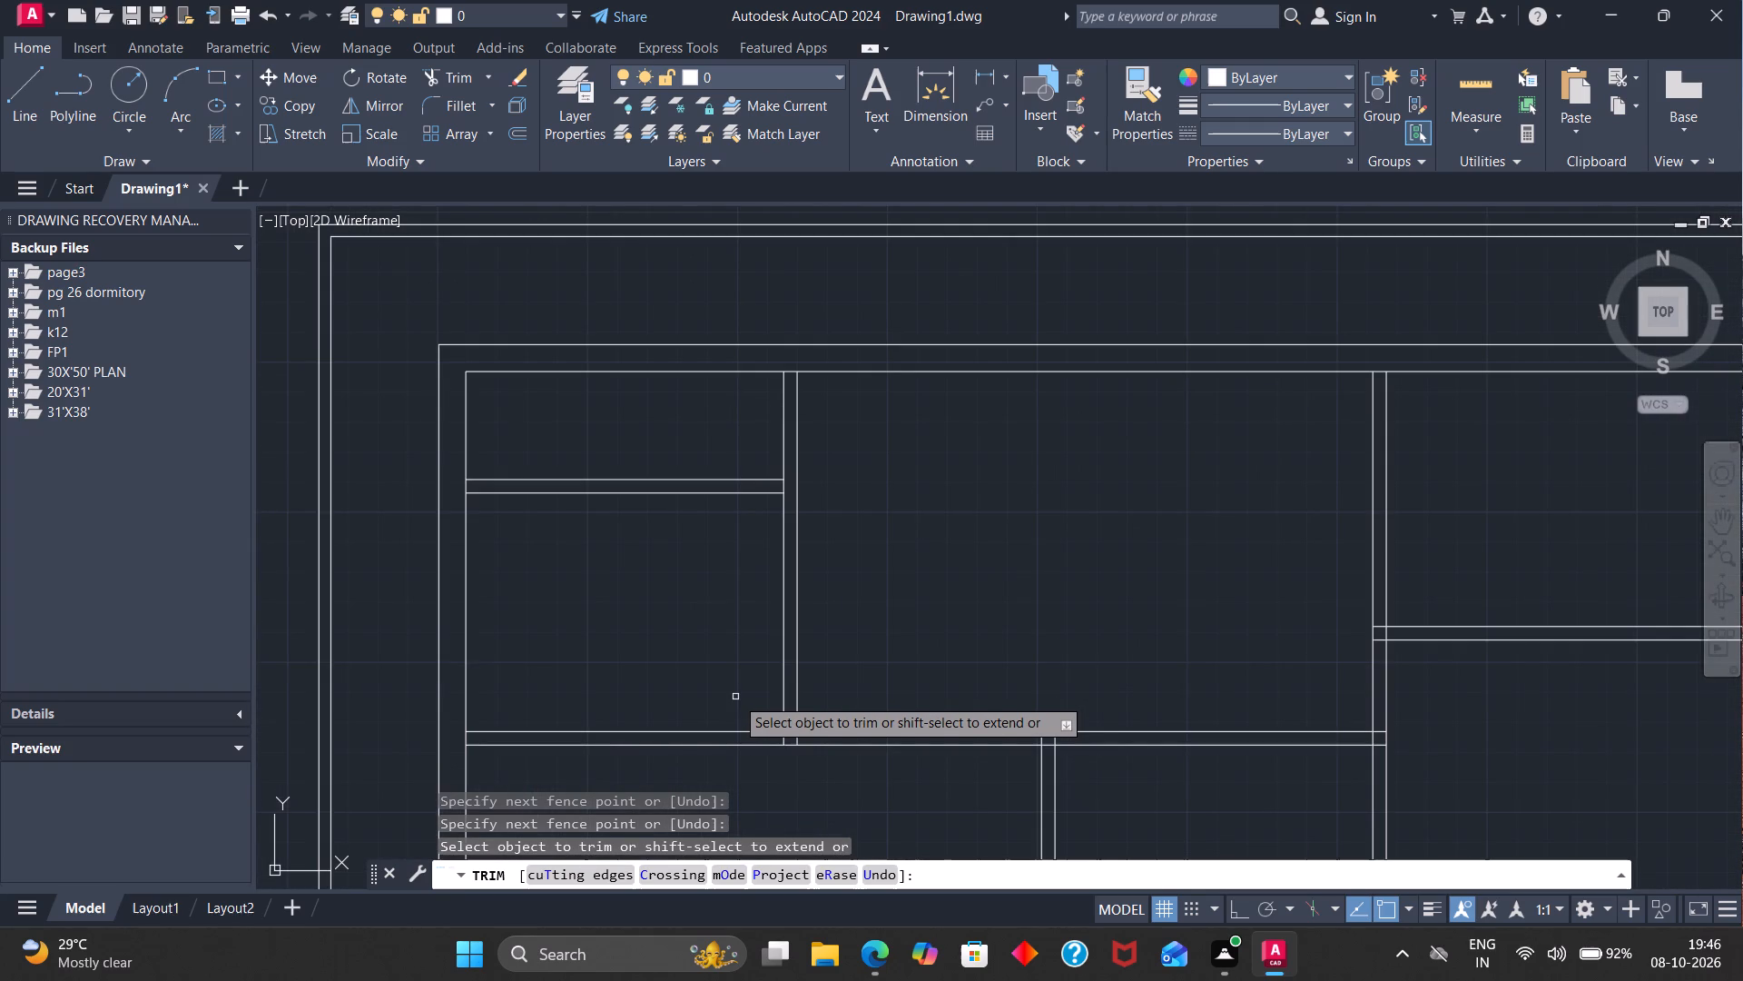
scroll(797, 725, up, 2)
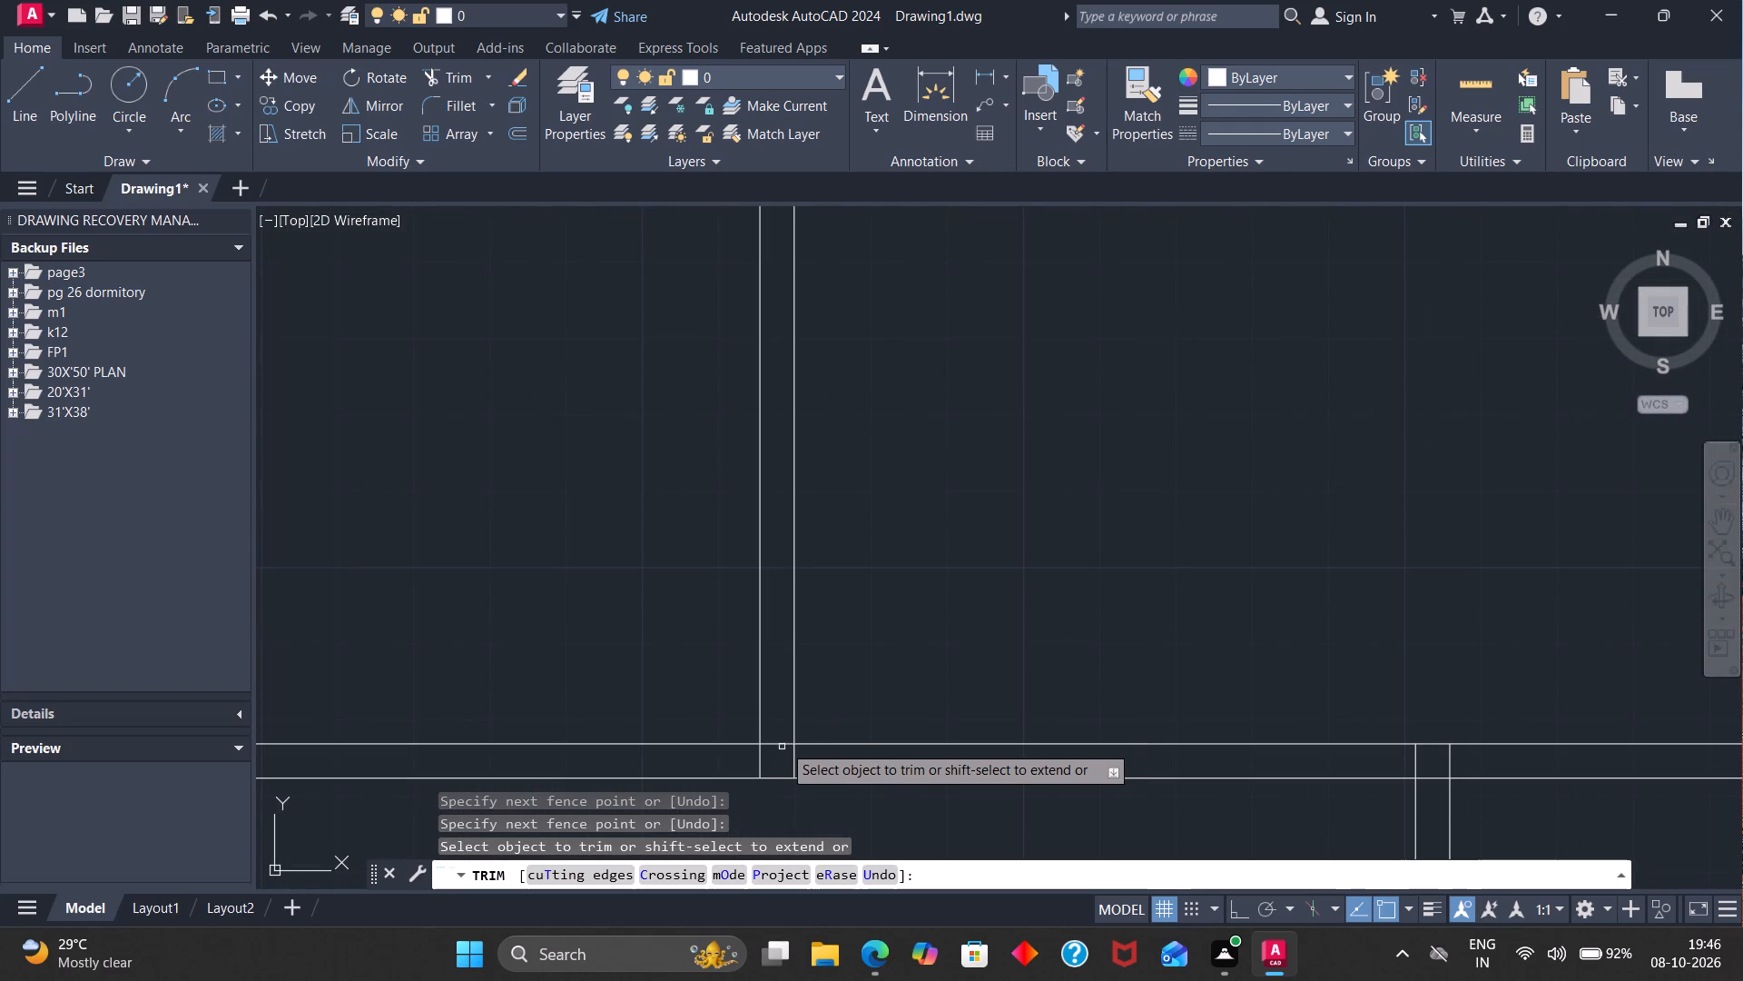
click(783, 743)
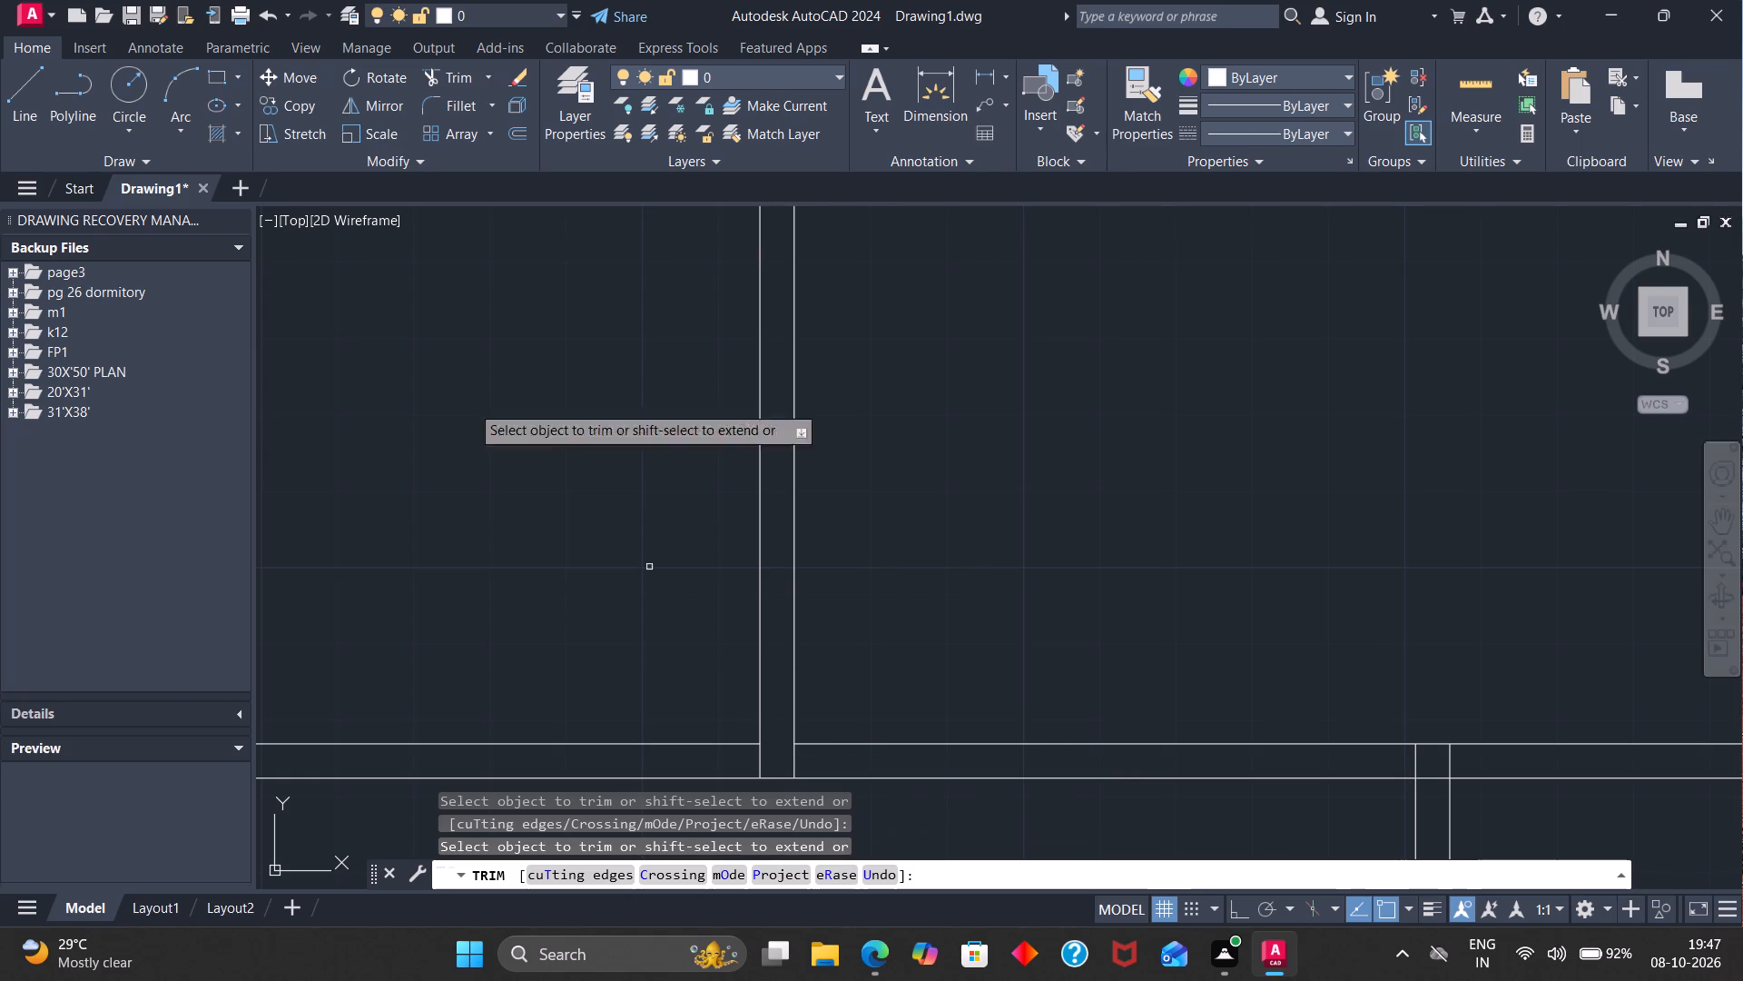
click(8, 85)
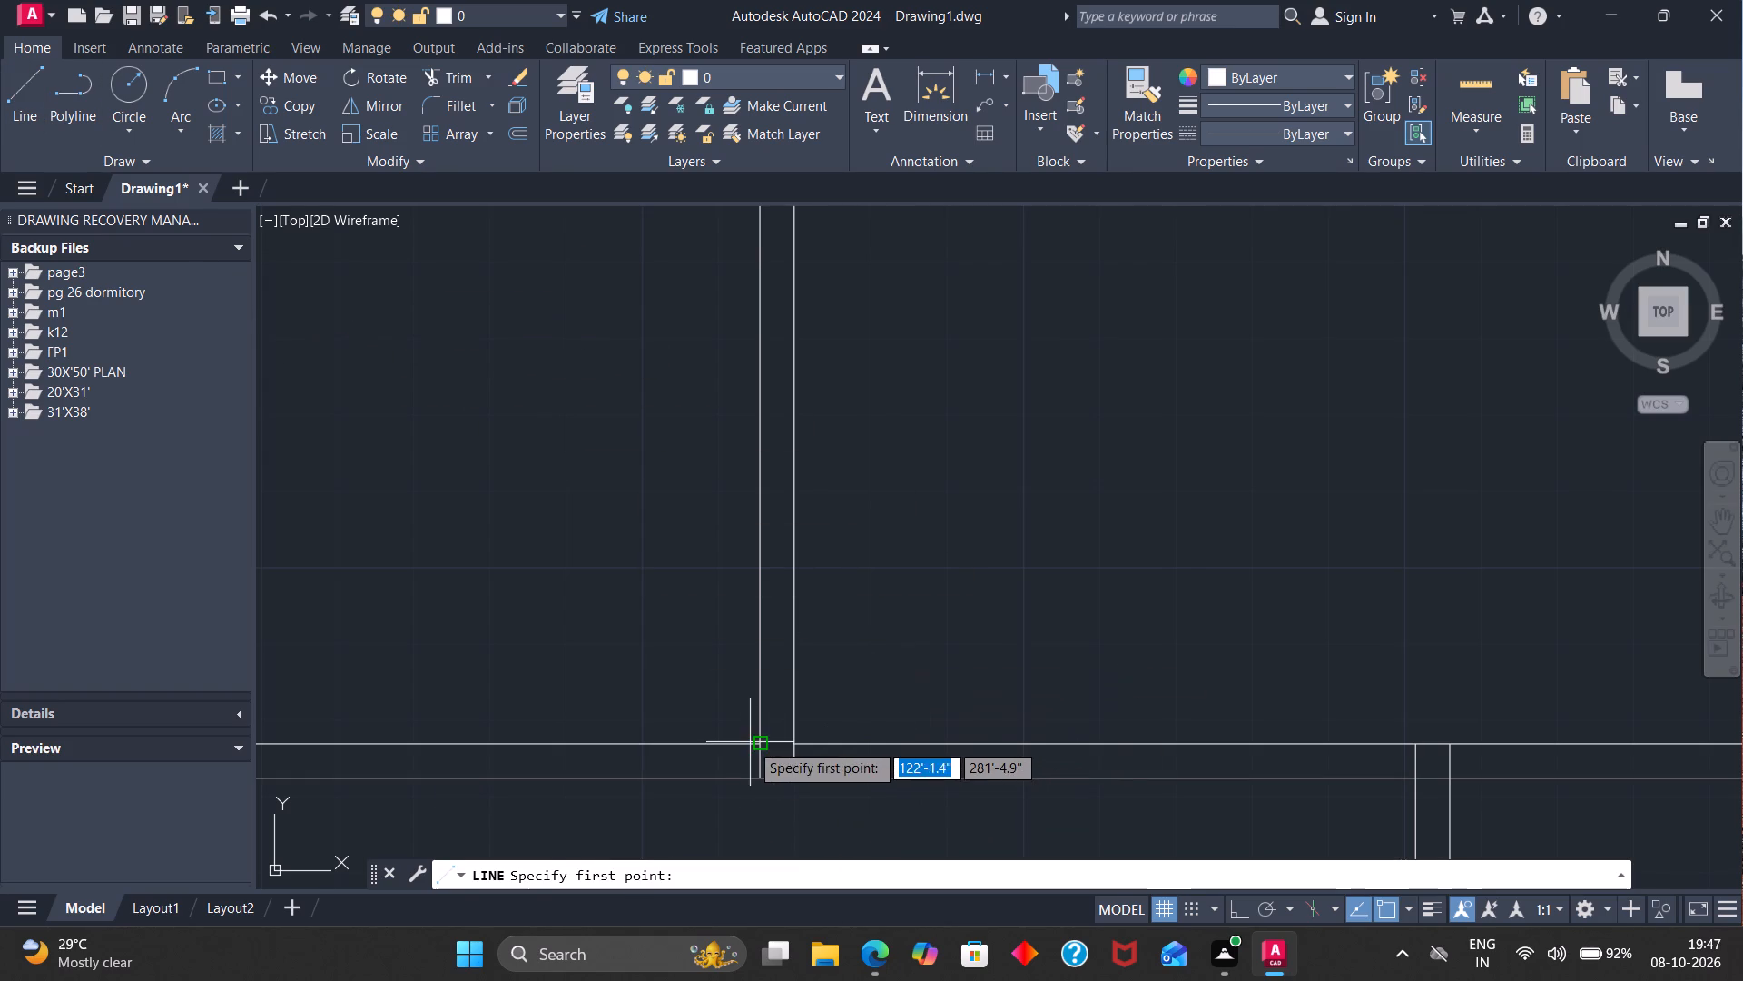
click(755, 743)
click(793, 740)
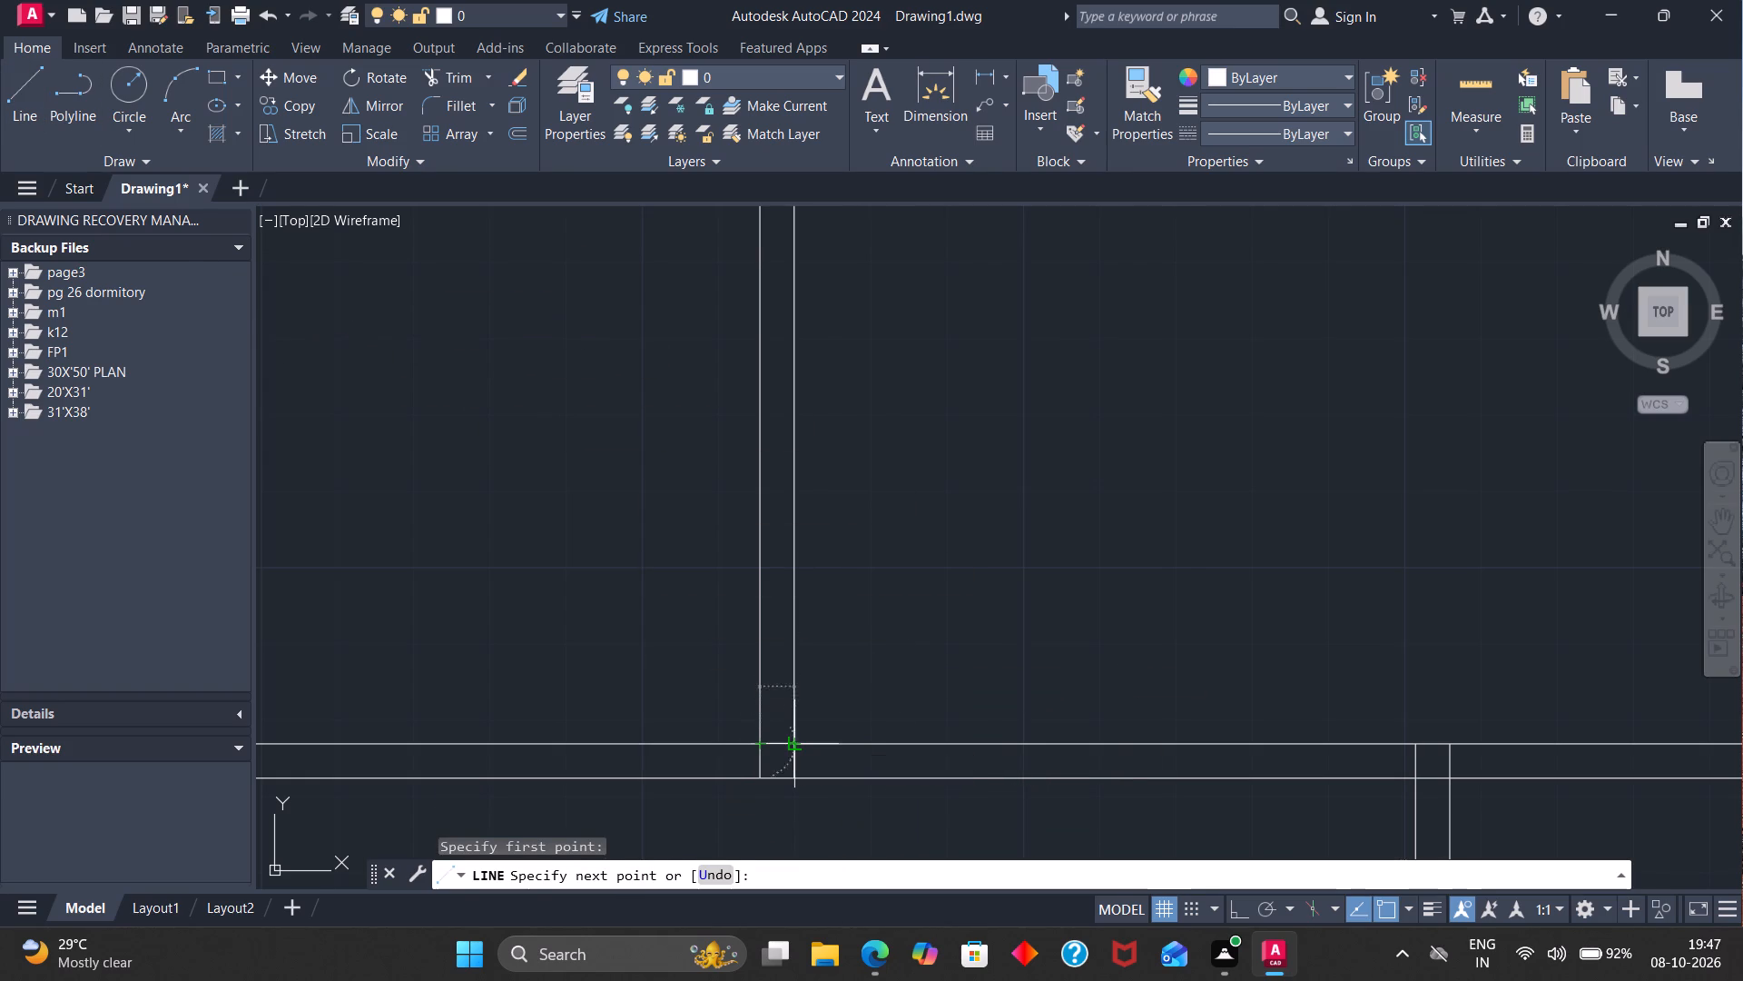
key(Escape)
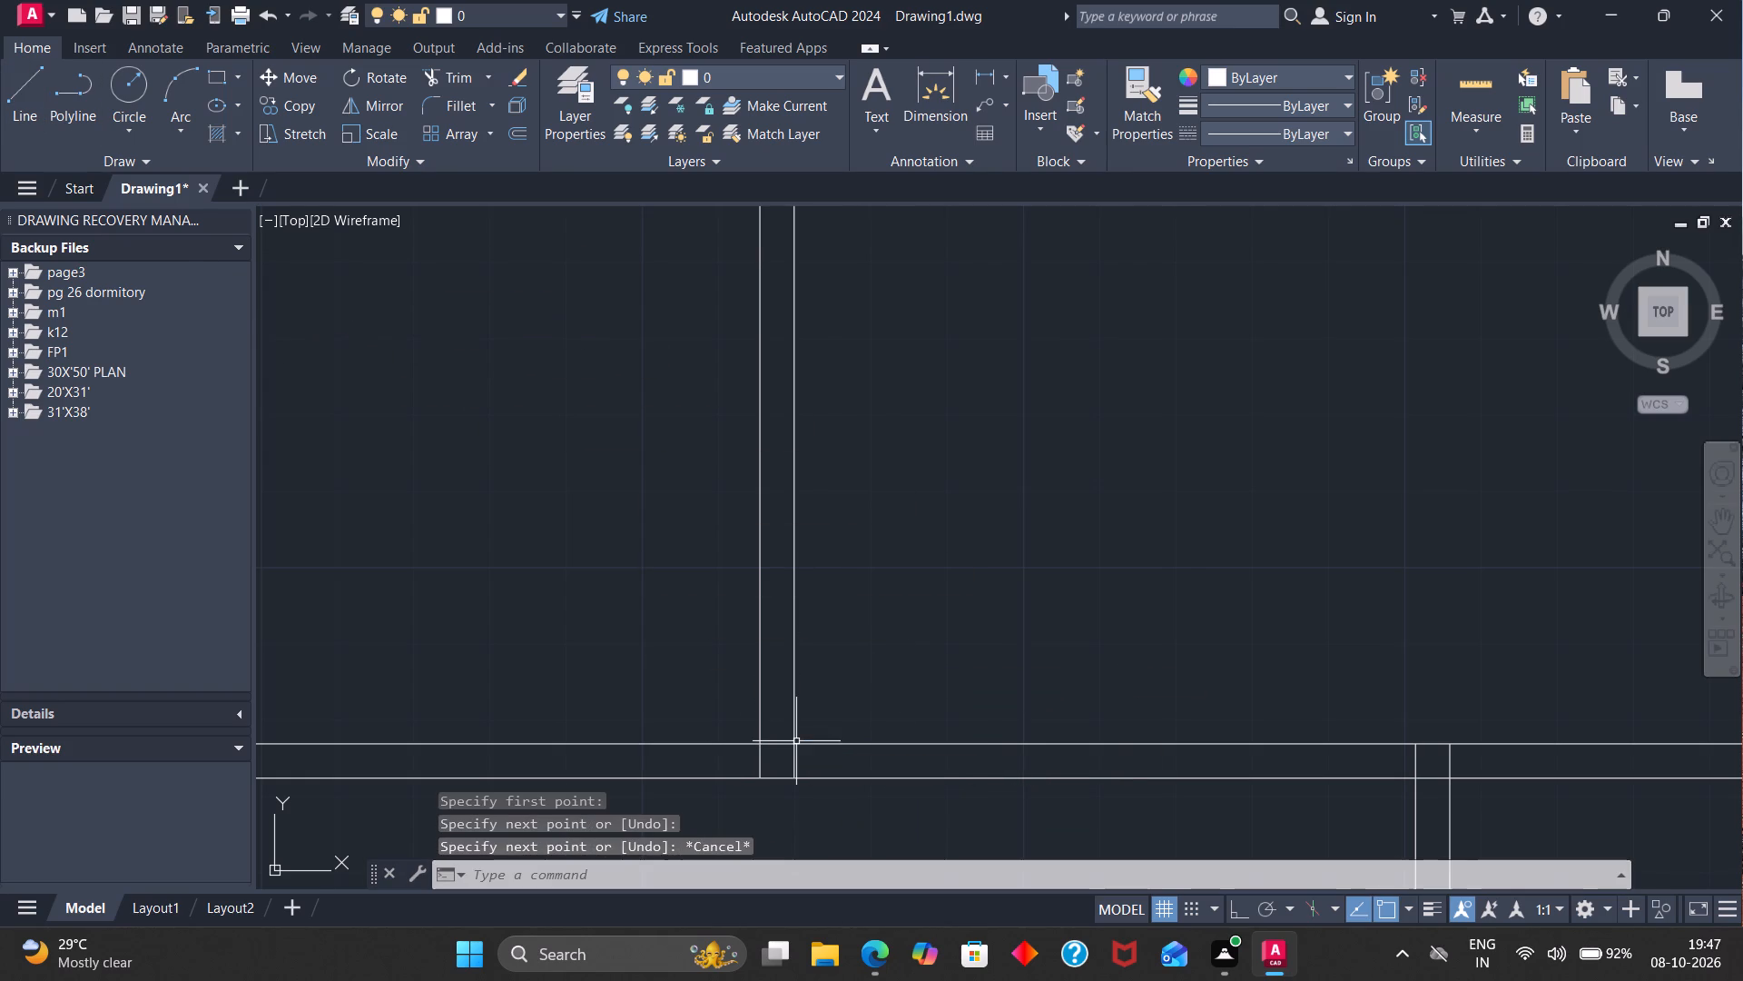
Mark a door opening in the northwest room's east wall by offsetting the short junction line 6" north, and that copy 2'6" north.
key(o)
key(Return)
key(6)
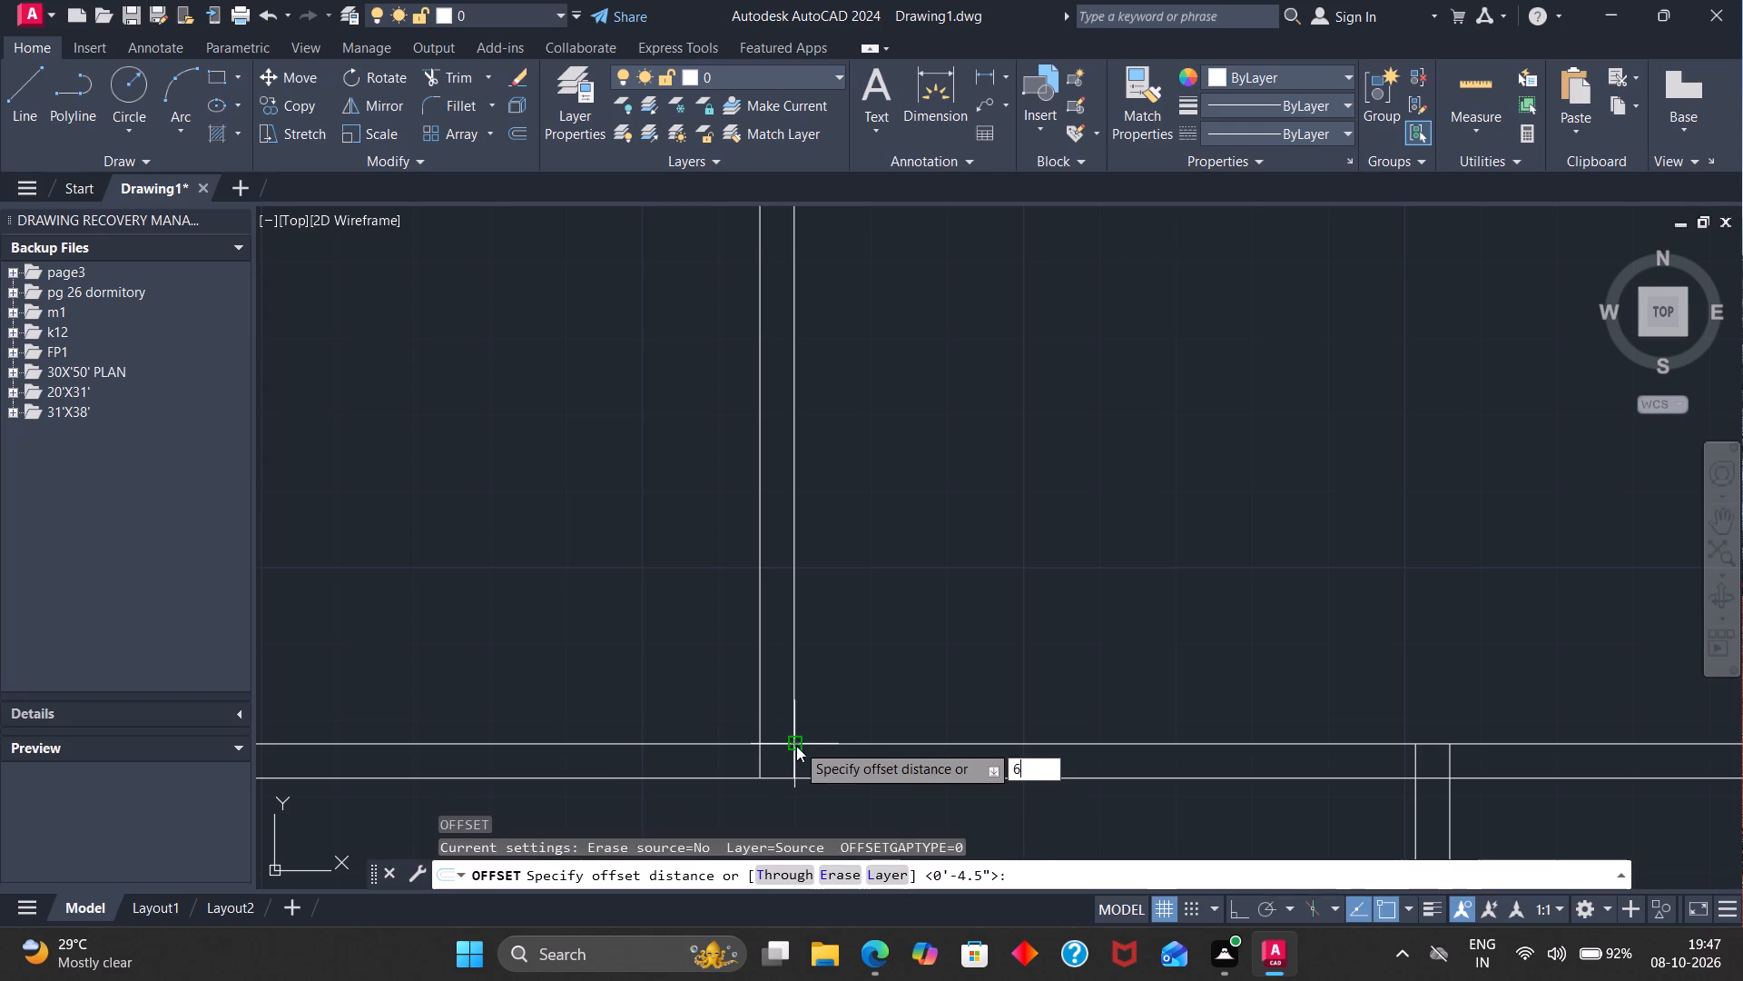
key(Return)
click(777, 747)
click(781, 696)
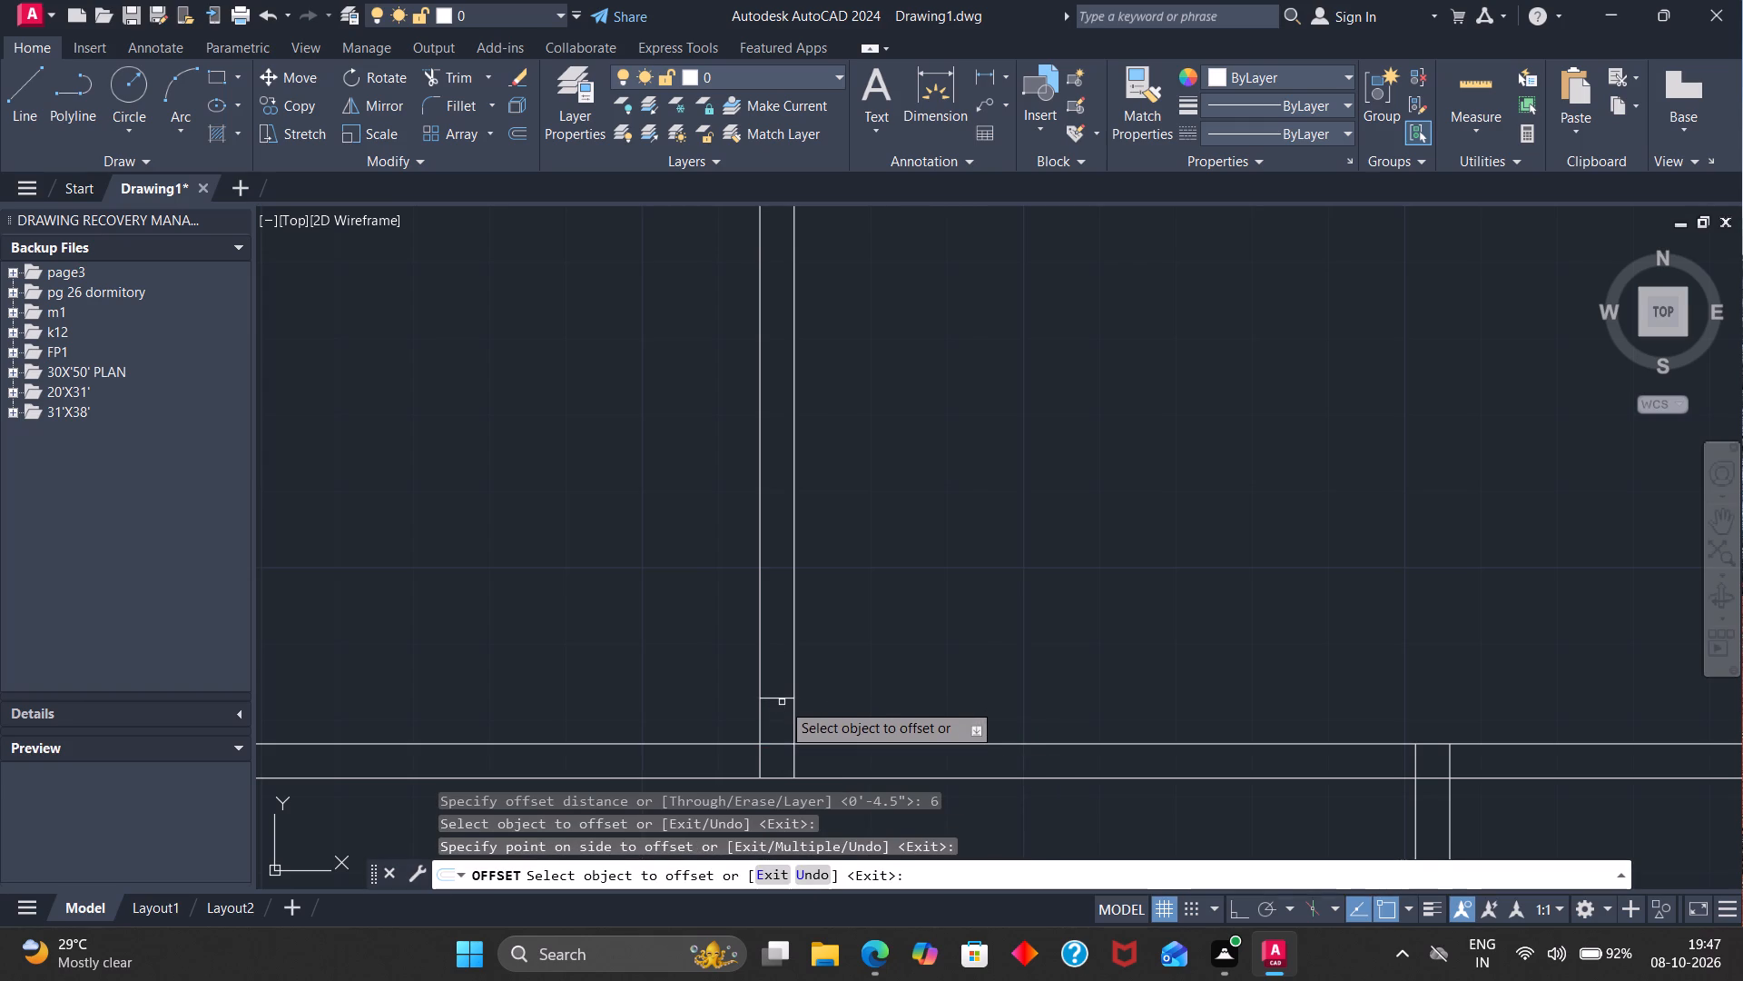
click(782, 702)
click(780, 700)
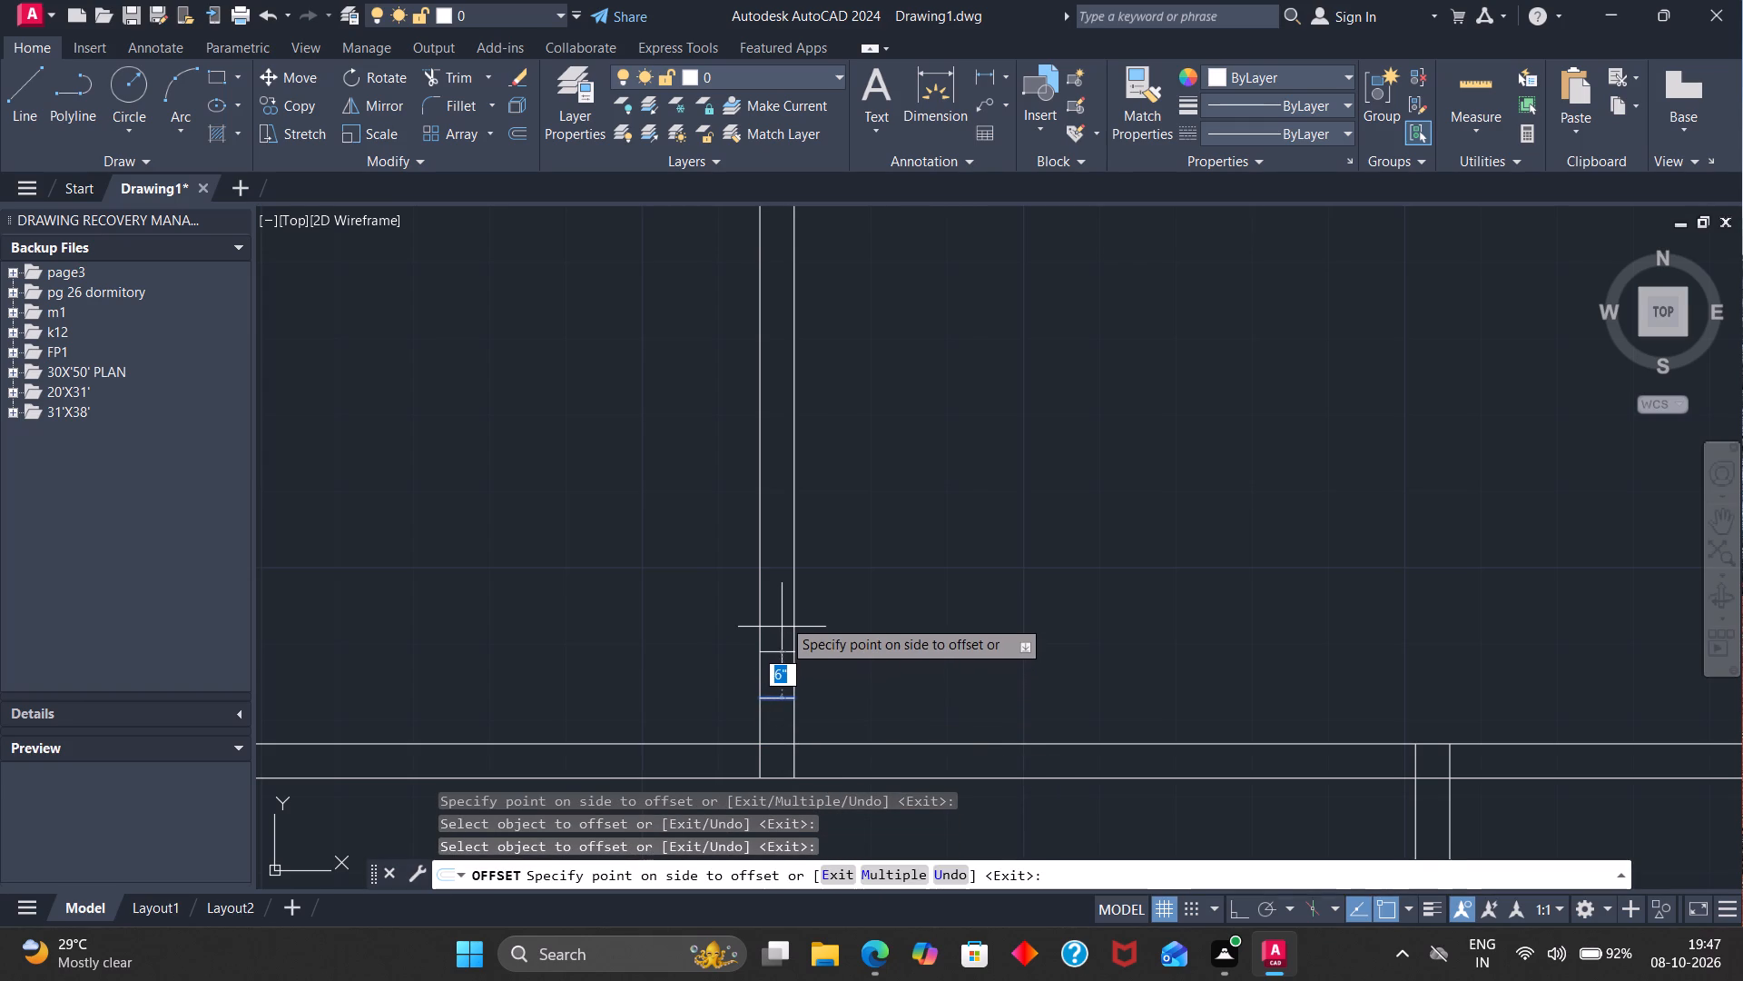
key(2)
key(apostrophe)
key(6)
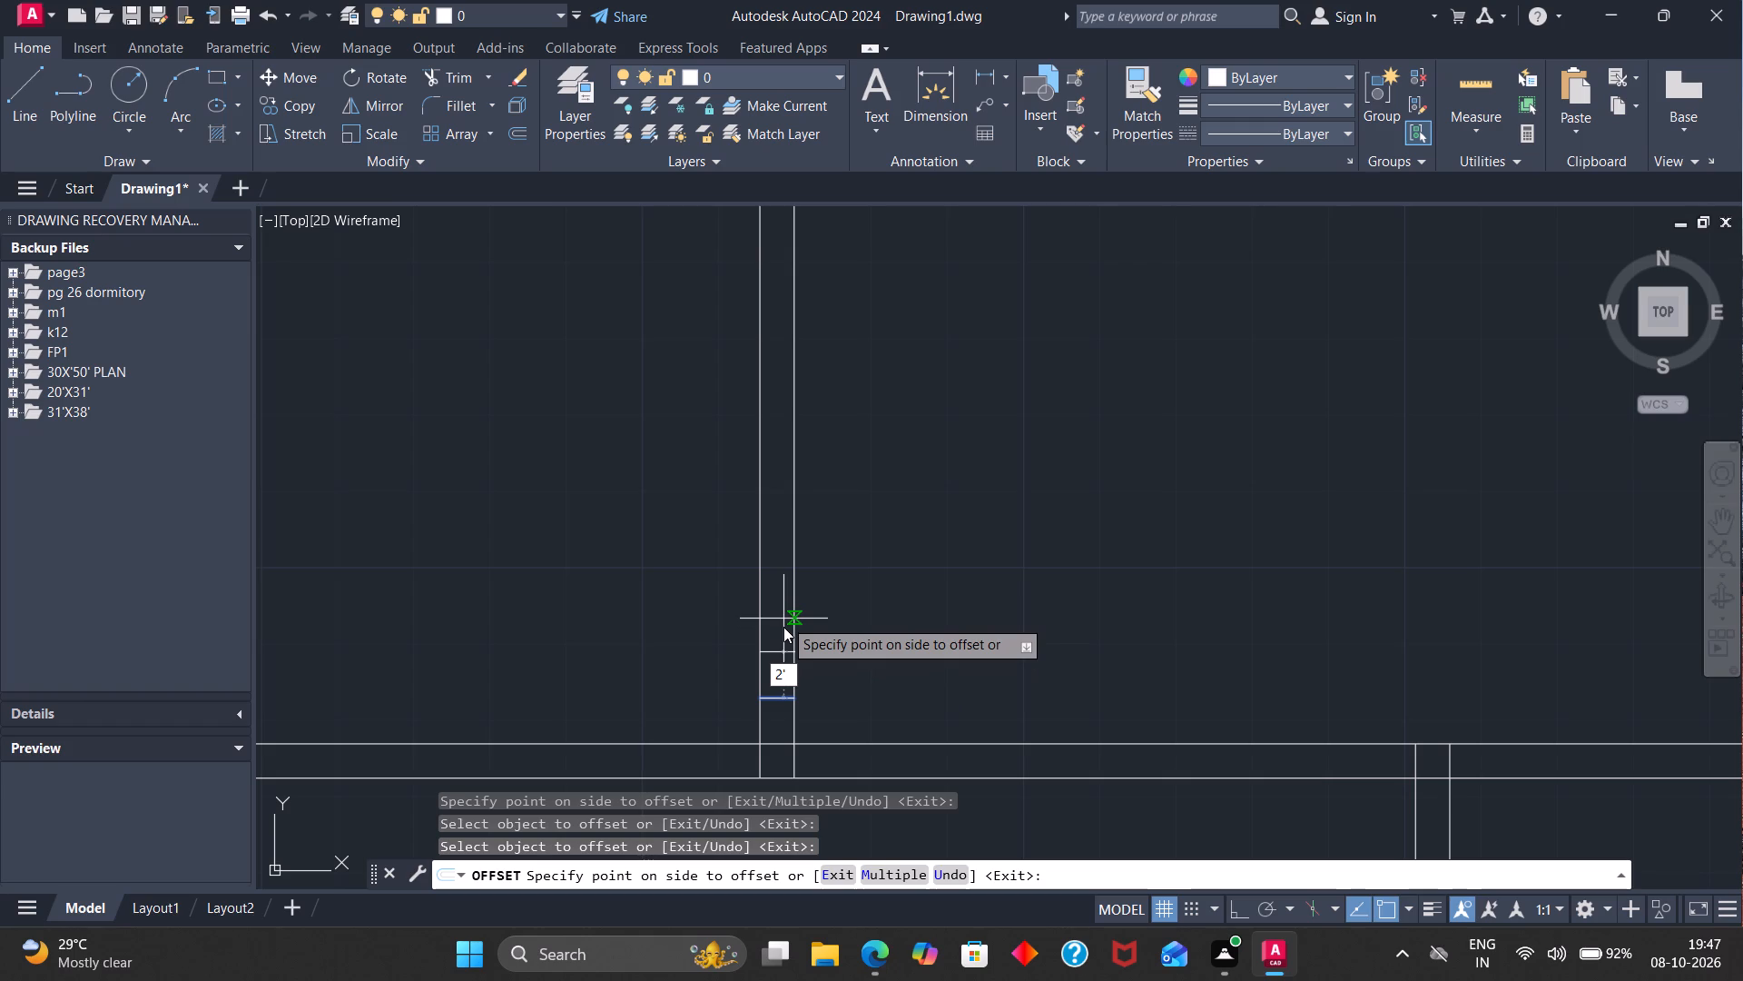
key(shift+quotedbl)
key(Return)
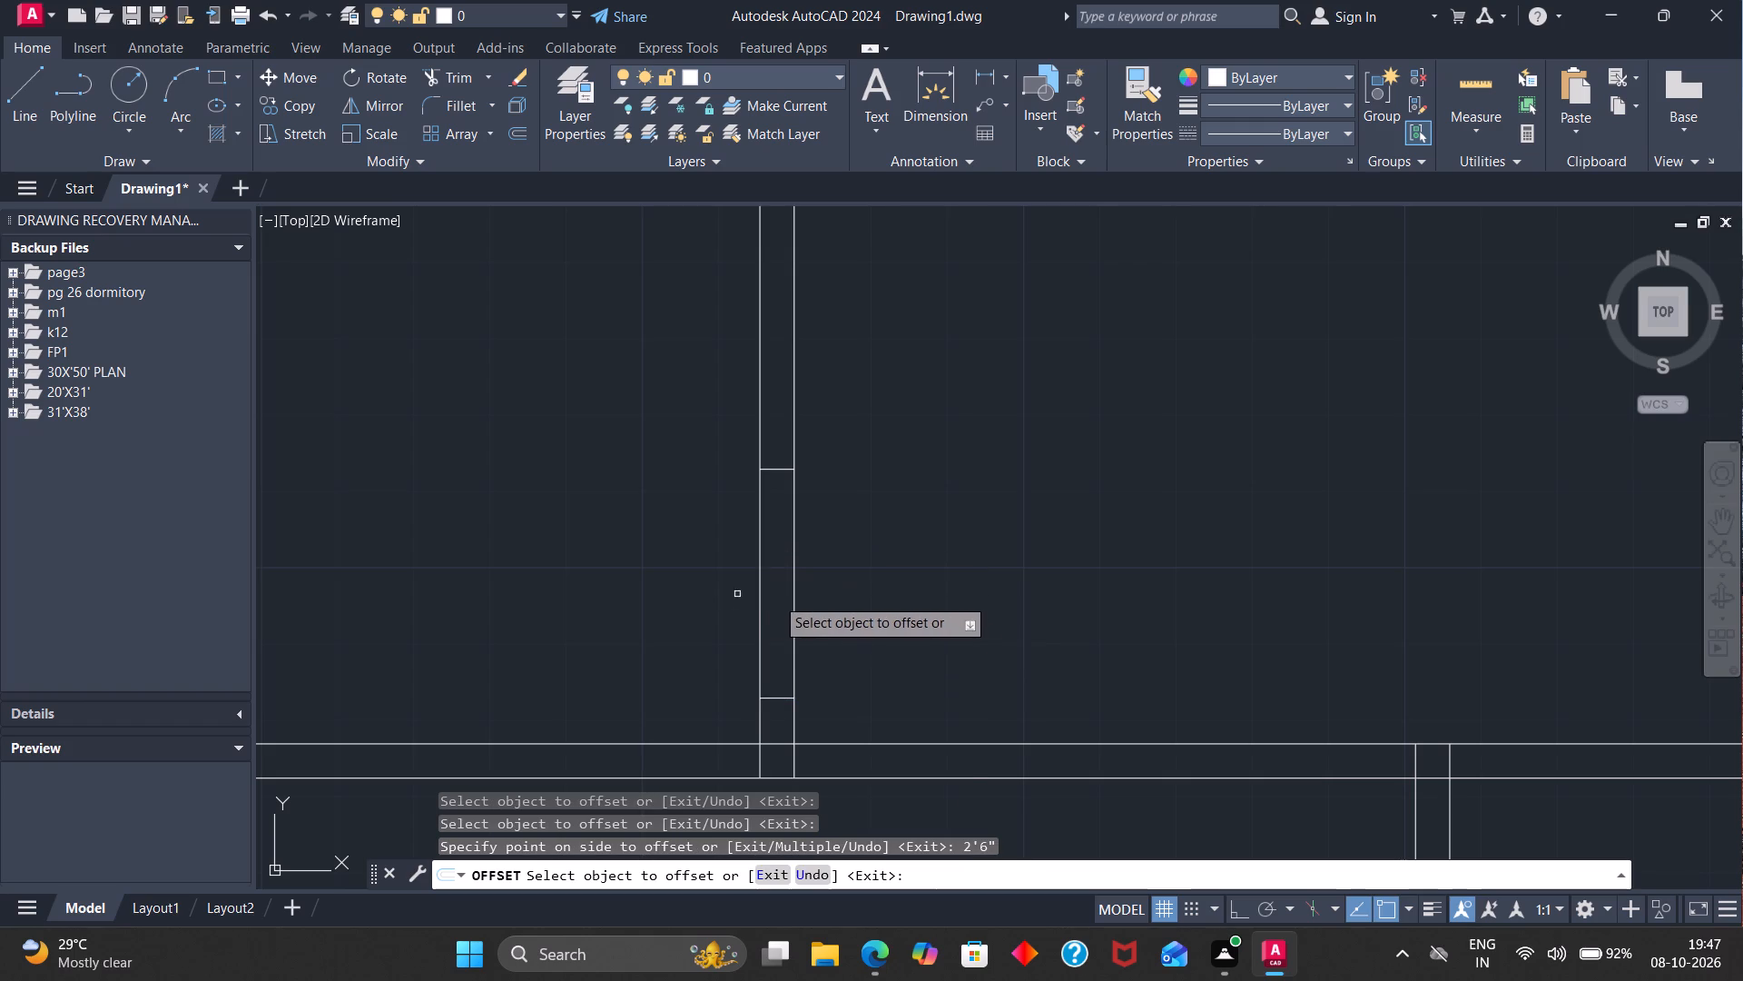
Trim both faces of the northwest room's east wall between the two jamb lines to open the 2'6" doorway.
scroll(841, 595, down, 2)
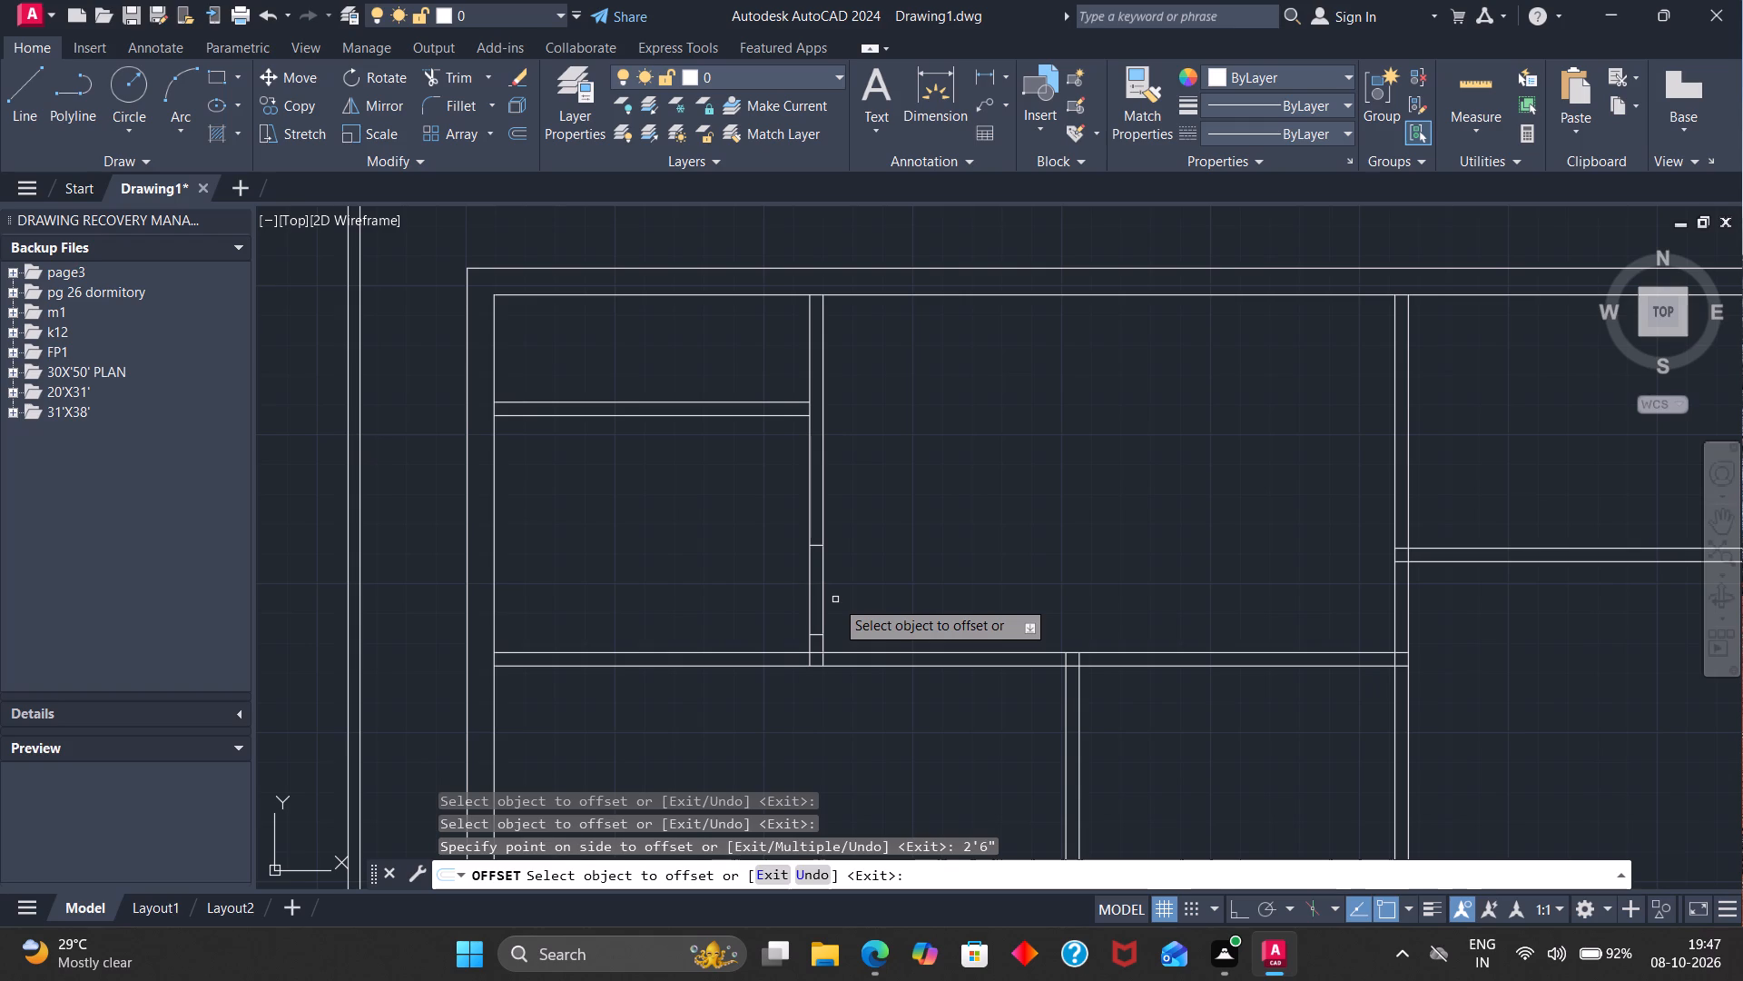
click(433, 77)
drag(871, 560, 793, 590)
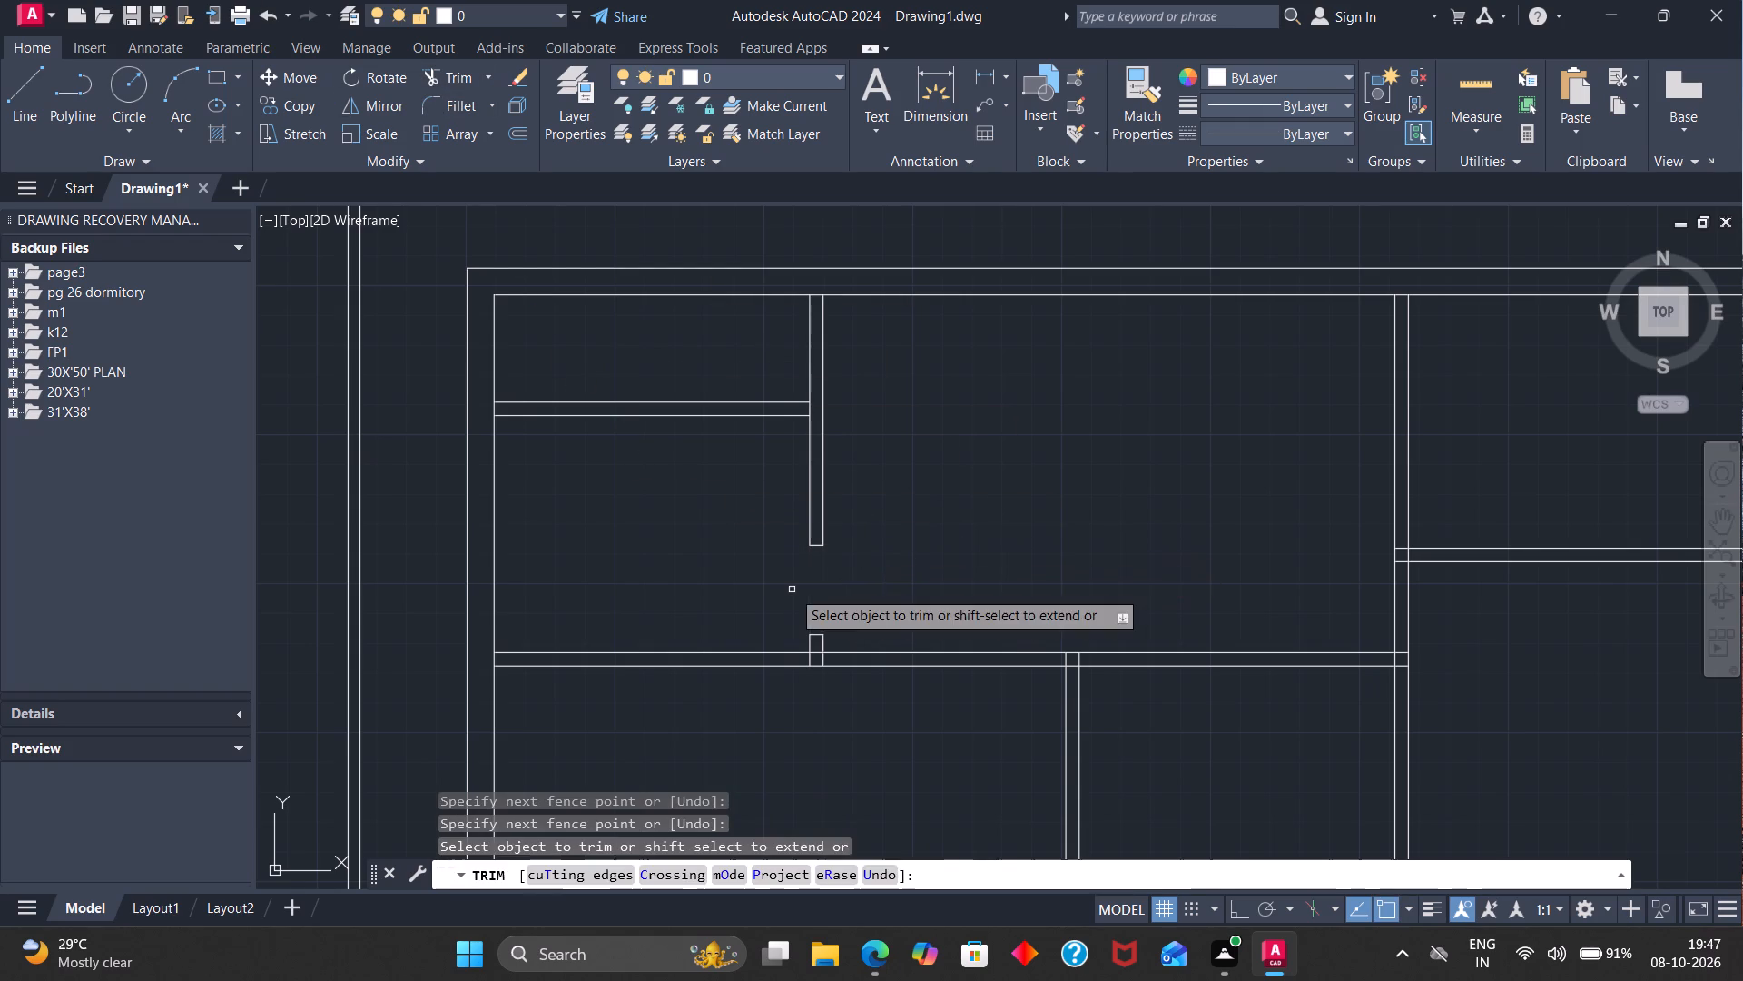
Trim the short junction line left across the base of the 6" door stub on the northwest room's east wall.
scroll(823, 669, up, 3)
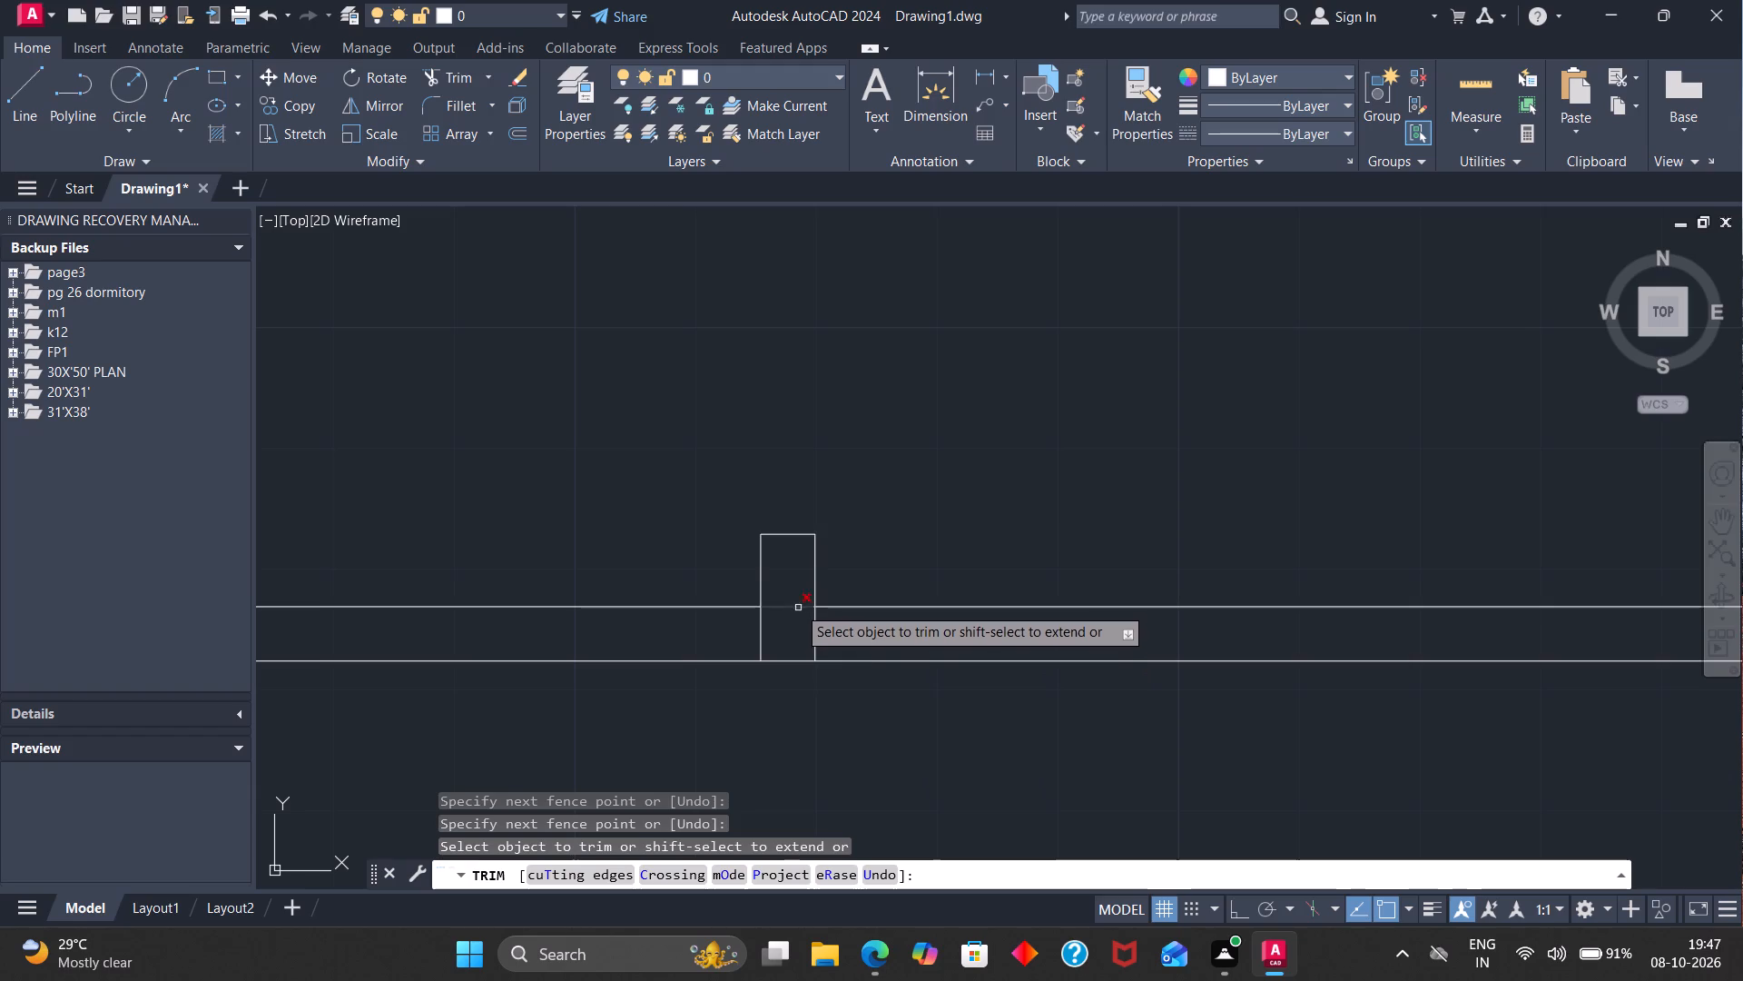
click(797, 605)
Clean up the T-junction where the southern vertical partition meets the horizontal partition, trimming the south-face piece and both vertical ends inside it.
scroll(797, 636, down, 3)
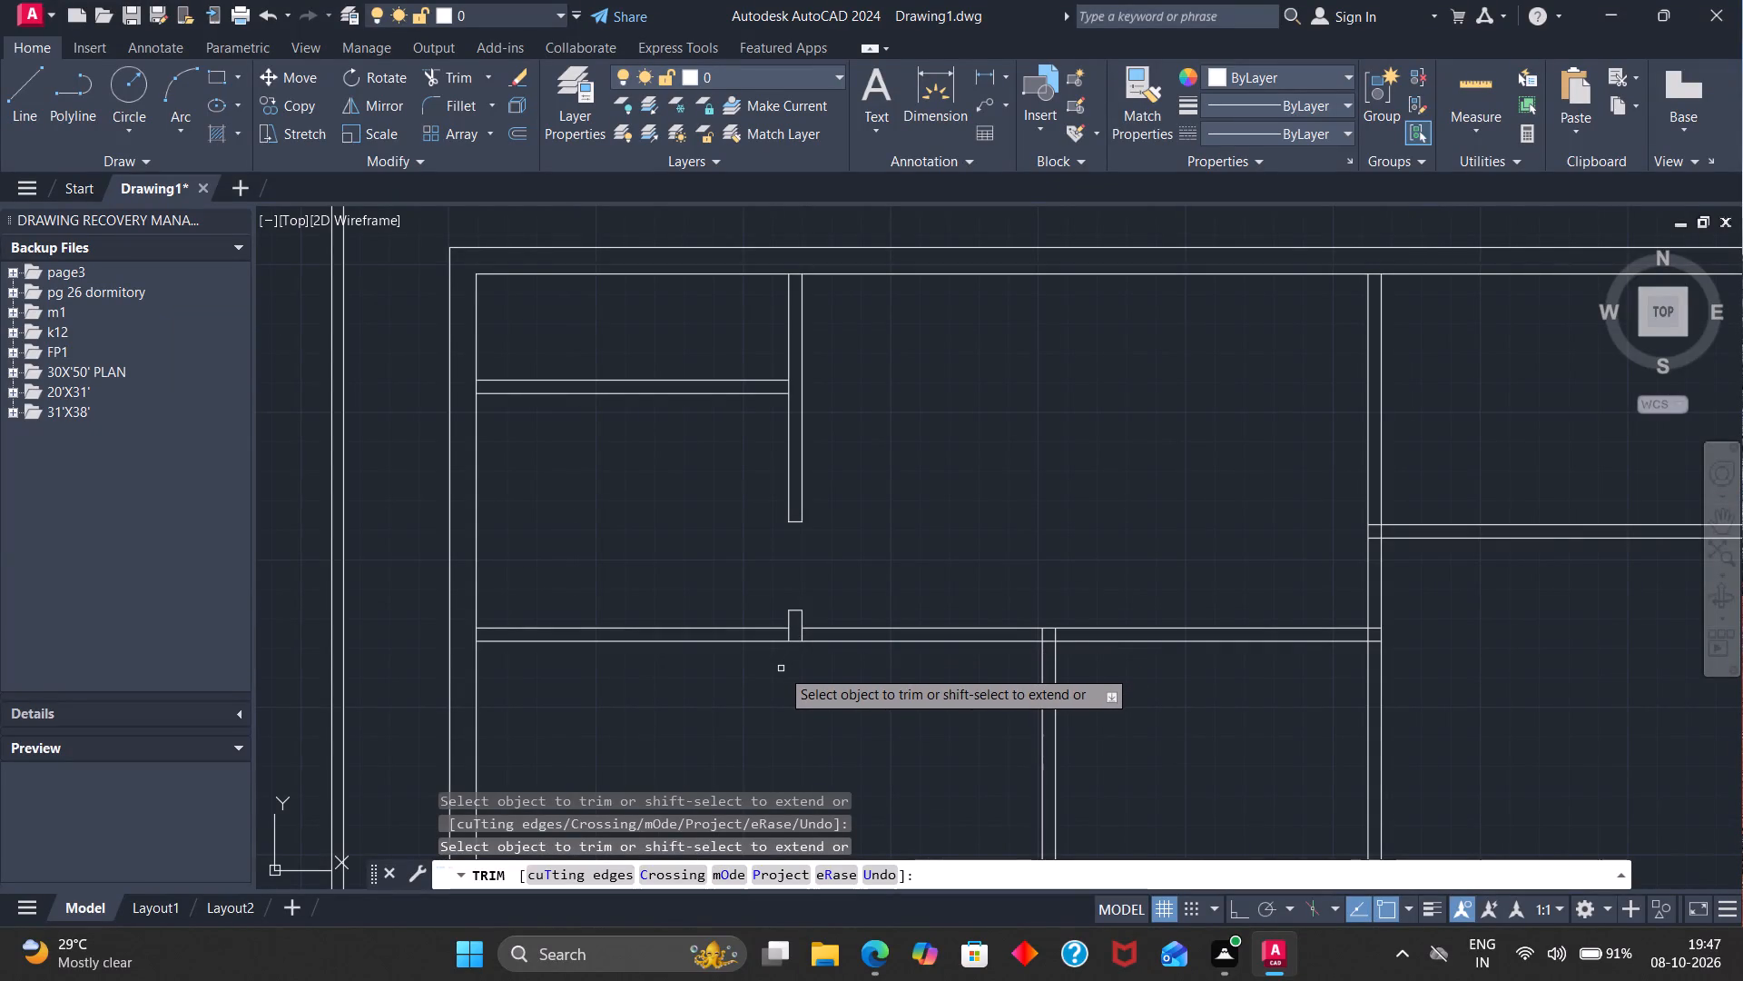
scroll(965, 695, down, 2)
scroll(1030, 693, up, 4)
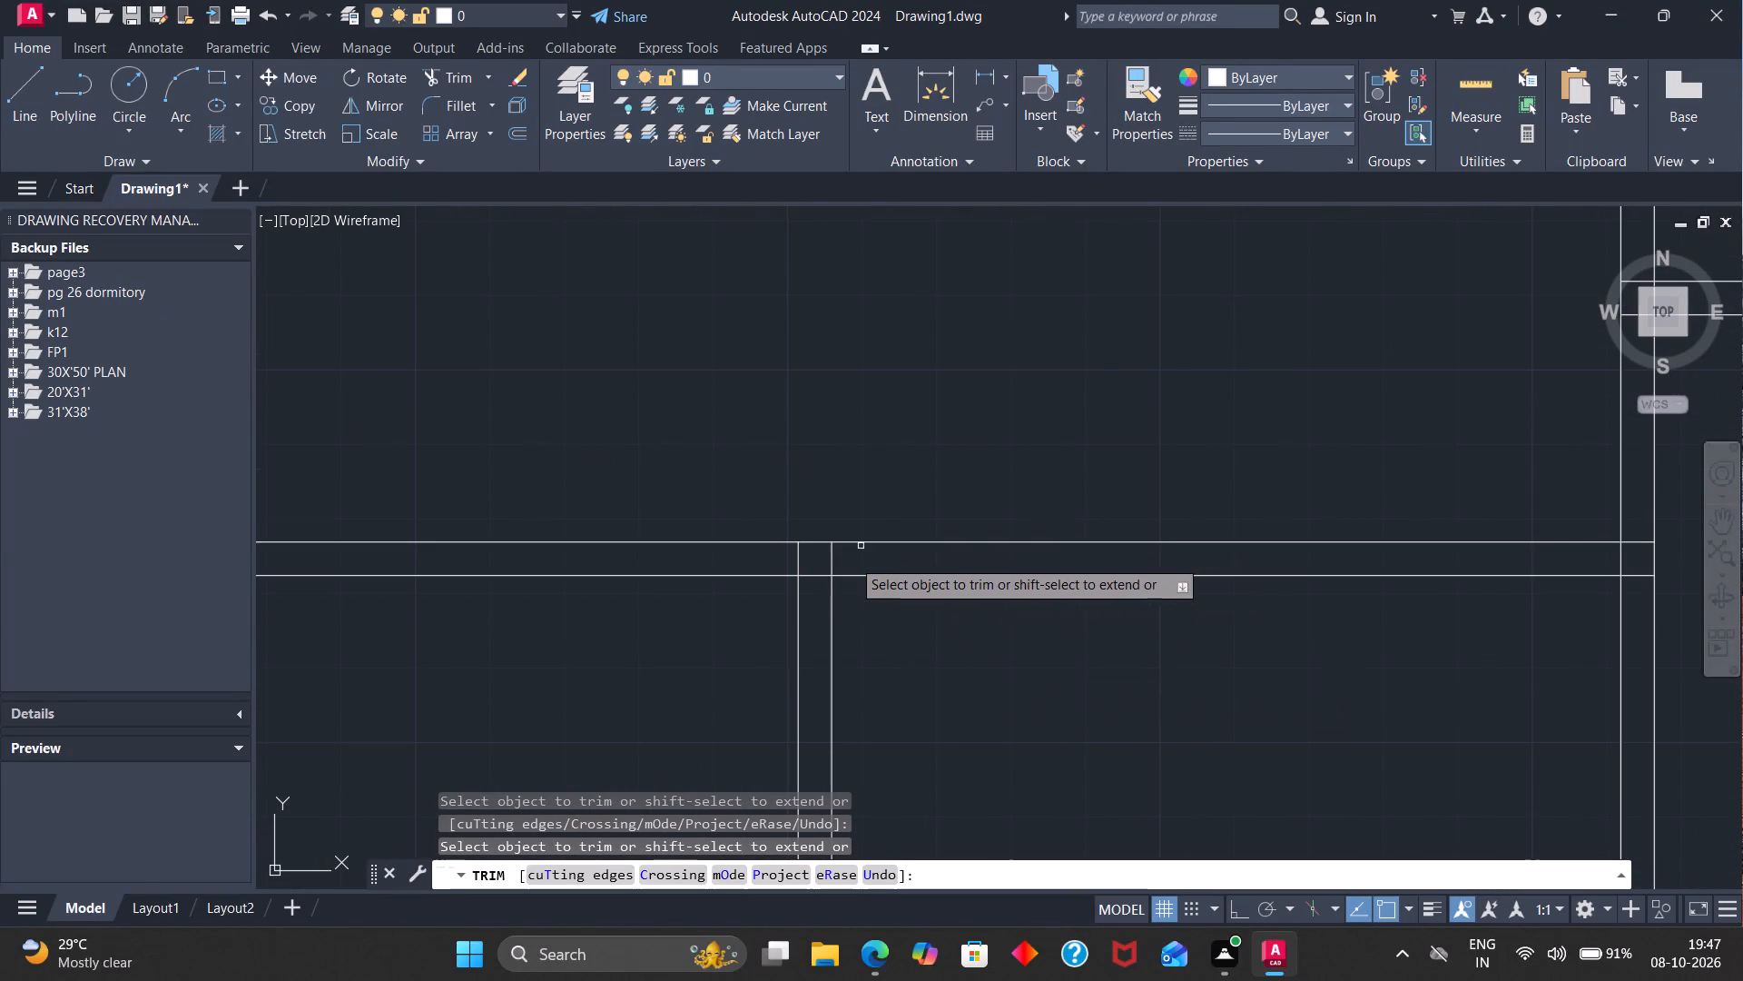
click(812, 577)
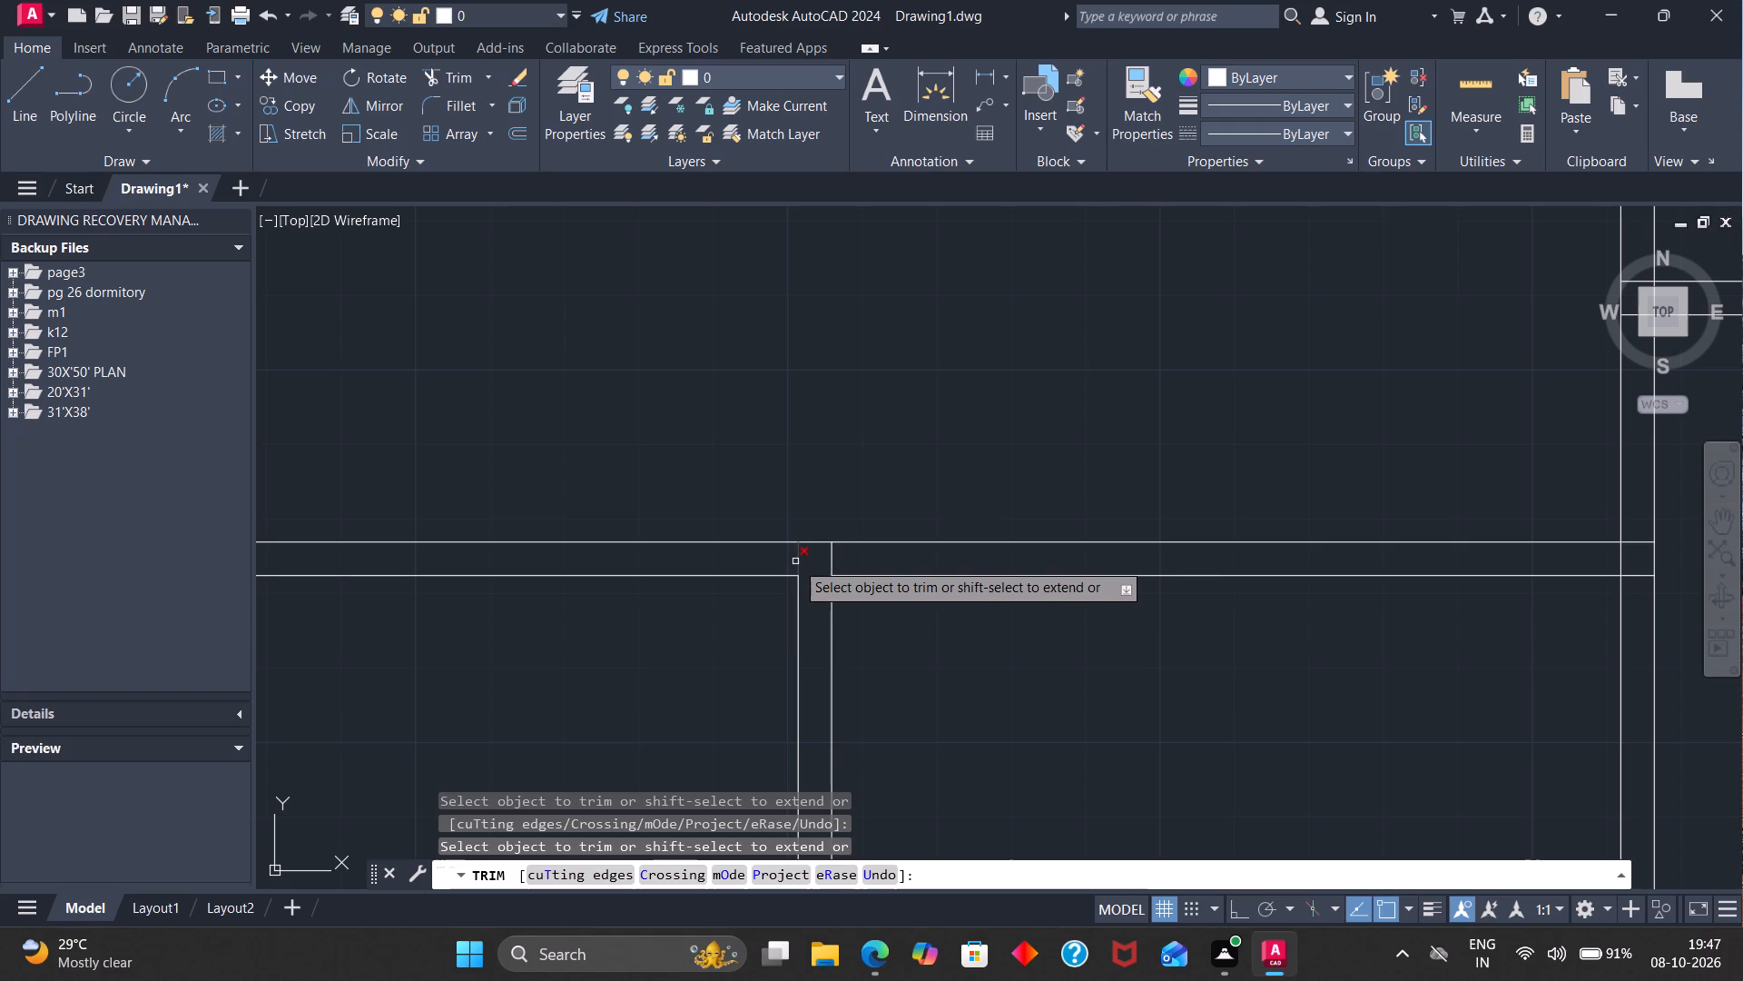
click(795, 561)
click(835, 555)
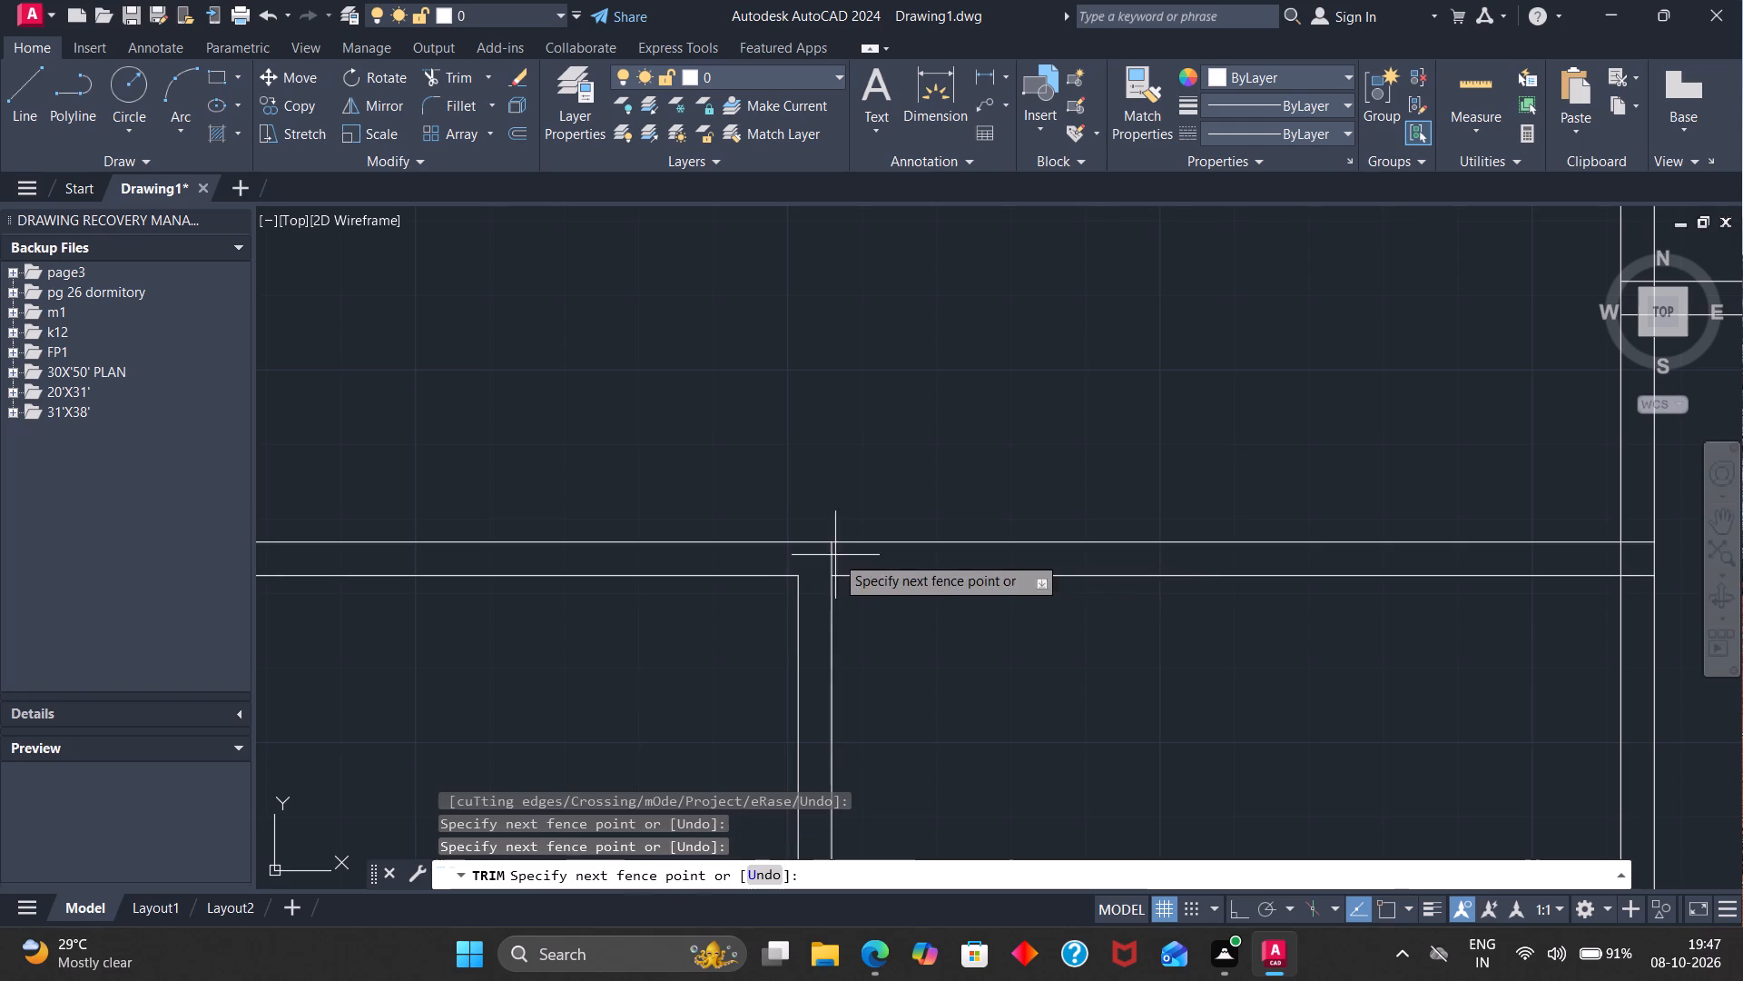
key(Escape)
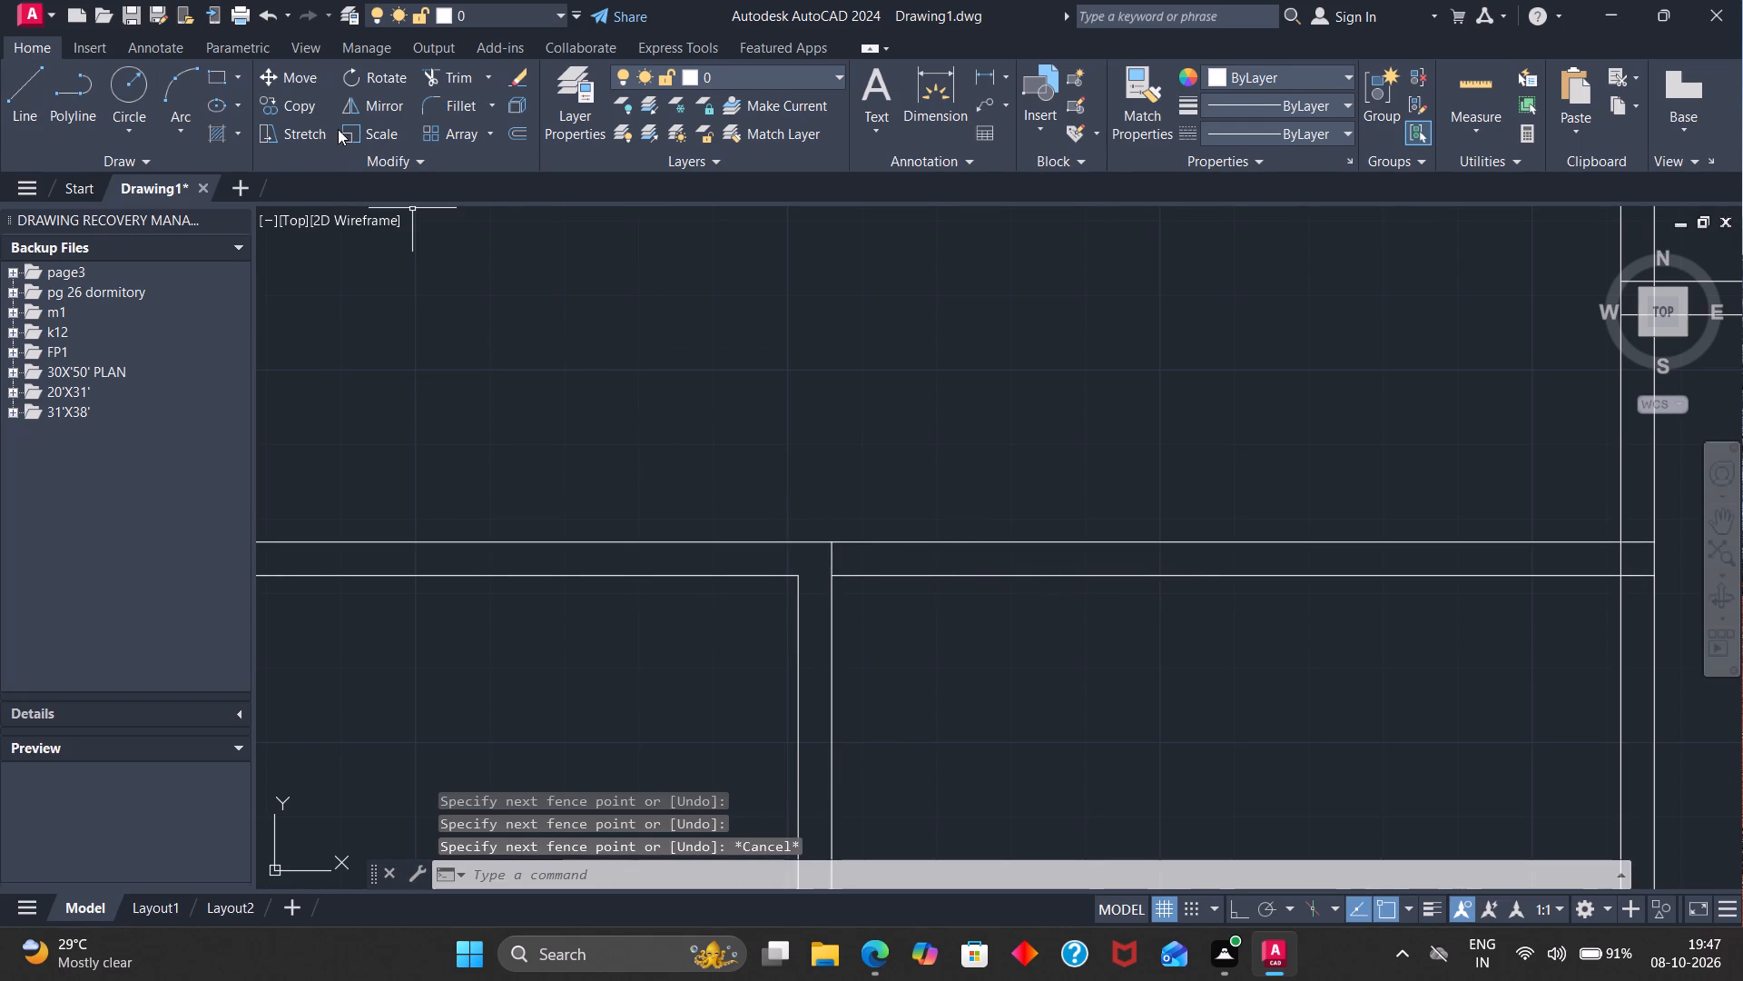
click(430, 75)
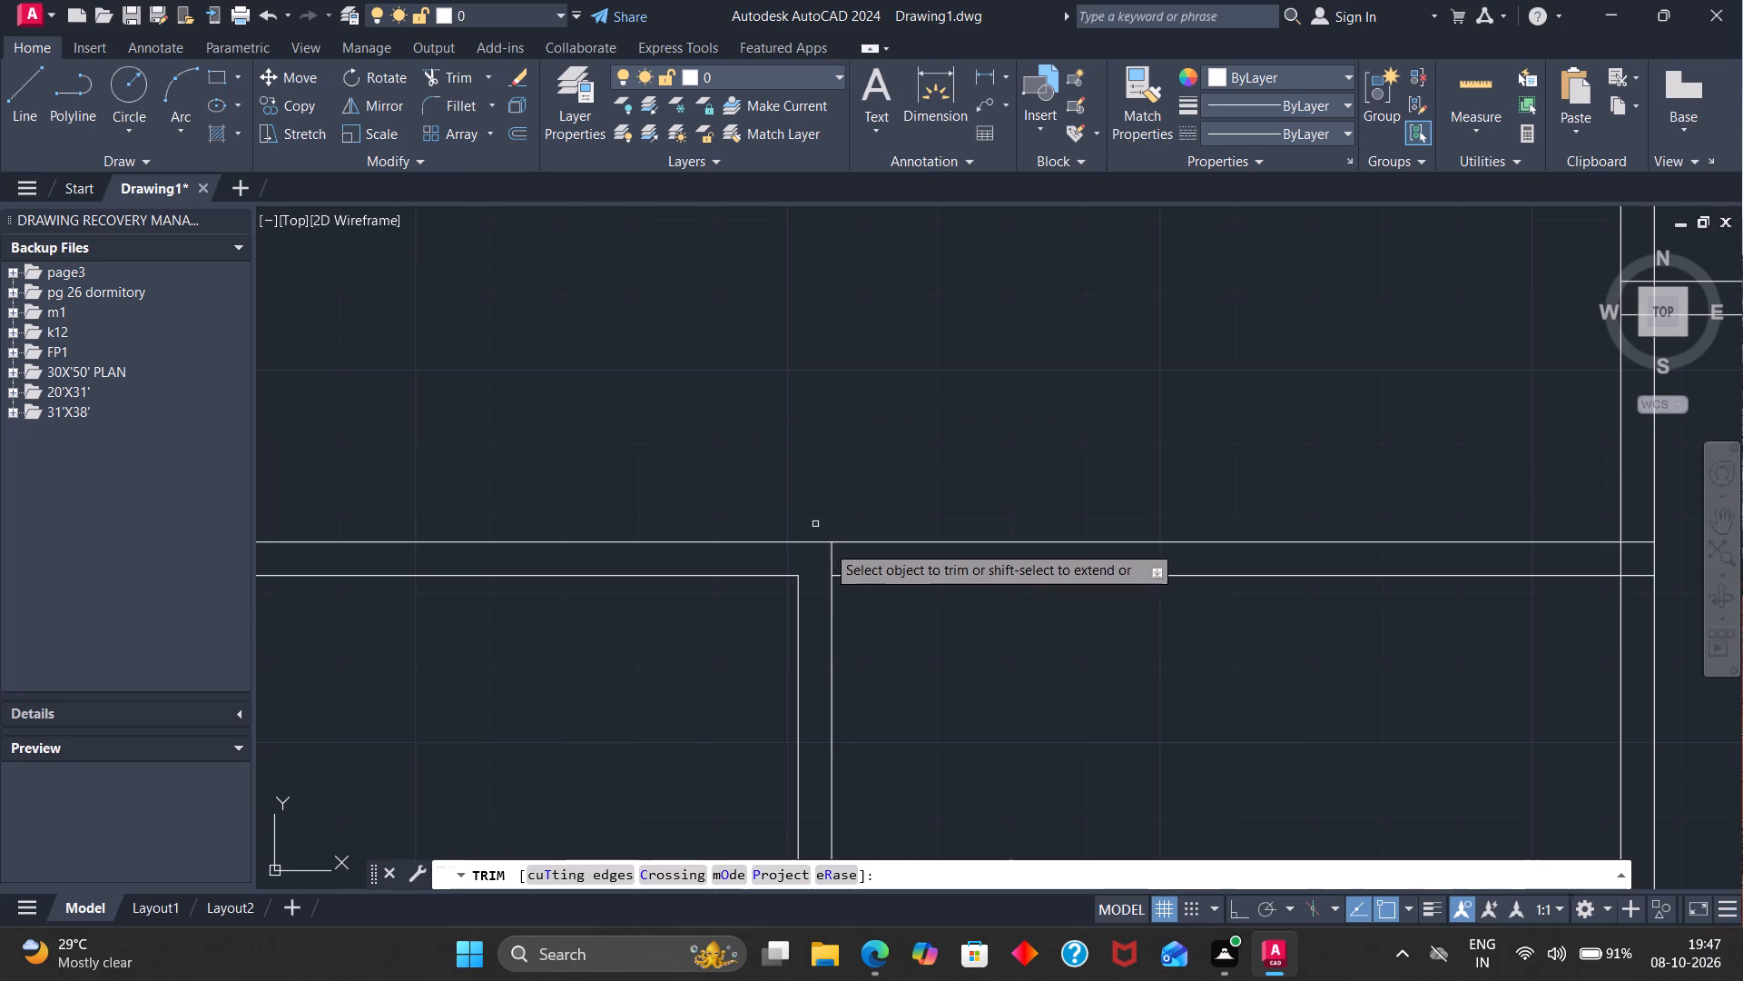
click(832, 559)
key(Escape)
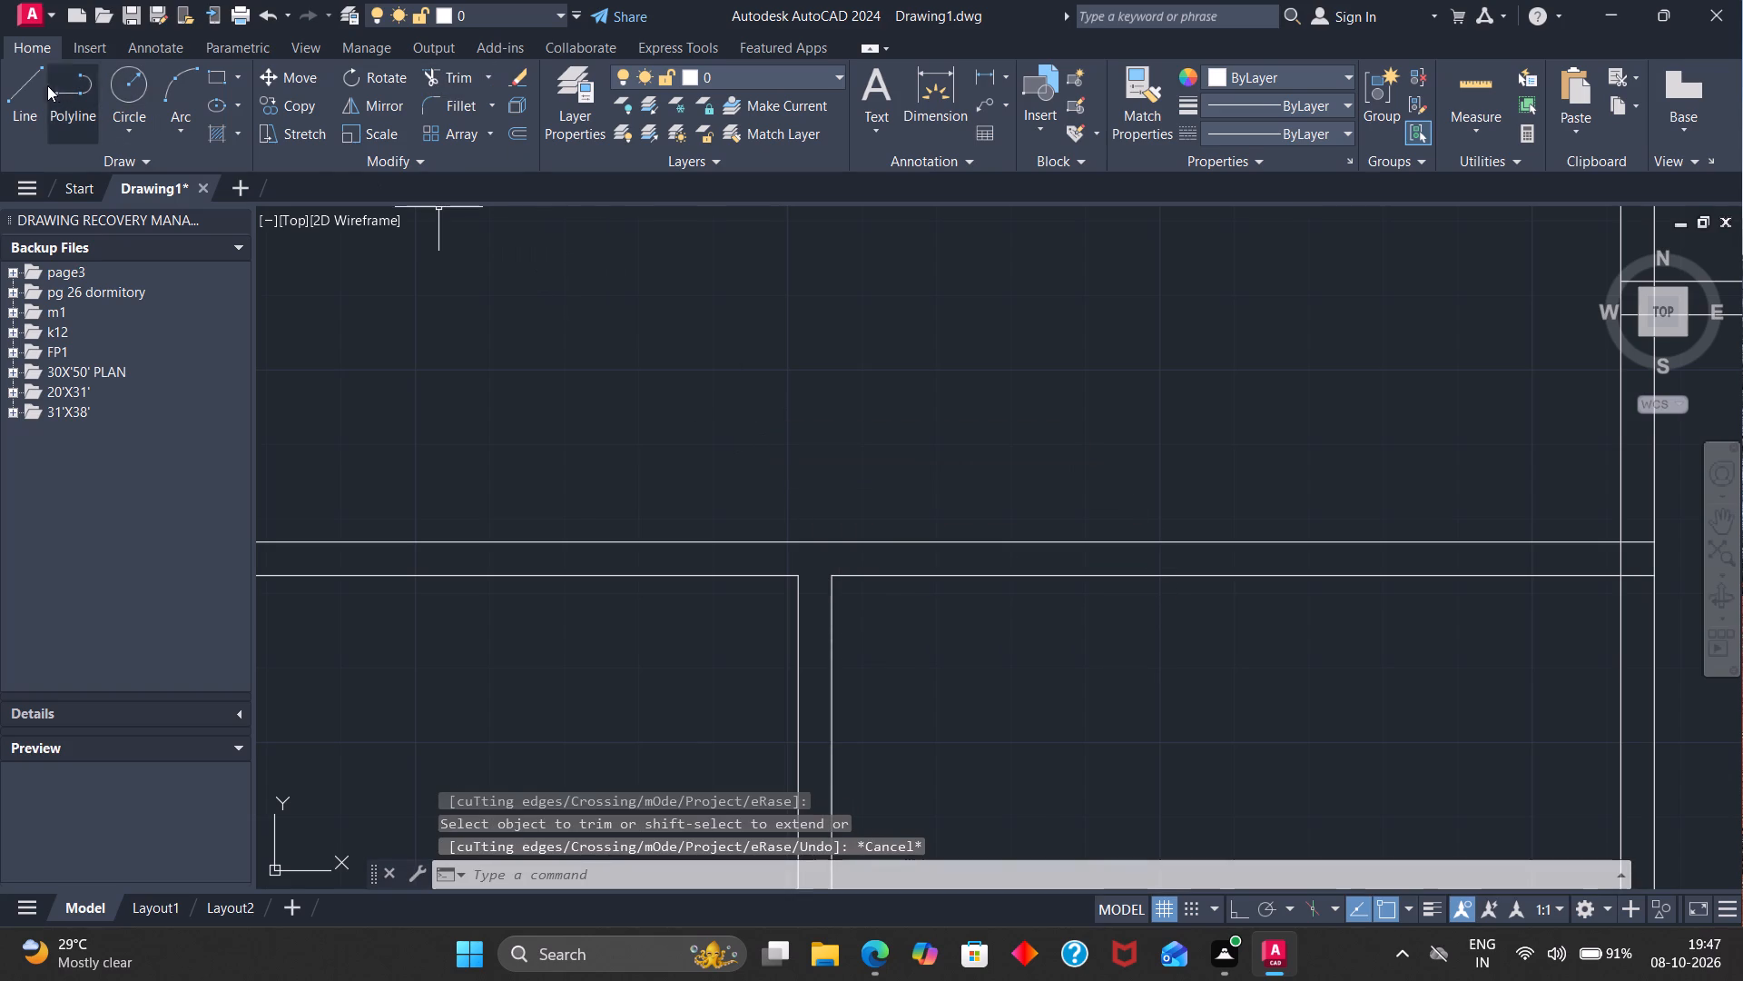
Draw a separate 4.5" line across the southern vertical partition's top, along the horizontal partition's south face.
click(38, 85)
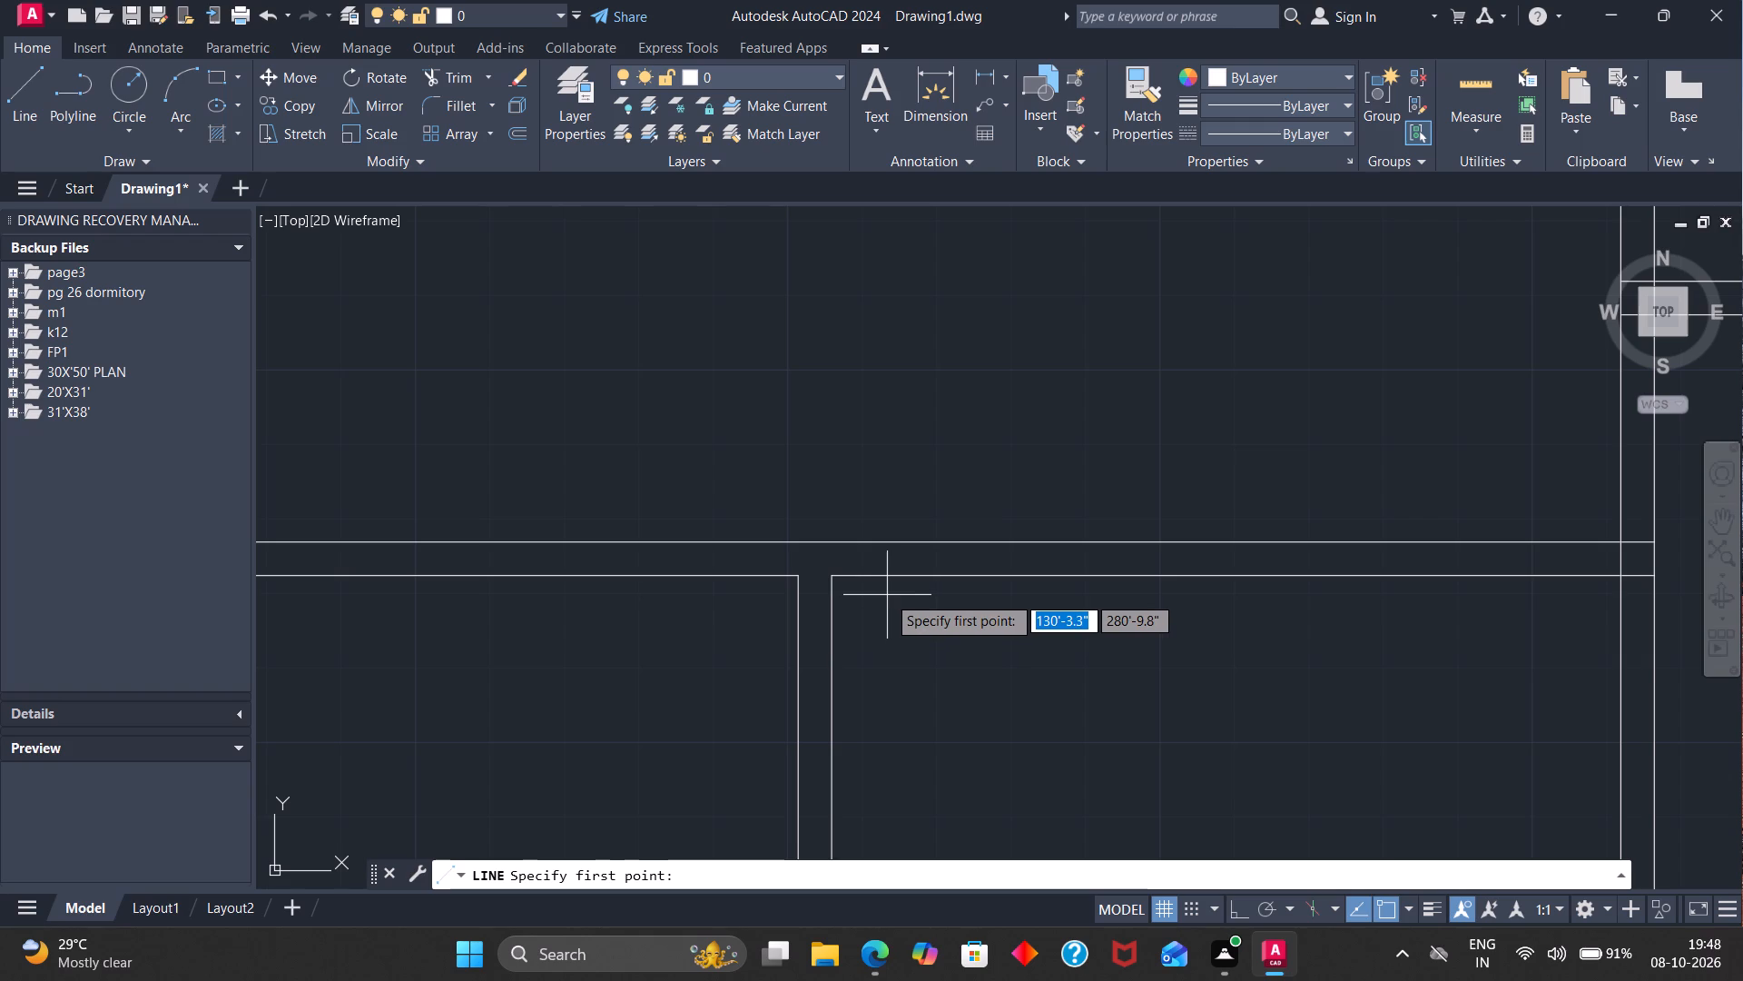
click(30, 78)
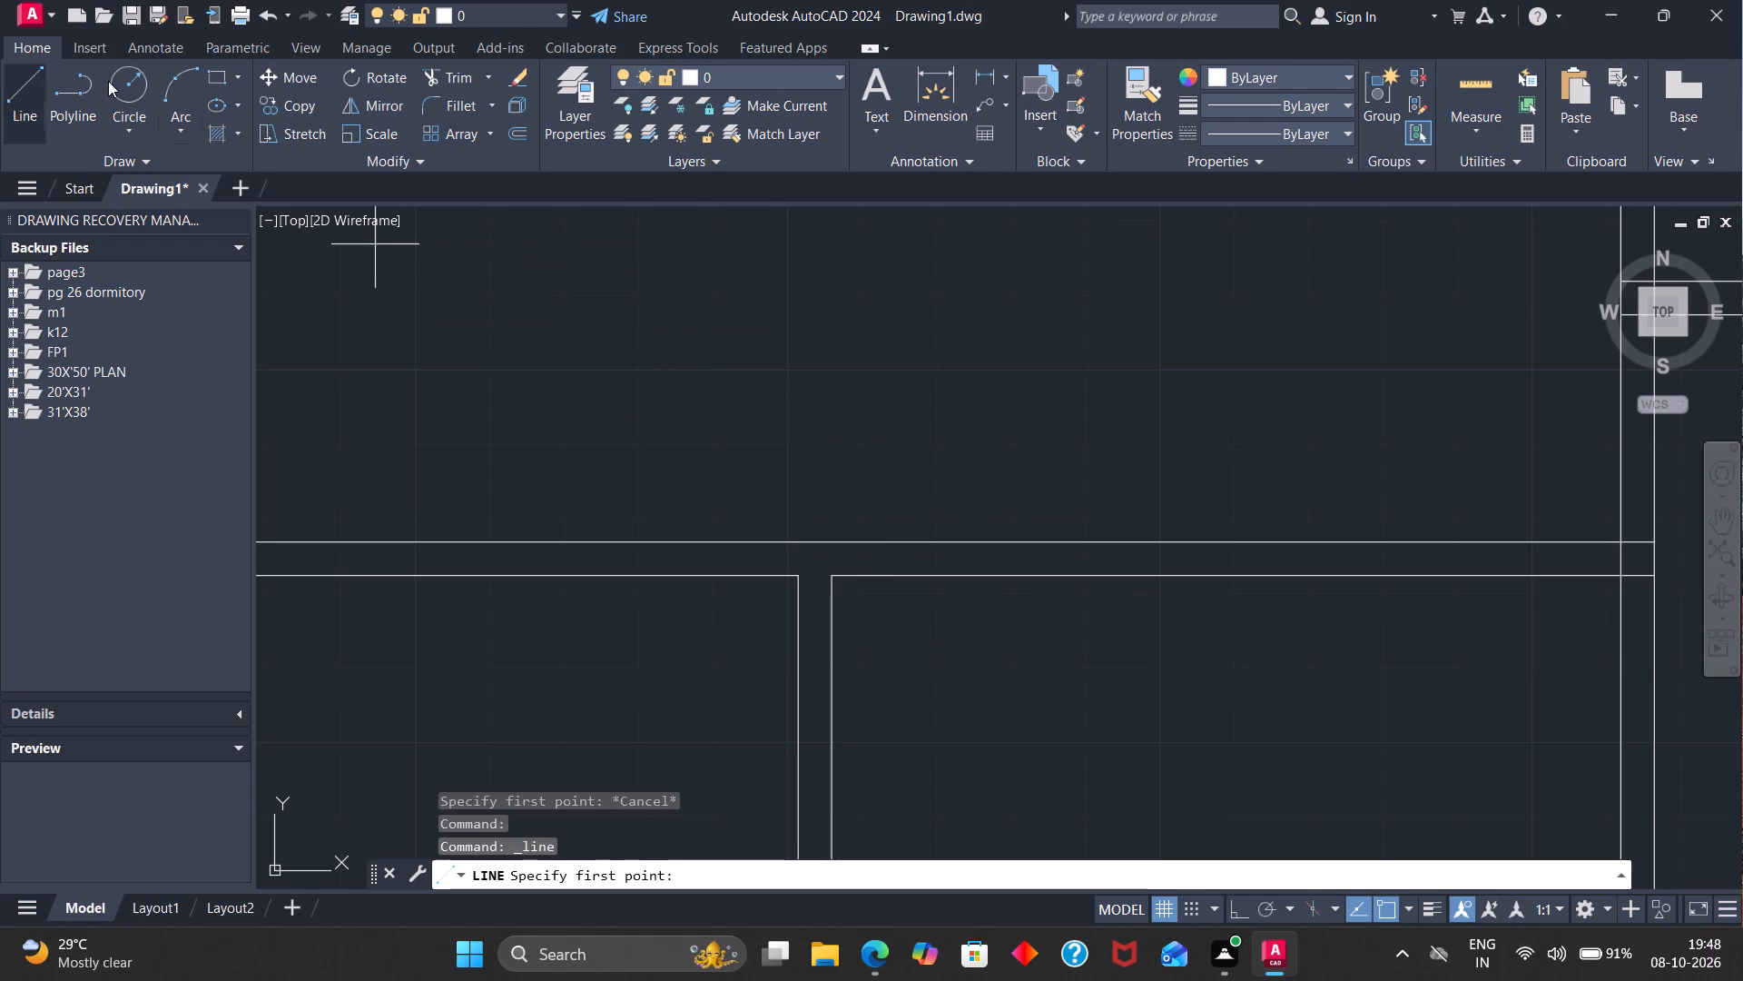
click(798, 578)
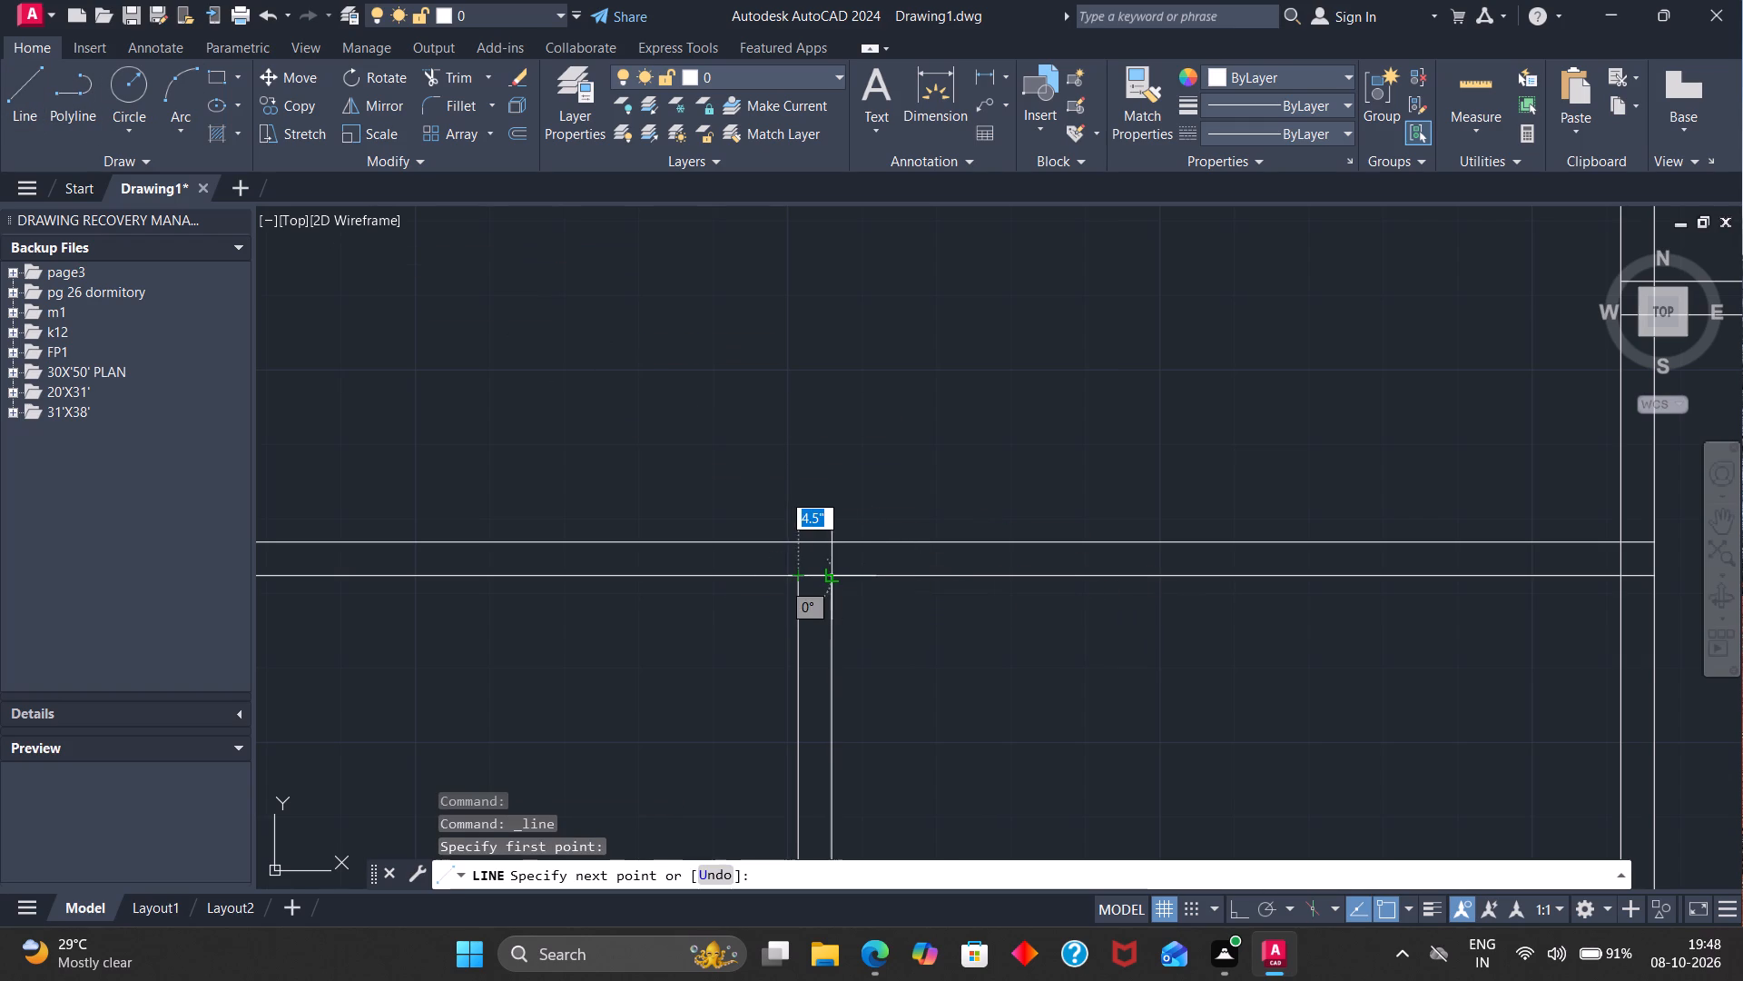
click(832, 577)
key(Escape)
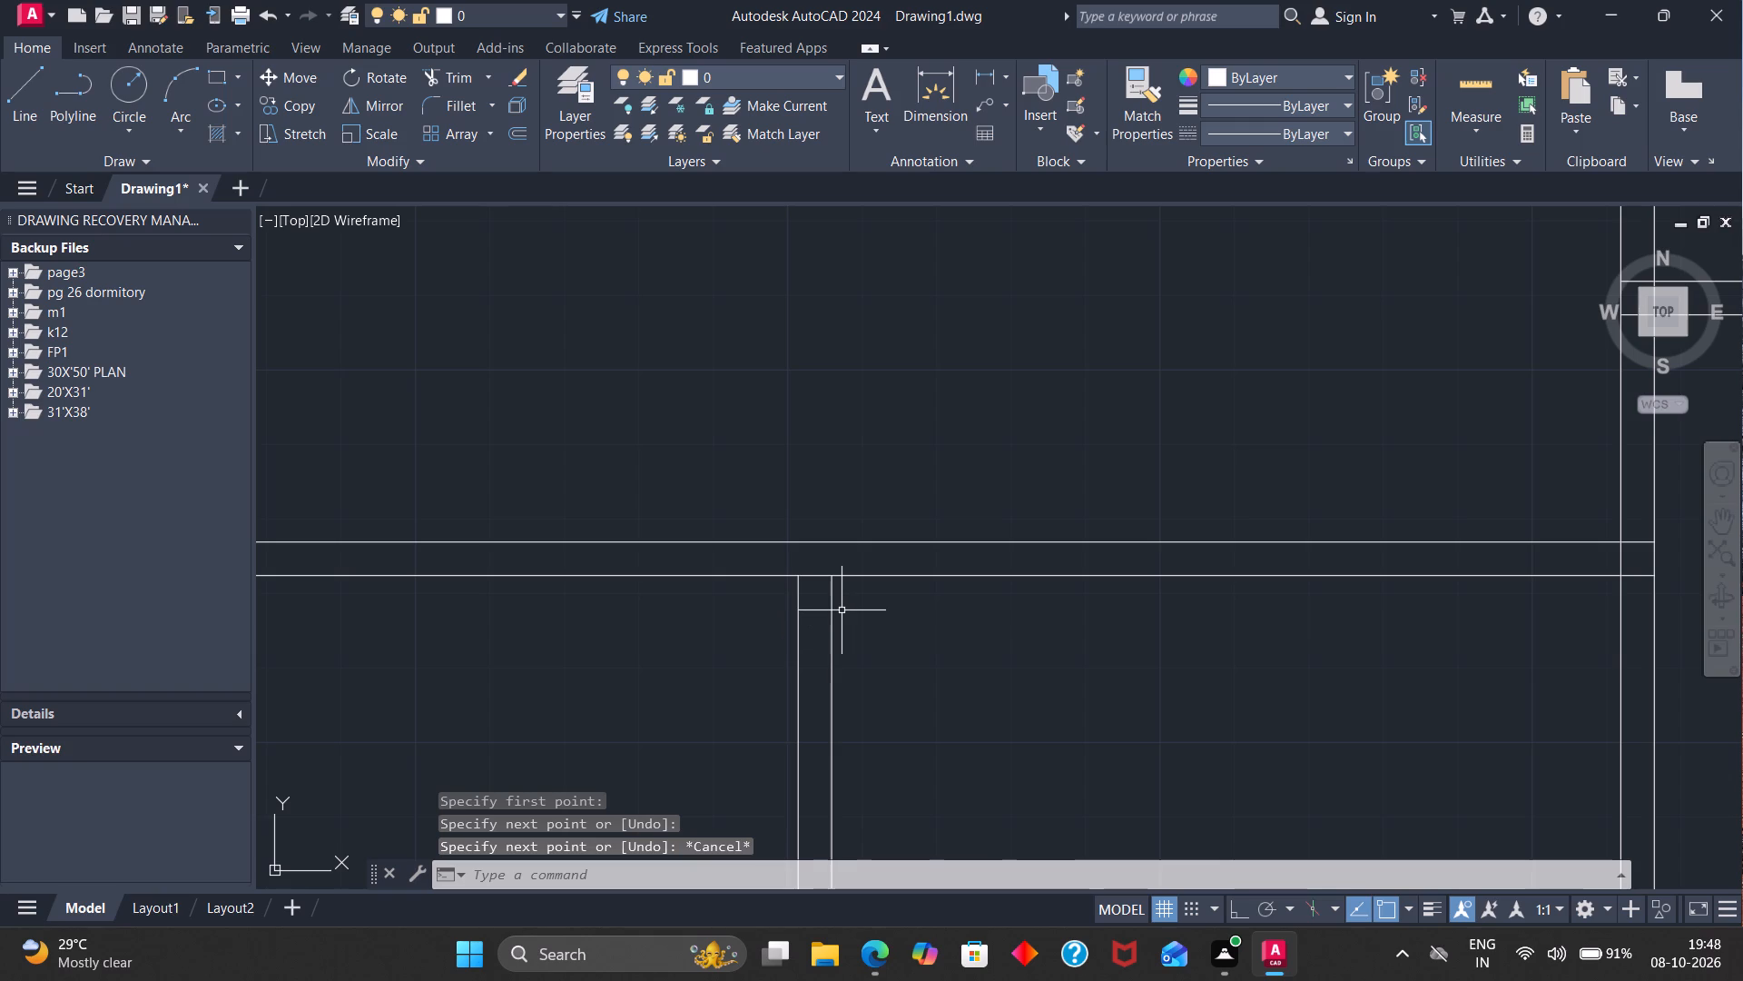
Mark a door opening in the southern vertical partition by offsetting the junction line 6" south, and that copy 3' south.
key(o)
key(Return)
key(6)
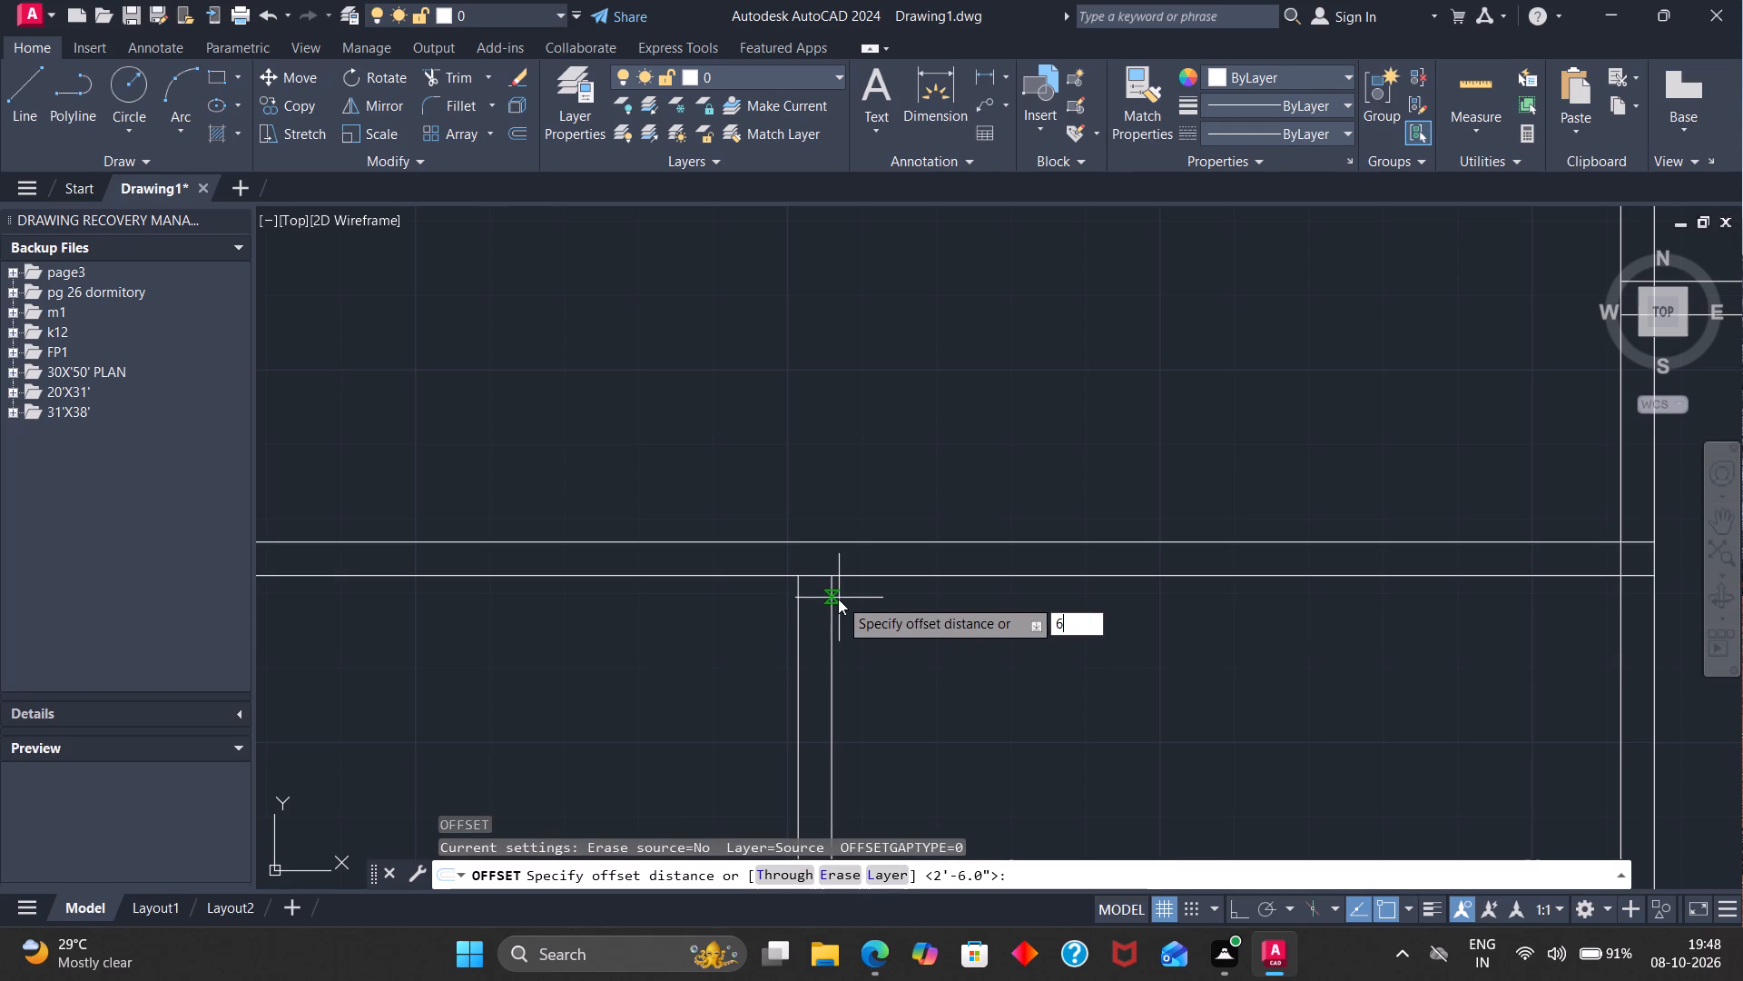
key(Return)
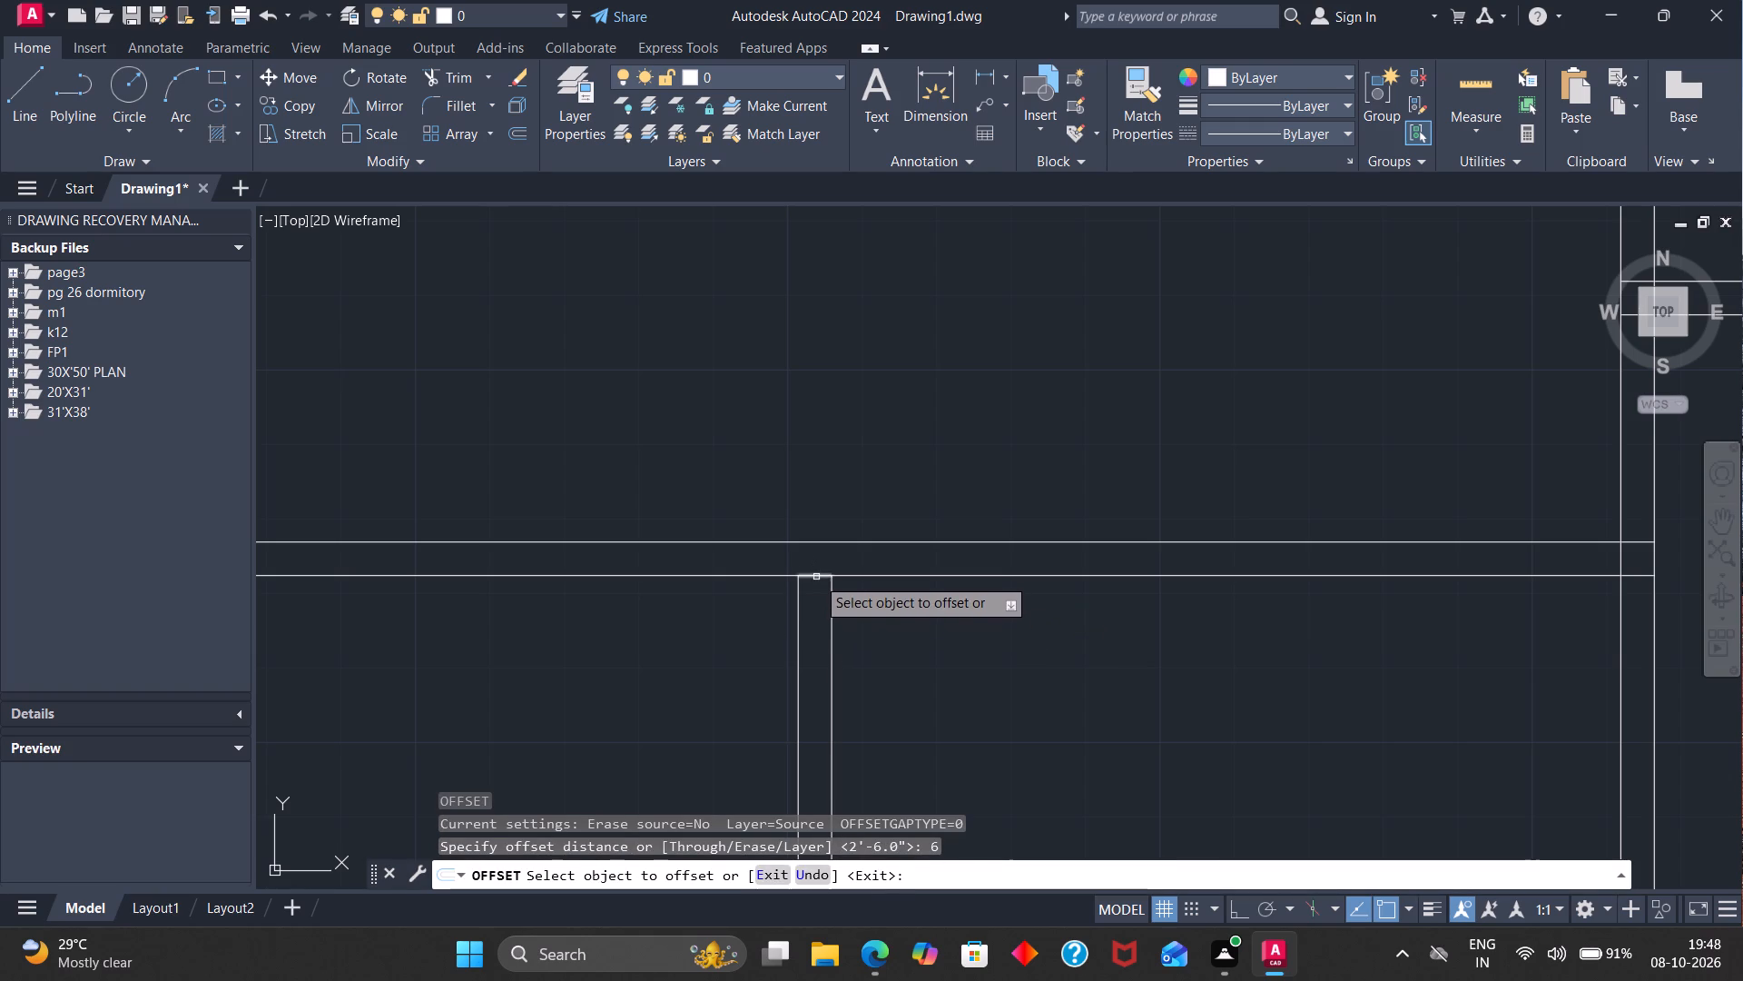
click(816, 577)
click(818, 614)
click(817, 621)
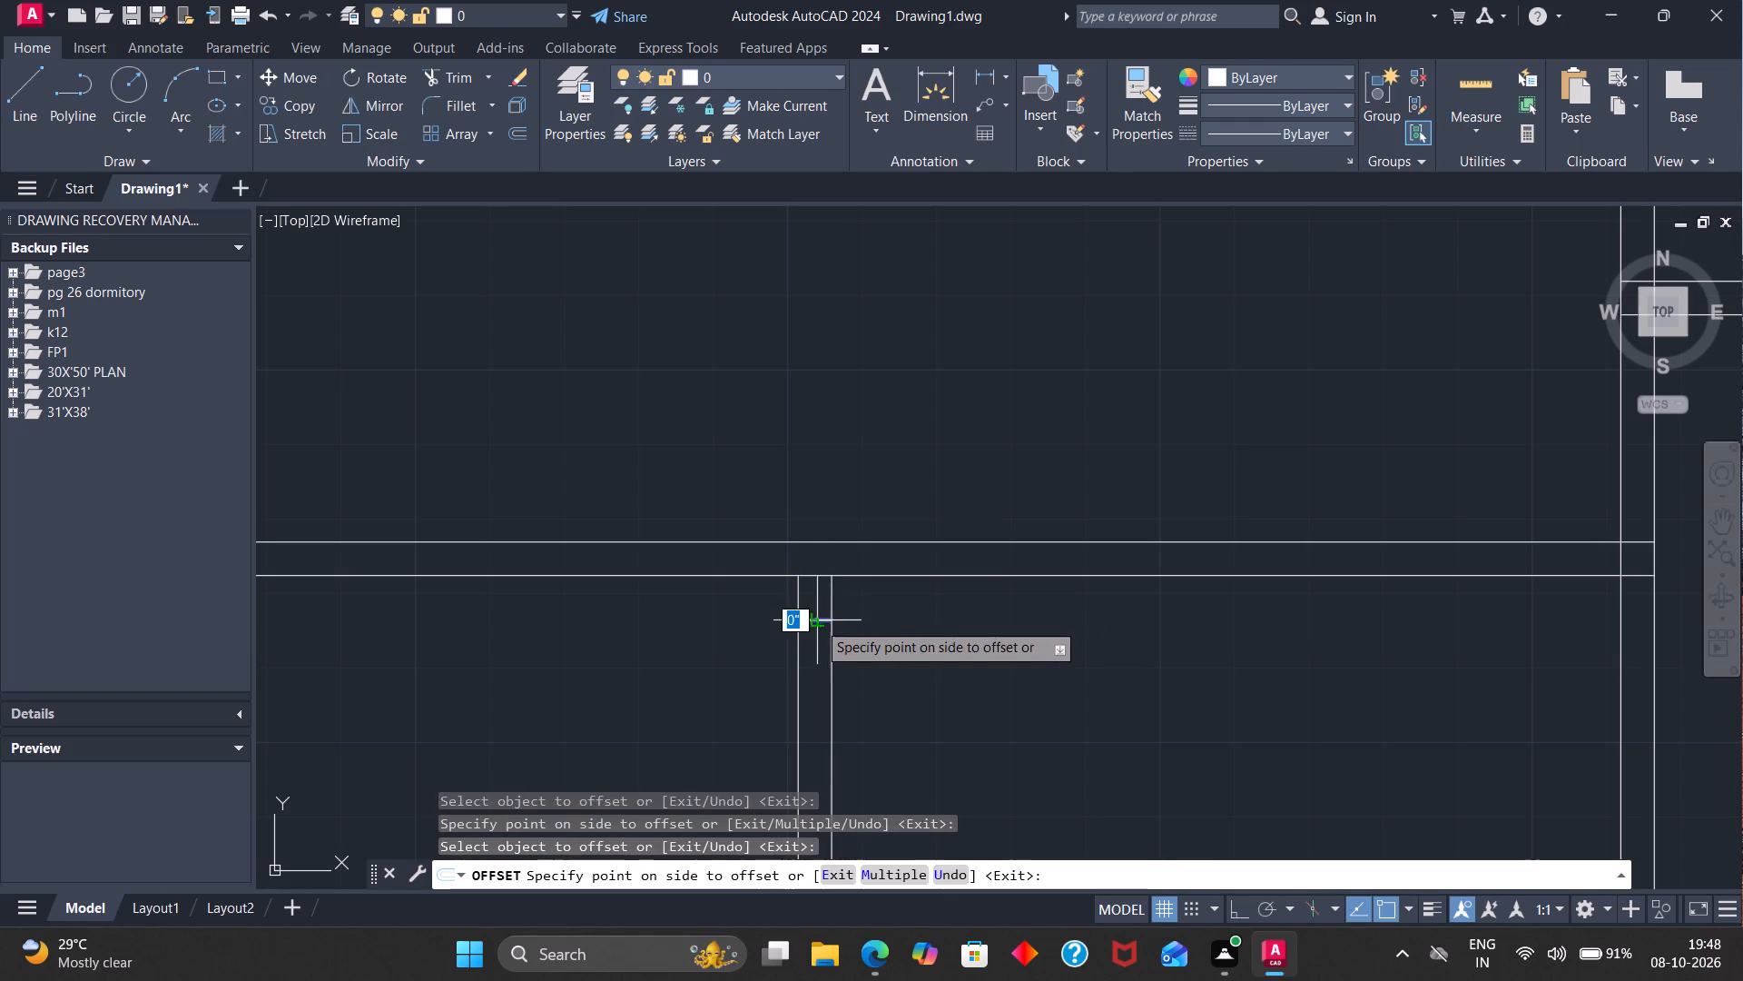
text(3')
key(Return)
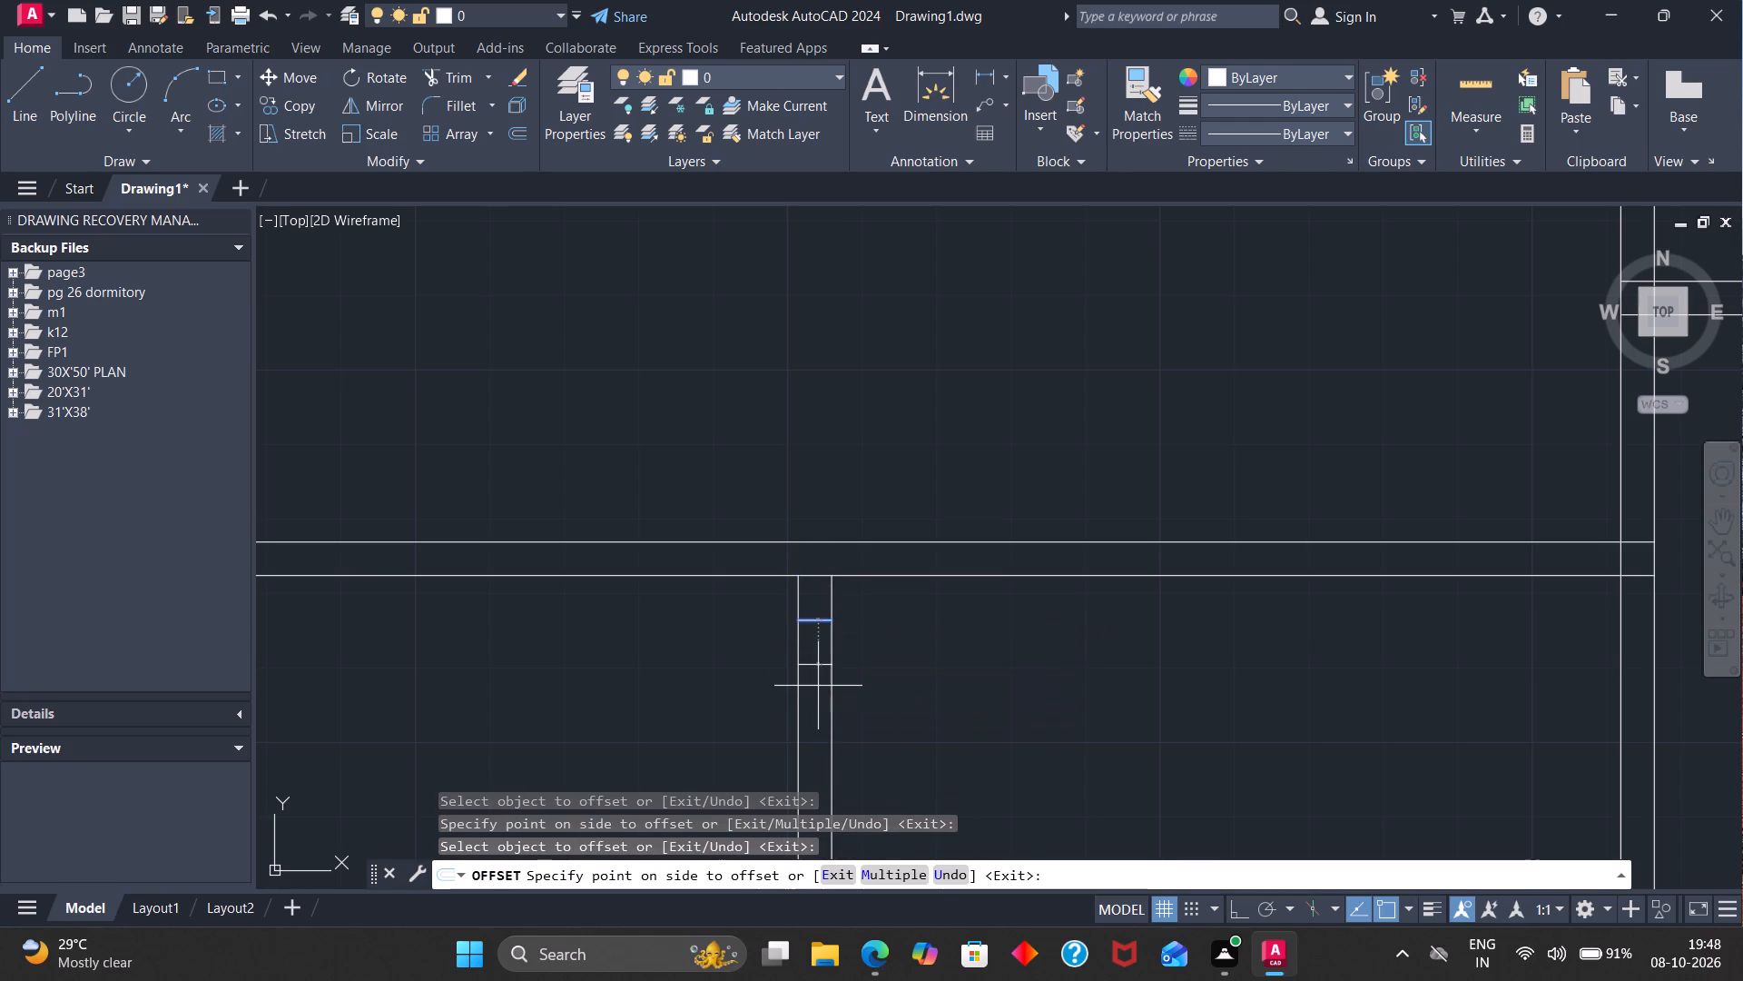
Trim both faces of the southern vertical partition between the jamb lines to open the 3' doorway, and trim the junction line above its stub.
scroll(817, 679, down, 3)
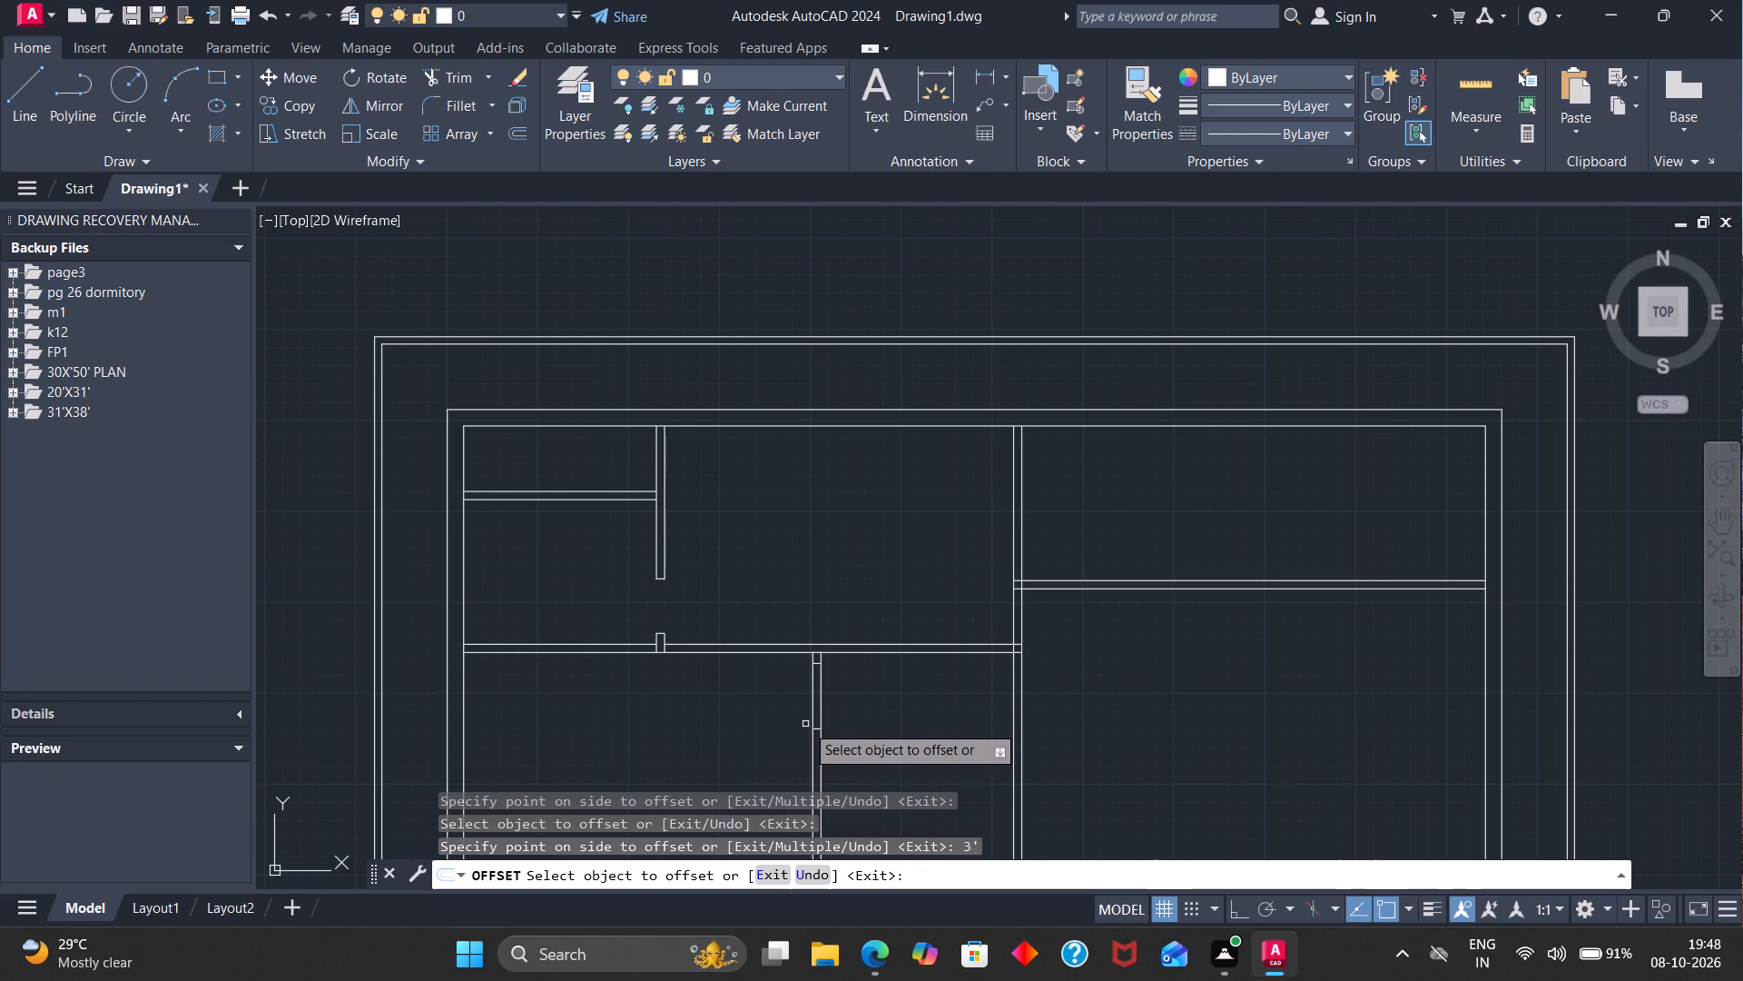
scroll(805, 724, up, 2)
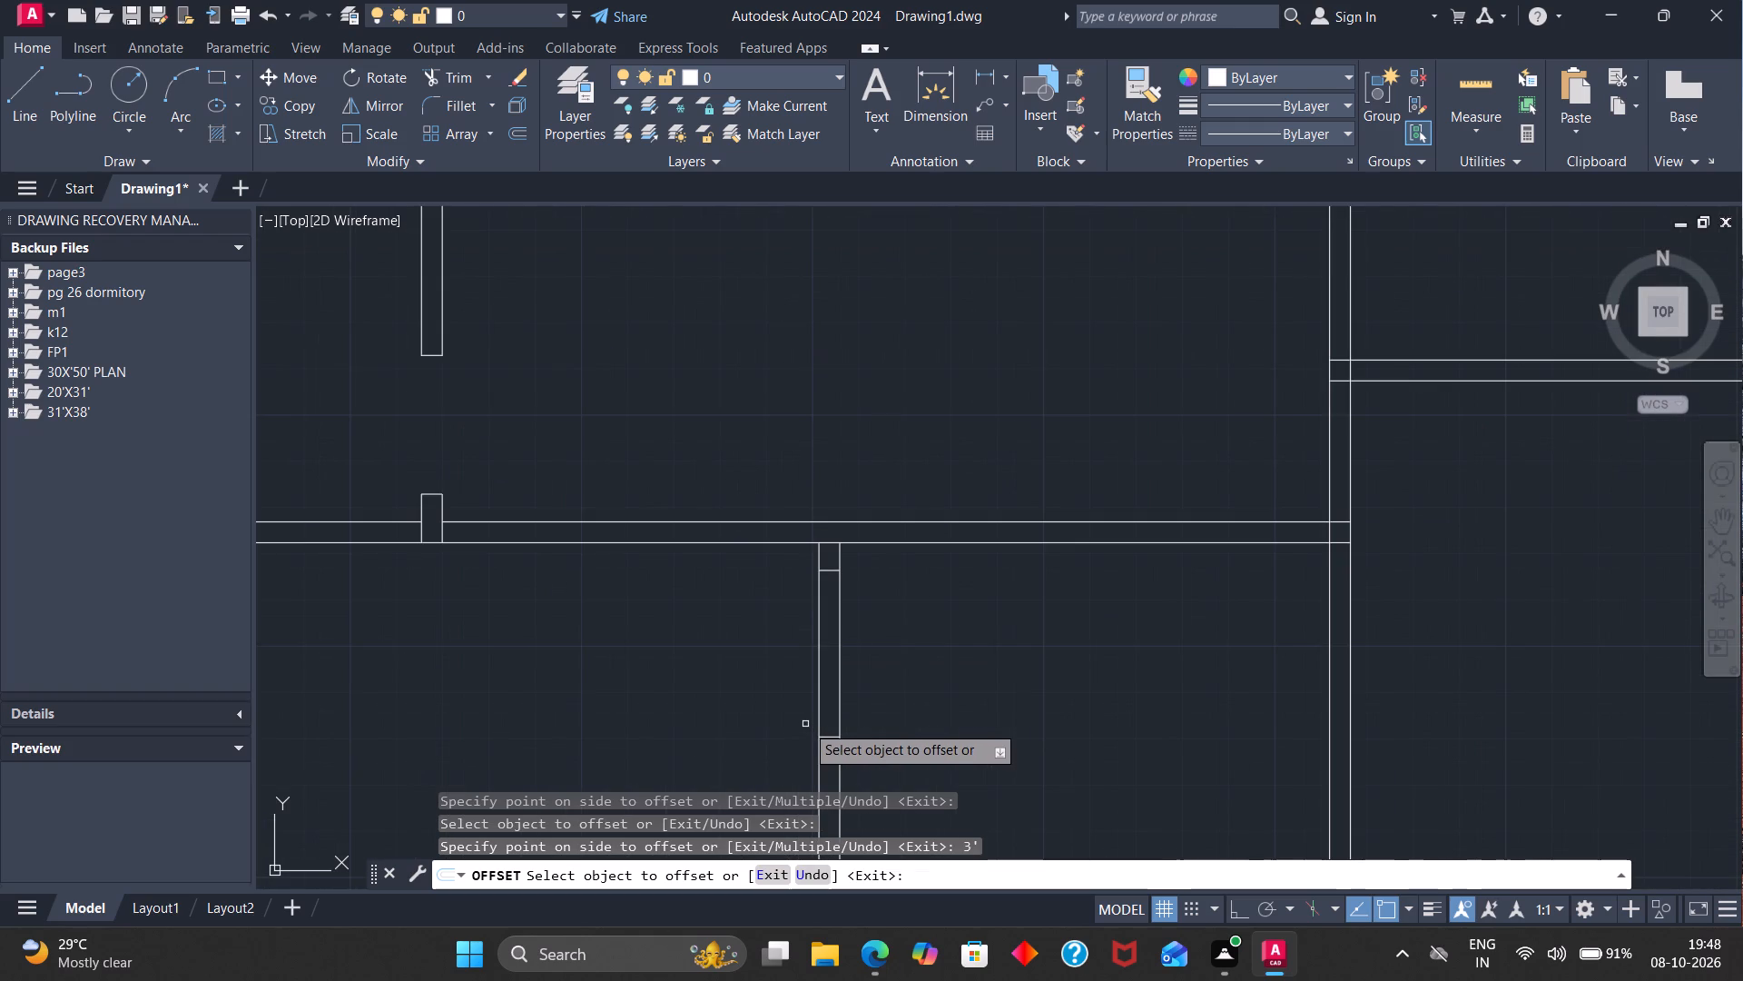
scroll(805, 724, down, 1)
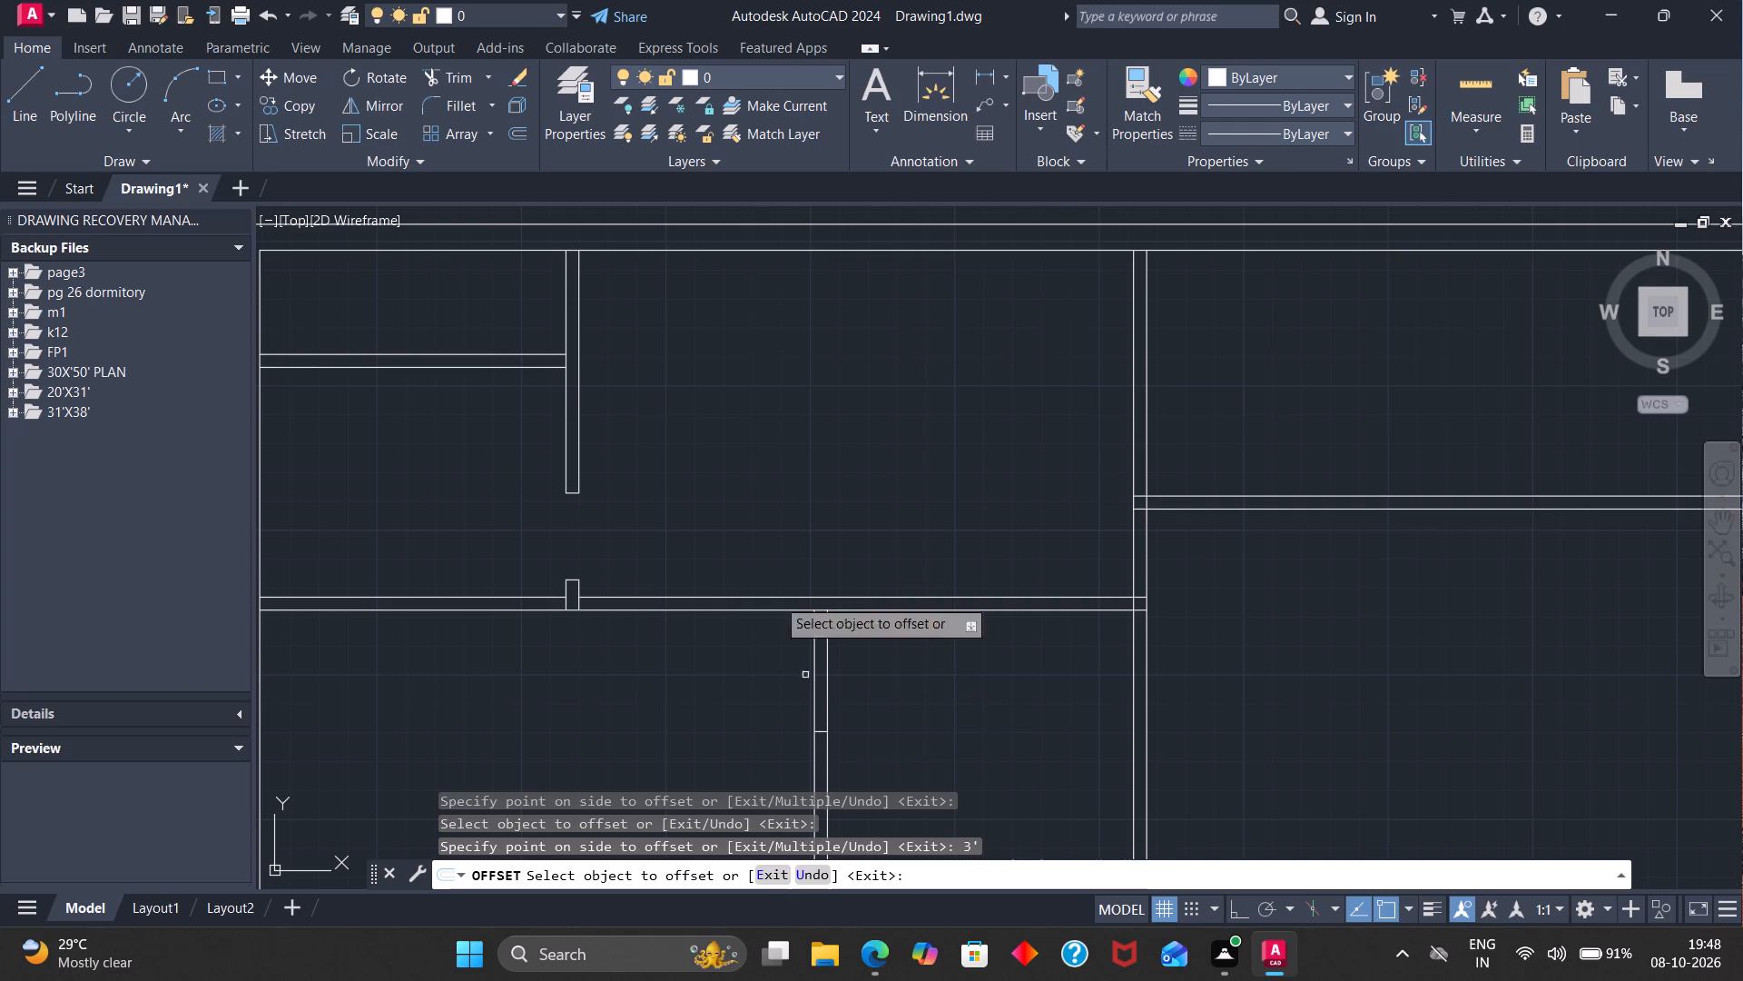
click(475, 74)
drag(880, 699, 864, 699)
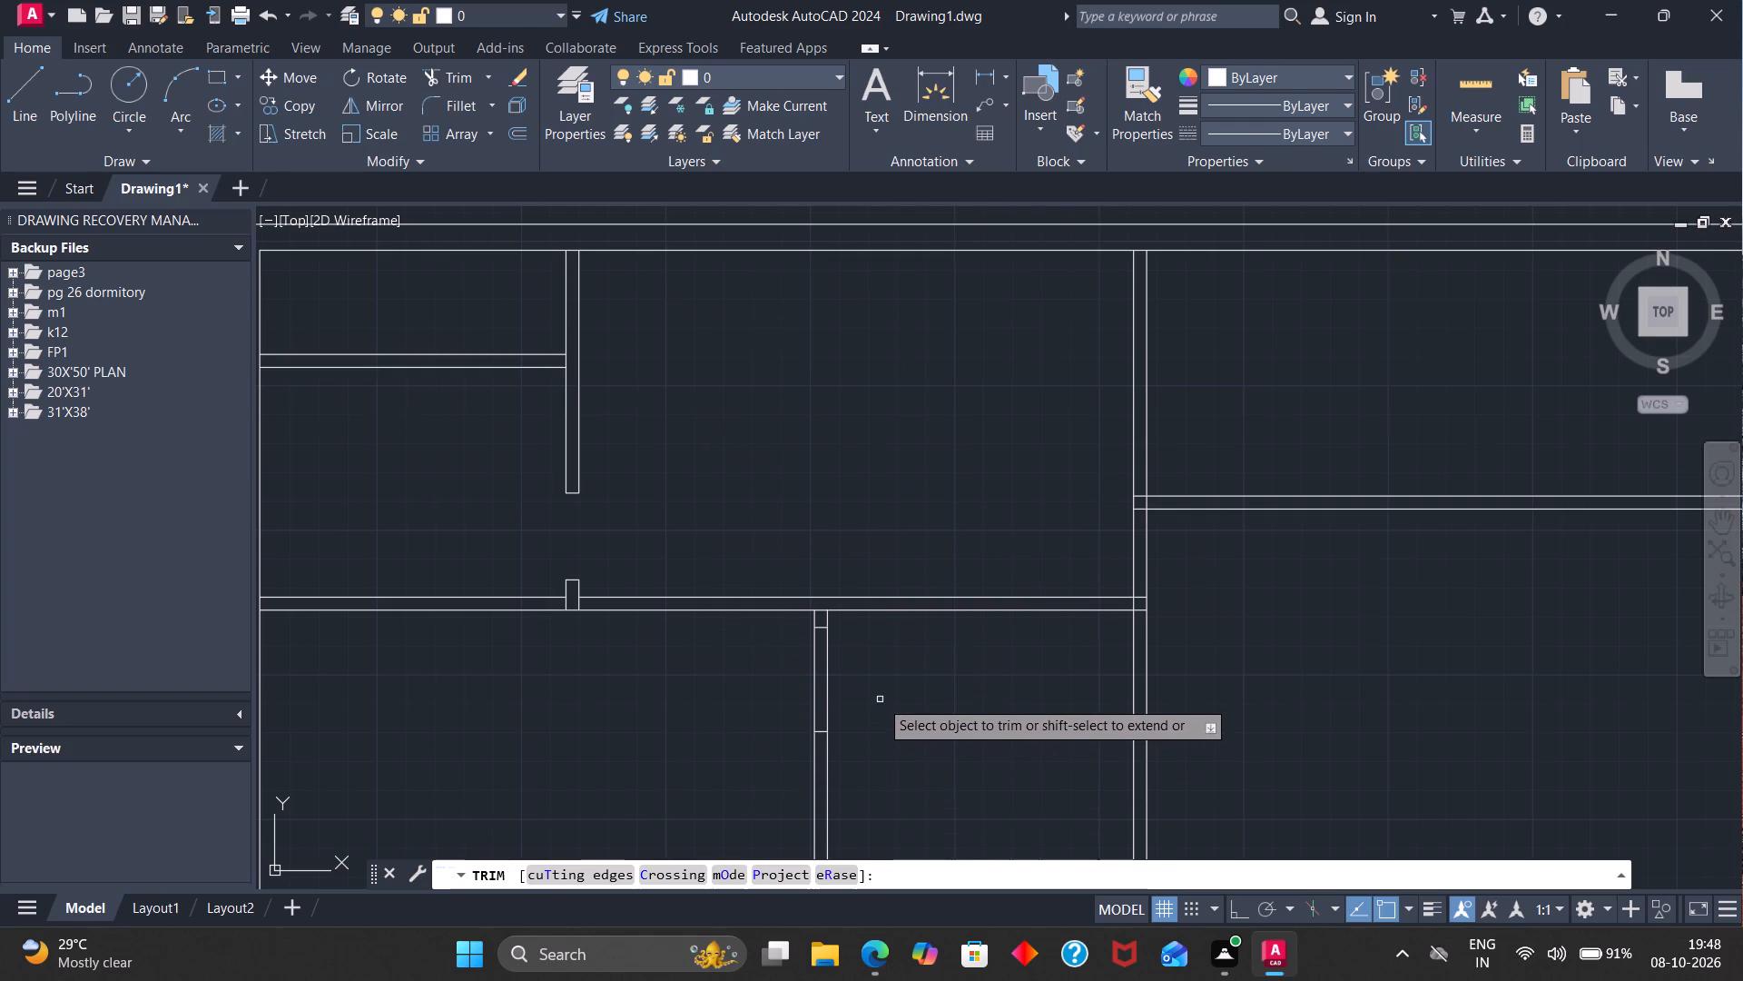
drag(864, 699, 728, 696)
scroll(831, 627, up, 4)
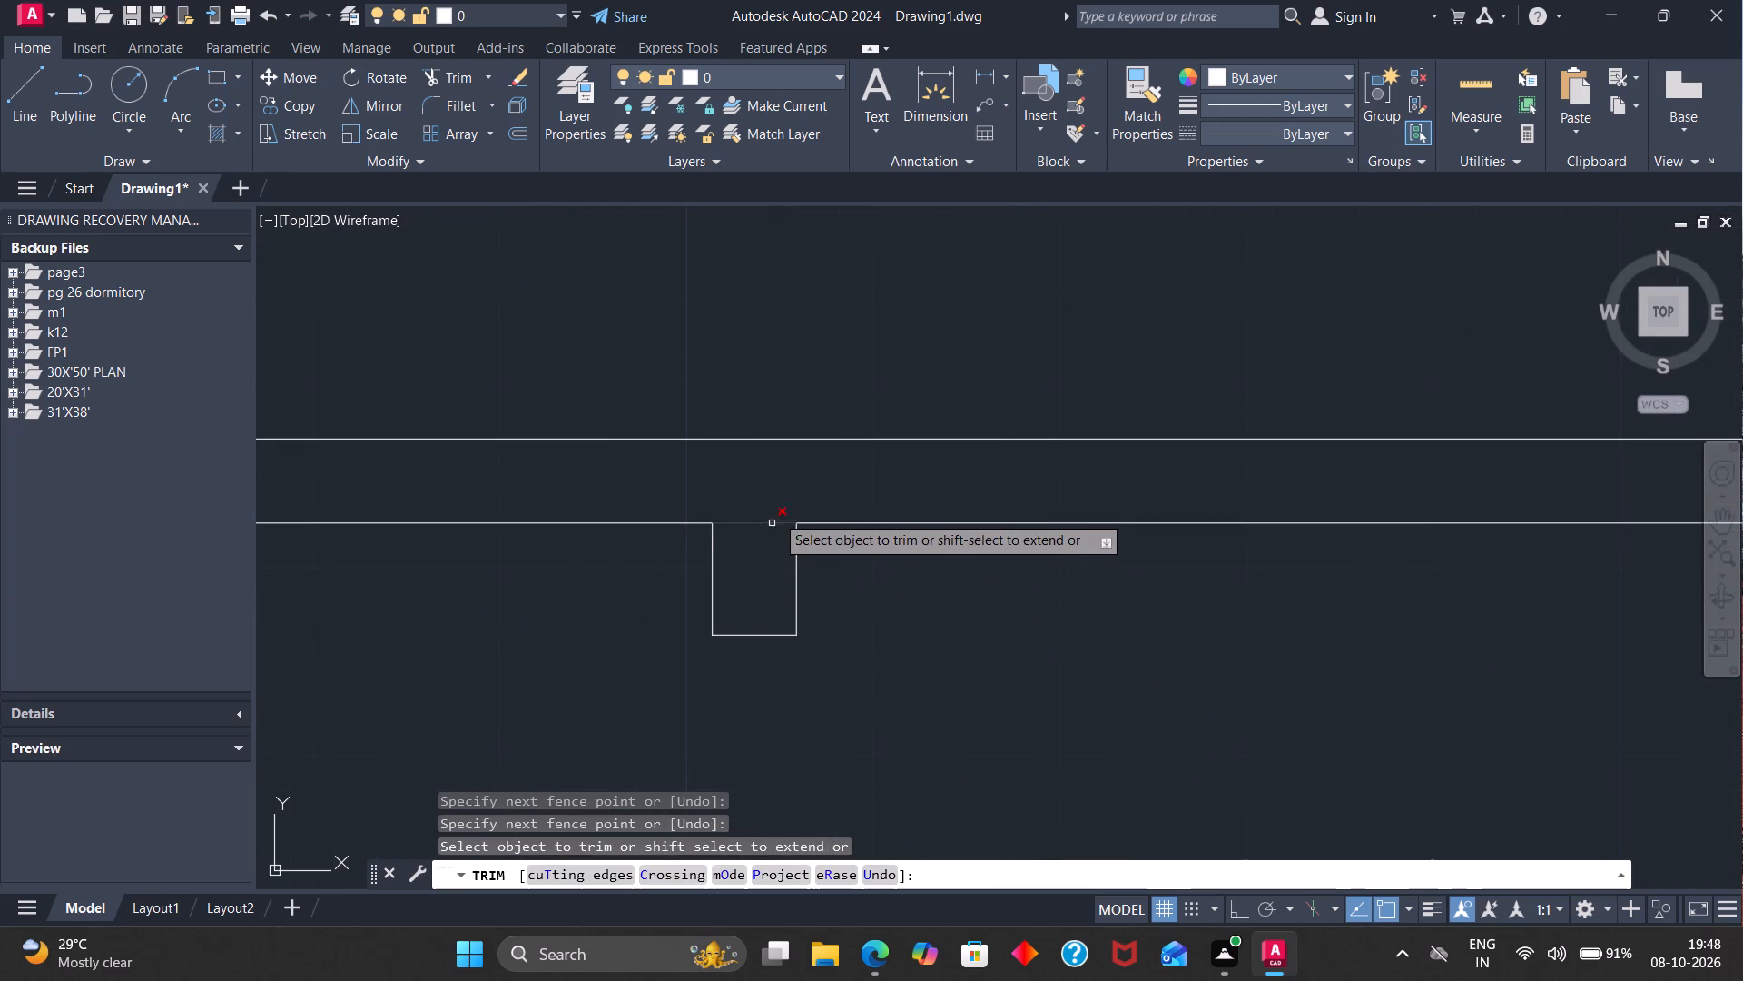
drag(774, 496, 768, 554)
Trim the horizontal partition's lines inside the long vertical wall at its east end, plus that wall's west face between them.
scroll(1157, 582, down, 3)
scroll(1458, 580, down, 3)
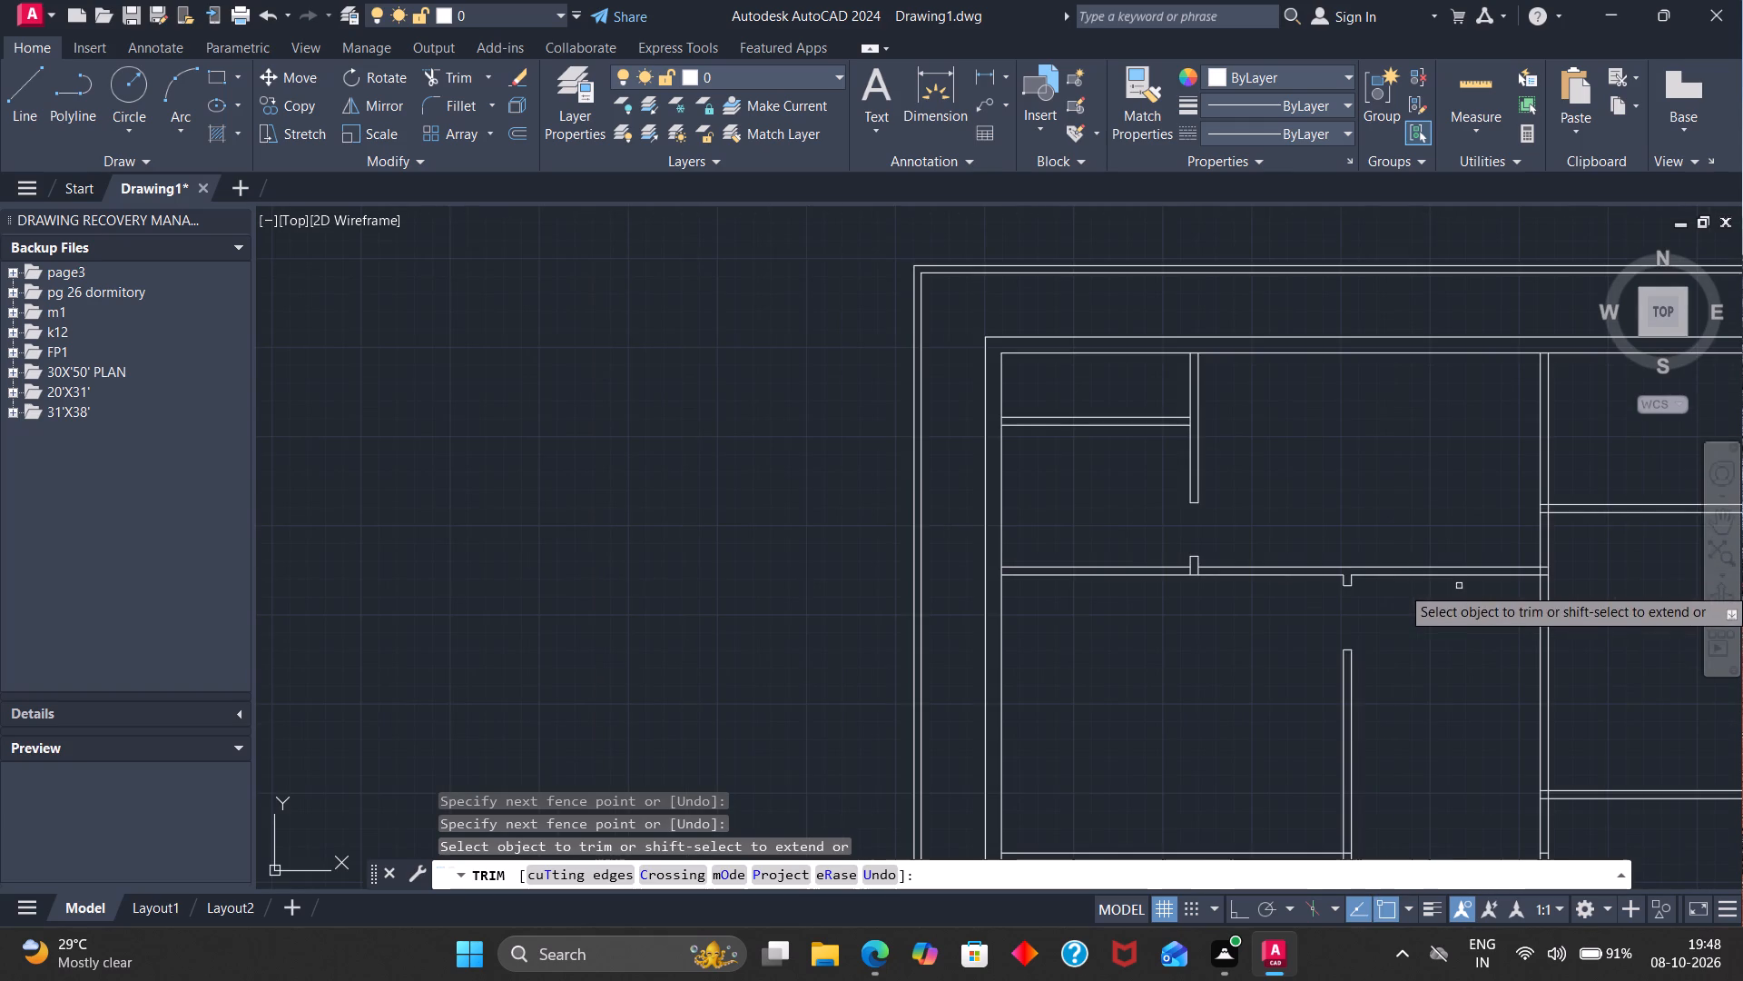
scroll(1600, 584, up, 5)
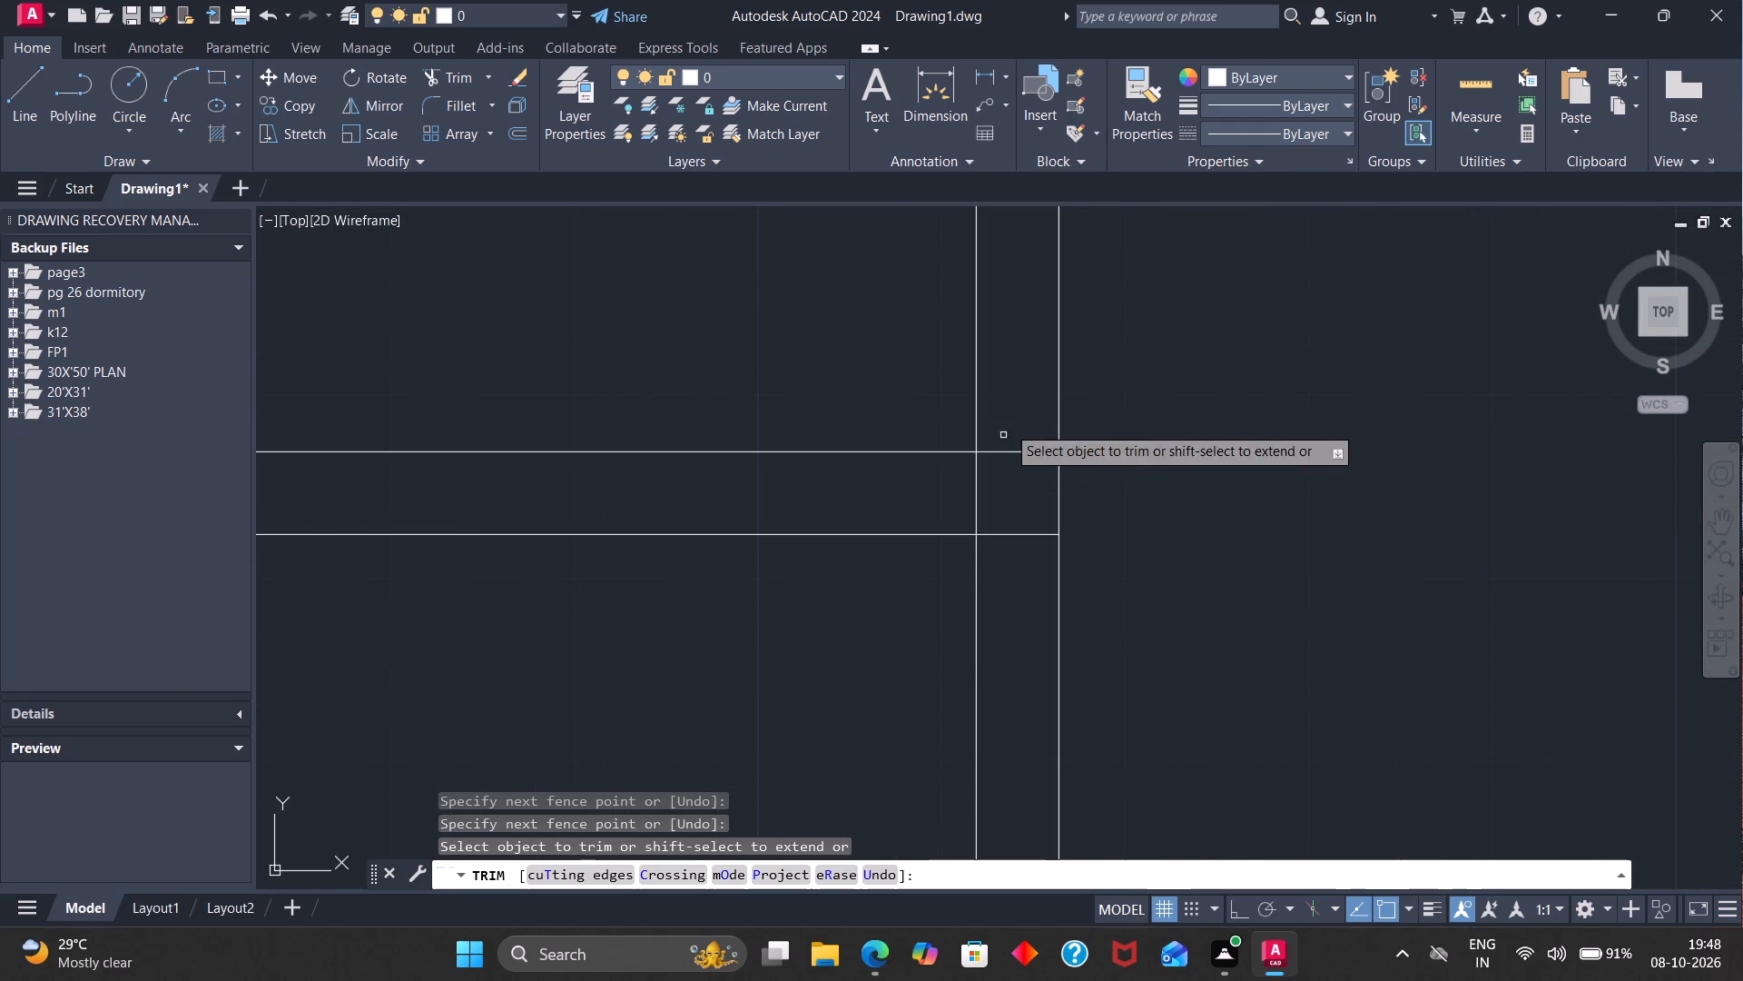
drag(1013, 412, 1012, 678)
drag(1000, 510, 945, 521)
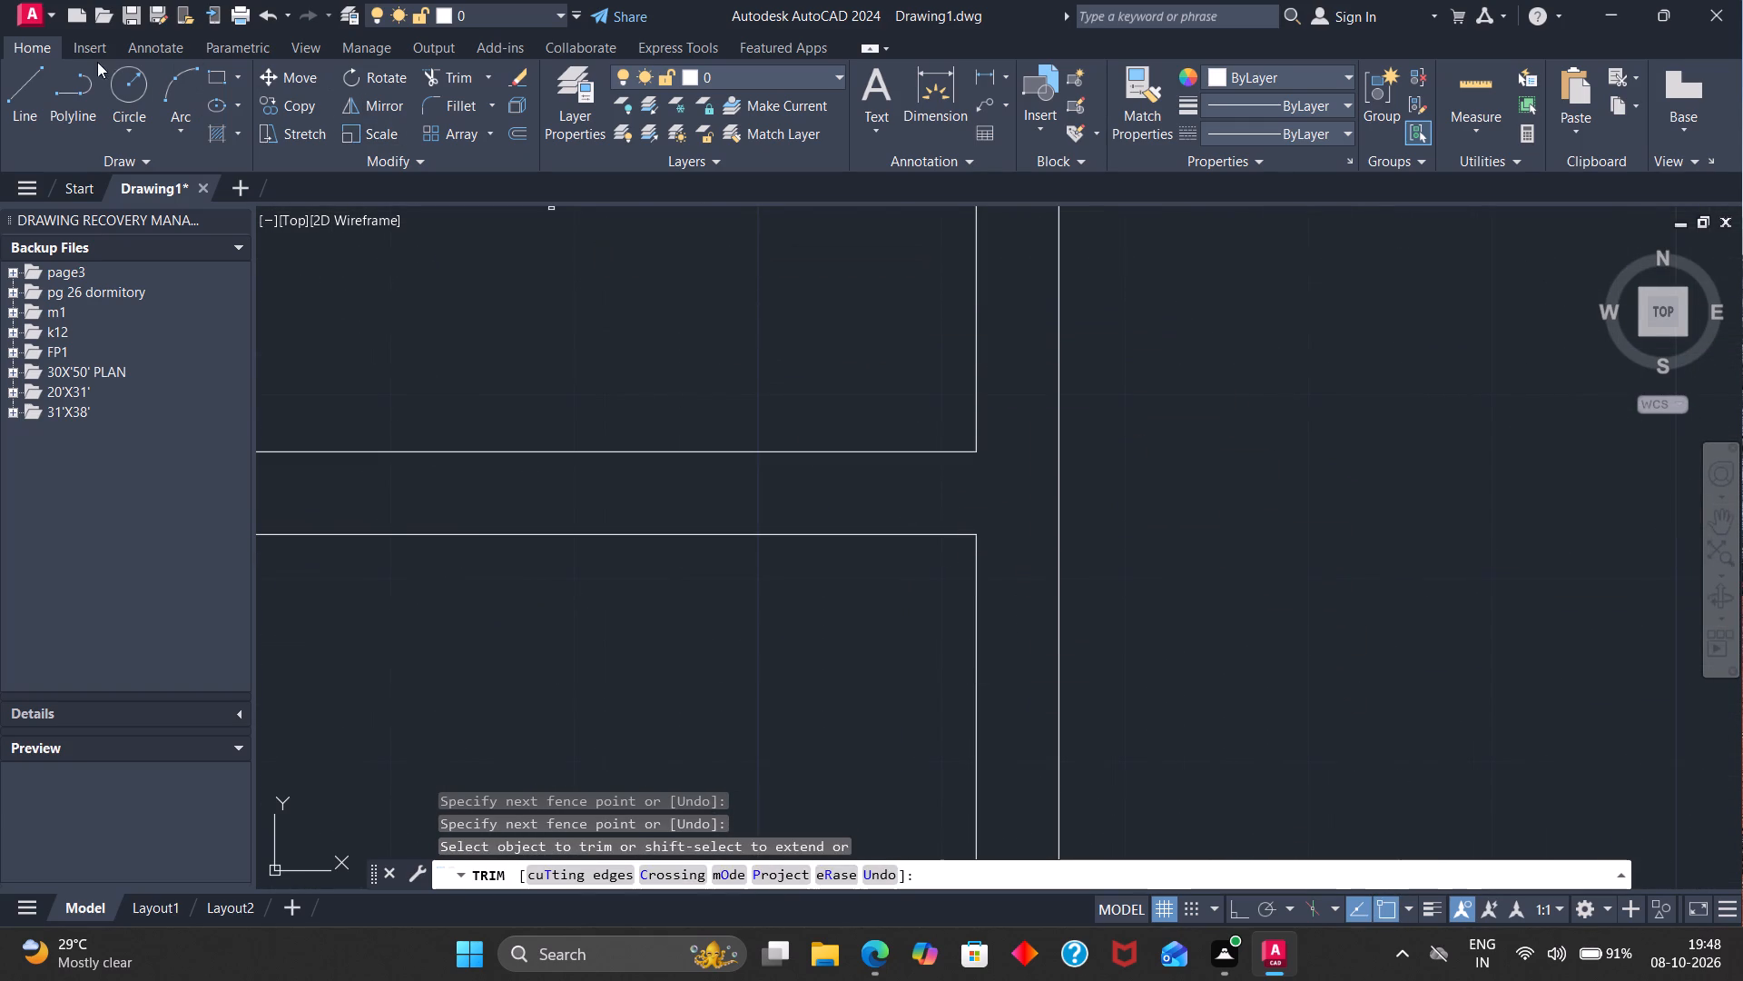
Redraw the long vertical wall's west face across the horizontal partition's east end as a separate short line.
click(22, 94)
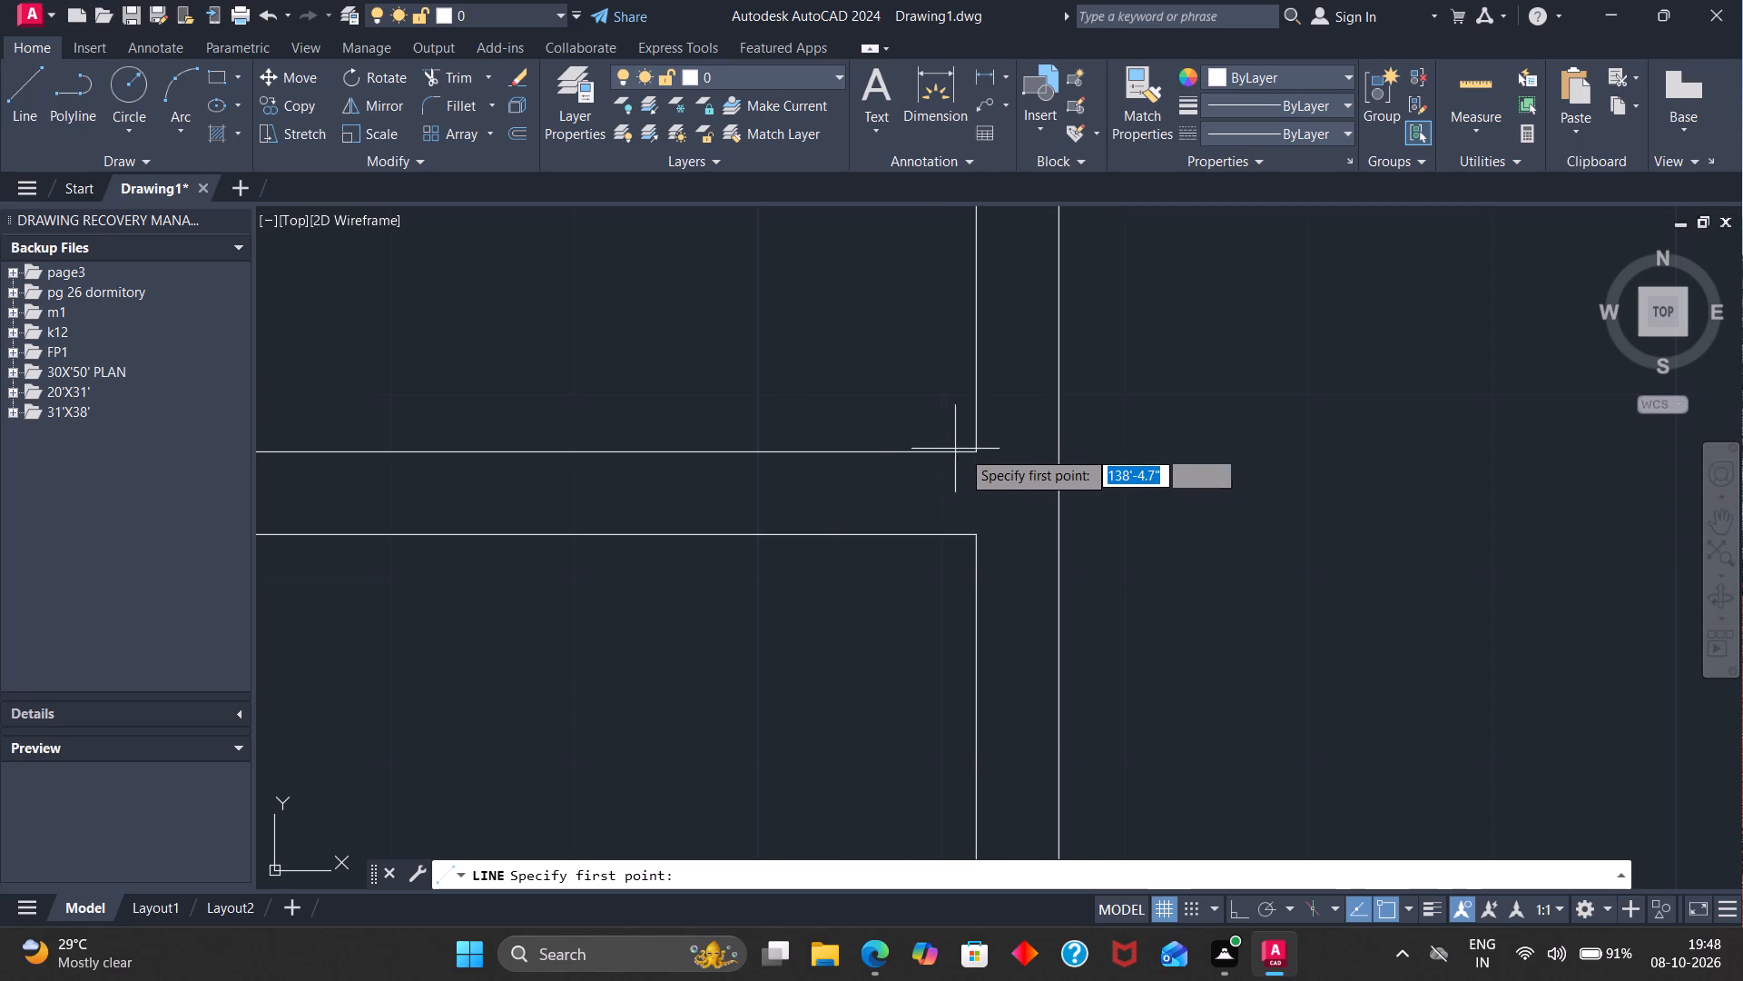
click(975, 442)
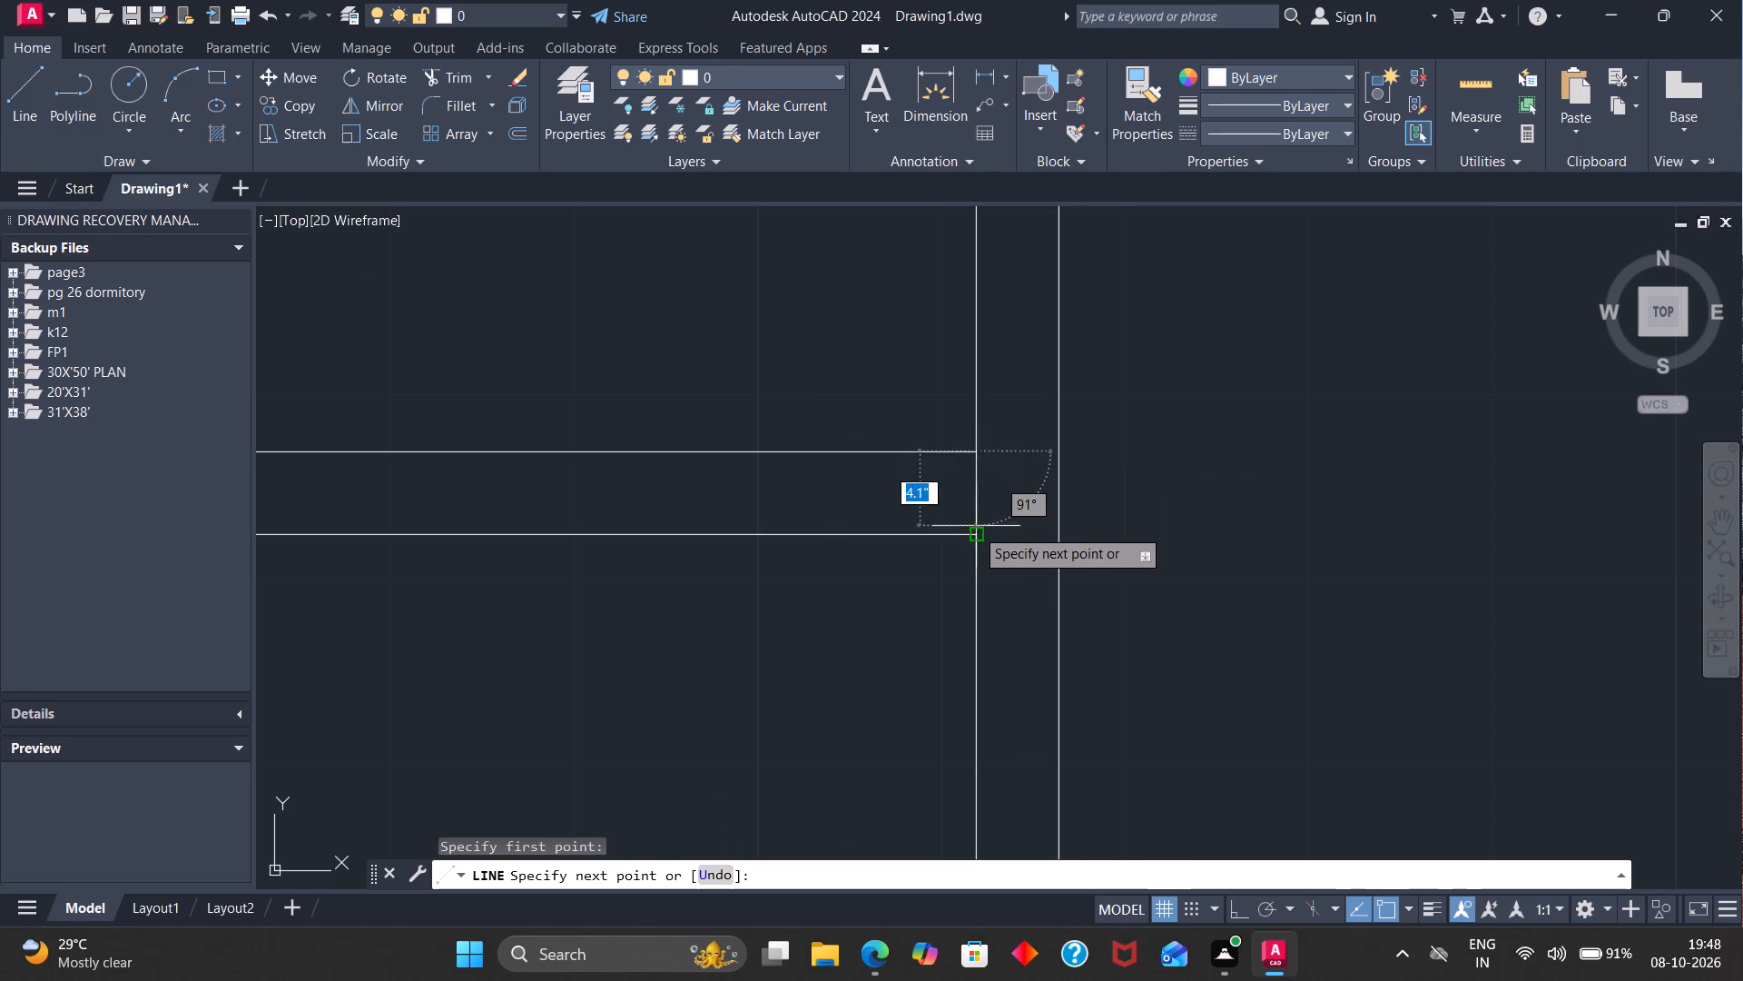
click(974, 530)
key(Escape)
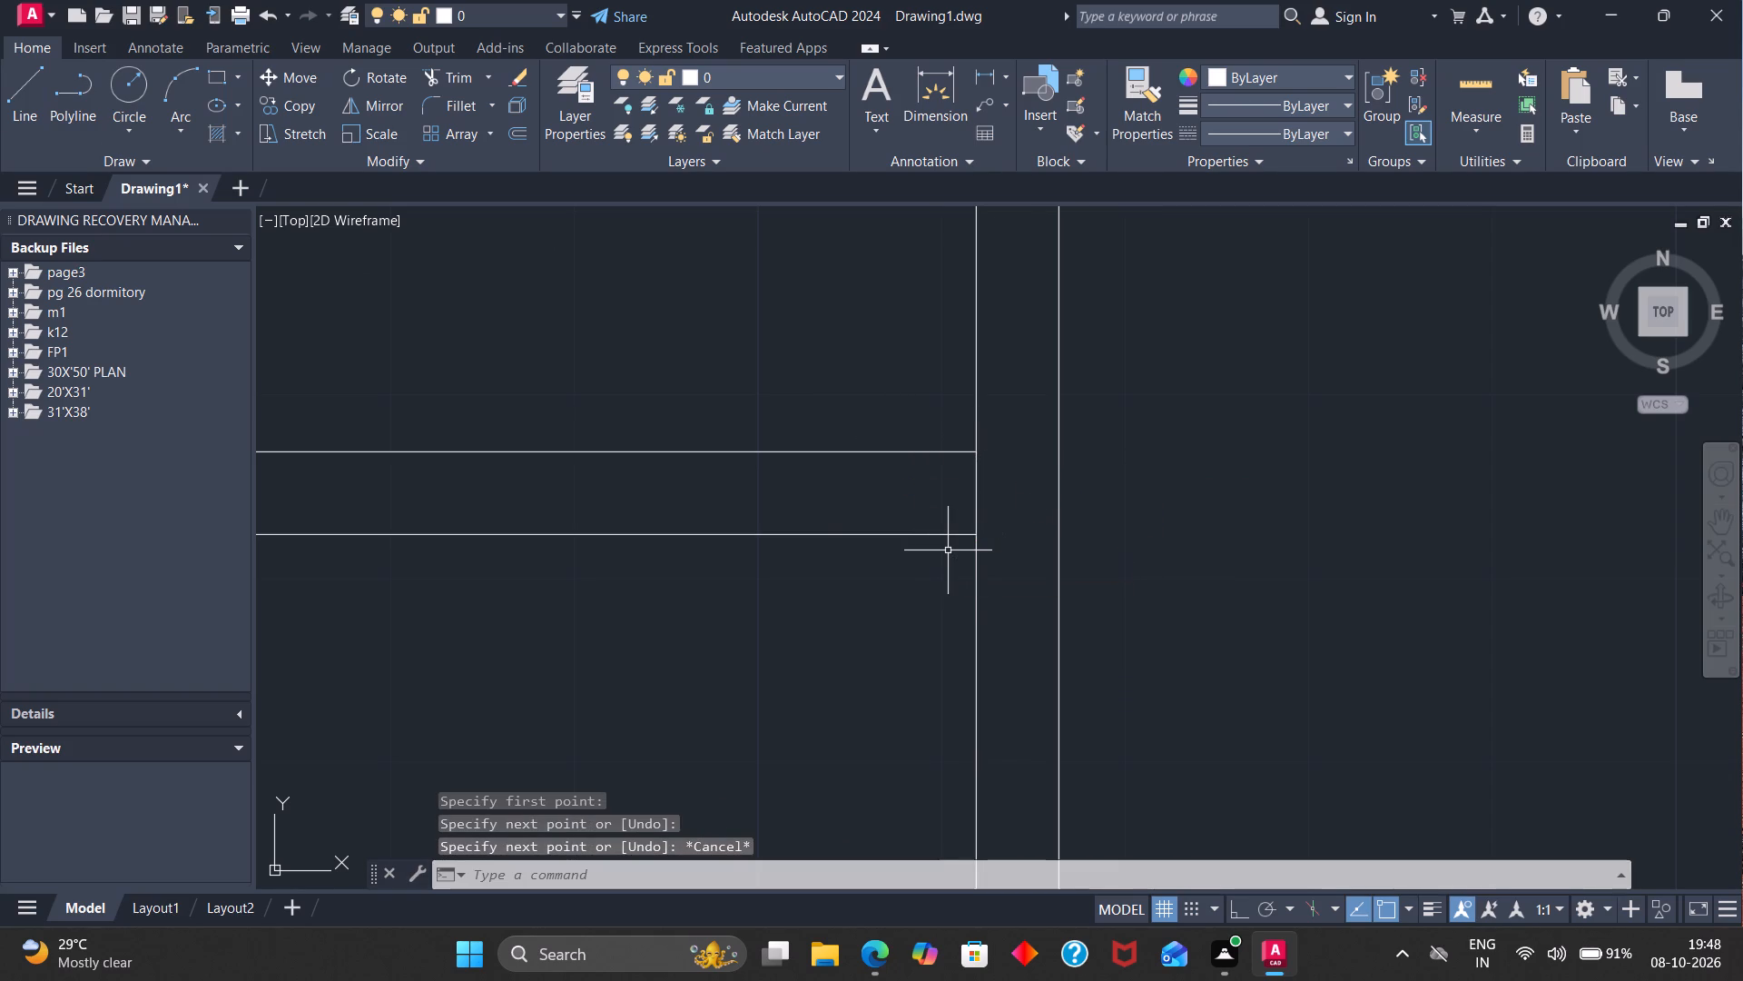
Mark a door opening at the horizontal partition's east end by offsetting the junction line 6" west, and that copy 3' west.
key(o)
key(Return)
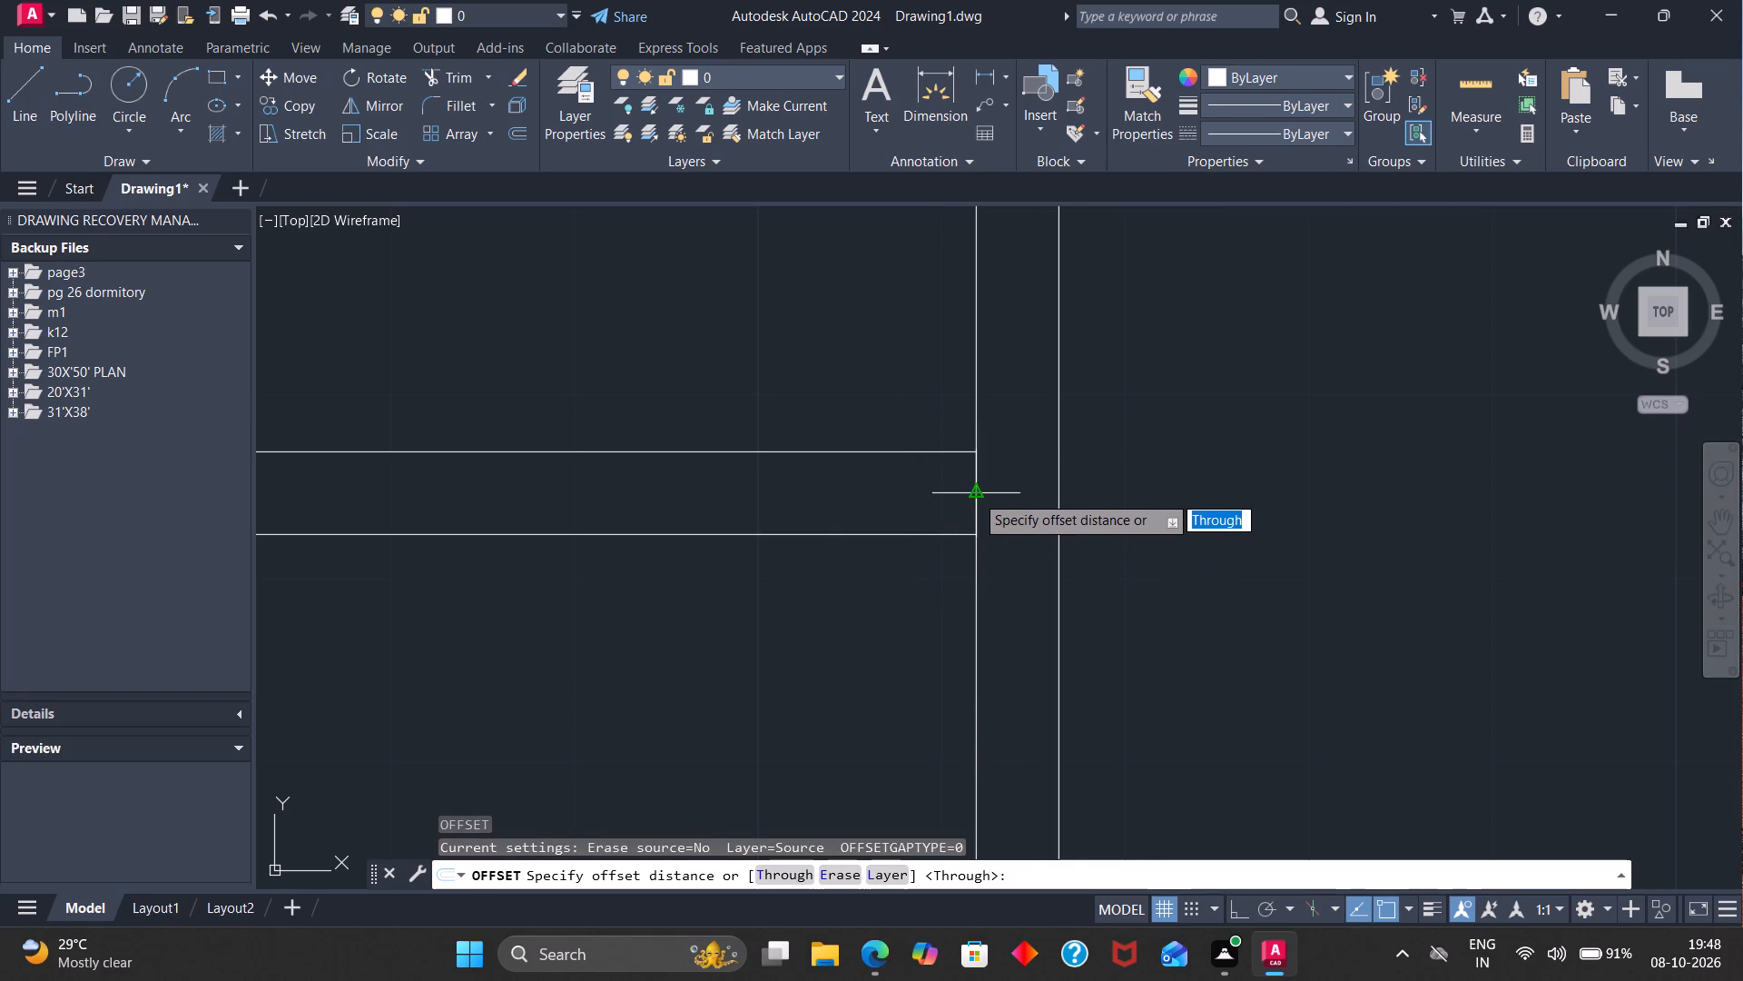
click(975, 494)
click(980, 496)
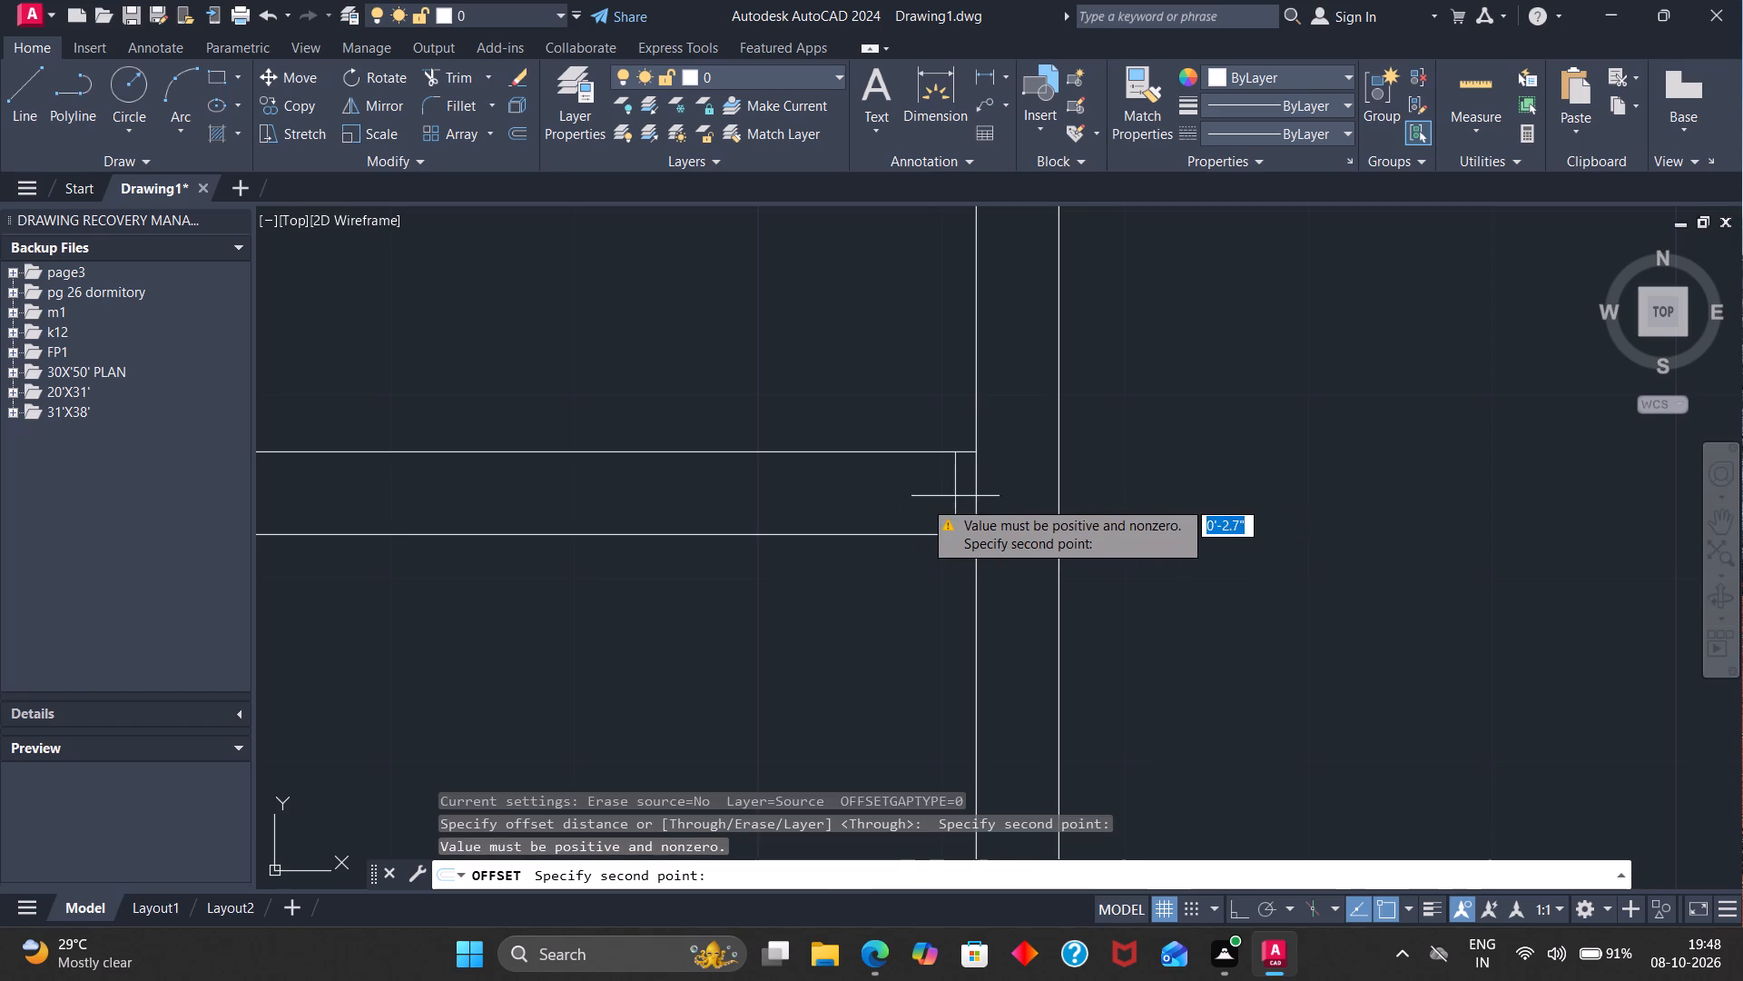
key(6)
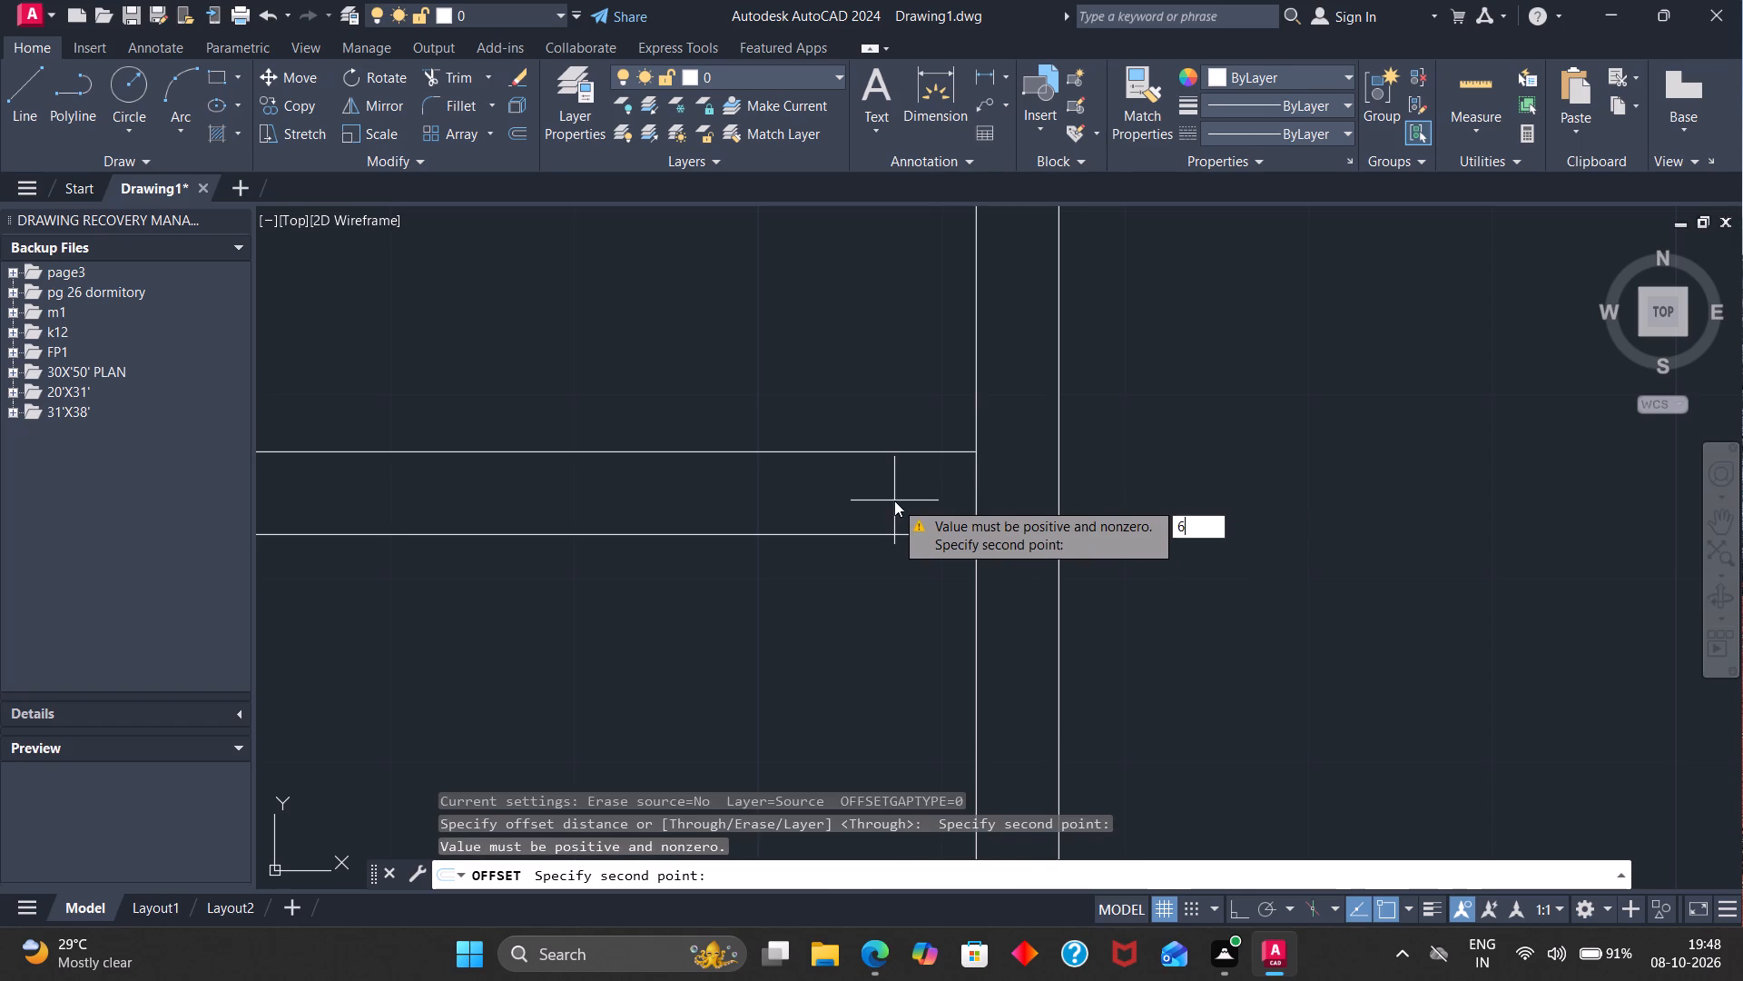
key(Return)
click(978, 496)
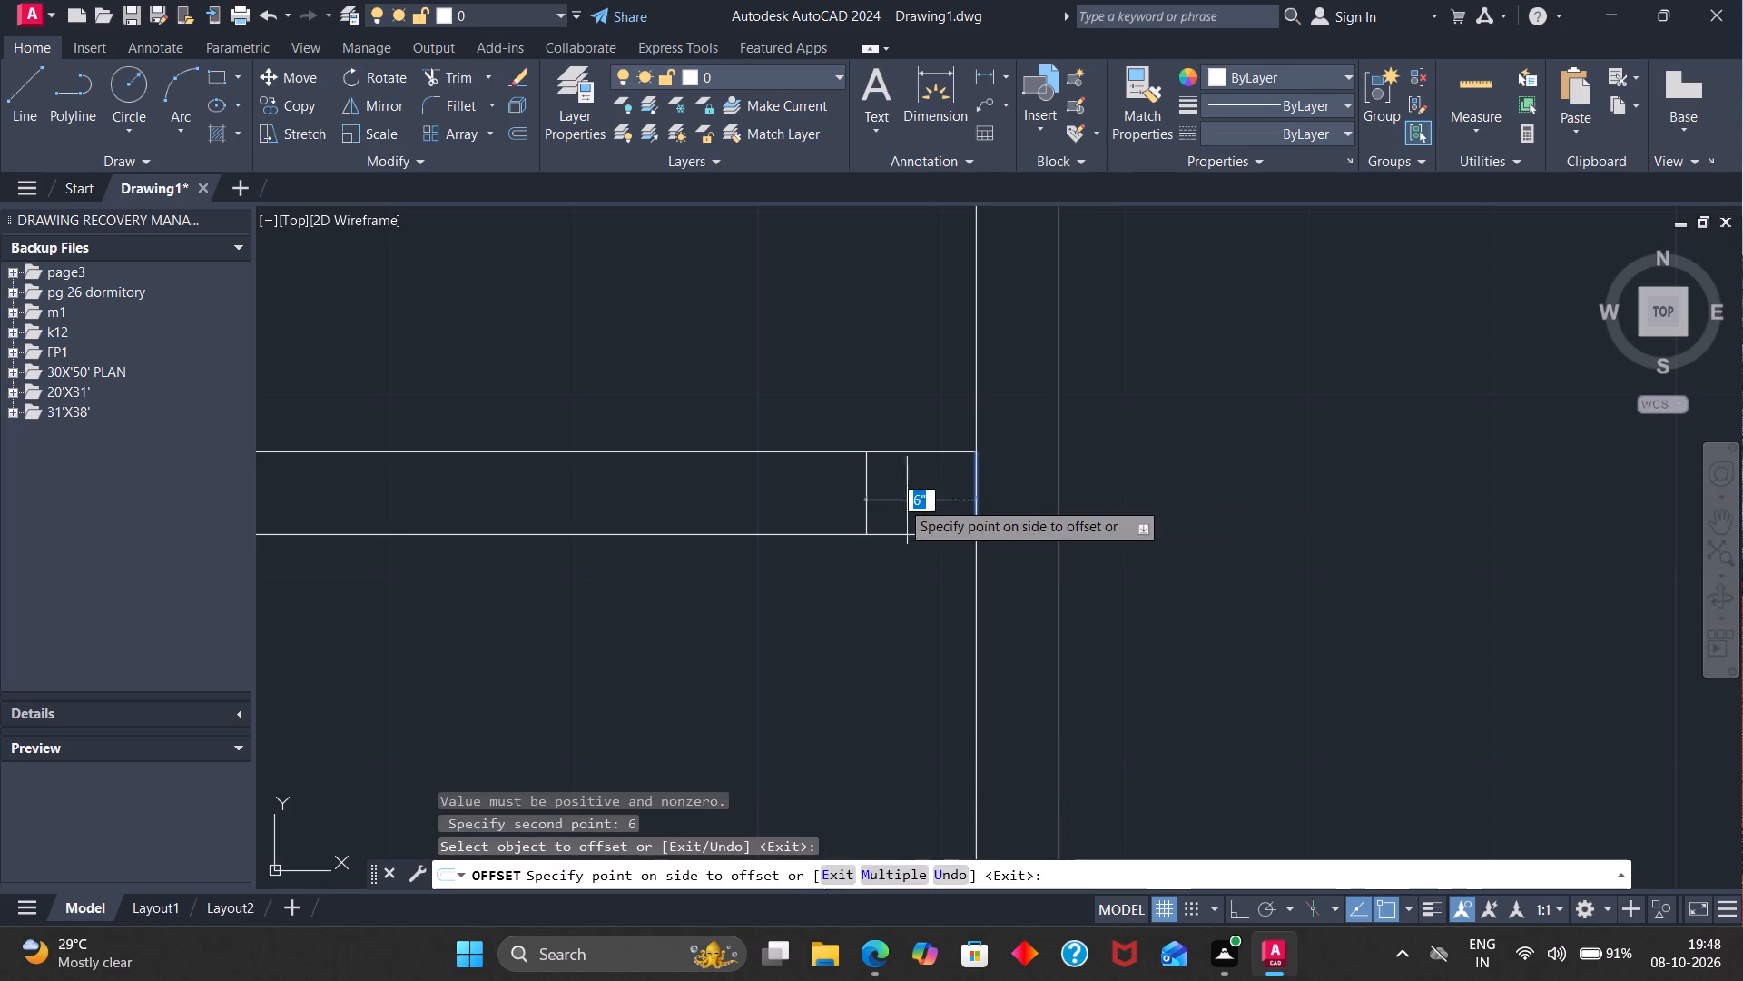
click(901, 500)
click(866, 493)
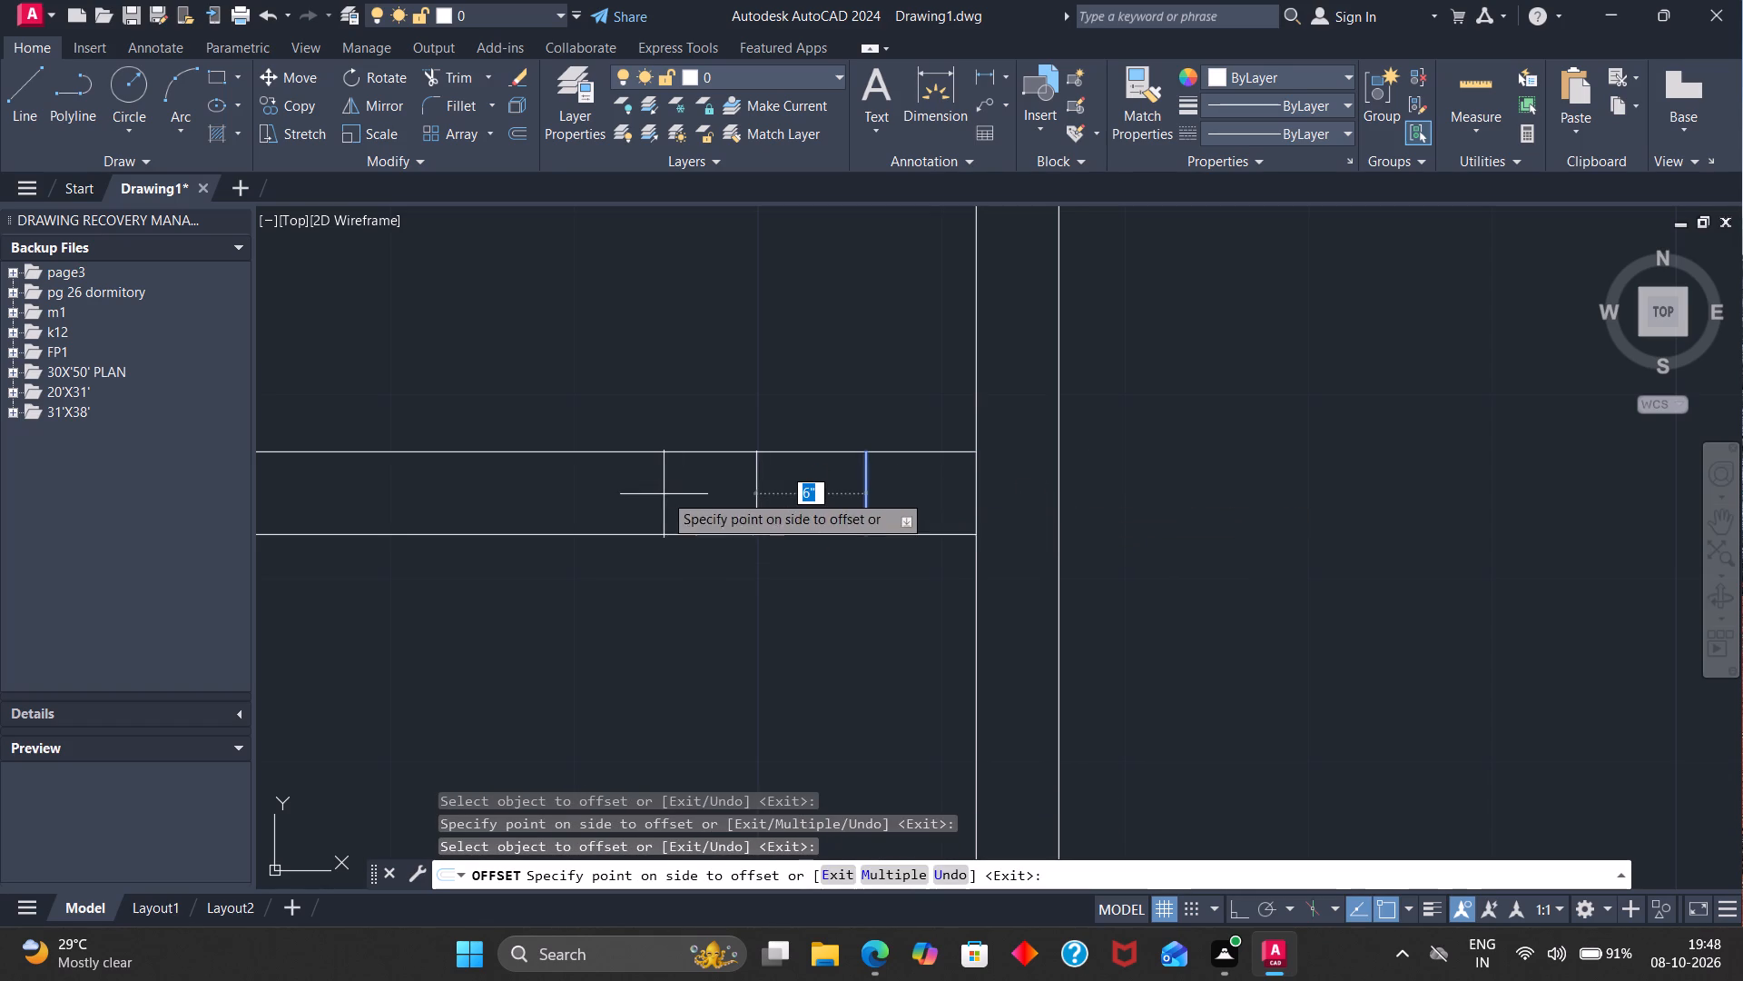
text(3')
click(664, 489)
key(Return)
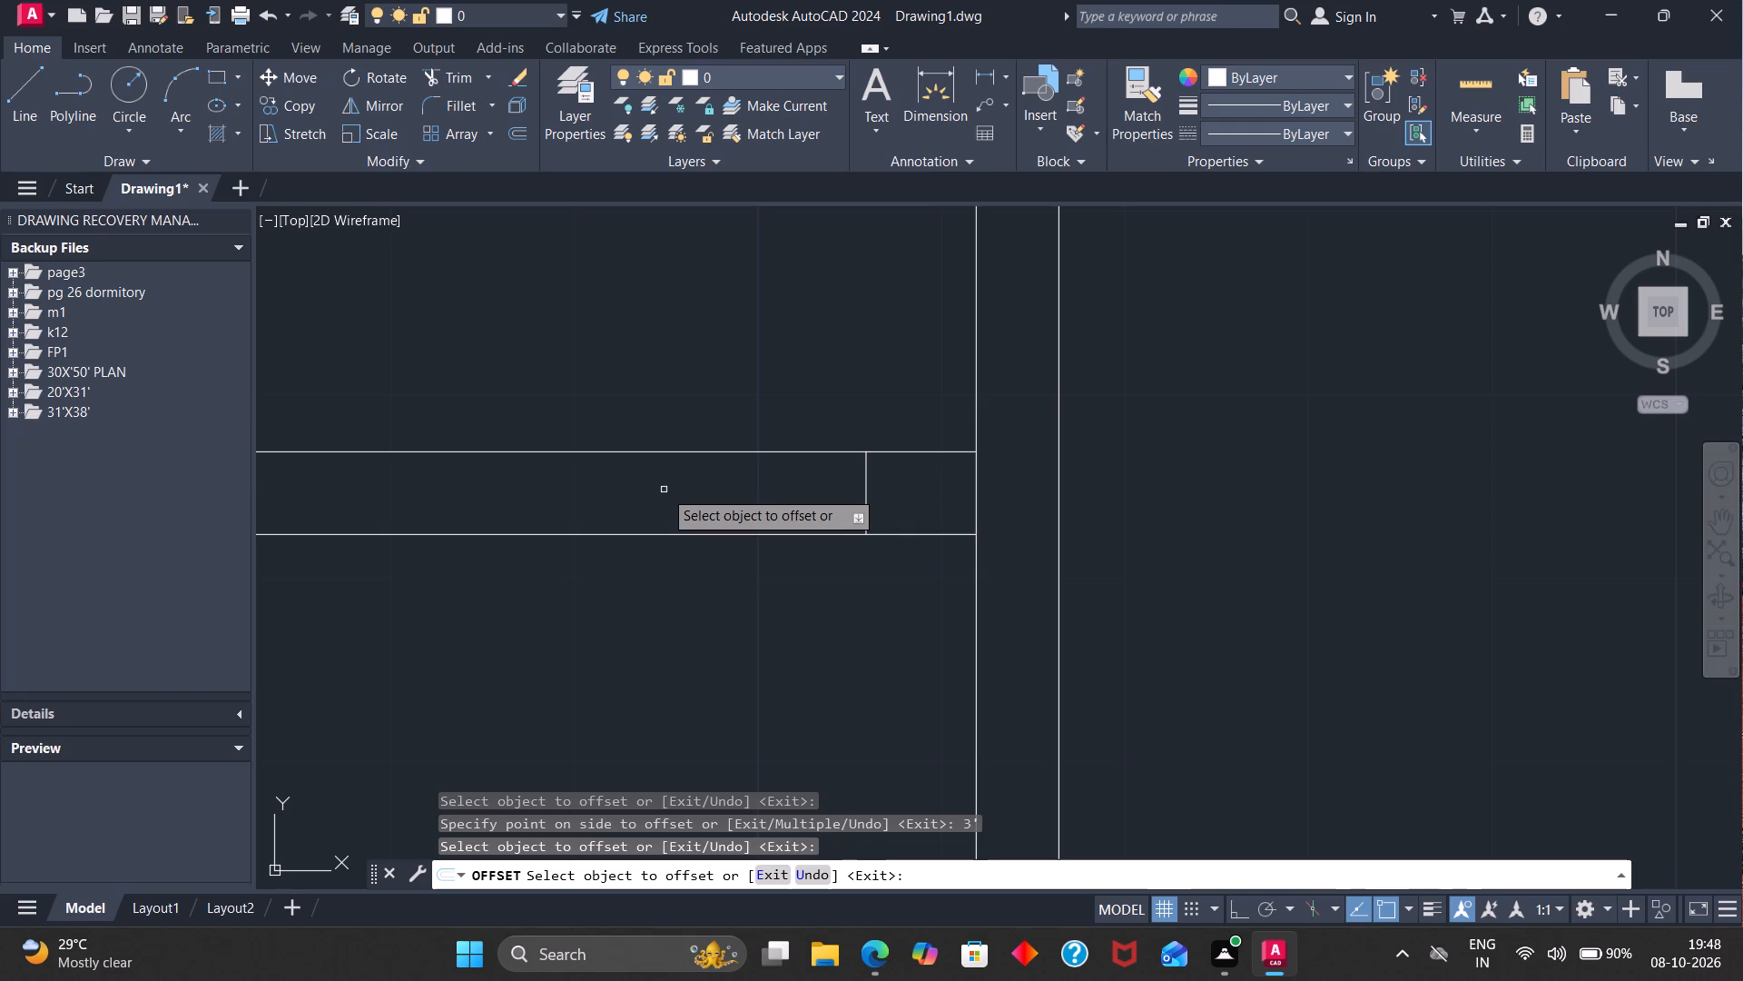
Trim both faces of the horizontal partition between the two jamb lines to open the 3' doorway.
scroll(675, 490, down, 2)
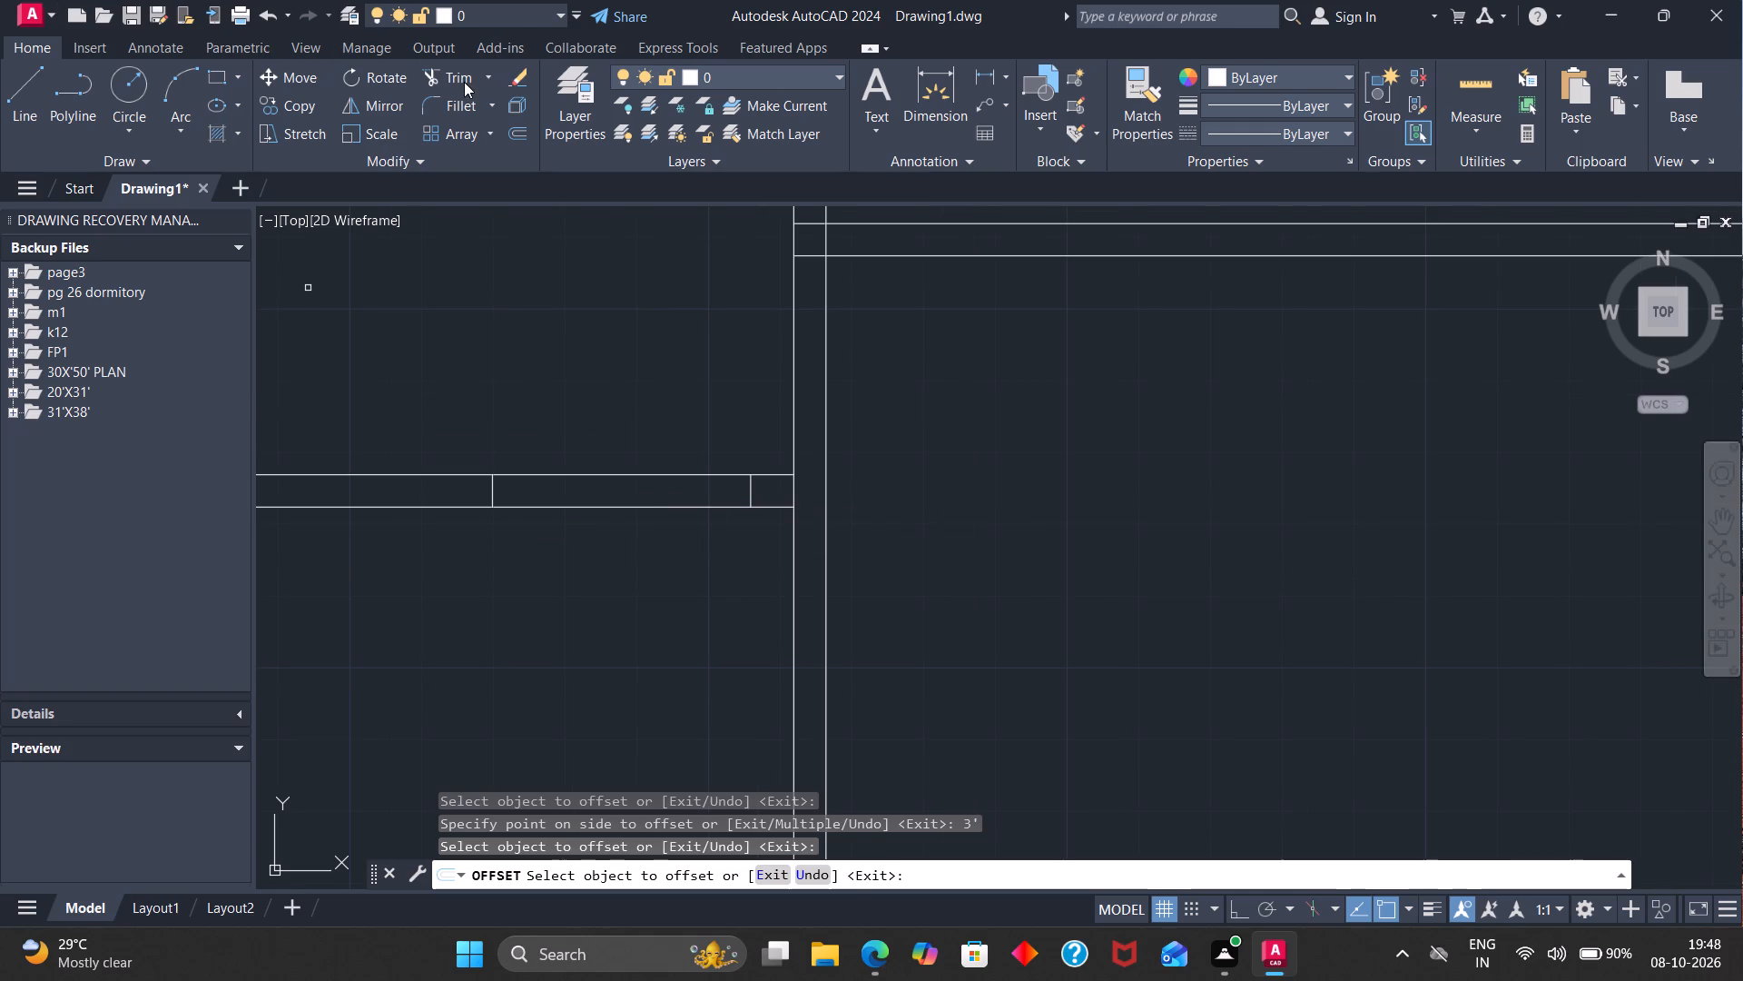
click(459, 81)
drag(680, 415, 681, 668)
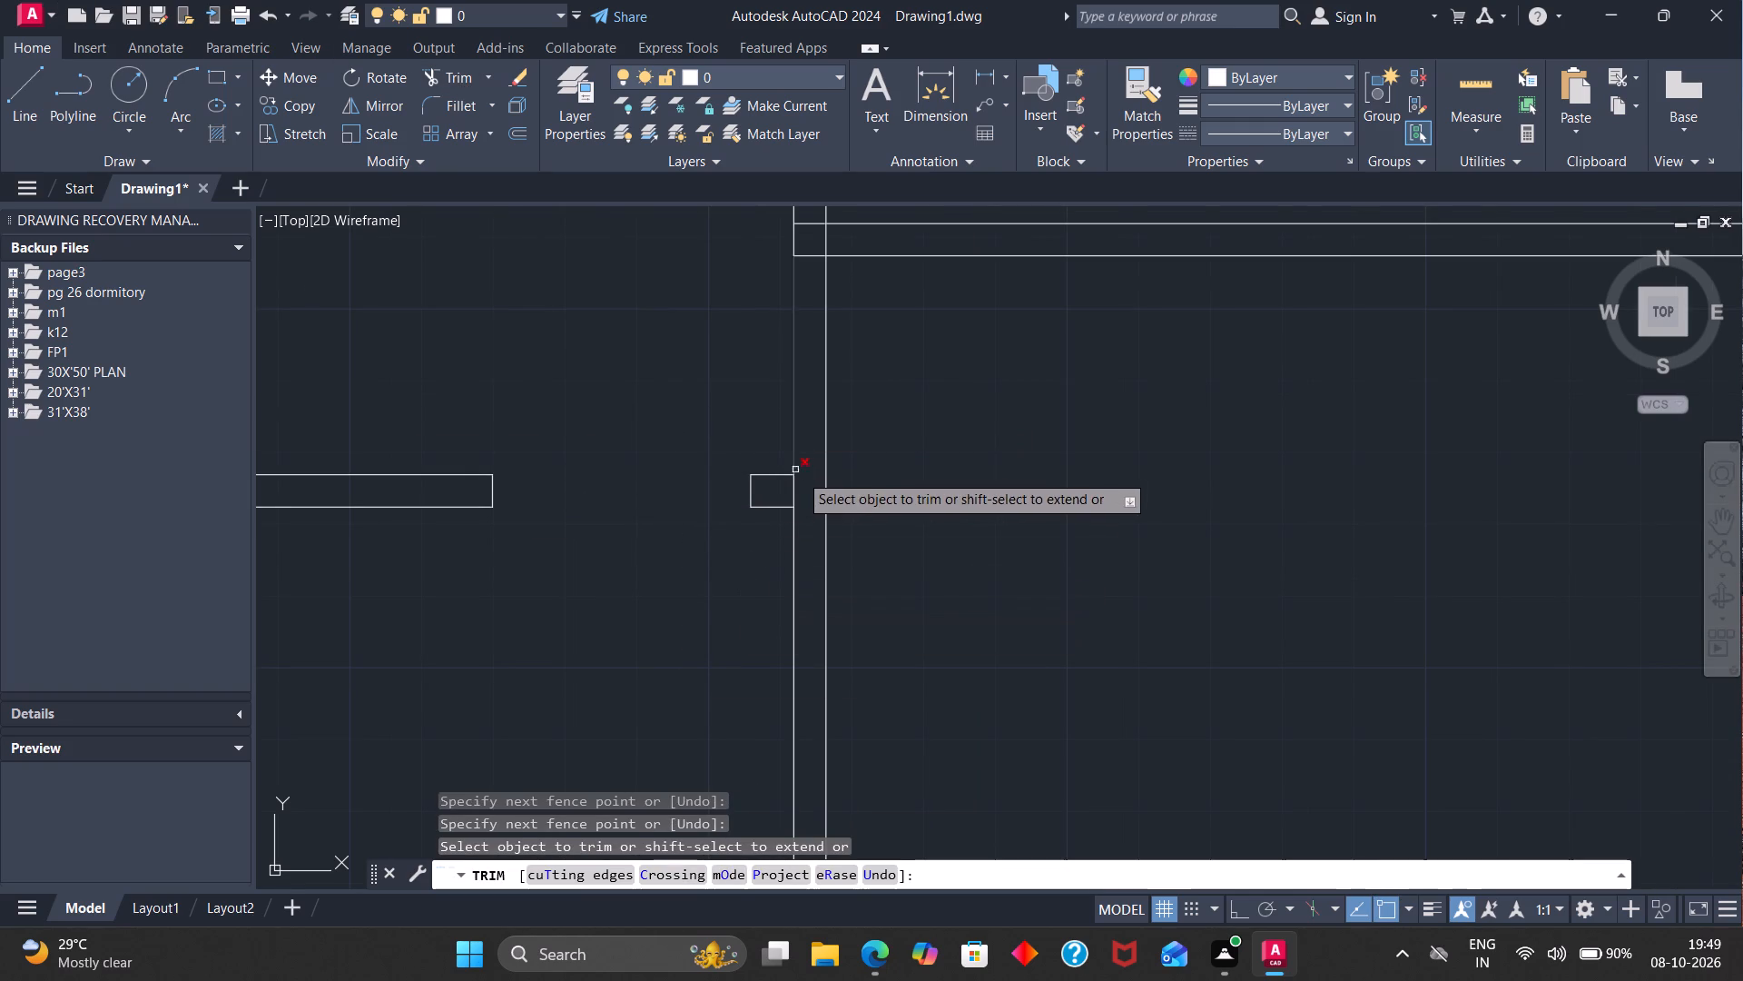
Trim the short line of the long vertical wall's west face that closes off the 3' doorway's east stub.
drag(805, 487, 779, 495)
Trim the northeast room's south partition lines inside the long vertical wall, plus that wall's east face between them.
scroll(779, 495, down, 3)
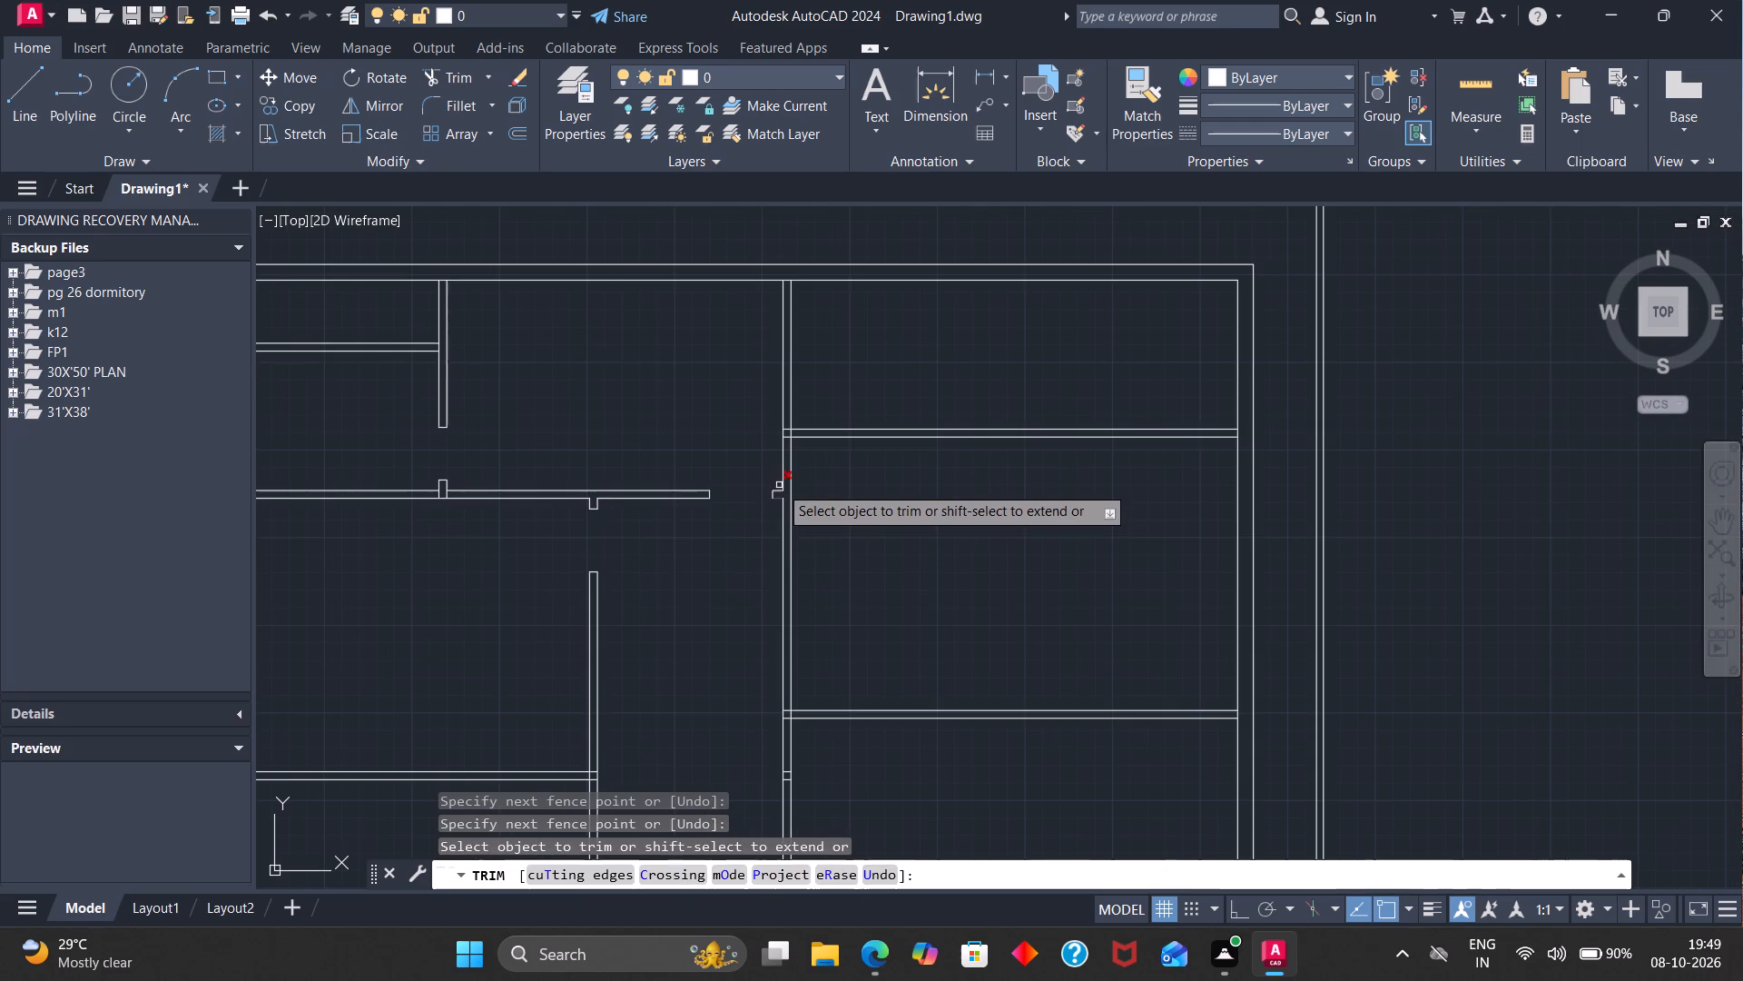
scroll(795, 414, up, 5)
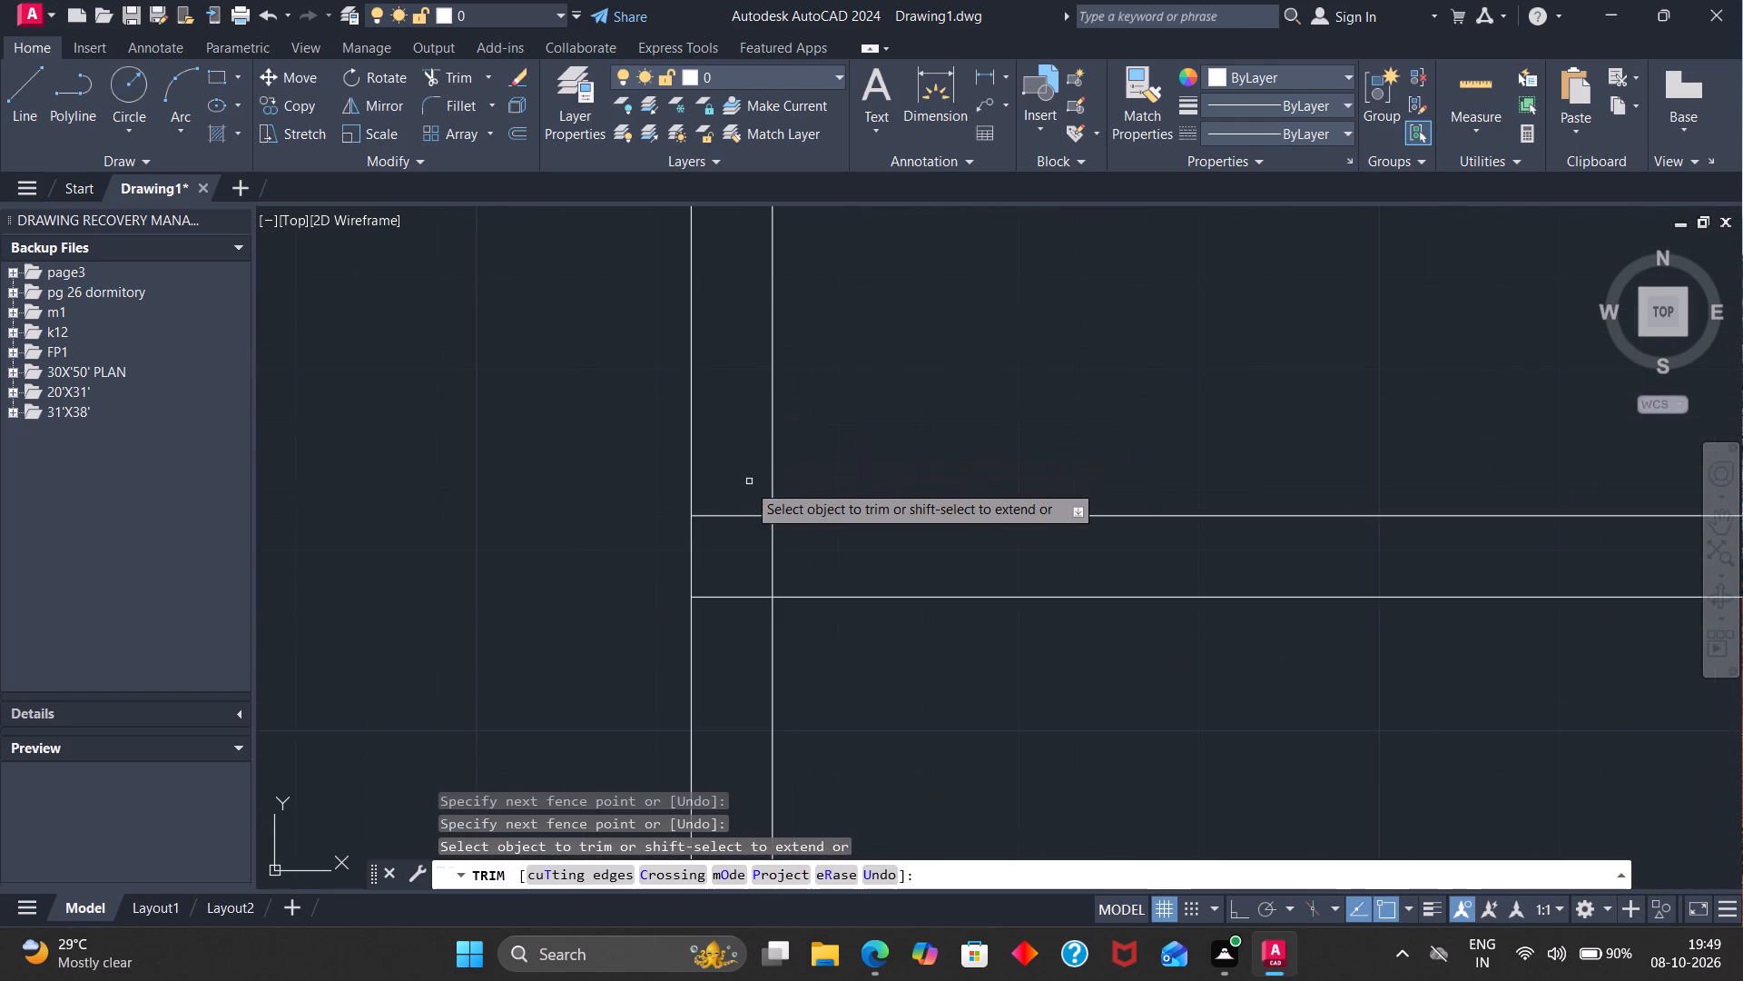
drag(747, 484, 758, 640)
drag(741, 570, 794, 568)
Trim the east exterior wall's inner face between the two lines of the northeast room's south partition.
scroll(793, 566, down, 4)
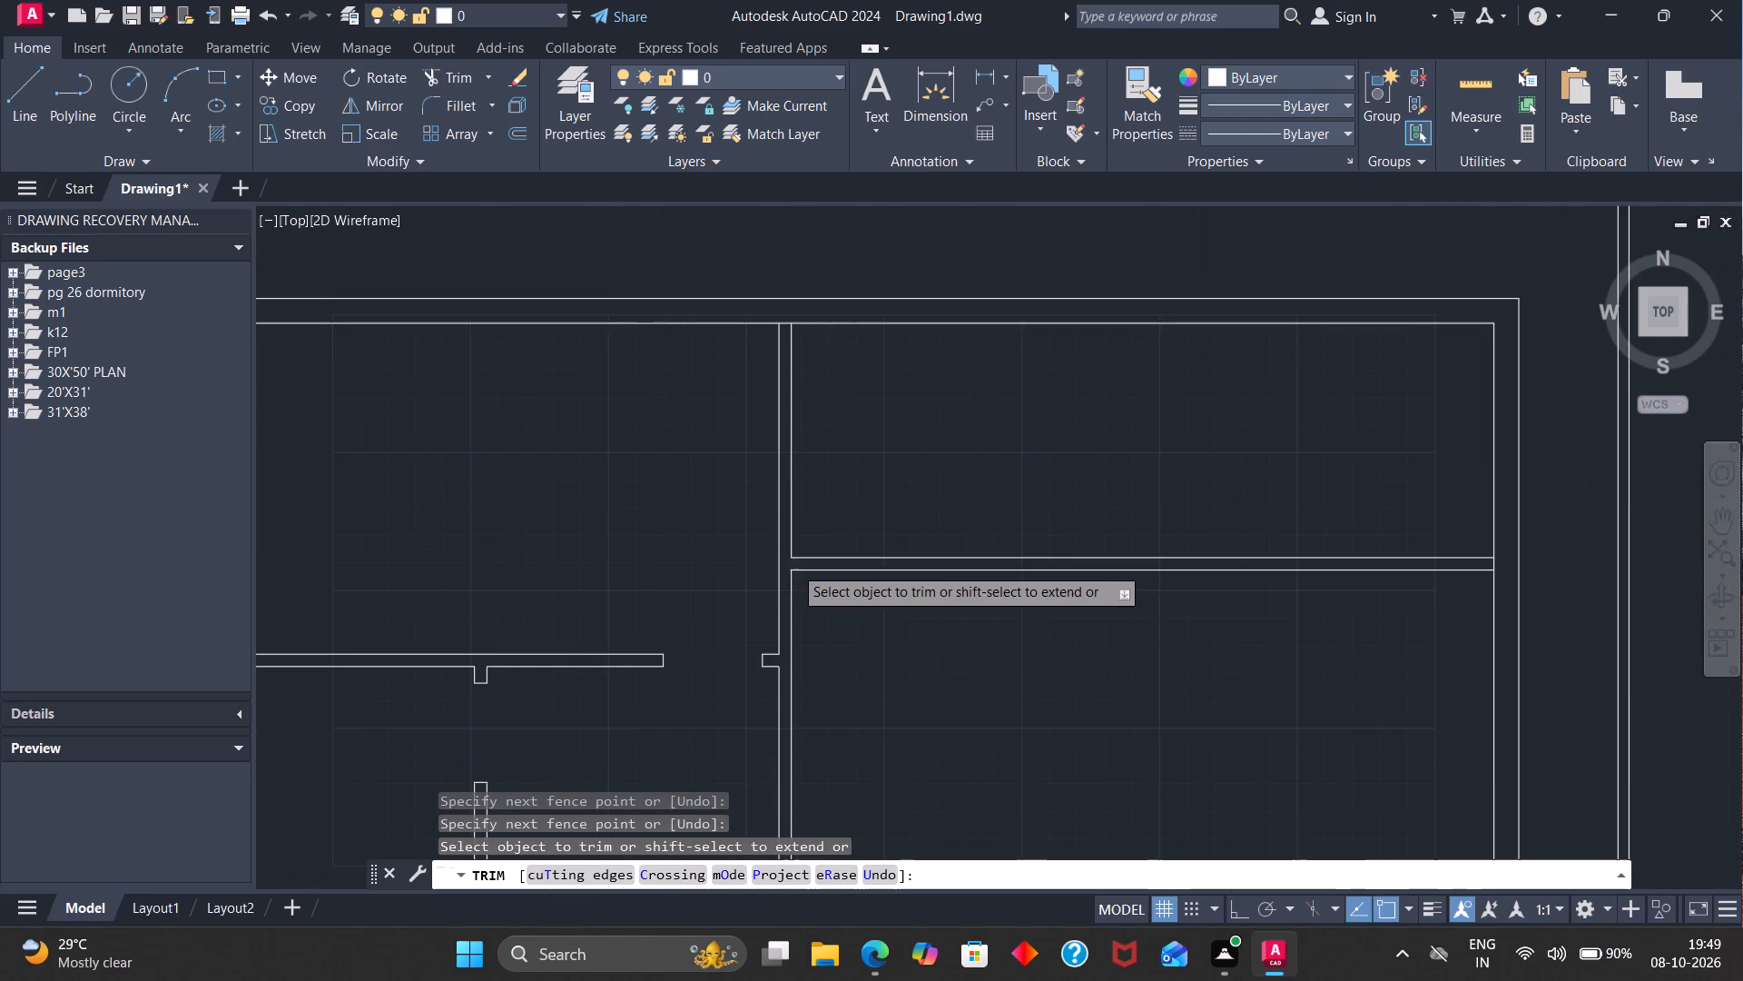
scroll(1019, 595, down, 2)
scroll(1280, 587, up, 3)
scroll(1110, 630, up, 2)
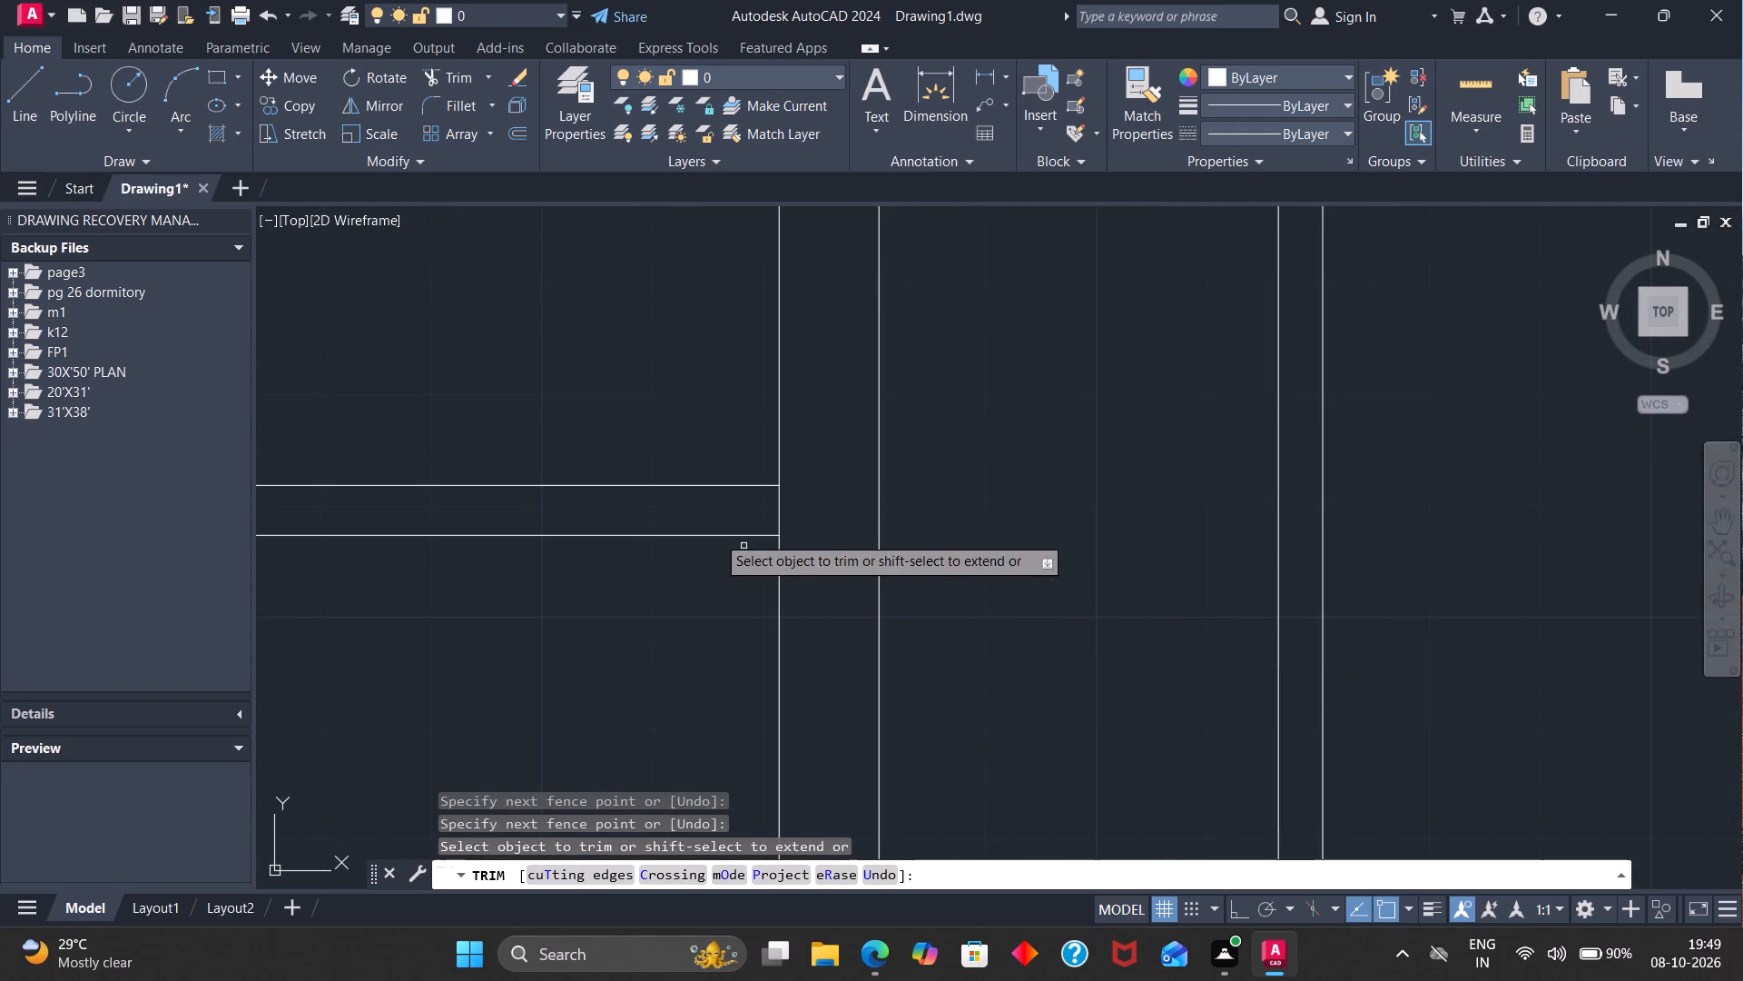
drag(813, 497, 777, 500)
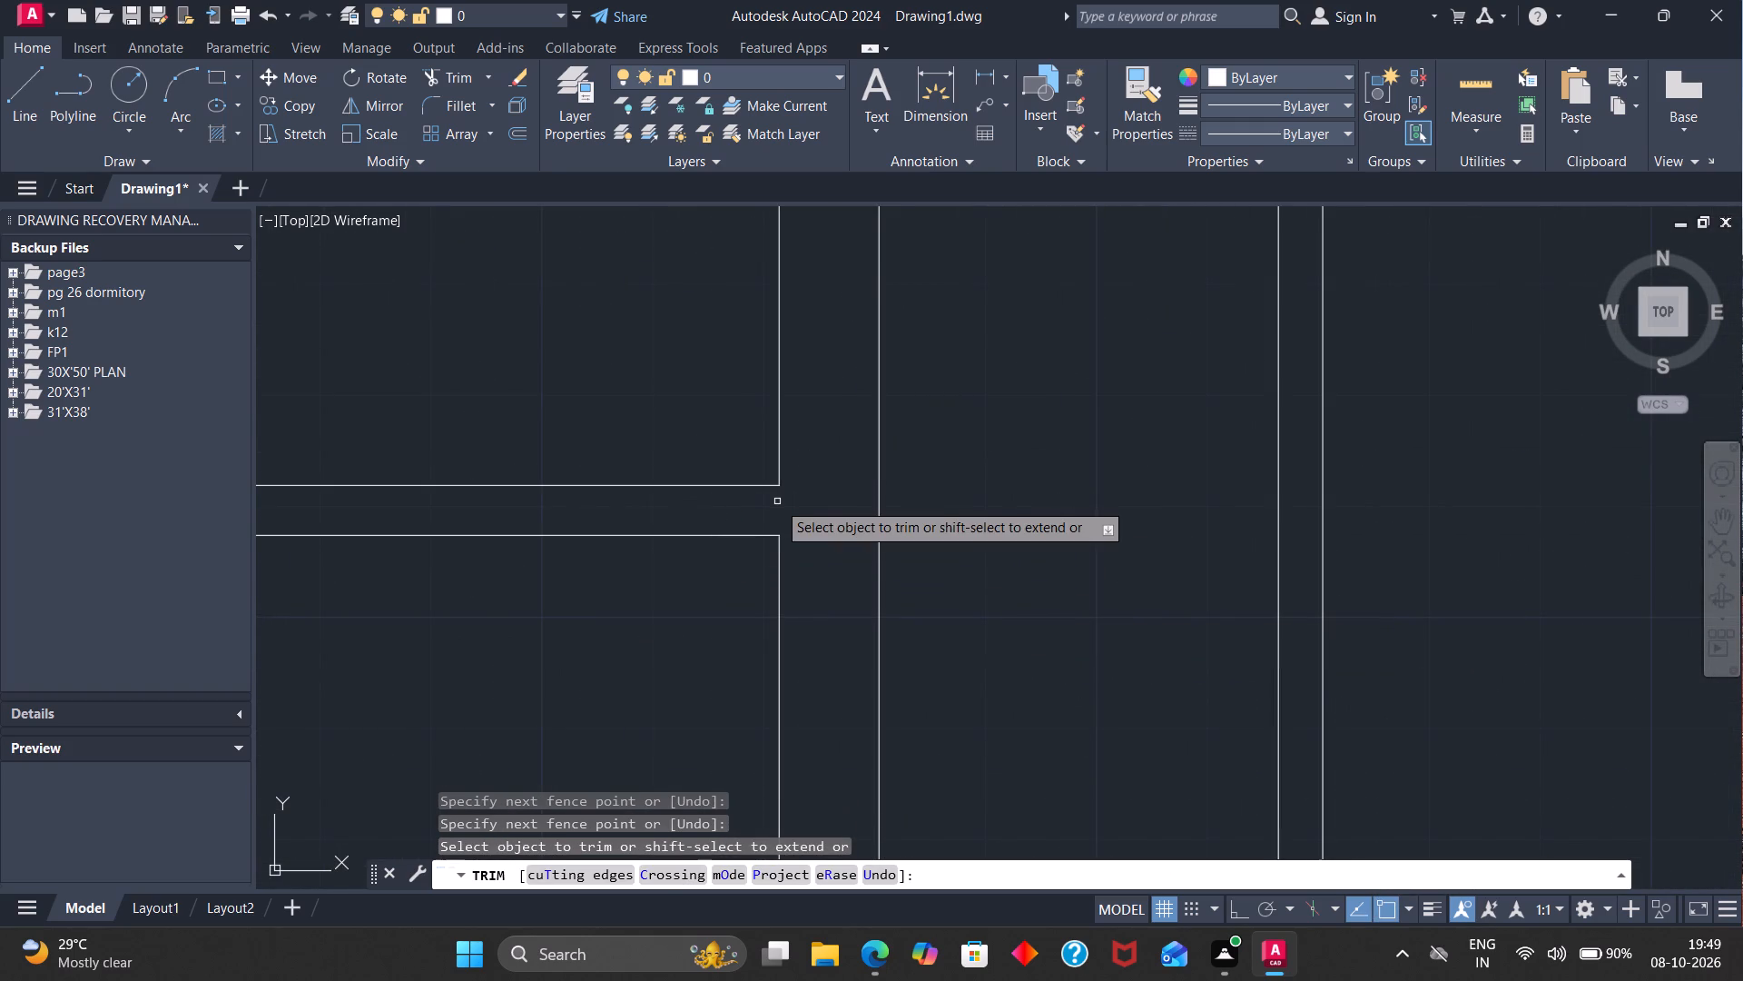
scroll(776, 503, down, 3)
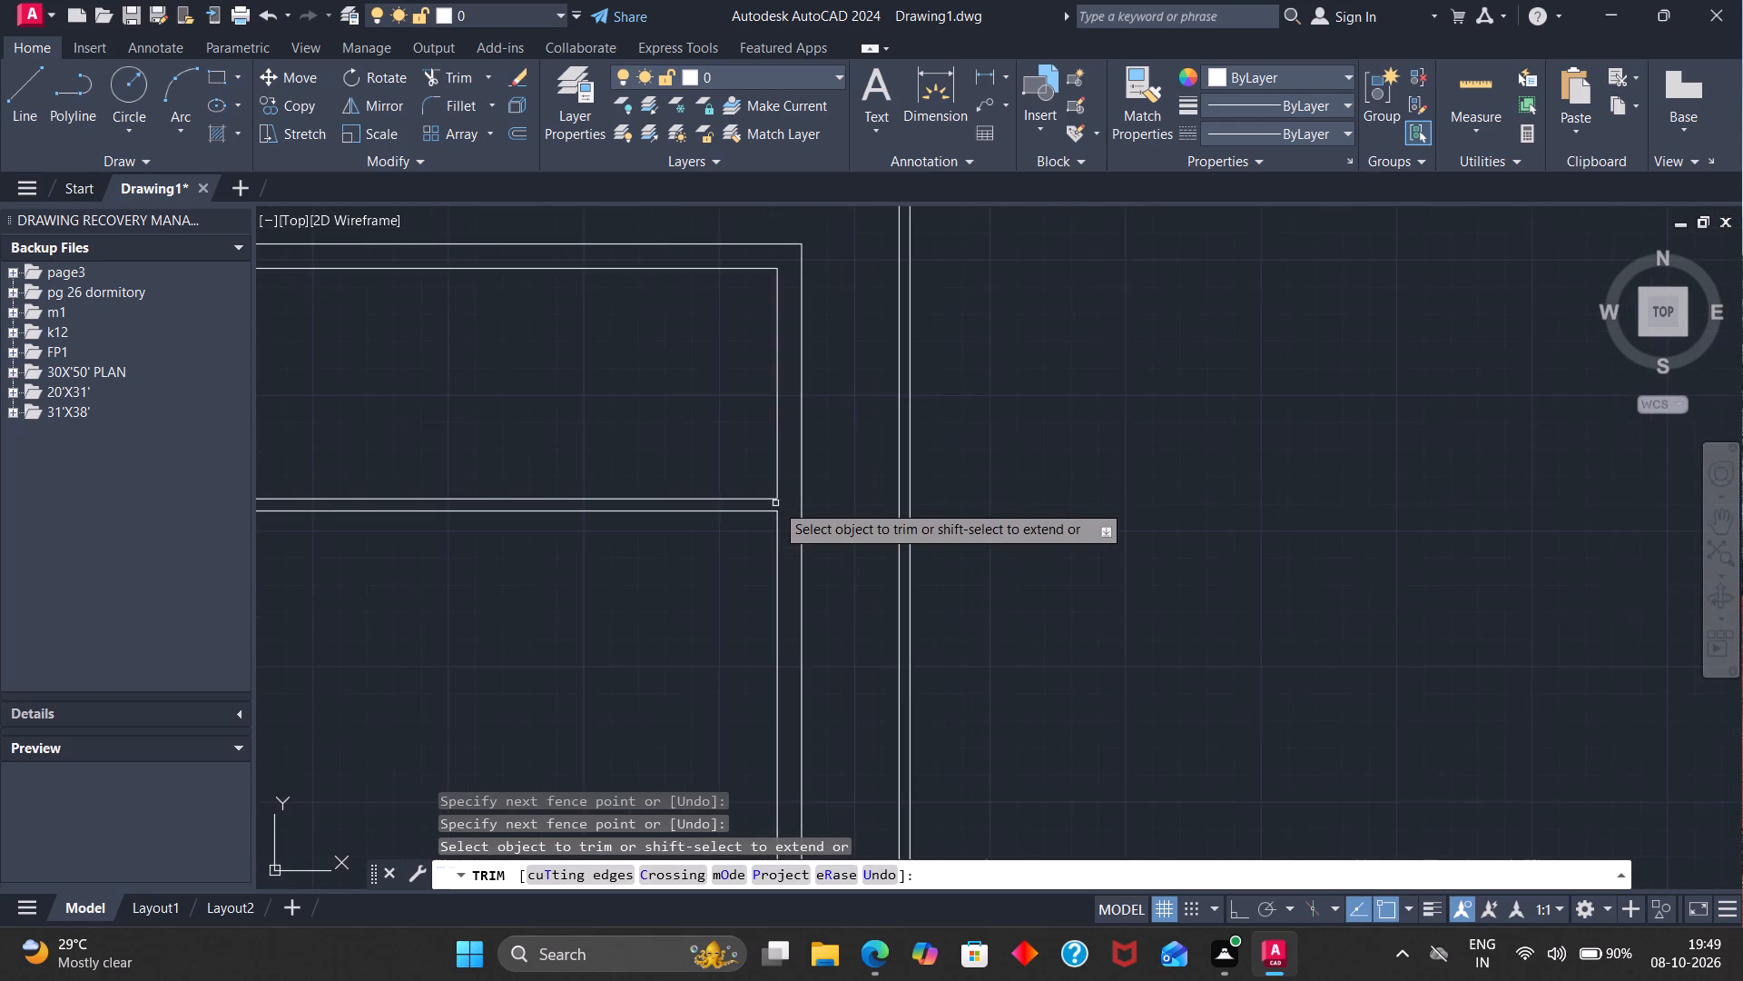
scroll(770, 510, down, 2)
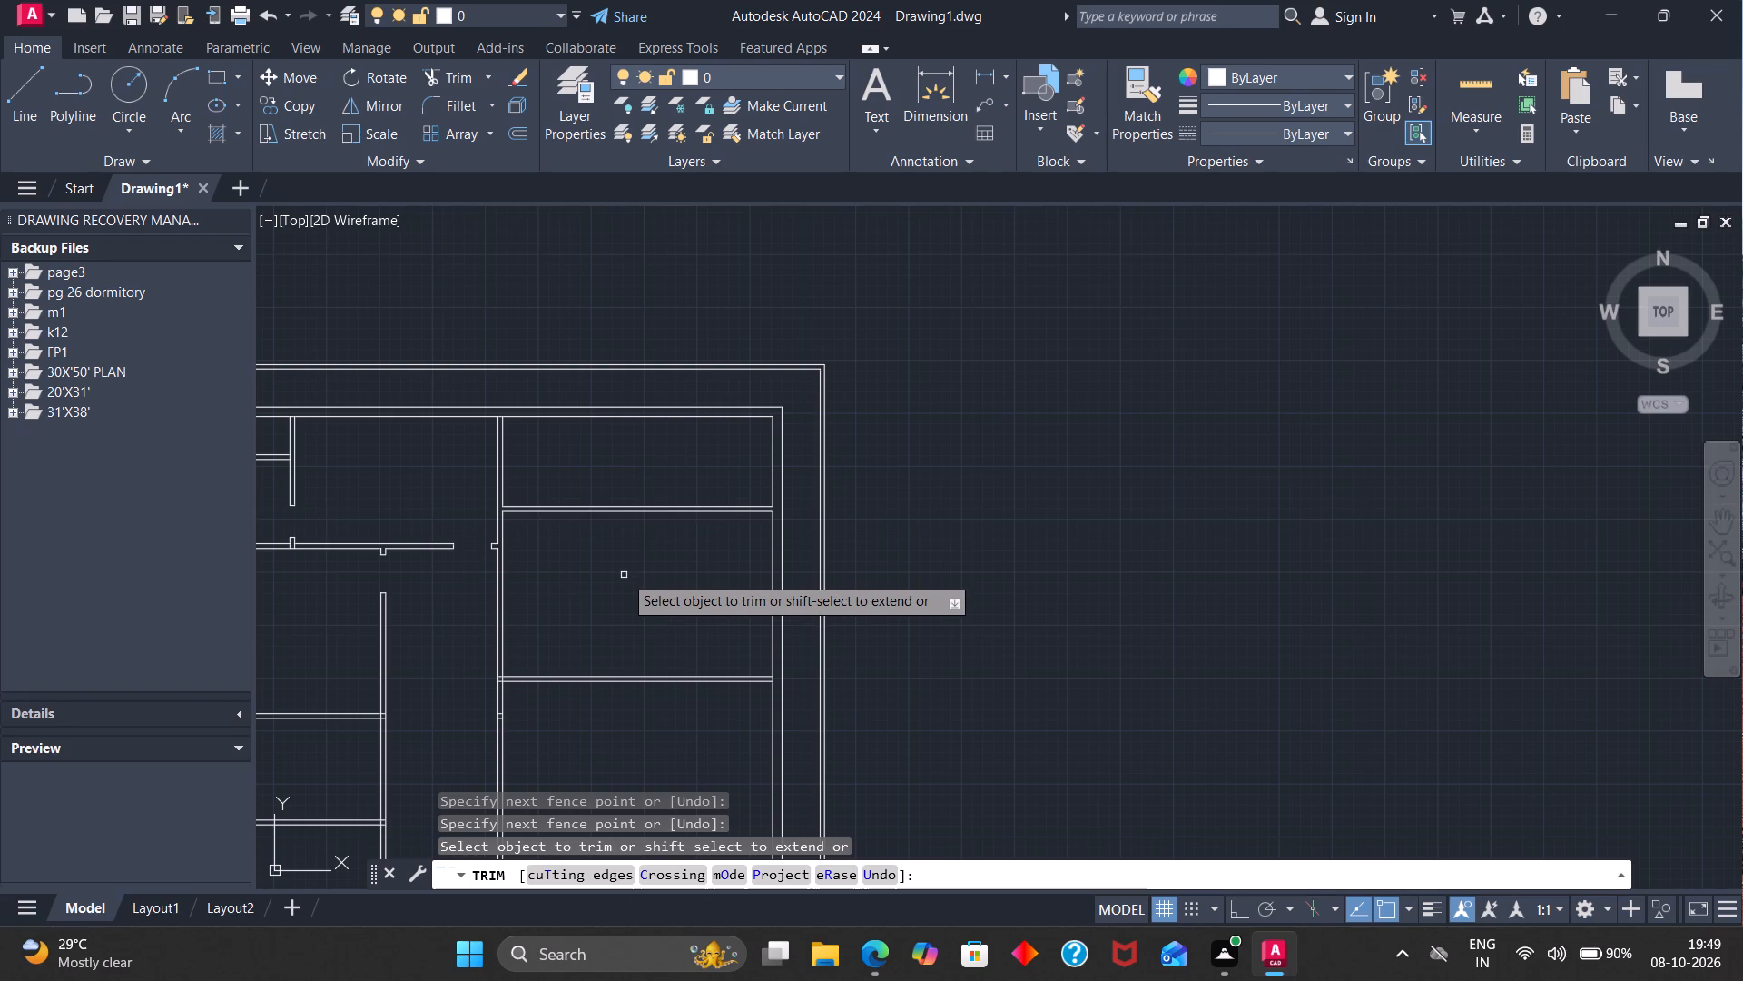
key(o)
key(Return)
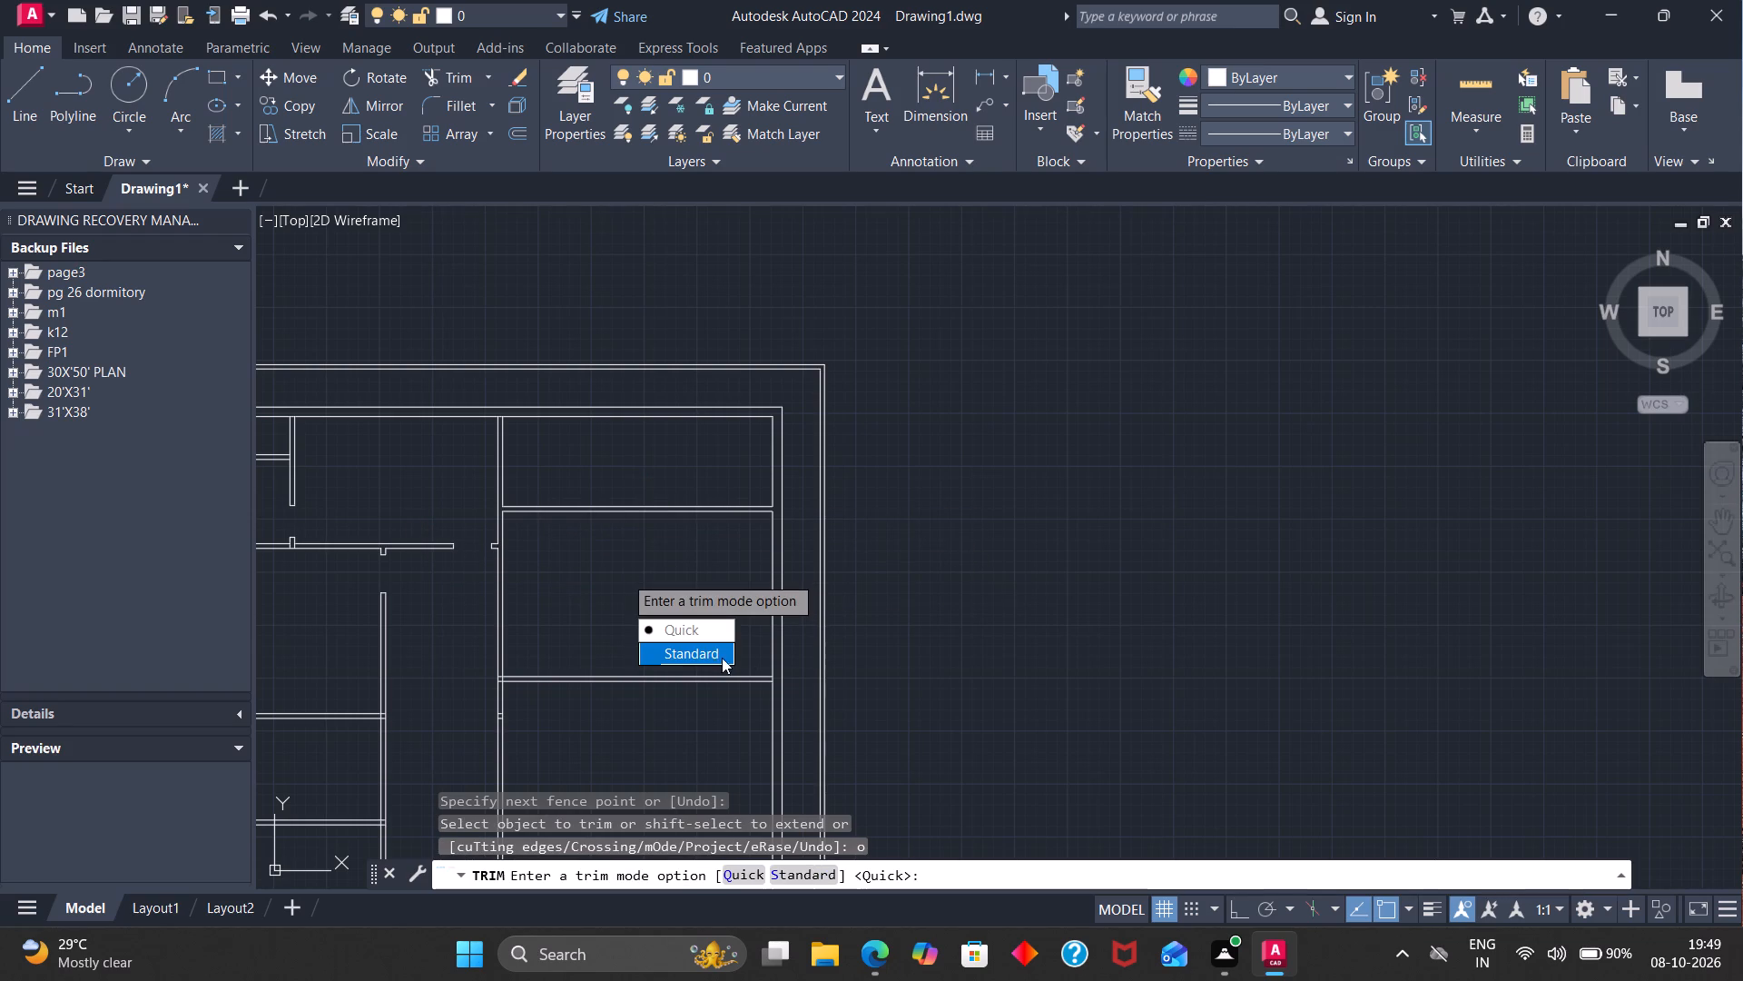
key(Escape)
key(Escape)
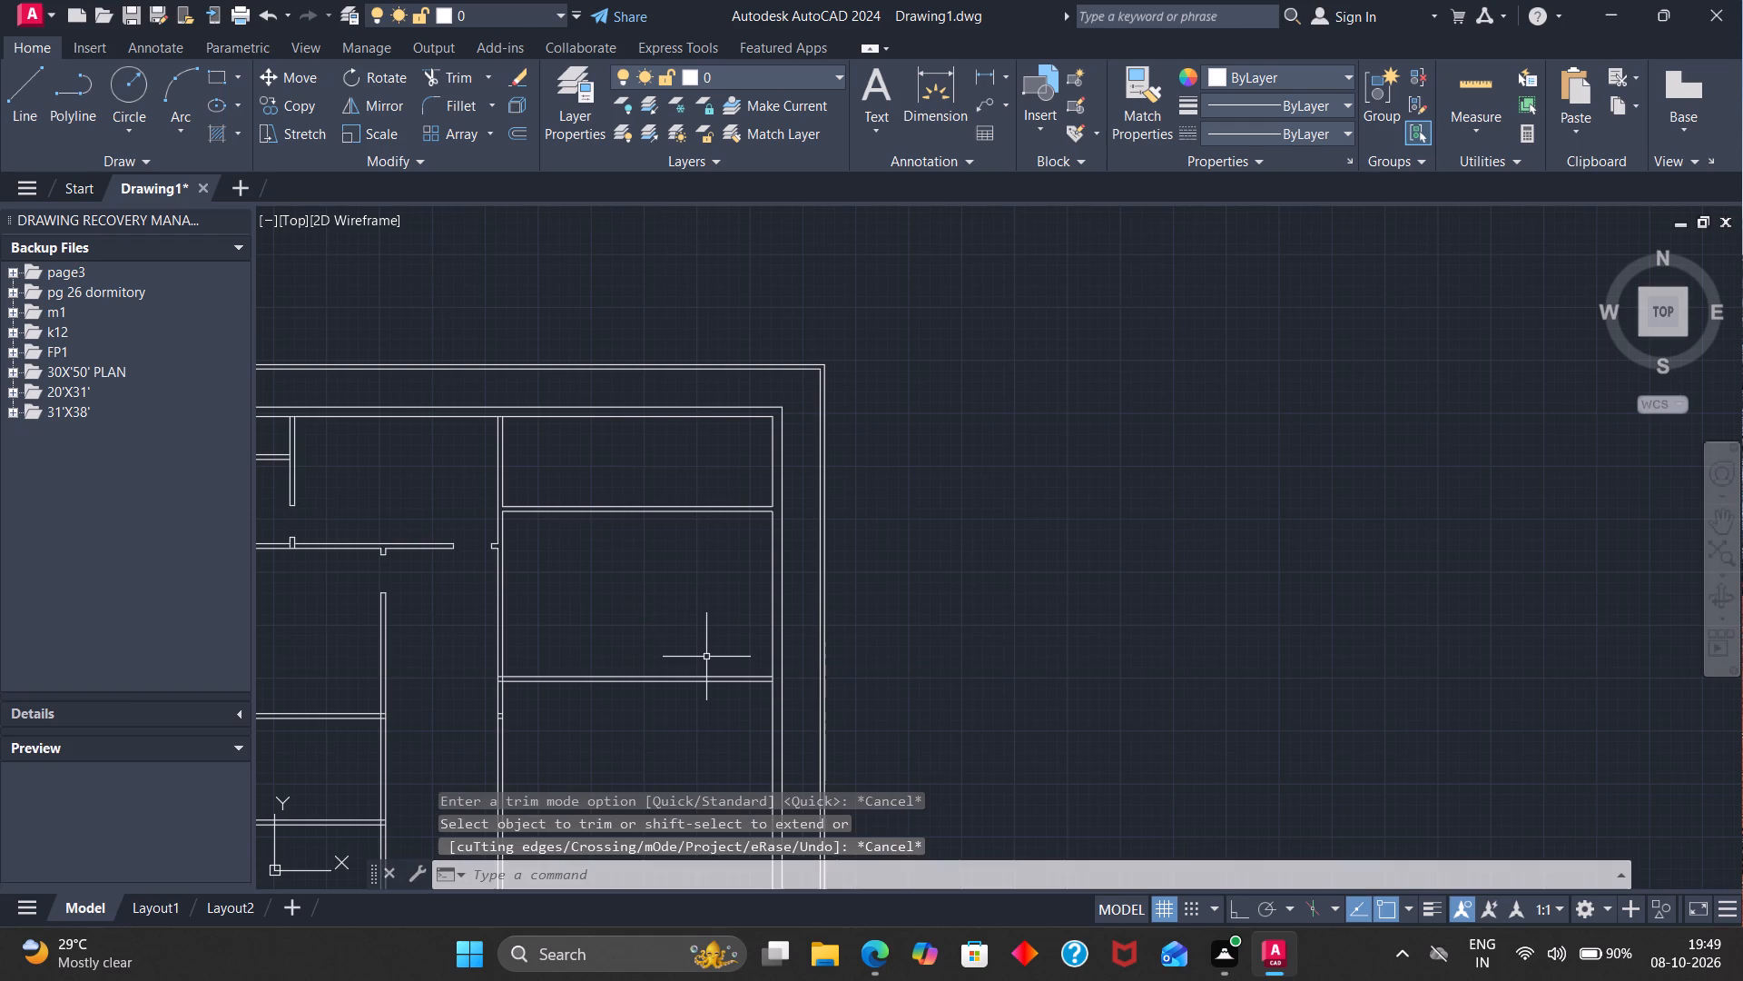
Create a vertical partition in the northeast room by offsetting the east wall's inner face 3' west, and that copy 4.5" west.
key(o)
key(Return)
text(3')
key(Return)
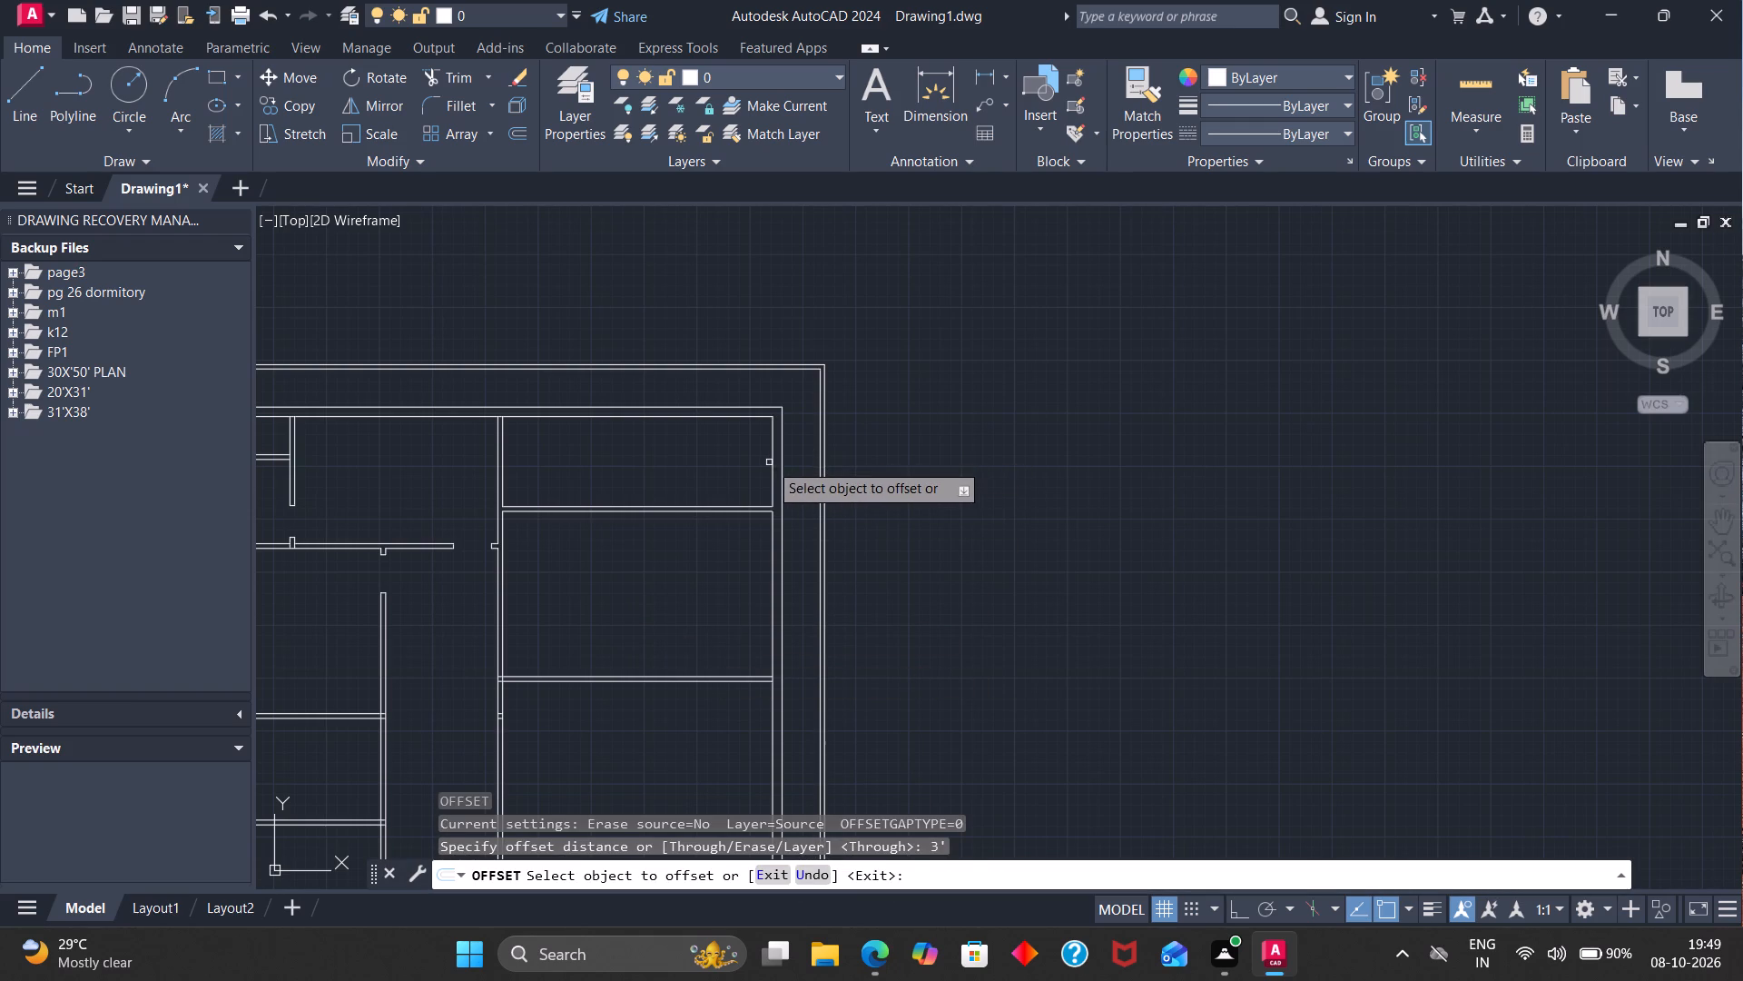
click(773, 461)
click(724, 472)
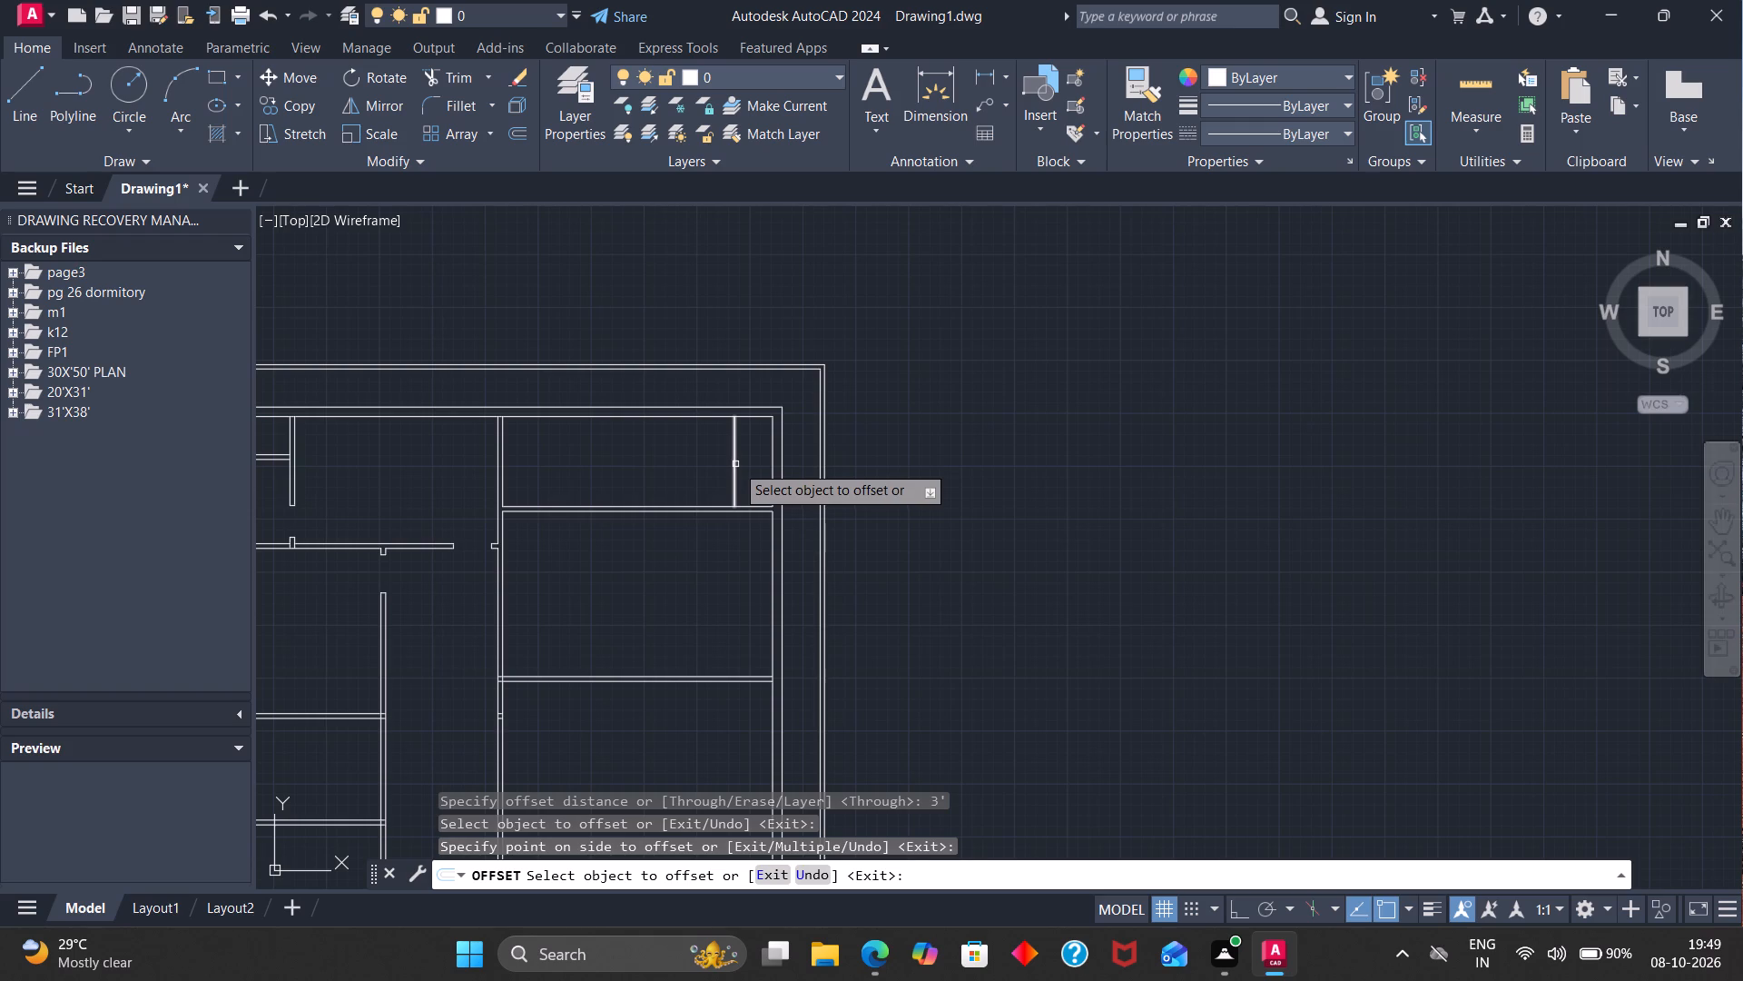
click(735, 464)
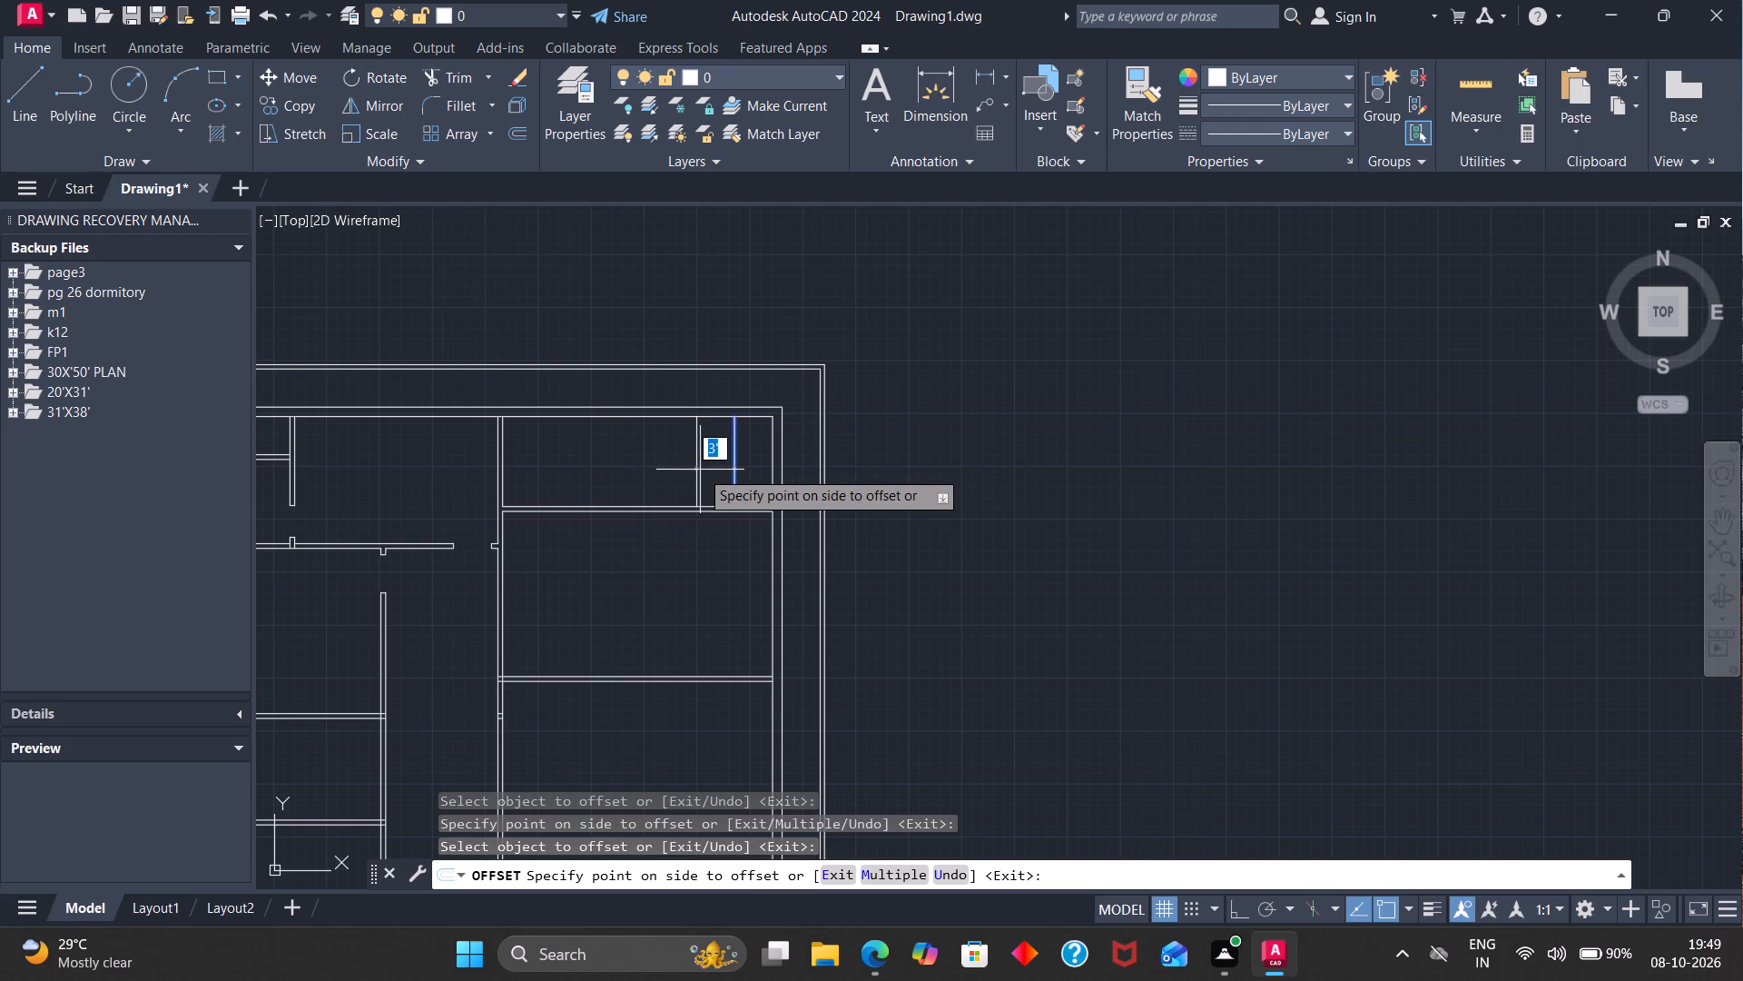
text(4.5)
key(Return)
Trim the horizontal partition's upper face between the two lines of the new vertical partition.
scroll(700, 470, down, 2)
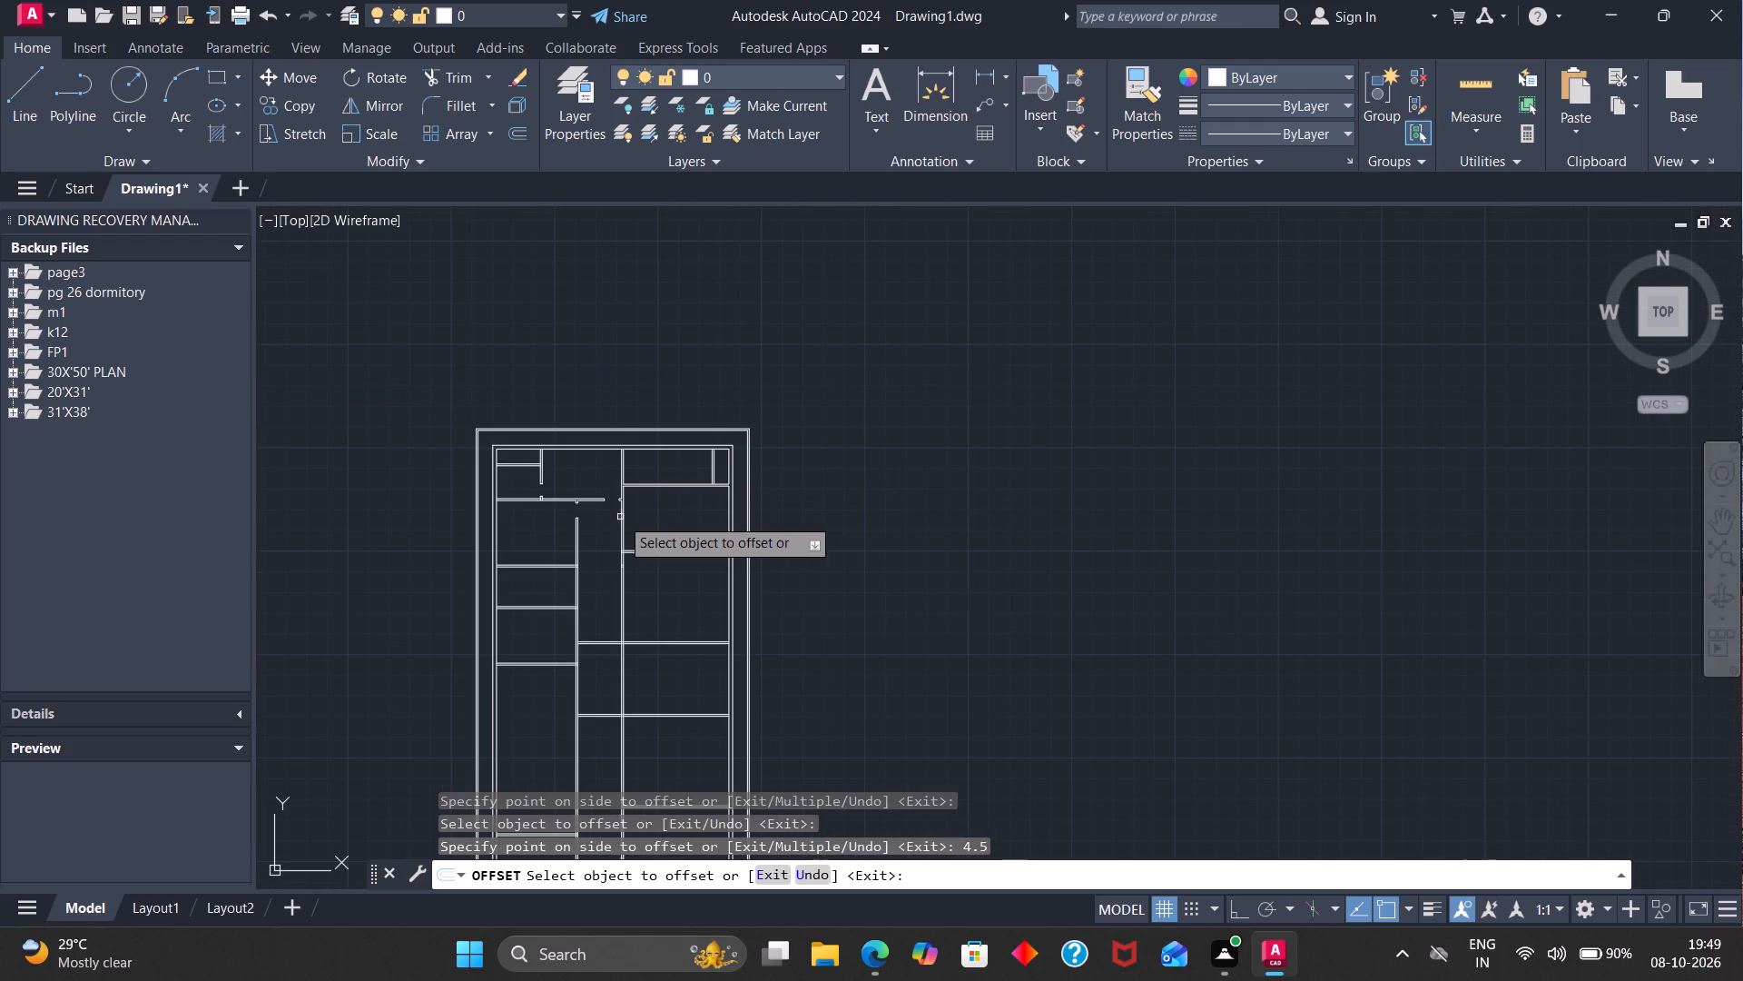
scroll(690, 512, up, 1)
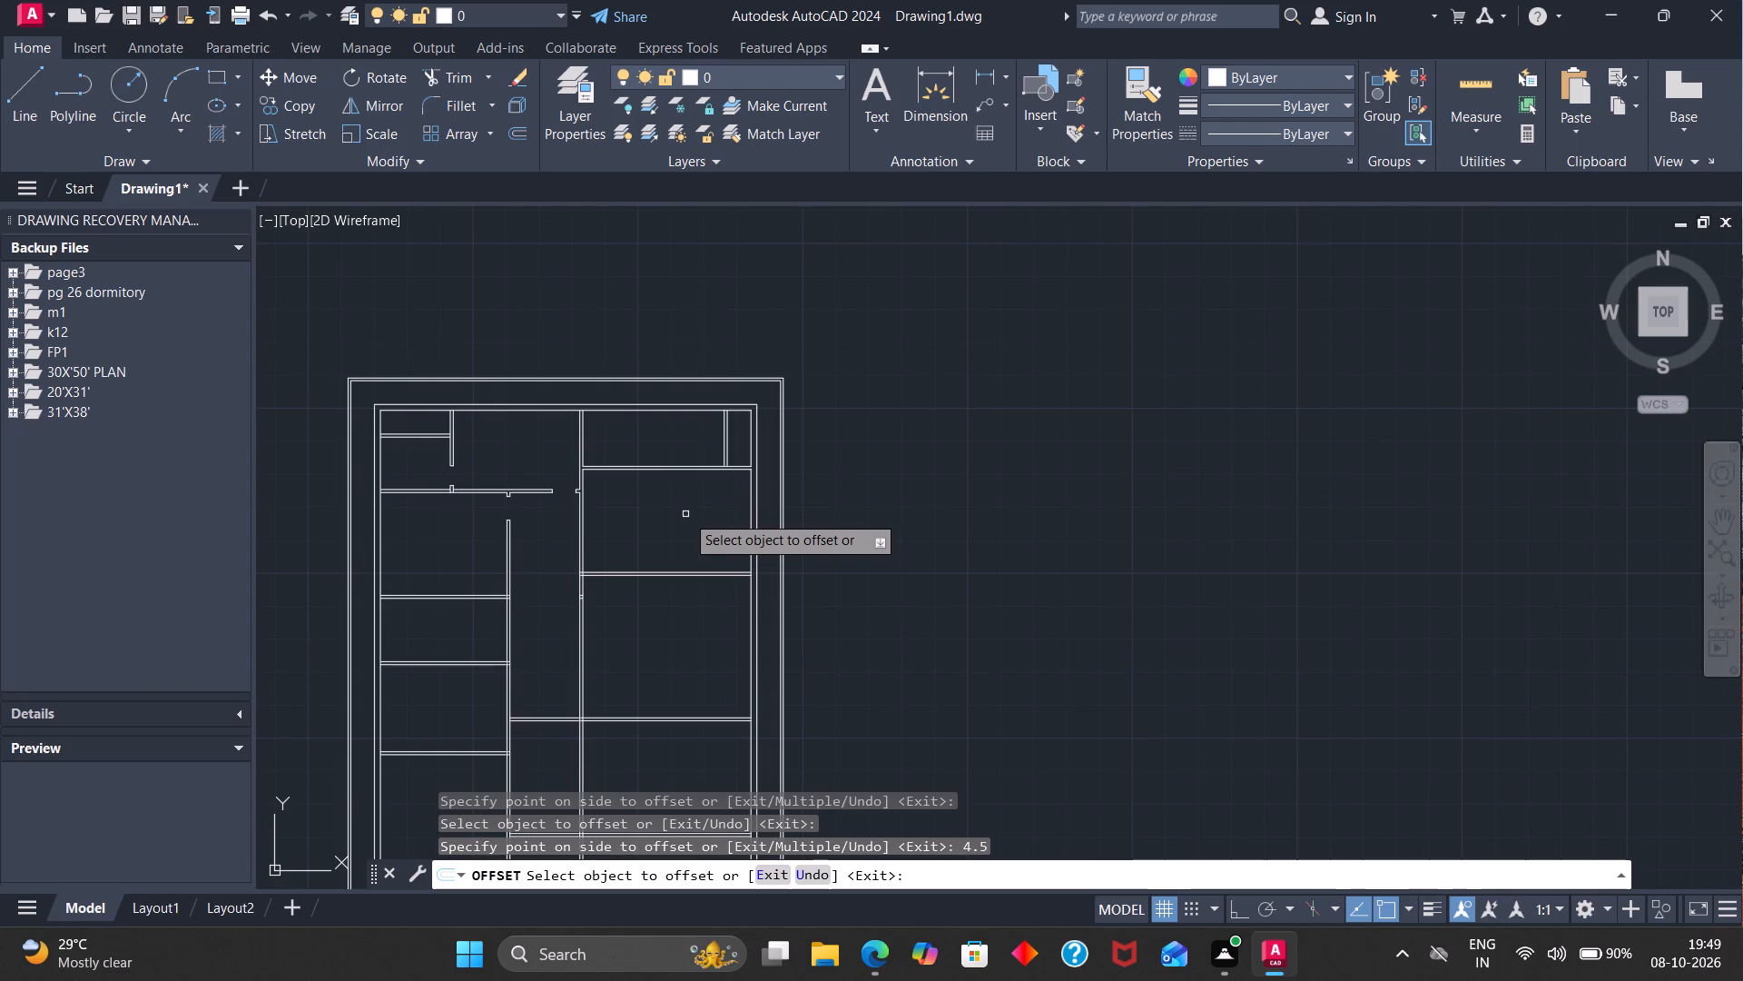
scroll(725, 480, up, 5)
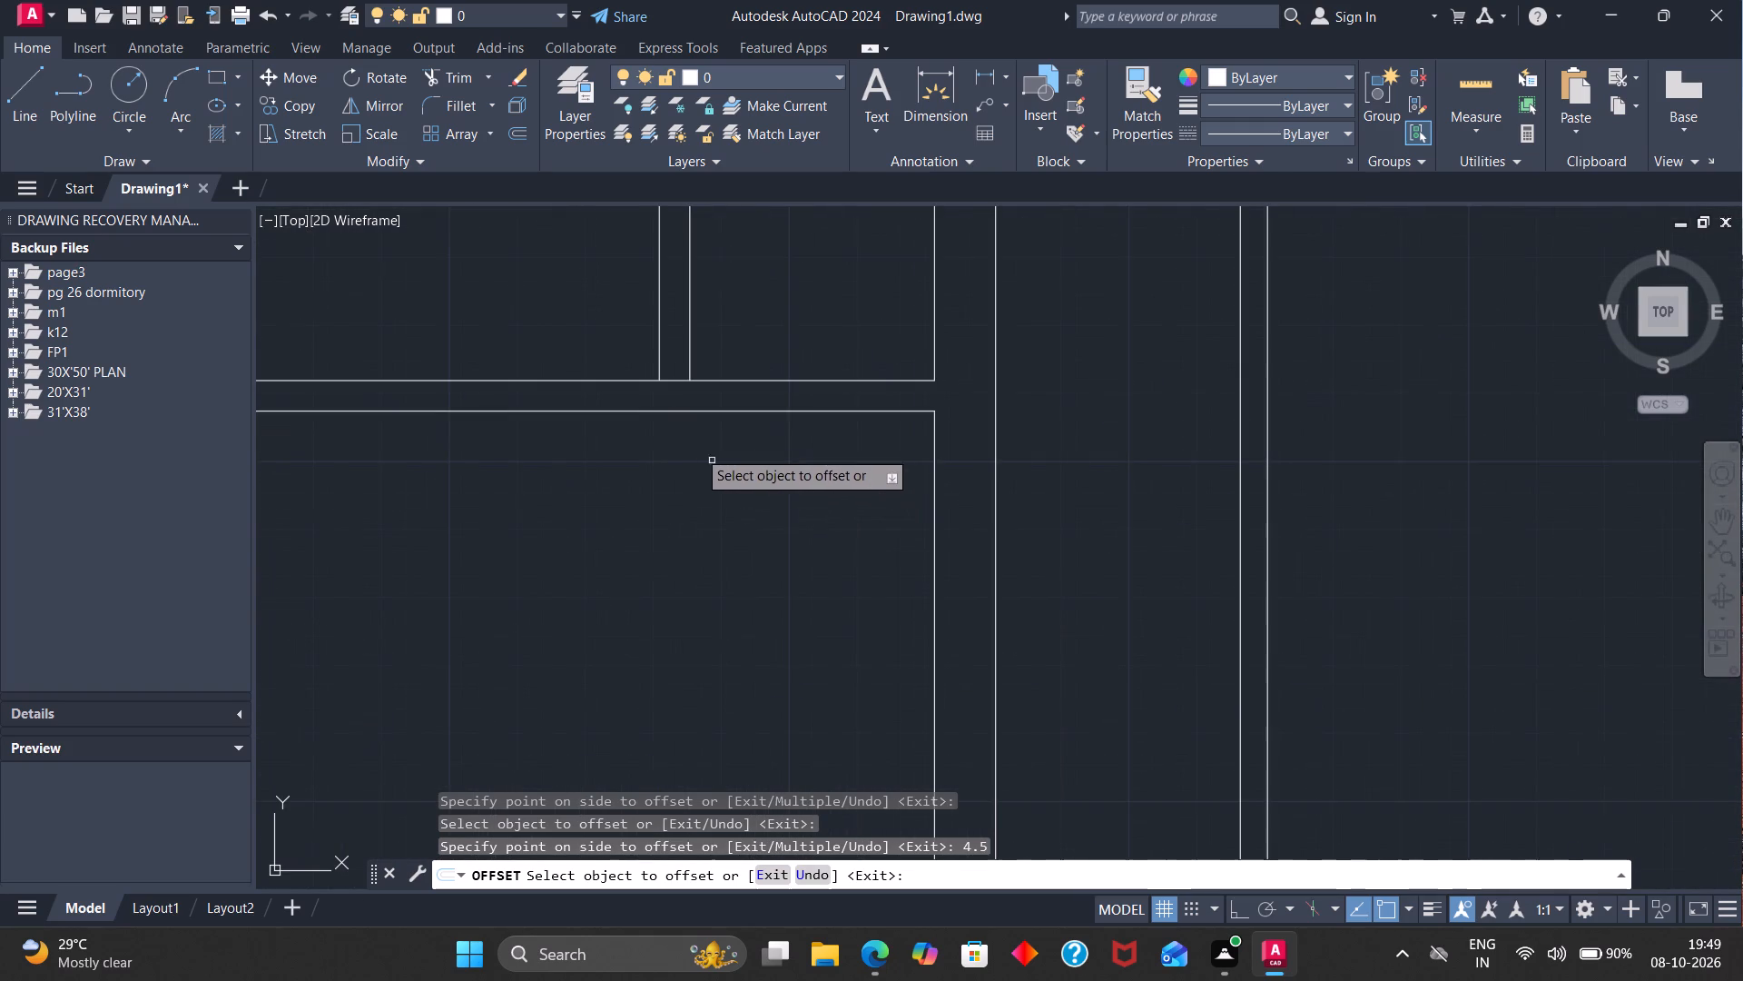
click(432, 79)
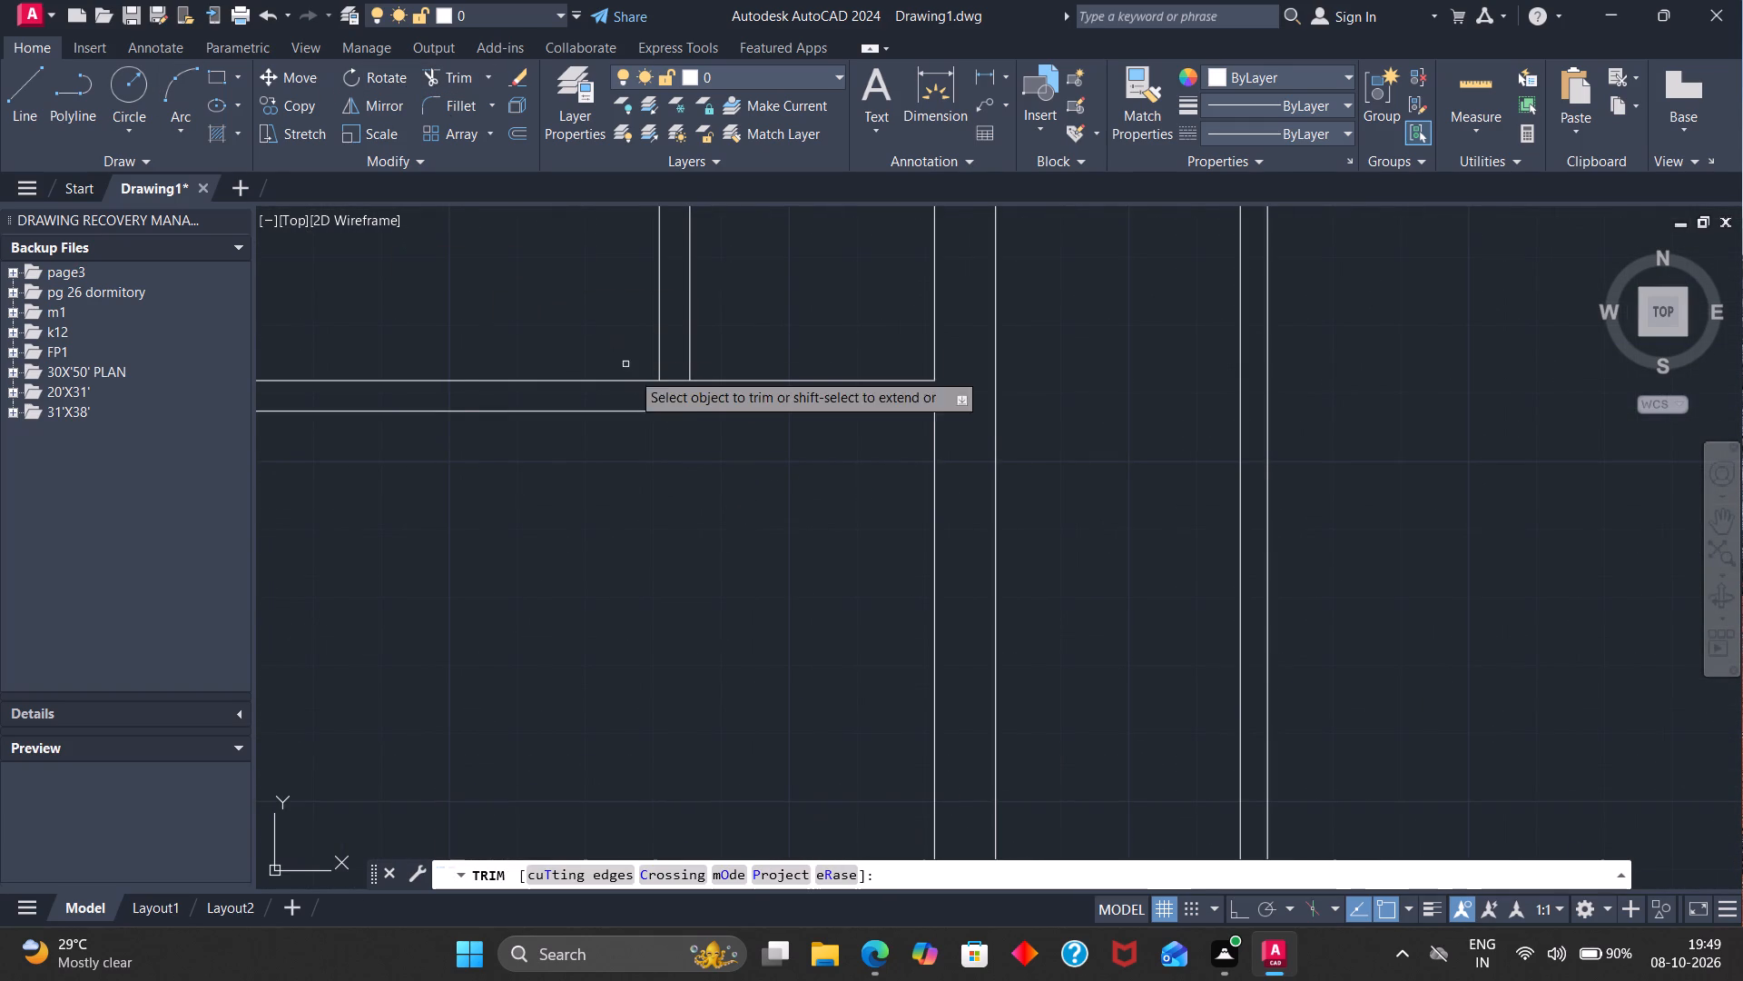
click(675, 379)
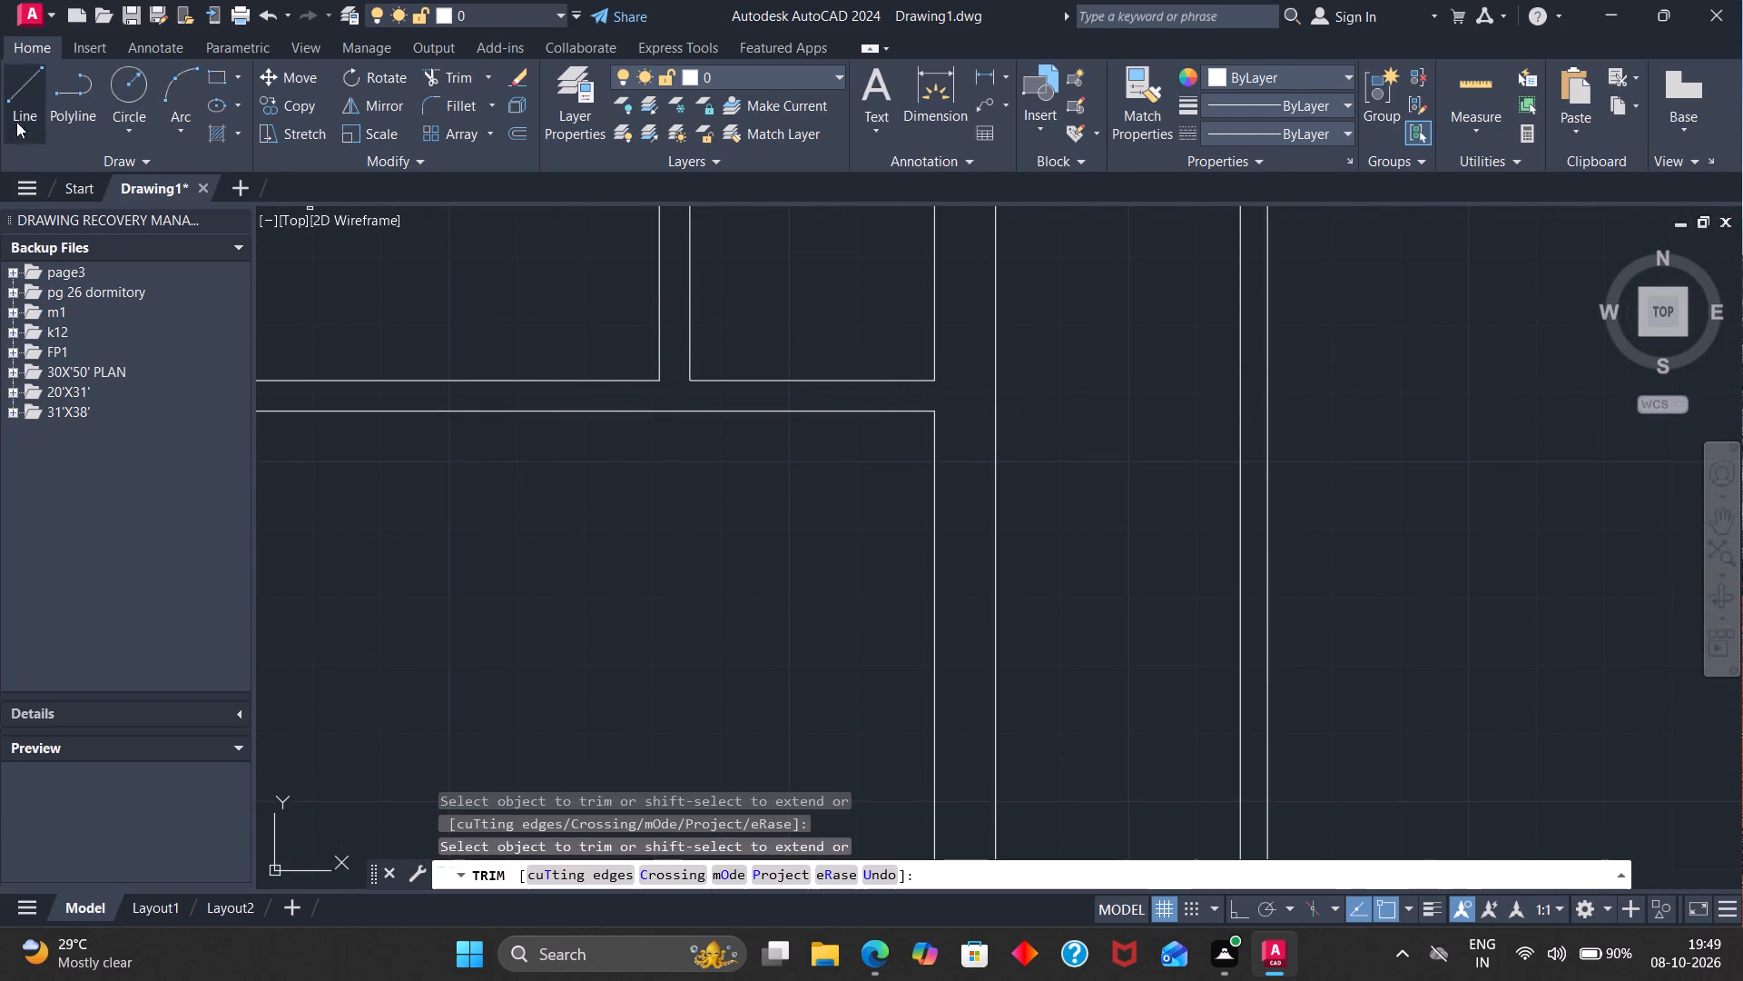
Draw a short line across the base of the new vertical partition, joining its two faces.
click(33, 91)
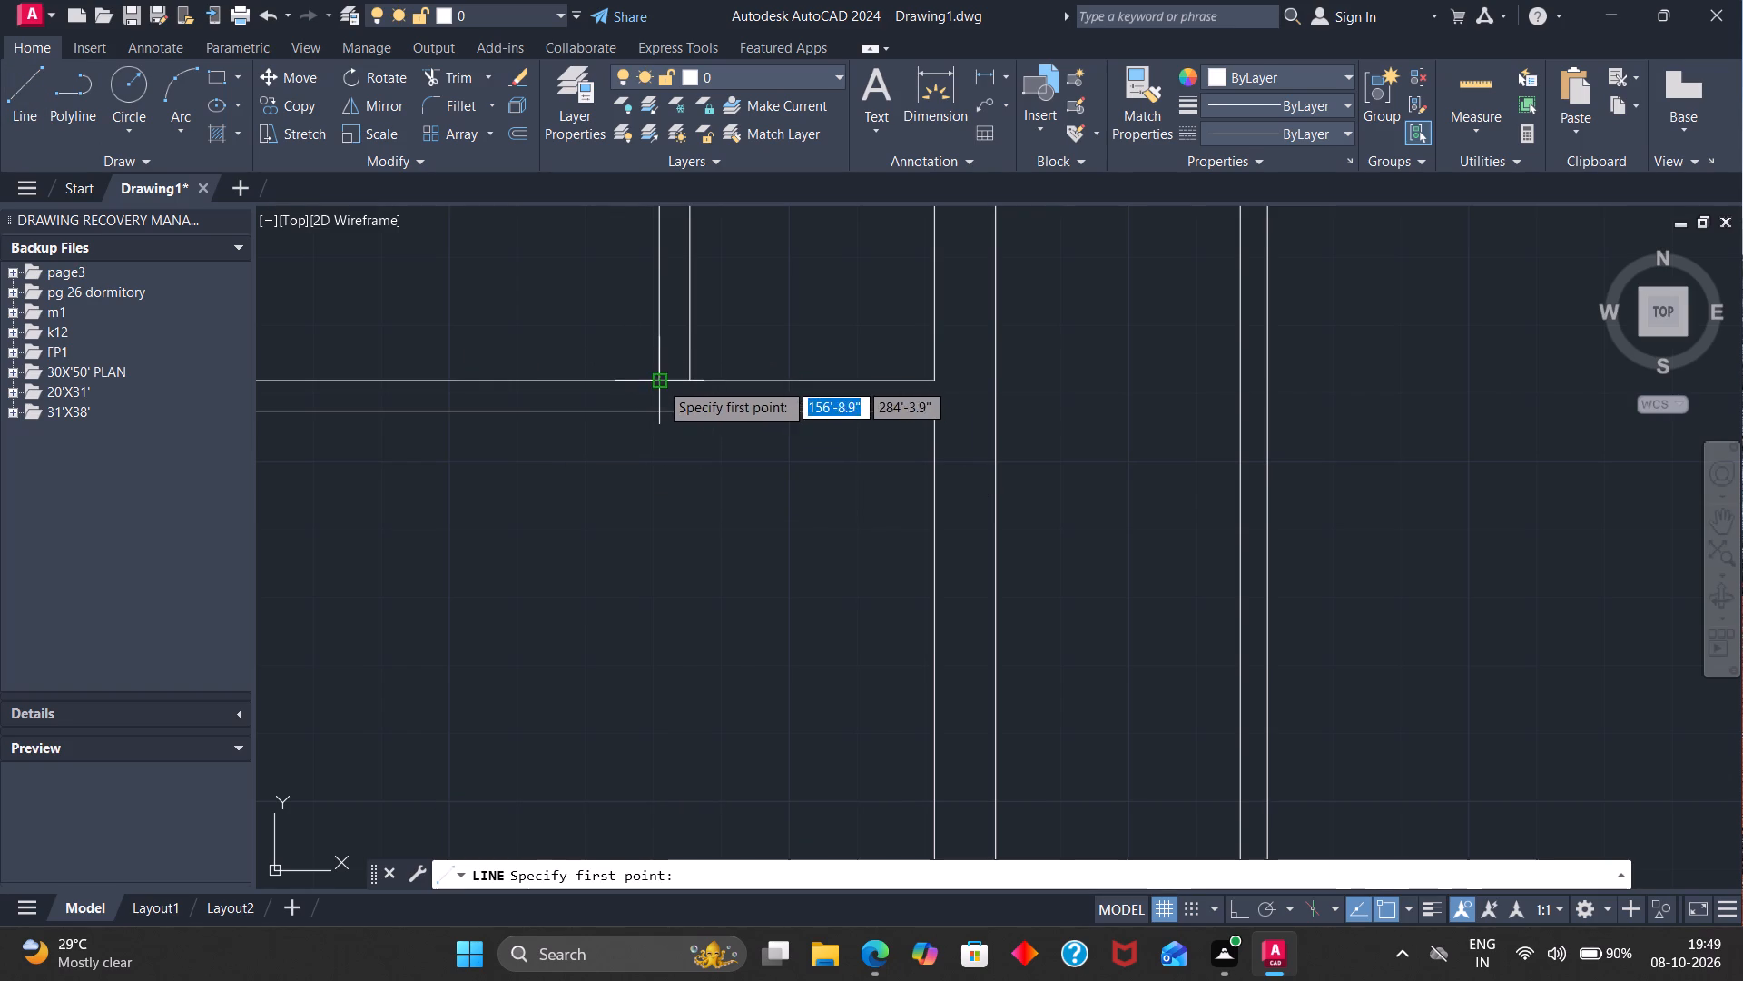
click(659, 381)
click(685, 377)
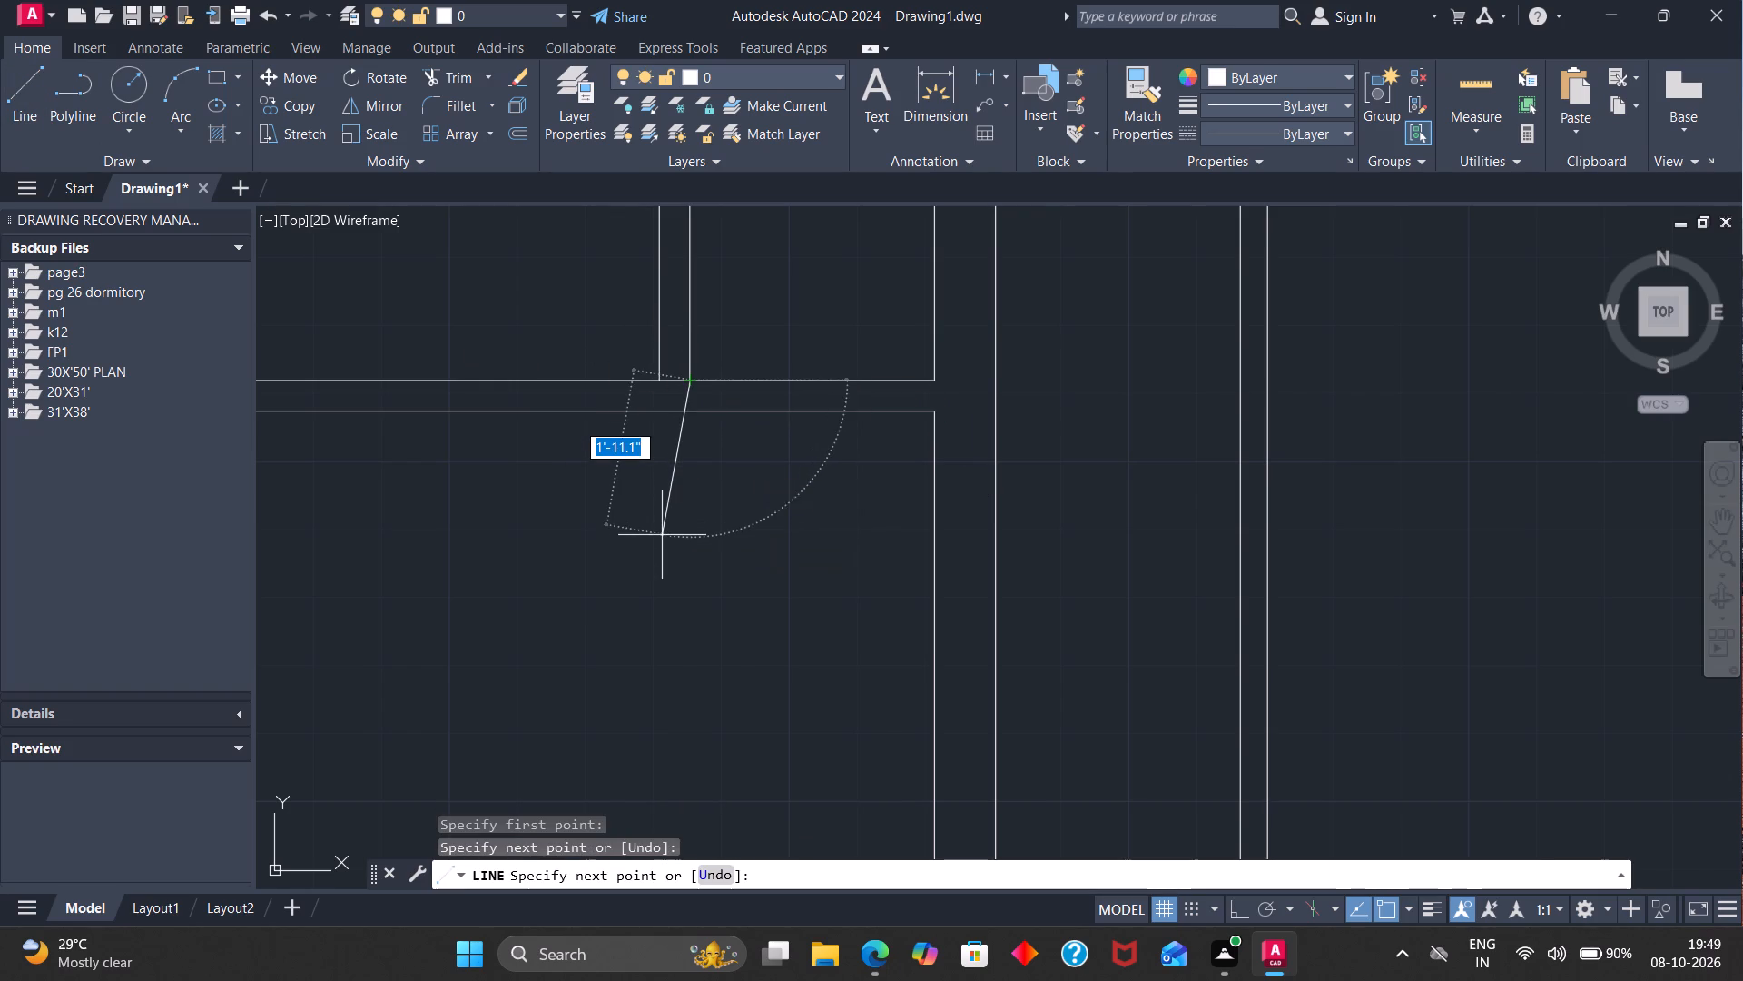
key(Escape)
Mark a door opening in the new vertical partition by offsetting its base line 6" north, and that copy 2'6" north.
key(o)
key(Return)
key(6)
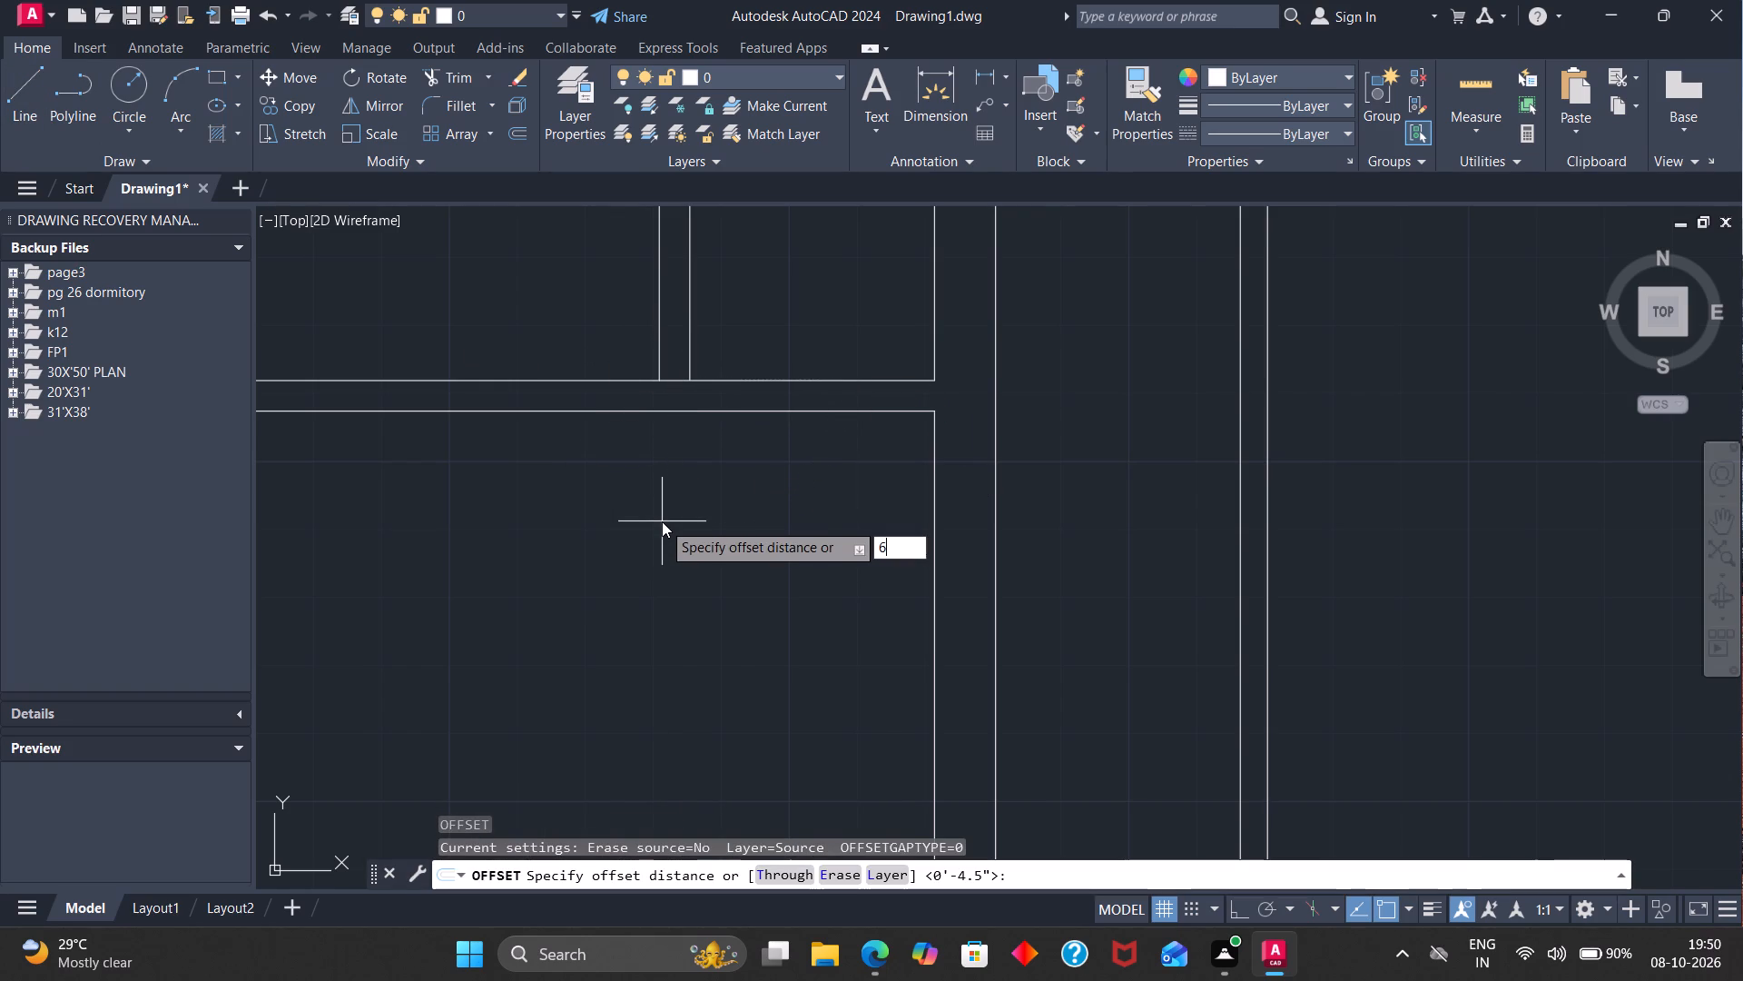
key(Return)
click(671, 379)
click(671, 342)
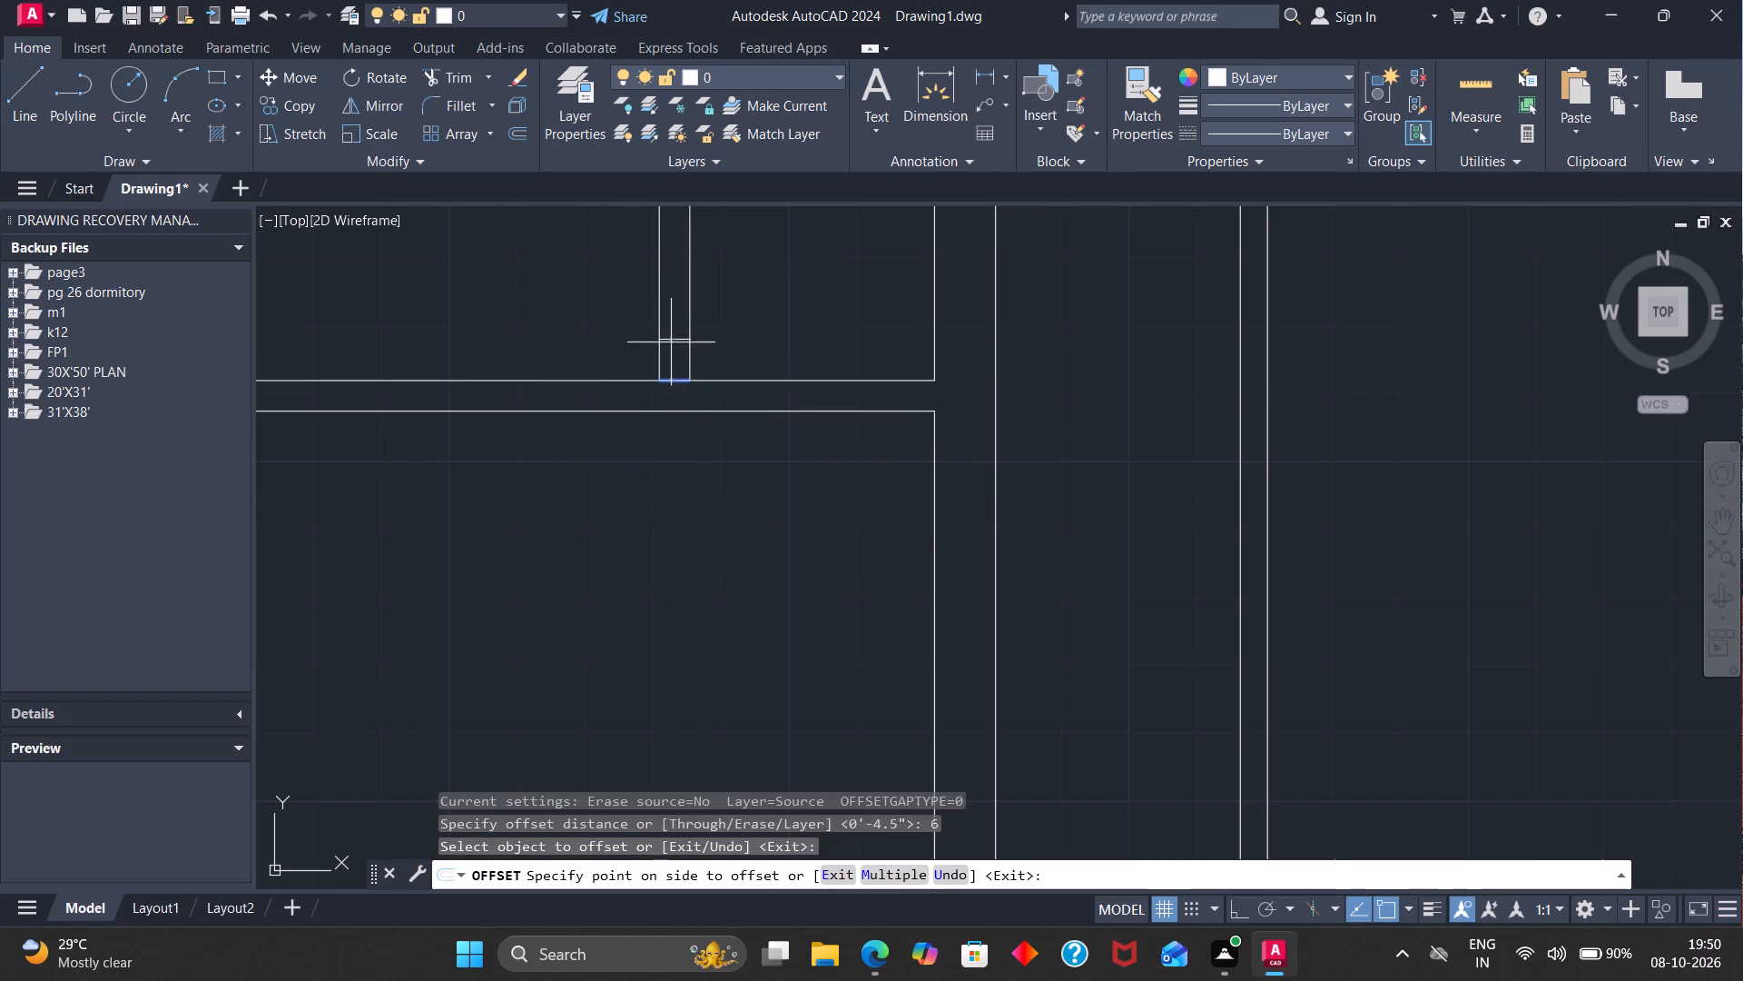
click(671, 341)
key(2)
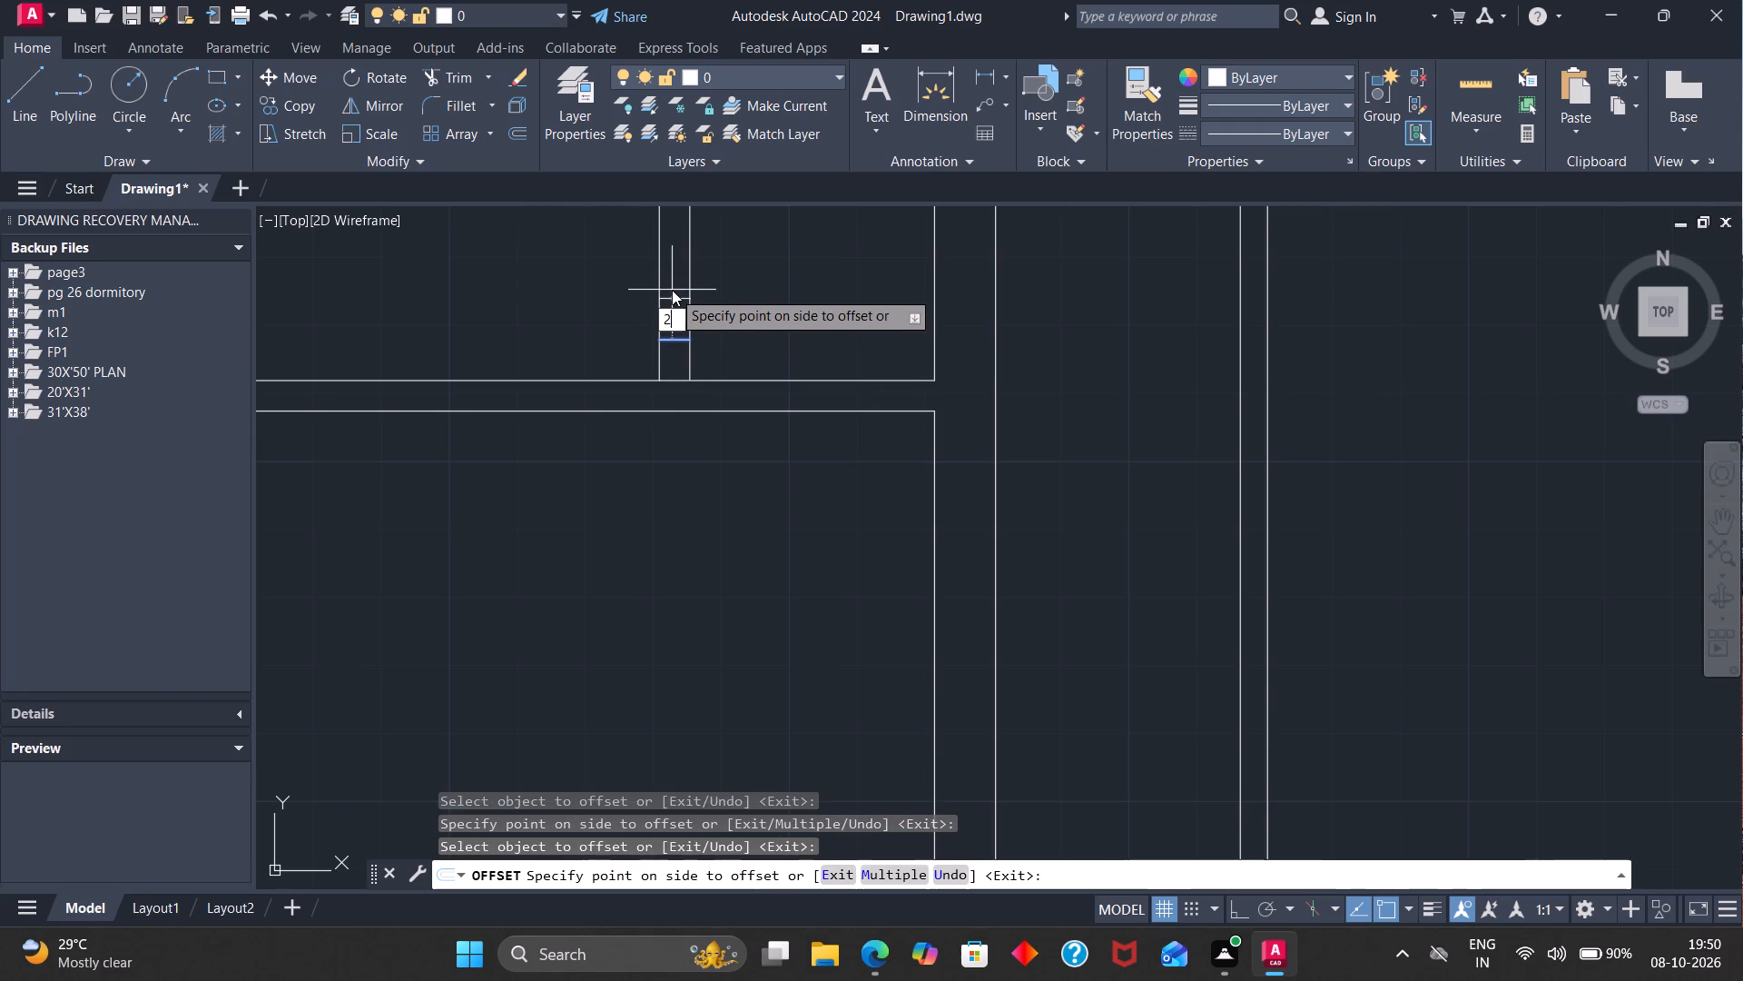
key(apostrophe)
key(6)
key(shift+quotedbl)
key(Return)
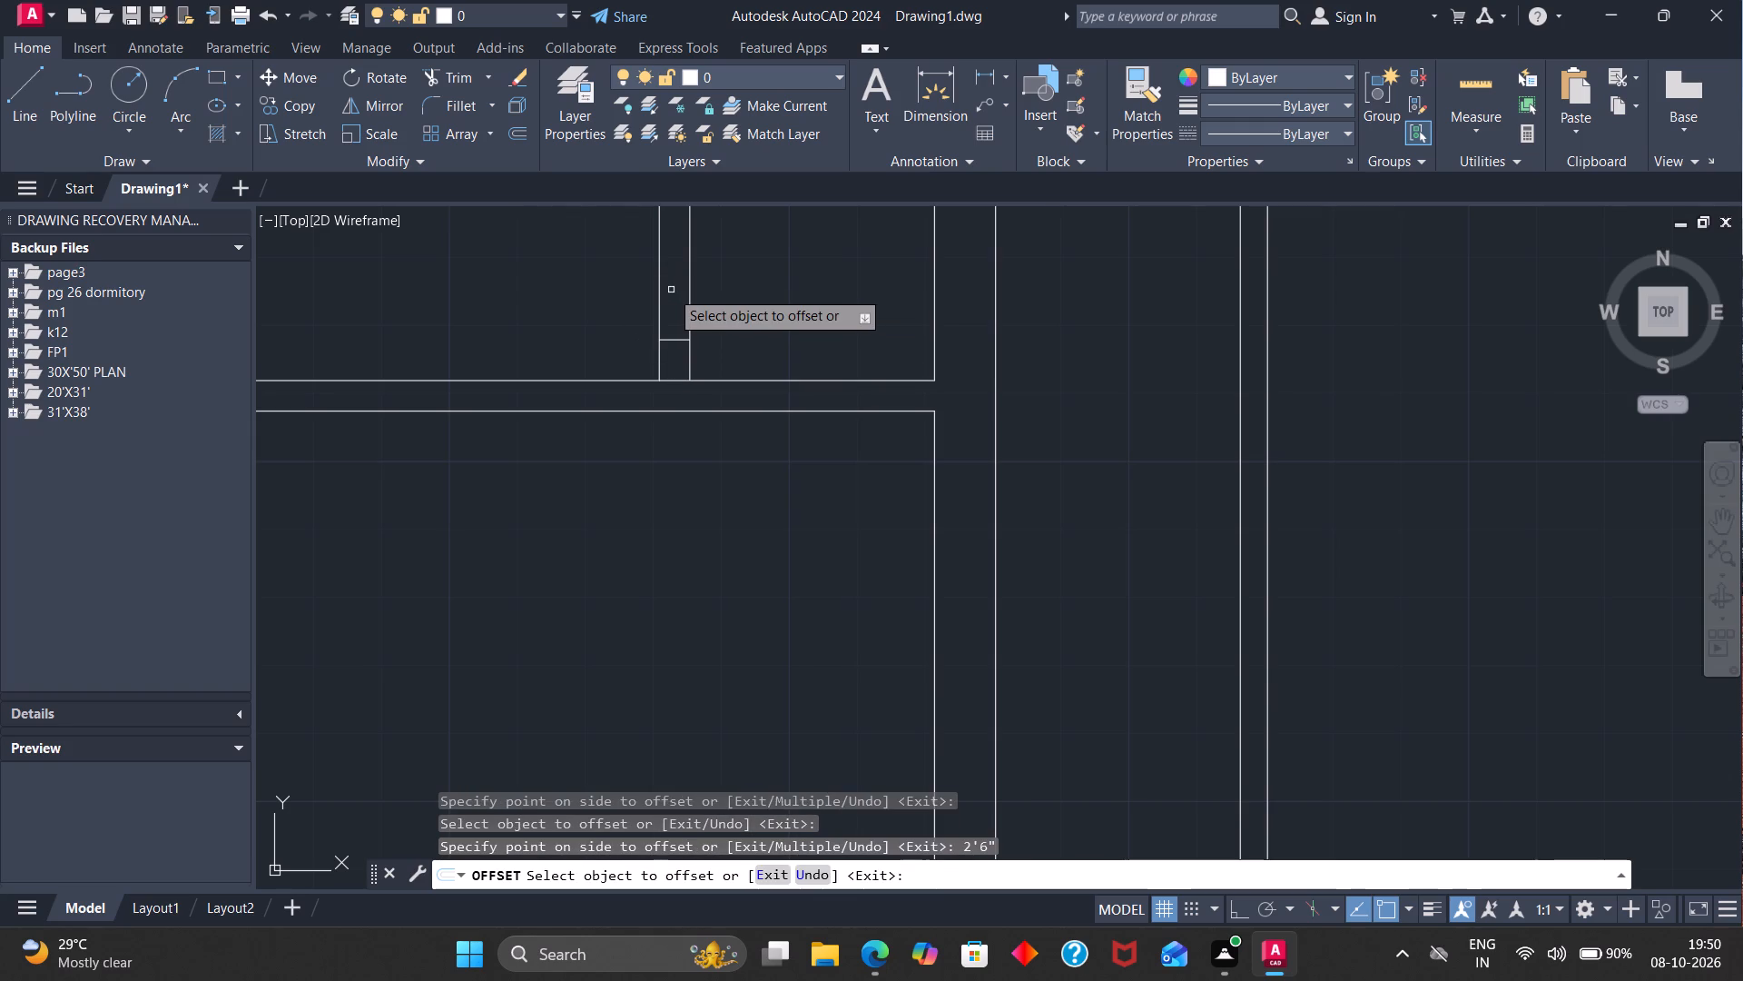
Trim the vertical partition's faces between the jamb lines to open the 2'6" doorway, plus the short line at its base.
scroll(670, 291, down, 2)
click(463, 74)
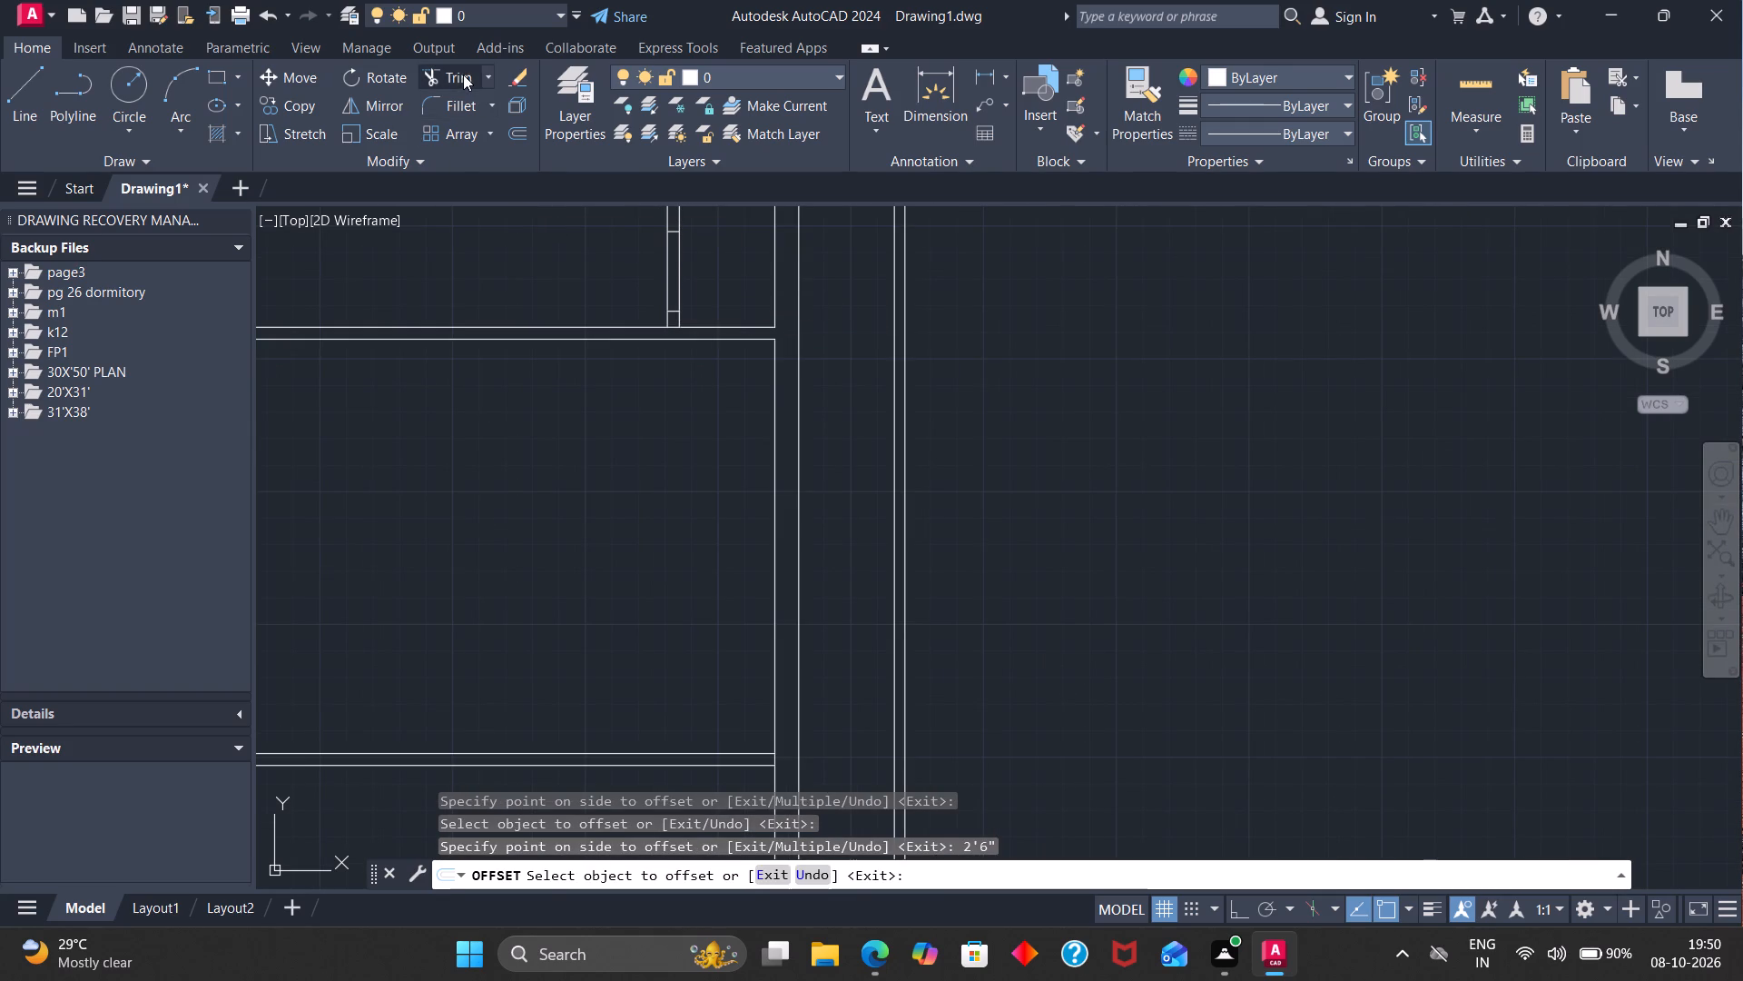
drag(703, 252, 637, 274)
scroll(679, 311, up, 1)
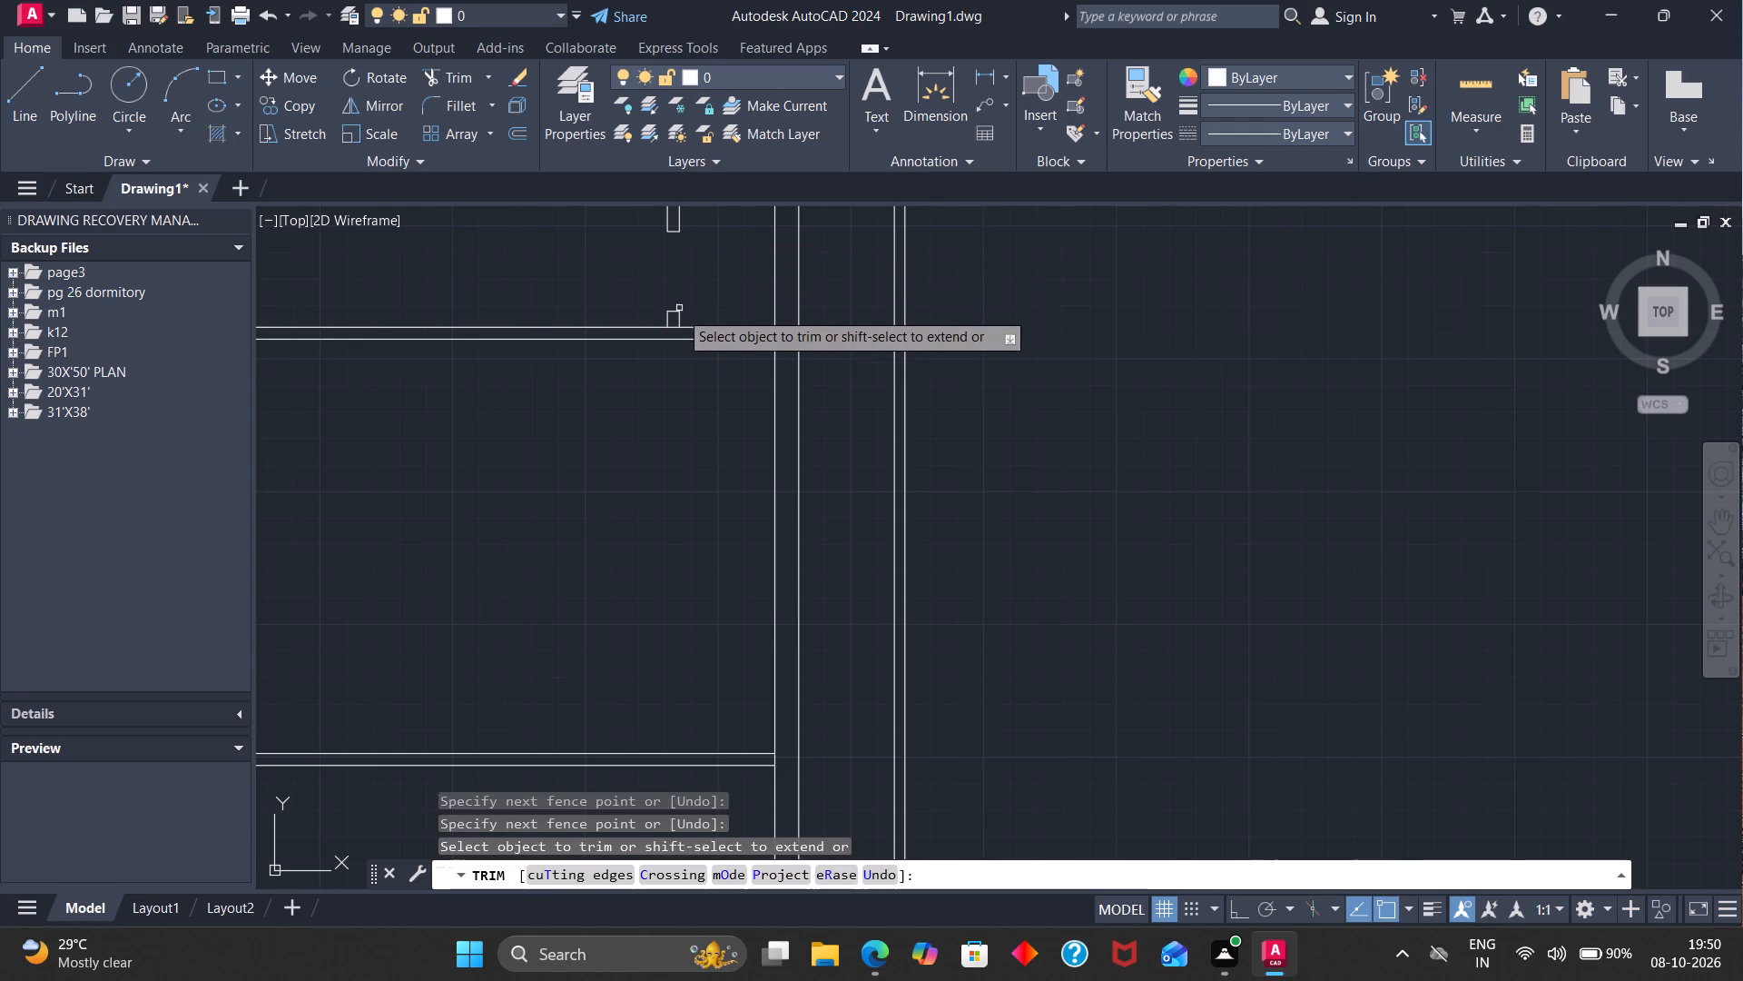
scroll(679, 311, up, 2)
click(658, 356)
Trim away the leftover short cross lines inside the long vertical wall, just south of the next horizontal partition on its east side.
scroll(658, 356, down, 4)
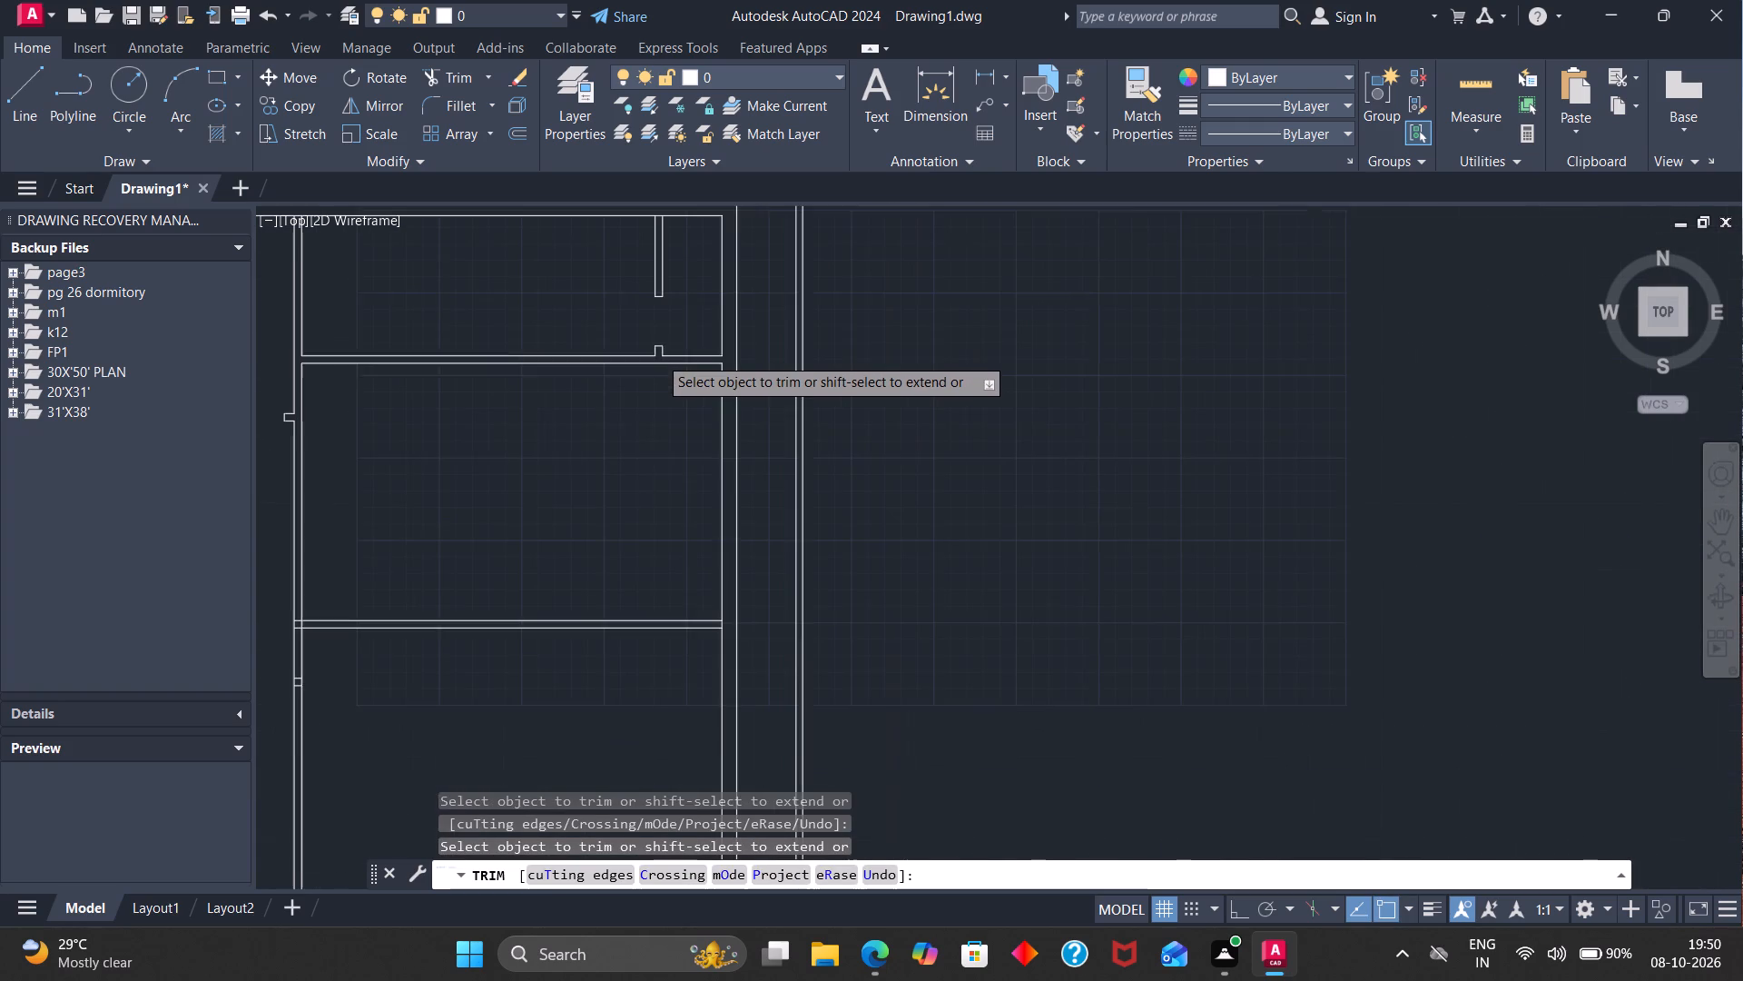
scroll(665, 341, down, 1)
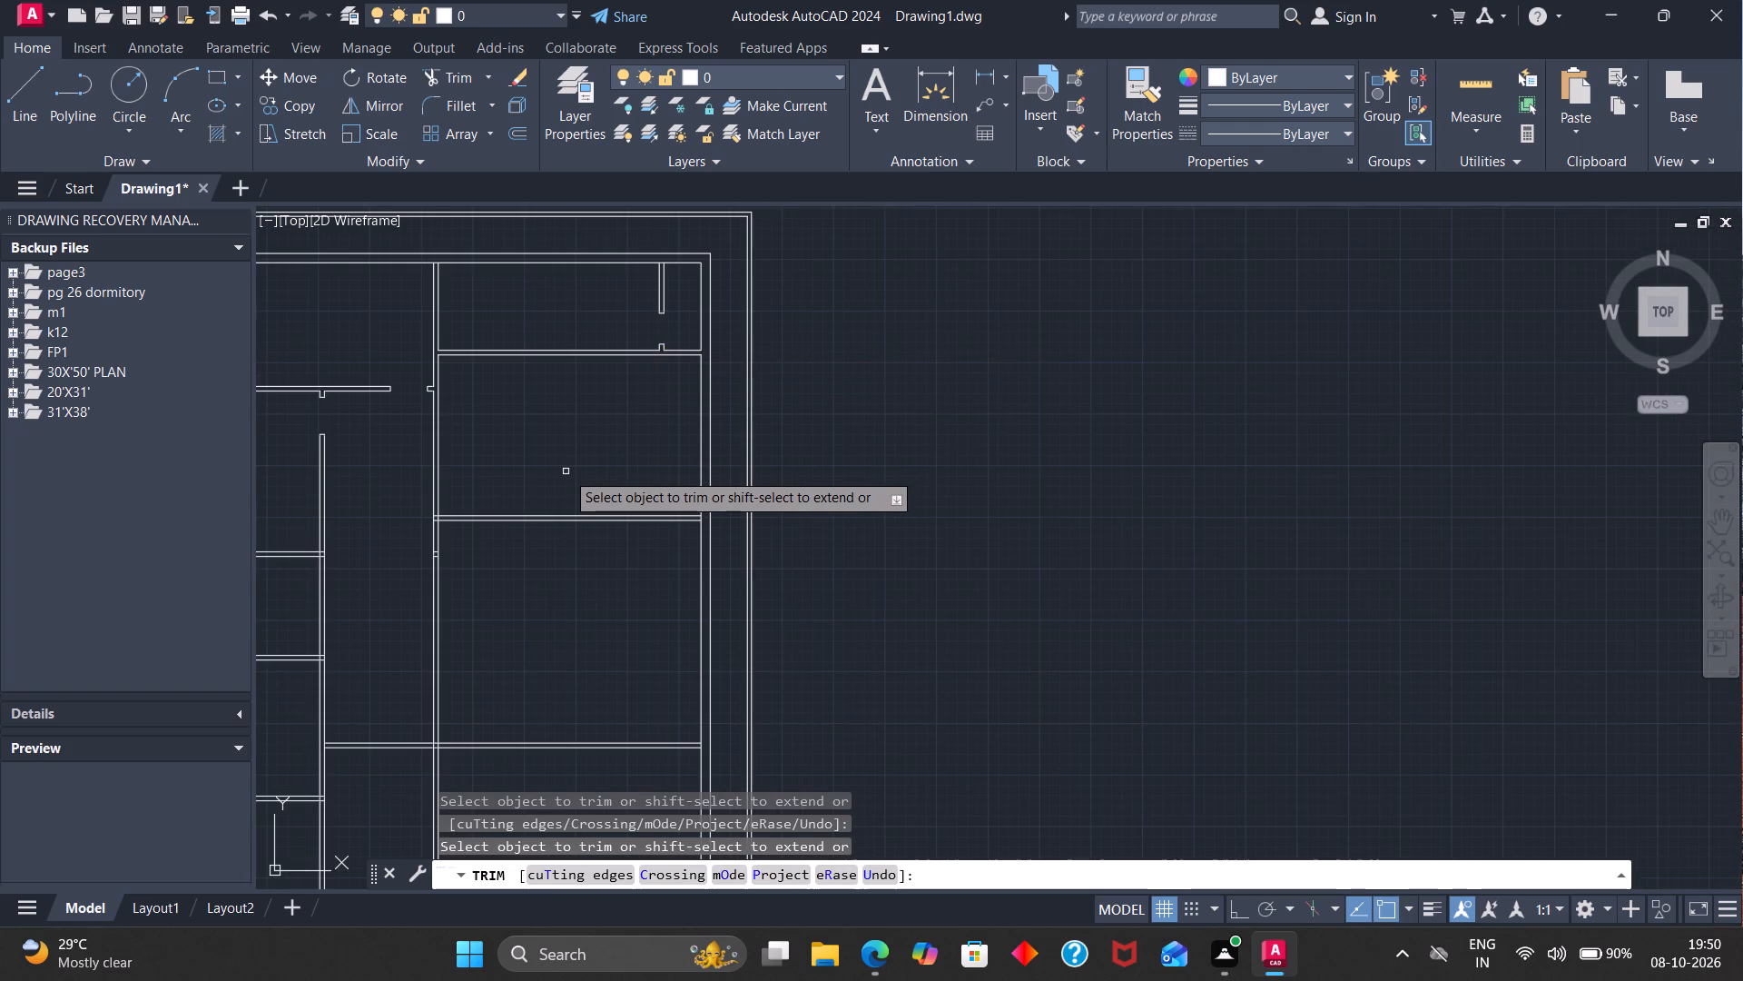
scroll(419, 520, up, 4)
scroll(466, 636, up, 2)
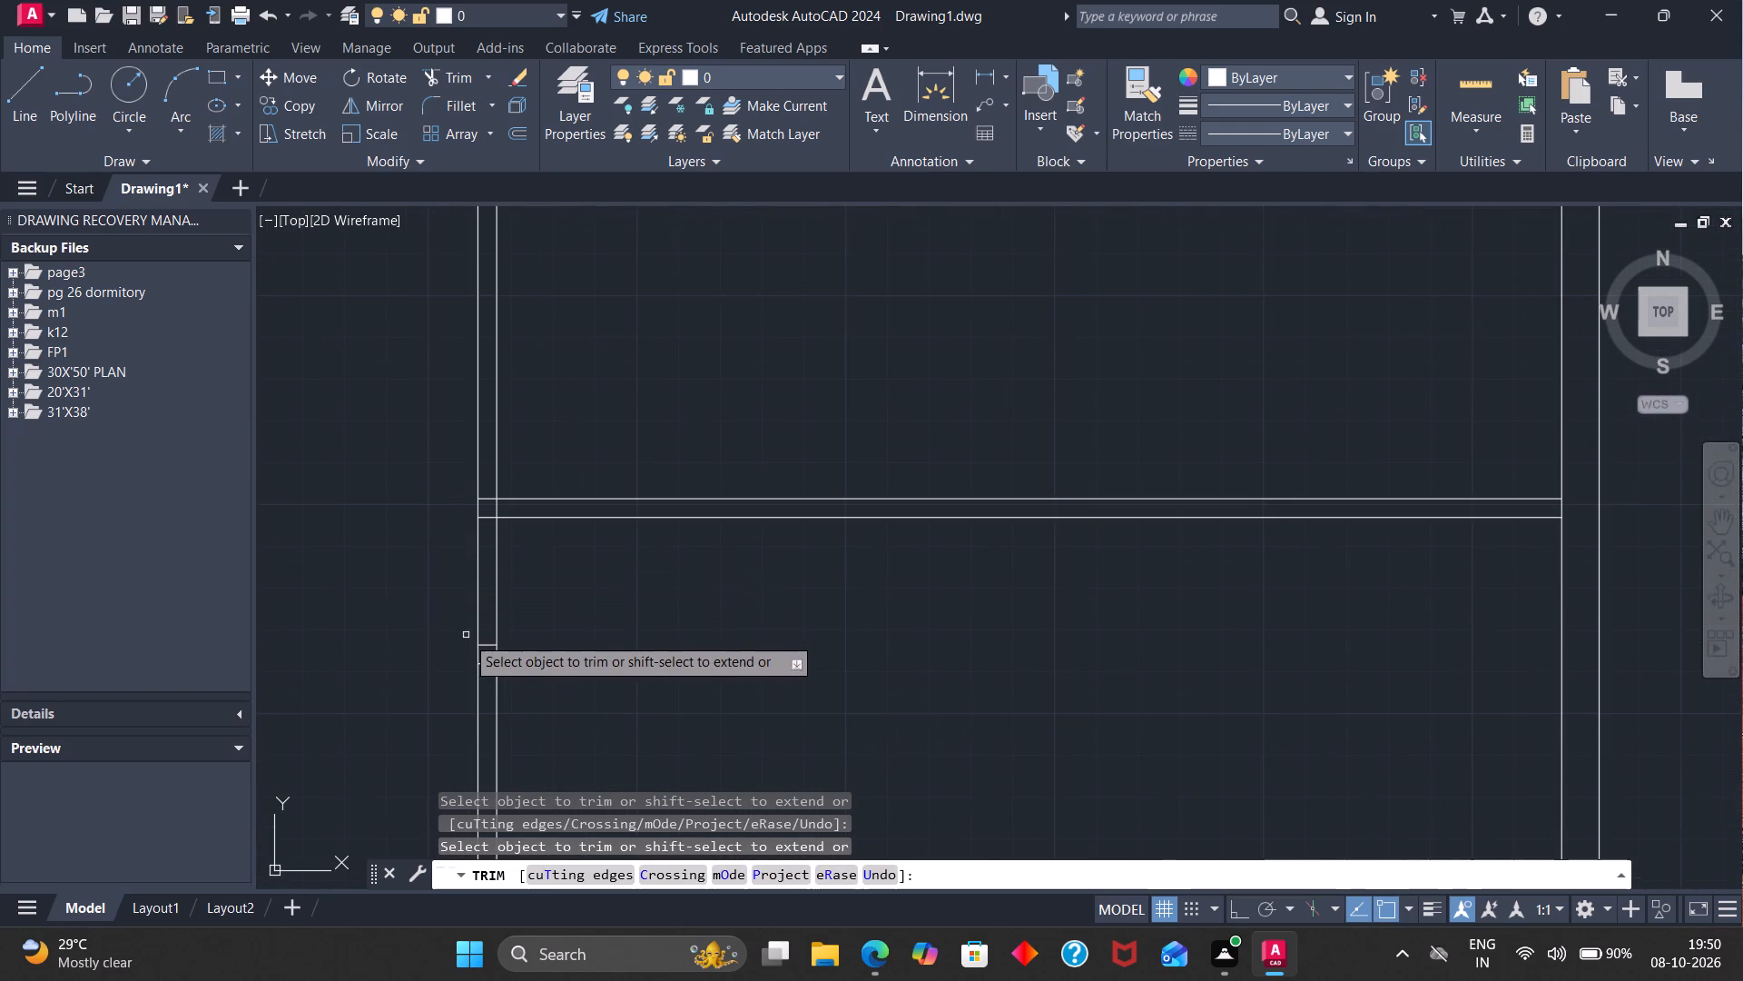
scroll(466, 637, up, 1)
drag(558, 770, 567, 629)
Trim that horizontal partition's lines inside the long vertical wall, plus the wall's east face between them.
scroll(568, 627, down, 4)
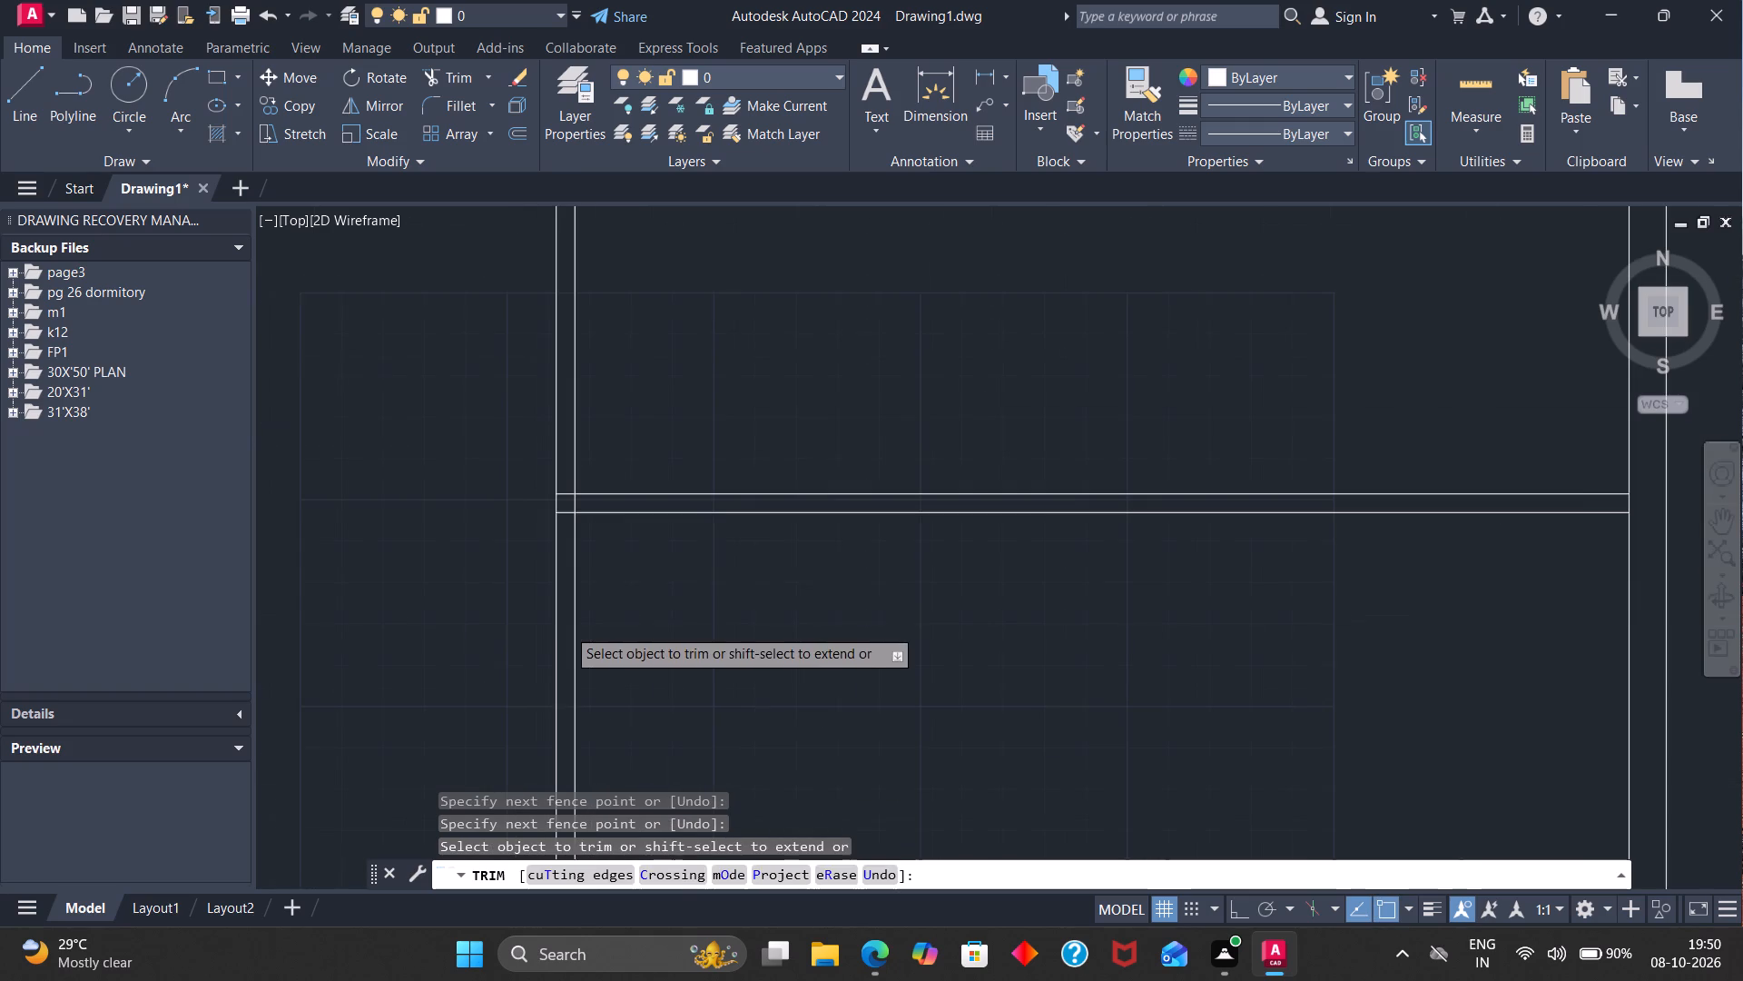
scroll(572, 492, up, 4)
drag(545, 455, 550, 719)
drag(549, 579, 599, 576)
scroll(591, 577, down, 1)
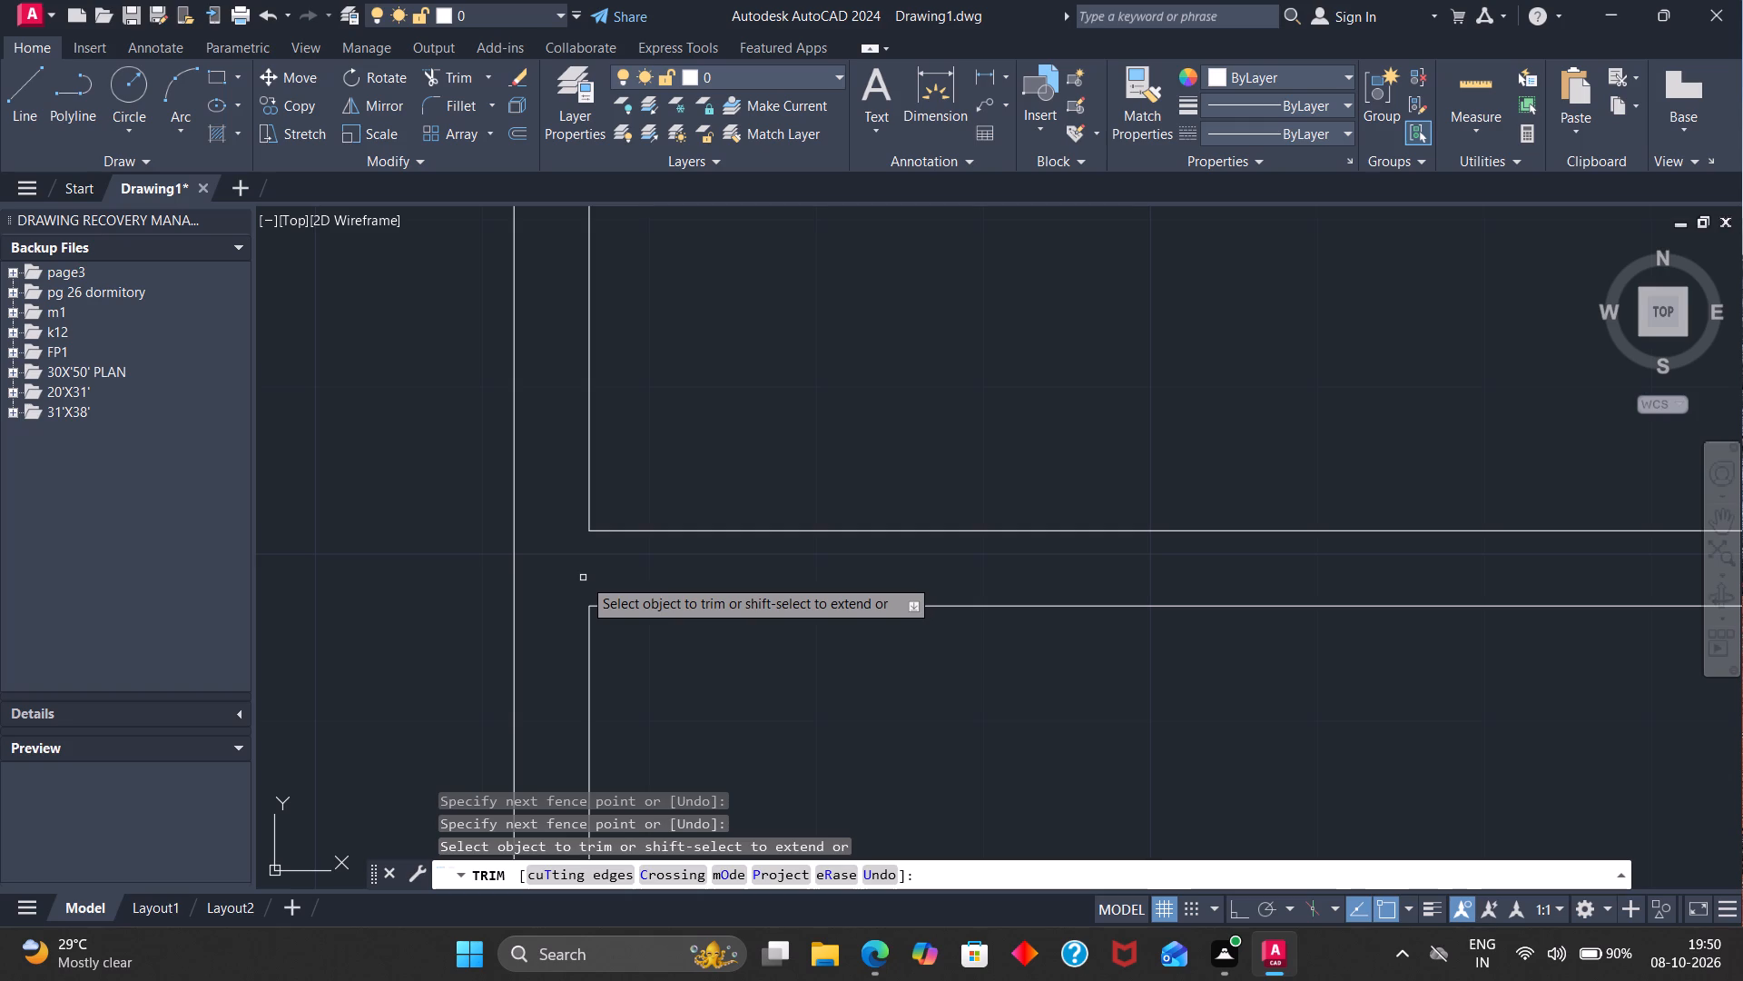
Draw a short line across the long vertical wall in line with the north face of the horizontal partition on its east side.
scroll(581, 578, down, 1)
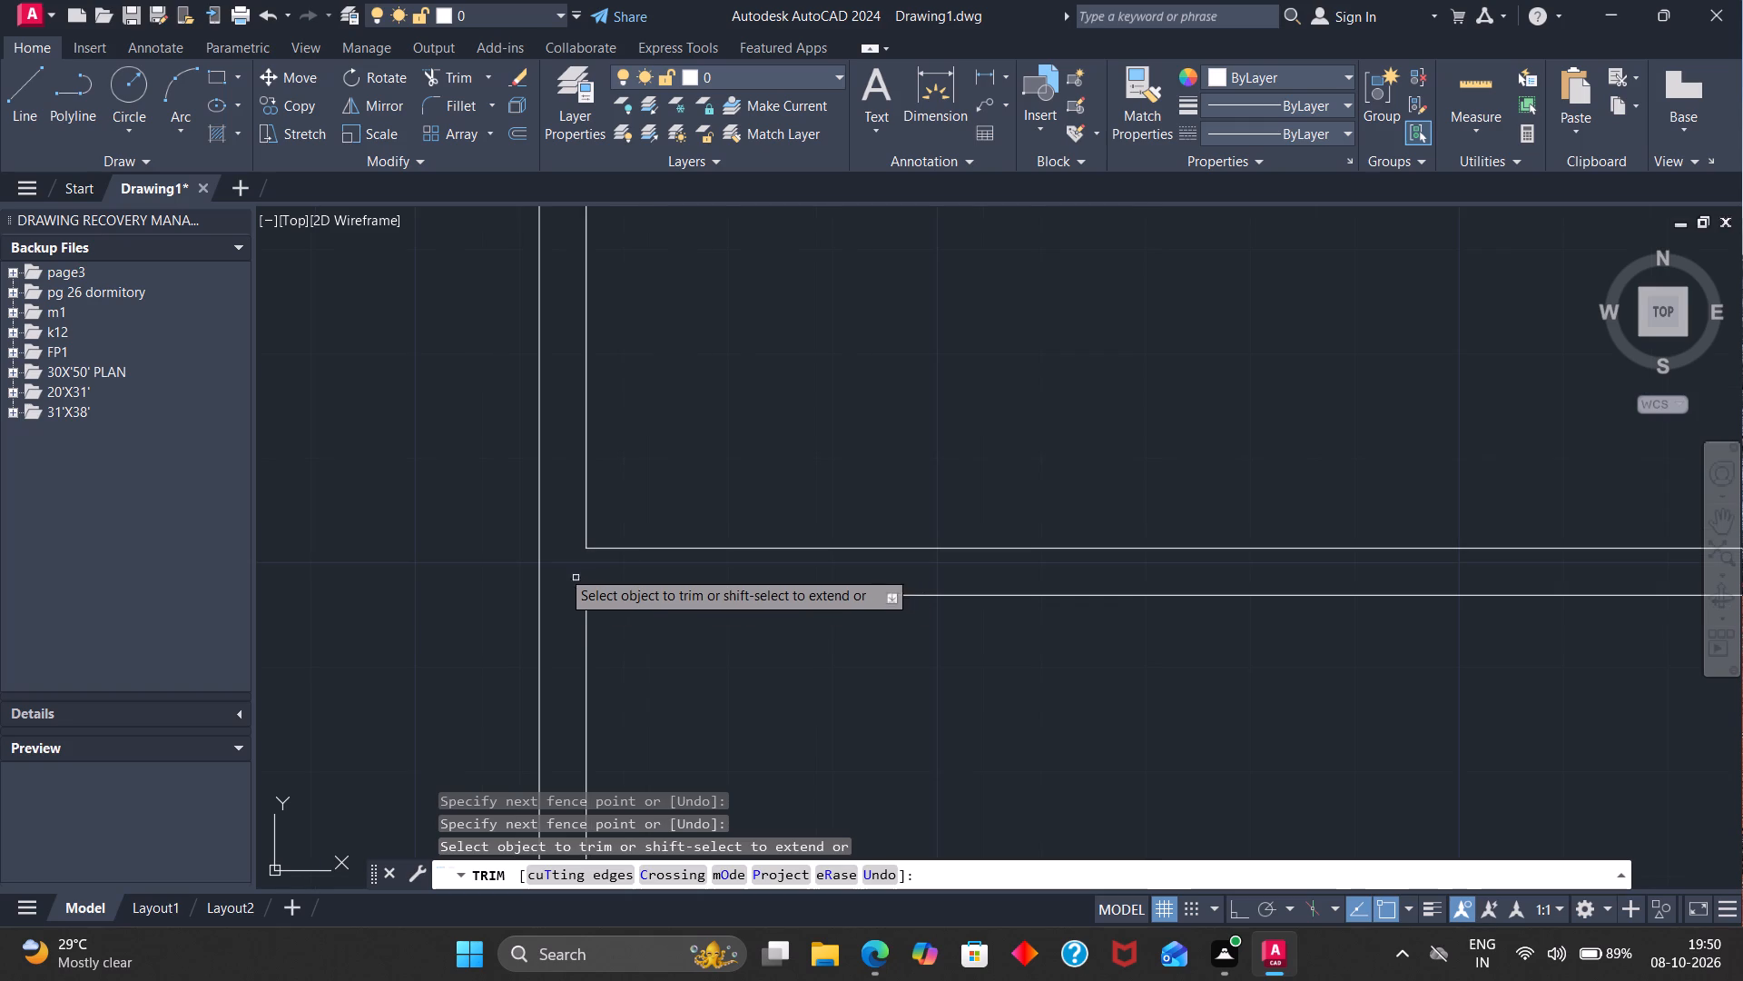
click(0, 96)
click(17, 98)
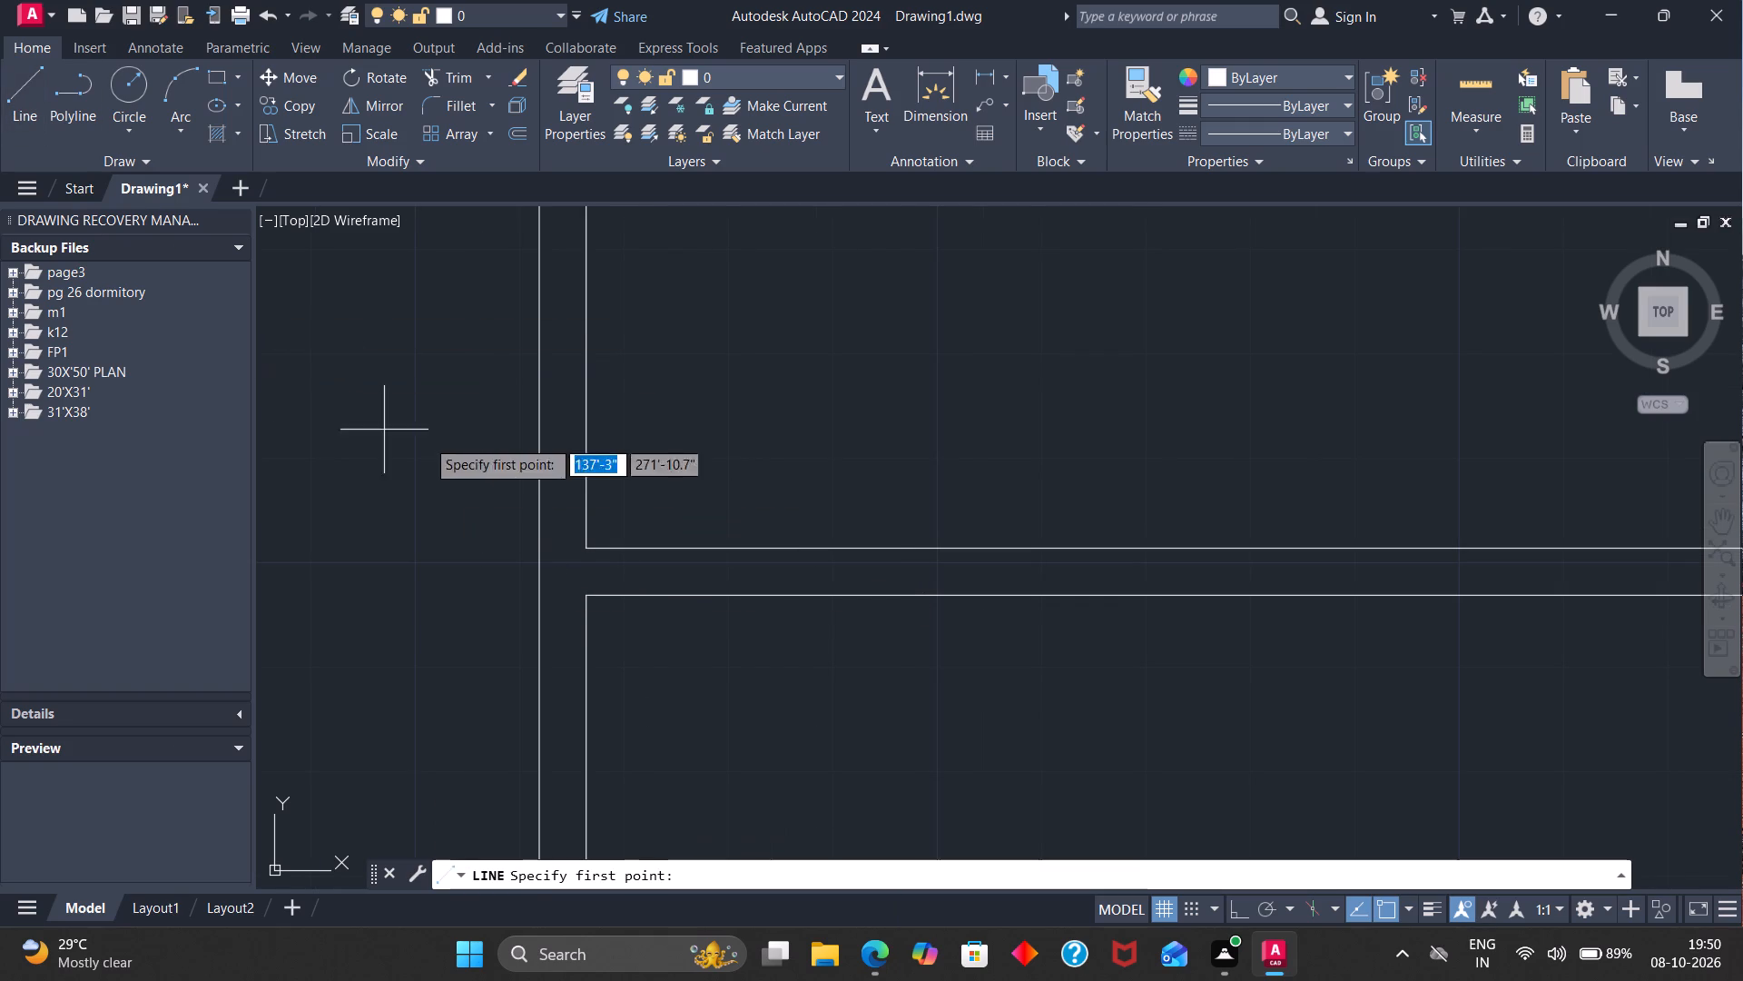
click(588, 548)
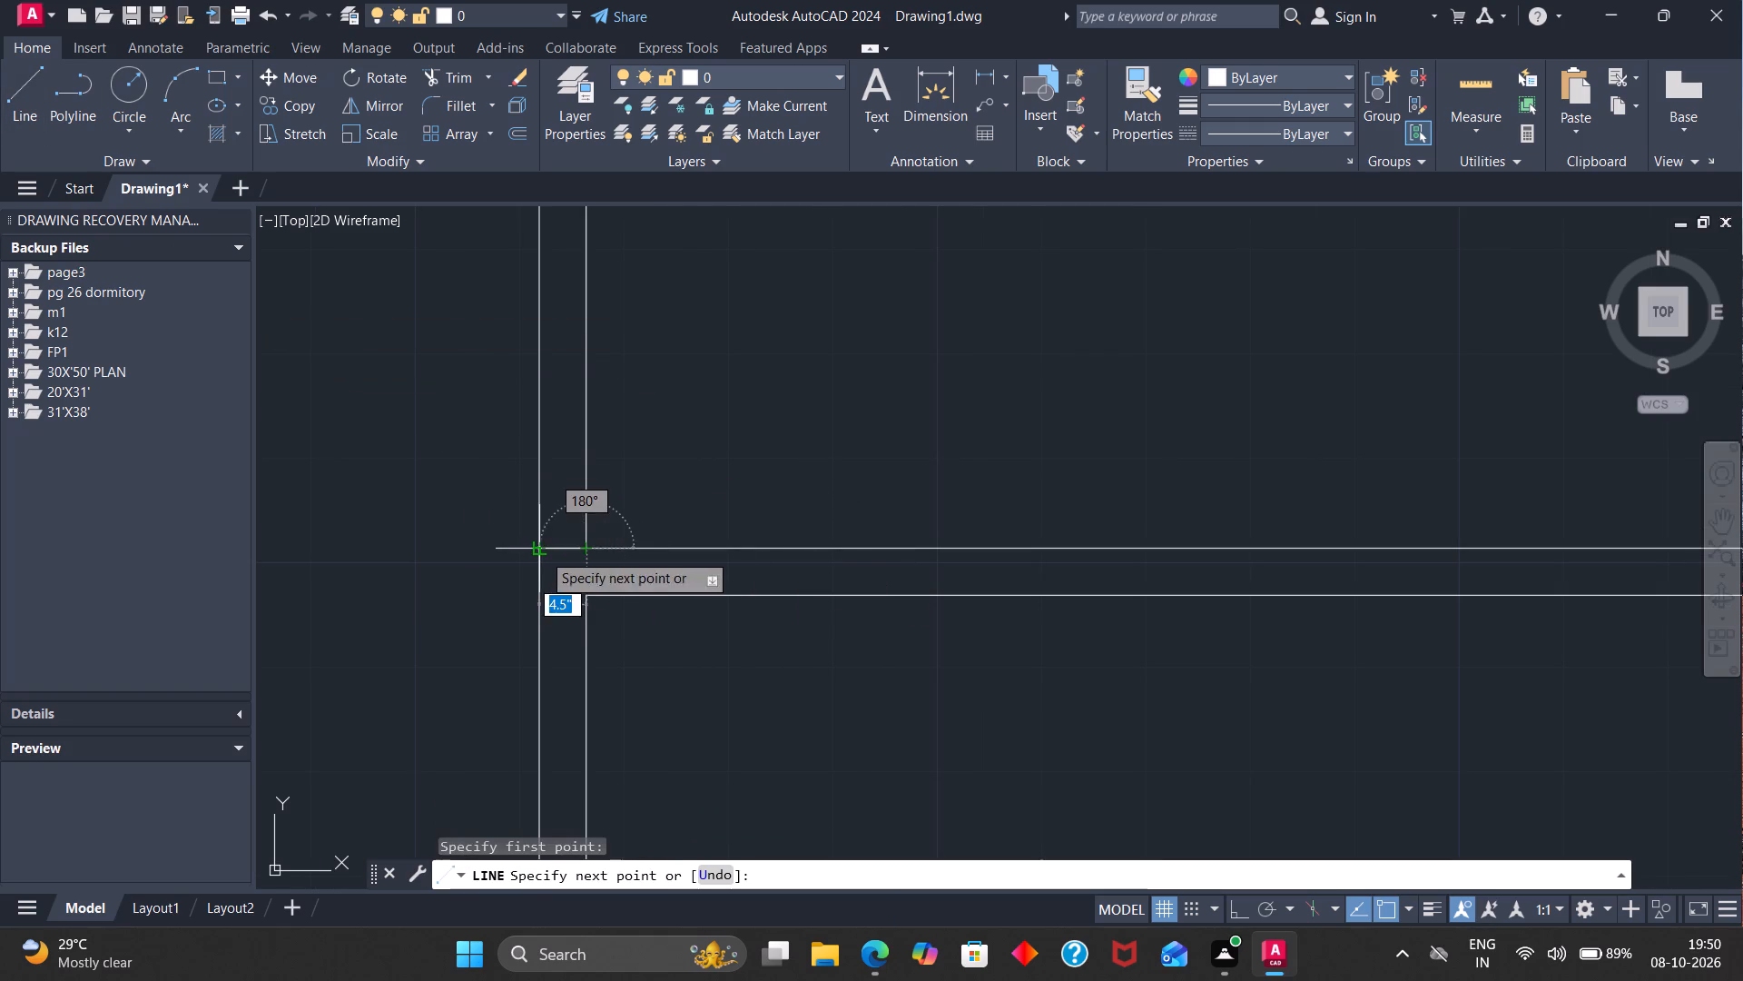
click(542, 552)
key(Escape)
Mark a door opening in the vertical wall by offsetting that short line 6" north, and the copy 3' north.
key(o)
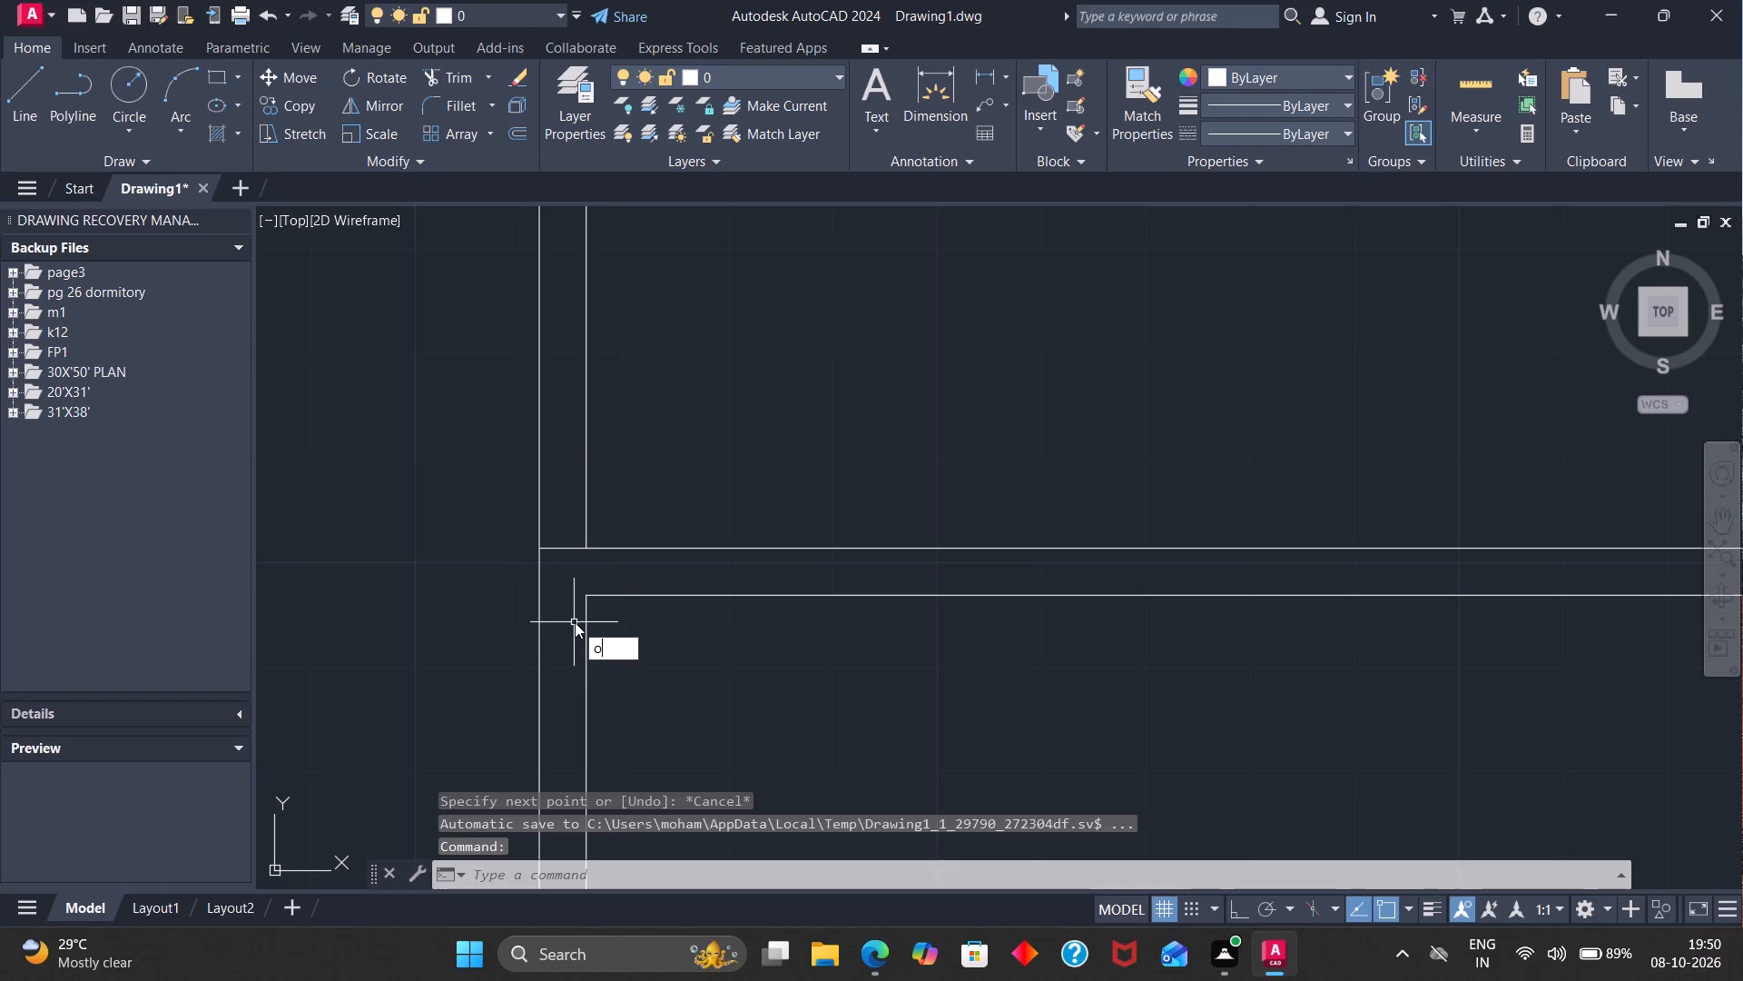
key(Return)
key(6)
key(Return)
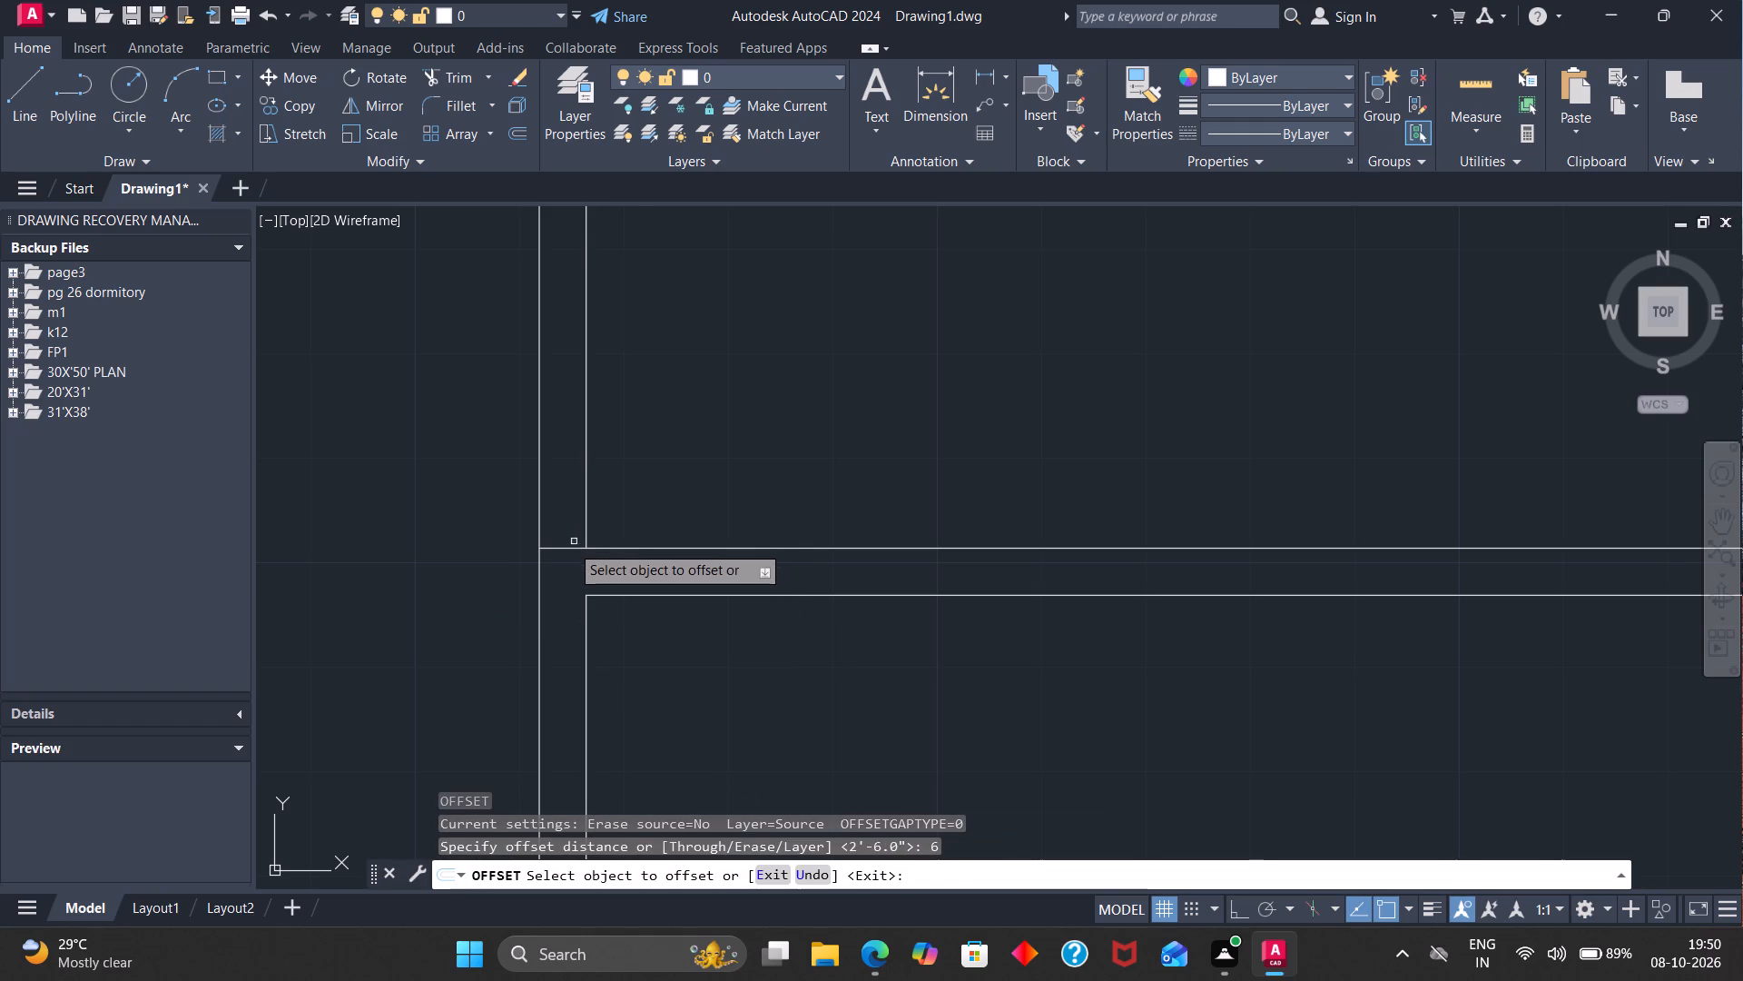
click(569, 547)
click(567, 480)
click(566, 490)
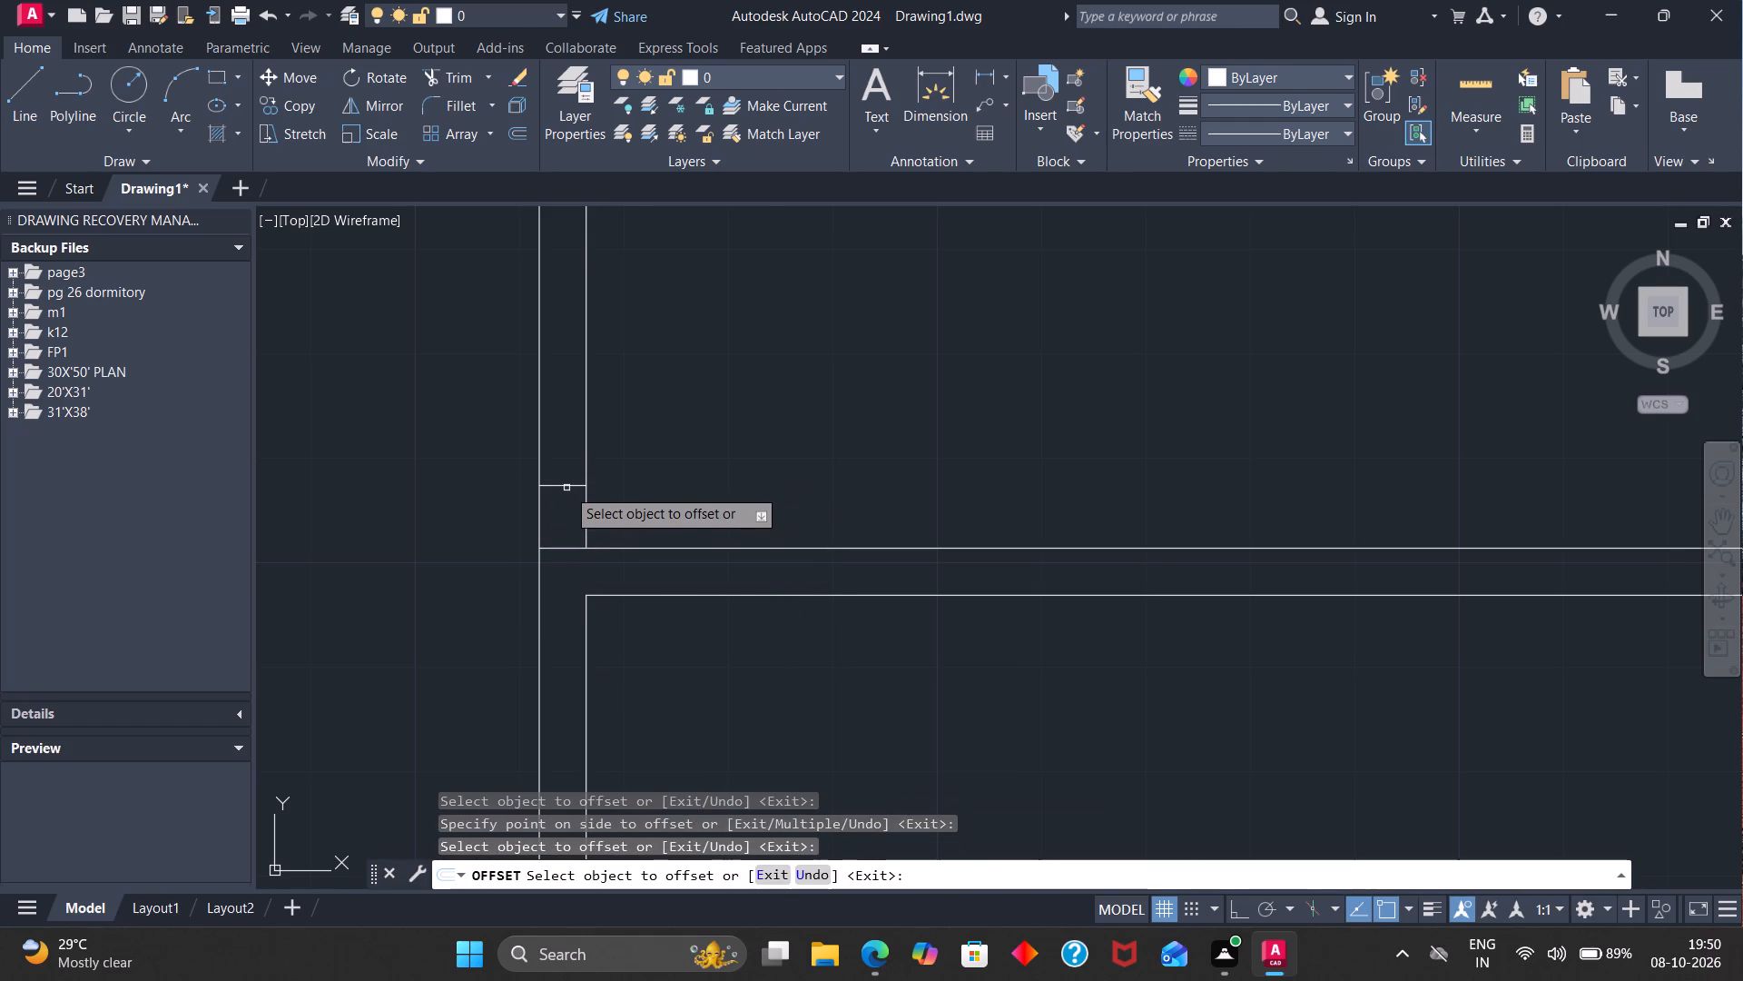
click(566, 486)
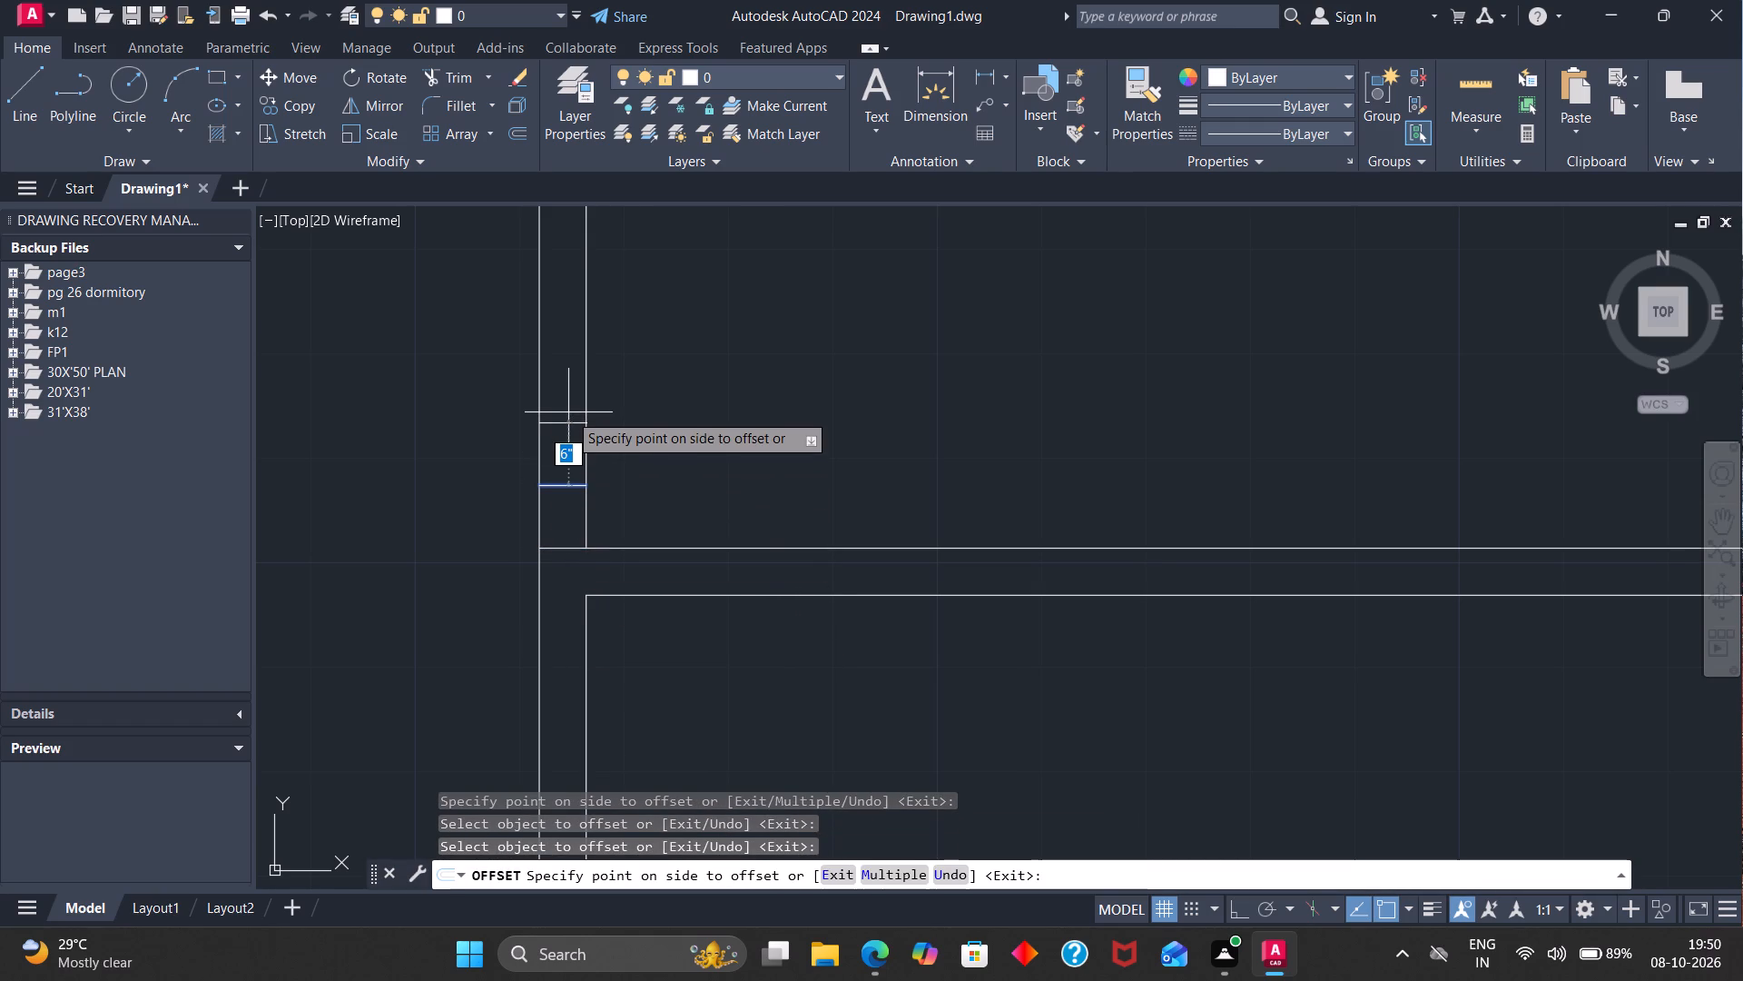
text(3')
key(Return)
Trim the vertical wall's faces between the jamb lines to open the 3' doorway, plus the short base line inside the wall.
scroll(568, 412, down, 3)
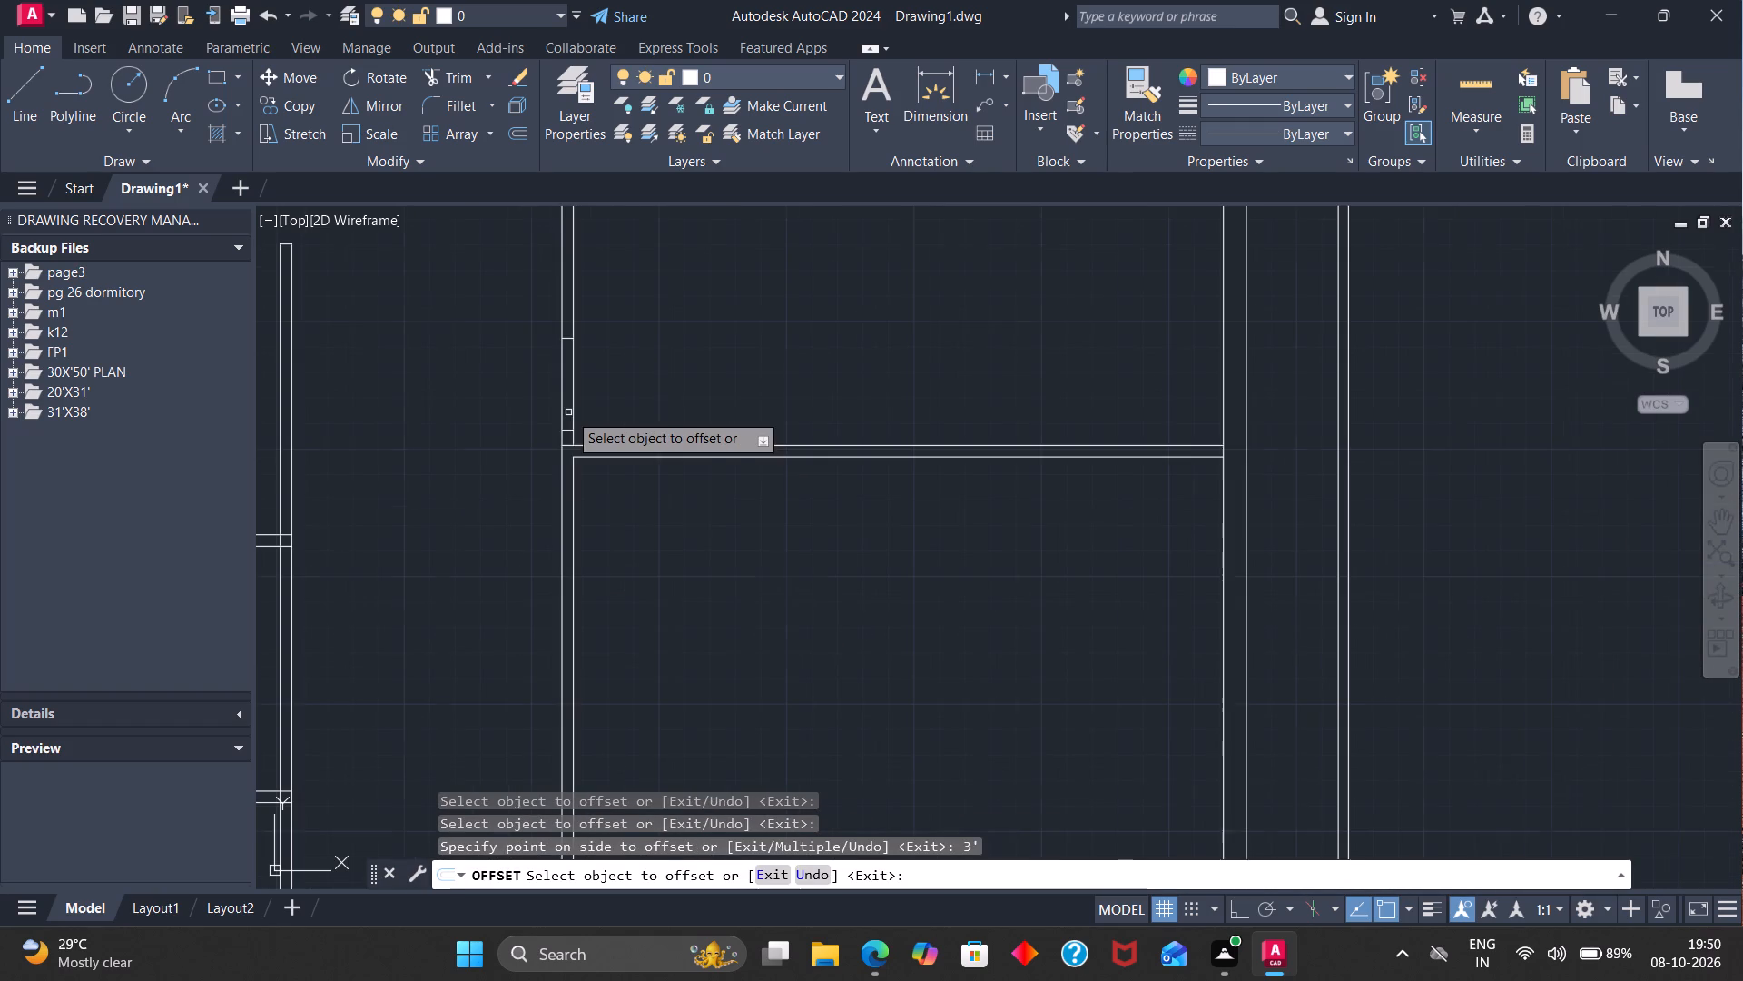
scroll(538, 295, up, 2)
scroll(561, 323, down, 2)
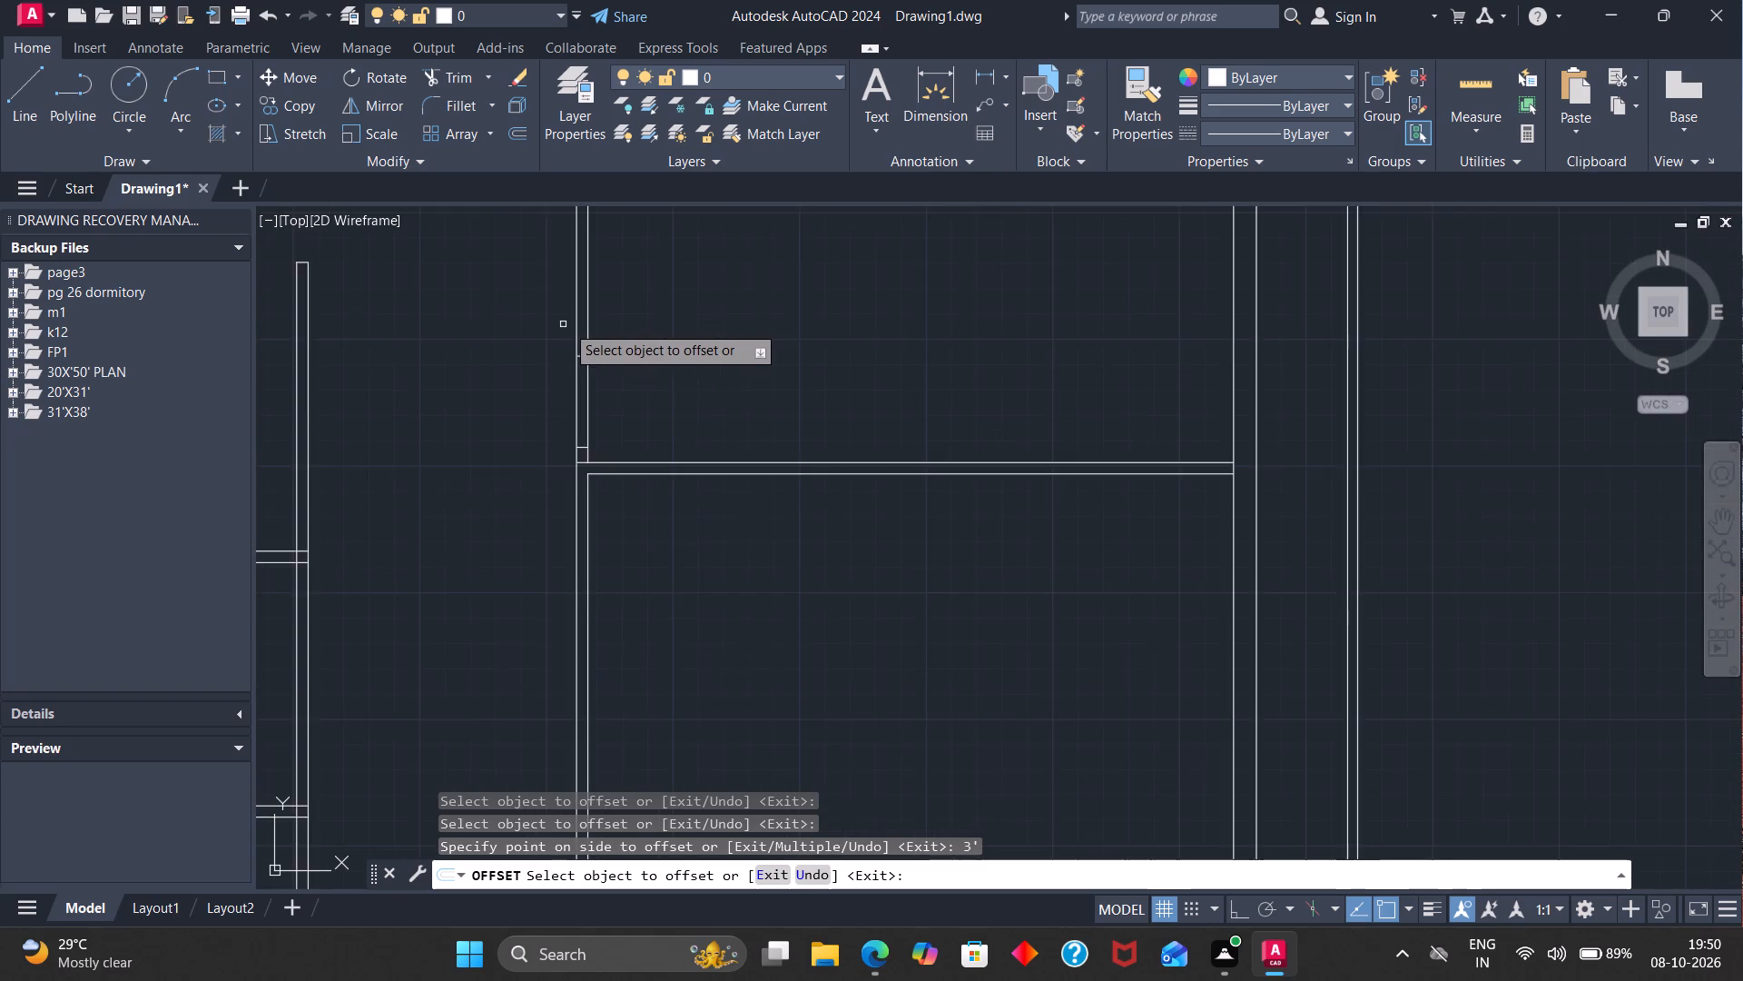
scroll(573, 318, down, 1)
click(460, 76)
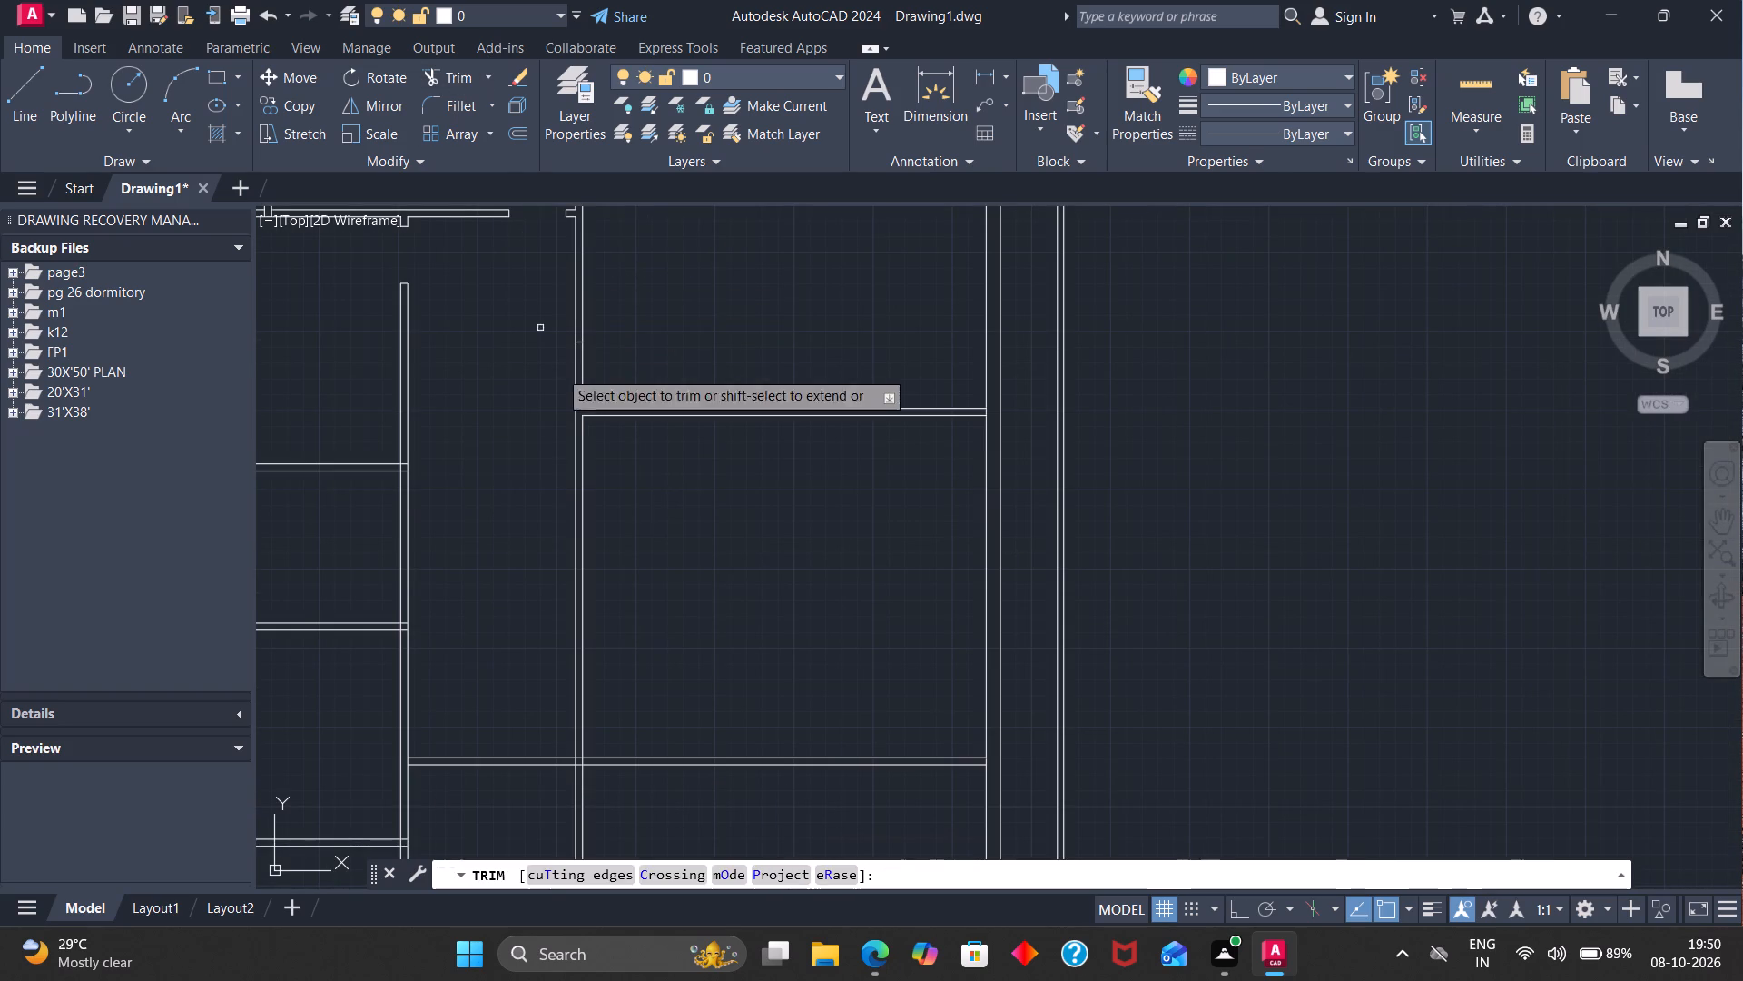
scroll(568, 362, up, 3)
drag(570, 365, 678, 396)
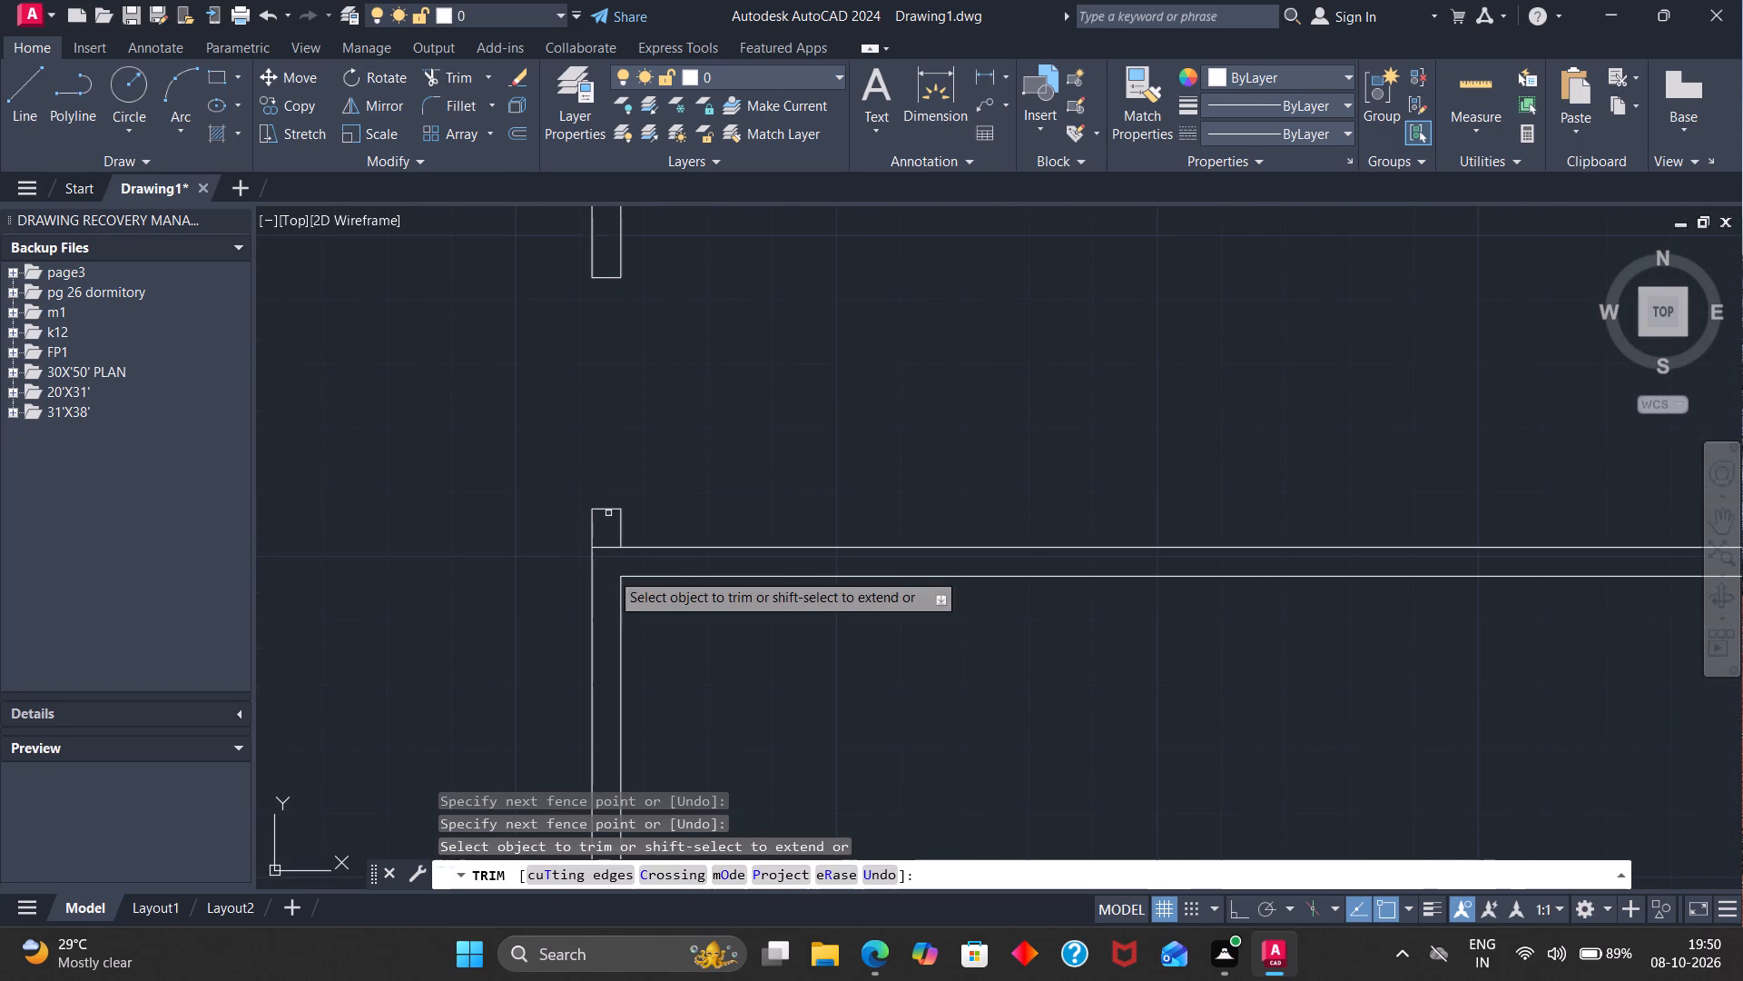
click(606, 544)
scroll(606, 544, down, 2)
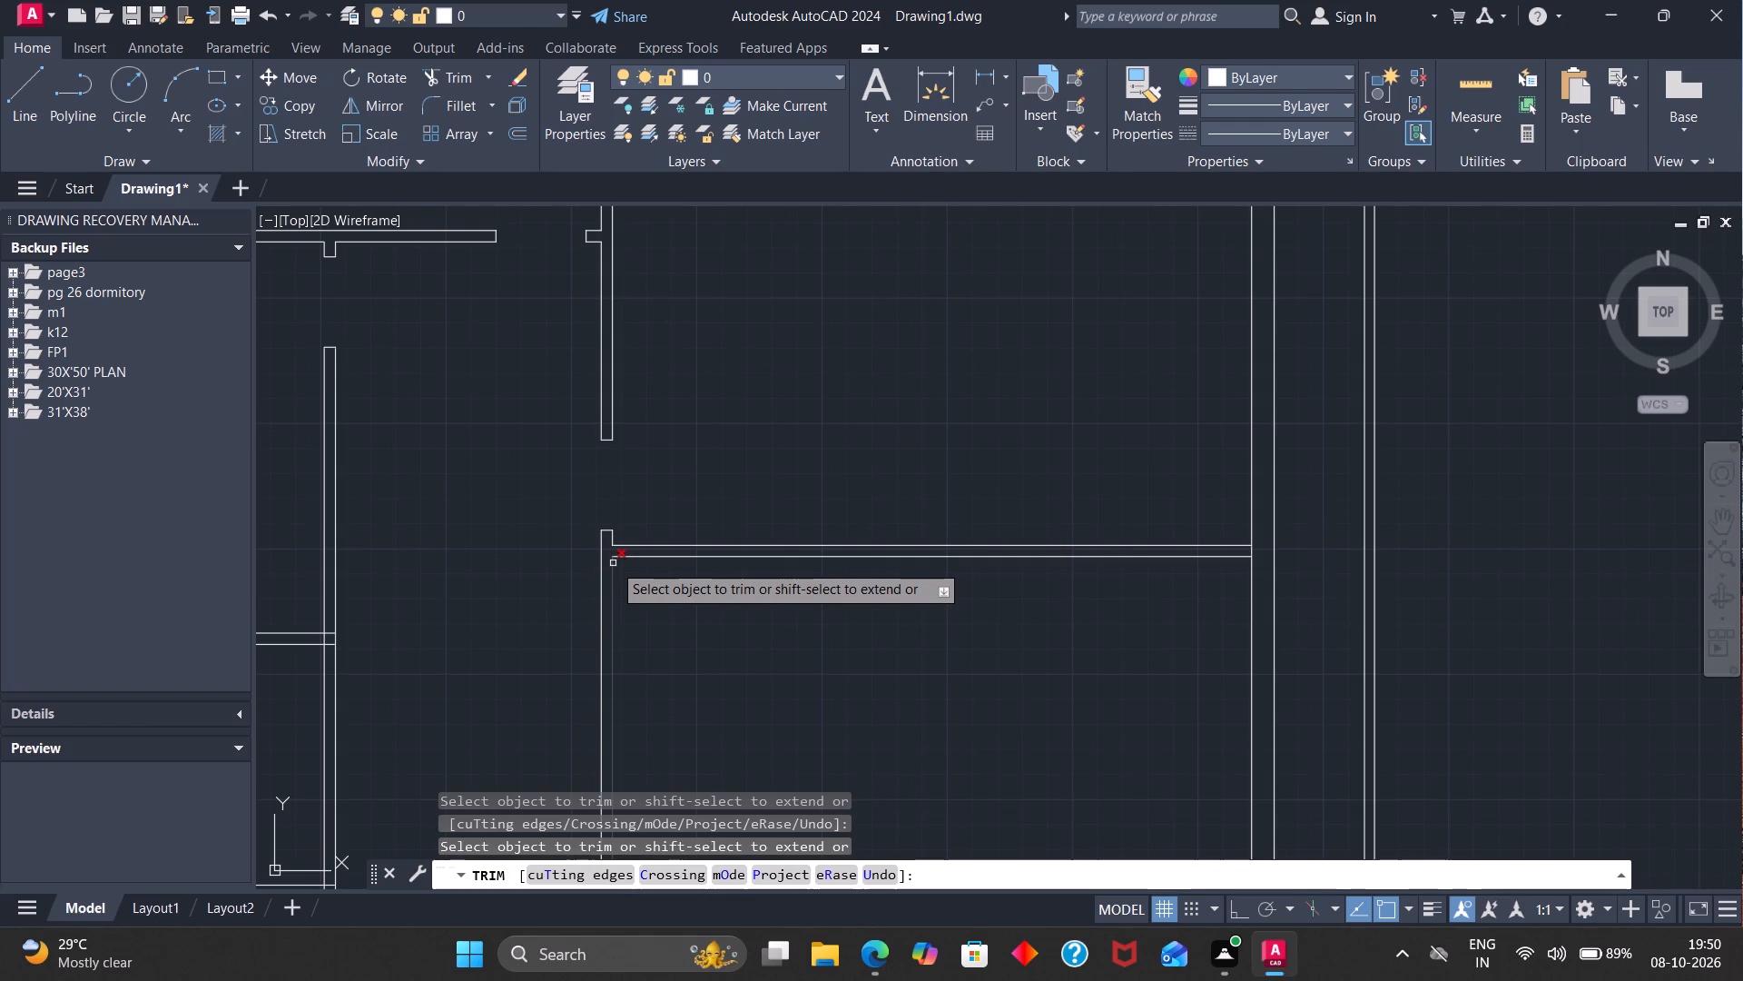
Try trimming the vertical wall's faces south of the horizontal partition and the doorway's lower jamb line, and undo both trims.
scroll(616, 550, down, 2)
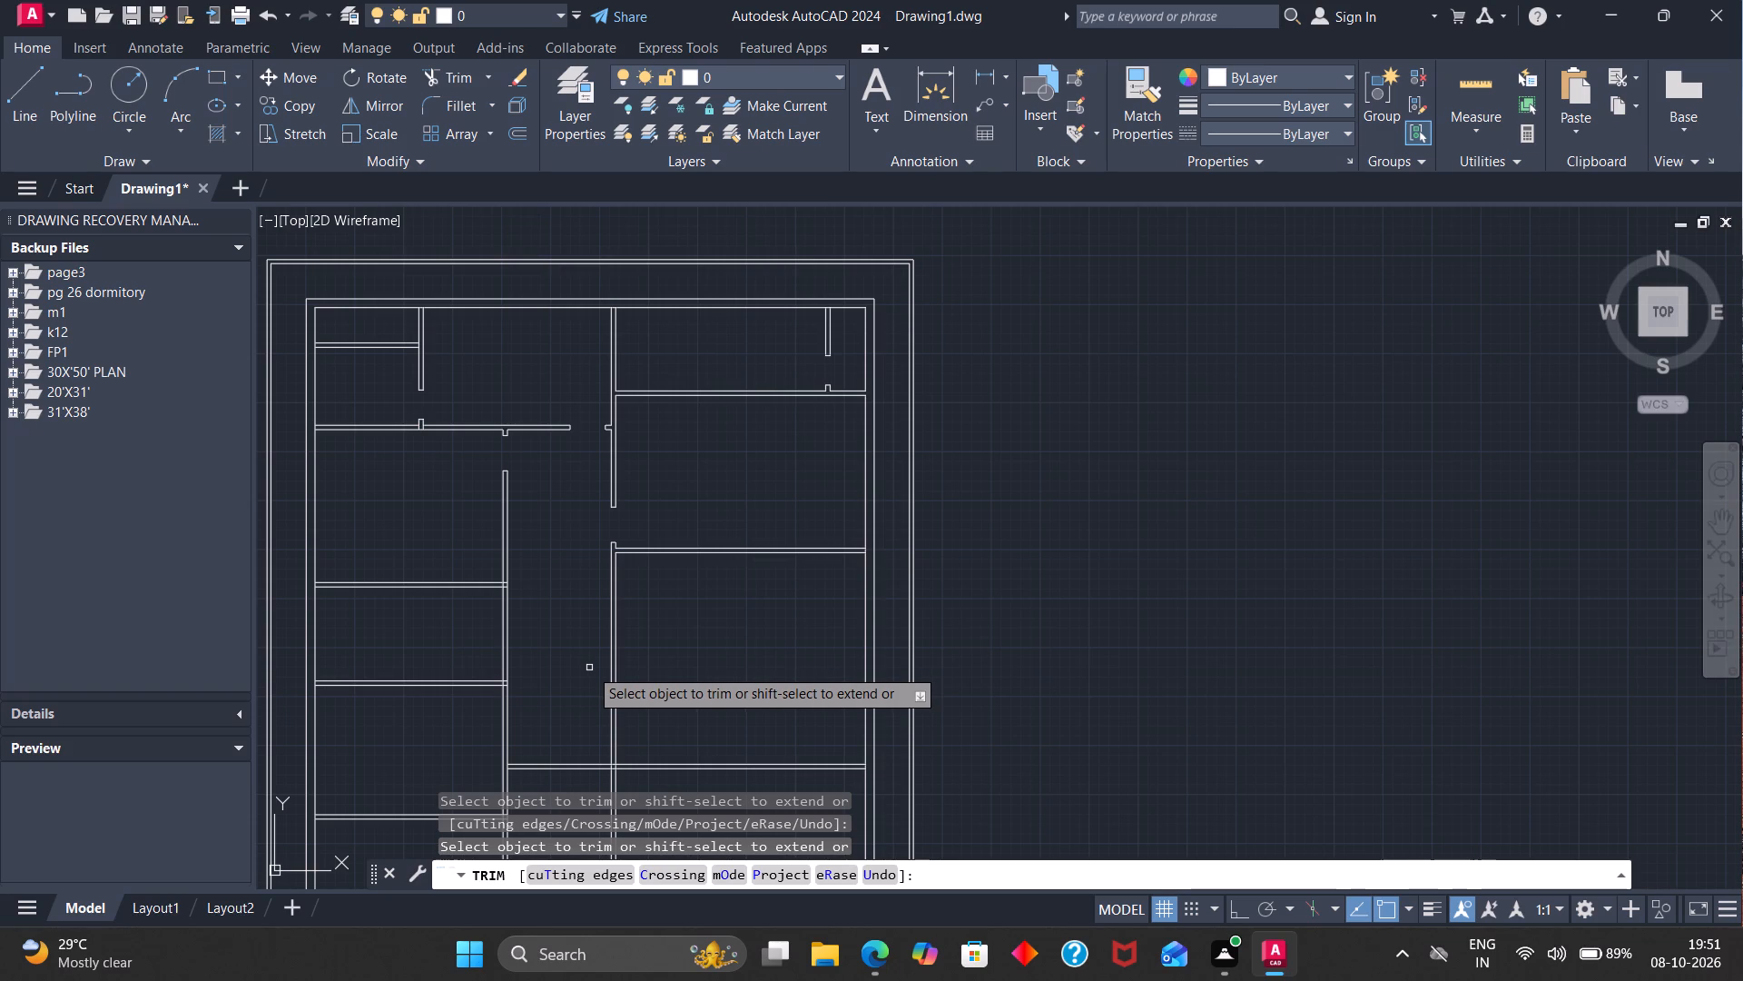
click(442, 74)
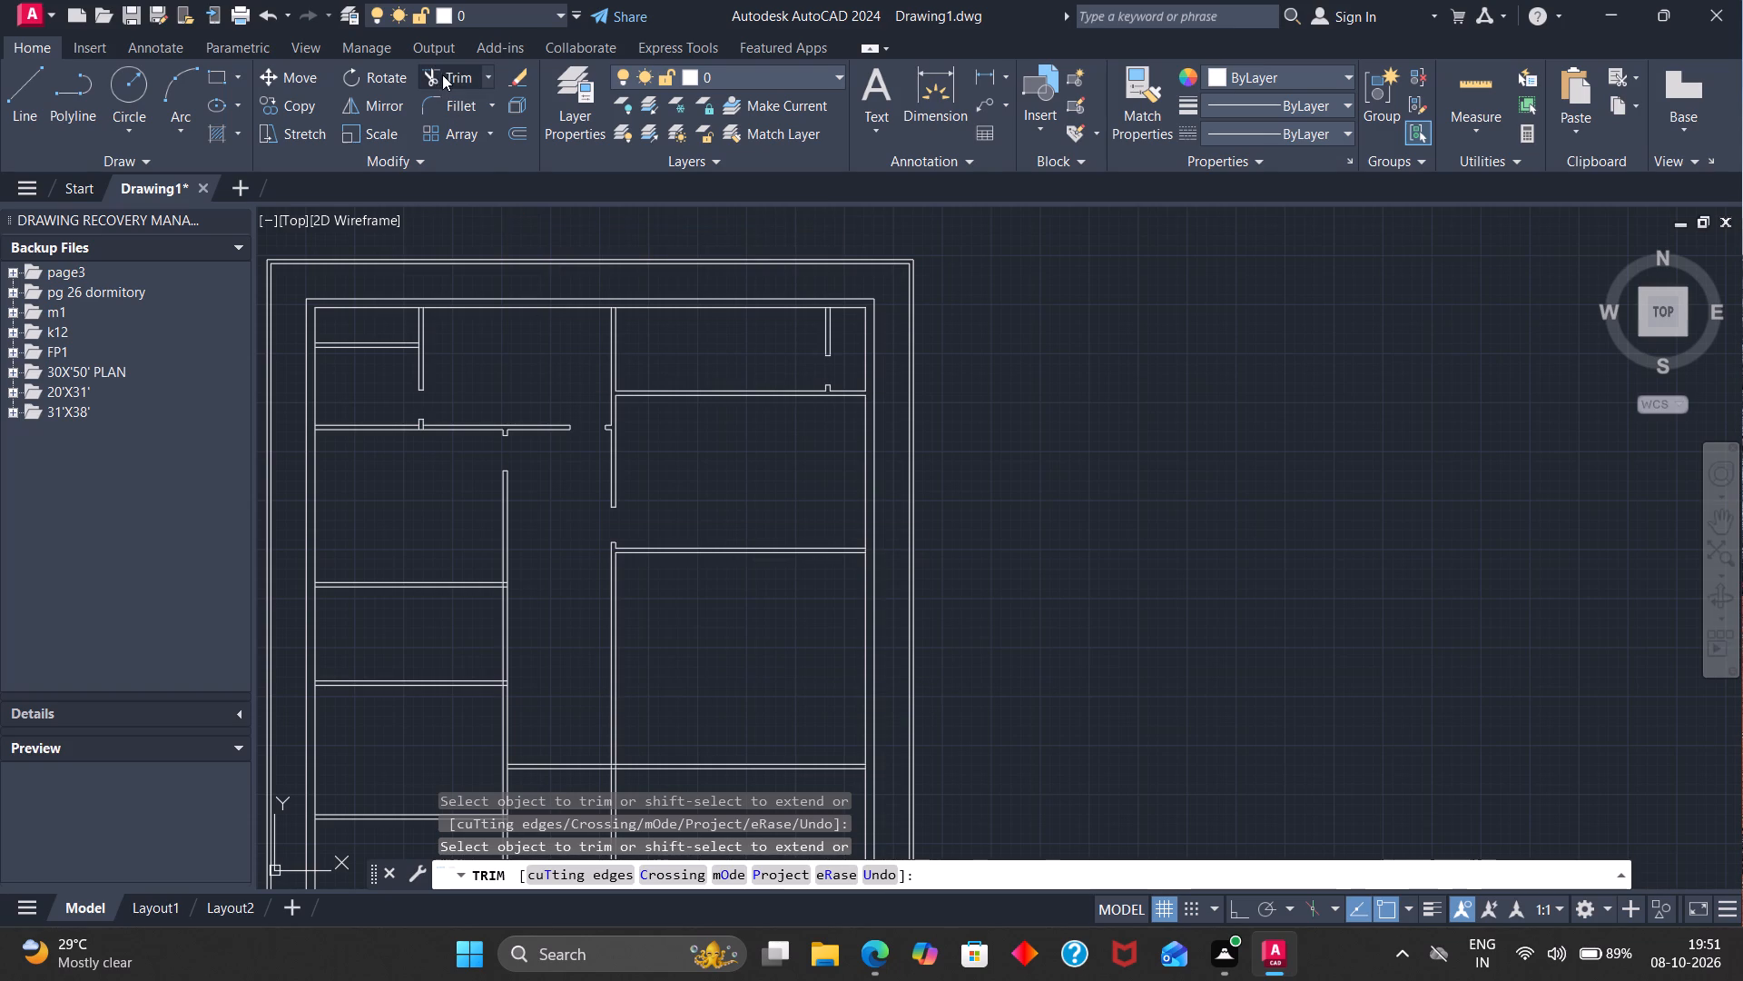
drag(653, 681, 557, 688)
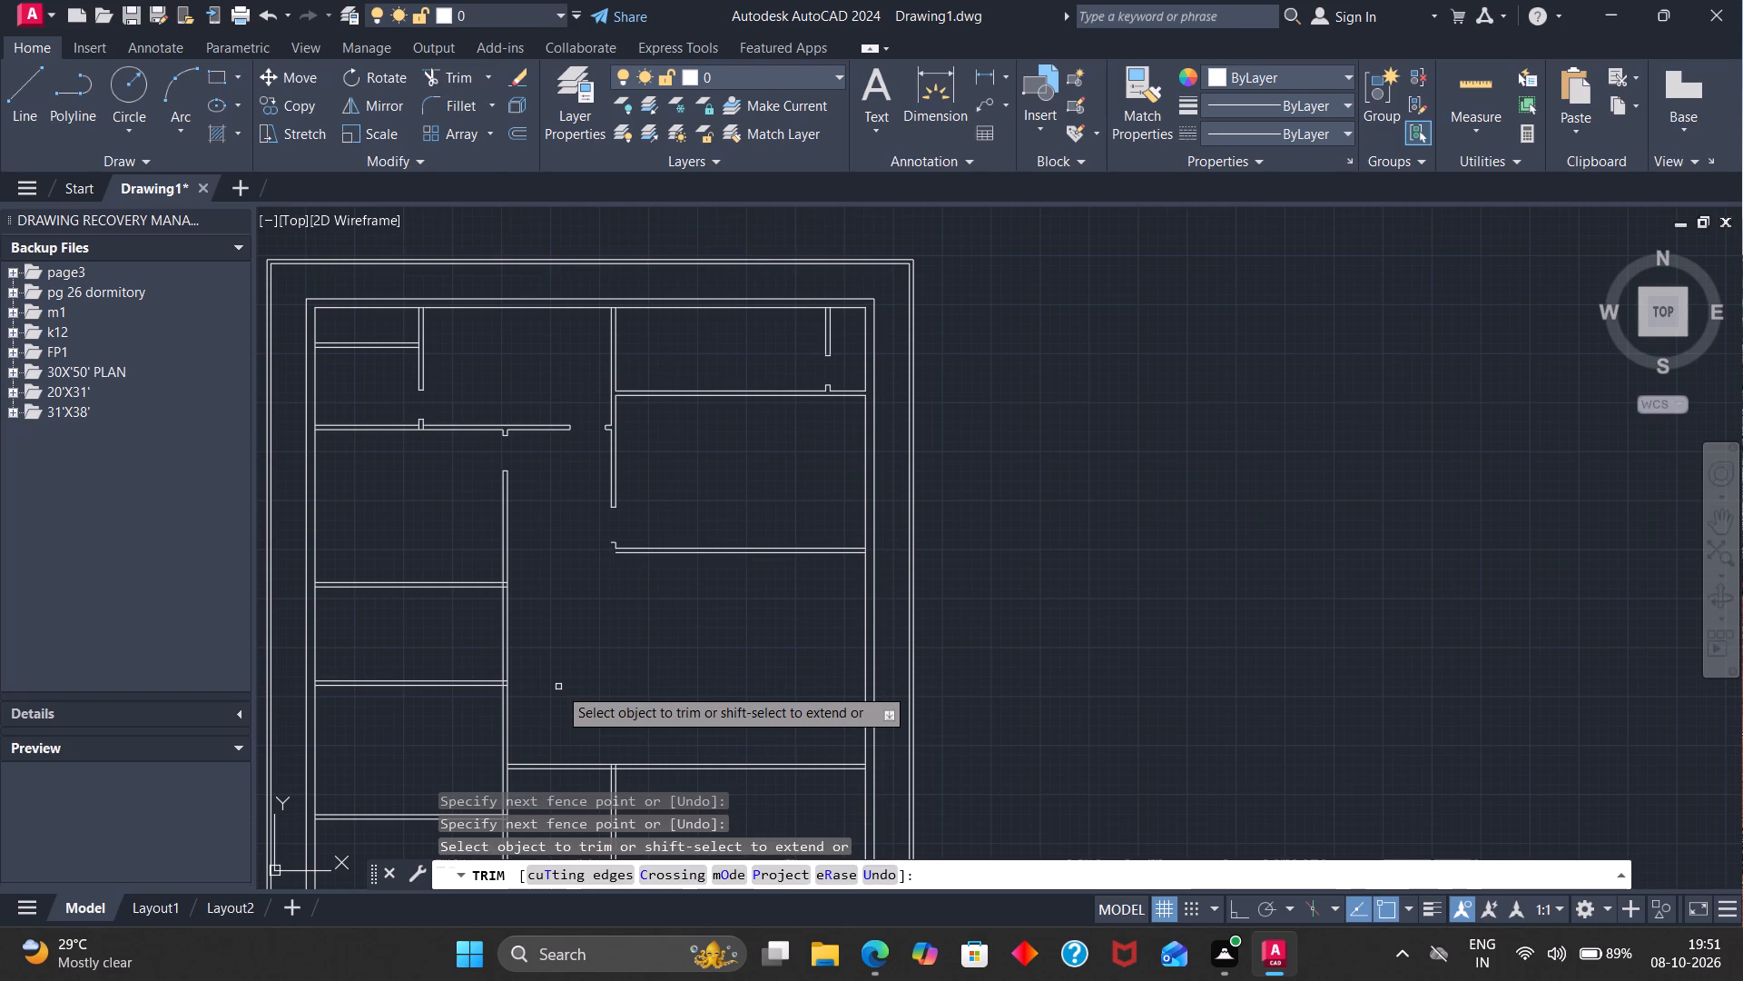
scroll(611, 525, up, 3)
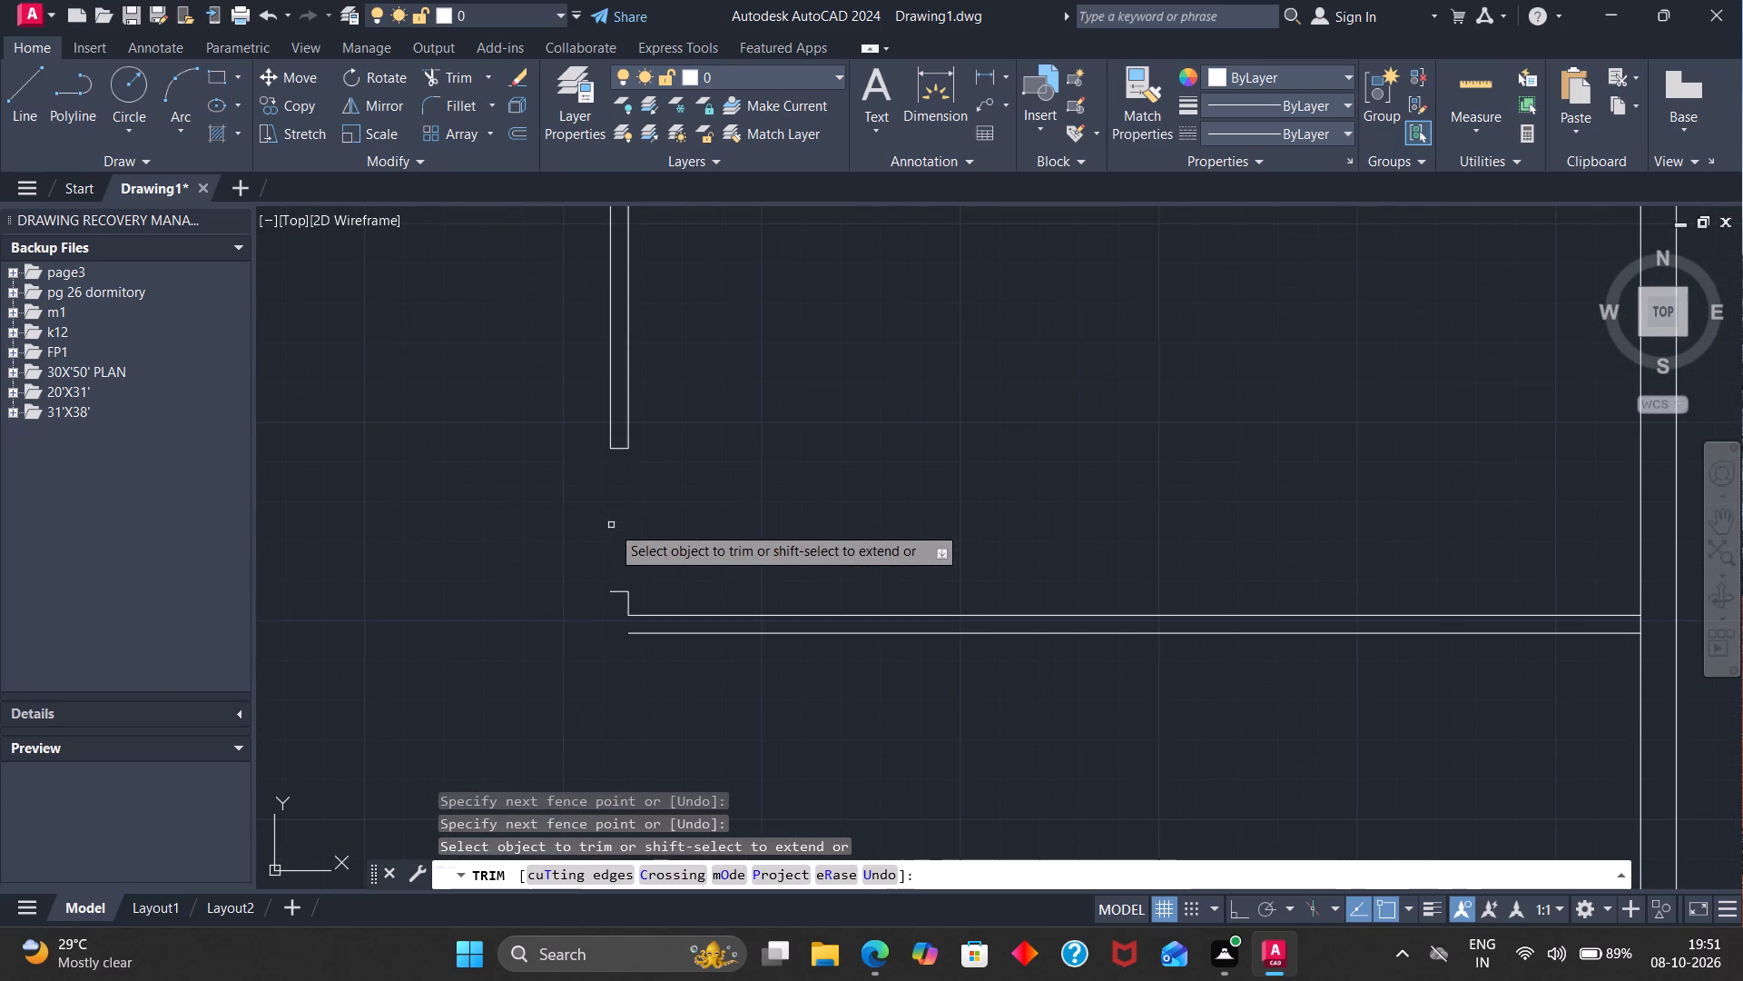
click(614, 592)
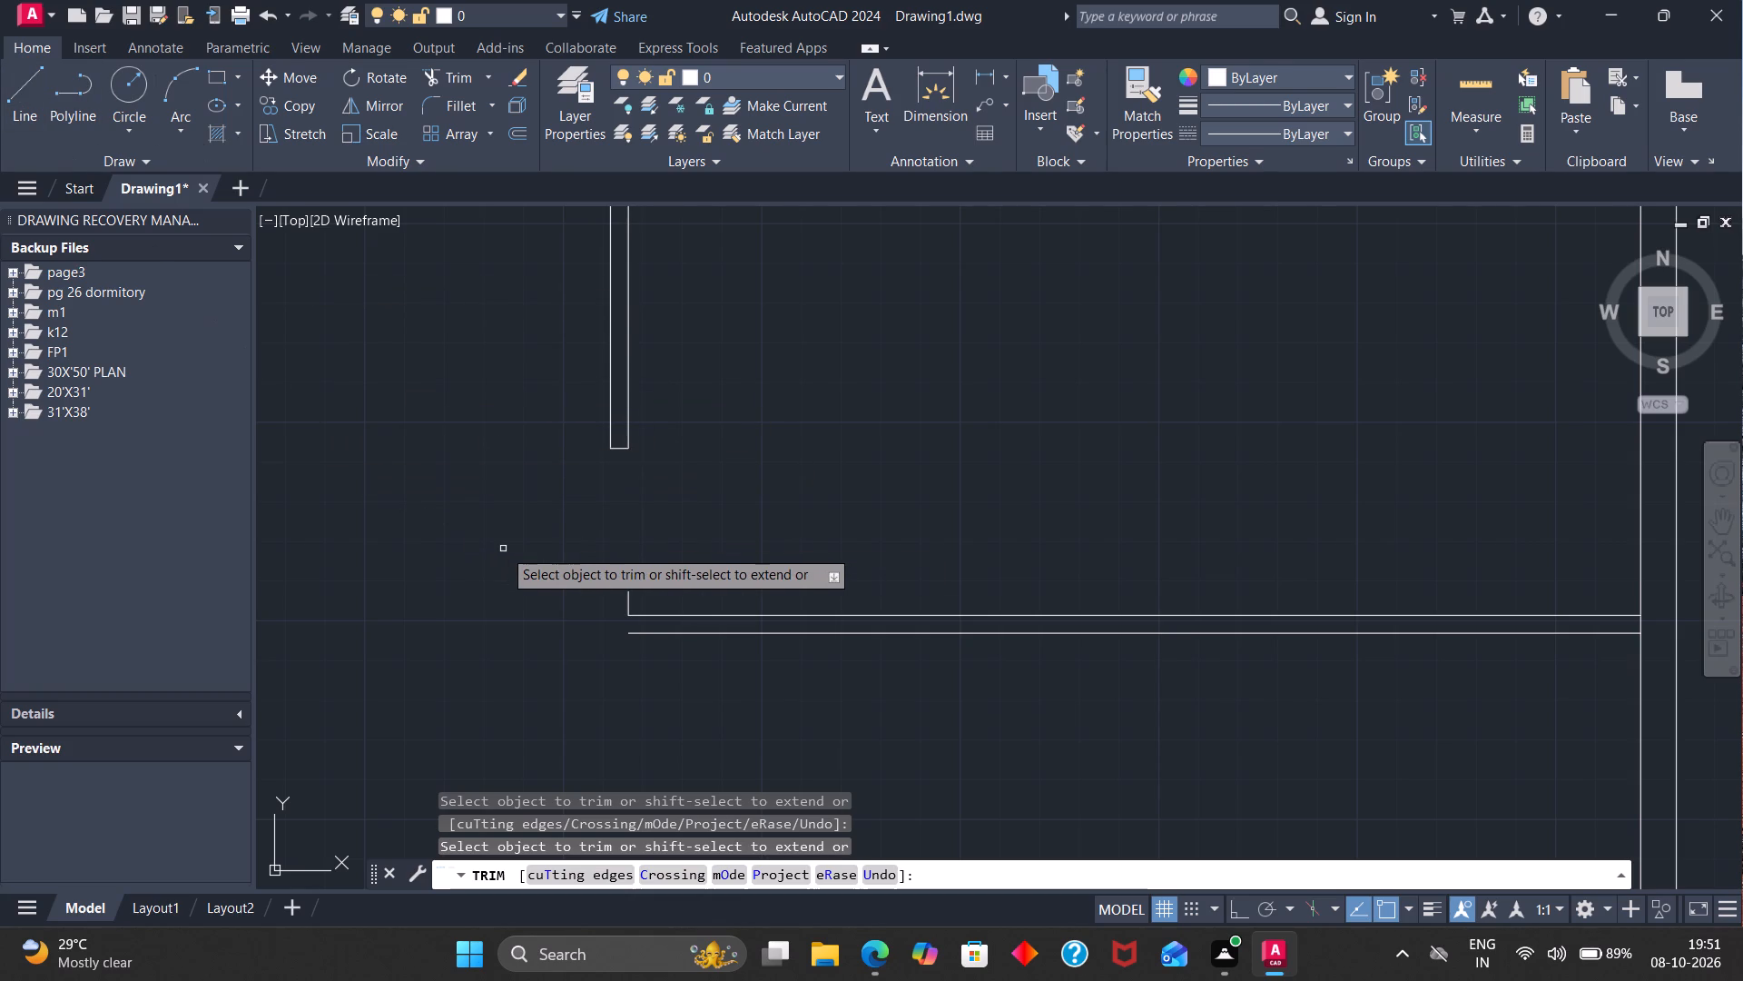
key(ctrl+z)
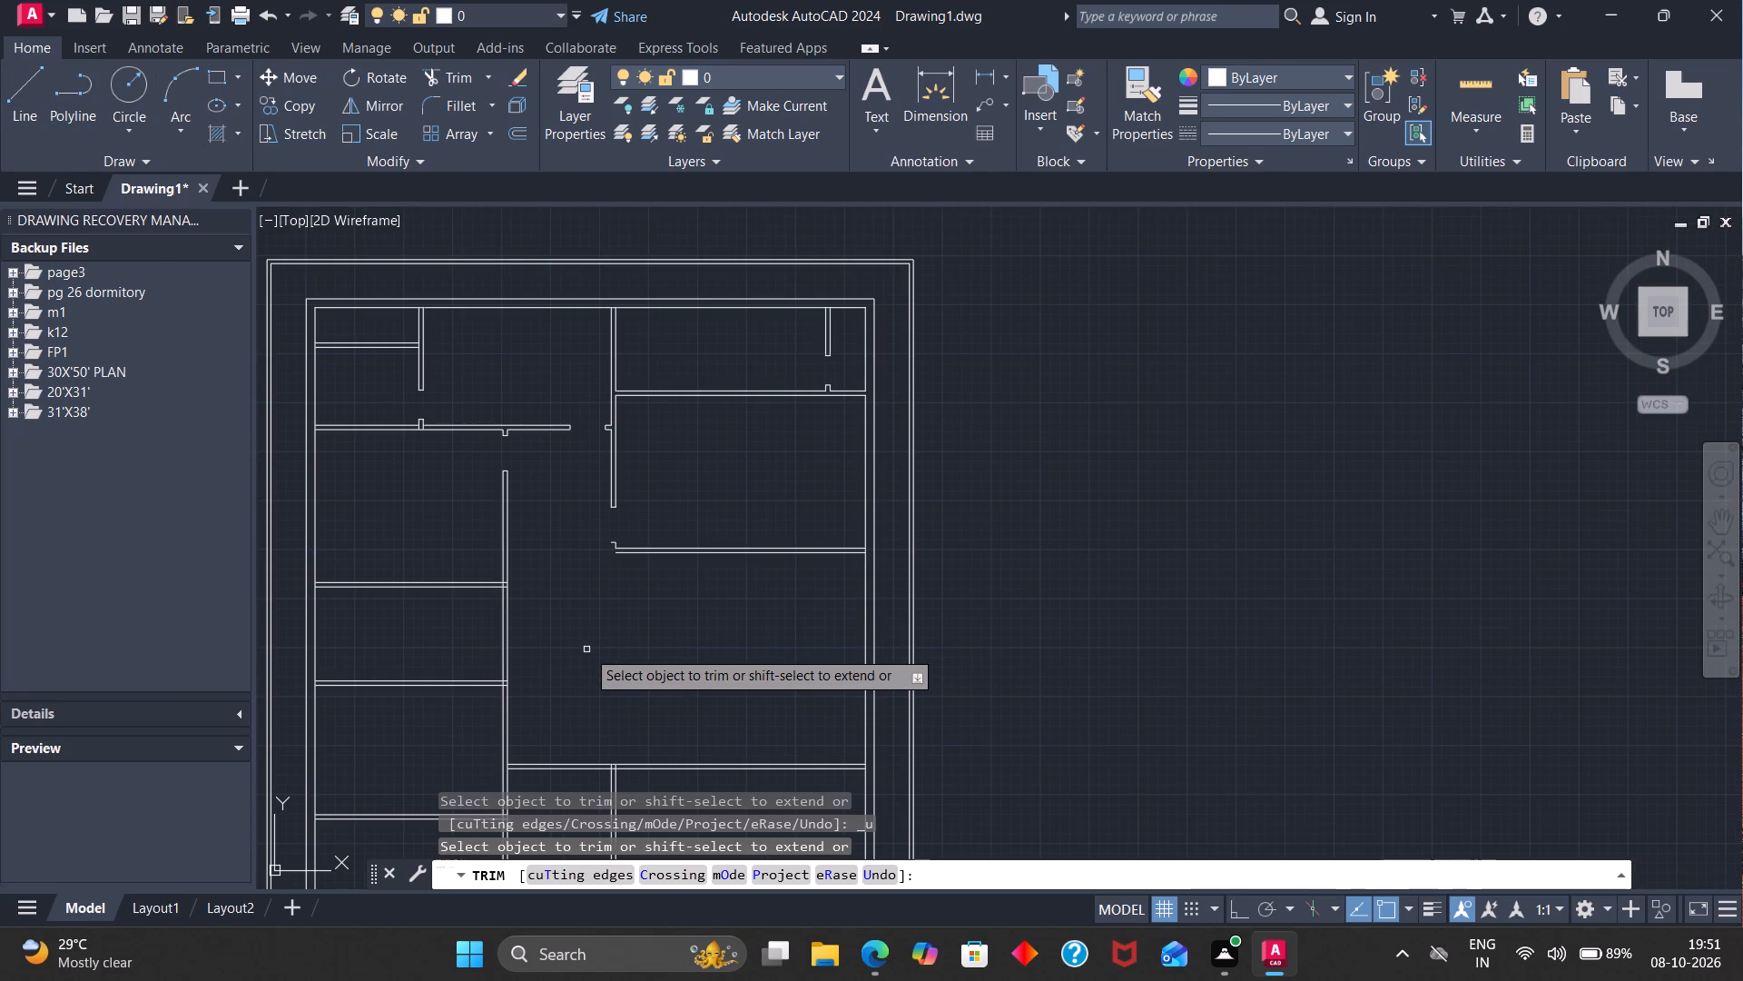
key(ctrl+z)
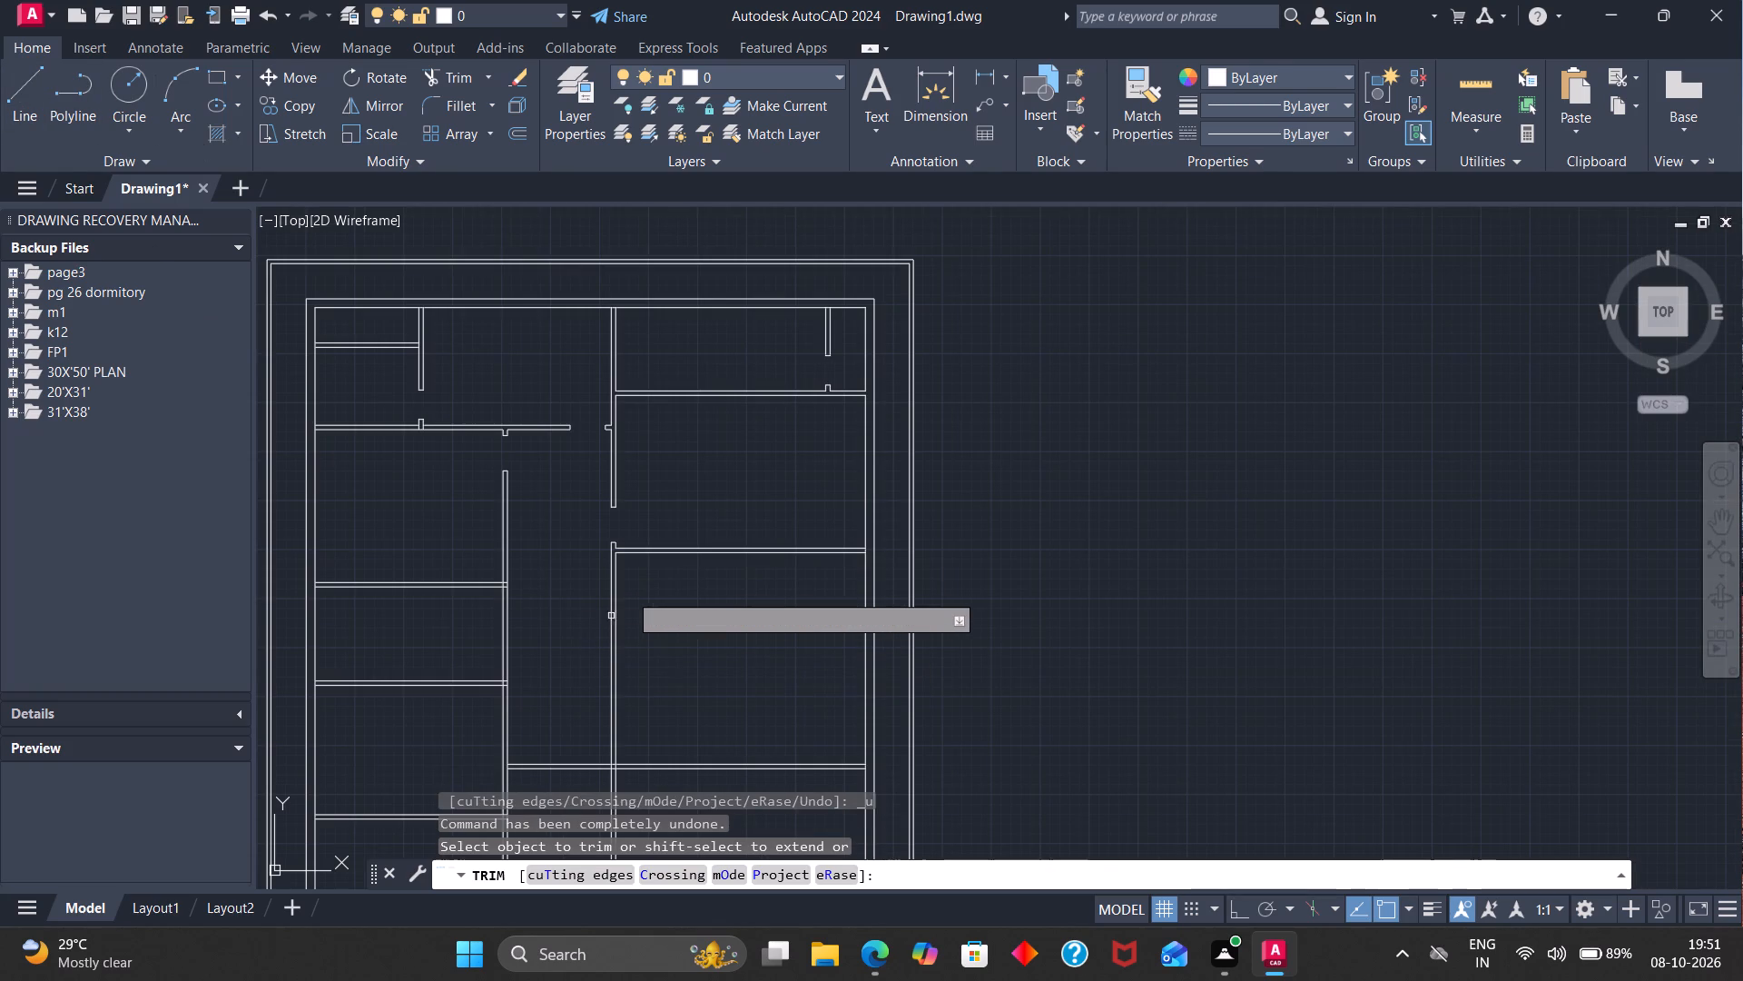
Draw a short line across the vertical wall in line with the horizontal partition's south face.
scroll(633, 582, up, 3)
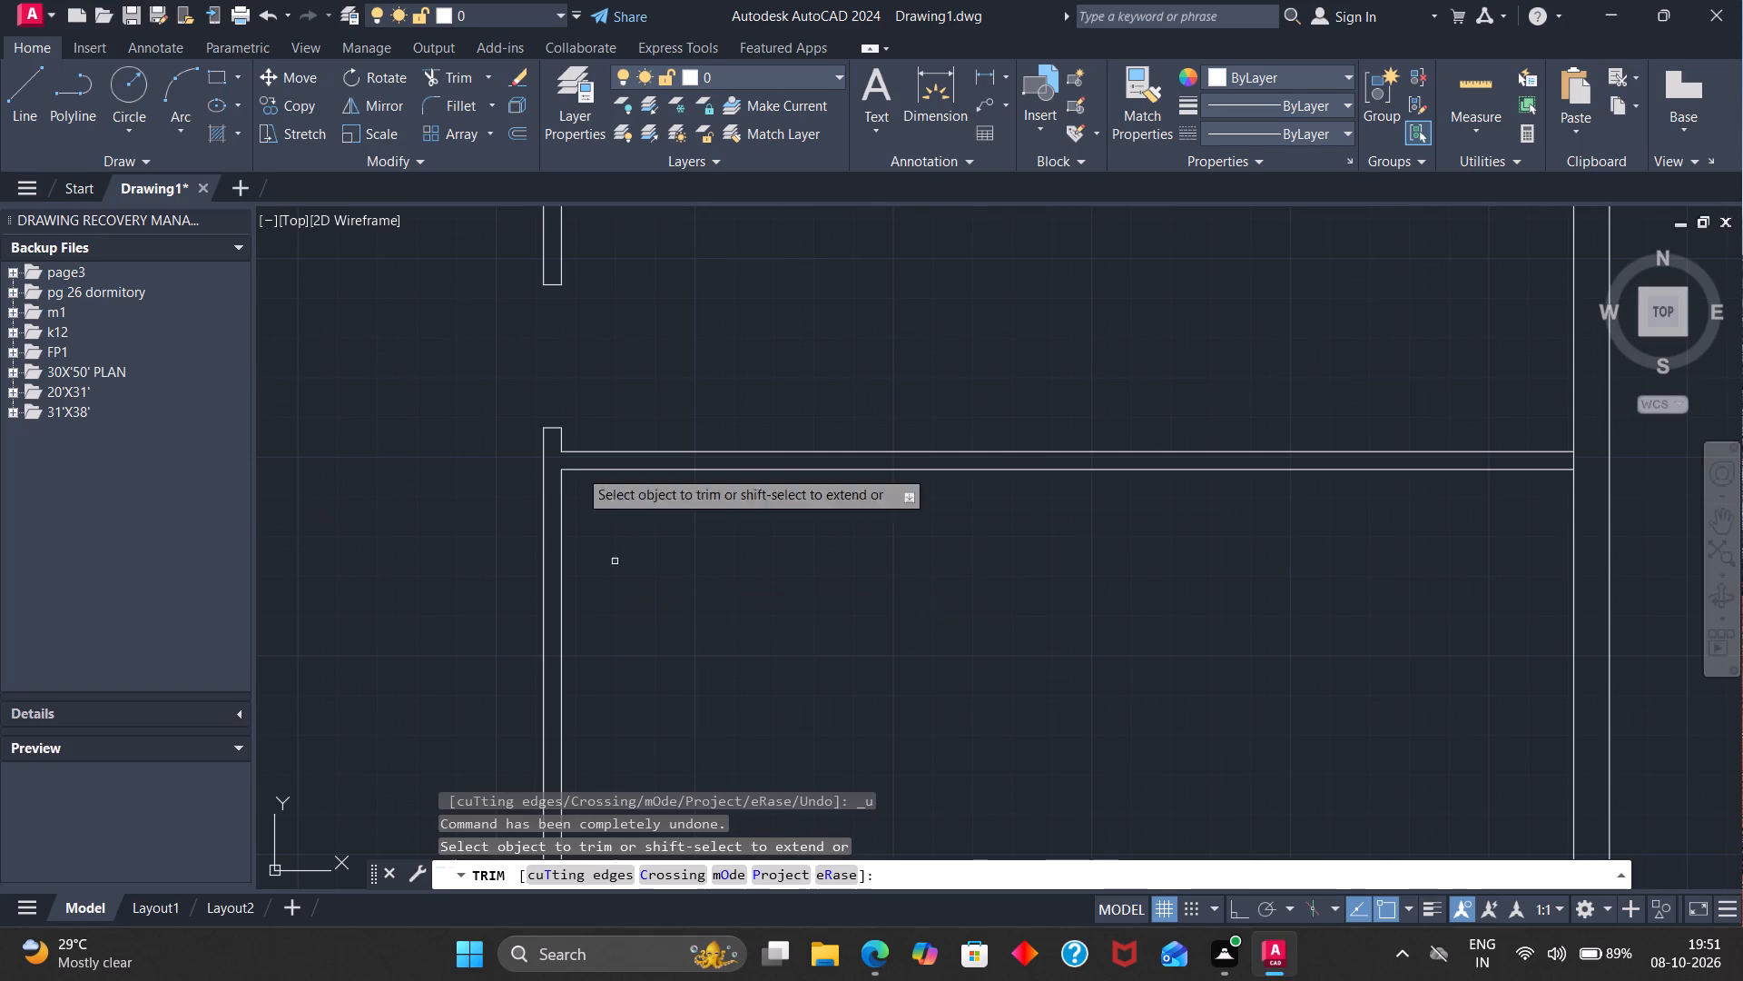
click(19, 78)
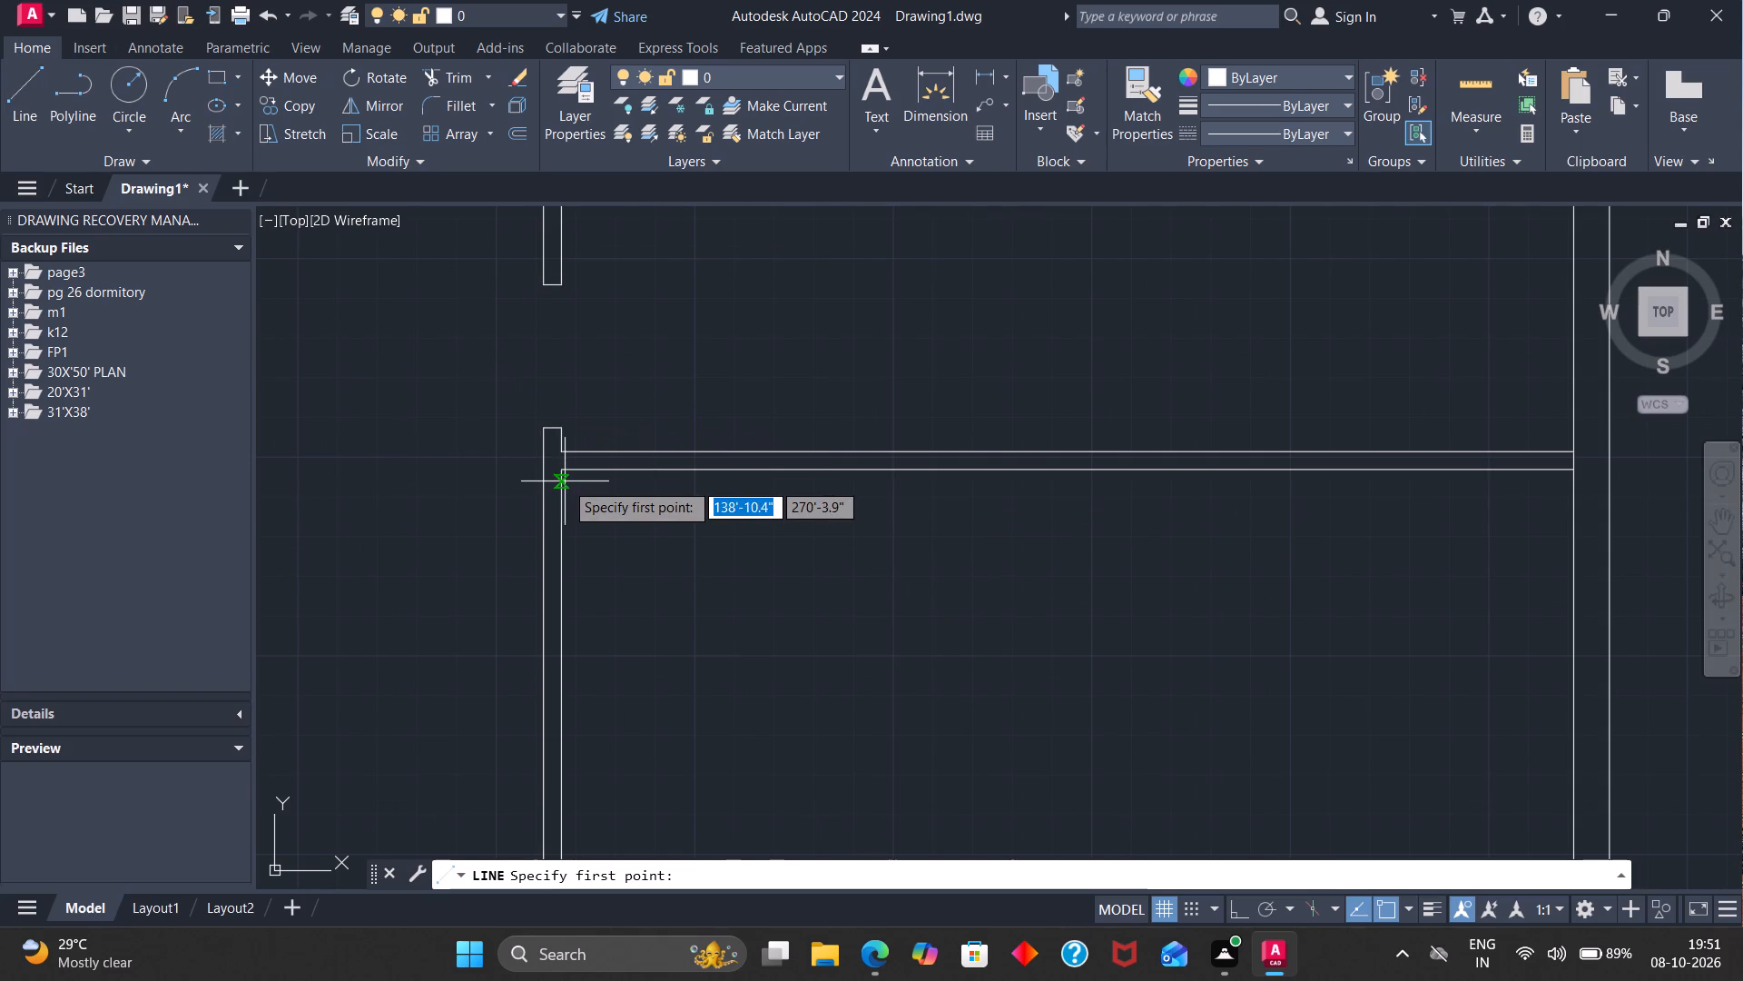
click(564, 471)
click(541, 472)
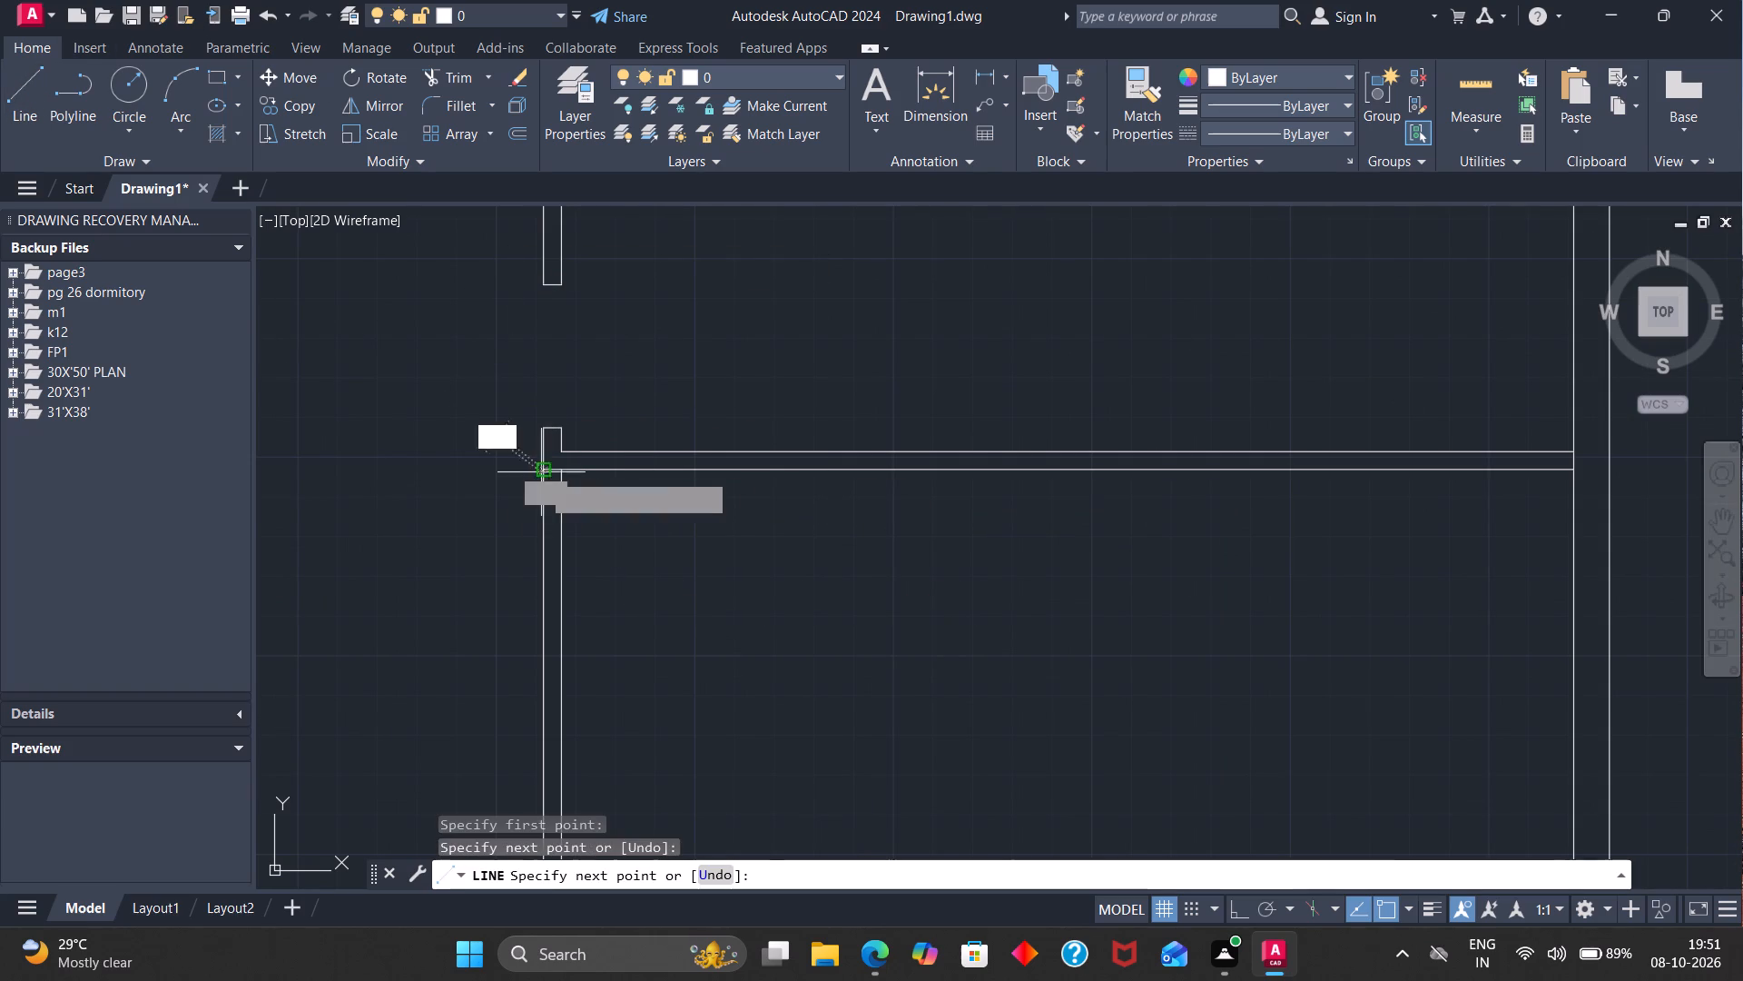
key(Escape)
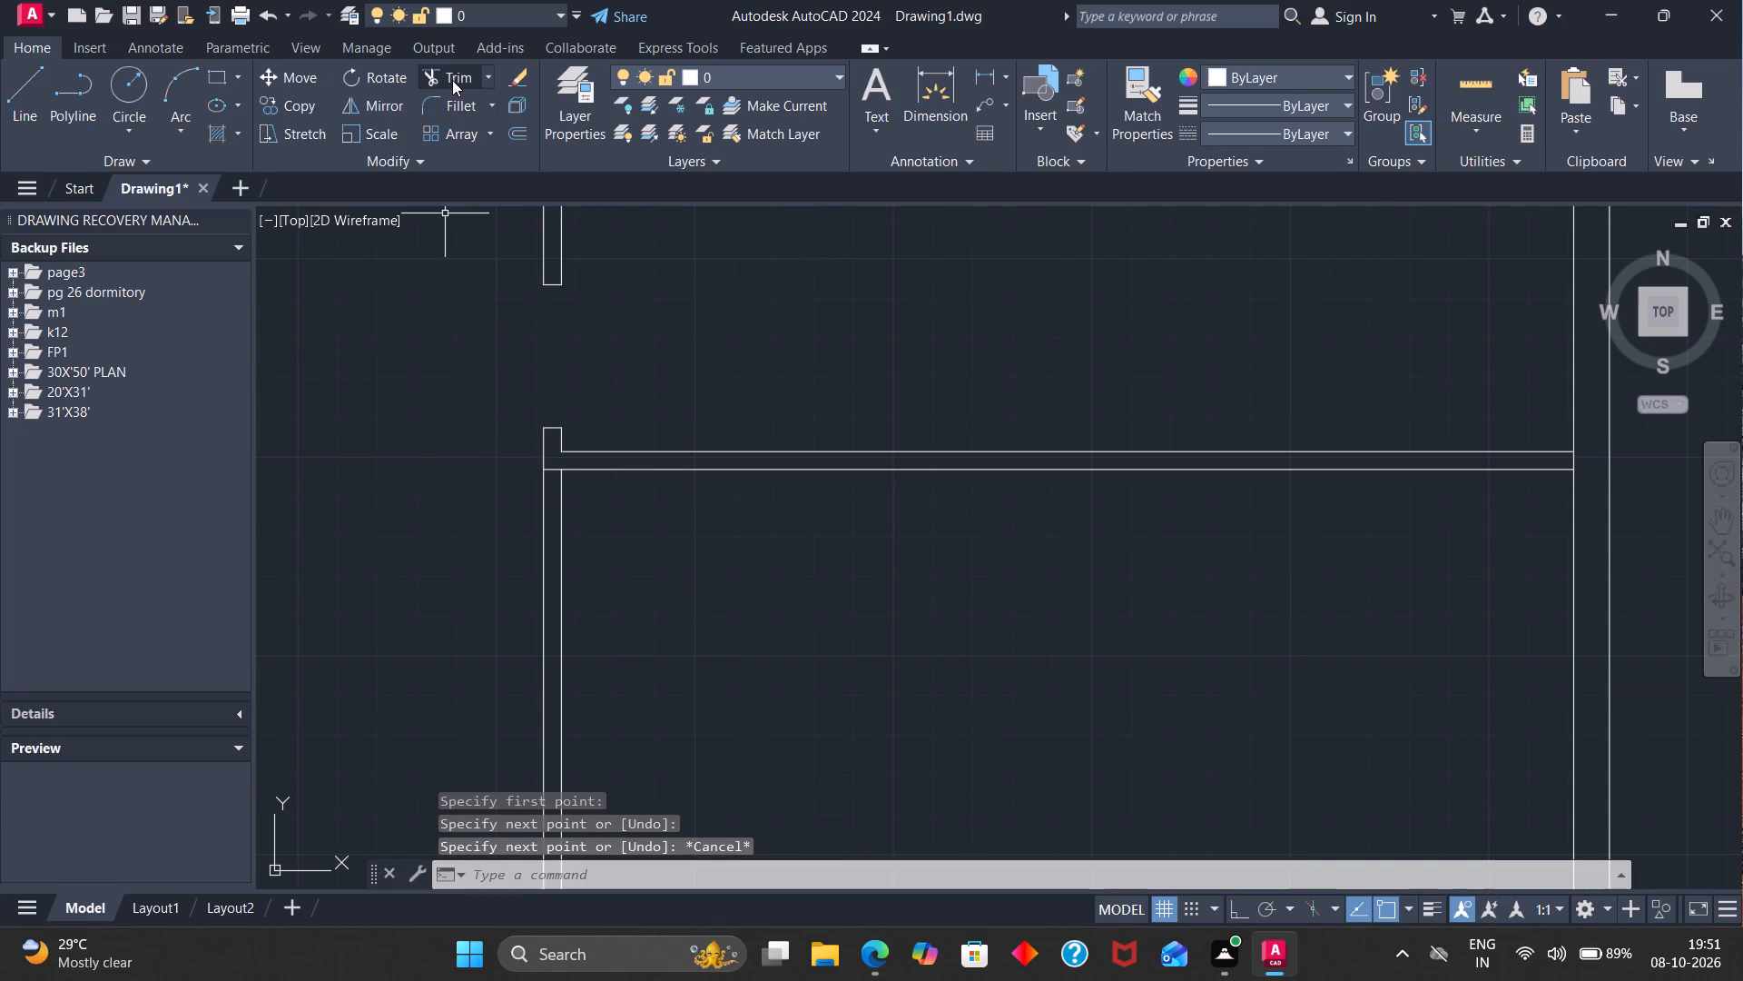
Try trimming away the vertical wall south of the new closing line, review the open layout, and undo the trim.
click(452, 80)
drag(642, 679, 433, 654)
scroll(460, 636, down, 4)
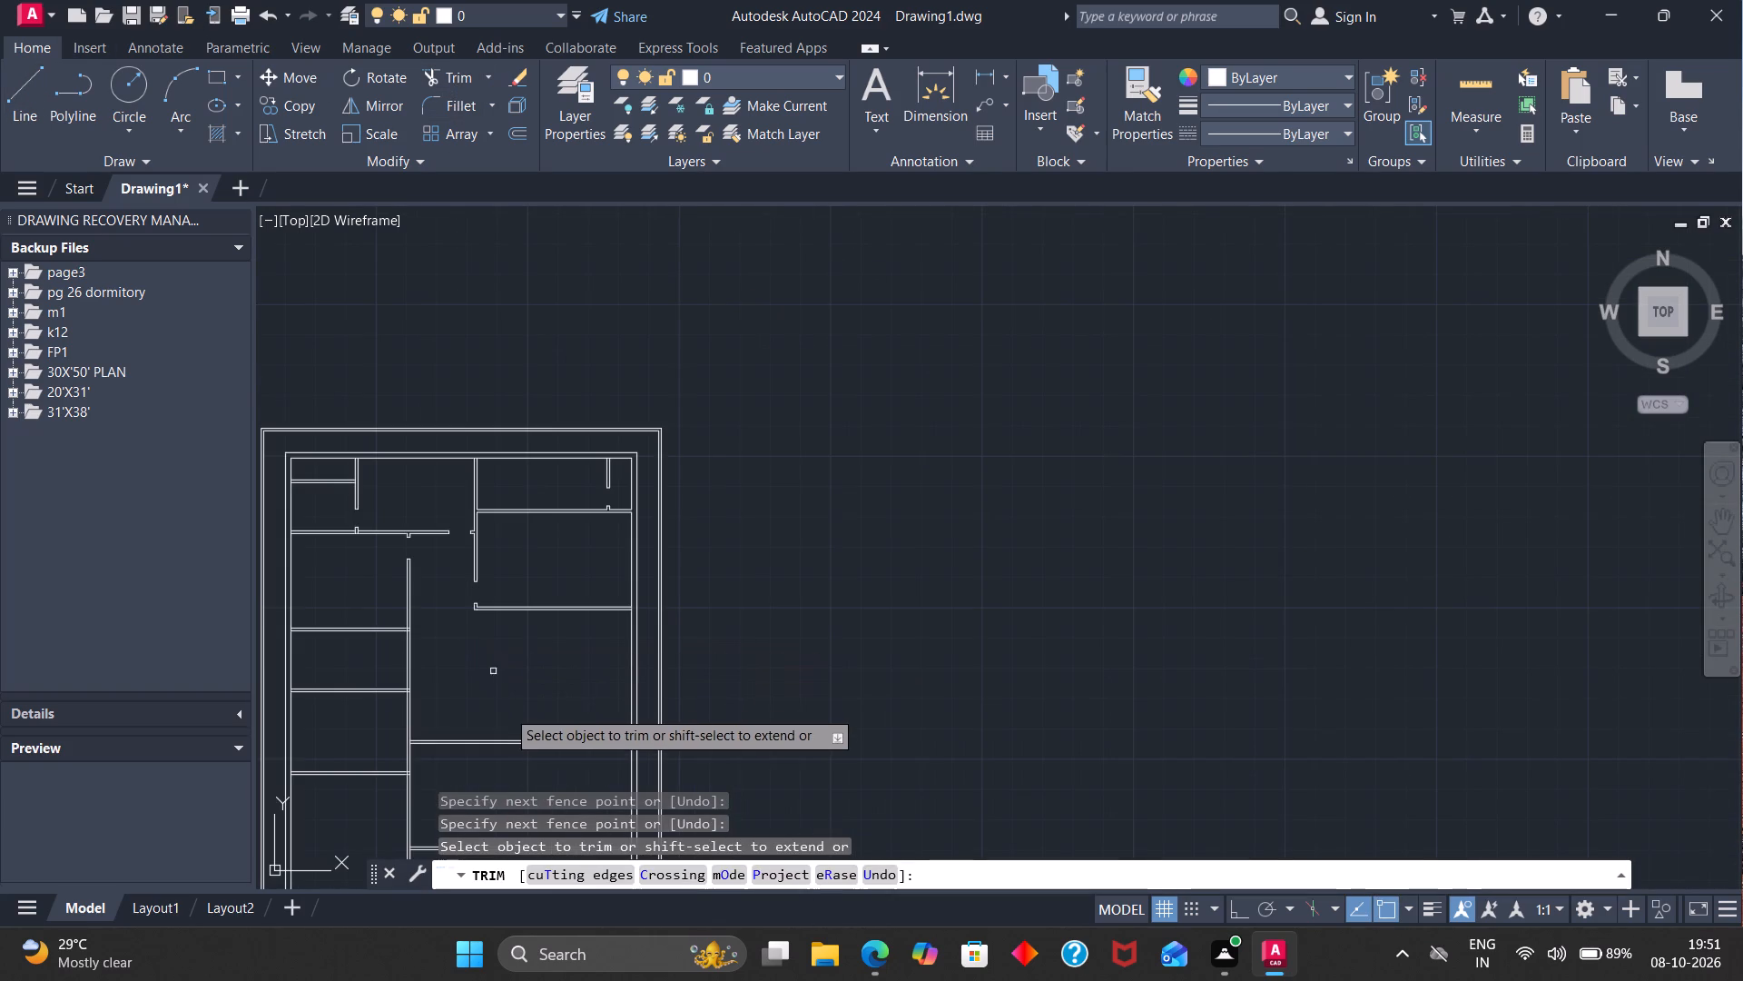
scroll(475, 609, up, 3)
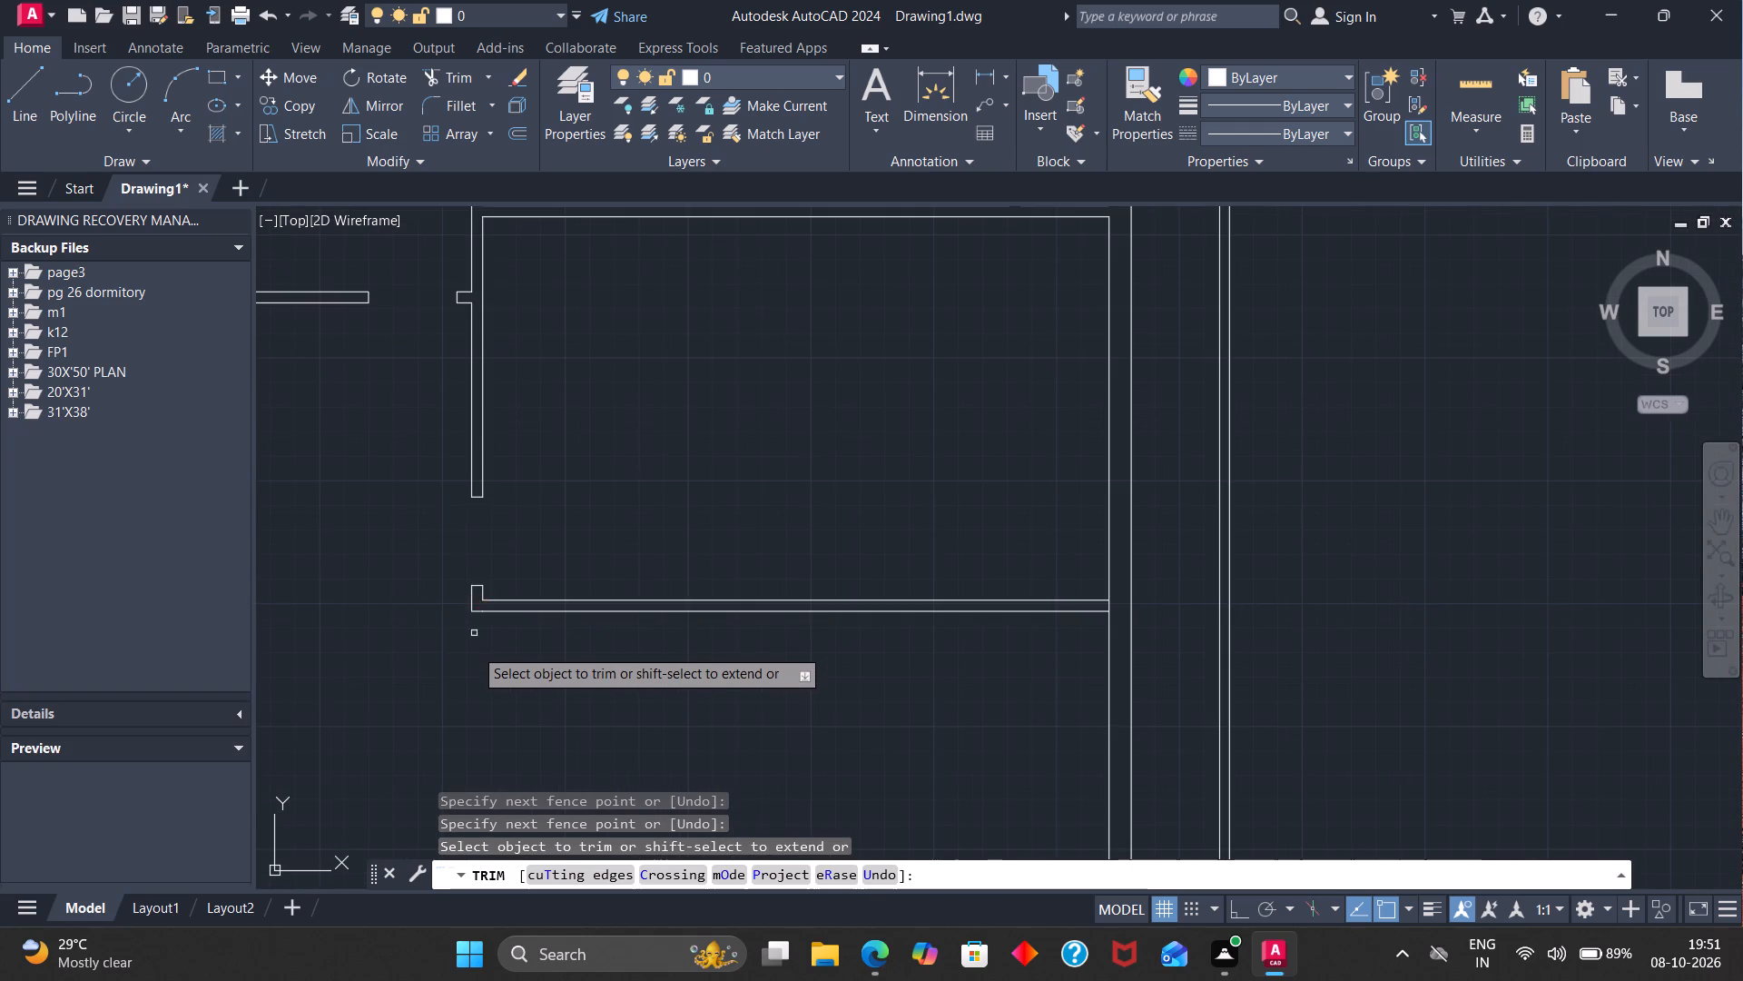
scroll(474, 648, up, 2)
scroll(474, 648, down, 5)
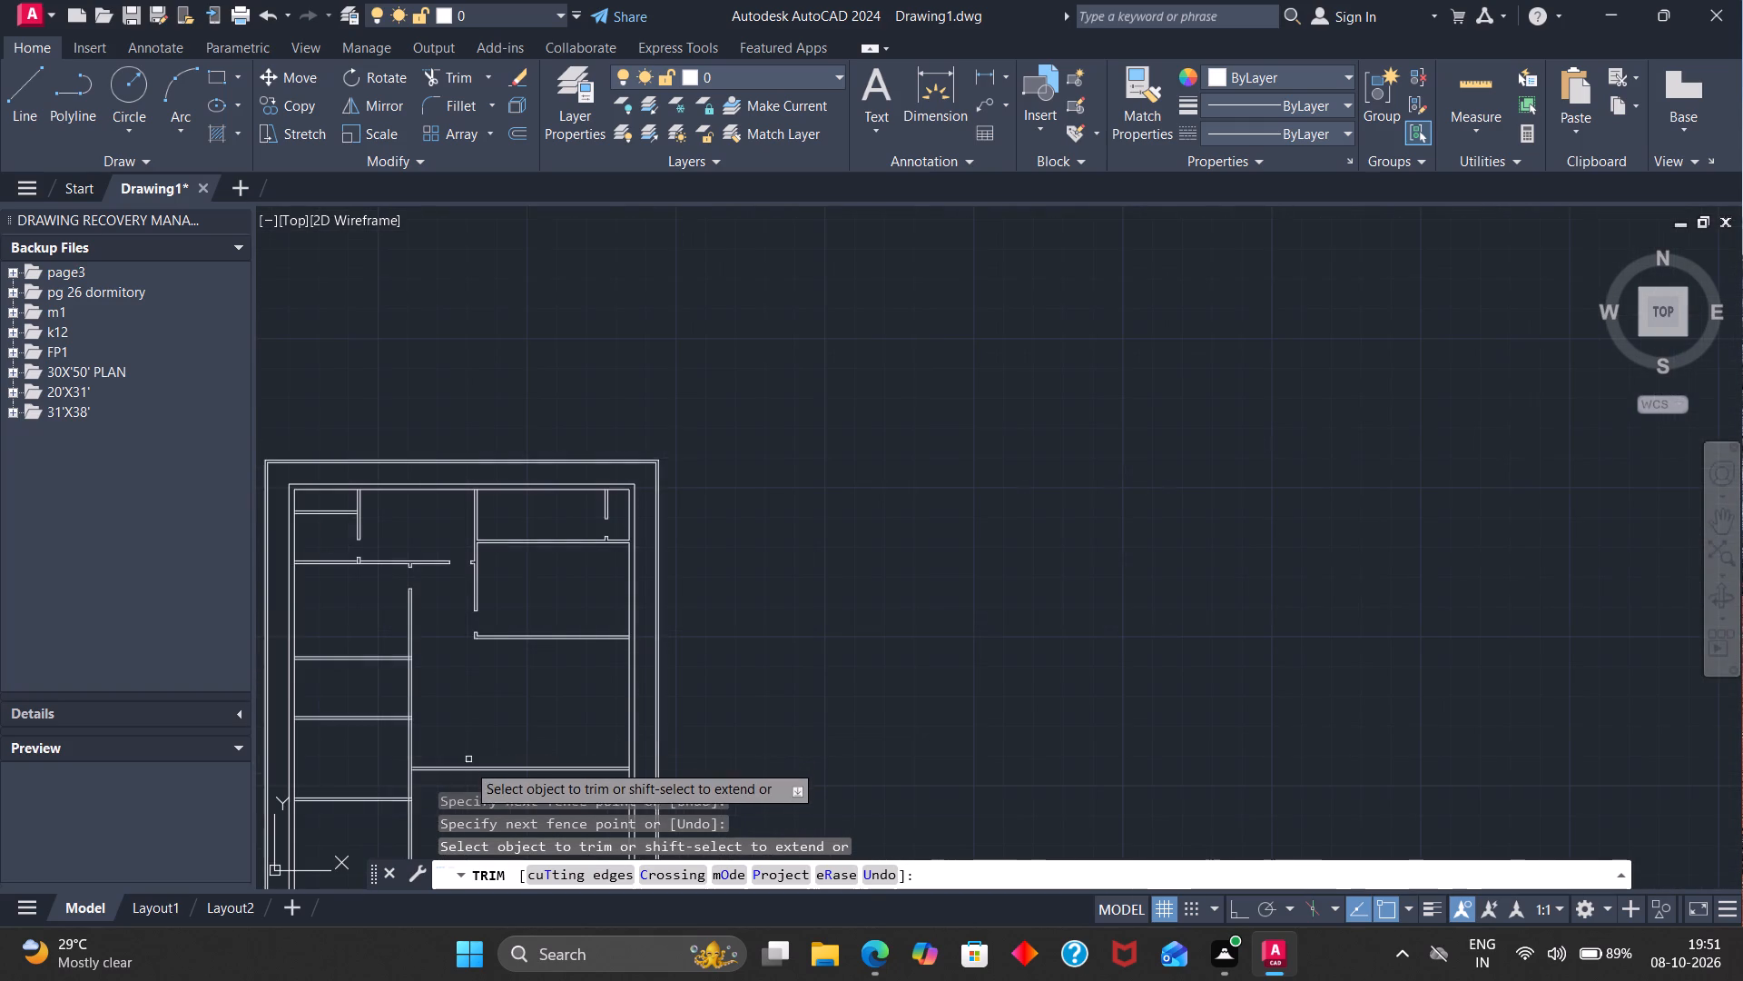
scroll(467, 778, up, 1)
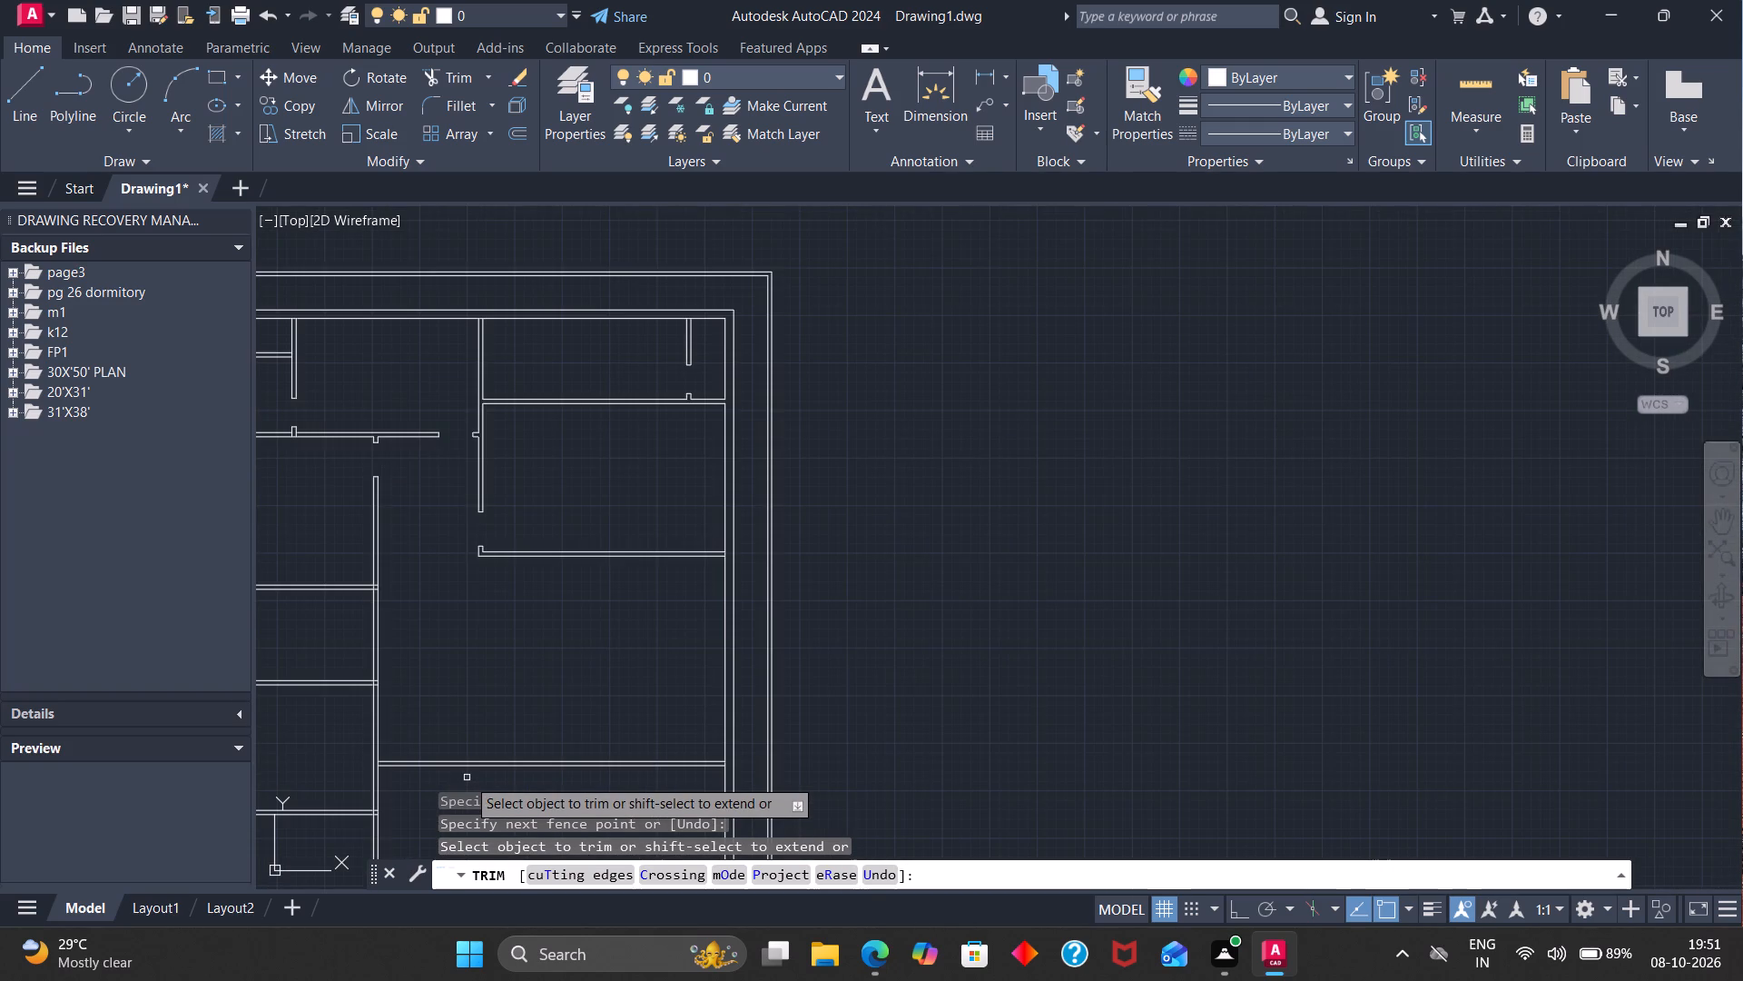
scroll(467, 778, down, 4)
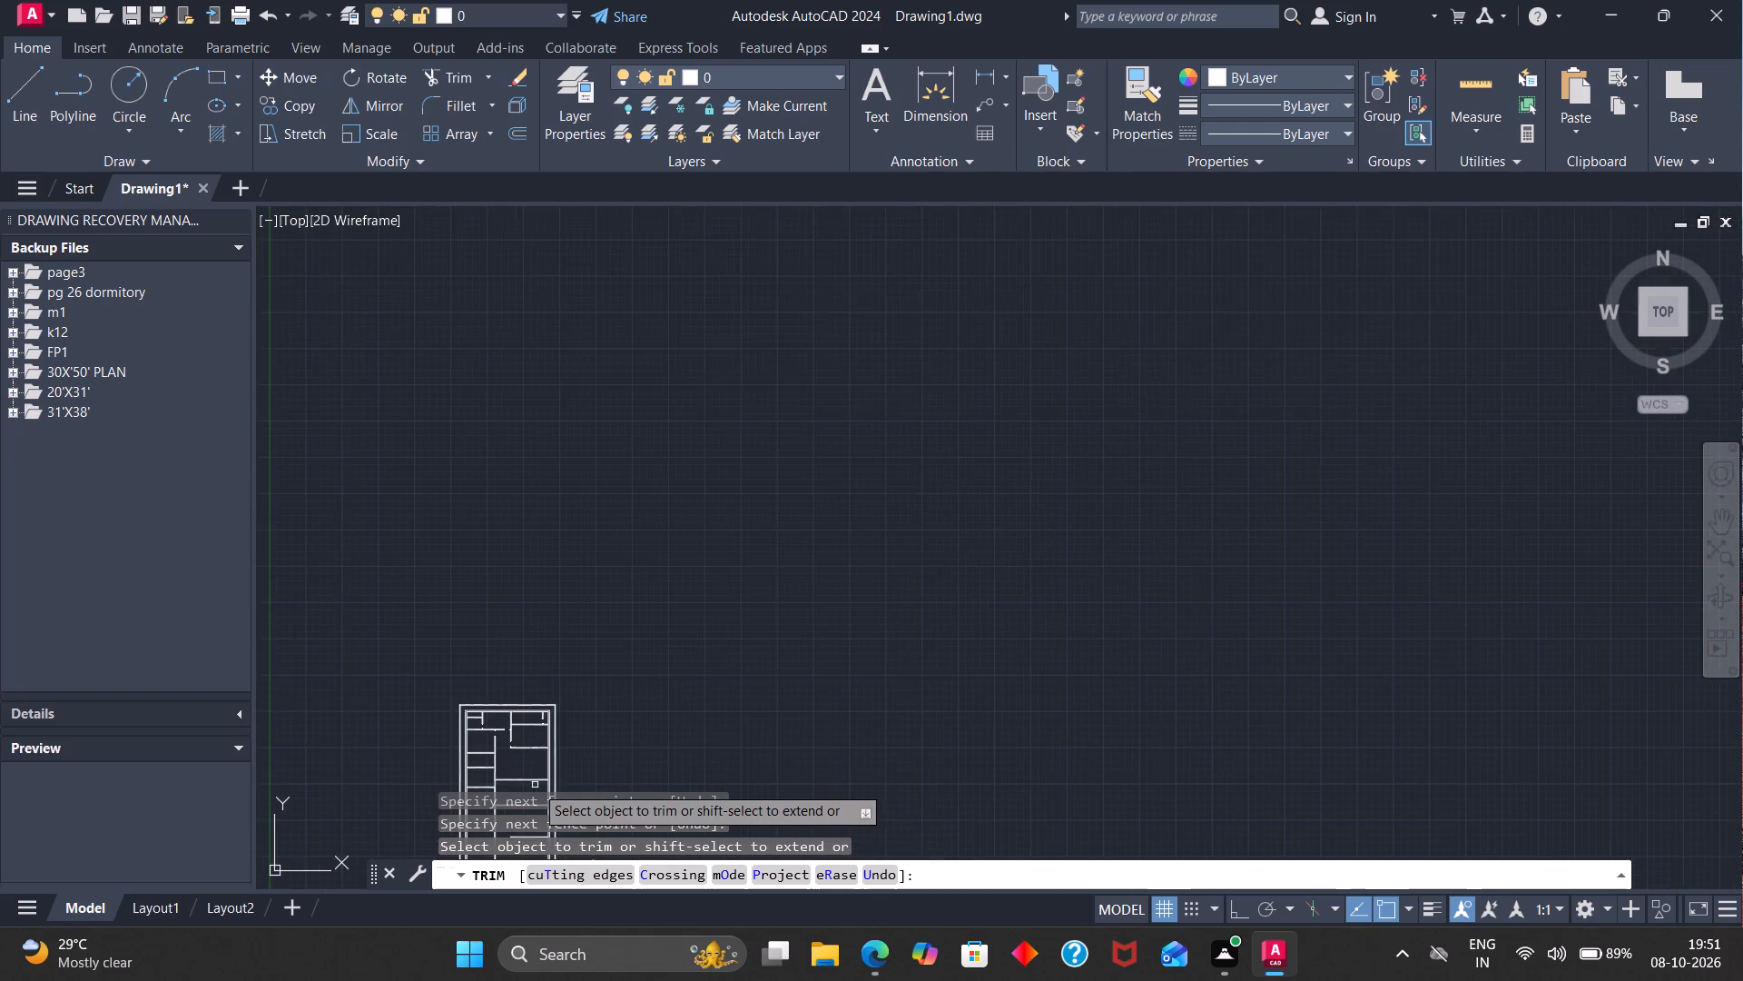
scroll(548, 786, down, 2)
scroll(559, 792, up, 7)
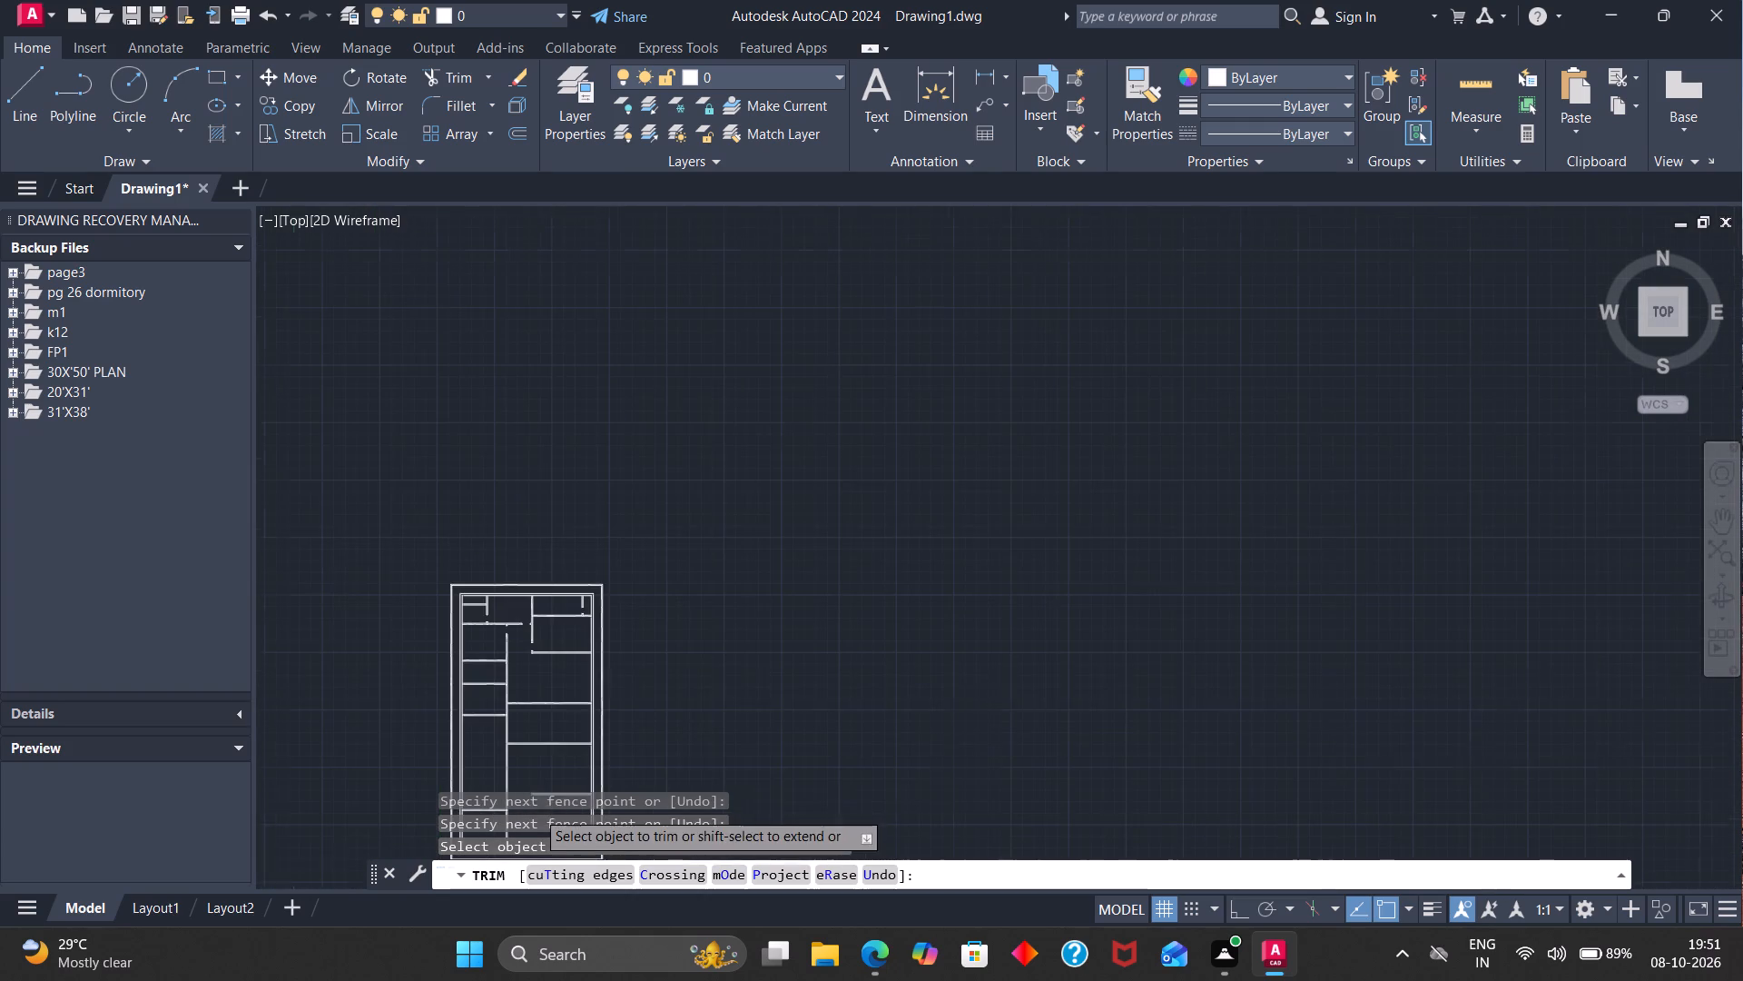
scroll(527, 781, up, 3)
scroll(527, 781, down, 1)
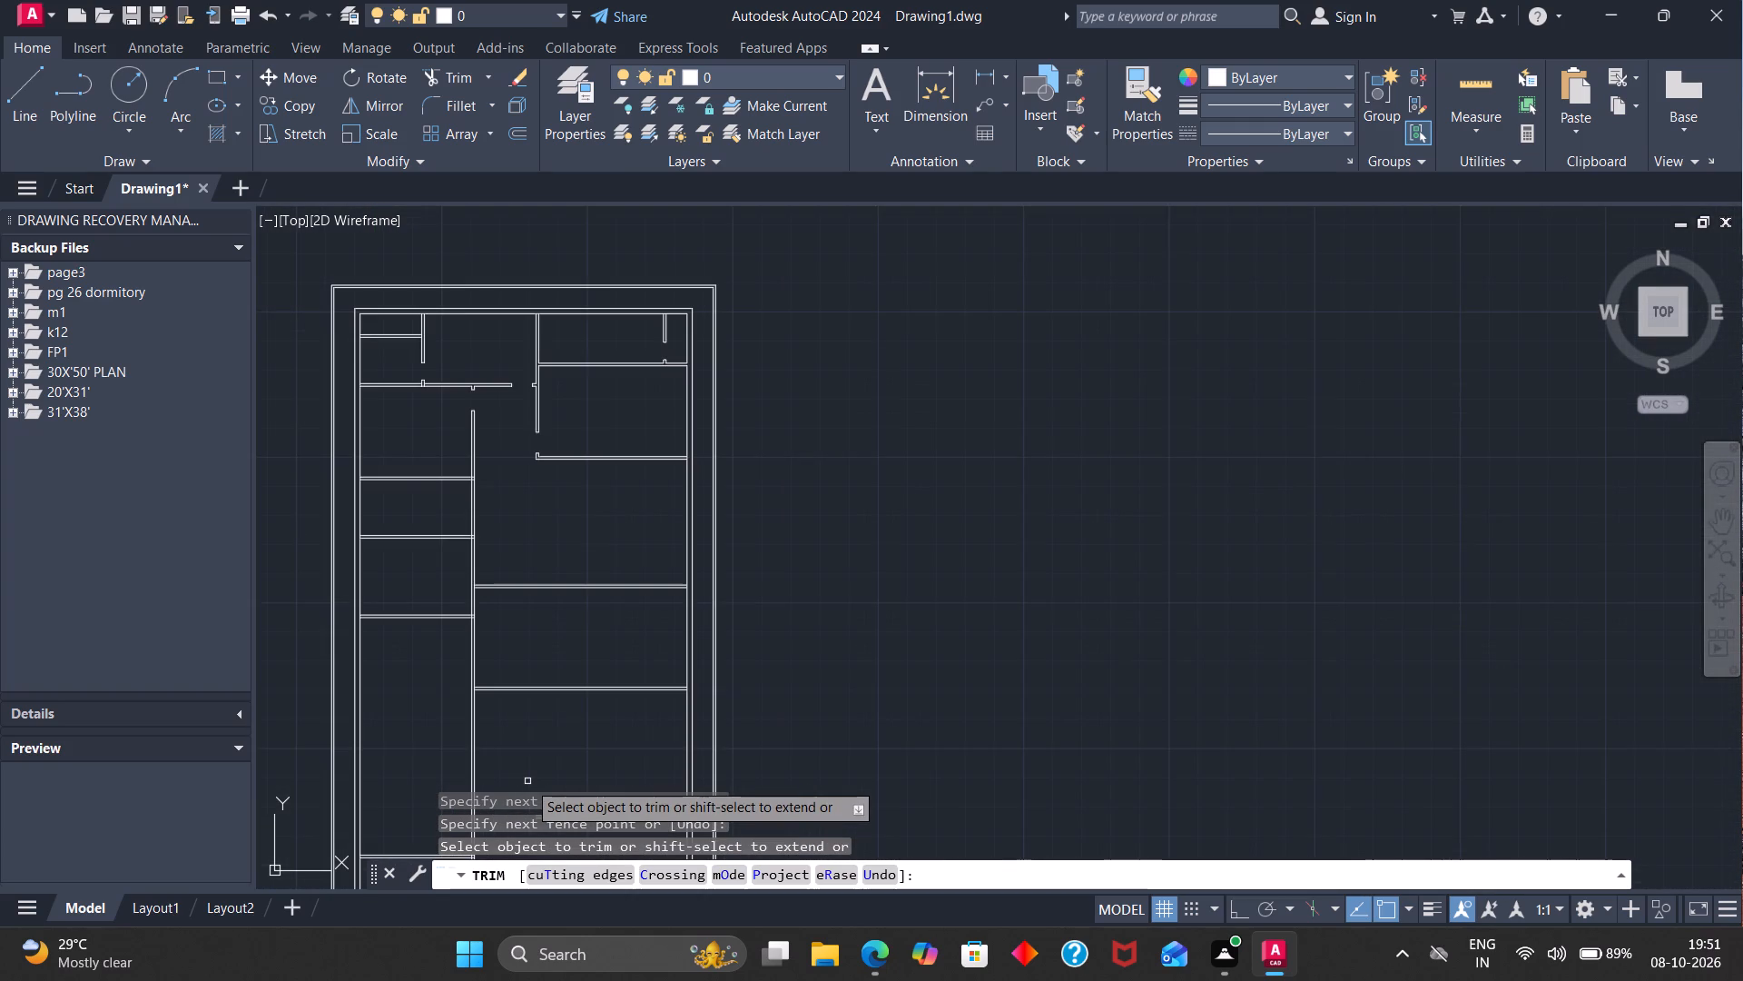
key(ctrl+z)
Examine the whole floor plan and the middle vertical wall's crossings with the horizontal partitions south of the 3' doorway.
scroll(533, 759, down, 3)
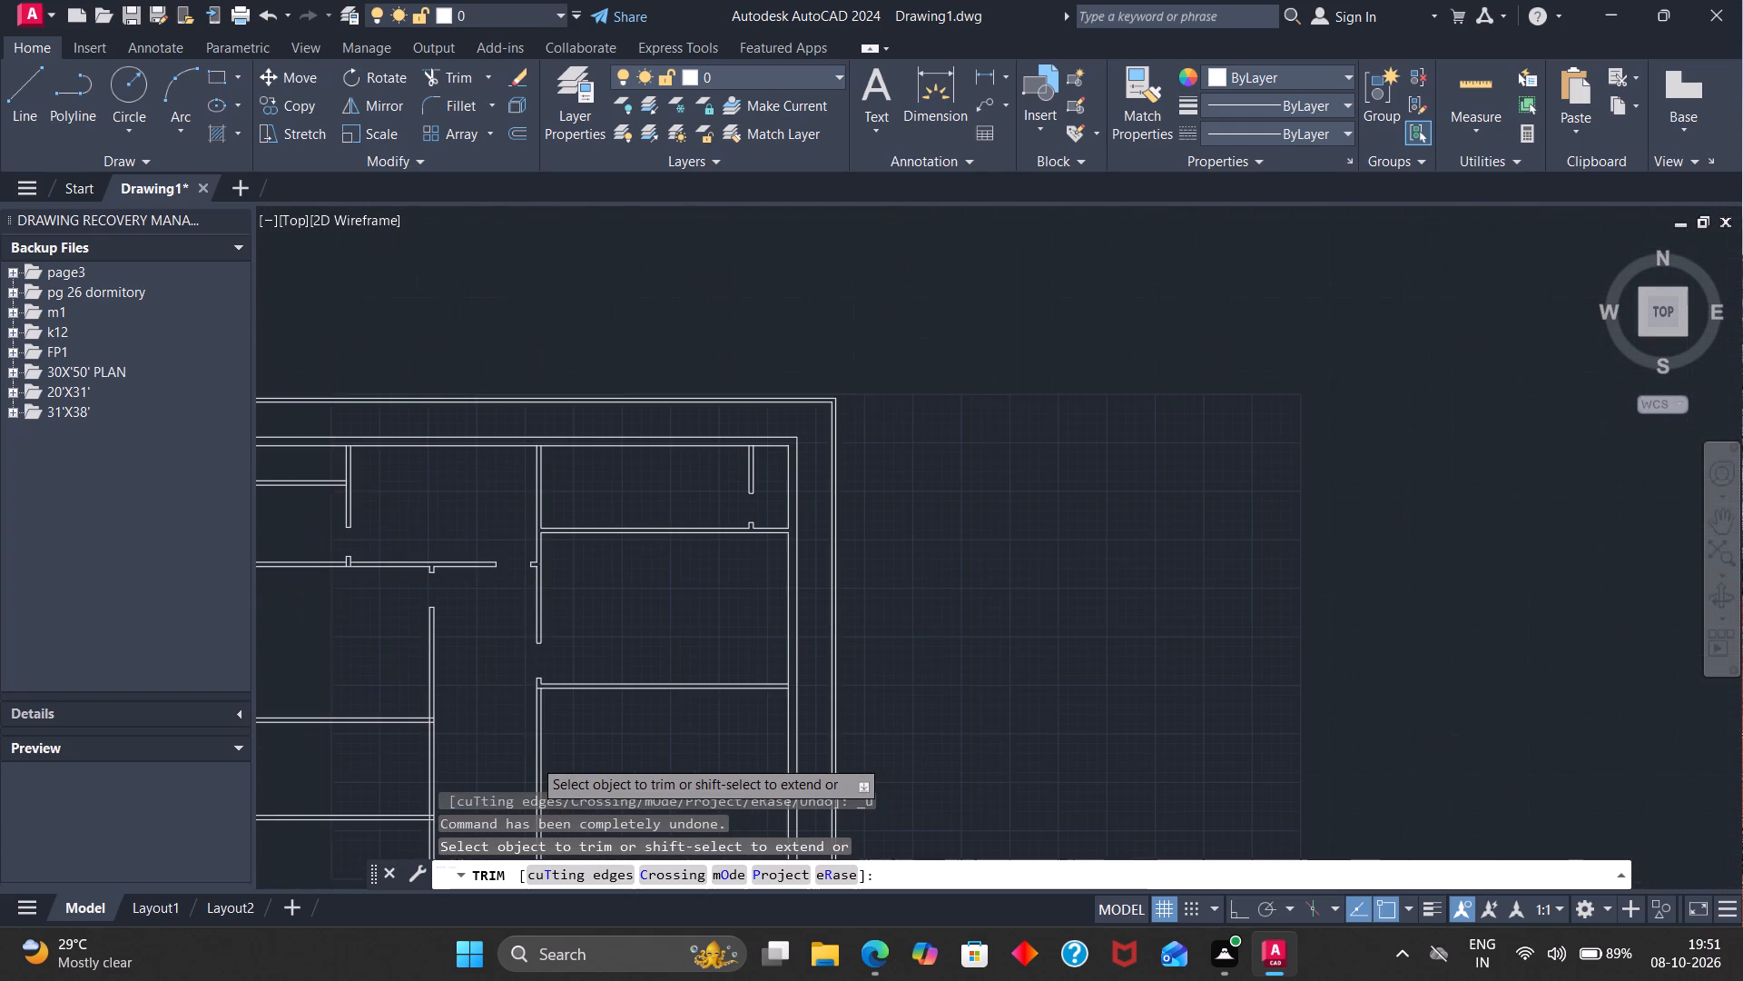
scroll(539, 765, down, 6)
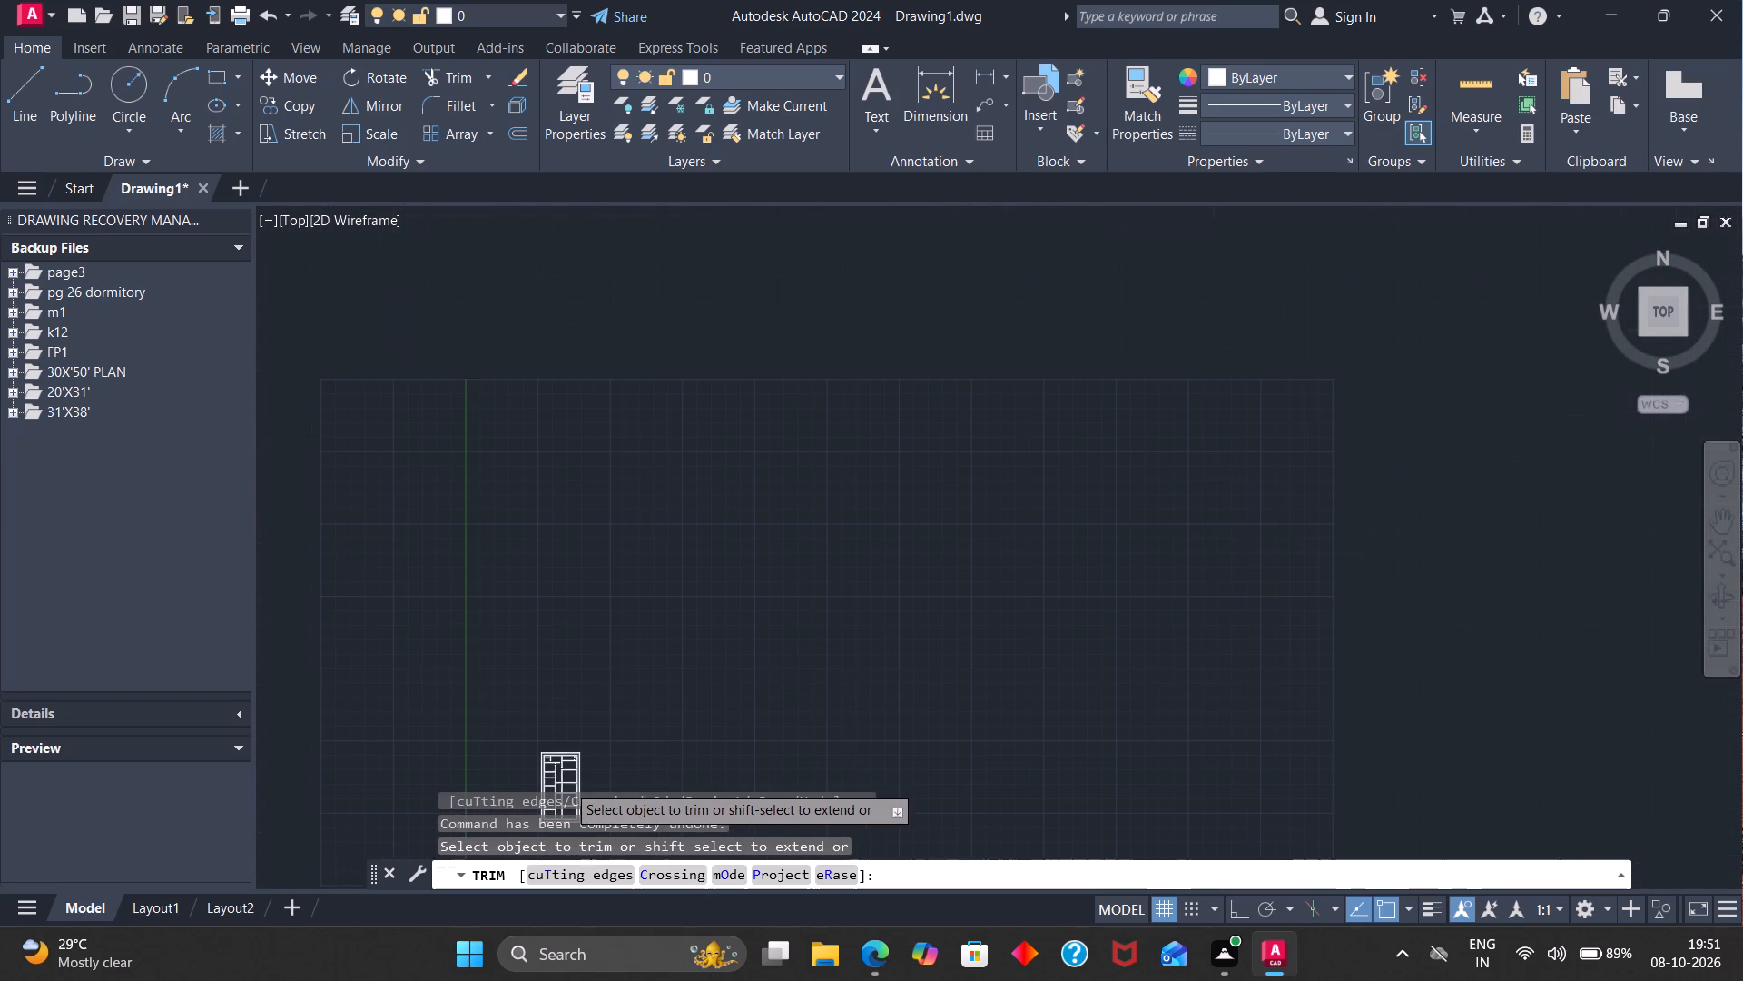
scroll(564, 795, up, 5)
scroll(555, 787, down, 2)
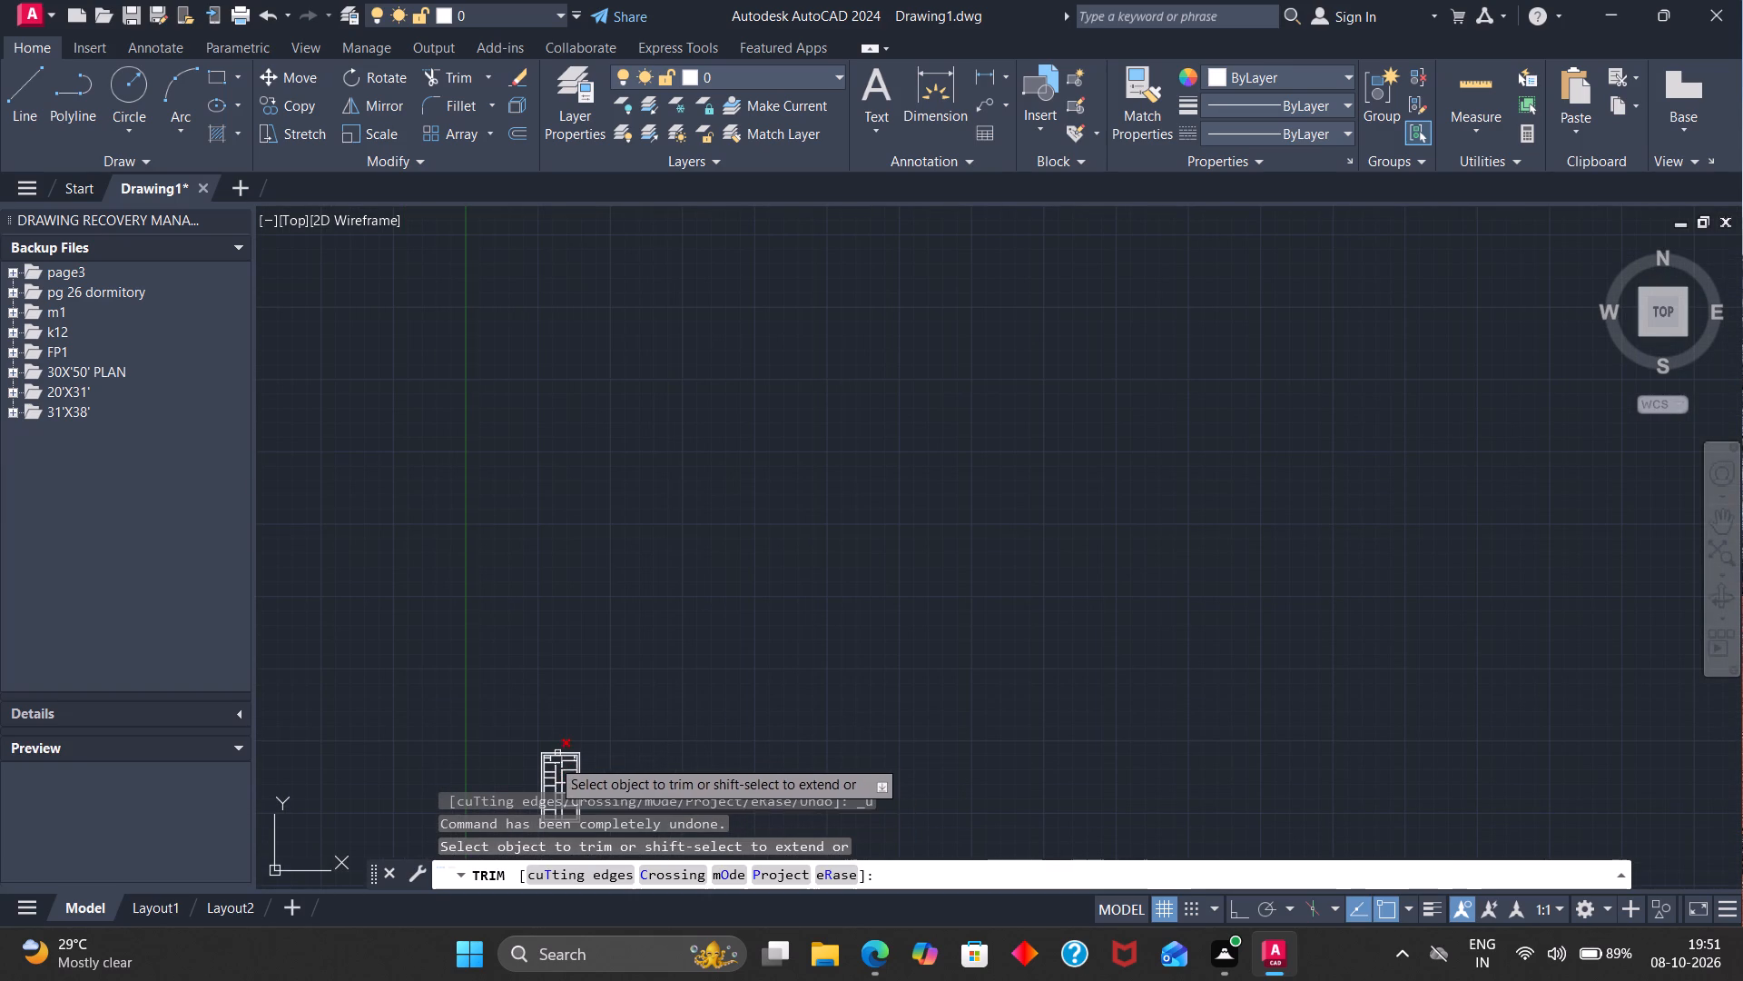
click(1725, 517)
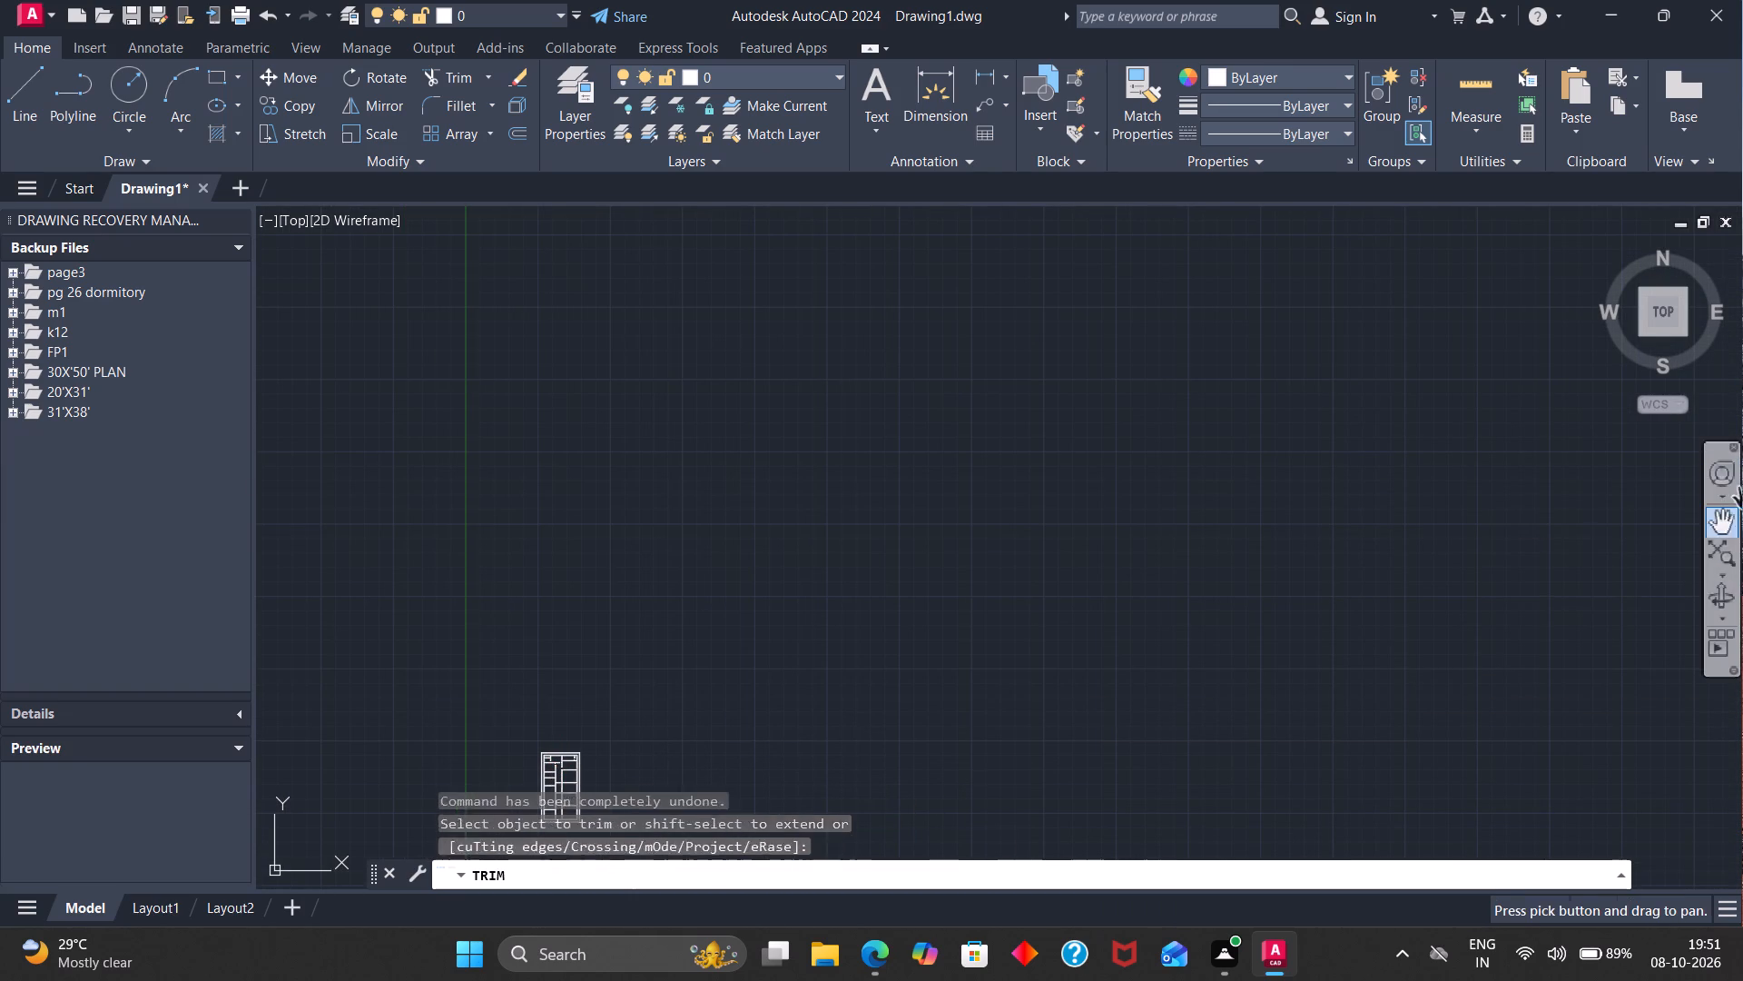
drag(535, 789, 574, 622)
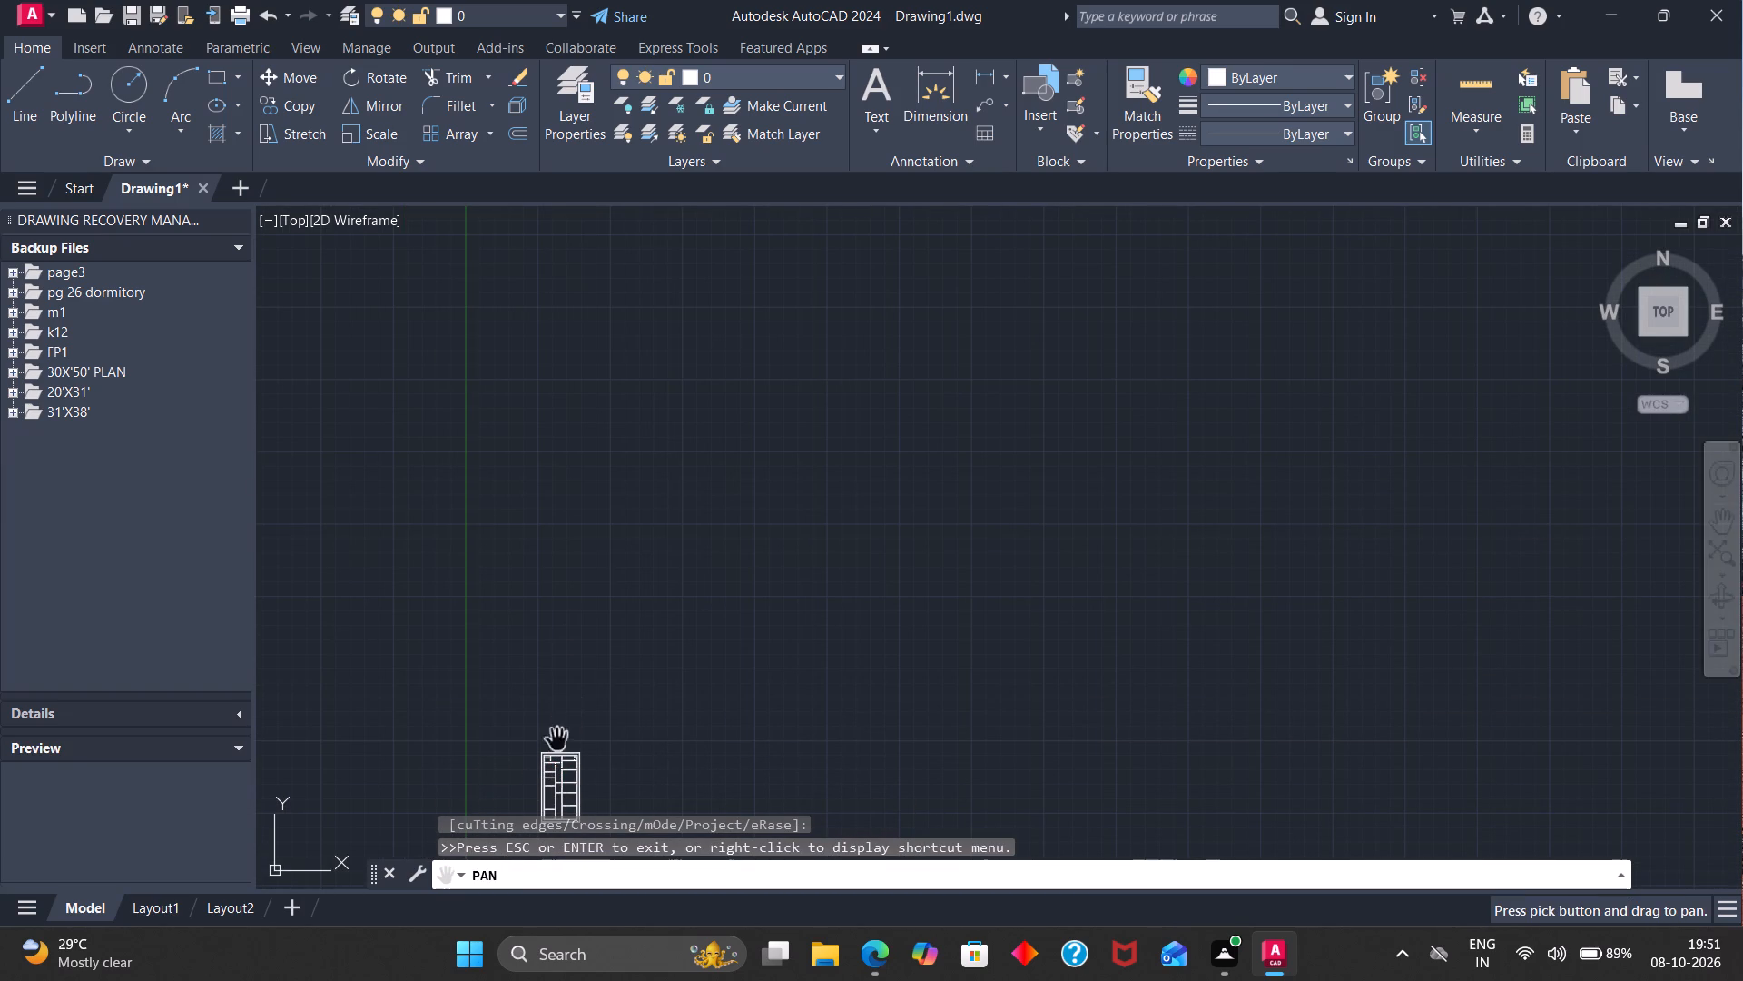
scroll(552, 748, down, 1)
scroll(587, 699, up, 7)
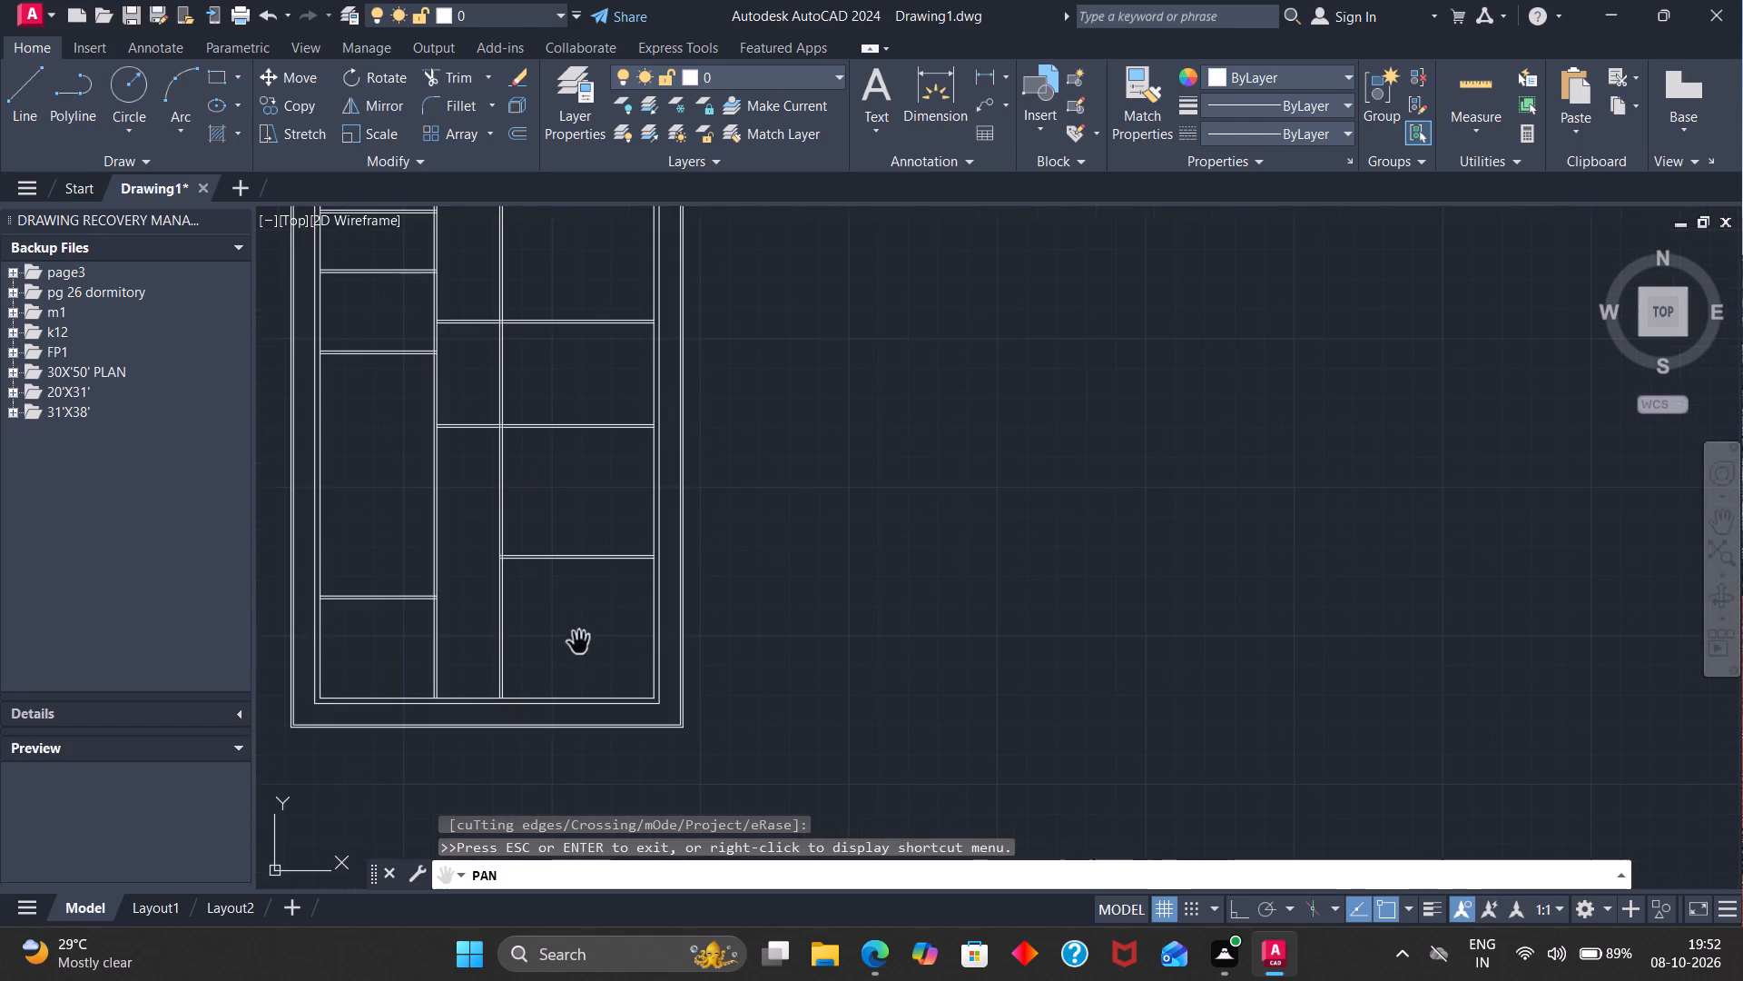
scroll(539, 548, down, 2)
scroll(530, 486, up, 2)
scroll(526, 465, down, 1)
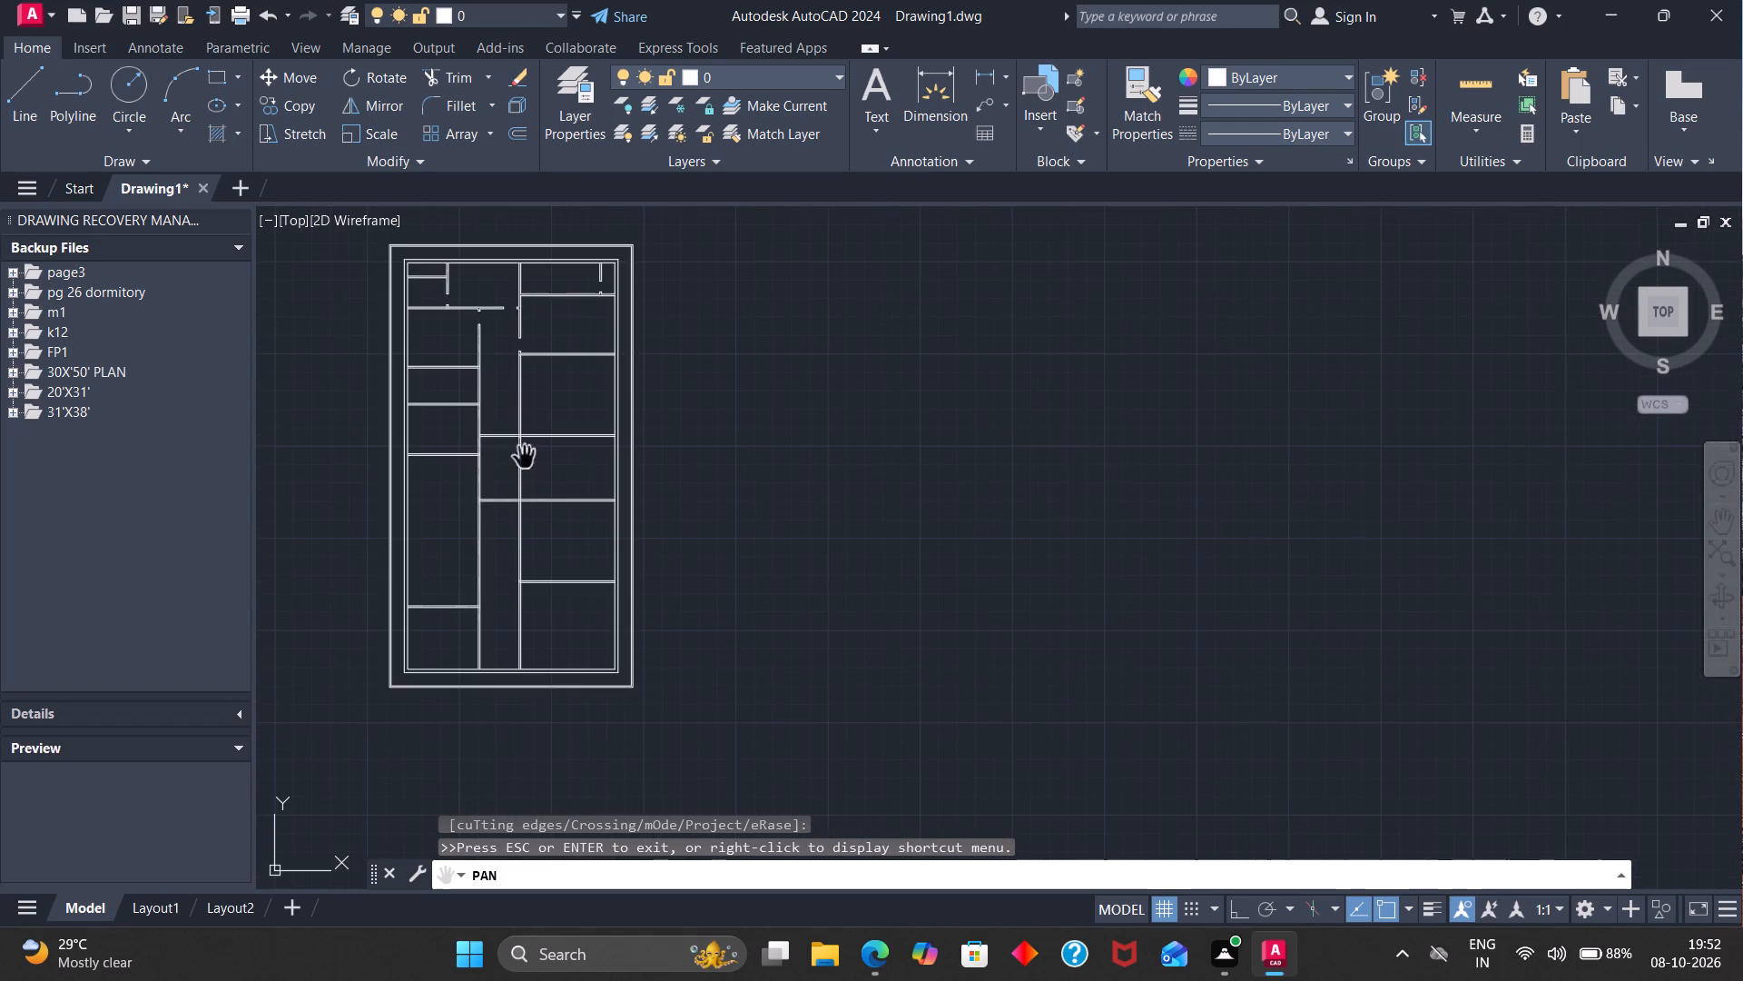
scroll(517, 416, up, 2)
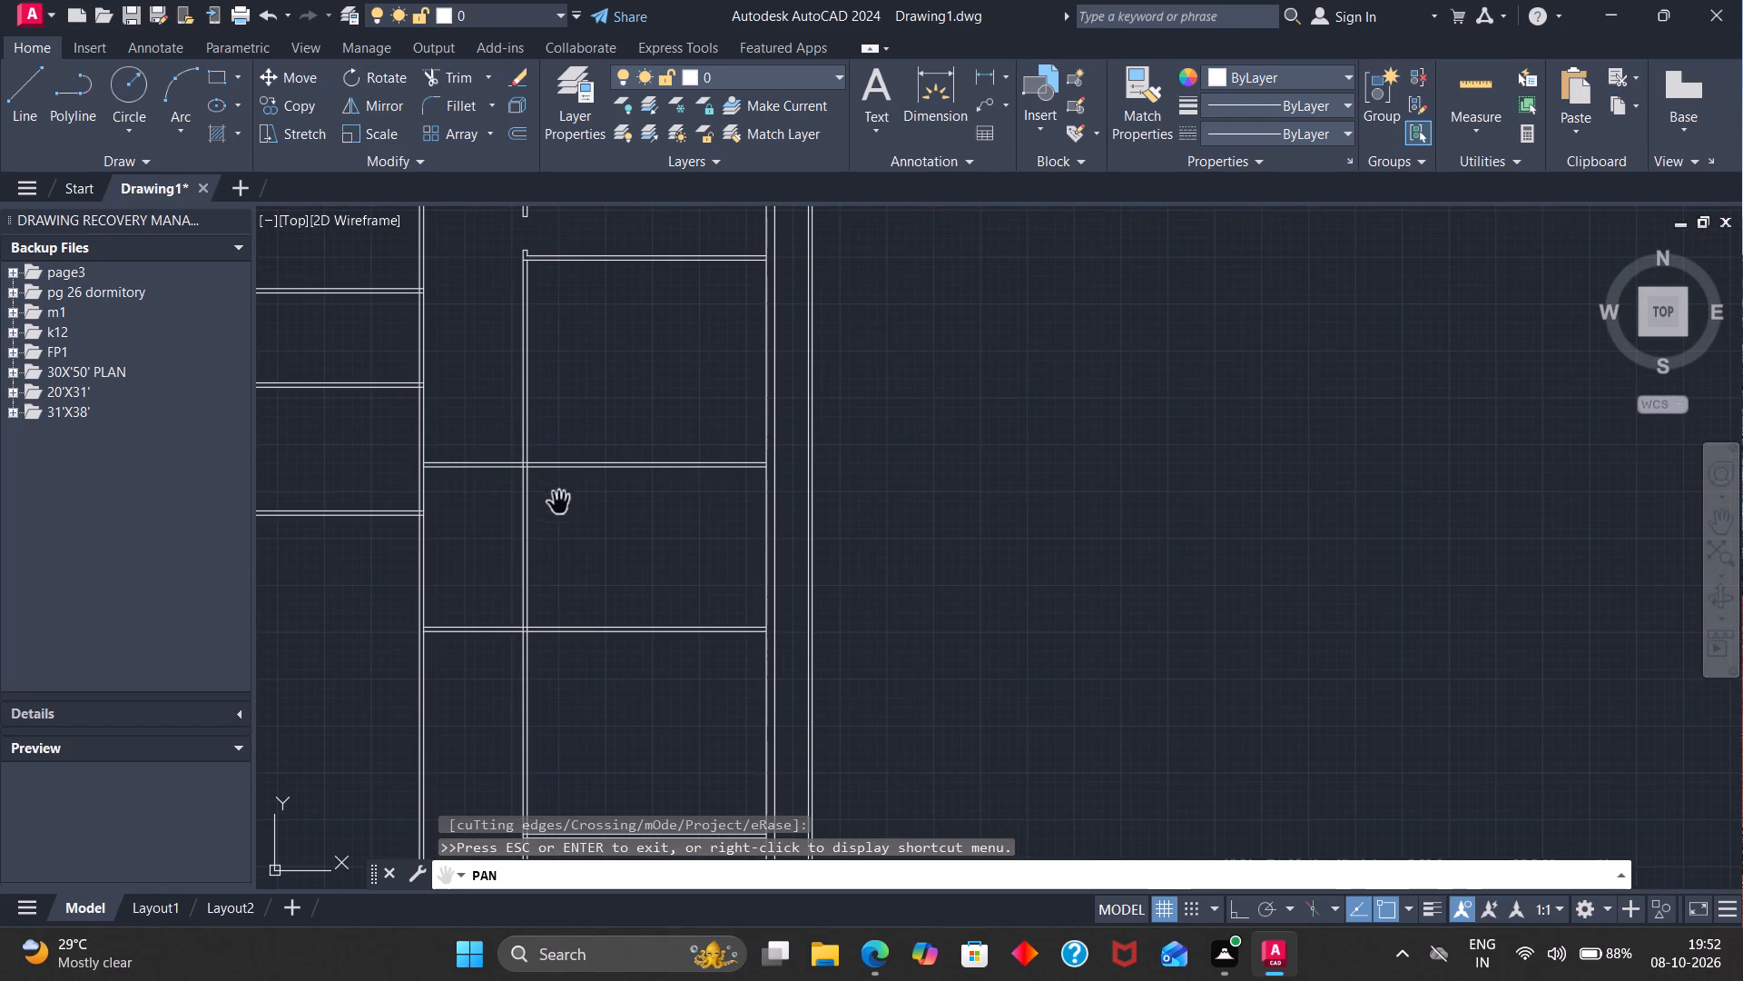
scroll(559, 501, down, 2)
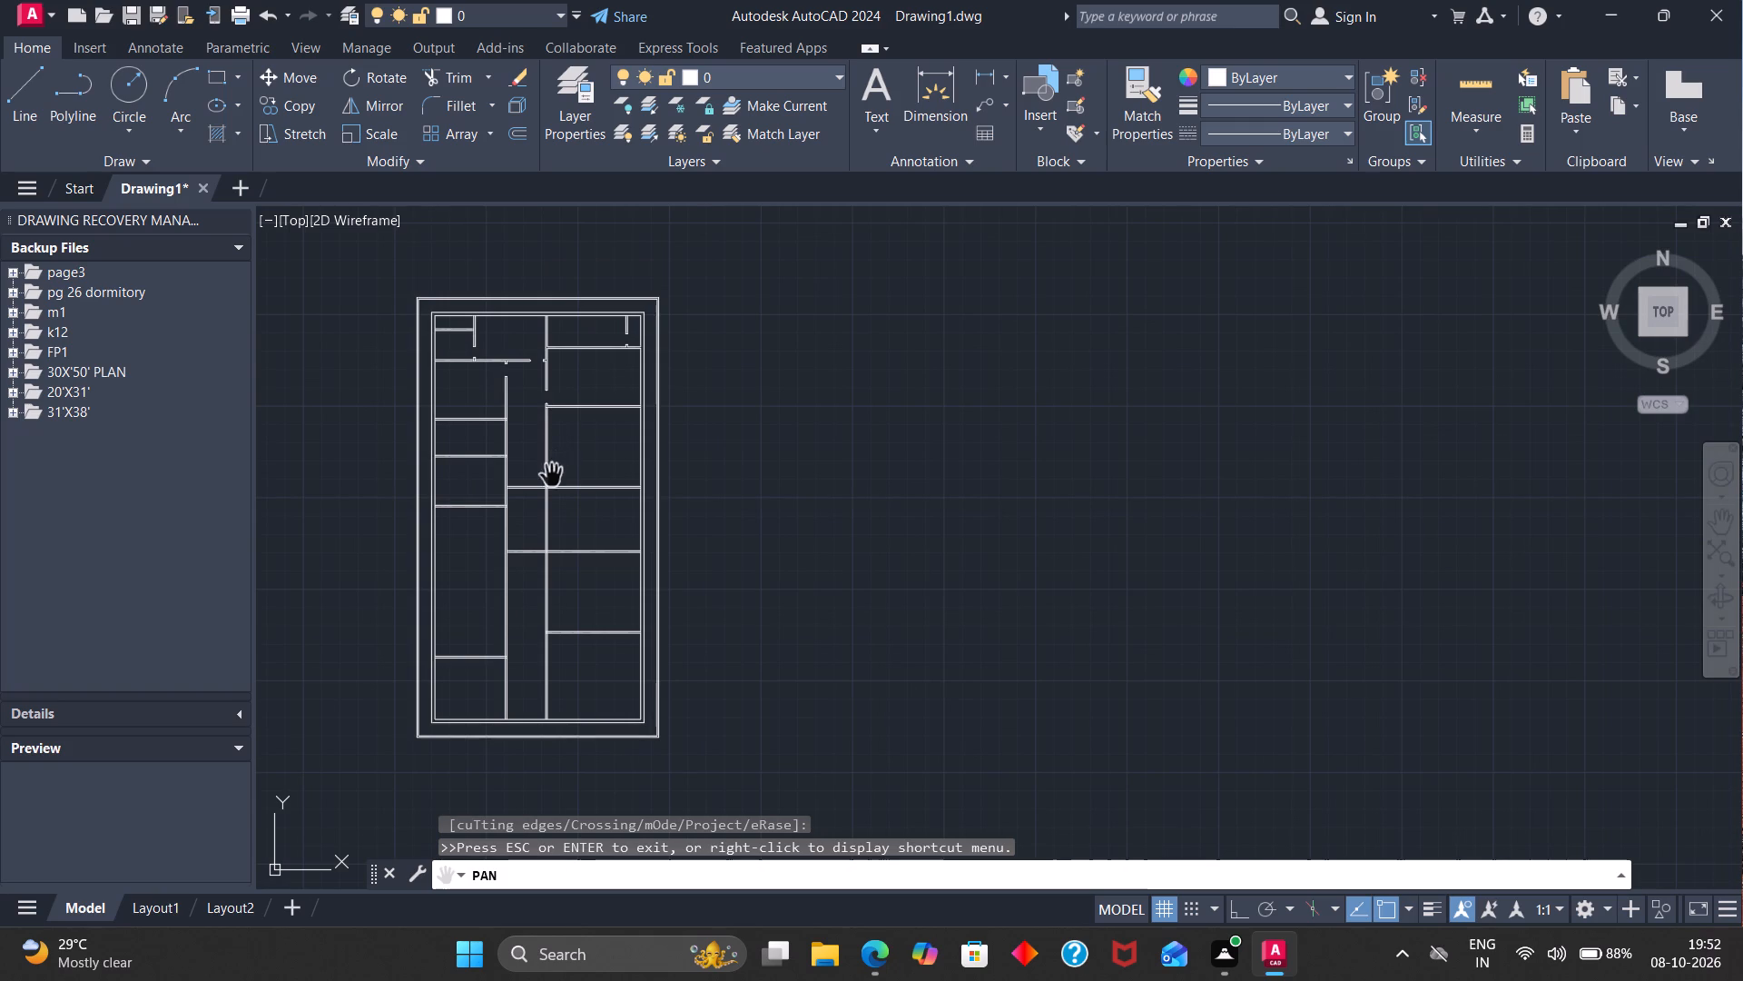
scroll(552, 476, up, 4)
scroll(552, 476, down, 2)
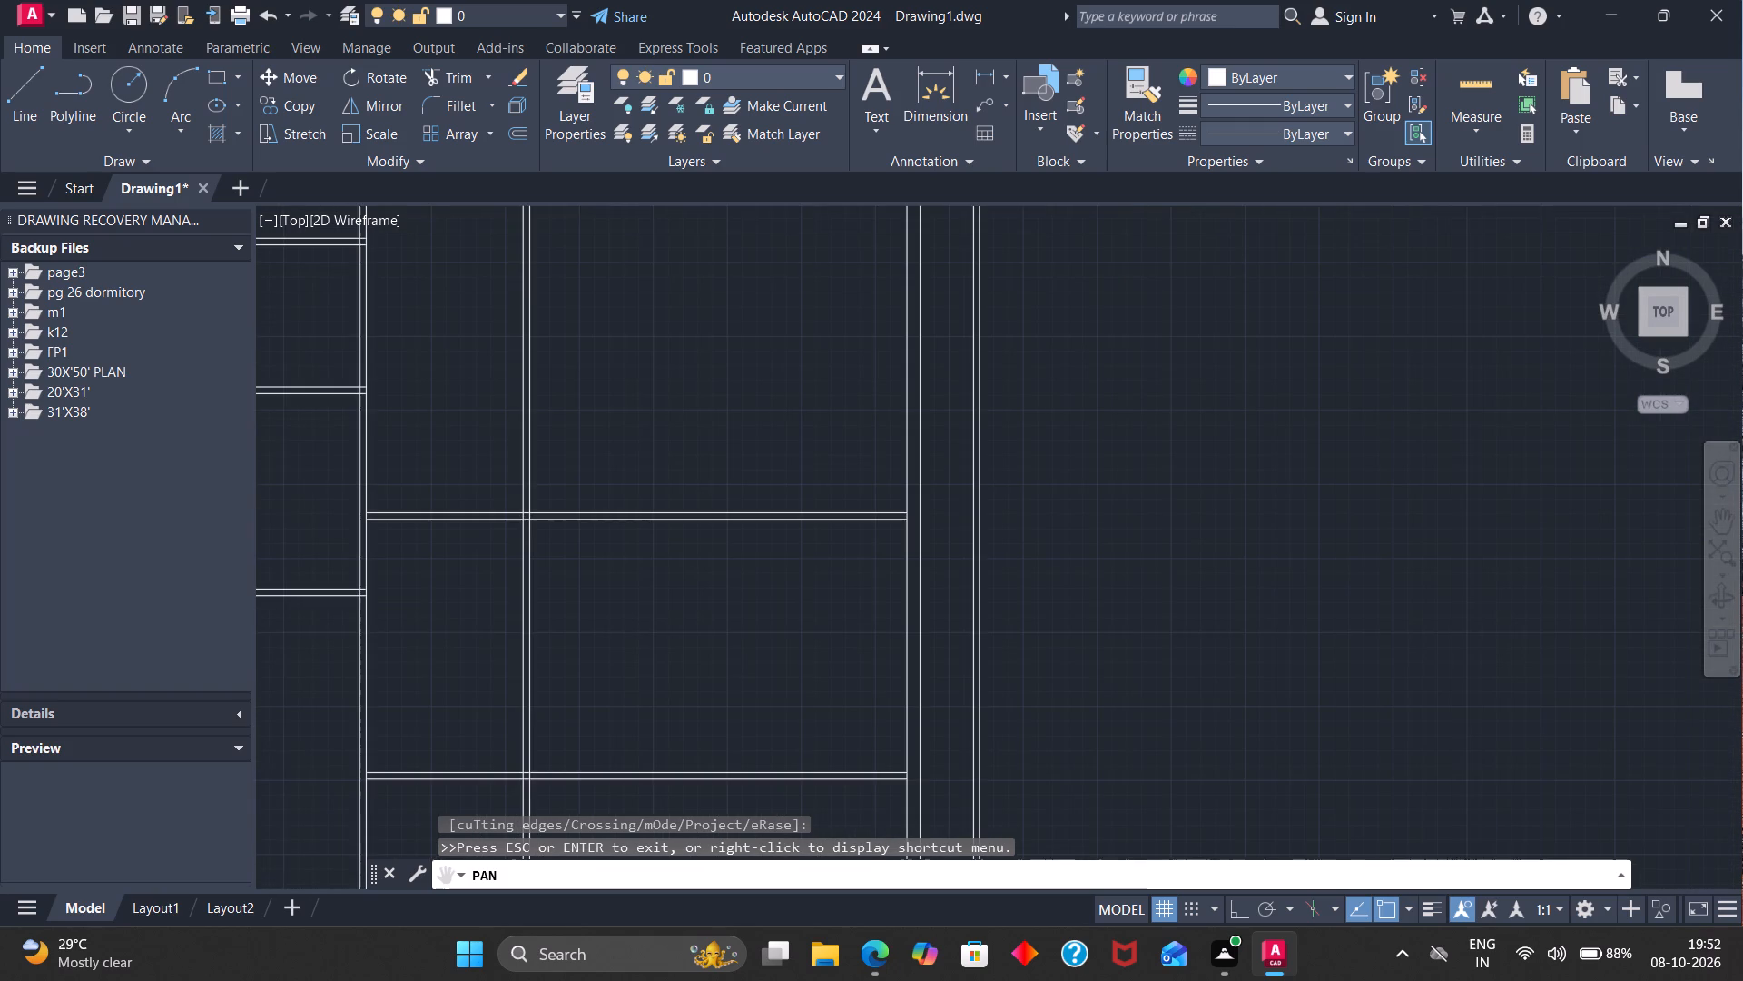
scroll(552, 476, up, 1)
scroll(552, 476, down, 1)
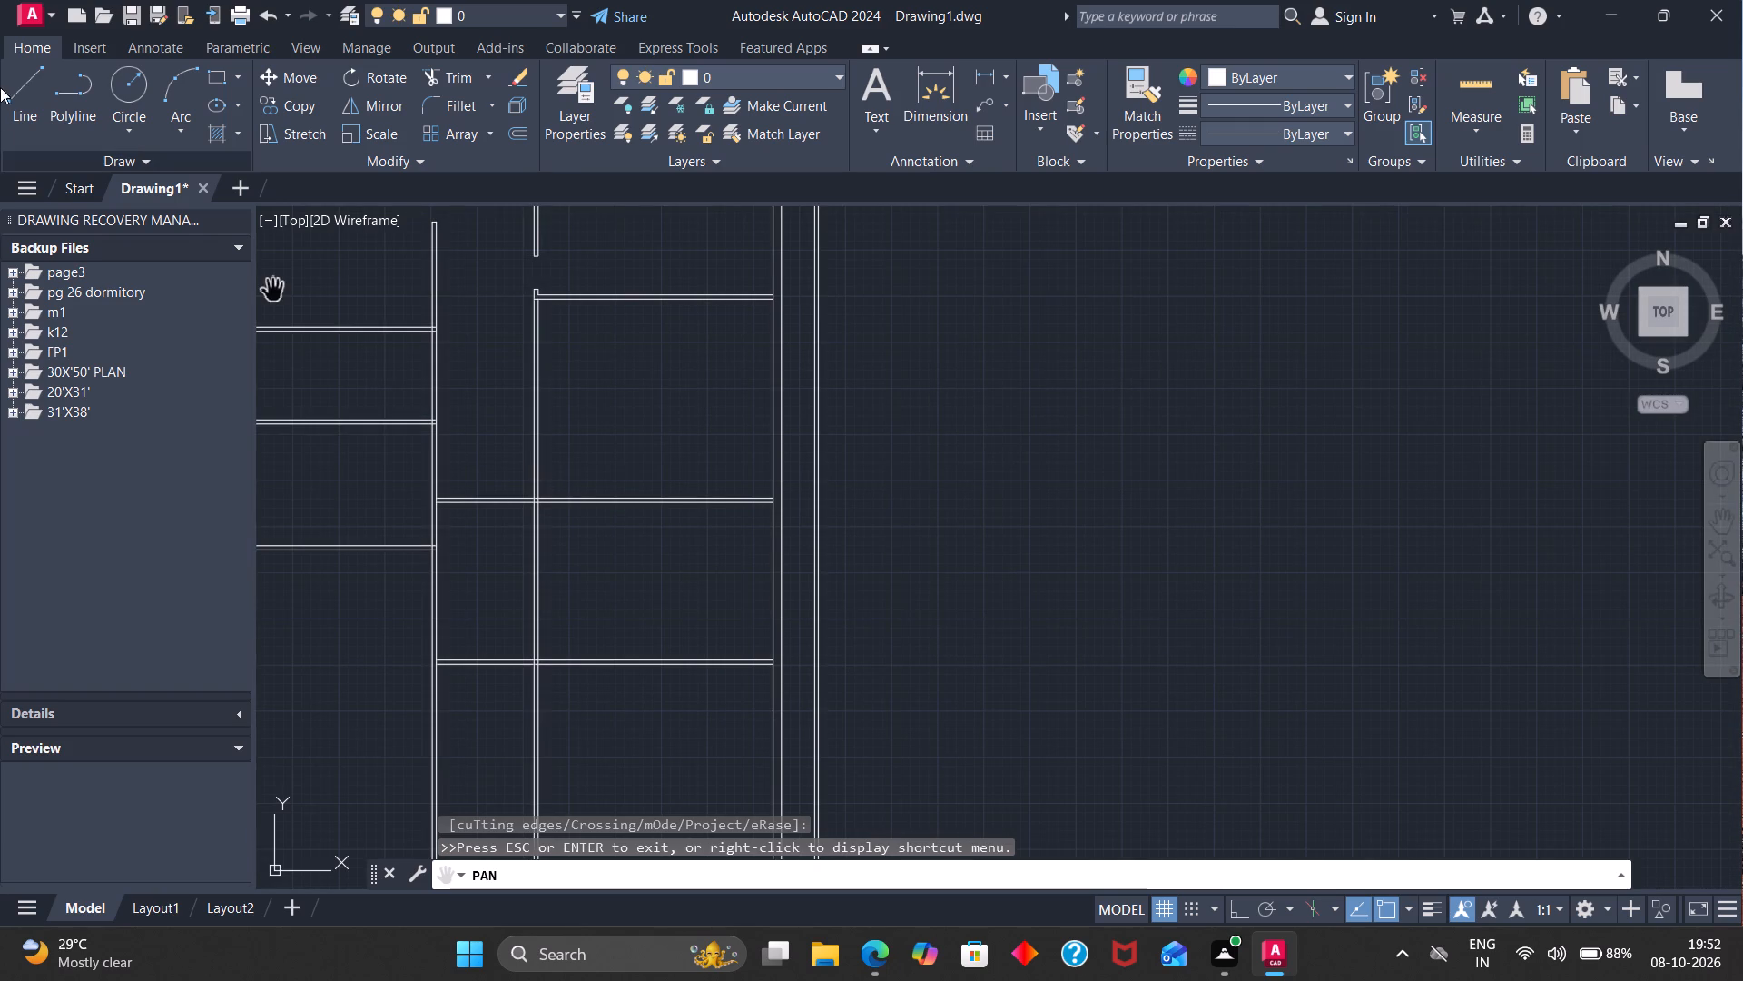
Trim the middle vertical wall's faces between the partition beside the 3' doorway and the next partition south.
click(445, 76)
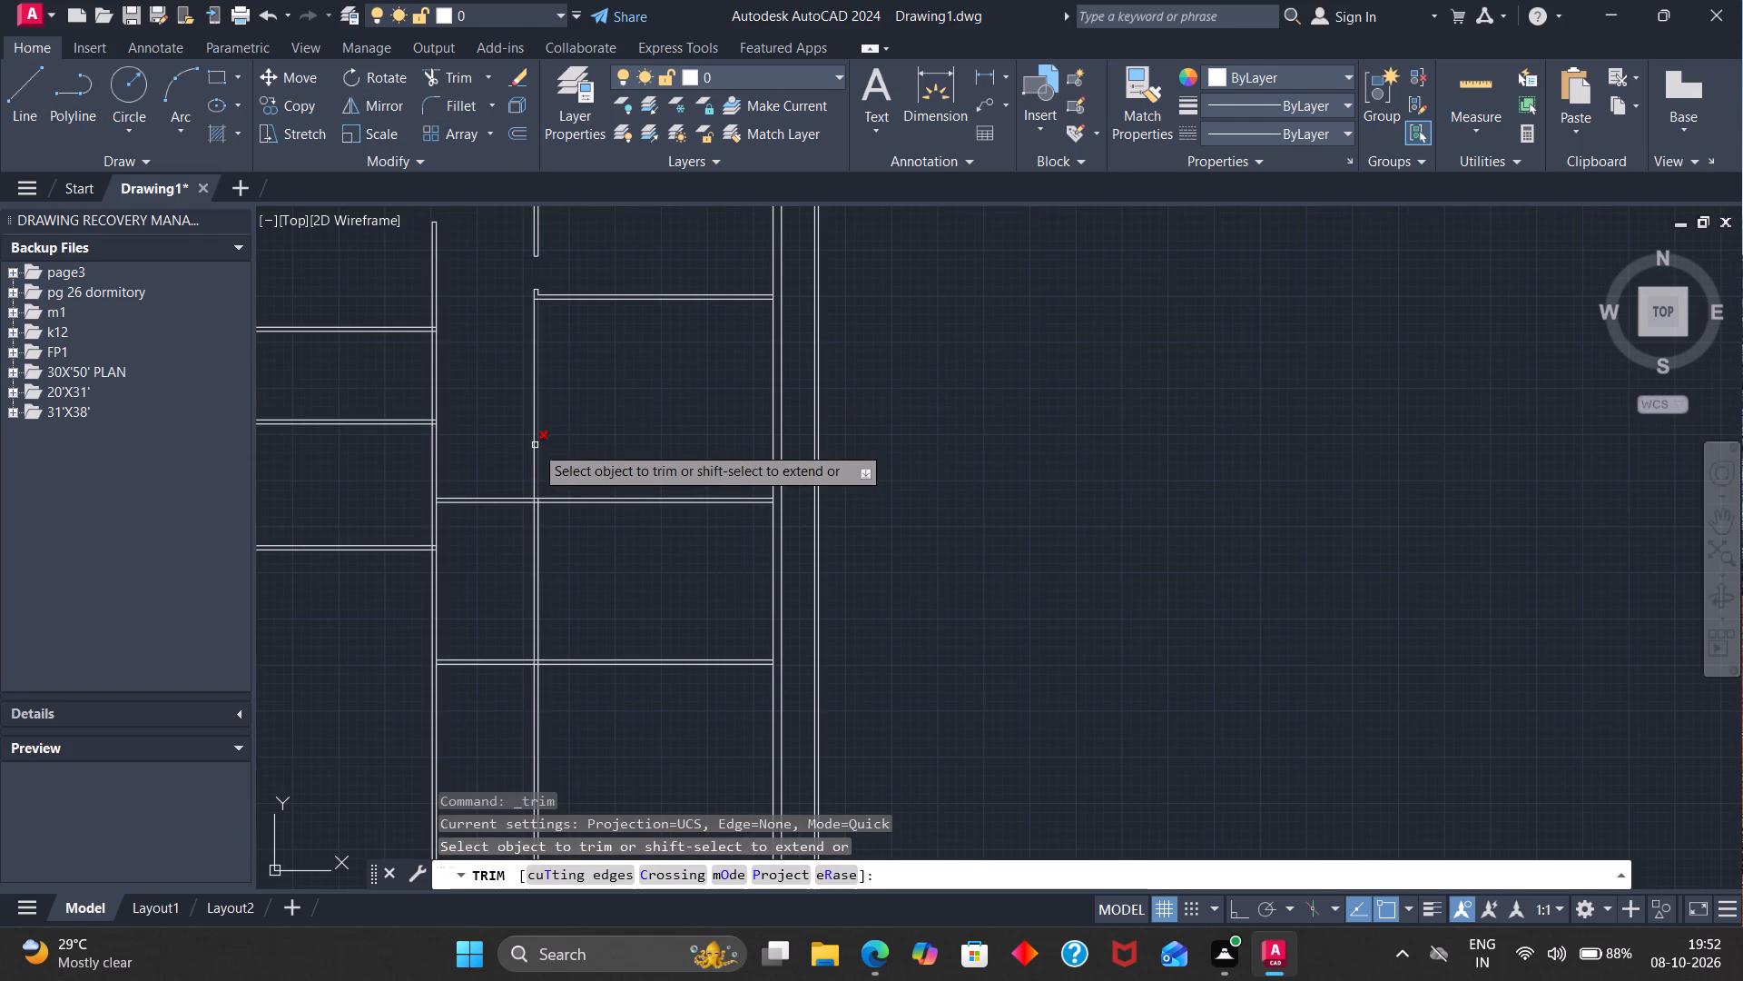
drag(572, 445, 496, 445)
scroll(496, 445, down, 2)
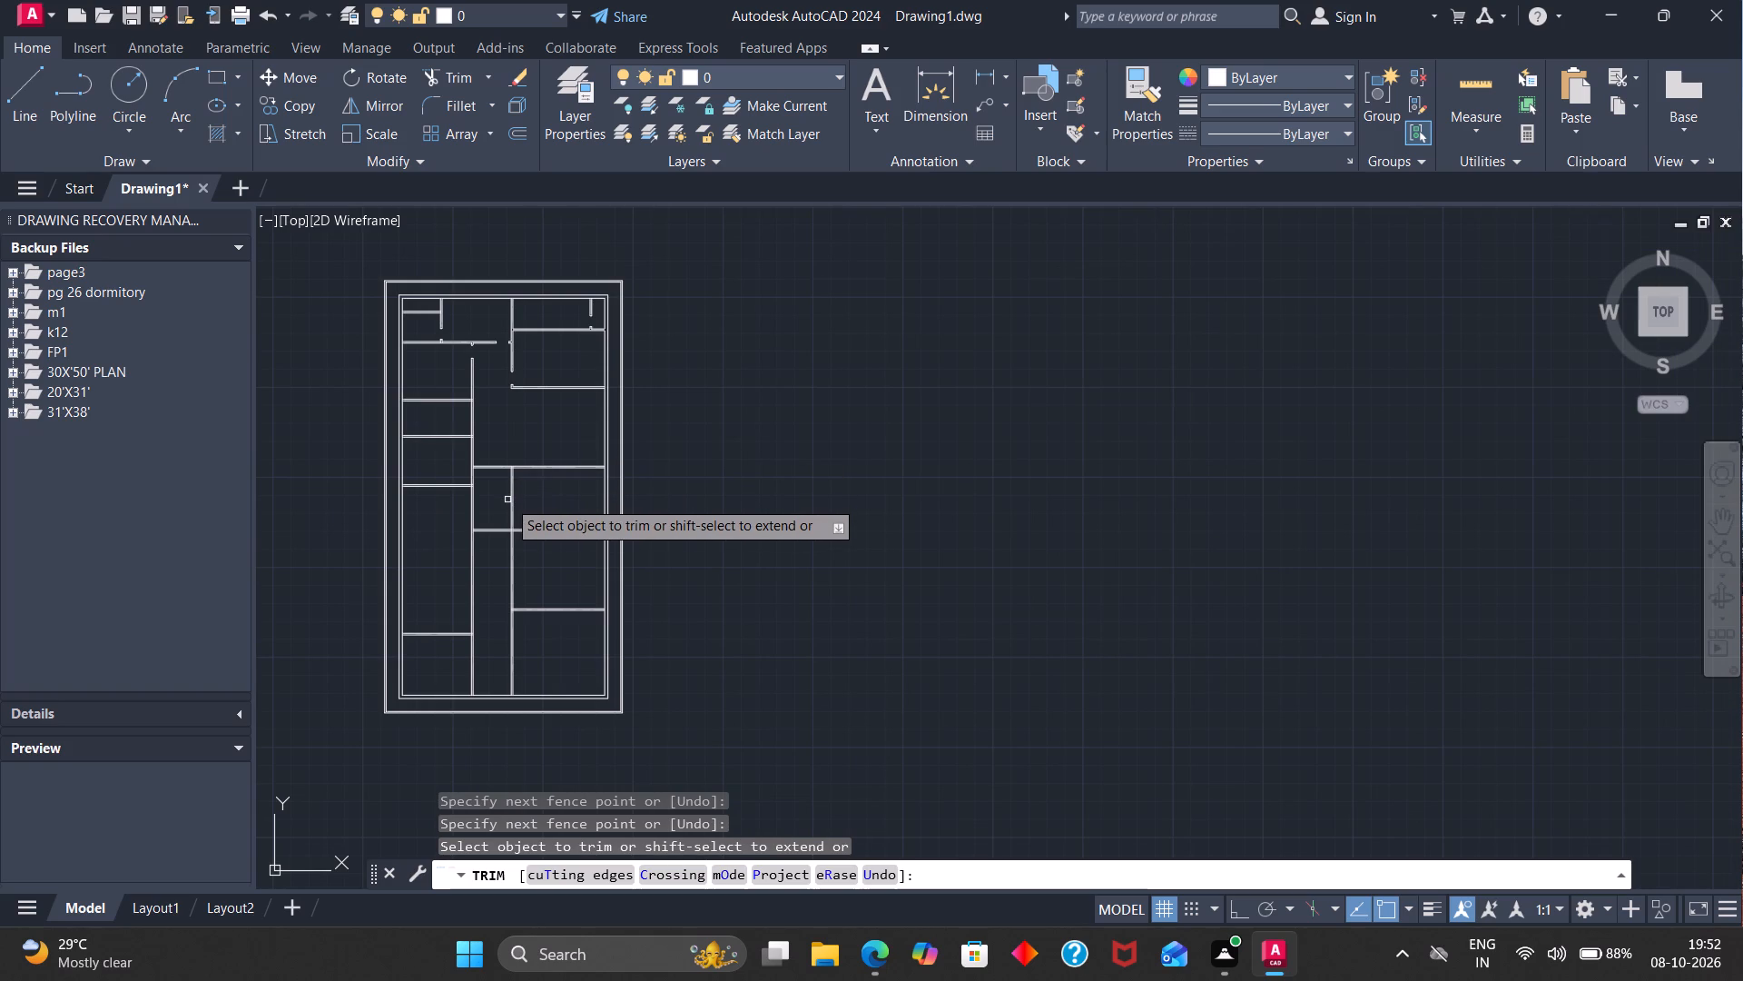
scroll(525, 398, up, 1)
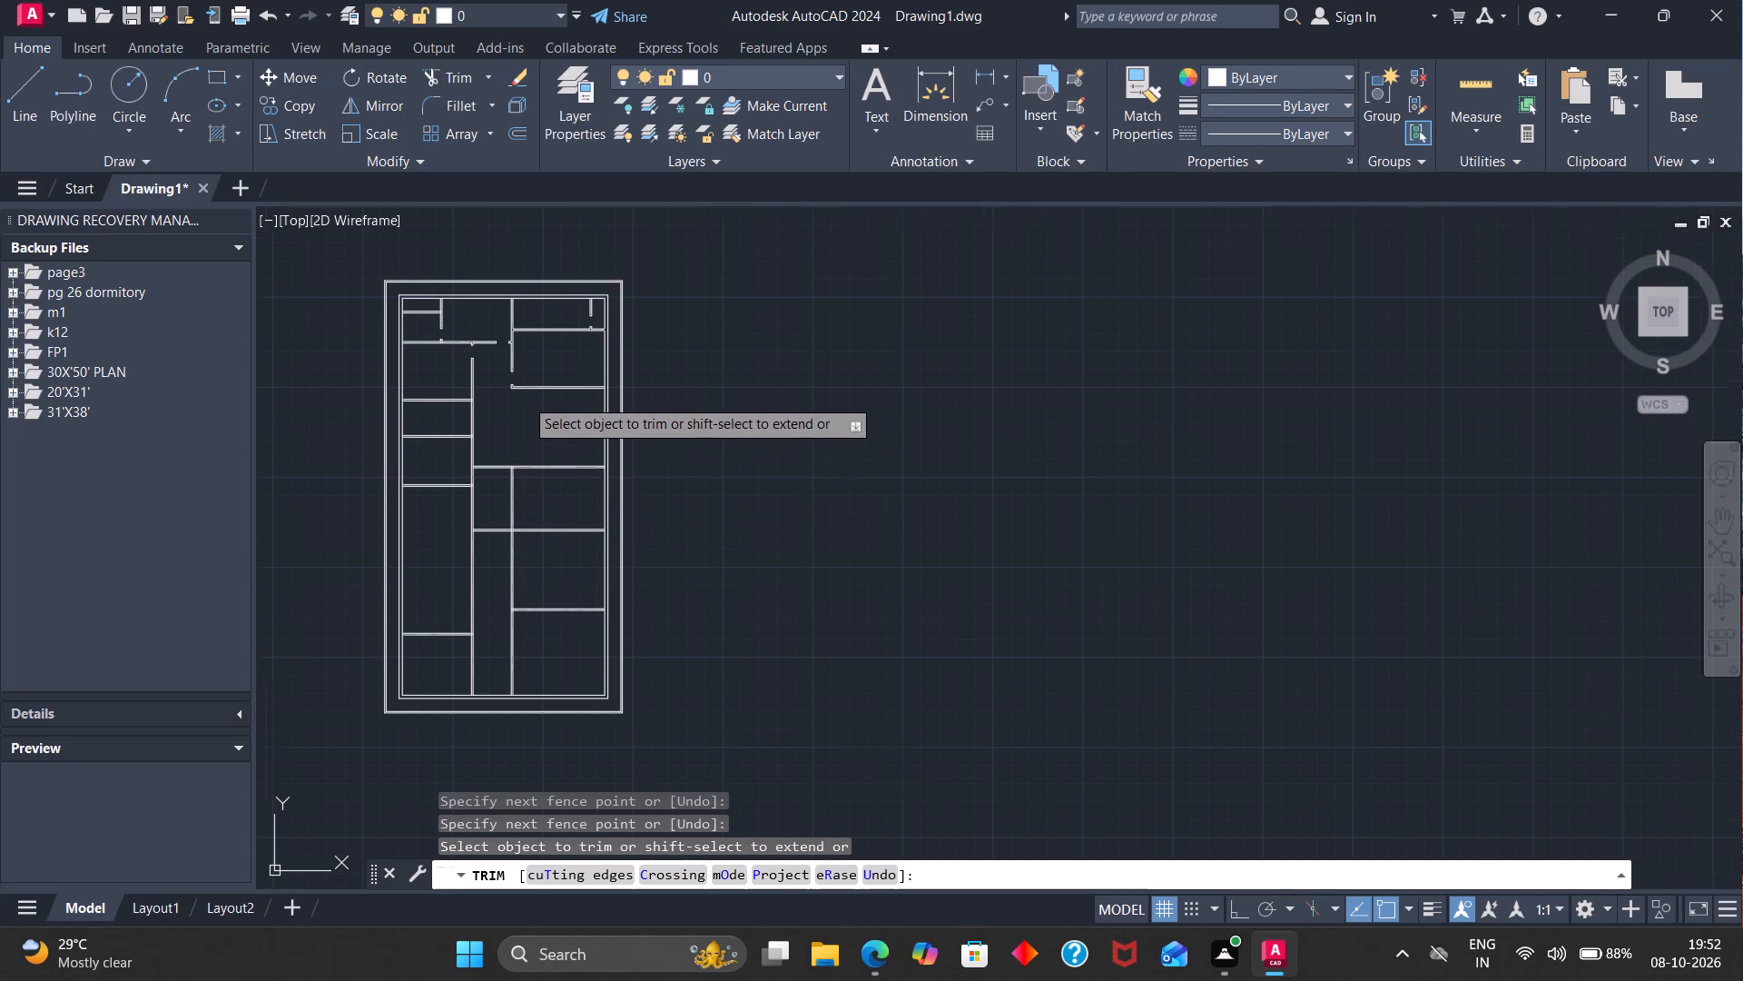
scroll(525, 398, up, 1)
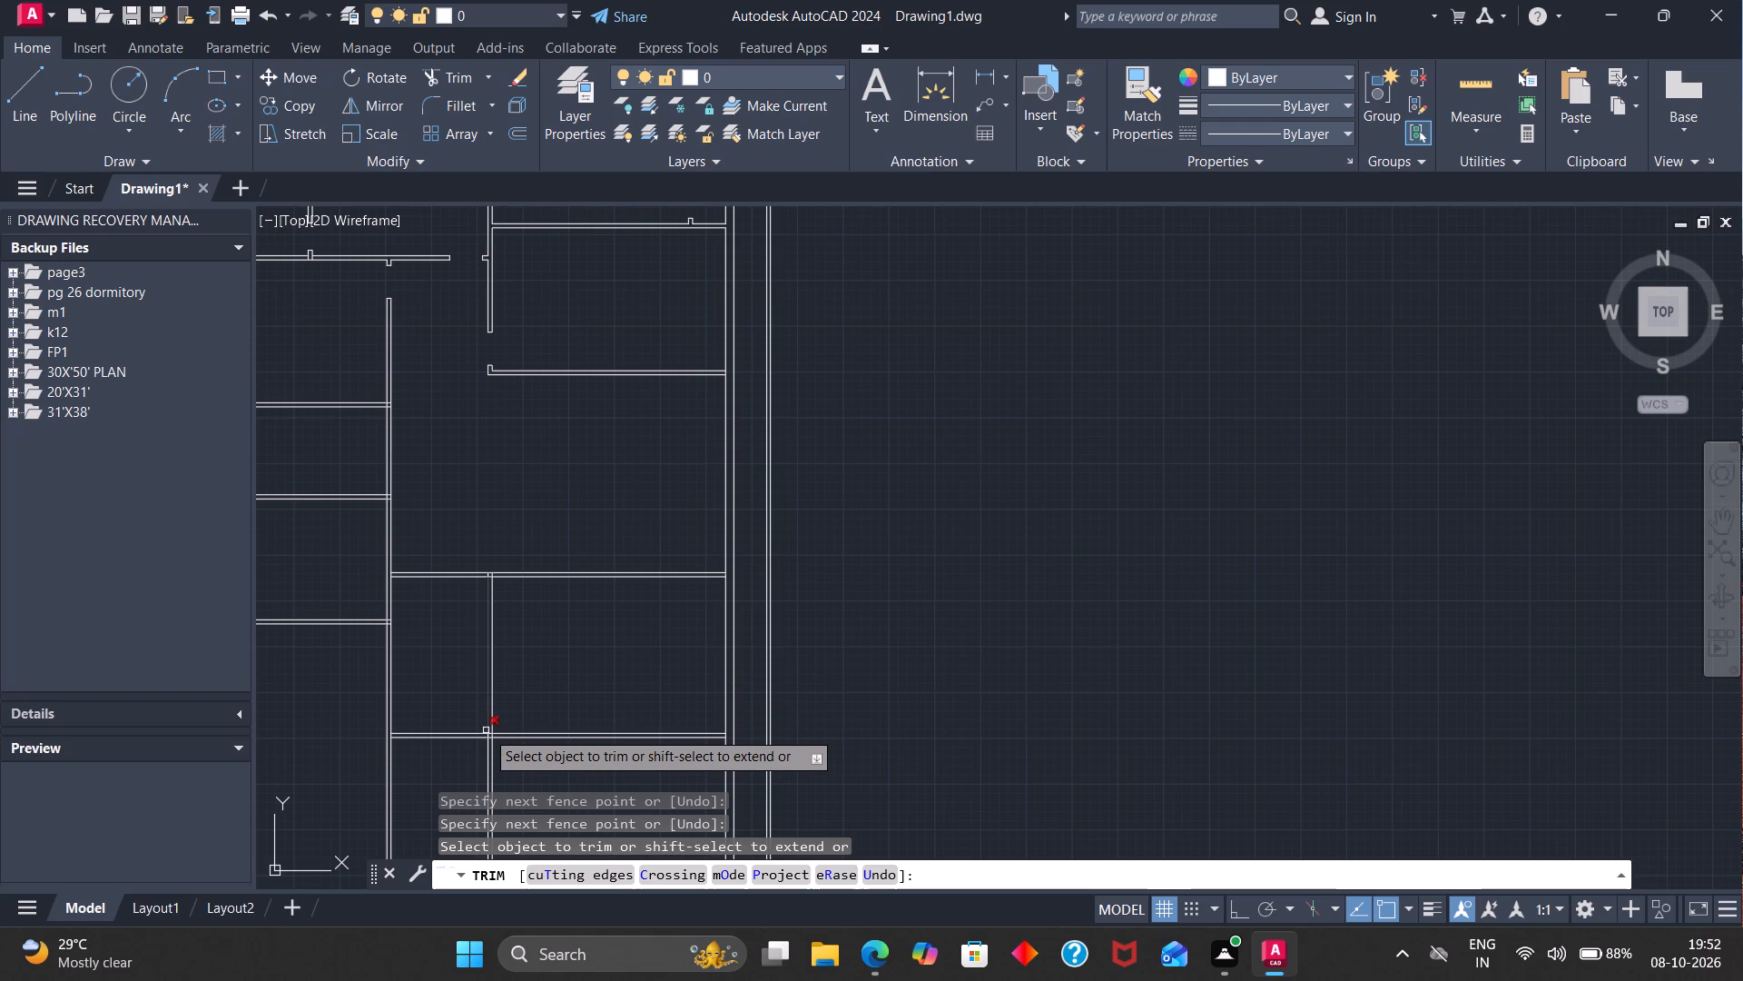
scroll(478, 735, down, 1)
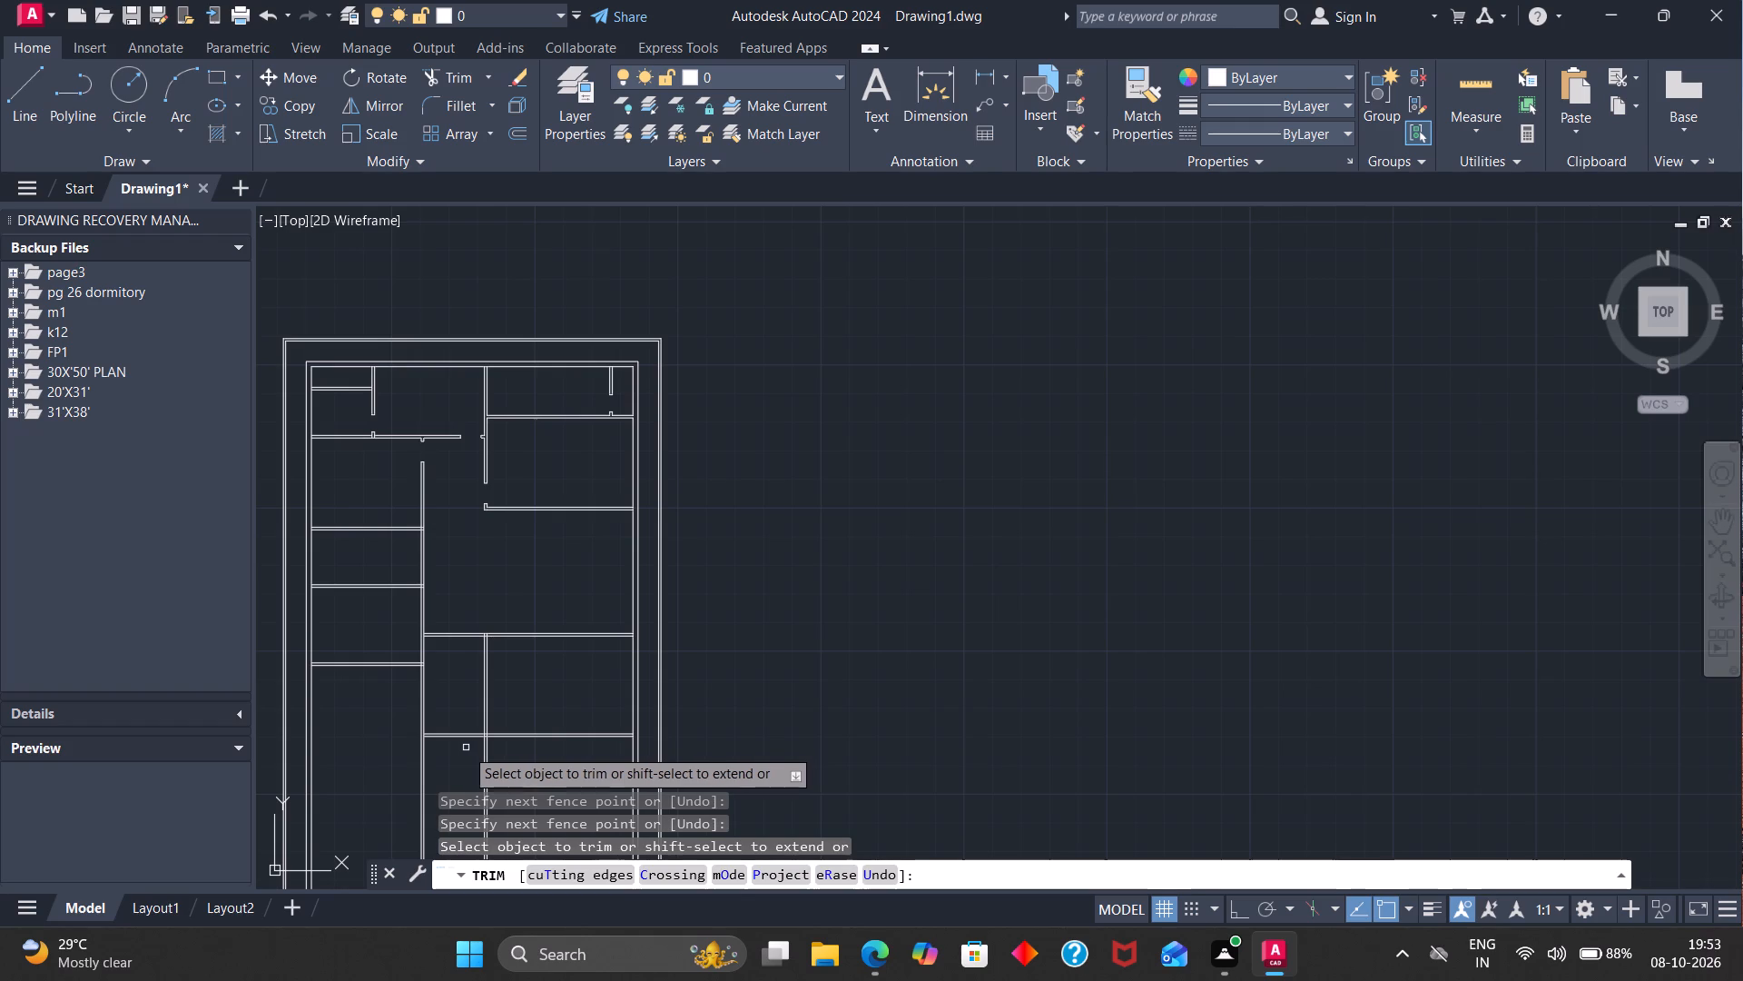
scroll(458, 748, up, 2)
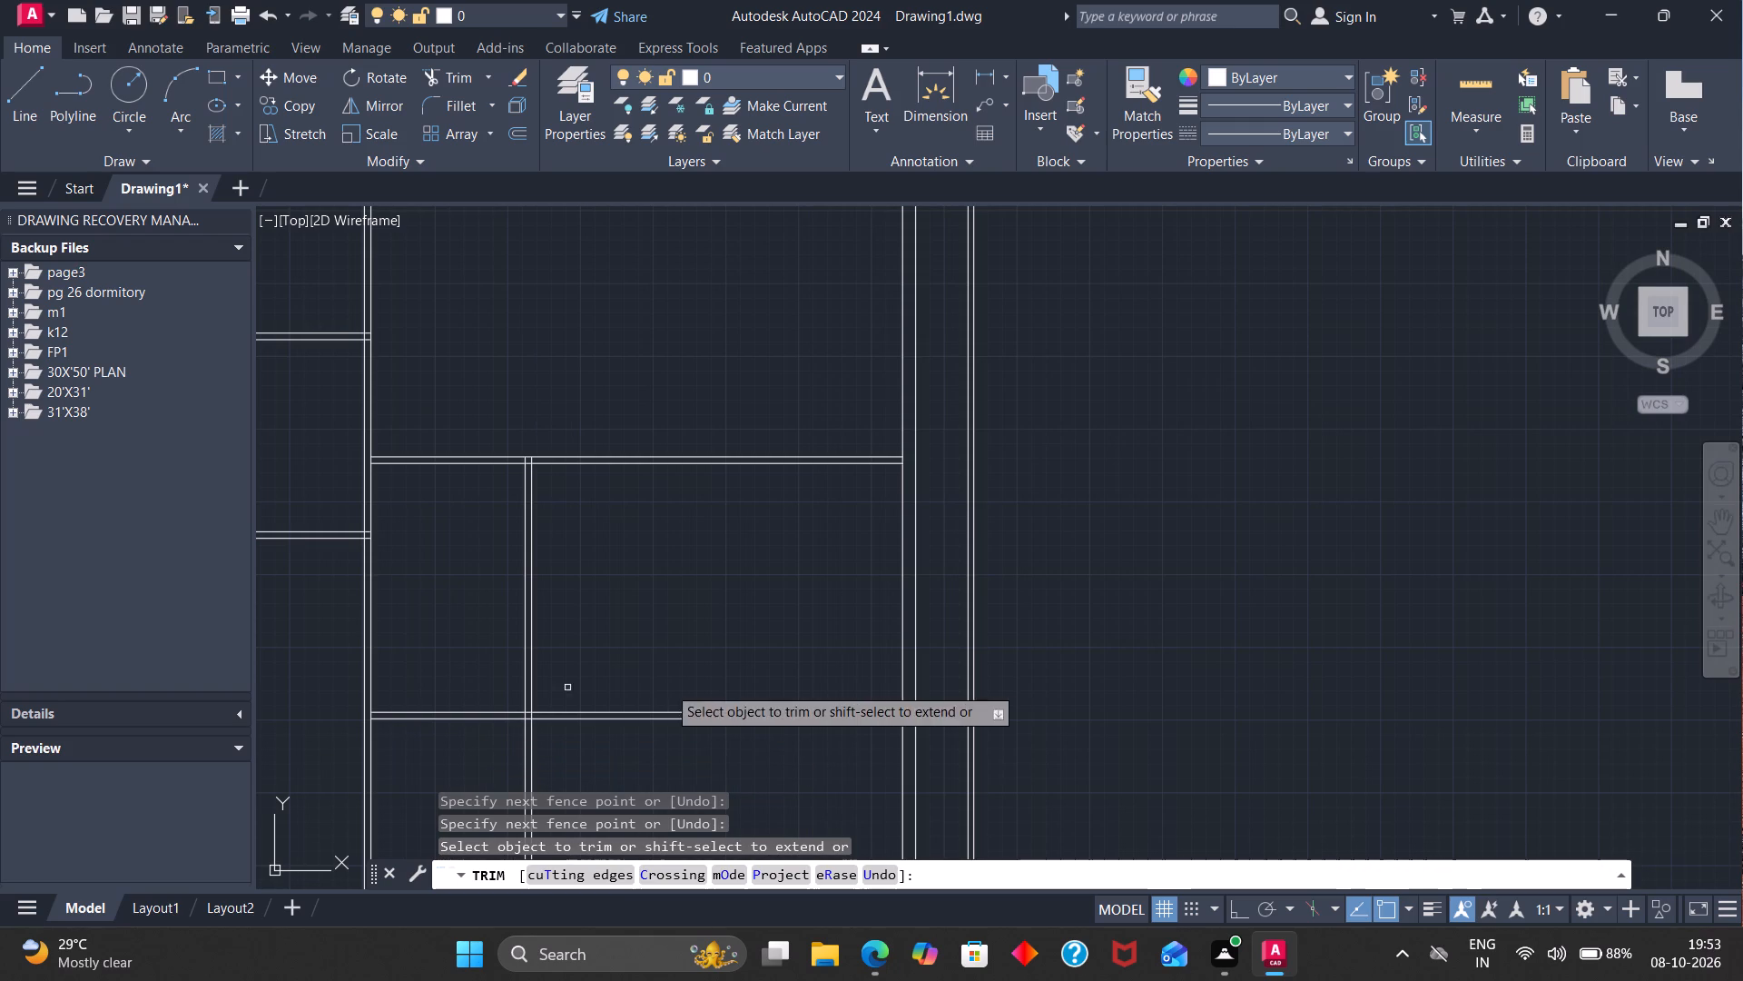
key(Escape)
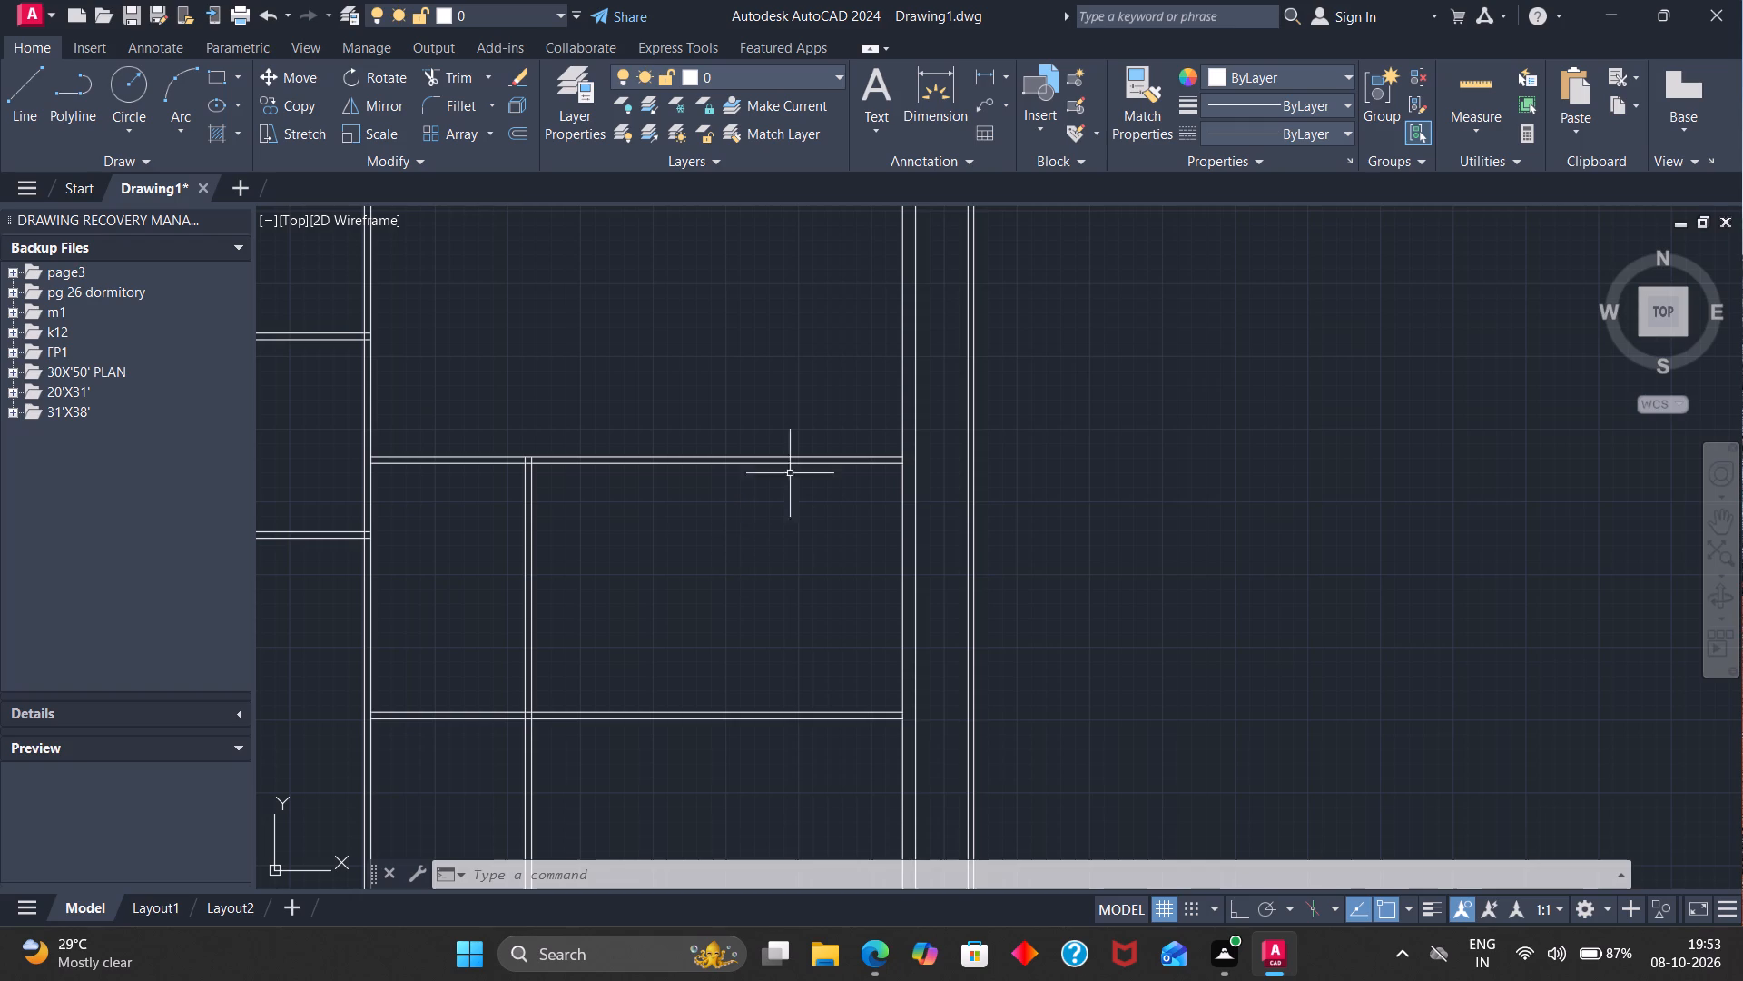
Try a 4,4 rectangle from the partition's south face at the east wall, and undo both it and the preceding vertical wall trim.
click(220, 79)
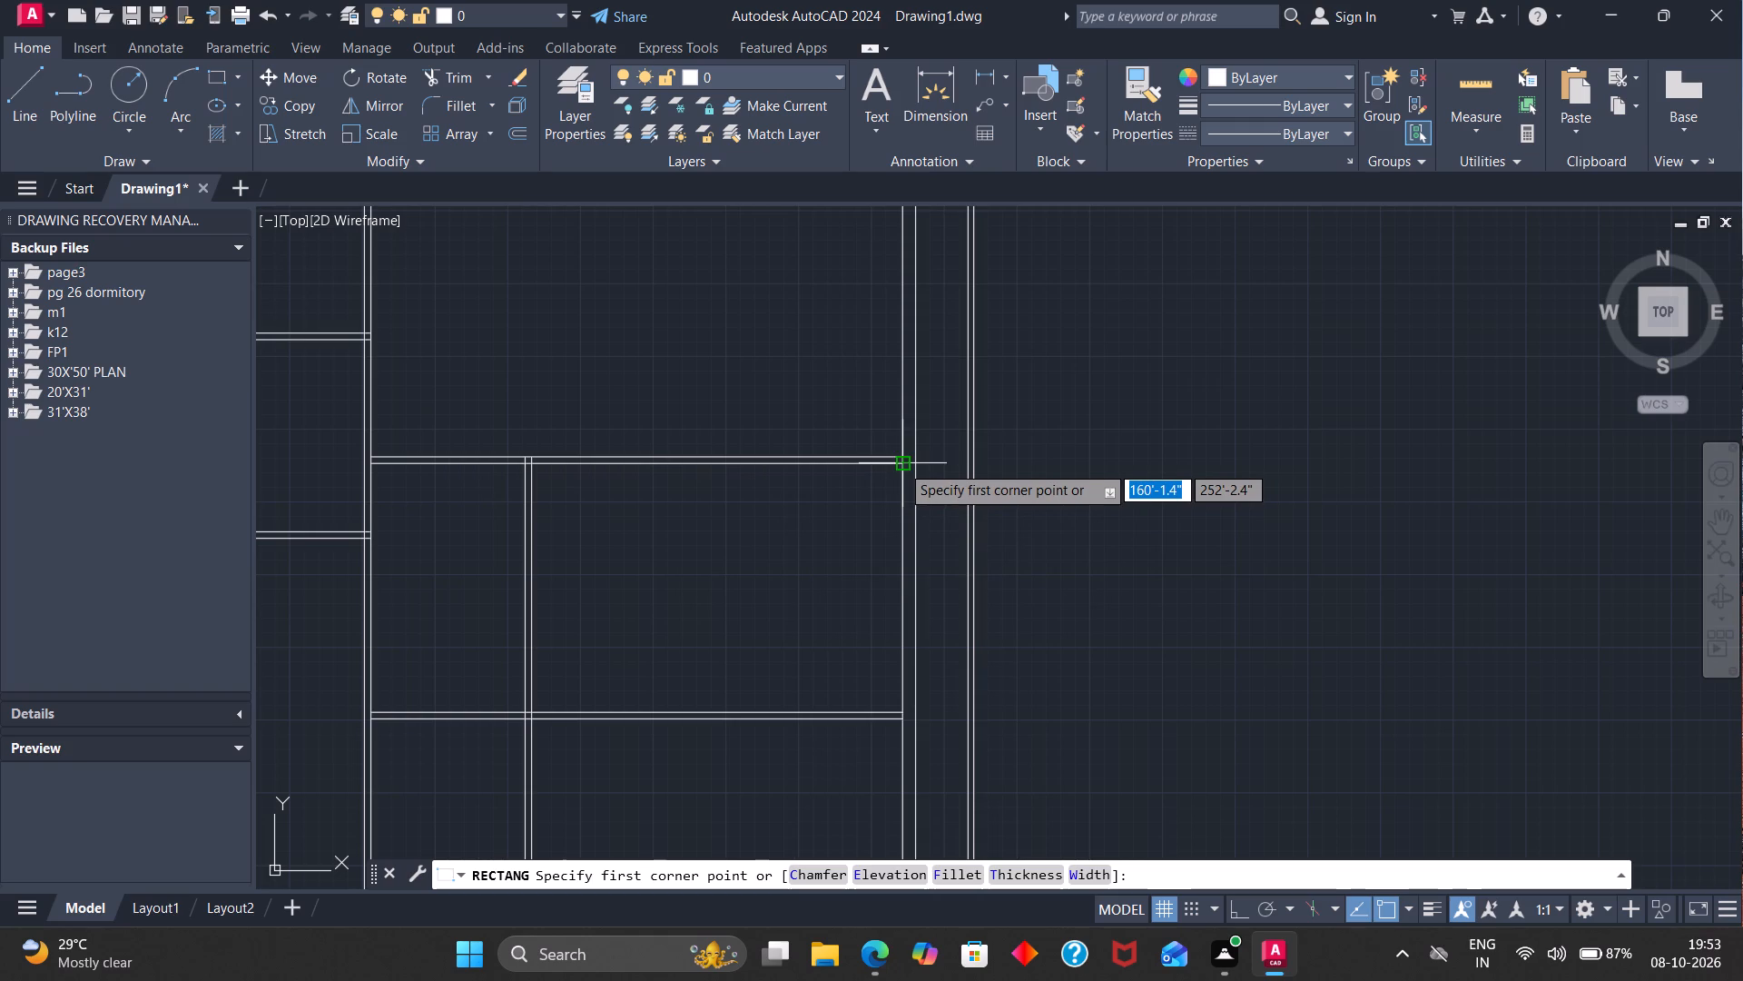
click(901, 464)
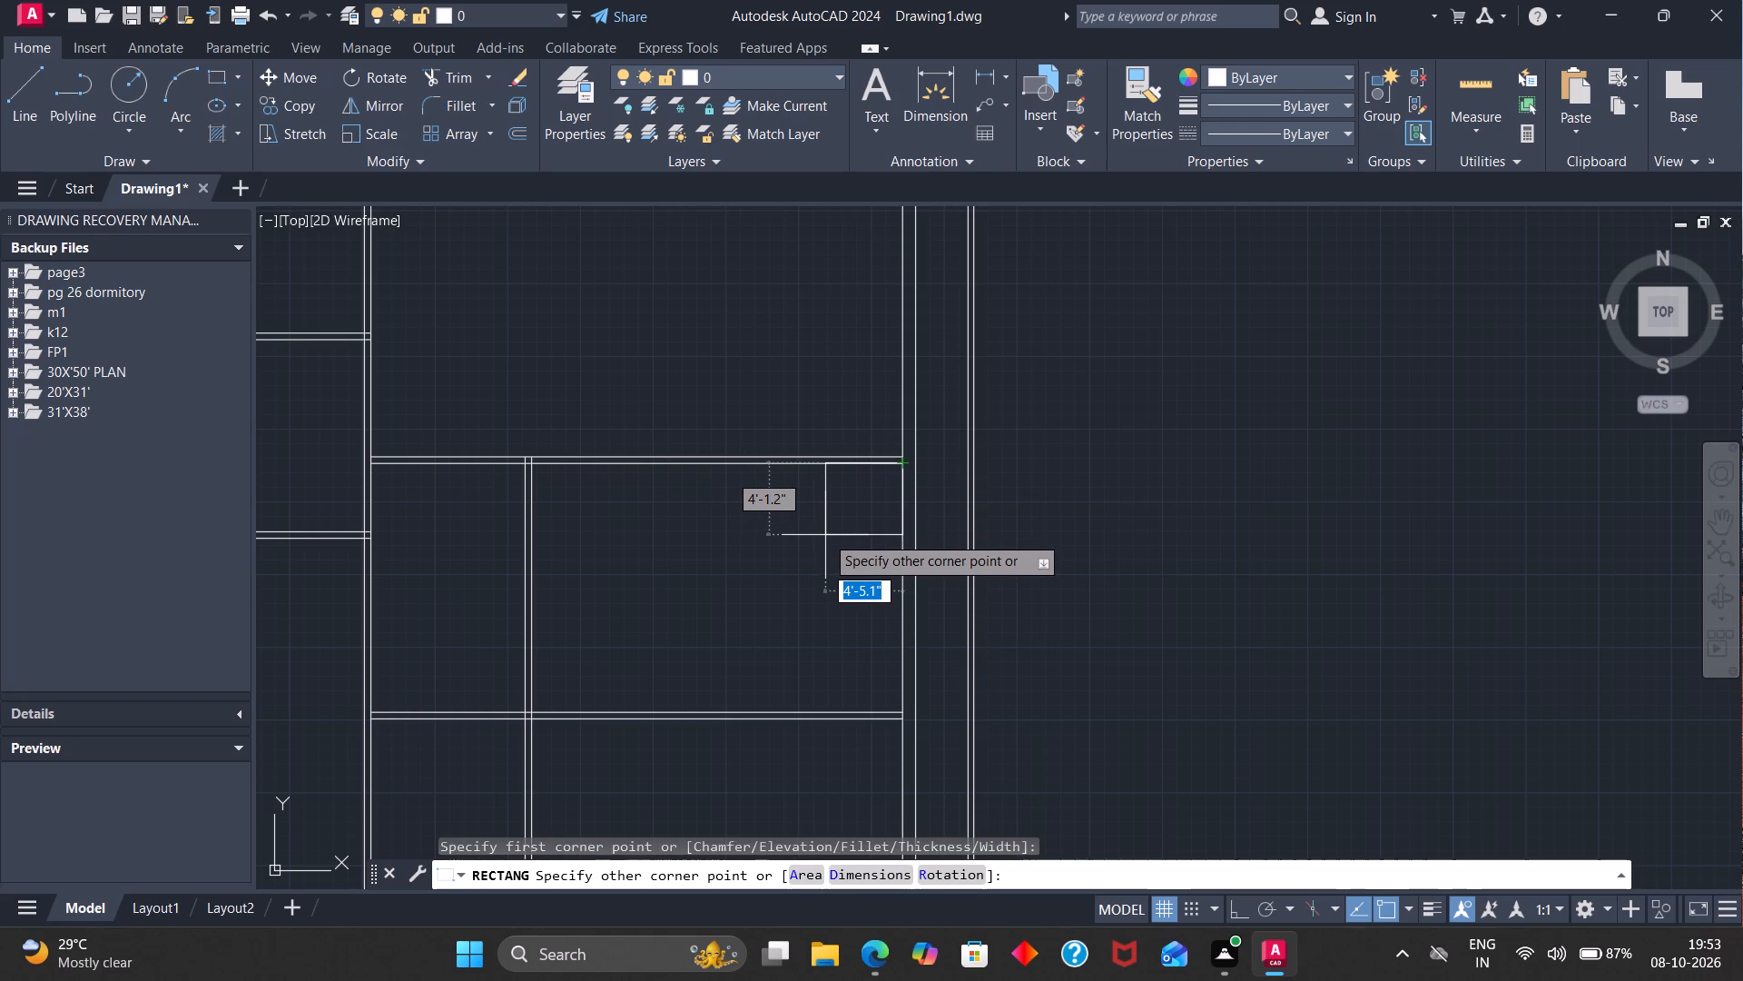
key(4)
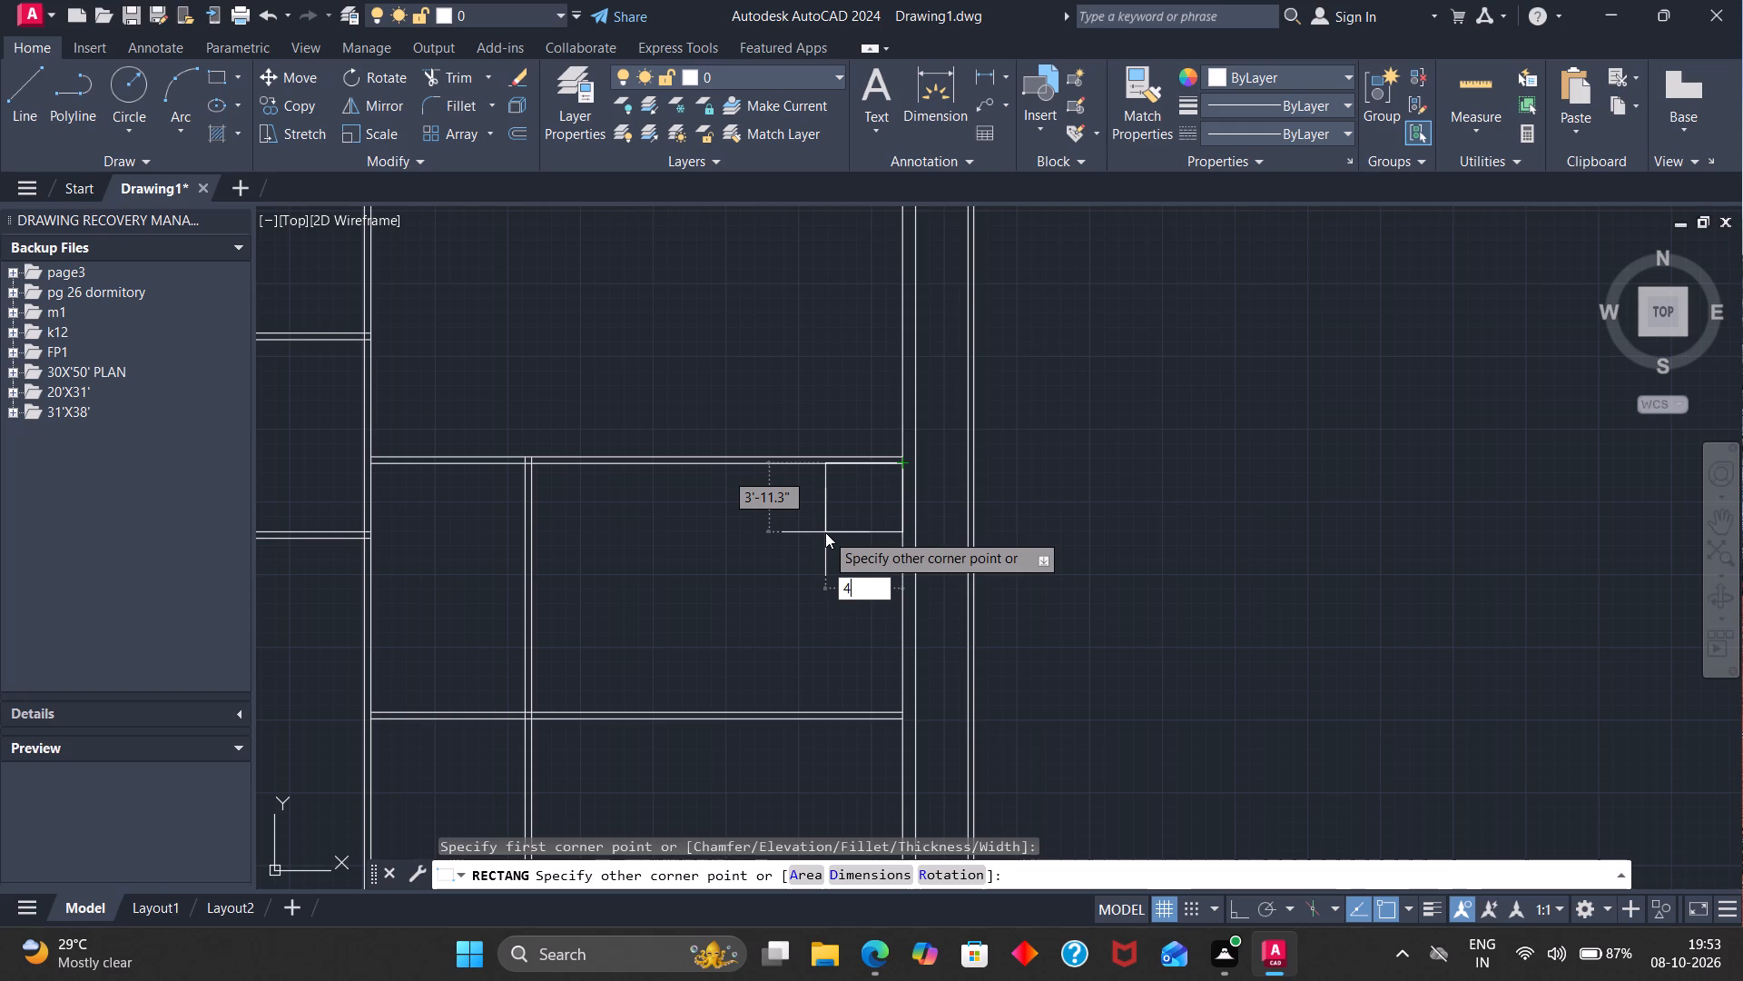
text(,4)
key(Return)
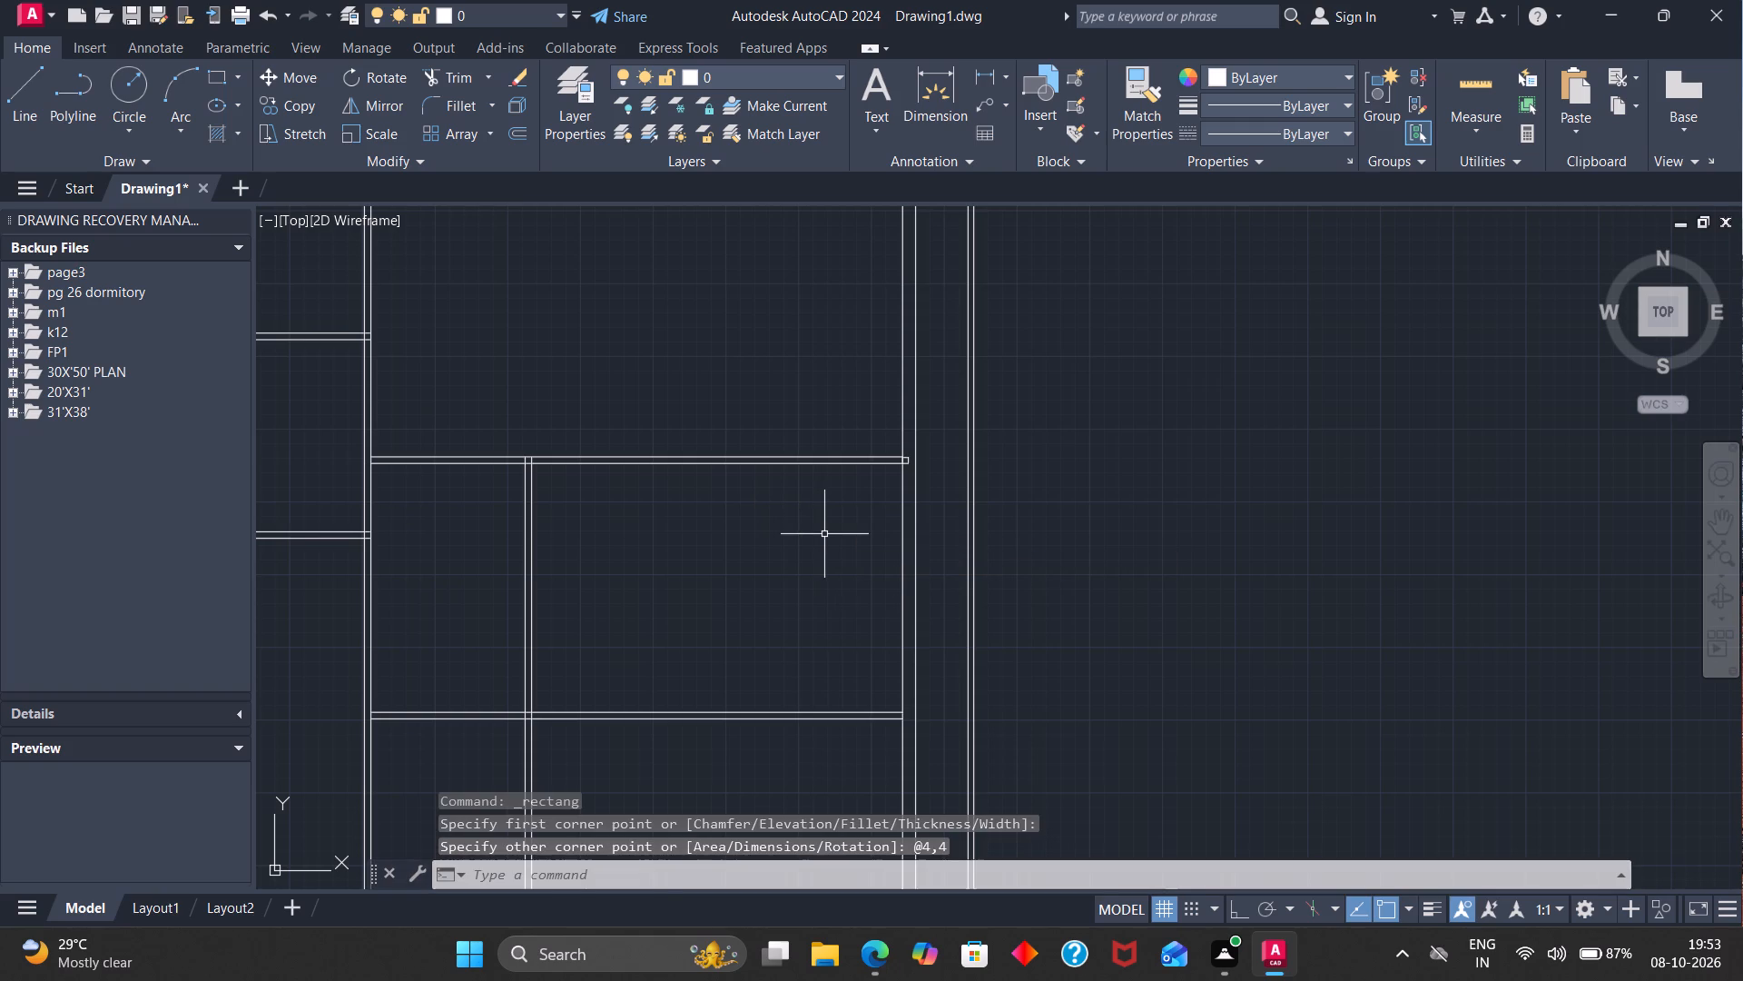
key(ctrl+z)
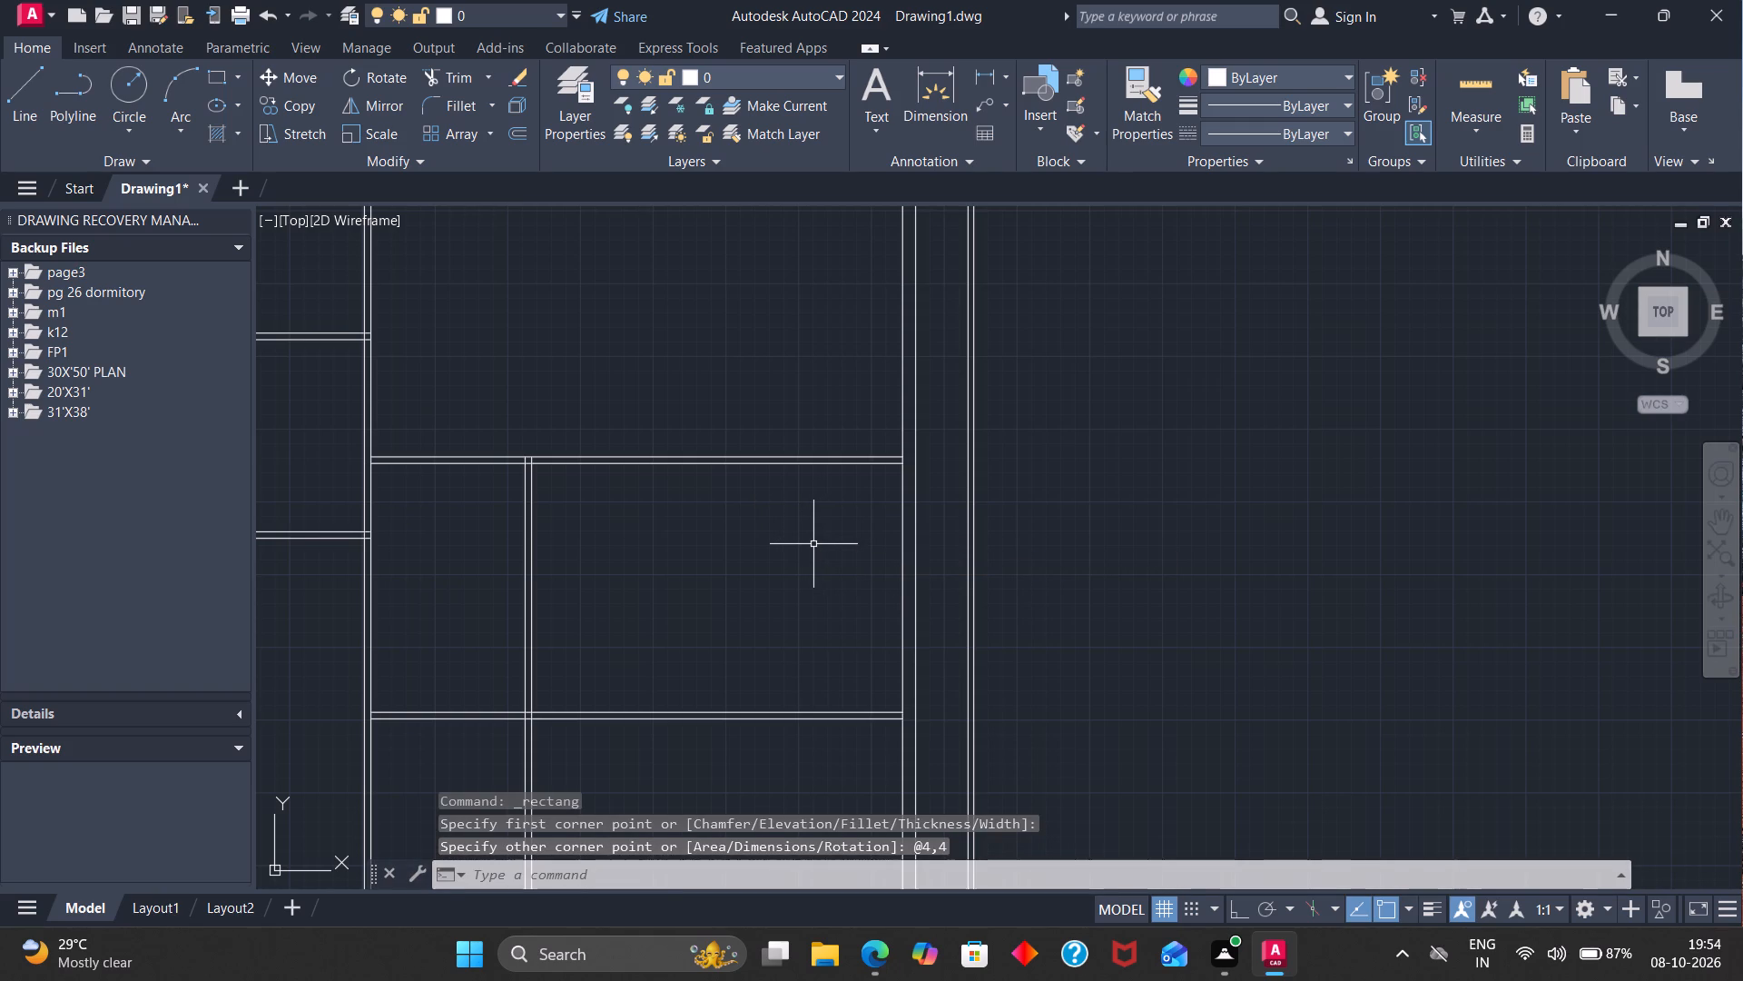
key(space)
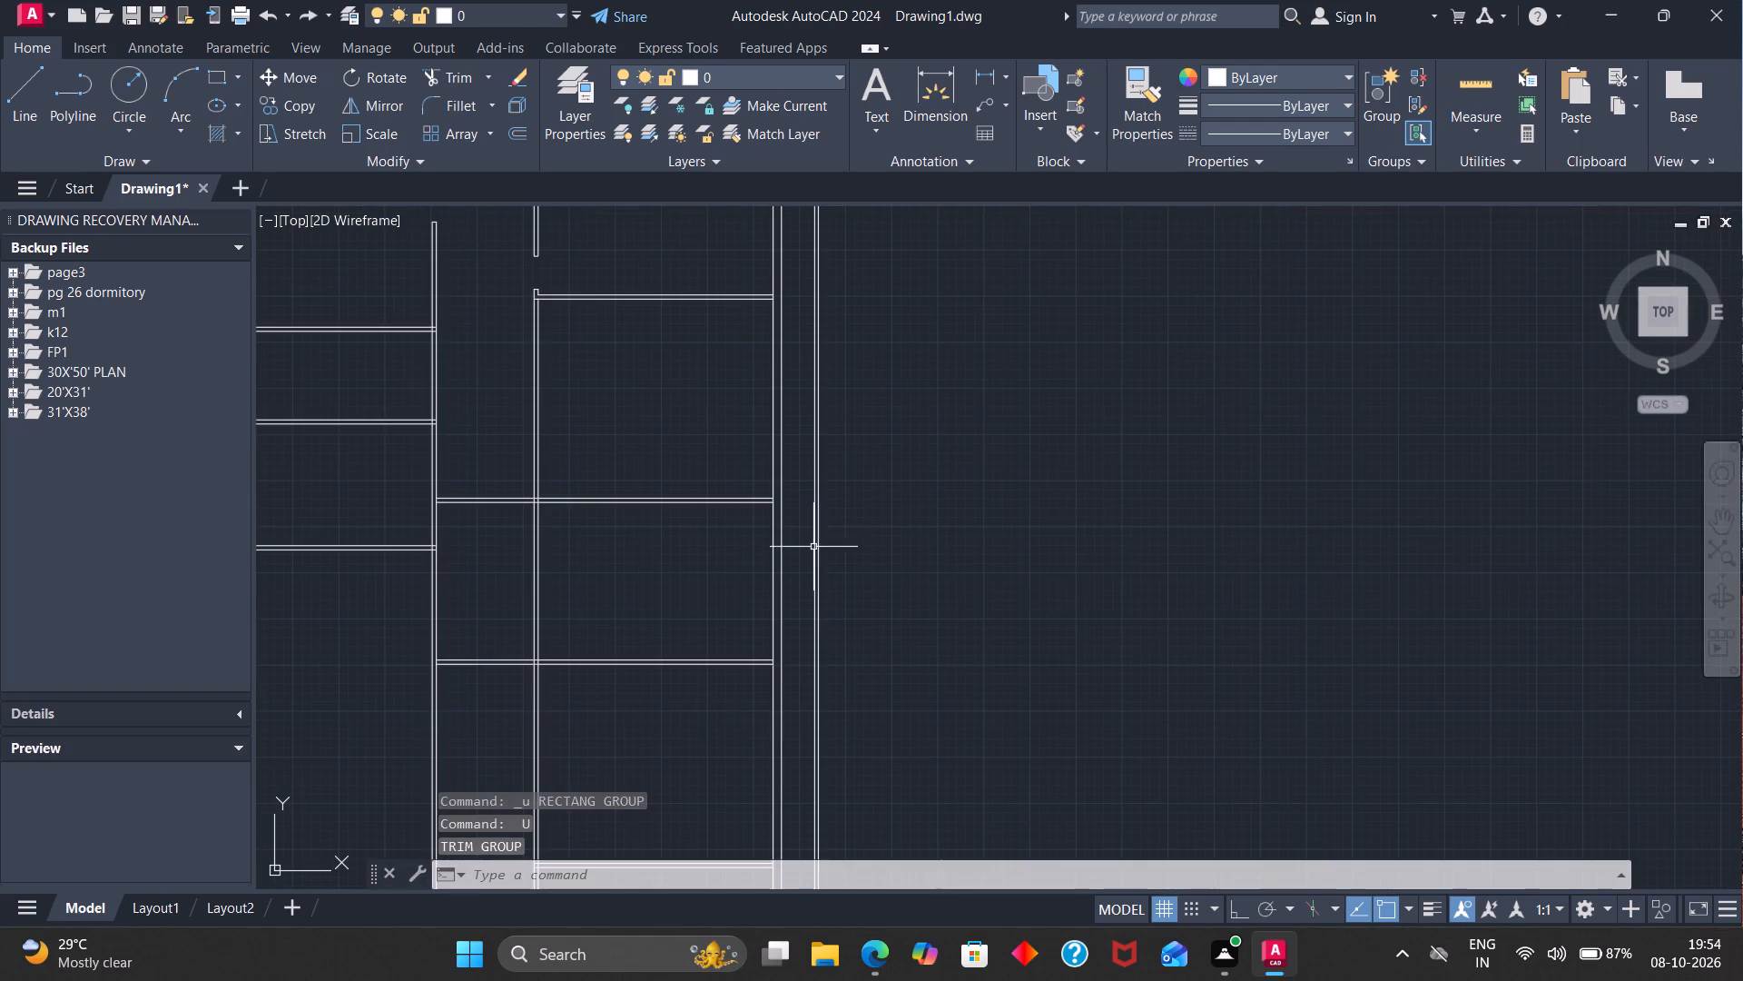
Draw a 4' by 4' rectangle from the corner where the partition's south face meets the east wall's inner face.
scroll(780, 497, up, 4)
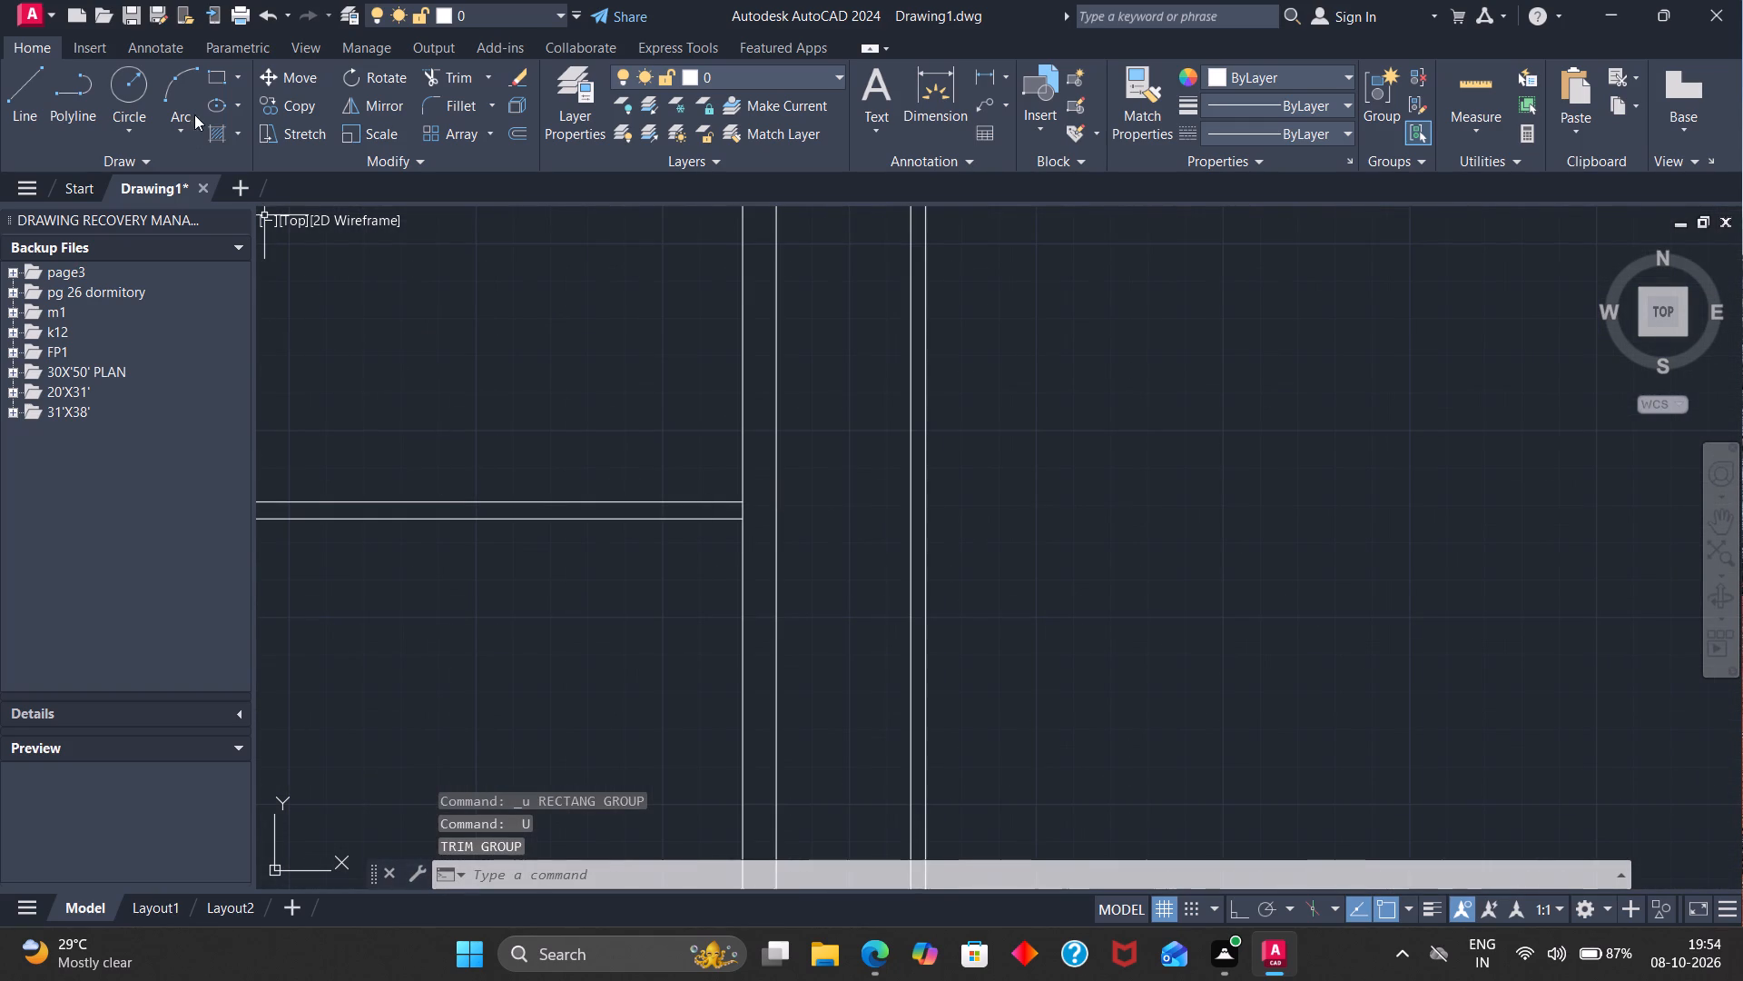
click(216, 74)
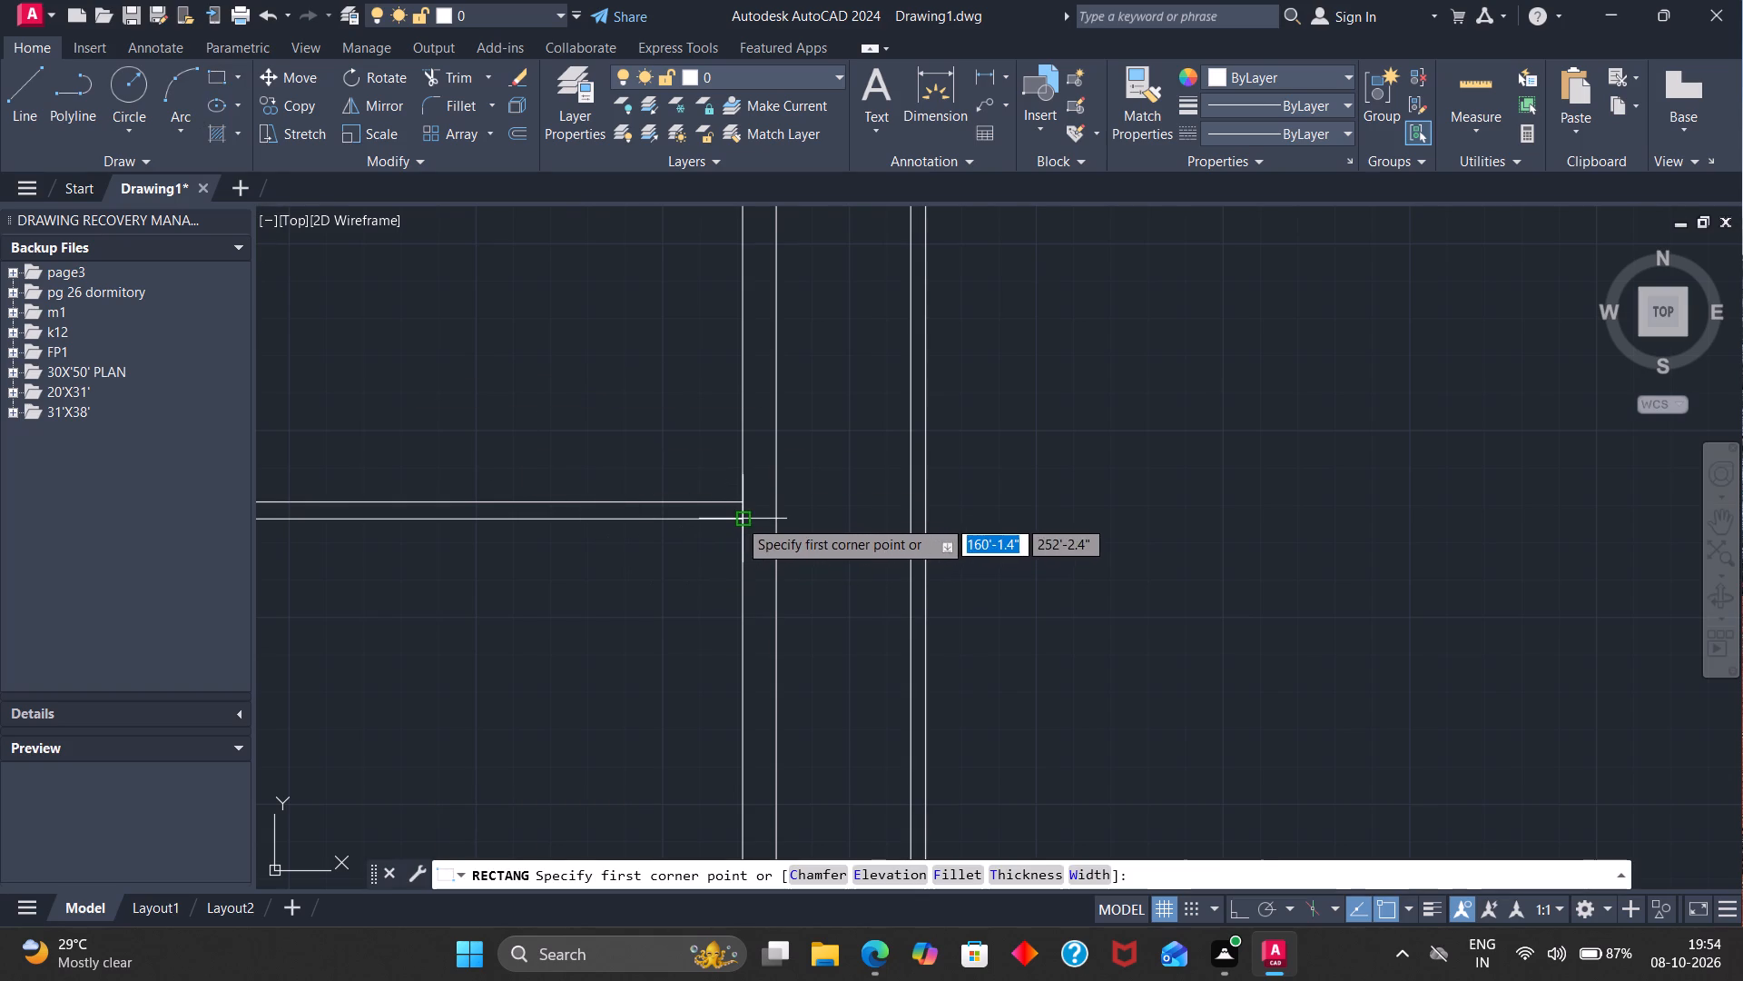
click(738, 519)
text(4',4')
key(Return)
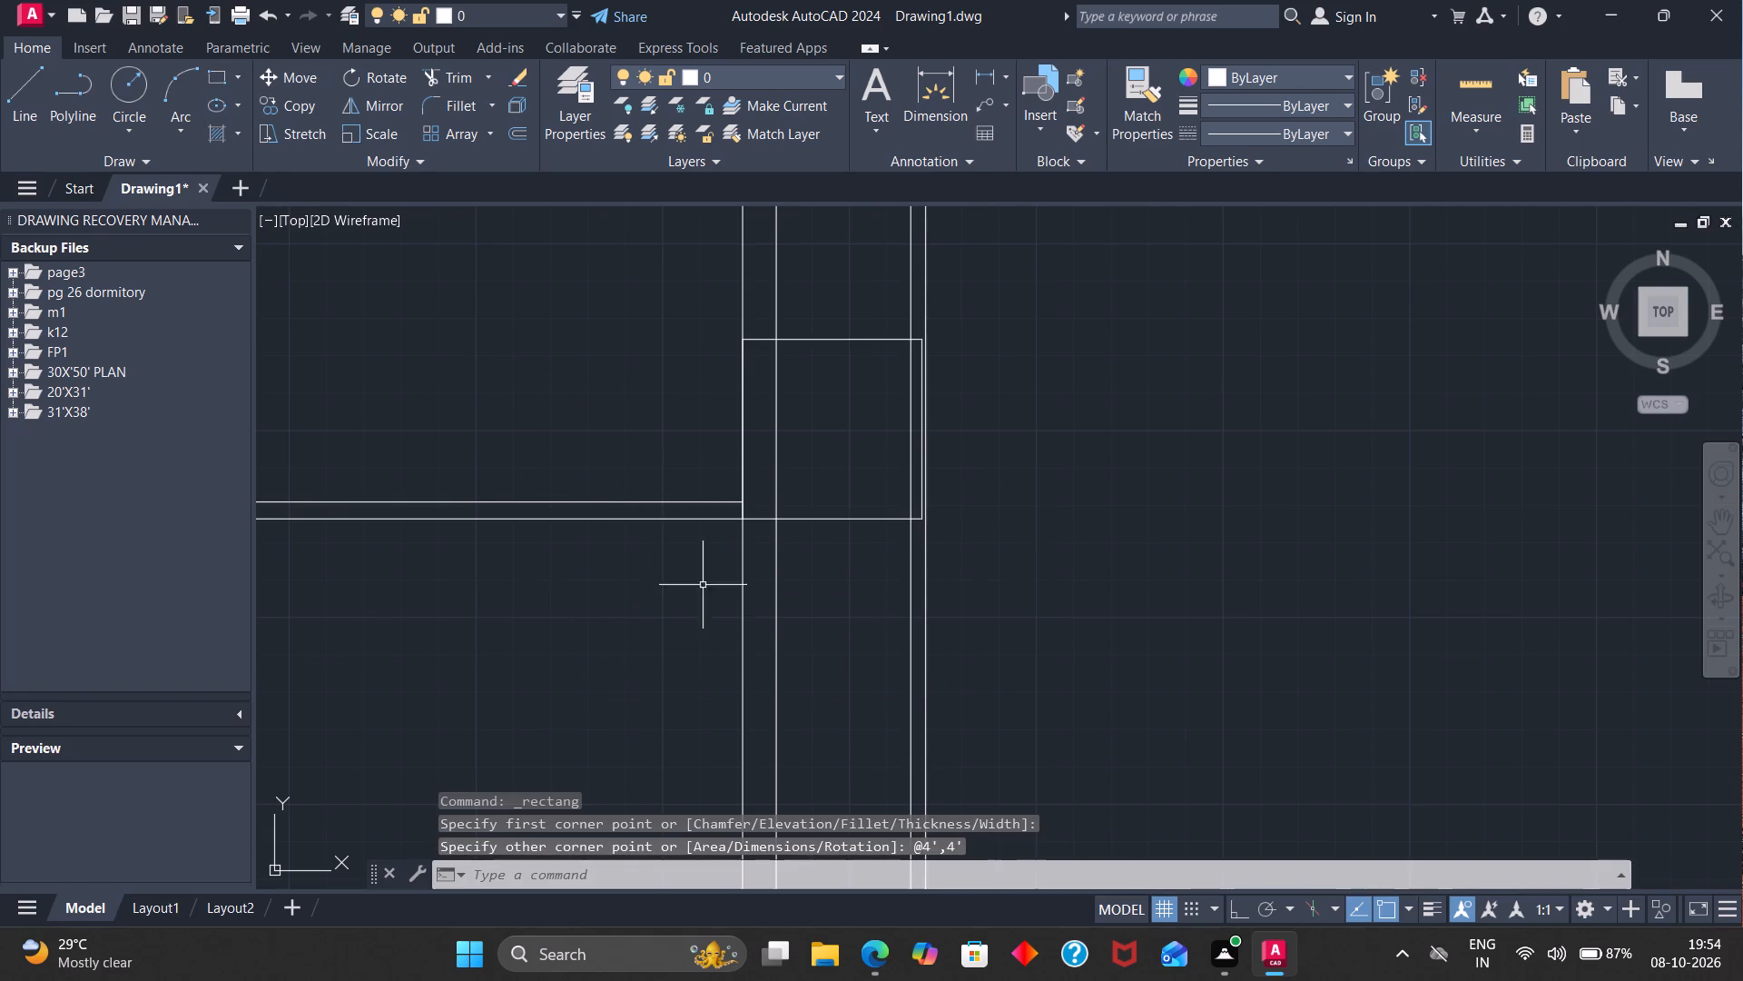
Move the 4' square by its northeast corner to the corner between the partition's south face and the east wall's inner face.
scroll(881, 510, down, 2)
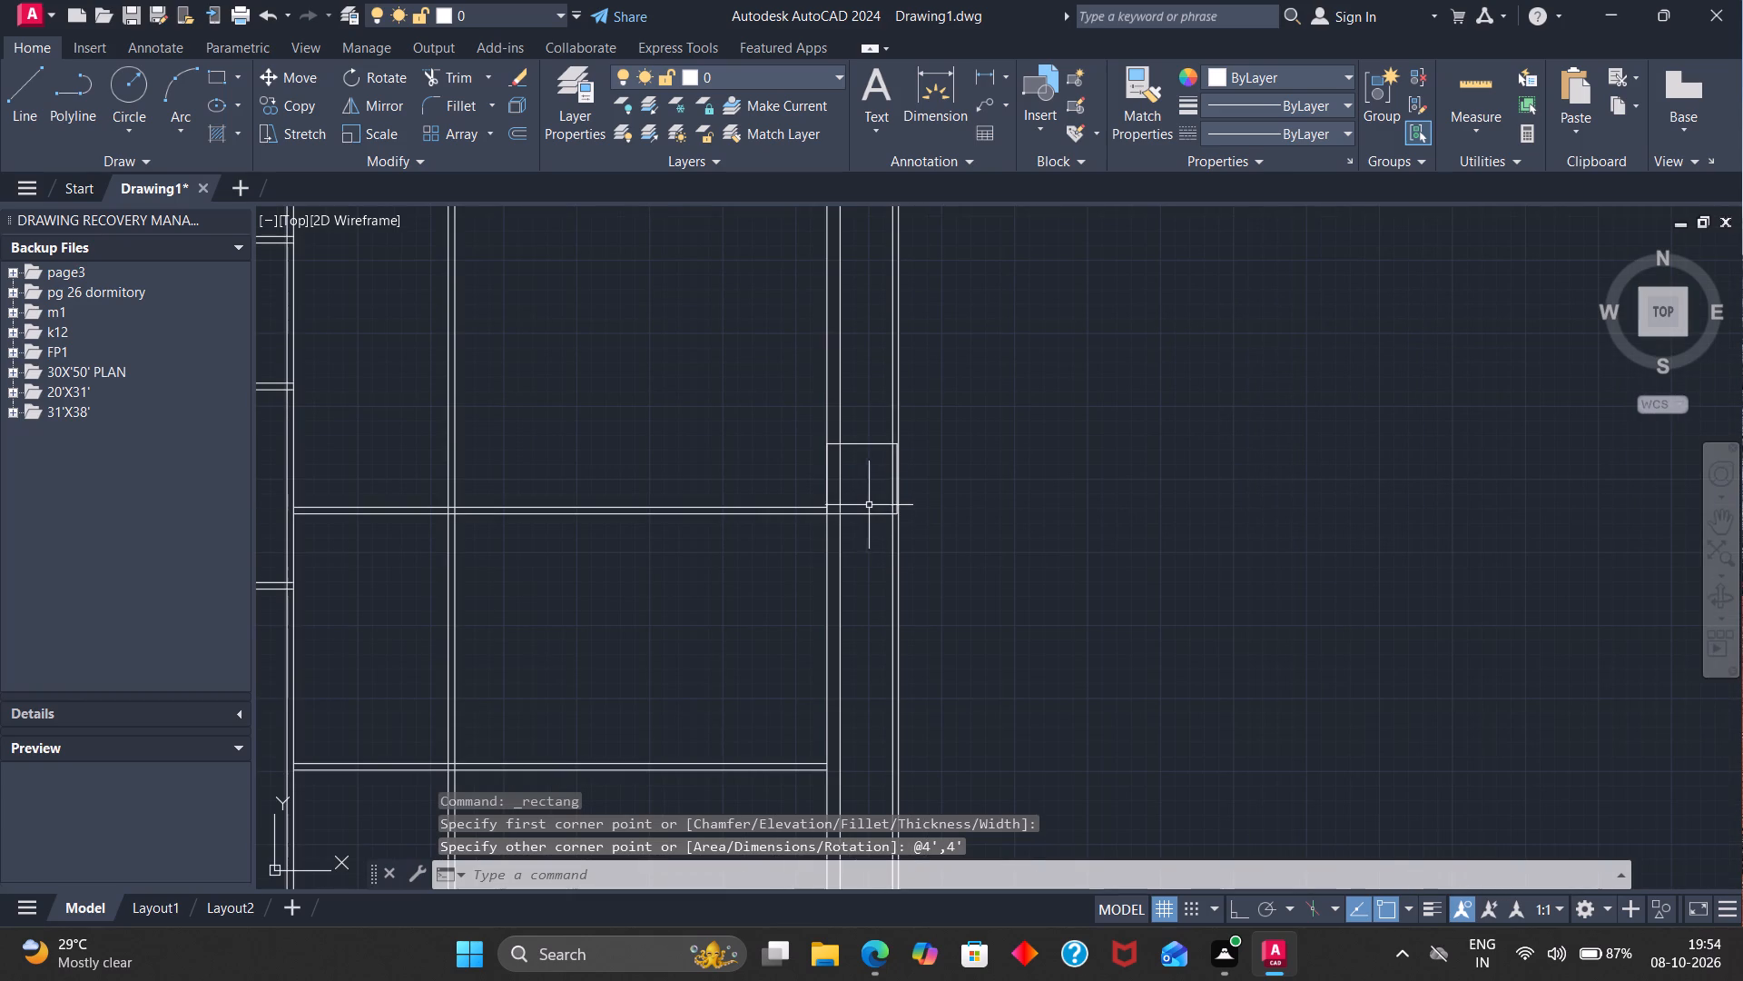
key(m)
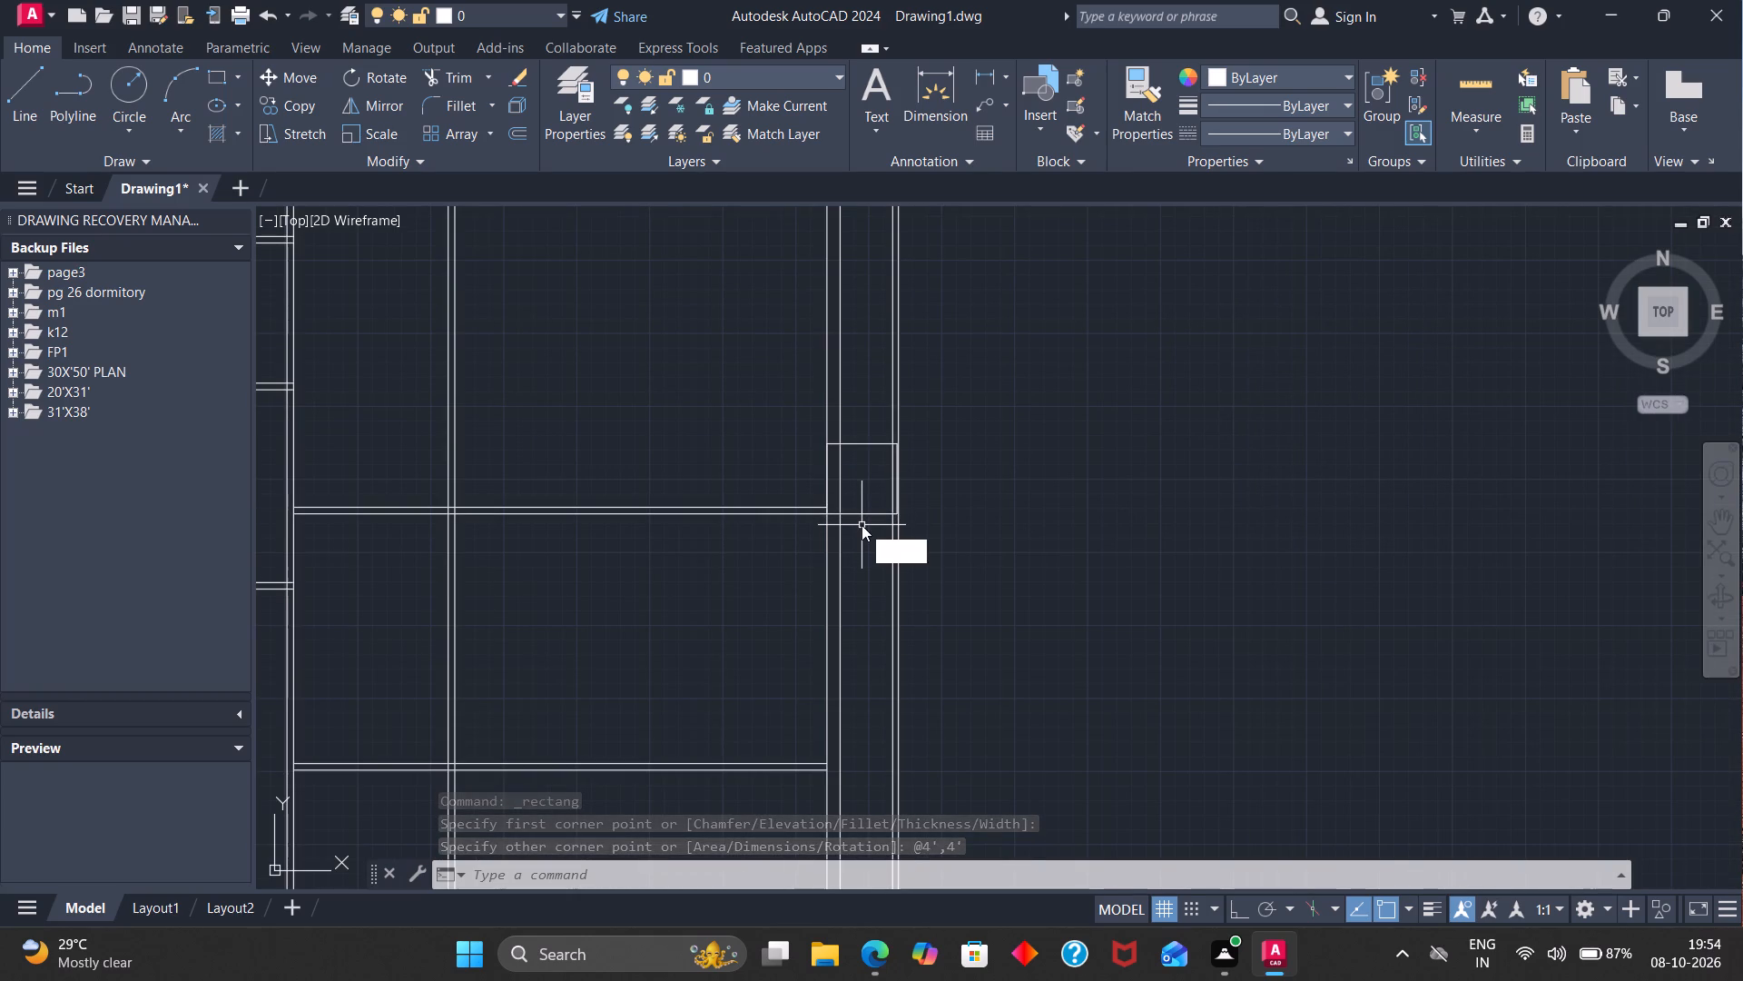
key(Return)
click(867, 513)
key(Return)
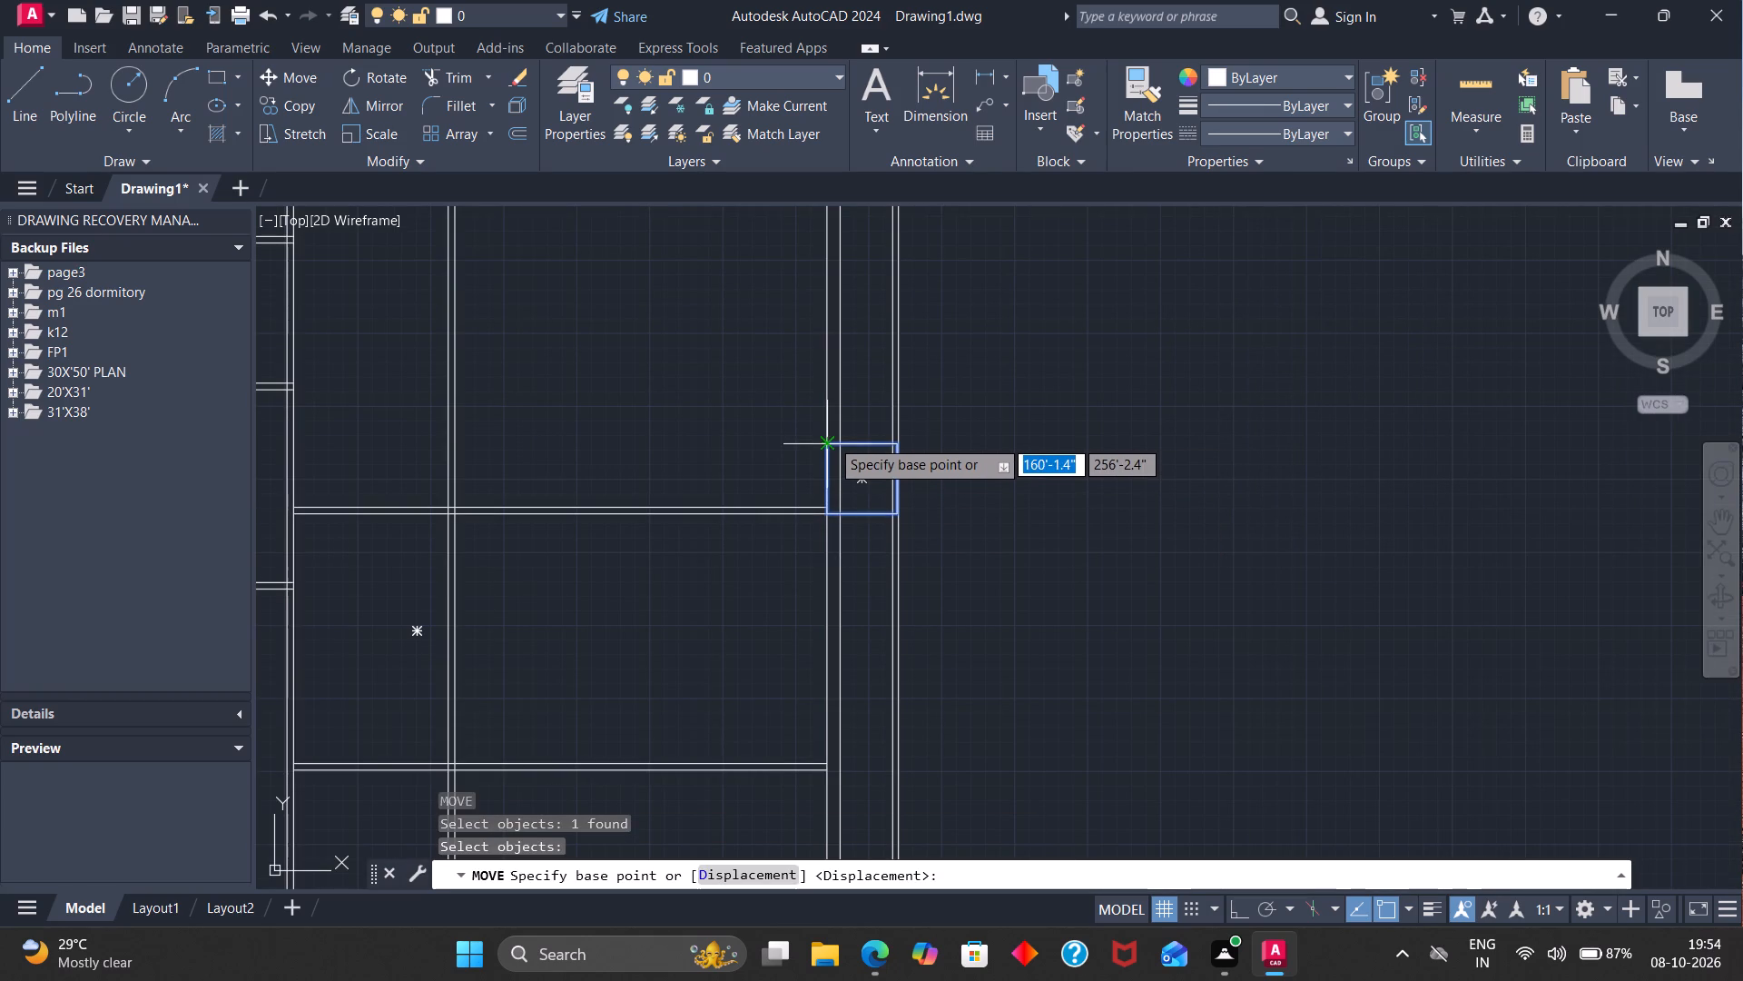
click(899, 443)
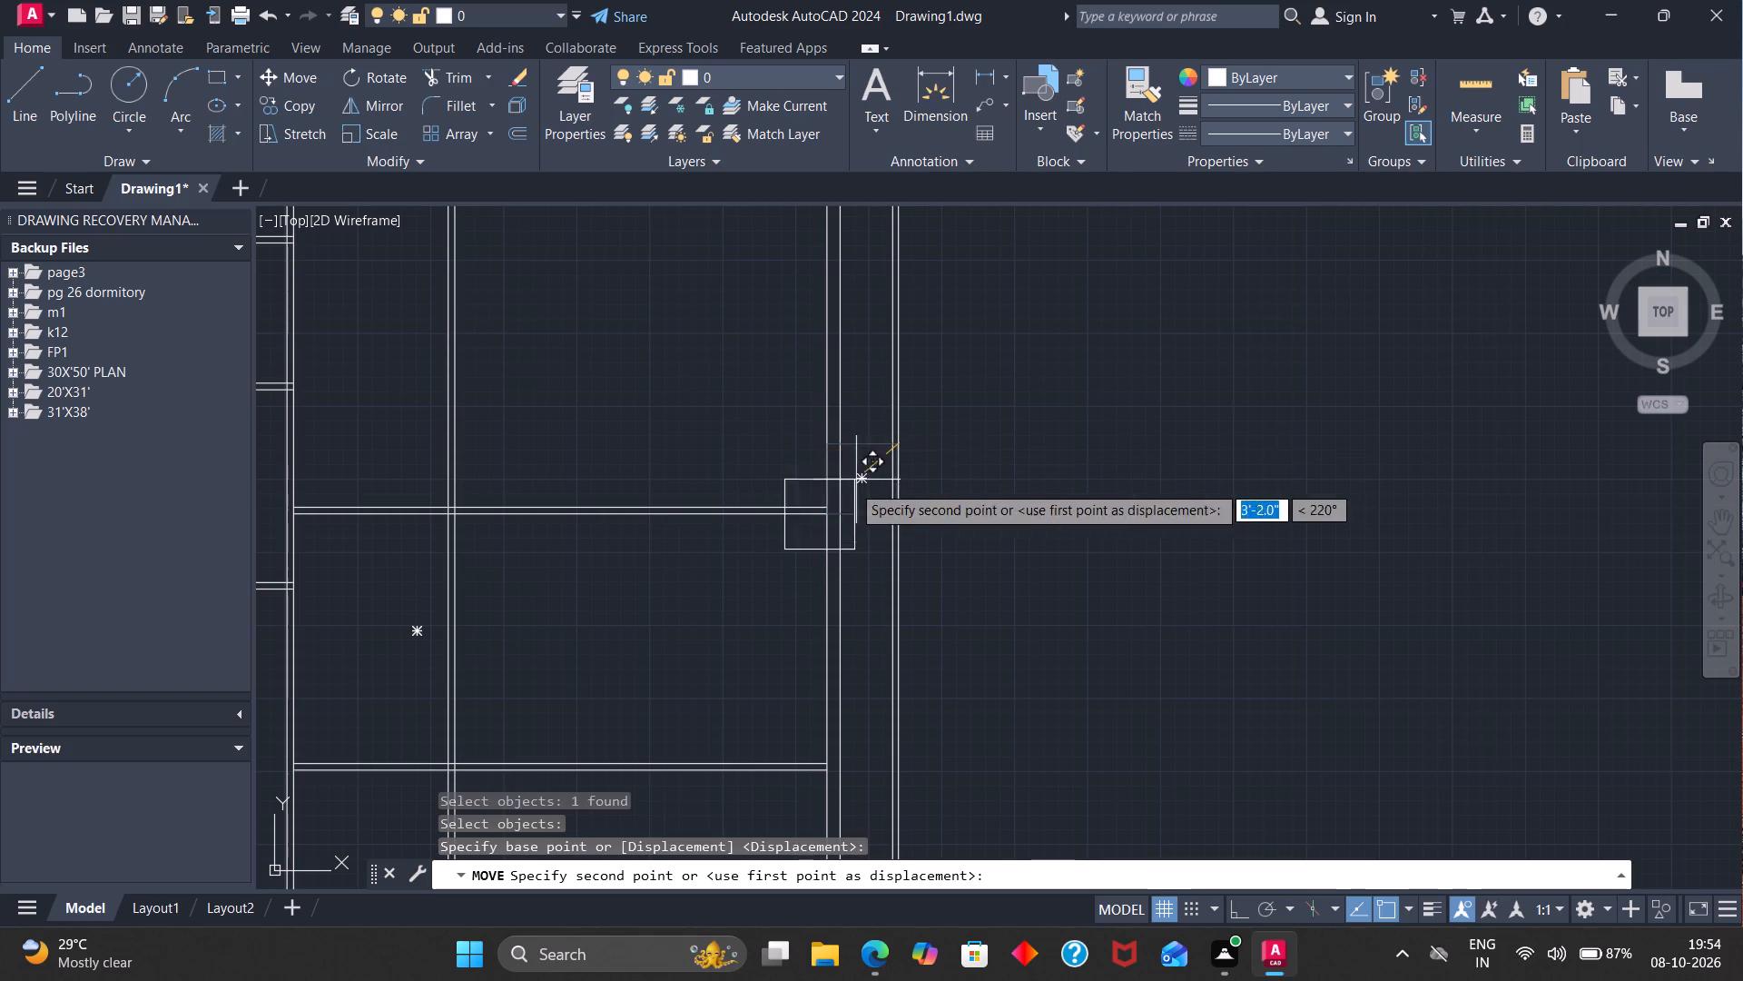
click(821, 520)
Explode the 4' square in the room's northeast corner into separate lines.
scroll(831, 631, down, 1)
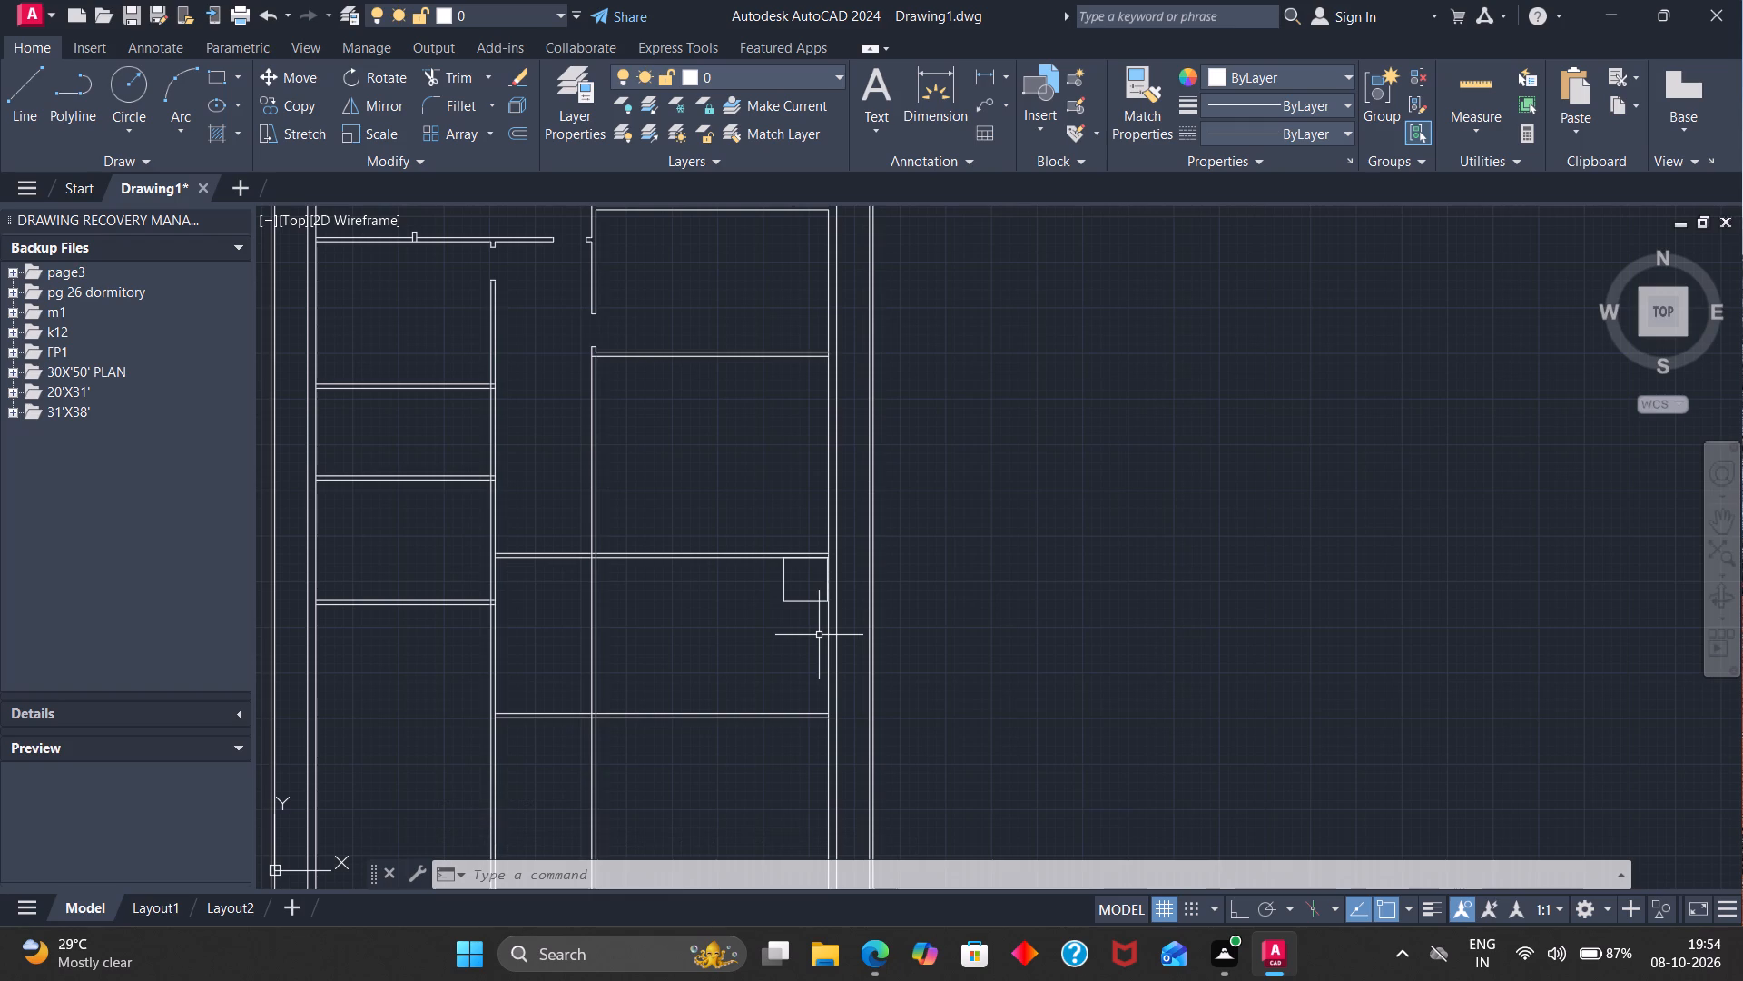
scroll(790, 617, up, 3)
scroll(791, 616, down, 1)
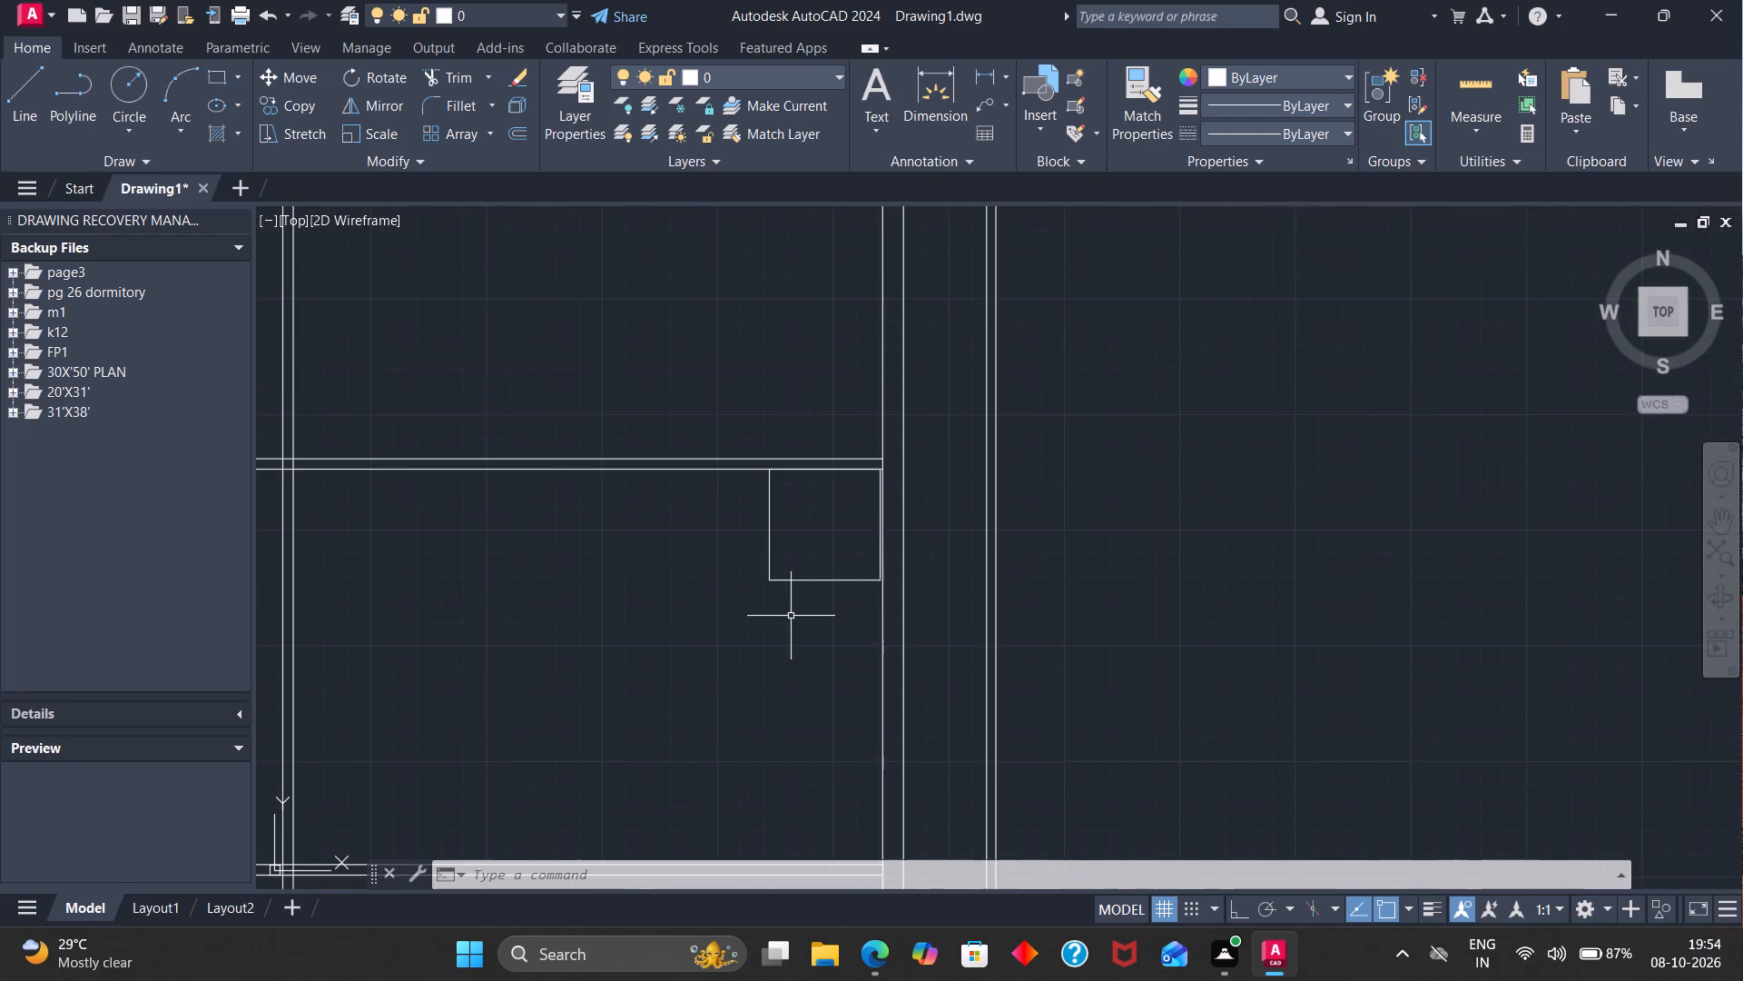
click(772, 540)
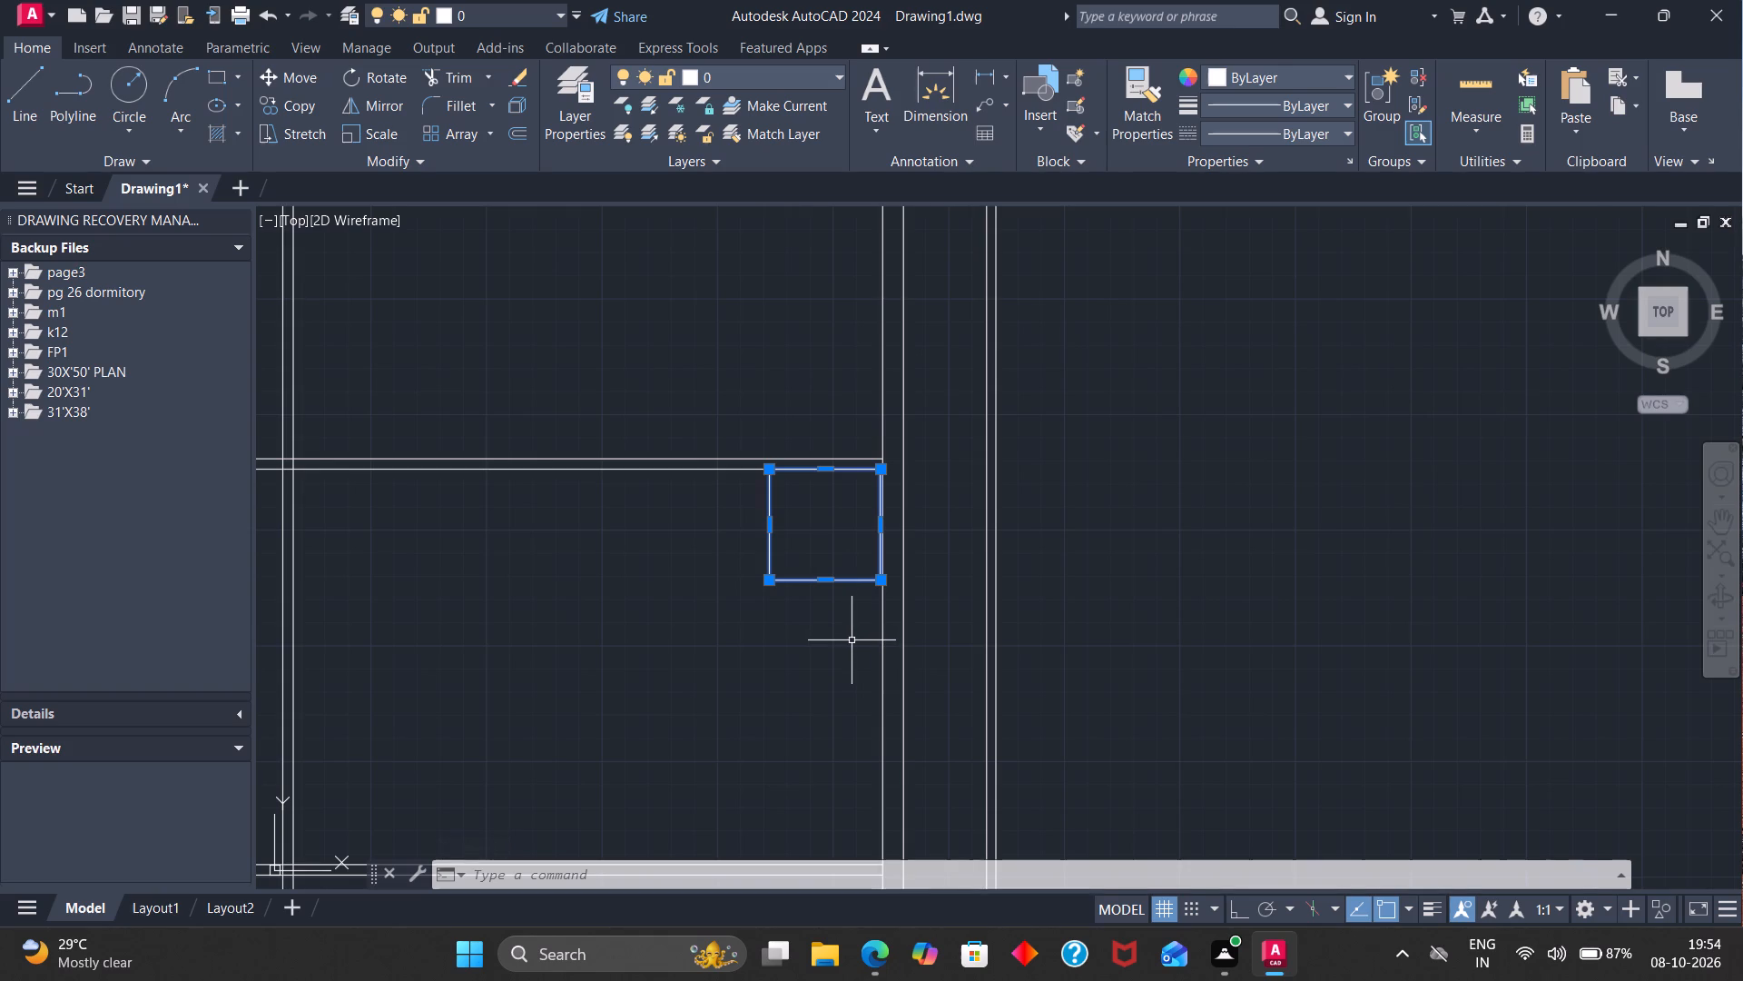
key(x)
key(Return)
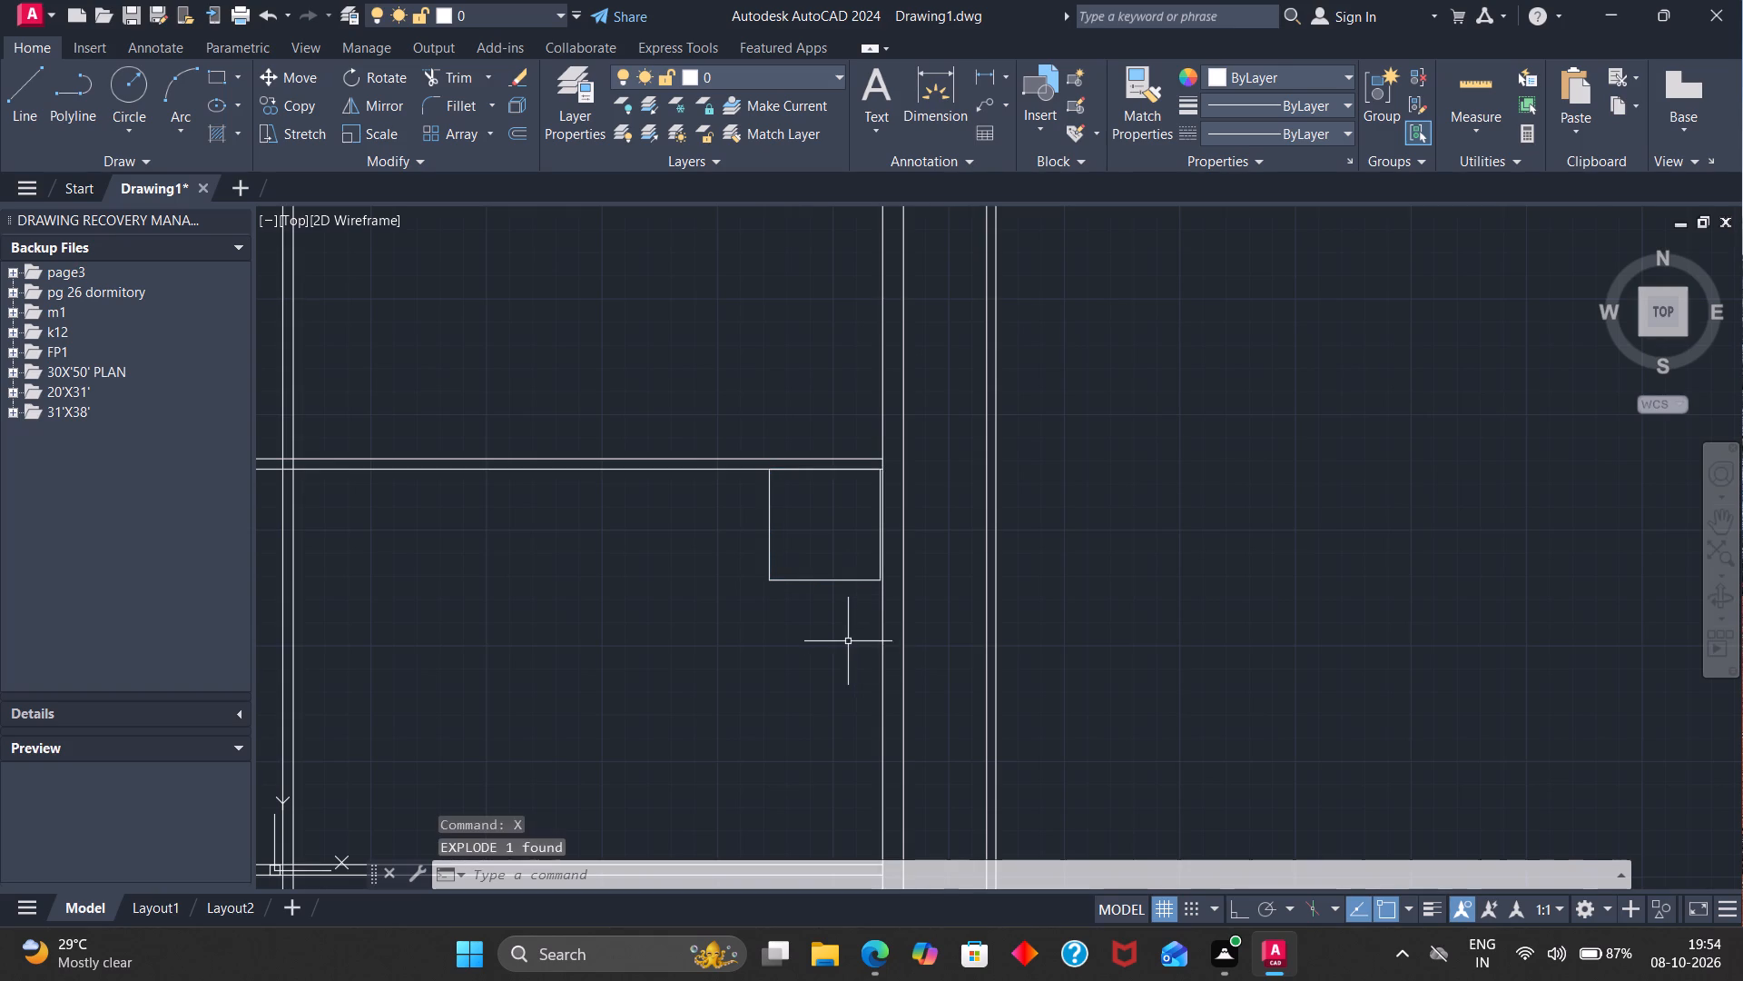
Start a rectangular array of the 4' square's west edge with 12 columns and 1 row.
click(772, 535)
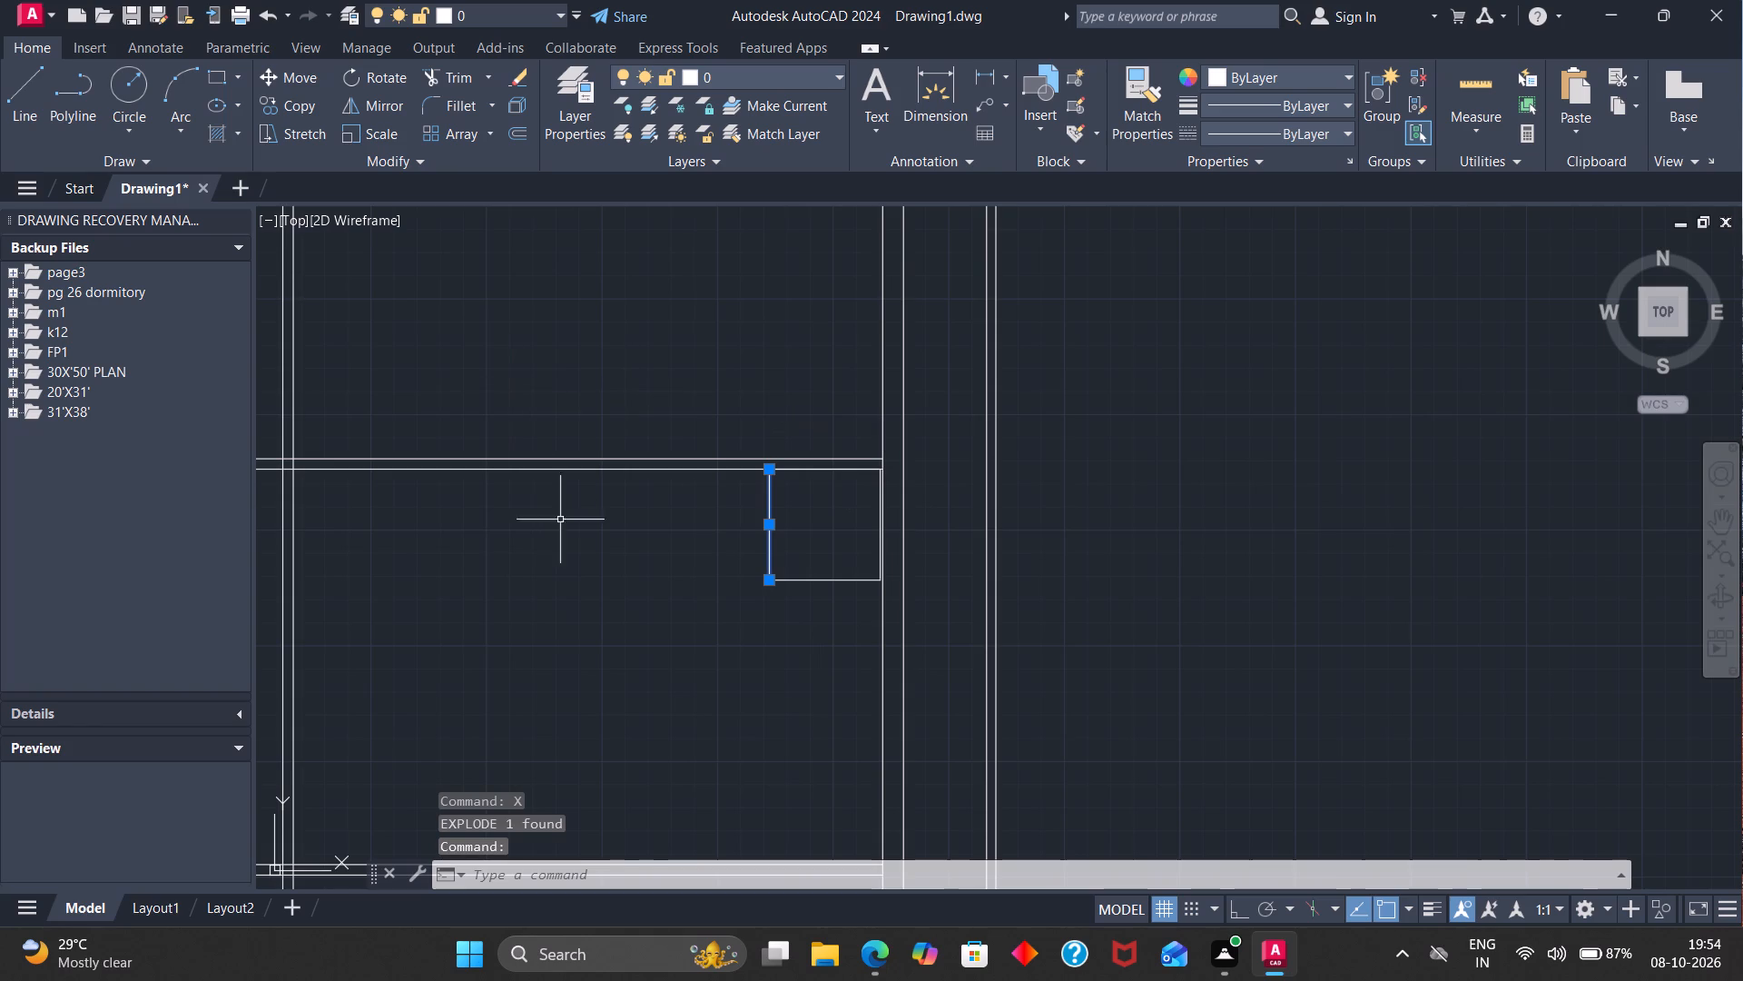
click(484, 127)
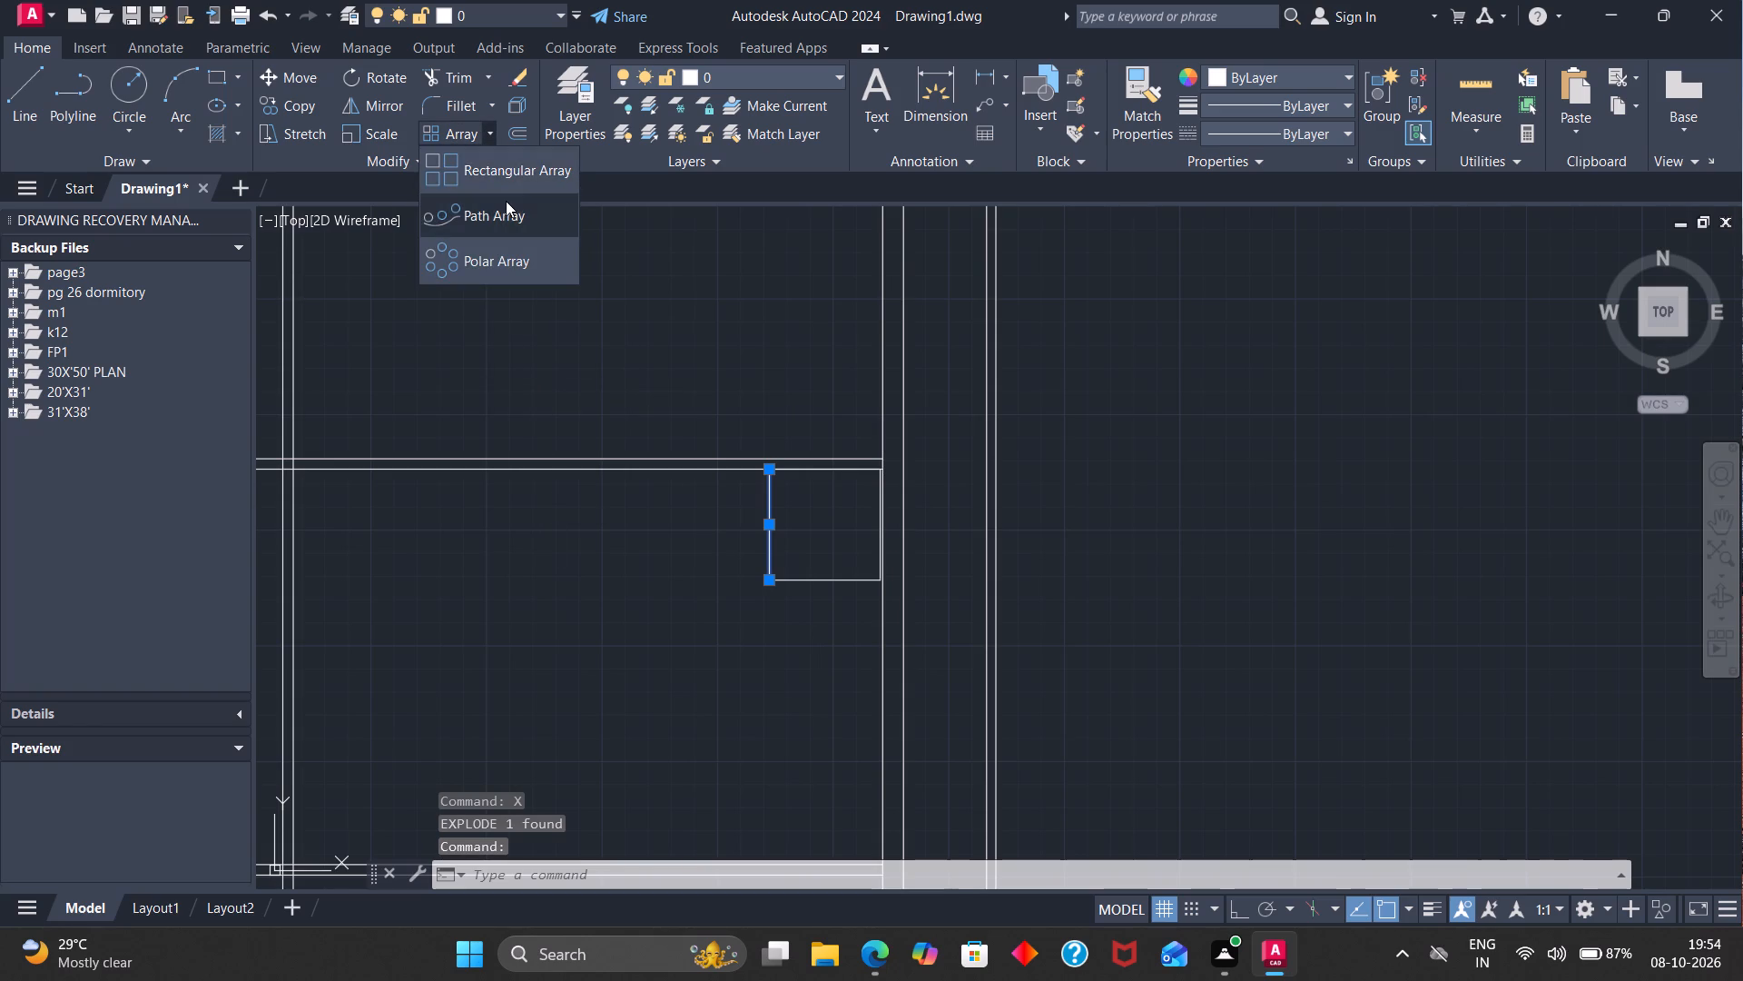
click(511, 175)
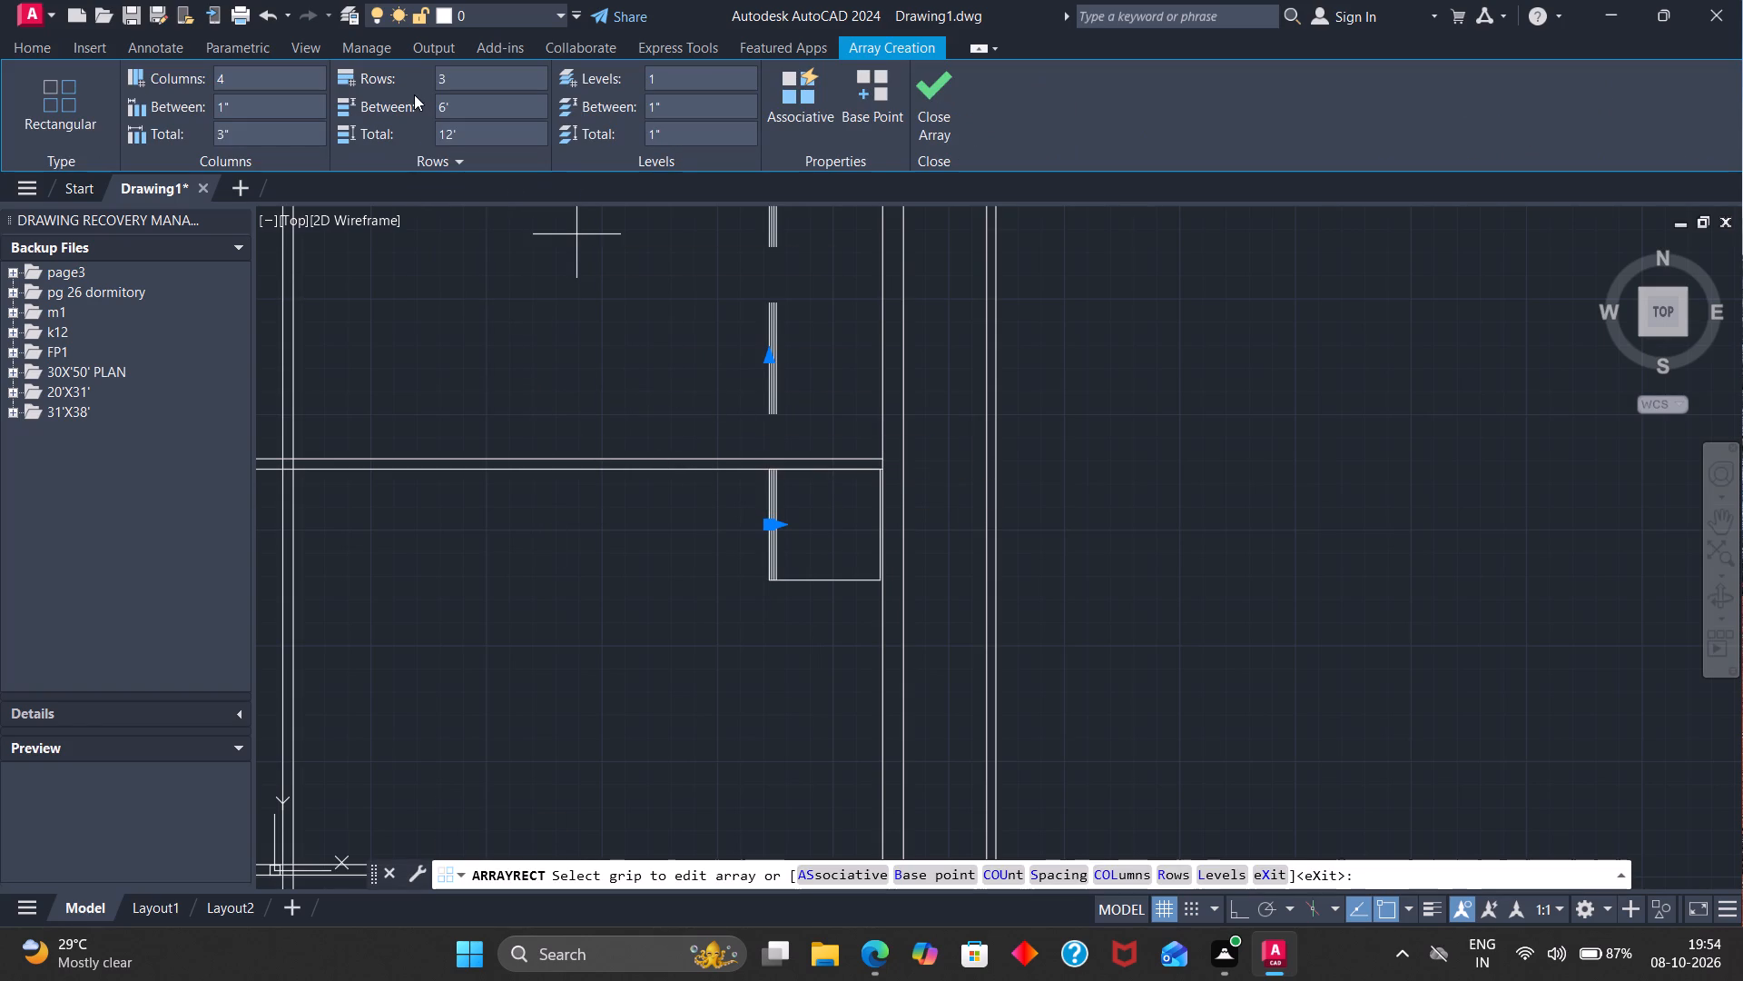
click(309, 74)
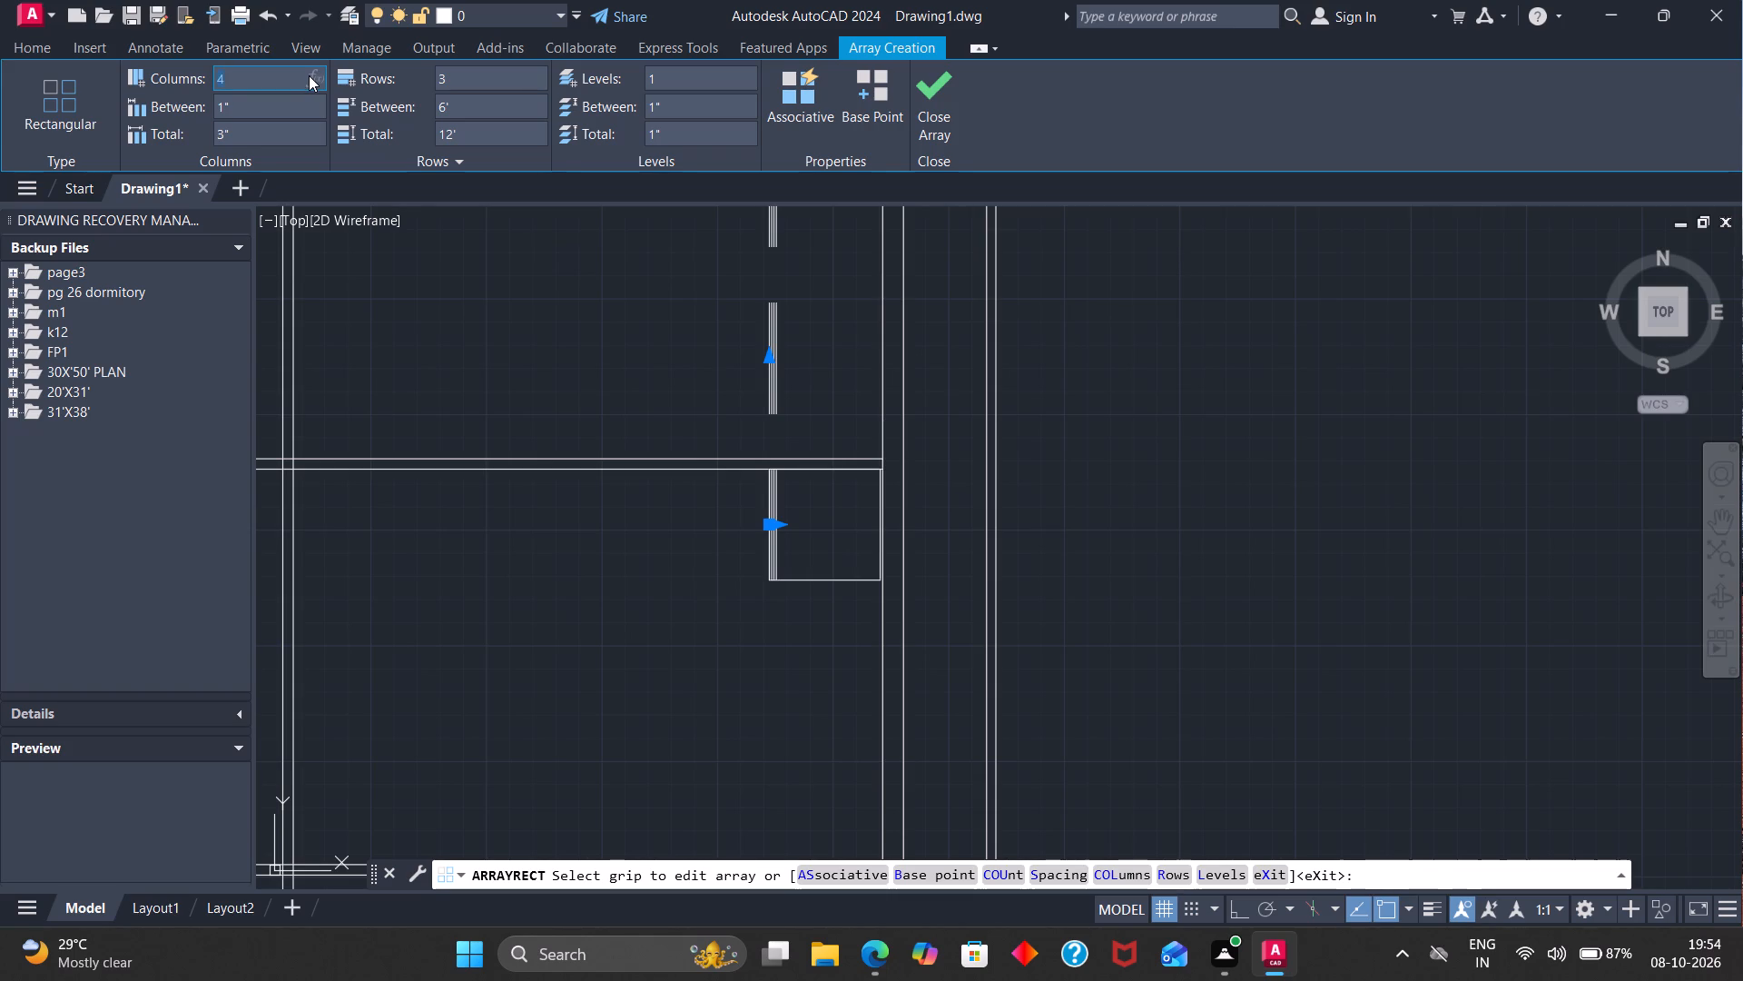
key(1)
key(Return)
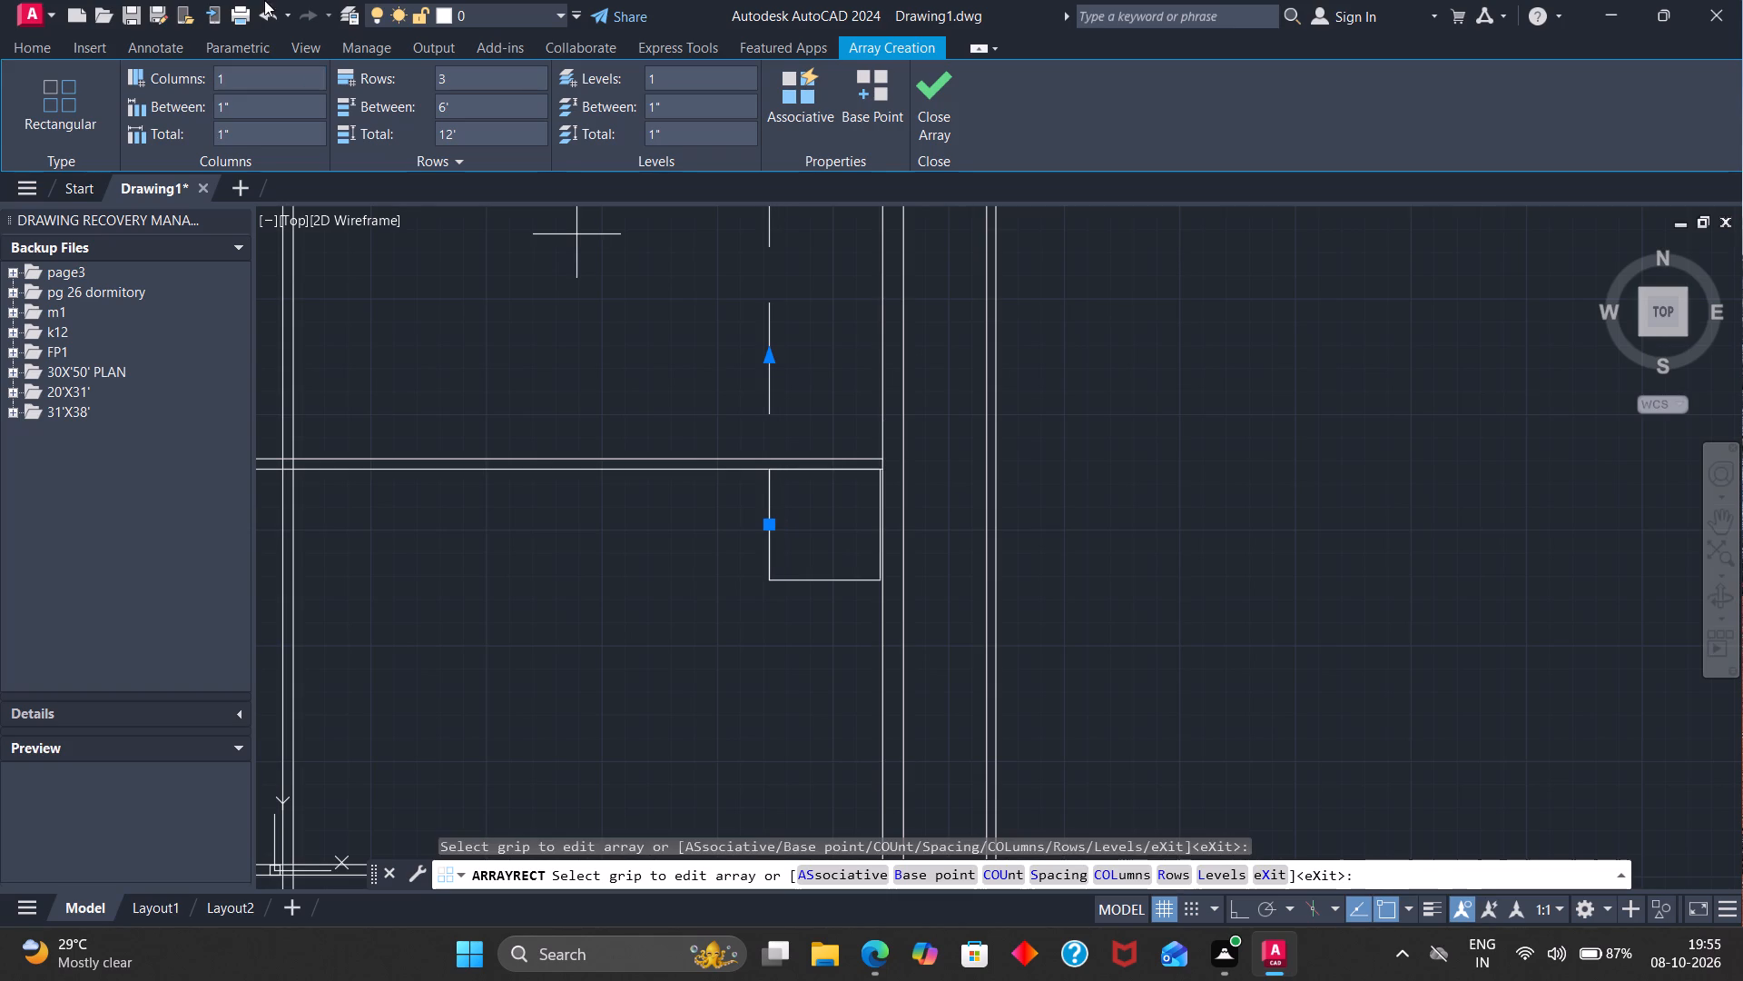
click(468, 80)
key(1)
key(Return)
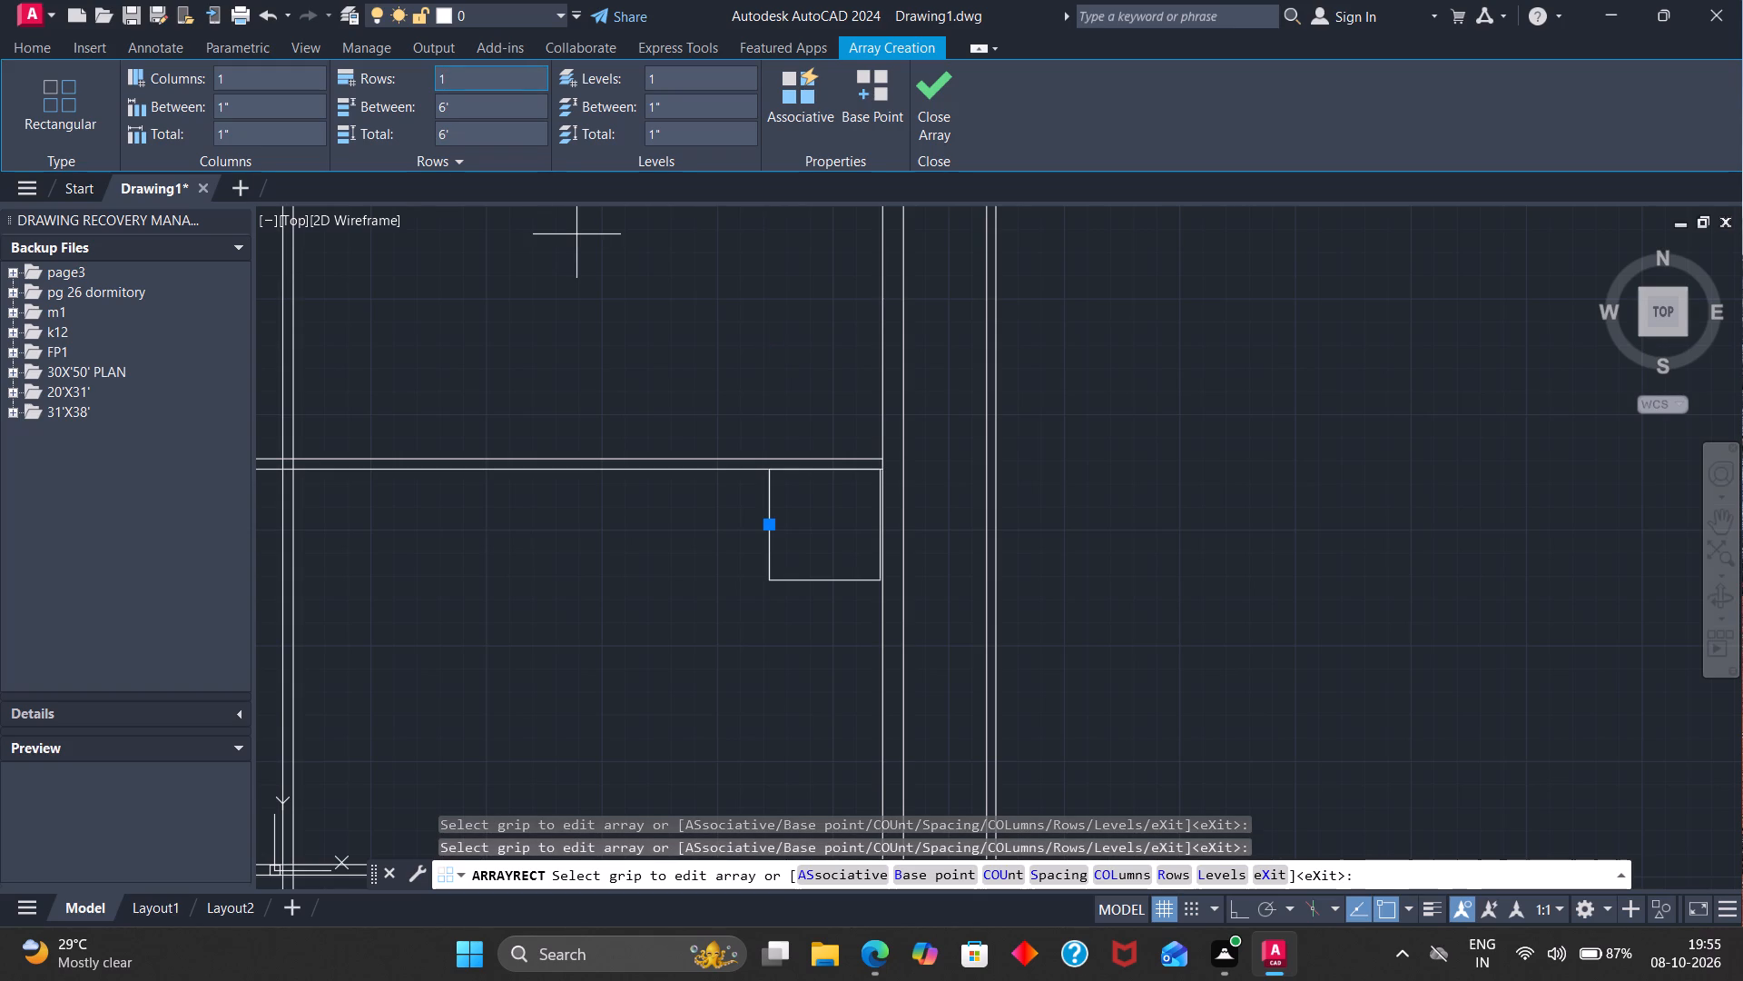
click(261, 75)
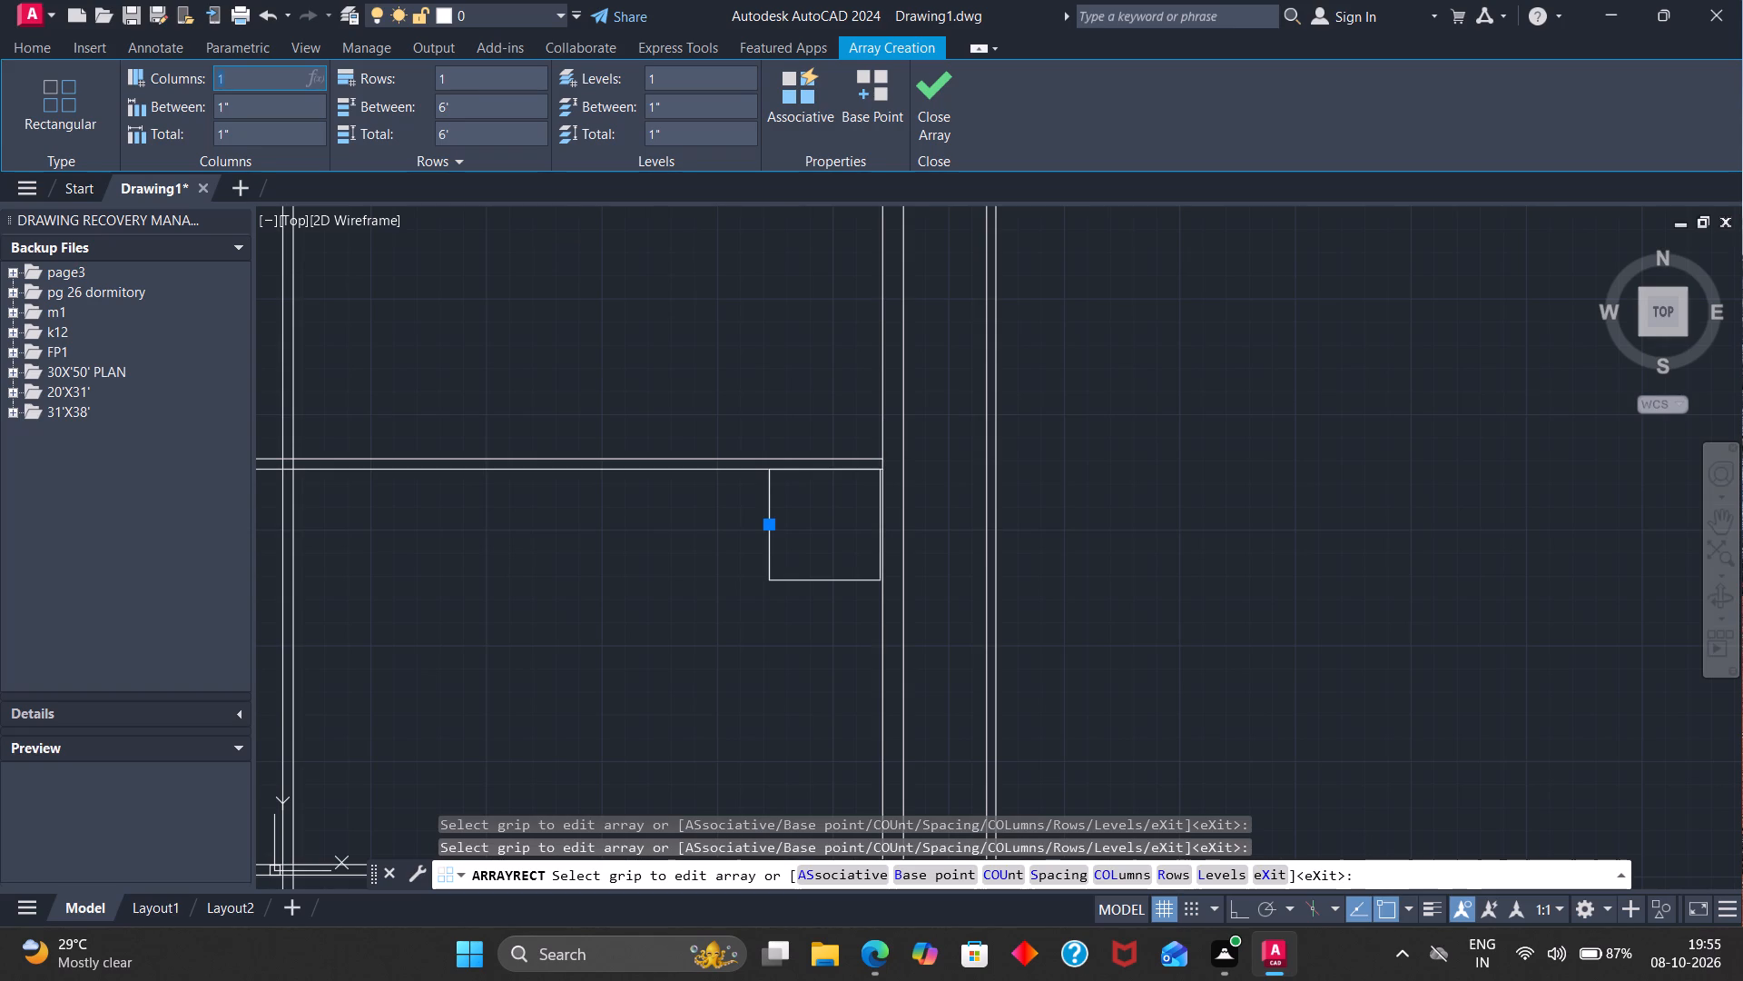
text(12)
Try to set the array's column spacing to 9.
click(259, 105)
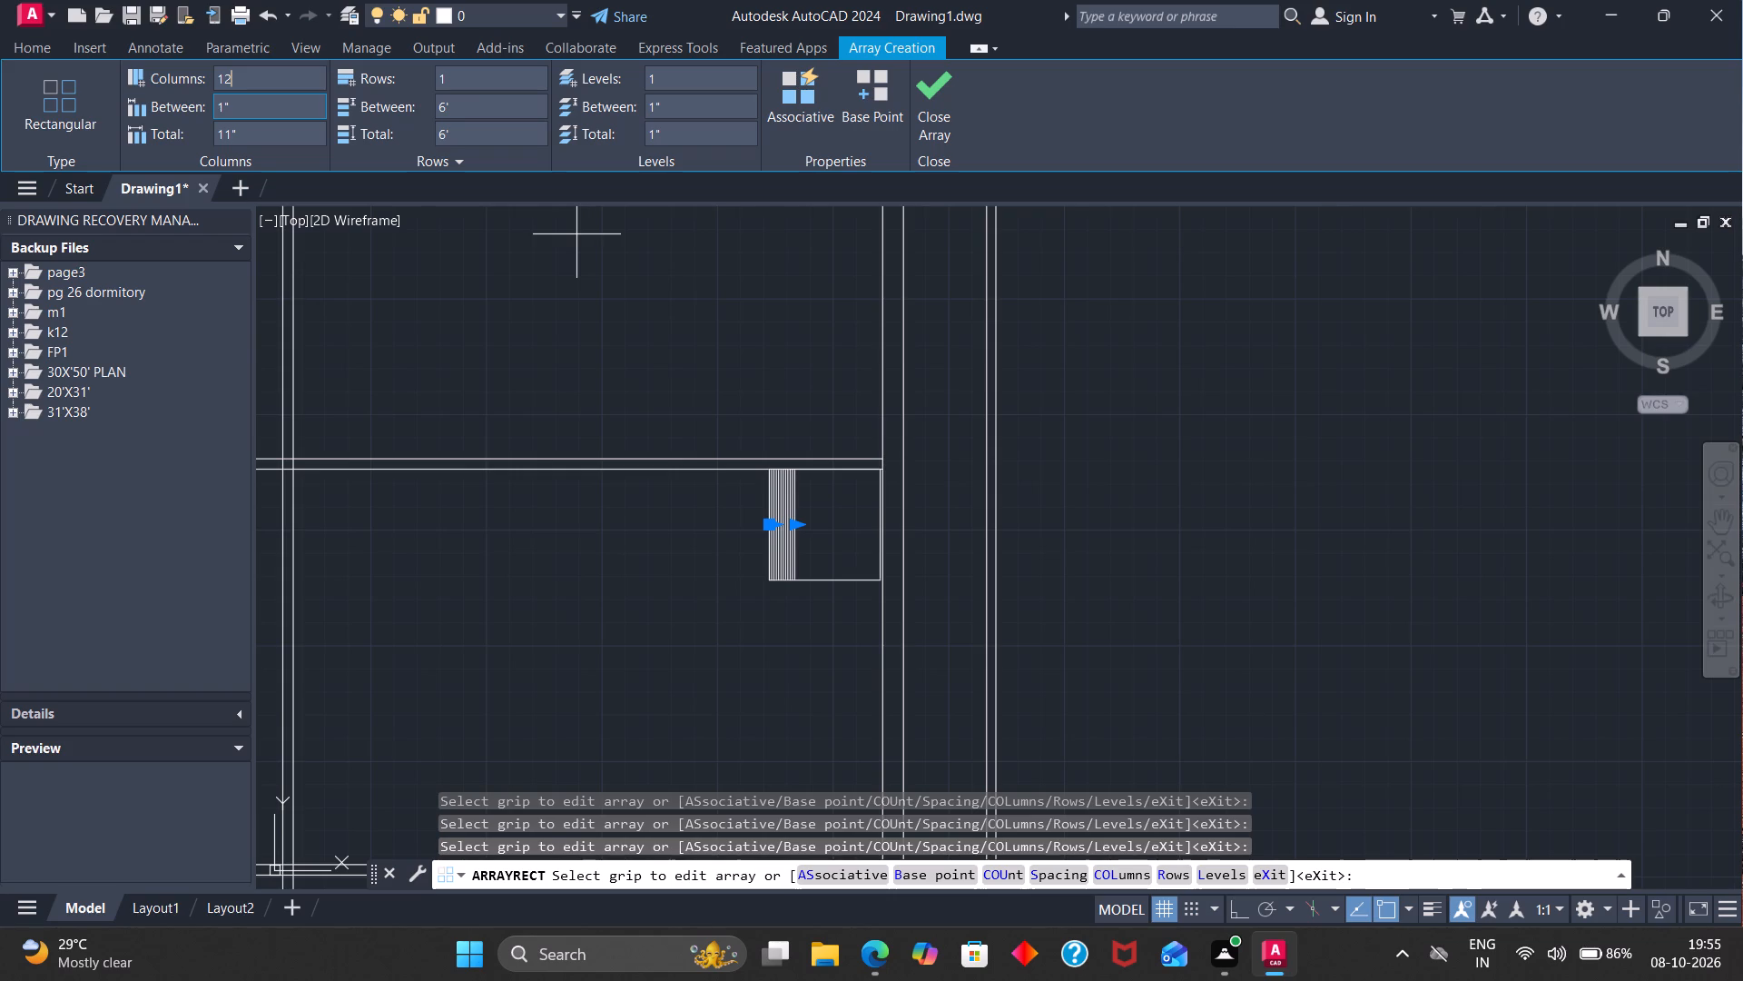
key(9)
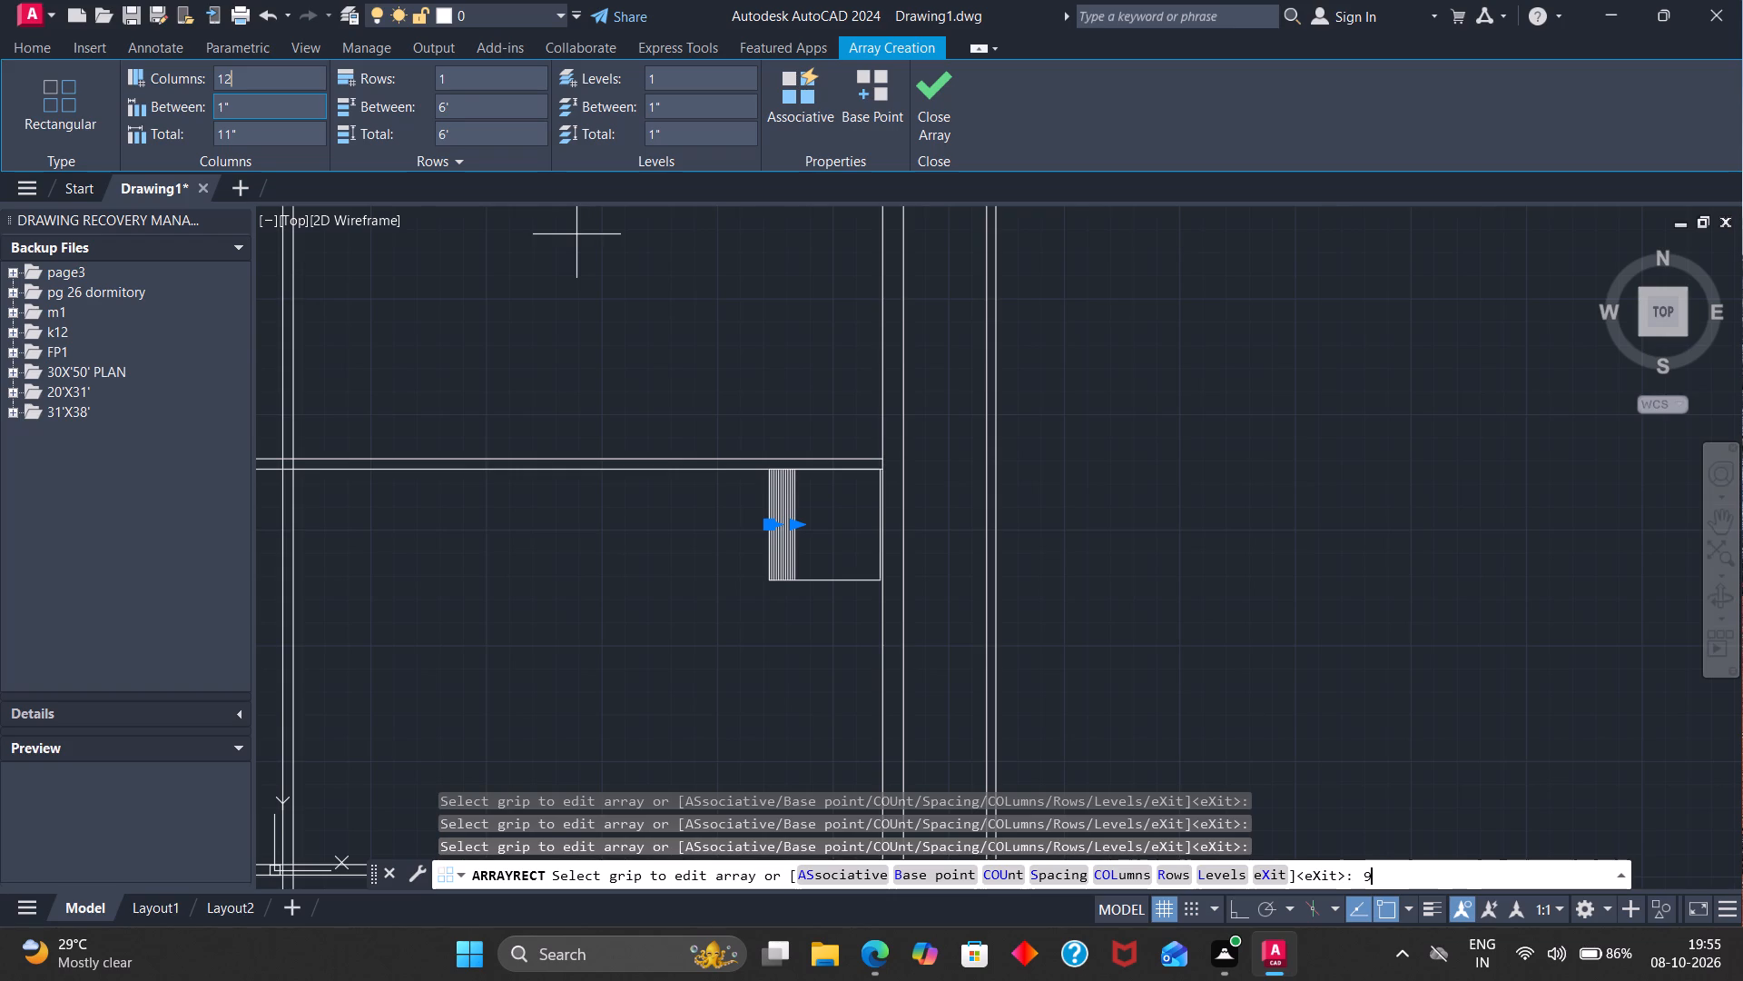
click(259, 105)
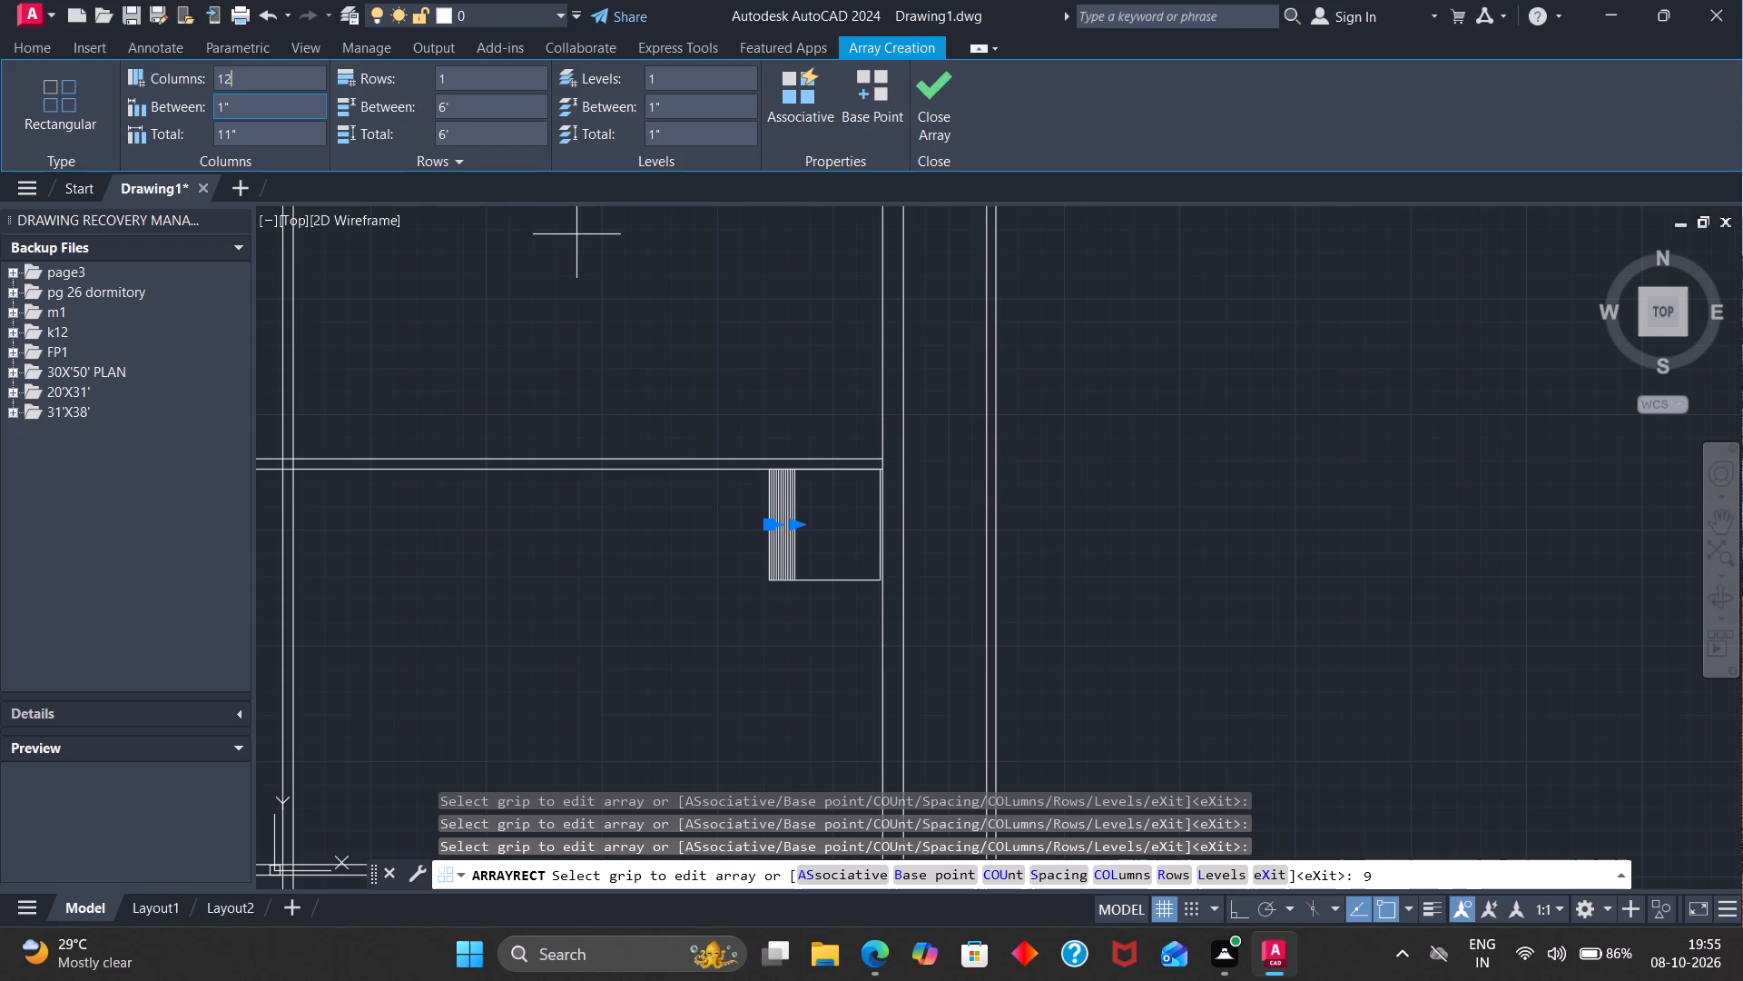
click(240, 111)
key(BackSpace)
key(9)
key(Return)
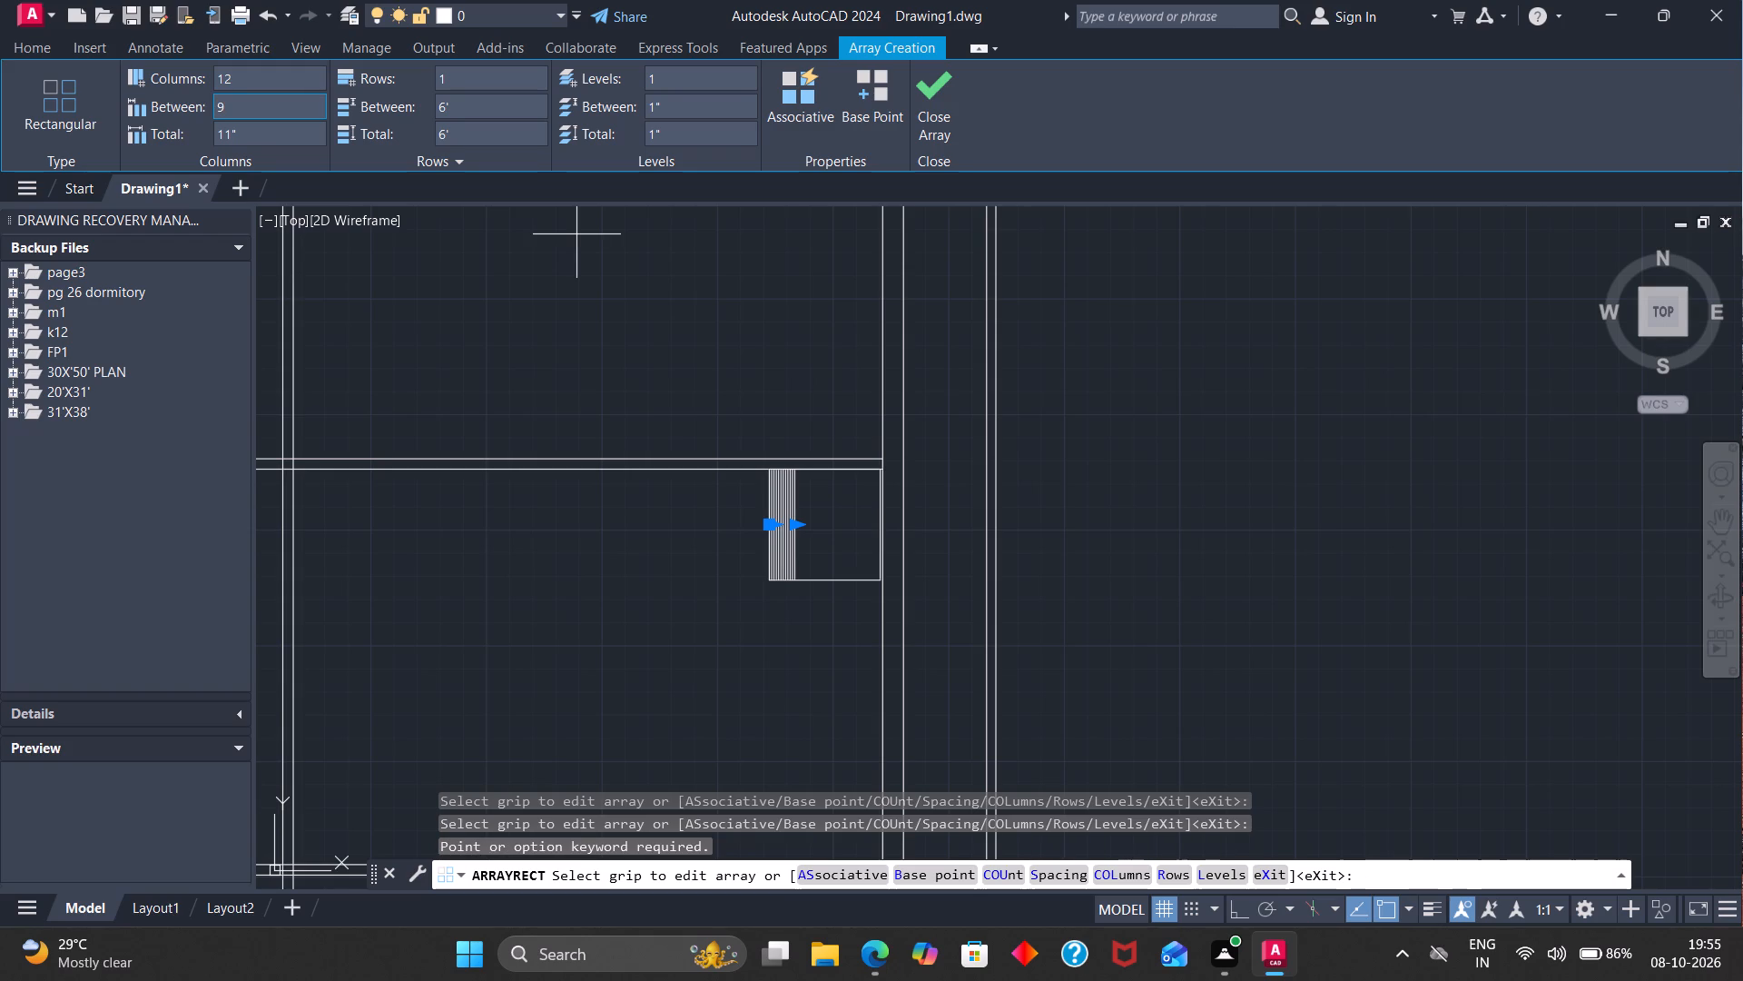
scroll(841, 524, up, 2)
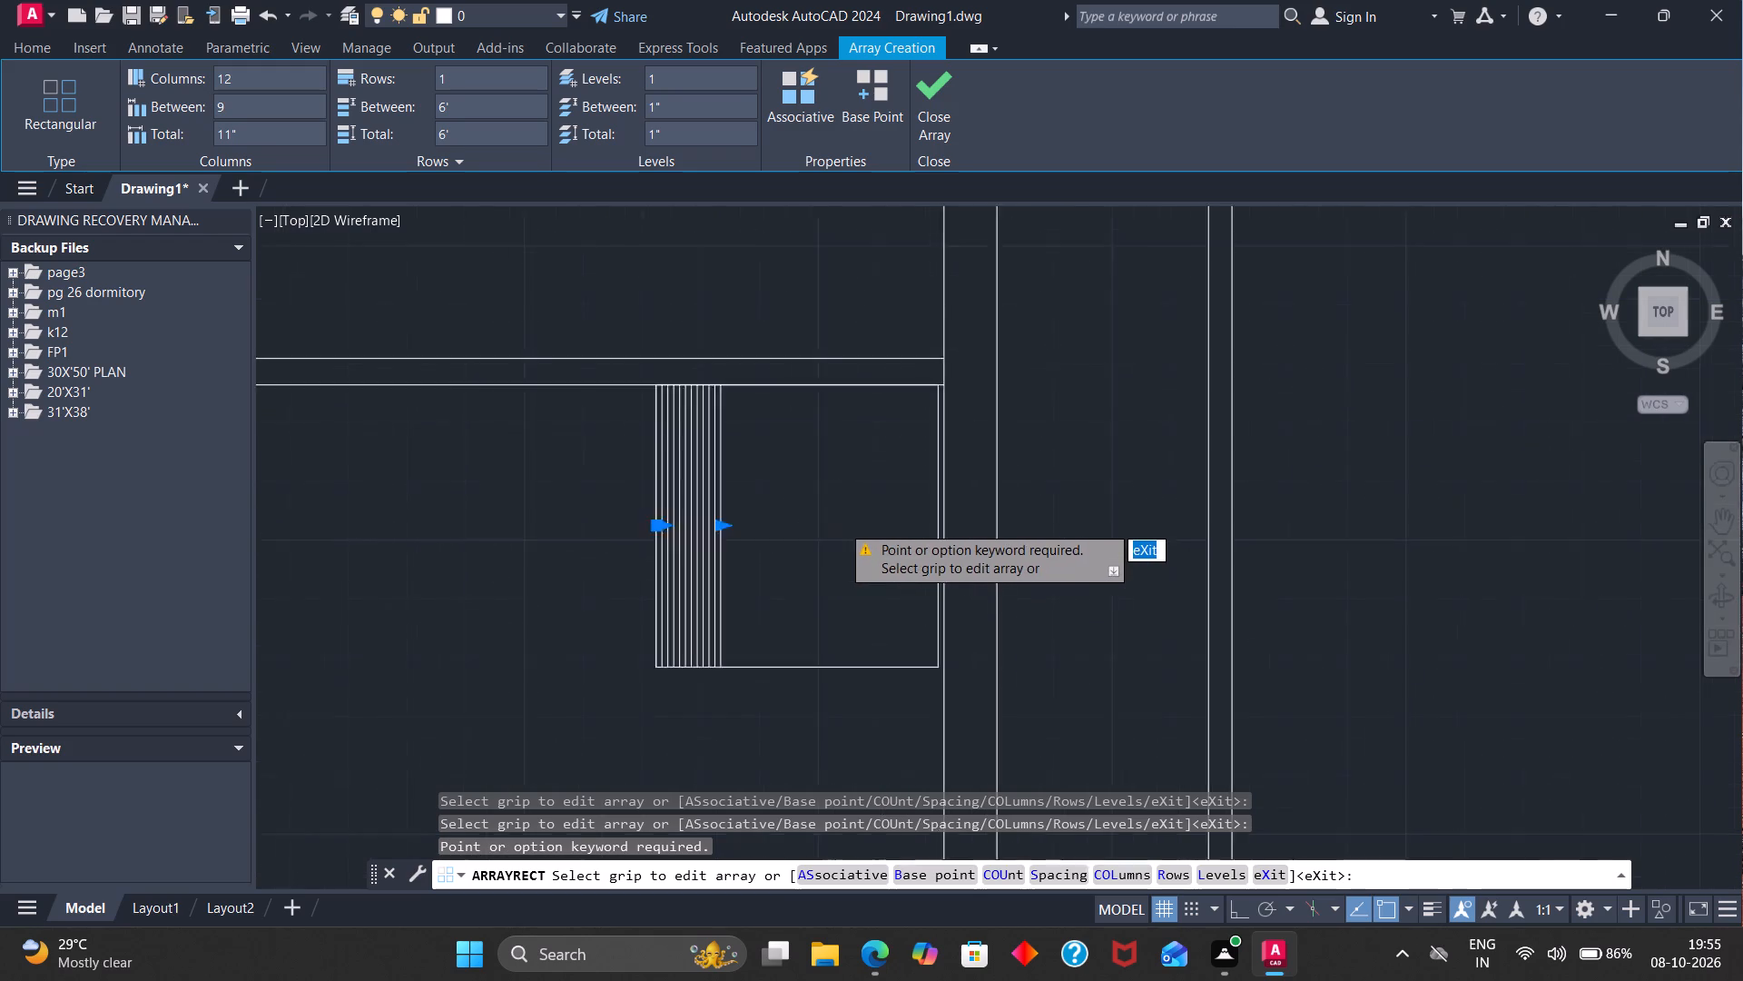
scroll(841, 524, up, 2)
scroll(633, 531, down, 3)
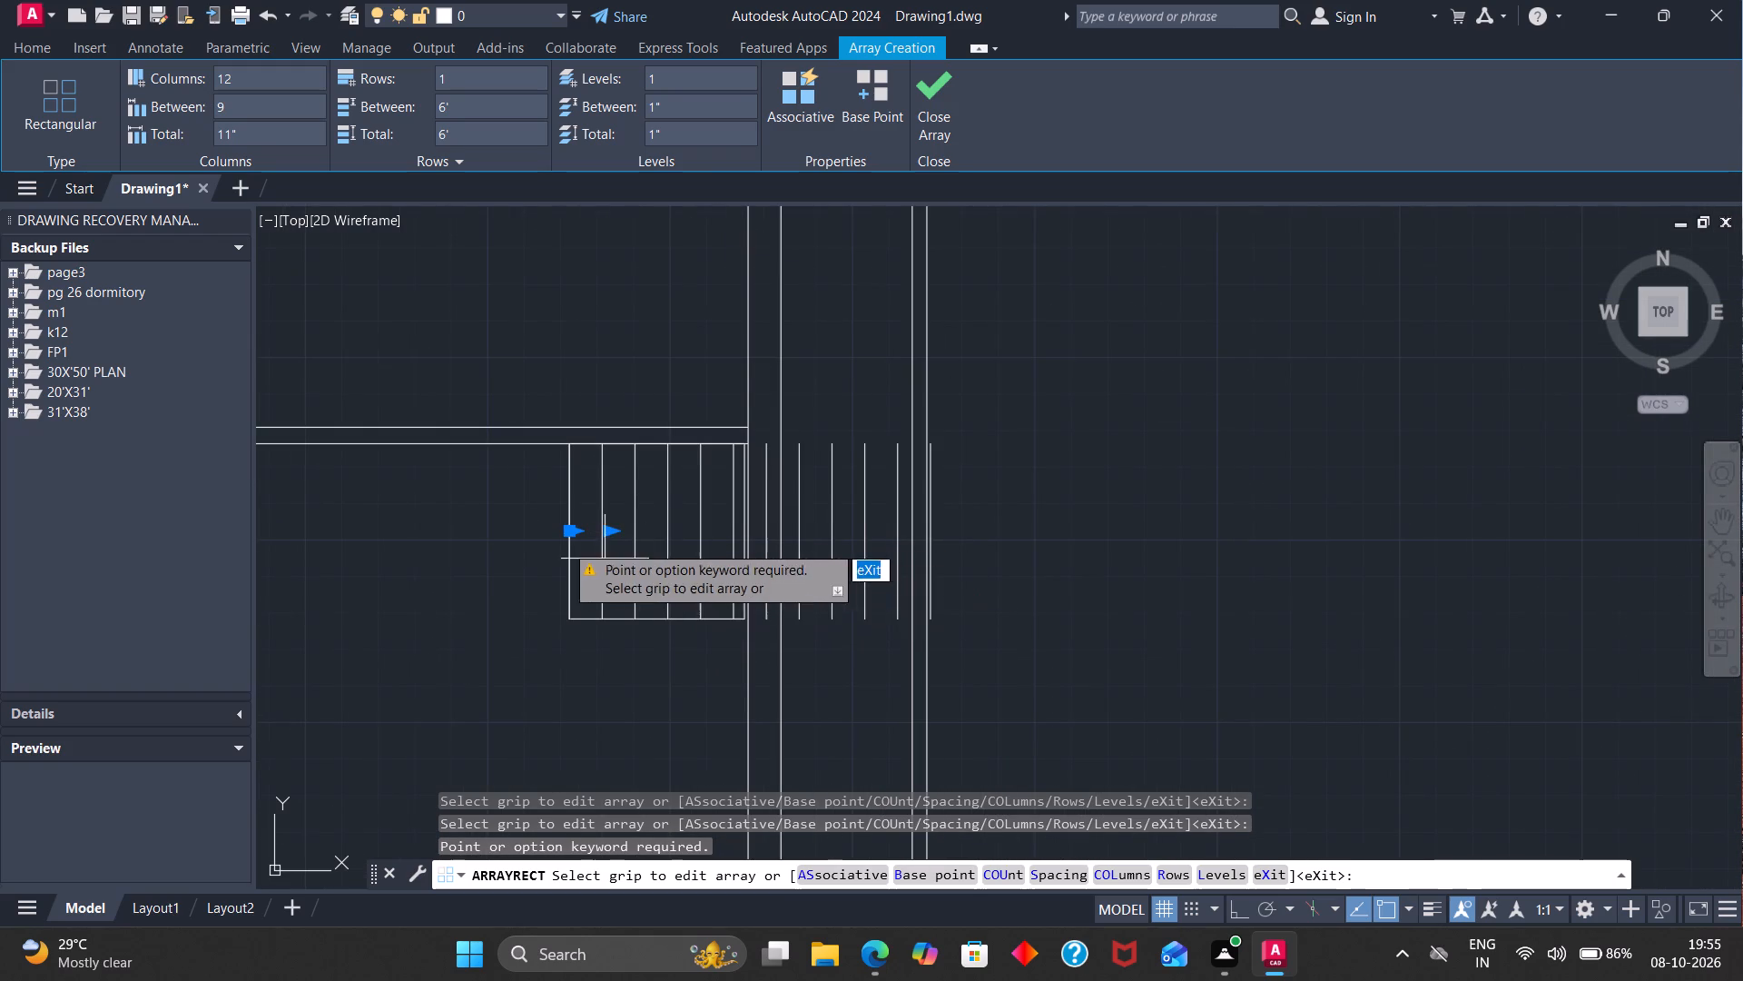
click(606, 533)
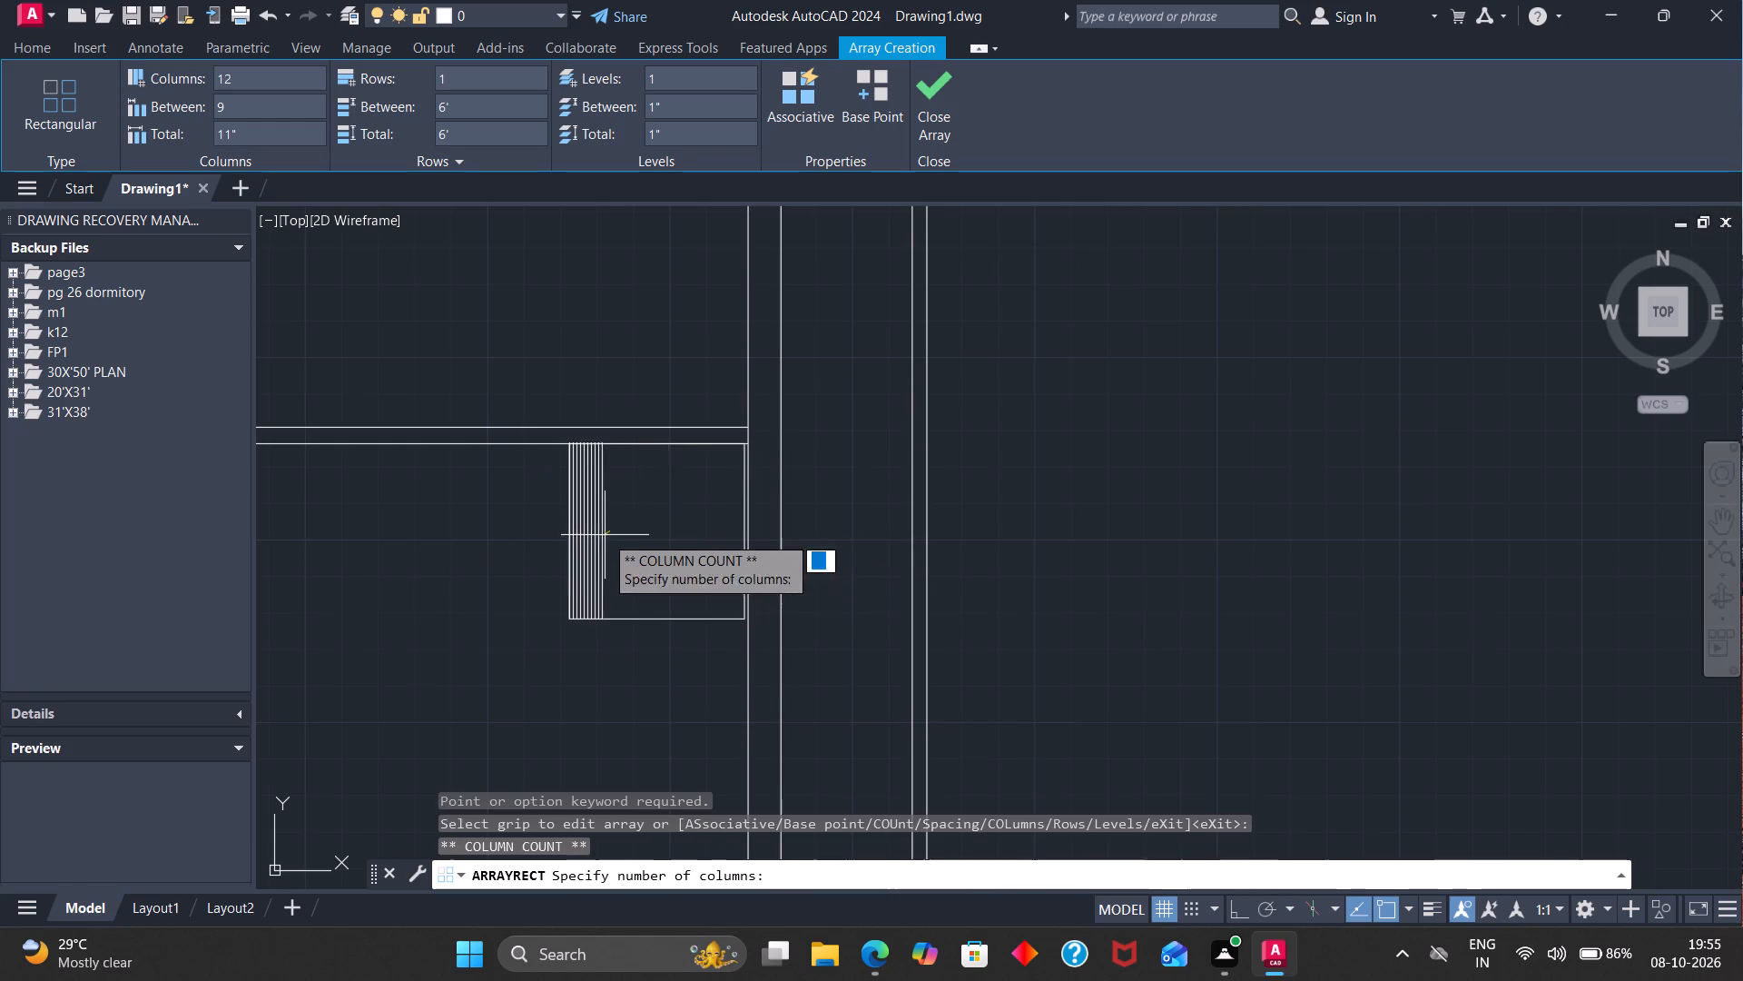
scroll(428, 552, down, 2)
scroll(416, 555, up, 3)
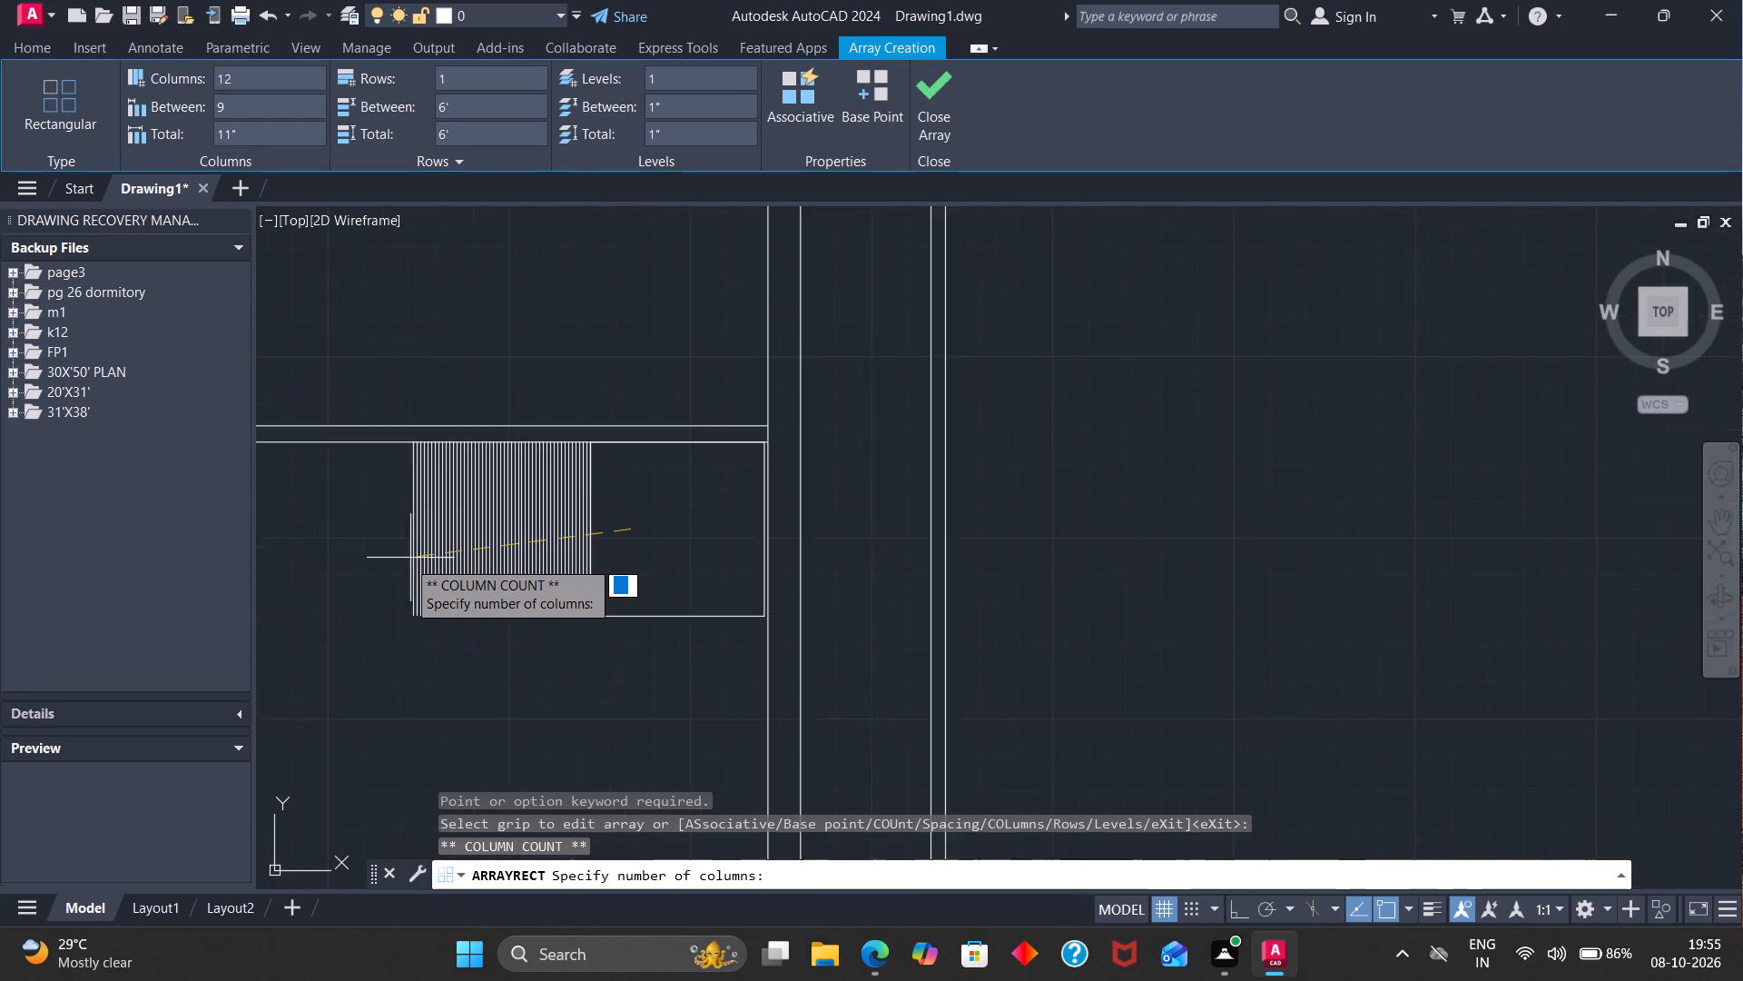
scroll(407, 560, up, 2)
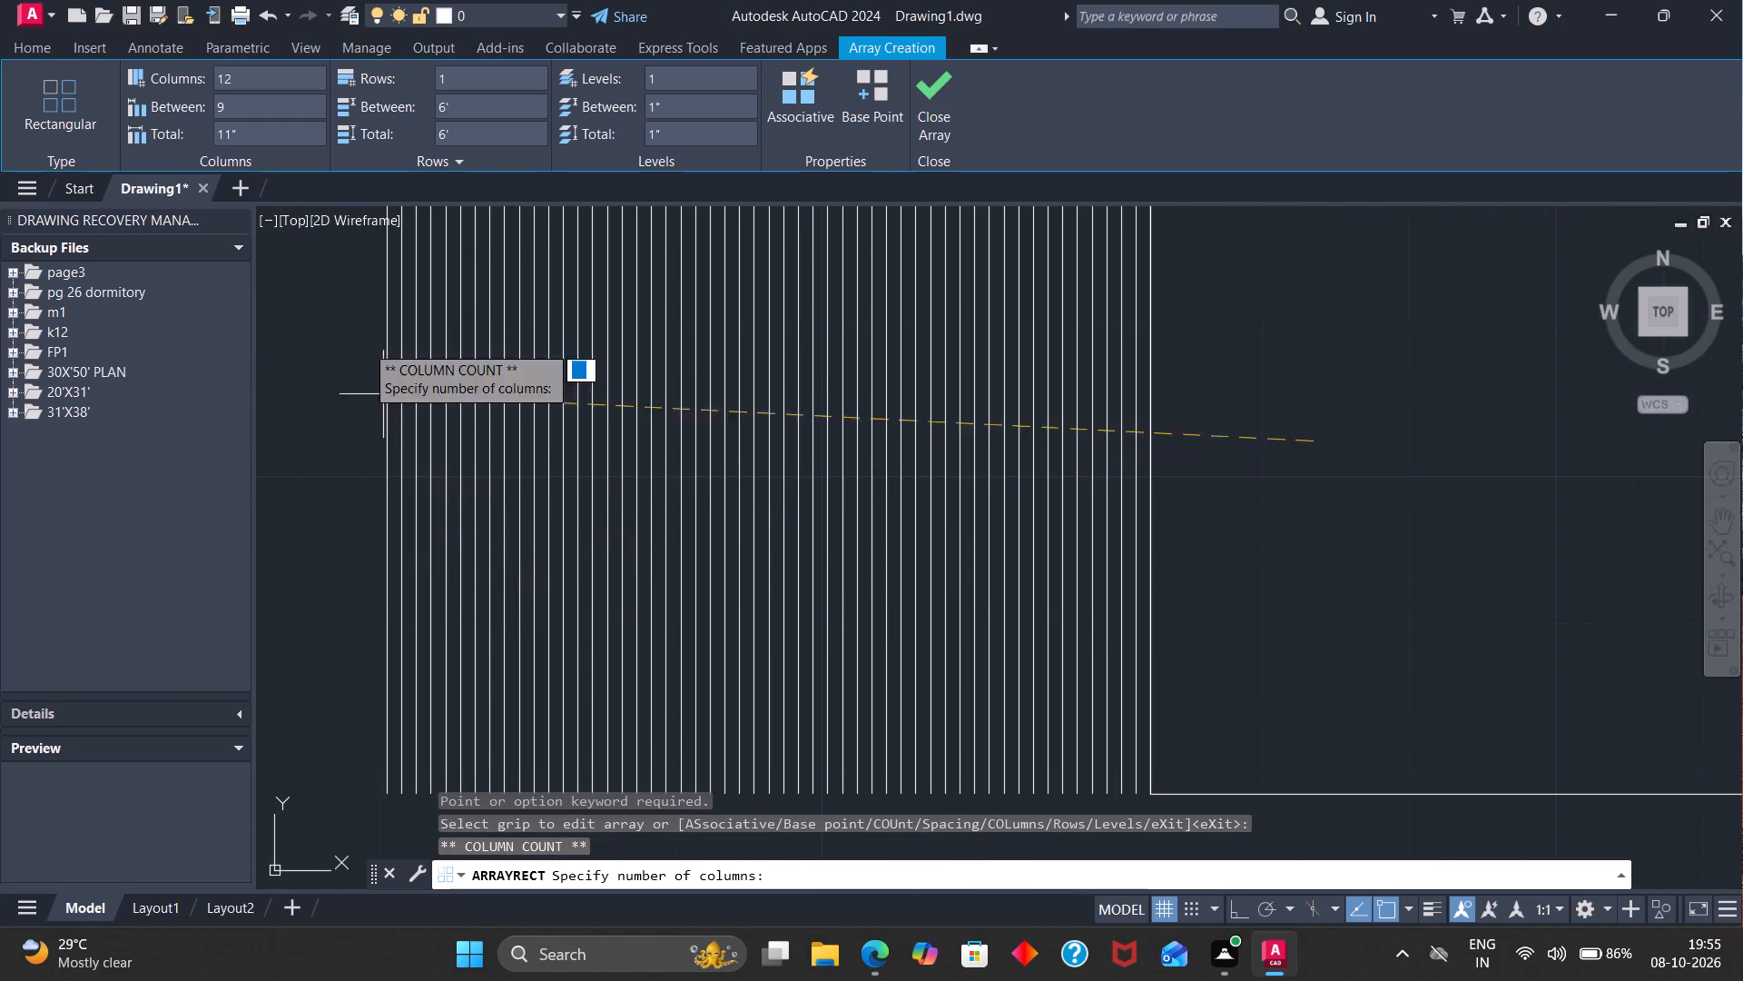
Set the array's column spacing to 9".
click(278, 106)
click(278, 106)
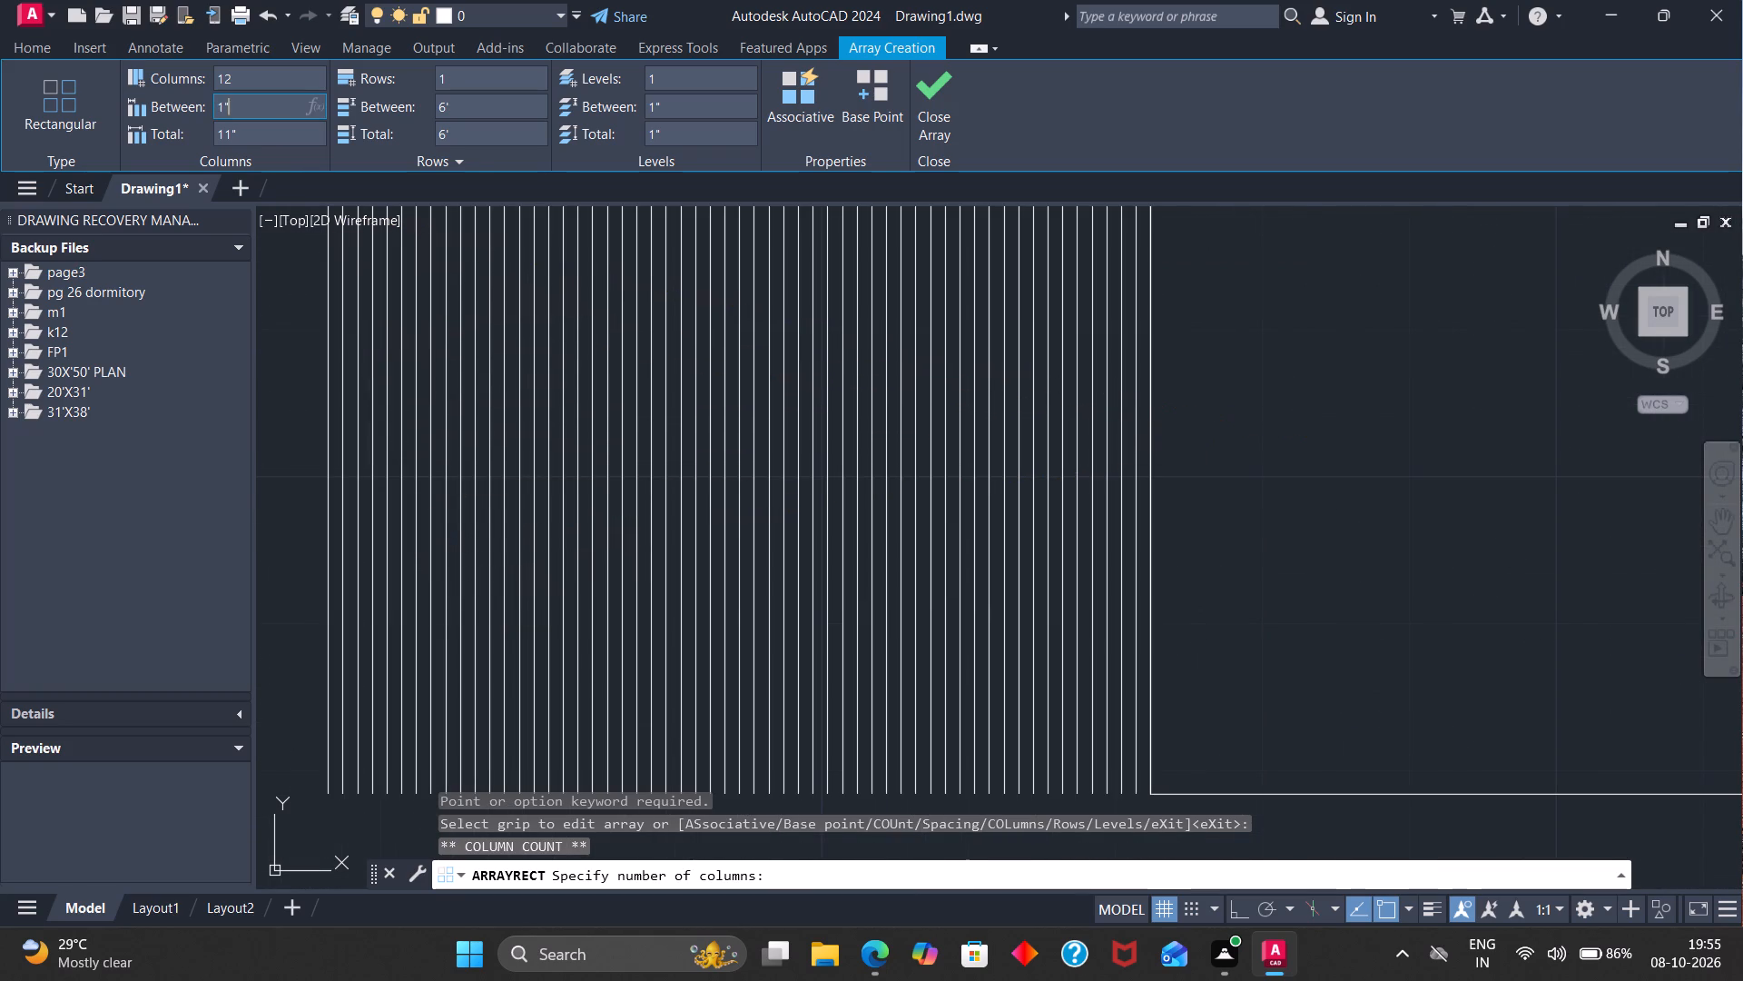
key(9)
key(shift+quotedbl)
key(shift+quotedbl)
key(BackSpace)
key(BackSpace)
key(BackSpace)
key(BackSpace)
key(BackSpace)
key(BackSpace)
text(9")
key(Return)
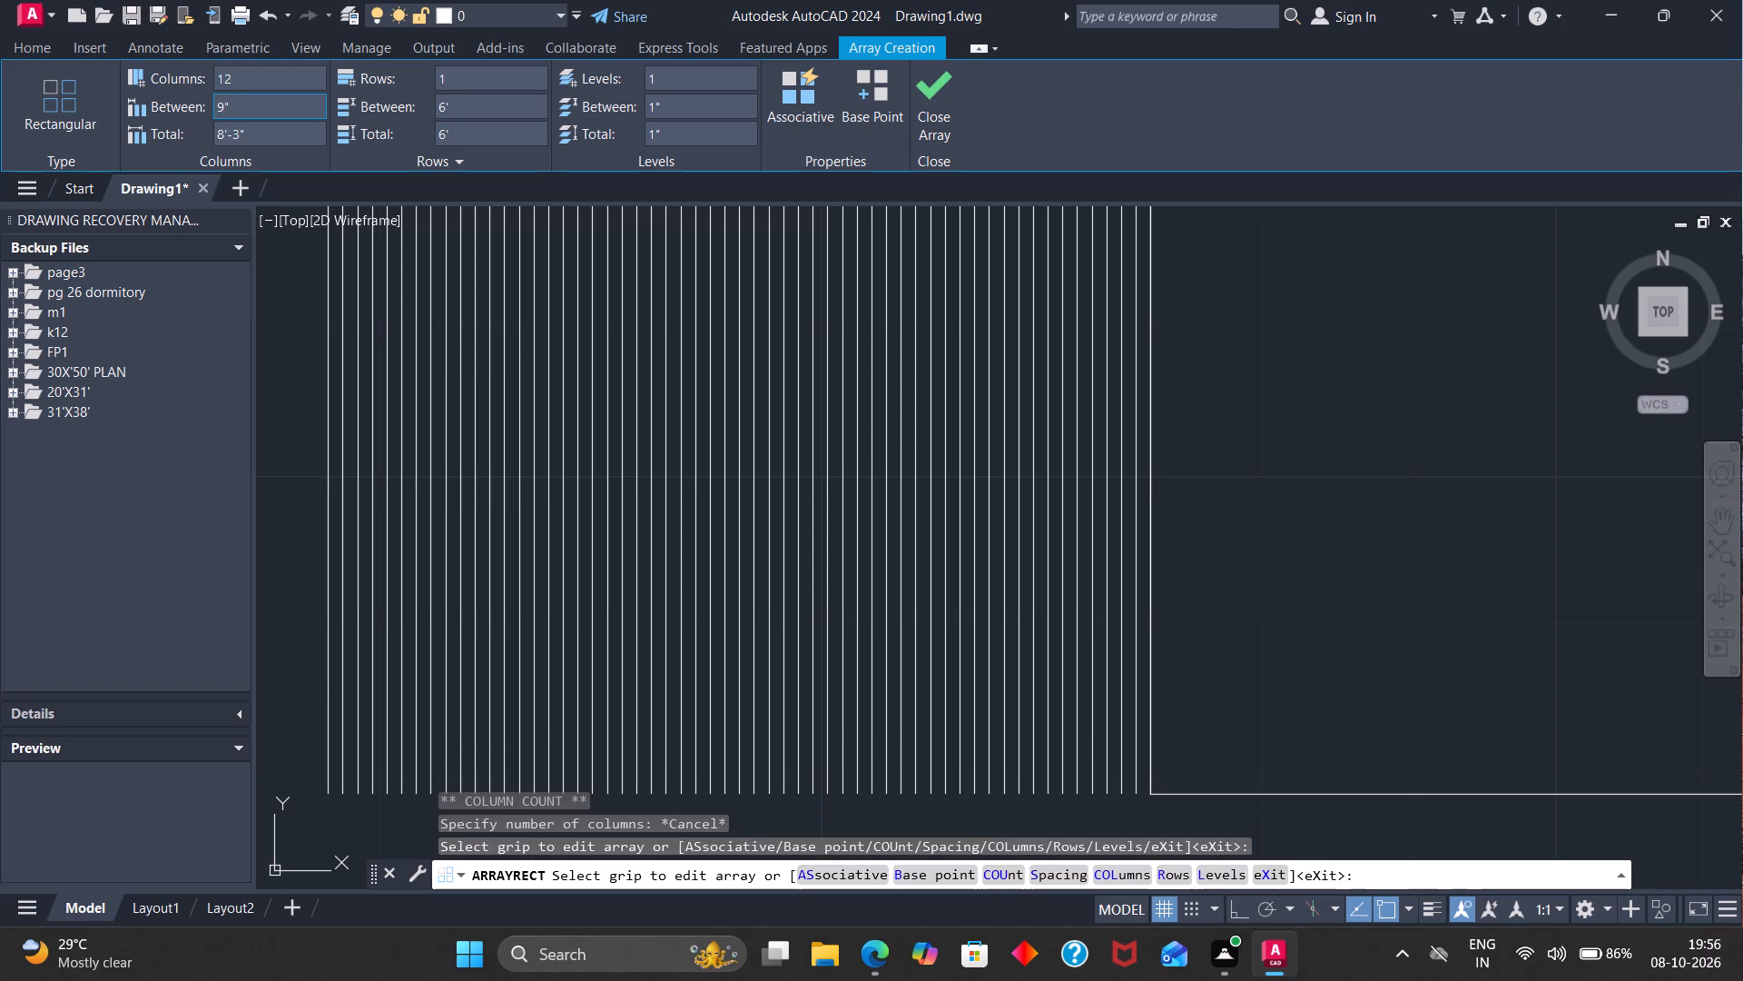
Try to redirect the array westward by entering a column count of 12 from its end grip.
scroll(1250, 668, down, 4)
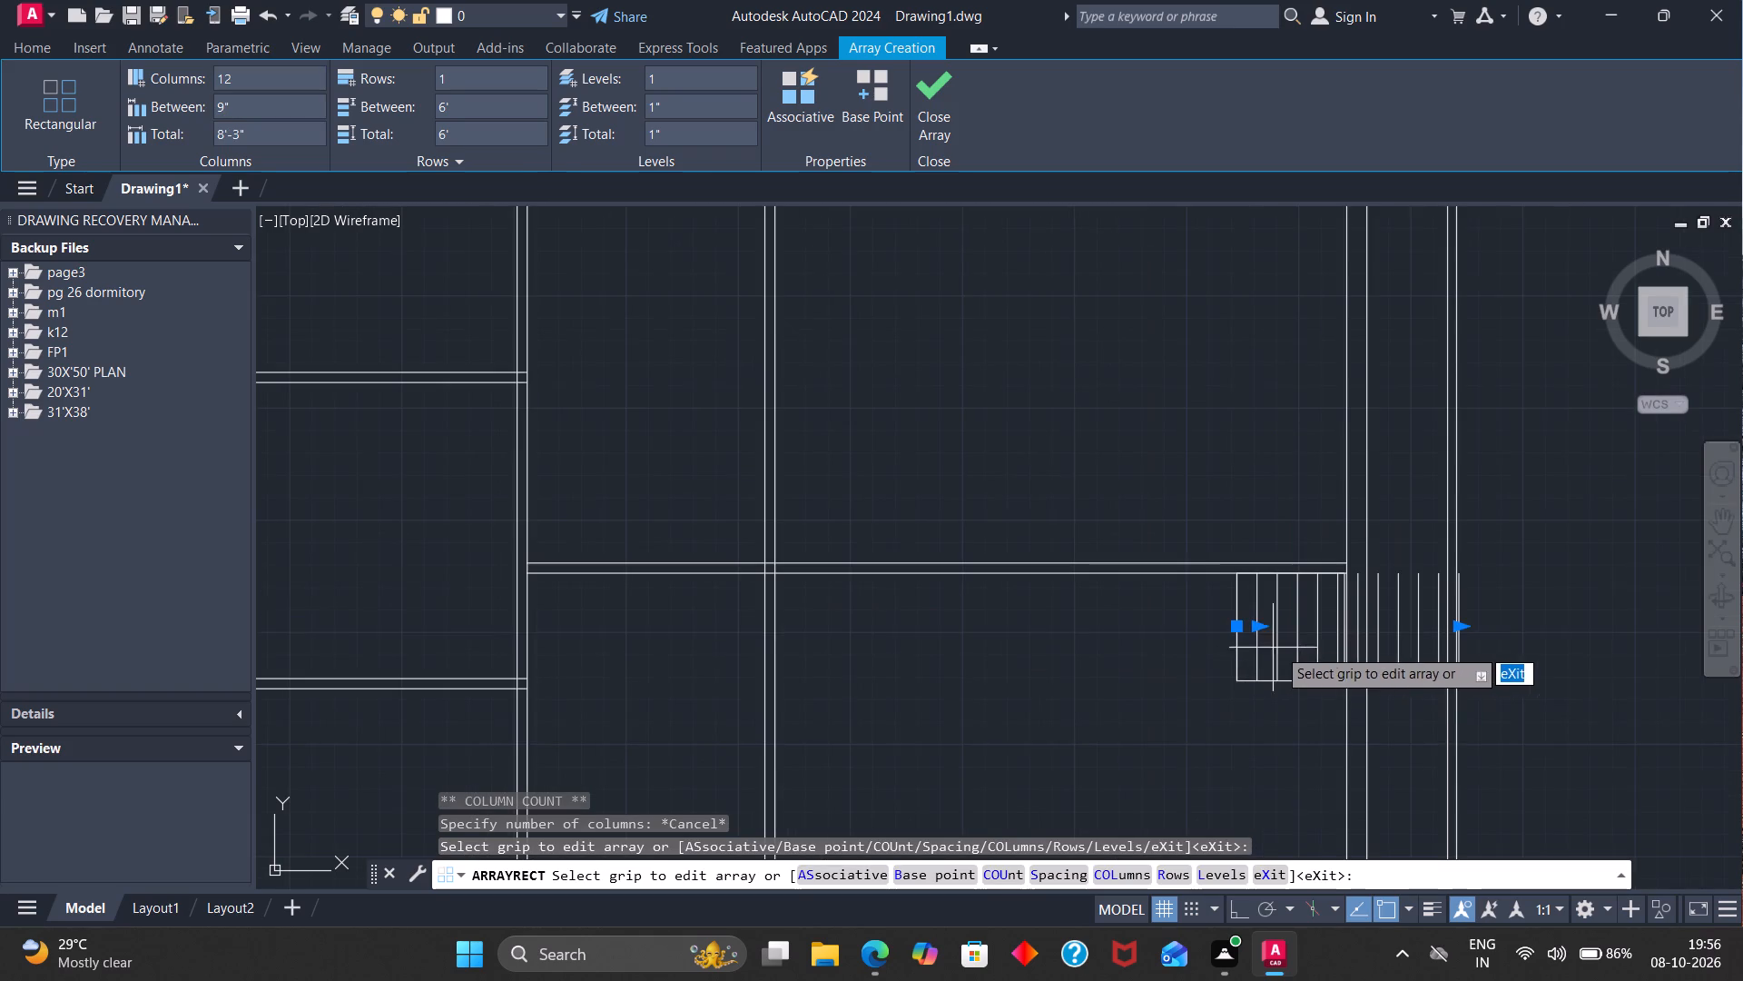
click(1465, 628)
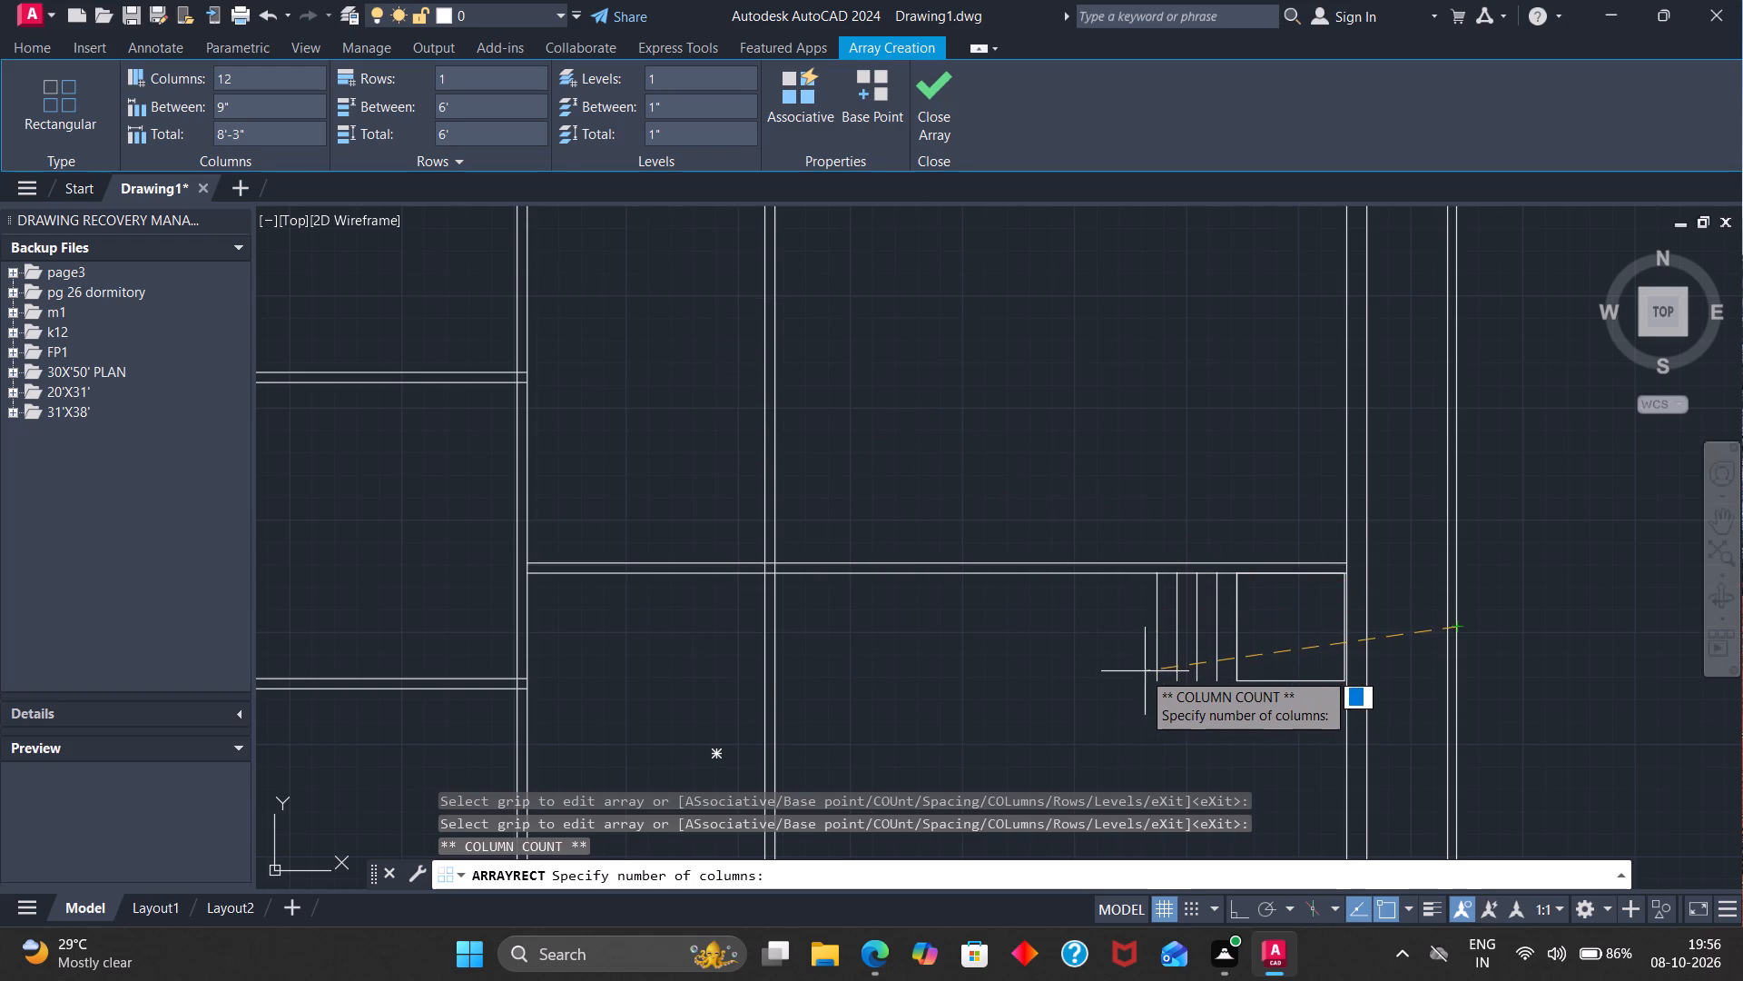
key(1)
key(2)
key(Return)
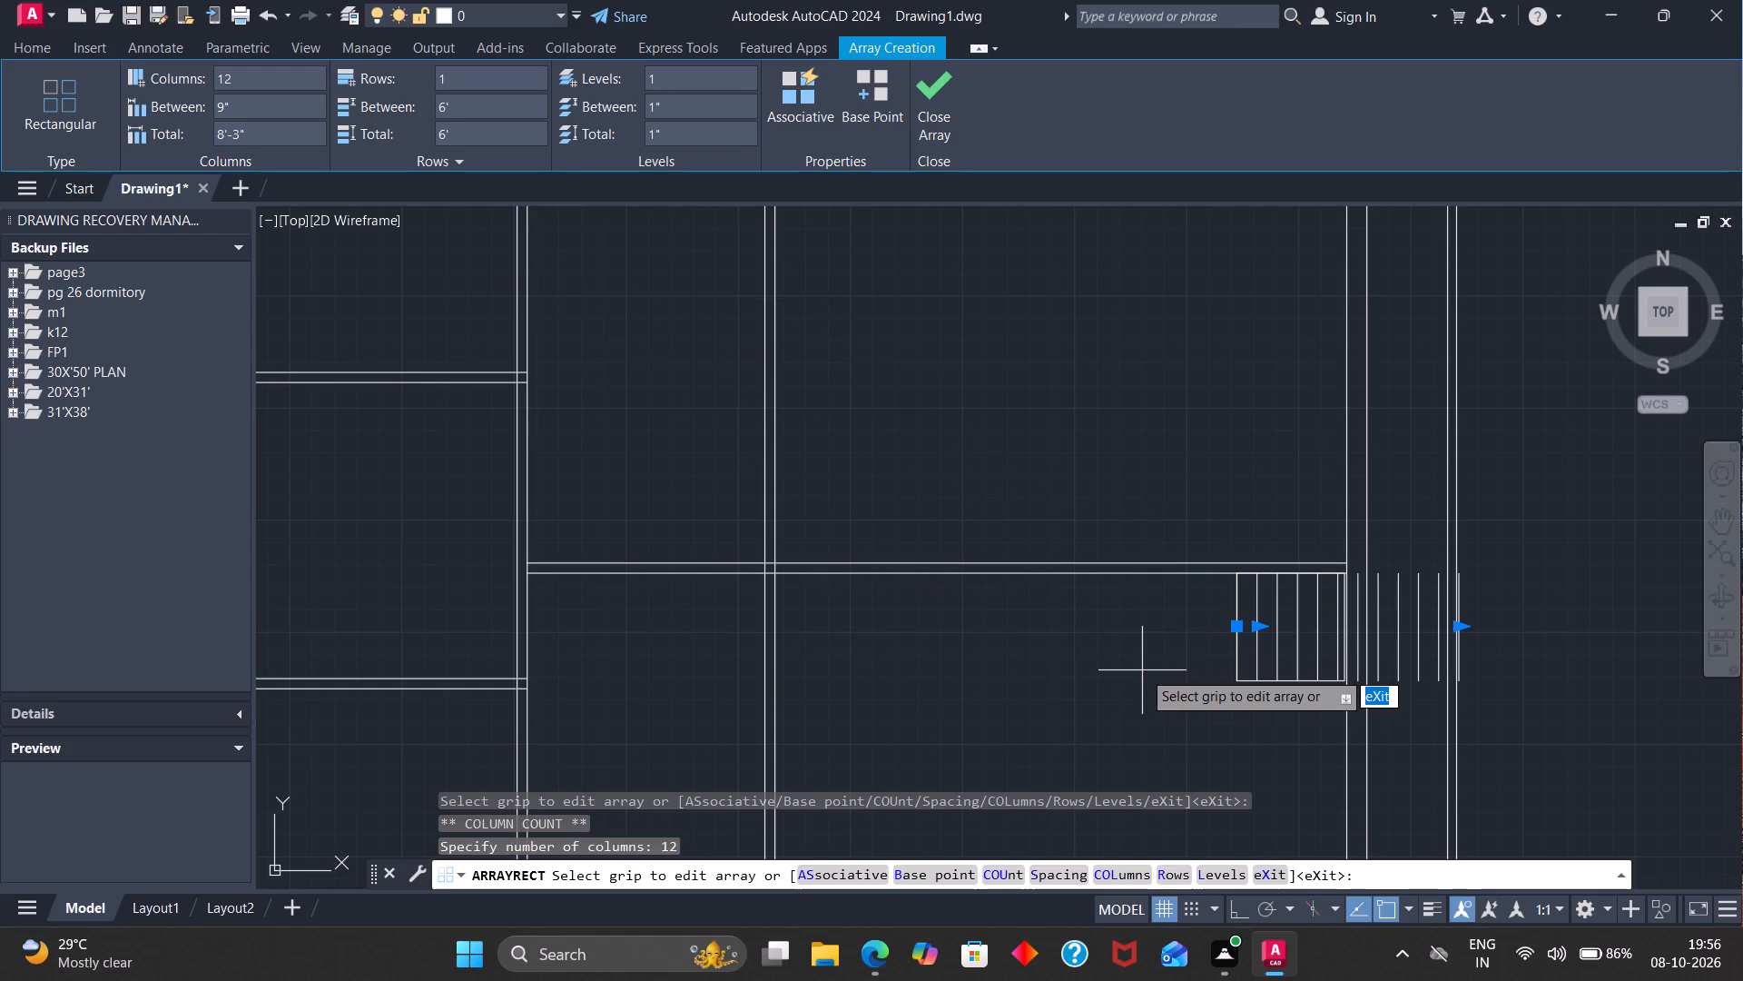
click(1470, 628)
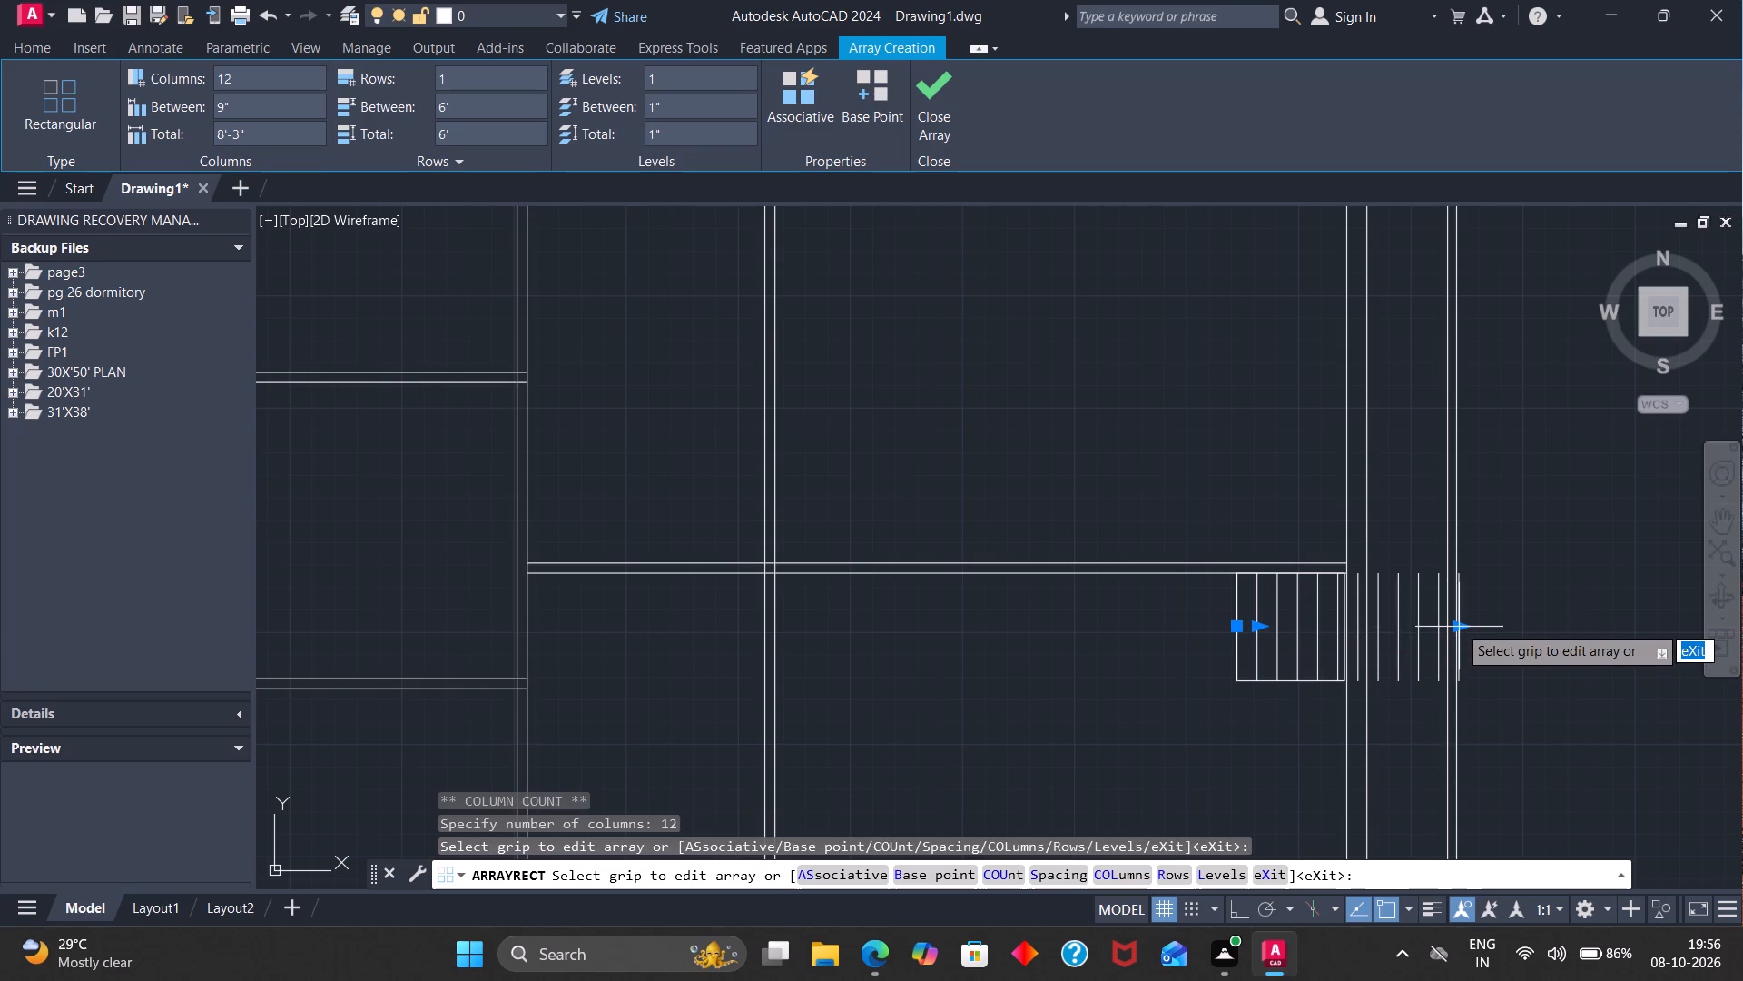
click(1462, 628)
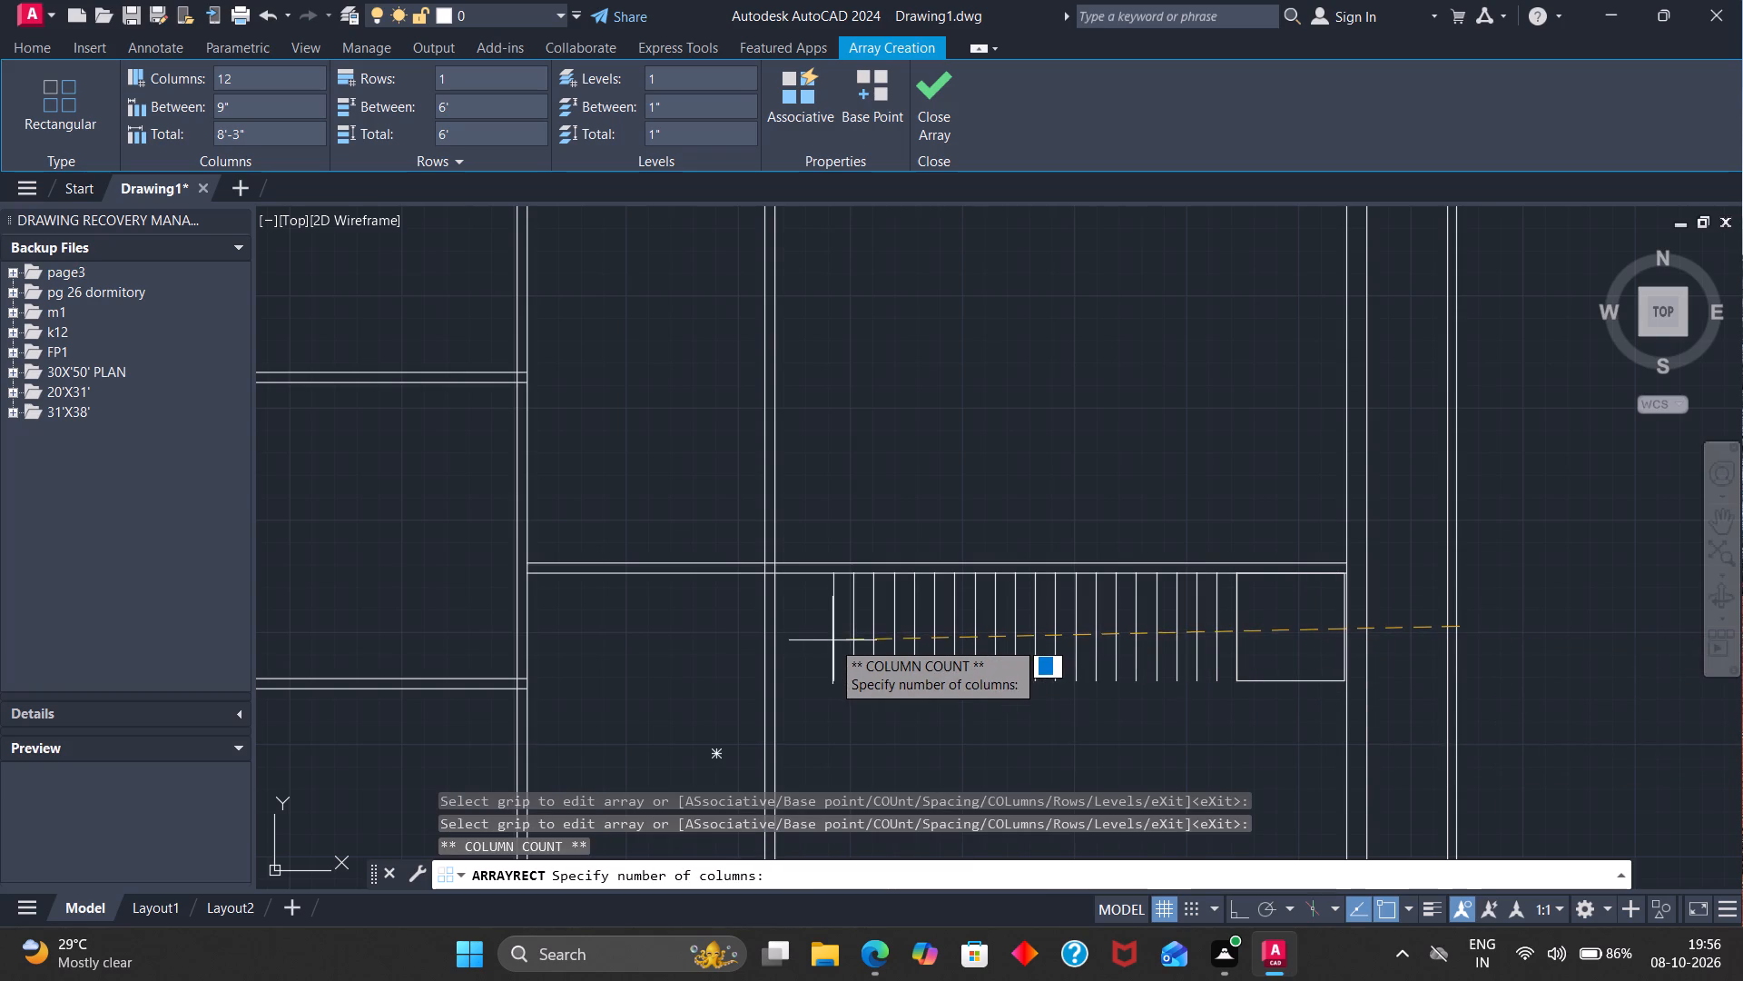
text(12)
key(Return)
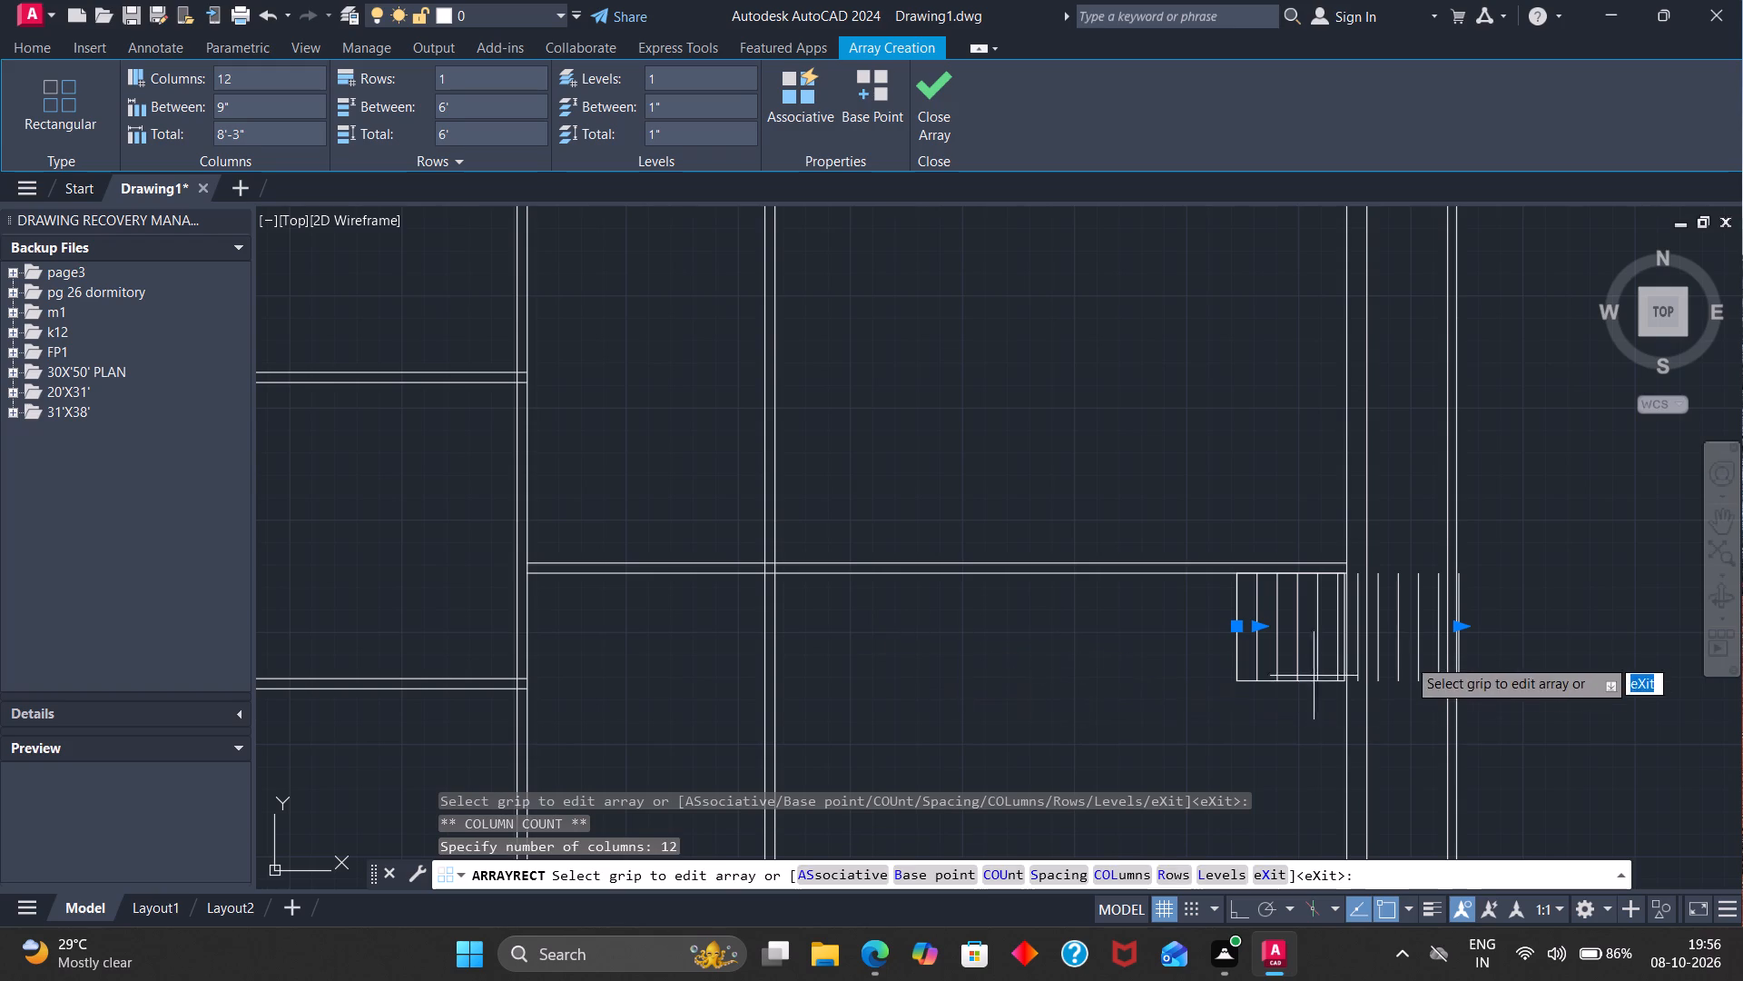
Flip the array so its 12 columns run westward from the 4' square at 9" spacing.
click(1461, 629)
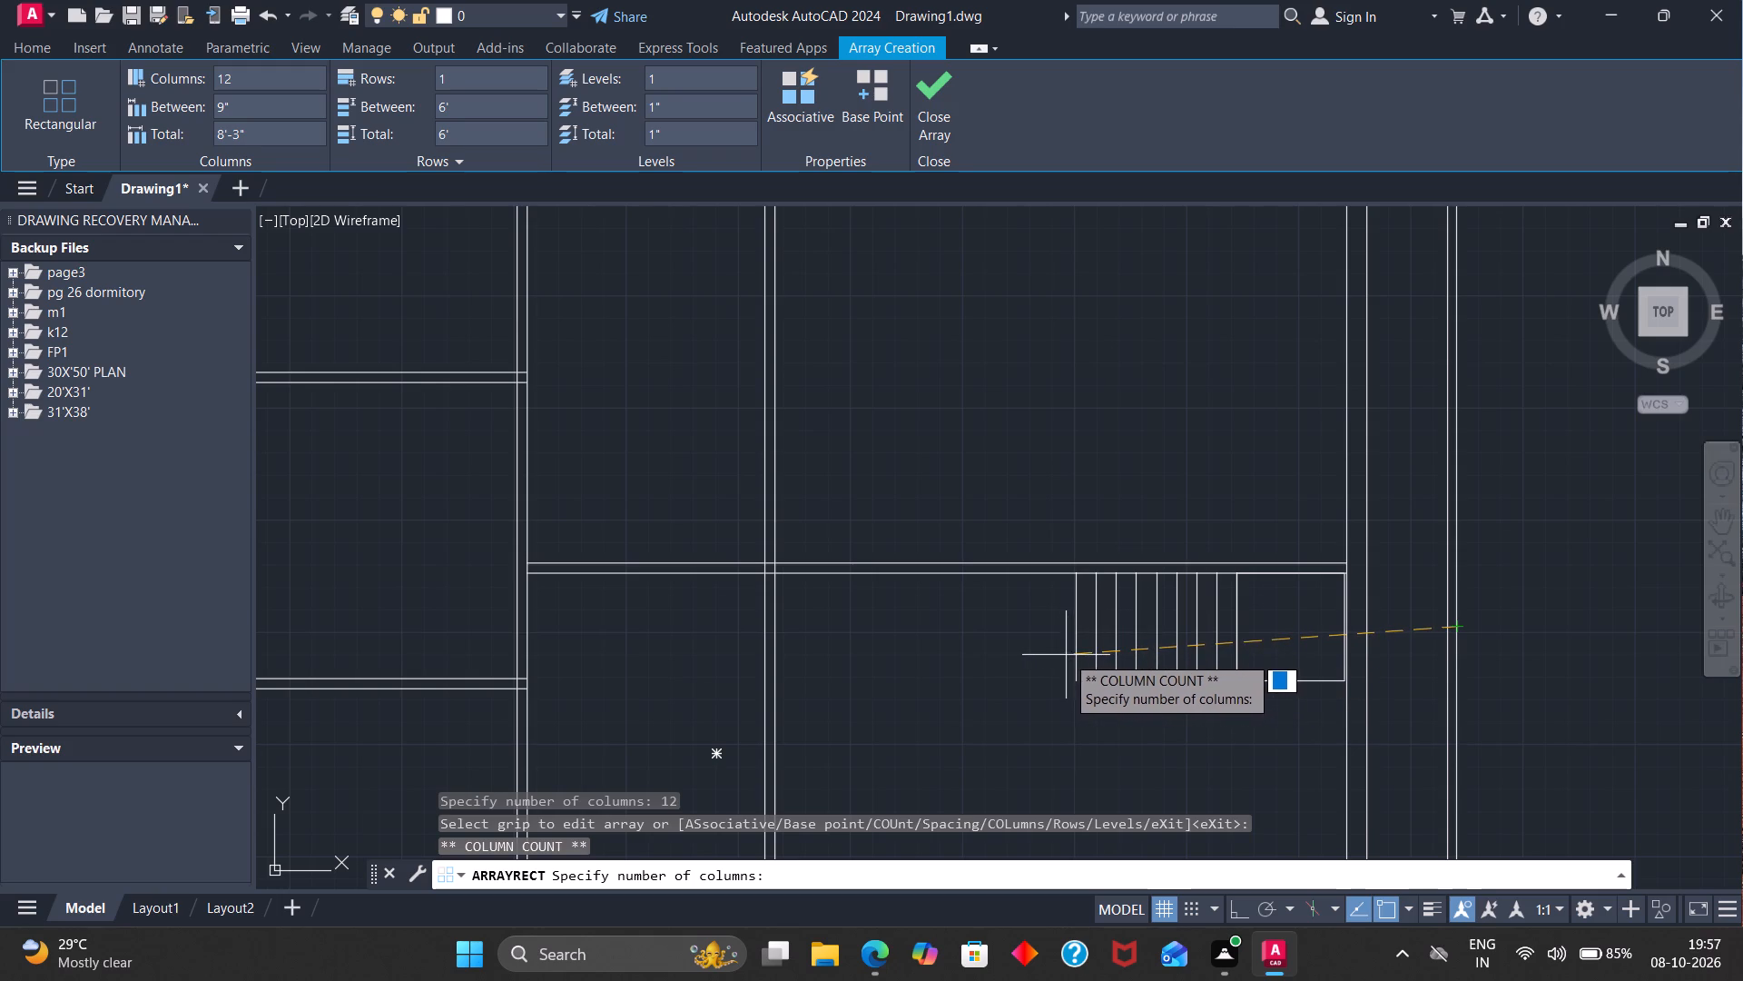
click(1000, 653)
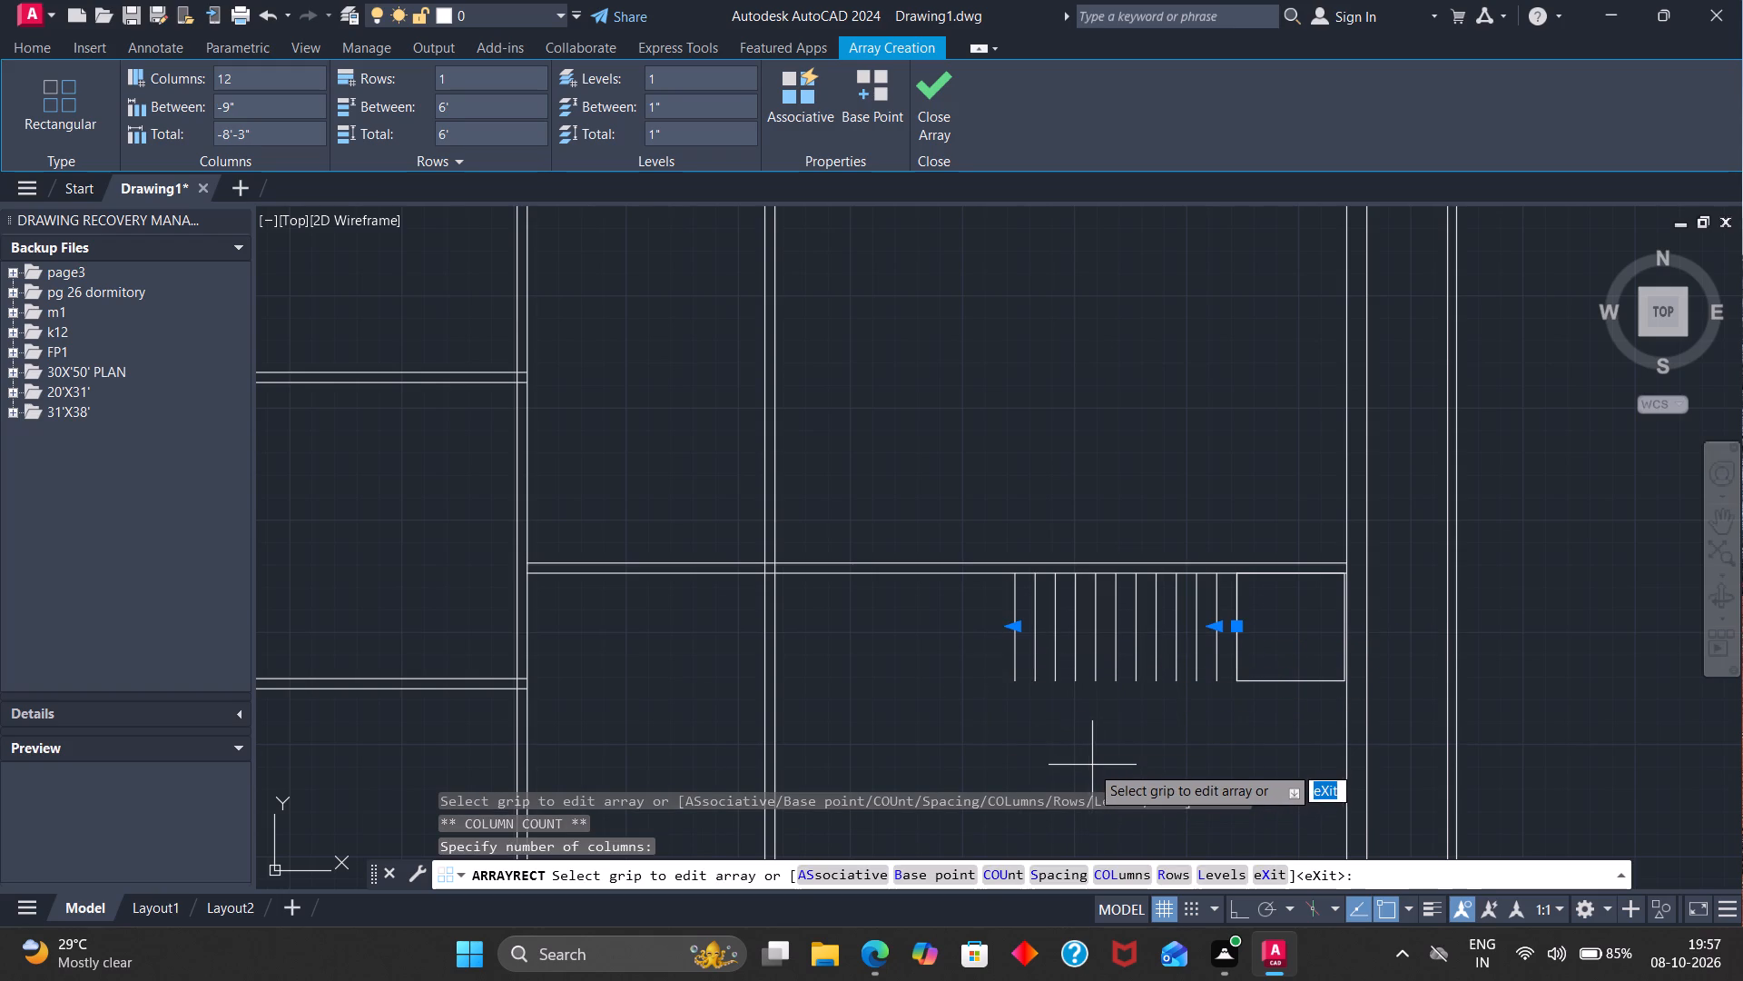
Finish editing the 12-column array of stair lines and keep it in place.
scroll(1190, 716, up, 1)
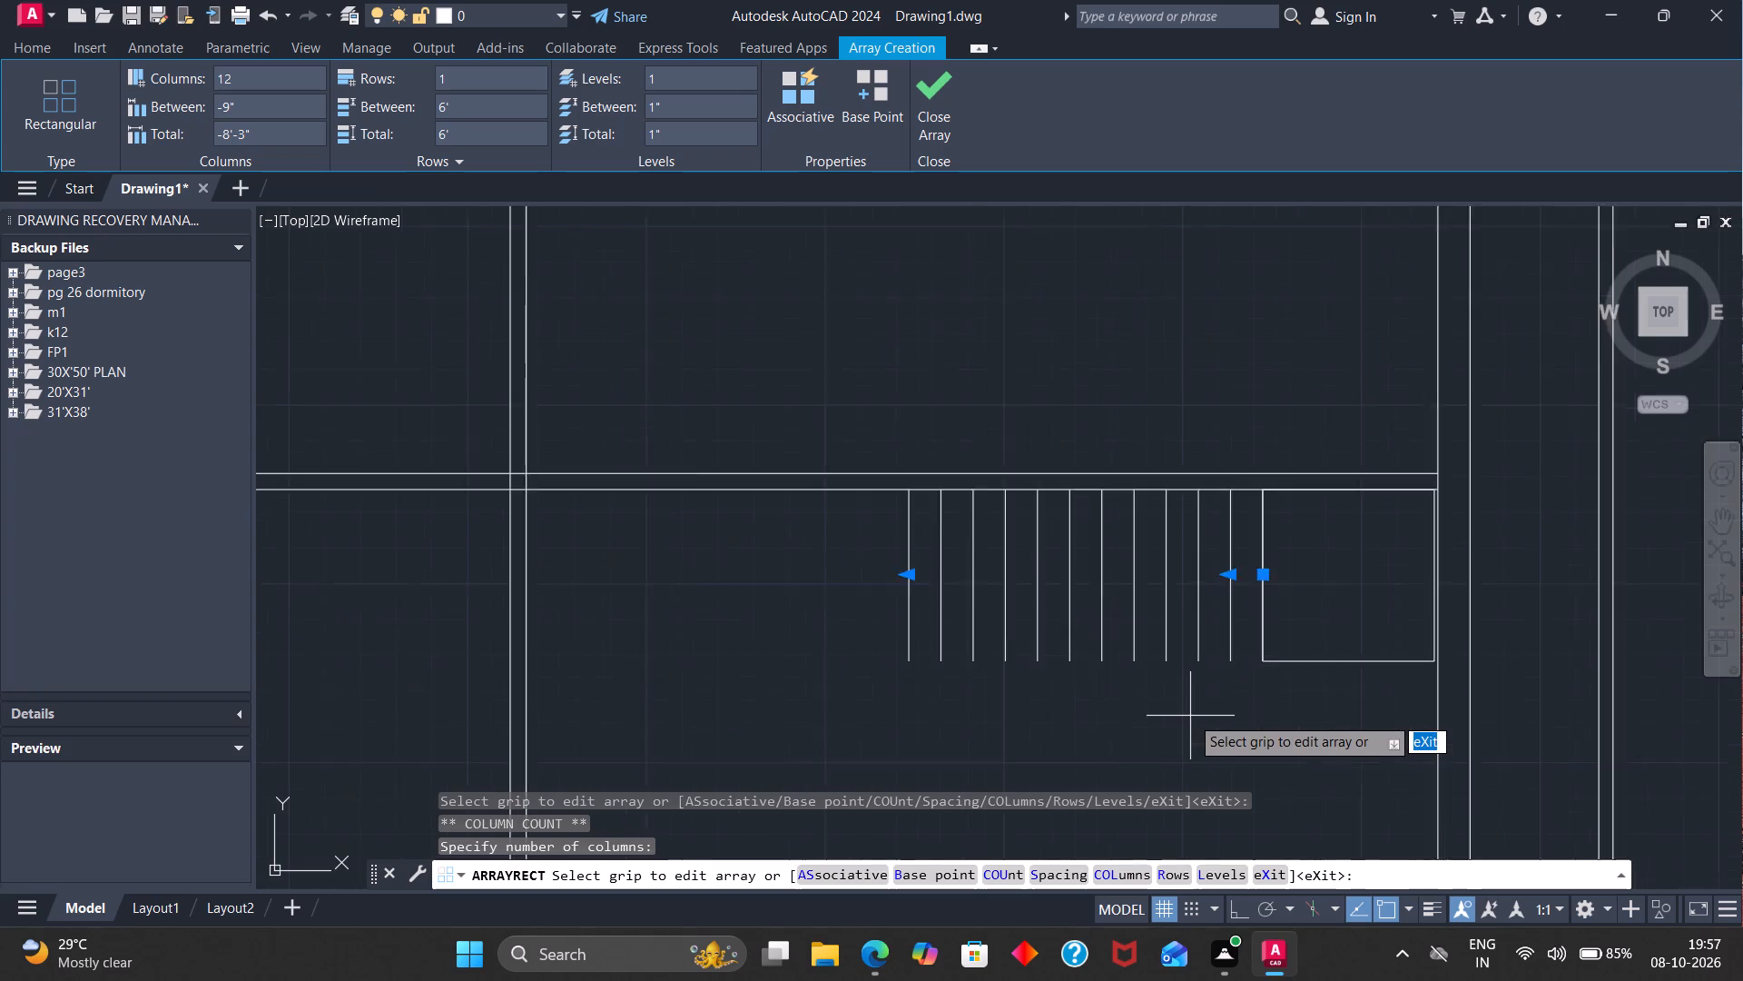
scroll(1190, 716, up, 1)
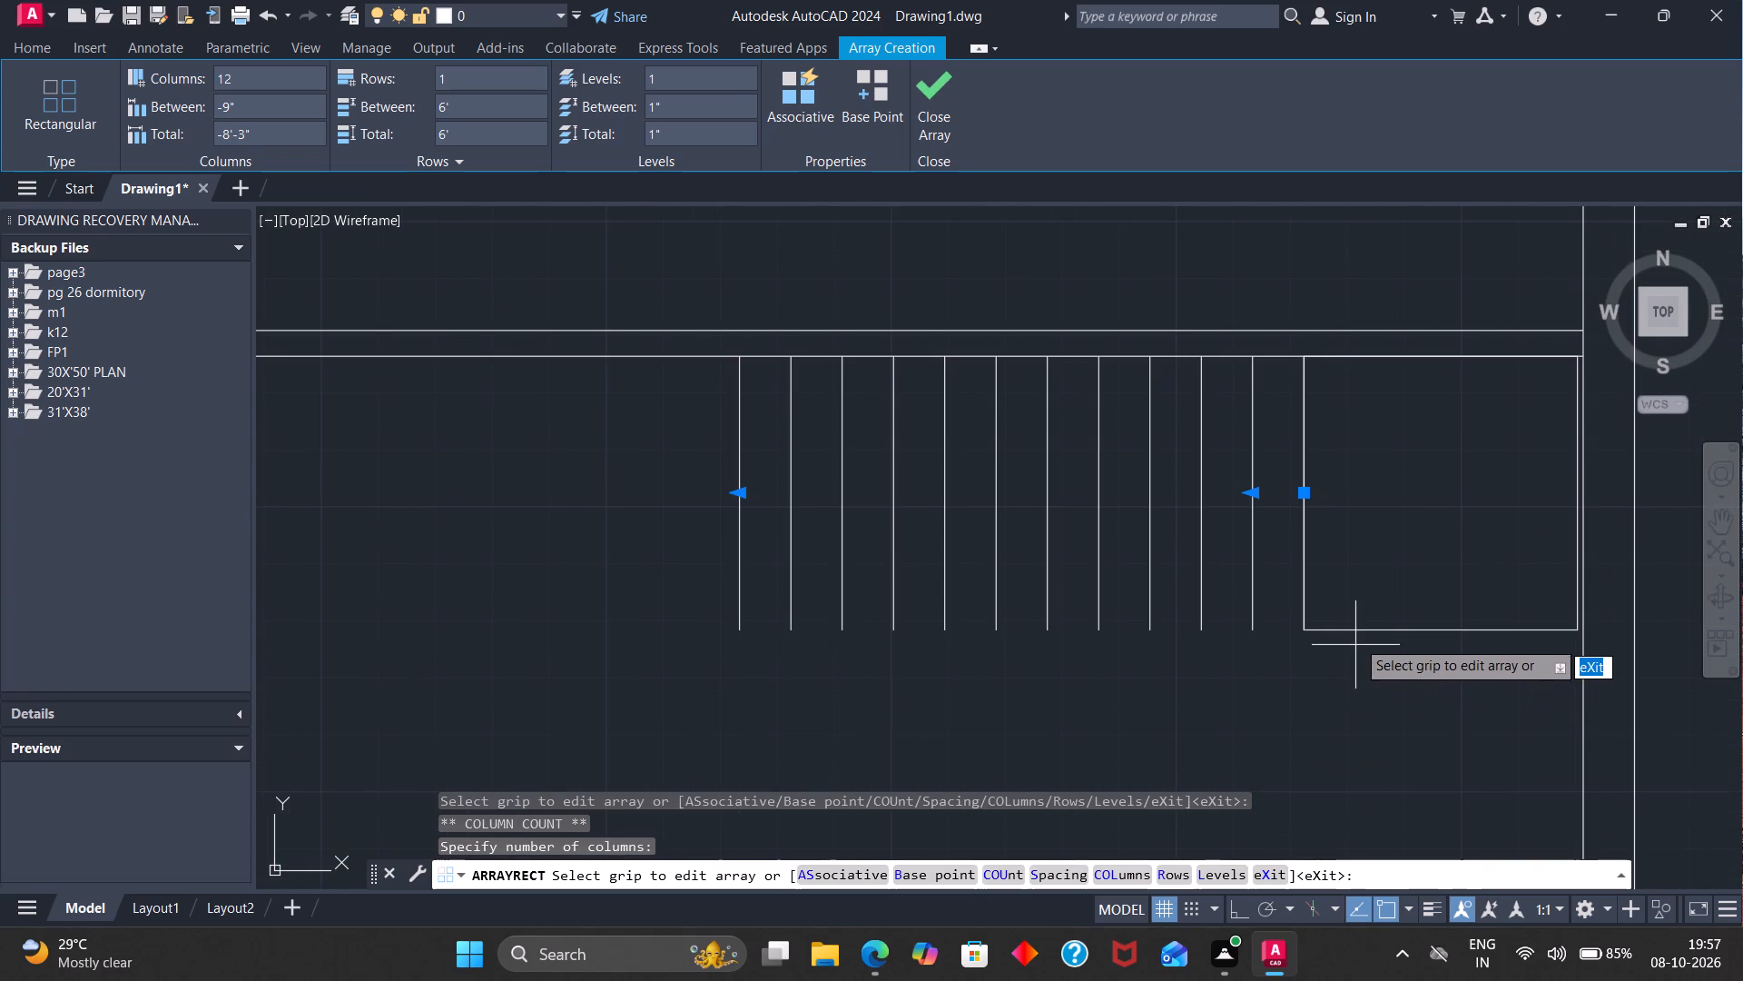
click(1345, 630)
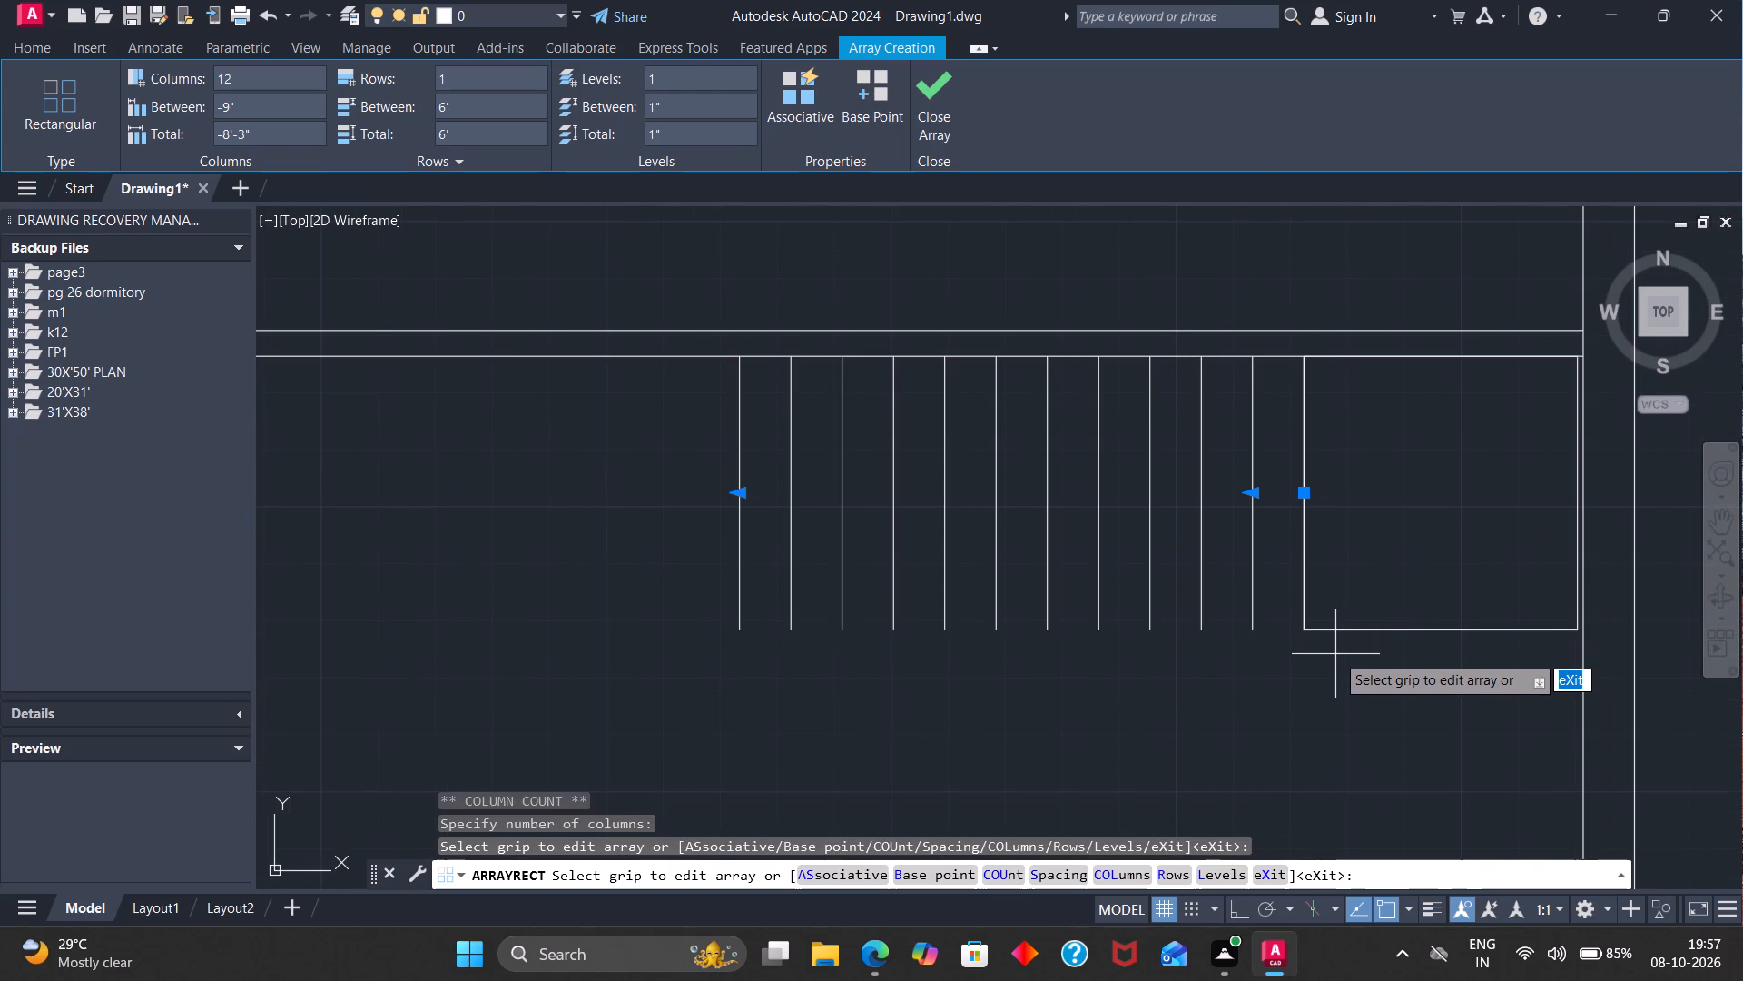
key(Escape)
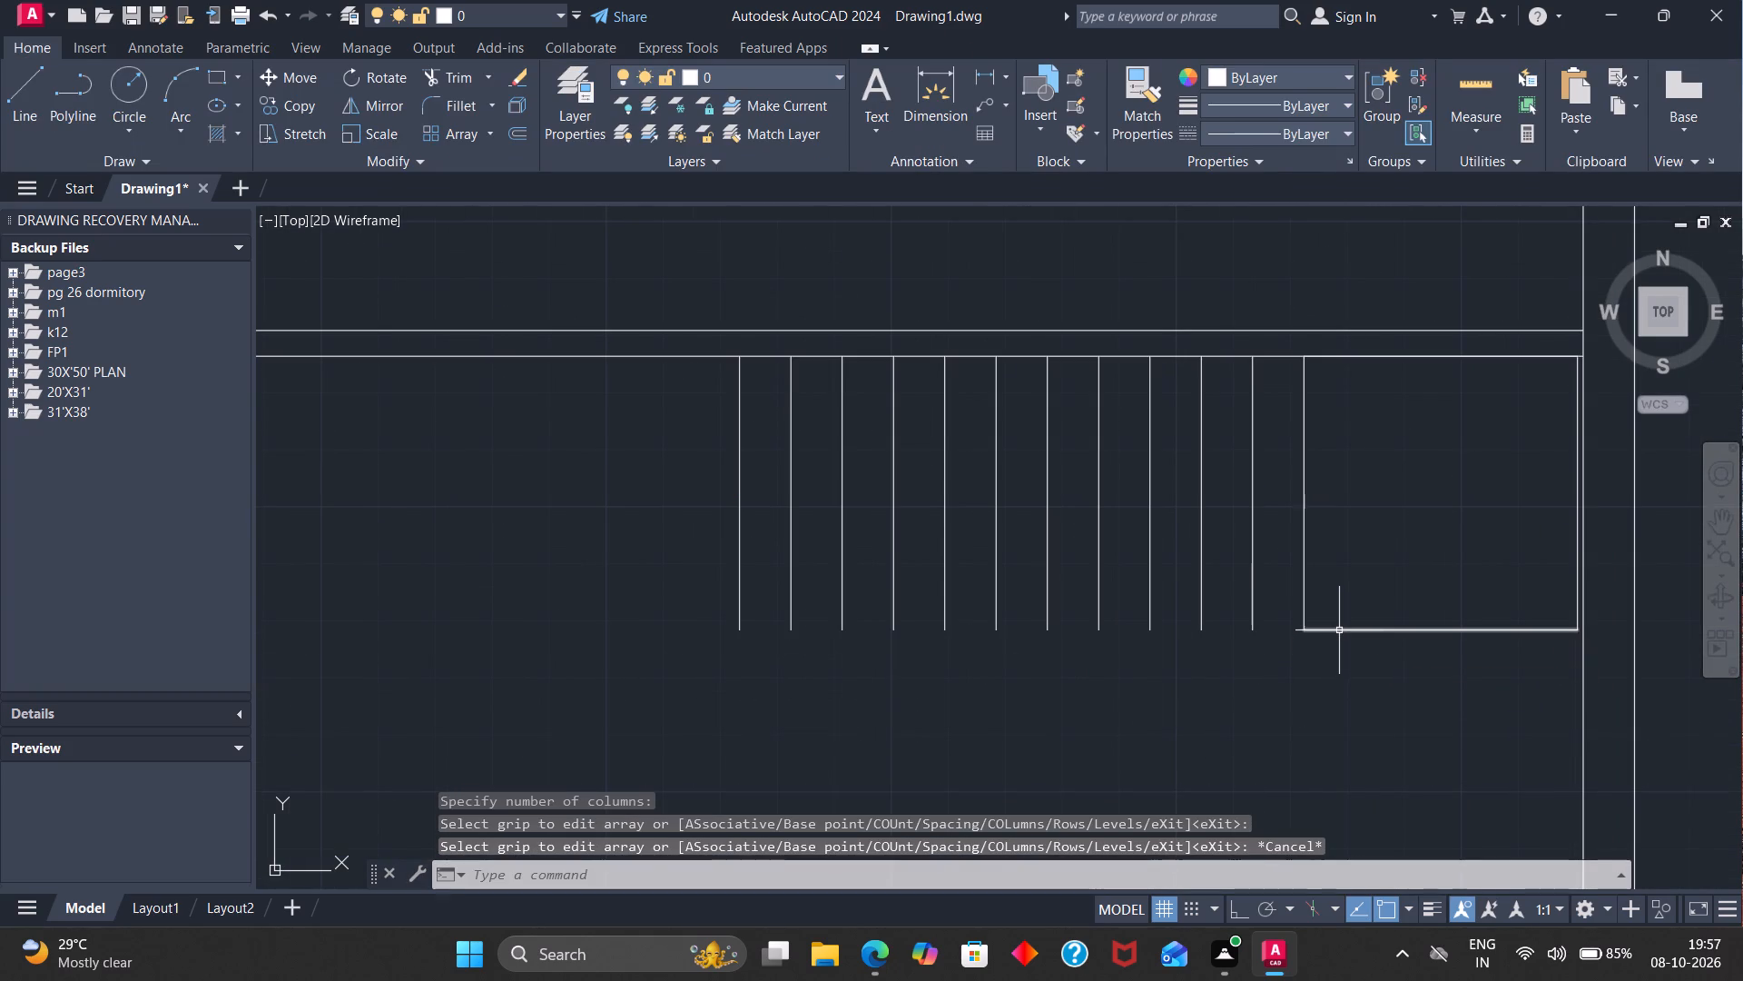
Draw connected 9" line segments along the stair lines' lower ends, from the westernmost line to the last one before the 4' square.
click(26, 77)
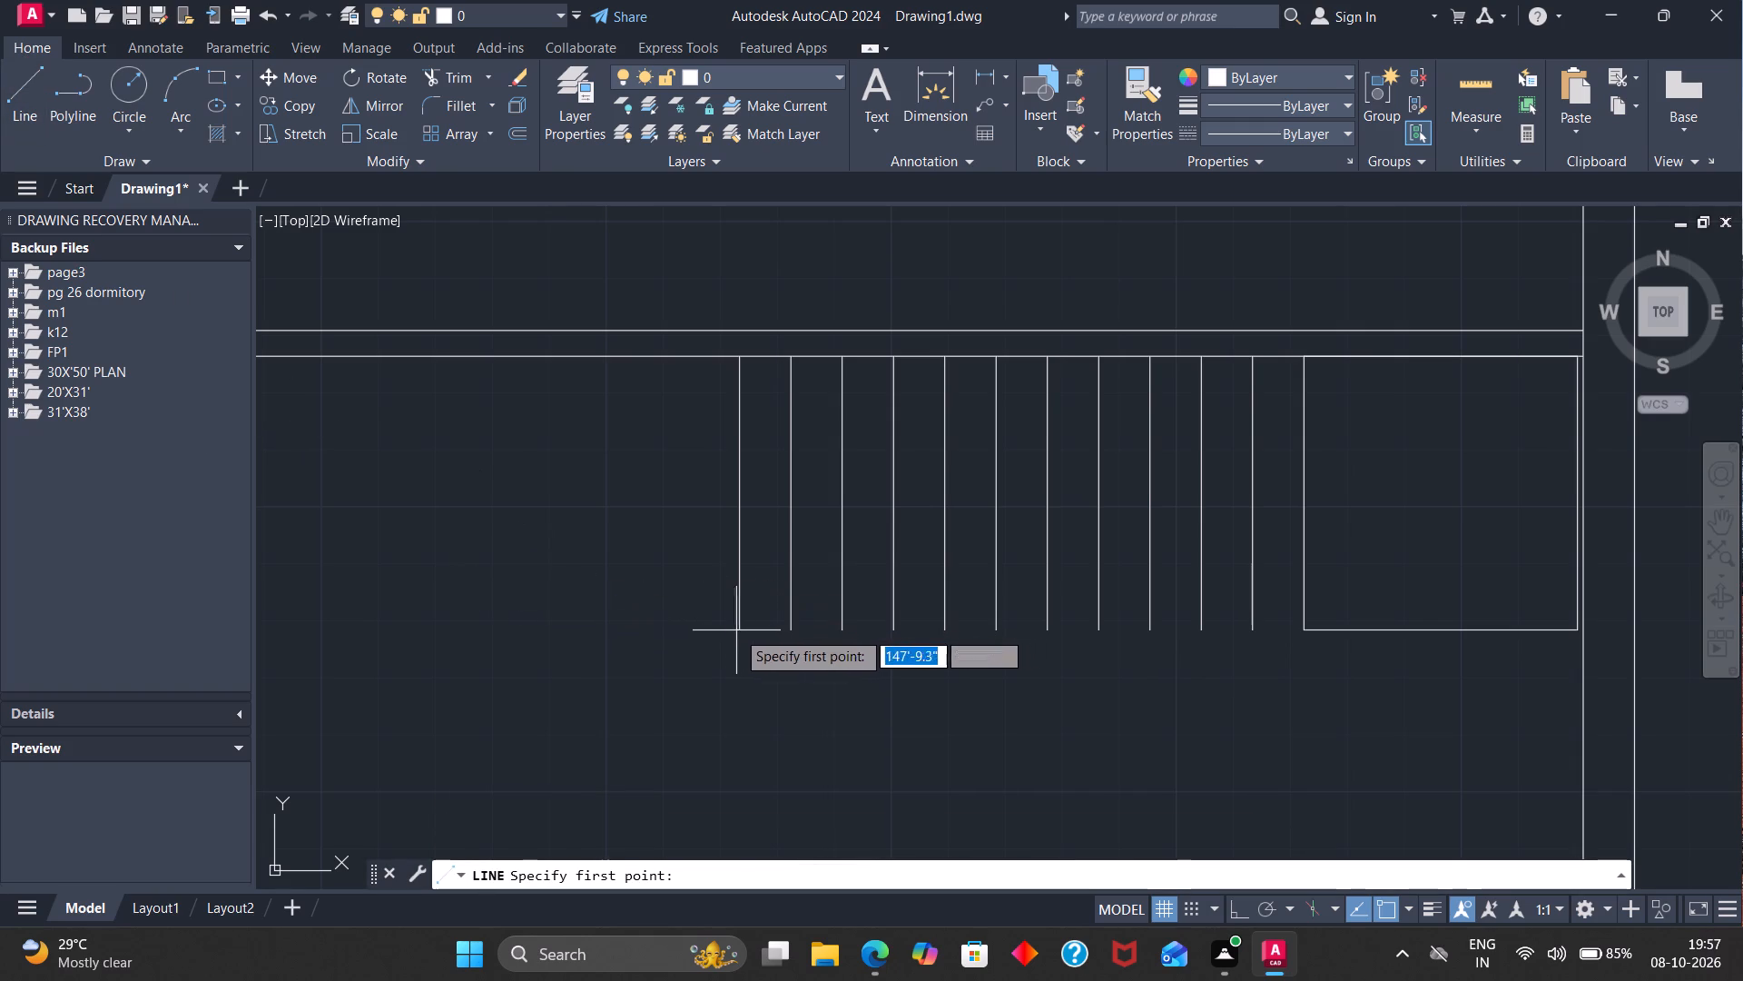
click(735, 630)
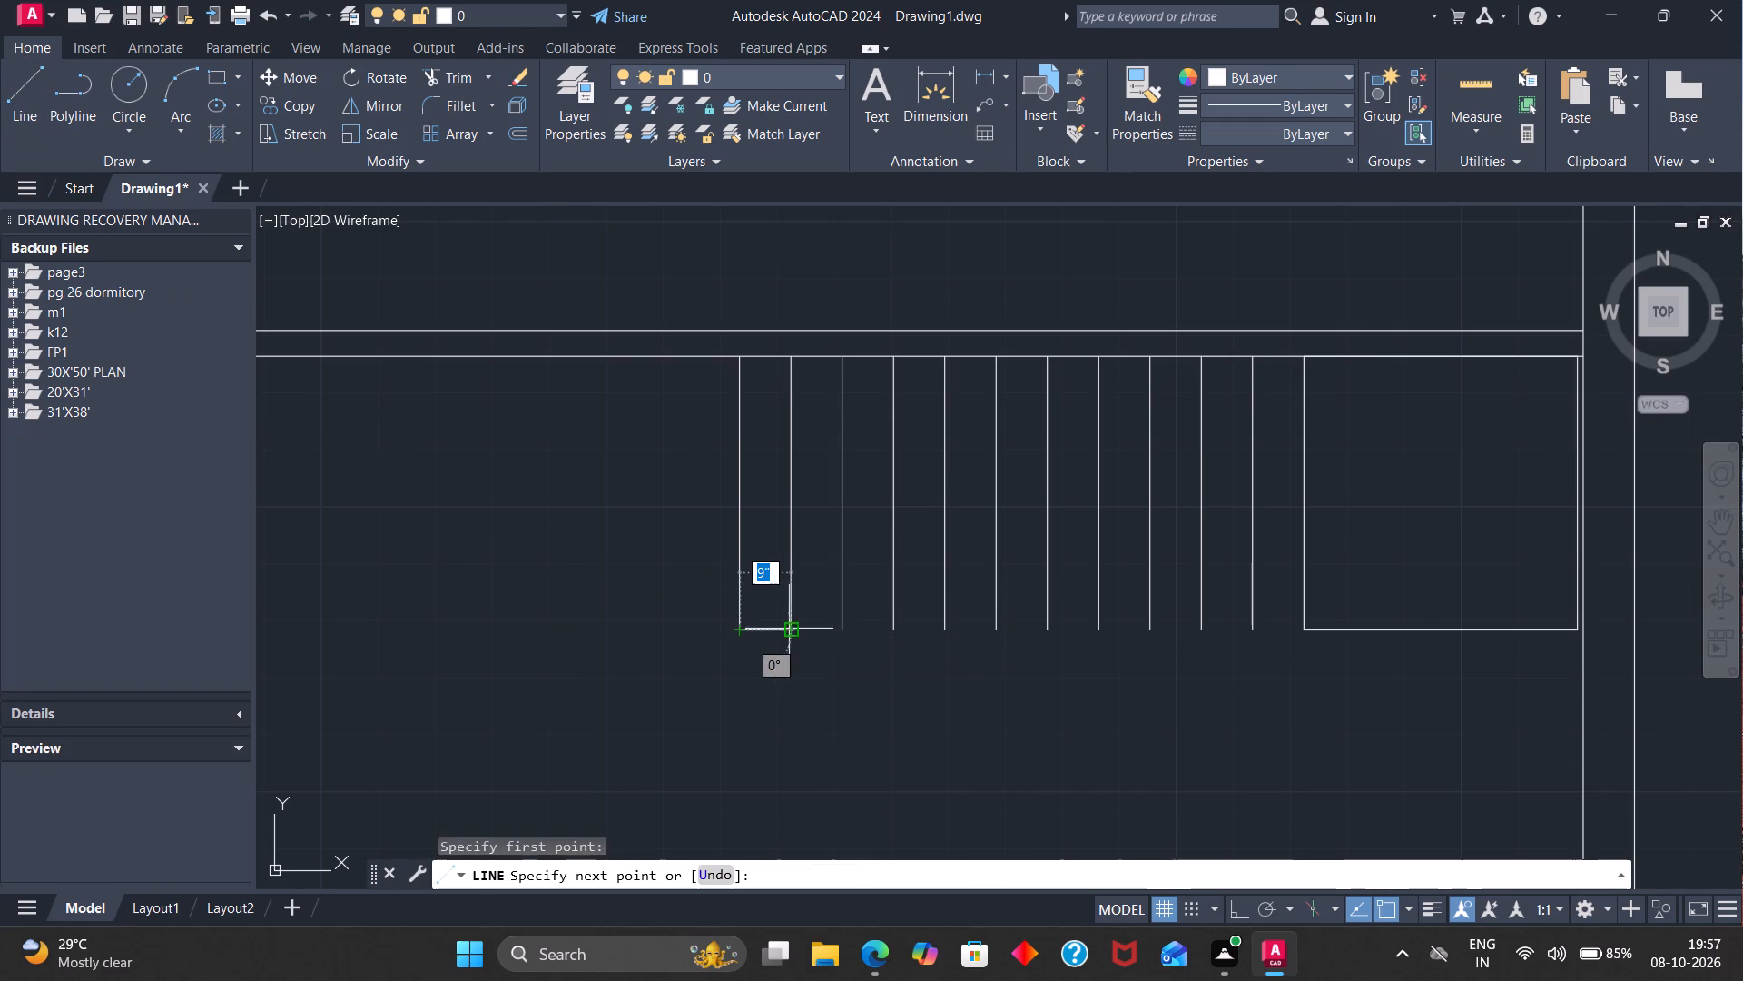
click(791, 627)
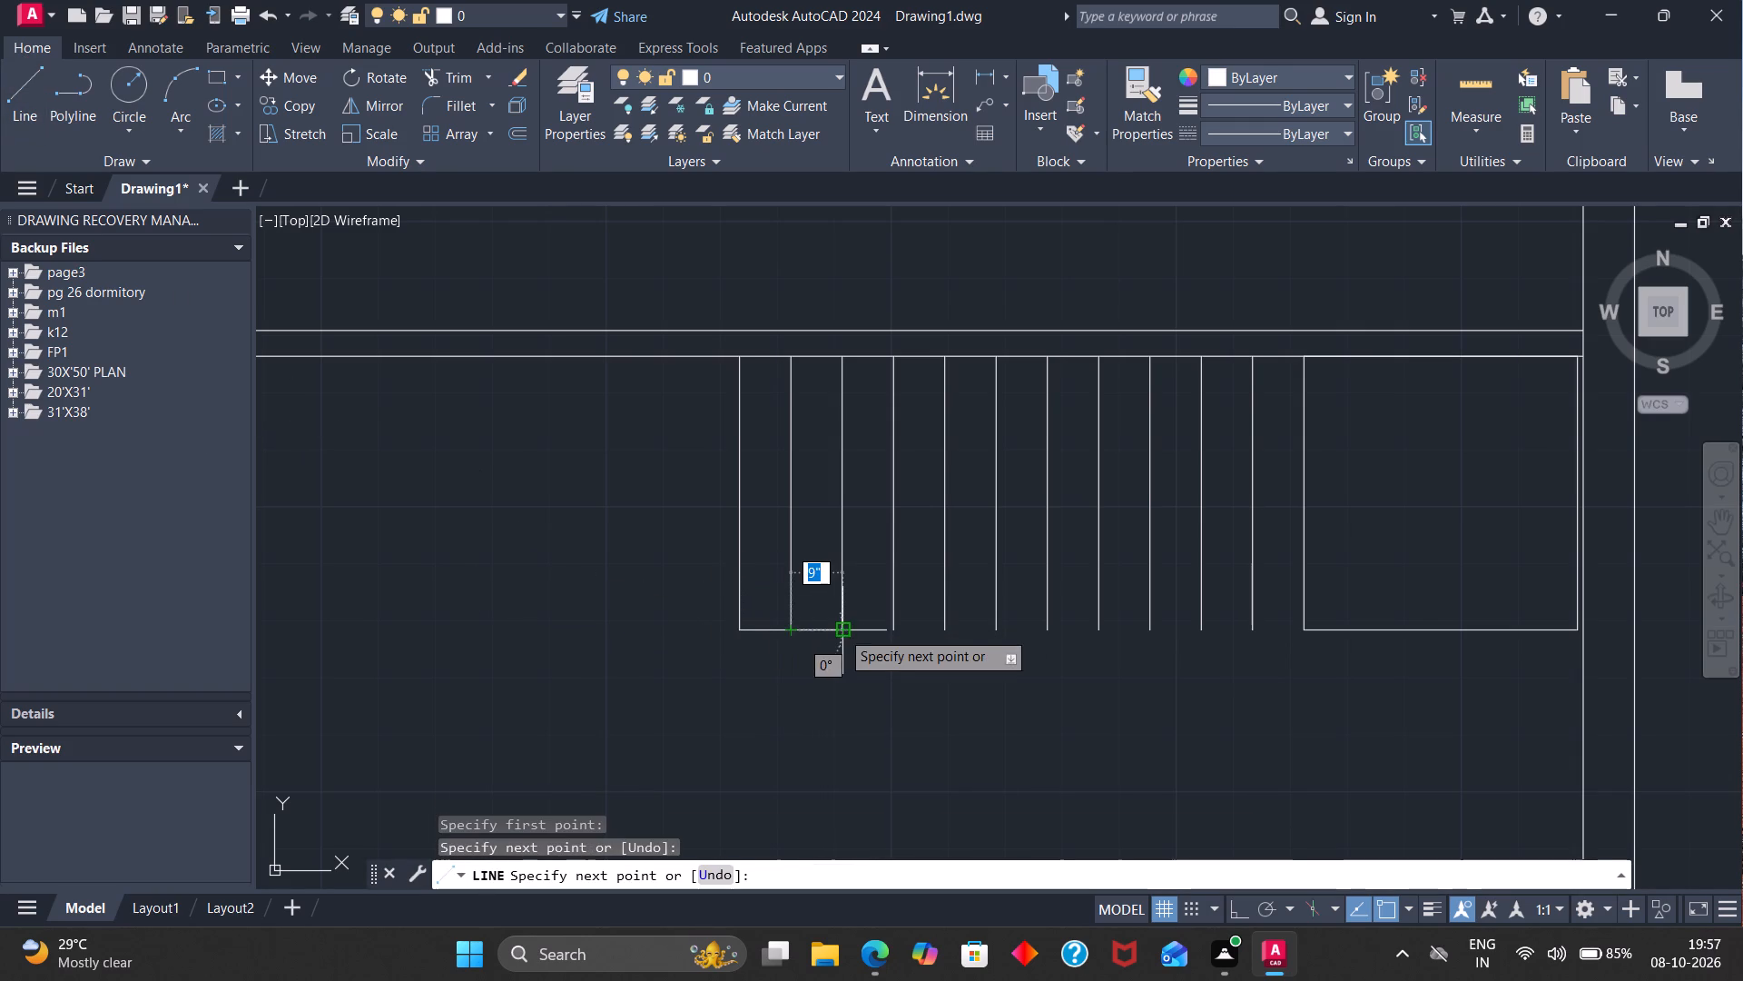
click(840, 629)
click(895, 630)
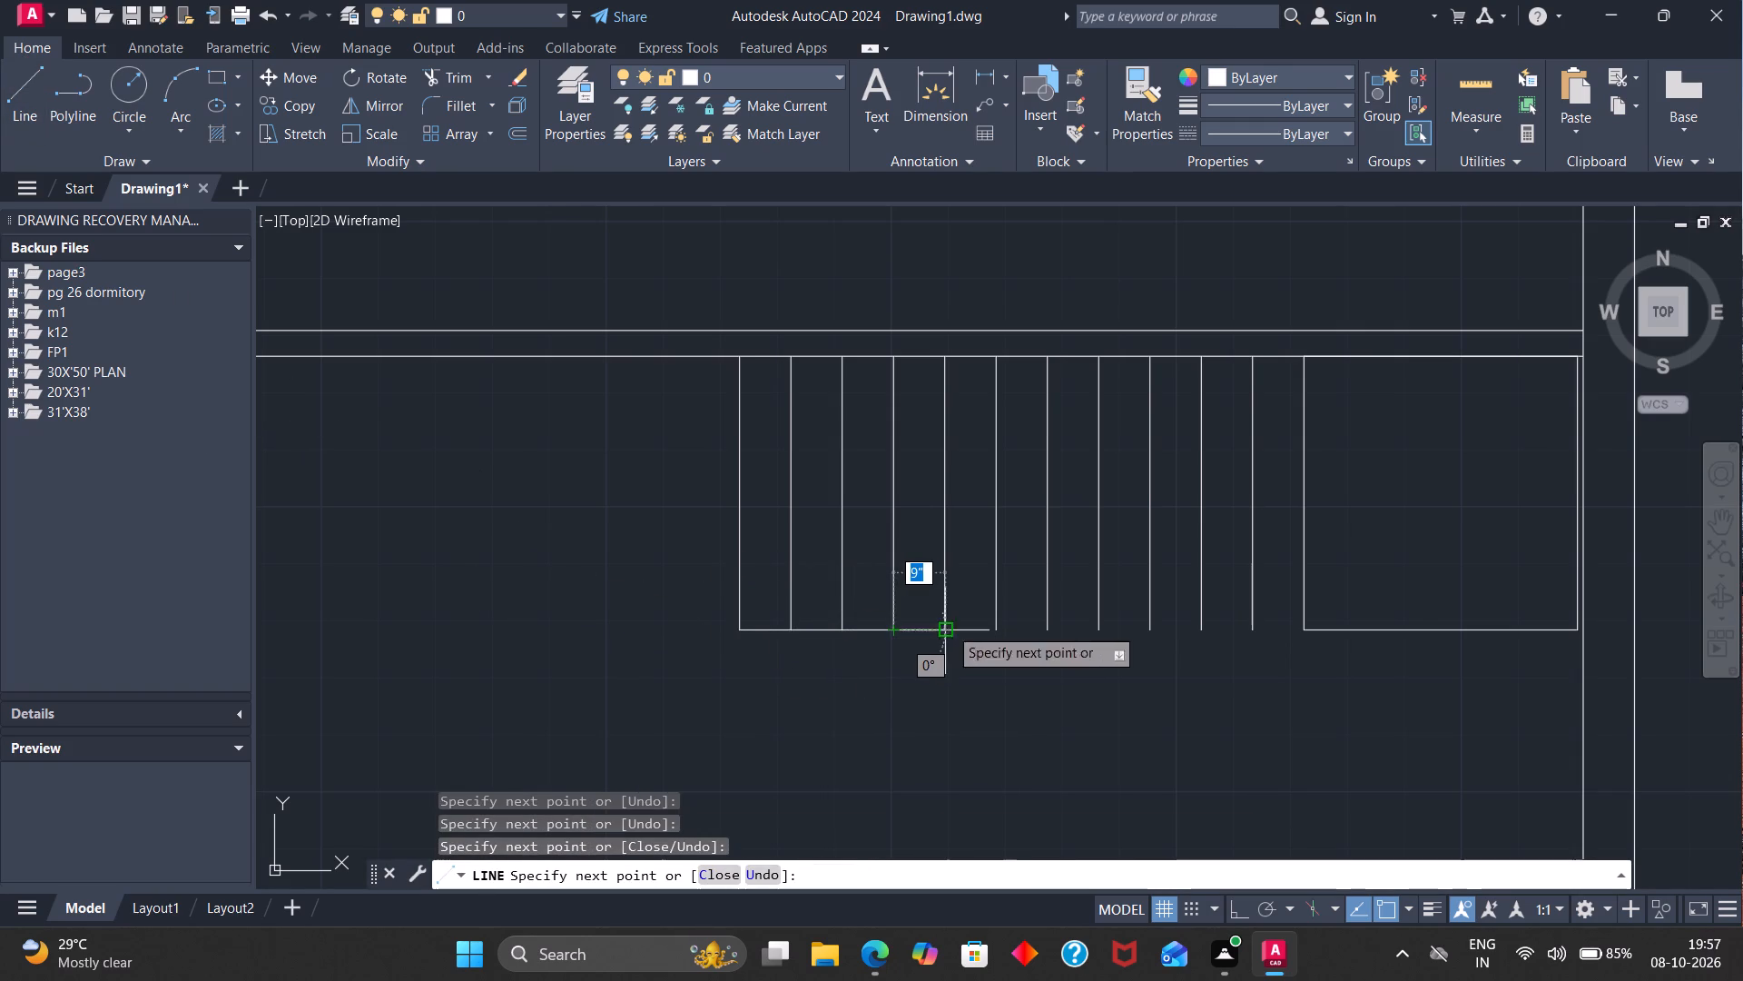
click(949, 627)
click(1000, 624)
click(1052, 625)
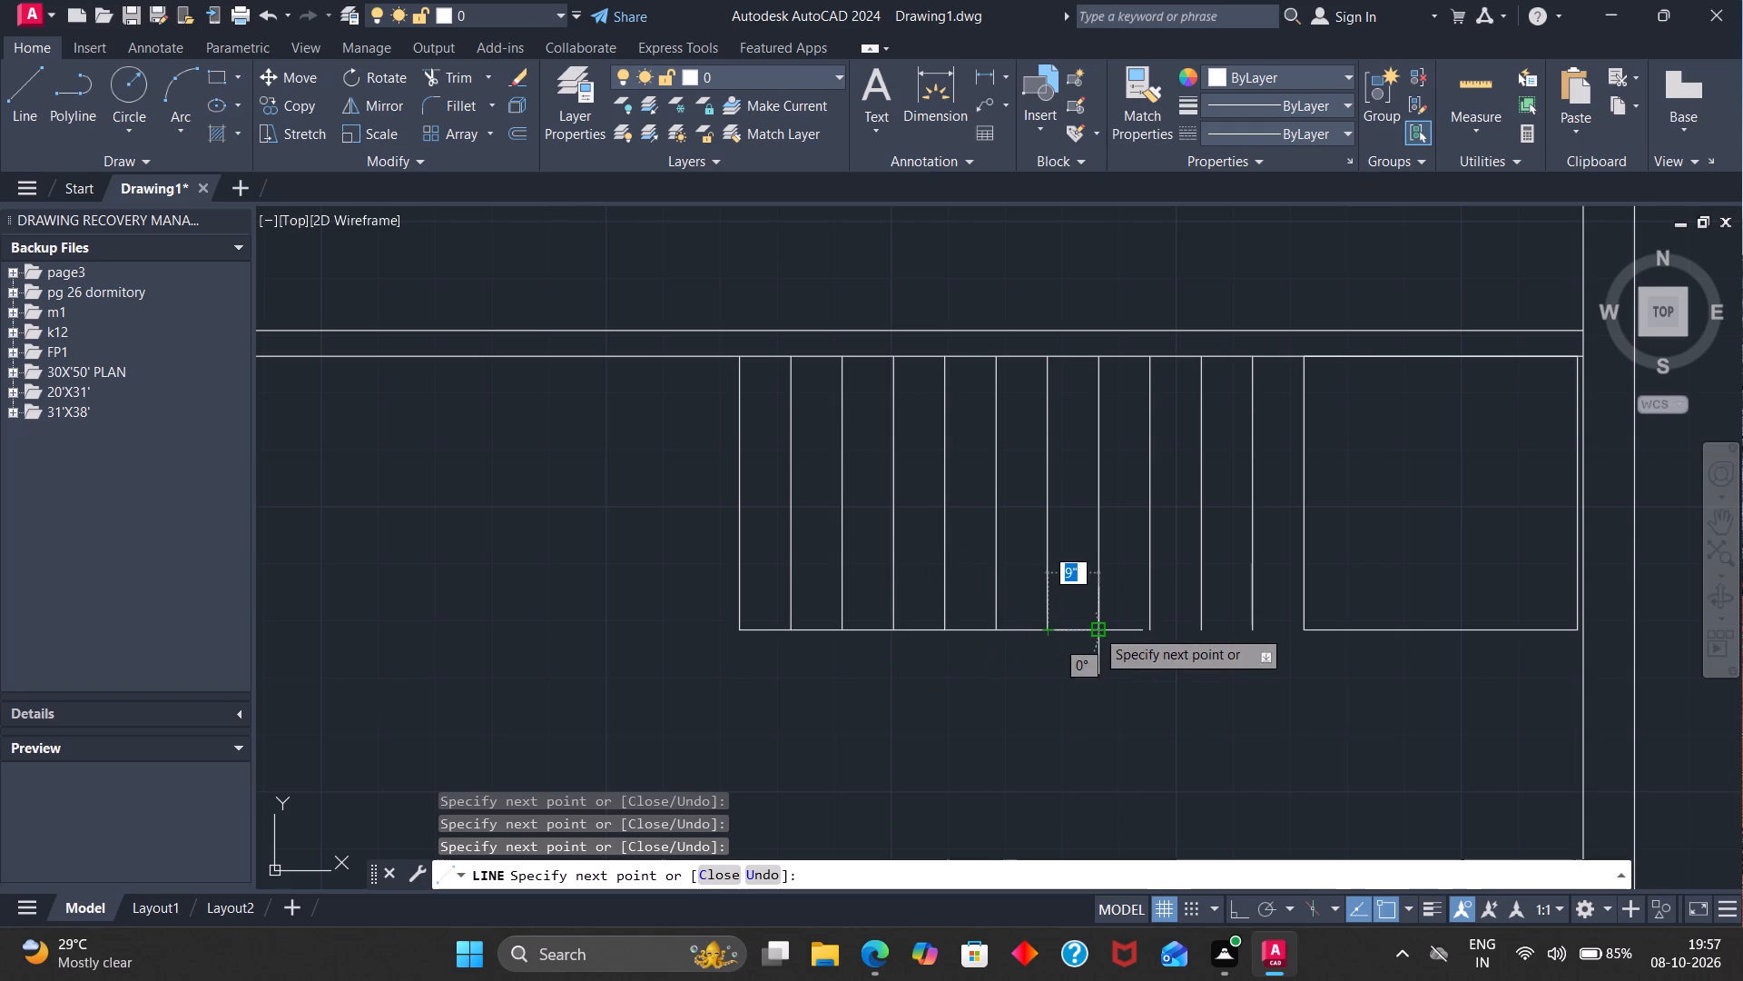
click(1101, 628)
click(1147, 626)
click(1208, 631)
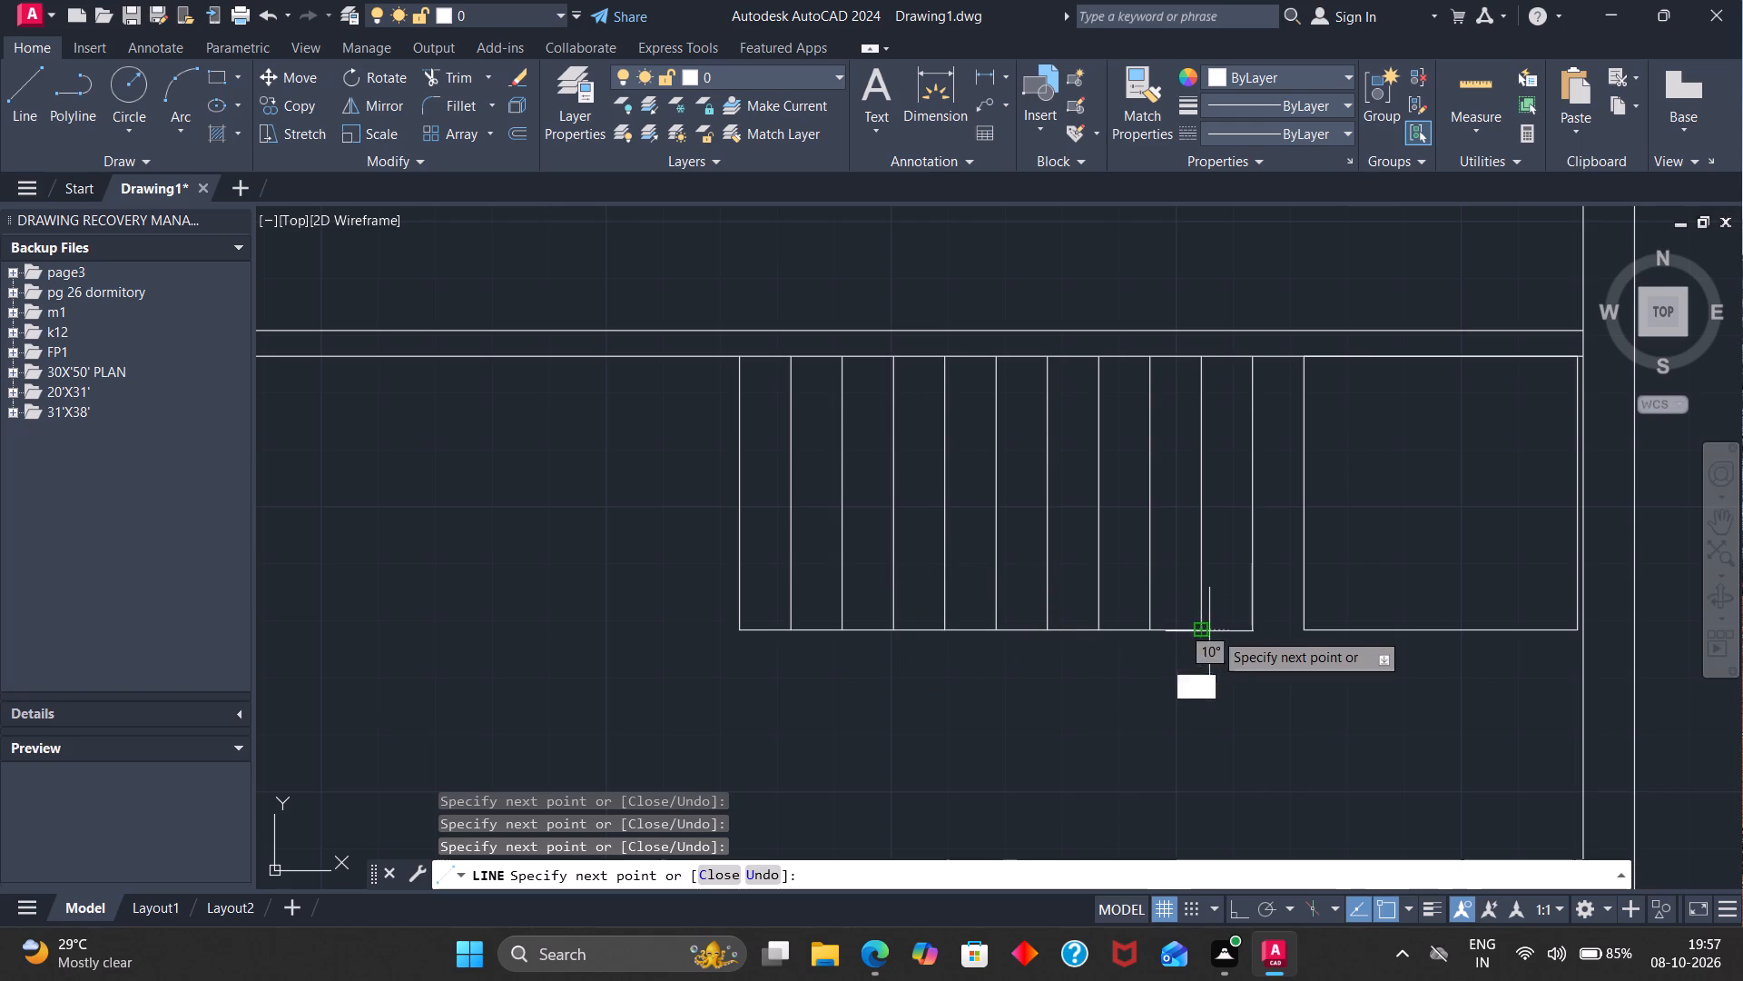
click(1256, 630)
key(Escape)
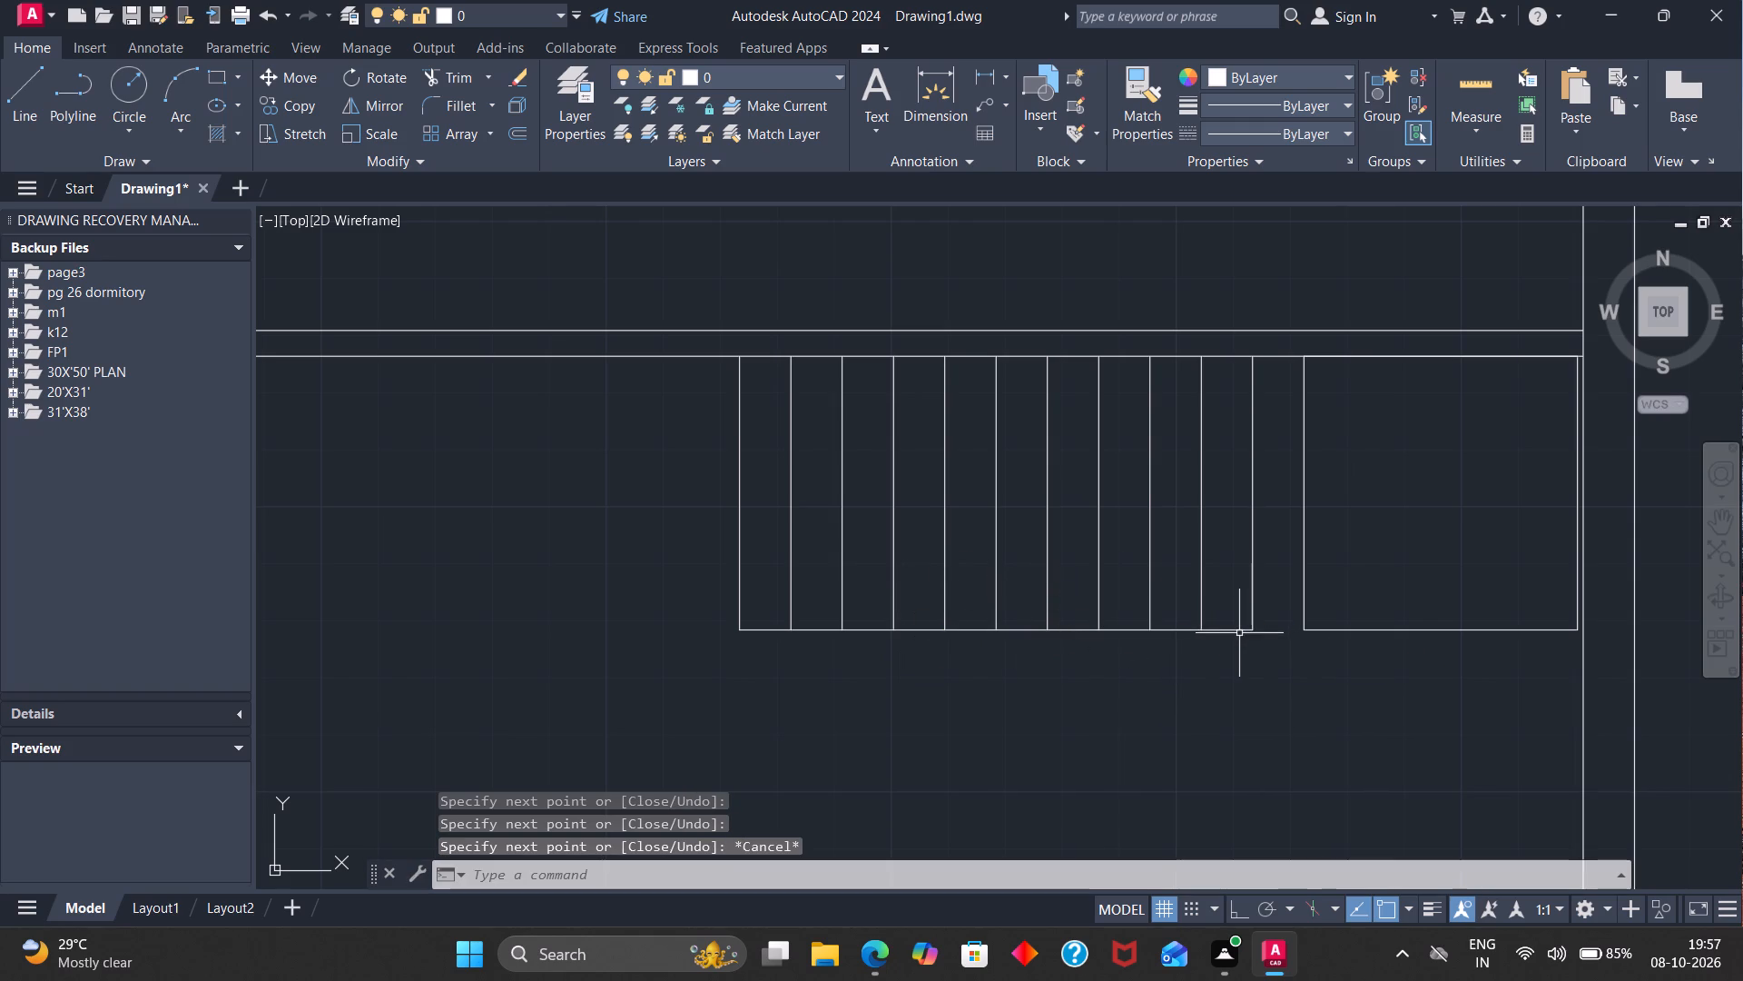
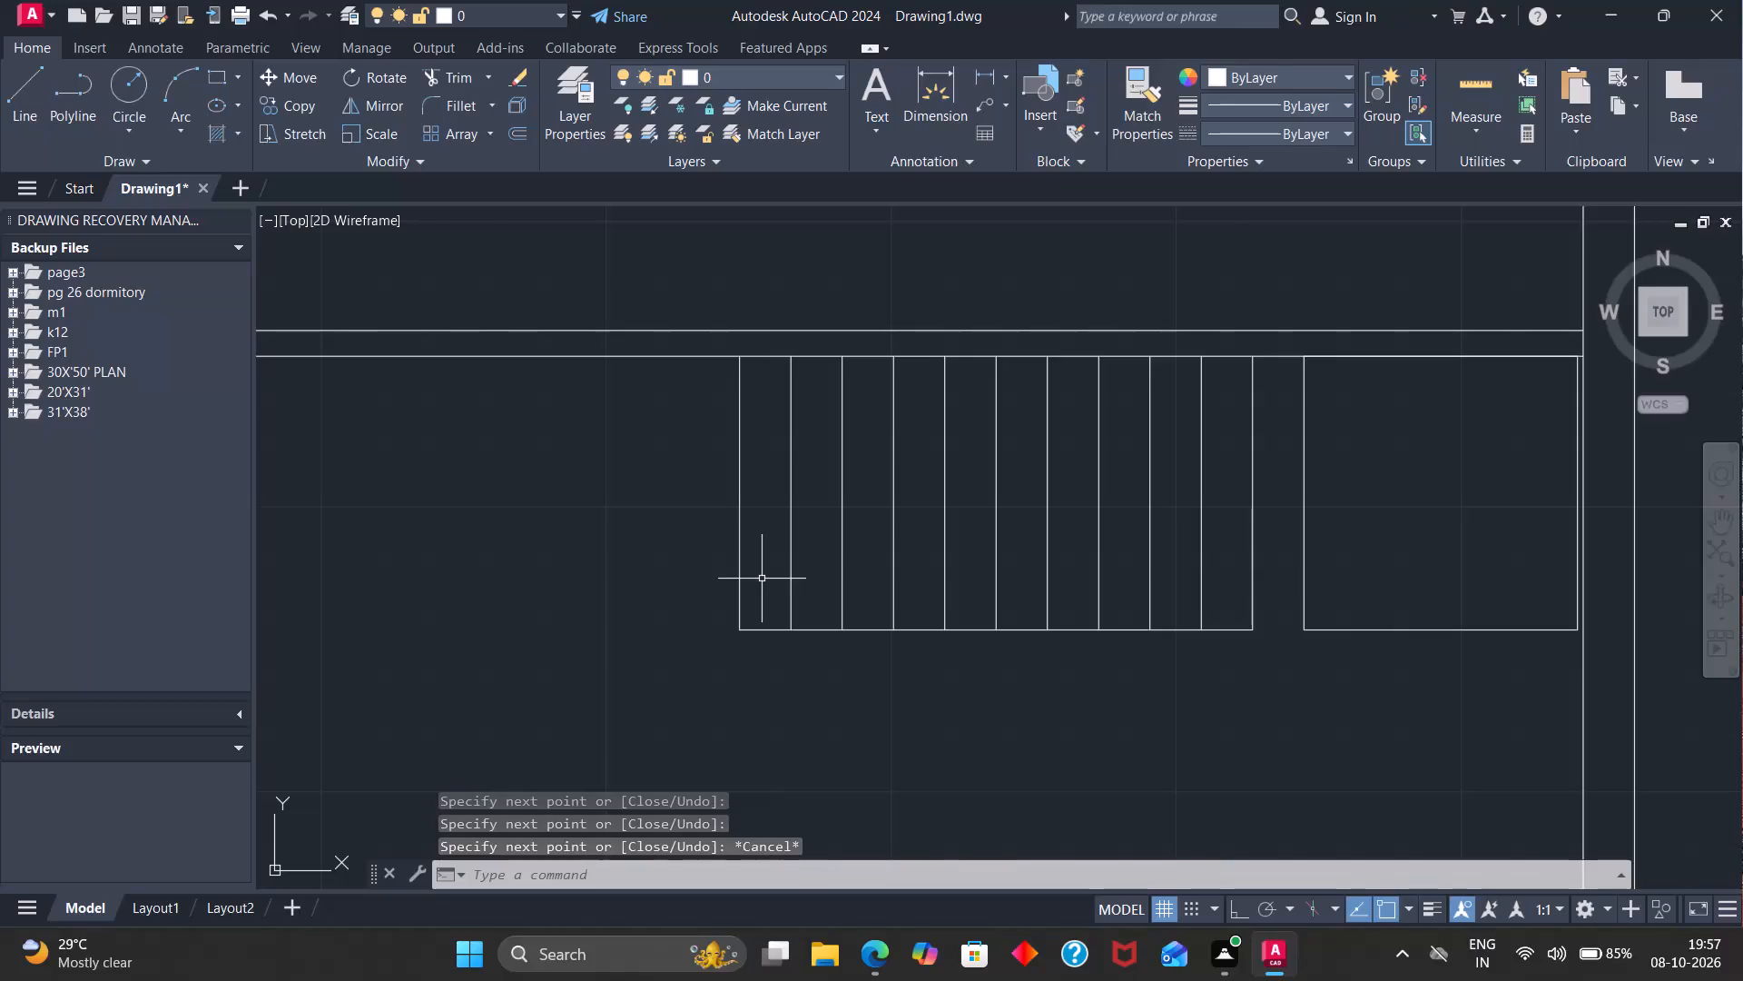
Draw a 9" line closing the gap between the easternmost stair line's lower end and the 4' square's lower corner.
scroll(755, 370, up, 2)
scroll(743, 372, down, 1)
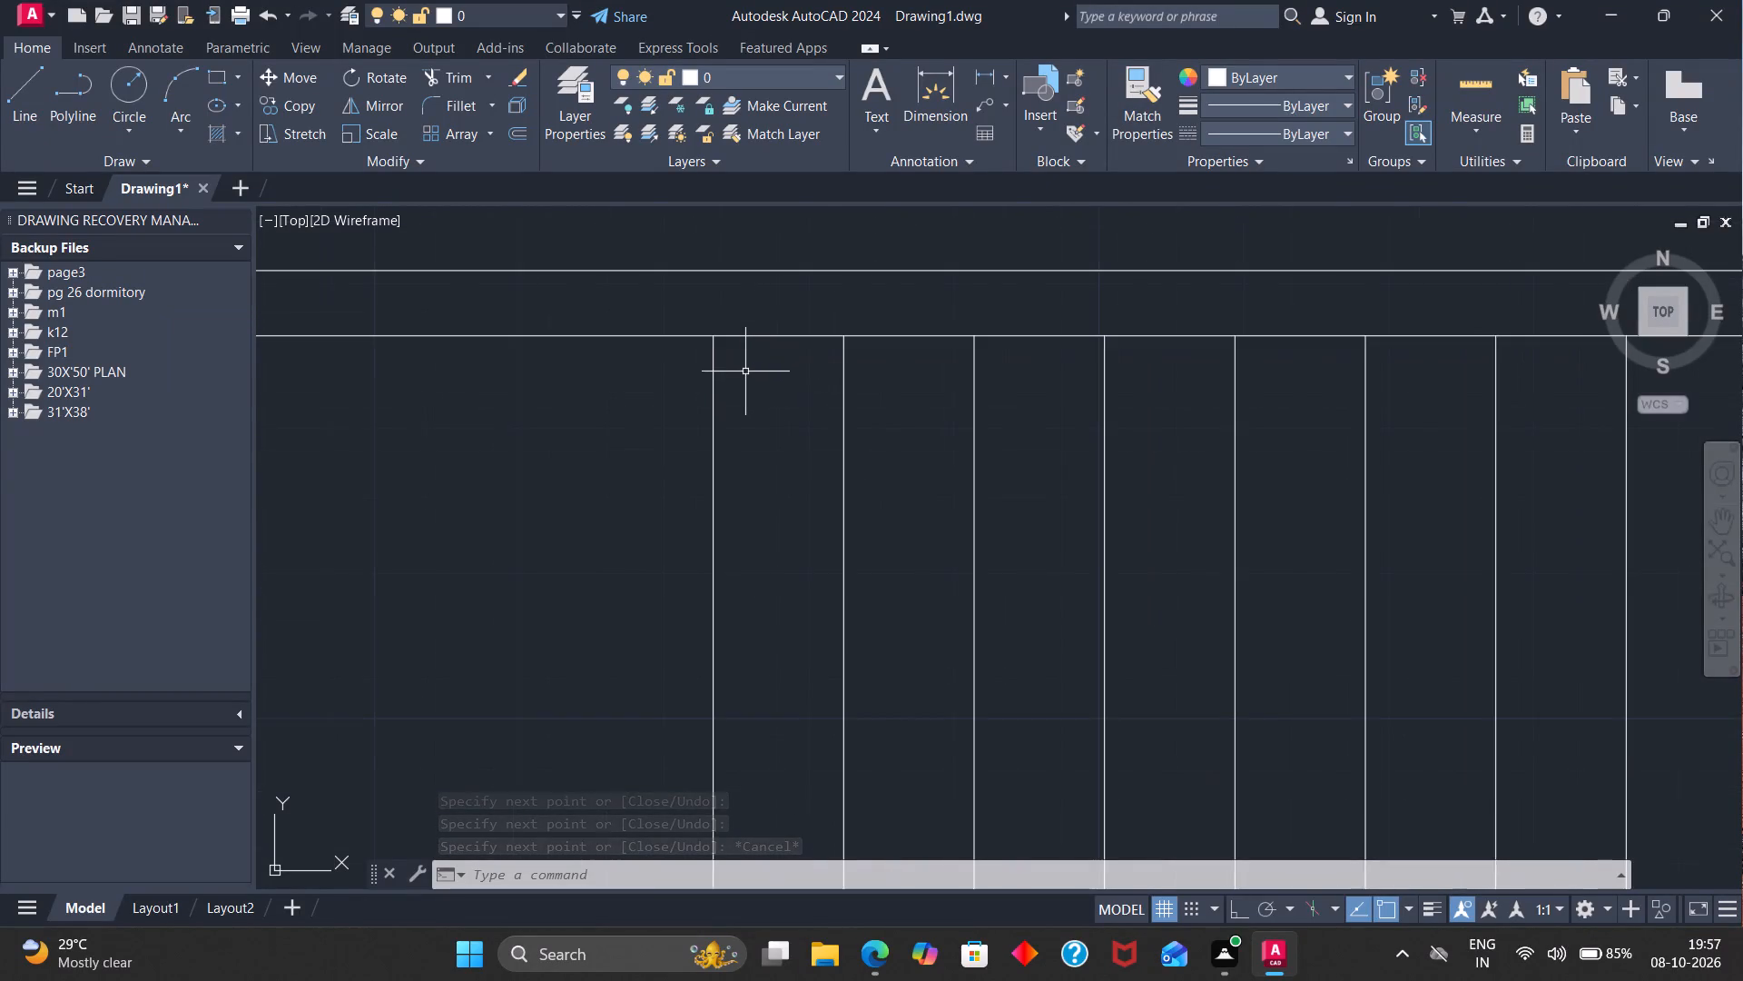
scroll(743, 372, down, 1)
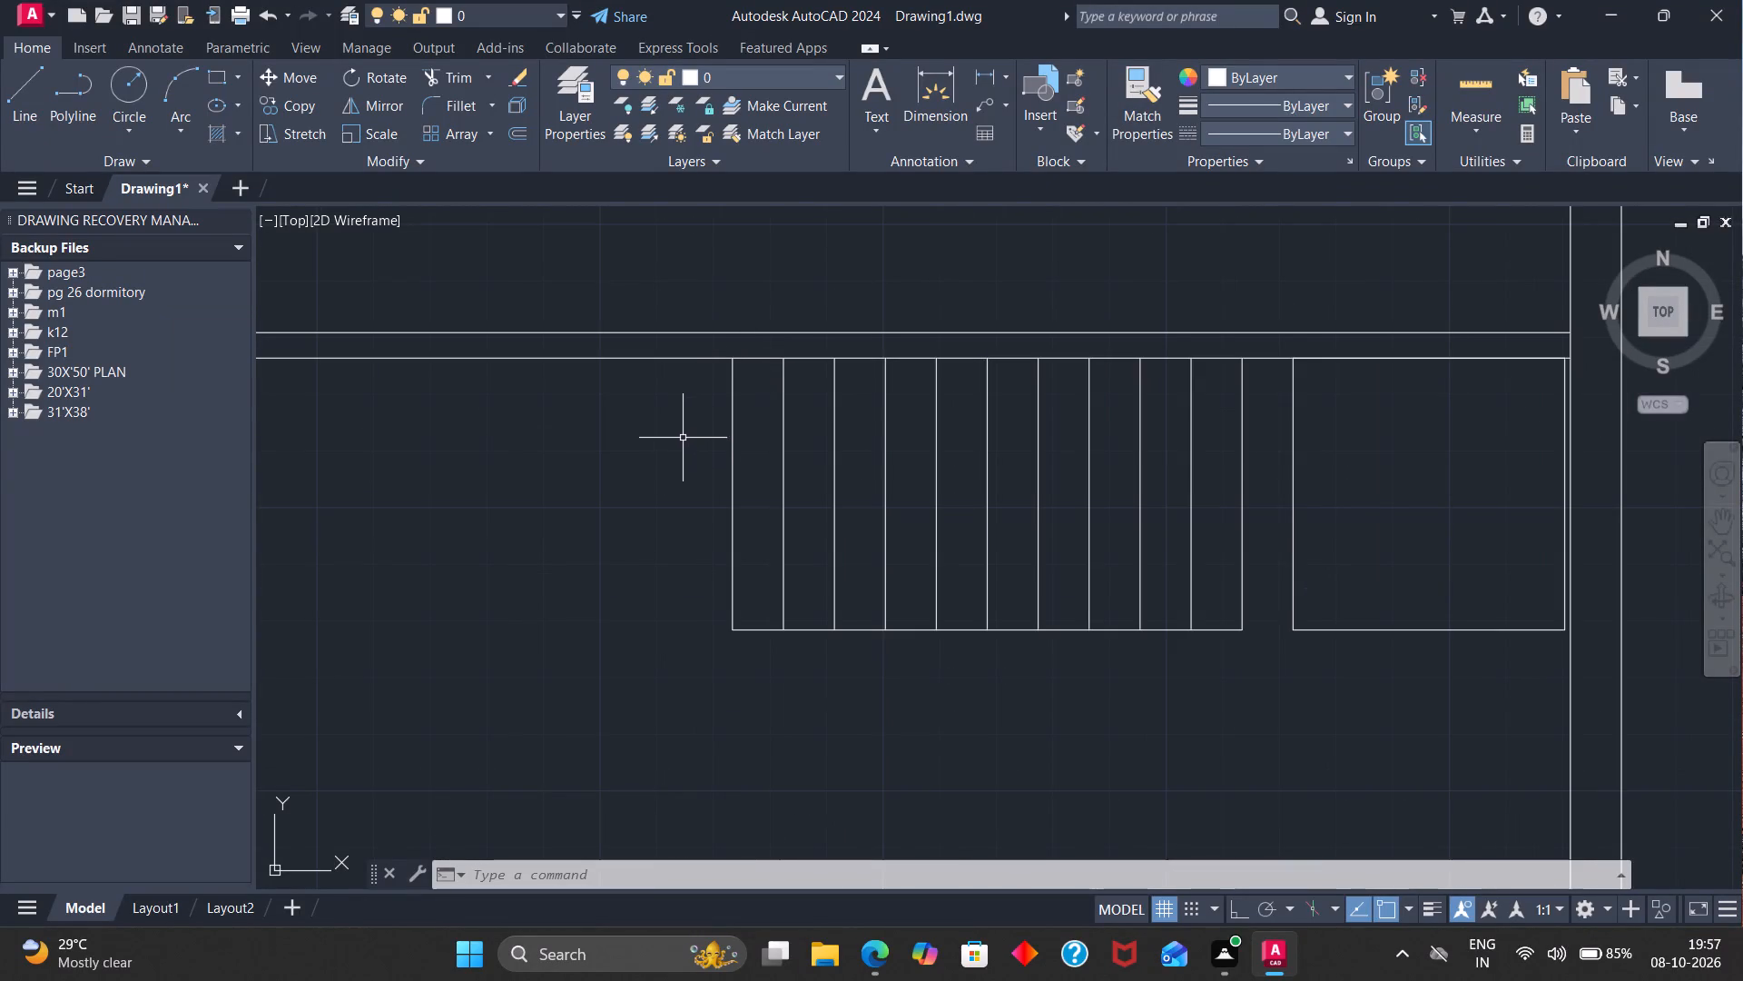
click(17, 101)
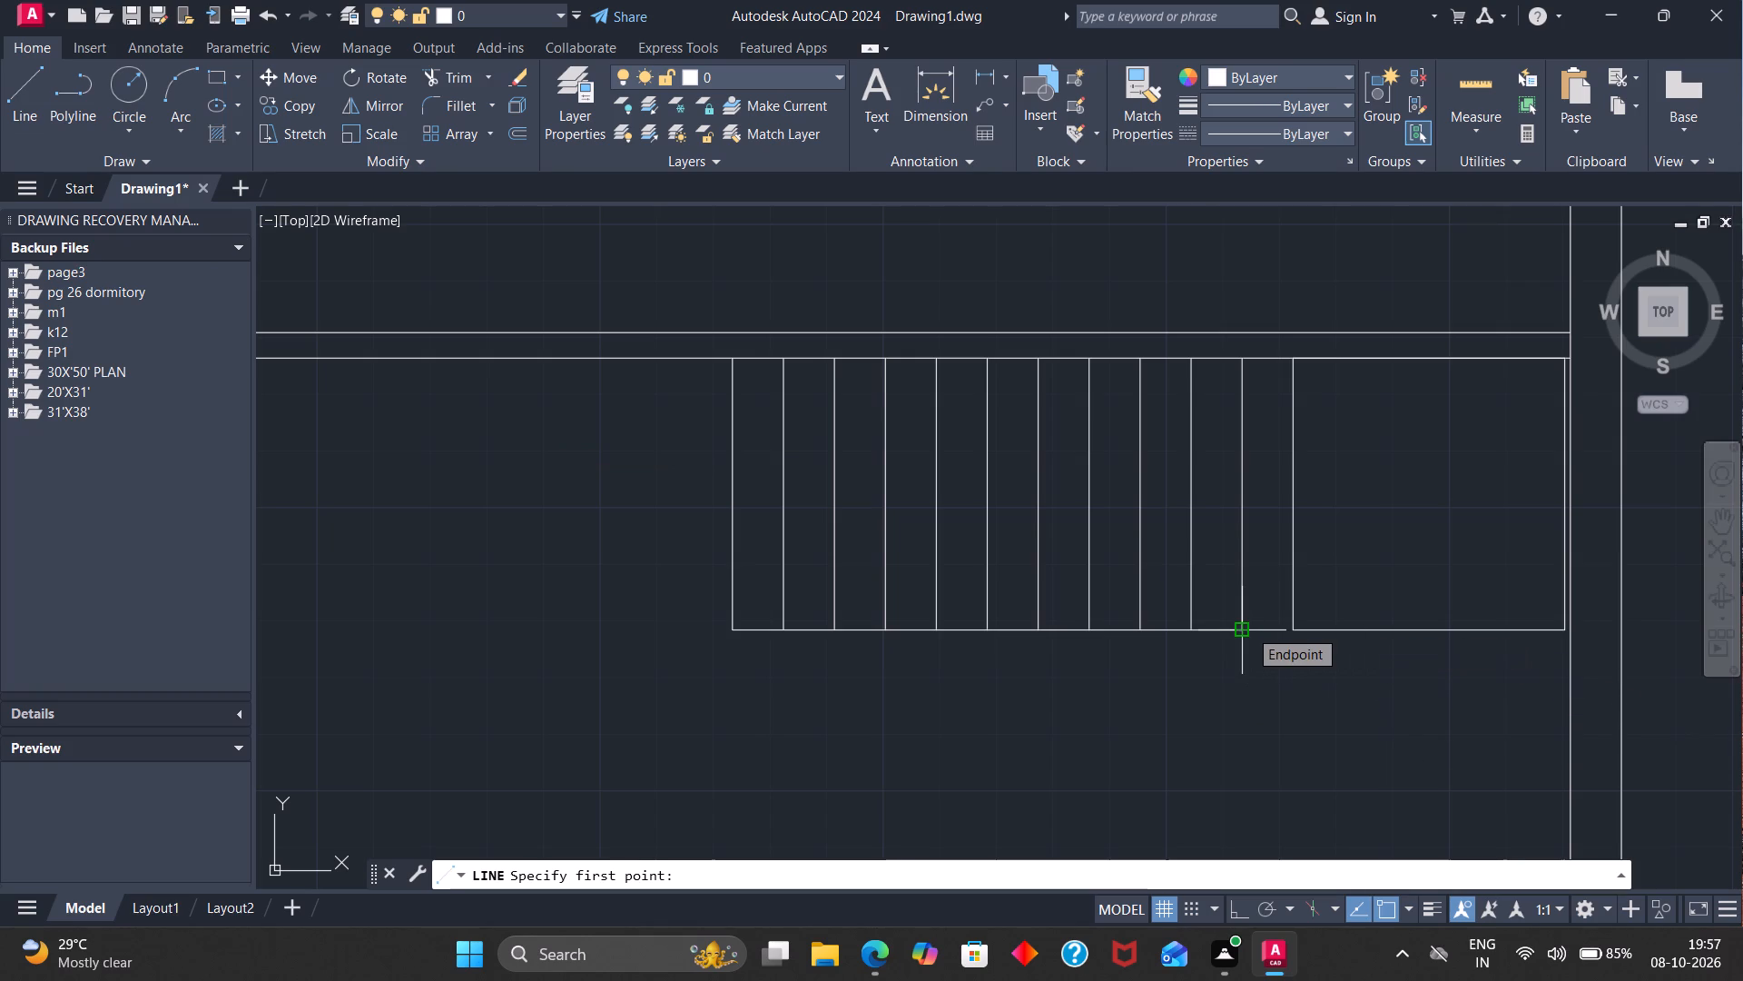
click(1248, 629)
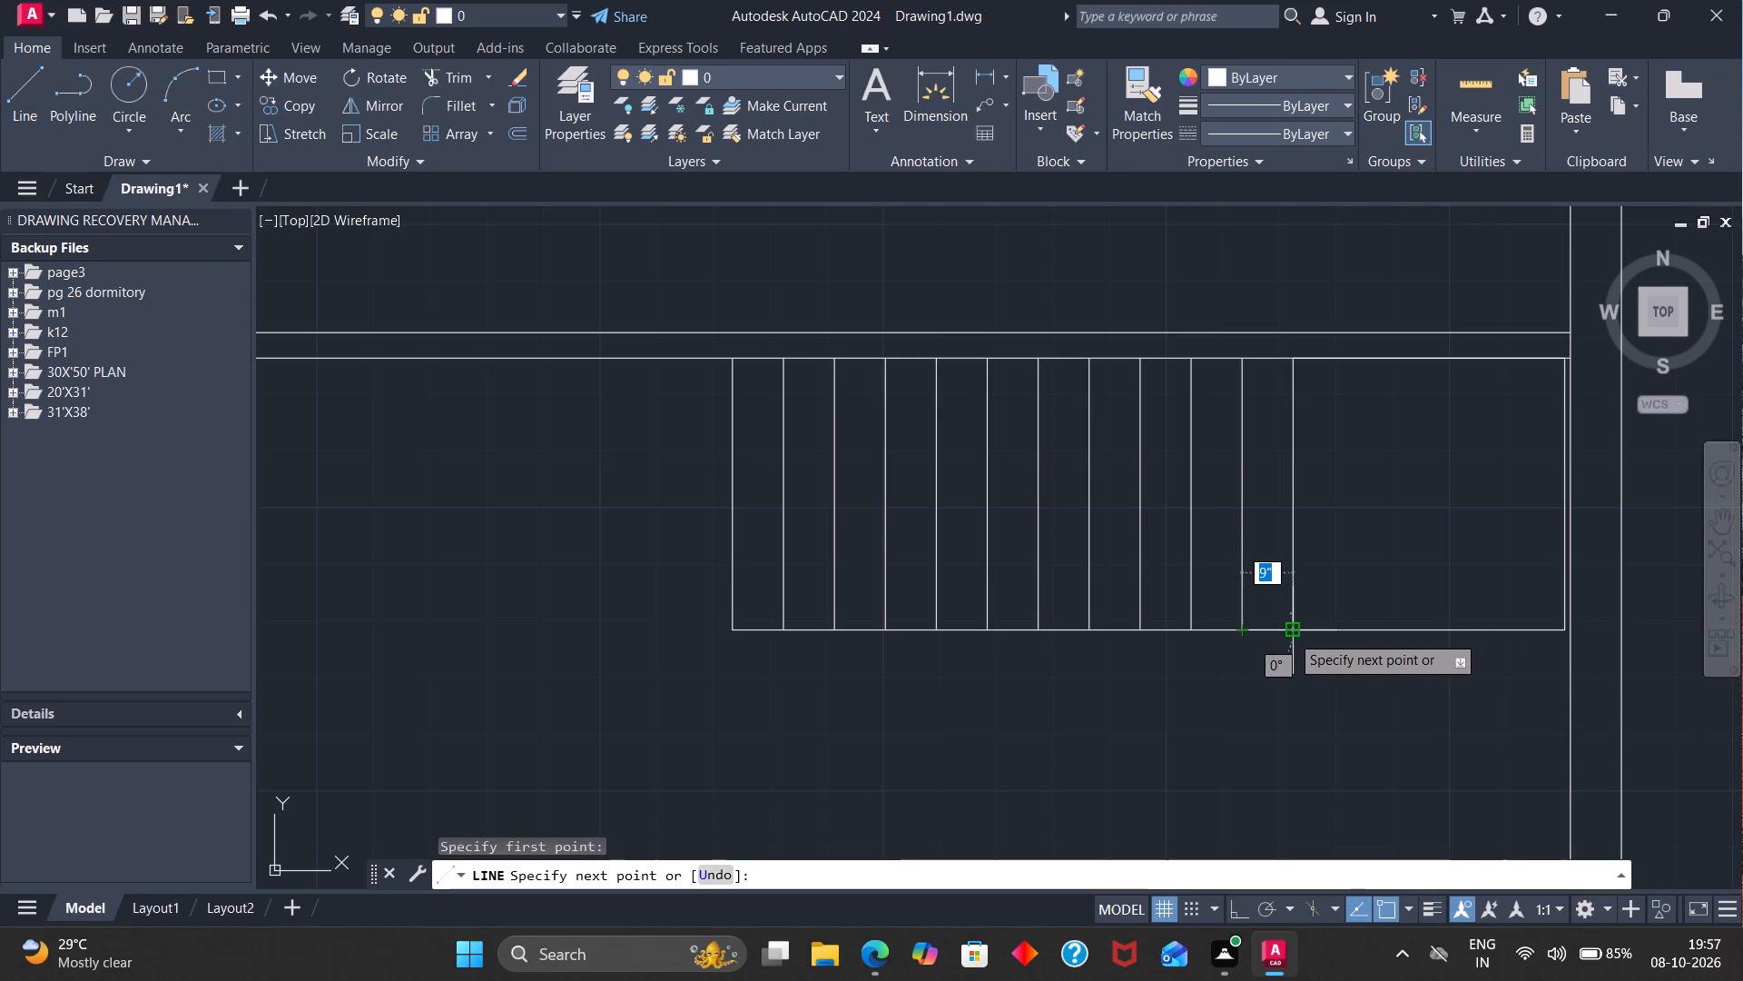
click(1290, 634)
key(Escape)
Trim the wall's lower line out of every gap between the stair lines, from the westernmost line to the 4' square.
scroll(1226, 740, down, 2)
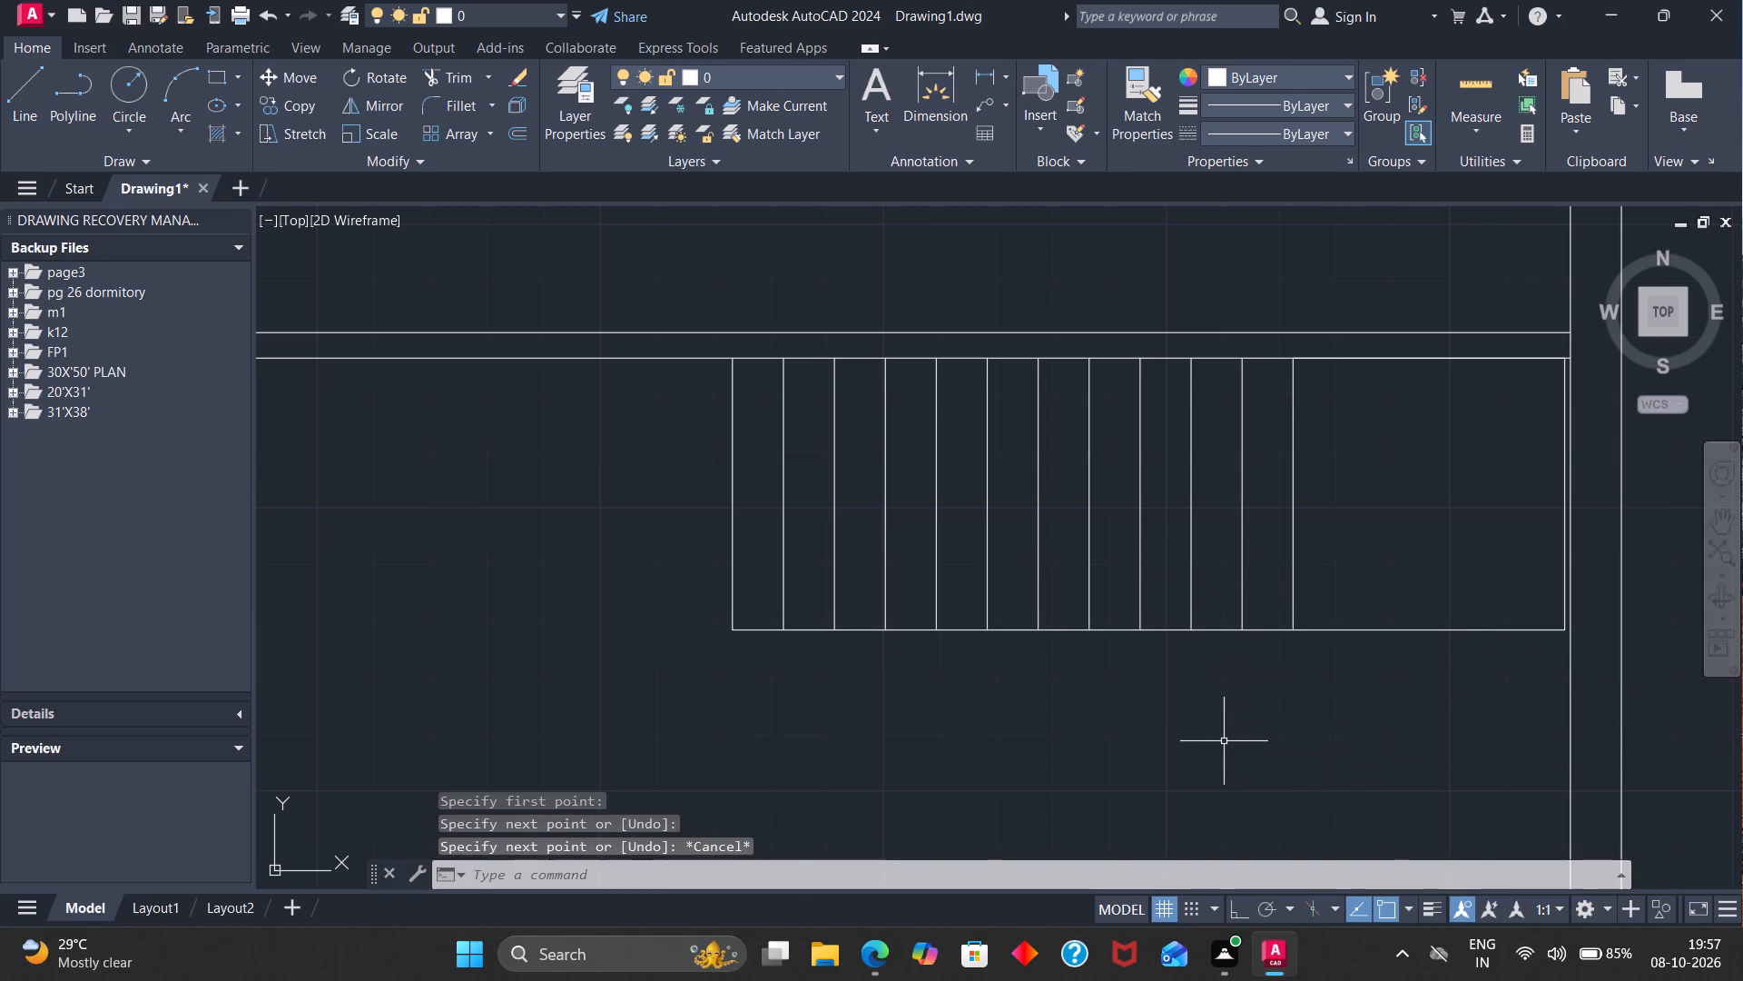
scroll(1234, 747, down, 1)
scroll(1241, 806, up, 3)
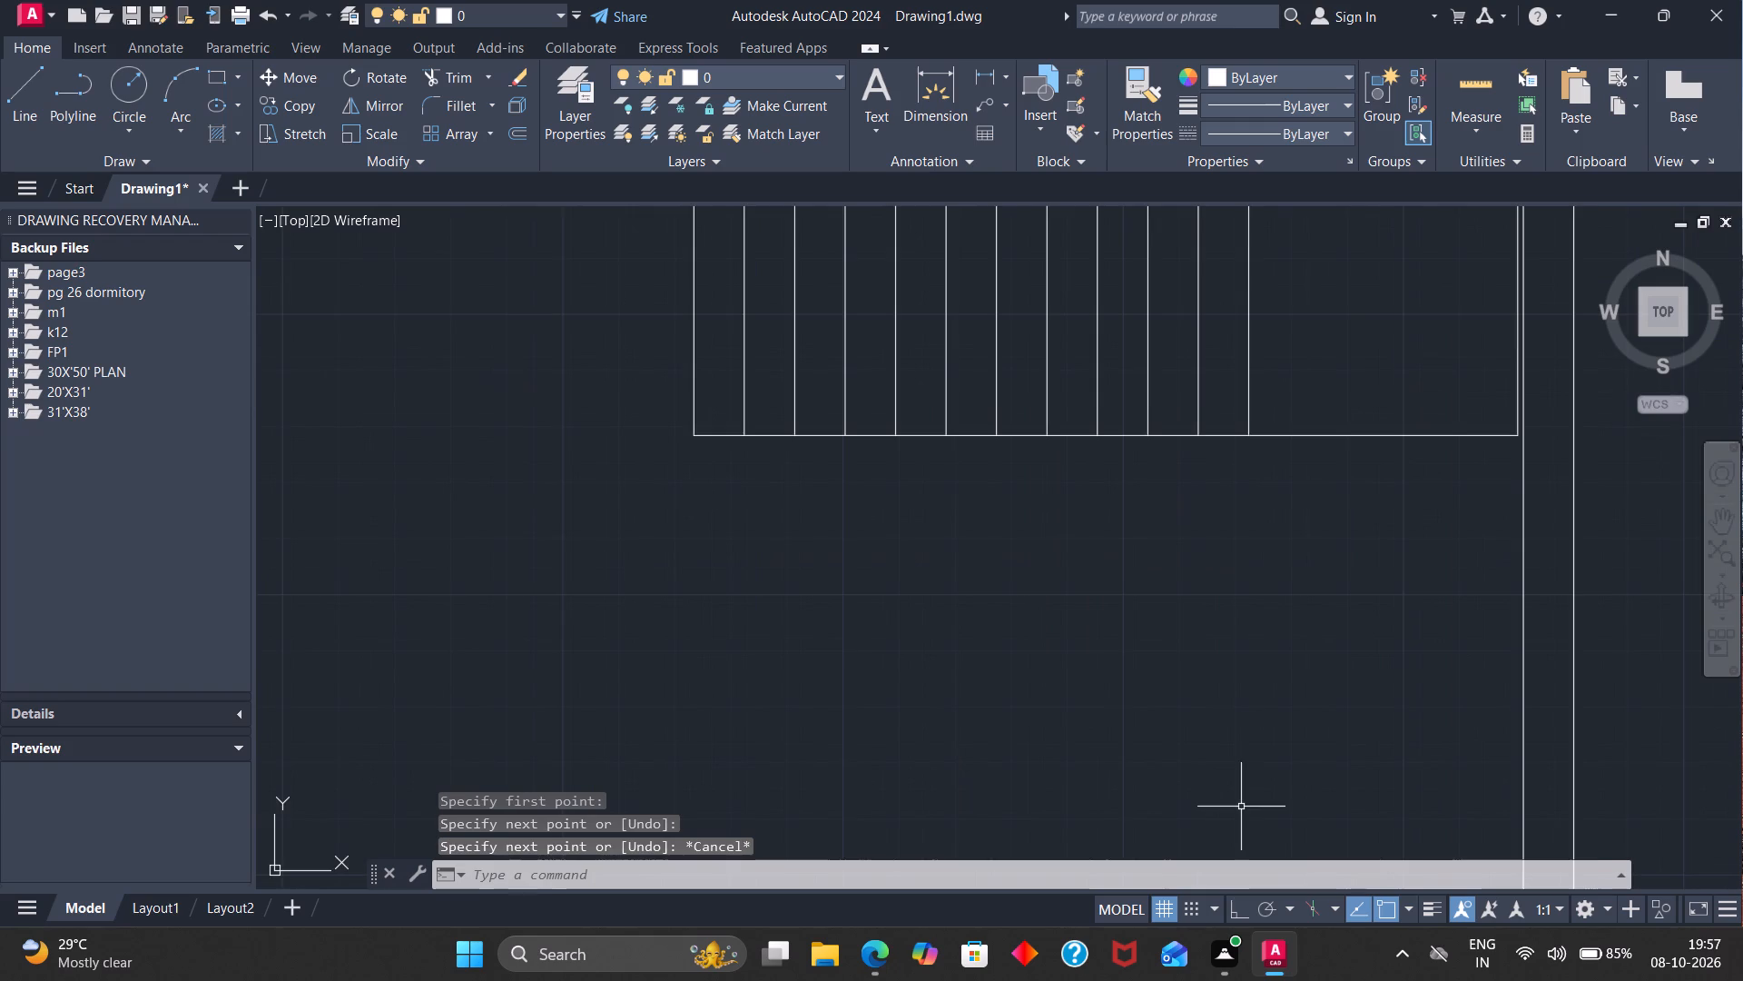
scroll(1241, 807, down, 2)
scroll(1196, 518, up, 3)
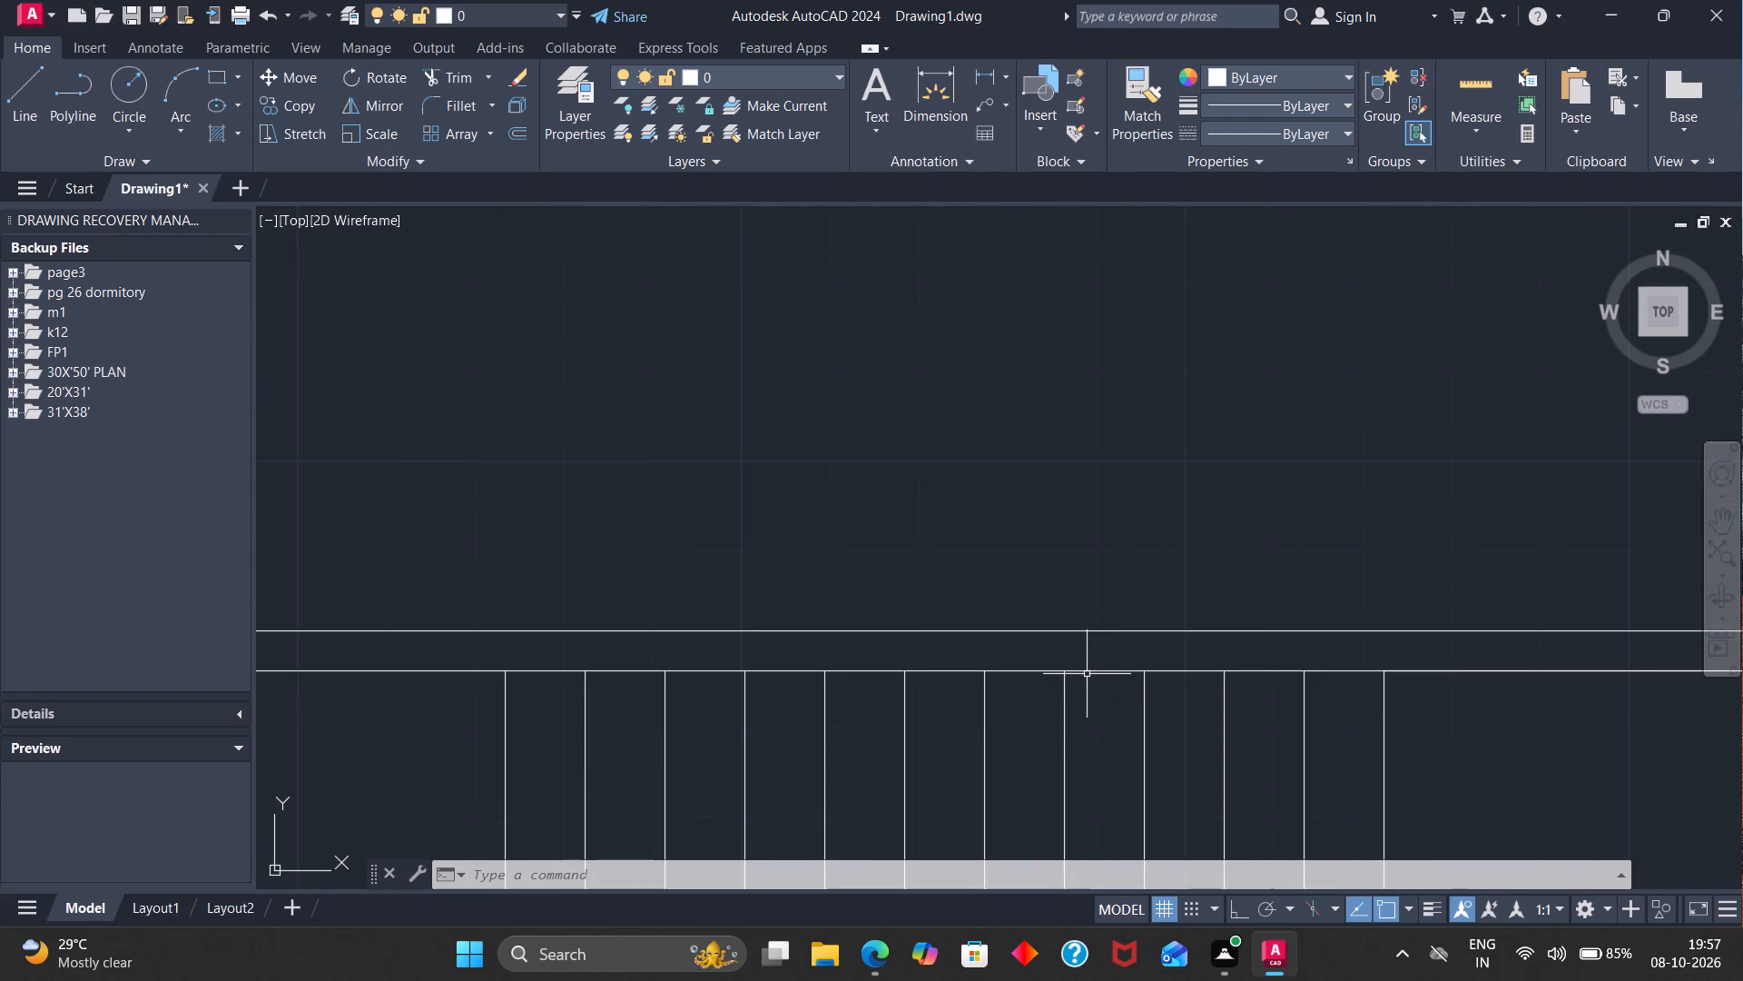
click(446, 64)
click(461, 67)
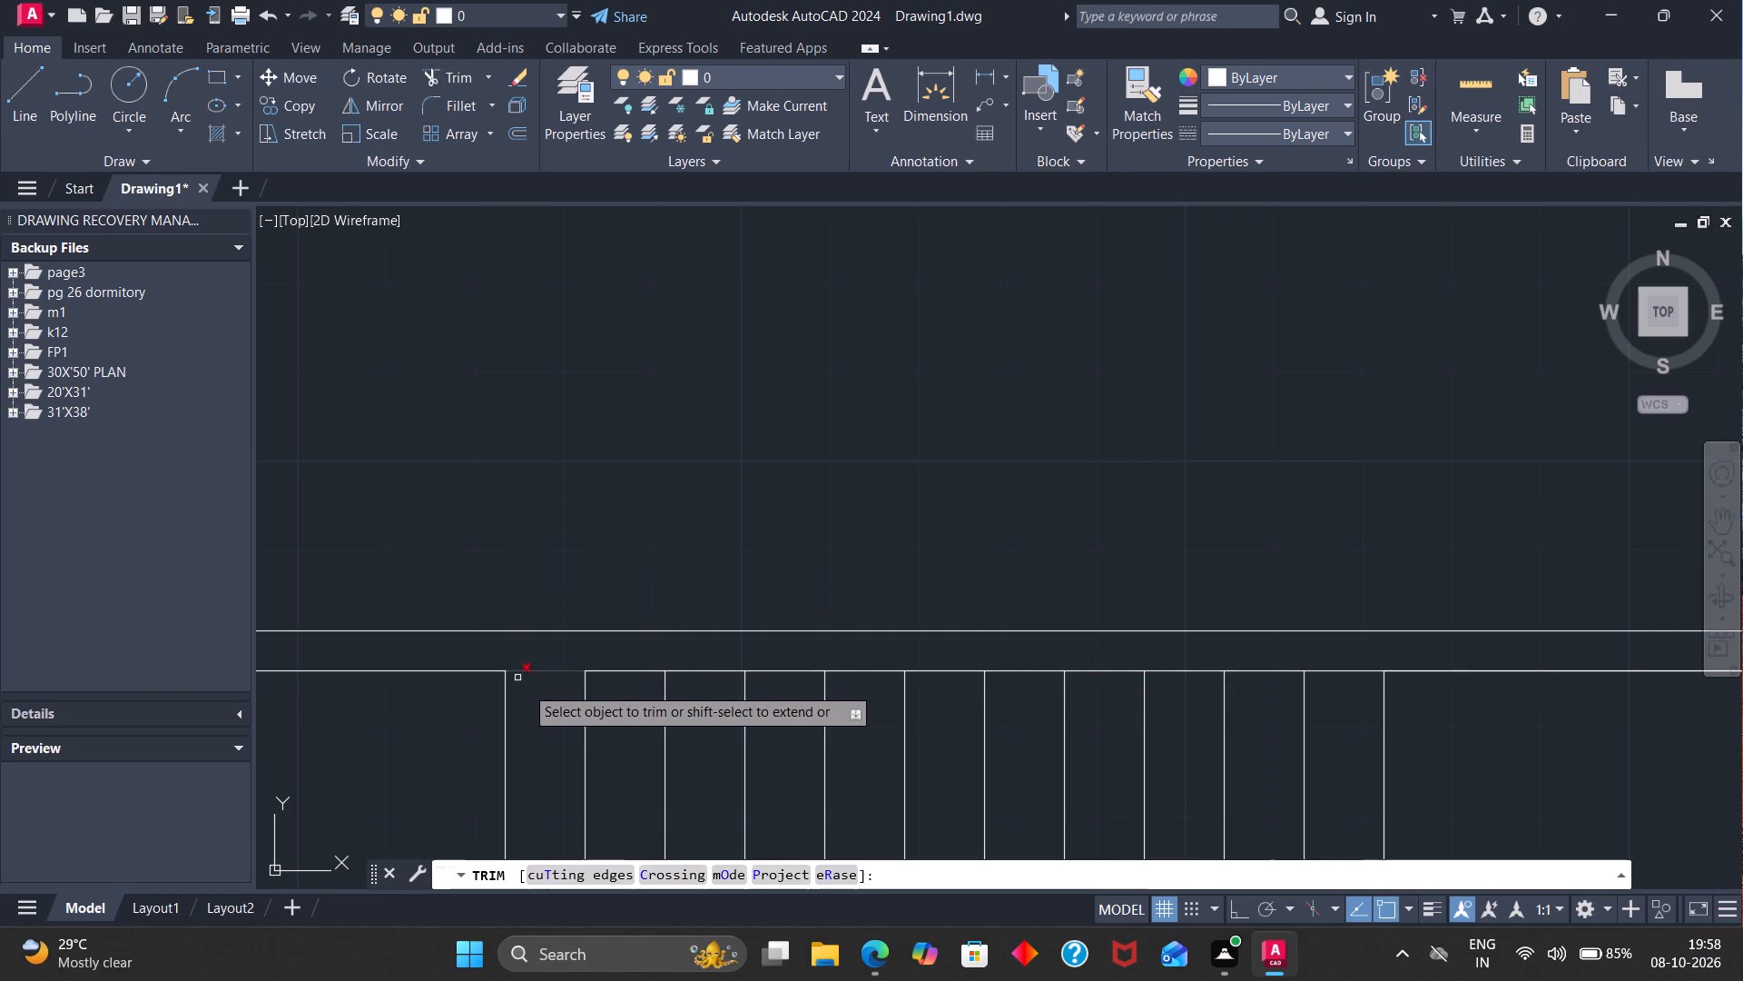
click(540, 671)
click(638, 669)
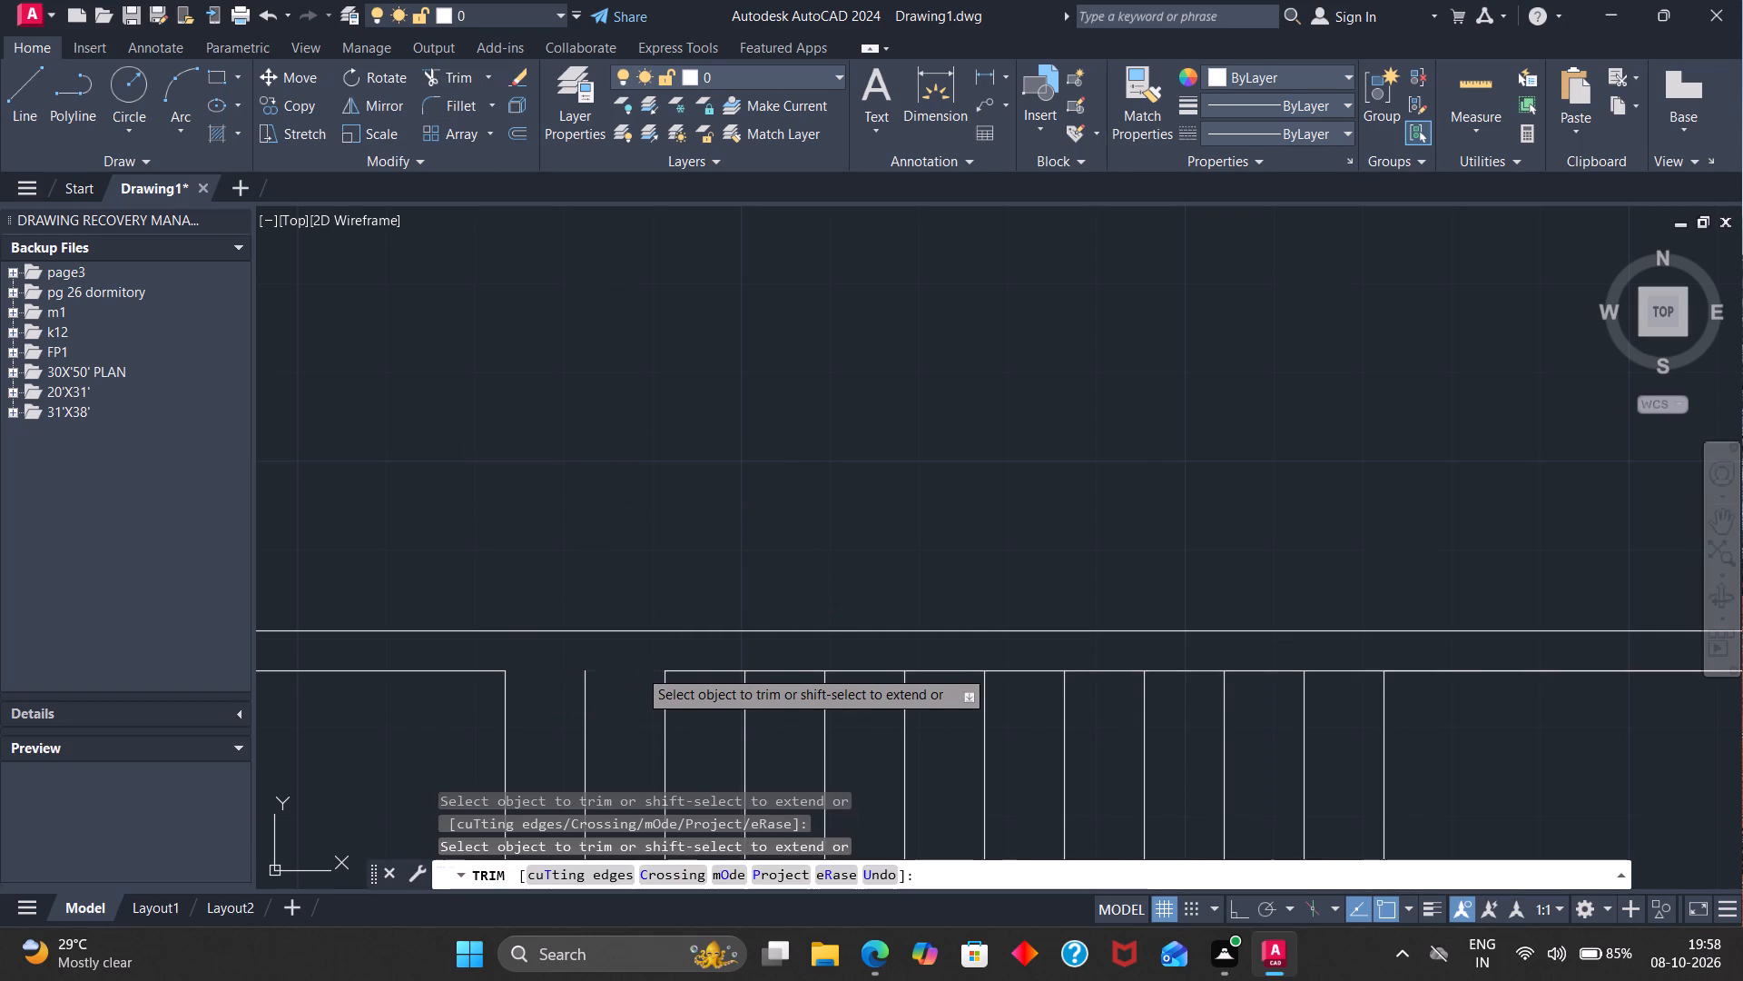
click(698, 669)
click(778, 675)
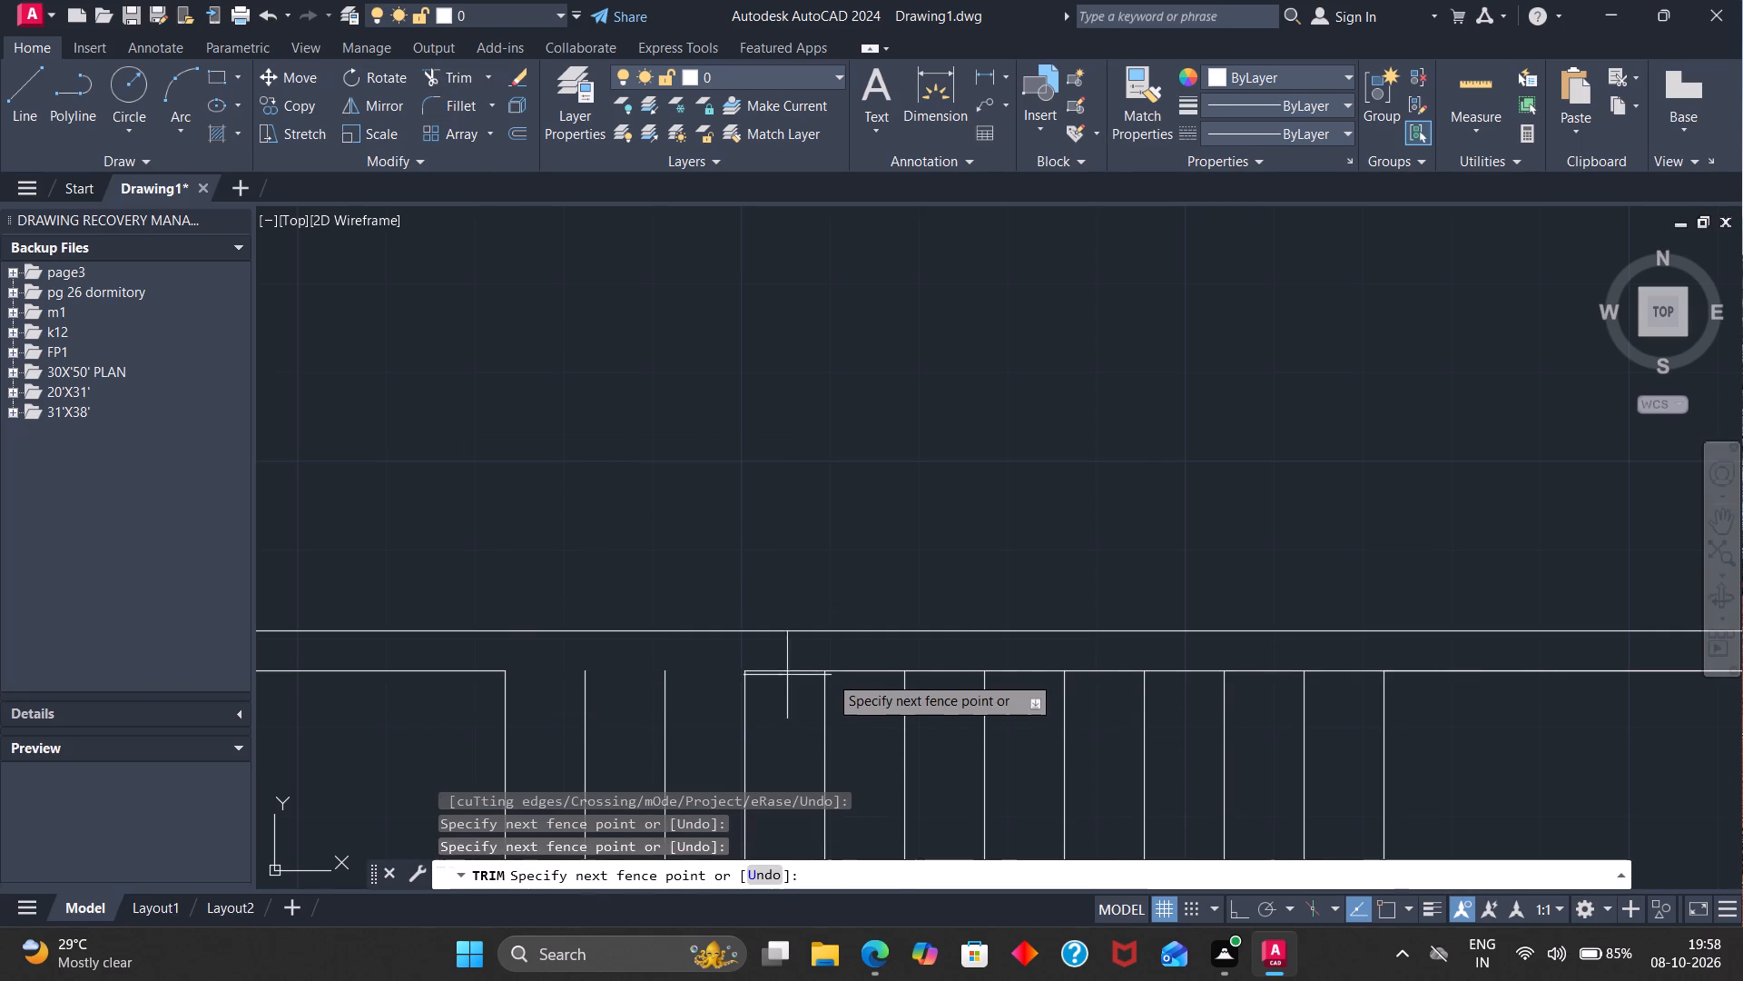
click(790, 668)
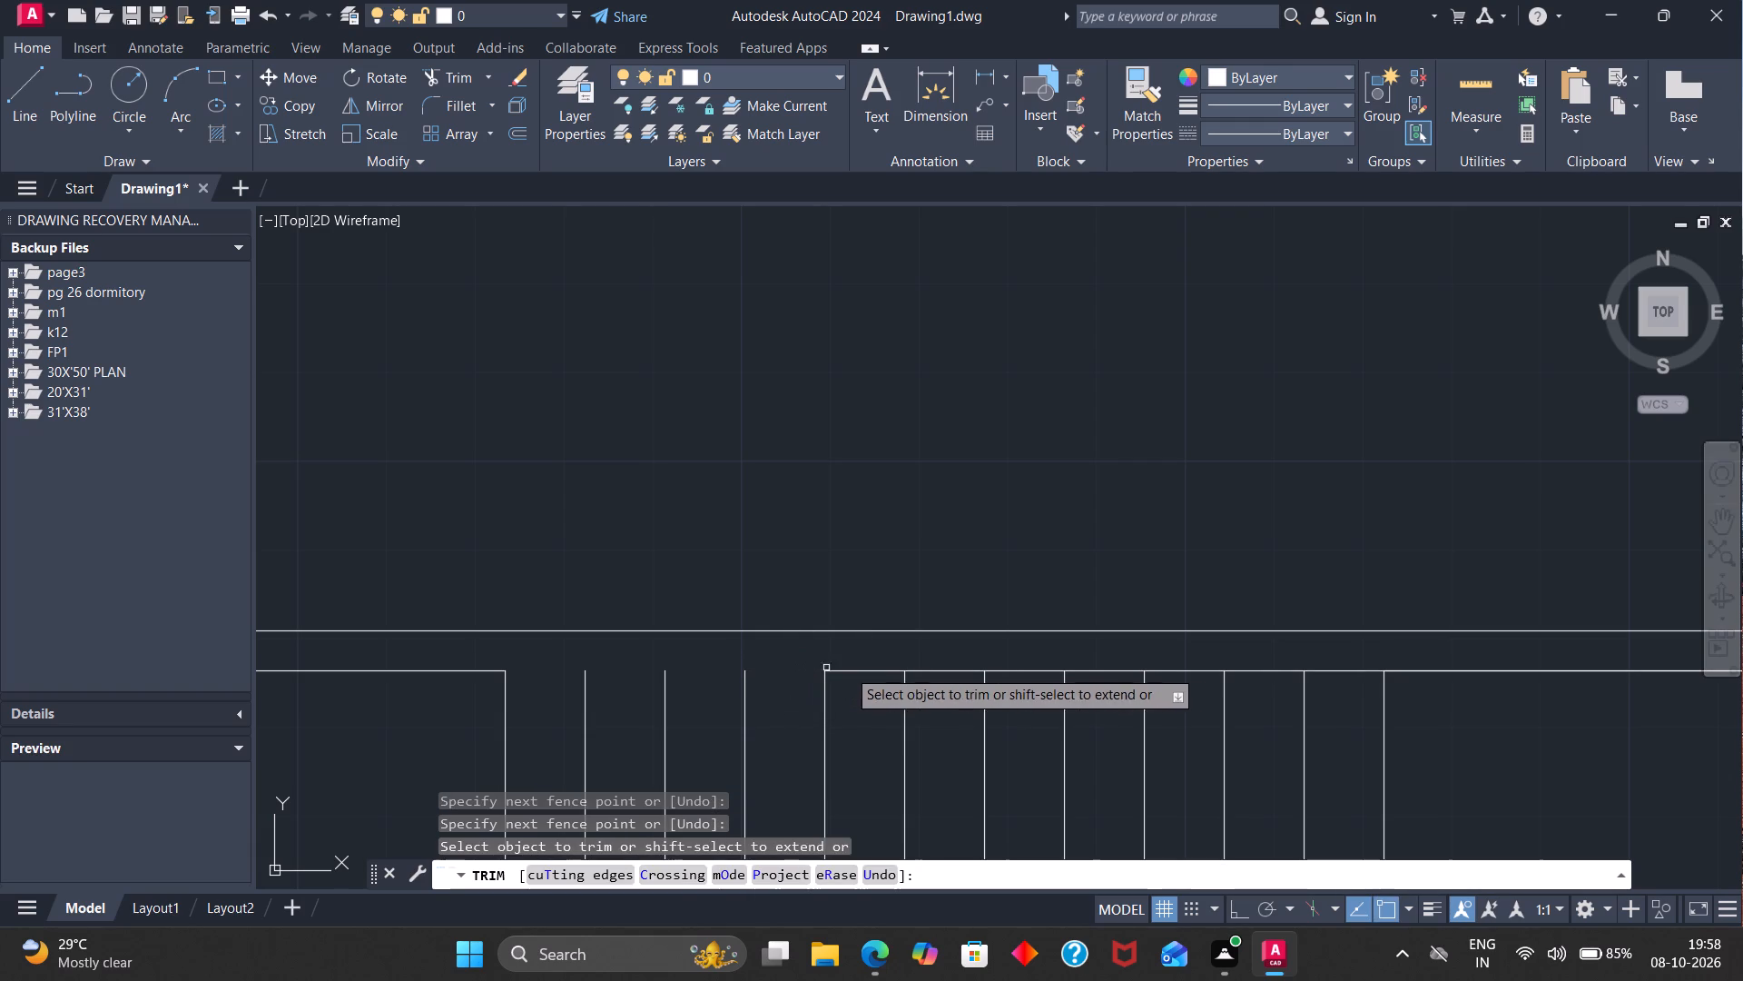
click(865, 669)
click(952, 669)
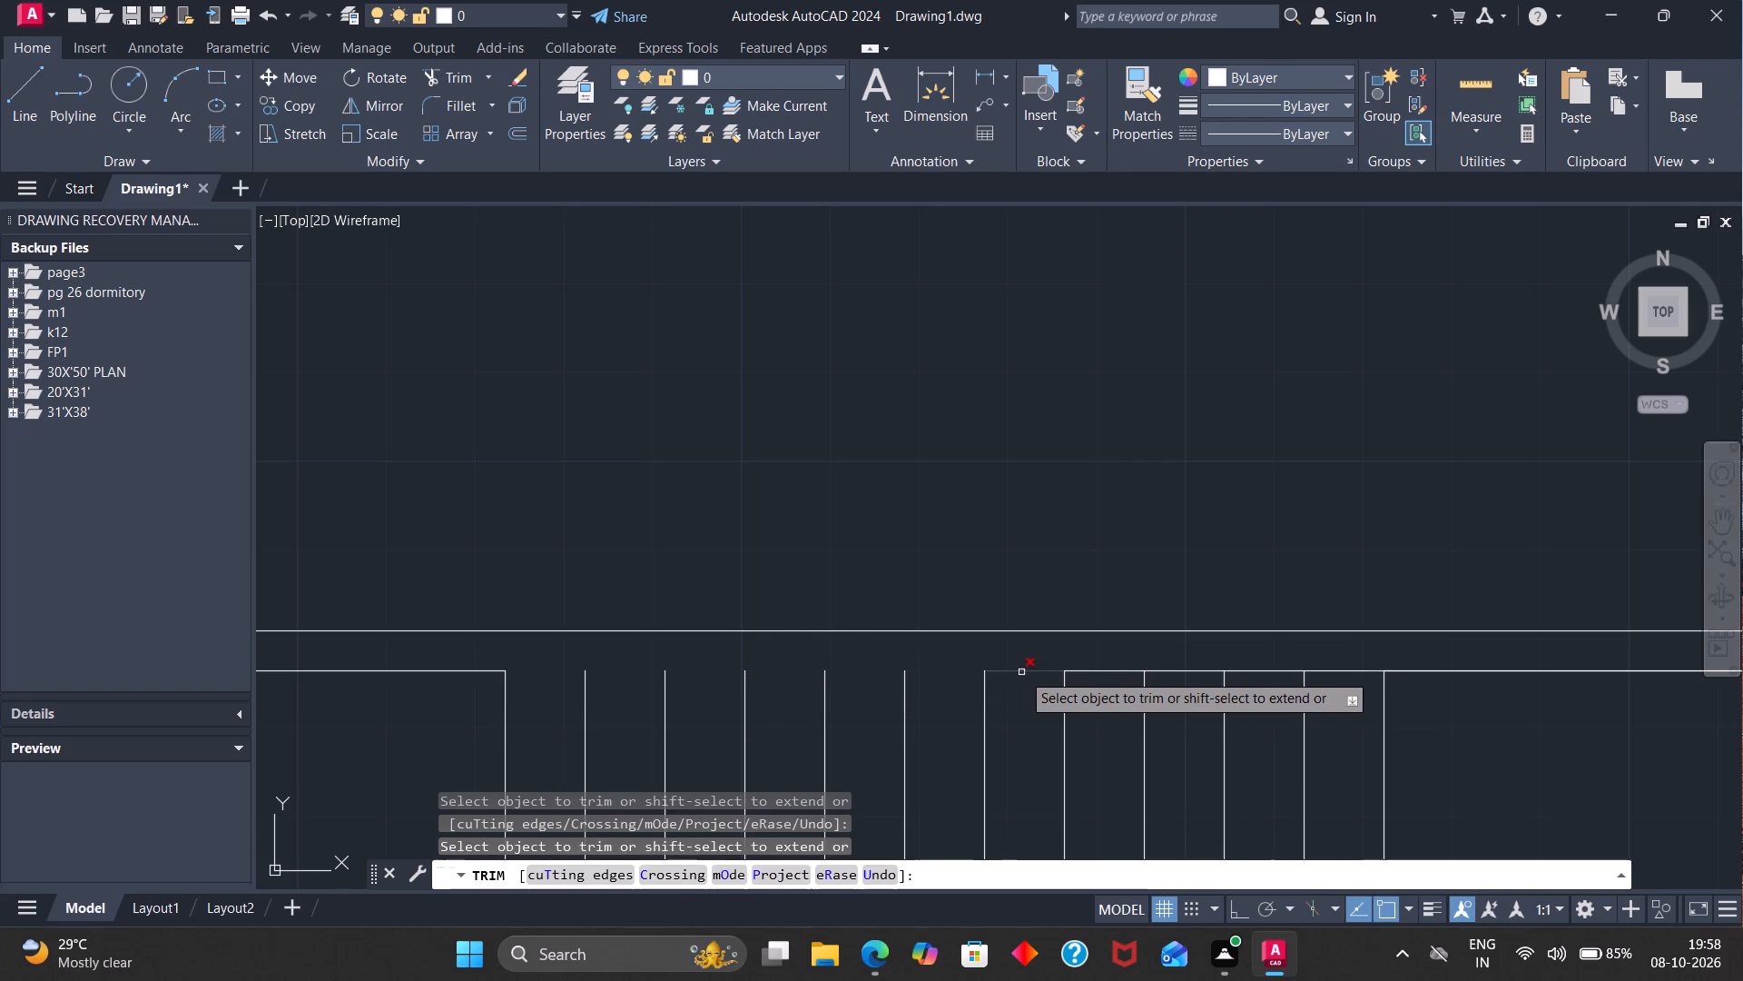
click(1021, 672)
click(1093, 670)
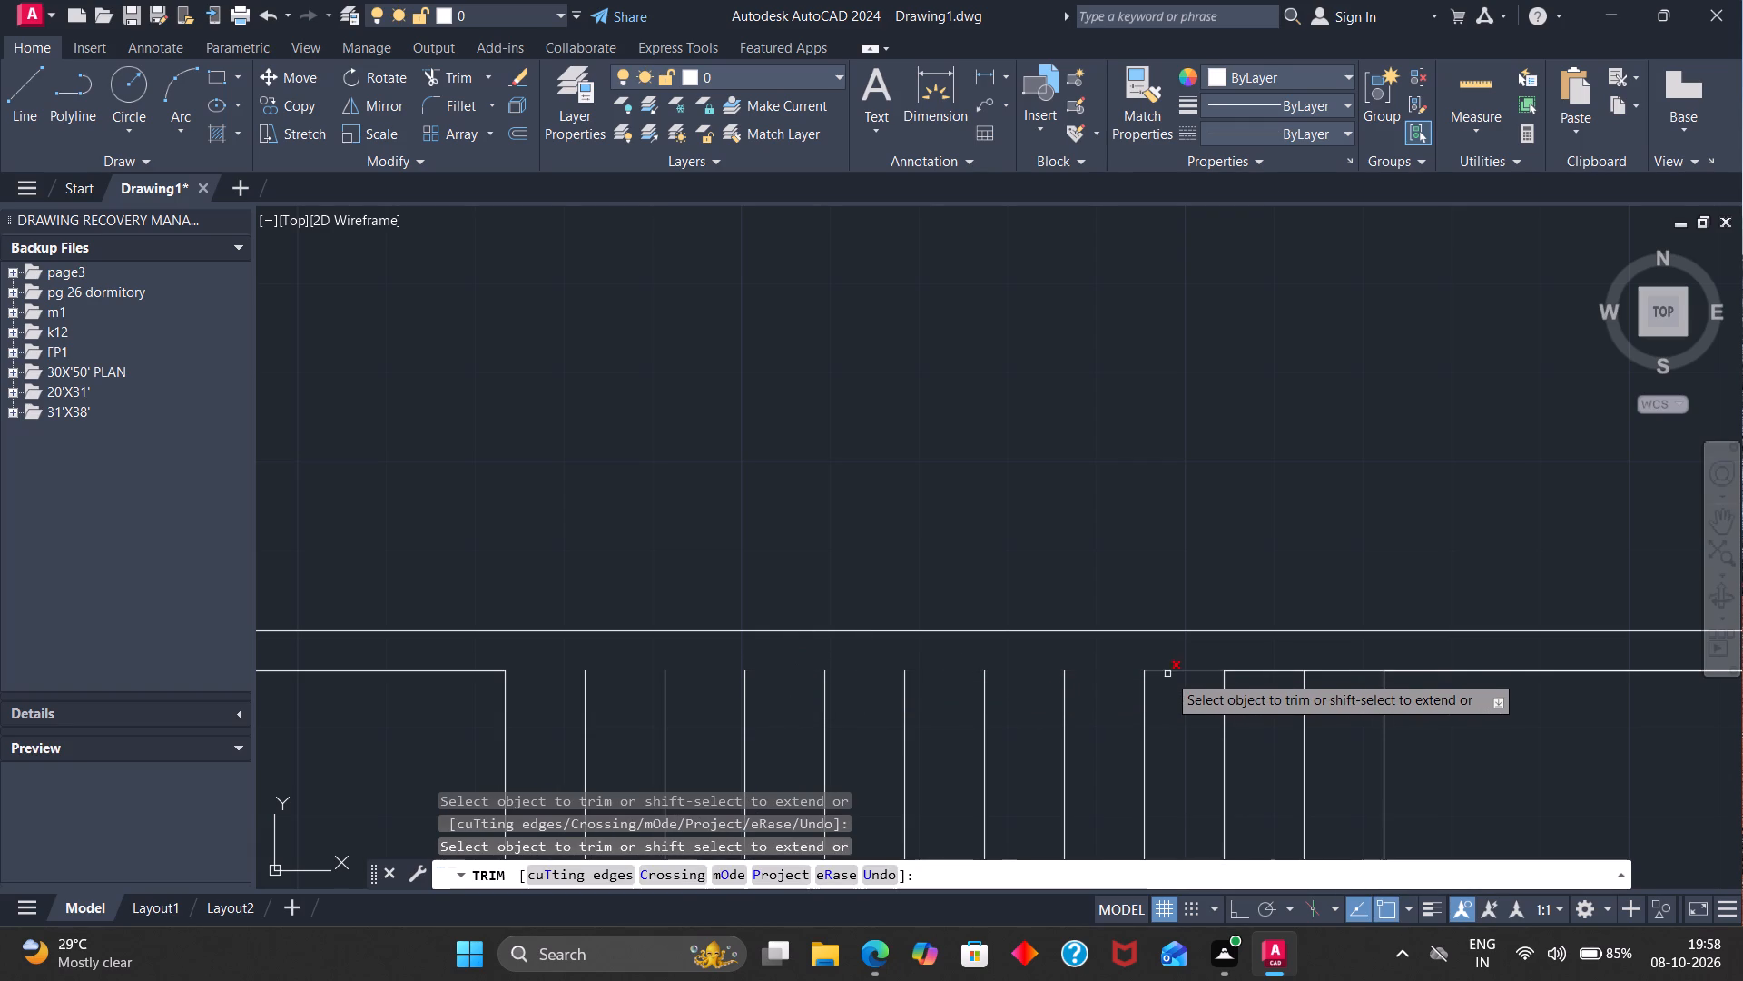
click(1174, 671)
click(1240, 669)
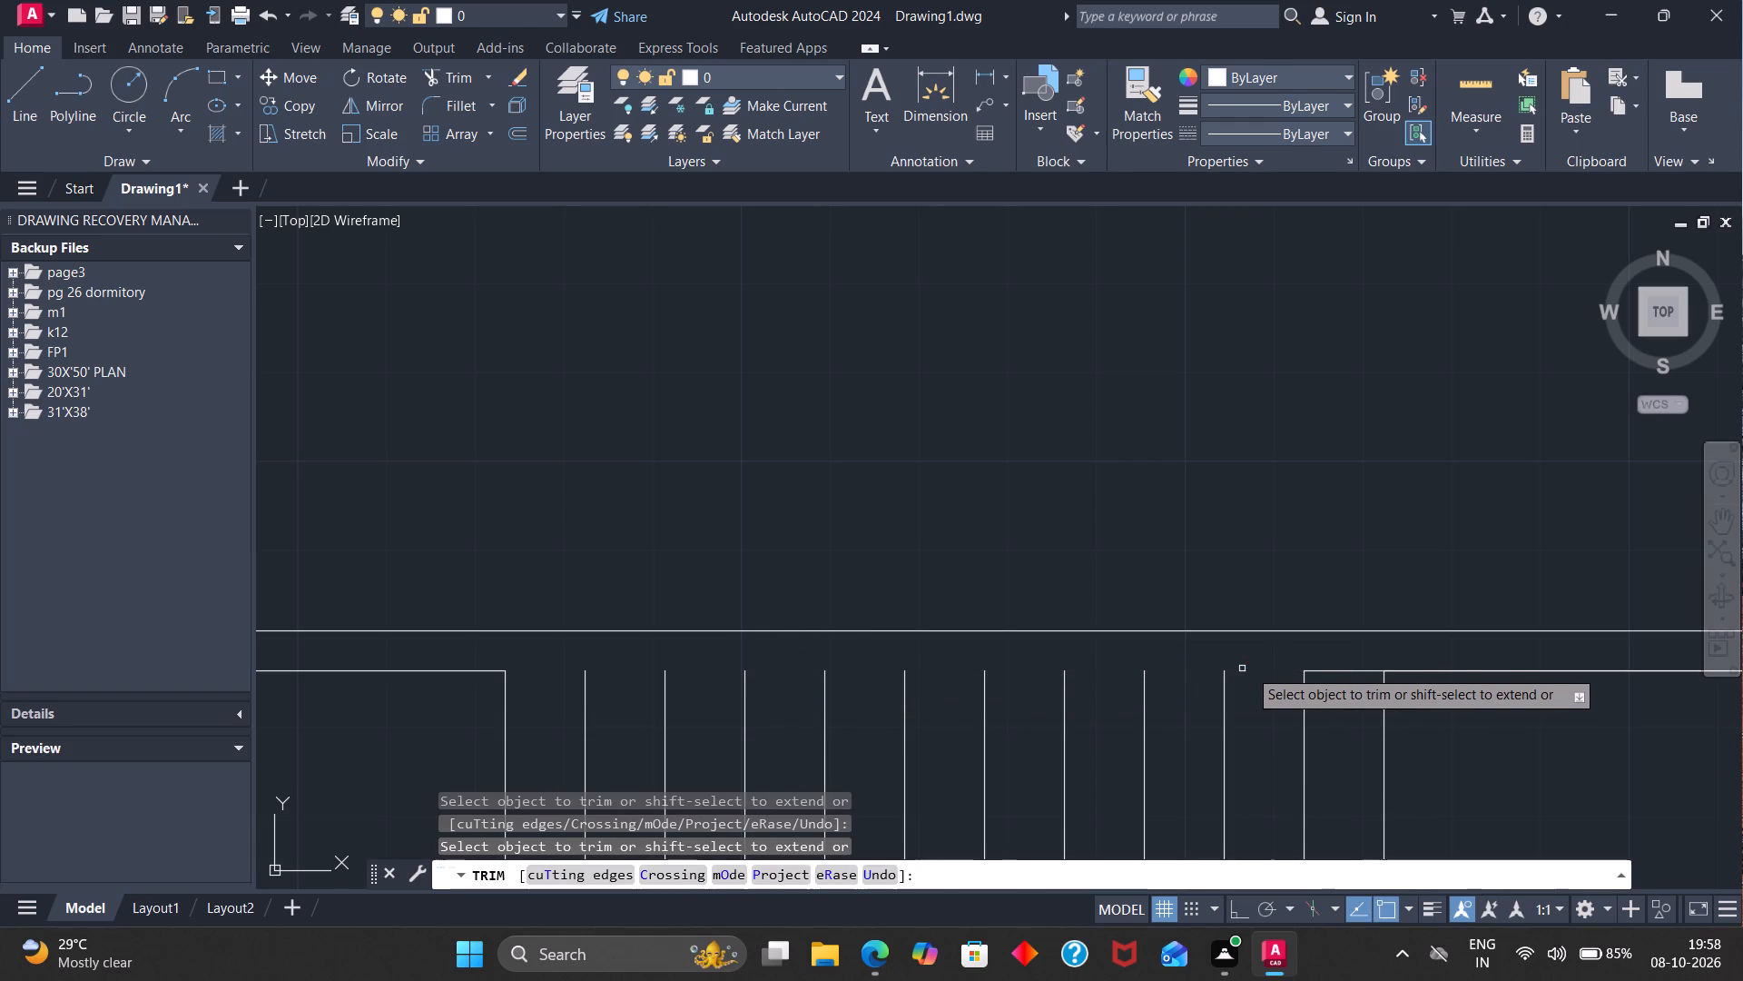
click(1322, 670)
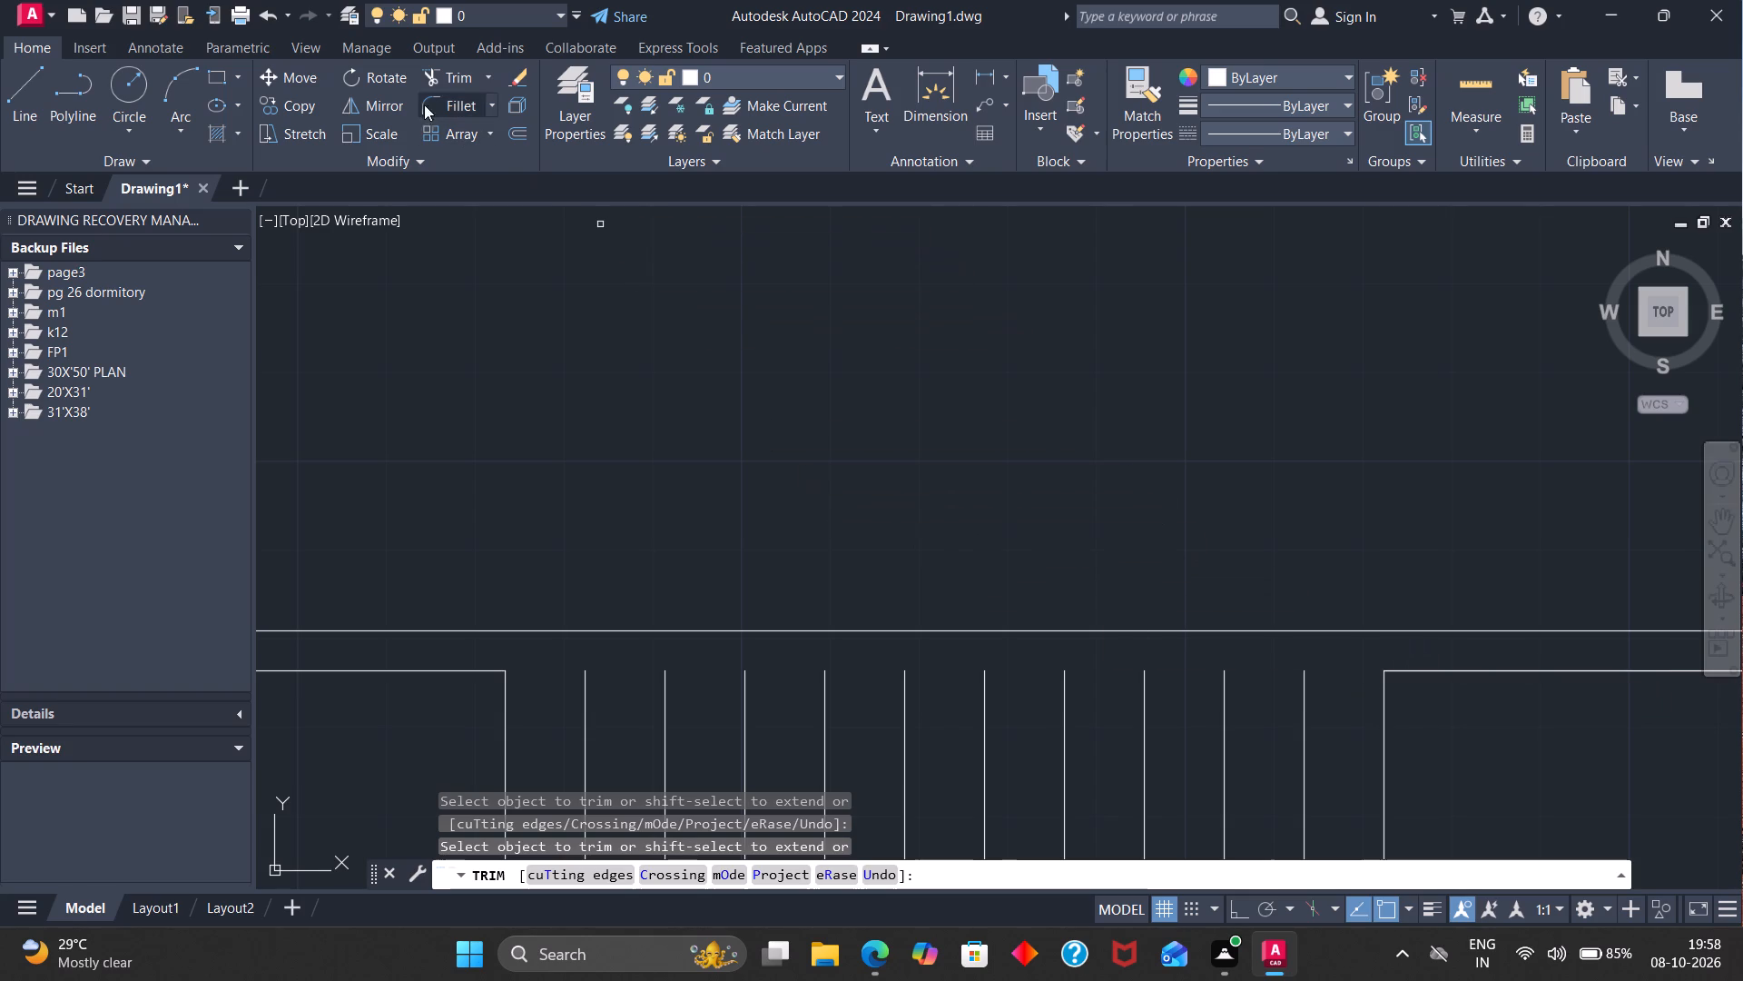
Draw connected 9" line segments along the stair lines' upper ends, from the second line from the west to the 4' square.
click(35, 95)
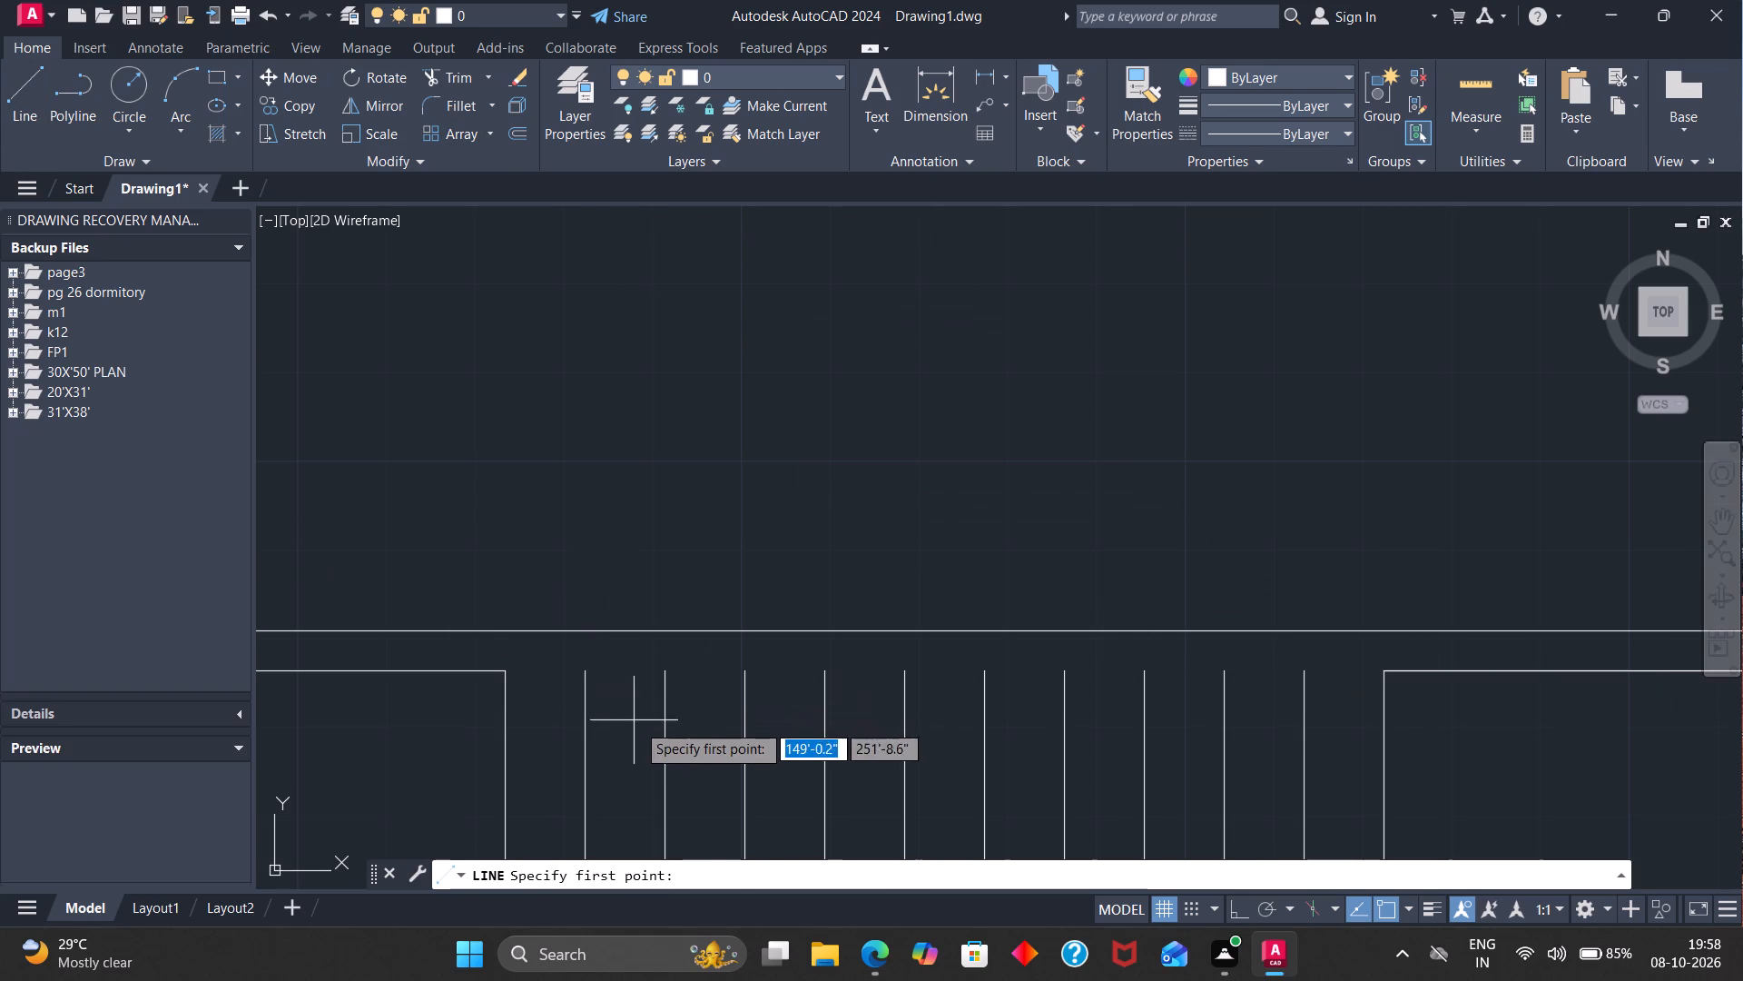
scroll(577, 699, down, 1)
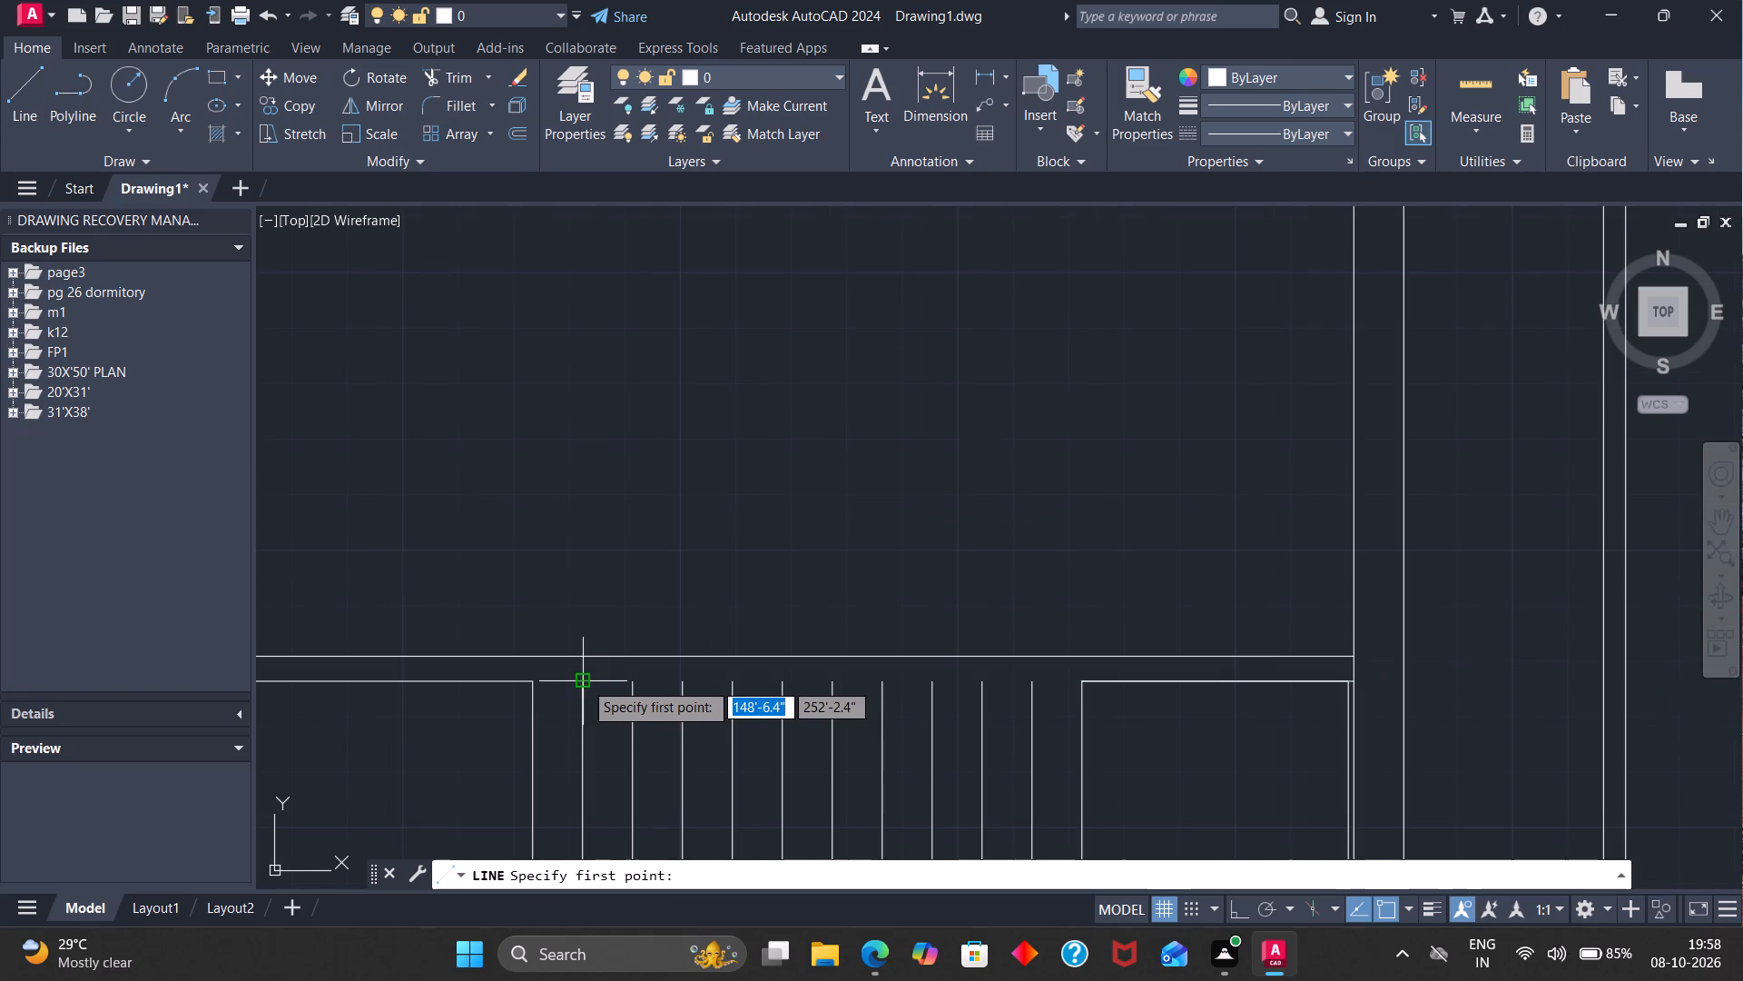
click(584, 681)
click(629, 681)
click(683, 681)
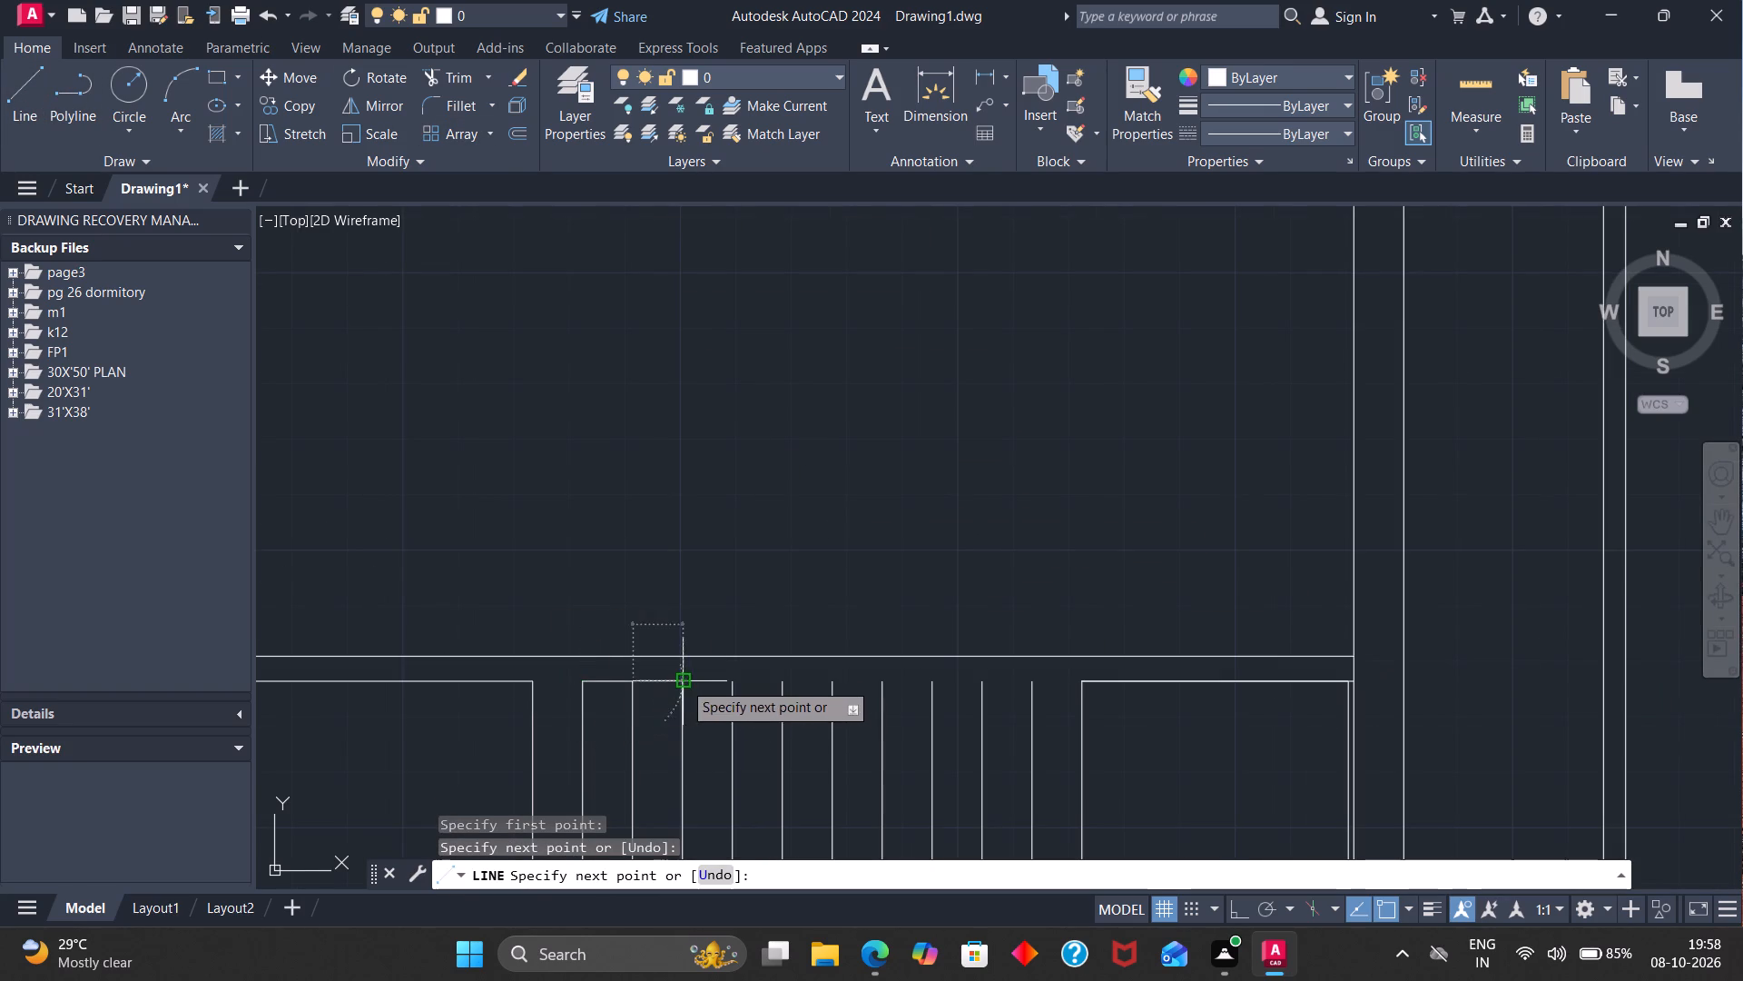
click(729, 680)
click(778, 681)
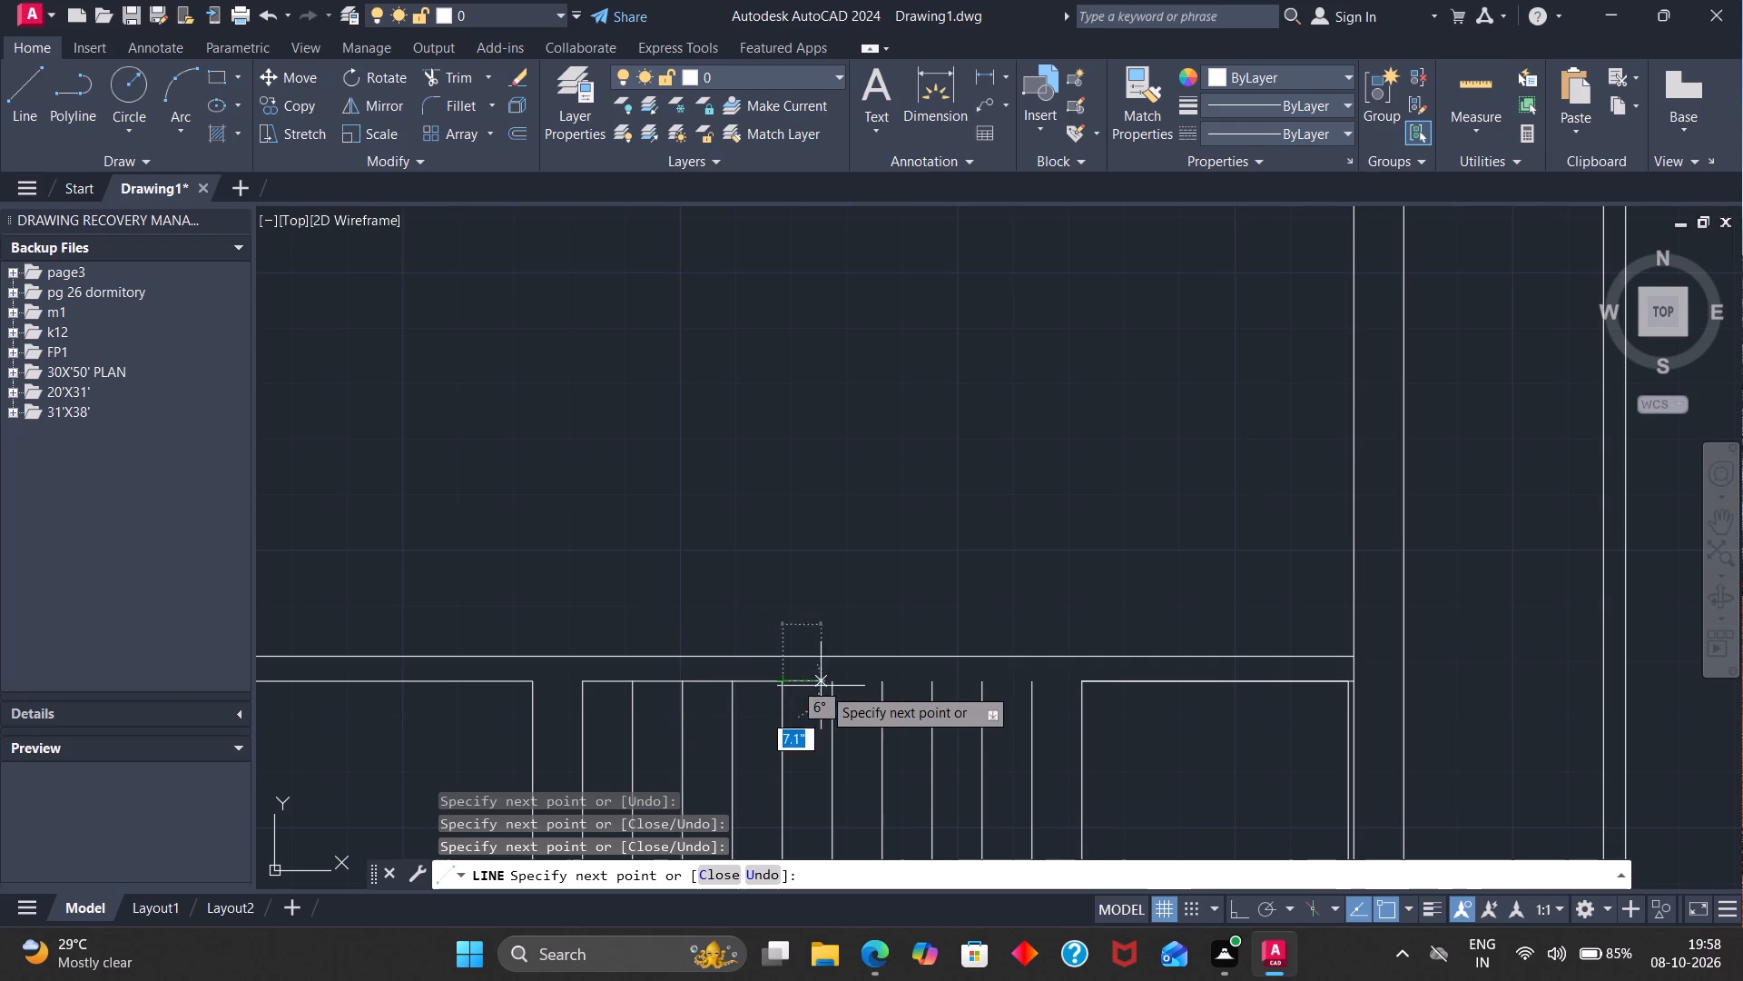
click(834, 687)
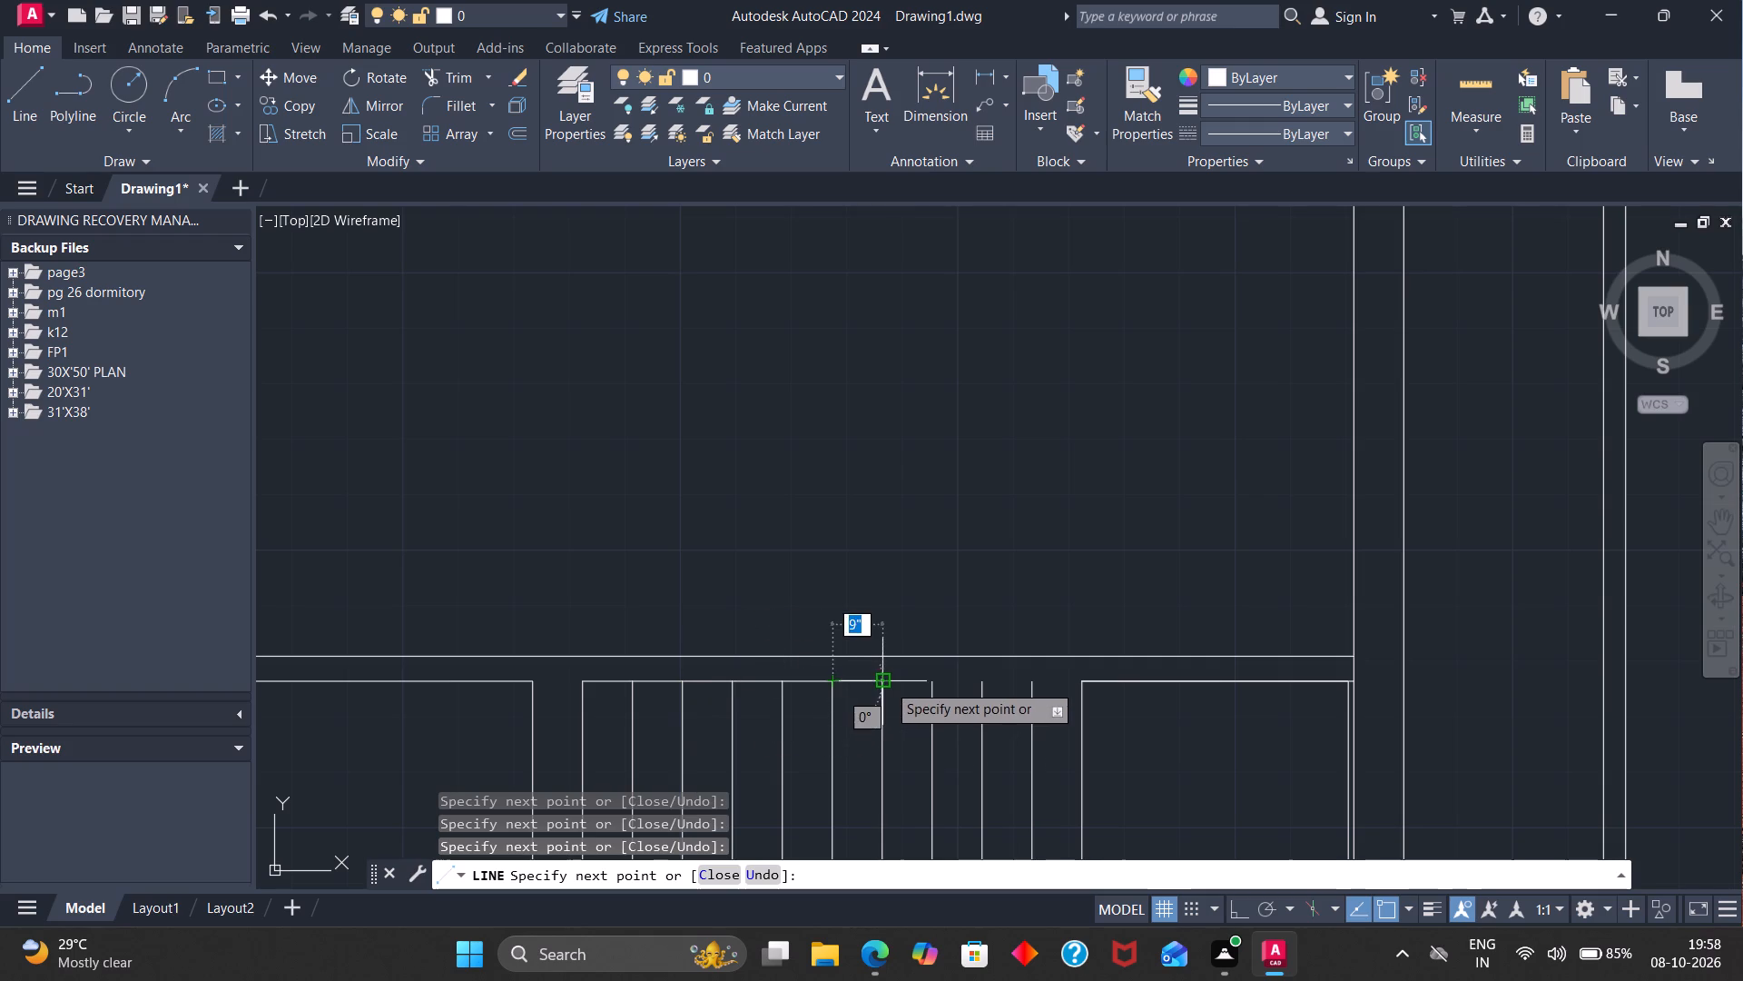
click(887, 683)
click(934, 679)
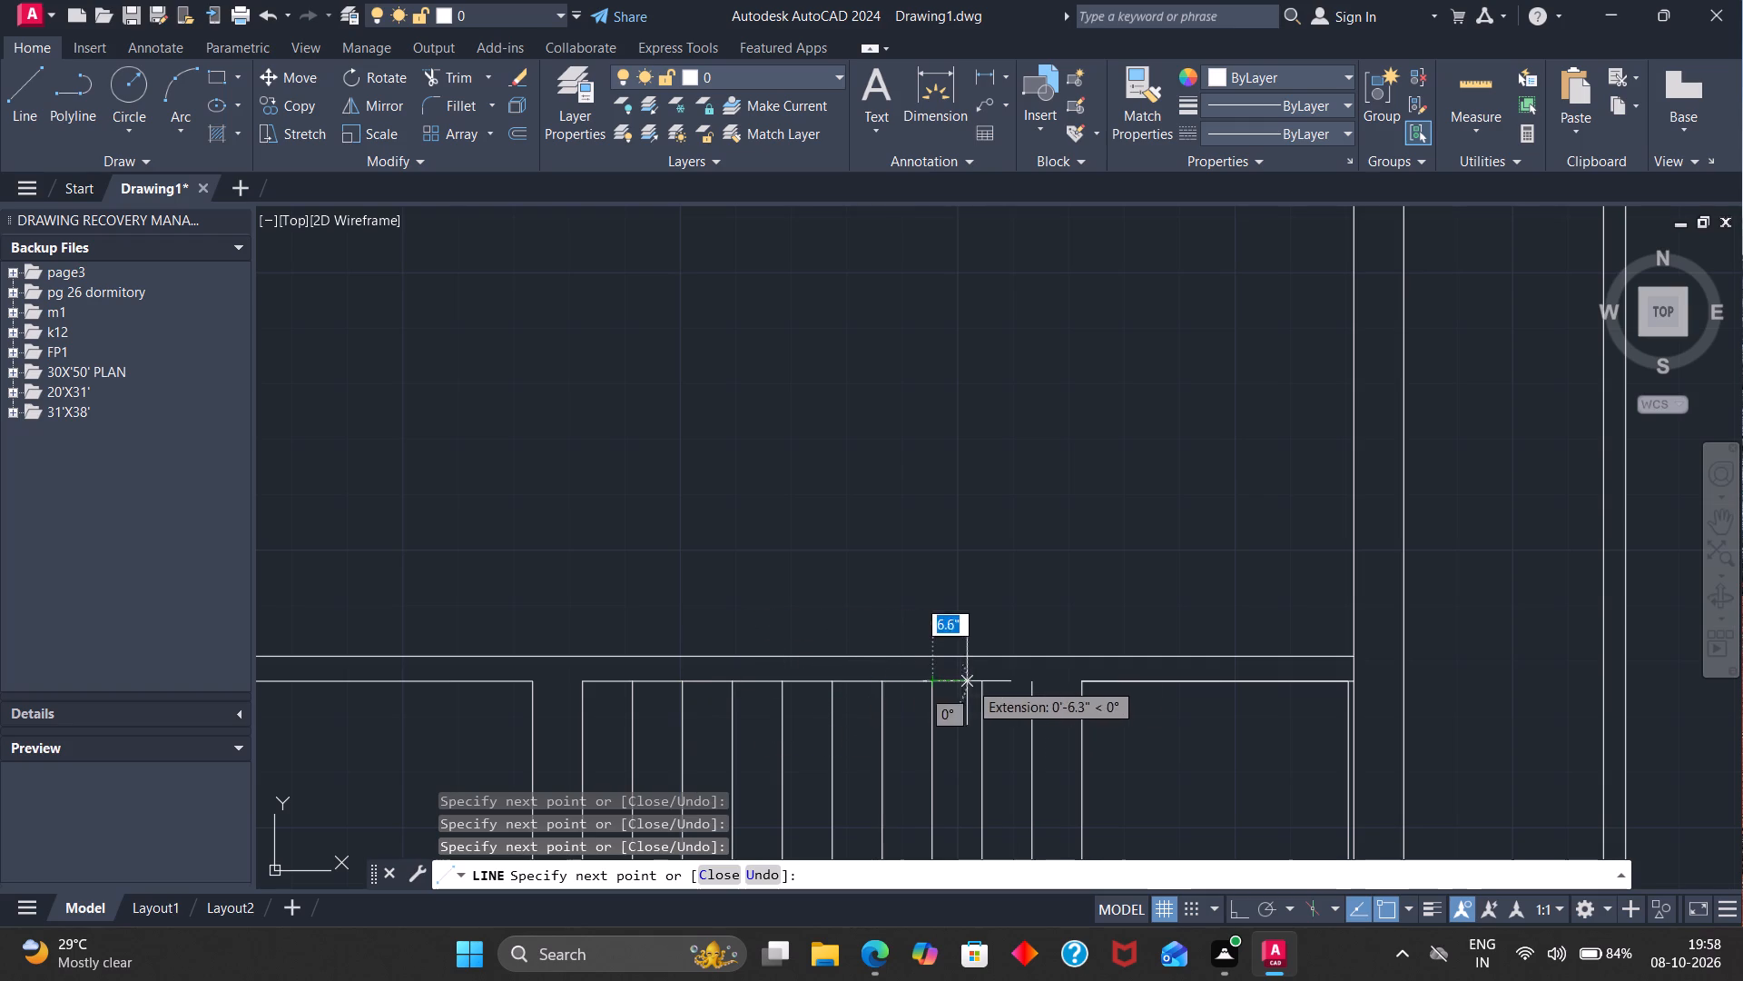
click(983, 681)
click(1036, 684)
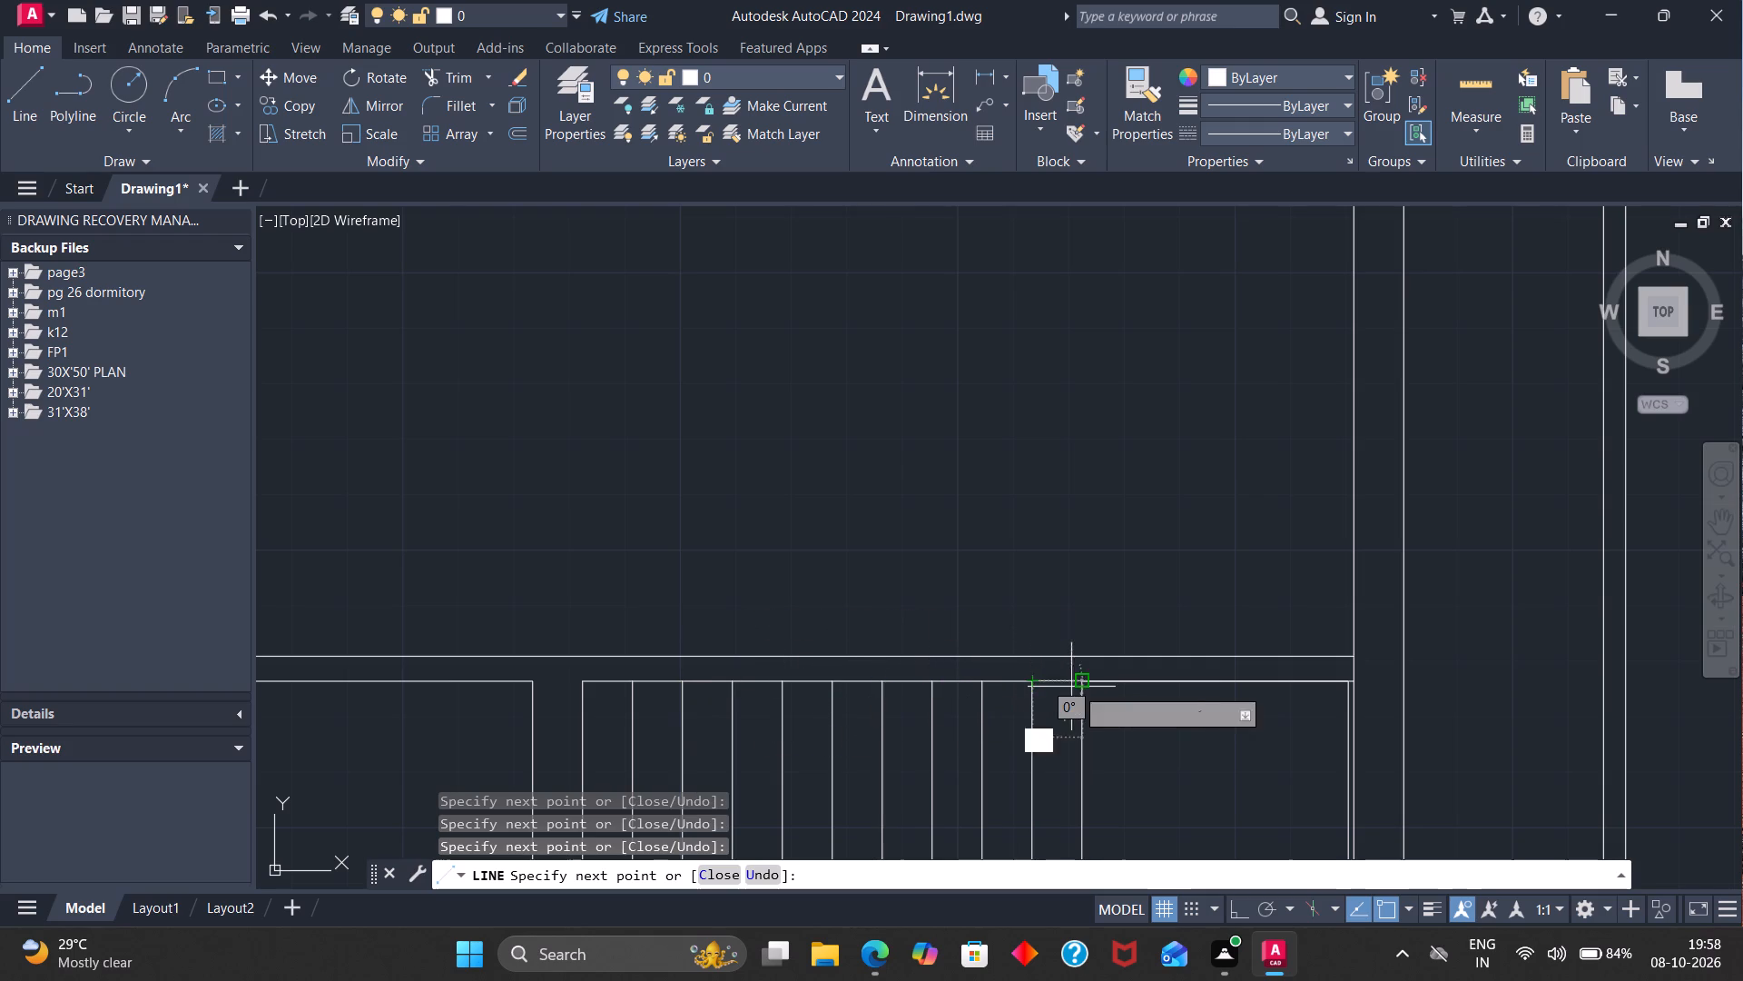
click(1085, 688)
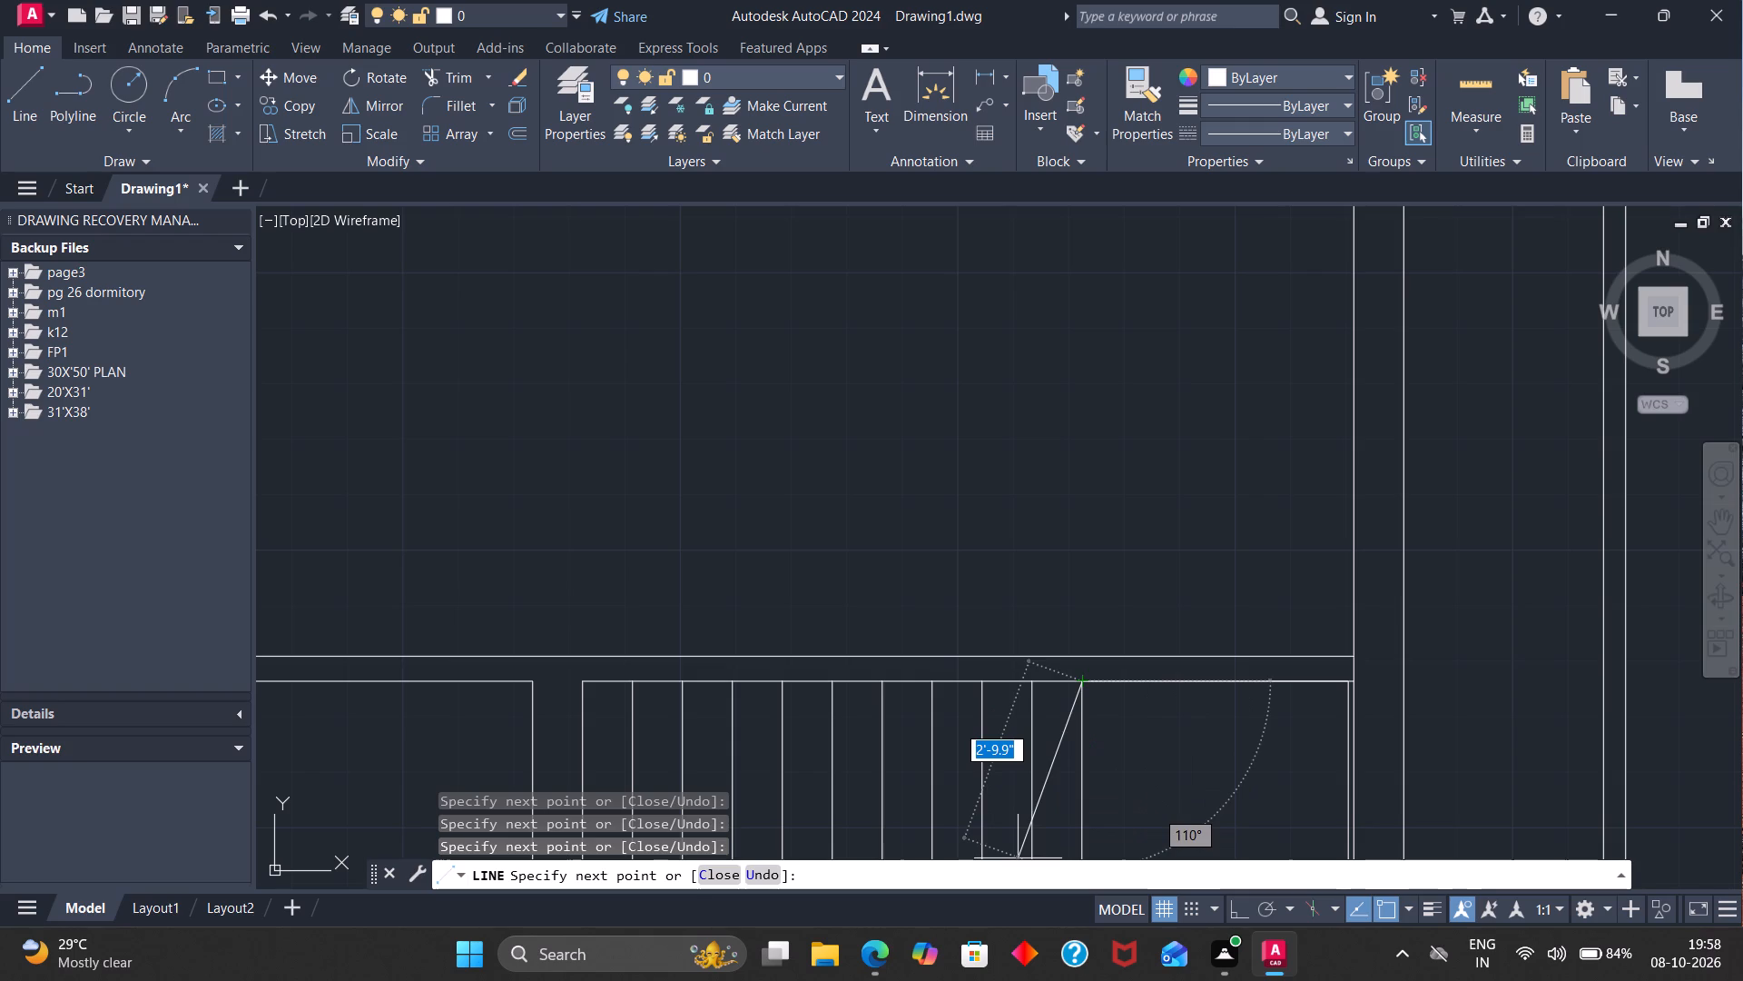
key(Escape)
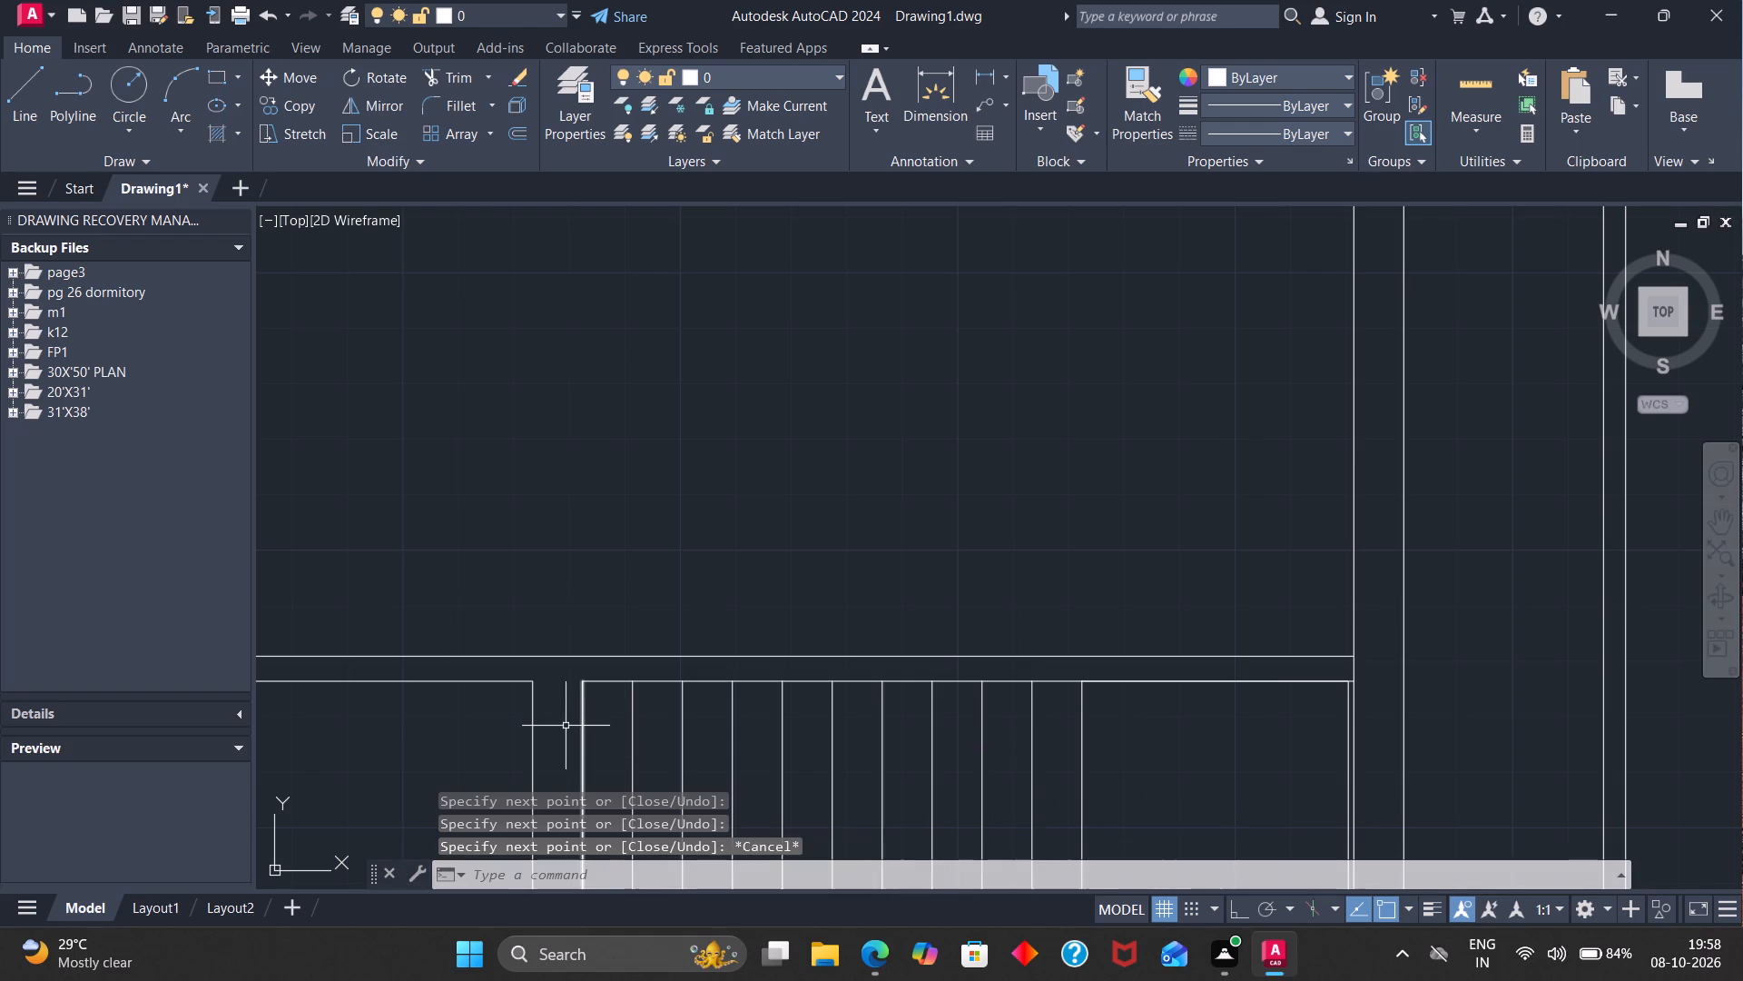
Draw a 9" line joining the upper ends of the two westernmost stair lines.
scroll(556, 720, down, 2)
scroll(558, 777, up, 2)
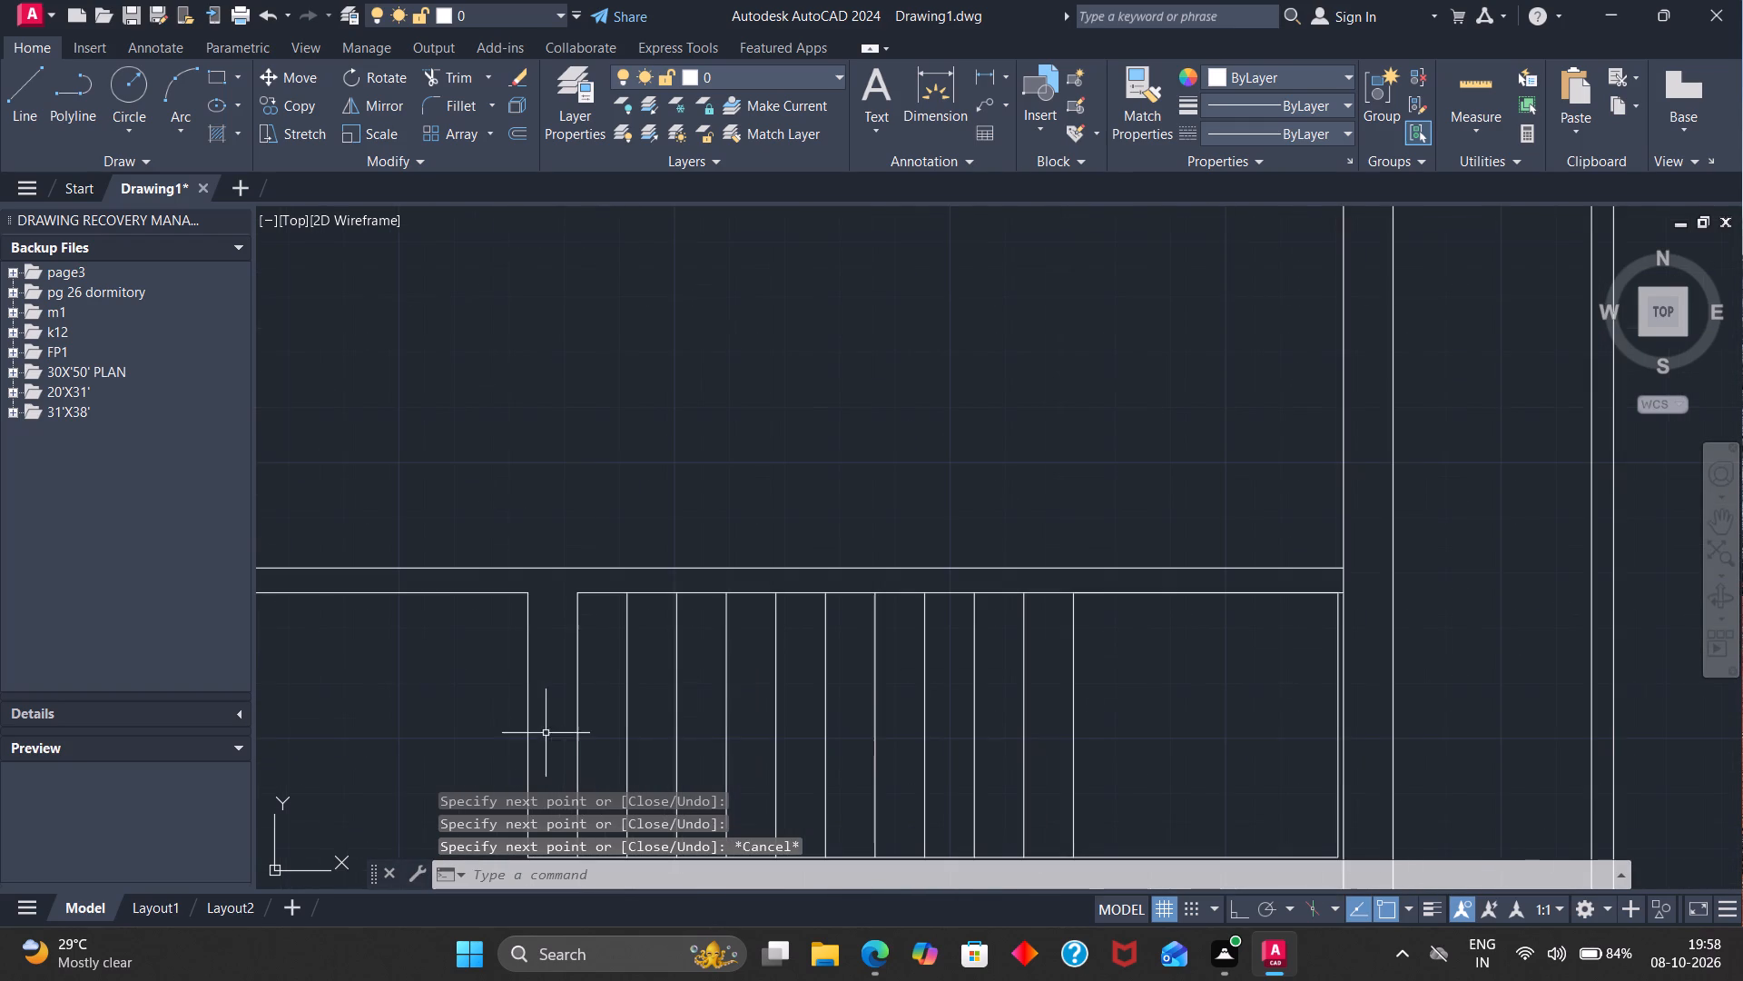
click(22, 72)
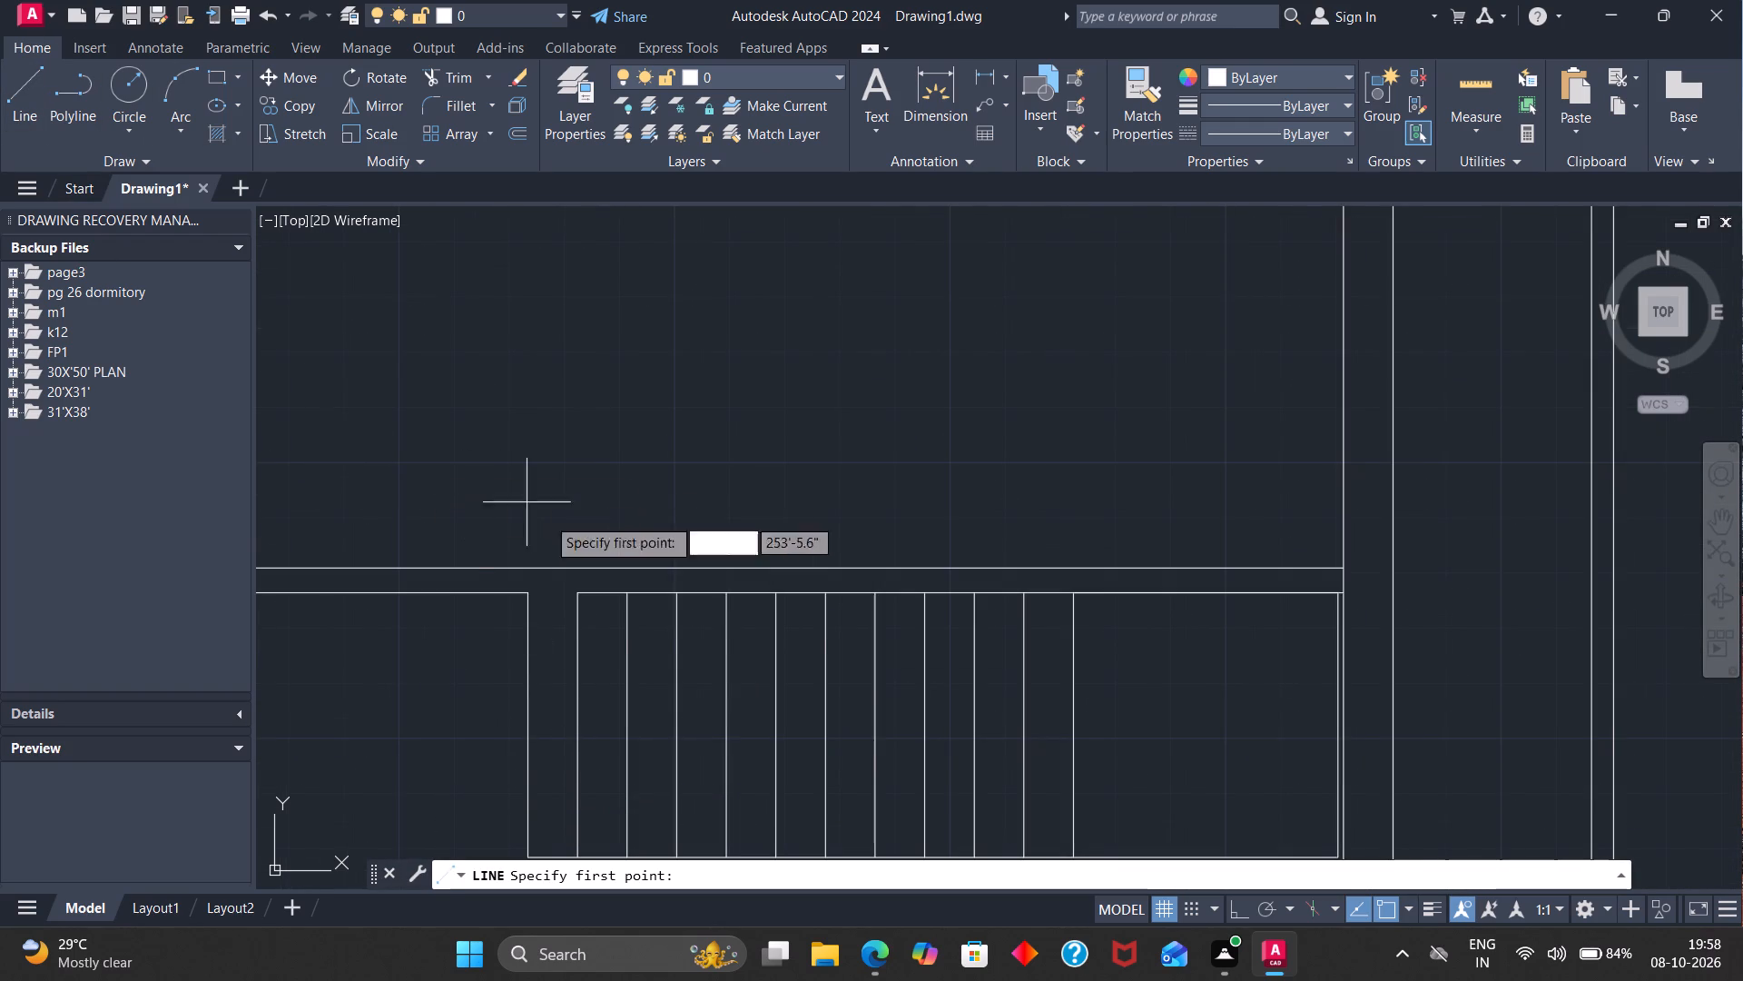
click(578, 594)
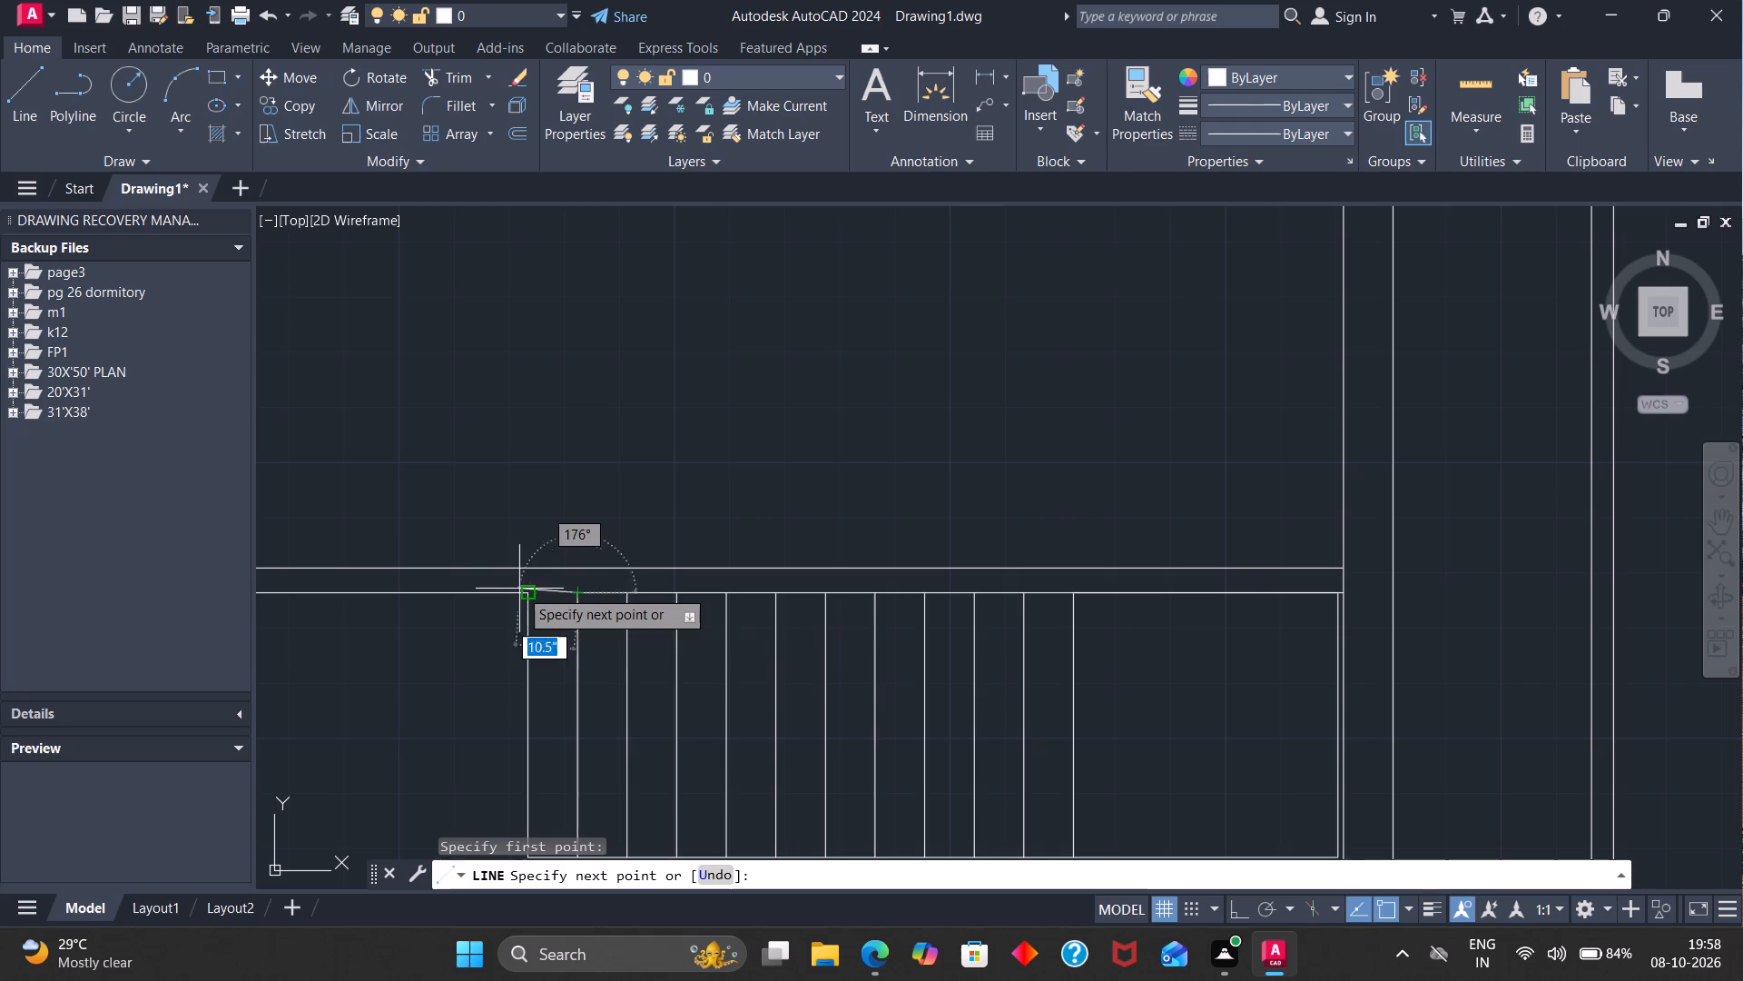
click(530, 590)
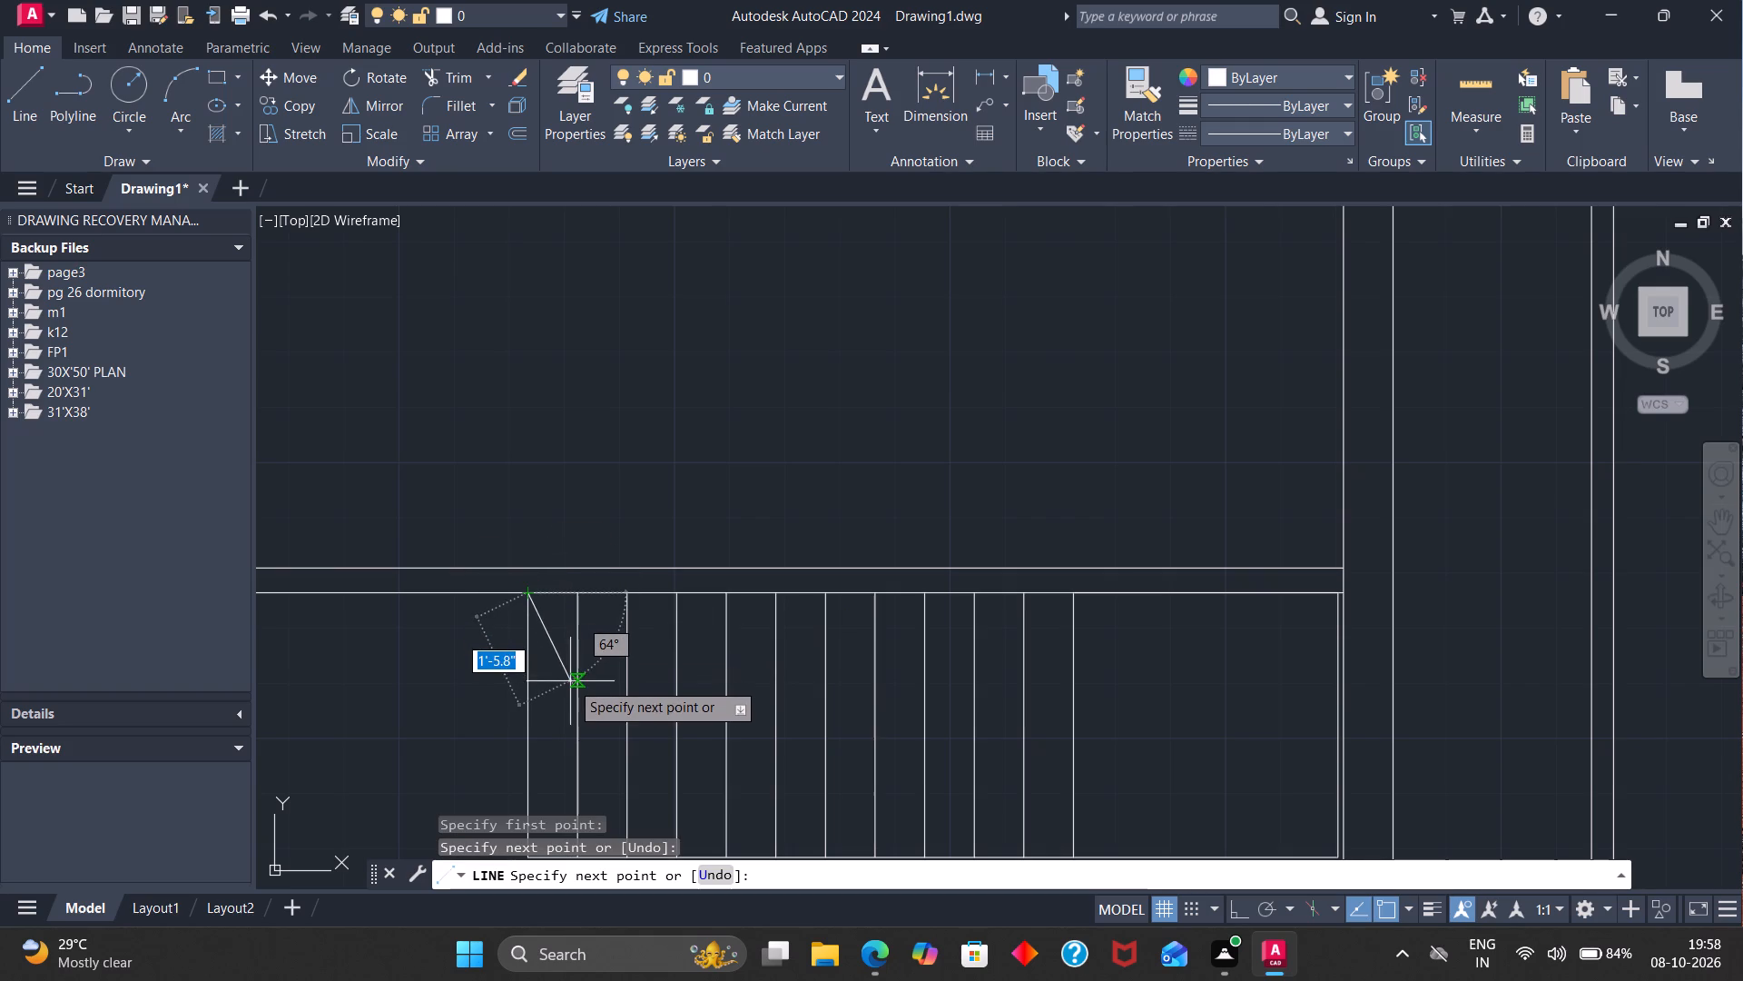
key(Escape)
Copy the four westernmost stair lines into the open space below the 4' square, near the east wall.
scroll(569, 683, down, 3)
scroll(719, 807, down, 1)
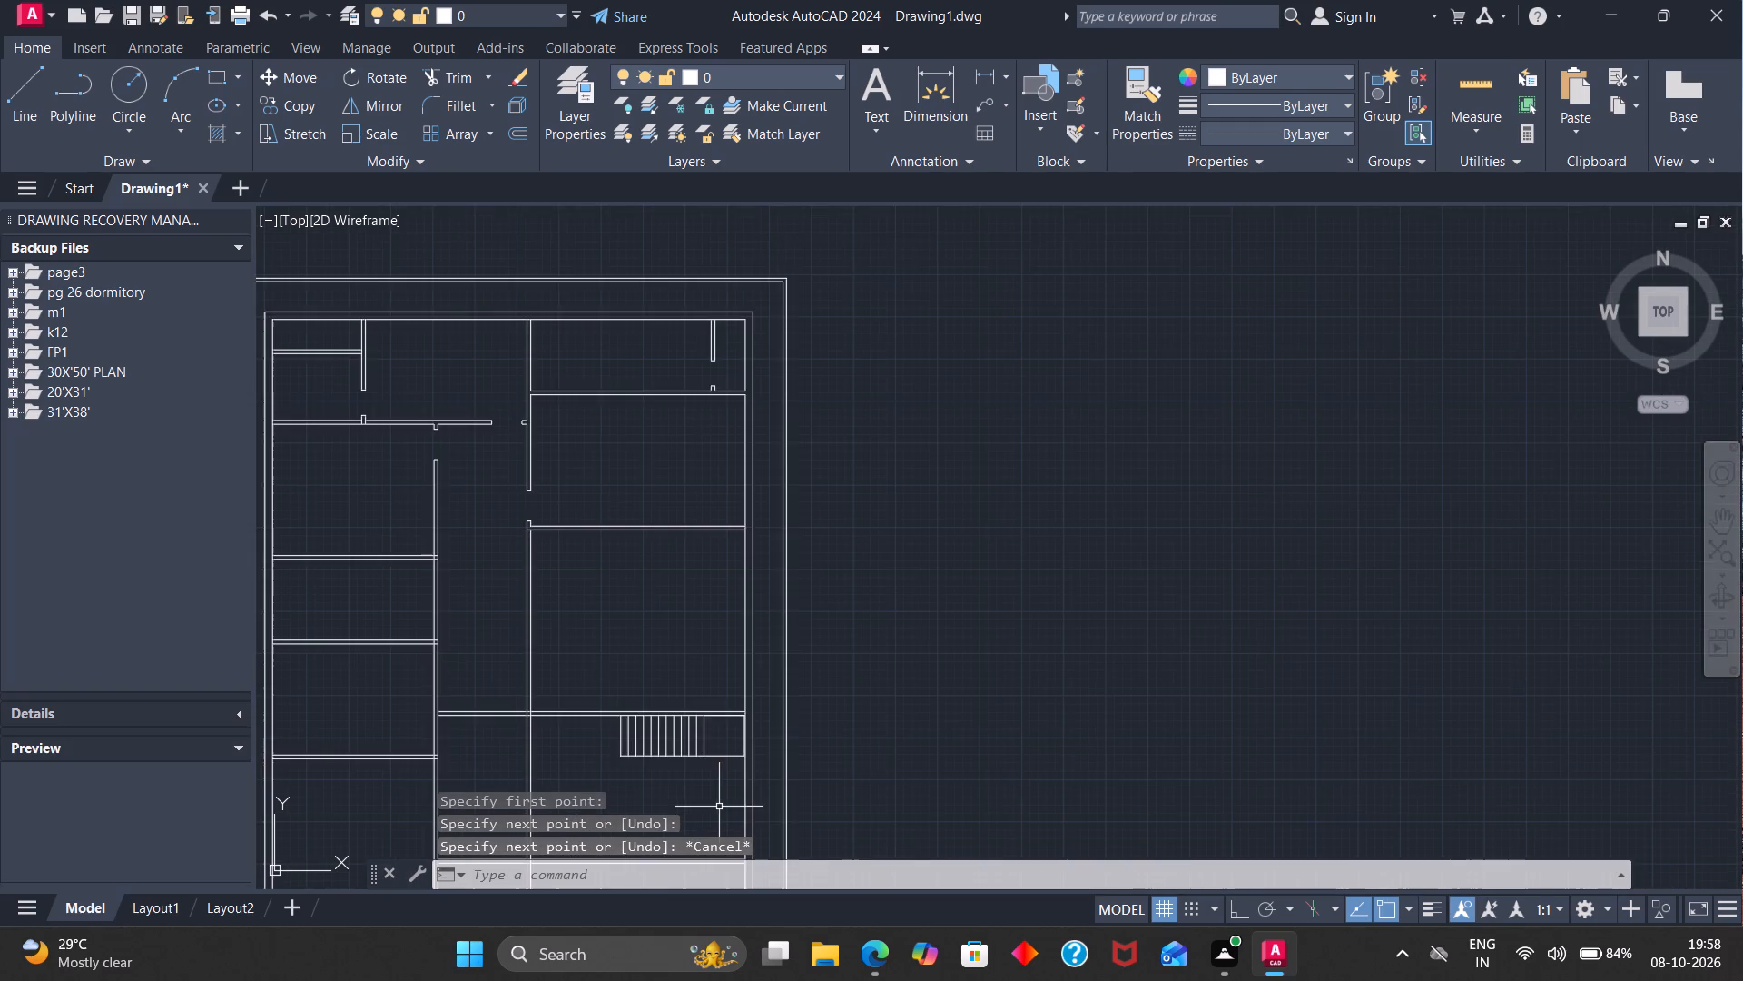
scroll(717, 818, up, 3)
scroll(717, 818, down, 1)
scroll(717, 818, up, 2)
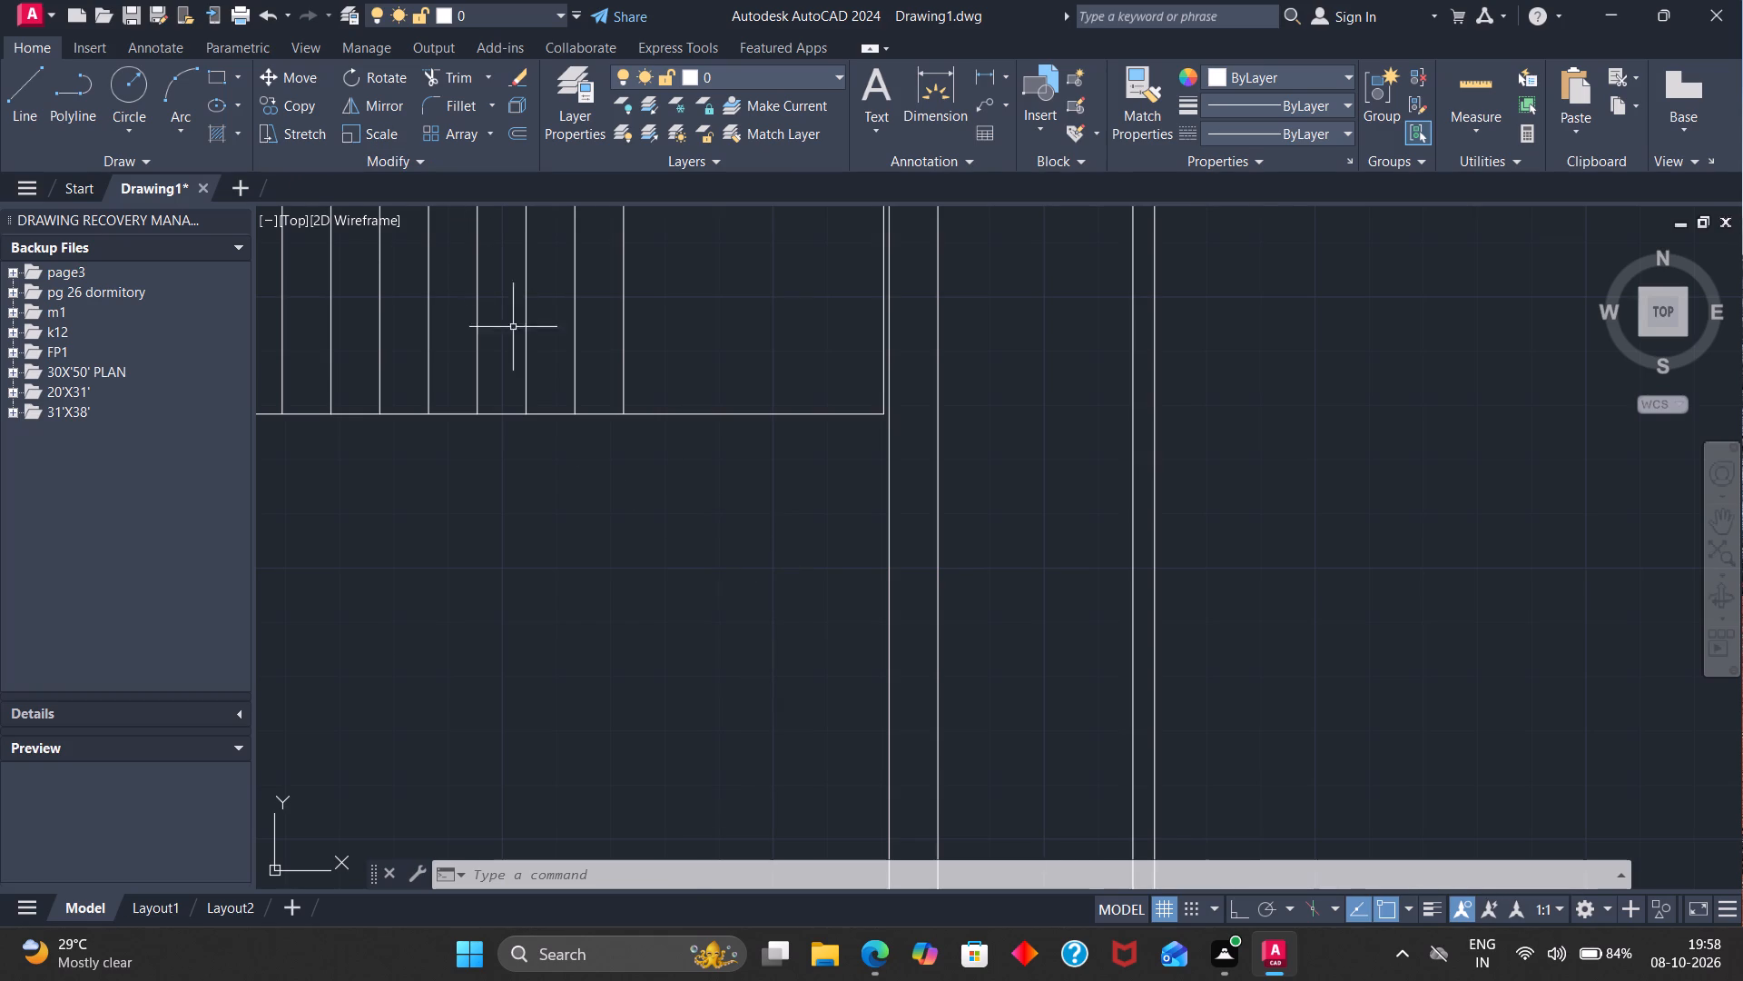
scroll(540, 374, down, 2)
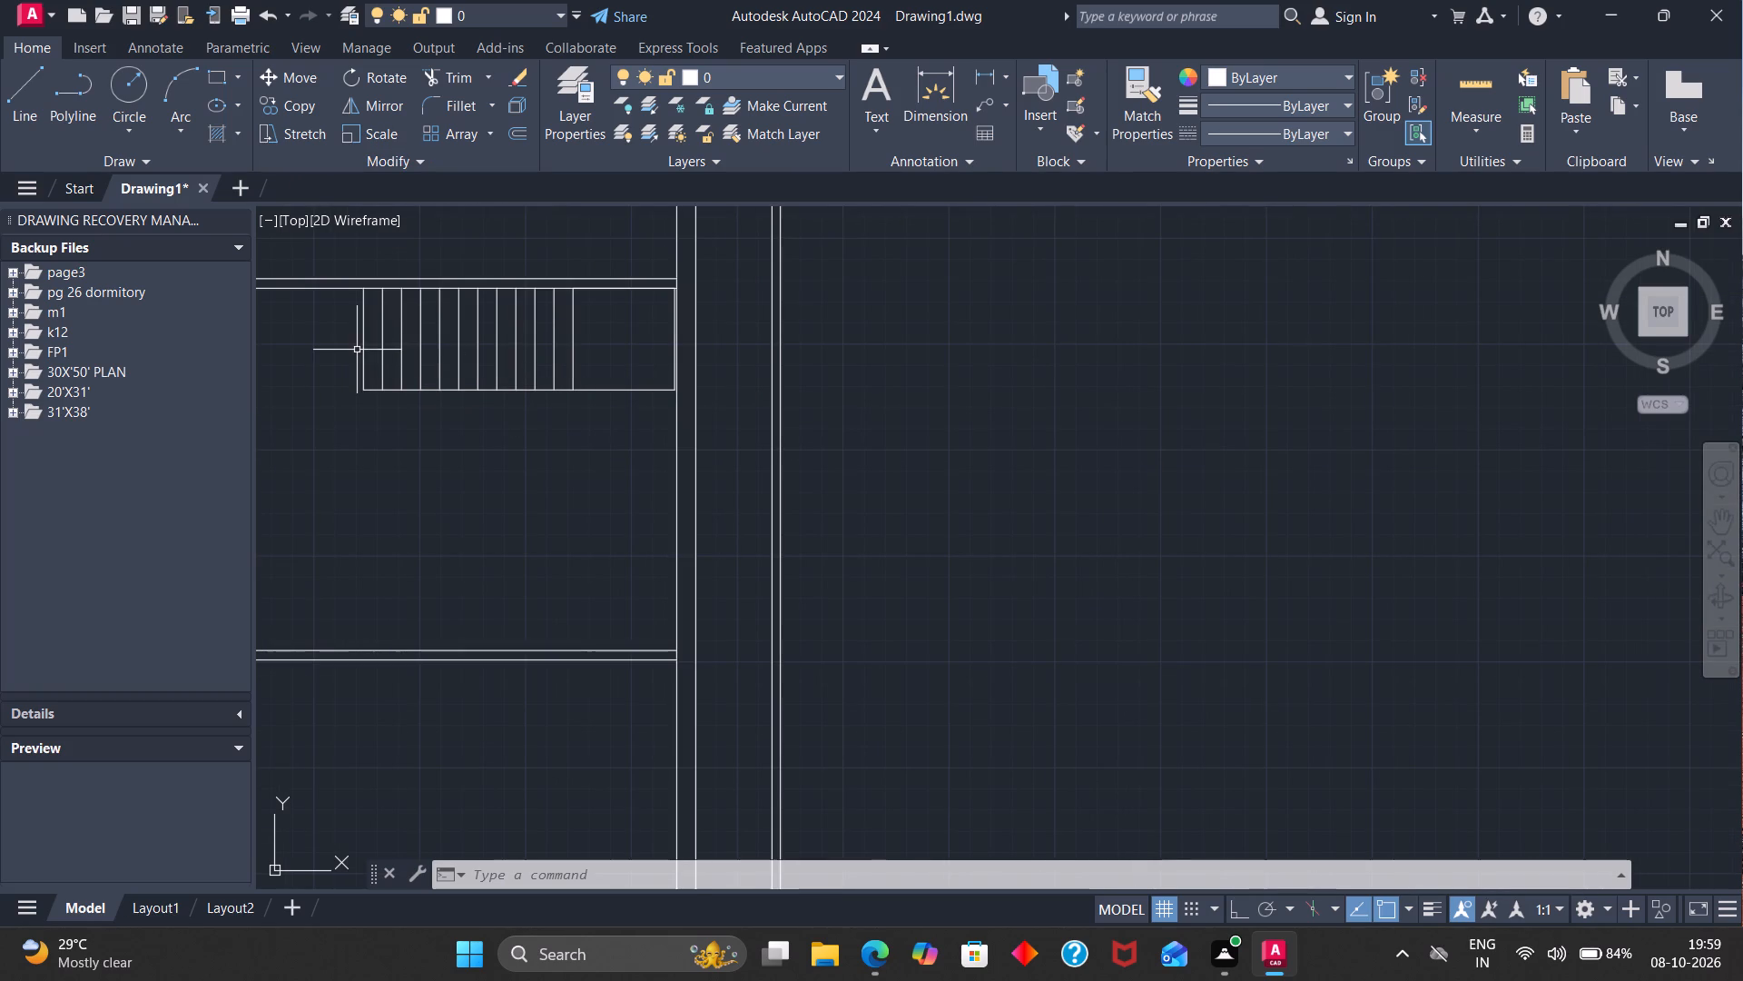
click(364, 351)
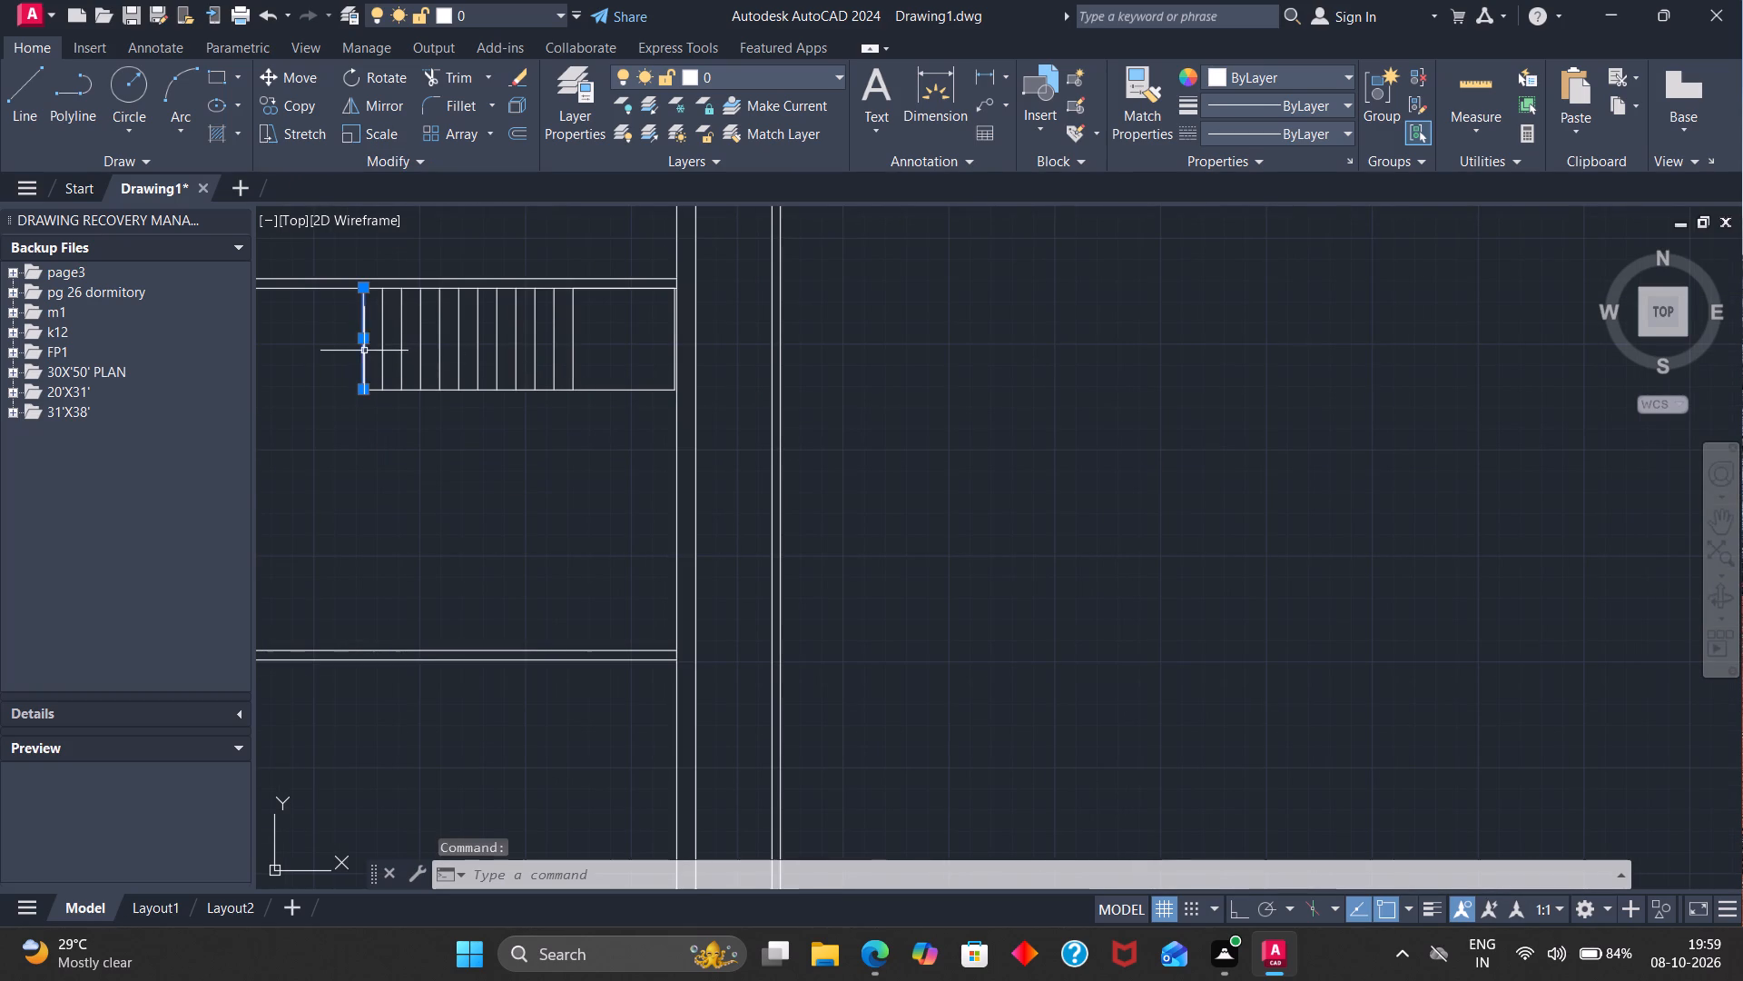
click(384, 351)
click(399, 350)
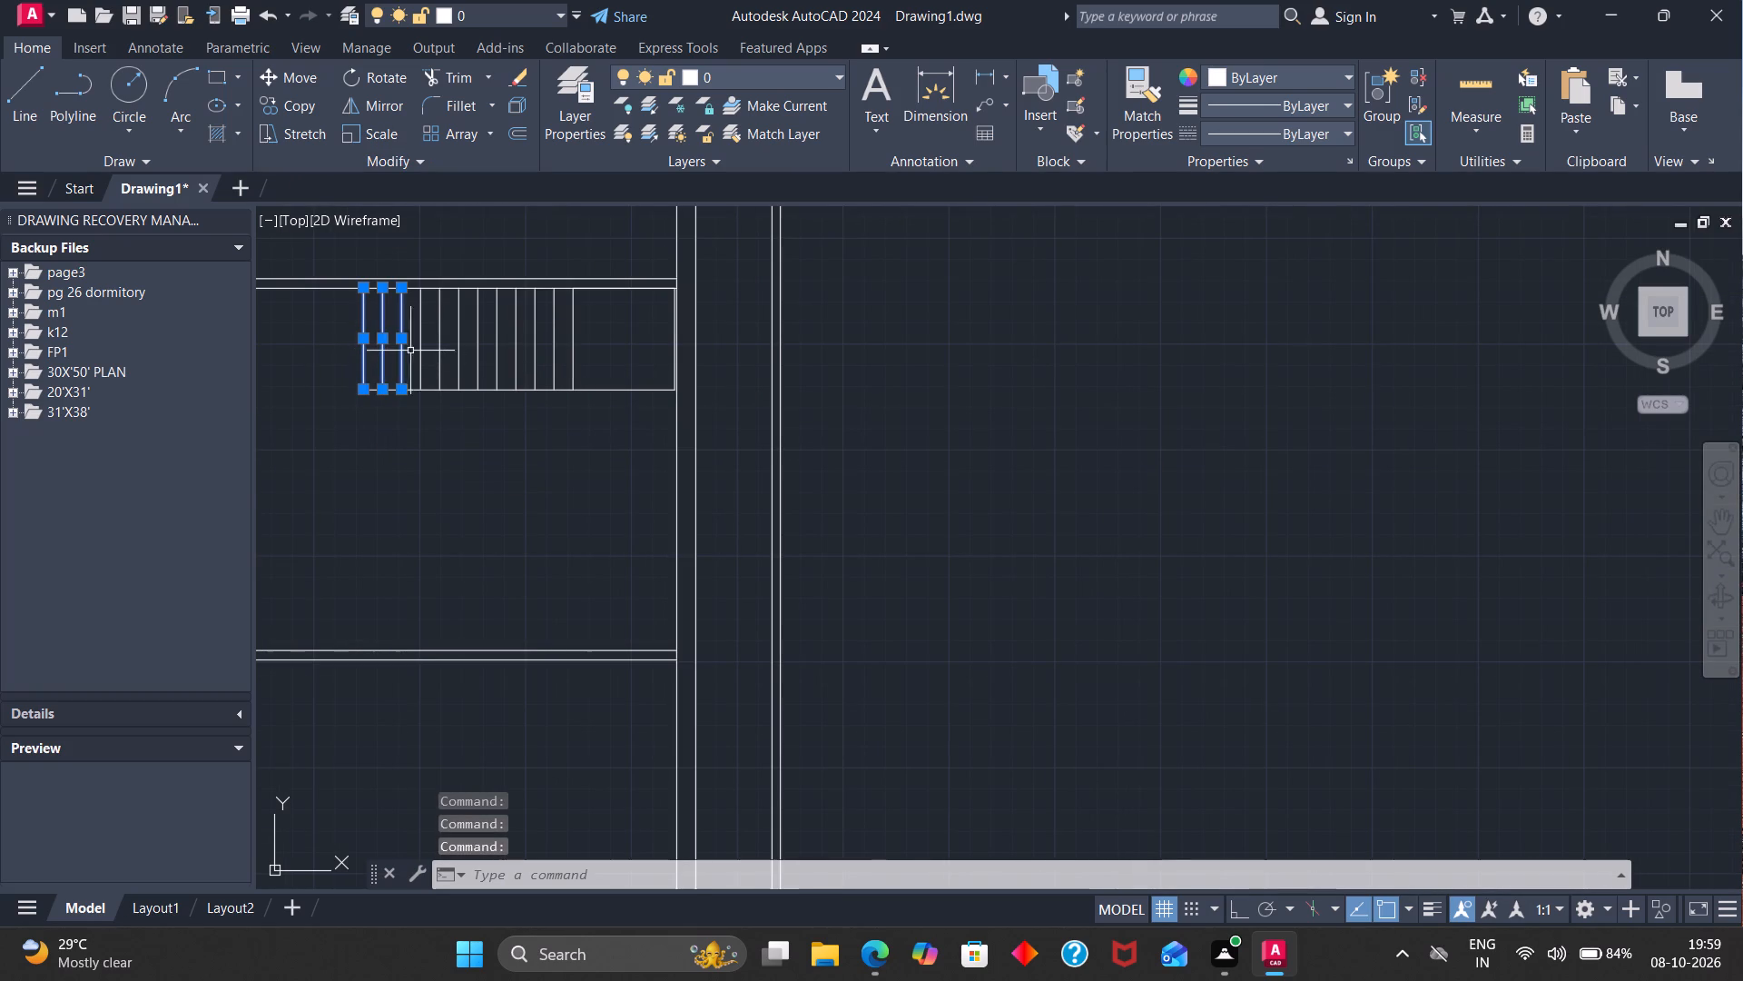
click(421, 353)
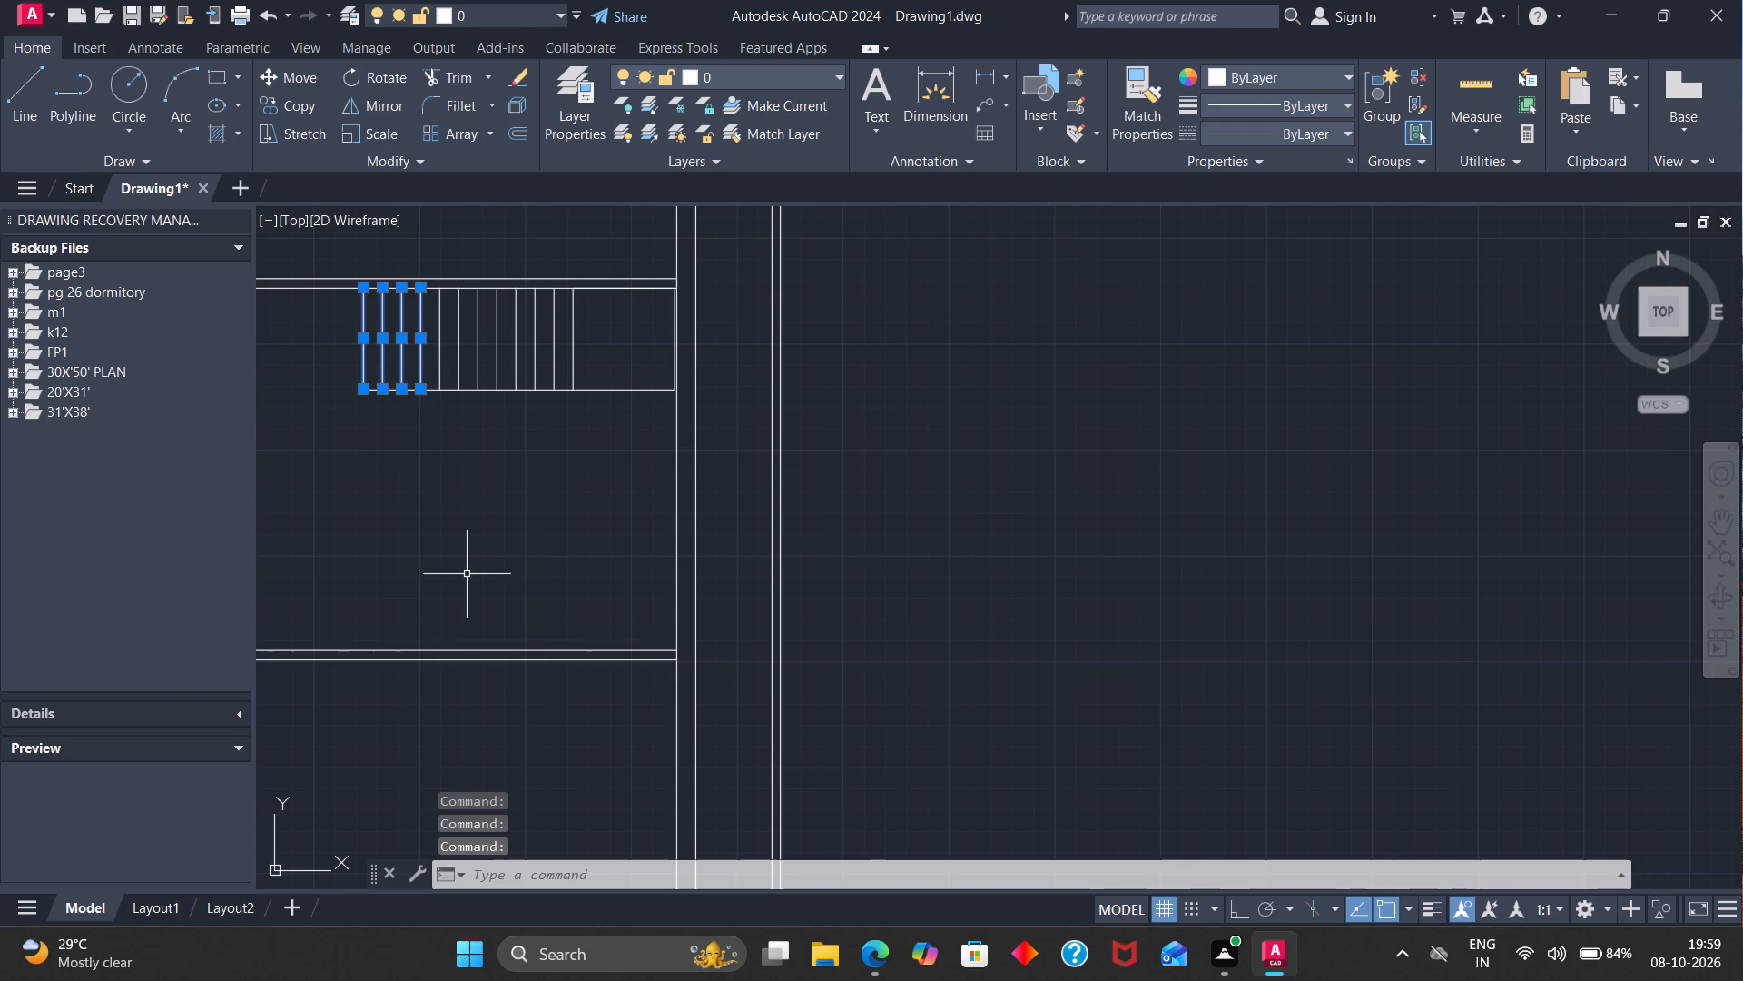
text(co)
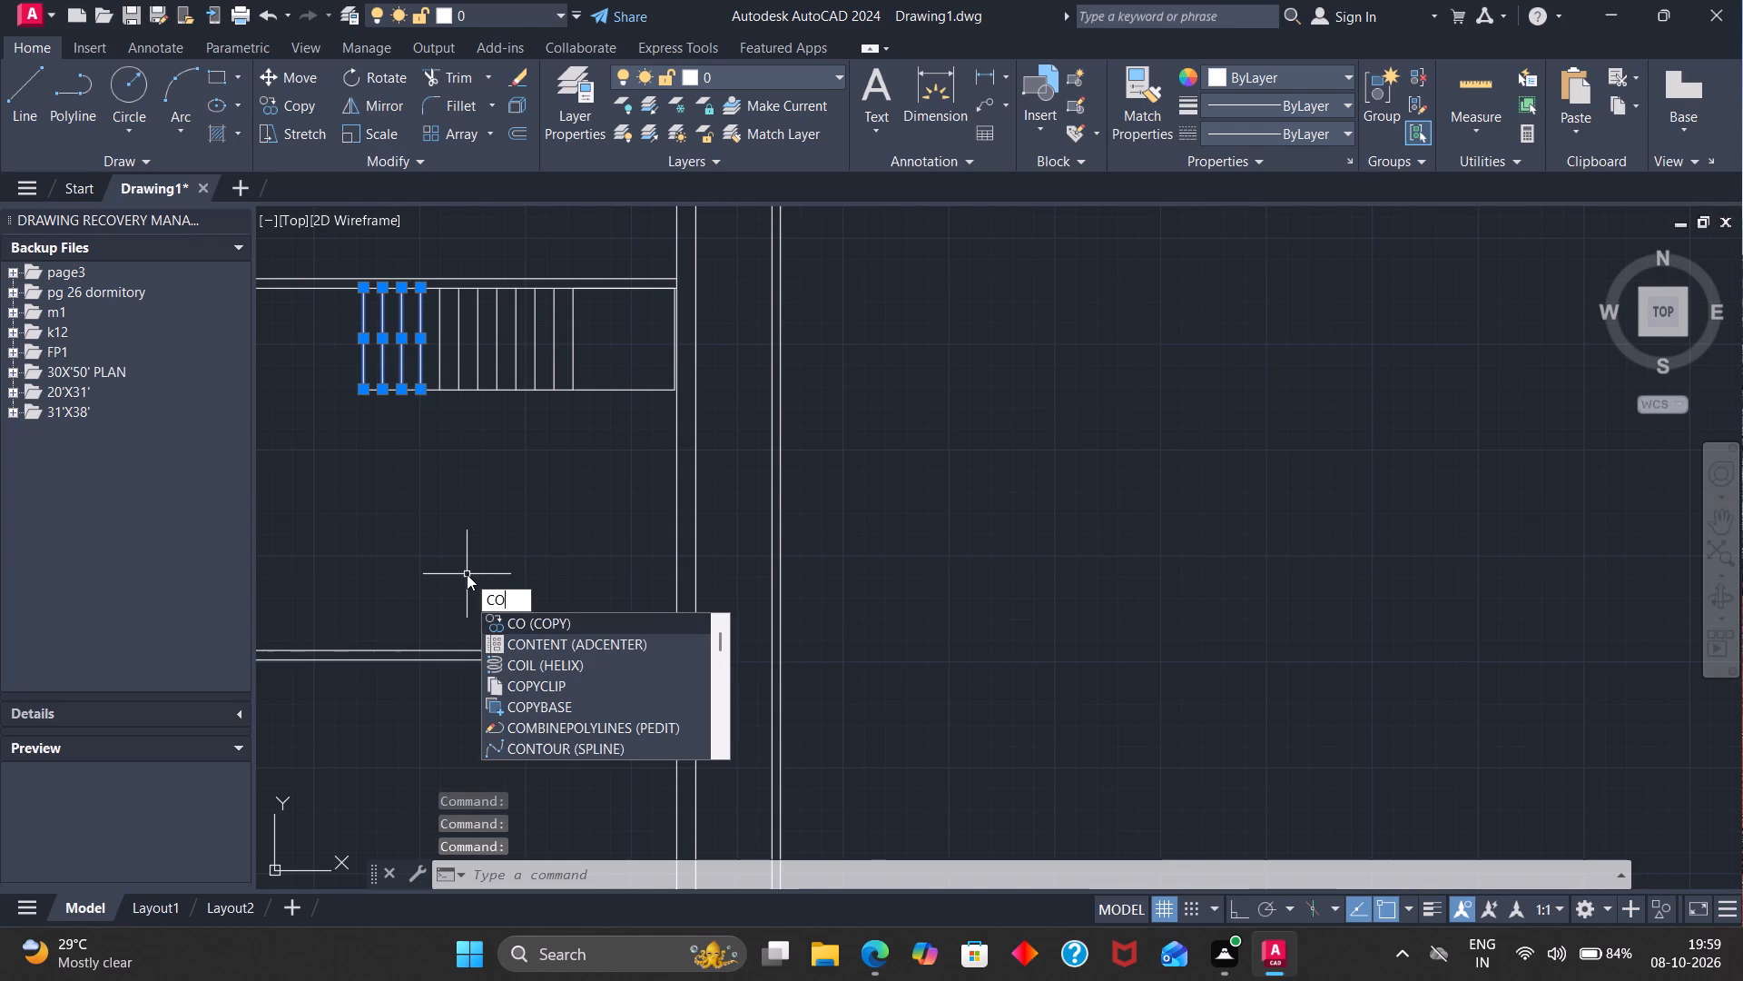
key(Return)
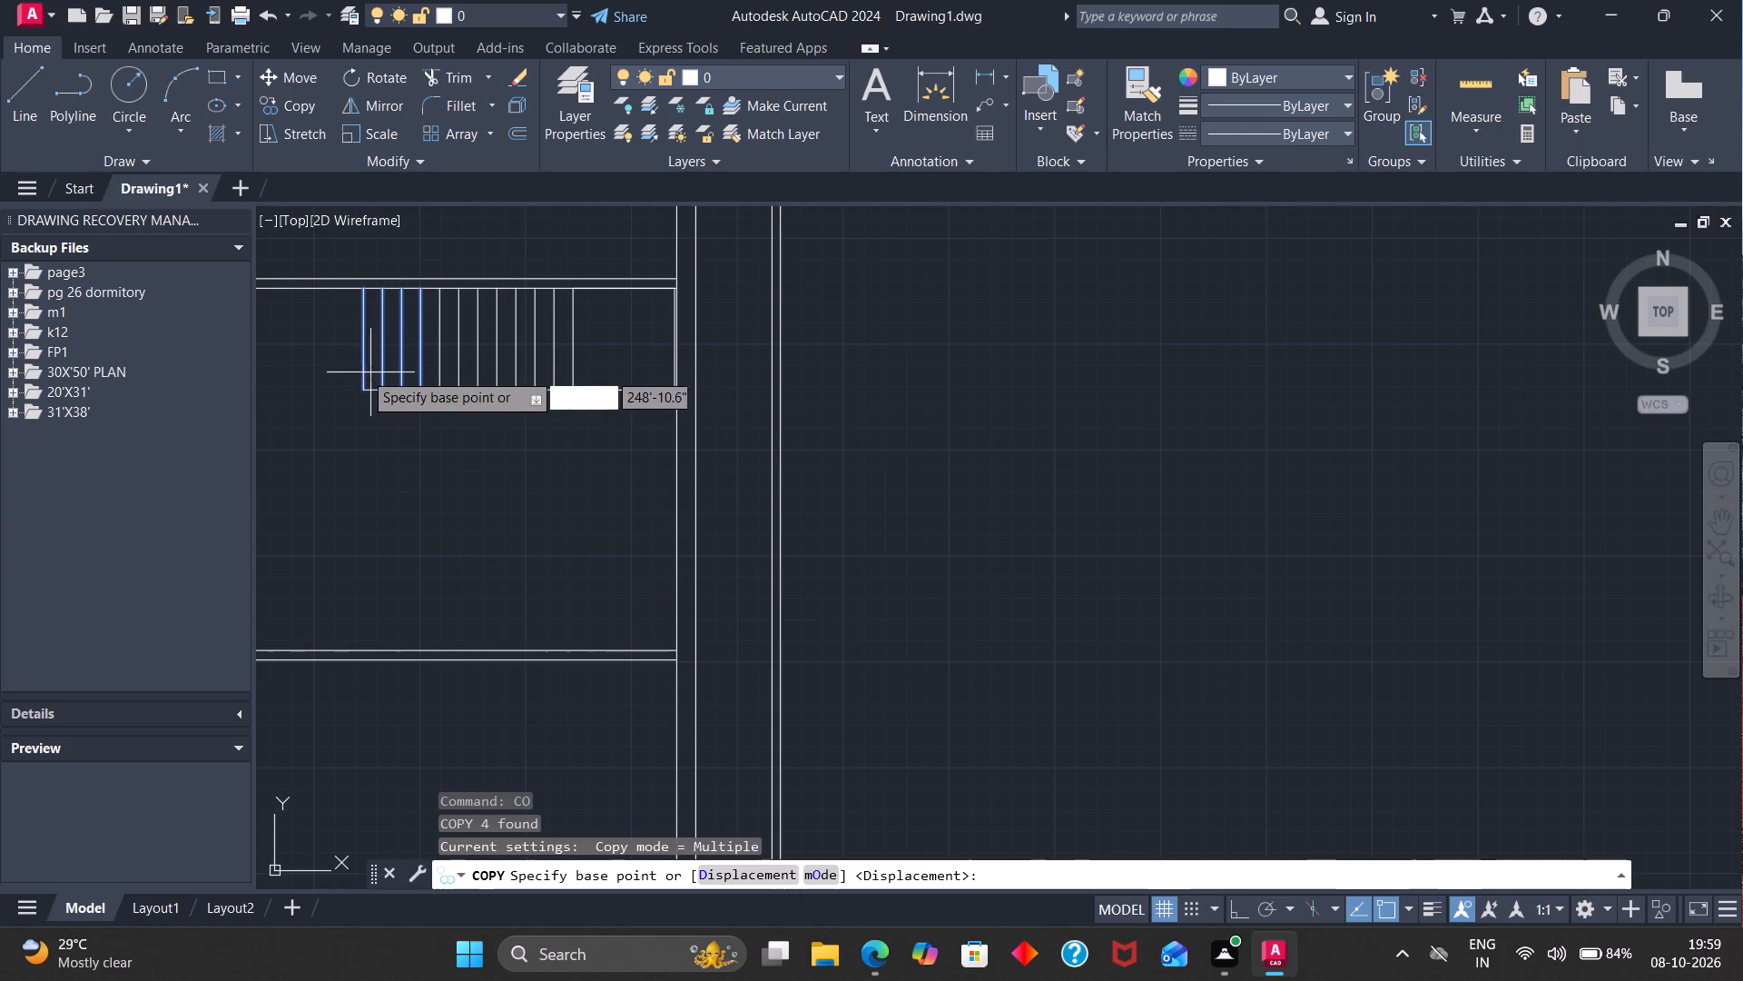
click(363, 345)
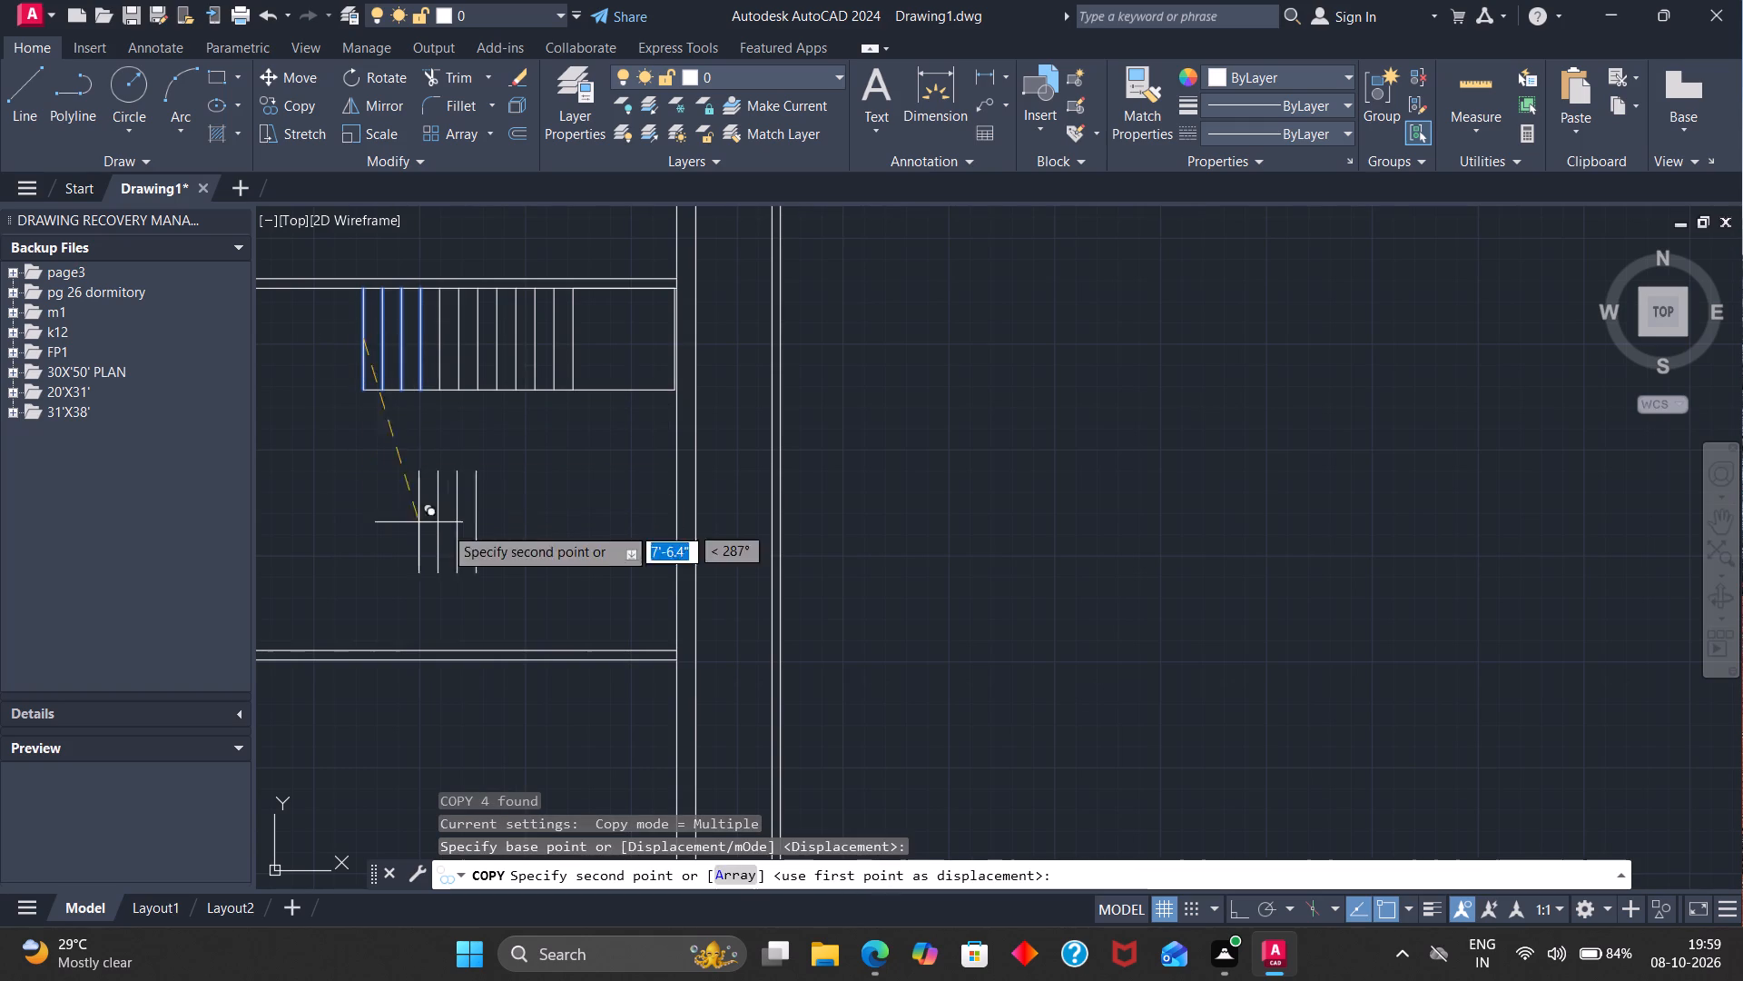
click(564, 472)
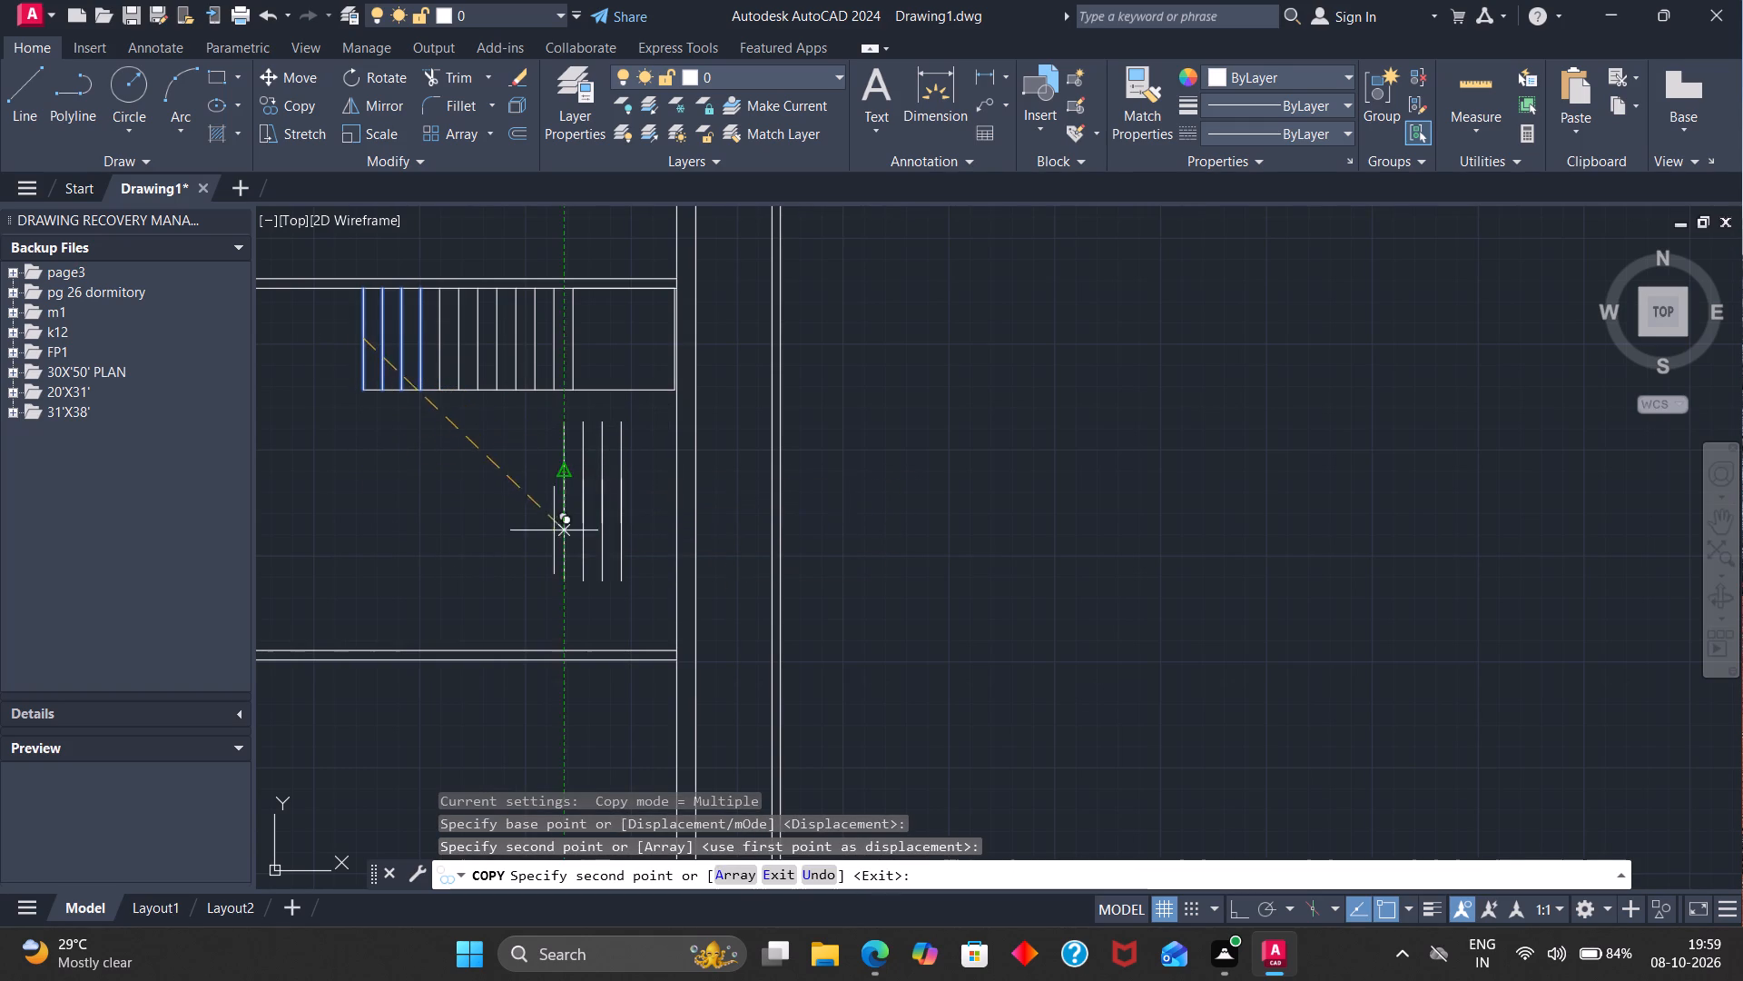
key(Escape)
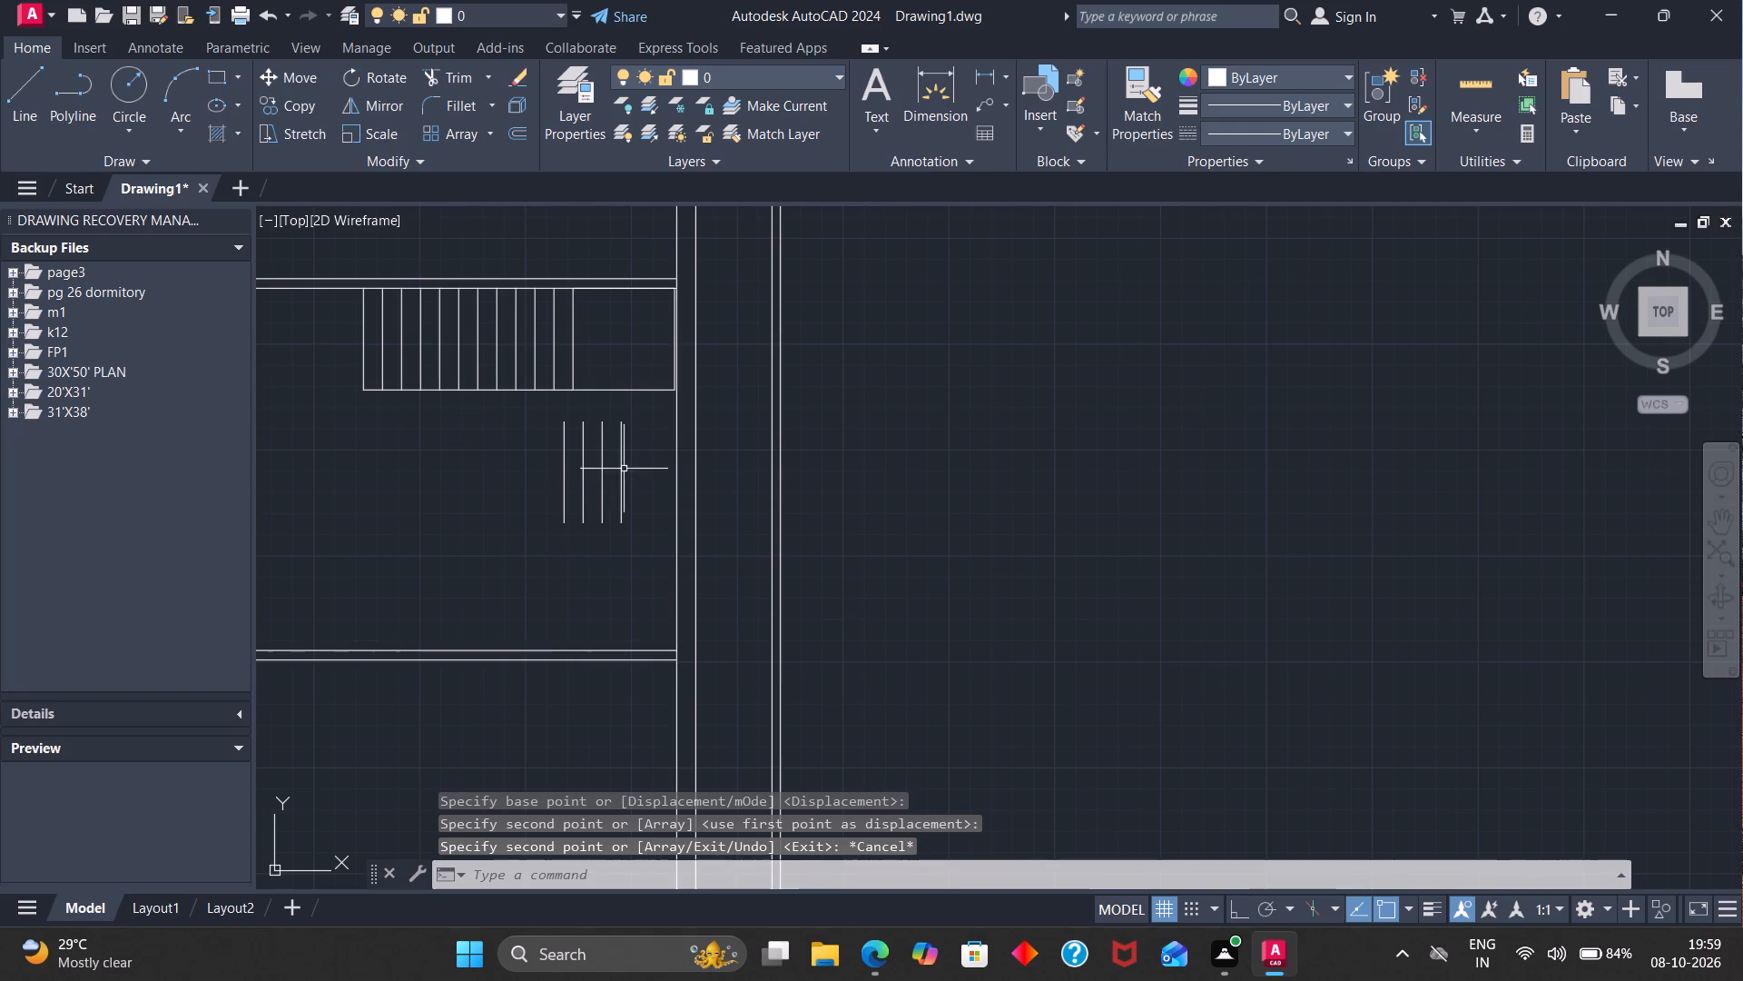
Rotate the four copied stair lines to horizontal about the lower end of the easternmost copied line.
drag(635, 466, 519, 481)
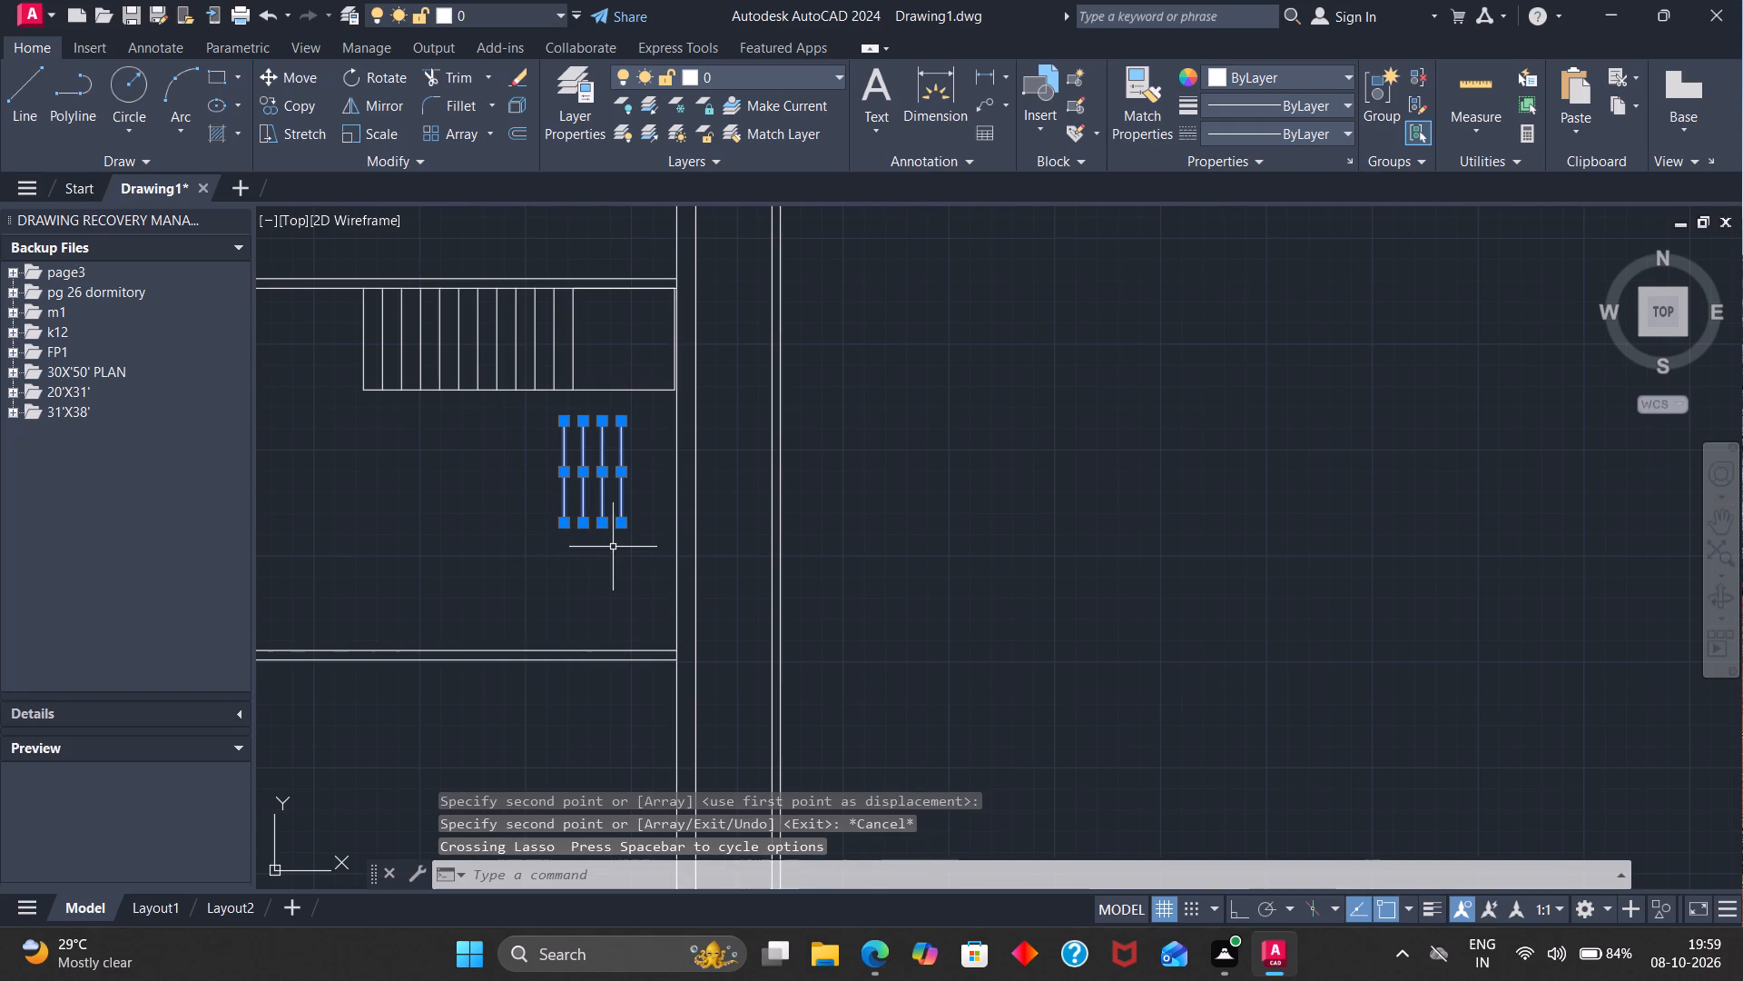
text(ro)
key(Return)
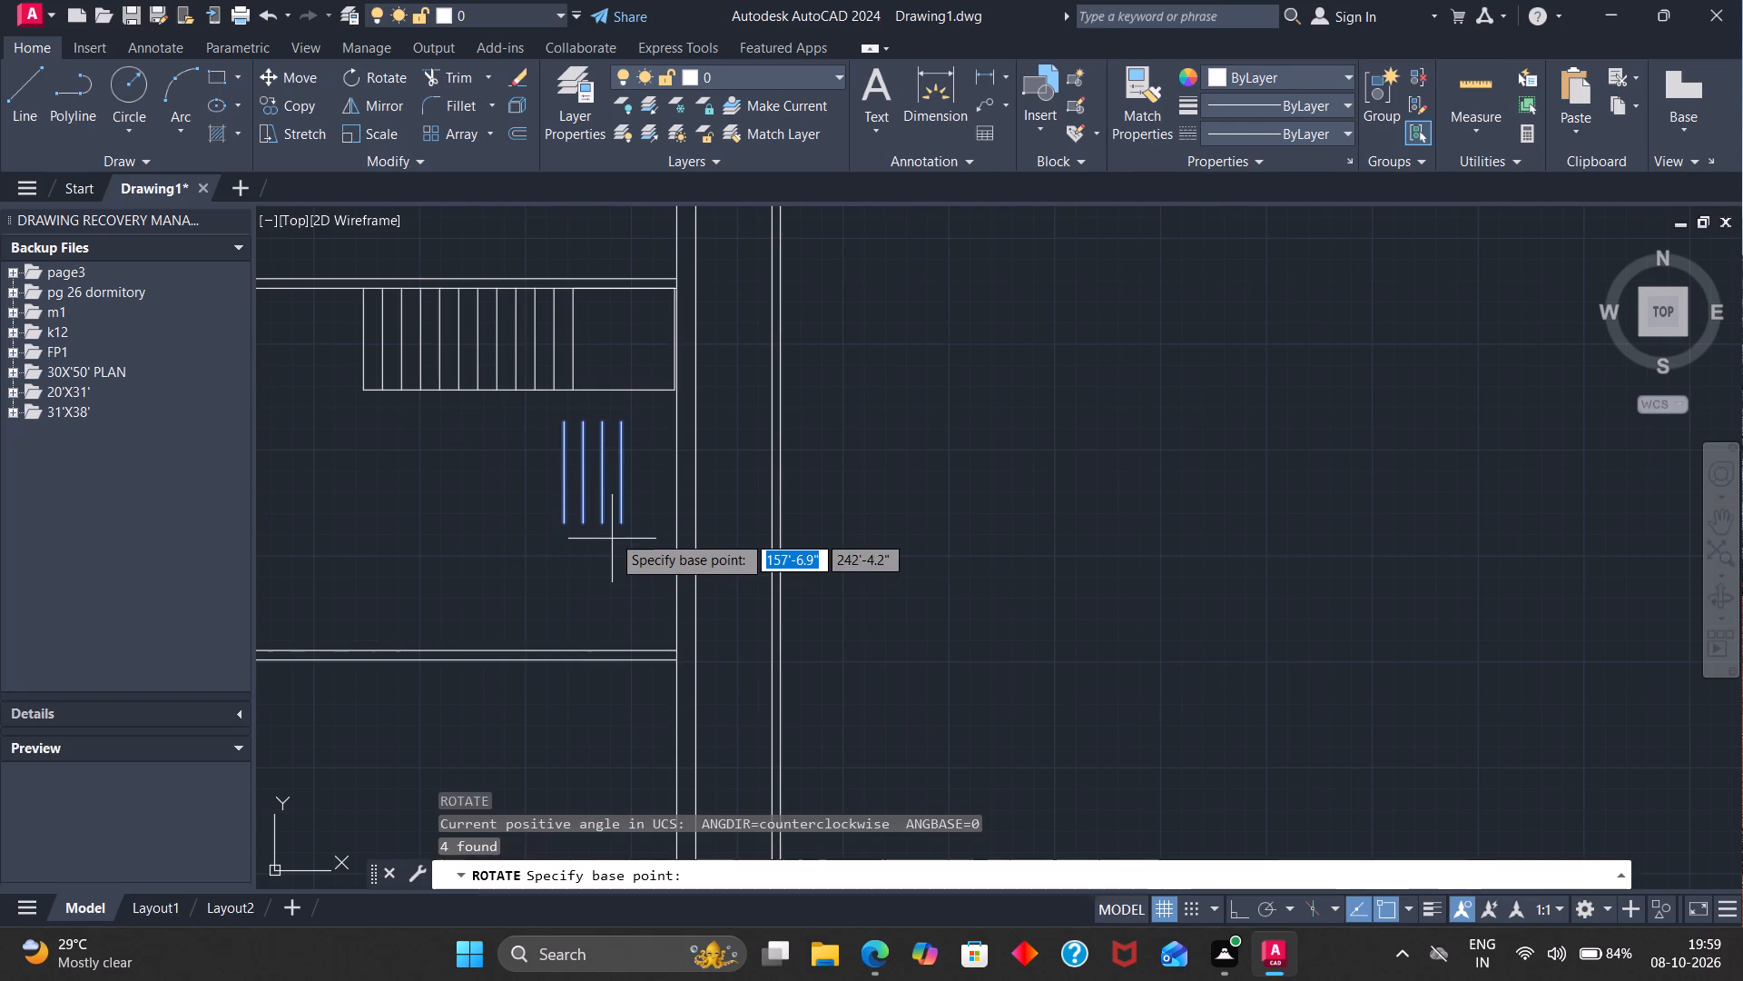
click(621, 520)
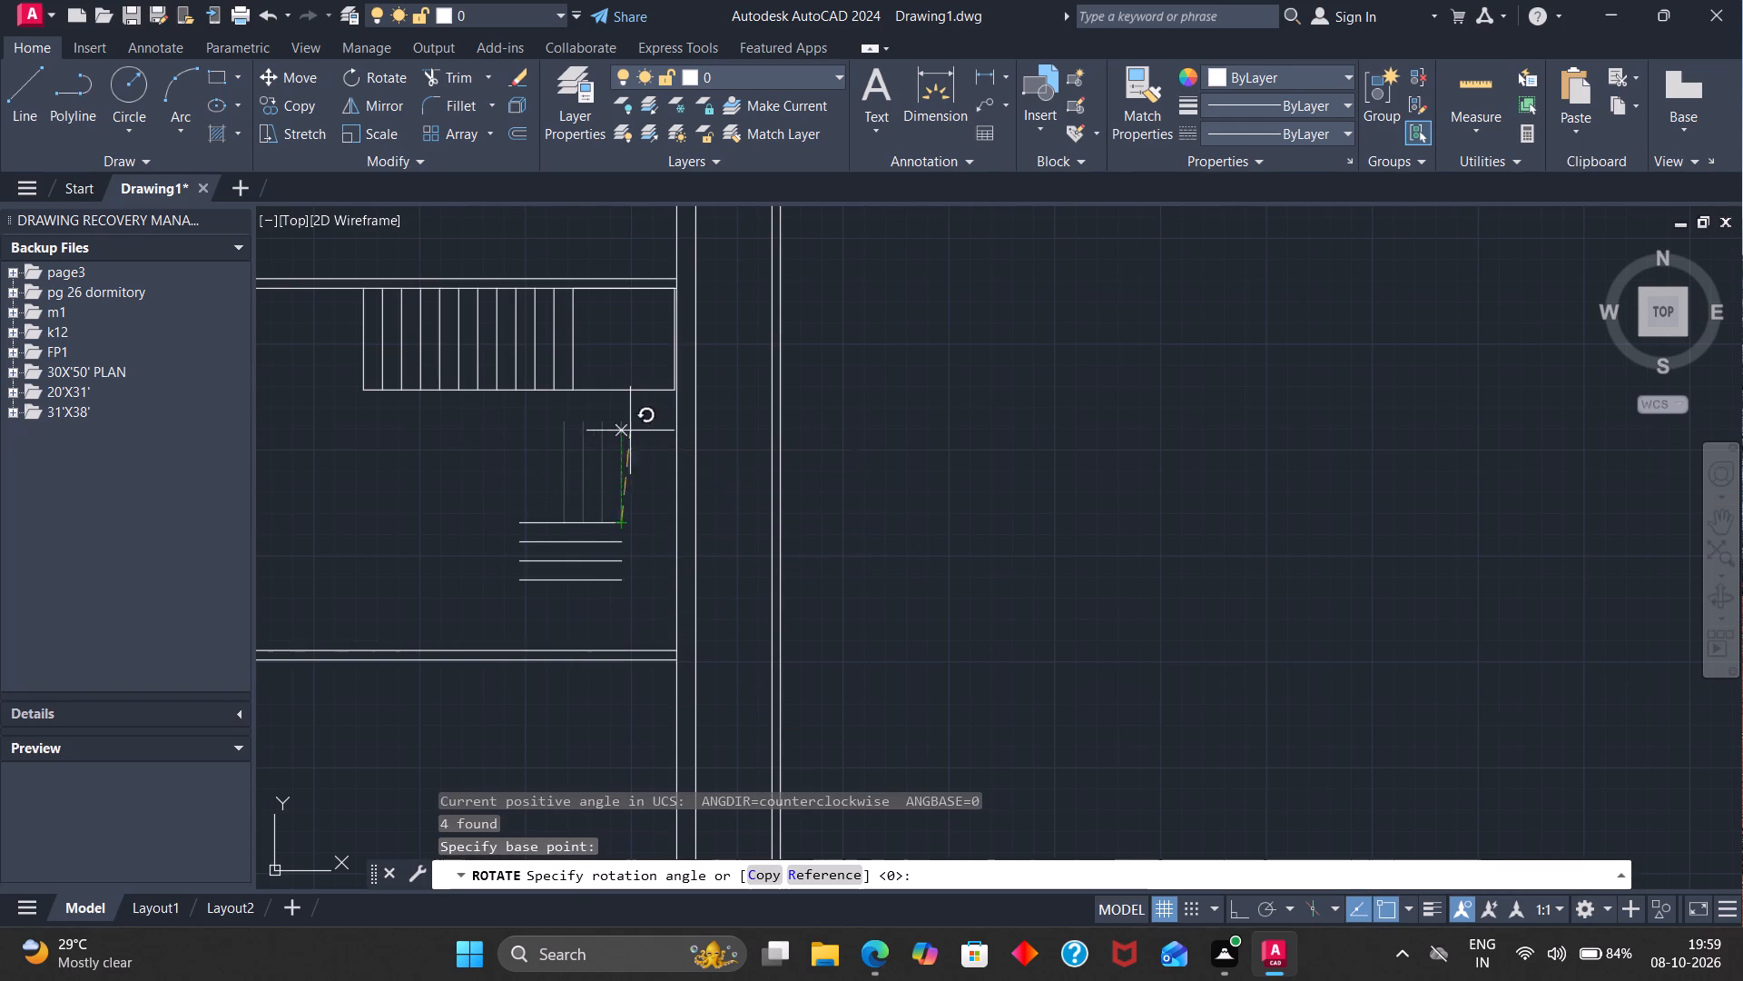
click(621, 476)
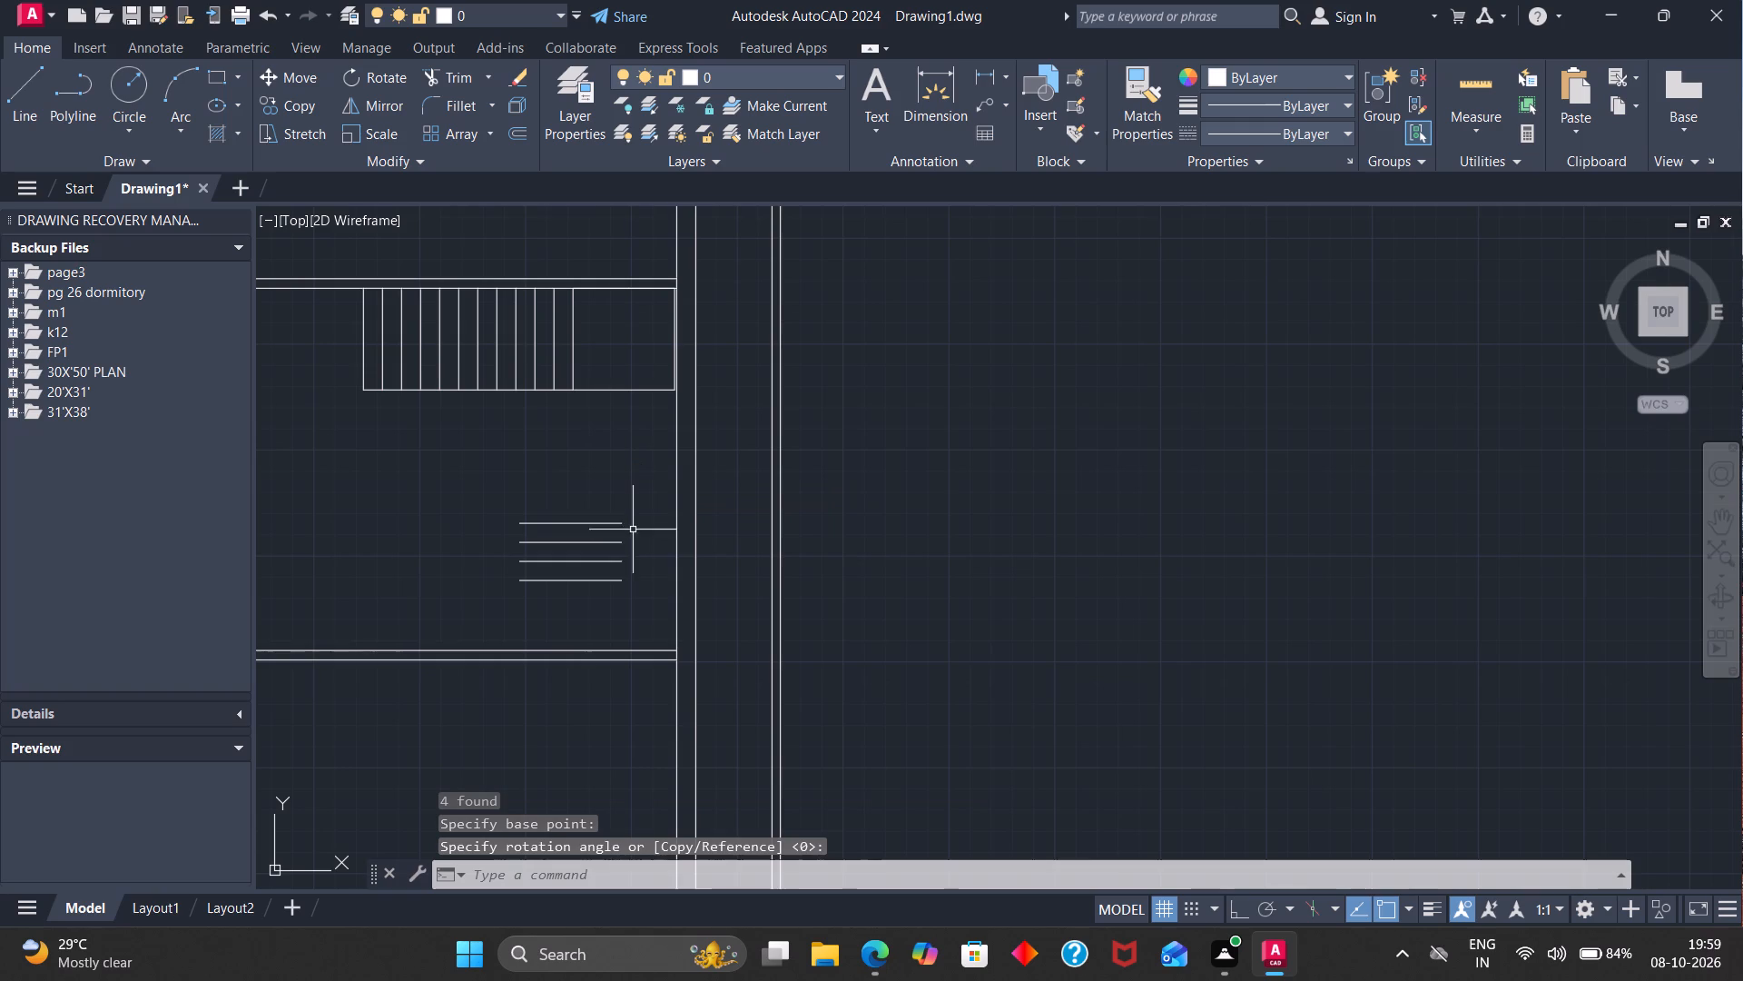
Move the four horizontal lines so the uppermost line's east end meets the 4' square's lower east corner.
drag(598, 493, 590, 586)
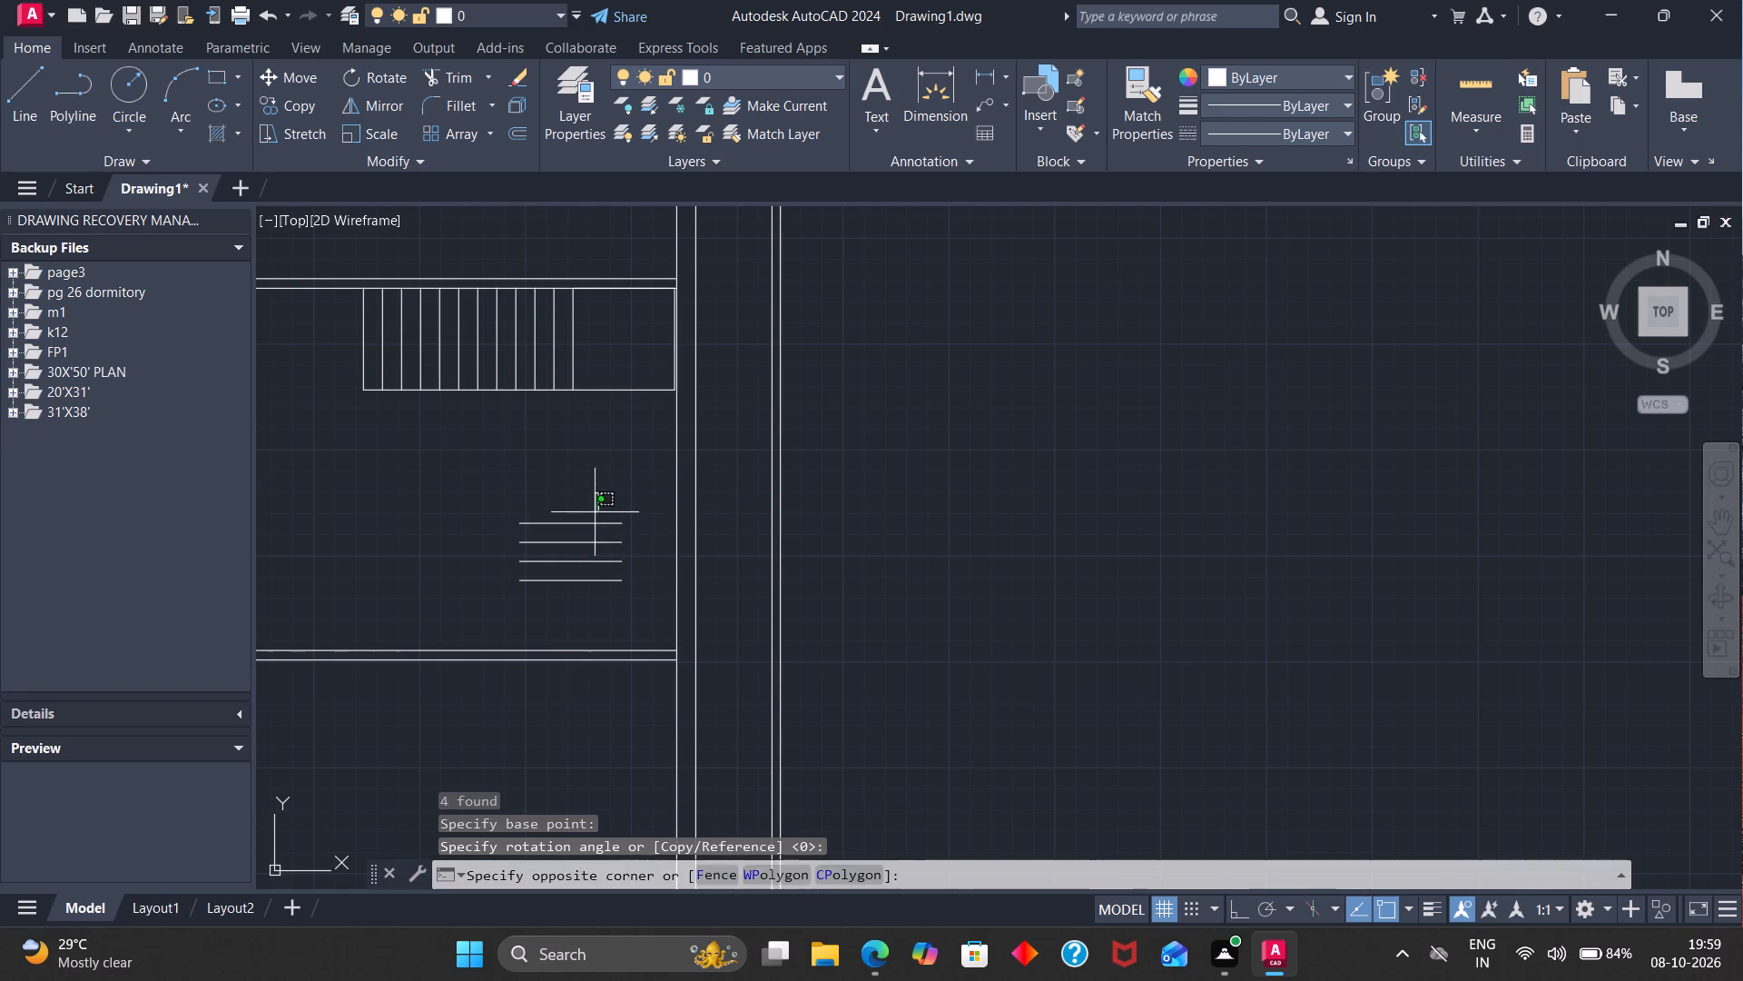
drag(590, 586, 590, 609)
key(m)
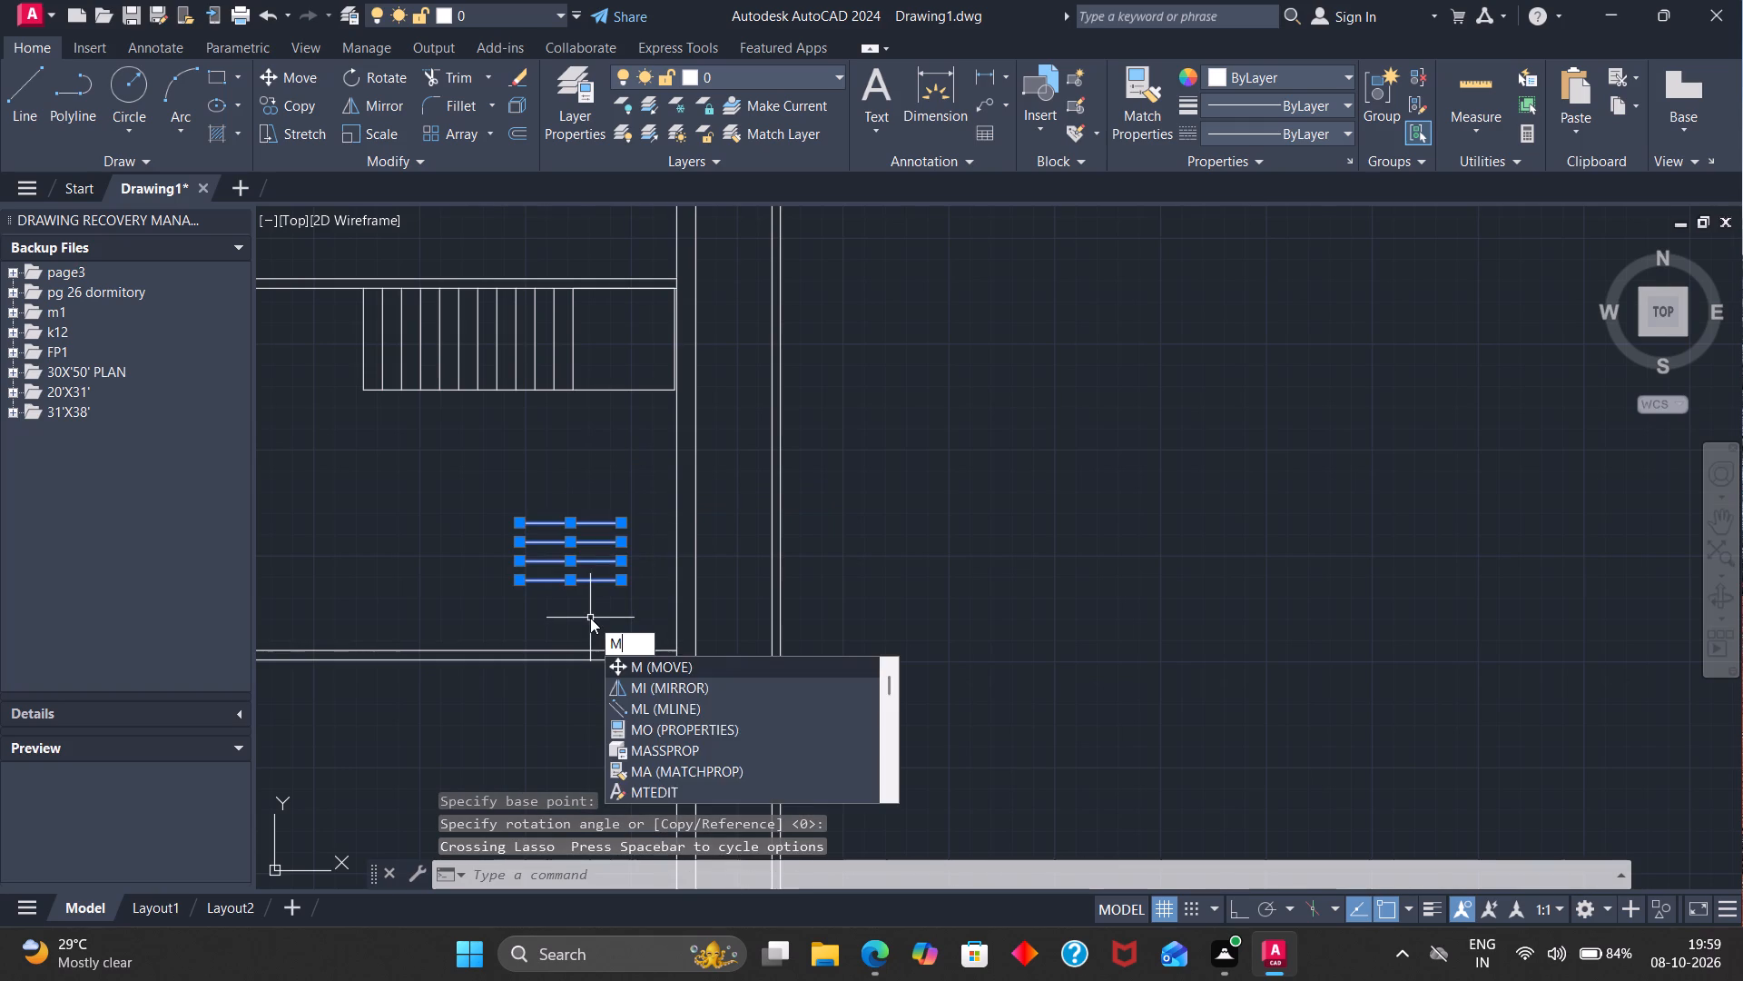
key(Return)
click(625, 529)
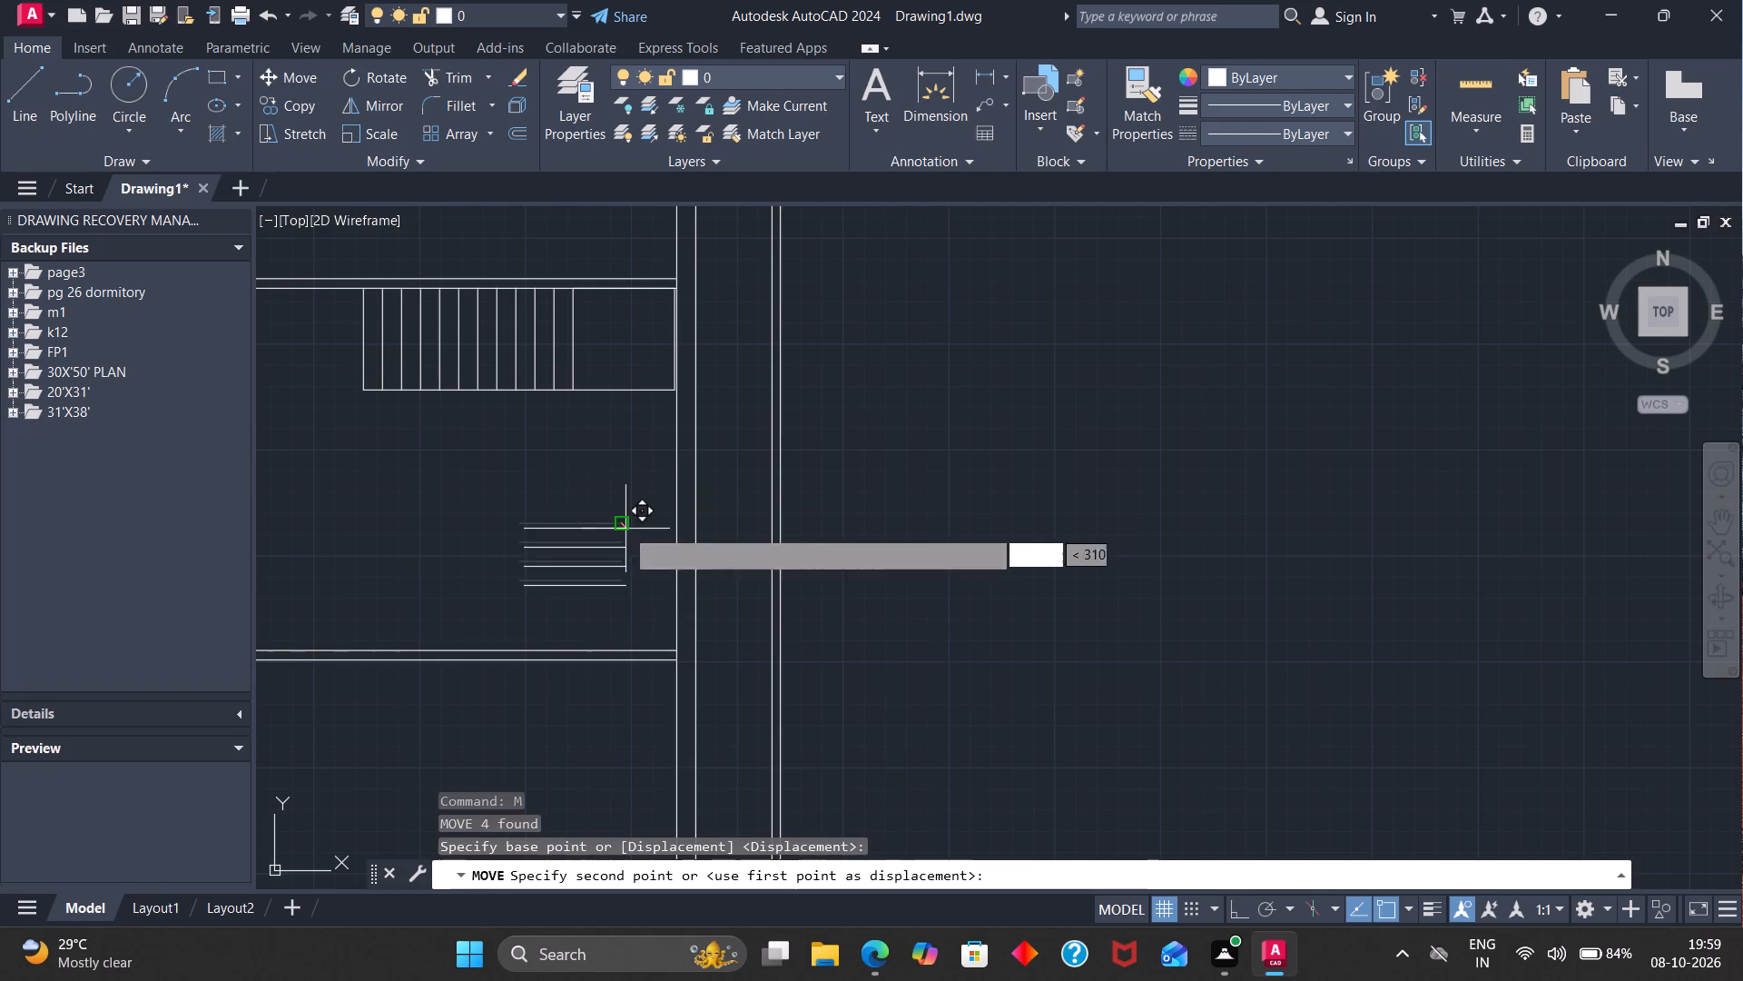
click(670, 392)
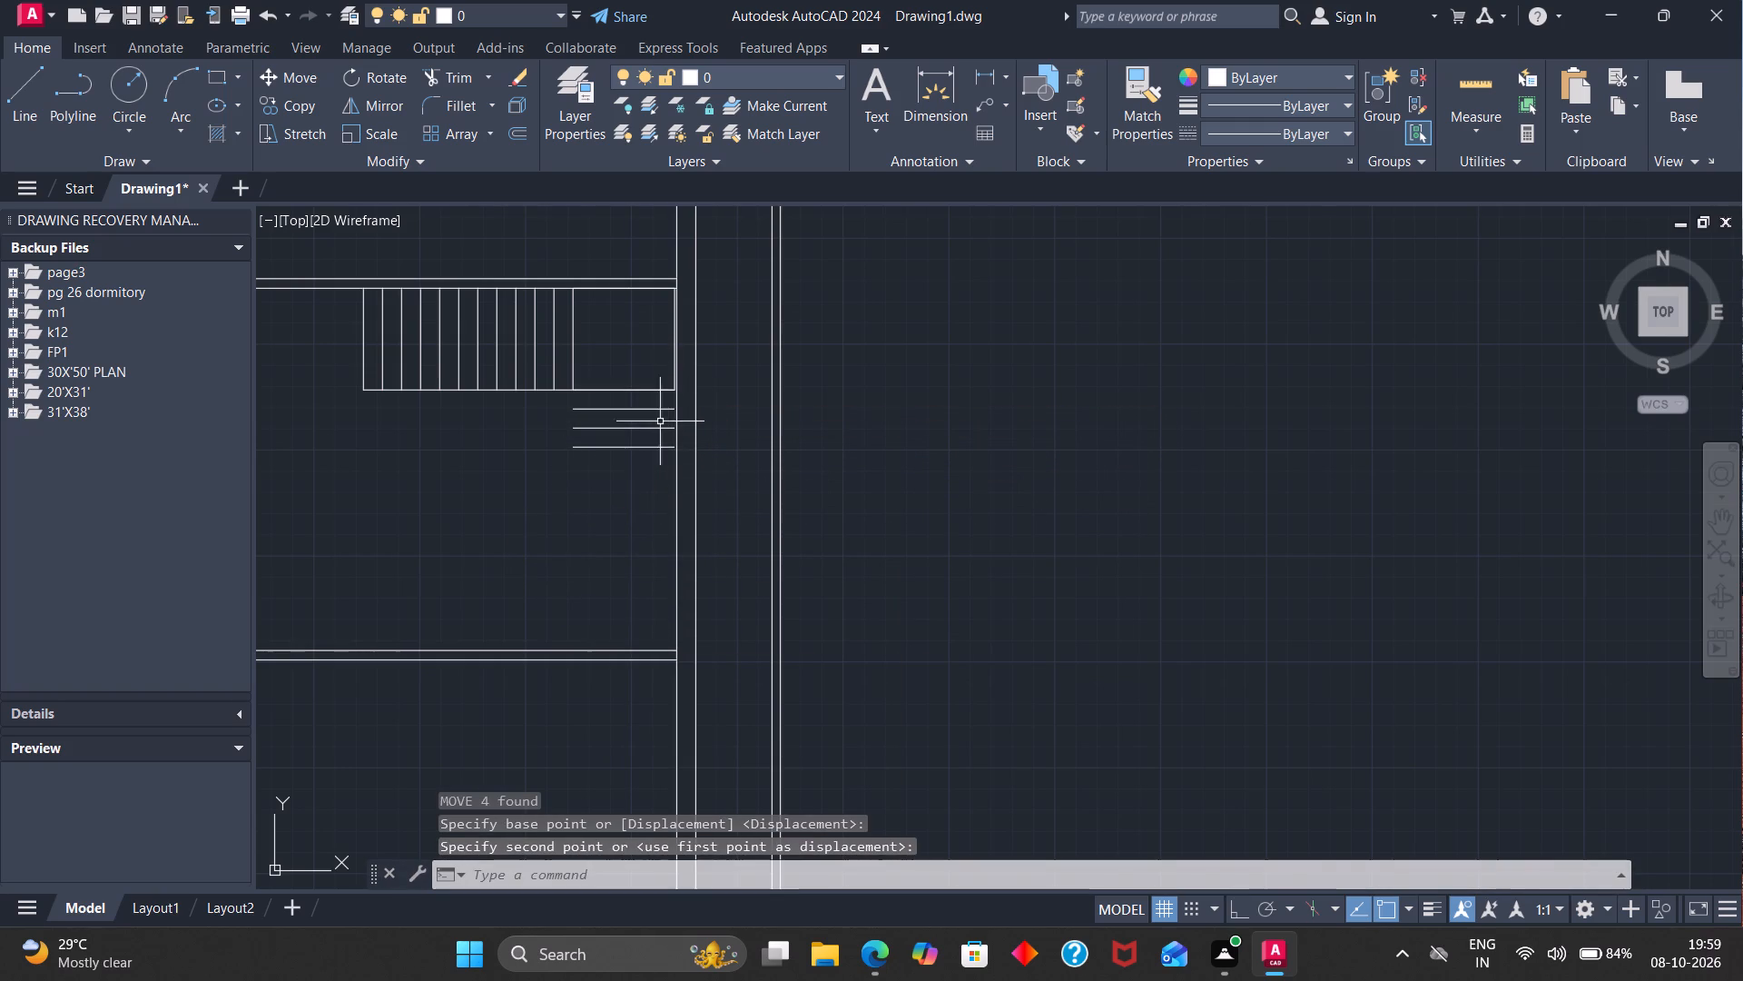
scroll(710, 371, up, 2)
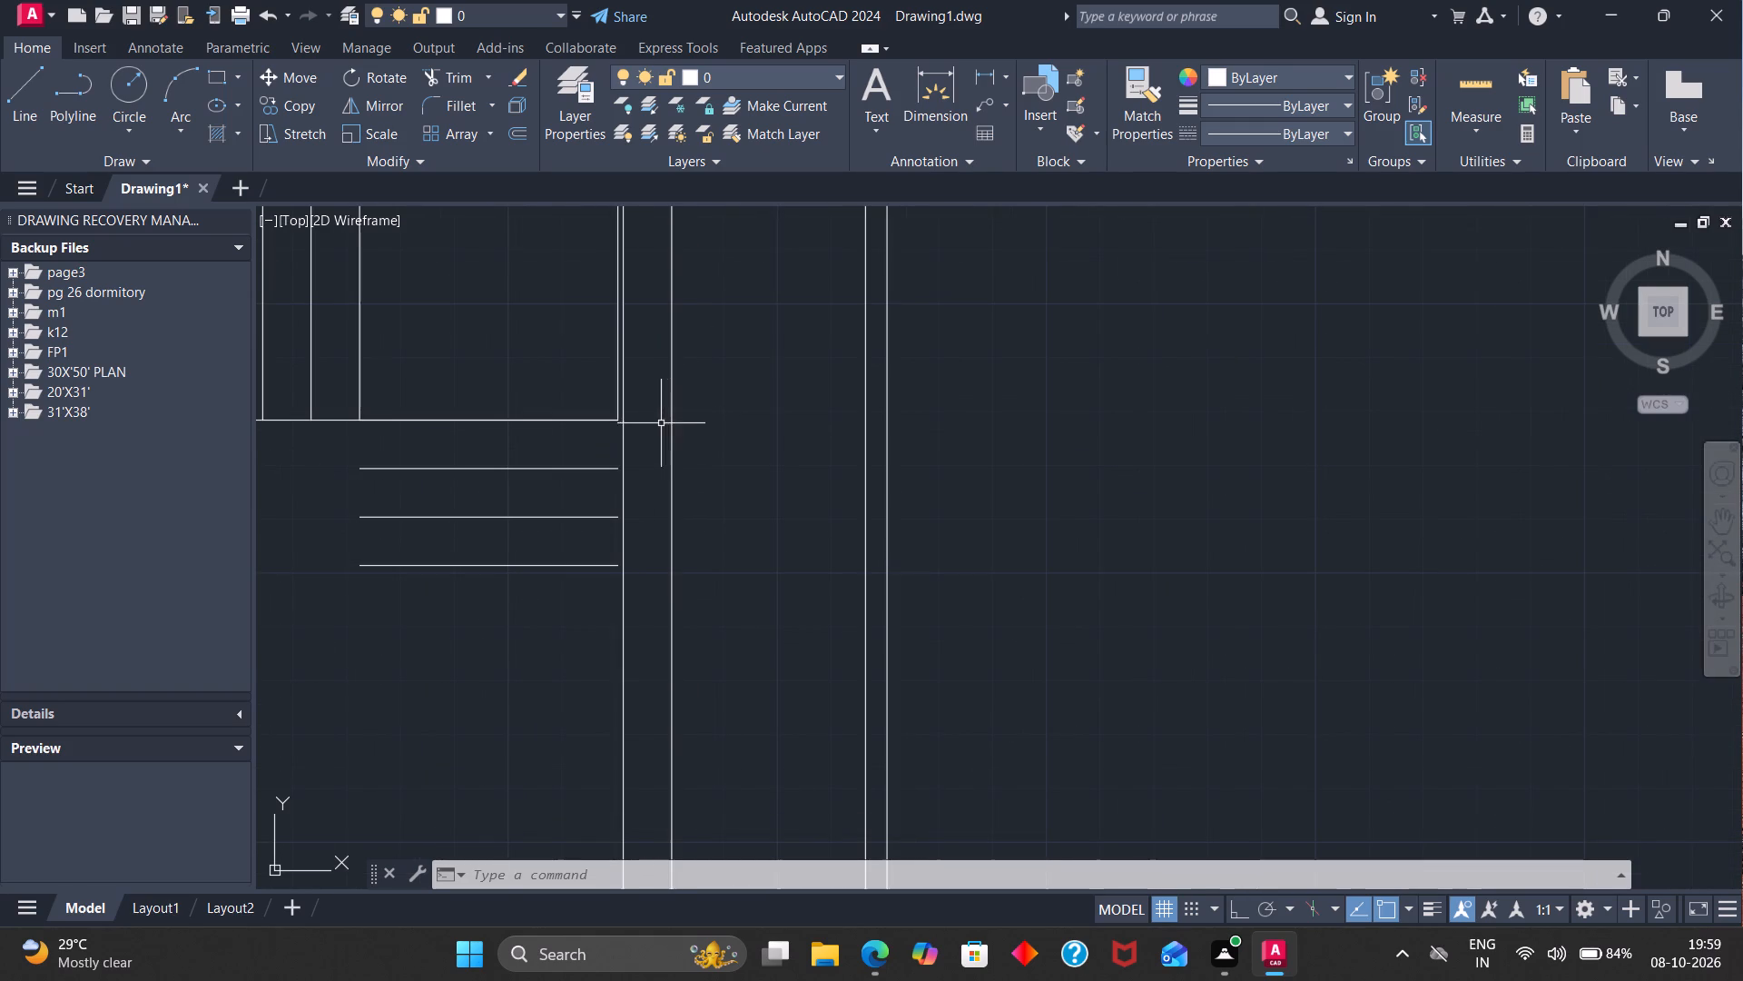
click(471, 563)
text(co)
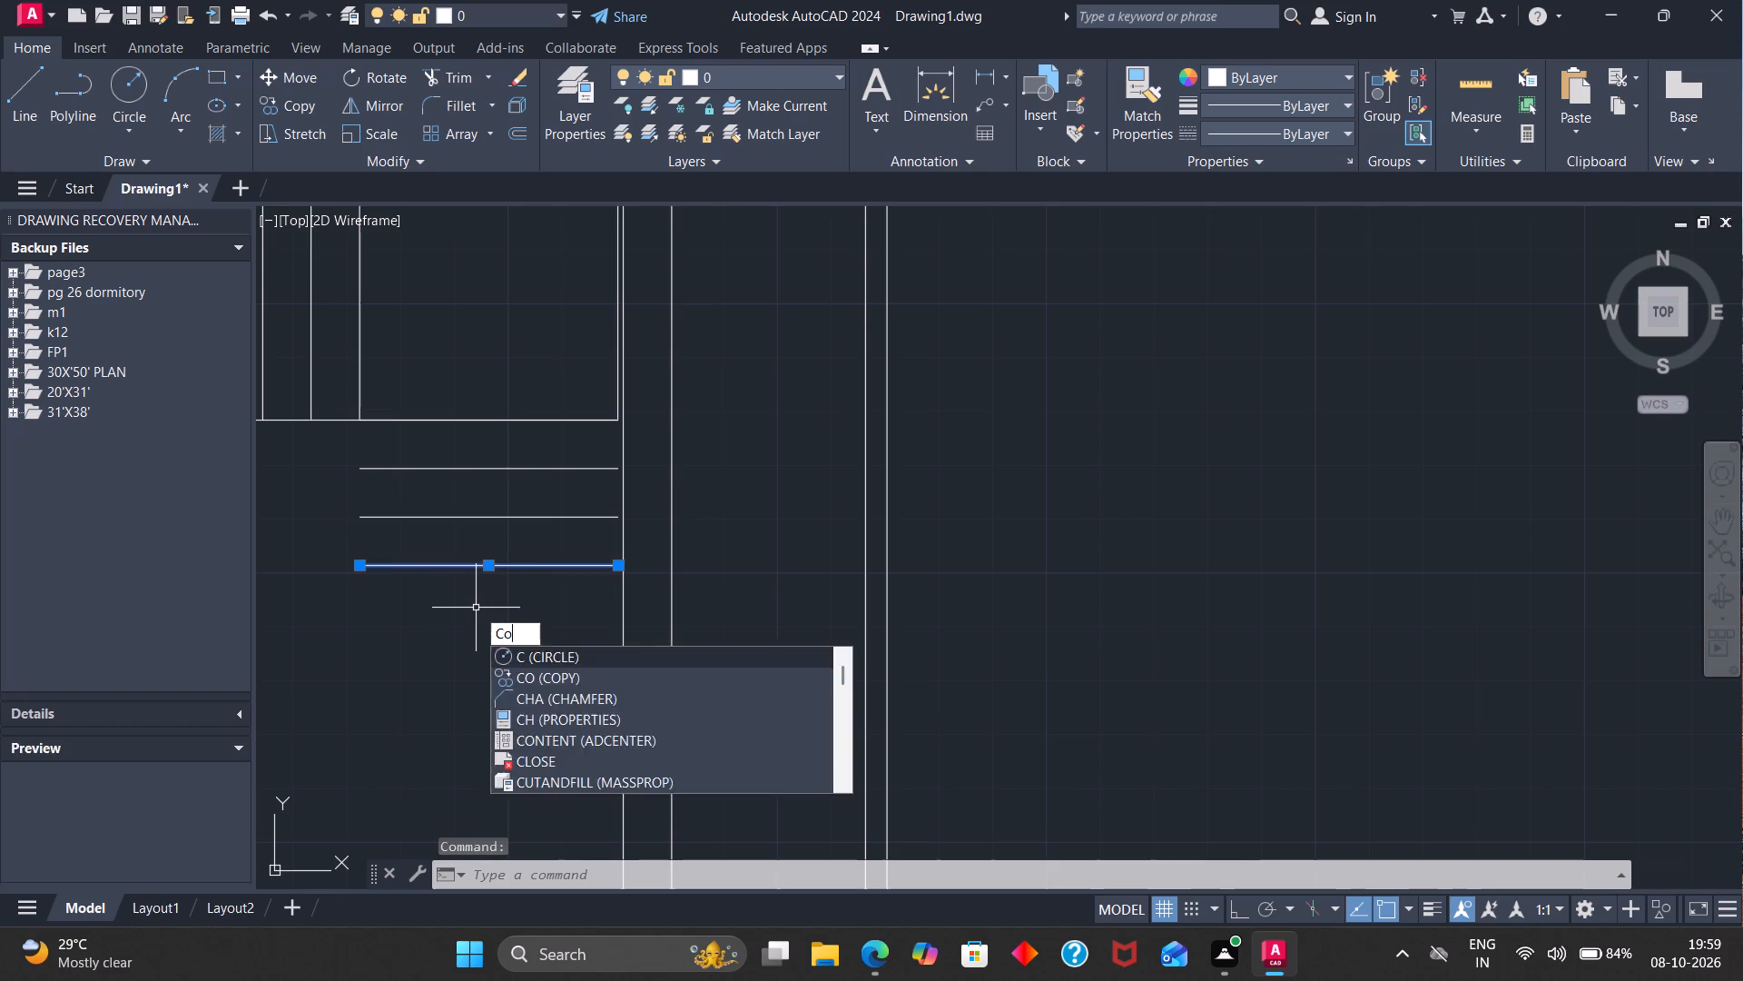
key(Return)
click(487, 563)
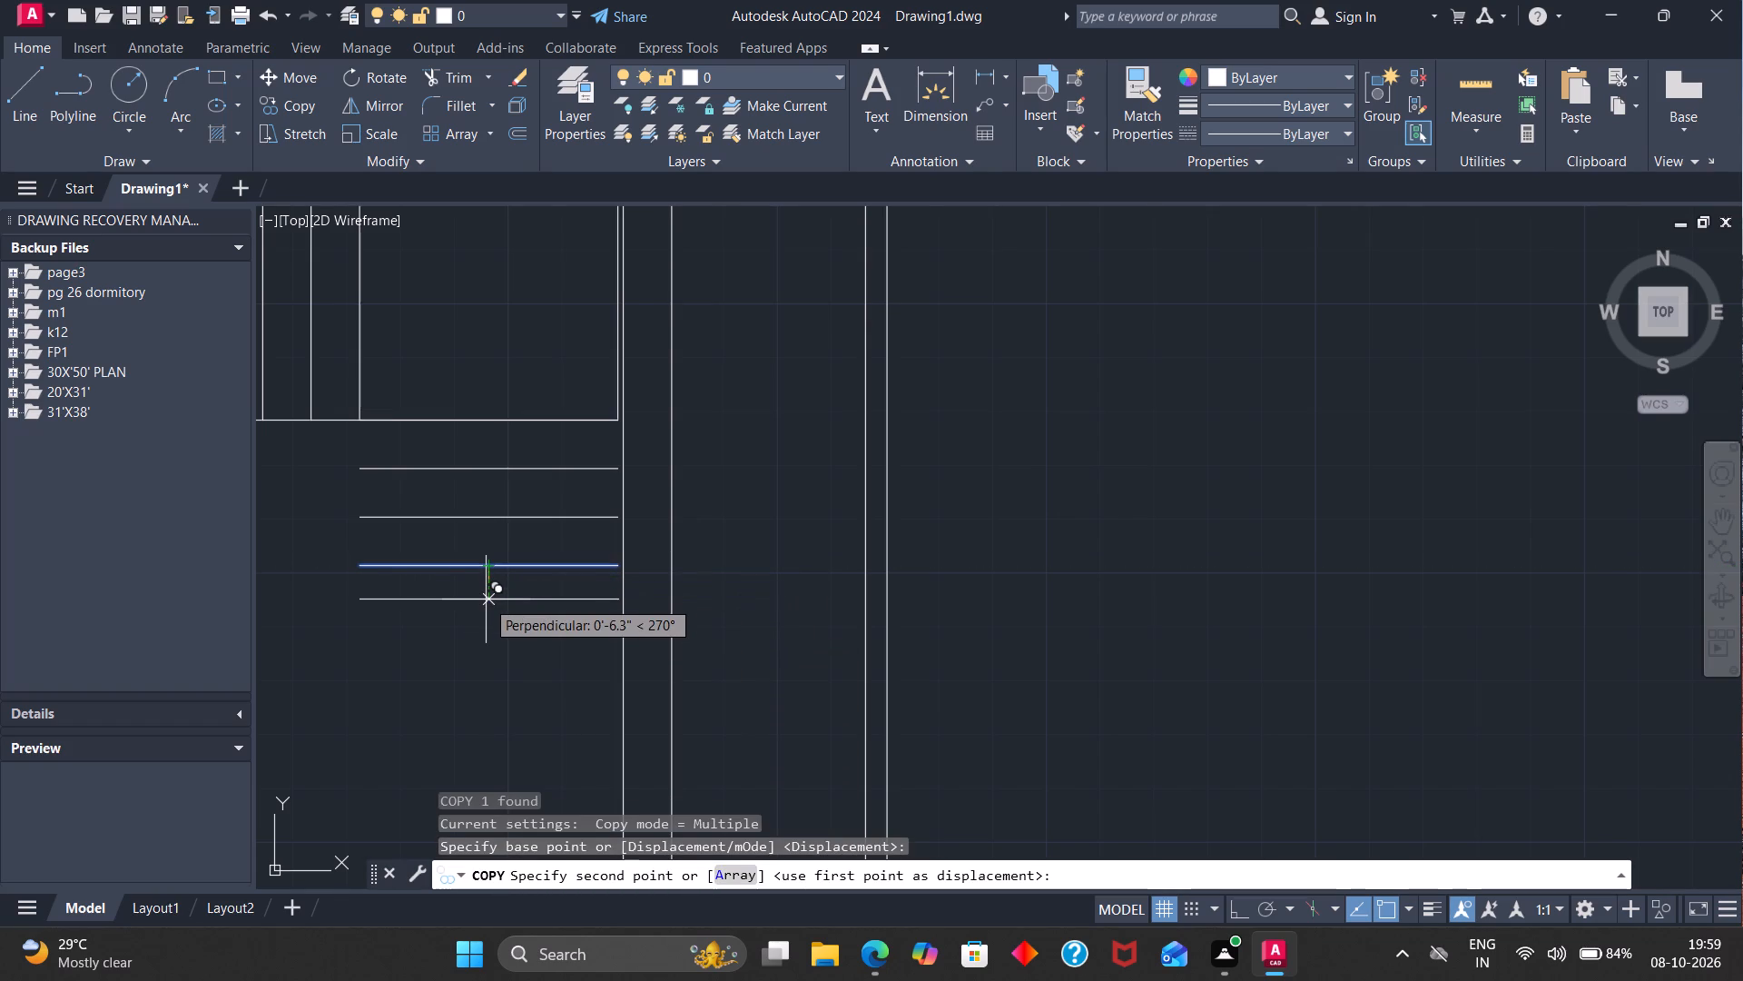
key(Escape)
Offset the lowest horizontal tread line 9" downward to add another tread below the 4' square.
key(o)
key(Return)
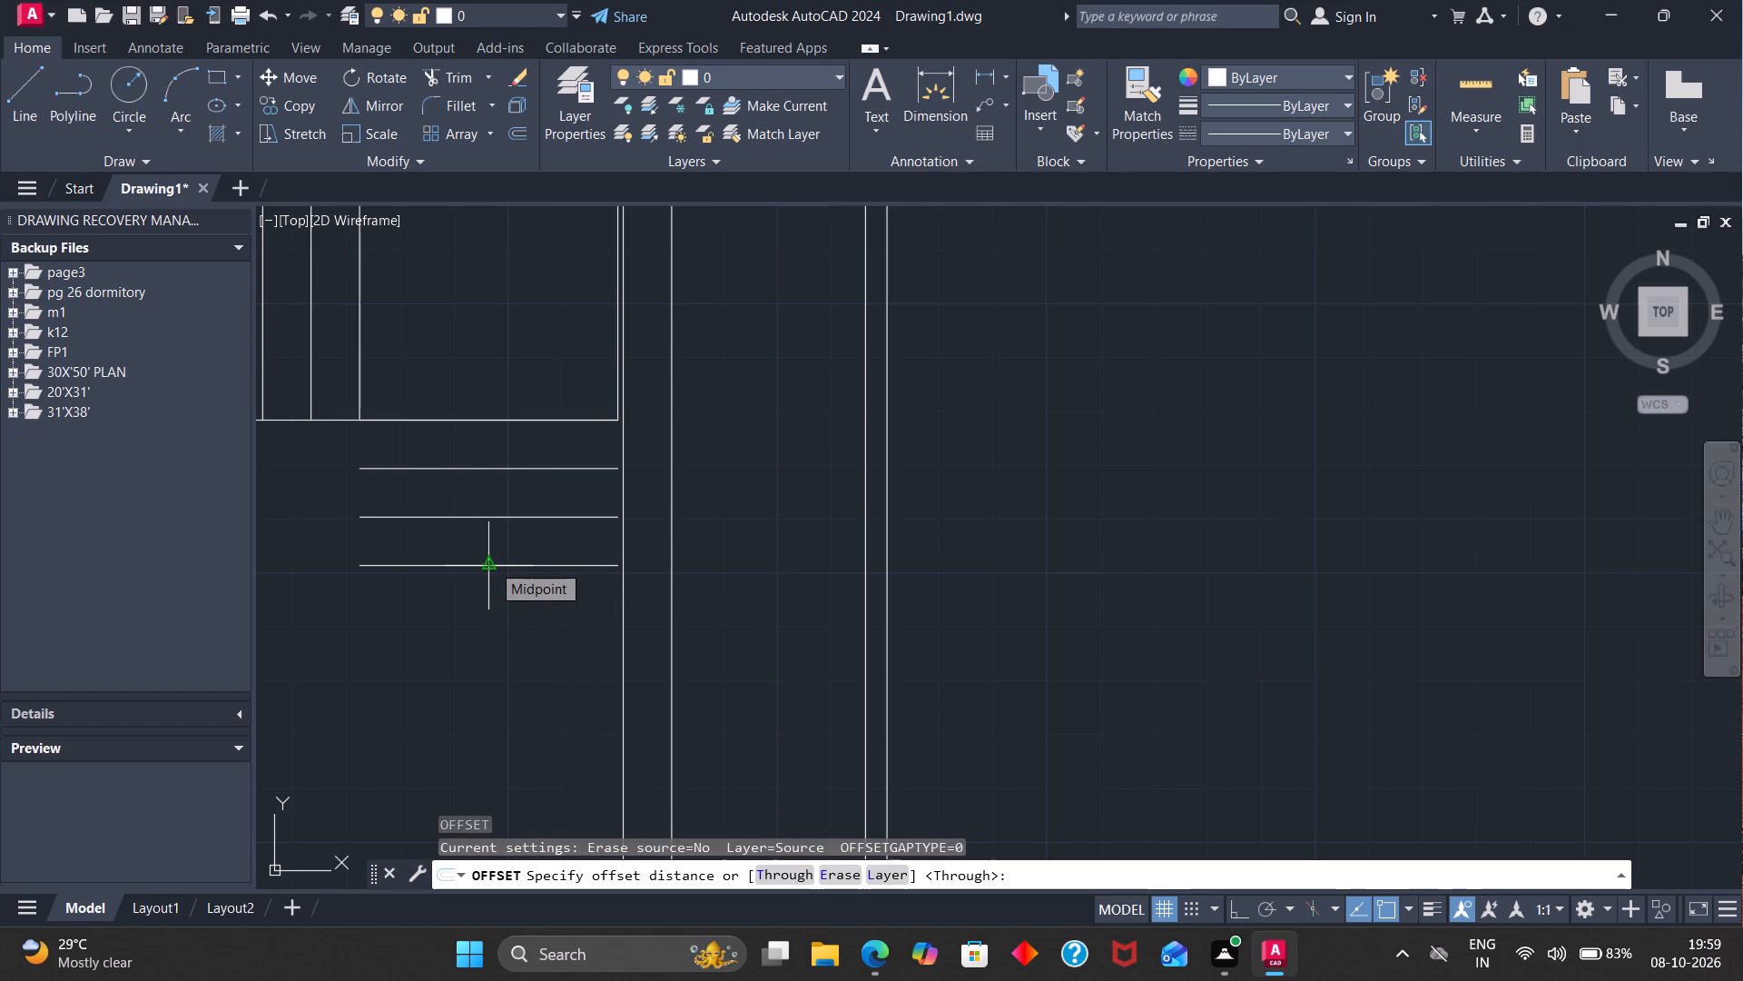
key(Return)
click(488, 565)
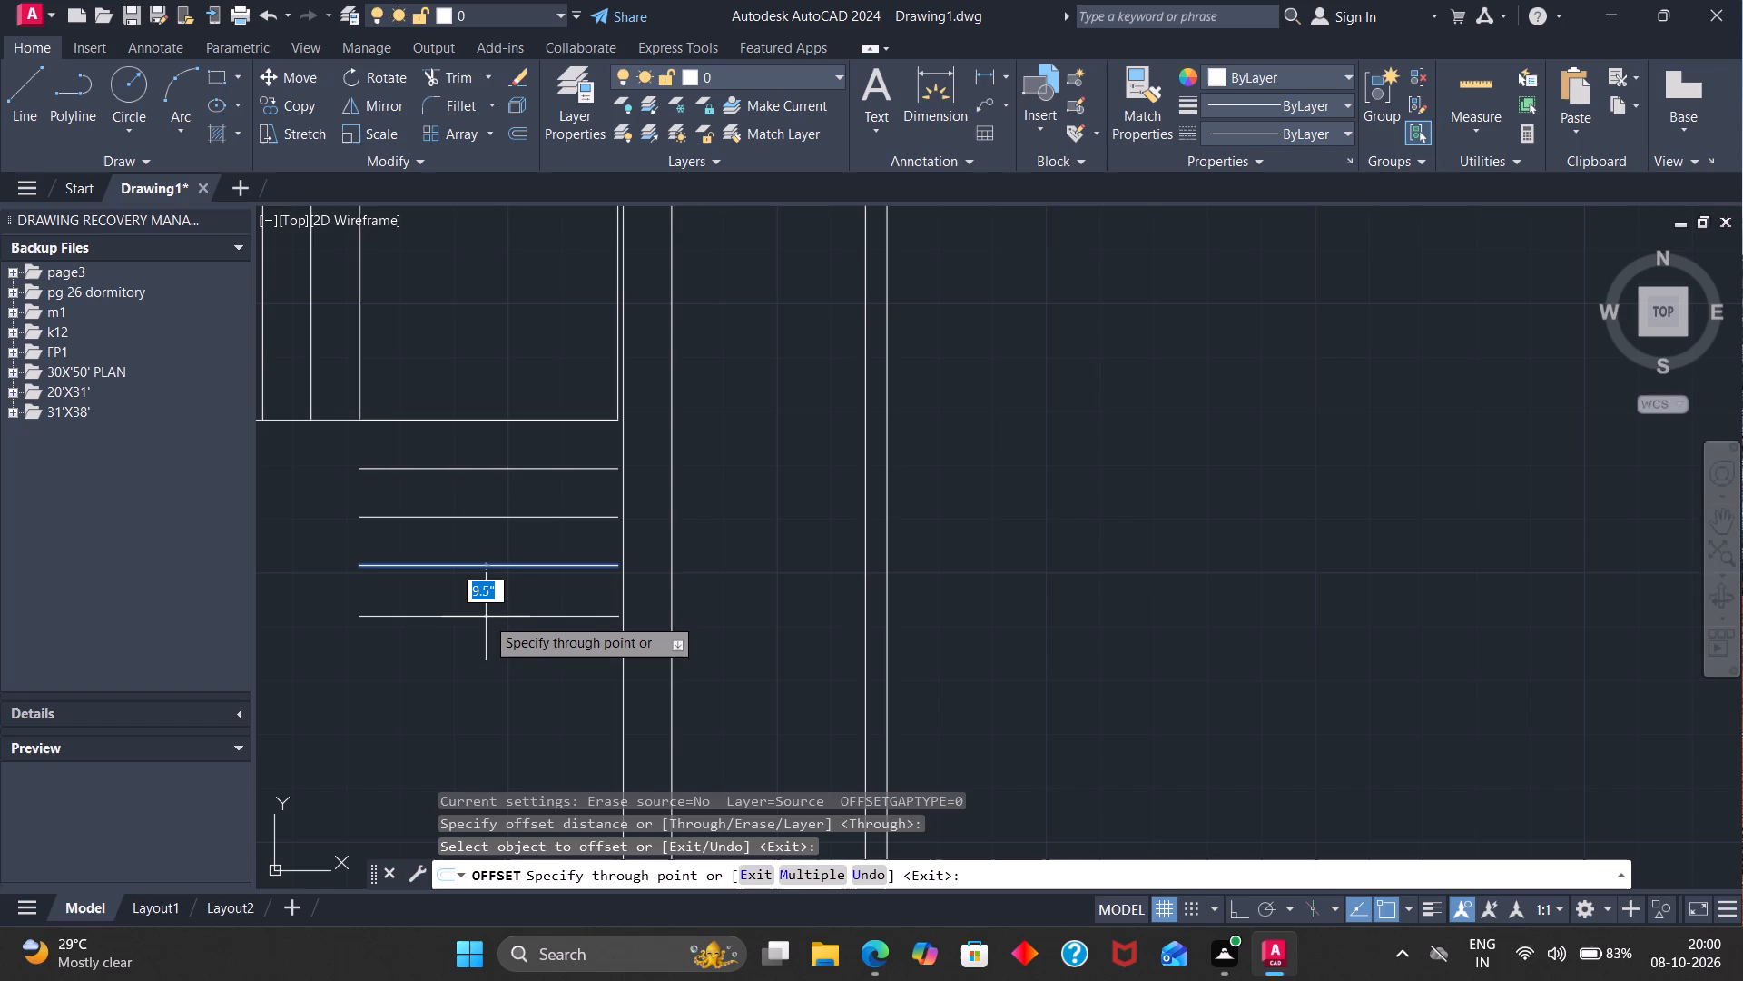
key(9)
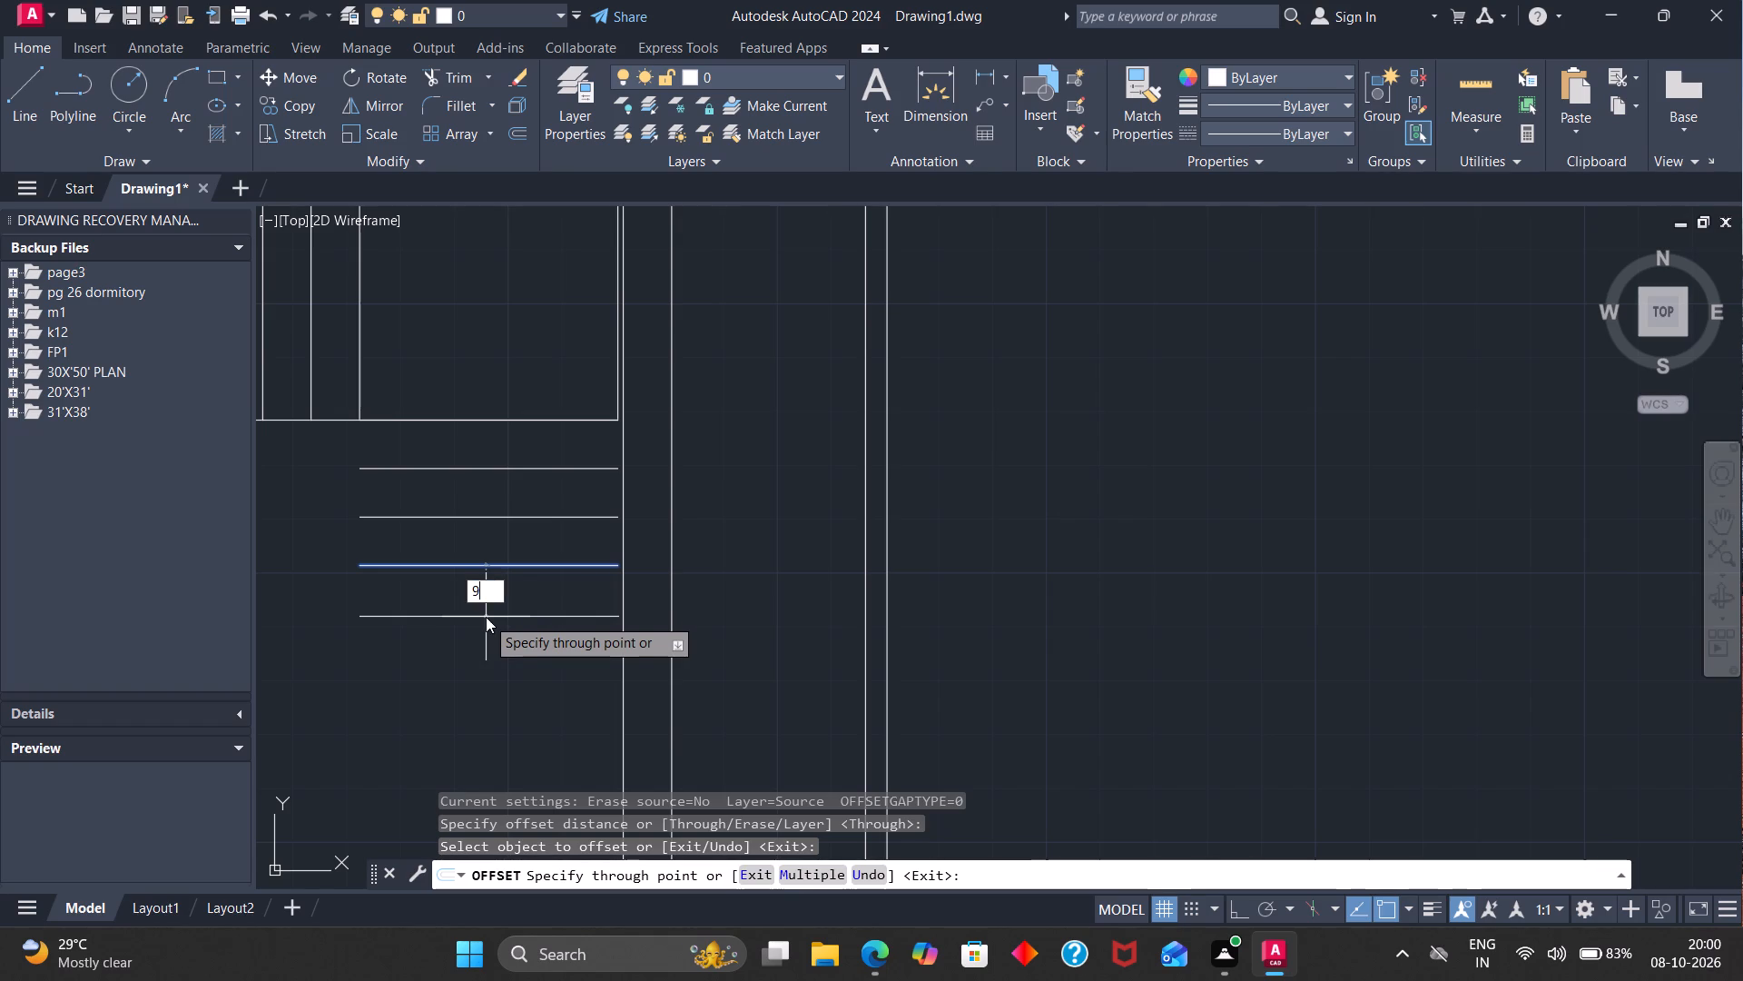
key(Return)
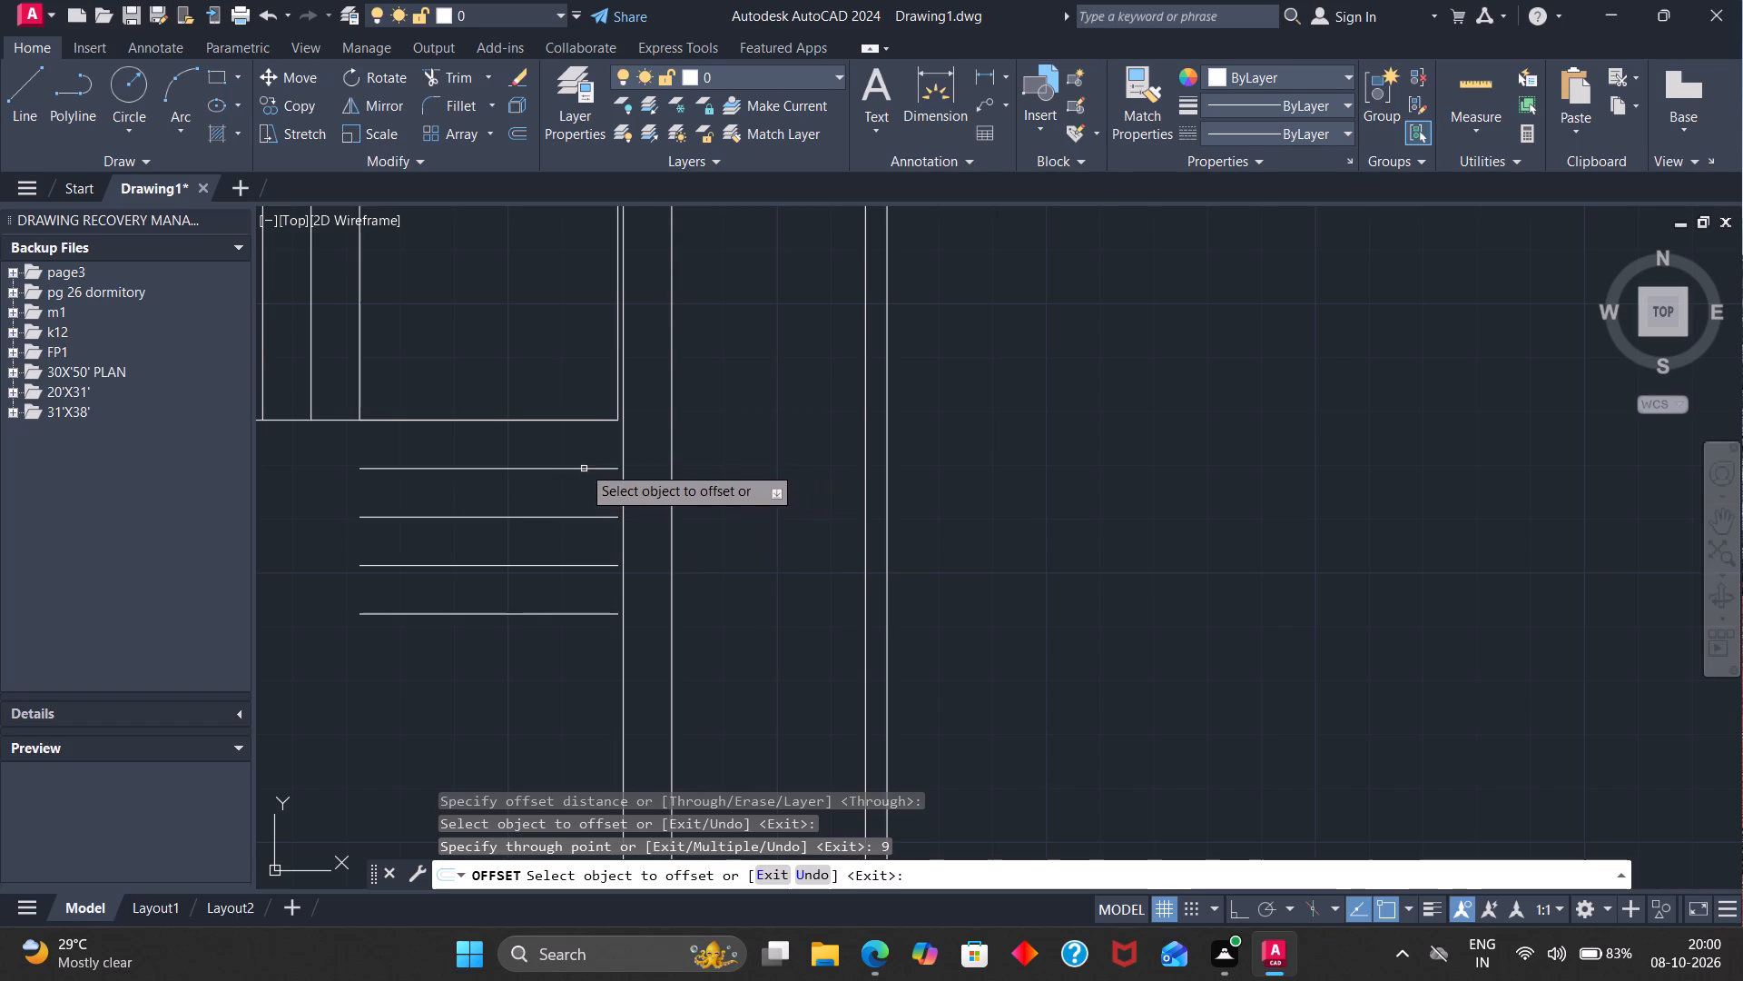
drag(578, 452, 541, 680)
key(Escape)
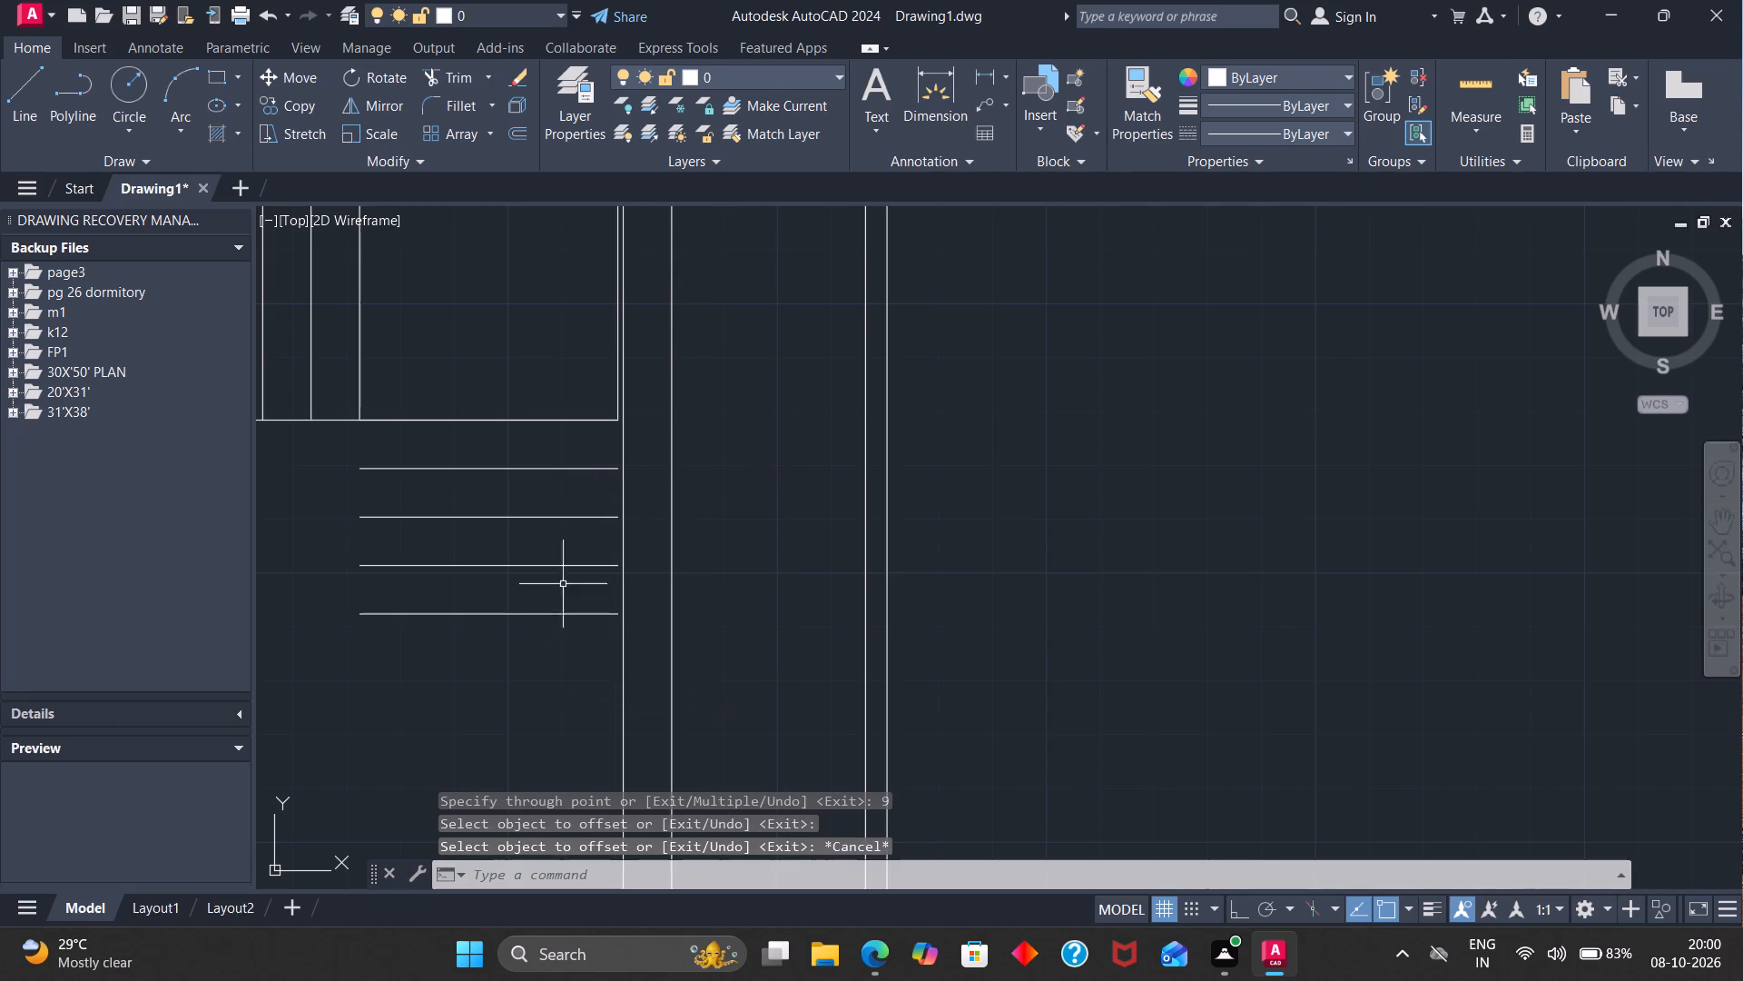
Move the four tread lines below the 4' square east so their ends meet the east wall's inner line.
drag(586, 453, 532, 695)
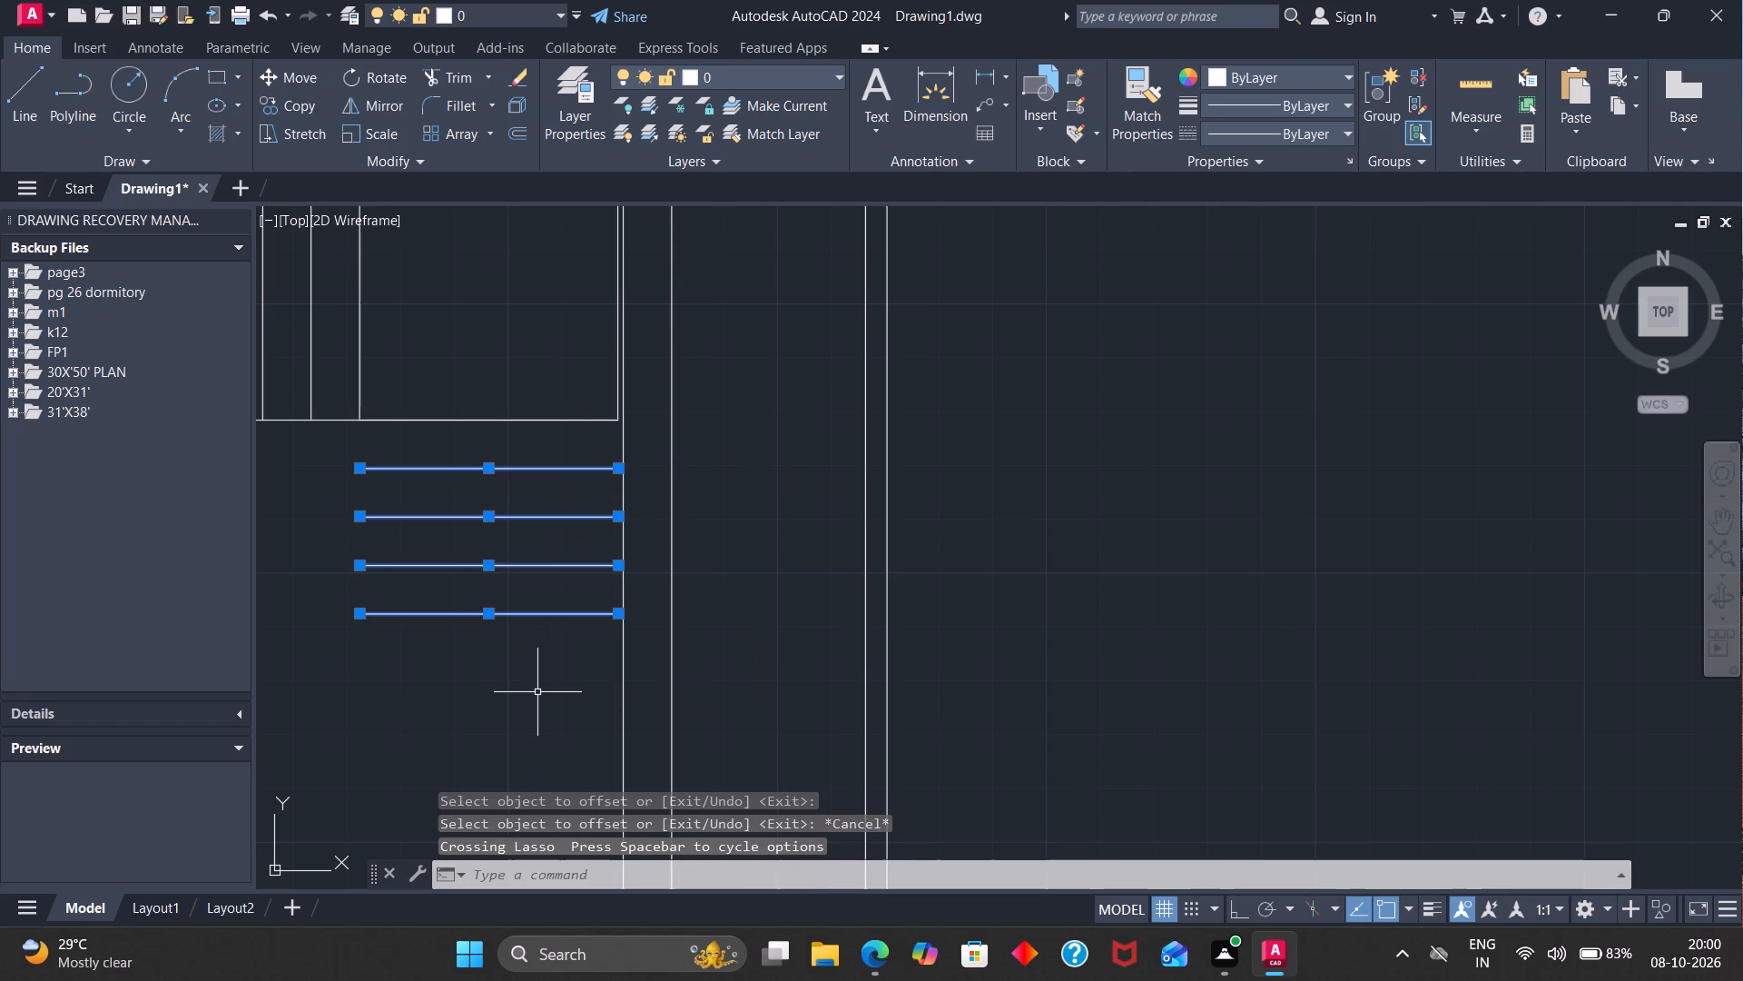
key(m)
key(Return)
scroll(645, 484, up, 2)
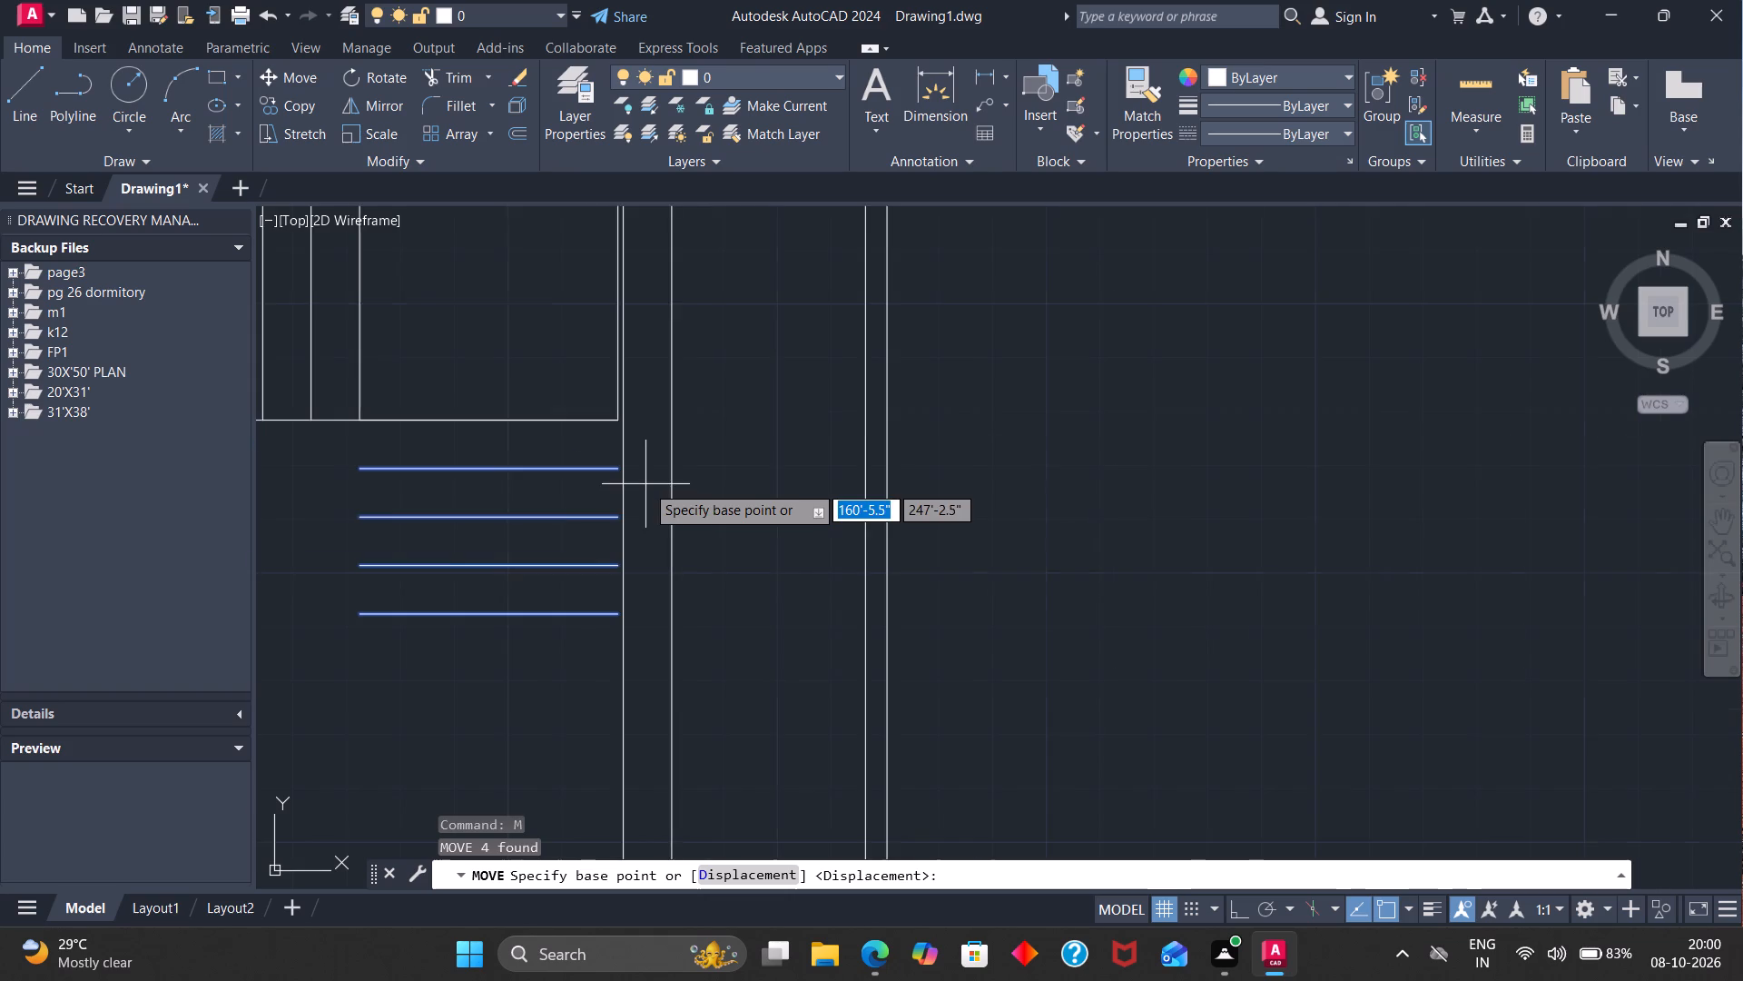
scroll(645, 484, up, 1)
scroll(530, 407, down, 2)
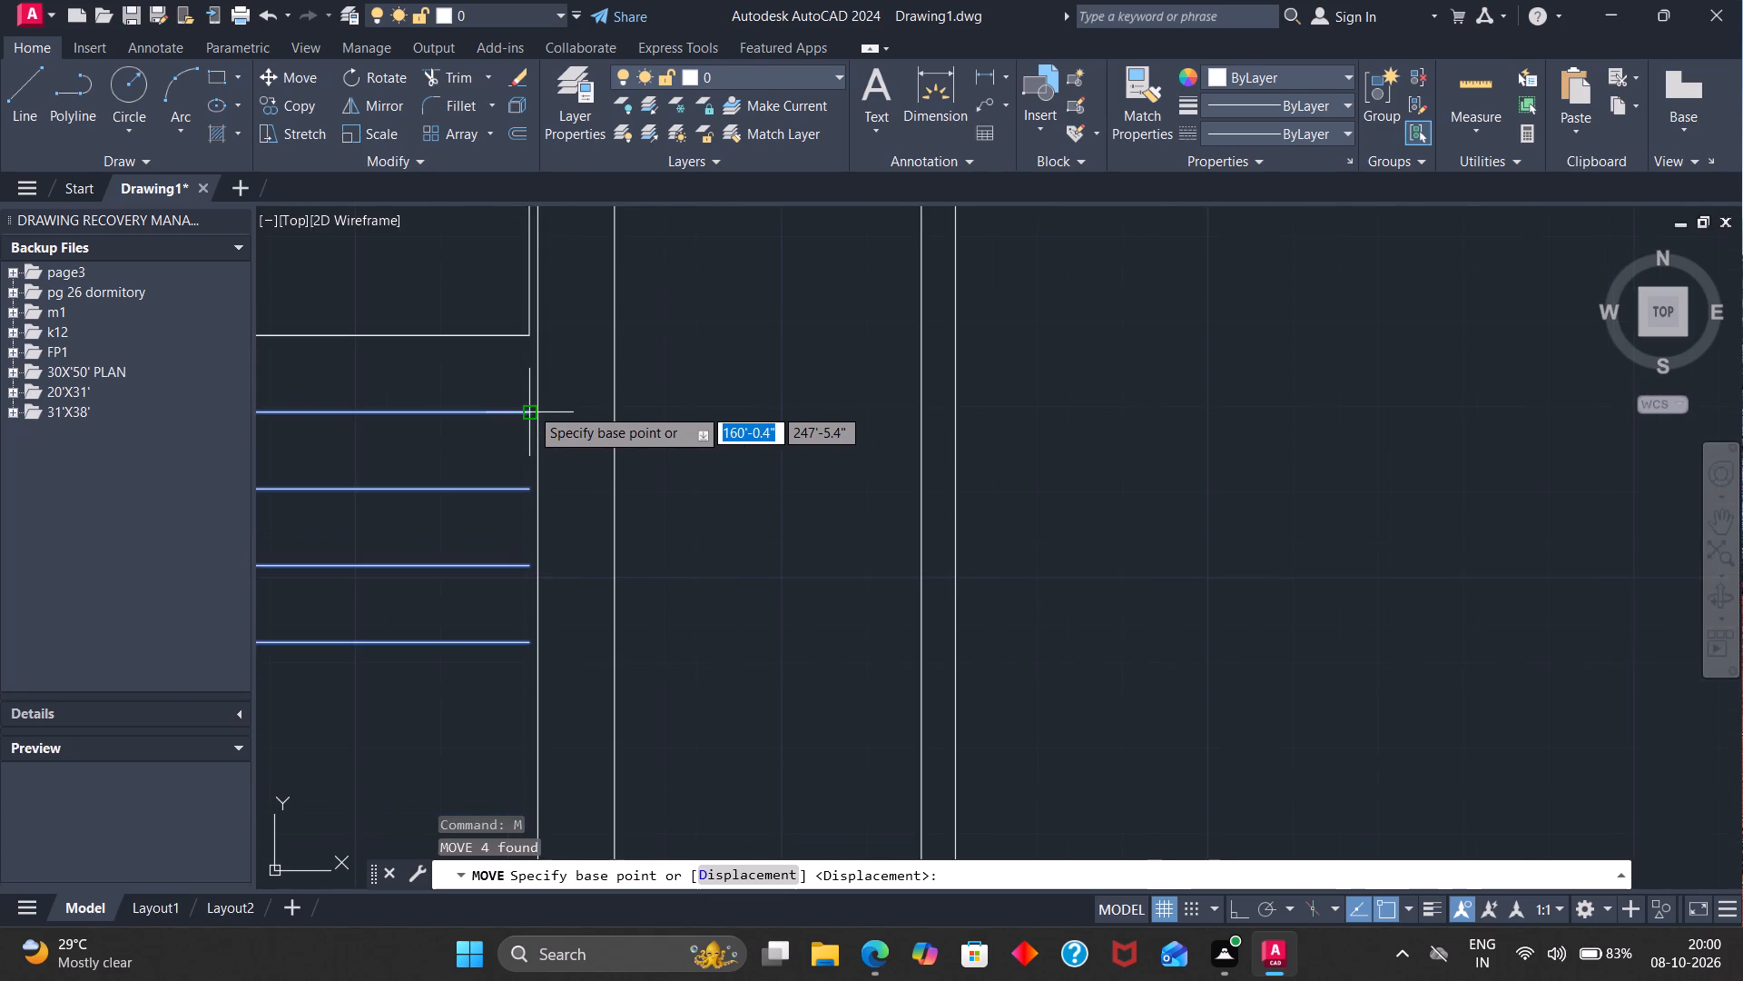
scroll(530, 407, down, 2)
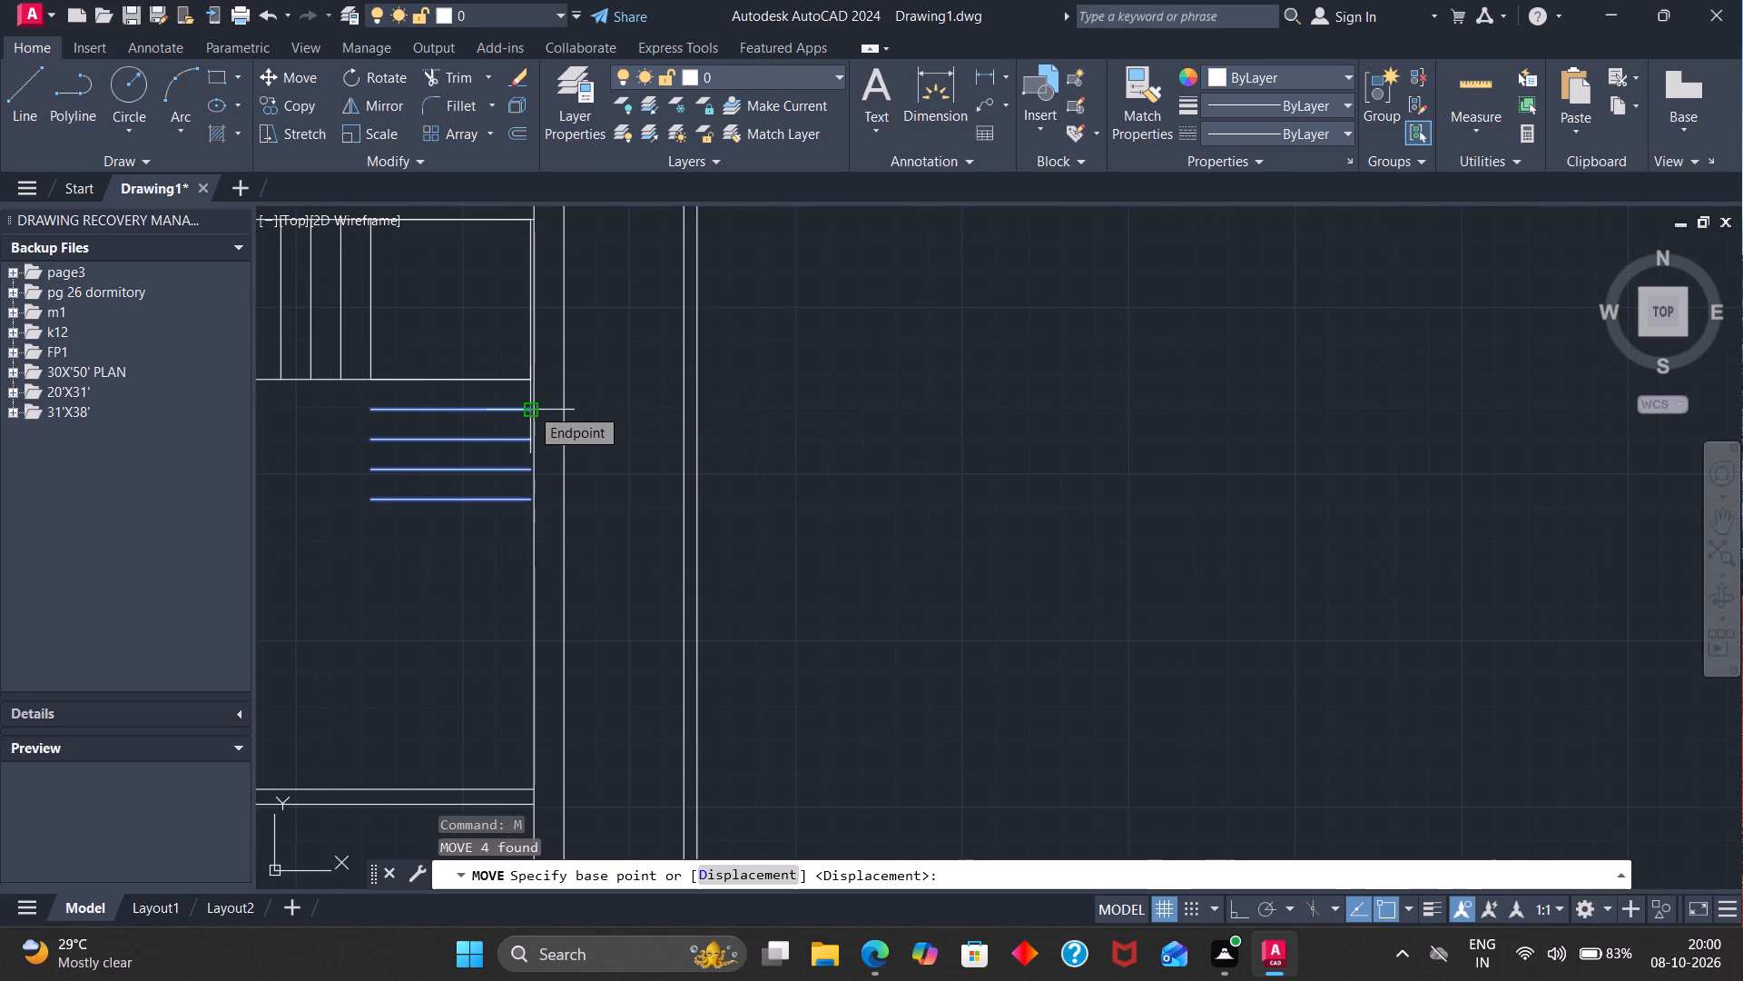
scroll(530, 407, down, 1)
scroll(537, 374, up, 3)
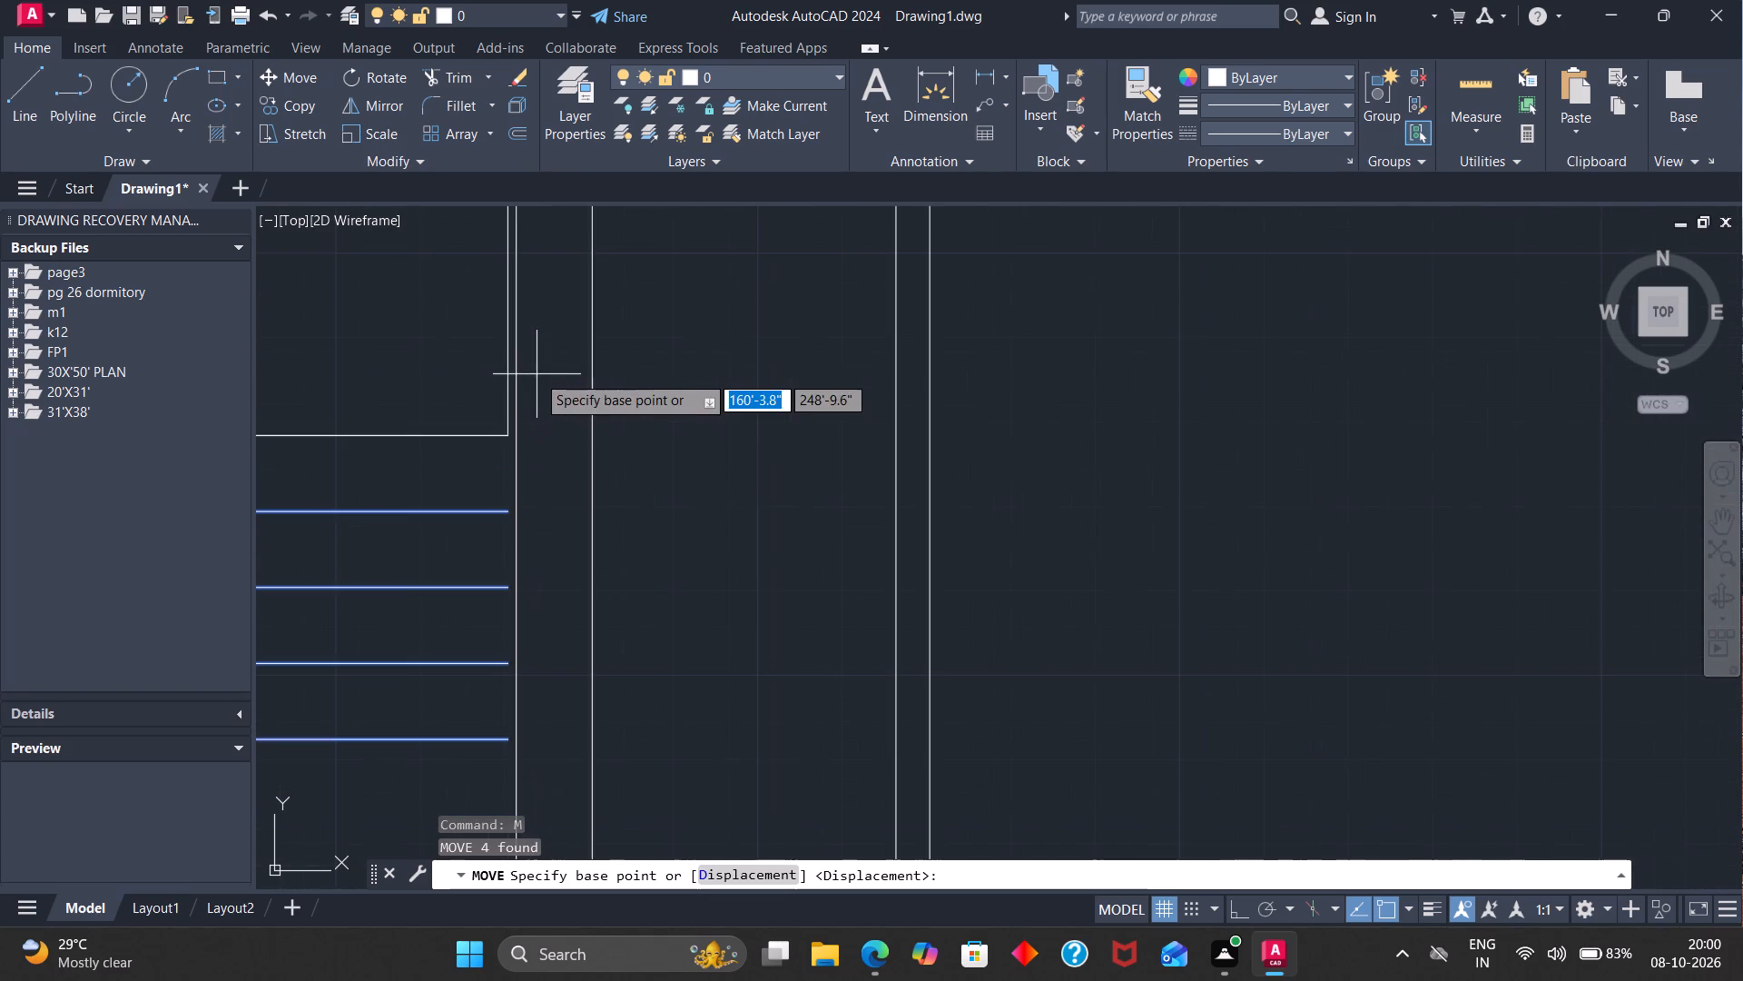
click(501, 436)
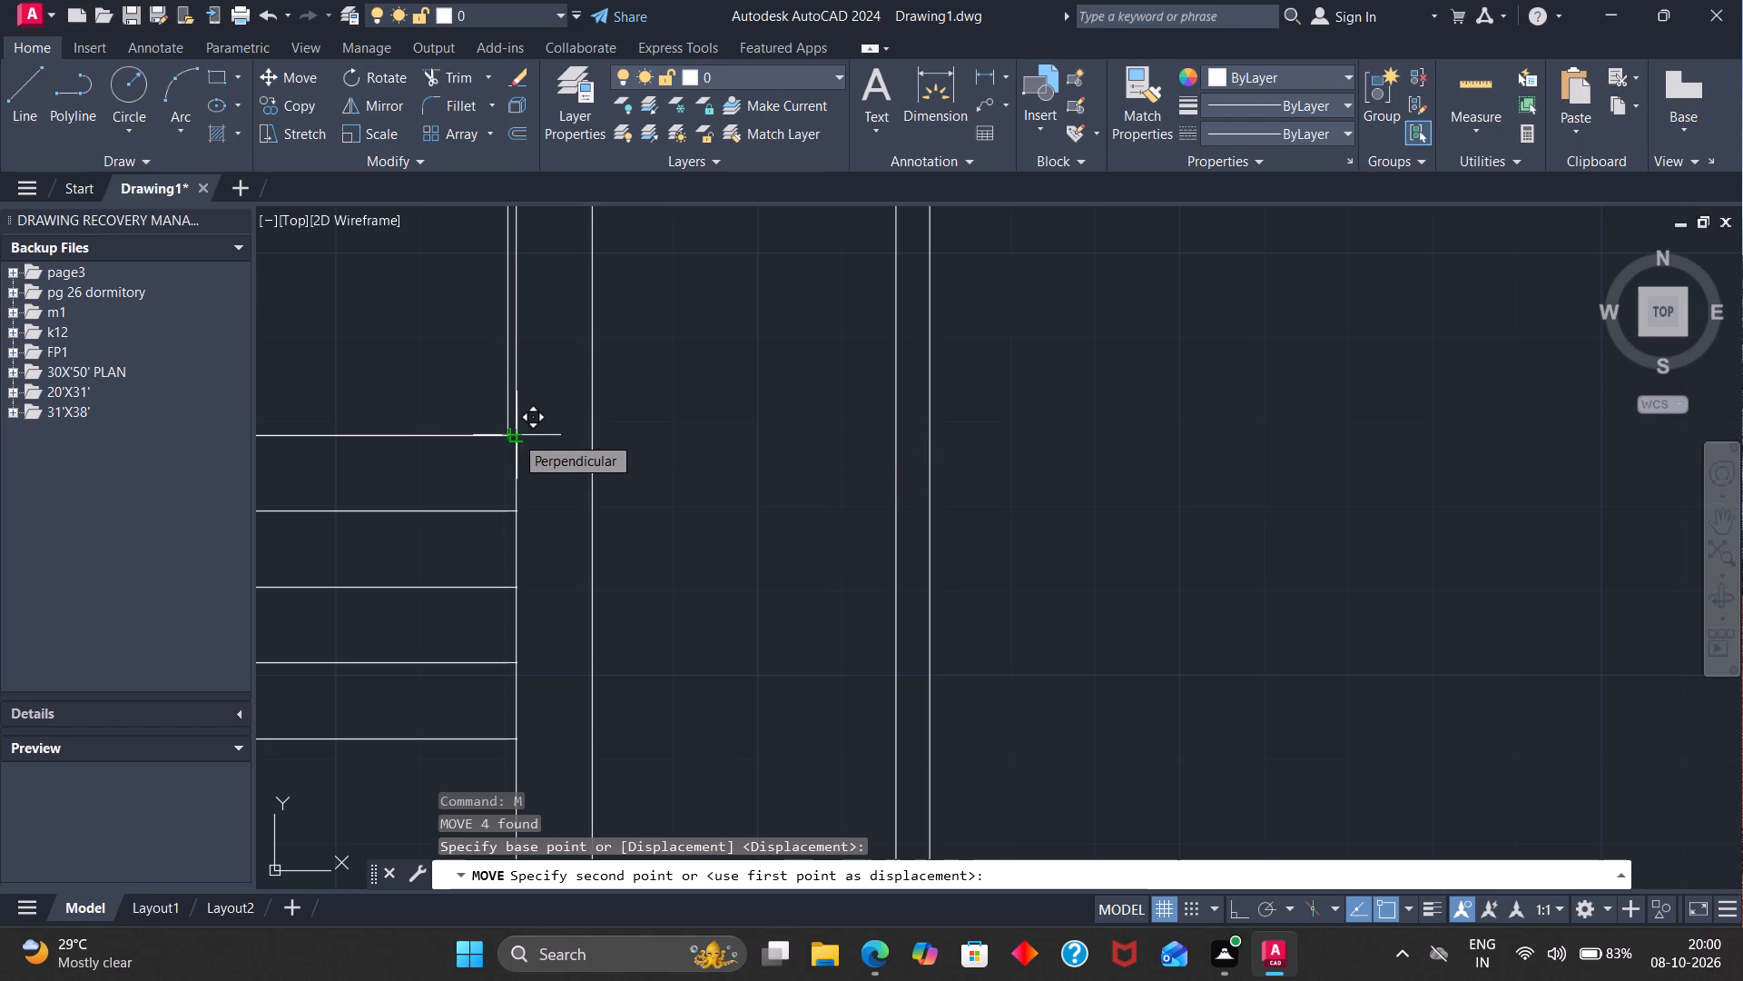
click(515, 435)
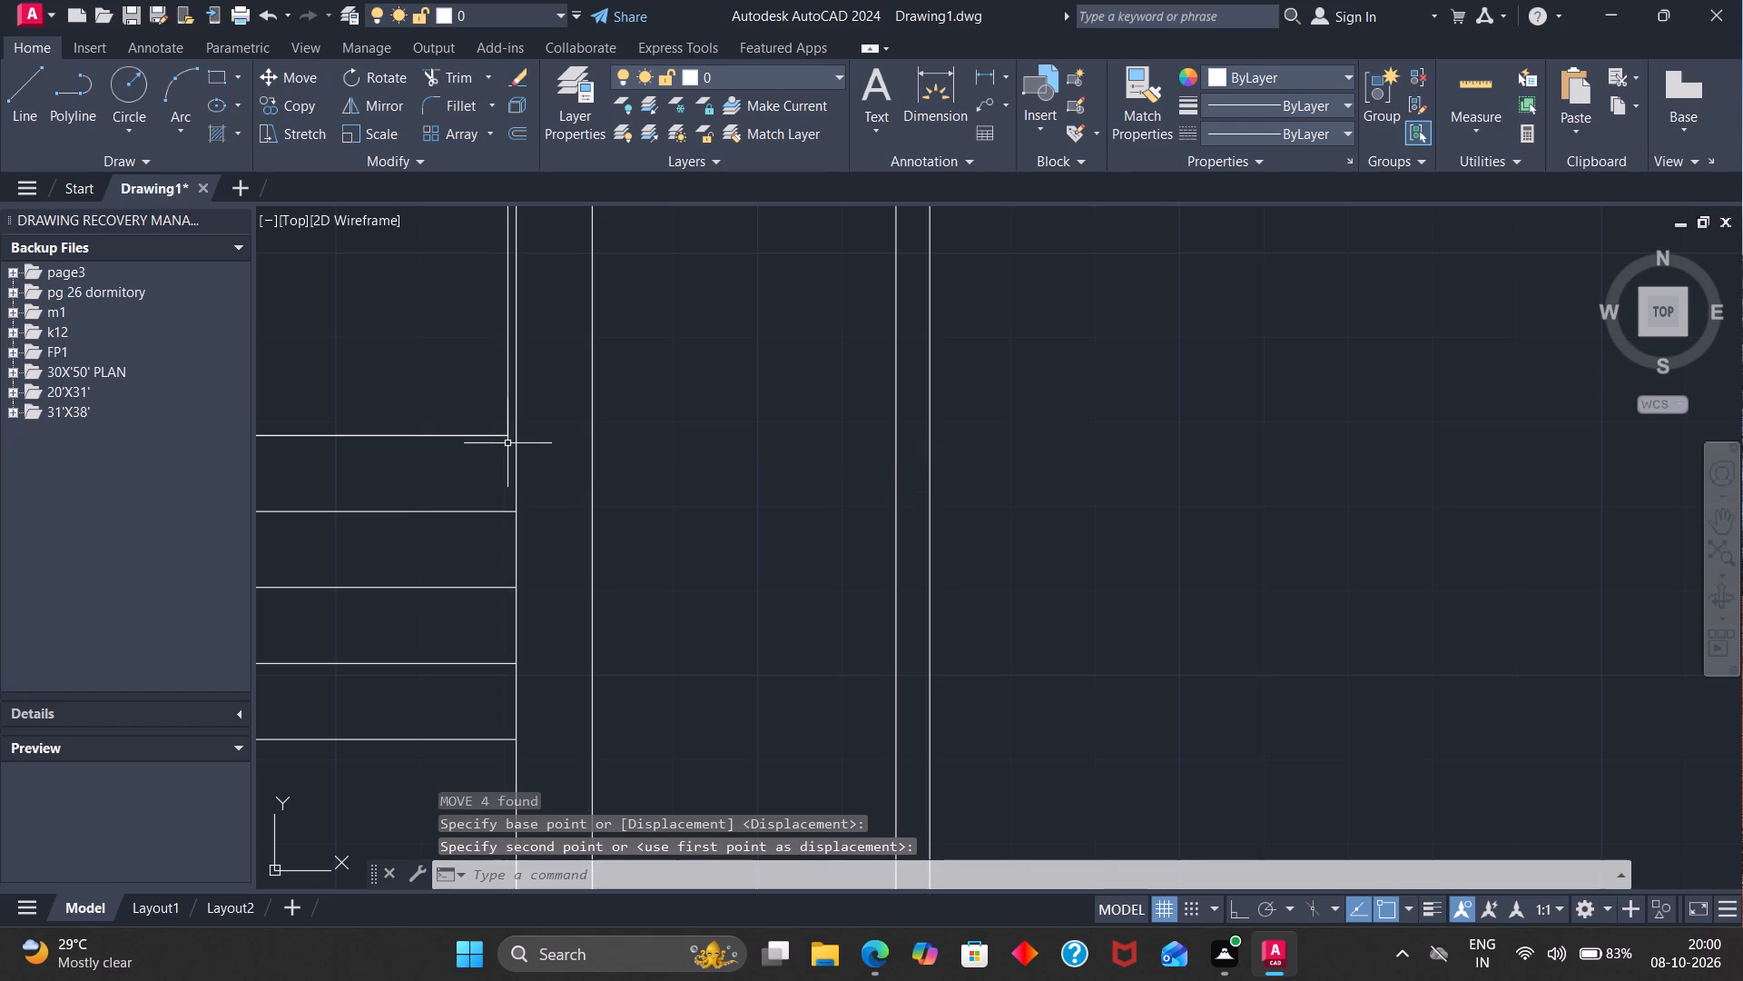
Trim the east wall's inner line in the three gaps between the four tread lines below the 4' square.
scroll(527, 491, down, 1)
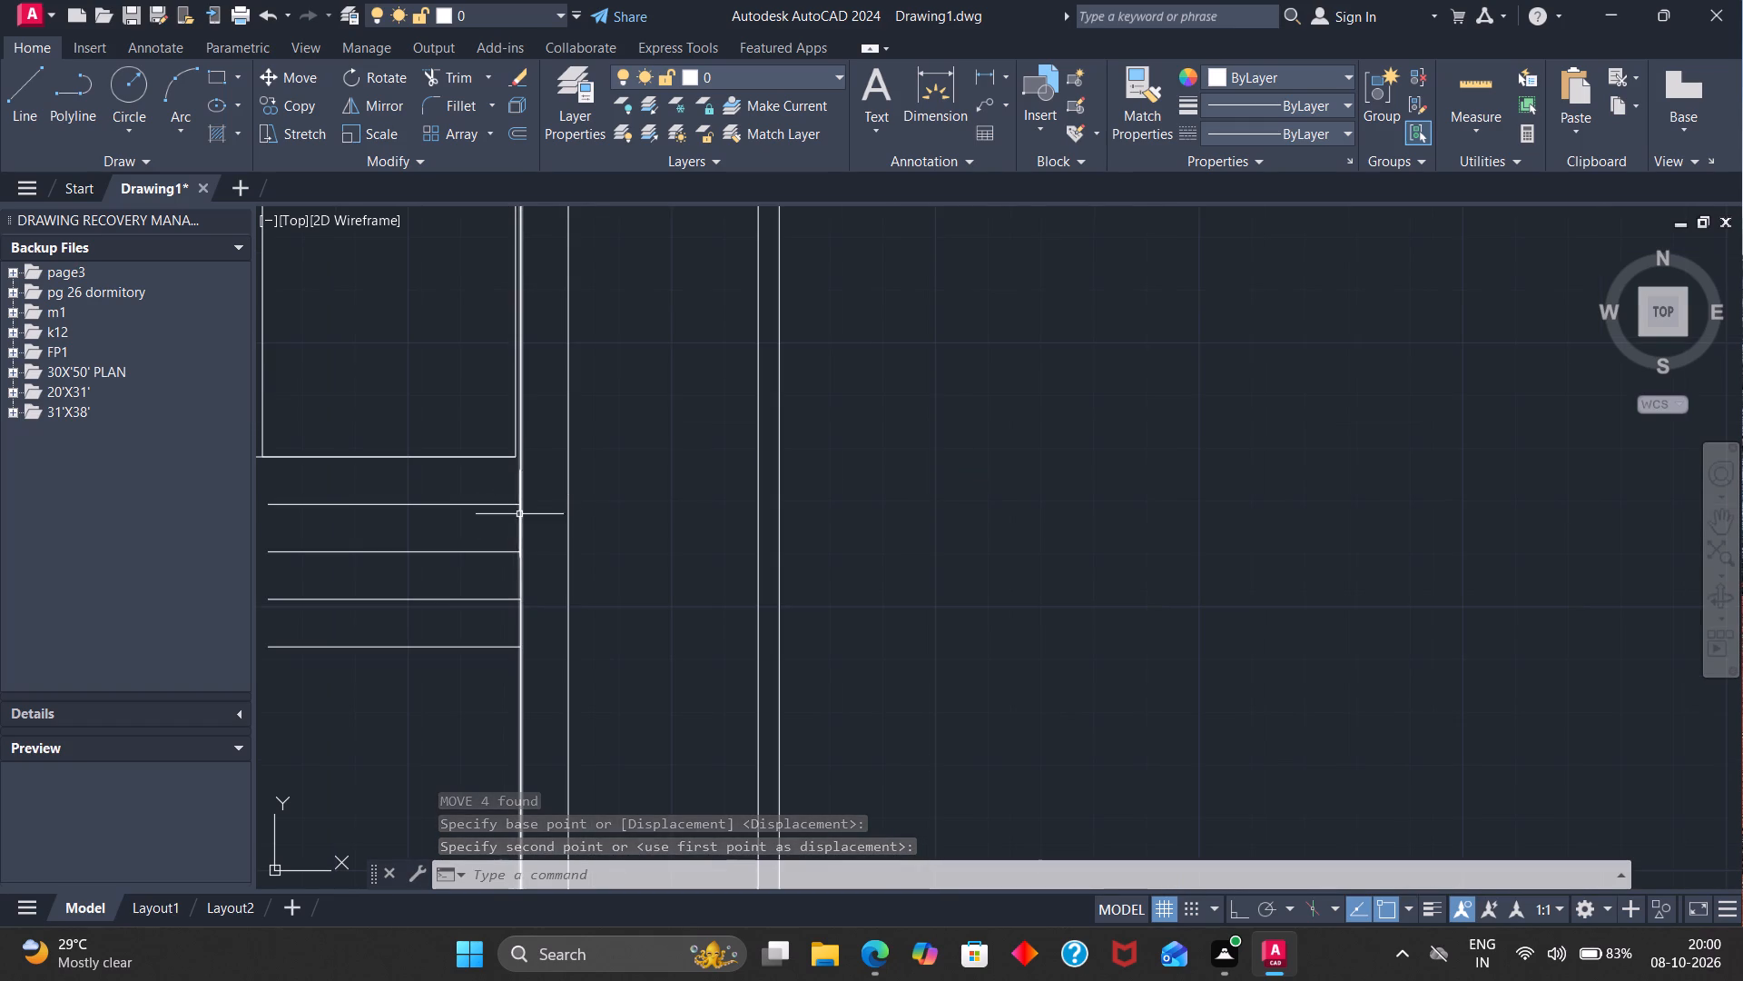
click(445, 76)
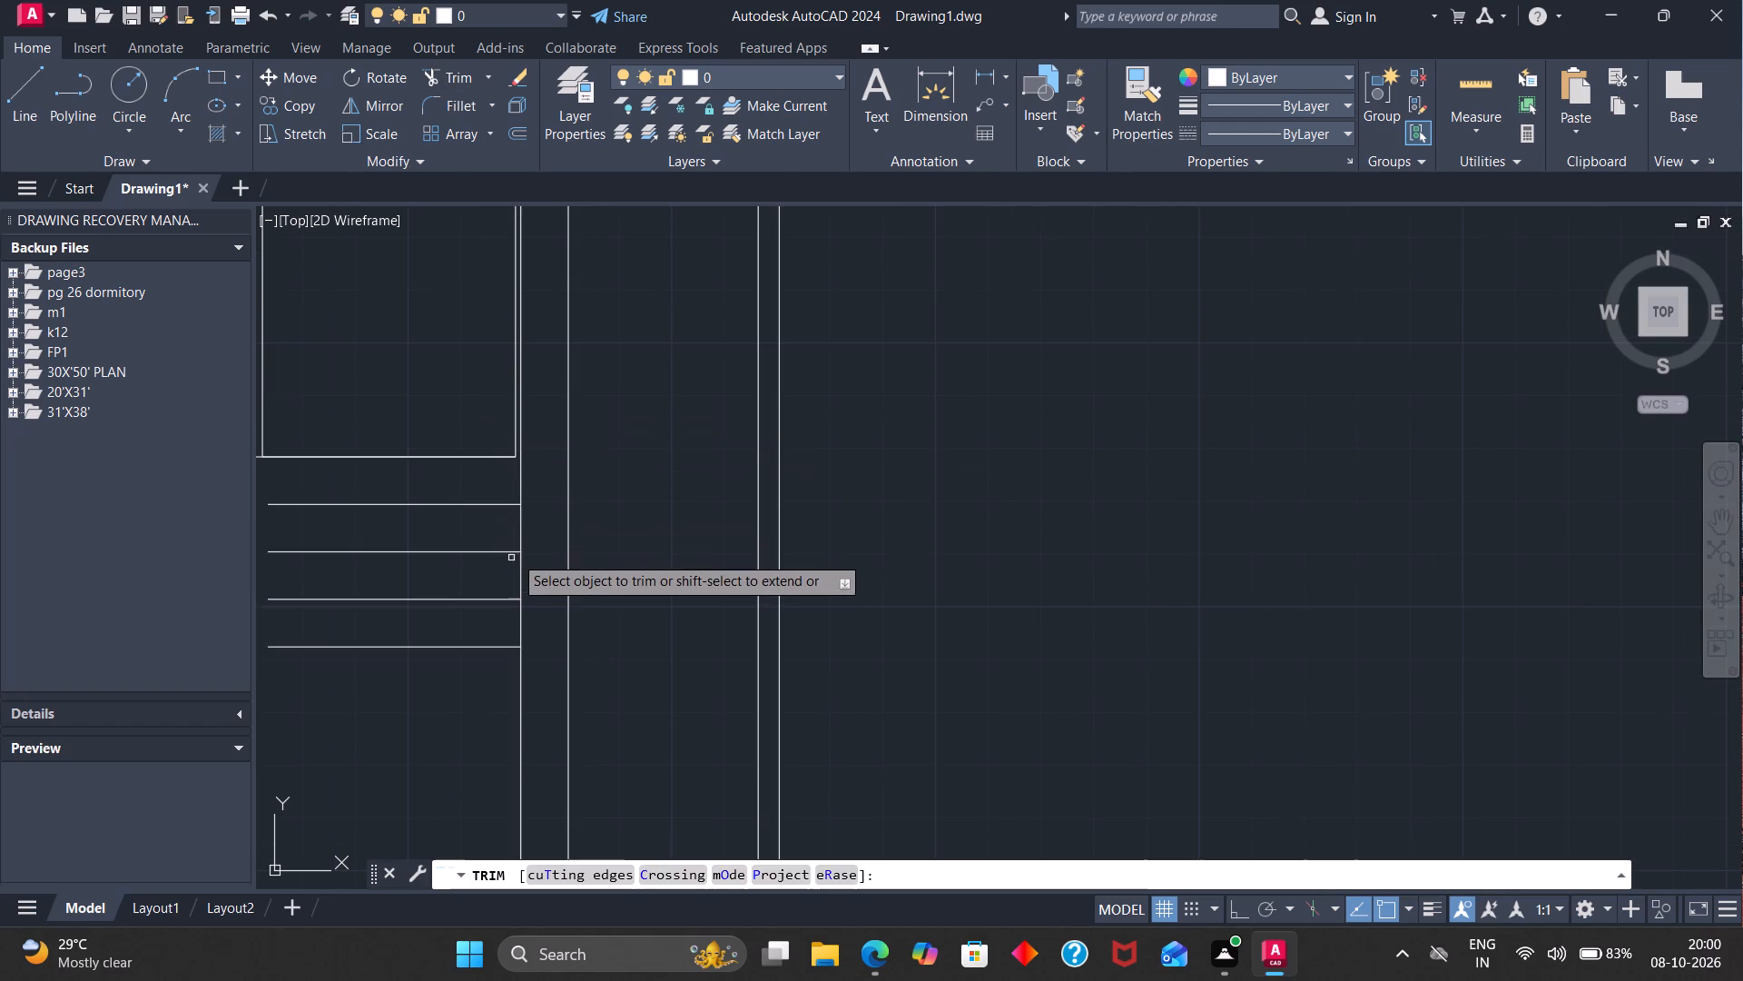
click(518, 533)
click(520, 579)
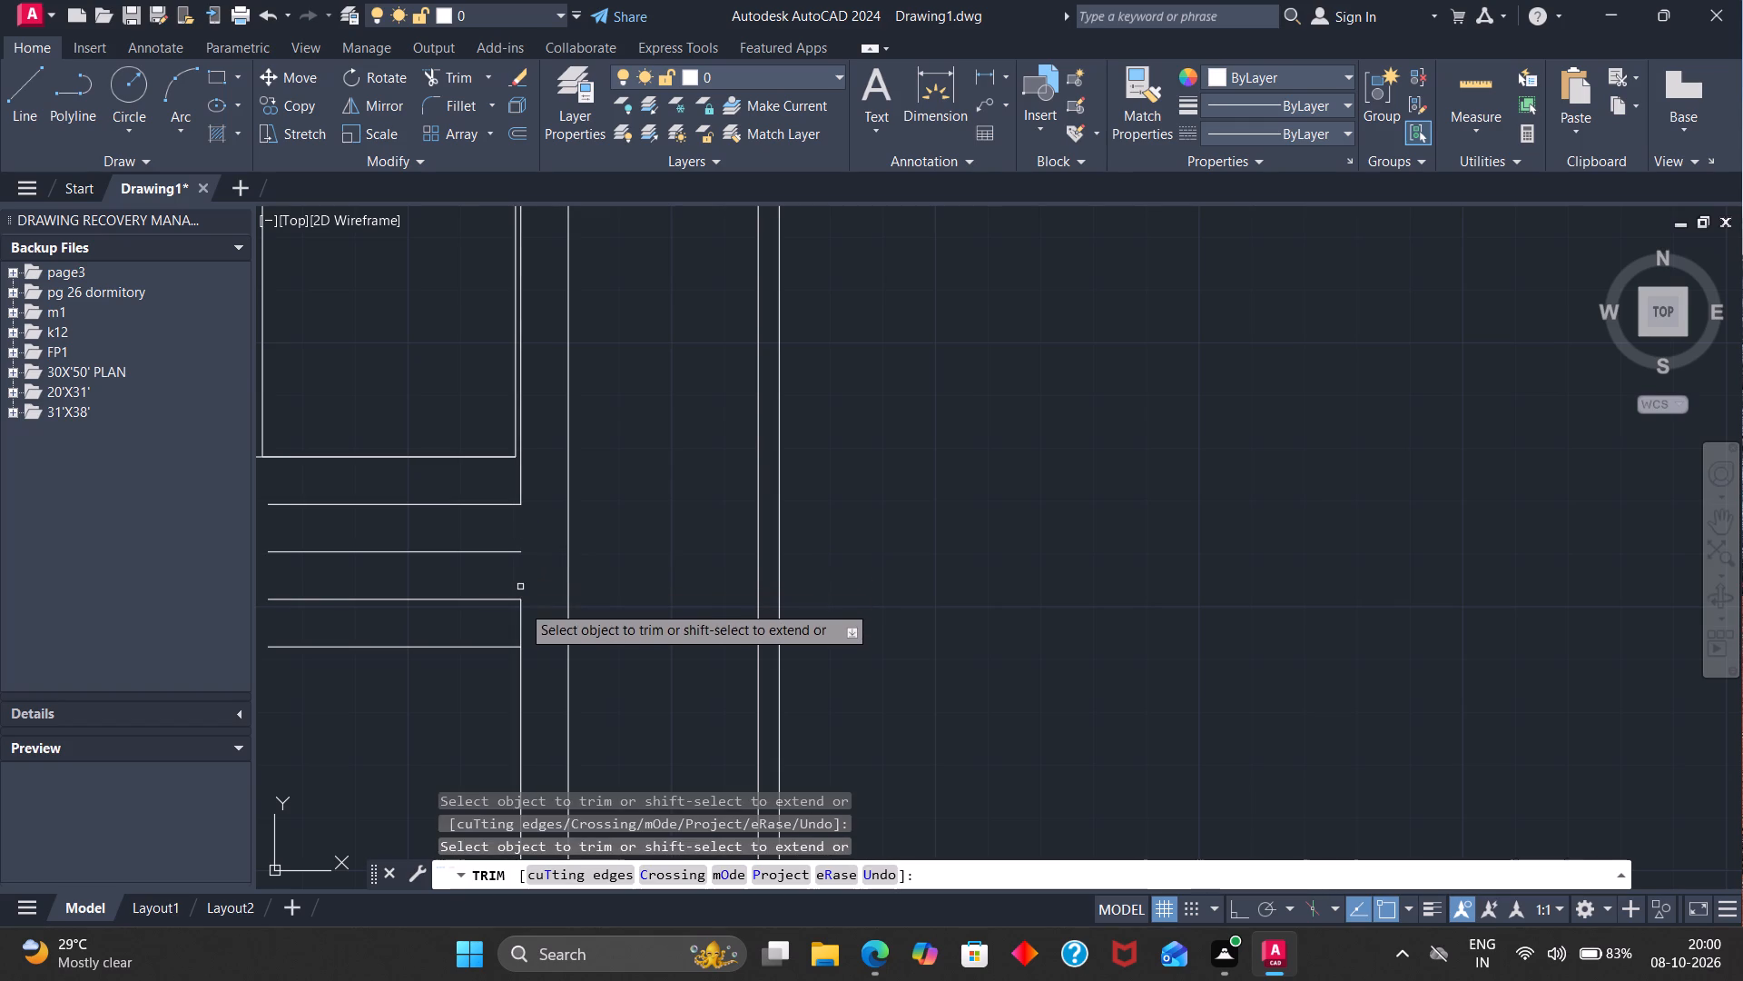
click(519, 622)
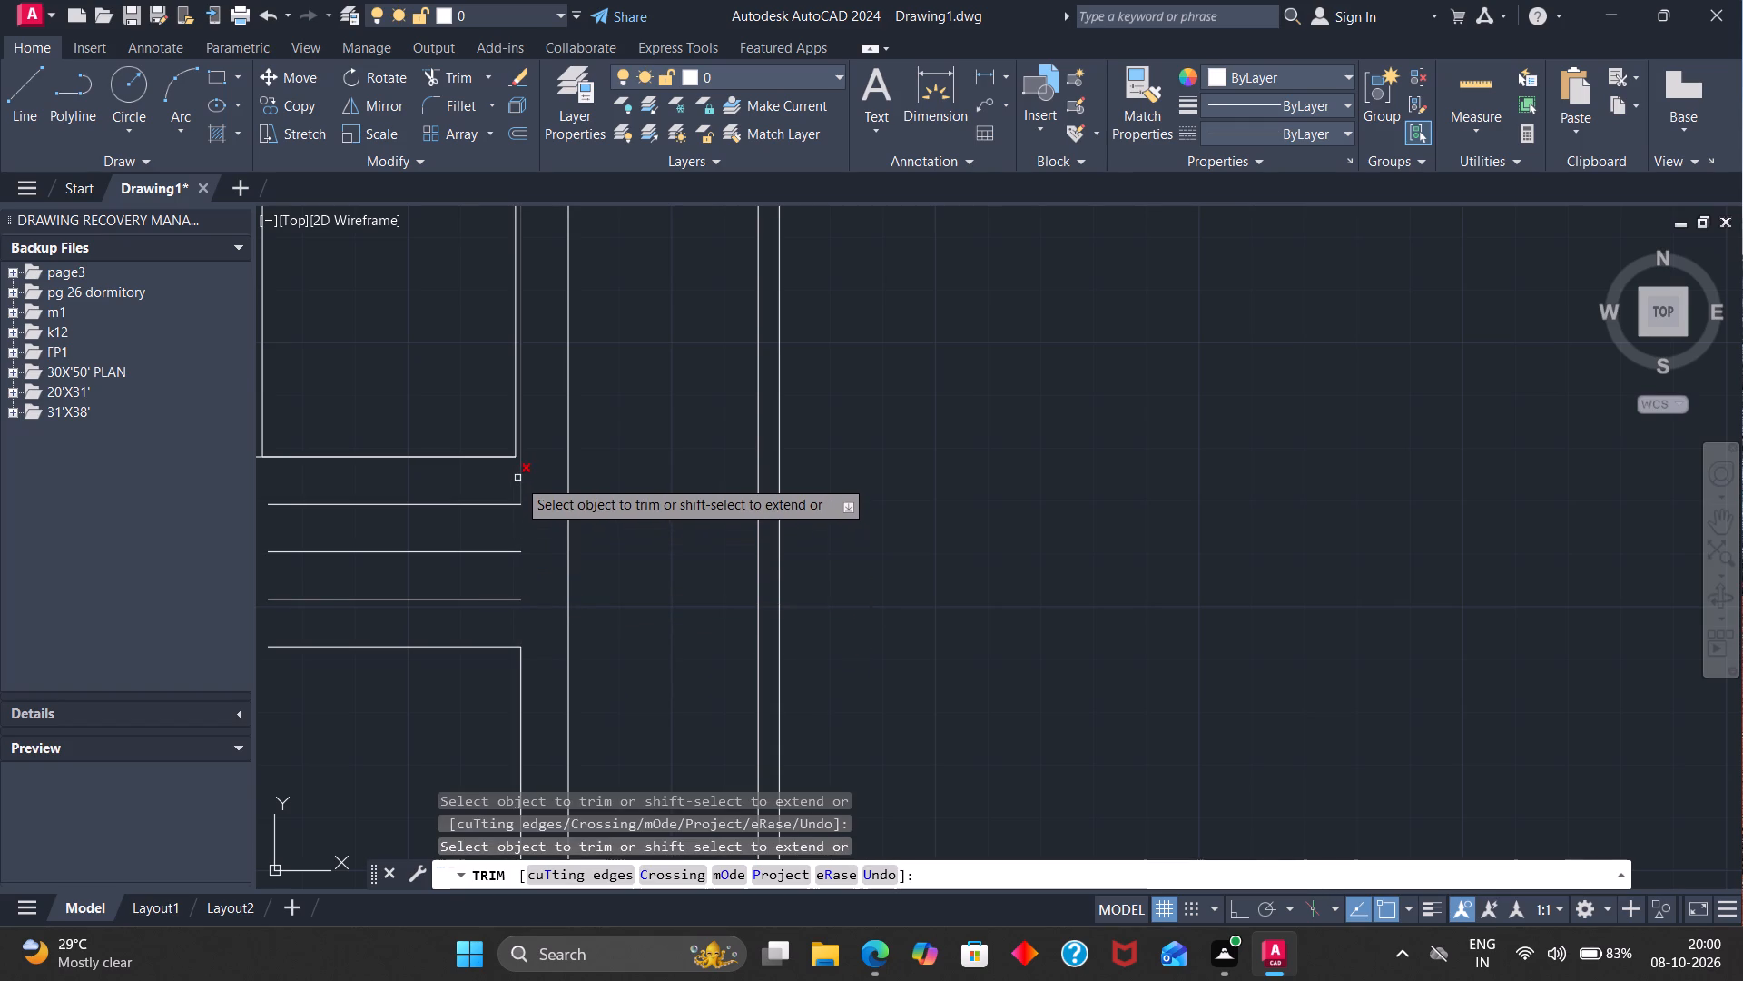
Draw a short horizontal line eastward from where the 4' square's upper edge line meets the east wall's inner line.
scroll(527, 479, down, 2)
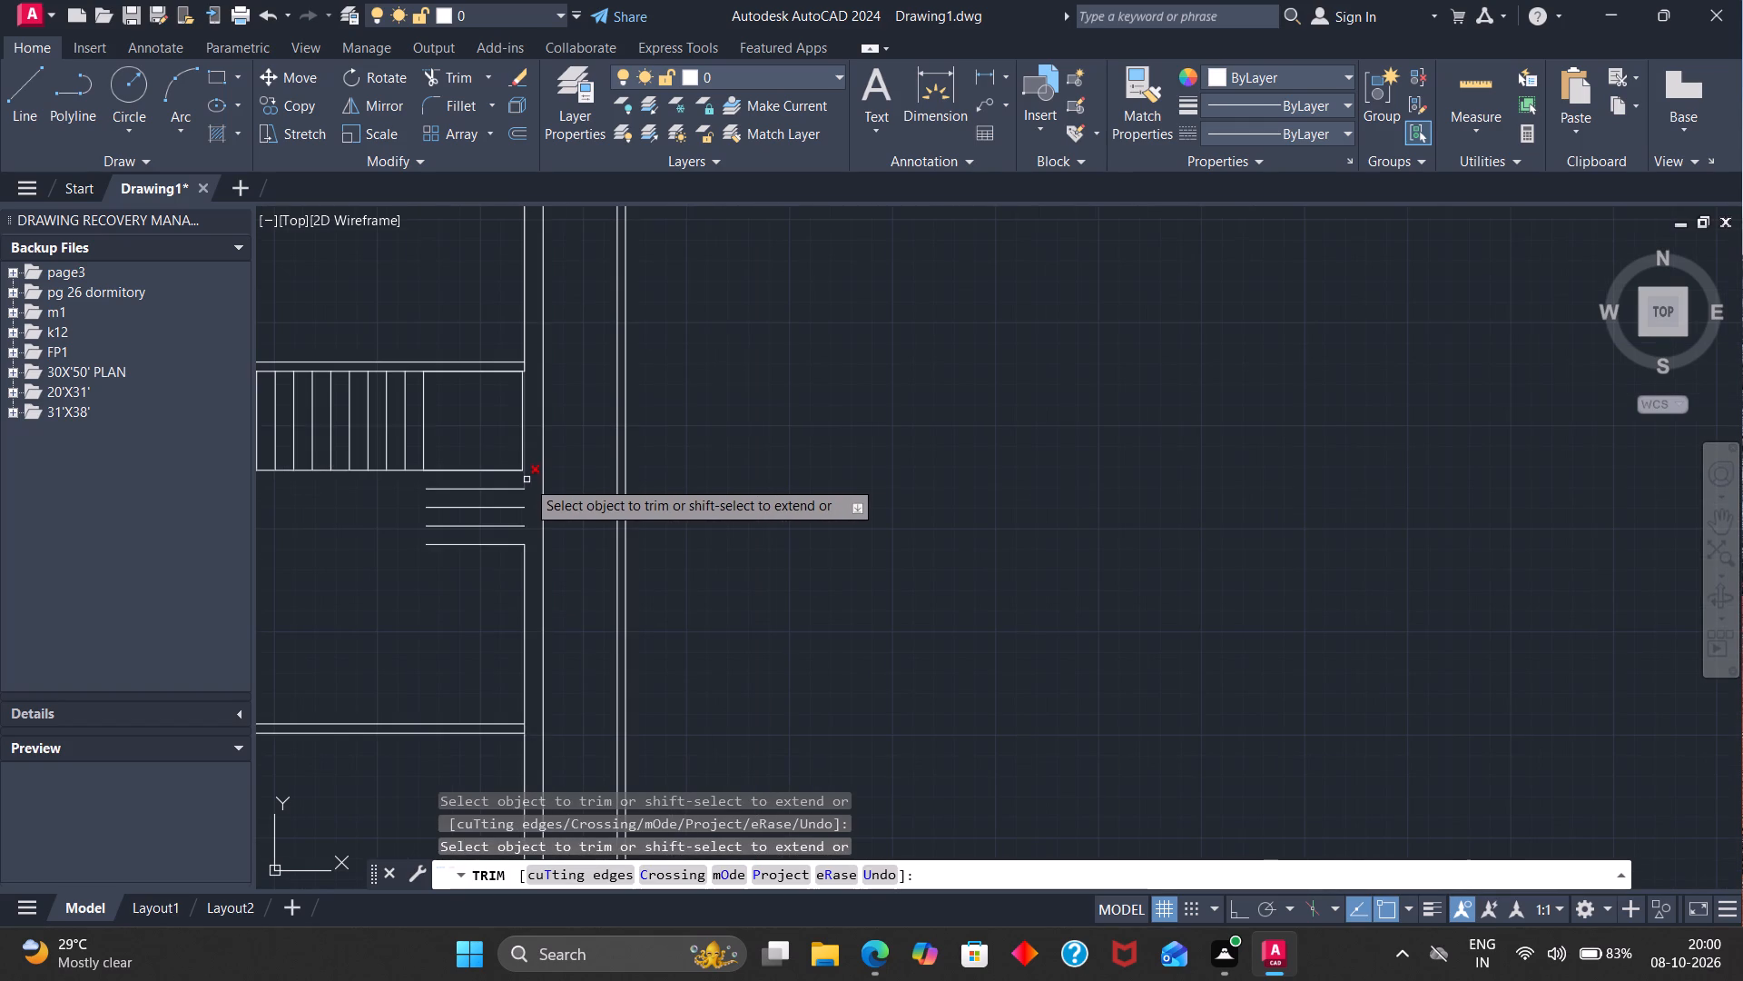
scroll(539, 412, up, 2)
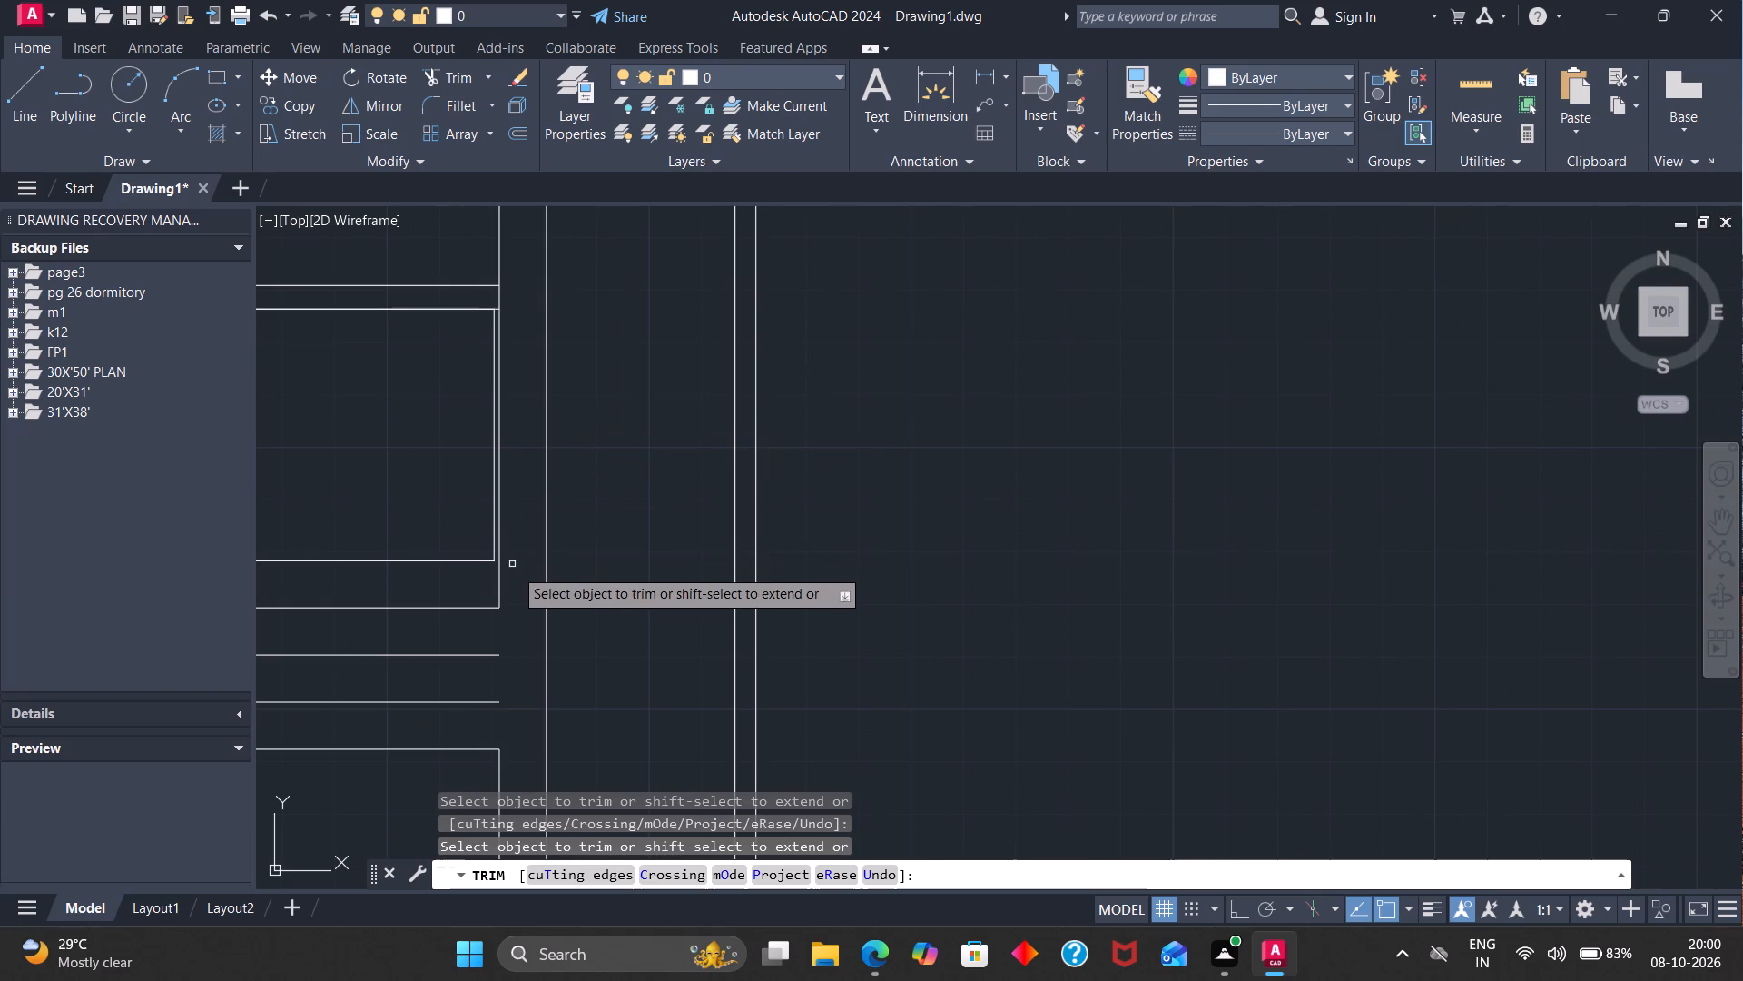
click(27, 105)
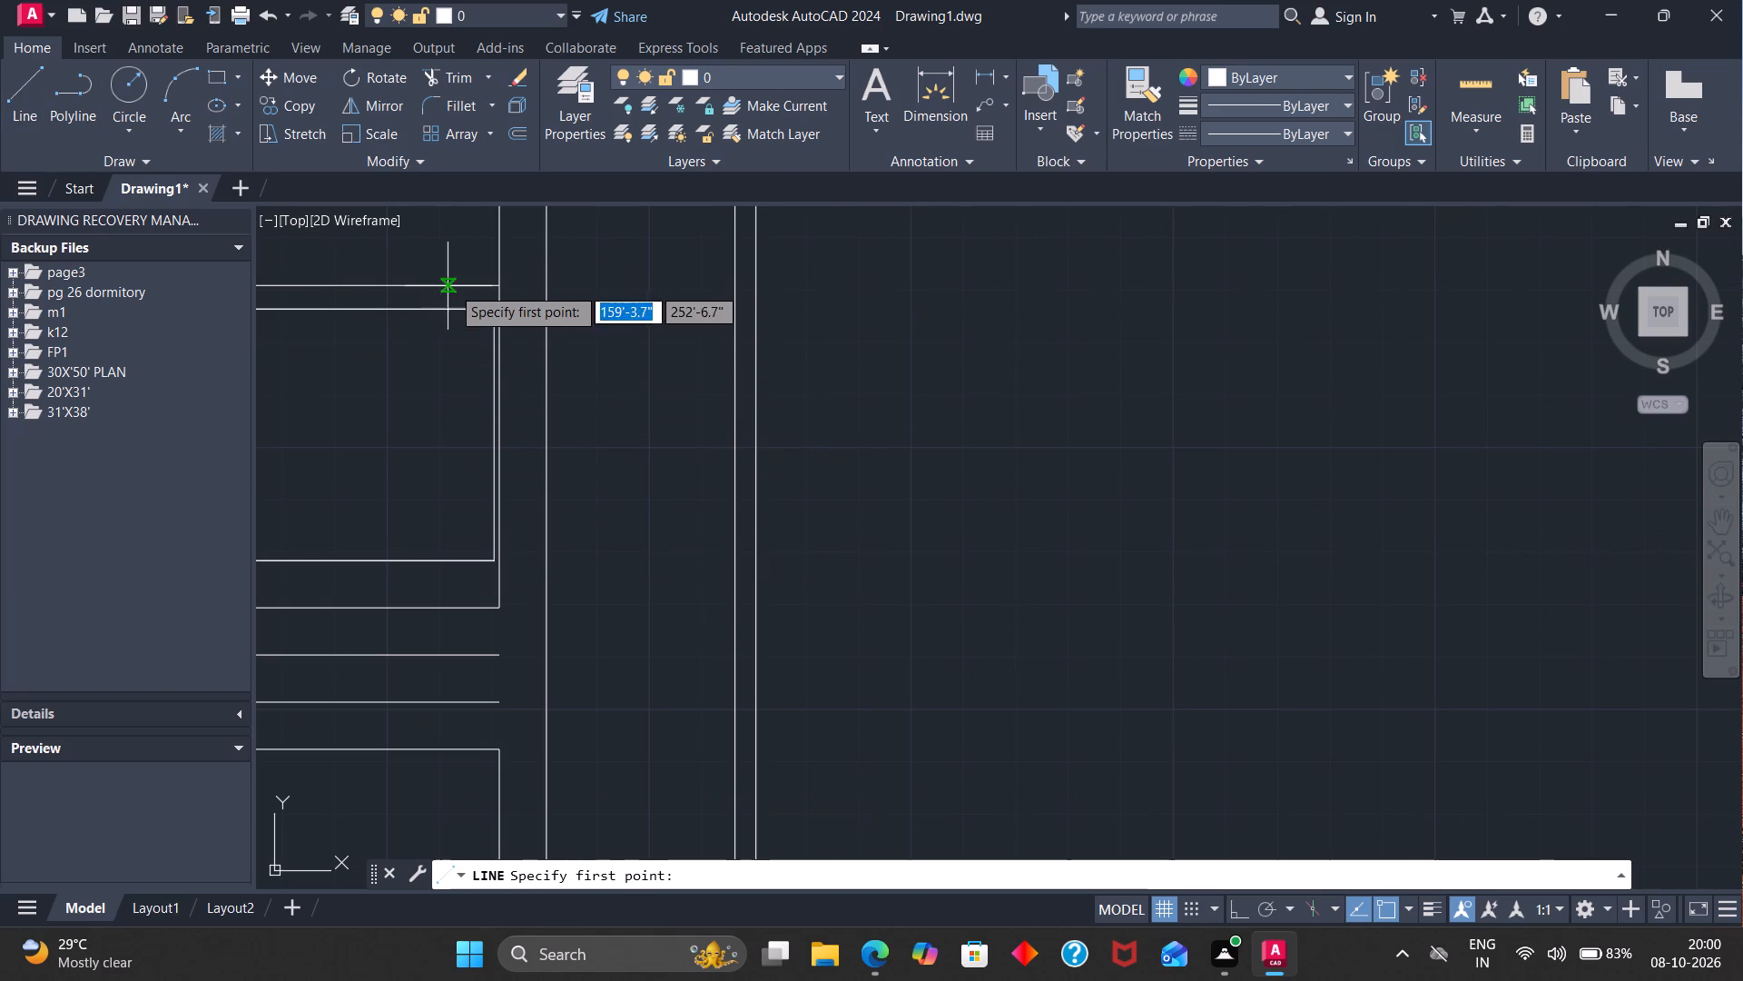
scroll(571, 303, up, 2)
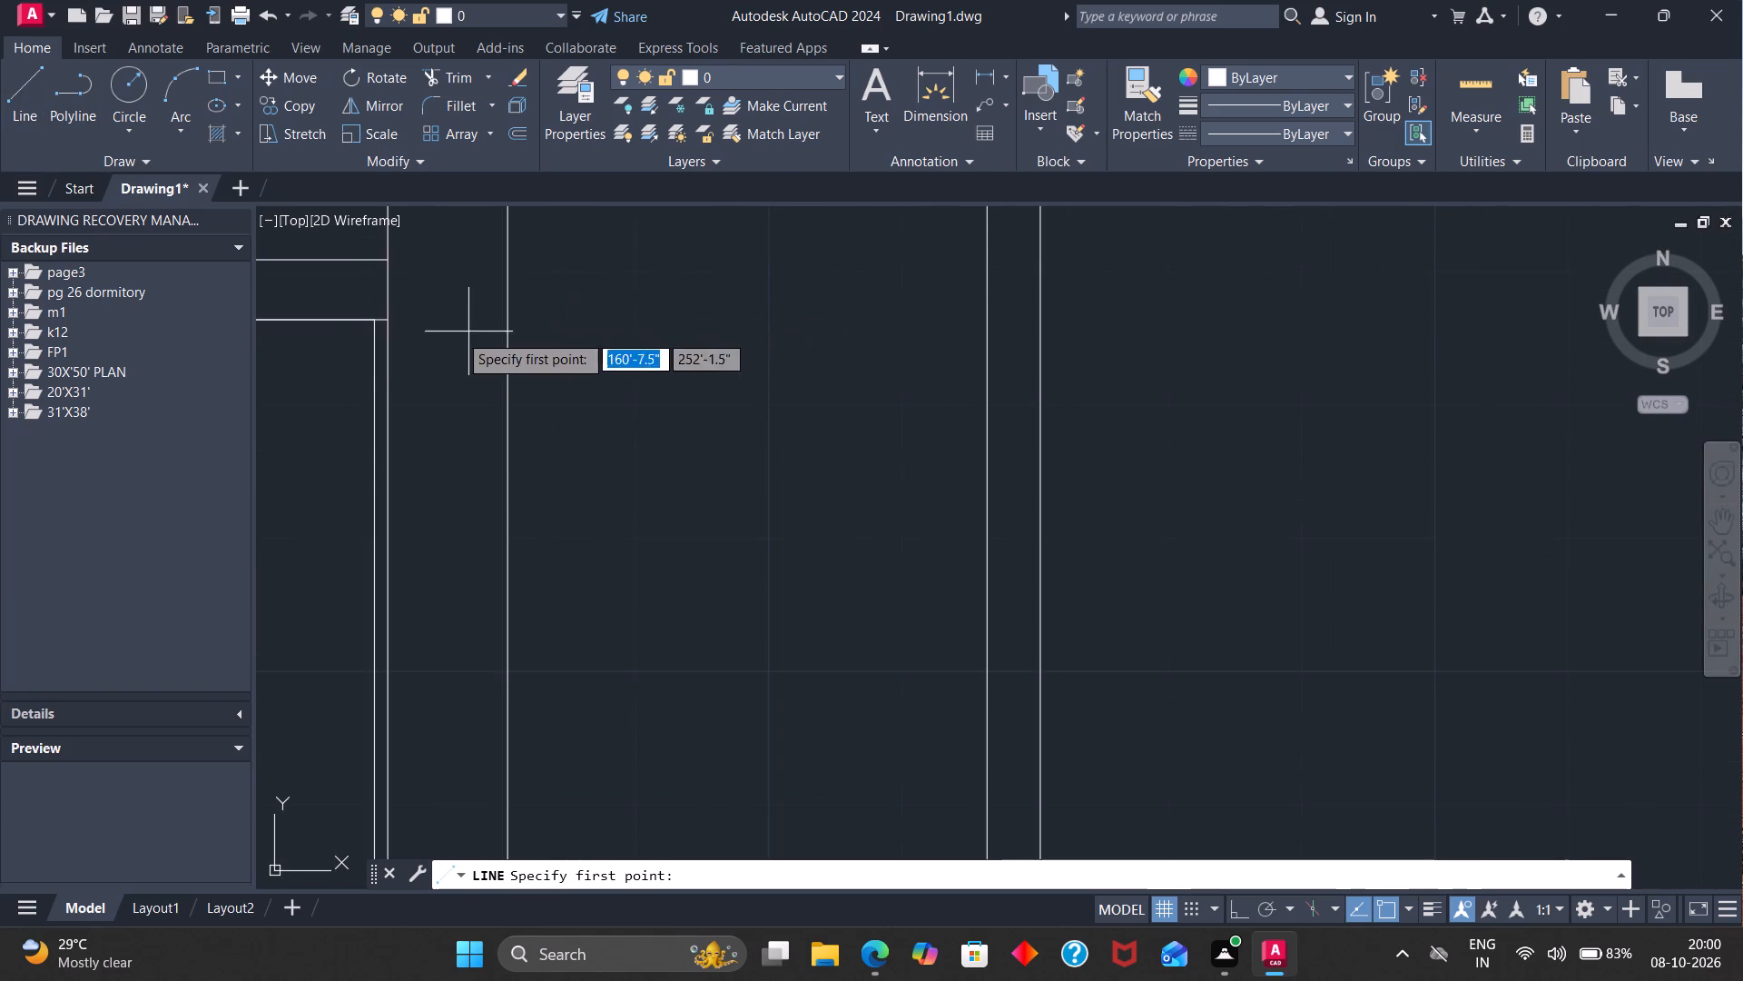
click(388, 322)
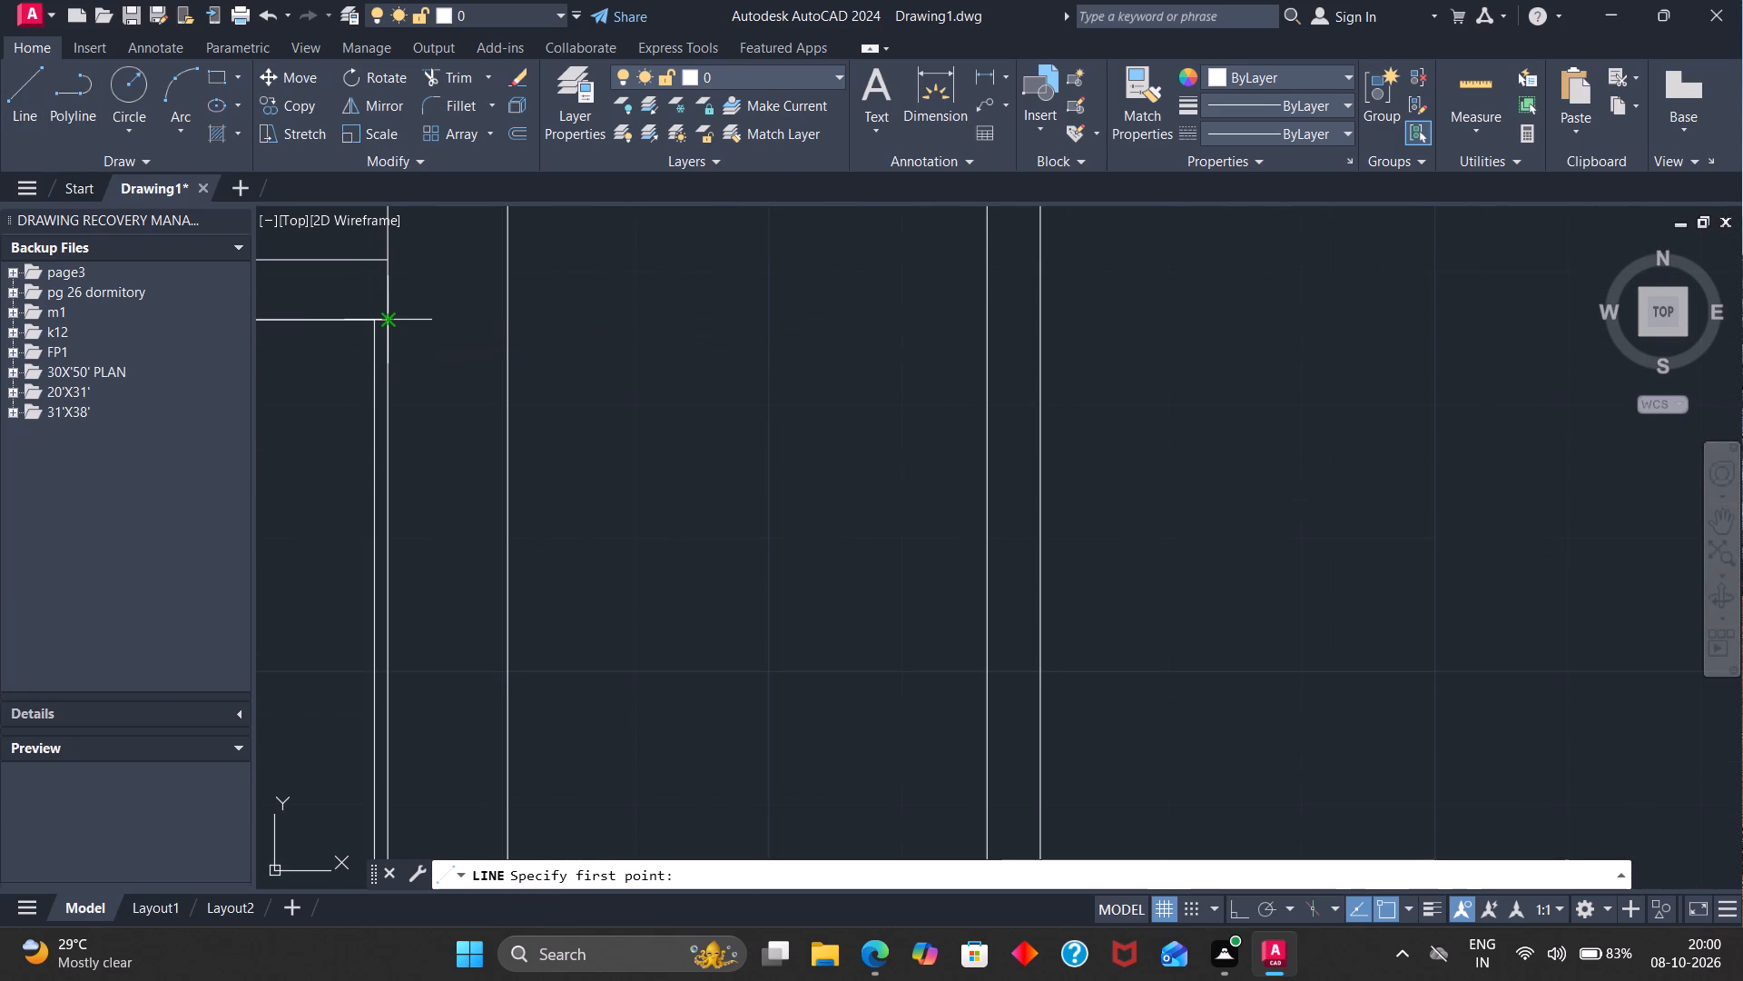
click(418, 322)
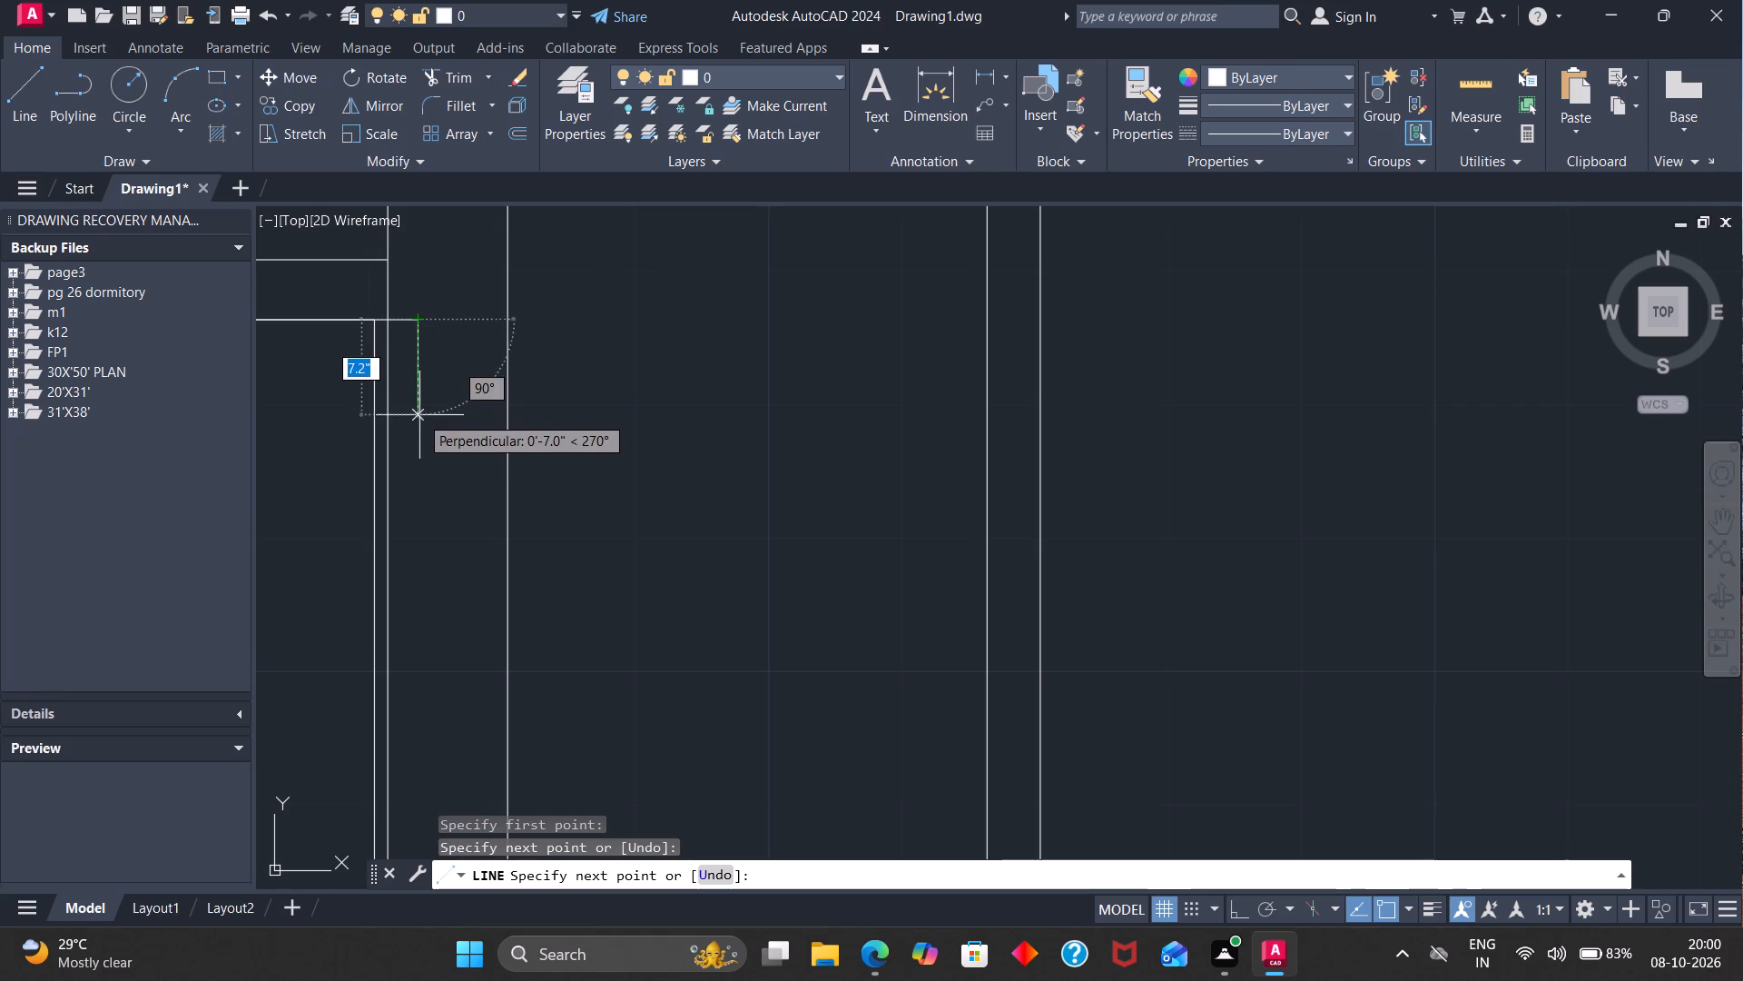
key(Escape)
Draw a short horizontal line from the 4' square's lower east corner eastward across the wall's inner line.
scroll(401, 464, down, 2)
scroll(401, 663, up, 1)
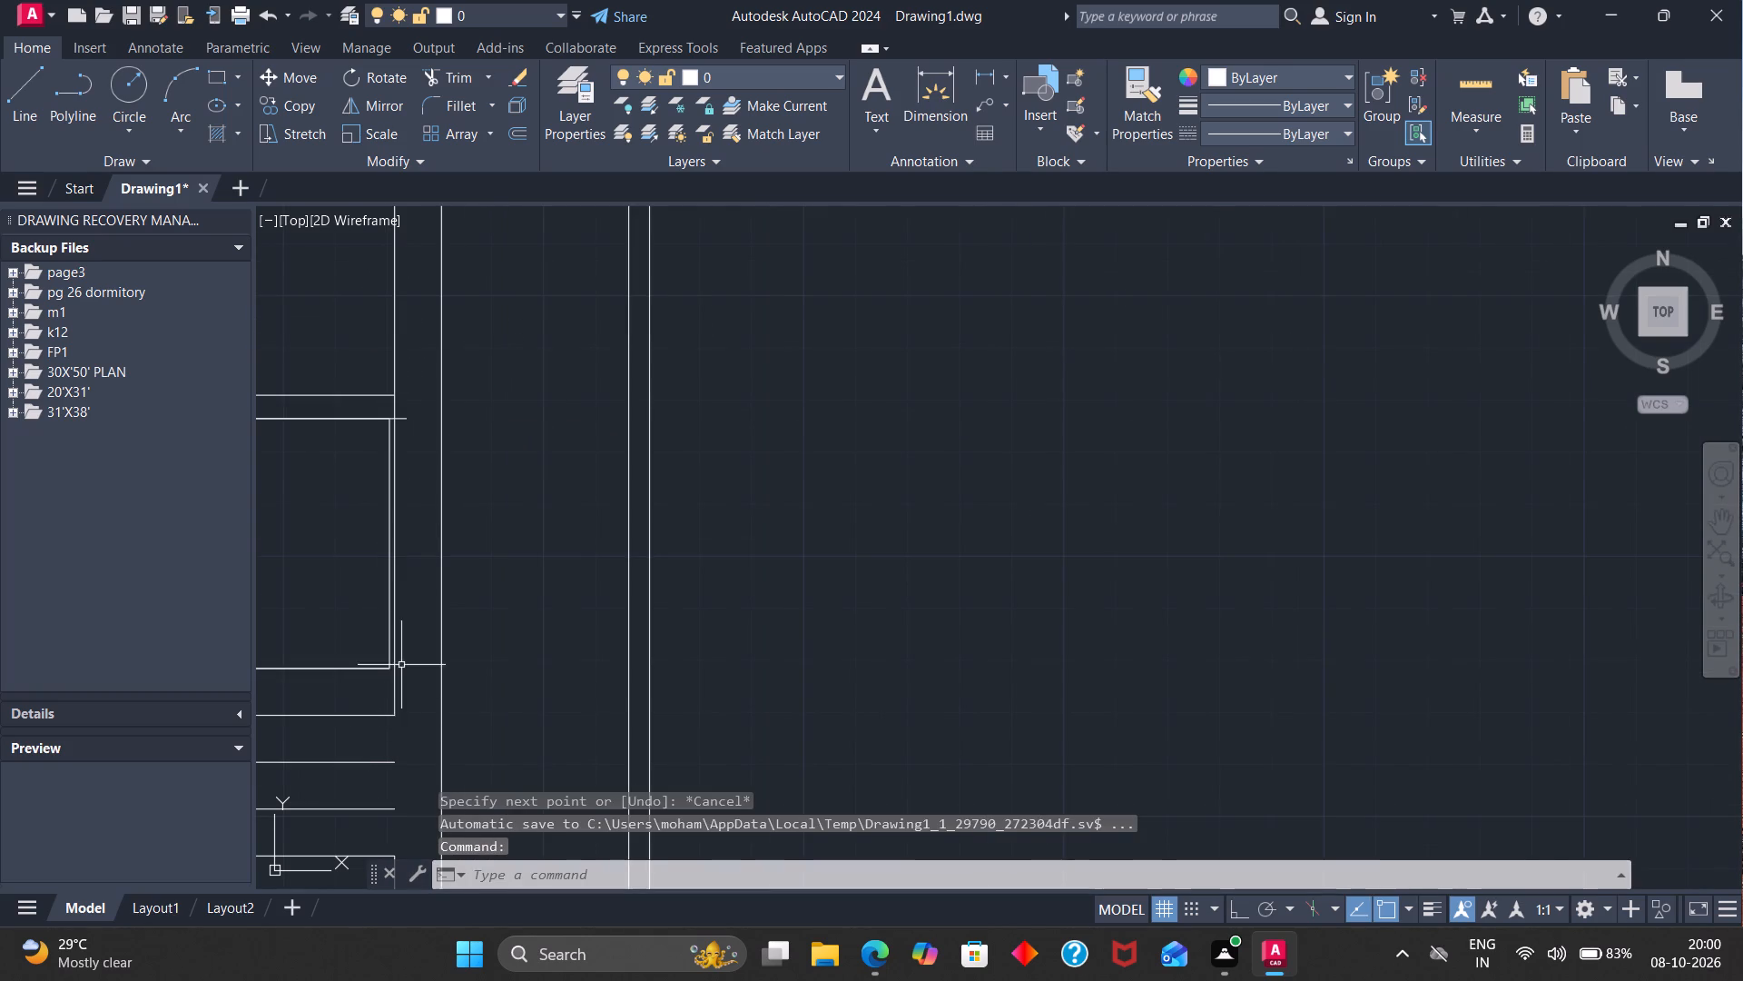
scroll(401, 663, up, 2)
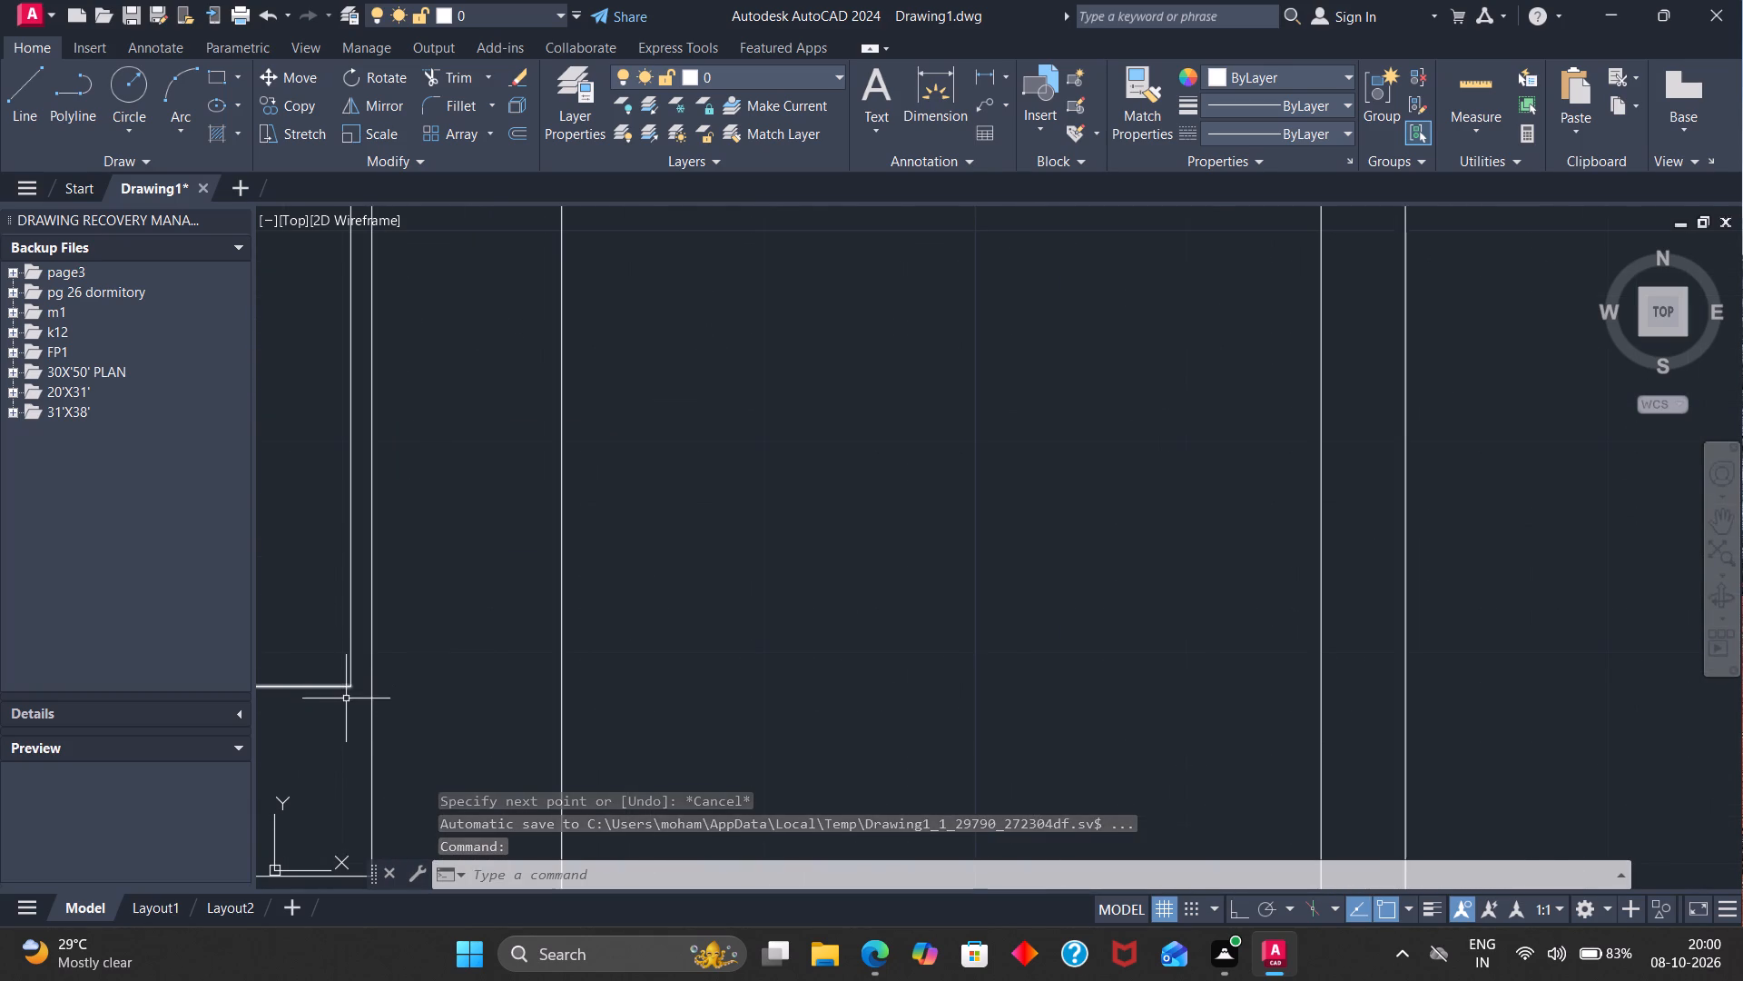
key(space)
click(351, 686)
click(388, 681)
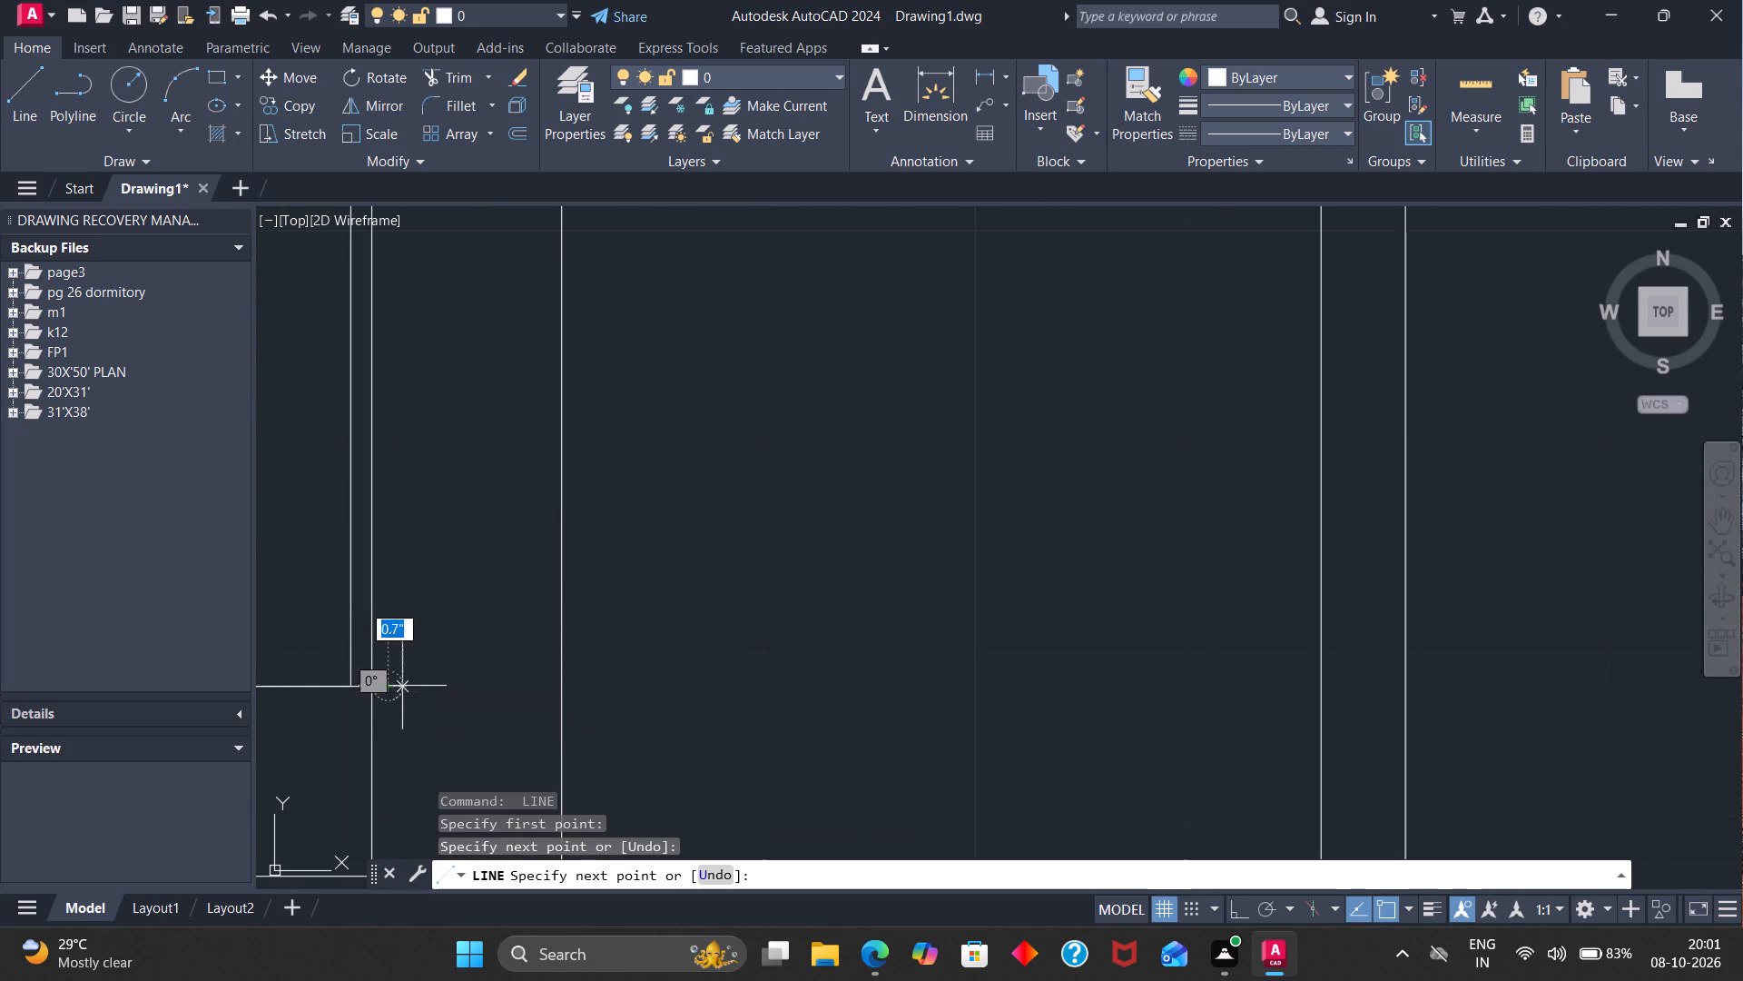
key(Escape)
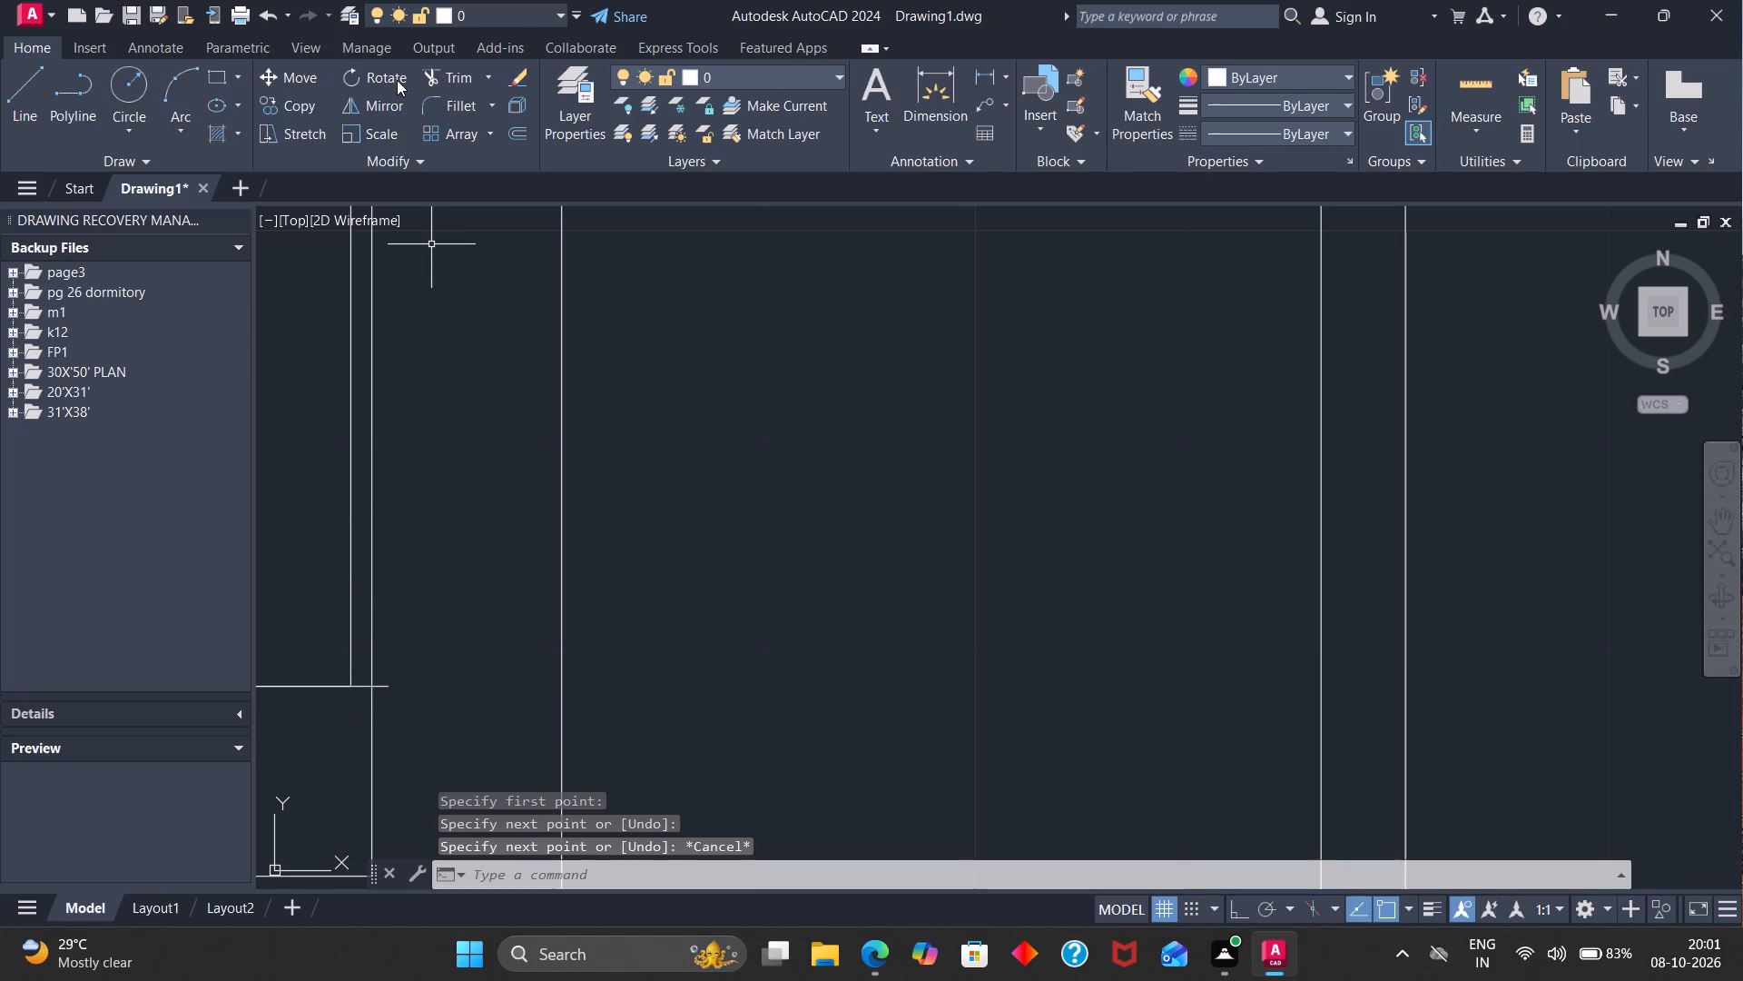
Trim the east wall's inner line alongside the 4' square, between the two short horizontal lines.
click(436, 71)
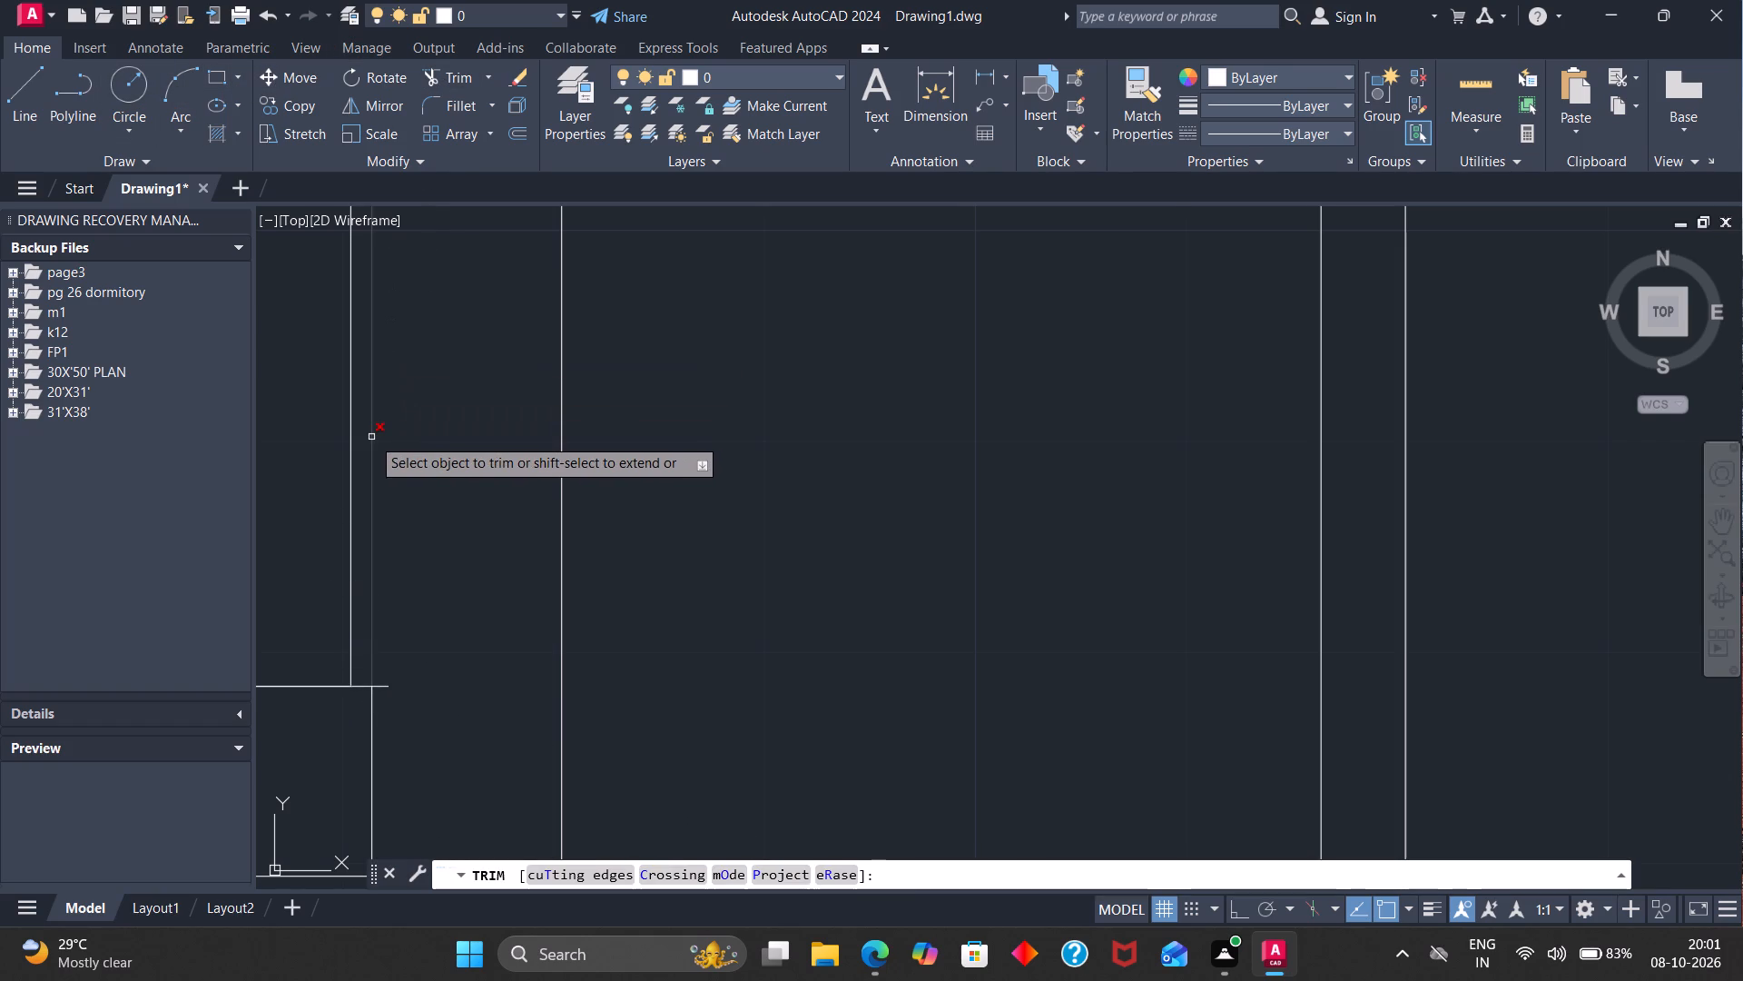
click(371, 437)
scroll(379, 445, down, 2)
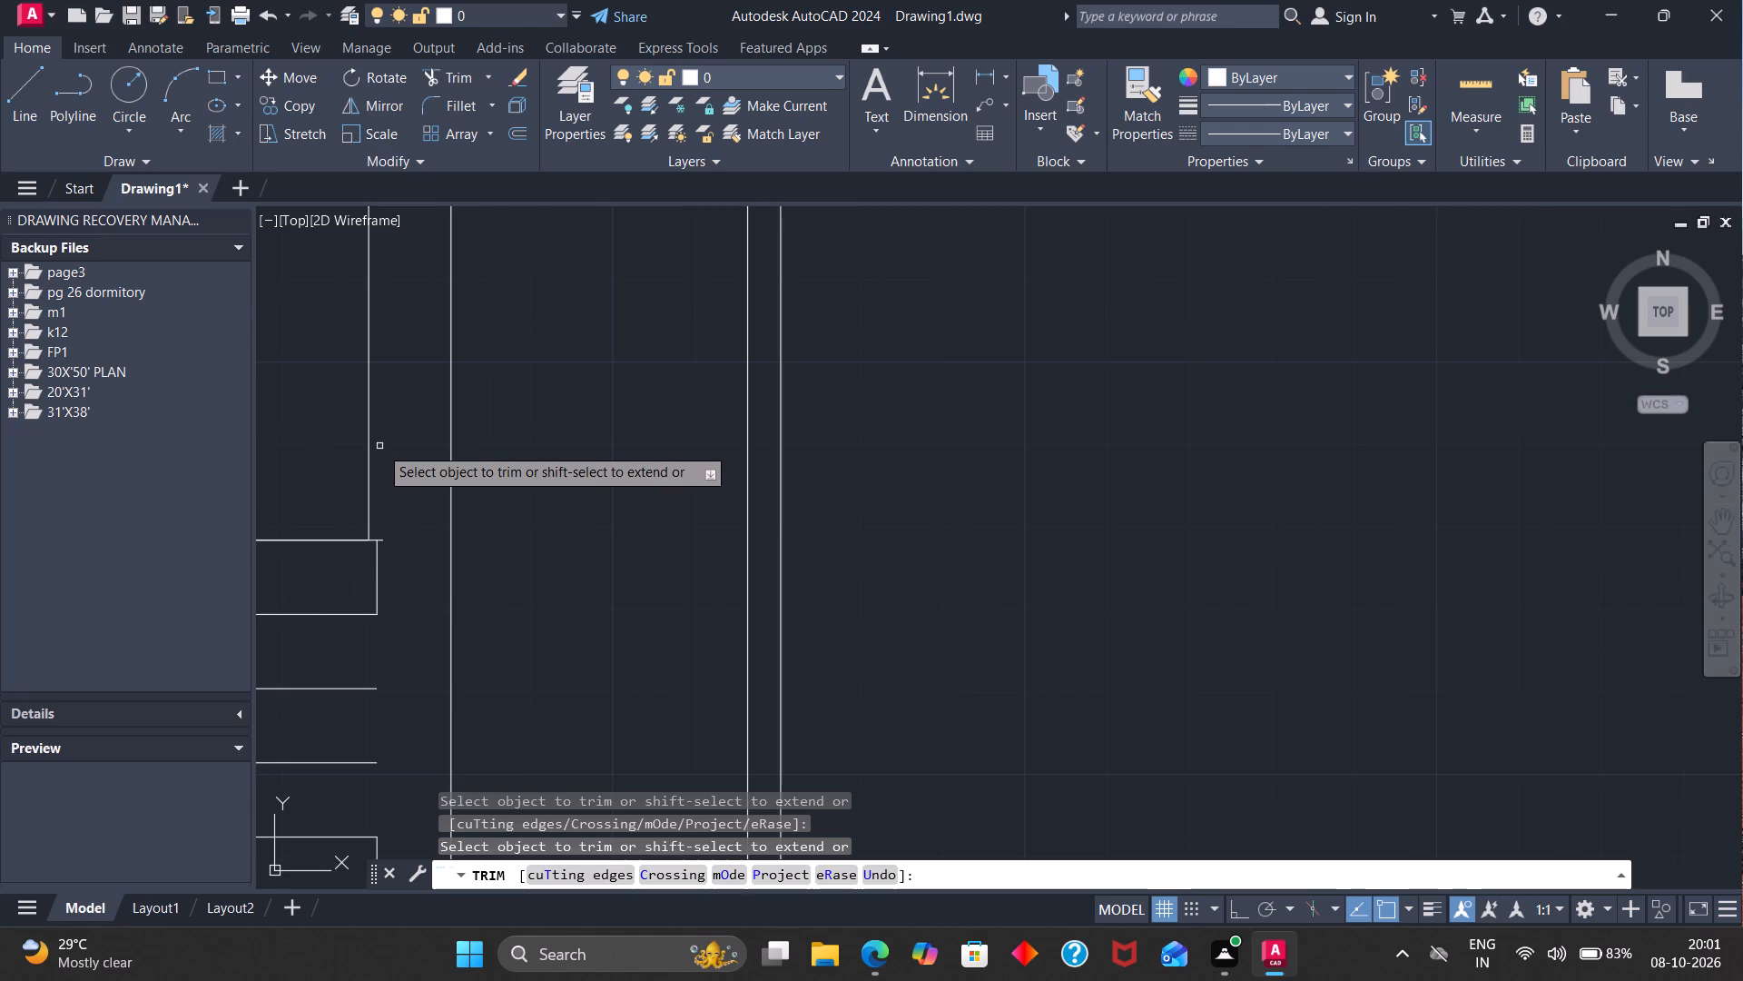
scroll(379, 446, down, 1)
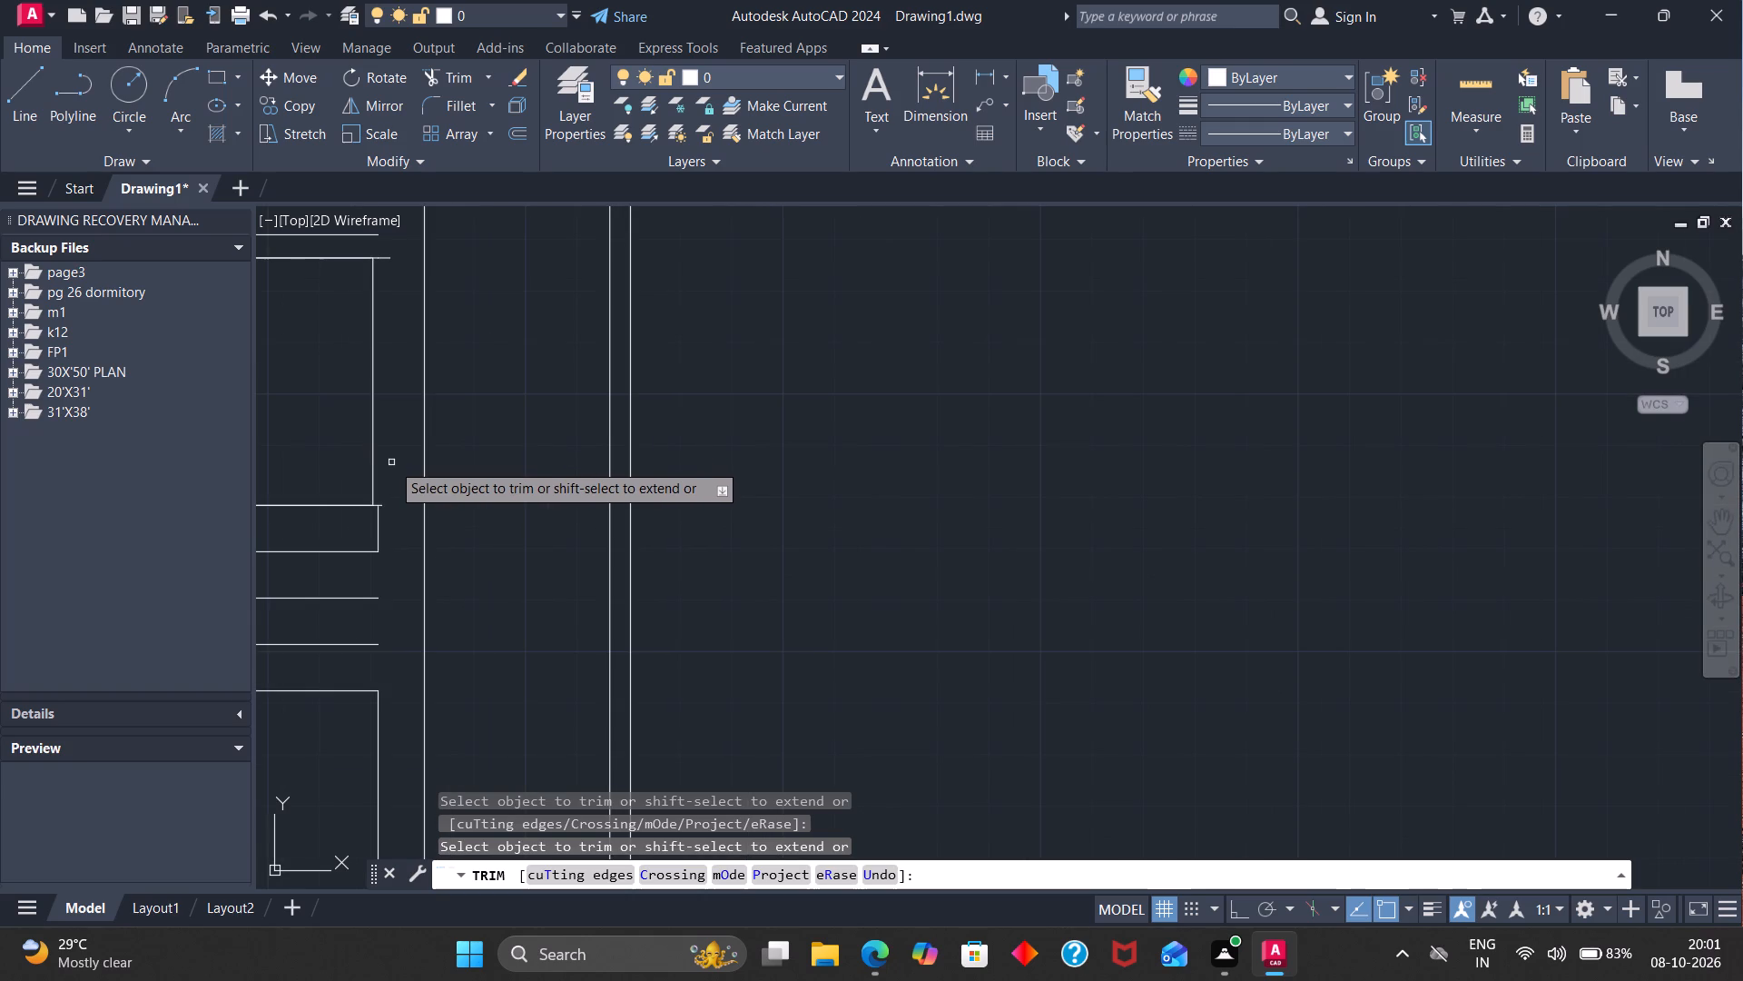
key(Escape)
Move the 4' square's east edge line east toward the wall's inner line, using its lower end as base point.
key(m)
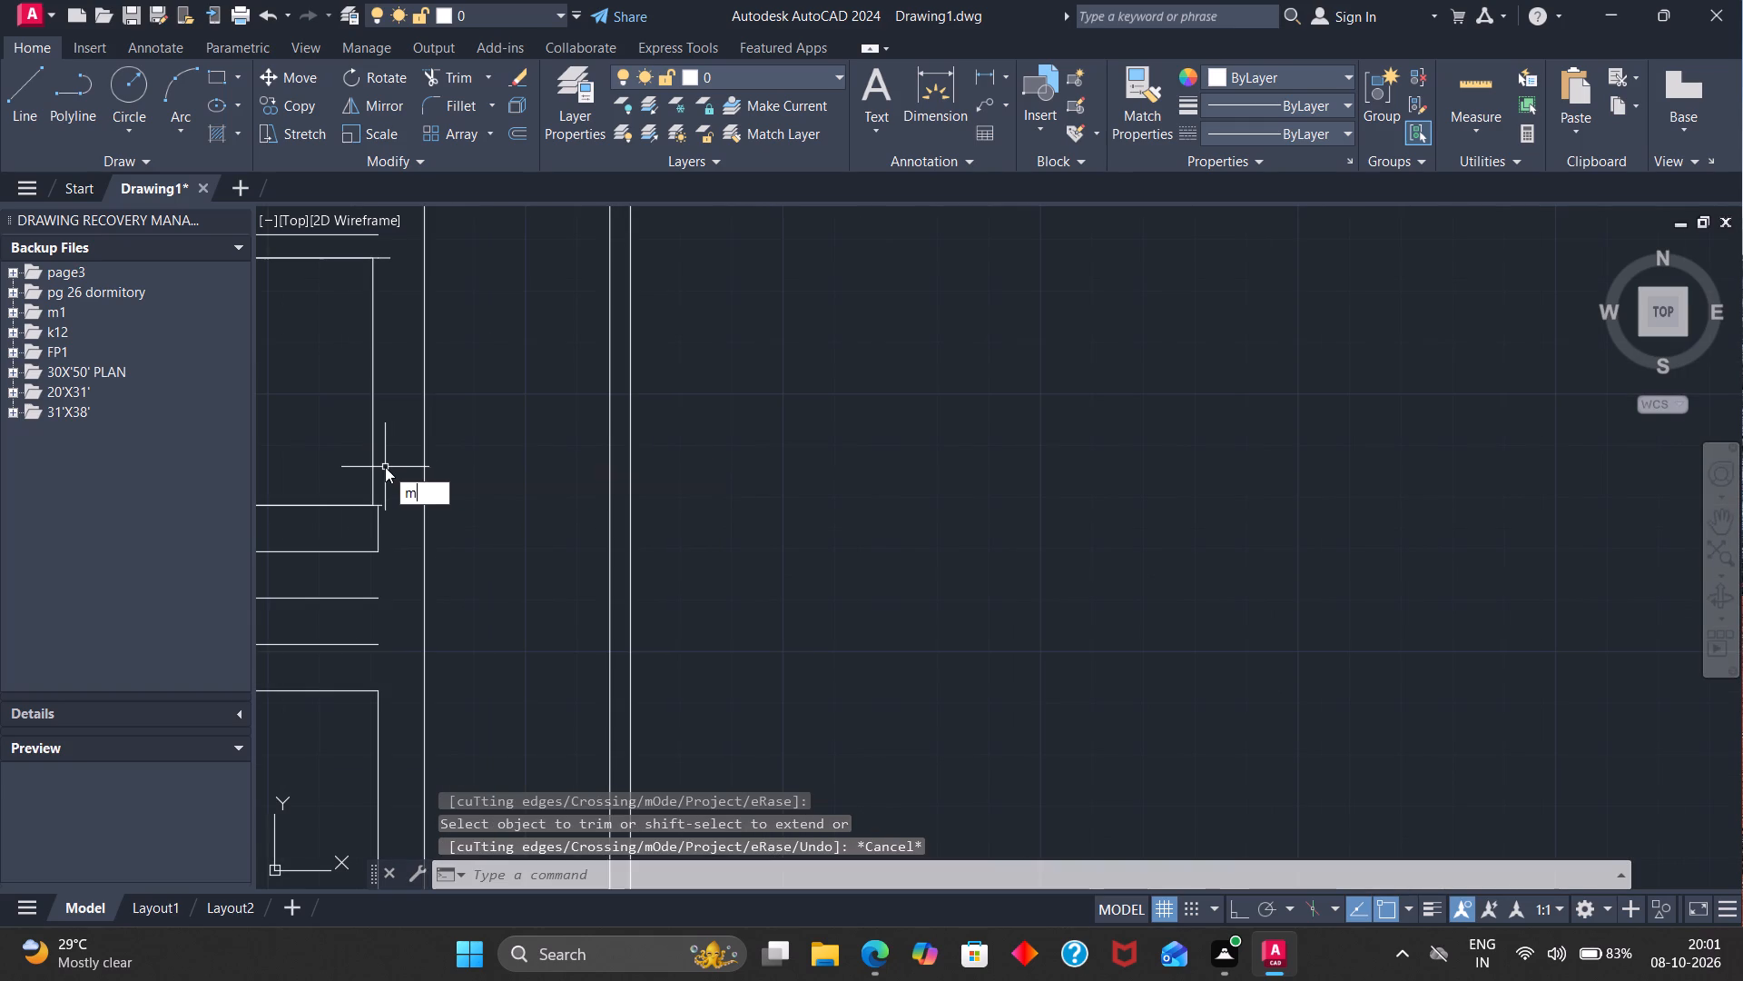
key(Return)
click(372, 455)
key(Return)
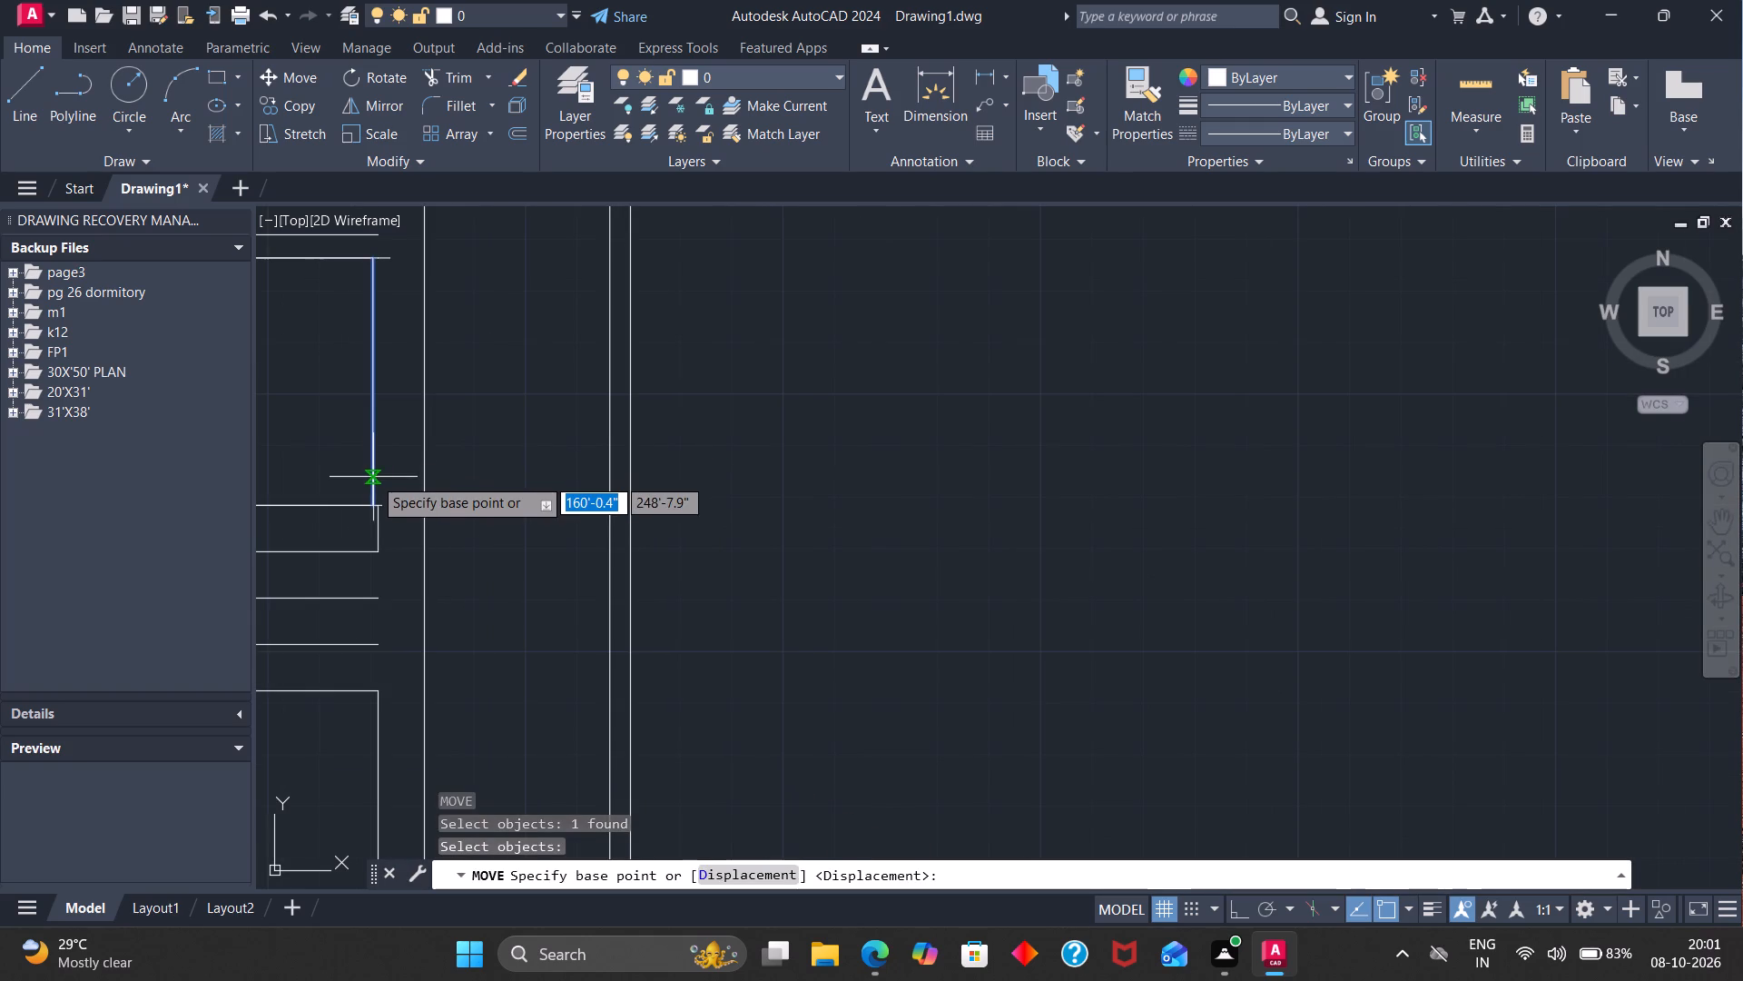
click(373, 501)
scroll(380, 500, up, 2)
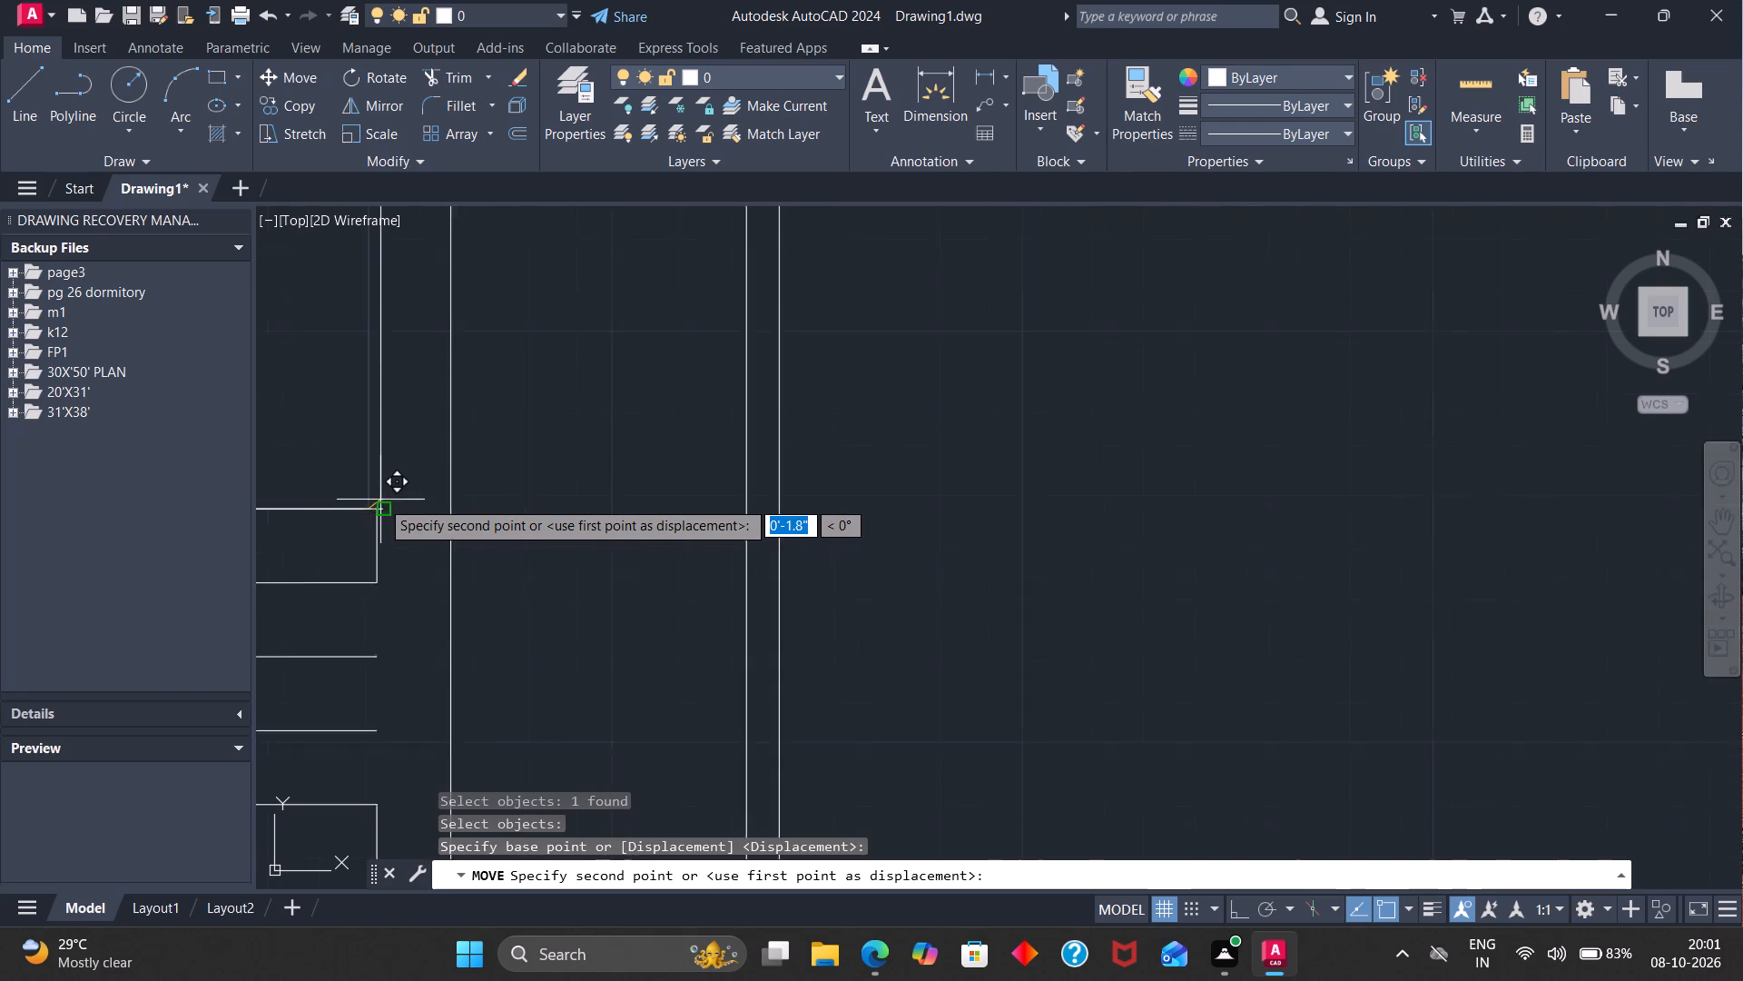
scroll(380, 500, up, 1)
click(365, 522)
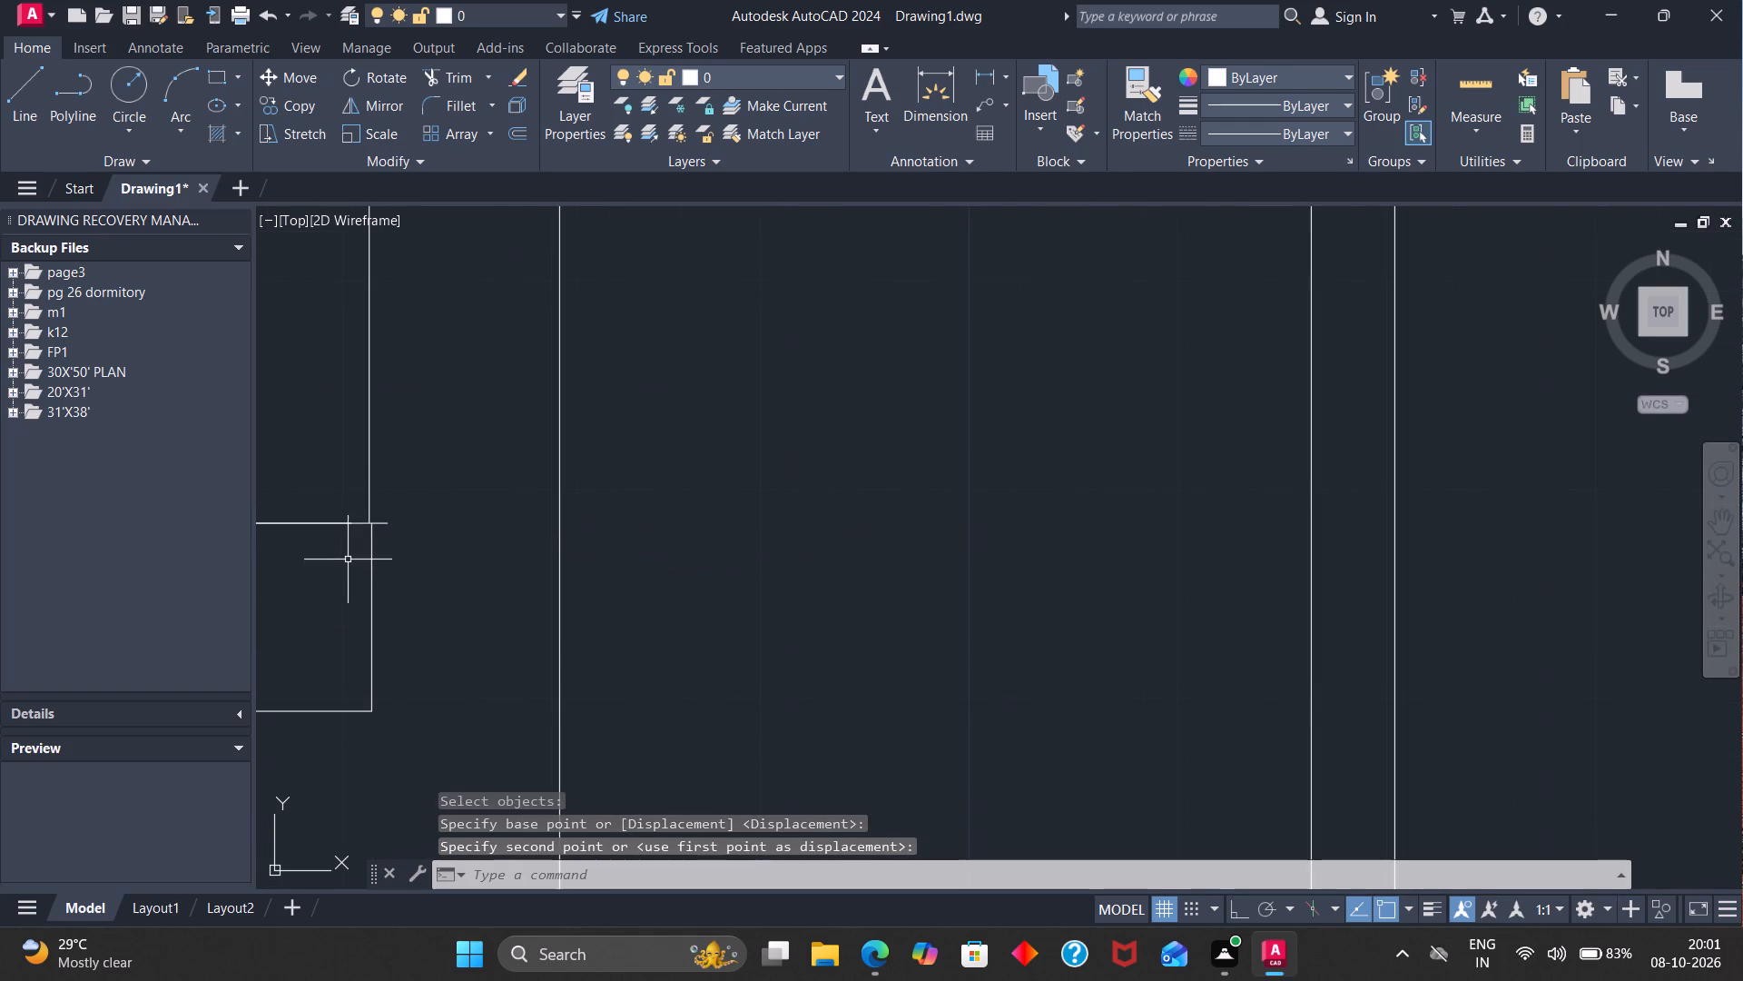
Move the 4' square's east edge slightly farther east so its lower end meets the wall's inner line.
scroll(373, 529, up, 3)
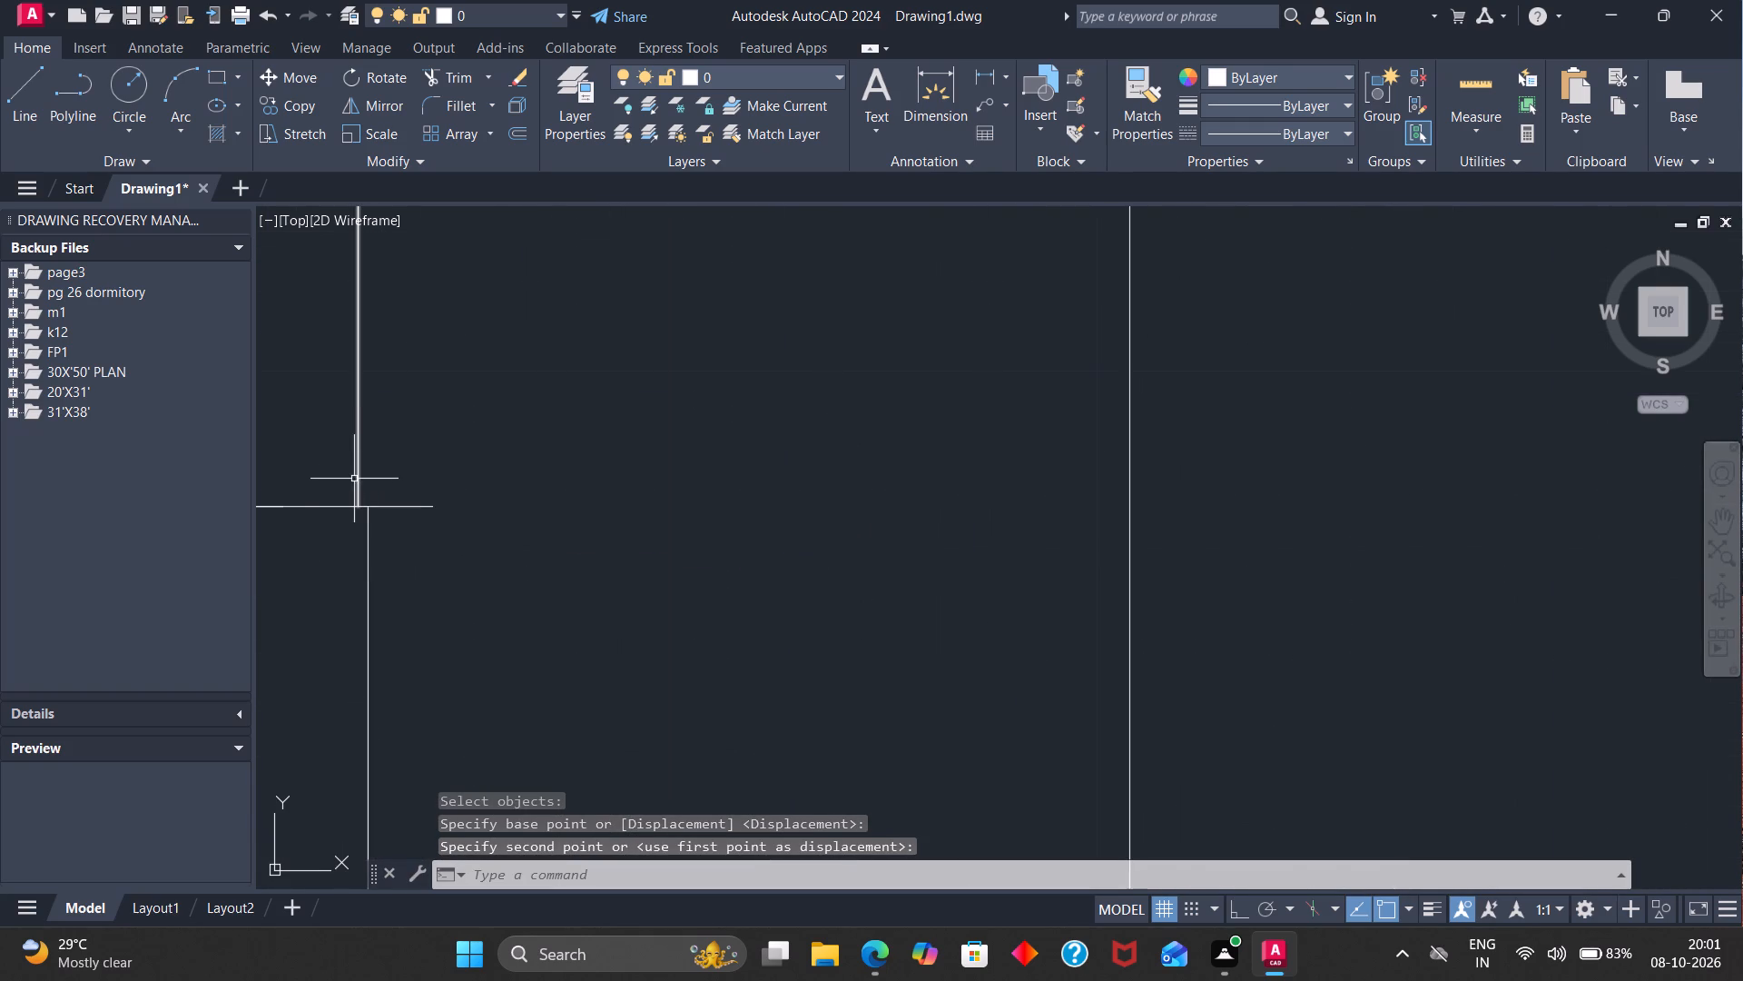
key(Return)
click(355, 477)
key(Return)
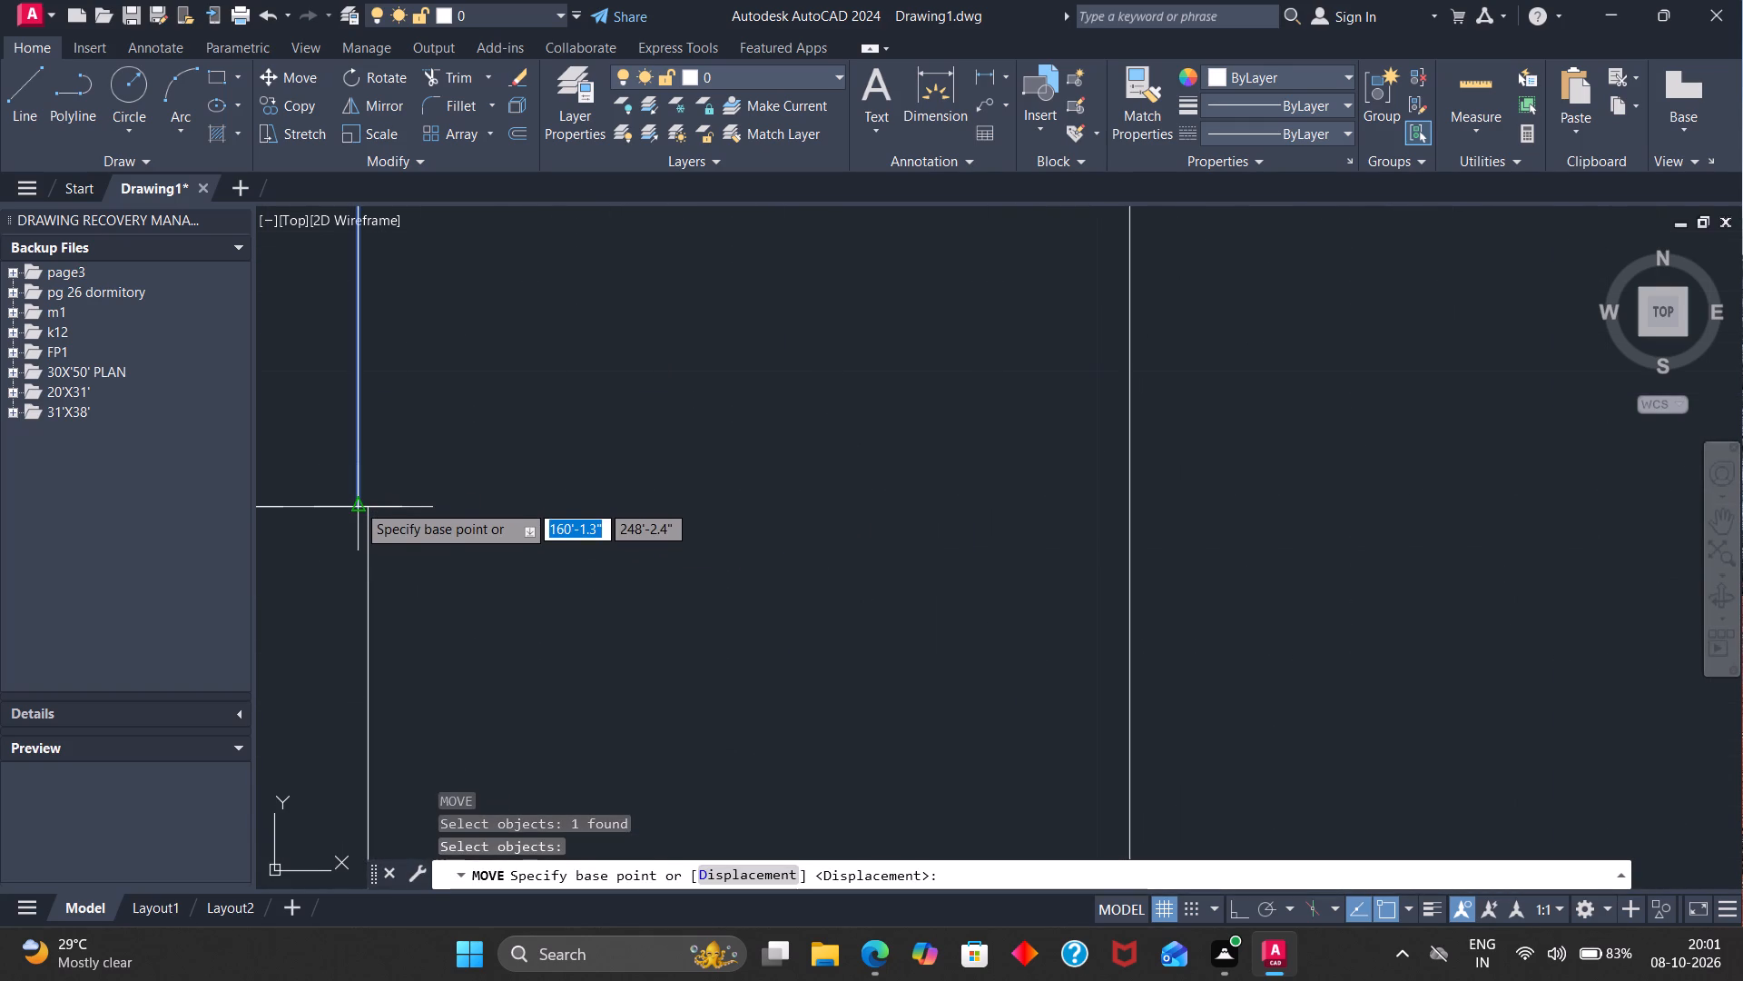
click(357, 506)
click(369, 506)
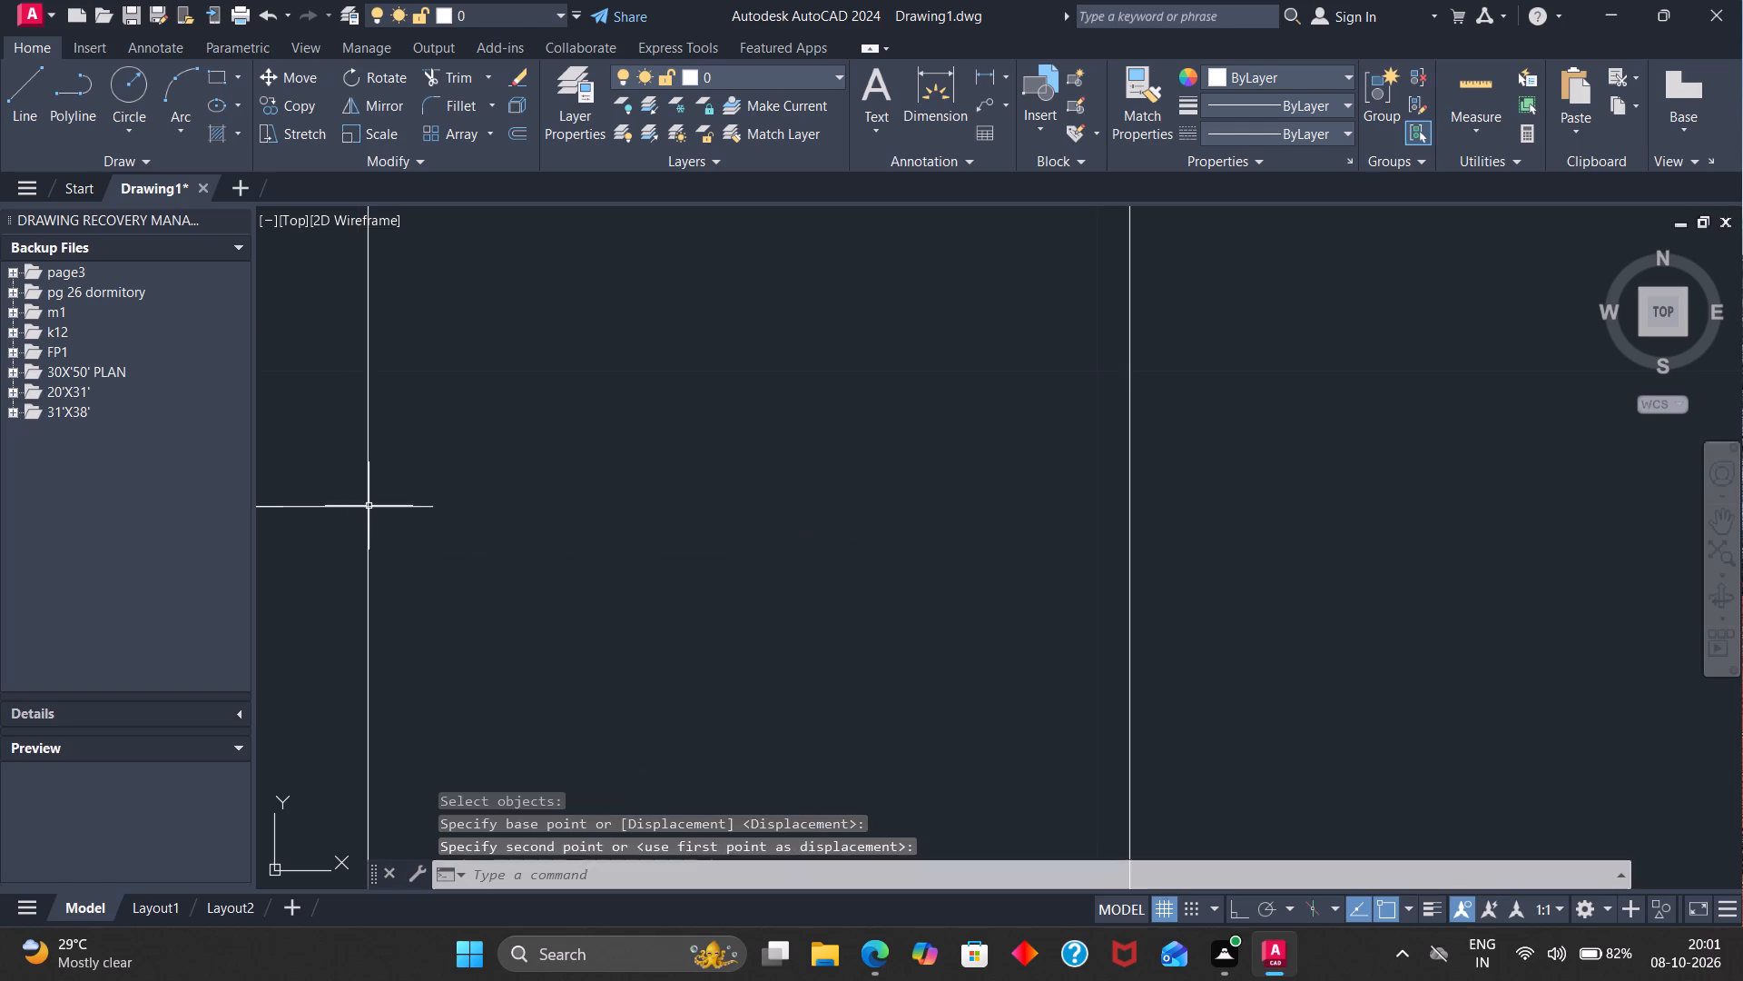
Examine how the 4' square and the treads below it line up with the east wall's inner line.
scroll(383, 533, down, 5)
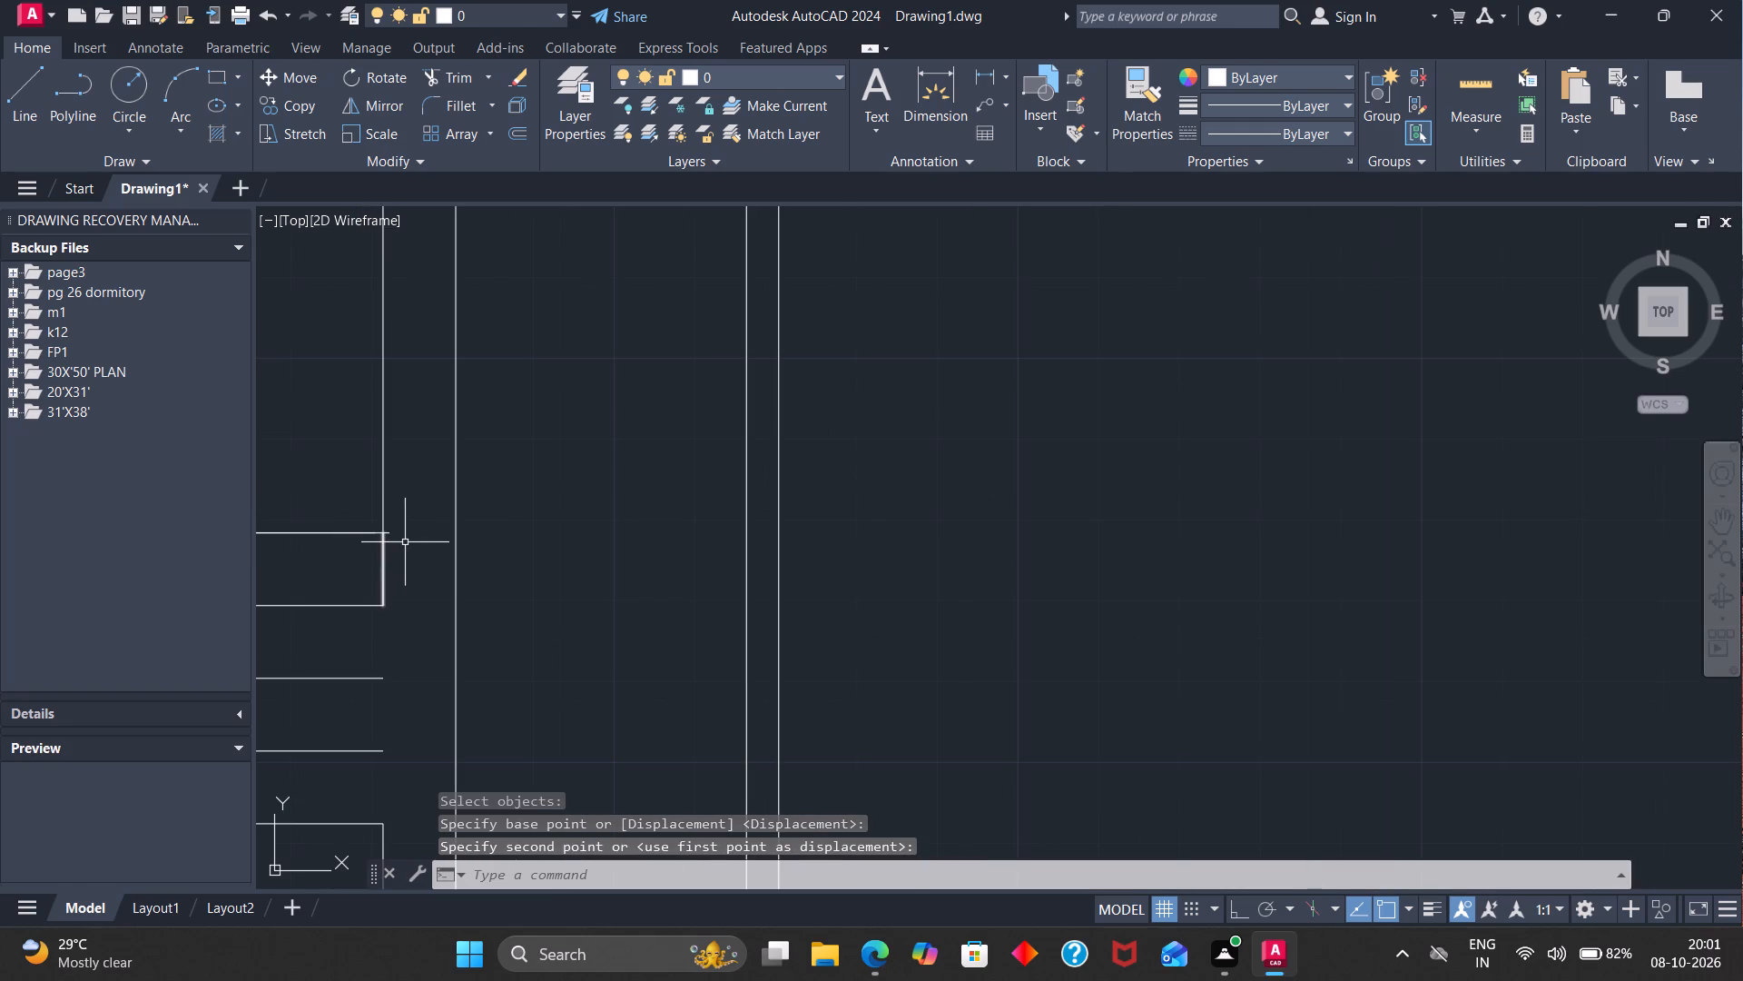
scroll(409, 540, down, 2)
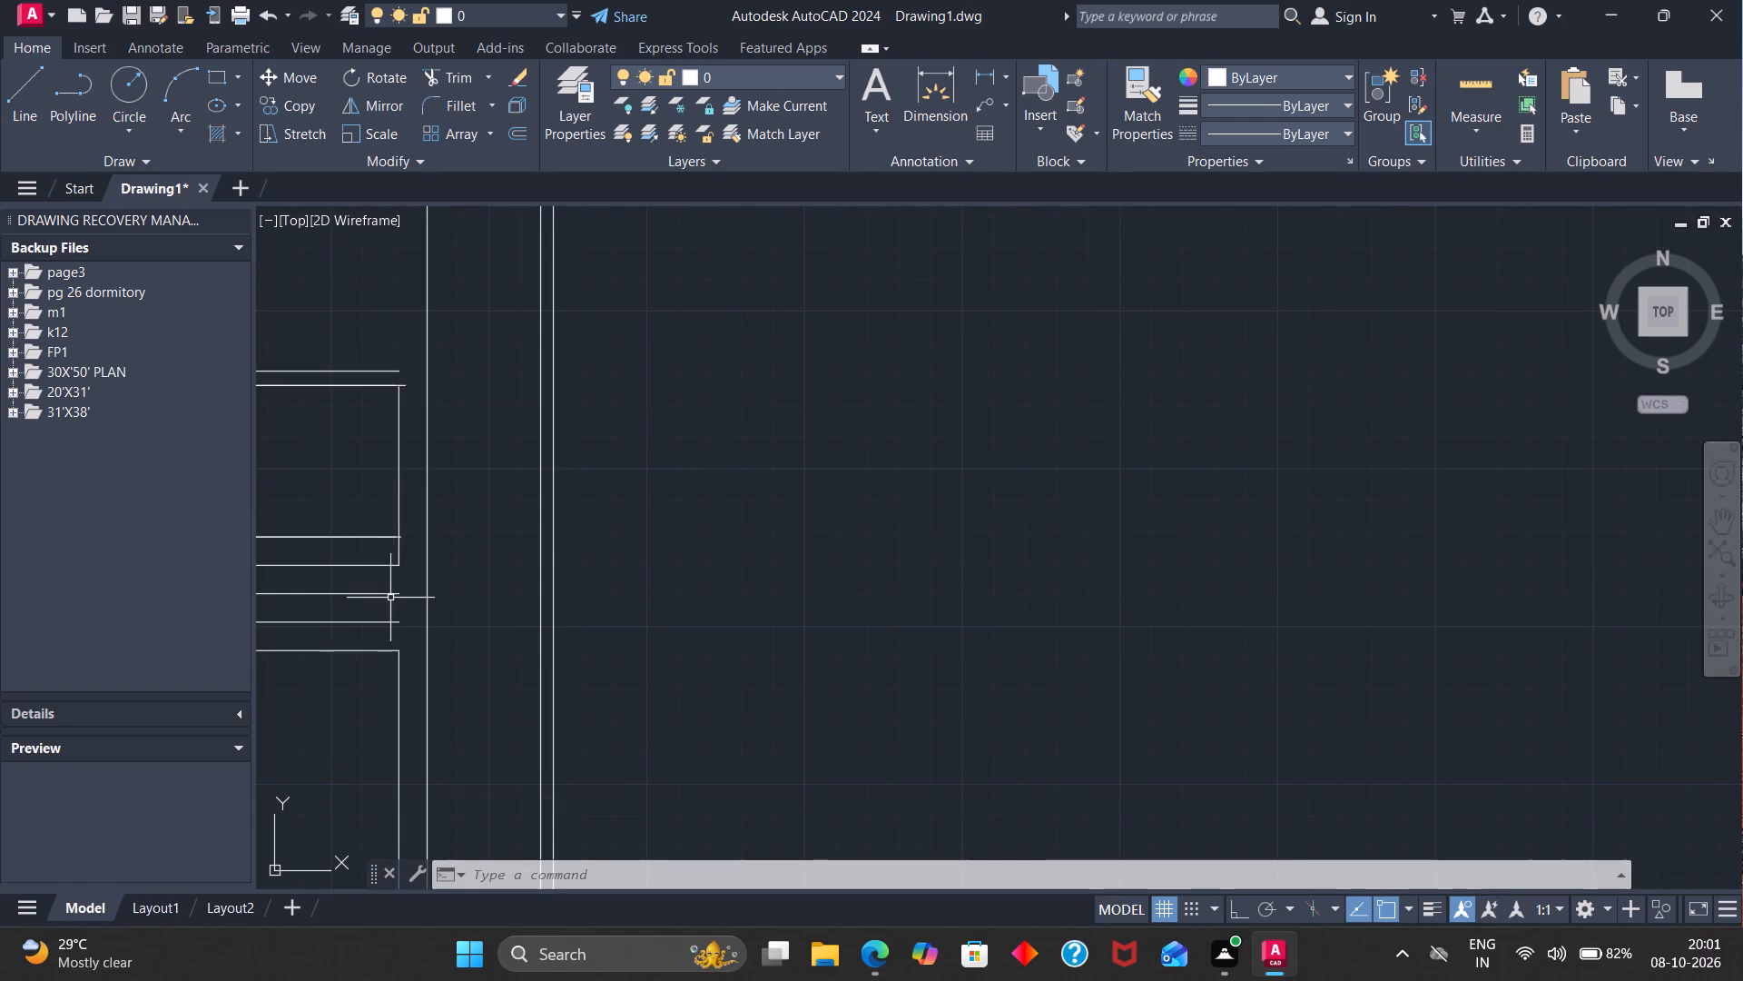
scroll(392, 593, down, 4)
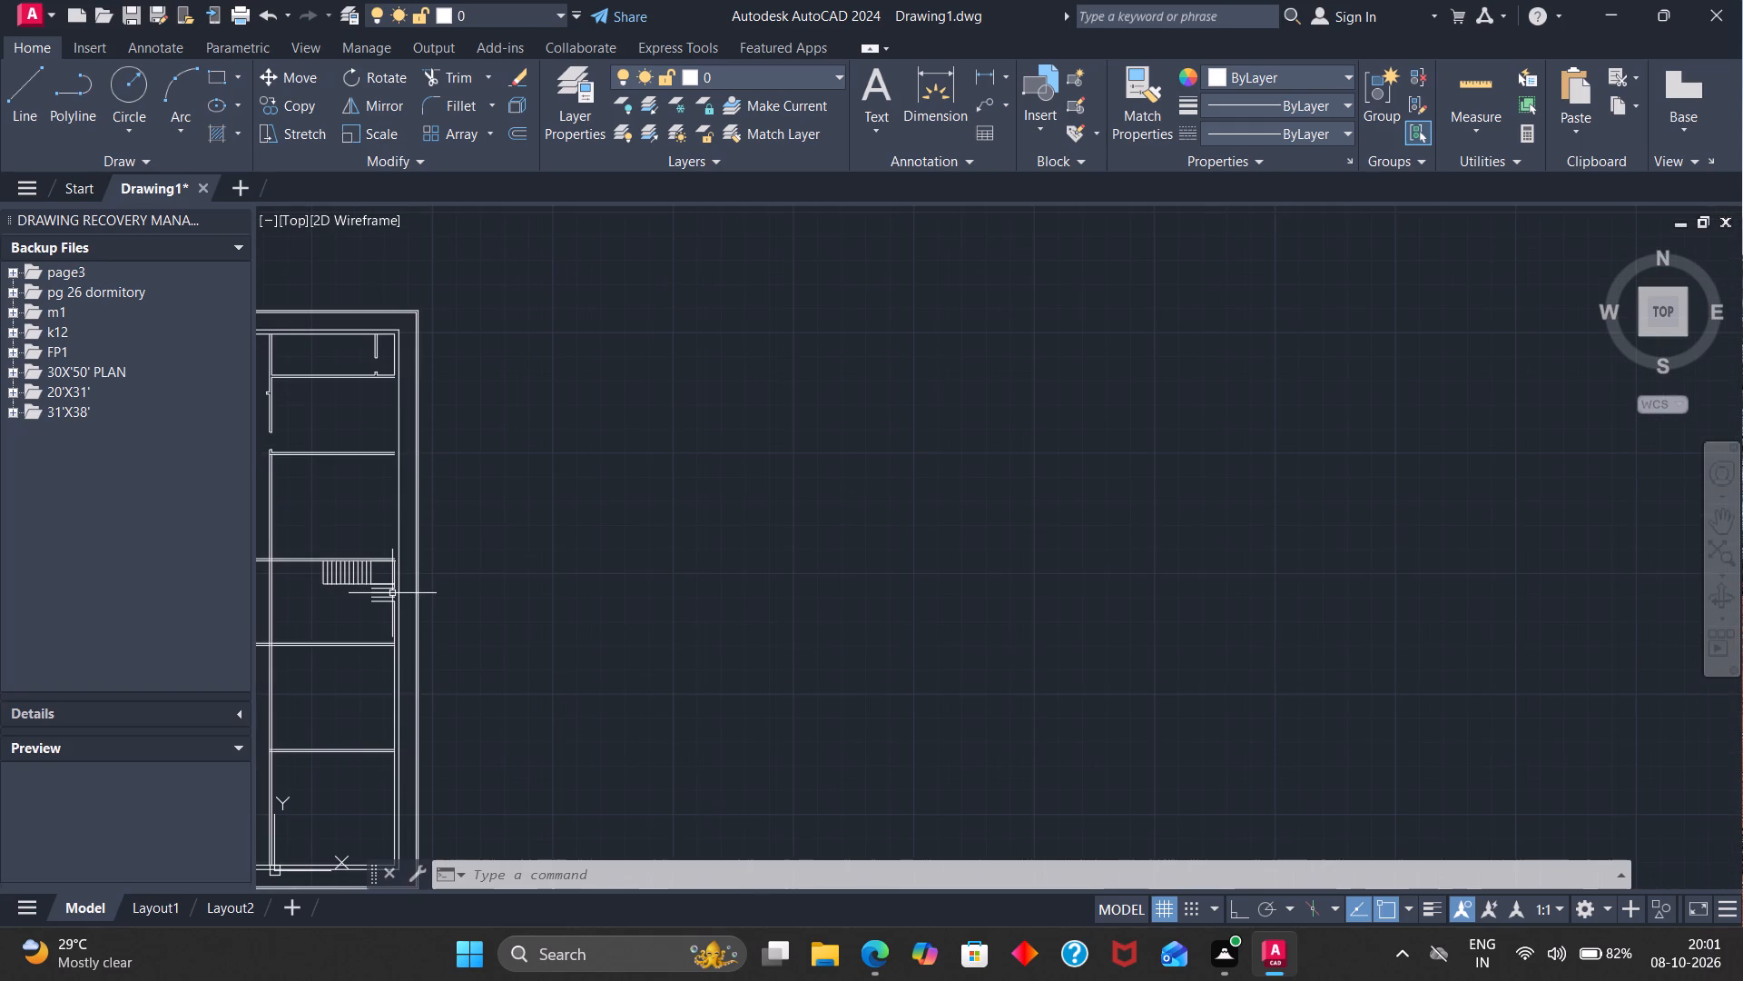
scroll(405, 562, up, 2)
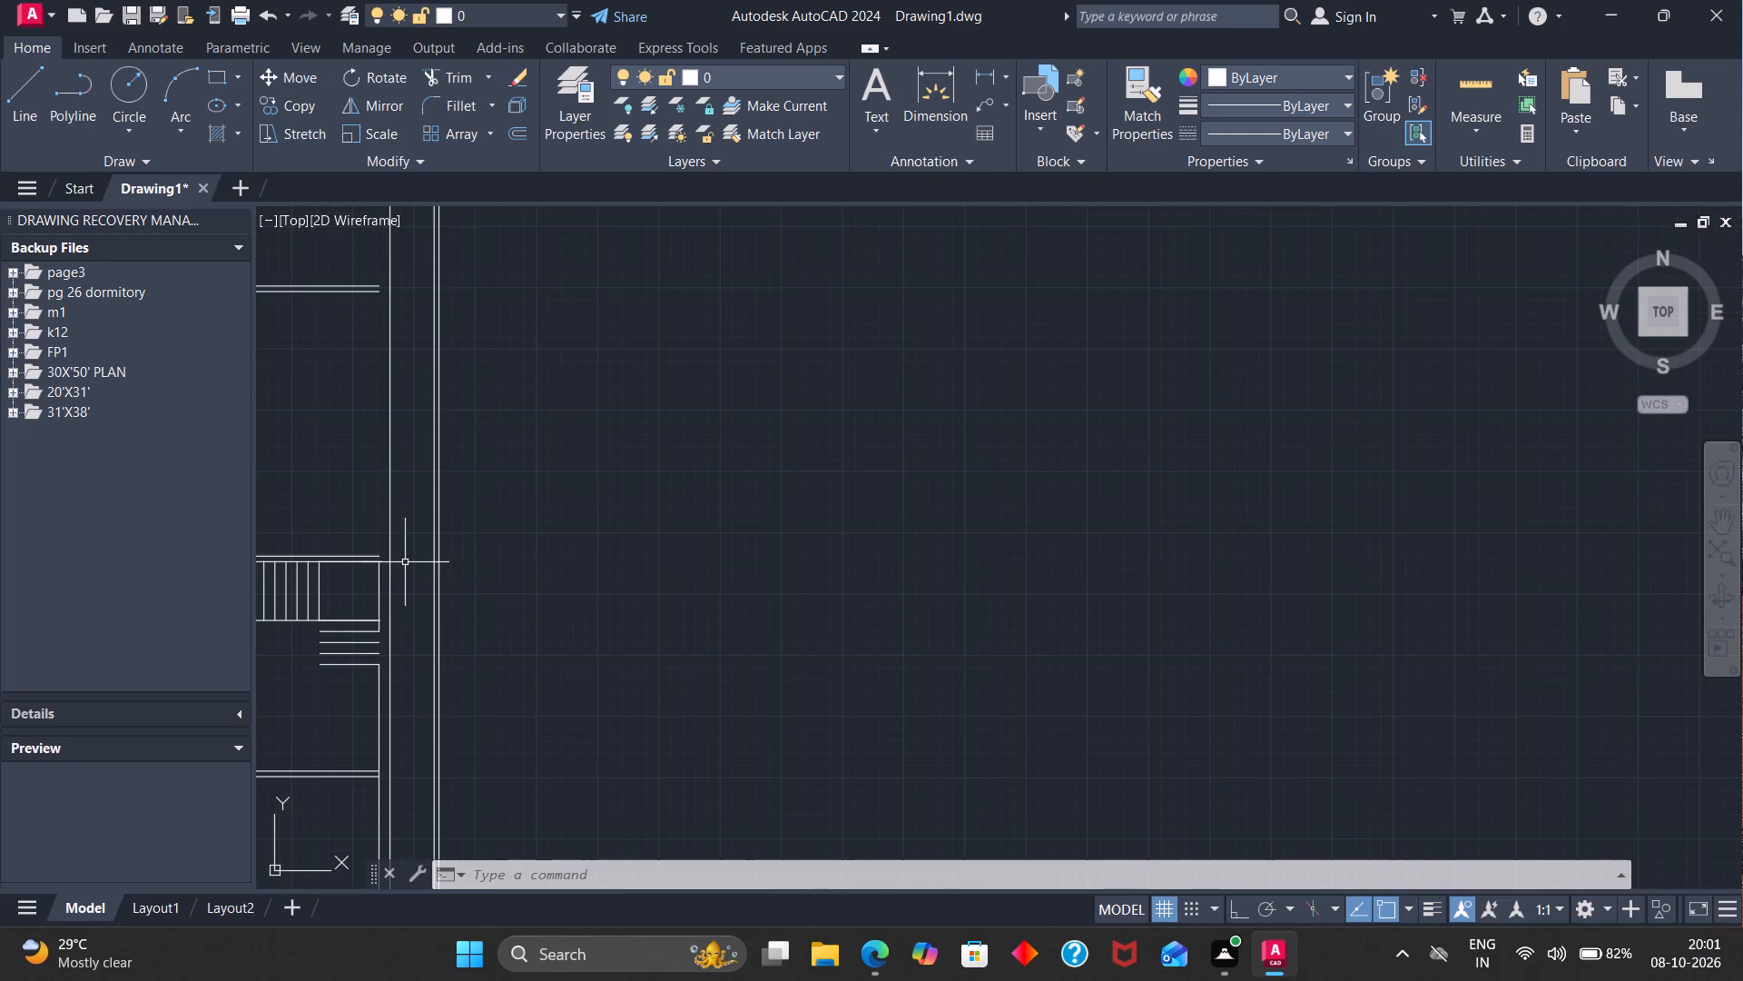
scroll(405, 562, up, 1)
scroll(405, 562, down, 3)
scroll(405, 562, up, 2)
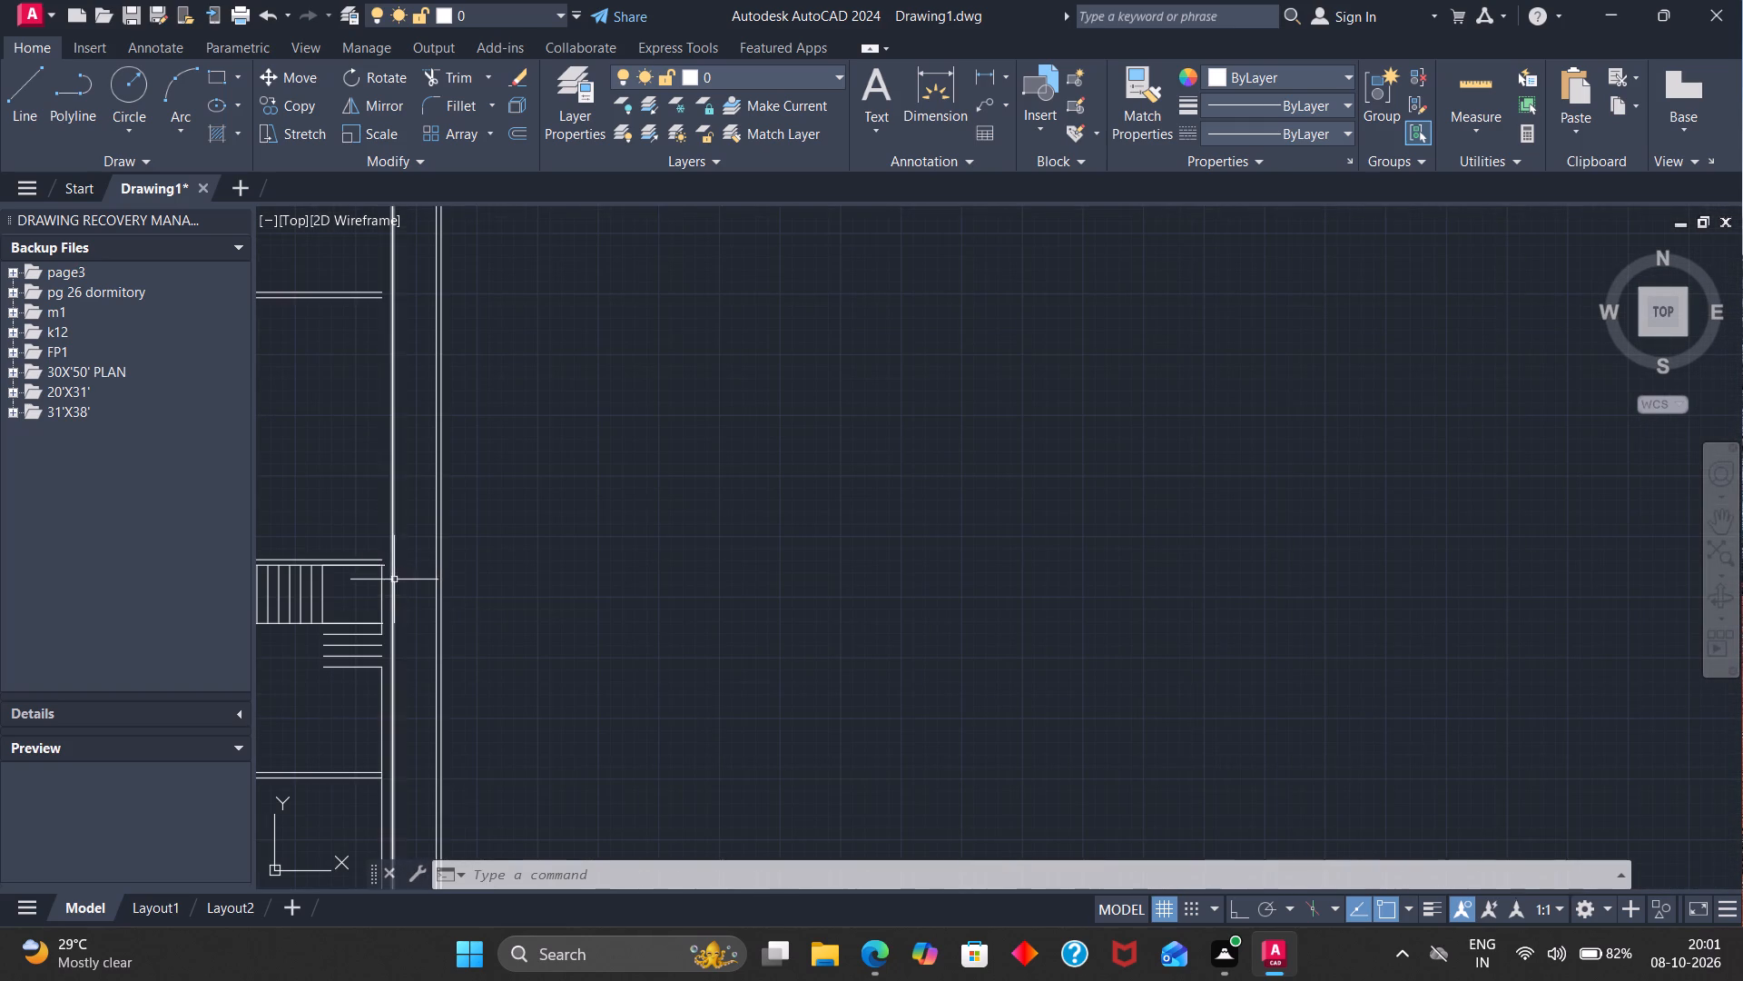
scroll(389, 599, down, 2)
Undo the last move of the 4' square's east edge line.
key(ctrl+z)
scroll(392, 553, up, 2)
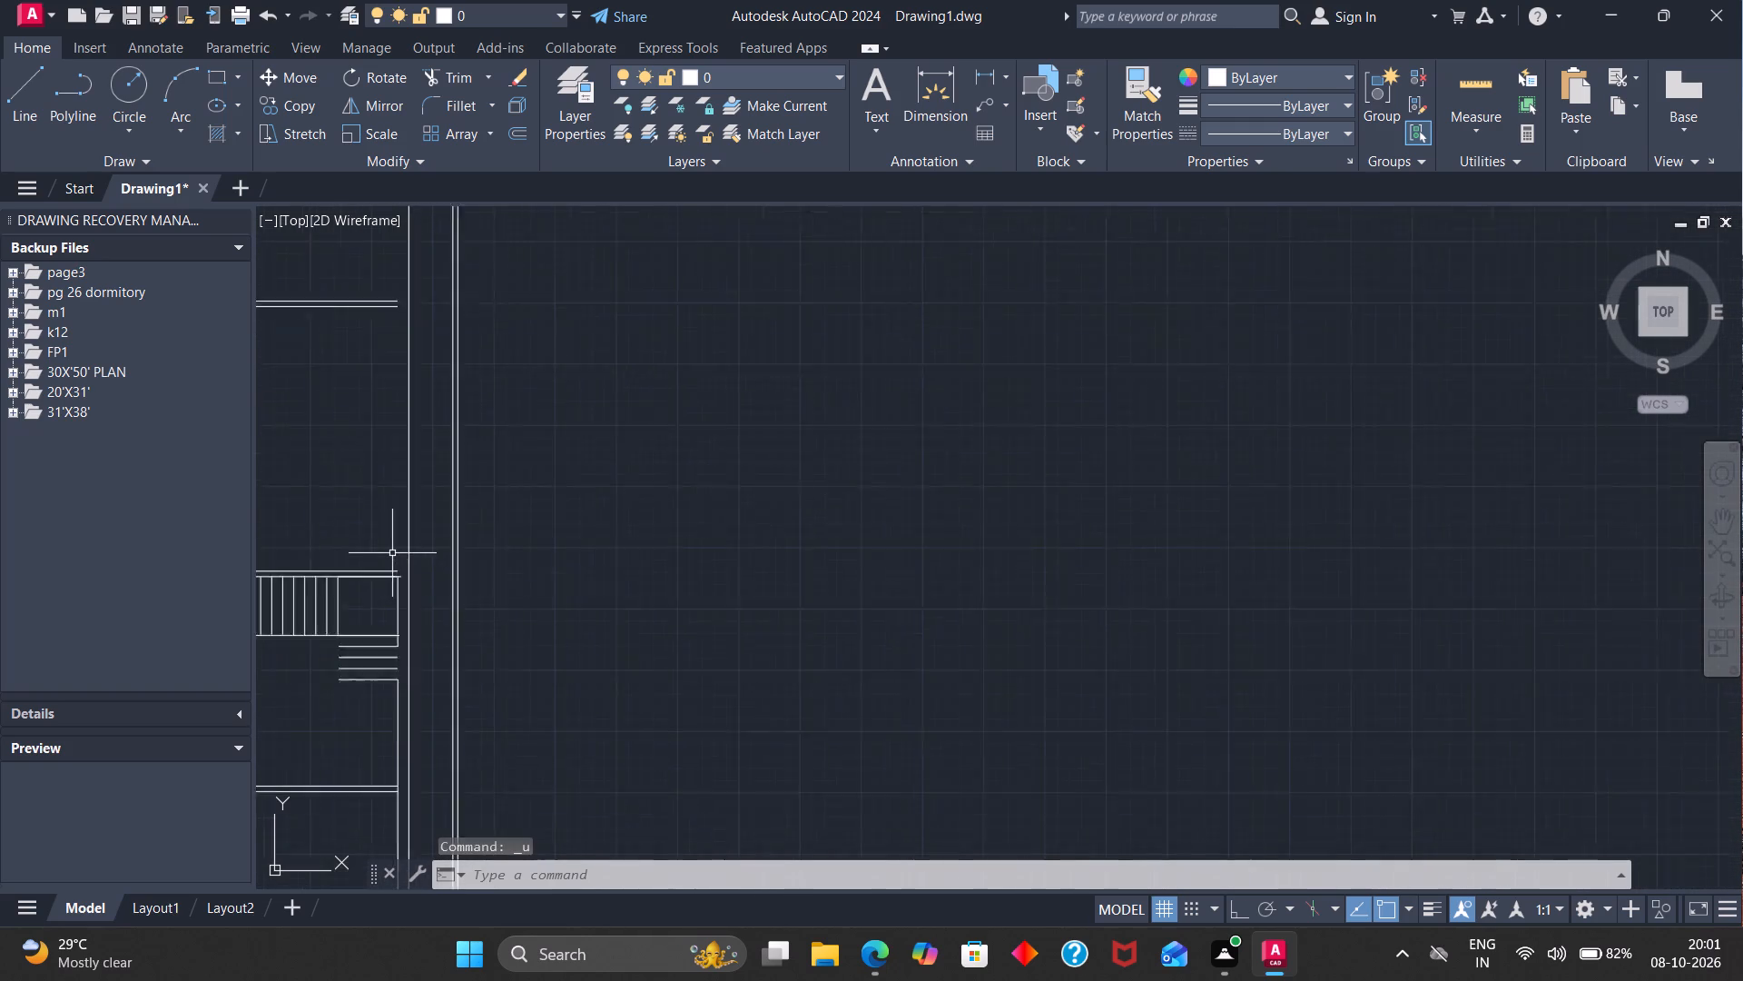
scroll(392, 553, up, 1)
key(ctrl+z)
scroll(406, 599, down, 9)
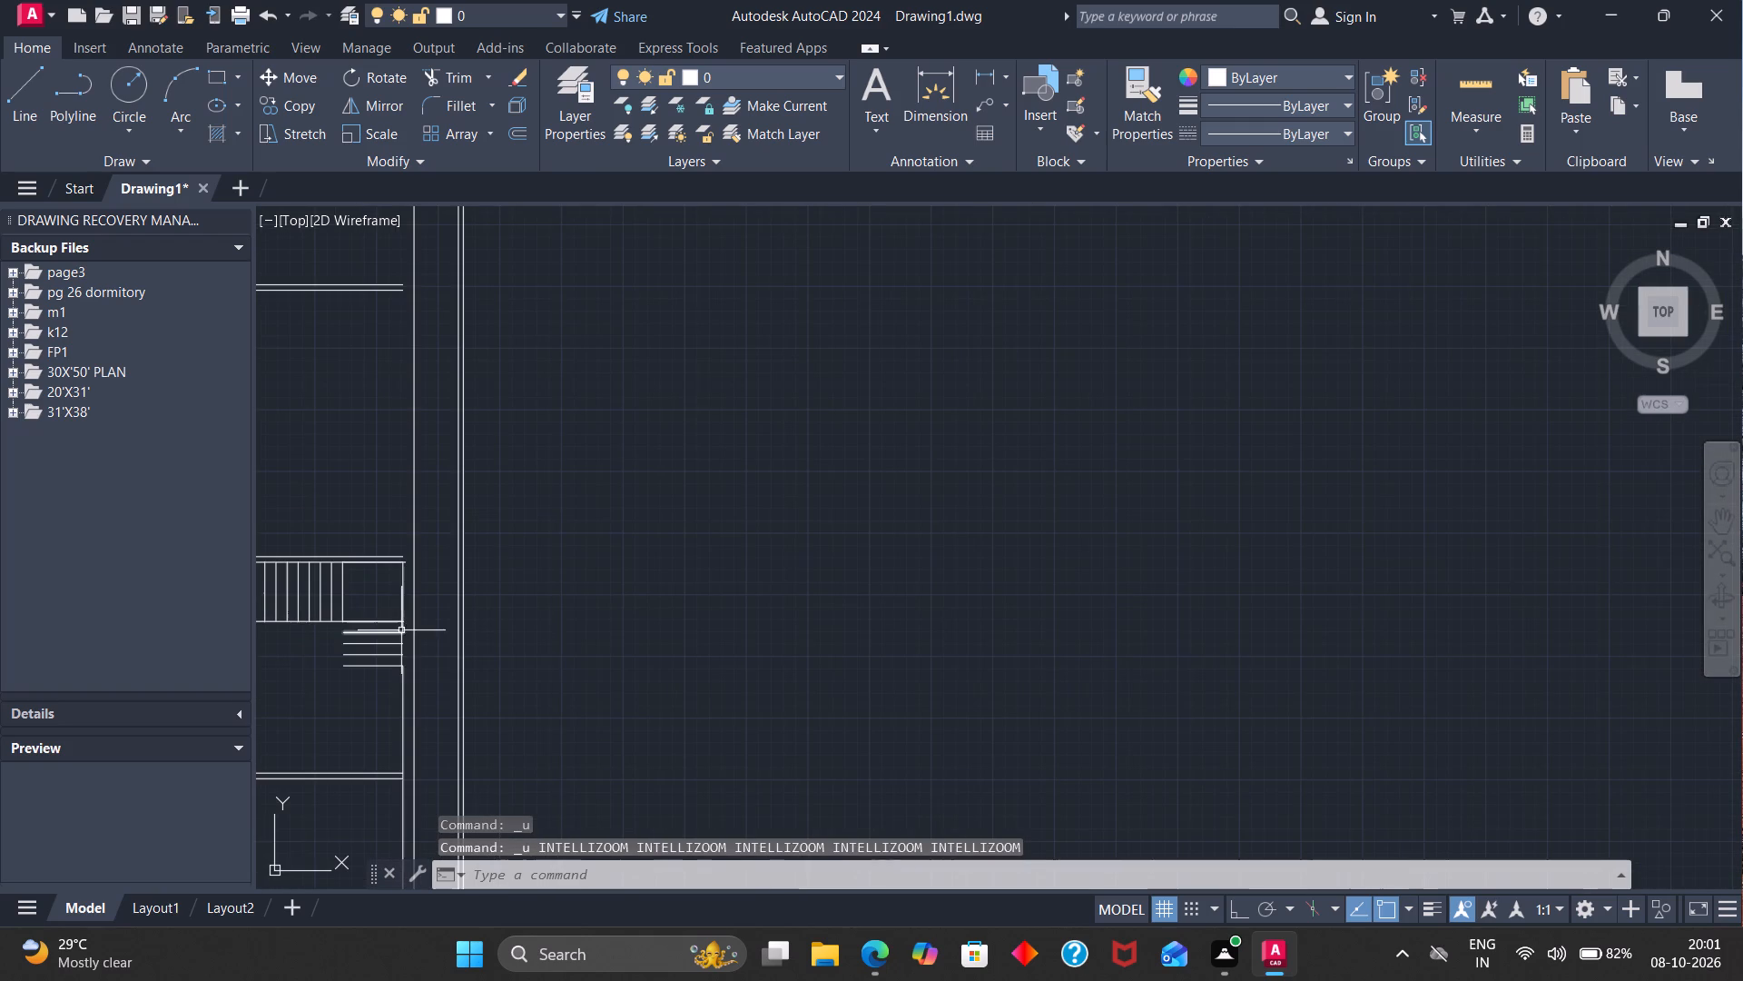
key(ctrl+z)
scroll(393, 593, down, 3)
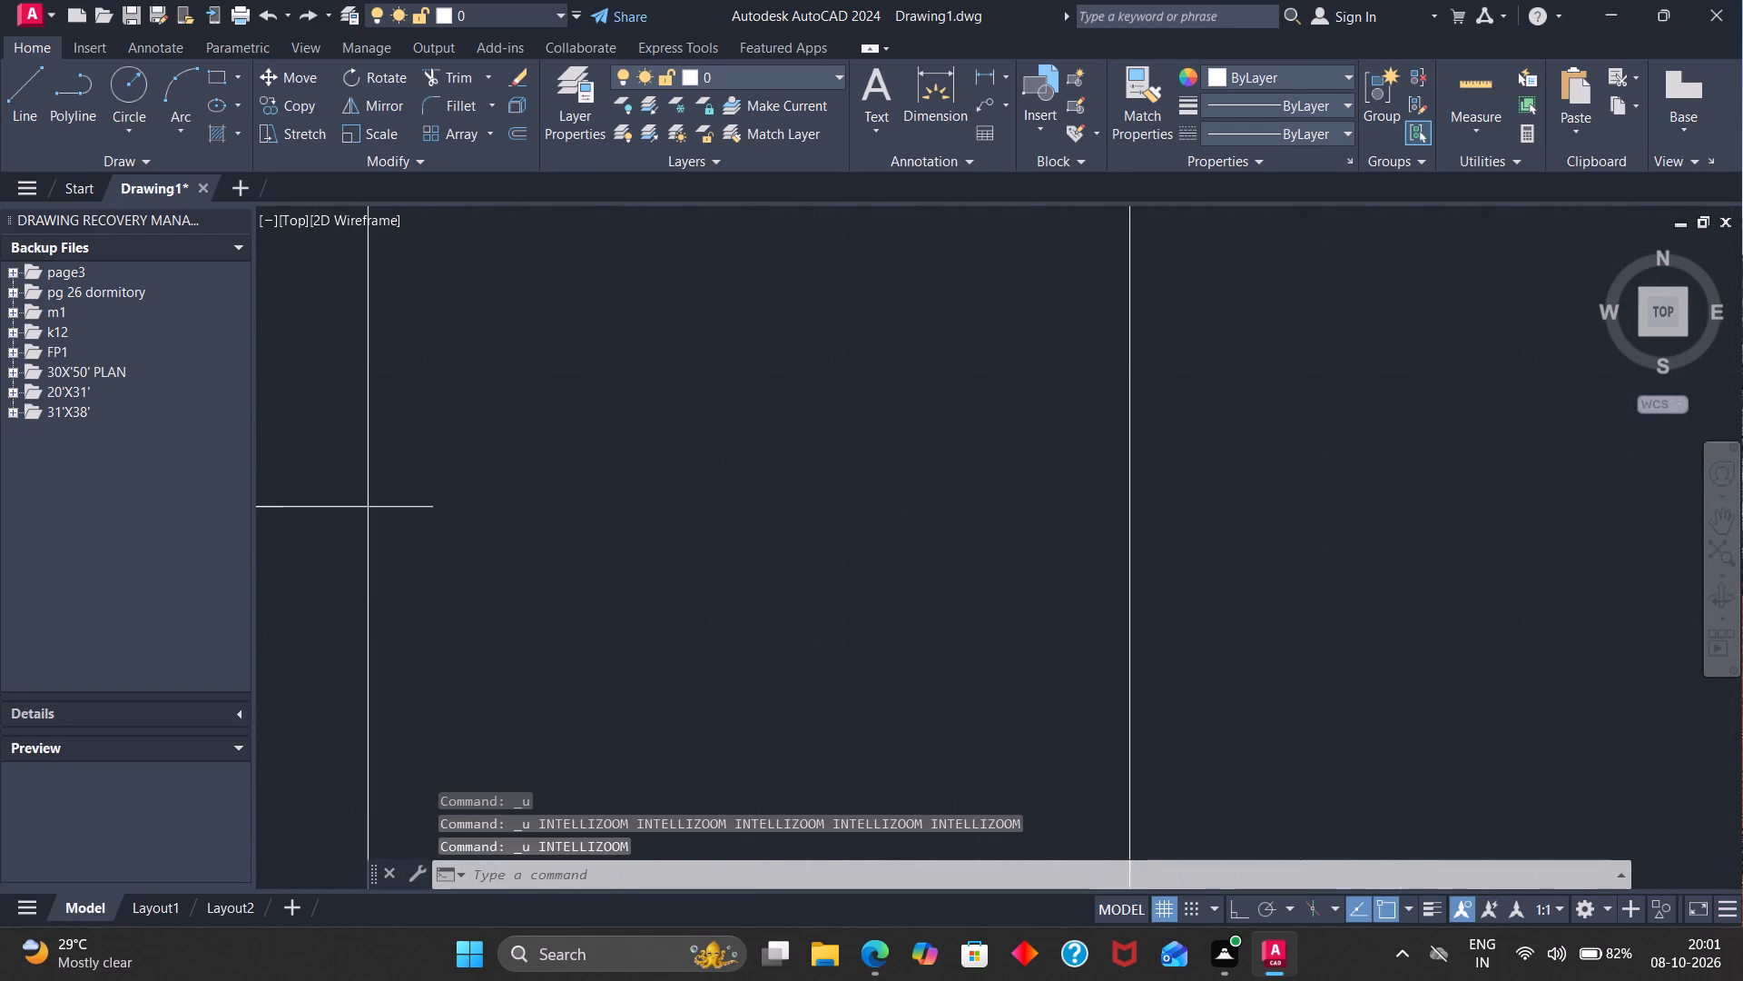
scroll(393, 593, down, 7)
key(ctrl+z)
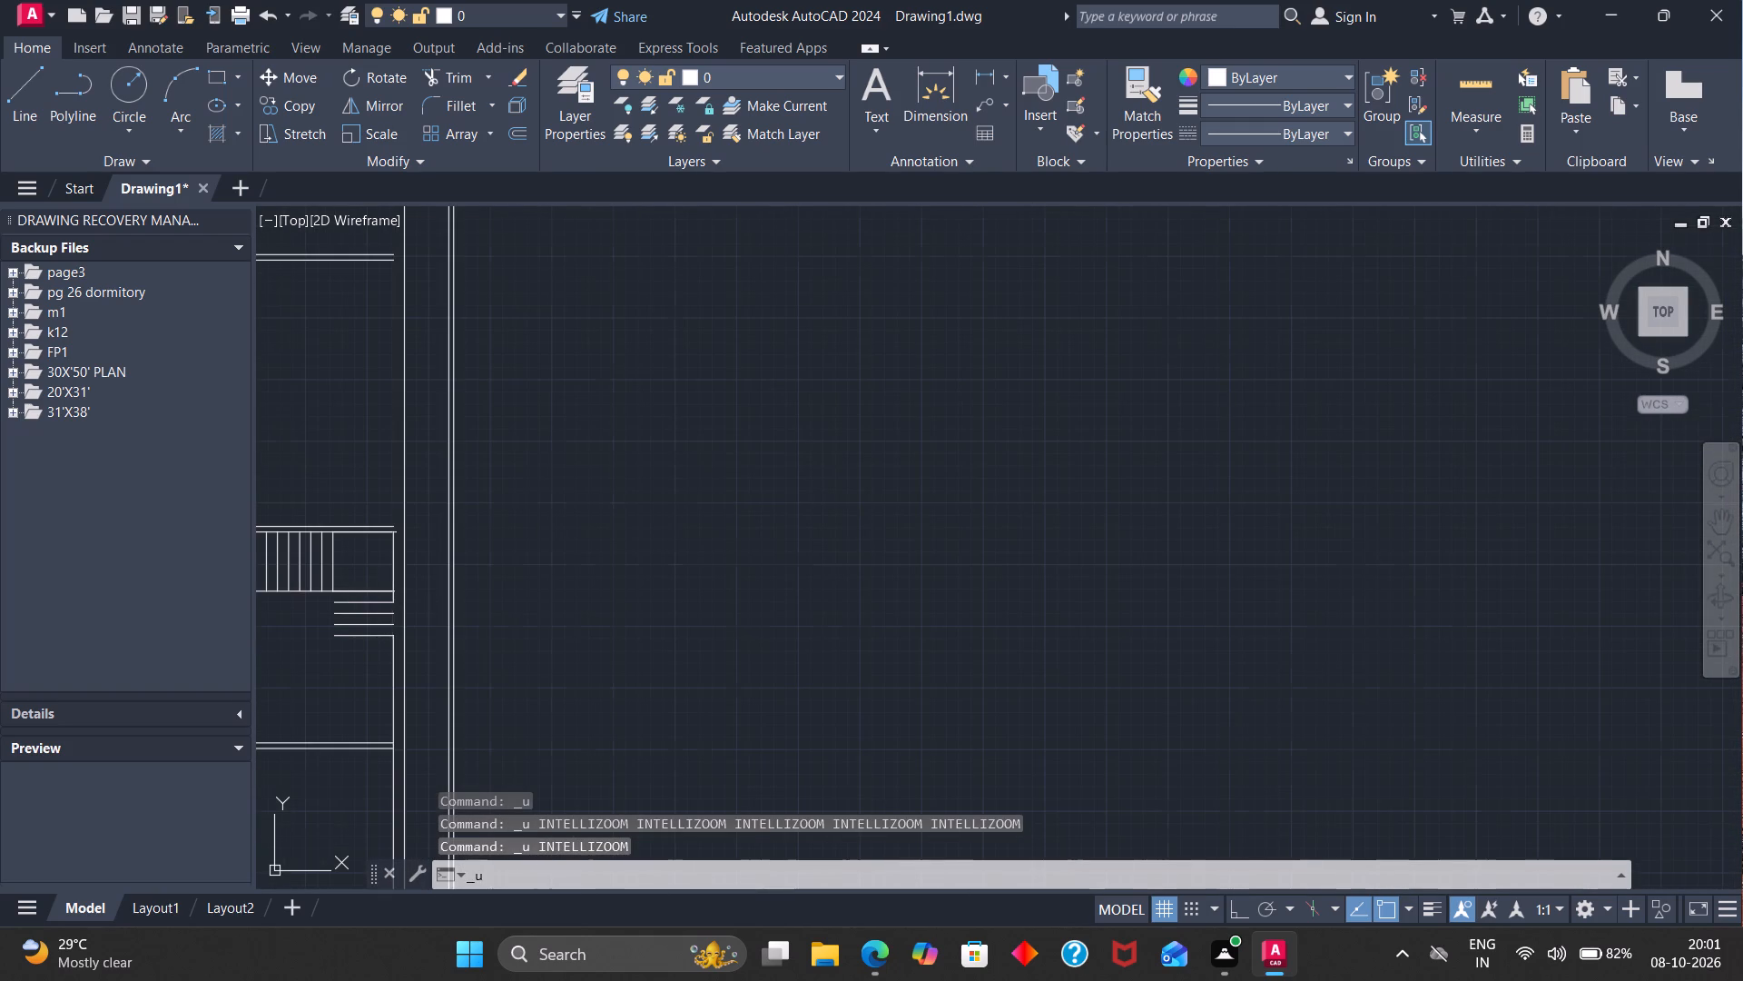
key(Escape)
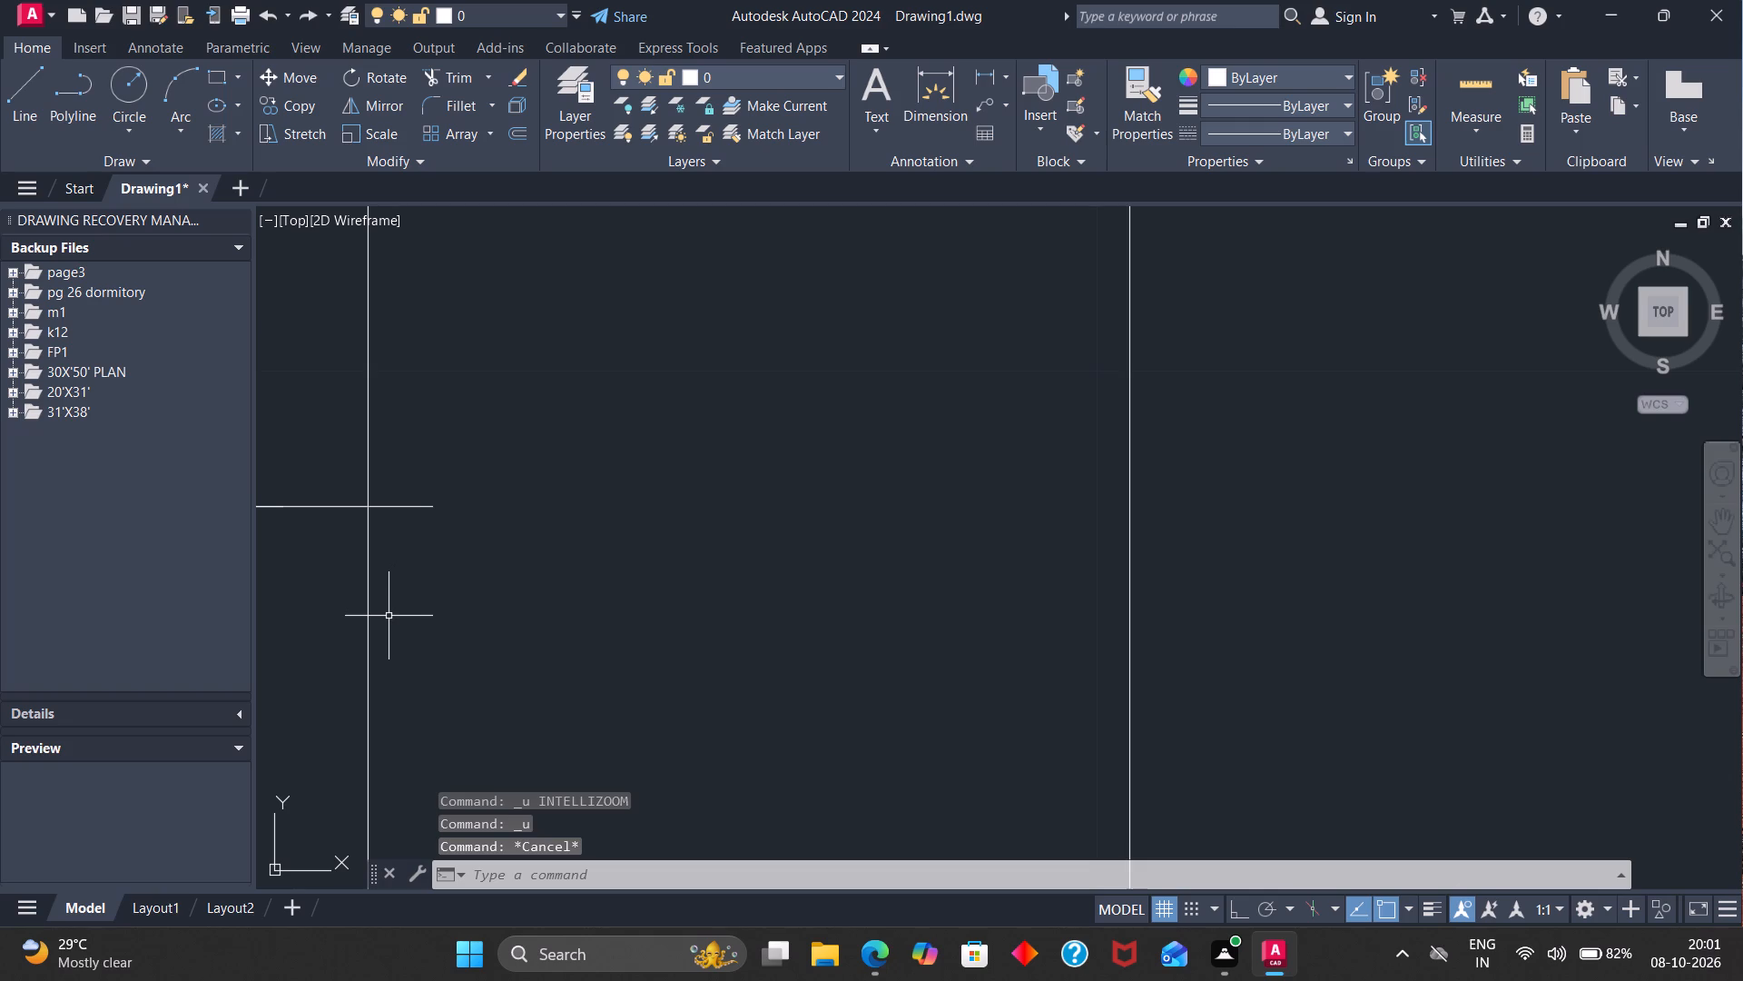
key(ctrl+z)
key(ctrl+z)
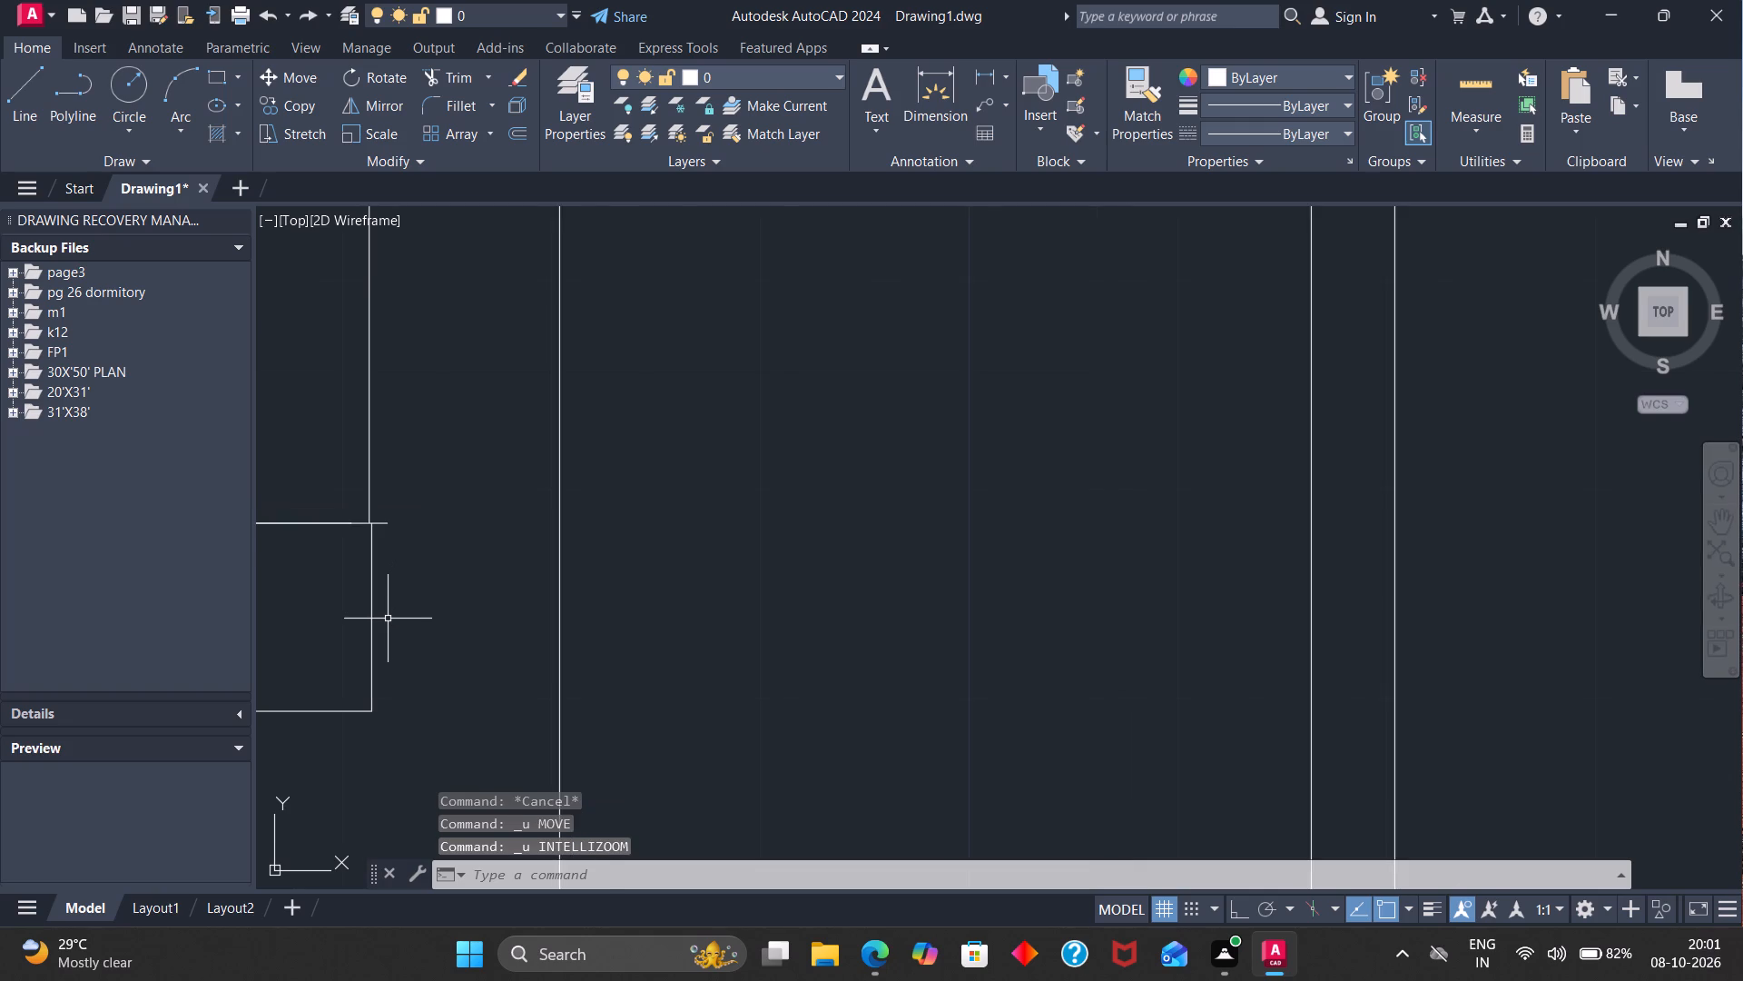
Undo the earlier edits around the 4' square's east edge, back through the move, the trim and the line.
key(ctrl+z)
key(ctrl+z)
scroll(388, 619, down, 3)
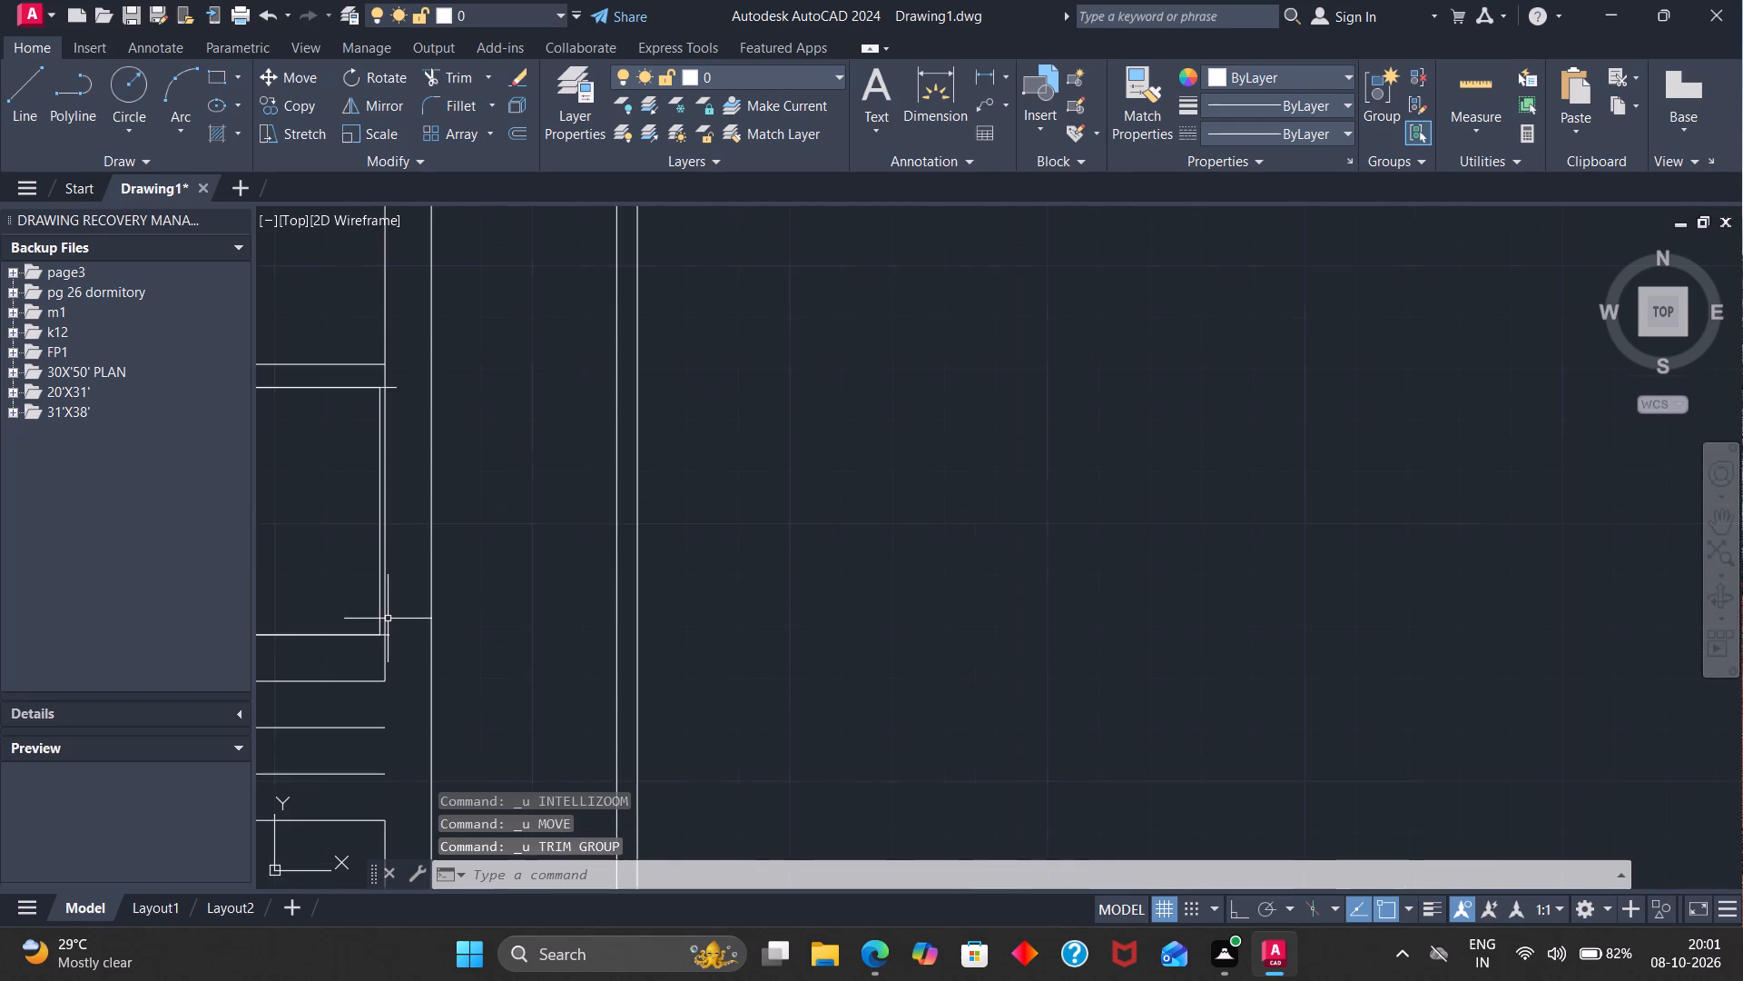
scroll(388, 619, down, 3)
scroll(389, 621, up, 5)
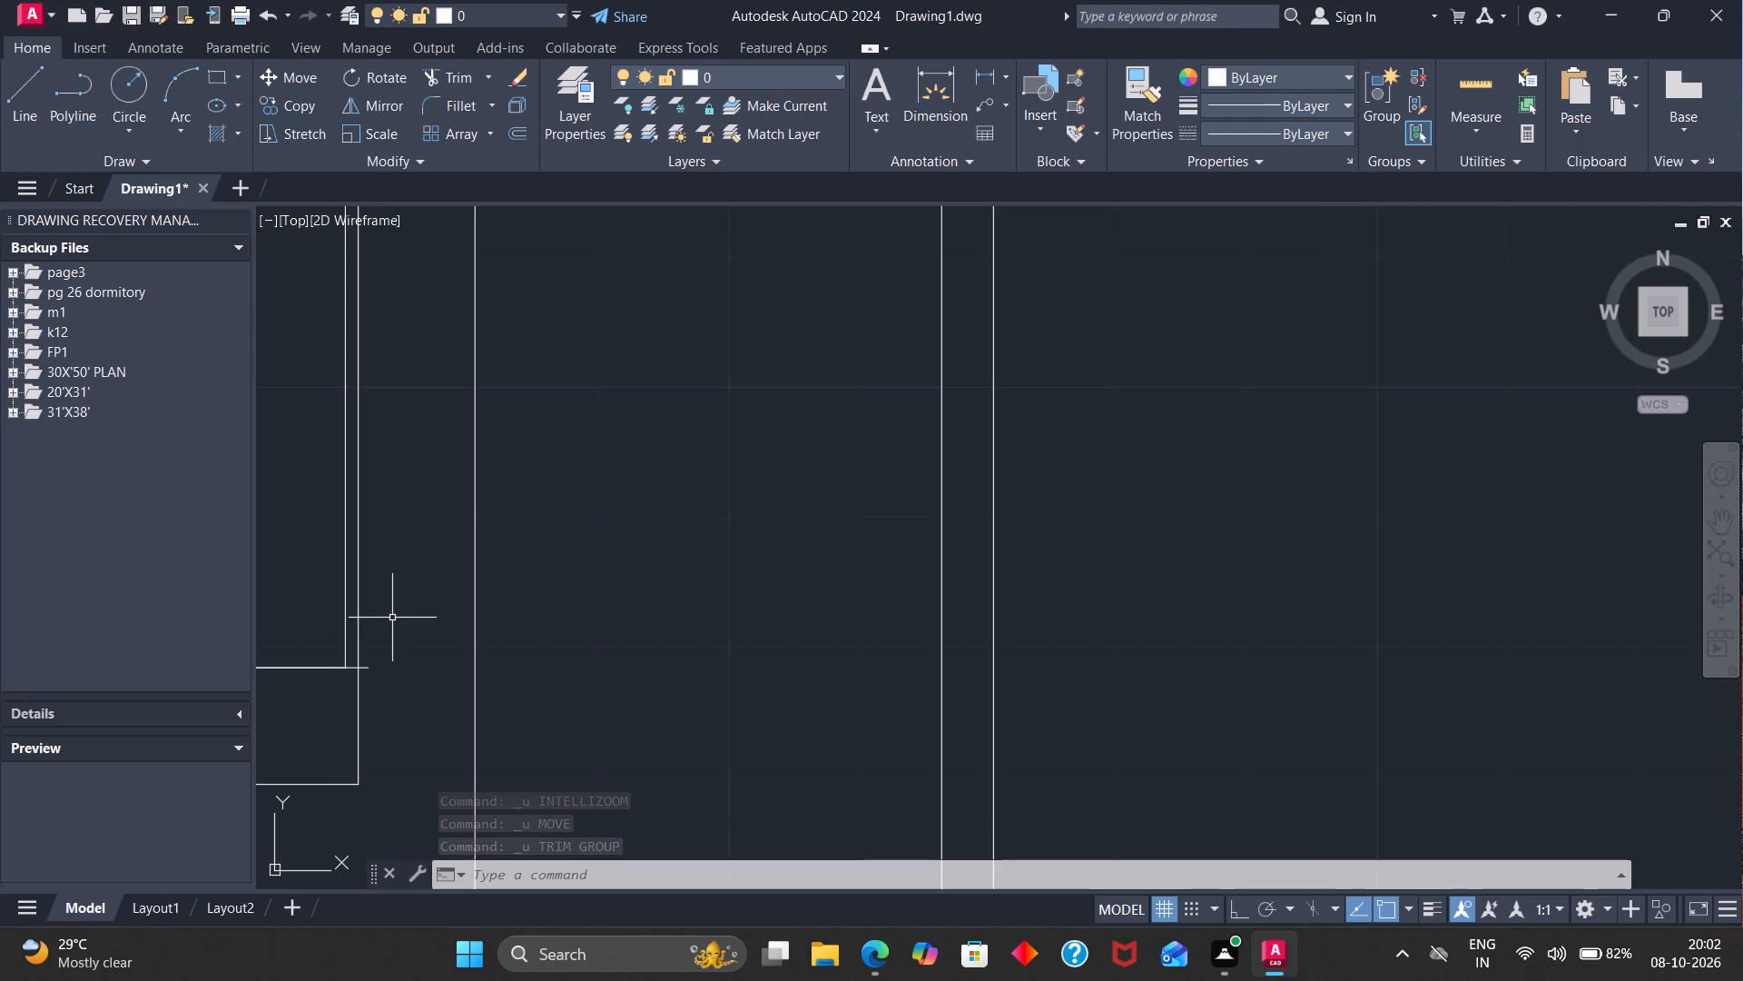
key(ctrl+z)
key(ctrl+z)
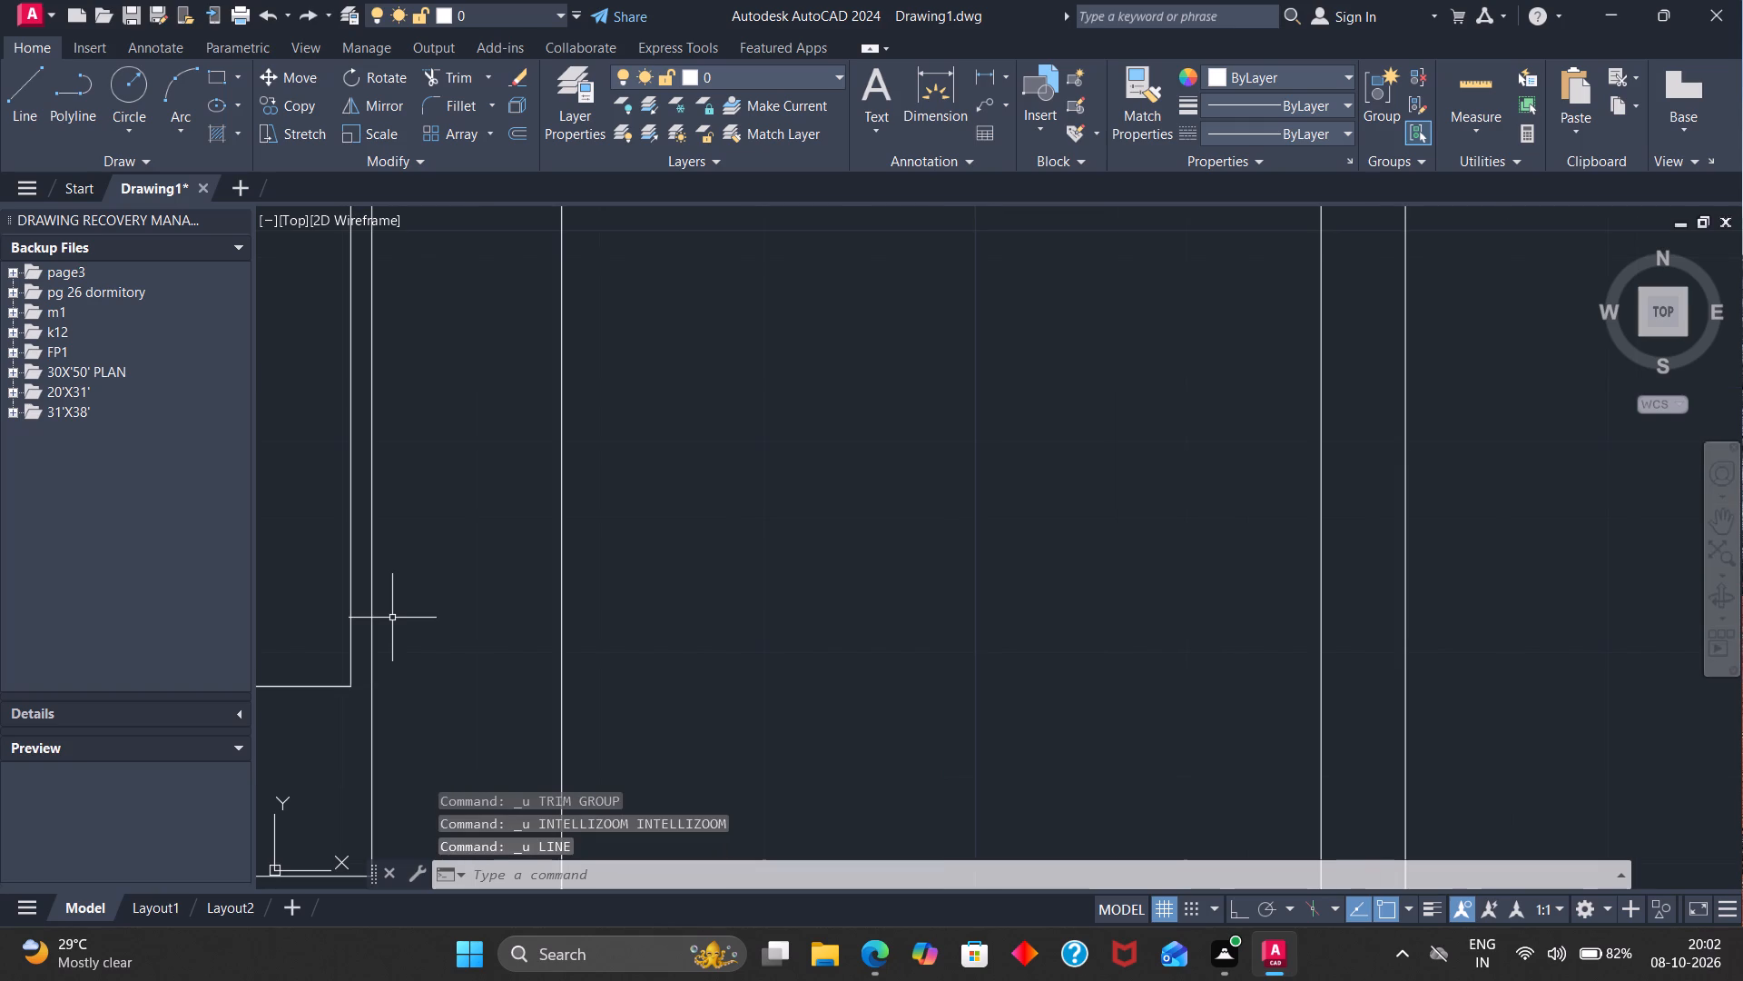
ctrl+scroll(392, 618, down, 4)
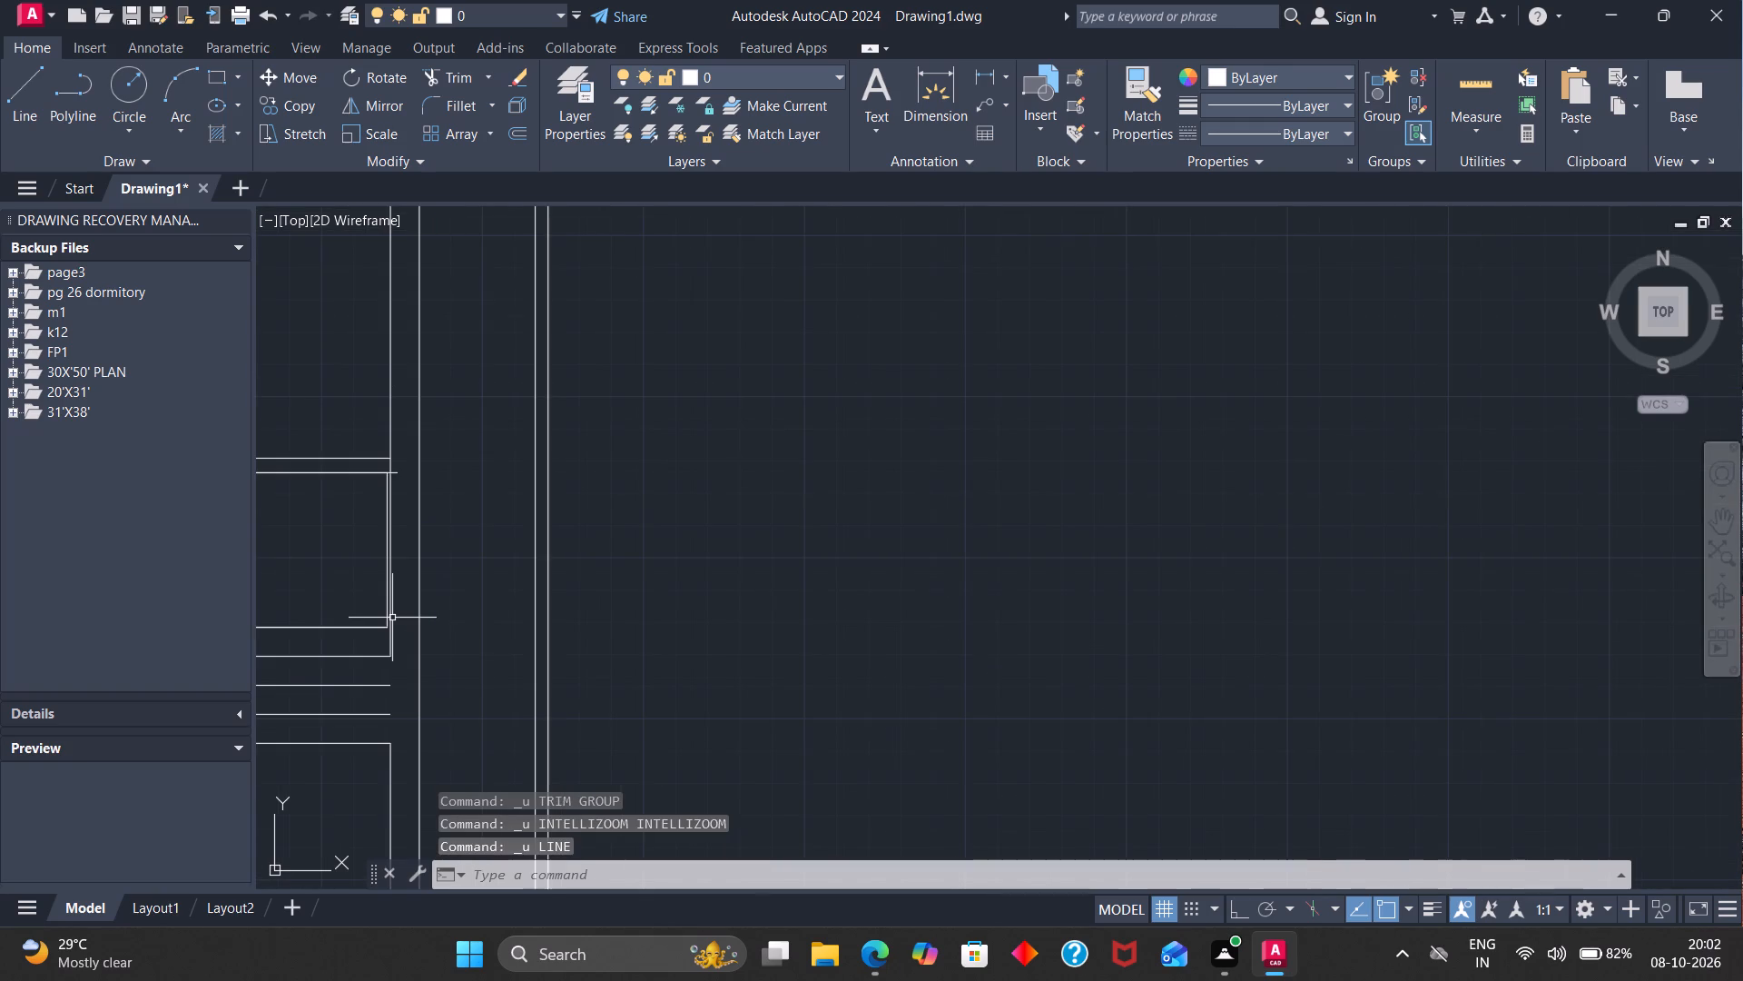
ctrl+scroll(392, 618, up, 4)
key(ctrl+z)
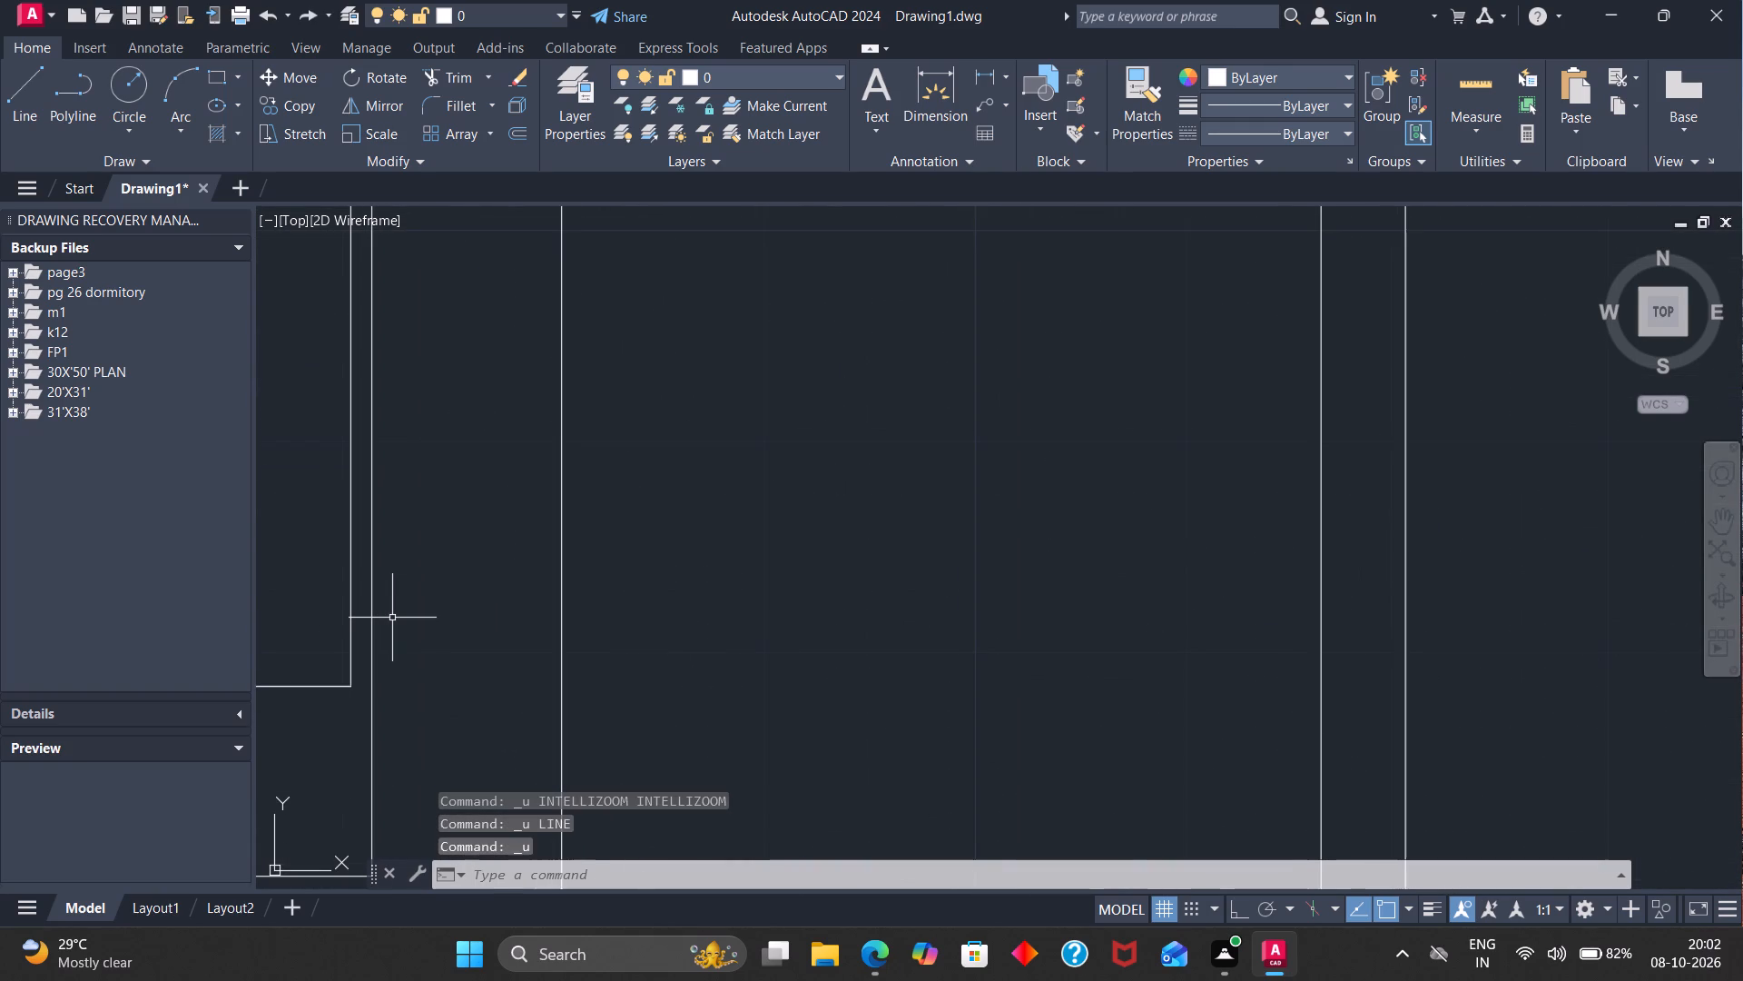
key(ctrl+z)
Examine how the 4' square and the treads below it meet the east wall's inner line.
scroll(392, 618, down, 3)
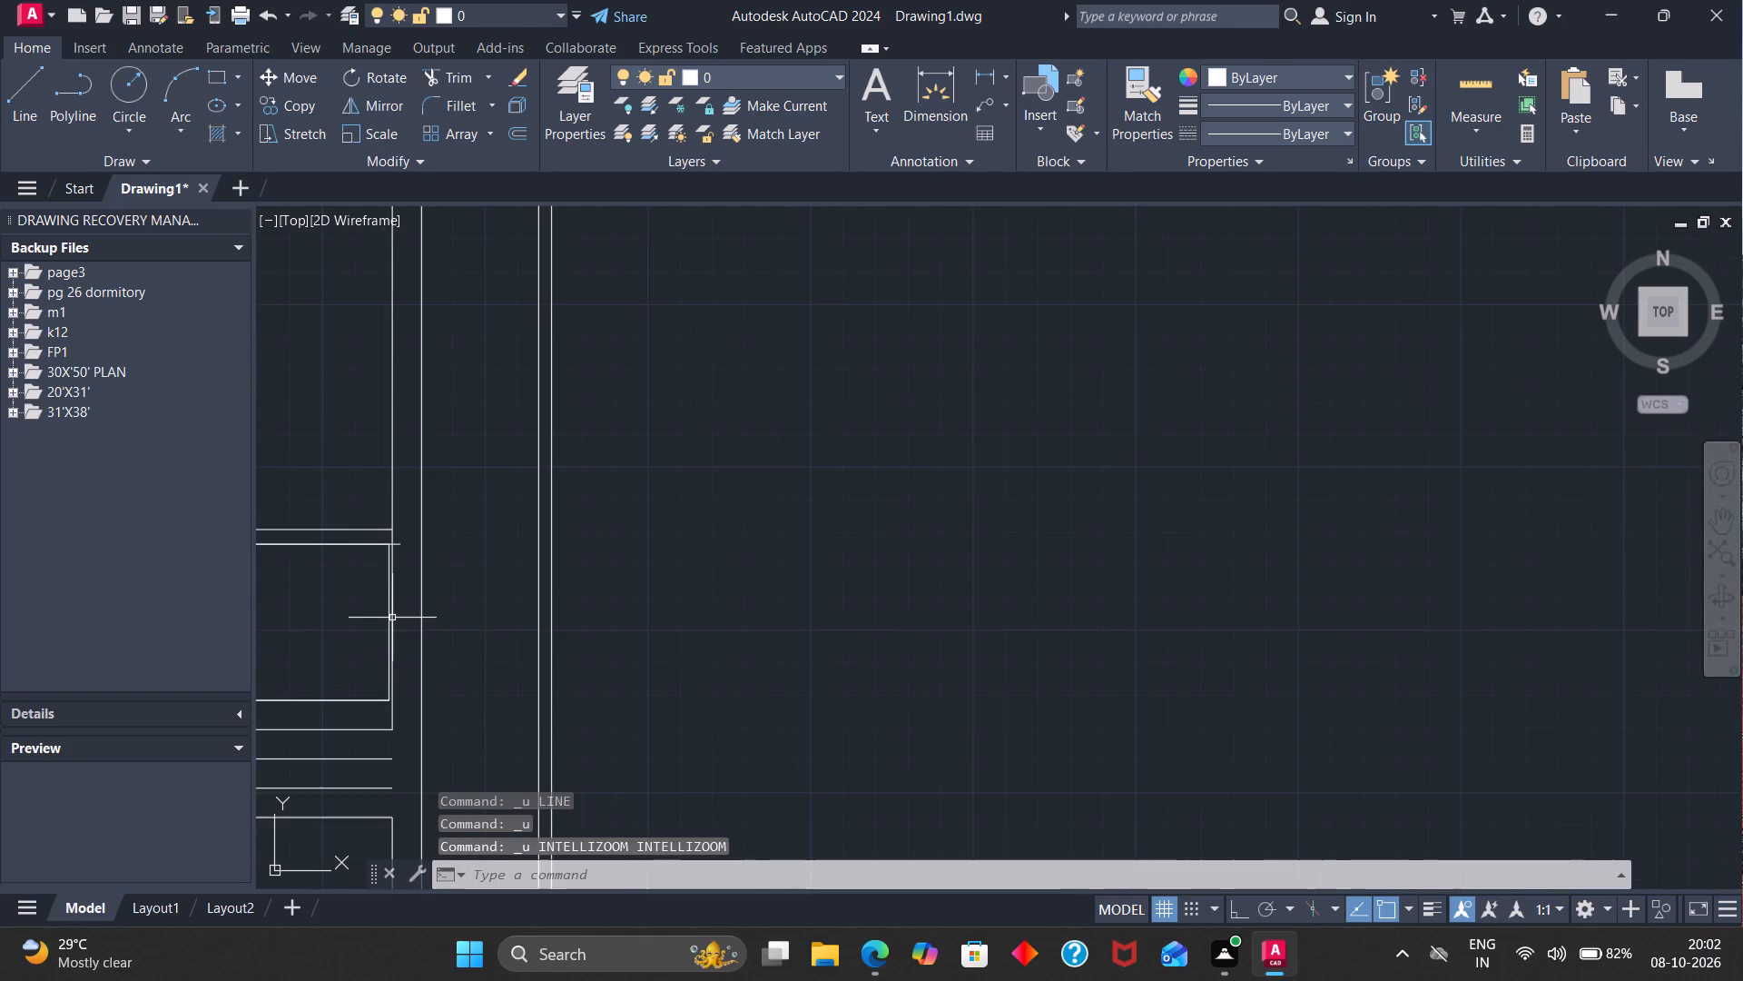
scroll(392, 618, down, 2)
scroll(389, 654, up, 4)
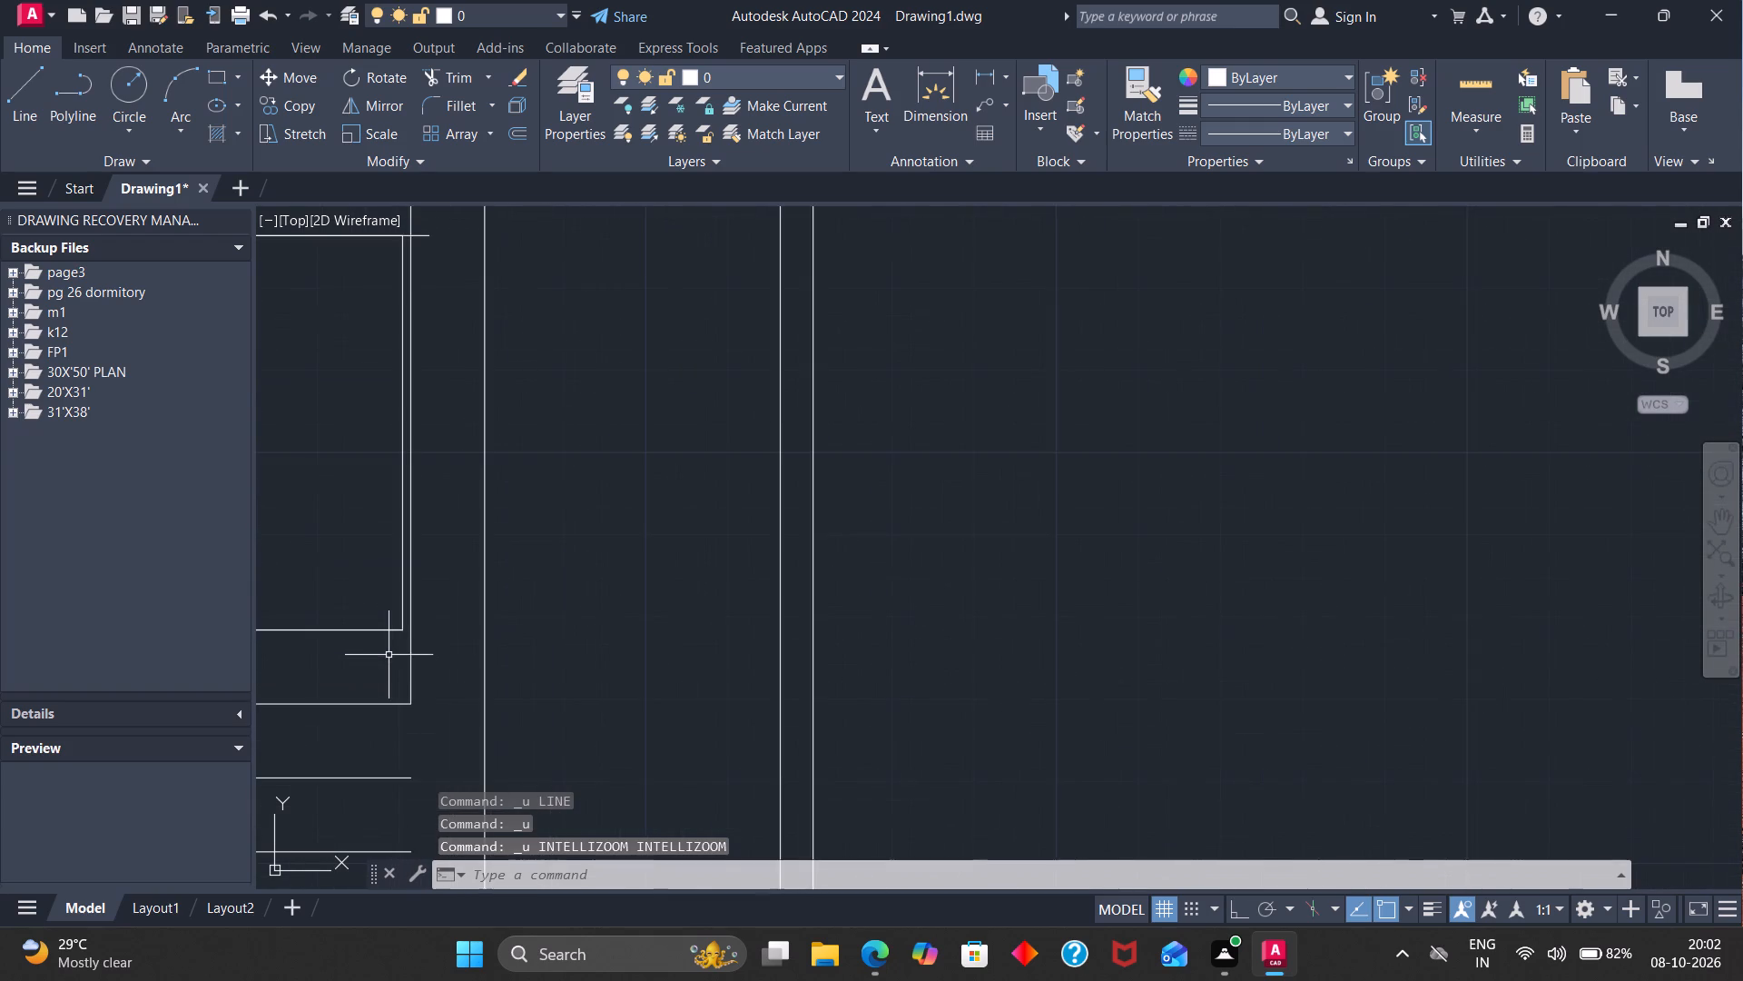
scroll(397, 672, up, 1)
scroll(397, 672, down, 2)
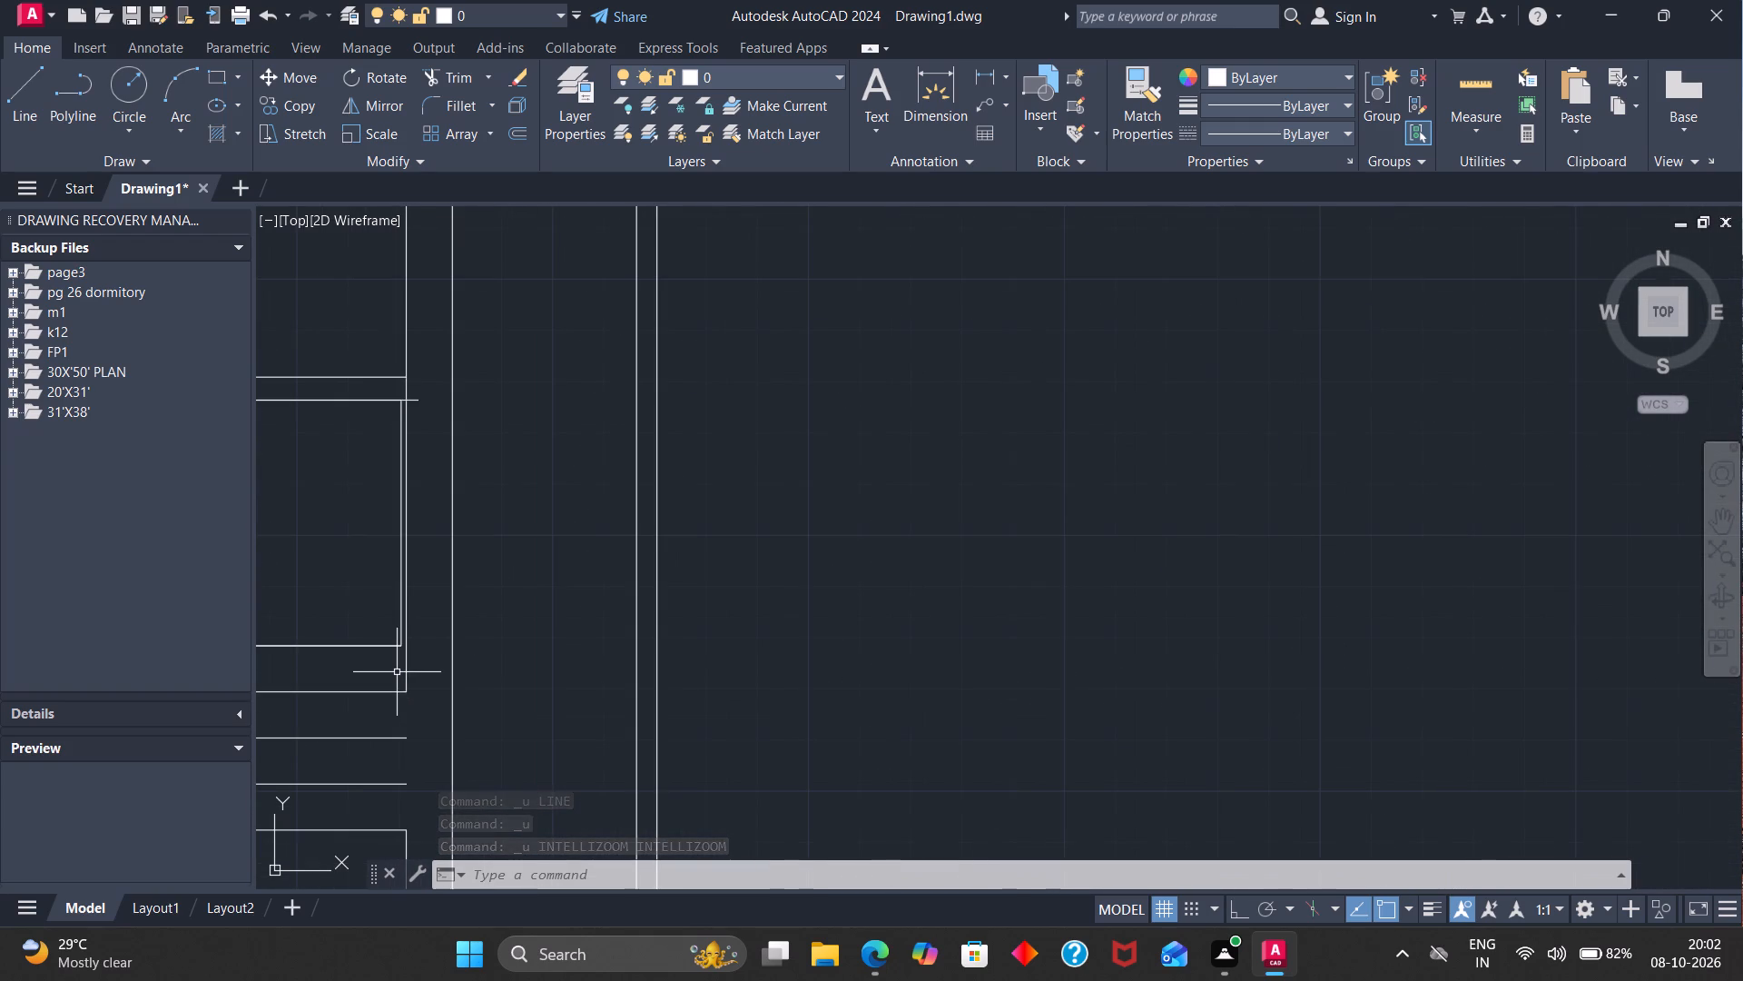
scroll(407, 692, down, 3)
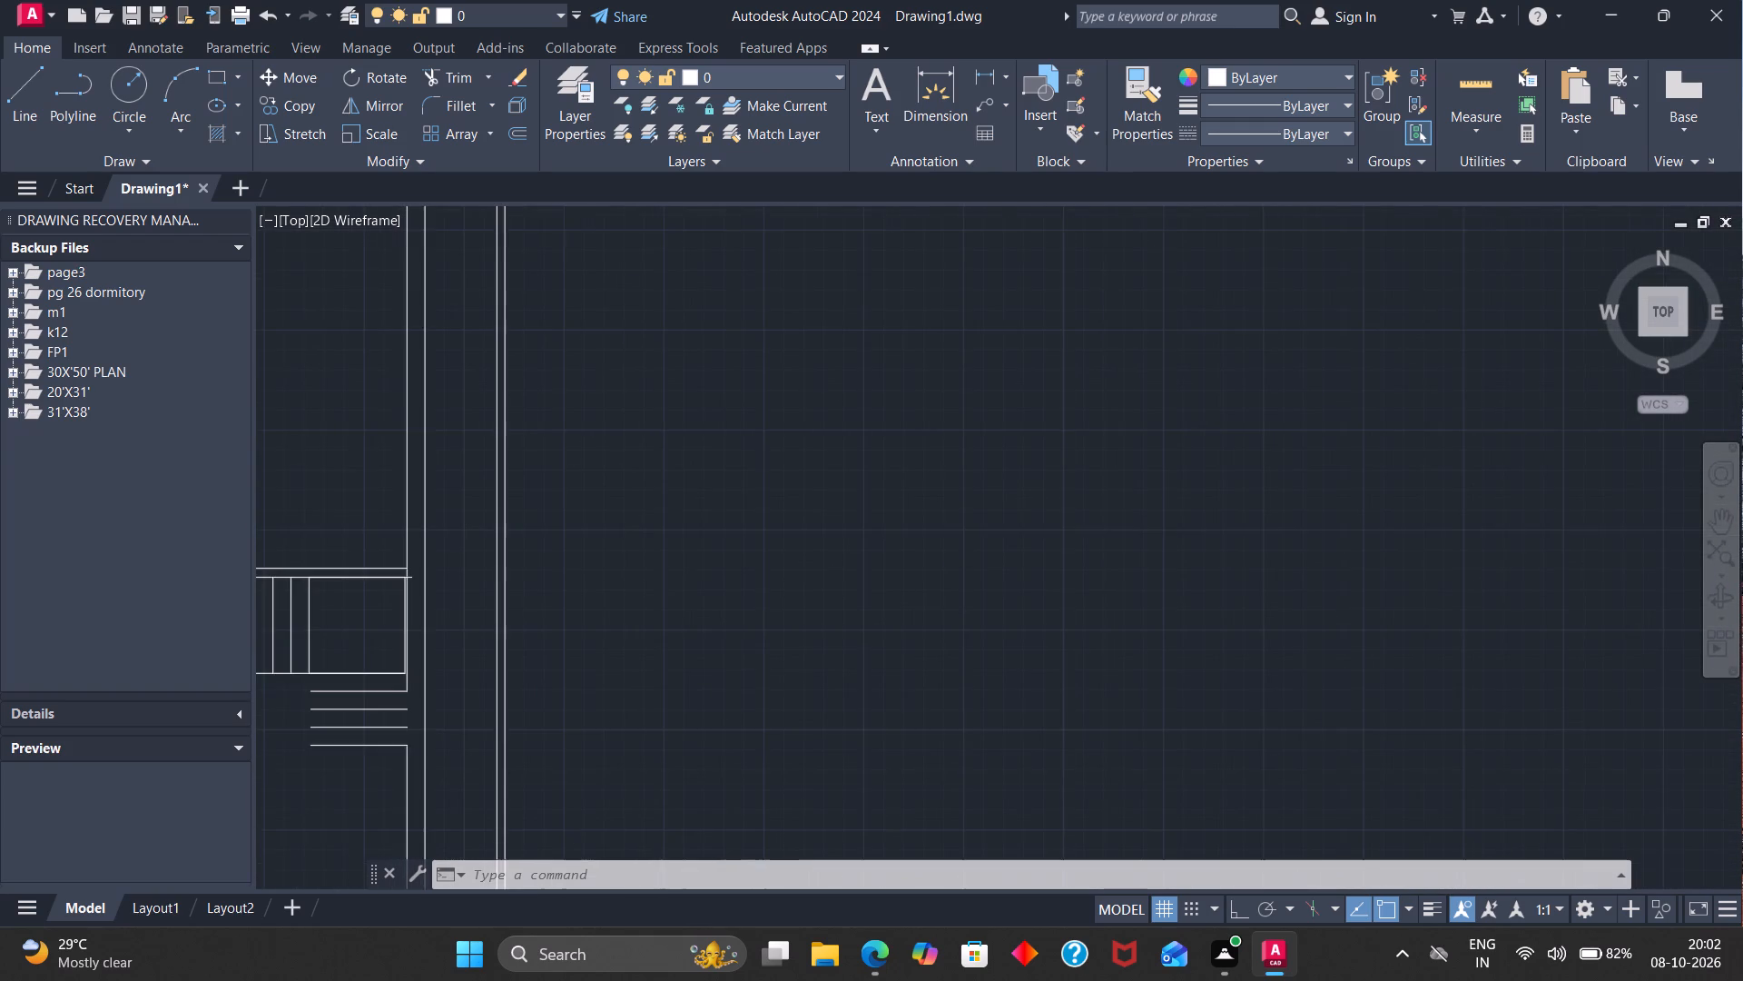
scroll(409, 733, up, 2)
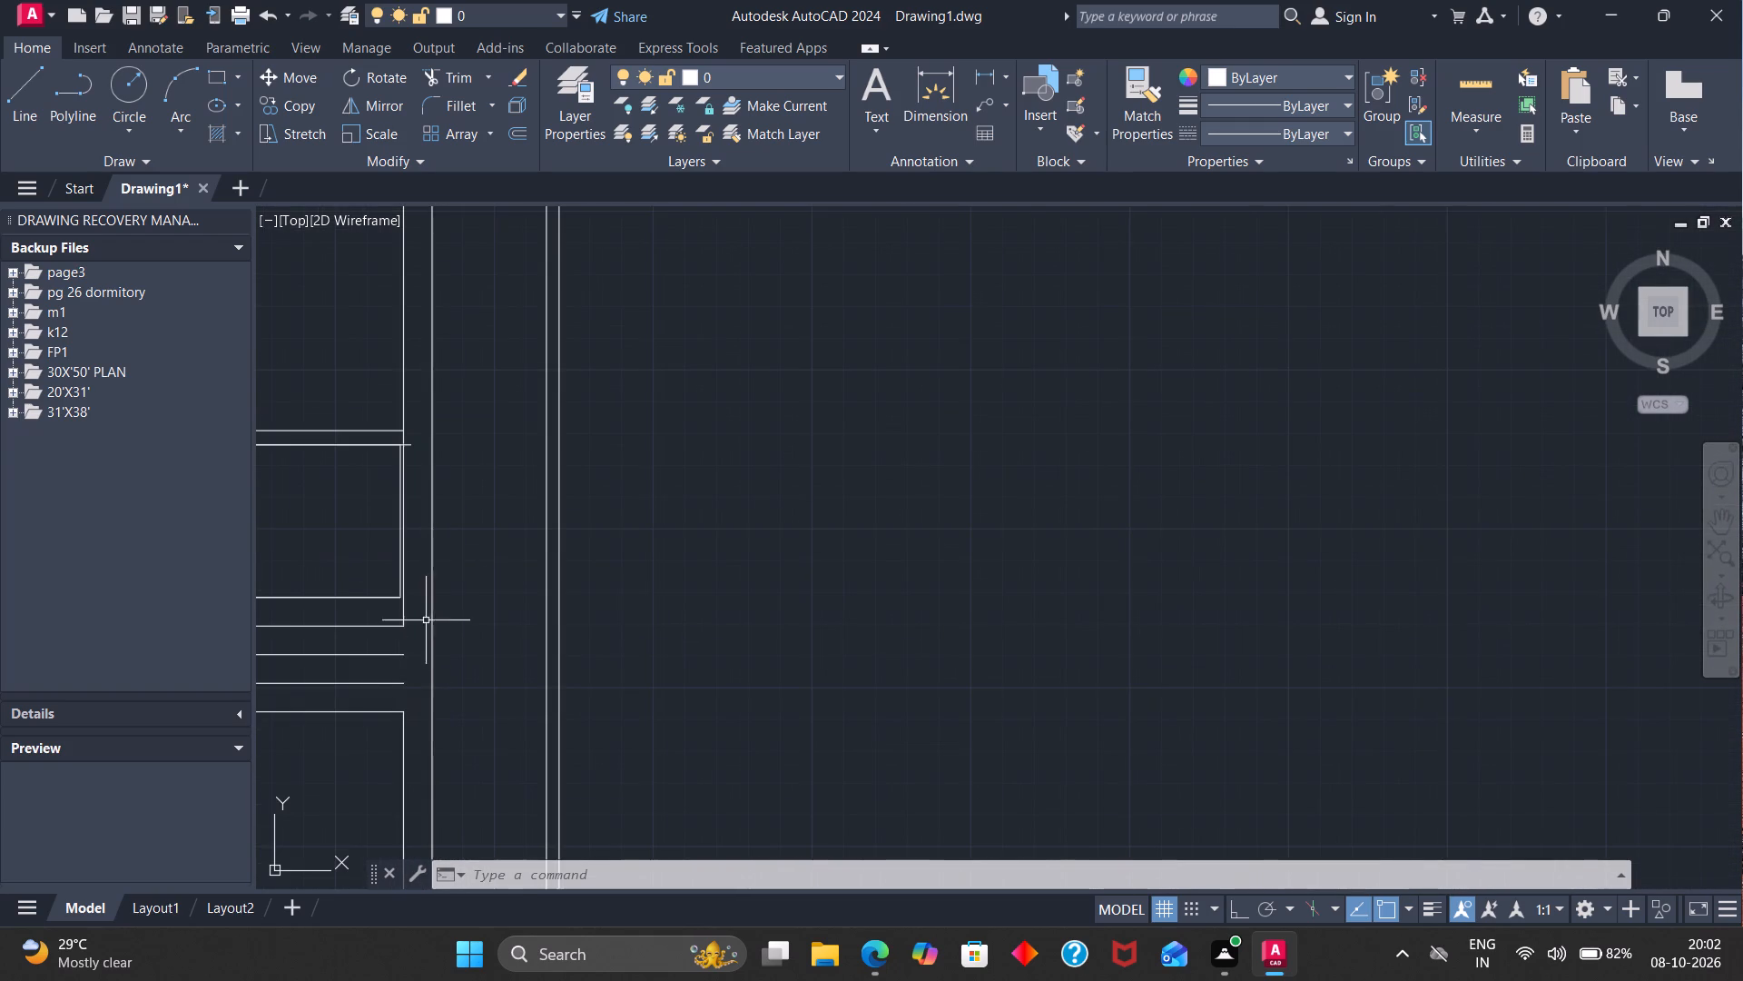
scroll(426, 626, down, 2)
scroll(409, 673, up, 2)
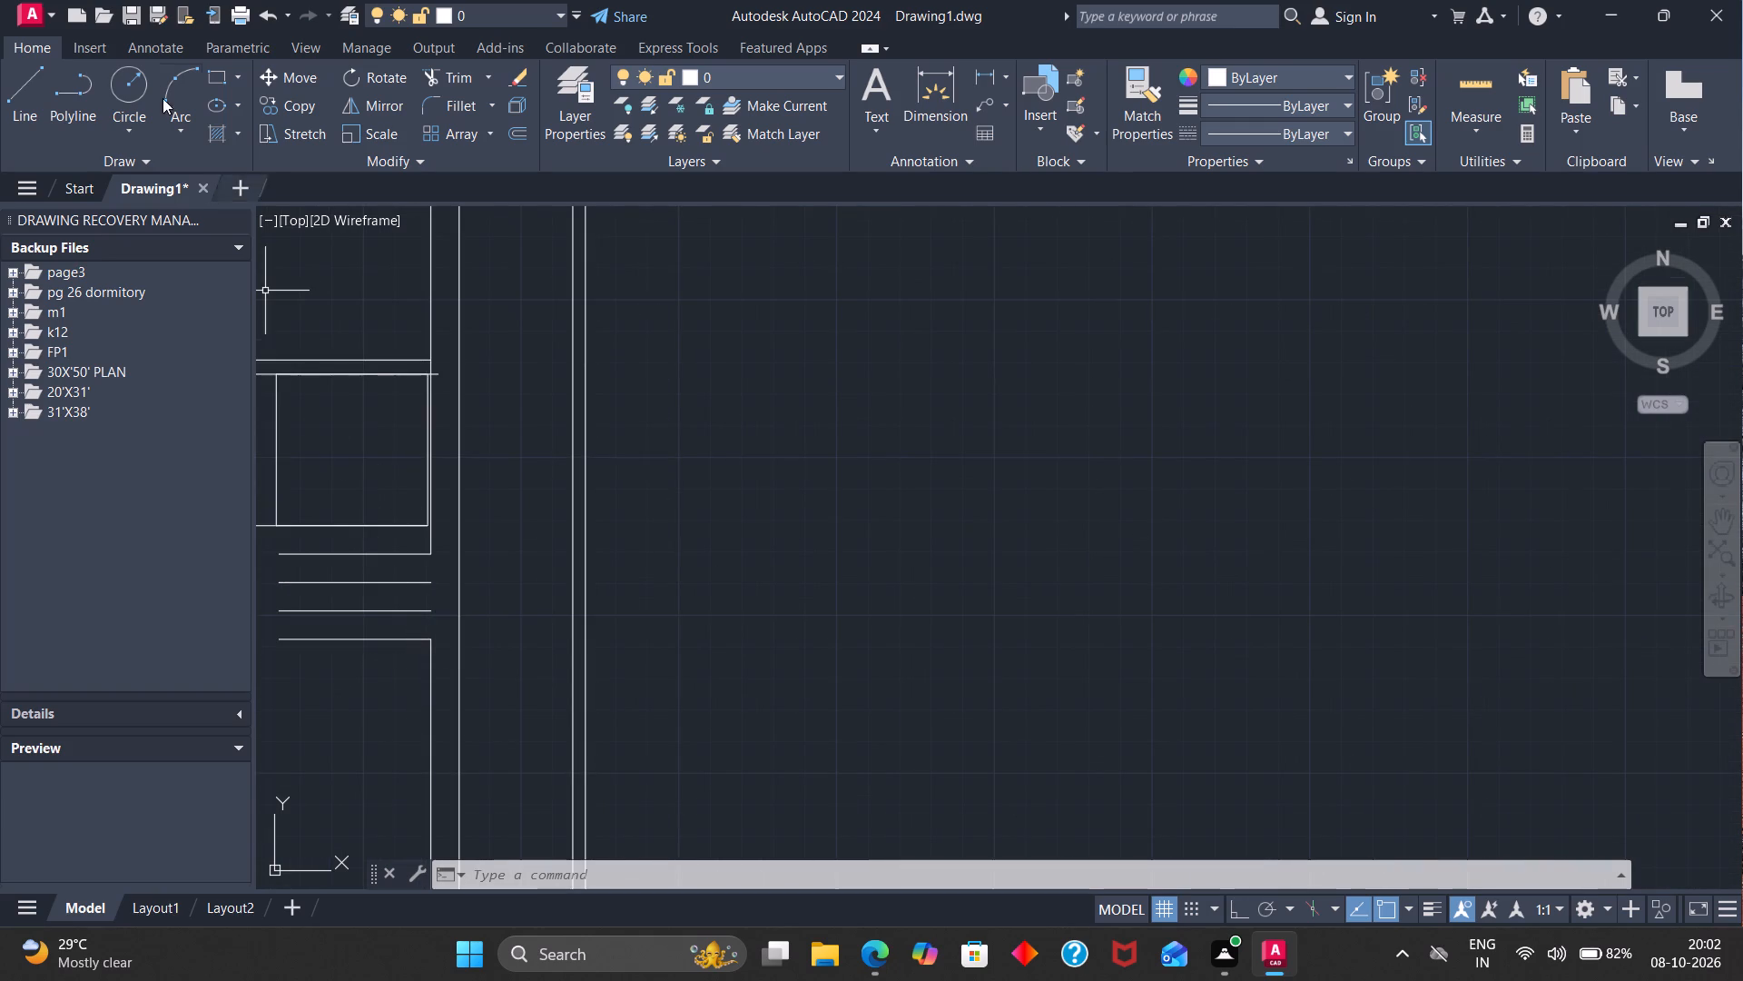
With Ortho on, draw vertical line segments along the east ends of the four treads below the square, 9" from tread to tread.
click(29, 85)
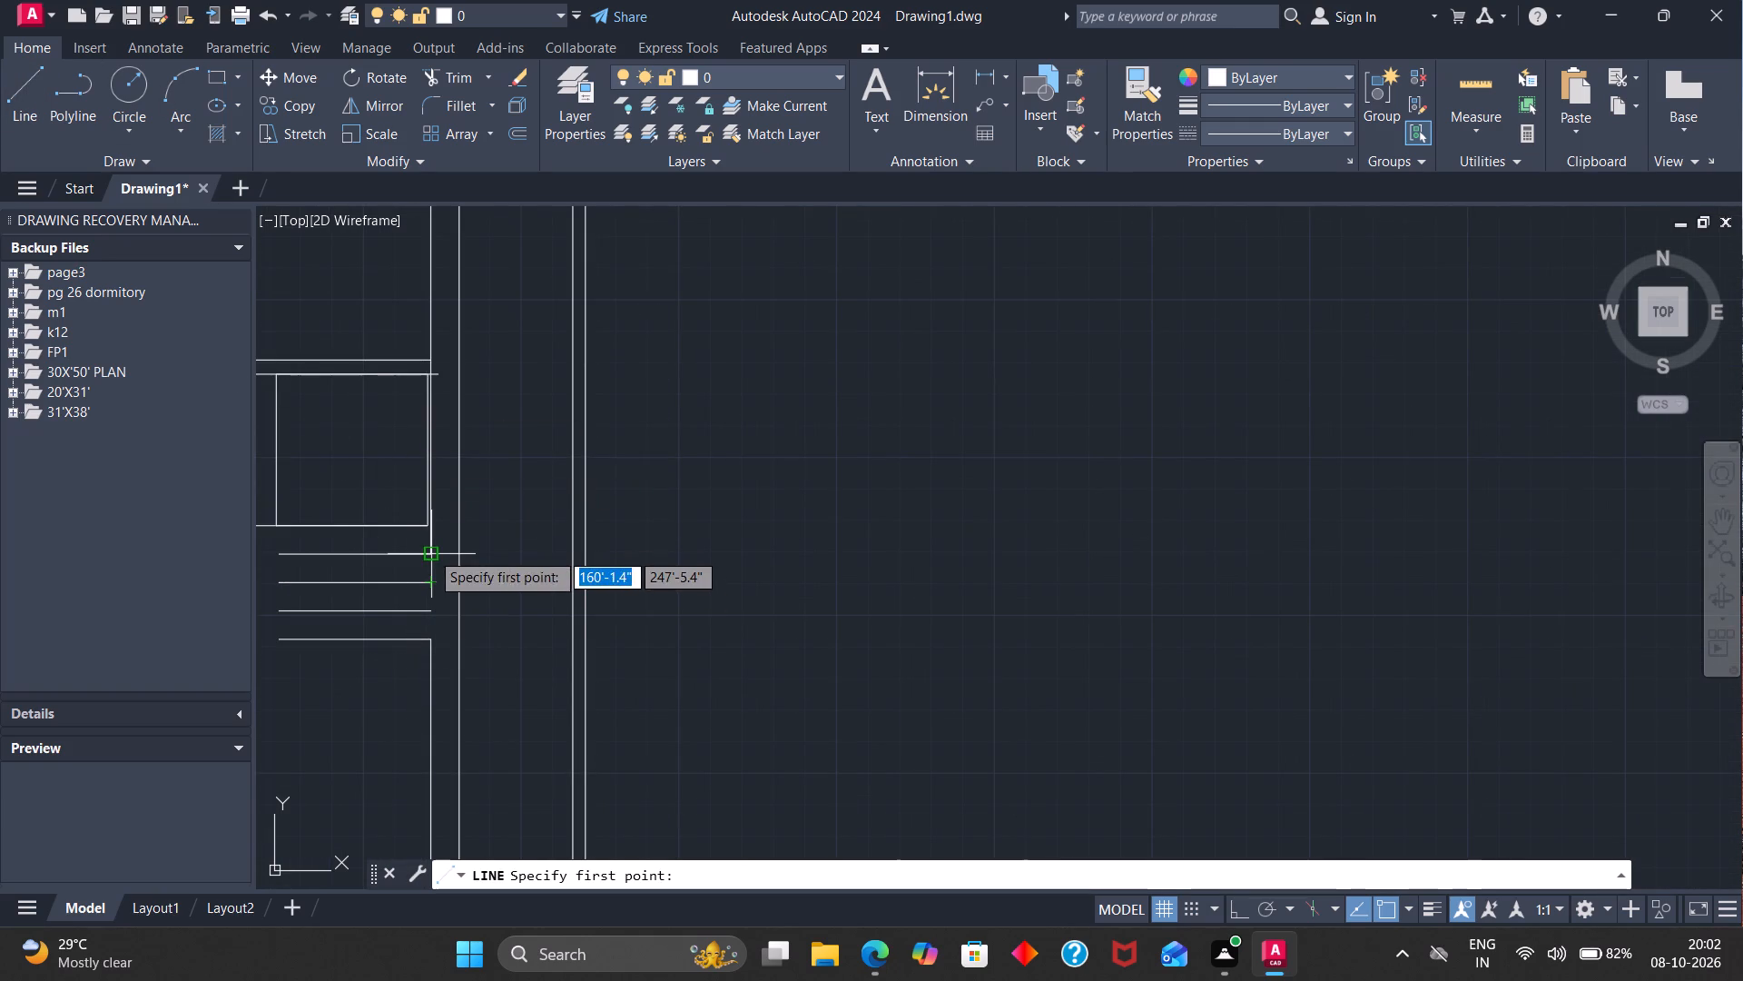
click(430, 551)
scroll(432, 581, up, 3)
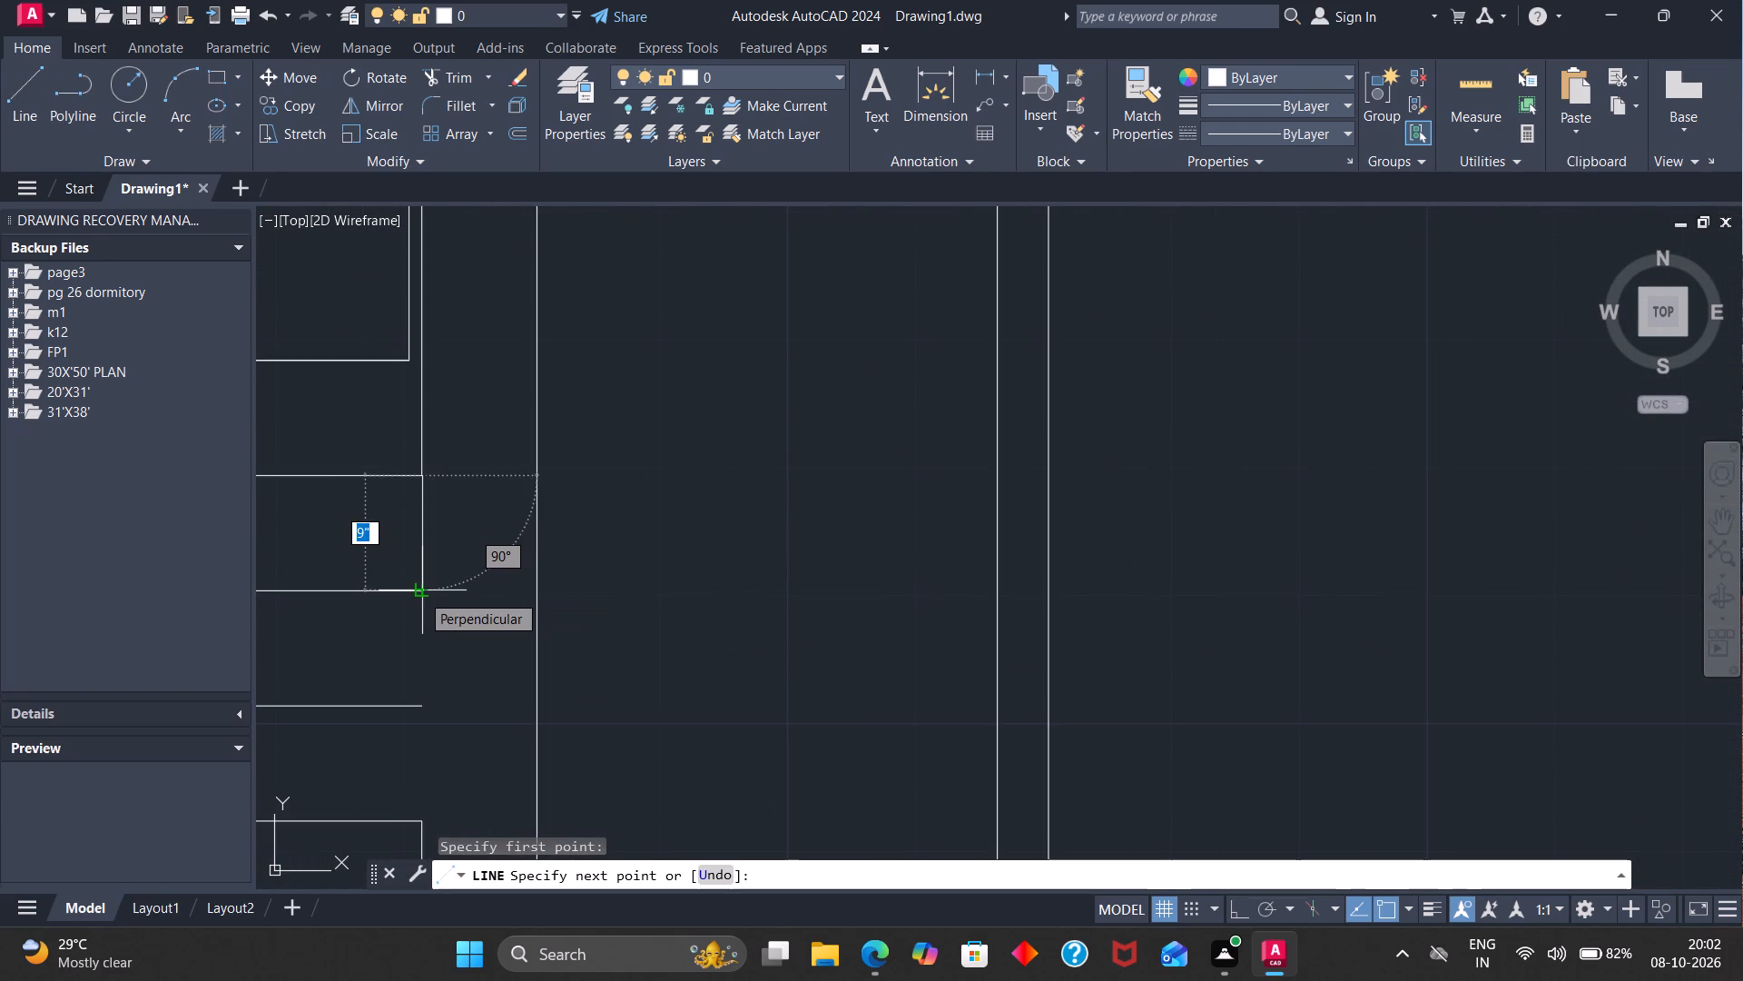
click(420, 593)
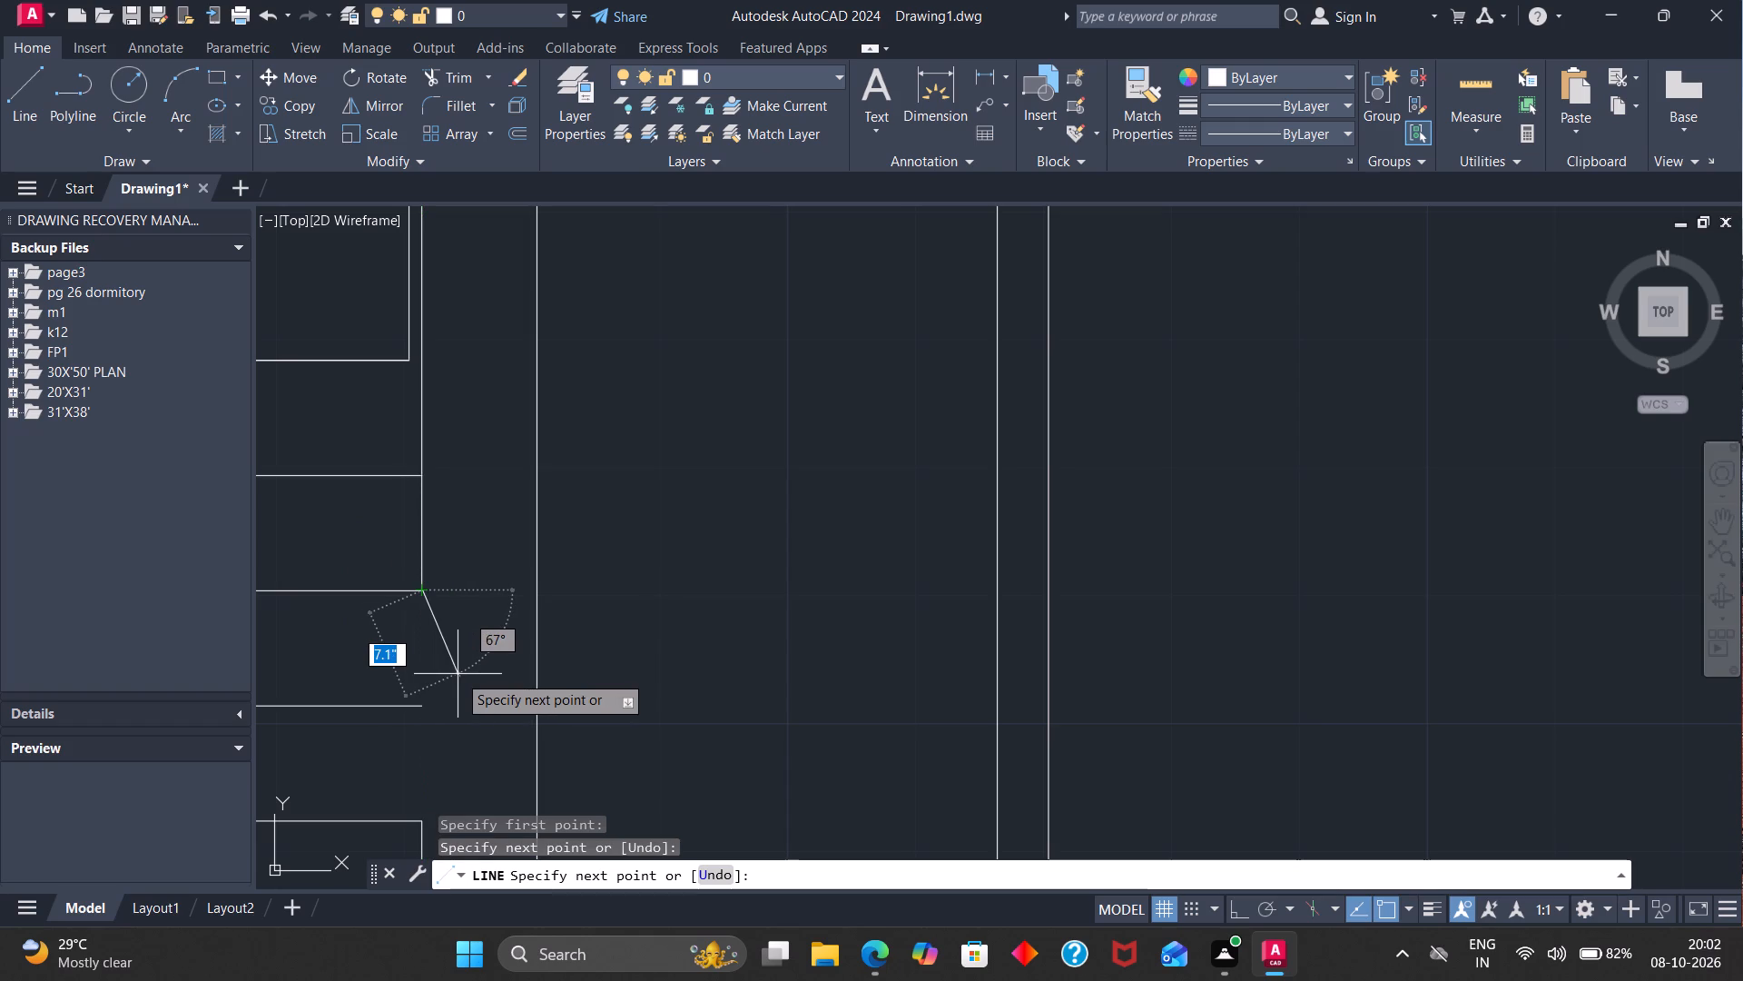
key(F8)
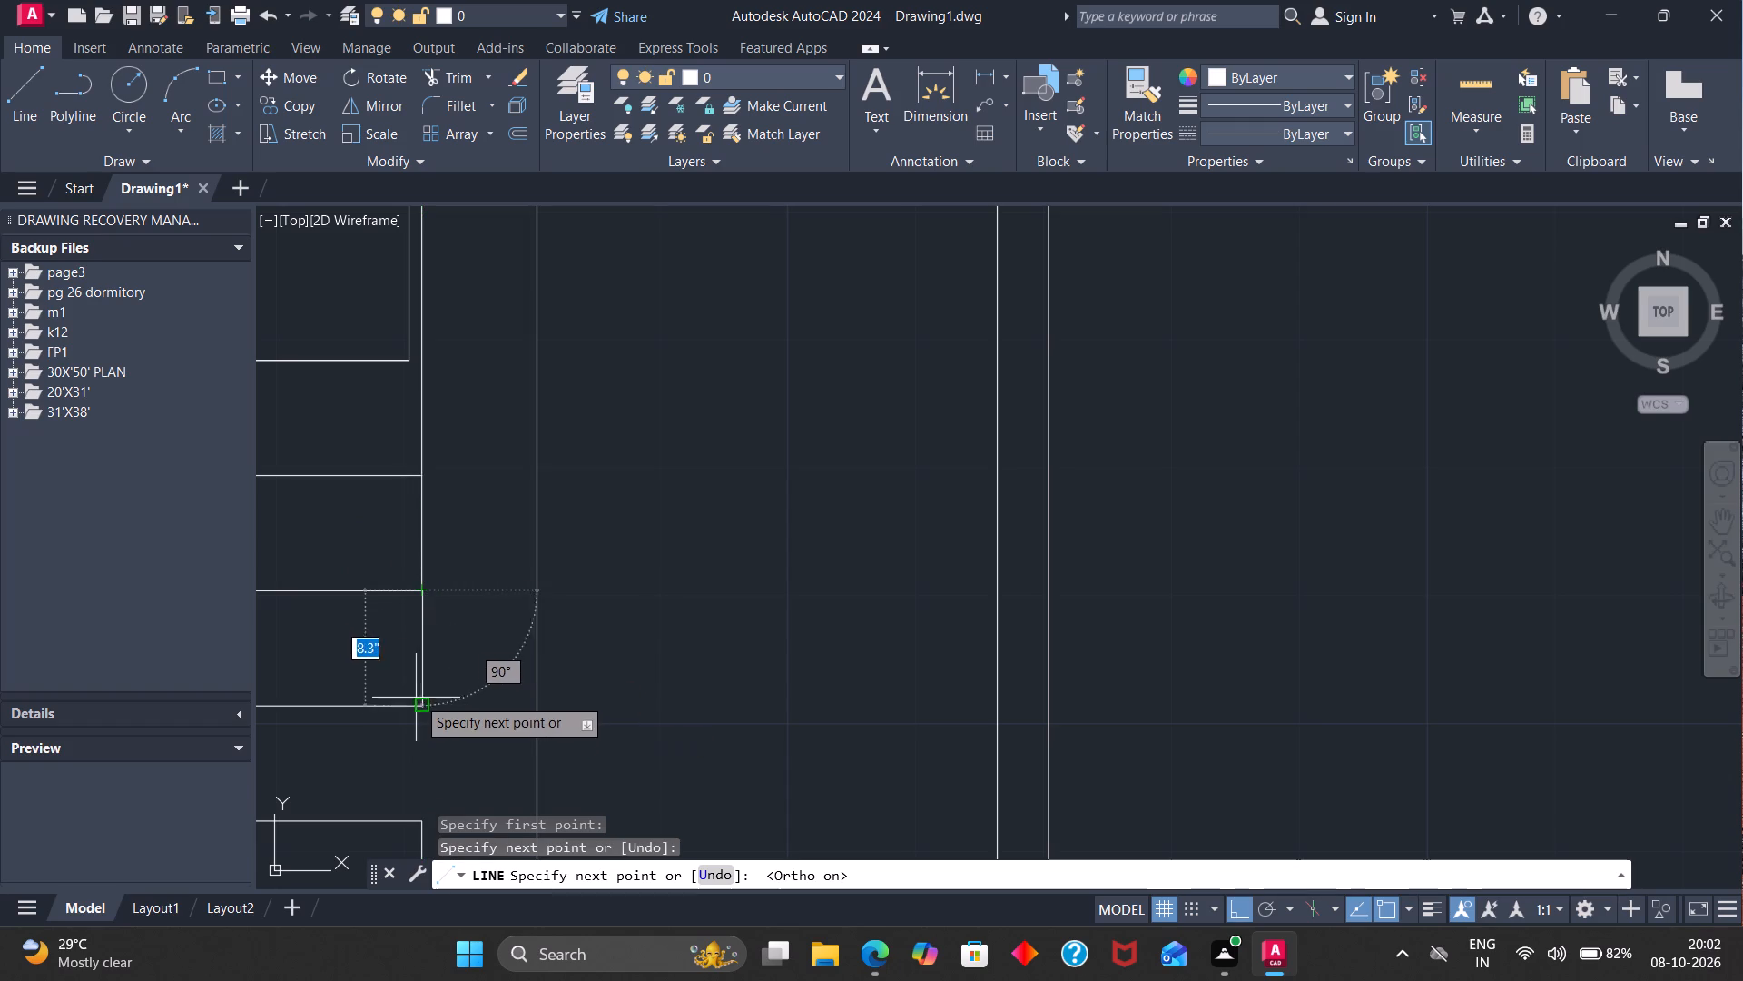
click(417, 708)
scroll(418, 799, down, 3)
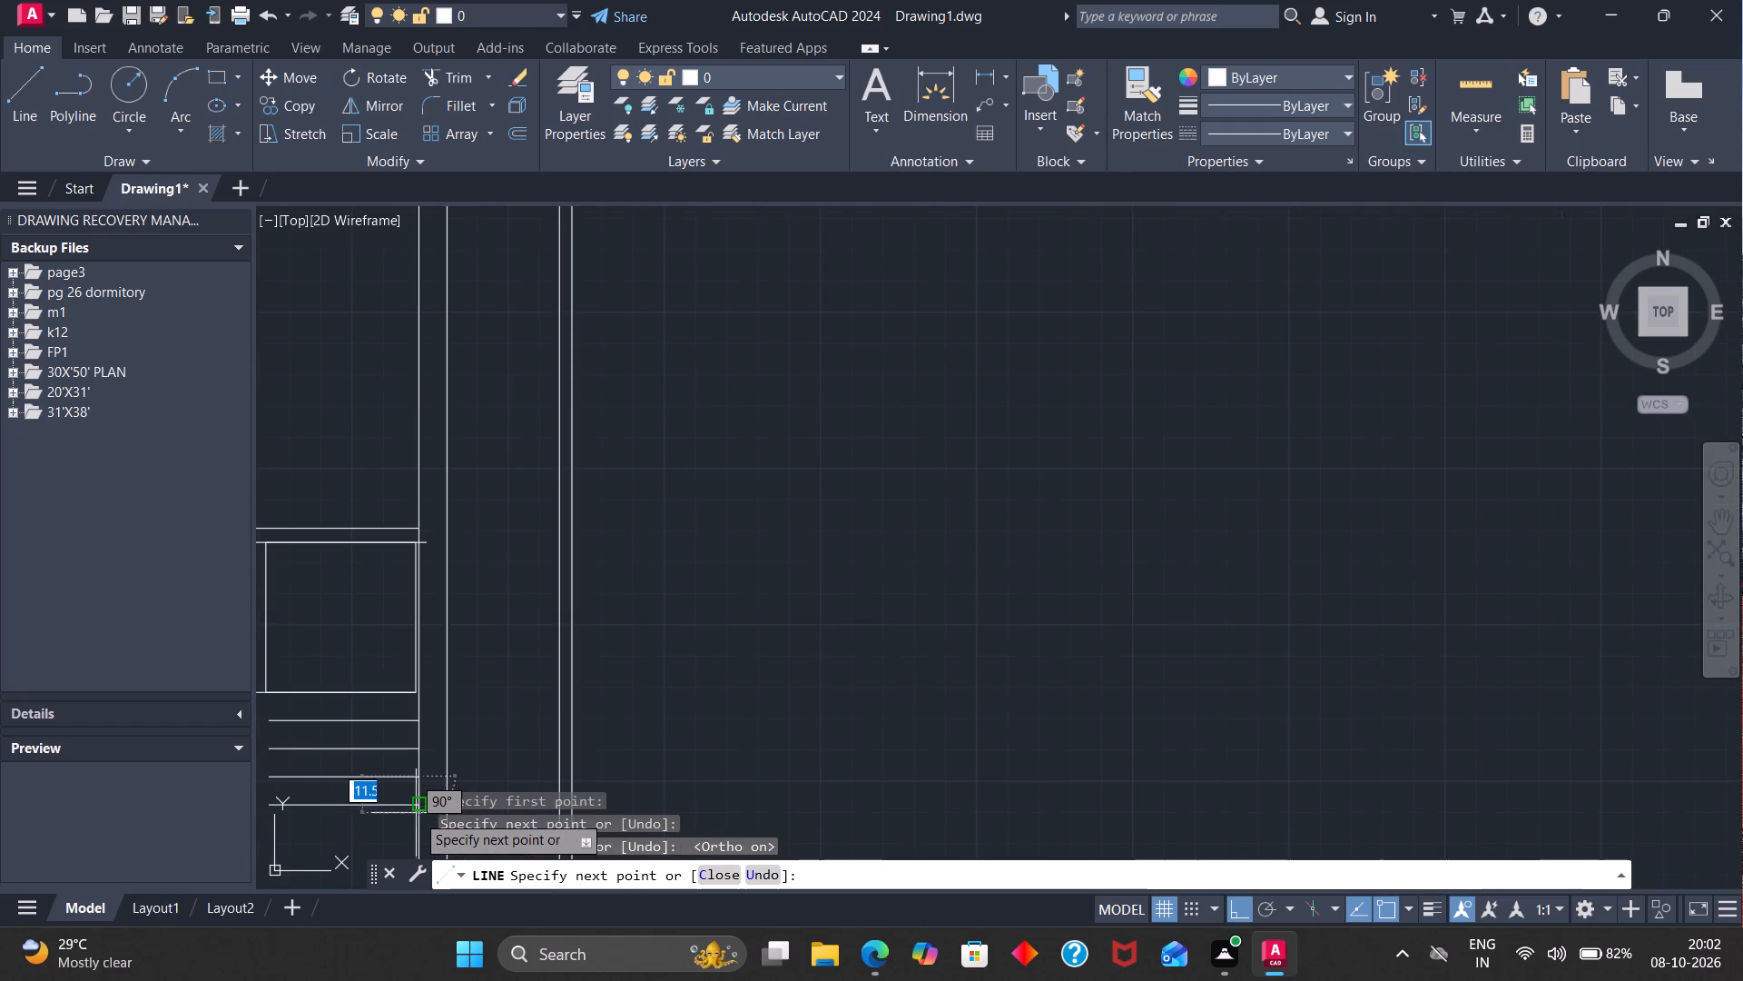
click(413, 802)
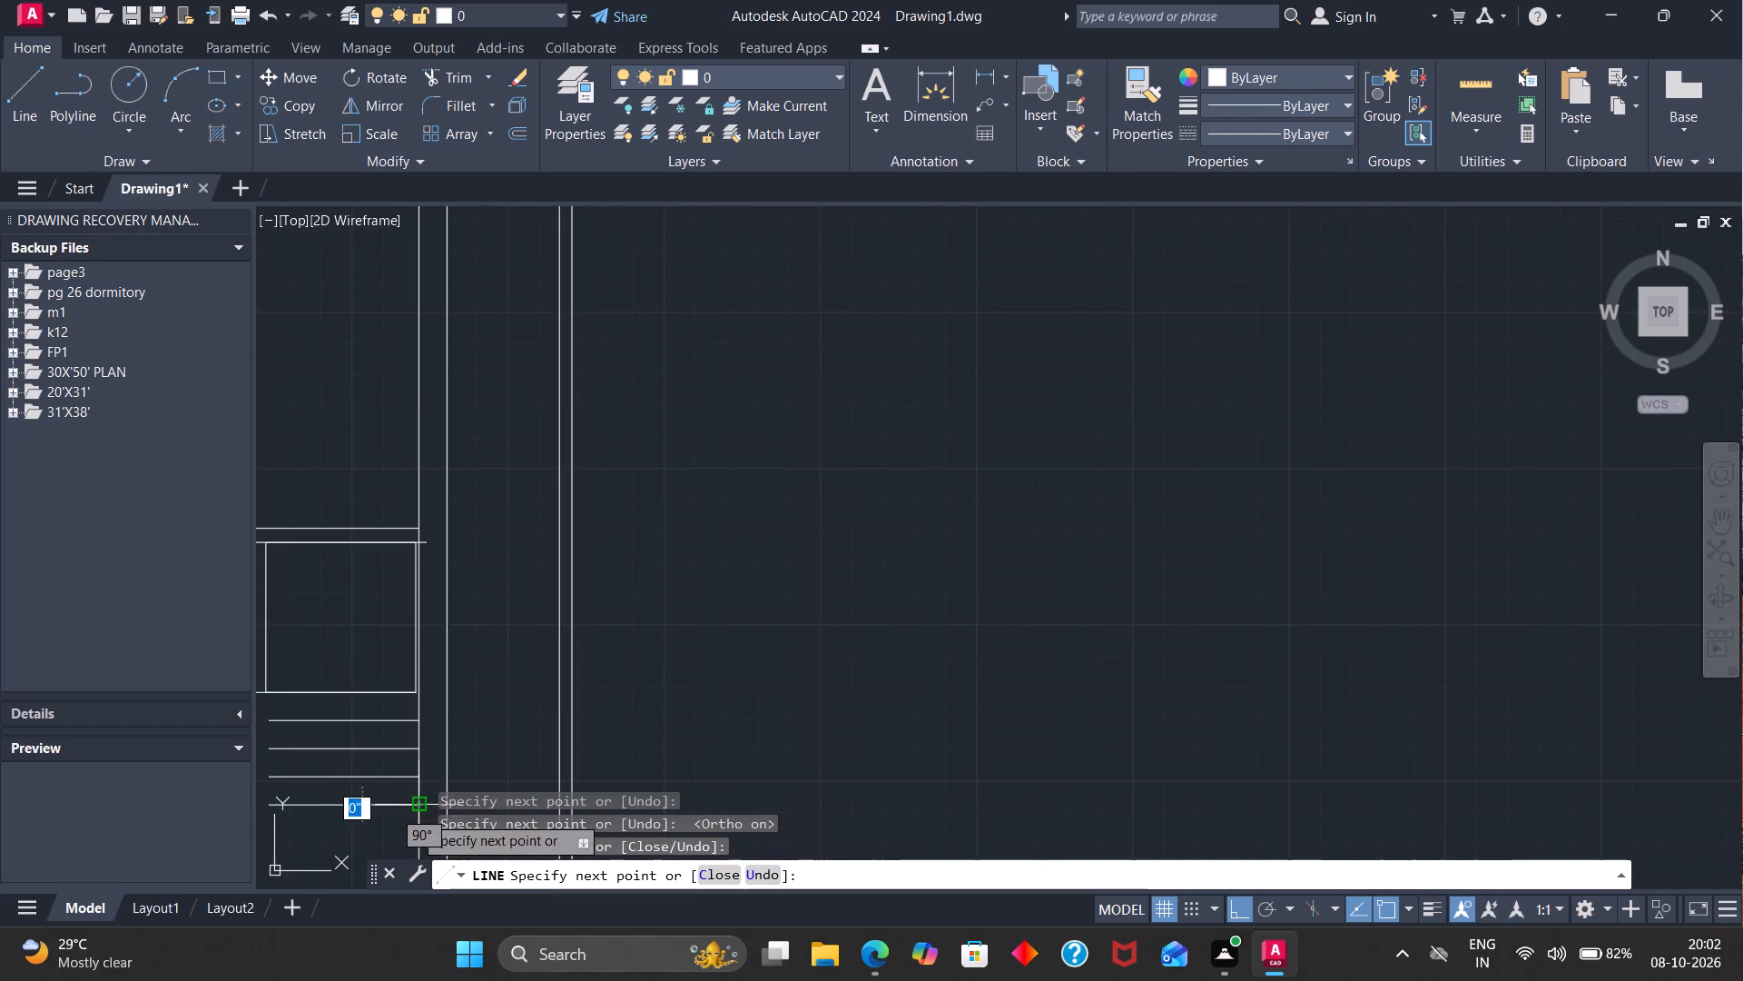
scroll(415, 824, down, 1)
scroll(415, 826, up, 4)
scroll(415, 826, down, 2)
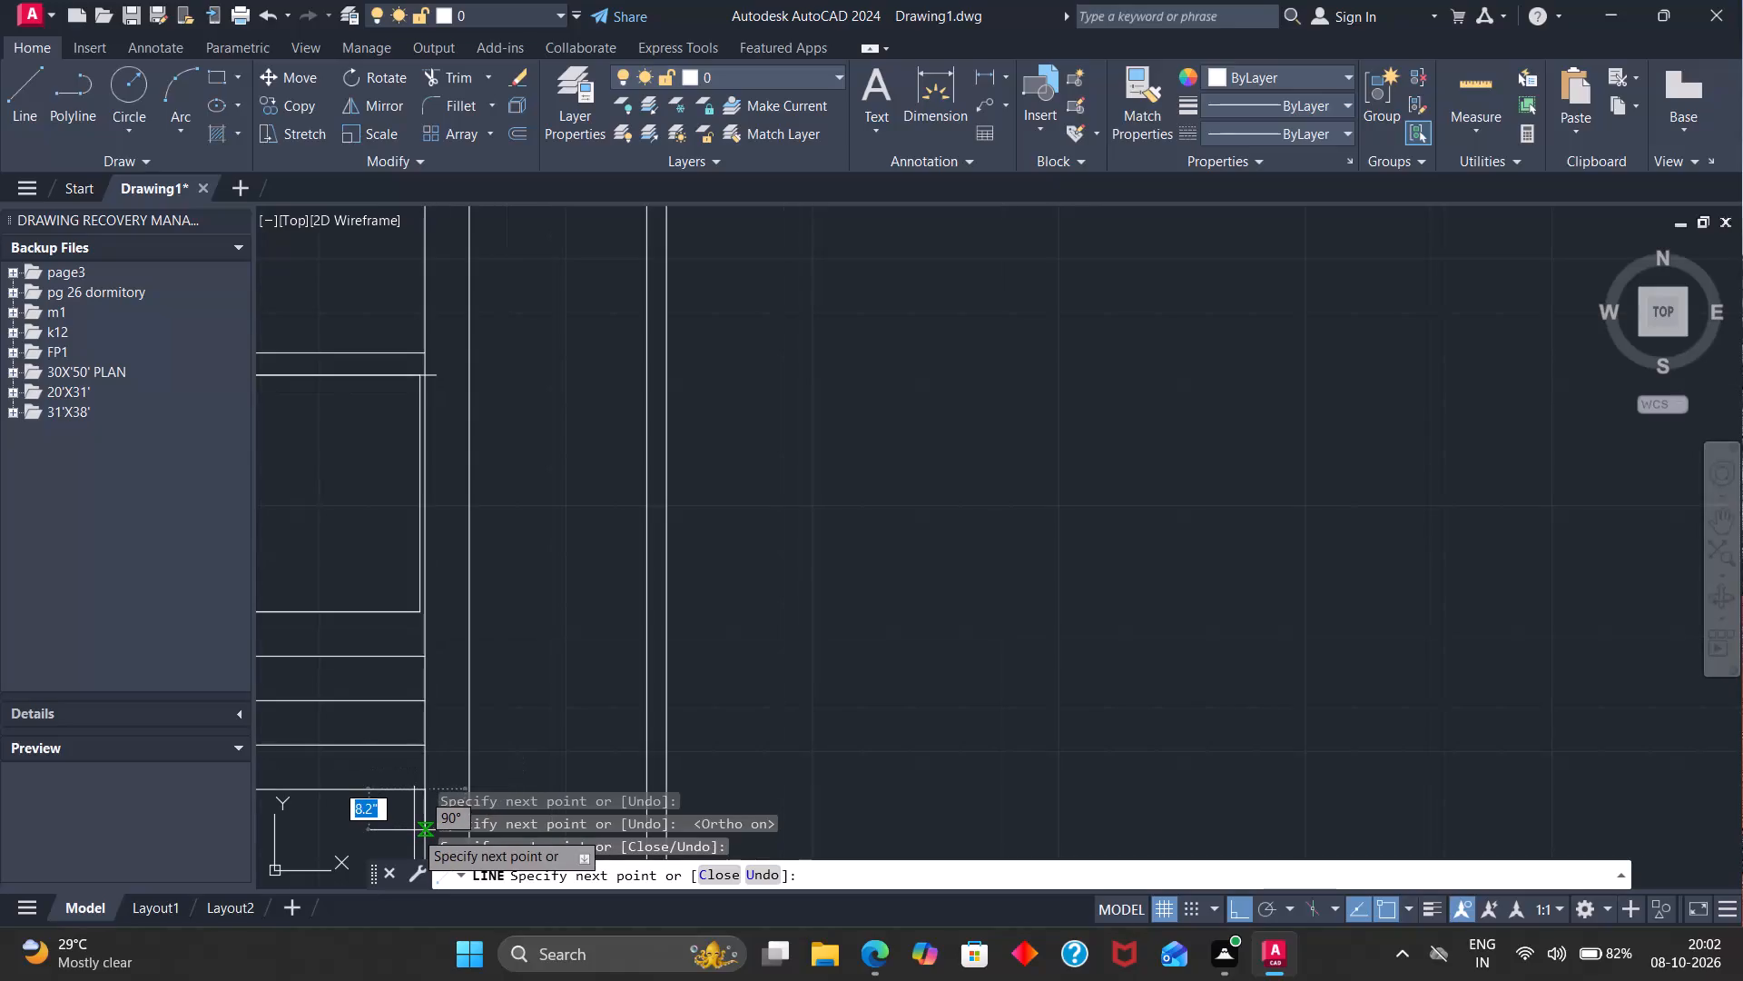
key(Escape)
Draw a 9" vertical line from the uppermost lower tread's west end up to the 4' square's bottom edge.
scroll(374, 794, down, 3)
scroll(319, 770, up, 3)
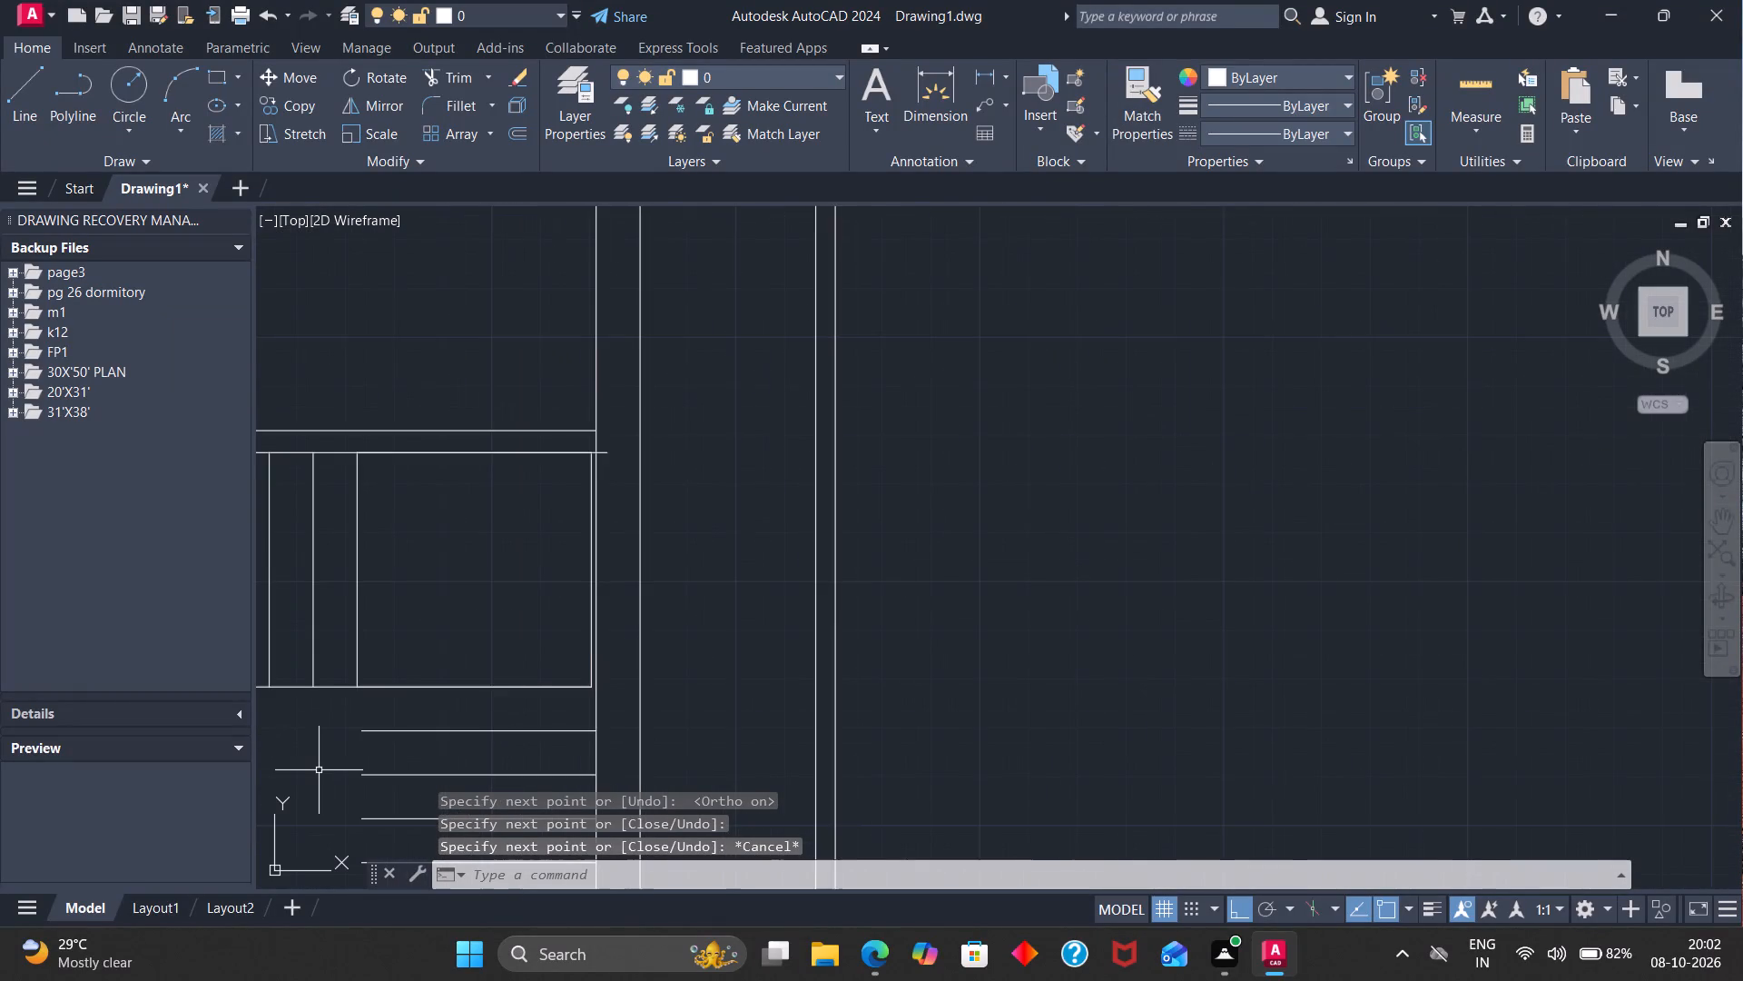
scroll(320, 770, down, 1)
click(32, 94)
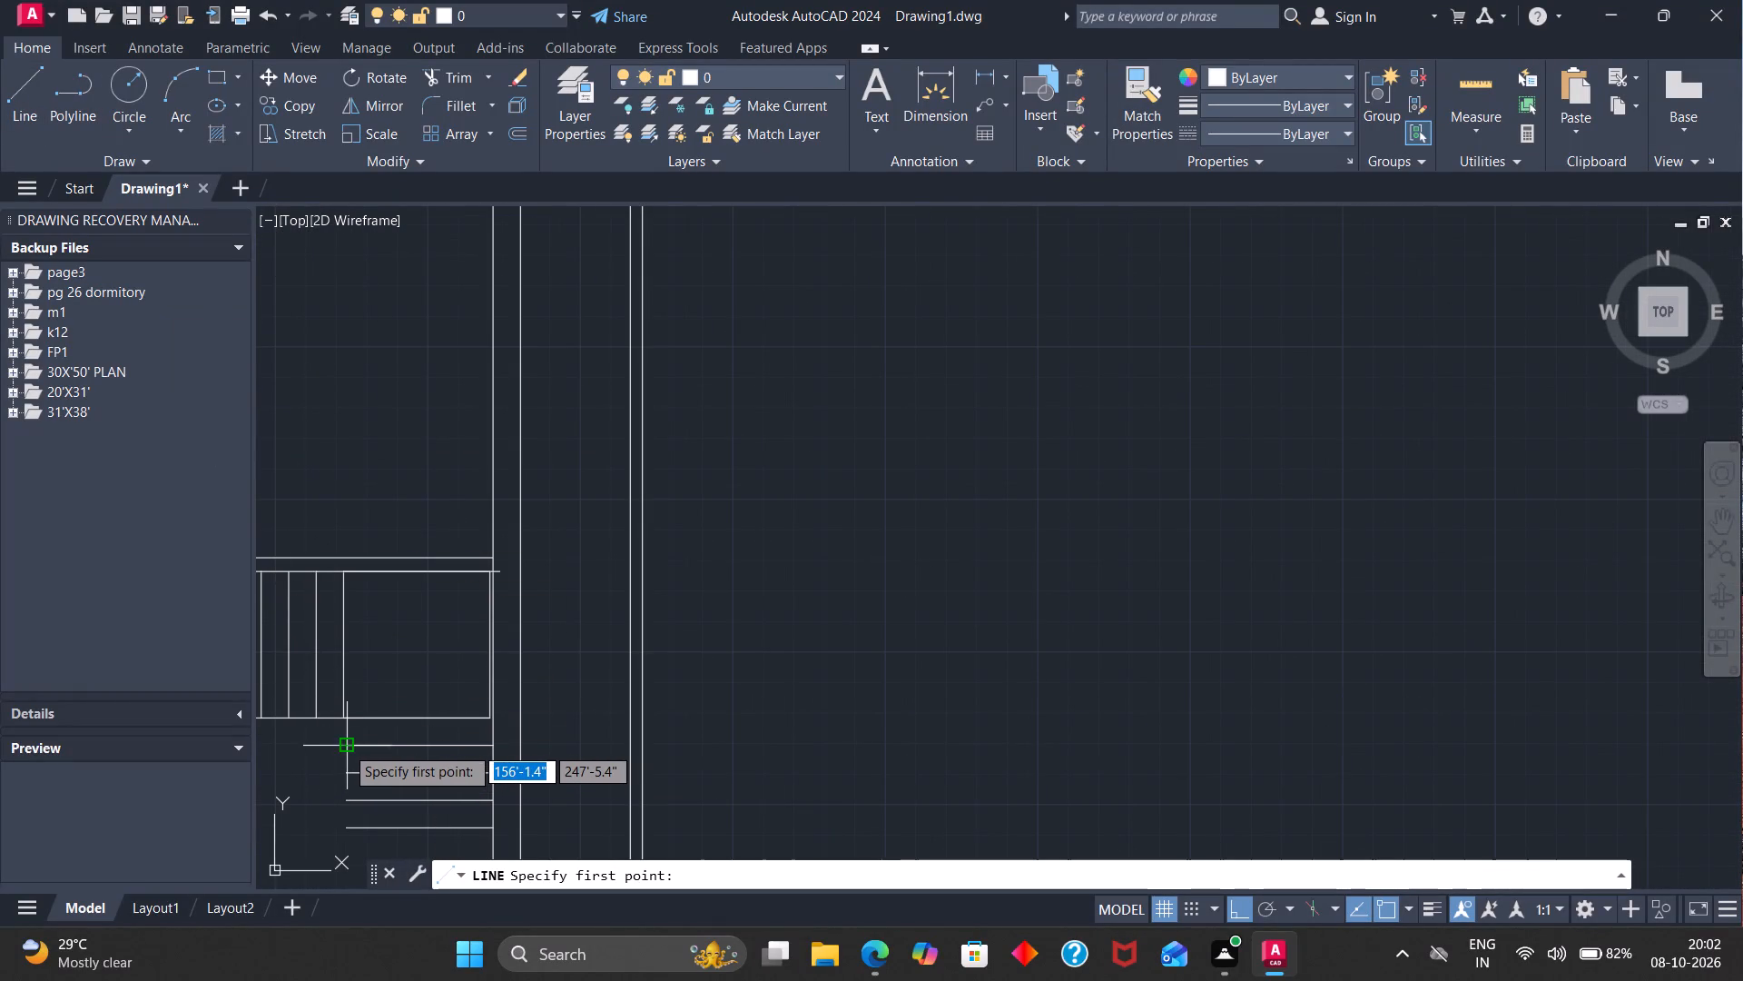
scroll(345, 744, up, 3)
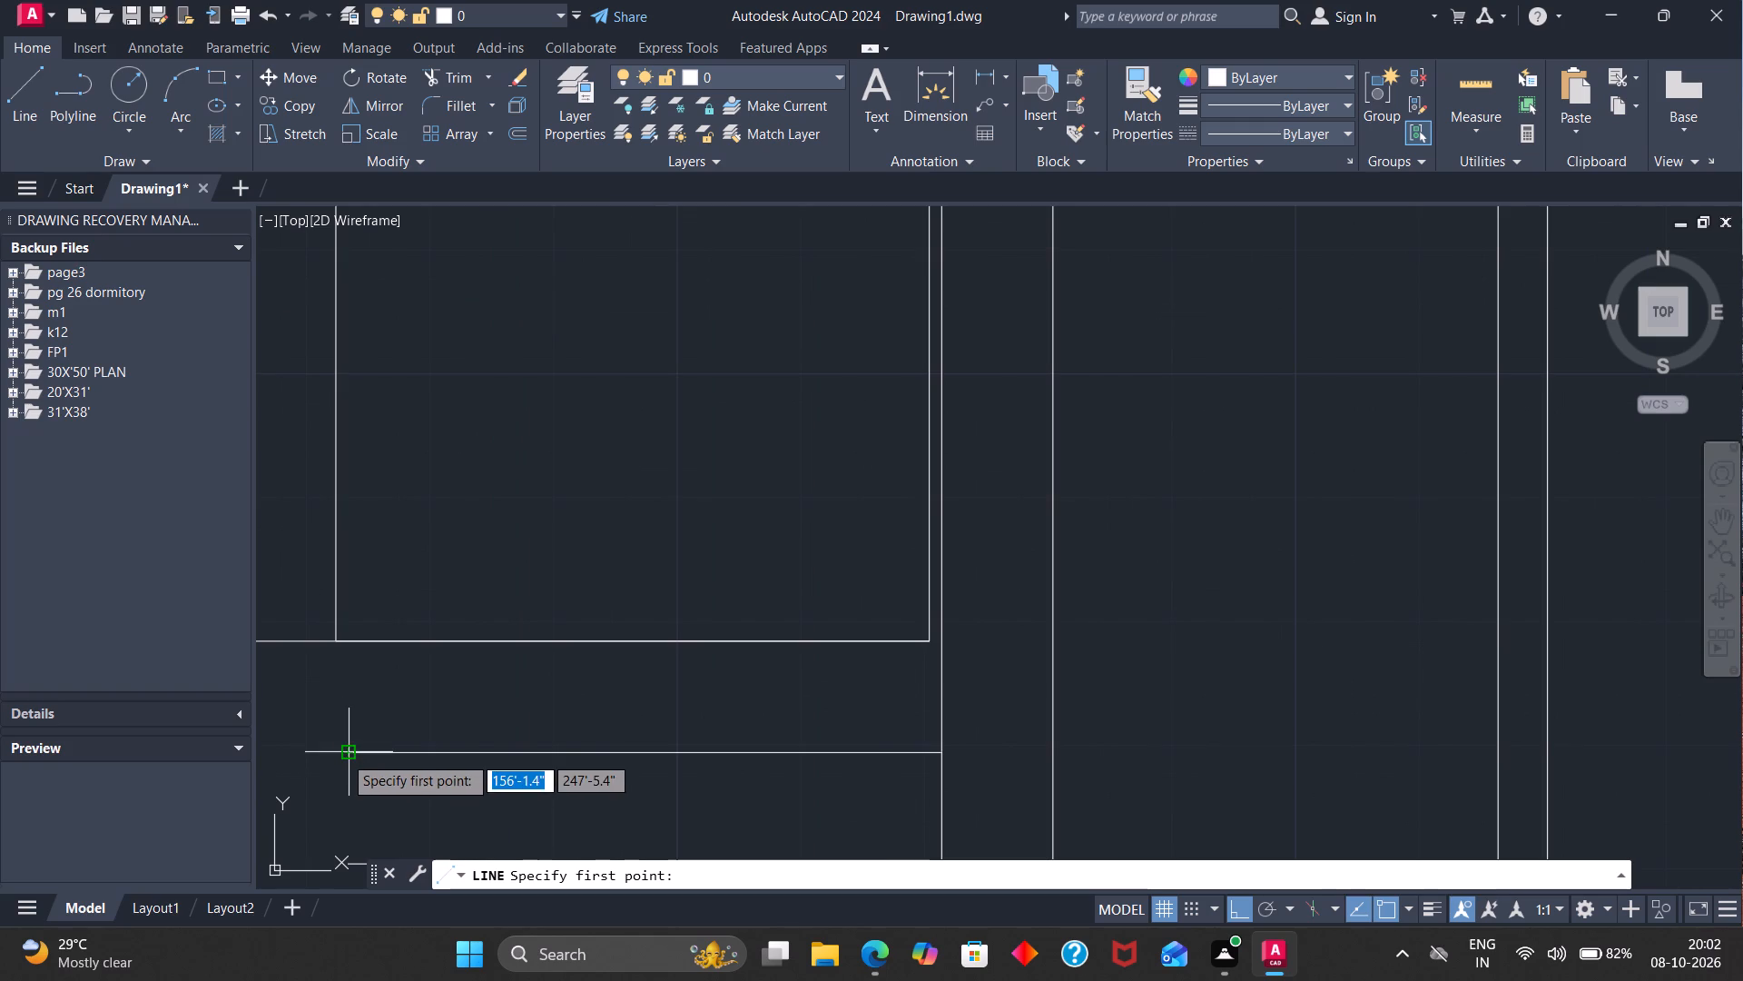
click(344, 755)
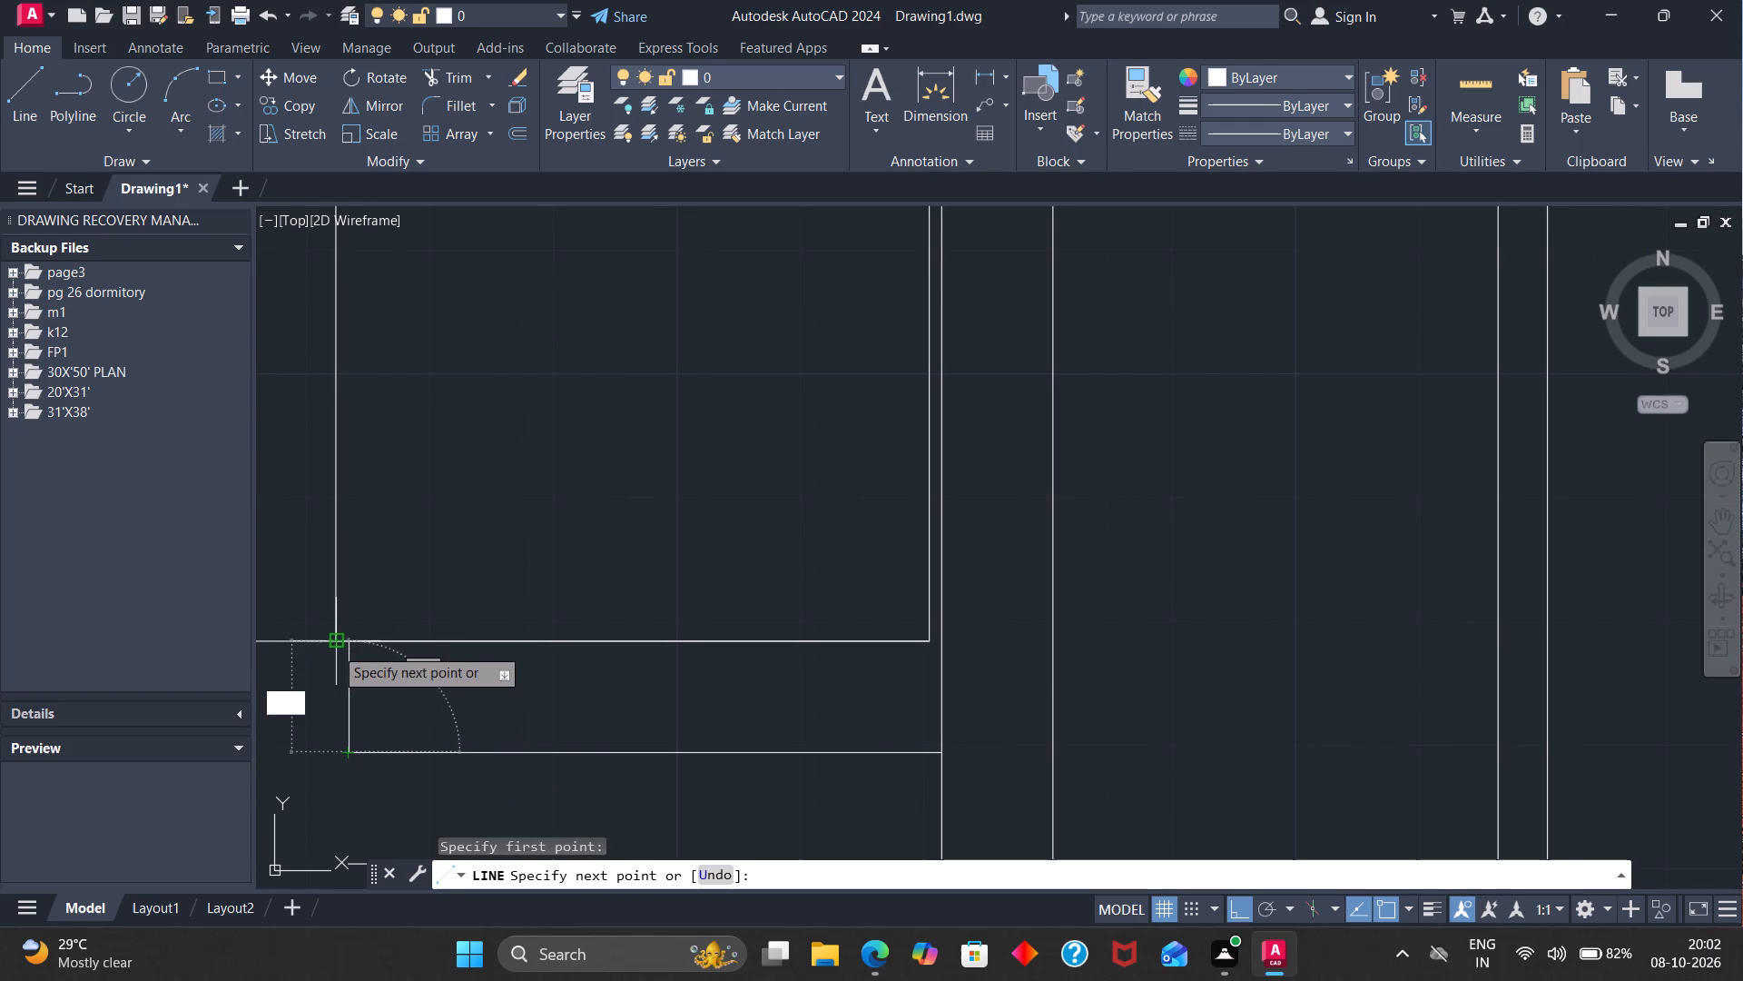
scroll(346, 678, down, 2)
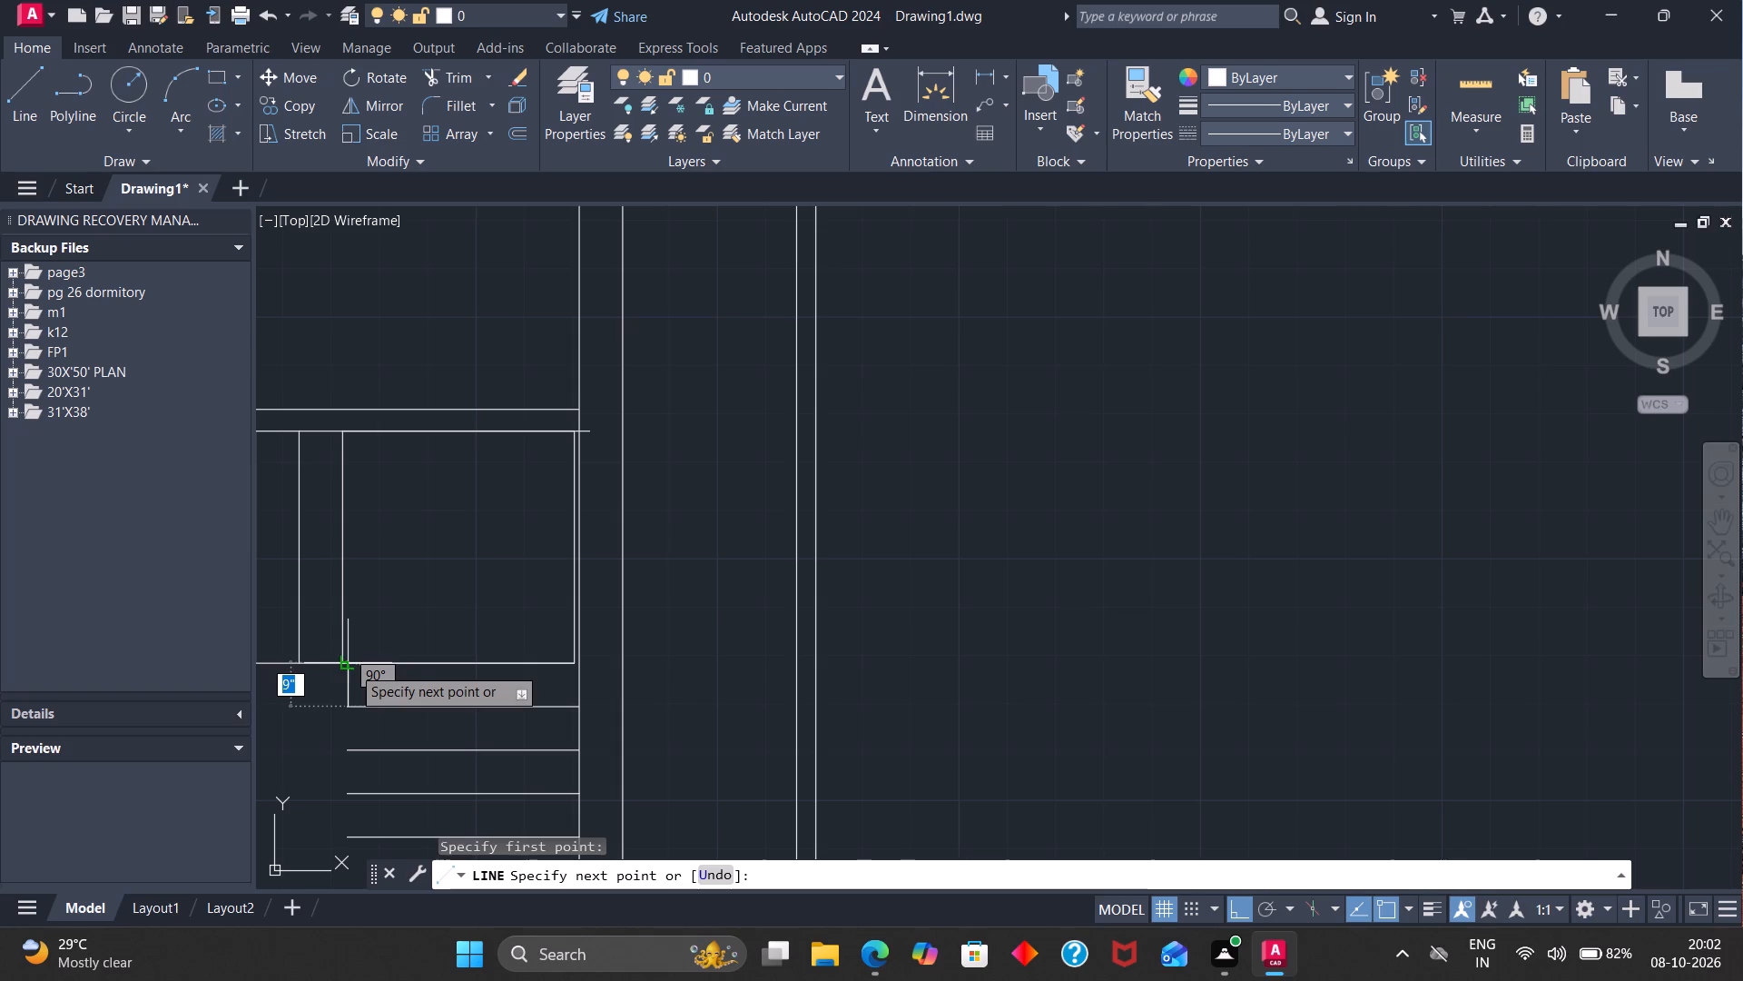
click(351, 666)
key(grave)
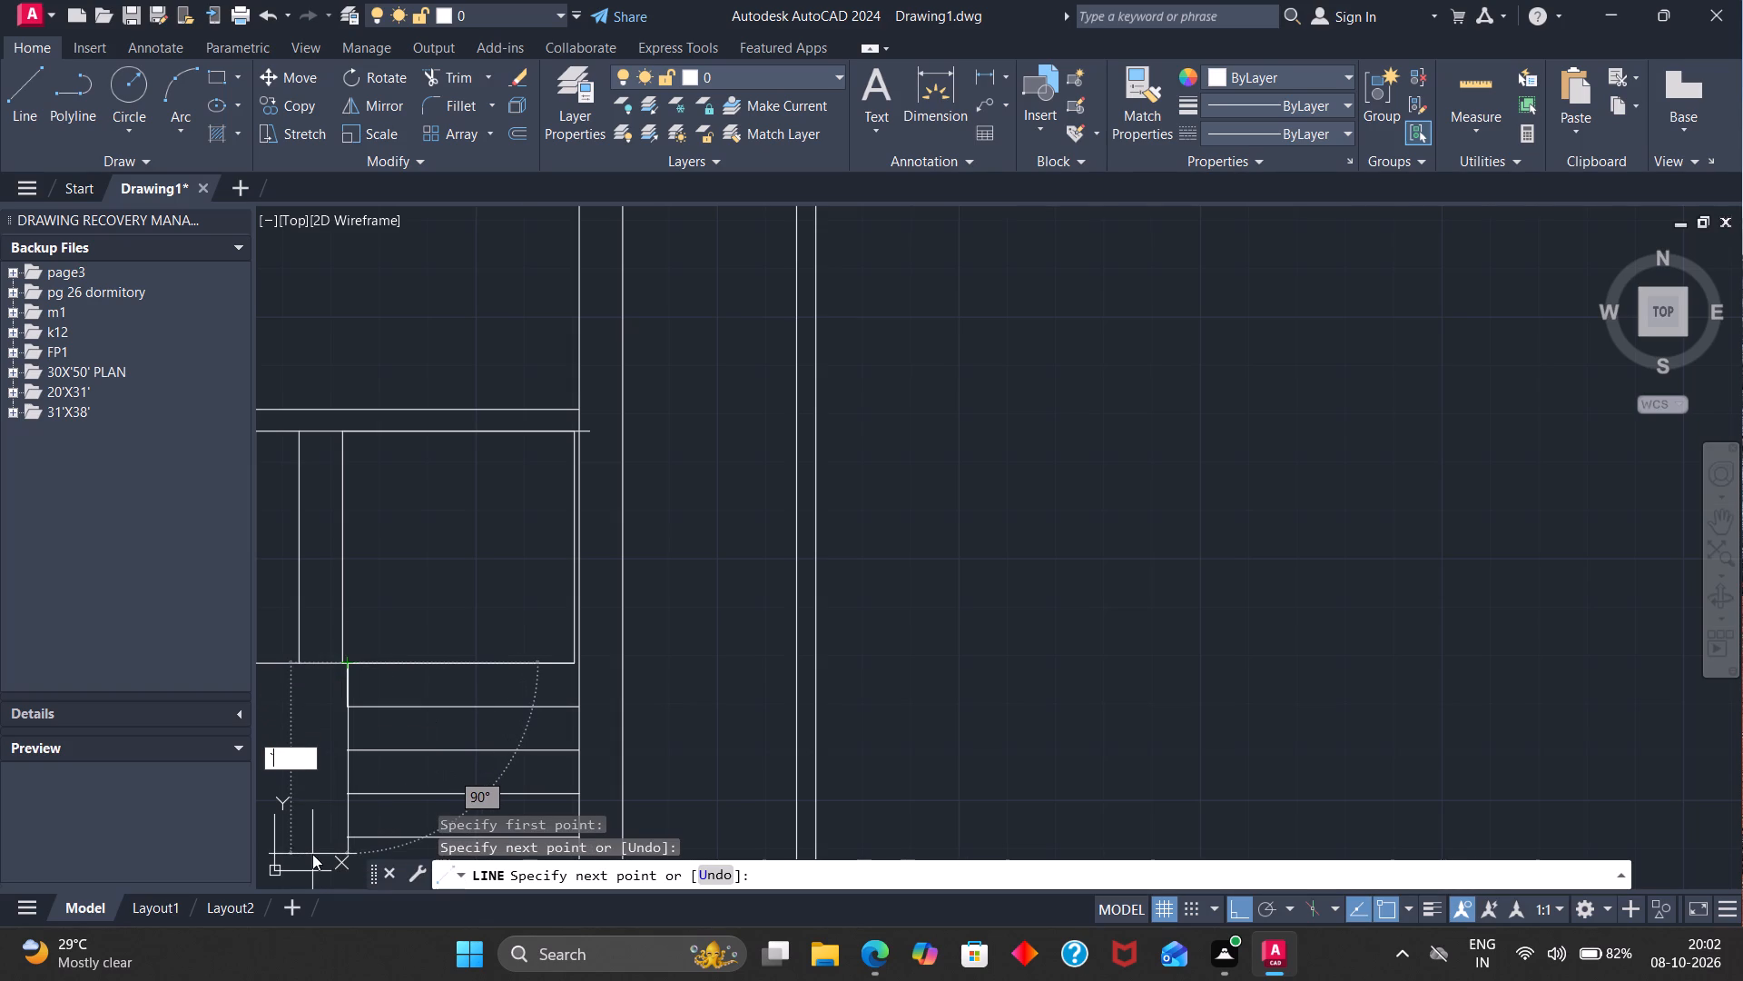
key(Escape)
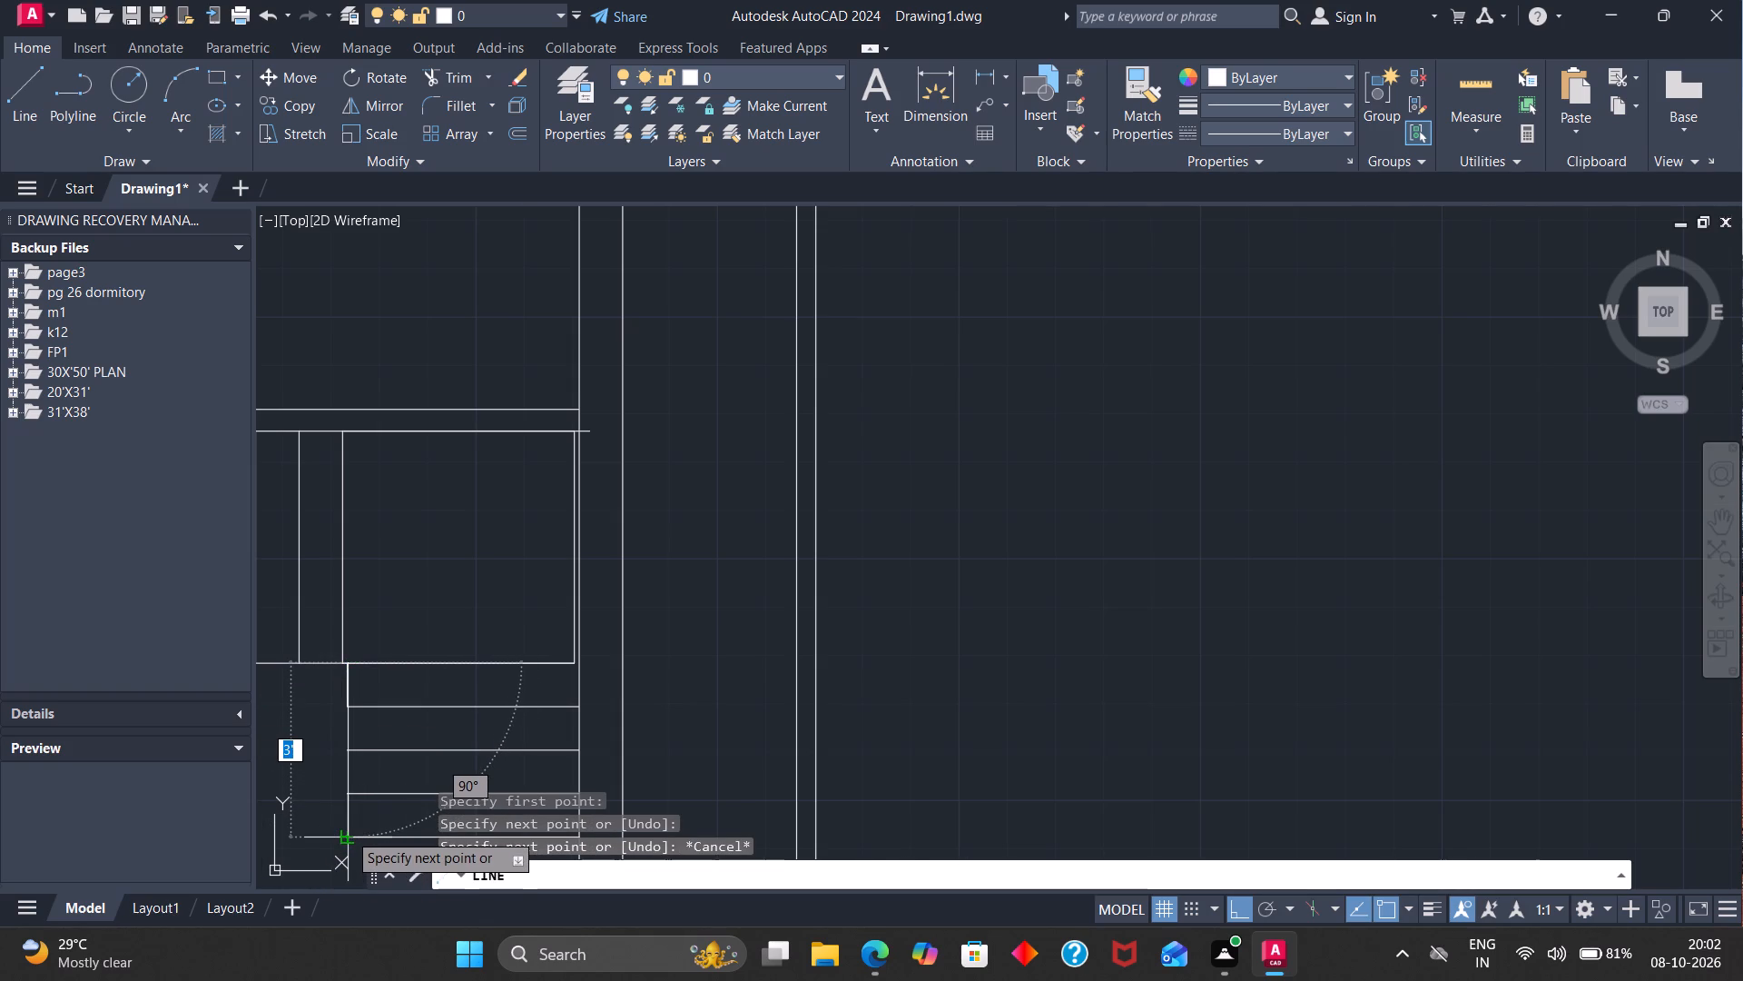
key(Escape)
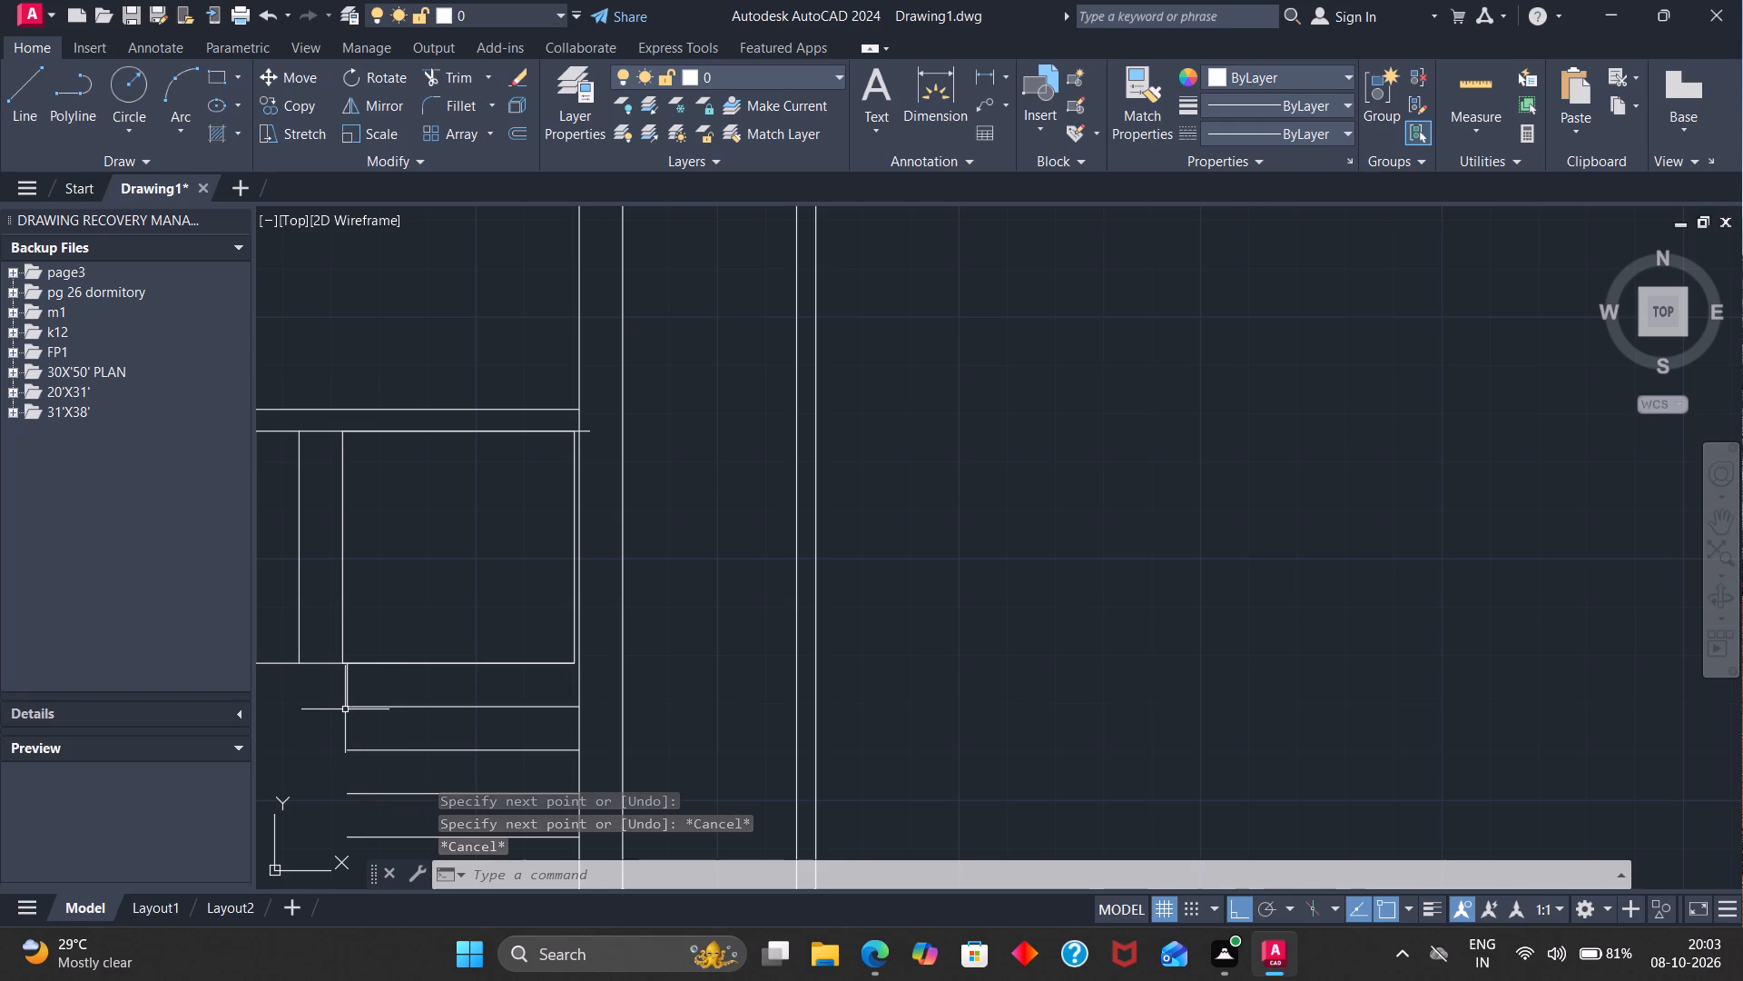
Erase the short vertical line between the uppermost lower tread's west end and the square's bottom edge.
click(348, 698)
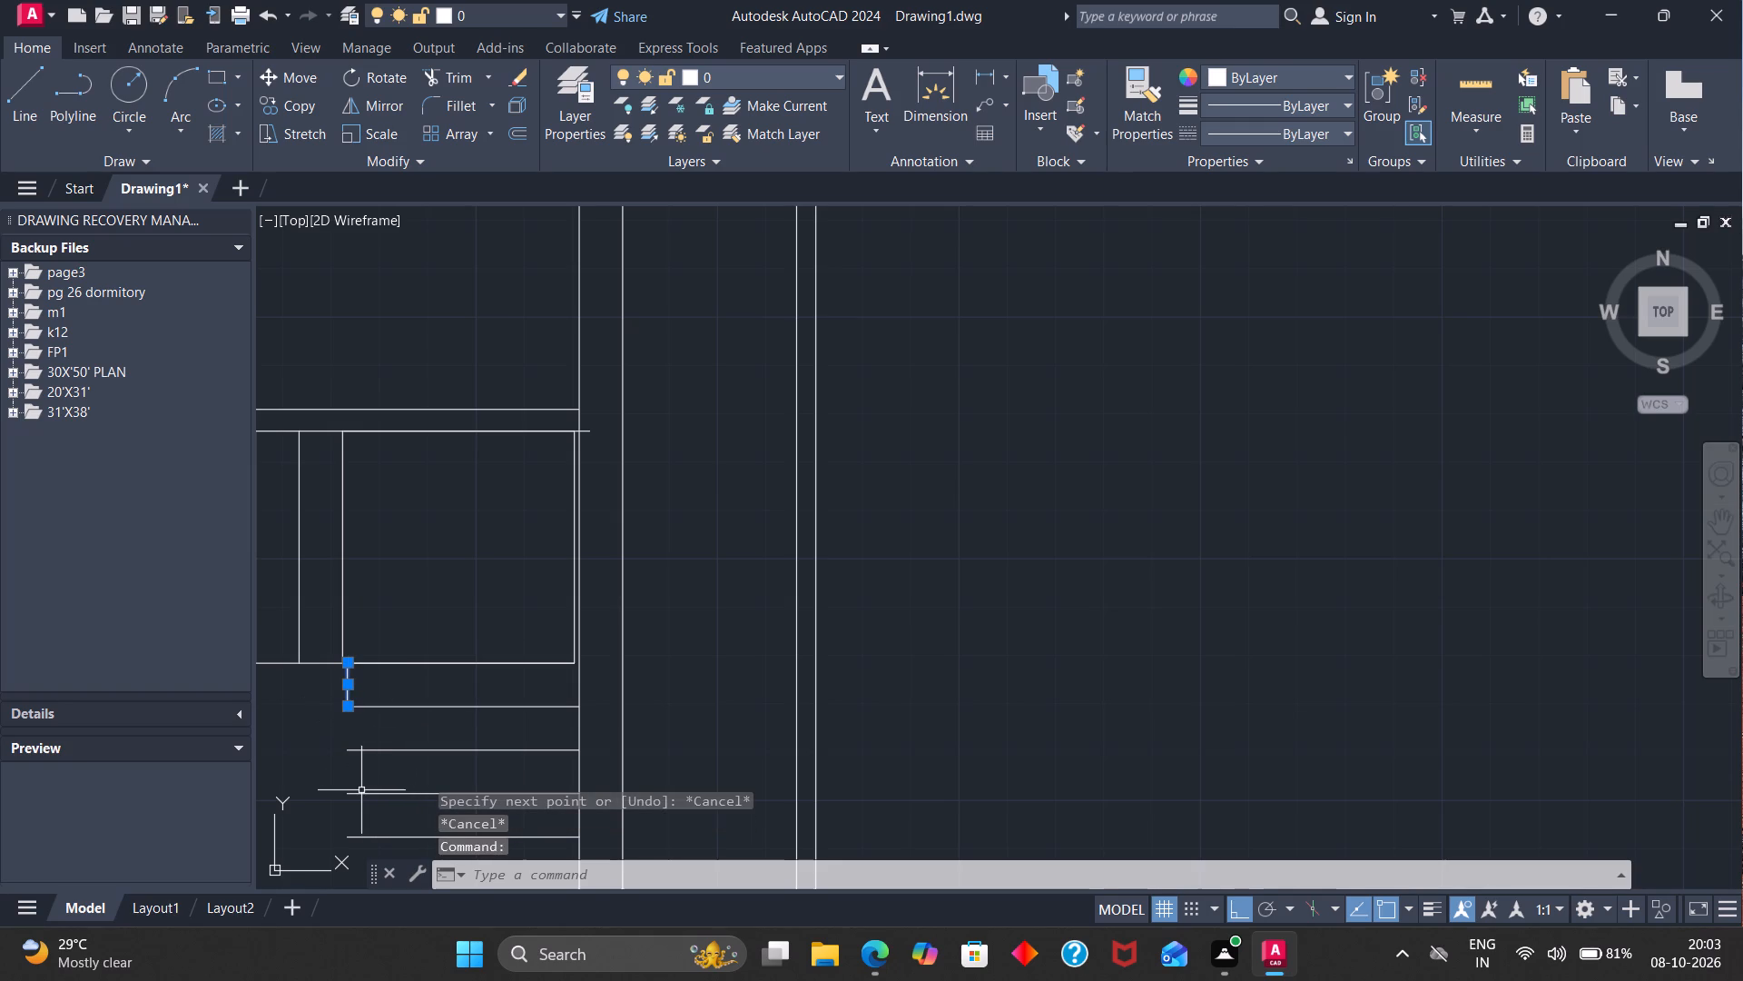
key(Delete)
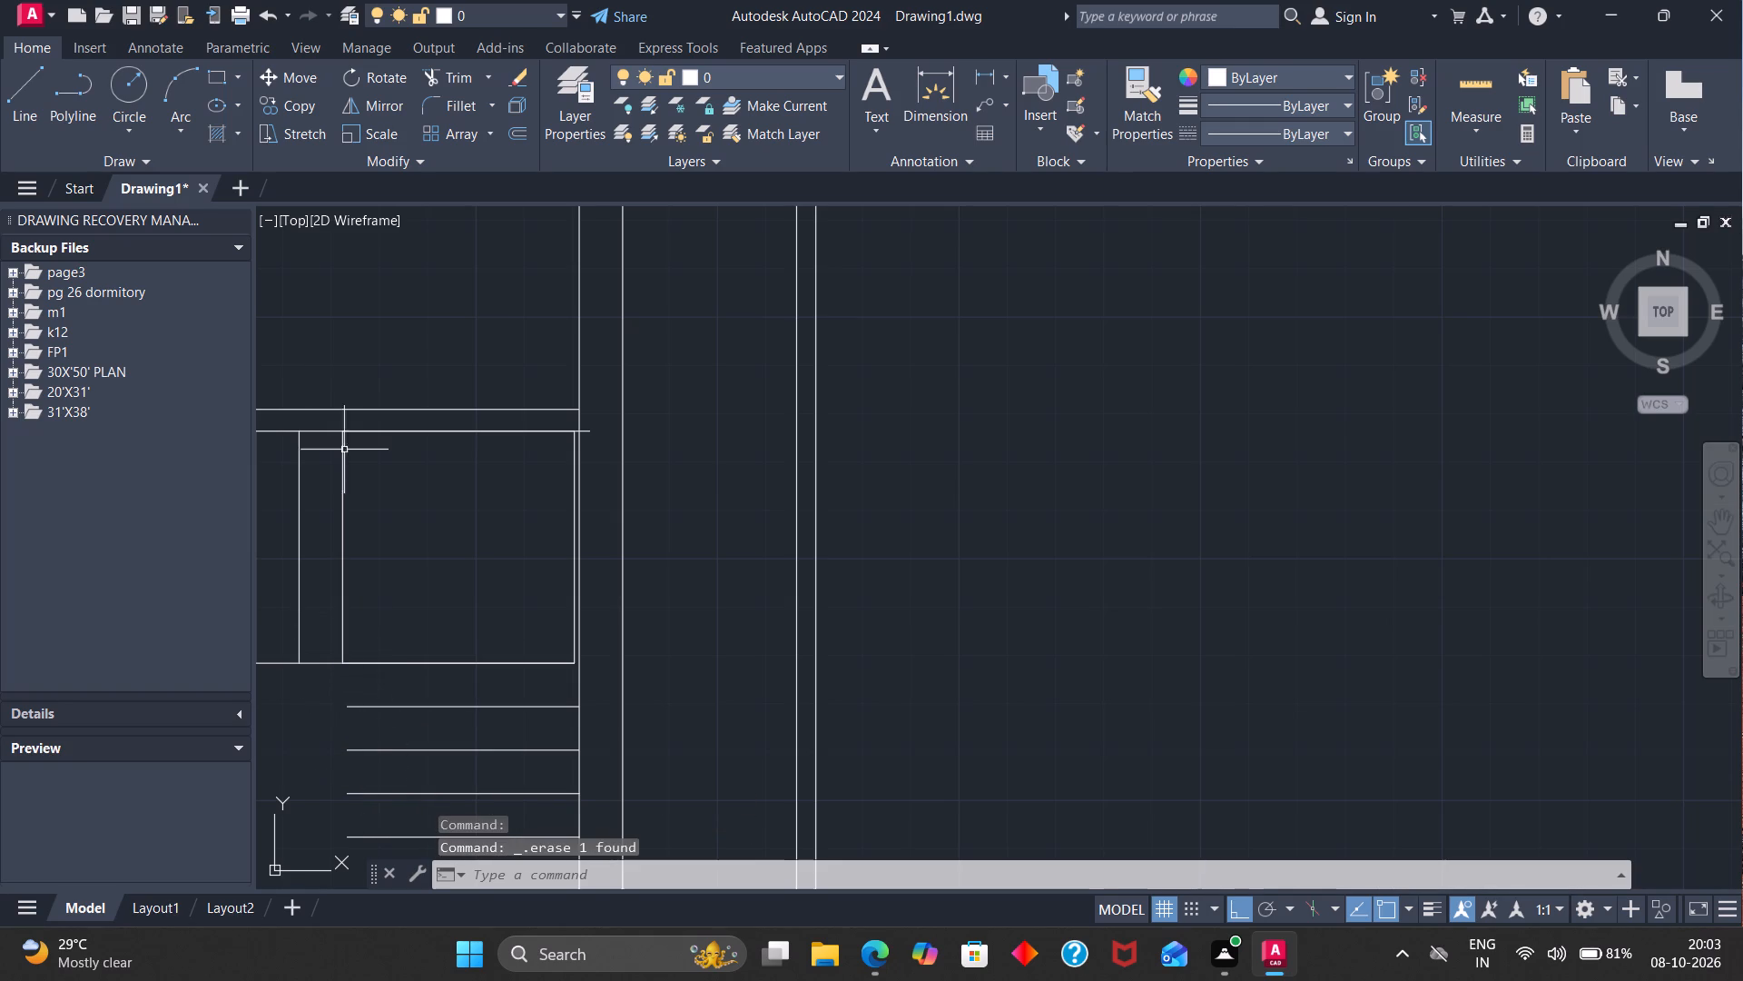
Draw a 3' vertical line from the lowest tread's west end up to the 4' square's bottom edge.
click(8, 89)
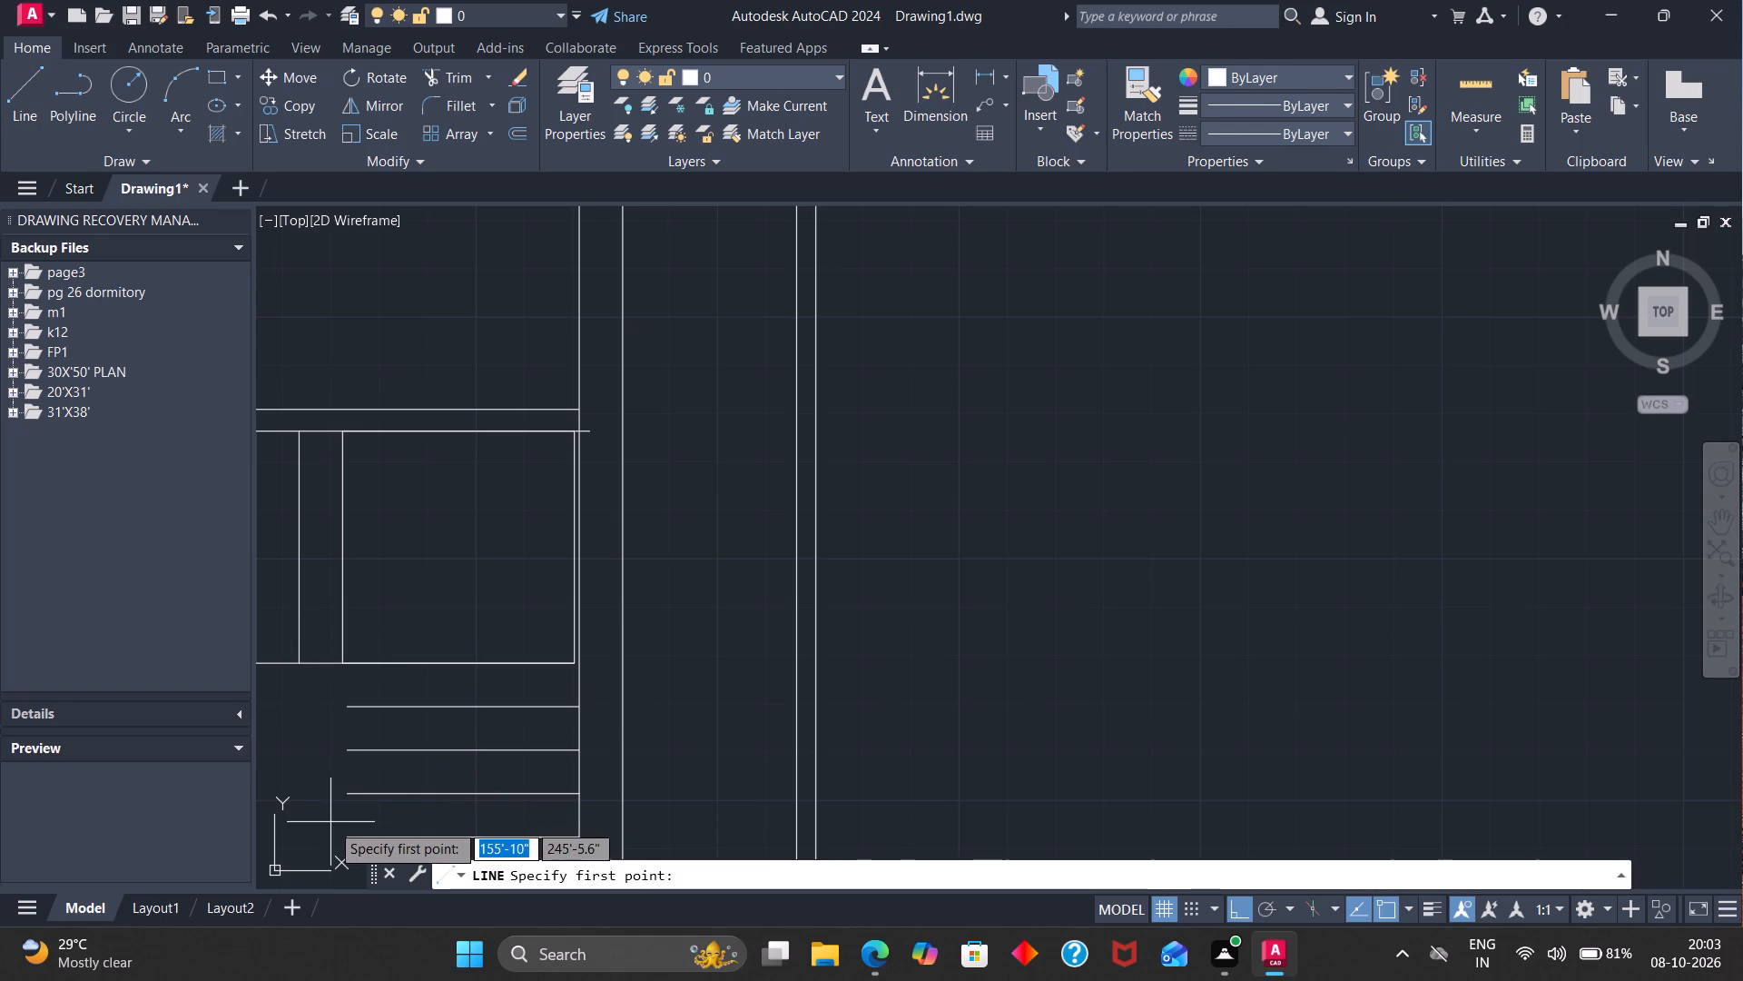
click(344, 837)
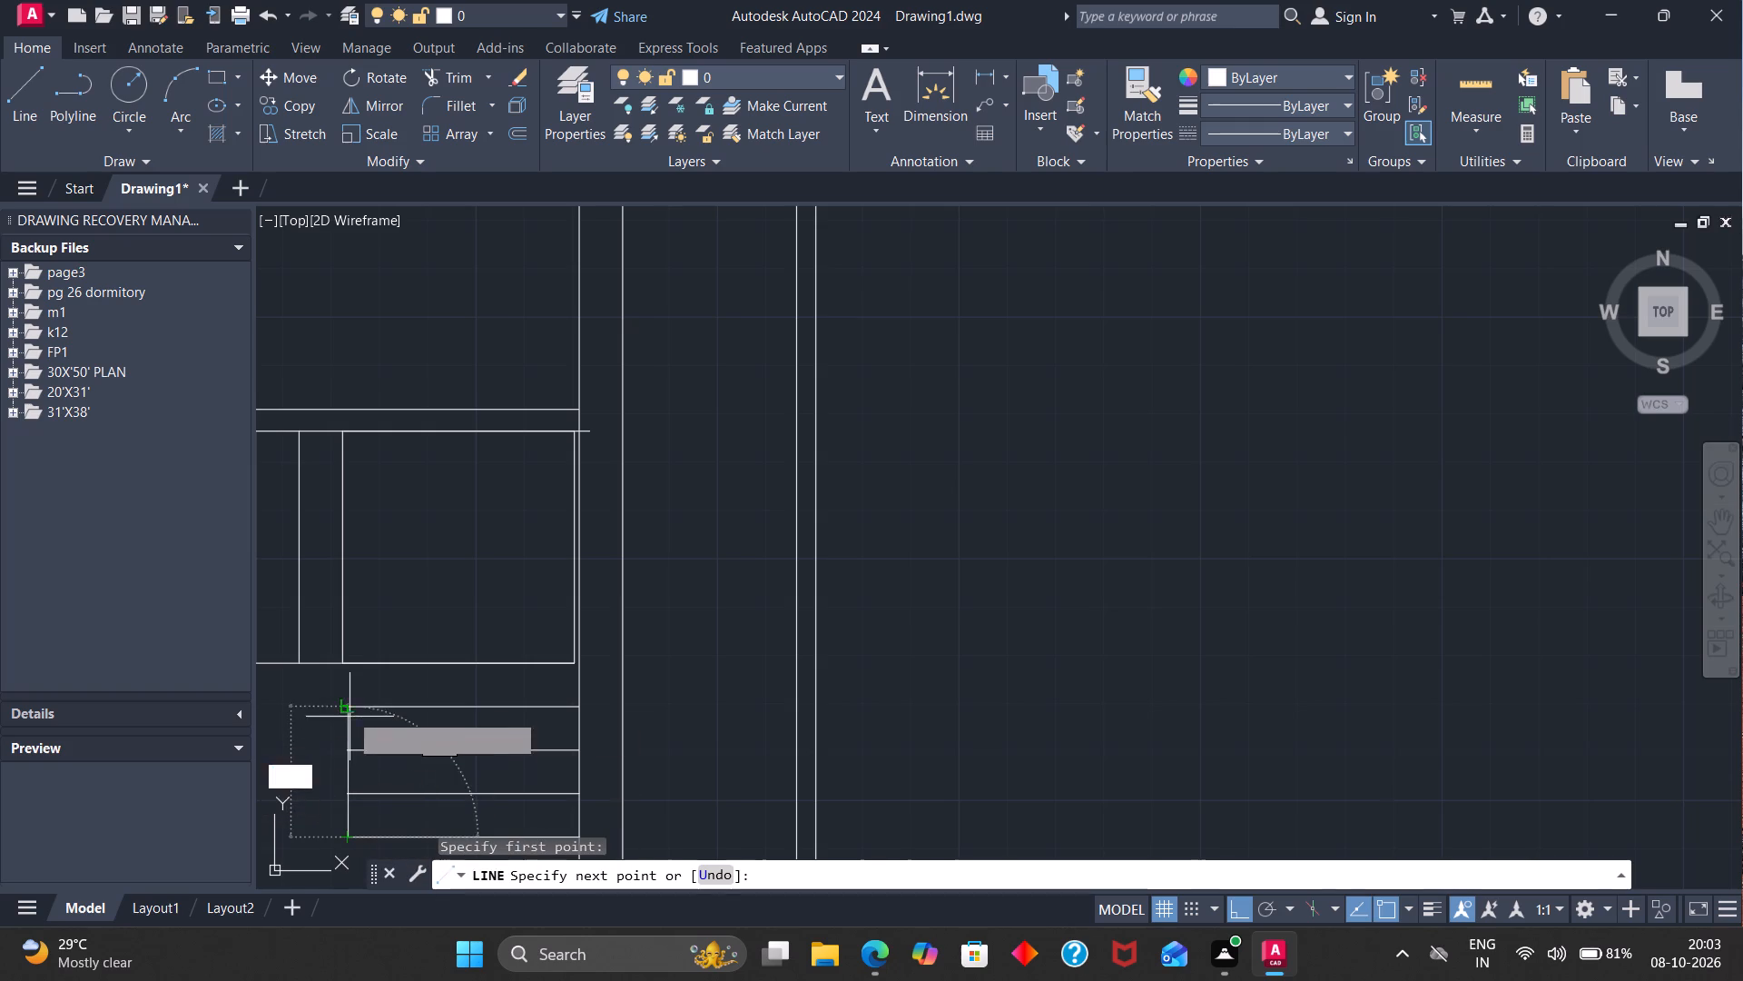
click(353, 665)
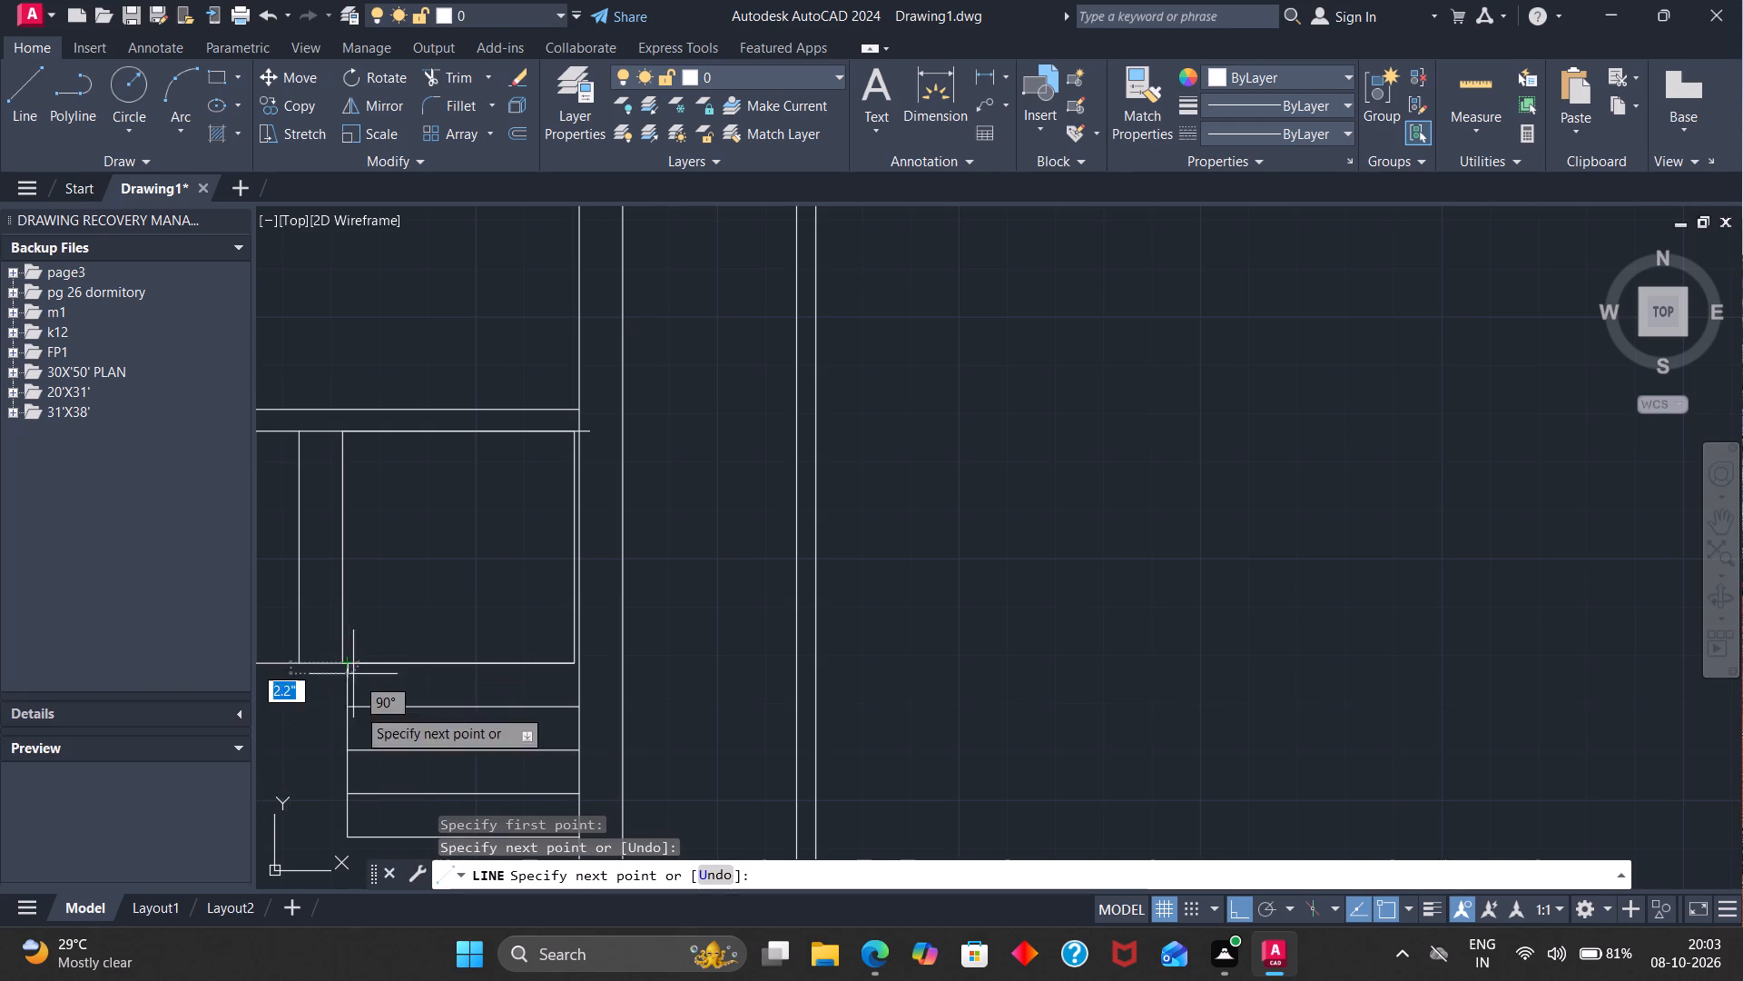
key(Escape)
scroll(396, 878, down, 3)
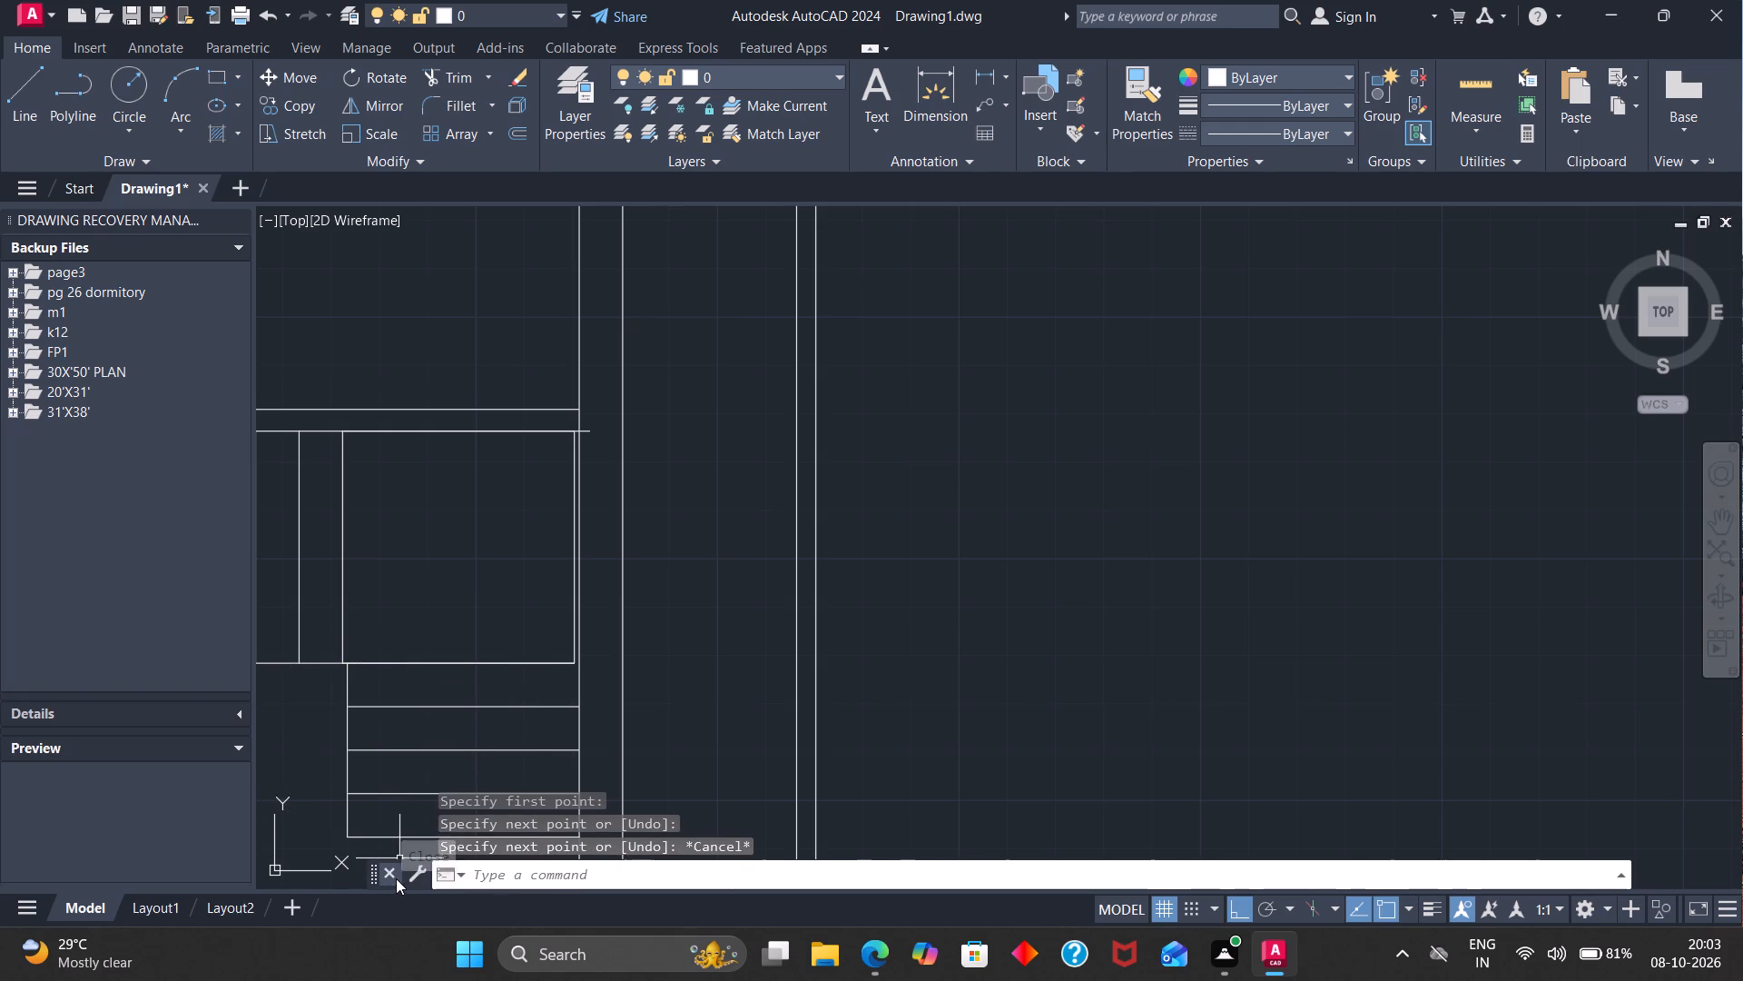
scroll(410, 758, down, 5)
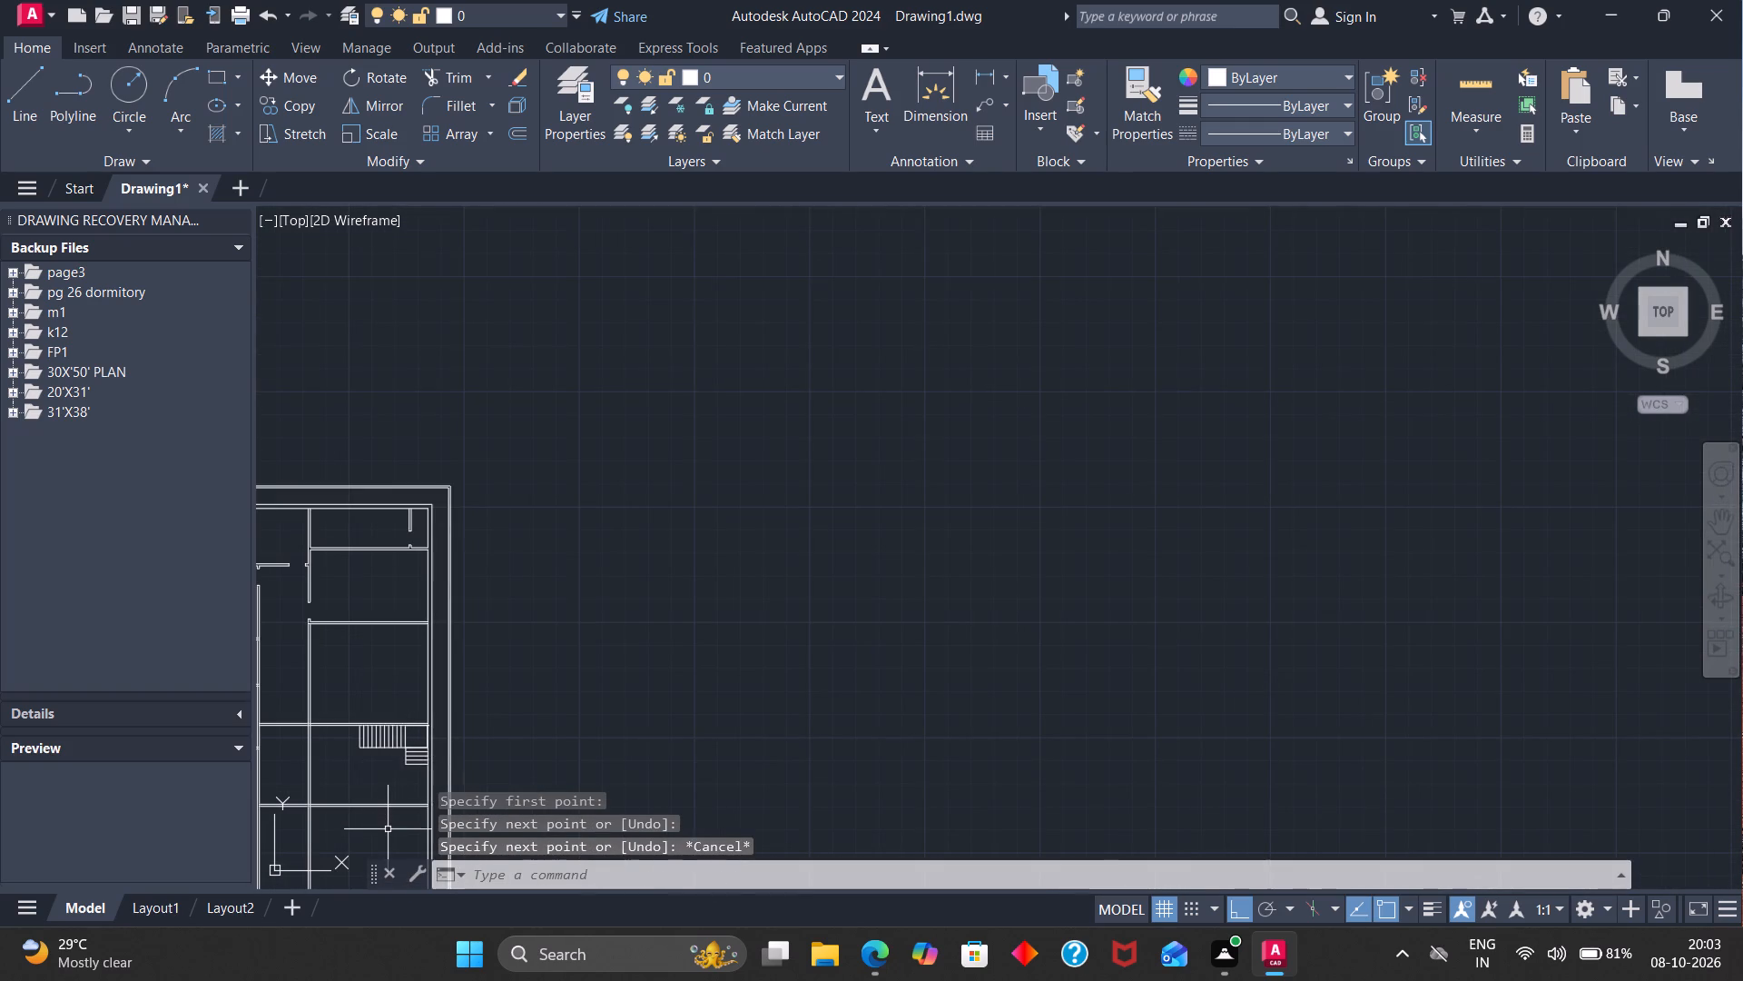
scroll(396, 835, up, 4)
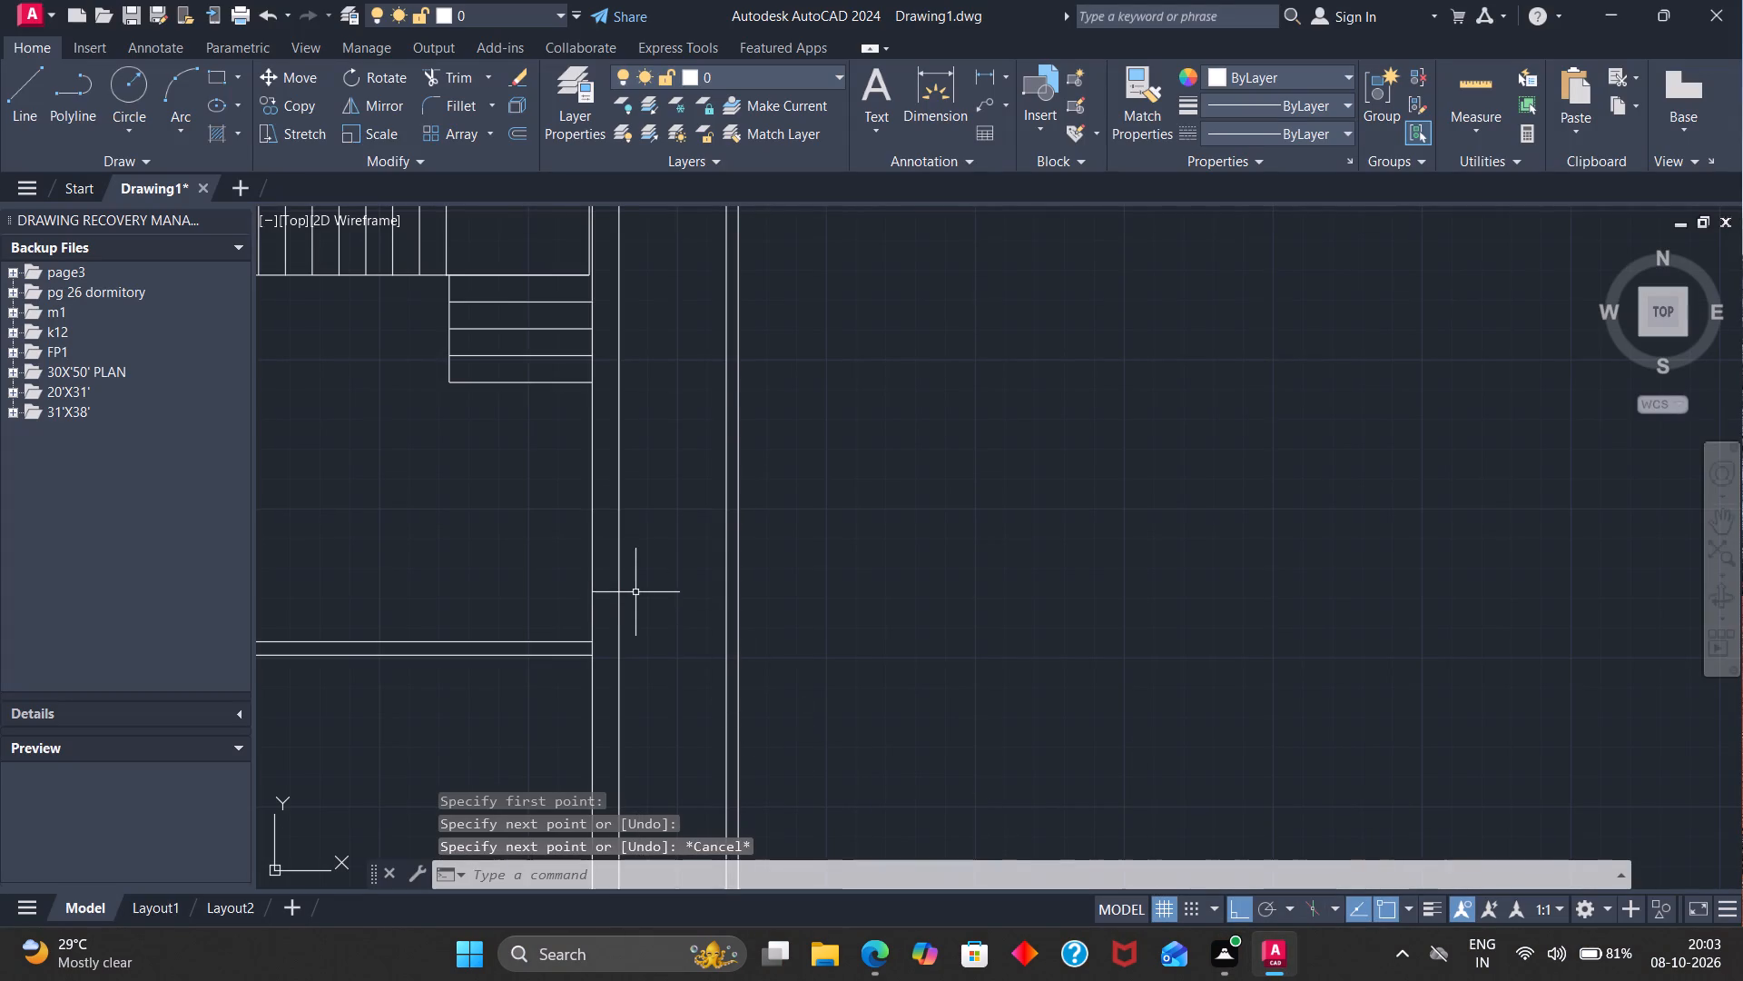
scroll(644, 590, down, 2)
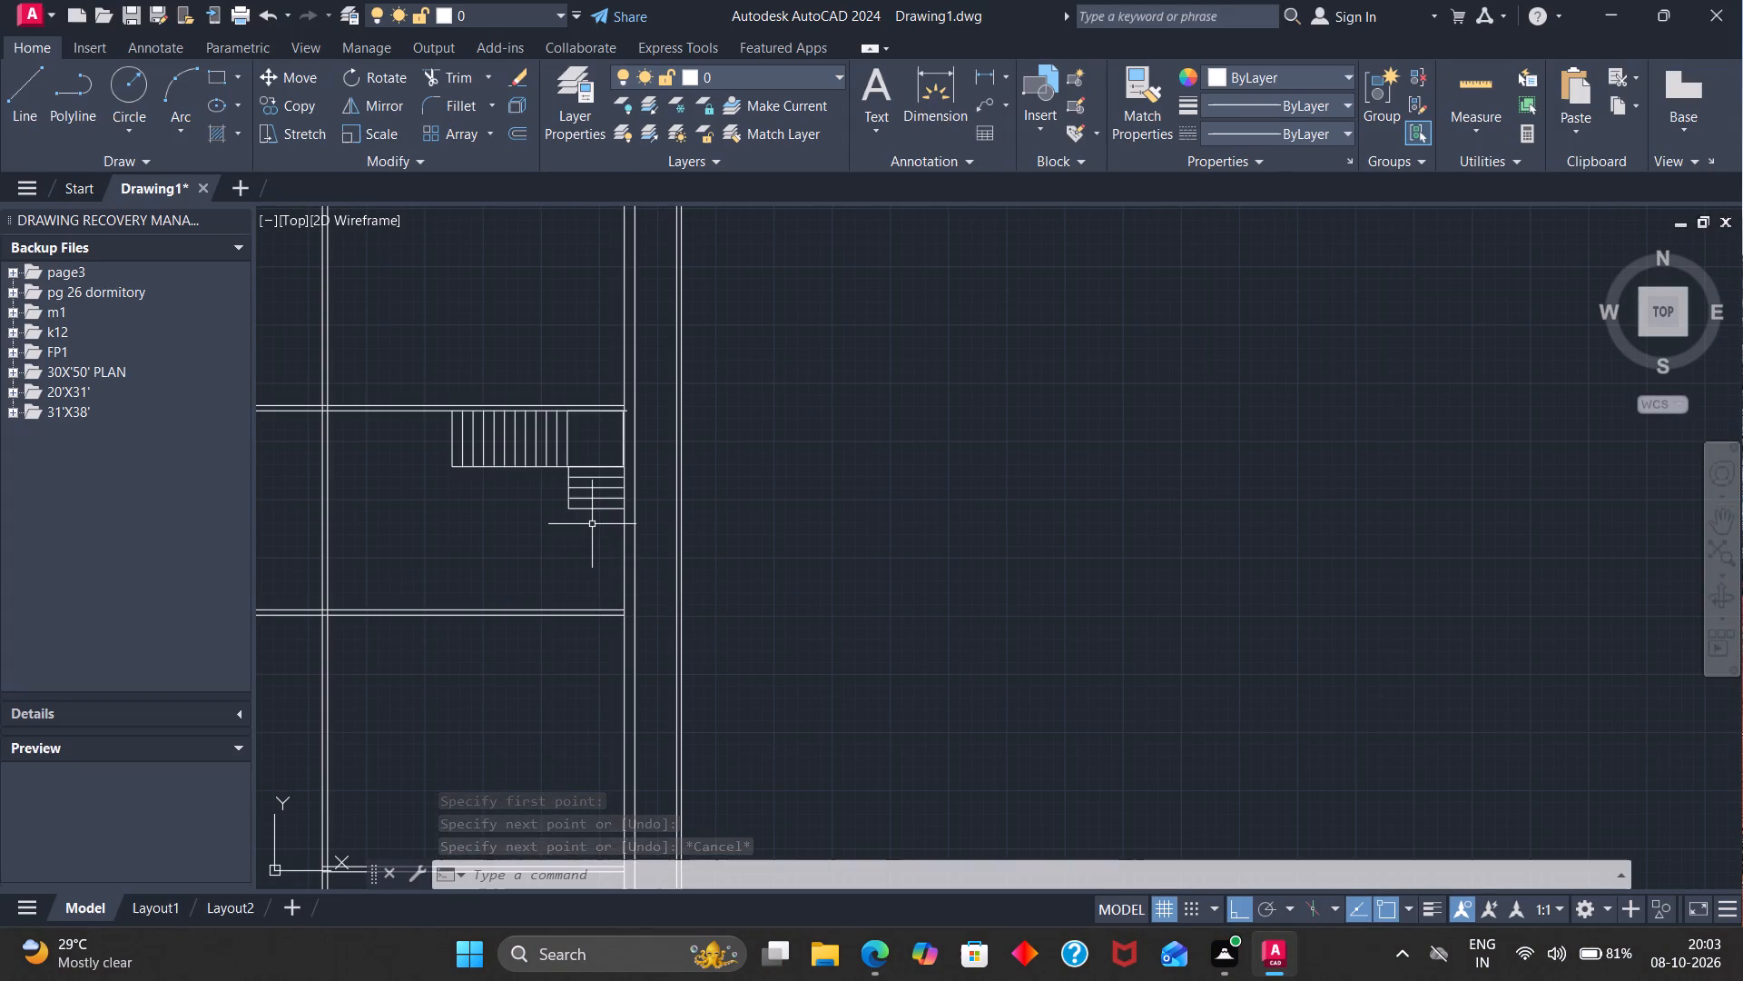
Grip-move the 4' square's west edge line by its midpoint onto the westernmost tread line of the upper flight.
scroll(592, 523, up, 2)
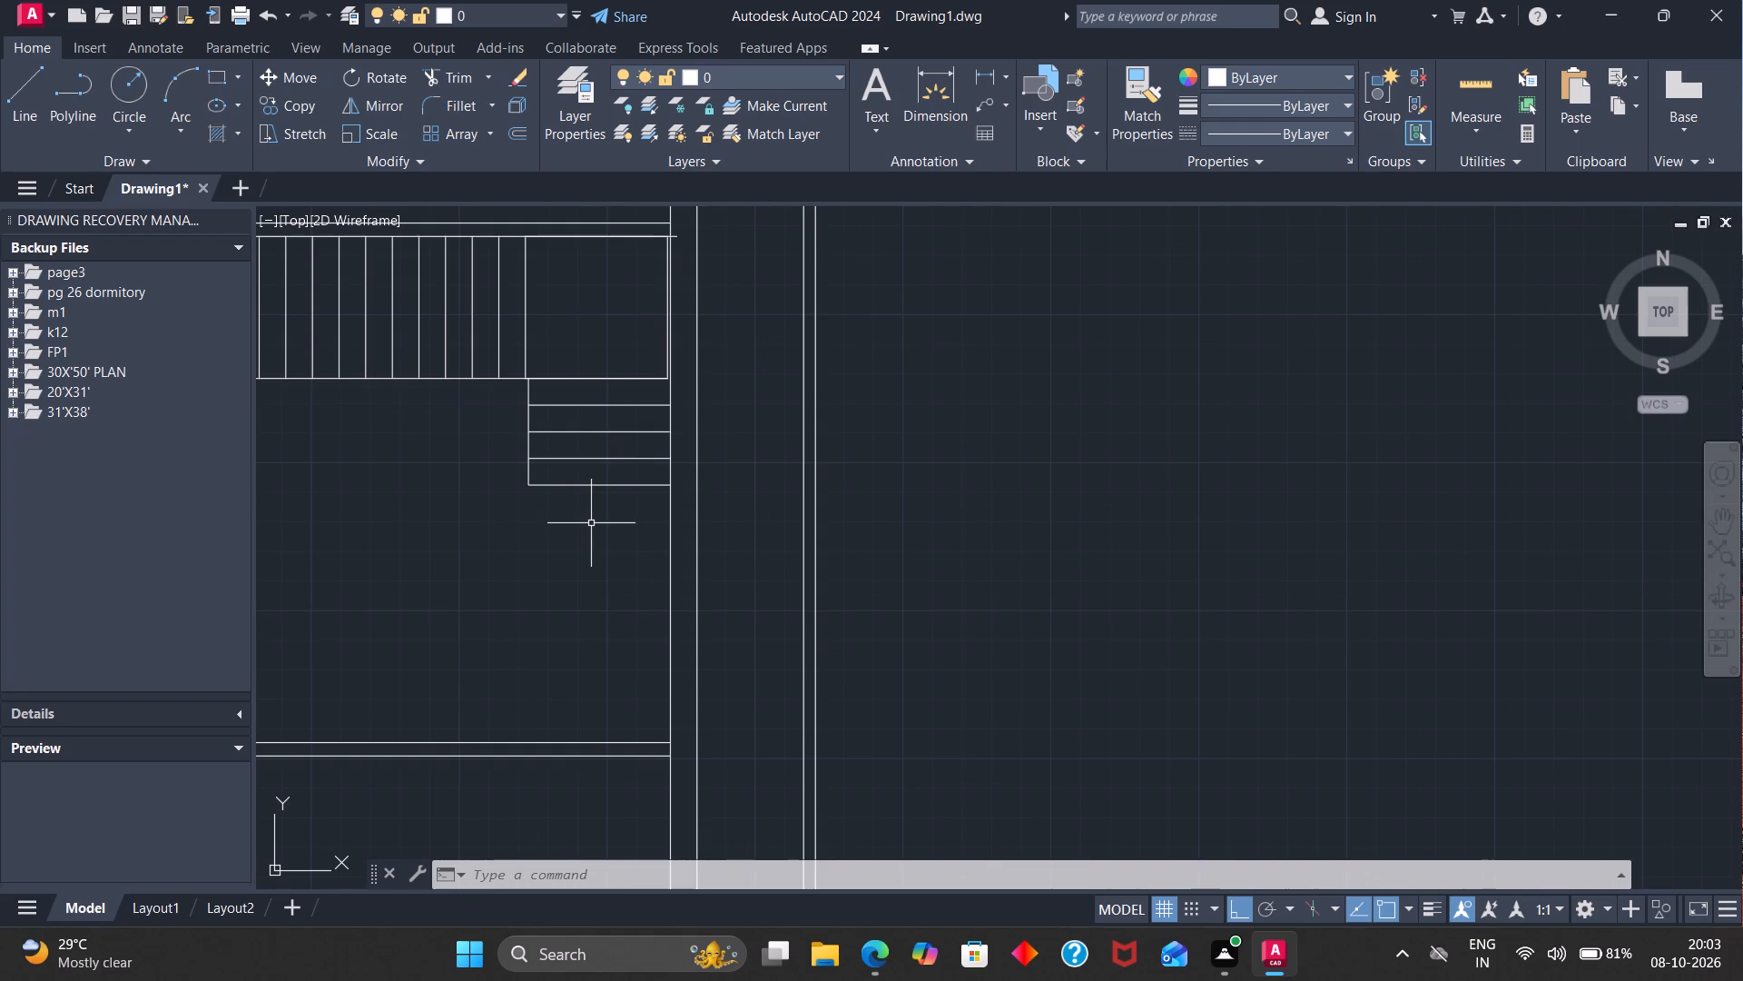
scroll(583, 522, down, 1)
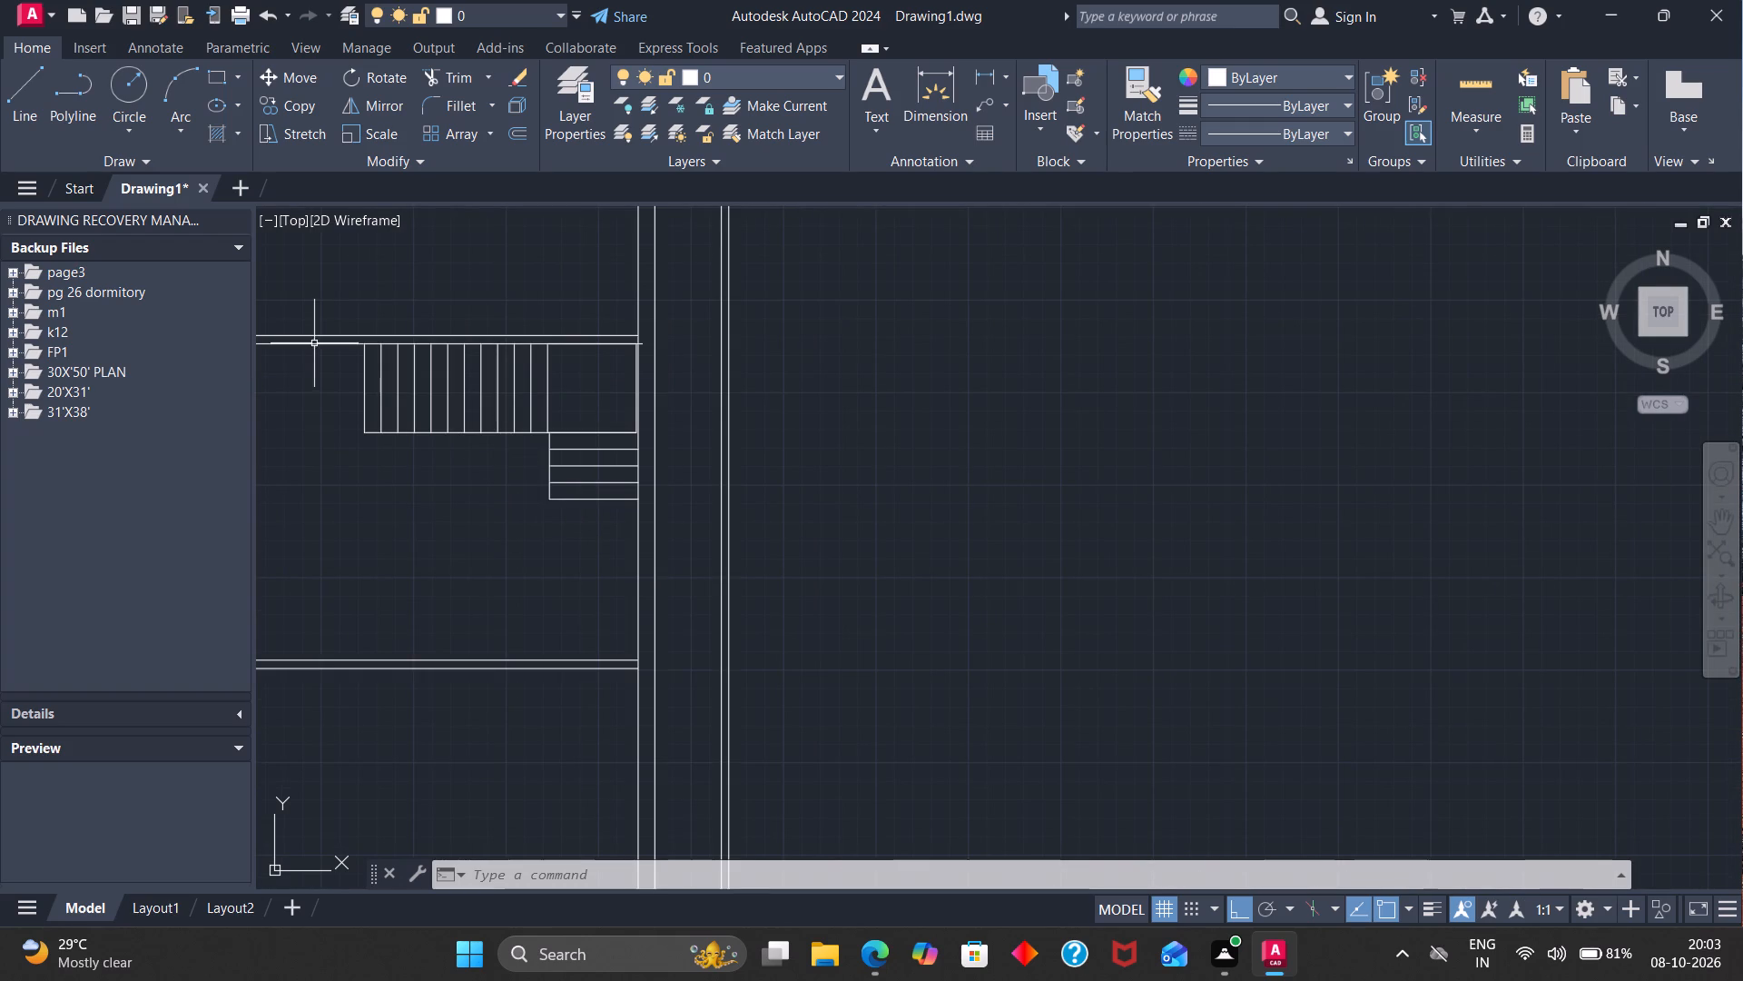
drag(340, 381, 579, 371)
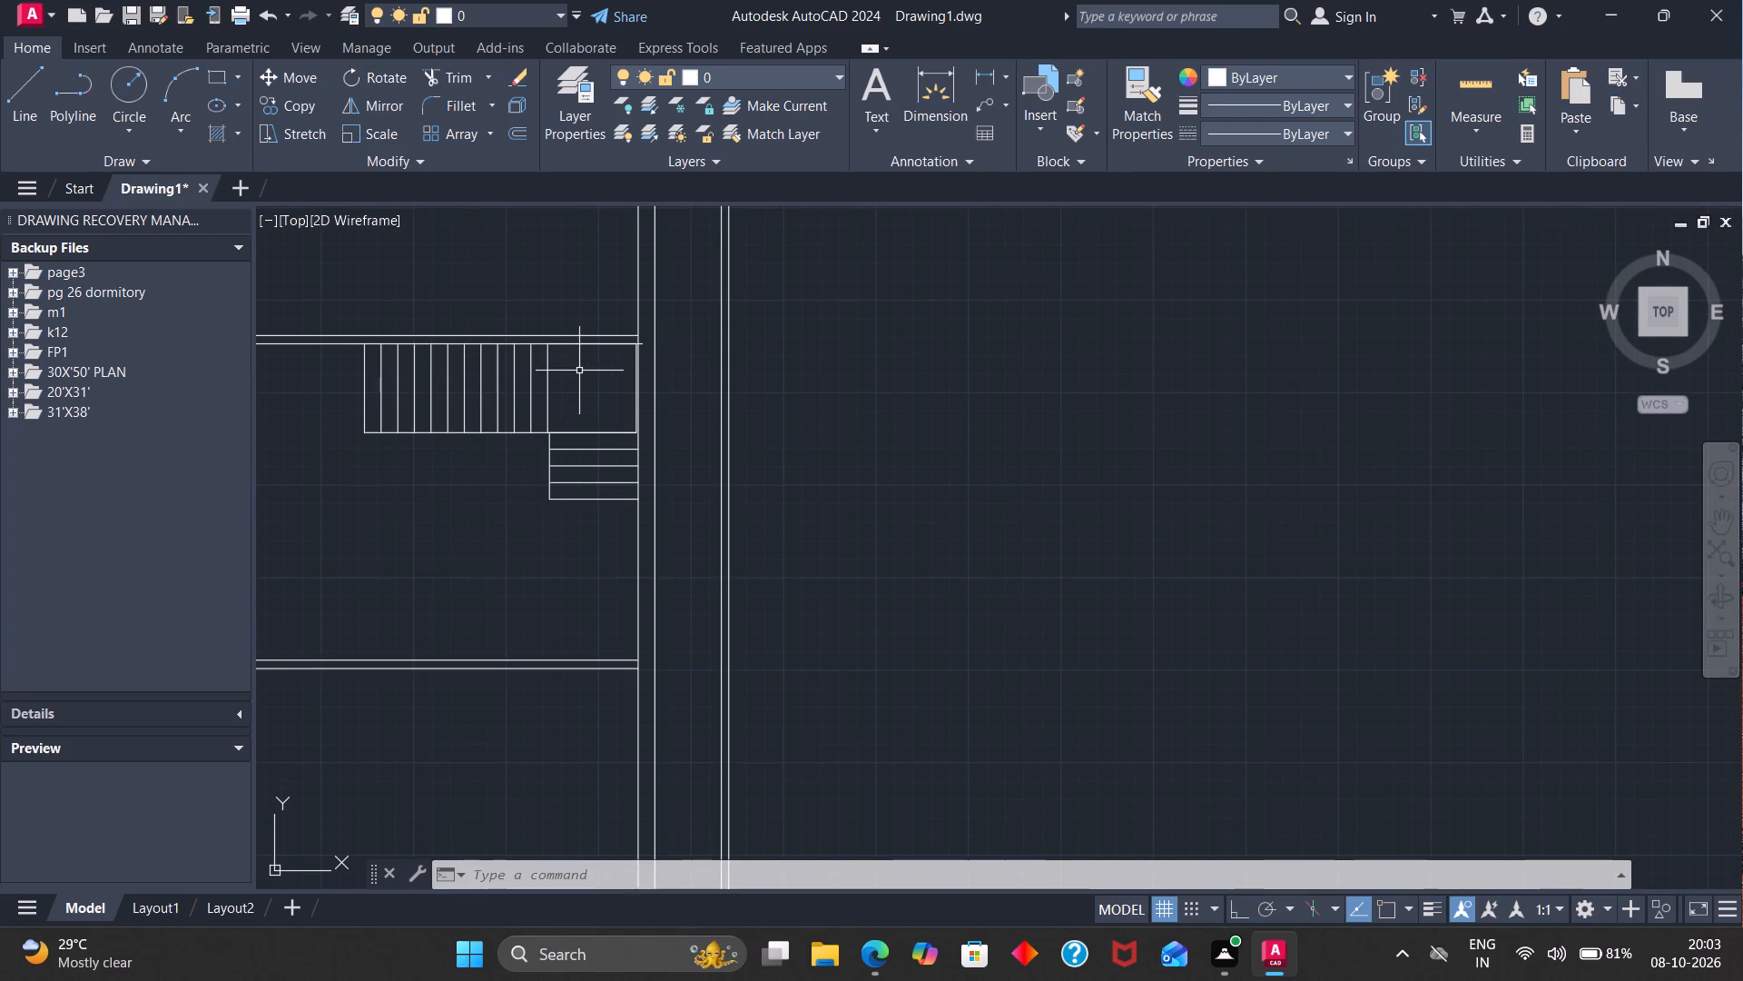
click(546, 380)
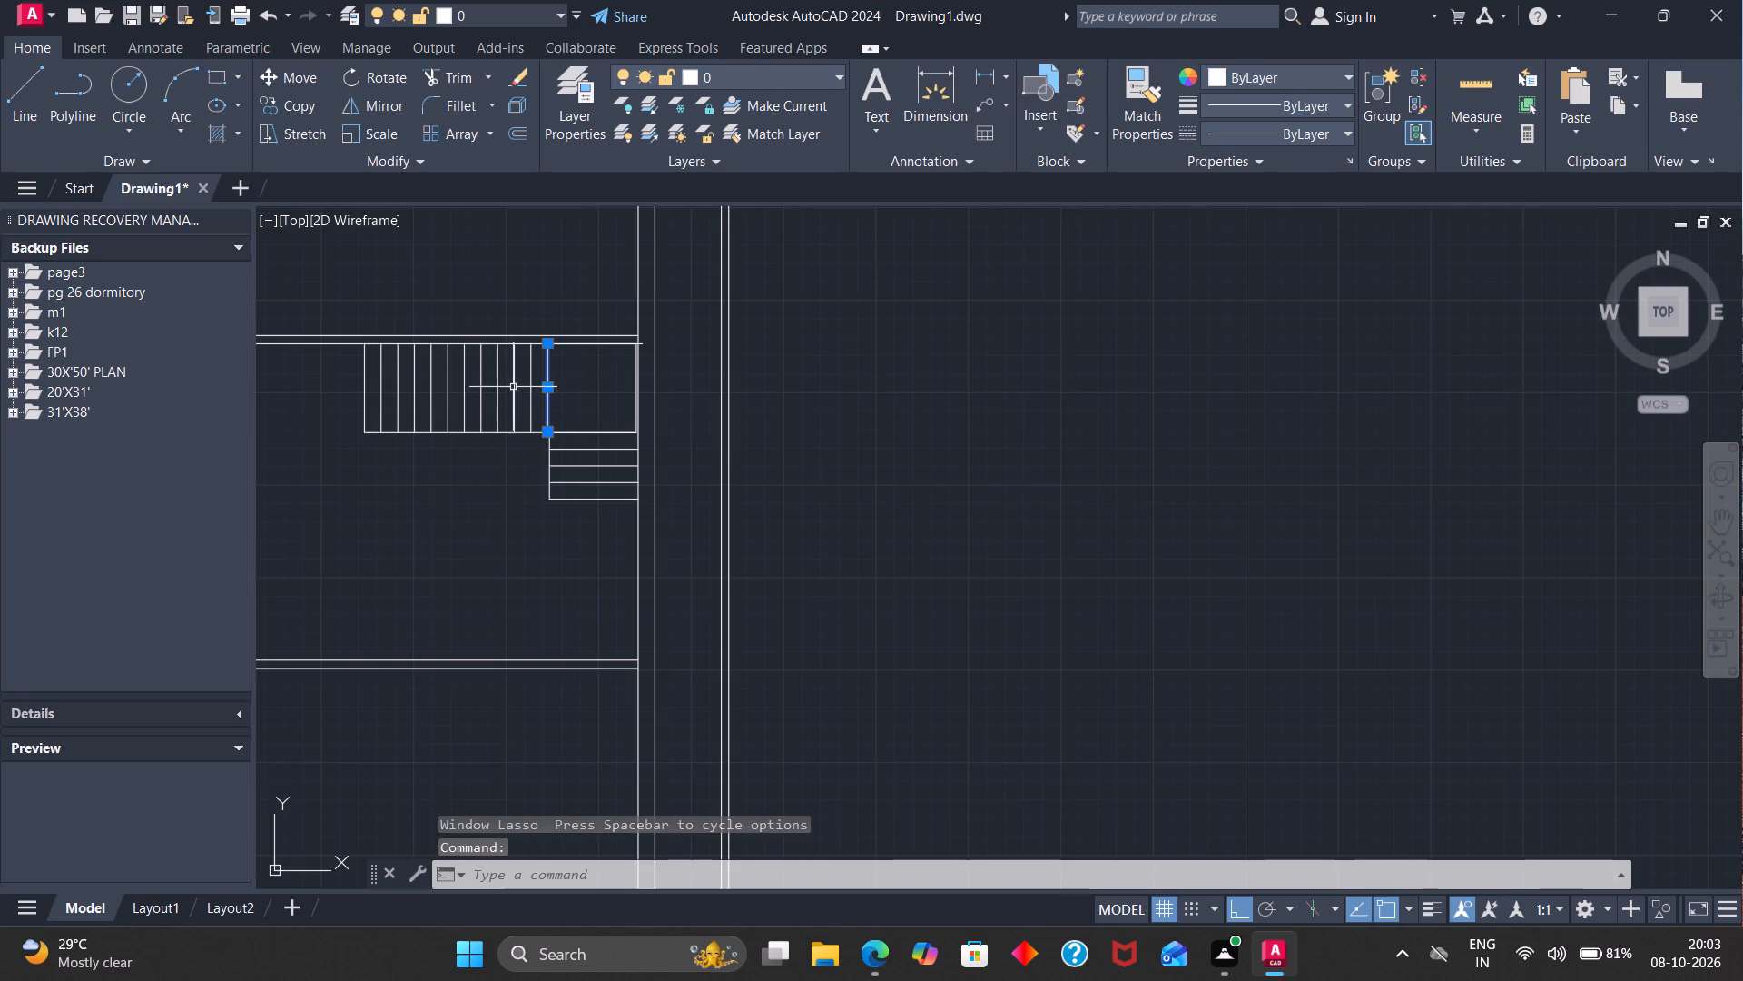
drag(350, 391, 577, 387)
ctrl+drag(394, 391, 520, 391)
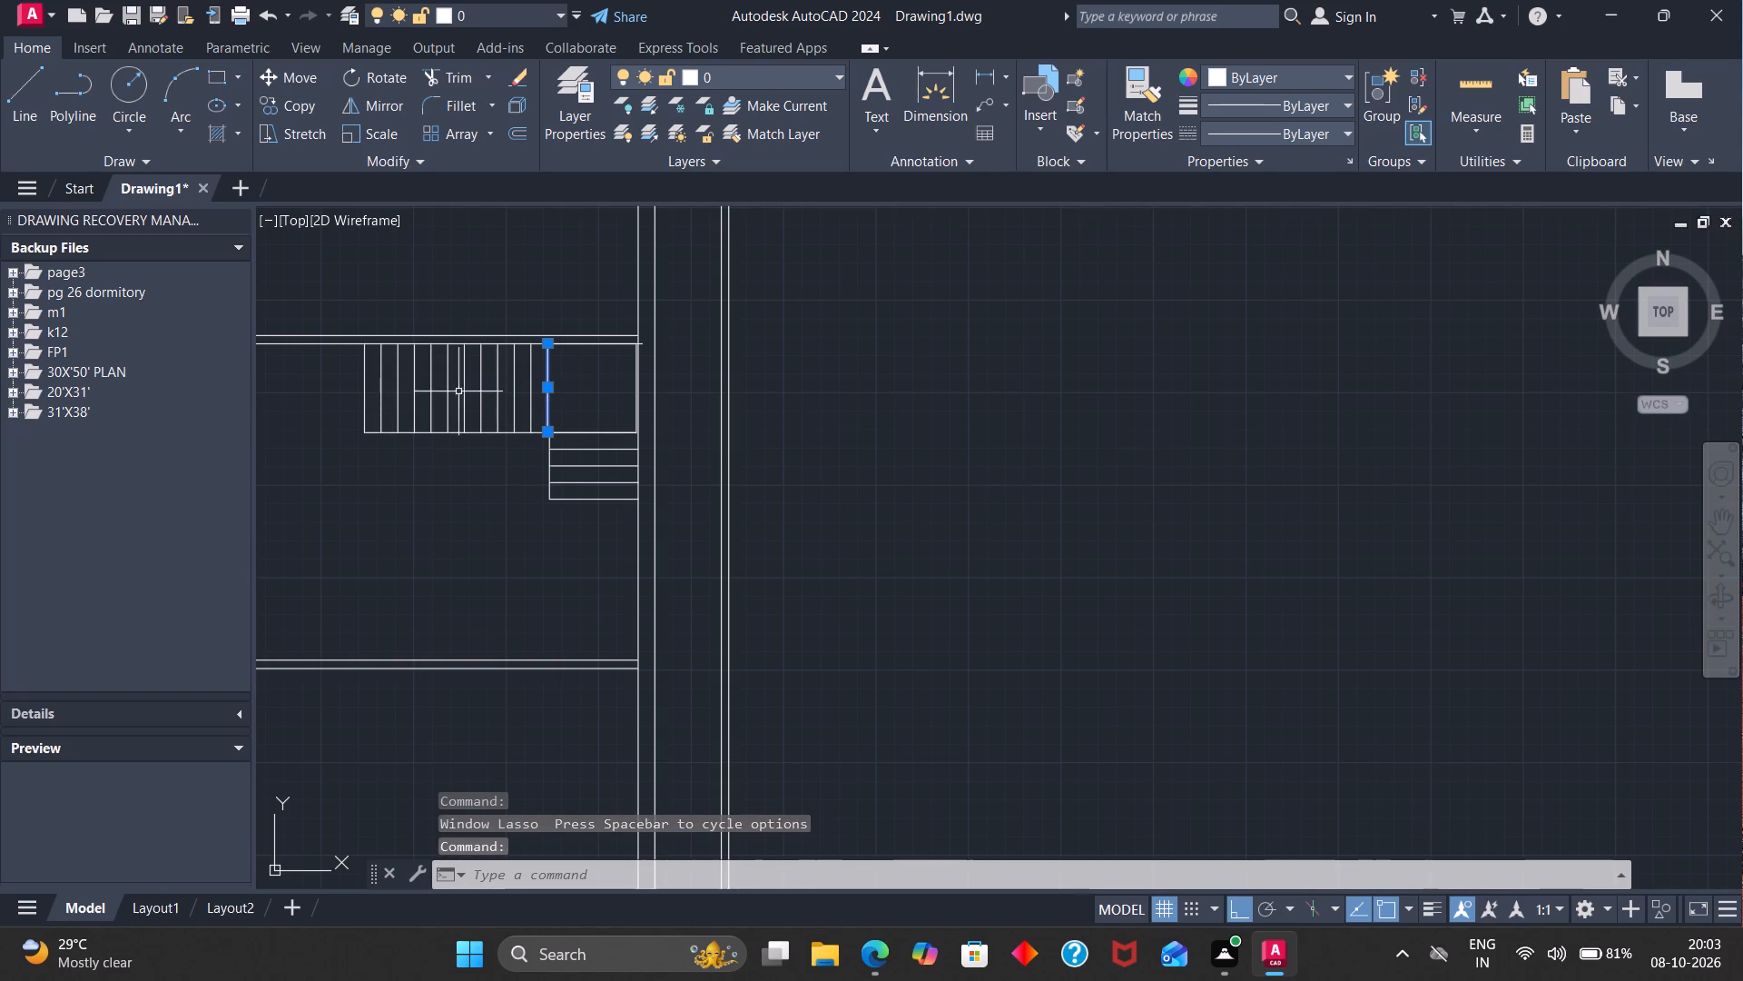
ctrl+drag(520, 391, 549, 389)
ctrl+drag(552, 388, 466, 392)
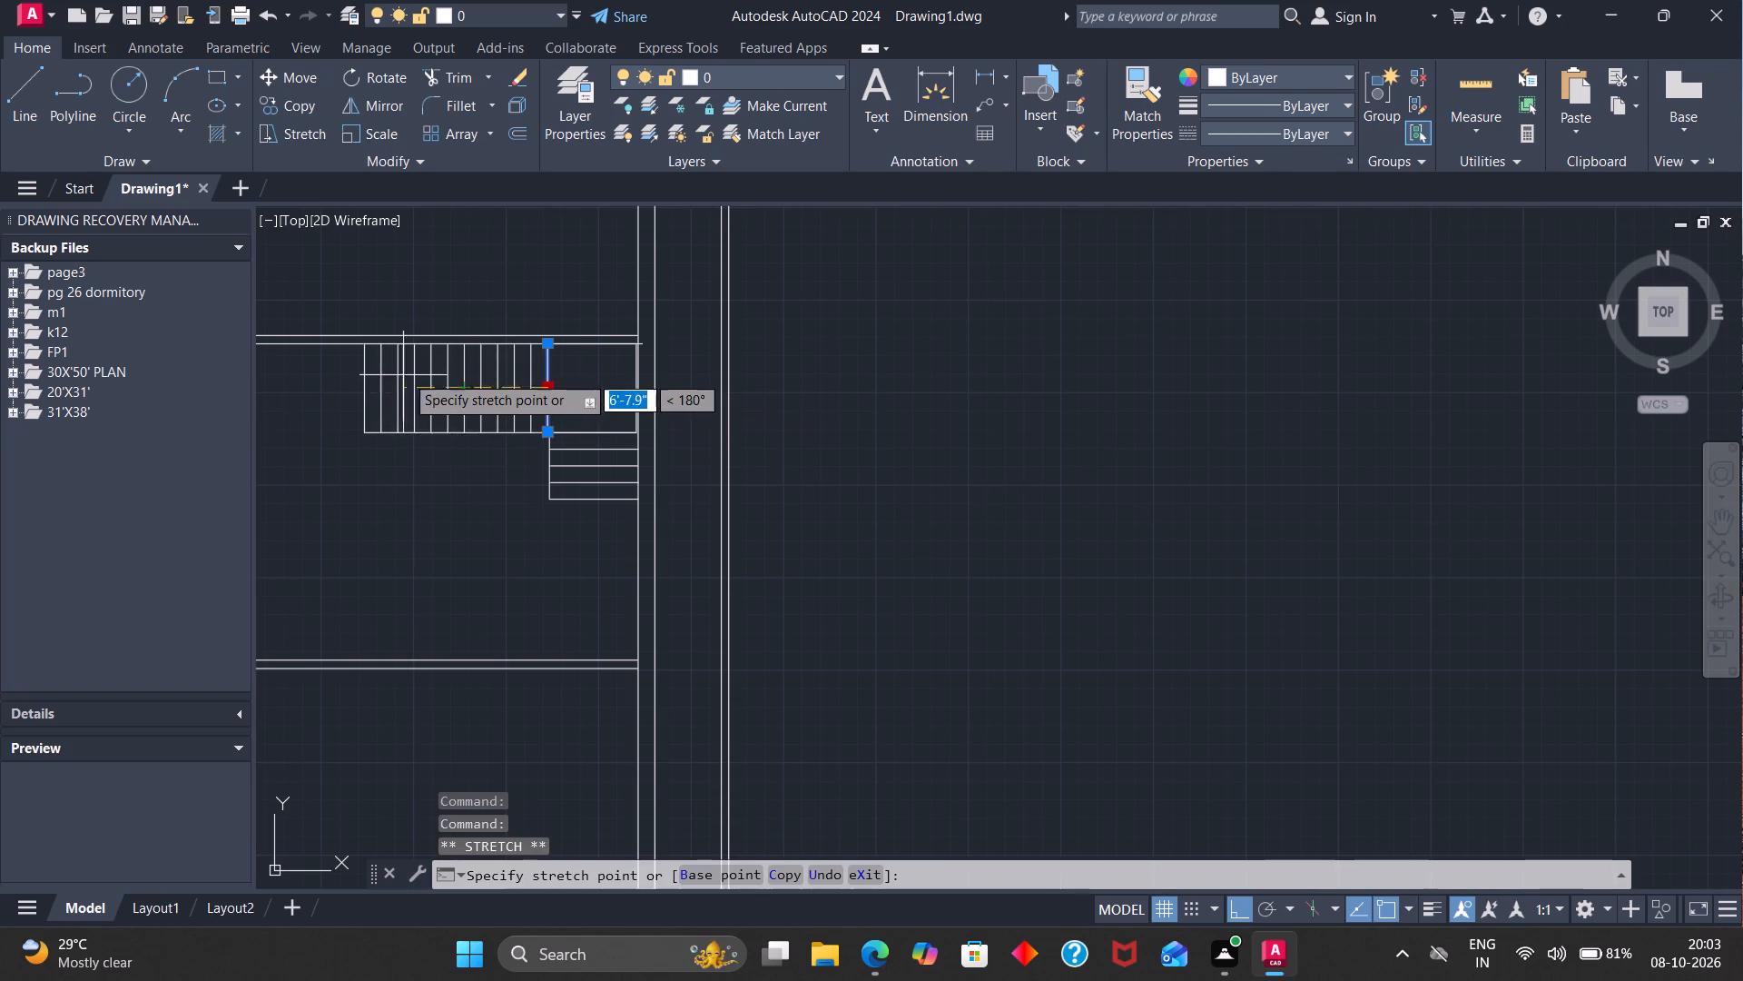
scroll(411, 370, up, 2)
scroll(385, 384, down, 1)
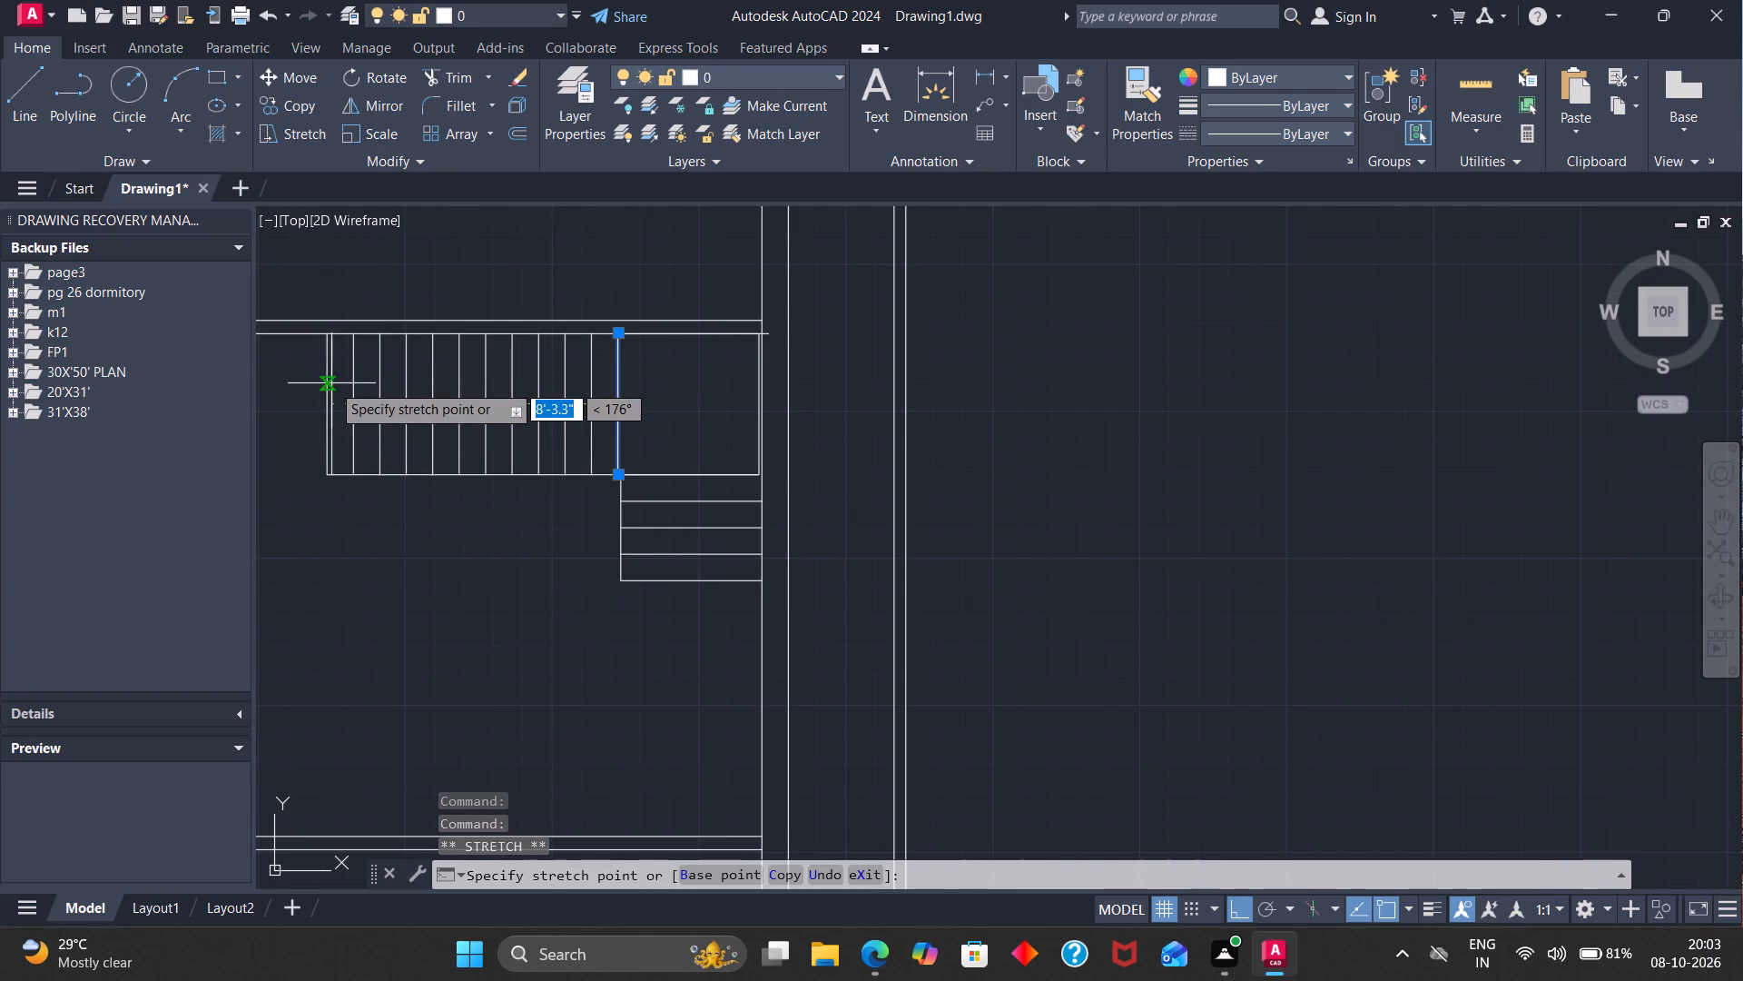
click(331, 383)
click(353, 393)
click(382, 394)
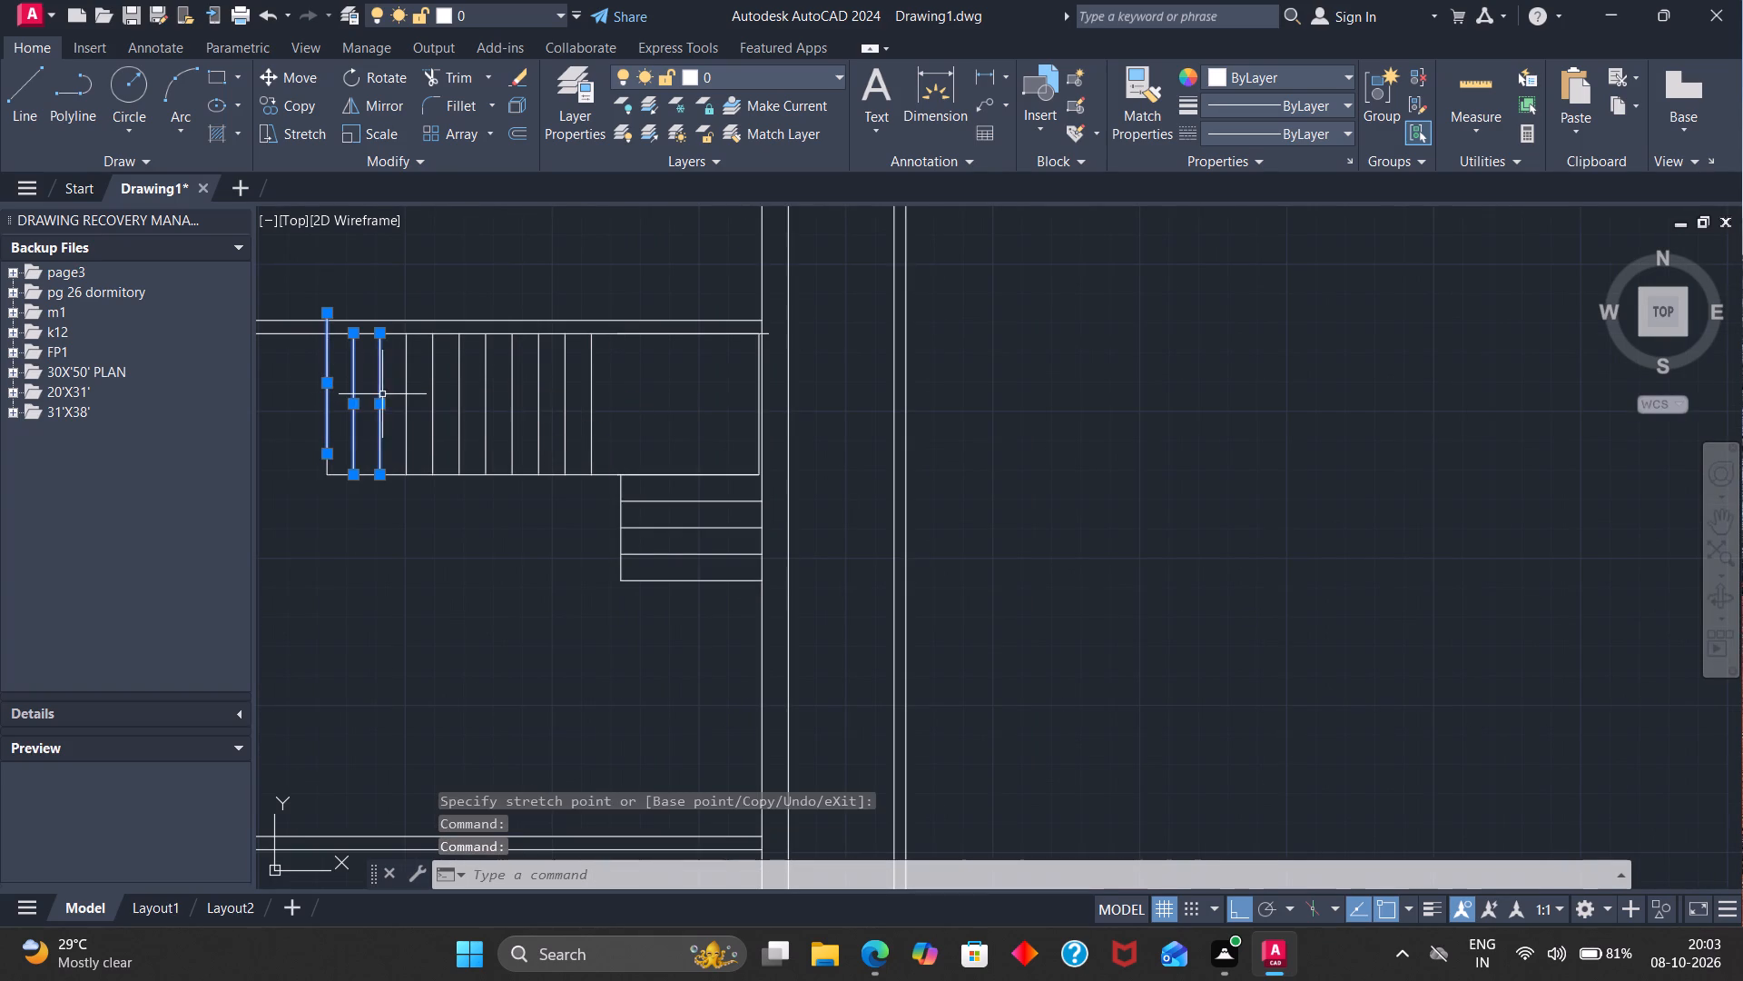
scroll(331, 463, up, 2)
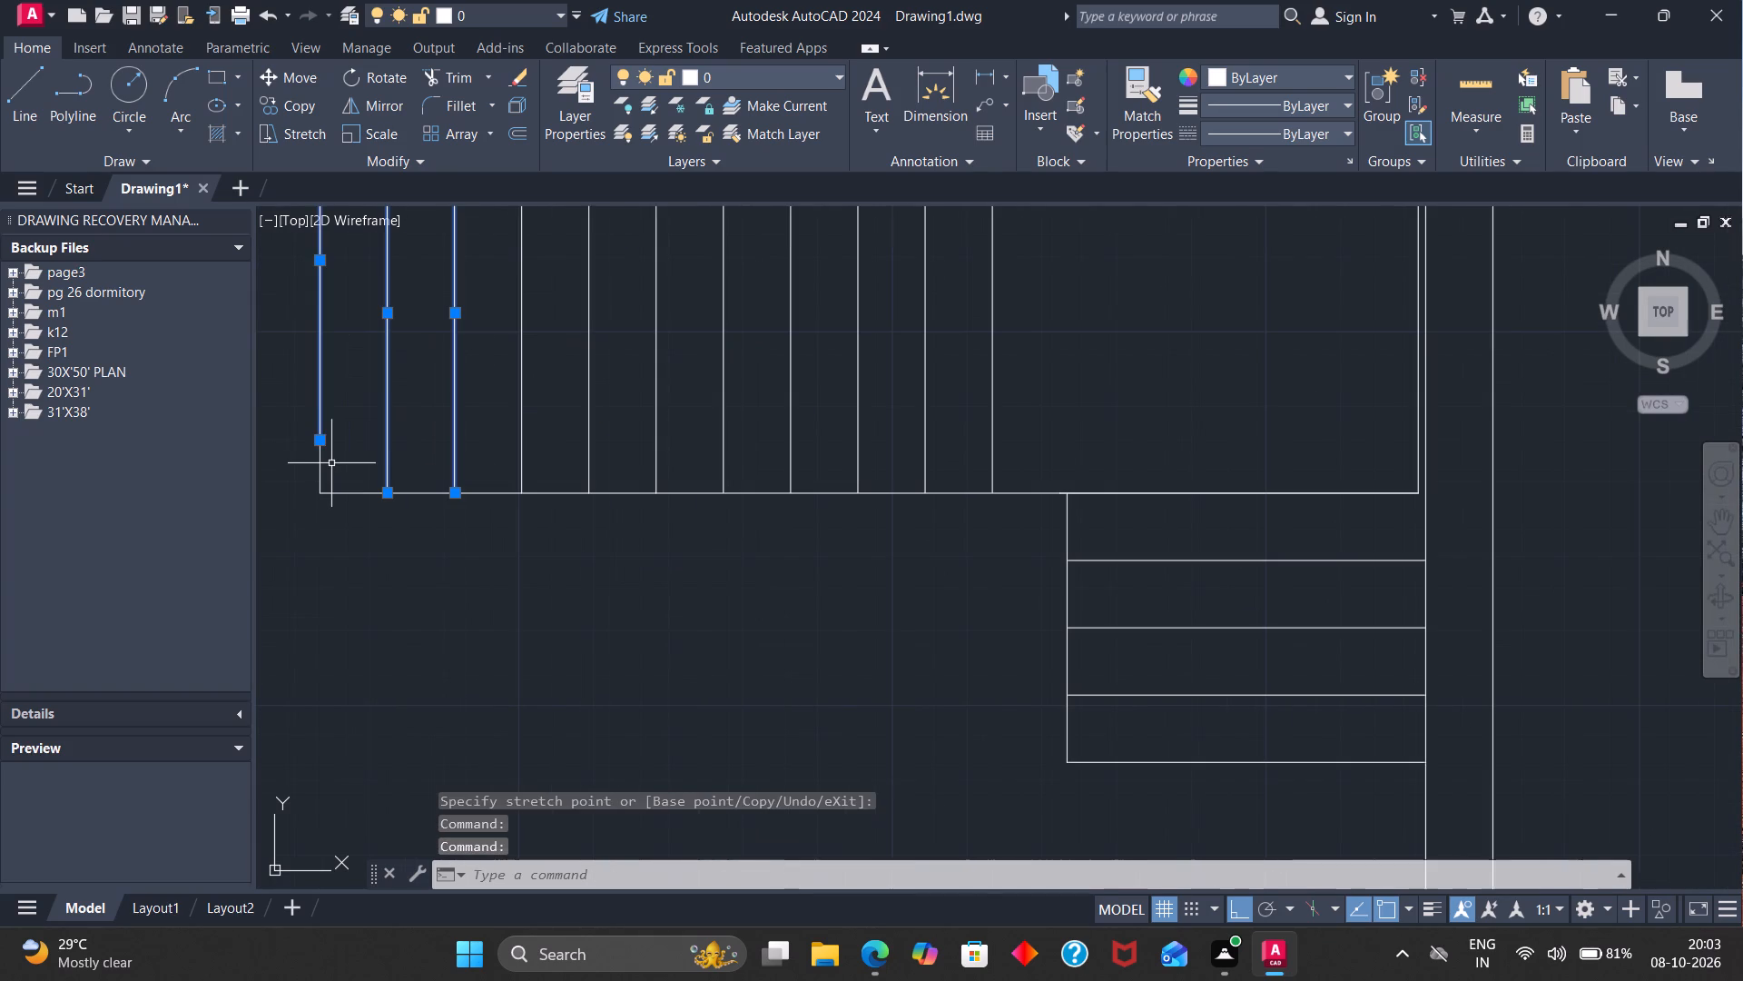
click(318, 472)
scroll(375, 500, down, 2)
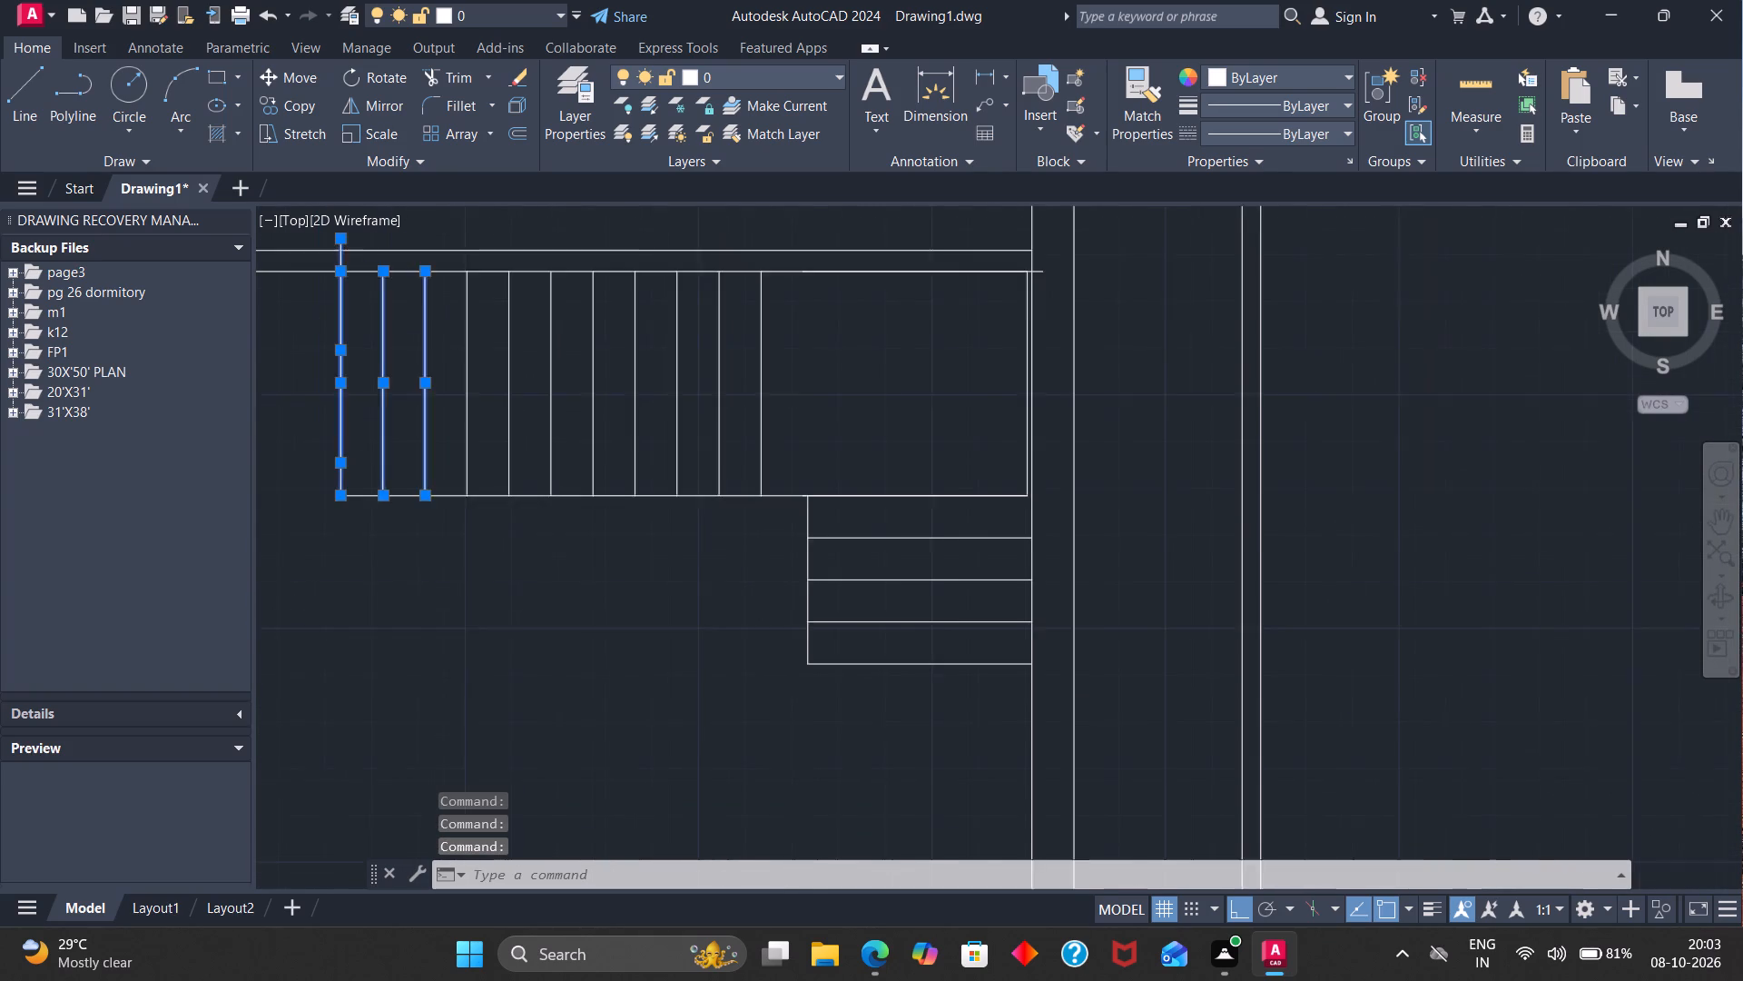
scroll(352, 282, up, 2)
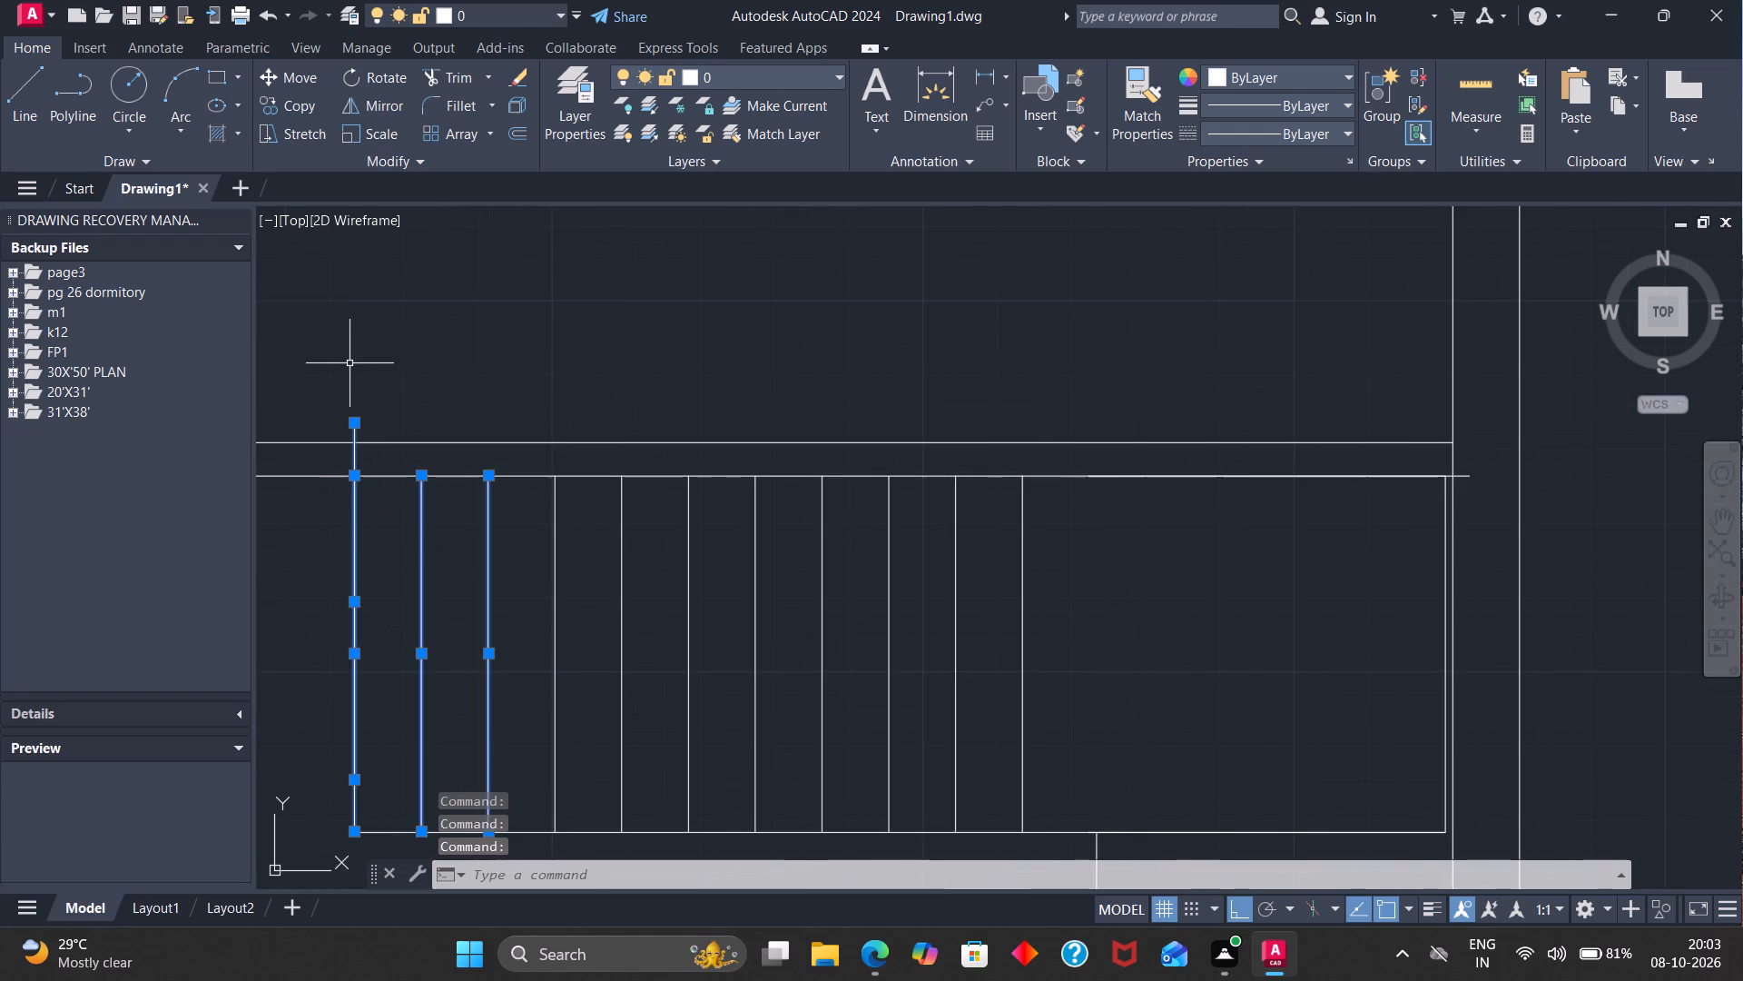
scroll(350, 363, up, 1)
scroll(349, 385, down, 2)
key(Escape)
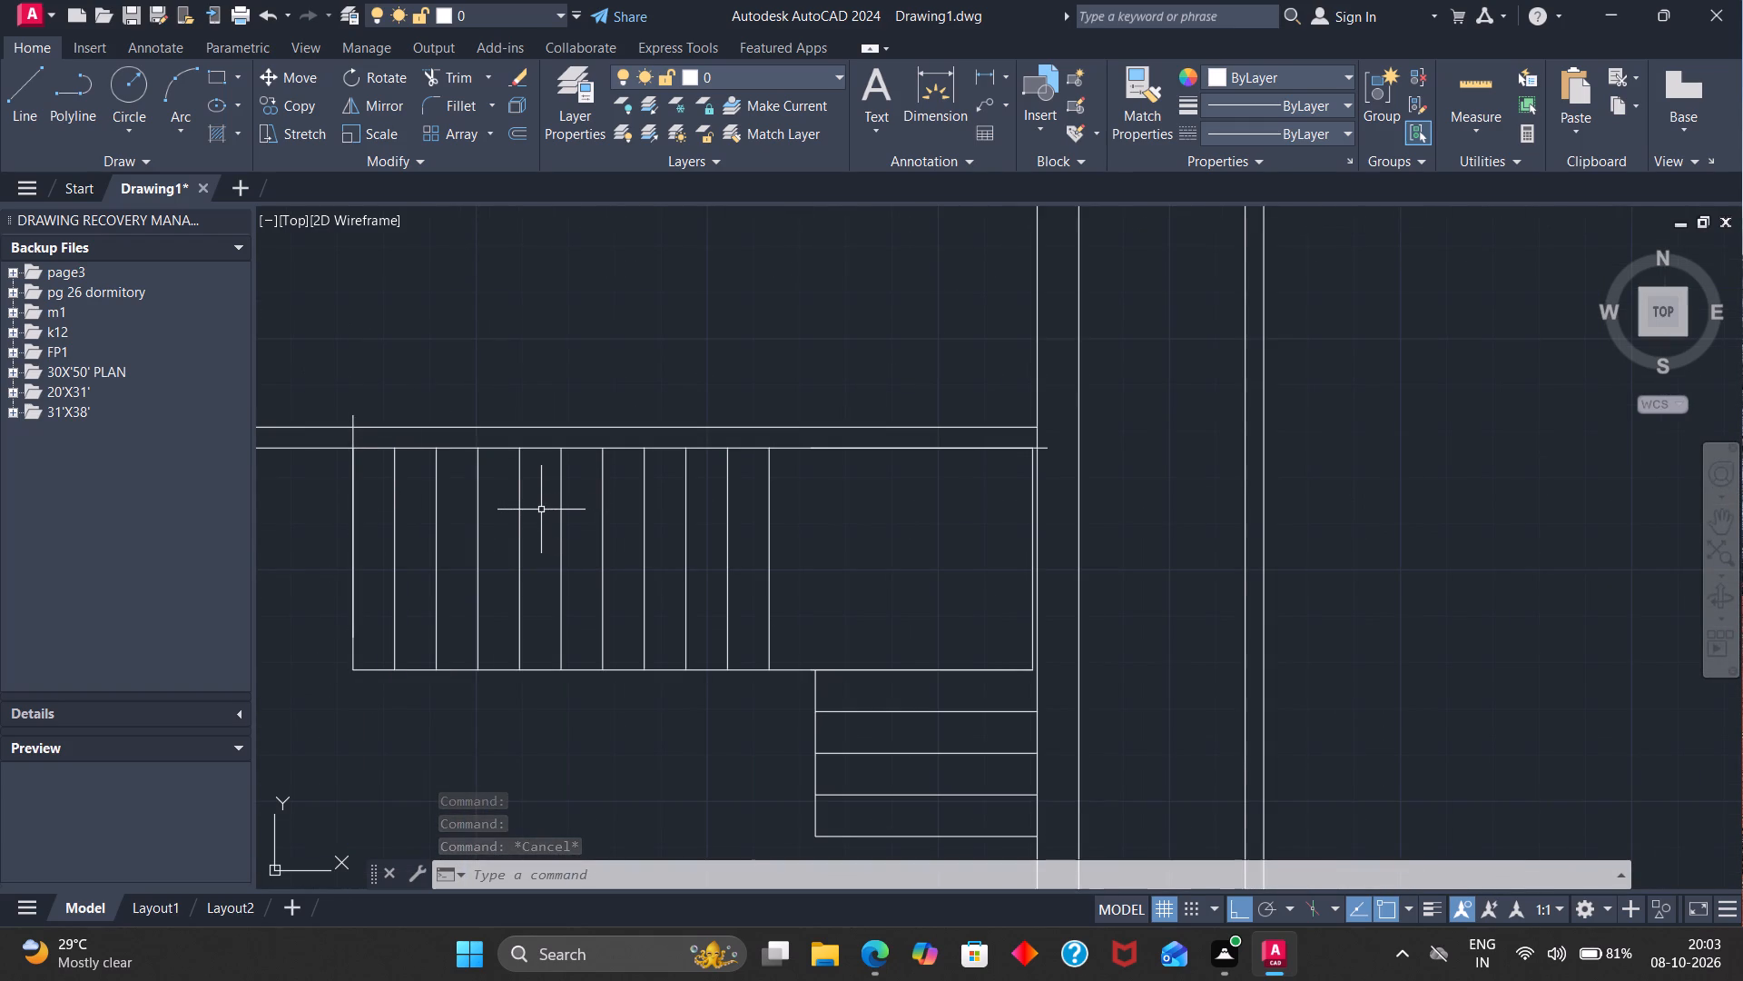
Trim the line stubs projecting above the upper flight's west end and east past the 4' square's upper east corner.
scroll(1085, 464, up, 3)
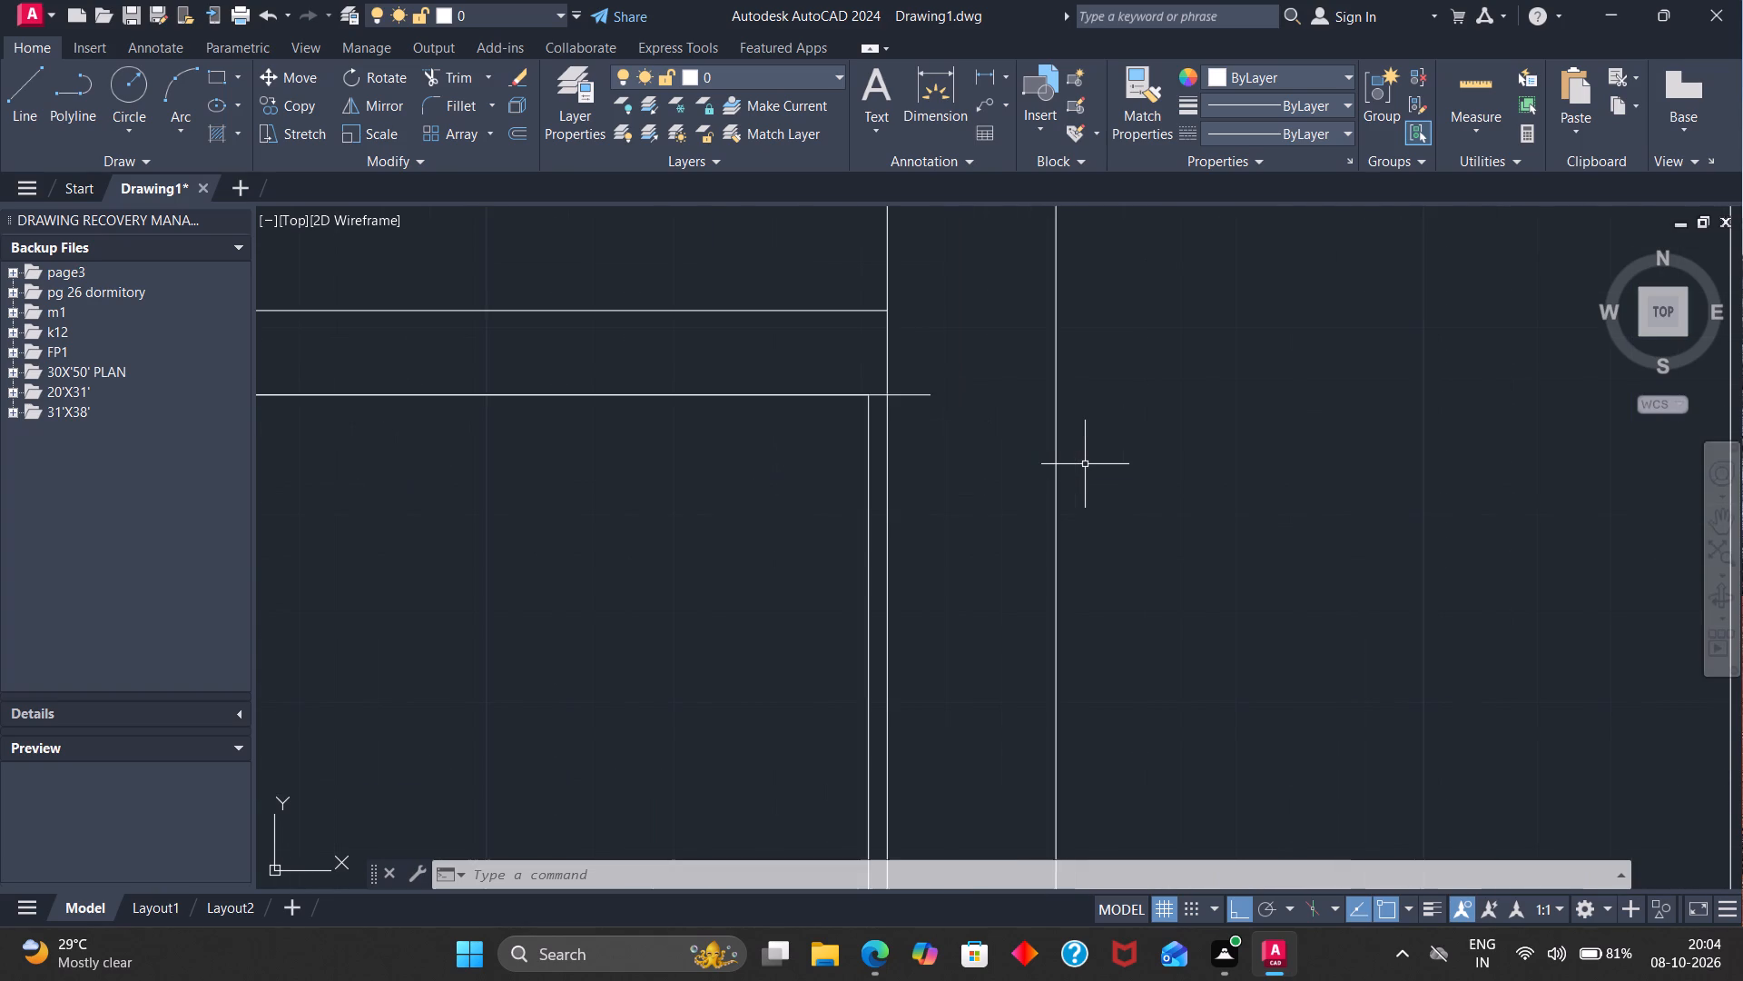
scroll(1082, 464, down, 3)
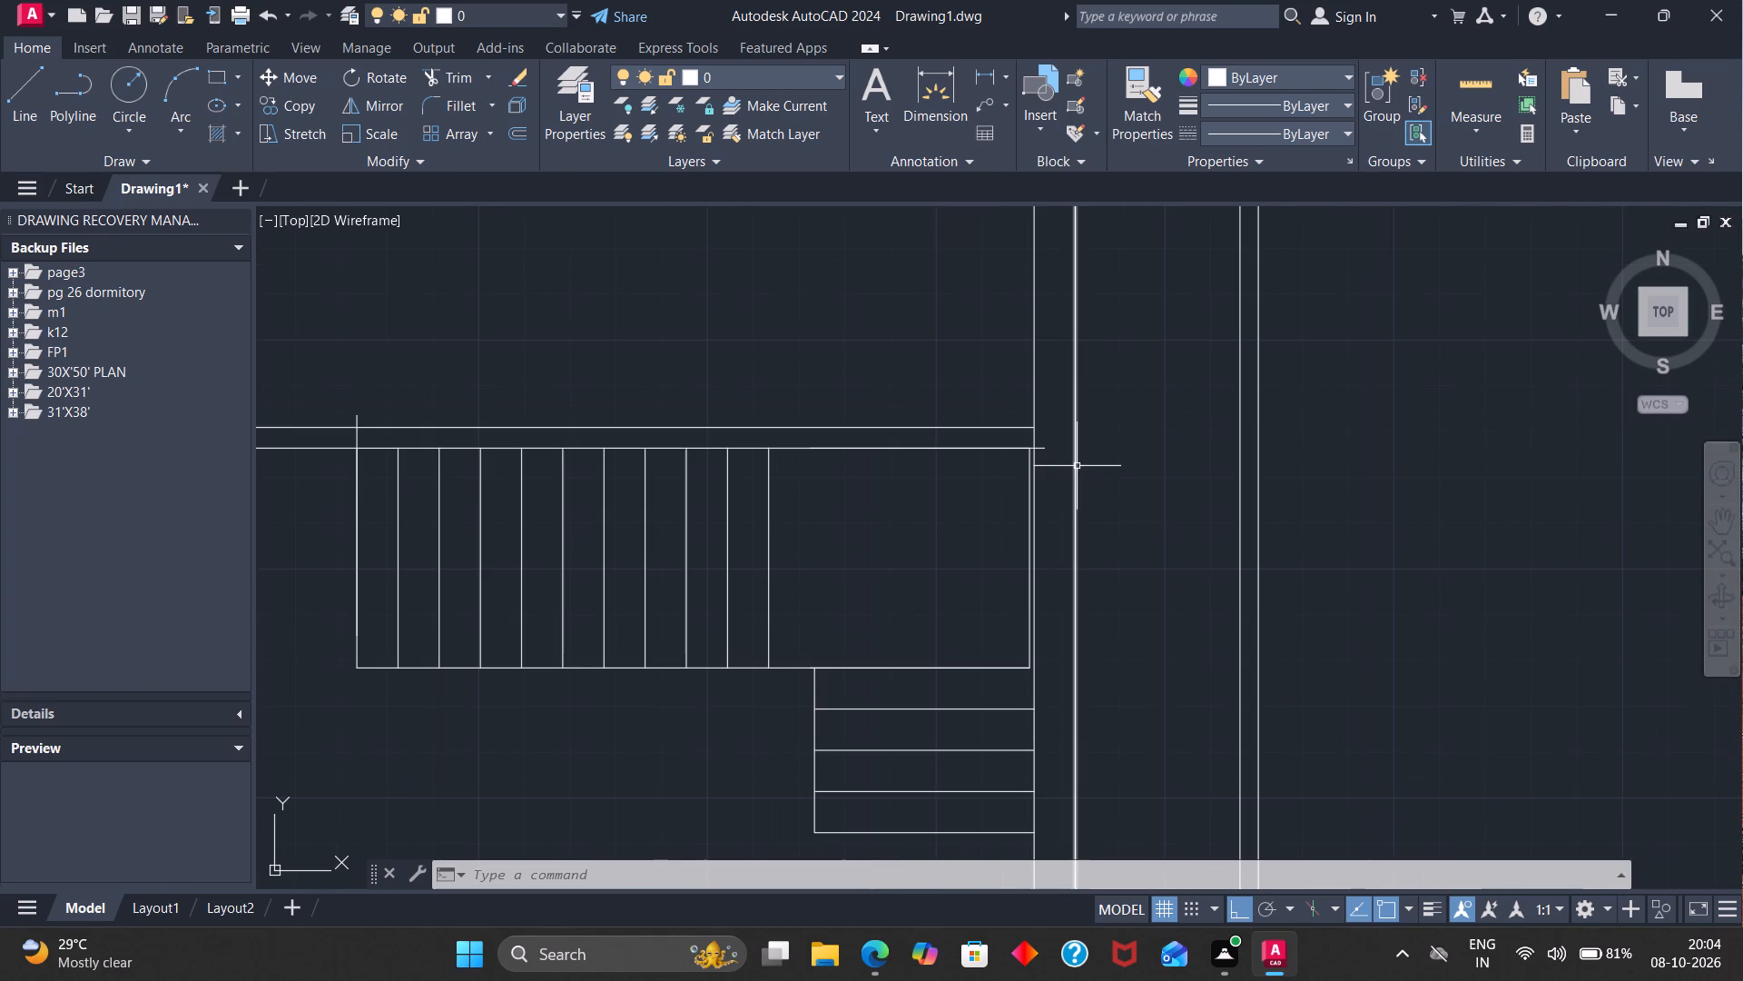
click(451, 80)
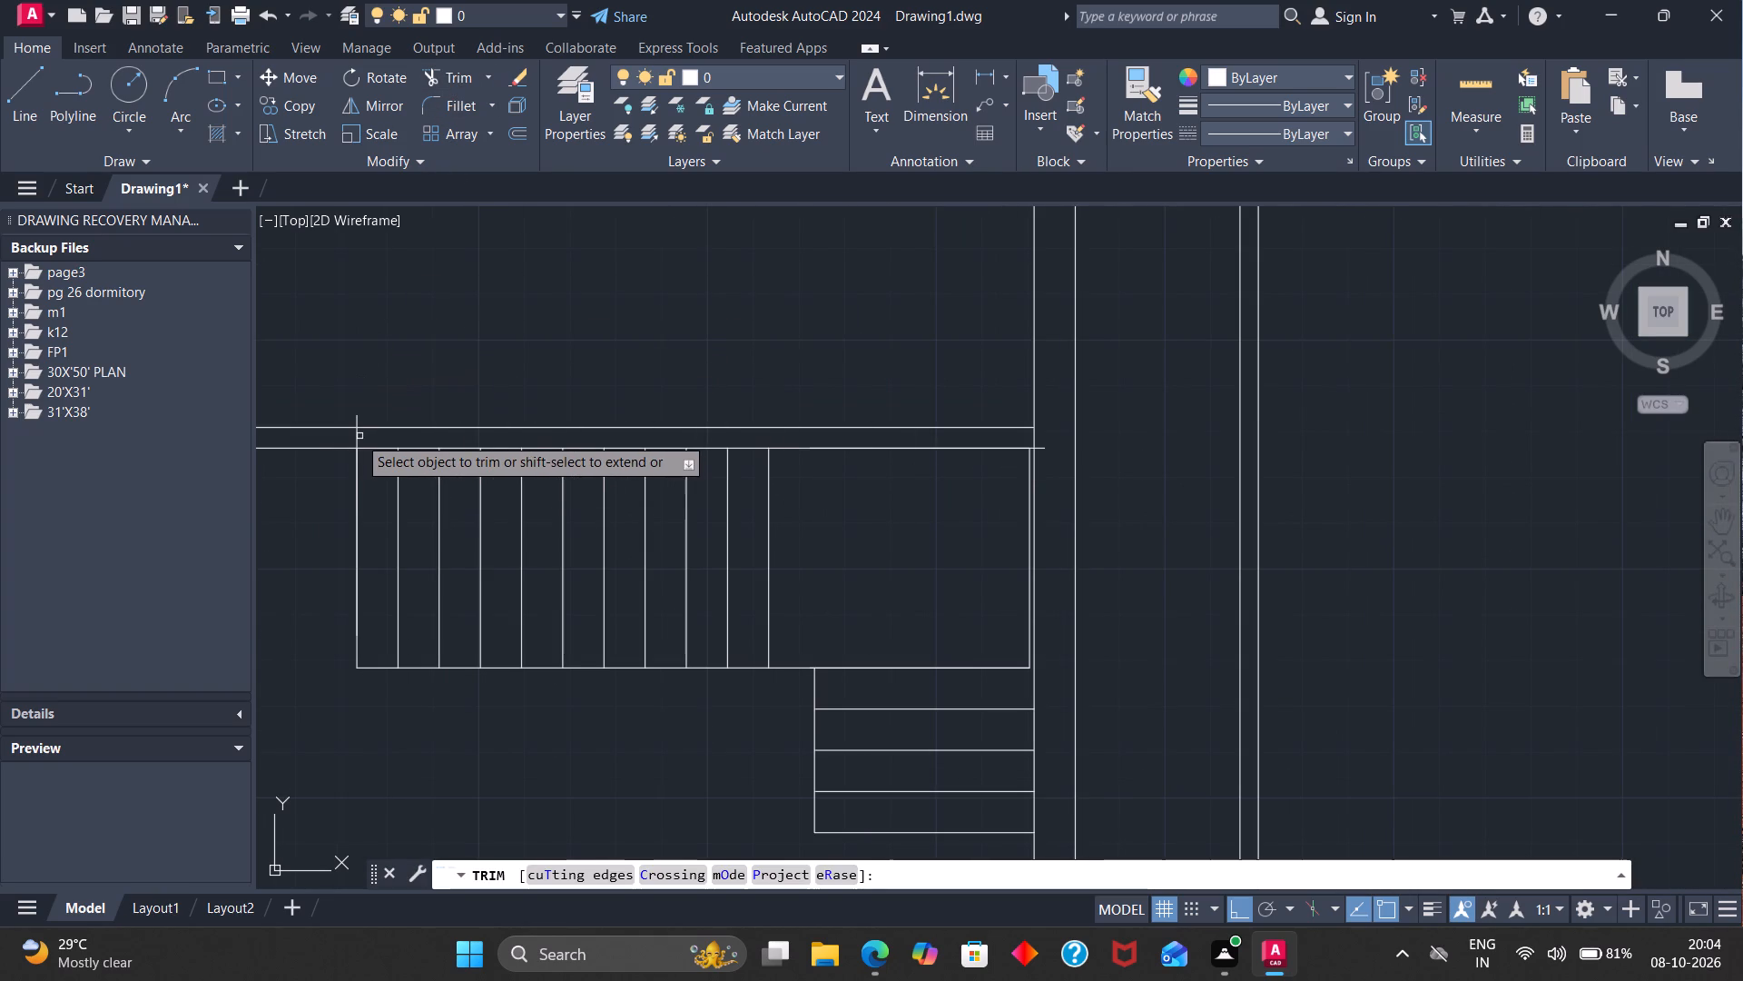
click(357, 436)
click(358, 417)
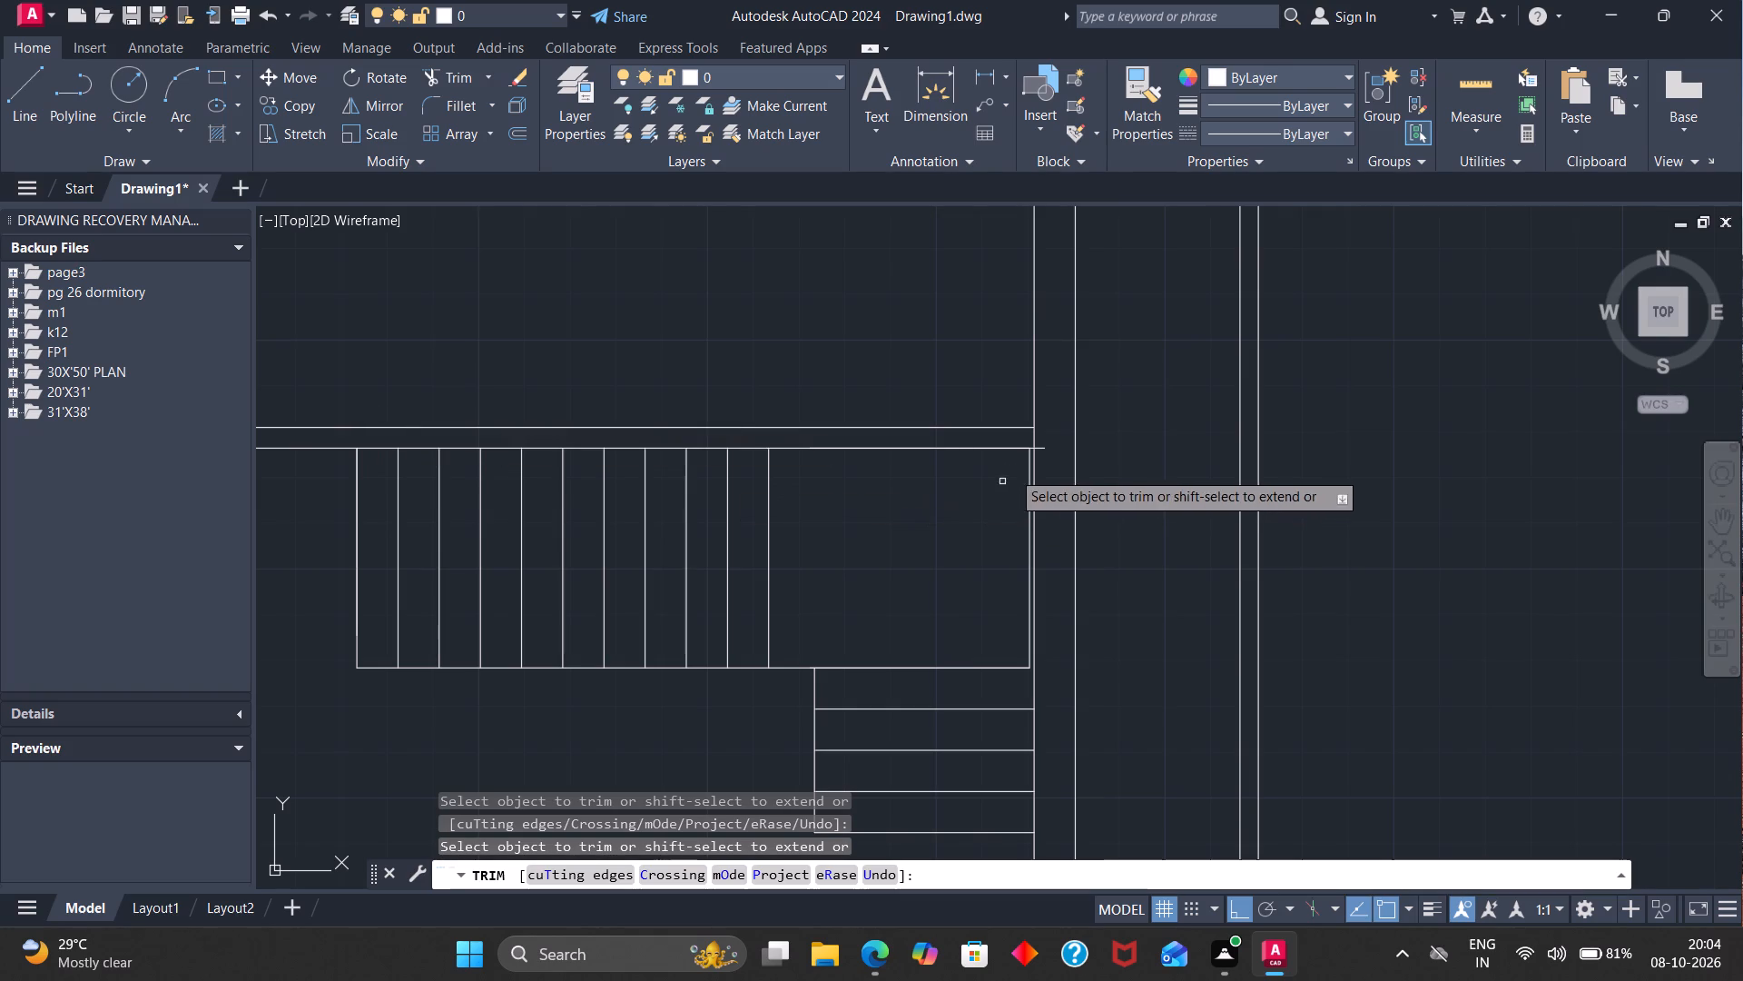
click(1043, 450)
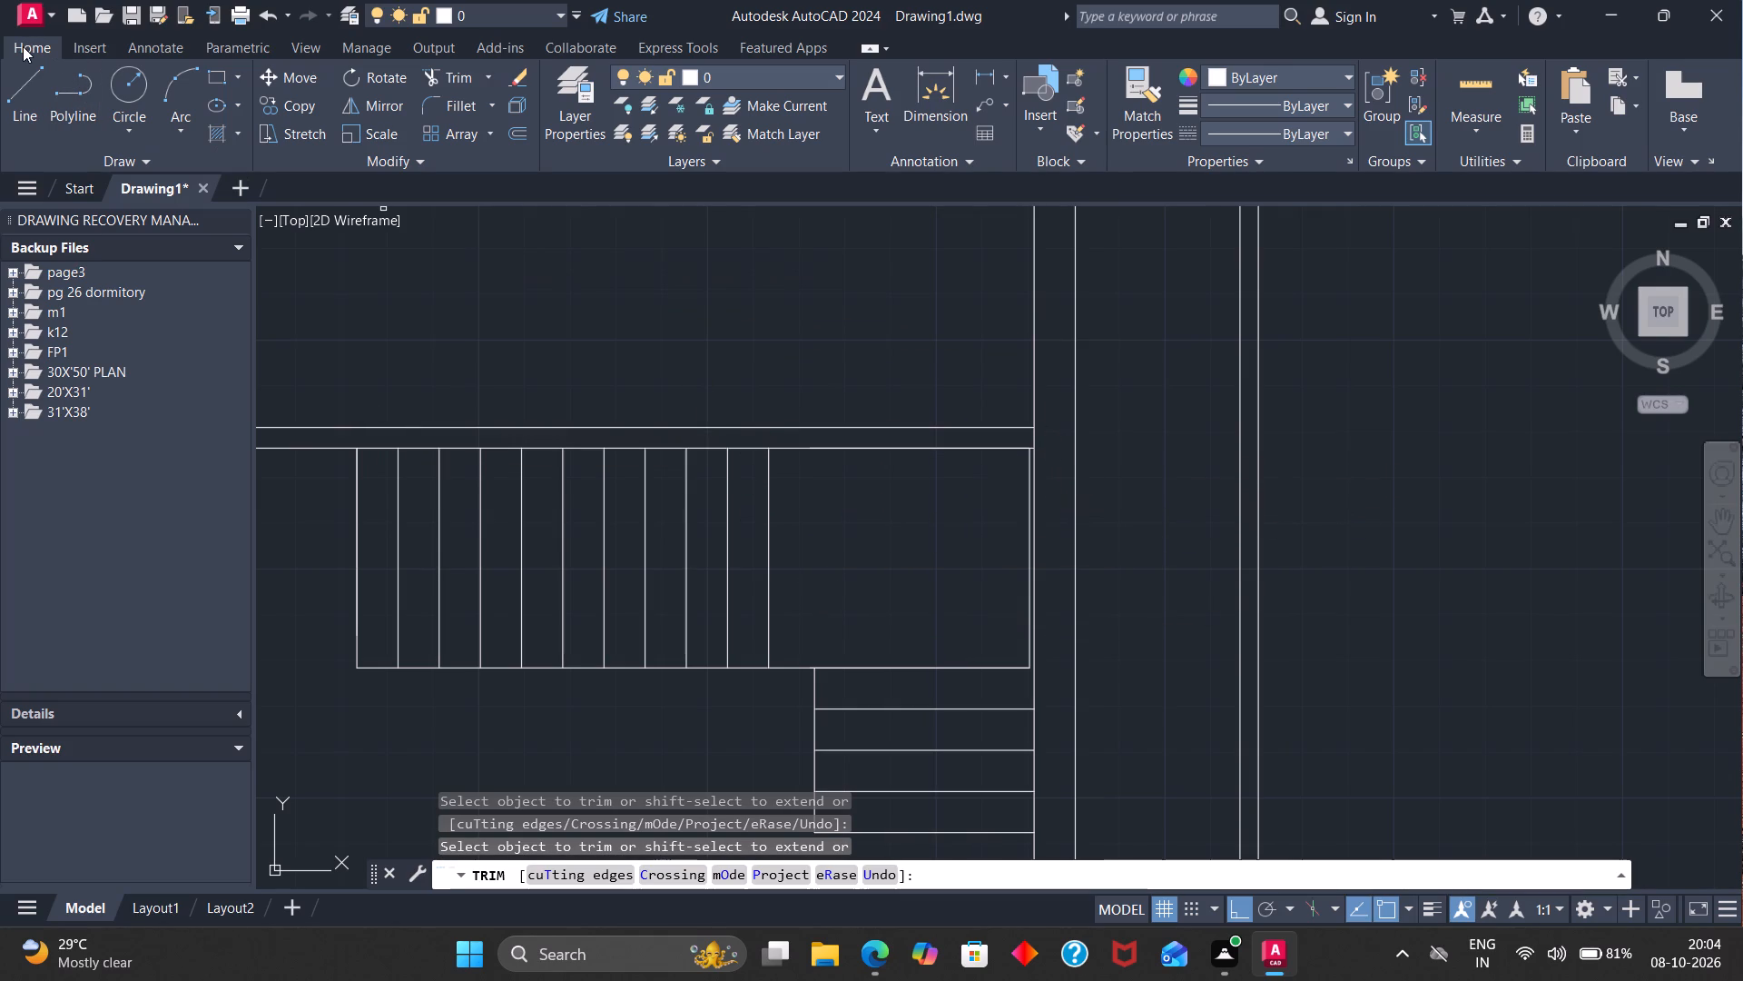
key(Escape)
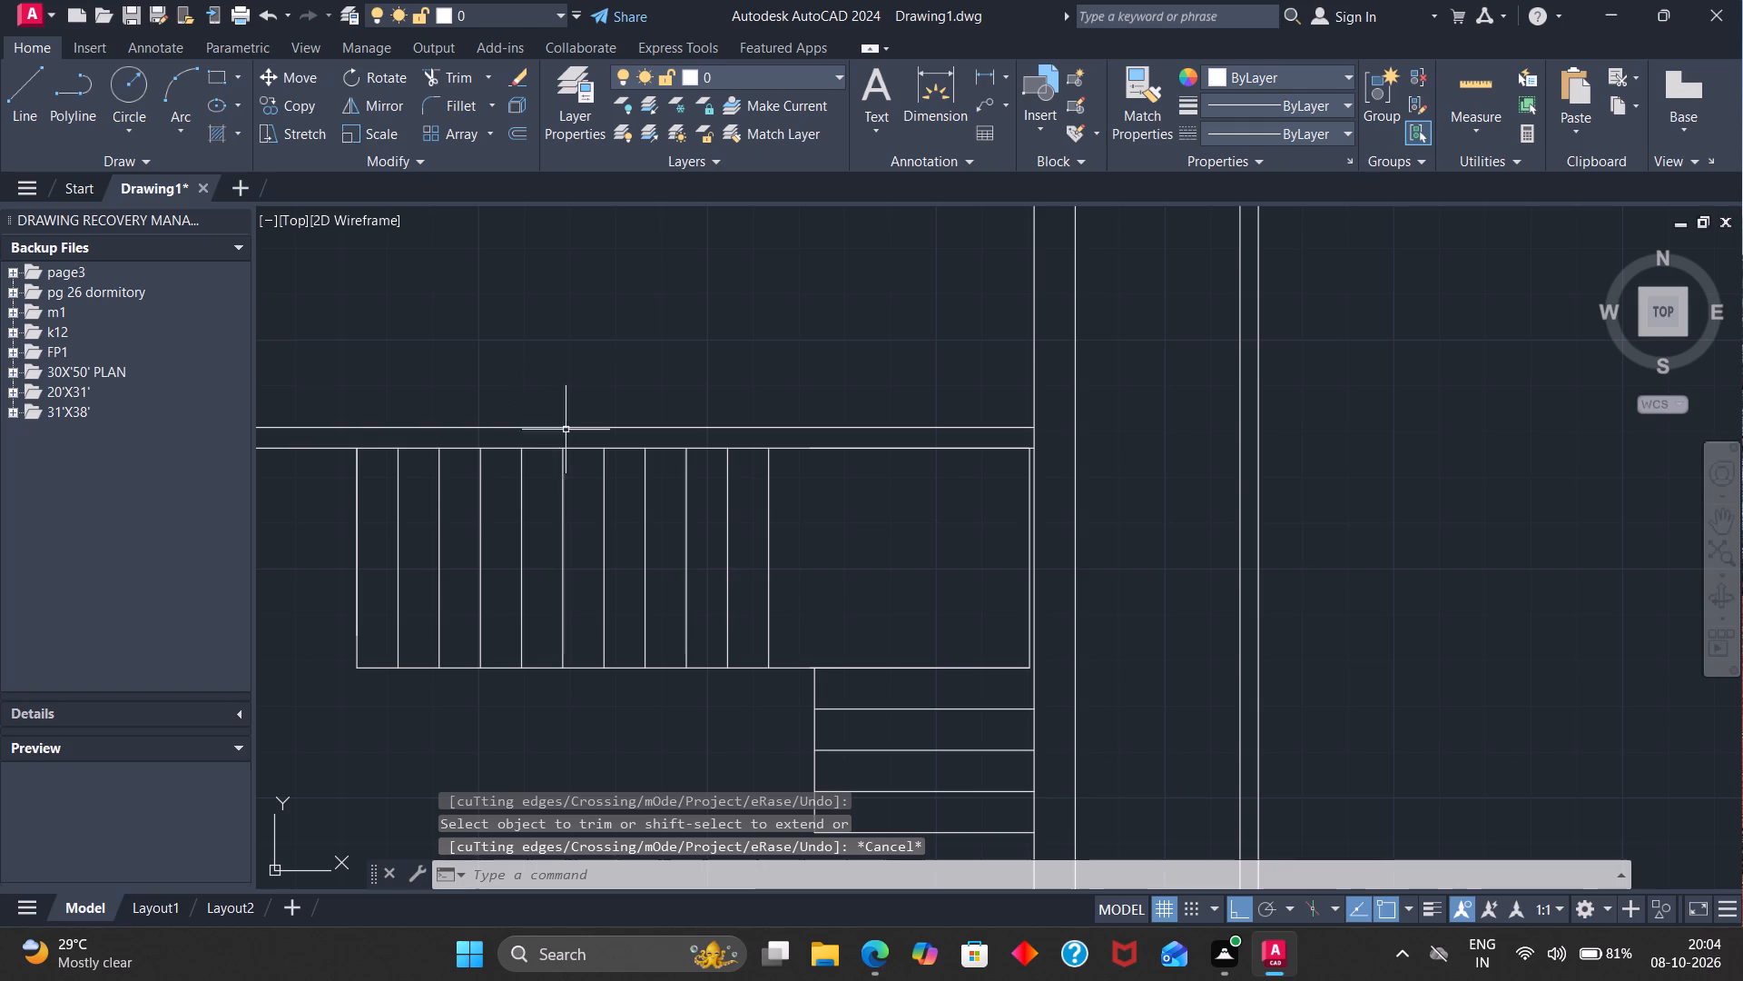
Group the upper flight's vertical tread lines with the short segments along their top and bottom ends.
drag(858, 527, 337, 660)
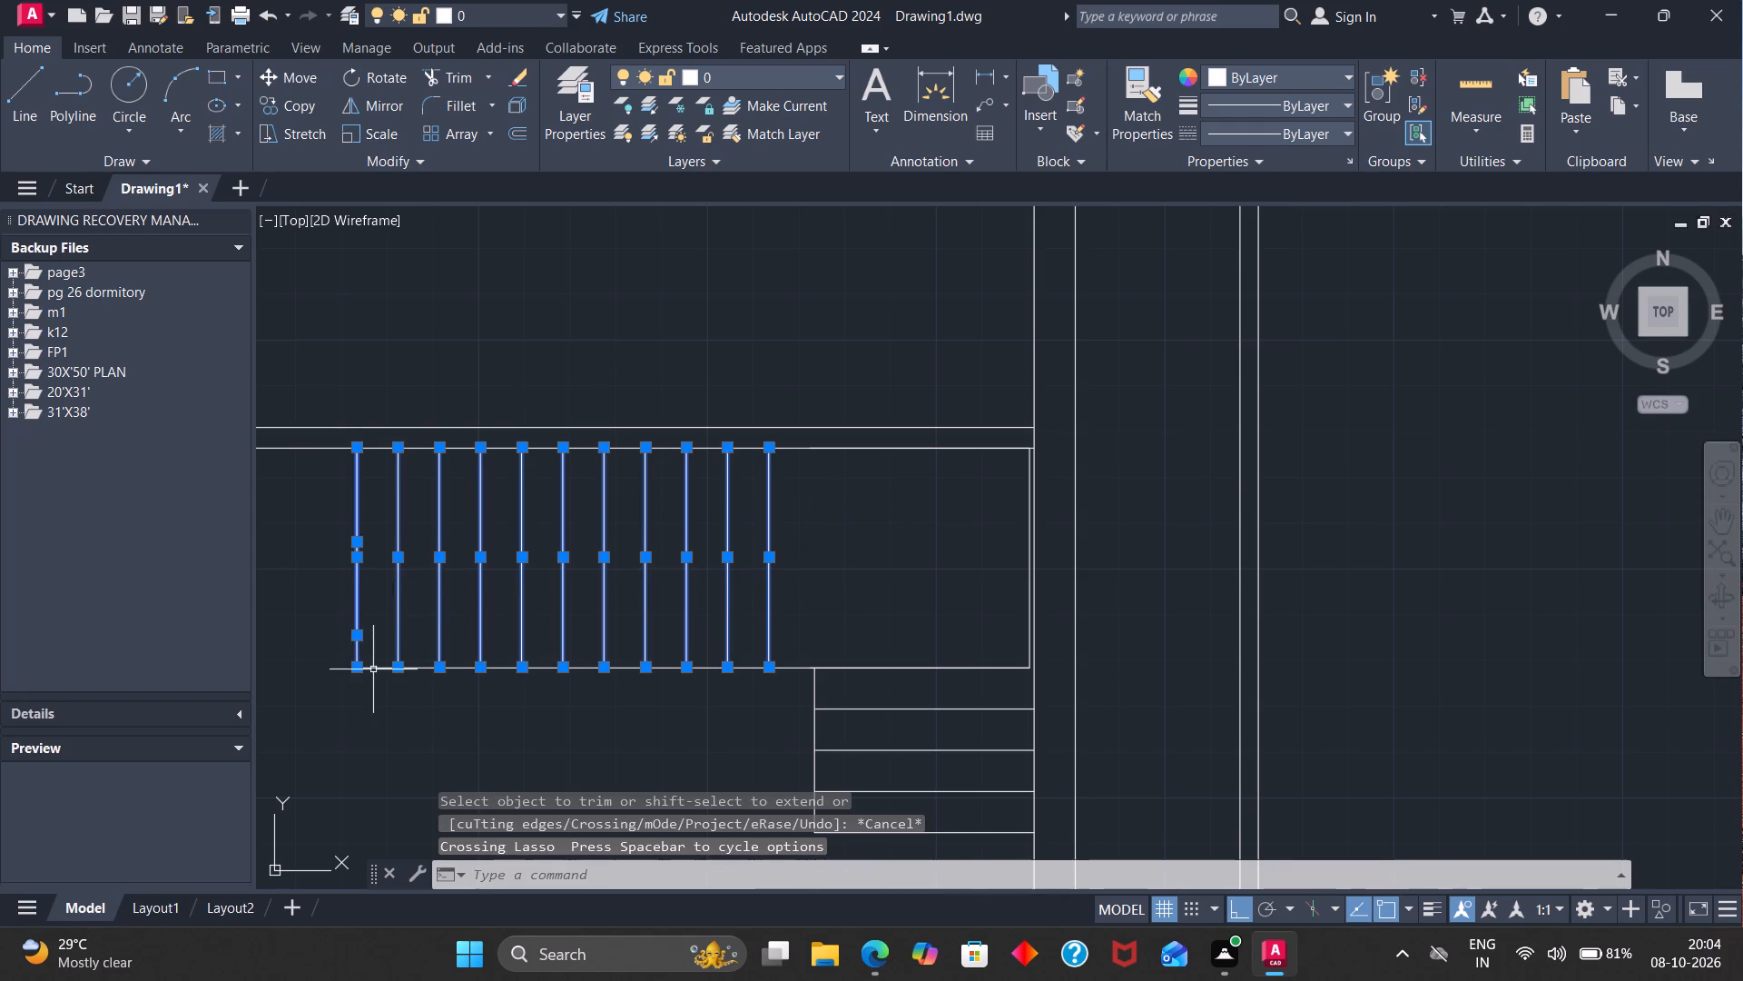
drag(333, 652, 764, 671)
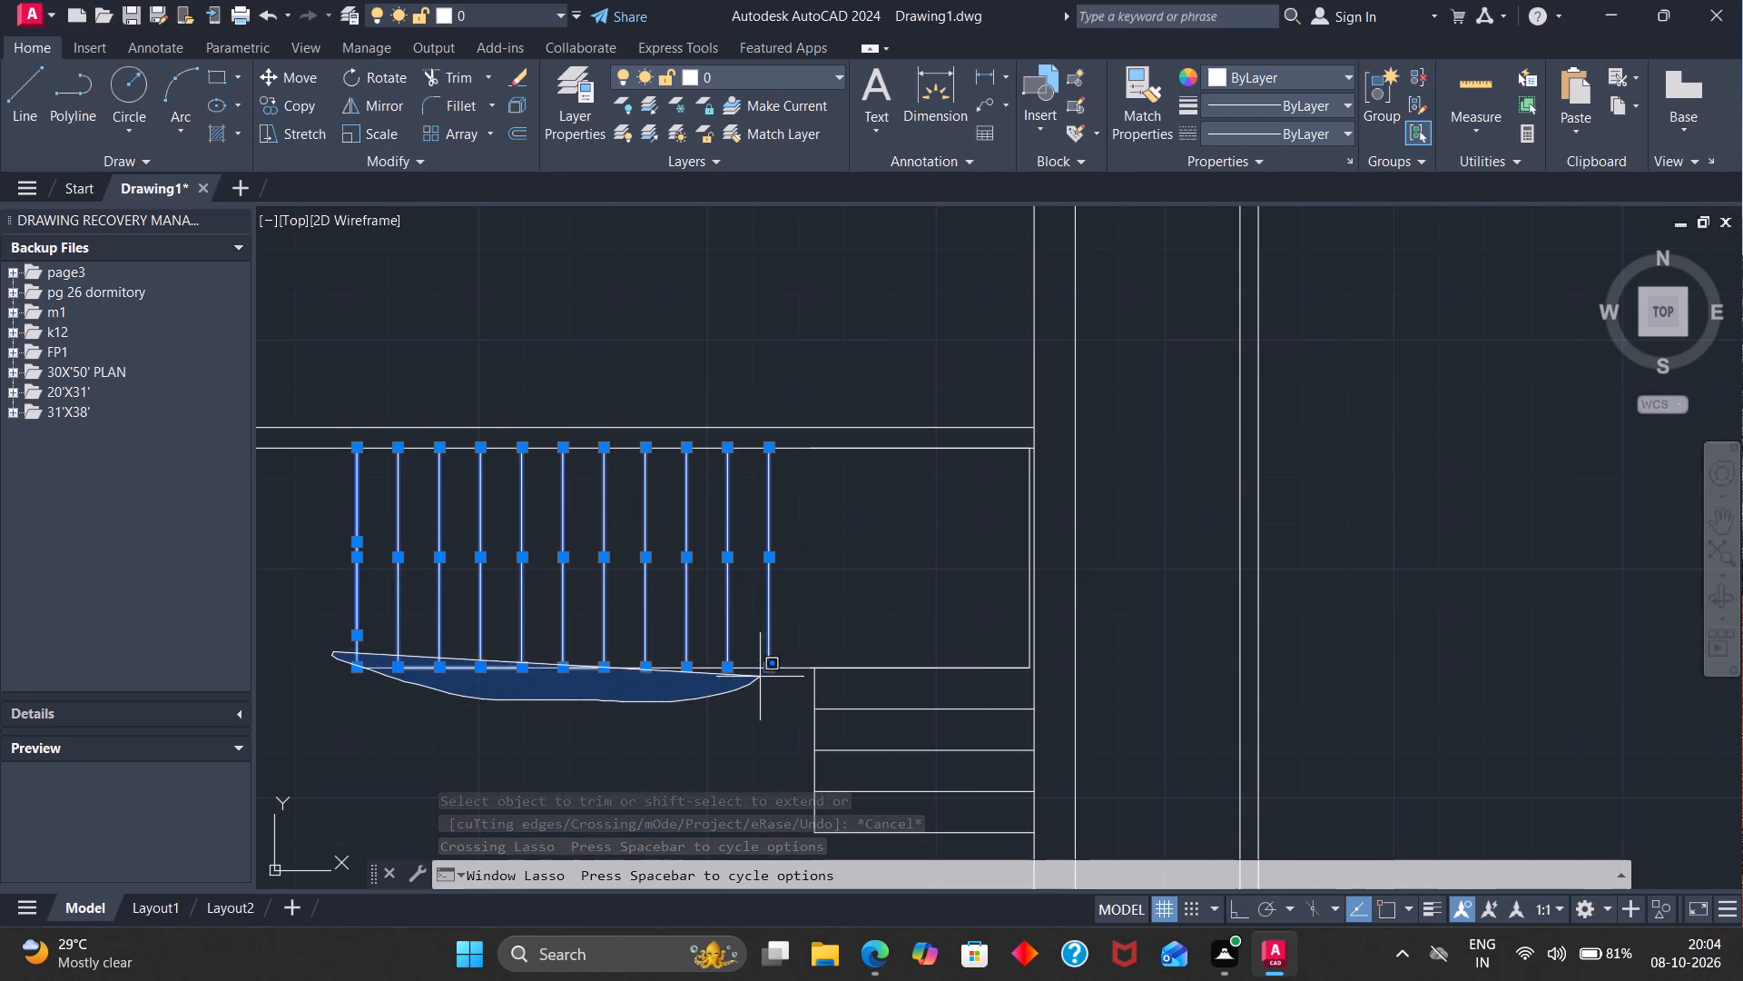
drag(764, 671, 763, 665)
click(741, 669)
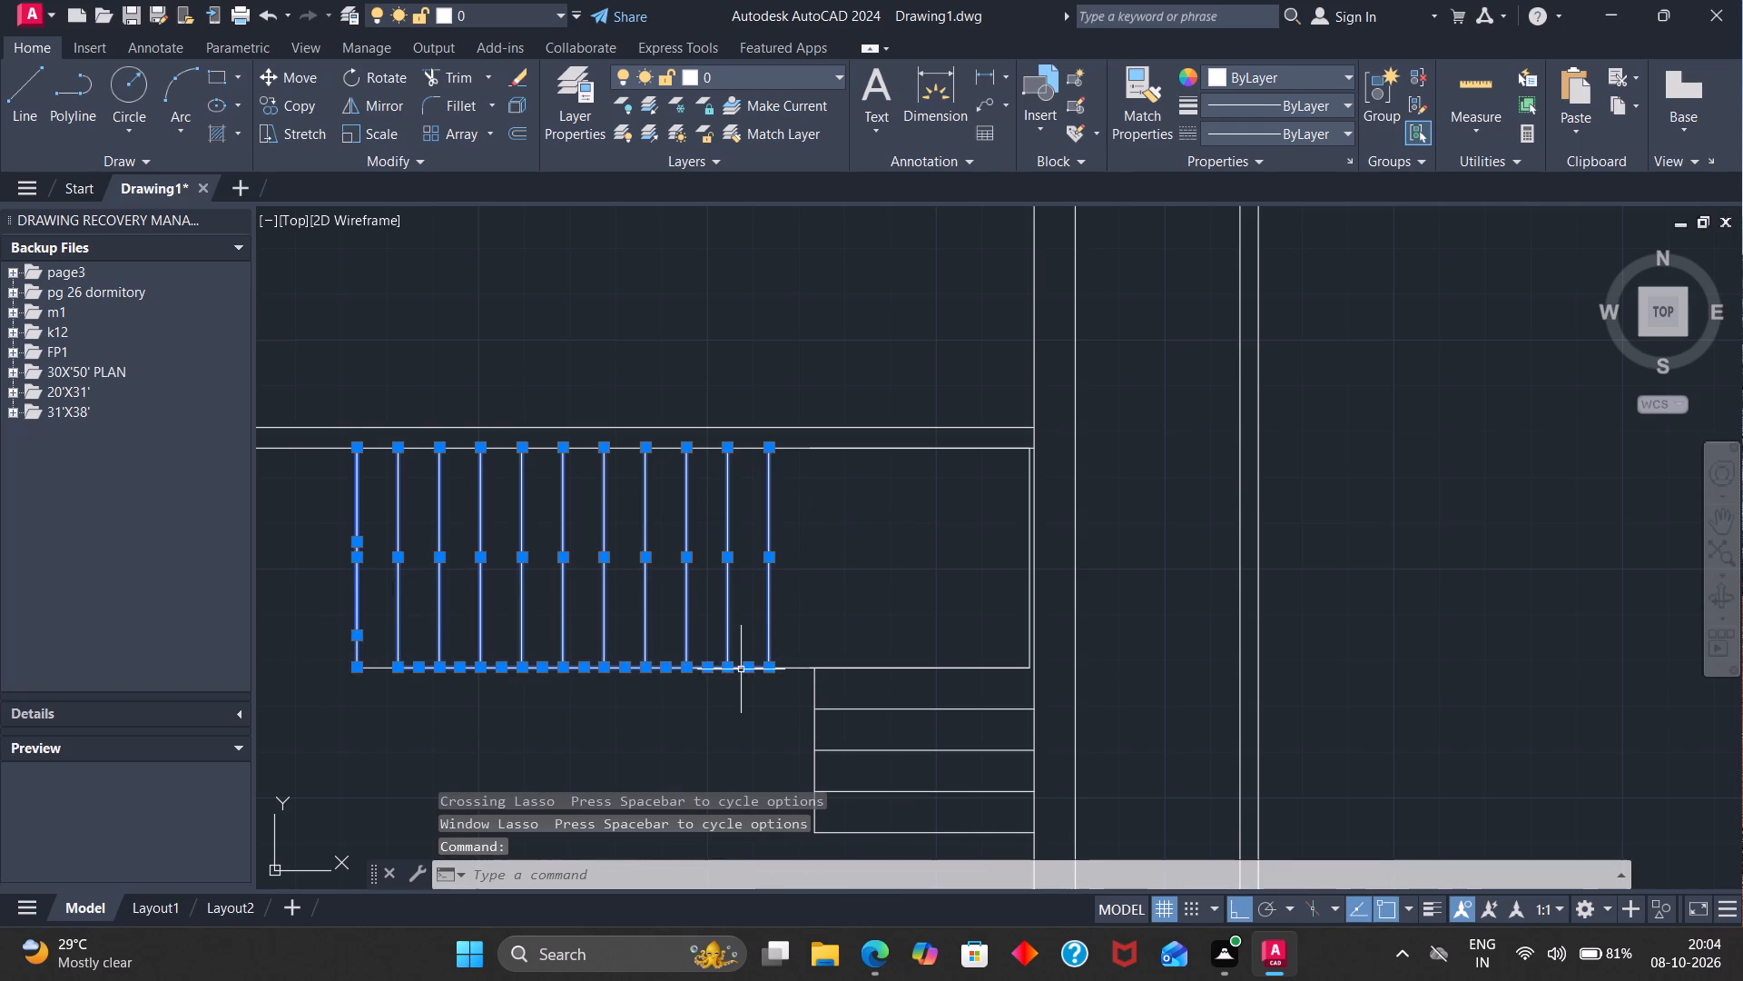
click(369, 665)
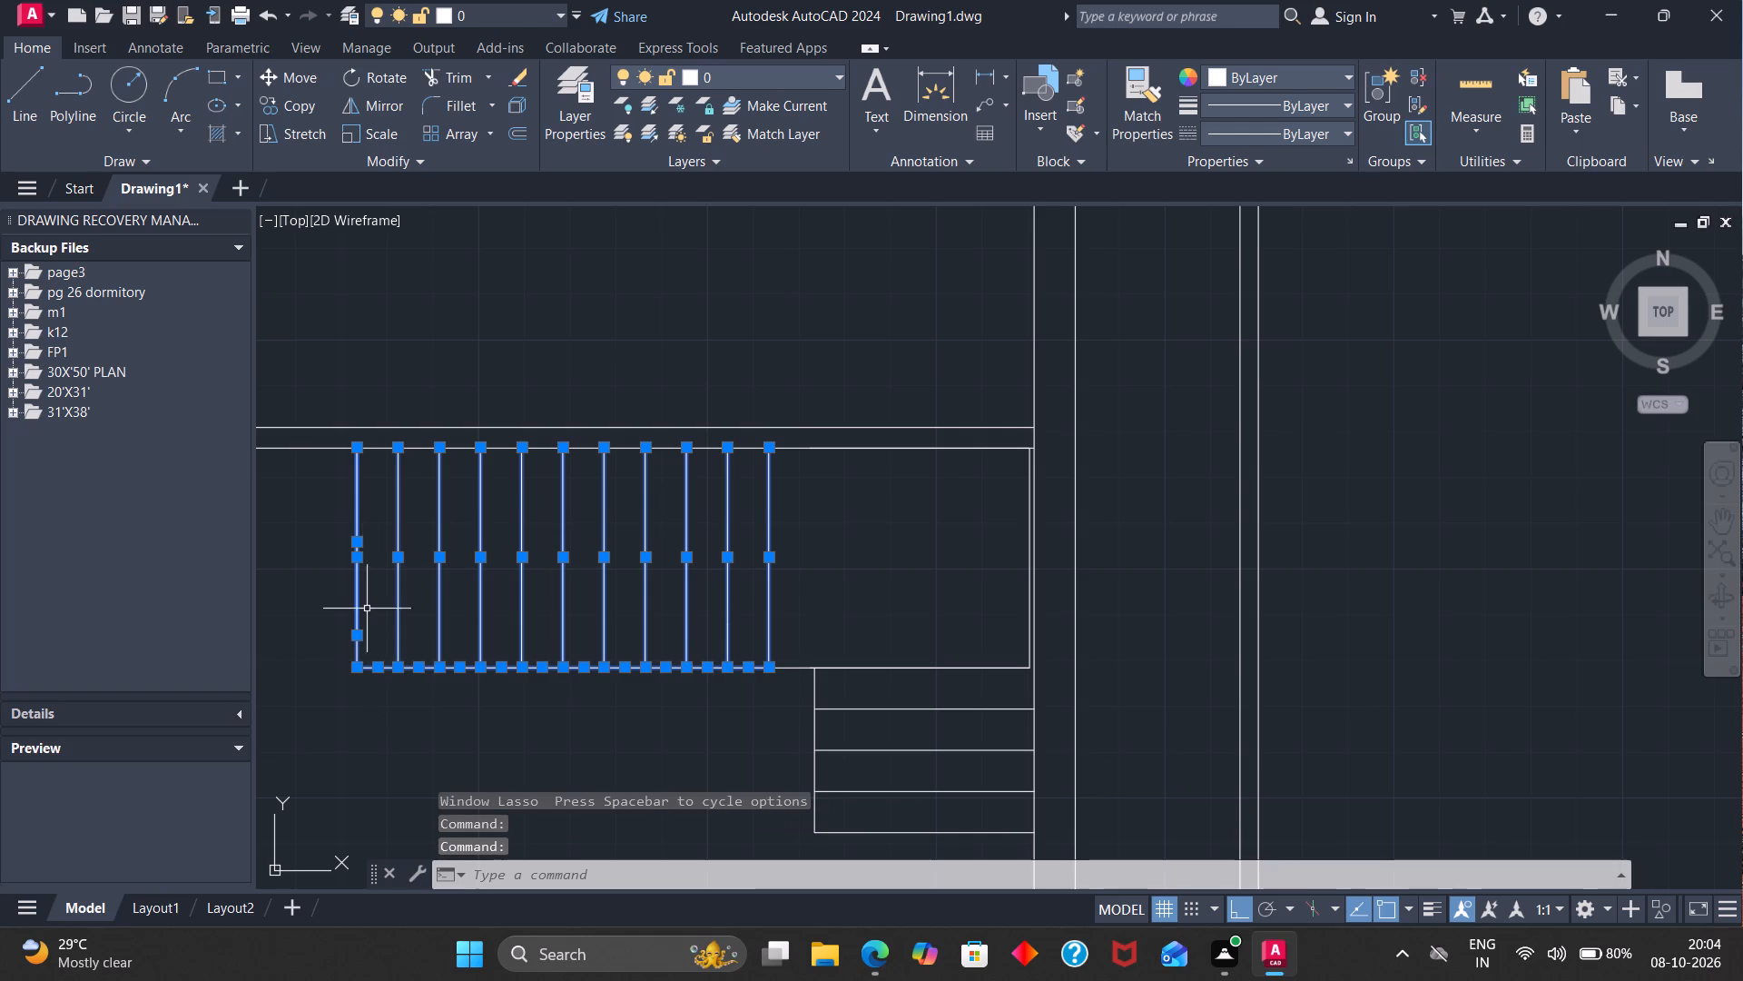
drag(338, 490, 394, 449)
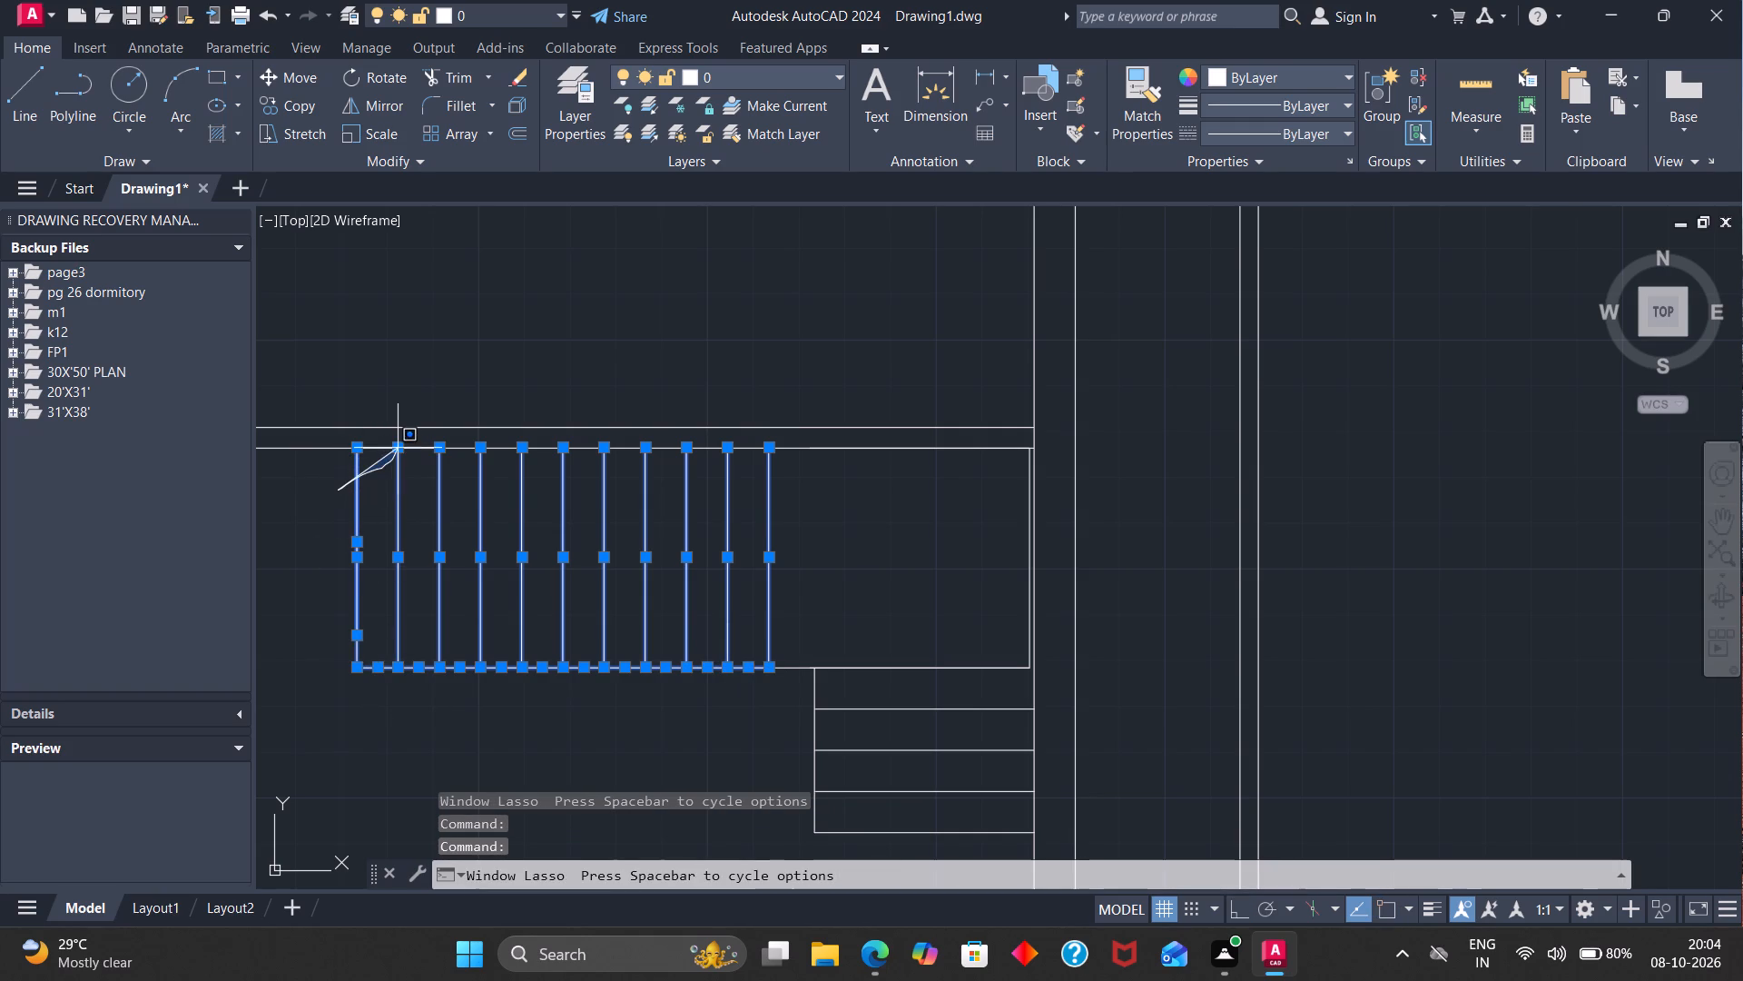
drag(394, 449, 633, 444)
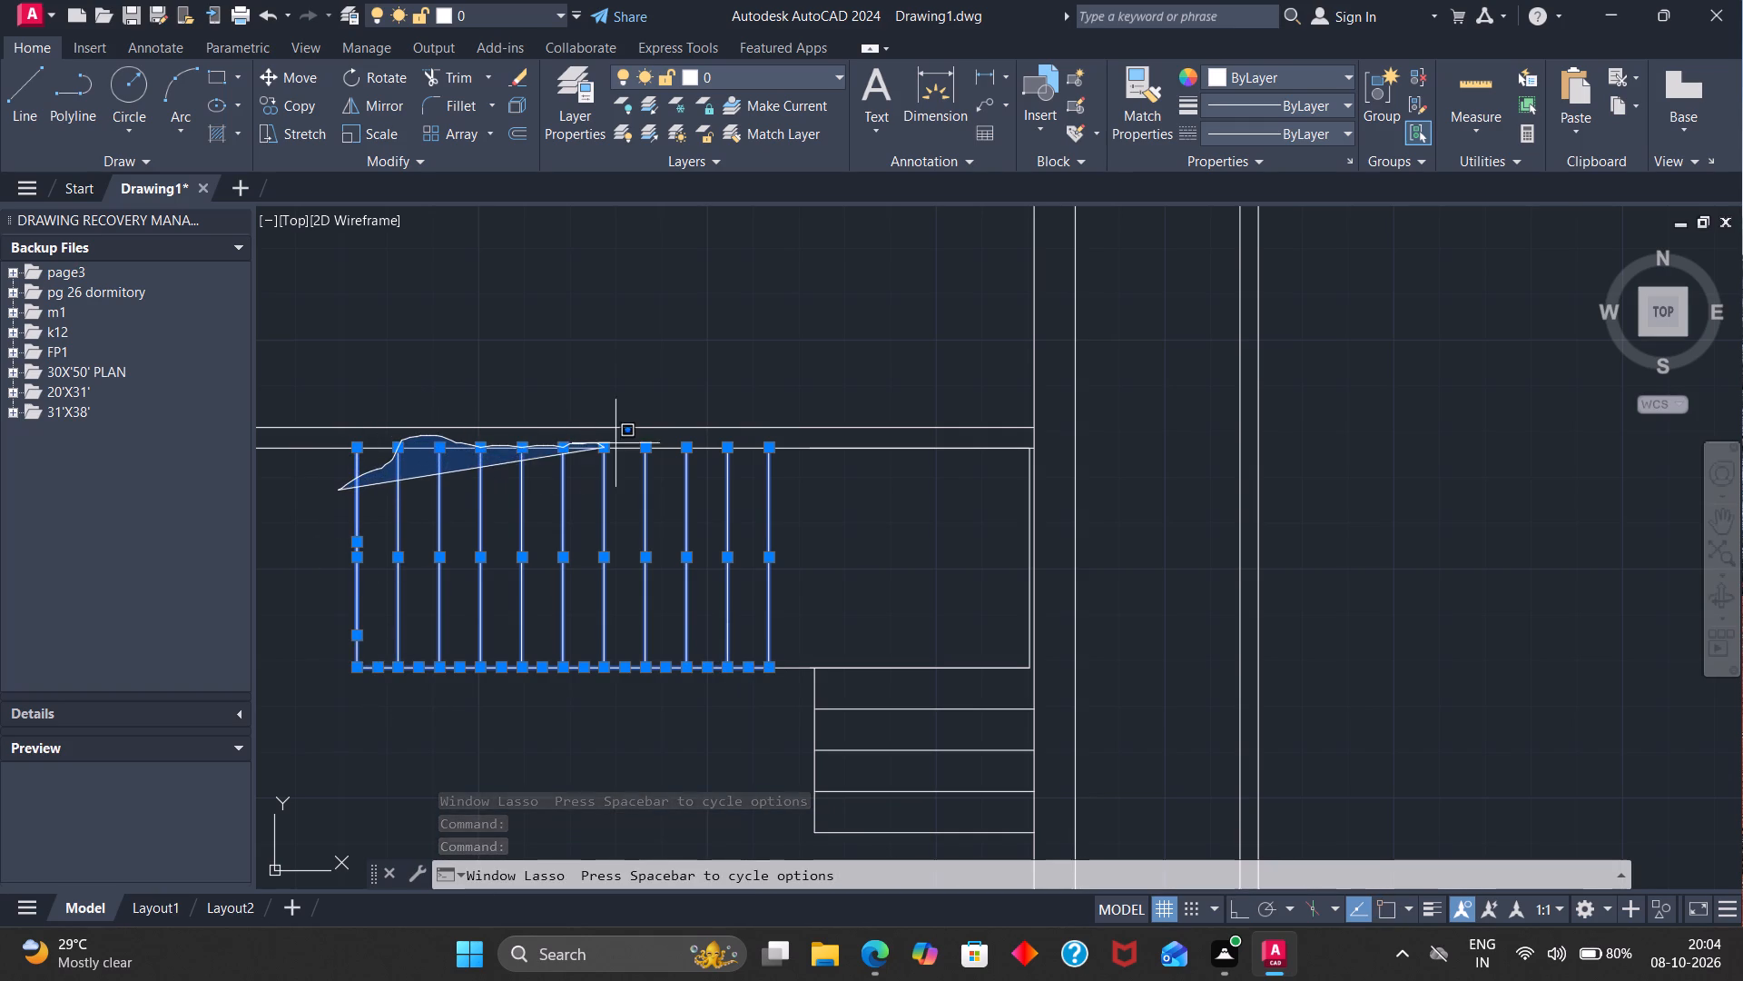
drag(633, 444, 705, 449)
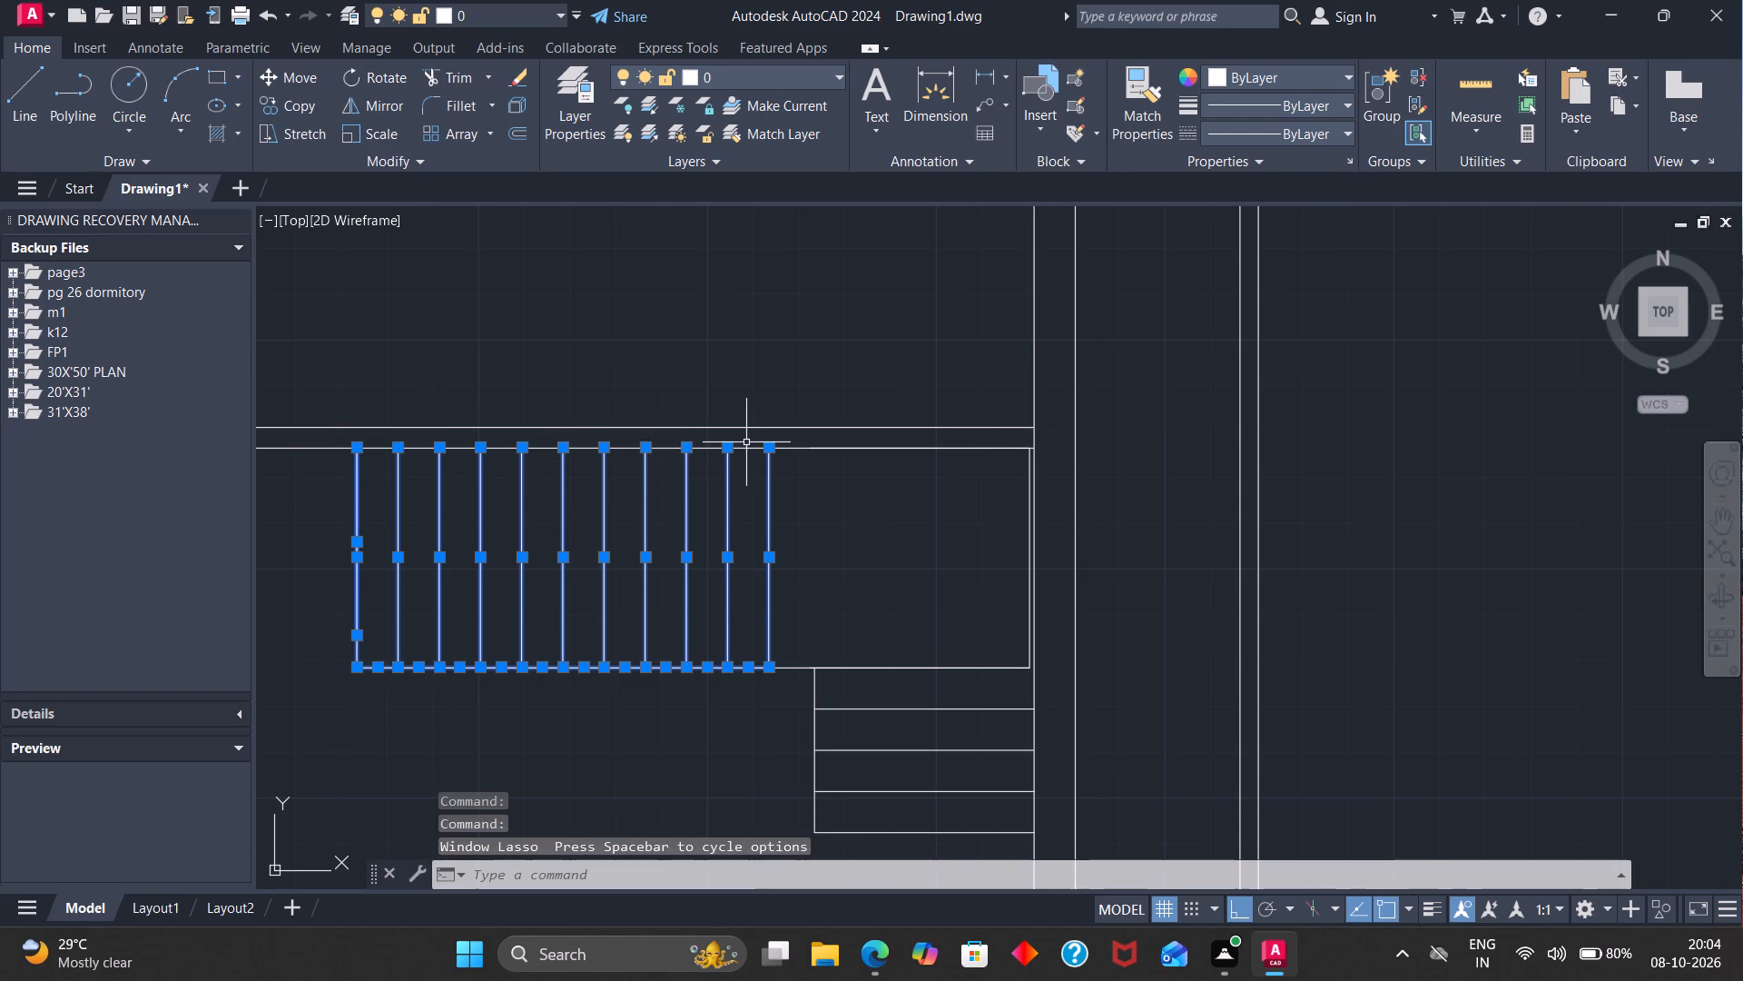
click(746, 449)
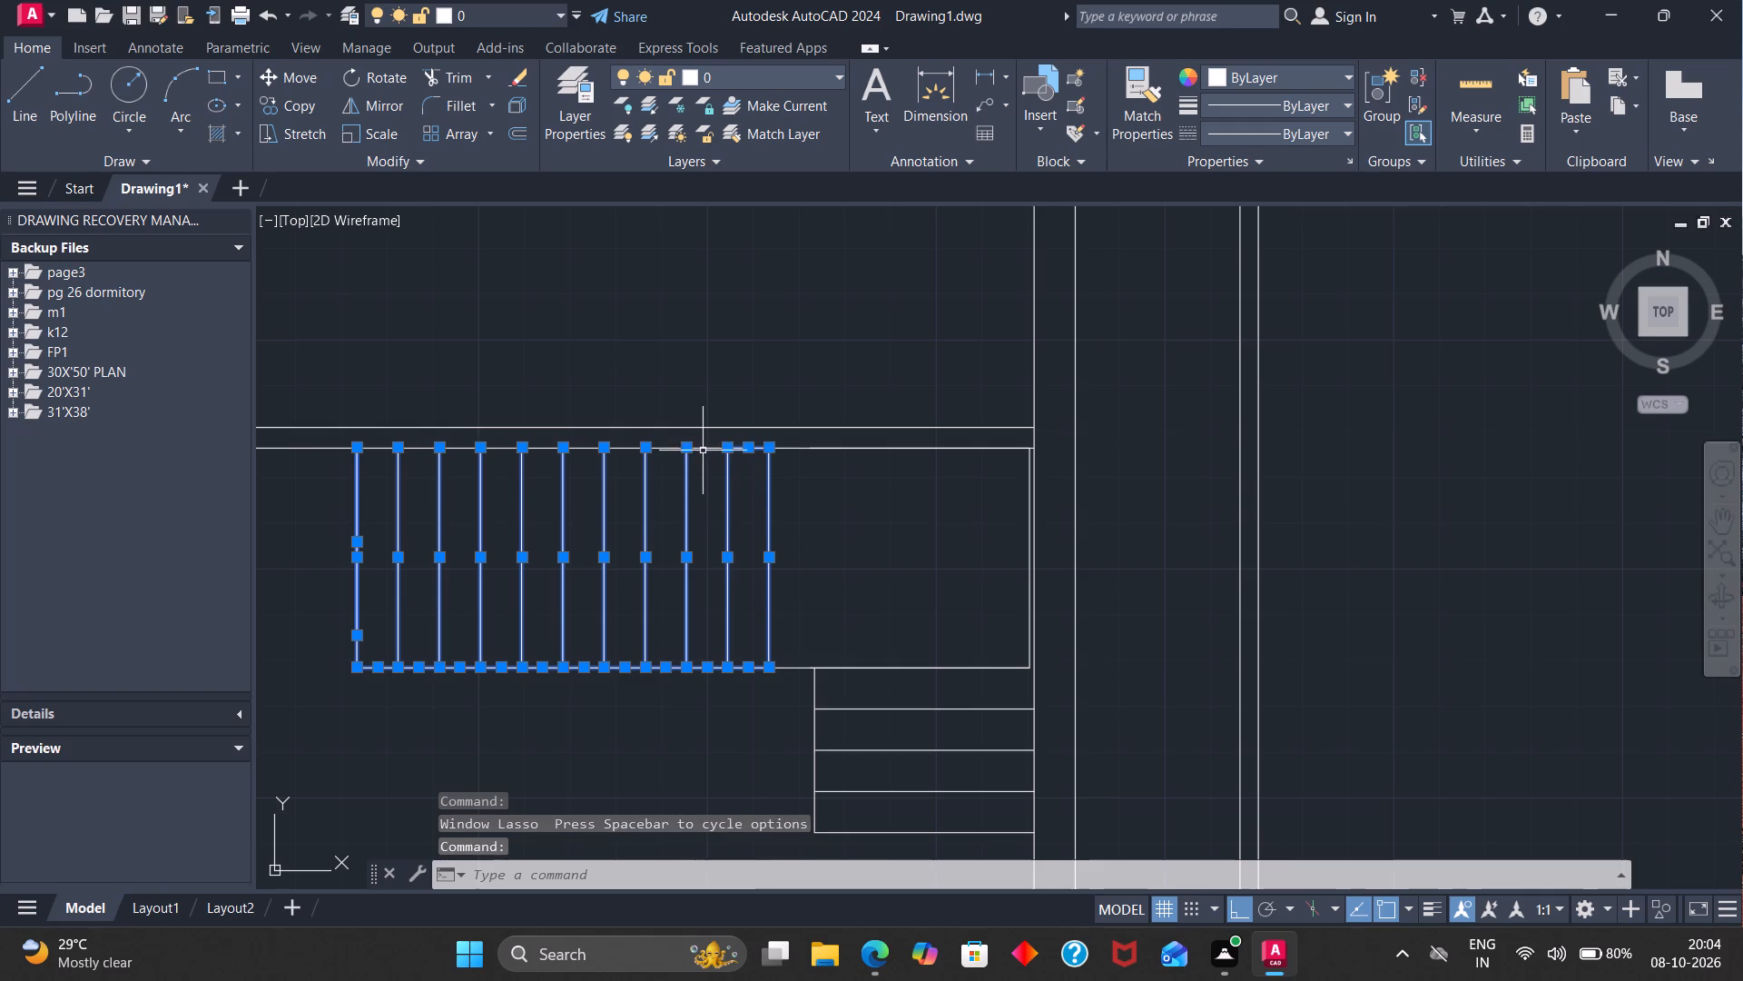
click(704, 450)
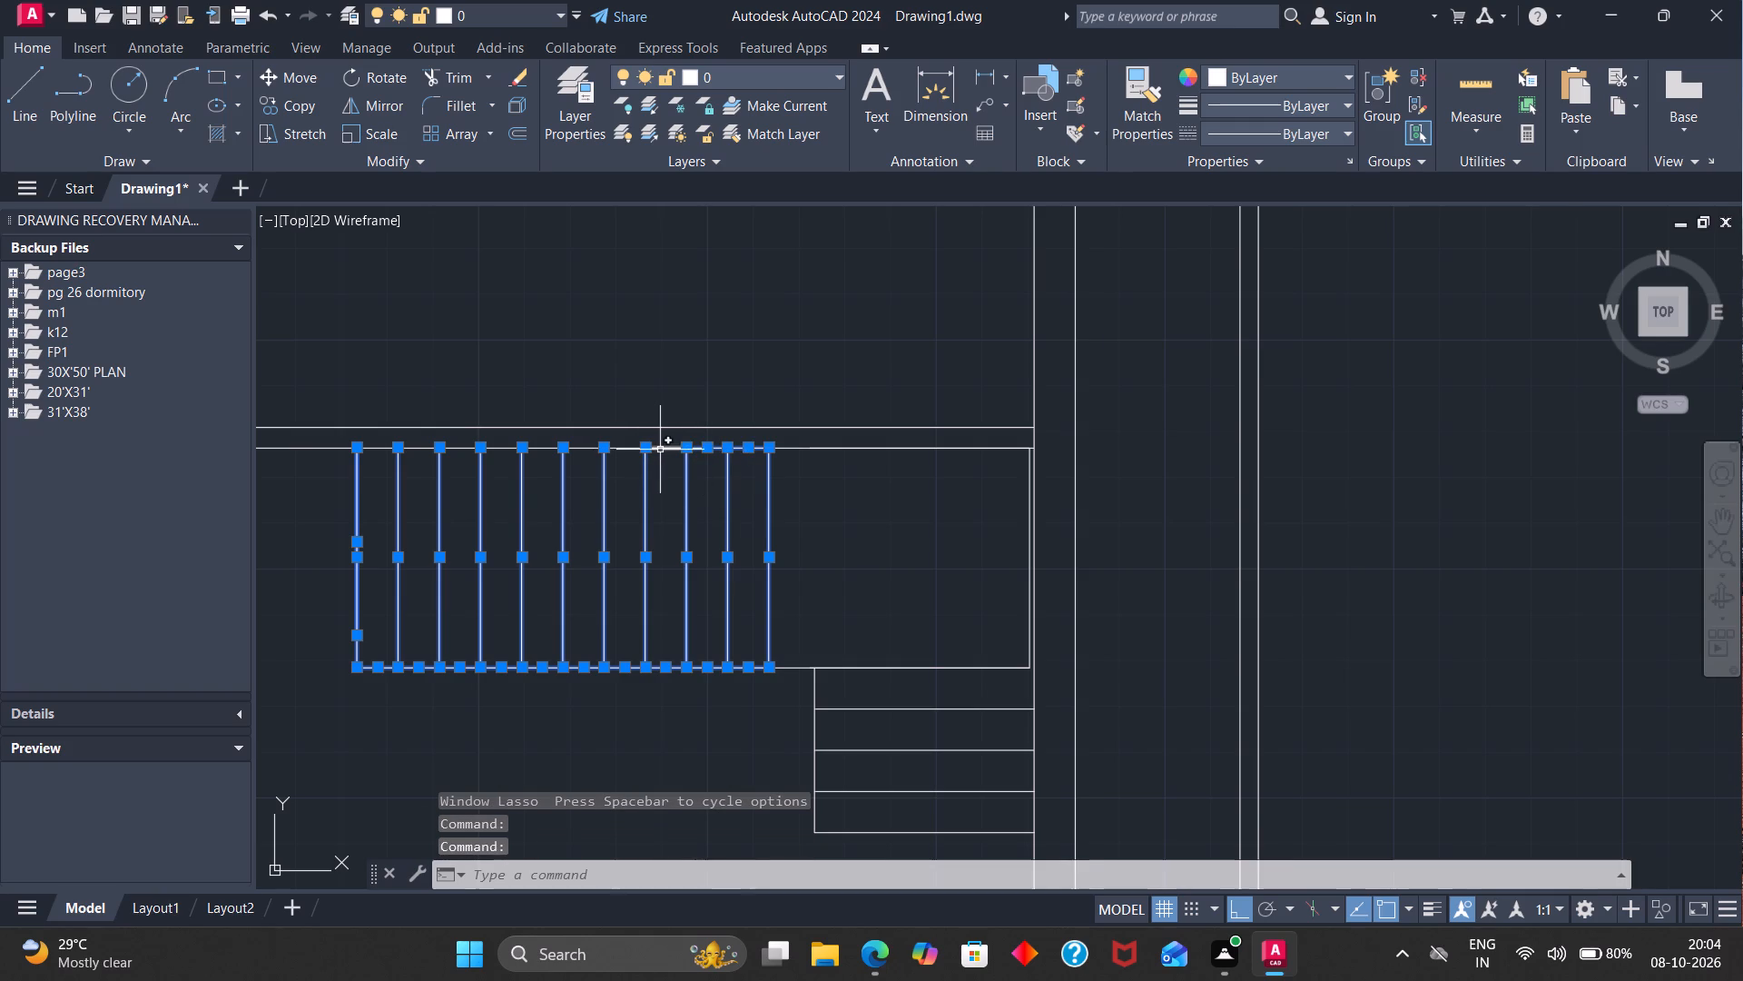
click(661, 450)
click(631, 446)
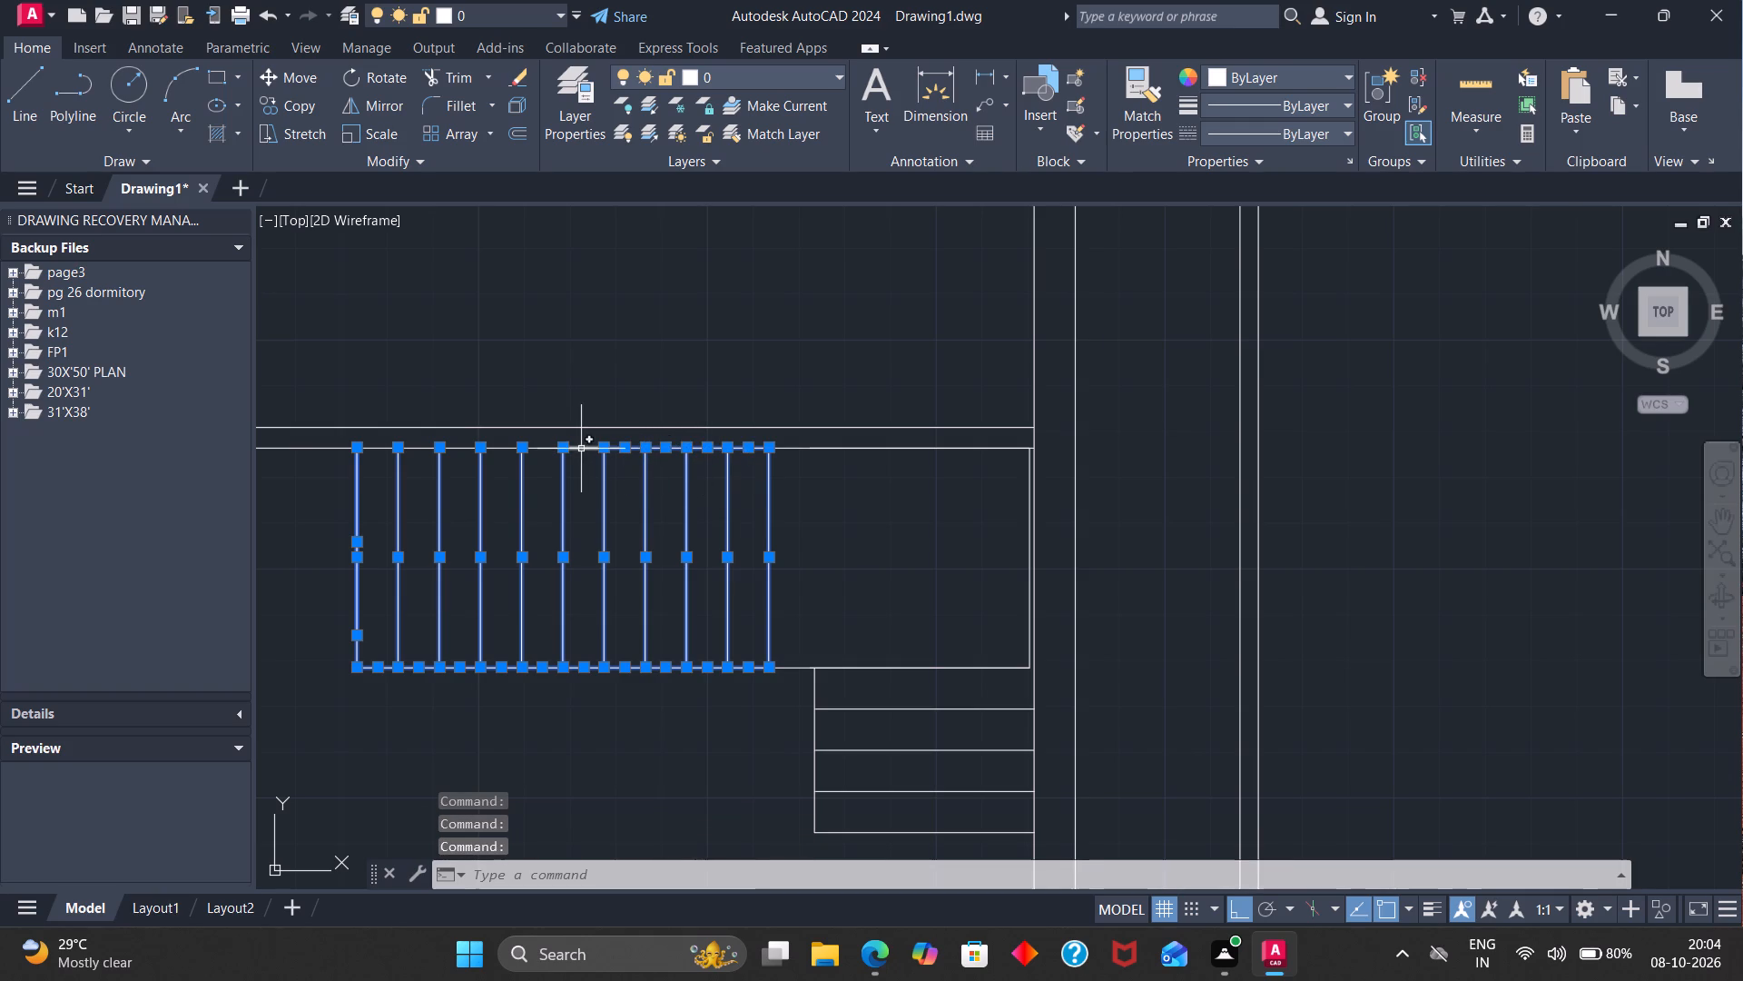
click(581, 448)
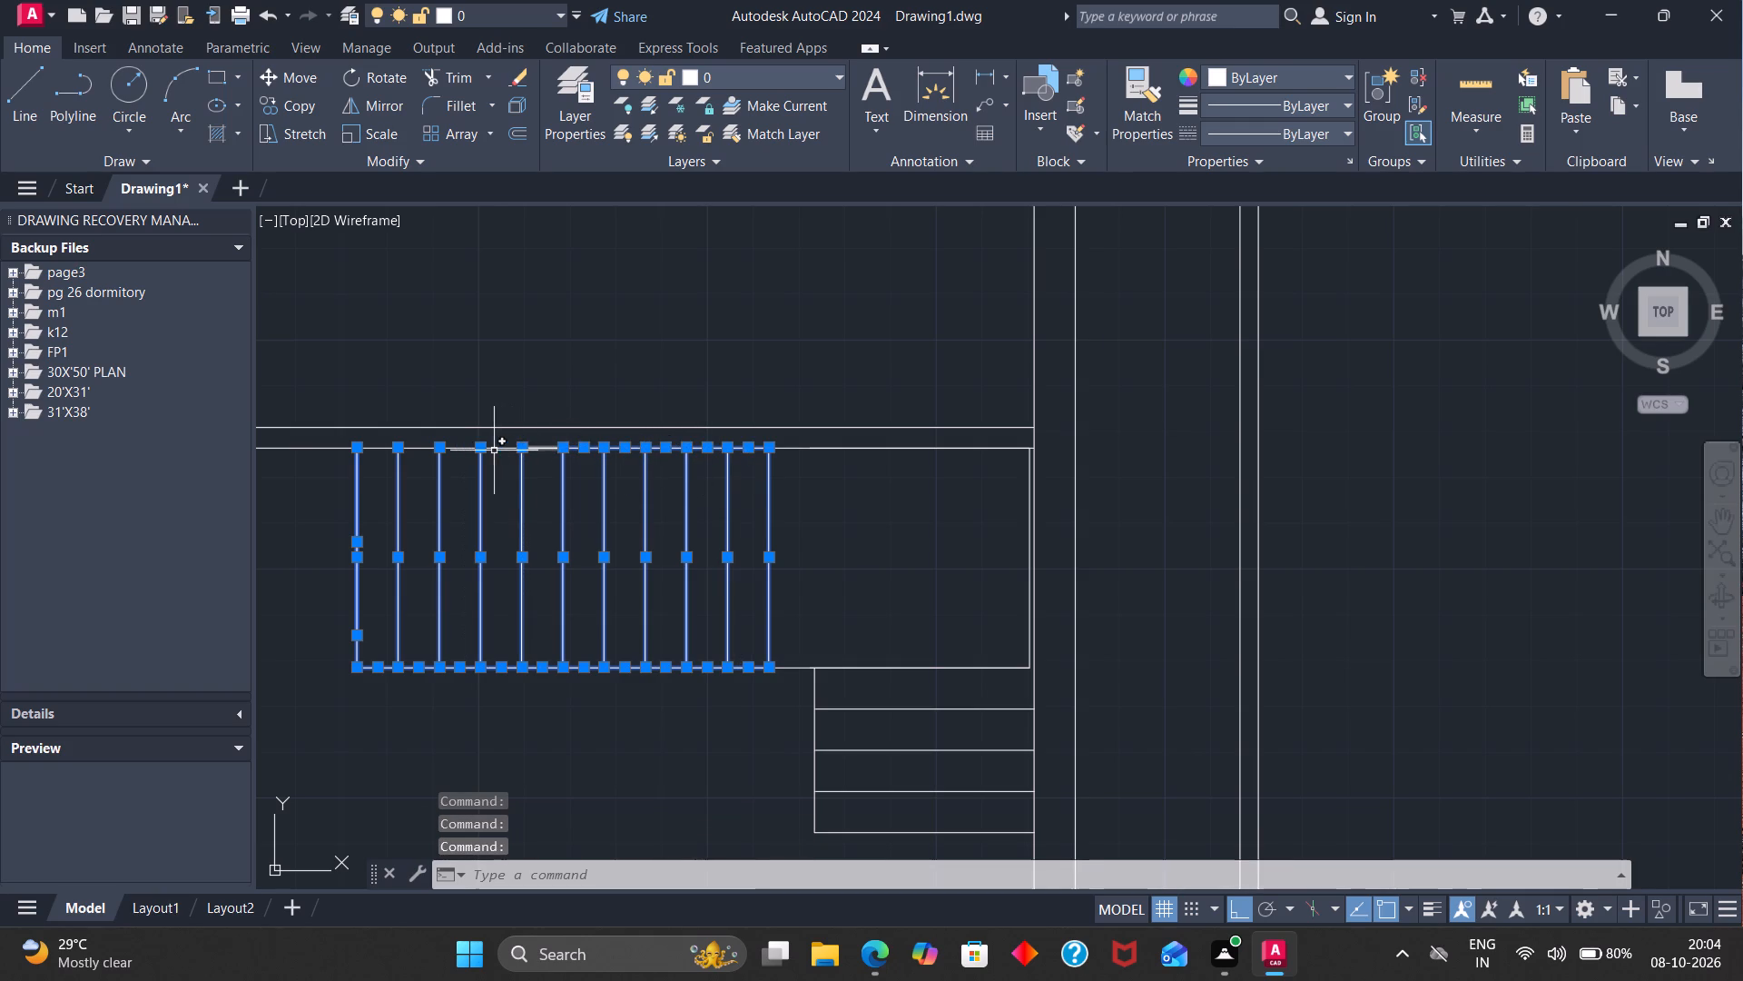
click(497, 446)
click(554, 446)
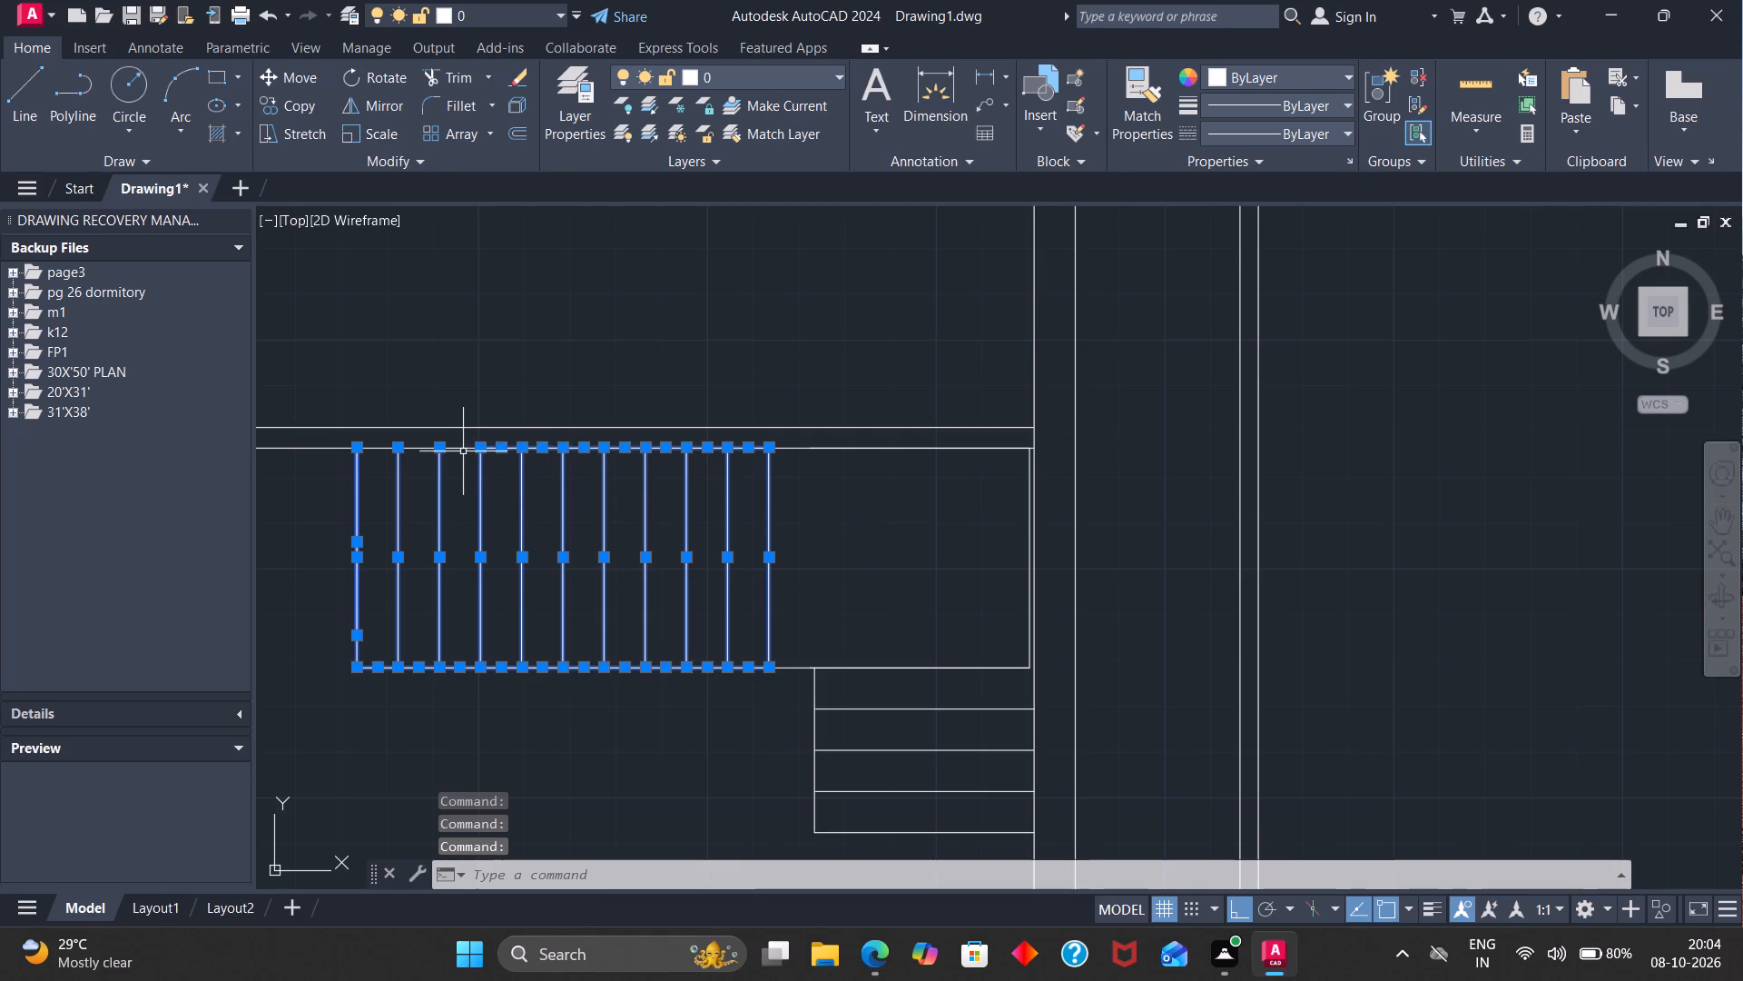
click(463, 446)
click(419, 449)
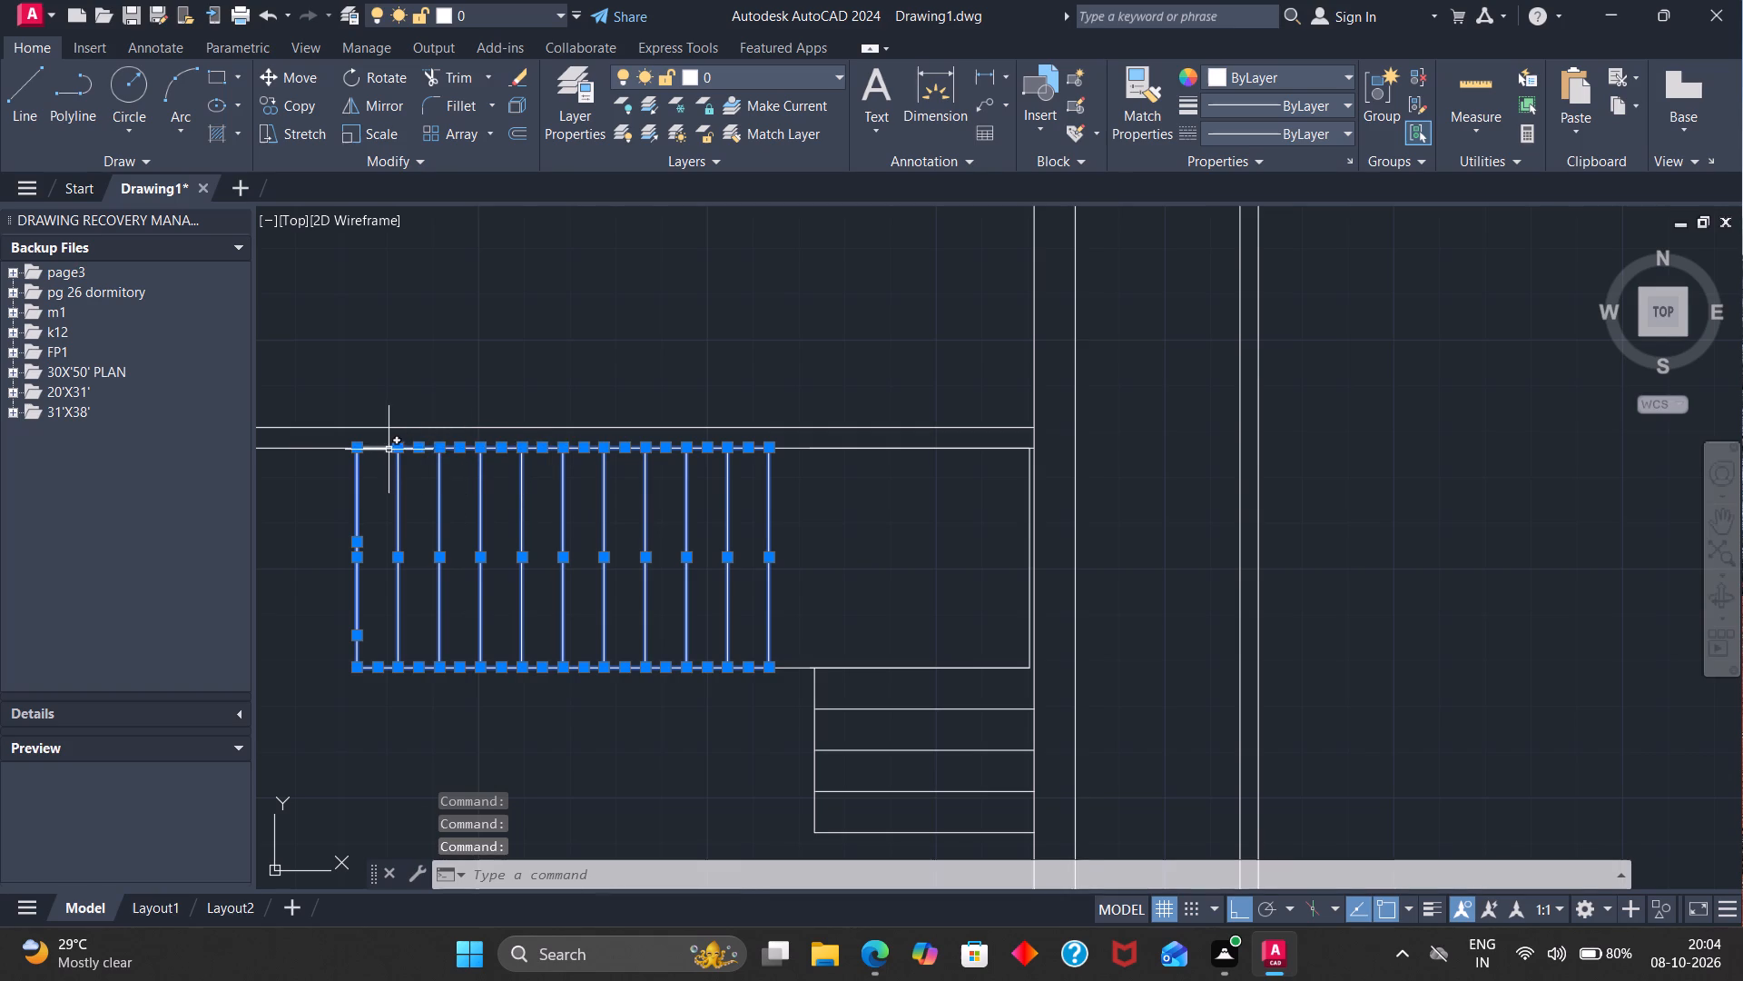
click(386, 451)
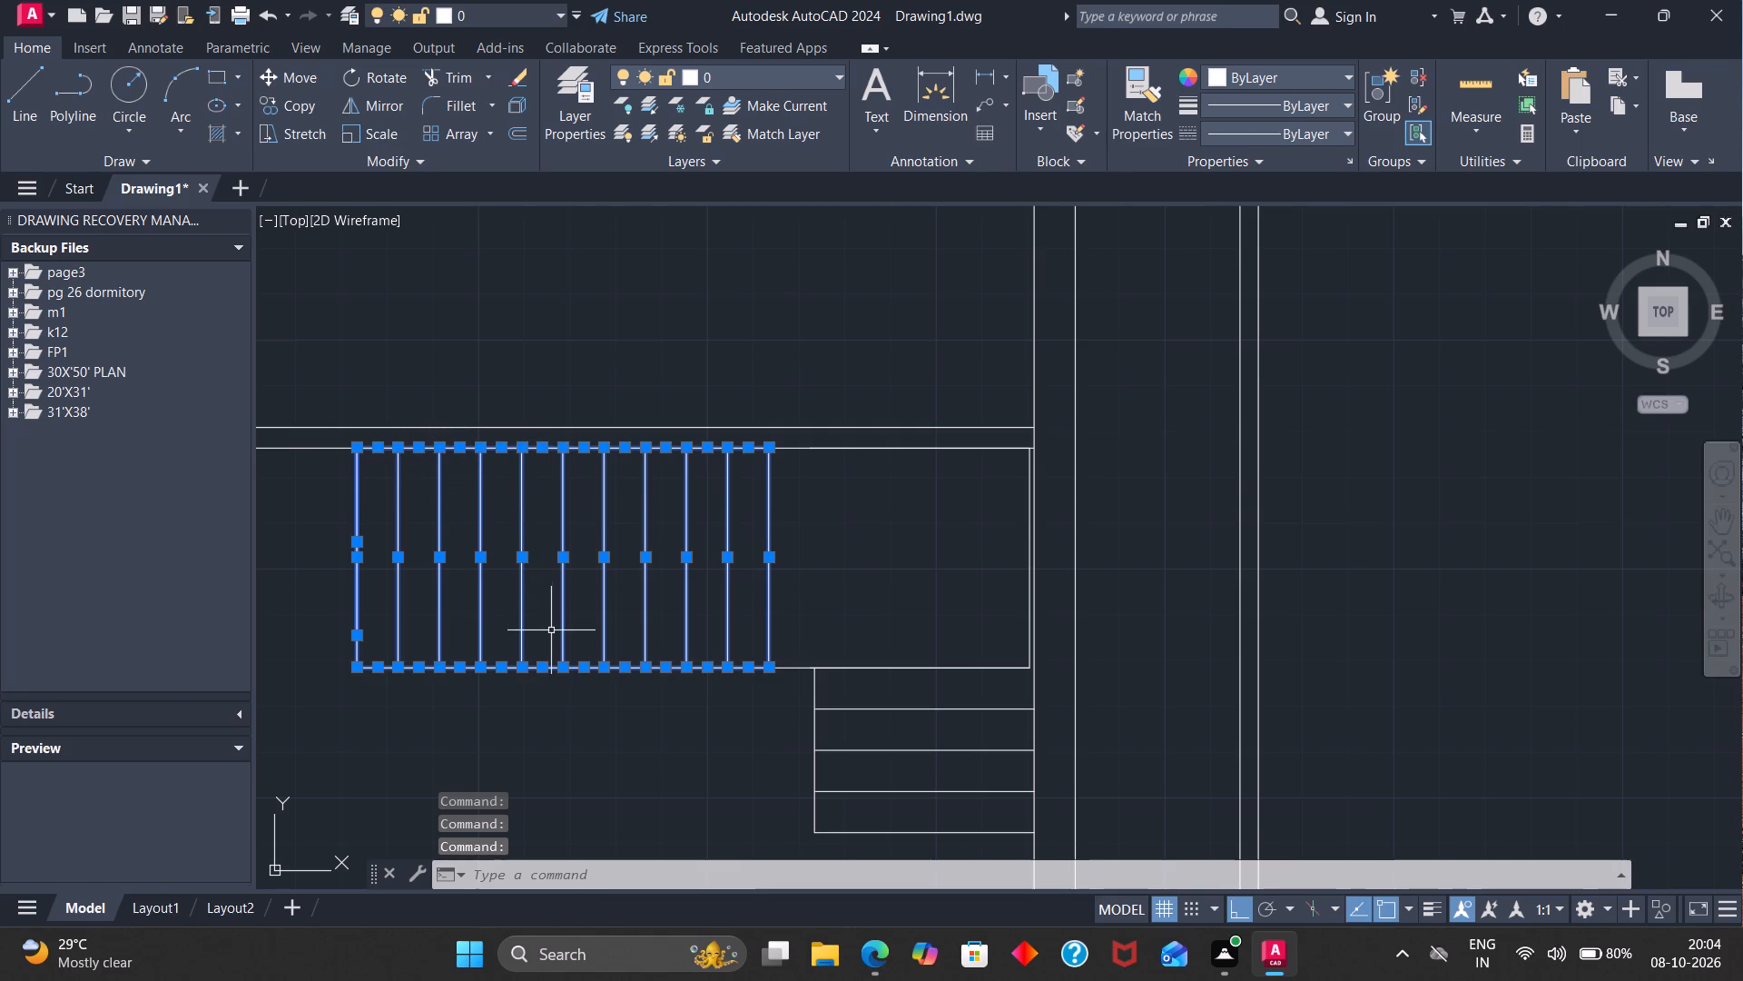
key(g)
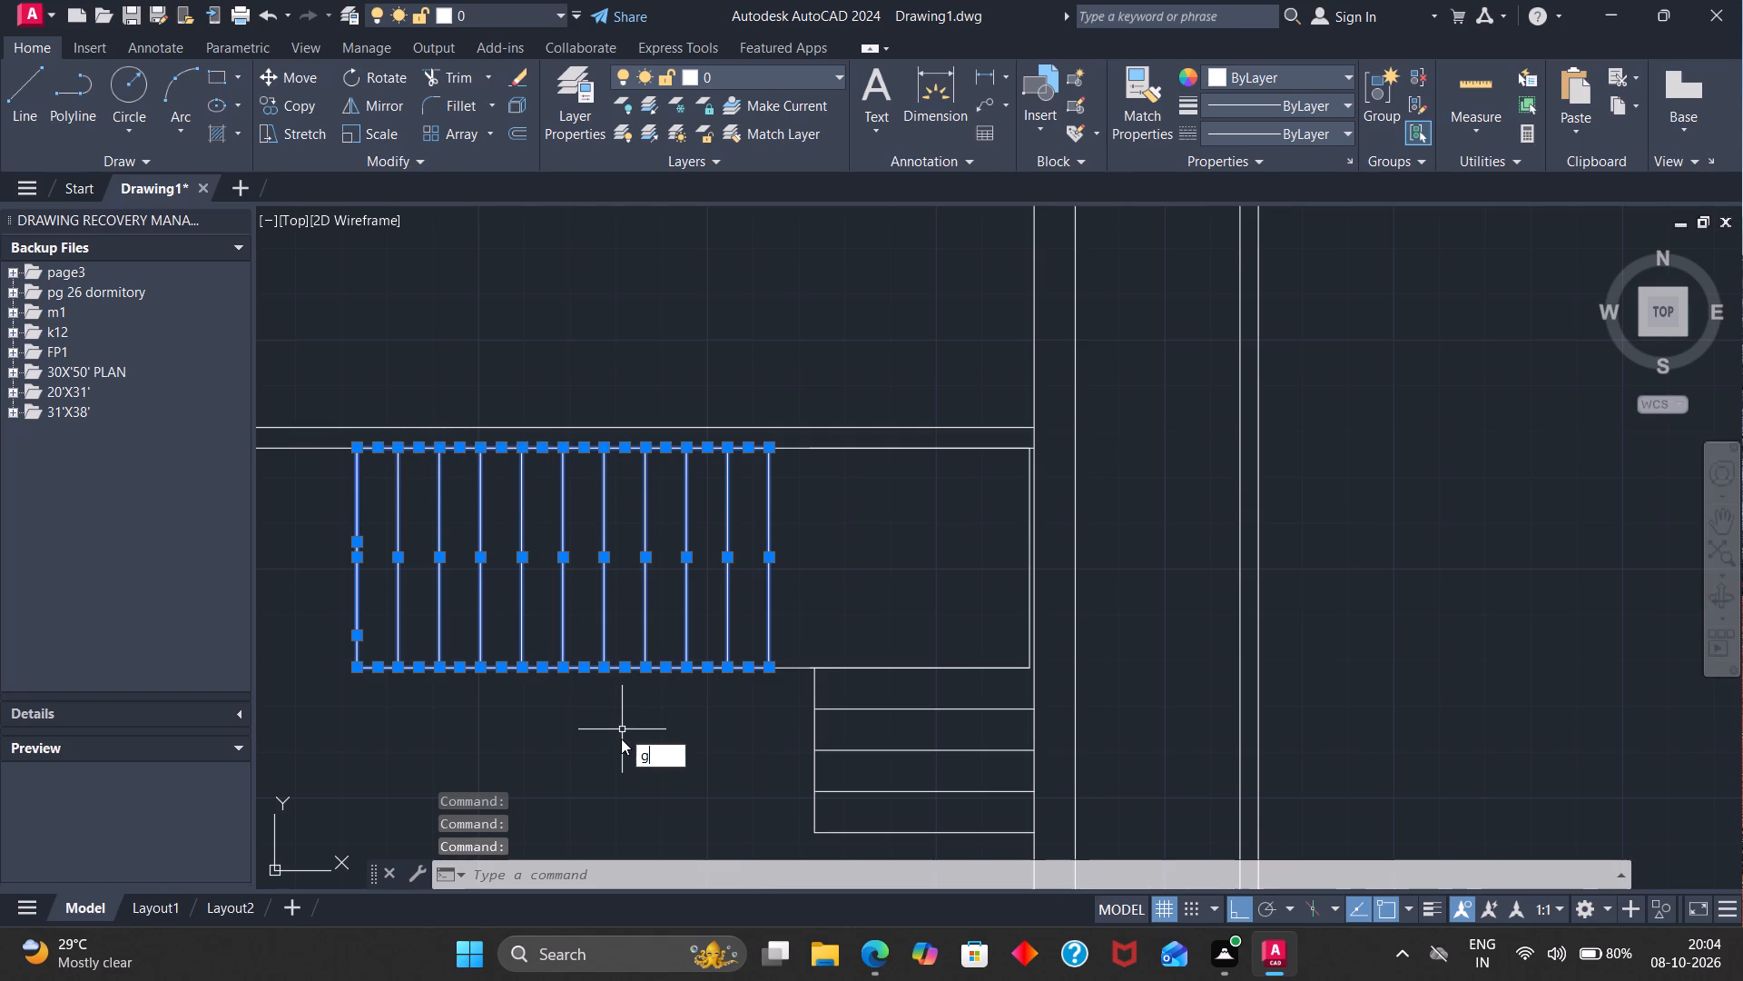
key(Return)
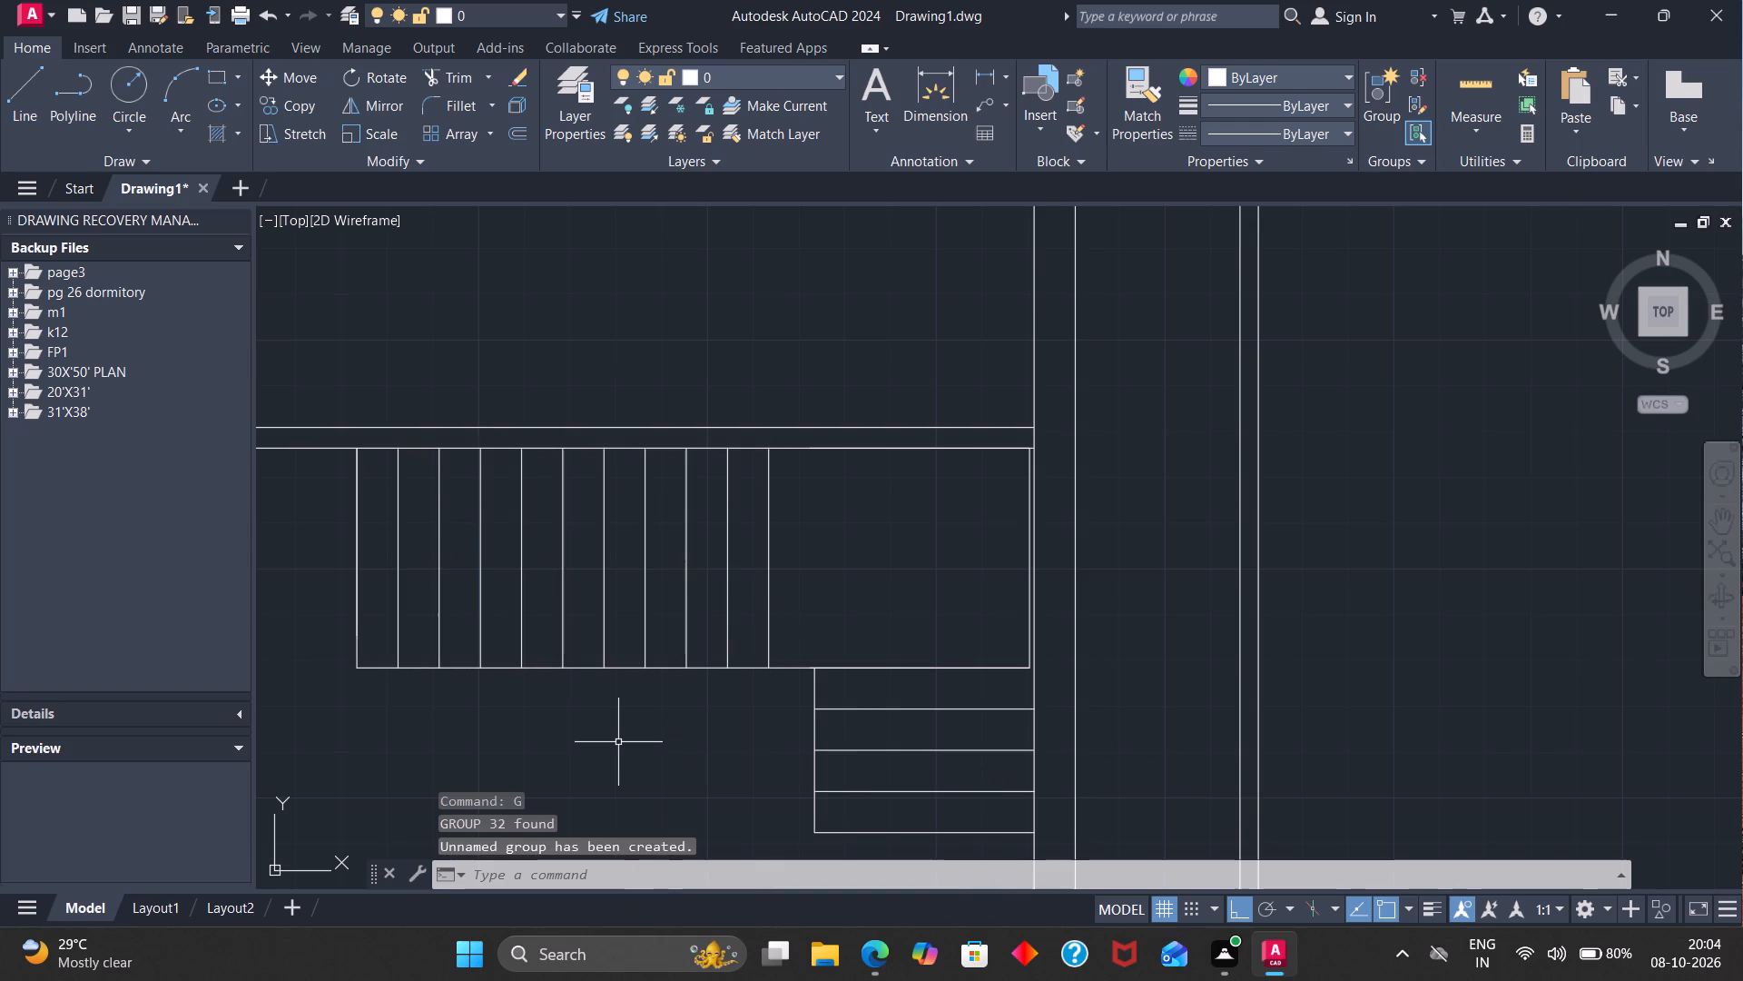
scroll(620, 742, down, 3)
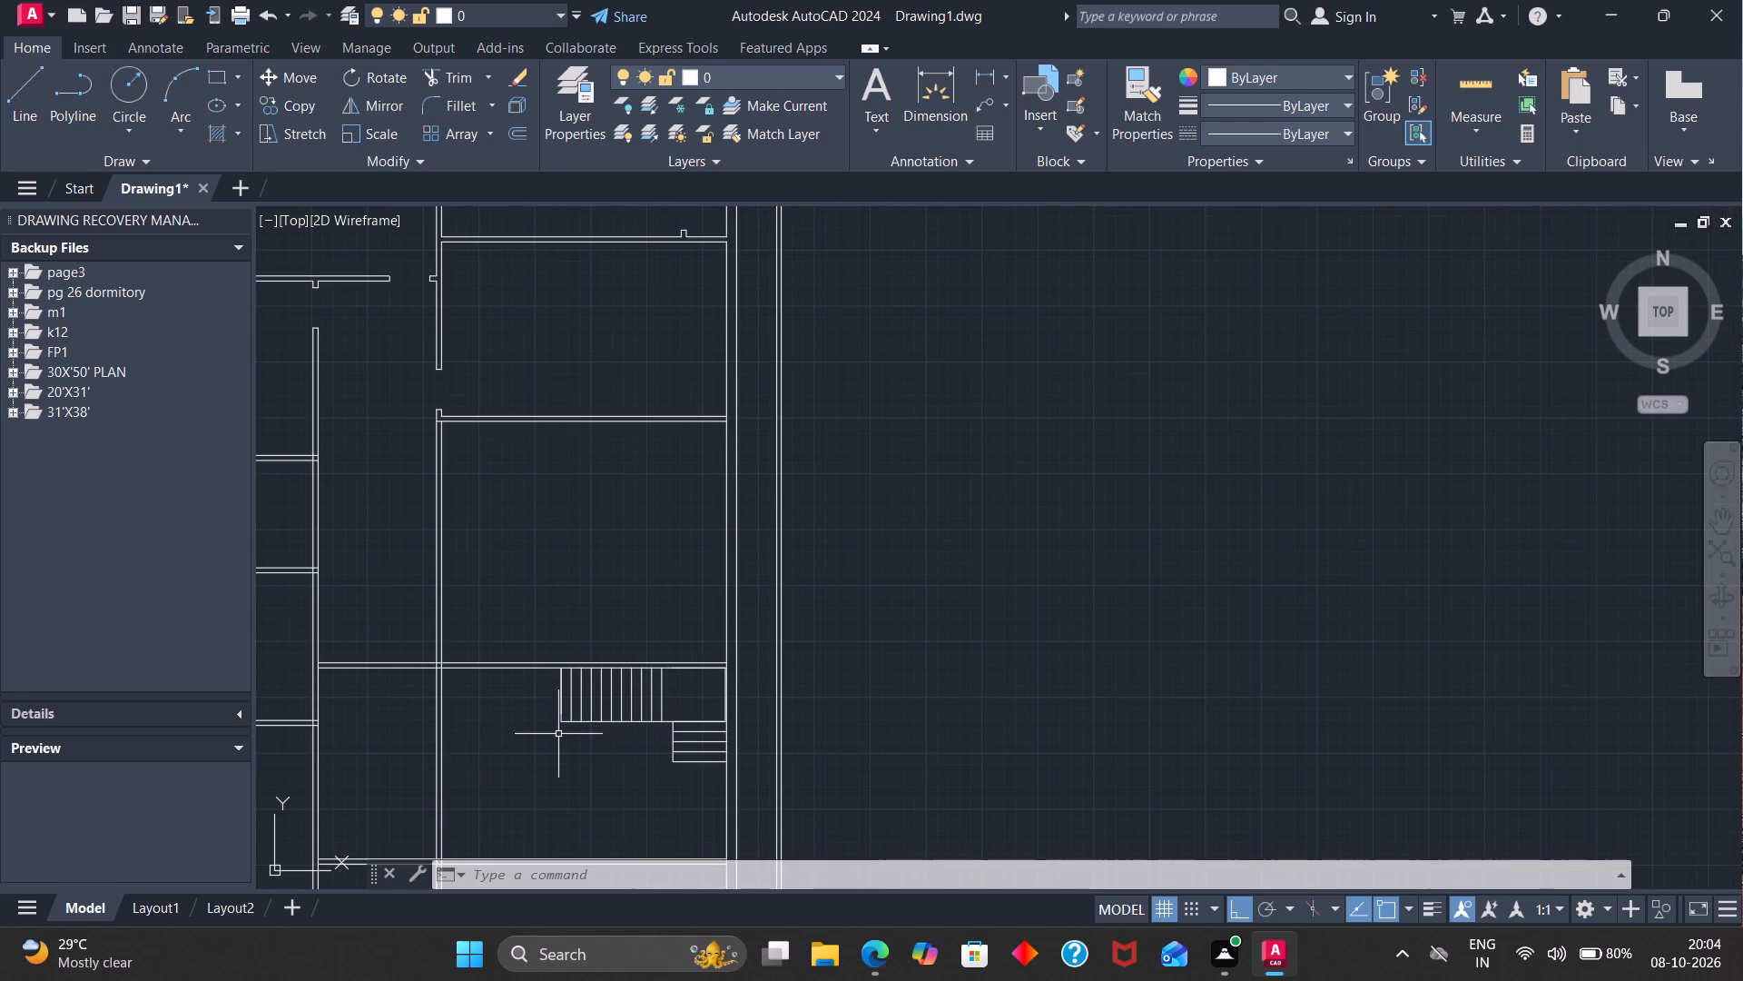
Move the grouped upper stair flight straight down from its lower west corner onto the upper line of the wall below.
scroll(559, 731, up, 1)
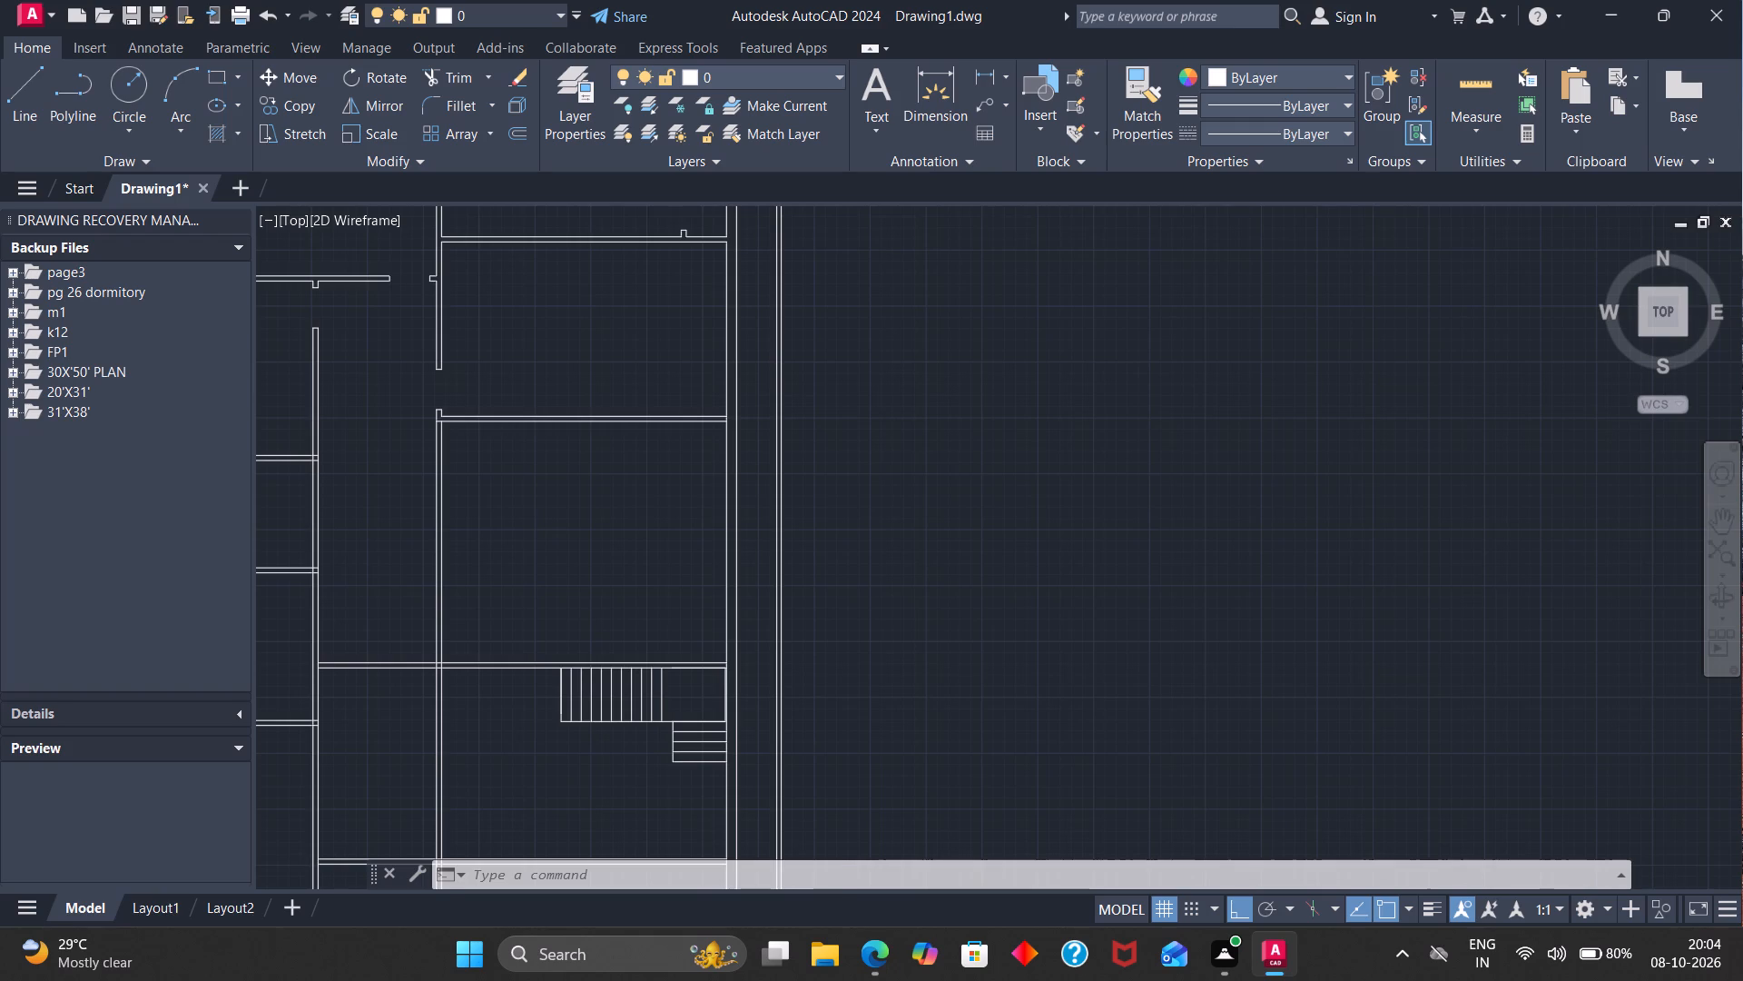
key(m)
key(Return)
click(559, 711)
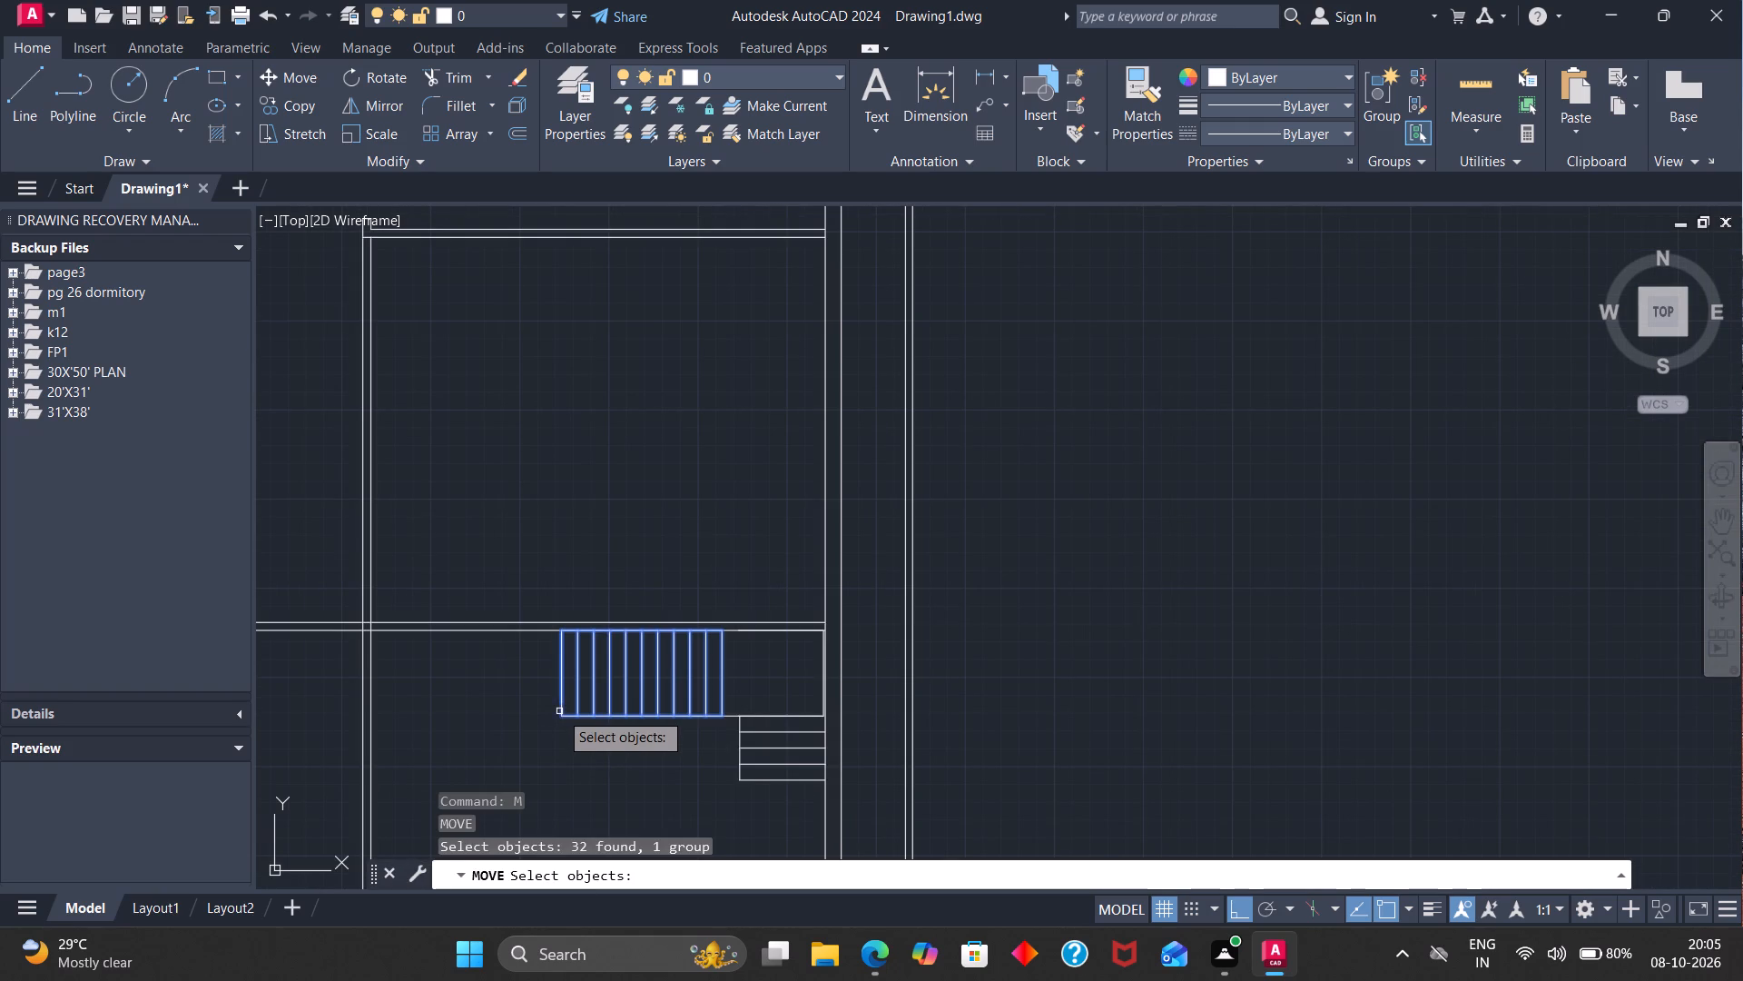
key(Return)
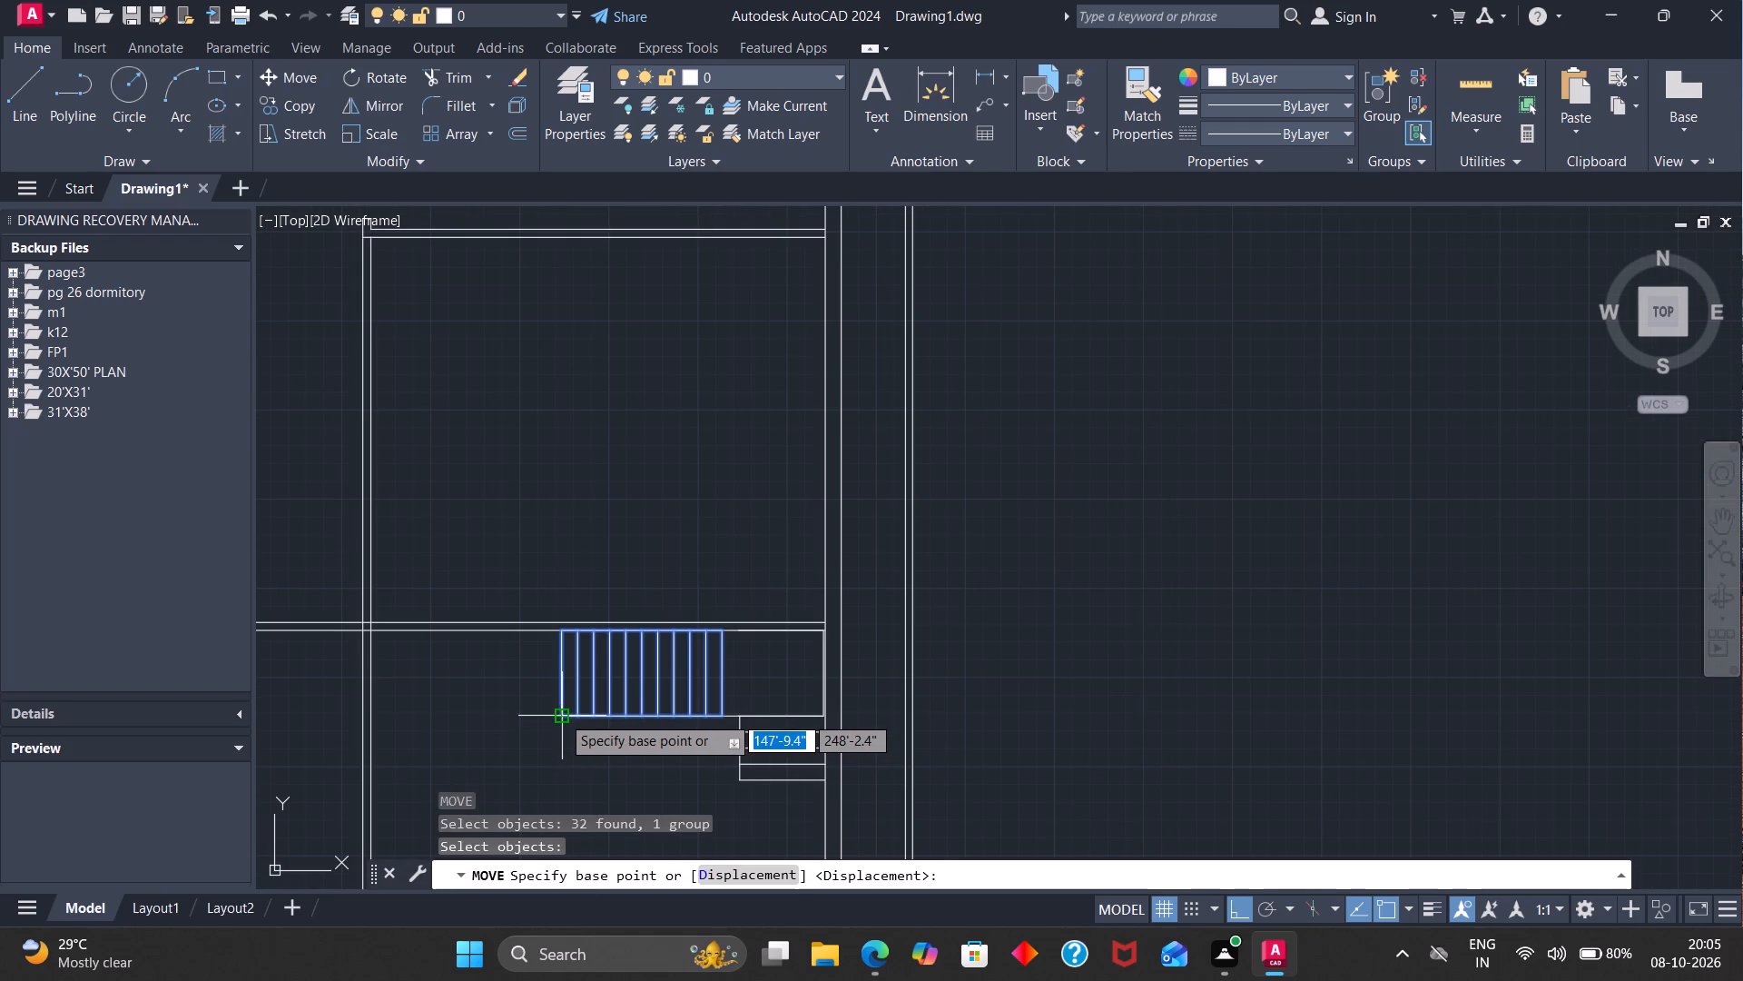
click(561, 715)
scroll(548, 764, down, 4)
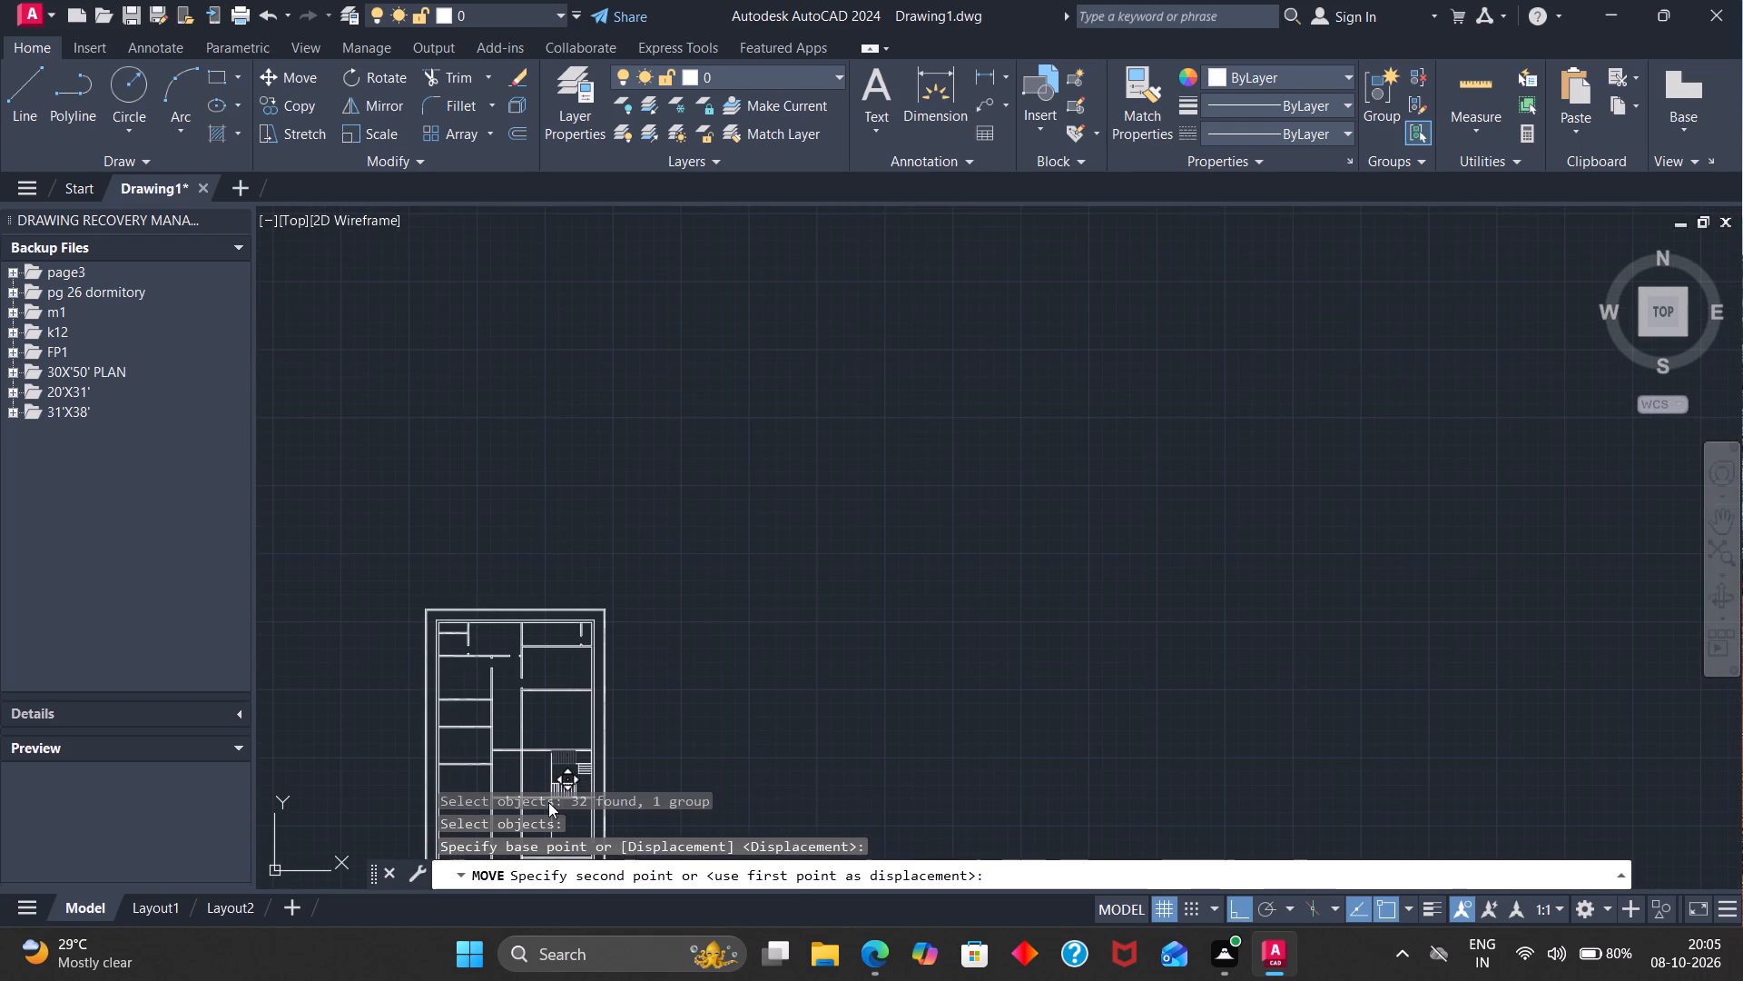
scroll(548, 812, up, 3)
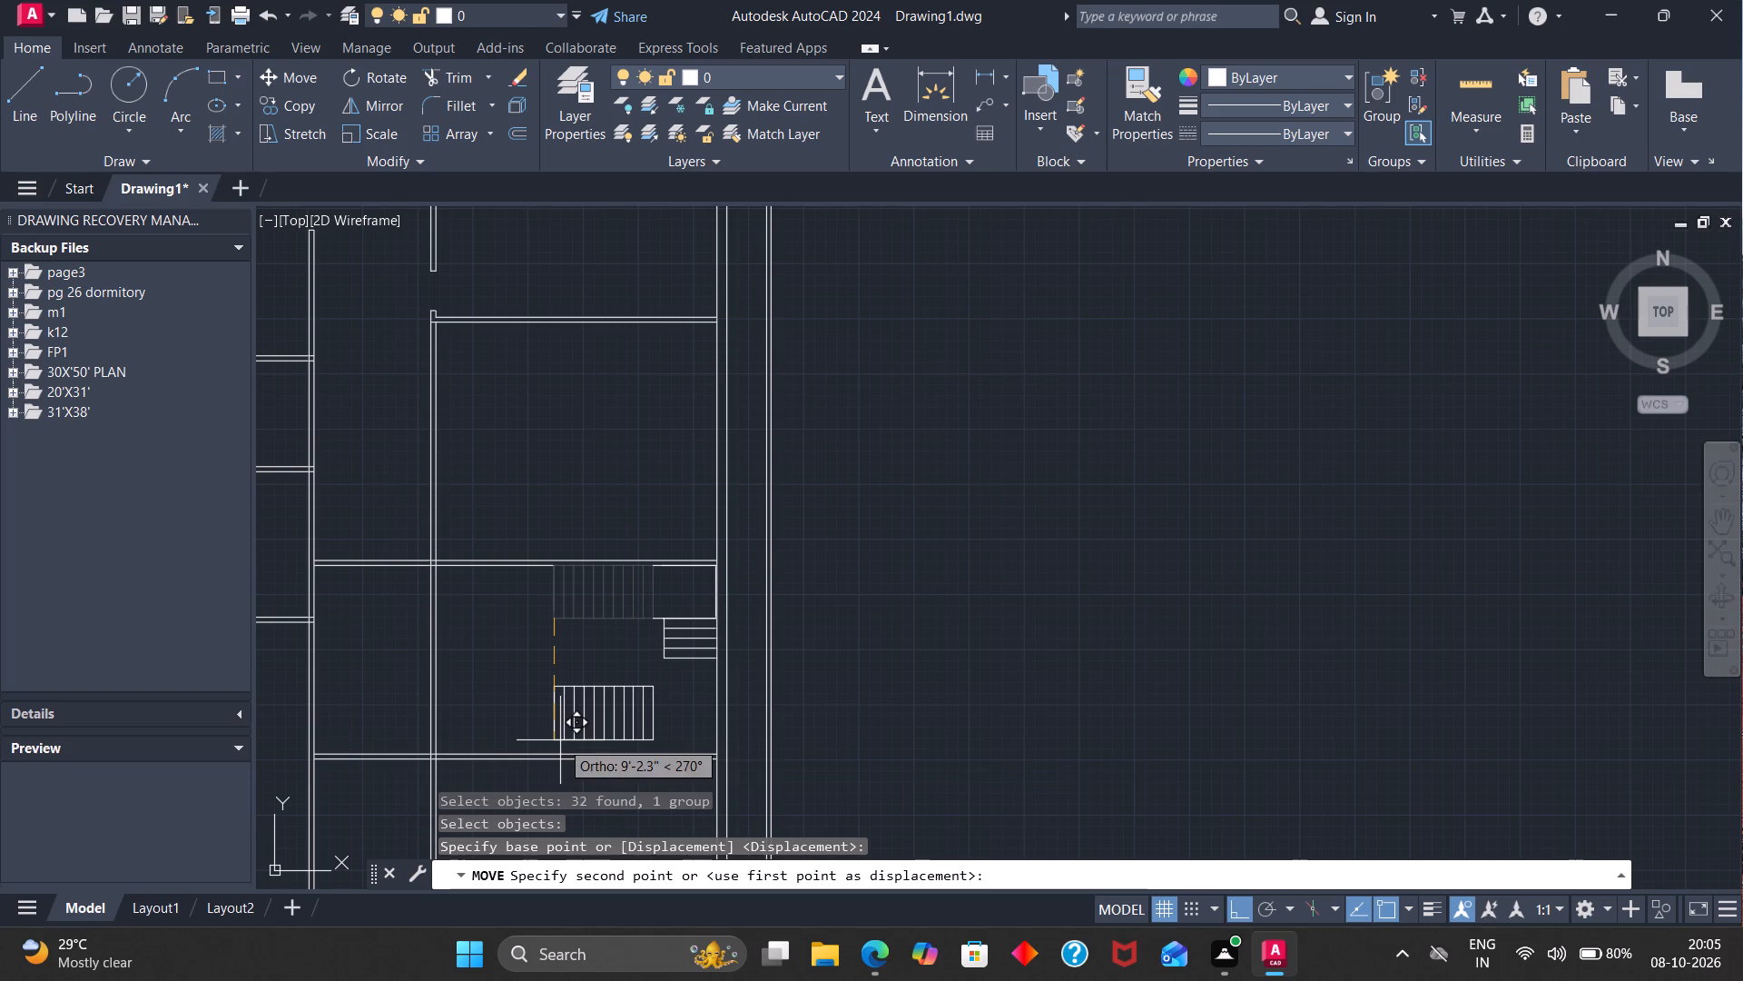
scroll(555, 751, up, 4)
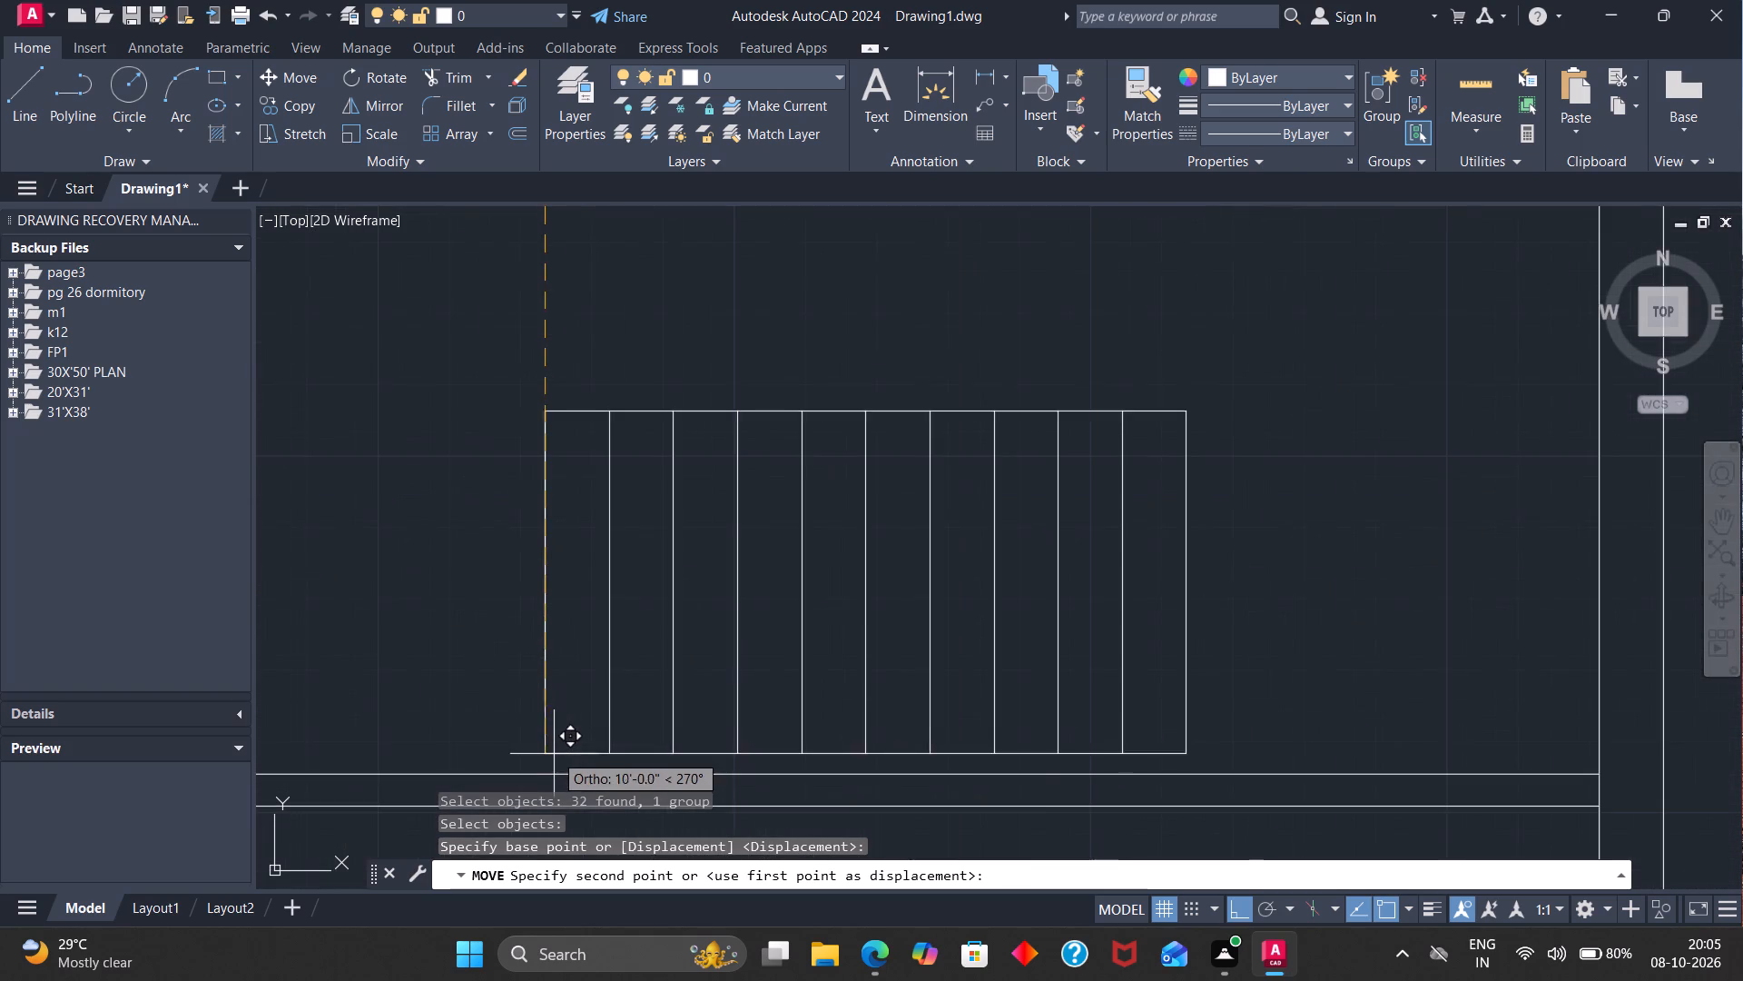
click(544, 775)
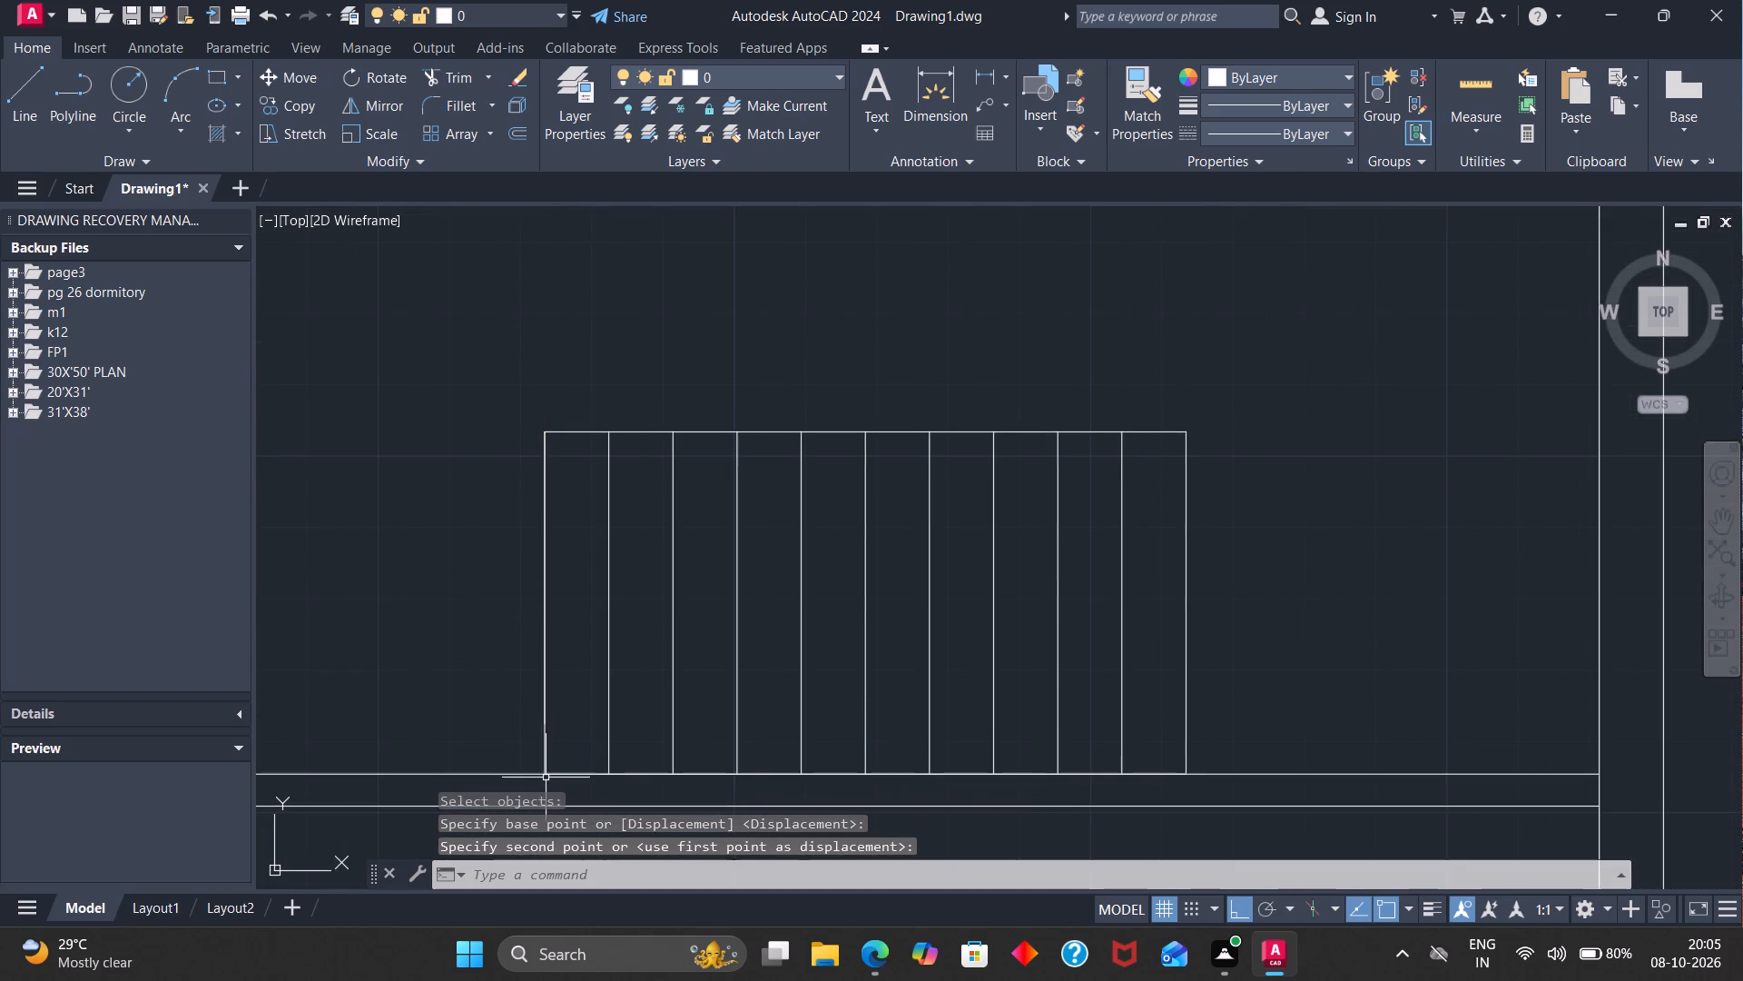
Copy the grouped flight from its upper east corner straight up to the flight's original place under the upper wall.
scroll(969, 740, down, 3)
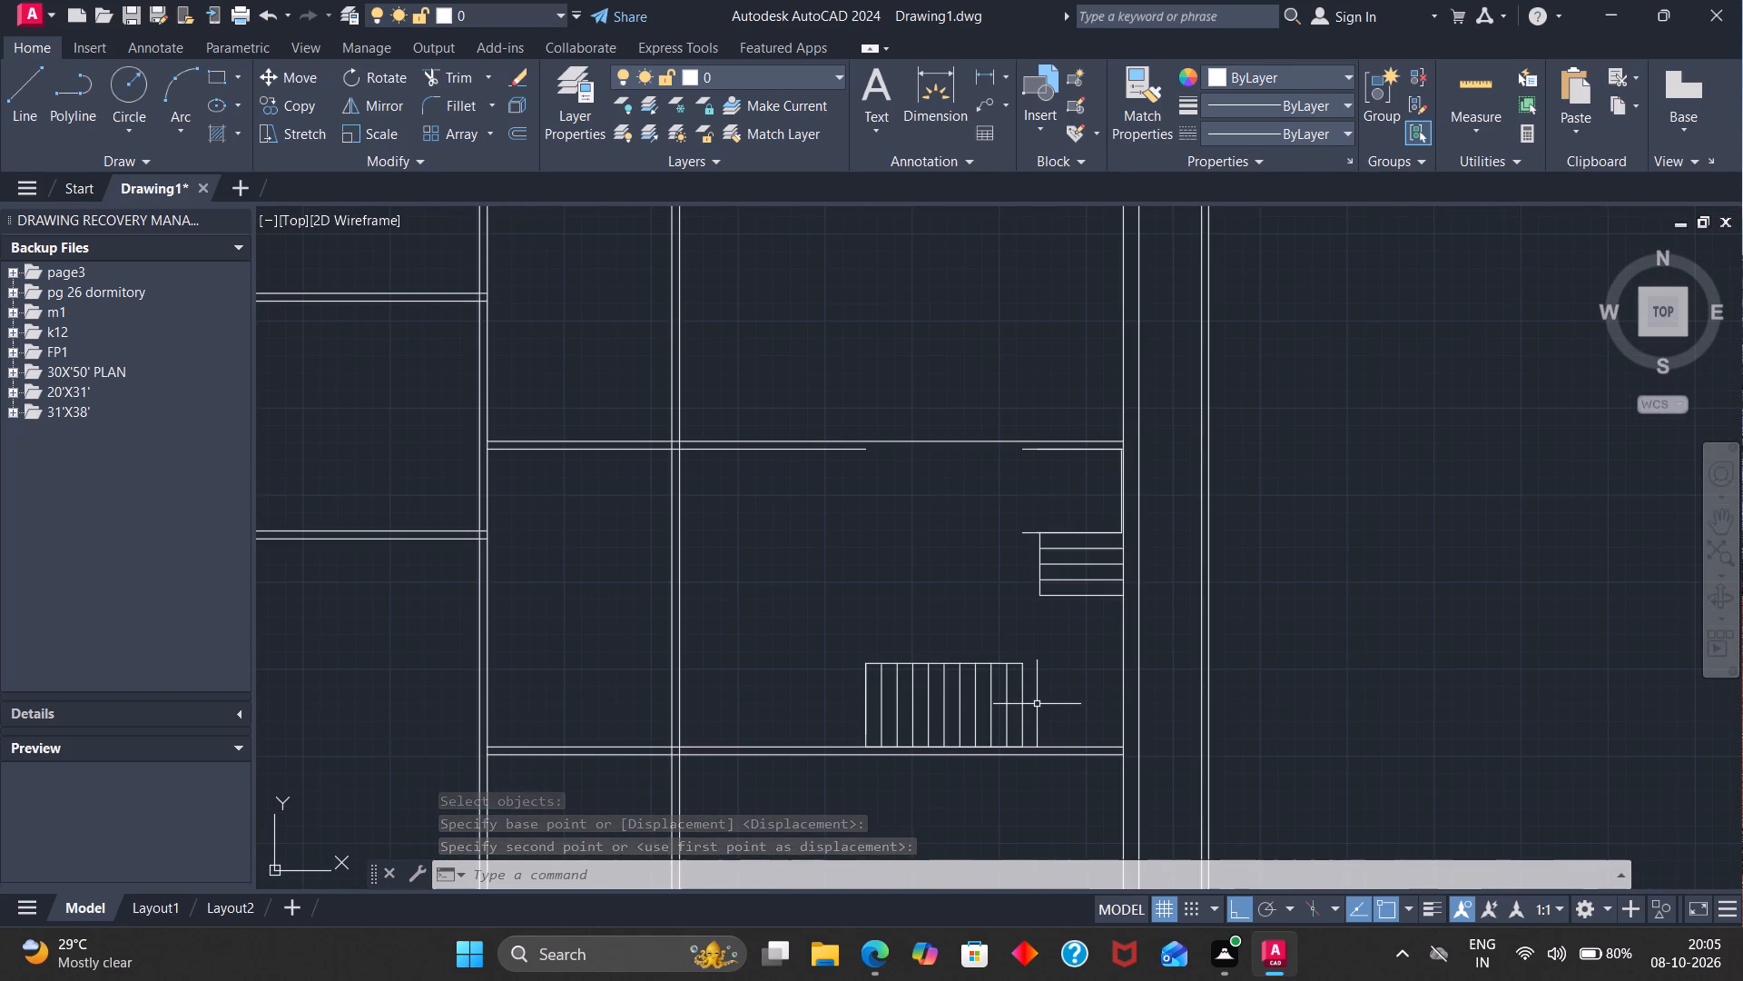
scroll(1052, 672, up, 1)
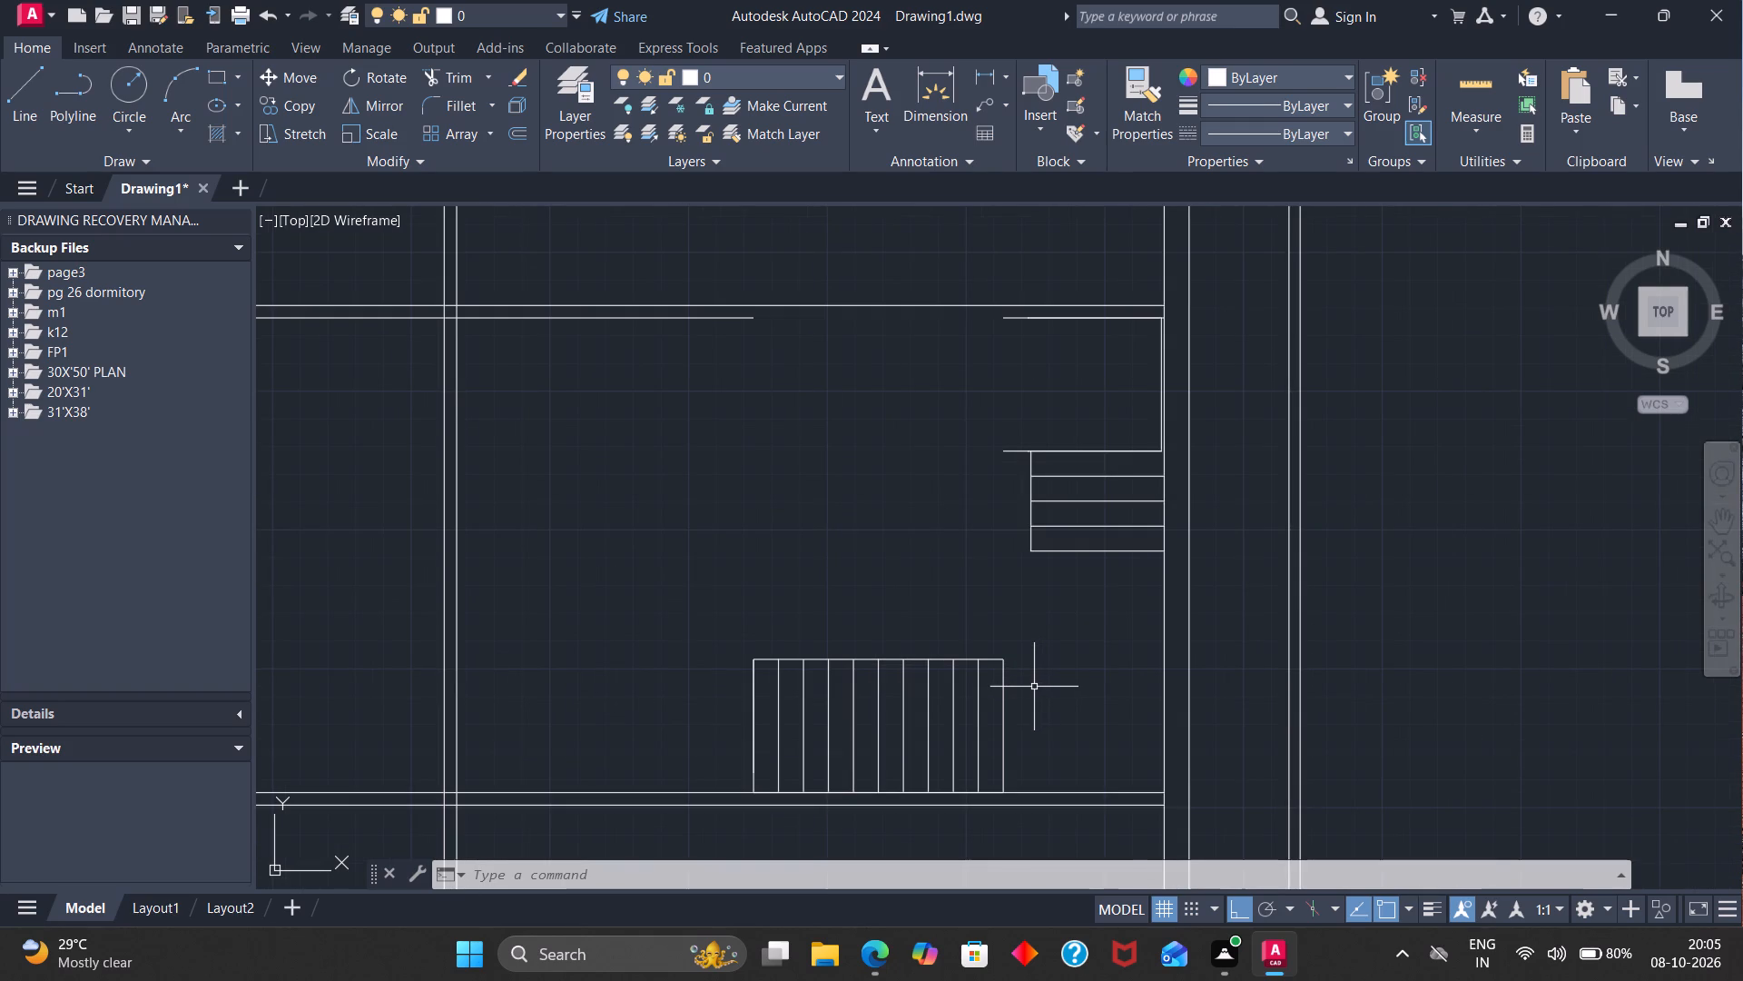
scroll(1034, 687, down, 1)
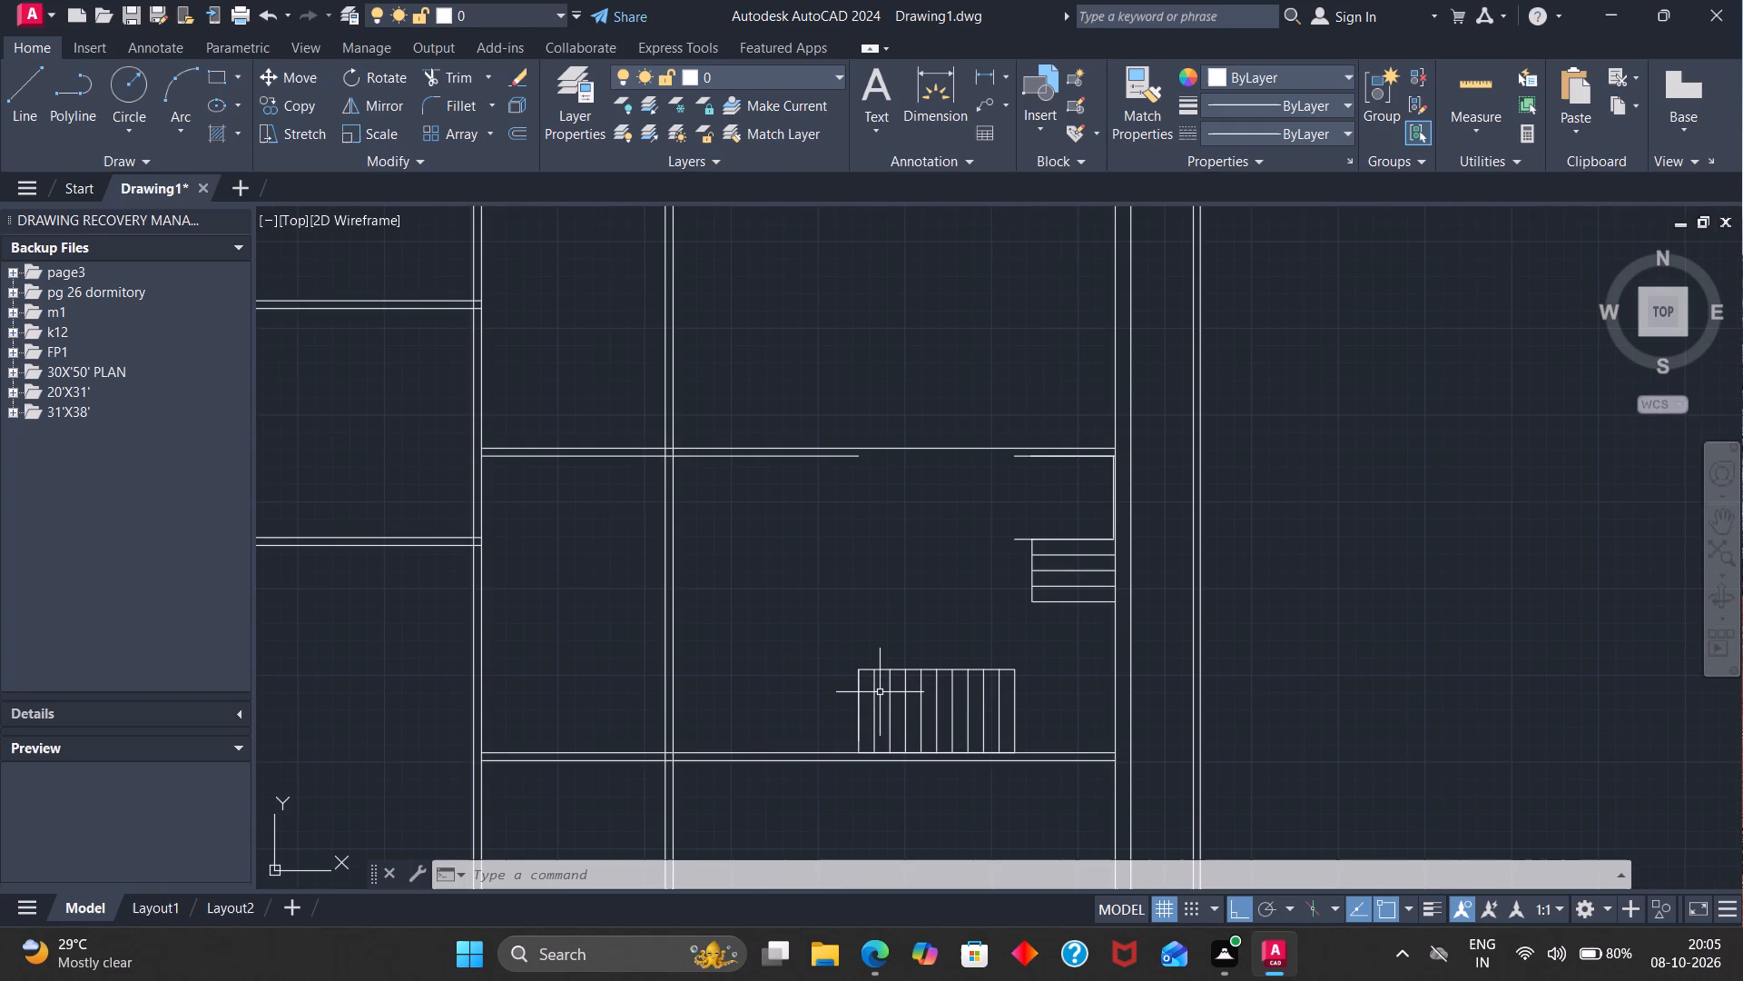
key(c)
key(o)
key(Return)
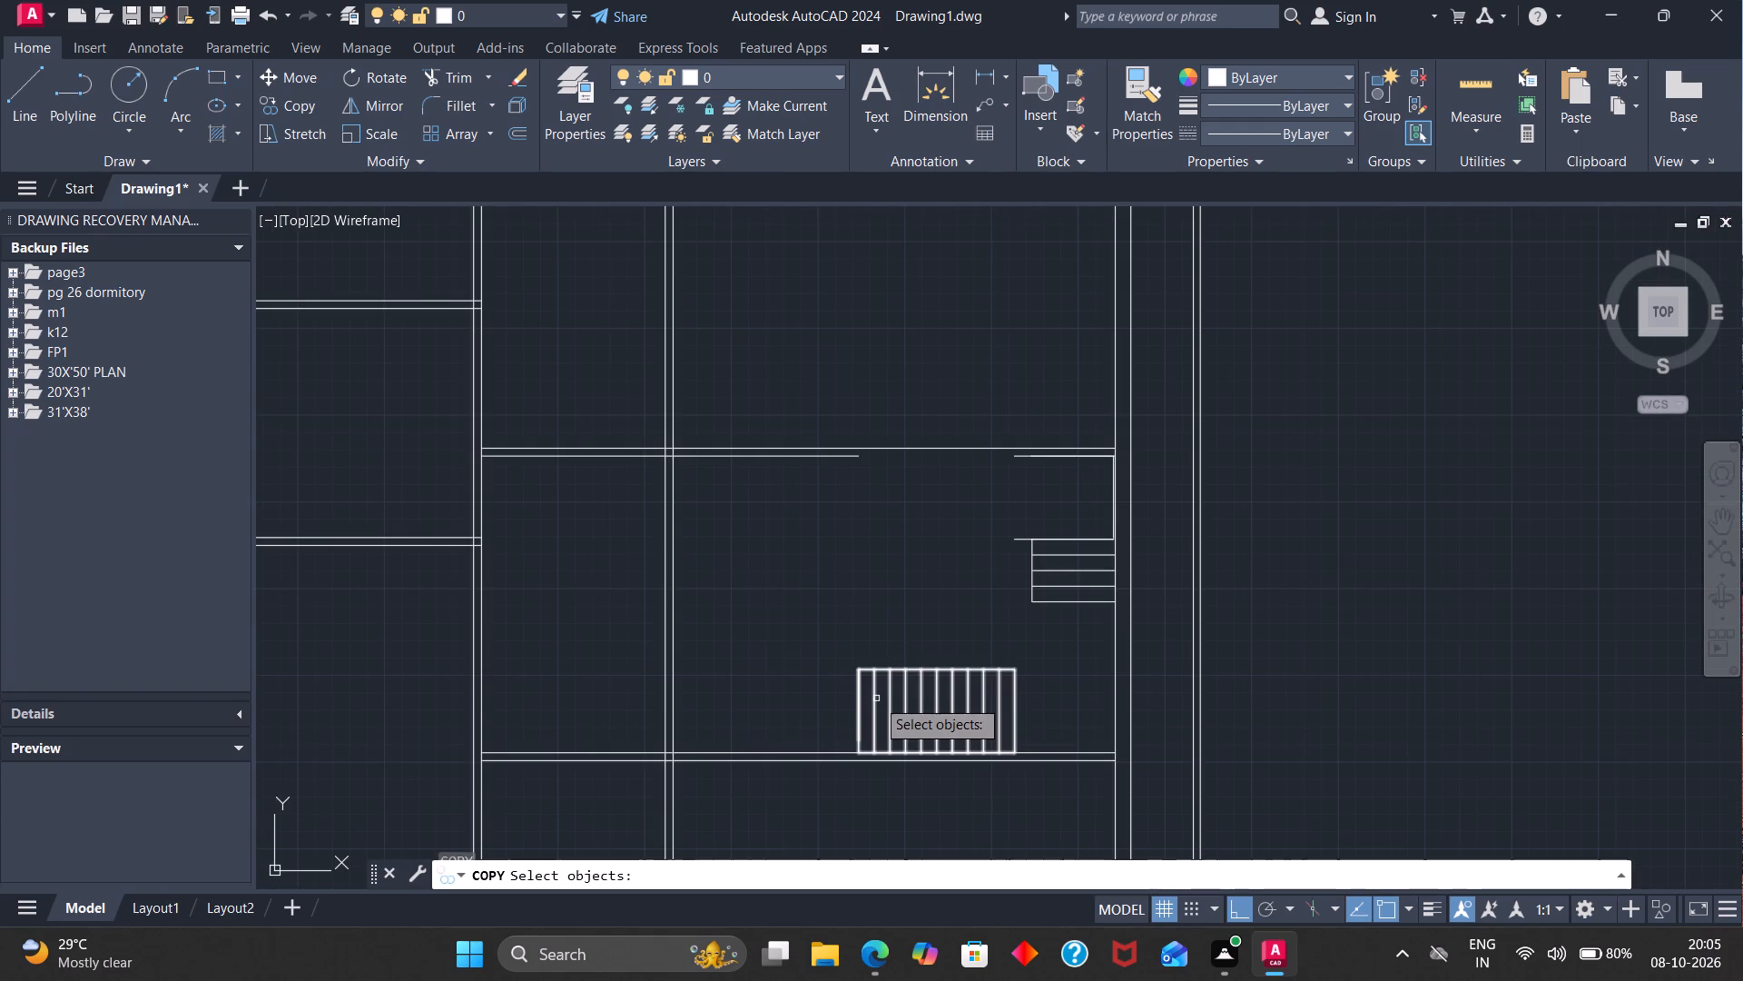
click(878, 677)
click(872, 680)
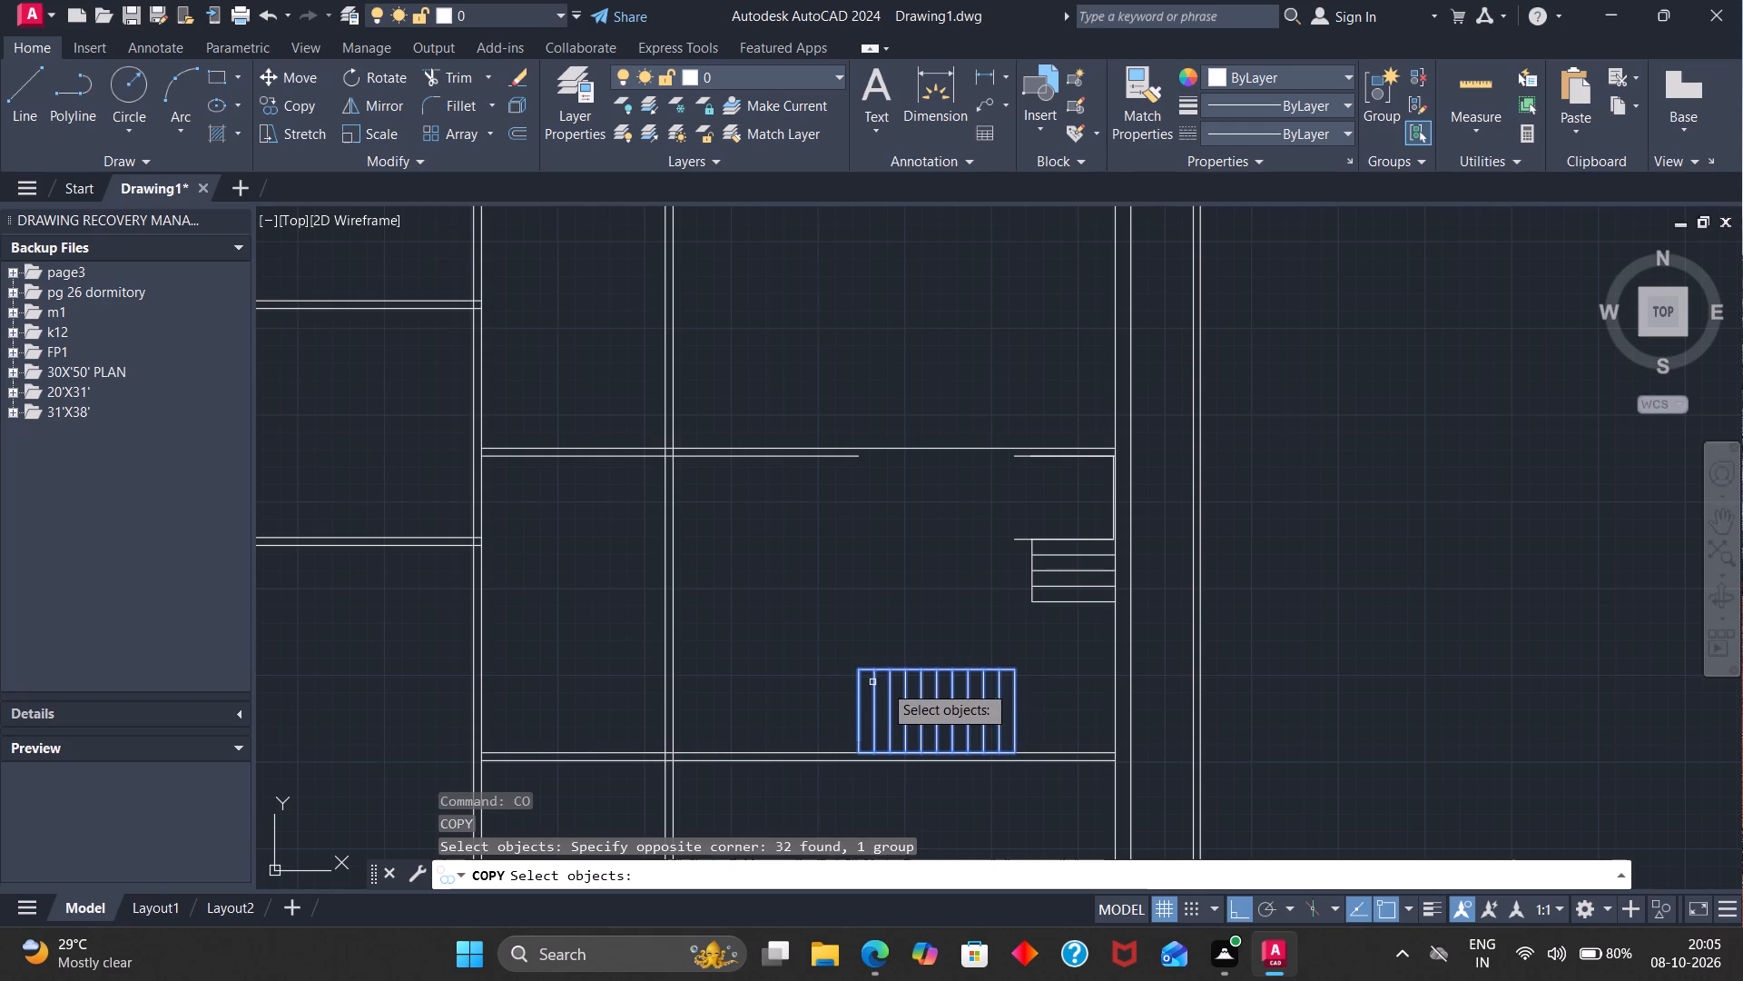
key(Return)
click(1016, 670)
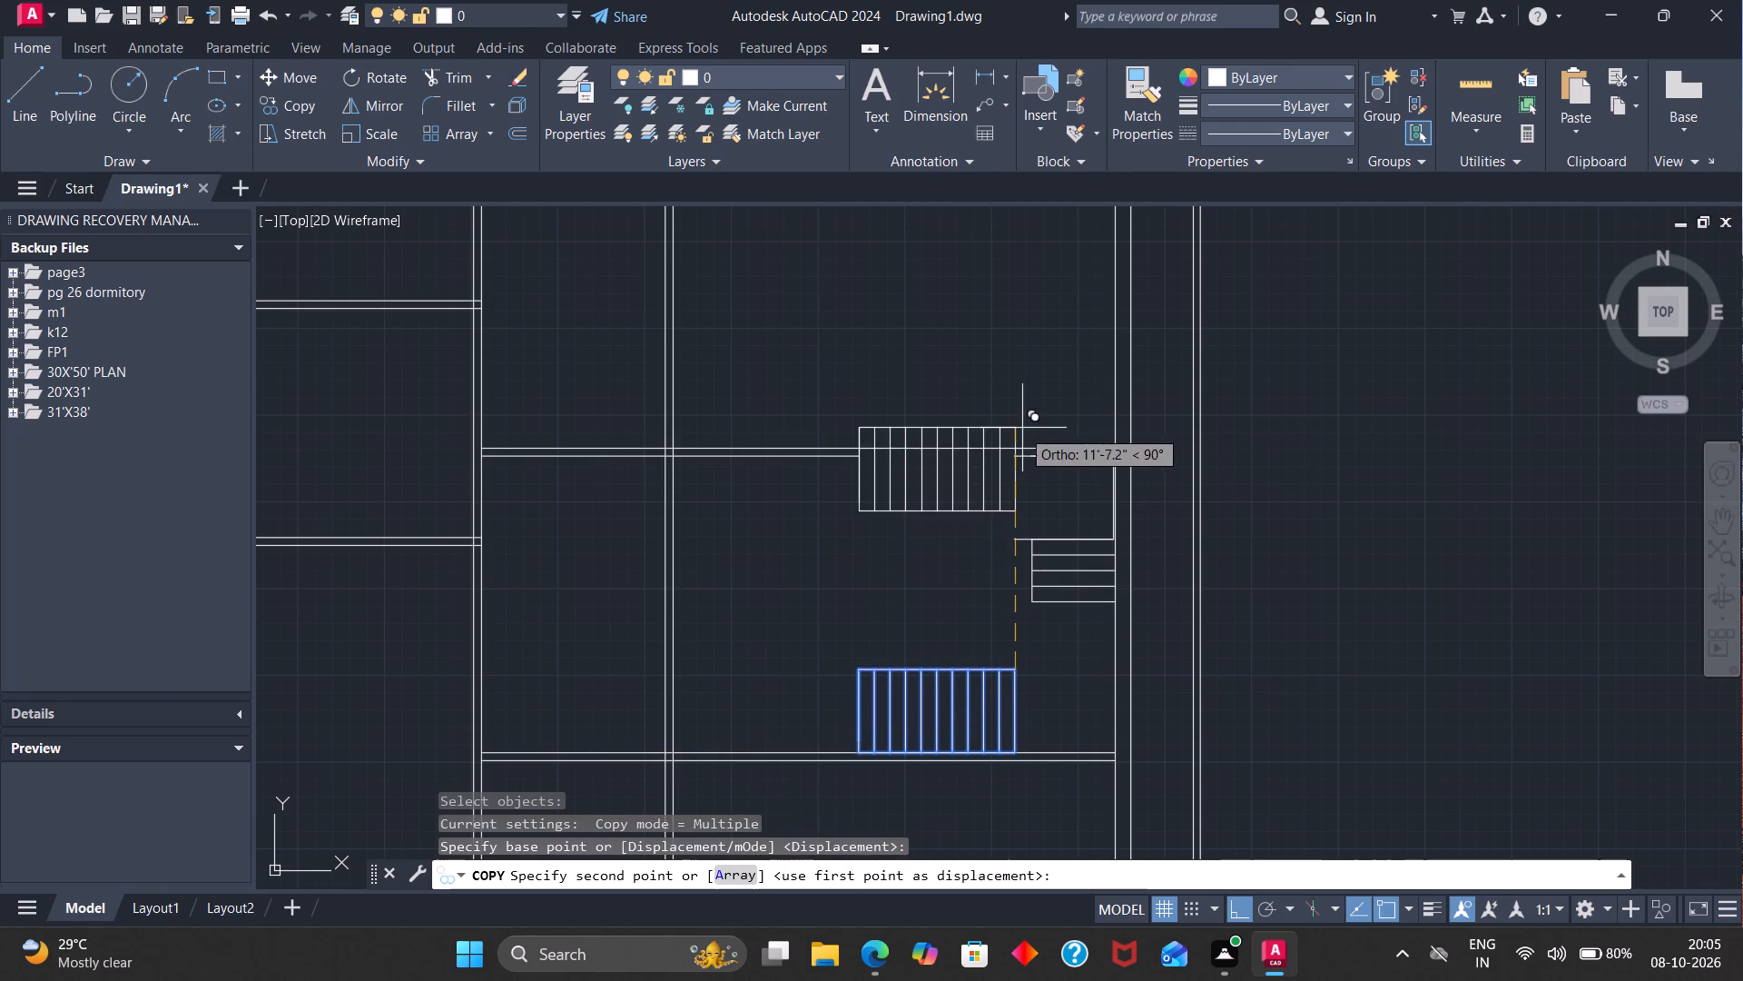
click(1012, 461)
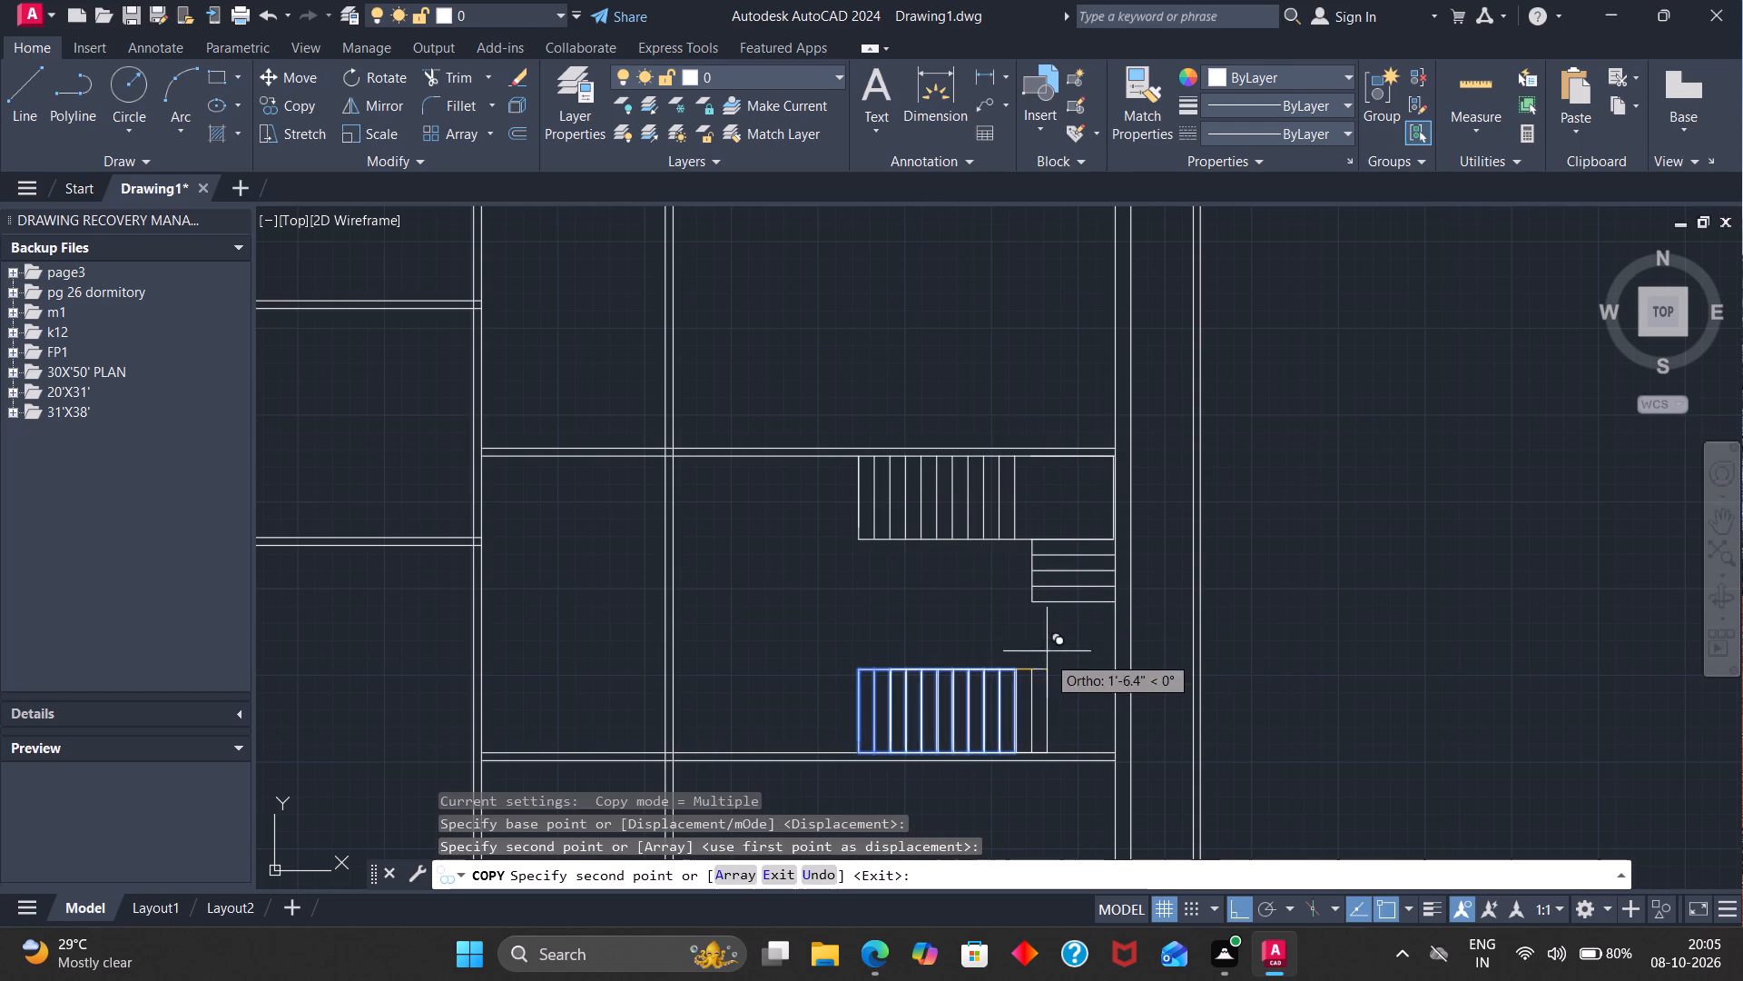
key(Escape)
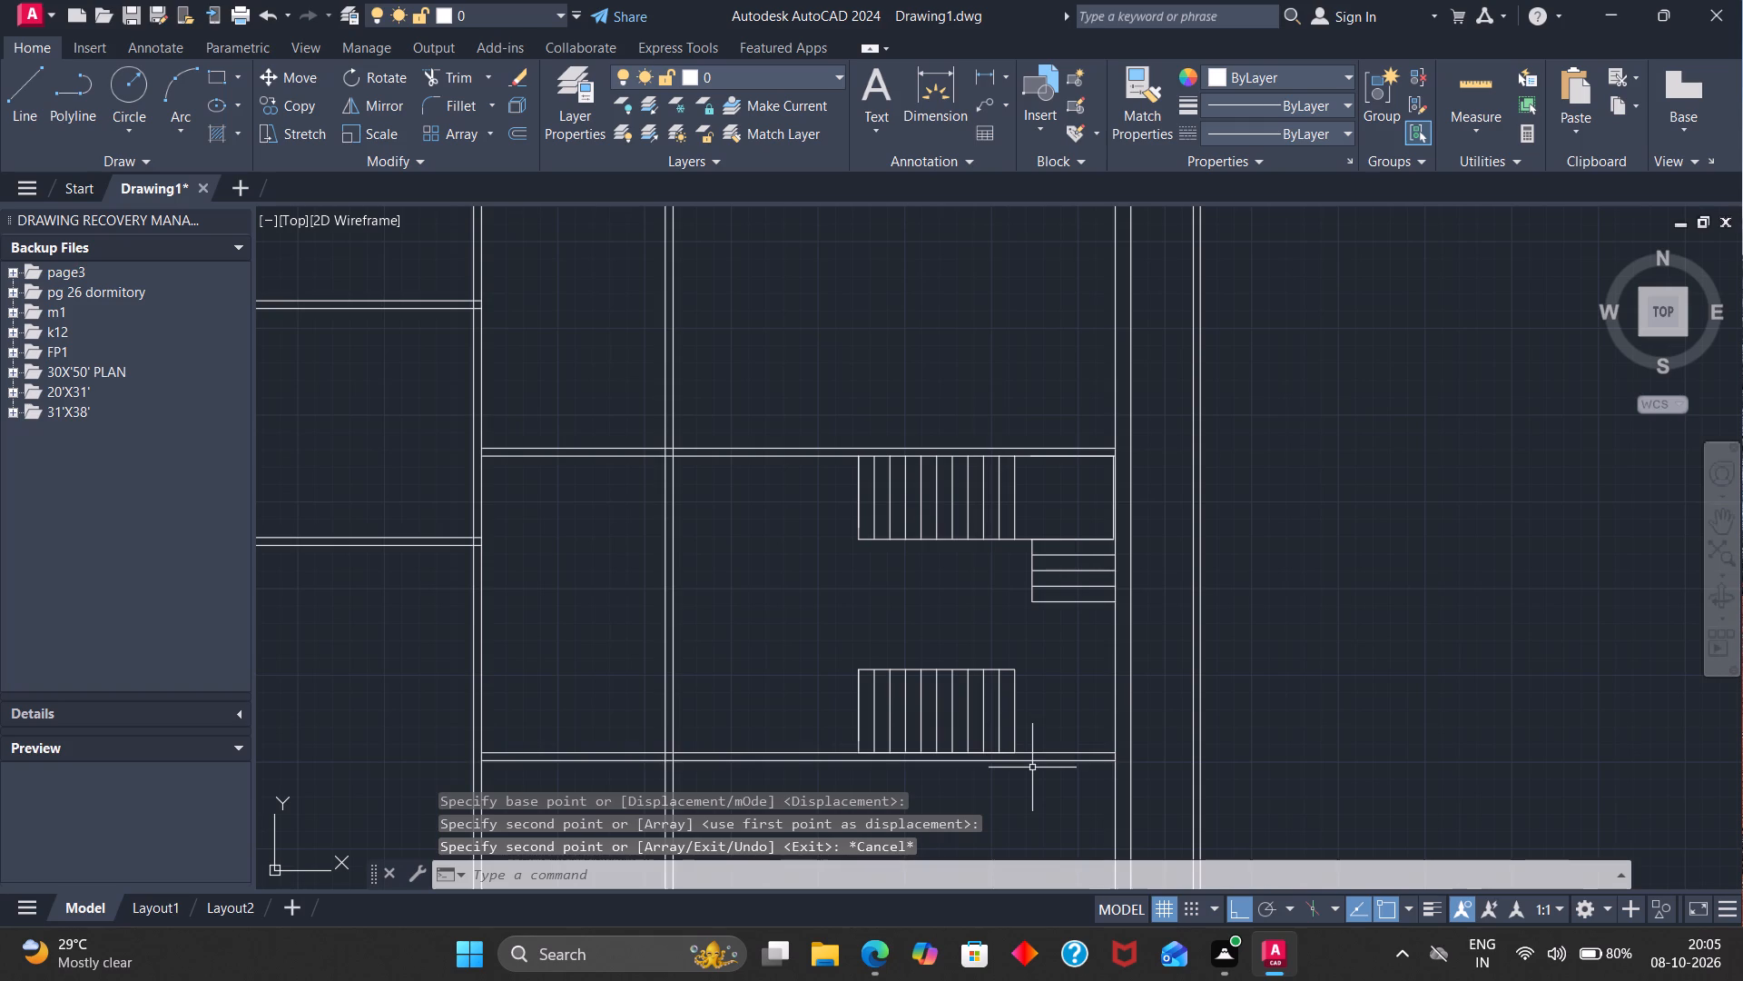
Draw a vertical line from the side treads' upper west corner up to the wall, closing the corner square's west edge.
scroll(1042, 698, up, 1)
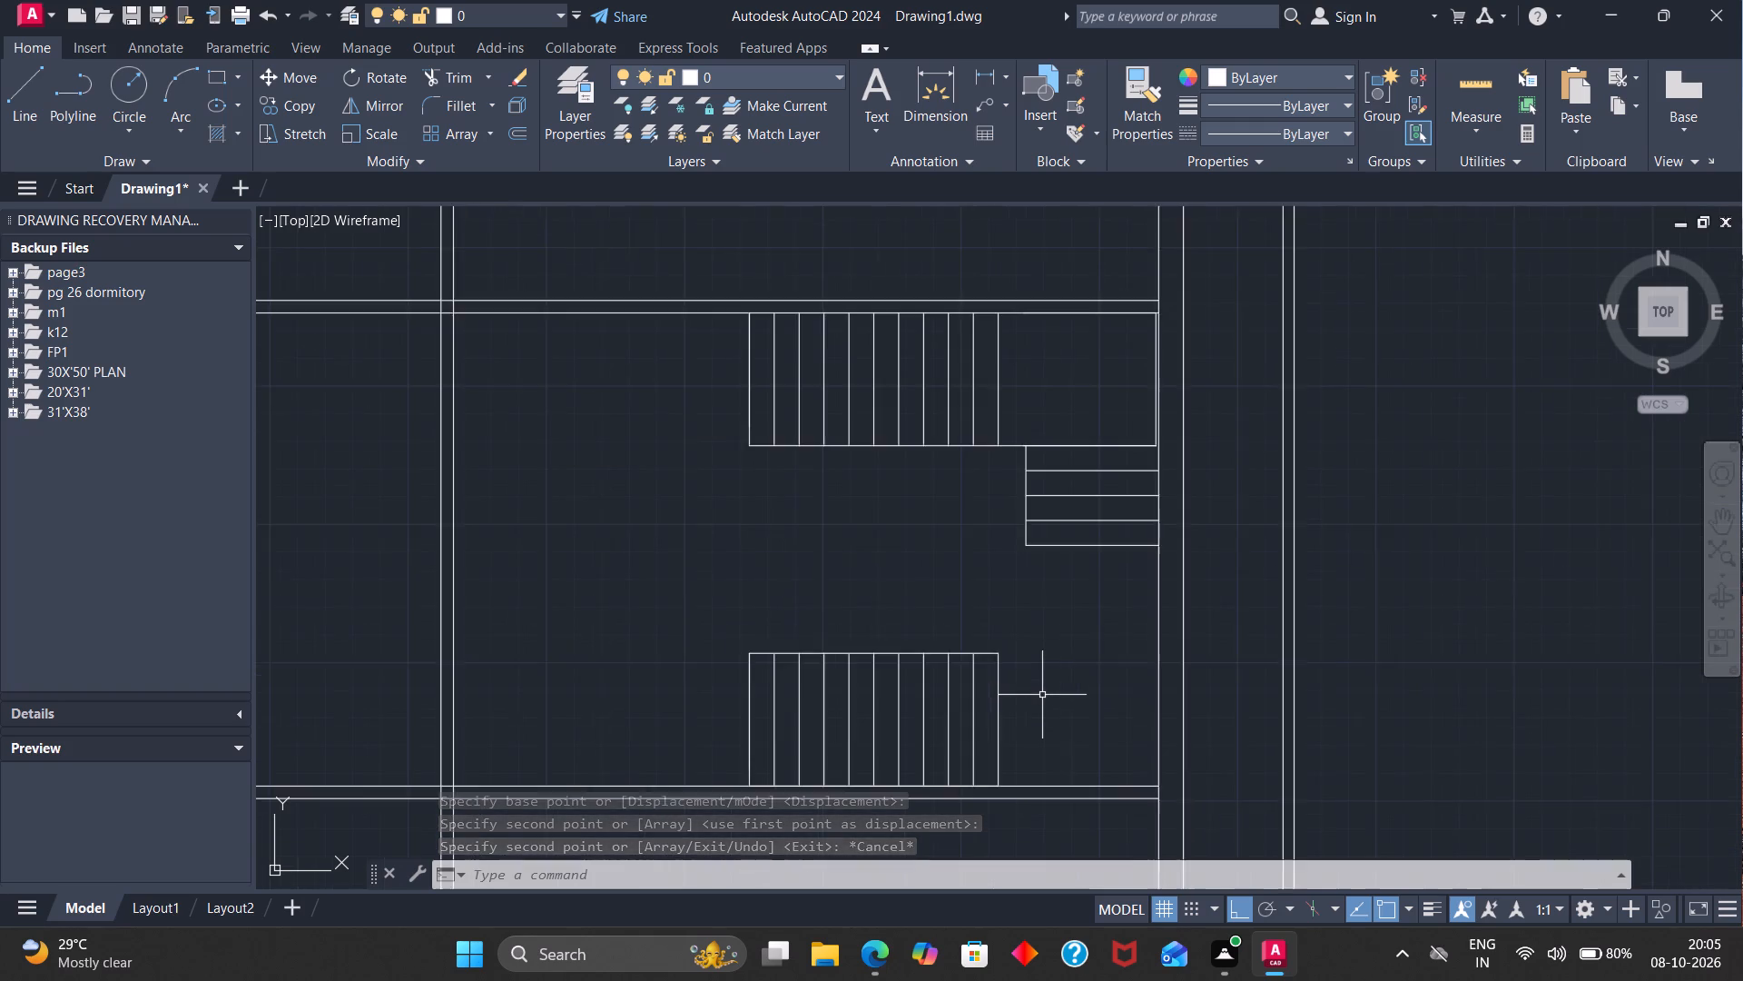
scroll(1042, 695, up, 1)
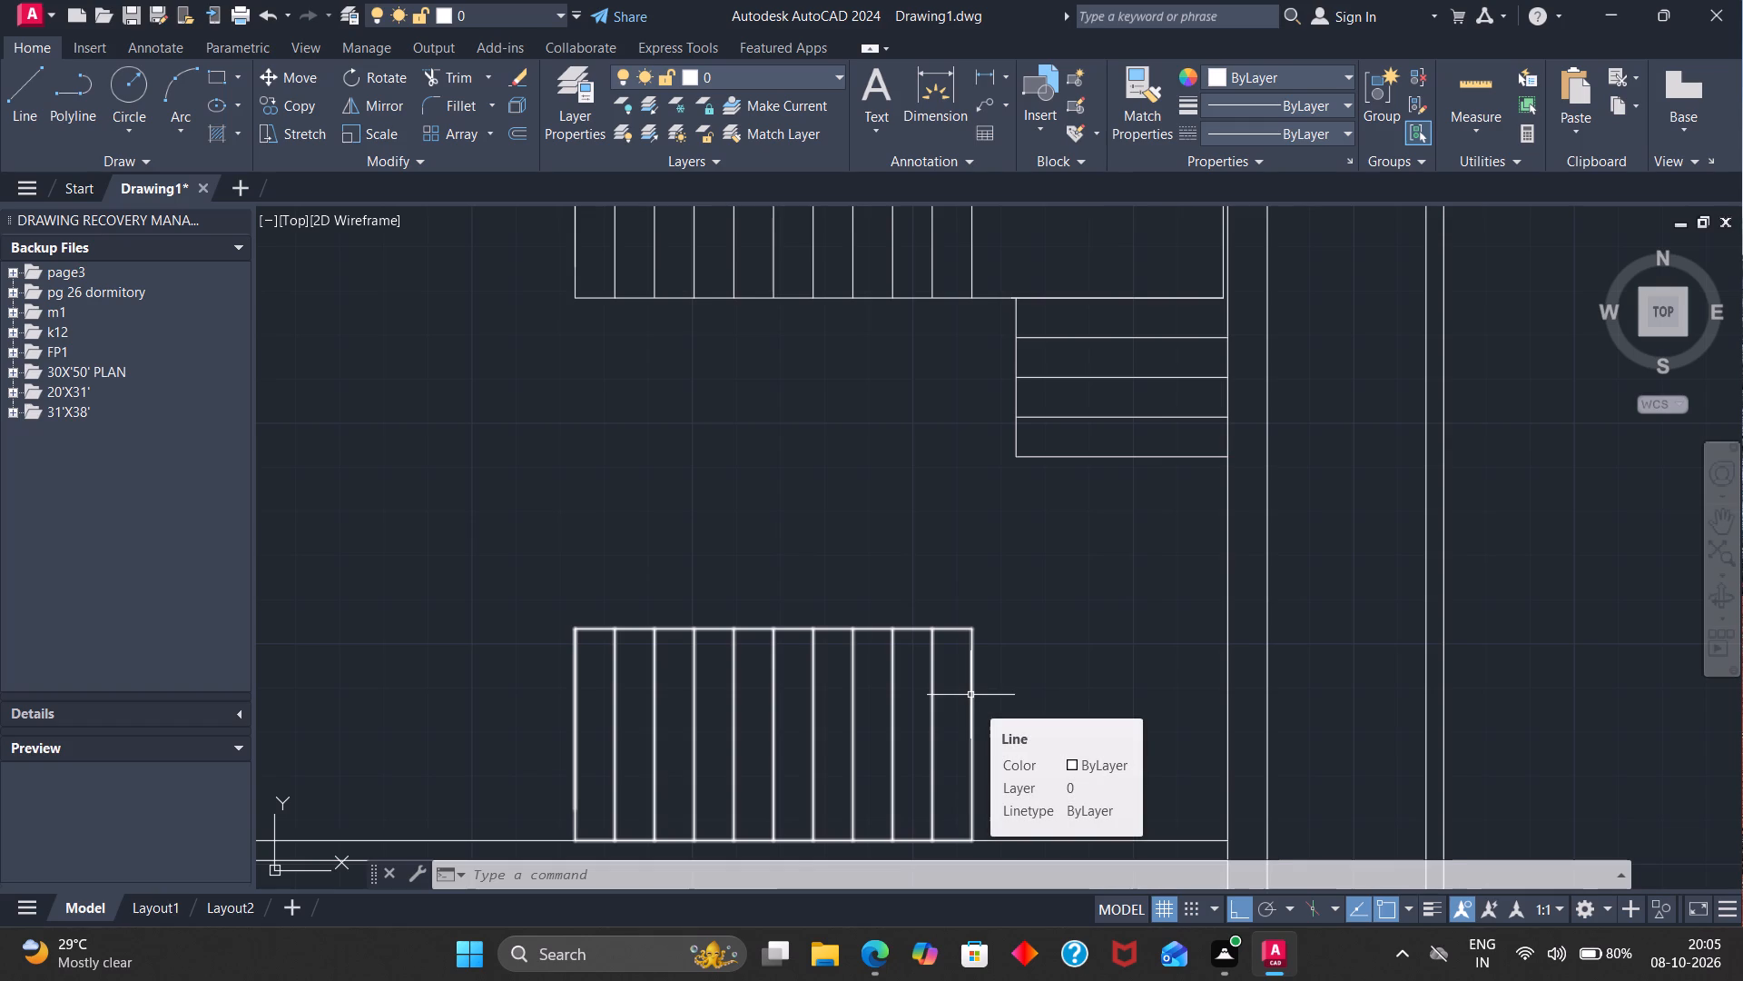
scroll(970, 695, down, 1)
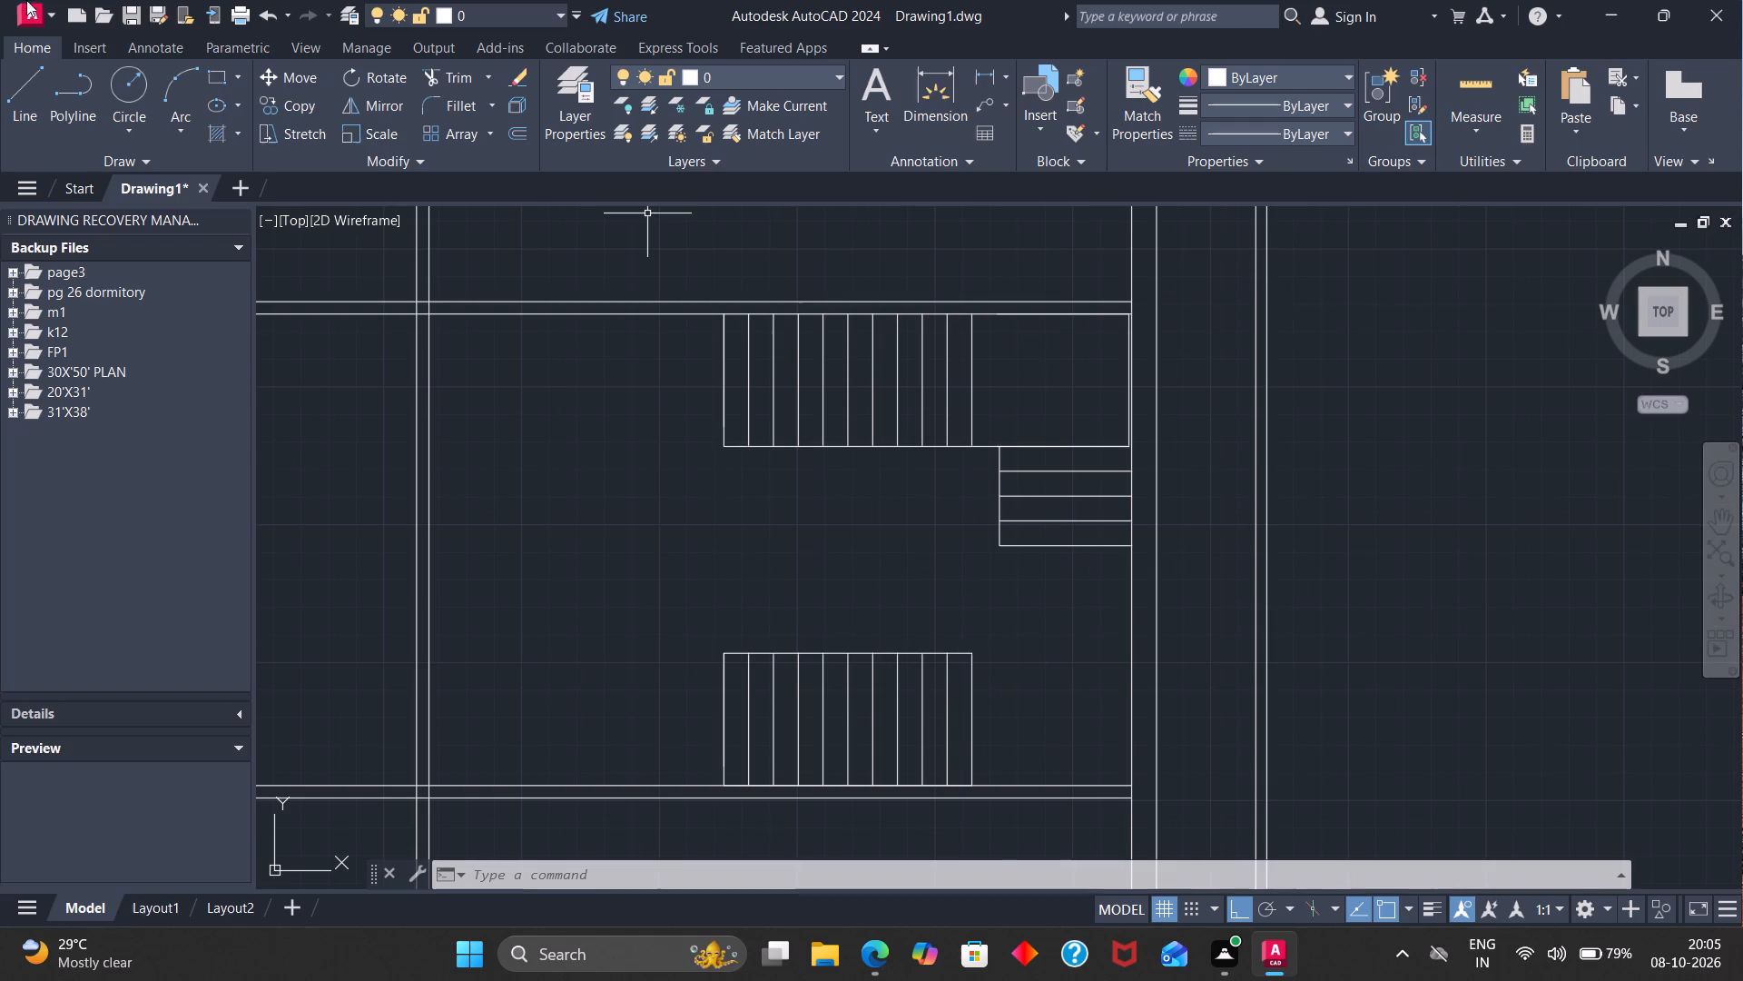
click(37, 90)
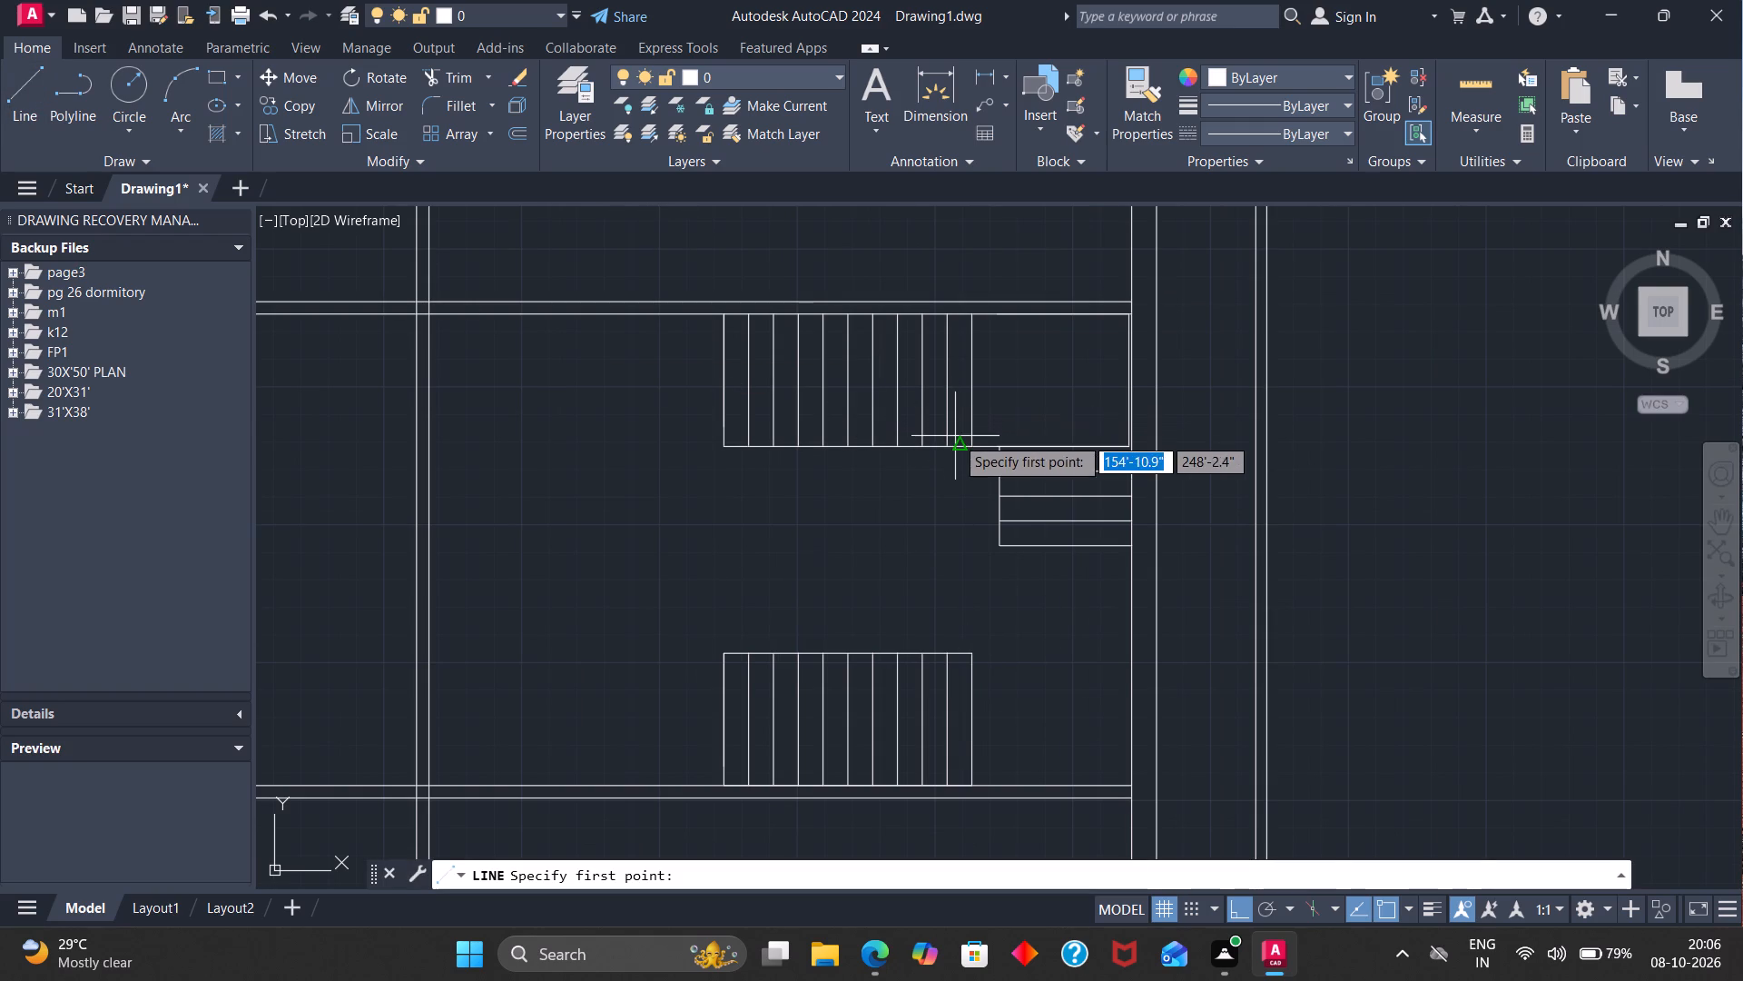
click(1000, 449)
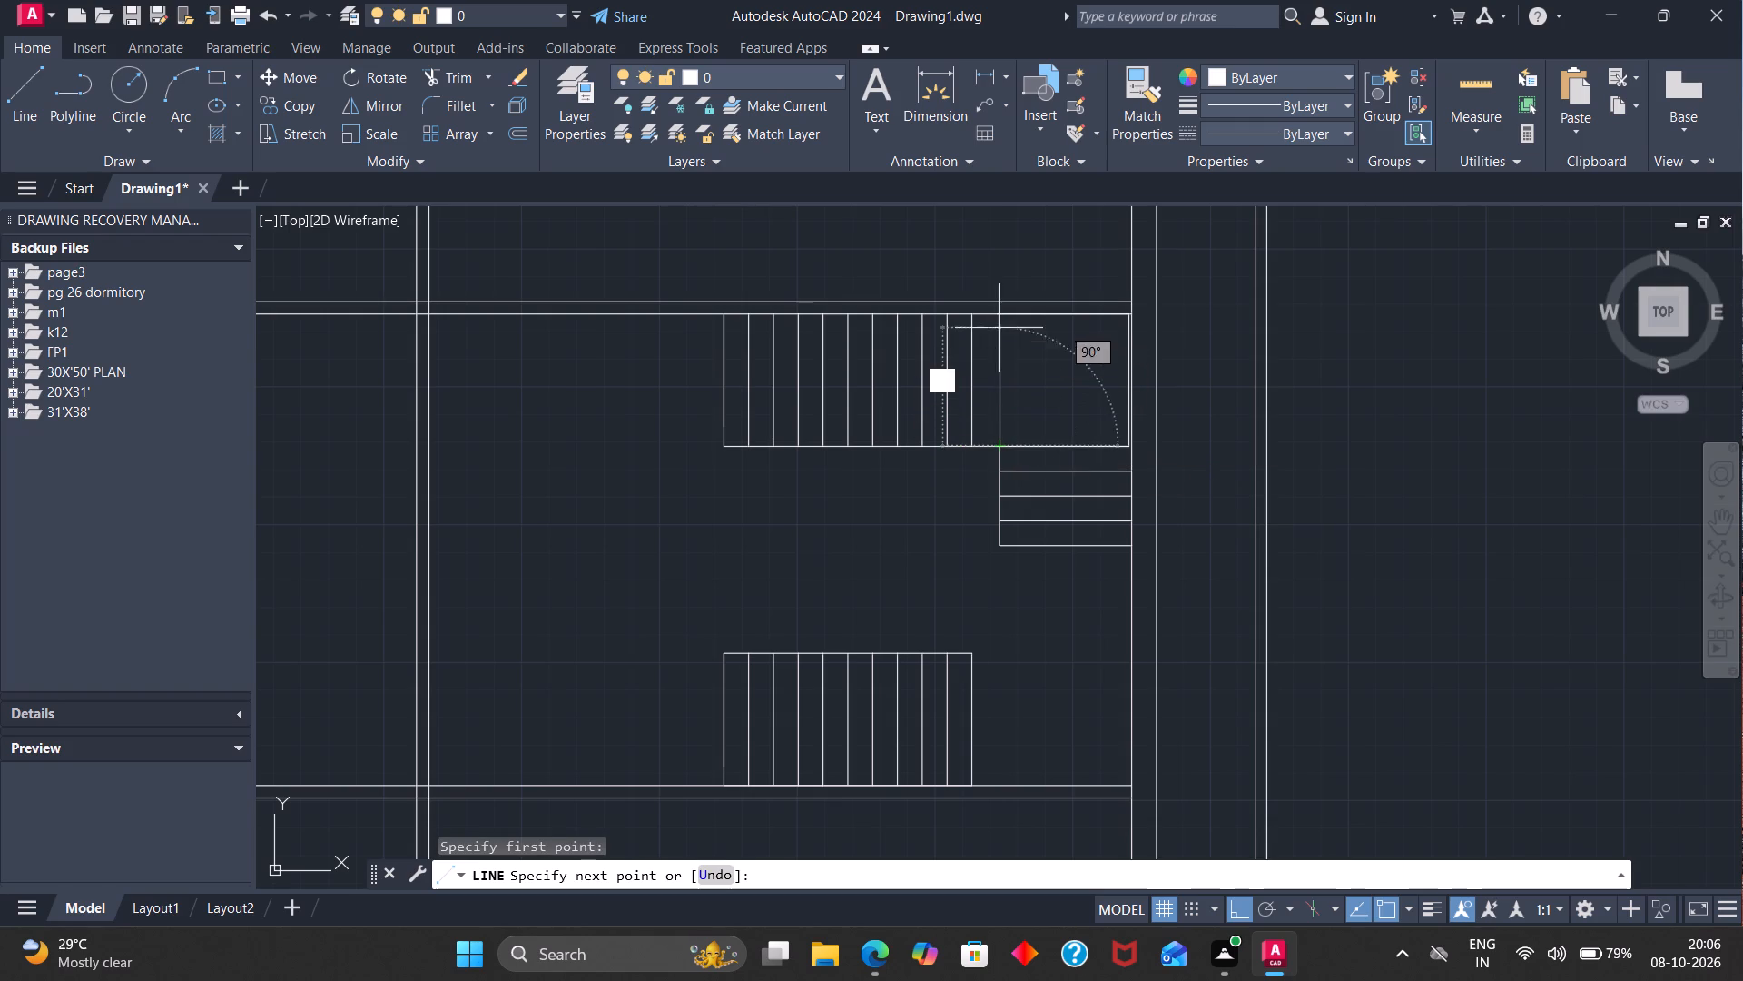
click(999, 316)
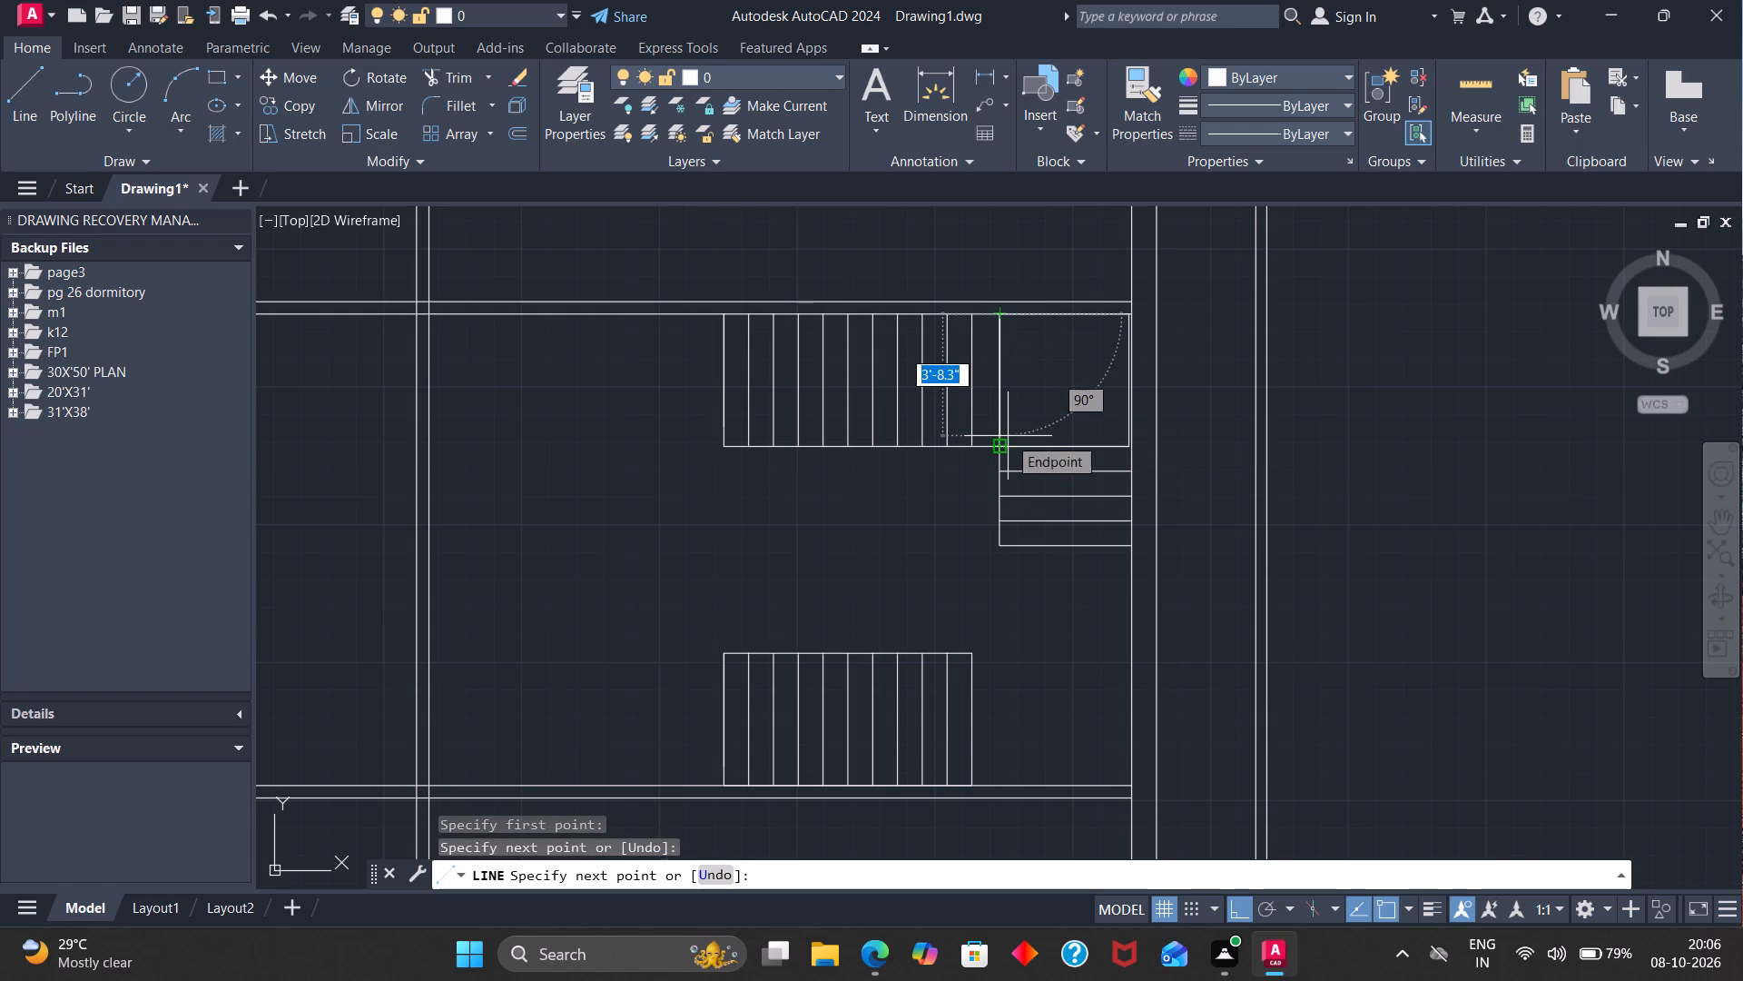
key(Escape)
Copy the corner square's west edge line about 10'-3" straight down so its lower end meets the lower wall.
click(1004, 428)
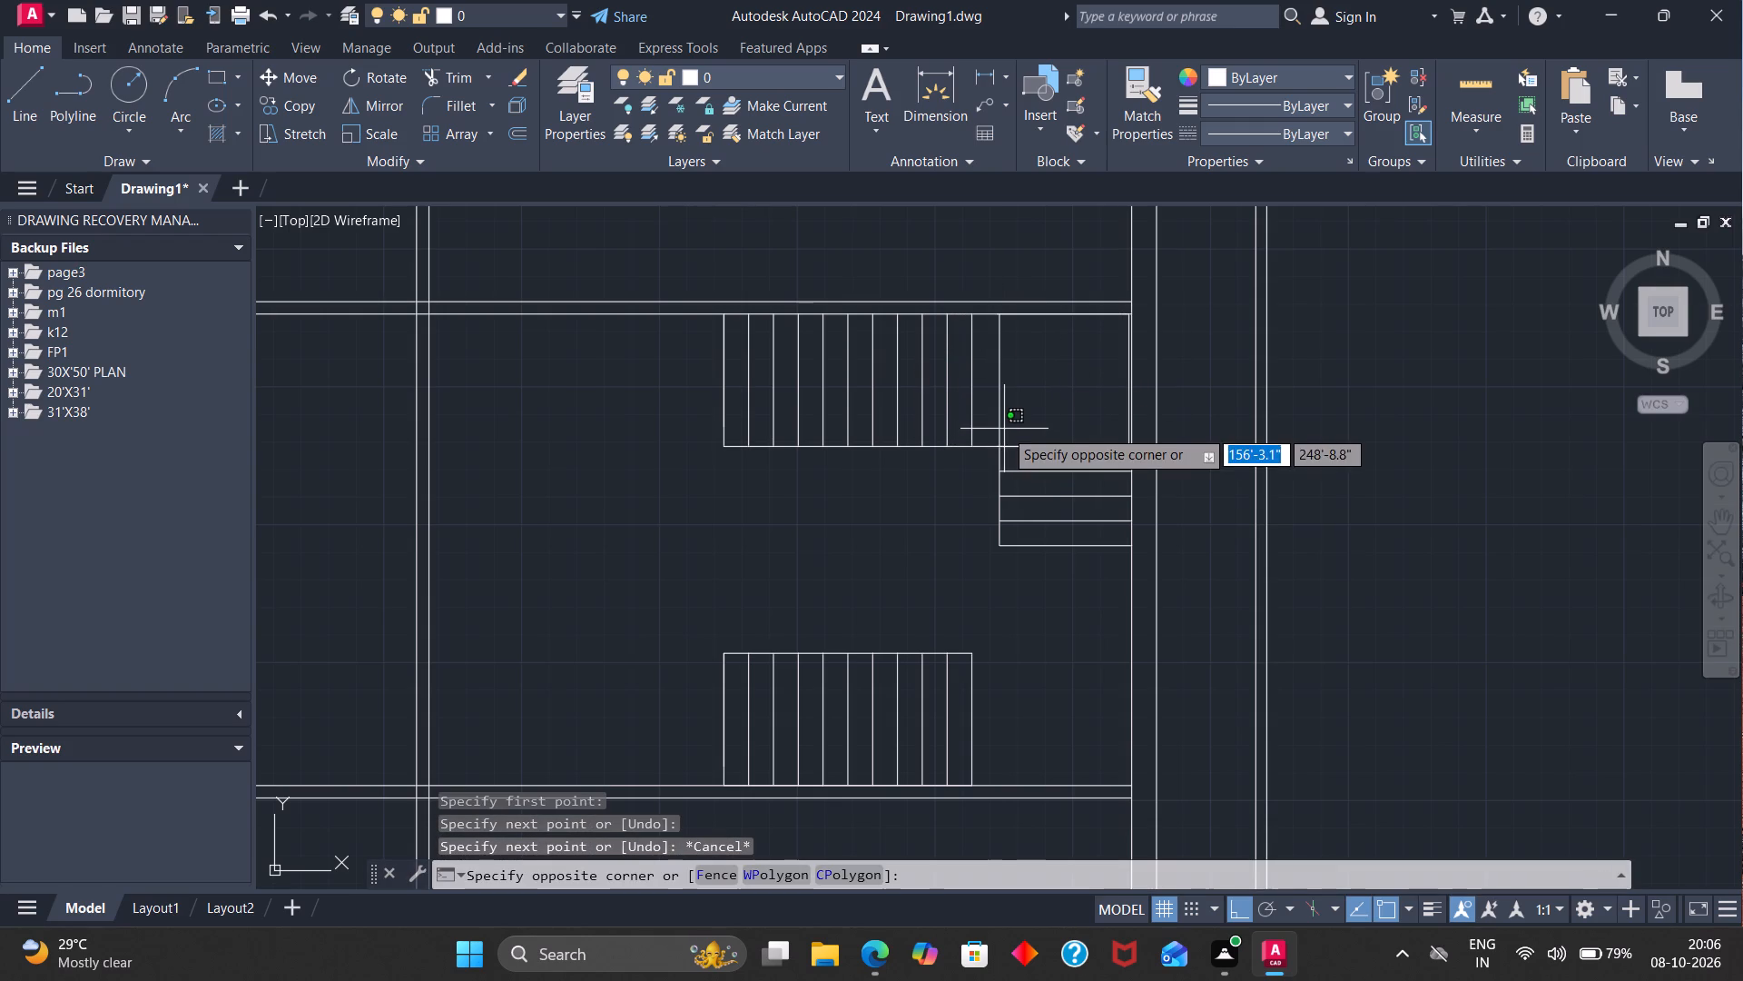
click(999, 428)
key(c)
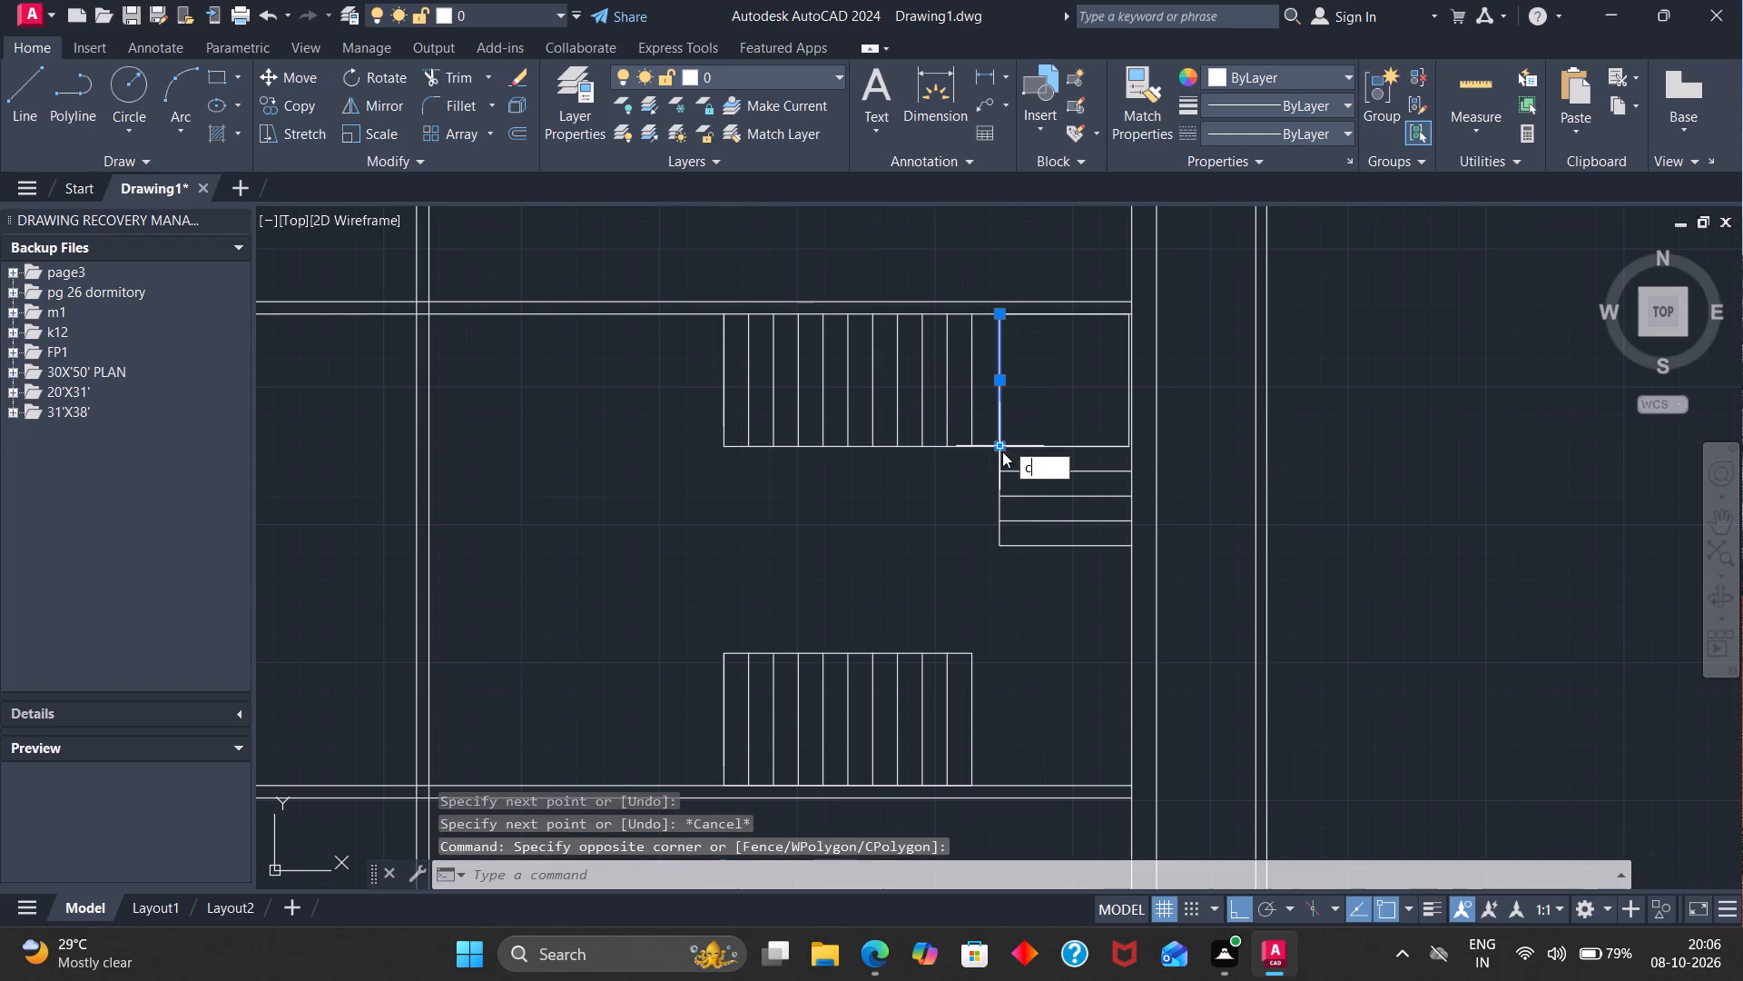
key(o)
key(Return)
click(999, 444)
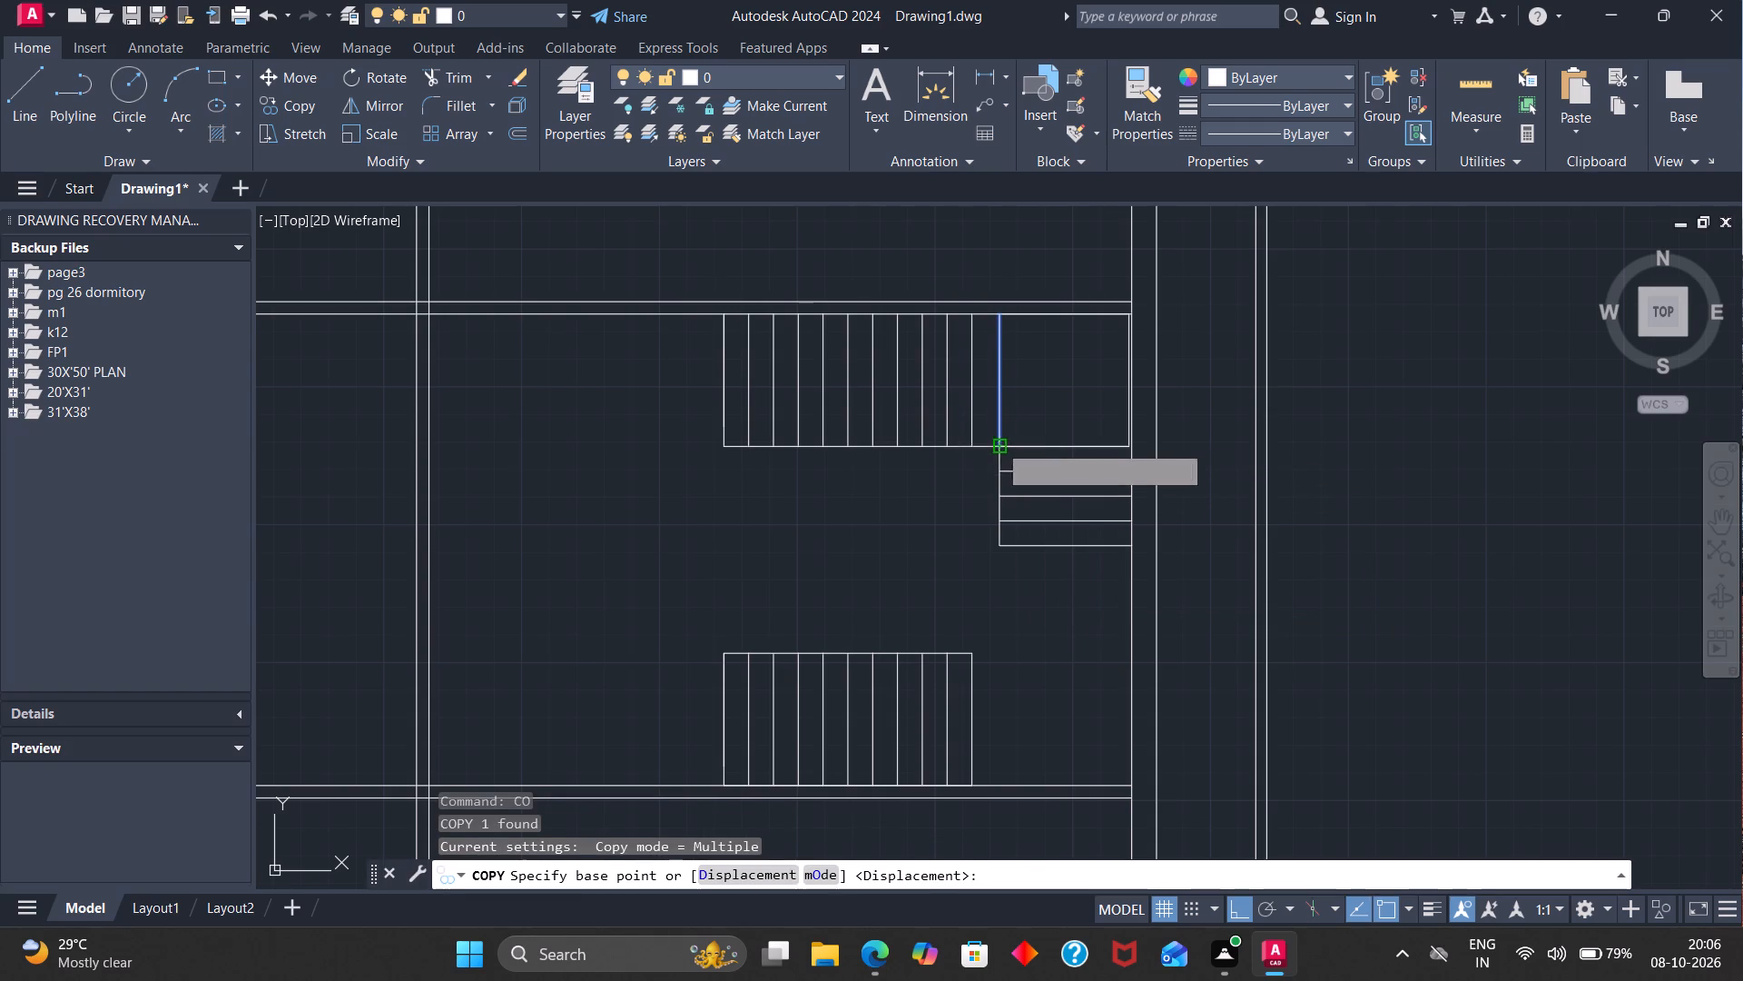
click(1003, 788)
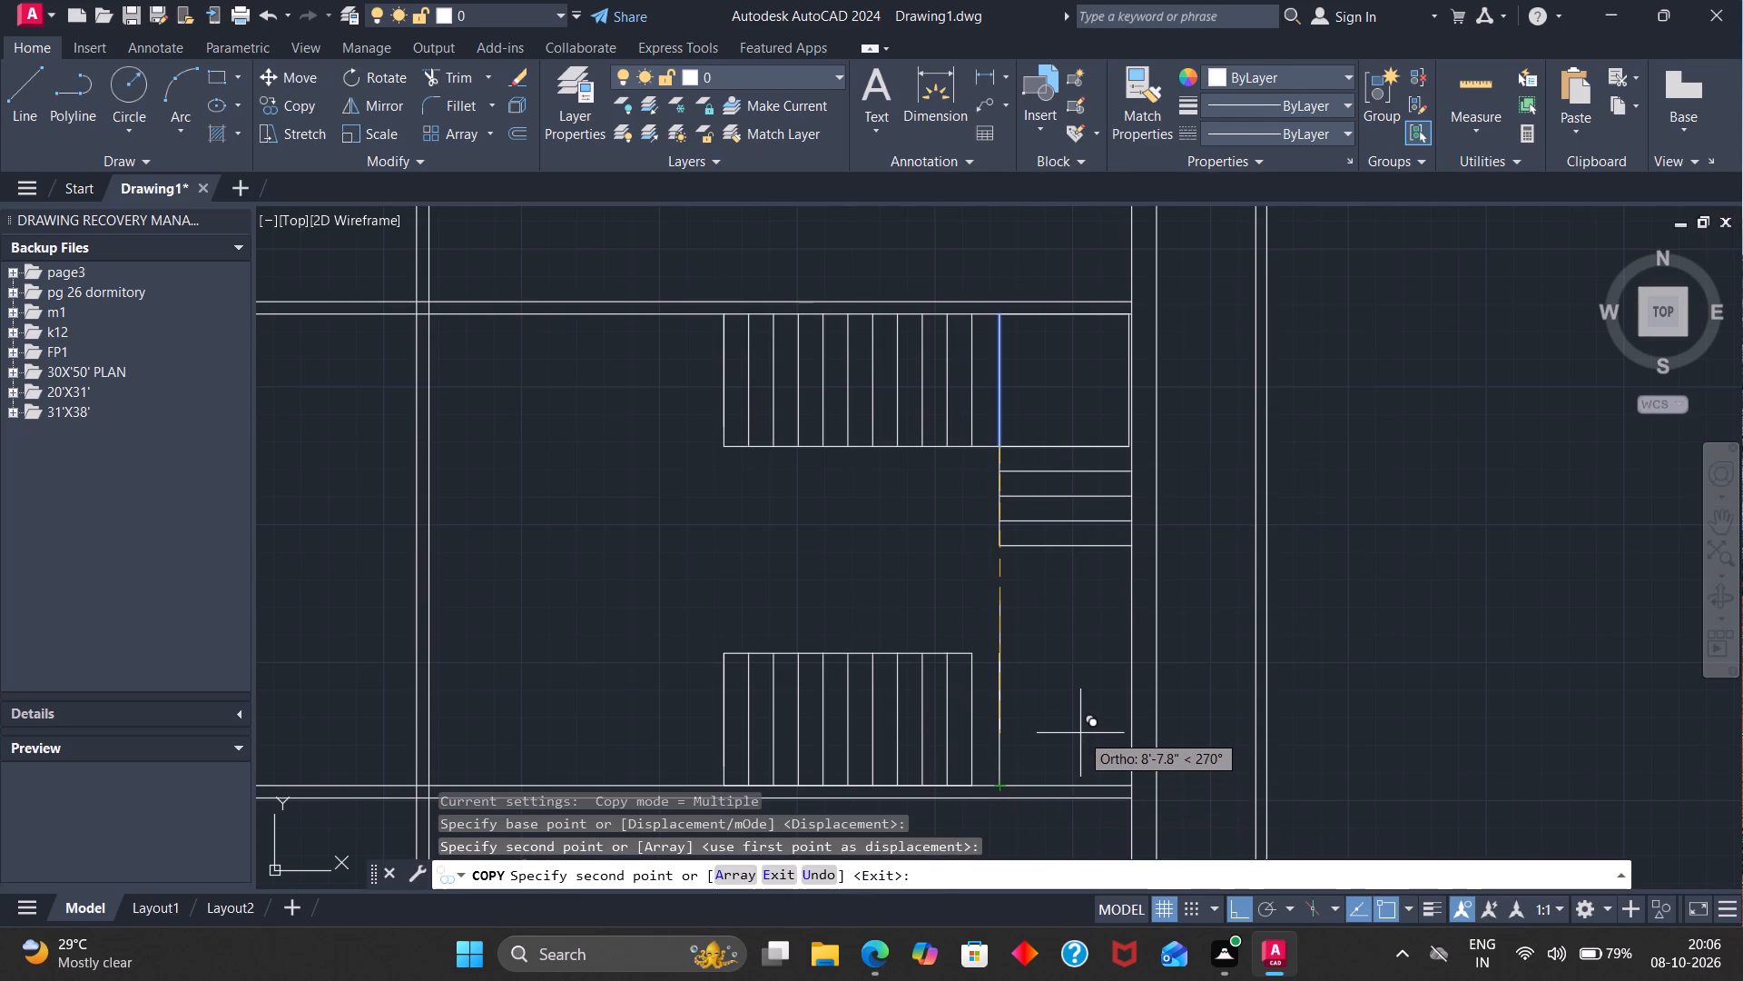
key(Escape)
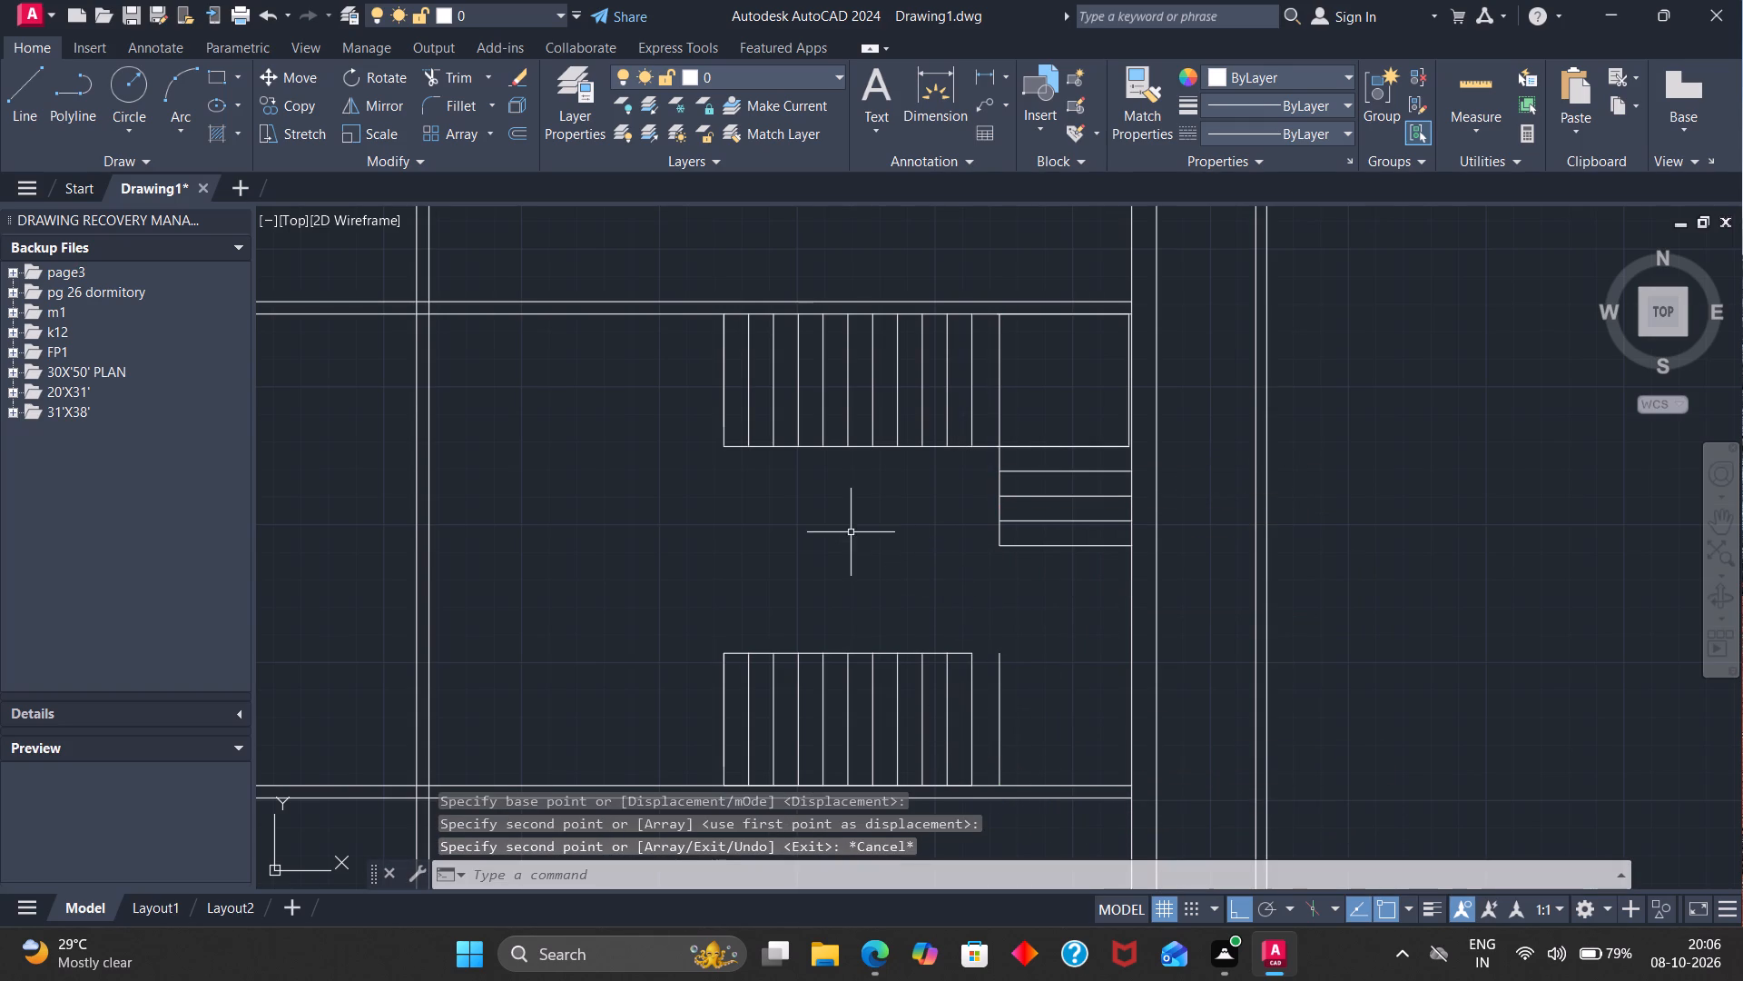
Draw a short horizontal line joining the lower flight's upper east corner to the top of the copied vertical line.
click(15, 99)
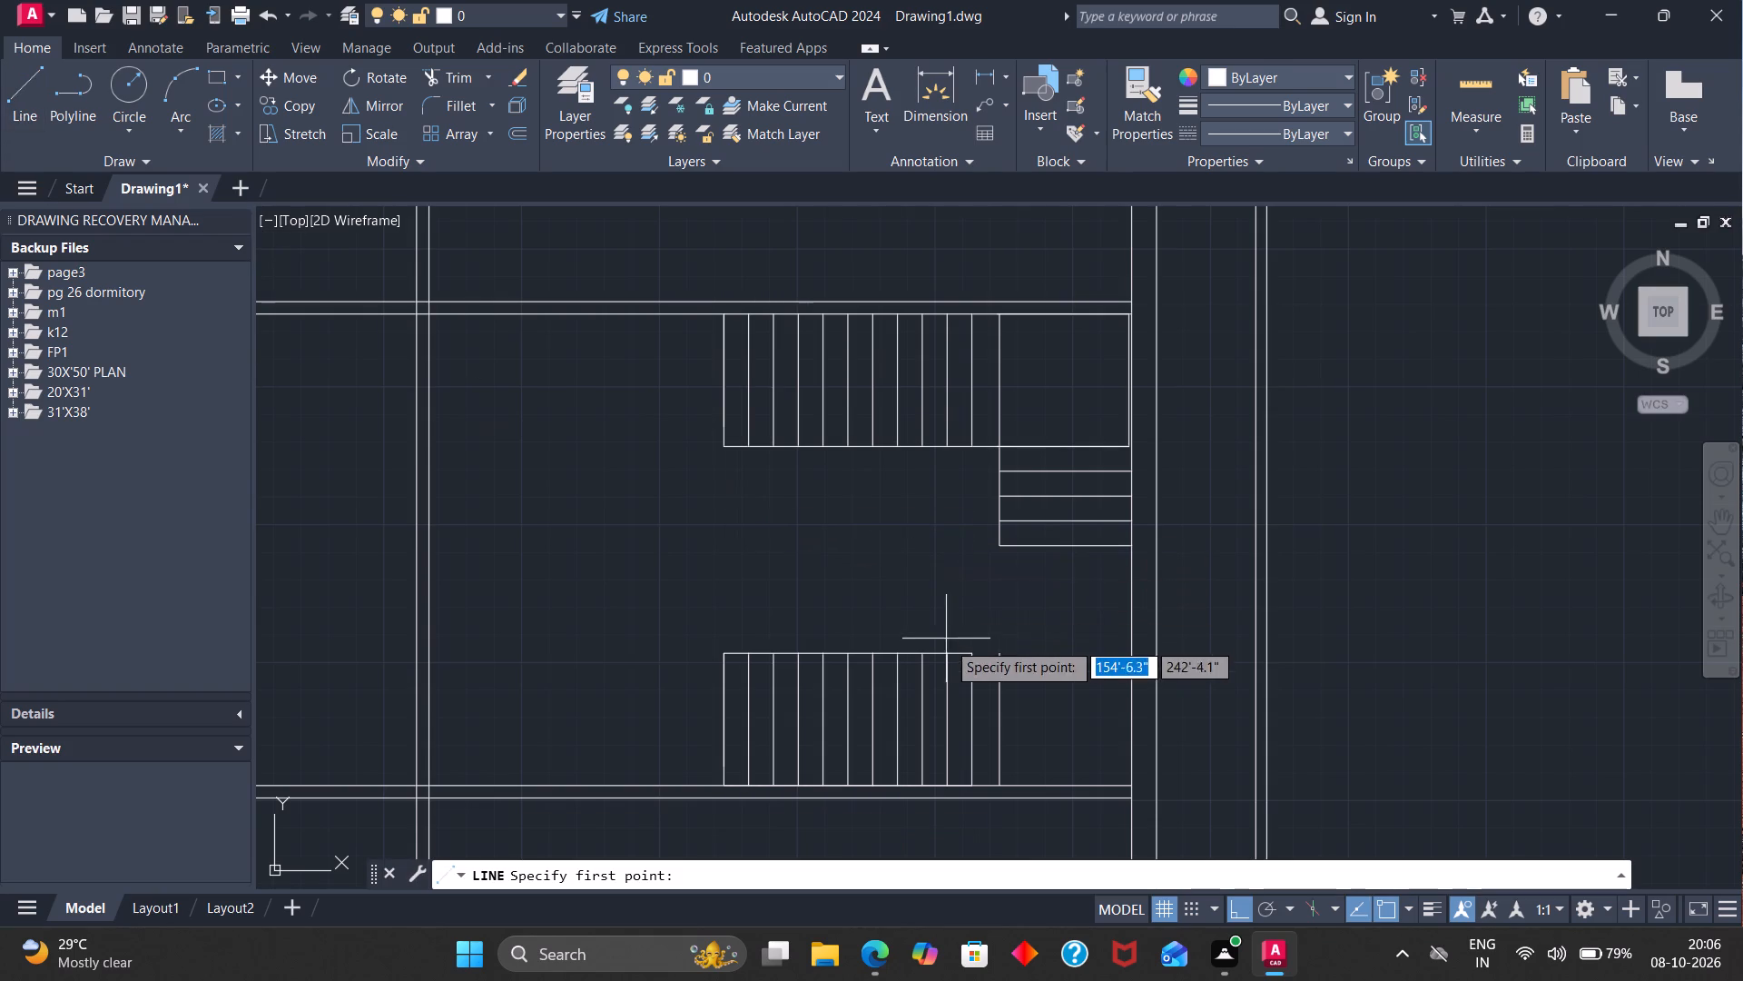
click(968, 659)
click(997, 659)
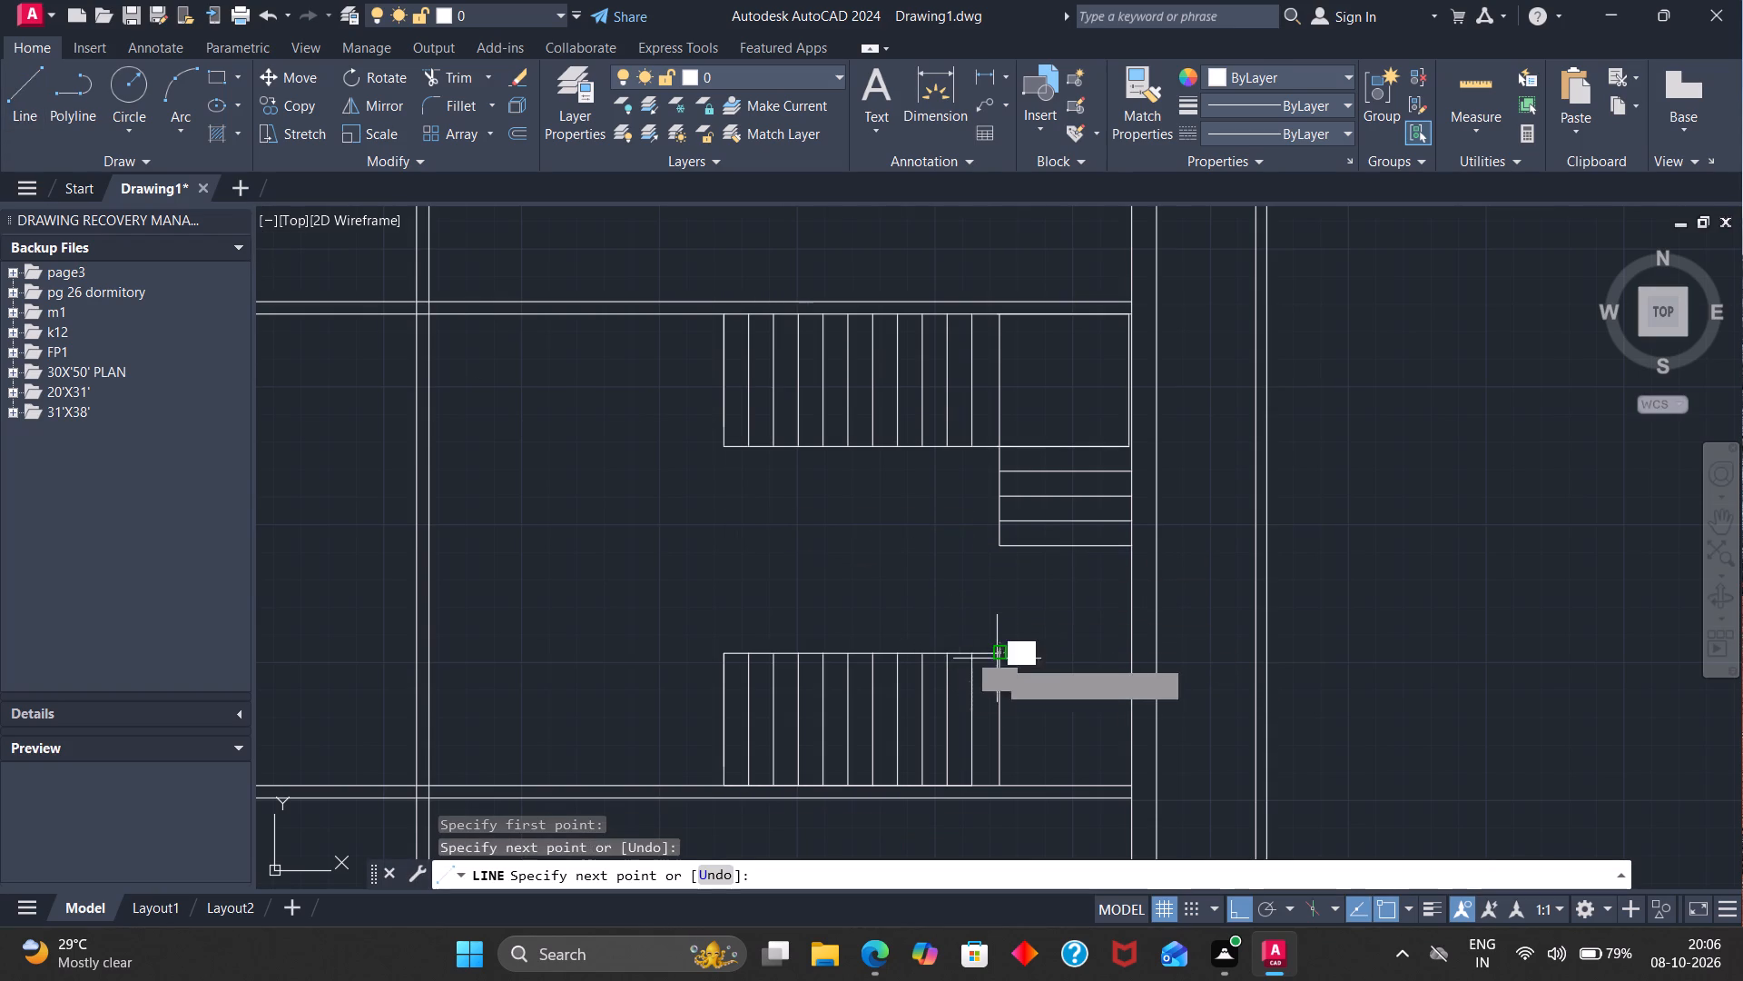
key(Escape)
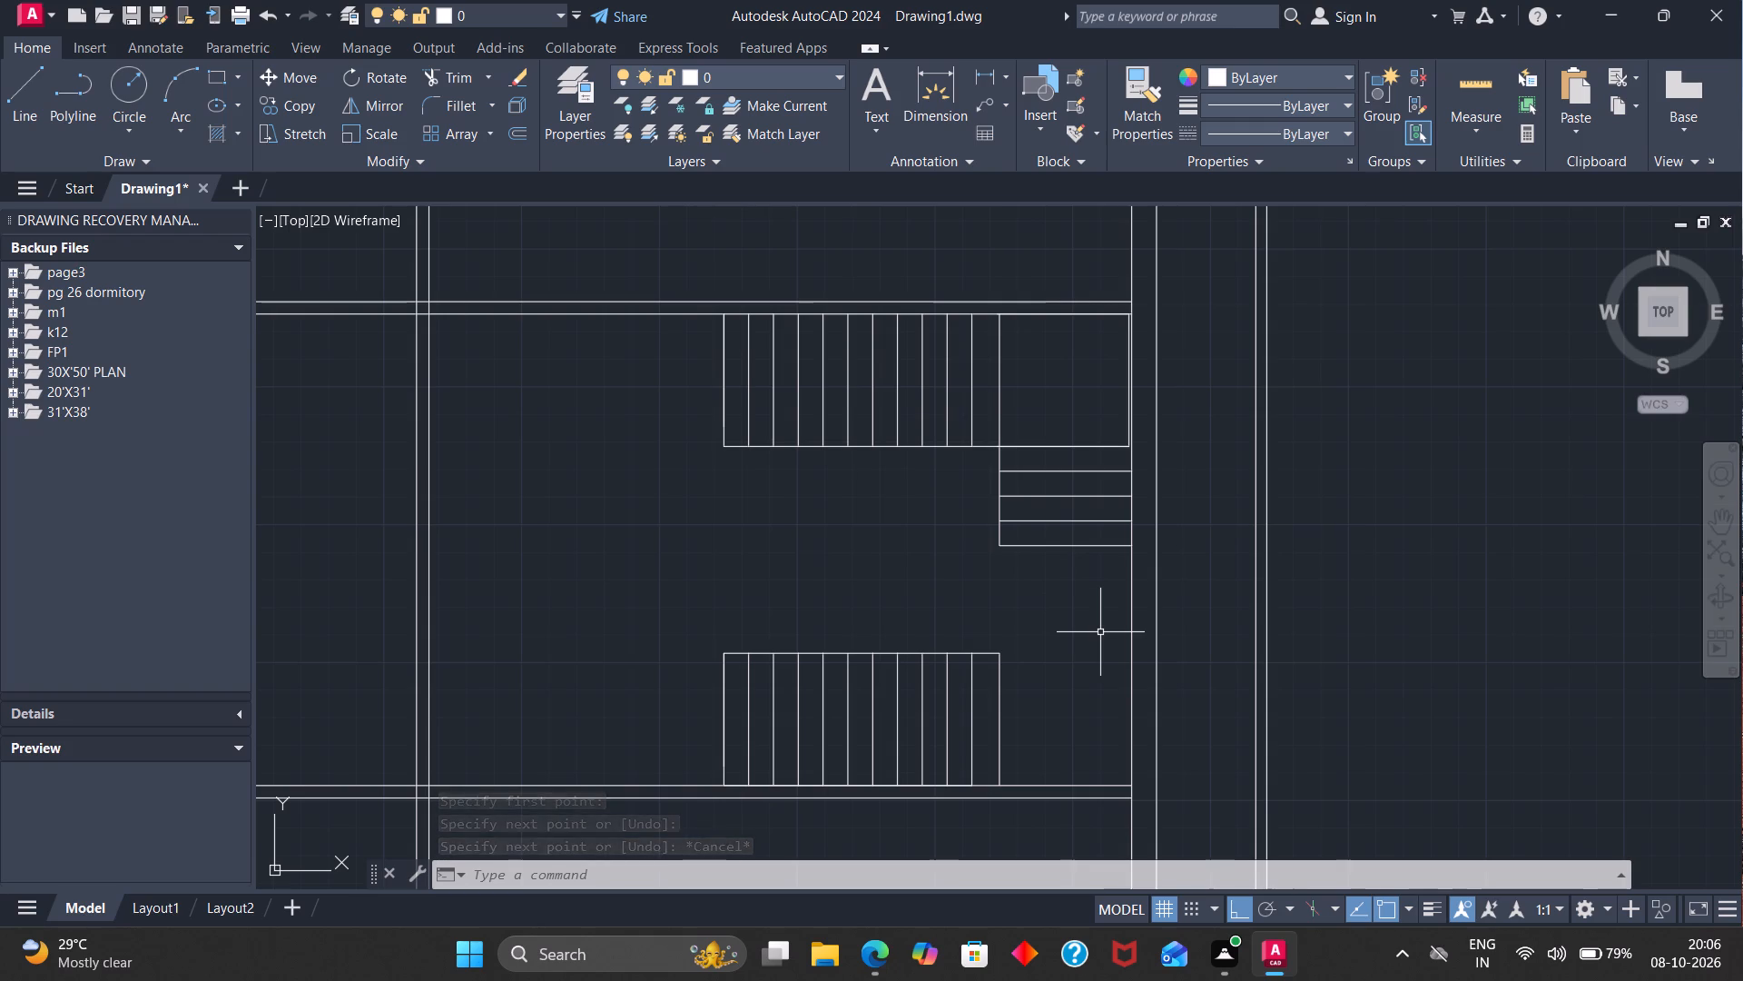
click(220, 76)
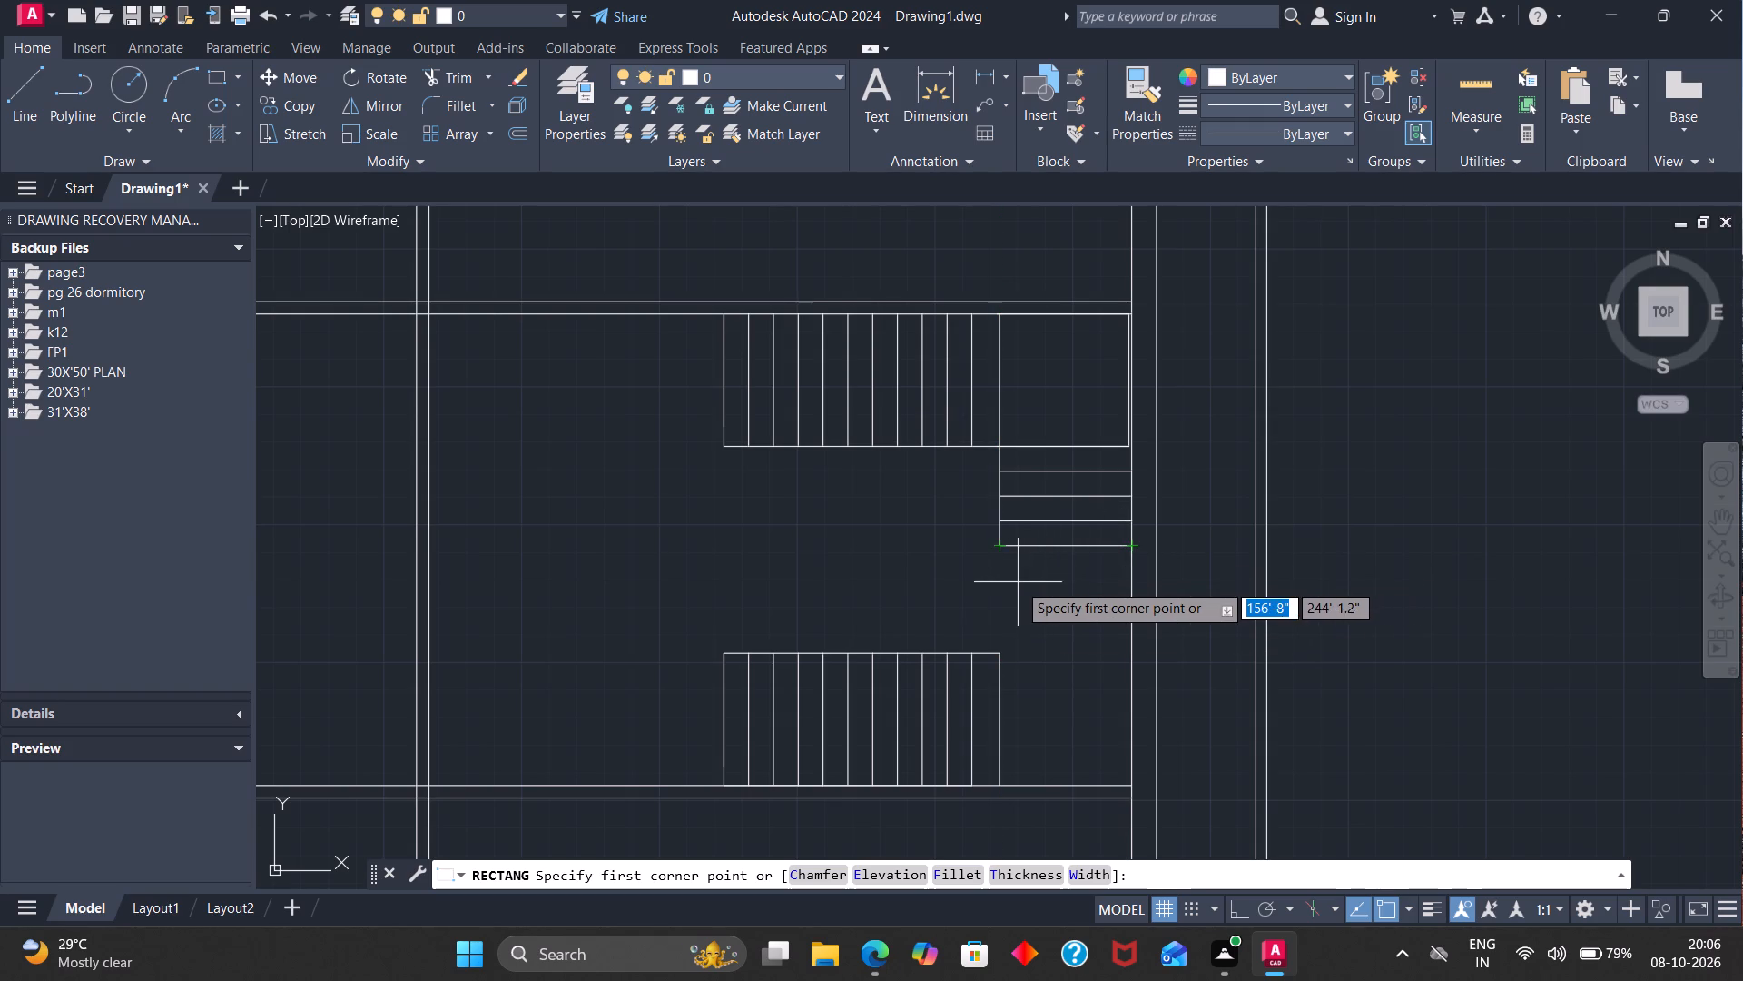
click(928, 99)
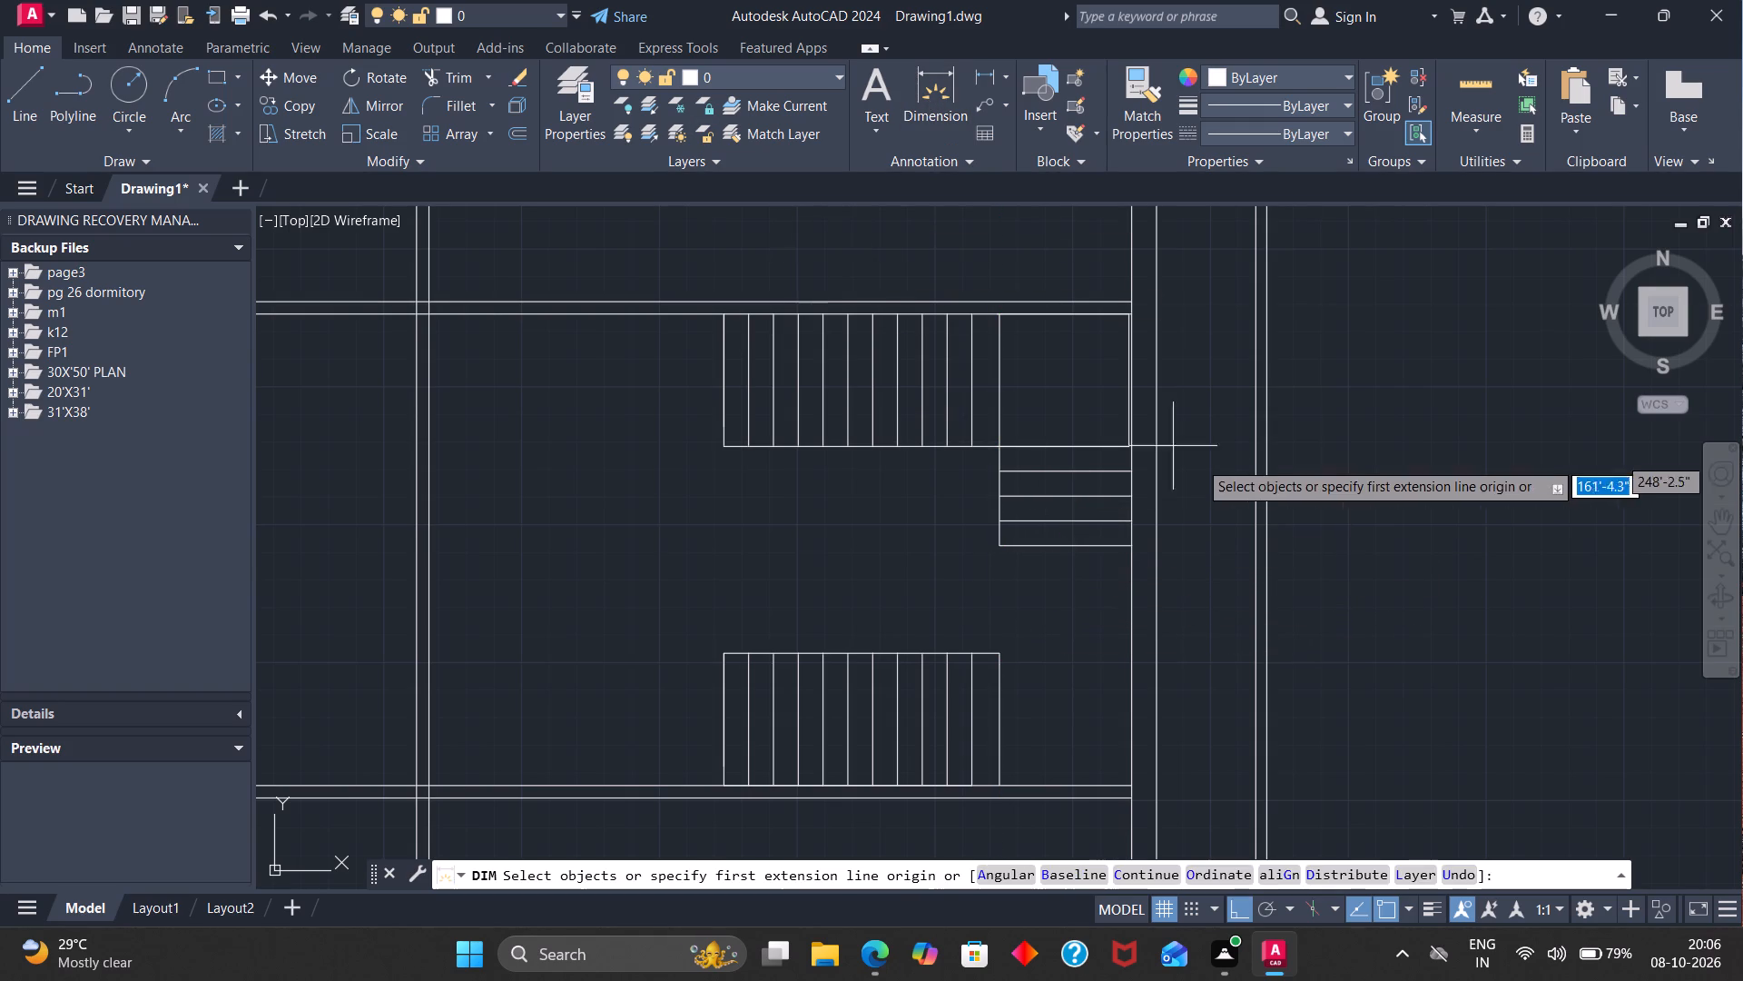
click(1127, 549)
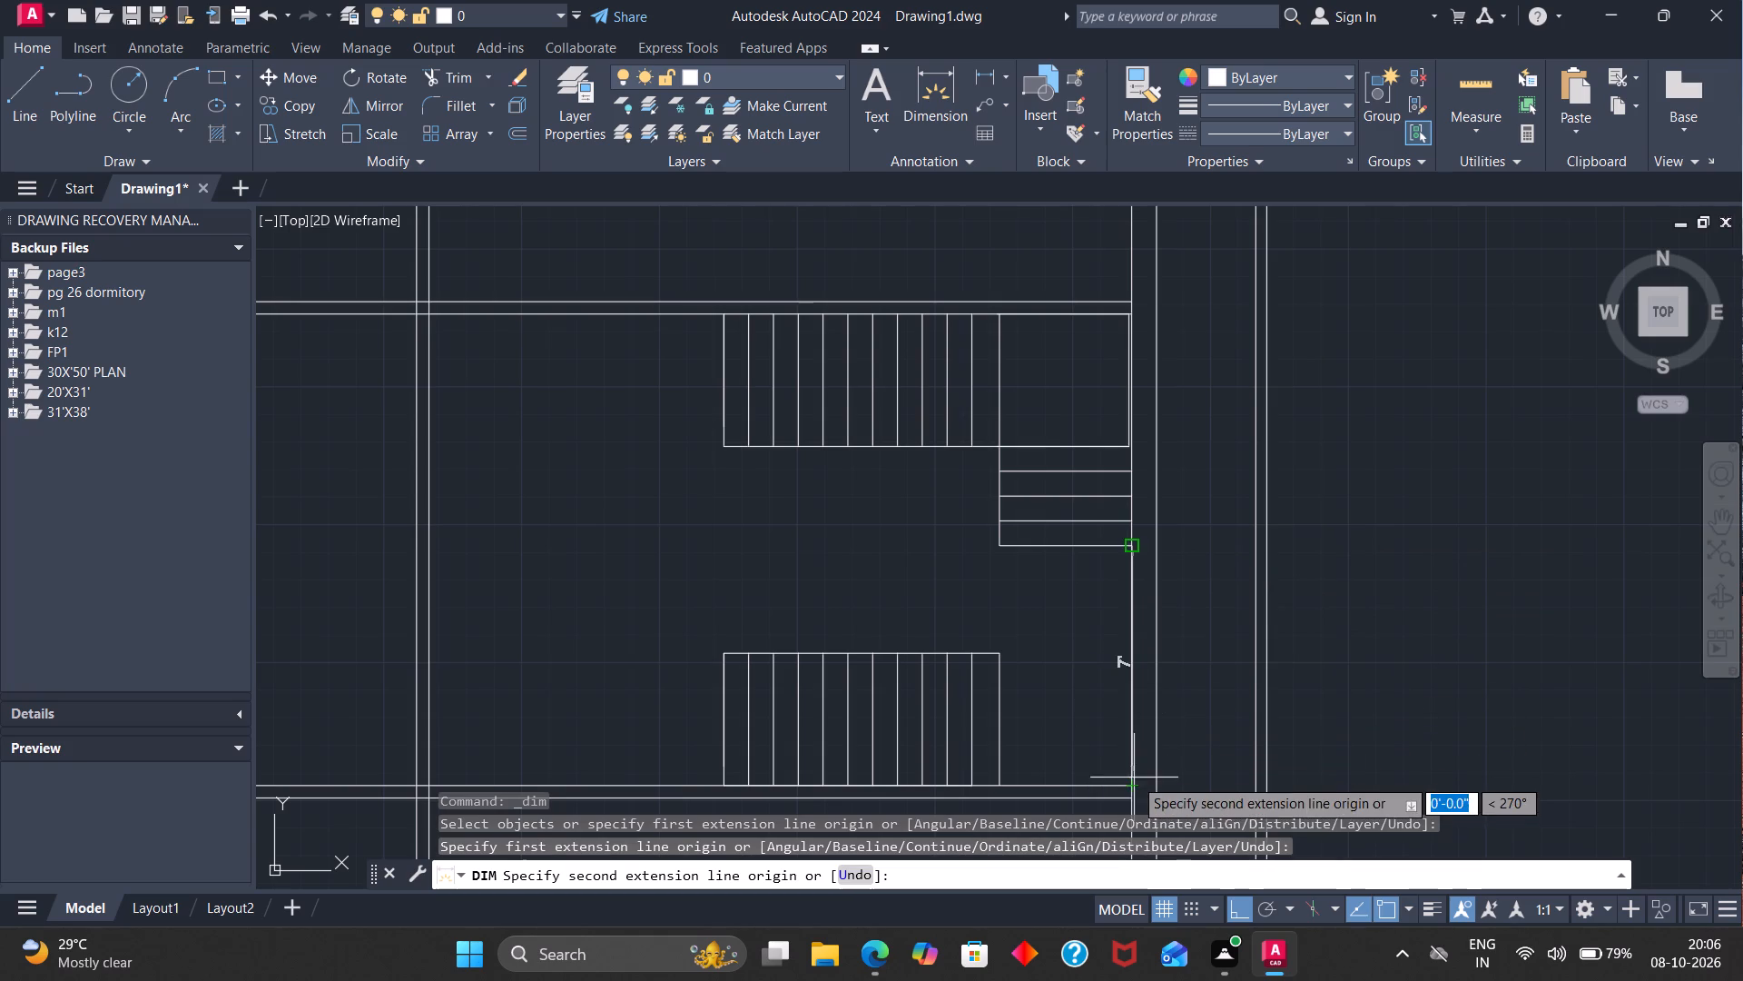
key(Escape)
Draw a rectangle from the lowest side tread's west end to the lower wall's upper line at the east wall, and select it.
click(215, 83)
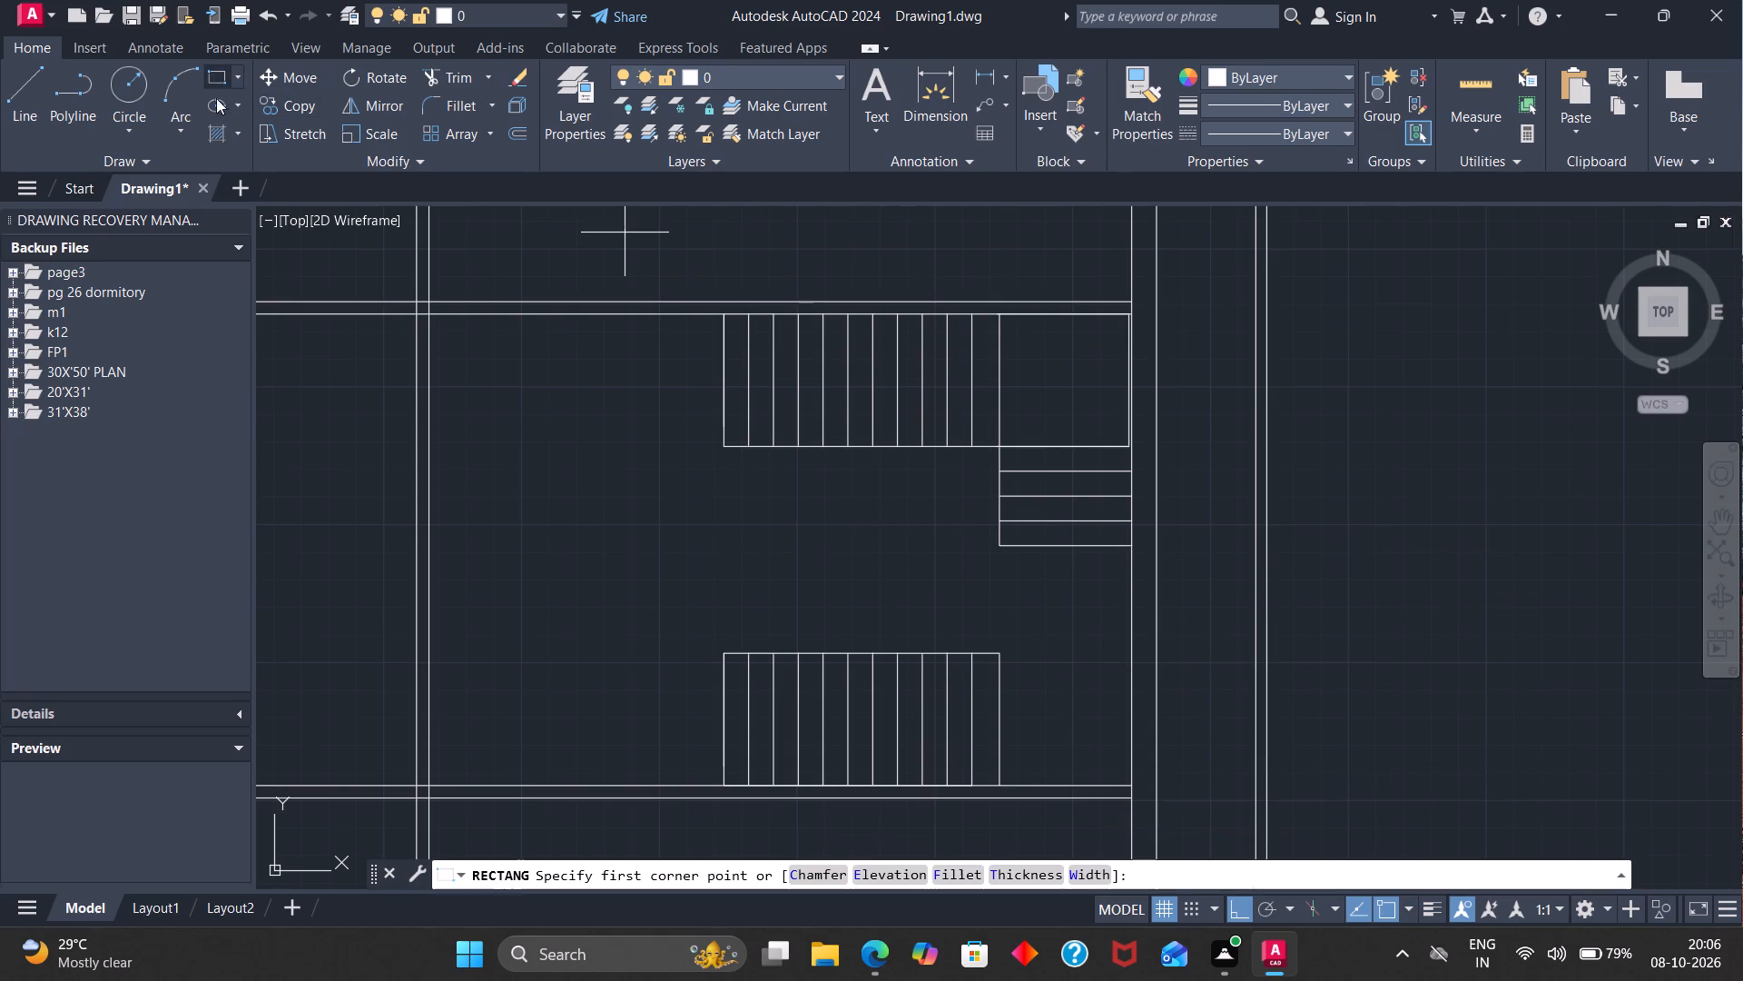
click(1000, 544)
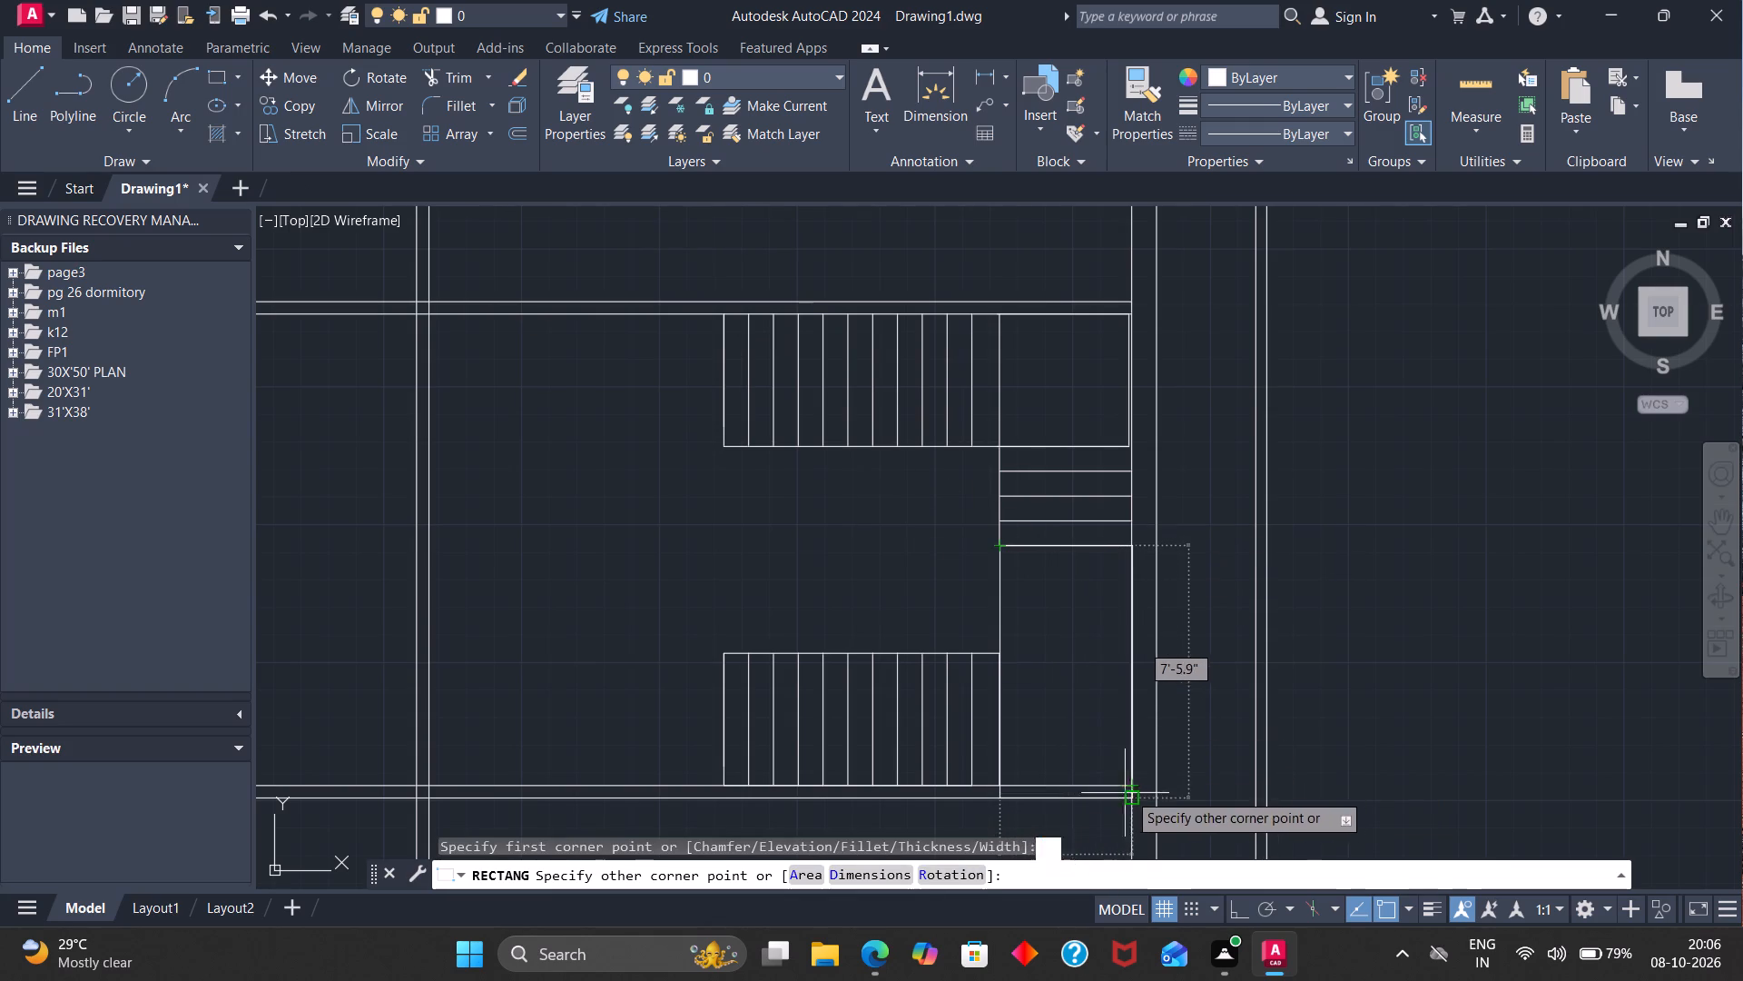
click(1133, 790)
click(1001, 599)
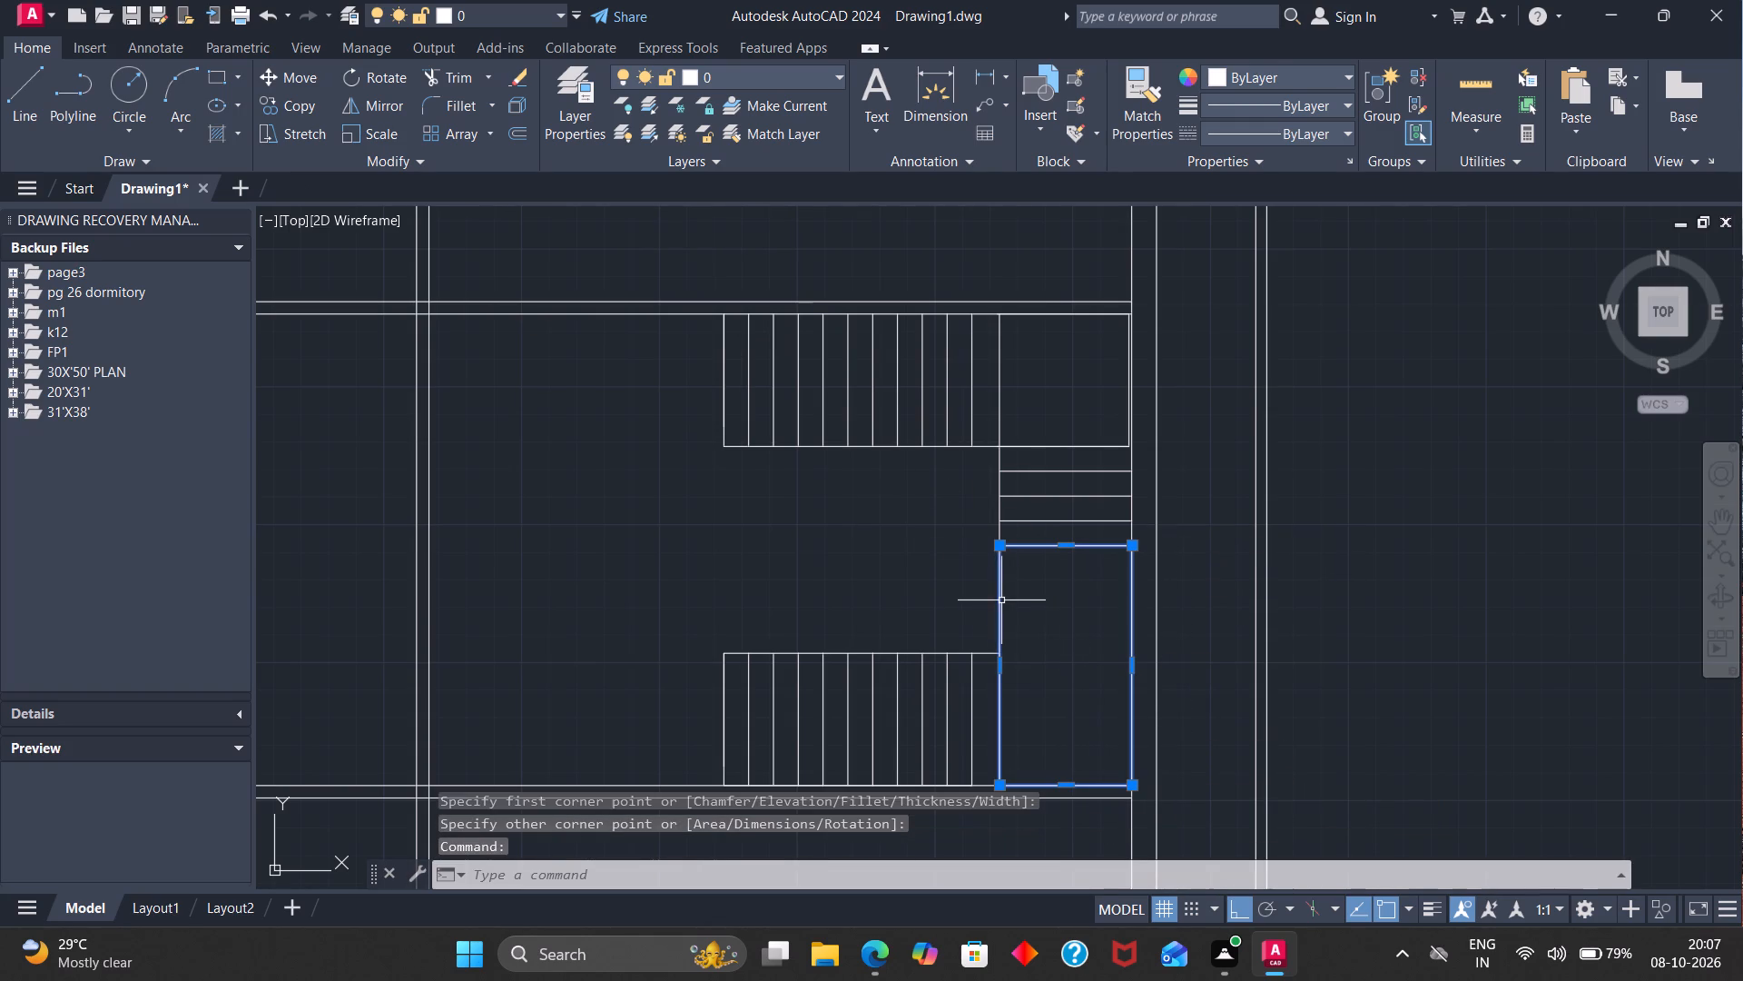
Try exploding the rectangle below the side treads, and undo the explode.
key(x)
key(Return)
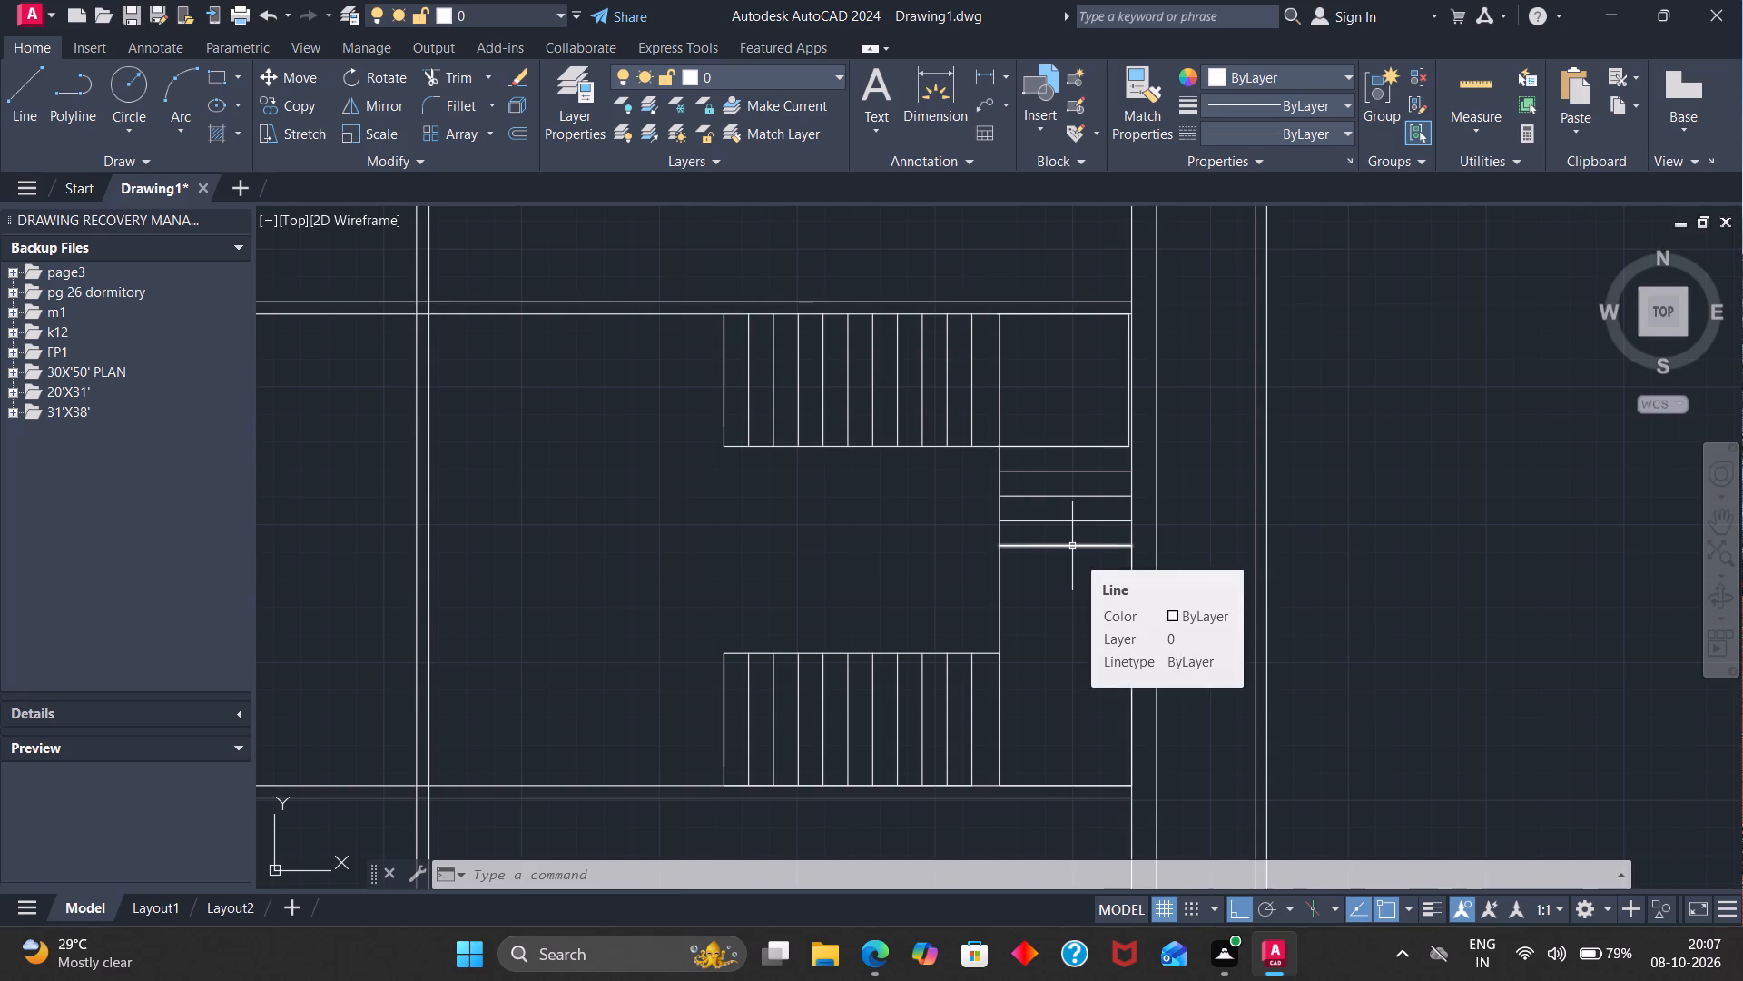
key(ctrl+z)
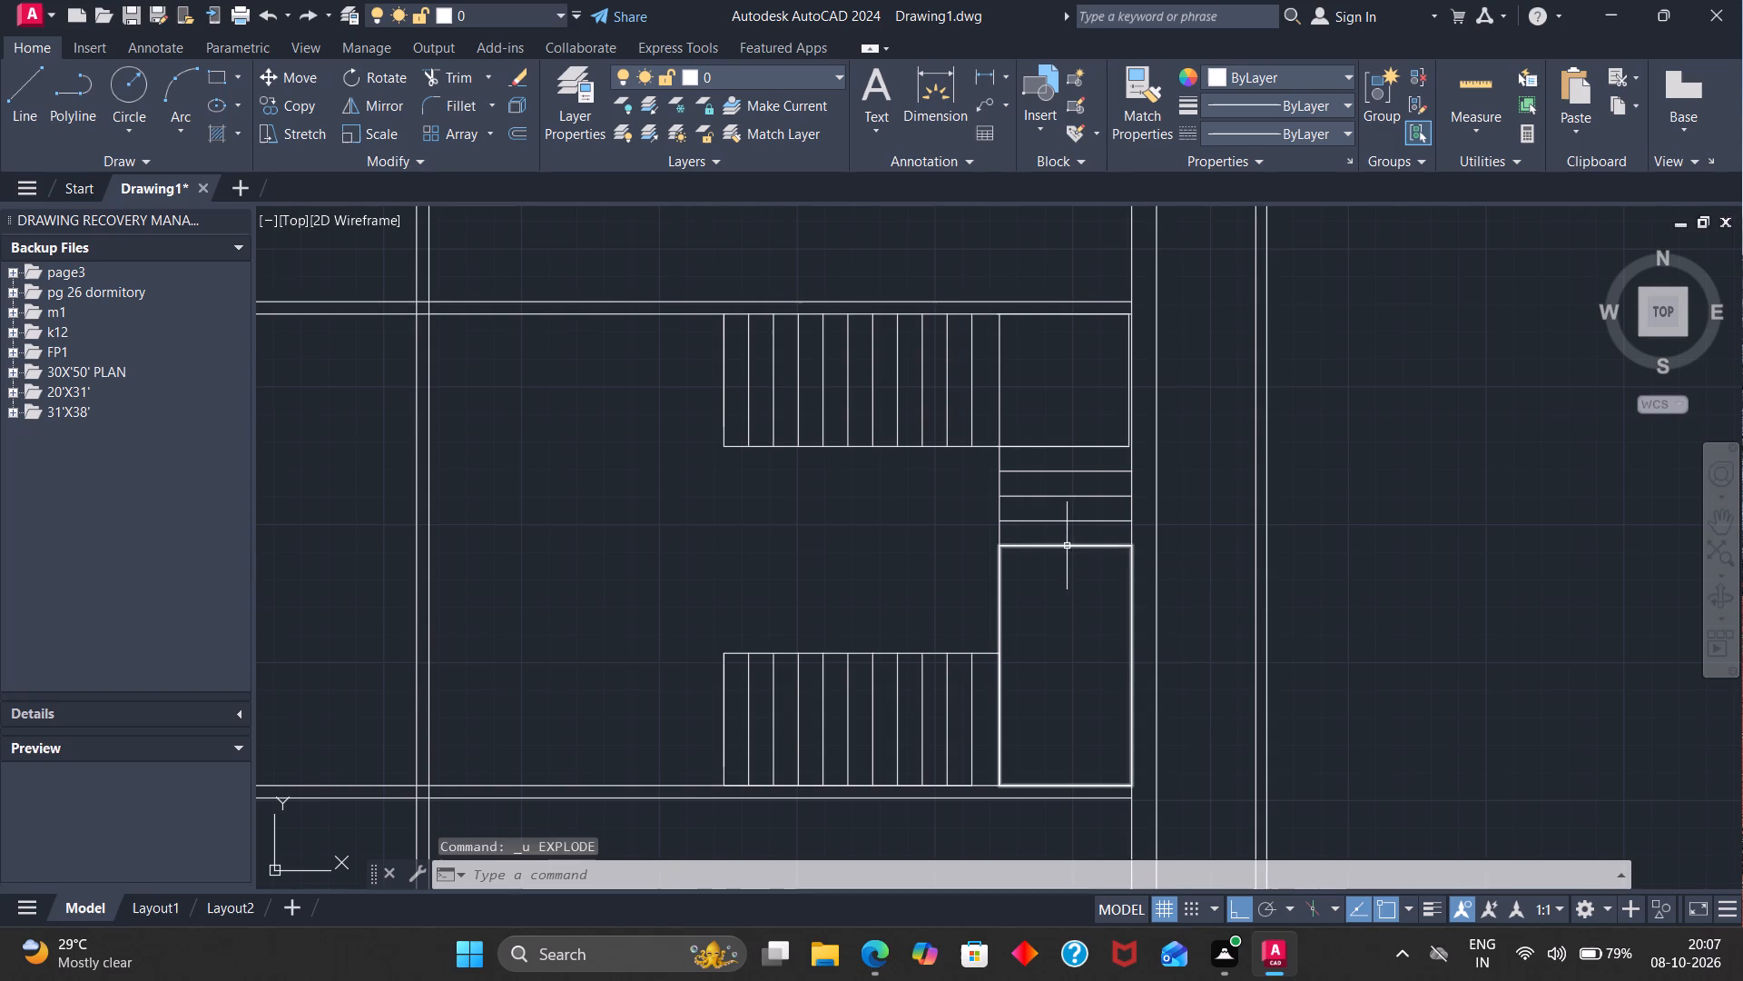
Offset the rectangle below the side treads 4.5" inward.
click(1067, 548)
key(o)
key(Return)
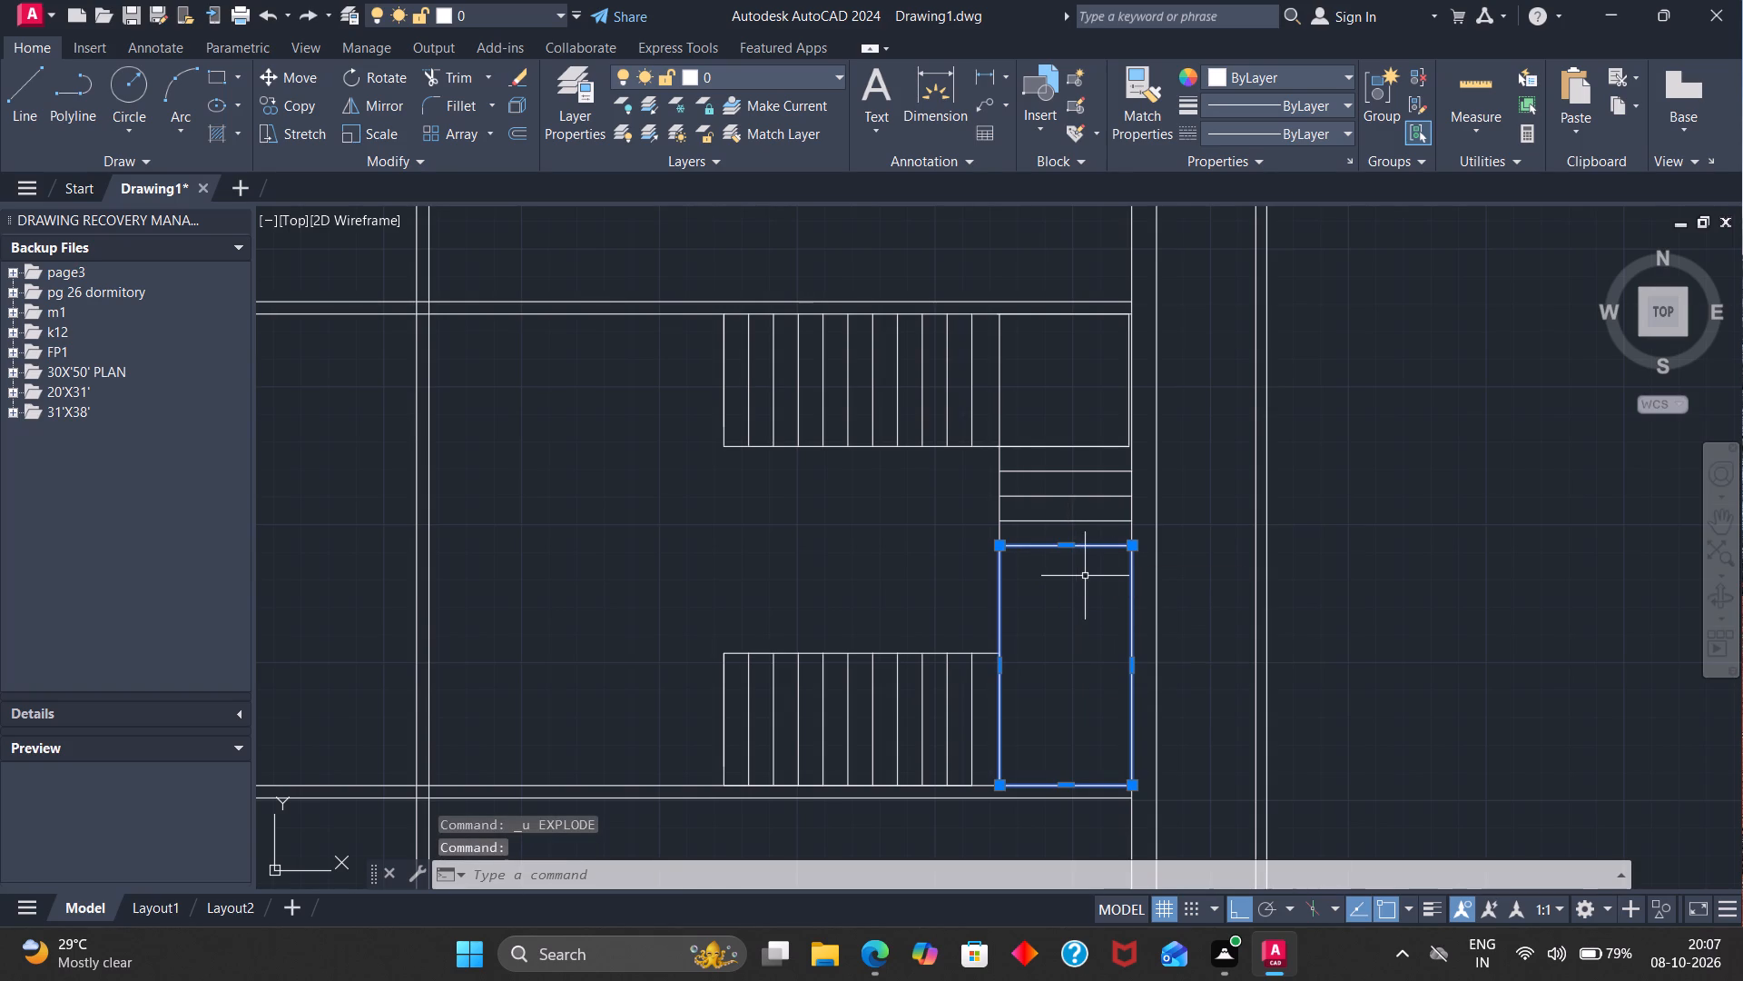
key(9)
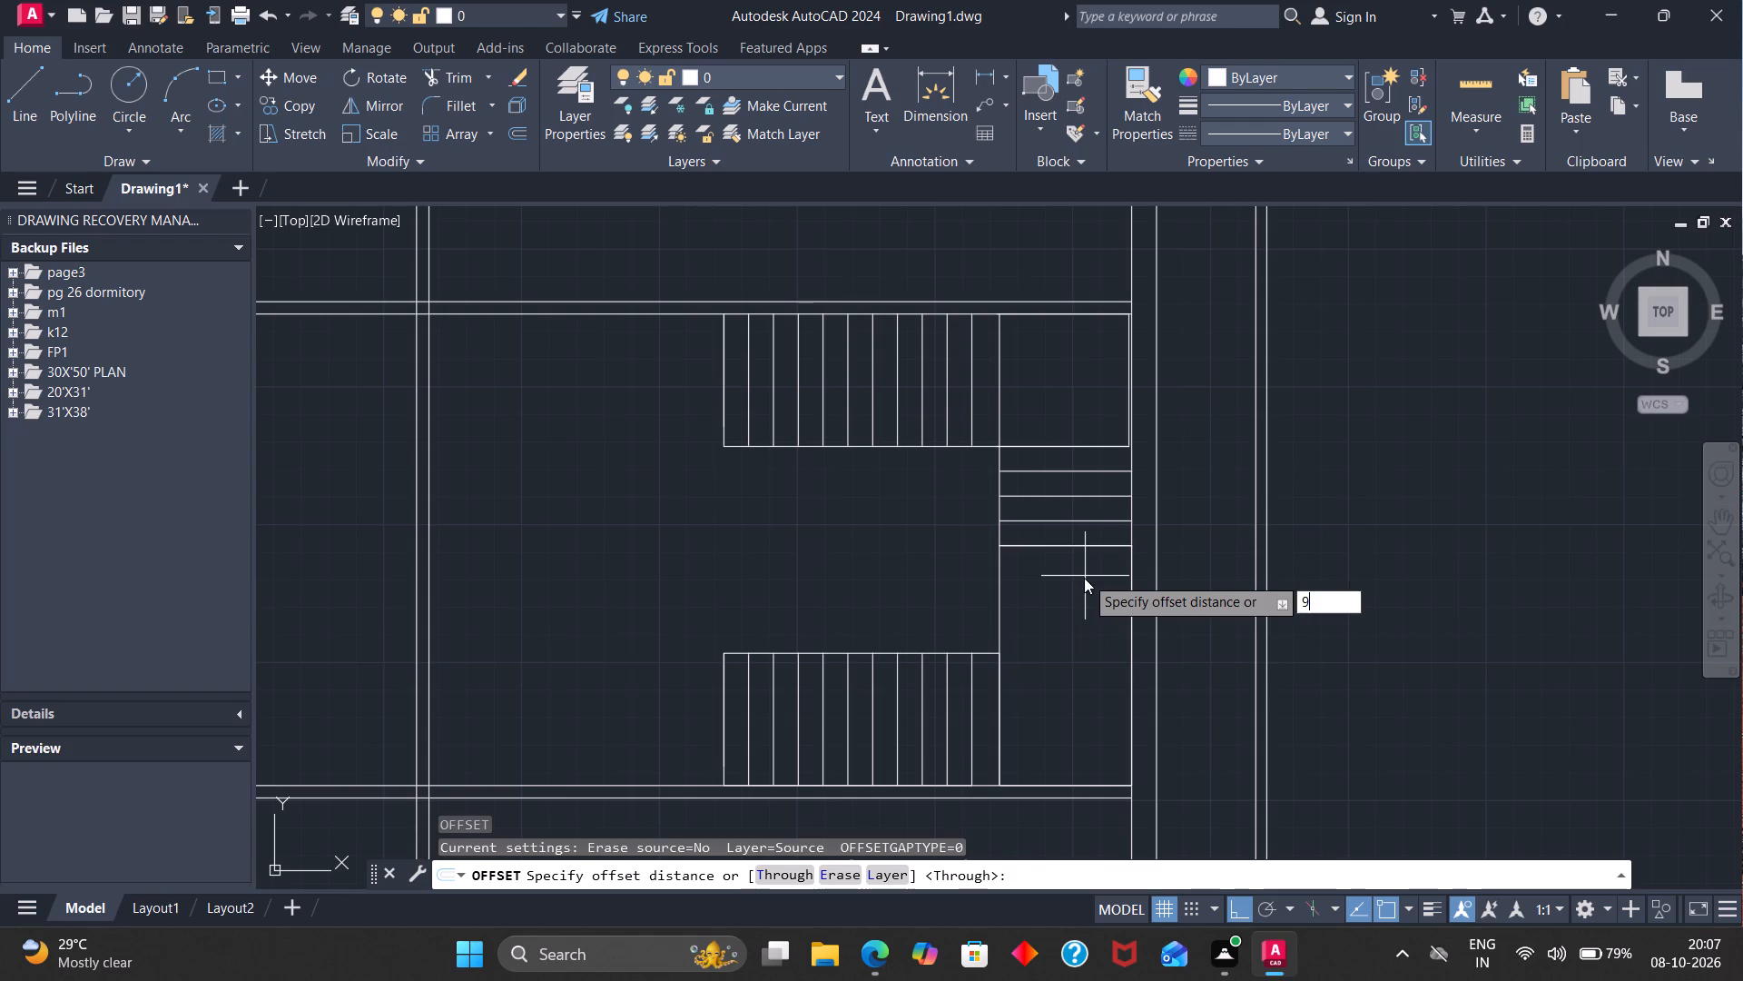
key(Return)
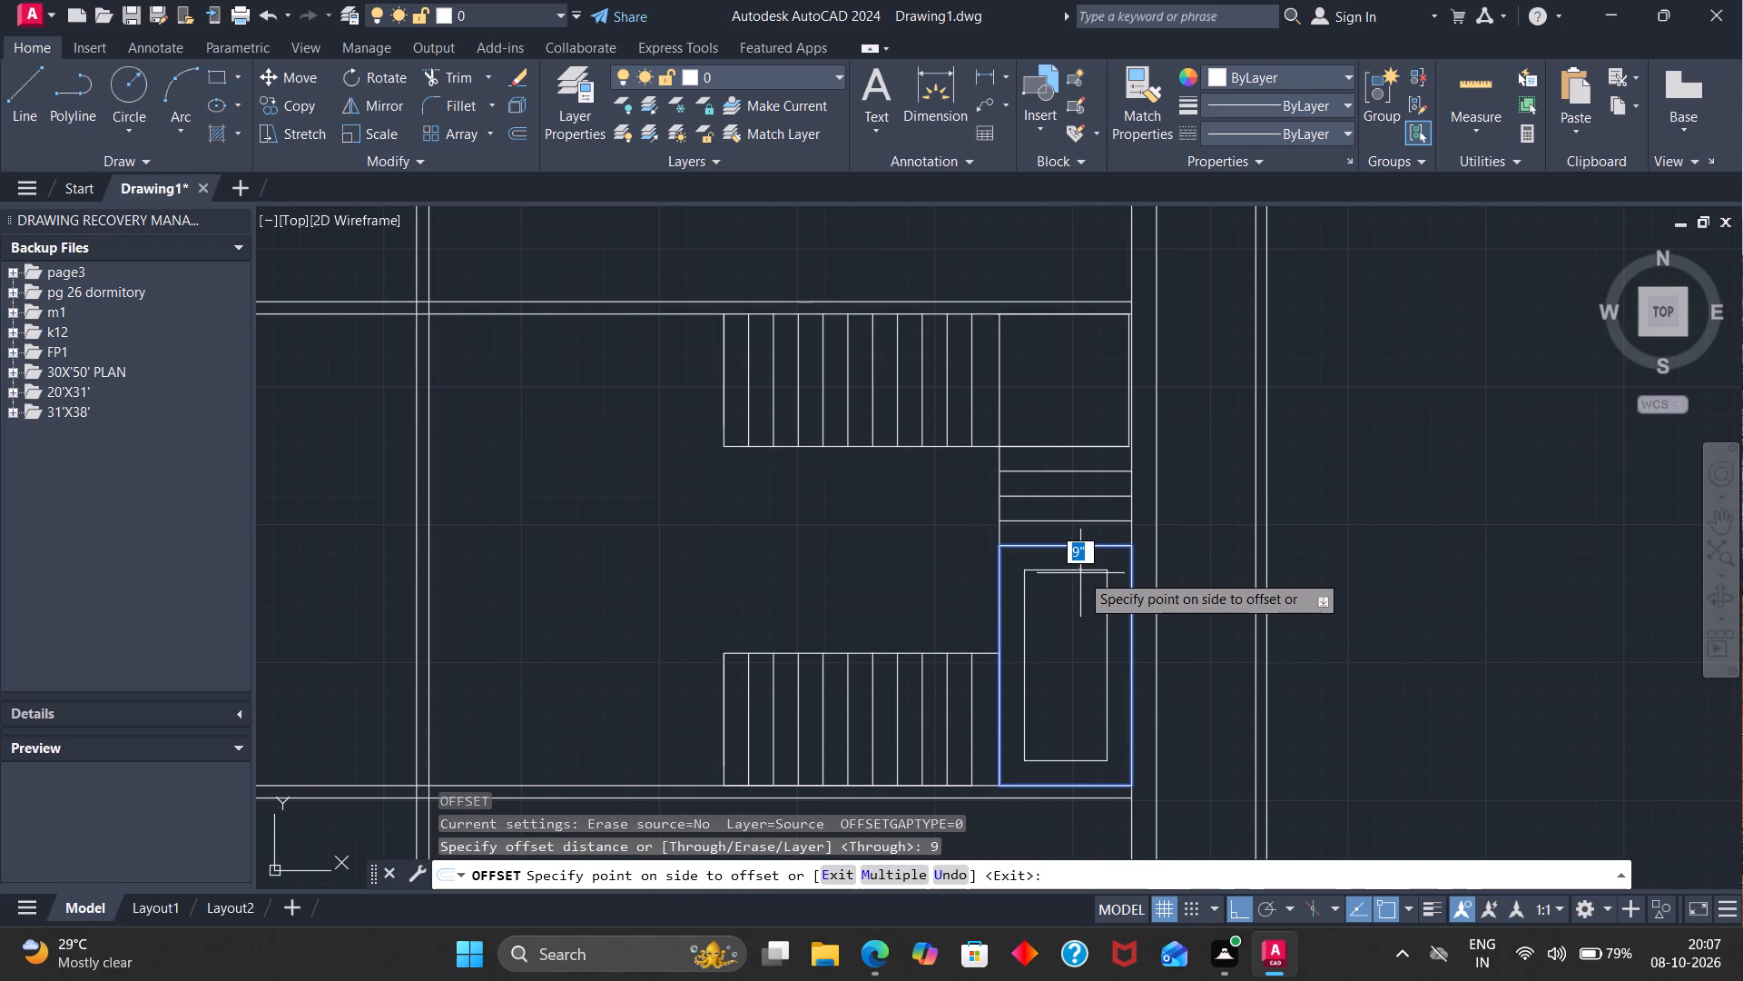
key(4)
key(period)
key(5)
key(Return)
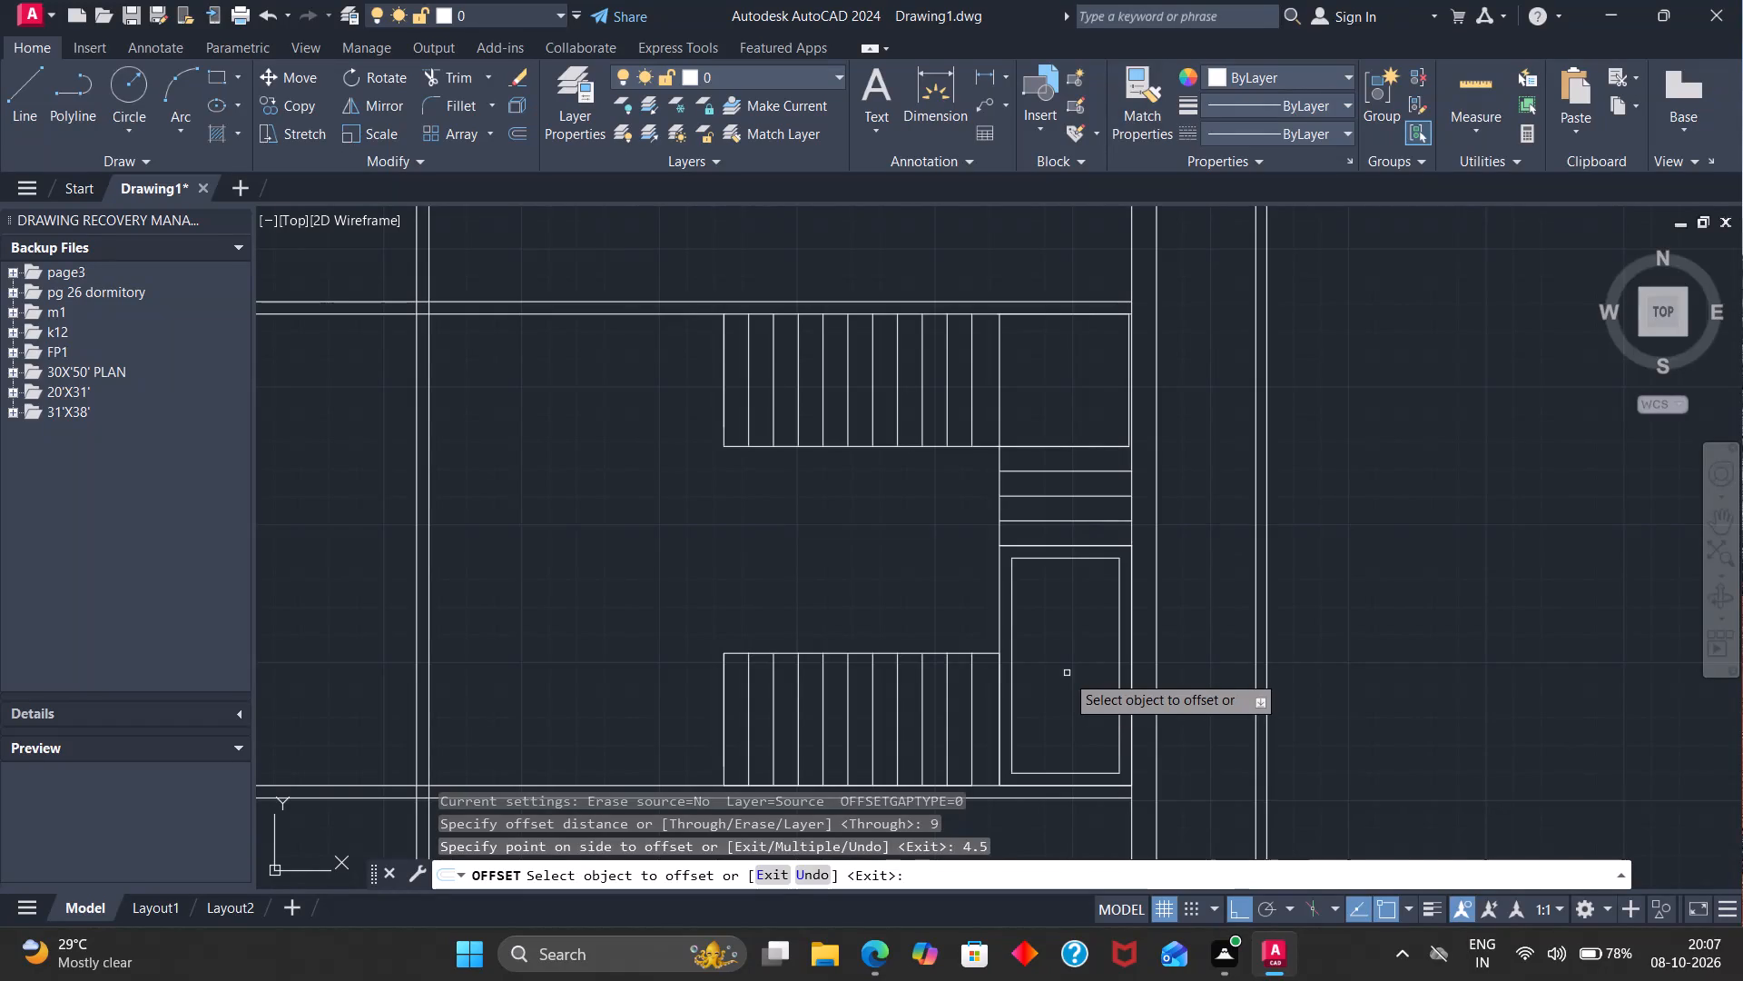
Trim away the vertical double-line wall between the upper east room's lower wall and the staircase's upper wall.
scroll(1025, 589, down, 4)
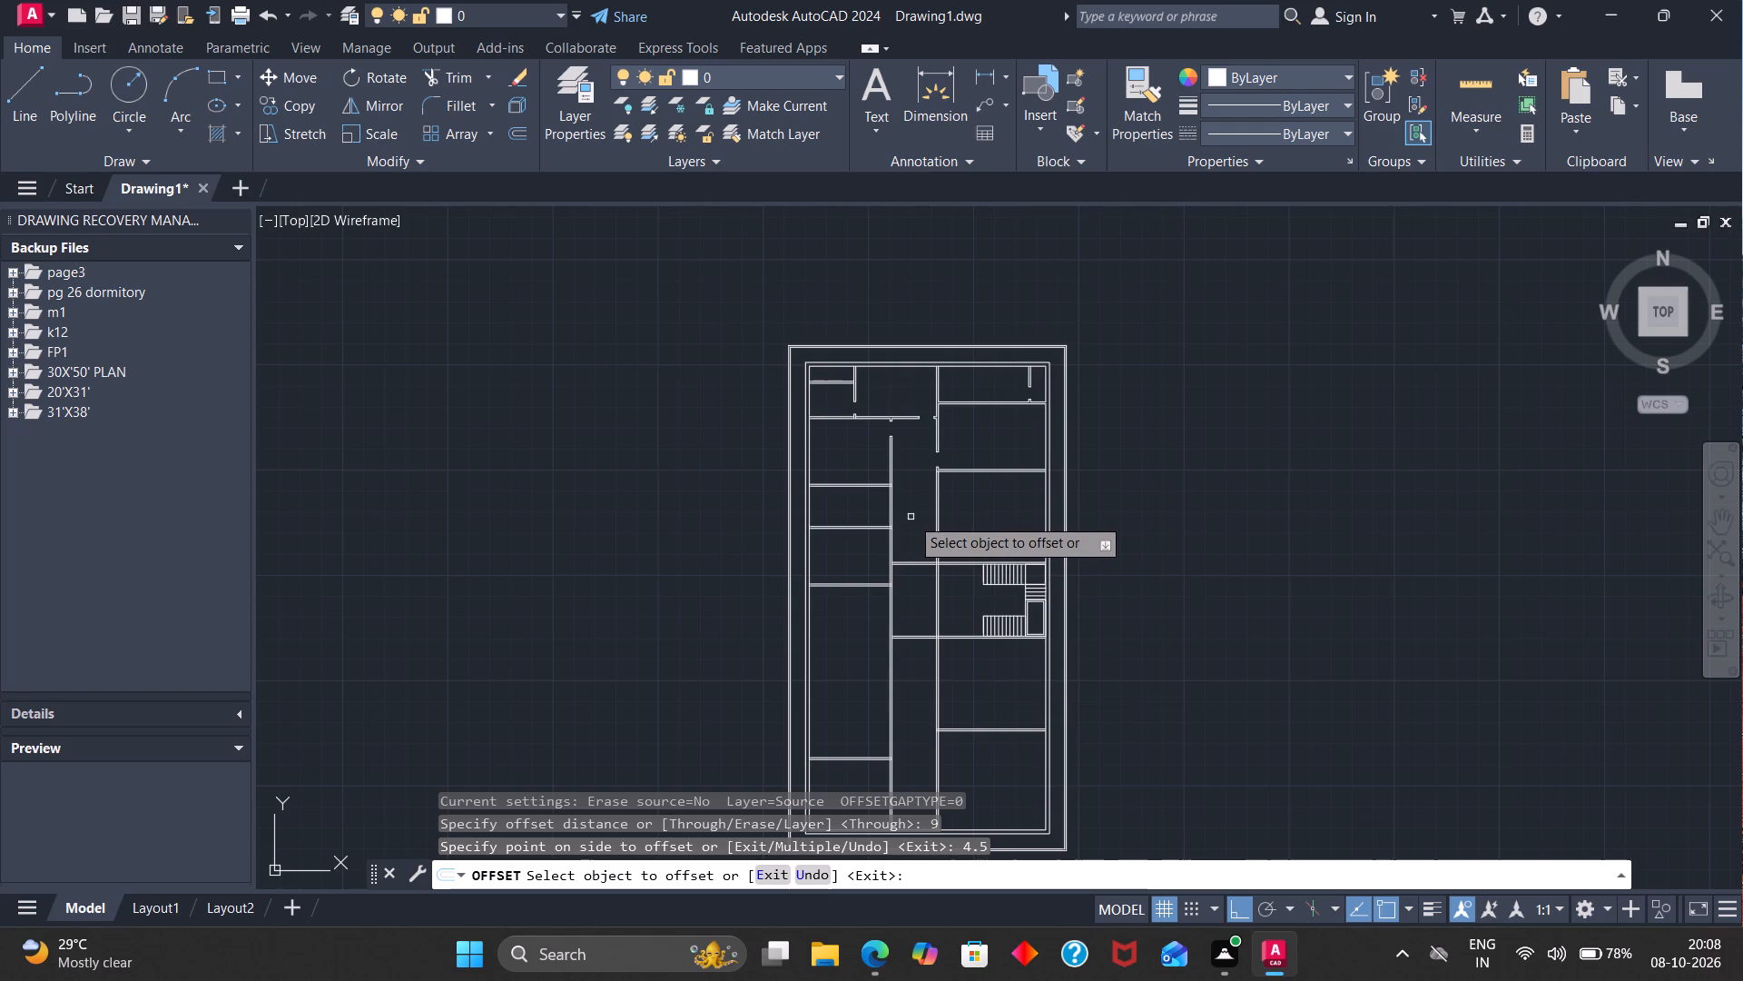
click(467, 74)
drag(956, 517, 929, 521)
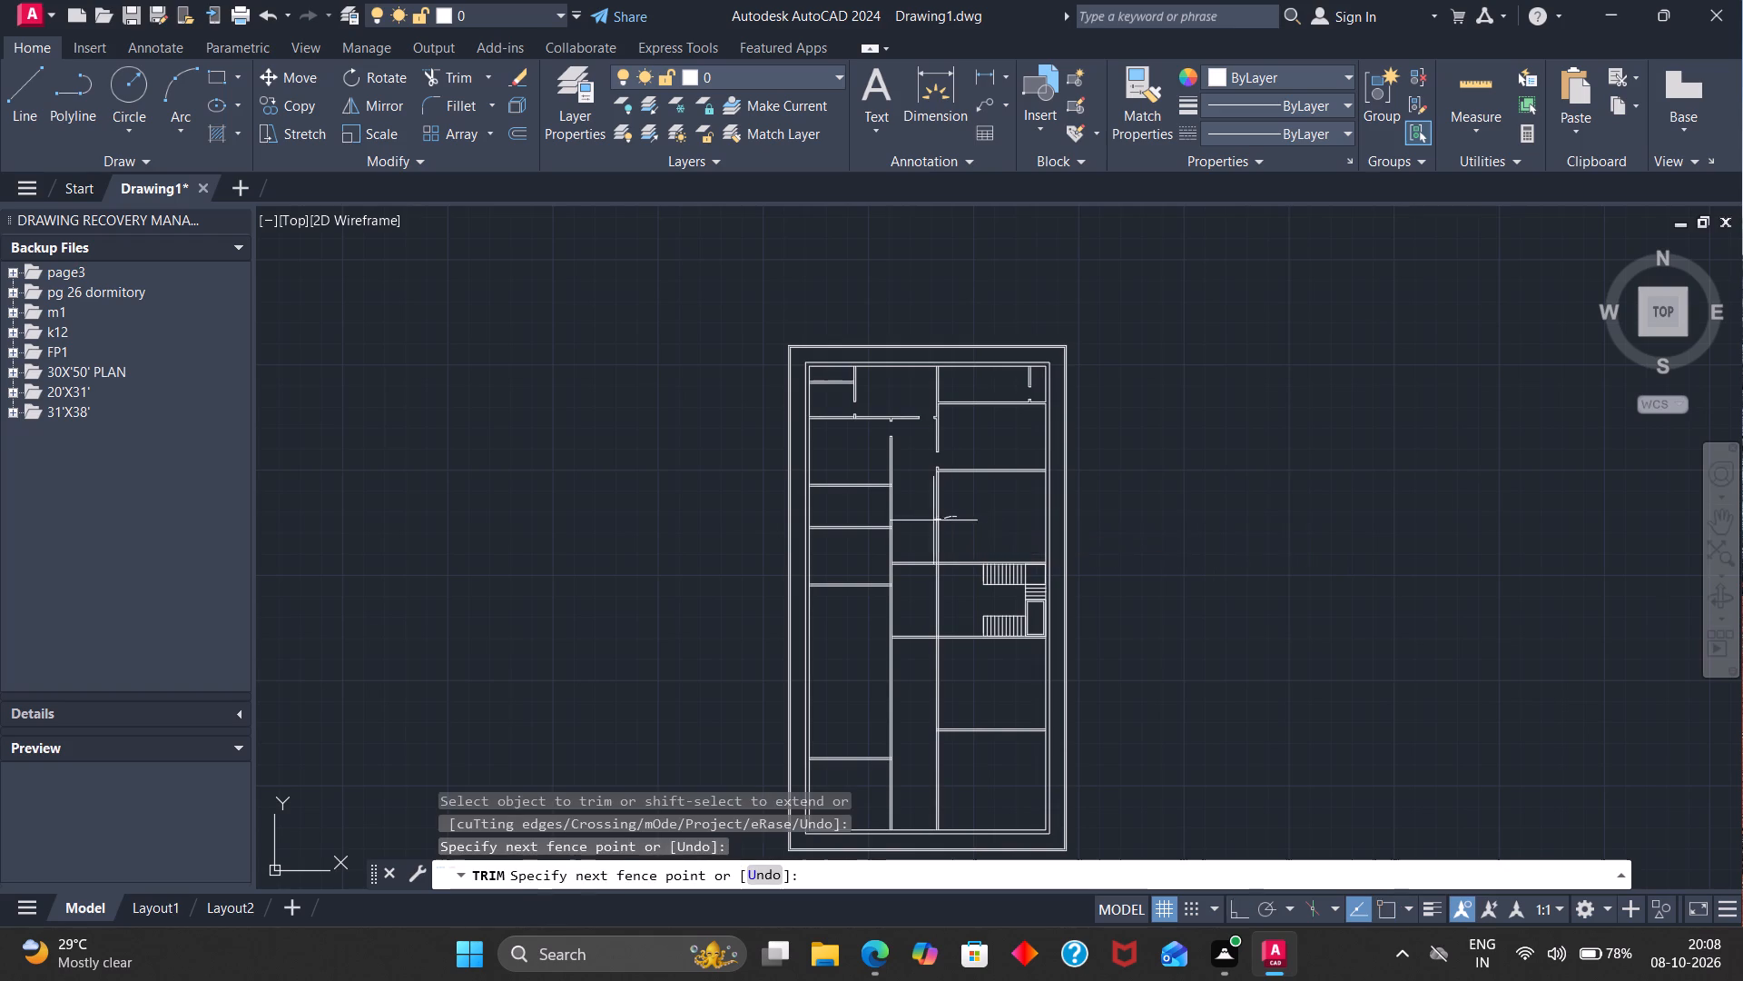
drag(929, 521, 927, 521)
scroll(947, 519, down, 1)
scroll(947, 519, up, 2)
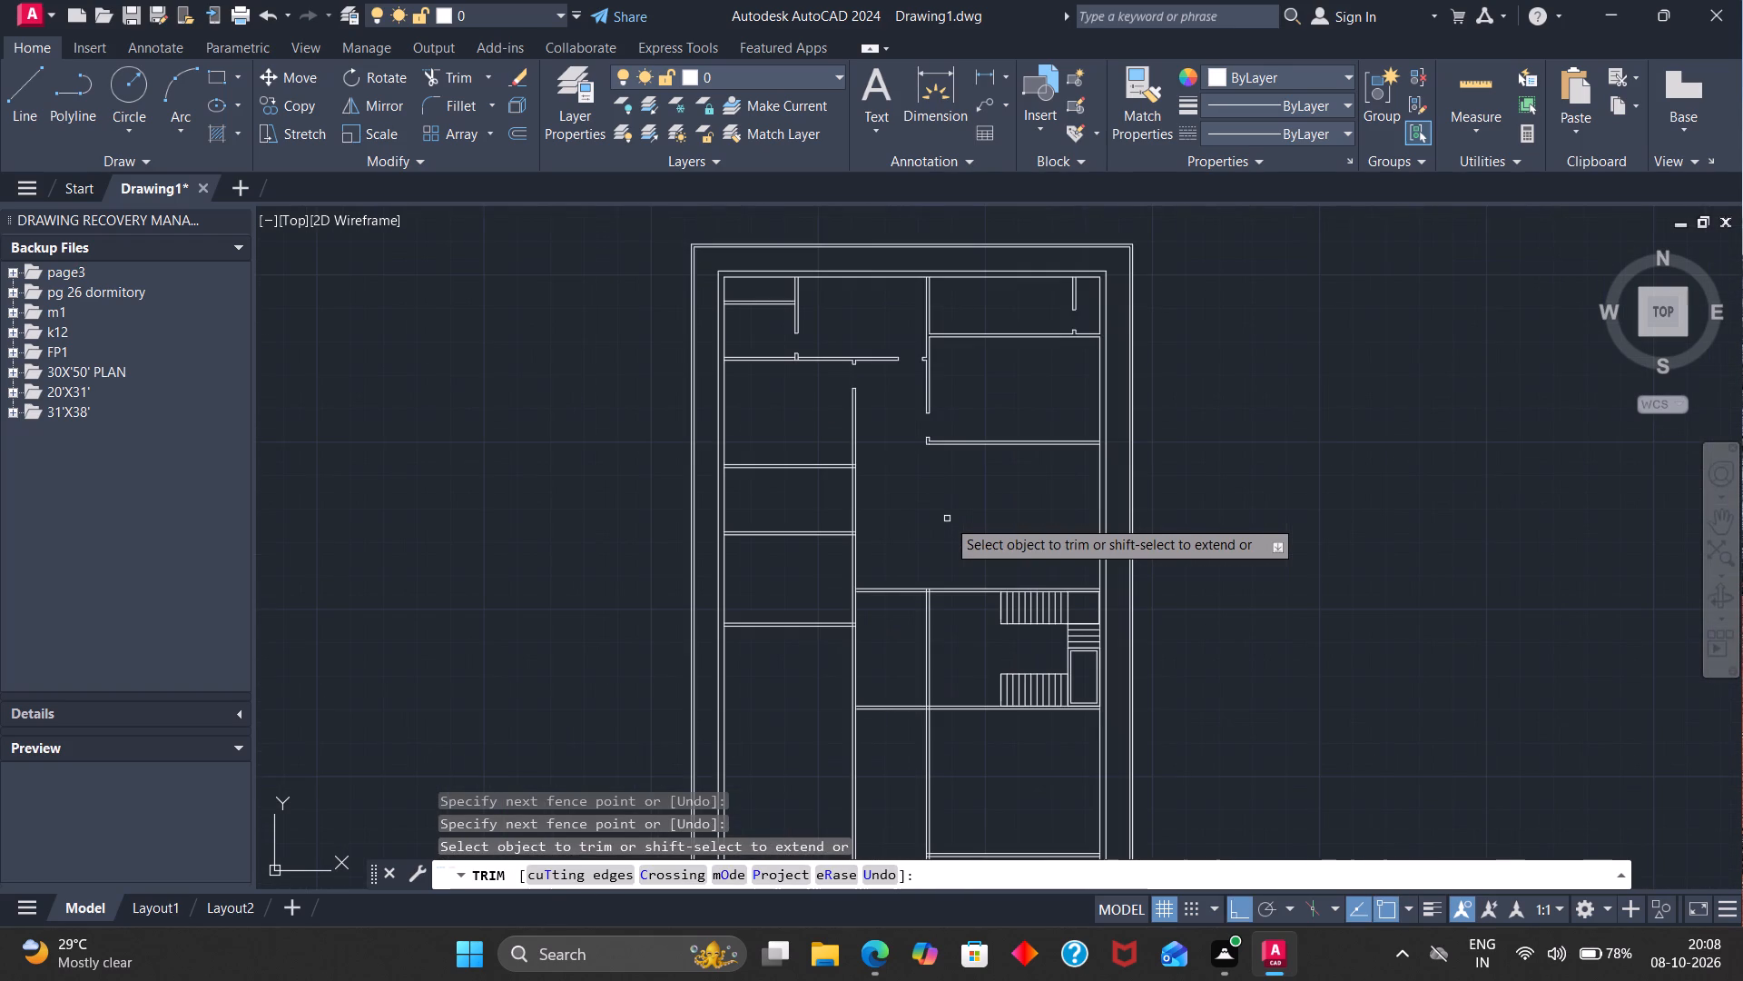
scroll(984, 748, down, 3)
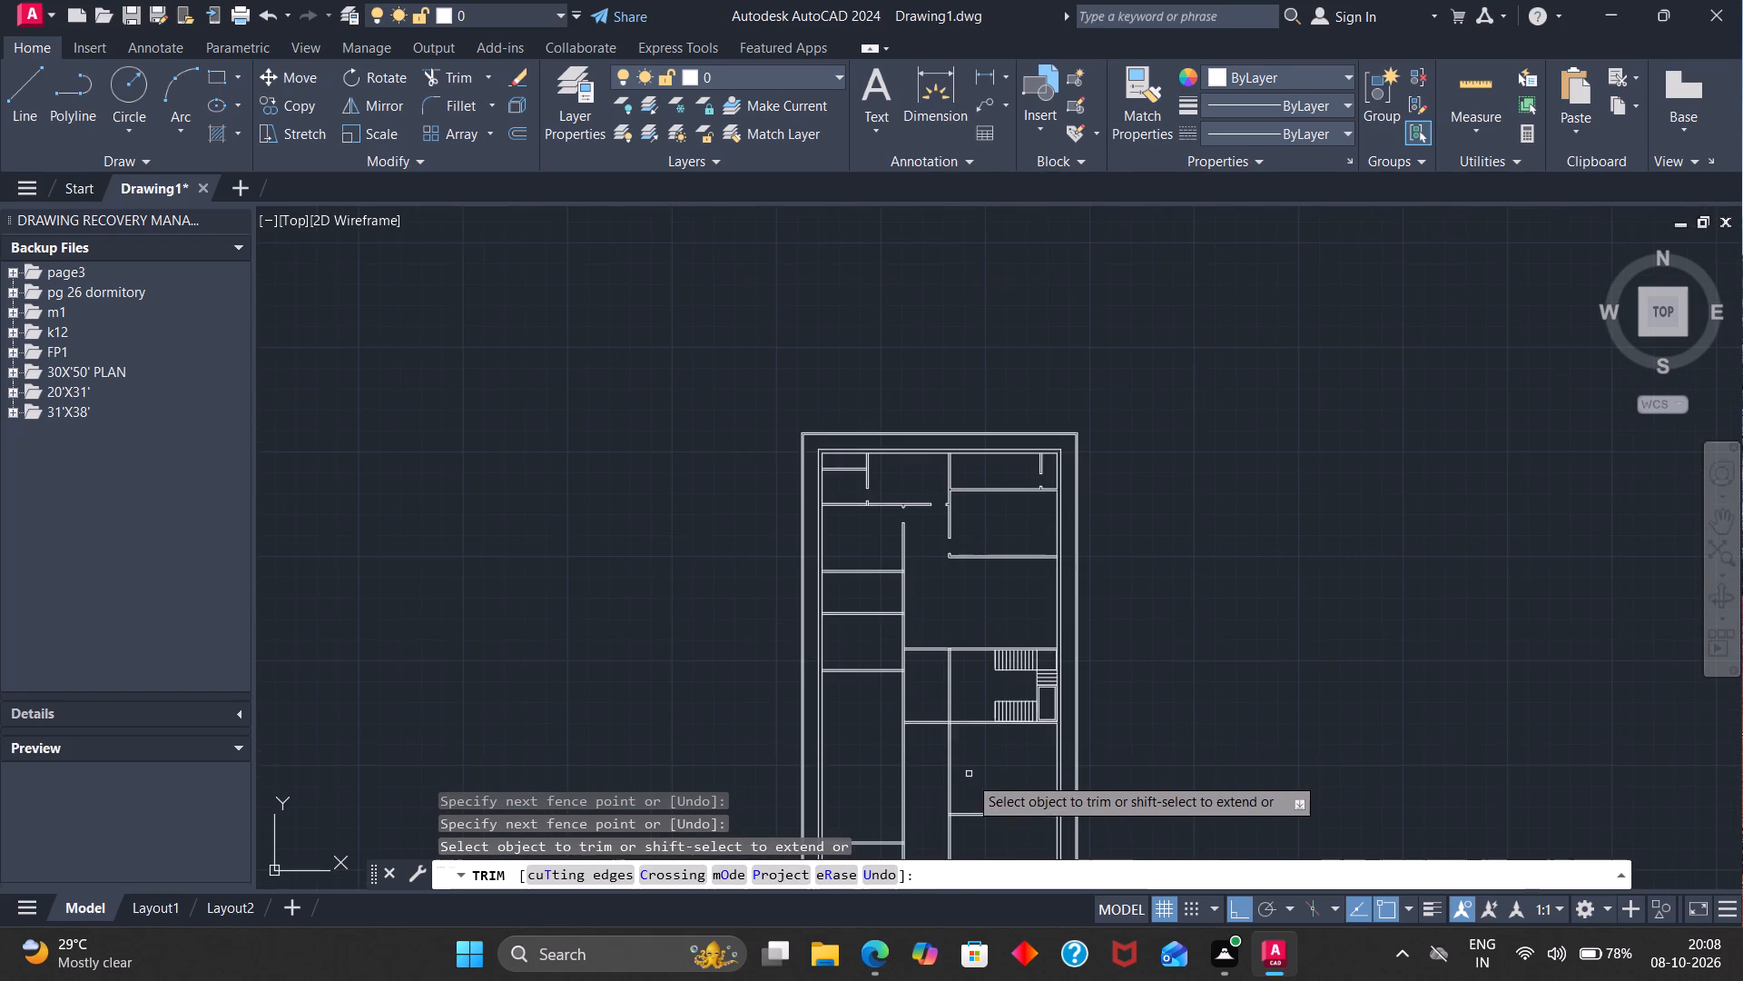
scroll(958, 835, up, 2)
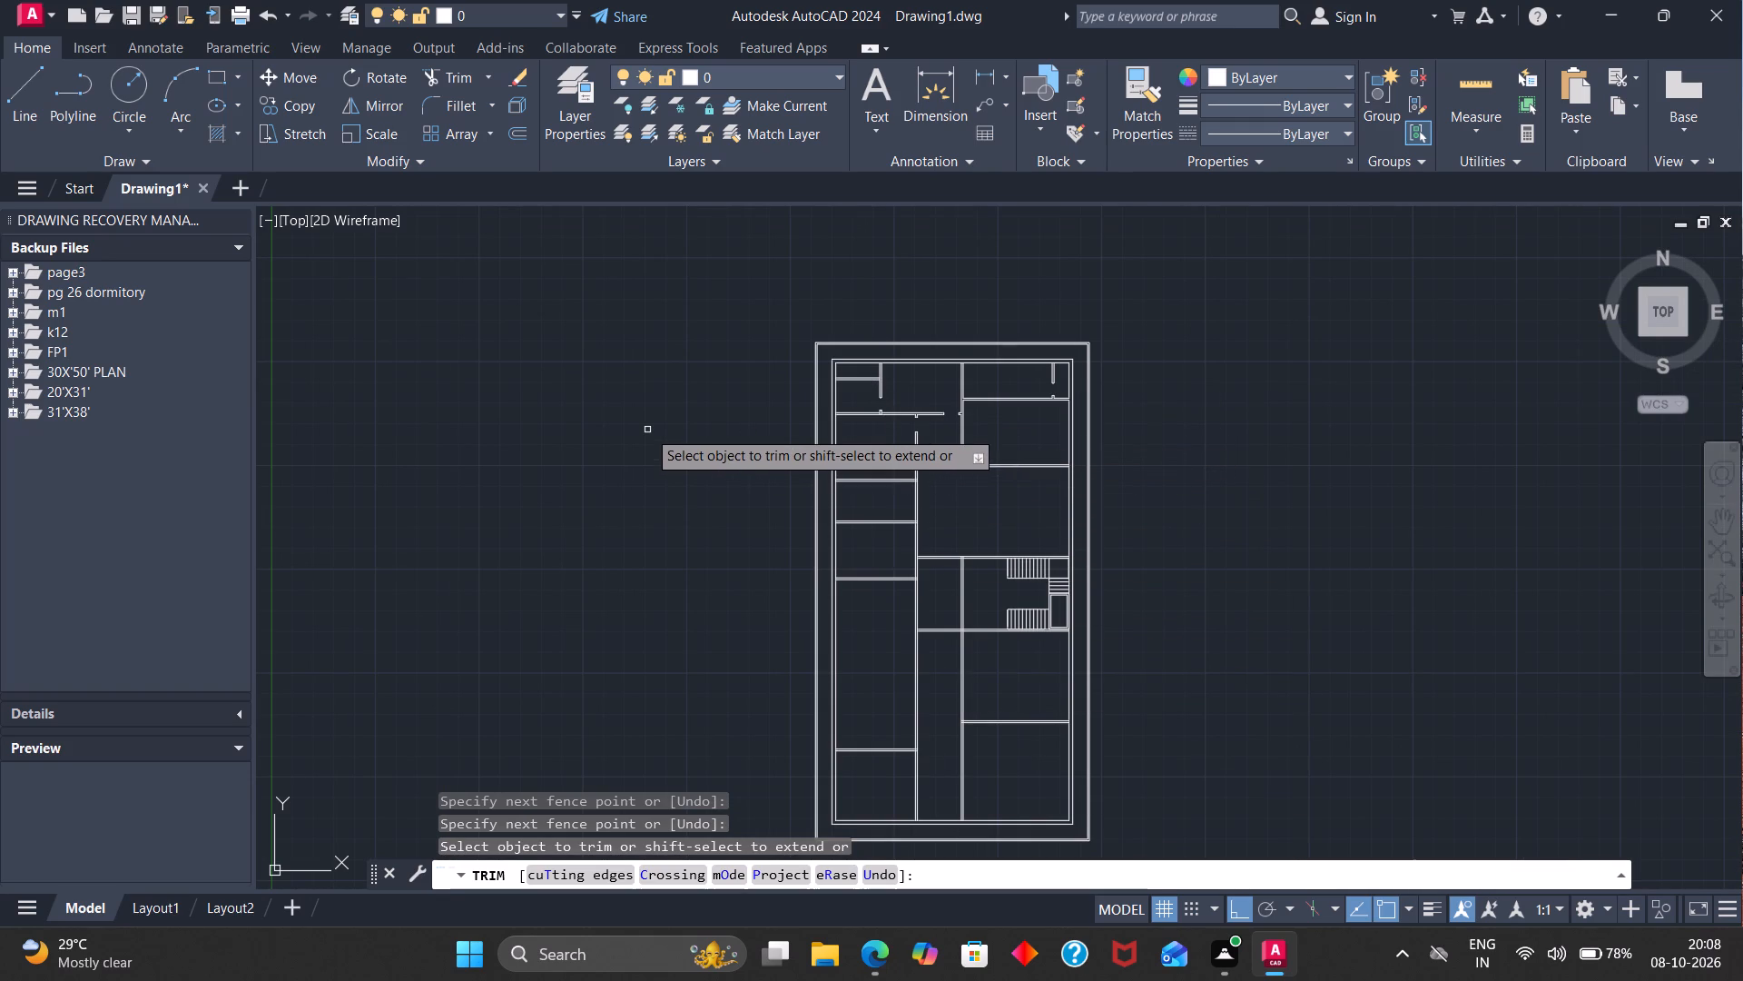
key(Escape)
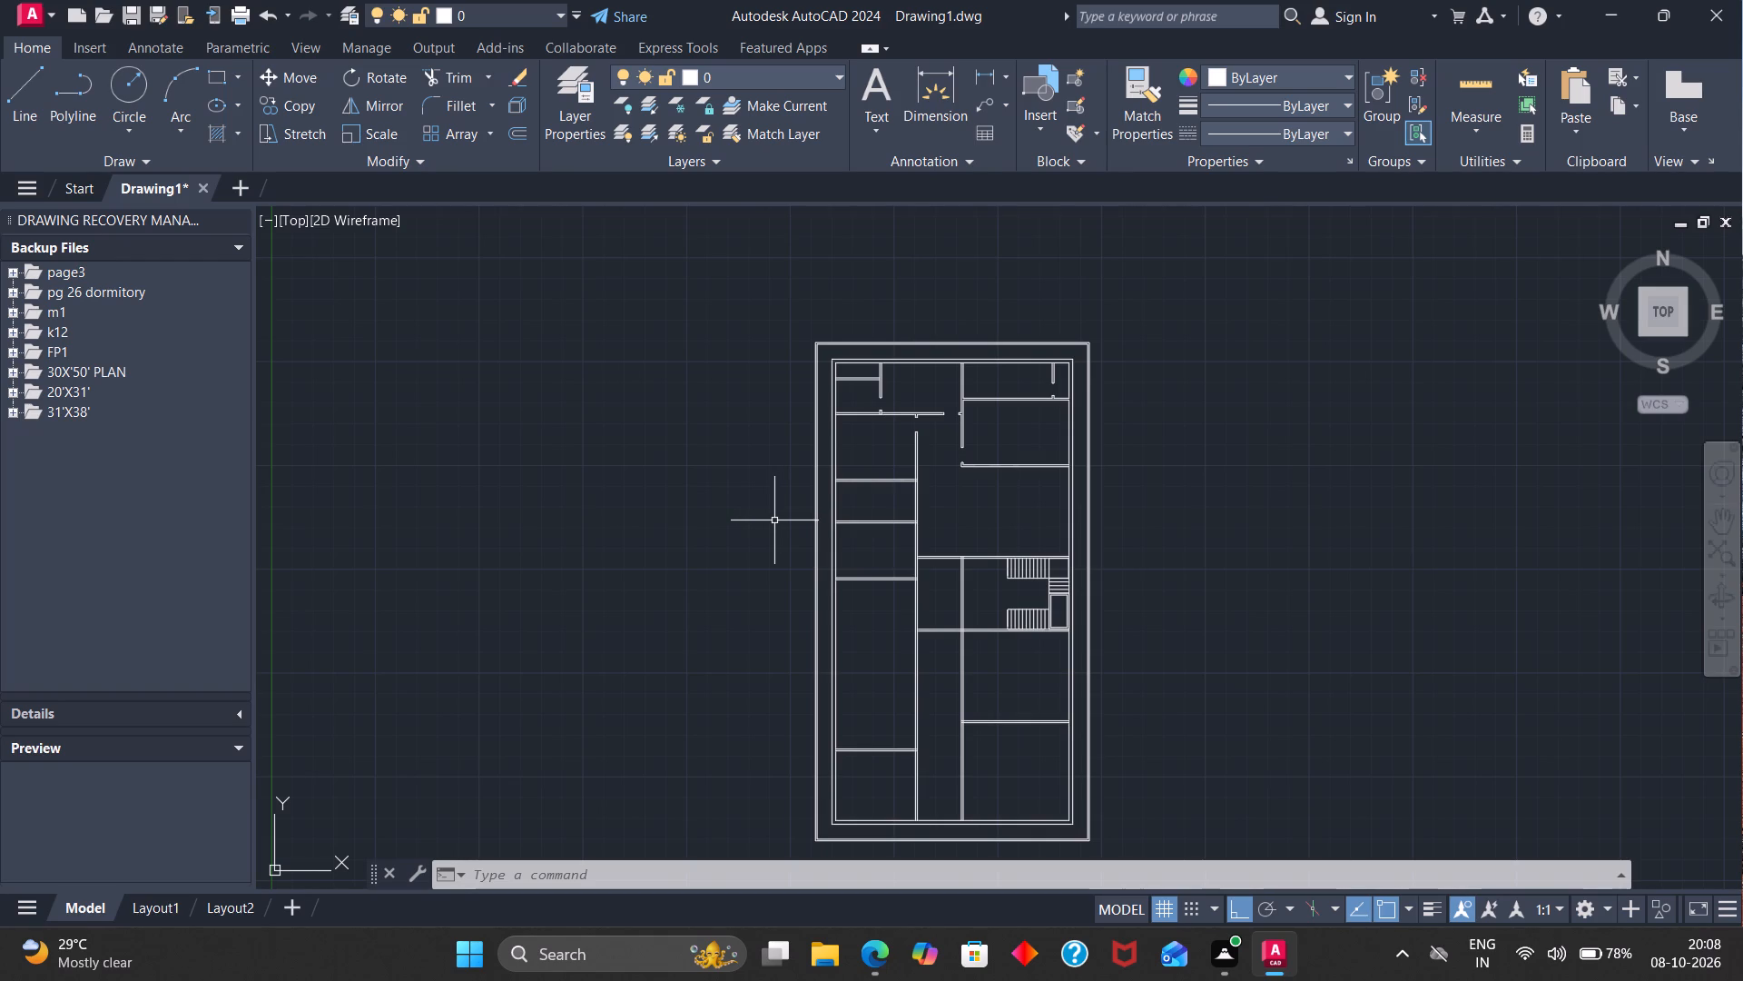
Insert the recent 2.6 door block in the upper east room, just west of the small partition's opening.
key(i)
key(Return)
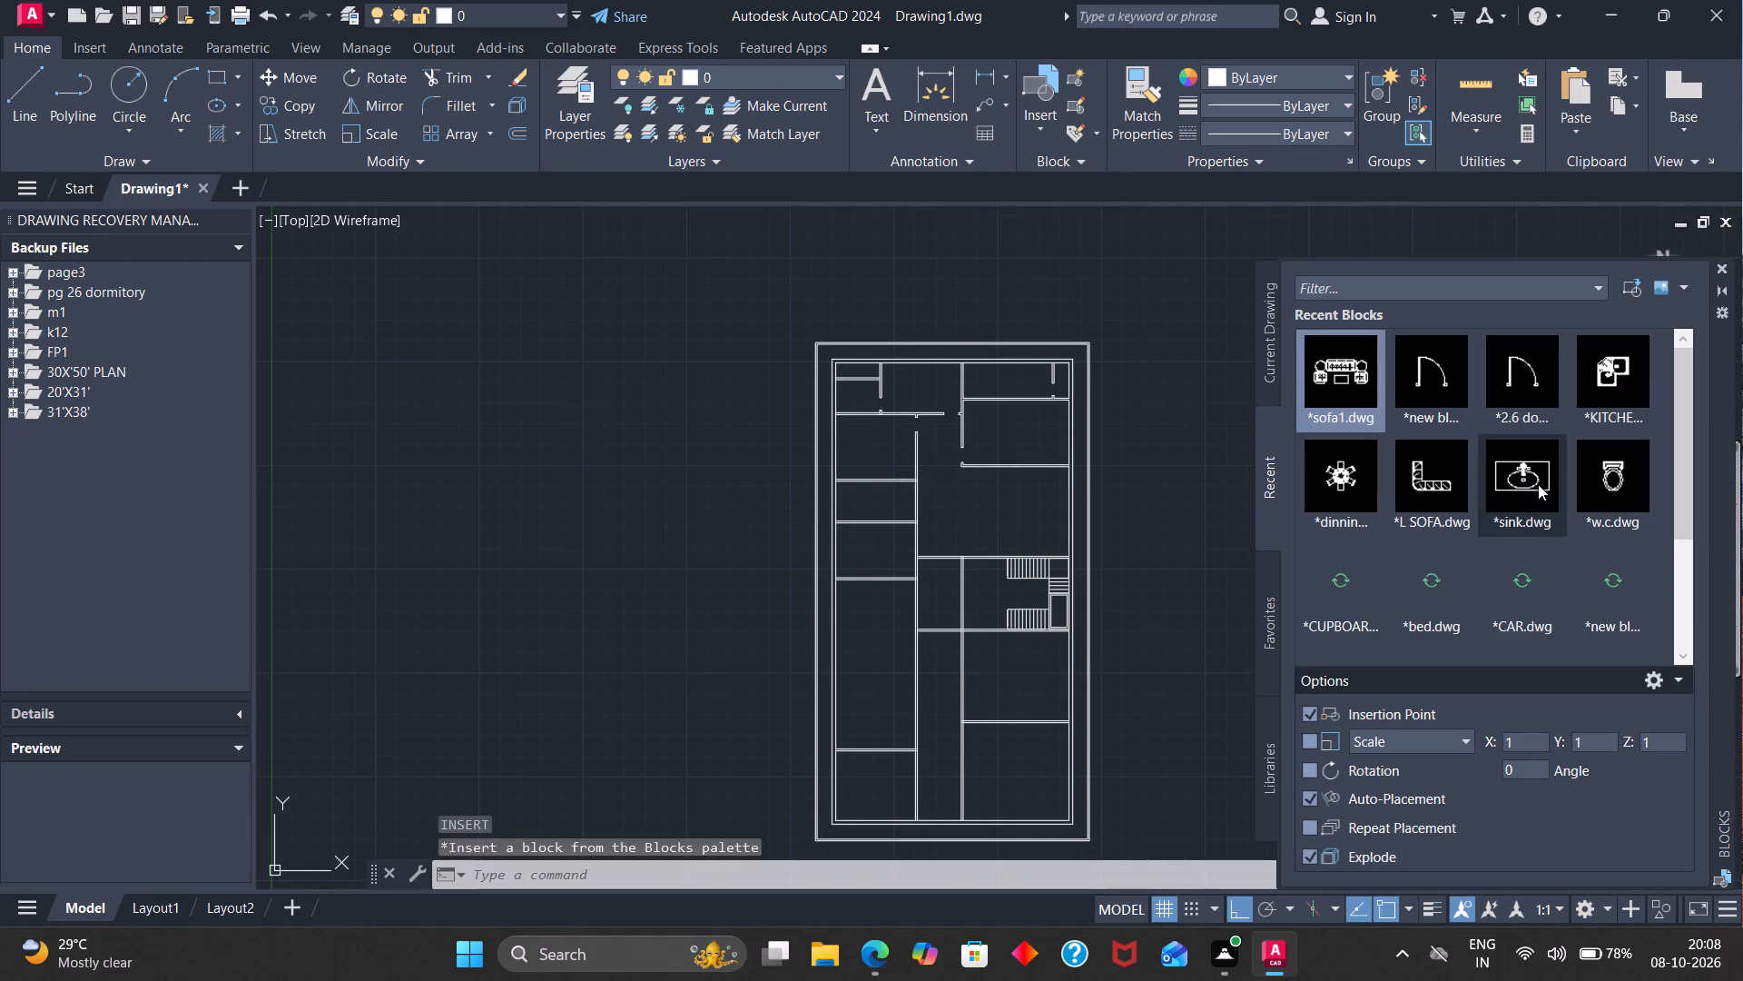
click(1521, 400)
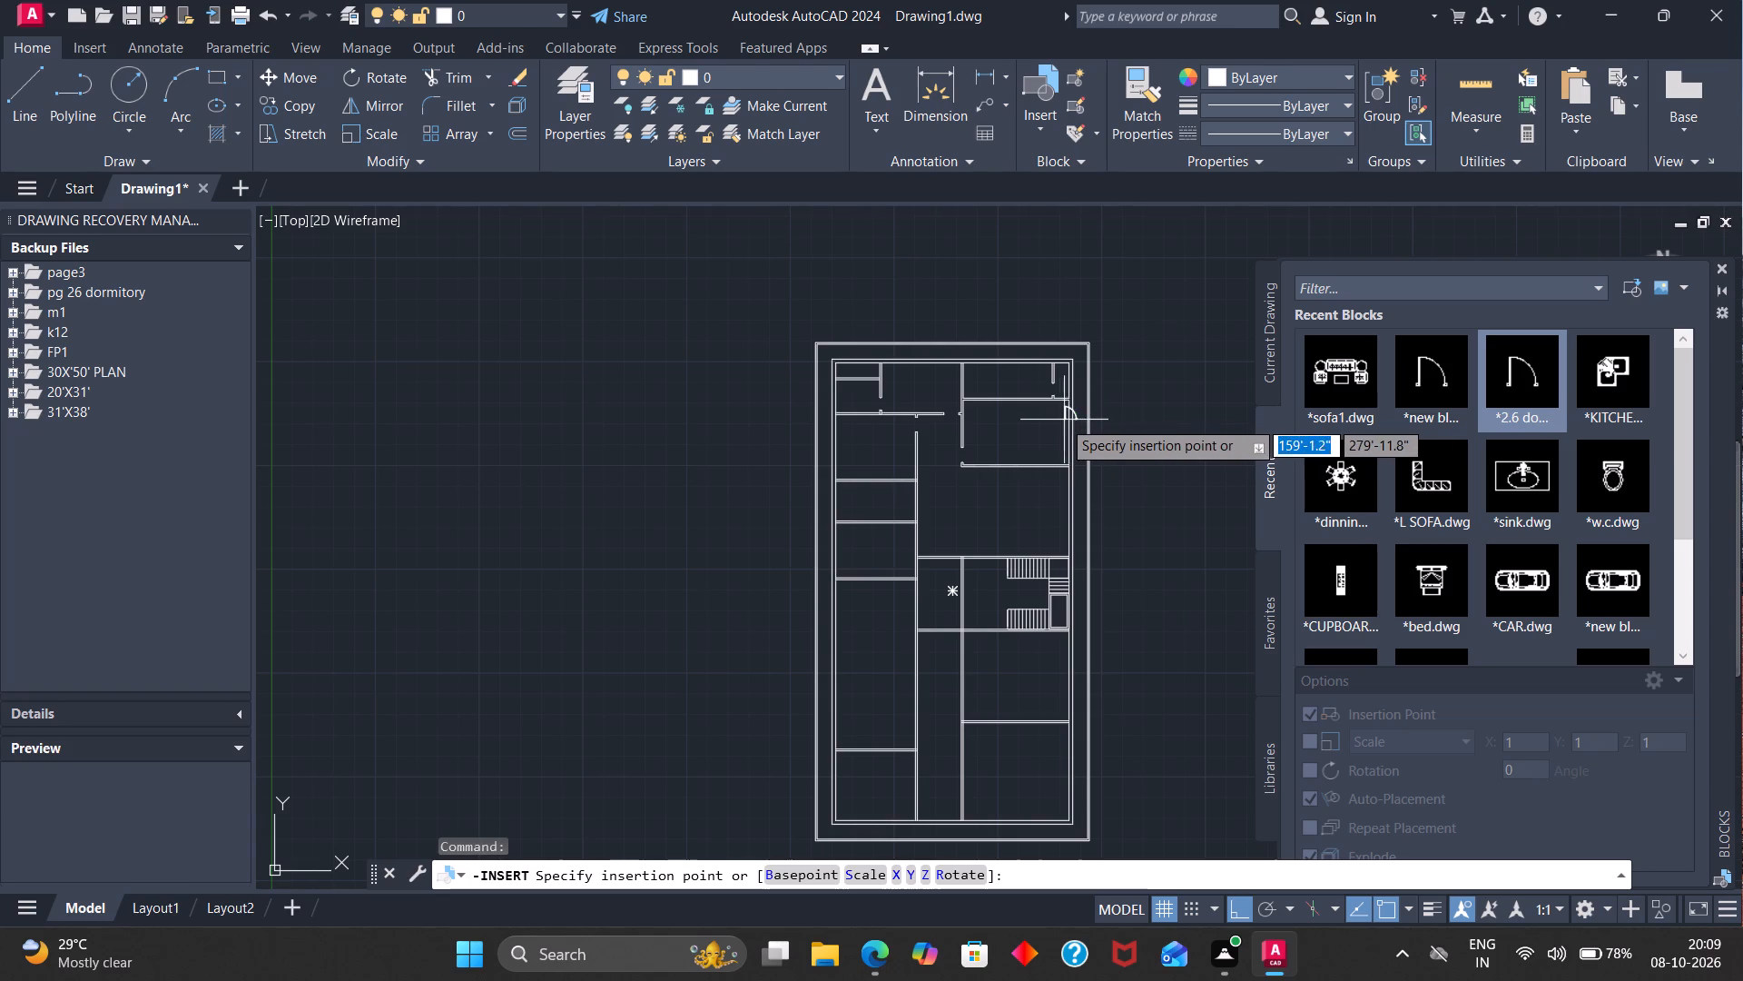
scroll(1035, 421, up, 3)
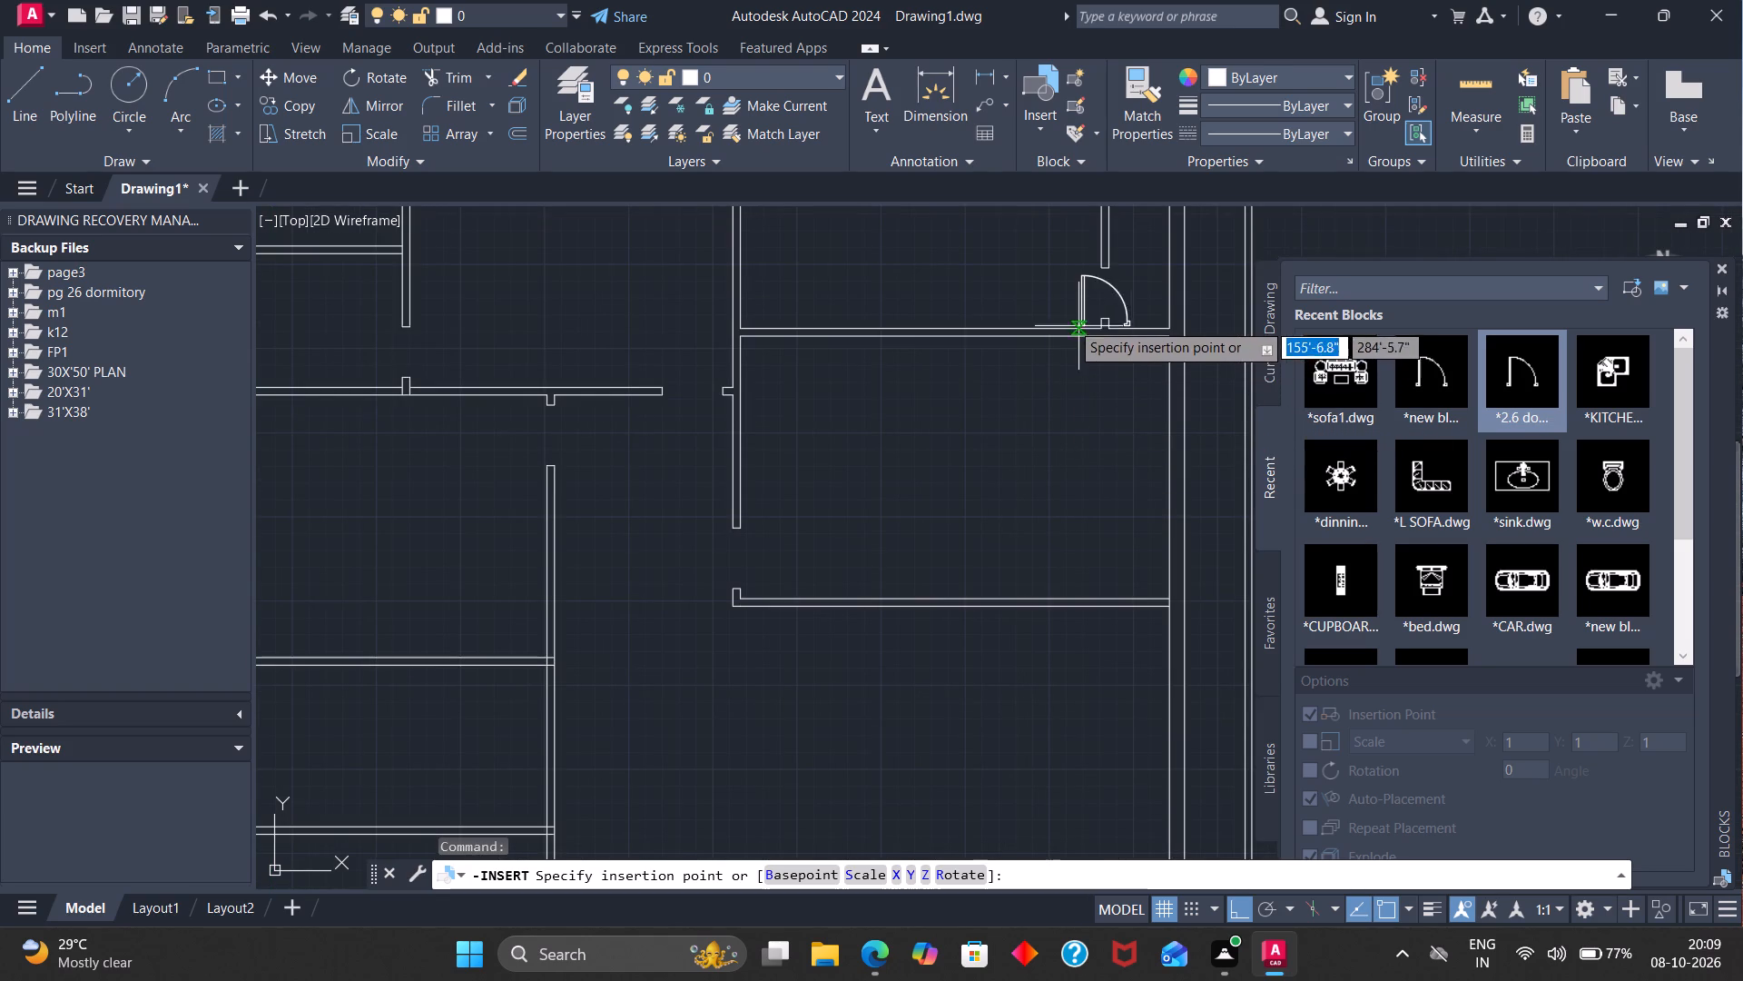
click(1038, 303)
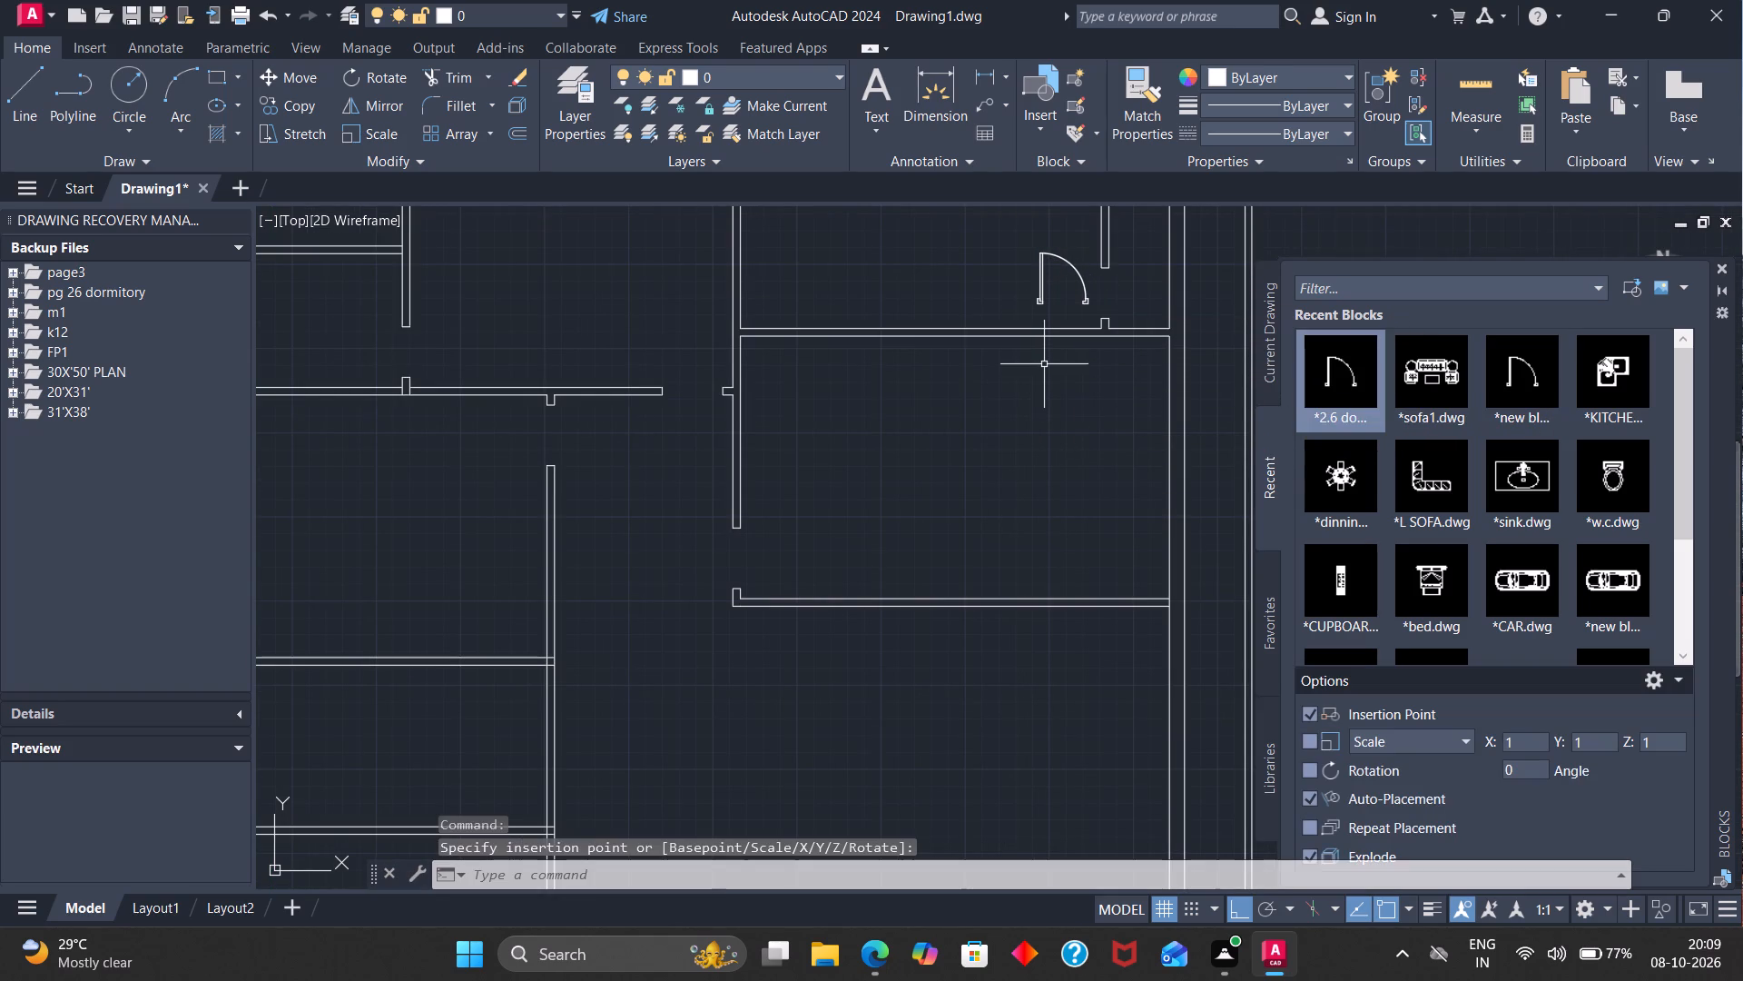
Rotate a copy of the inserted door 90° about its lower west corner, keeping the original.
key(r)
key(o)
key(Return)
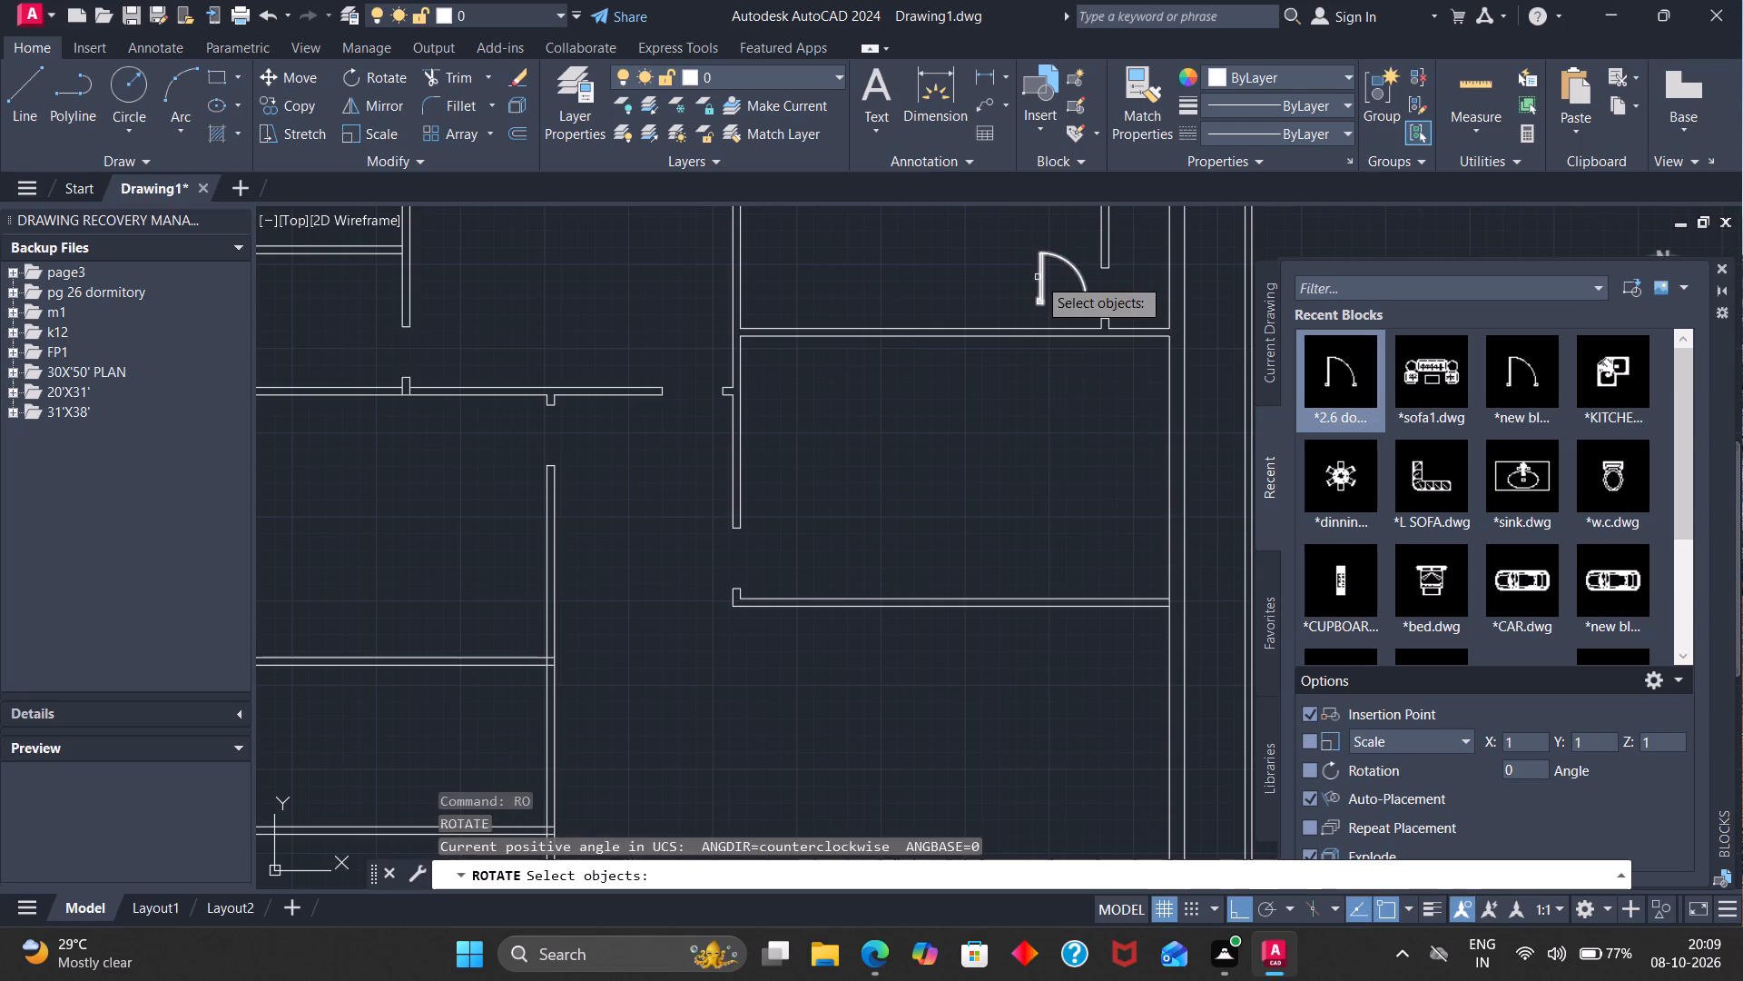
click(1039, 277)
key(Return)
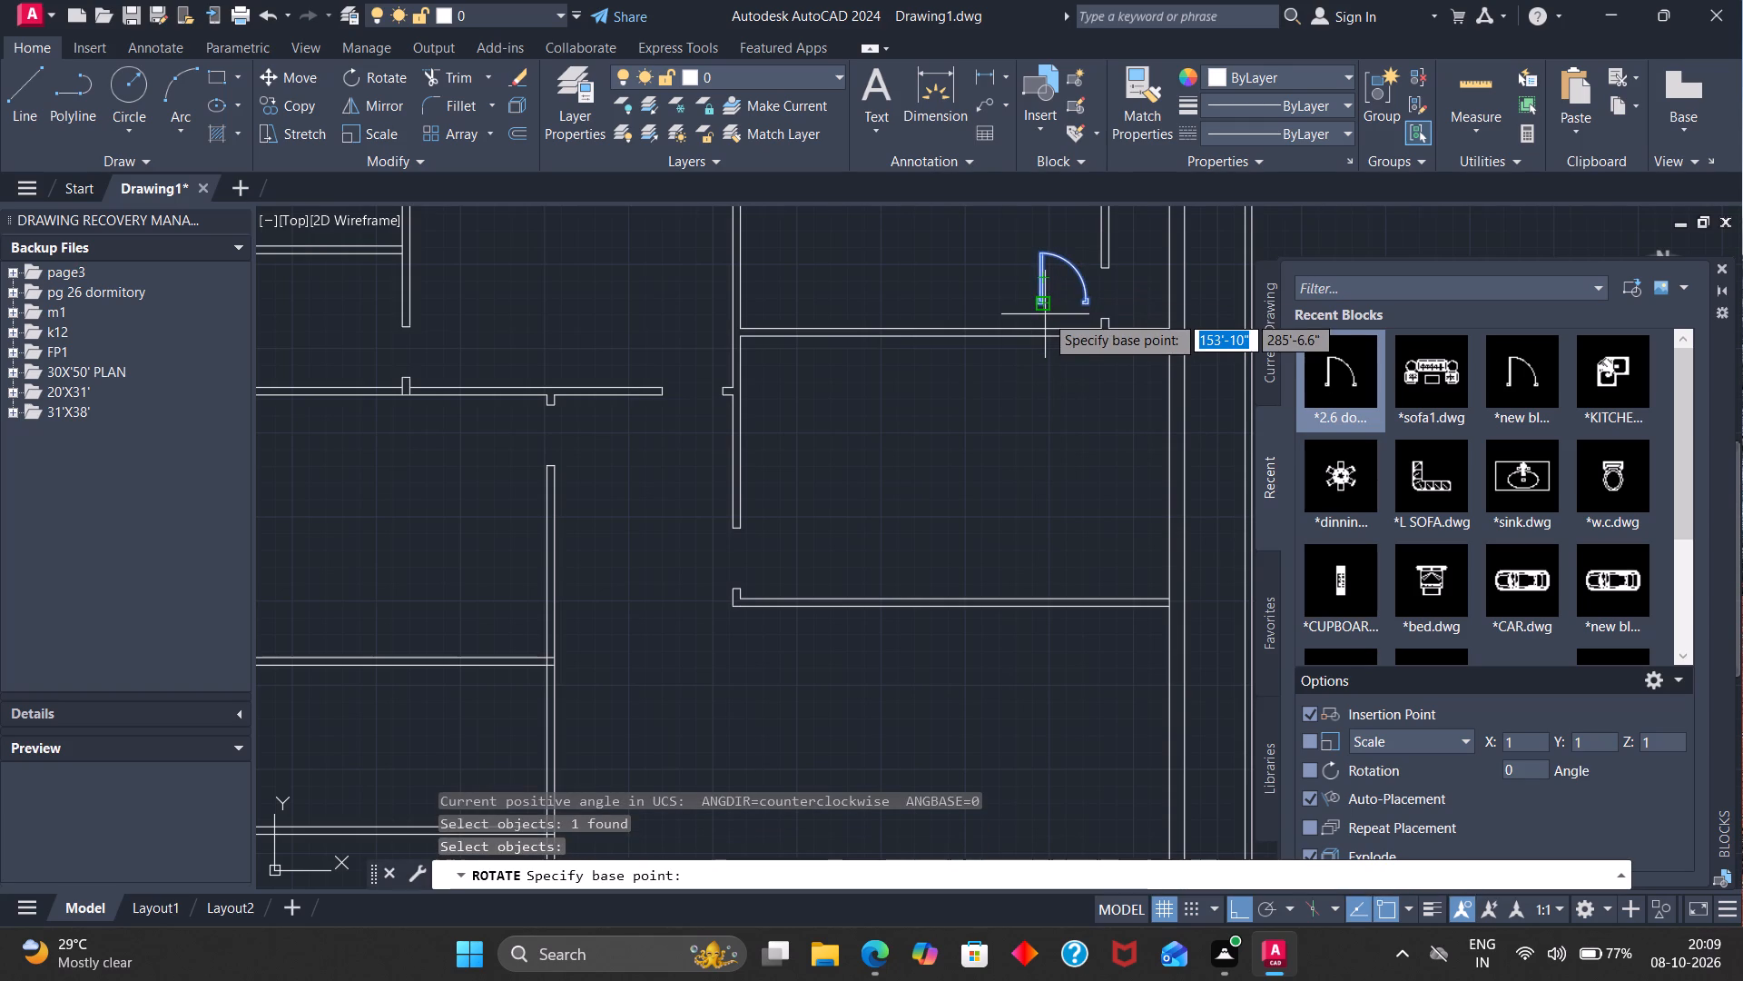
scroll(1041, 308, up, 3)
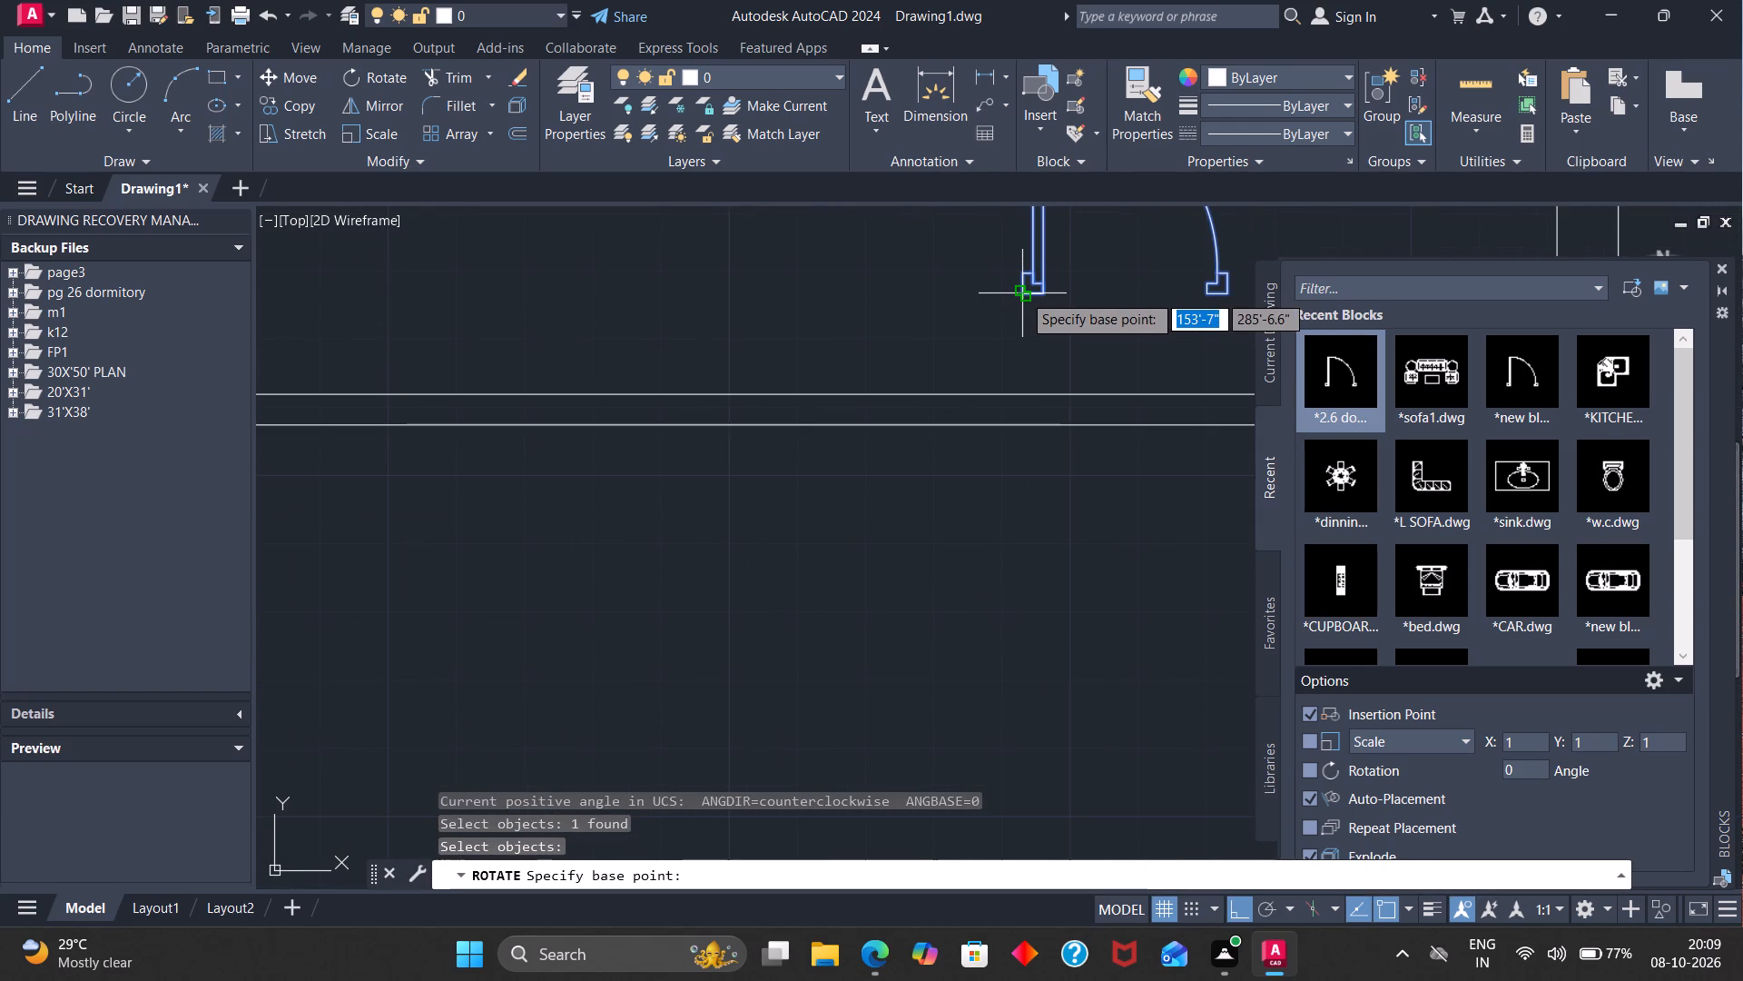
click(1022, 293)
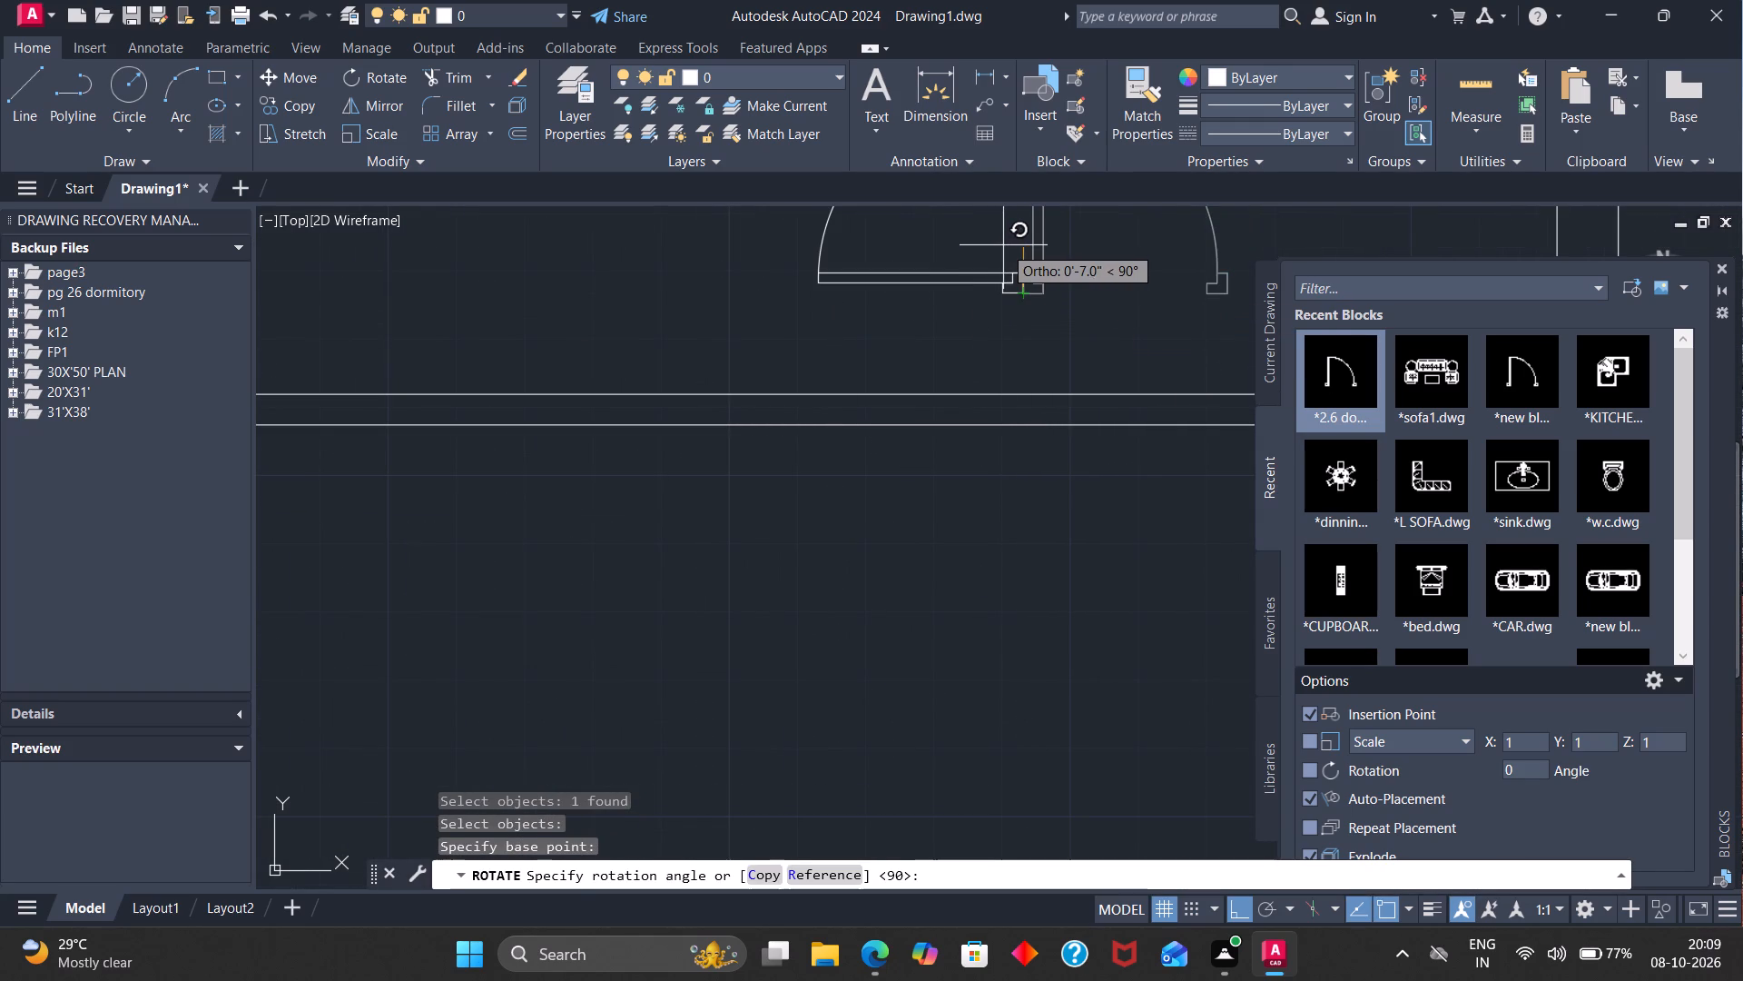
click(1003, 245)
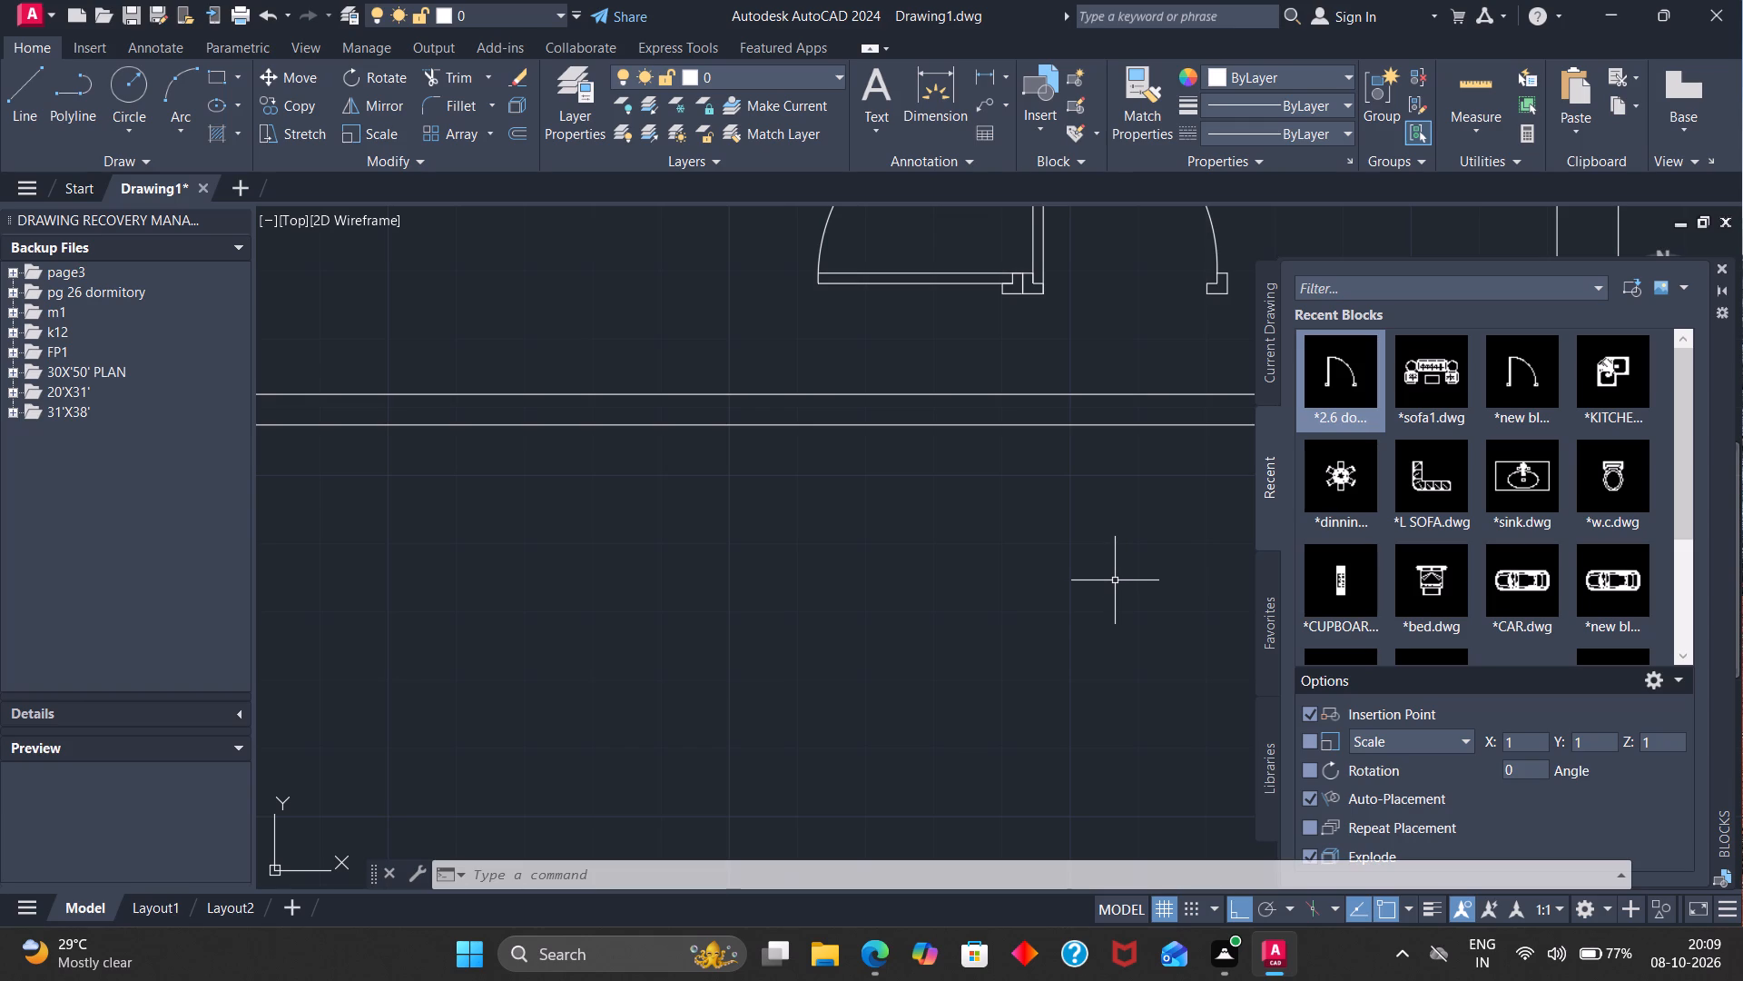
Move the original, unrotated door straight west about 28' into the upper west room.
scroll(1136, 388, down, 3)
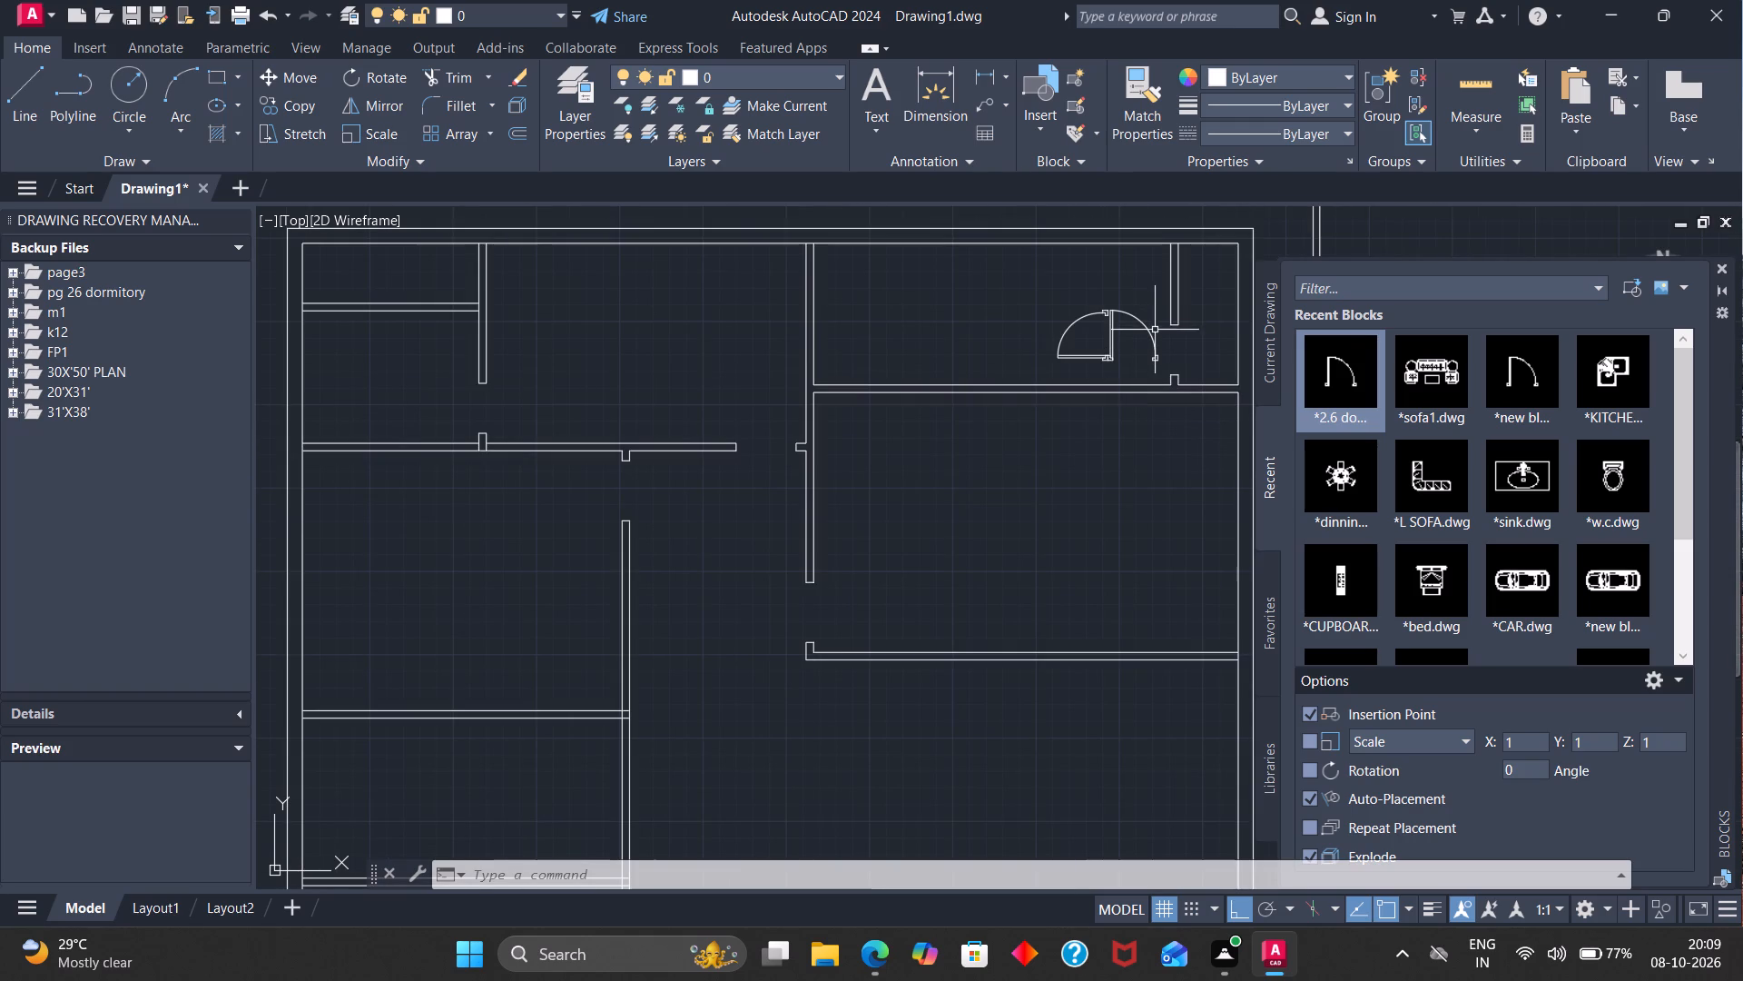
scroll(1154, 332, up, 2)
click(1143, 338)
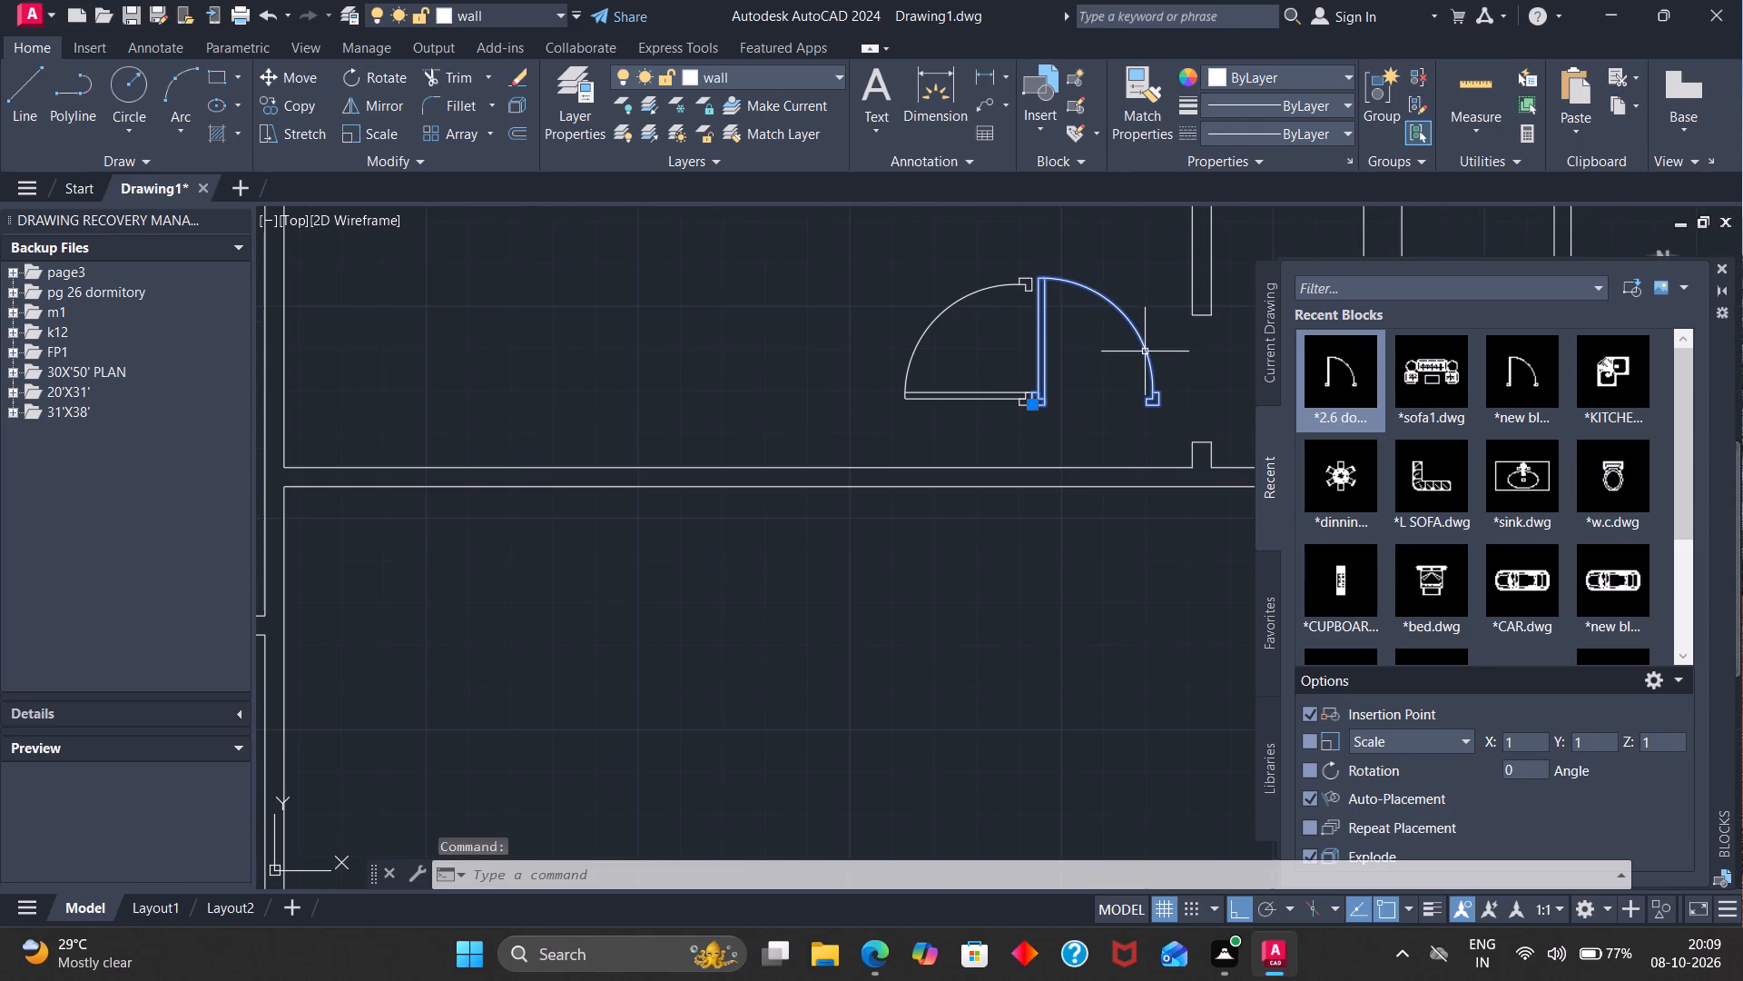
scroll(1098, 409, down, 2)
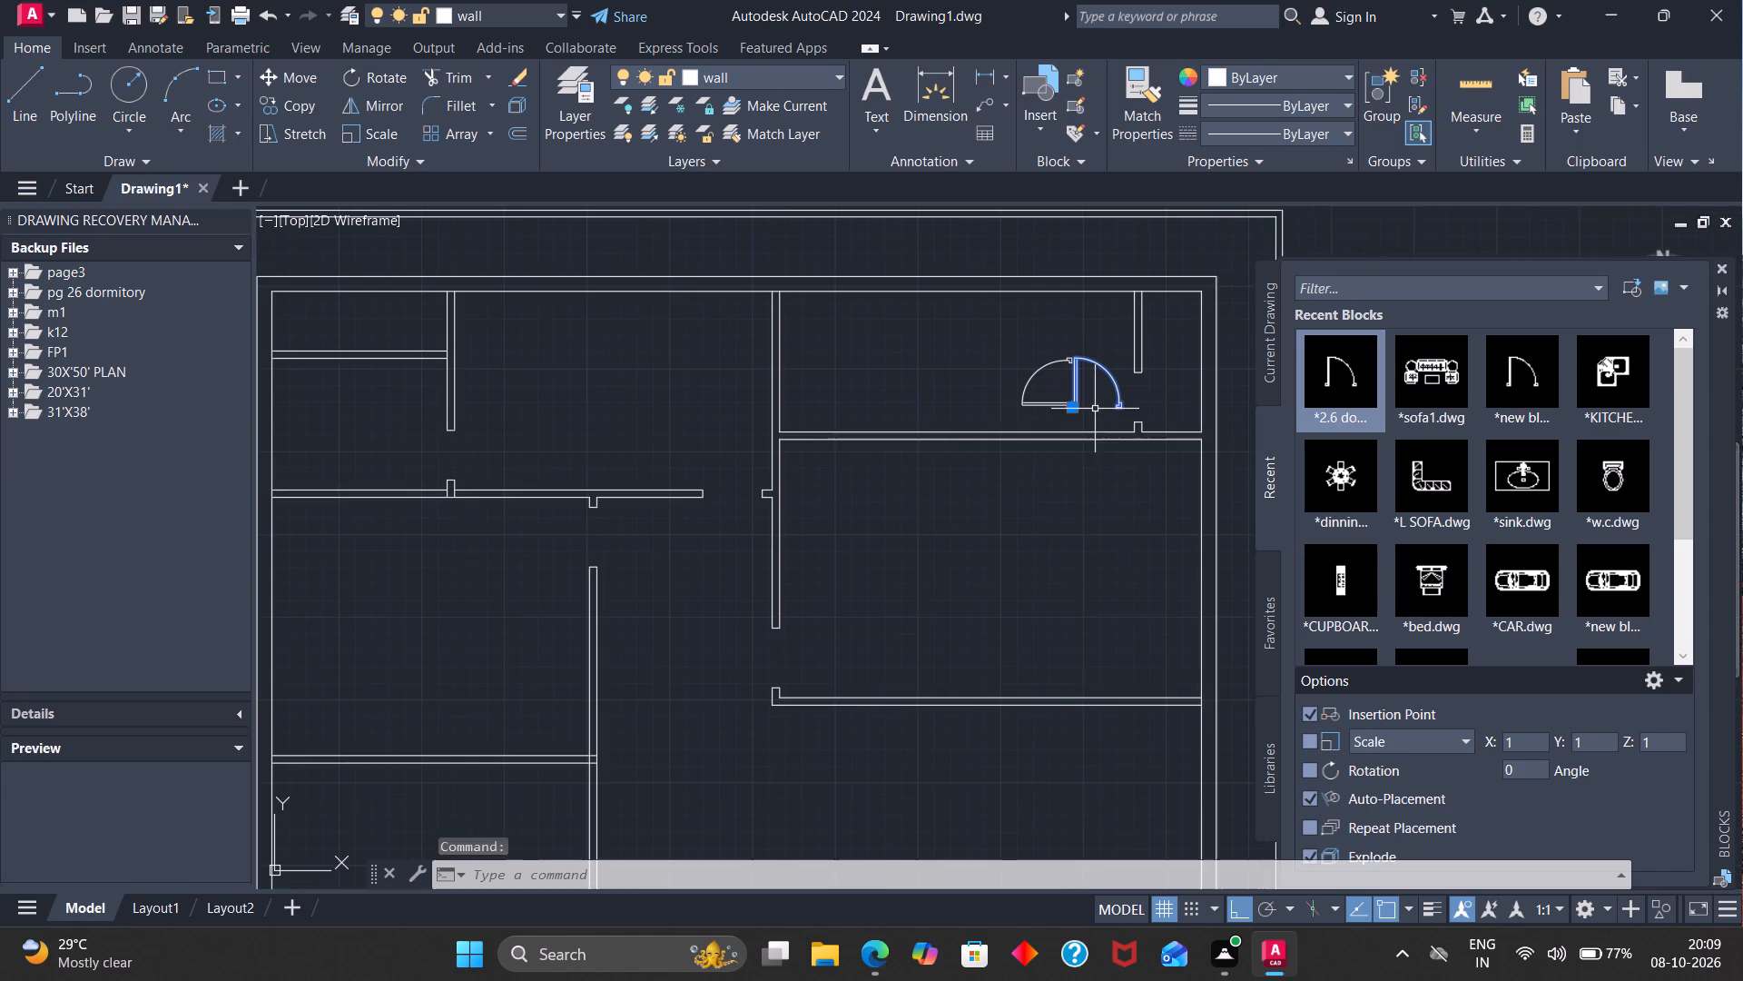
key(m)
key(Return)
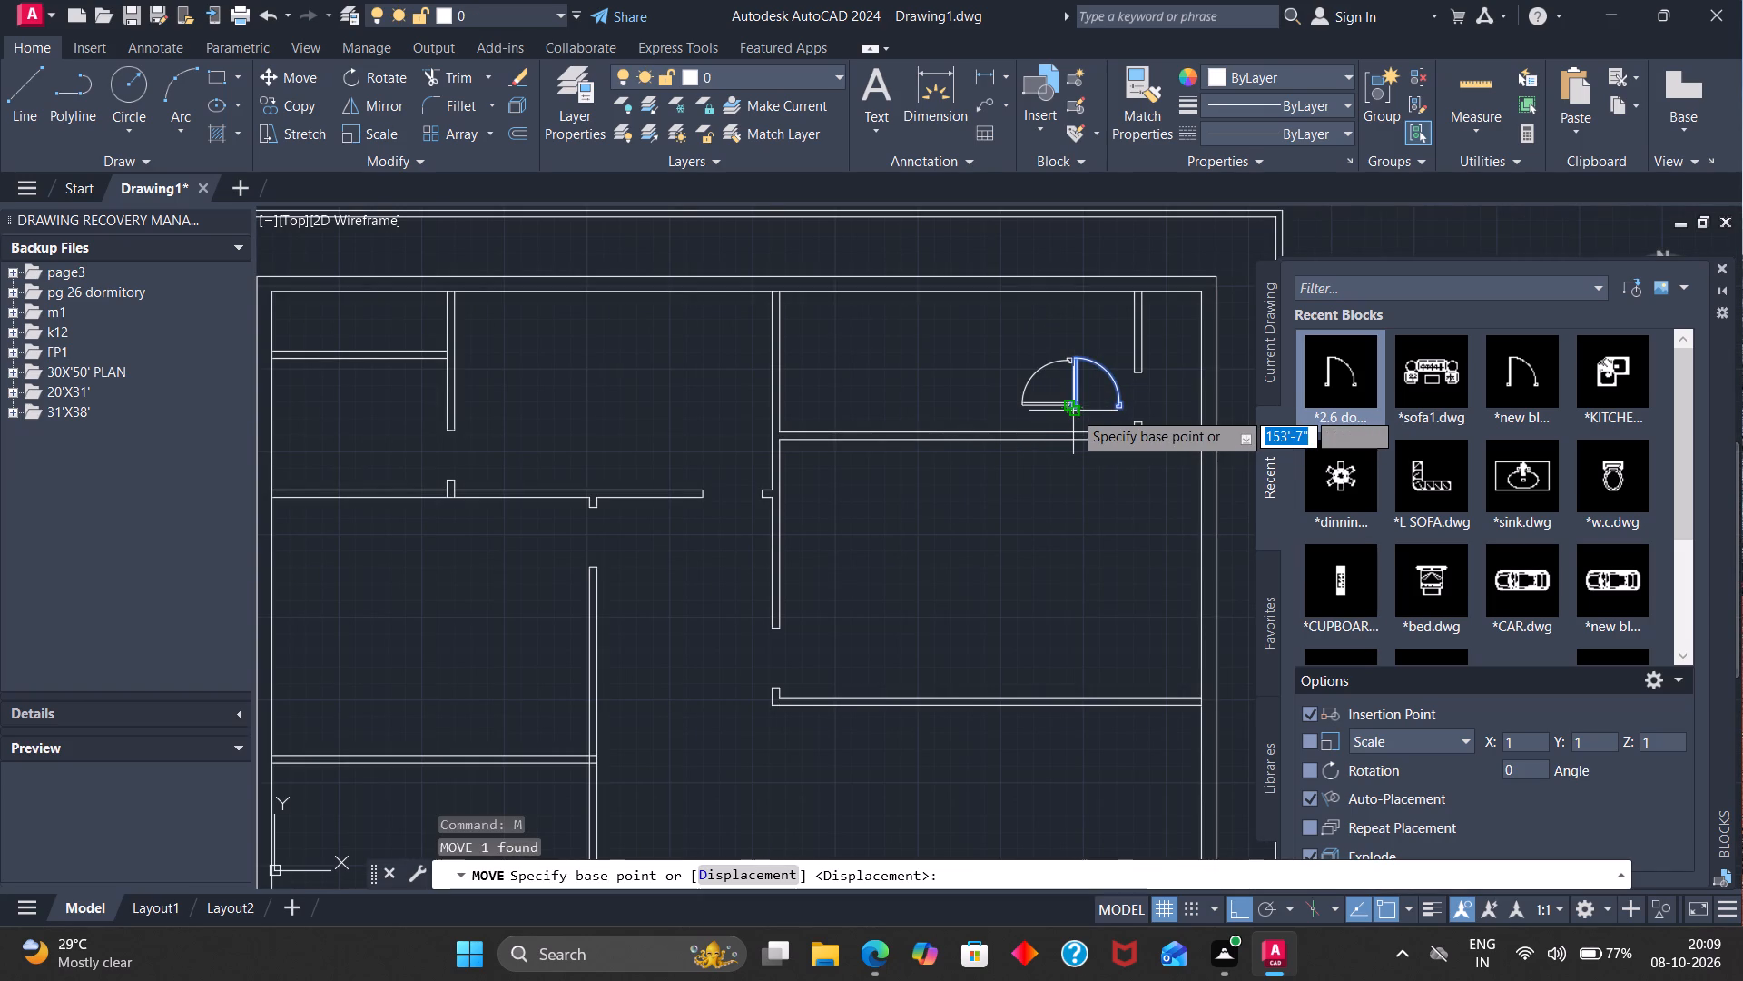
click(1072, 410)
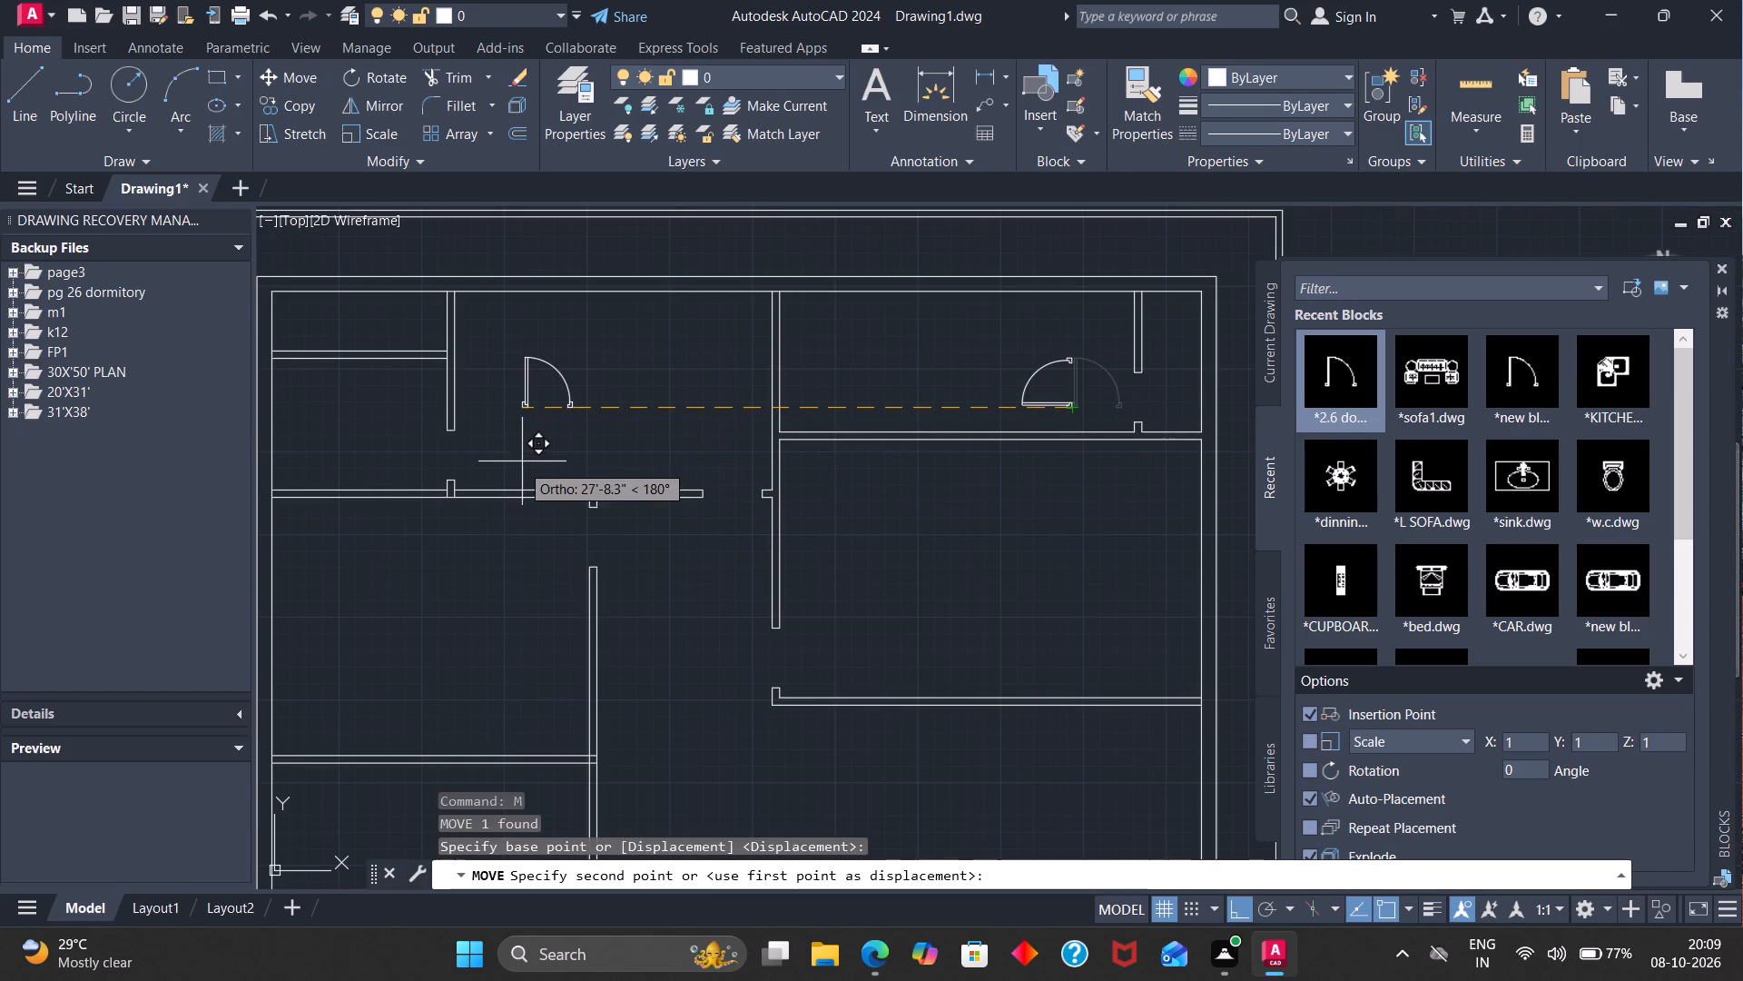
click(517, 466)
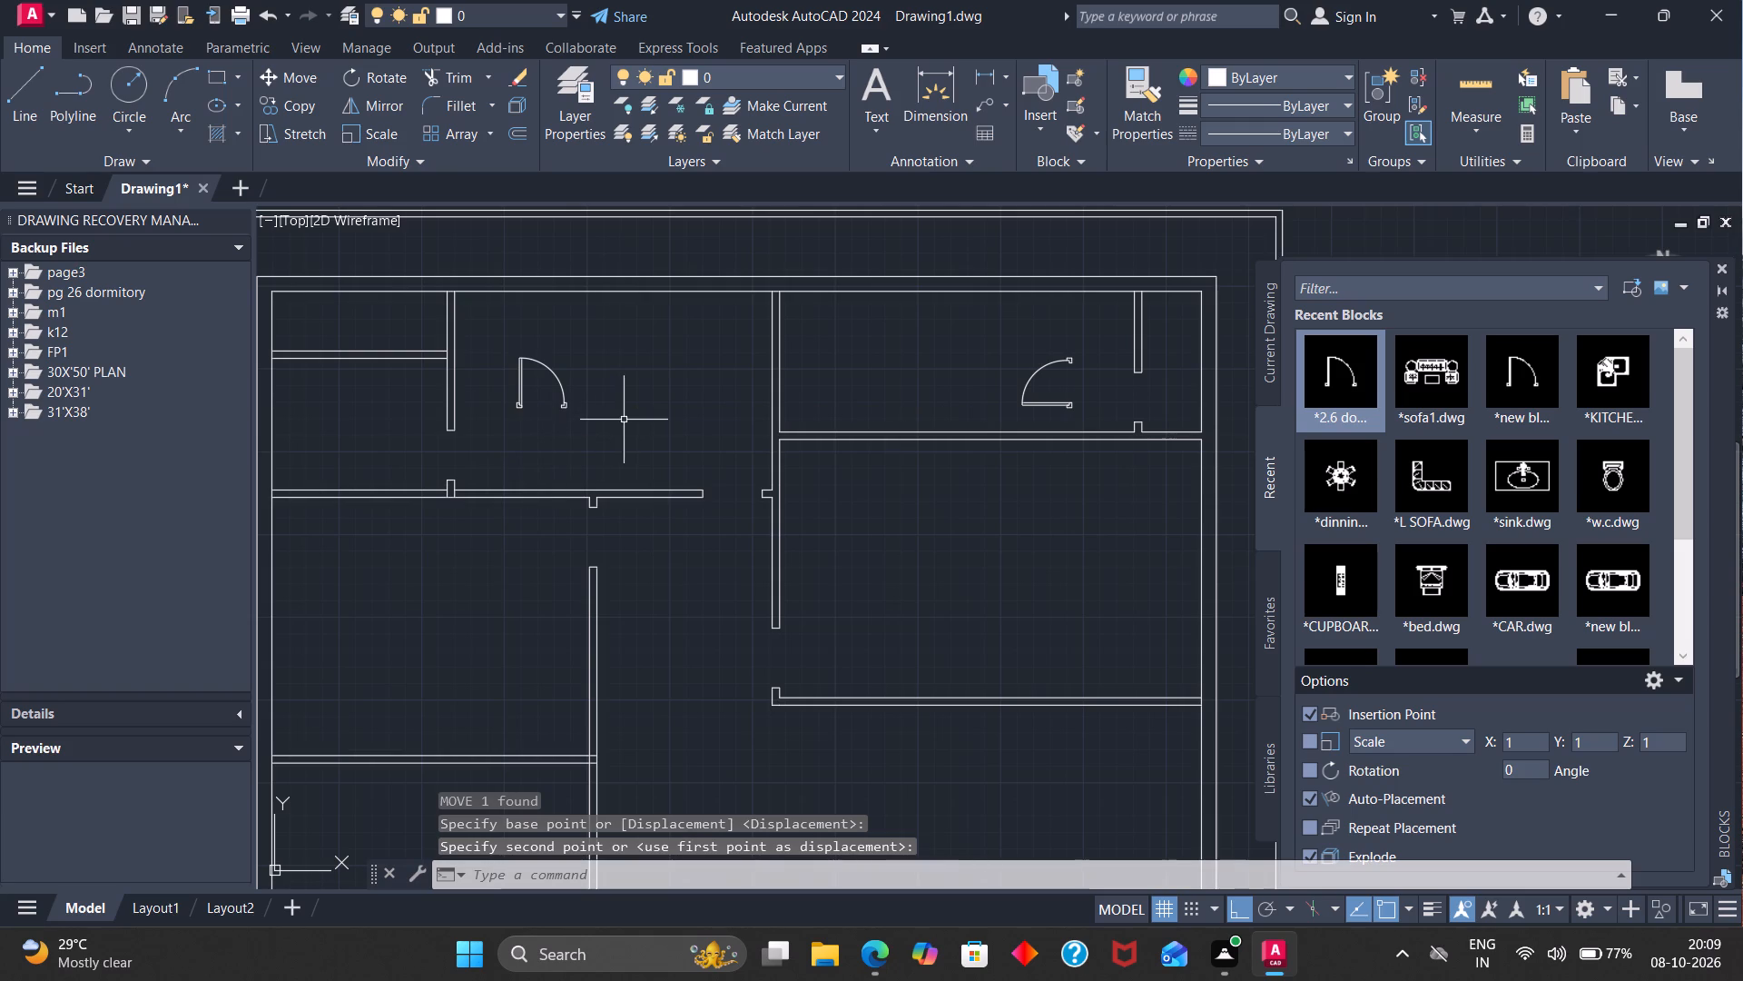
Turn Ortho off and rotate the door in the upper west room 90° about its lower west corner.
key(F8)
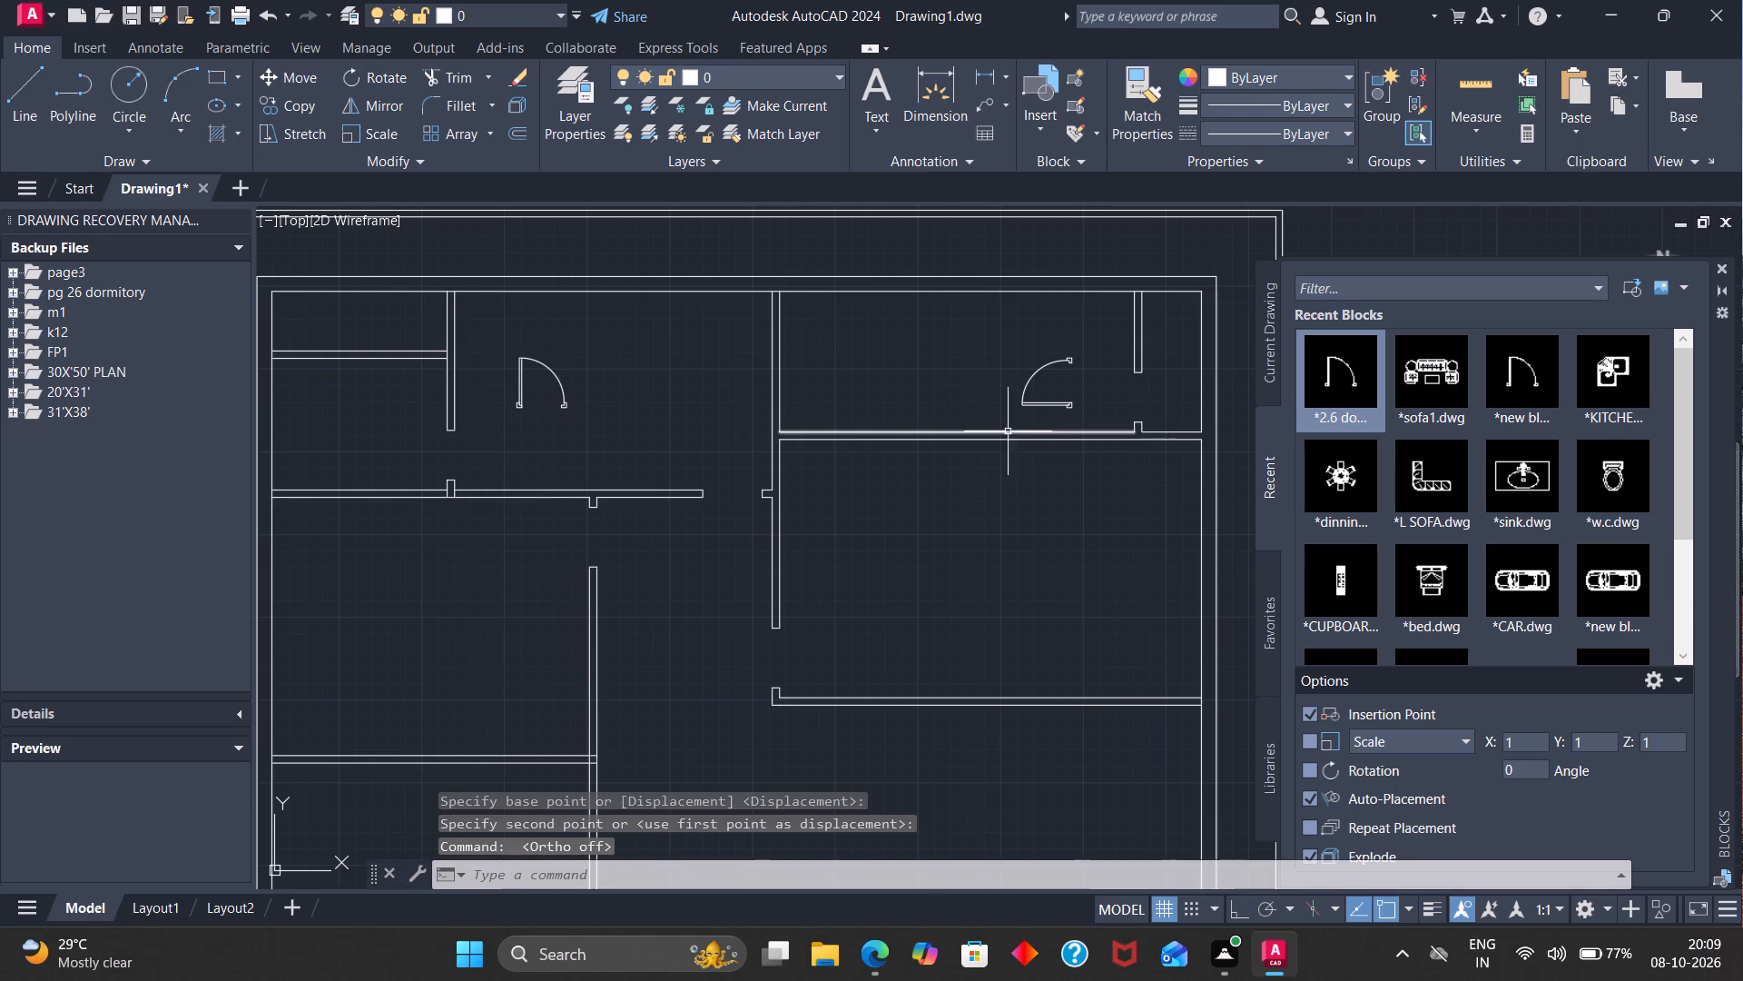
scroll(1091, 400, up, 3)
scroll(1064, 406, down, 1)
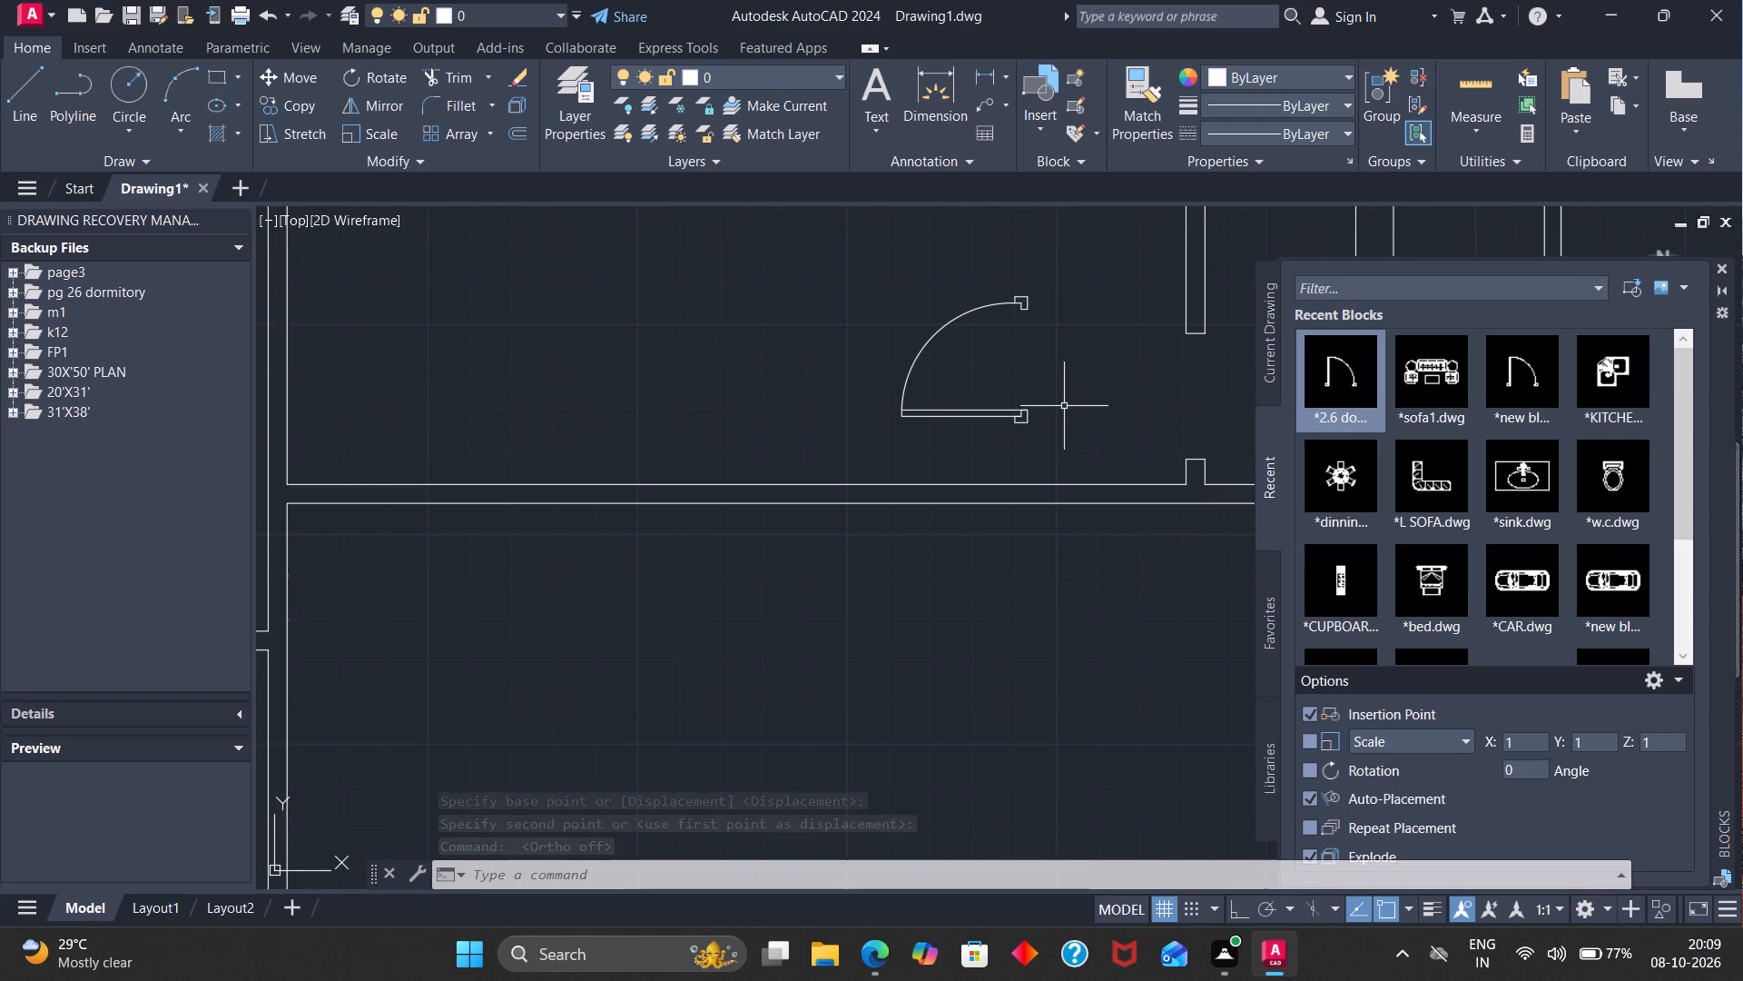
scroll(1034, 413, up, 2)
scroll(1034, 413, down, 4)
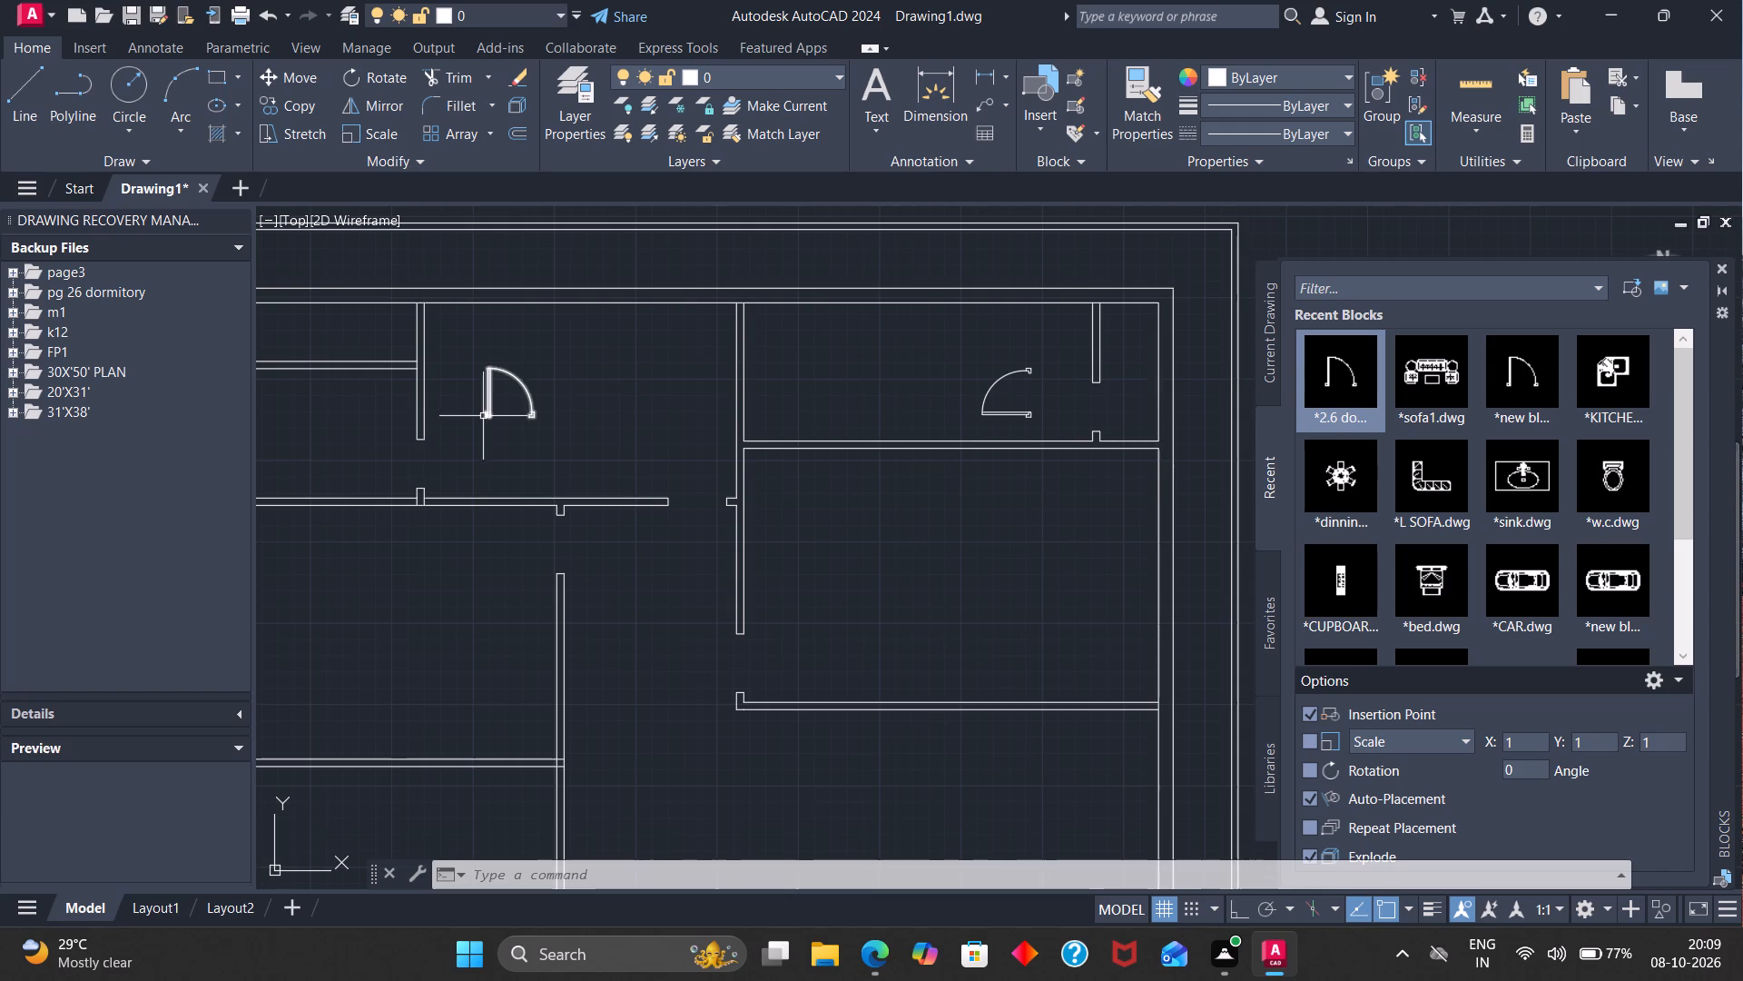
key(r)
key(o)
key(Return)
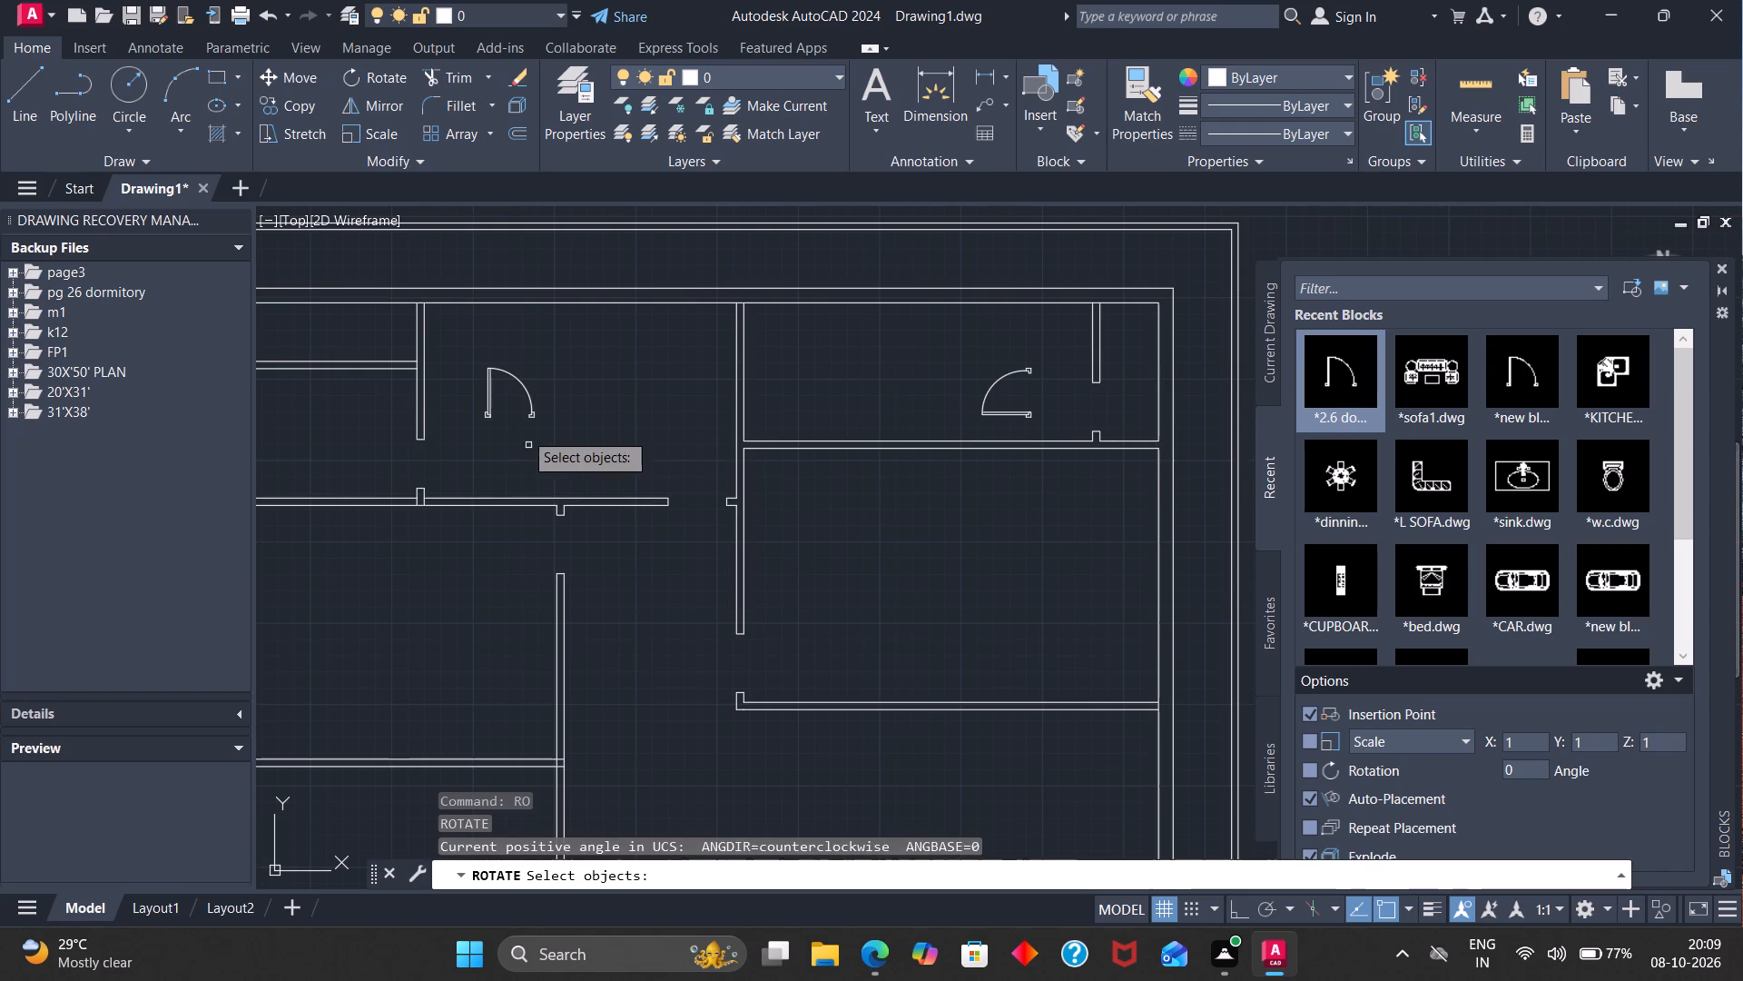
click(487, 420)
key(Return)
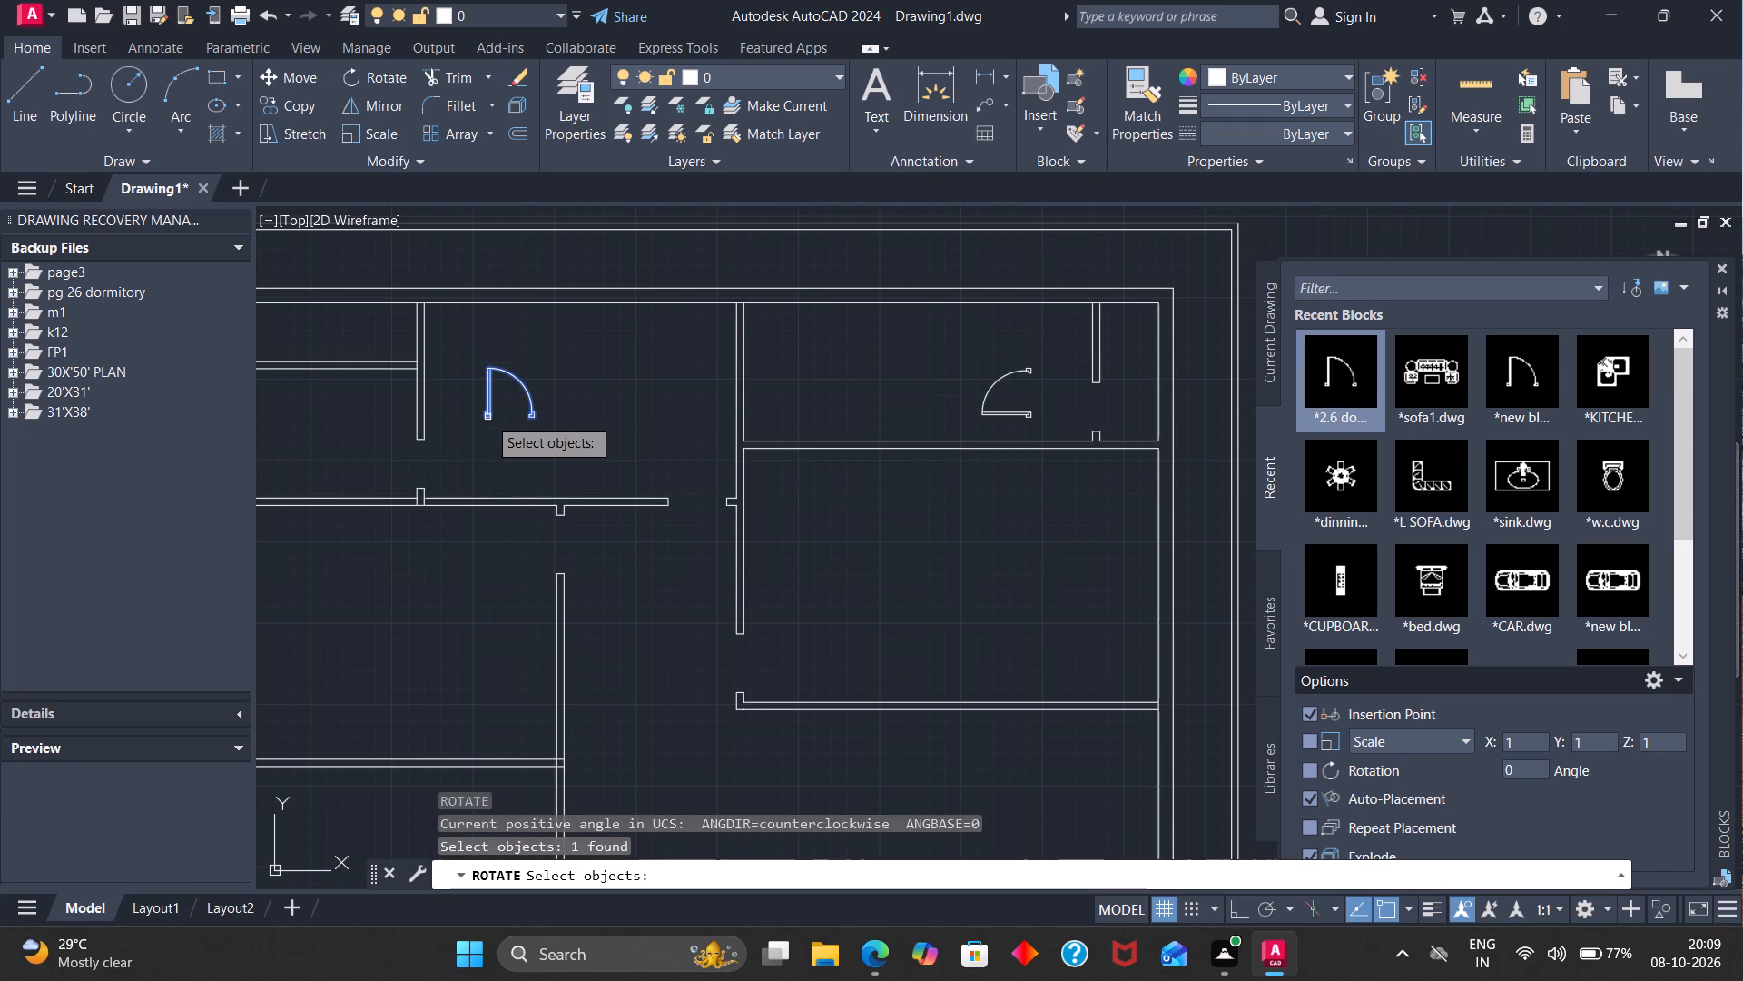
scroll(493, 415, up, 3)
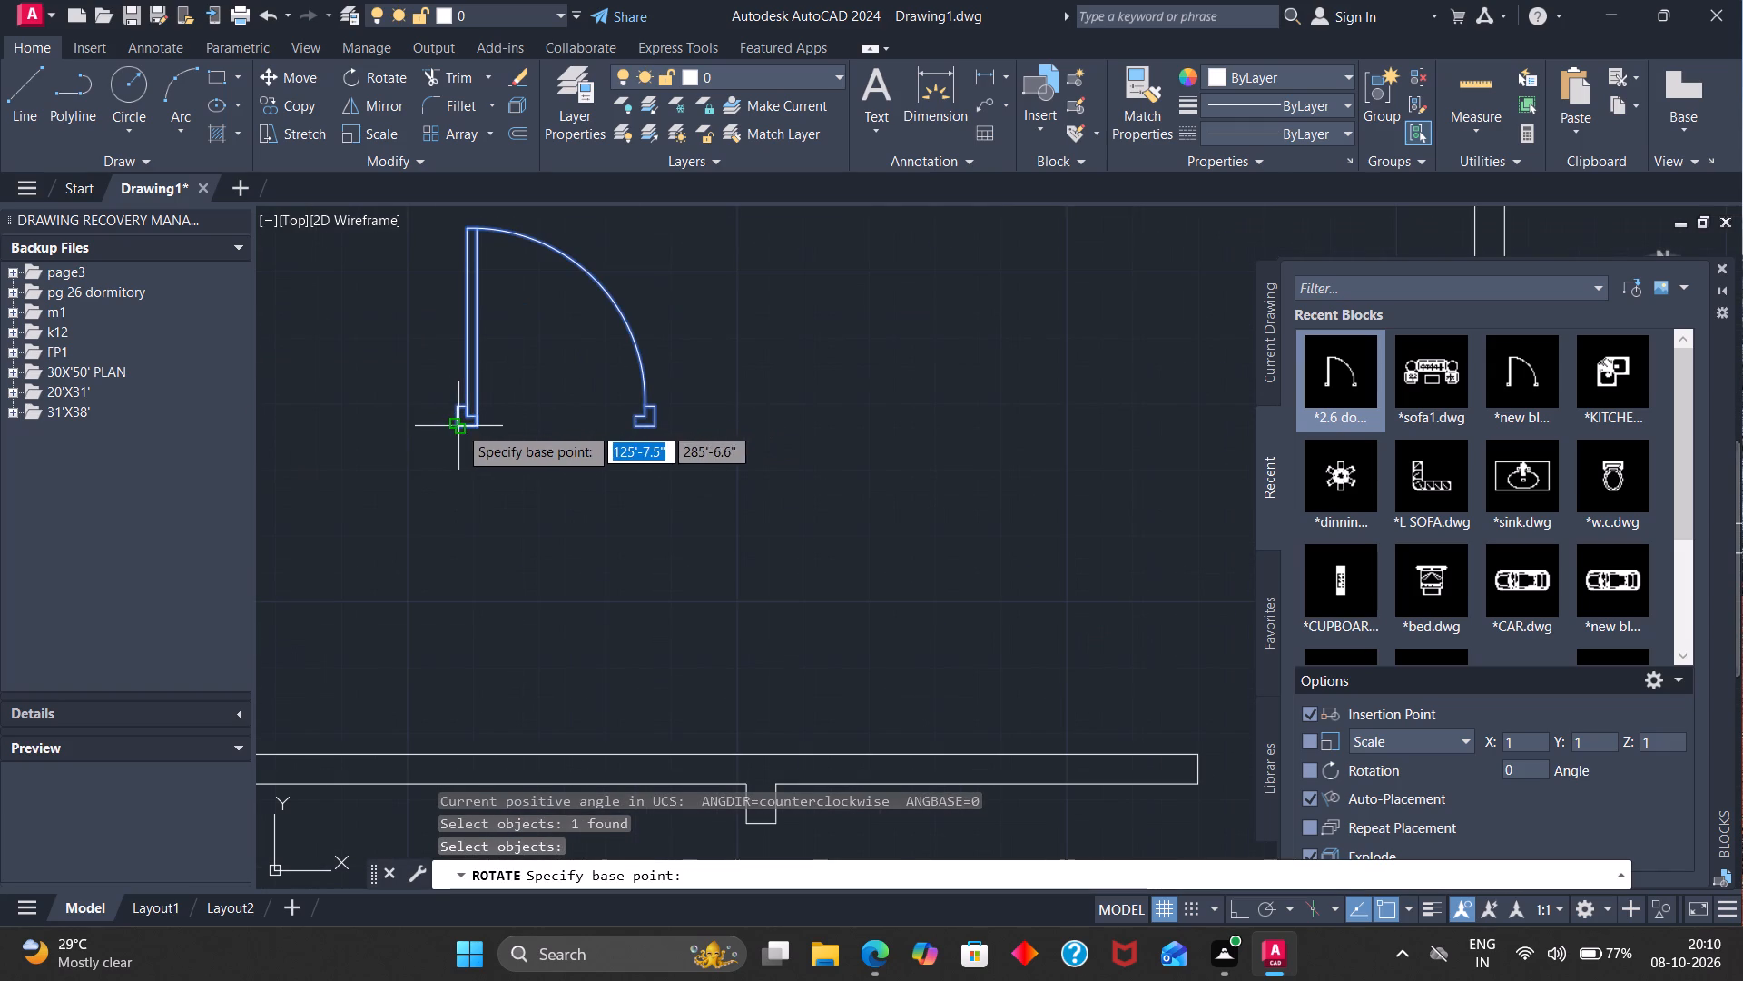
click(458, 426)
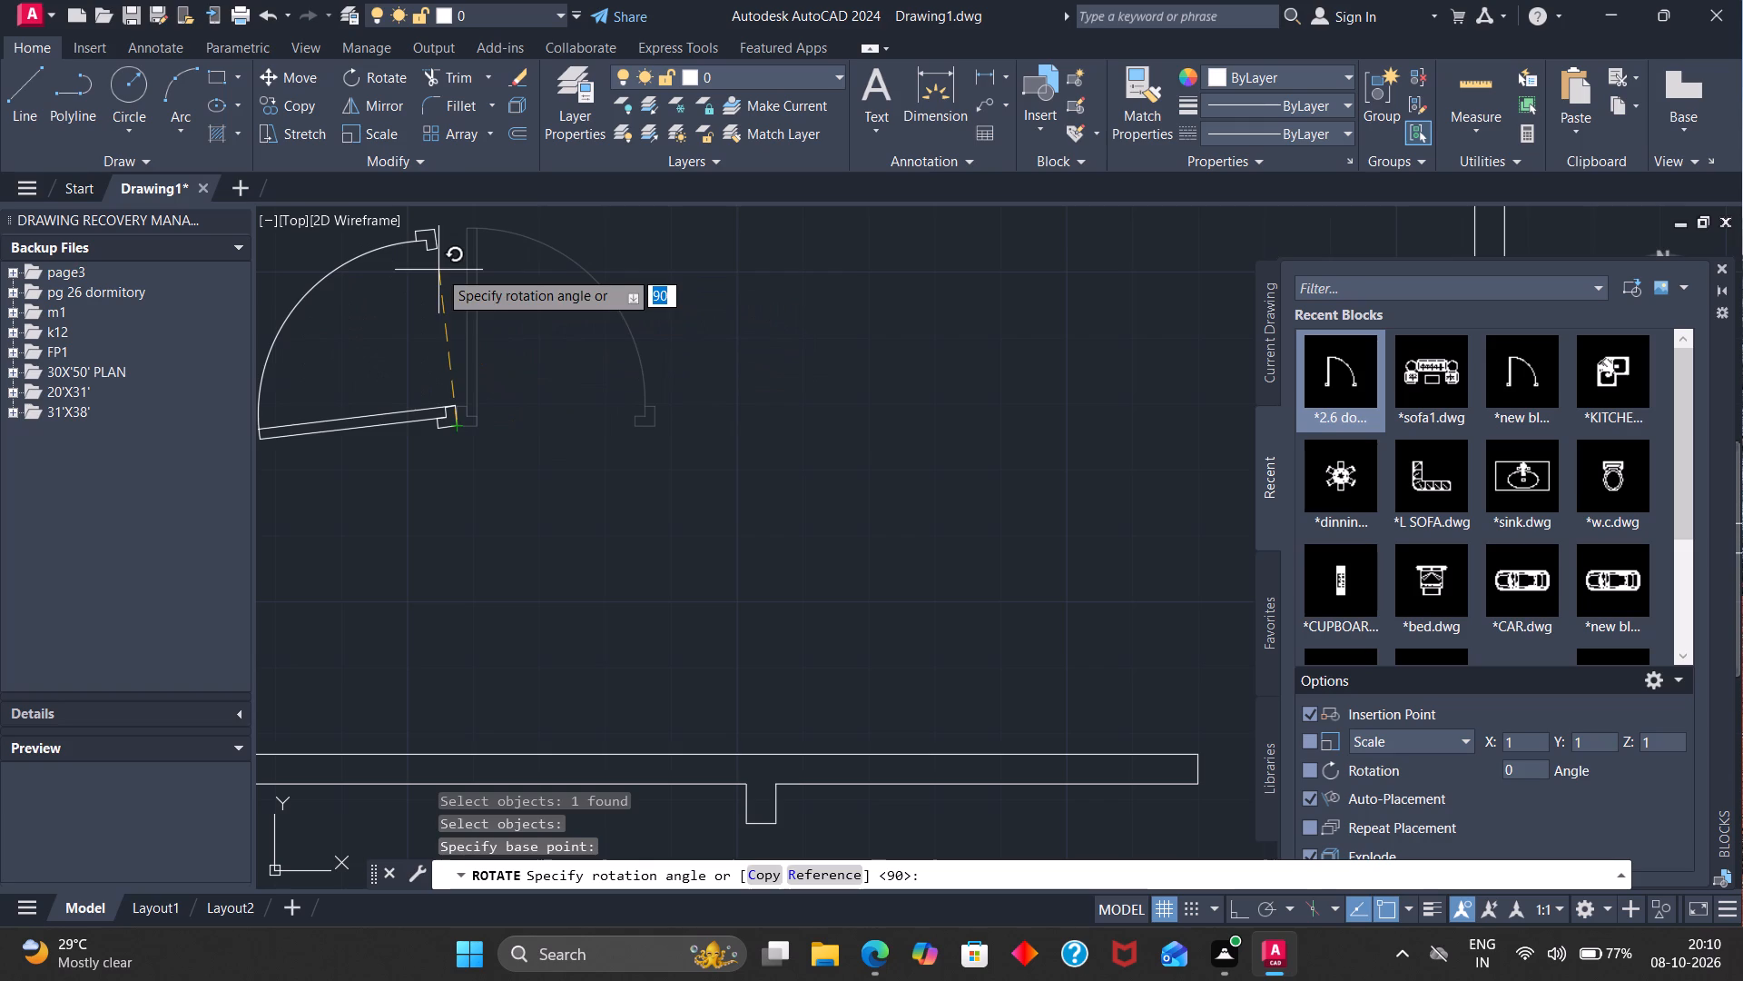
click(457, 398)
scroll(481, 407, down, 2)
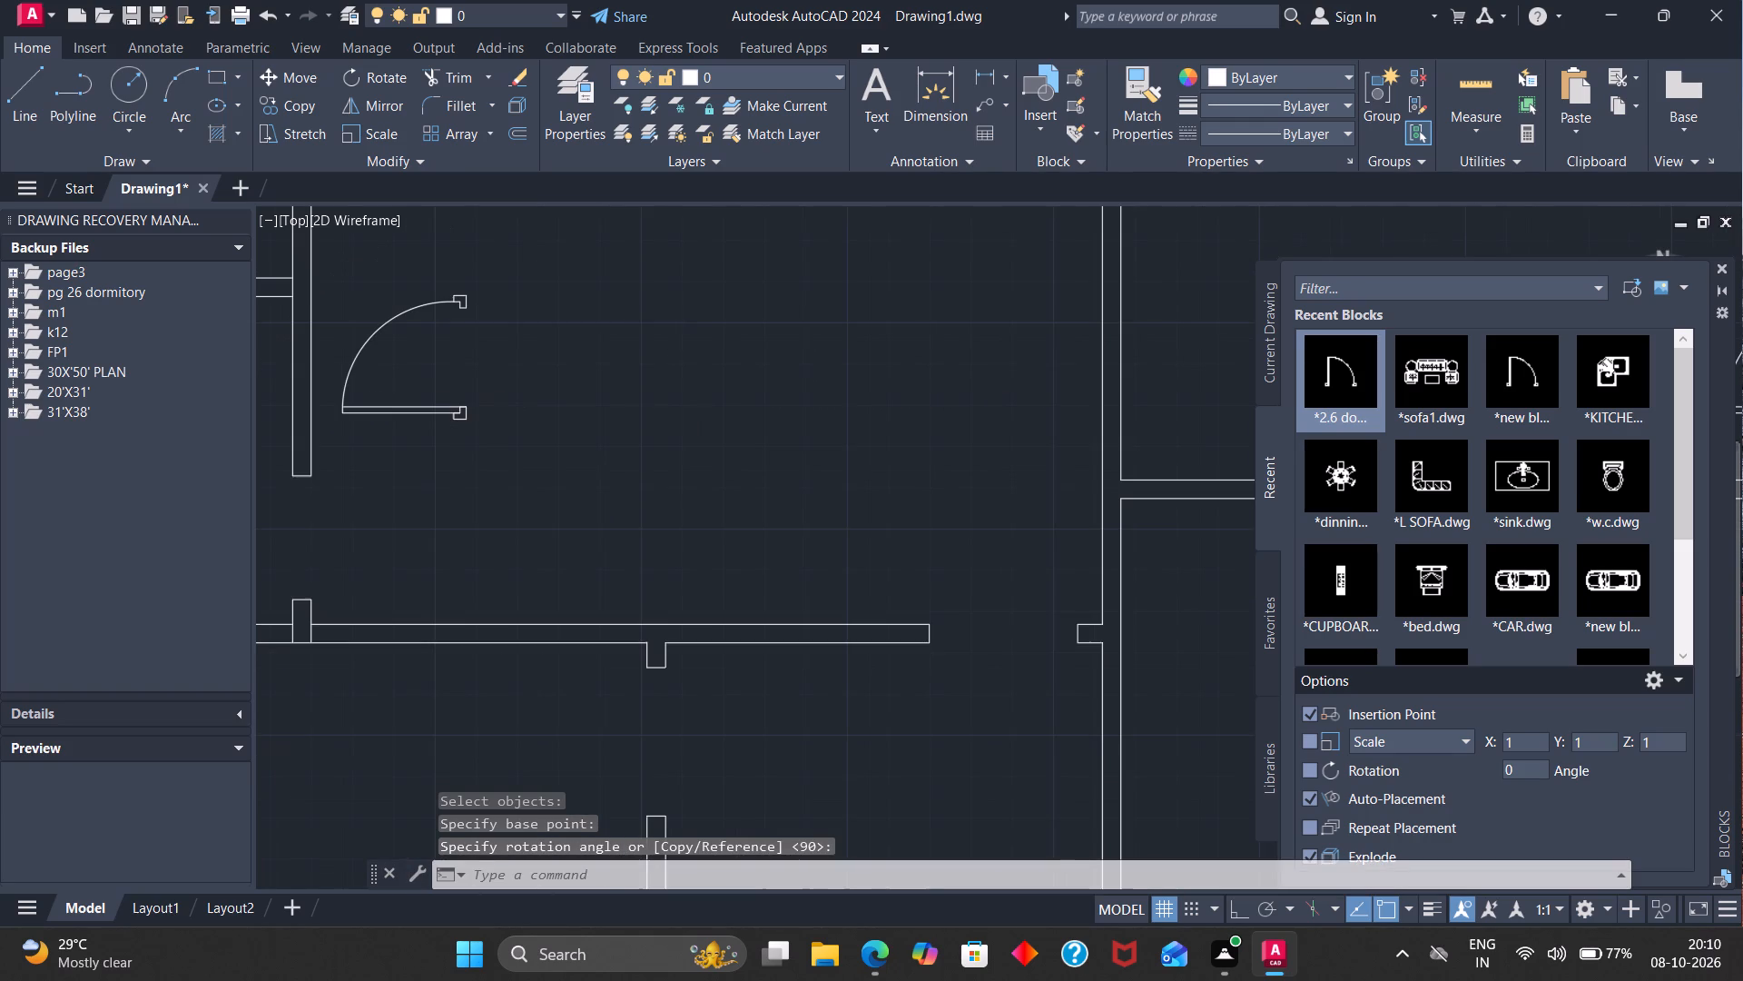
Move the rotated door by its lower east corner into the upper west partition's opening, onto the wall stub's upper east corner.
key(m)
key(Return)
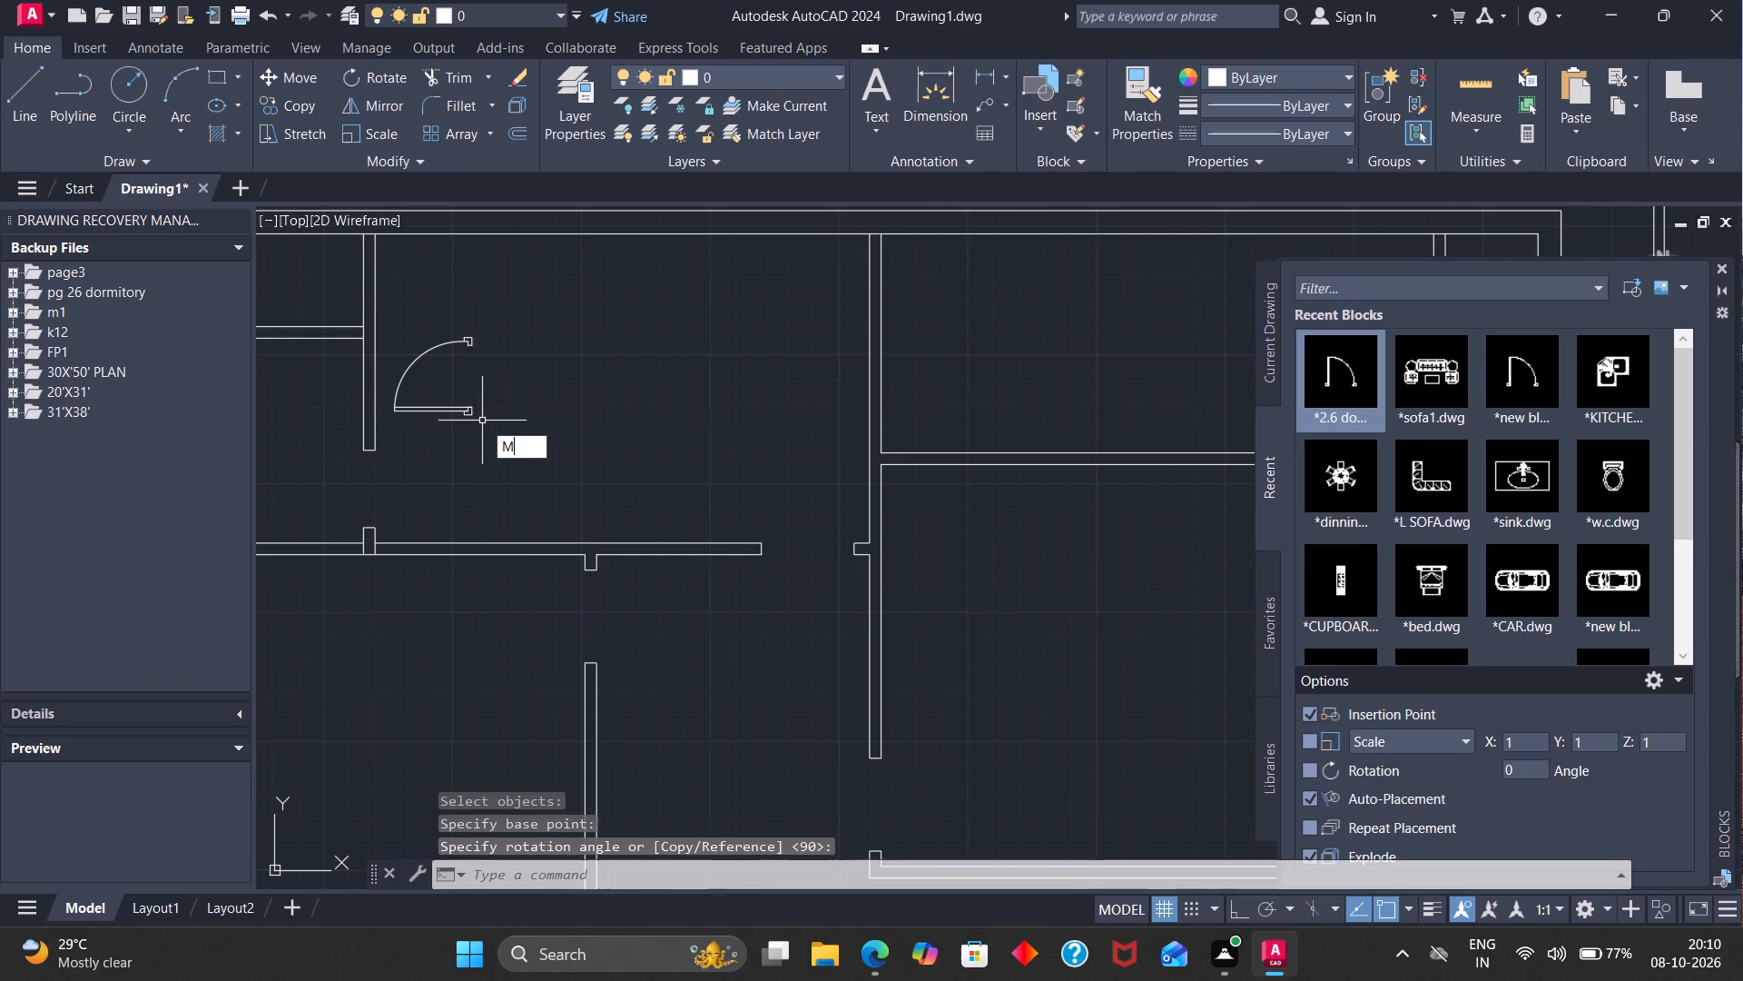
click(468, 411)
key(Return)
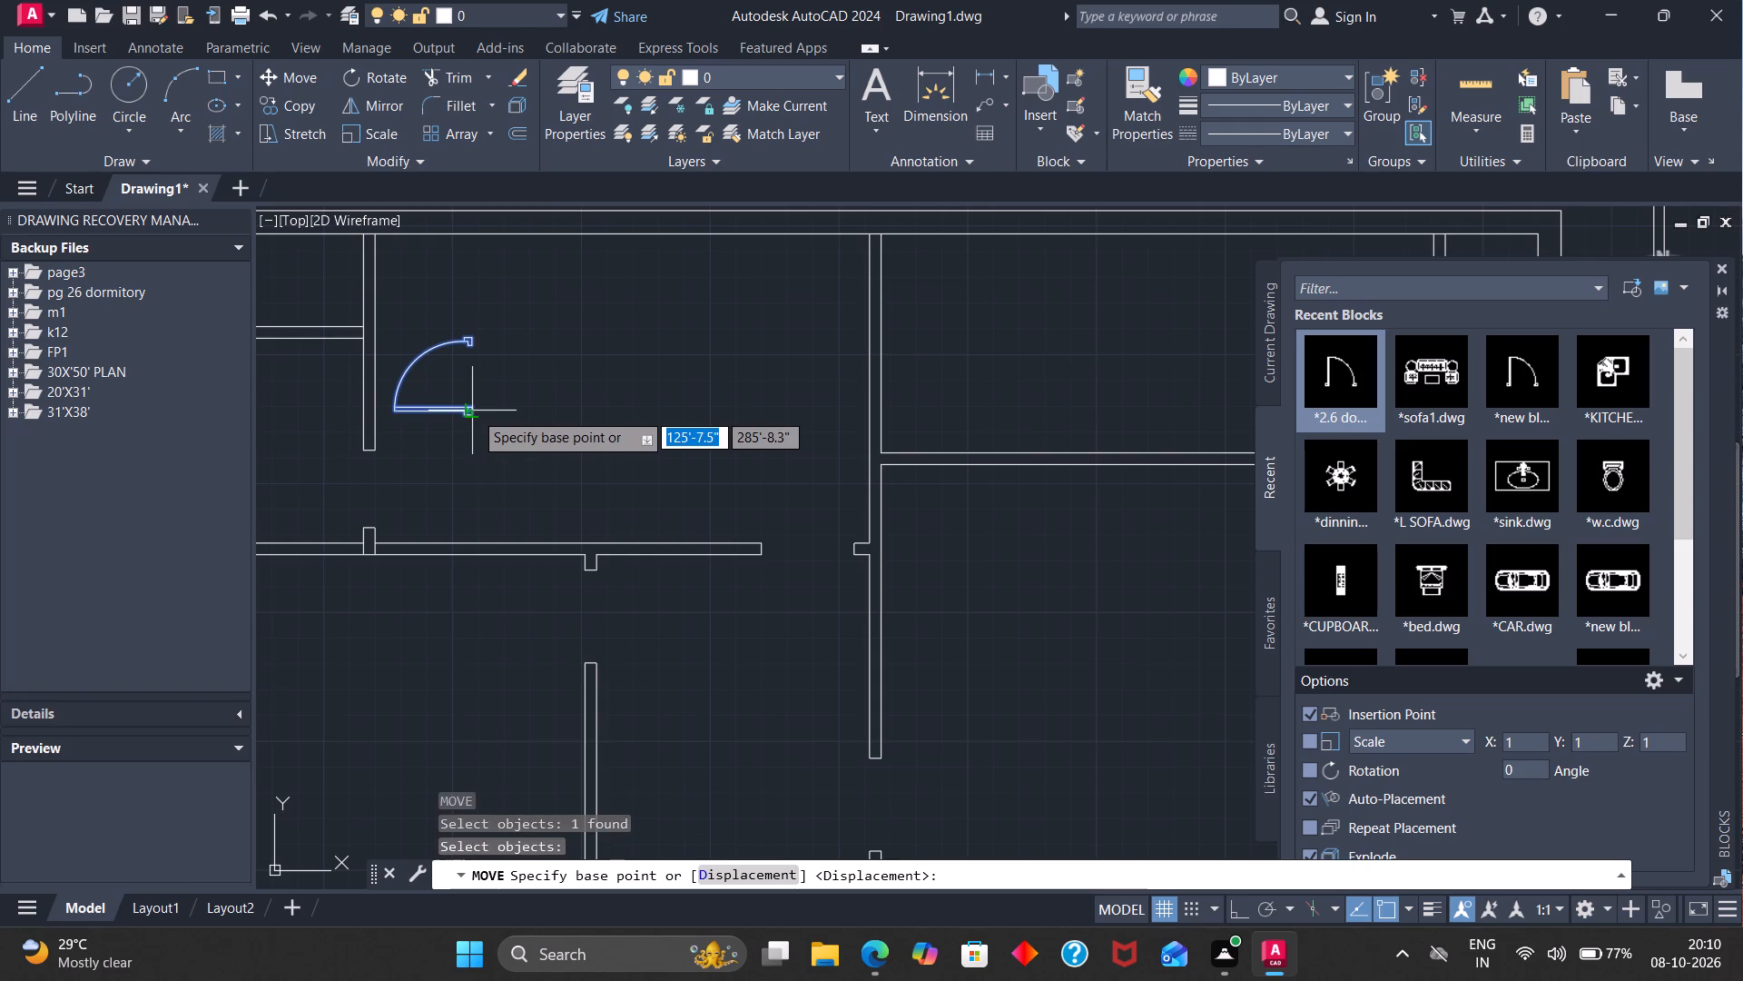
scroll(477, 417, up, 3)
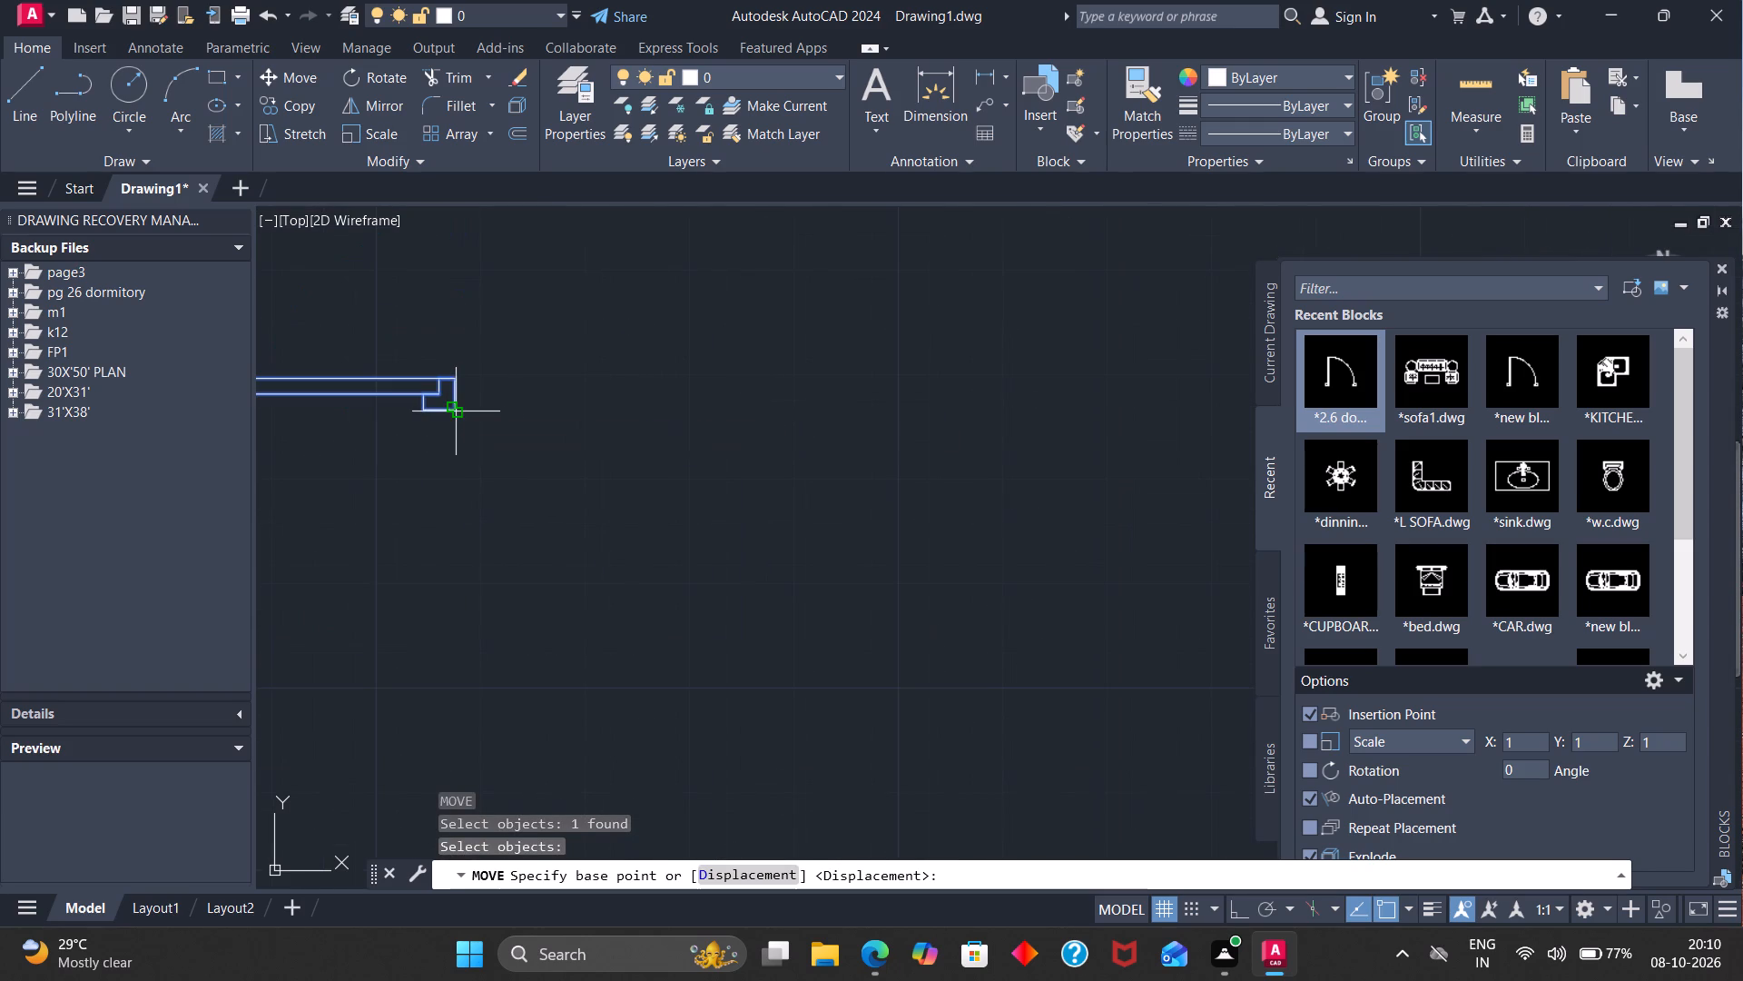
click(456, 411)
scroll(400, 474, down, 4)
scroll(352, 537, up, 2)
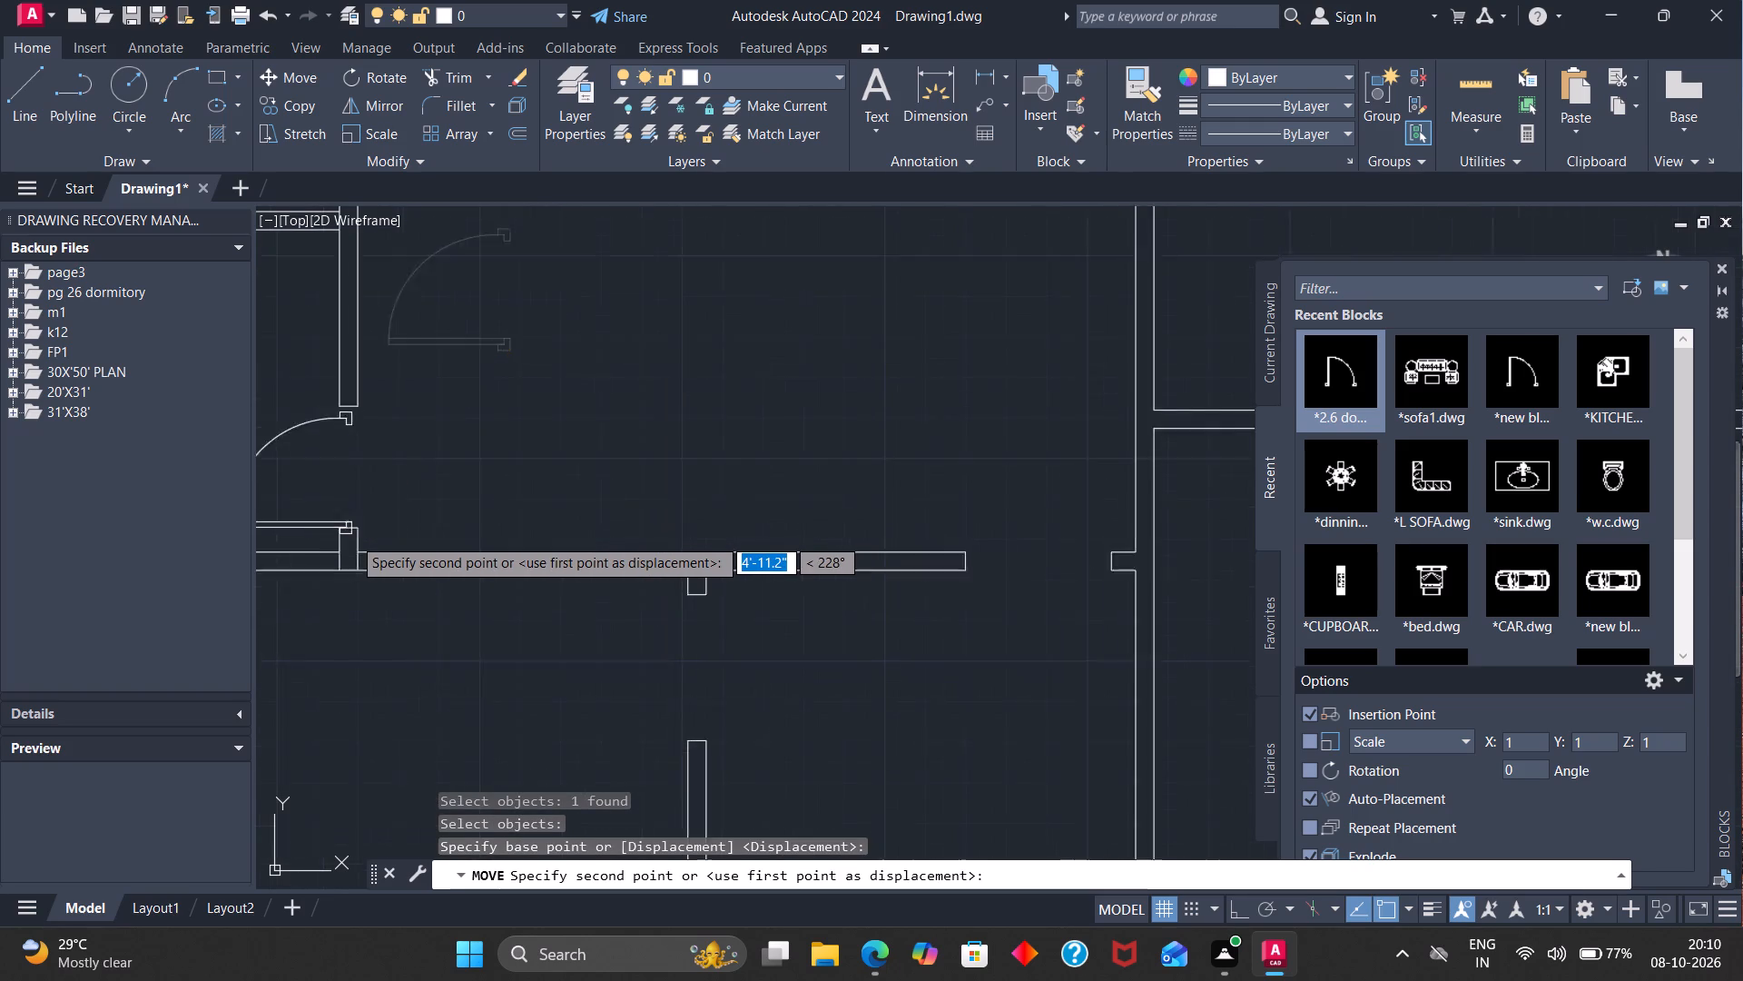
scroll(352, 537, up, 1)
click(366, 522)
scroll(447, 486, down, 3)
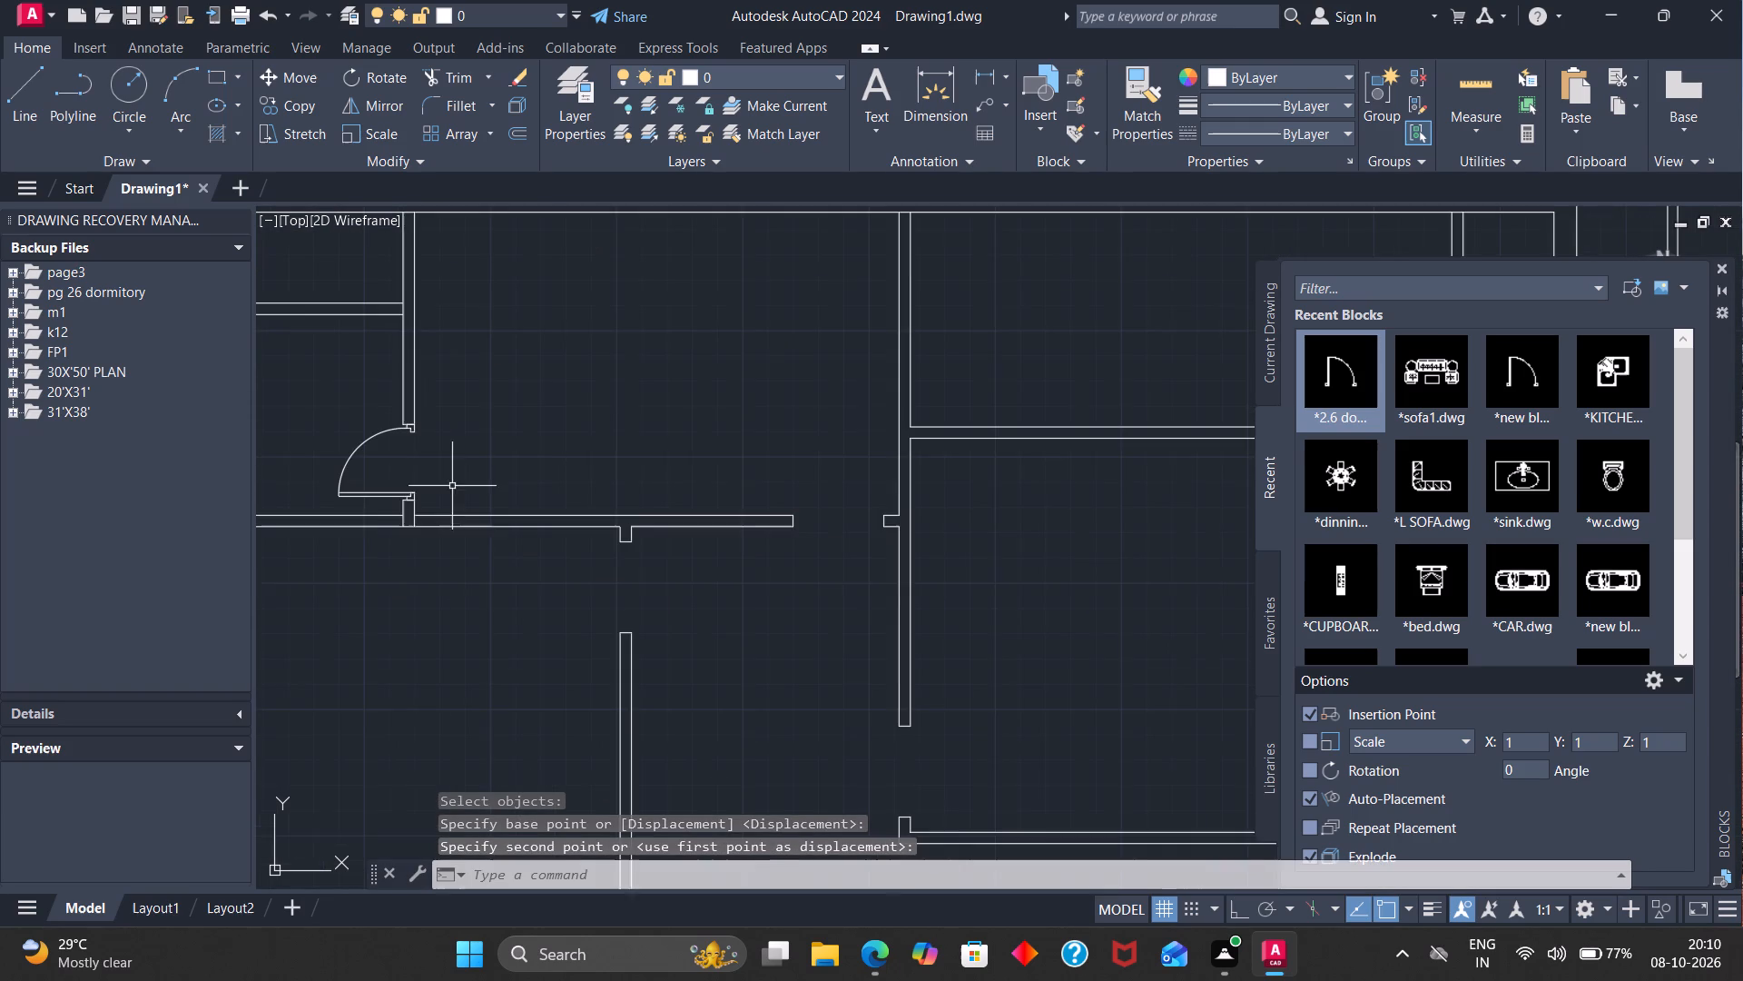
Move the upper east room's door by its lower east corner into the small partition's opening, onto the wall stub's upper east corner.
scroll(743, 465, down, 2)
scroll(1009, 411, up, 3)
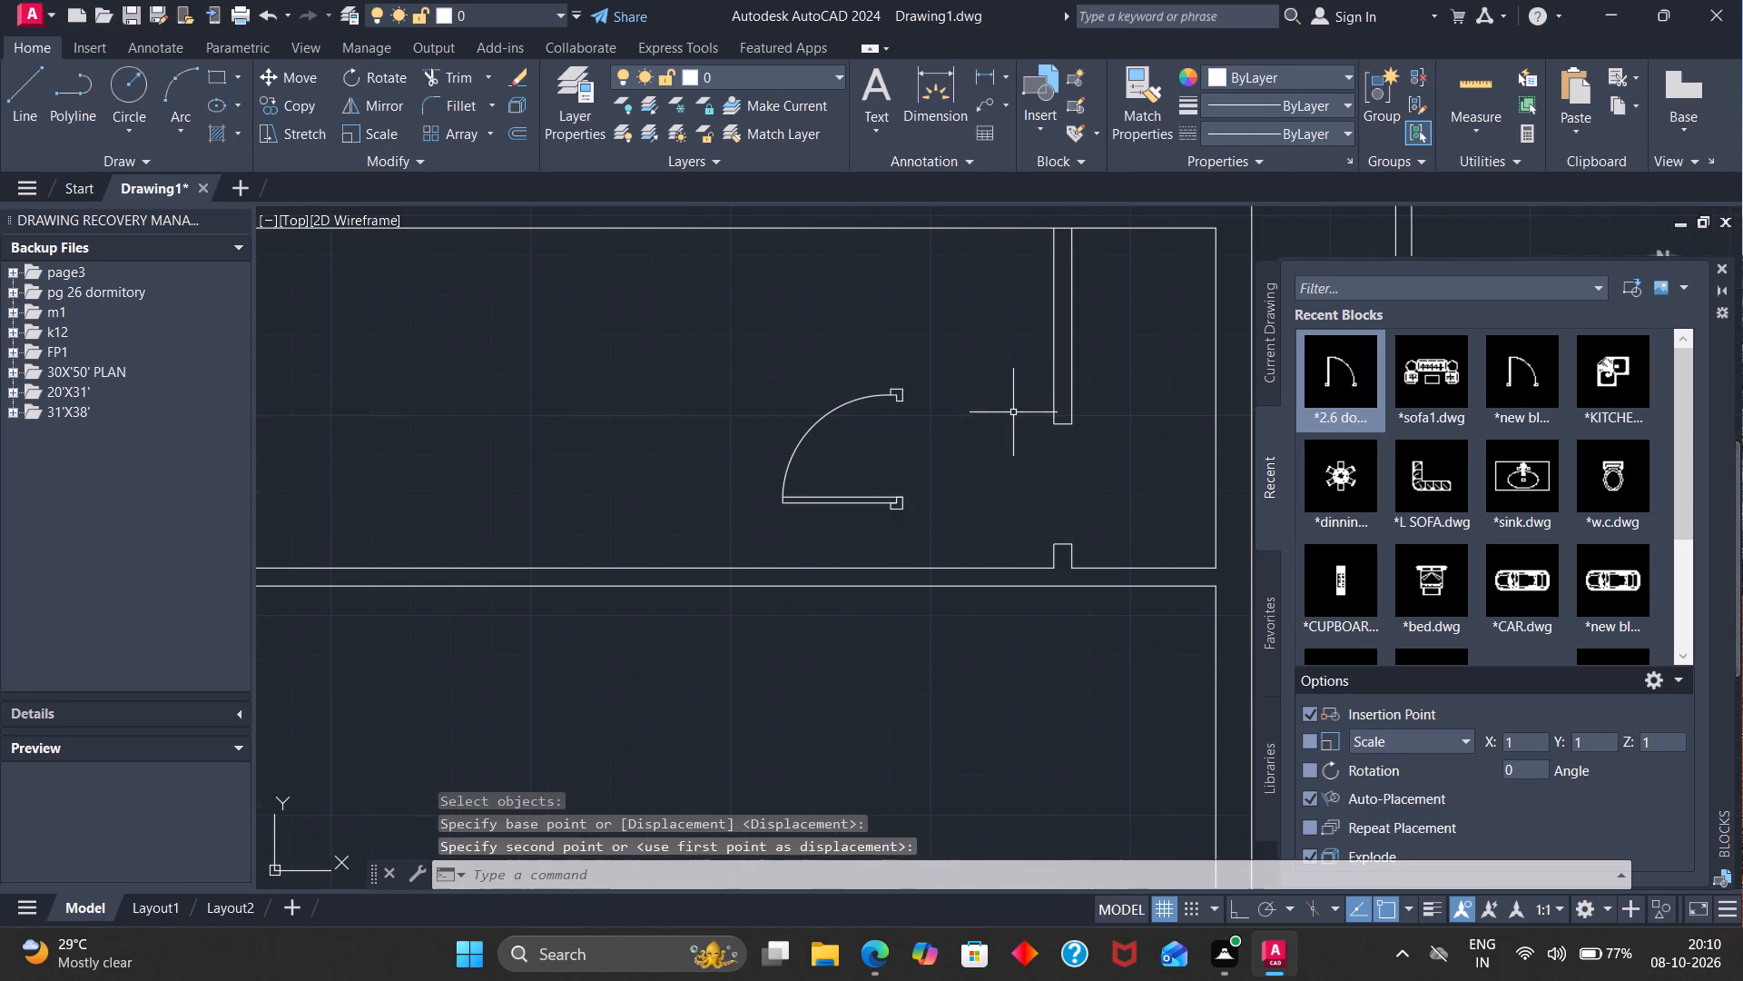
key(Return)
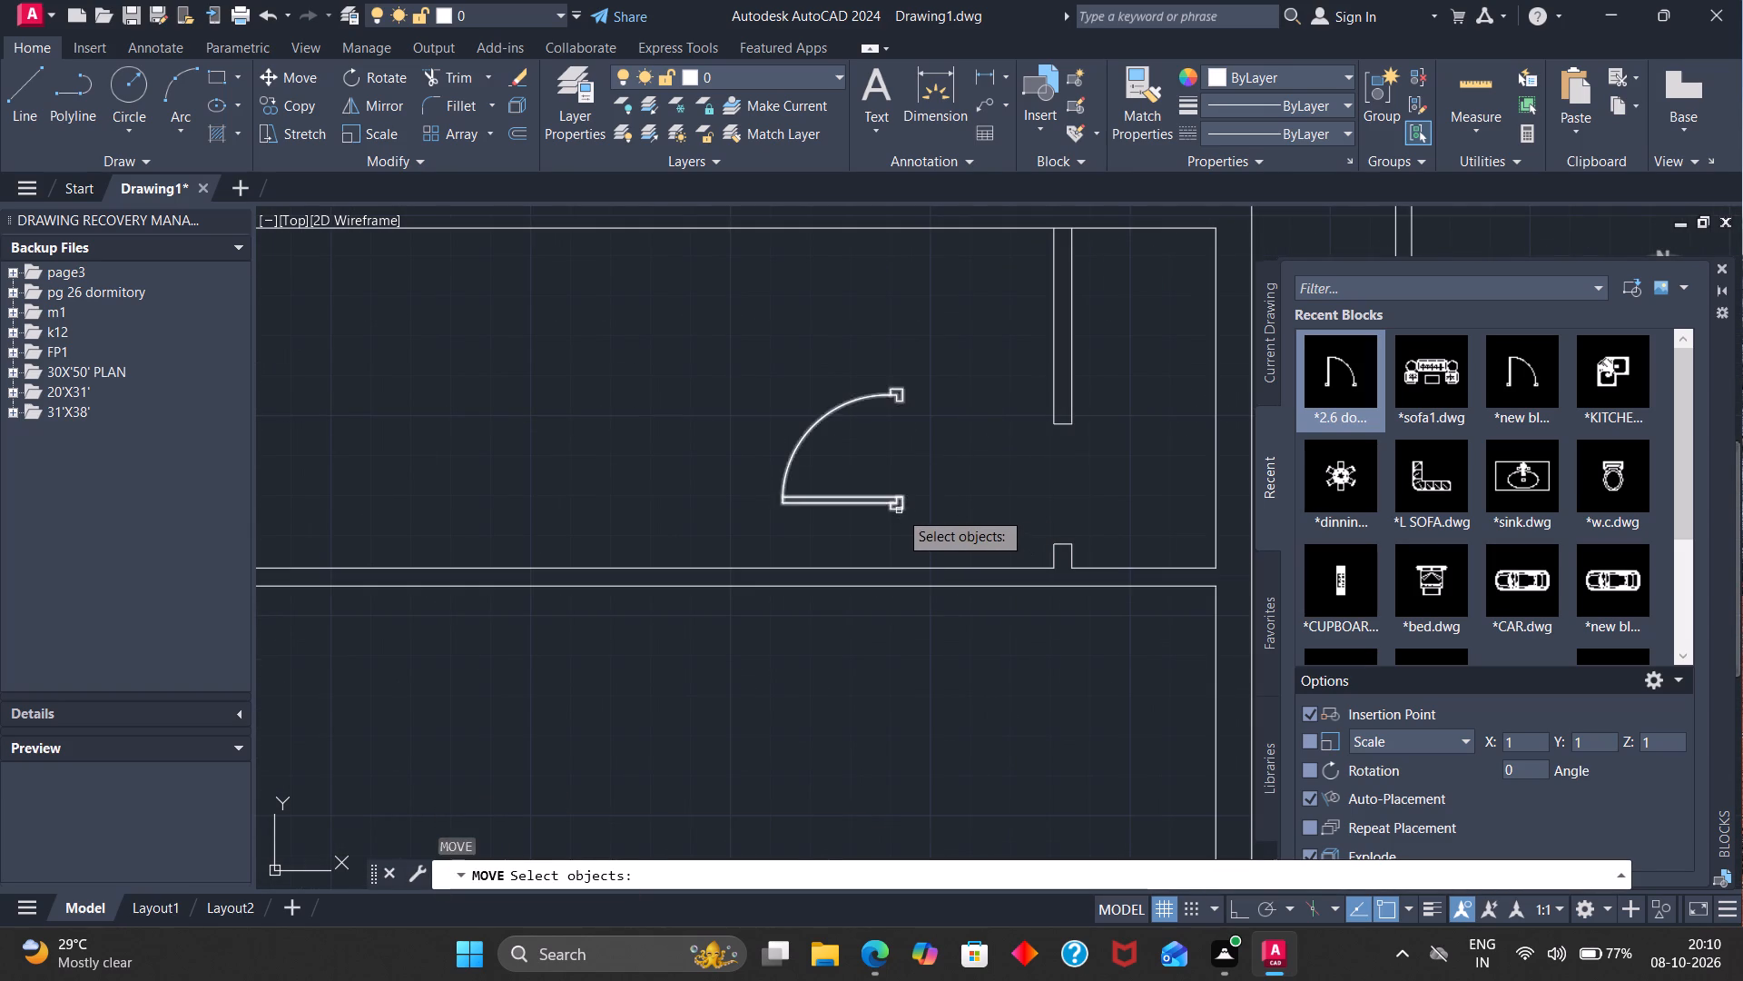
click(899, 510)
key(Return)
scroll(916, 505, up, 3)
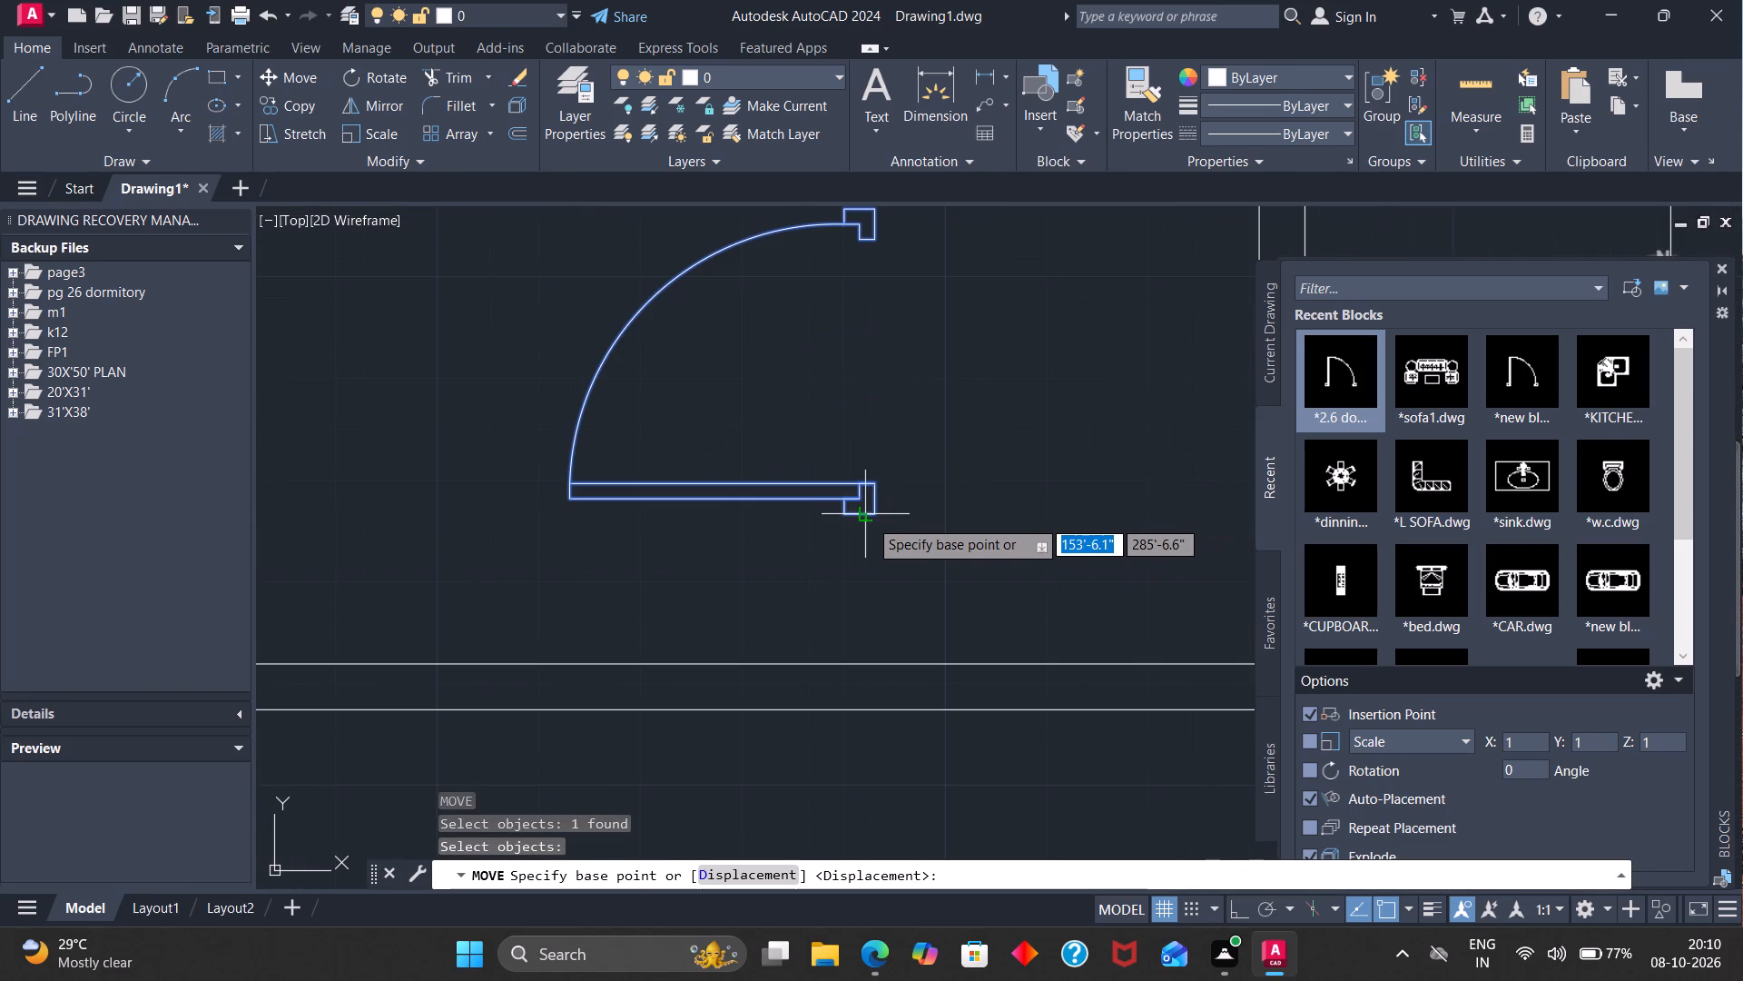
click(877, 515)
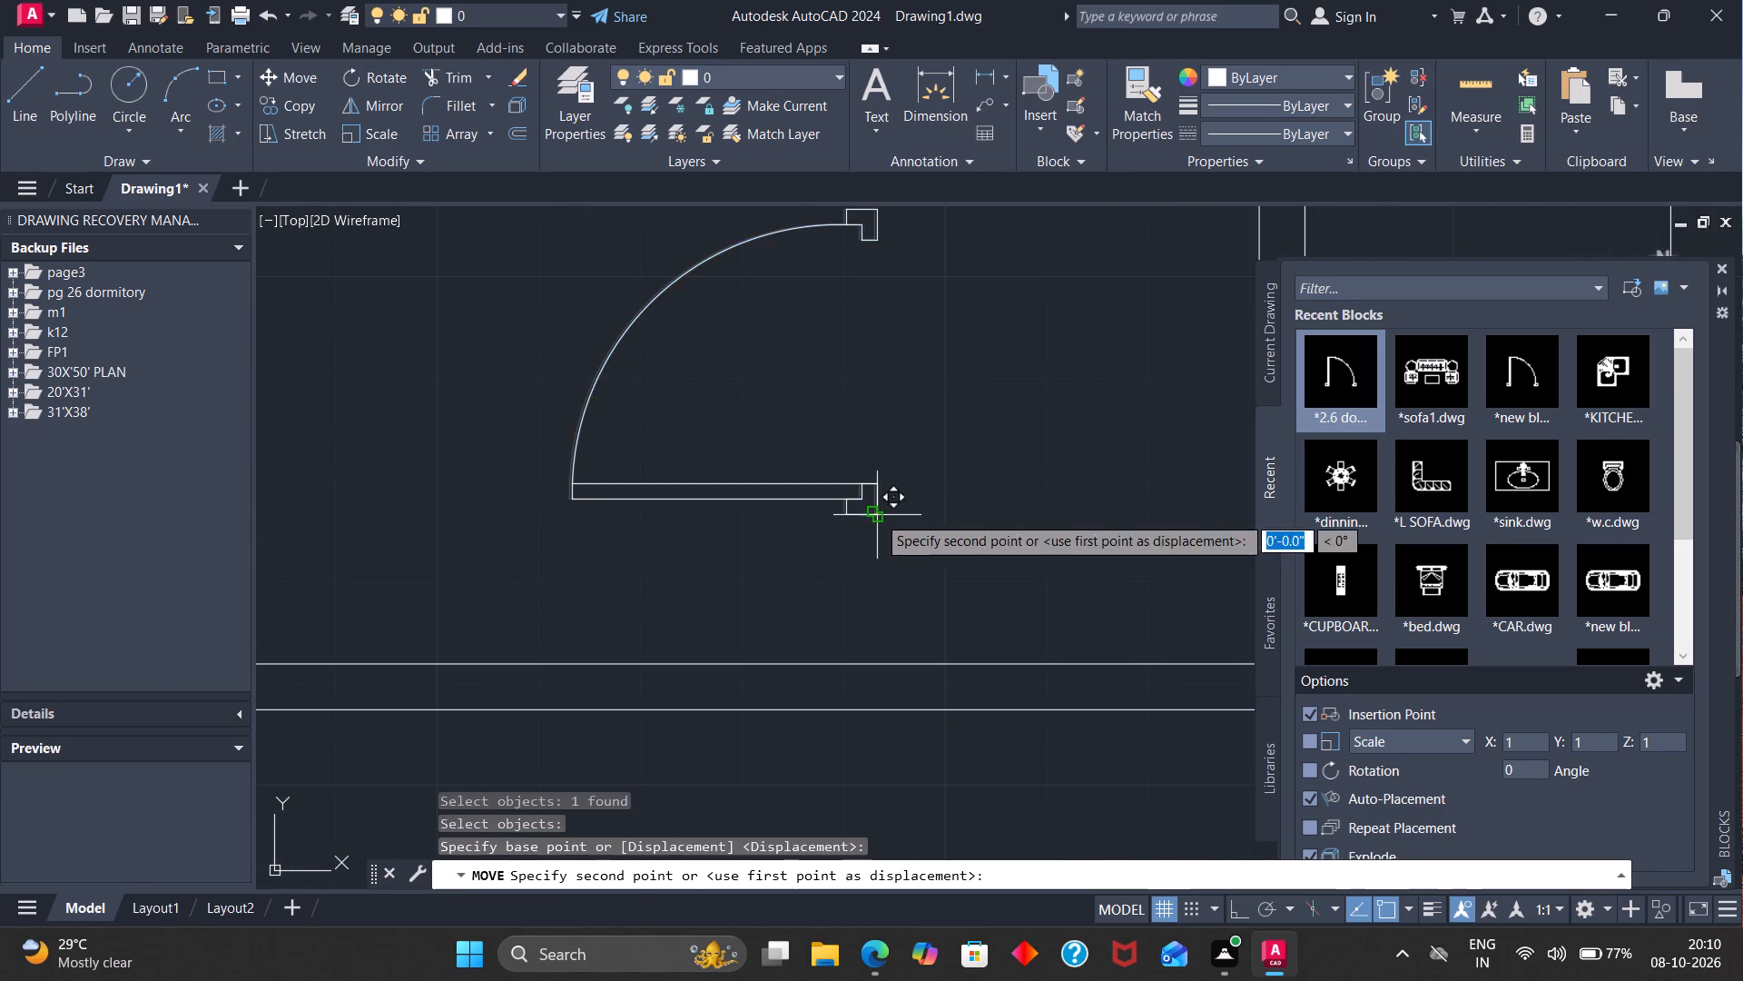
scroll(996, 528, down, 3)
scroll(1144, 566, up, 2)
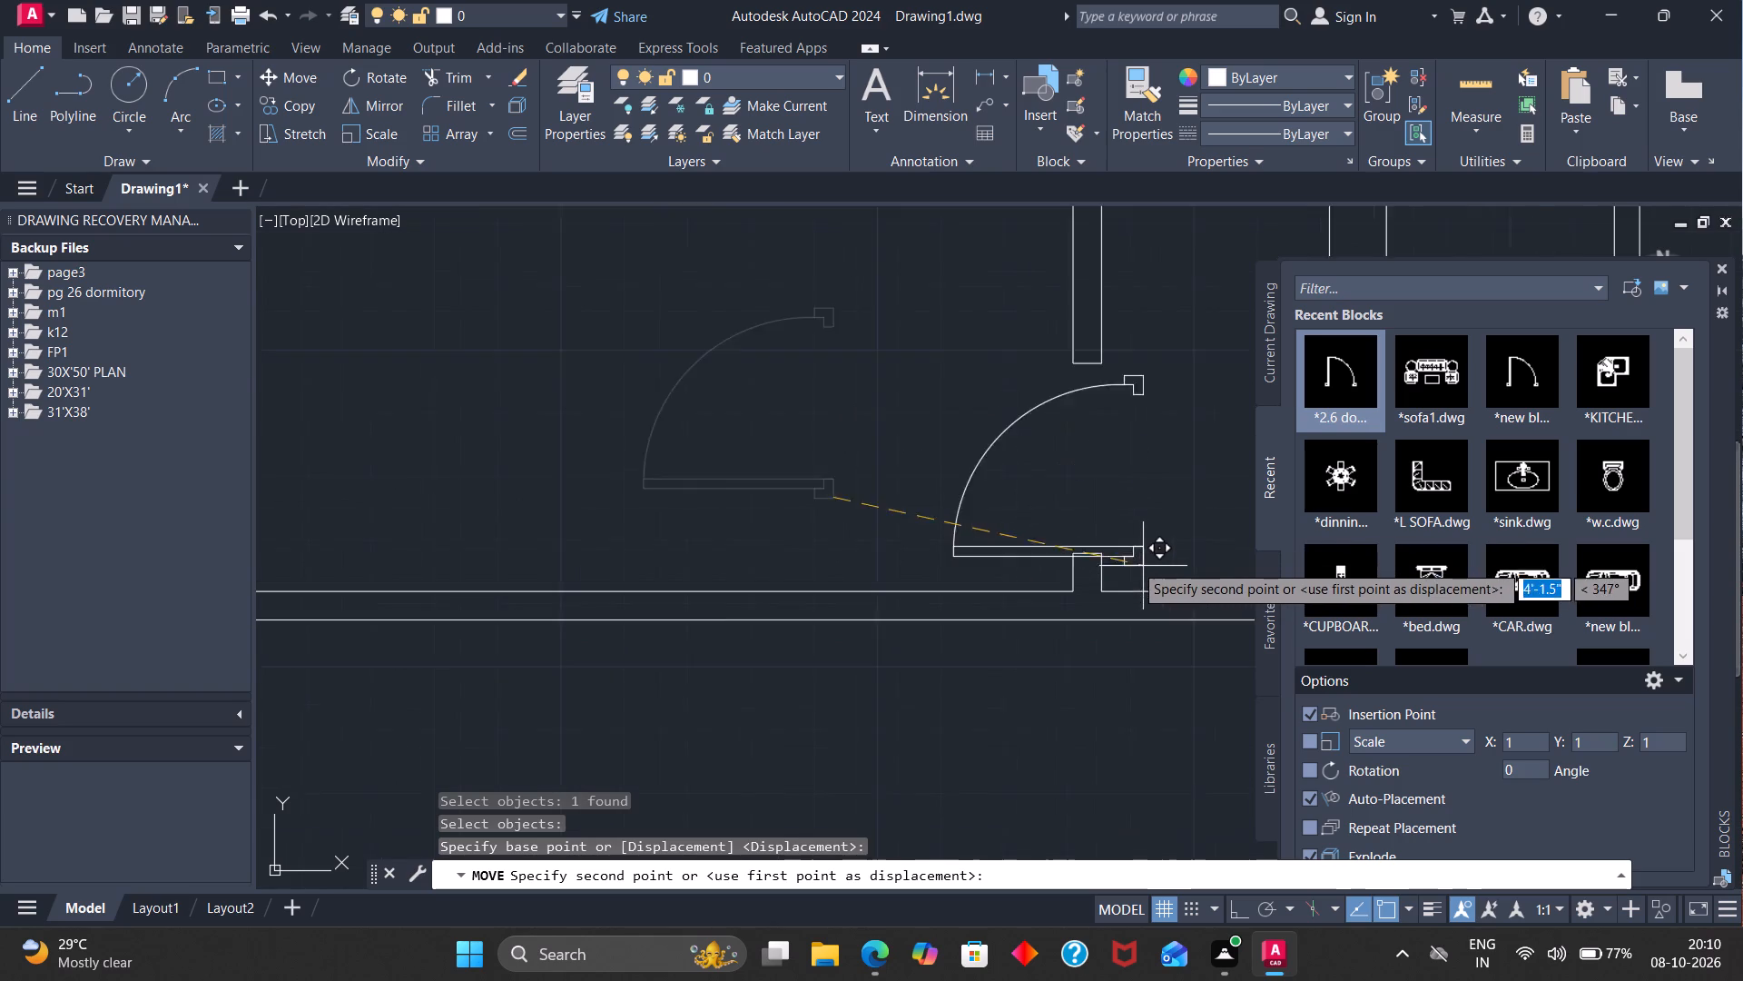
scroll(1131, 563, up, 1)
click(1059, 548)
scroll(1059, 547, down, 2)
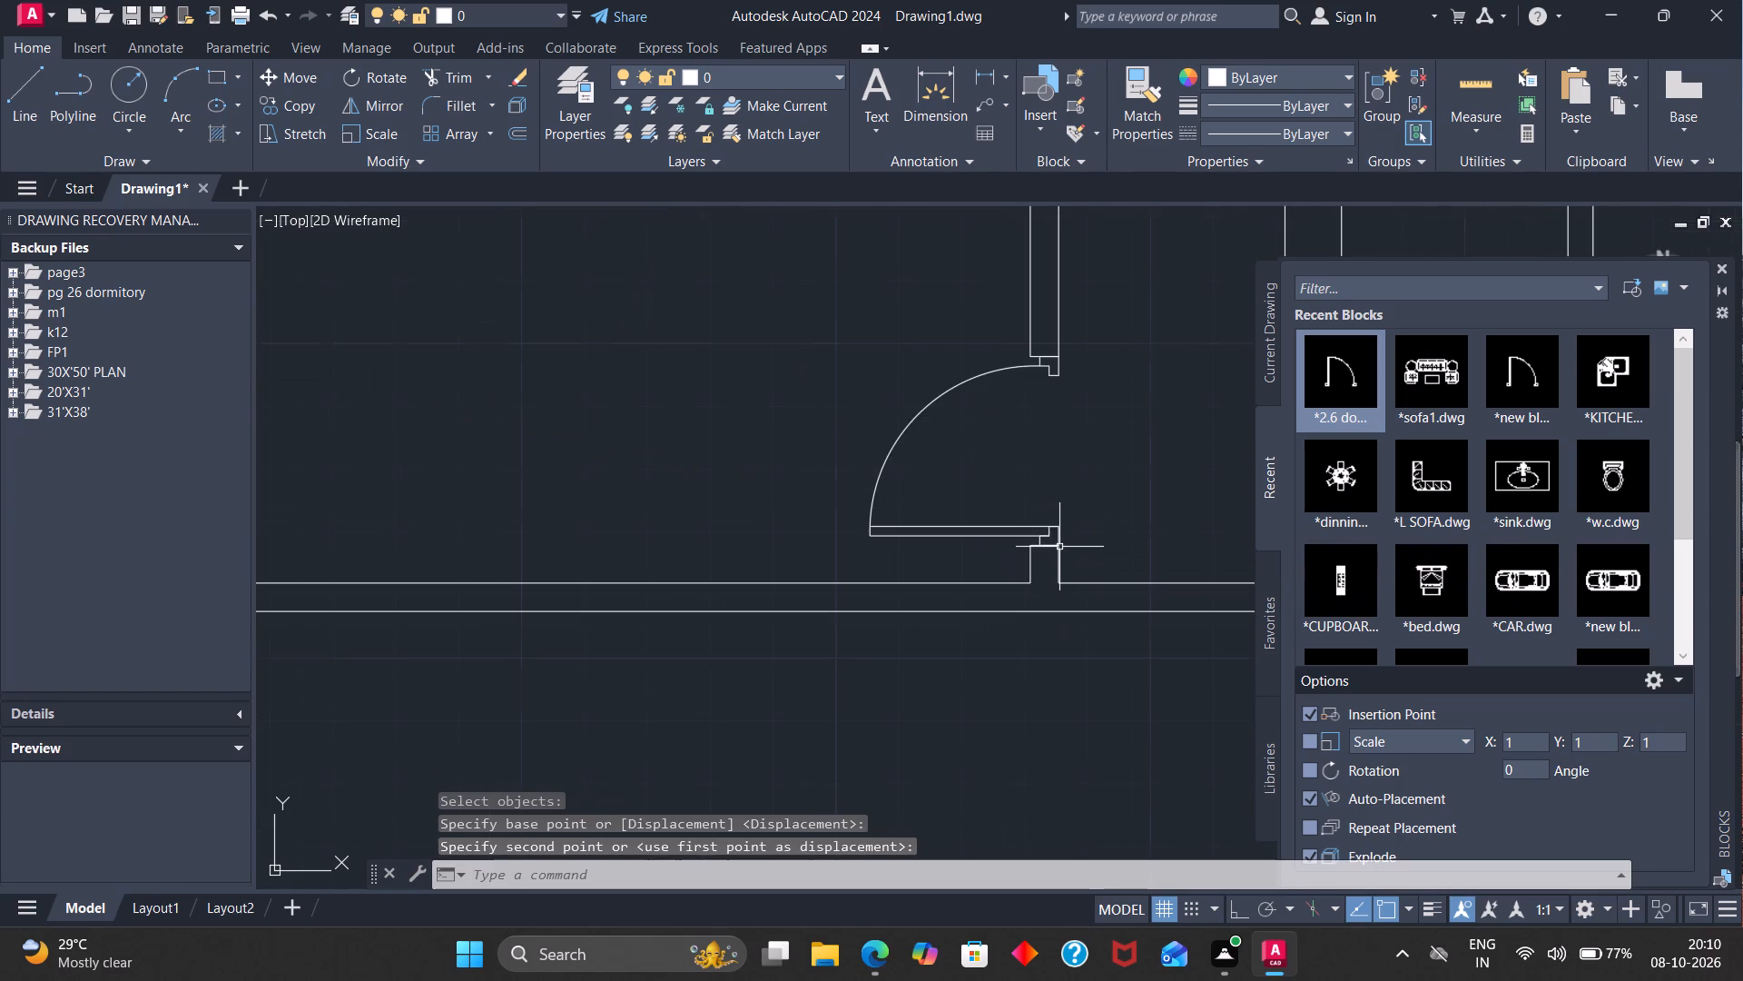
scroll(1137, 436, down, 3)
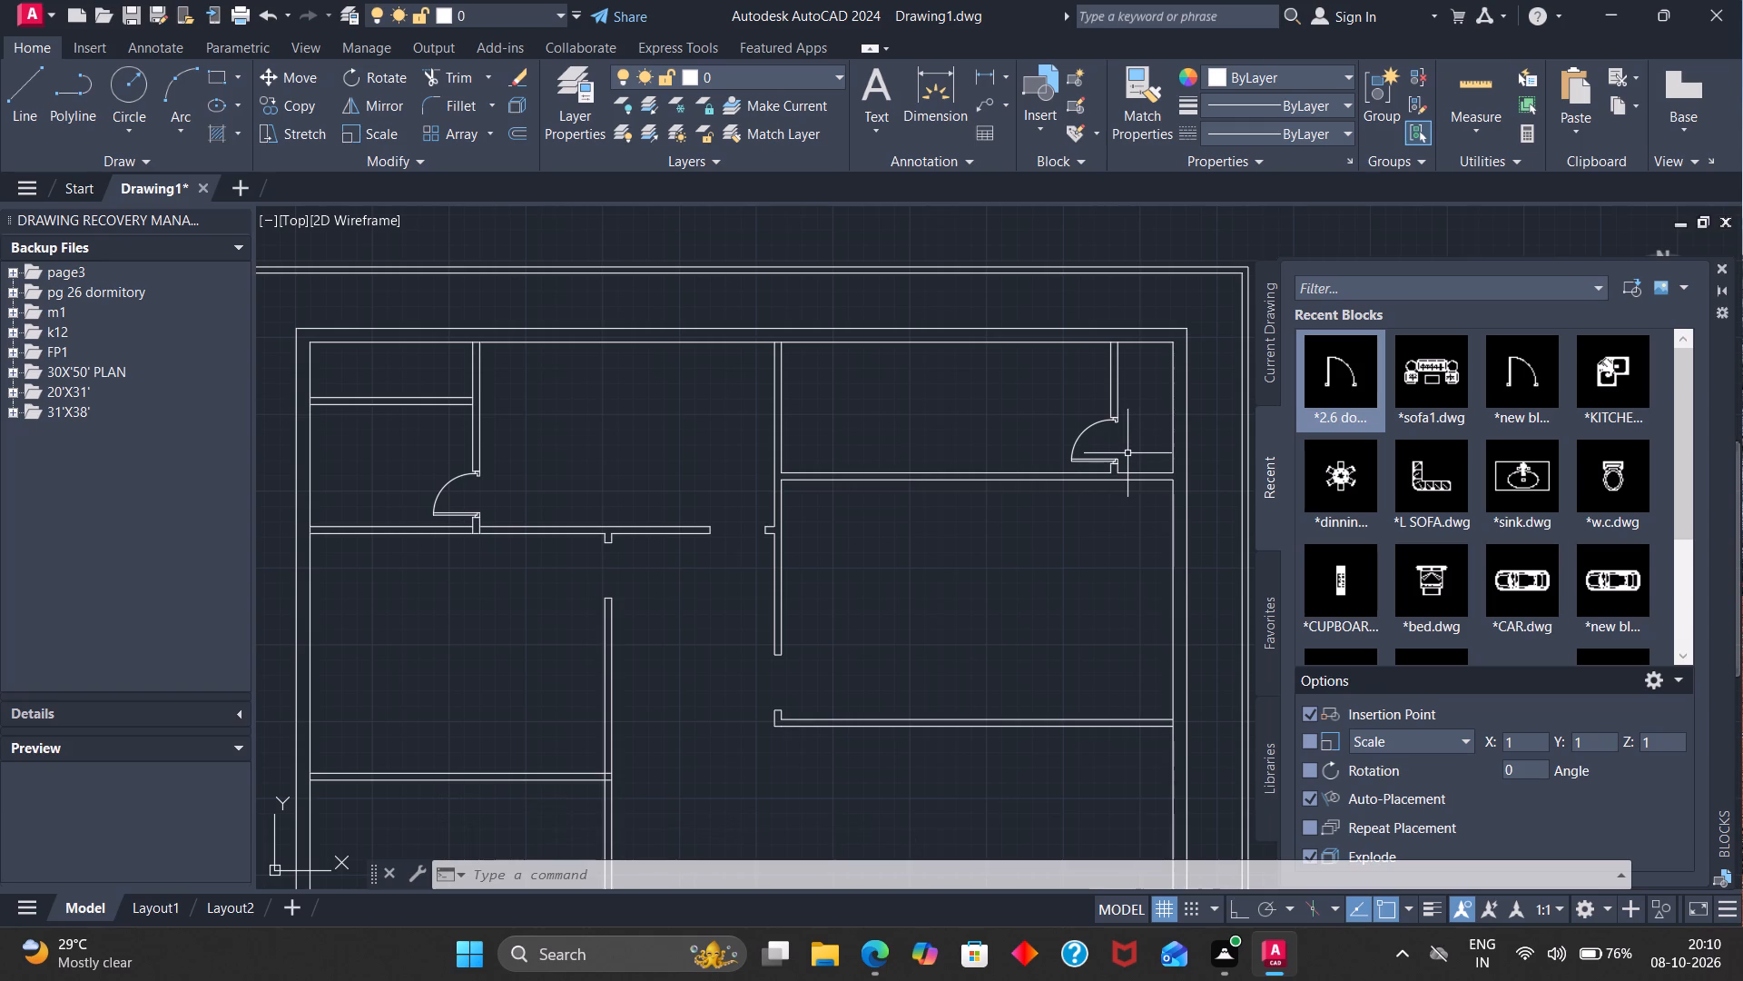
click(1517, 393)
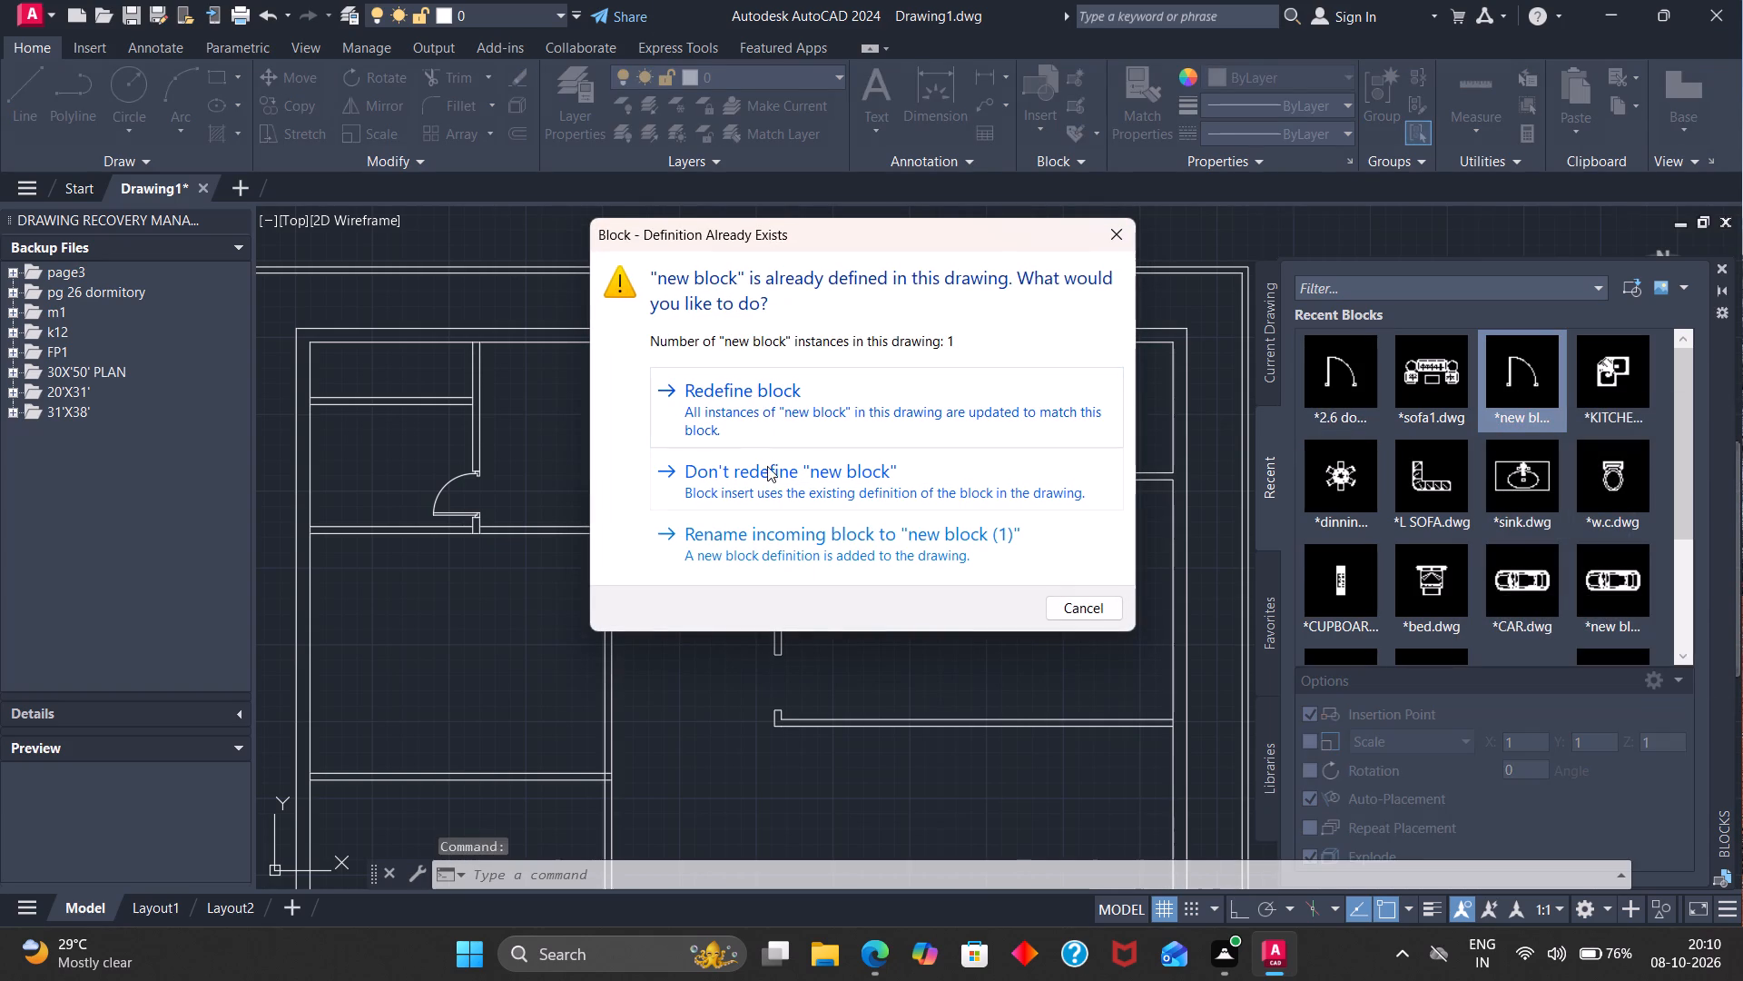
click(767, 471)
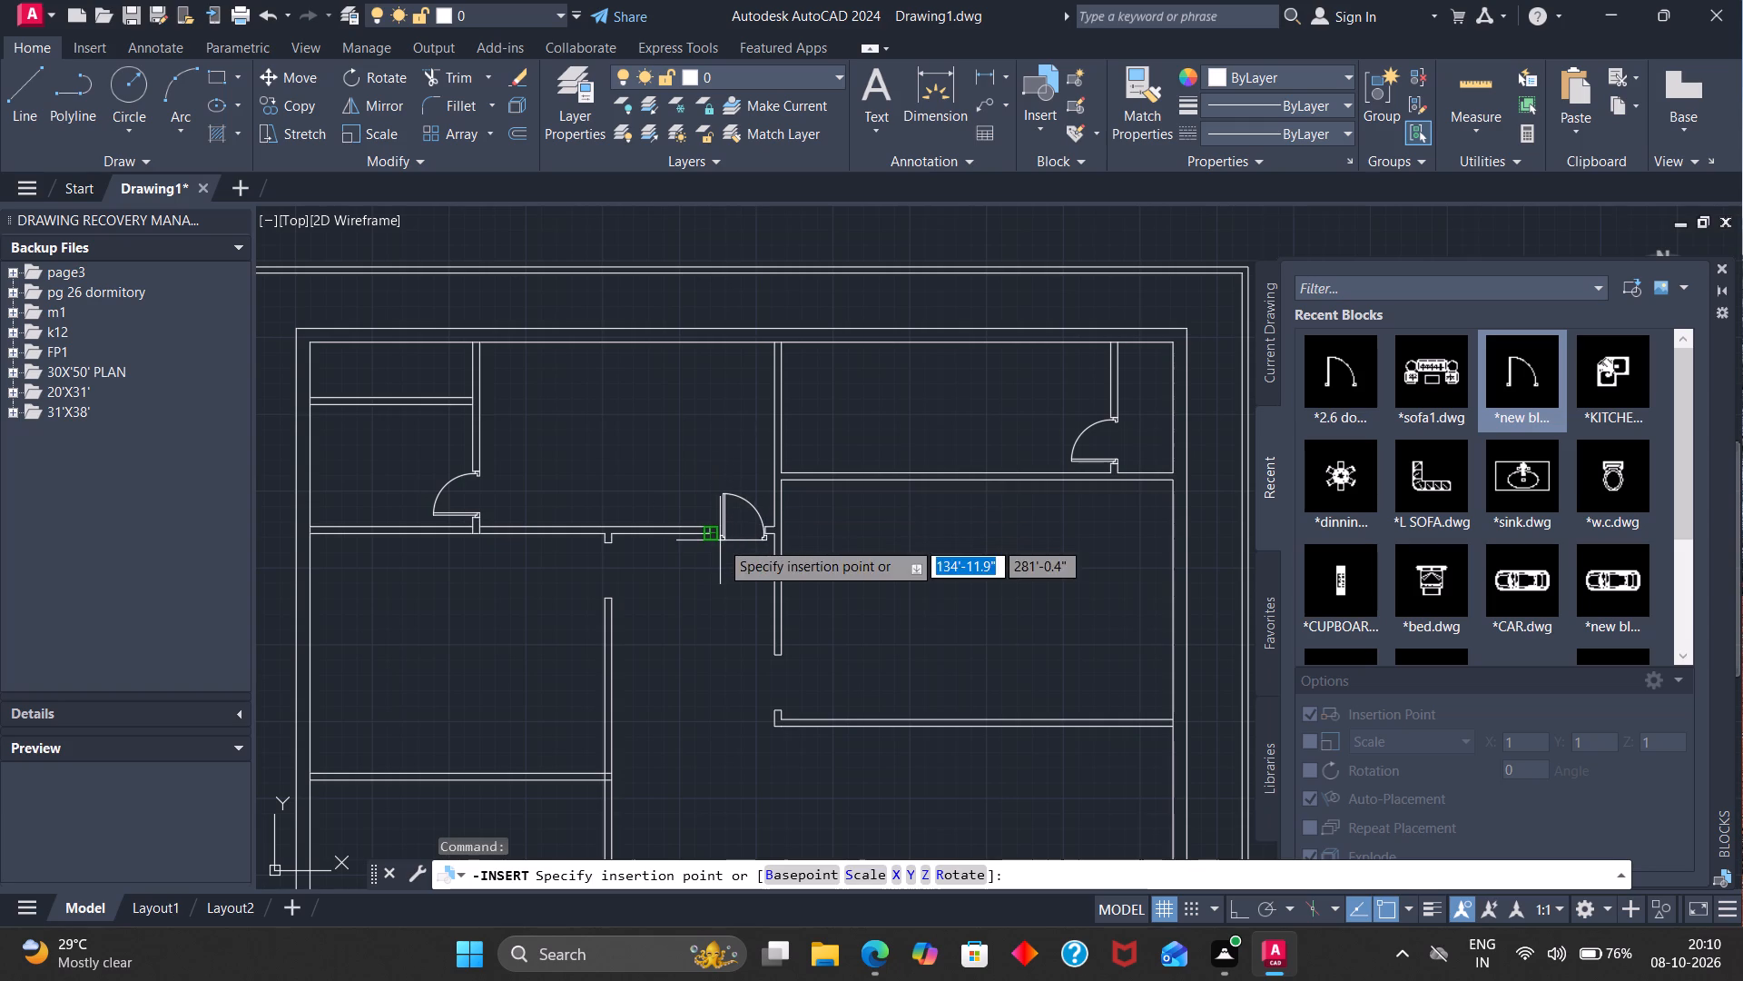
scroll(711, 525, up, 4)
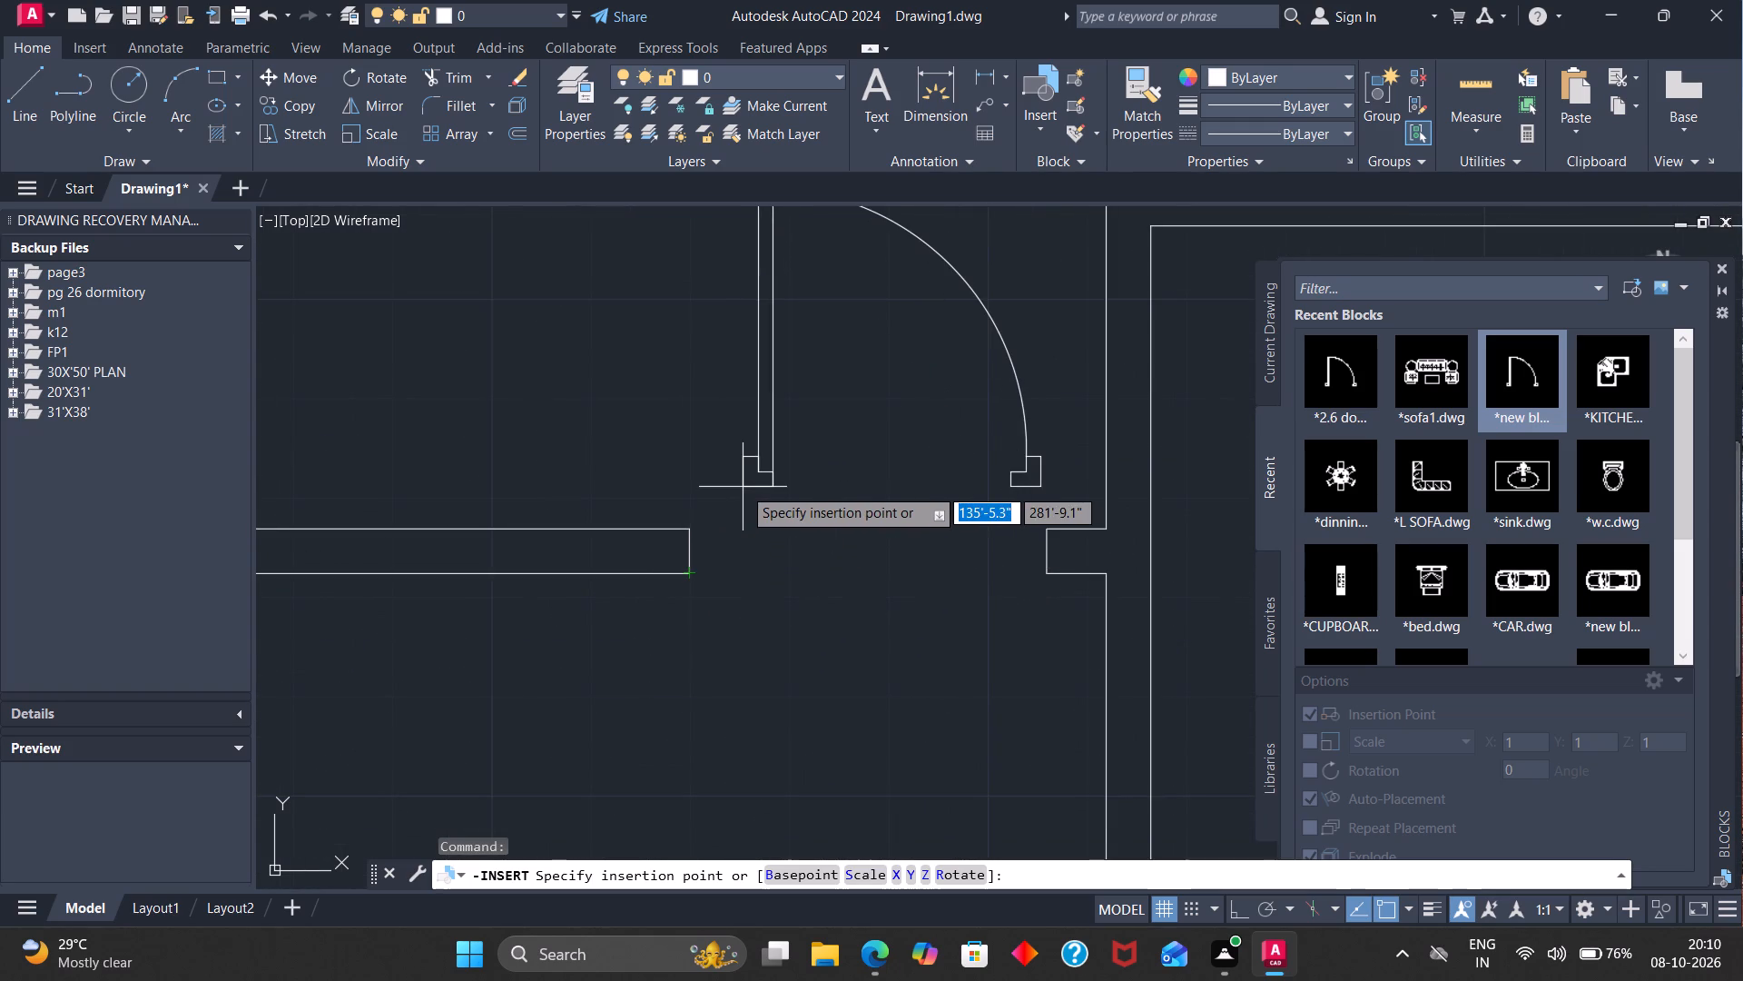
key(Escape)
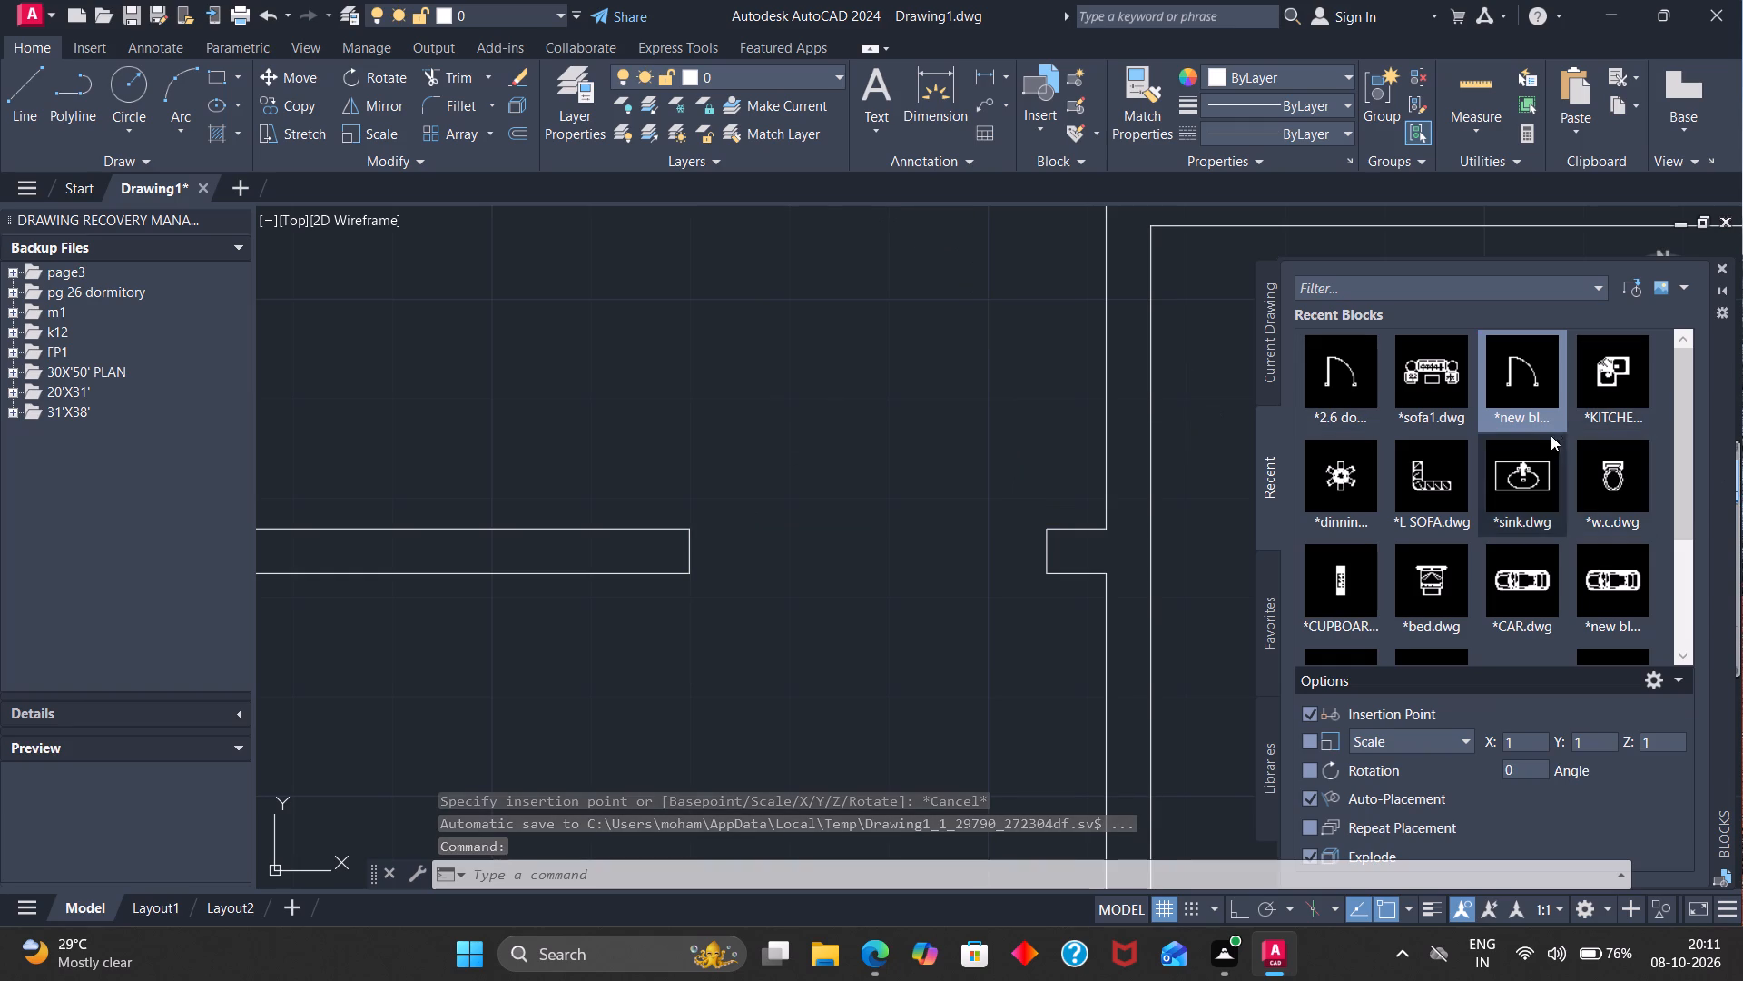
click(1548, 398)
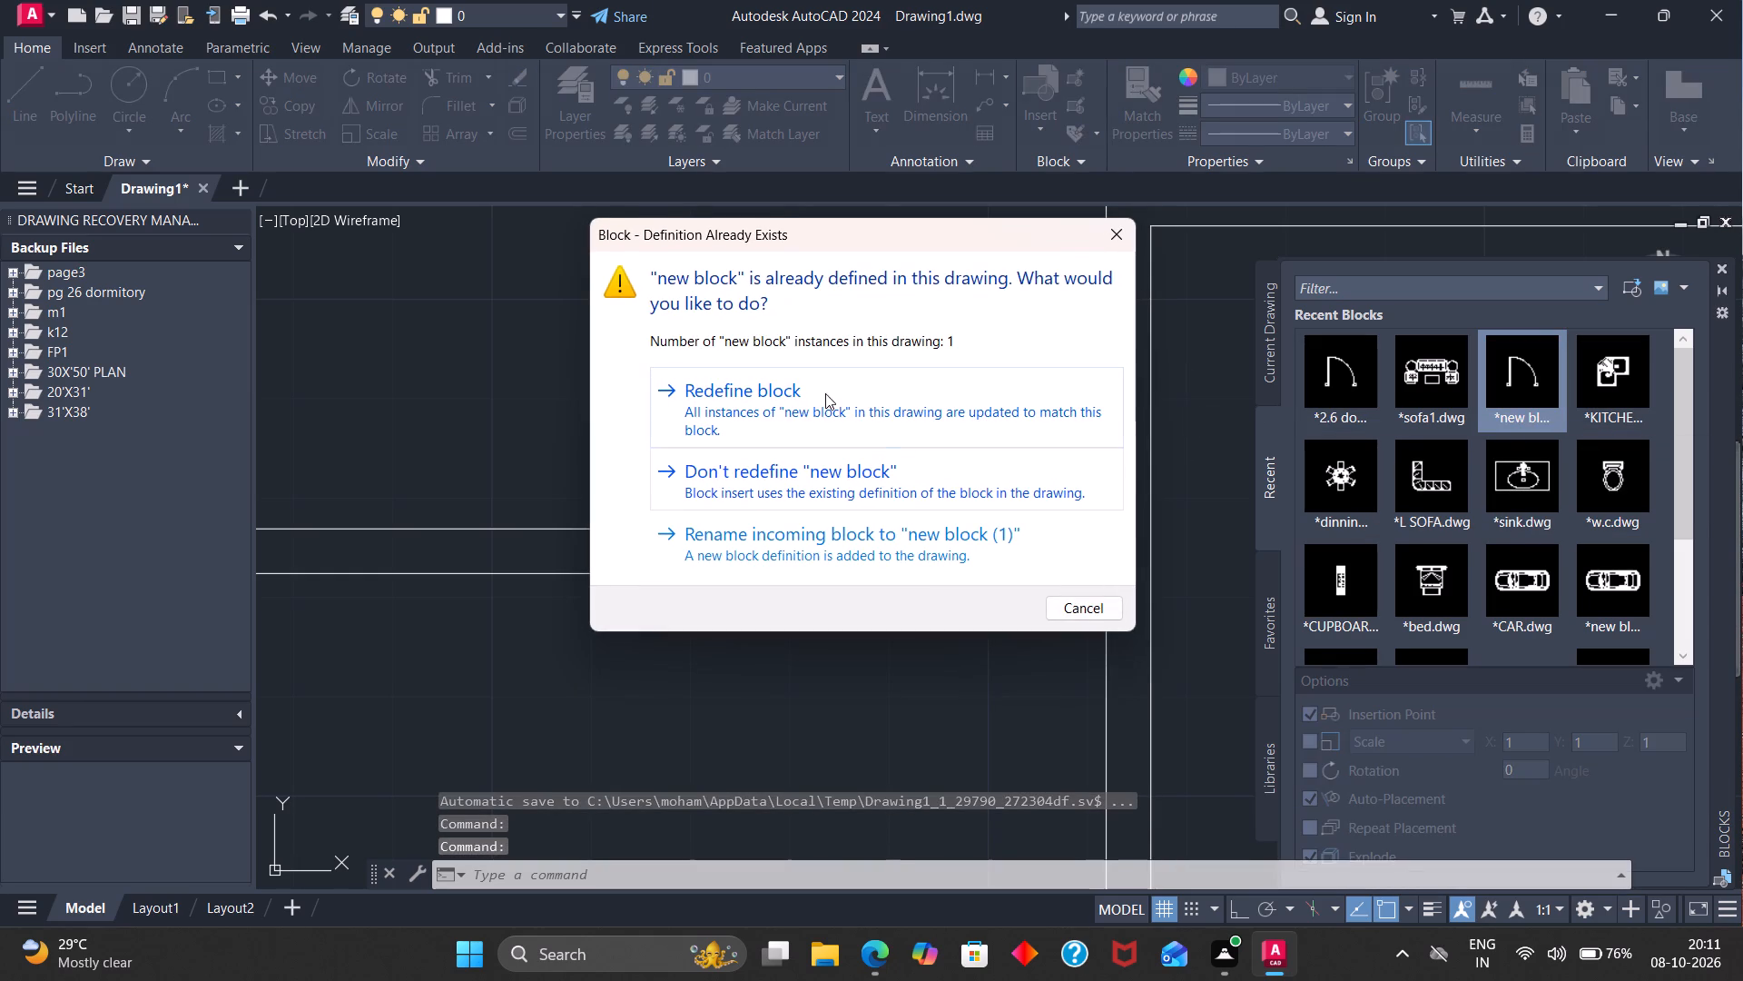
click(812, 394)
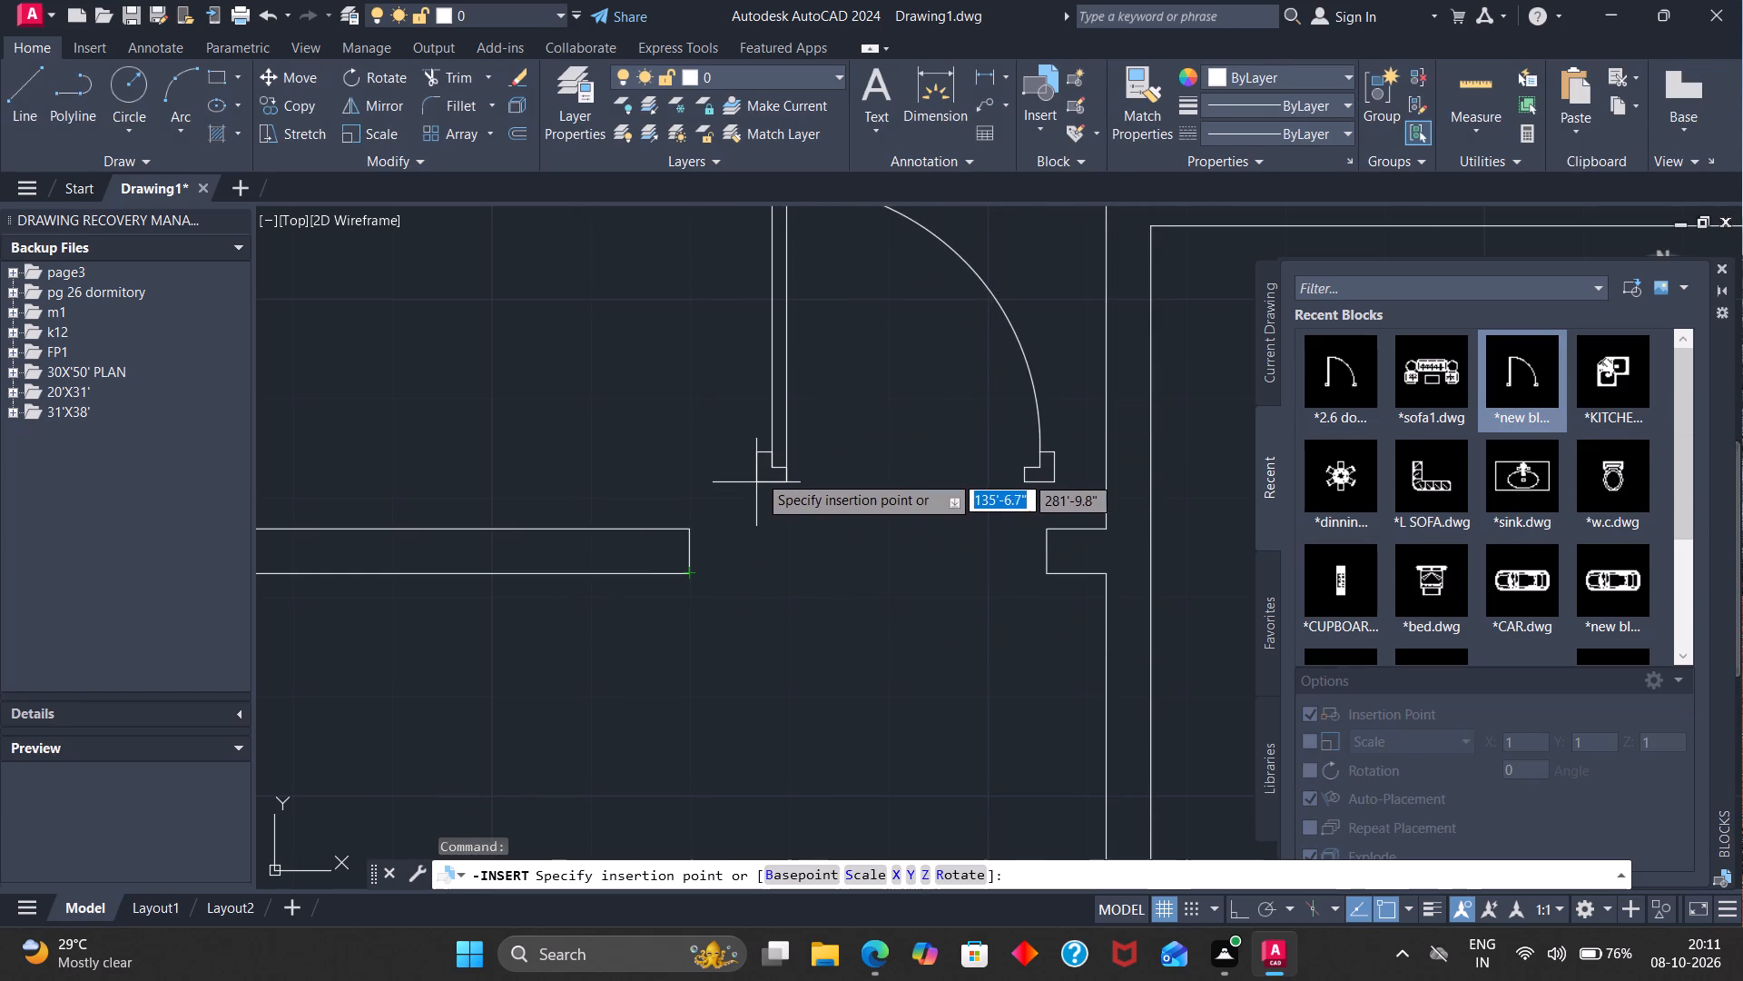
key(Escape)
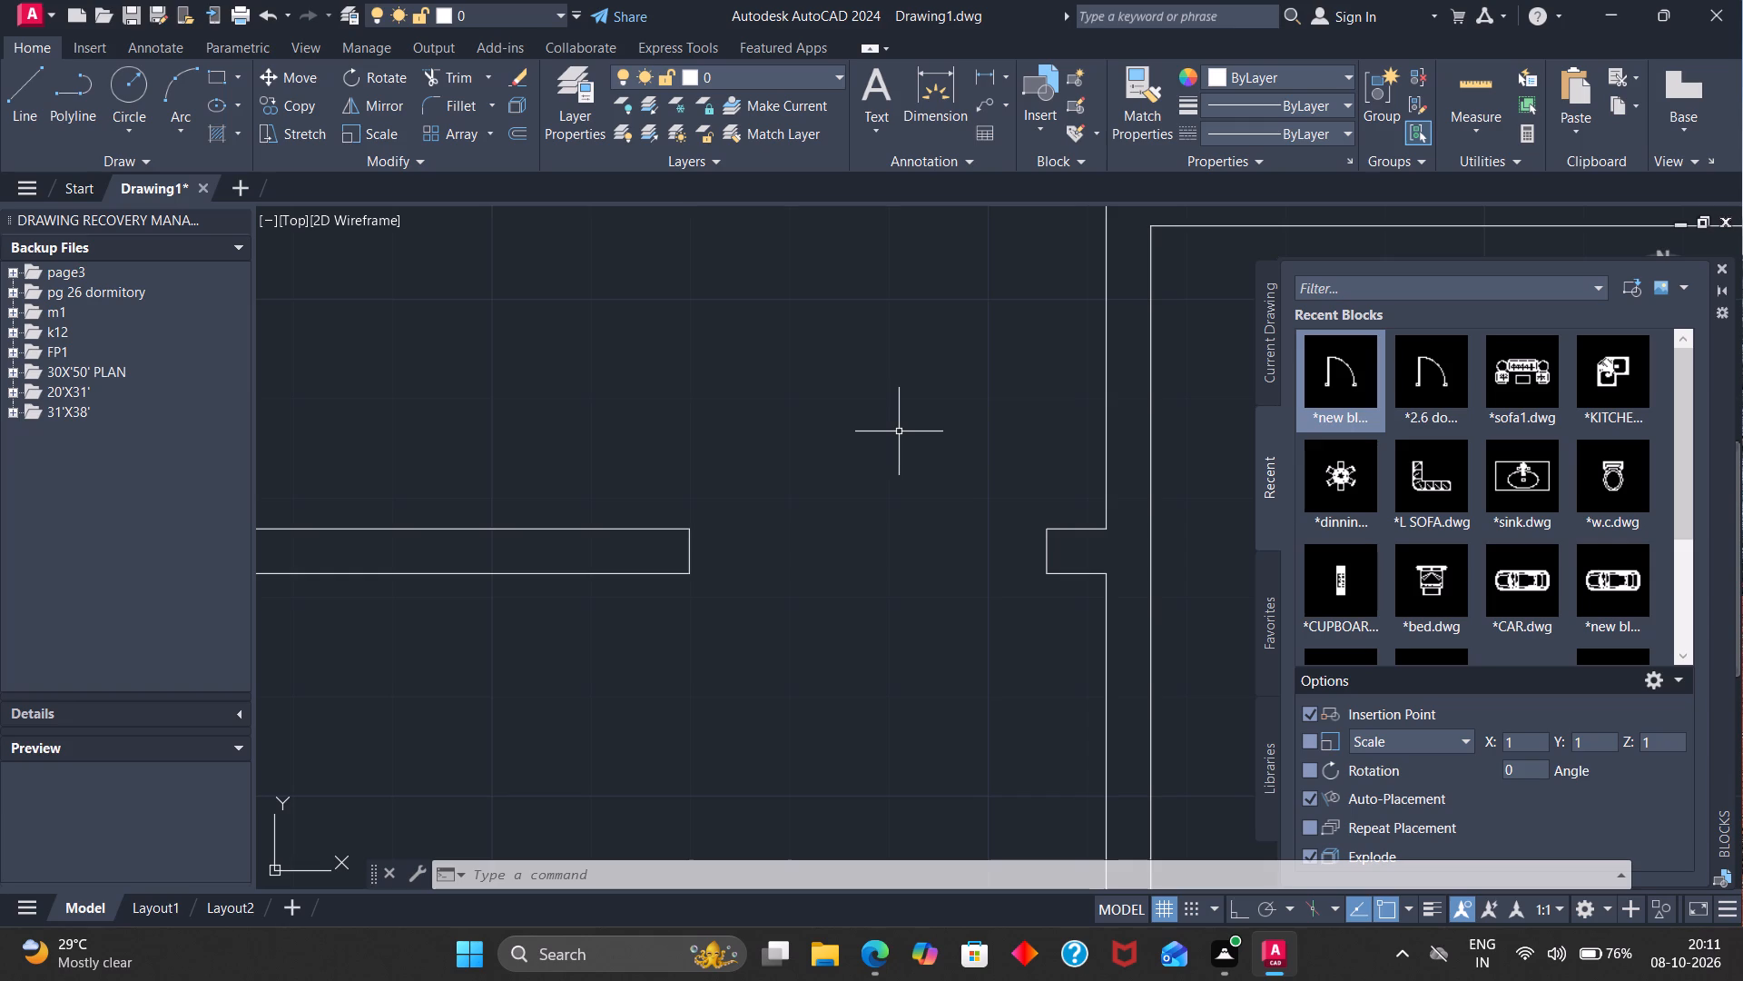
Insert the door block file new block3' from the door folder in the central hall, just east of the west rooms' wall.
scroll(911, 382, down, 6)
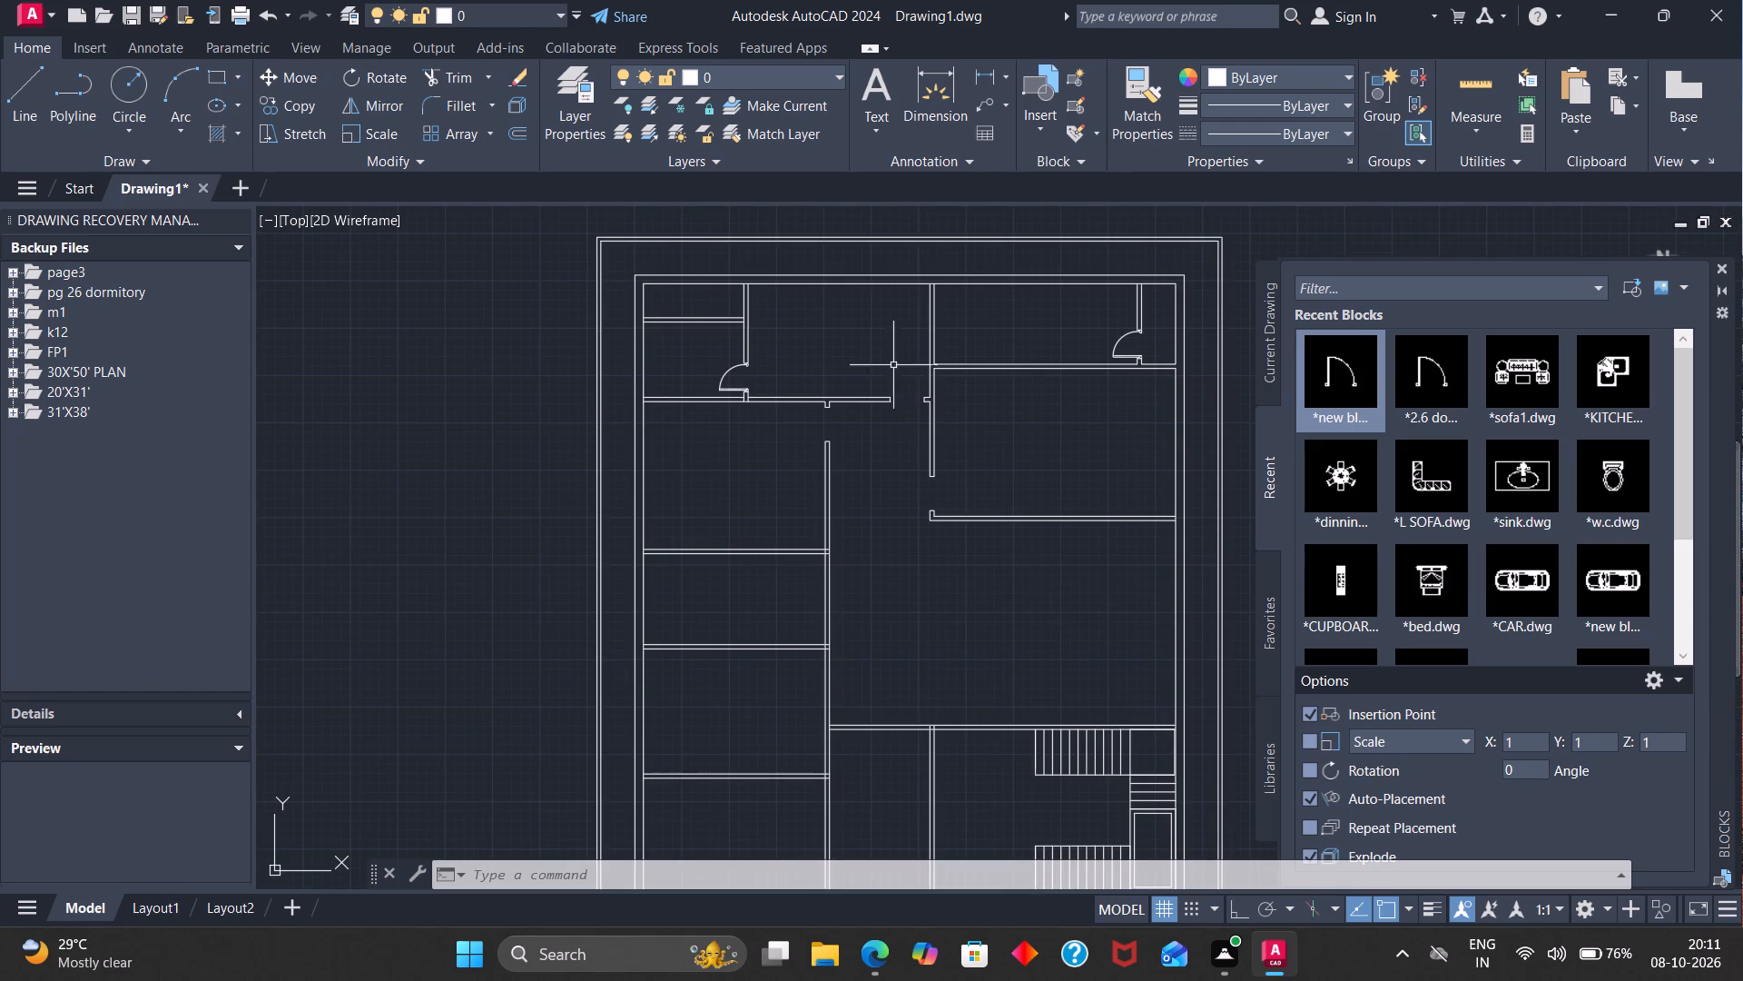
click(1629, 279)
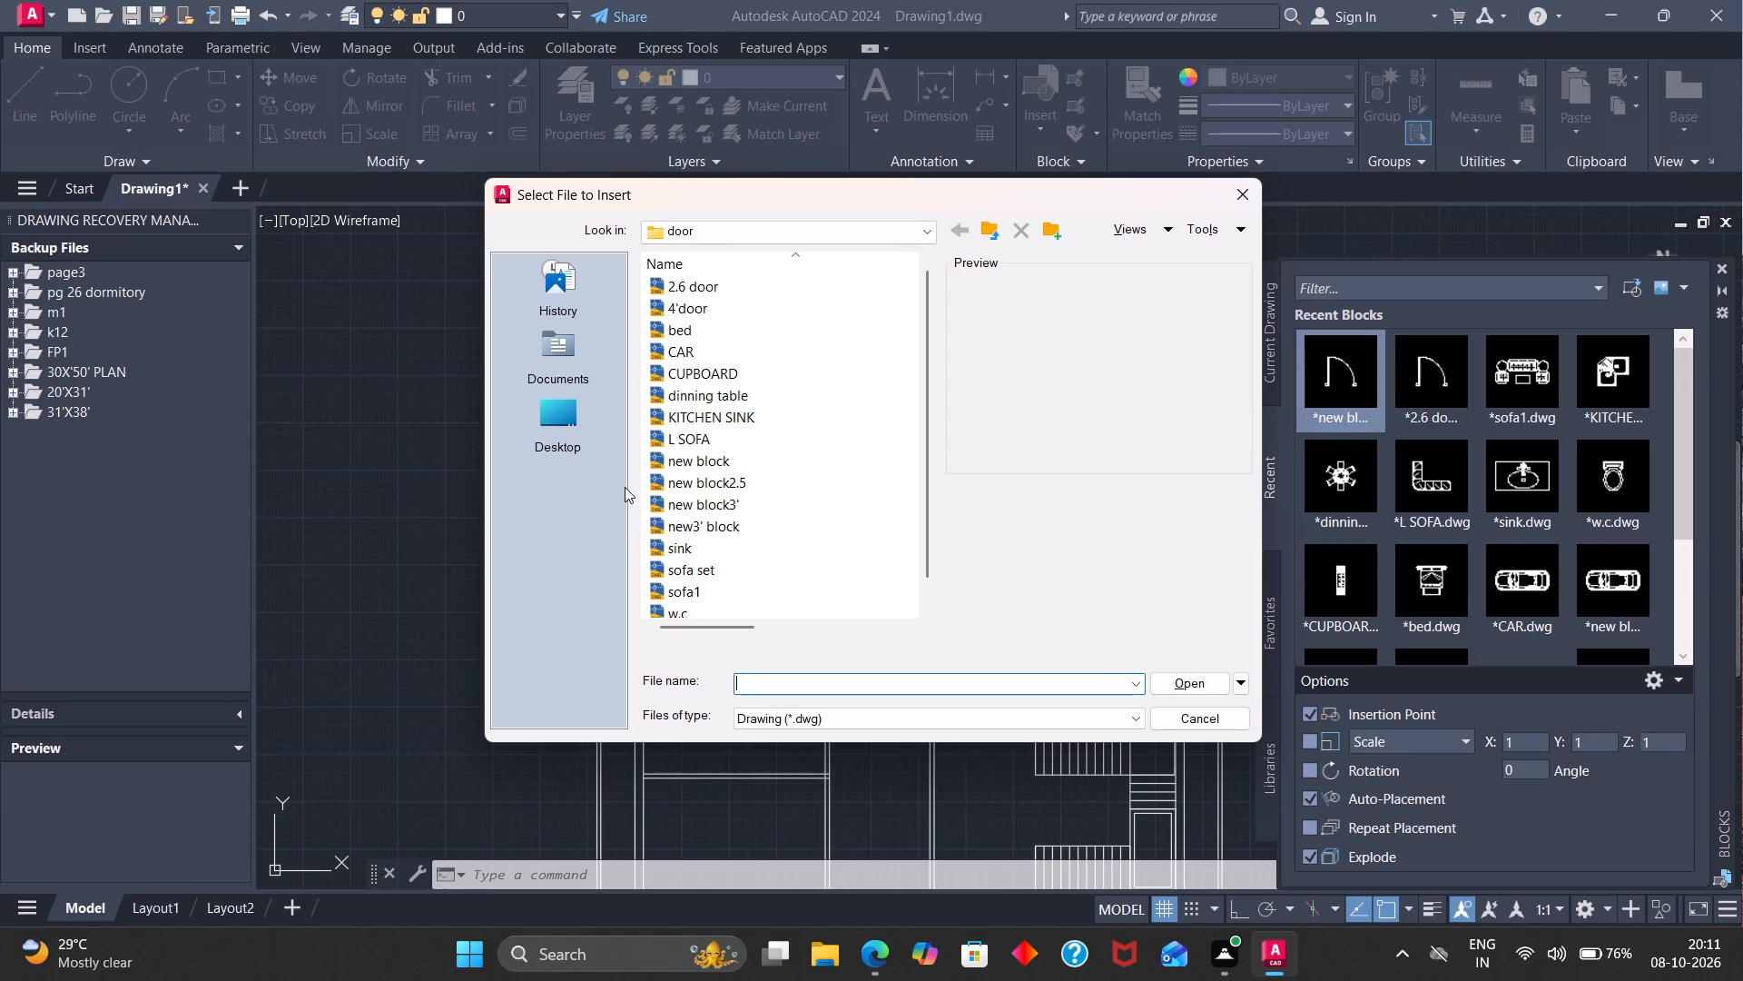
click(708, 496)
click(1187, 682)
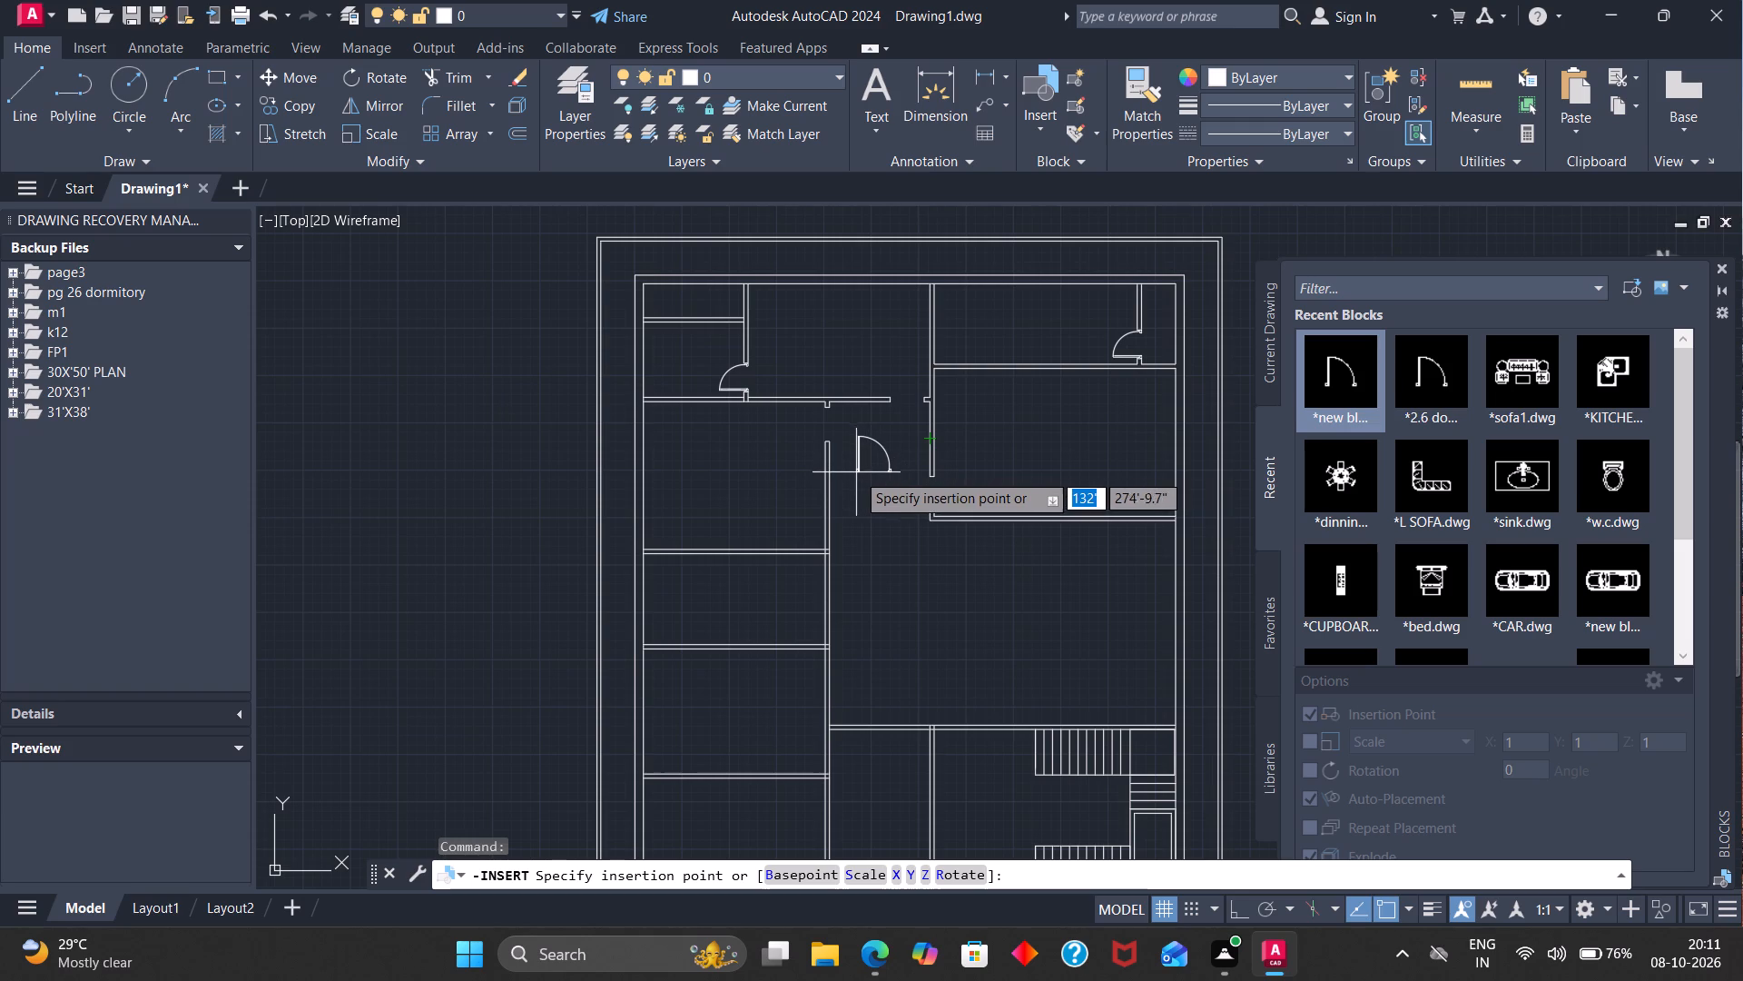
click(877, 590)
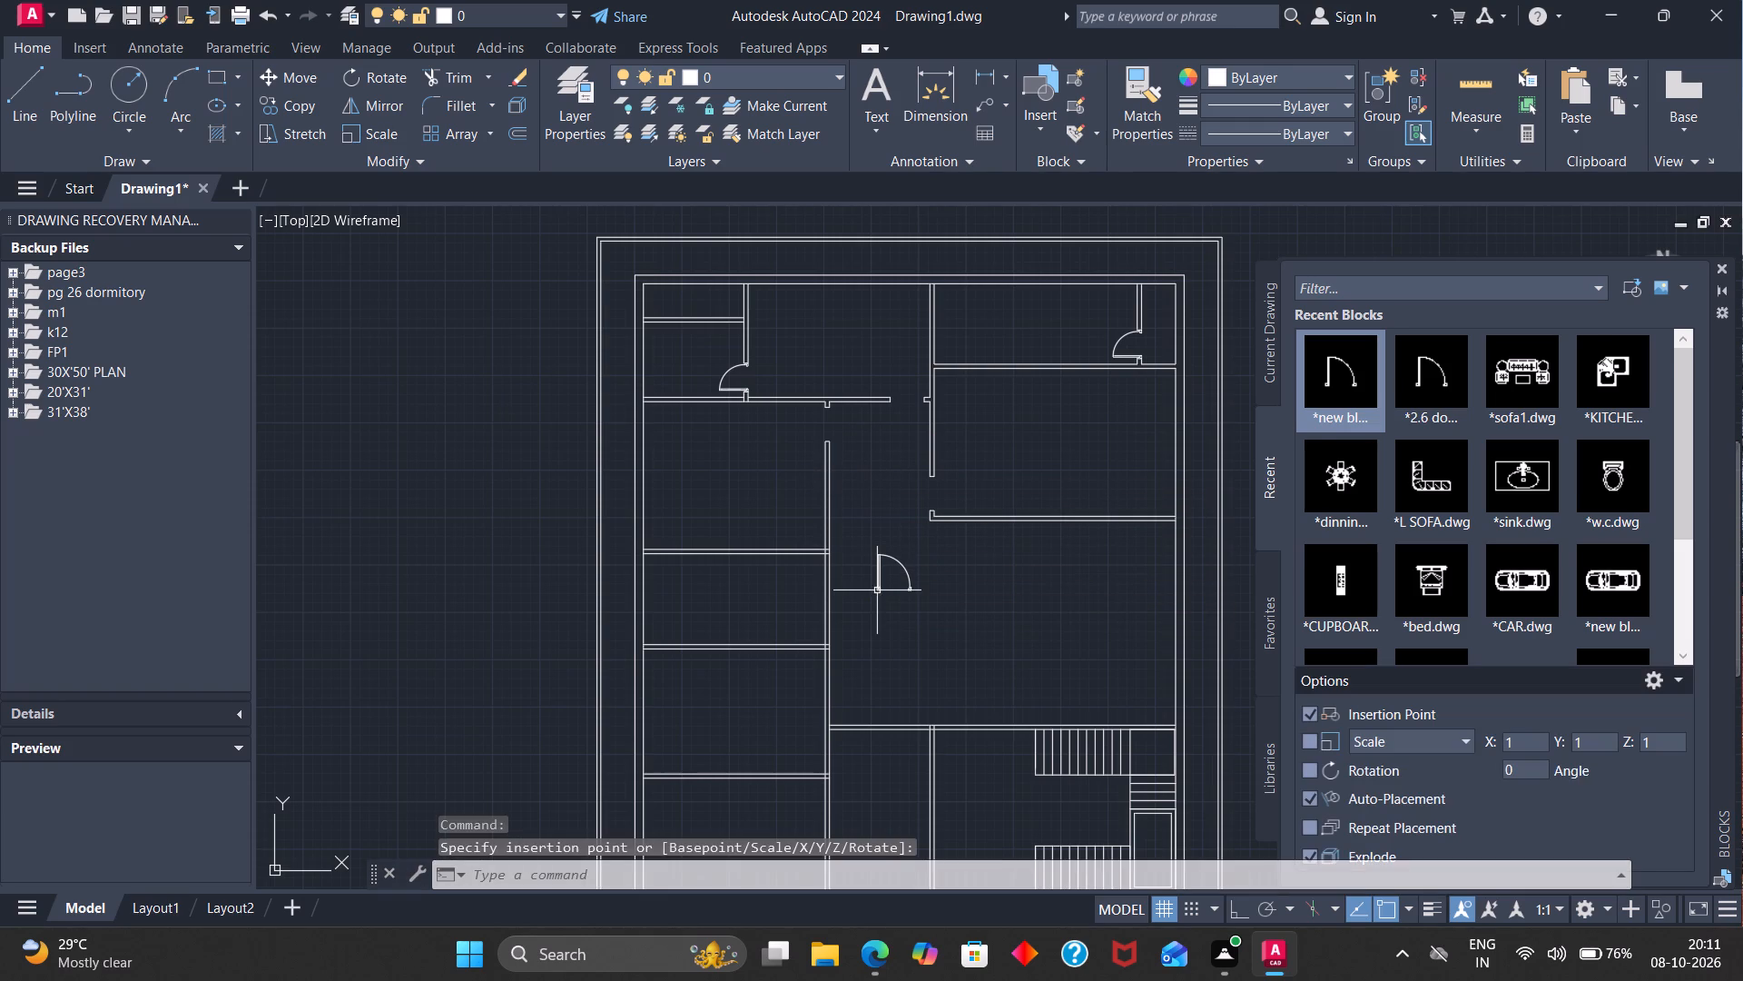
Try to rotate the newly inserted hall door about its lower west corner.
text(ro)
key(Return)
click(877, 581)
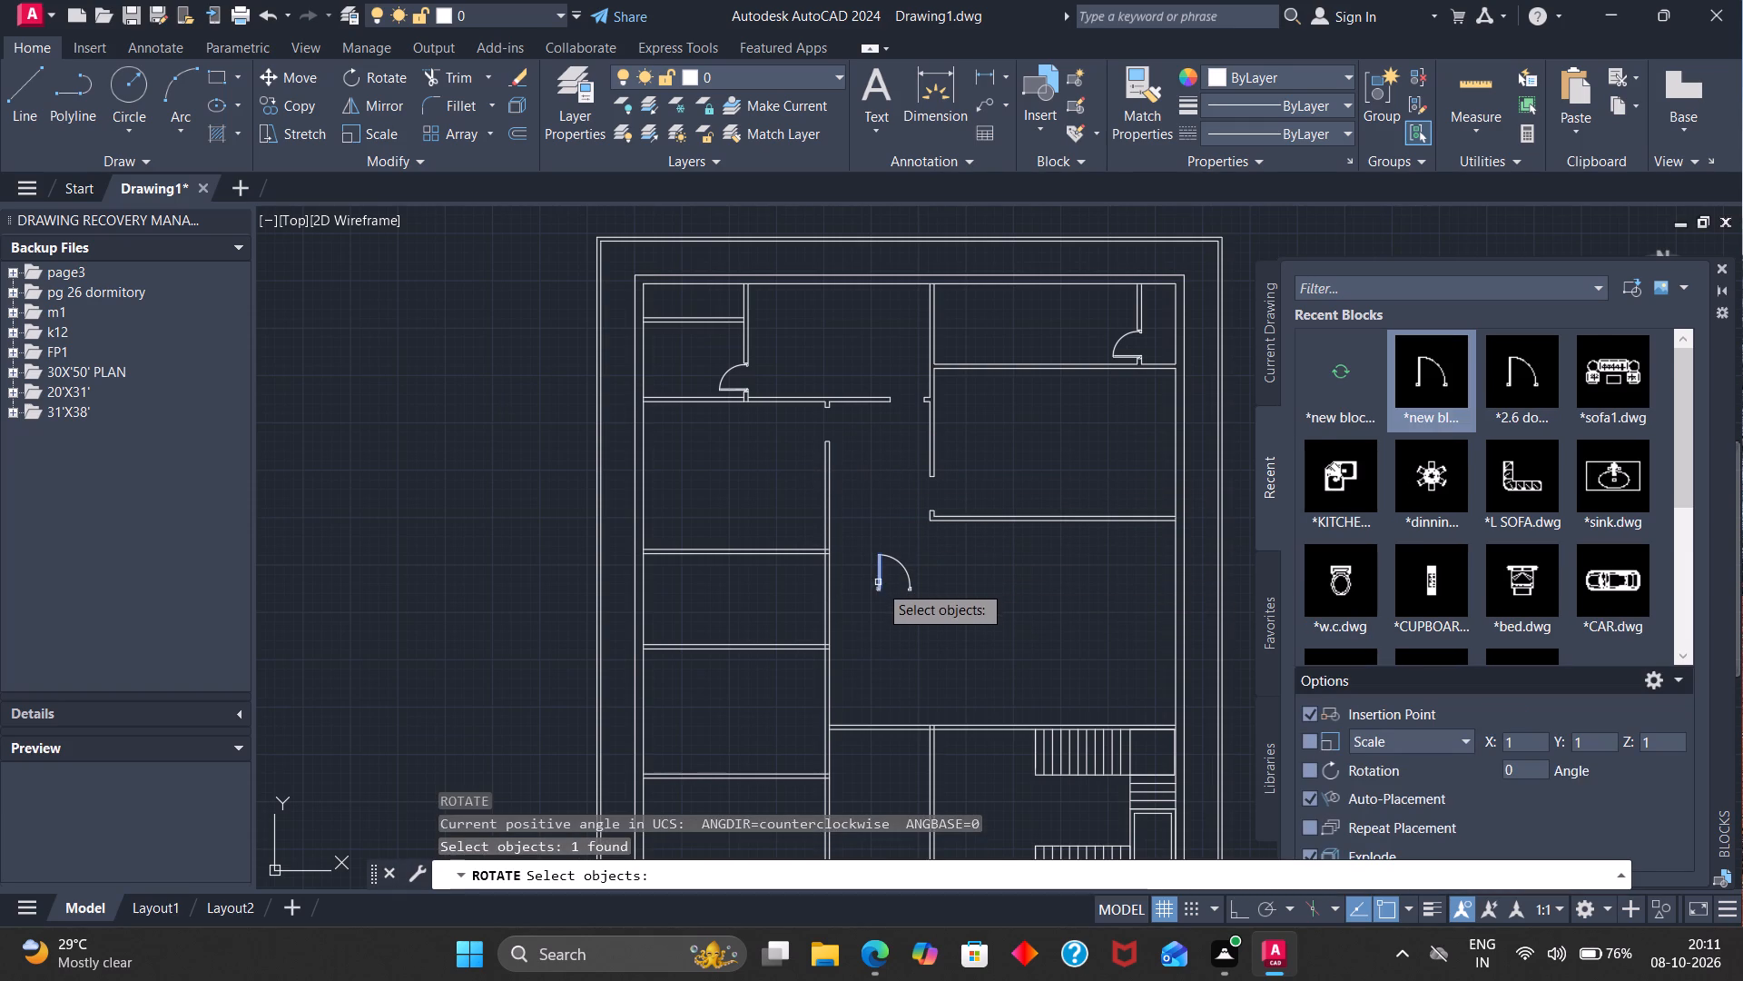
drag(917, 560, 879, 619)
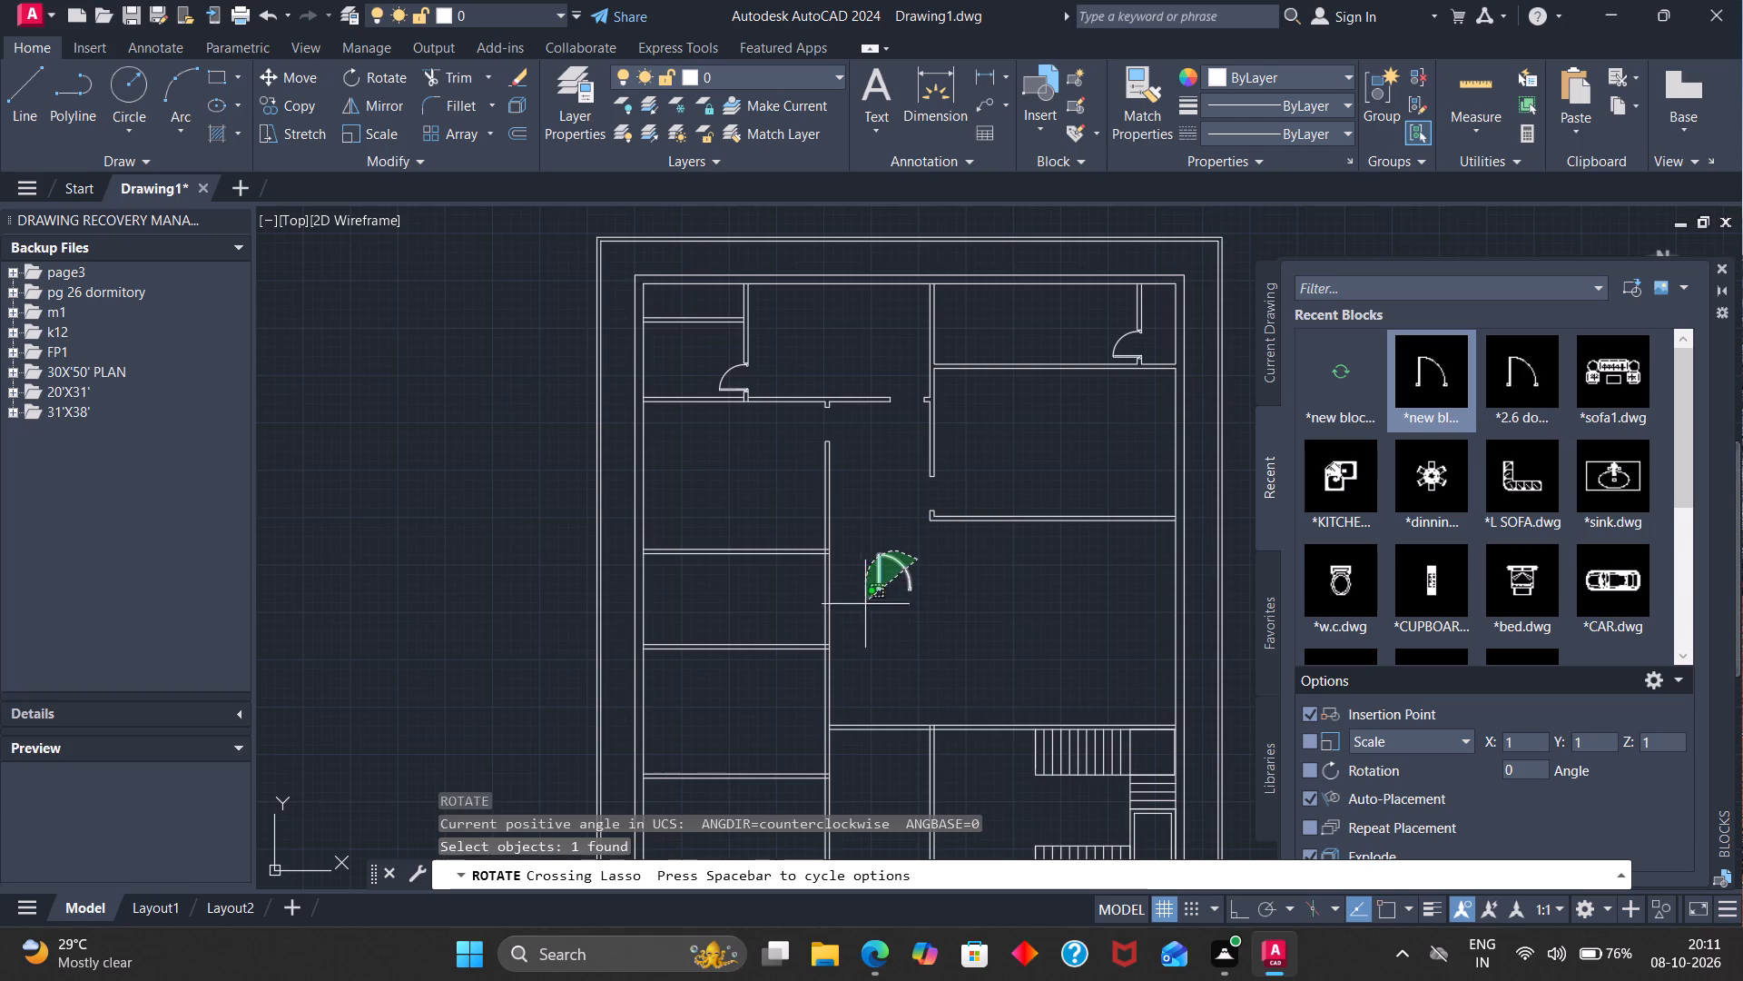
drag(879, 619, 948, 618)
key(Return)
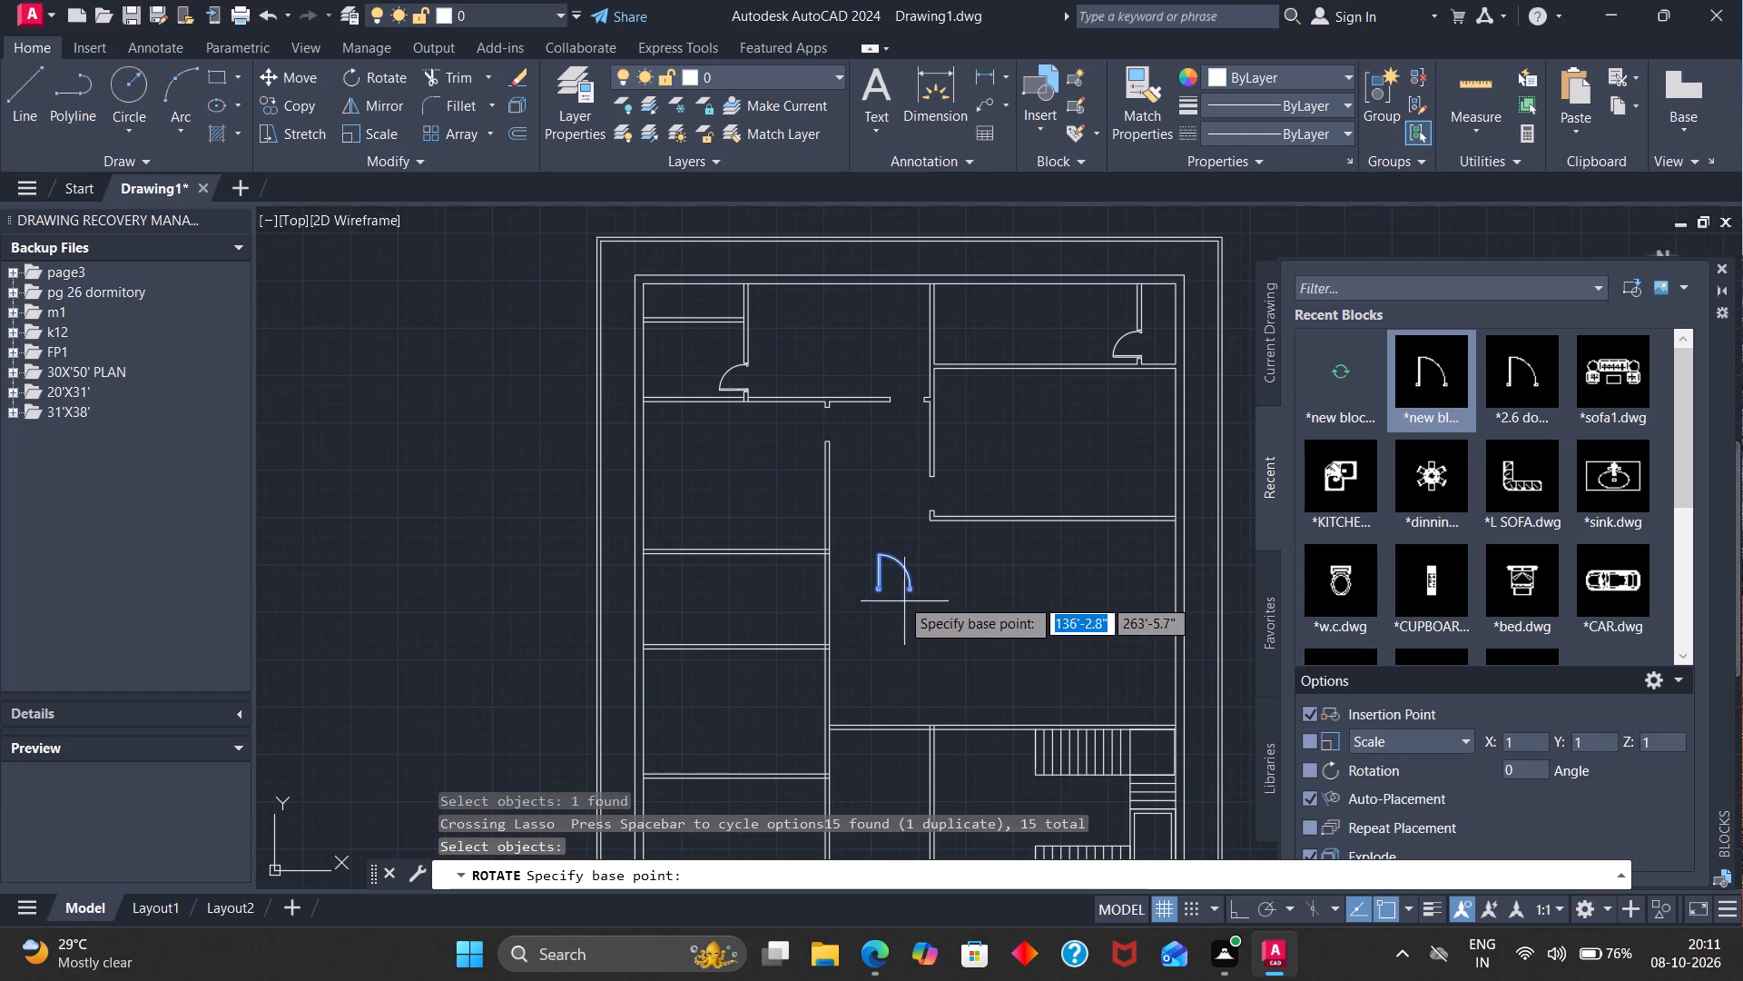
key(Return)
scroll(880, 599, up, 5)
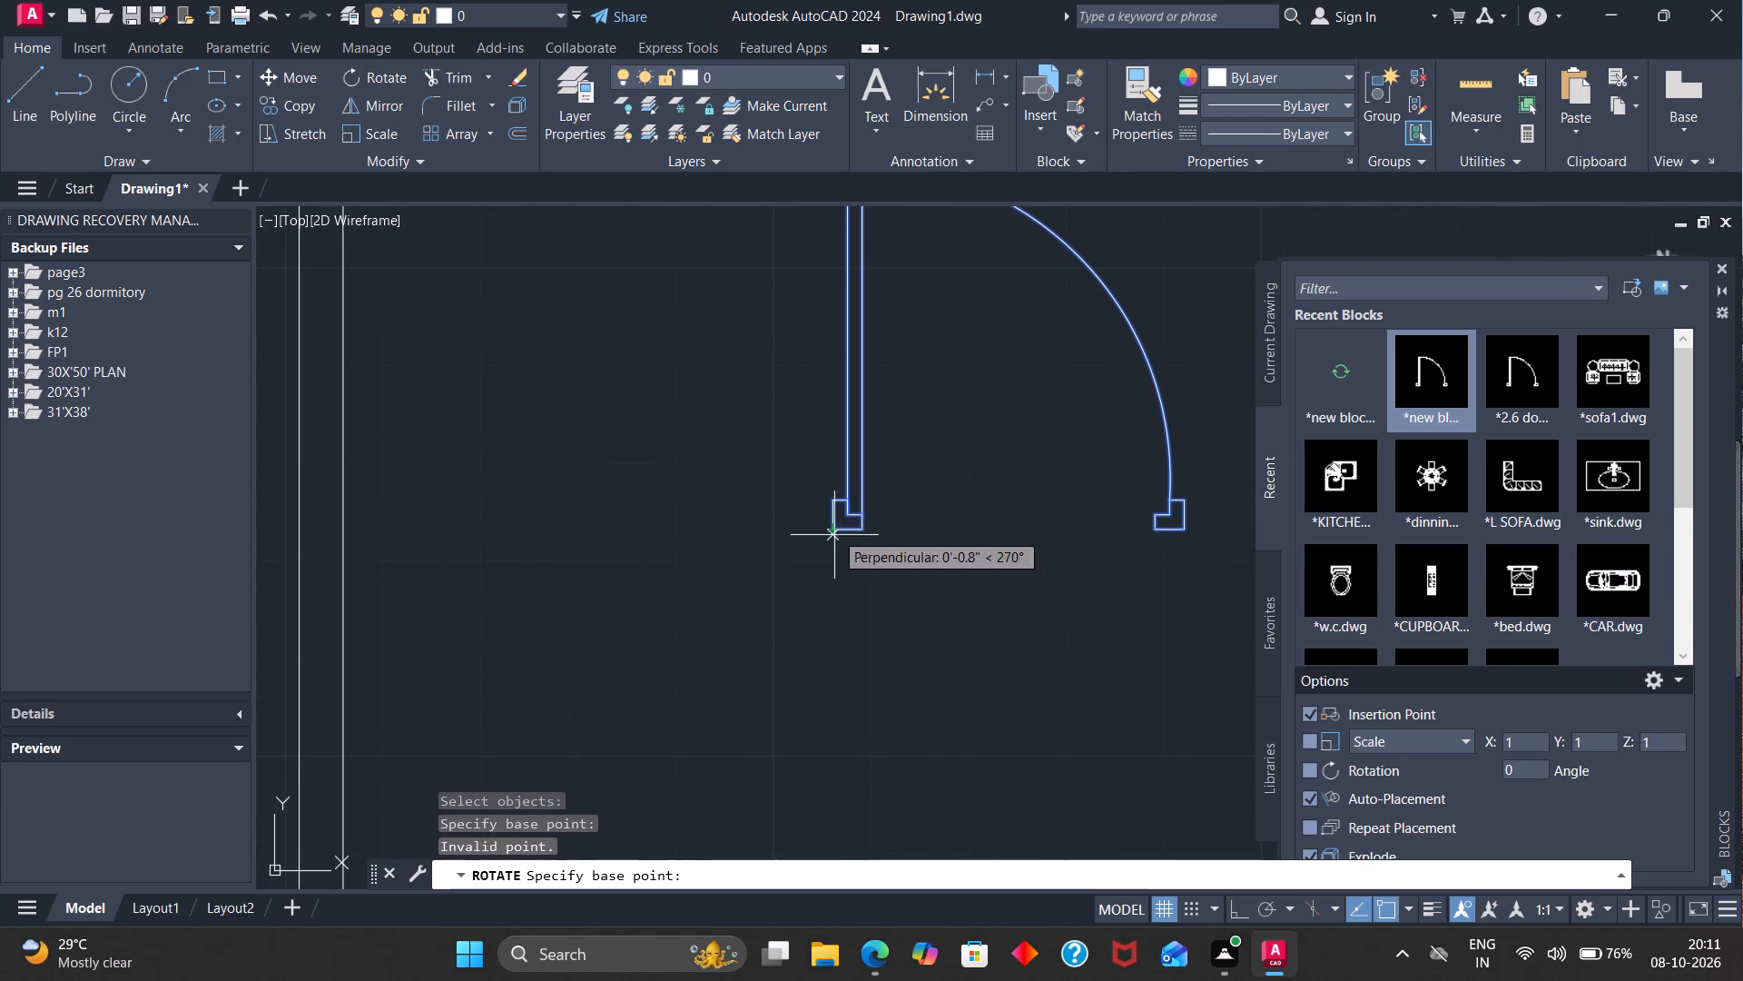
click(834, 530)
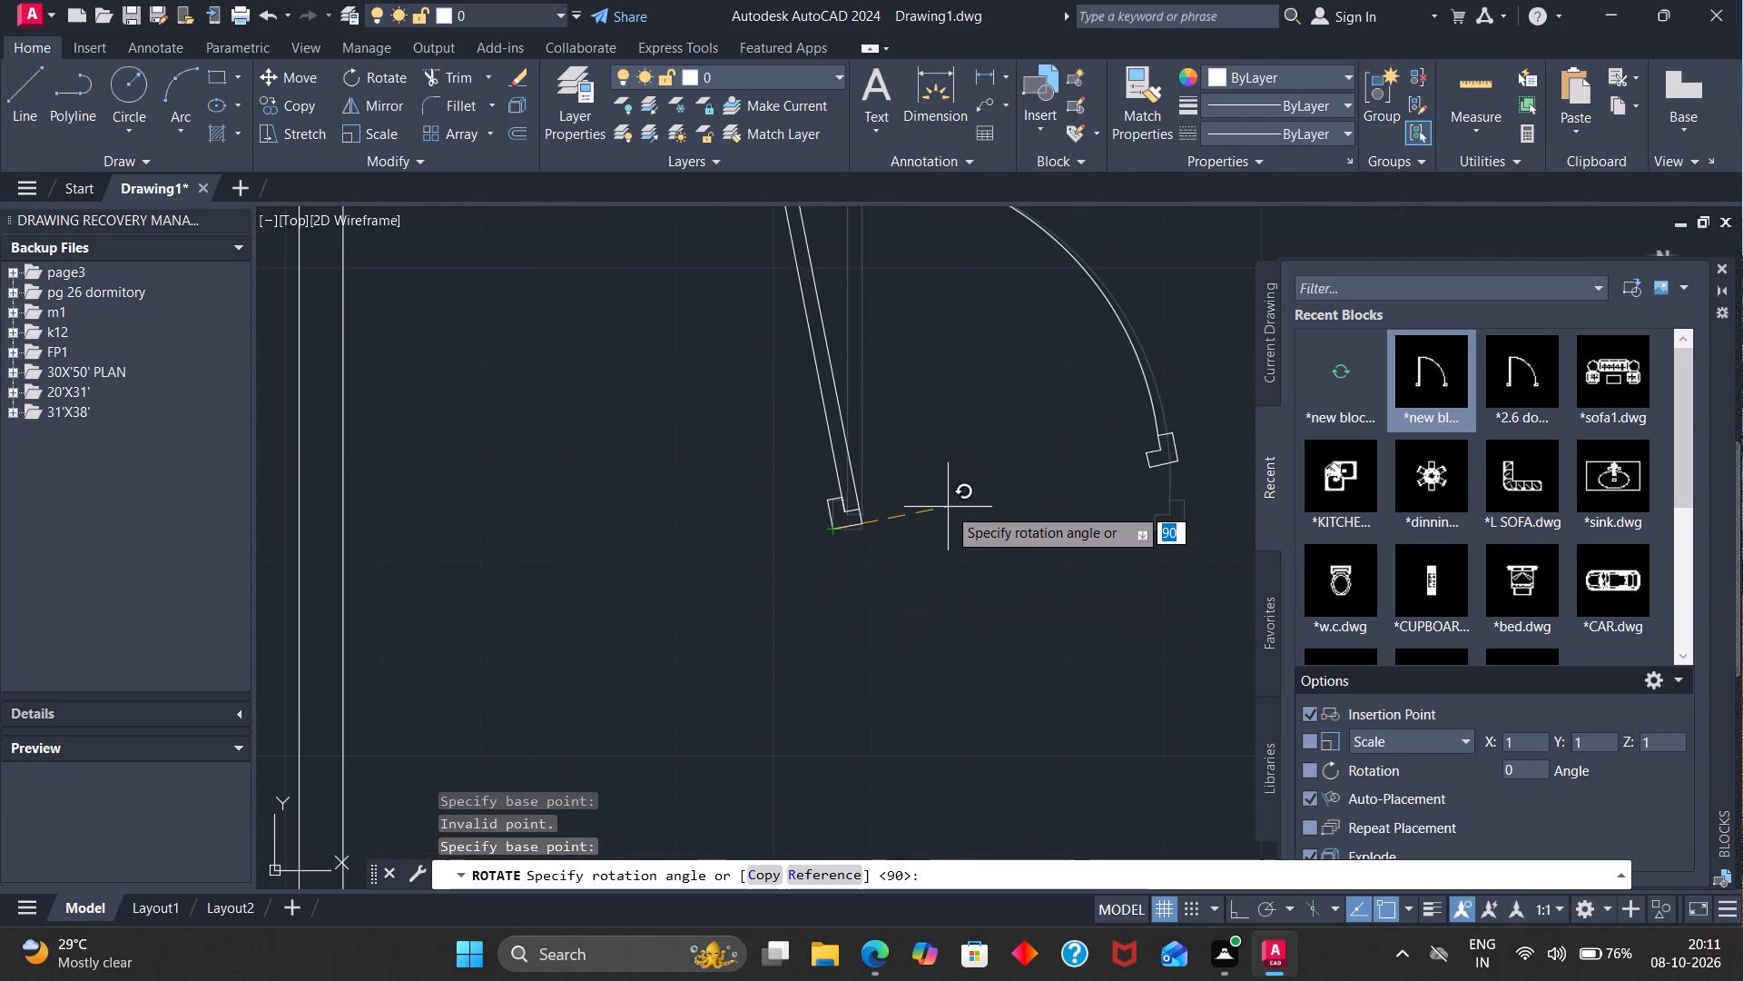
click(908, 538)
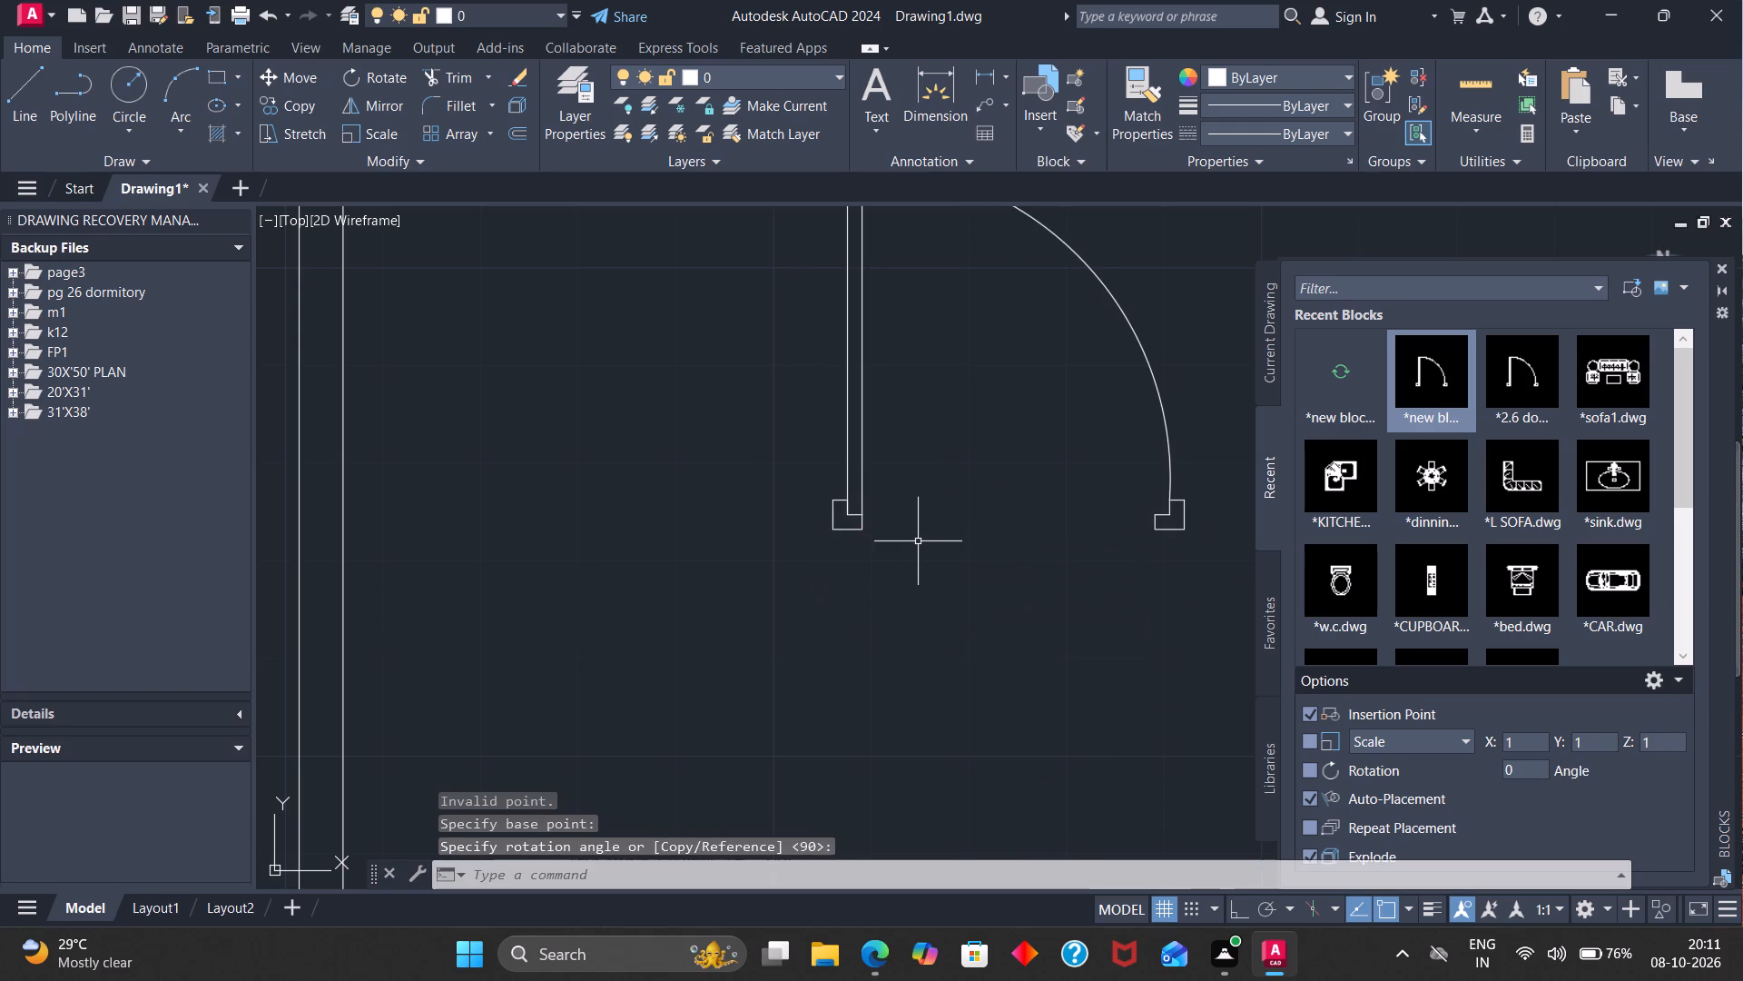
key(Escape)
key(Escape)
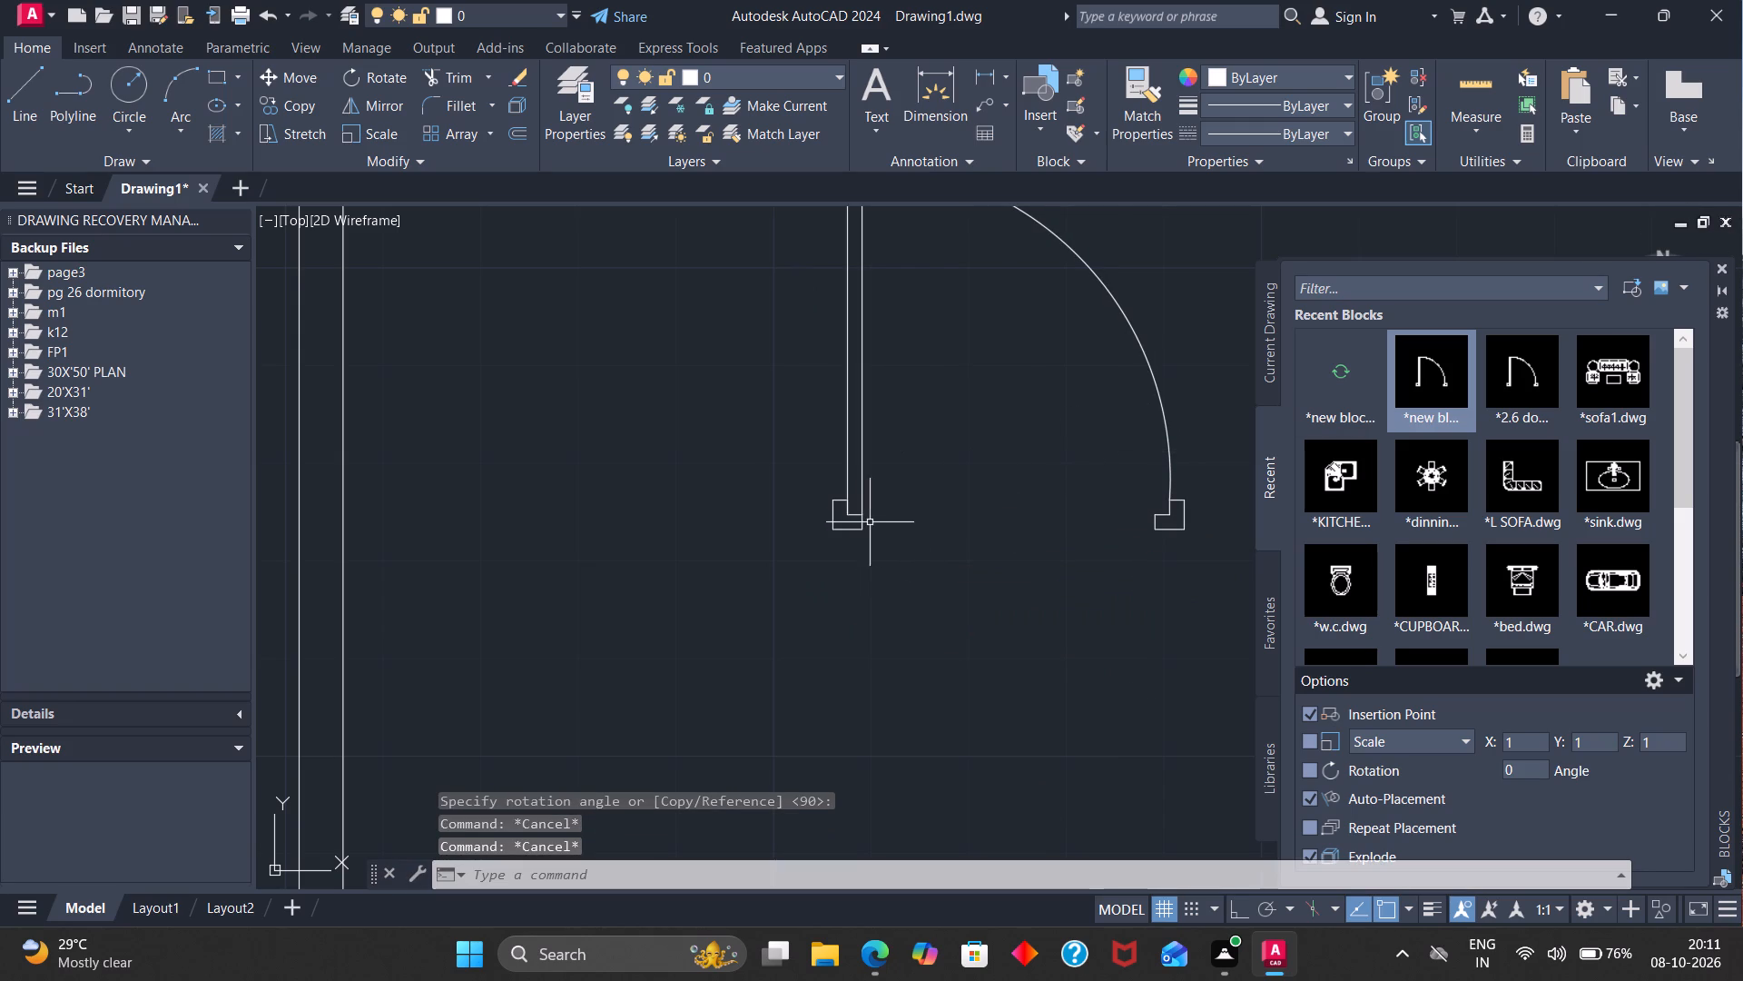
Group all the objects of the exploded hall door into one unnamed group.
scroll(876, 515, down, 2)
drag(1011, 379, 1088, 576)
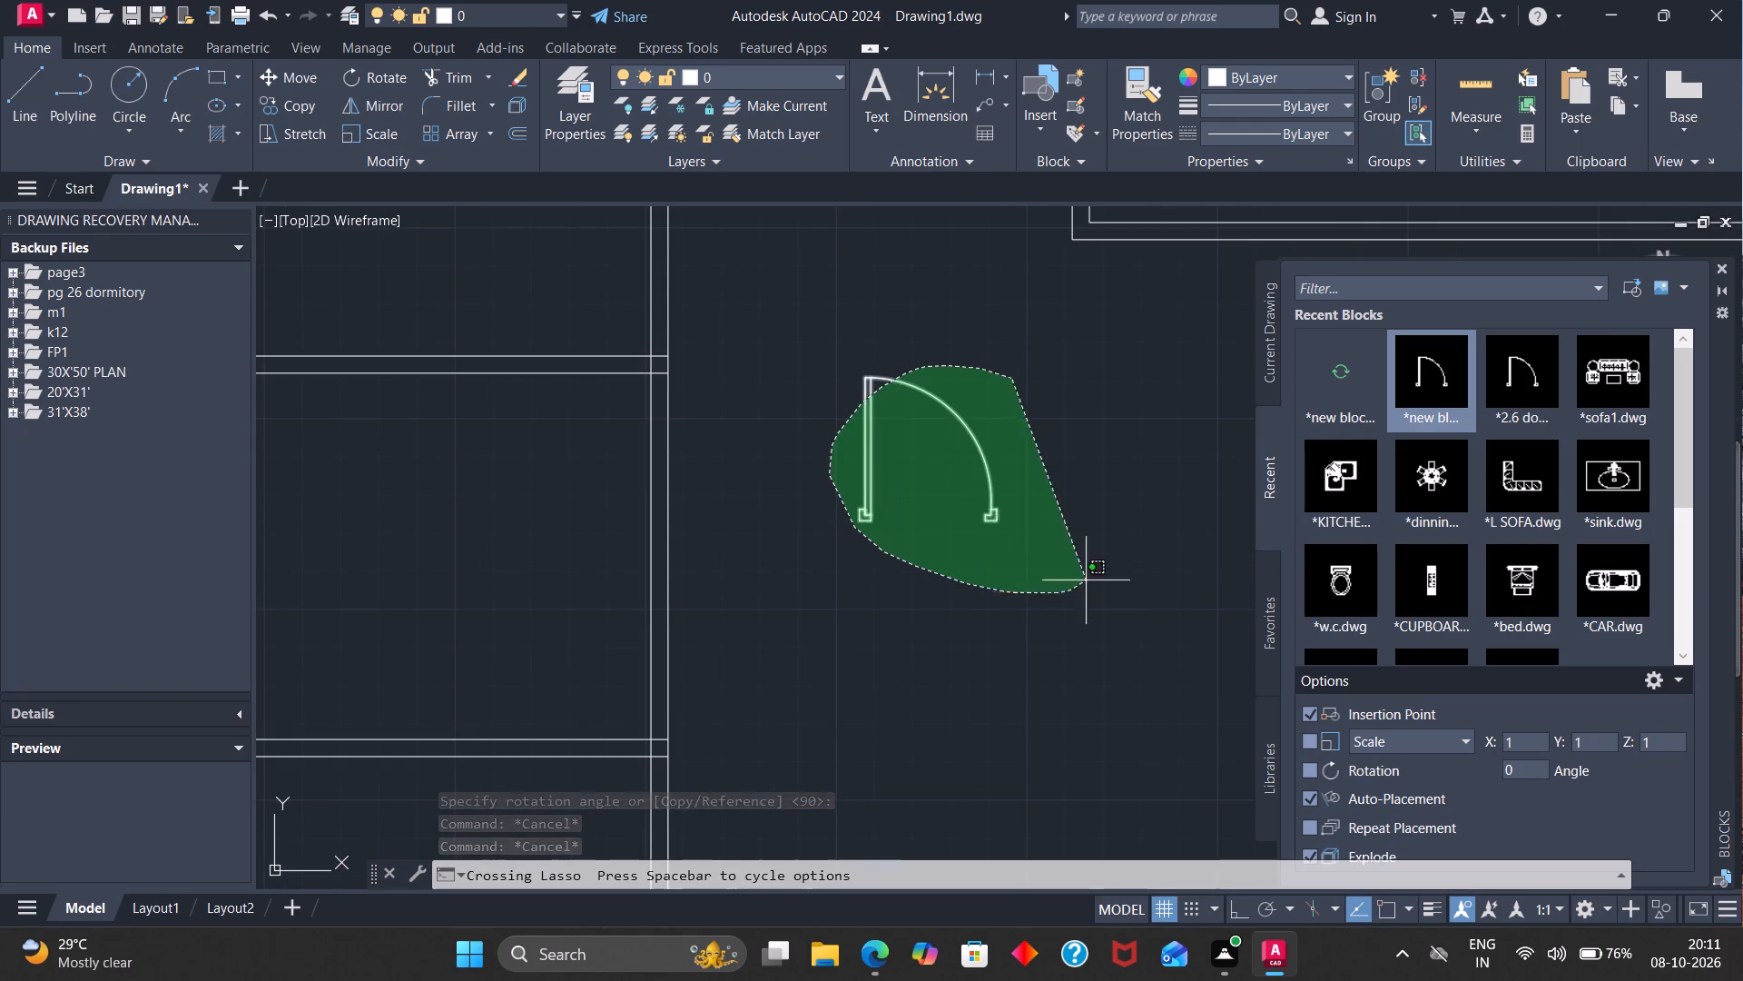
key(m)
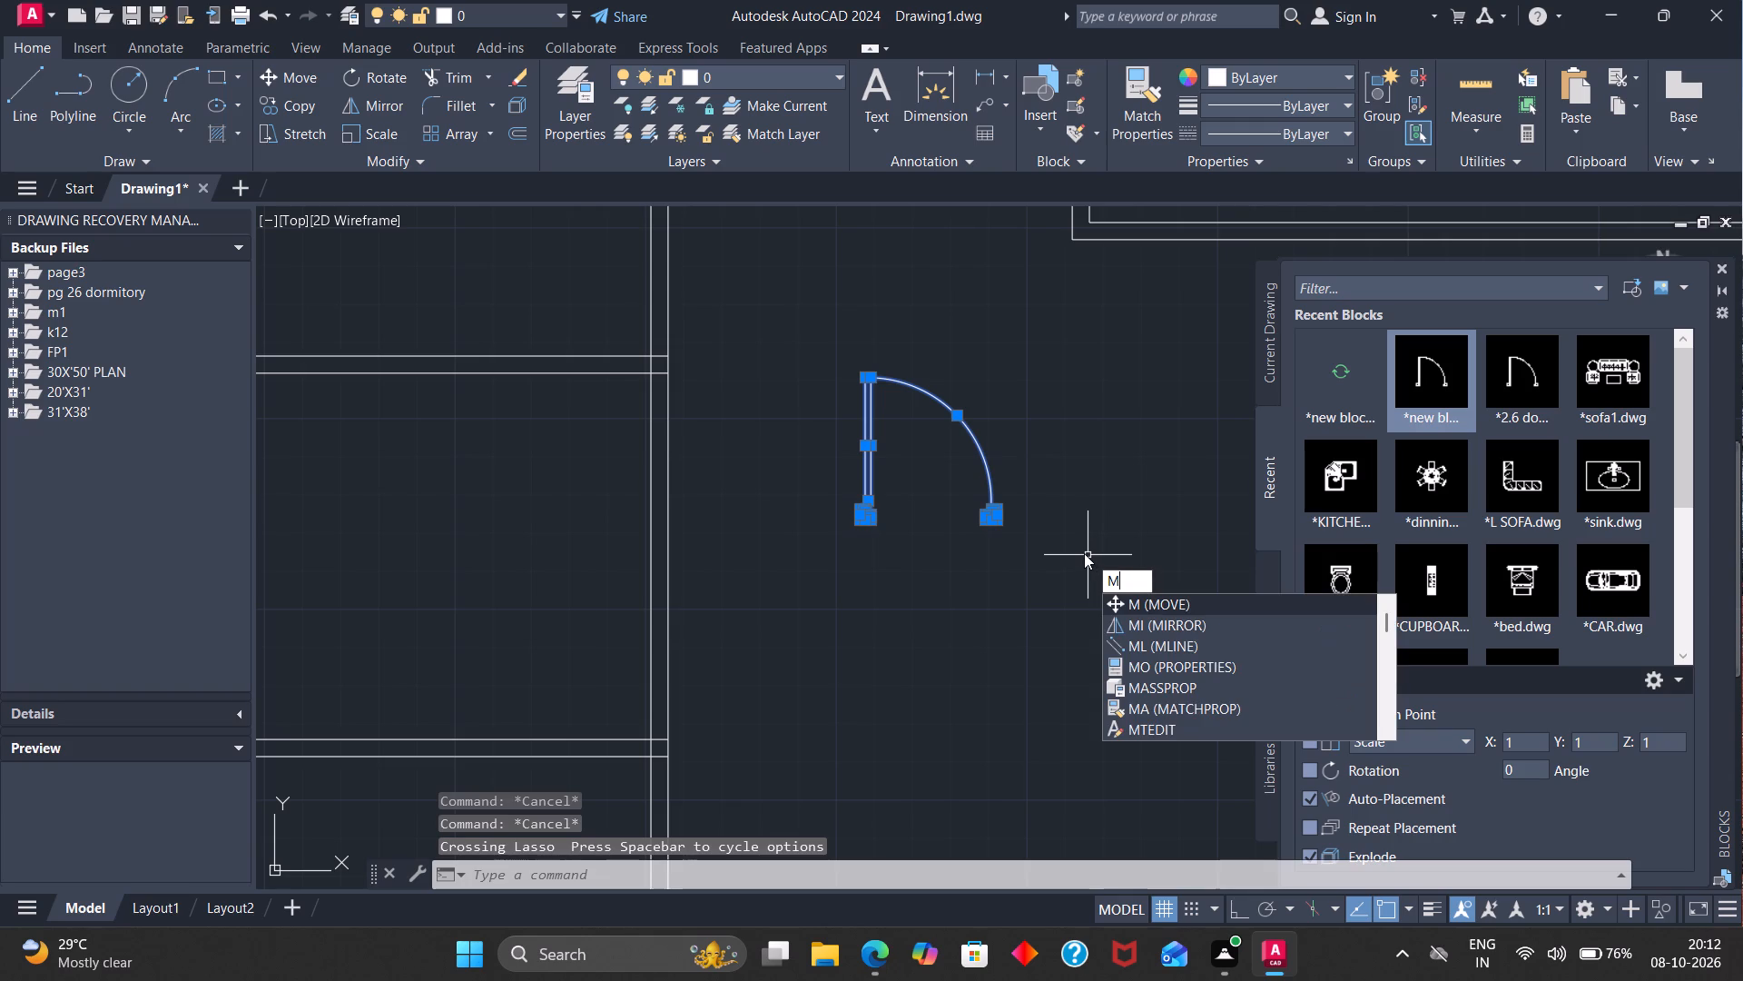
key(BackSpace)
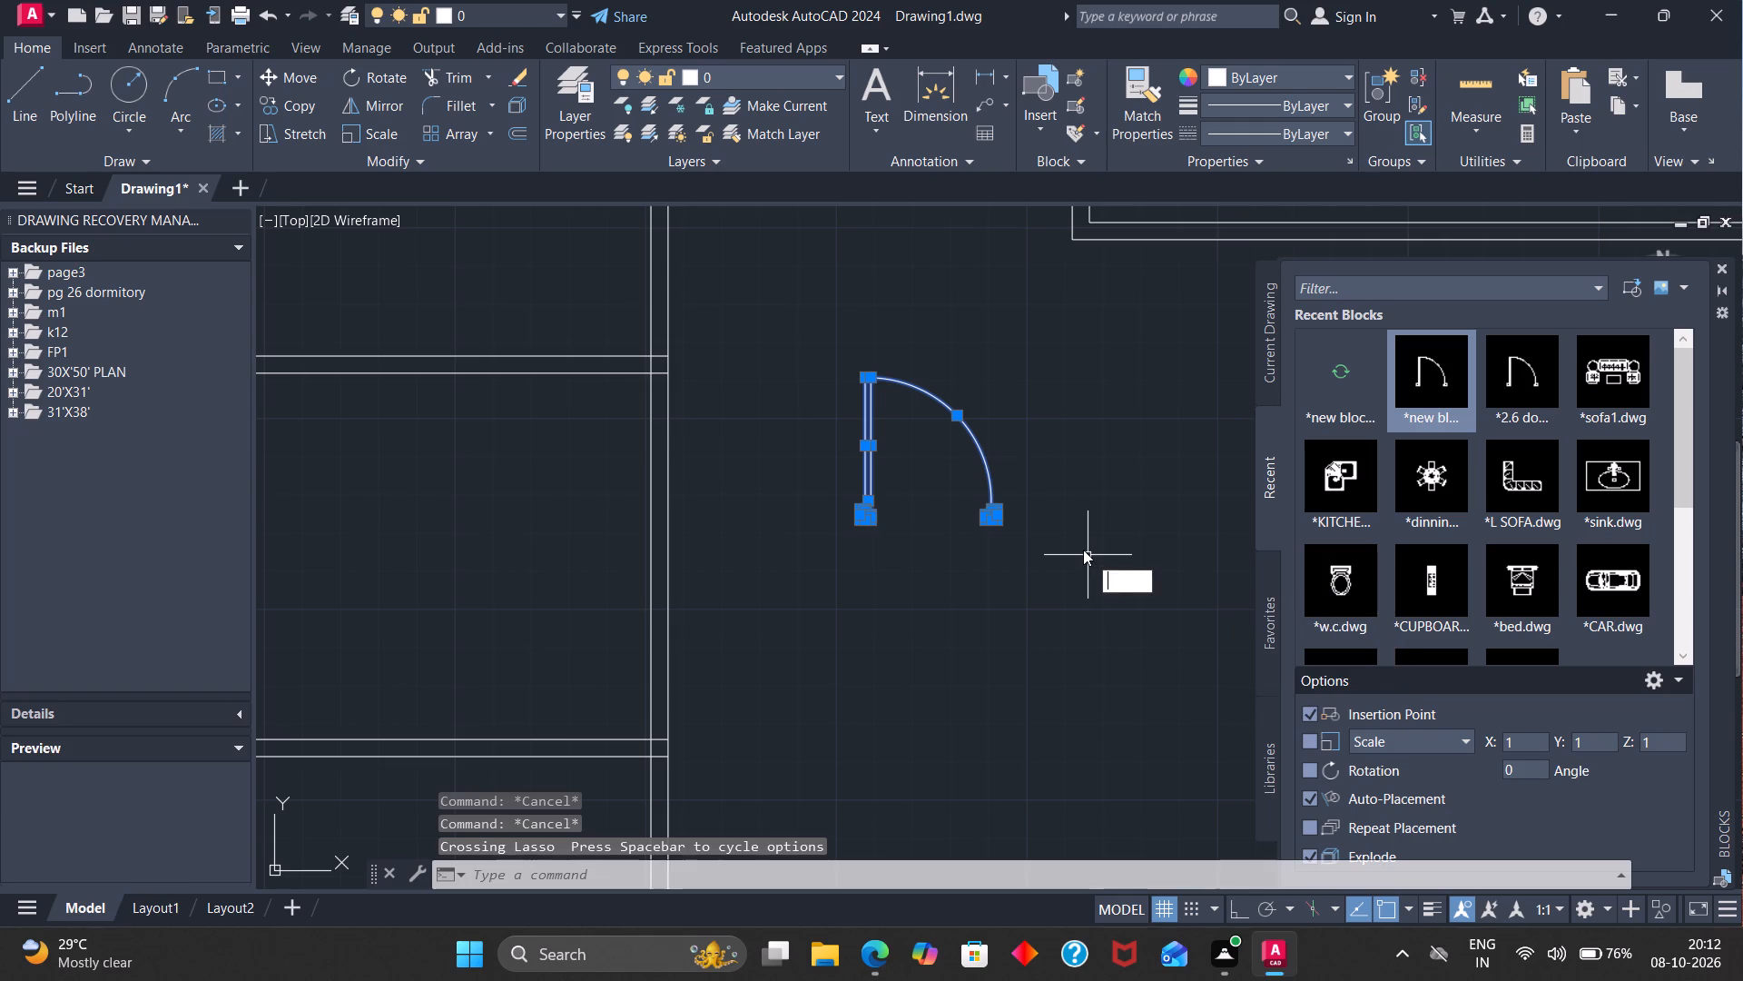
key(g)
key(Return)
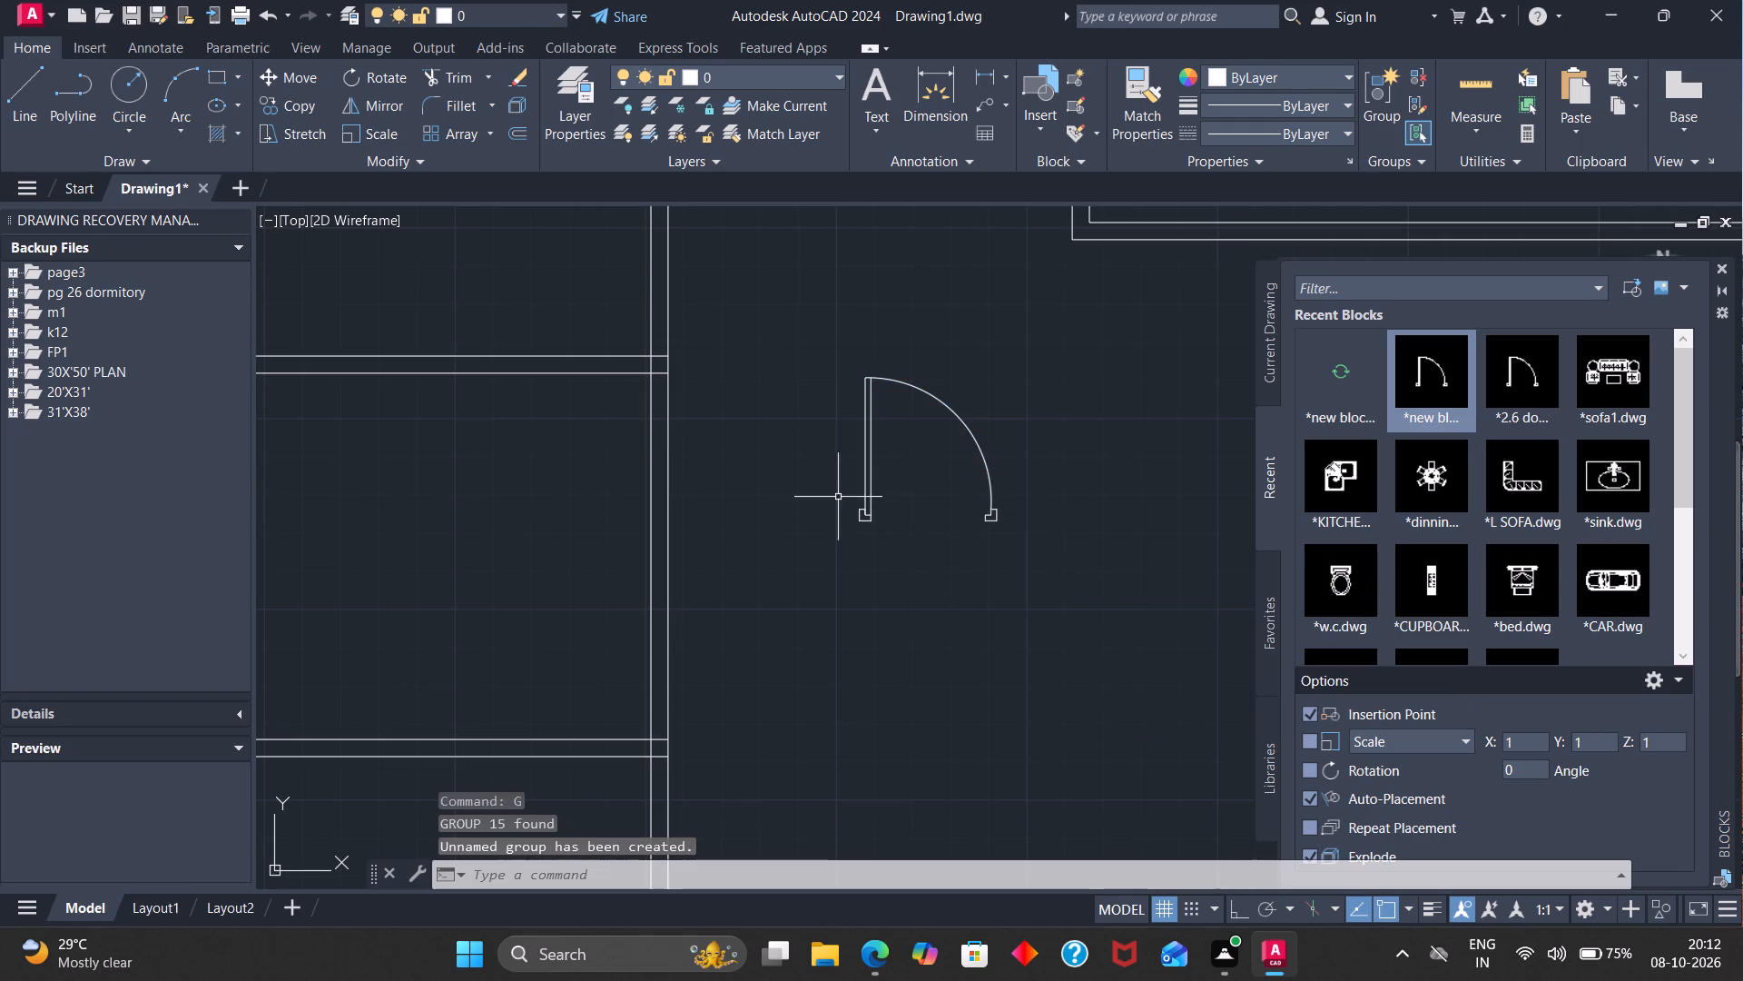
Mirror the grouped hall door about the vertical west edge of its west jamb, keeping the source door.
click(866, 475)
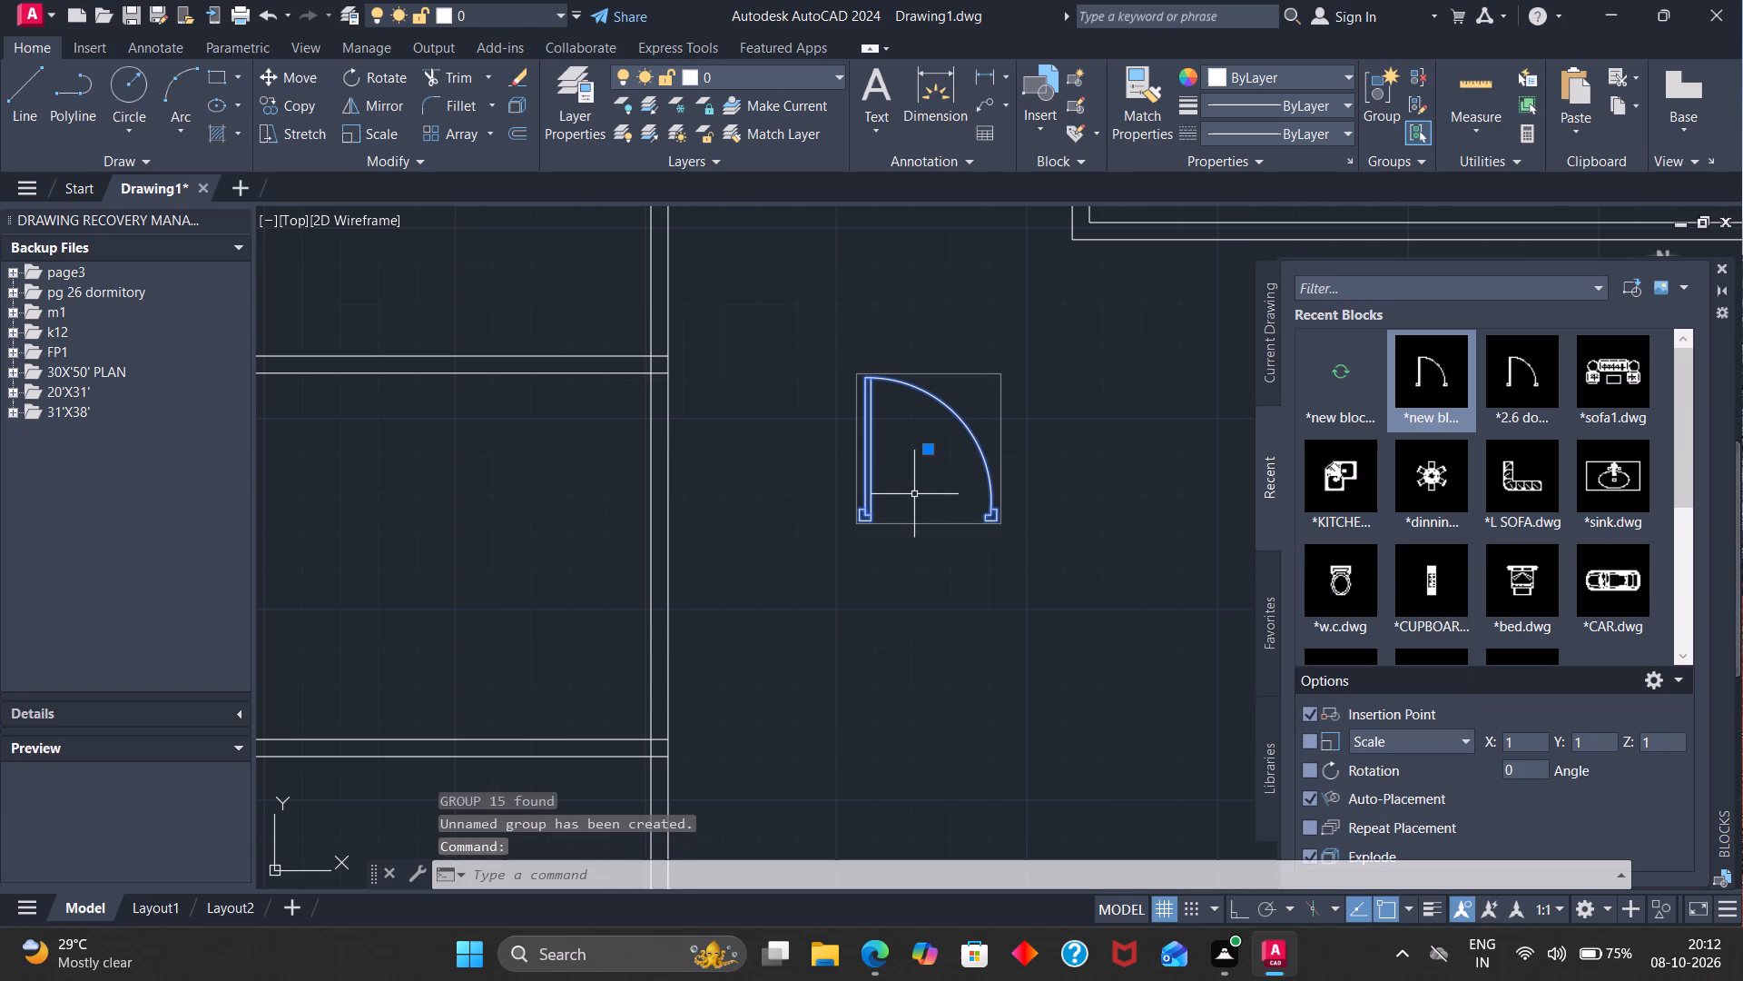
key(m)
key(i)
key(Return)
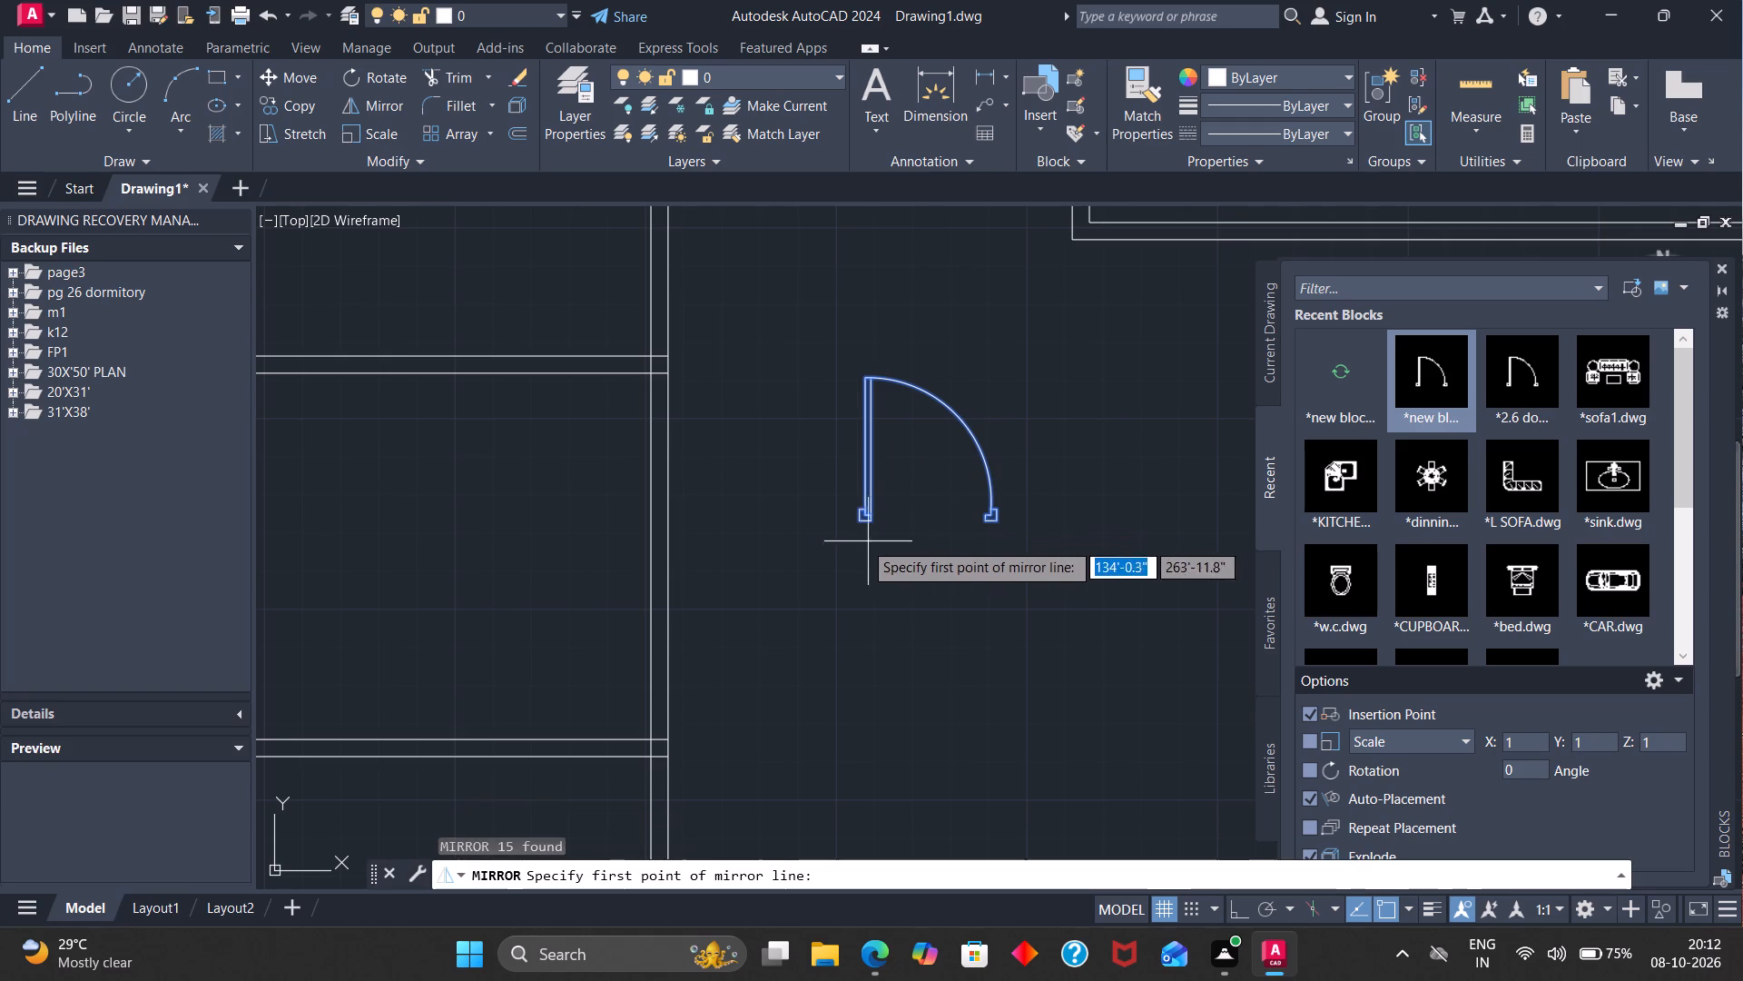
scroll(859, 517, up, 4)
click(844, 540)
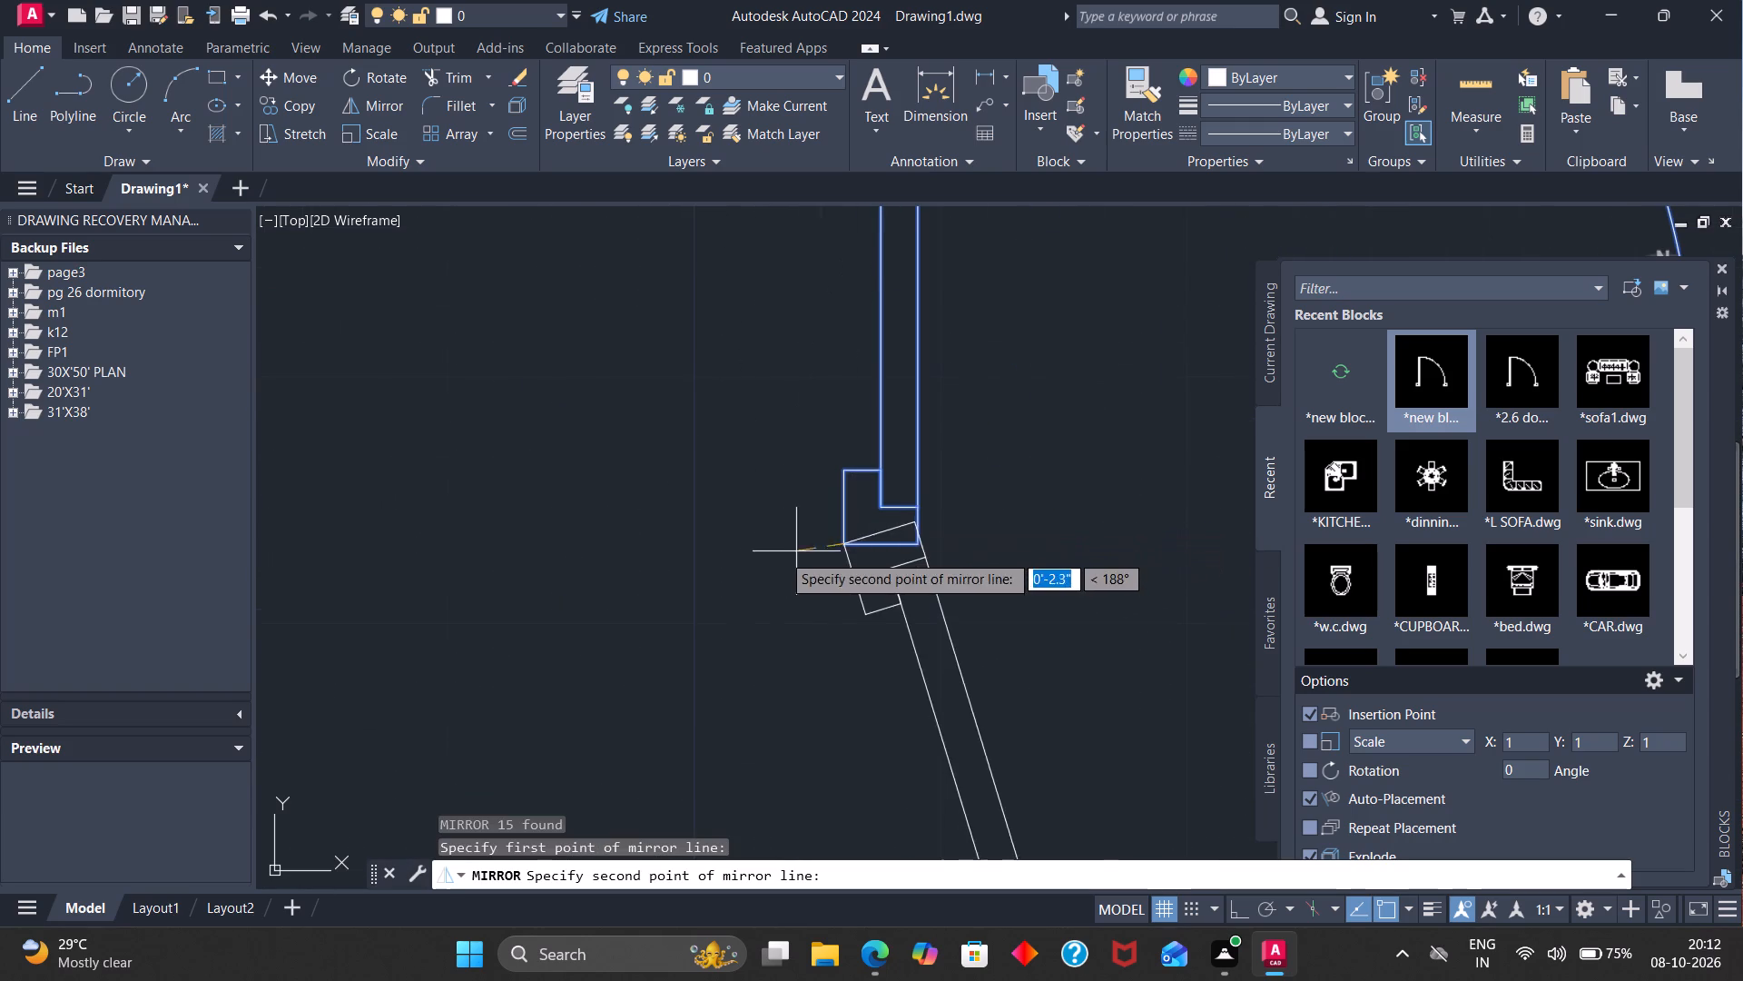
click(843, 476)
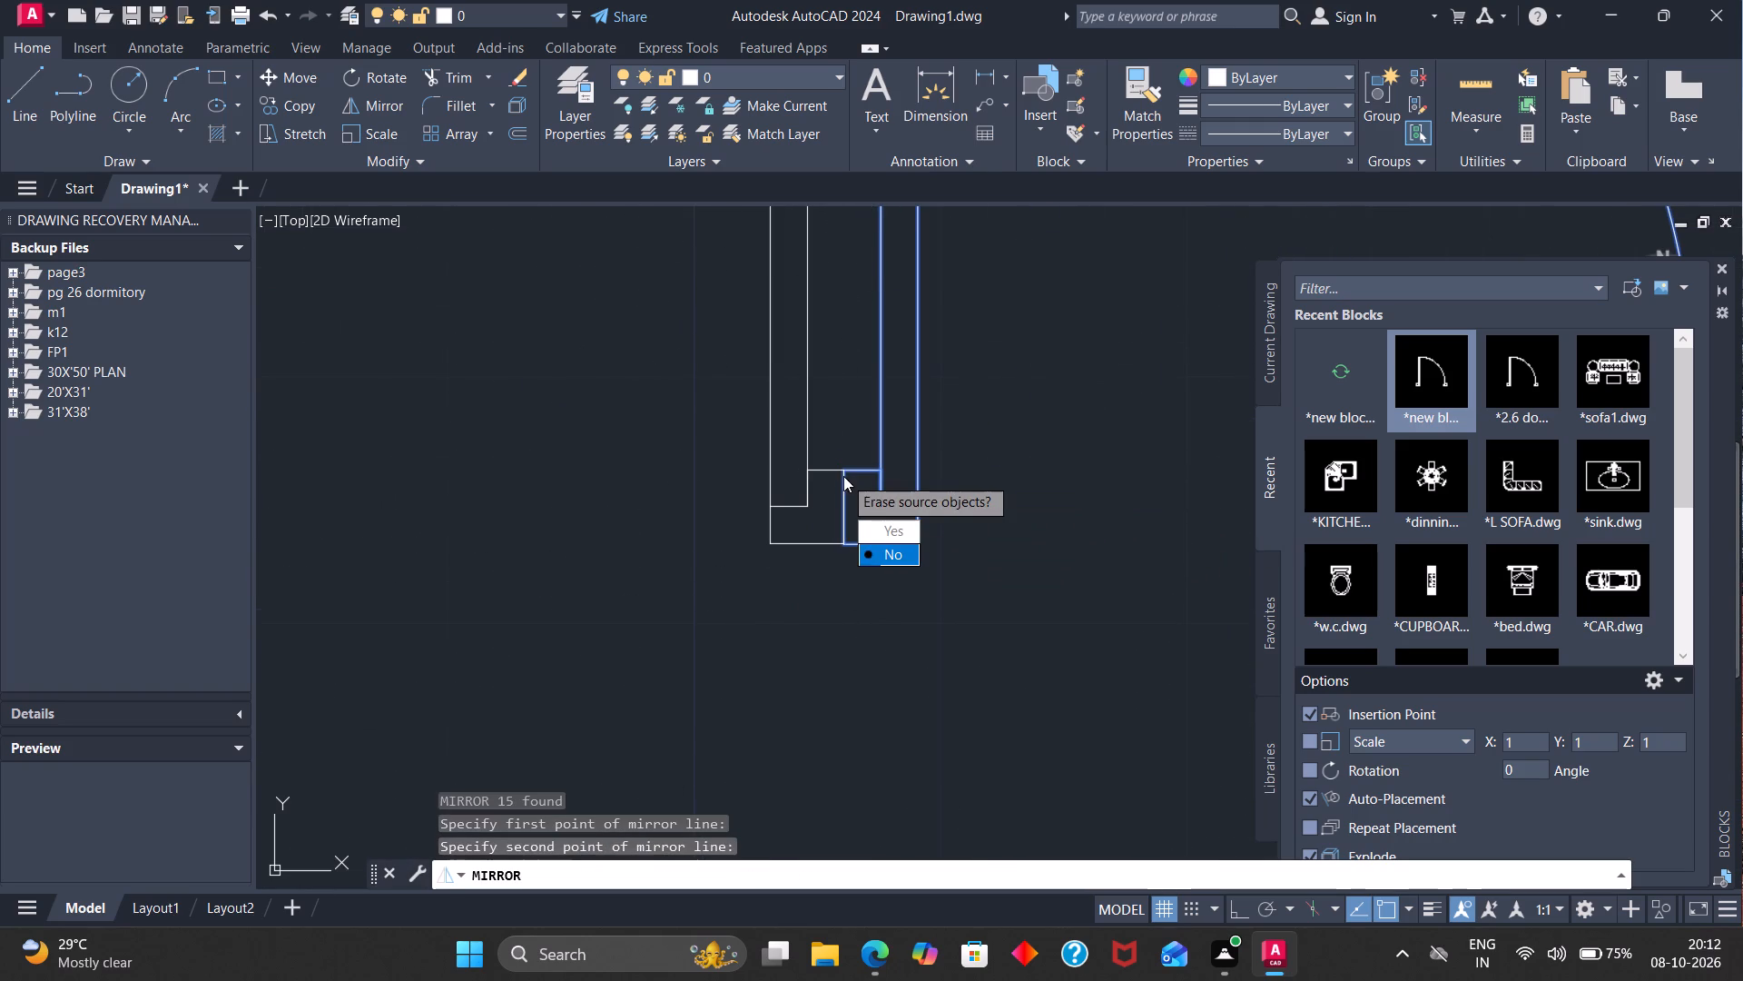
click(891, 547)
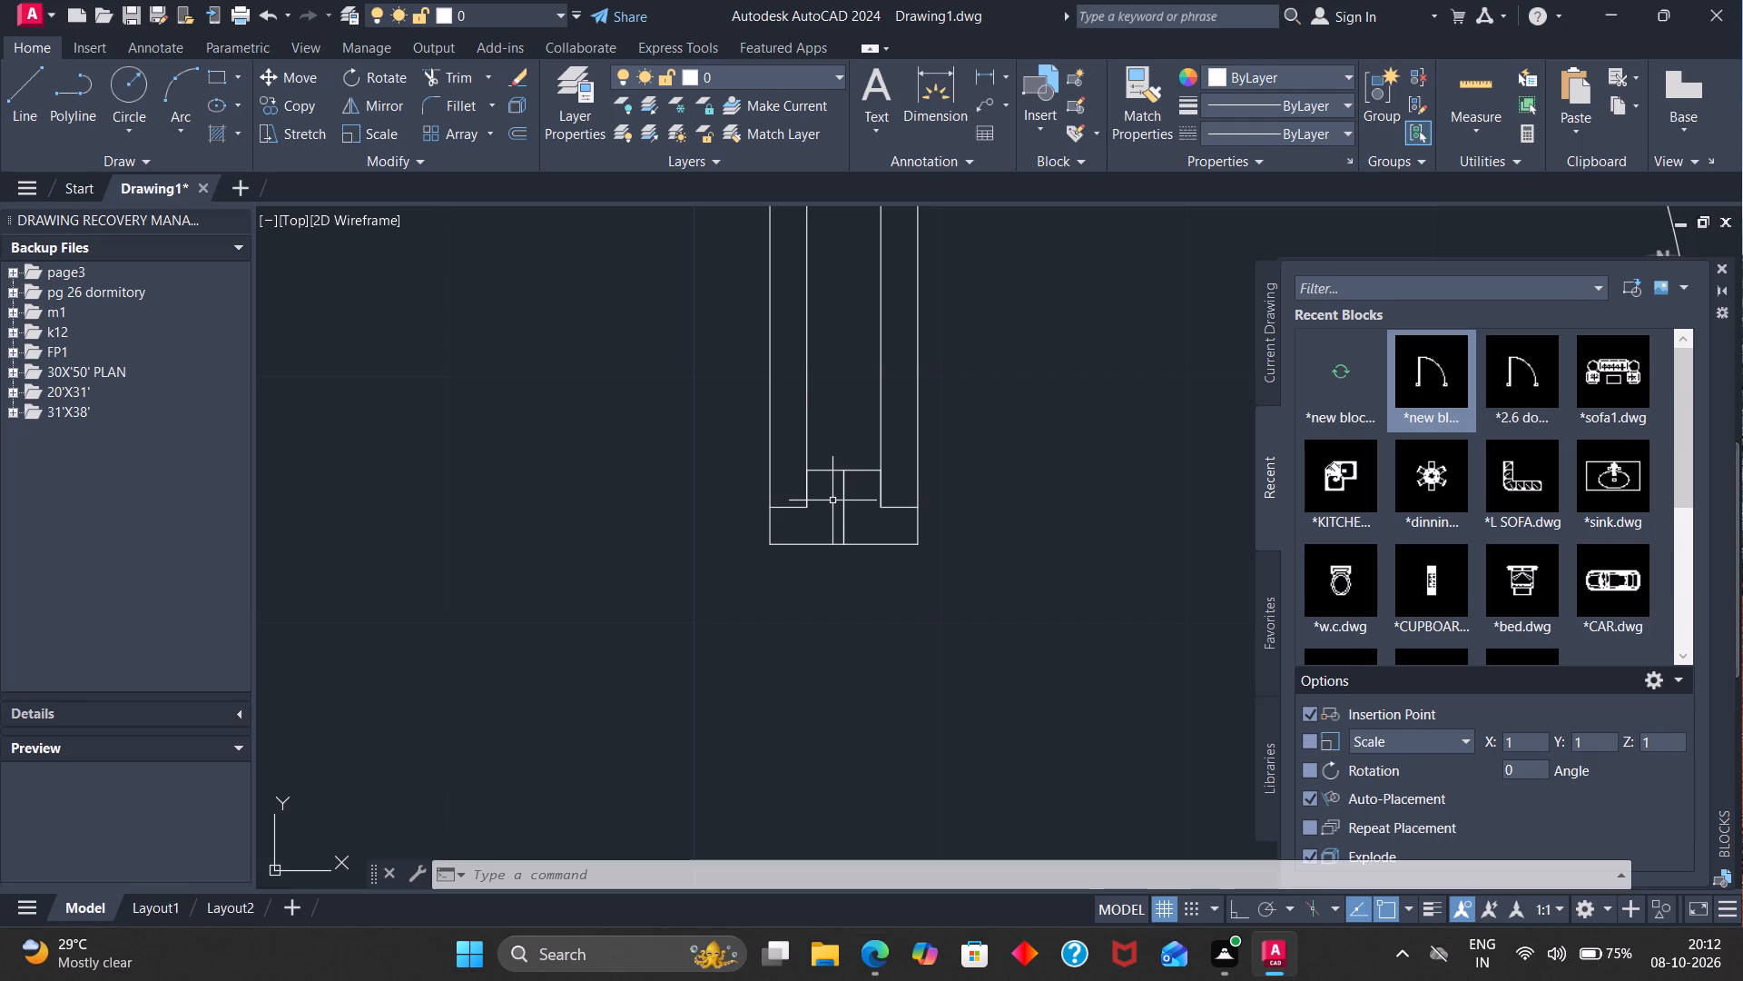
Move the mirrored door by its lower east corner into the opening at the hall's north end, onto the east wall stub's lower west corner.
scroll(835, 494, down, 6)
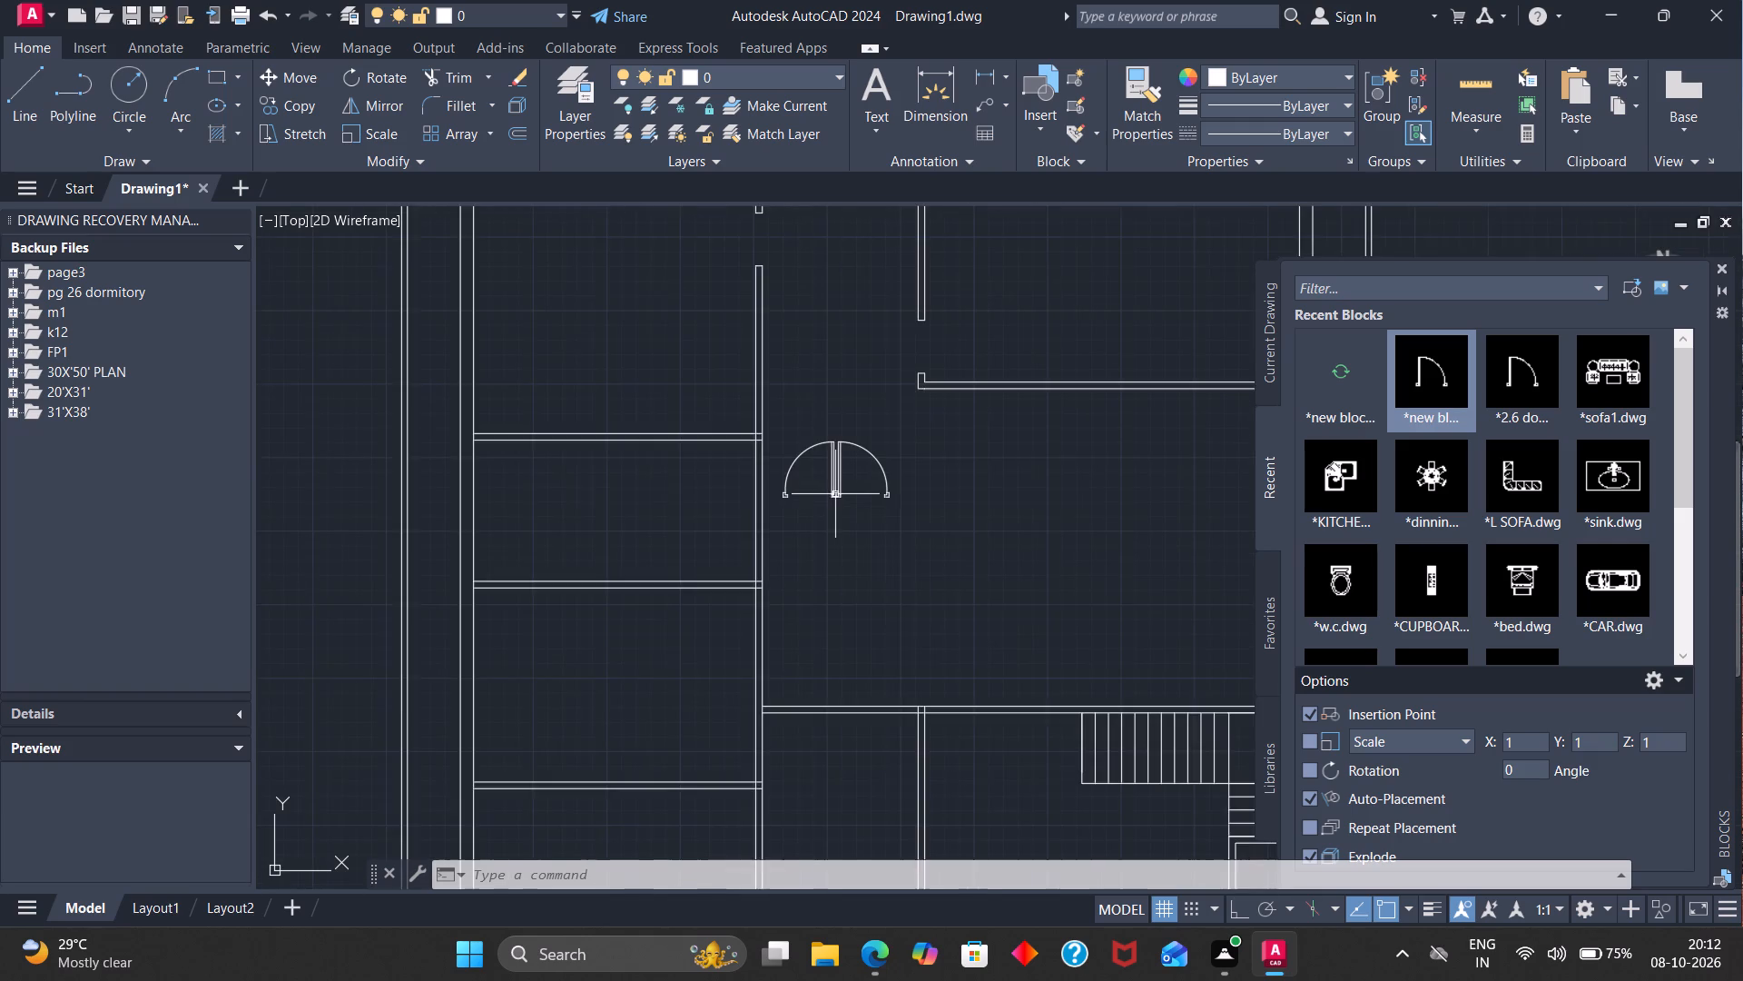
scroll(835, 494, up, 2)
scroll(835, 494, down, 1)
scroll(835, 494, up, 1)
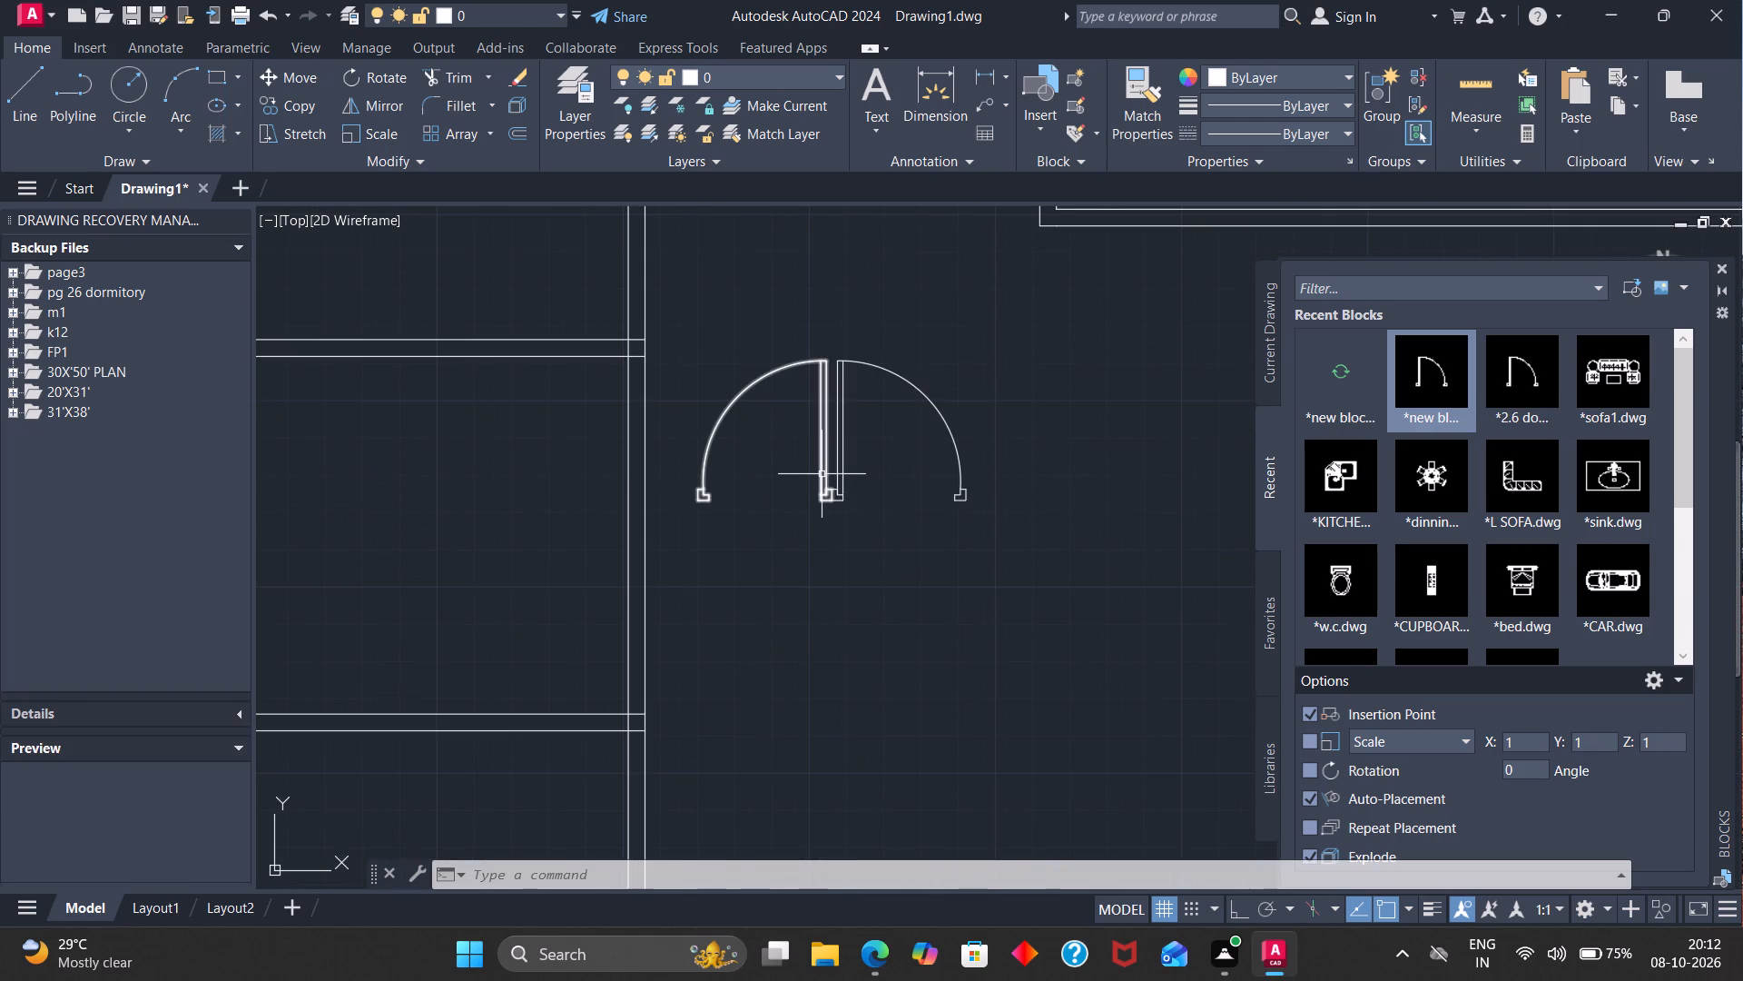
click(822, 474)
key(m)
key(Return)
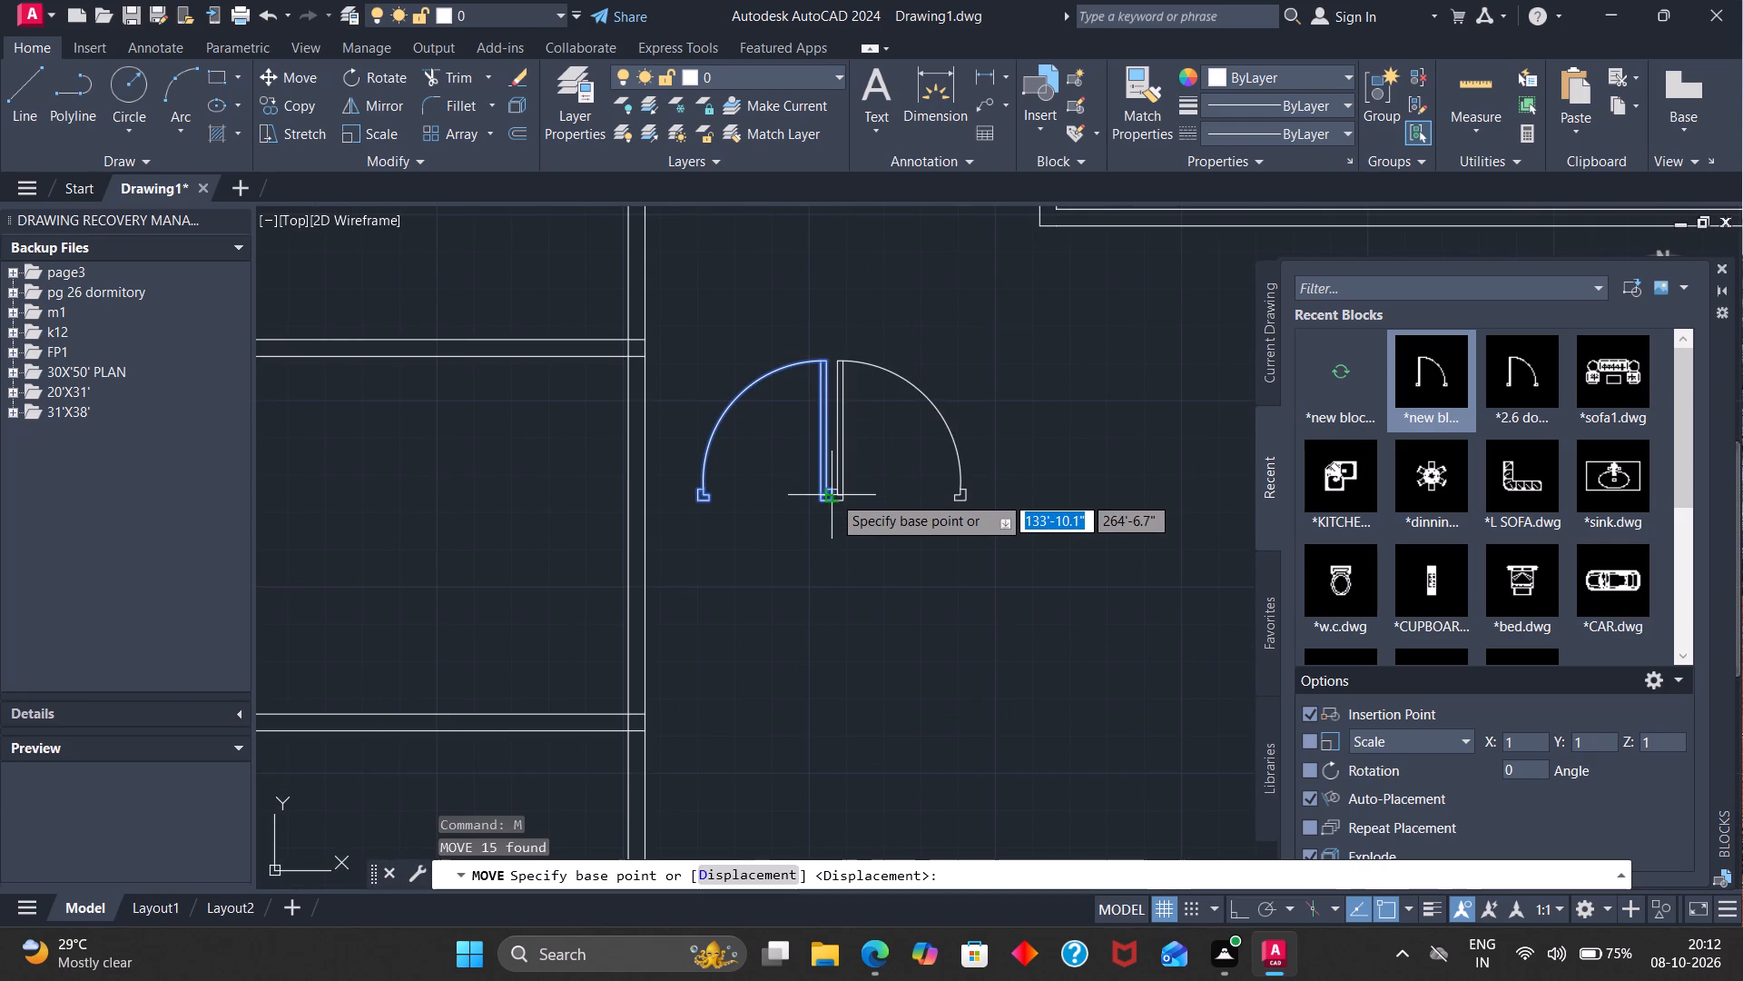
click(833, 504)
scroll(872, 442, down, 3)
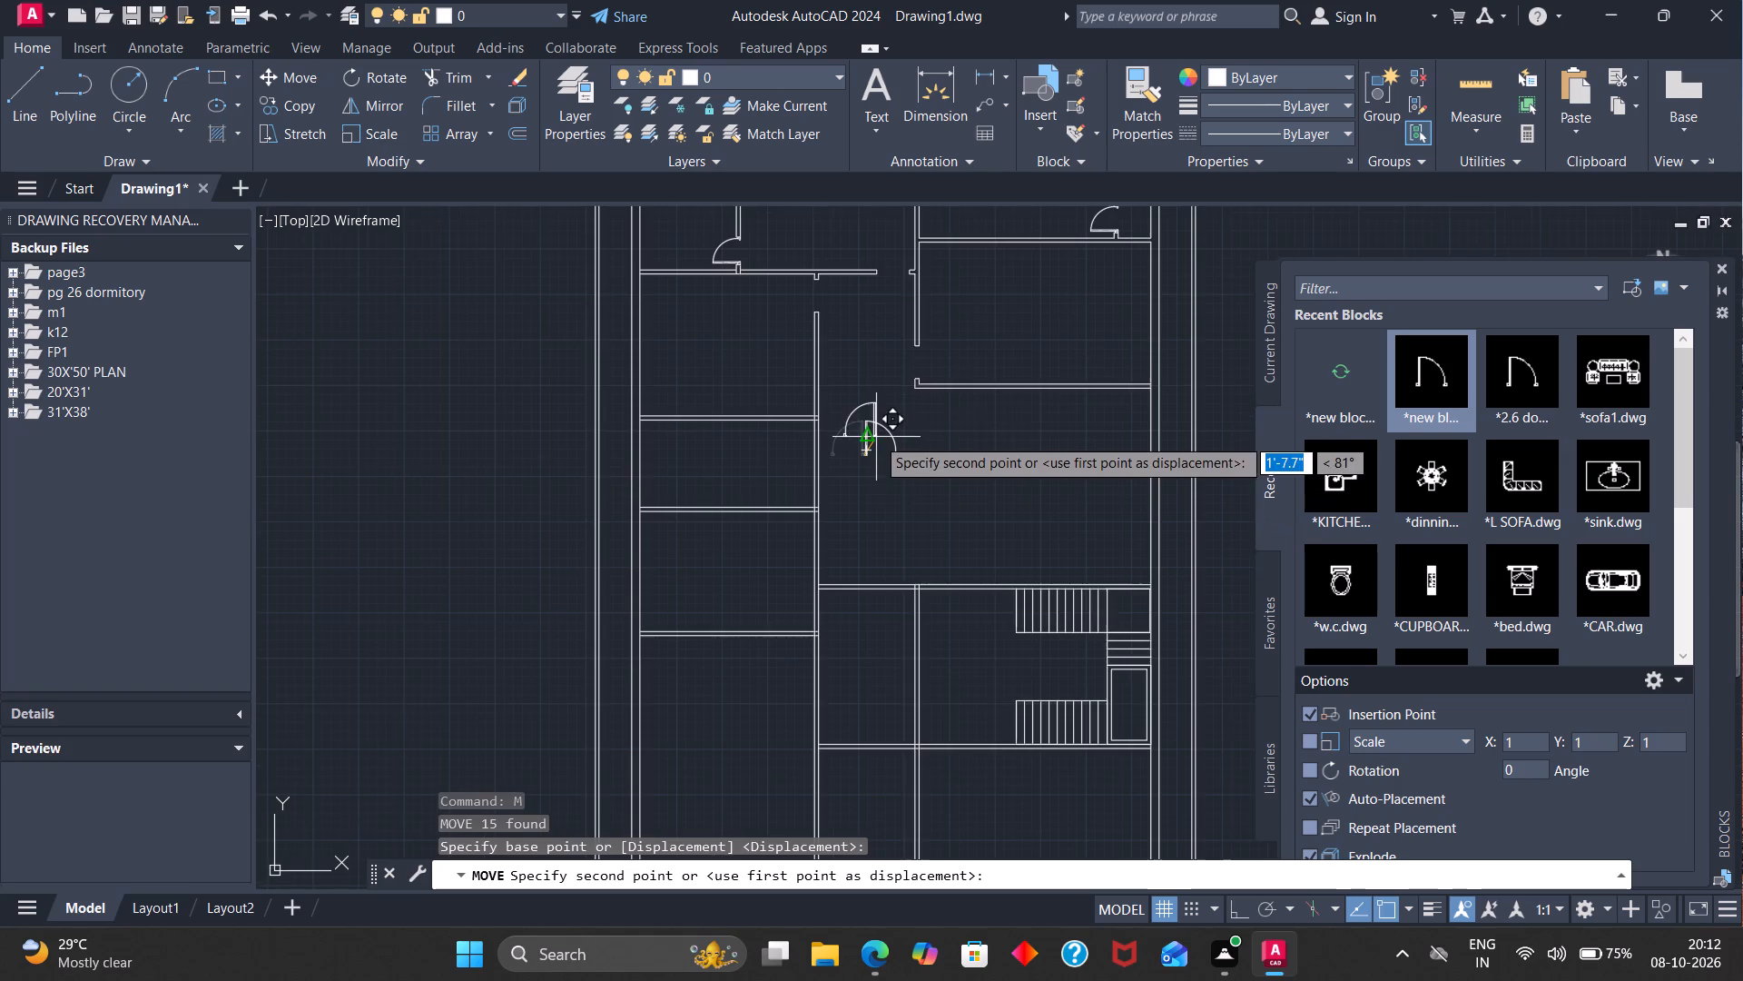
scroll(900, 278, up, 4)
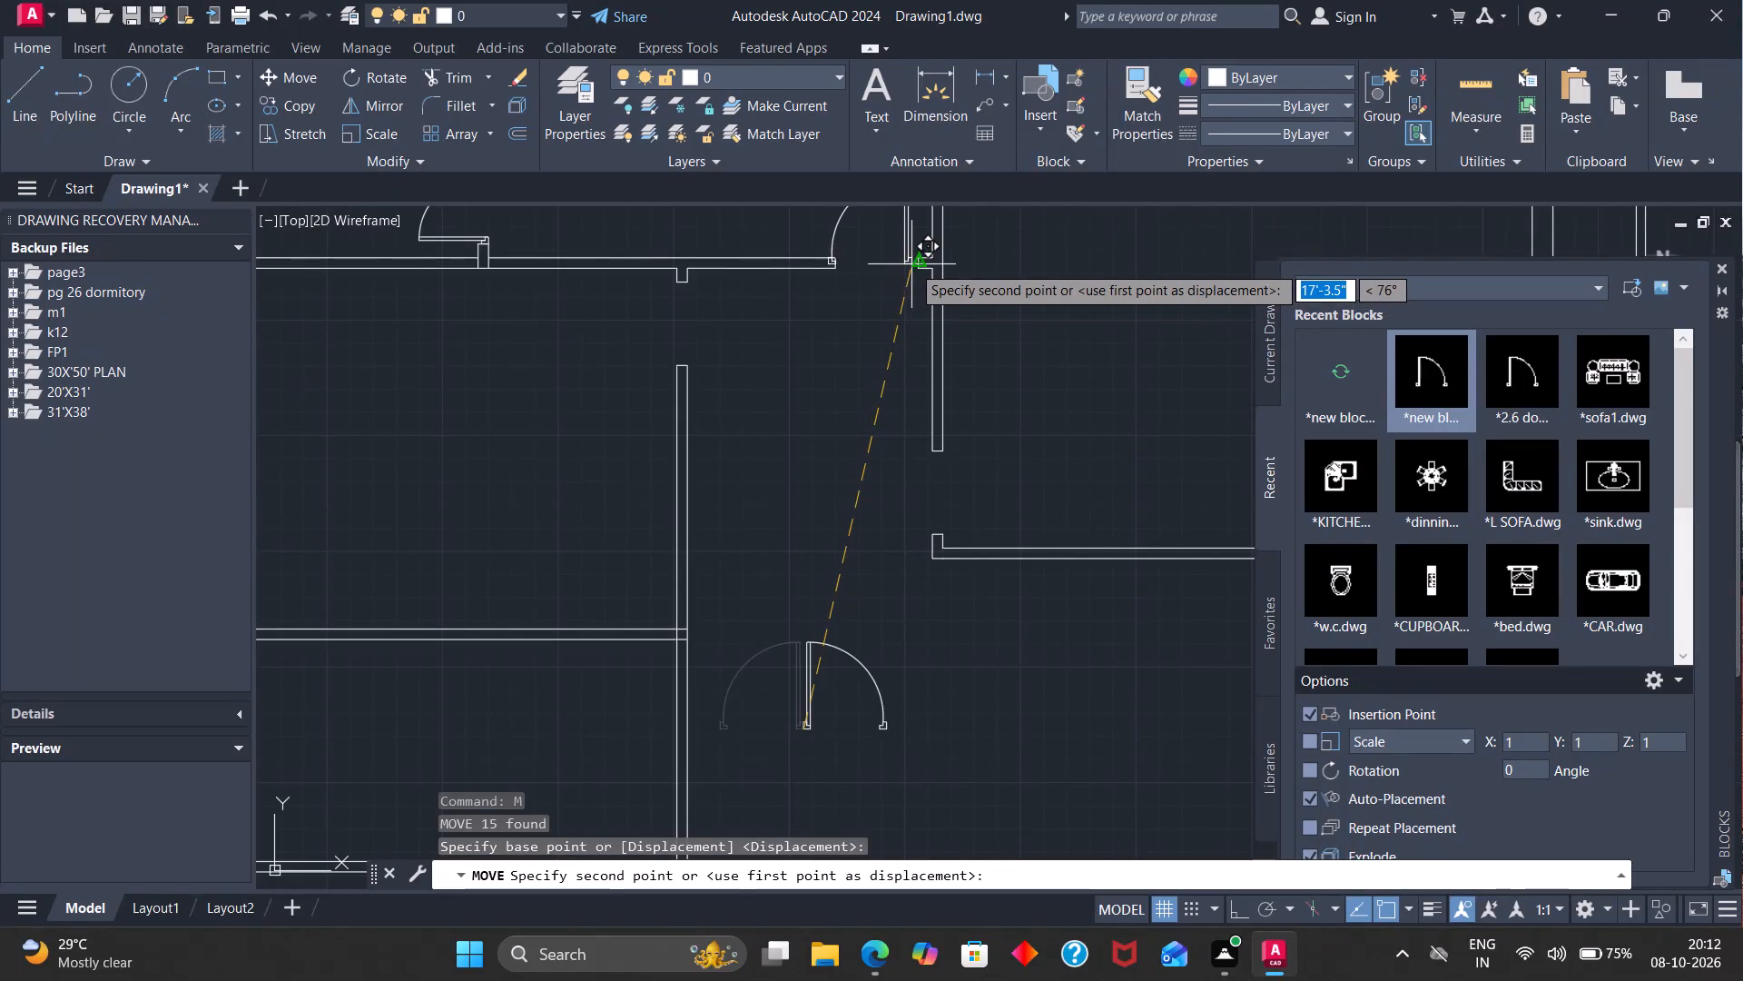
scroll(914, 265, up, 3)
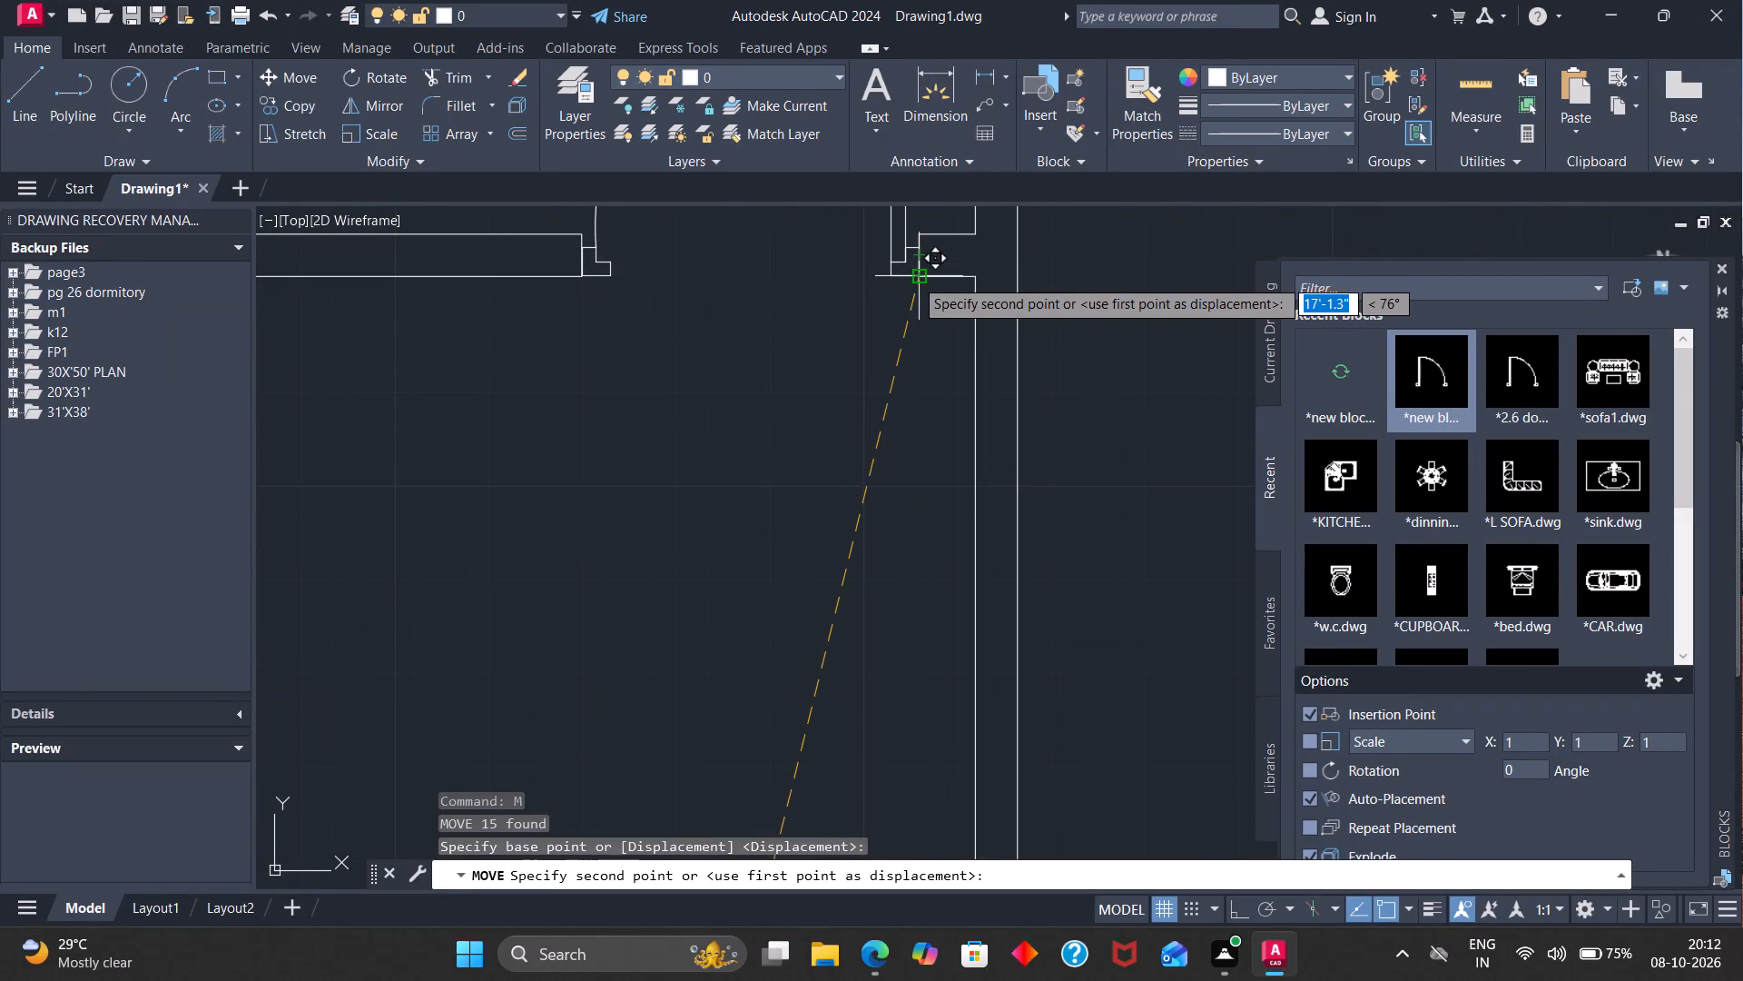
scroll(914, 278, up, 3)
click(918, 272)
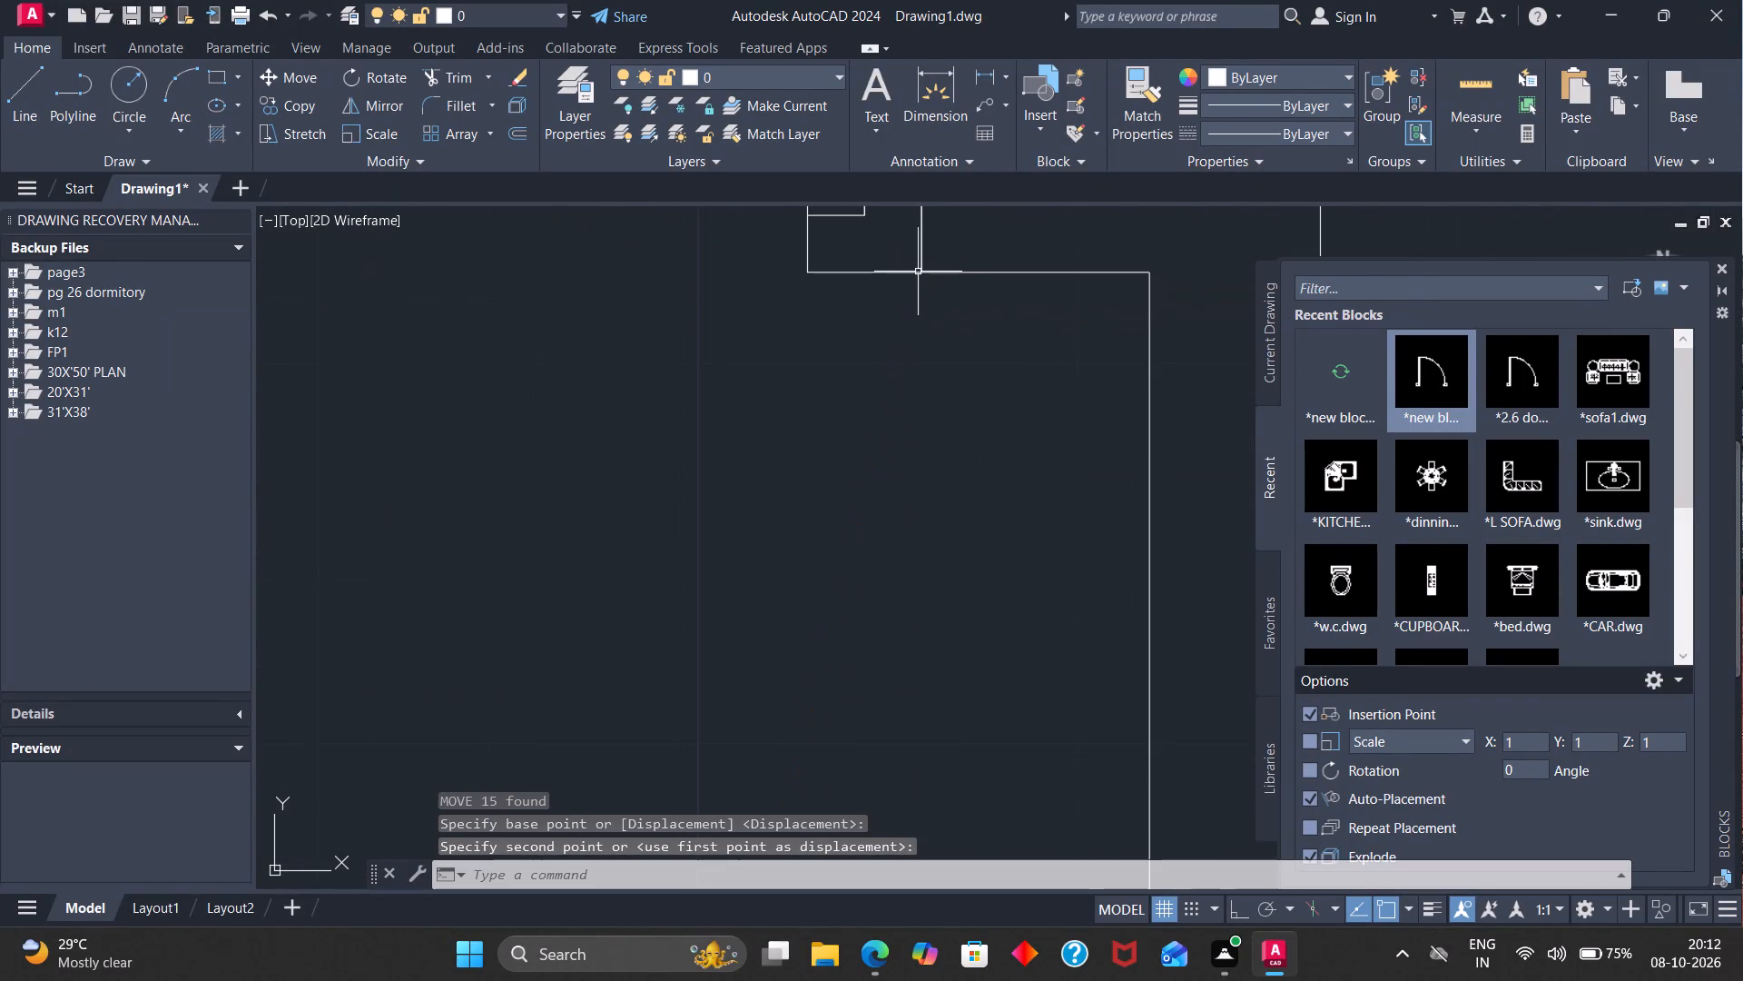
Mirror the remaining hall door again about the vertical west edge of its west jamb, keeping the source door.
scroll(918, 272, down, 8)
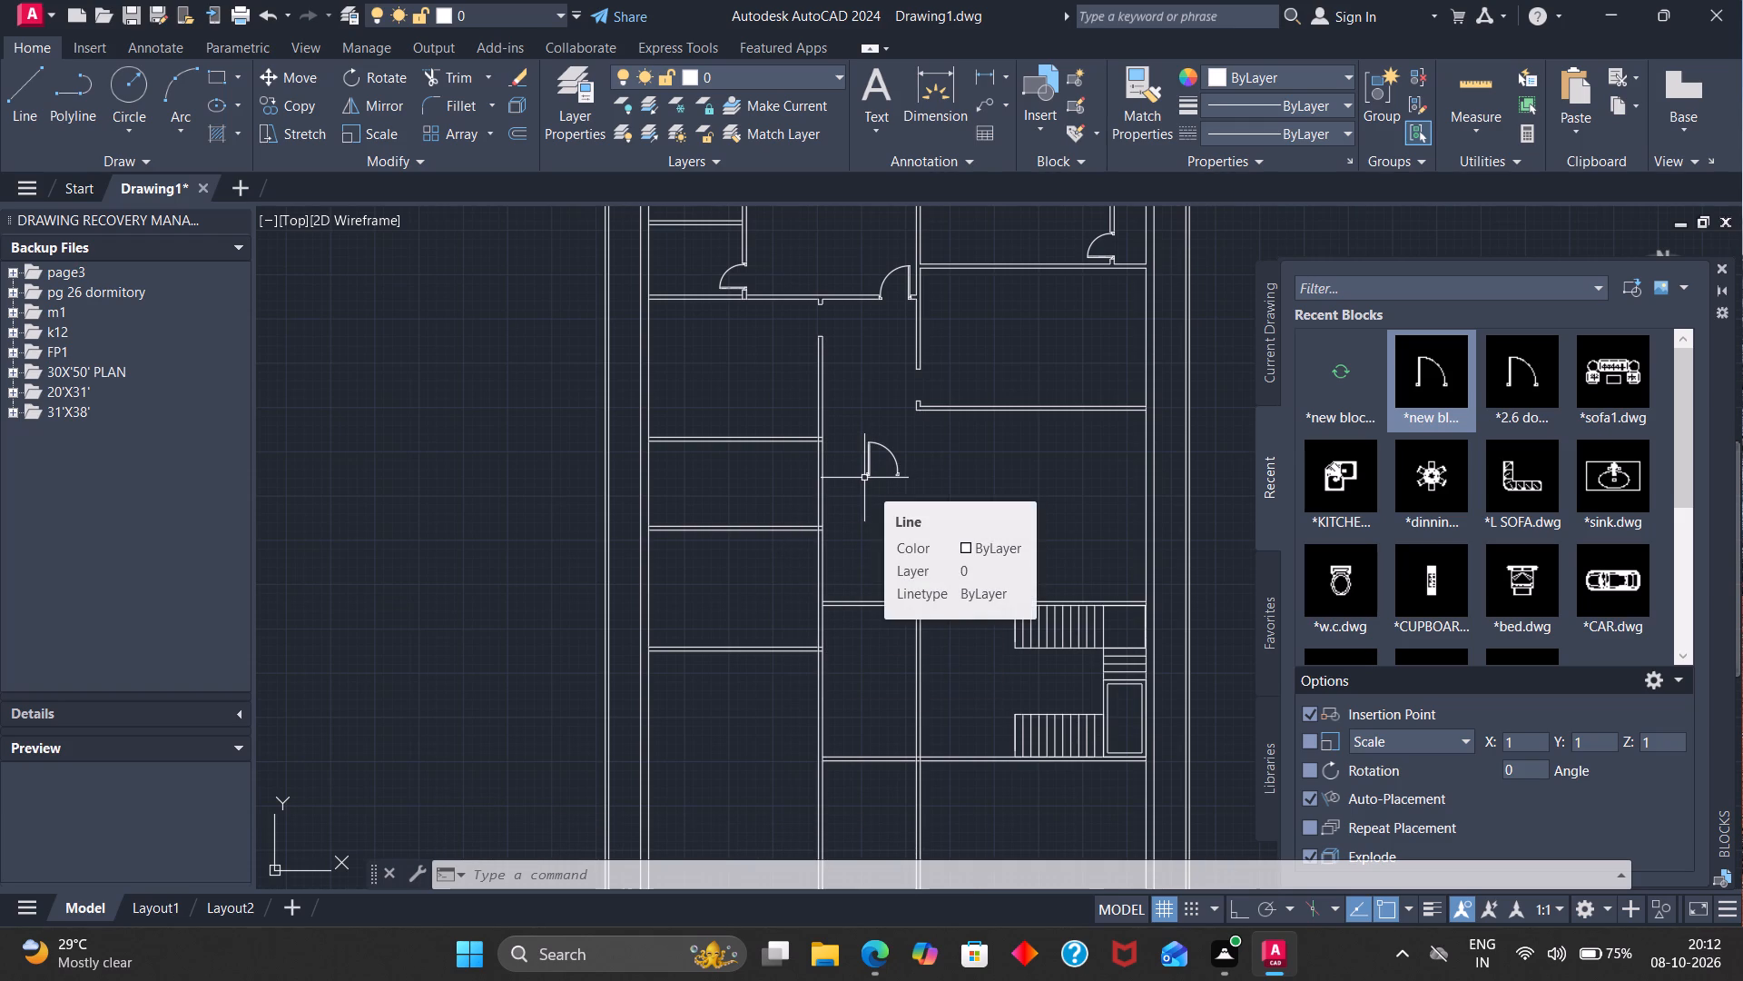
scroll(867, 494, up, 1)
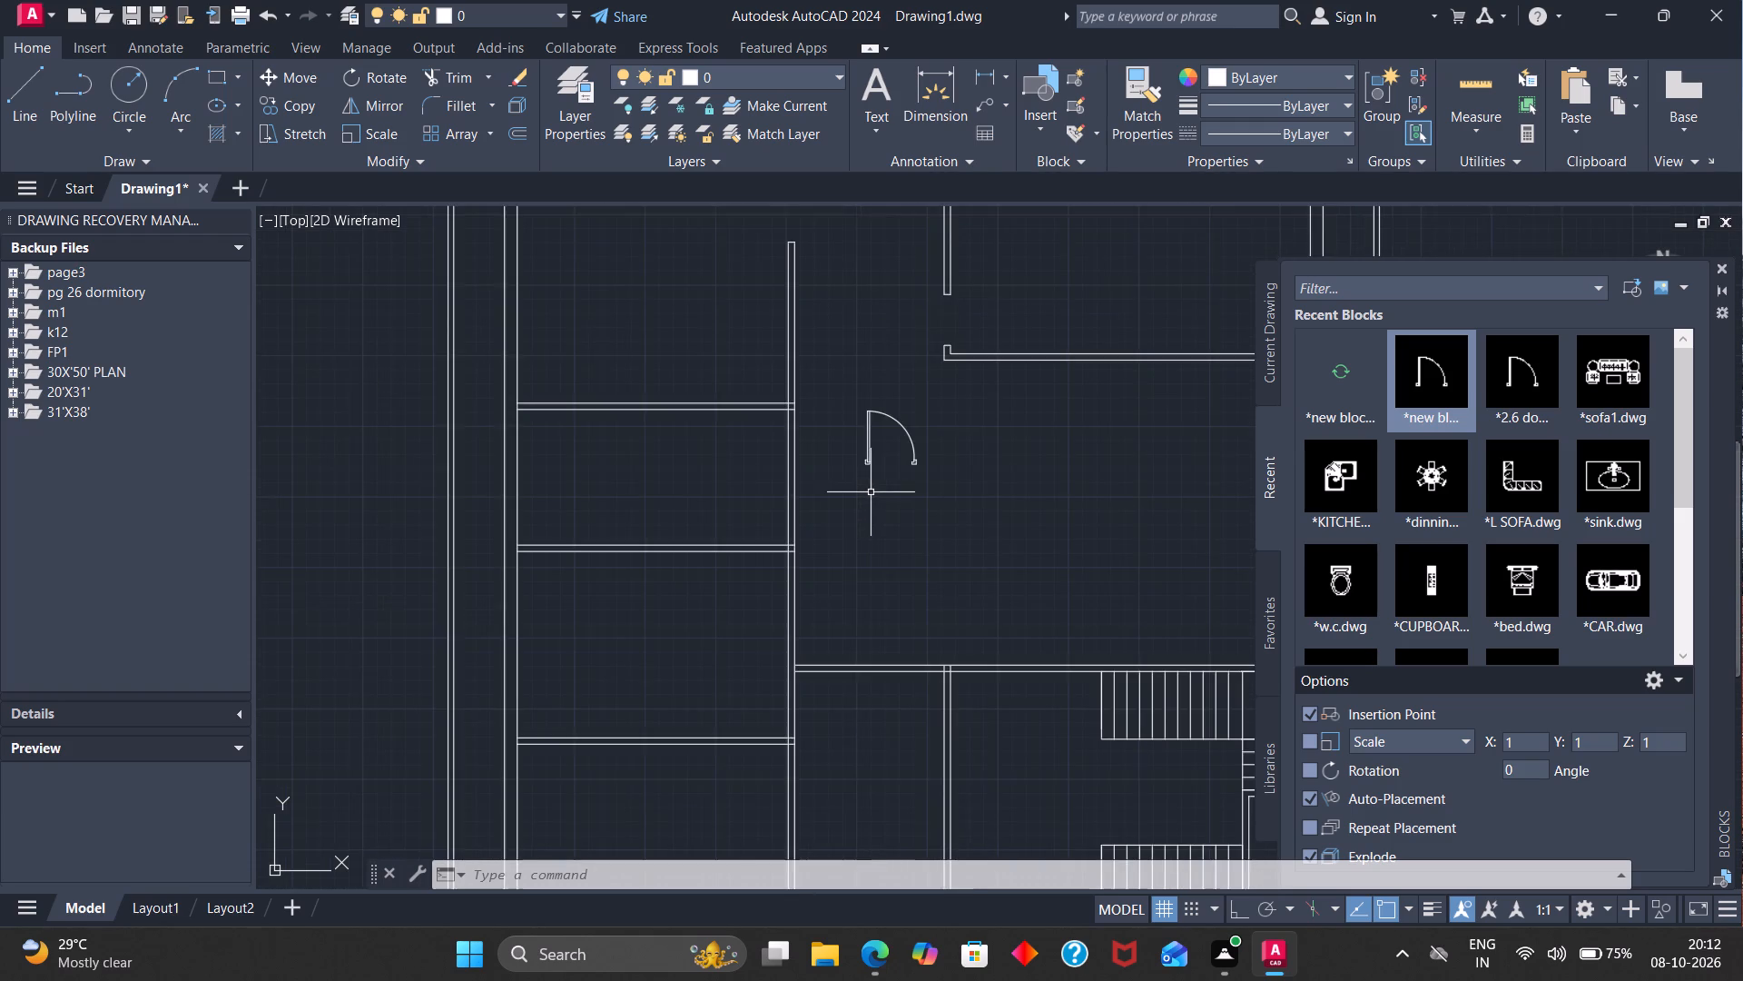
scroll(871, 492, up, 1)
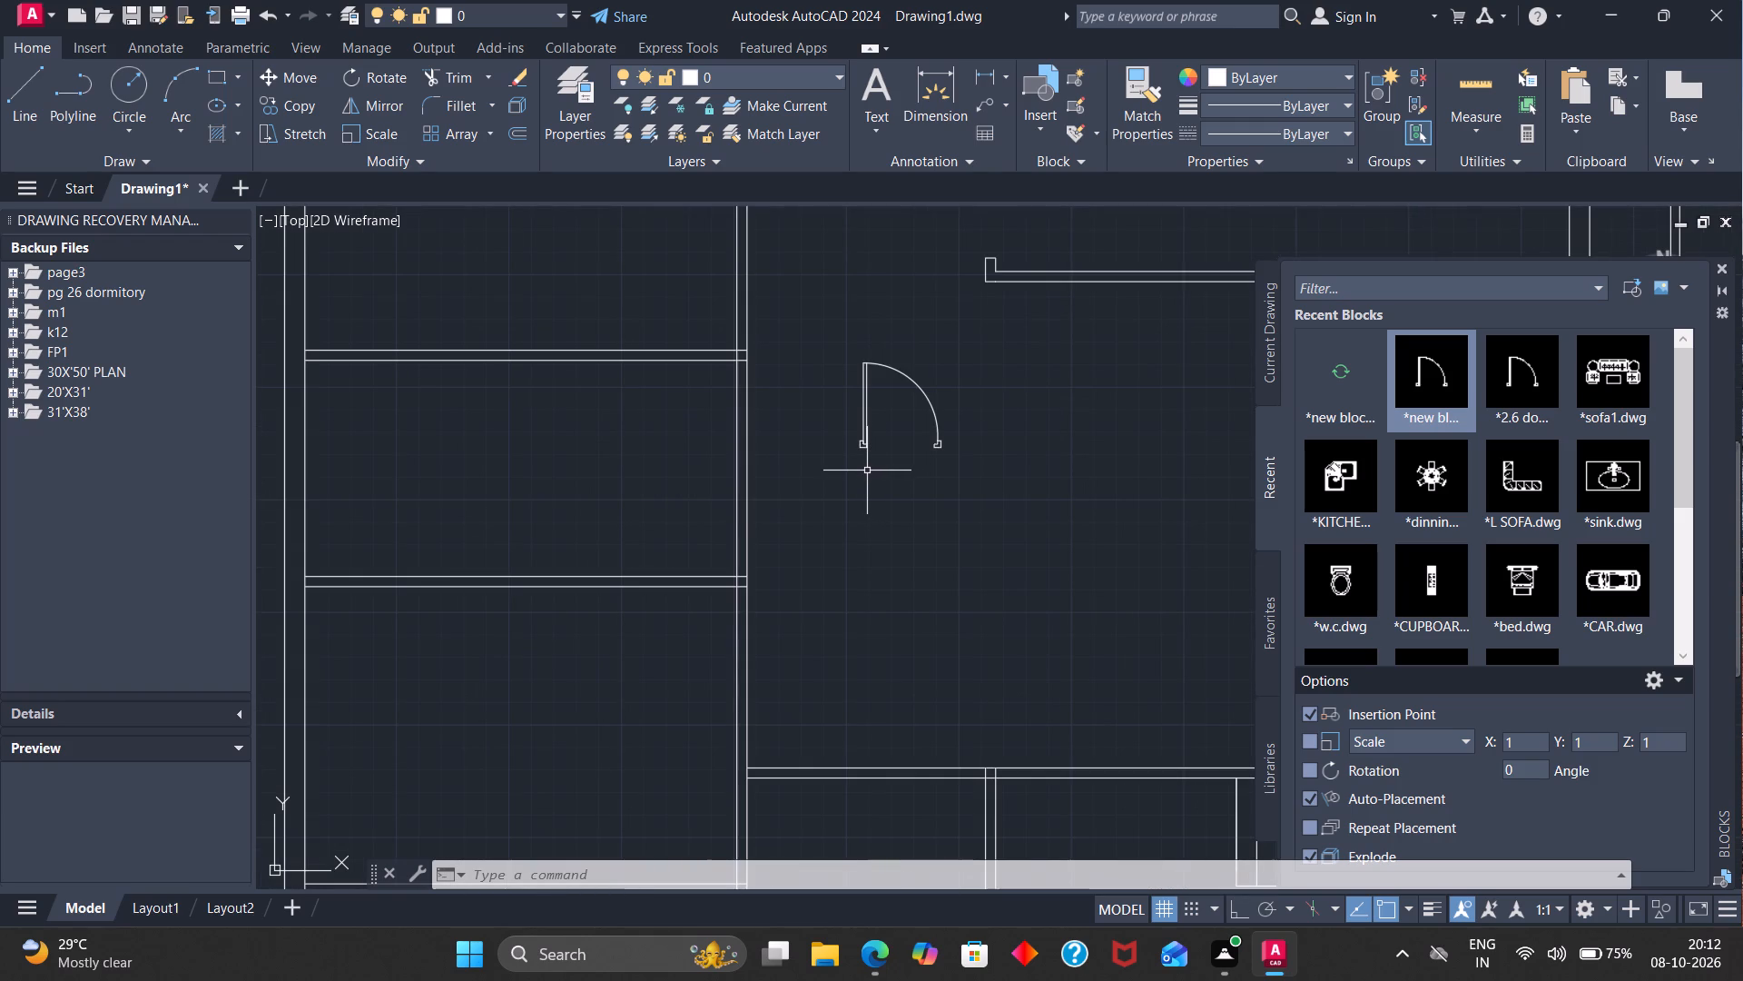
key(m)
key(i)
key(Return)
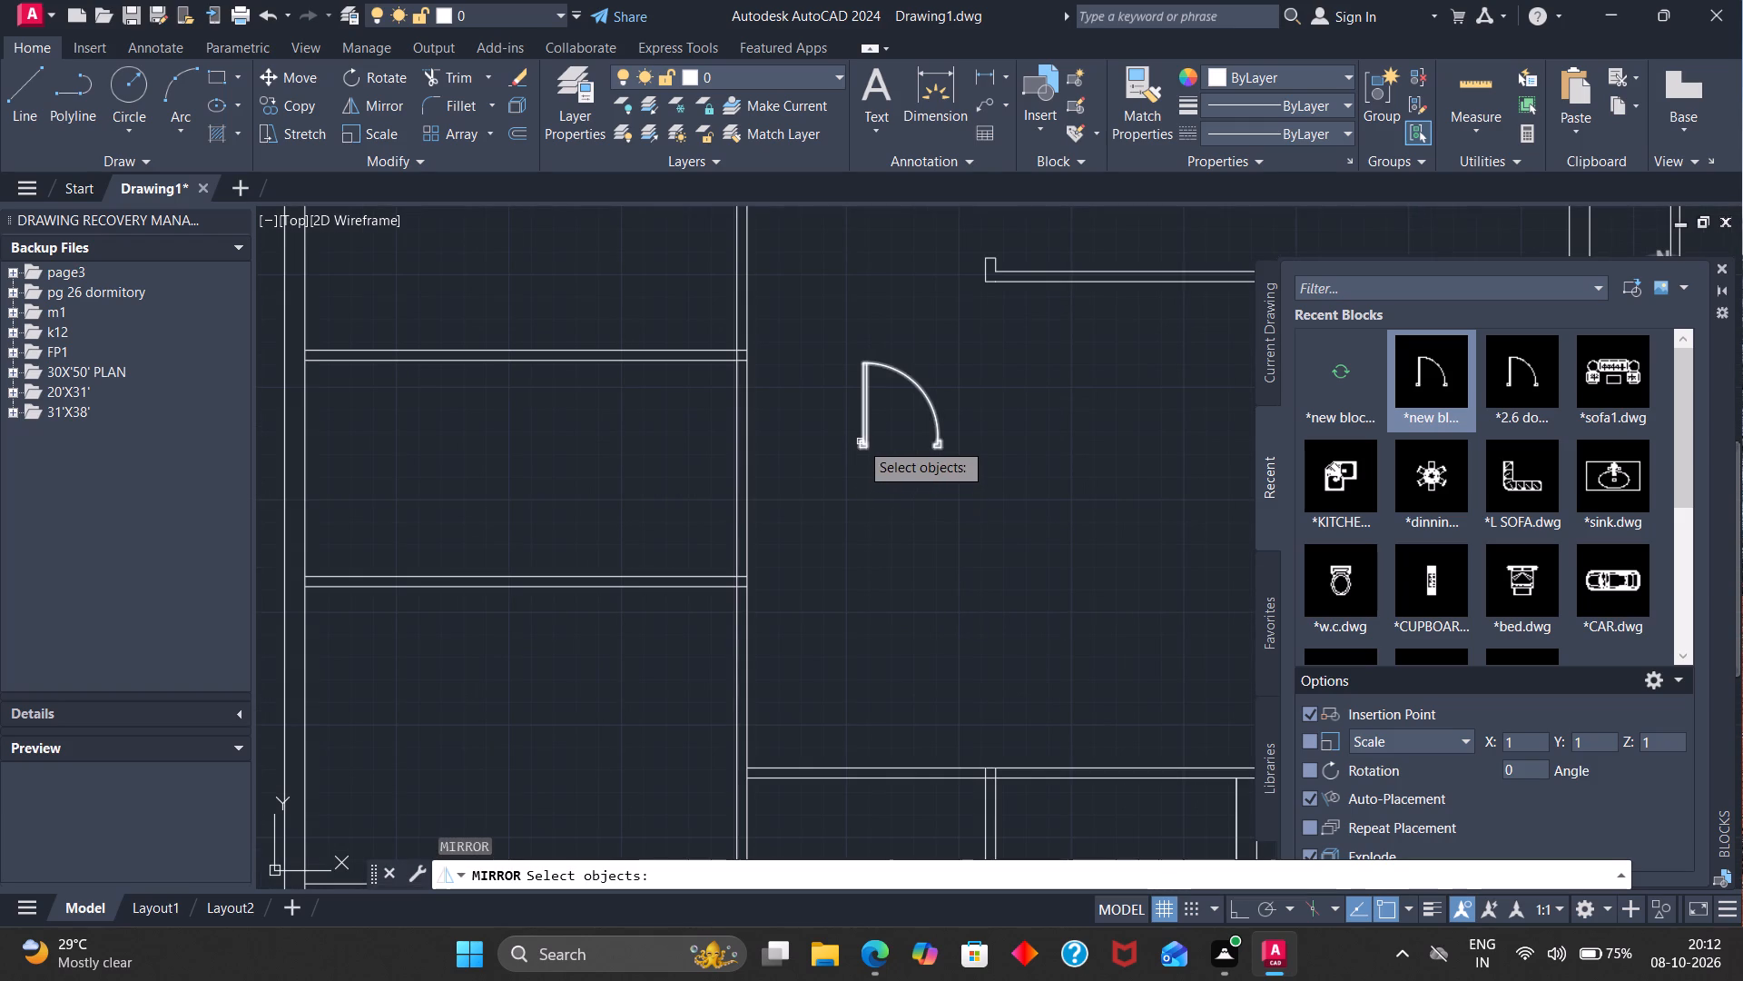
click(860, 441)
key(Return)
scroll(860, 452, up, 3)
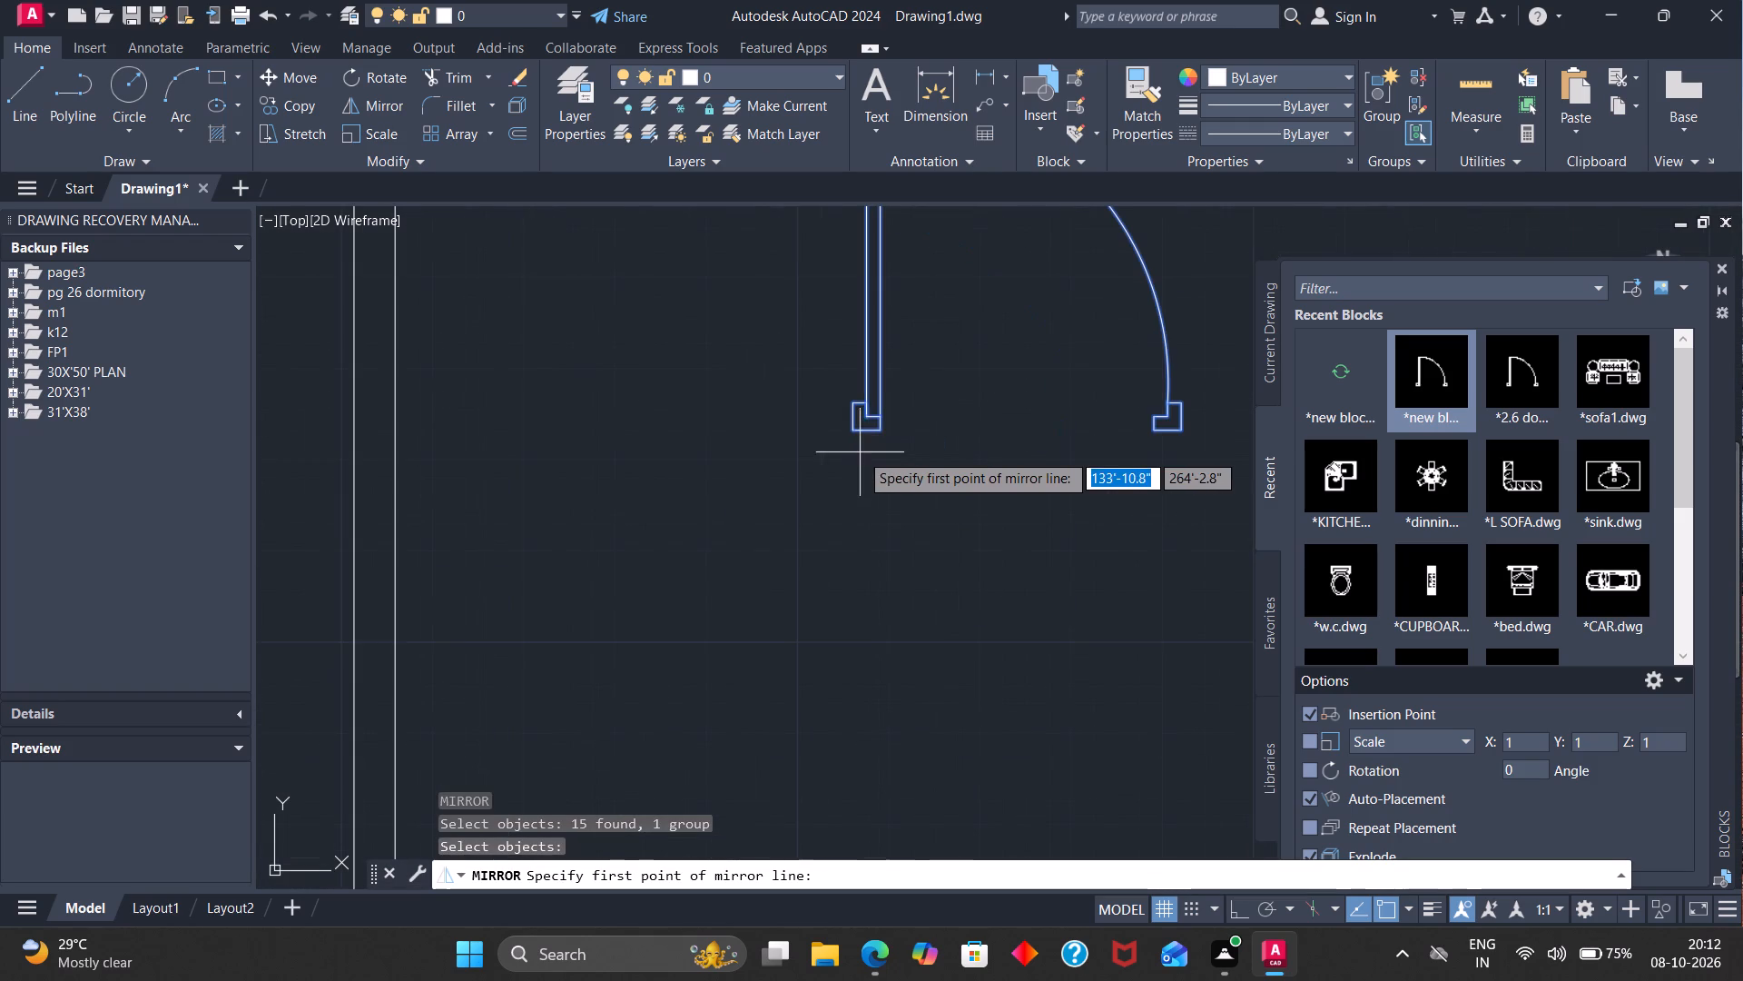
click(851, 432)
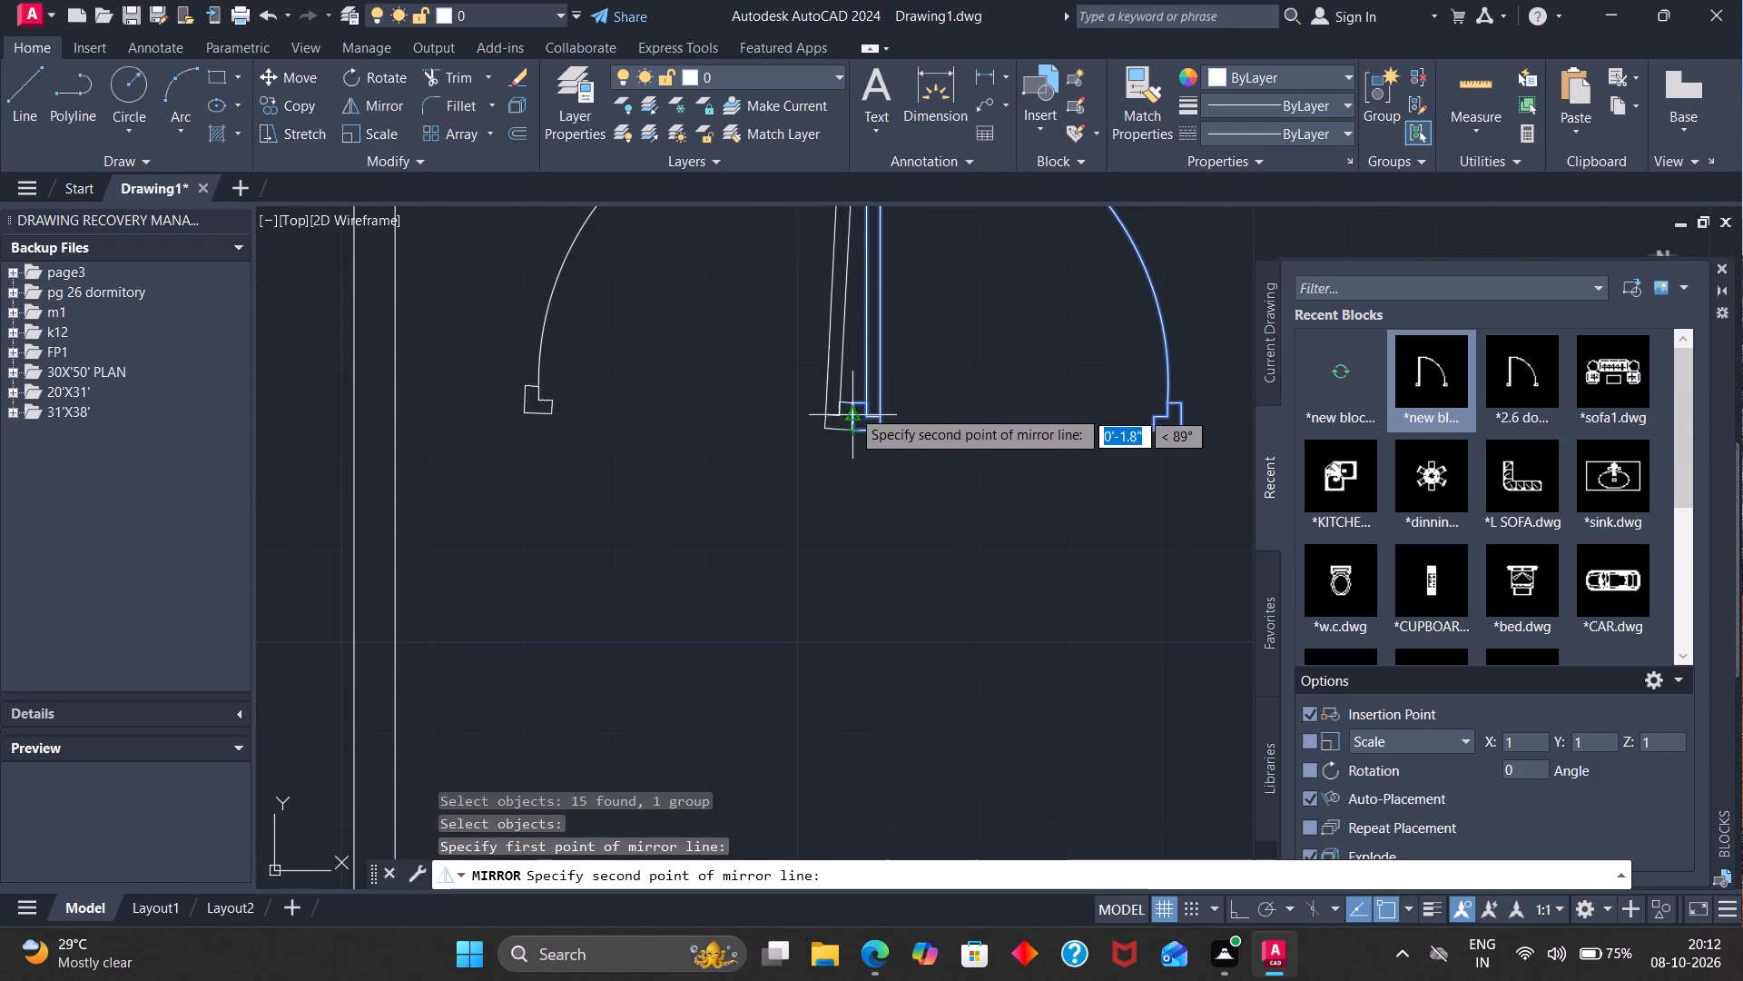
click(850, 401)
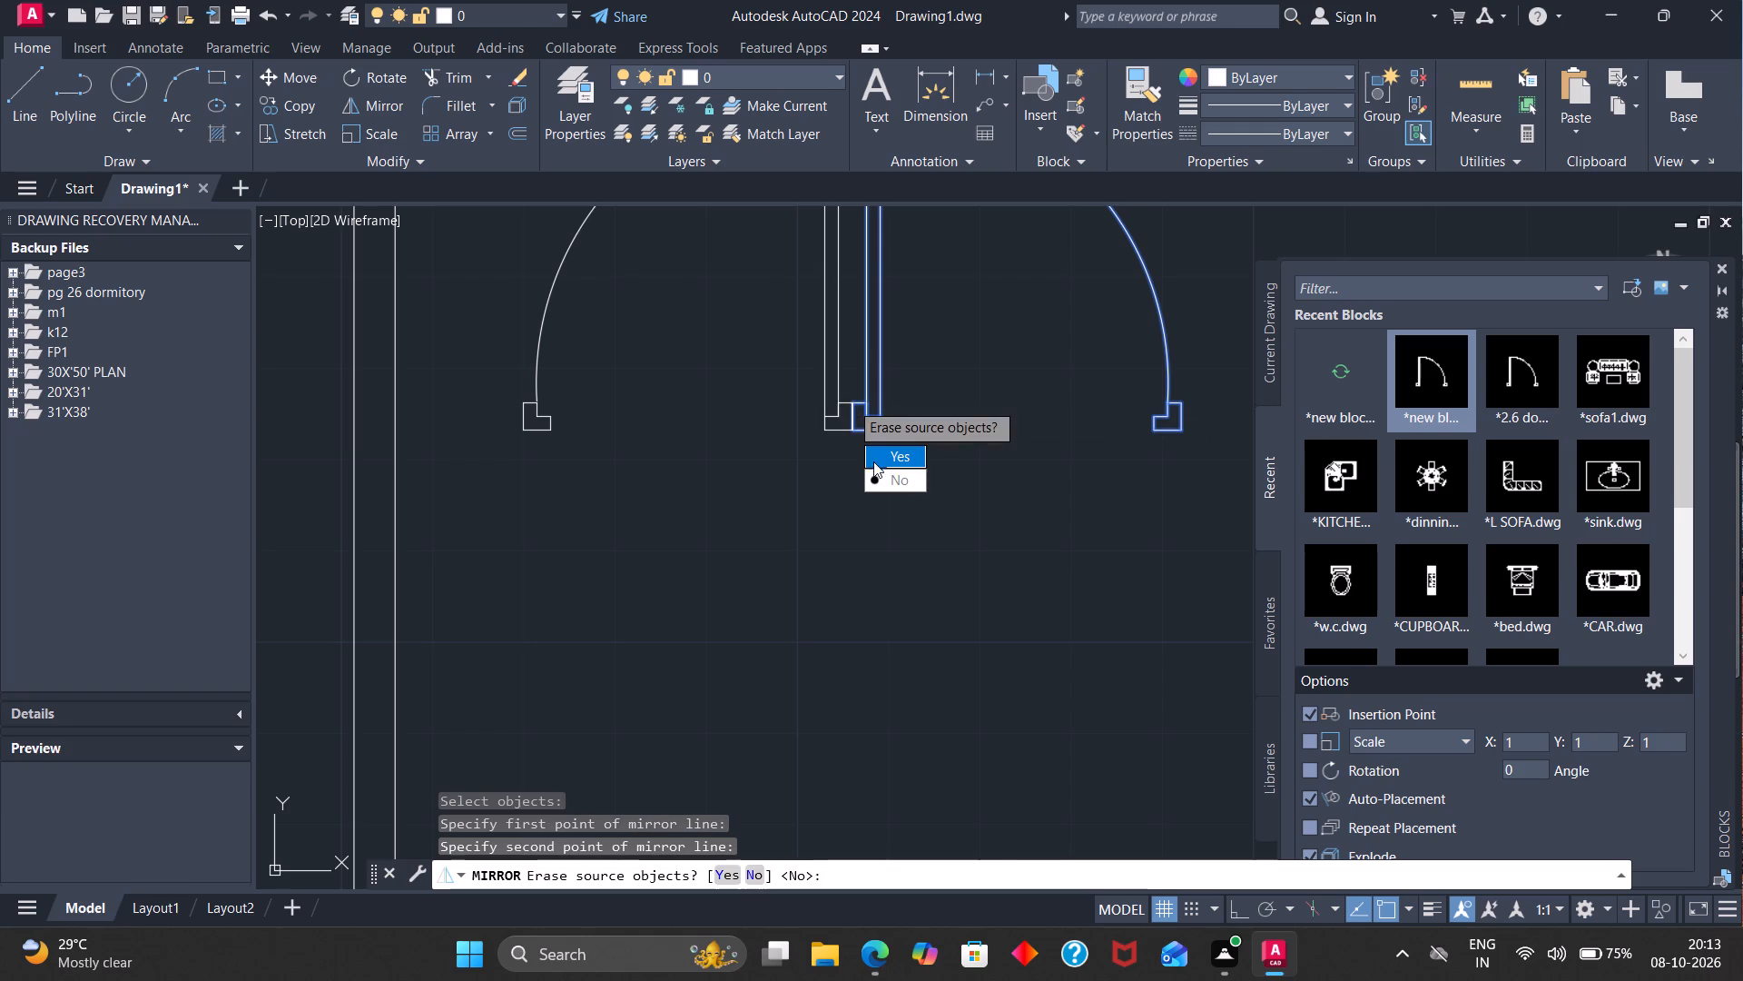
drag(876, 476, 850, 401)
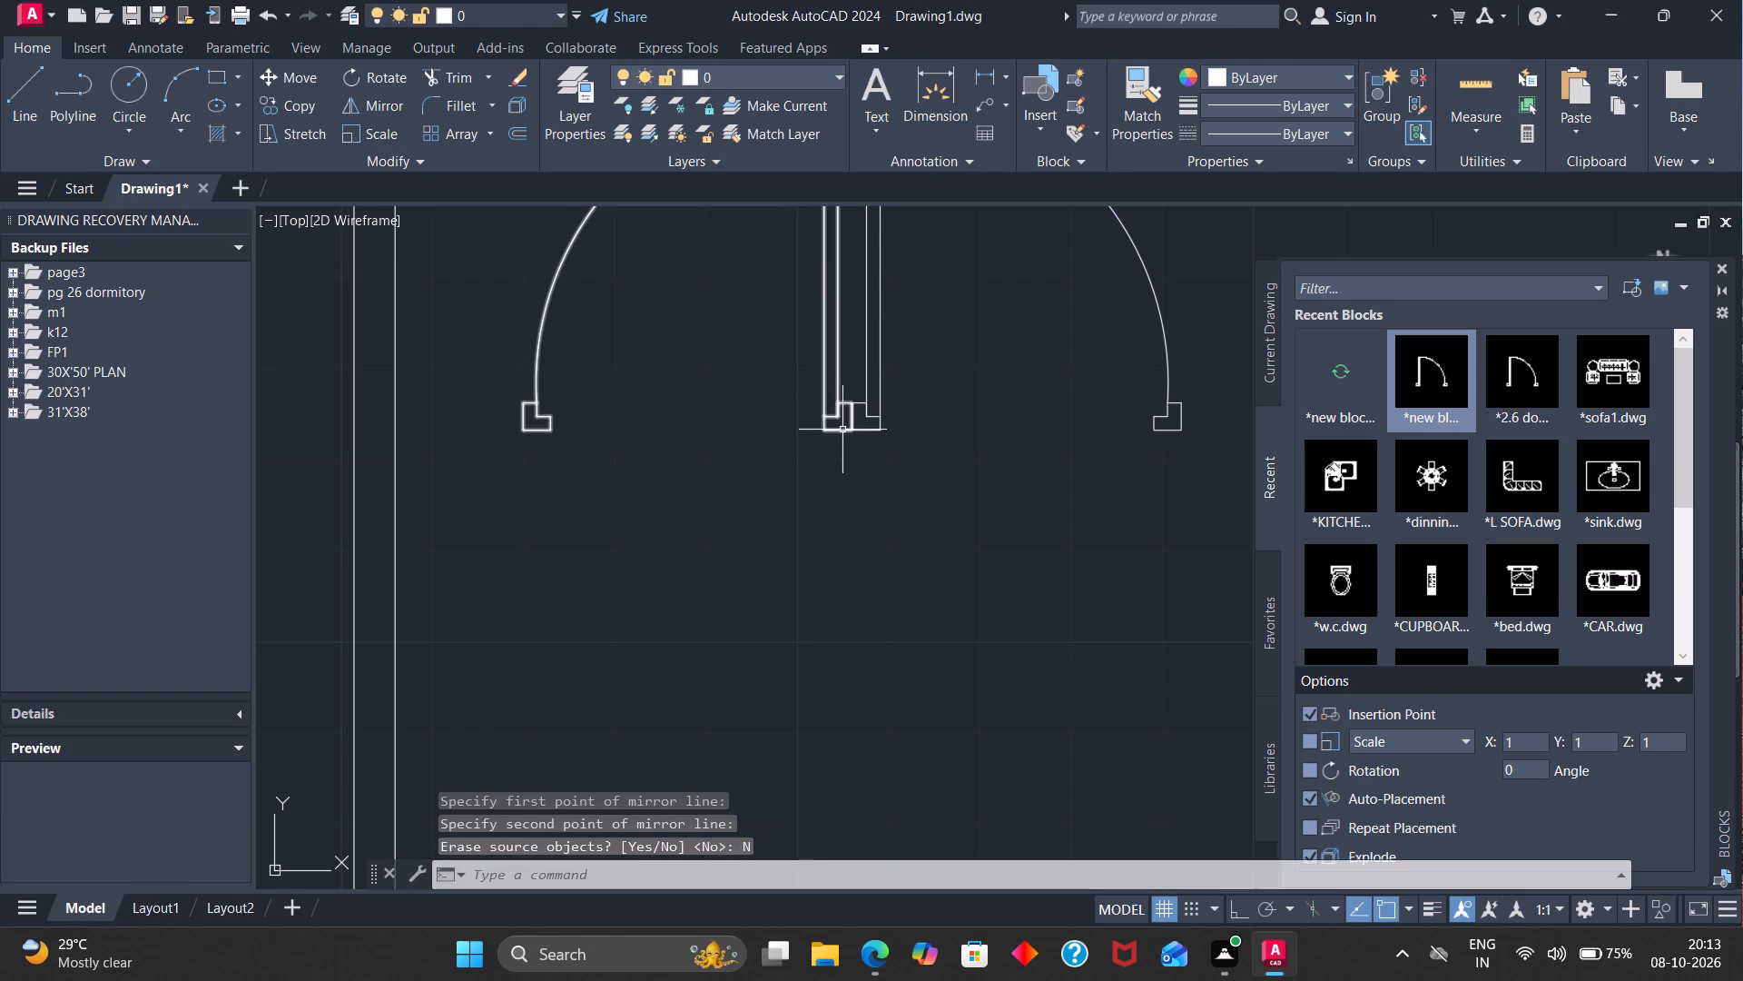
Move the newly mirrored door by its lower east corner up the hall, clear of the source door.
click(843, 431)
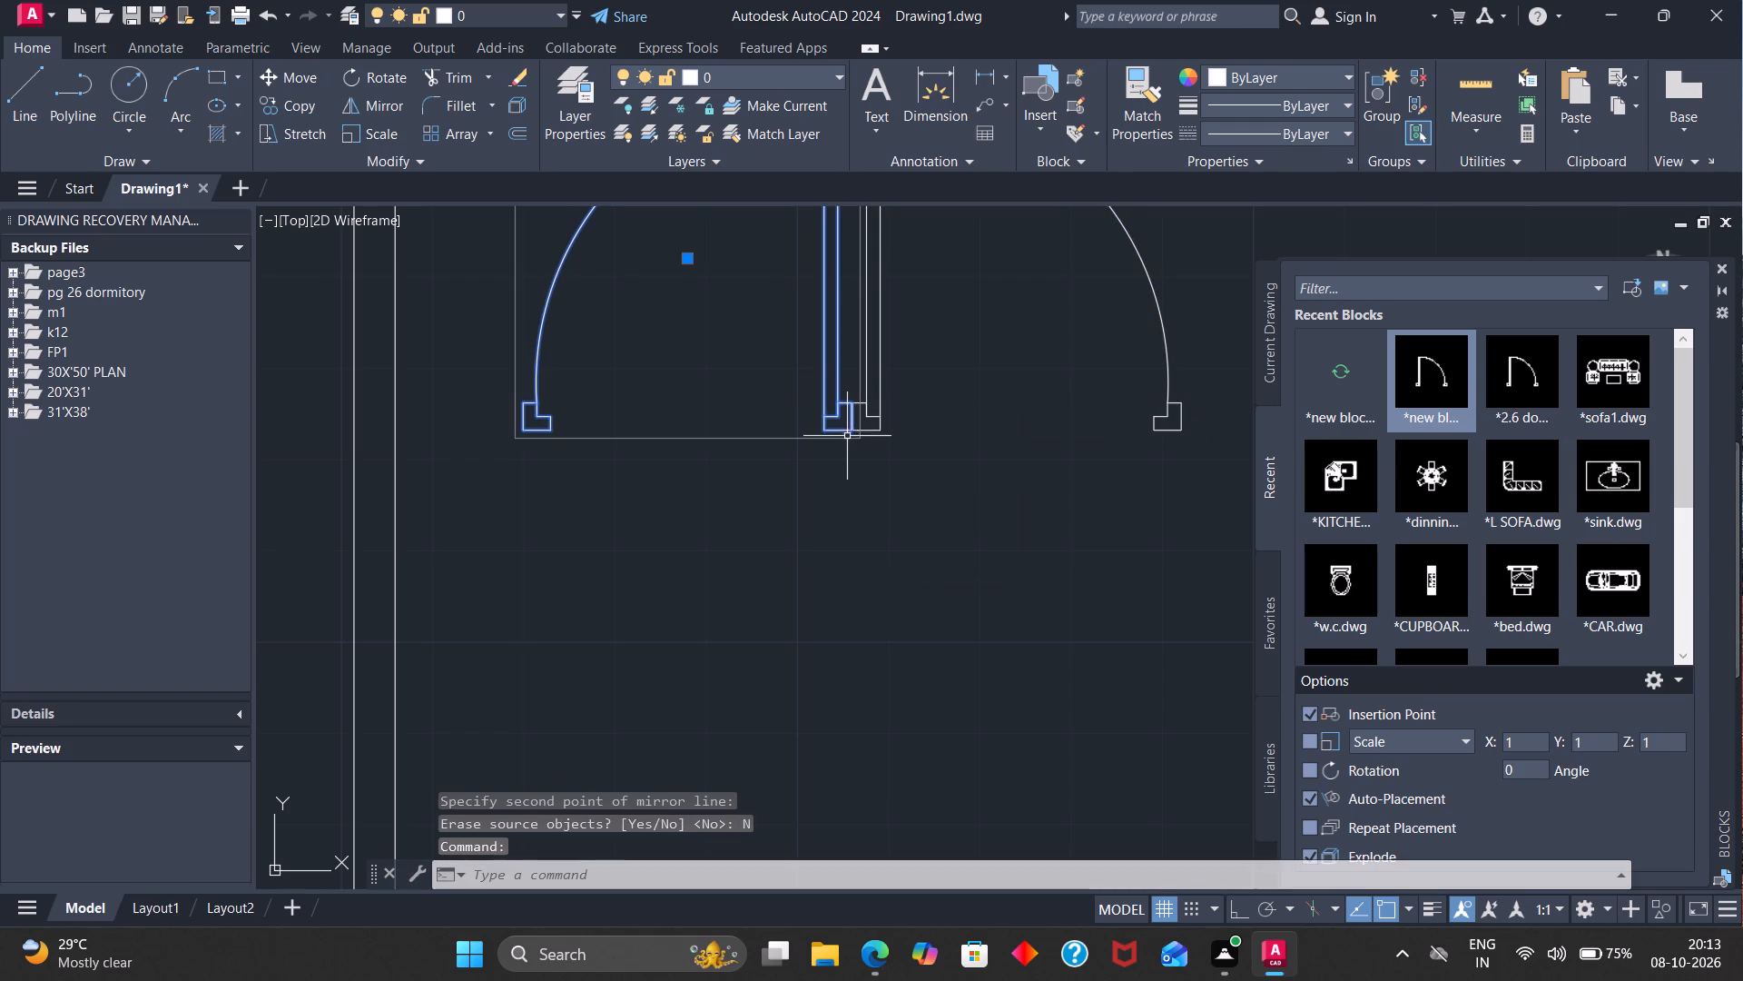
key(m)
key(Return)
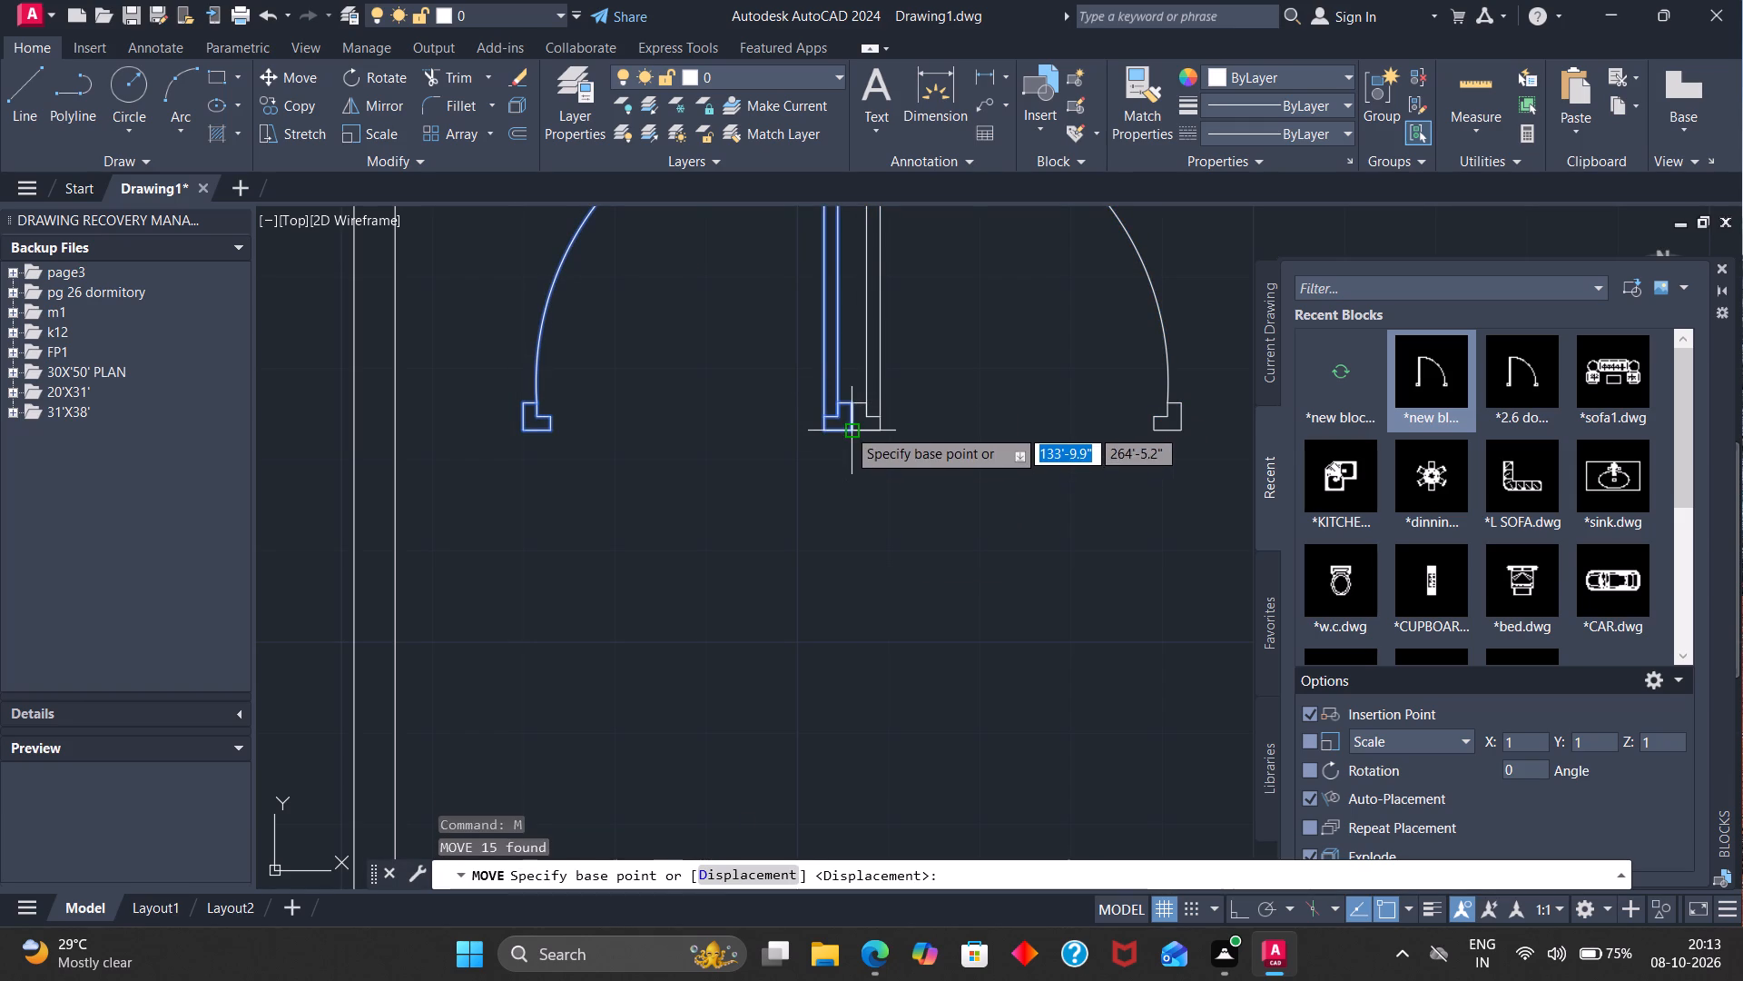
click(847, 428)
scroll(851, 365, down, 4)
scroll(824, 293, down, 3)
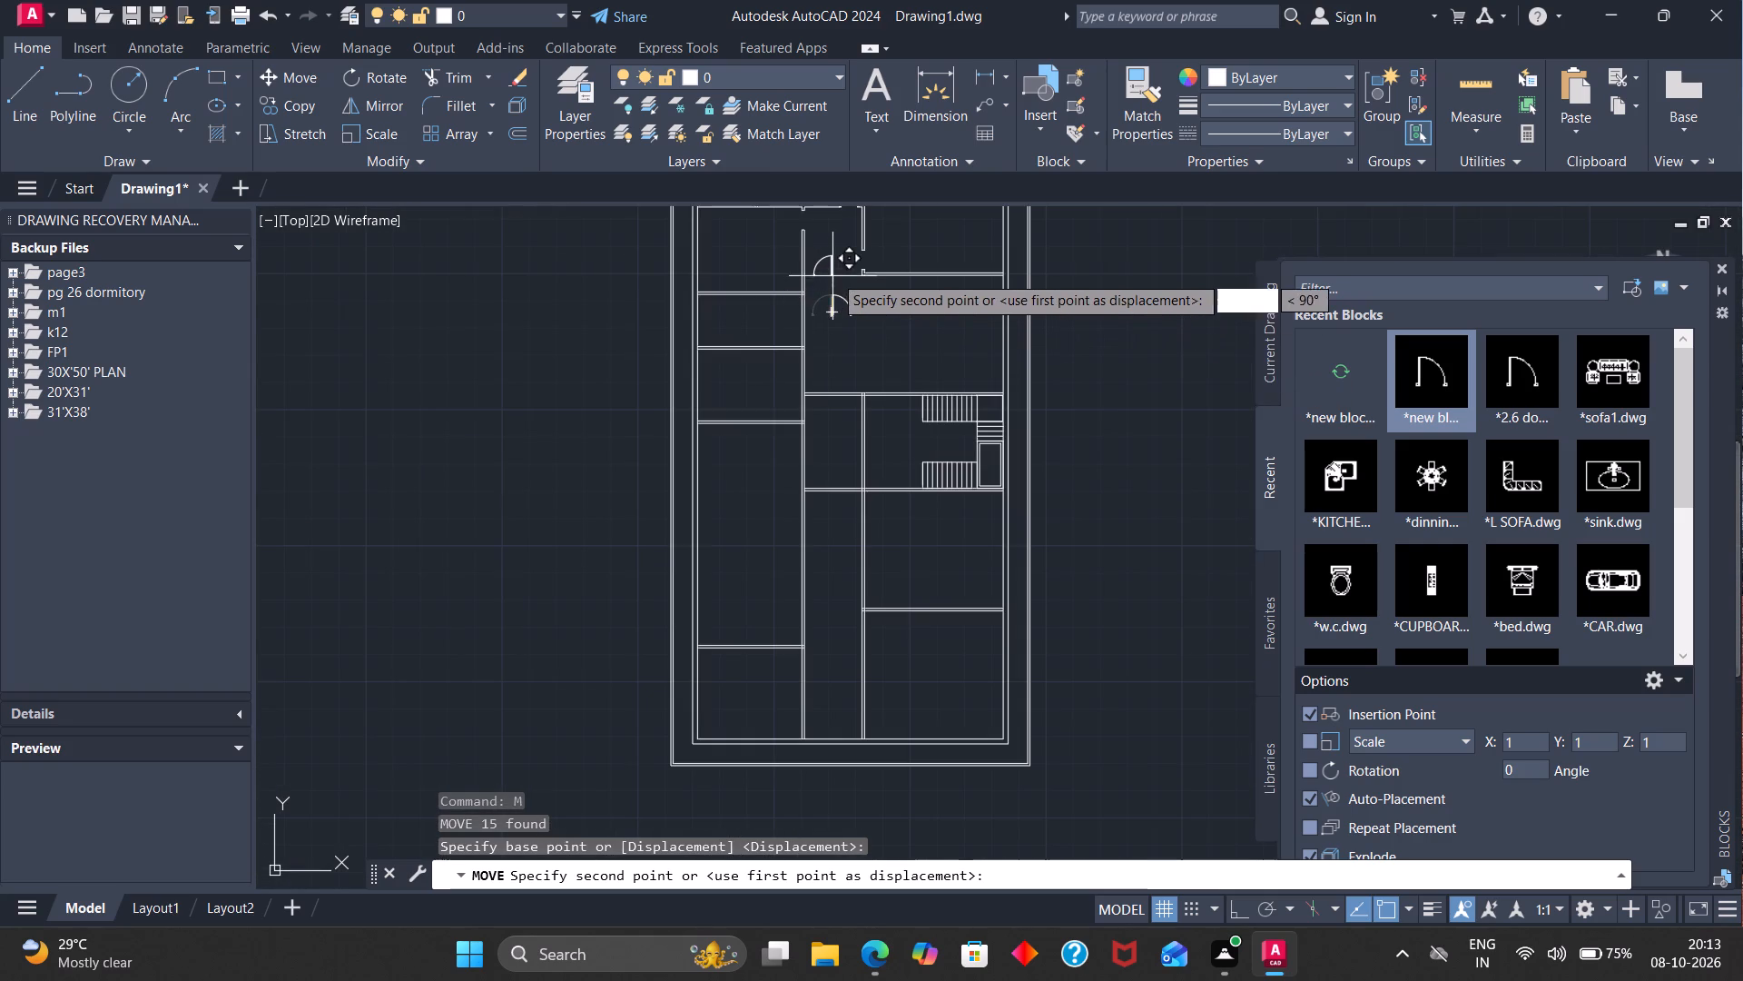
scroll(830, 255, down, 2)
scroll(833, 247, up, 5)
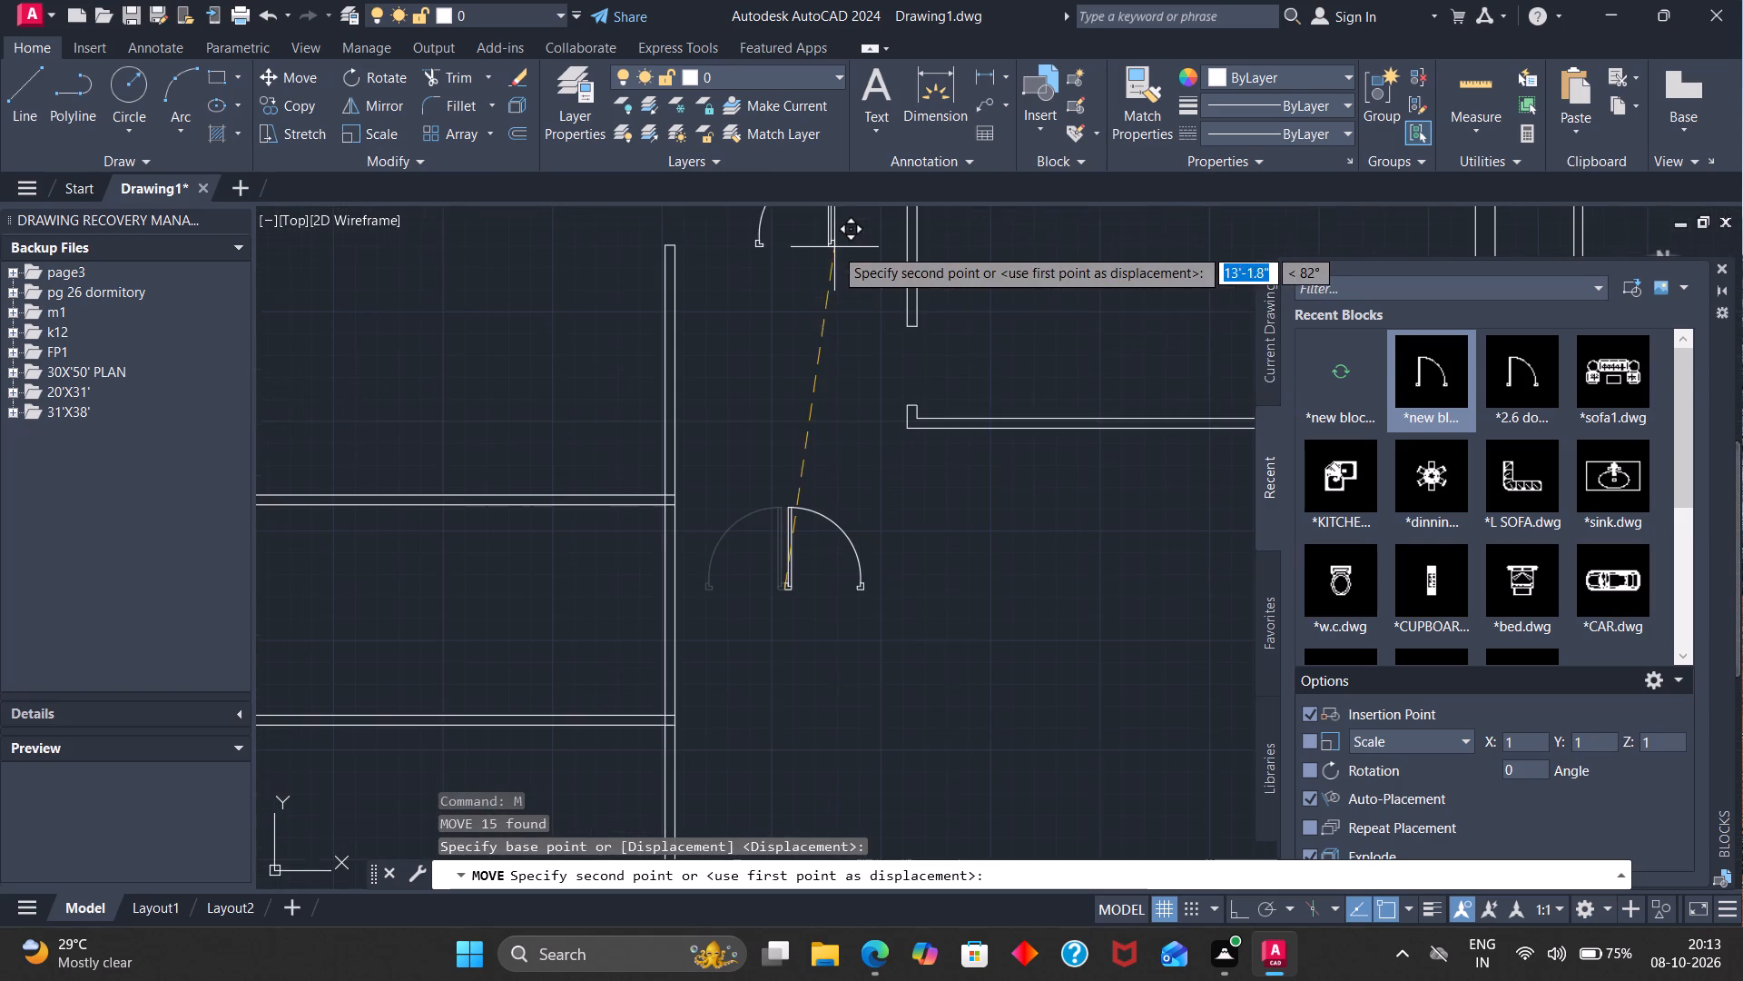
click(820, 323)
Rotate the moved door 90° counterclockwise about its lower east corner so its leaf points west.
text(ro)
key(Return)
click(817, 297)
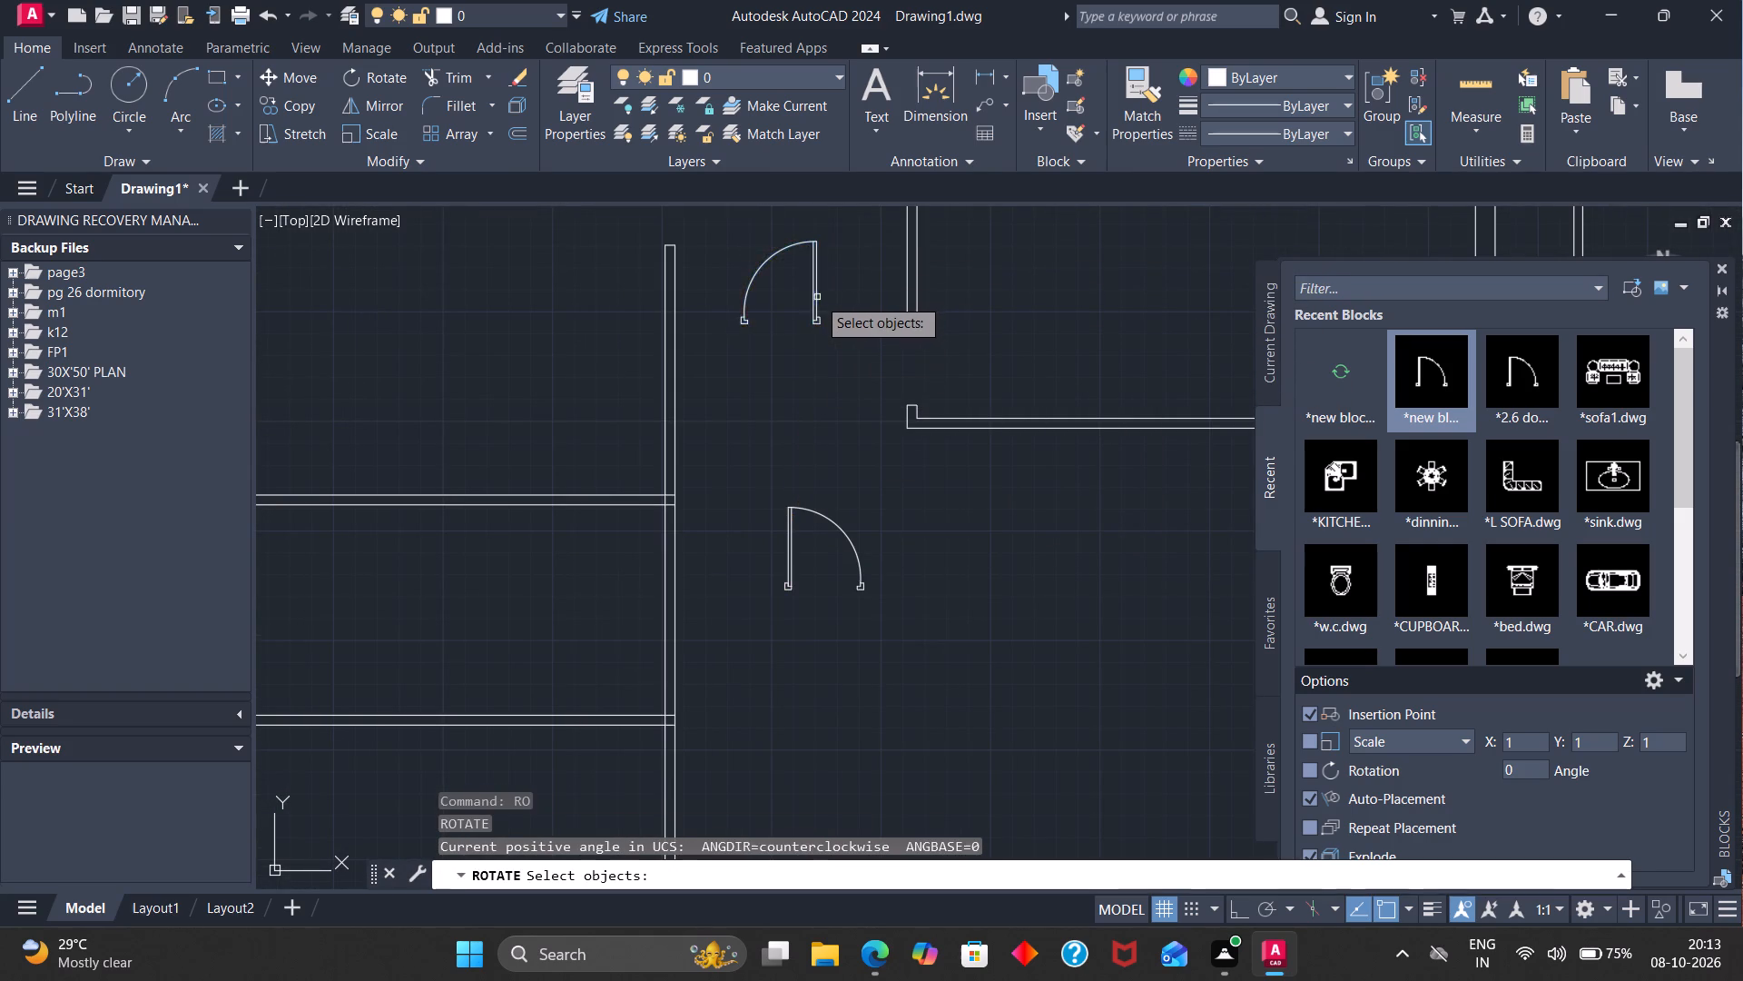
key(Return)
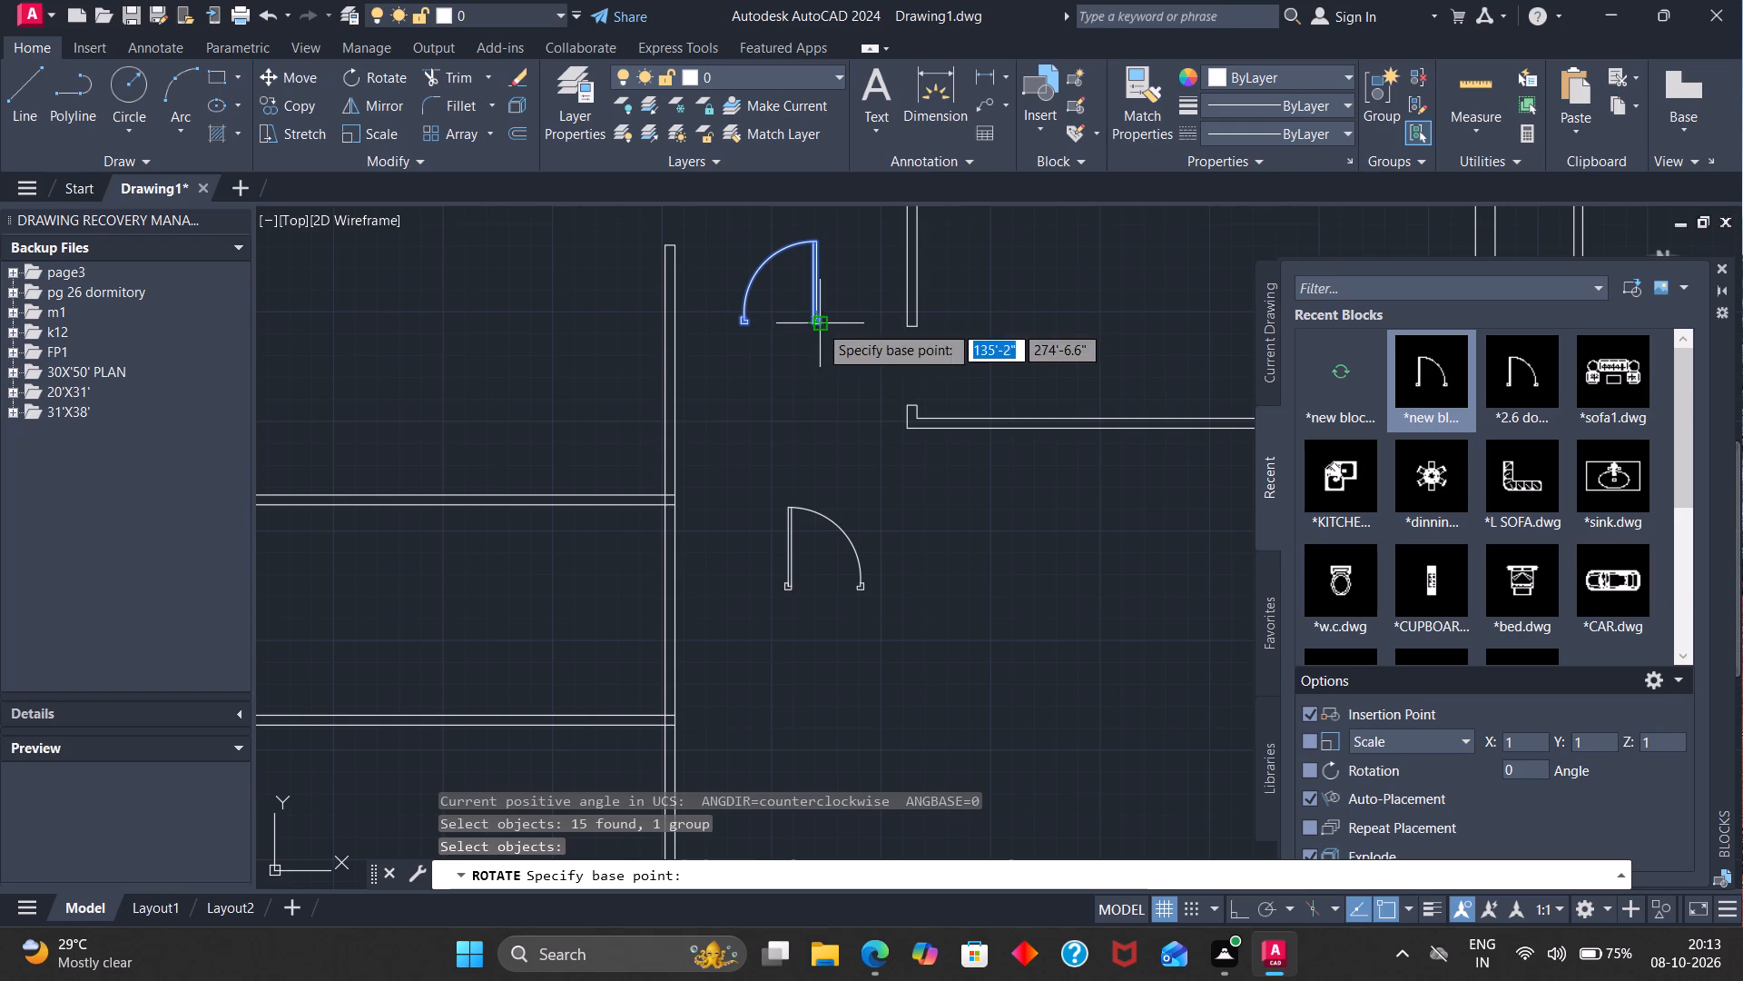
click(819, 324)
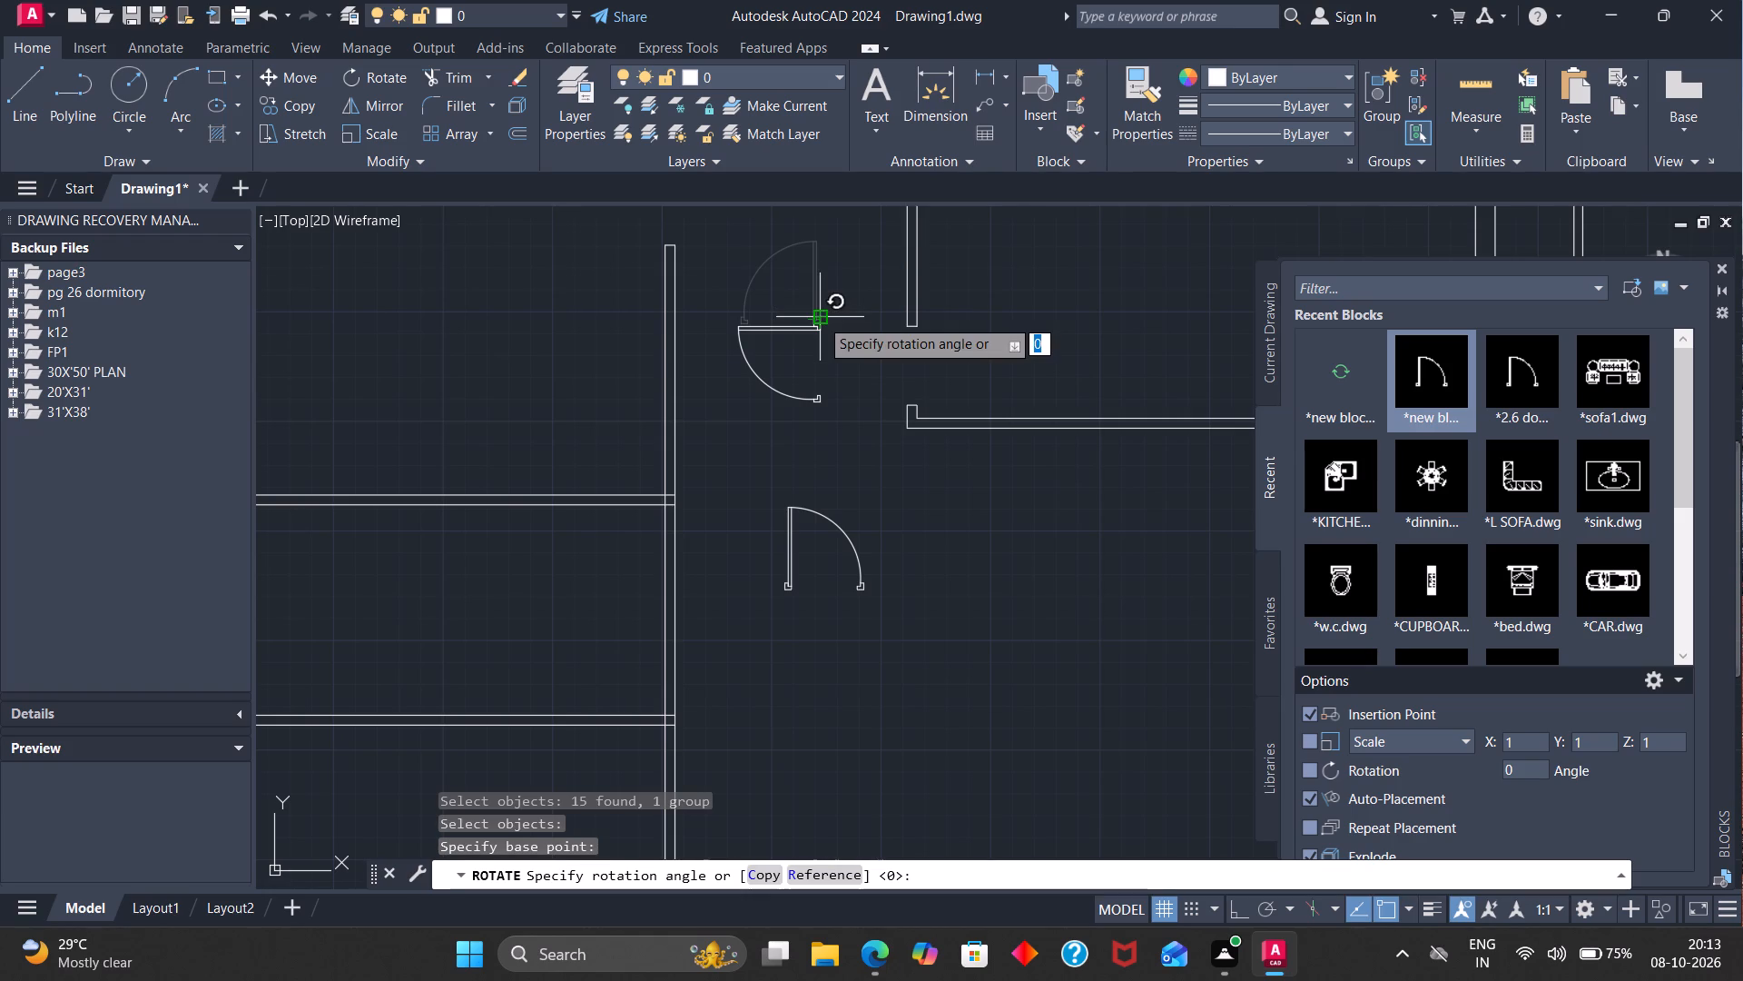
click(820, 318)
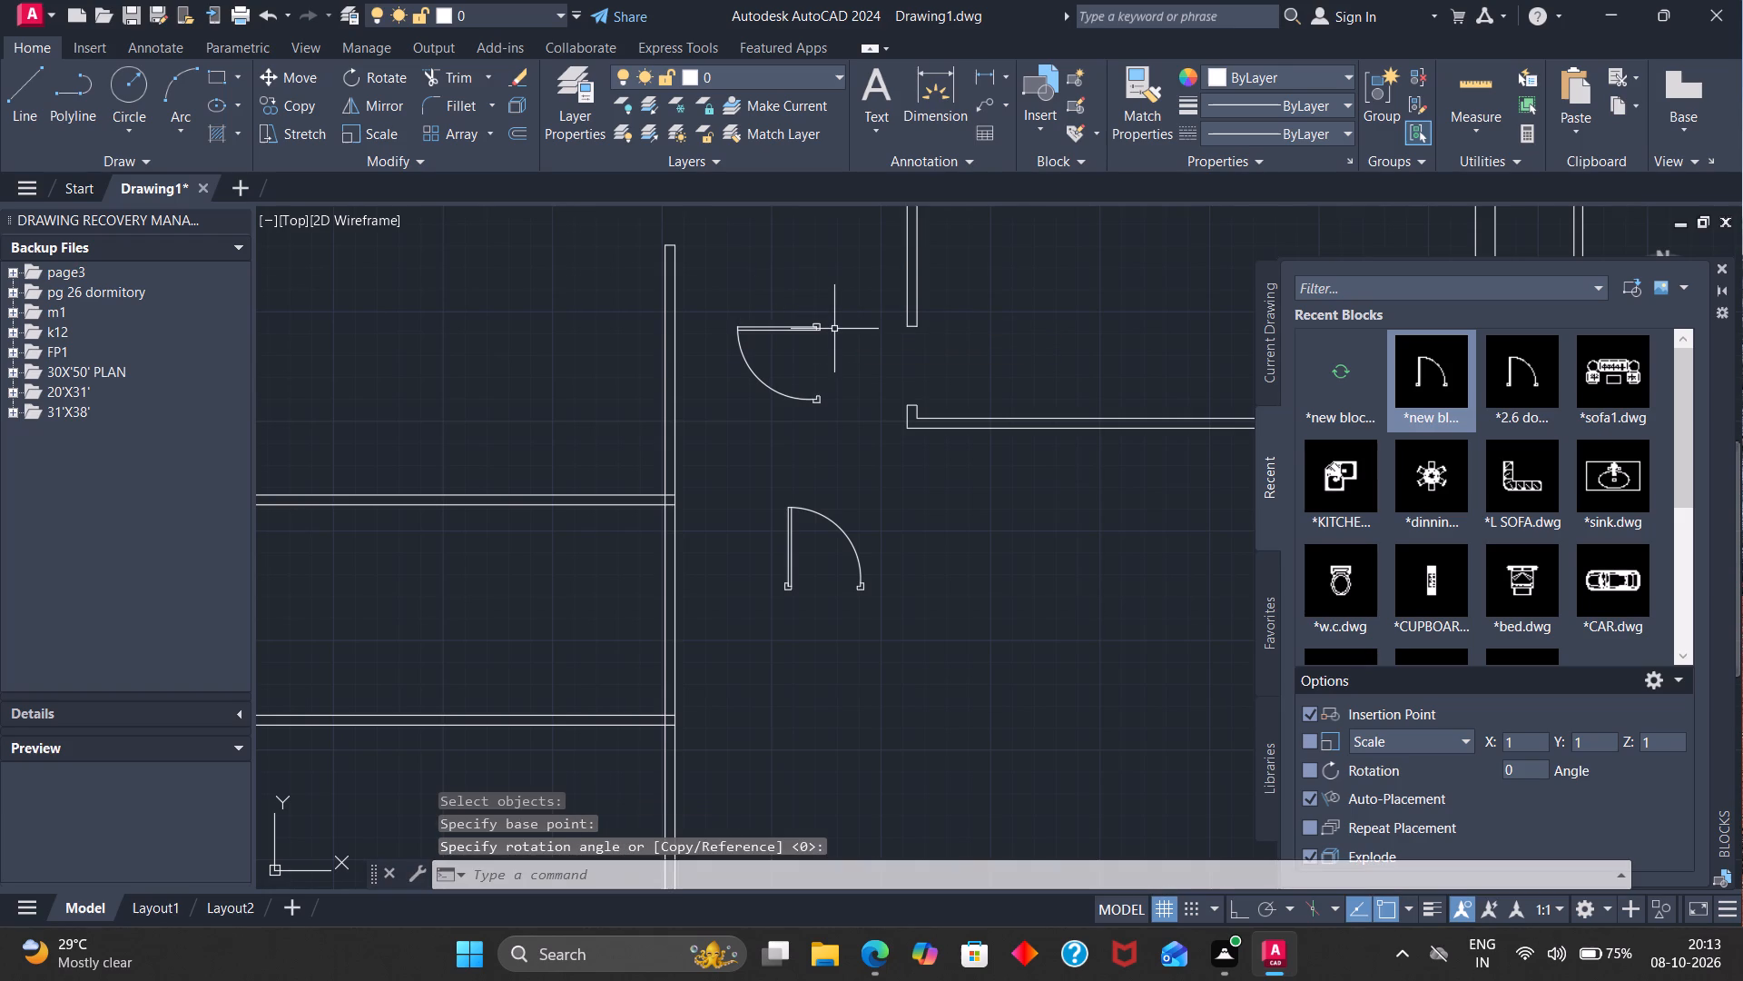
Move the rotated door by its upper east corner into the opening in the hall's west wall, onto the north stub's lower east corner.
key(m)
key(Return)
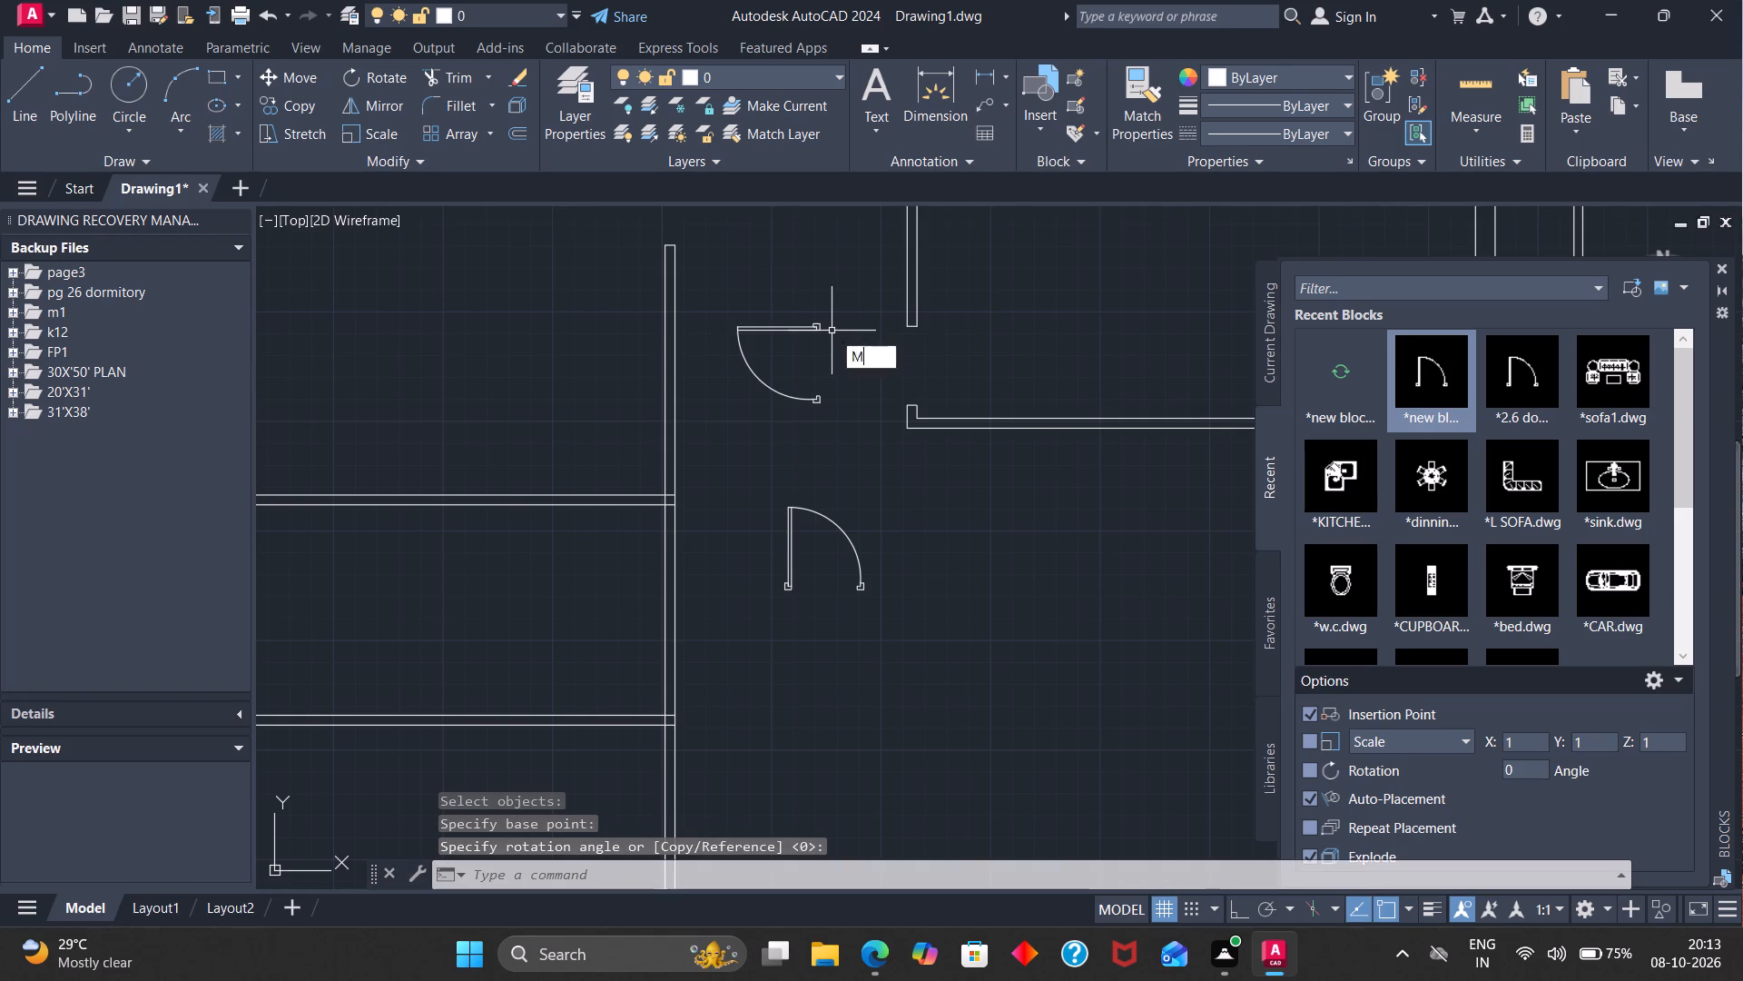
click(813, 324)
key(Return)
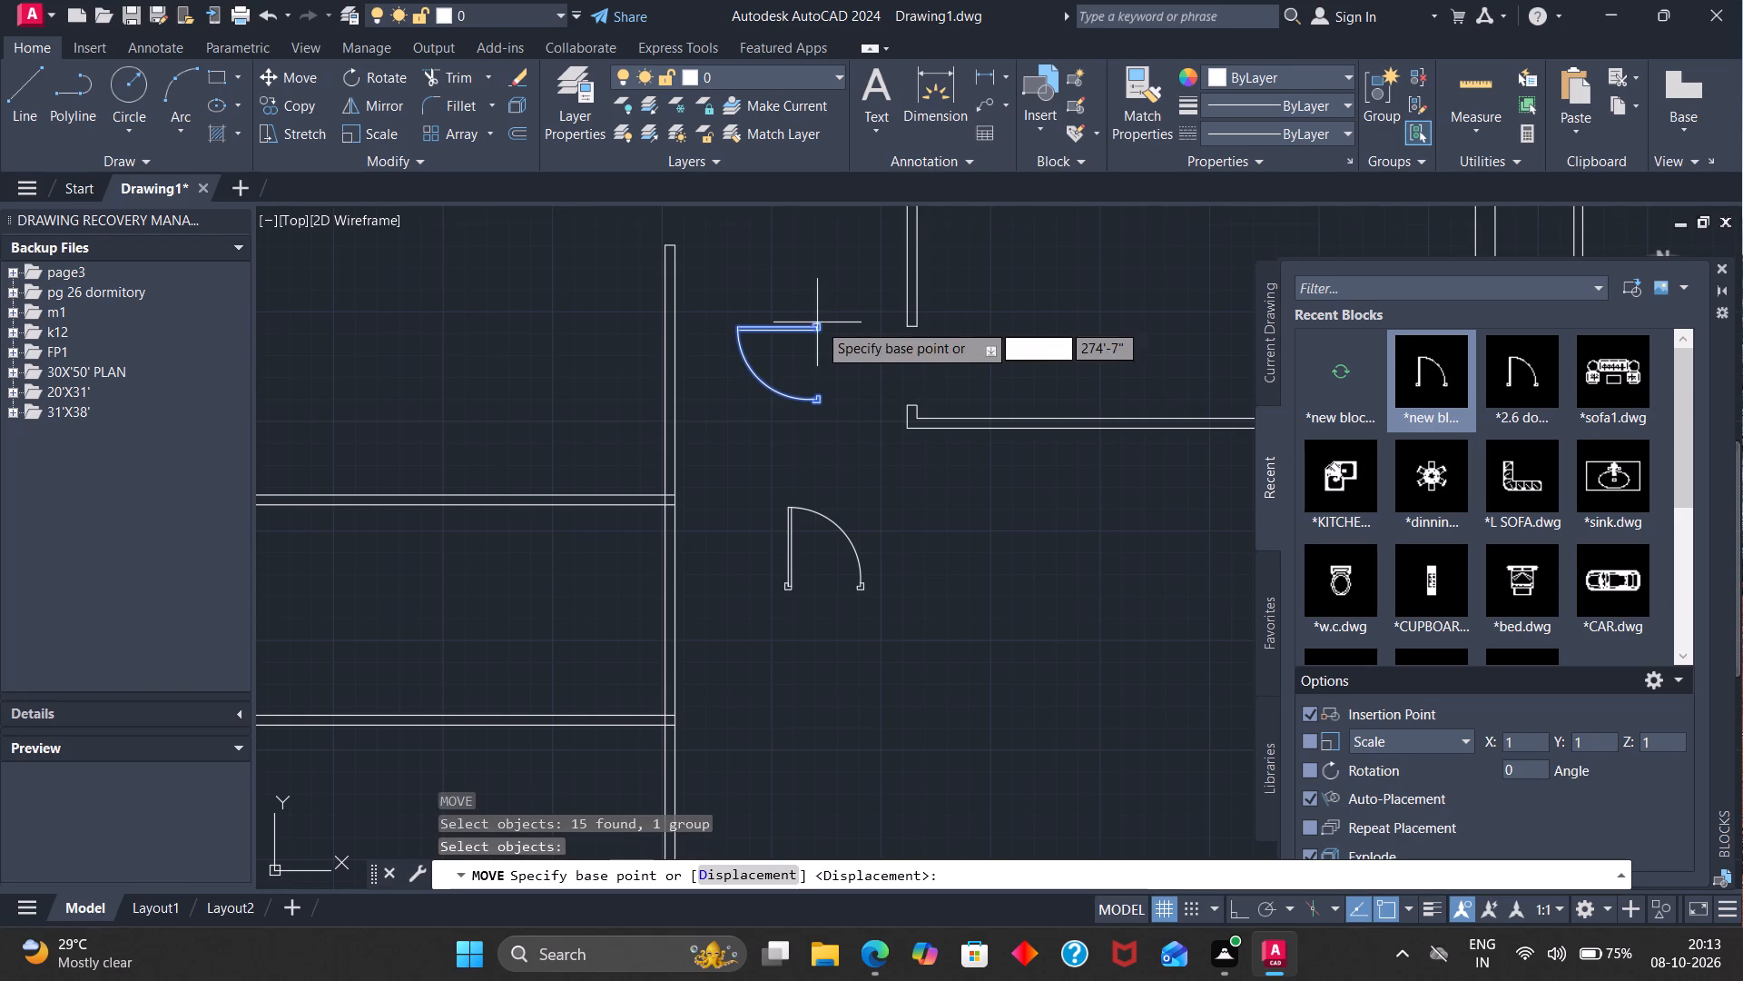
scroll(822, 322, up, 3)
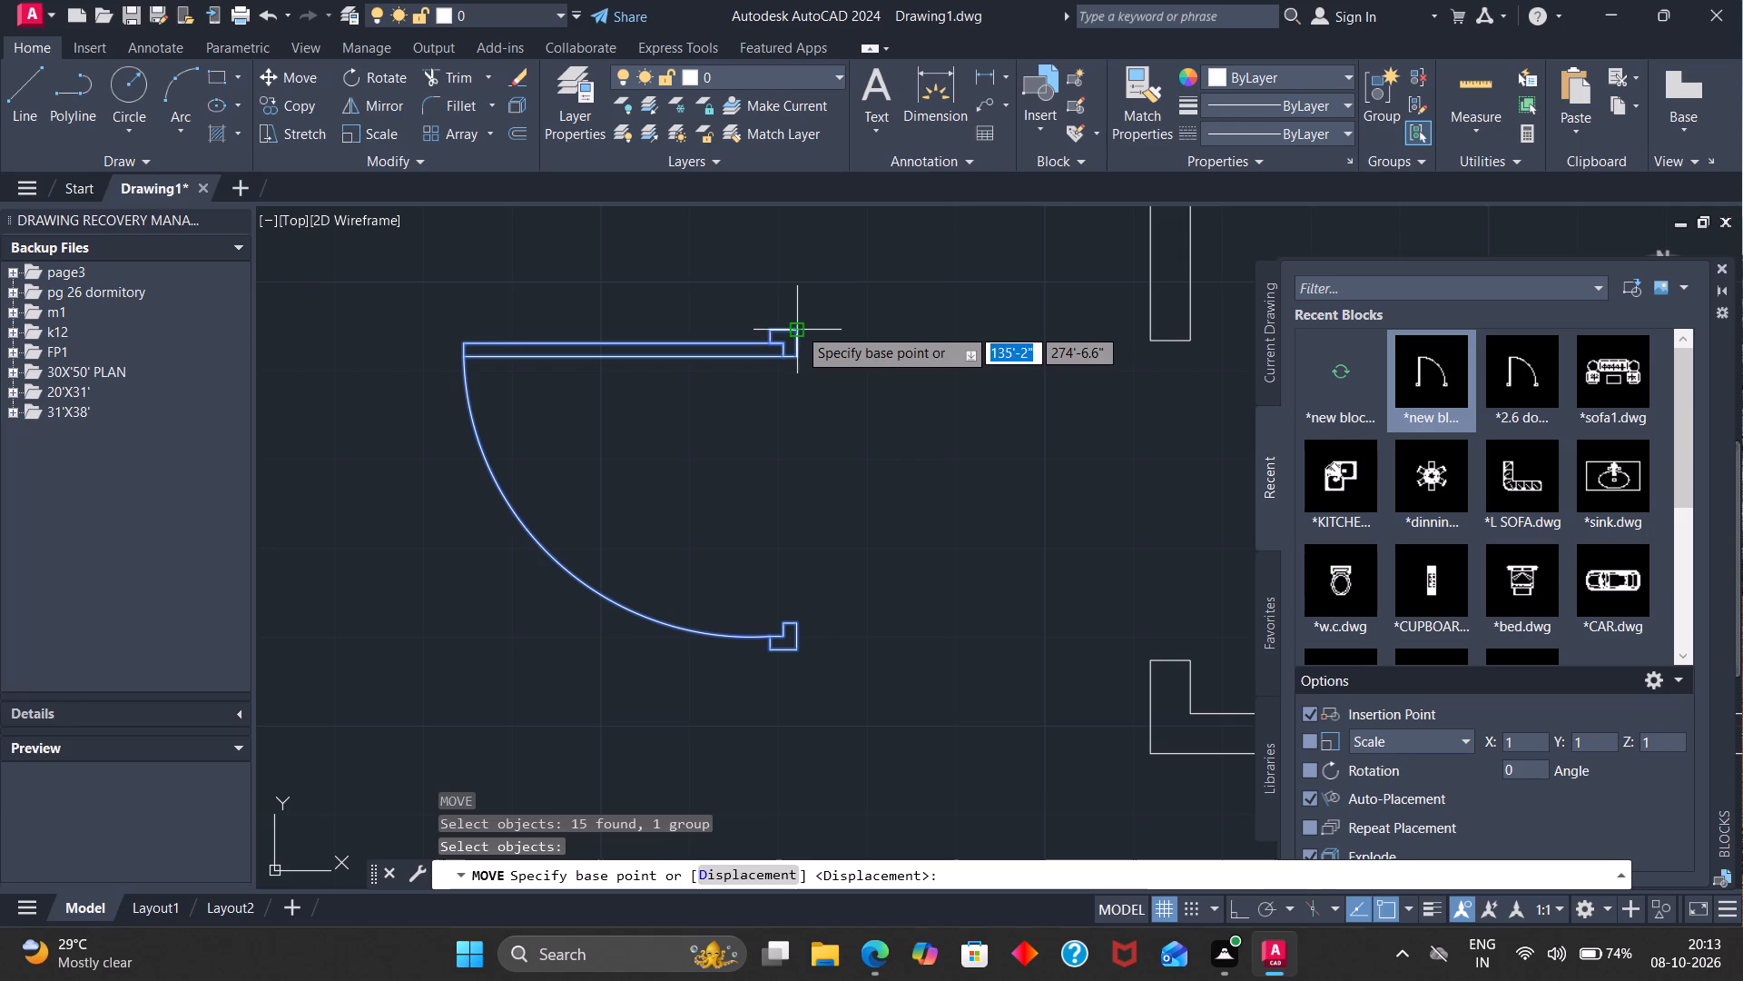
click(798, 327)
scroll(800, 322, down, 7)
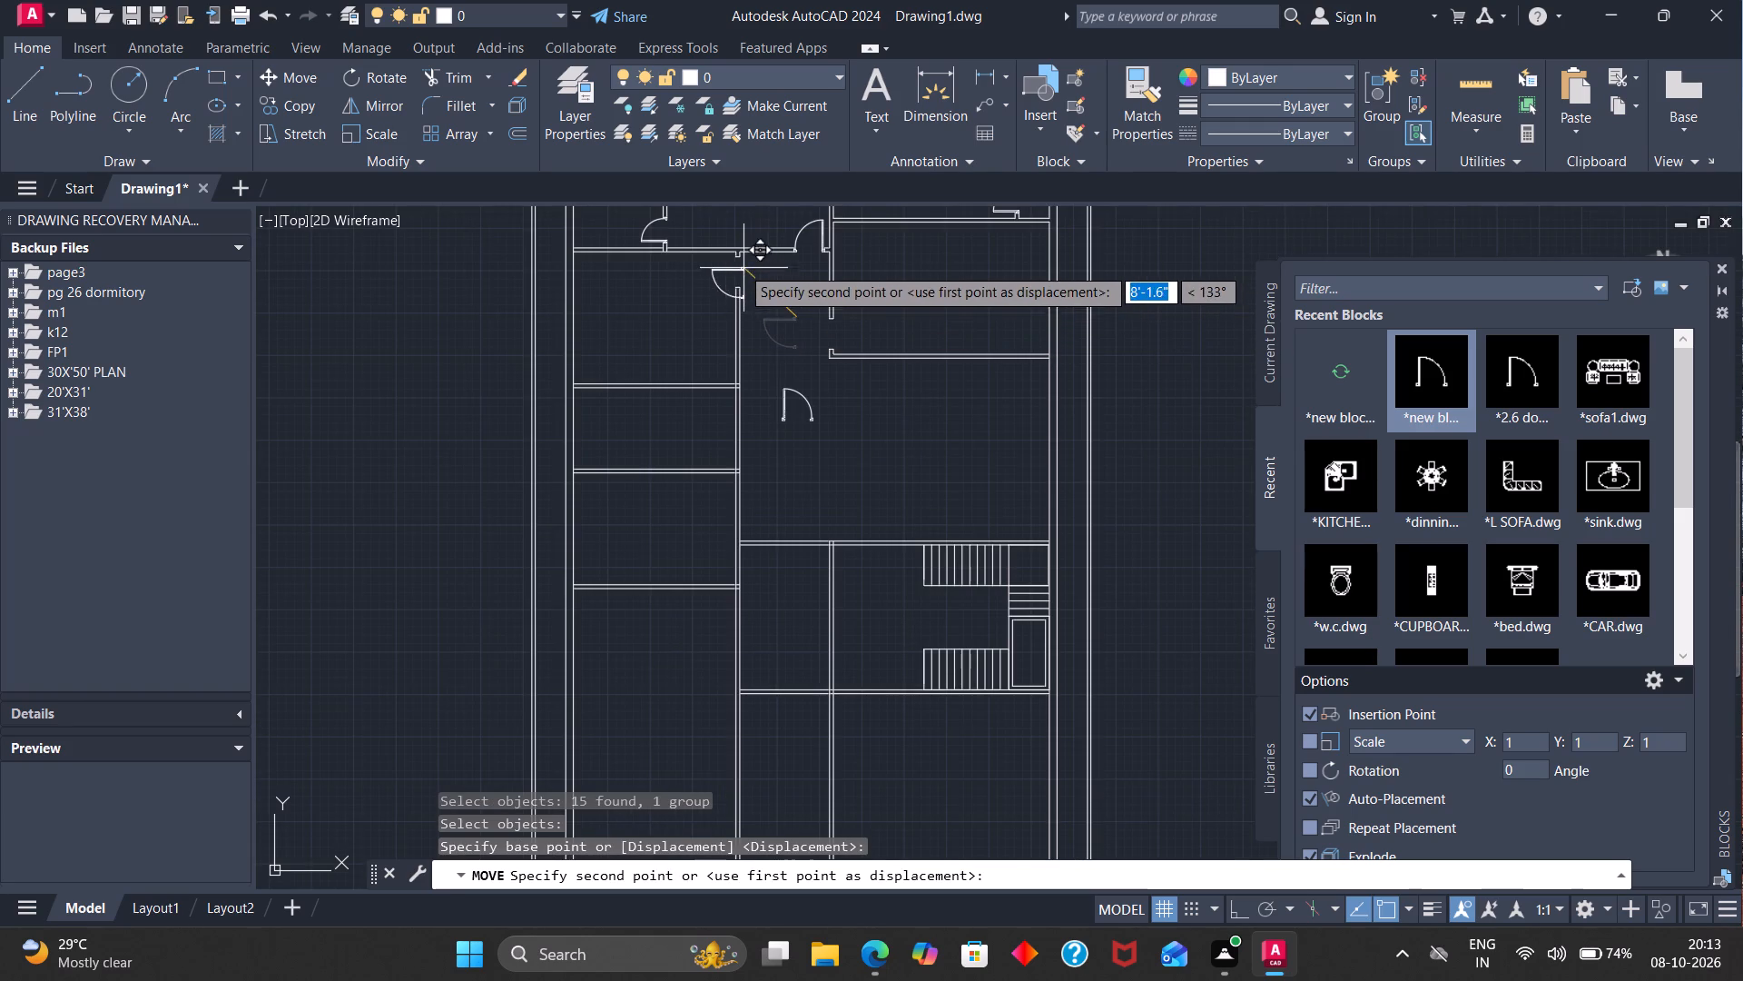
scroll(734, 260, up, 6)
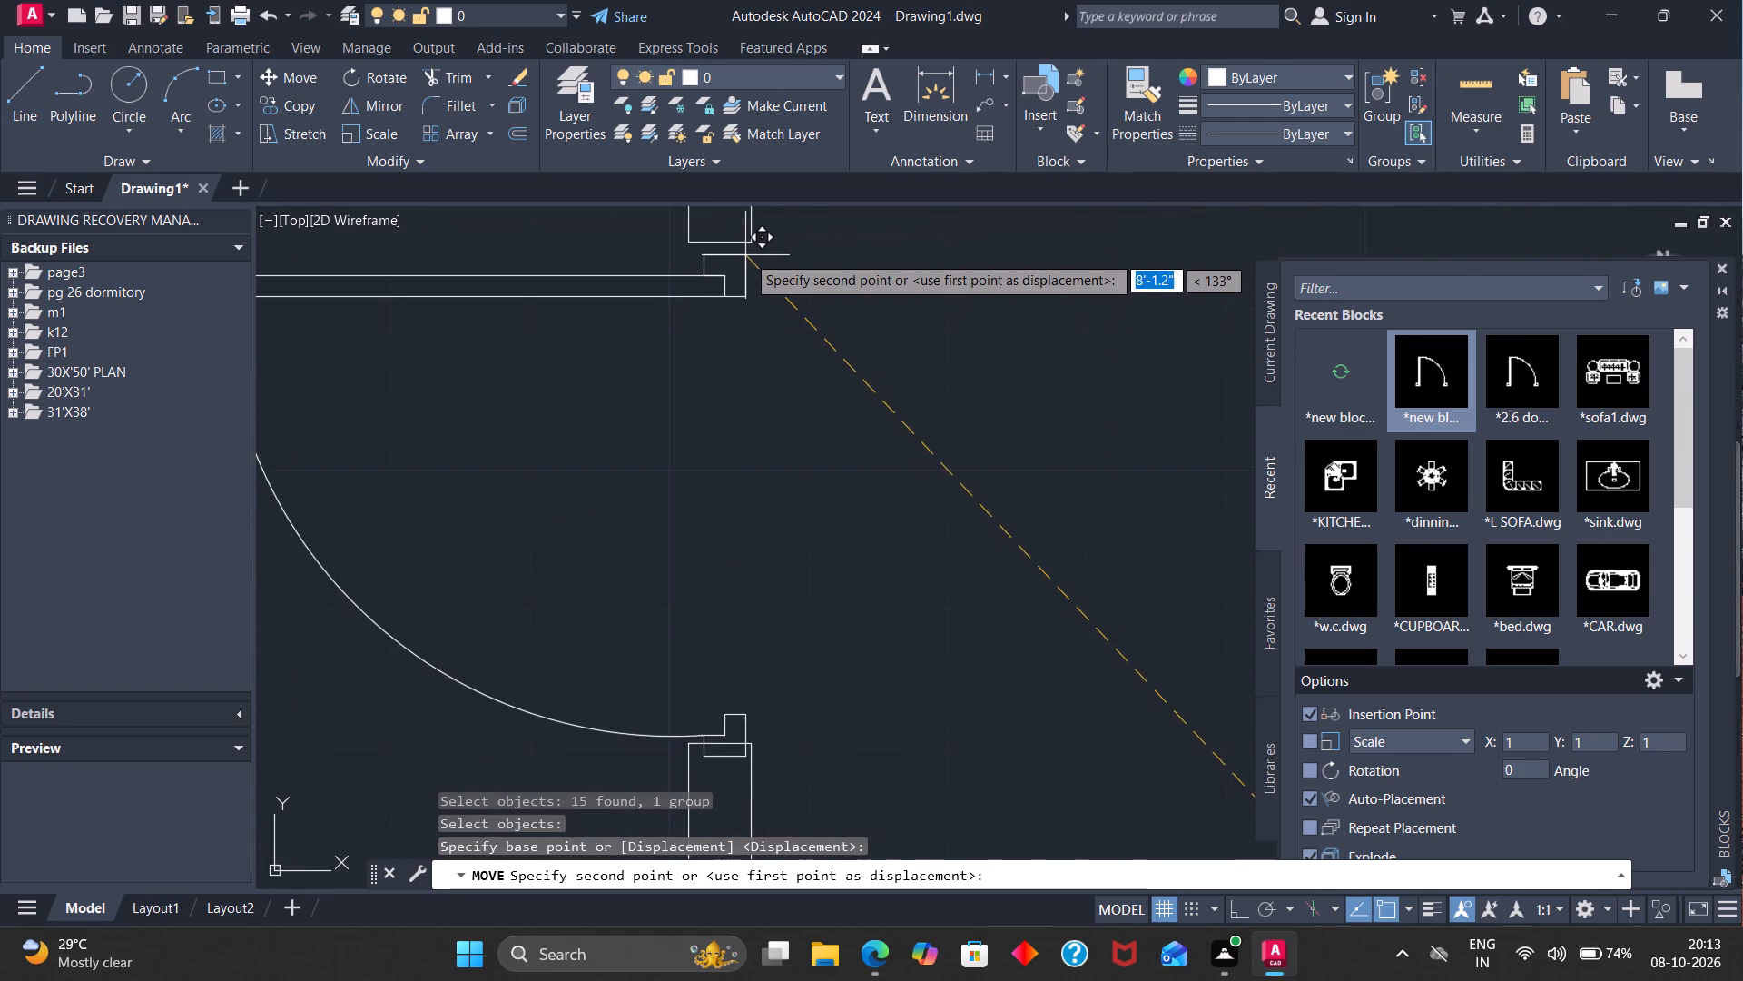
click(752, 244)
Copy the west wall door by its upper east corner into the open space just east of the remaining loose hall door.
scroll(807, 315, down, 3)
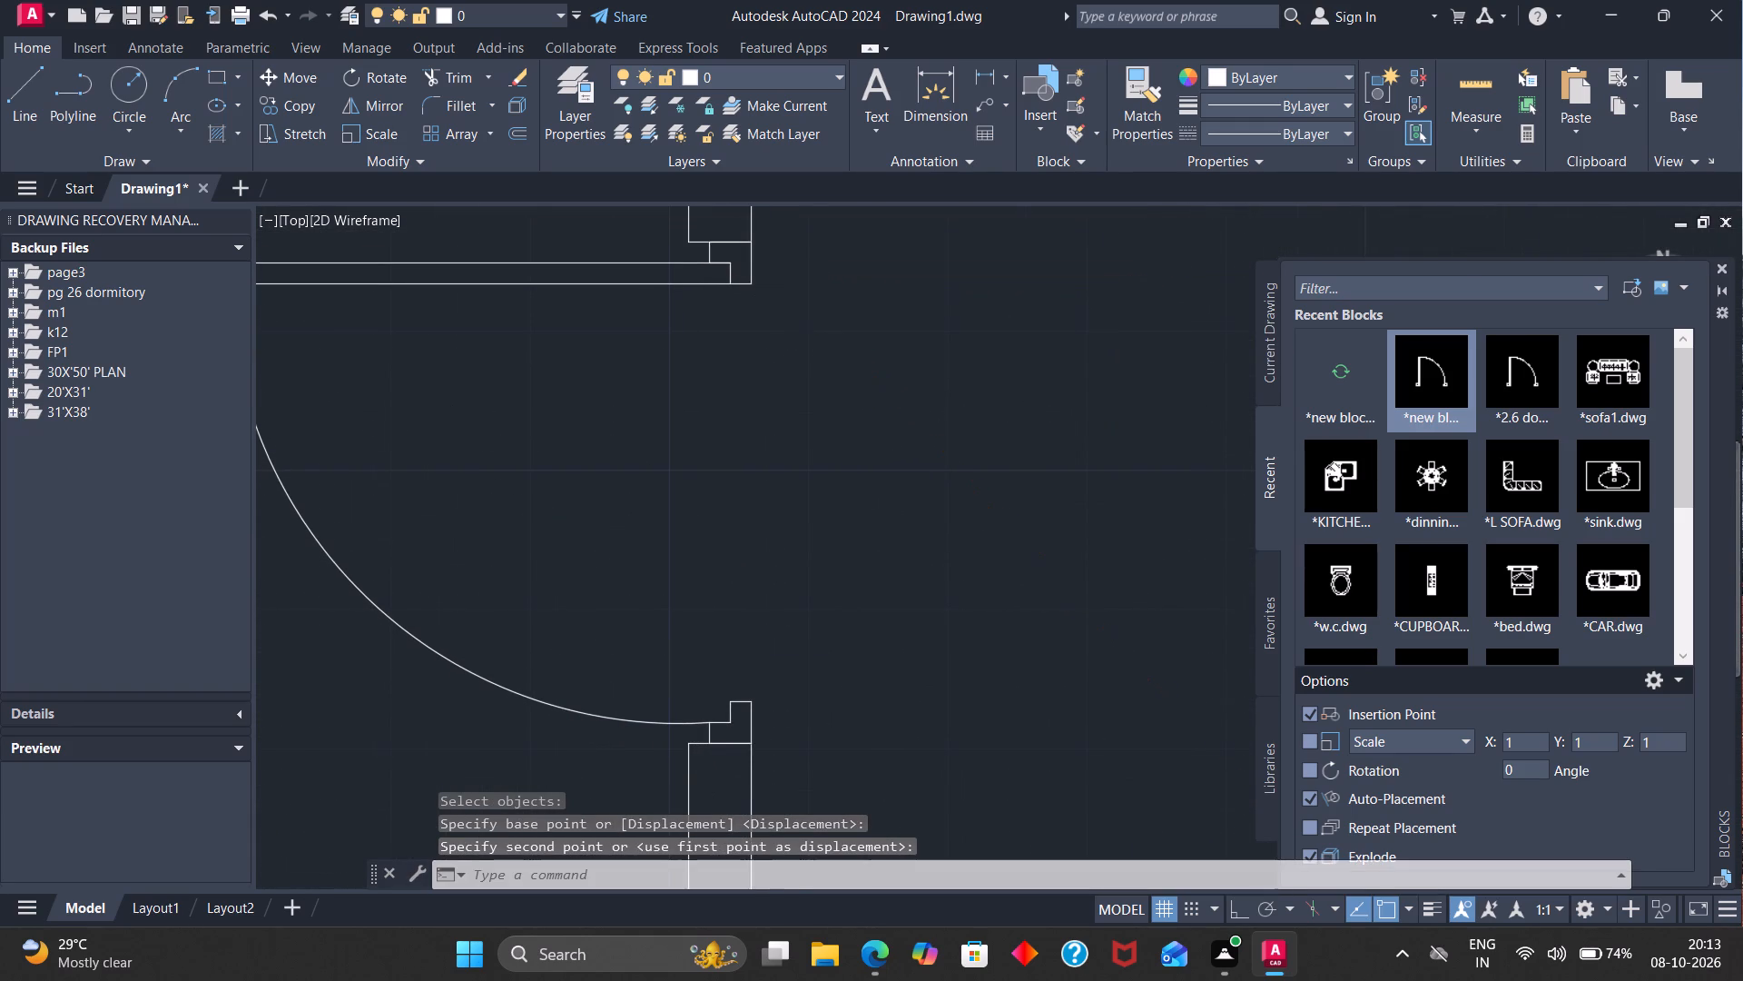
scroll(818, 332, down, 2)
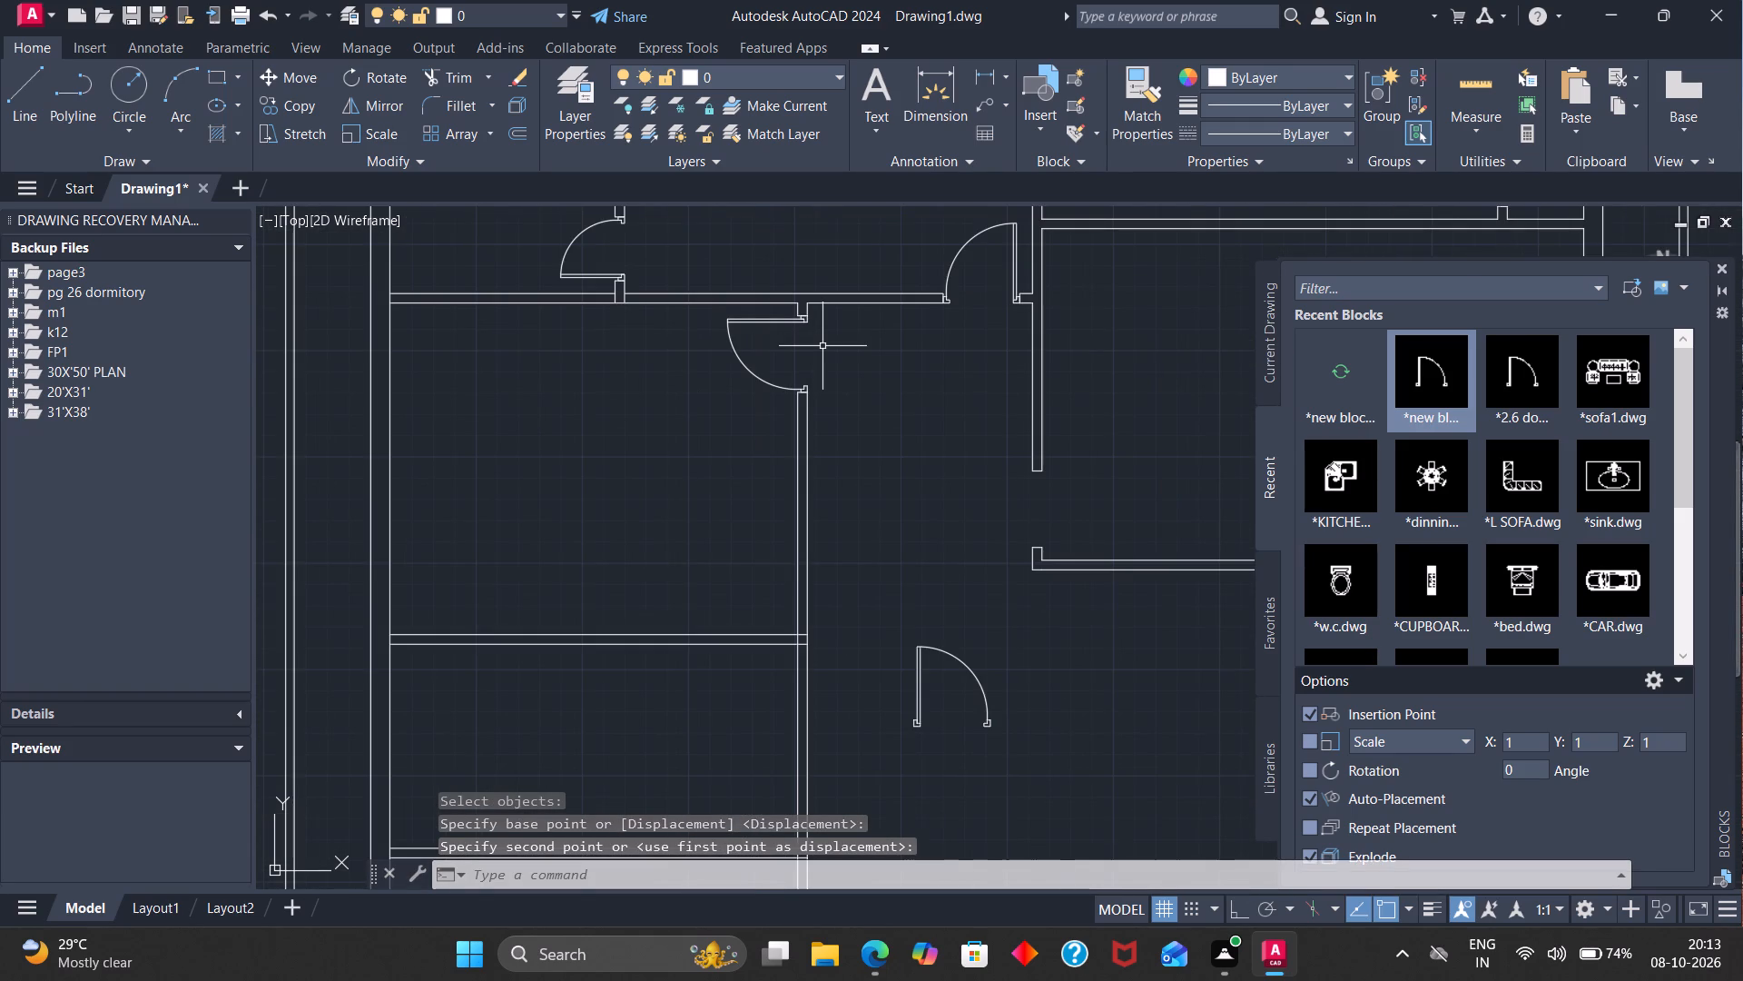
scroll(822, 327, up, 4)
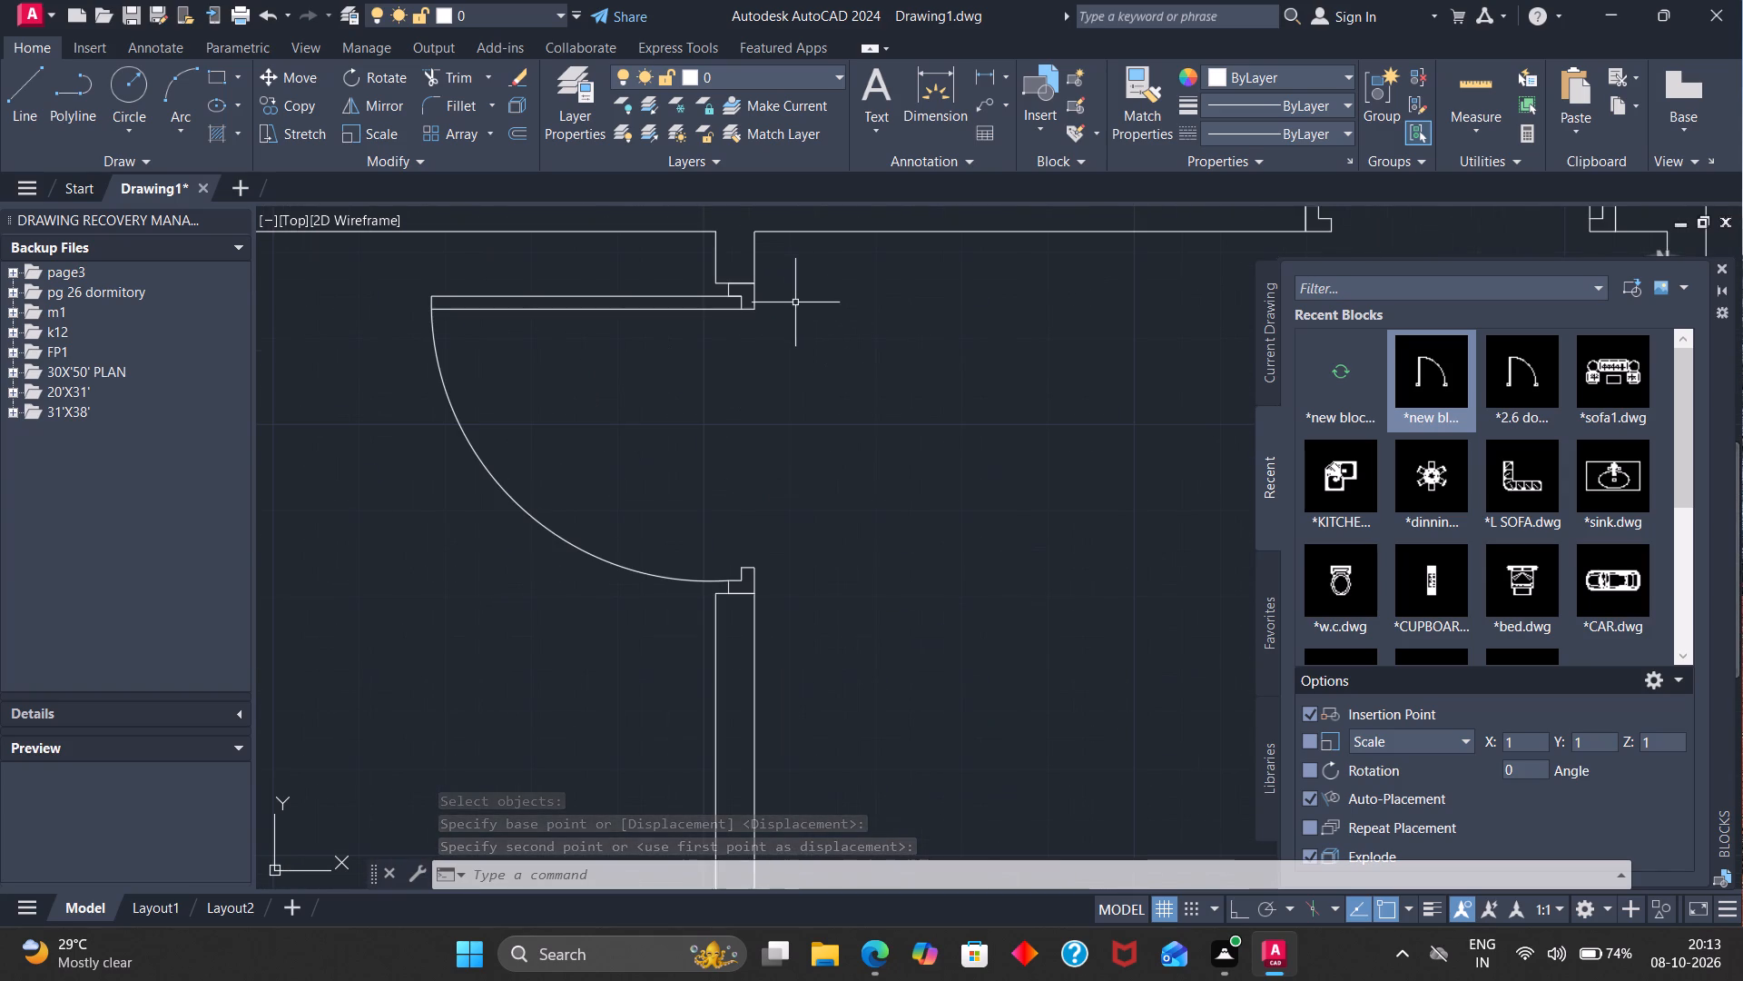
text(co)
key(Return)
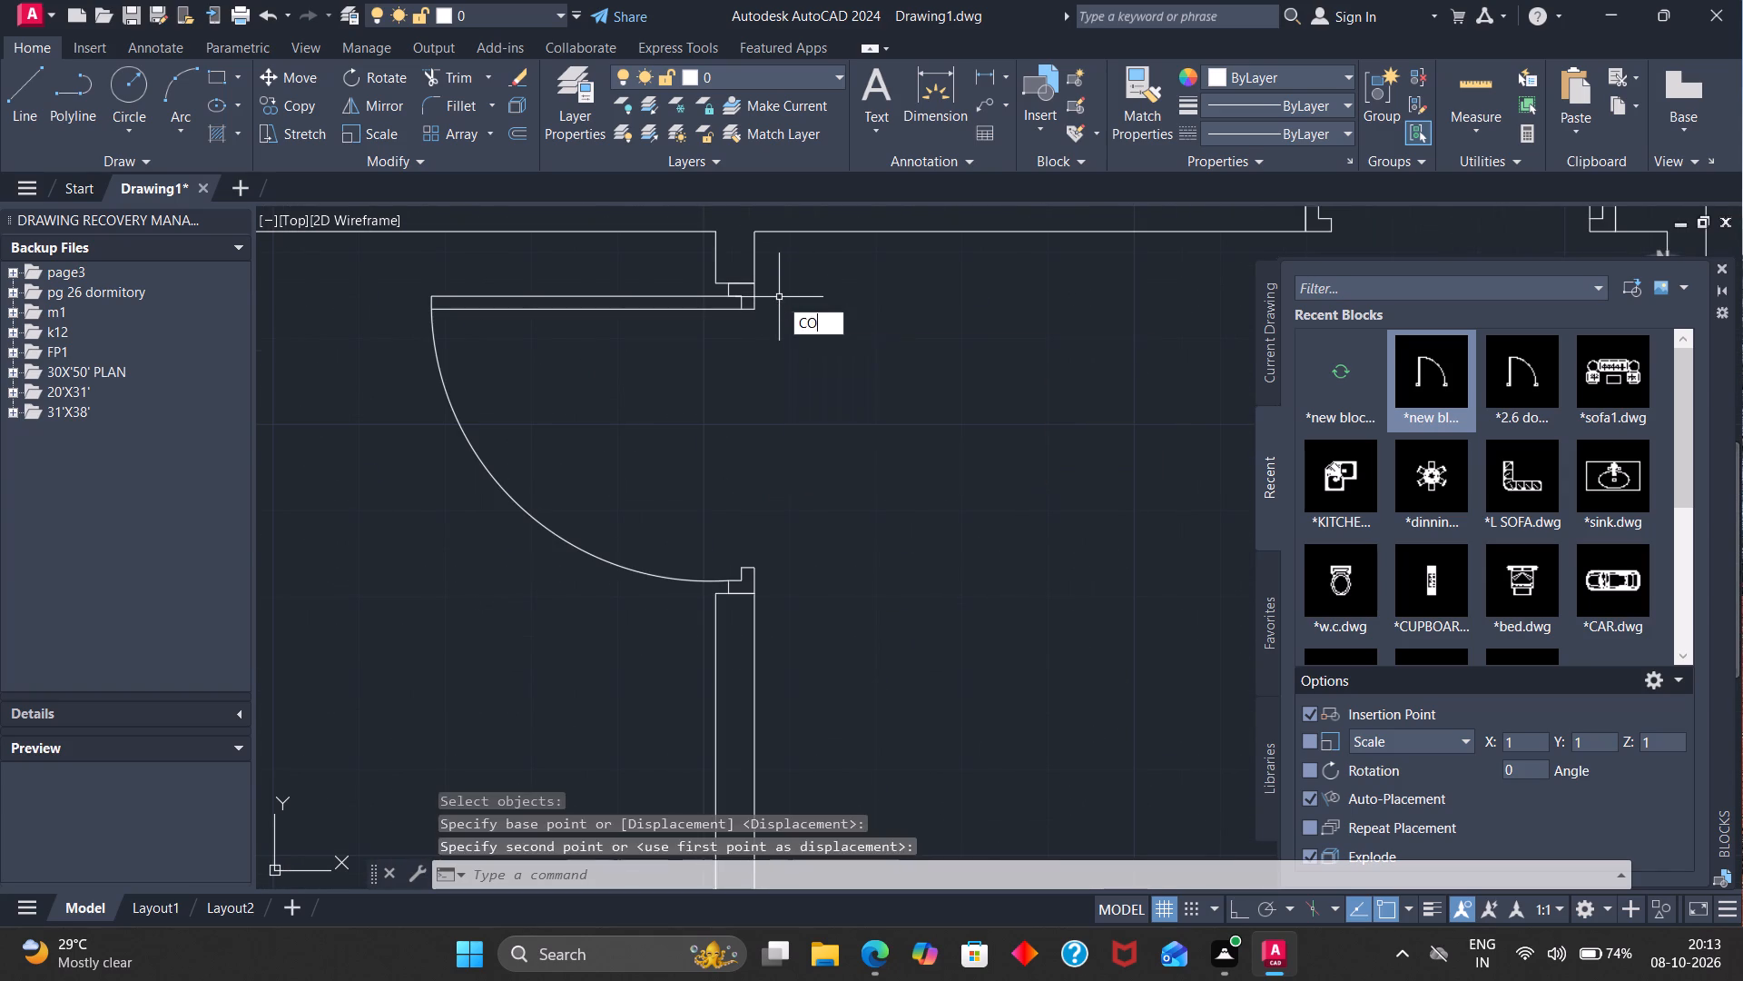
click(744, 306)
key(Return)
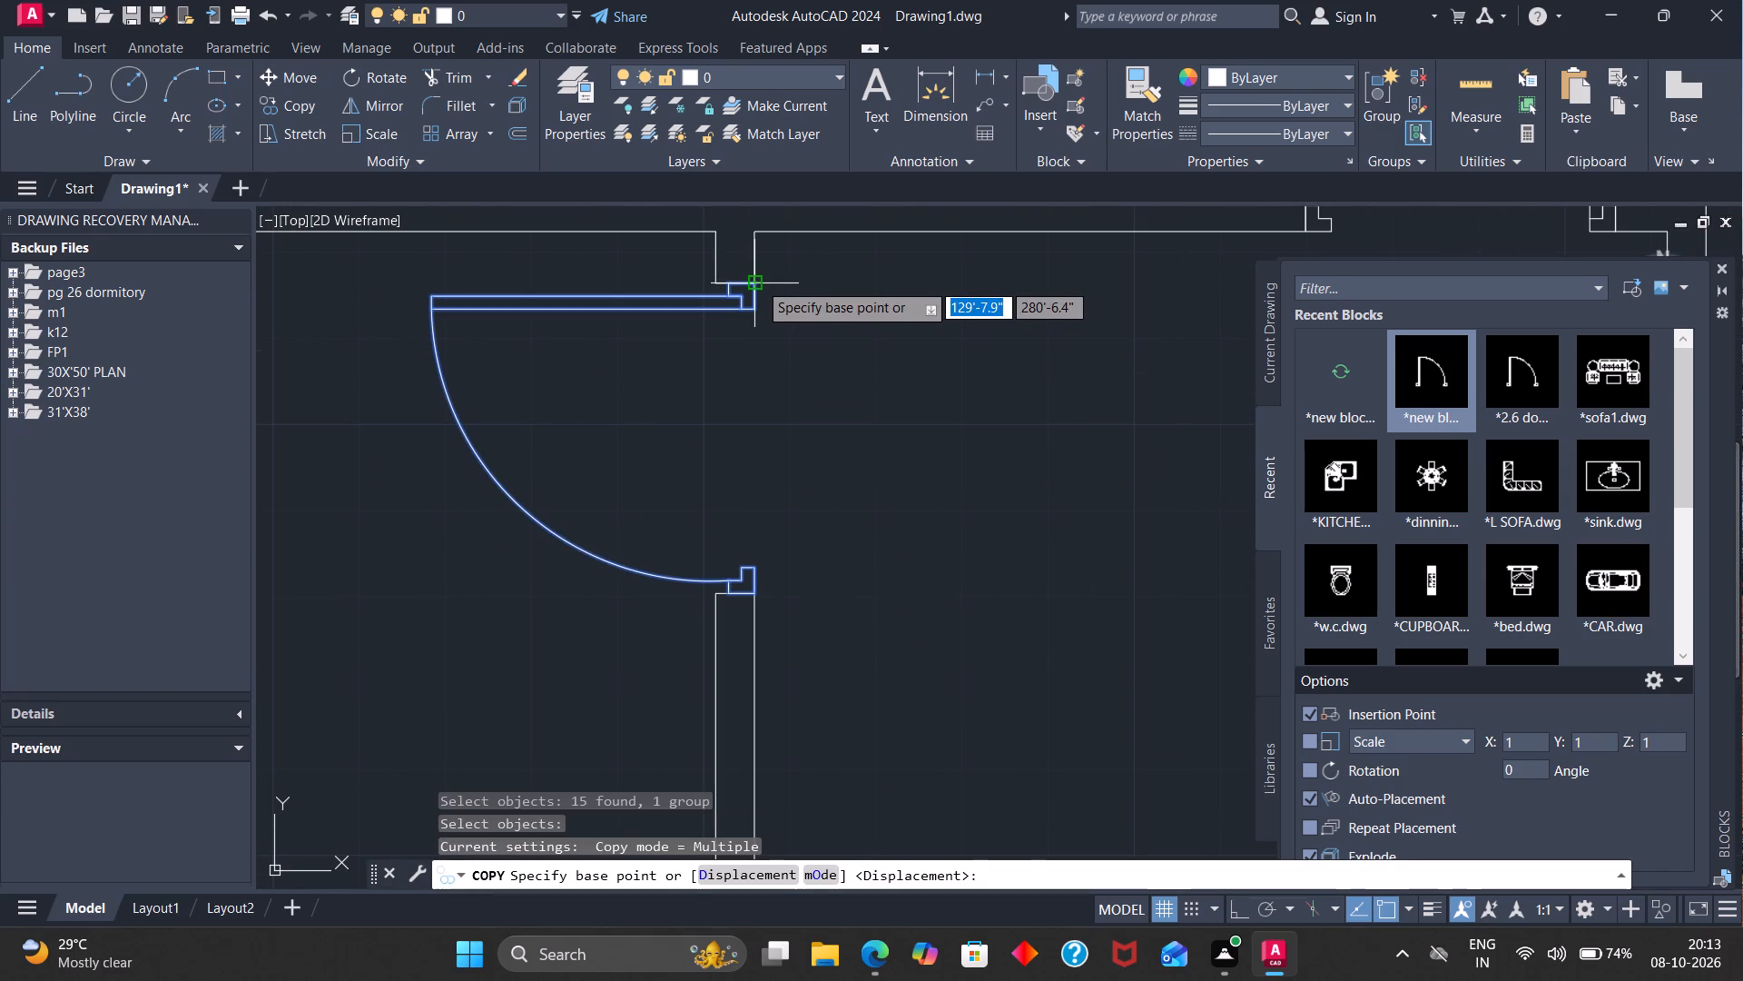
click(758, 282)
scroll(775, 386, down, 8)
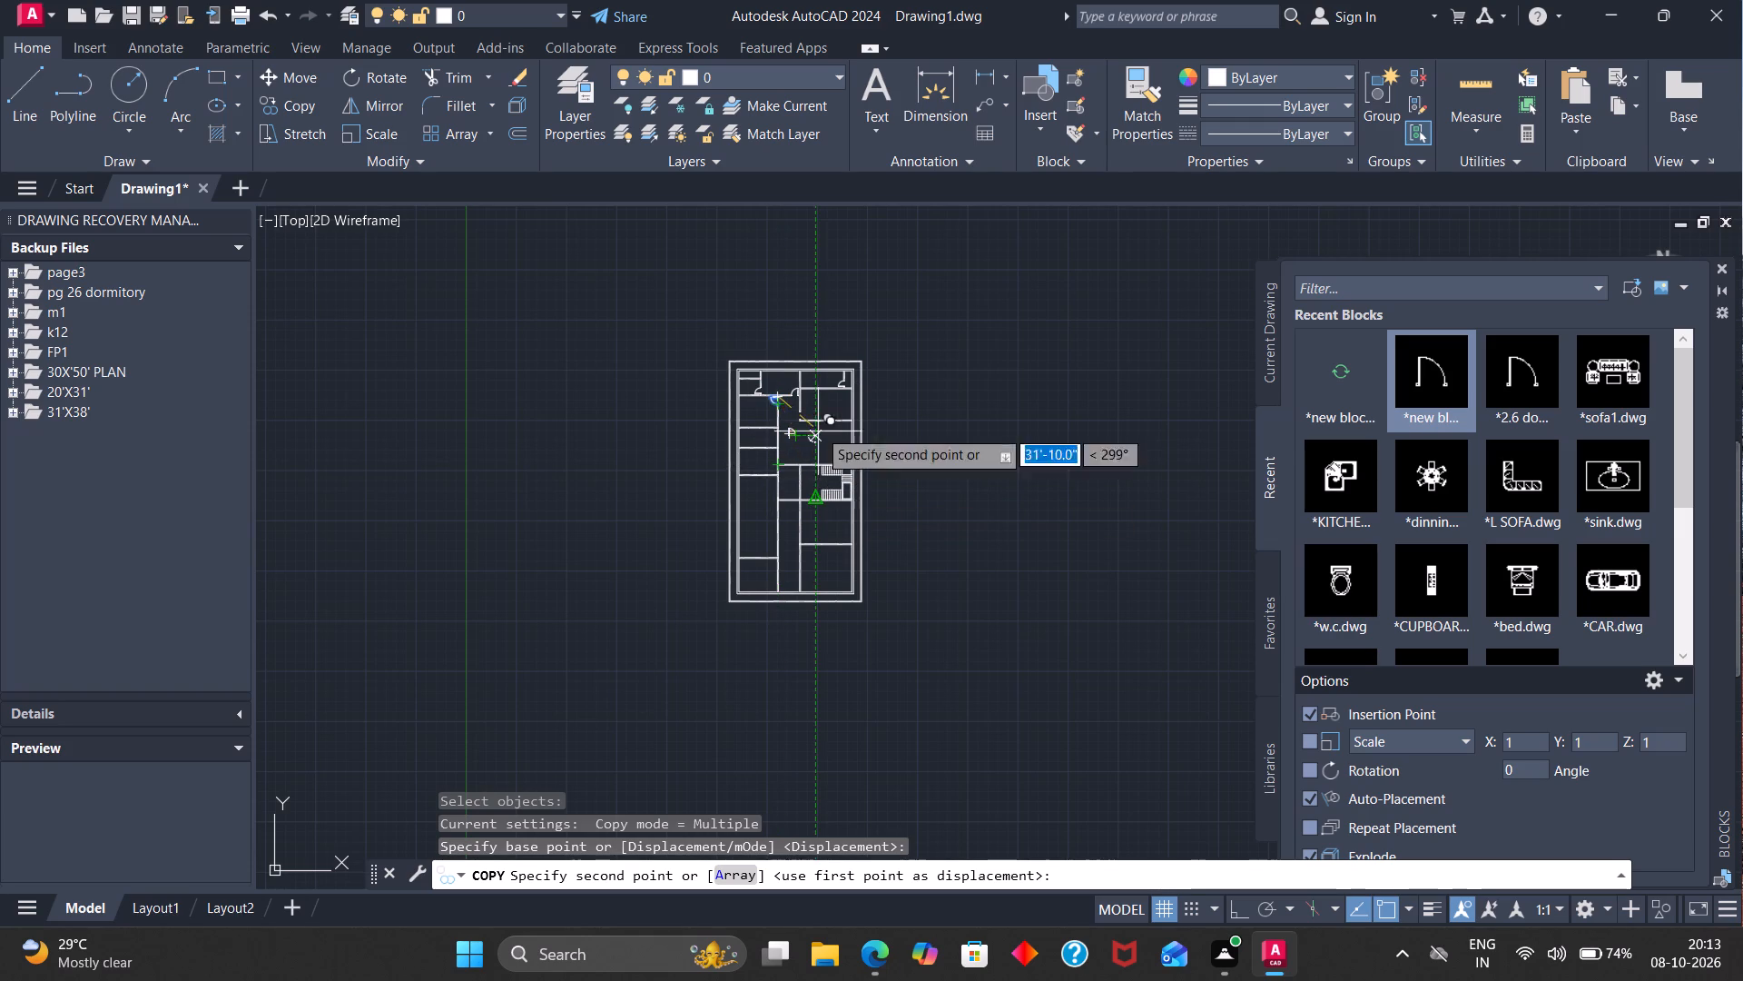
scroll(810, 439, up, 4)
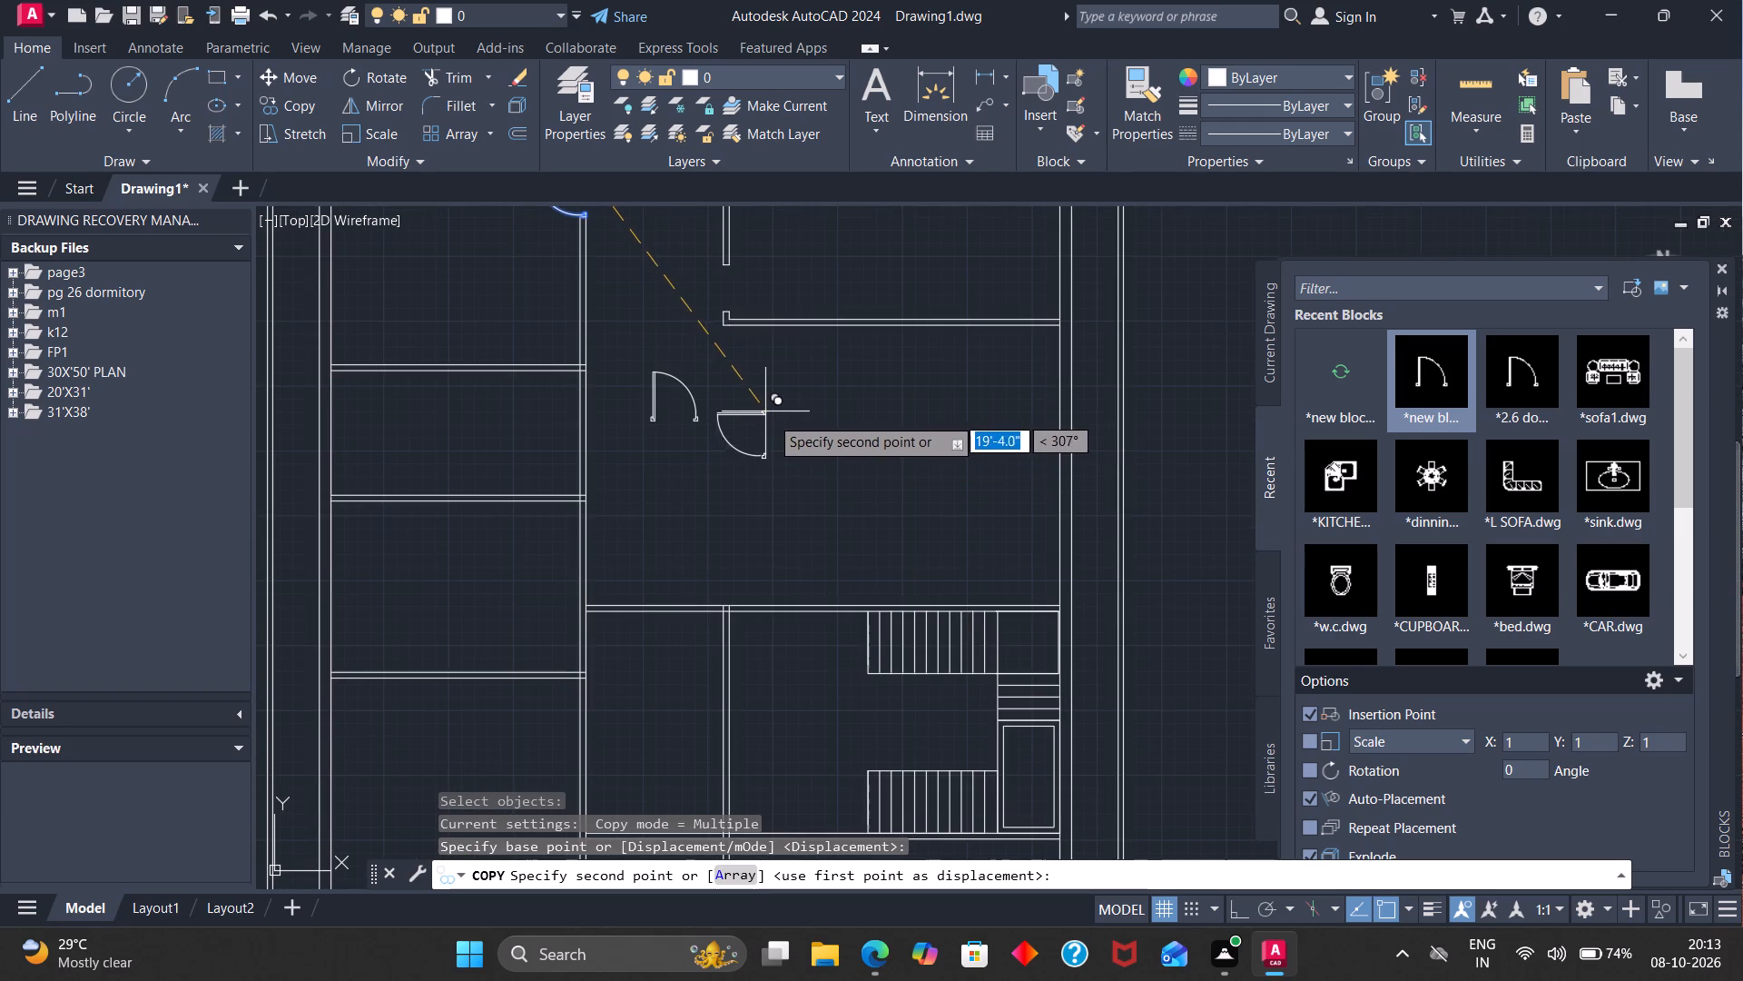
click(775, 417)
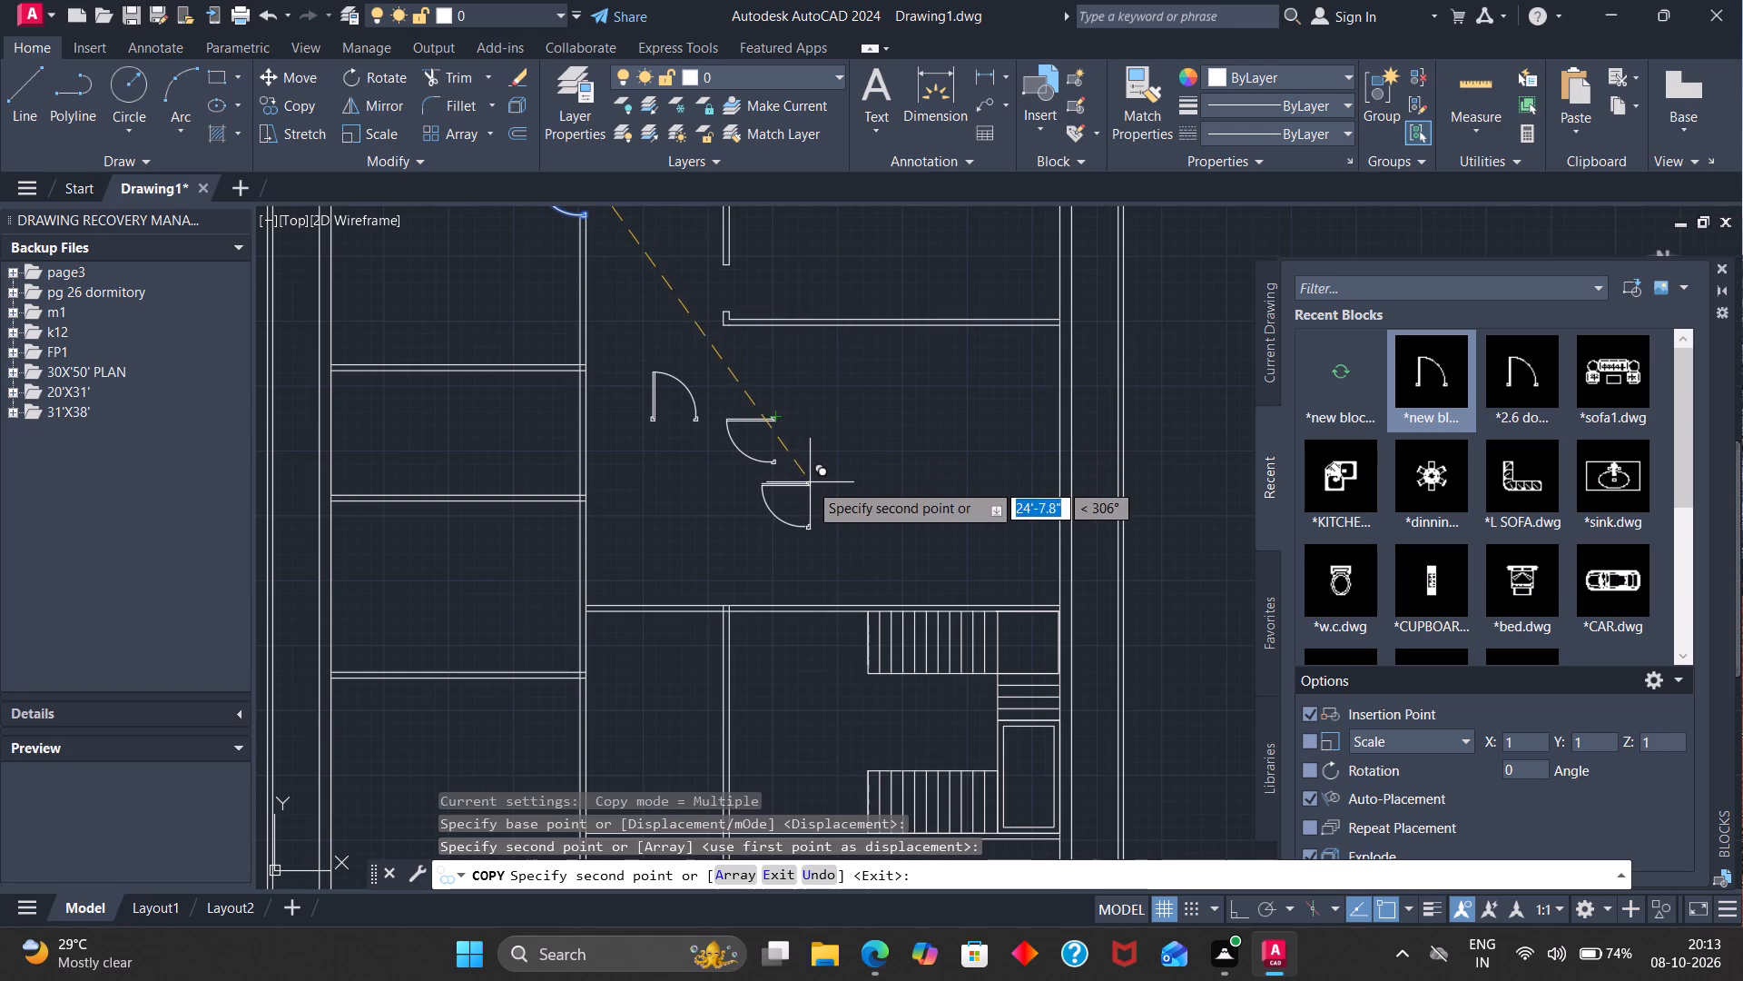
key(Escape)
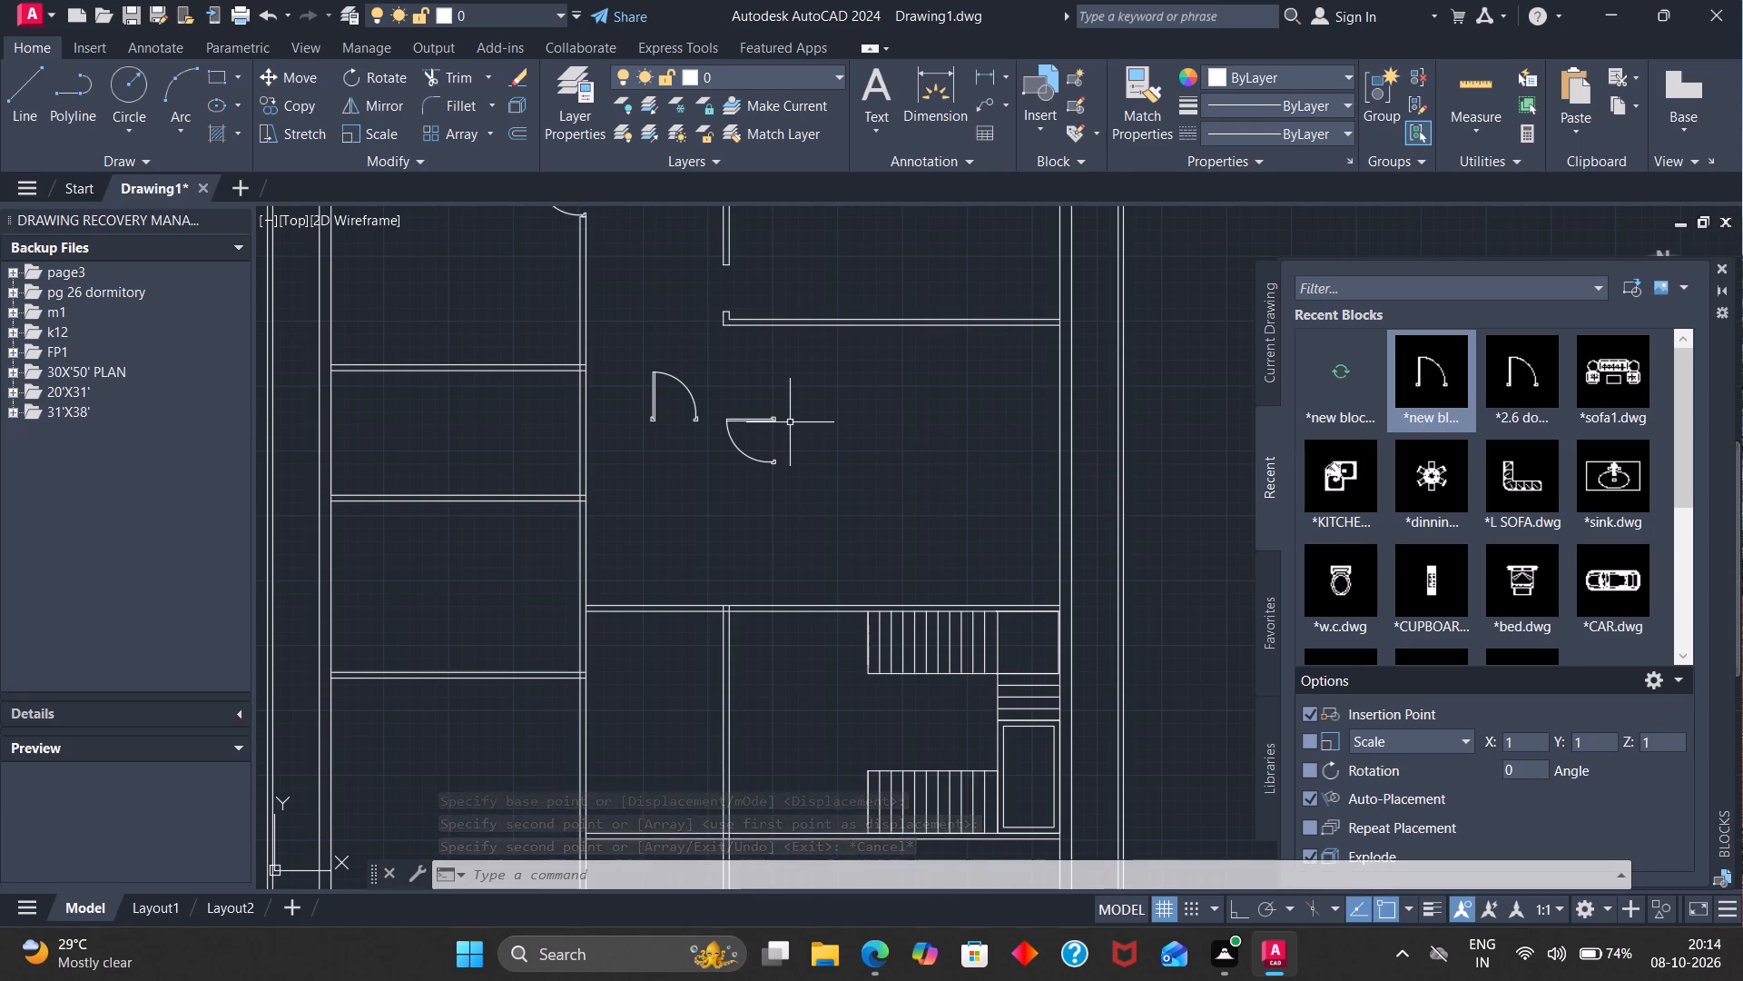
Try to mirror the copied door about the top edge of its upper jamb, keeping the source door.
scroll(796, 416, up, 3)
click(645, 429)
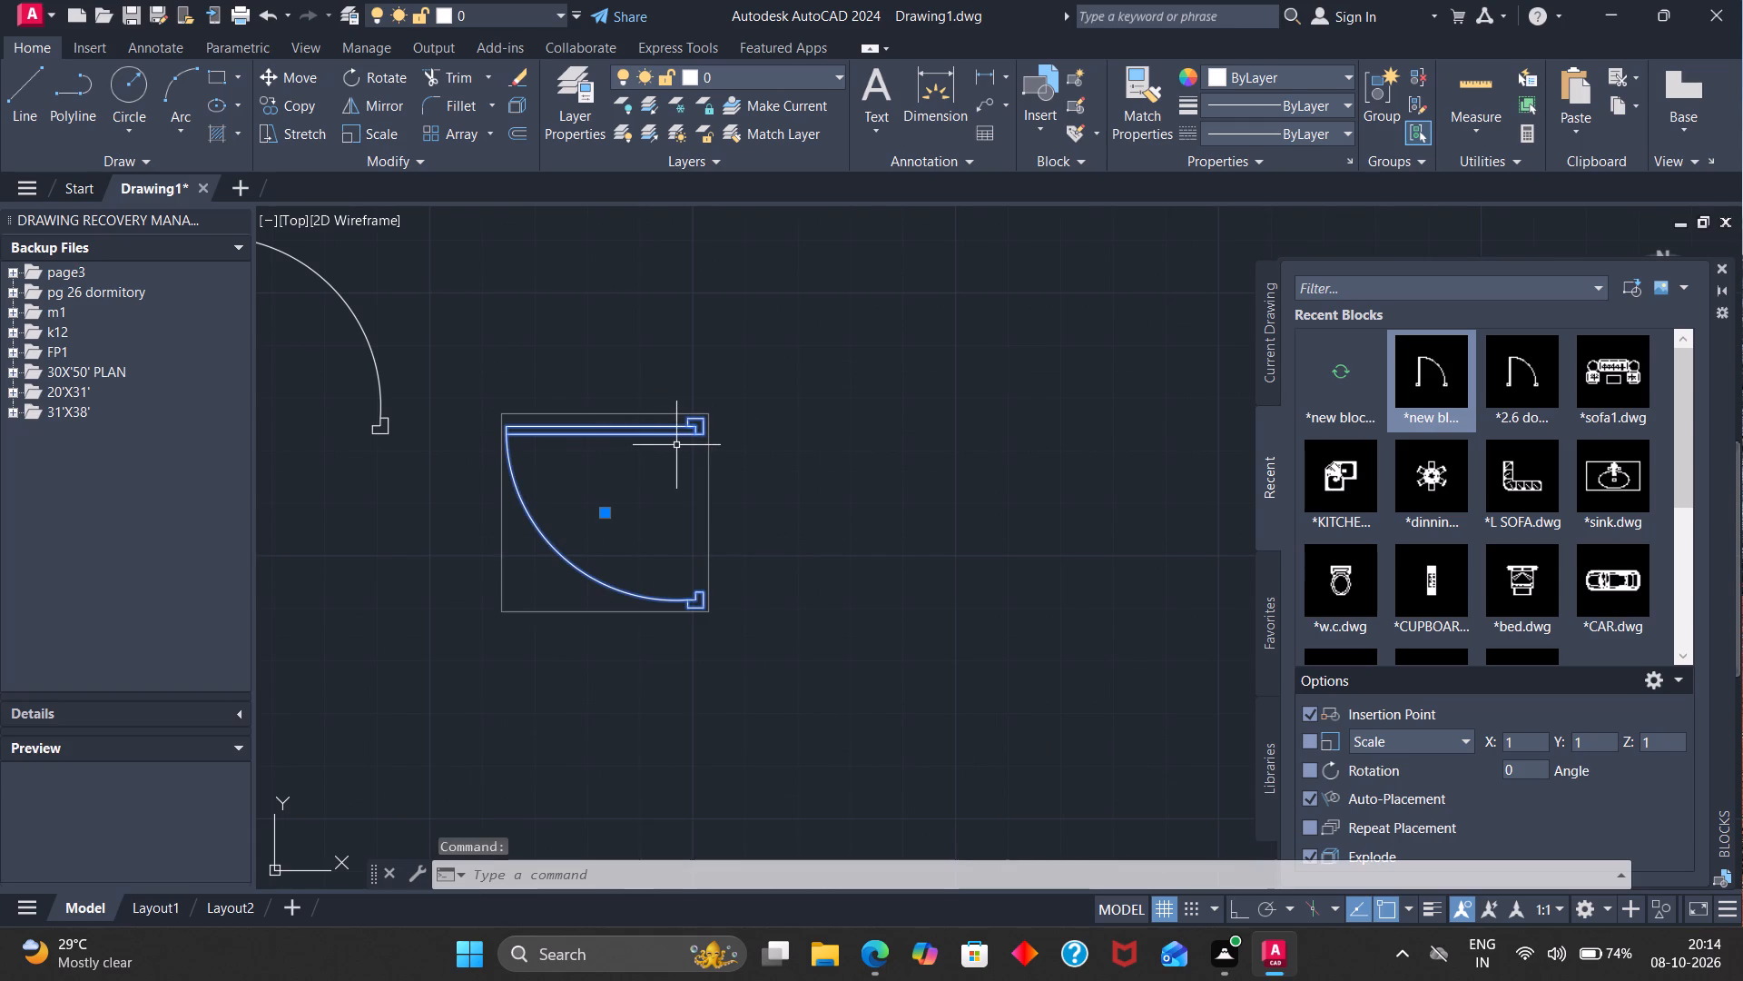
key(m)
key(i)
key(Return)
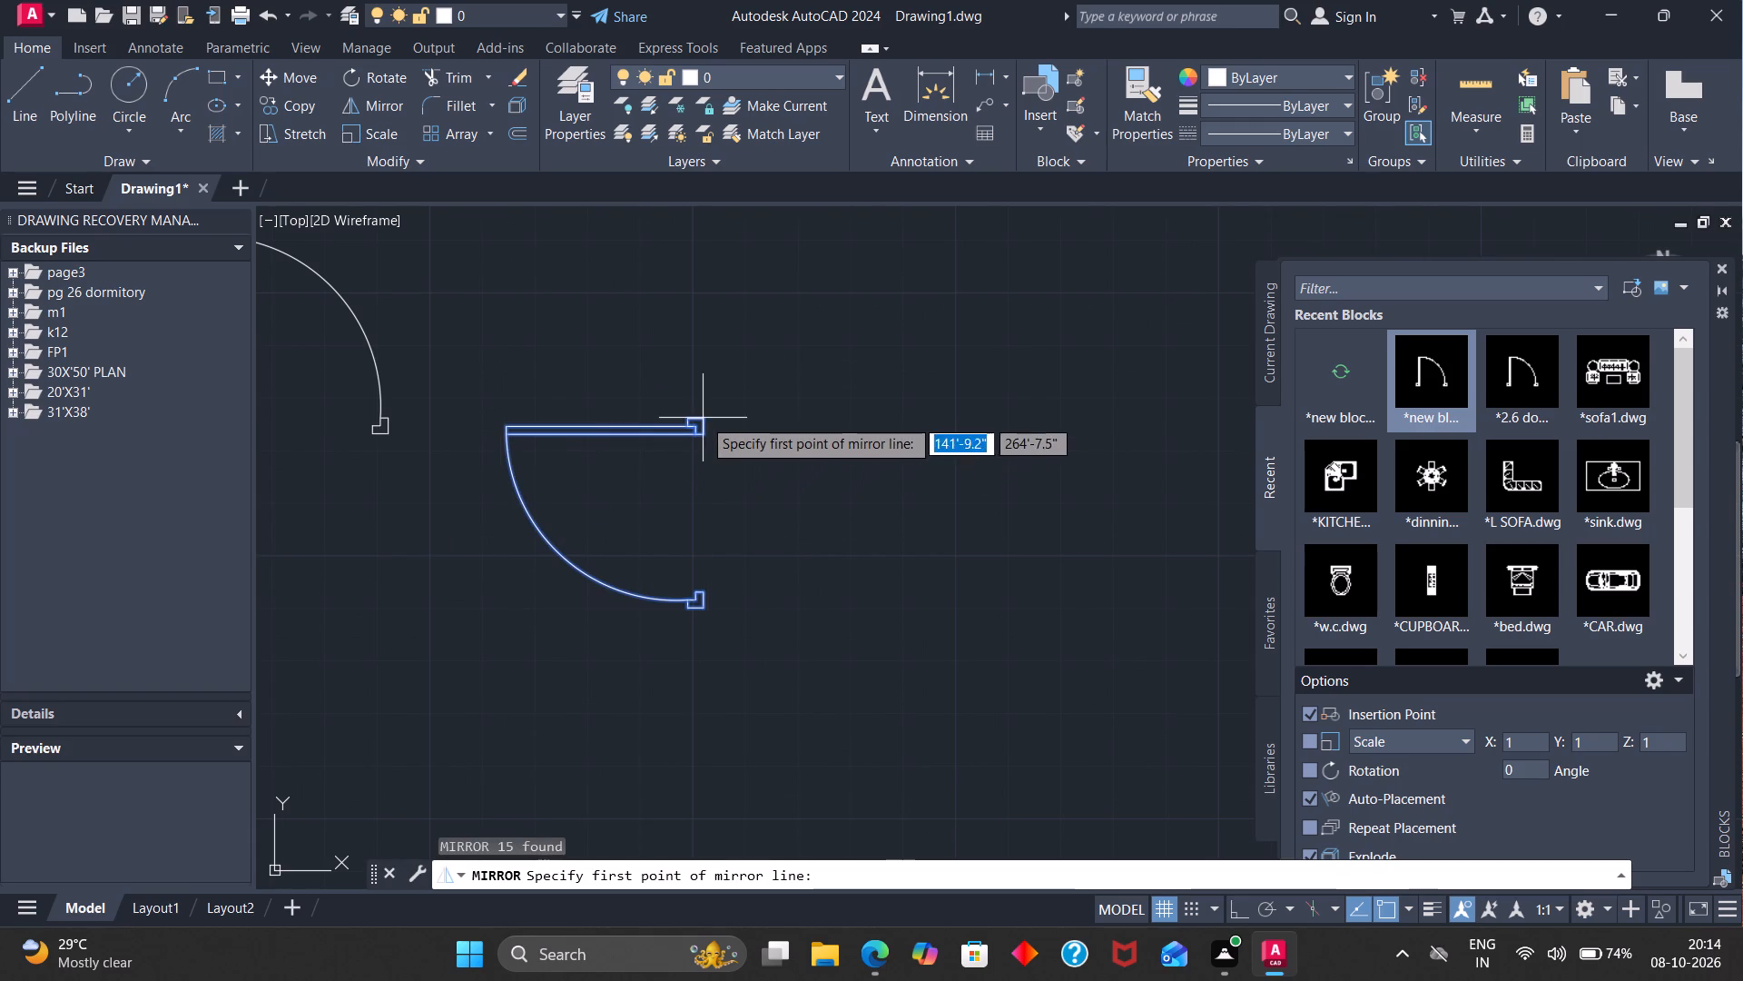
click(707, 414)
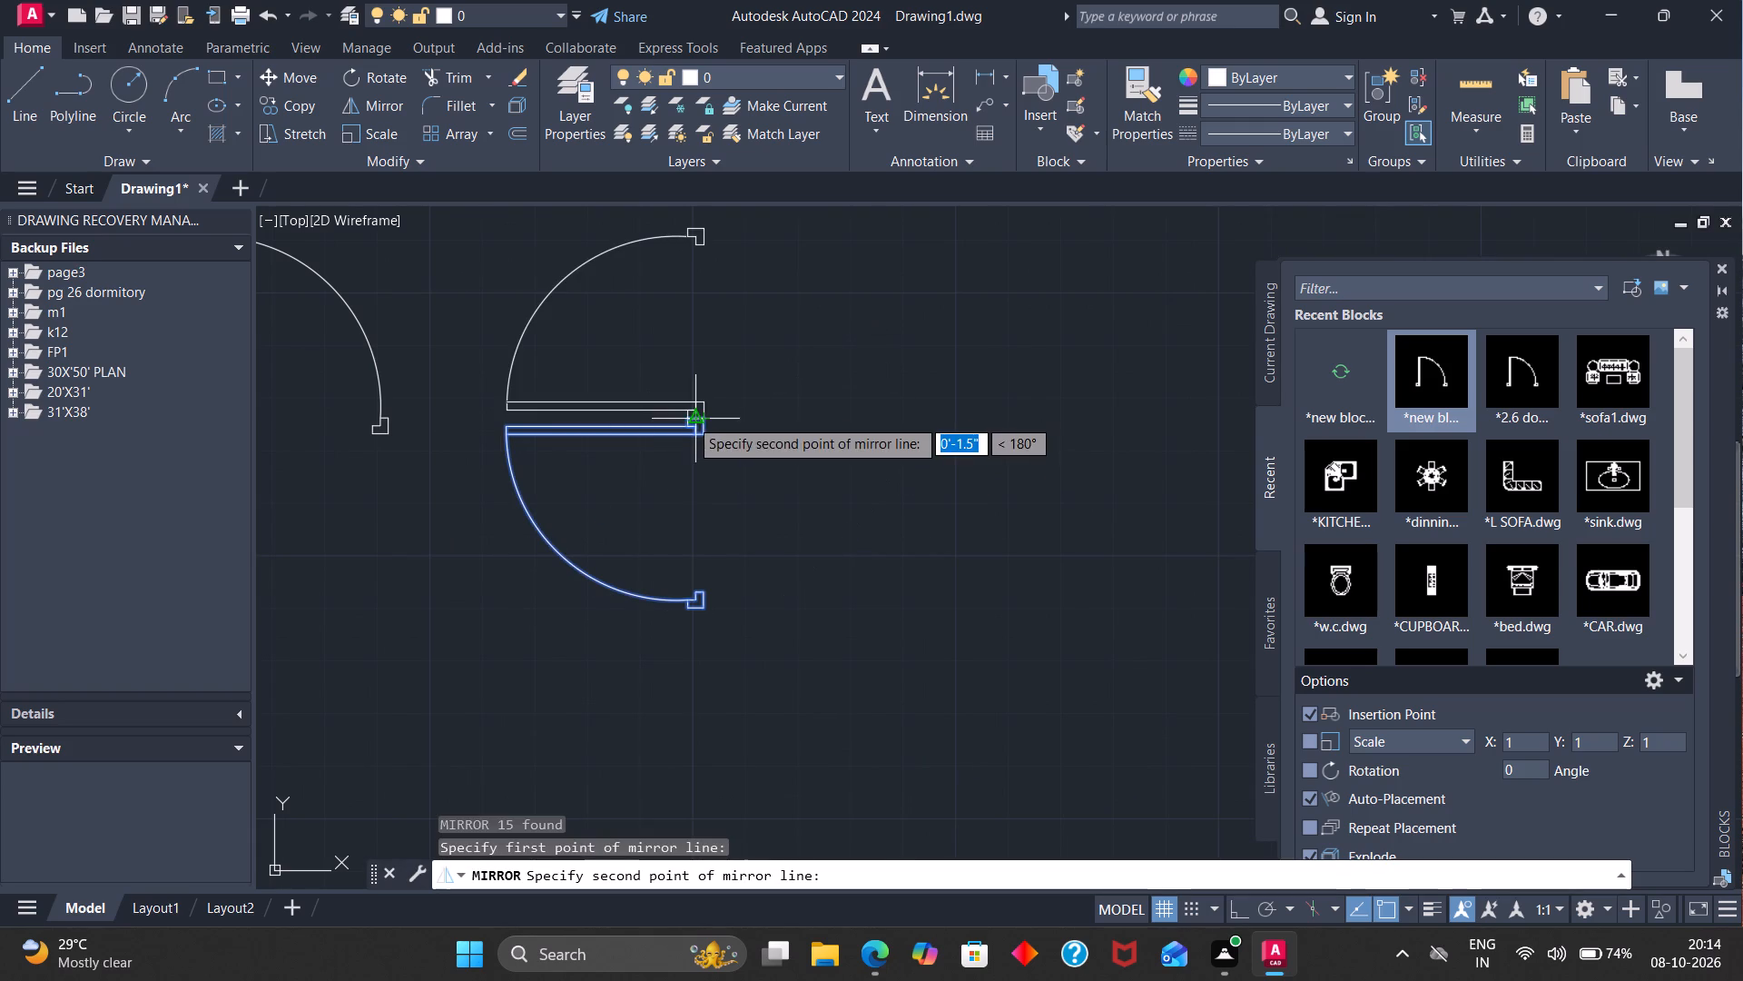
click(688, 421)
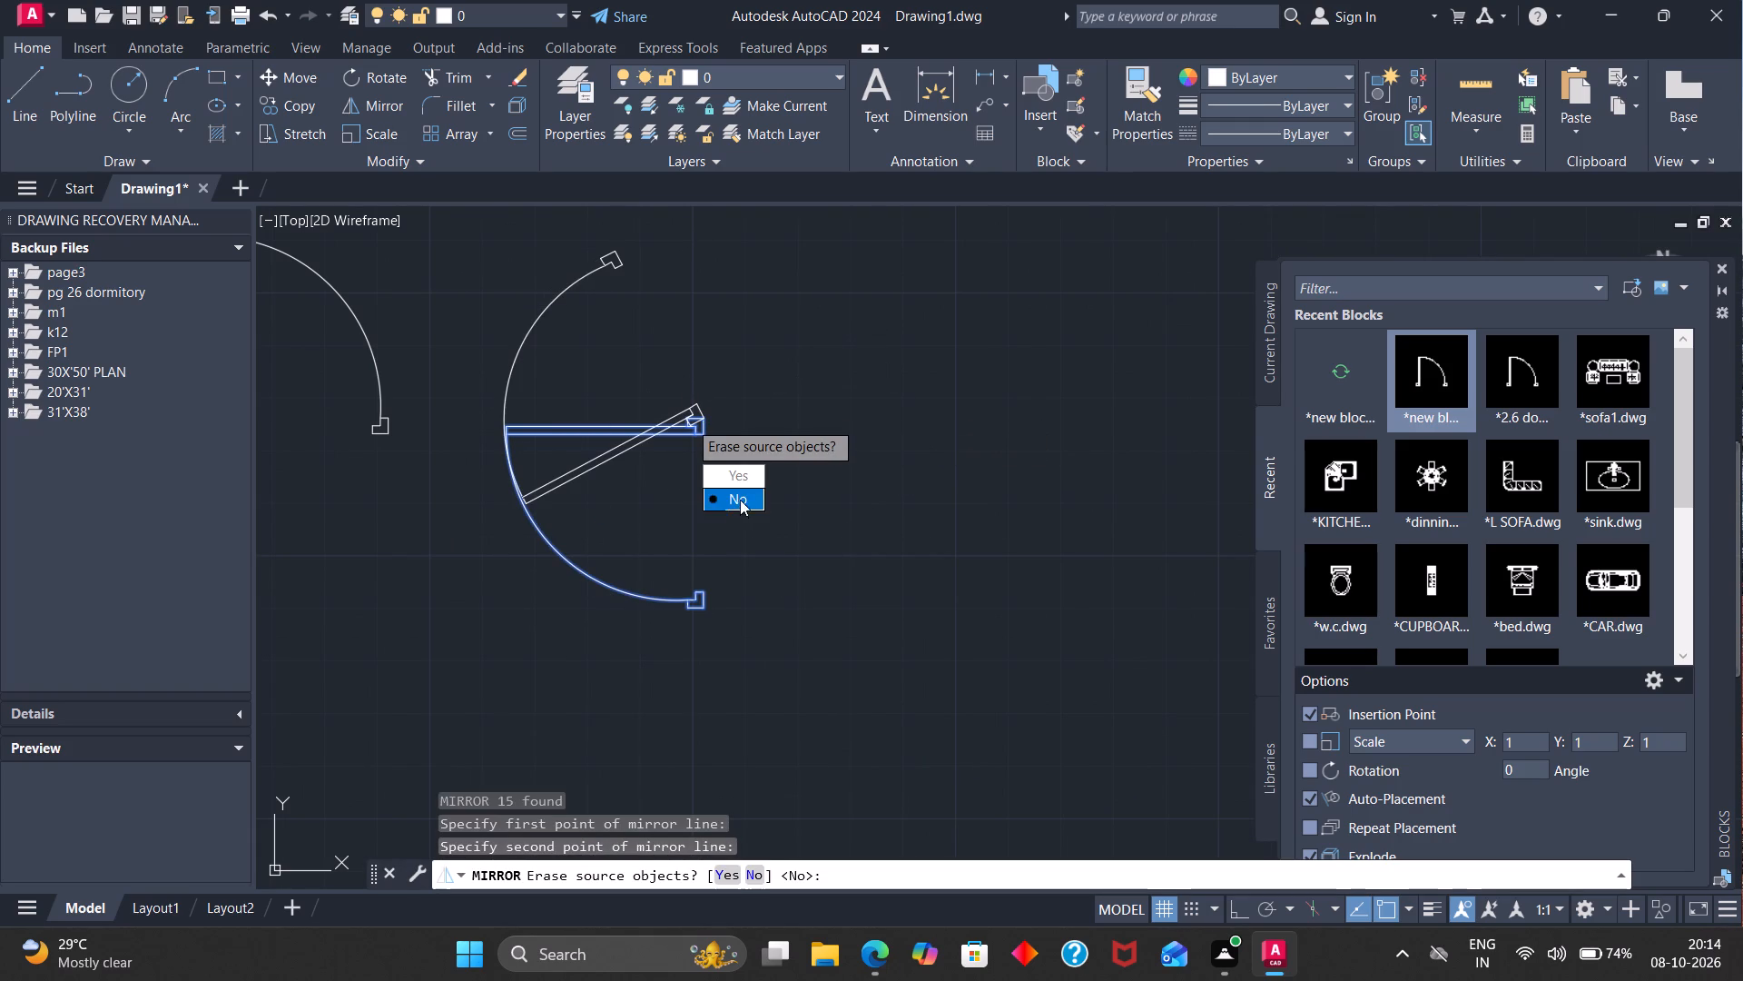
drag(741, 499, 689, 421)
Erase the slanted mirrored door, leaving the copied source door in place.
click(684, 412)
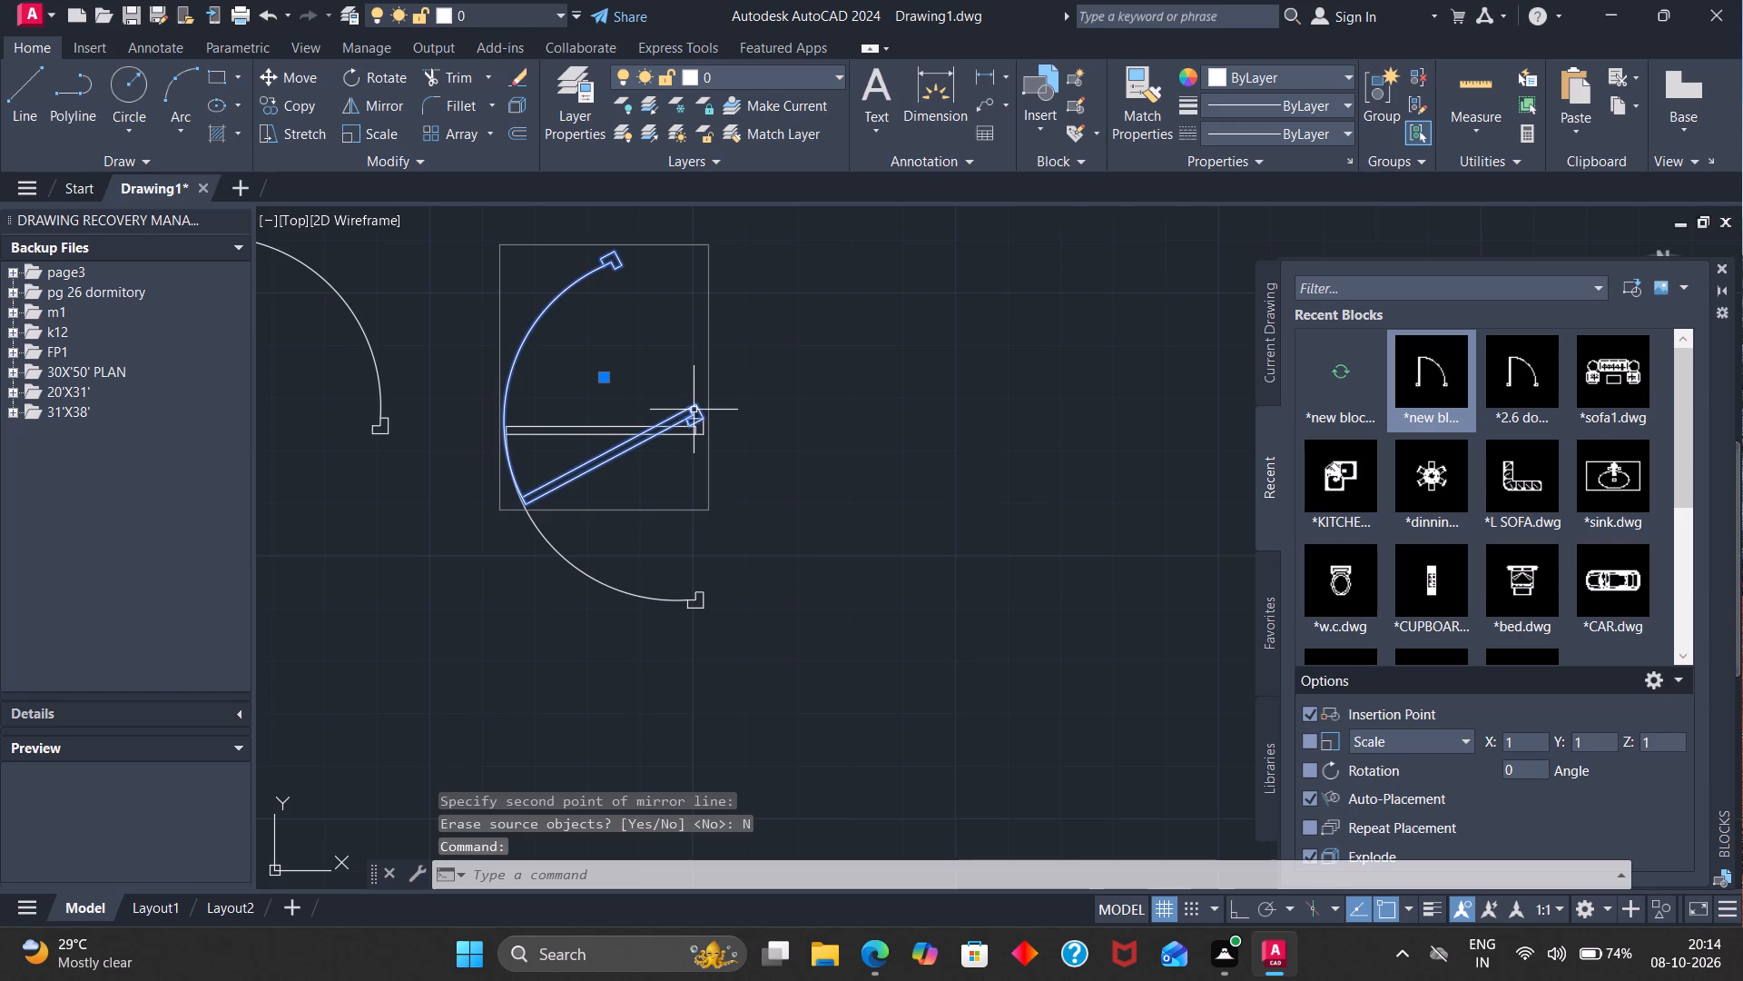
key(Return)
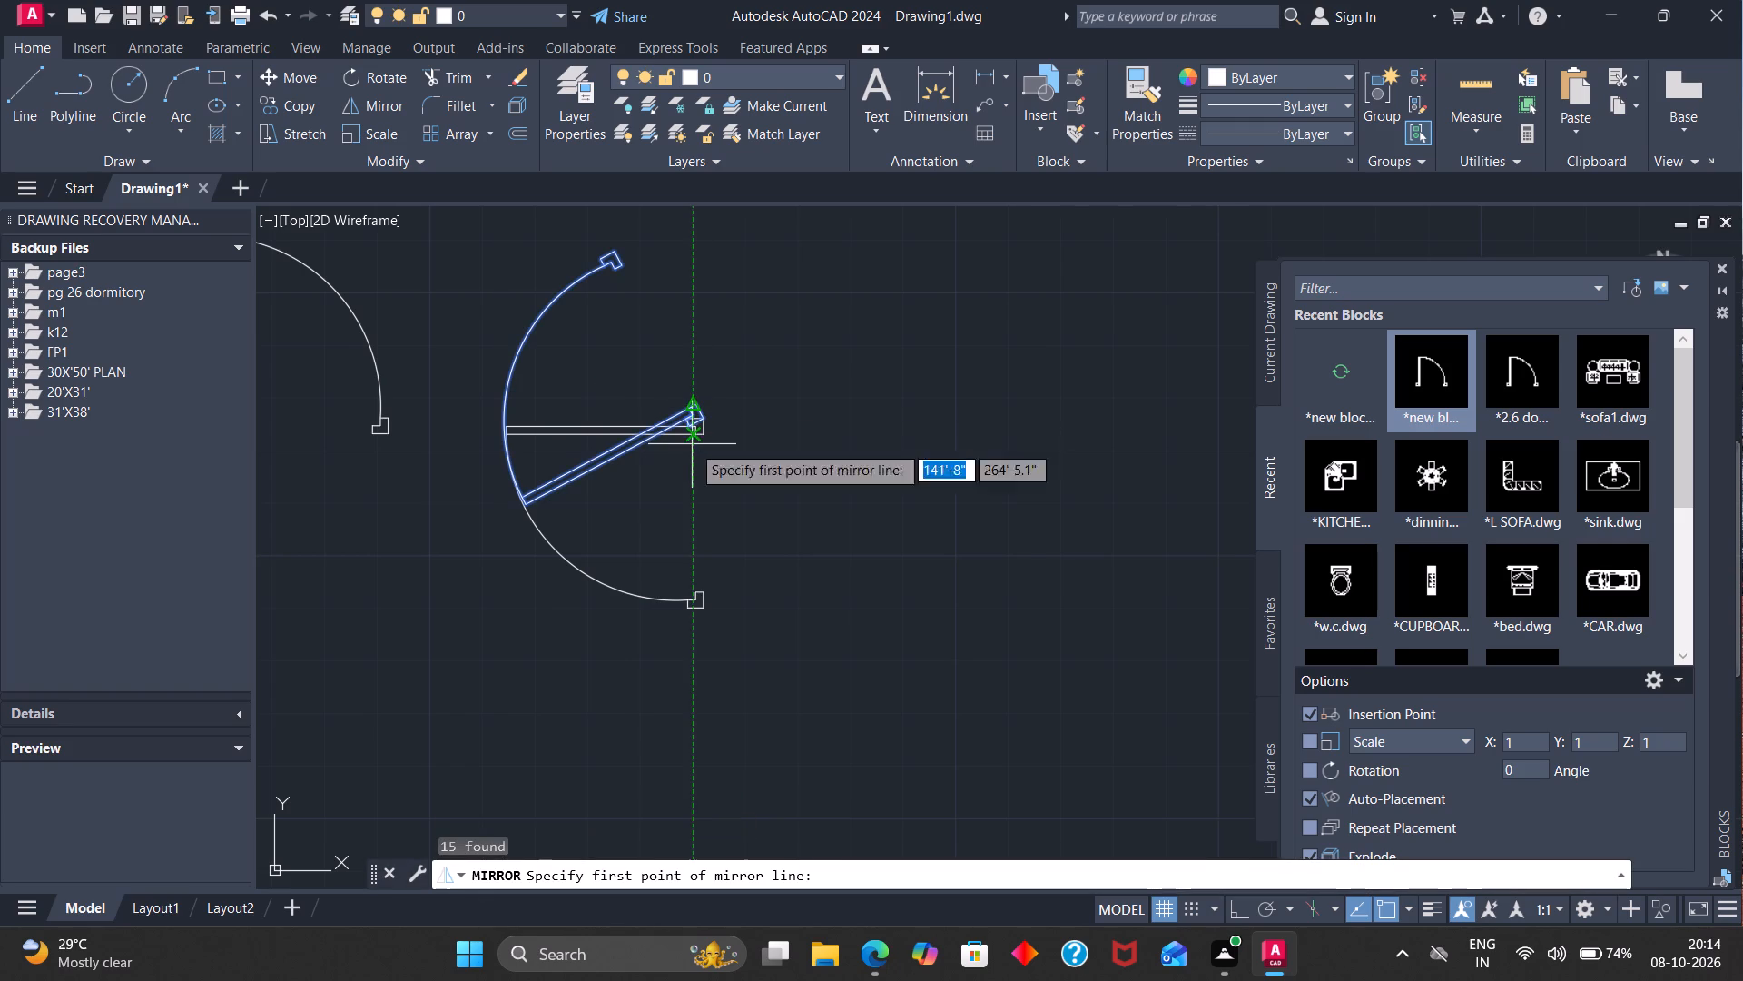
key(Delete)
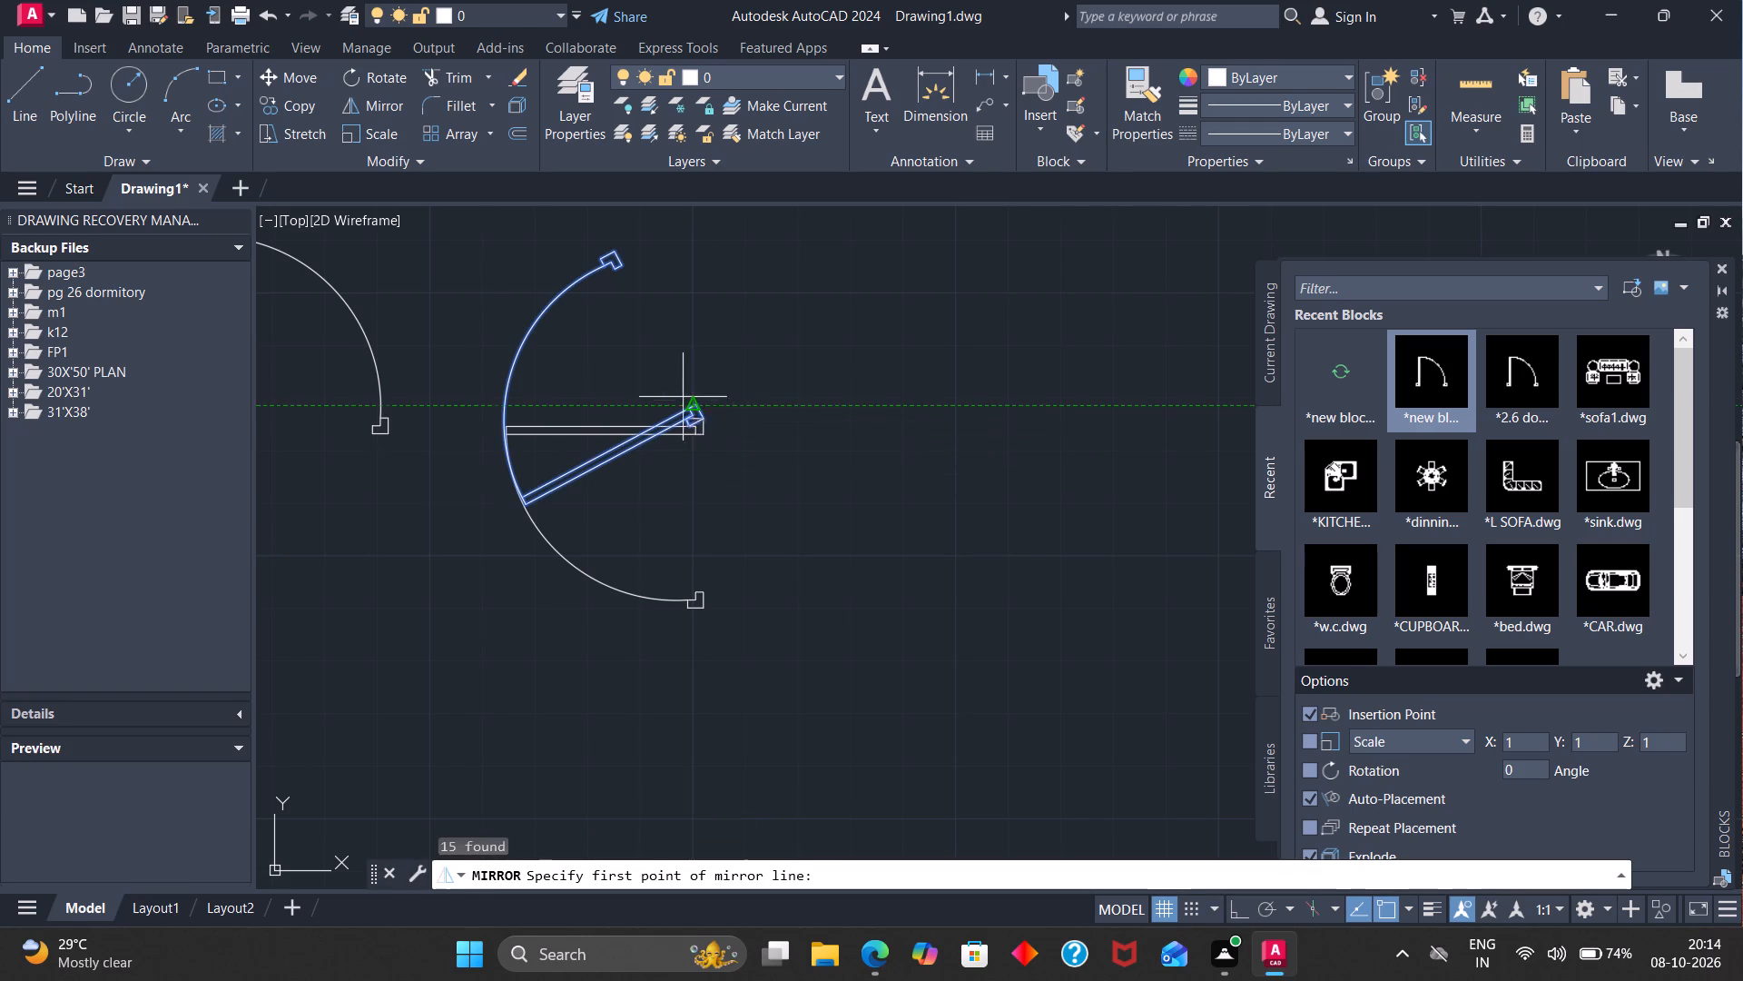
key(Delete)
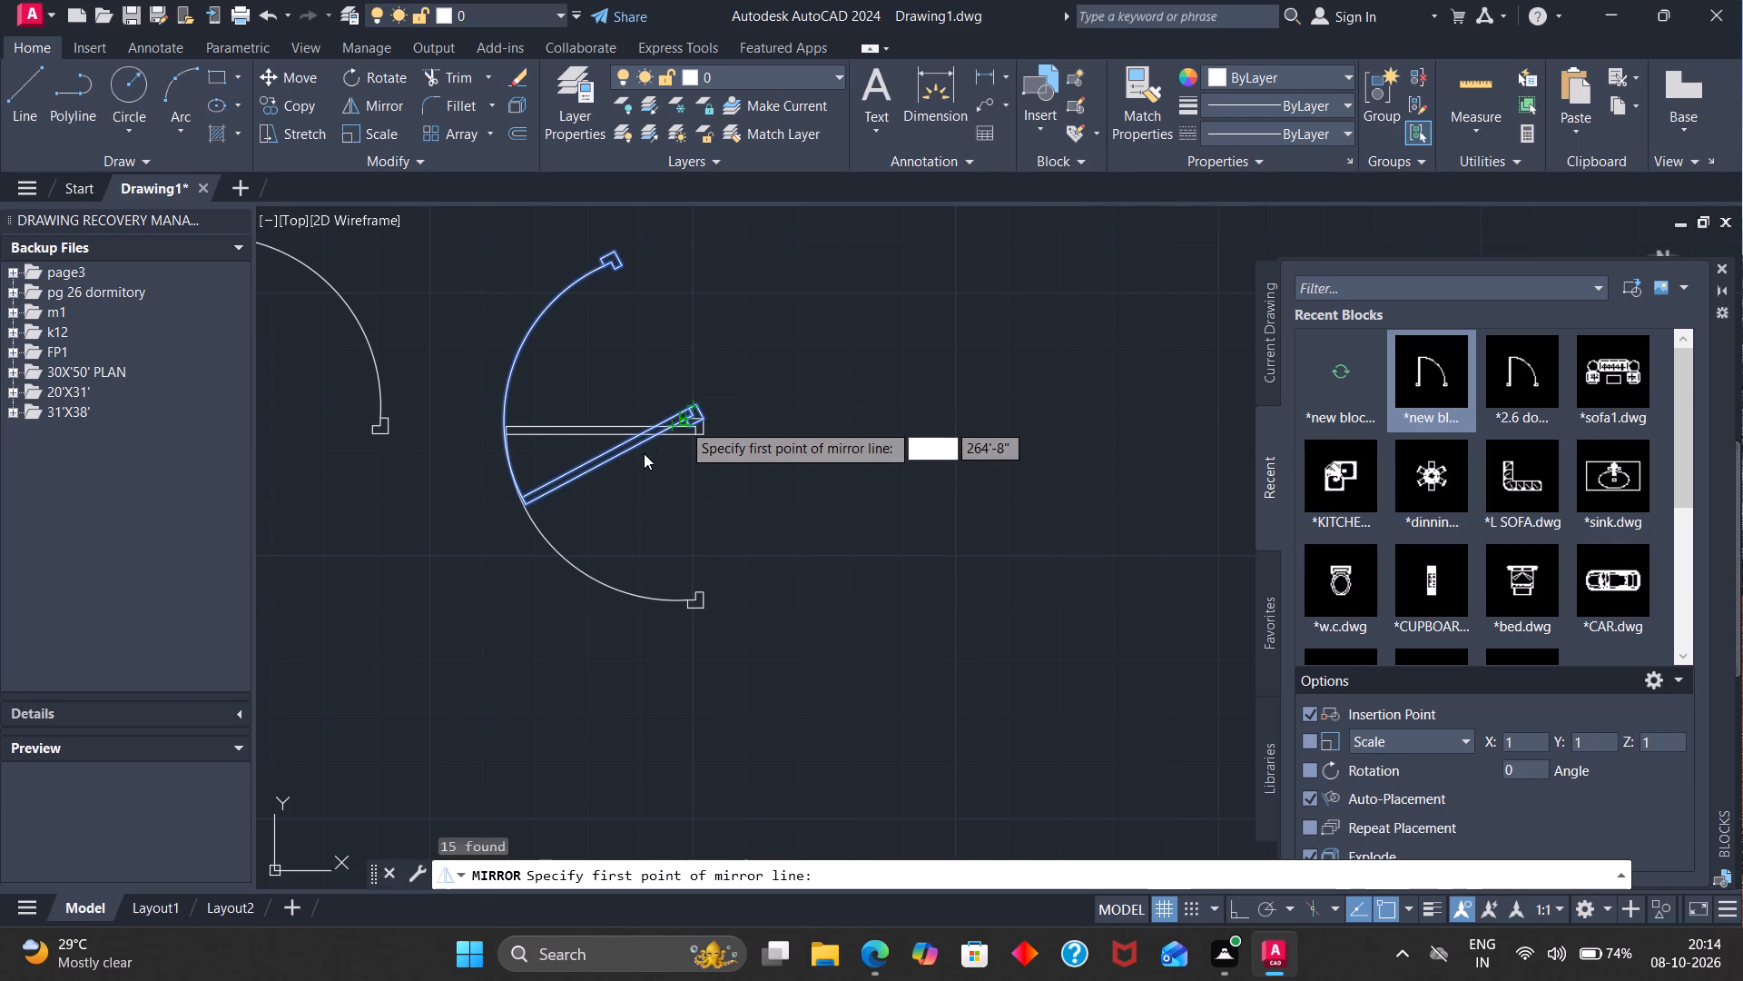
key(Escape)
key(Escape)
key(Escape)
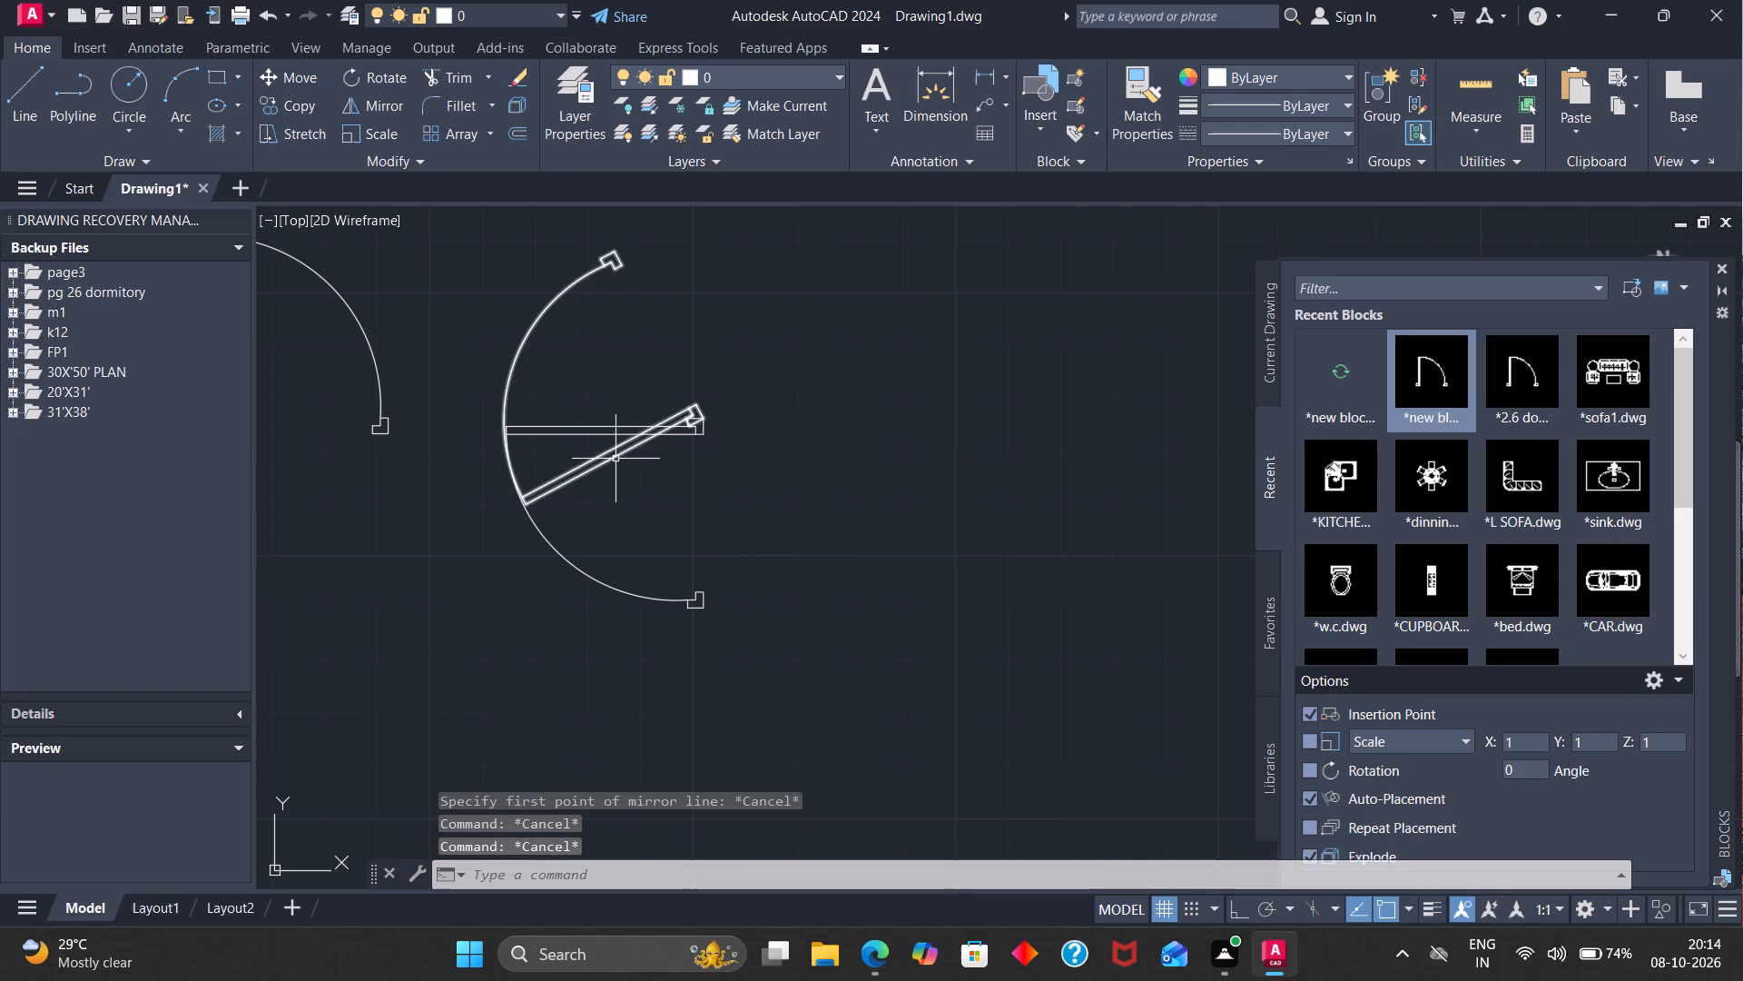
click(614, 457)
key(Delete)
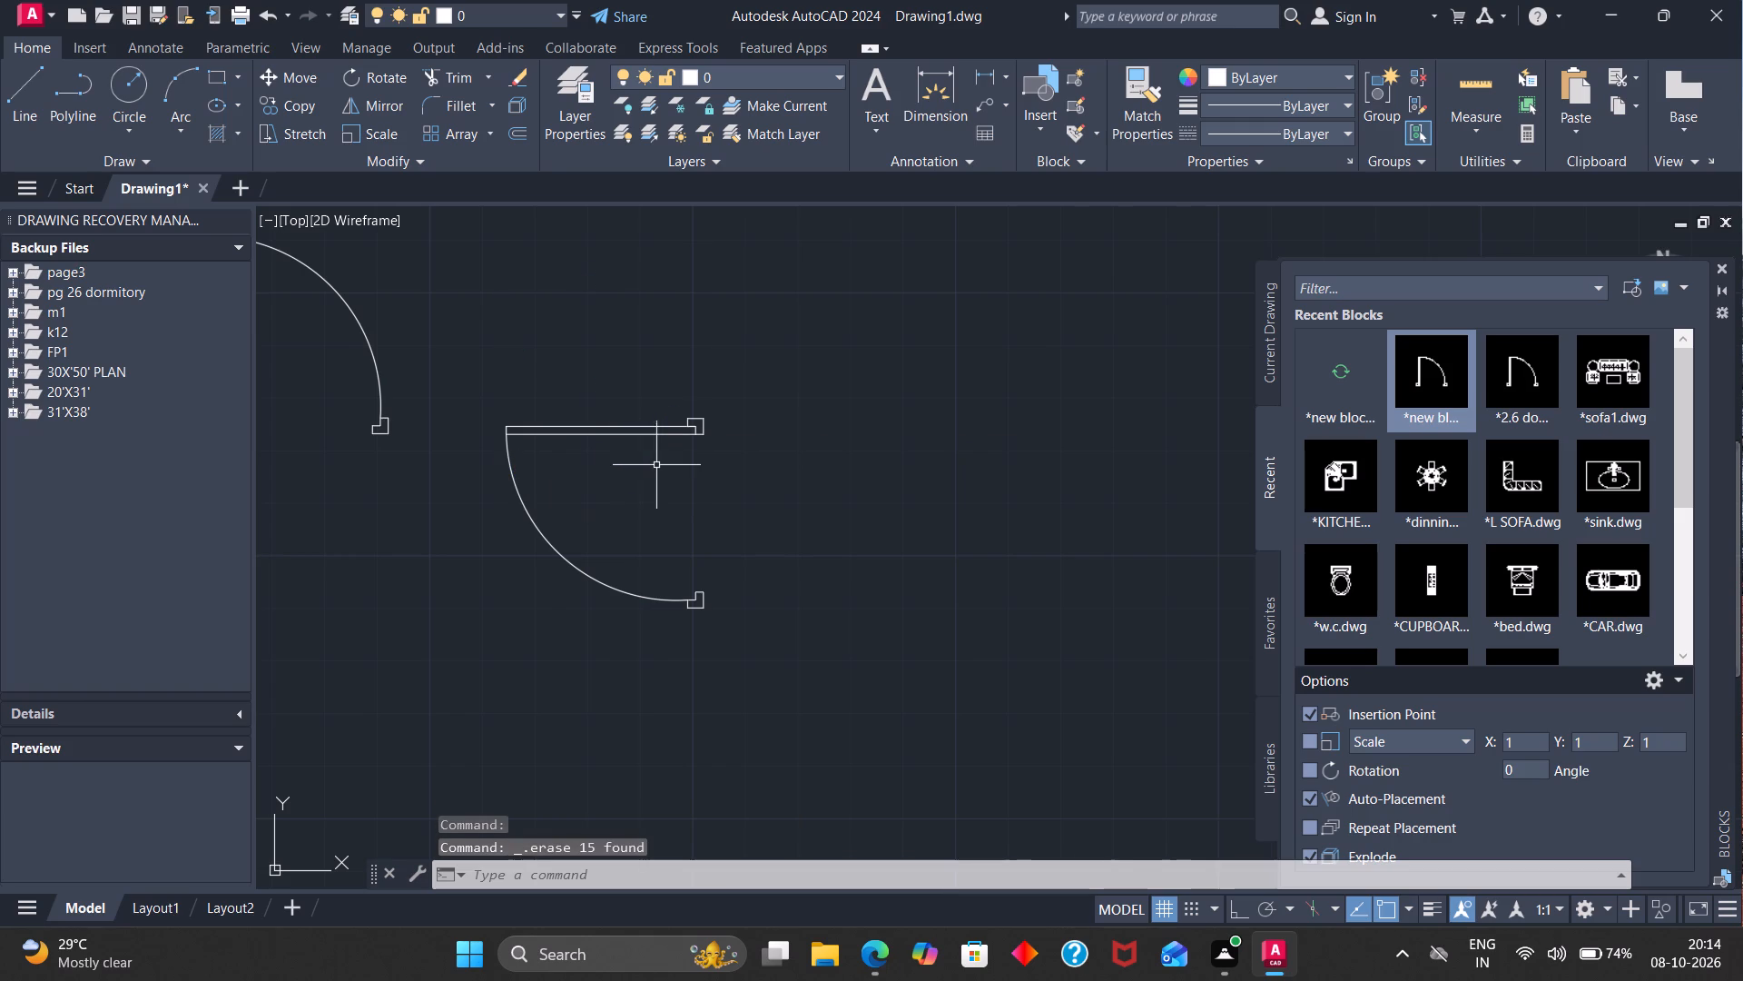
Mirror the copied door about the top edge of its upper jamb, keeping the source door.
key(m)
key(i)
key(Return)
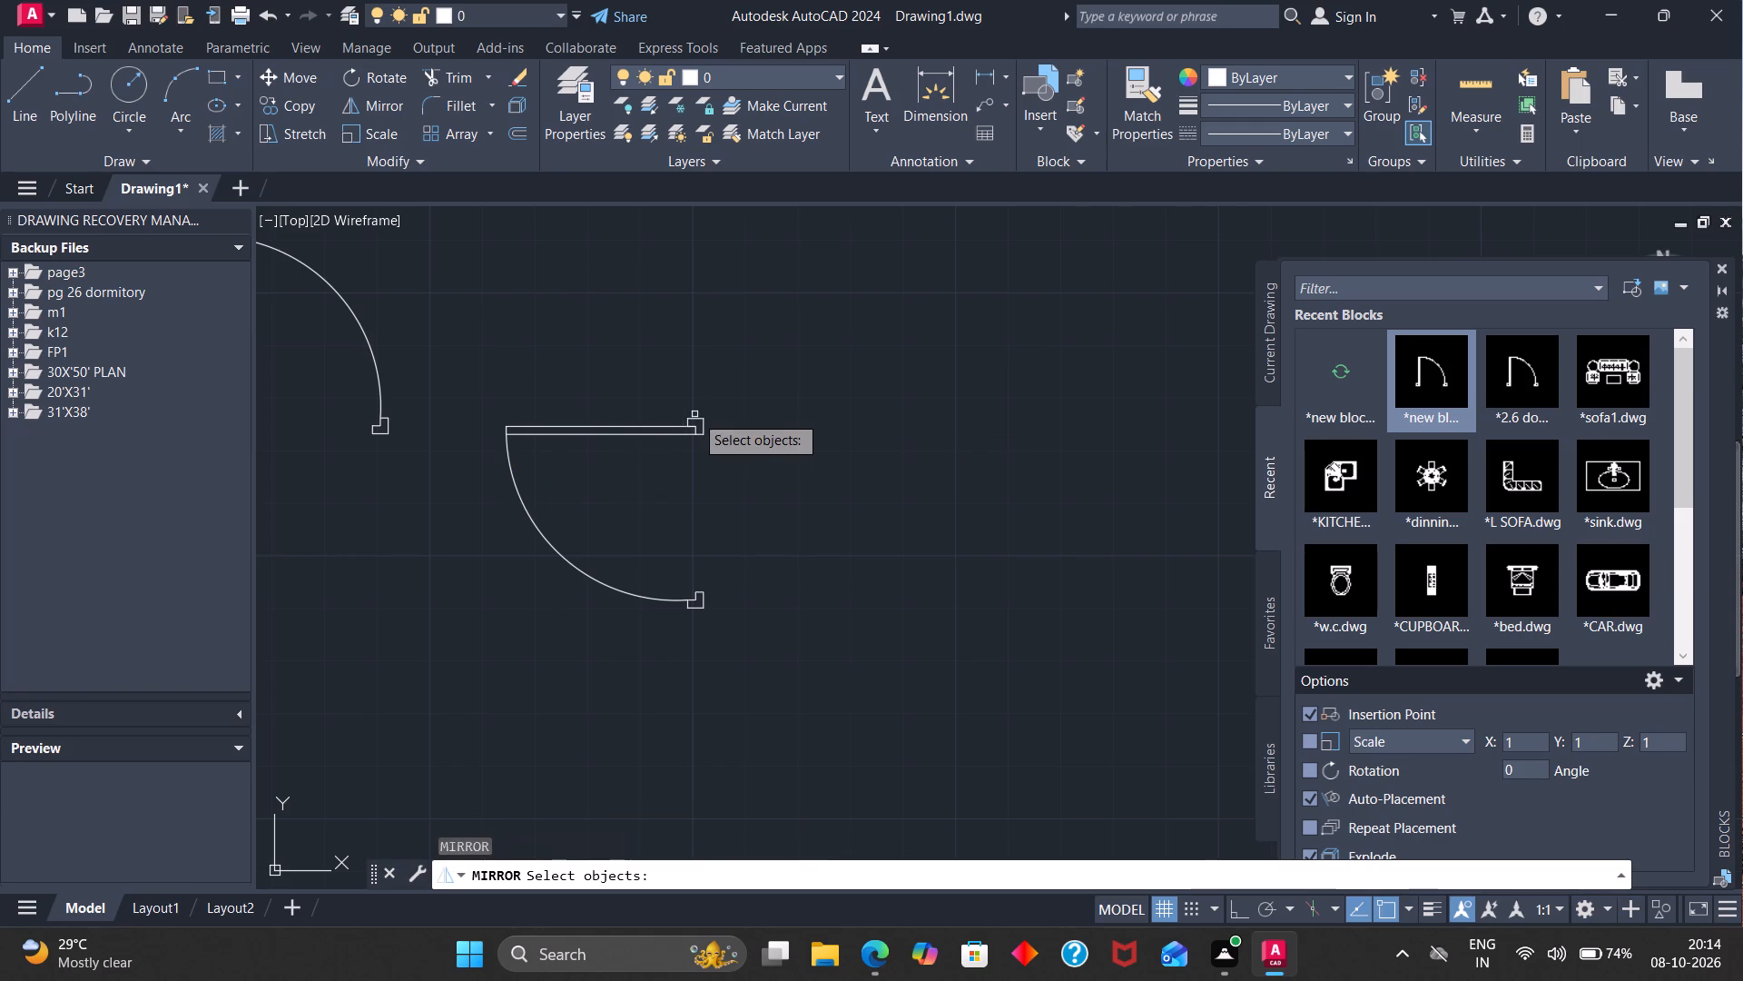
click(693, 422)
key(Return)
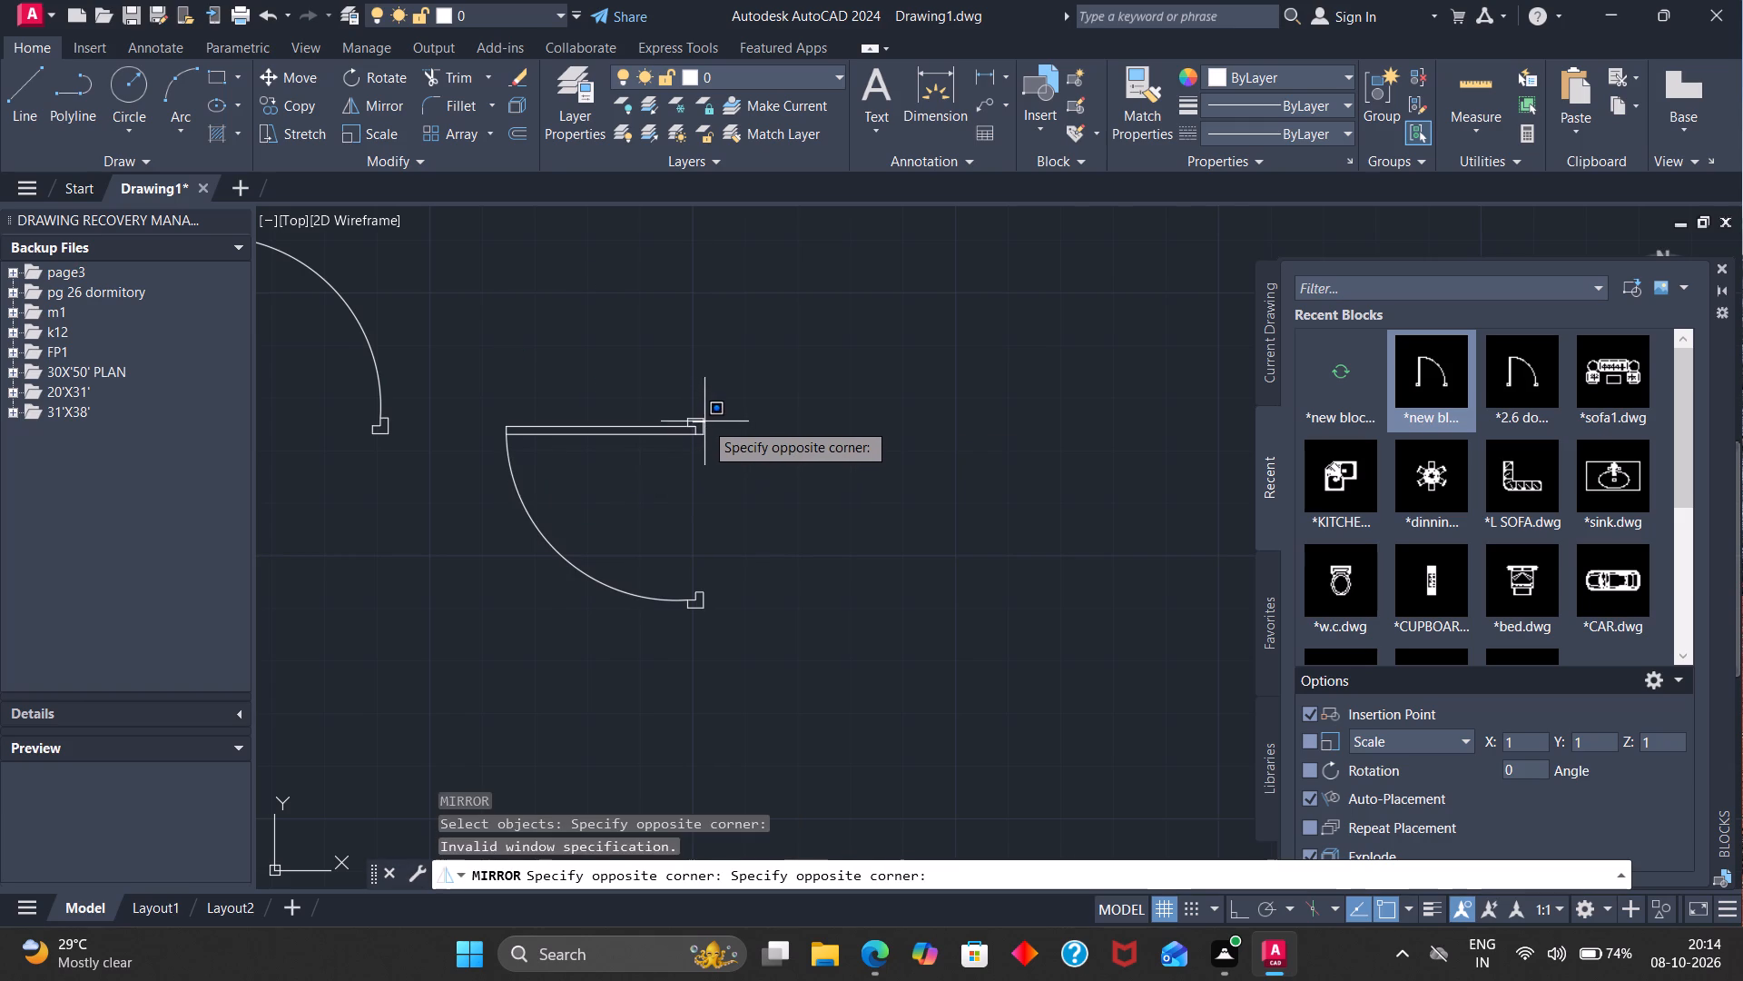
key(Return)
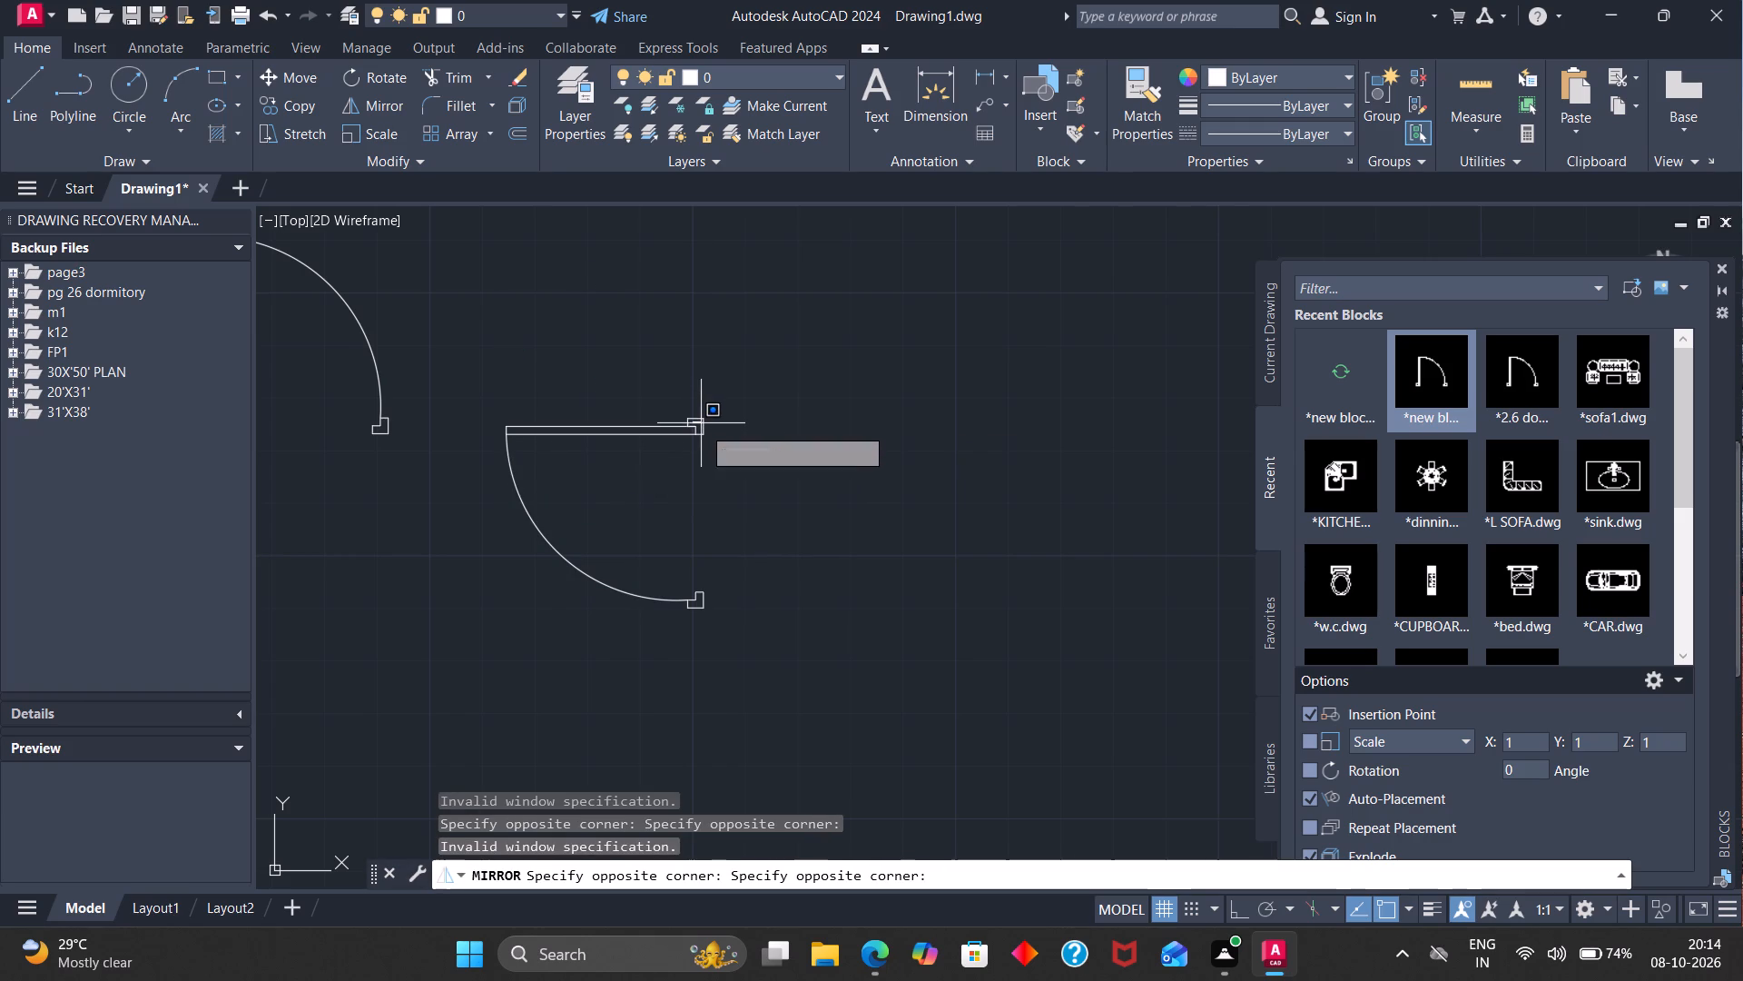
text(mi)
key(Return)
click(700, 432)
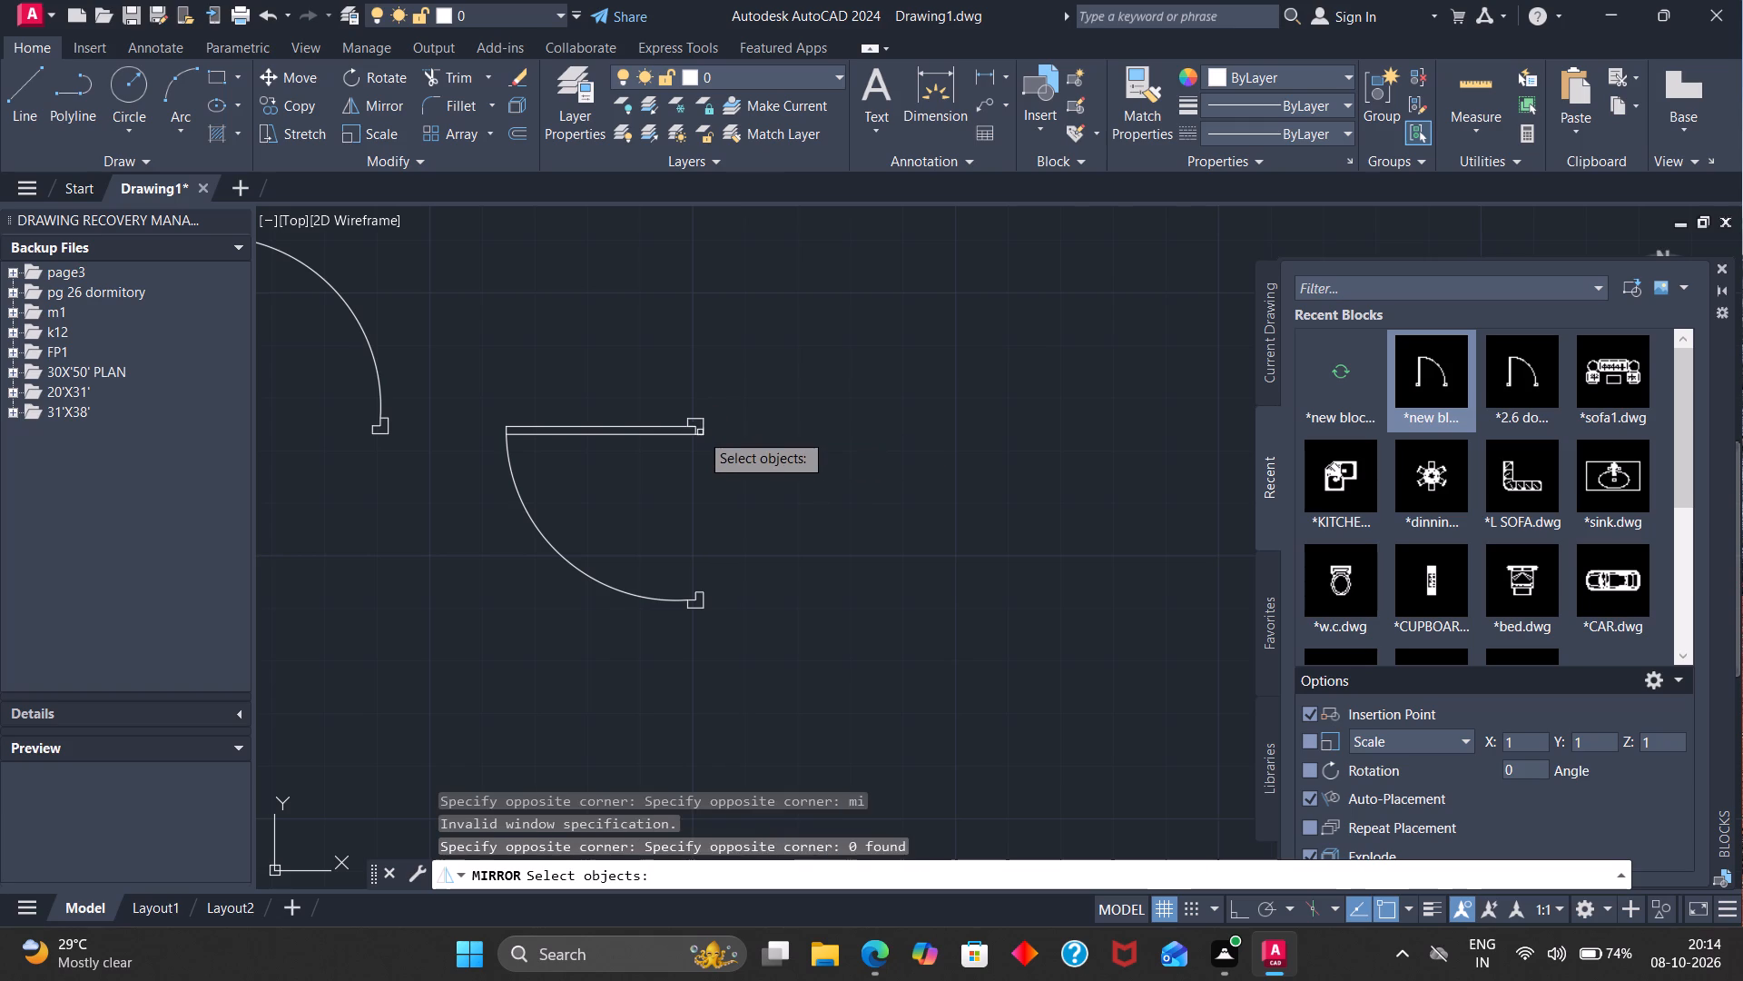
click(697, 432)
key(Return)
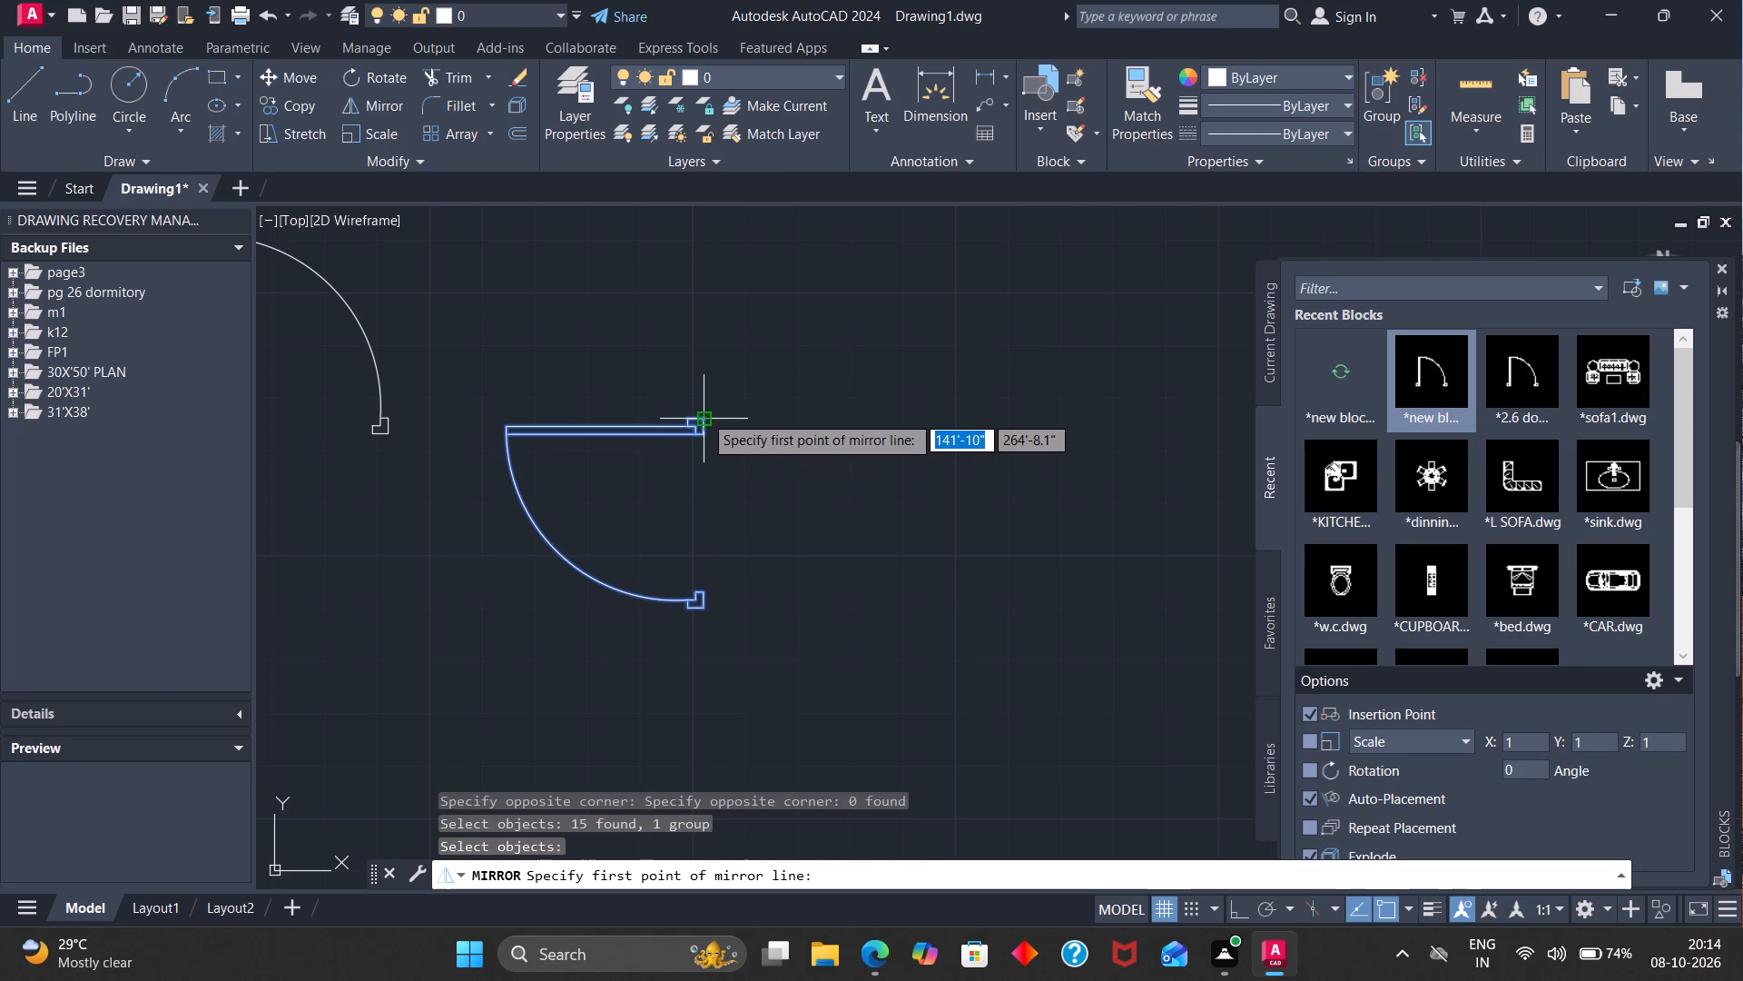
click(704, 414)
click(692, 417)
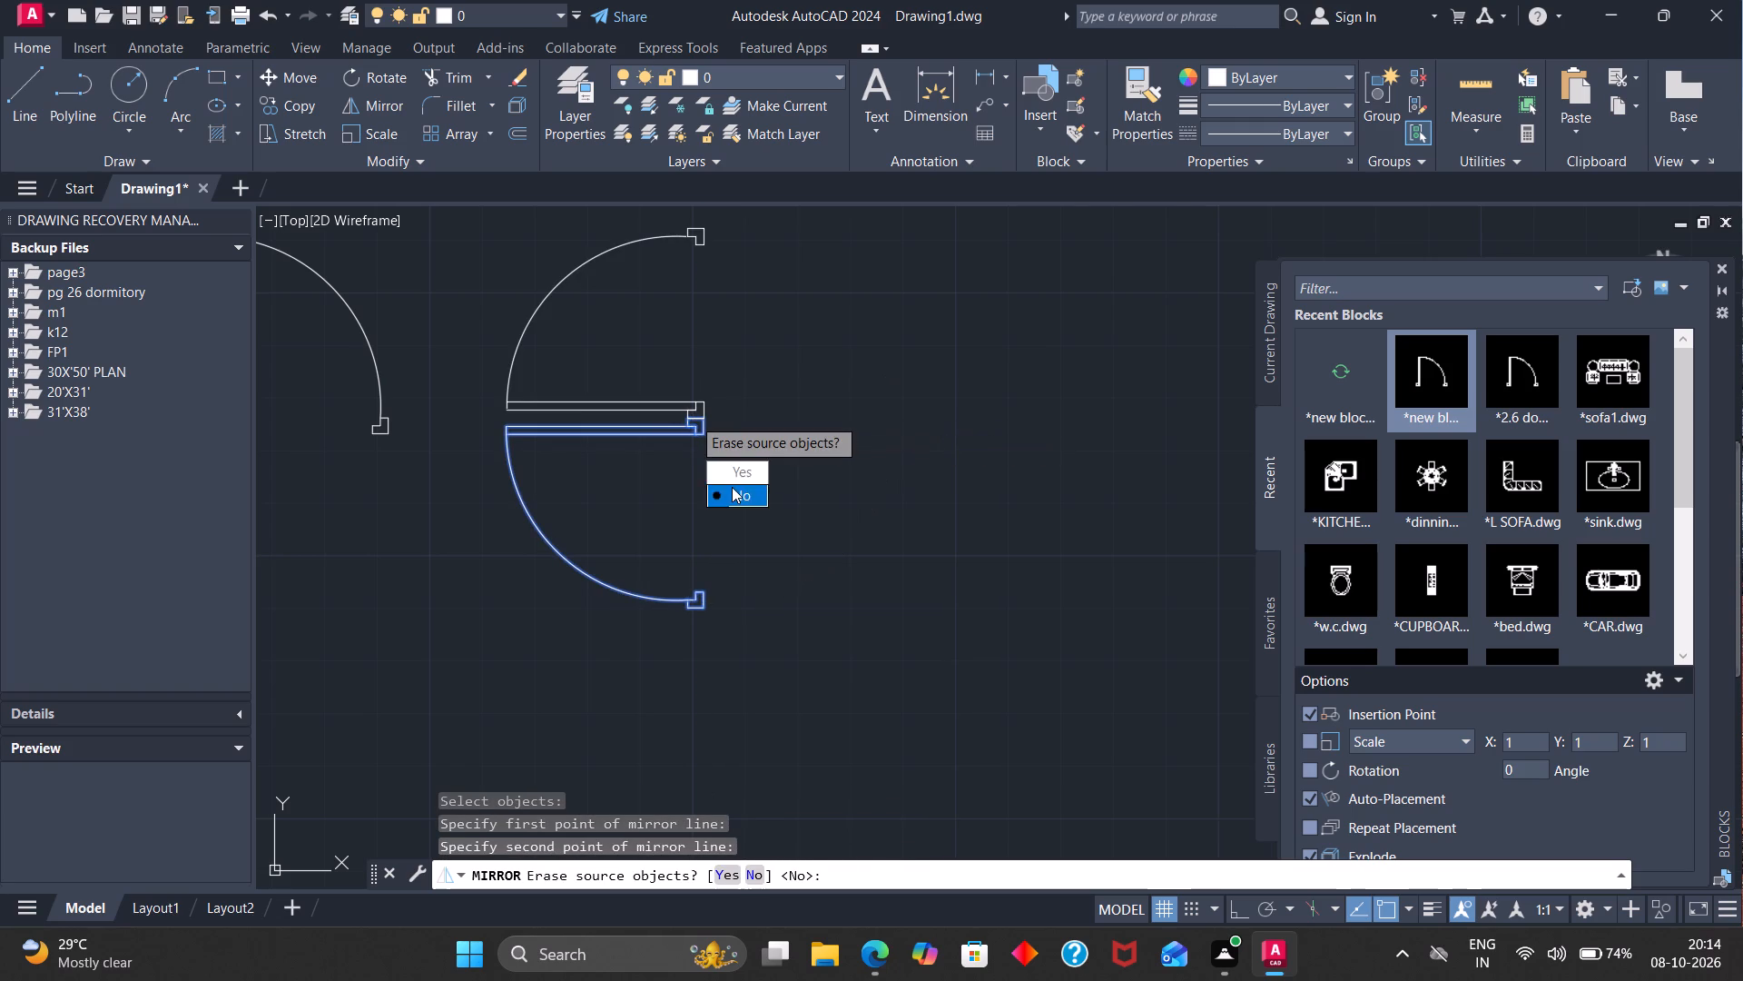
drag(733, 487, 692, 417)
Move the mirrored door by its upper east corner into the opening in the hall's east wall, onto the north stub's lower east corner.
scroll(684, 311, down, 5)
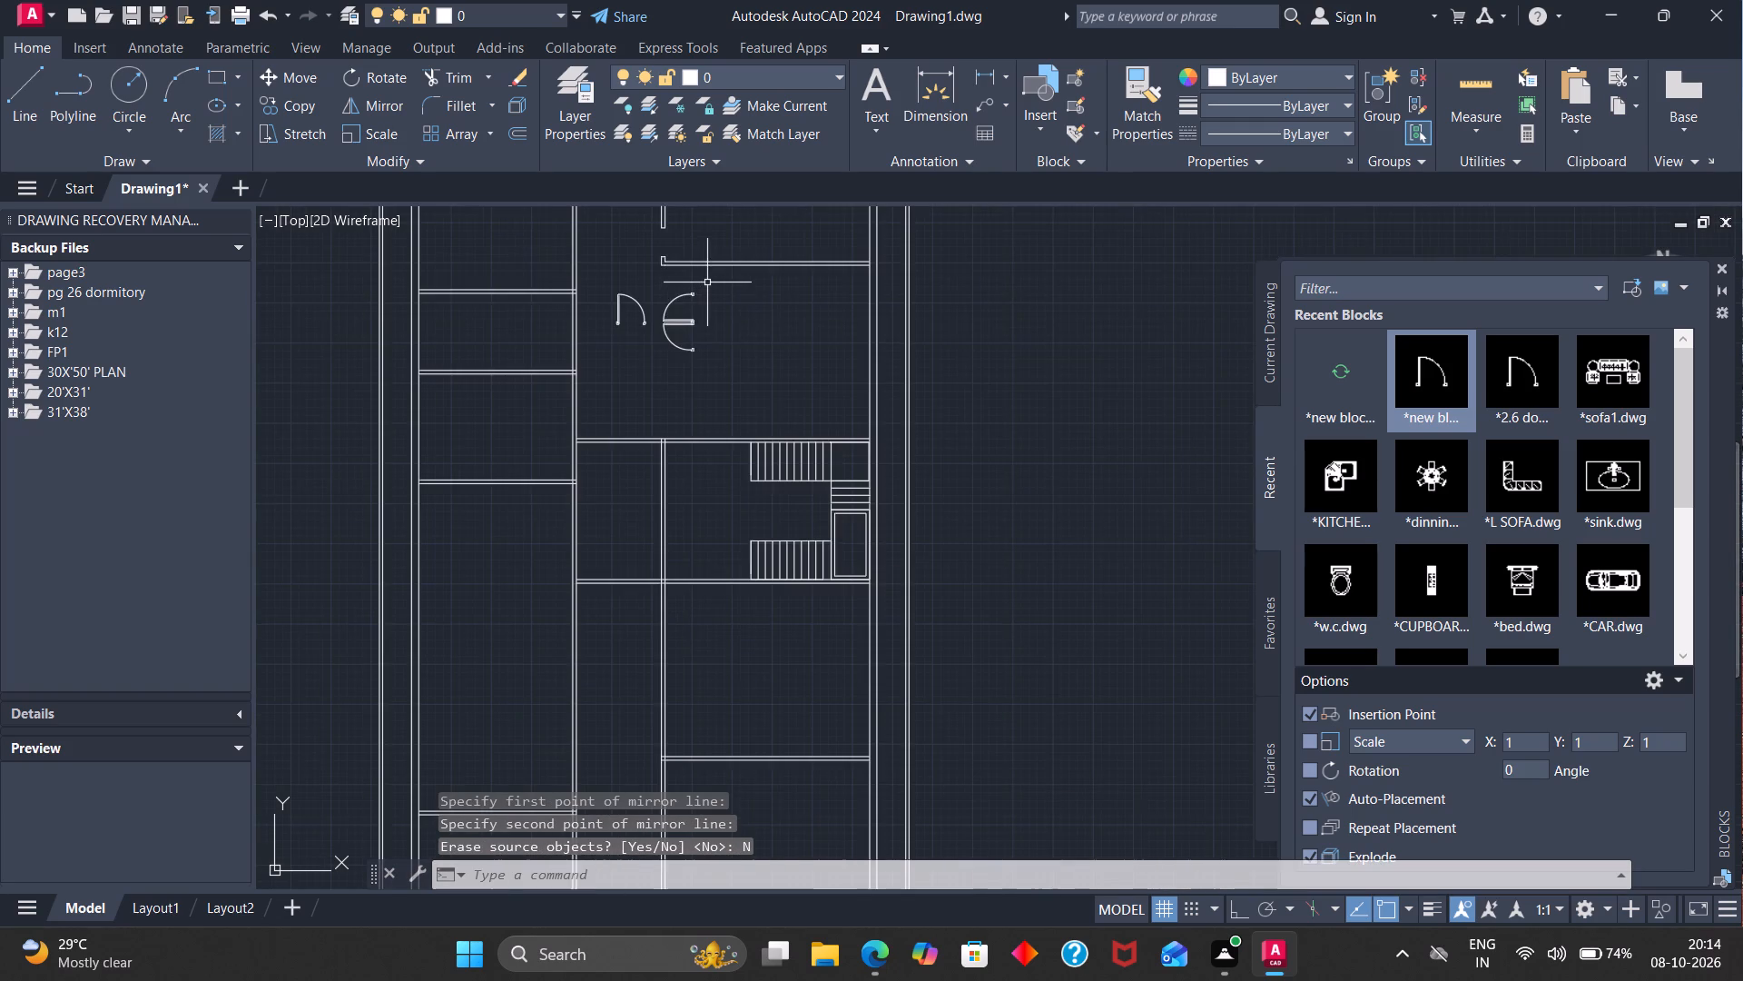
scroll(707, 282, up, 2)
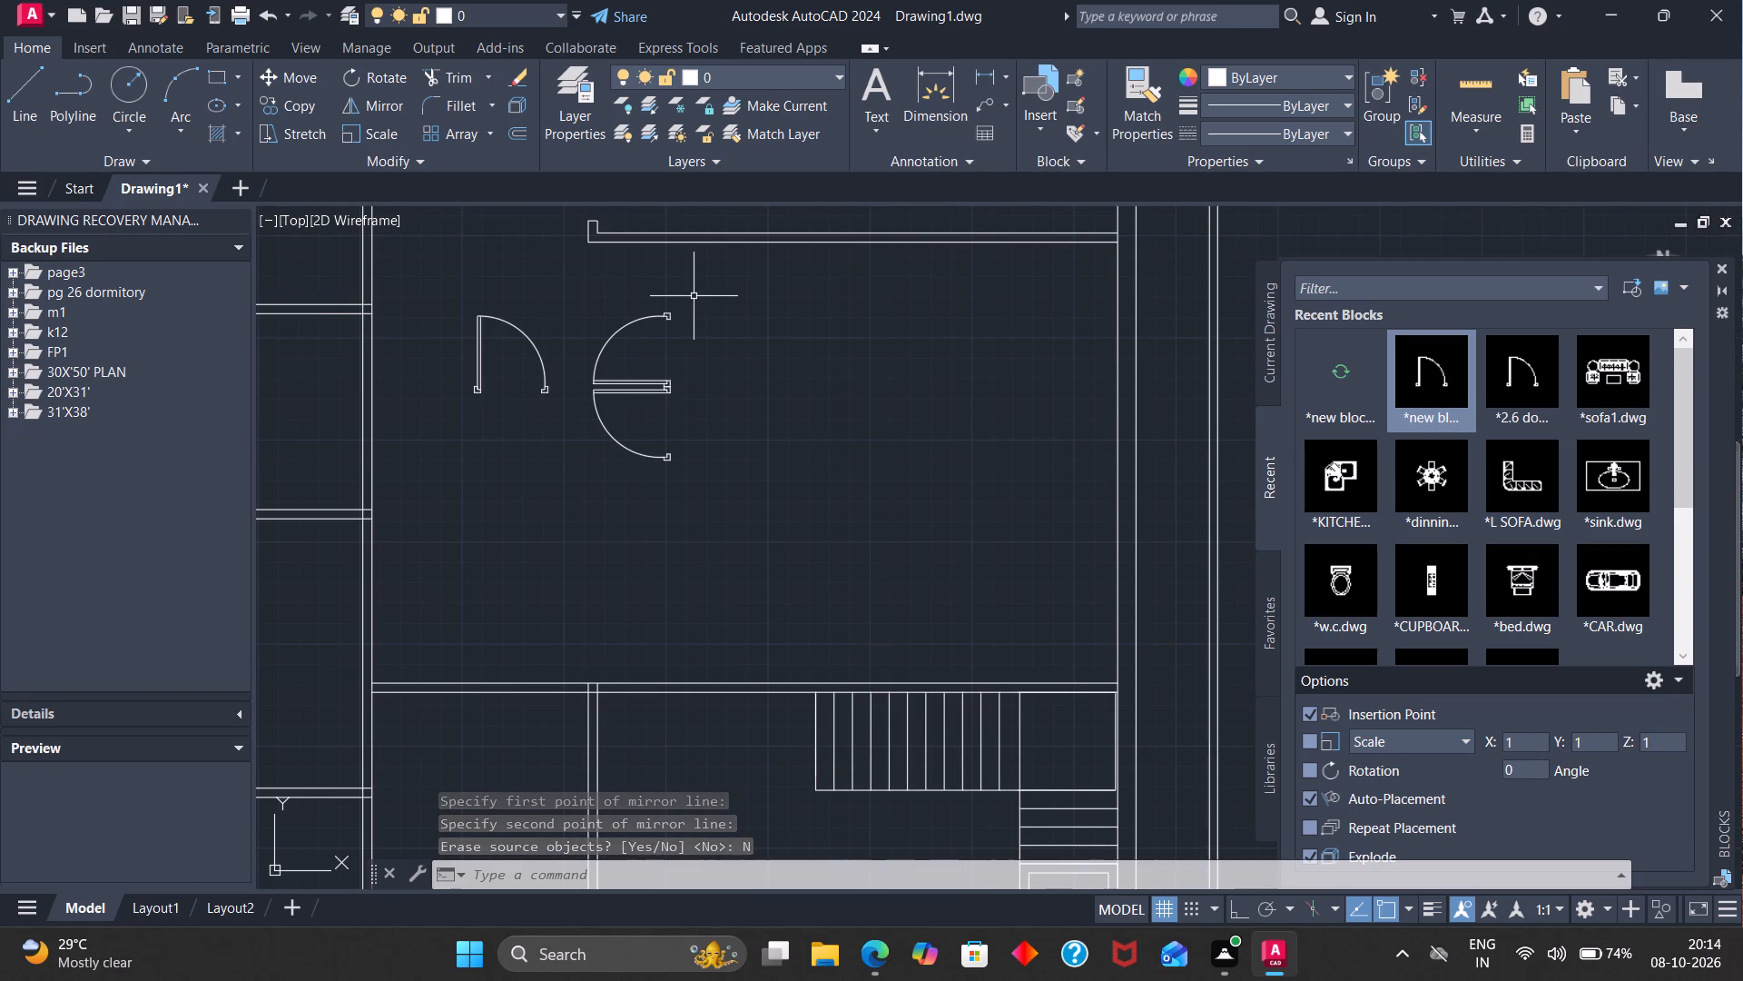
key(m)
key(Return)
click(670, 315)
key(Return)
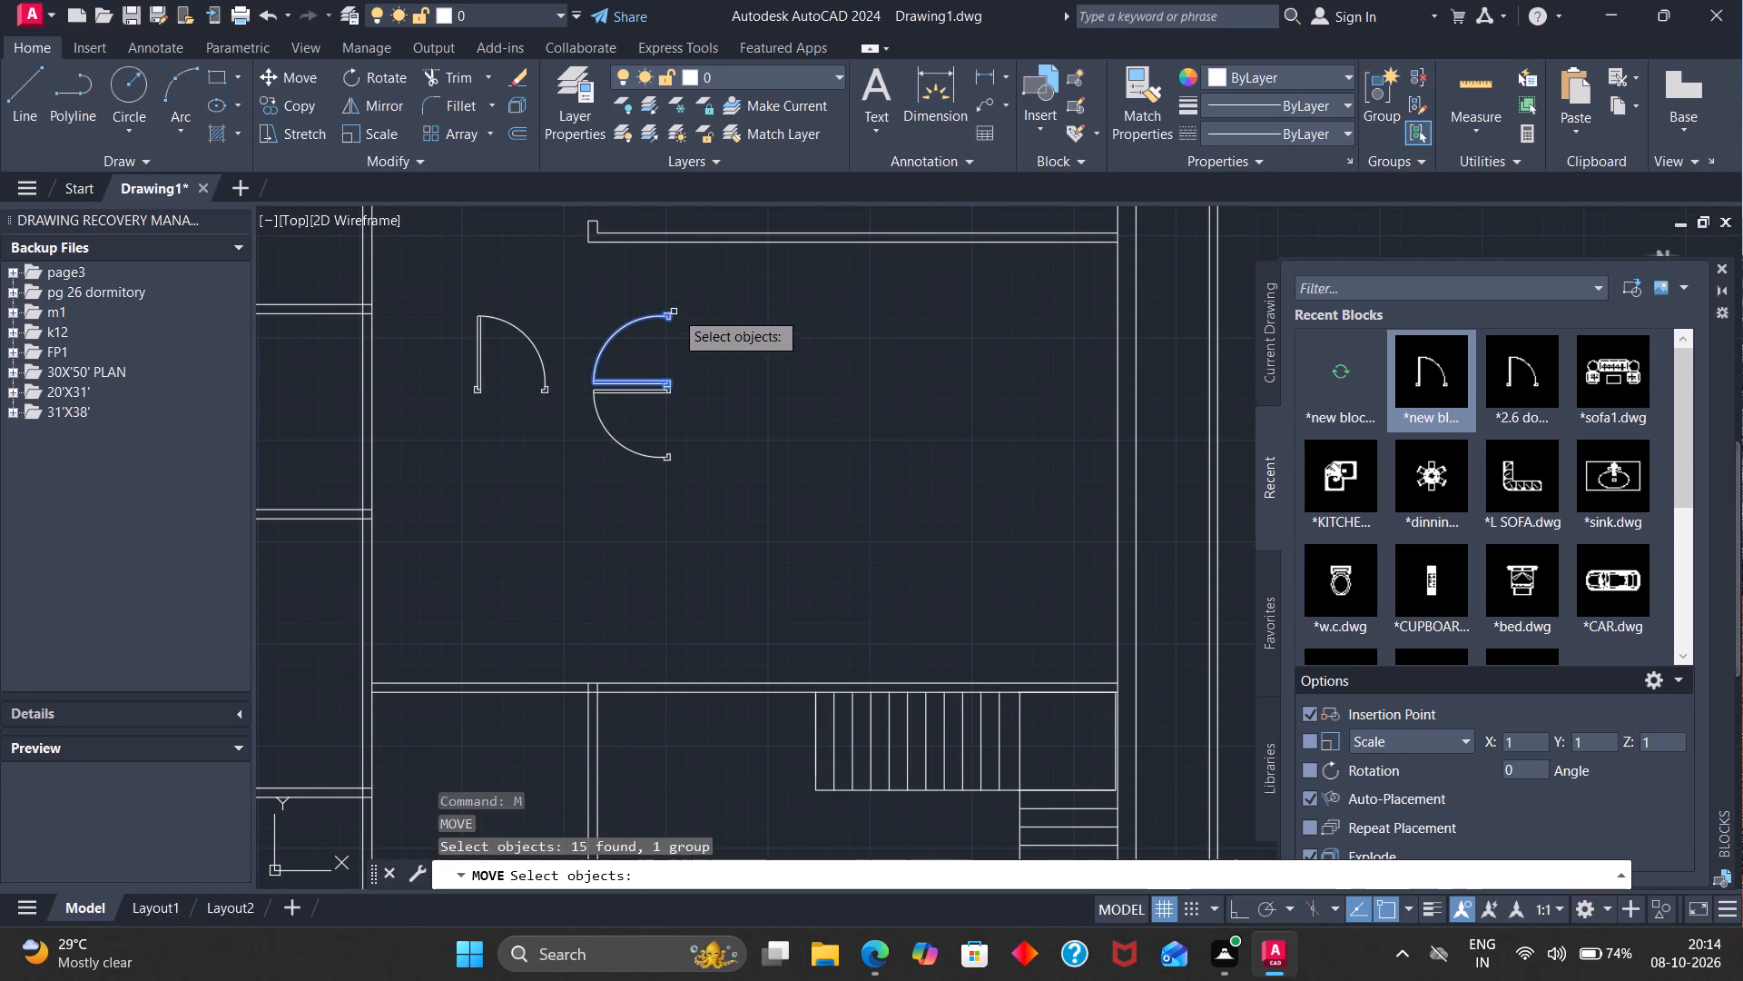
scroll(675, 310, up, 5)
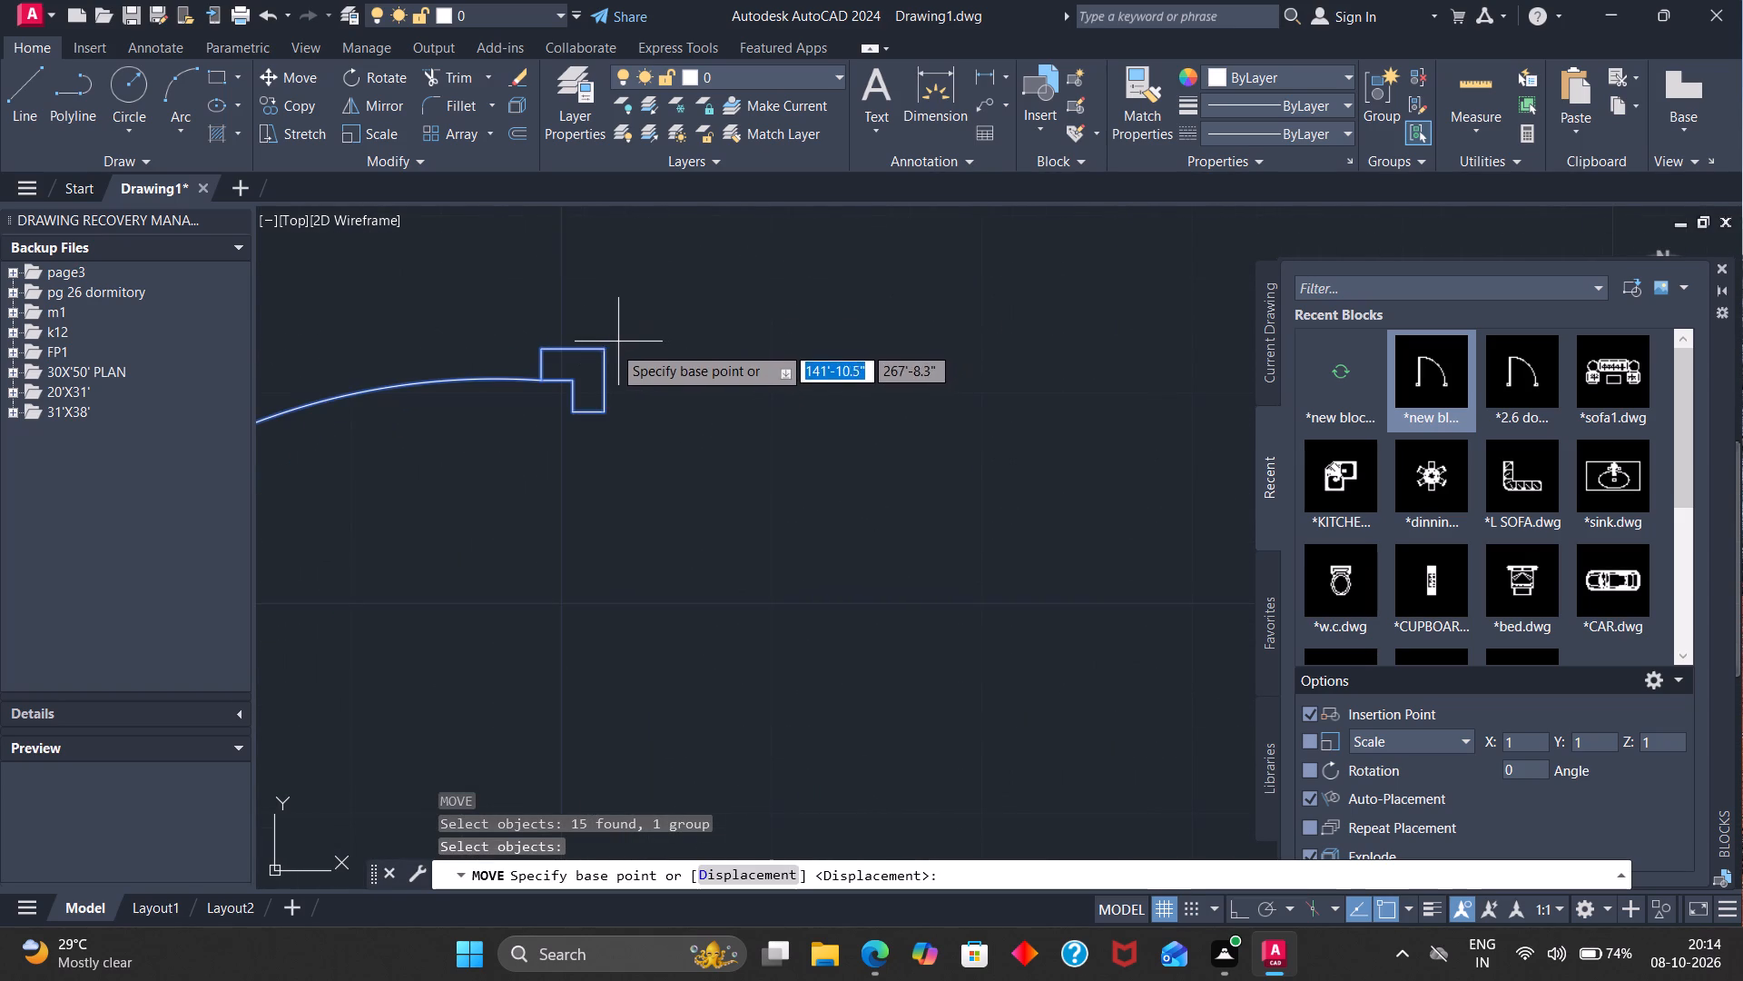
click(609, 350)
scroll(609, 350, down, 7)
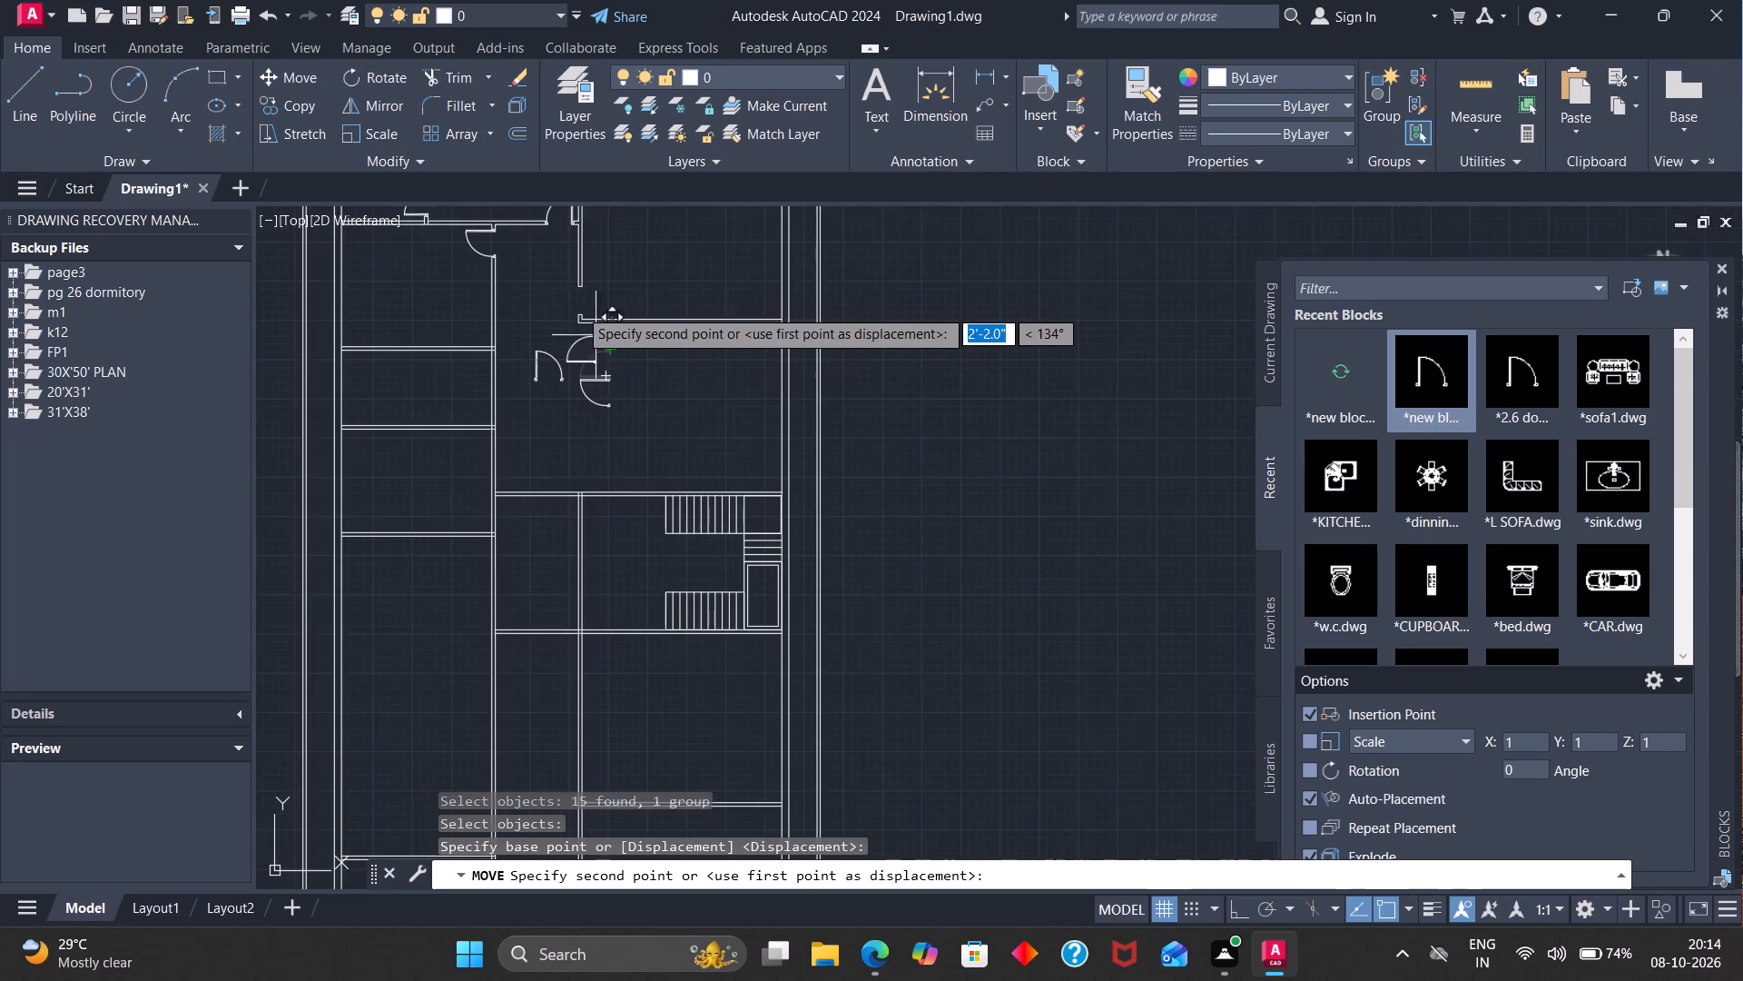
scroll(570, 292, up, 5)
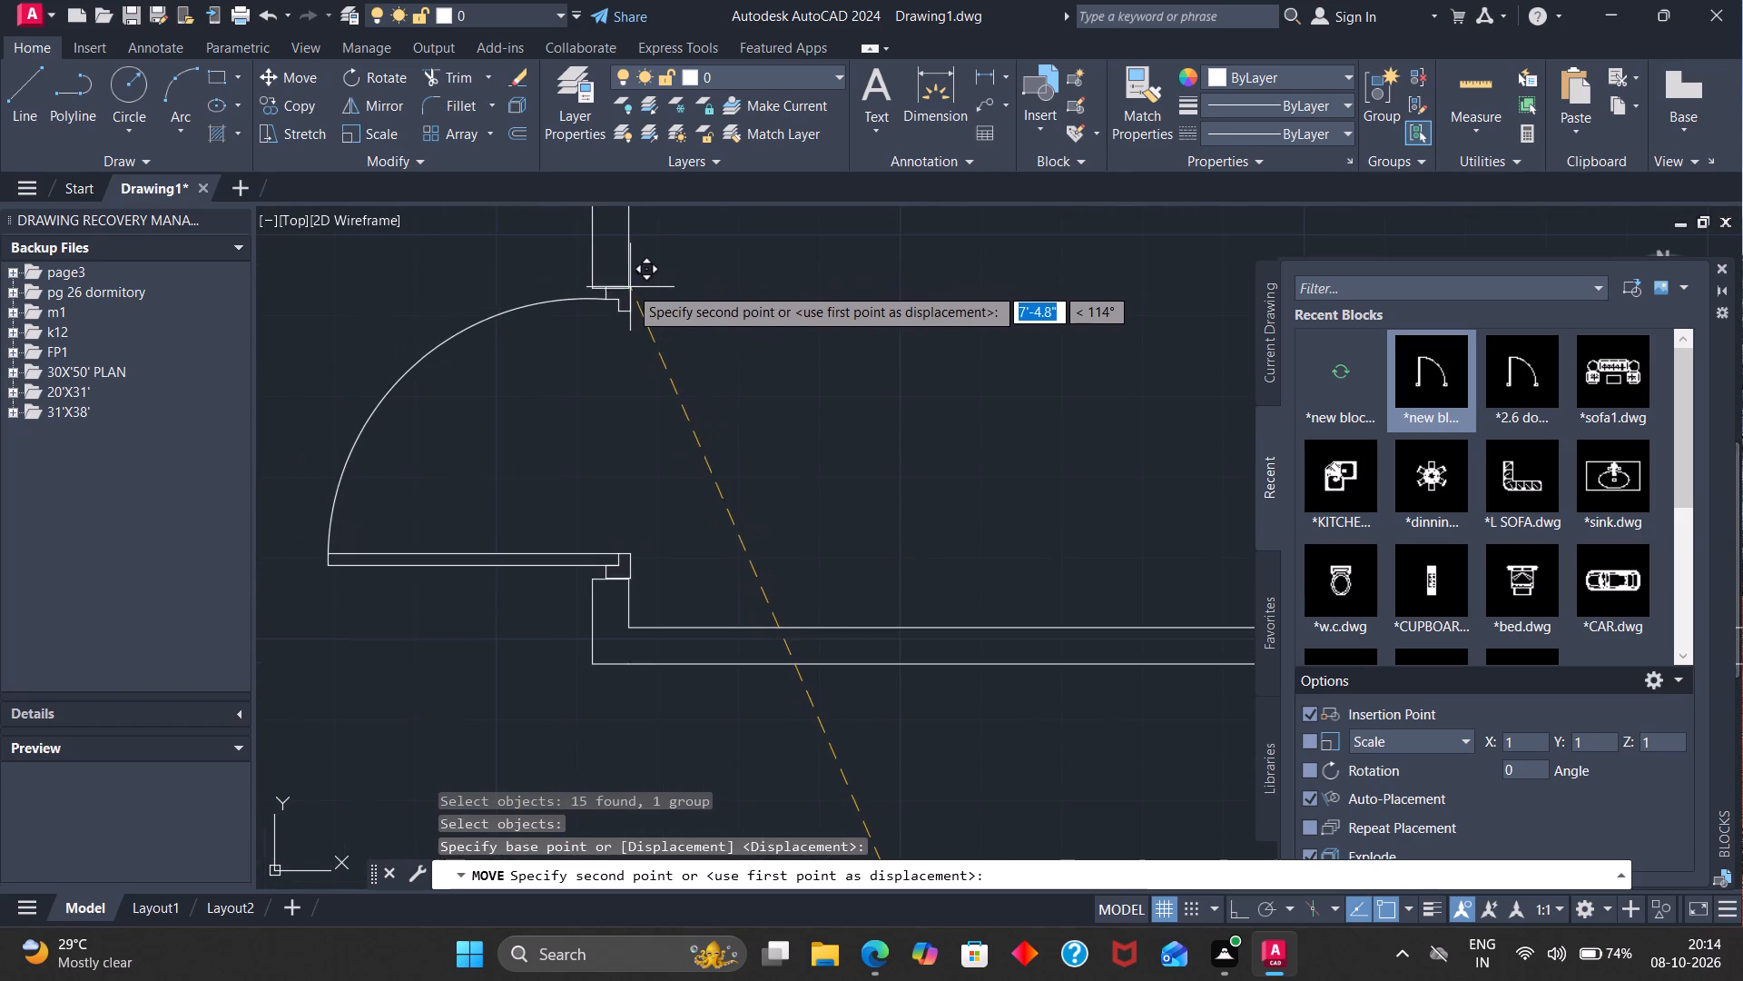
click(625, 281)
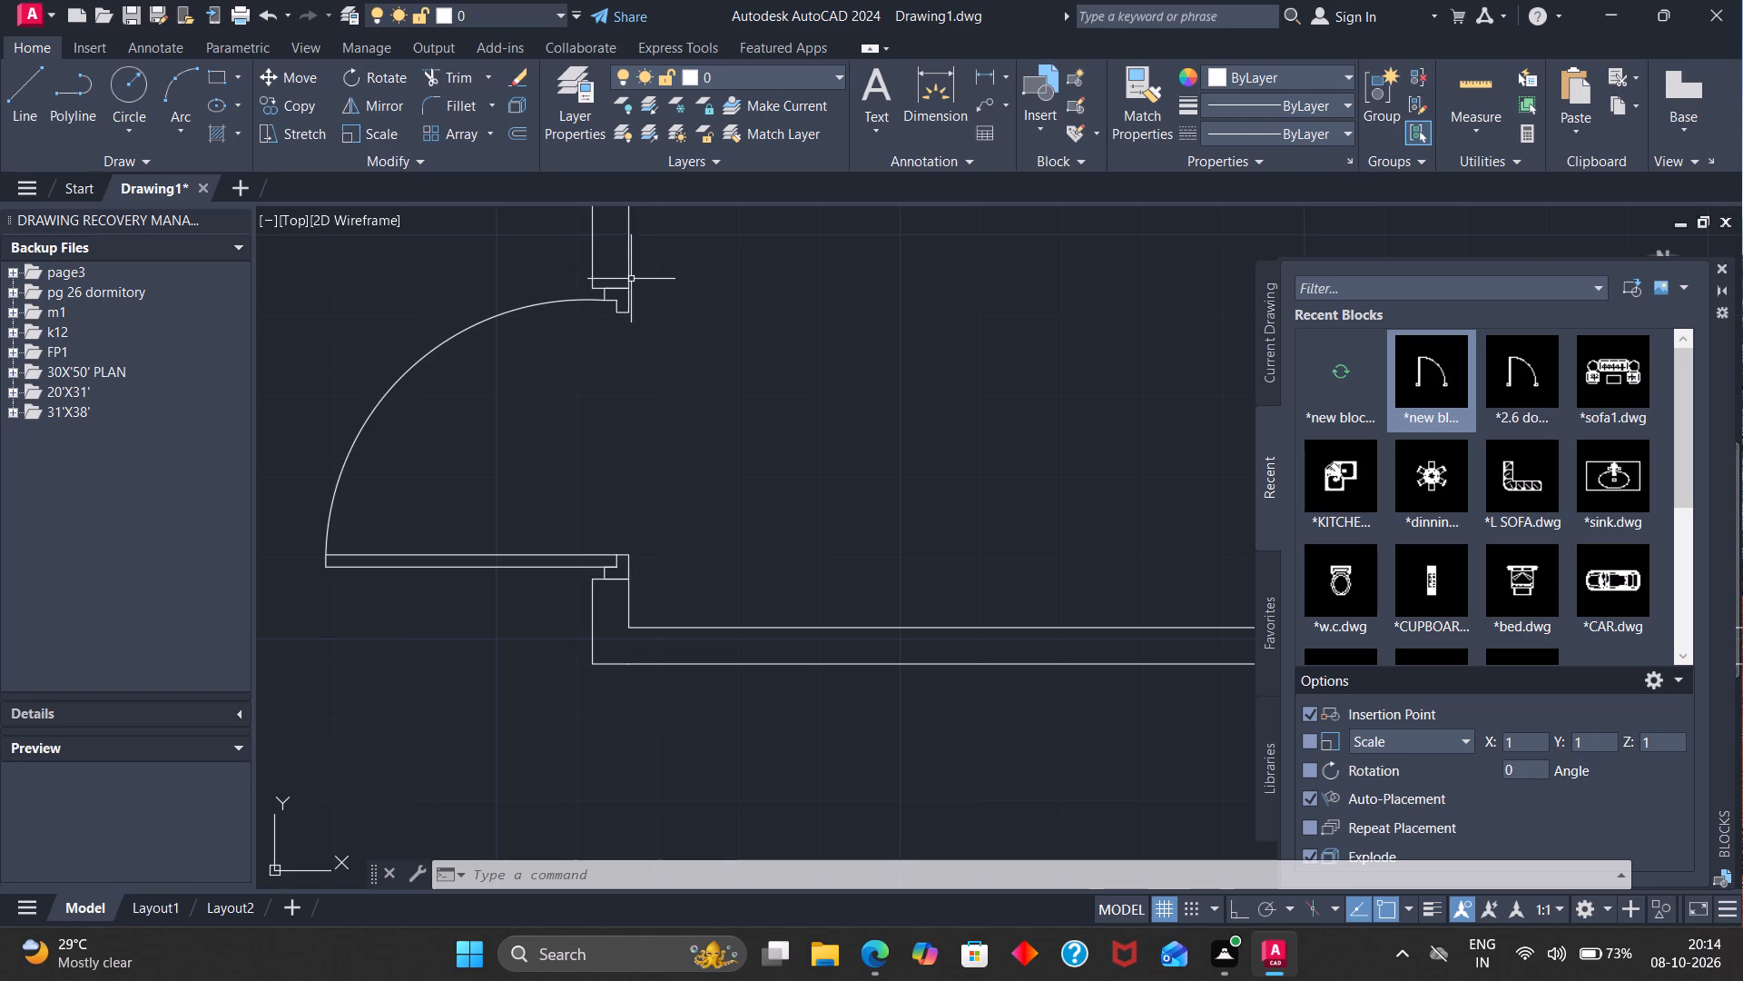
Replace the west exterior wall's inner face across the end of the partition south of the hall's west door with a separate short line.
scroll(620, 292, down, 4)
scroll(576, 407, down, 1)
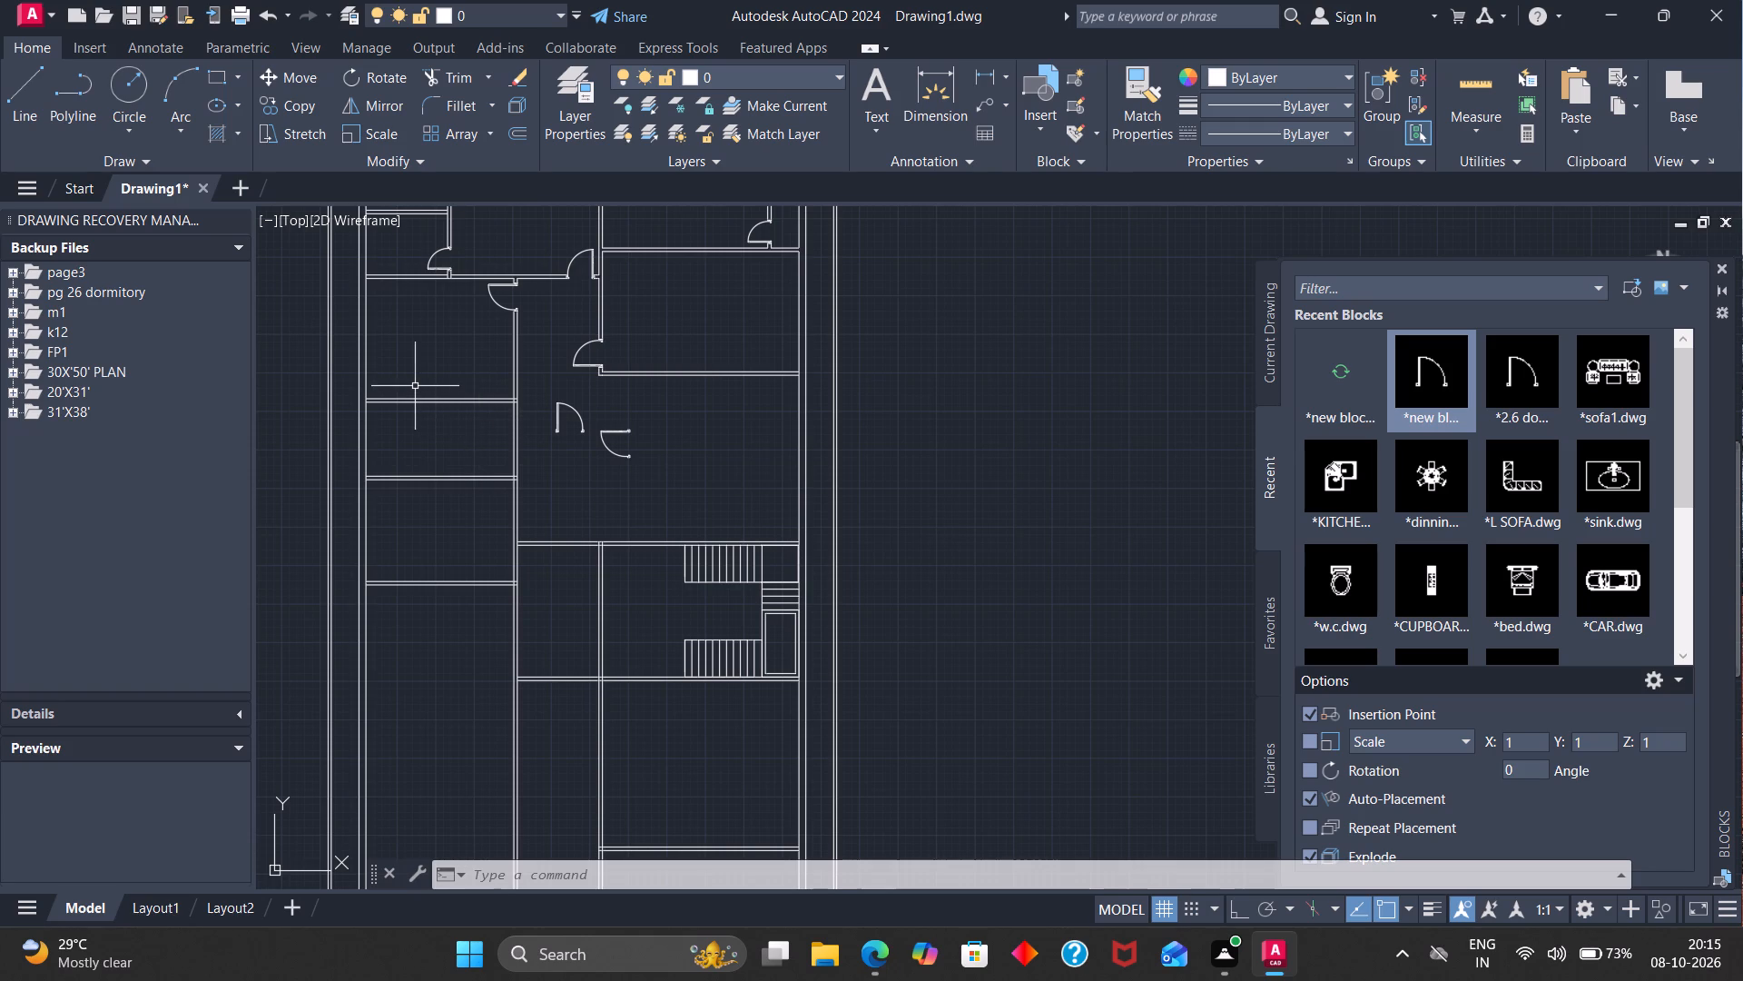
scroll(415, 386, up, 2)
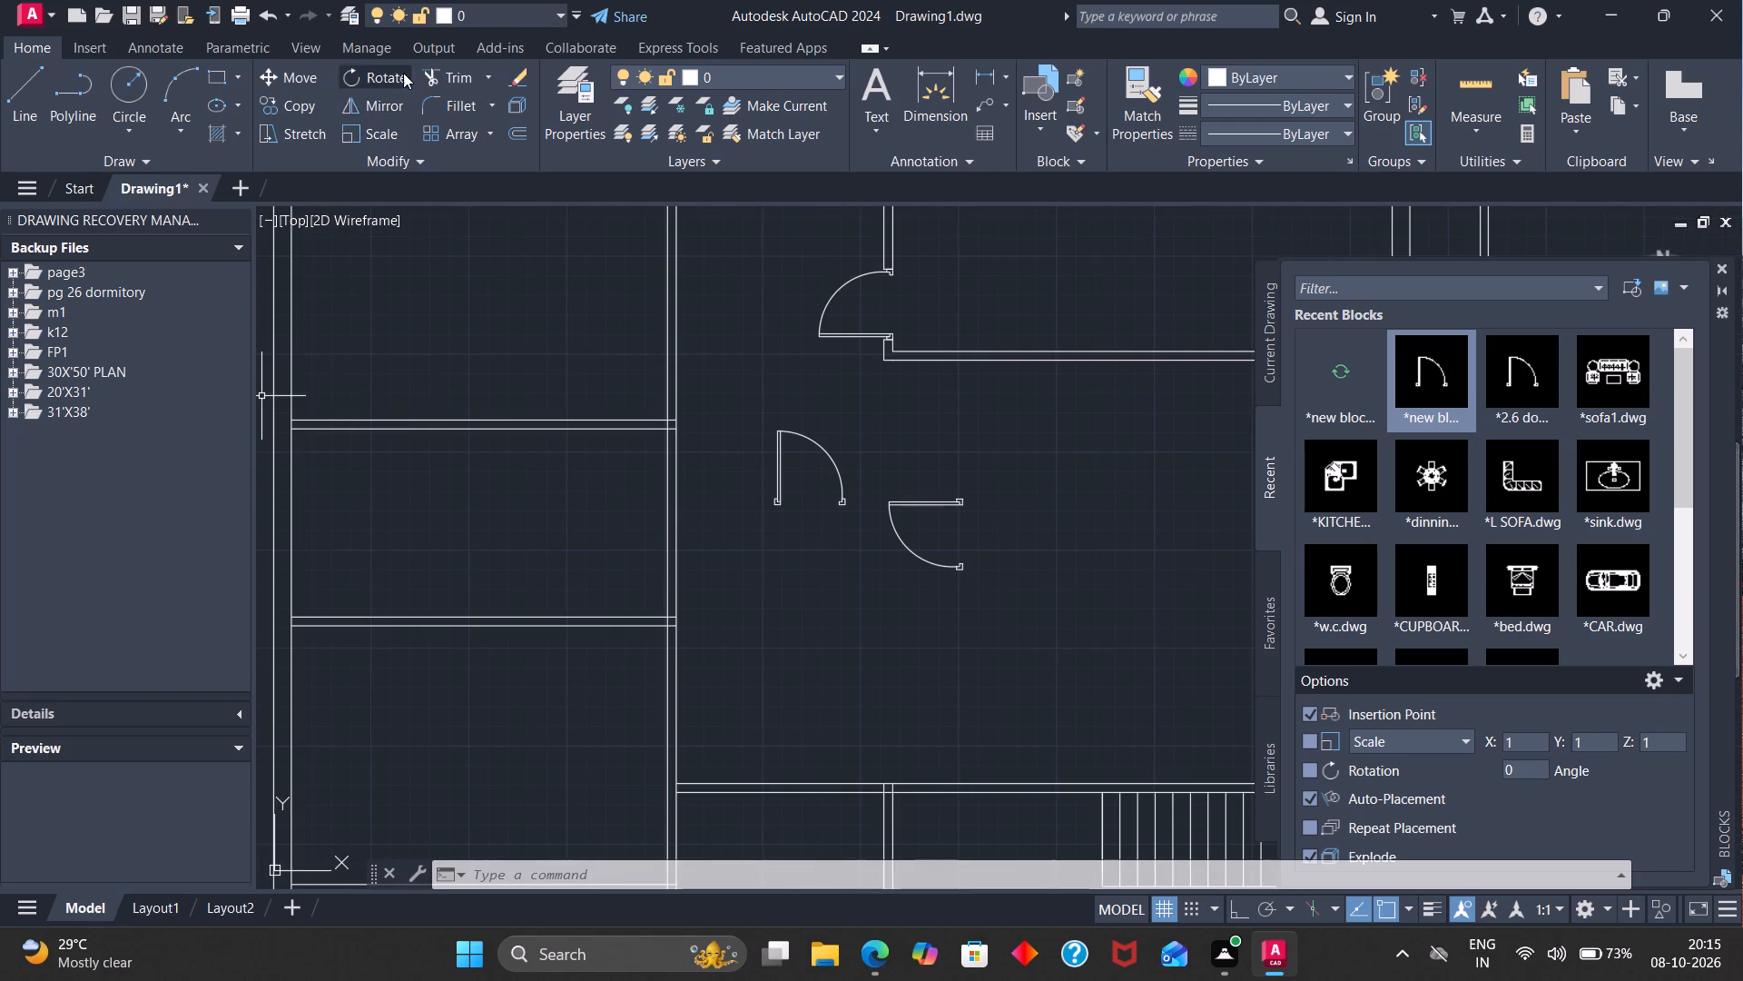
click(427, 66)
scroll(292, 416, up, 4)
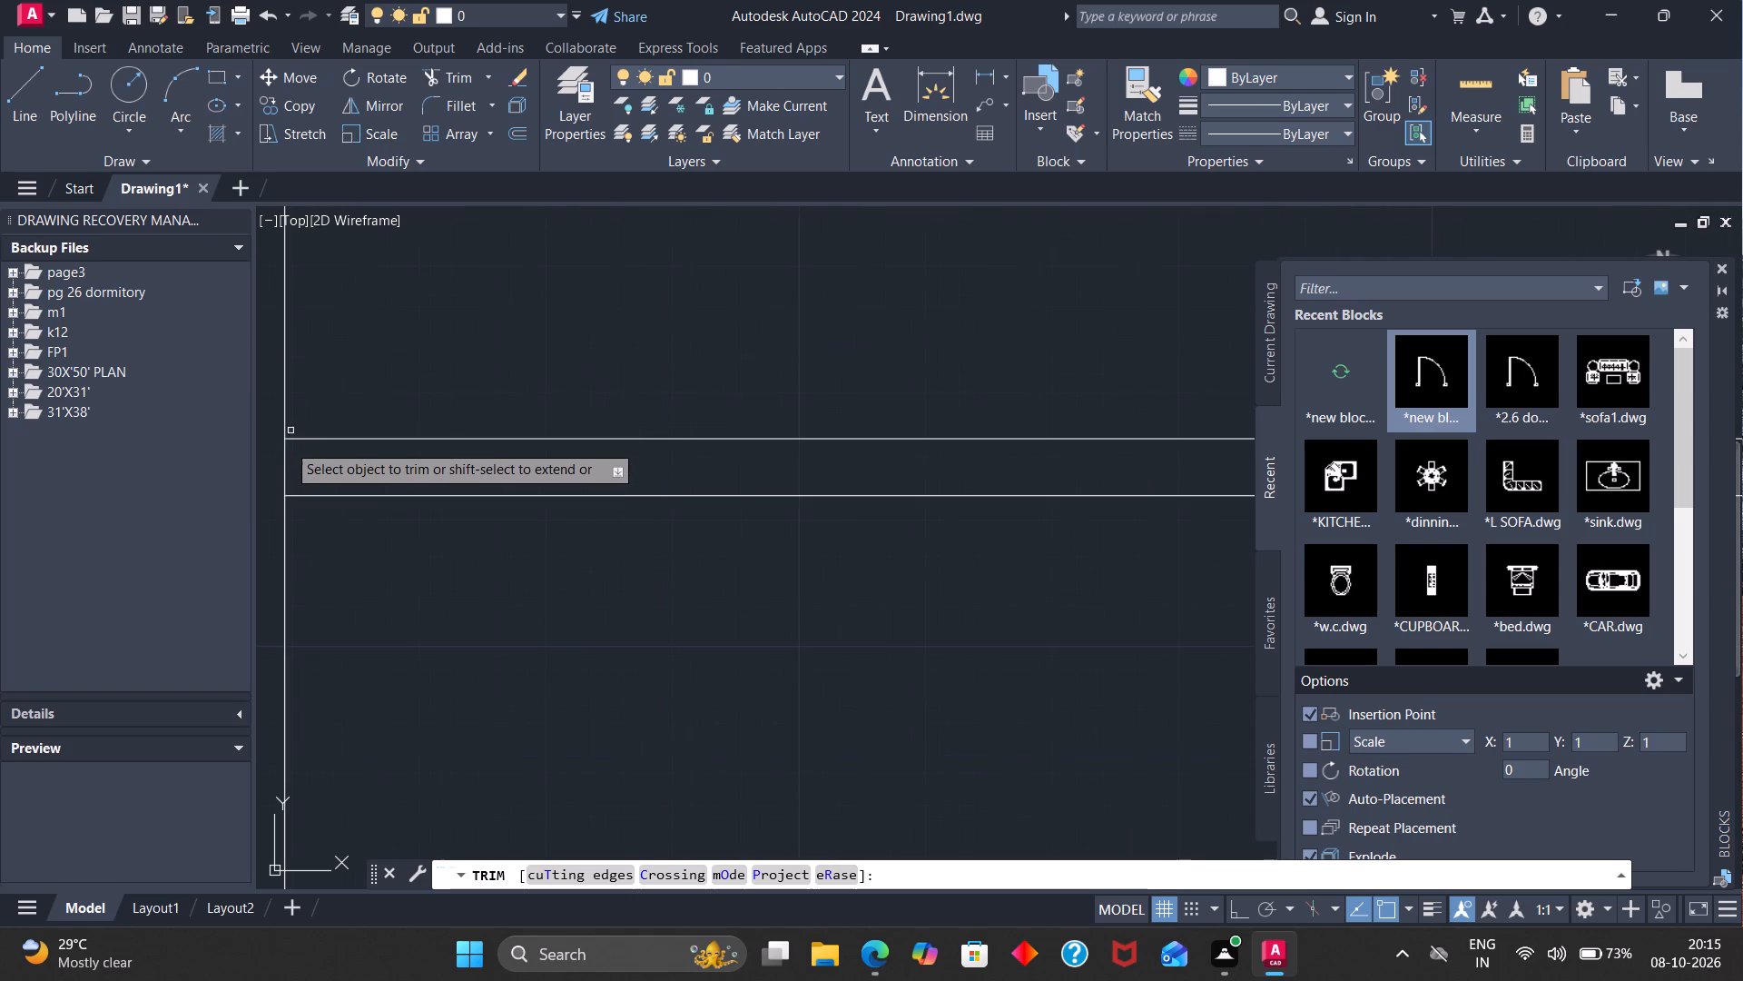
click(284, 475)
click(24, 93)
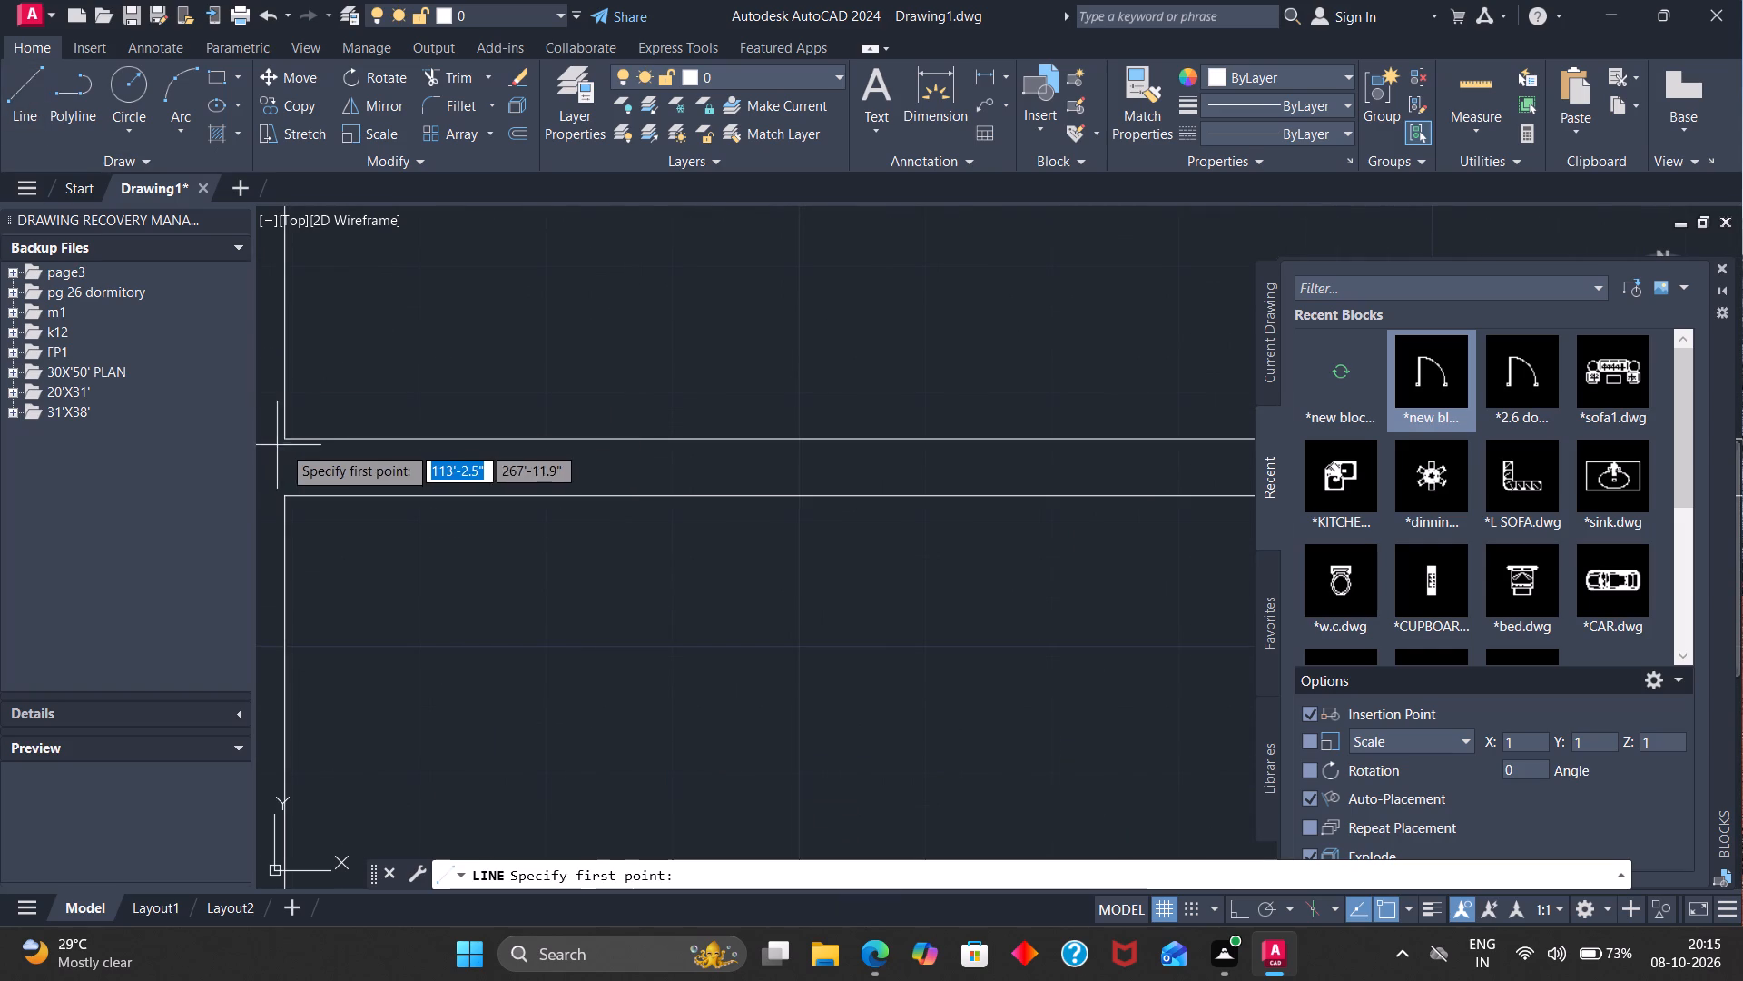
click(288, 441)
click(284, 496)
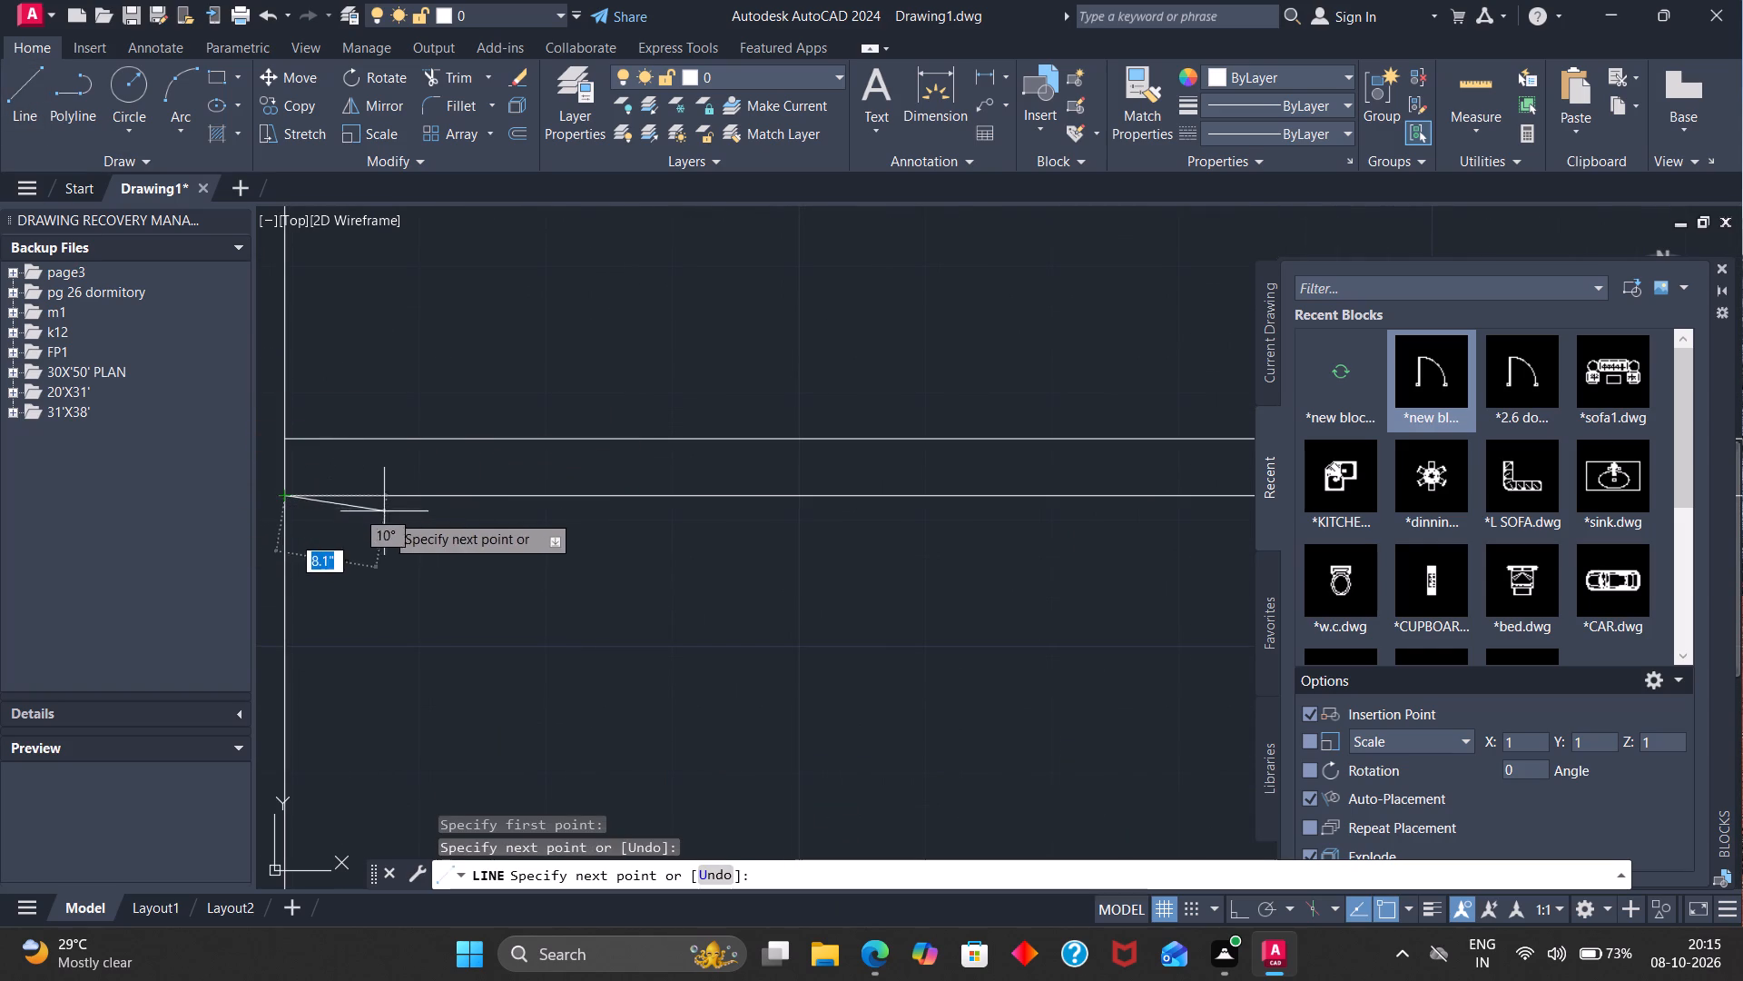
key(Escape)
Offset the short line 6" east along the partition, and offset that copy a further 2'6" east.
key(o)
key(Return)
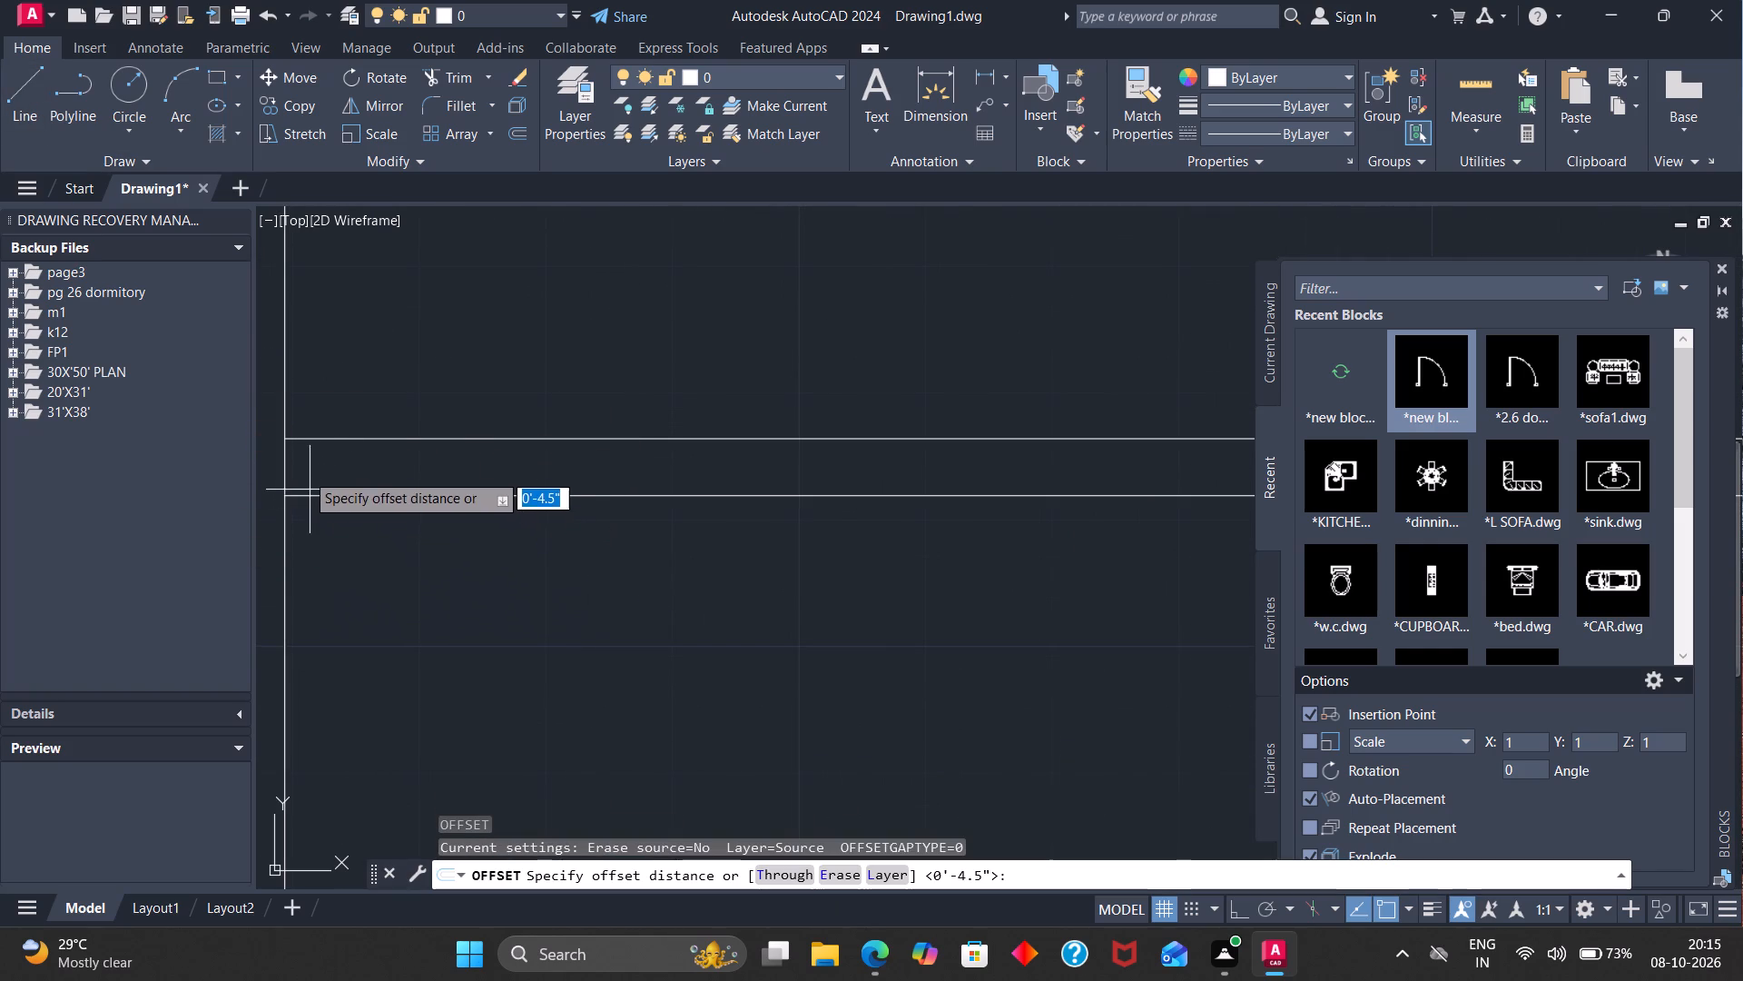
key(6)
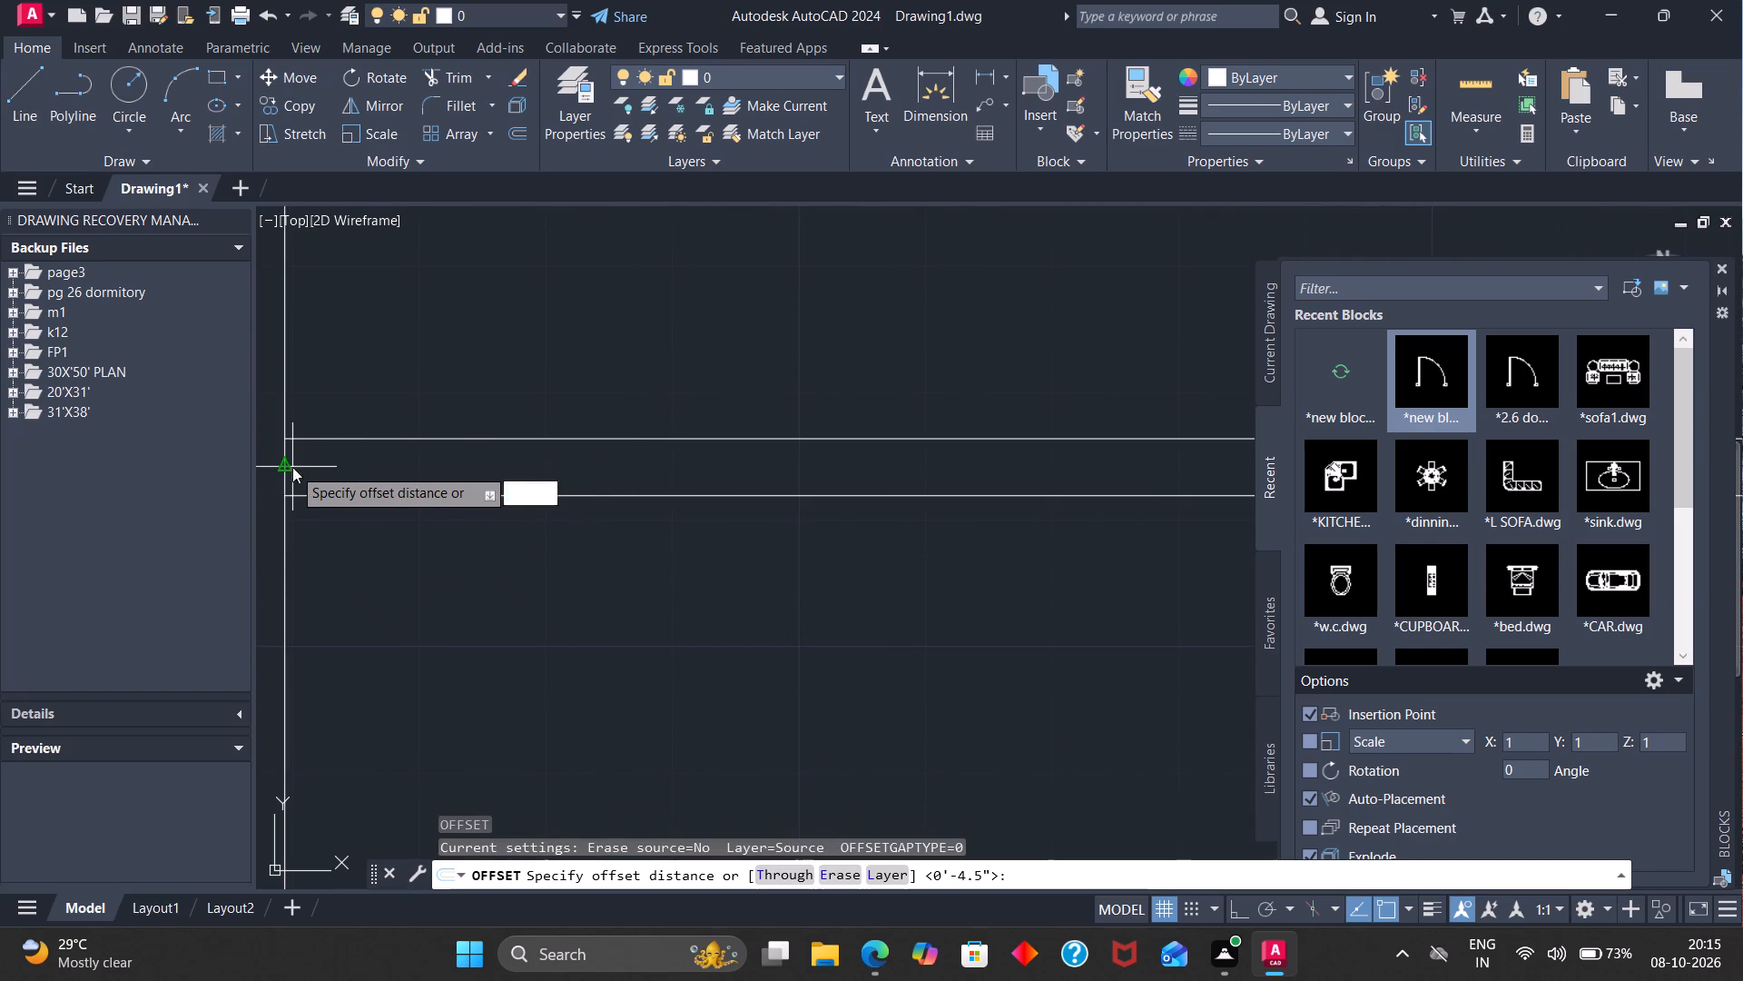
key(Return)
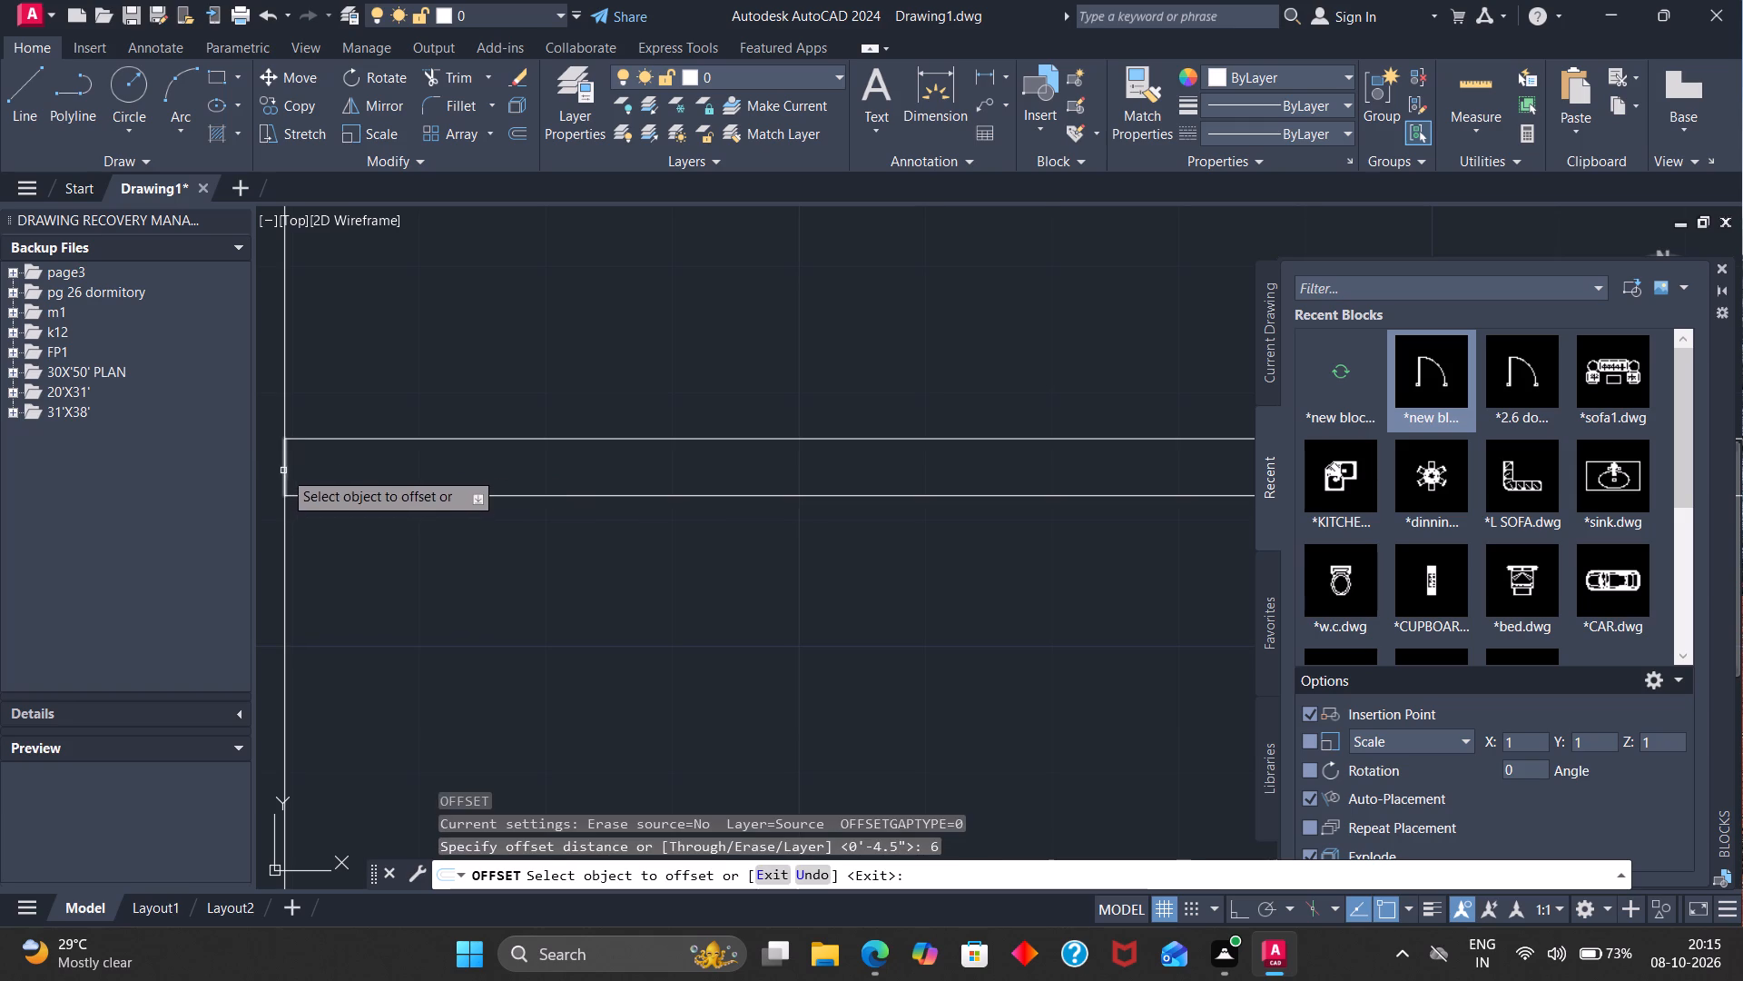
click(283, 471)
click(338, 473)
click(362, 472)
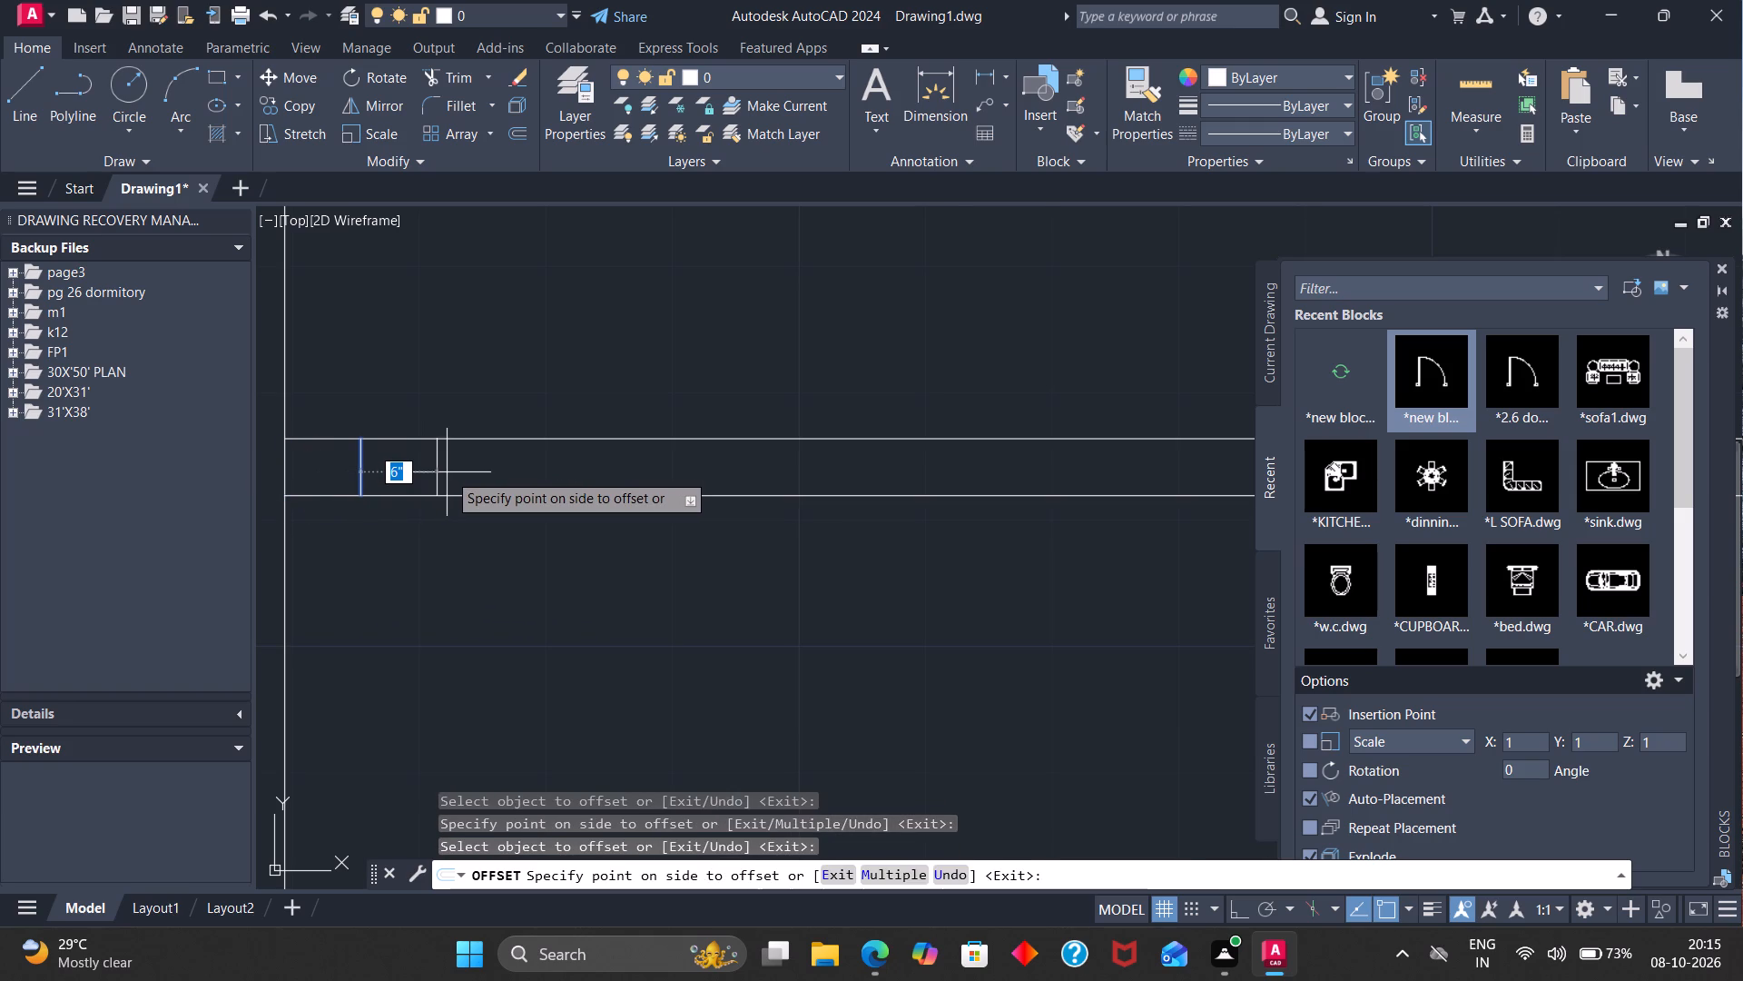
key(2)
key(apostrophe)
key(6)
key(shift+quotedbl)
key(Return)
Trim the partition faces between the two jamb lines to form an opening, and remove the short line across the partition's west end.
scroll(448, 472, down, 2)
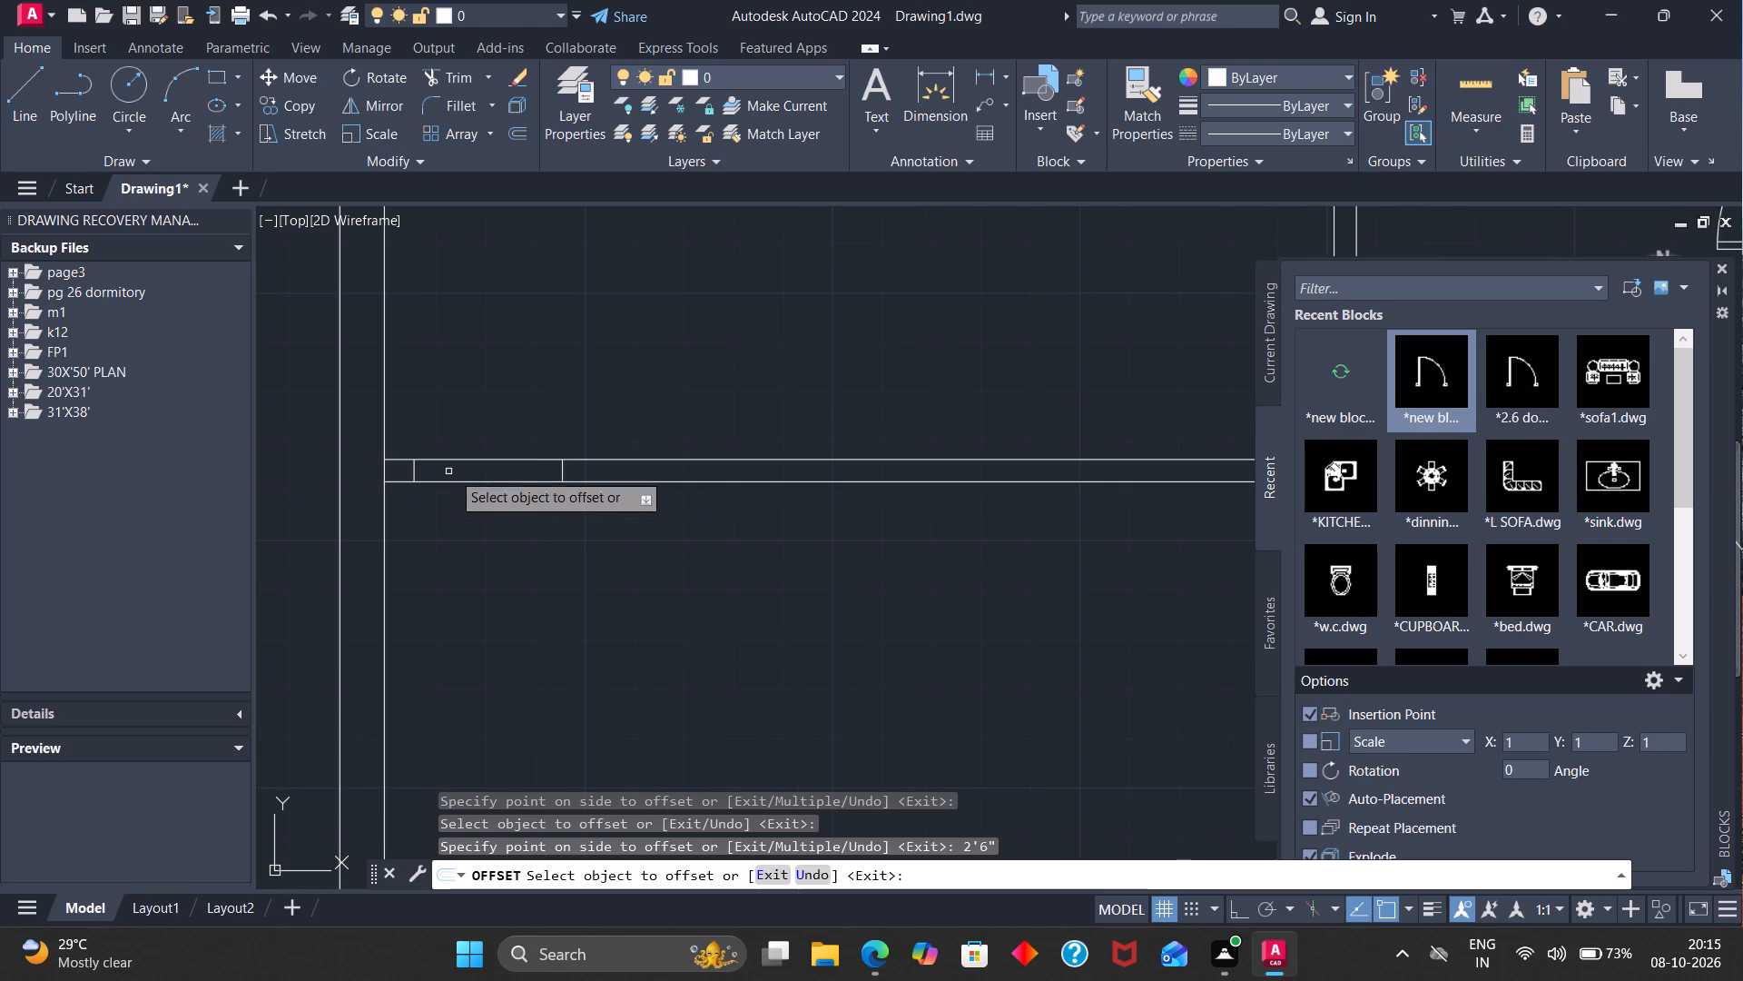
click(461, 68)
drag(505, 421, 485, 578)
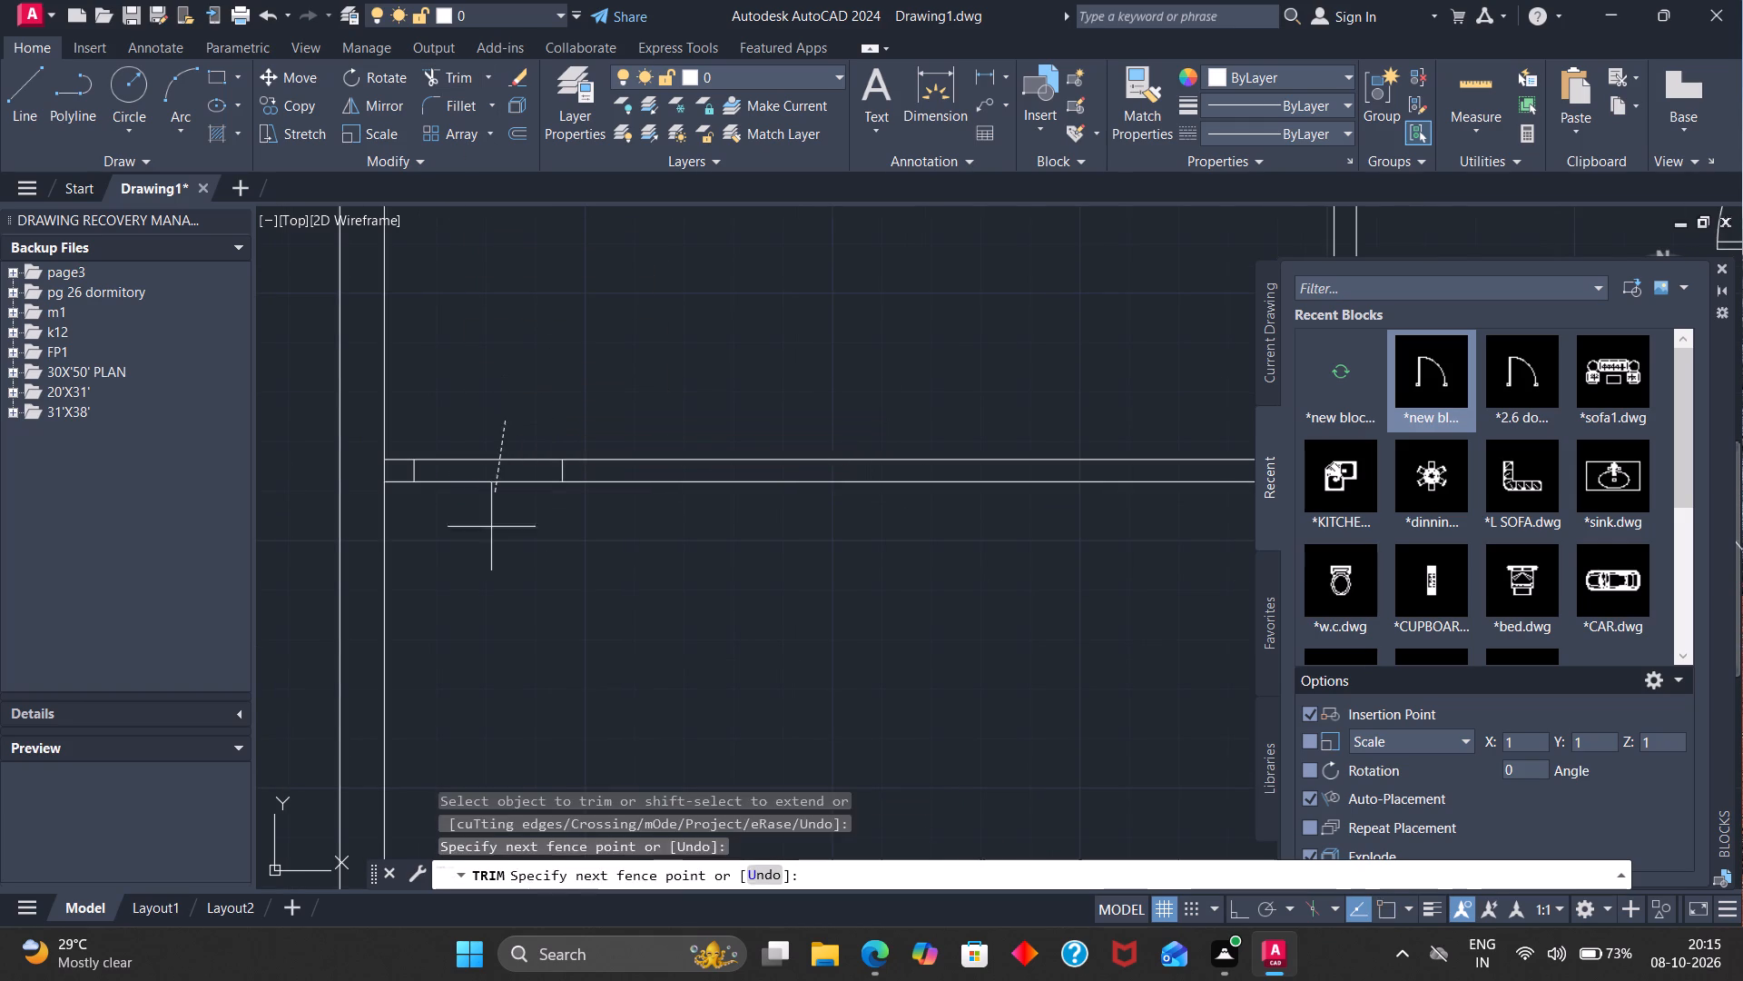
drag(485, 578, 484, 587)
scroll(393, 488, up, 3)
drag(391, 461, 364, 460)
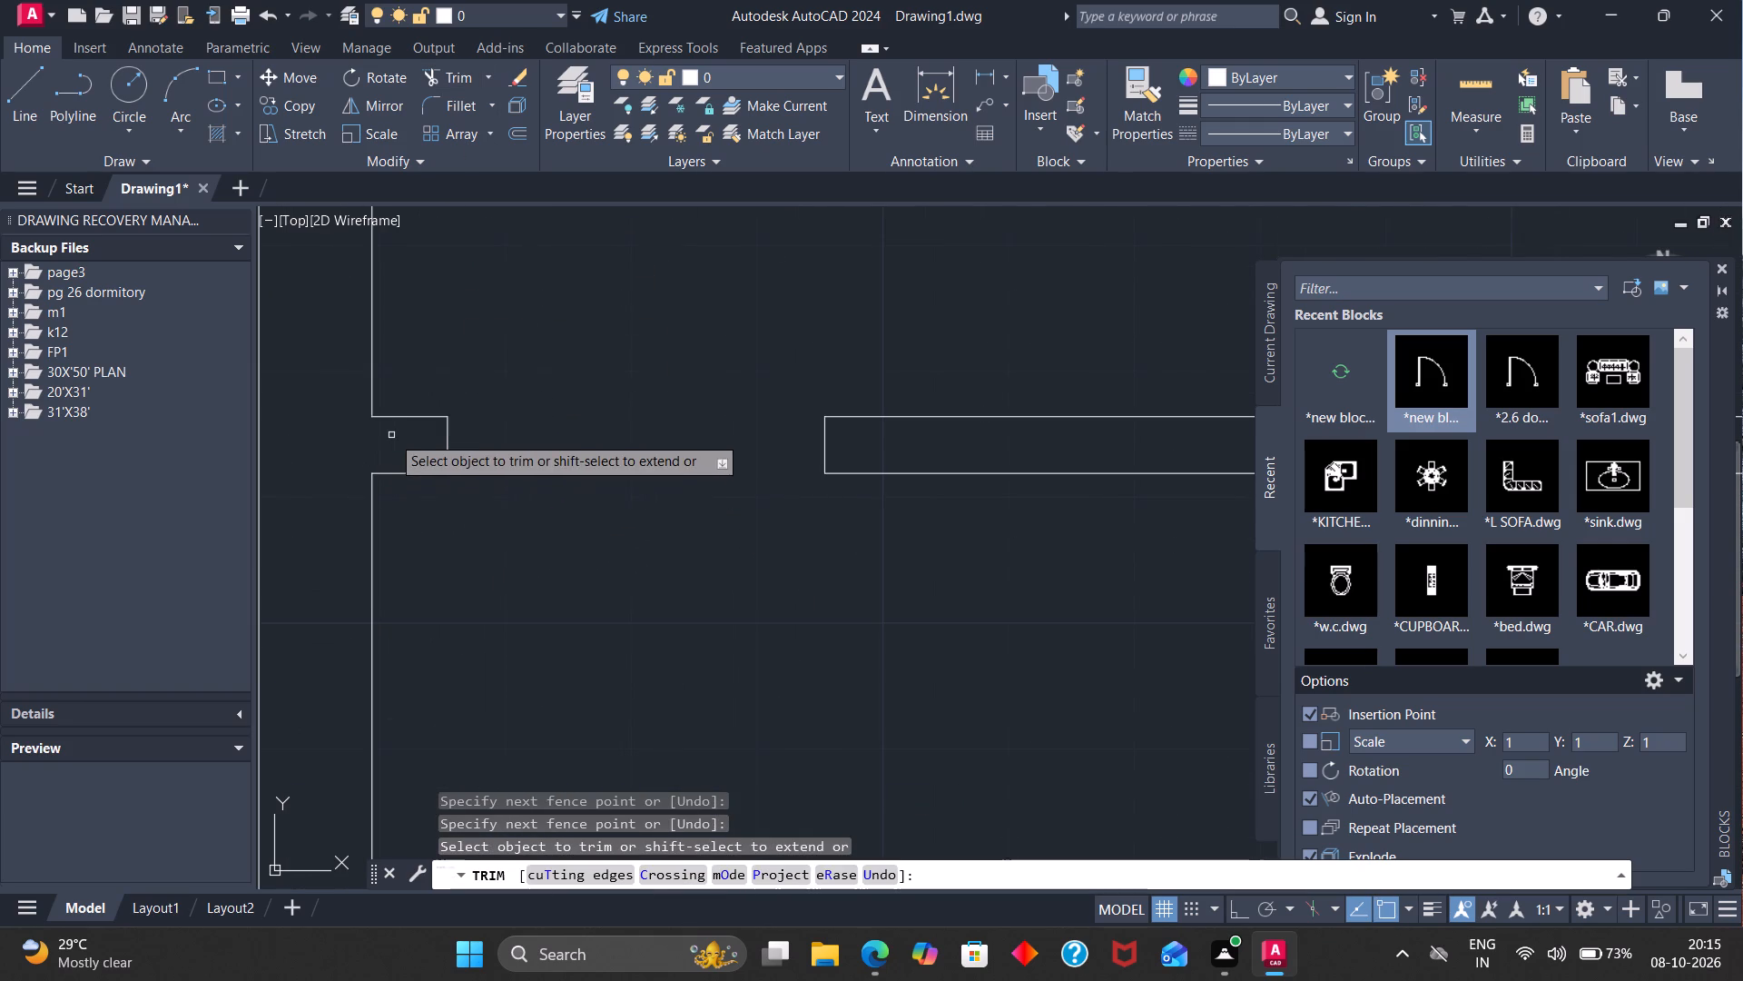
Trim the overlapping lines where the same partition's east end meets the hall's west wall, opening the junction between its faces.
scroll(391, 435, down, 3)
scroll(423, 505, down, 2)
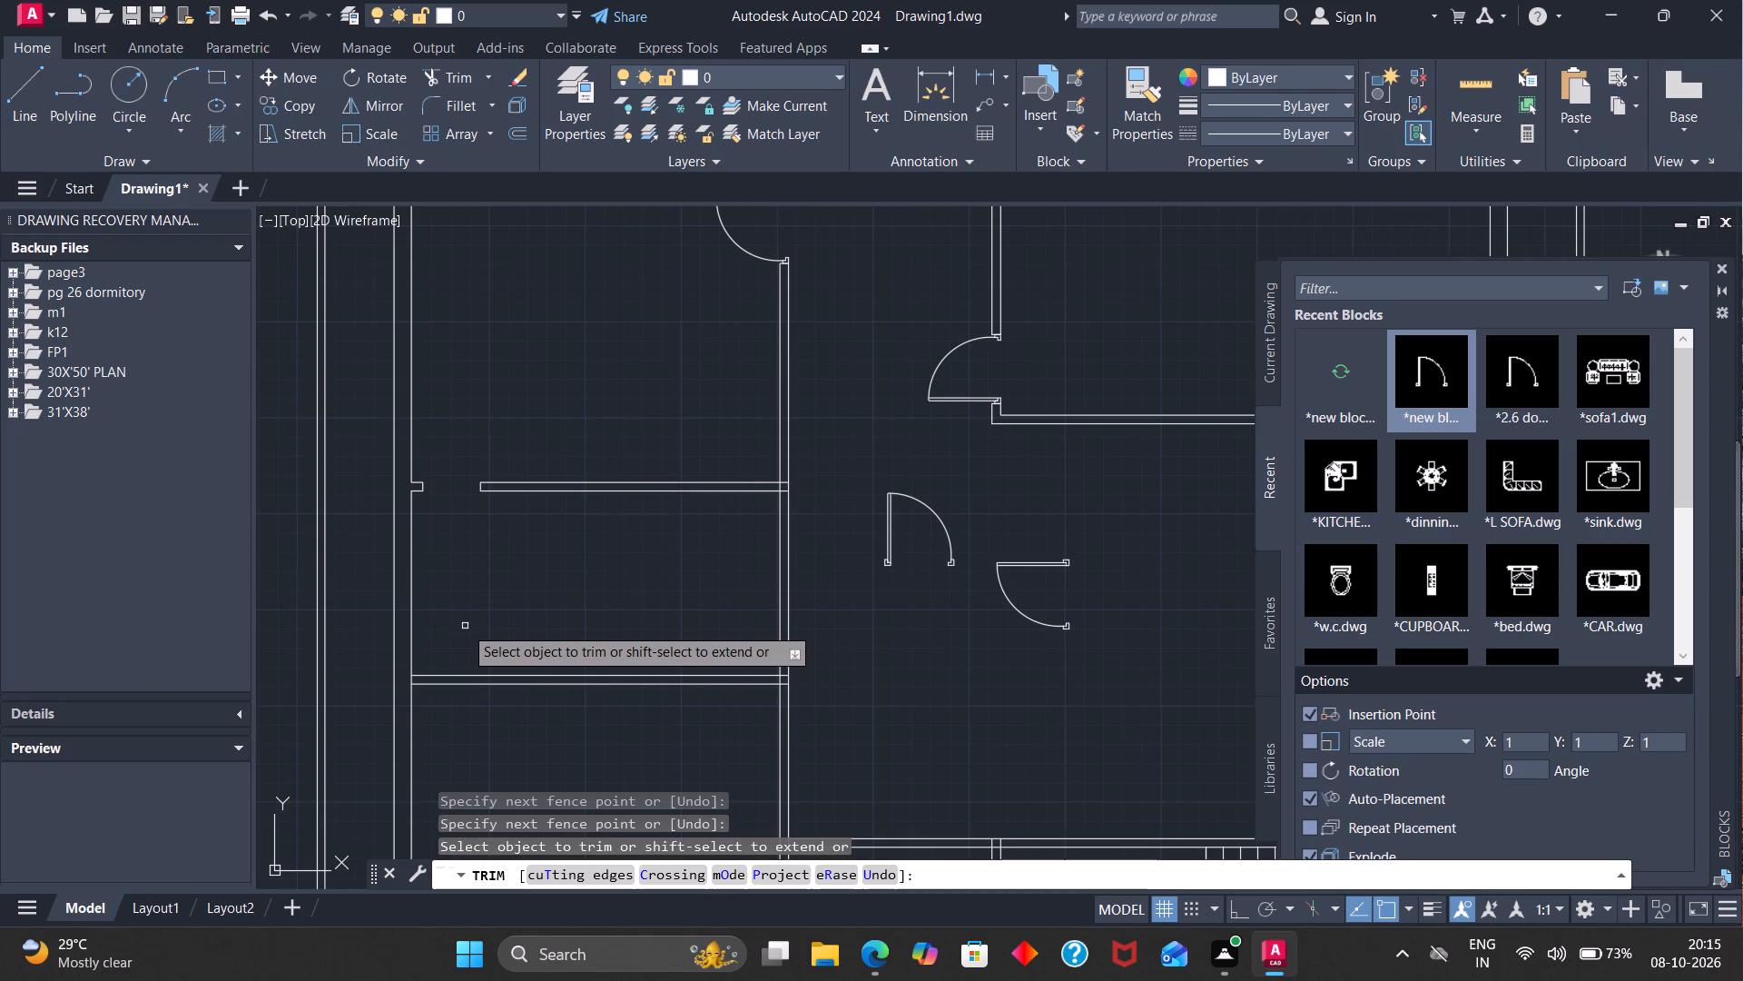
scroll(822, 497, up, 3)
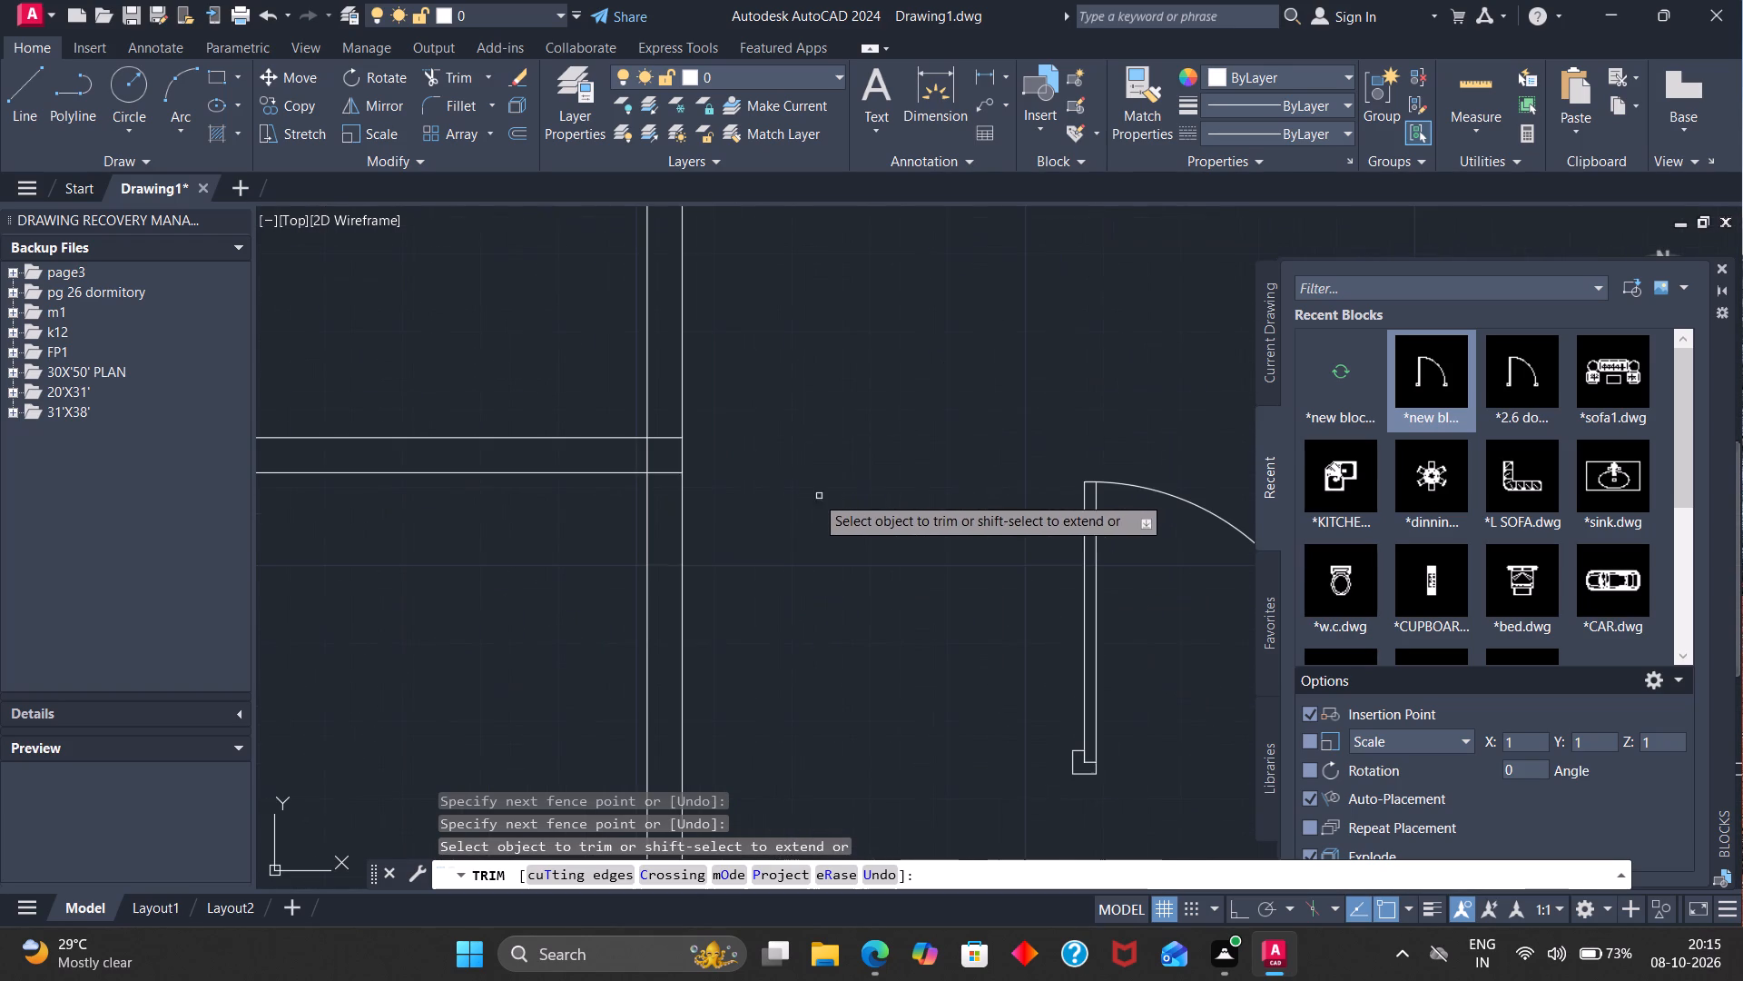
drag(662, 409, 665, 490)
drag(662, 458, 634, 464)
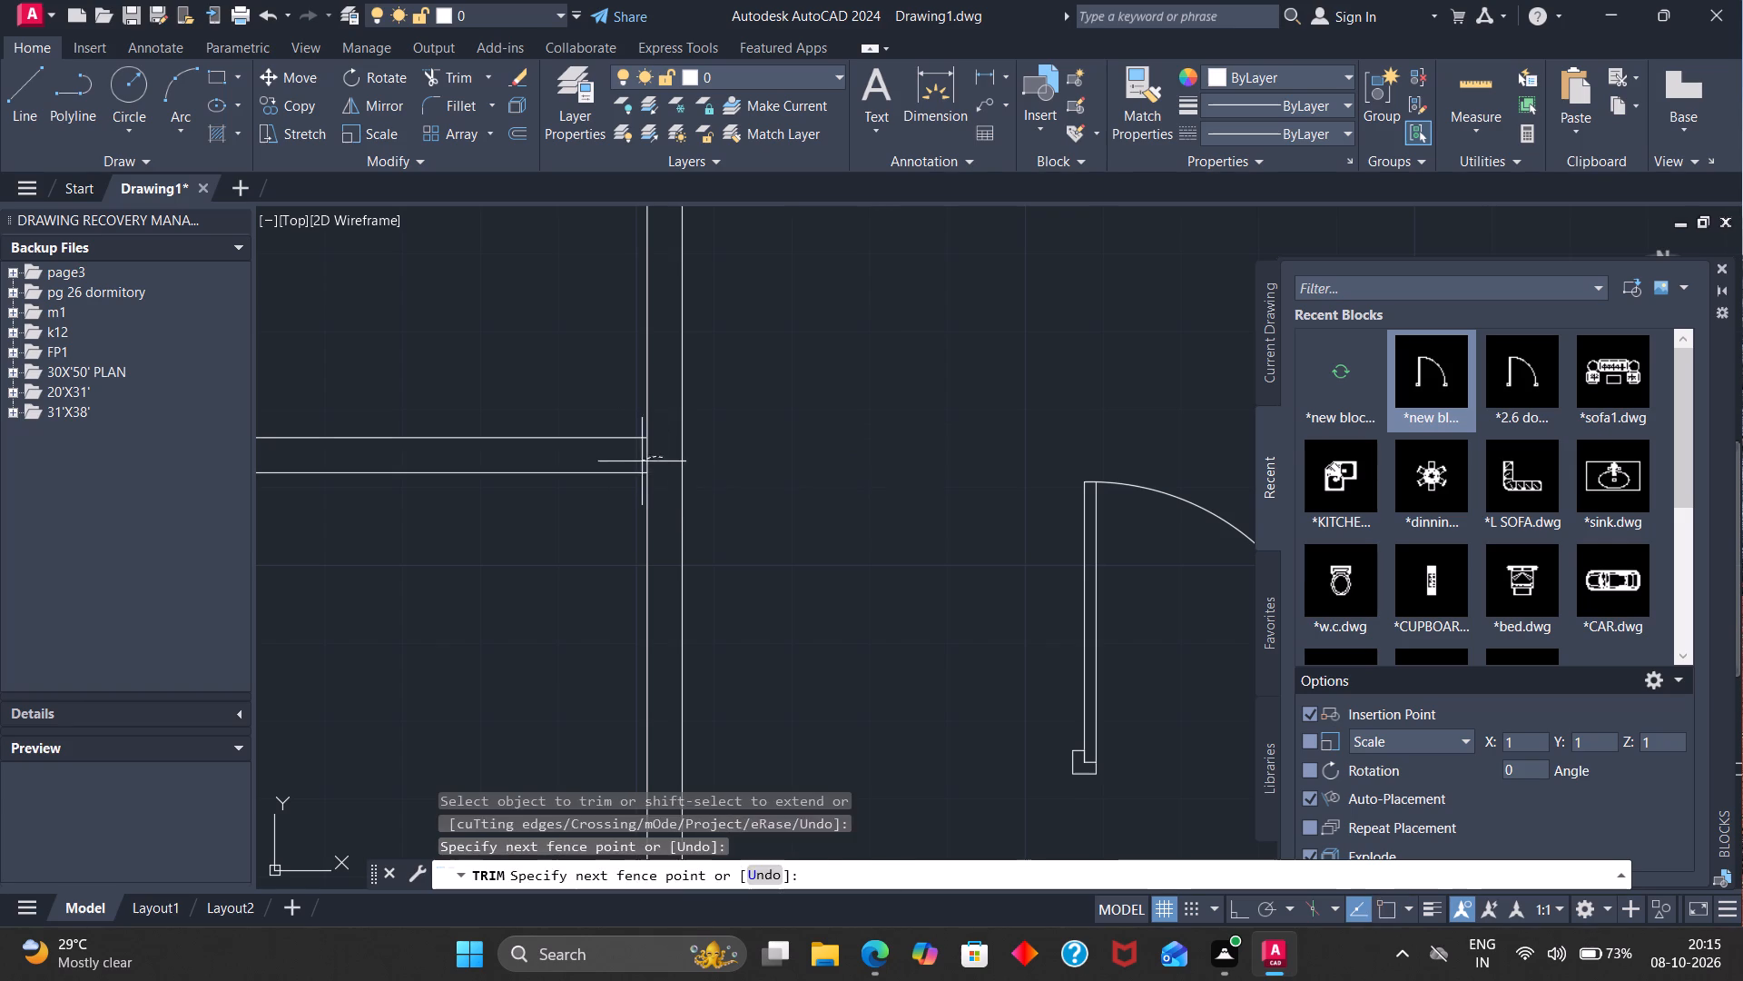
drag(634, 464, 630, 465)
Draw a line across the hall's west wall thickness, level with the partition's south face.
click(29, 95)
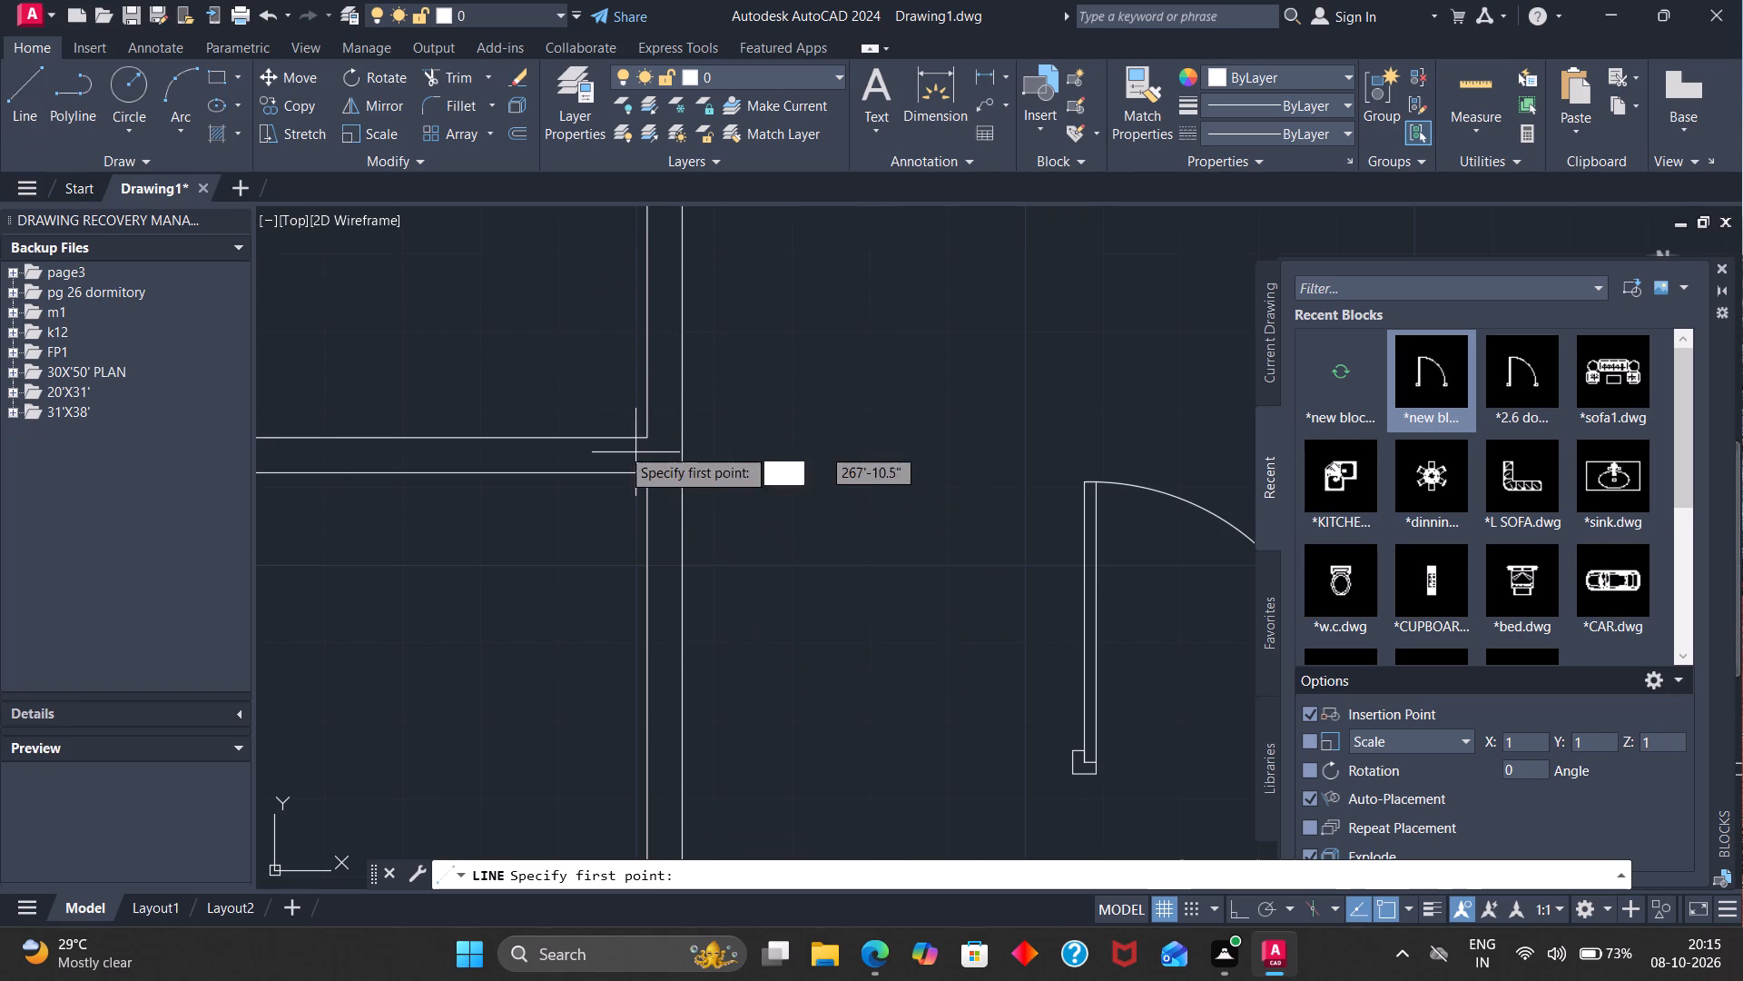
click(646, 471)
click(678, 477)
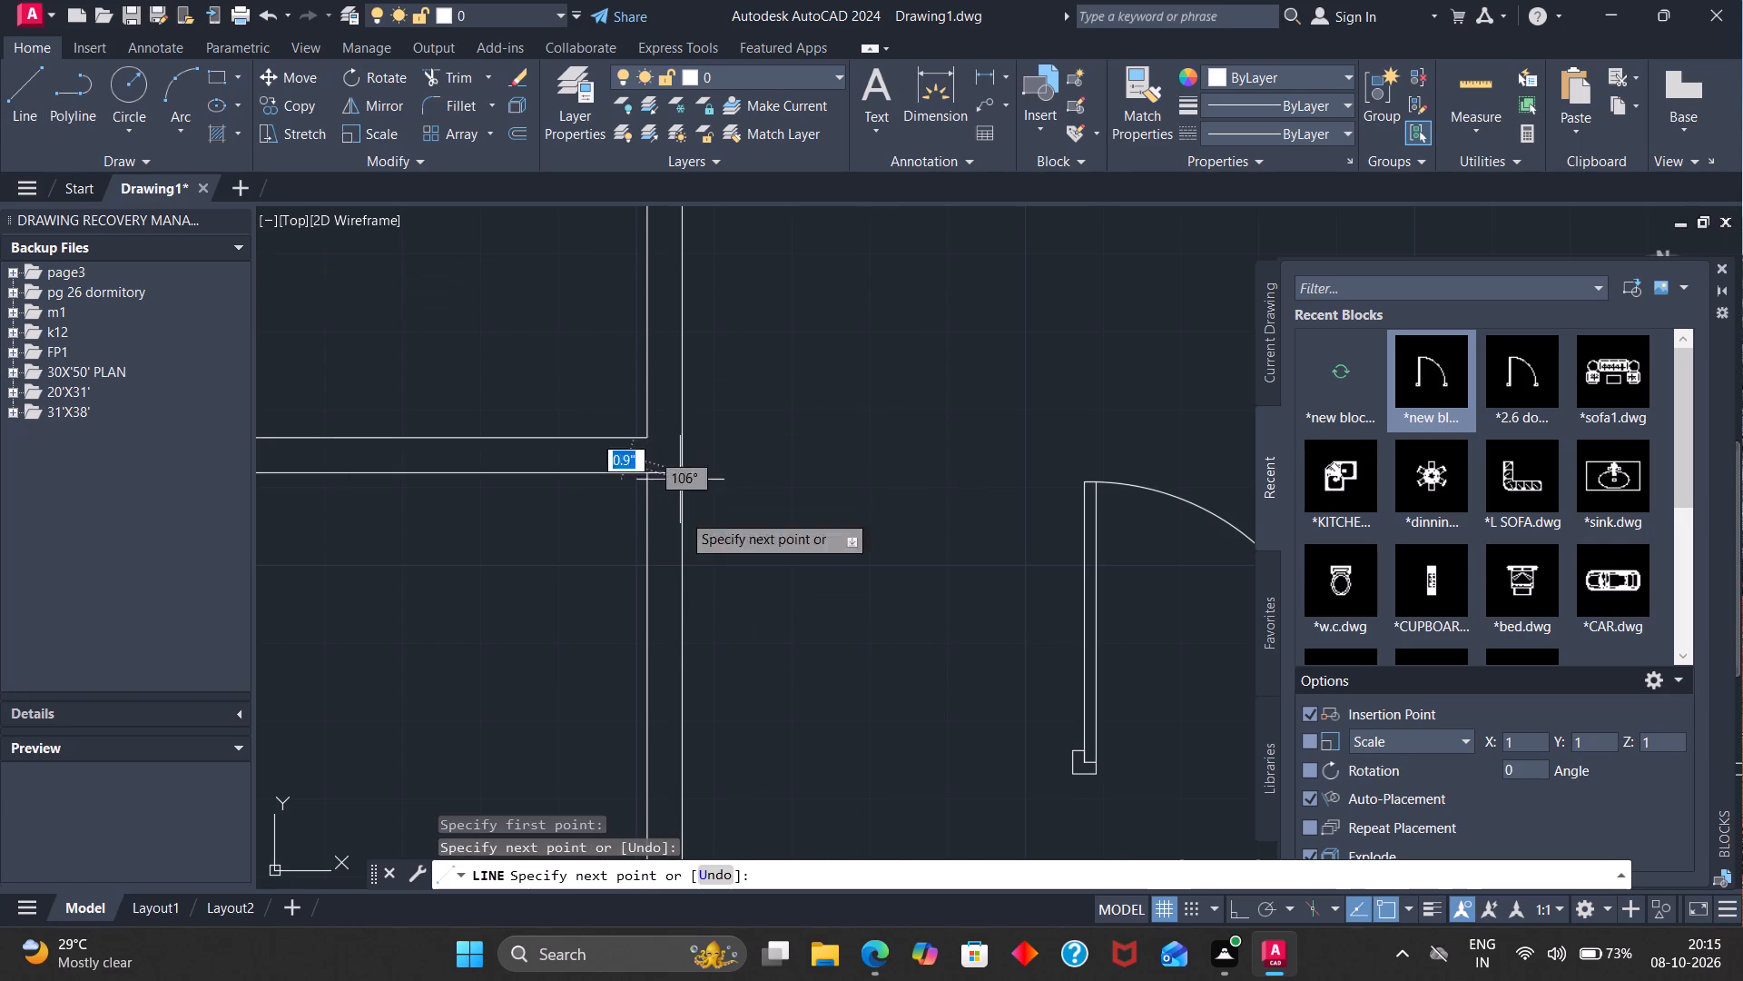
key(Escape)
Offset the short line across the hall's west wall 6" south, and offset that copy a further 3' south.
key(o)
key(Return)
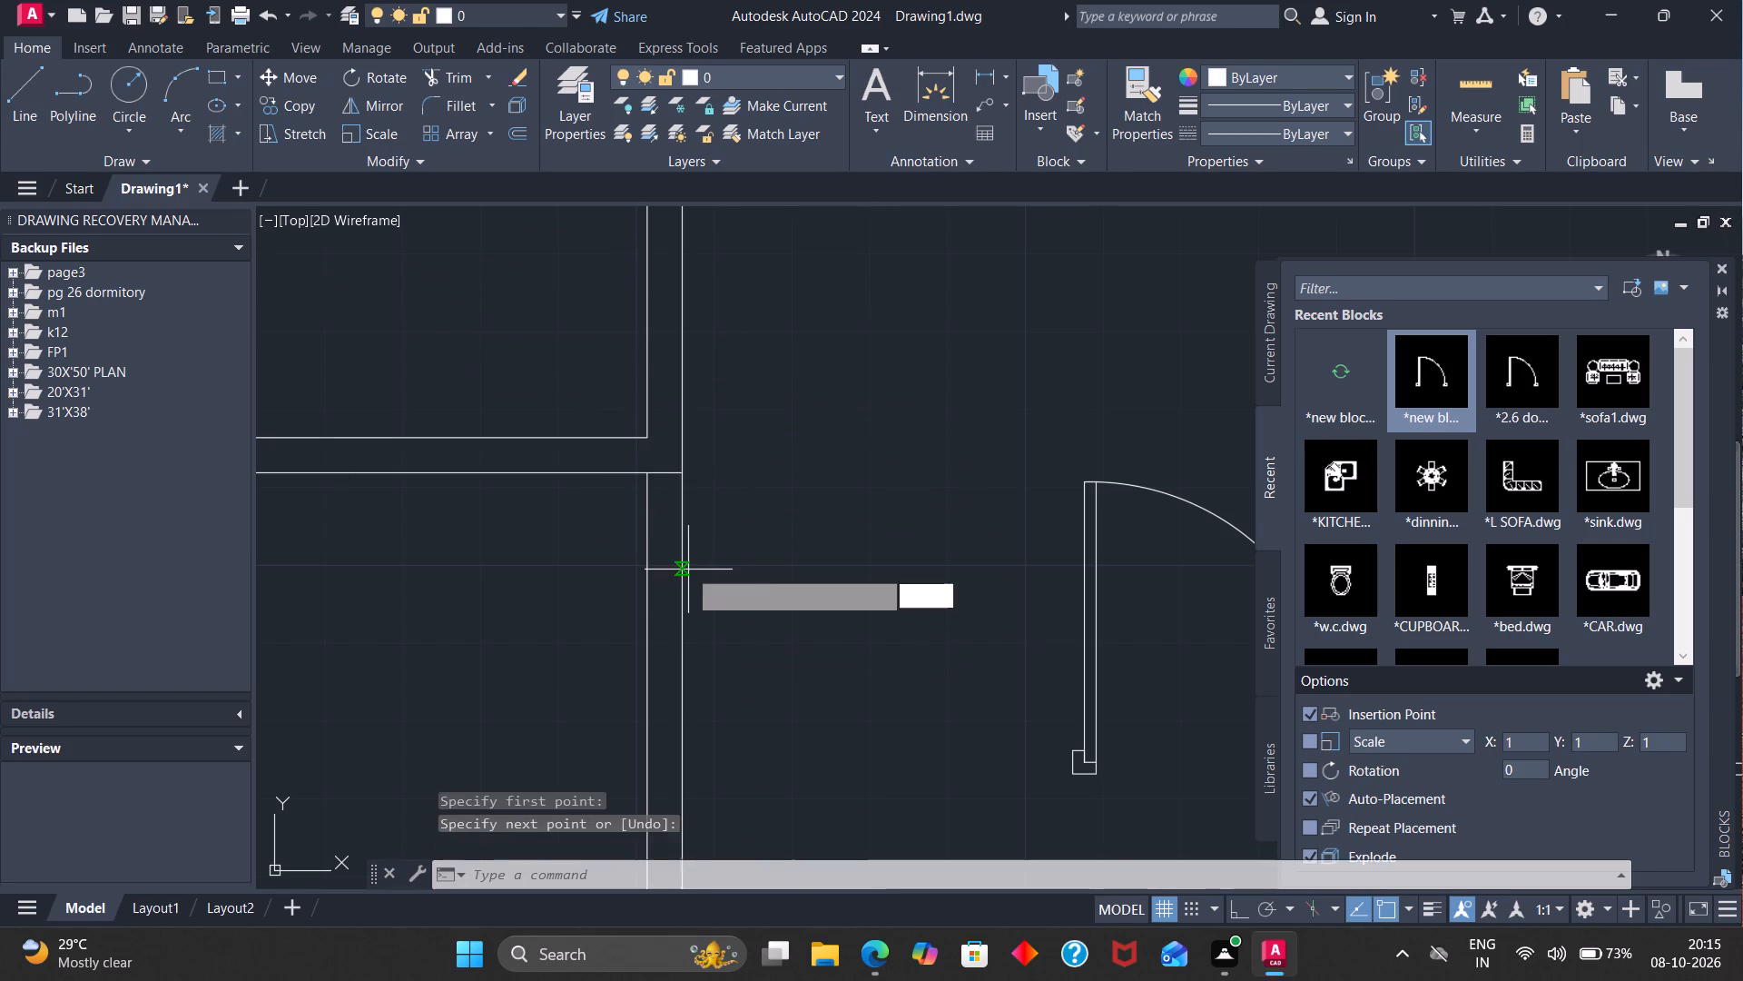
key(6)
key(Return)
click(665, 471)
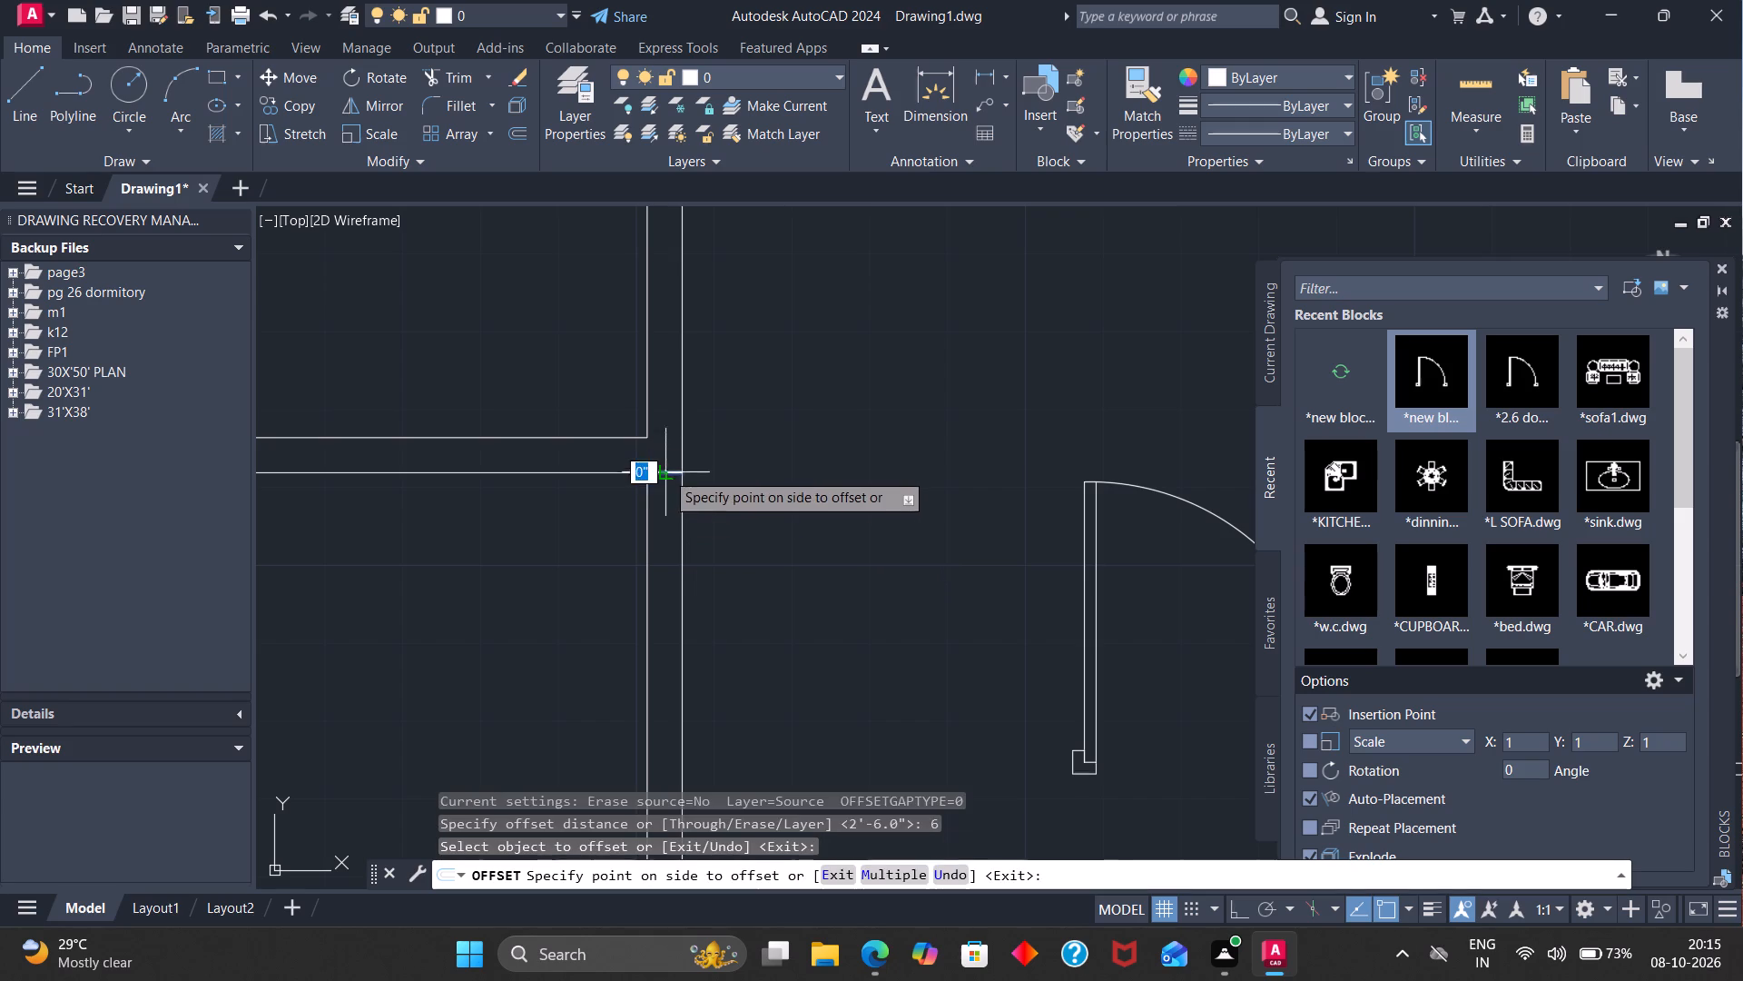
click(662, 533)
click(664, 521)
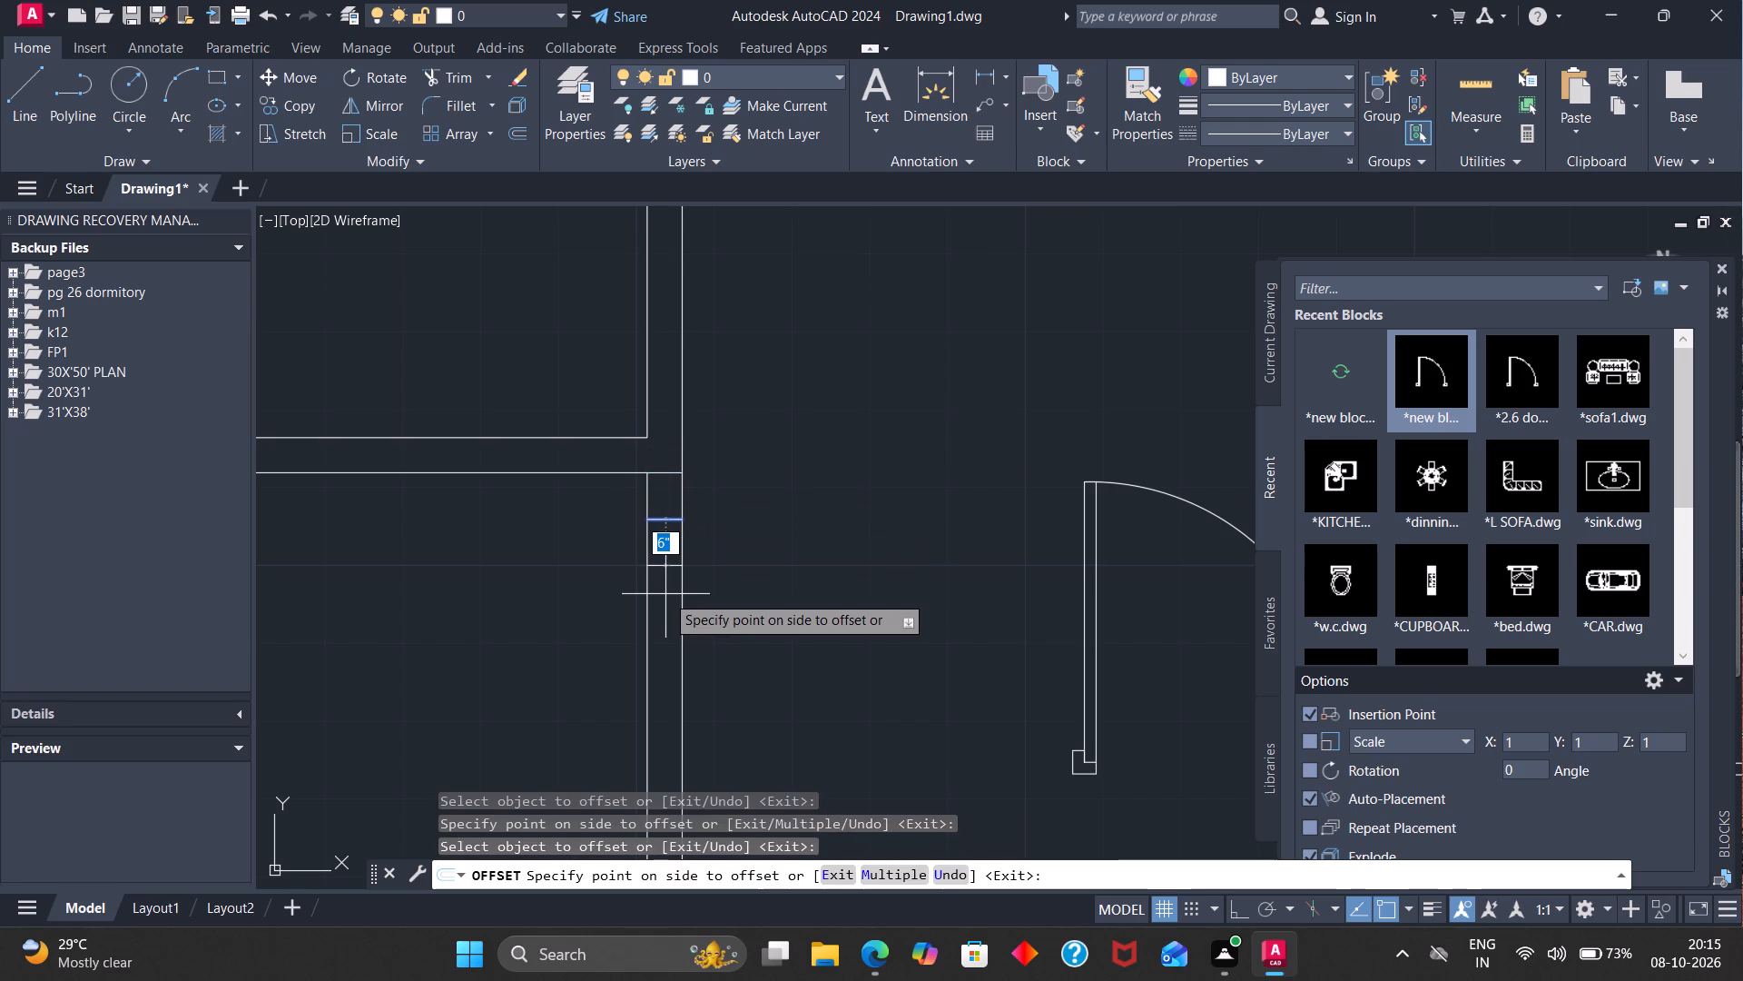
text(3')
key(Return)
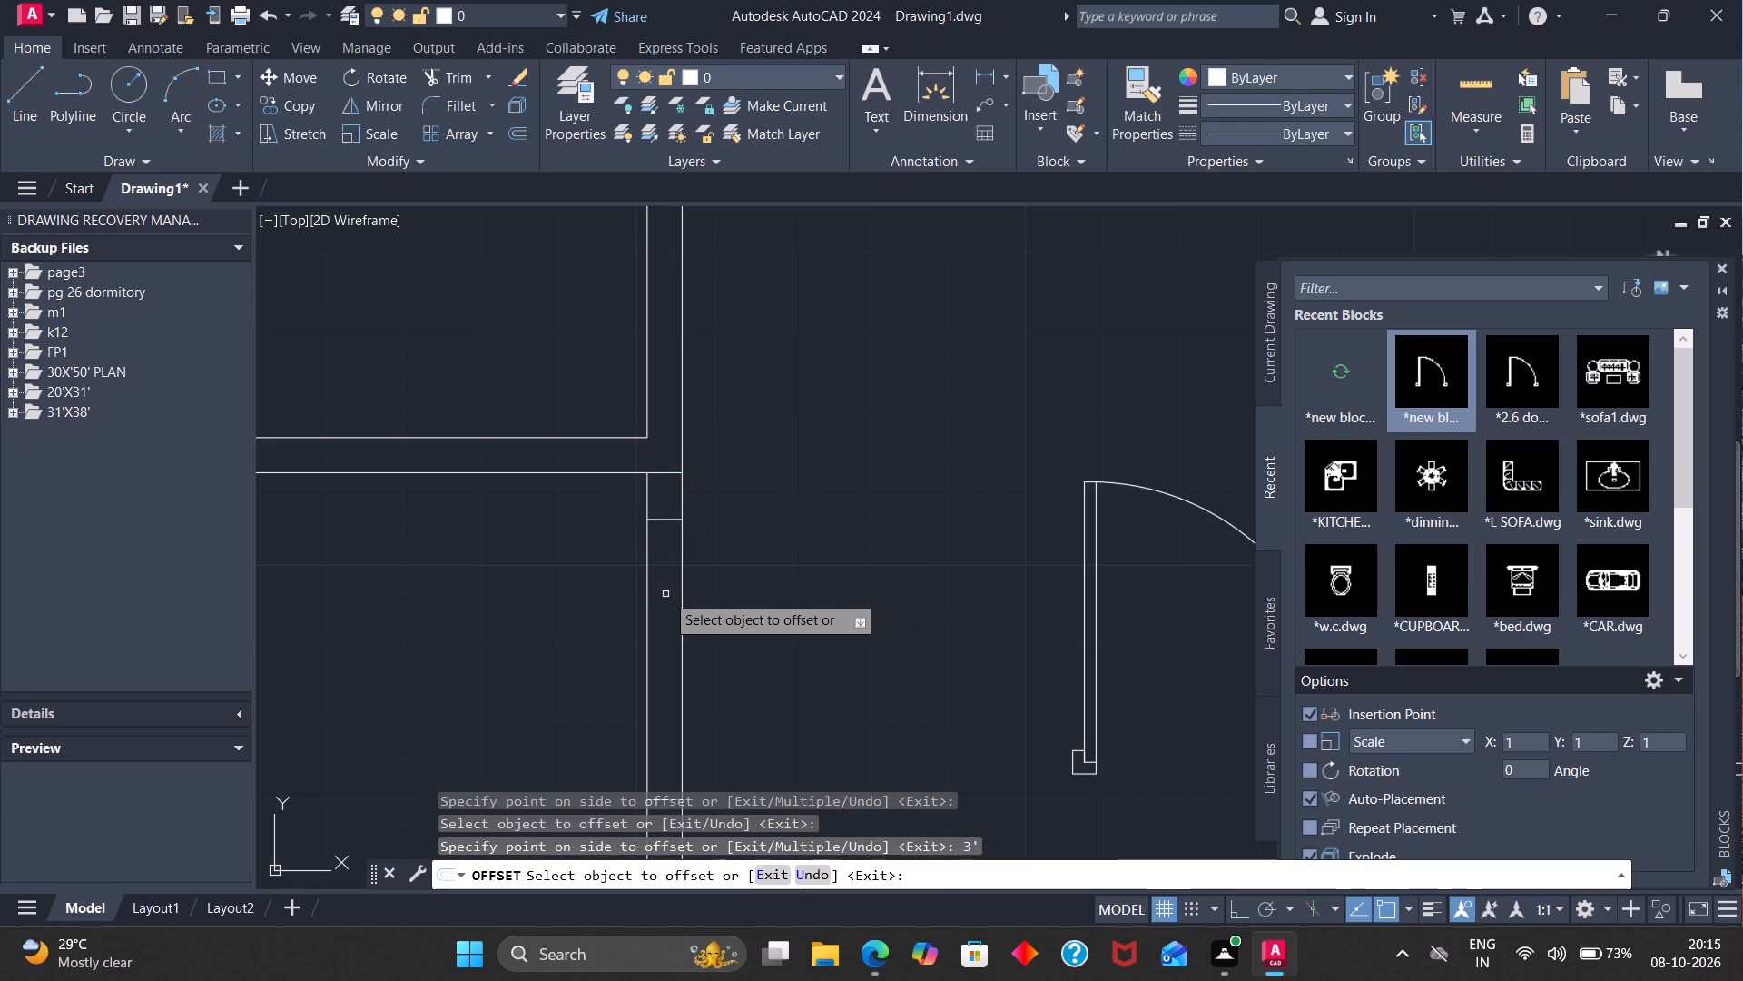
Trim the hall's west wall faces between the two jamb lines, and remove the short line across the wall at the partition's south face.
scroll(665, 590, down, 2)
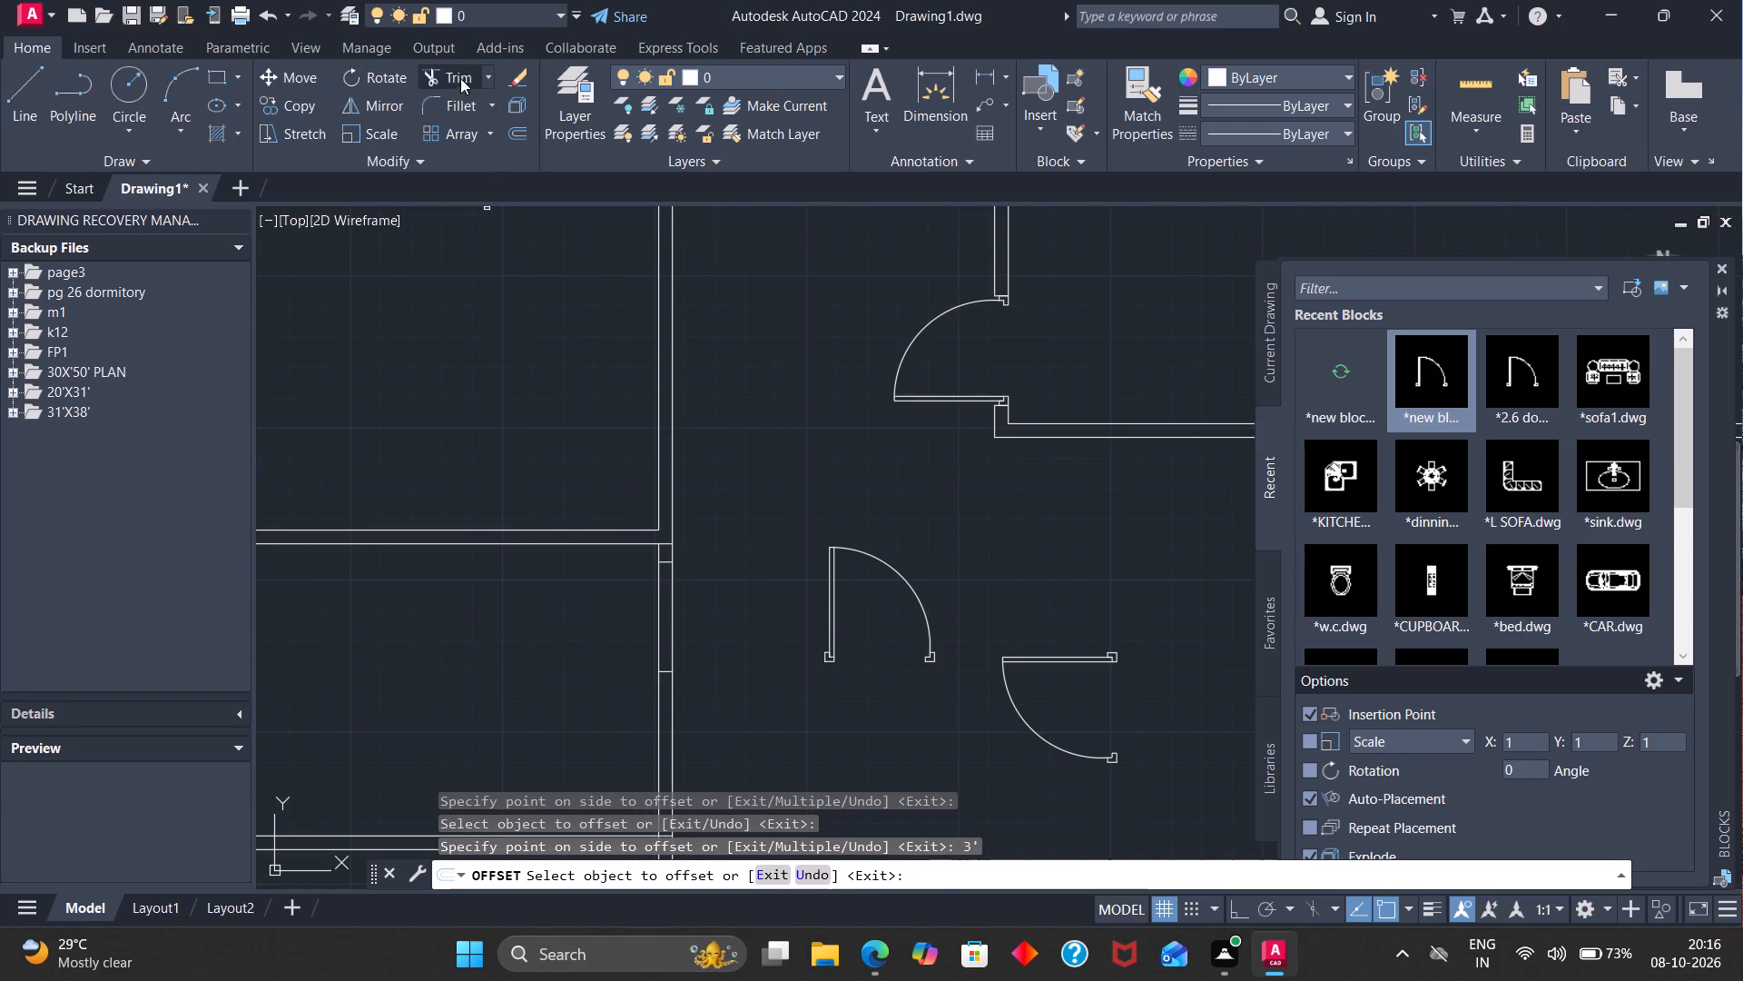
click(460, 74)
drag(606, 621, 736, 616)
scroll(673, 549, up, 3)
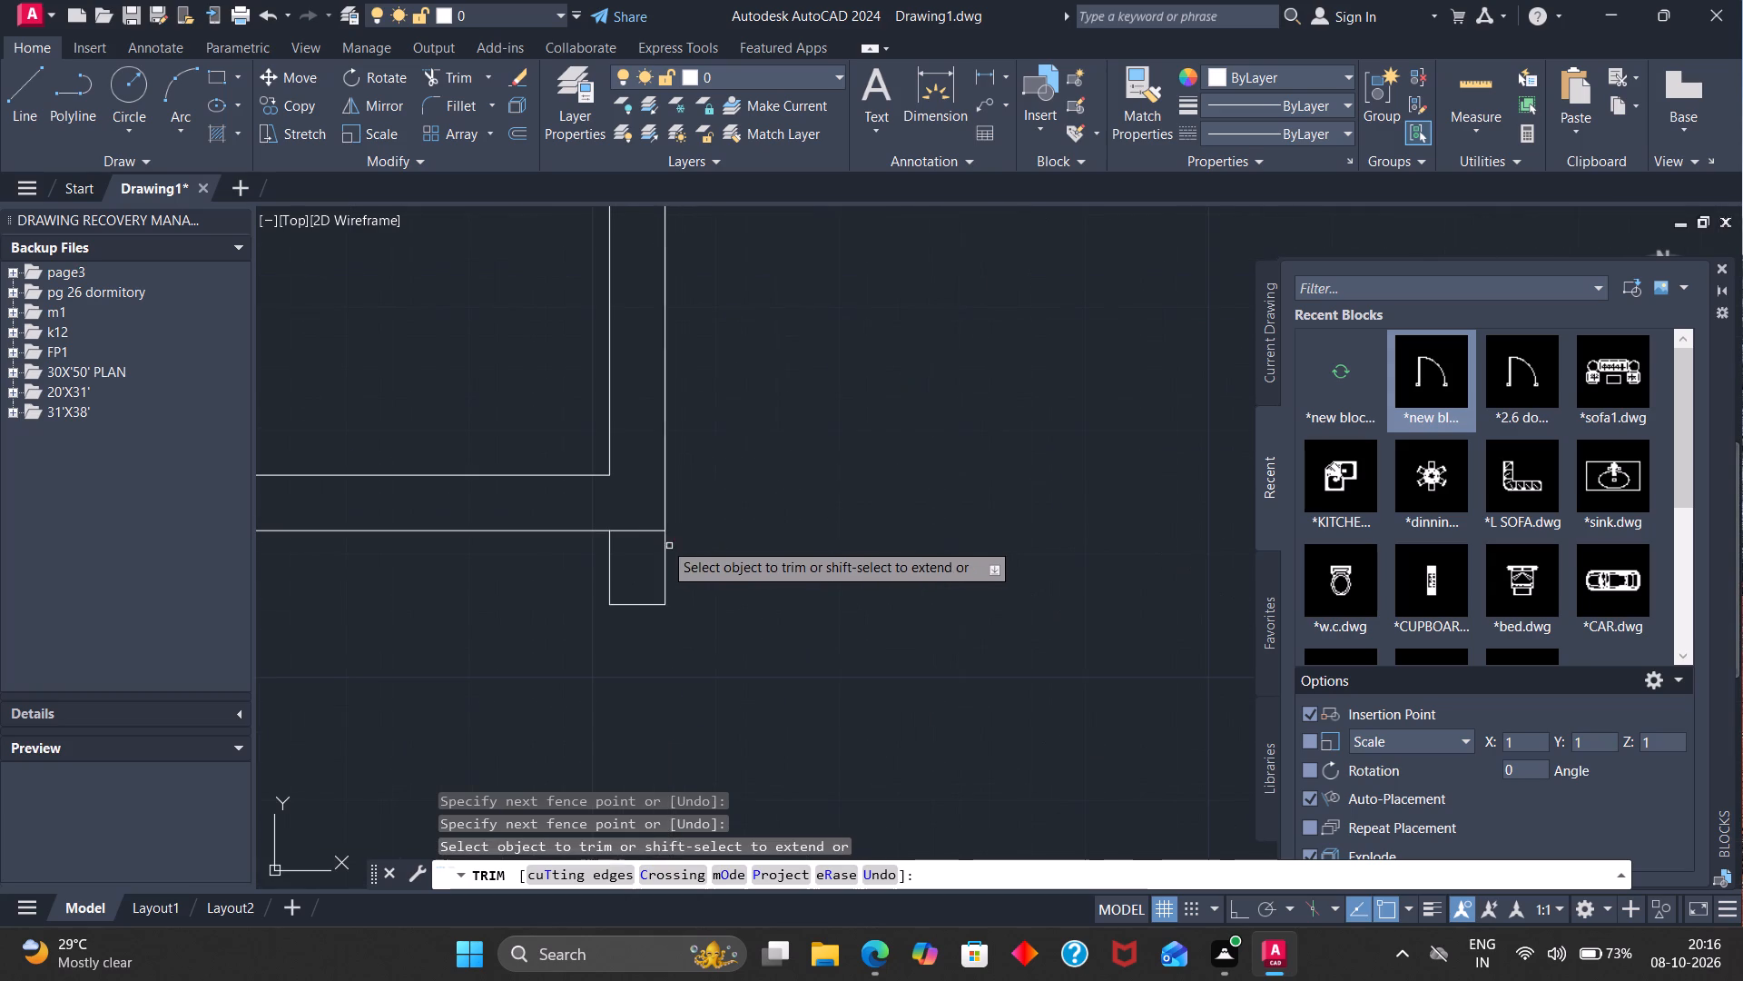
drag(649, 502, 639, 551)
scroll(641, 548, down, 6)
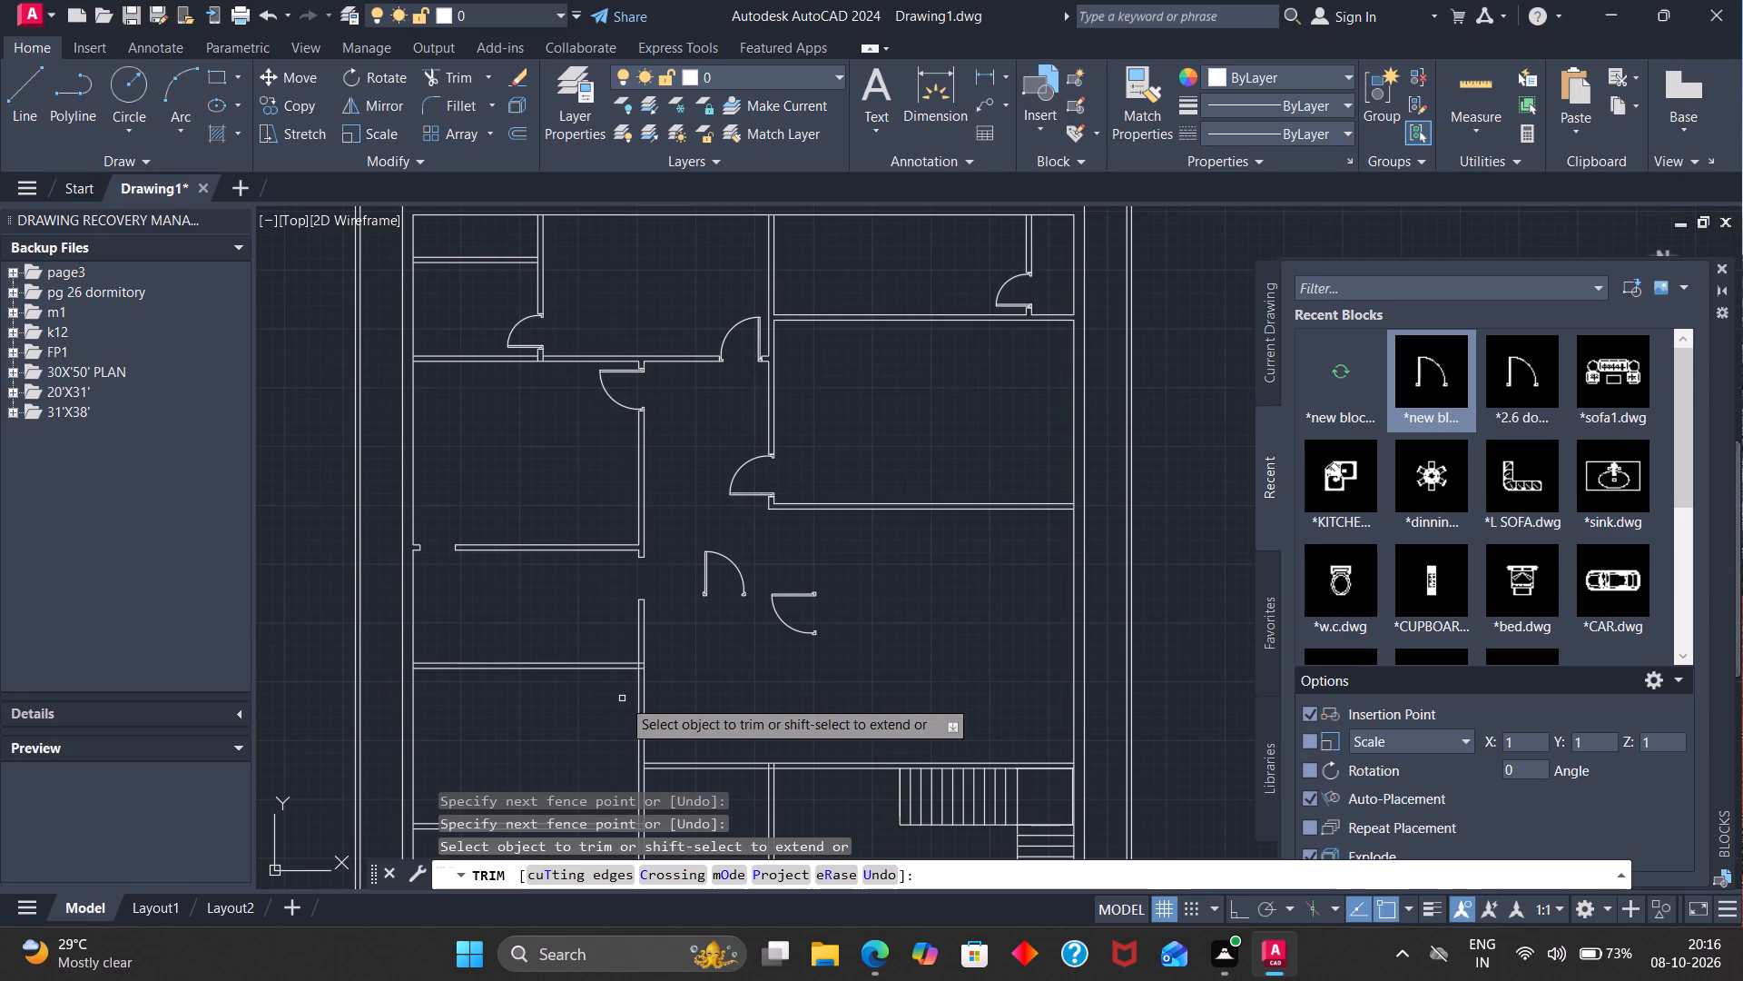
scroll(622, 699, down, 1)
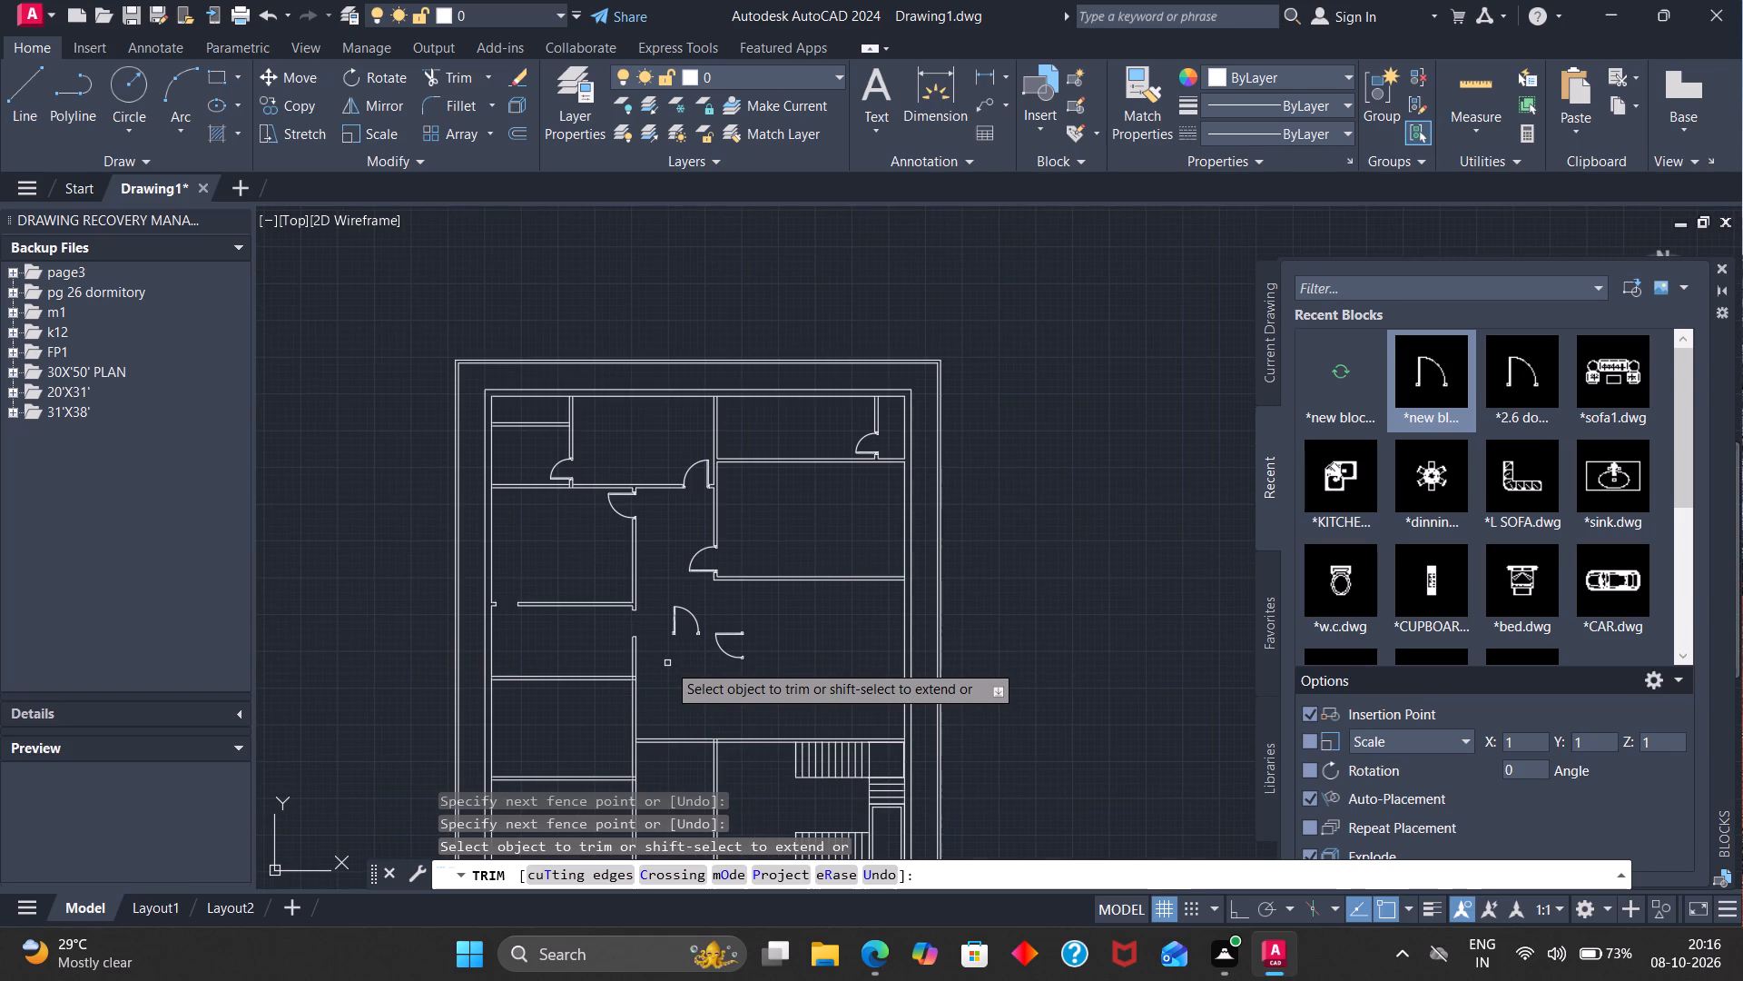
key(Escape)
Move the loose door with the horizontal leaf from the hall into the new 3' opening, aligning its jamb corner with the opening's north corner.
key(m)
key(Return)
click(741, 633)
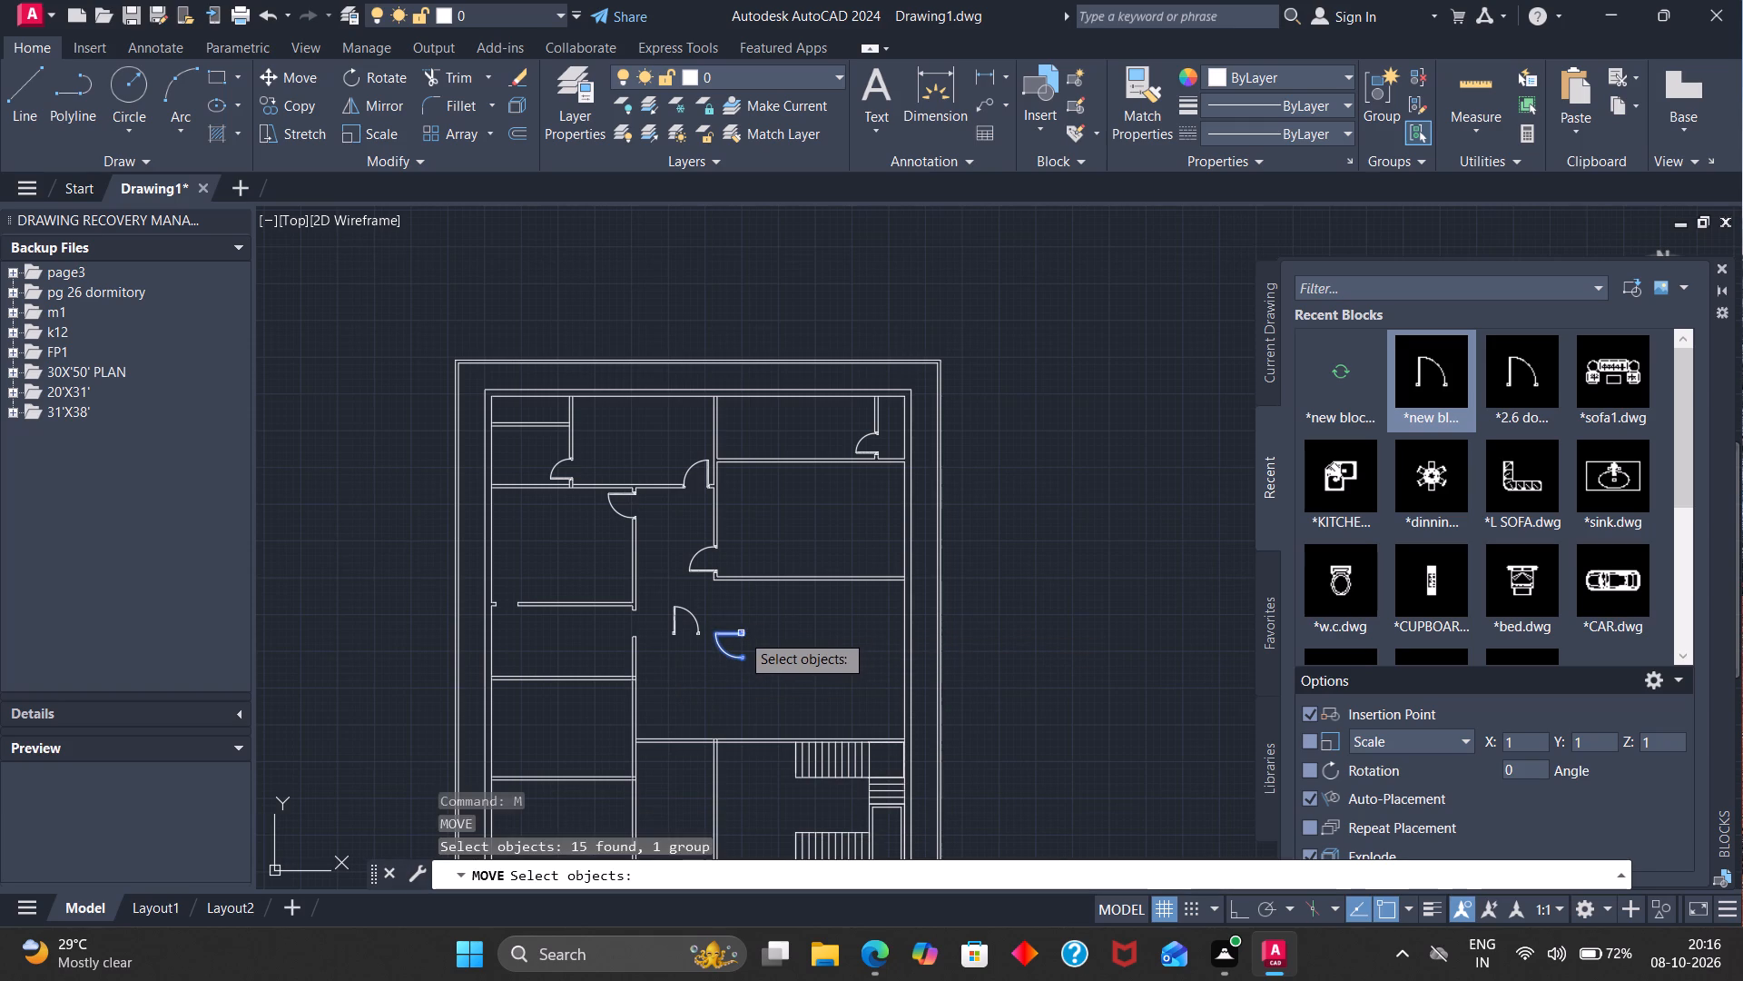
key(Return)
scroll(746, 631, up, 5)
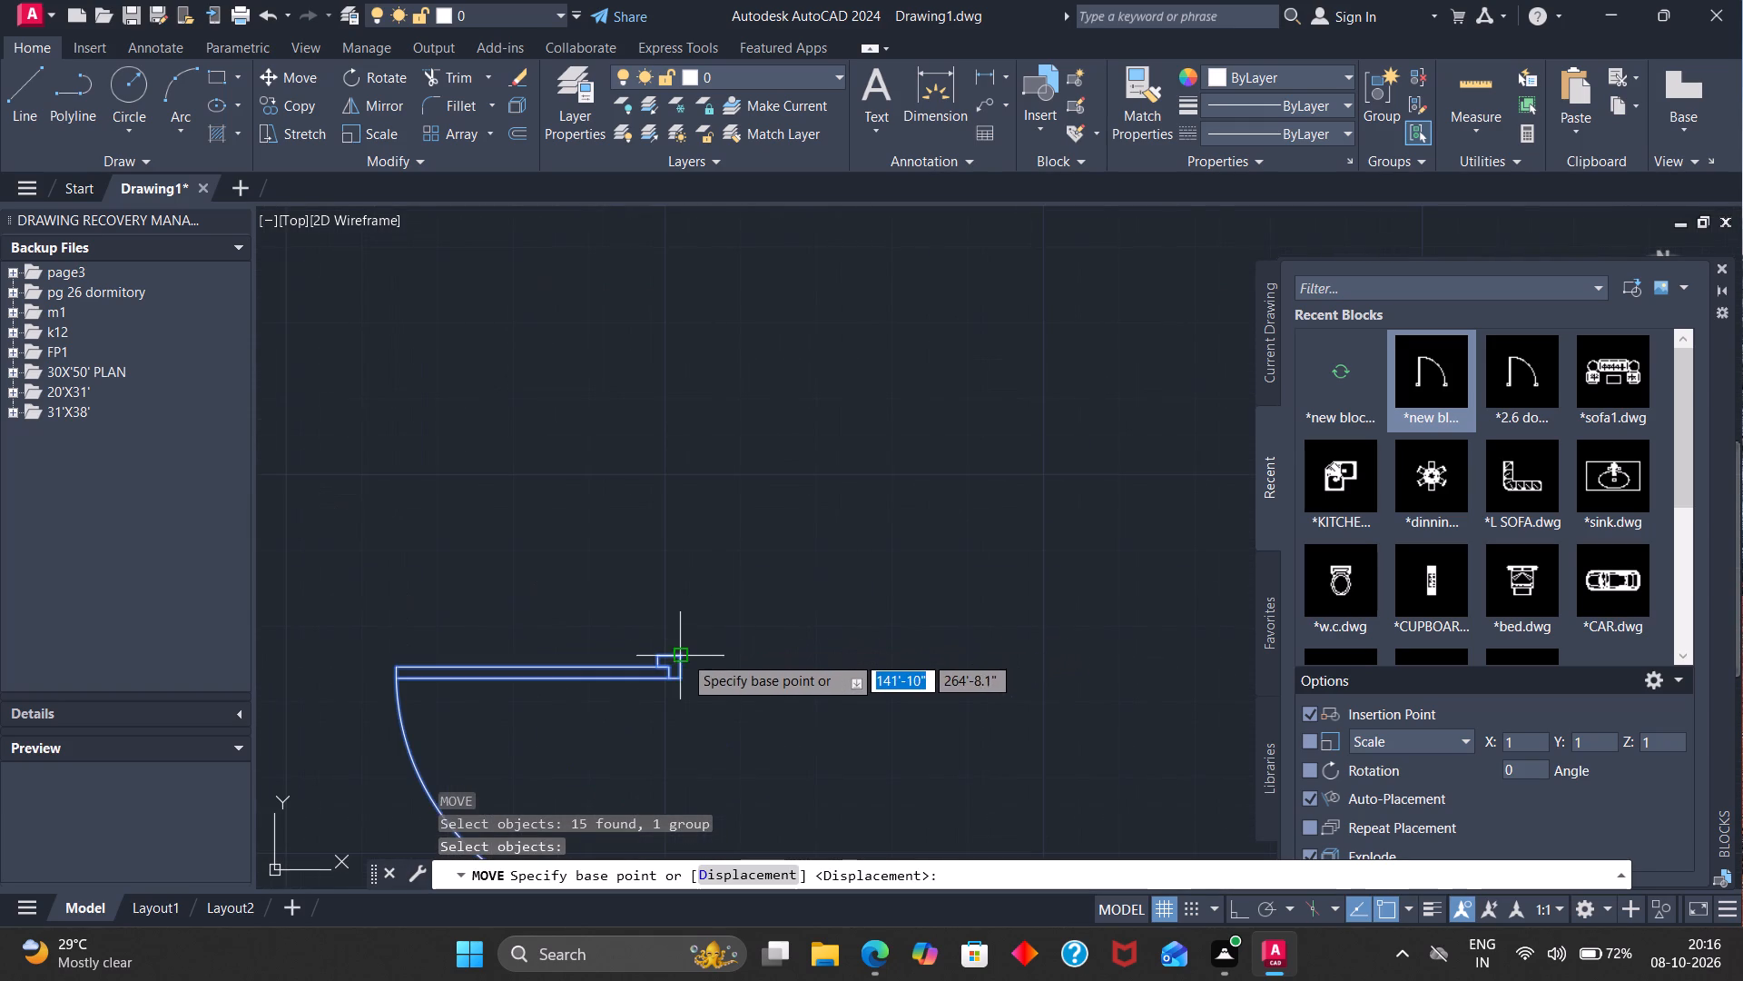
click(679, 652)
scroll(583, 640, down, 6)
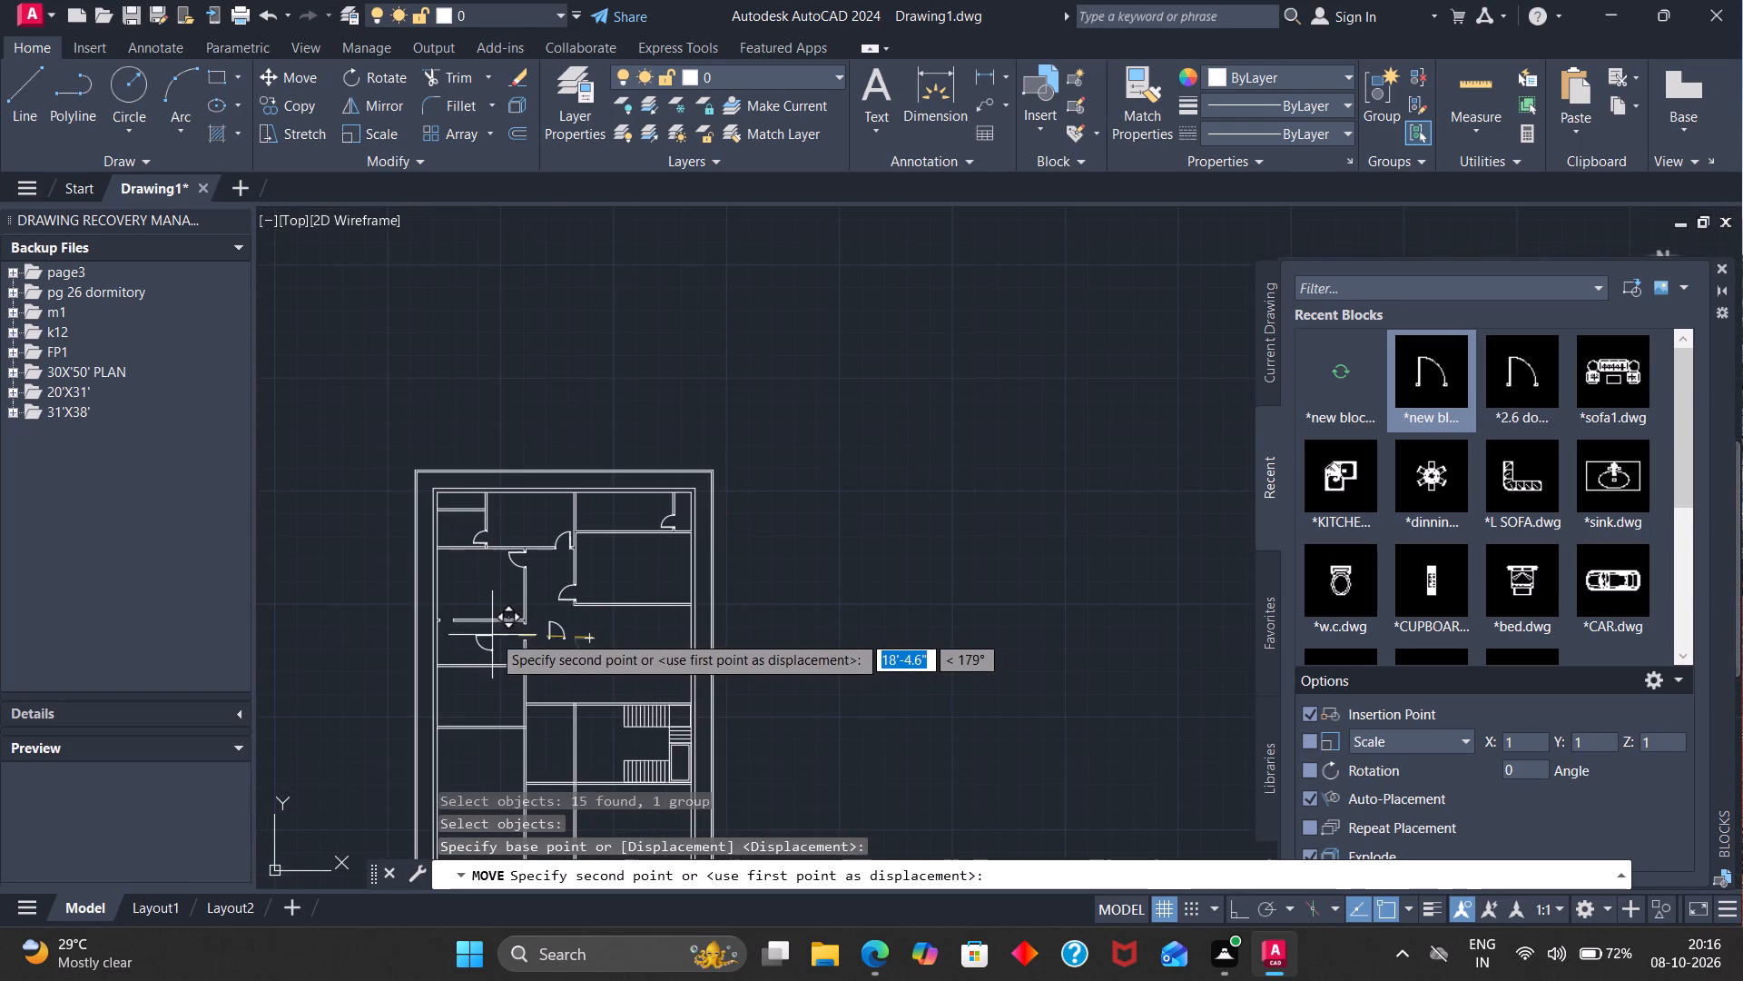
scroll(519, 639, up, 4)
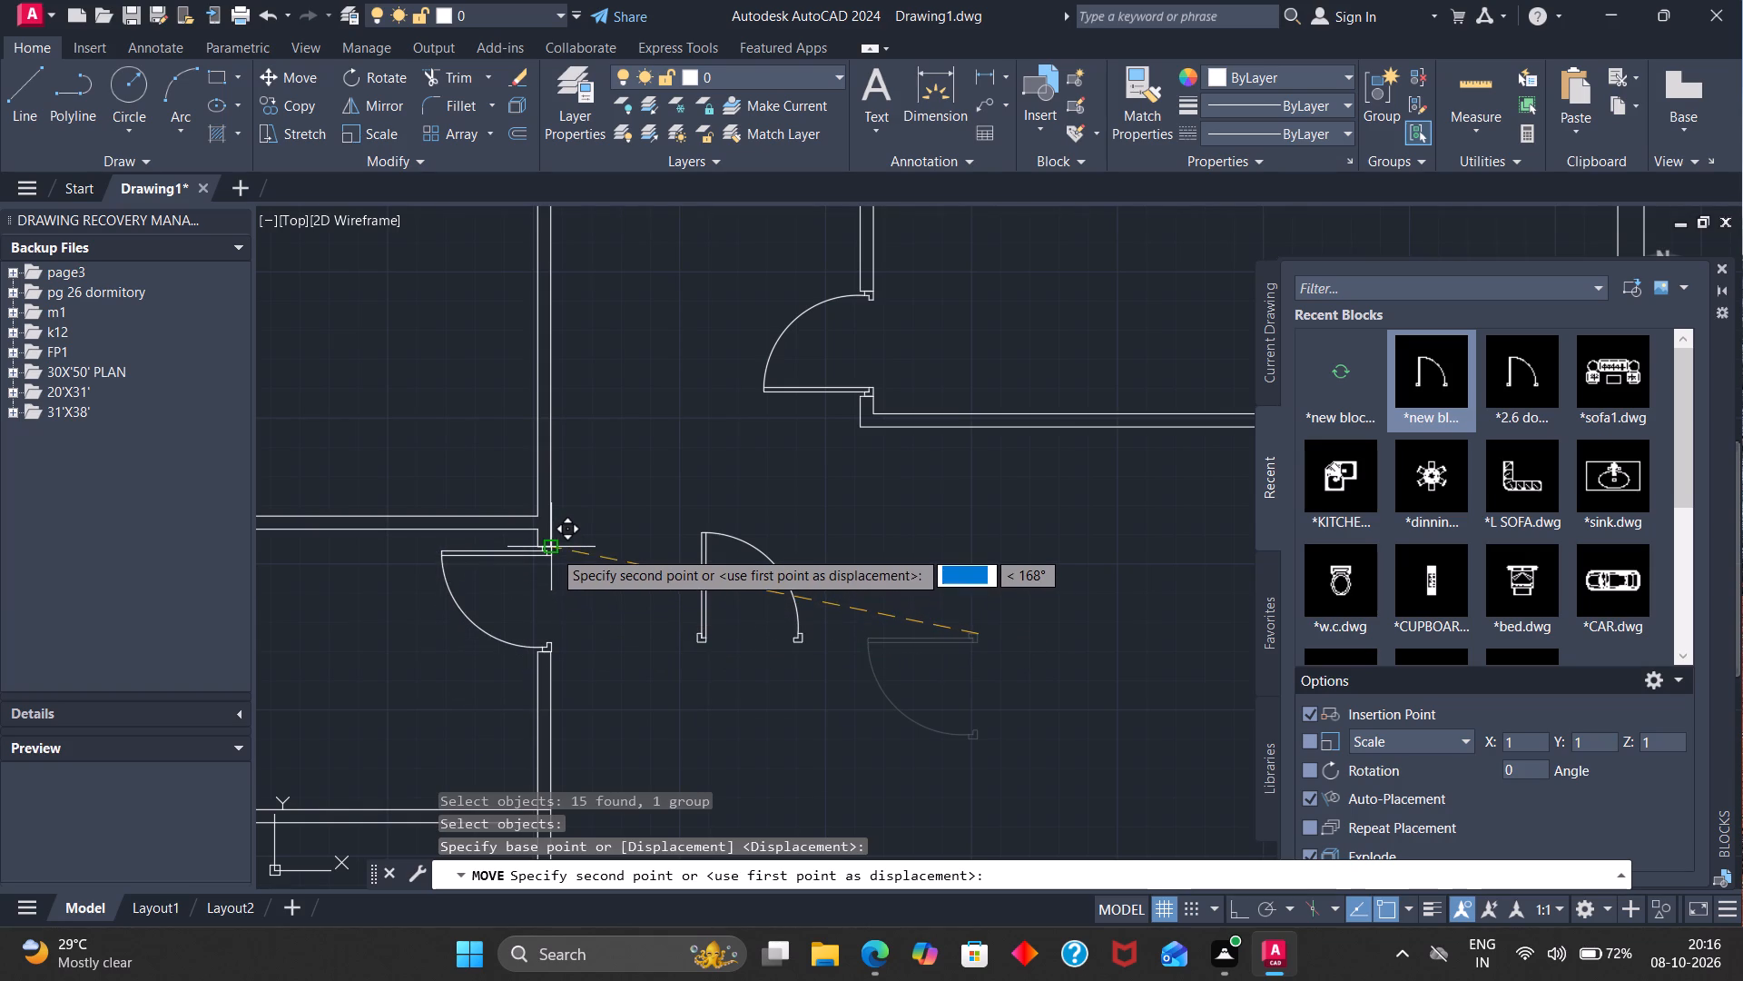
click(553, 550)
Insert the 2.6 door block inside the west room, just north of the partition with the west-end opening.
scroll(614, 581, down, 2)
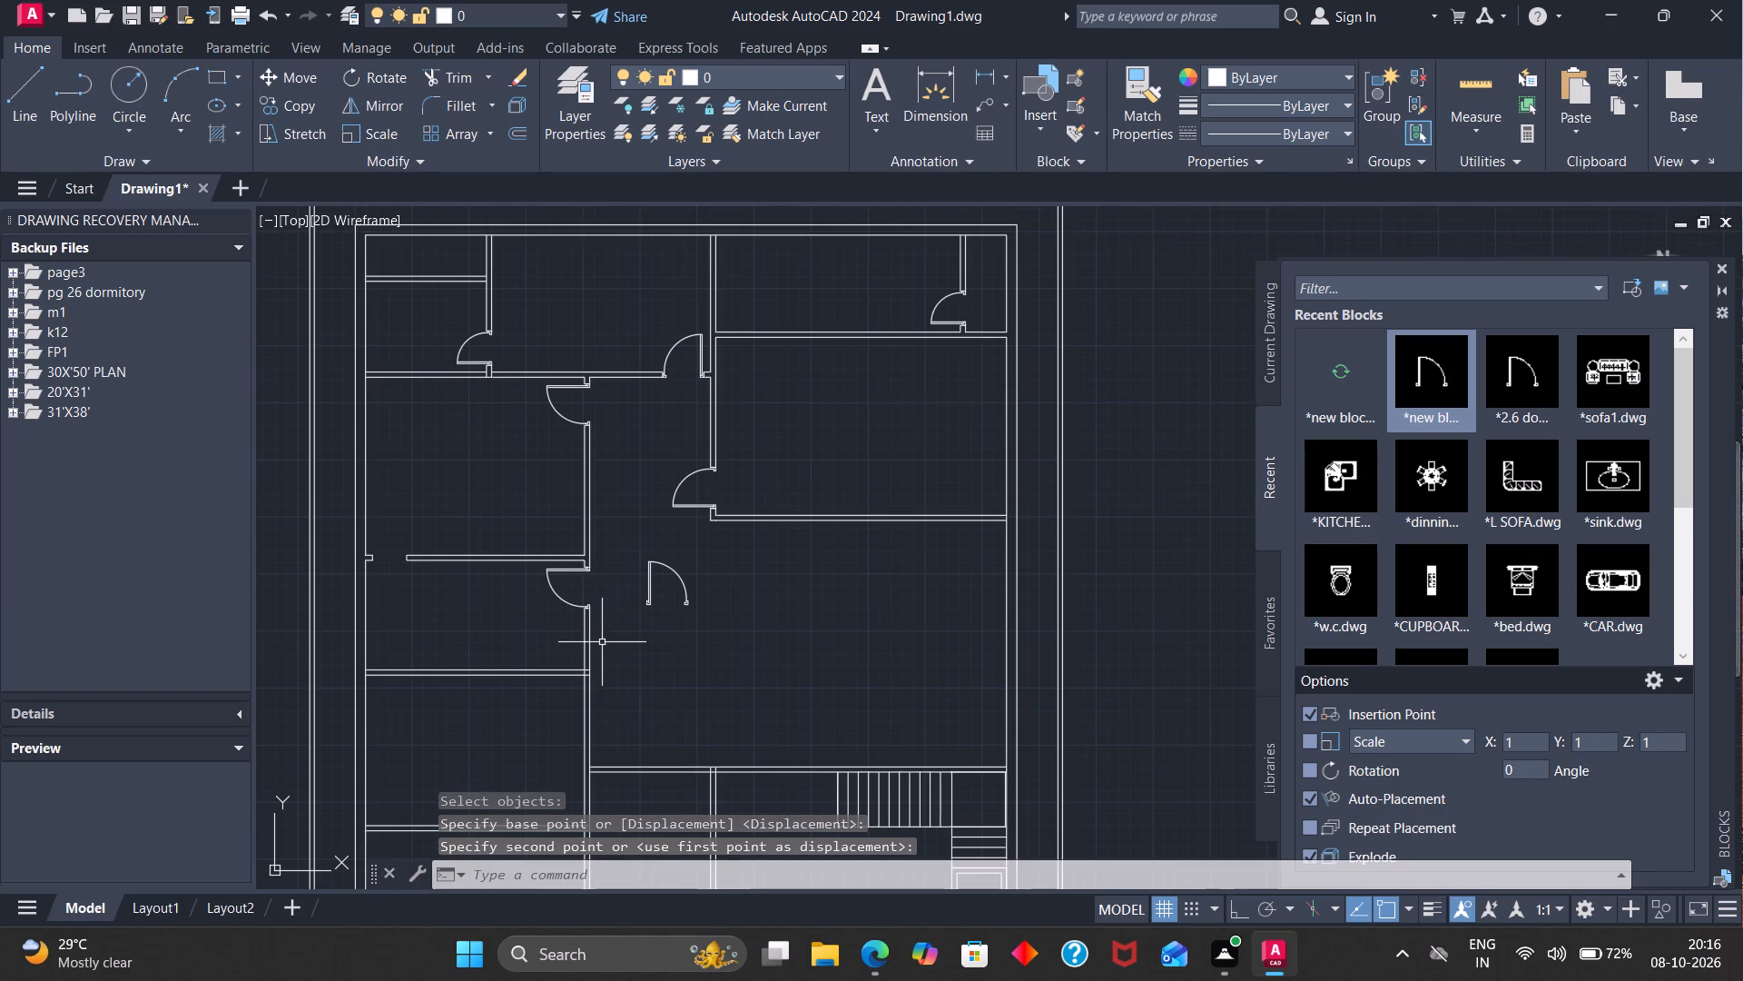
click(1492, 403)
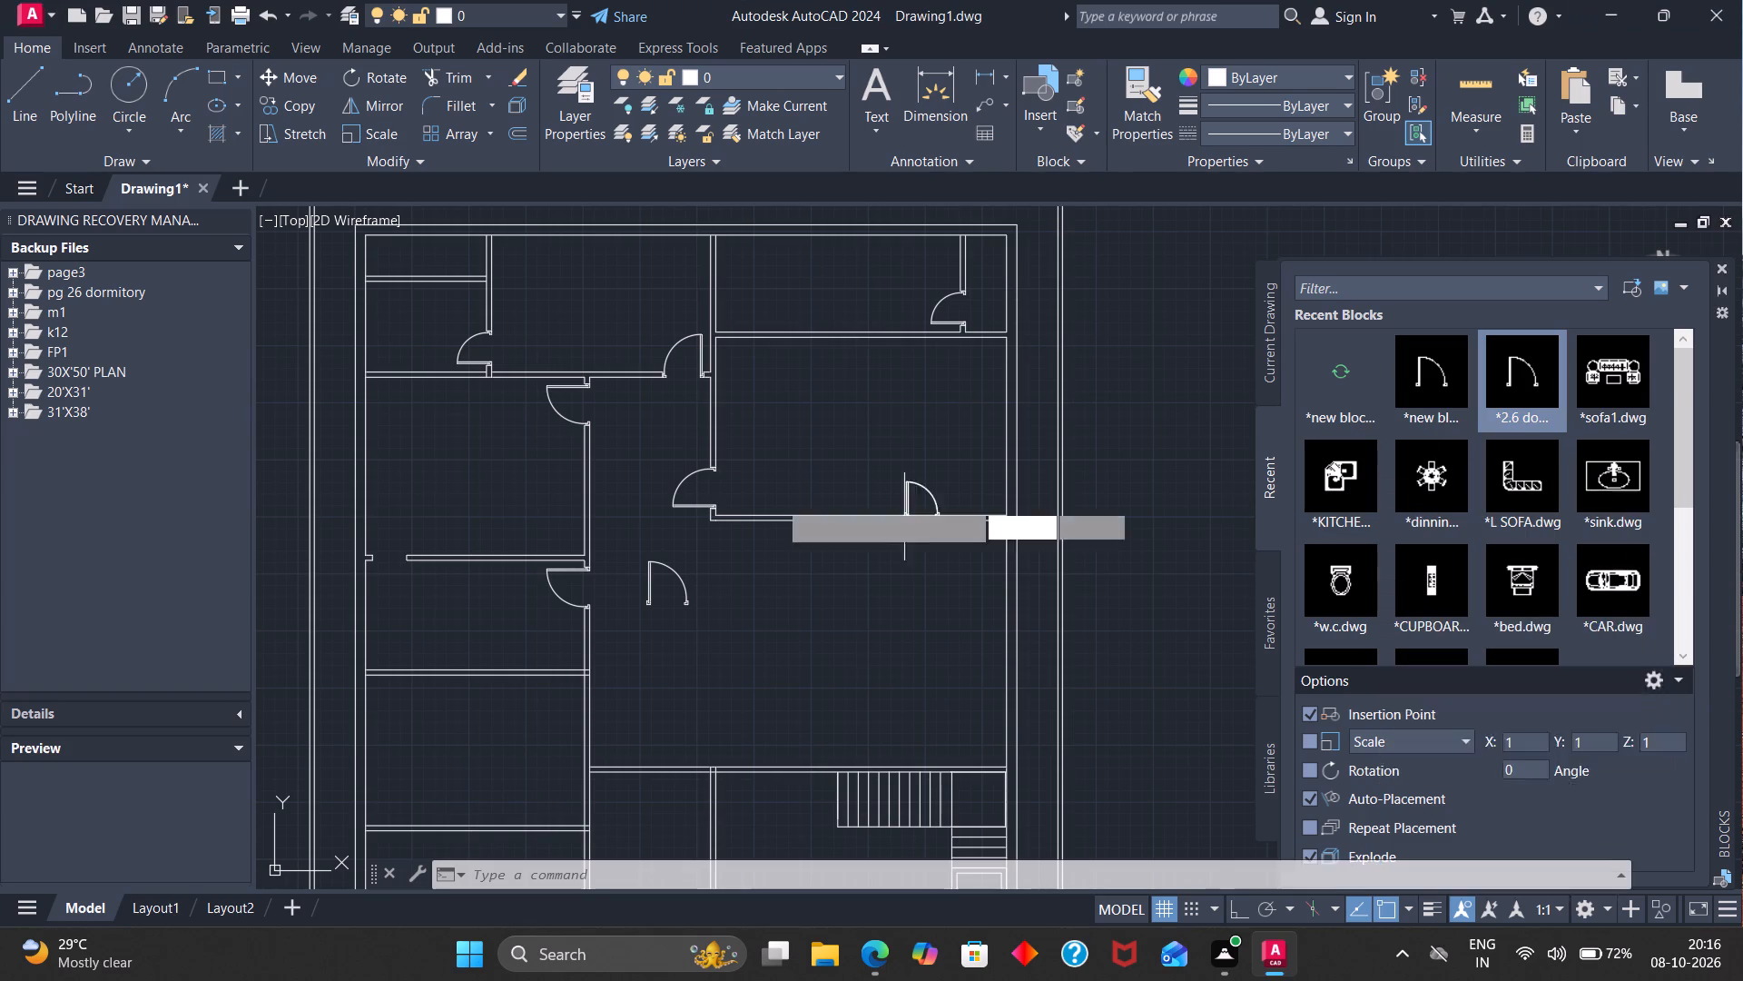
click(408, 513)
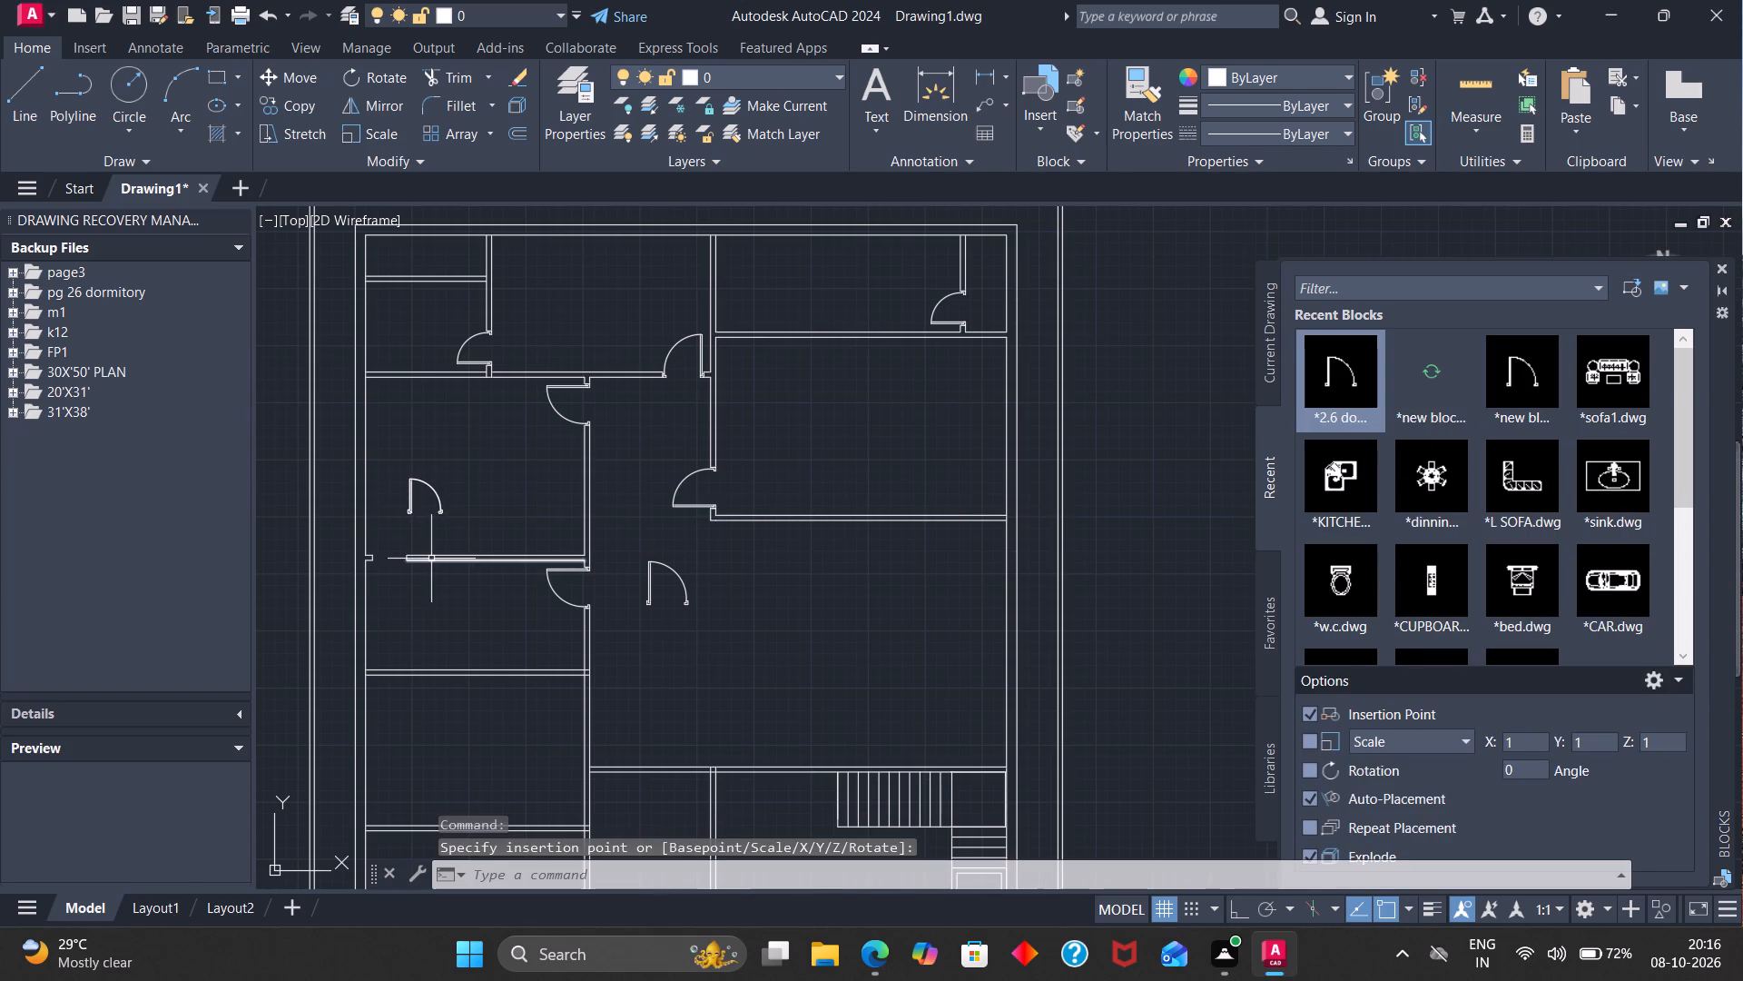
Rotate the inserted 2.6 door about 181° around its hinge-side jamb.
drag(457, 489, 386, 499)
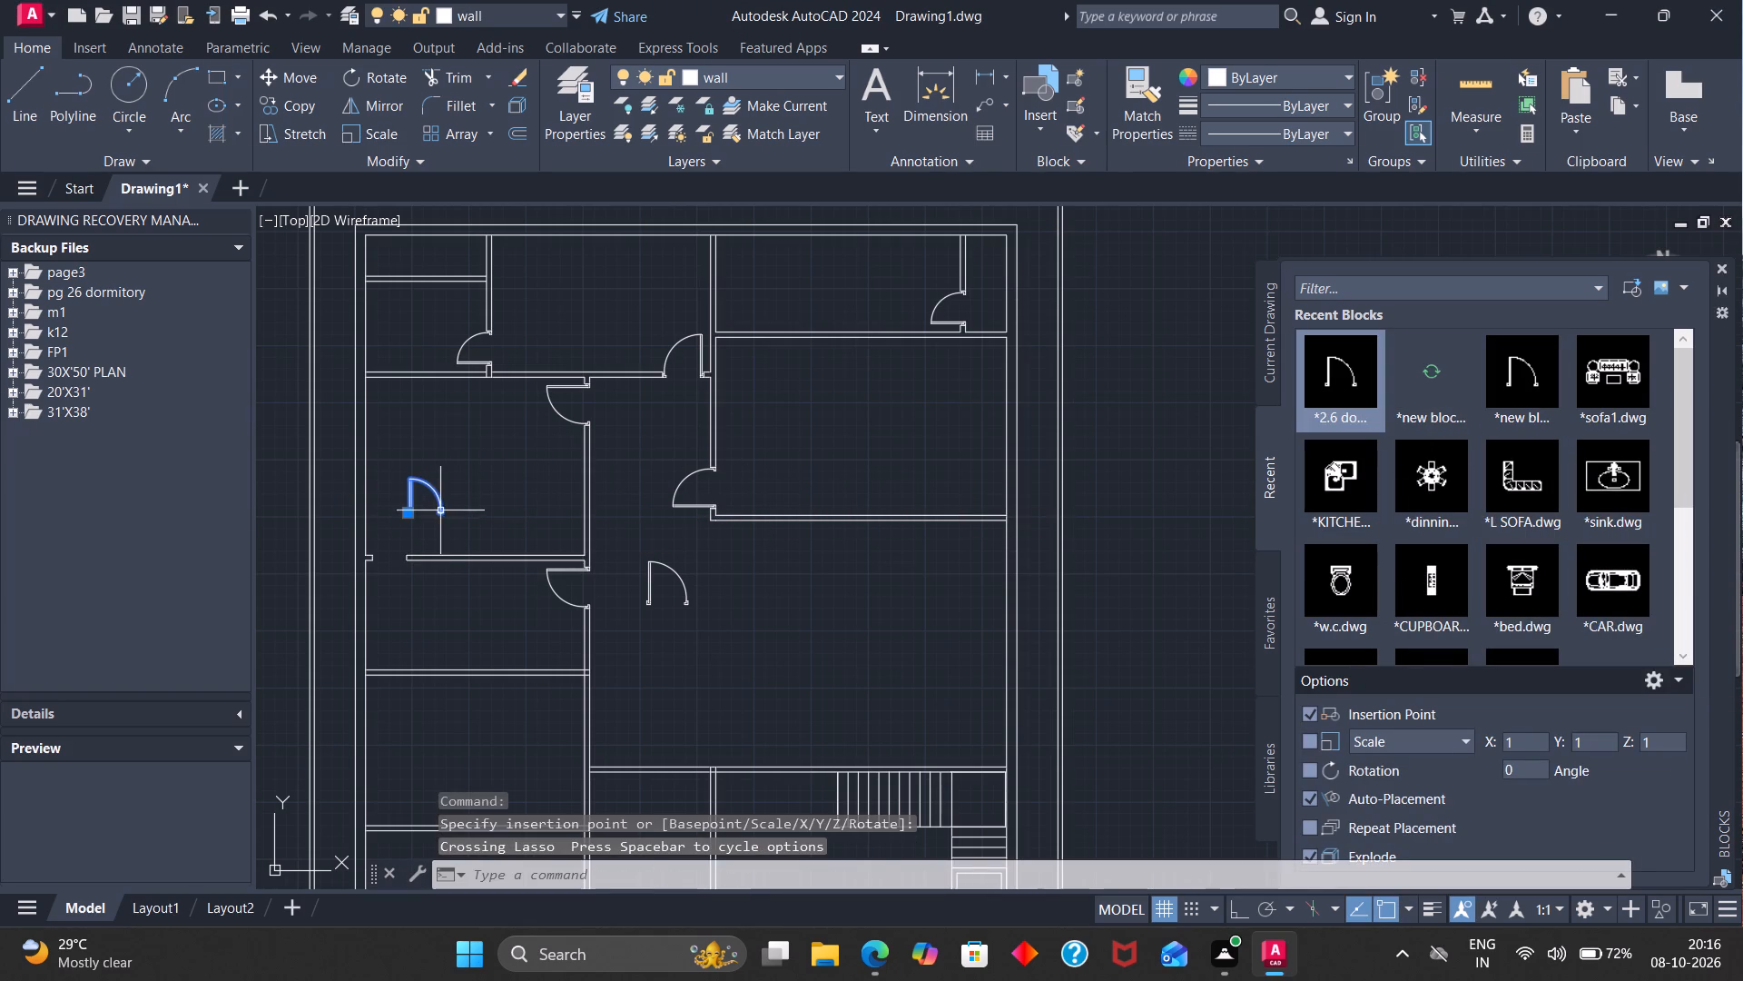
text(ro)
key(Return)
click(411, 512)
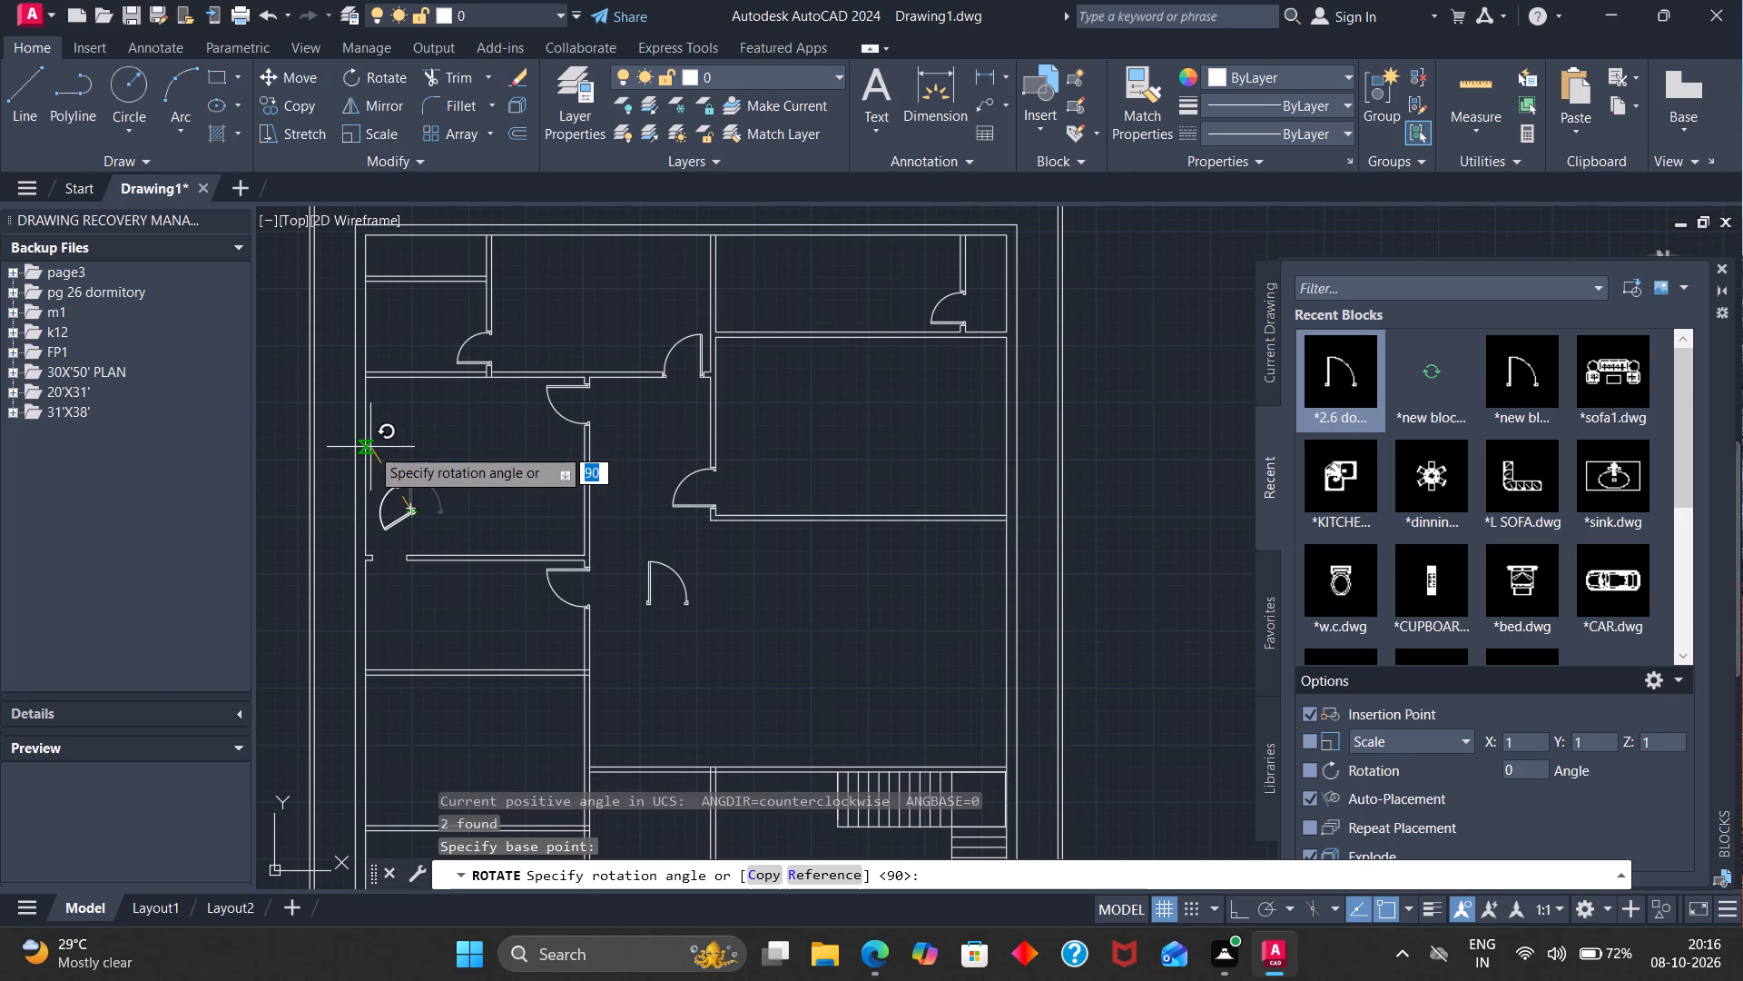
click(371, 506)
Mirror the 2.6 door across a horizontal line through its hinge-side jamb corner, keeping the source object.
text(mi)
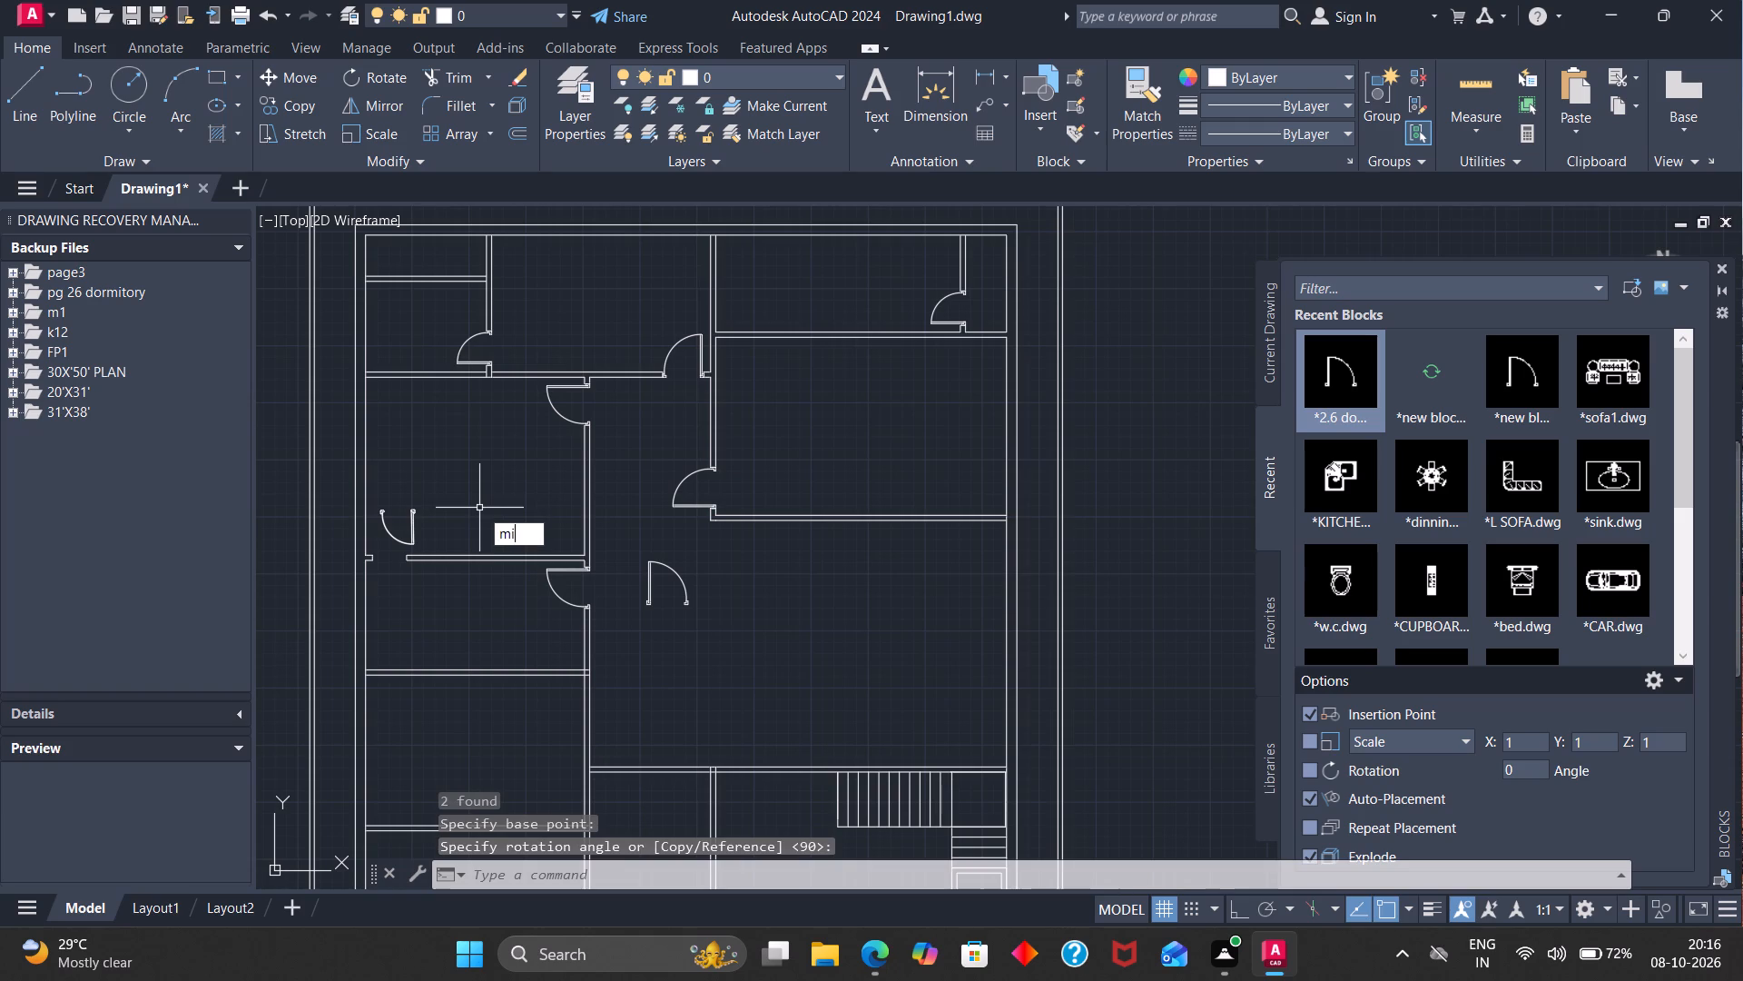
key(Return)
click(411, 515)
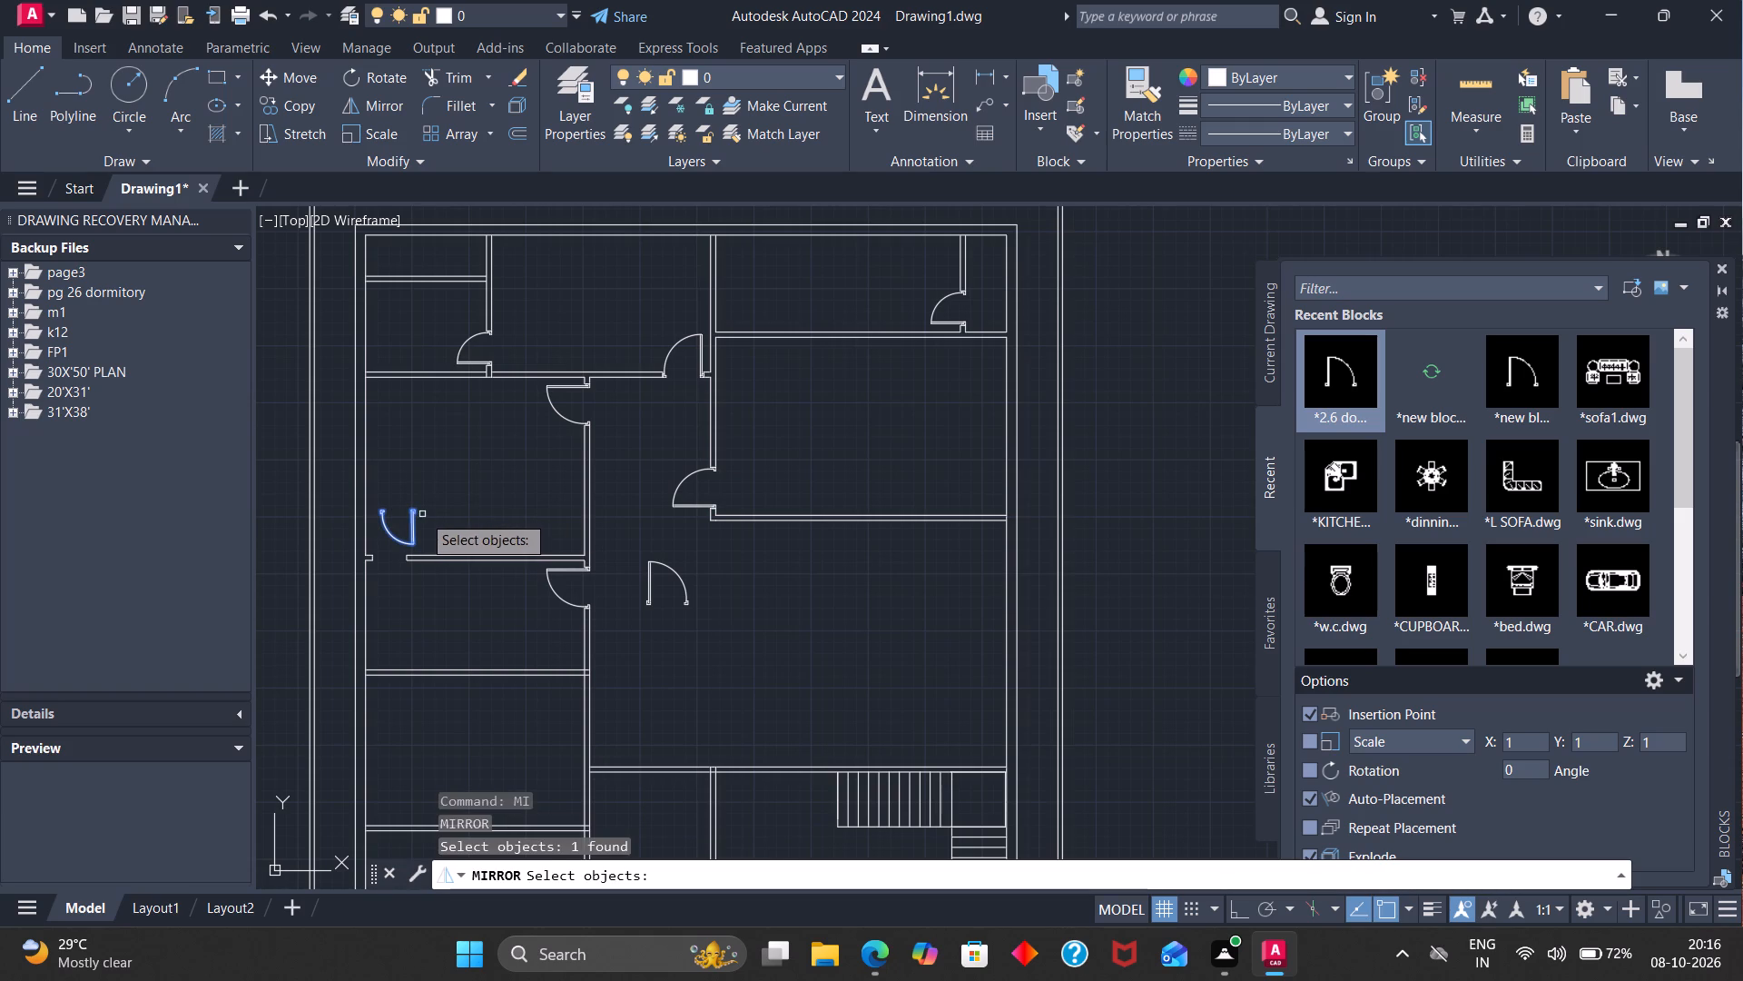
key(Return)
scroll(416, 508, up, 4)
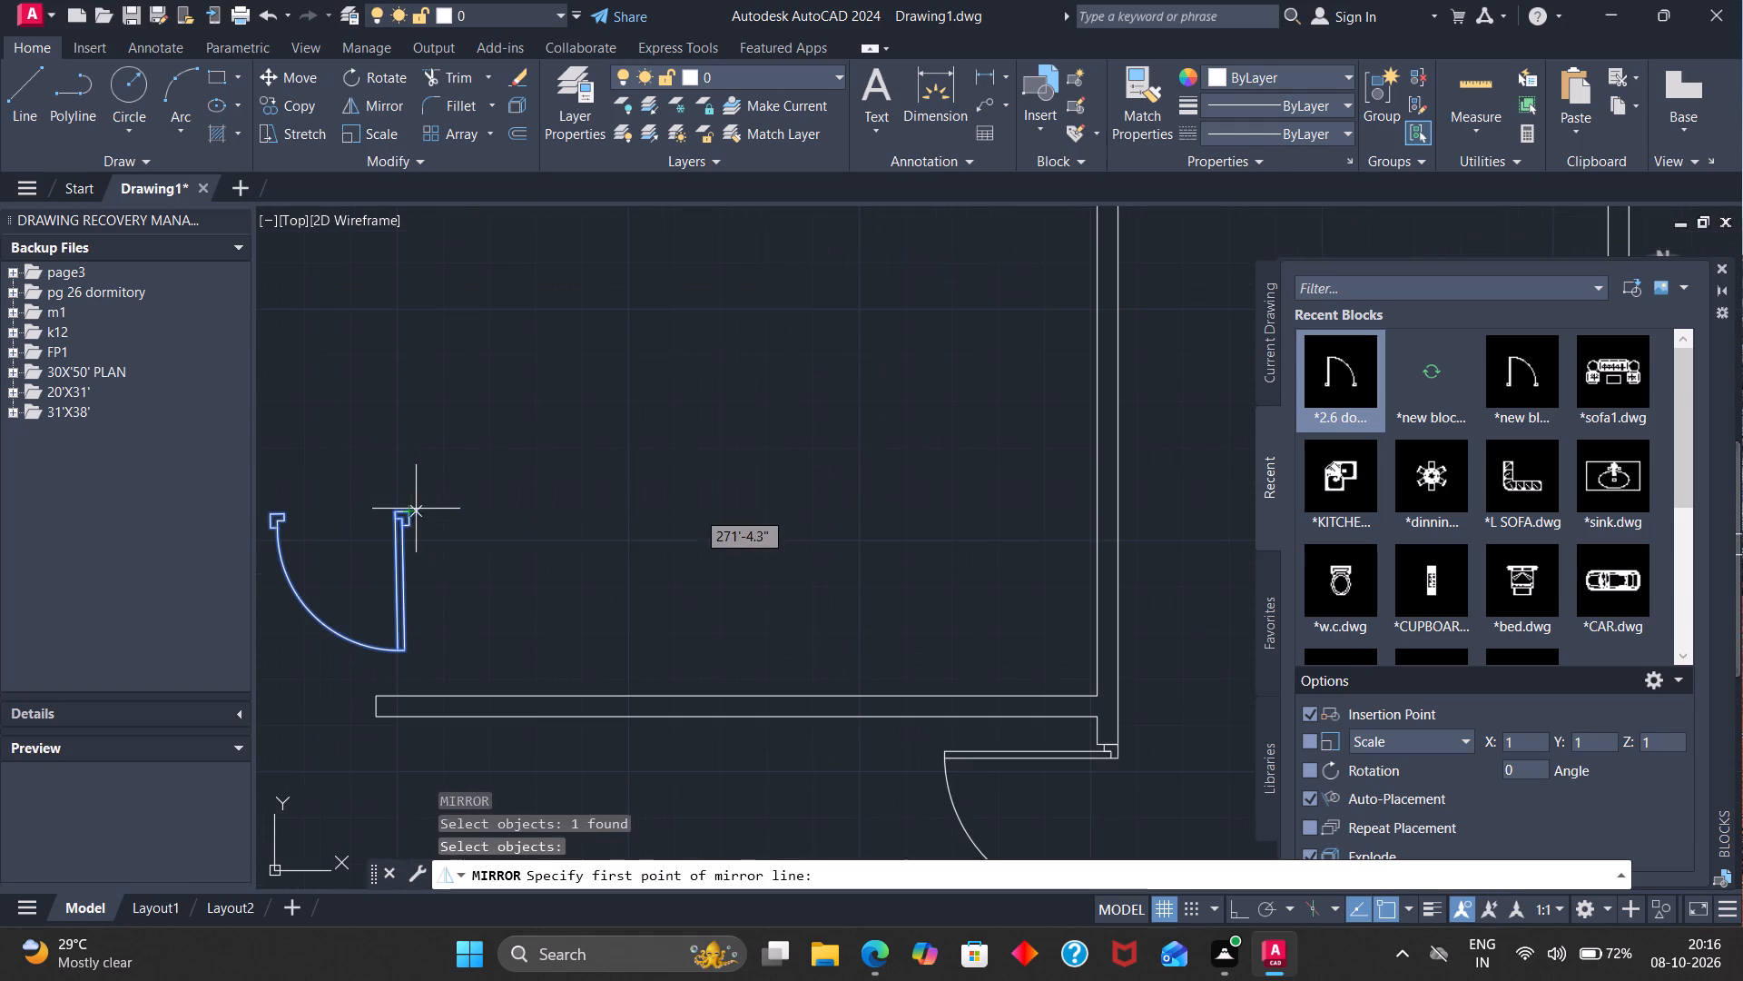
click(411, 513)
click(395, 513)
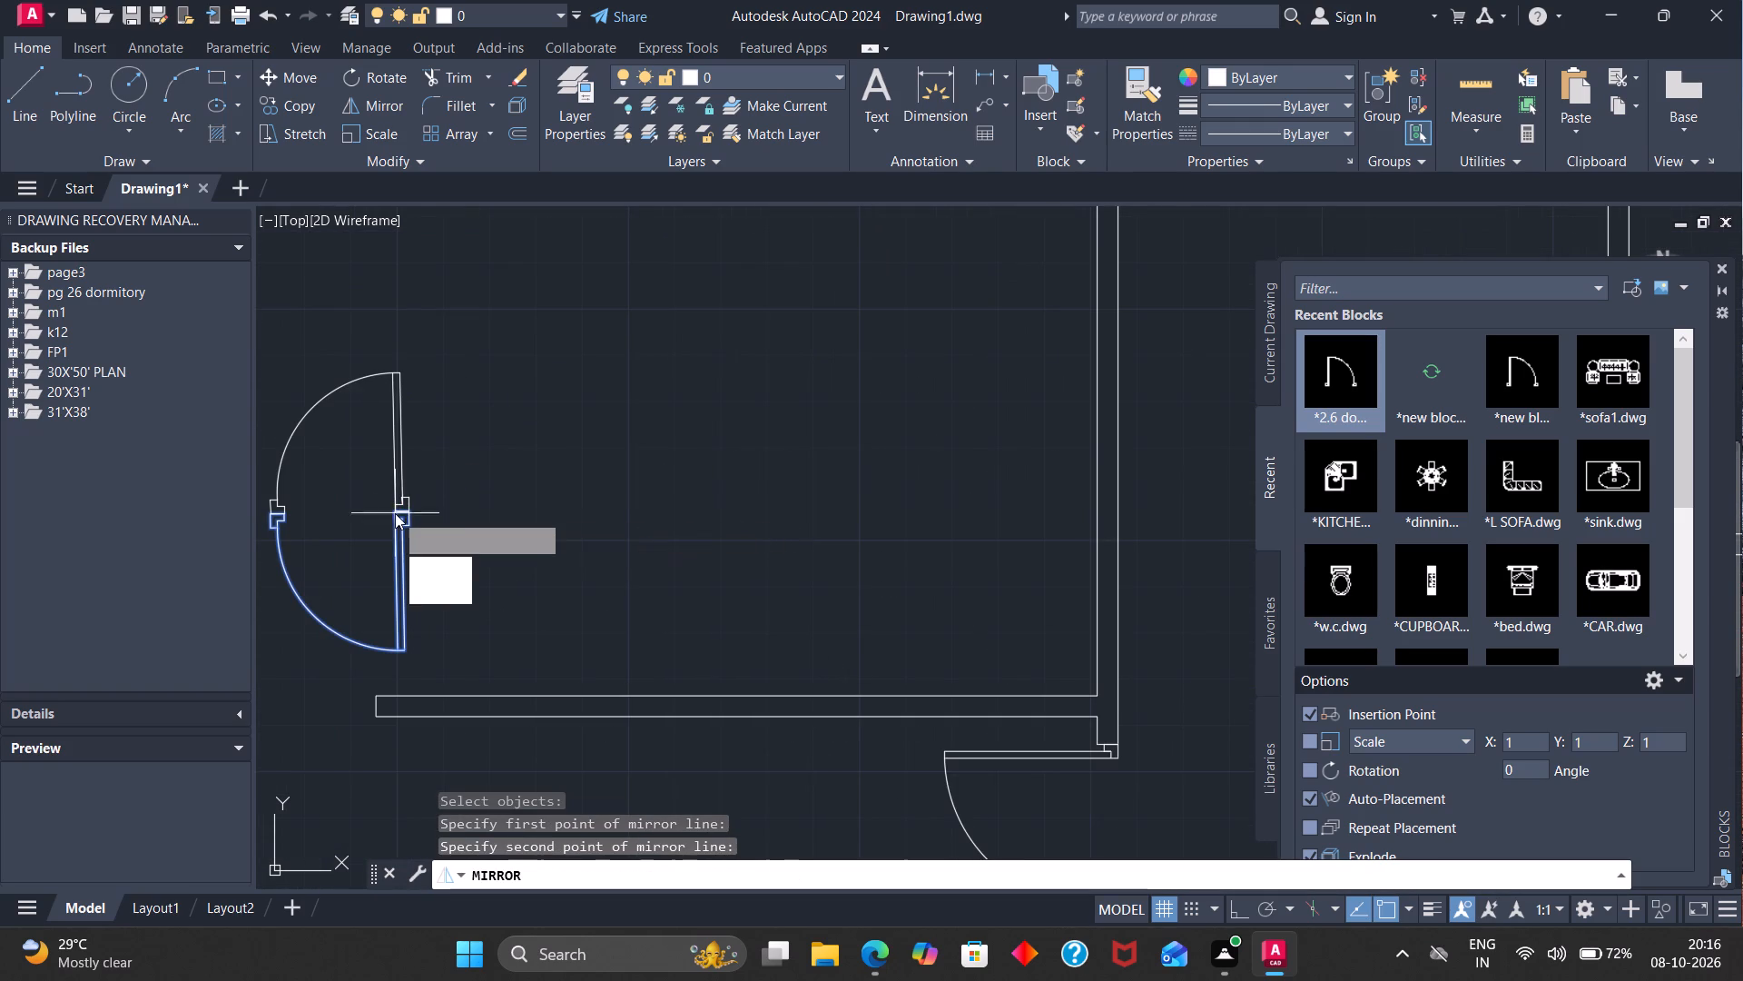
drag(439, 589, 395, 513)
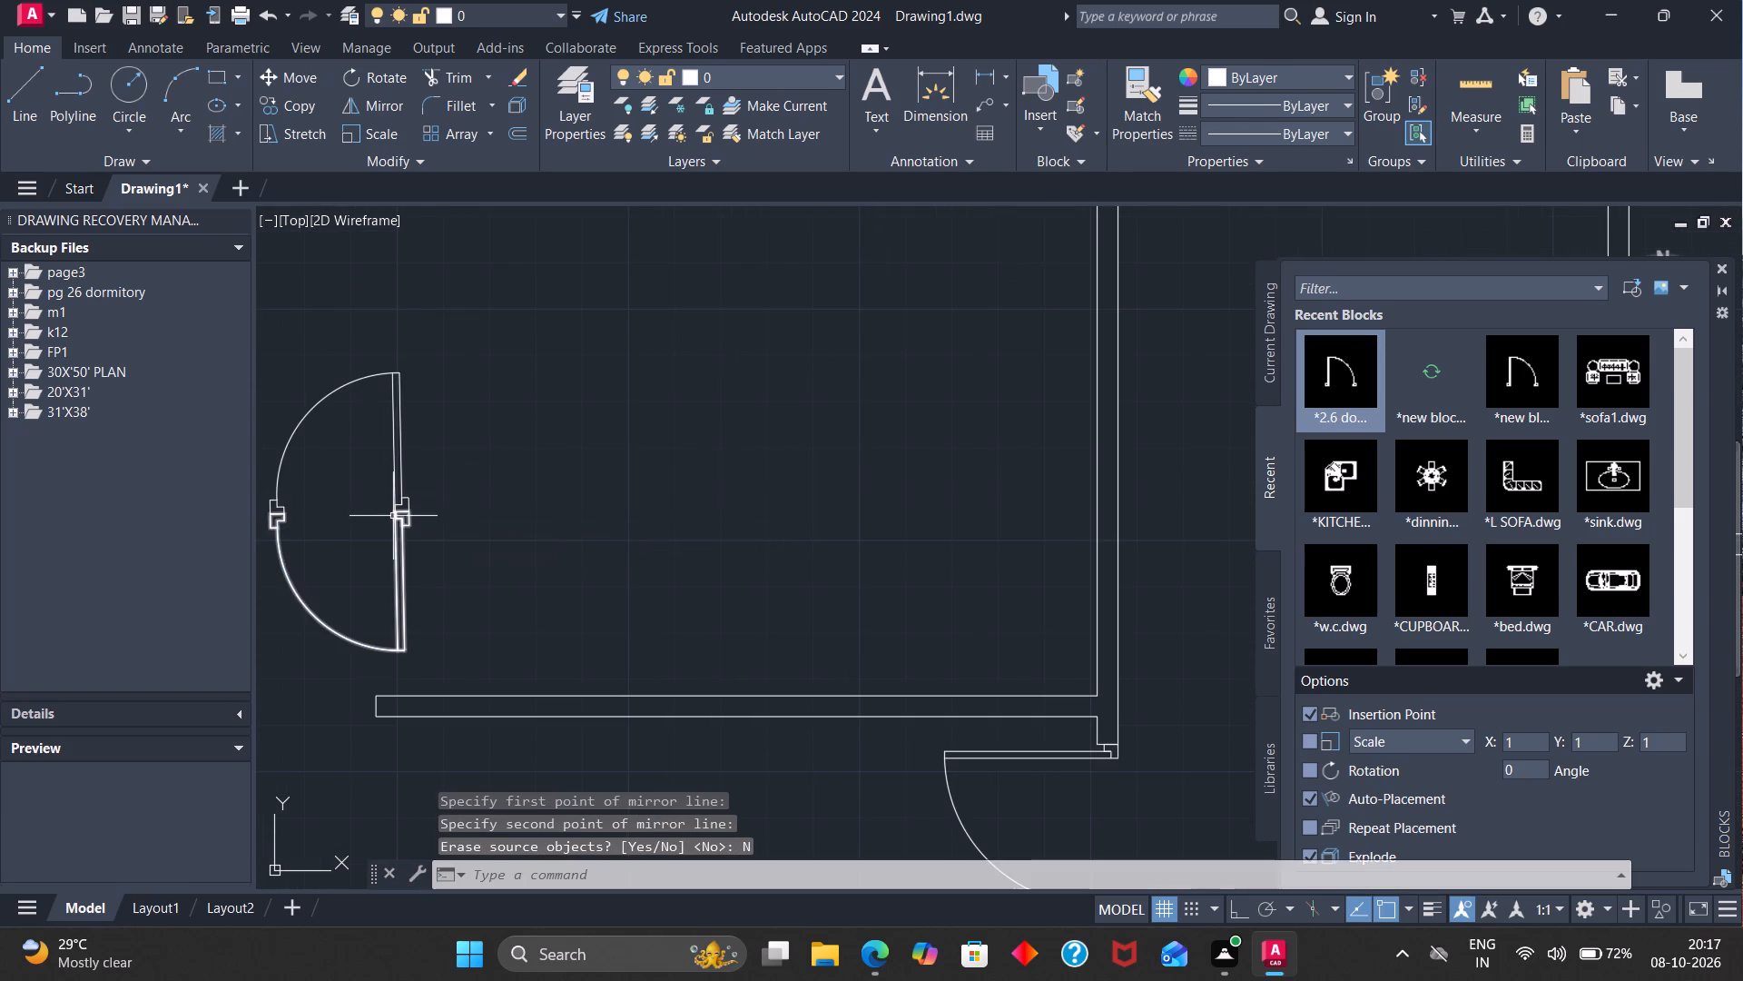
Delete the overlapping source doors south of the mirror line, keeping only the mirrored 2.6 door.
click(397, 560)
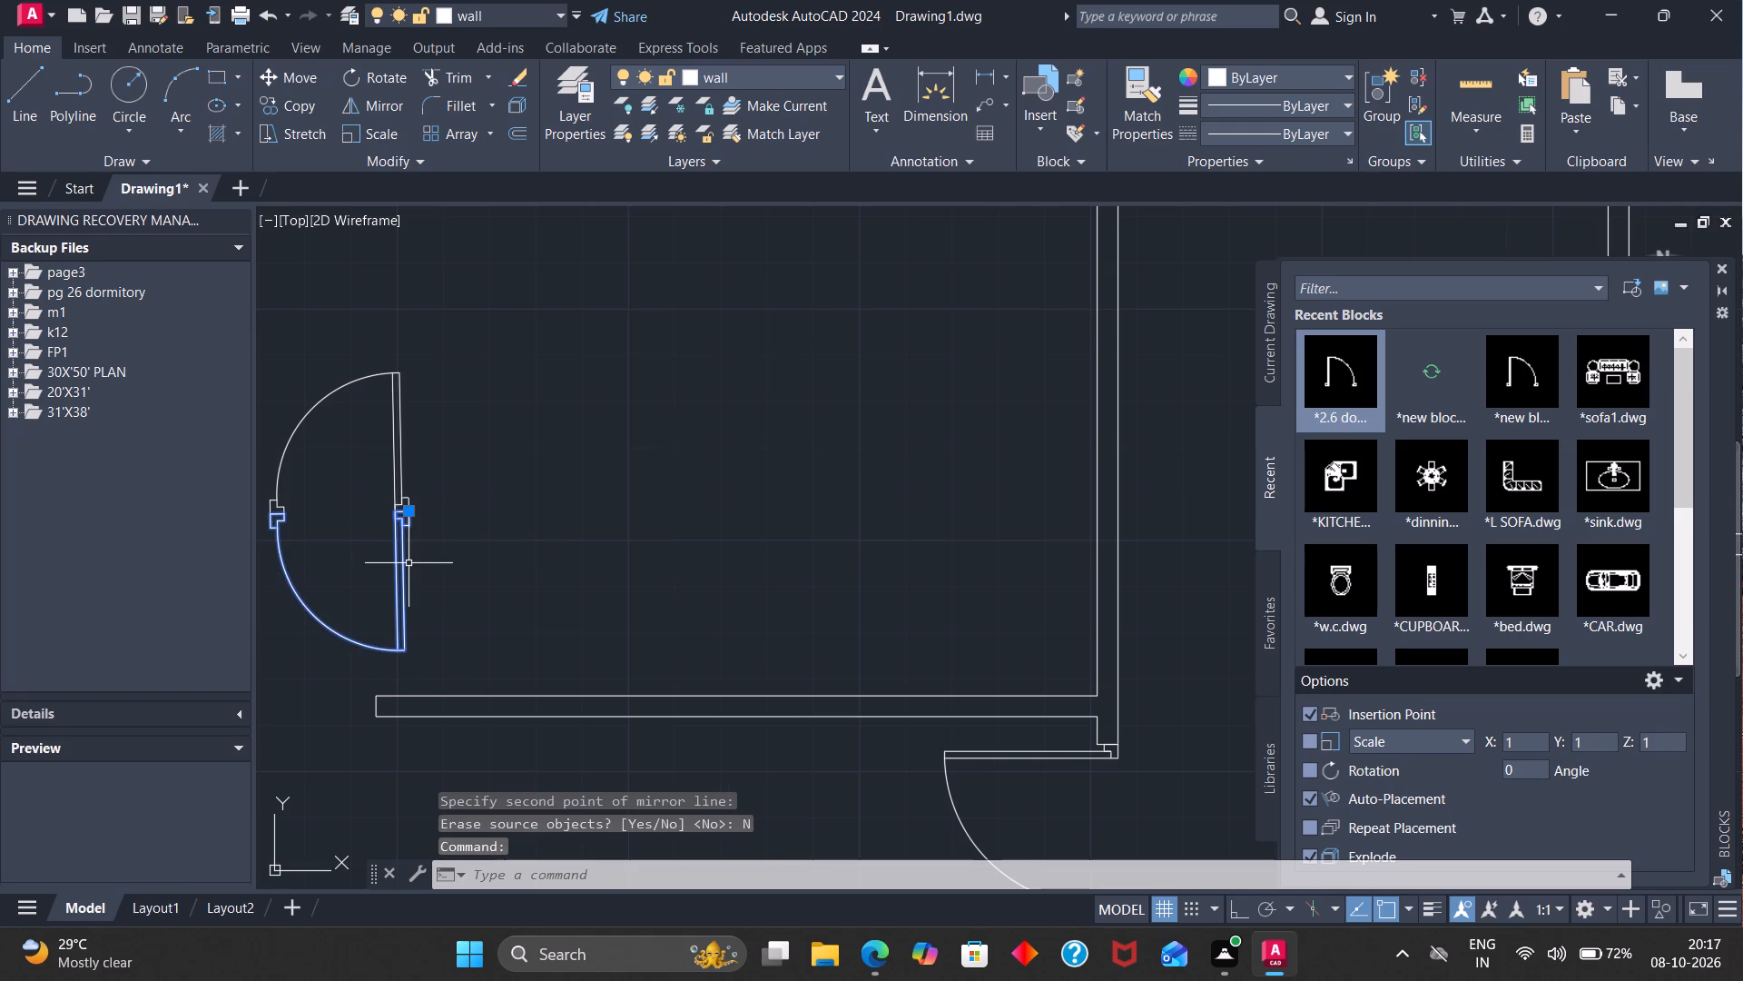
key(Delete)
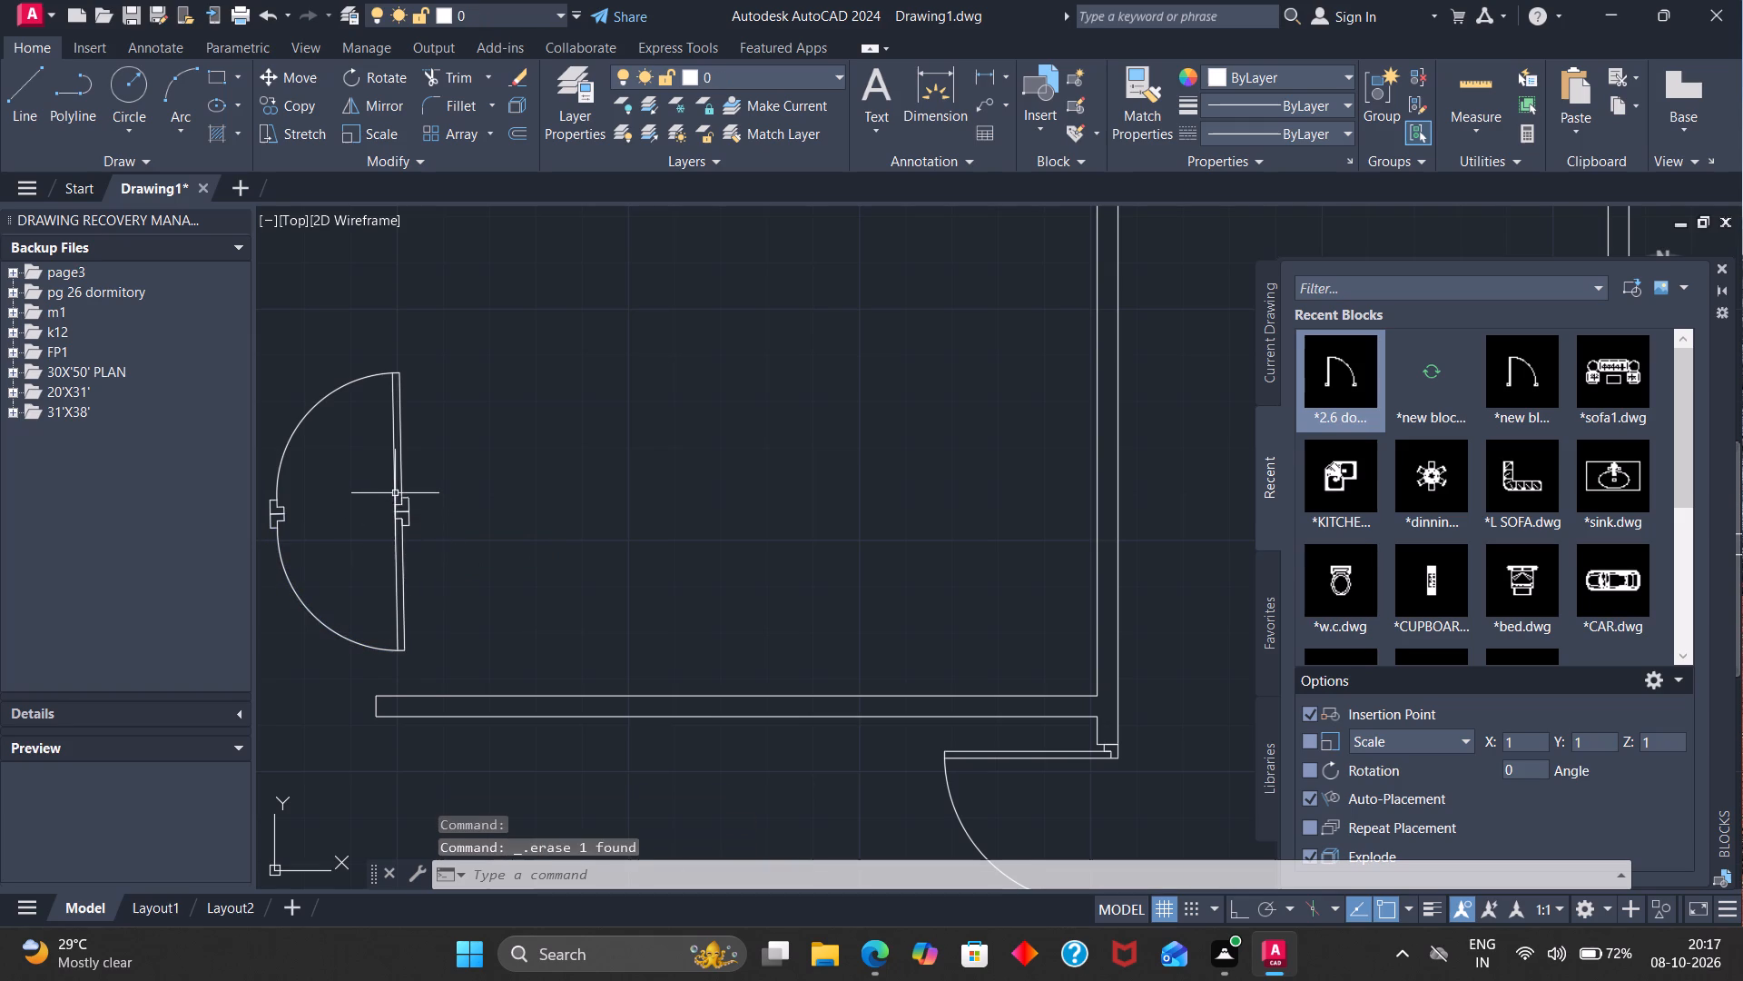
click(396, 485)
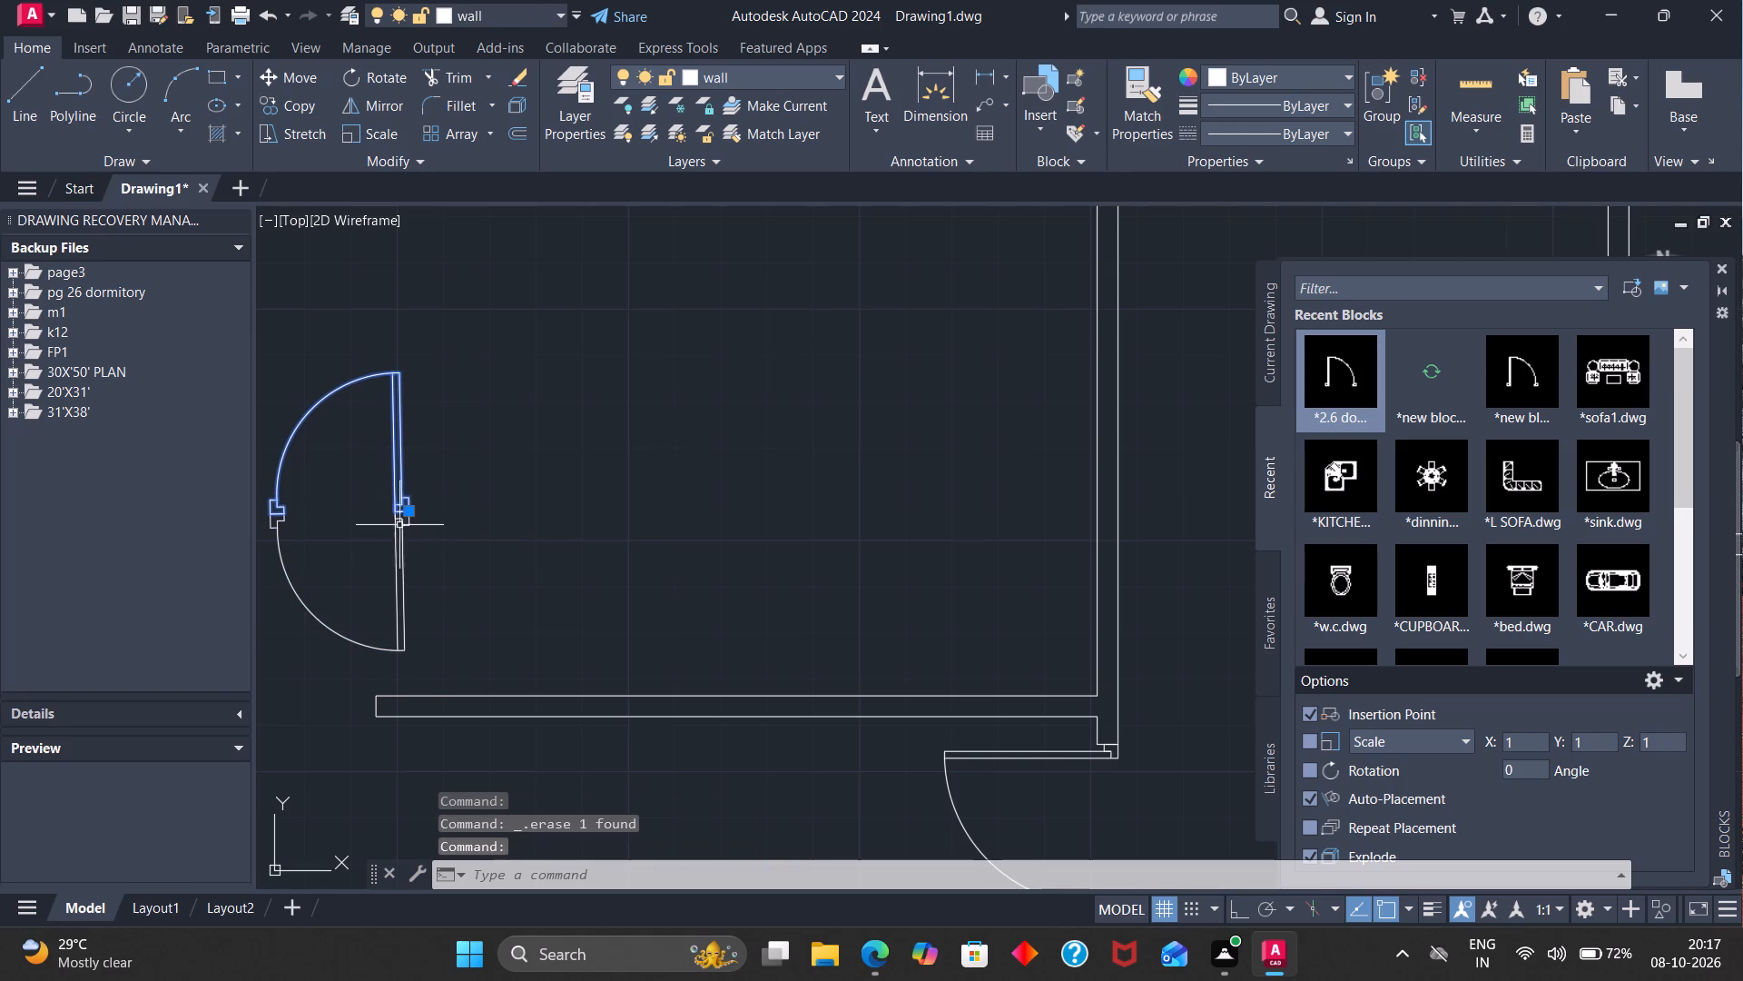
click(395, 597)
key(Escape)
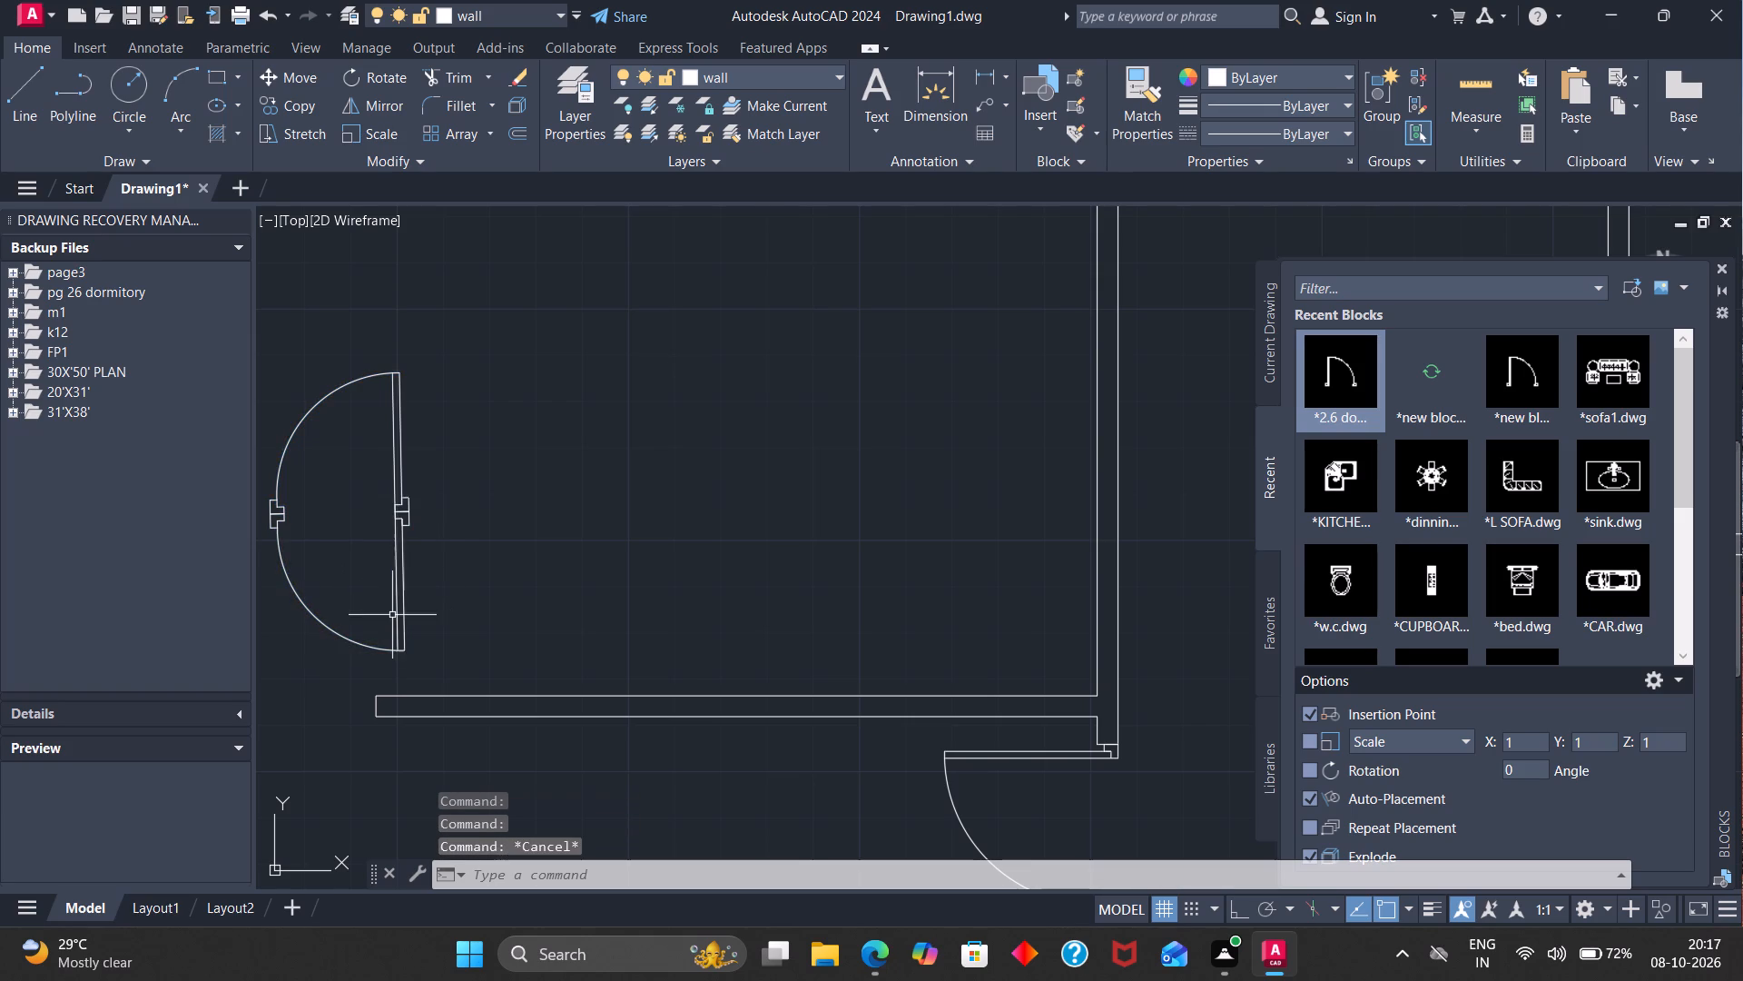
click(397, 599)
key(Delete)
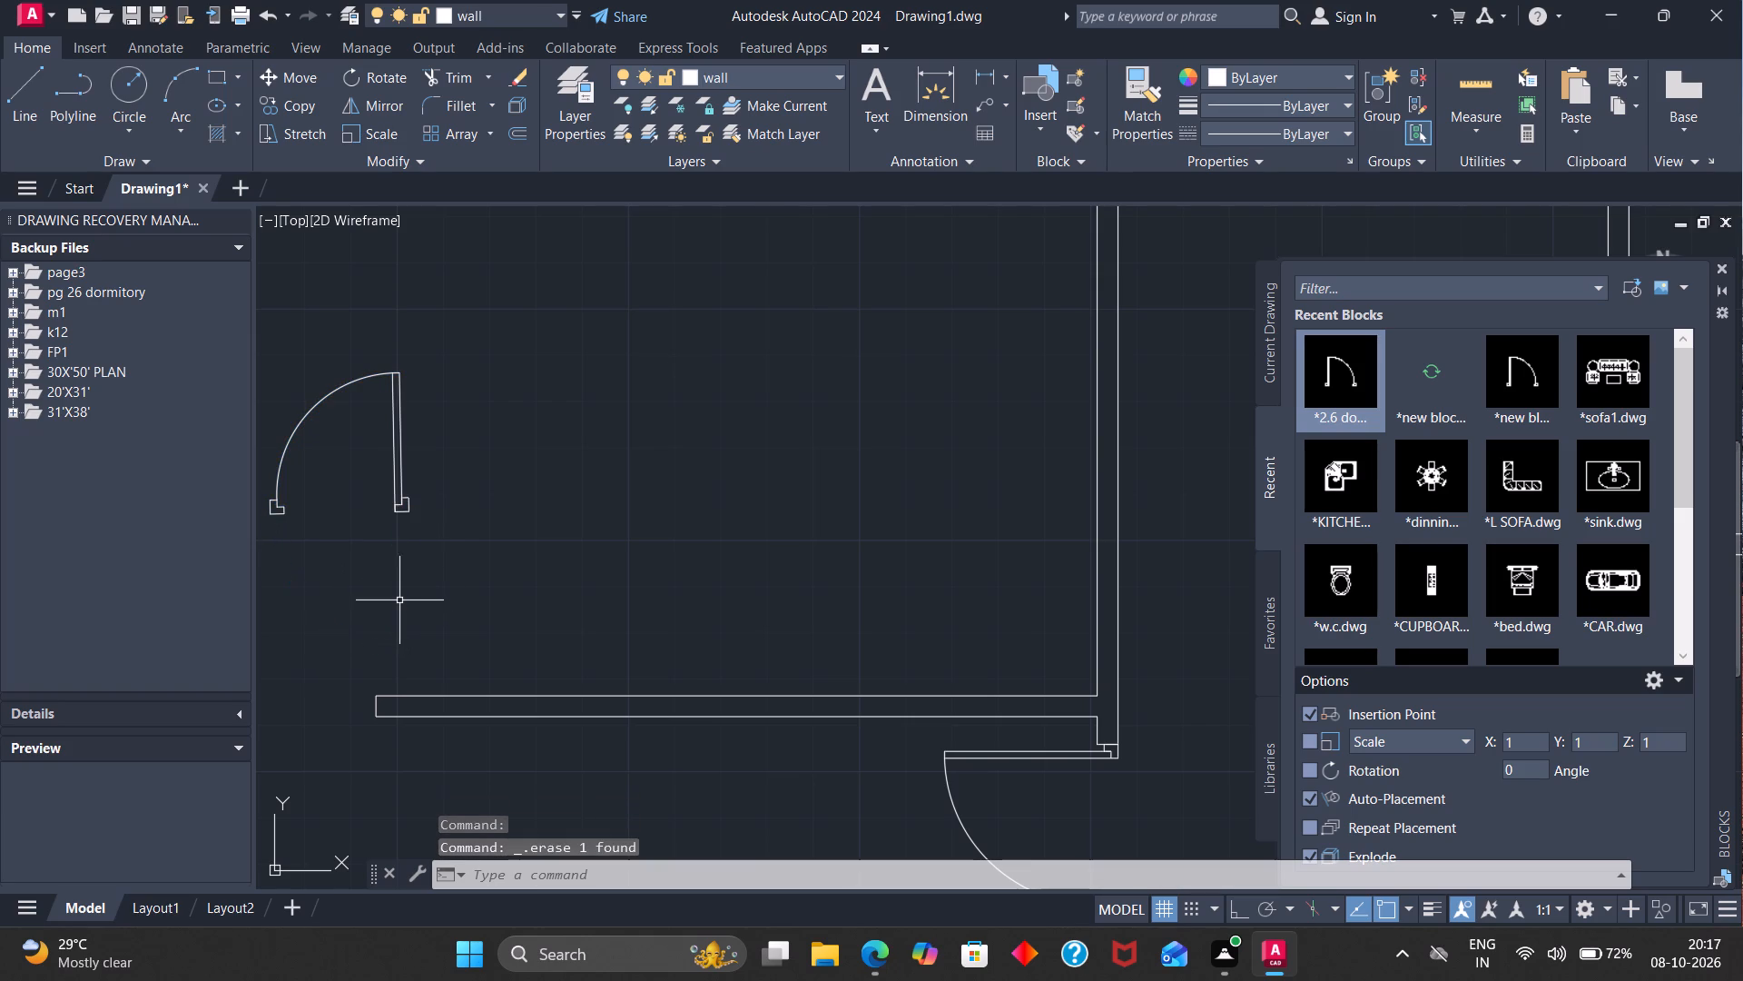
Rotate the mirrored 2.6 door about half a turn around its hinge-side jamb corner so the leaf points south.
click(403, 515)
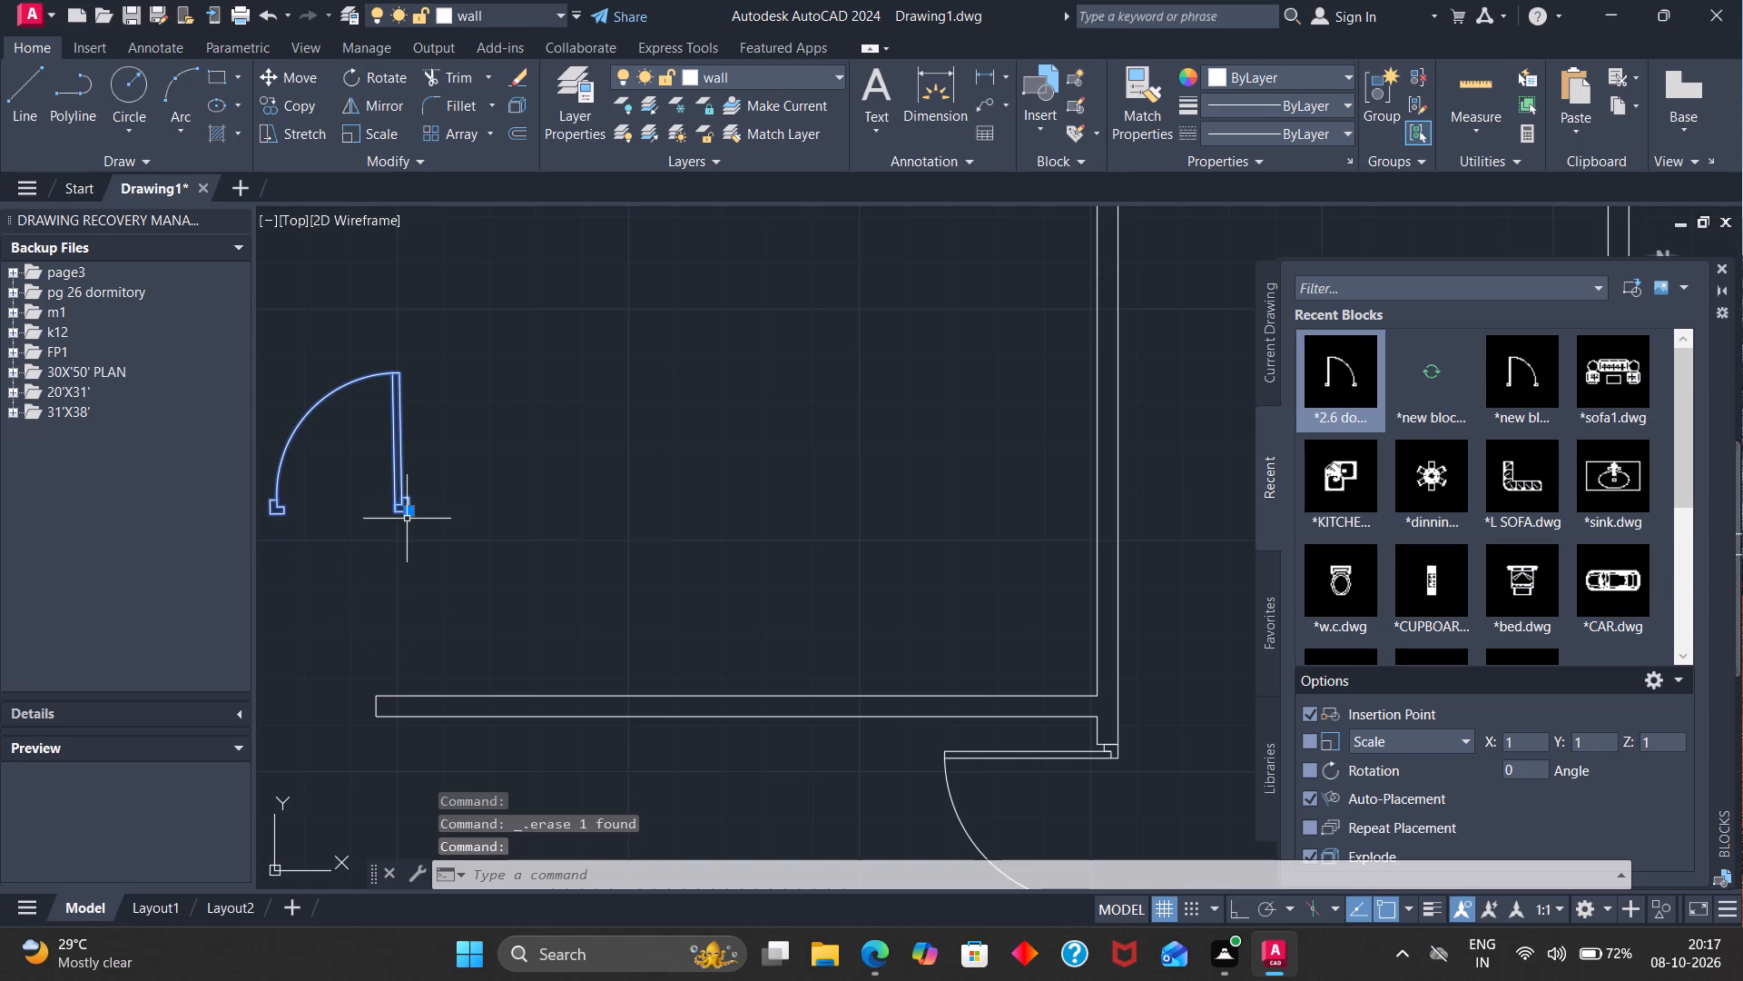
key(r)
key(o)
key(Return)
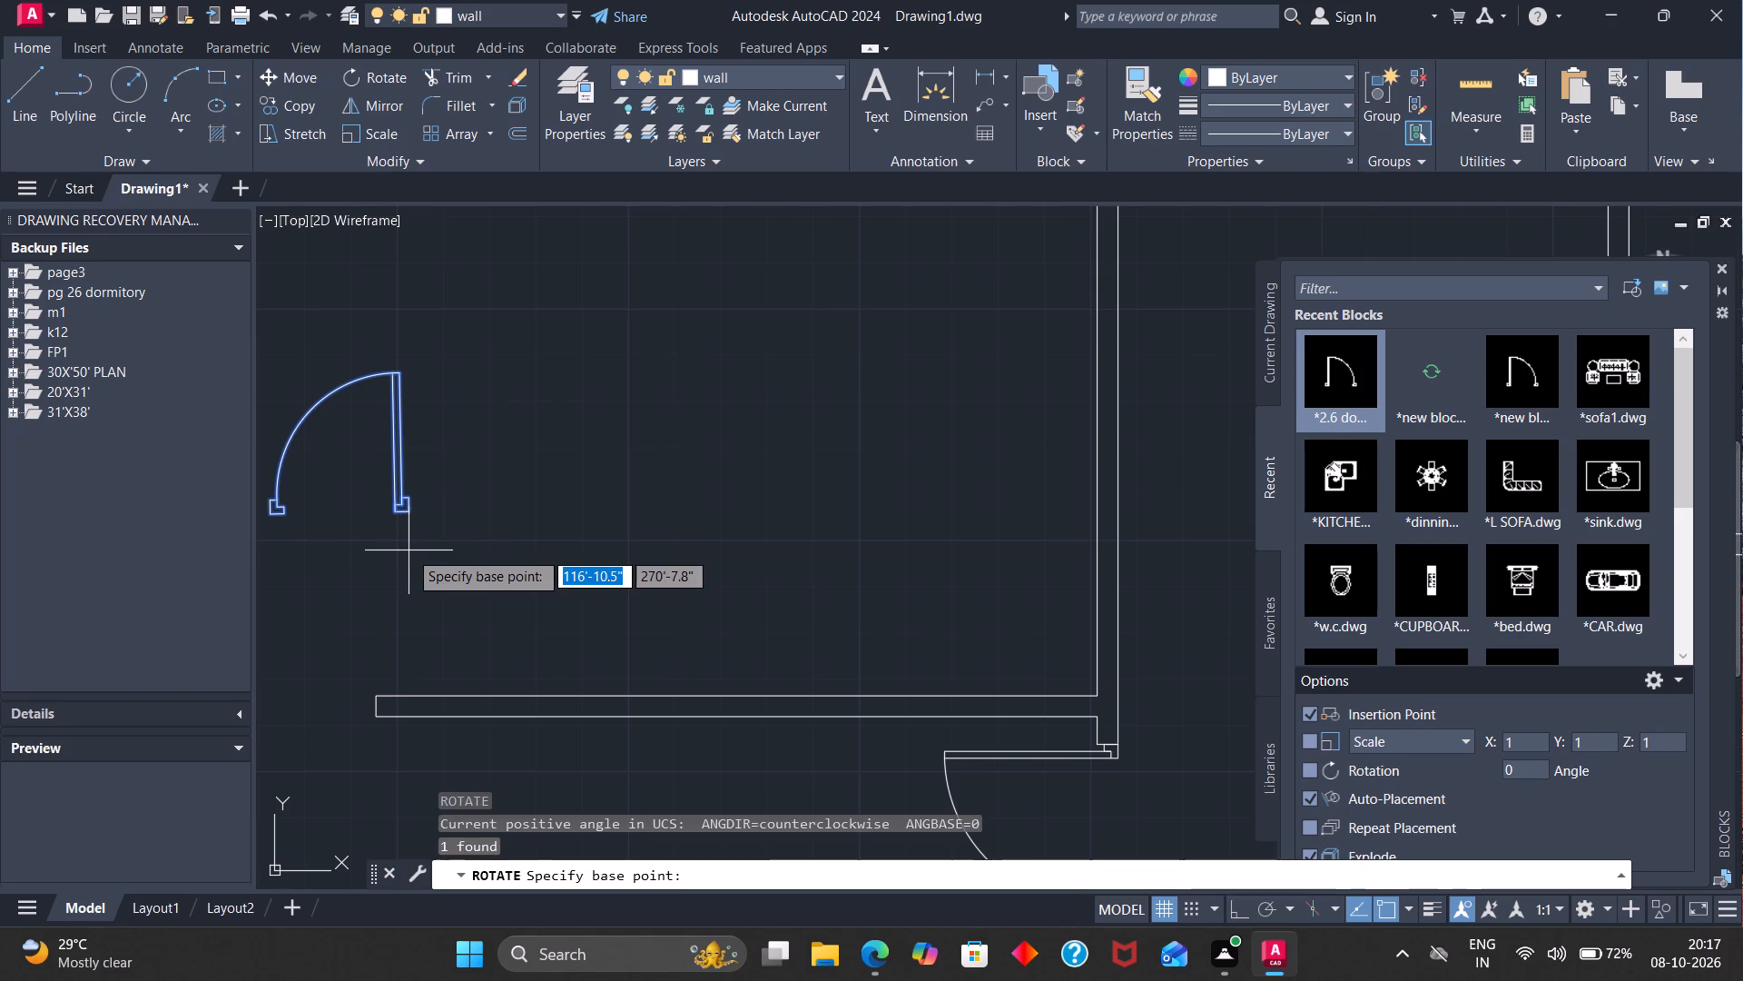
click(412, 516)
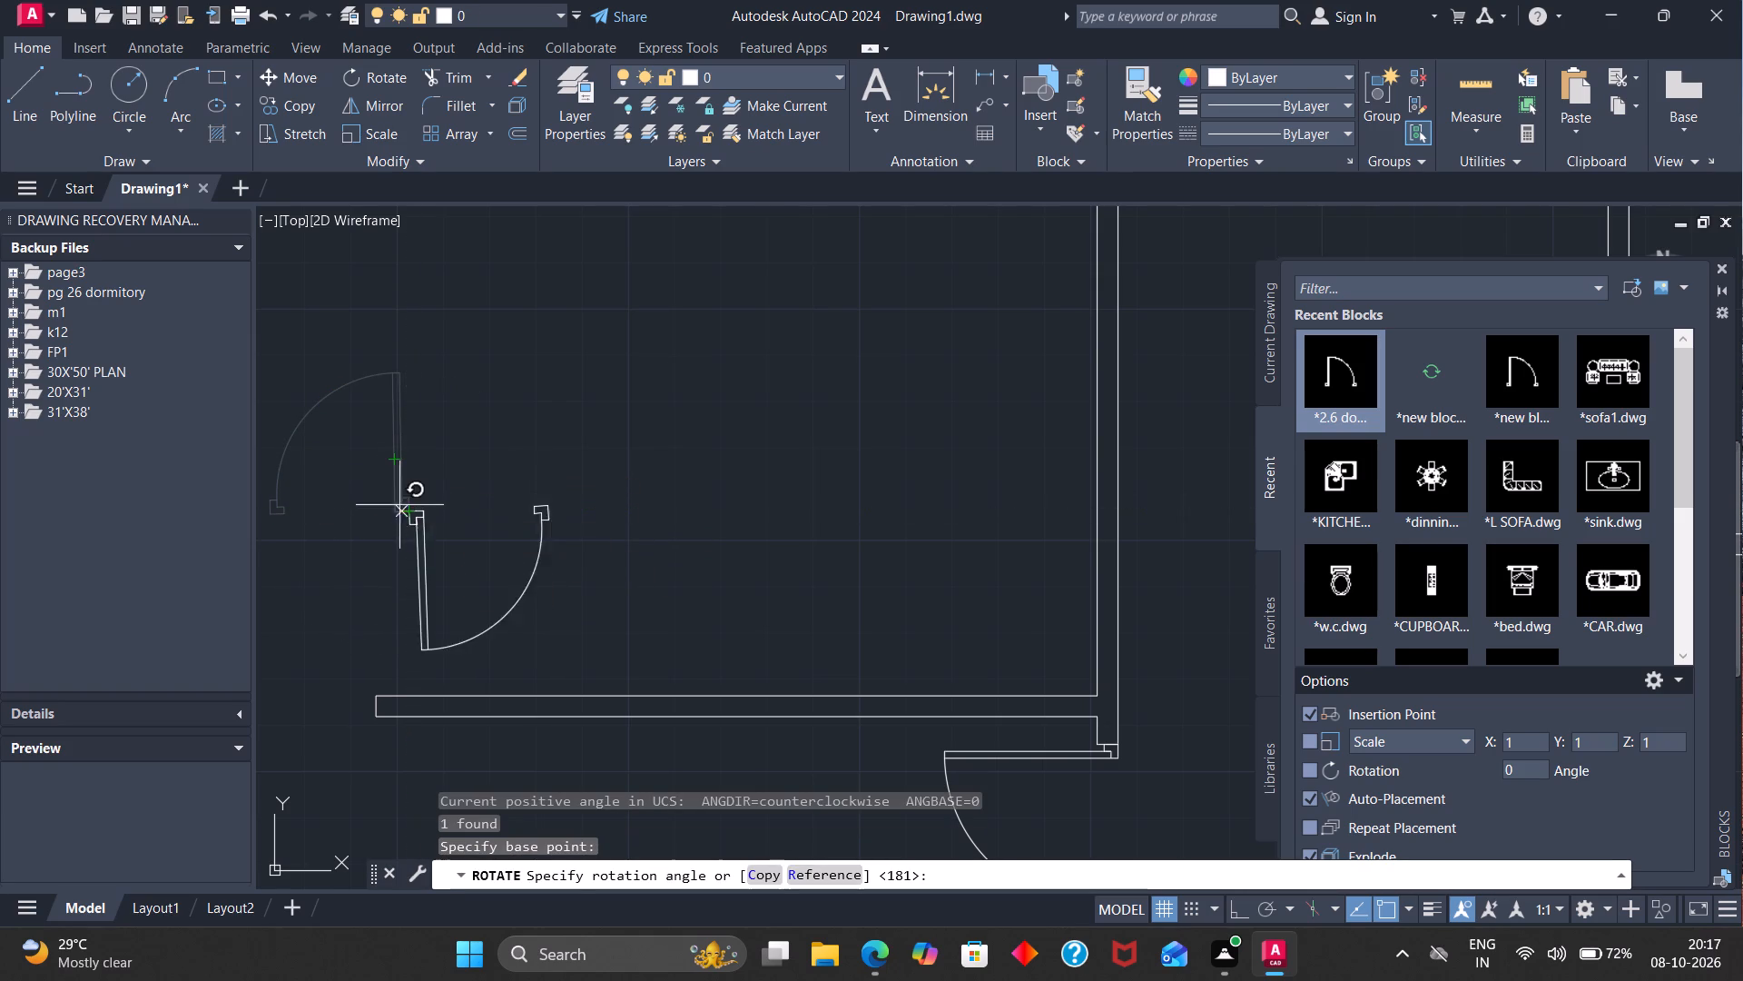
click(369, 523)
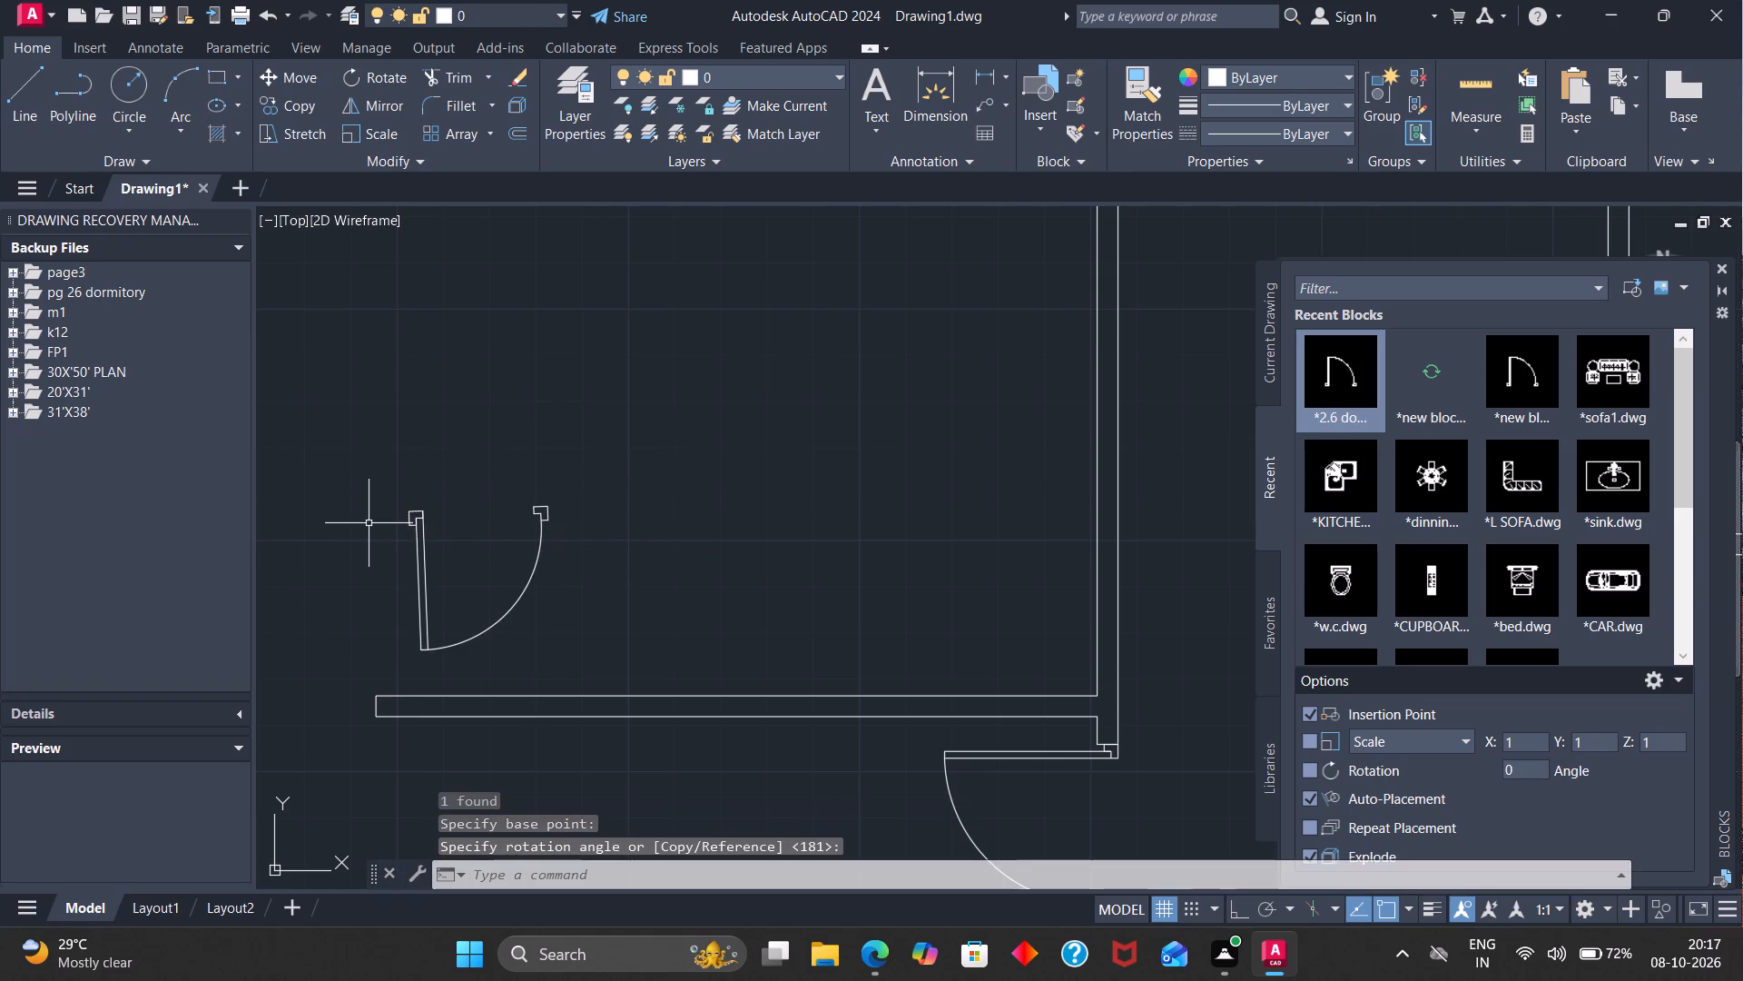
Move the 2.6 door by its jamb corner into the partition's west-end opening, at the north corner of the opening's west jamb.
key(m)
key(Return)
click(424, 516)
key(Return)
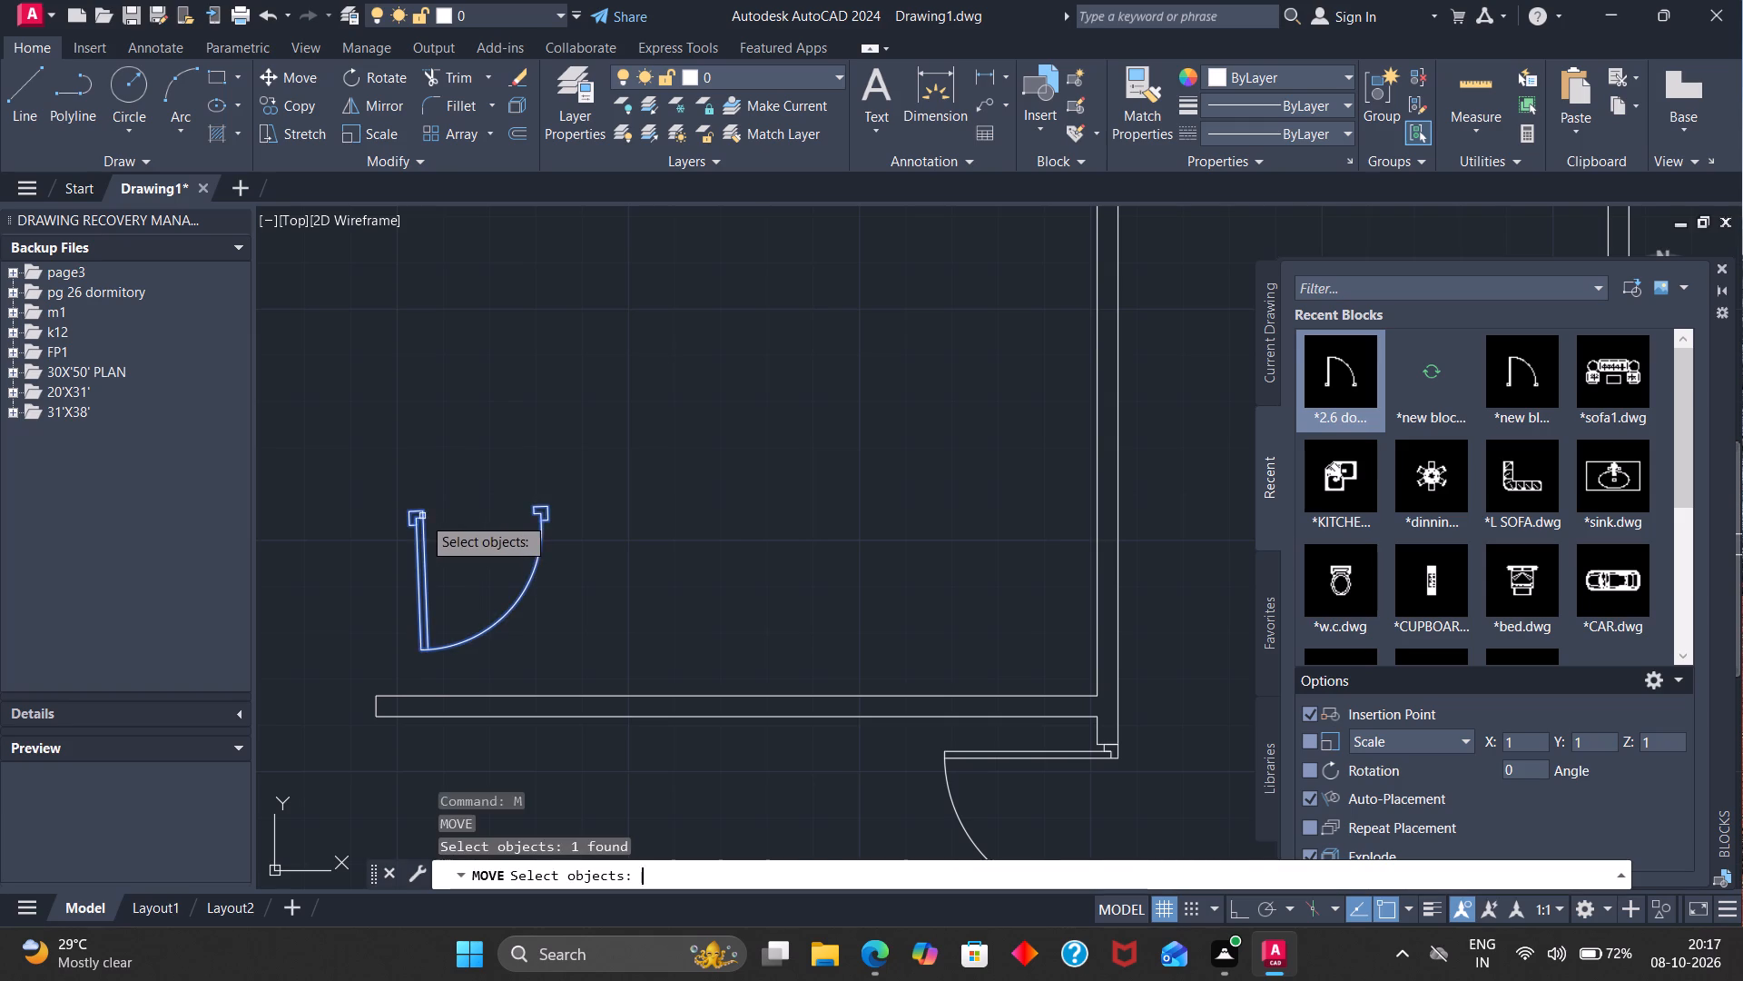
click(409, 511)
scroll(358, 535, down, 4)
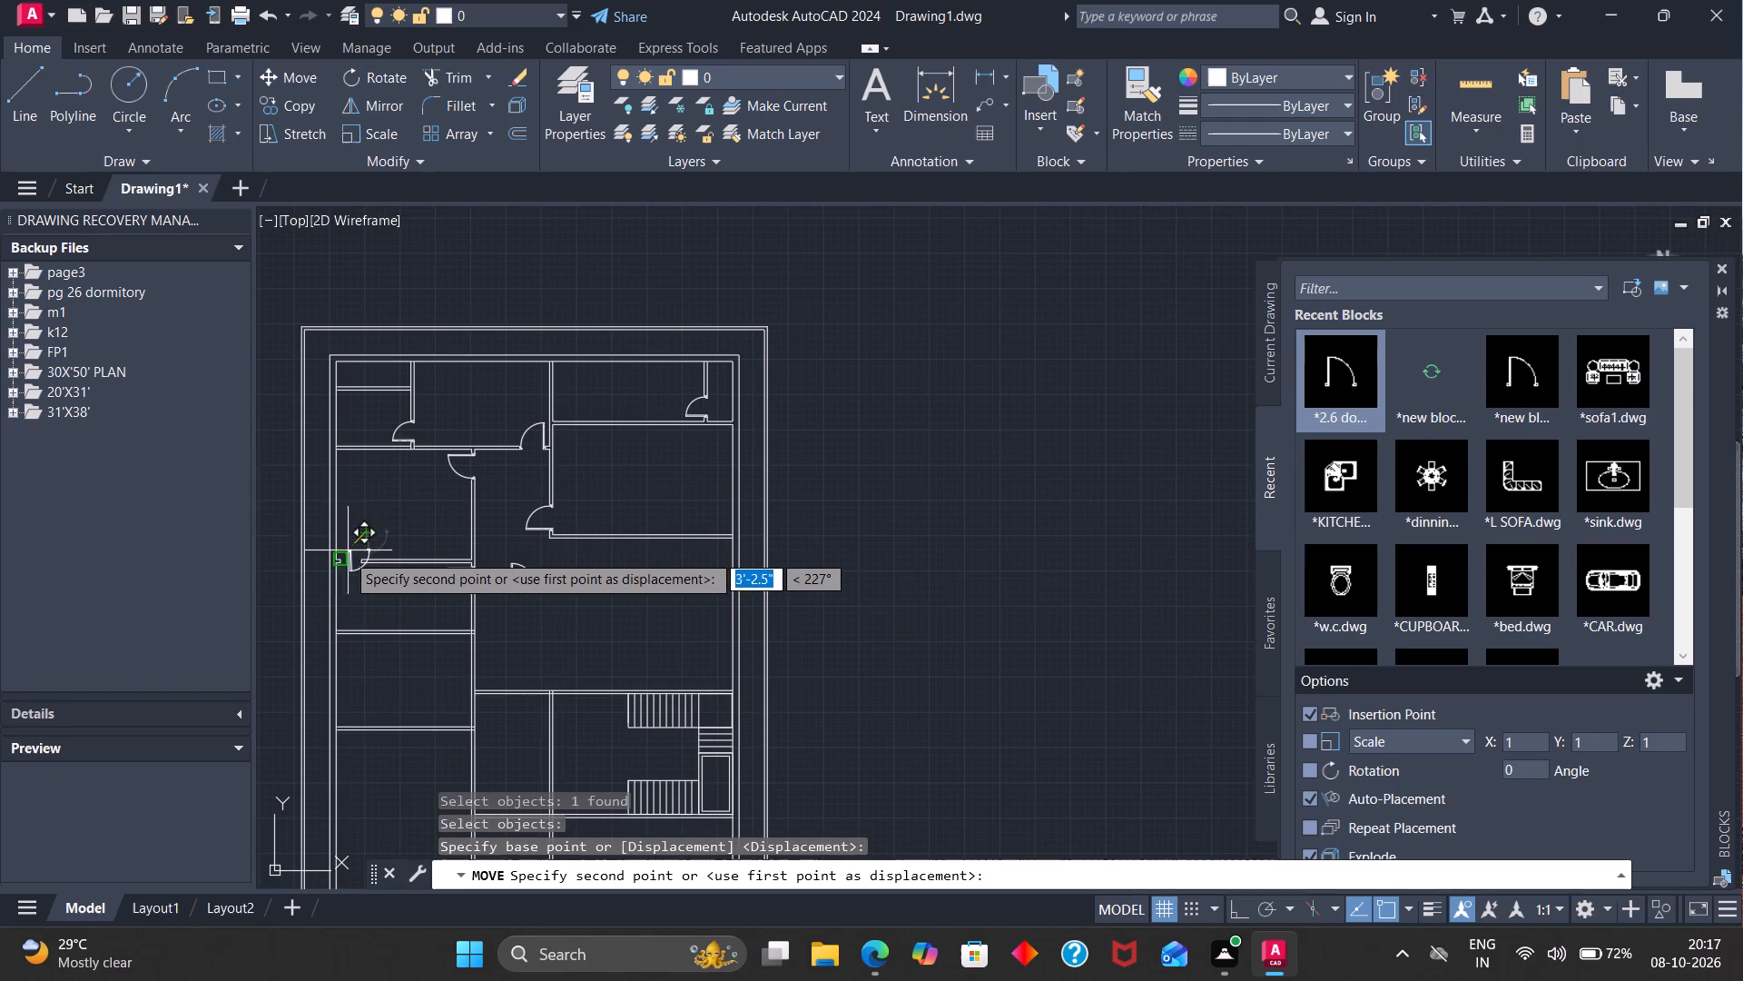
scroll(339, 569, up, 4)
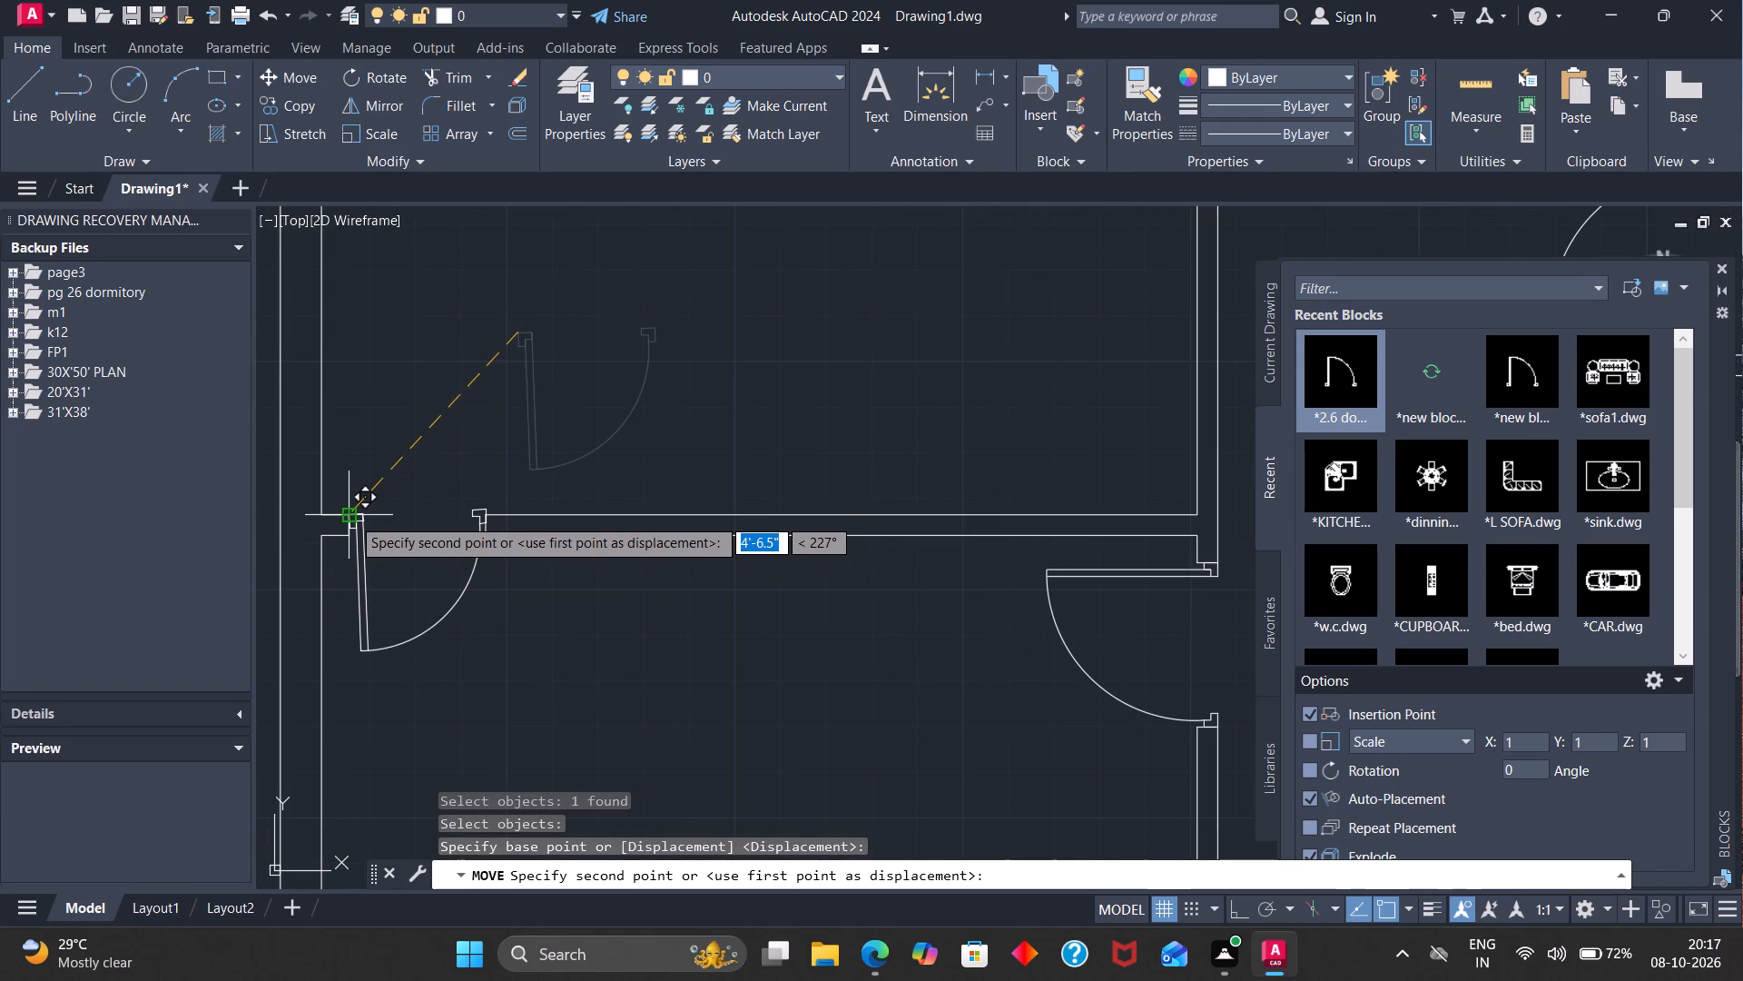
click(351, 517)
scroll(444, 561, down, 5)
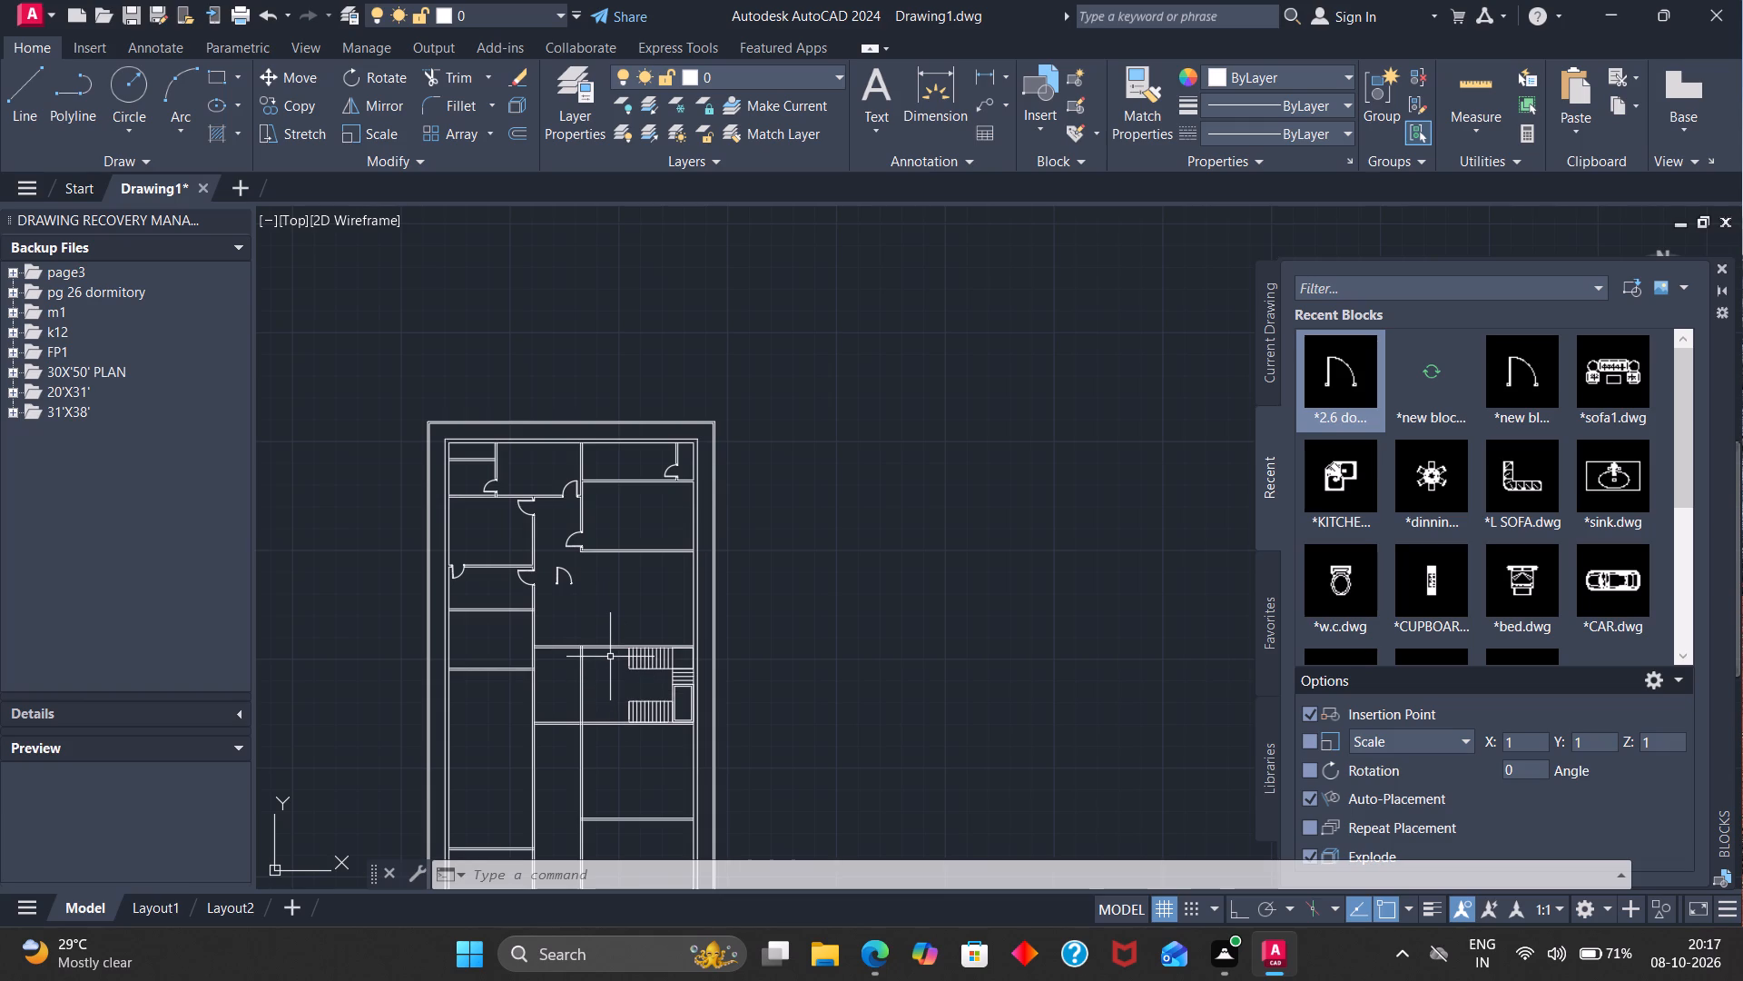
Draw a 4.5" jamb line across the partition north of the staircase, just east of its junction with the long north-south wall.
scroll(610, 657, up, 4)
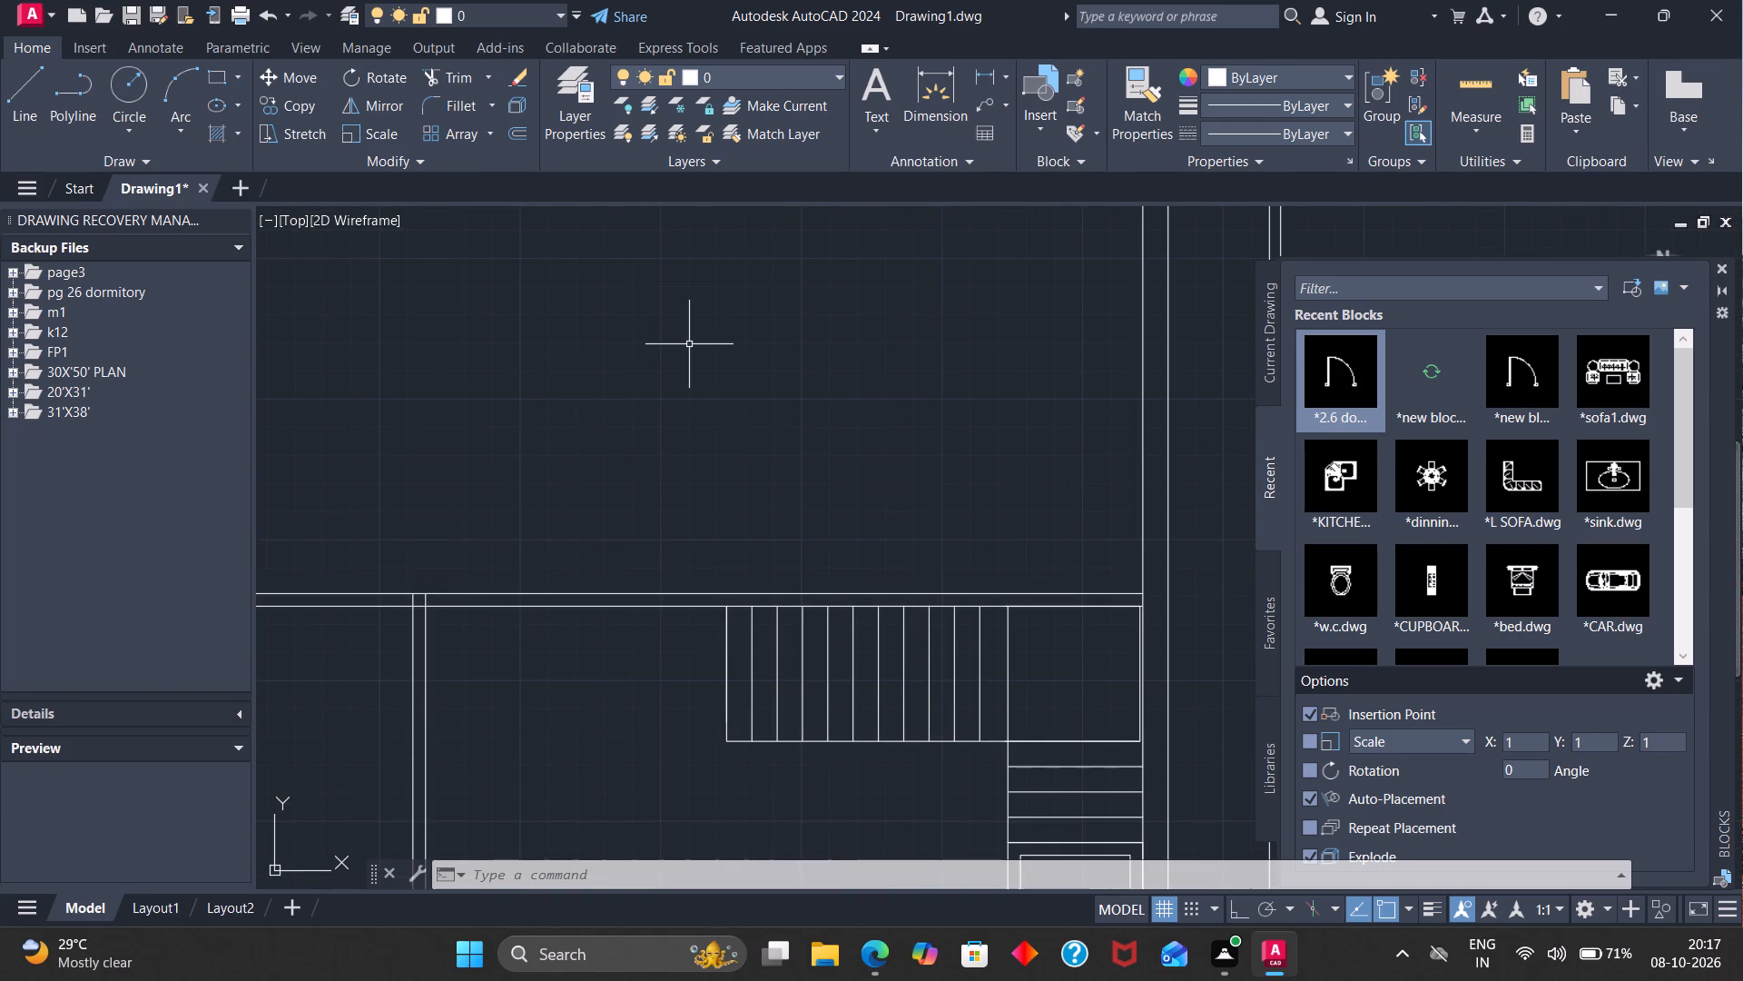
scroll(671, 362, down, 3)
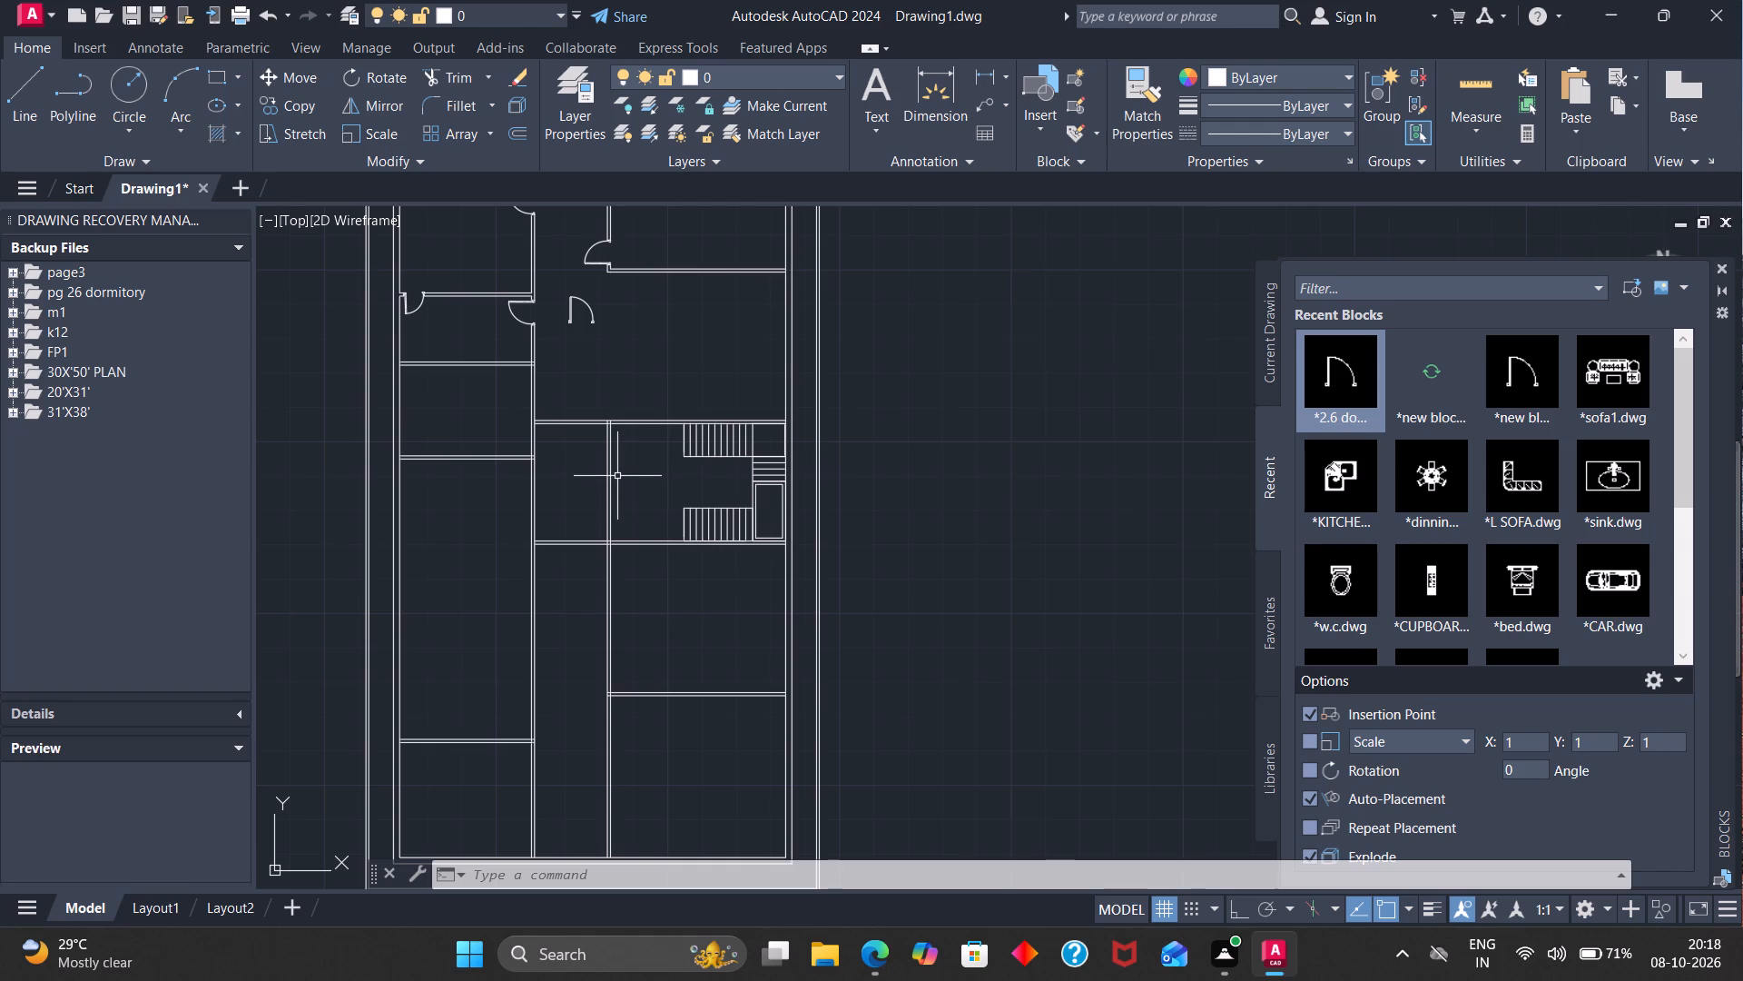
scroll(587, 407, up, 3)
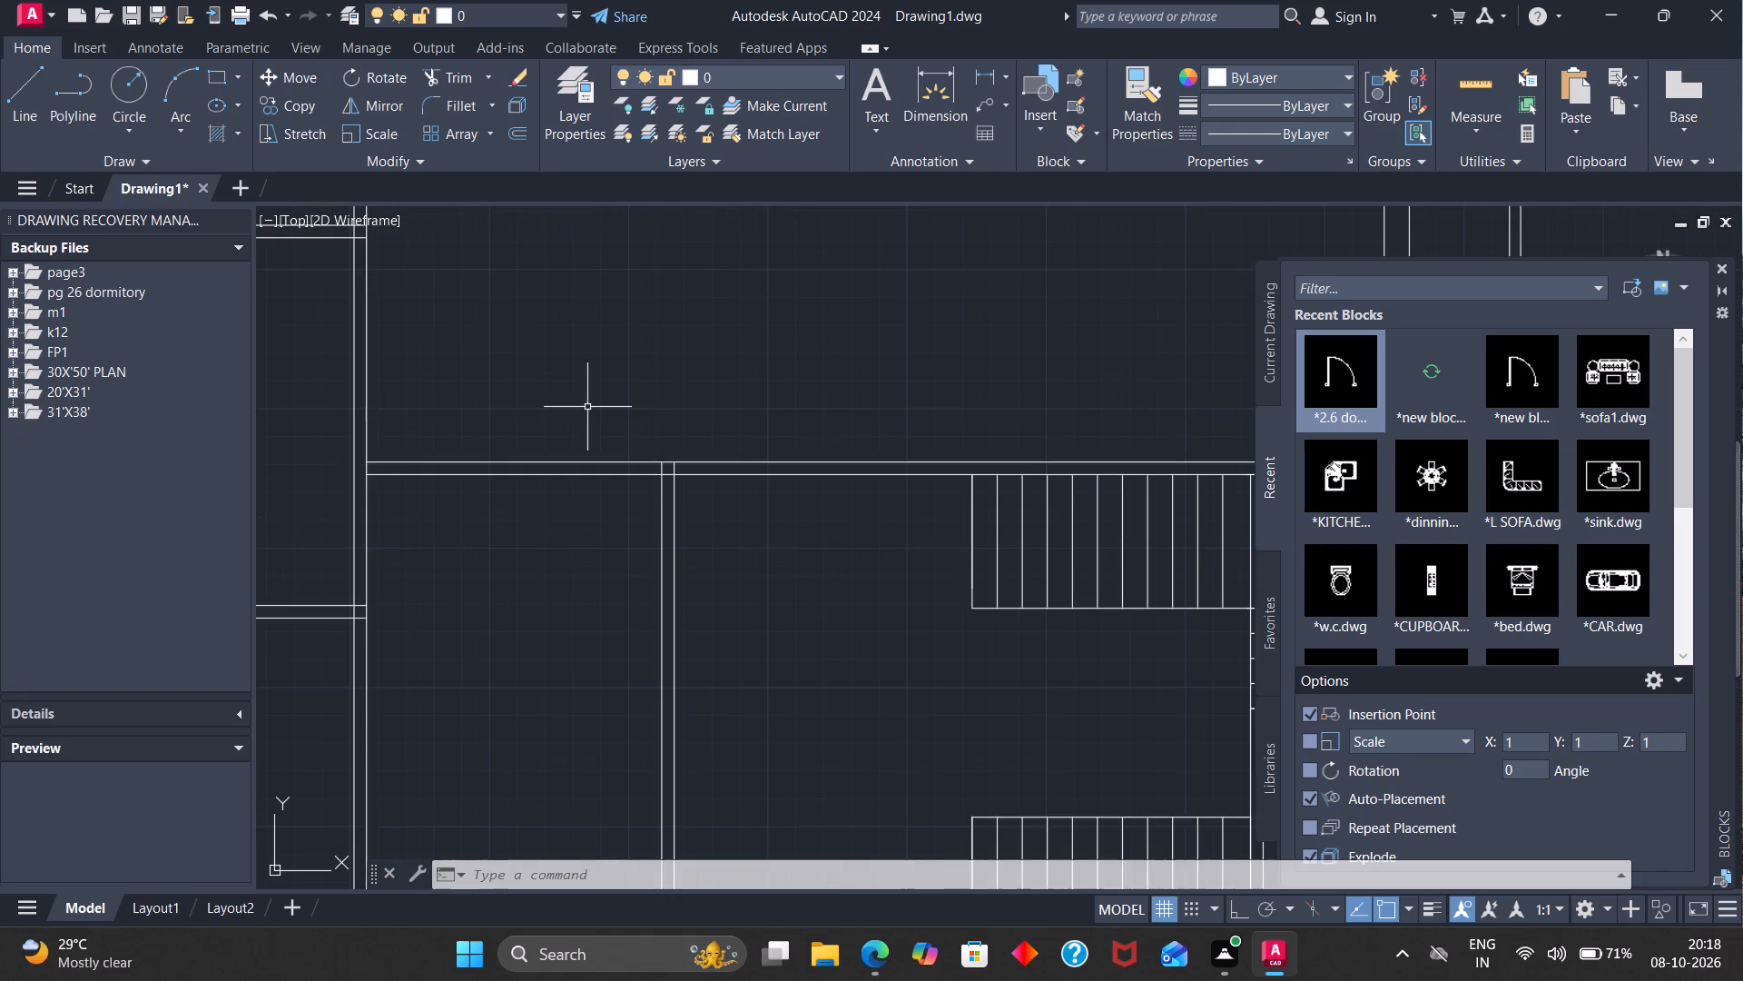
click(15, 101)
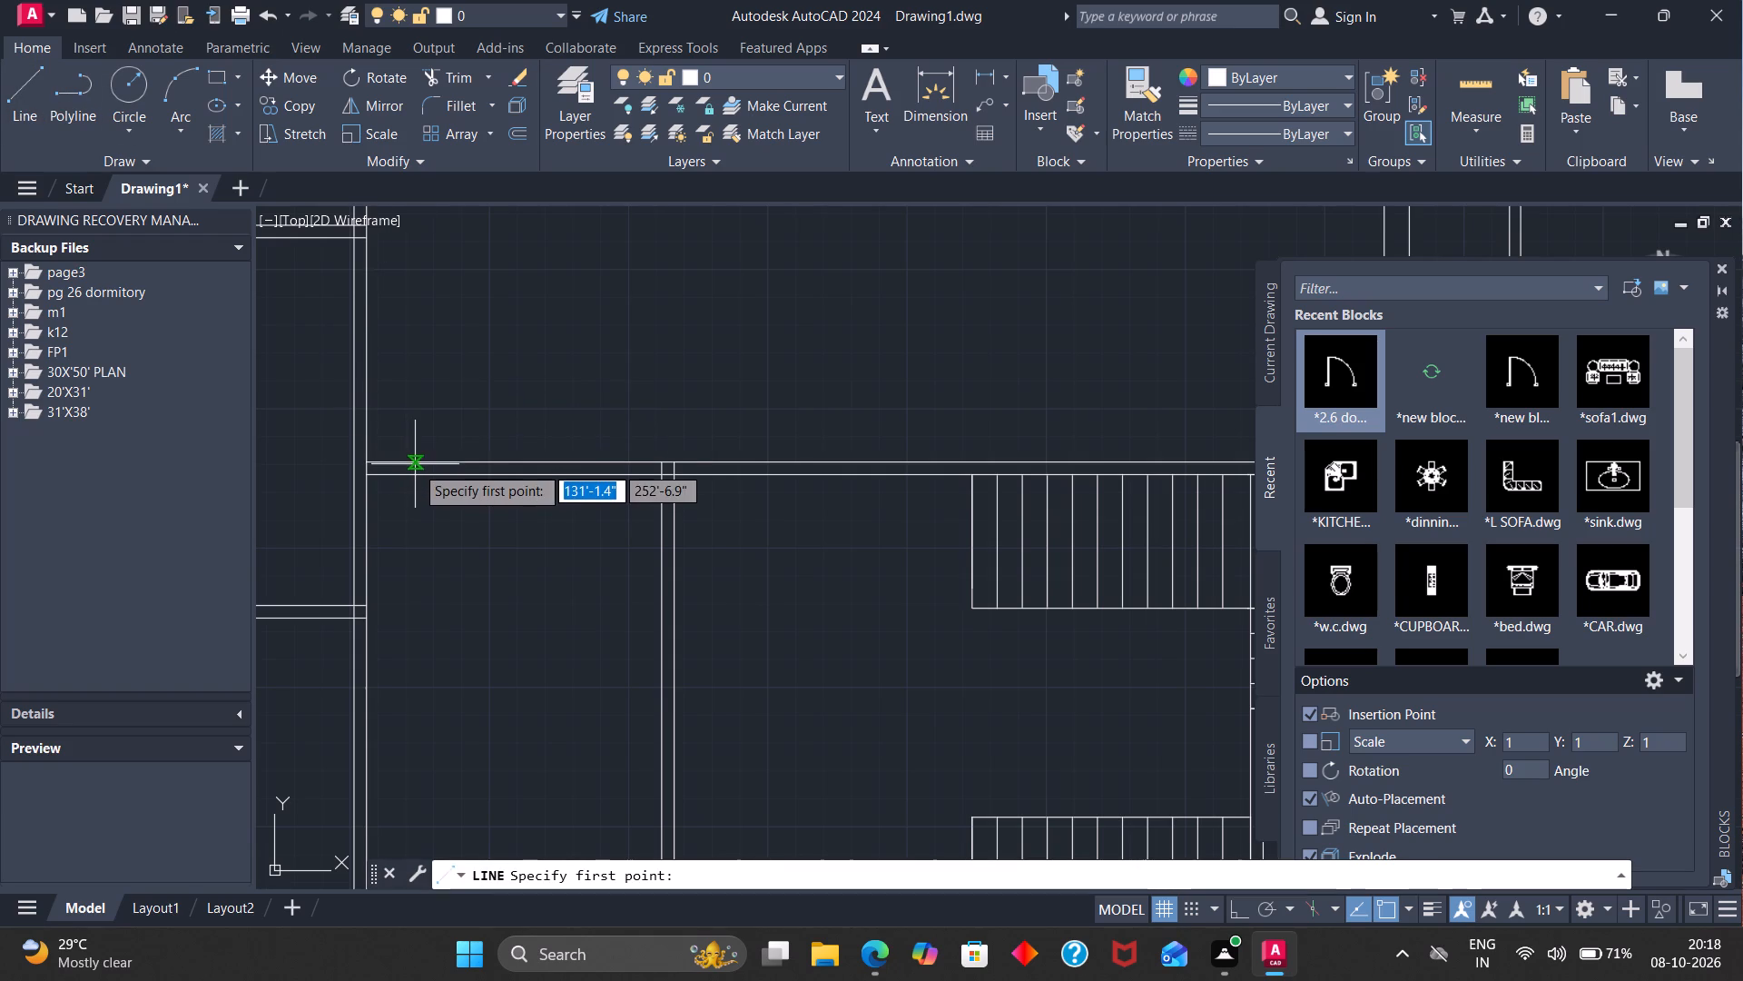
click(413, 475)
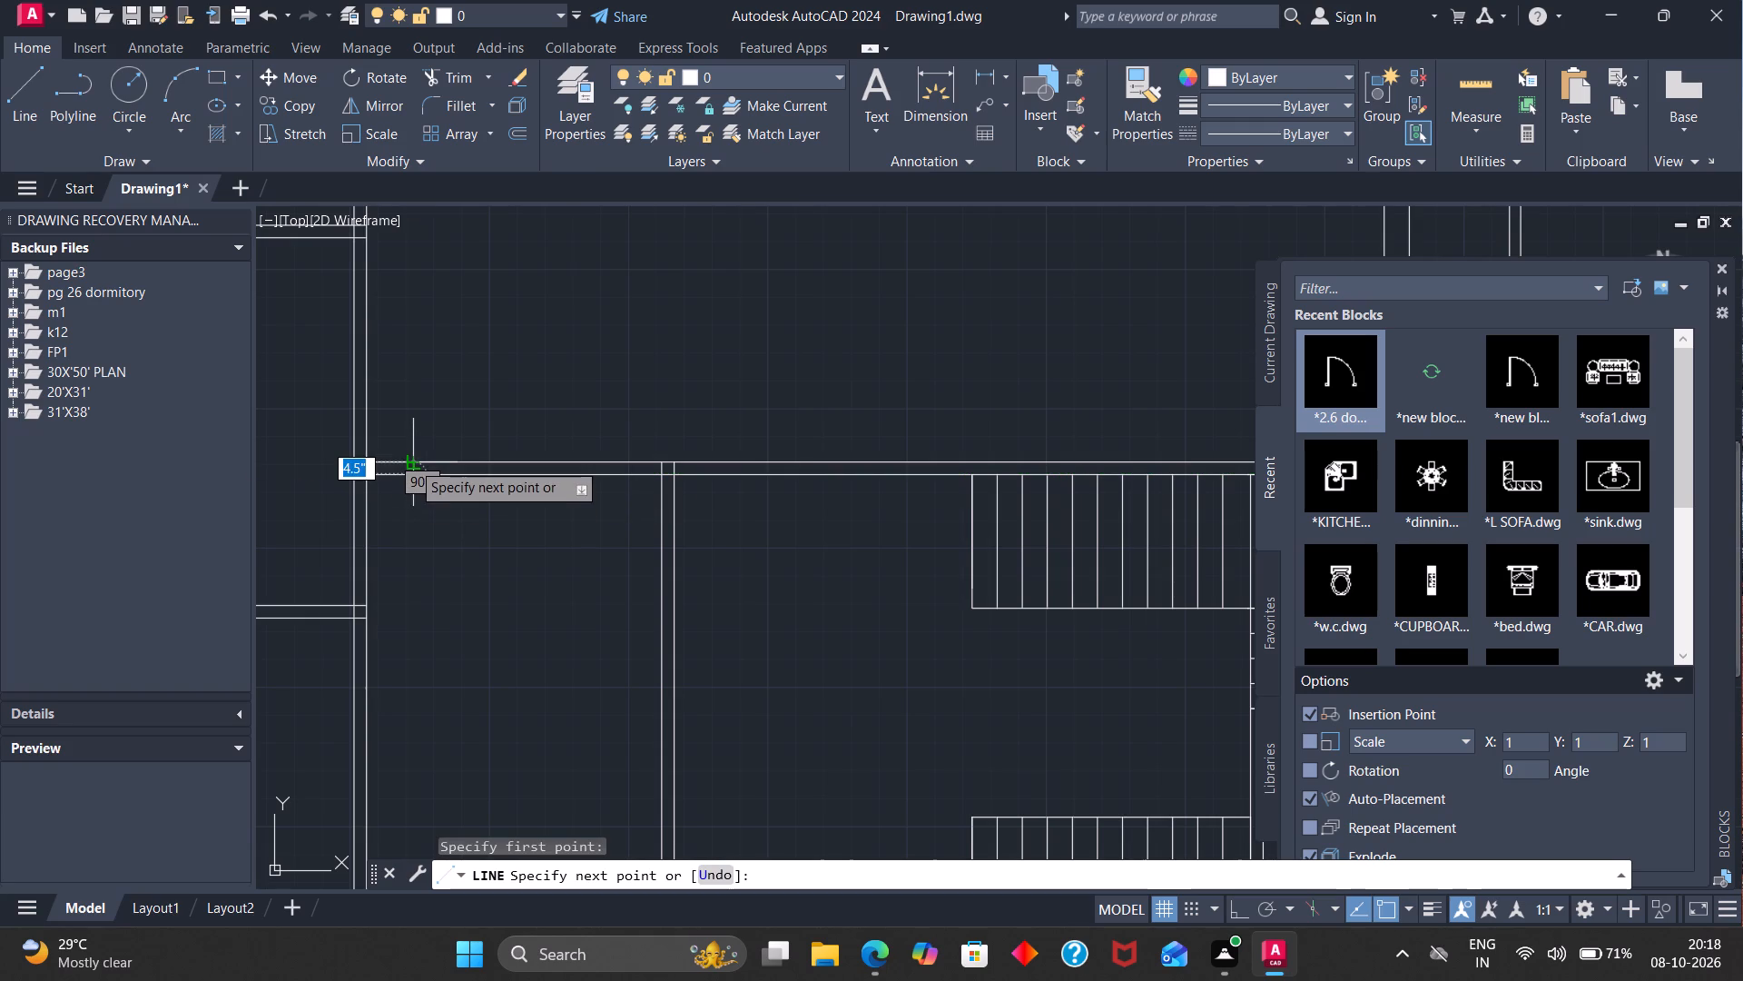
scroll(411, 455, up, 4)
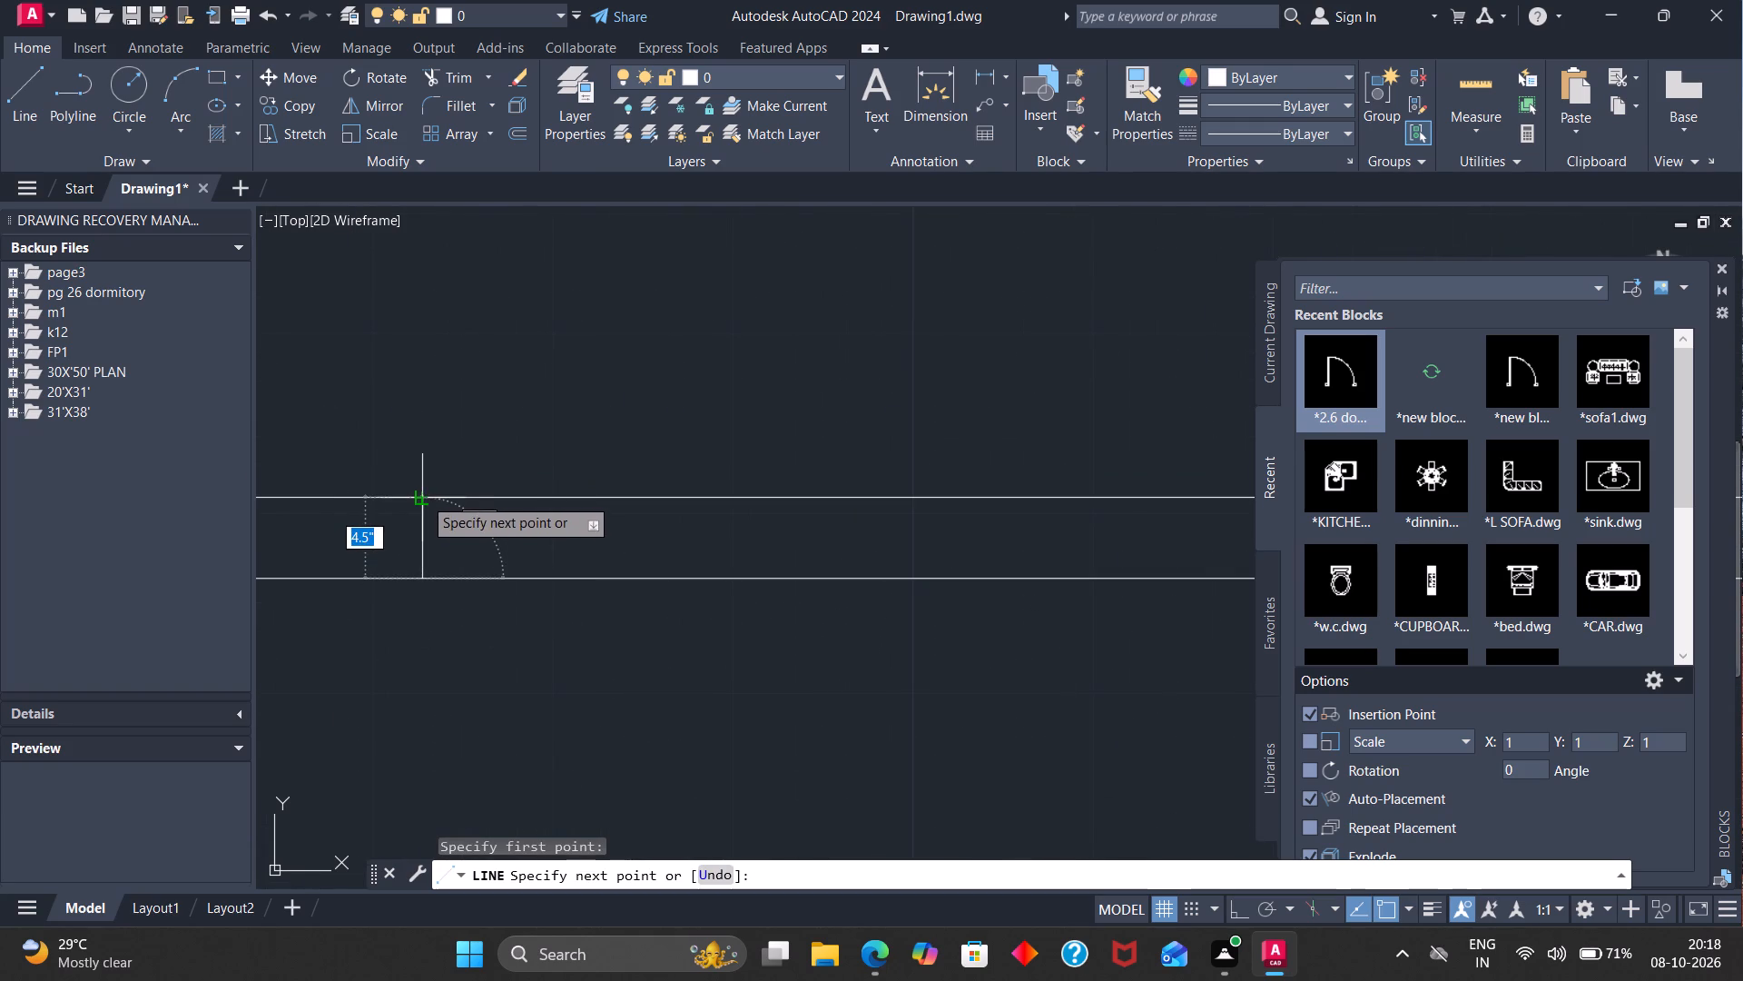
click(421, 495)
key(Escape)
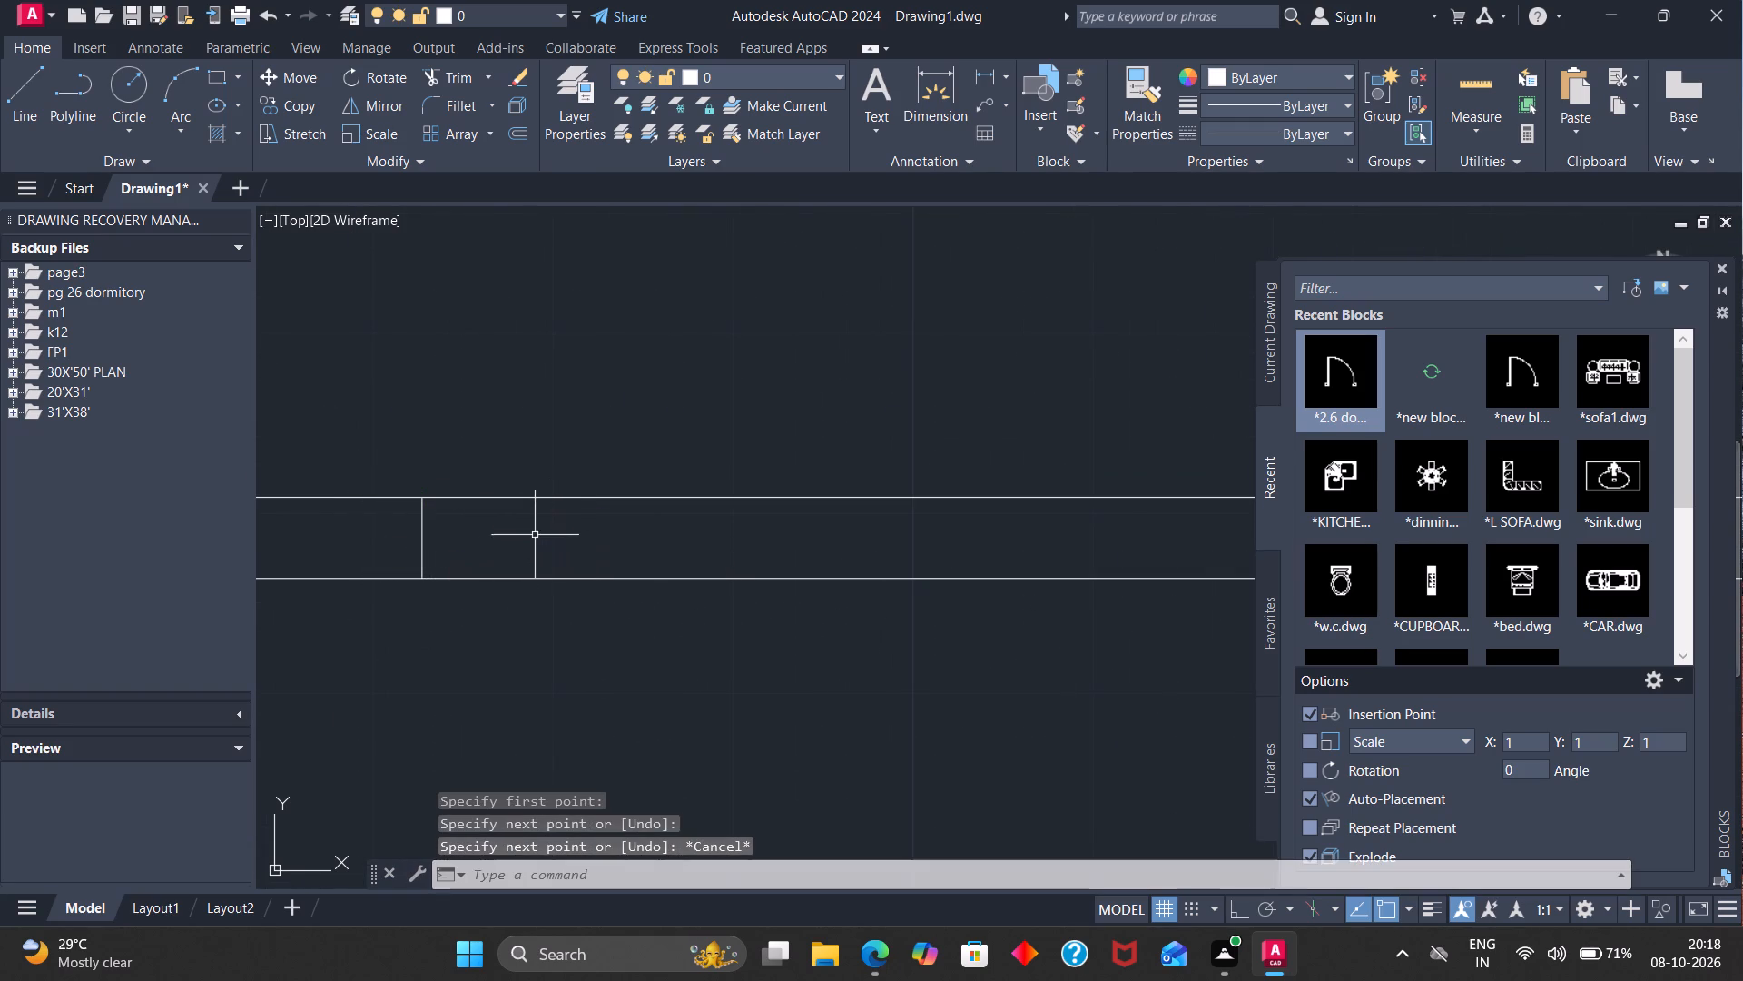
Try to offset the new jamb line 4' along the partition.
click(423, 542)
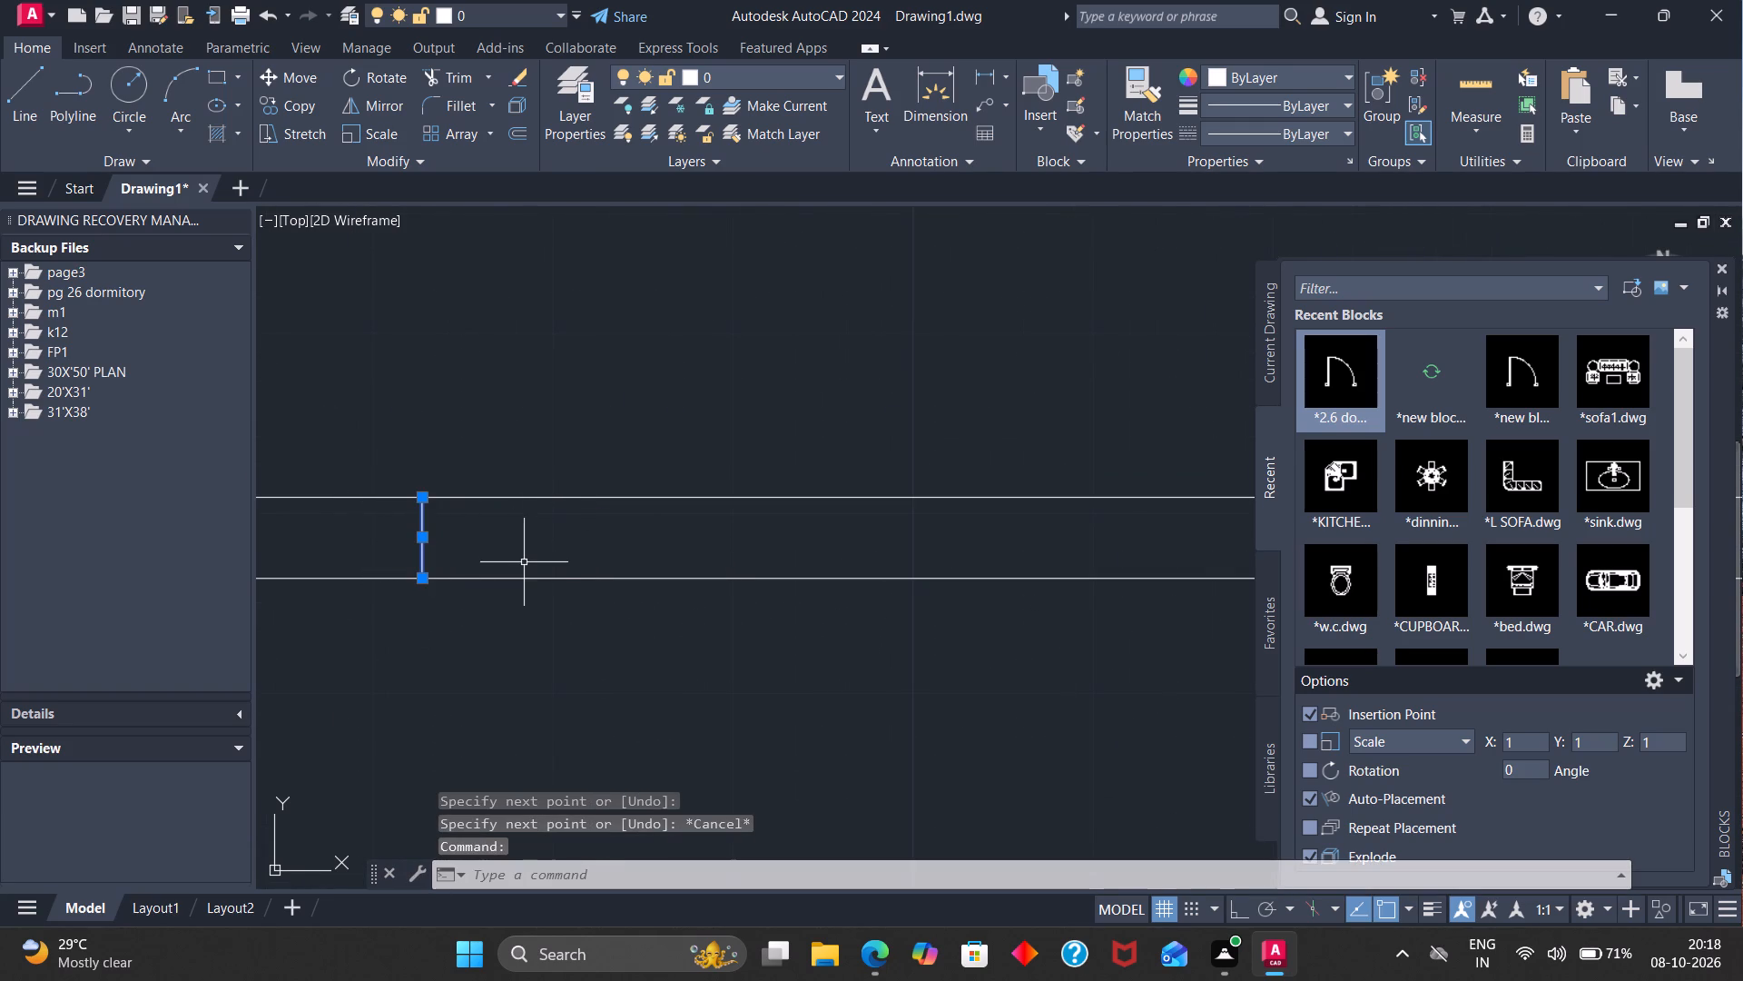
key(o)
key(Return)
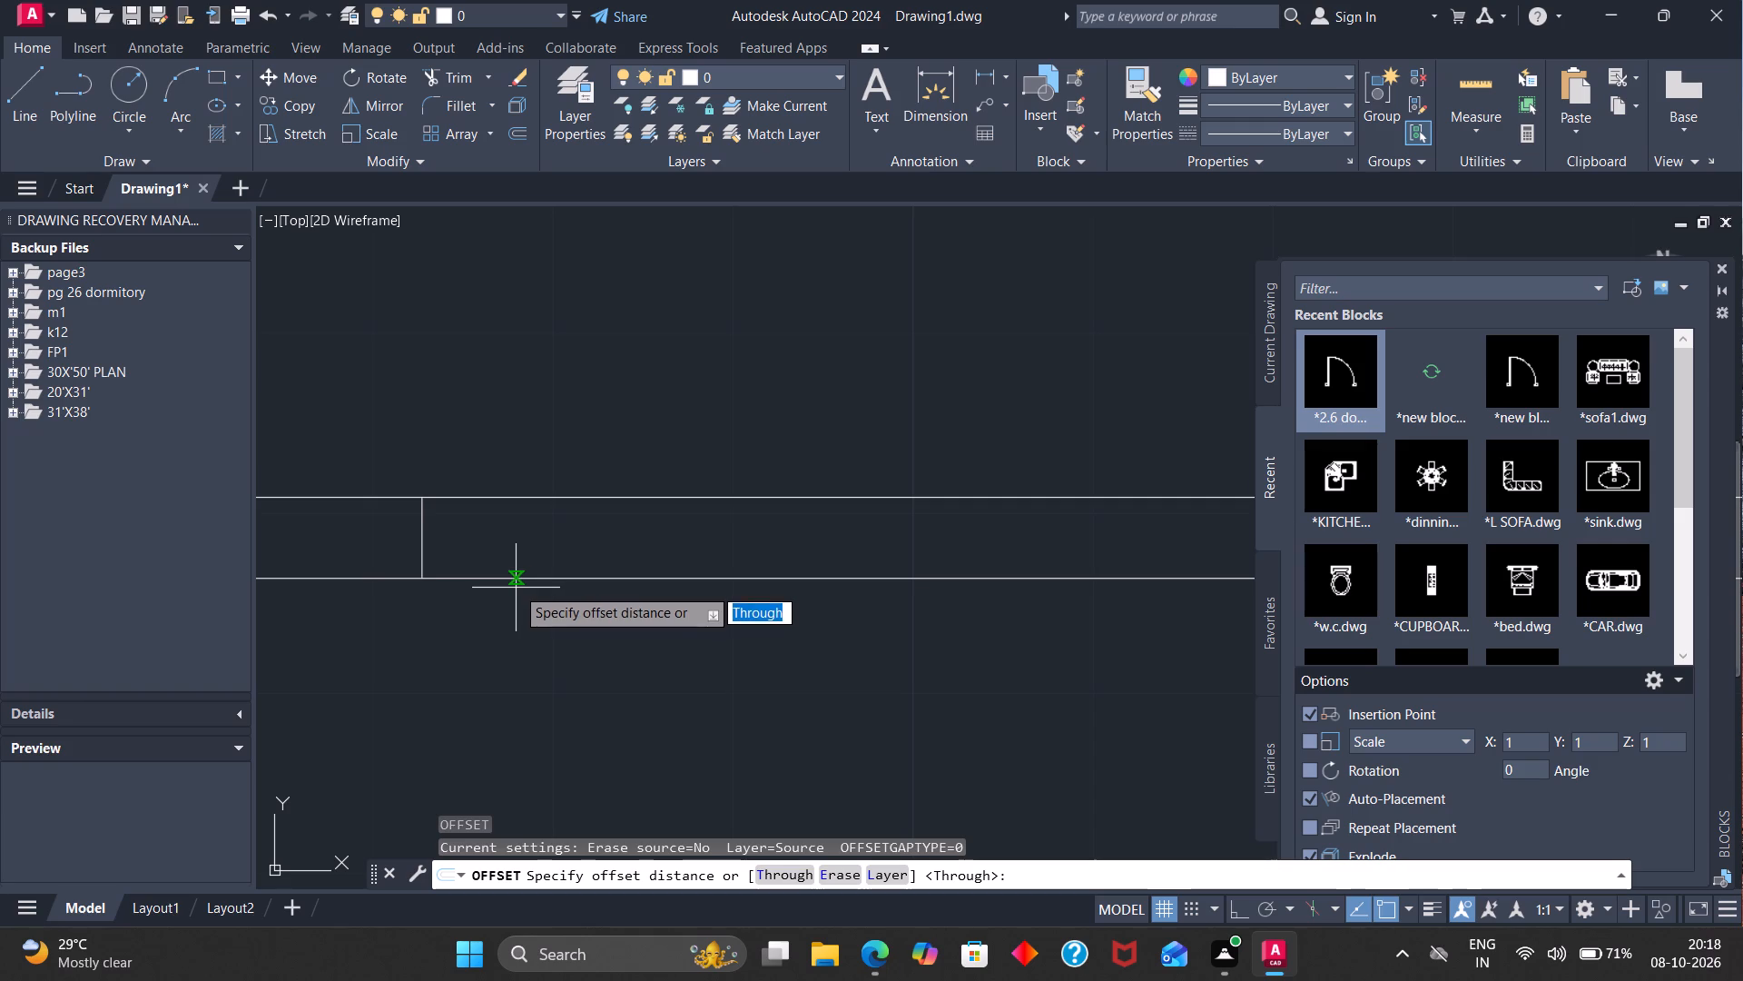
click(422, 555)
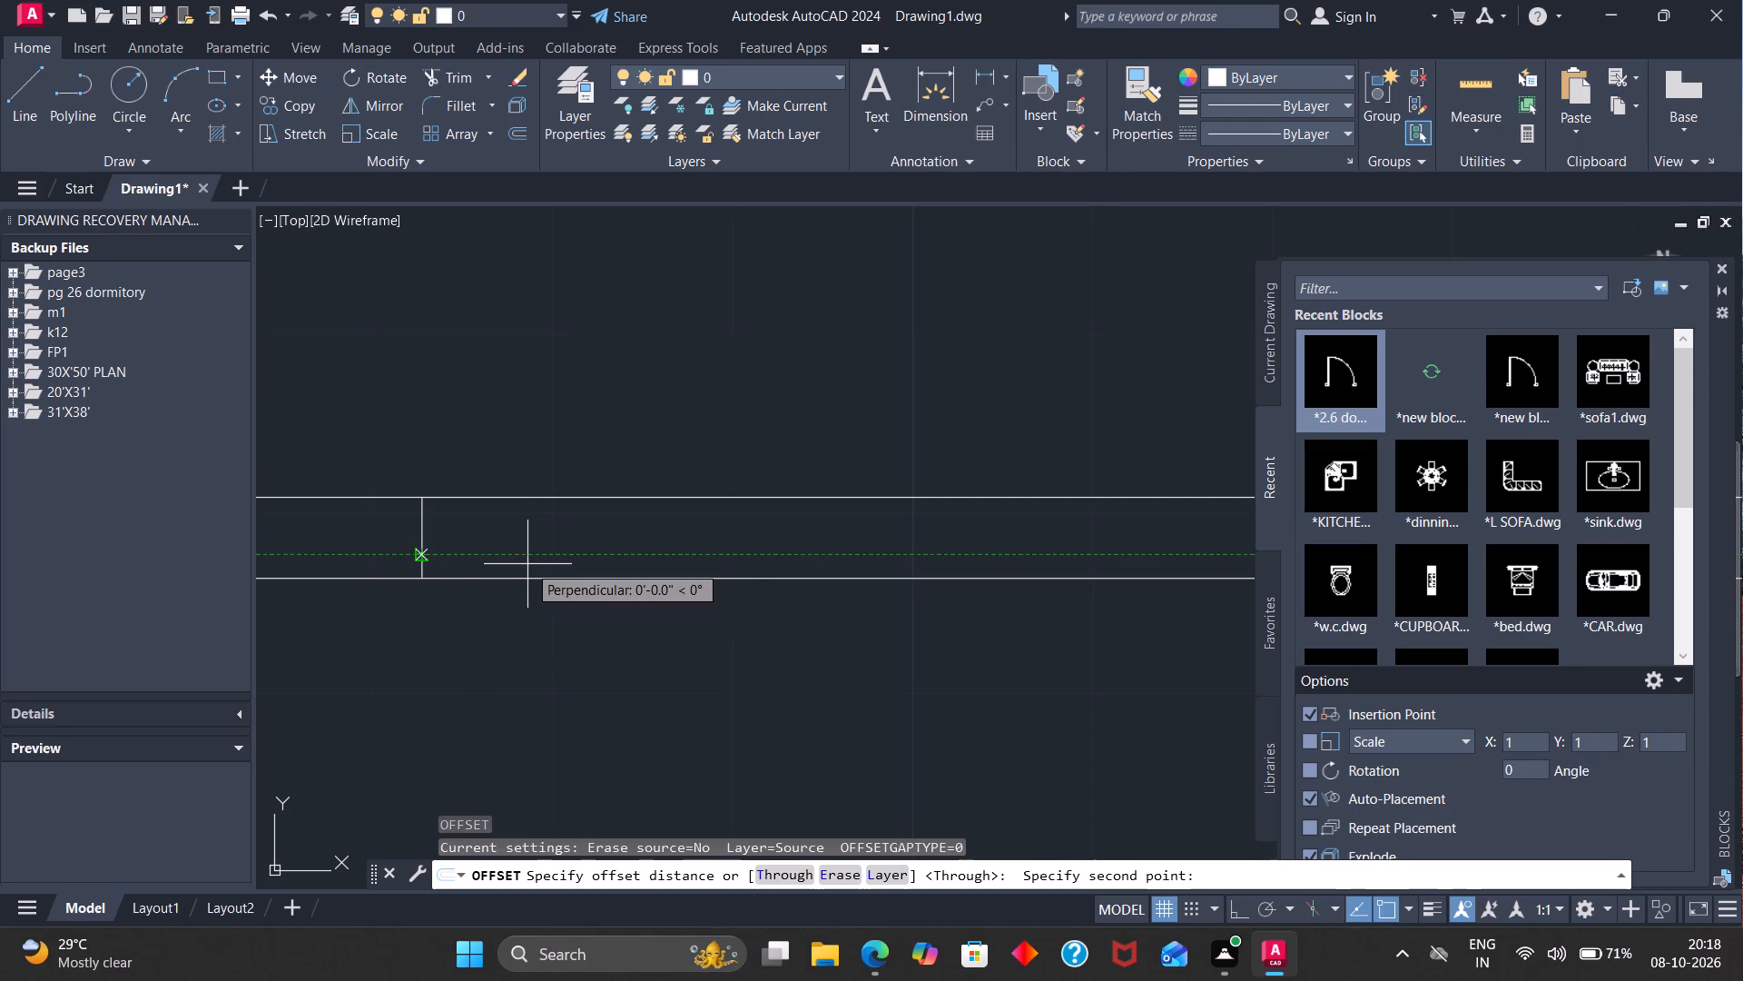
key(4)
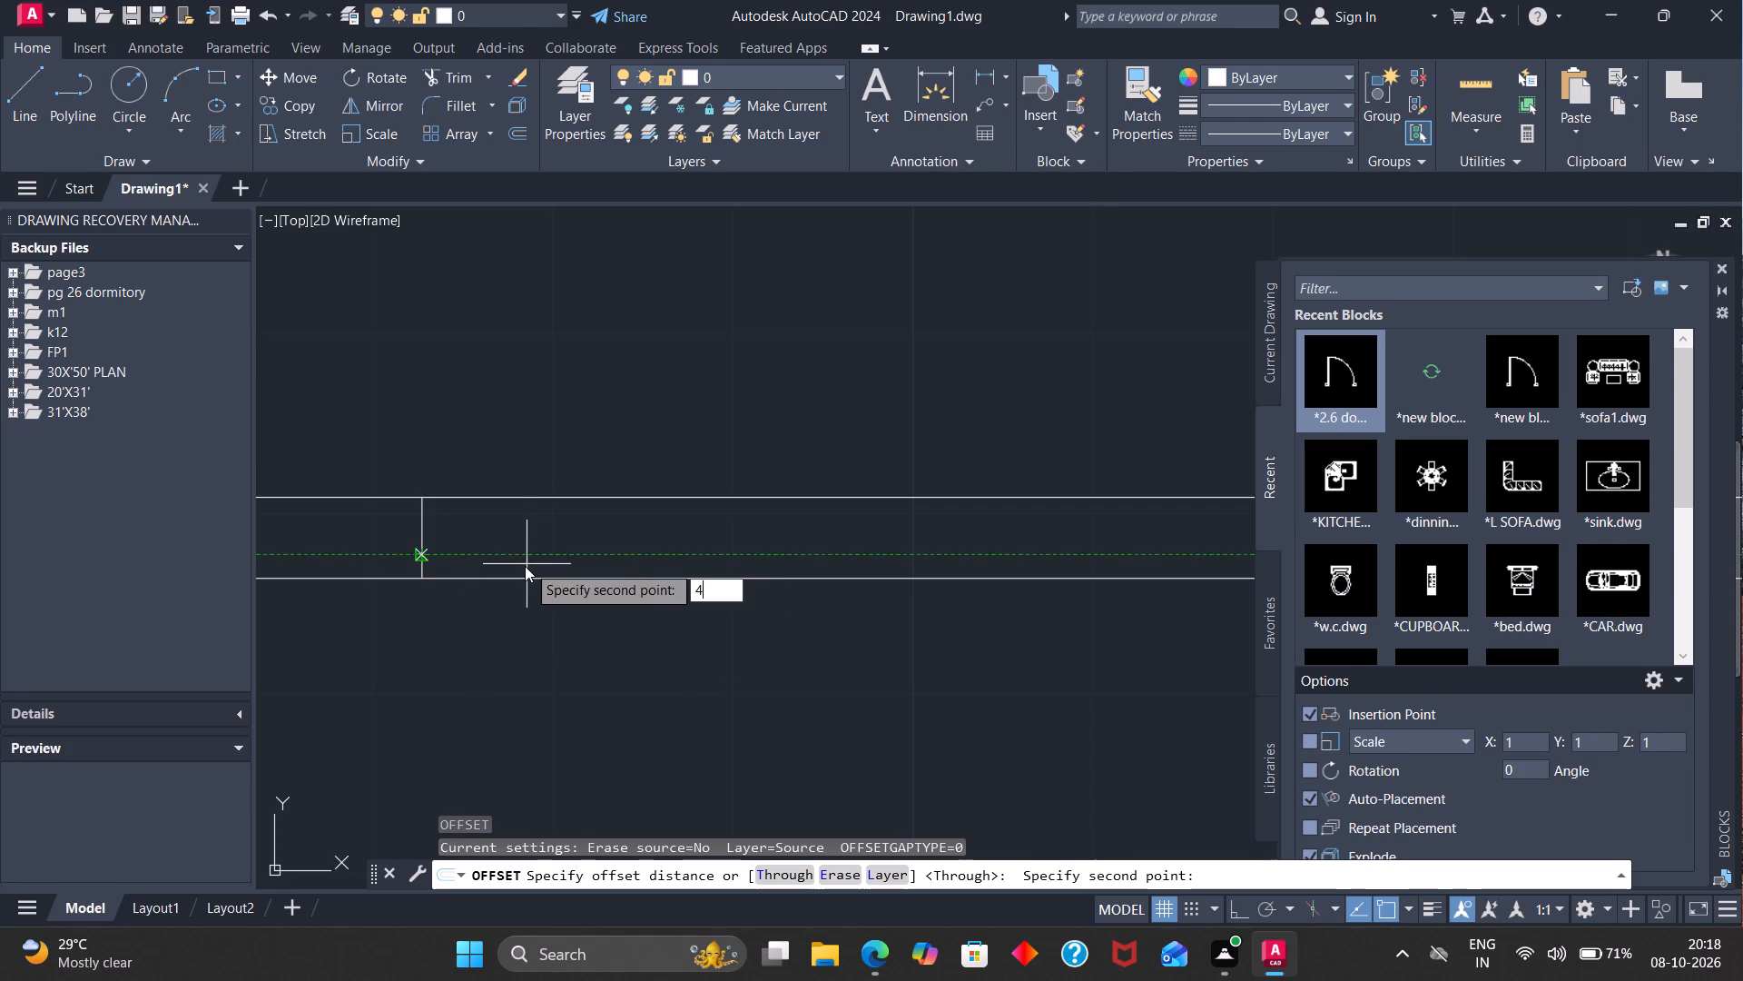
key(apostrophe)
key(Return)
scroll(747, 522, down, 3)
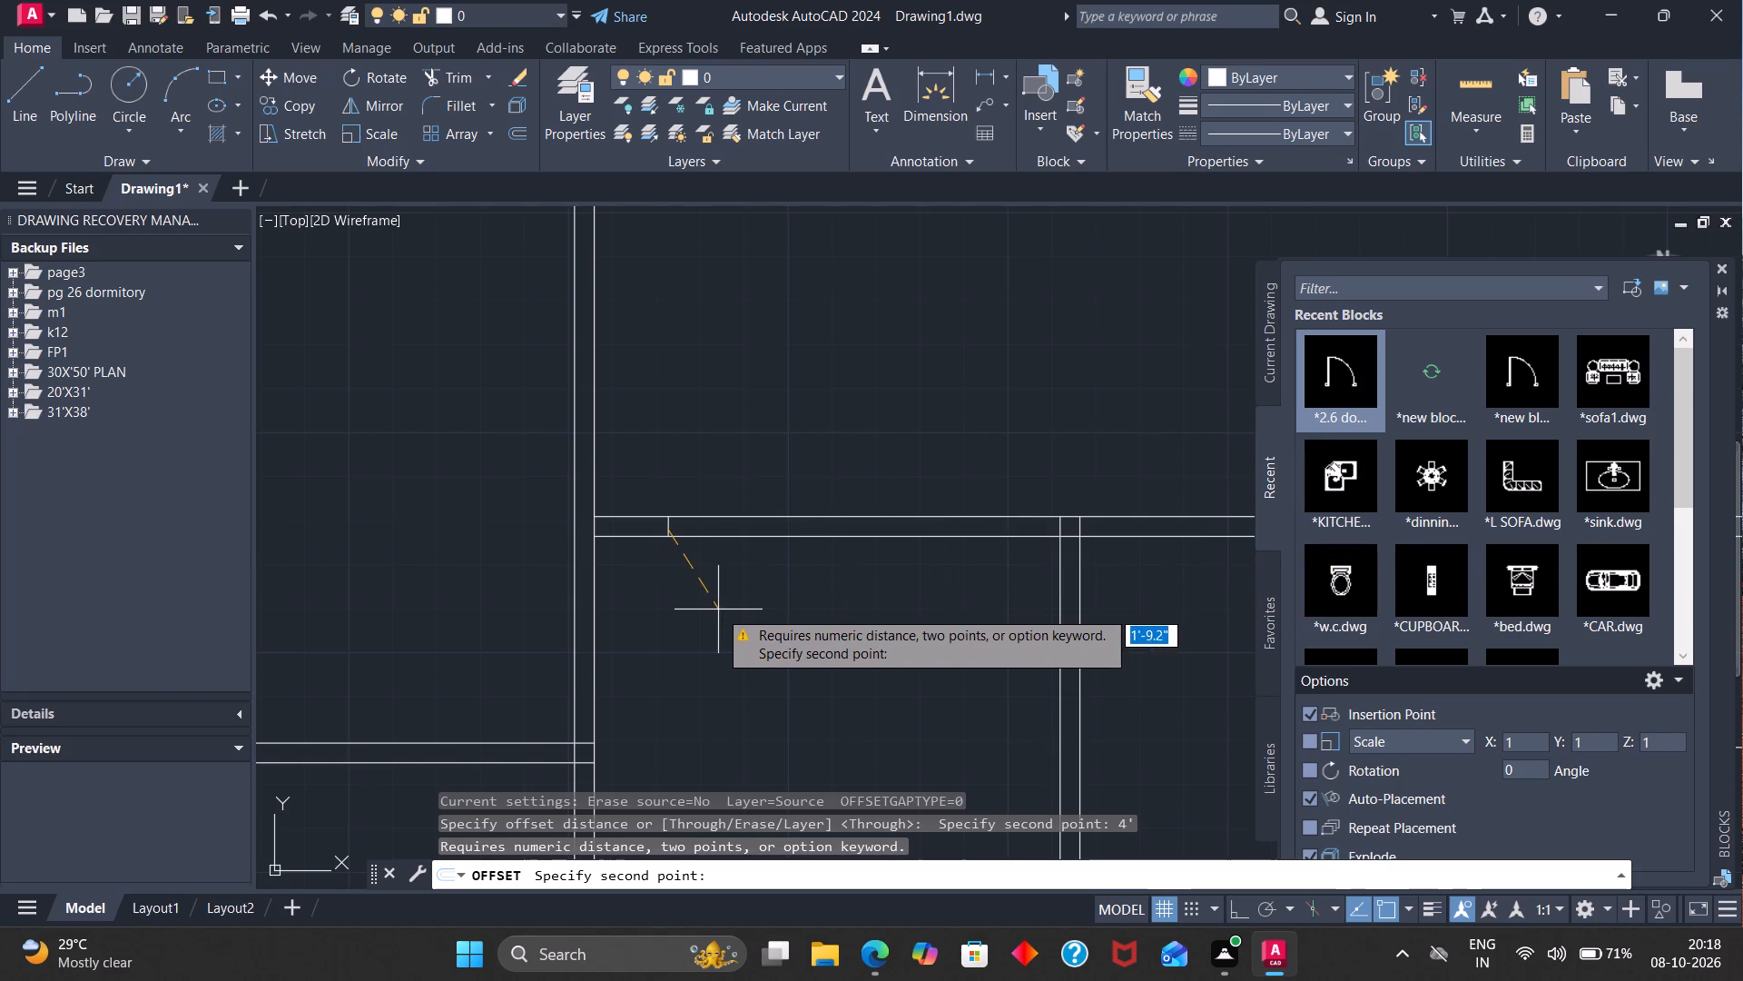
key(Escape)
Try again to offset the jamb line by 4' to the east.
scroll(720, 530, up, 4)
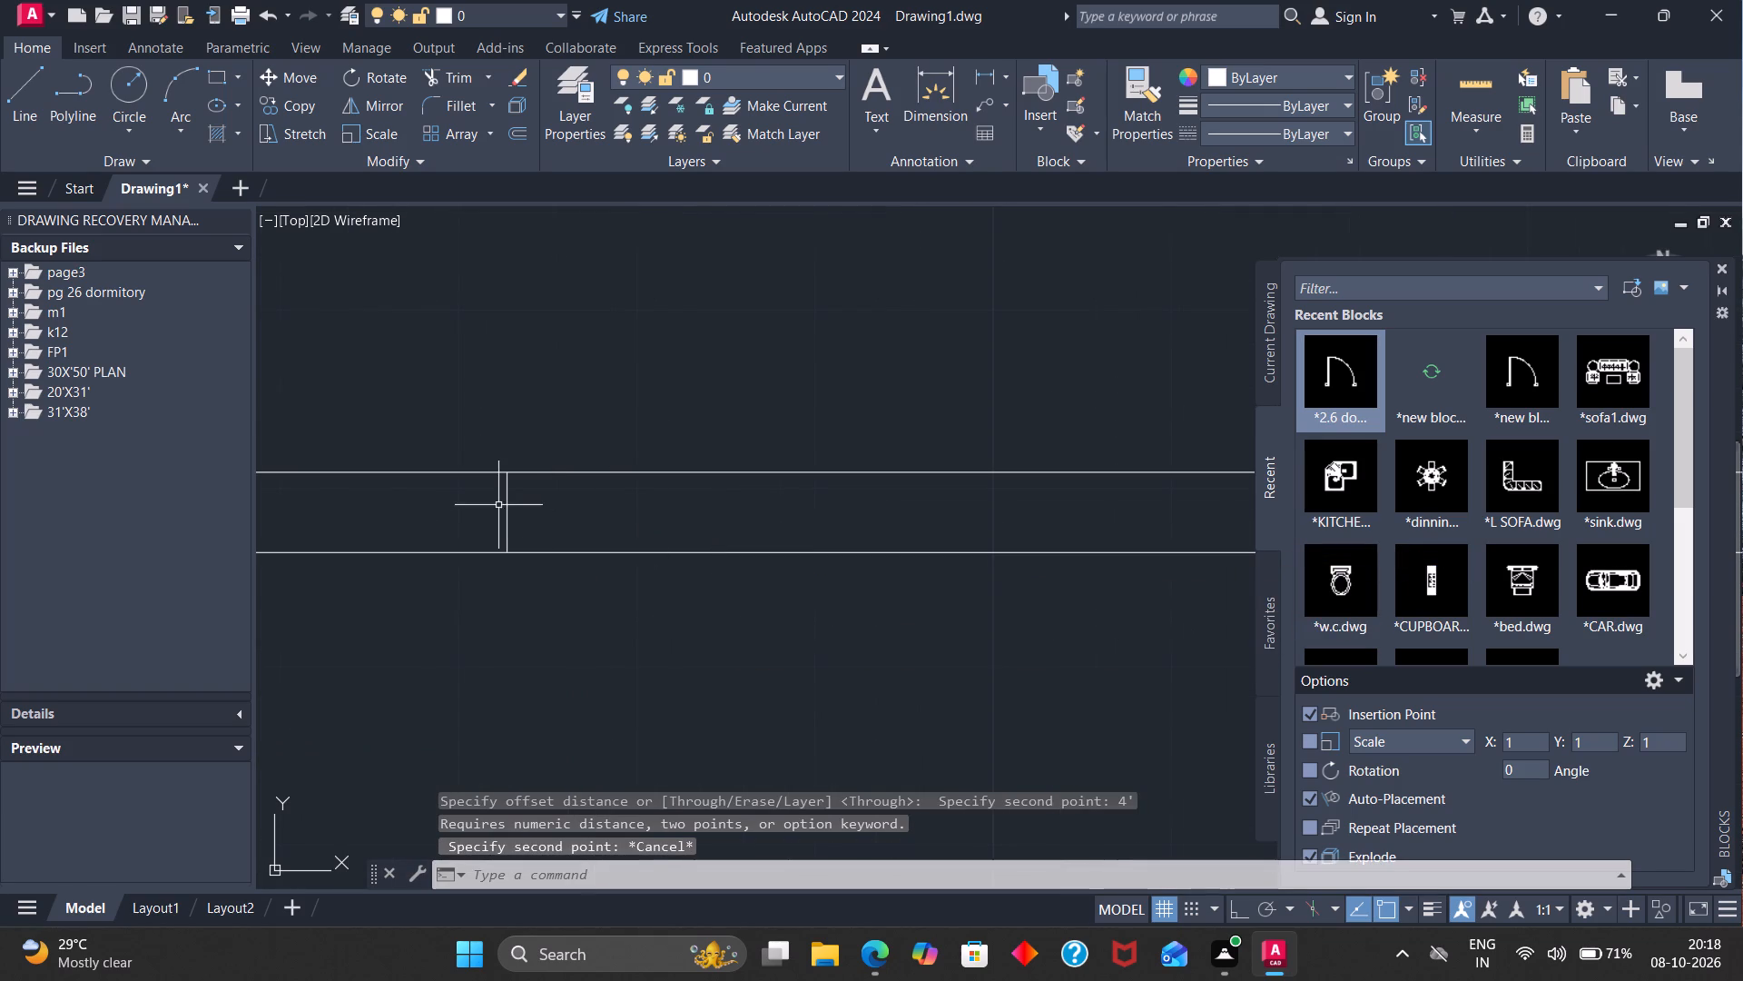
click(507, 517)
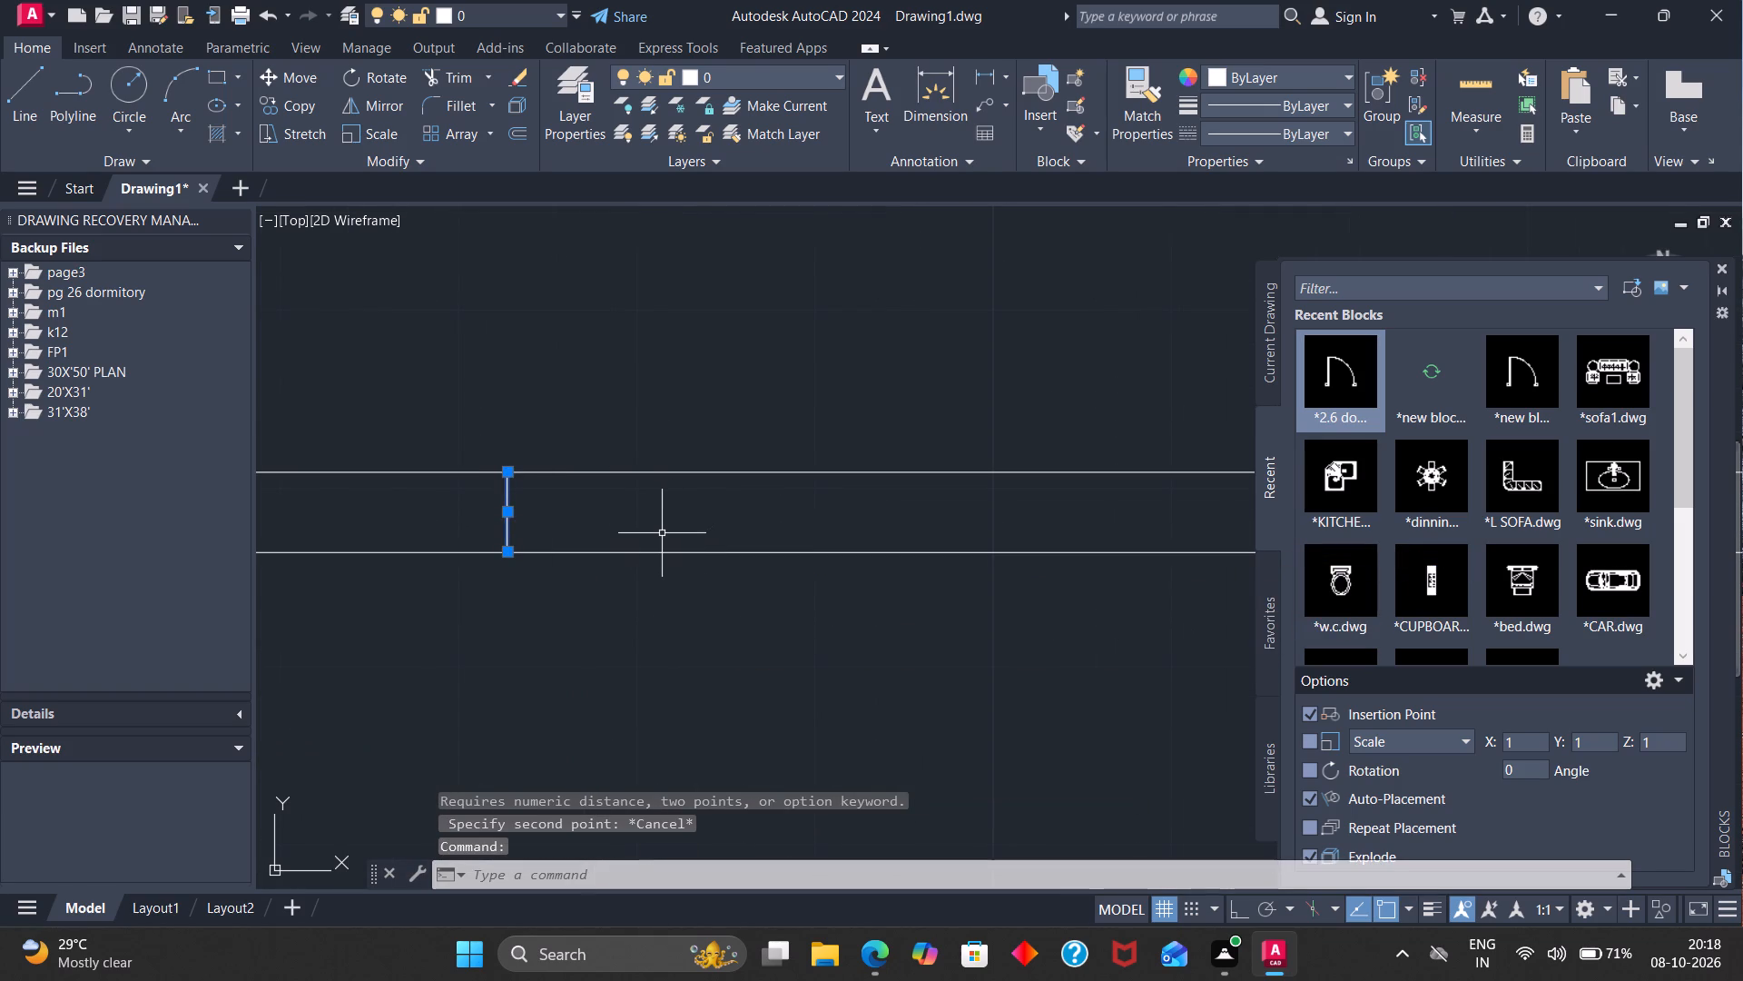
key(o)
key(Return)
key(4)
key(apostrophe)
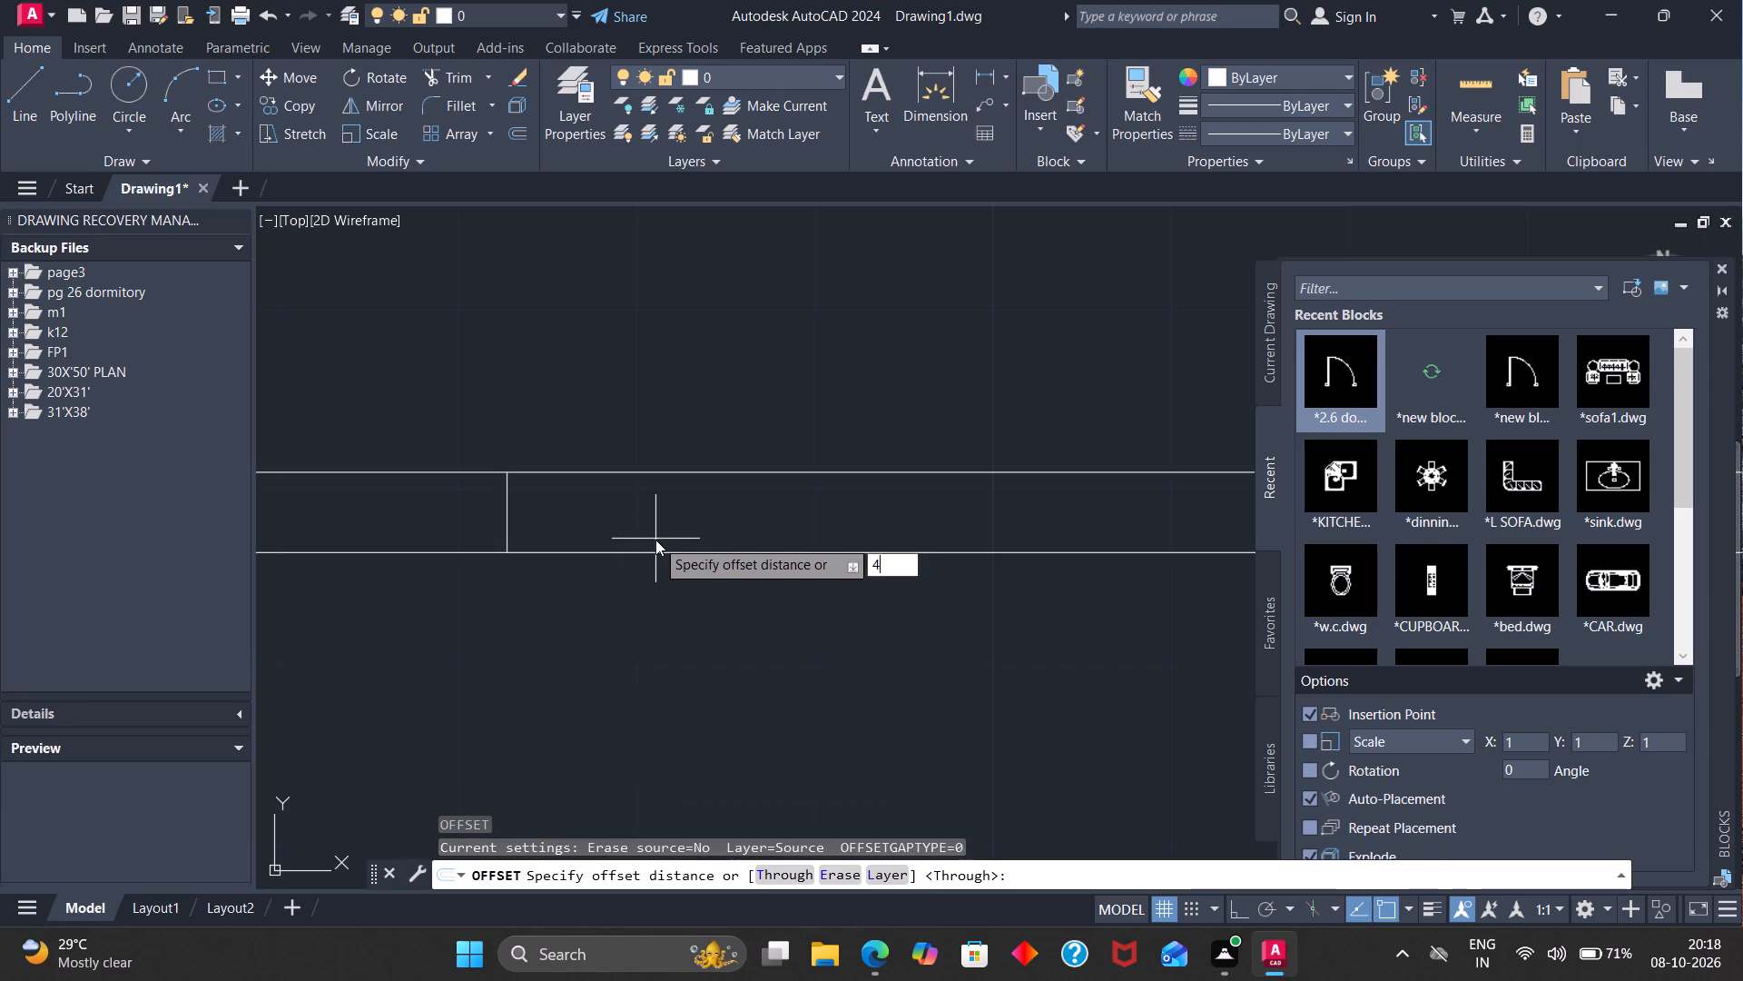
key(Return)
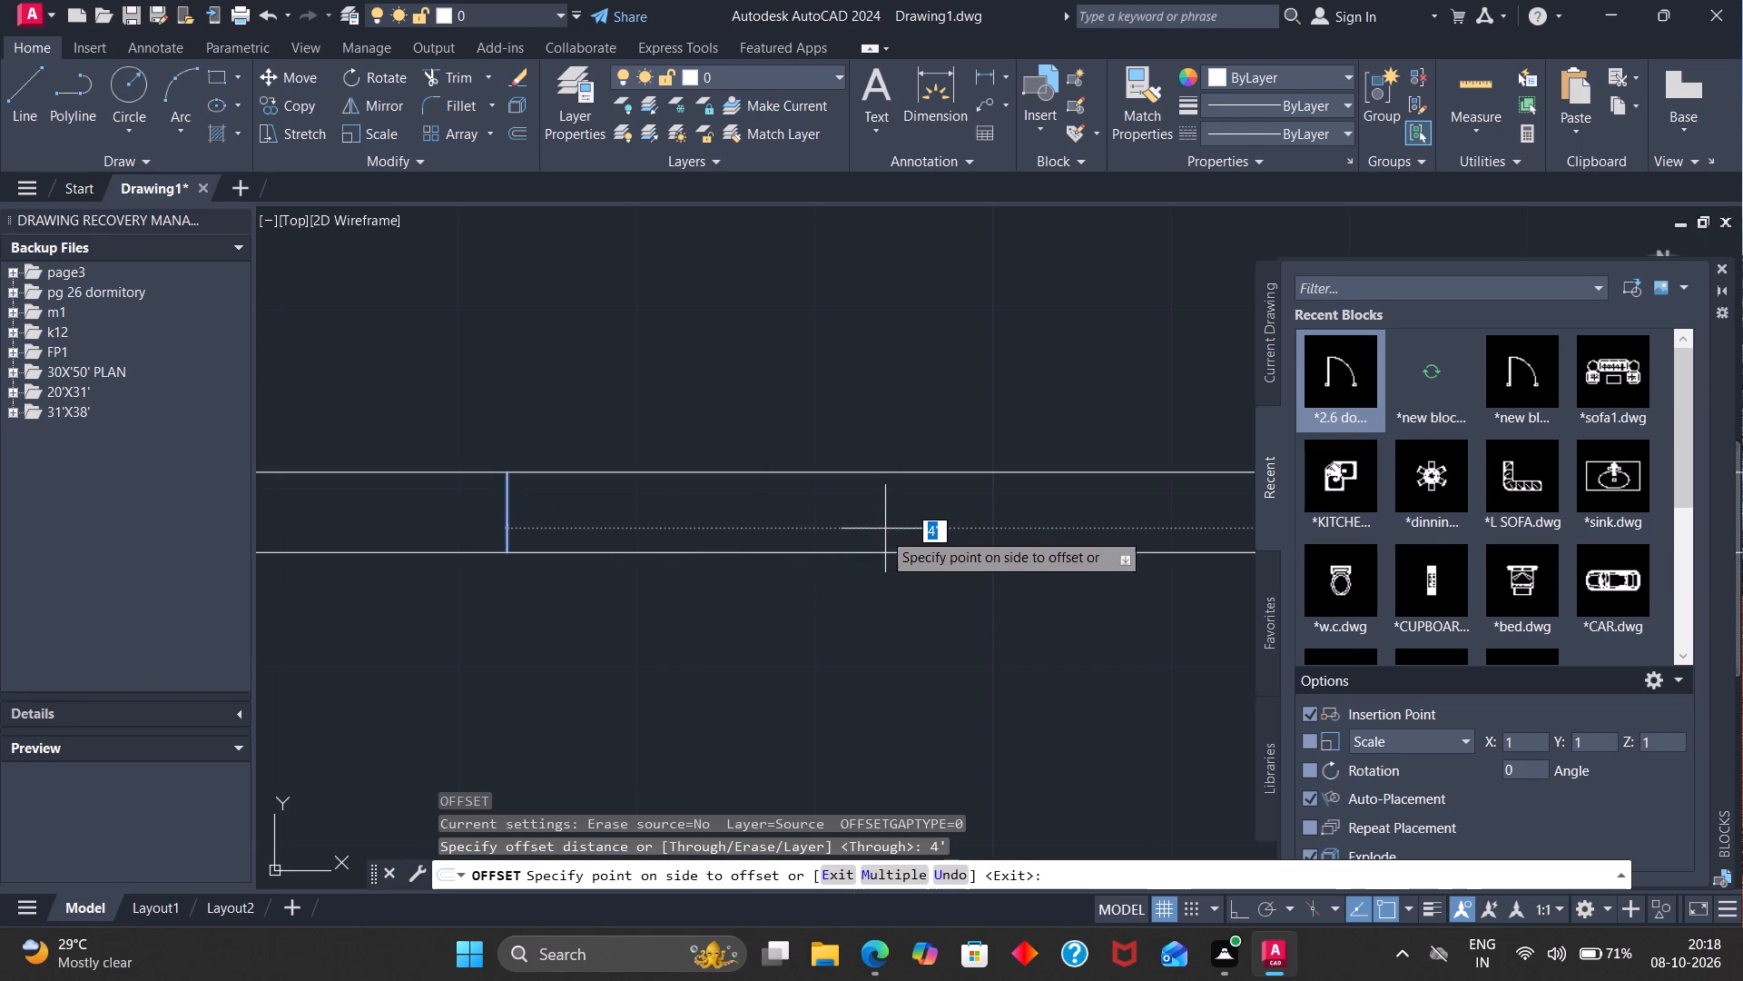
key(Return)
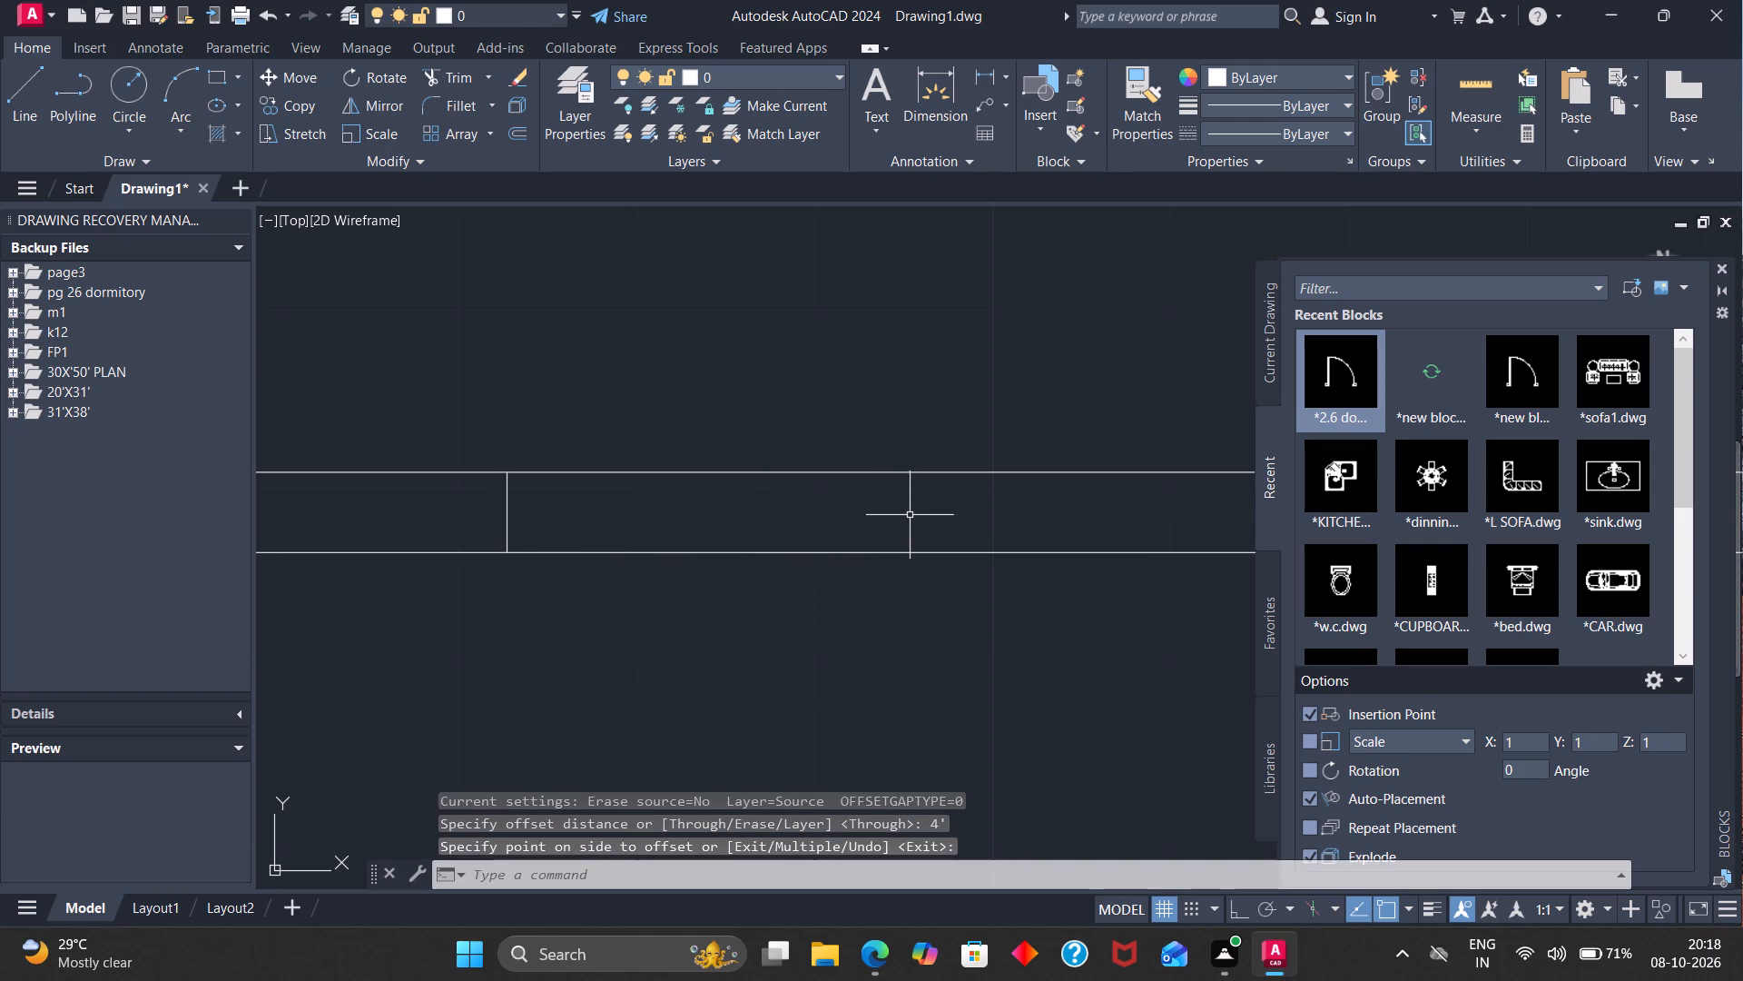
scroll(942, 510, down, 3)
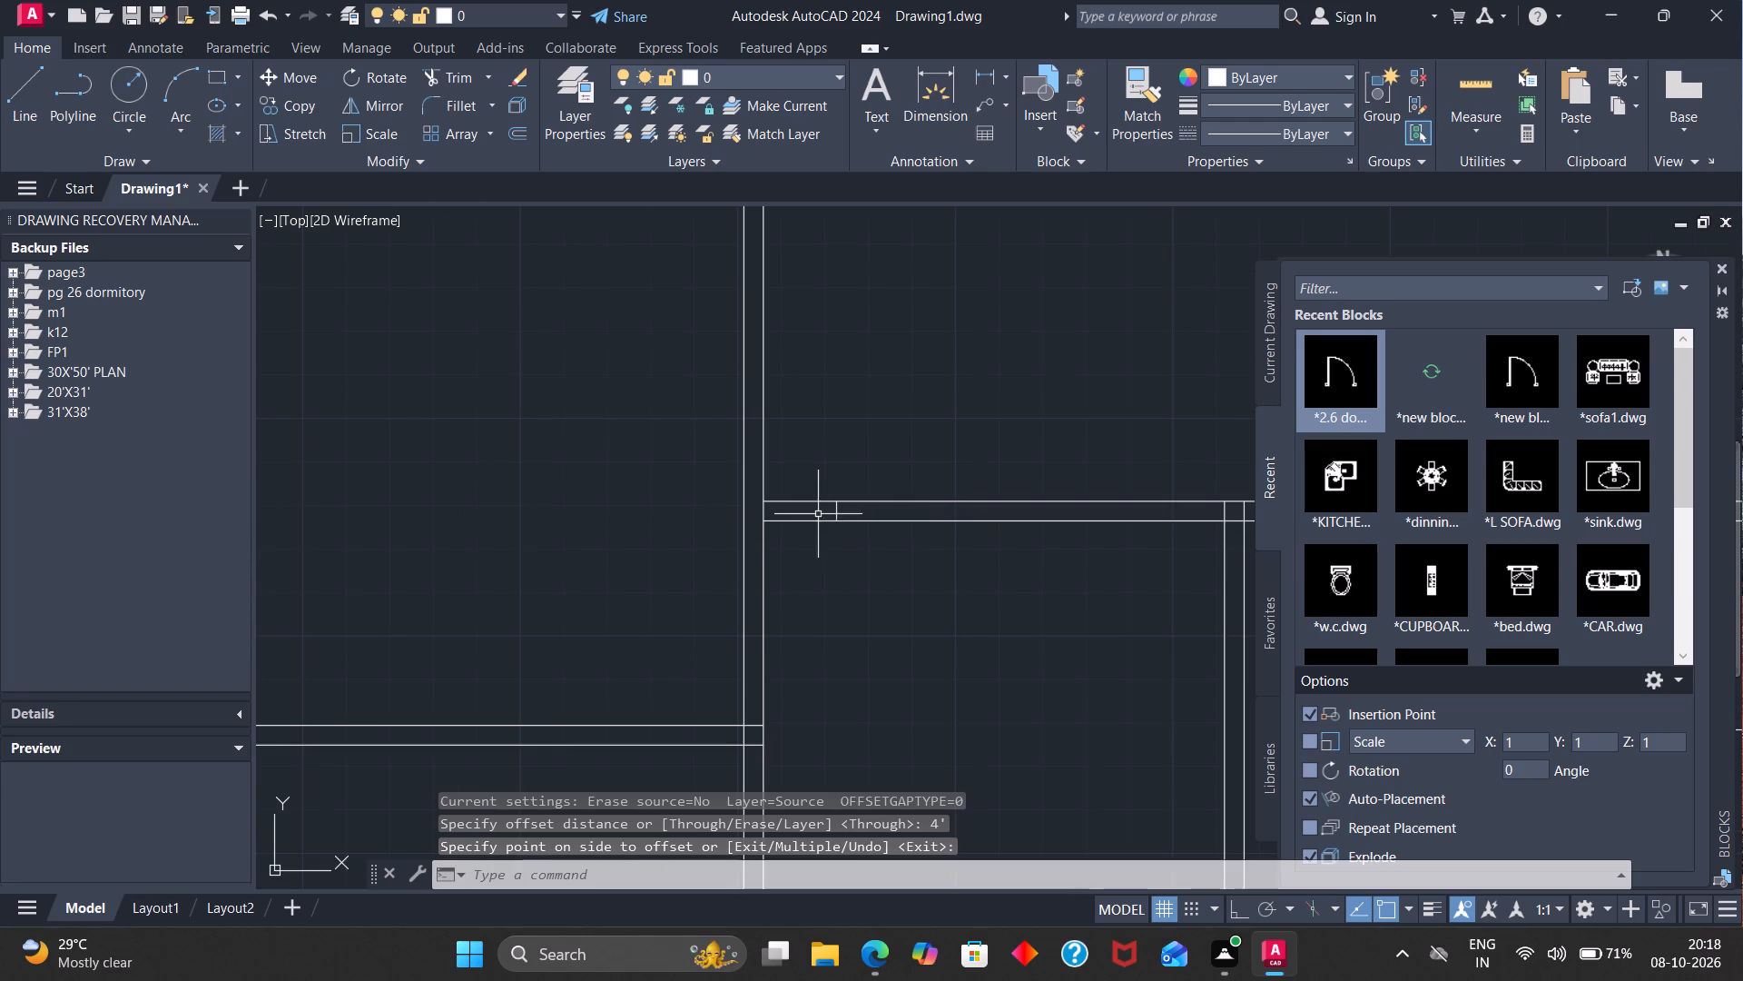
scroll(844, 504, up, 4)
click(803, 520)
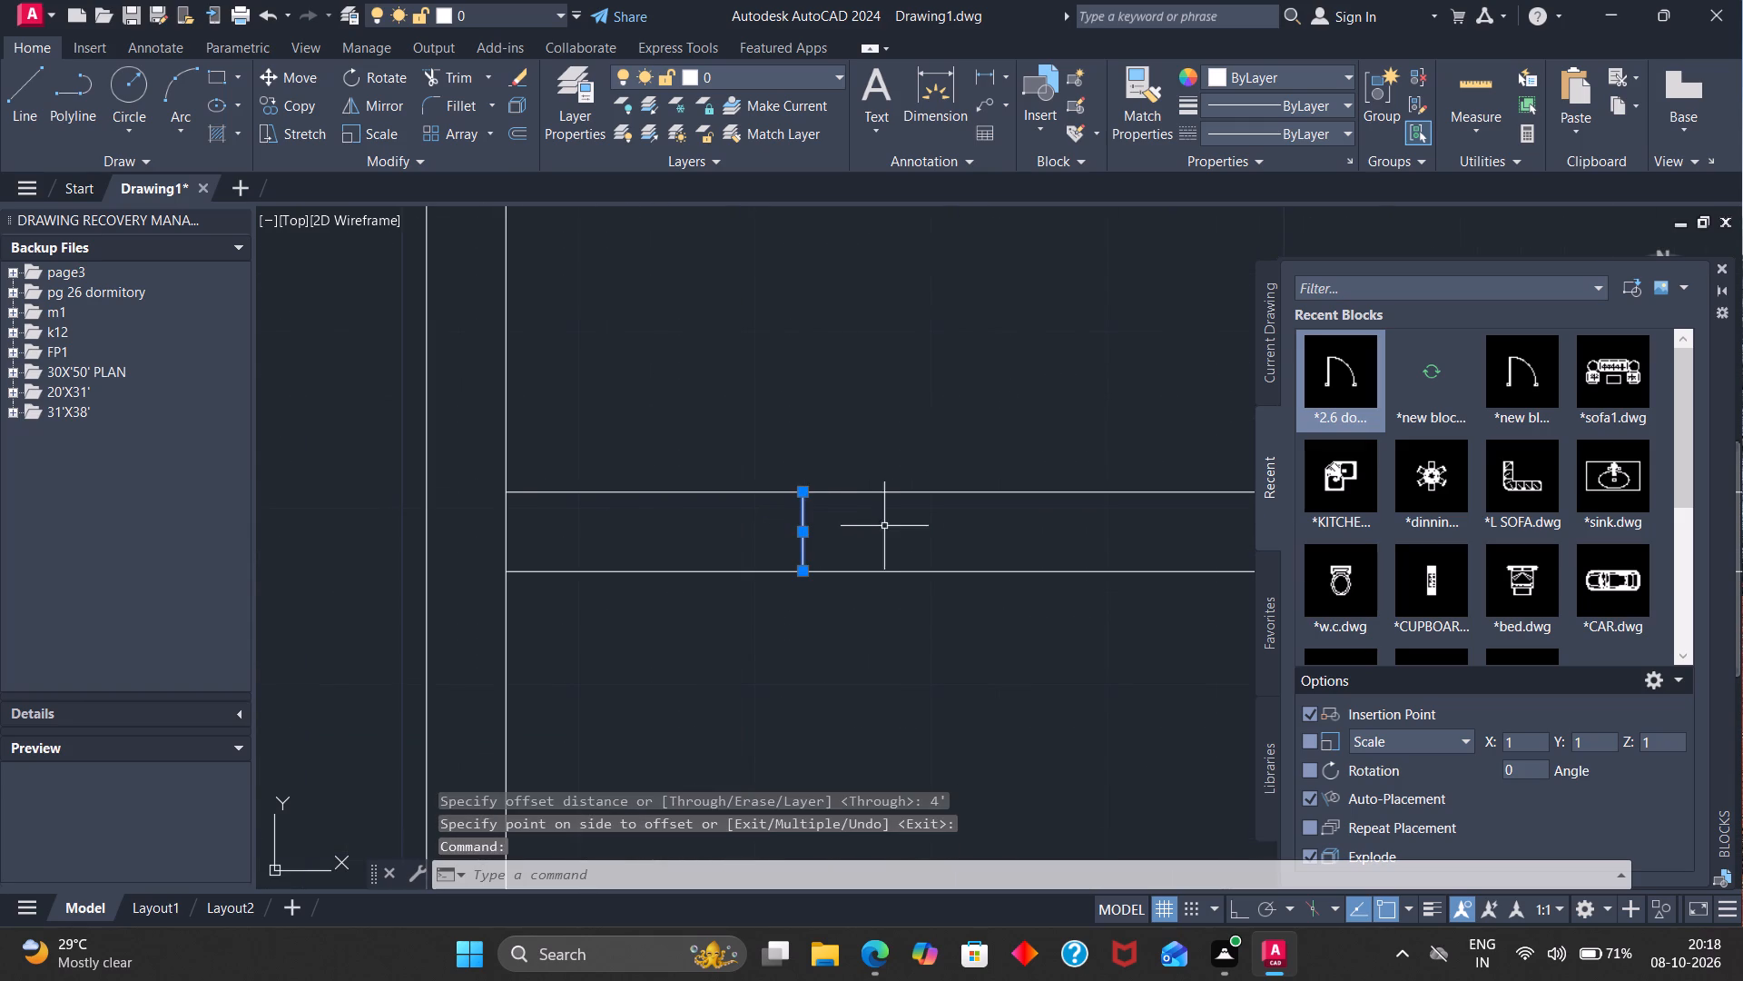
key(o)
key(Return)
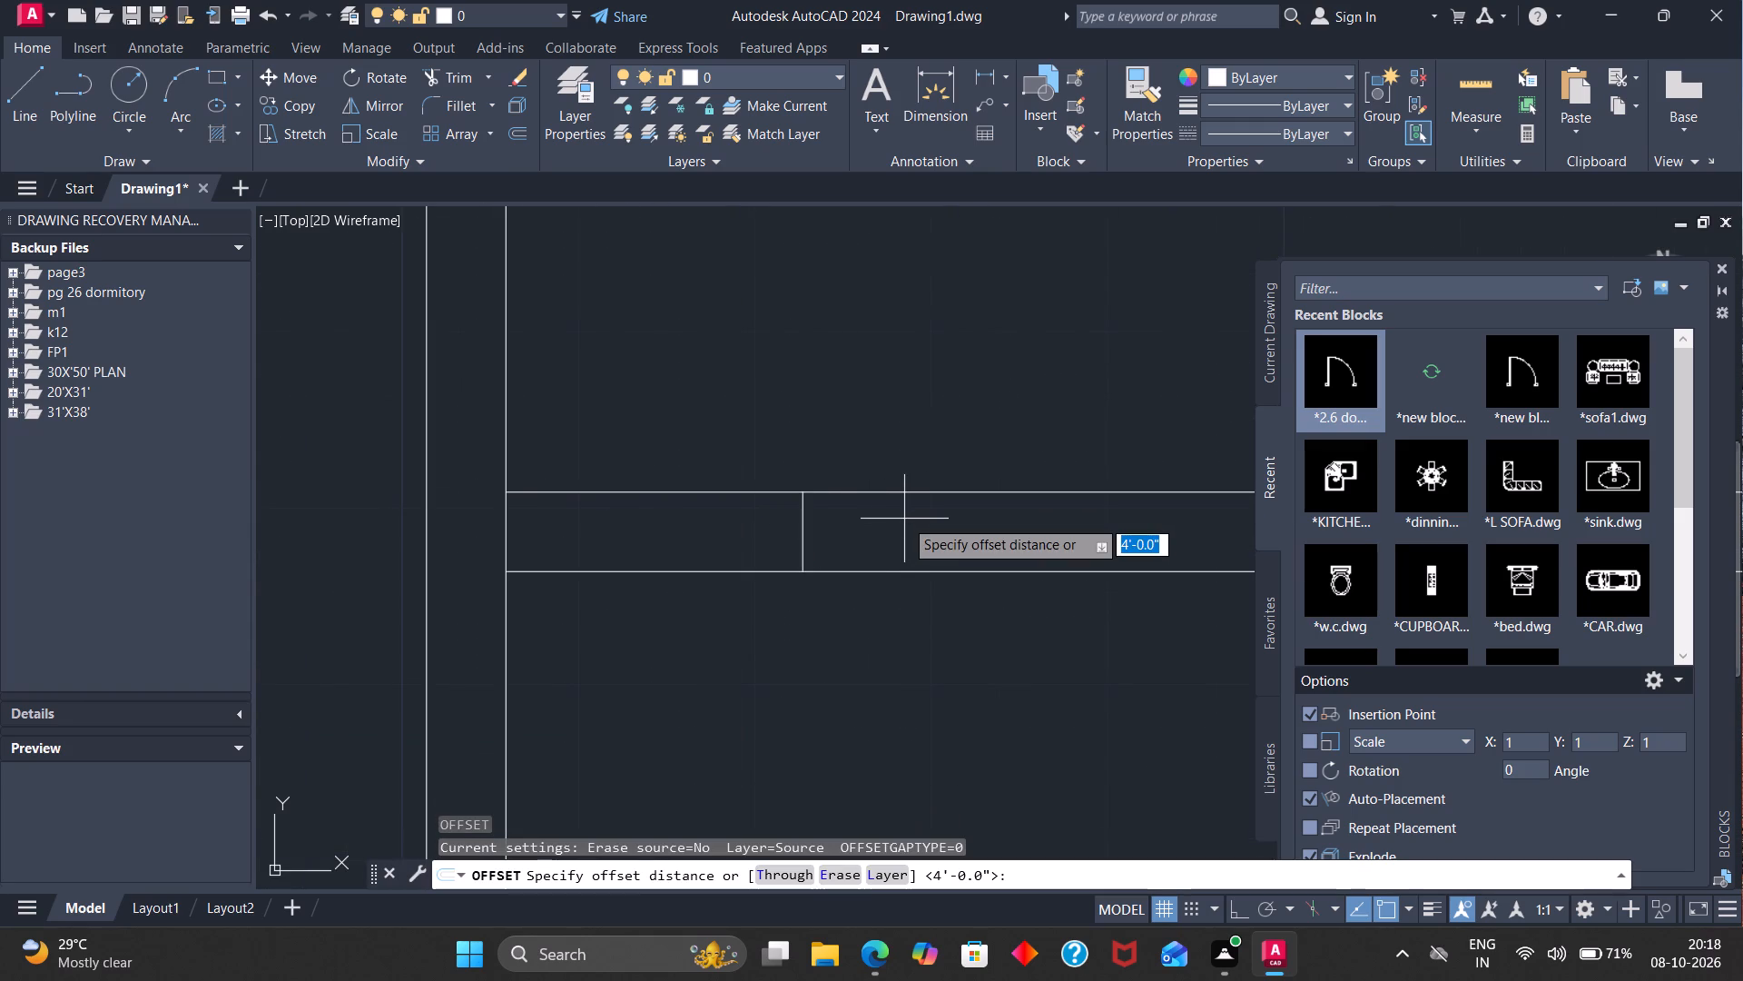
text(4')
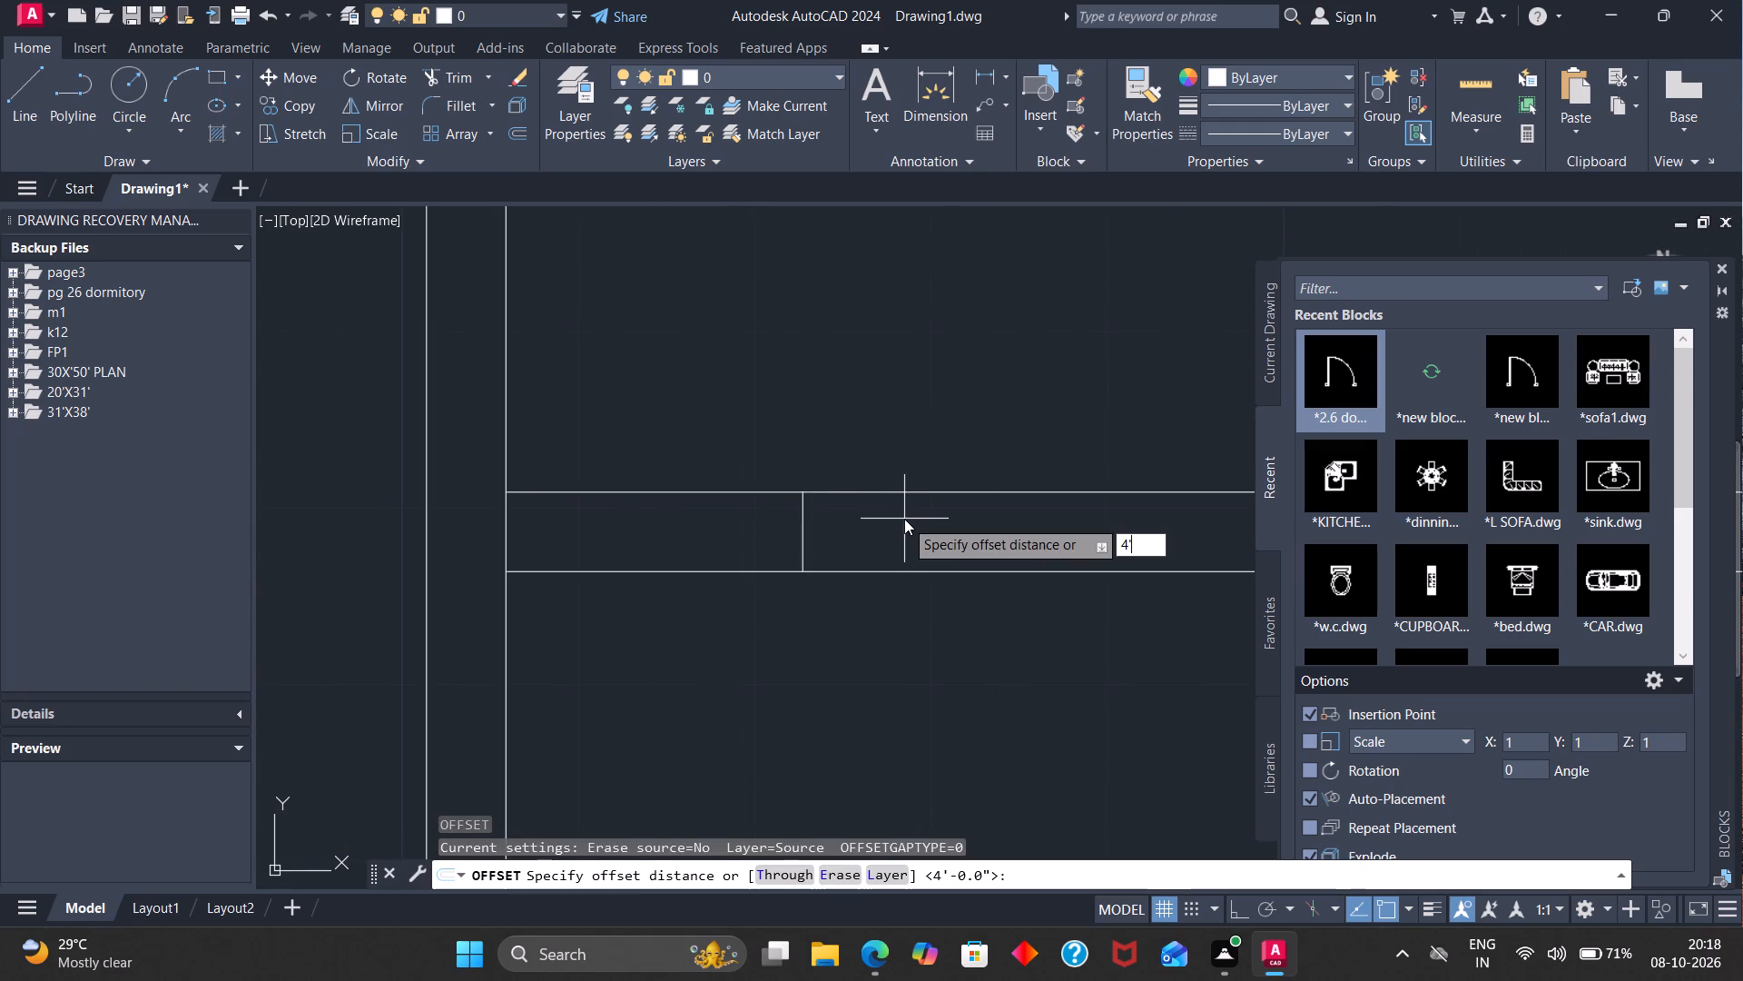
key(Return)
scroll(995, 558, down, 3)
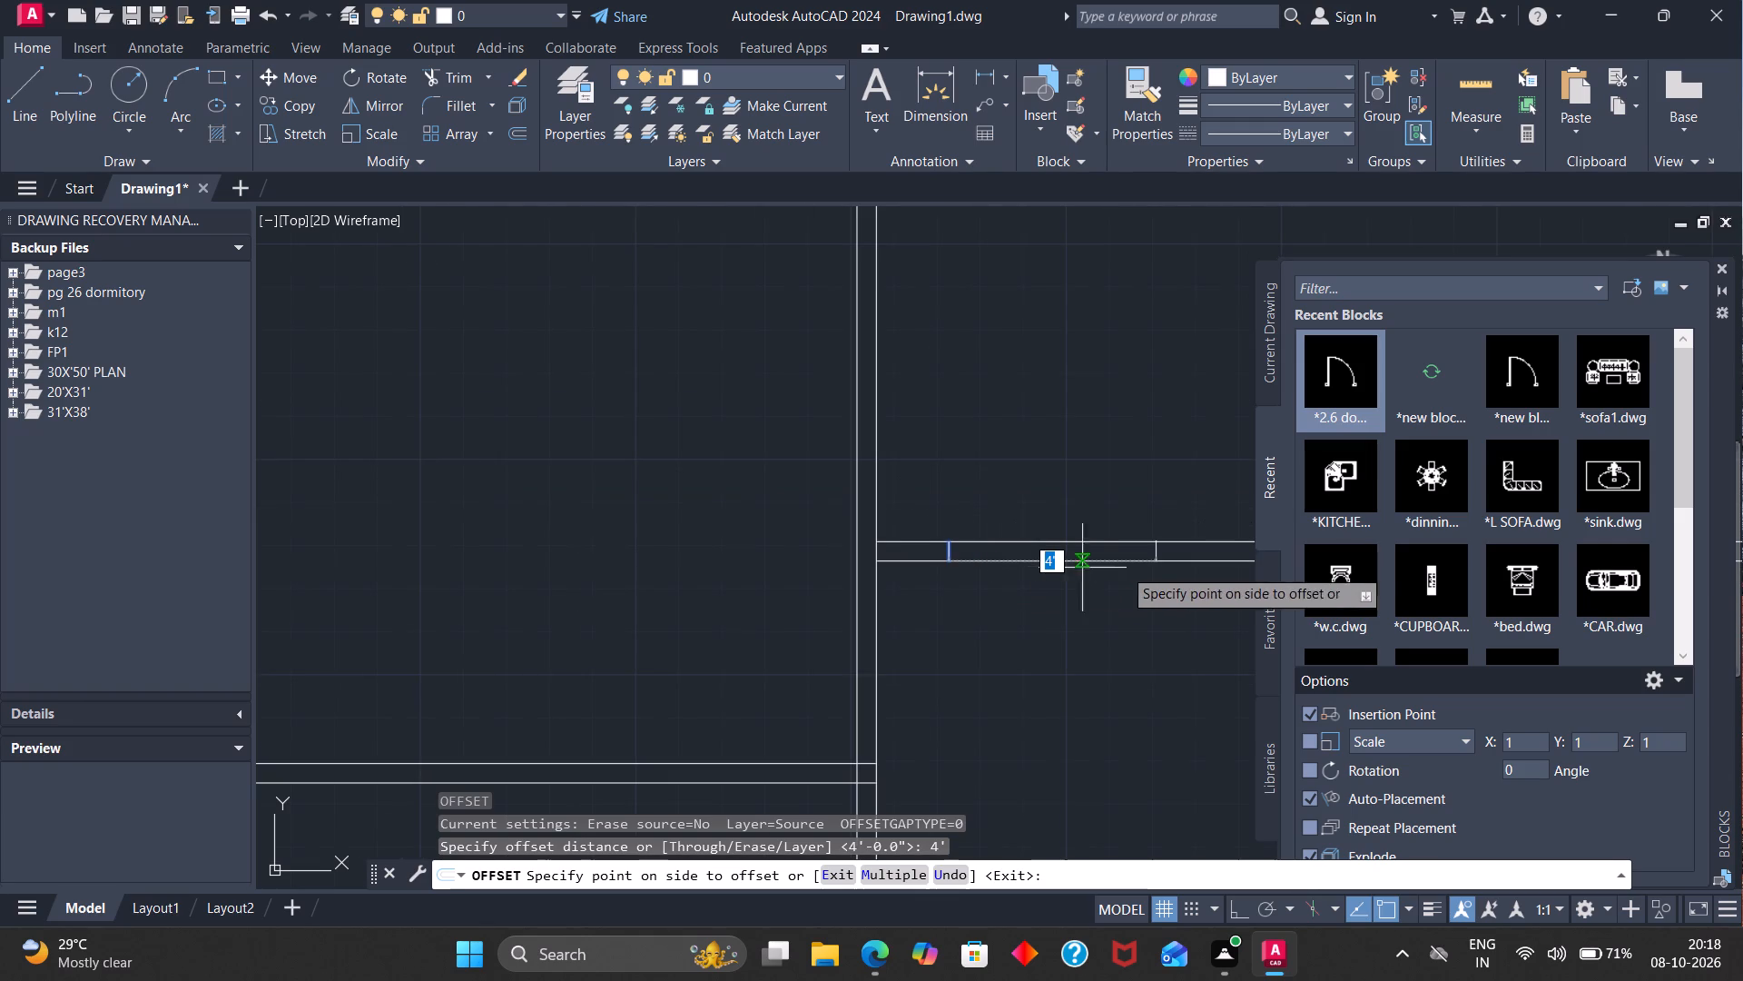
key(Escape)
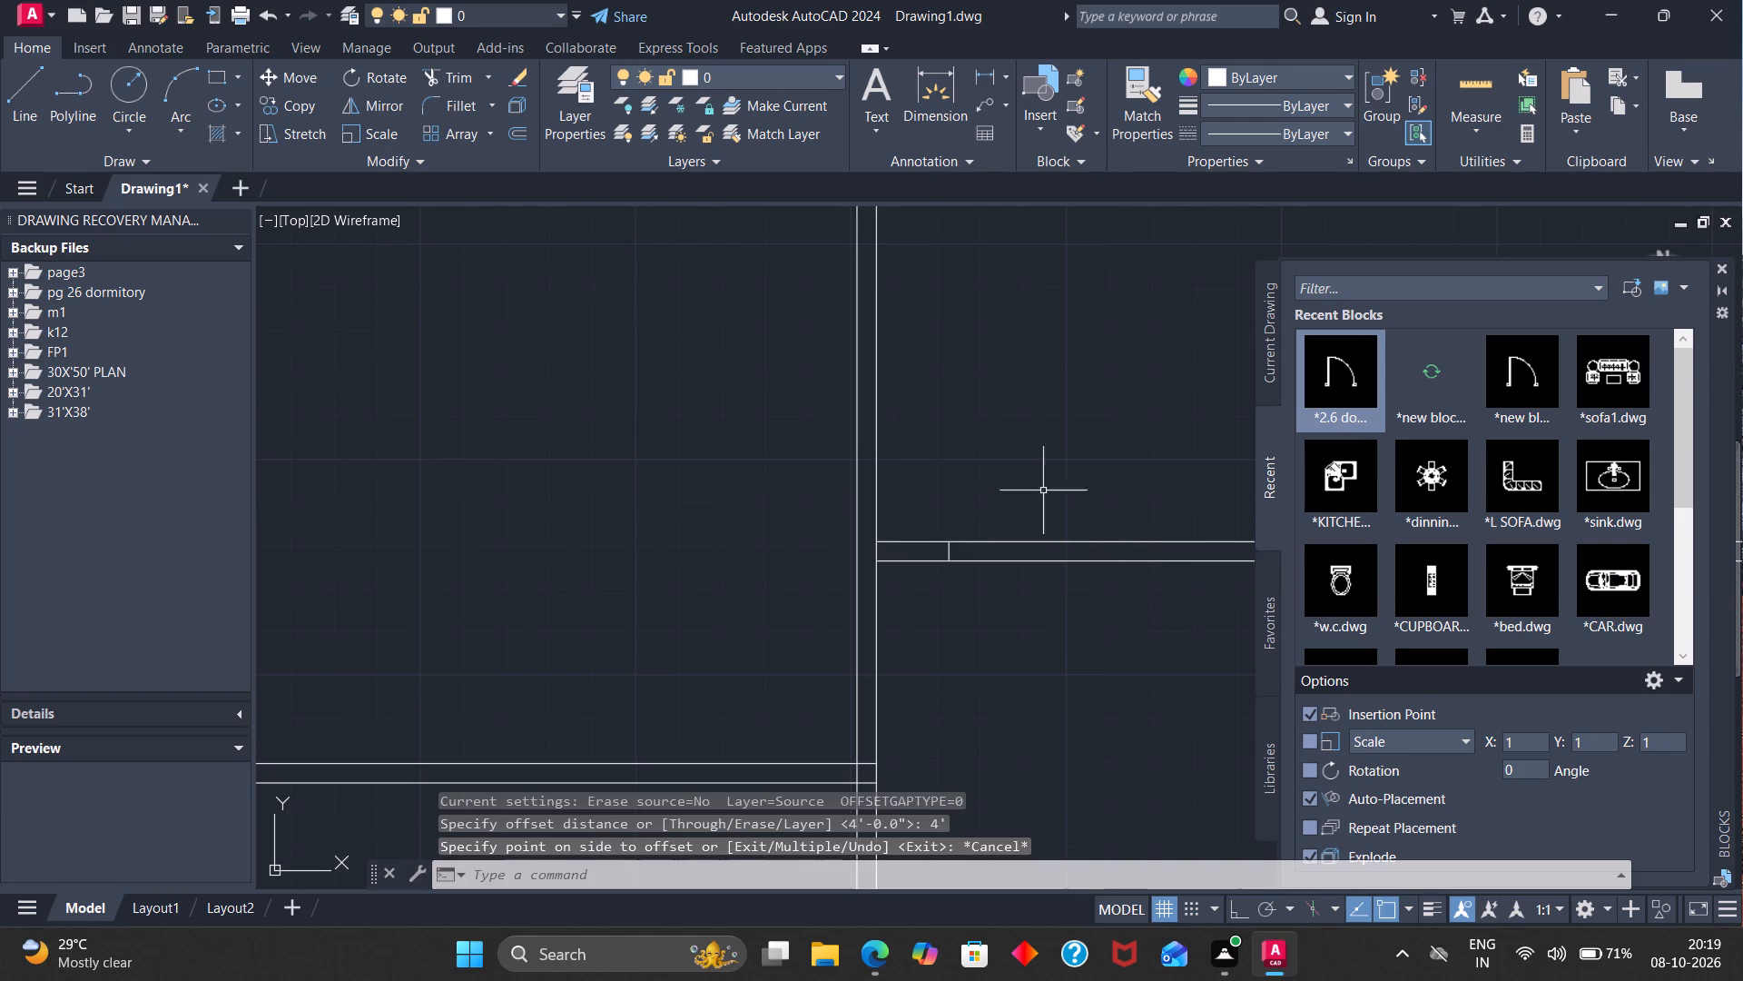
Turn Ortho mode on.
click(22, 123)
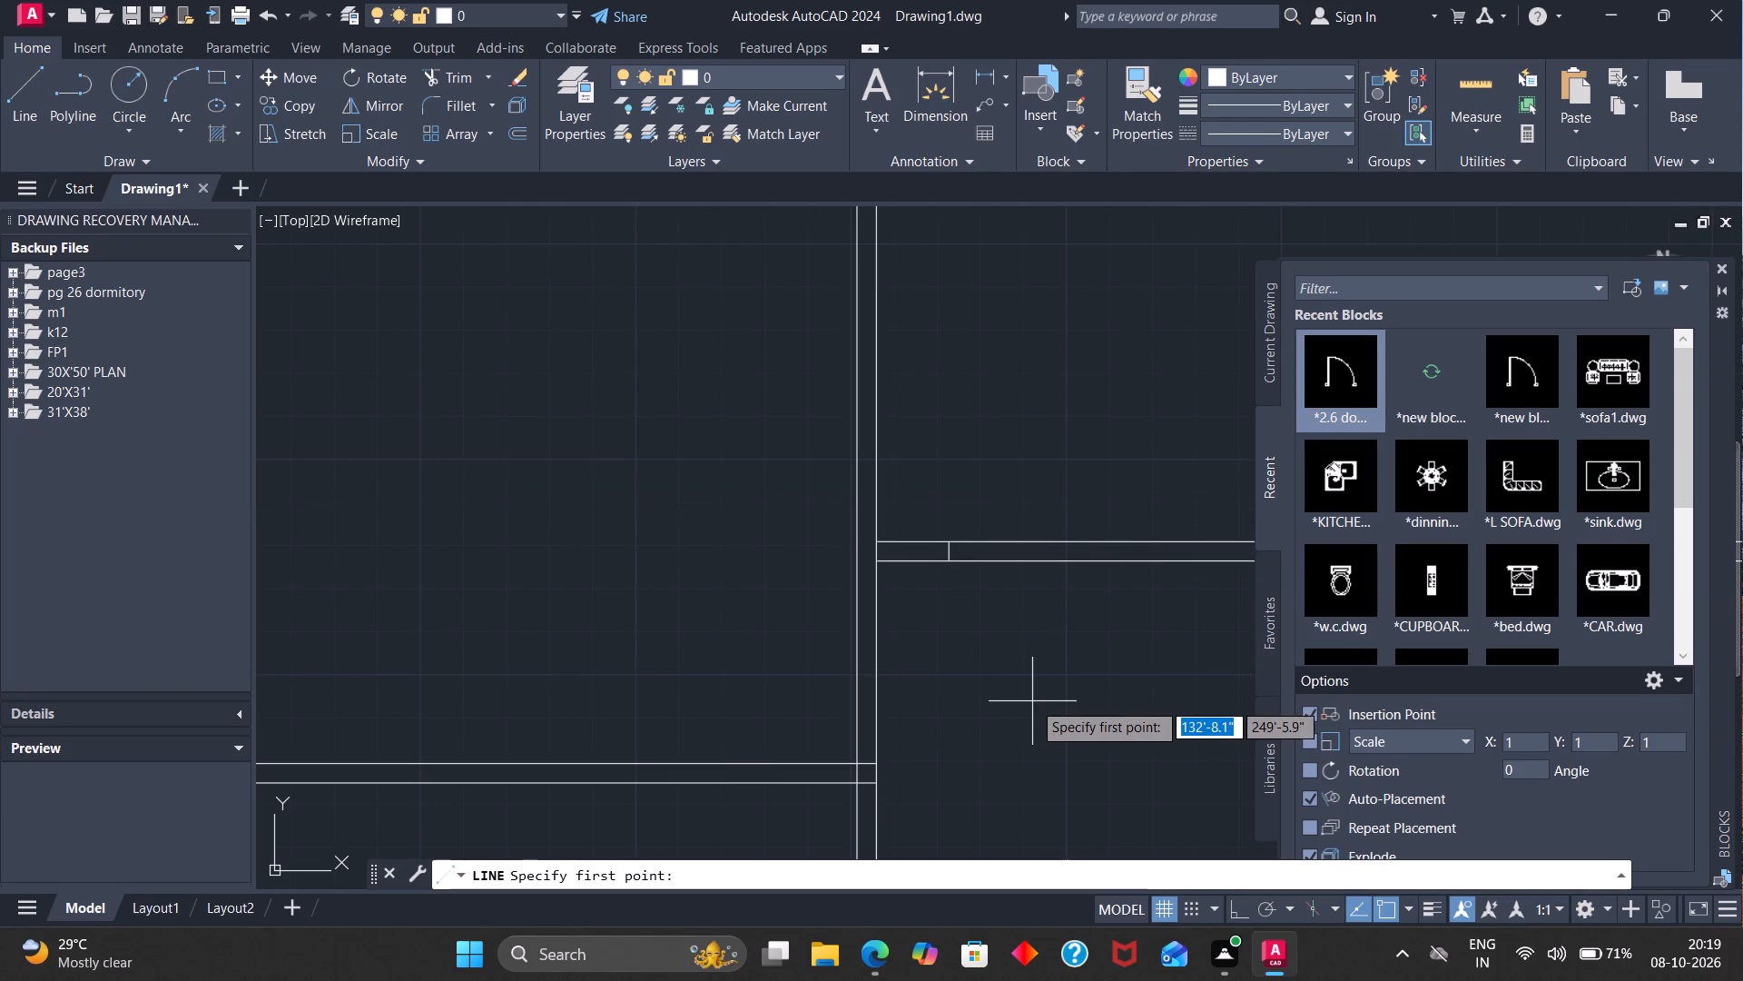
key(F8)
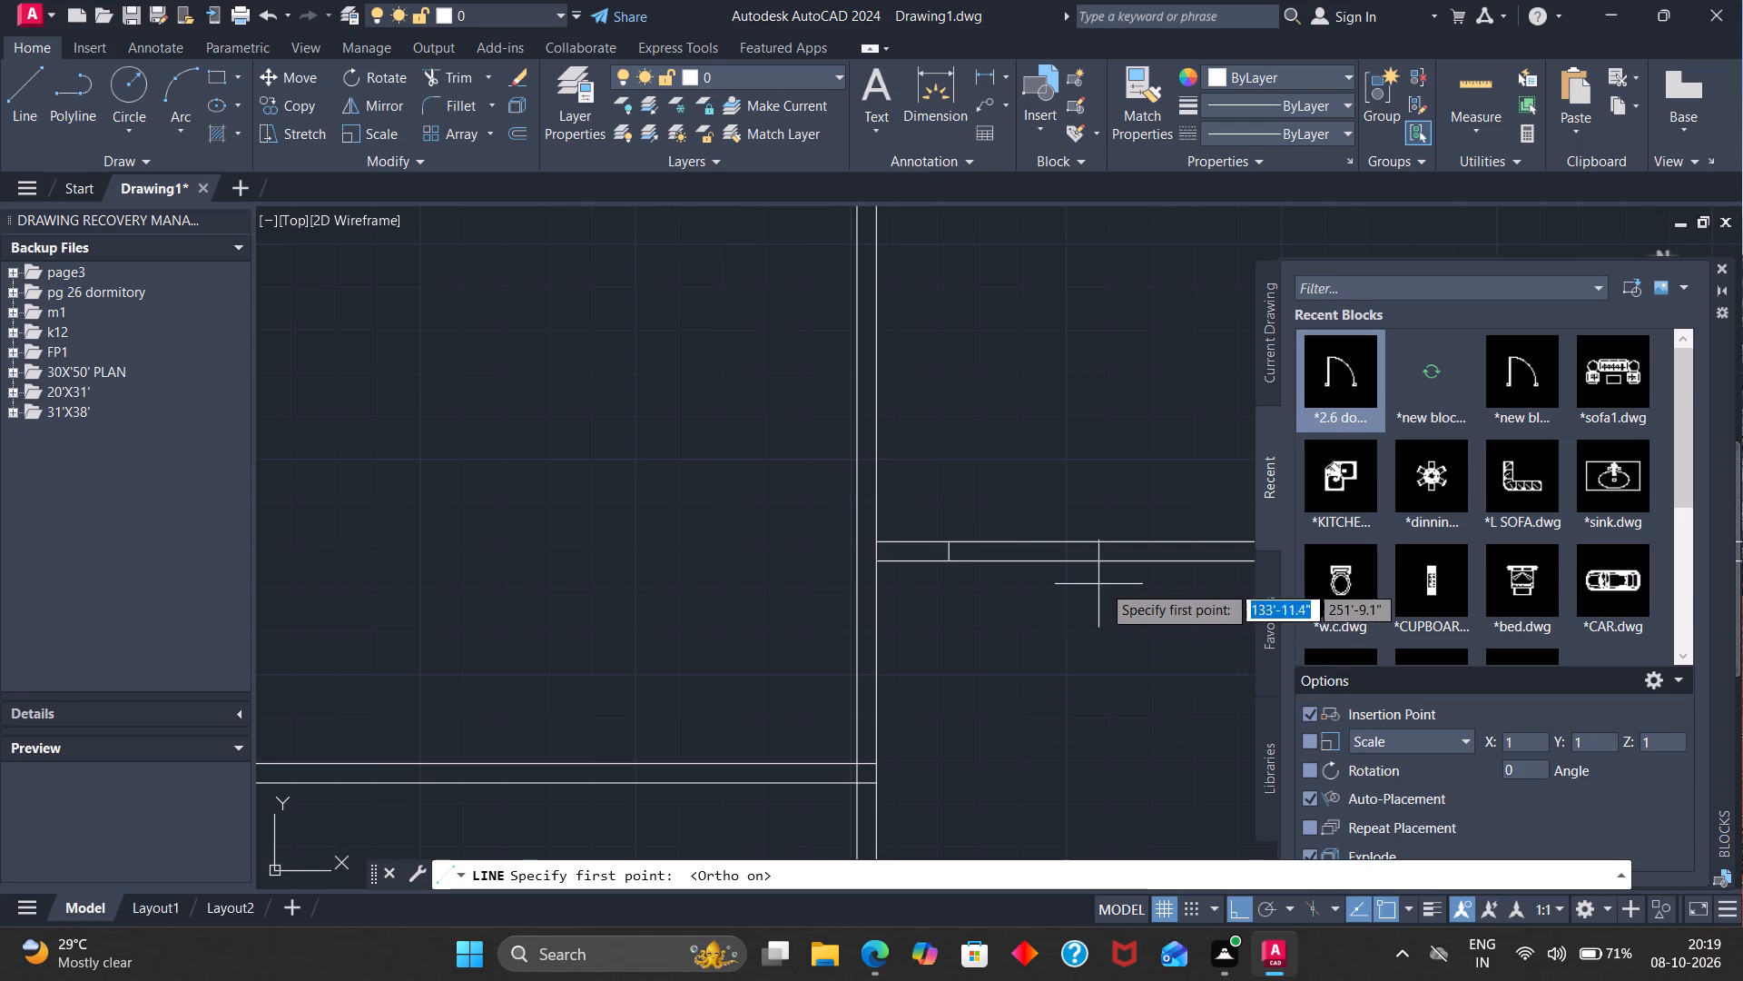
scroll(1105, 583, down, 1)
scroll(1180, 590, down, 2)
scroll(1211, 584, up, 3)
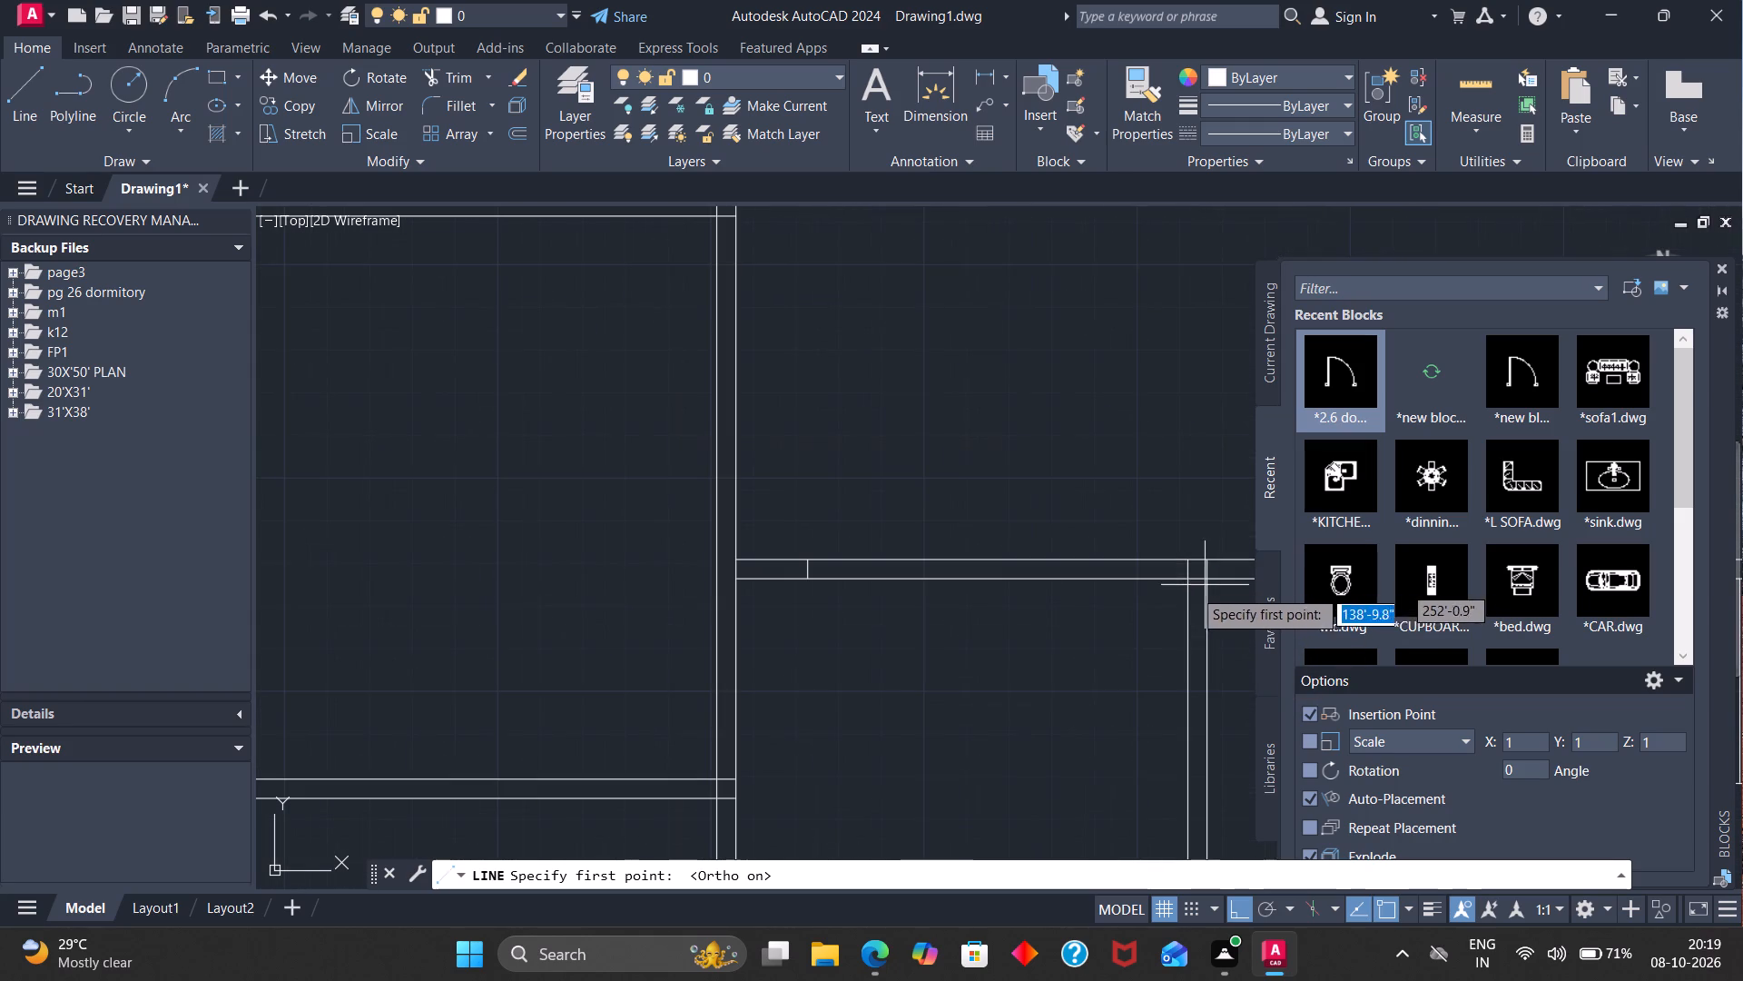
scroll(1082, 597, up, 2)
scroll(1082, 597, down, 2)
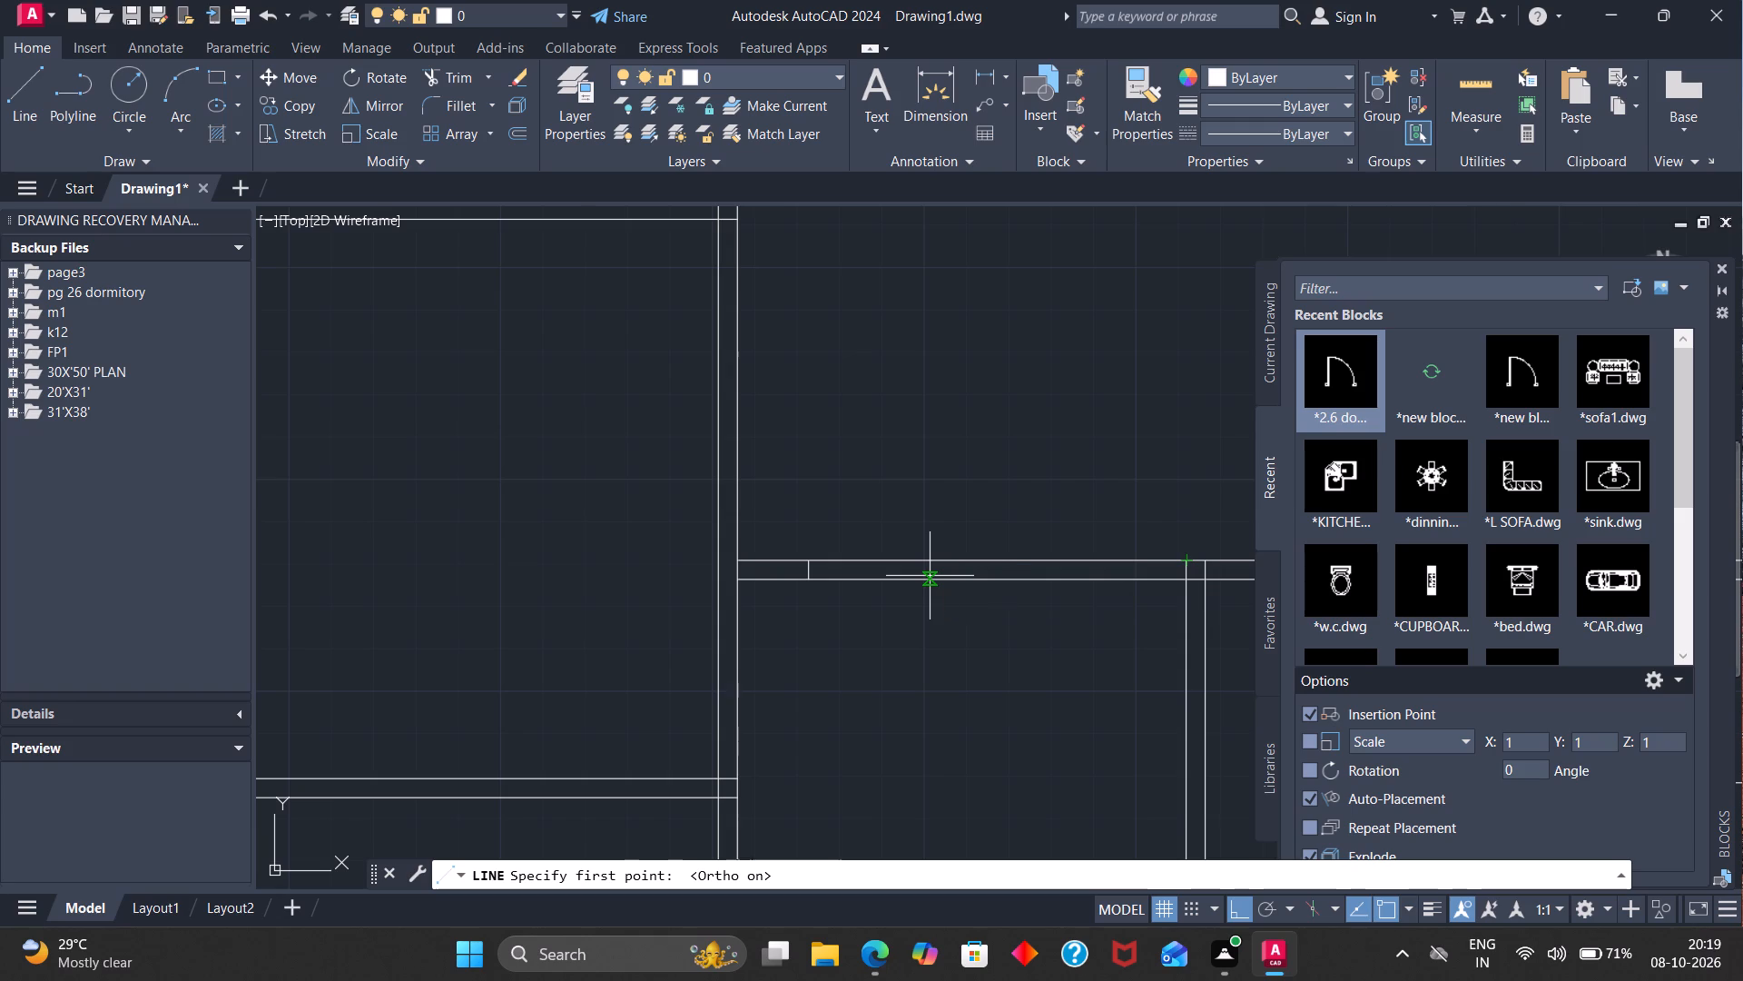
key(Escape)
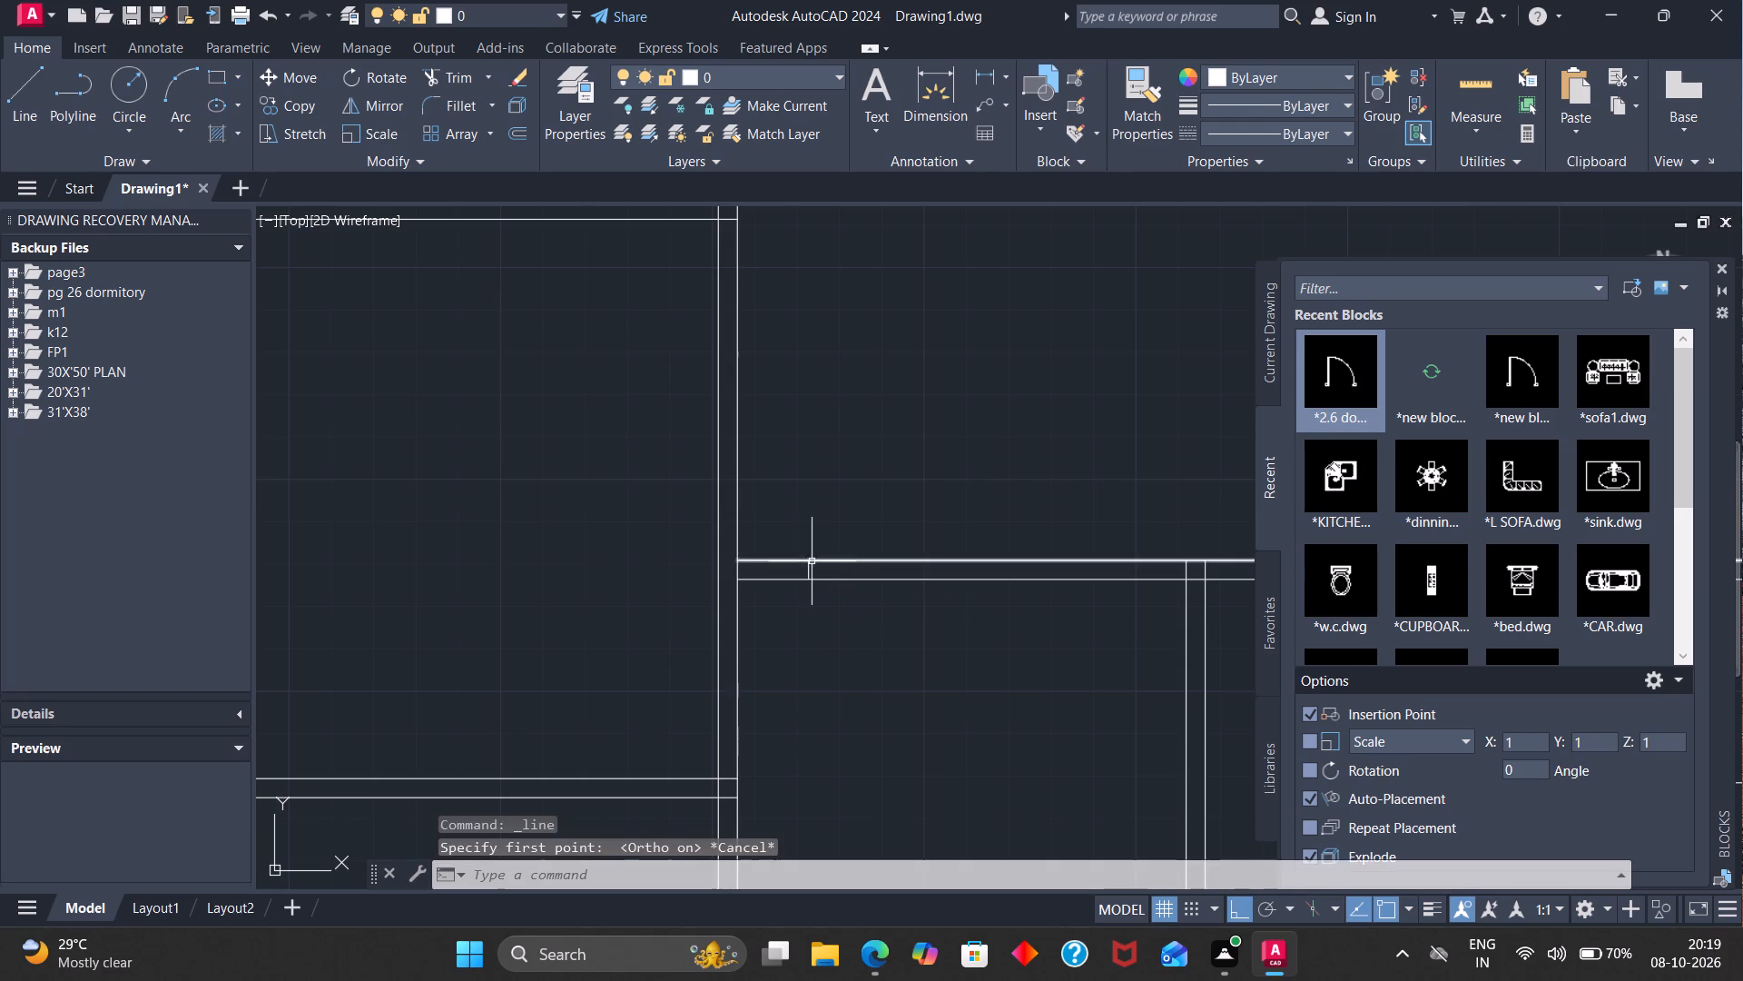
Offset the jamb line 3' east along the partition to mark the other side of the door opening.
click(811, 569)
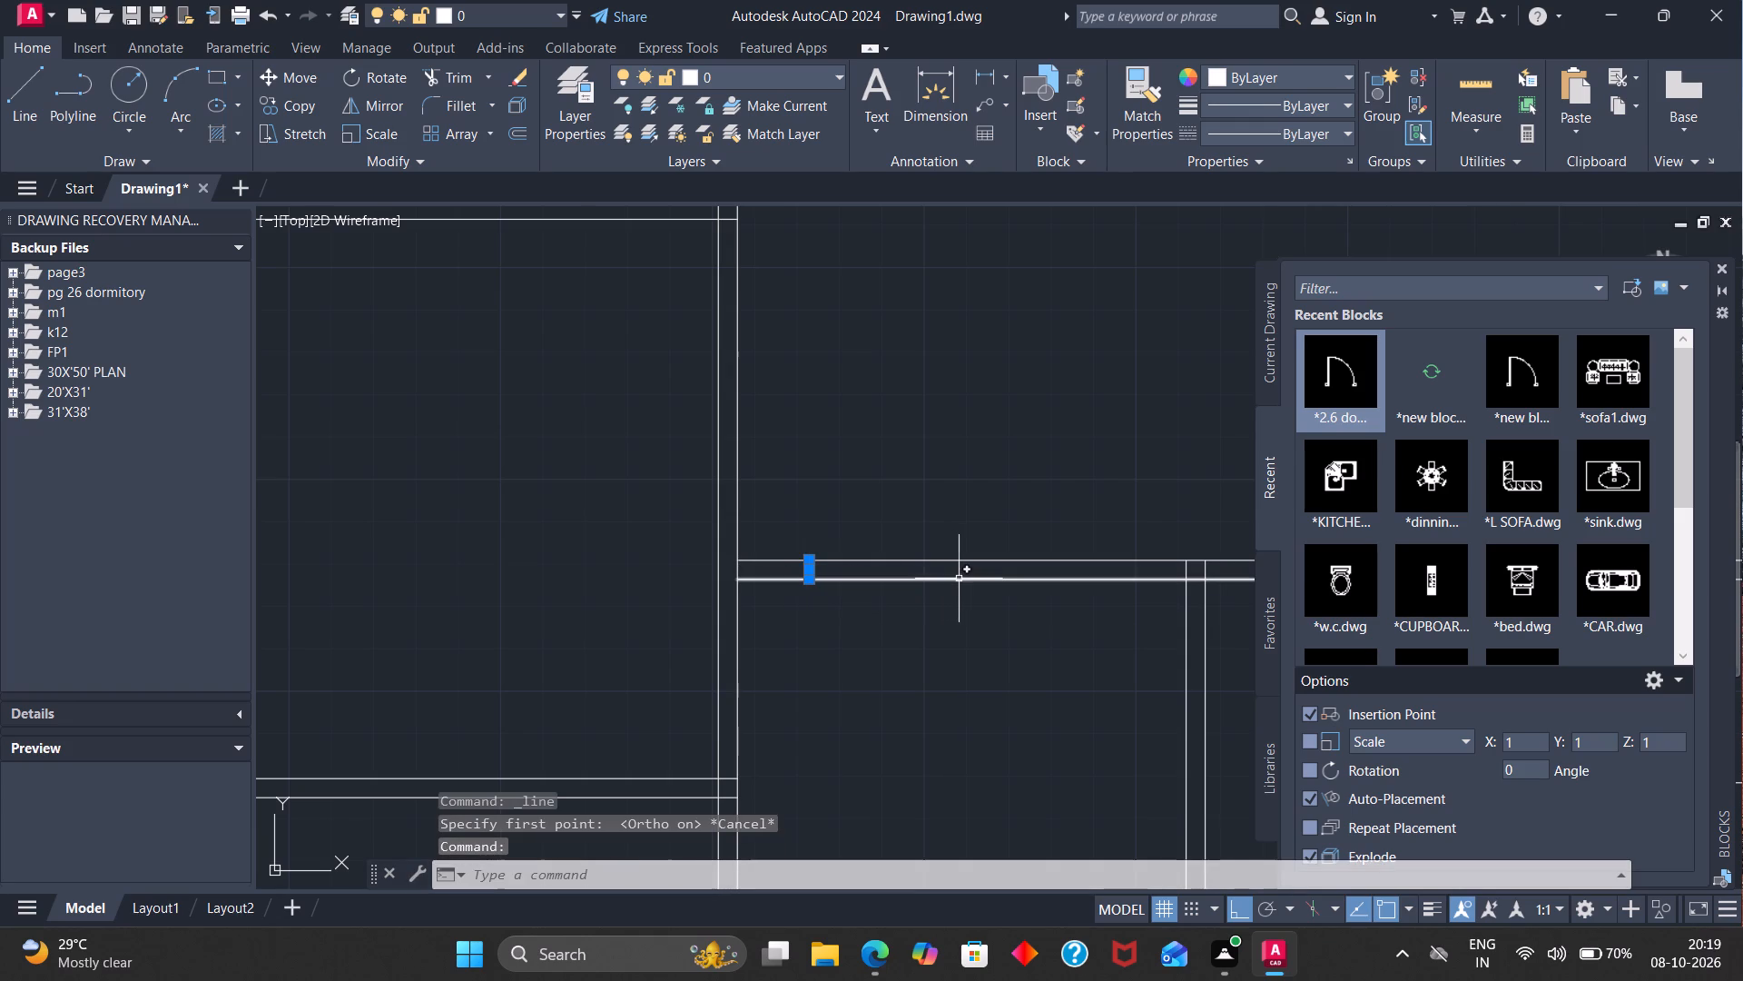
key(o)
key(Return)
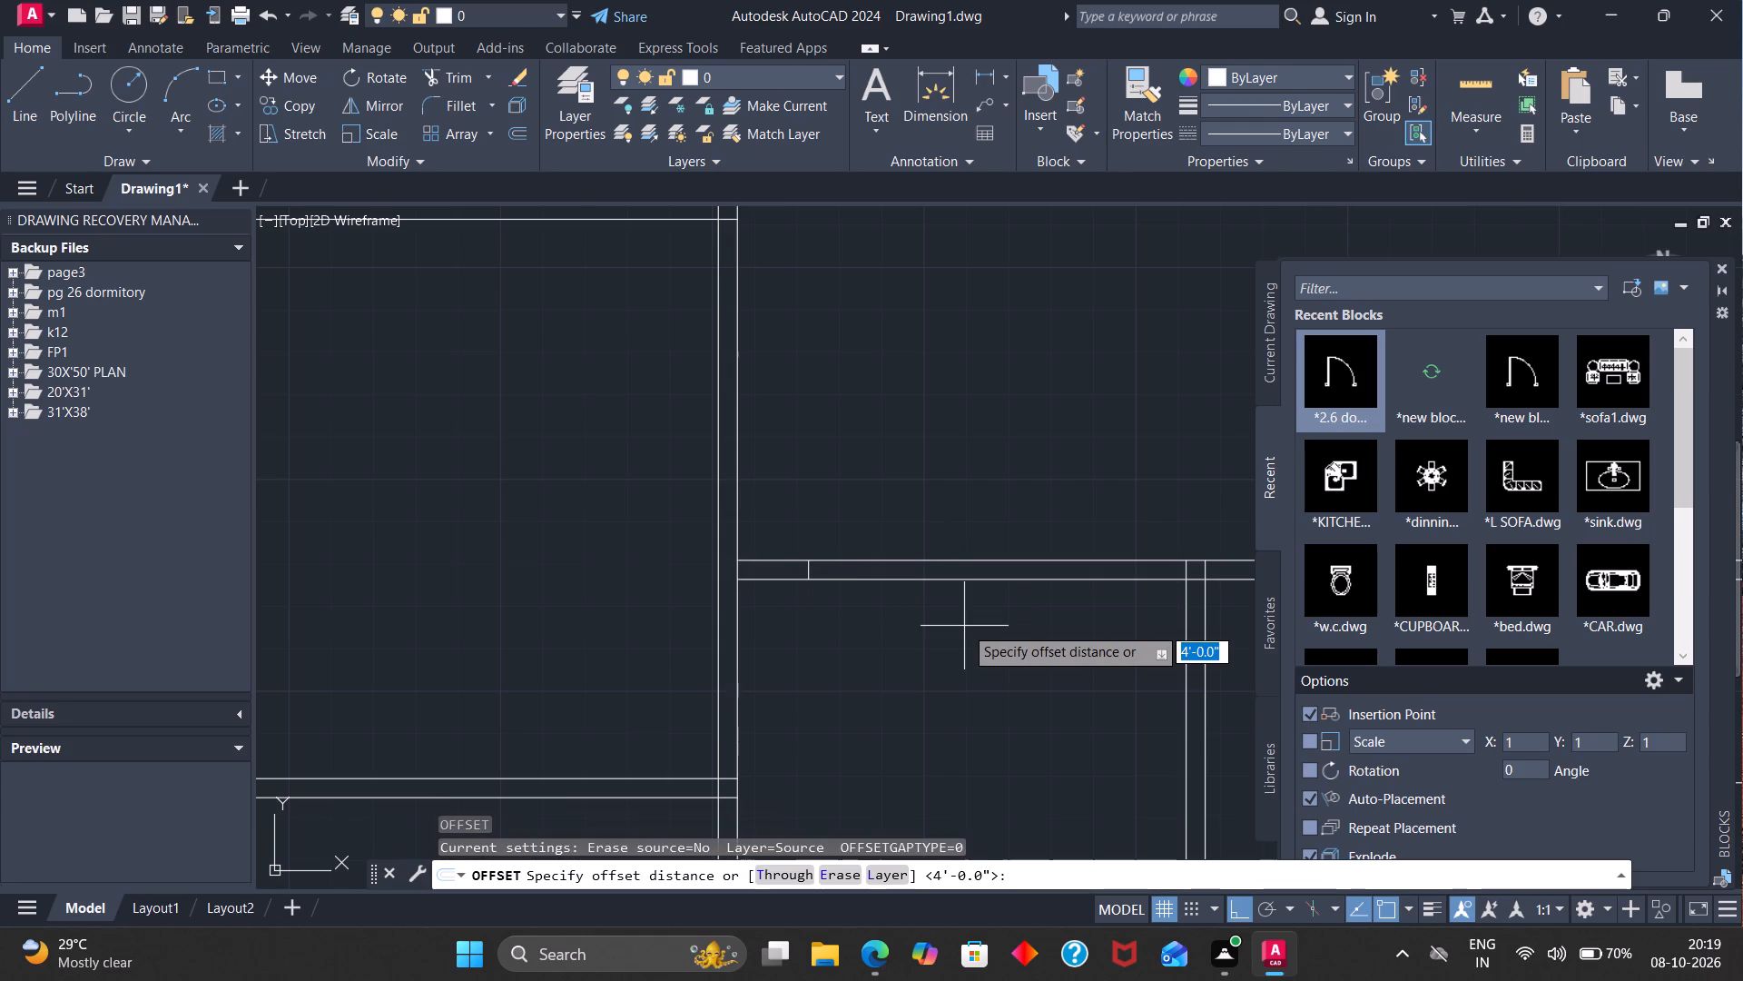
text(3')
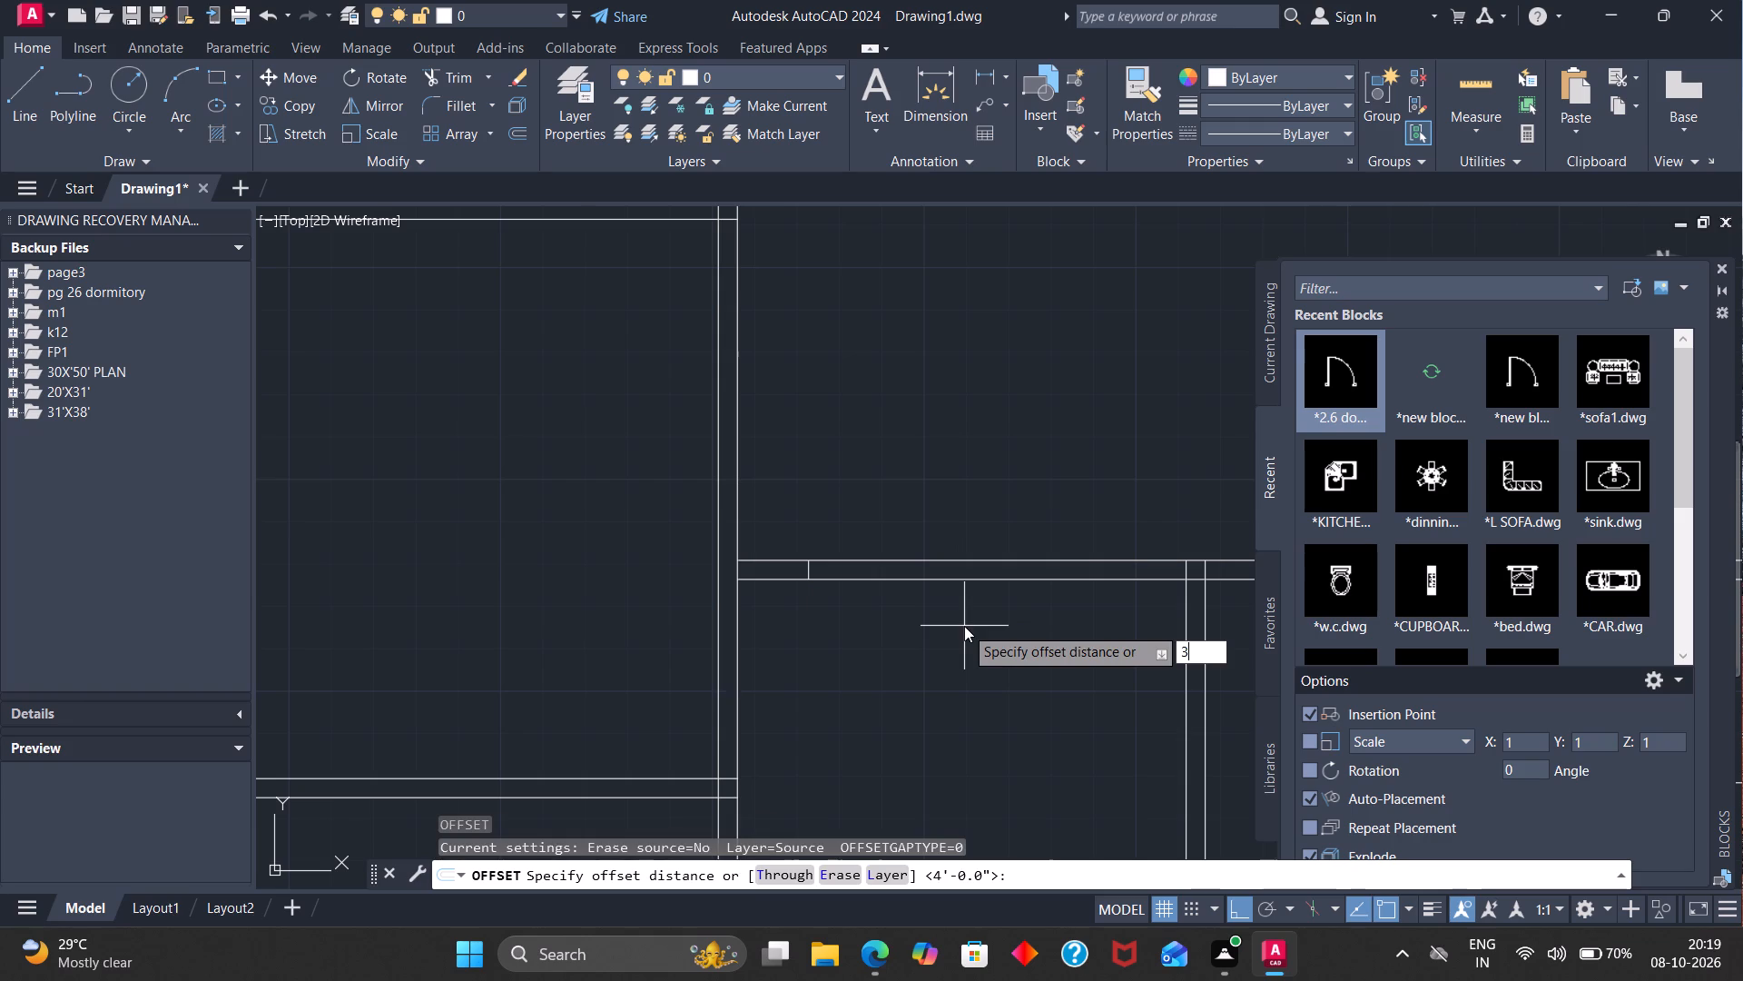
key(Return)
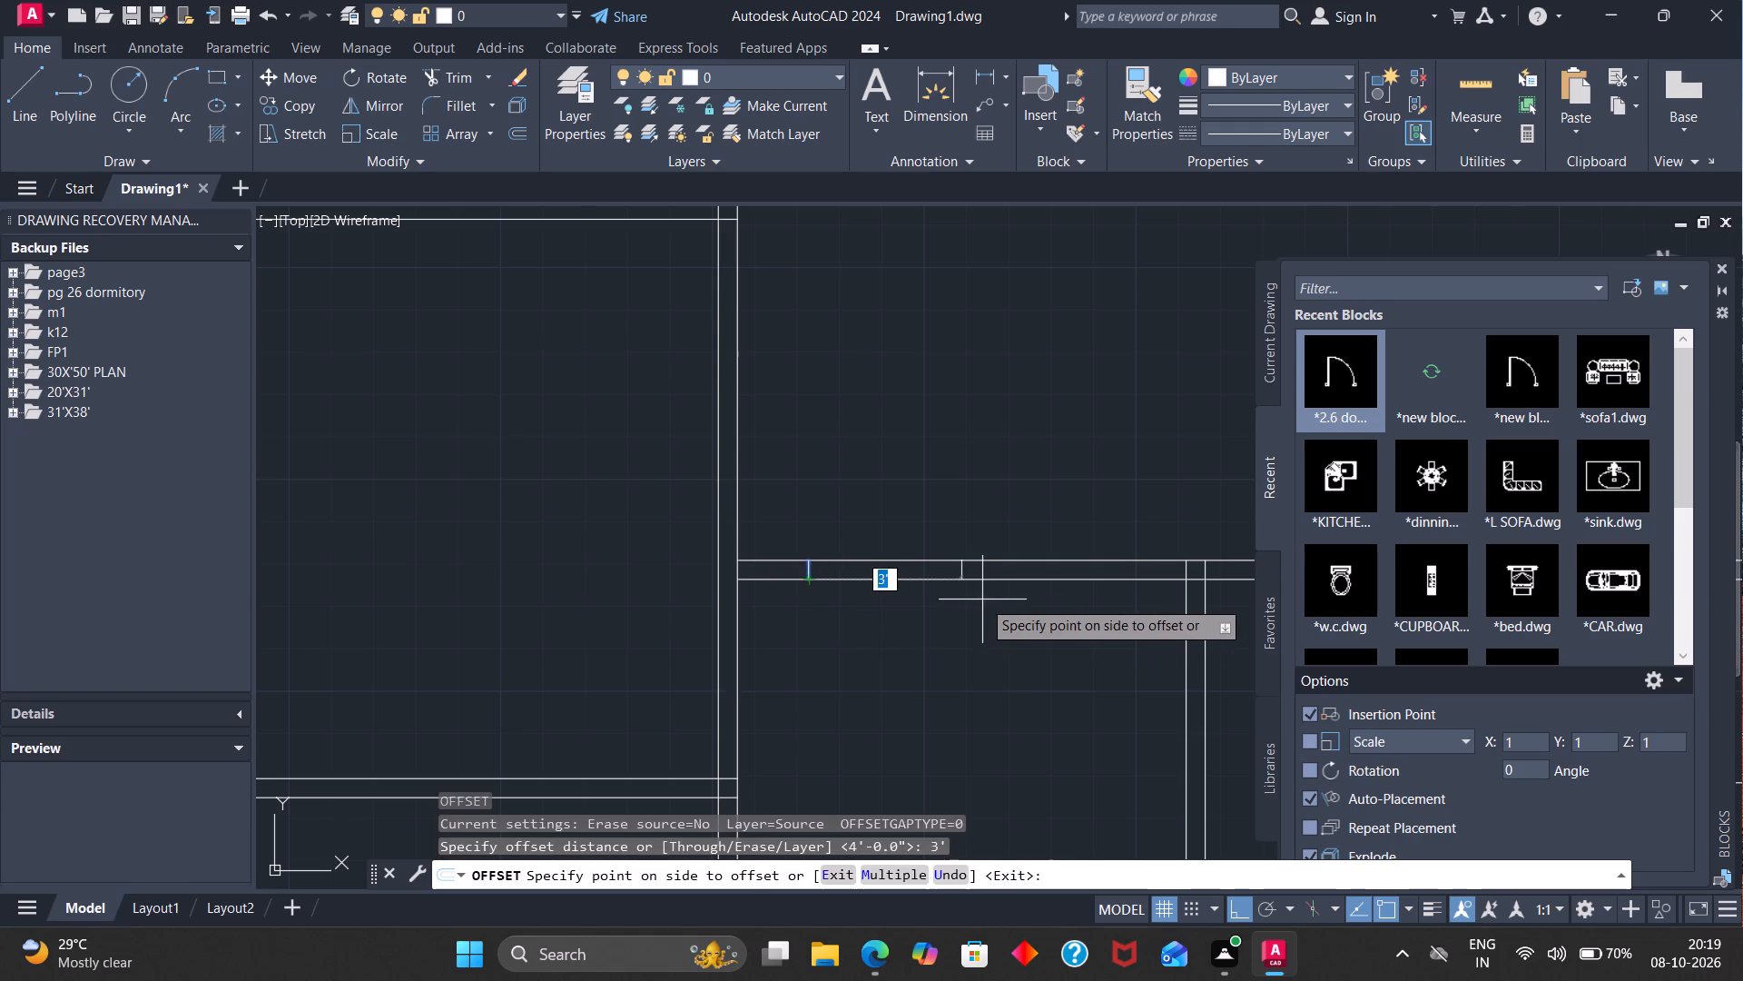
click(979, 603)
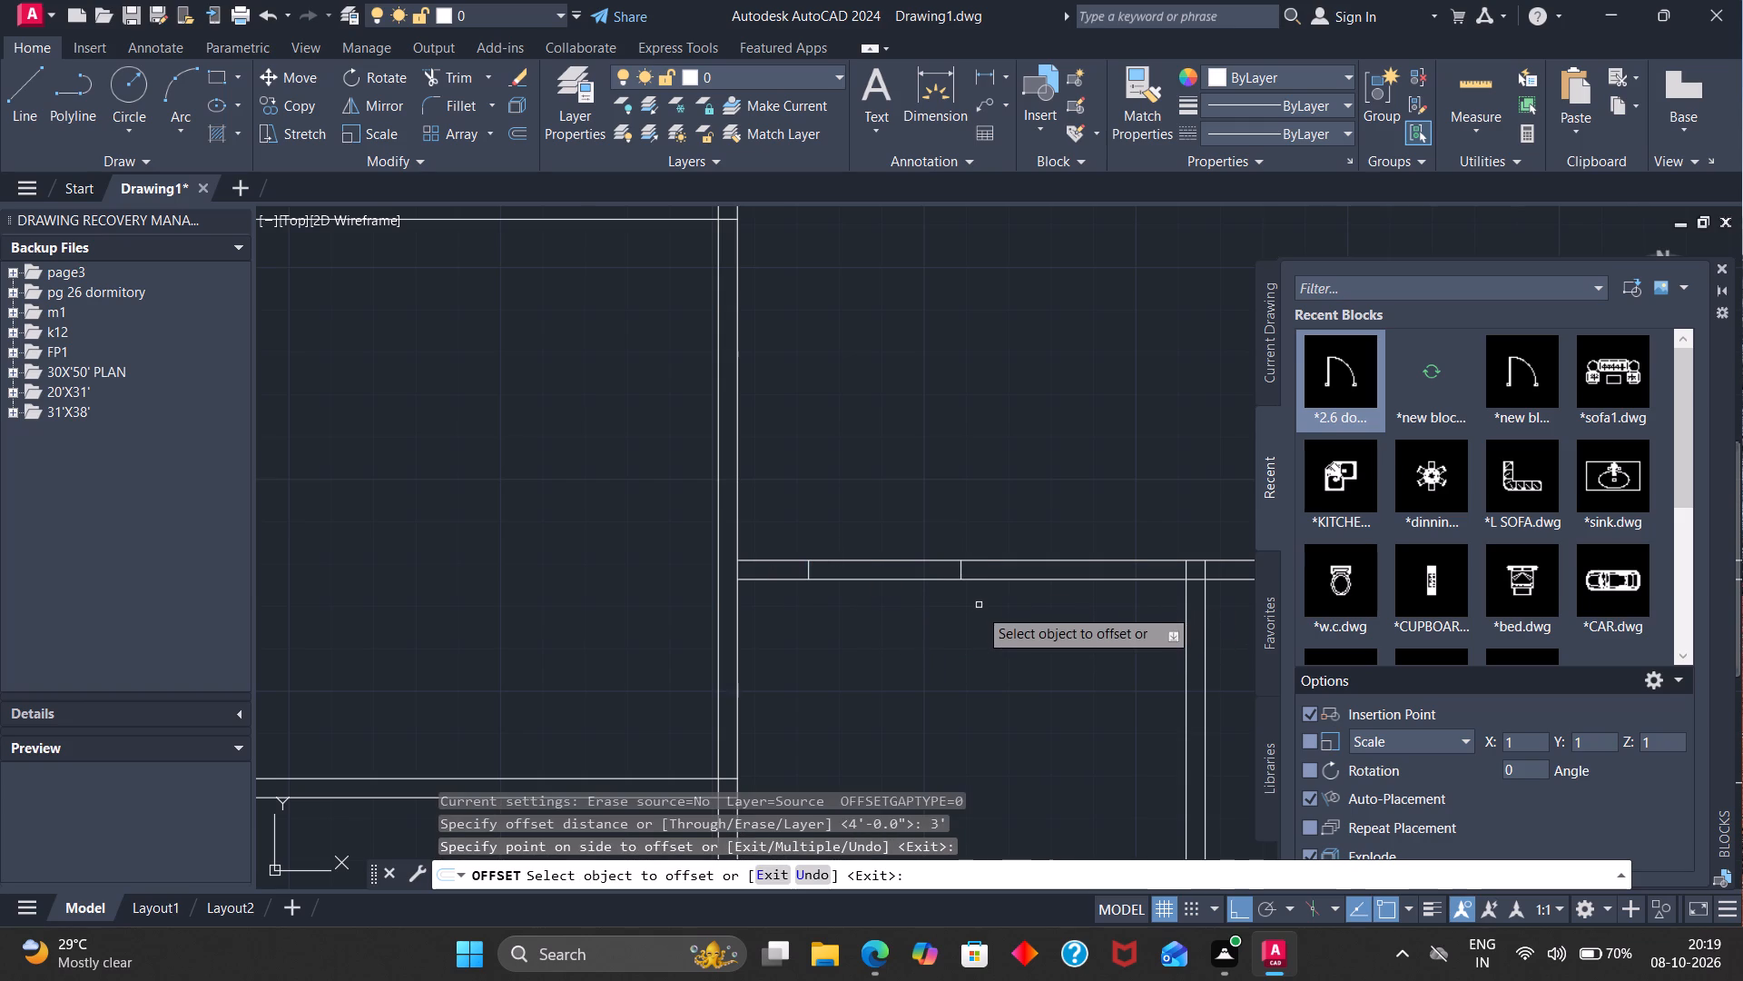
Draw a horizontal centre line between the midpoints of the two jamb lines of the 3' opening north of the staircase.
click(22, 84)
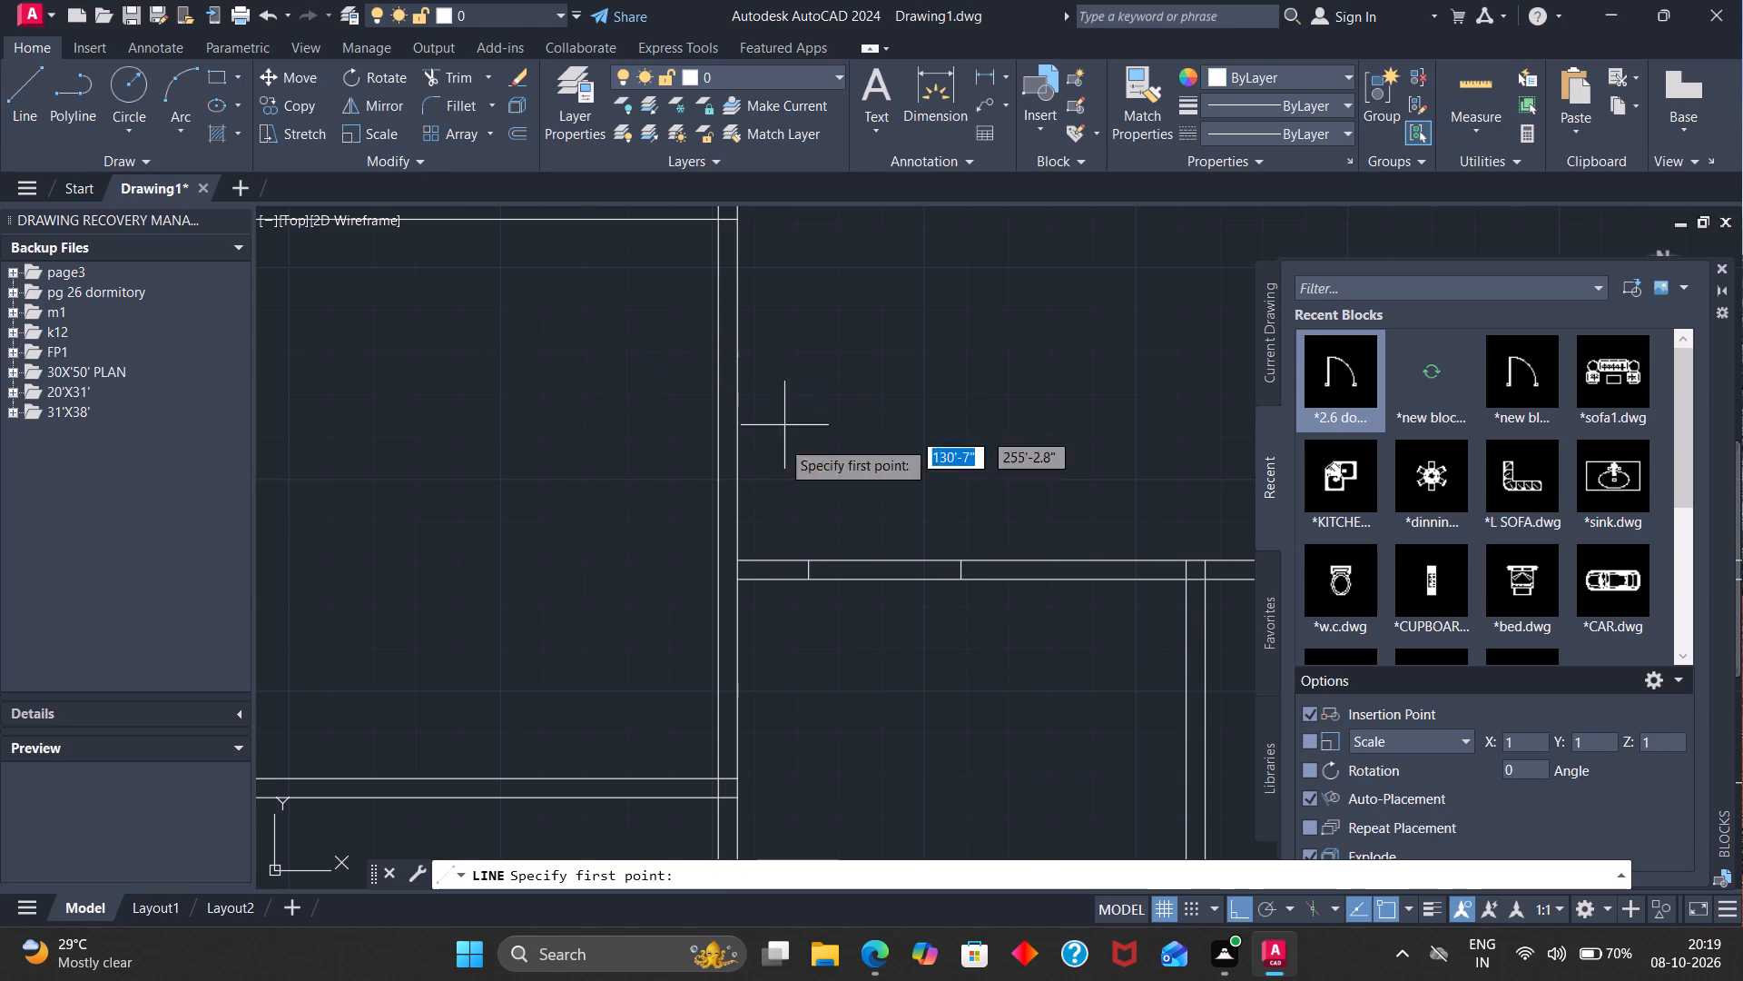
scroll(817, 567, up, 3)
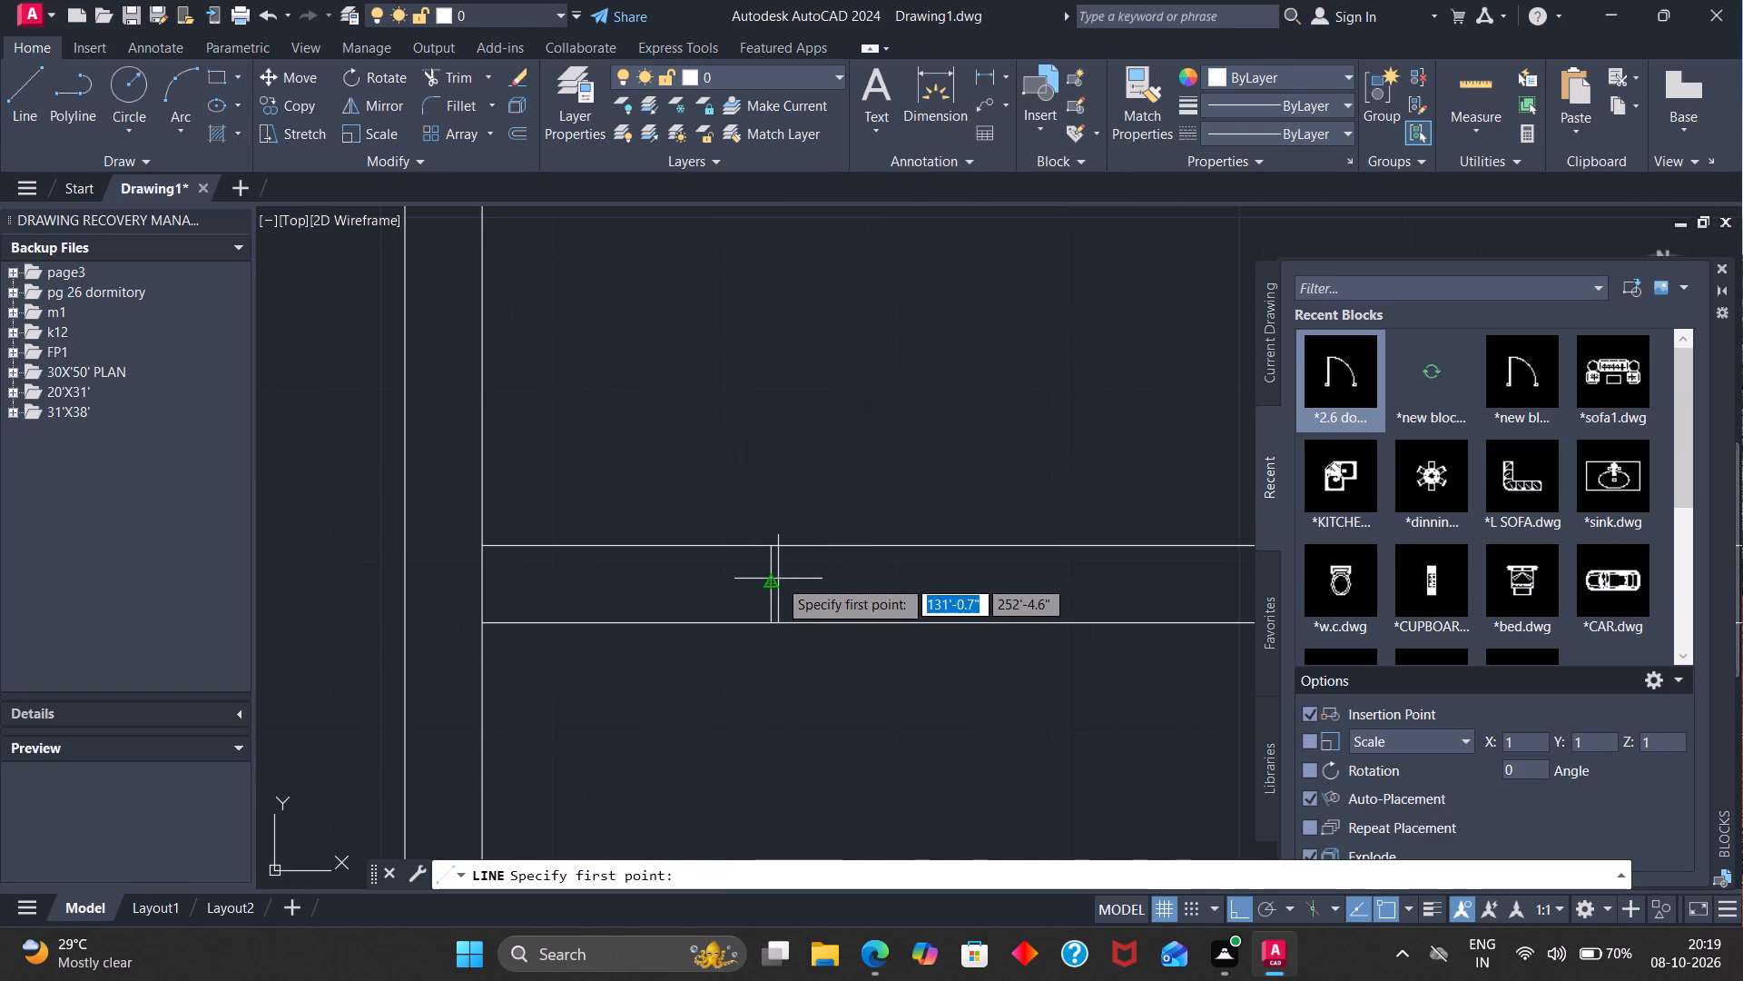
click(773, 585)
scroll(911, 570, down, 3)
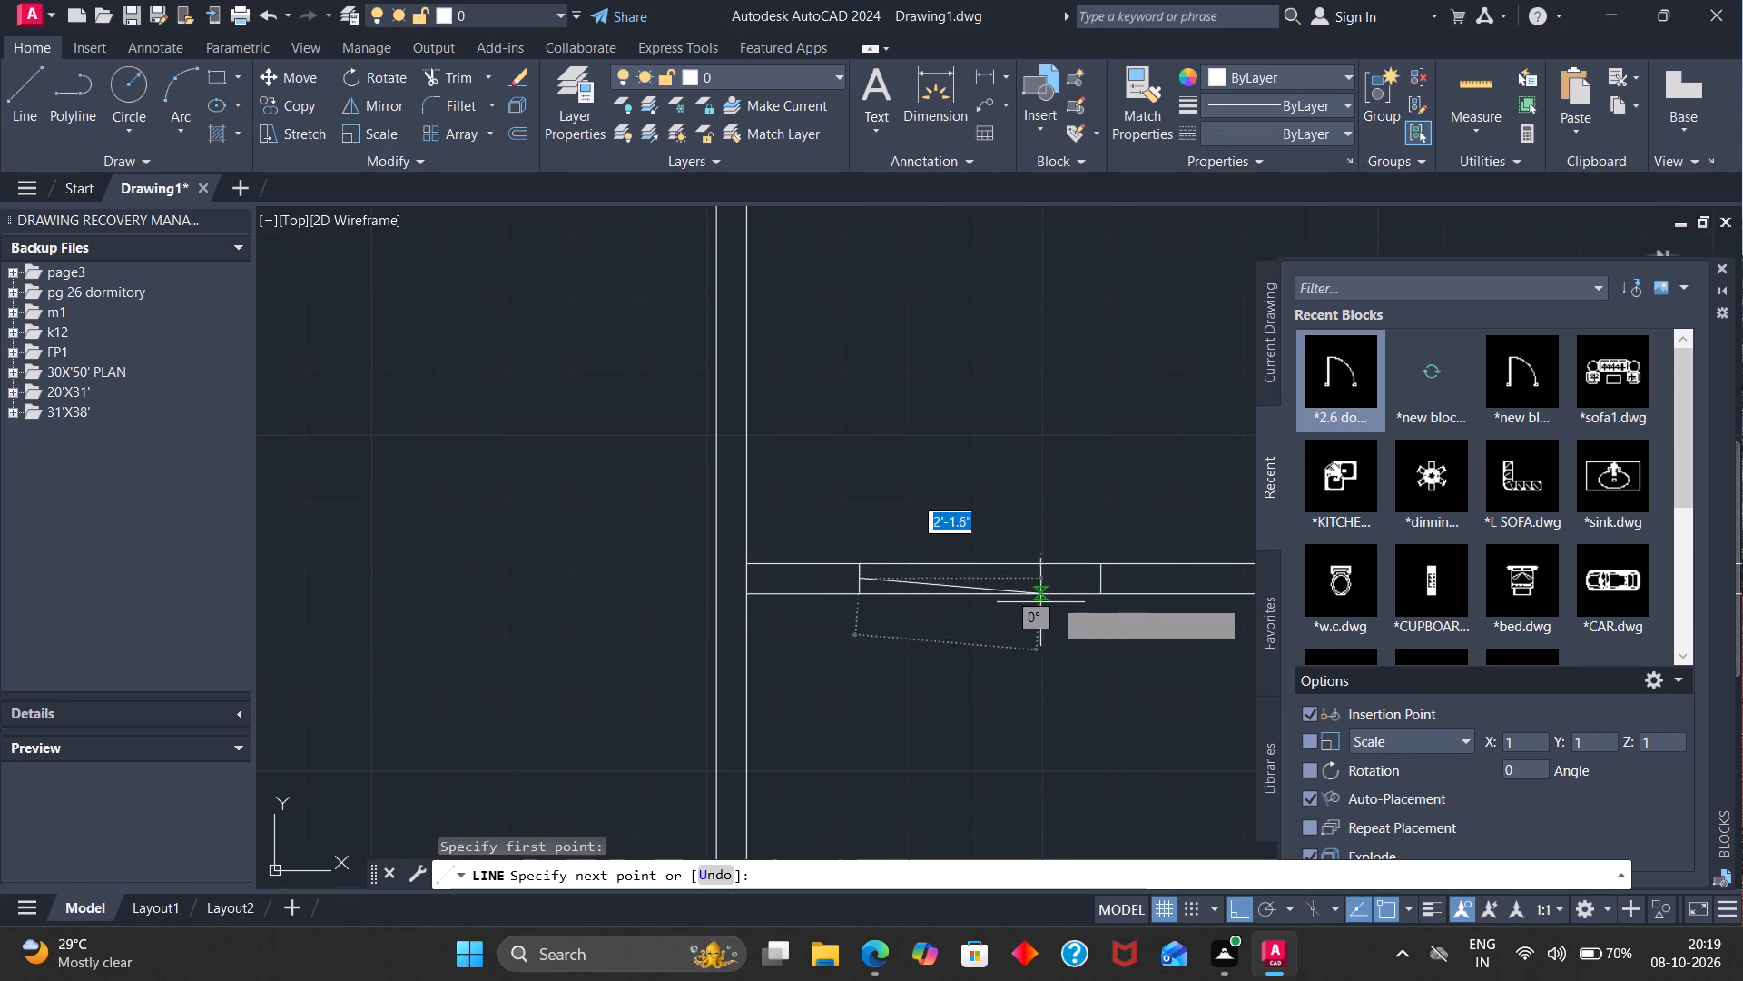
click(1103, 583)
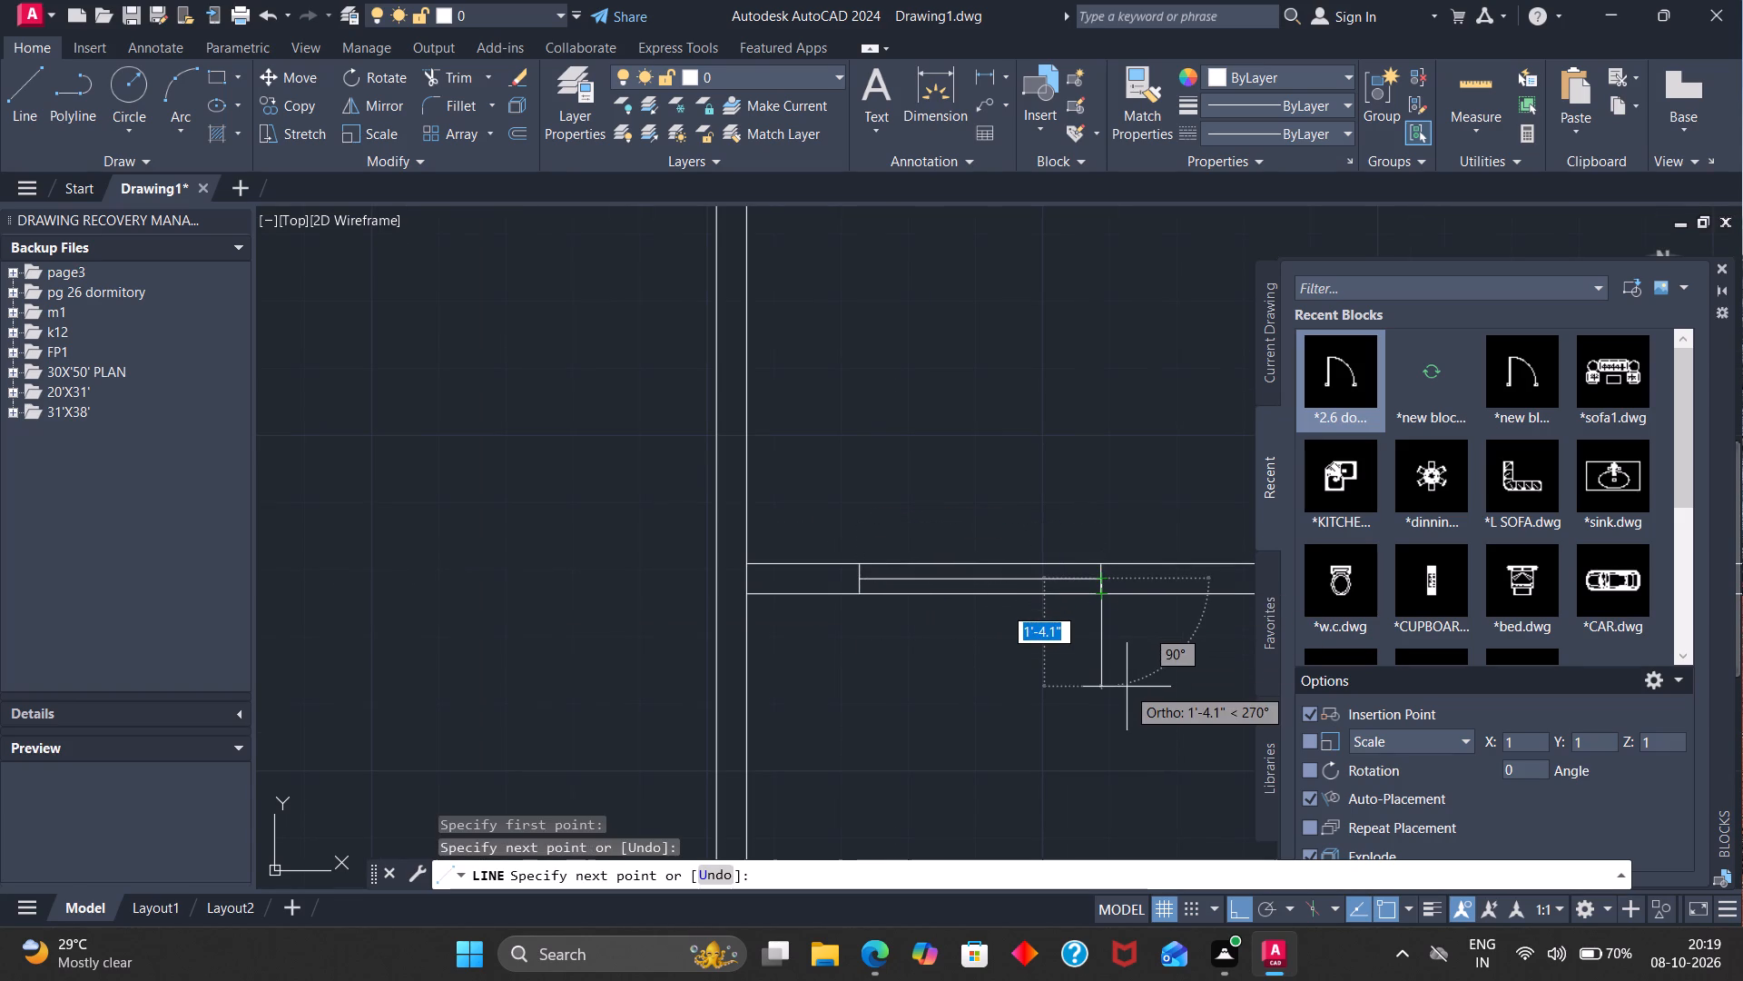
key(Escape)
Offset the opening's east jamb line 1' further east along the partition.
scroll(1119, 679, down, 3)
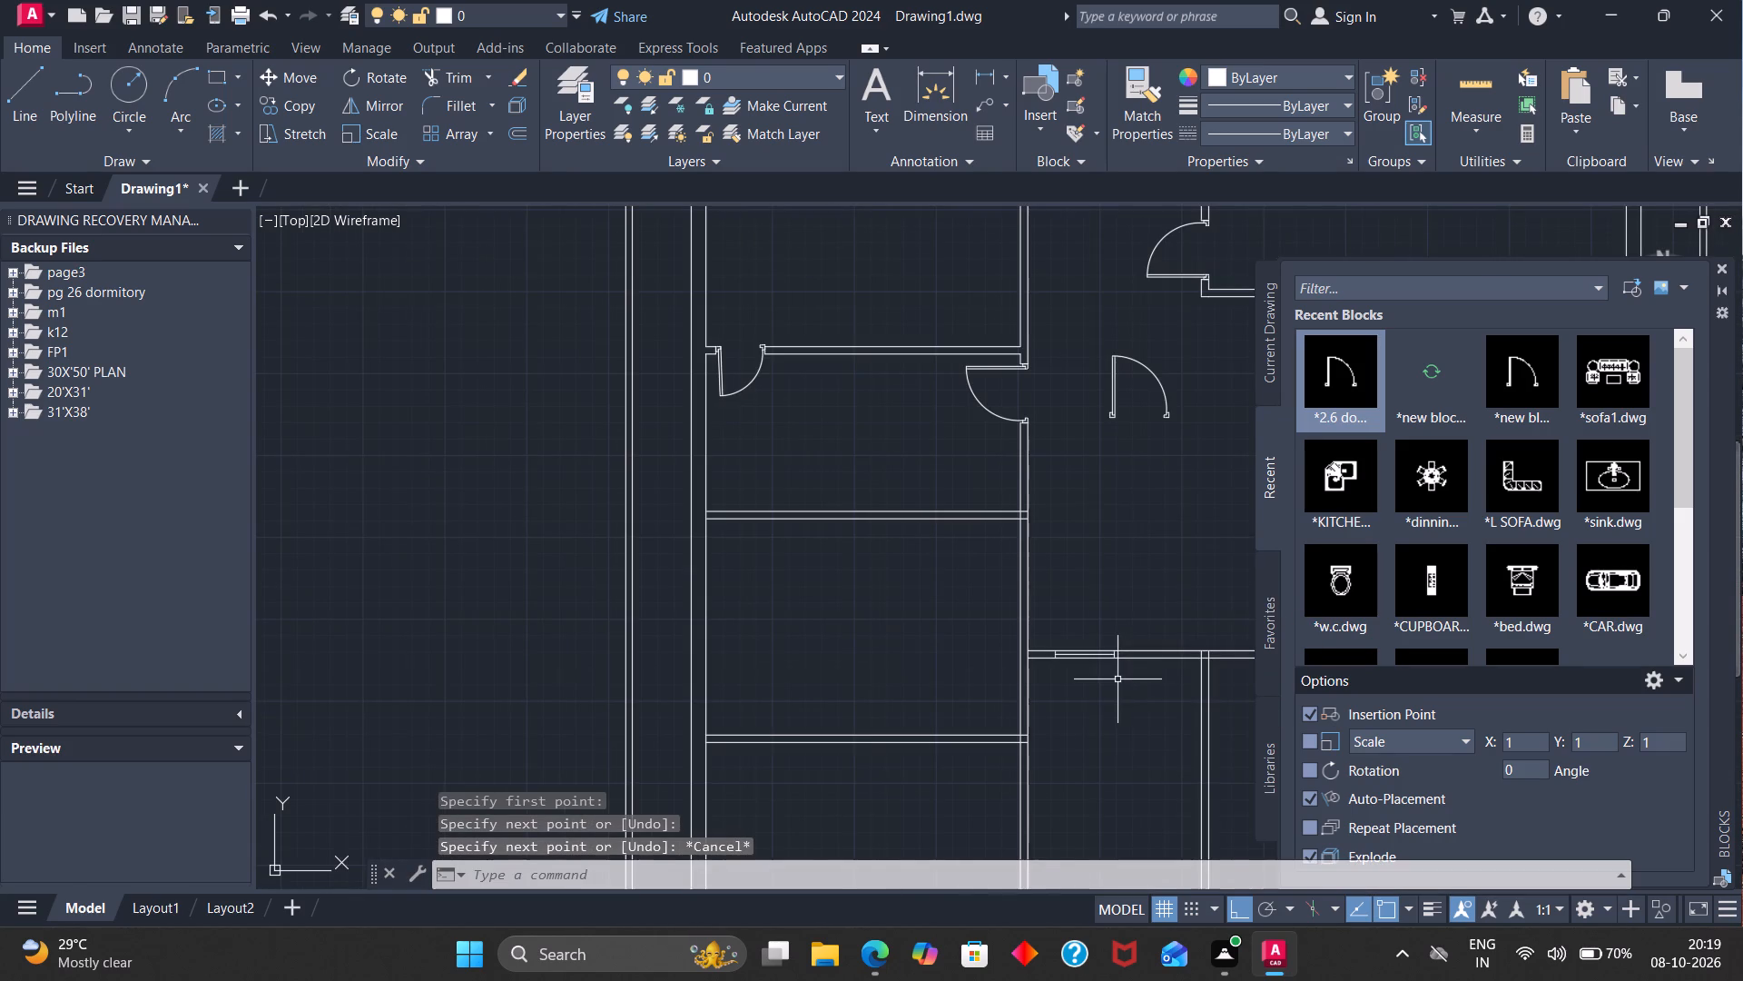
scroll(1131, 720, up, 4)
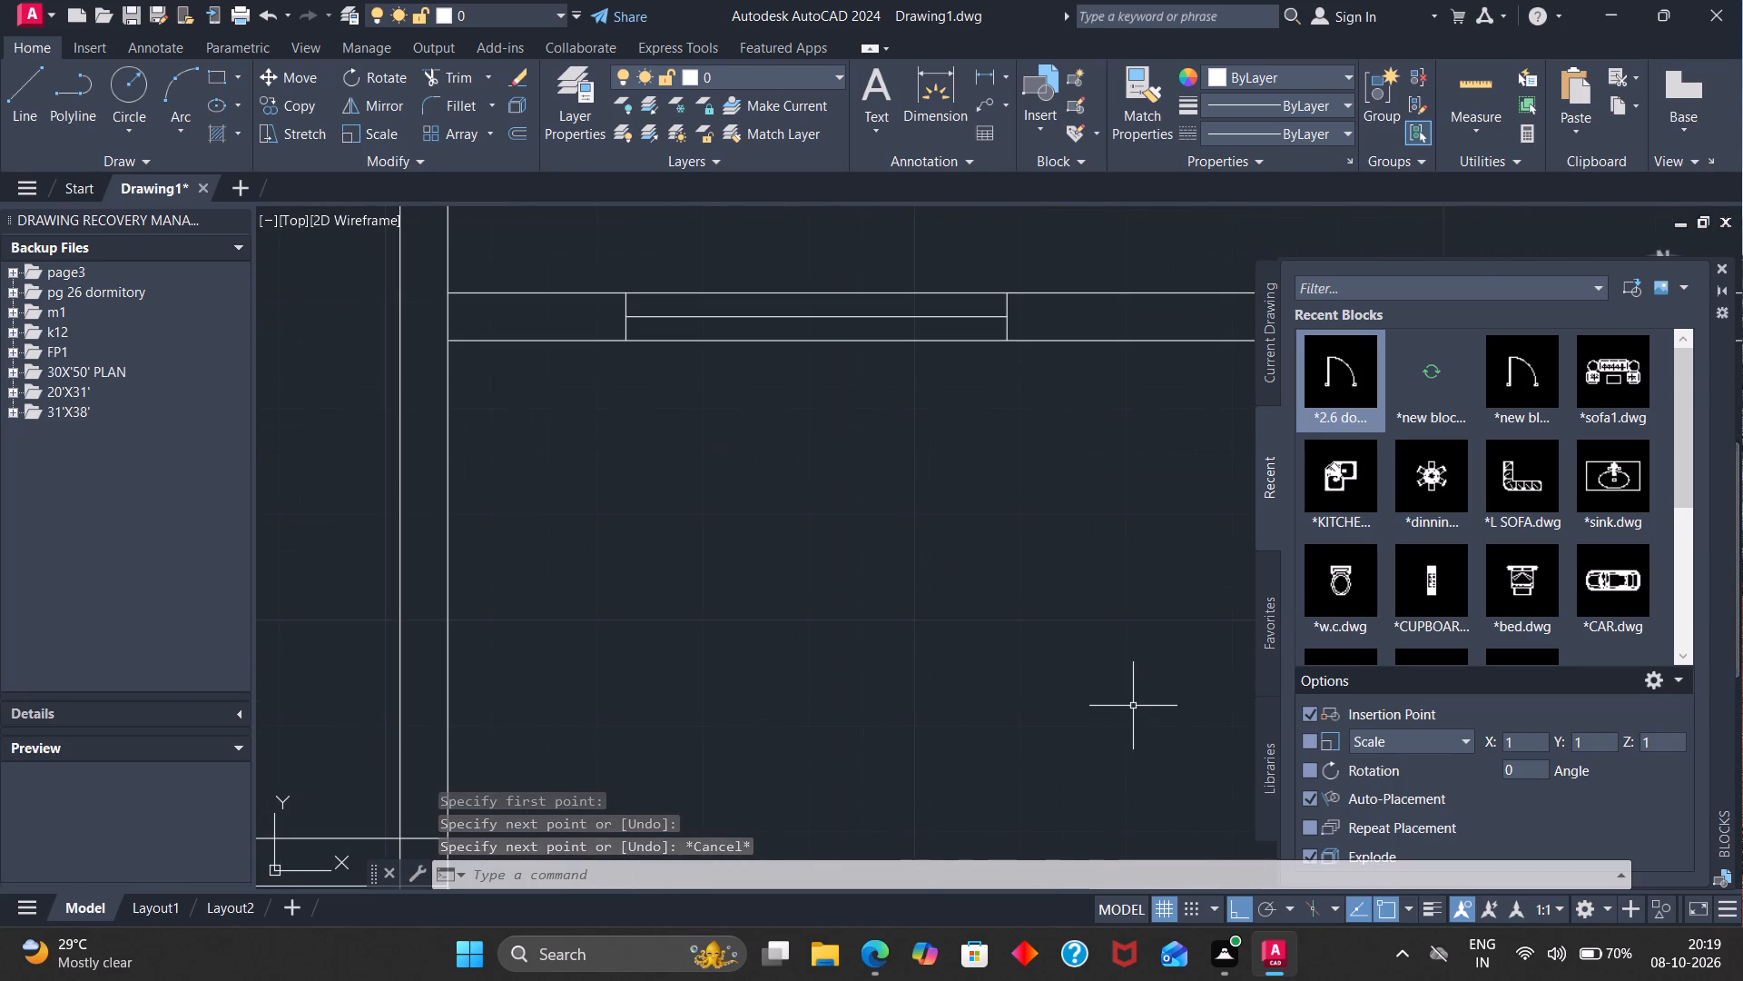
click(1007, 305)
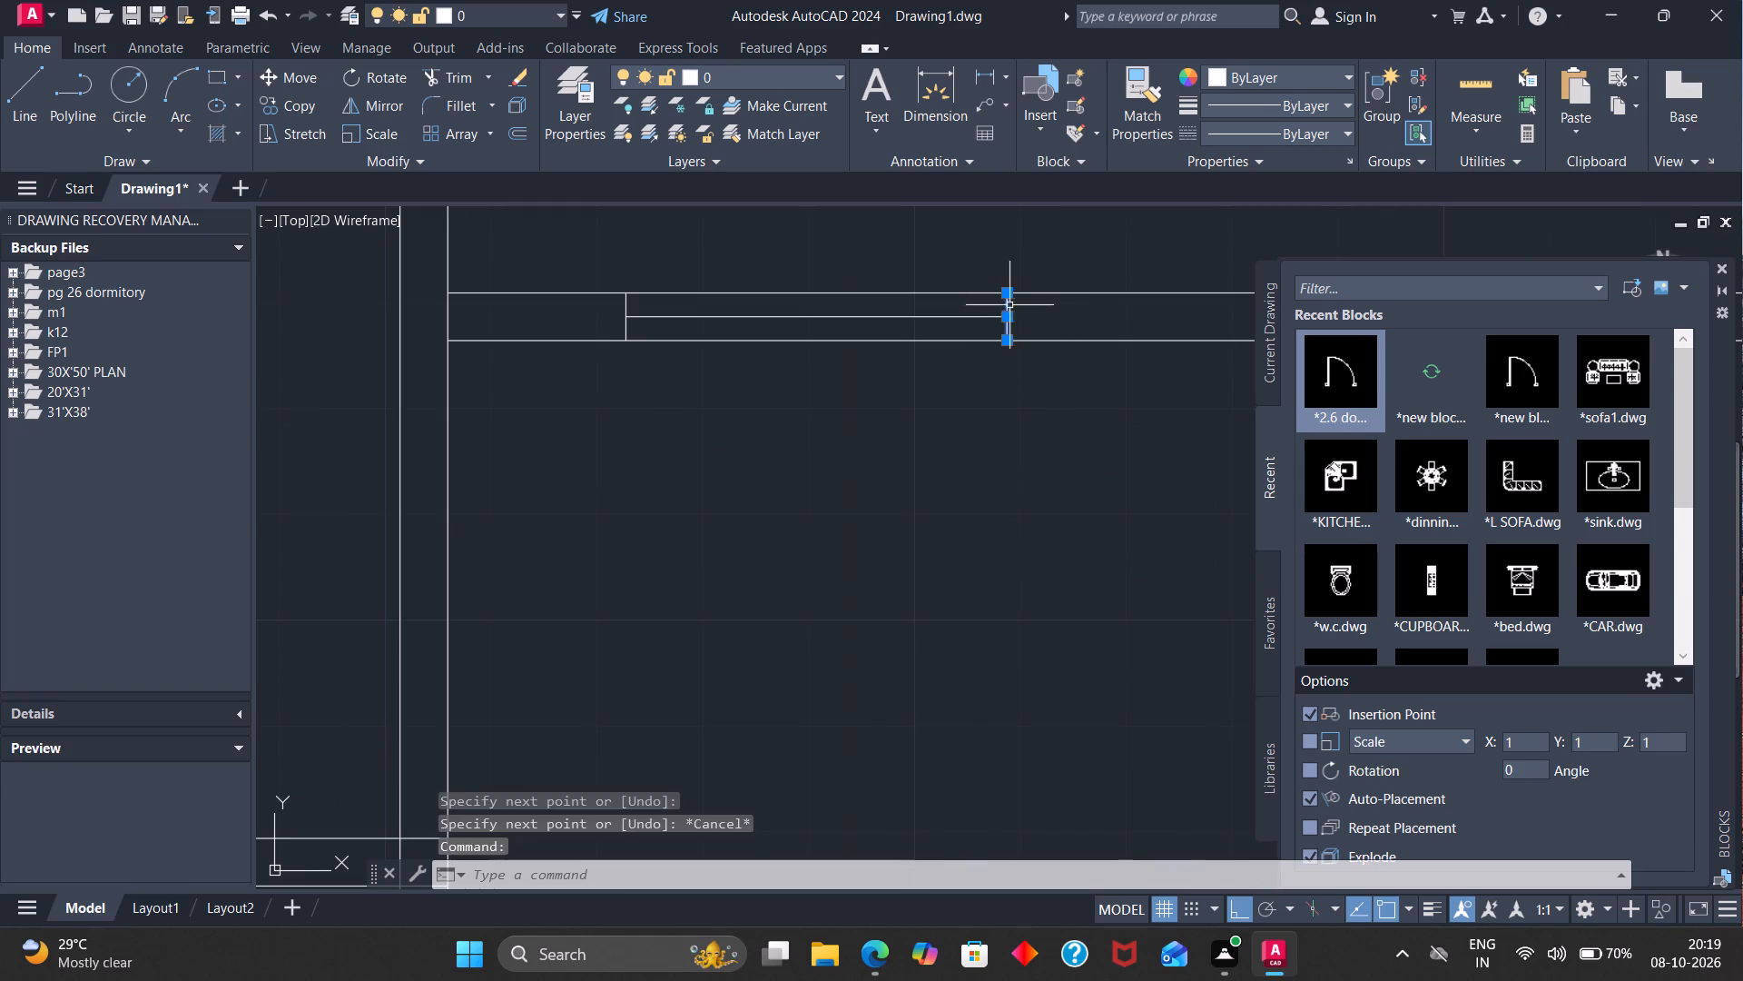
key(o)
key(Return)
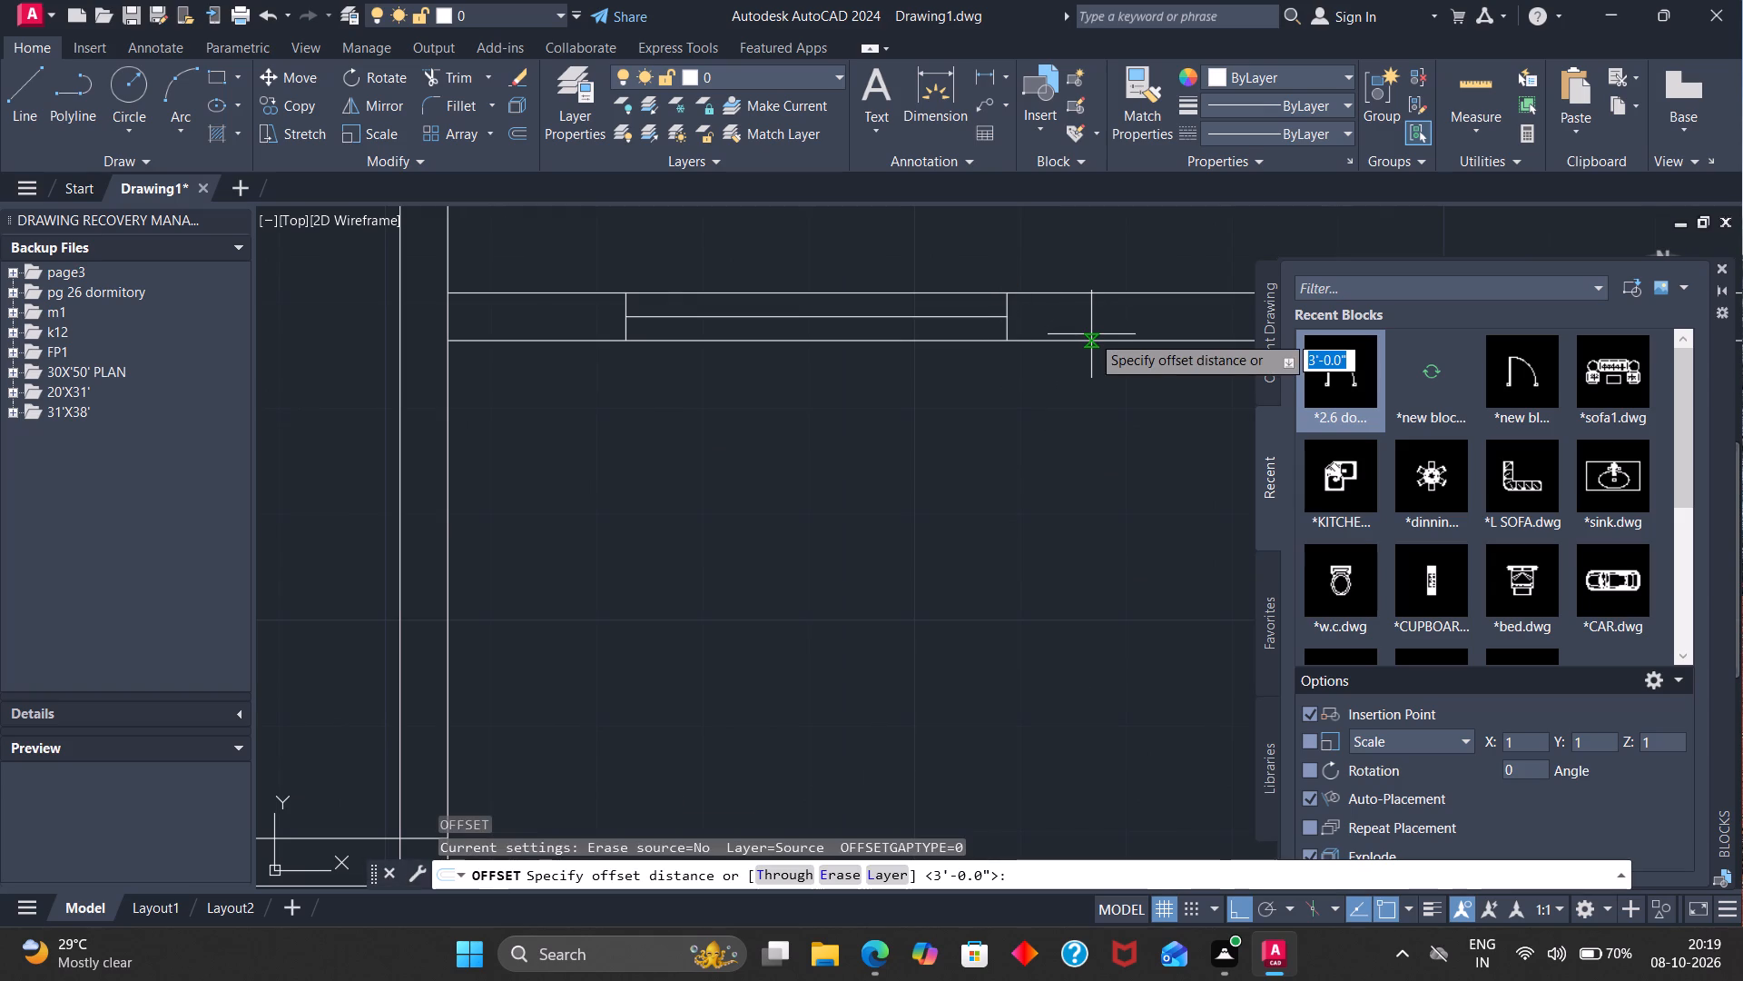
key(1)
key(apostrophe)
key(Return)
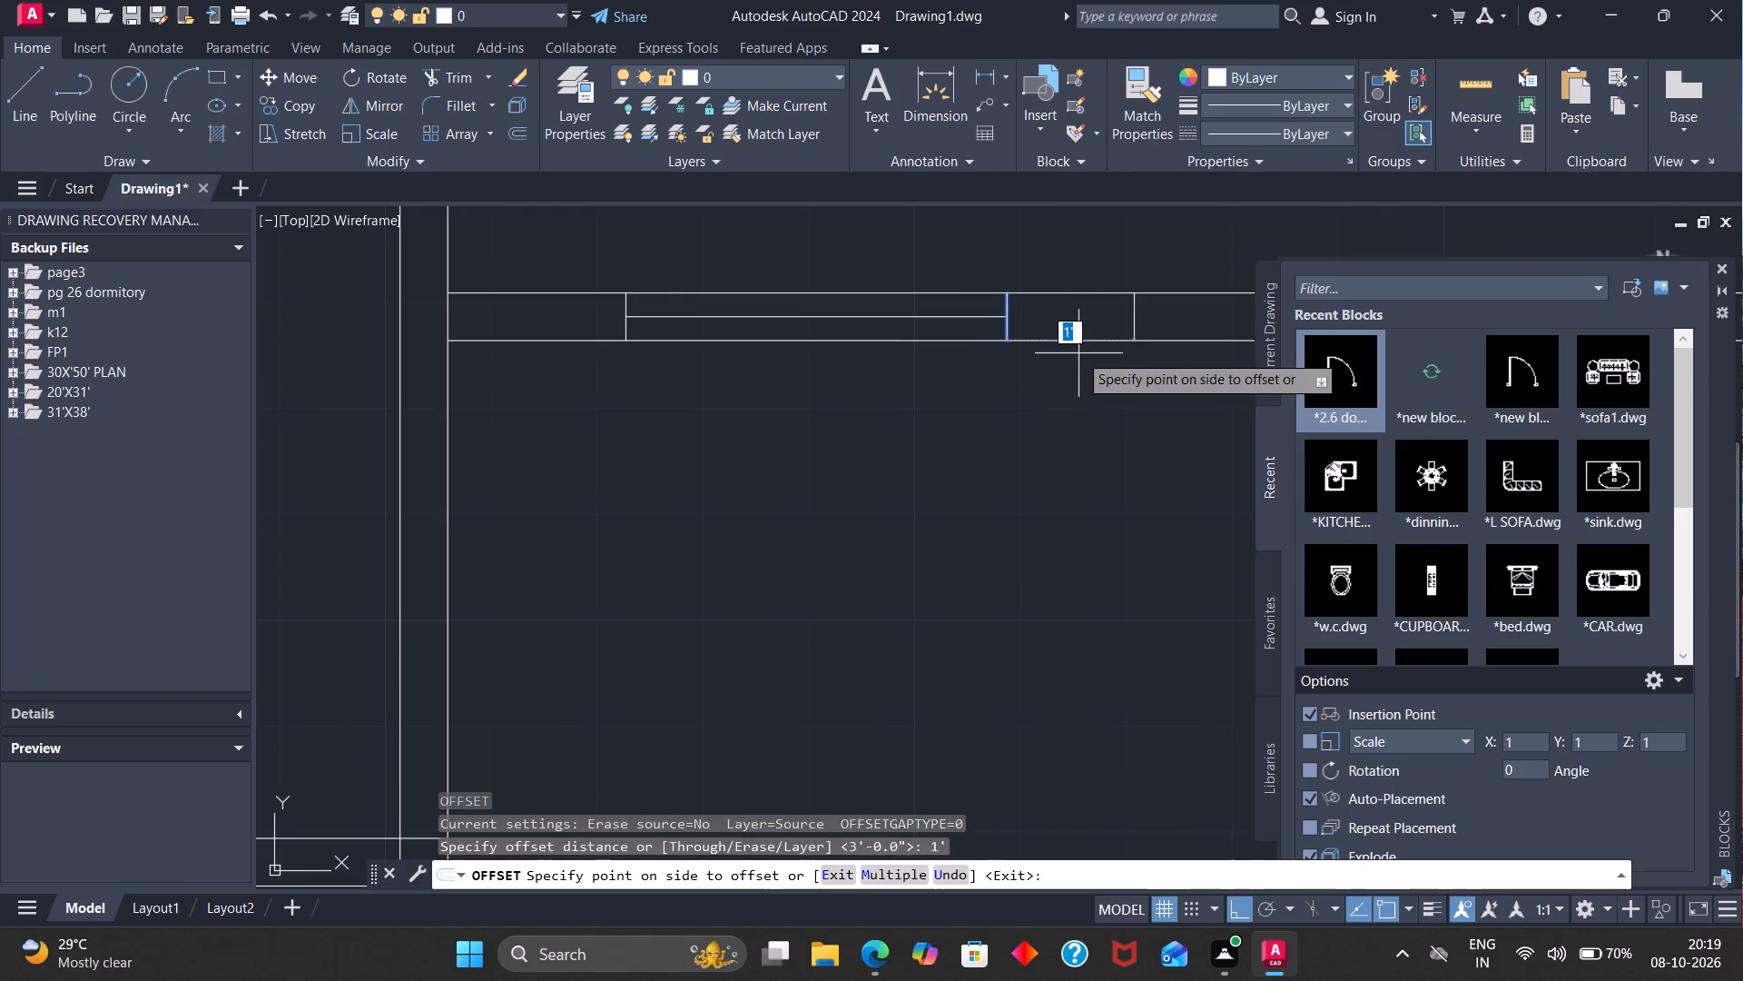
click(1149, 401)
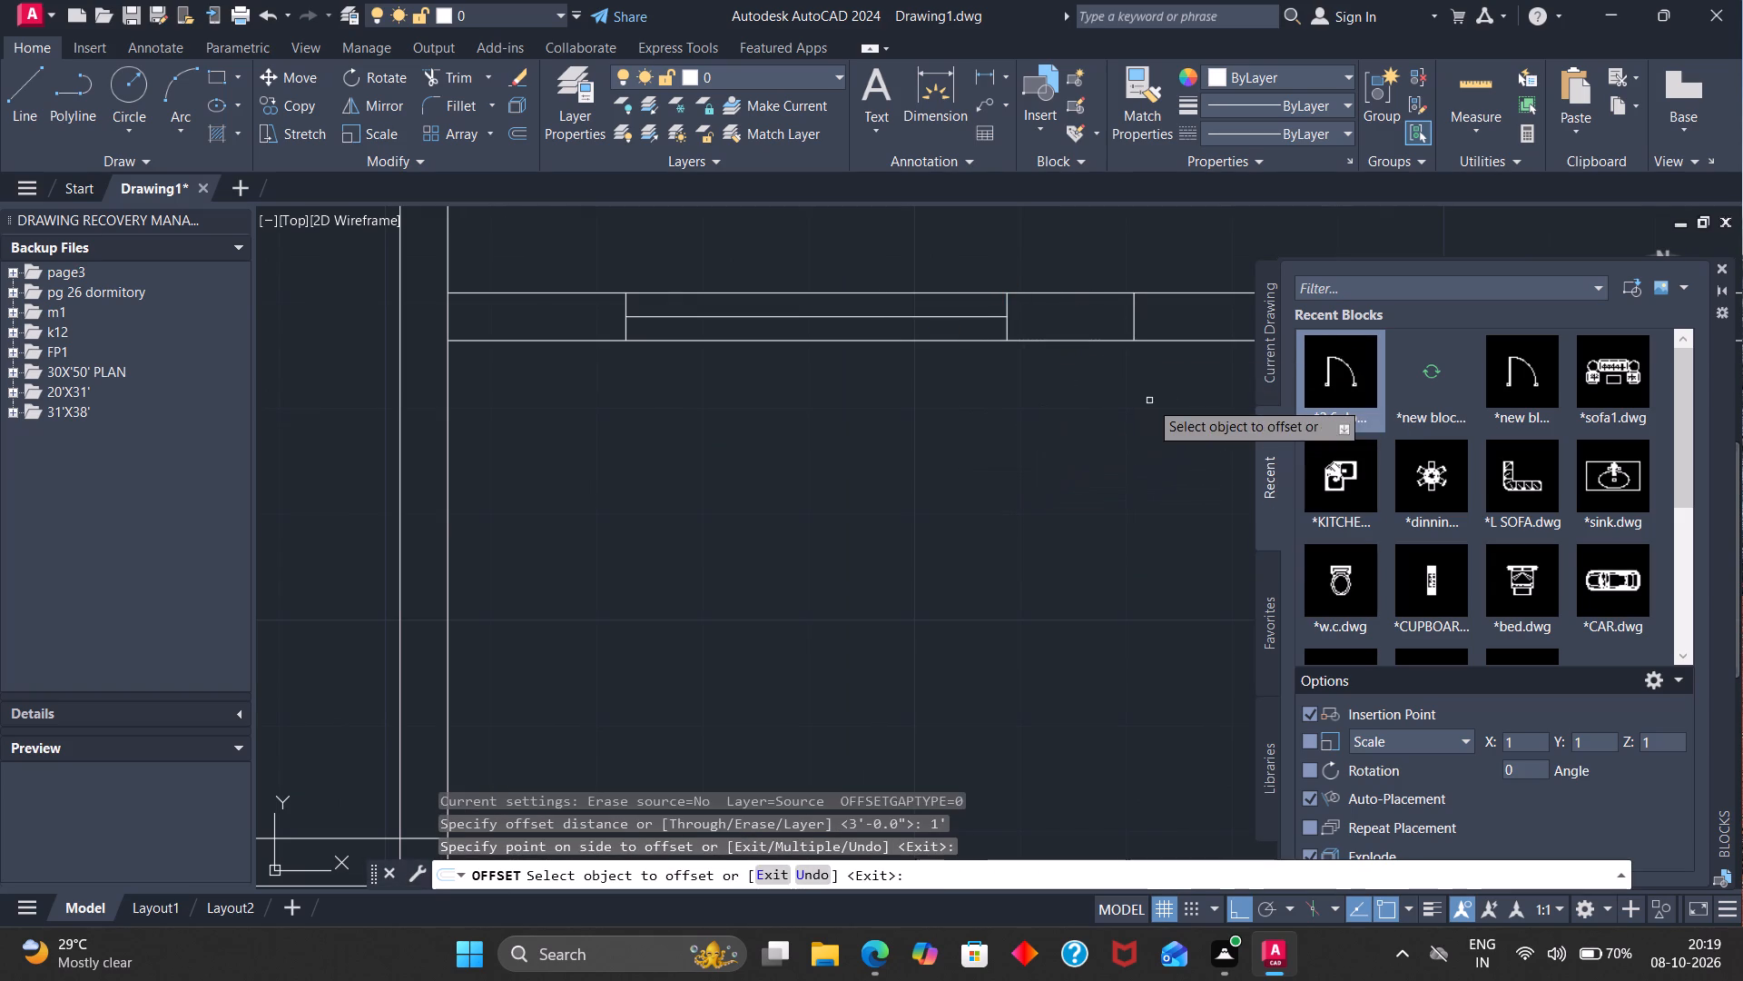
Trim away both halves of the original east jamb line, leaving the newly offset jamb.
click(467, 77)
click(1009, 308)
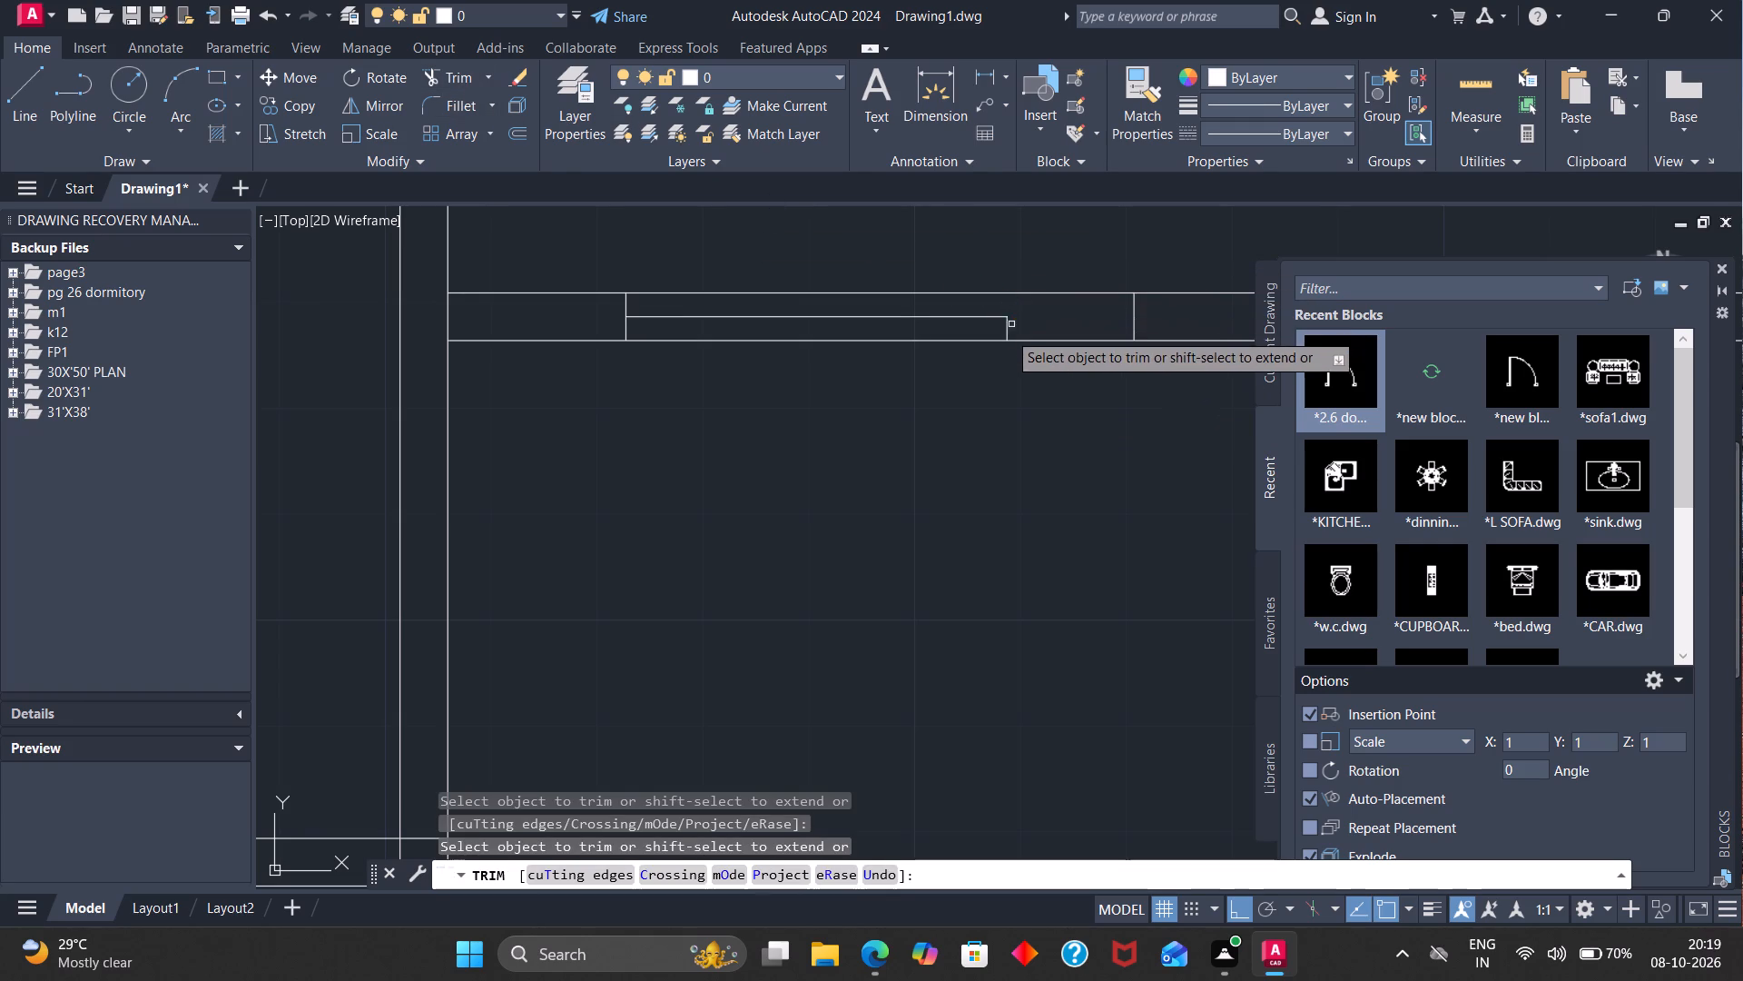
click(1000, 331)
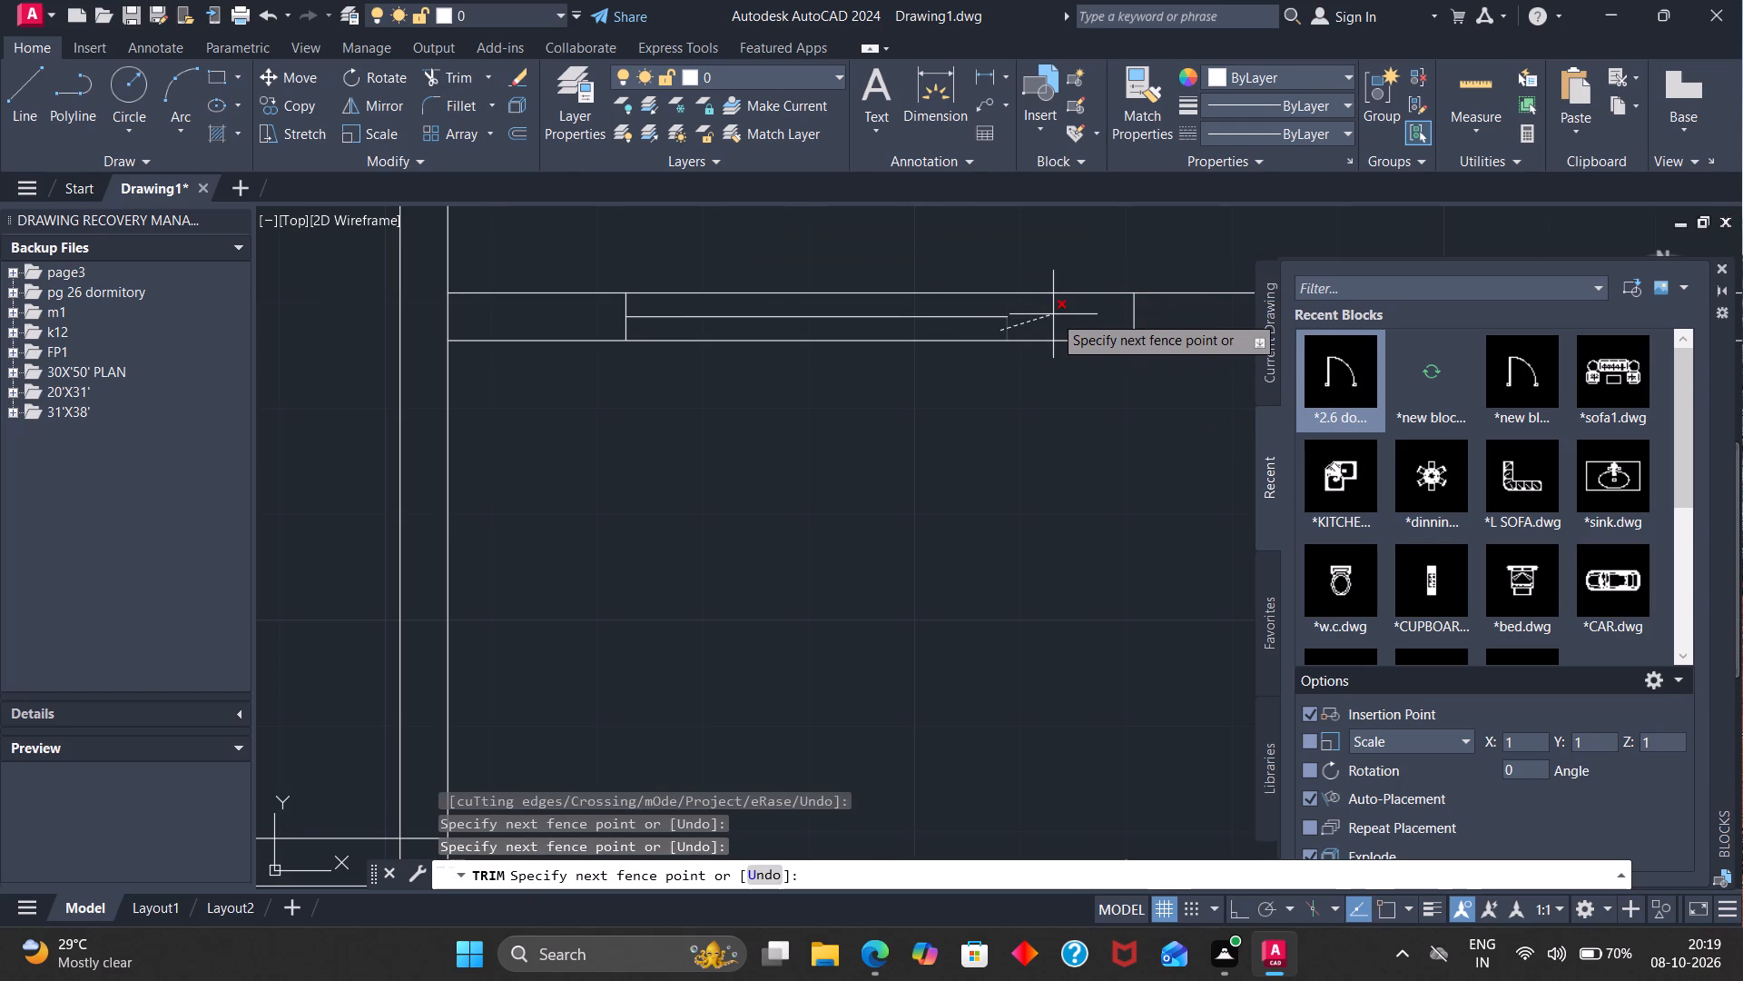
key(Escape)
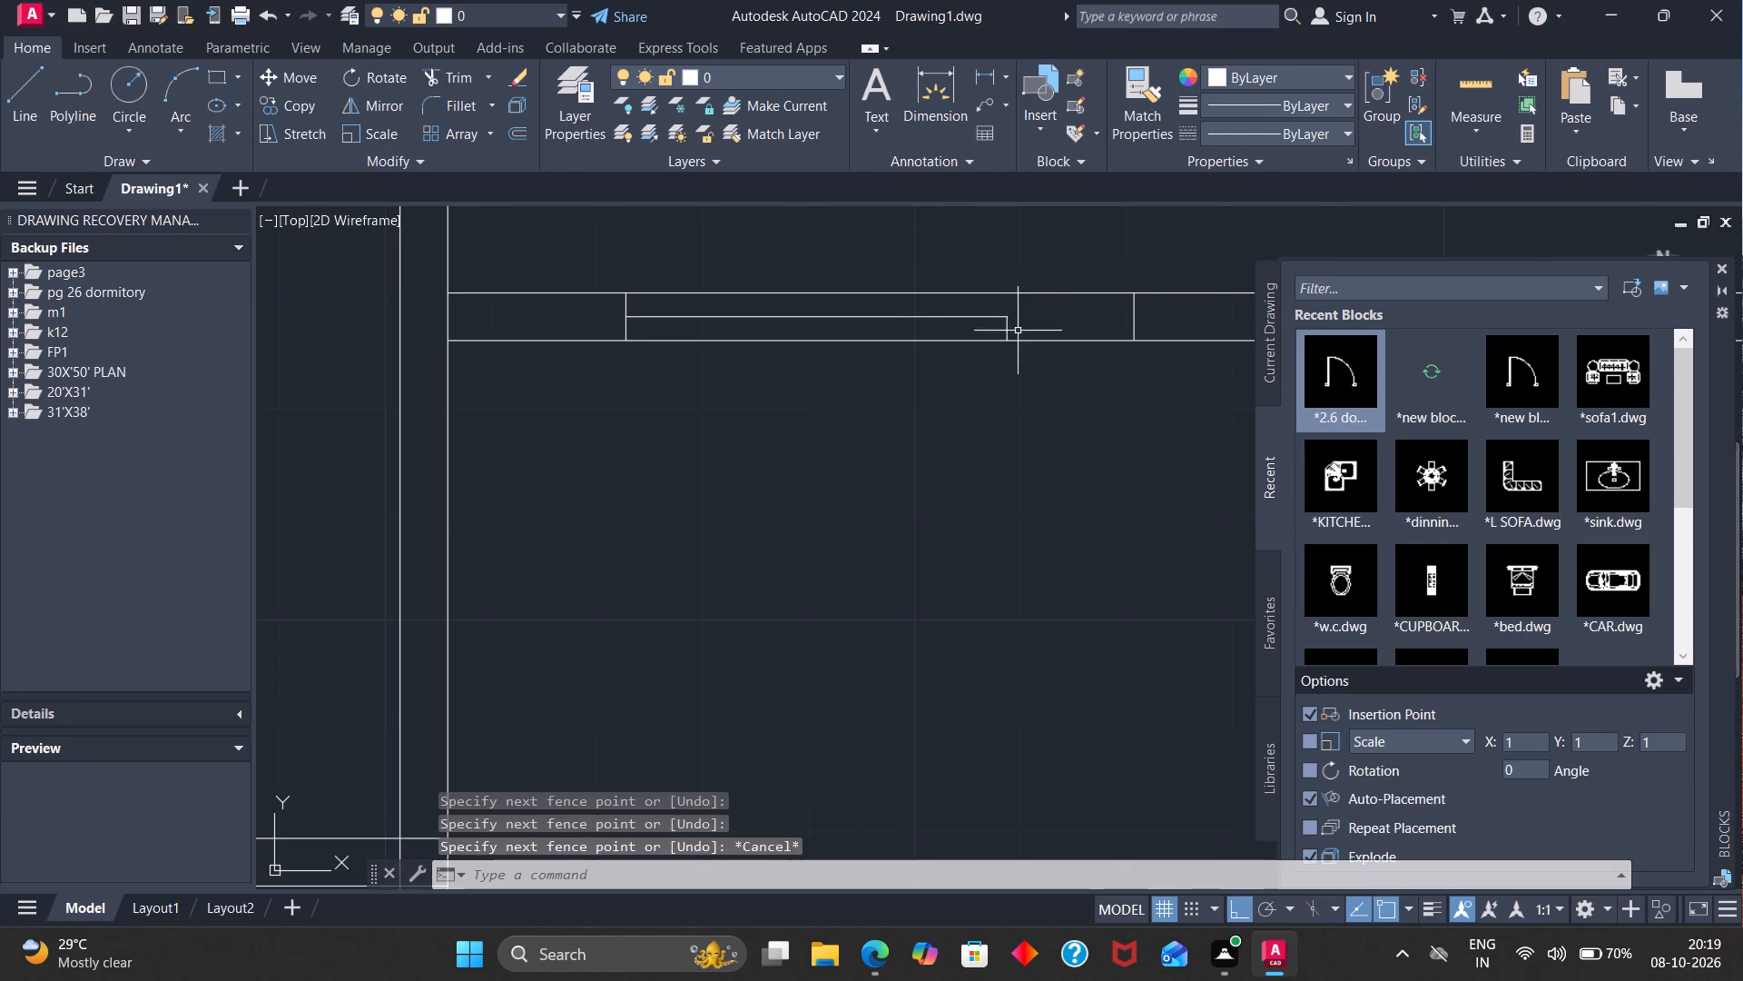
key(space)
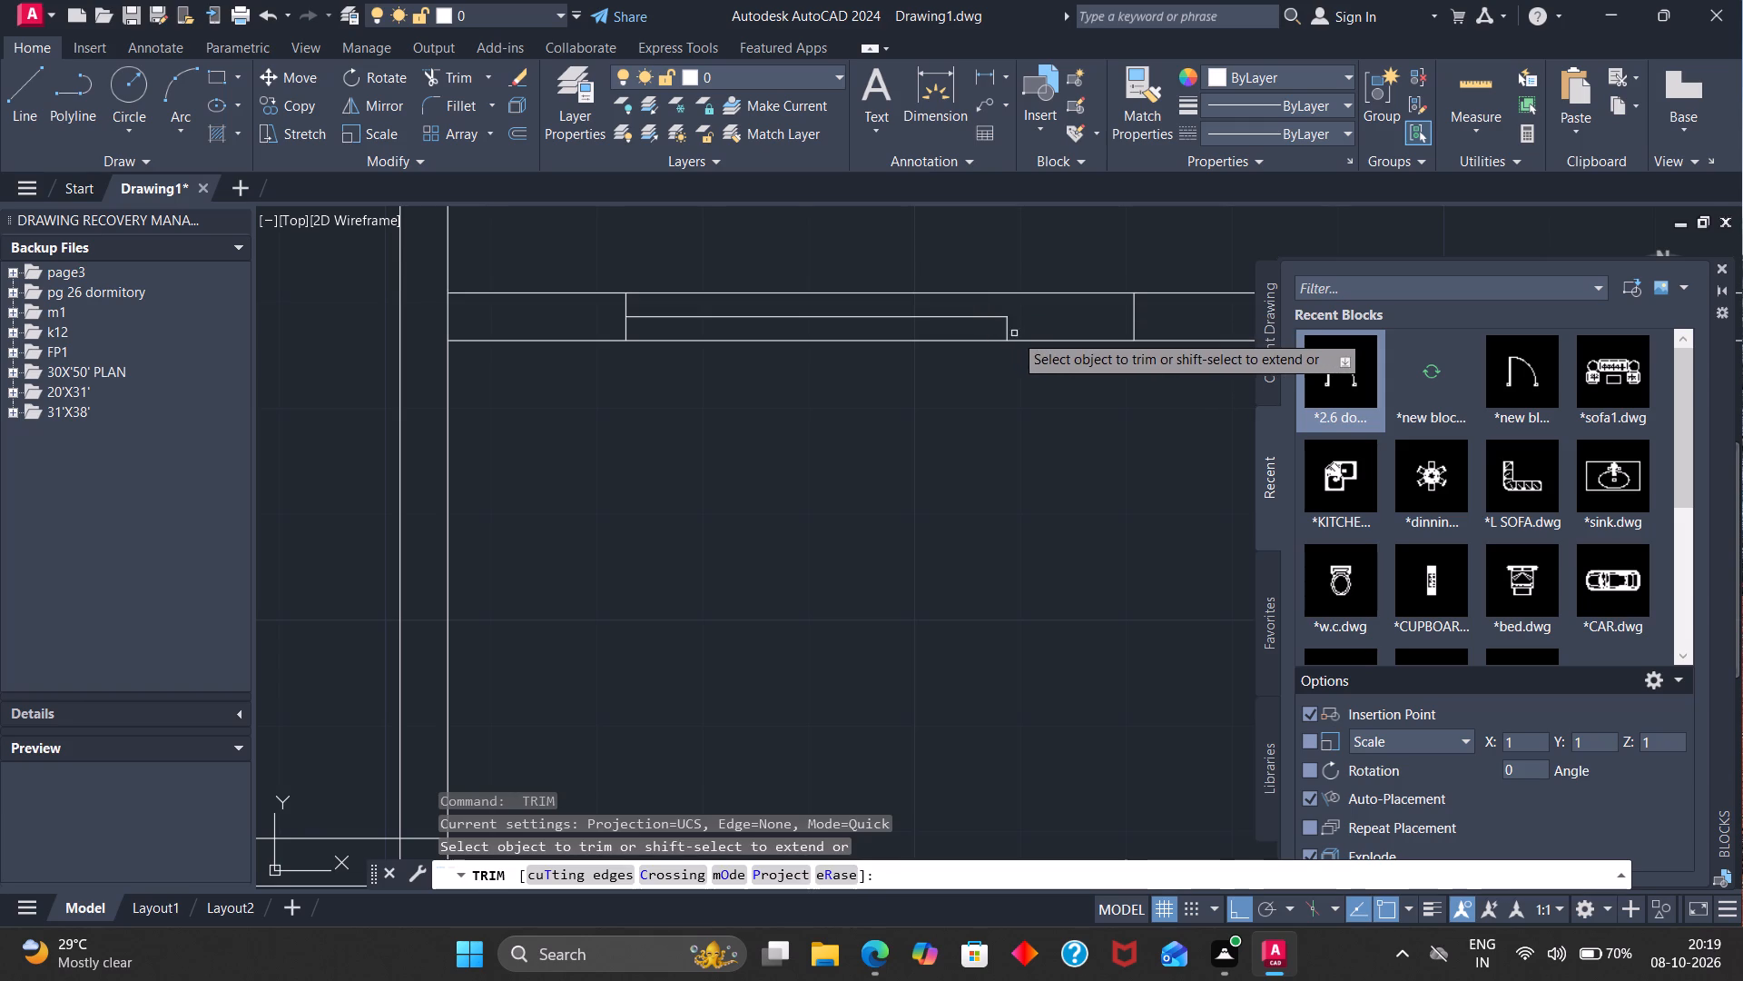
click(1005, 331)
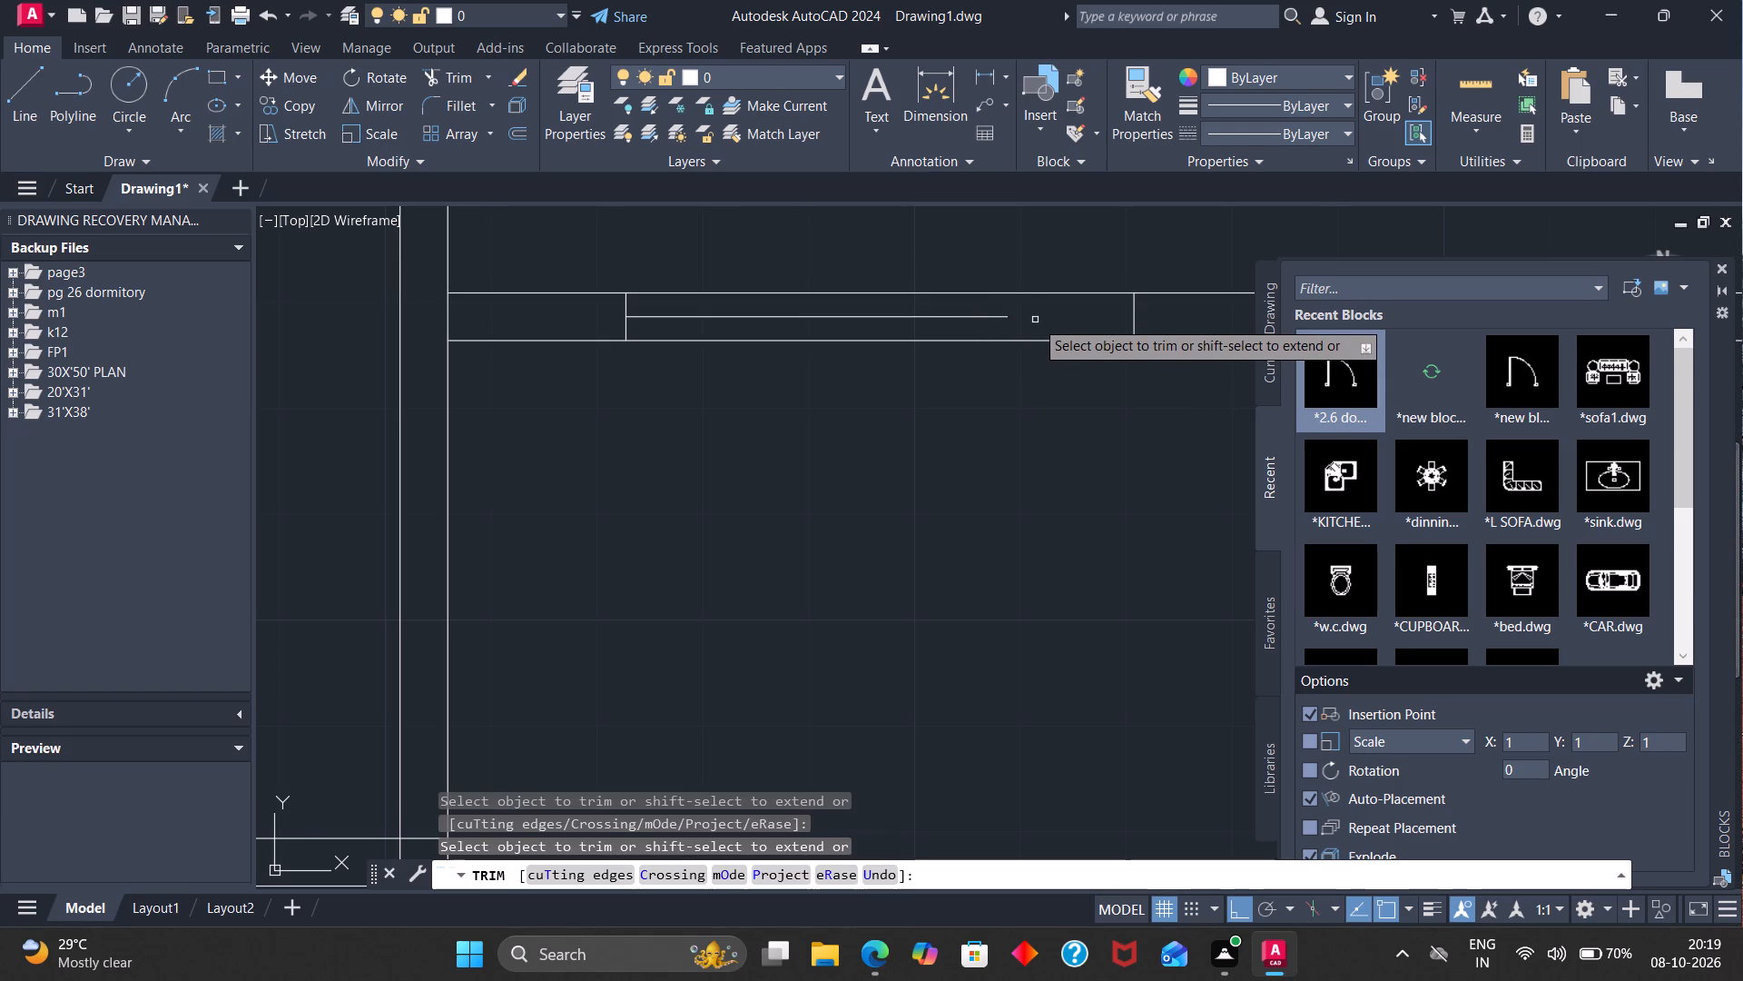
key(Escape)
Extend the opening's centre line east to the new jamb line.
key(e)
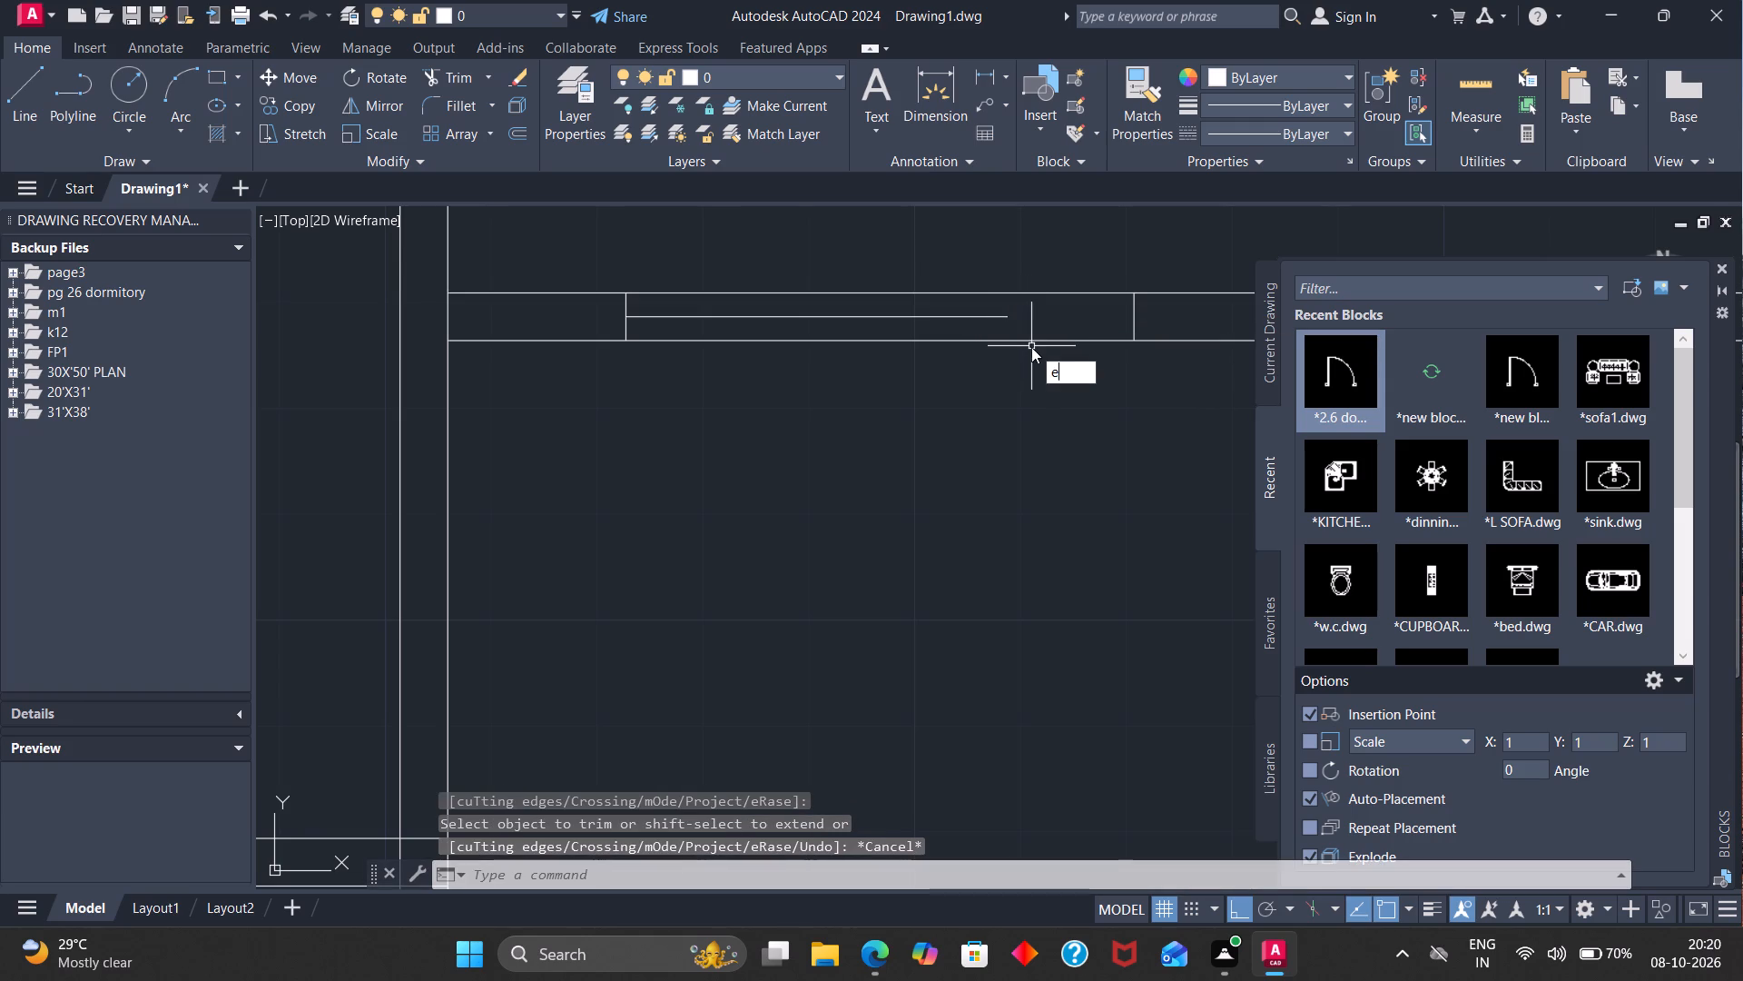
key(x)
key(Return)
click(1003, 314)
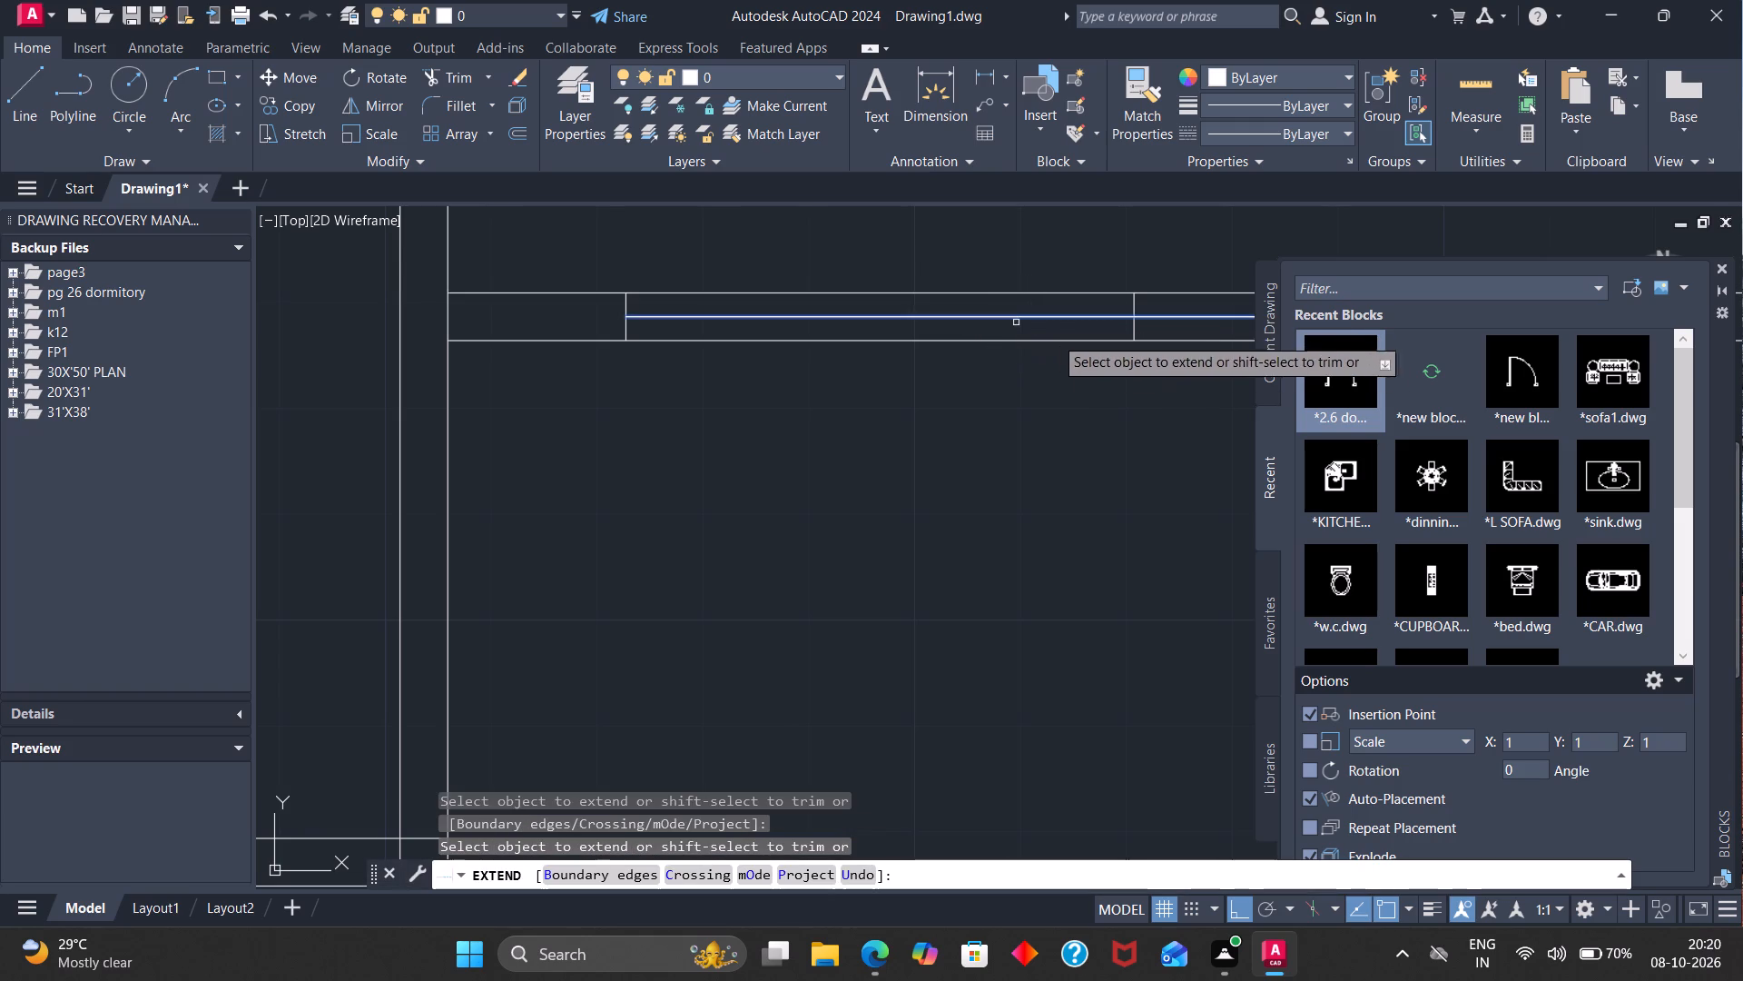
key(Escape)
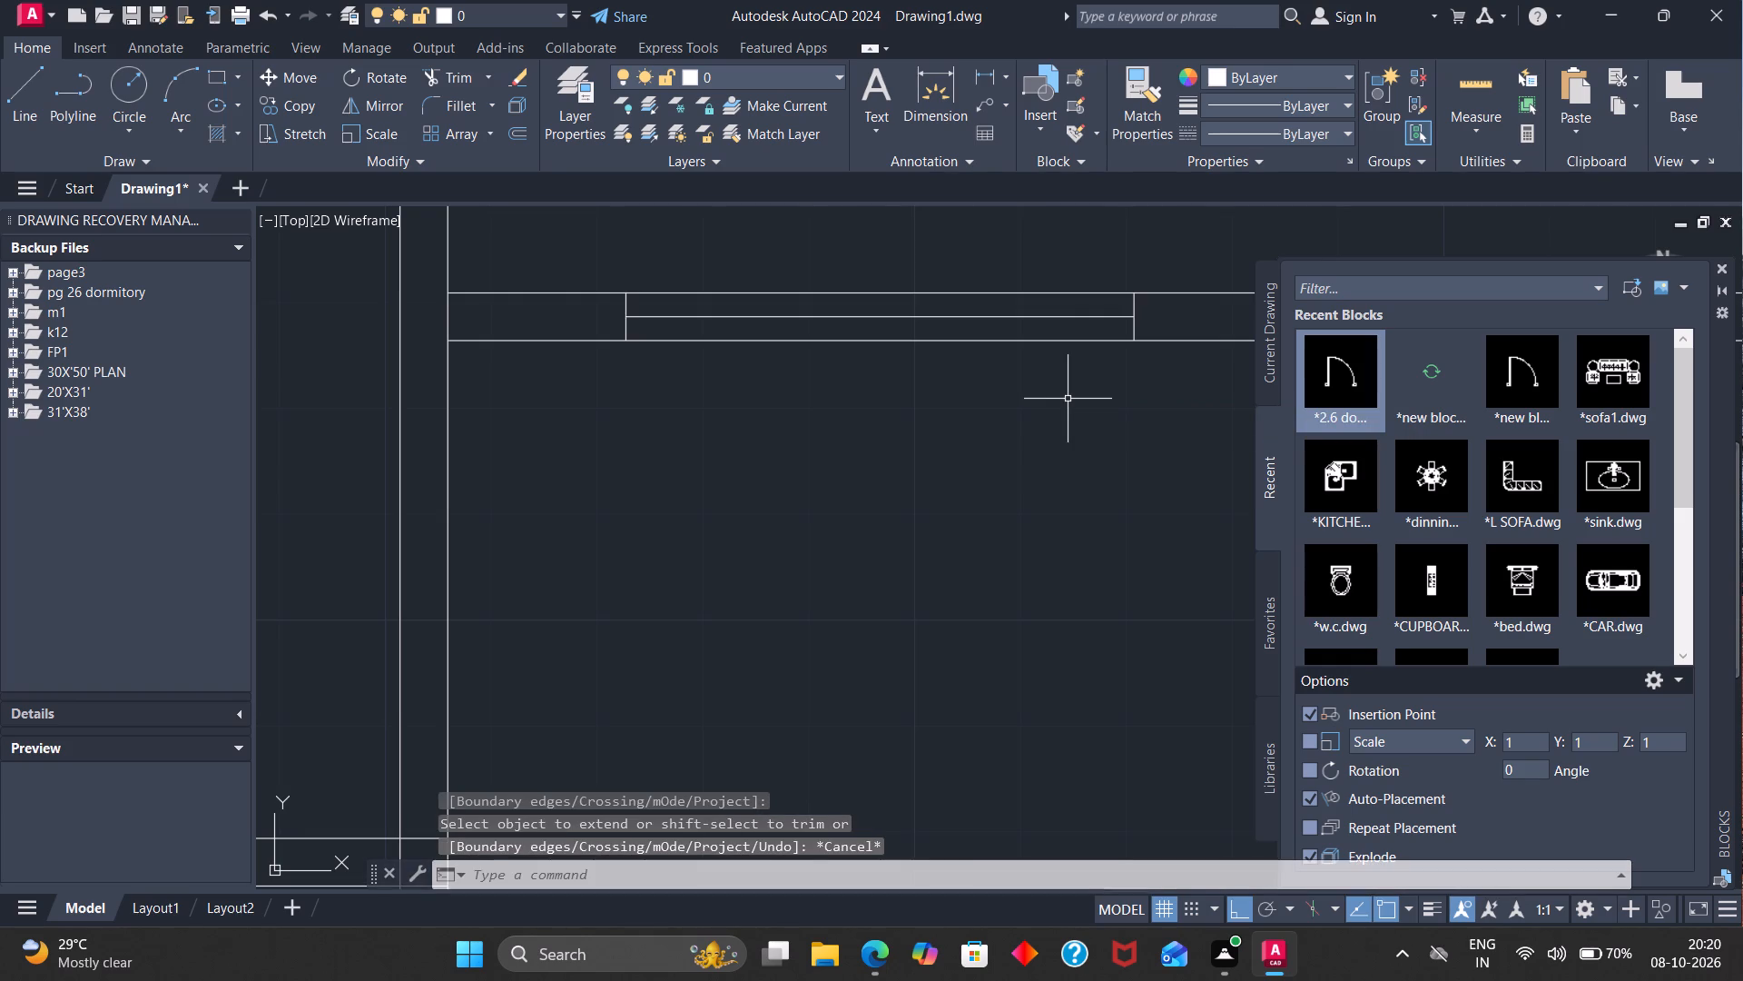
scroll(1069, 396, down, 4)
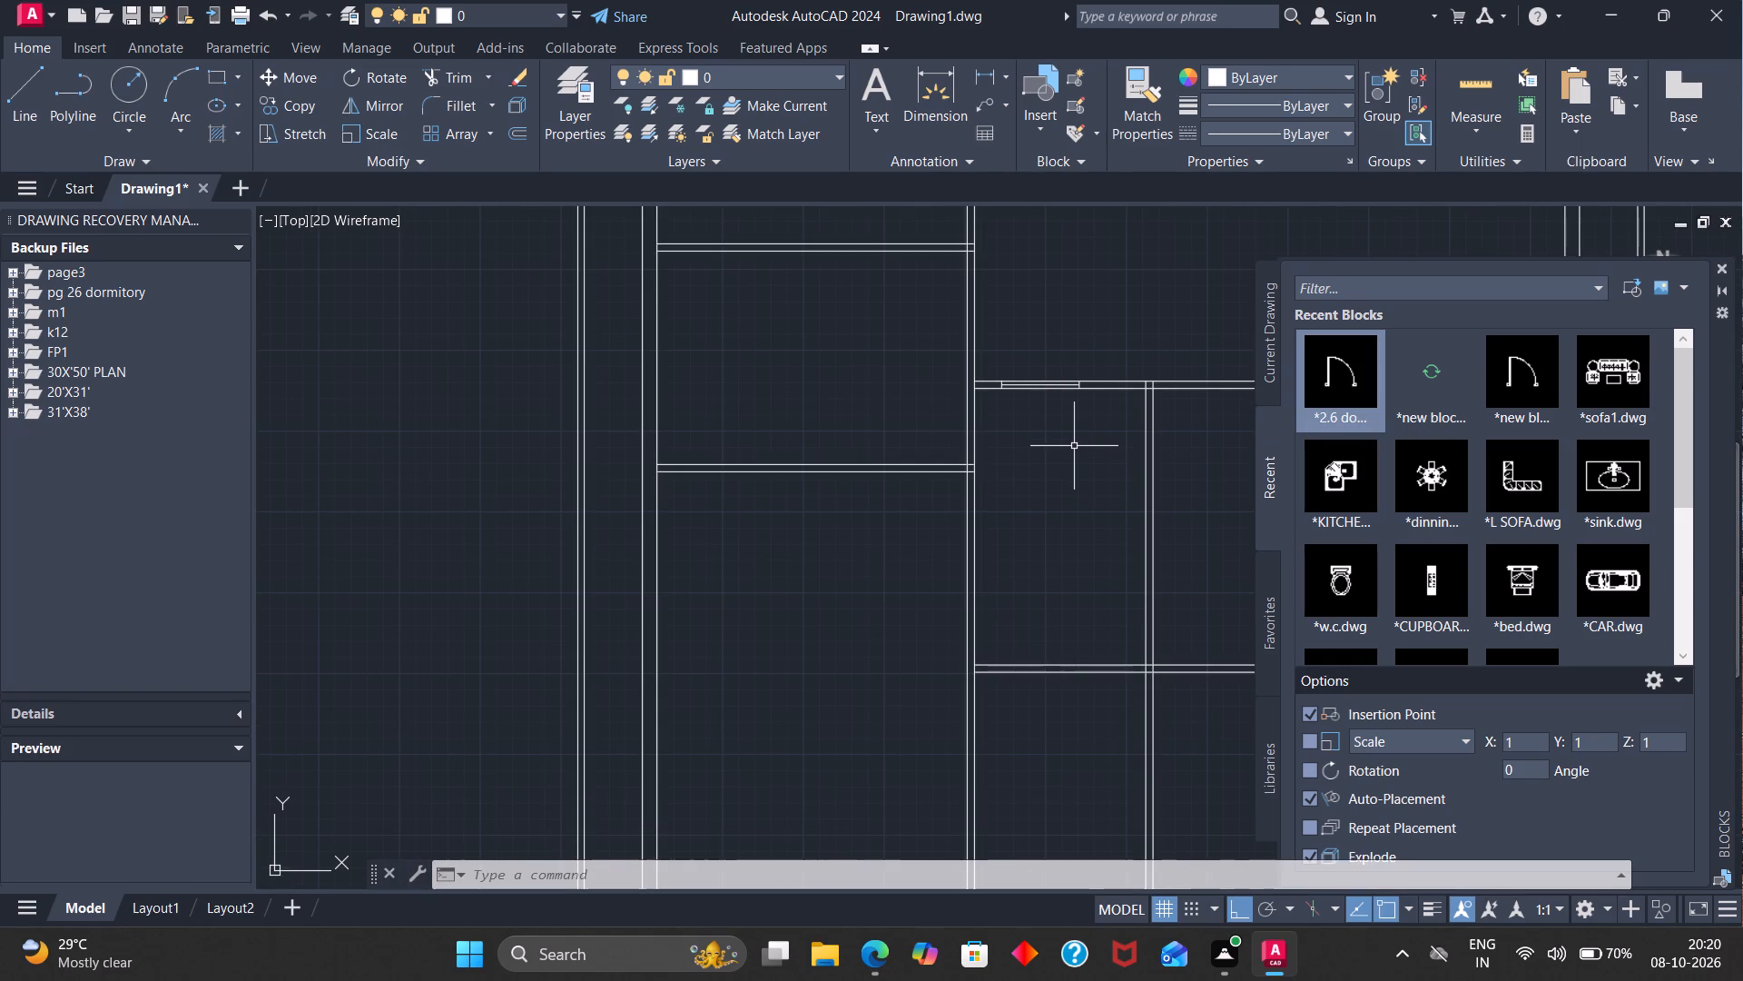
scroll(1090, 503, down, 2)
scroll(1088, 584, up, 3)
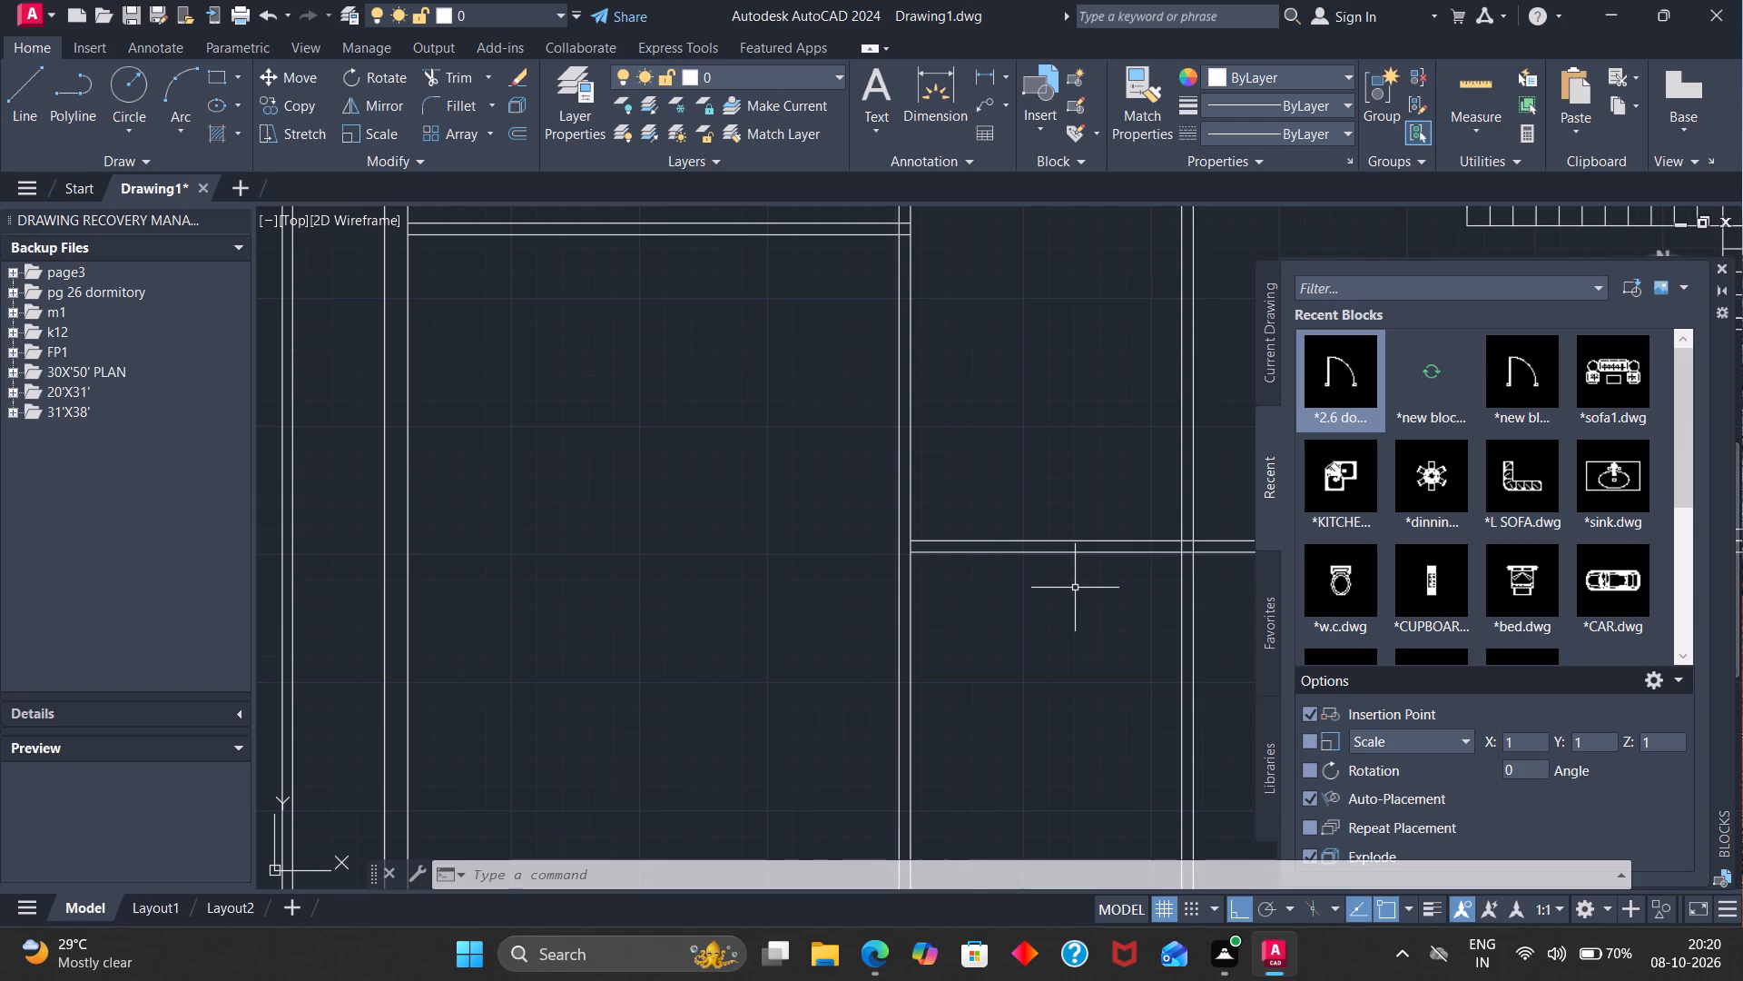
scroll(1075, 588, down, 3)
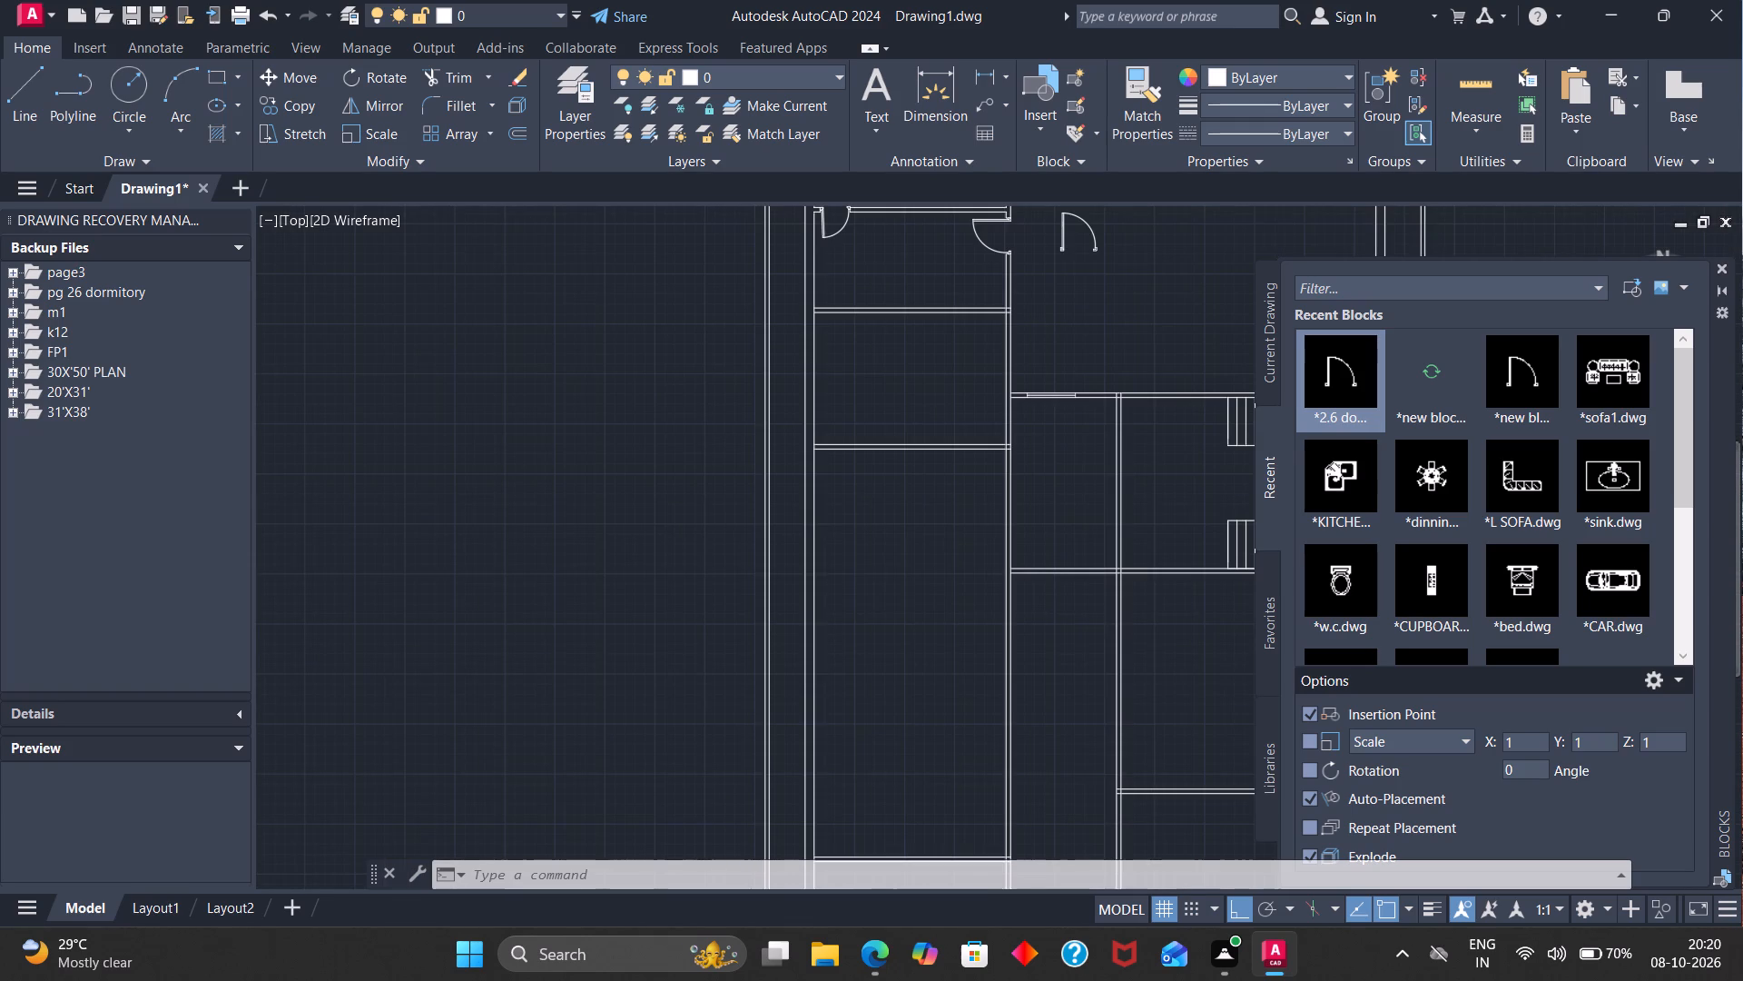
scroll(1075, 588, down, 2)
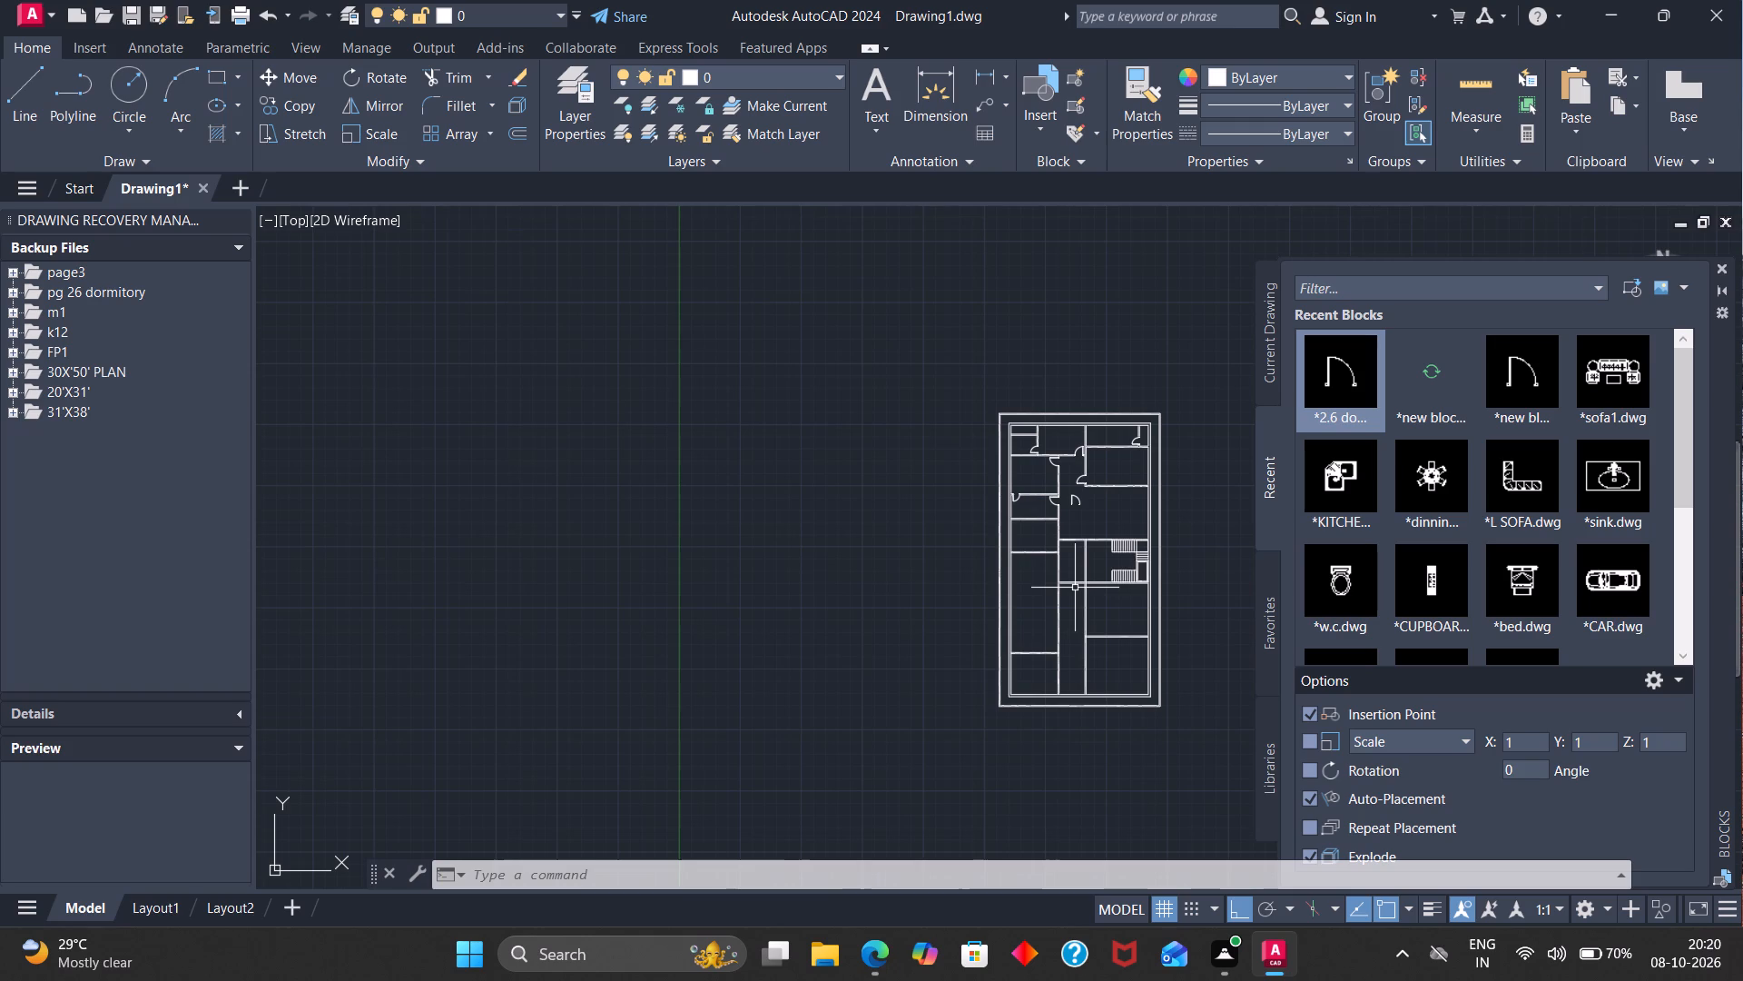
Create a new blank drawing.
click(249, 189)
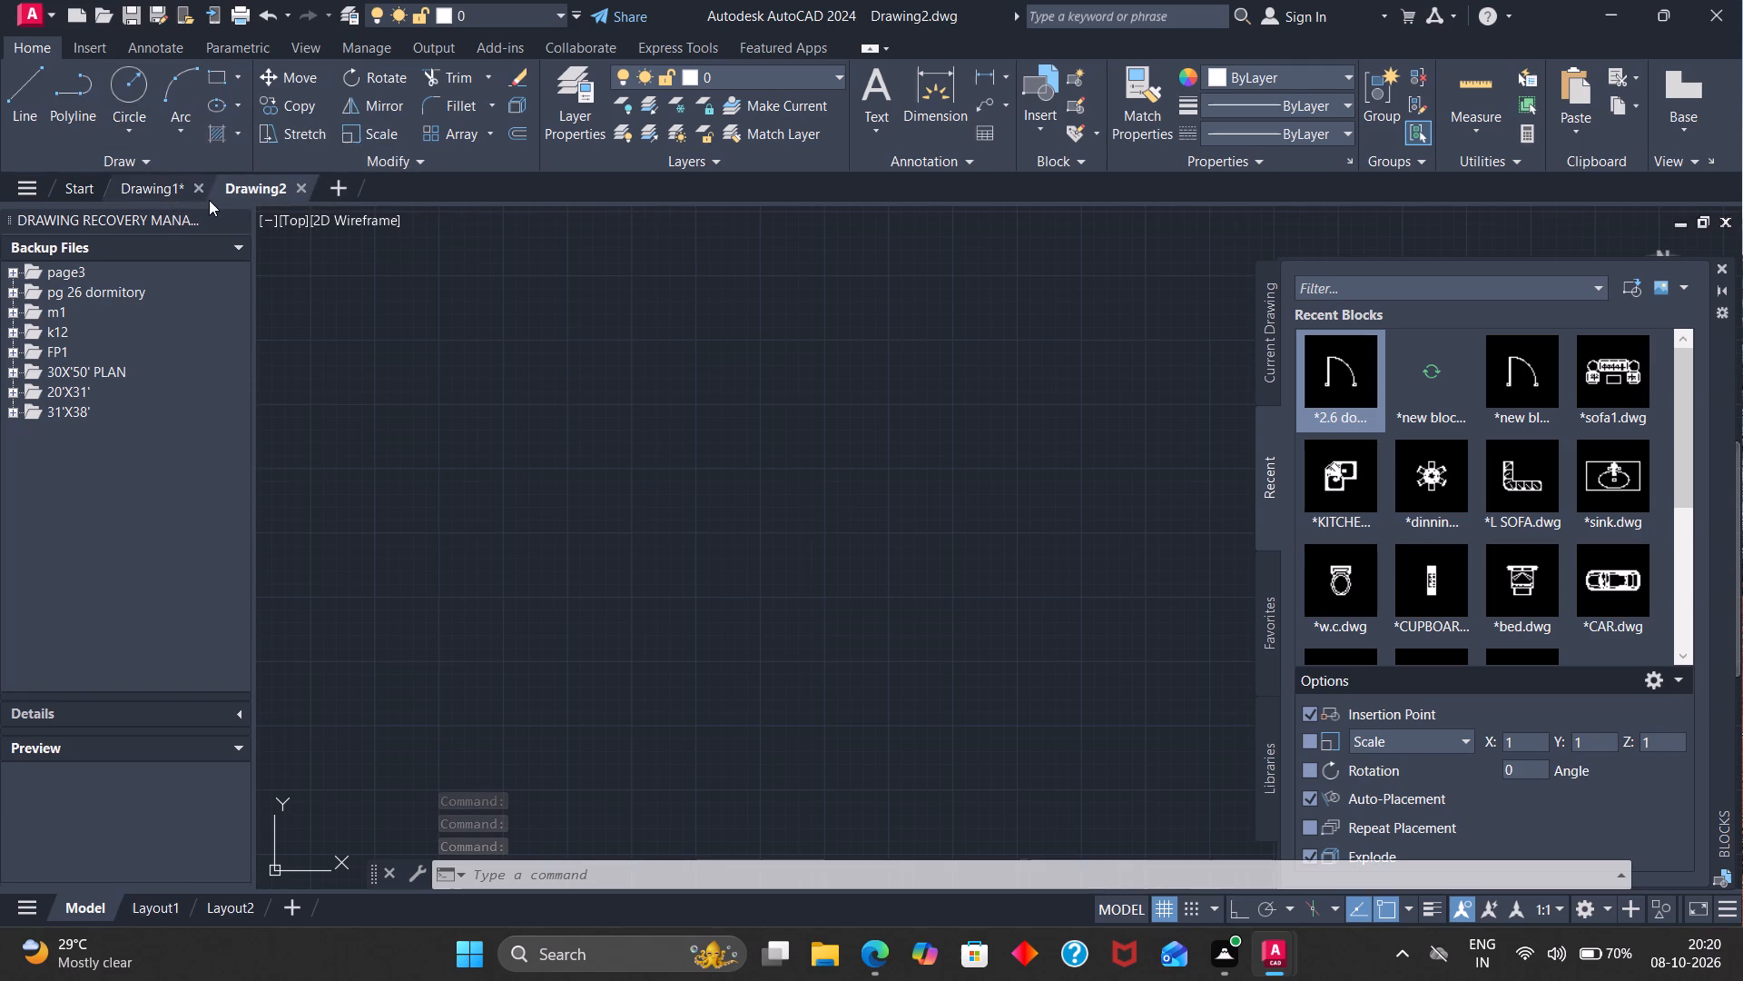
Open the 50000+CAD.Blocks.dwg block library drawing from the file history.
click(54, 17)
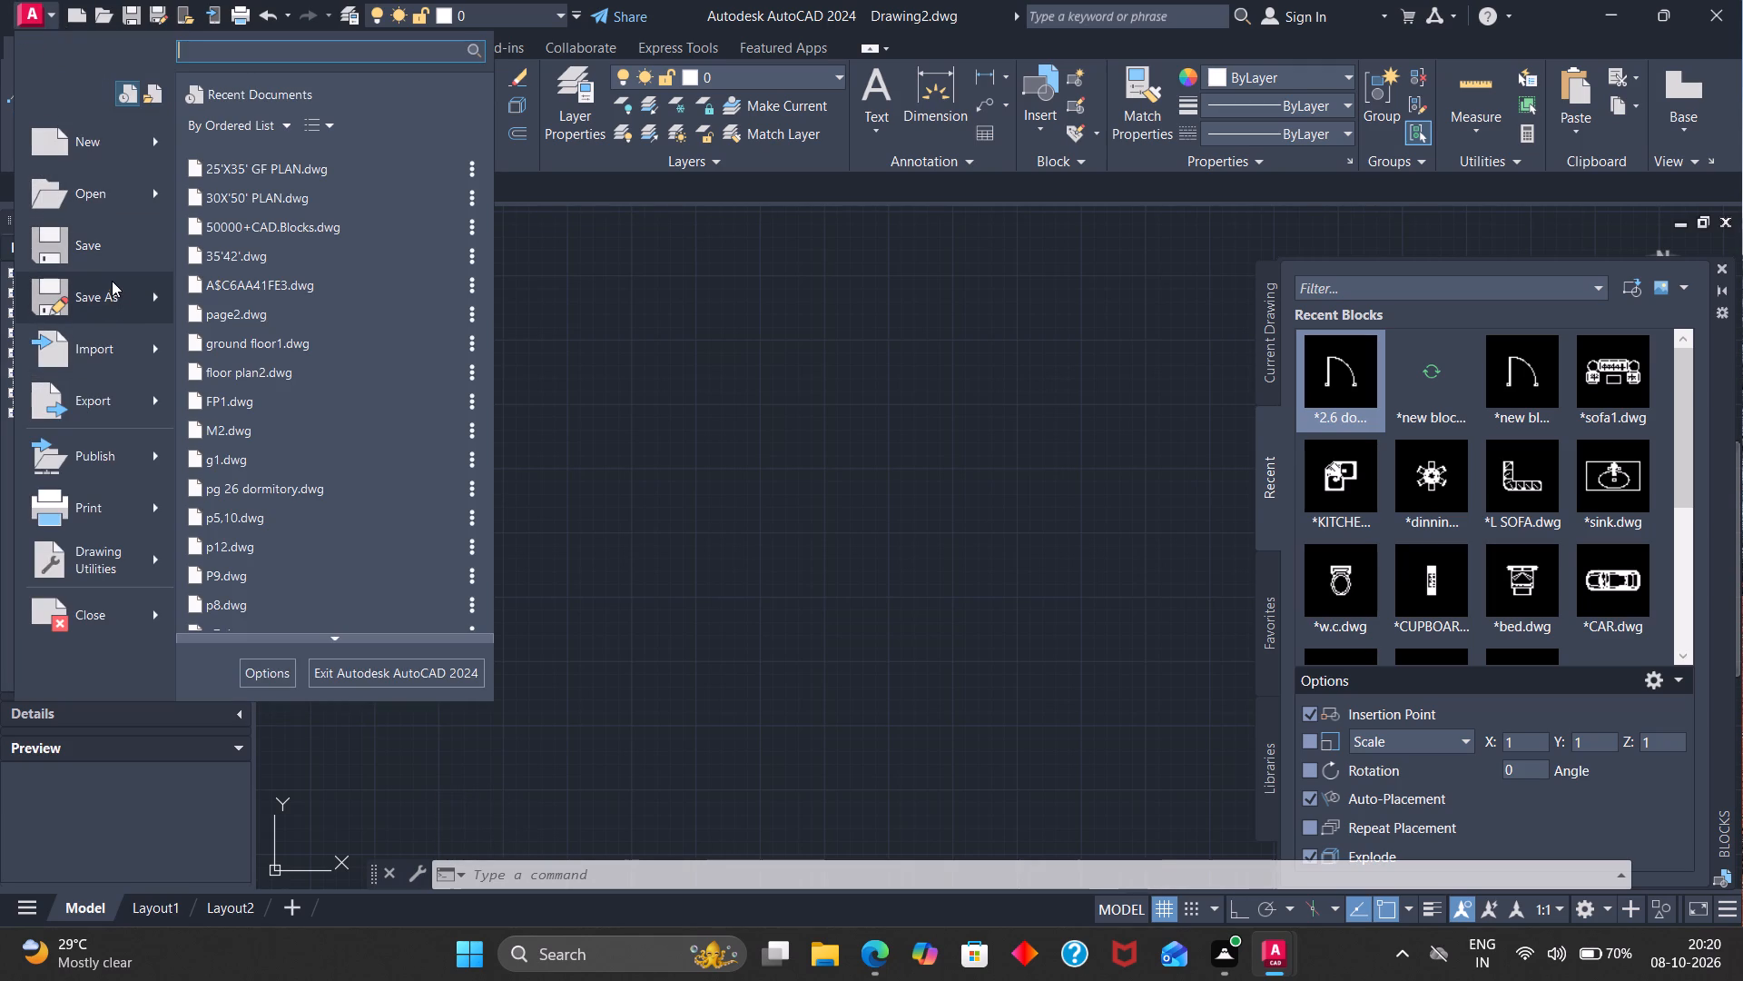
click(121, 183)
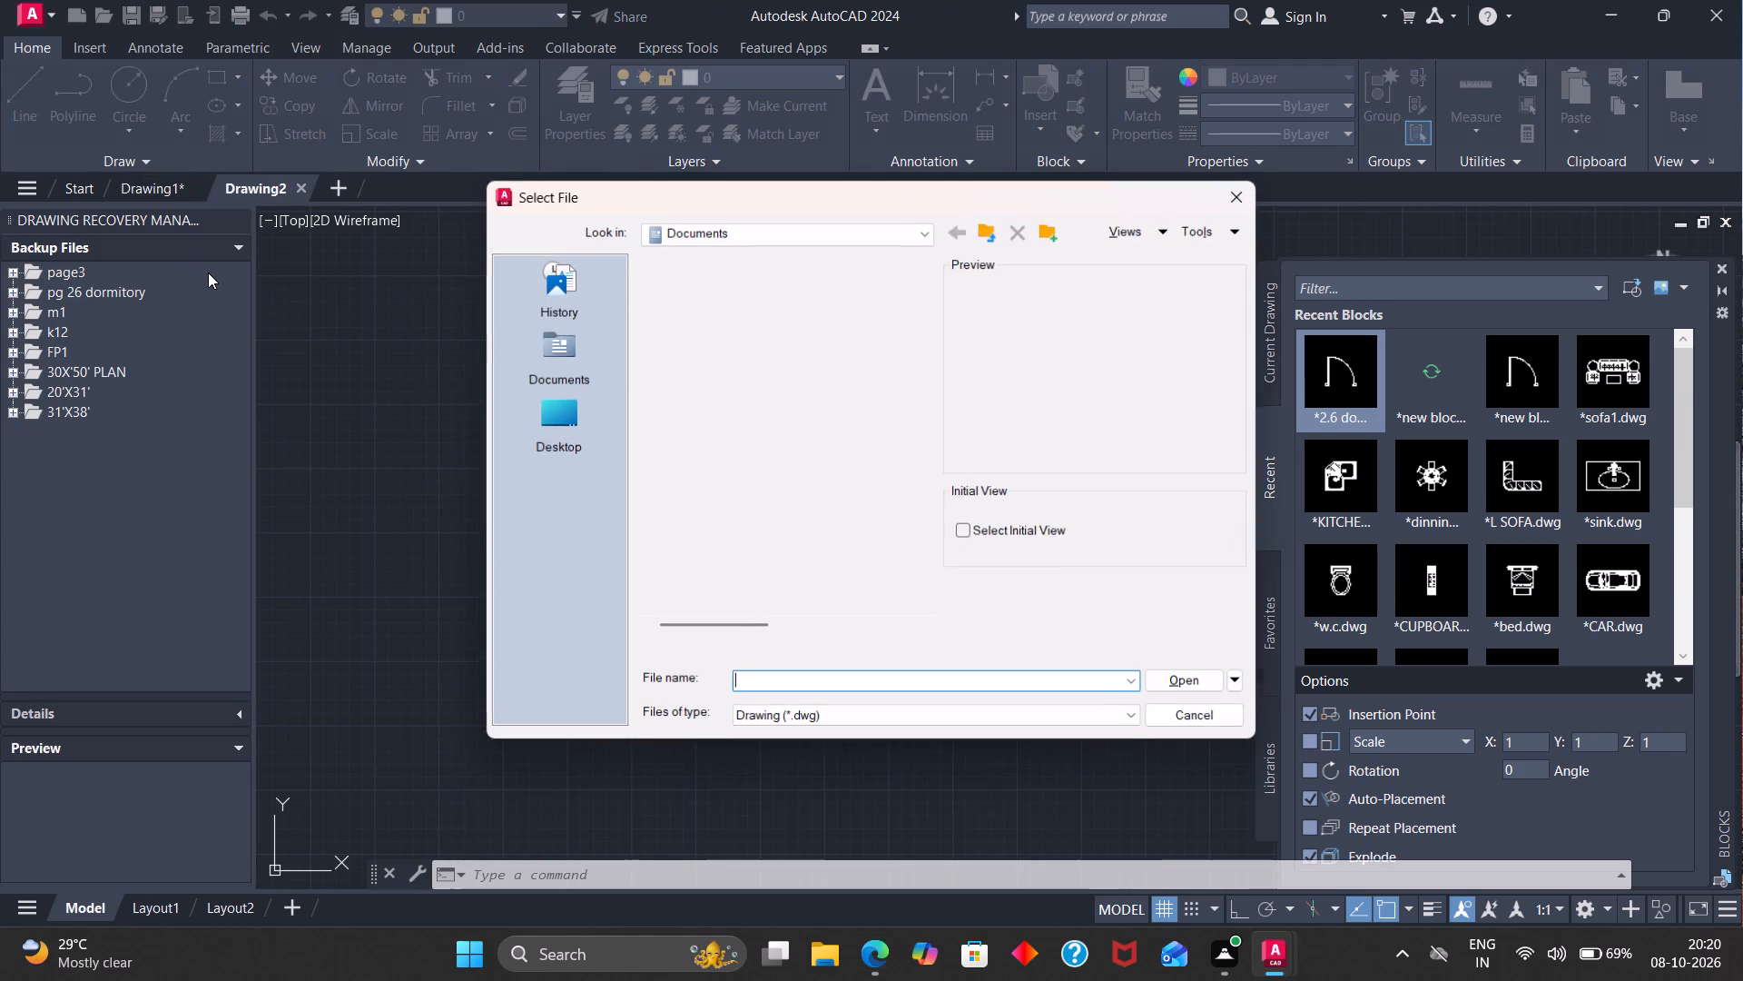
click(559, 361)
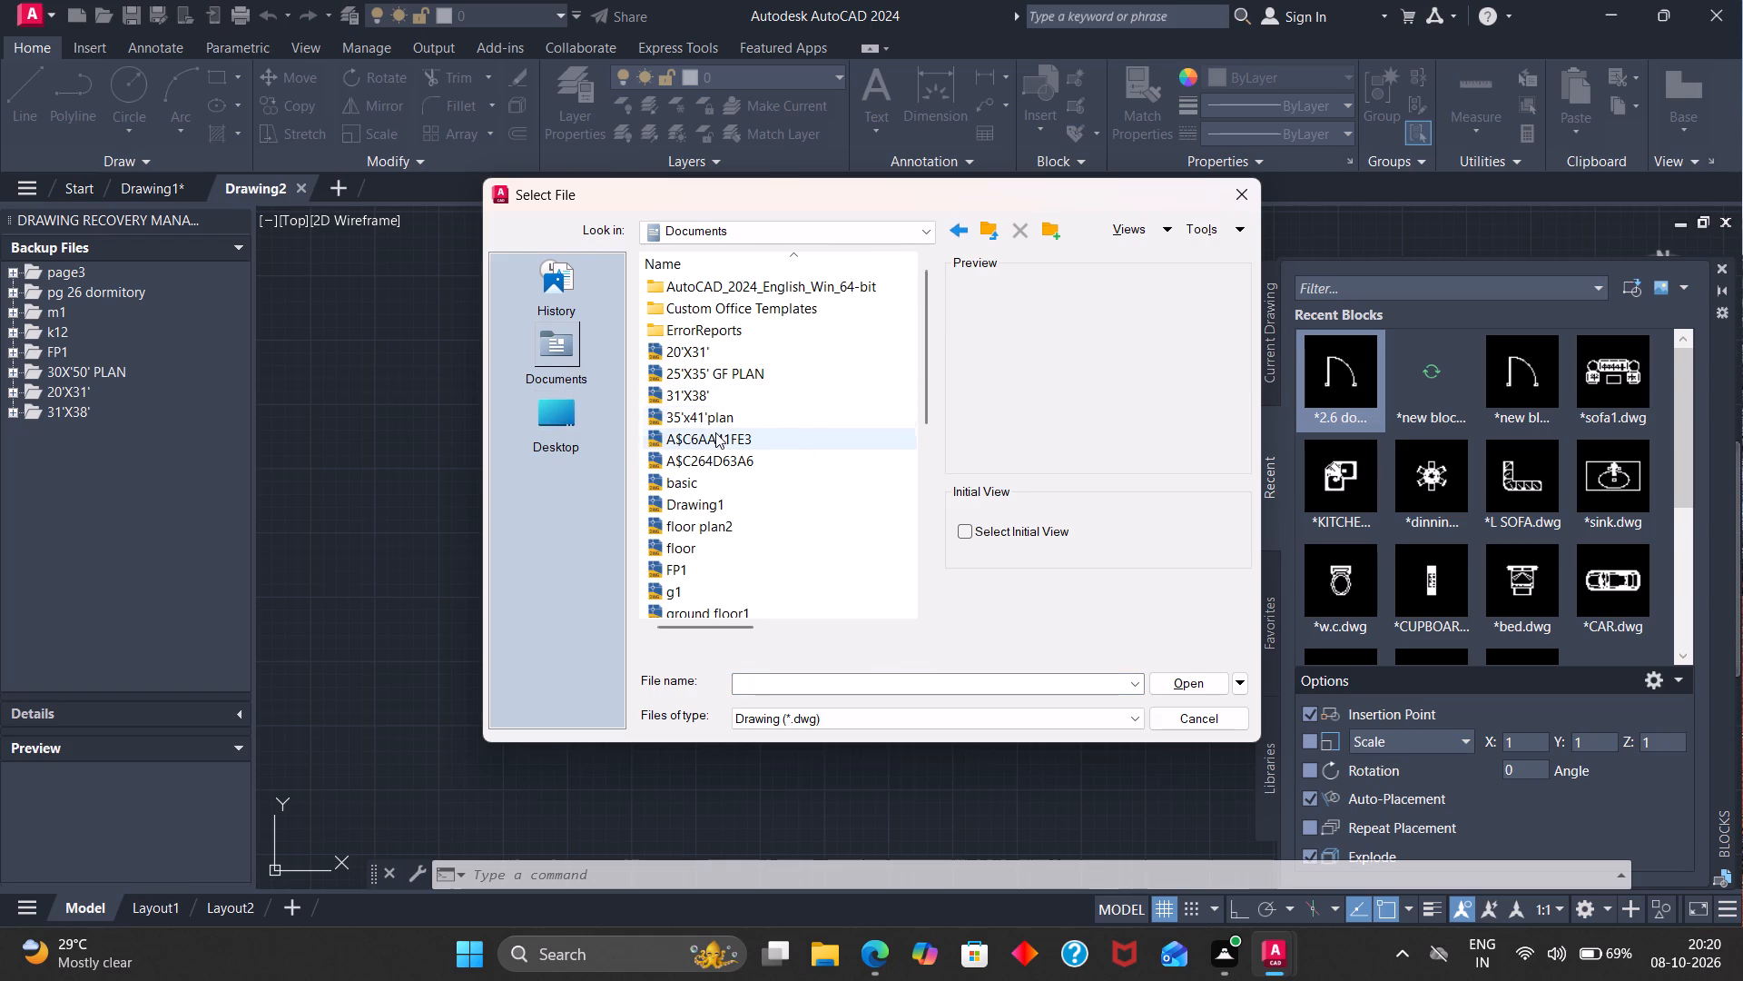
click(556, 419)
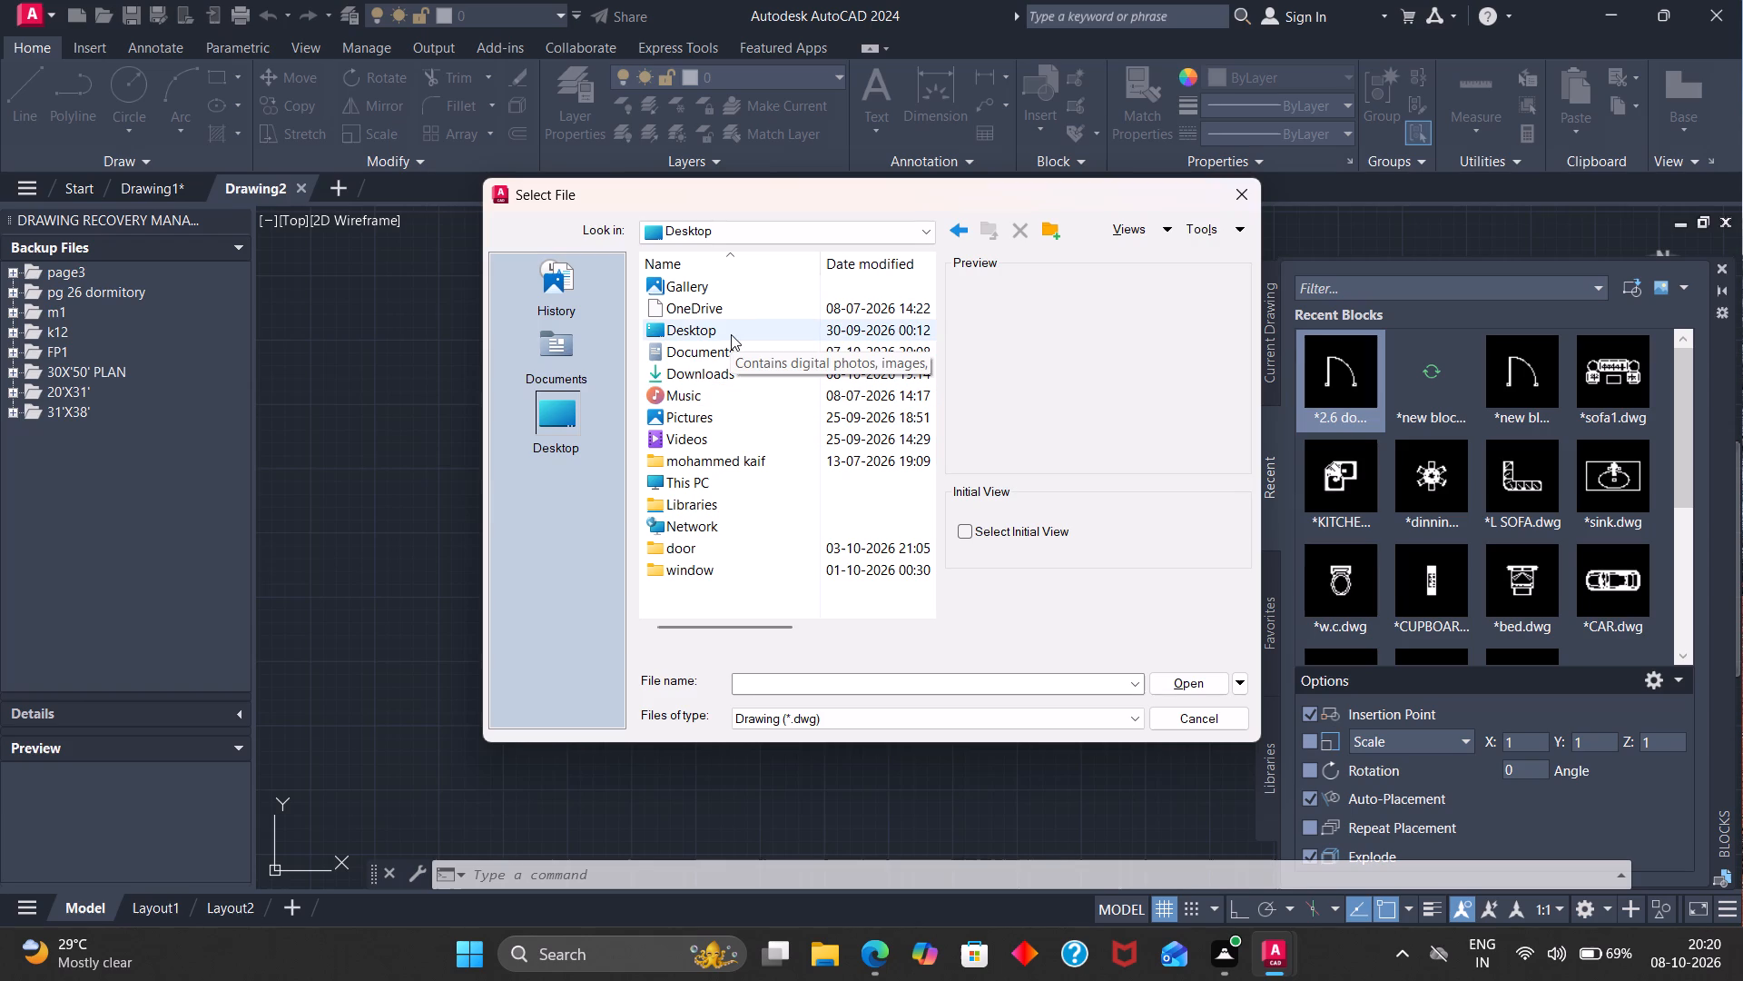
click(574, 331)
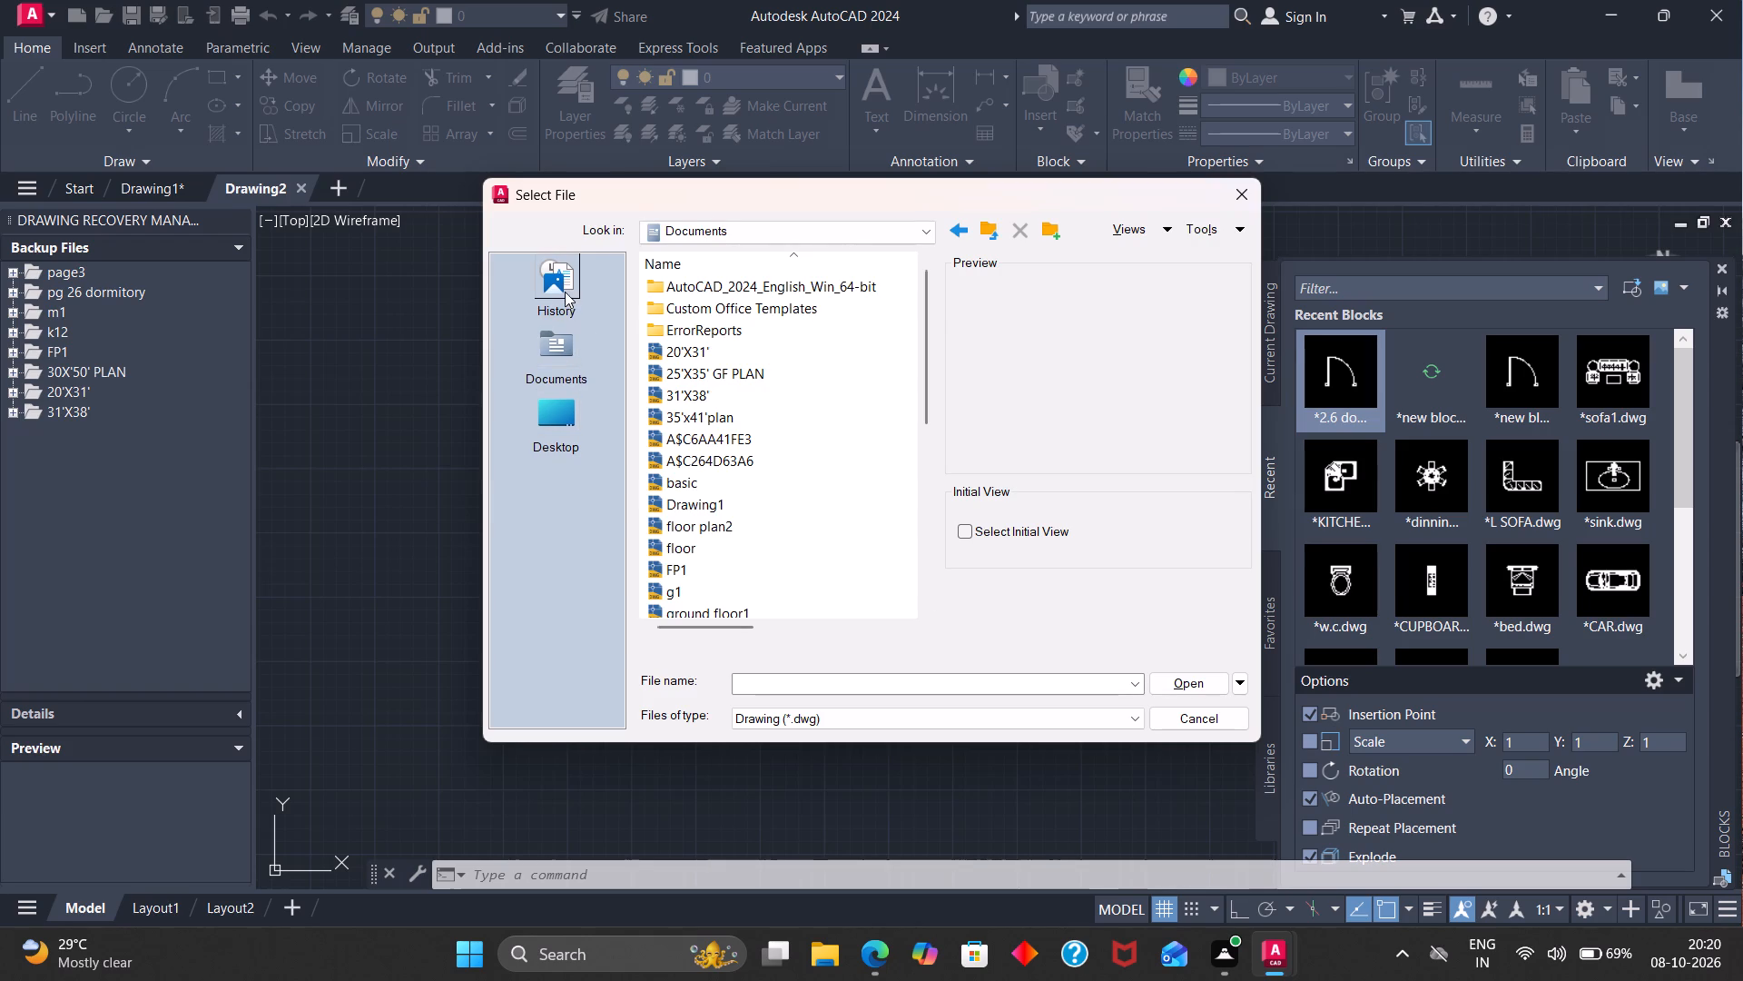
click(565, 290)
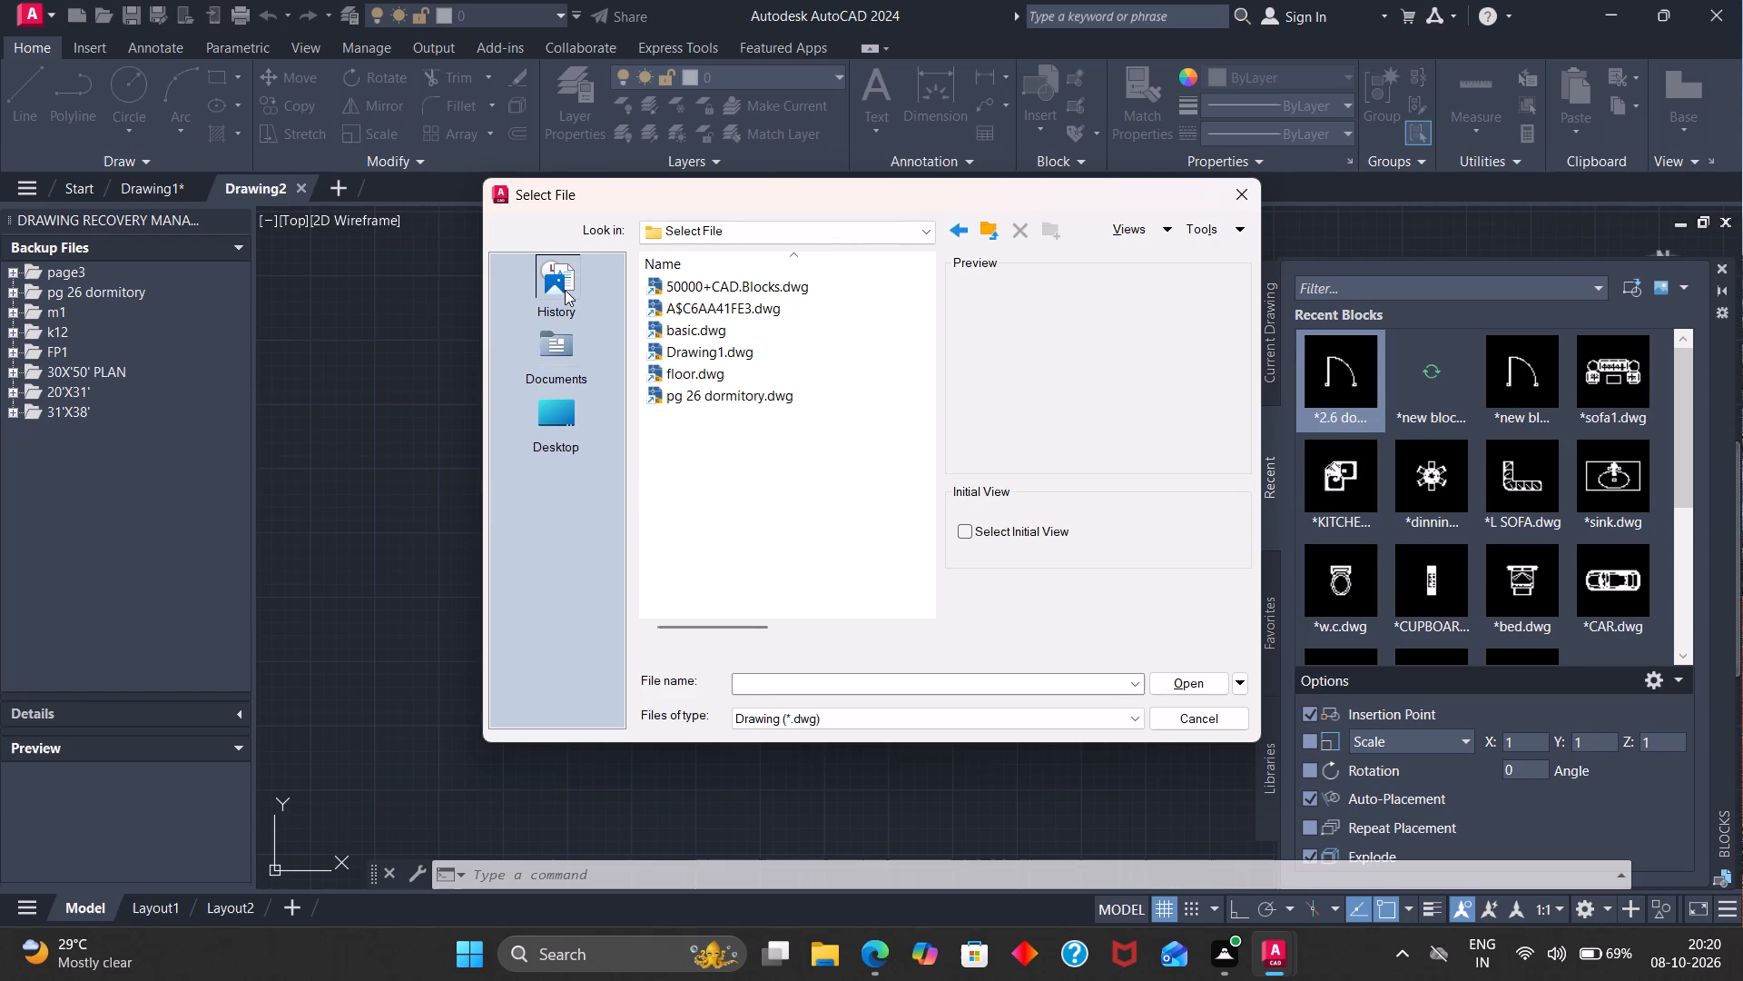
click(740, 279)
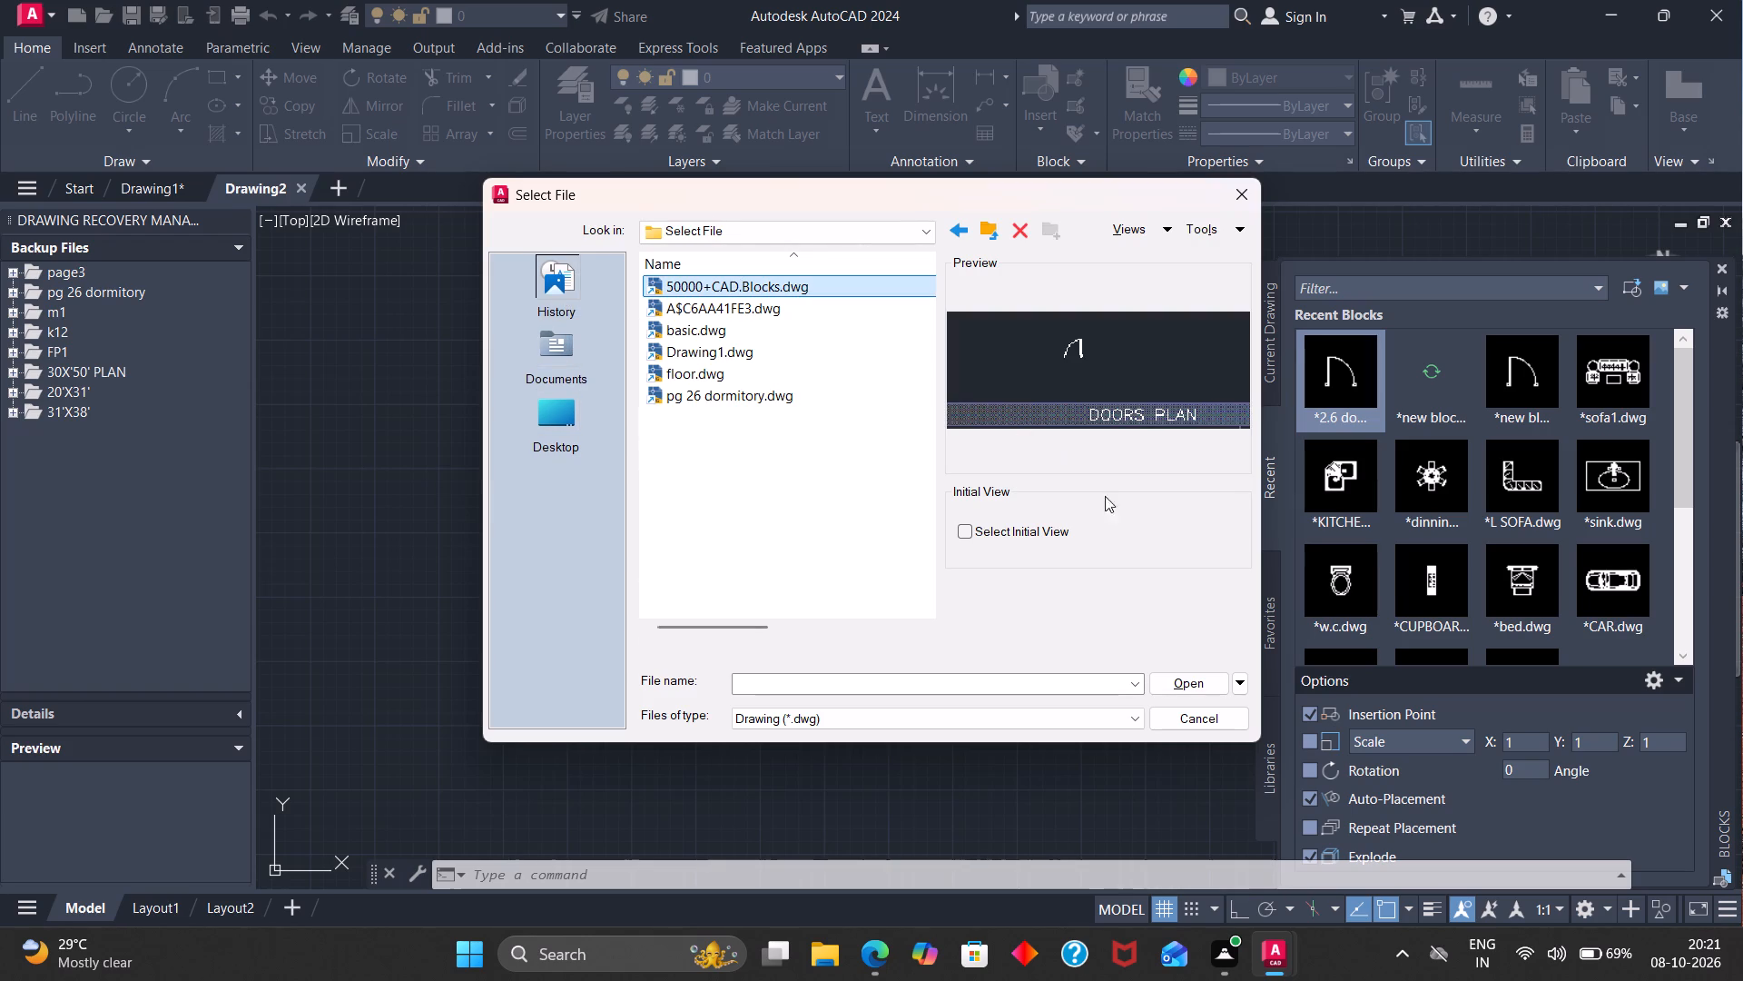
click(1197, 689)
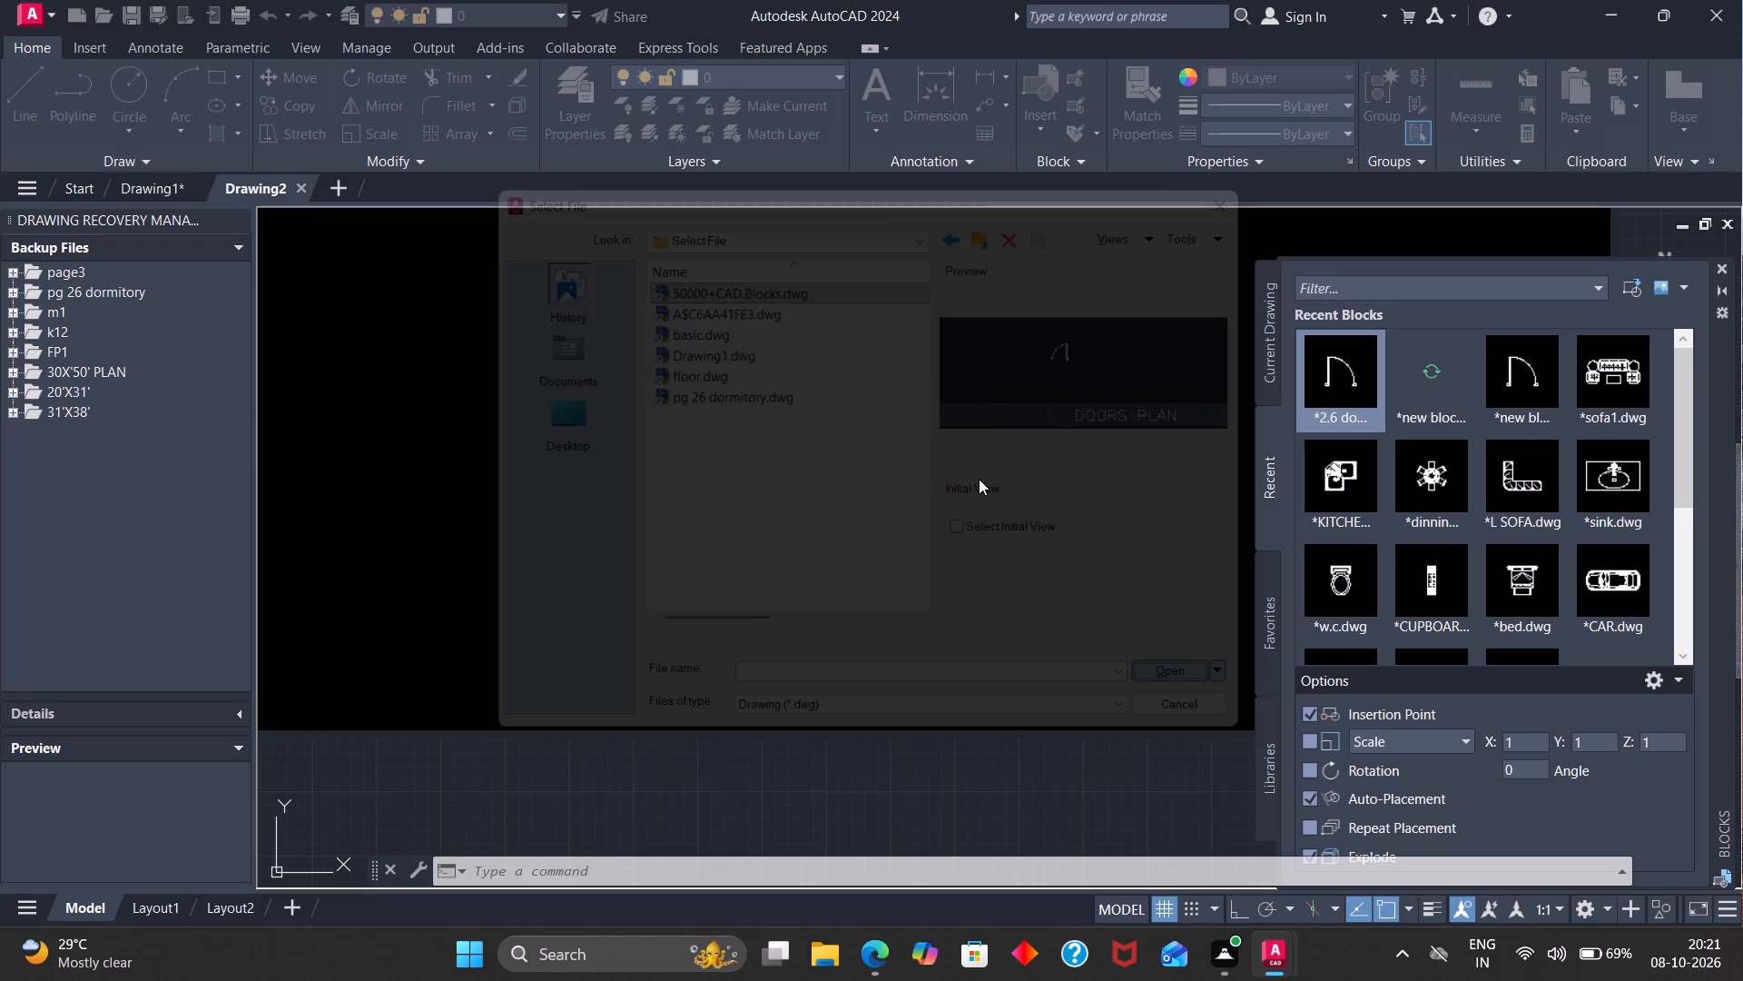
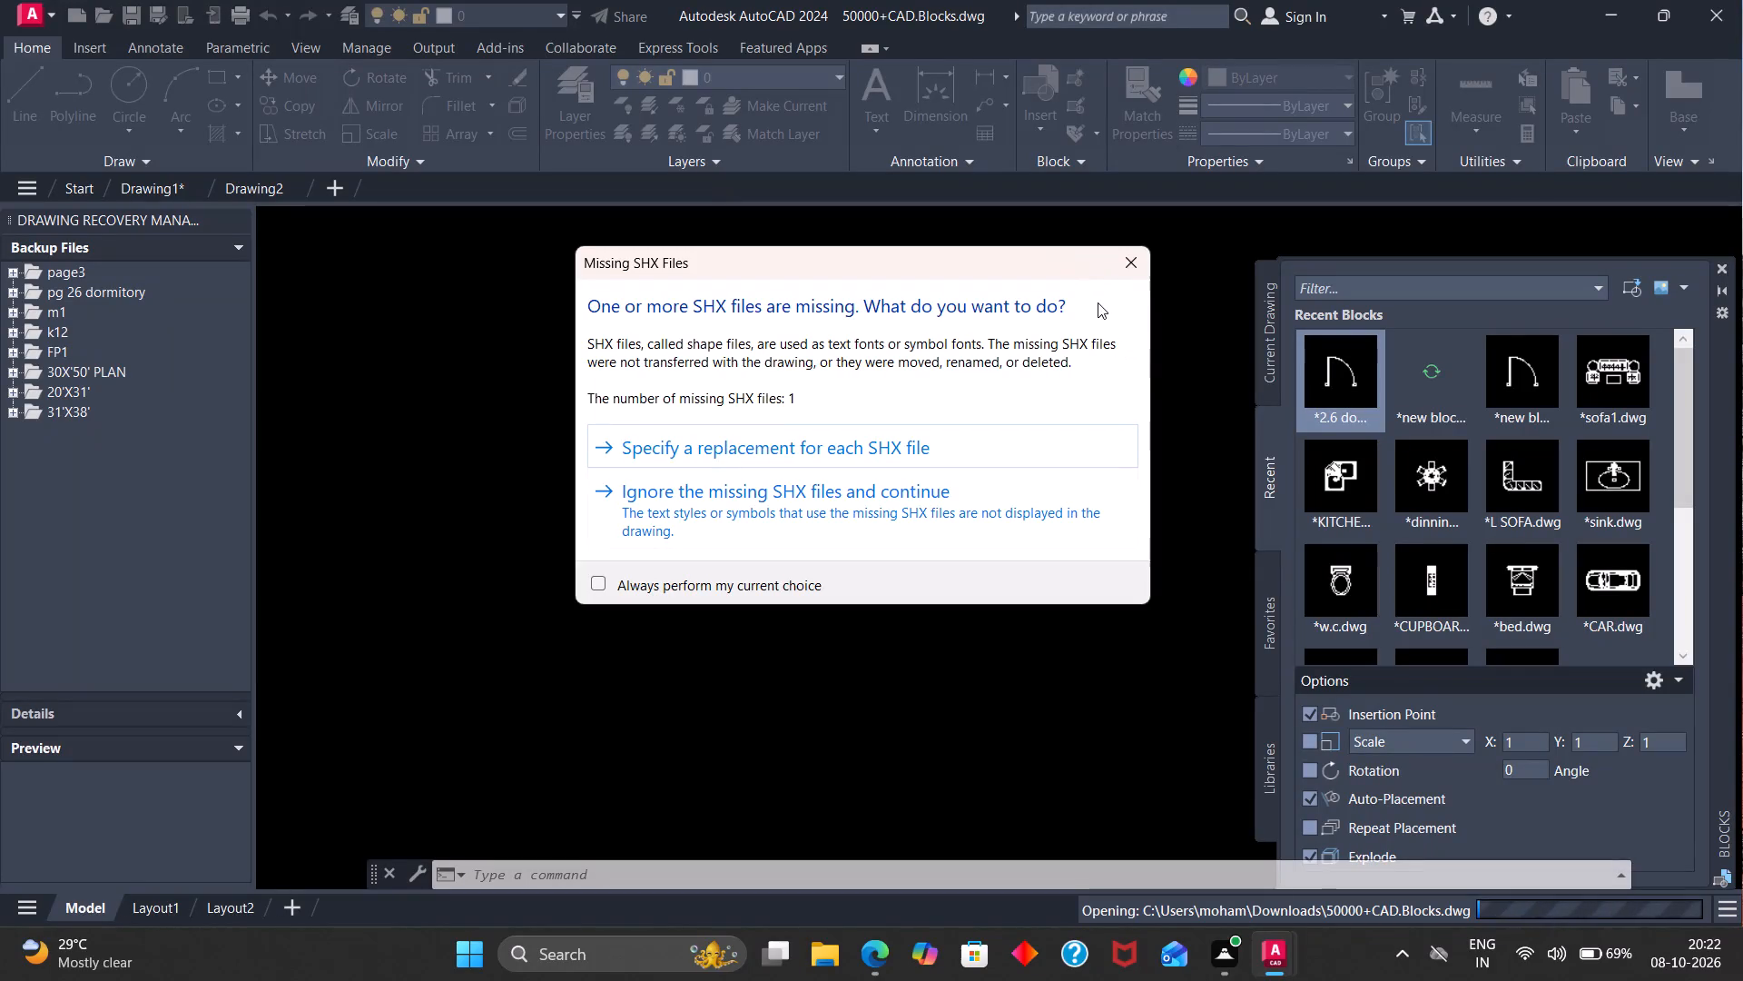
Dismiss the missing SHX files prompt without specifying a replacement while 50000+CAD.Blocks.dwg is opening.
click(1126, 257)
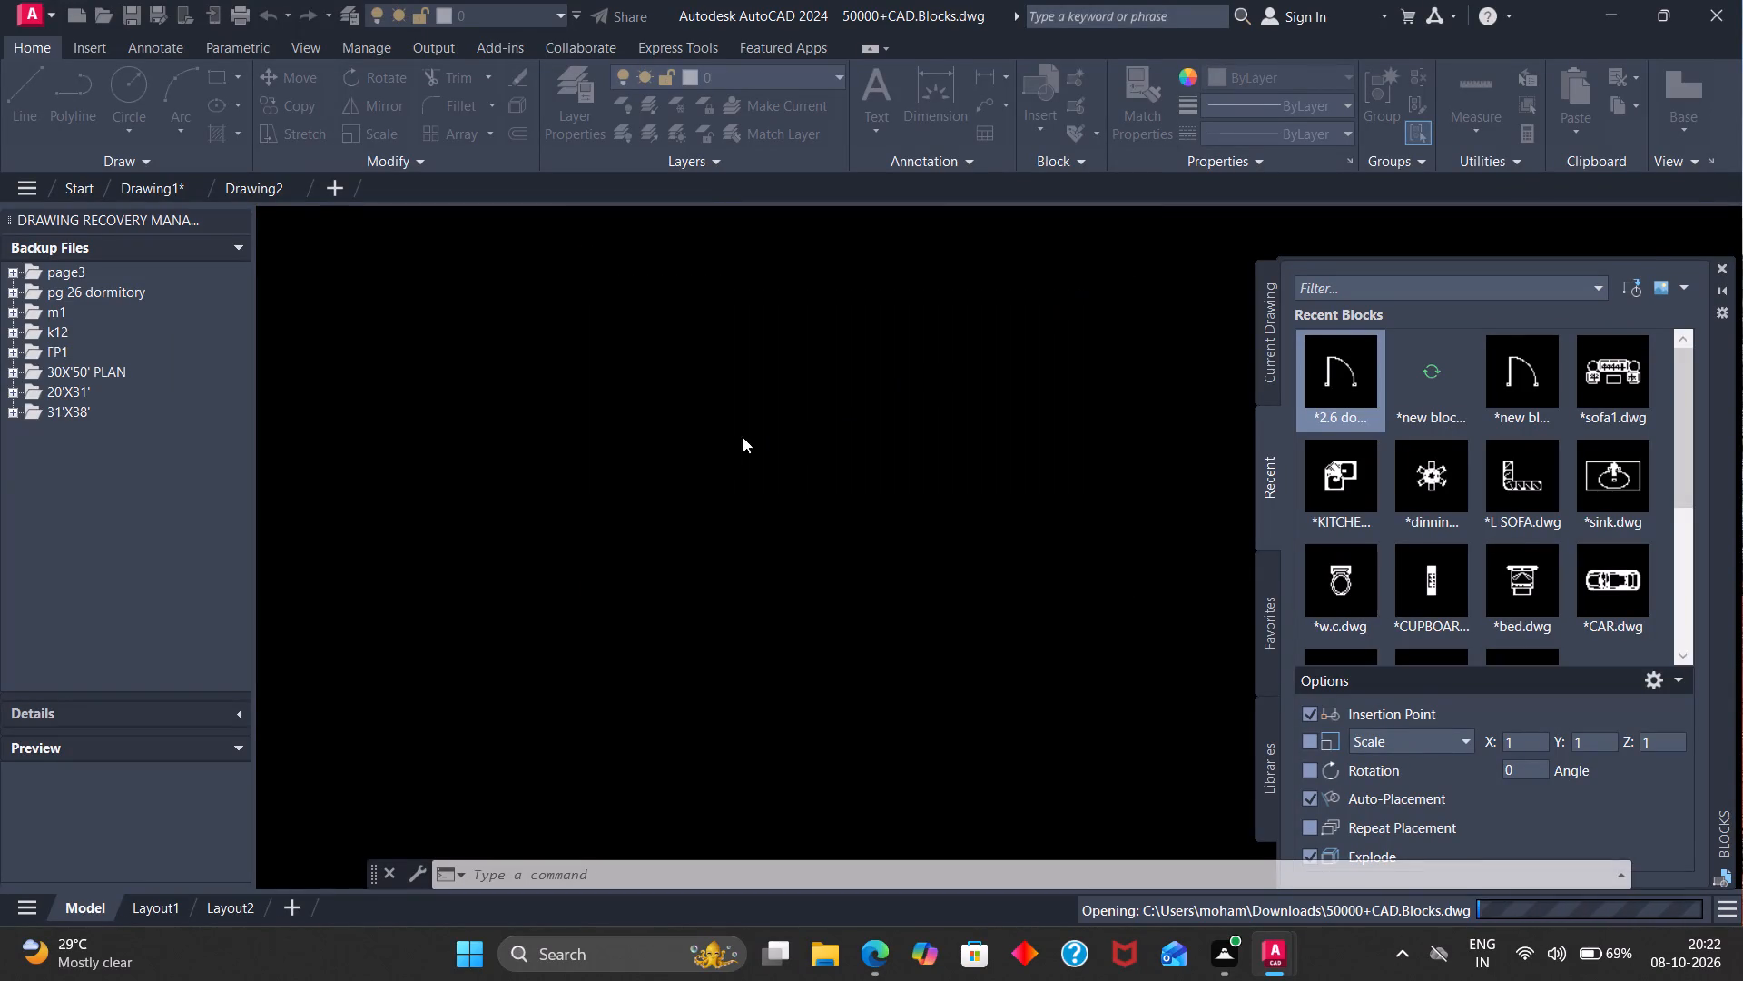
Examine the single and double door blocks in the DOORS PLAN section of the 50000+CAD.Blocks drawing.
scroll(660, 382, down, 2)
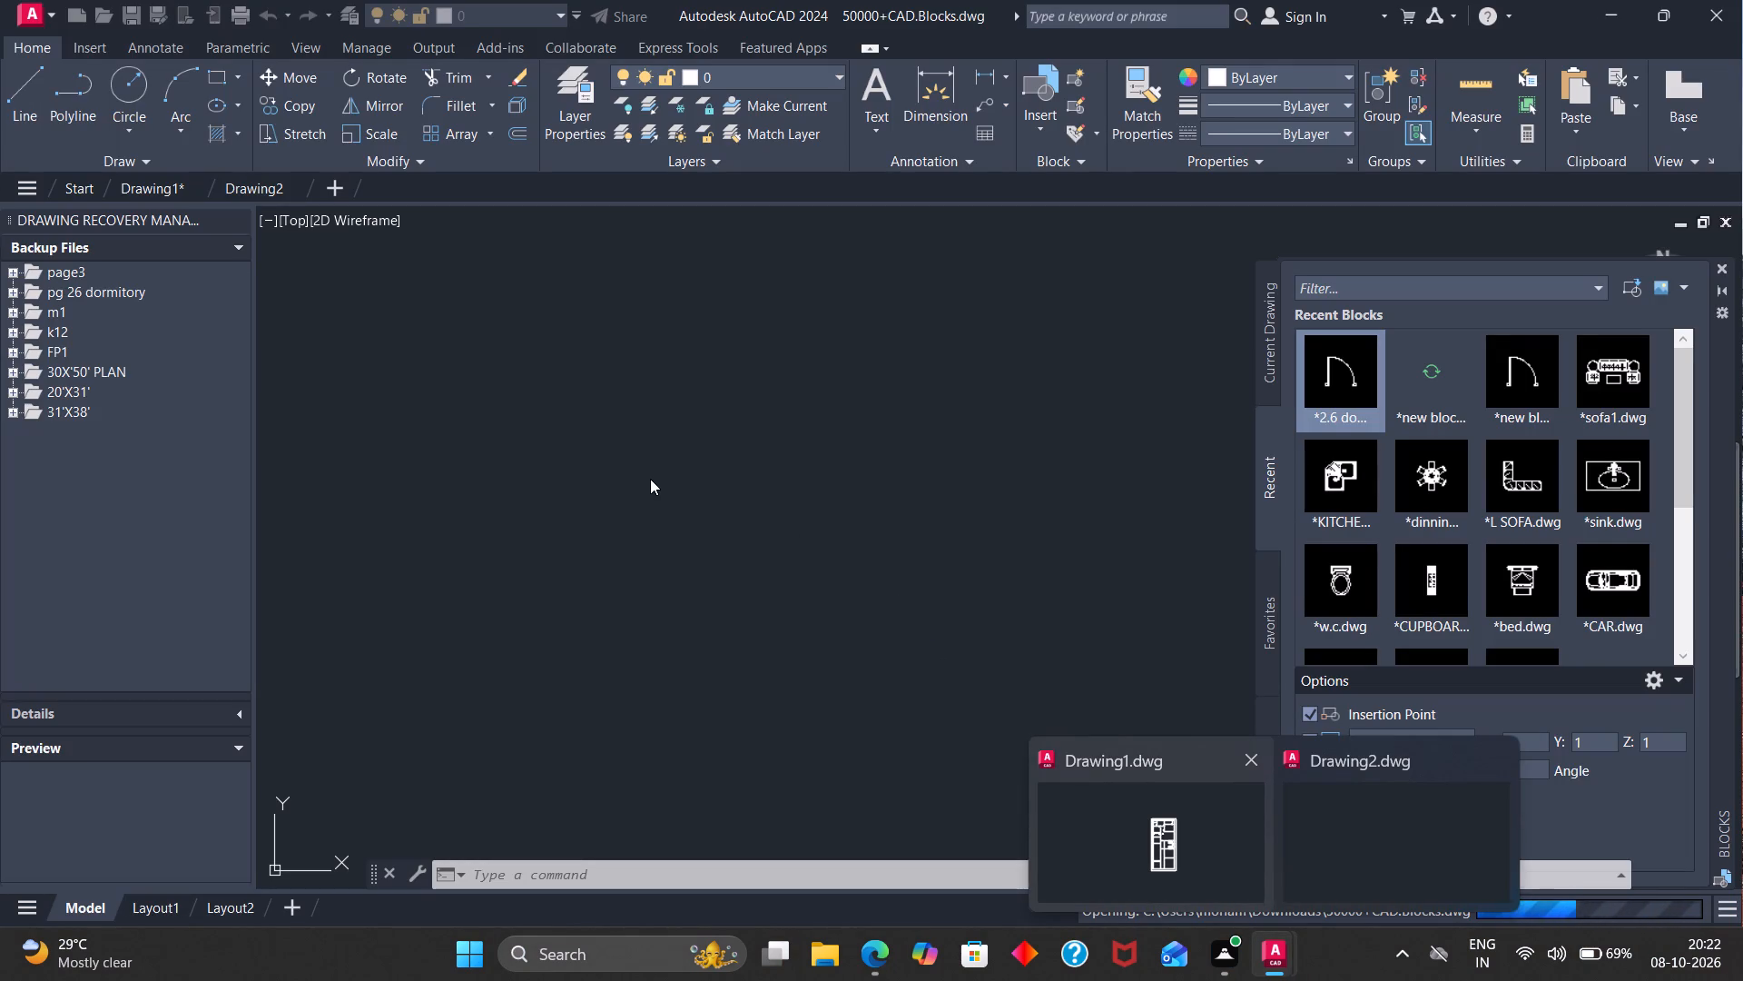
scroll(665, 478, down, 3)
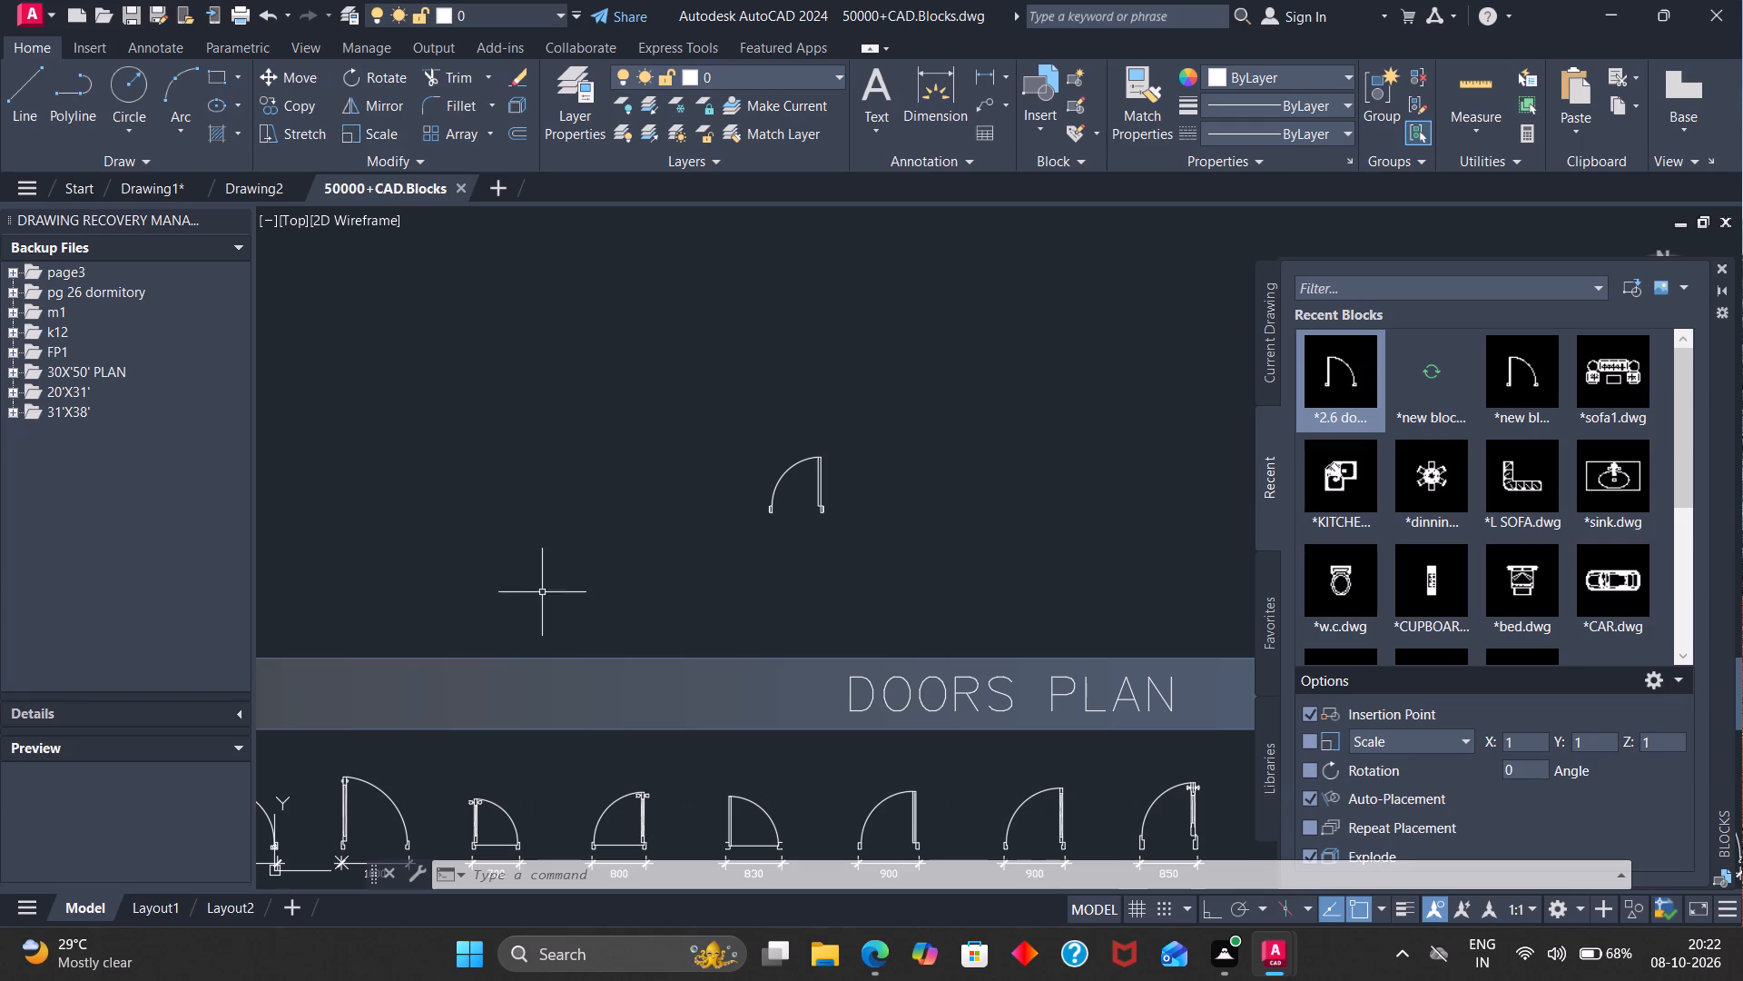
scroll(547, 585, down, 3)
scroll(609, 648, down, 1)
scroll(632, 679, up, 5)
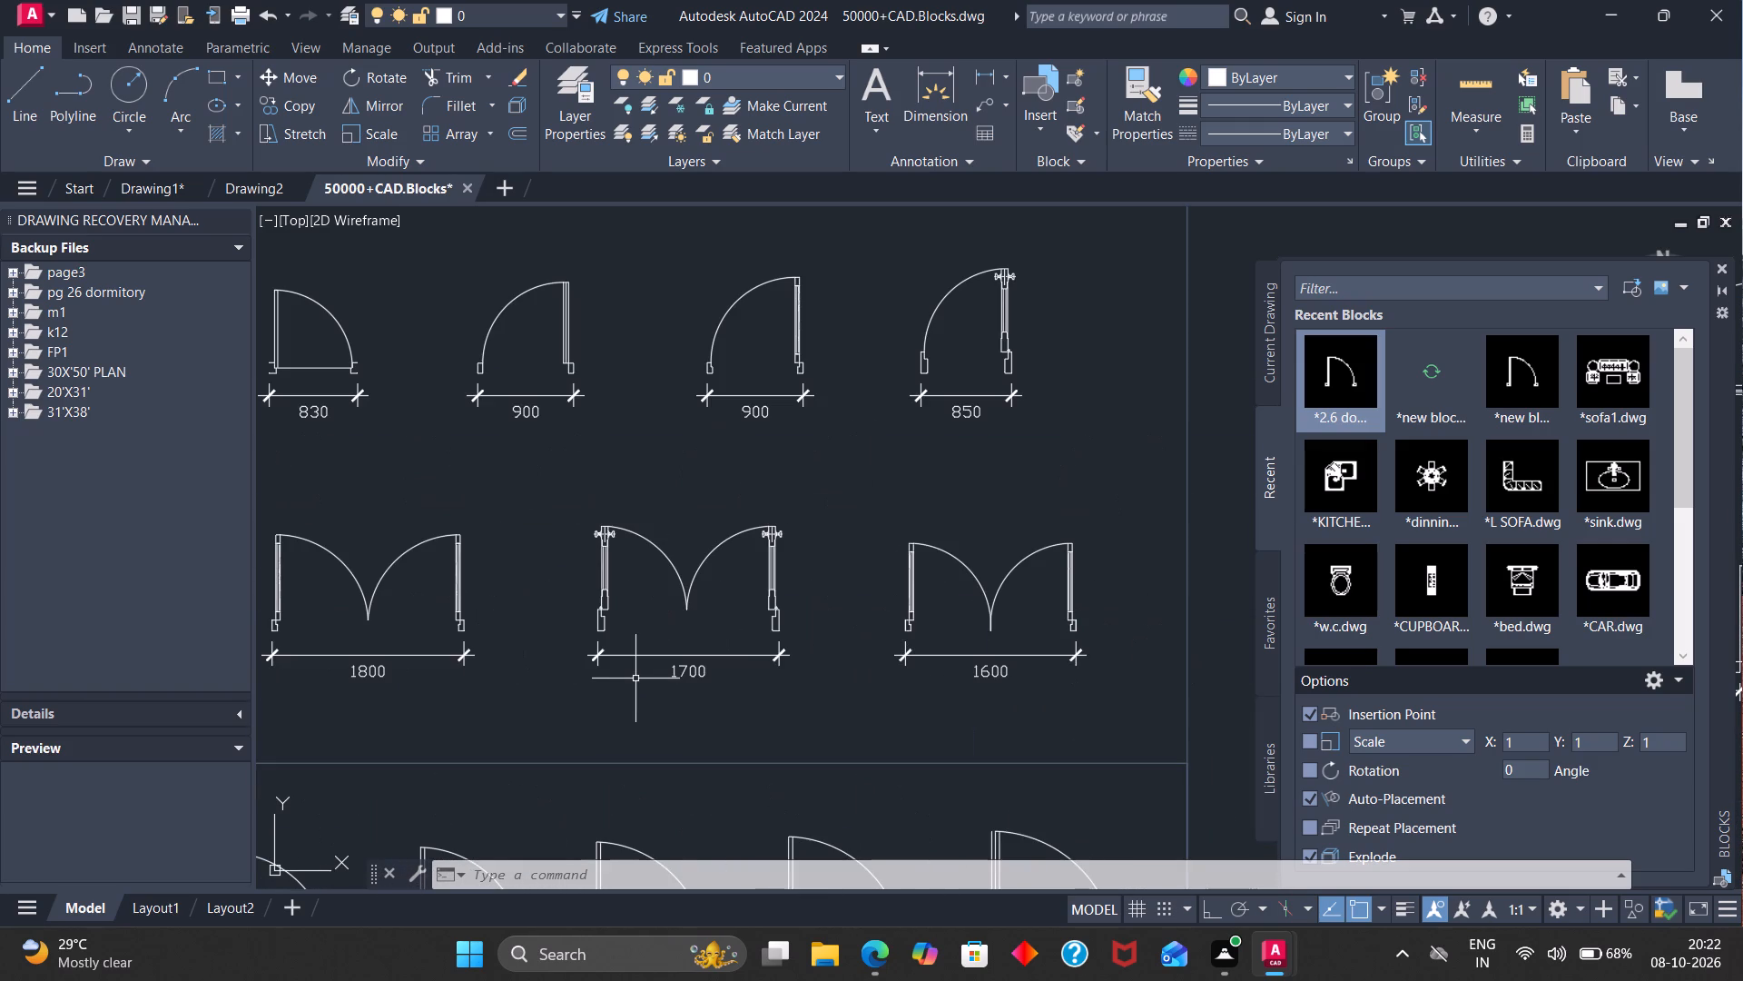
scroll(635, 679, down, 1)
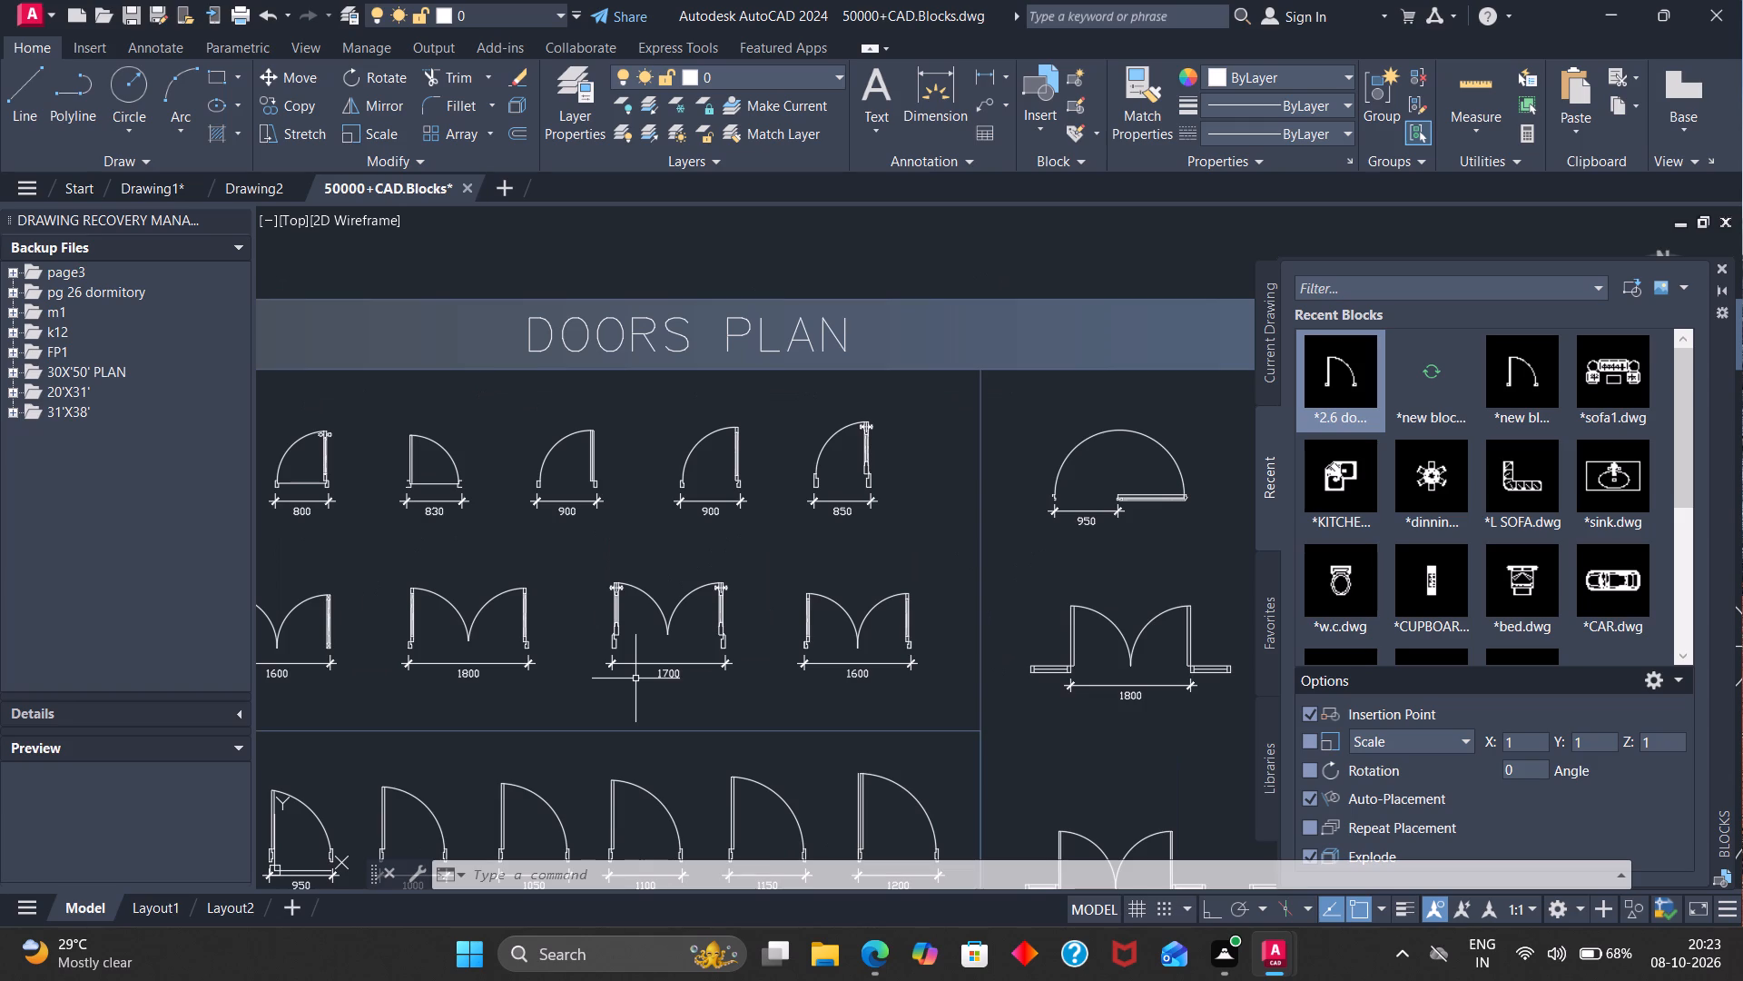
scroll(635, 679, down, 1)
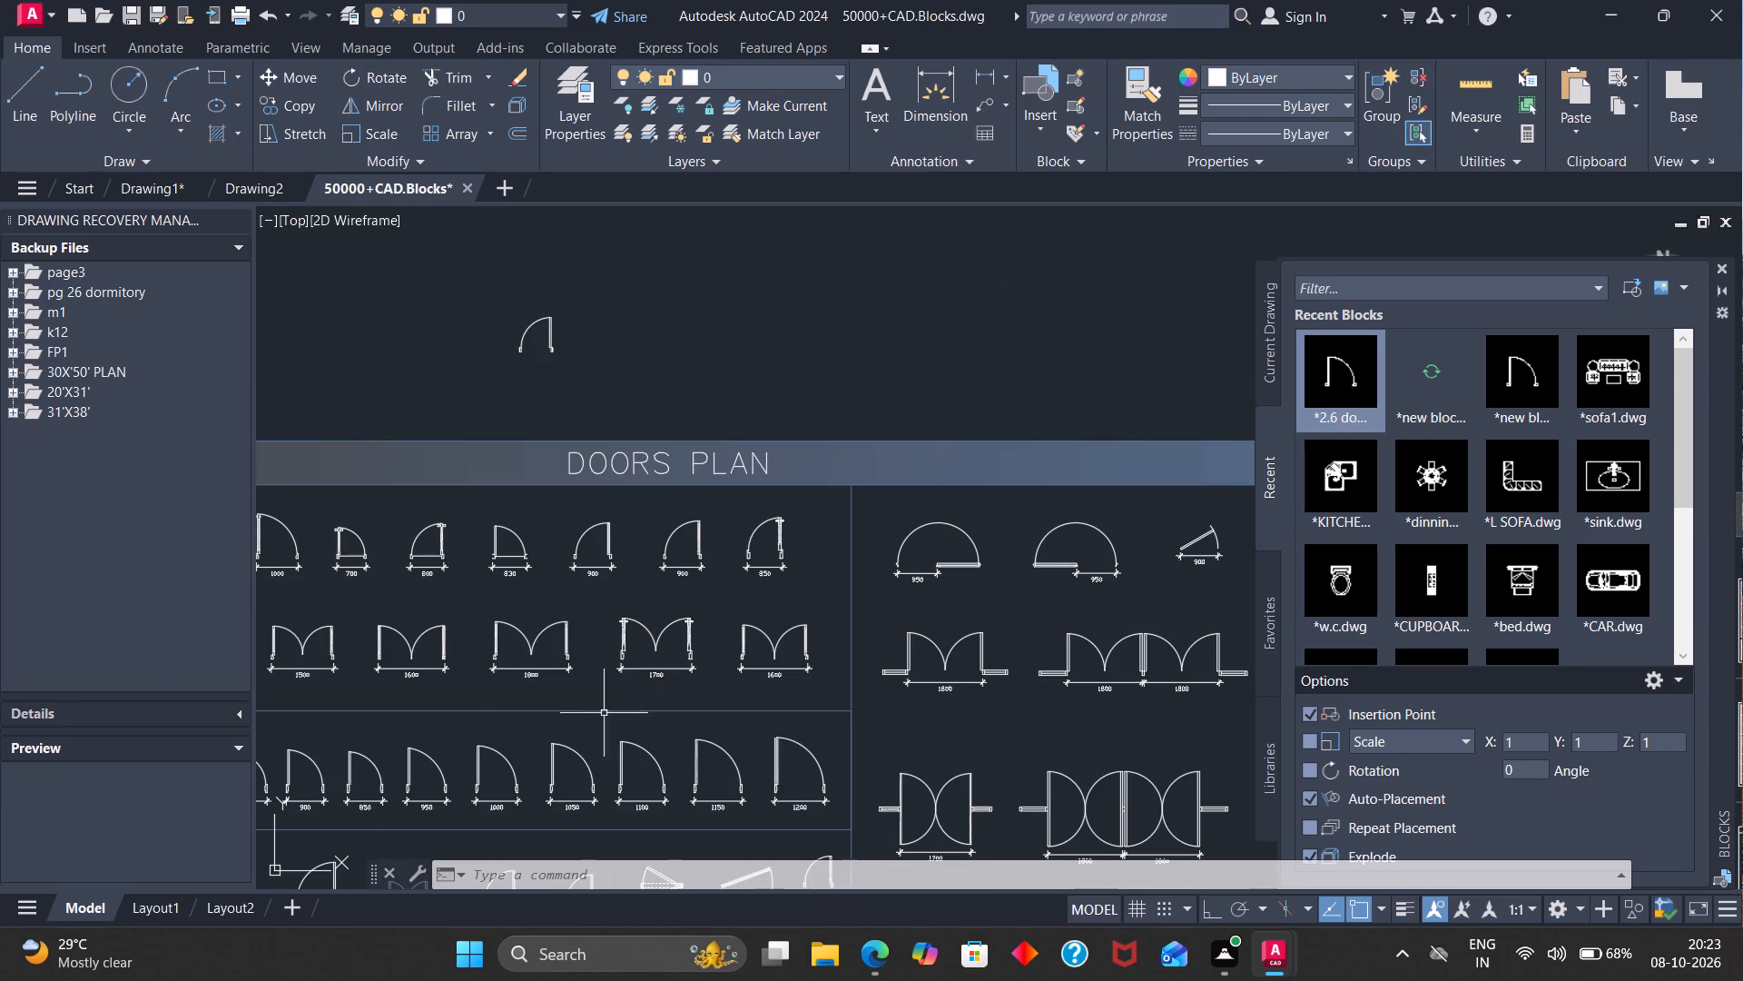
scroll(281, 686, up, 3)
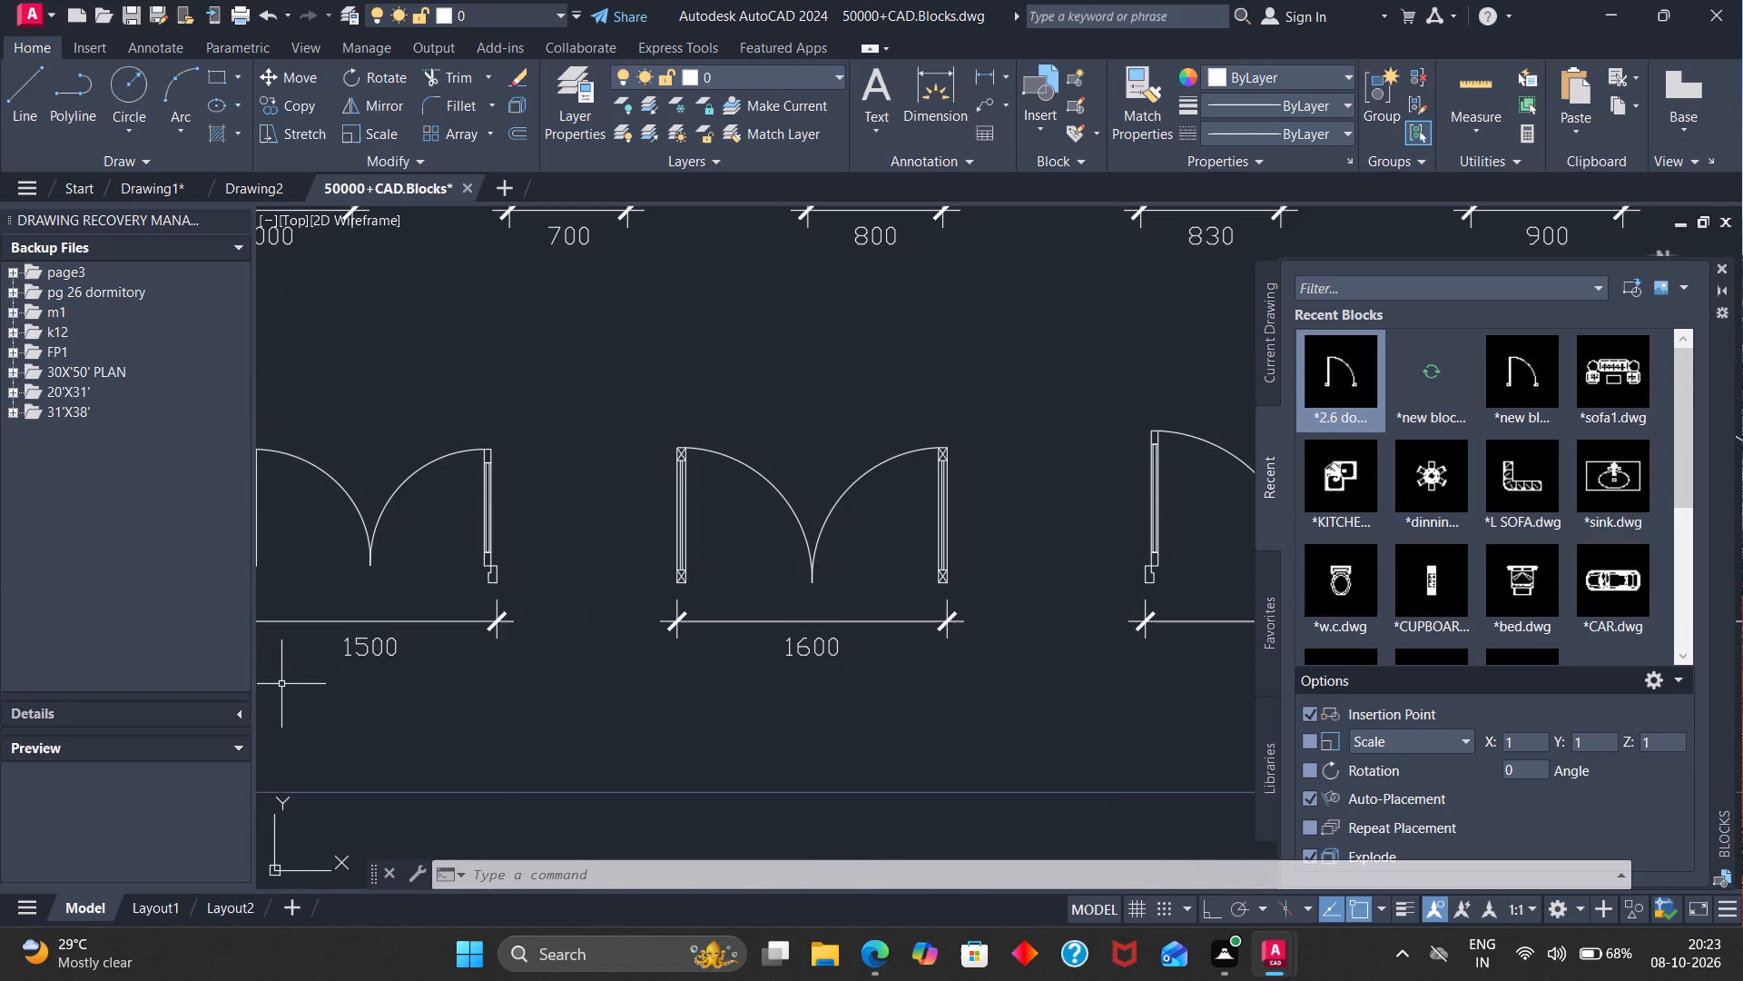
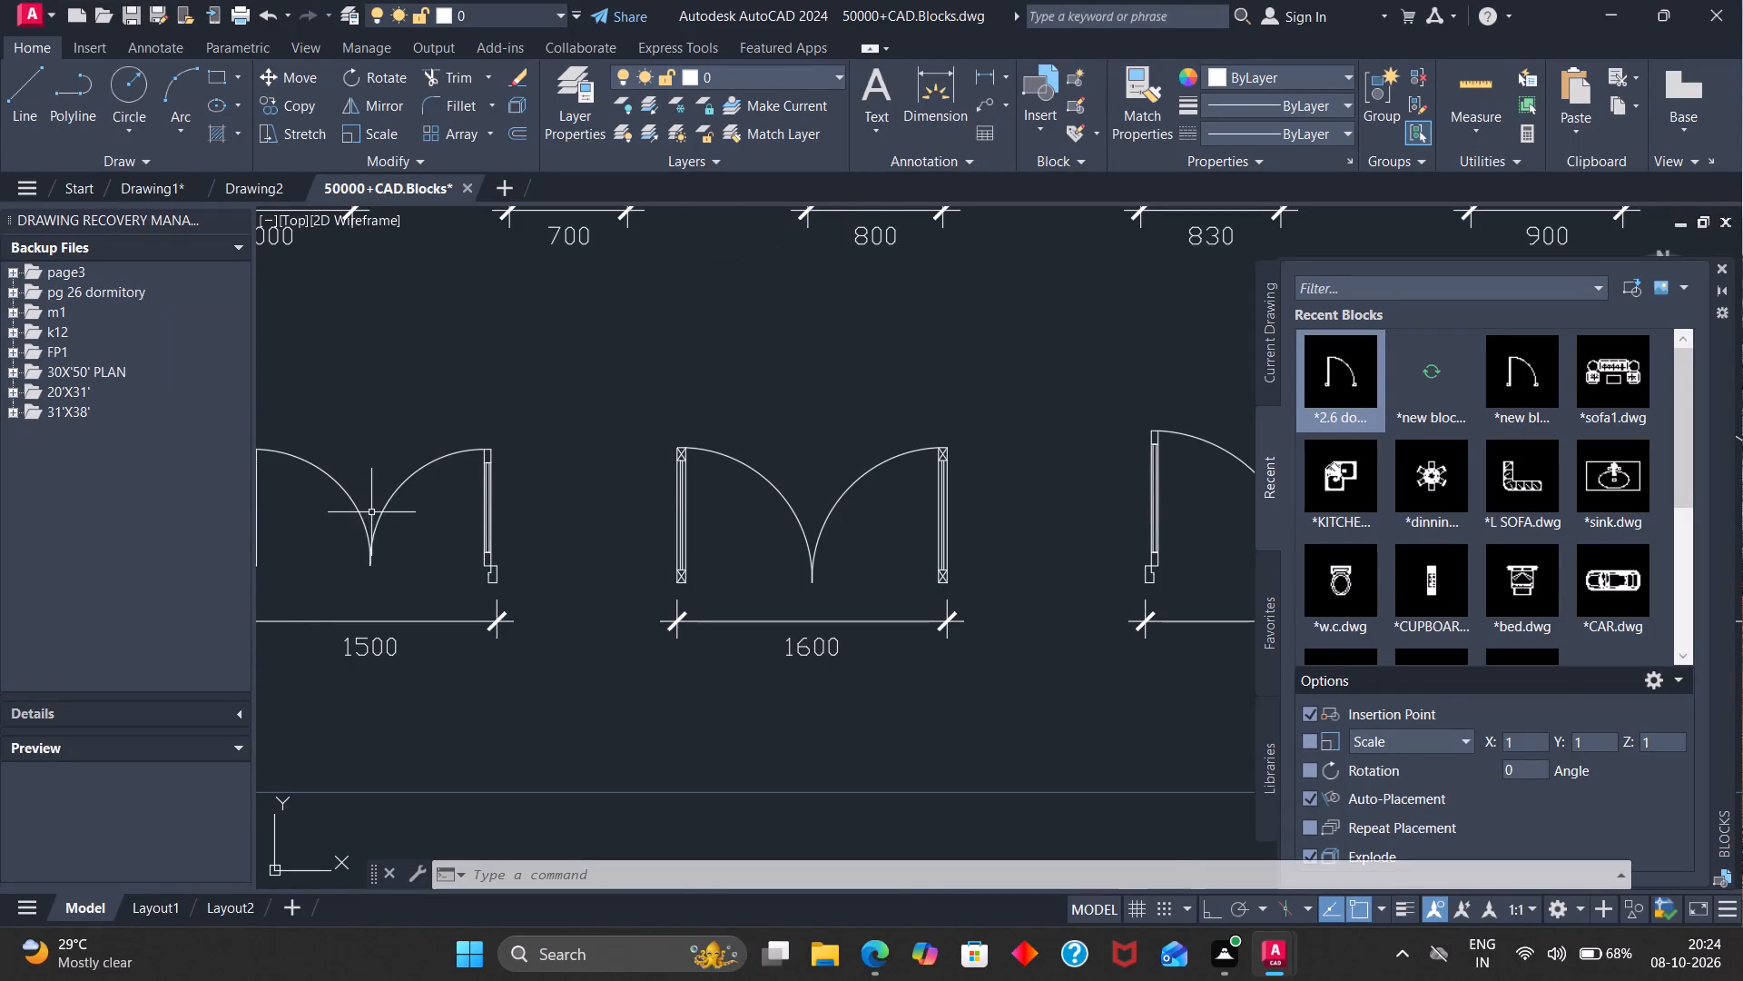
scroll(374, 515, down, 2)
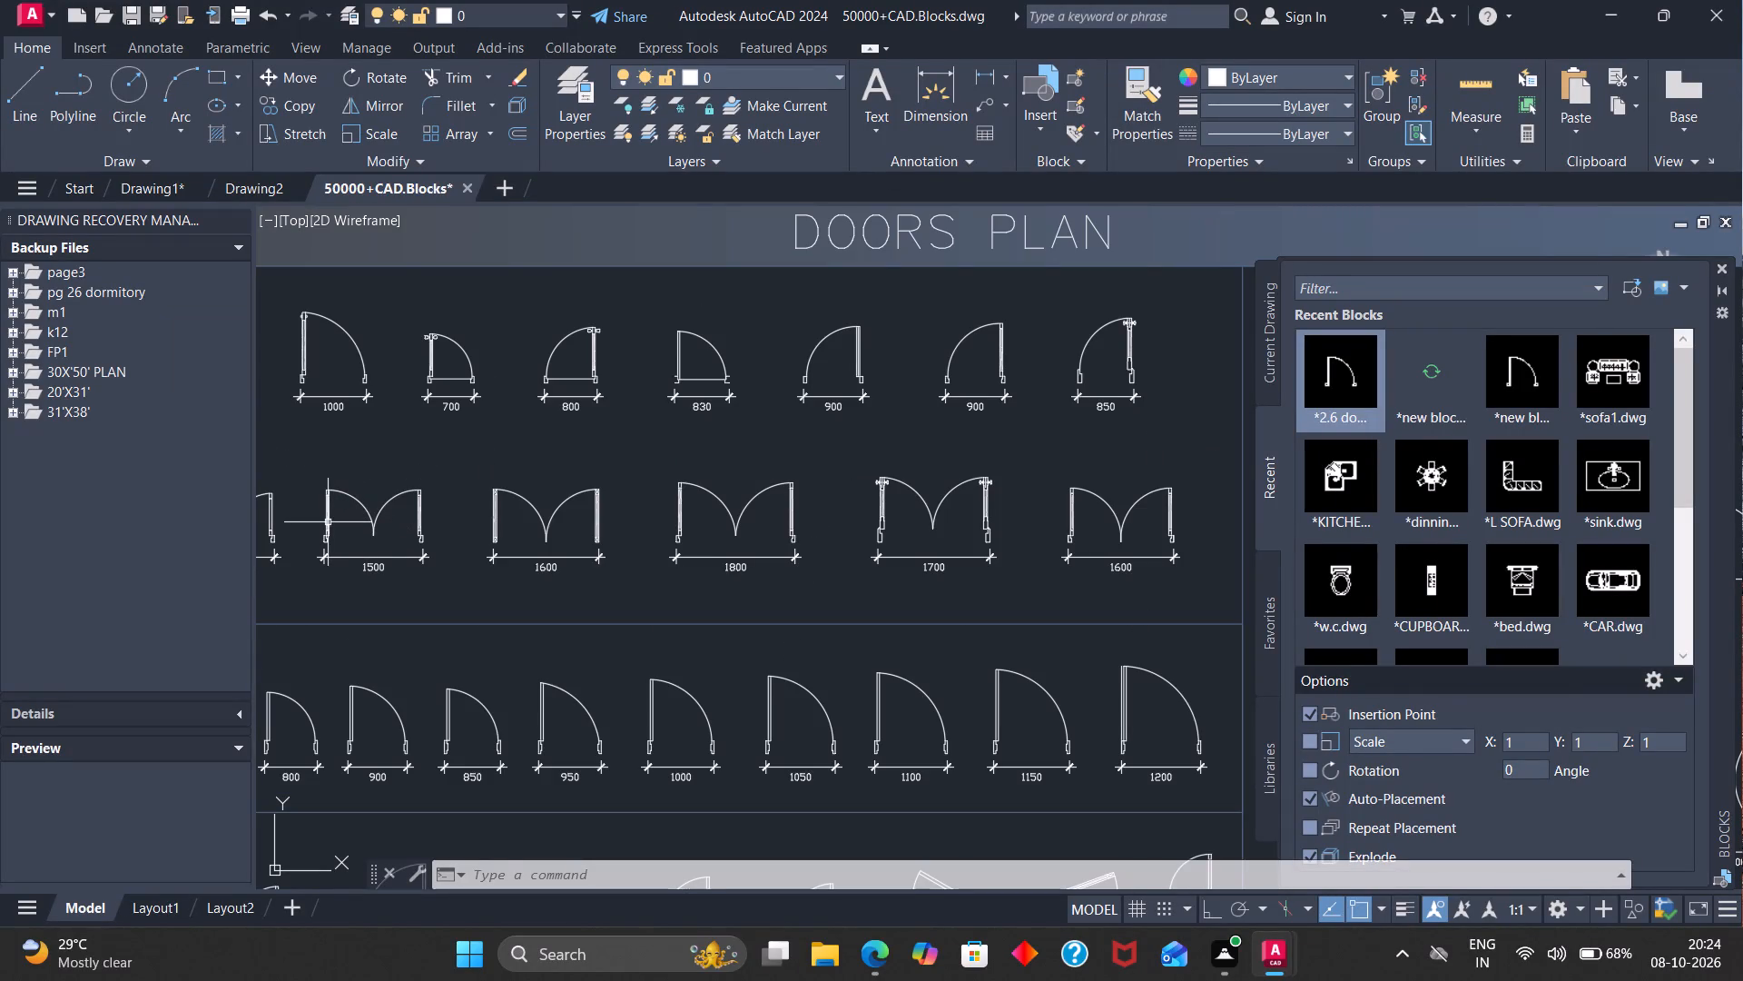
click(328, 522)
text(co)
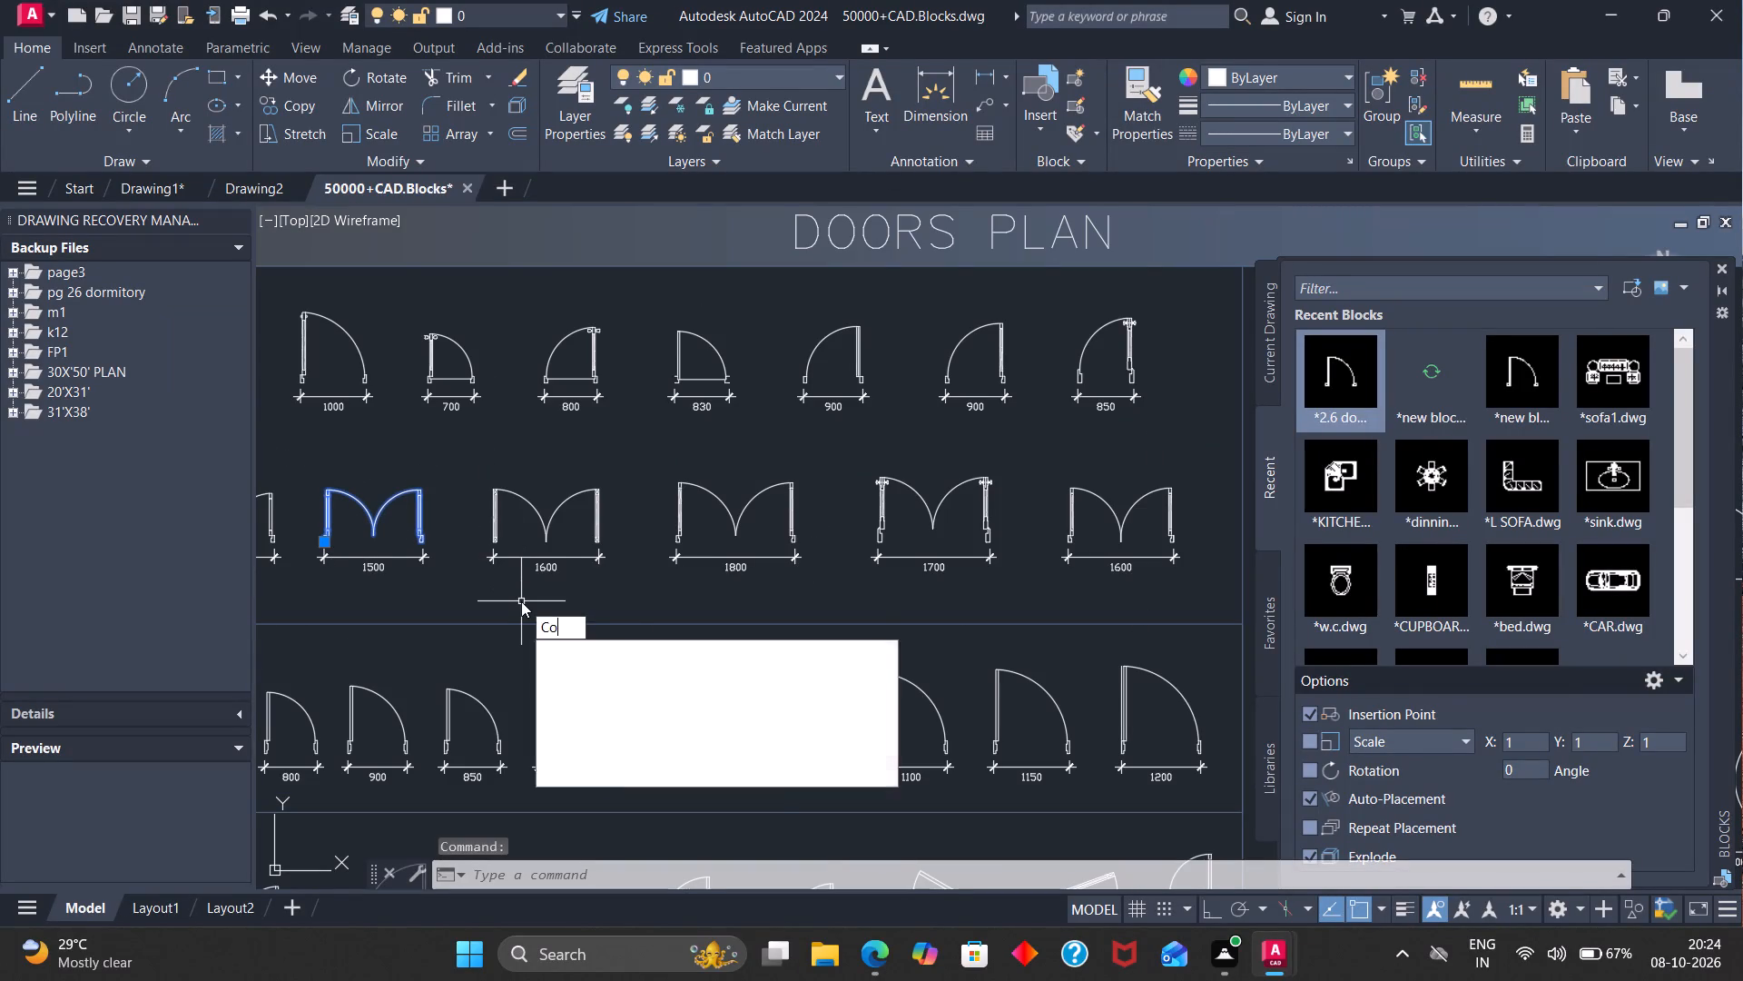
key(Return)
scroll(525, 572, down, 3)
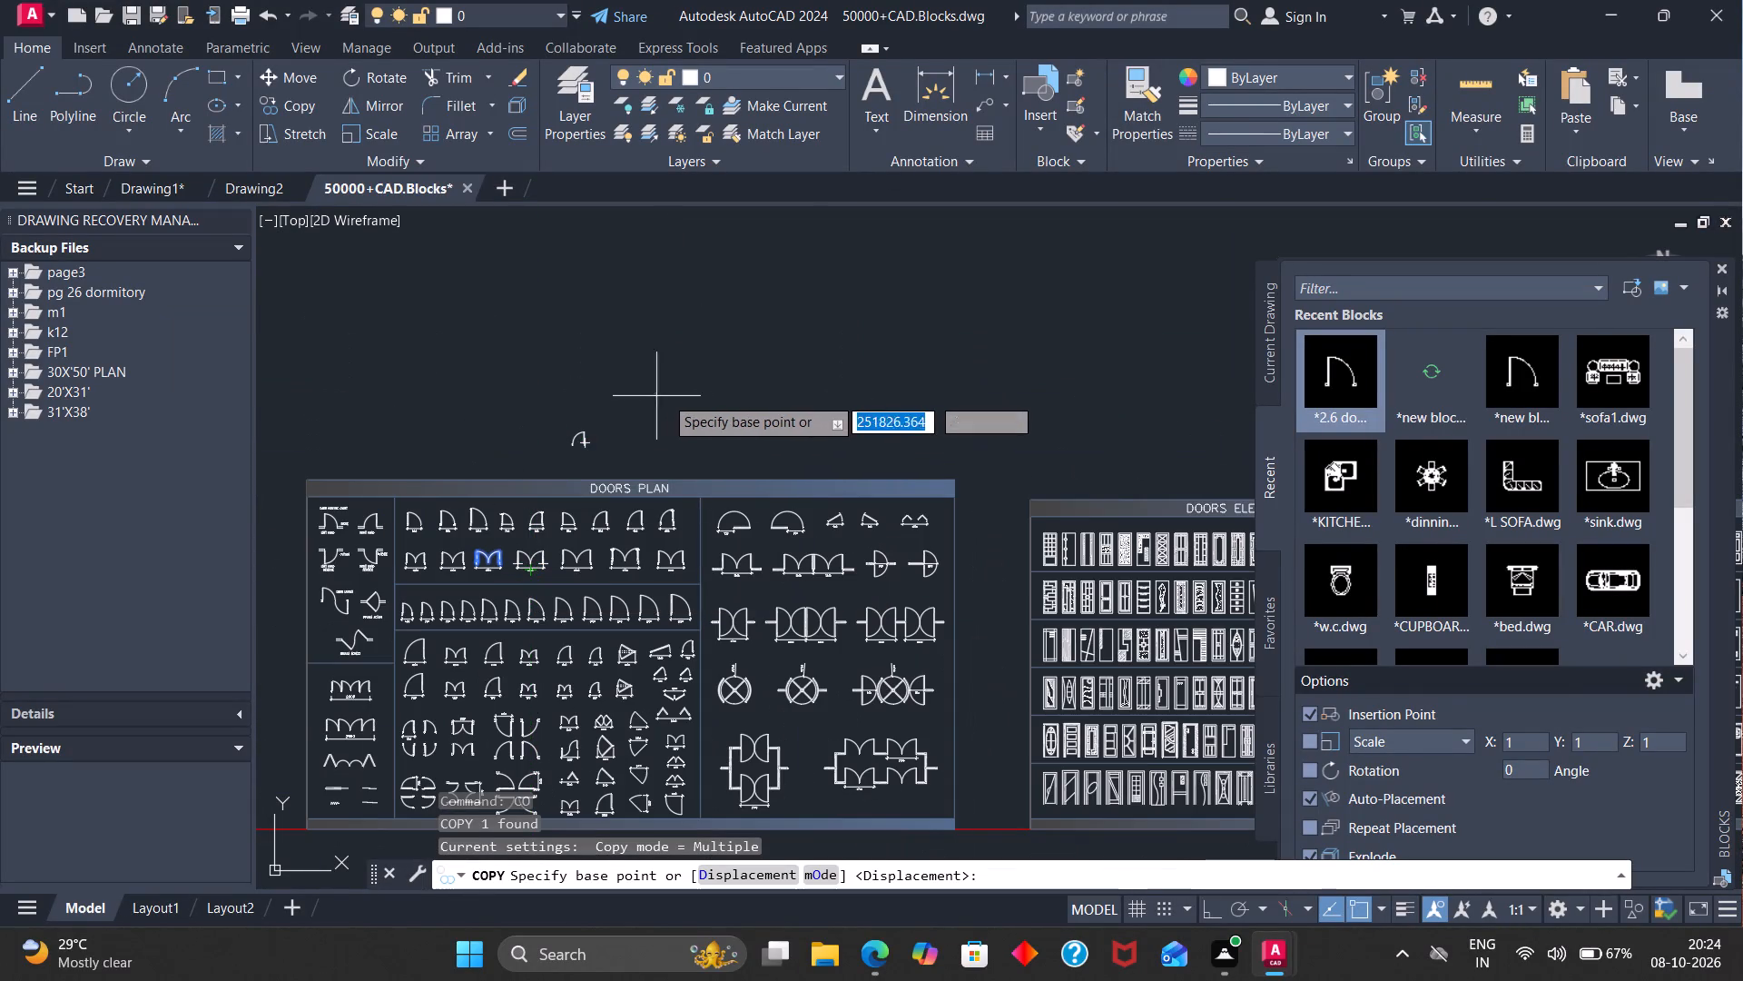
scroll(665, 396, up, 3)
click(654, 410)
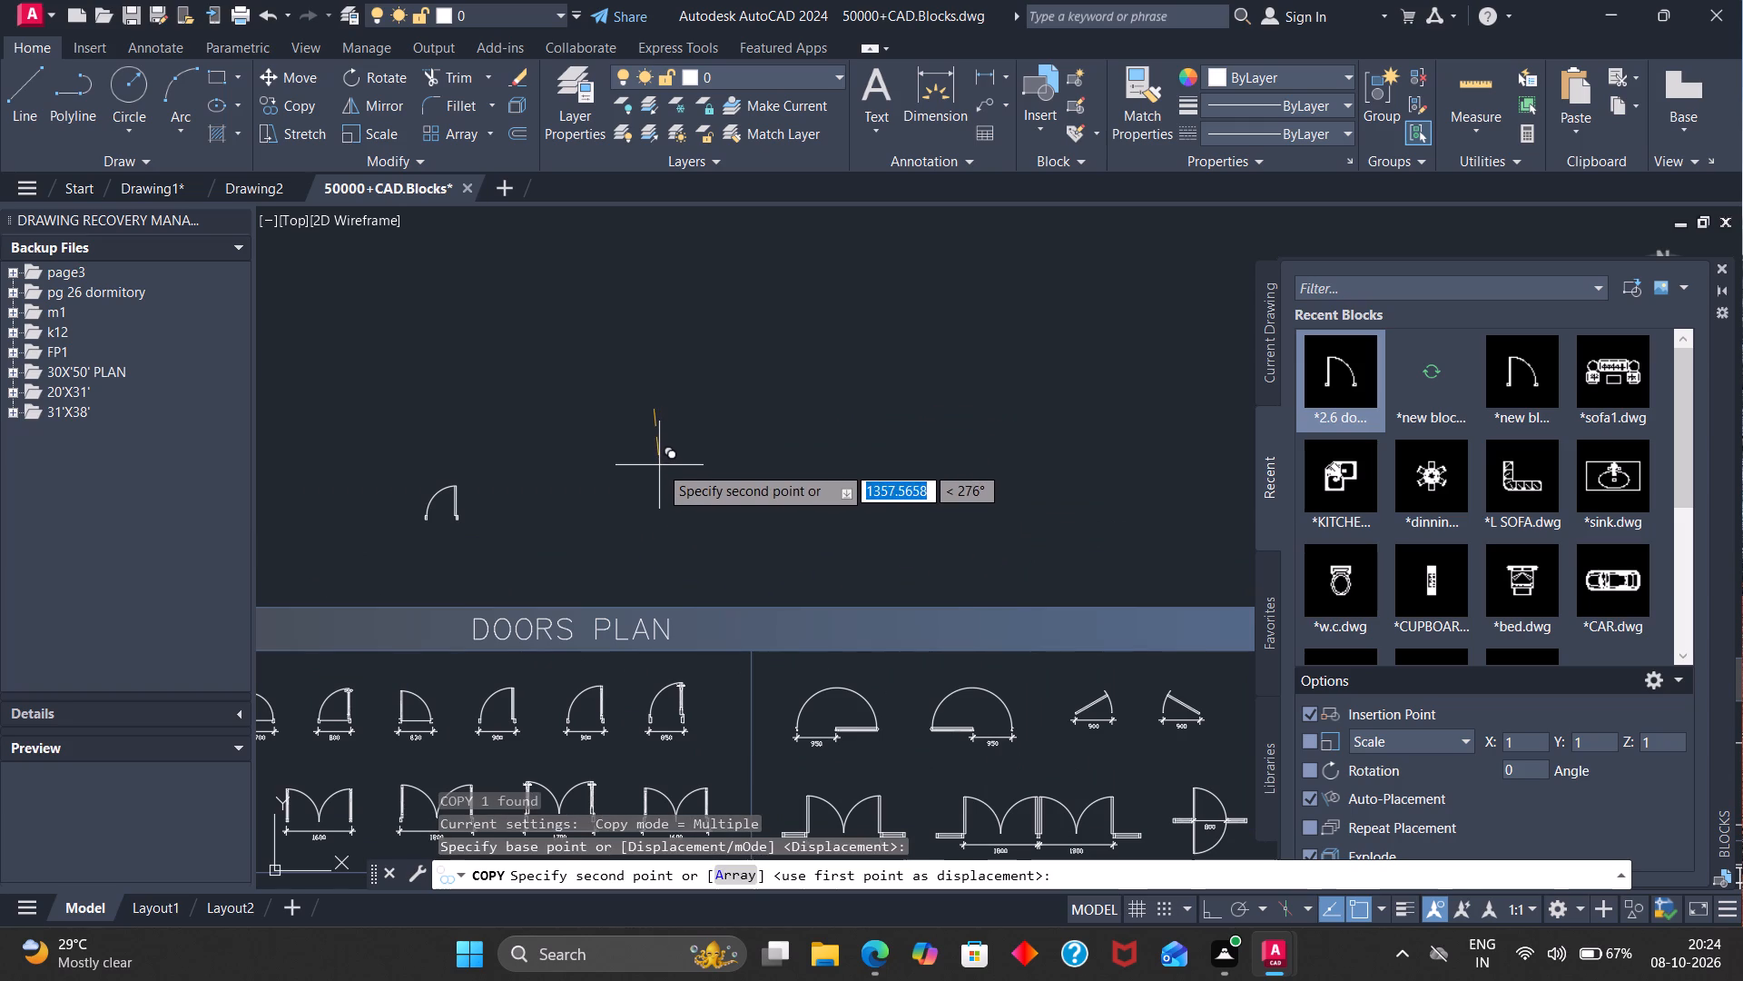
Paste the clipboard's floor plan description text into the empty area above the DOORS PLAN heading.
key(ctrl+v)
click(723, 486)
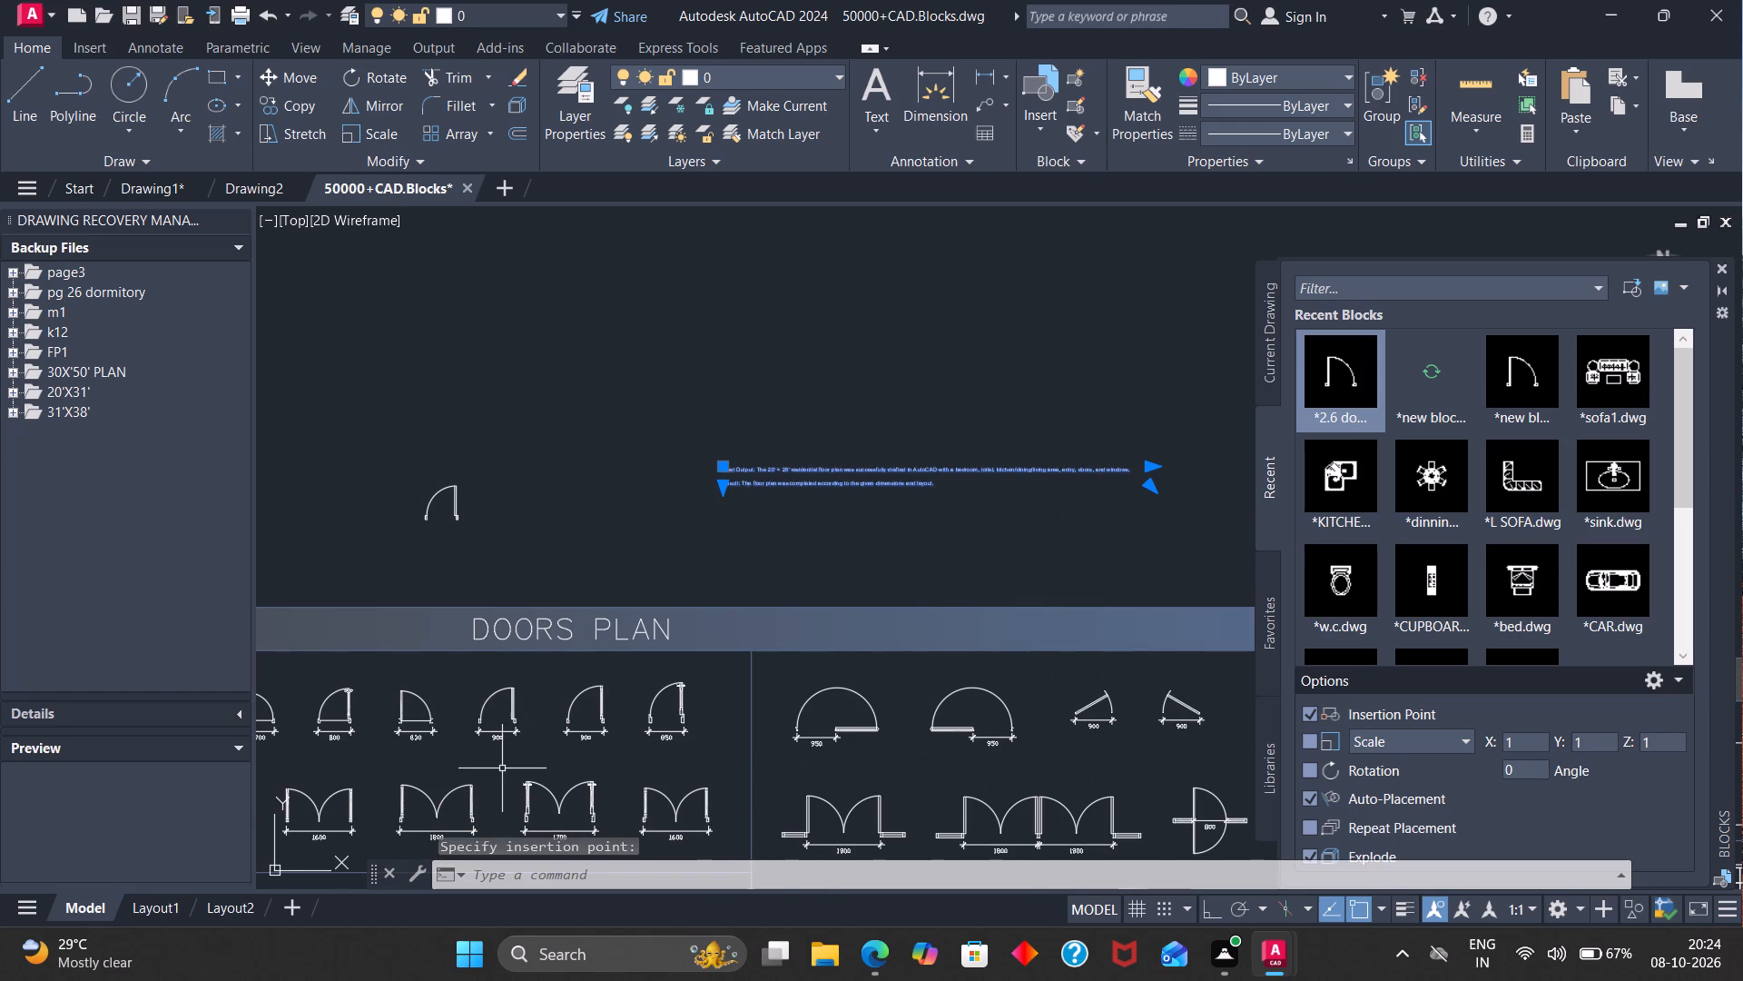
Copy the 1500 double door block, together with the still-selected pasted text, placing the door in the empty area above the DOORS PLAN heading.
scroll(502, 768, down, 2)
scroll(393, 815, up, 4)
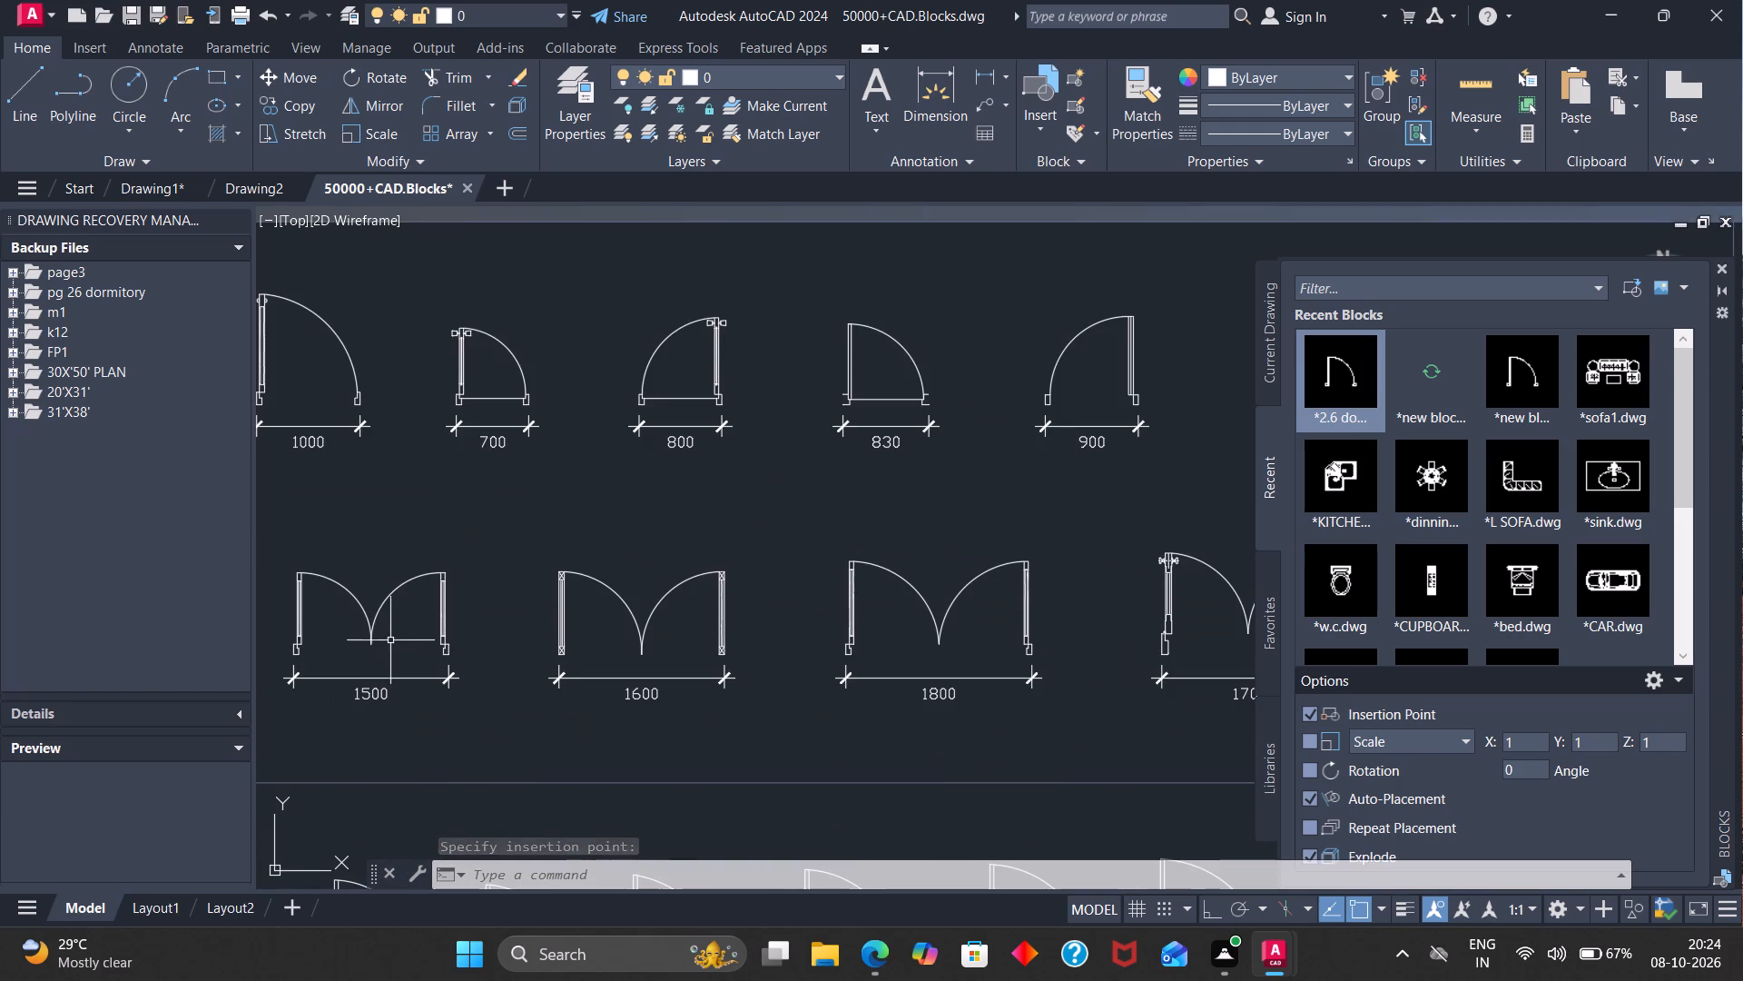
click(369, 638)
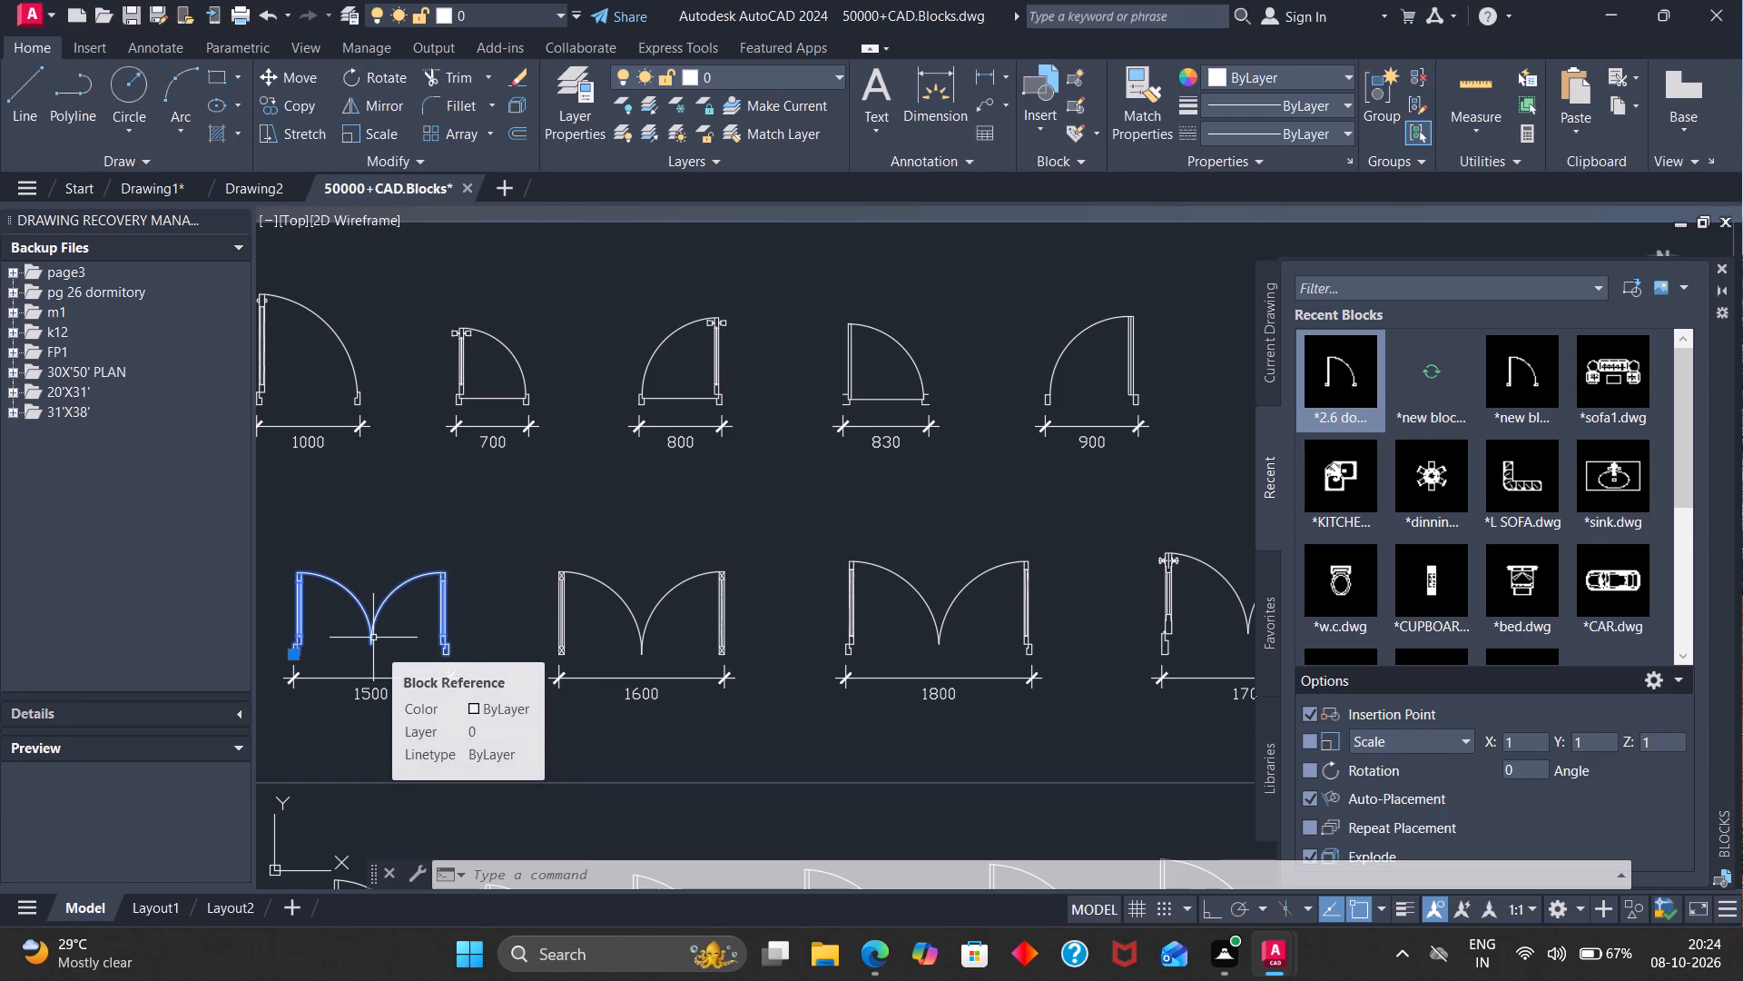
text(co)
key(Return)
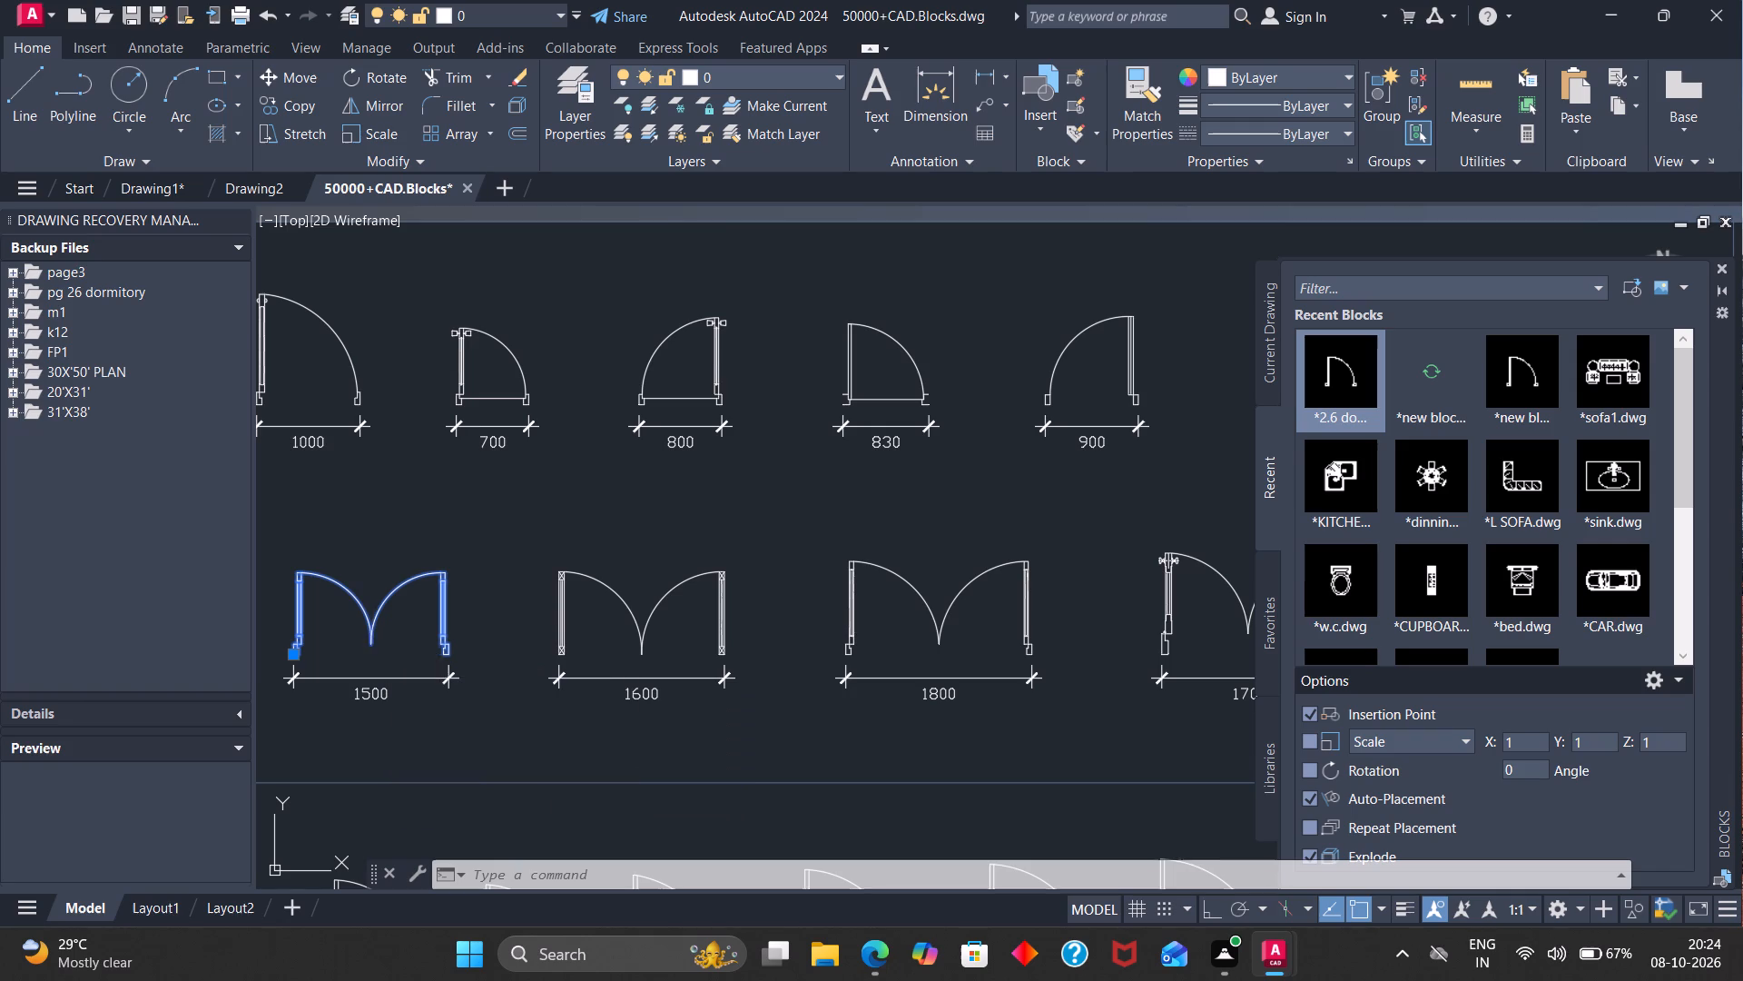
click(366, 646)
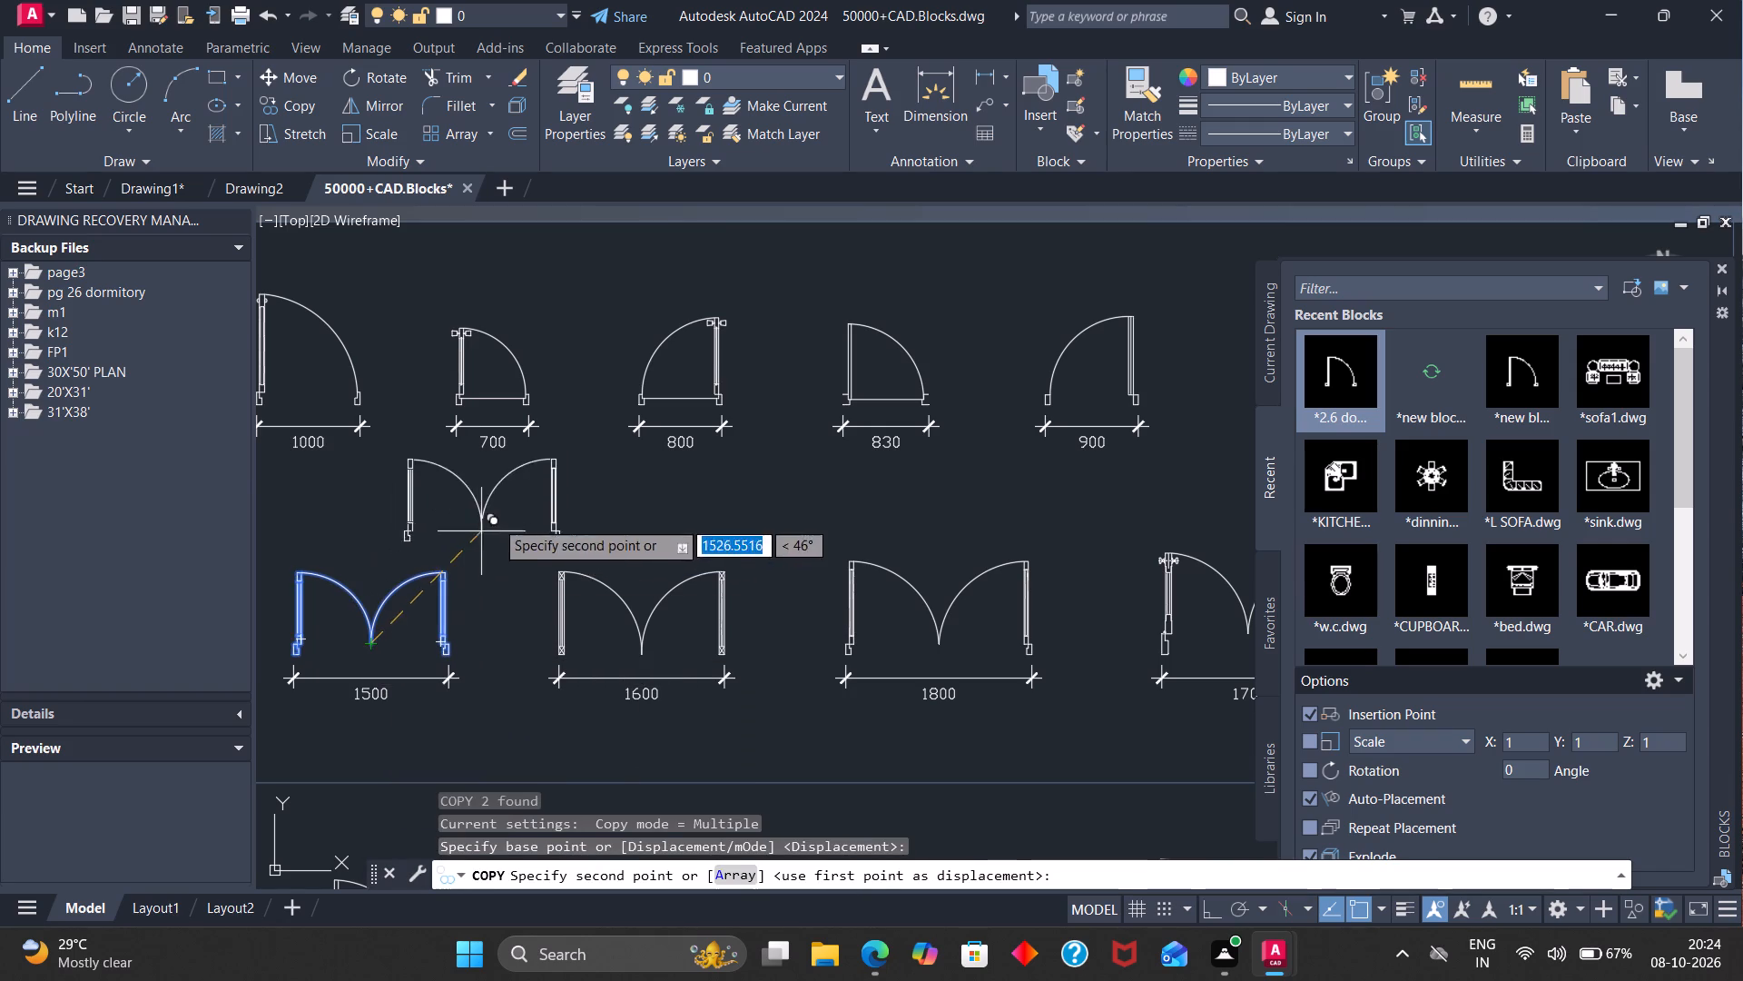
scroll(515, 502, down, 3)
scroll(478, 350, up, 3)
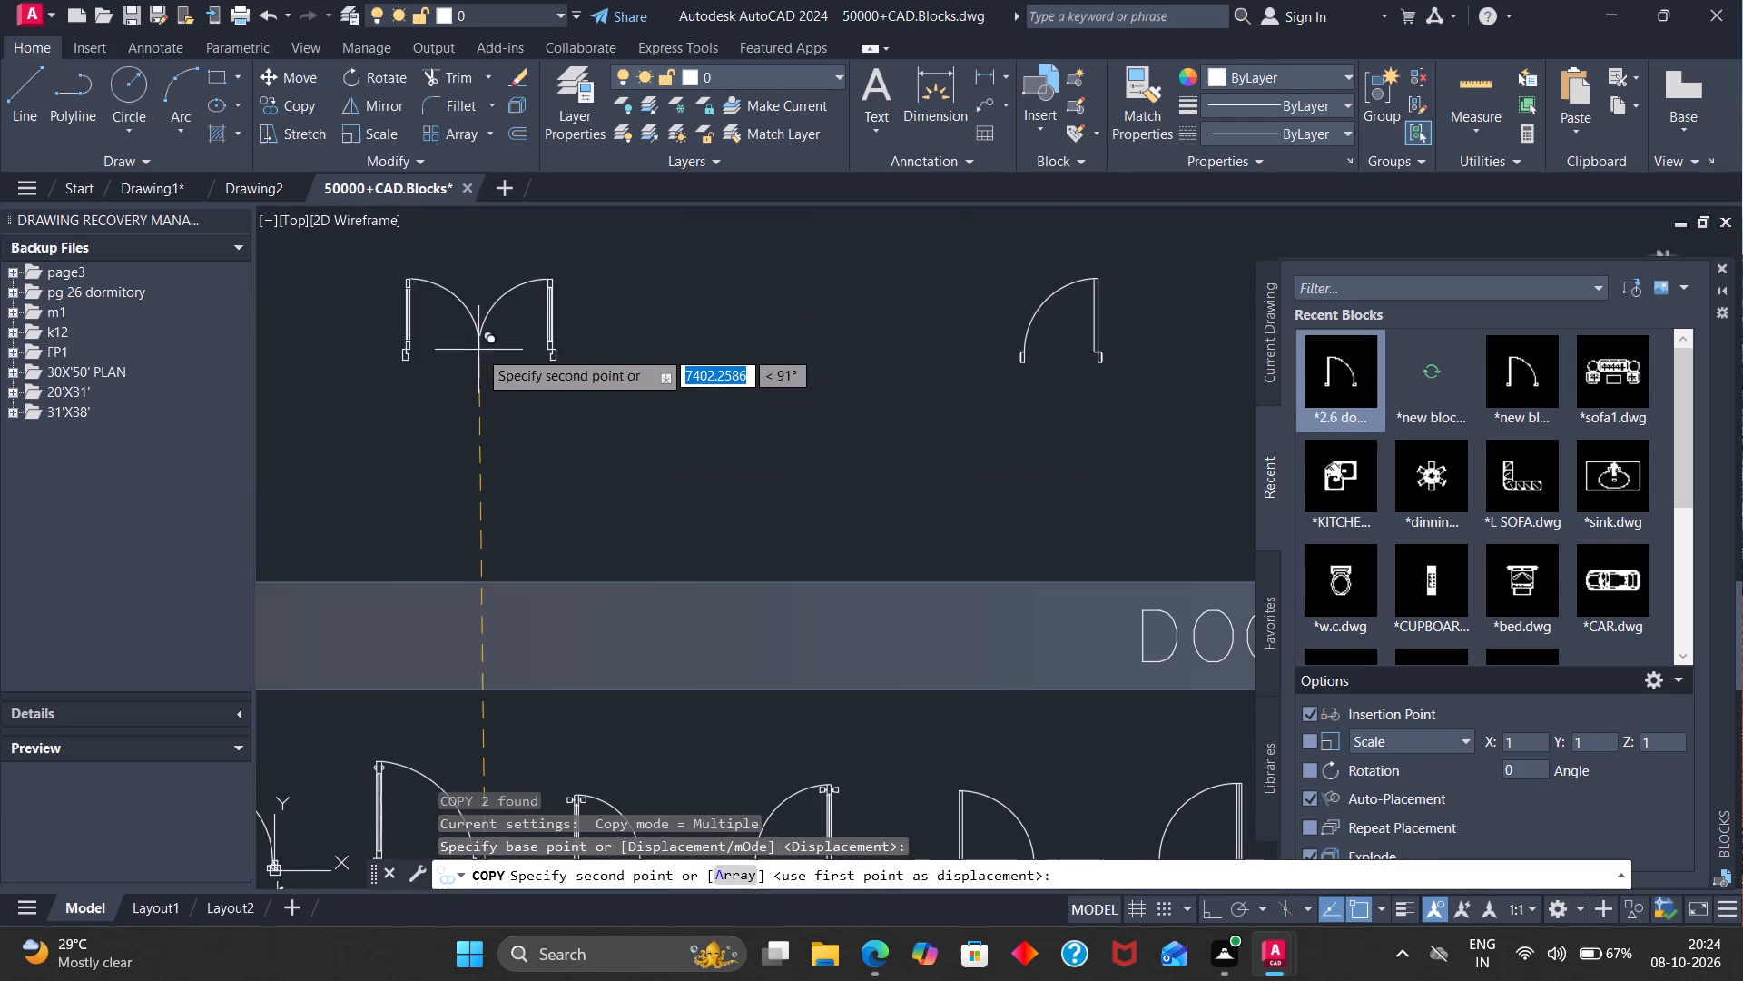
click(491, 415)
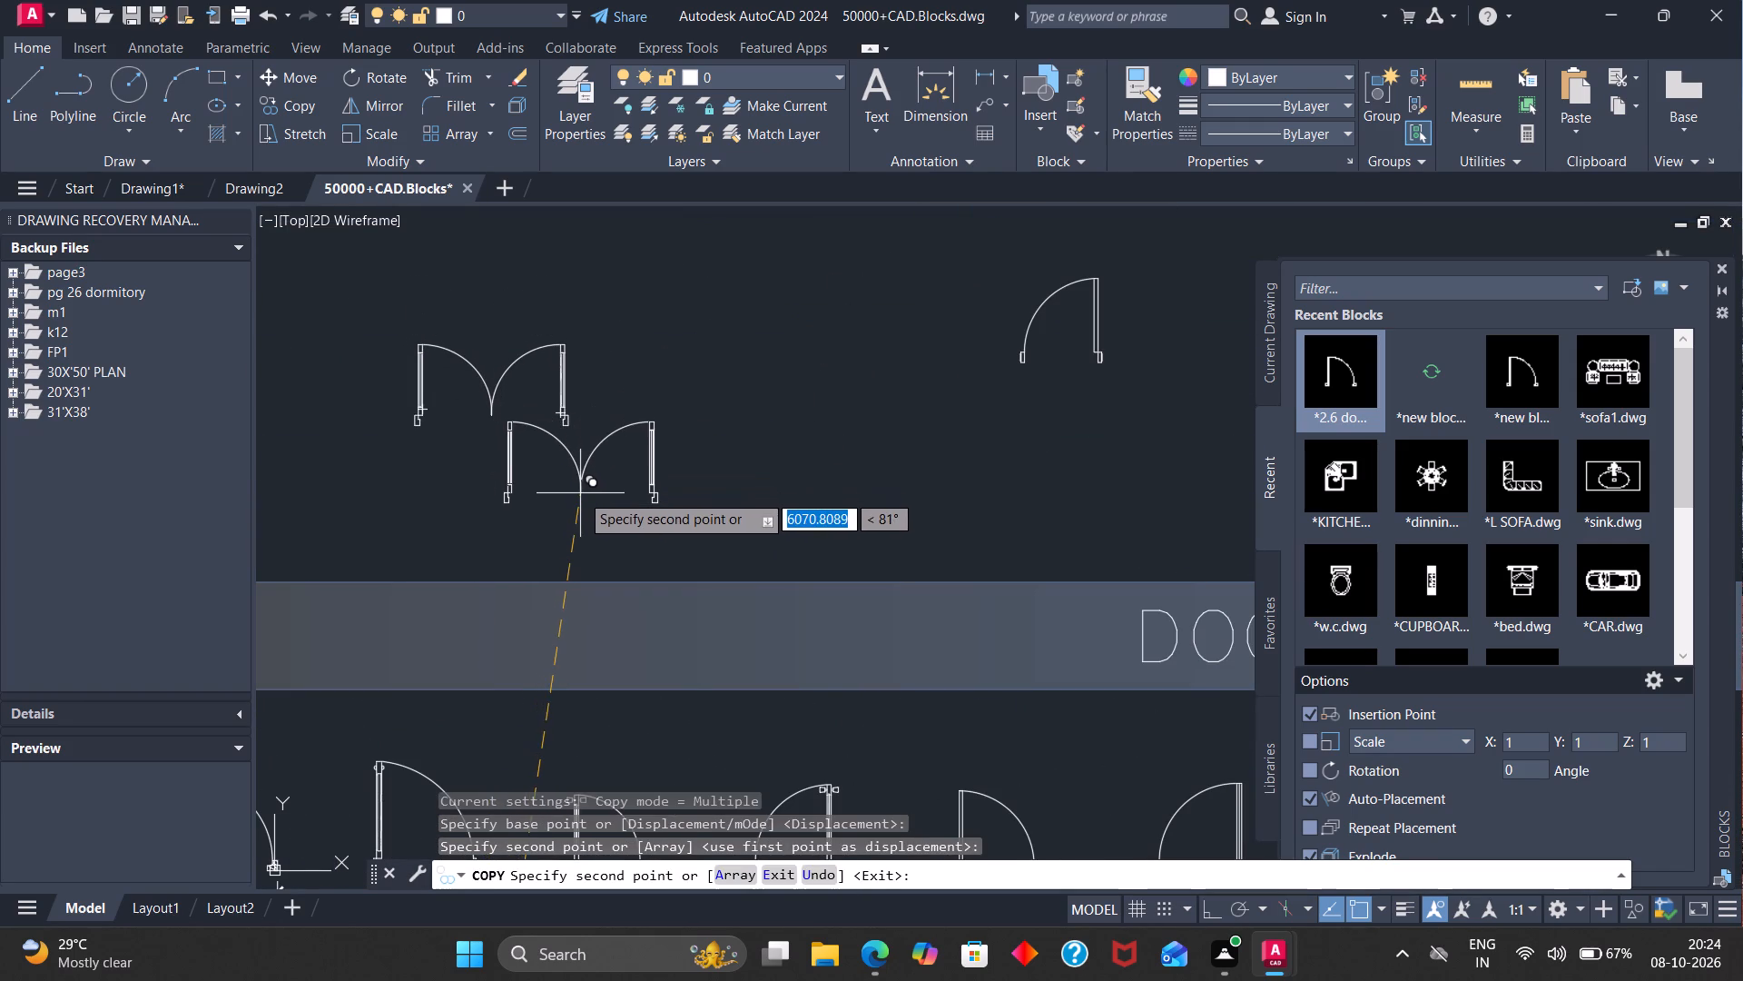
key(Escape)
Open the properties of the copied double door and review its general, geometry and miscellaneous settings.
click(563, 391)
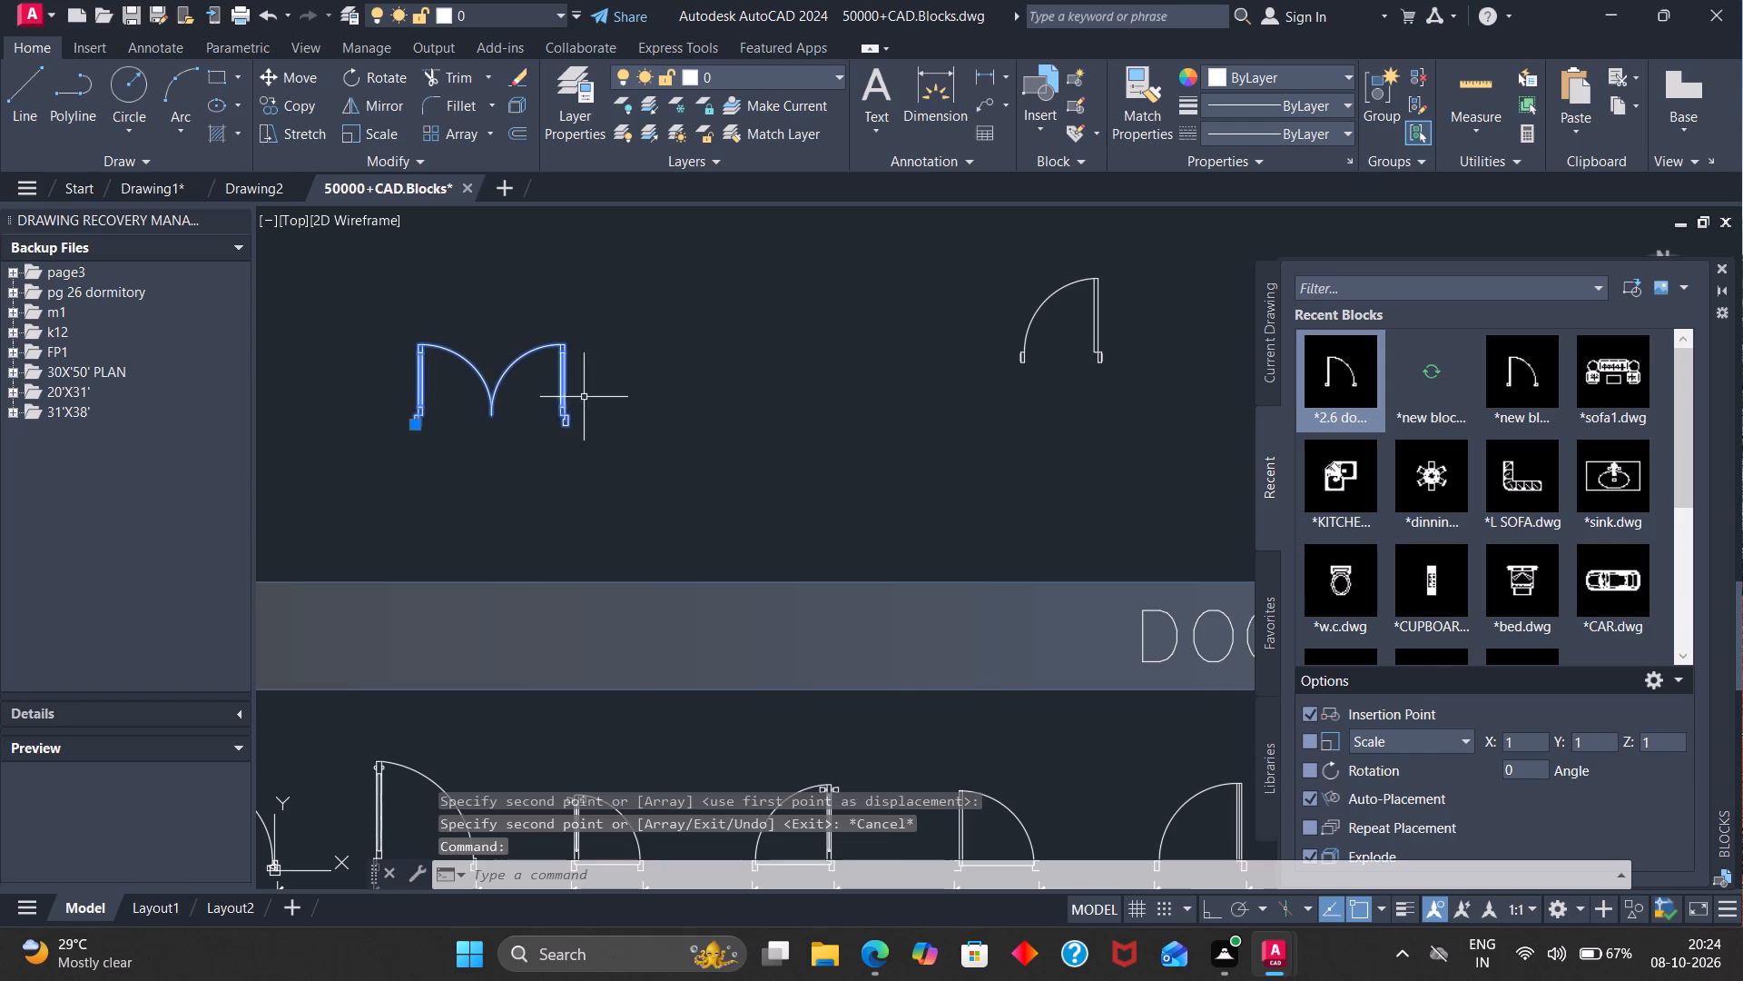
right_click(567, 406)
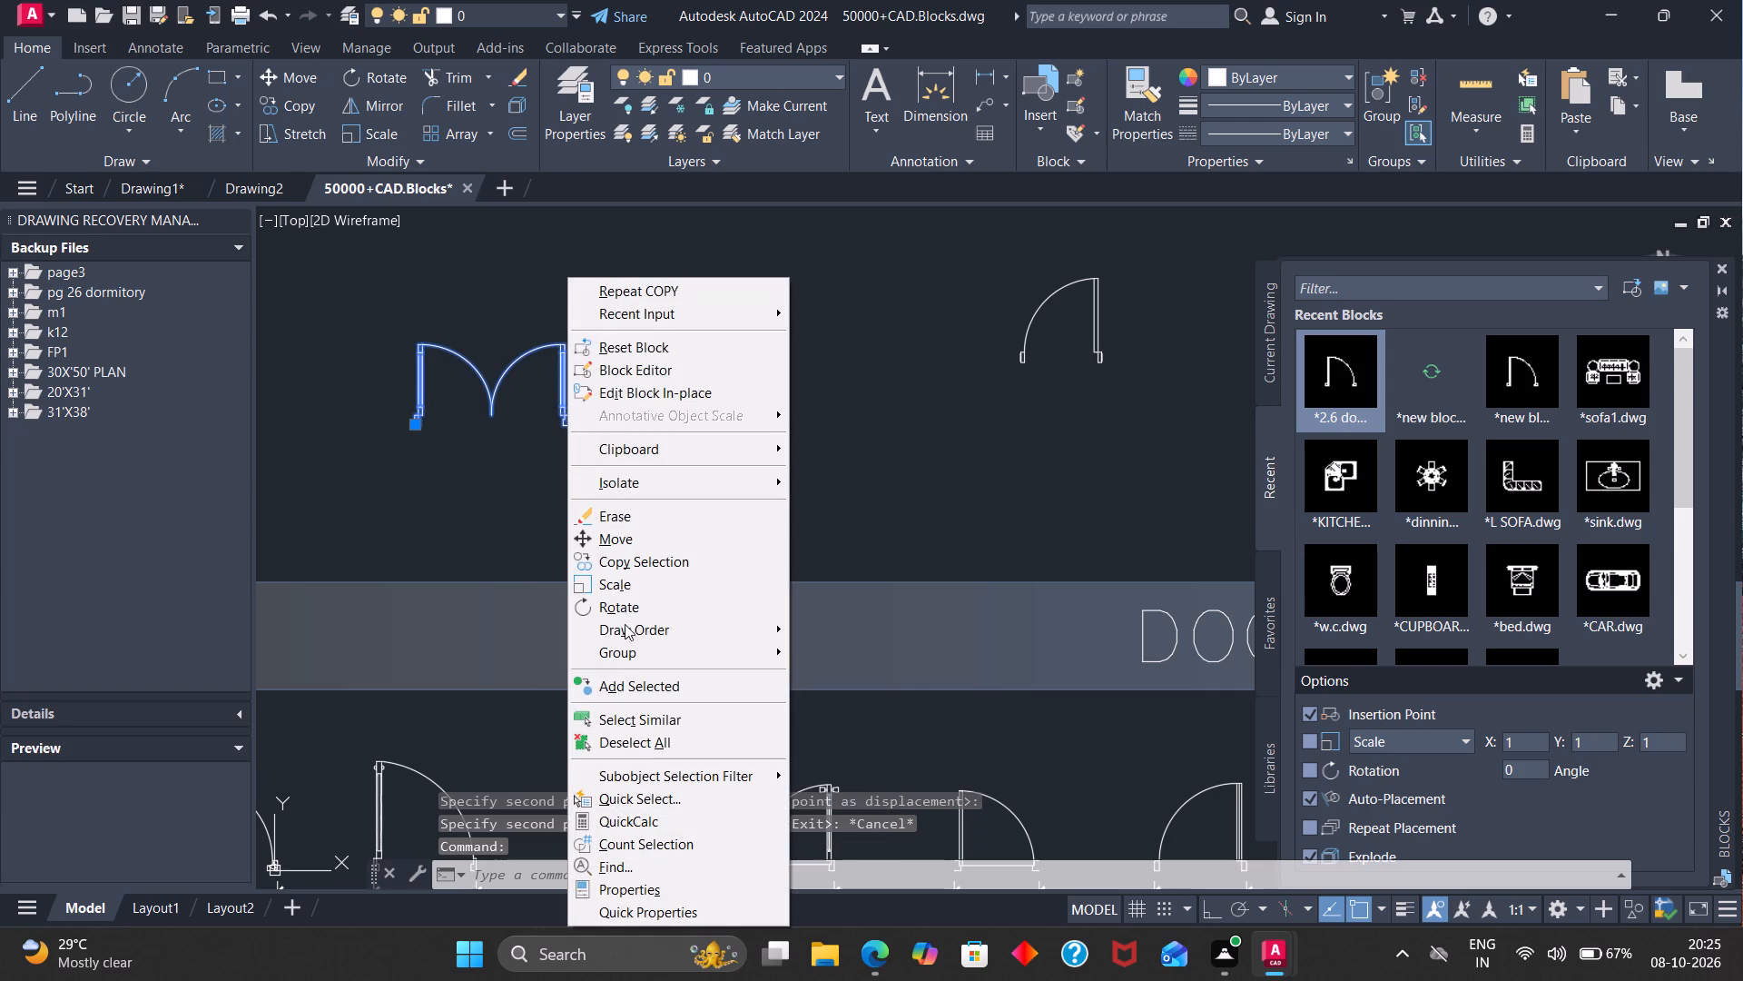
click(696, 891)
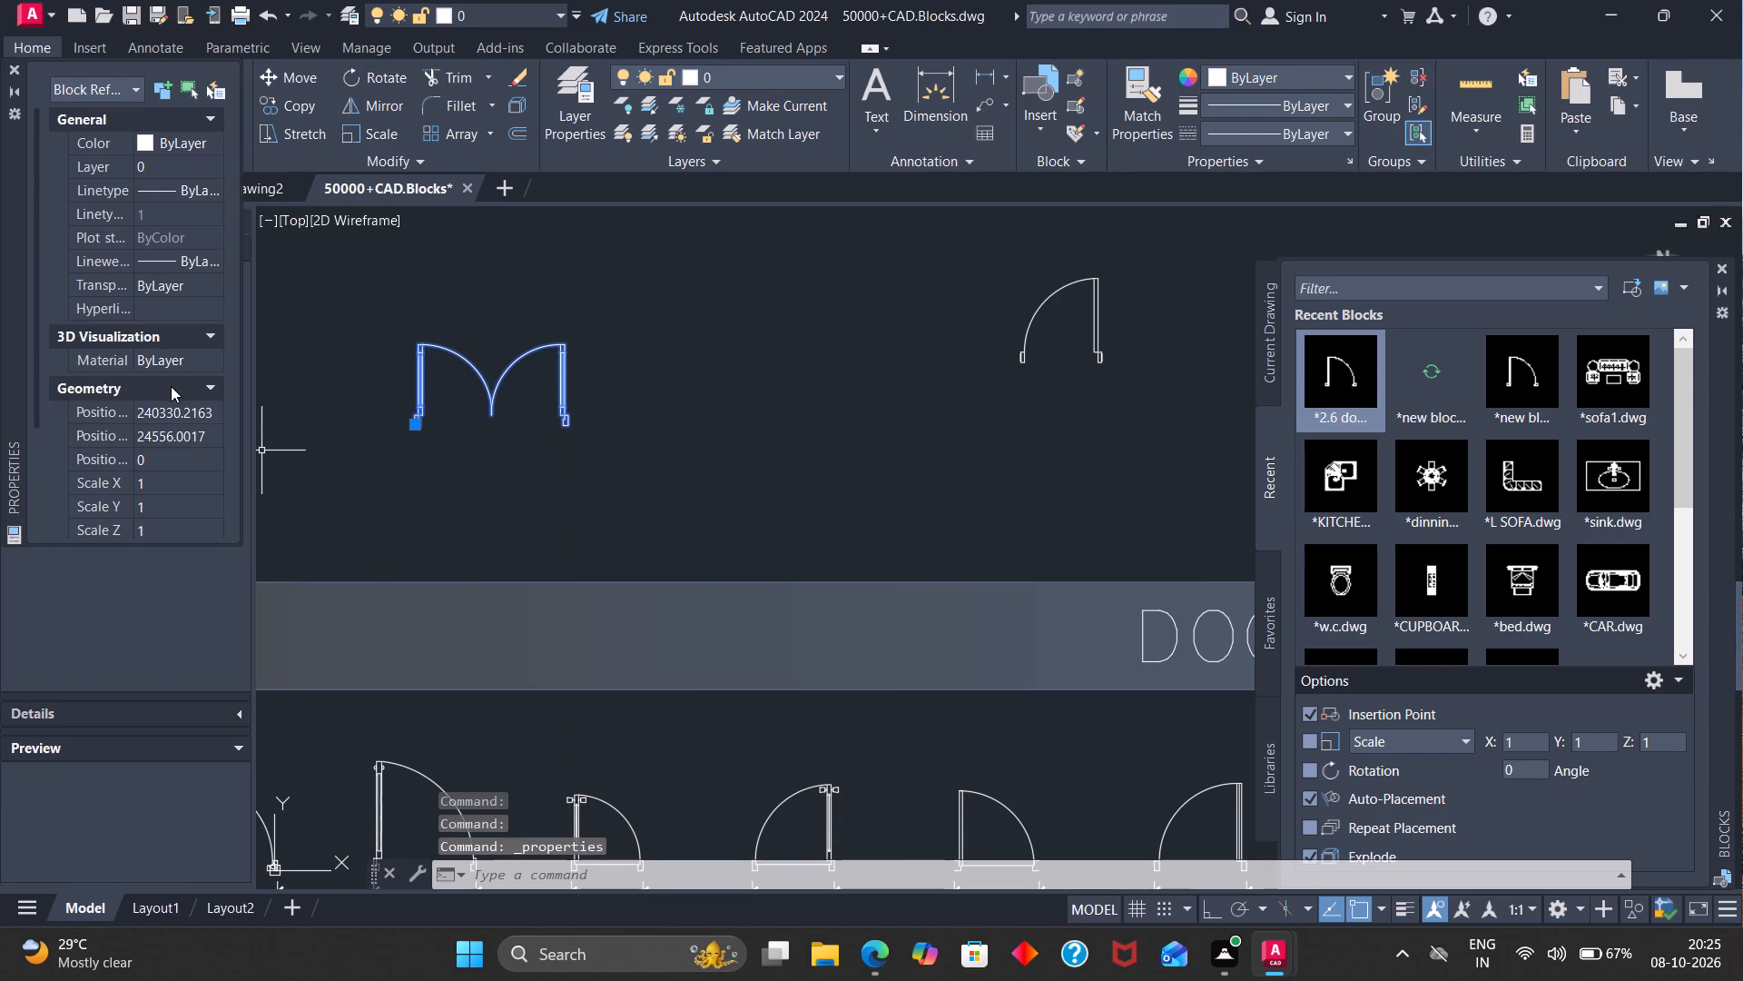
scroll(171, 386, down, 5)
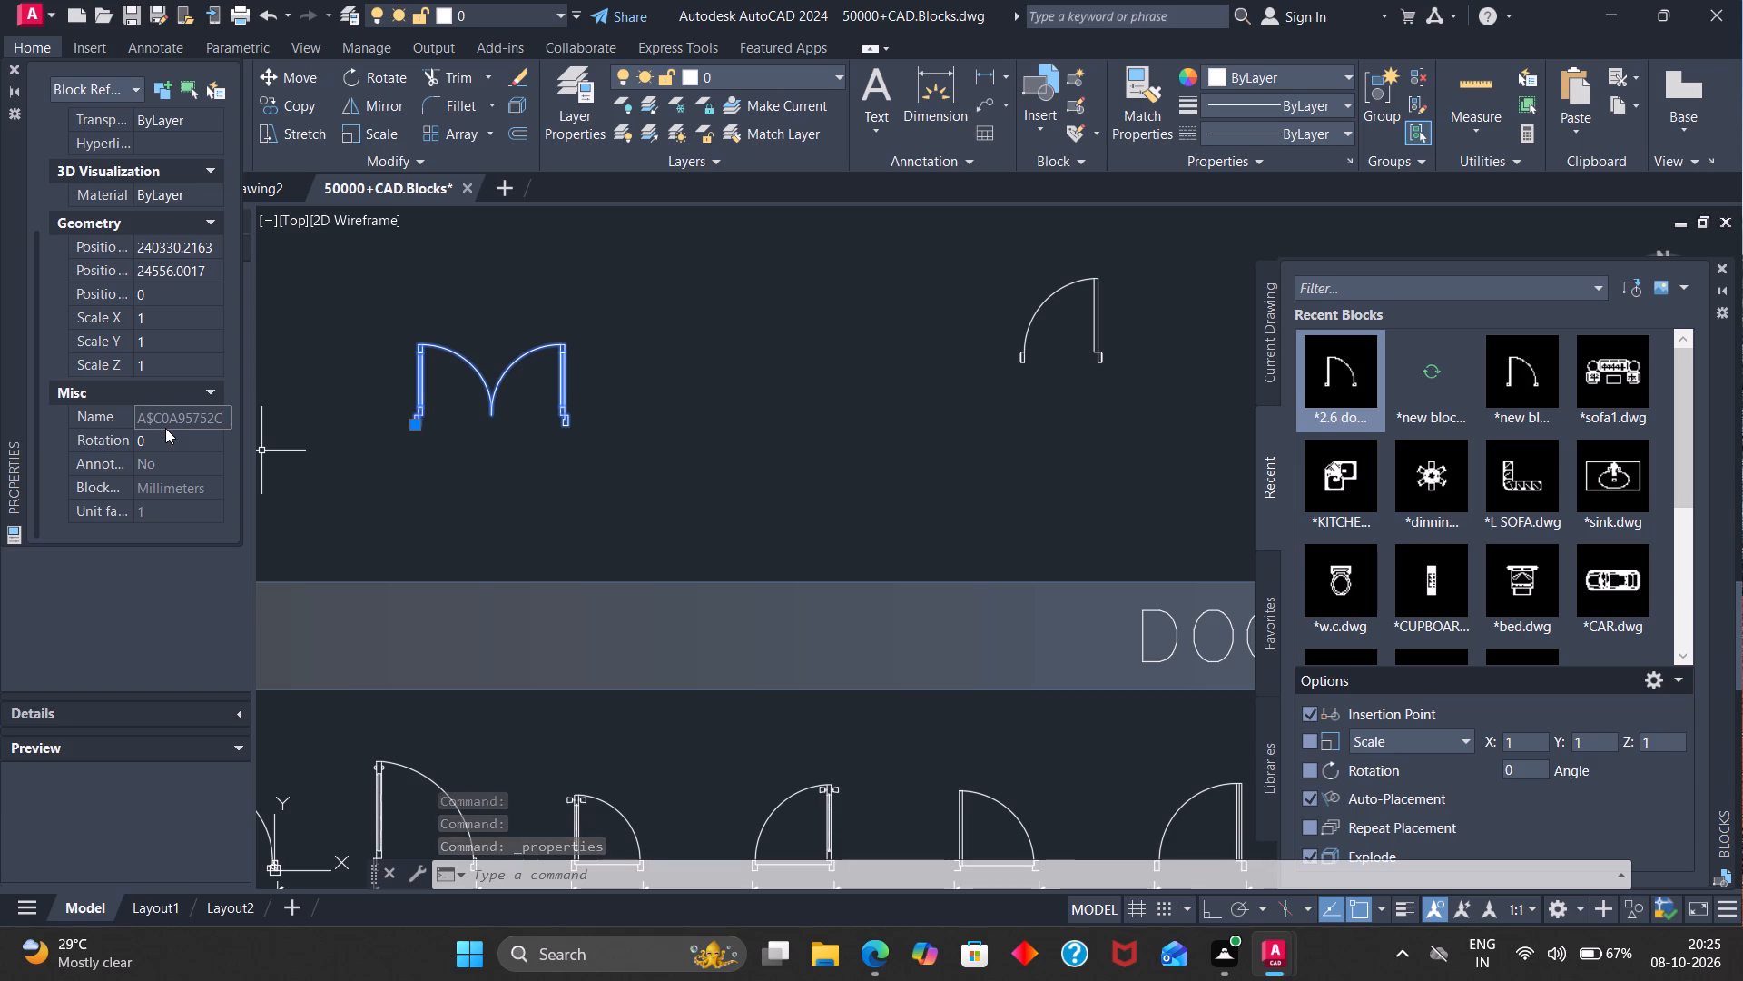
scroll(165, 428, up, 4)
scroll(153, 342, up, 7)
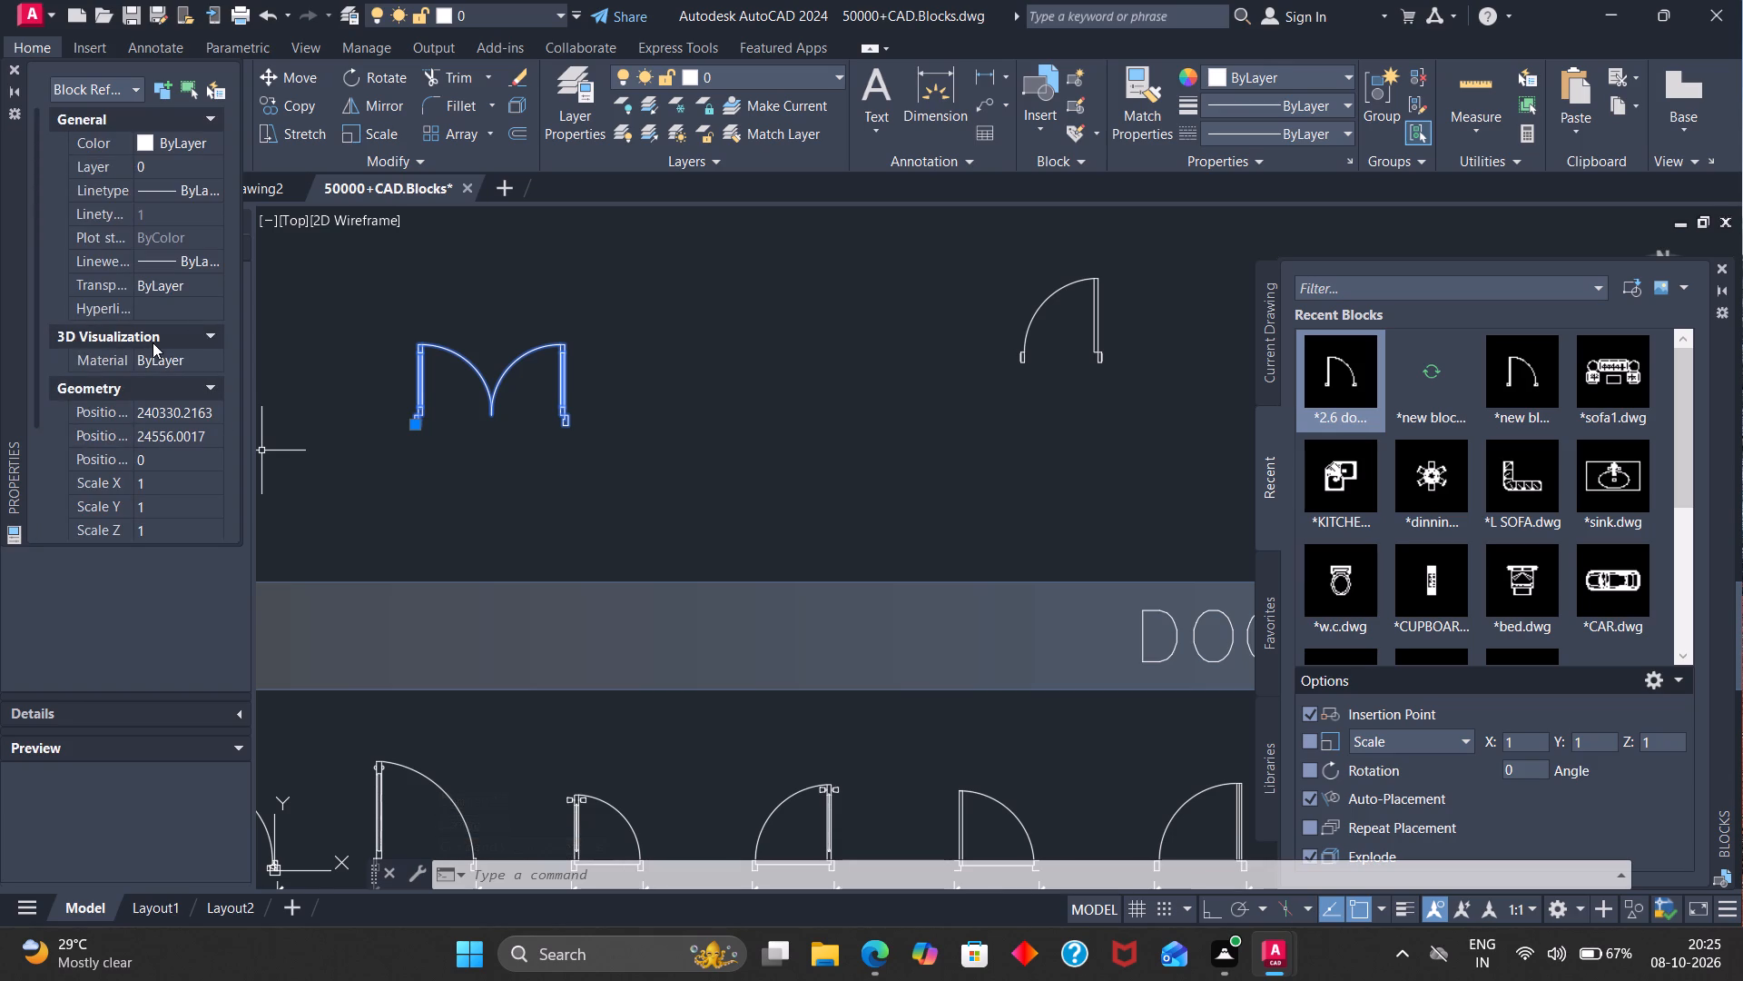
scroll(362, 419, down, 6)
scroll(362, 419, up, 8)
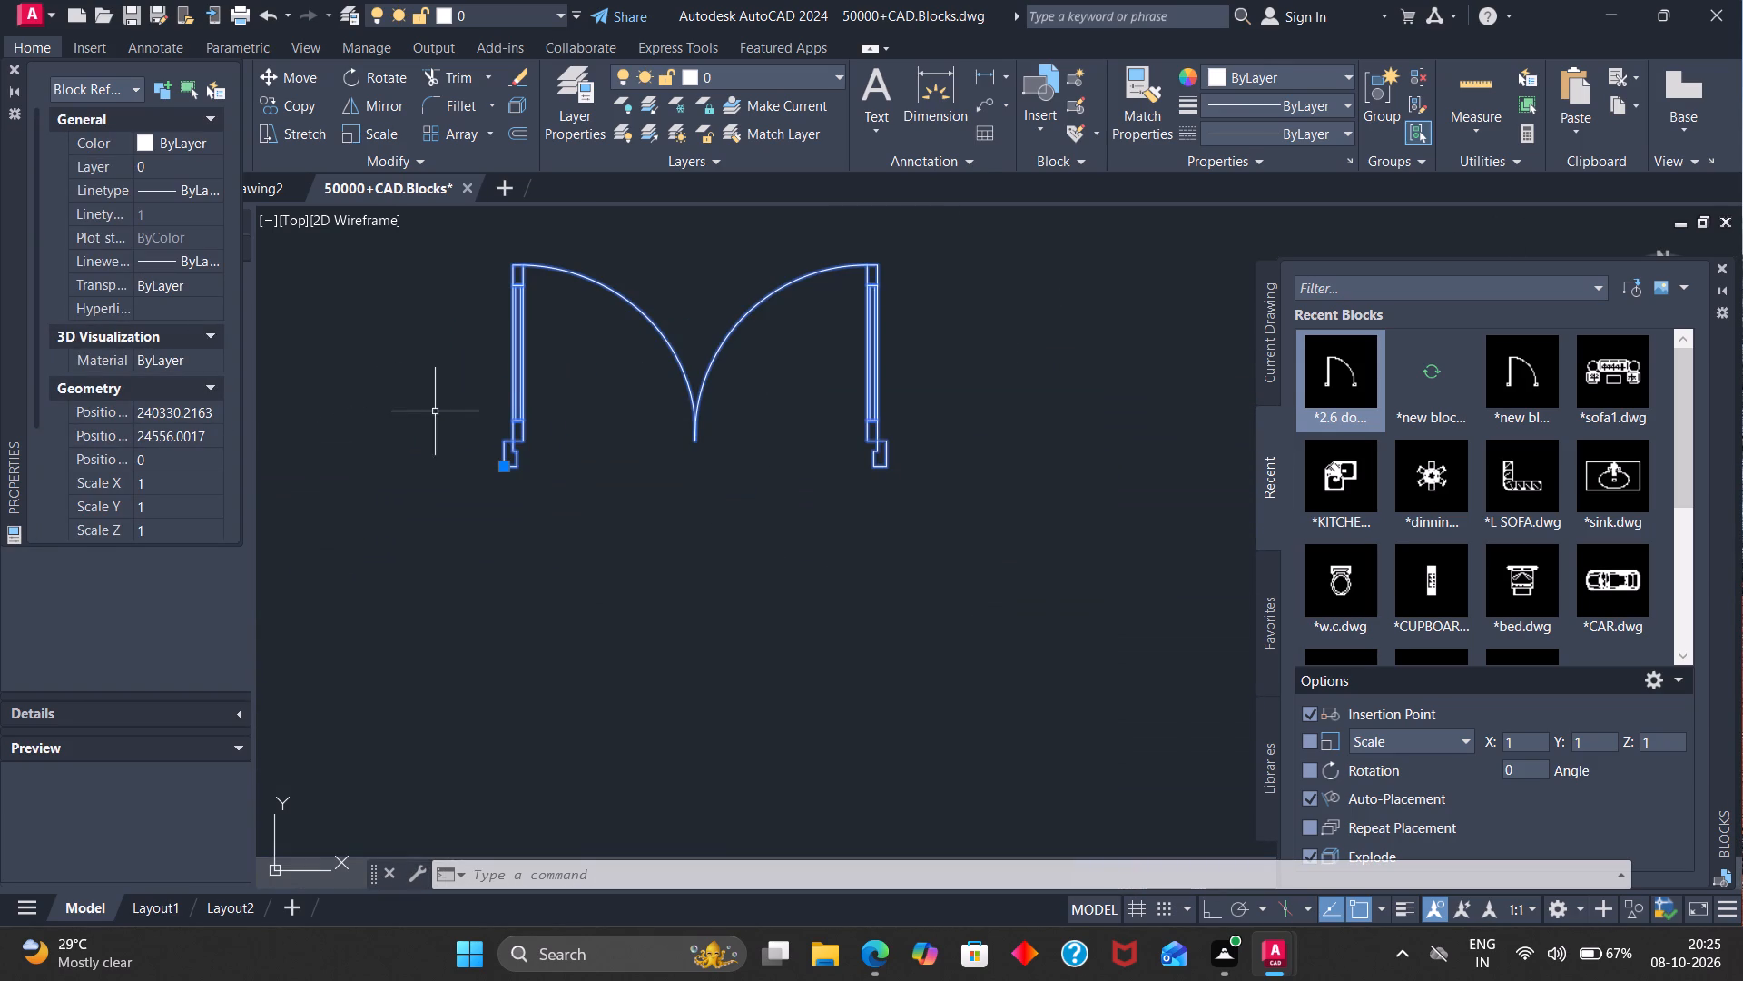
Examine the block unit and unit factor of the copied double door, and clear the selection.
click(509, 384)
click(522, 380)
click(530, 377)
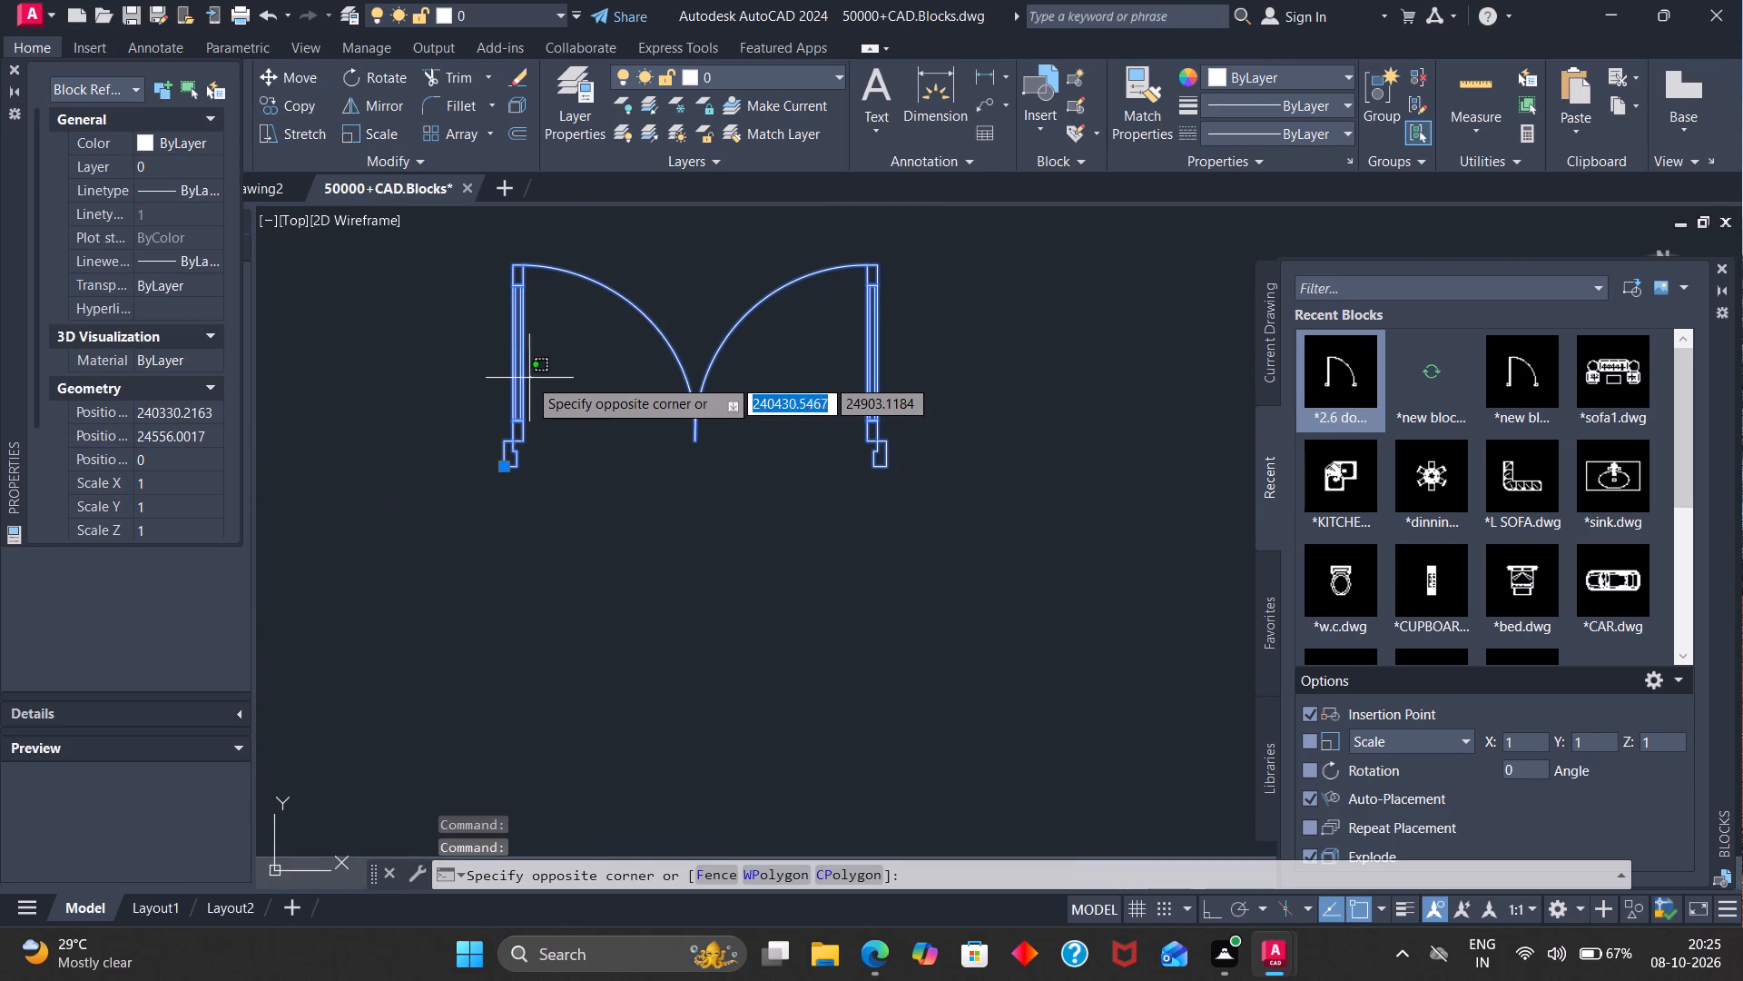
key(Escape)
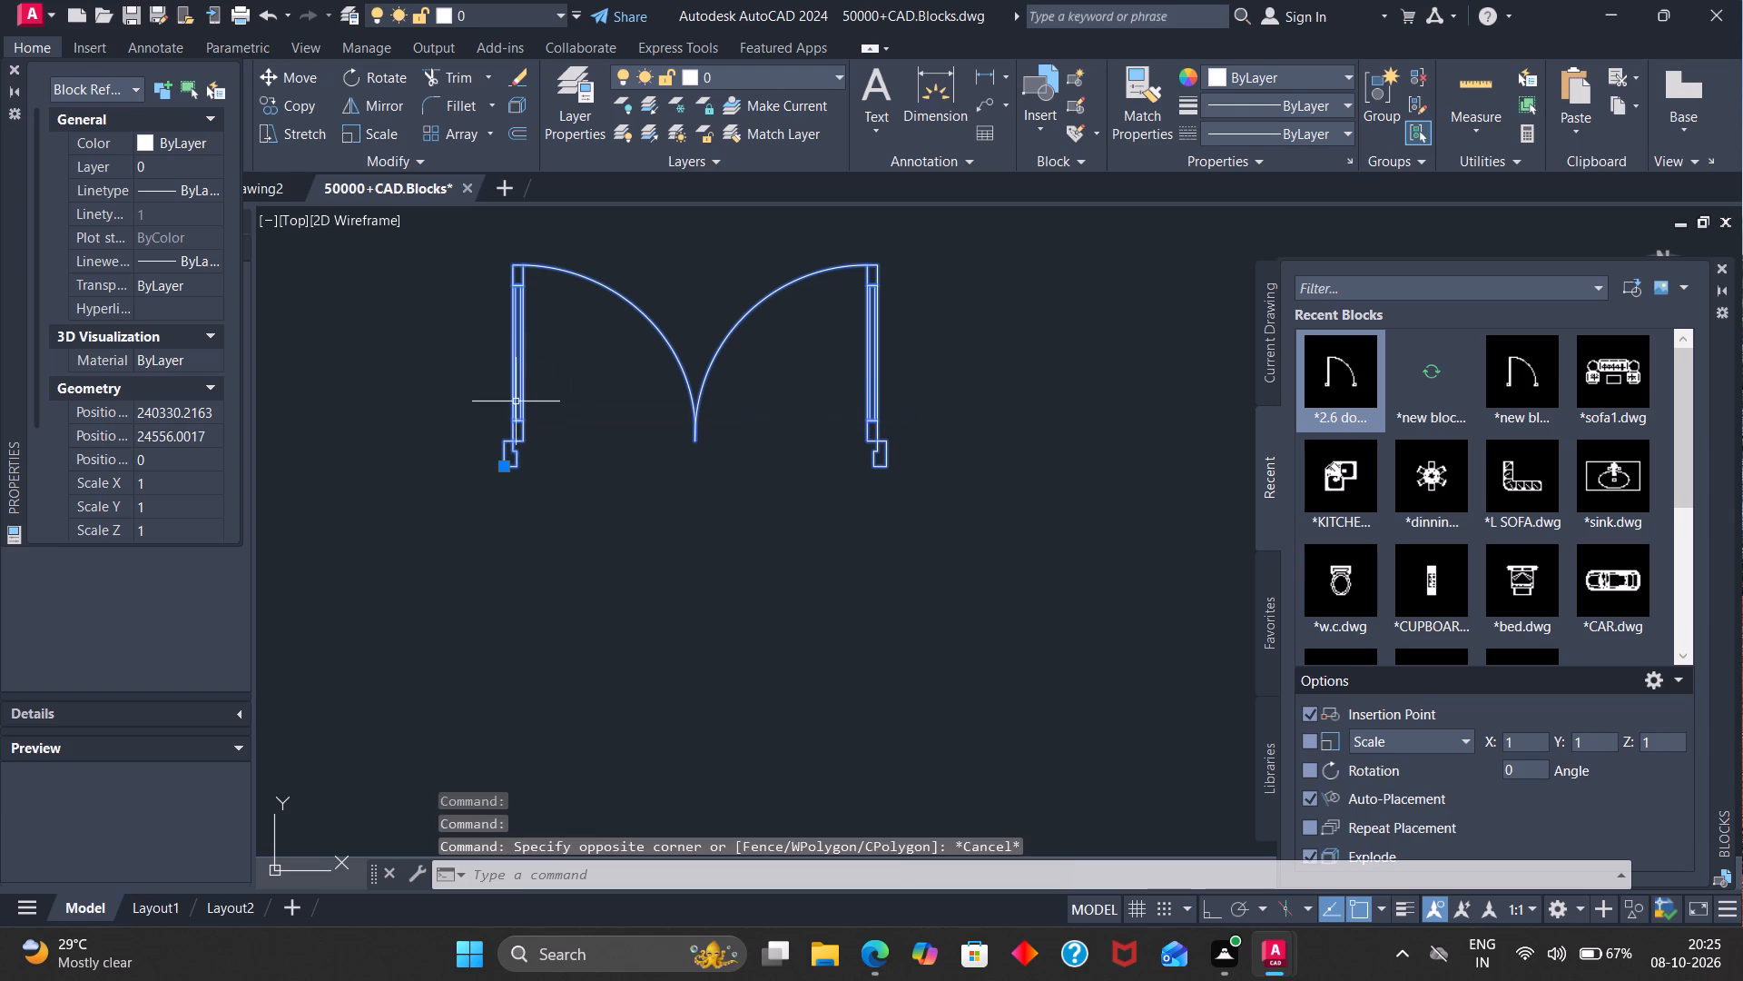
key(Escape)
click(516, 402)
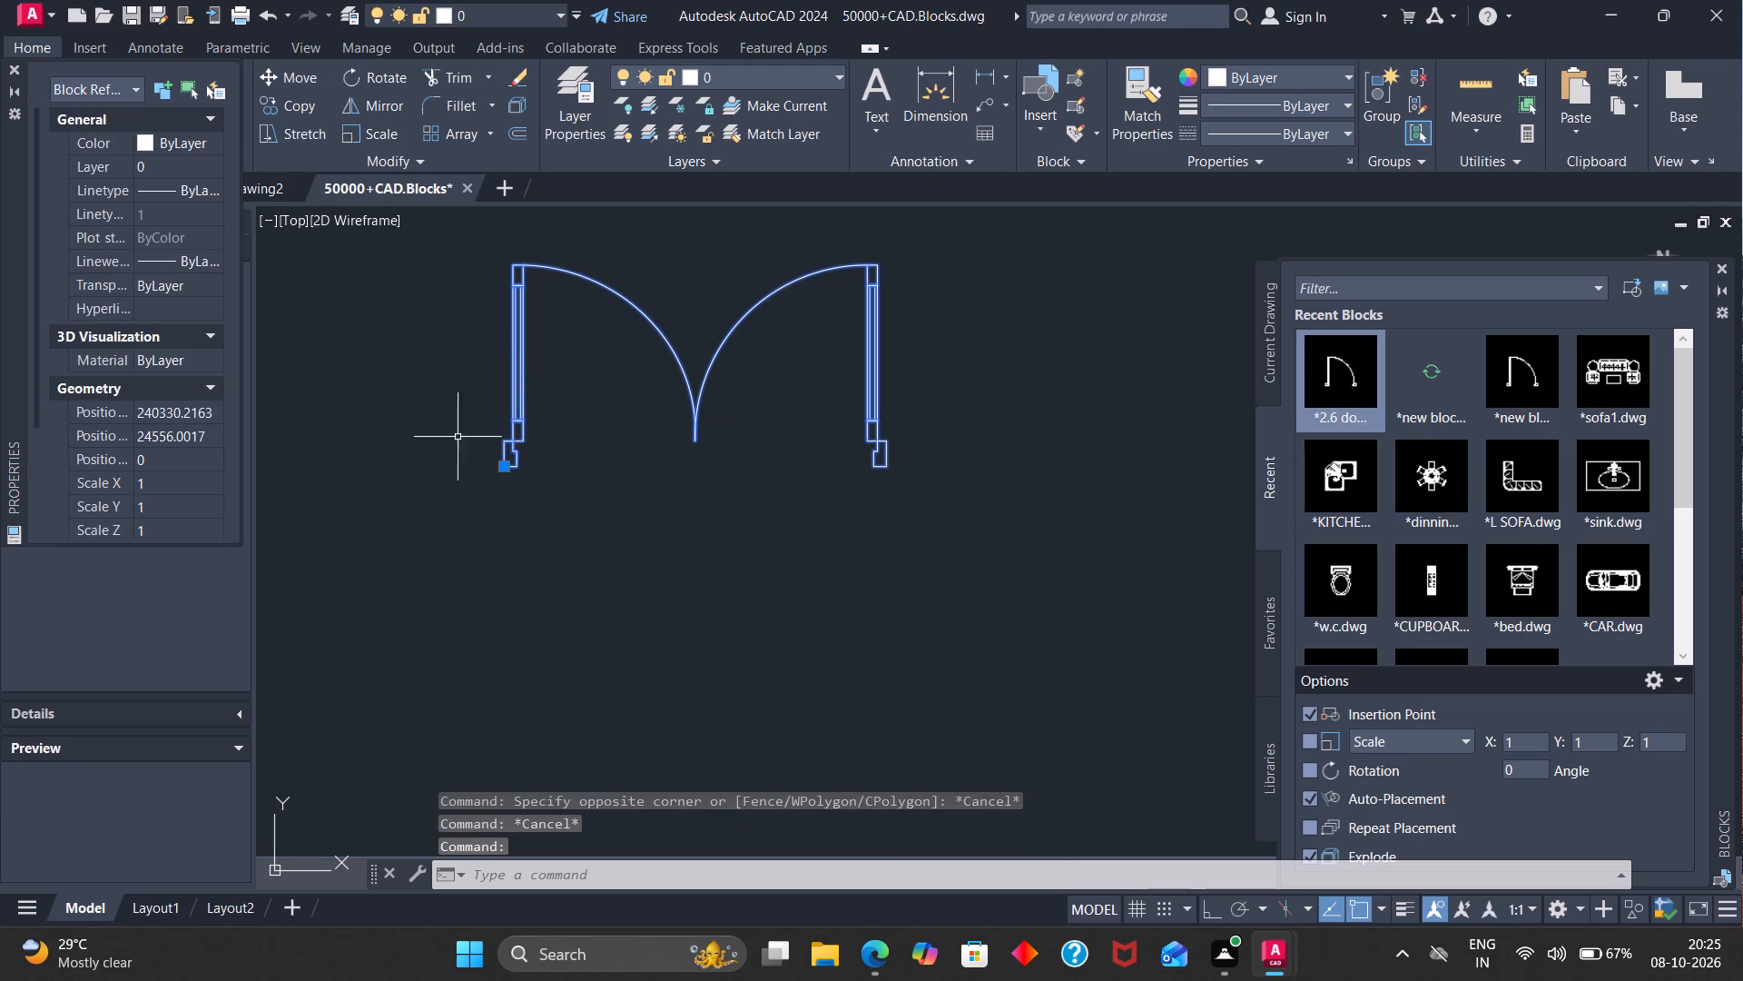
scroll(143, 400, down, 3)
scroll(143, 400, up, 3)
scroll(143, 400, down, 4)
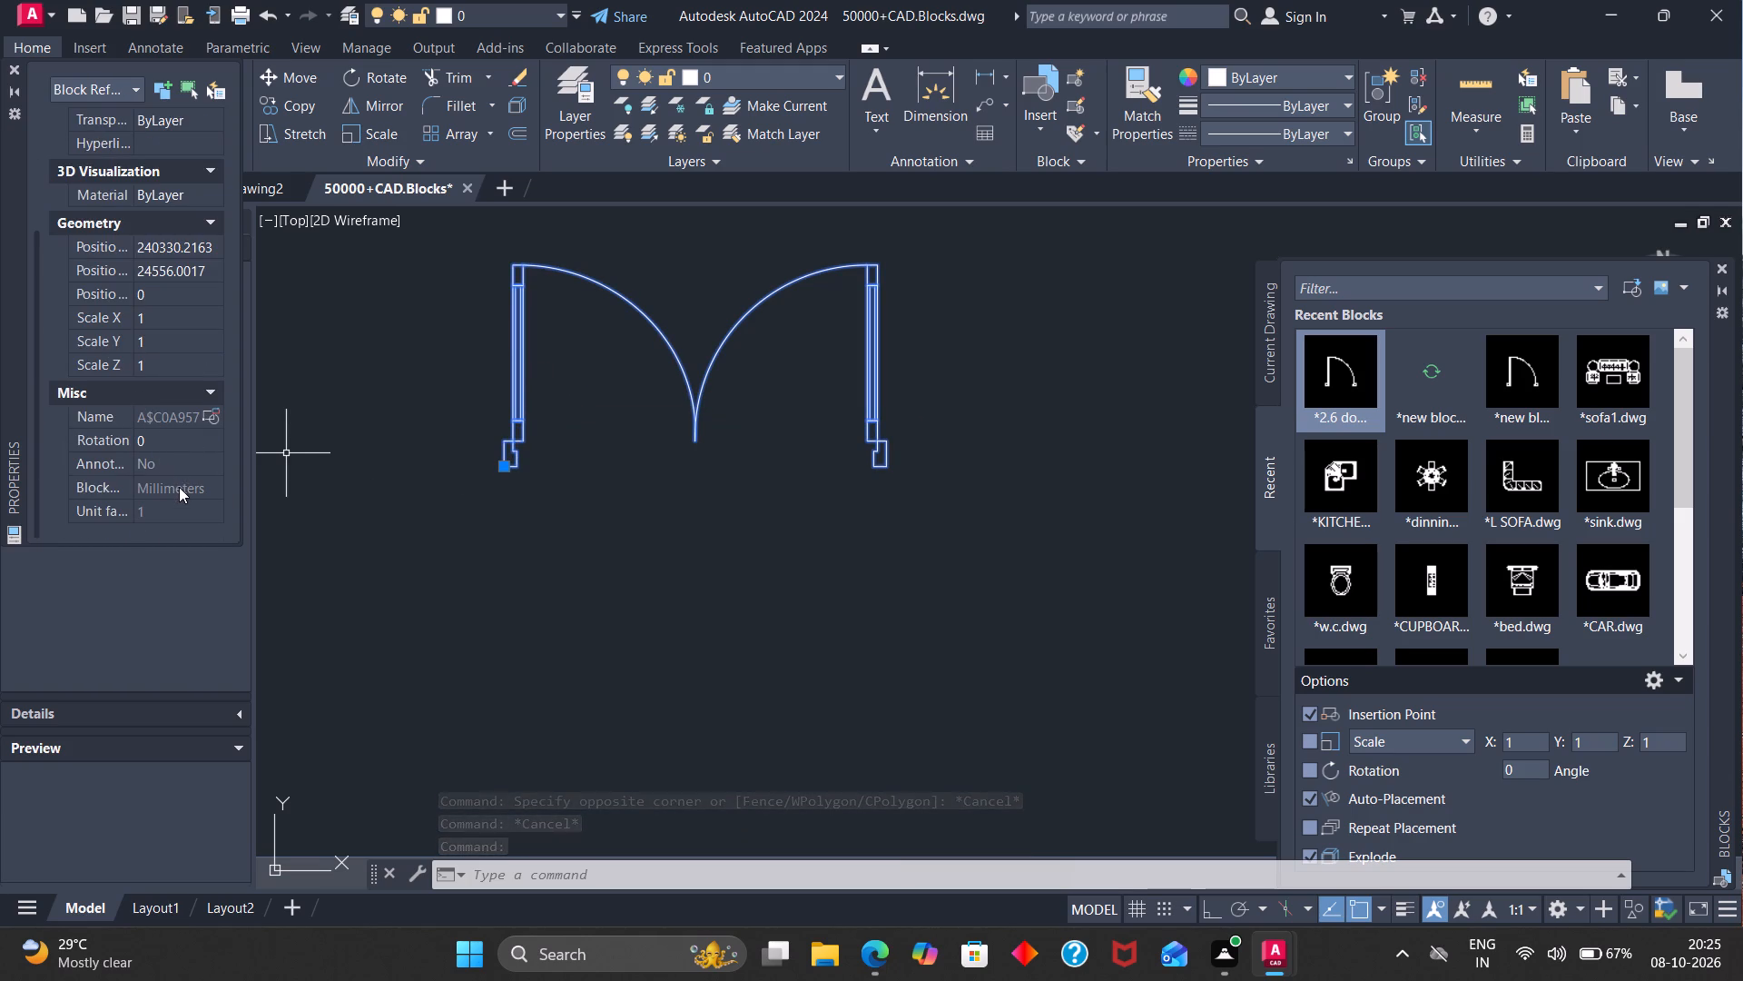
click(179, 487)
click(192, 488)
click(172, 502)
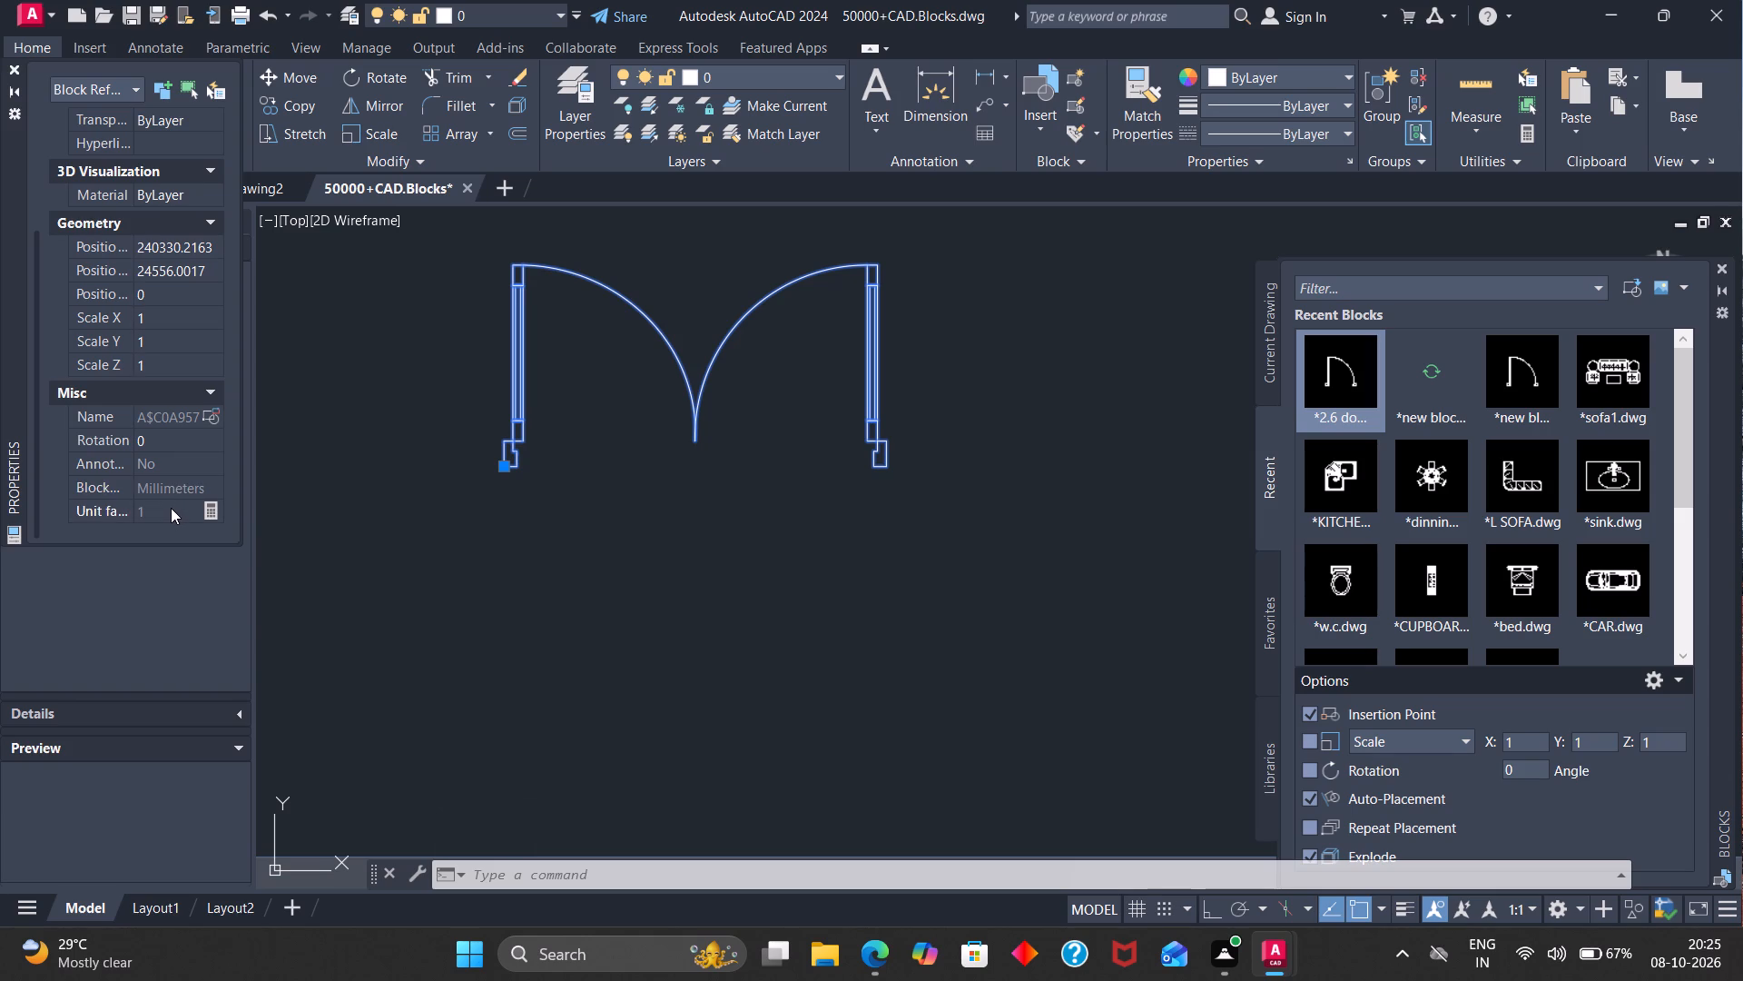
key(Escape)
key(Escape)
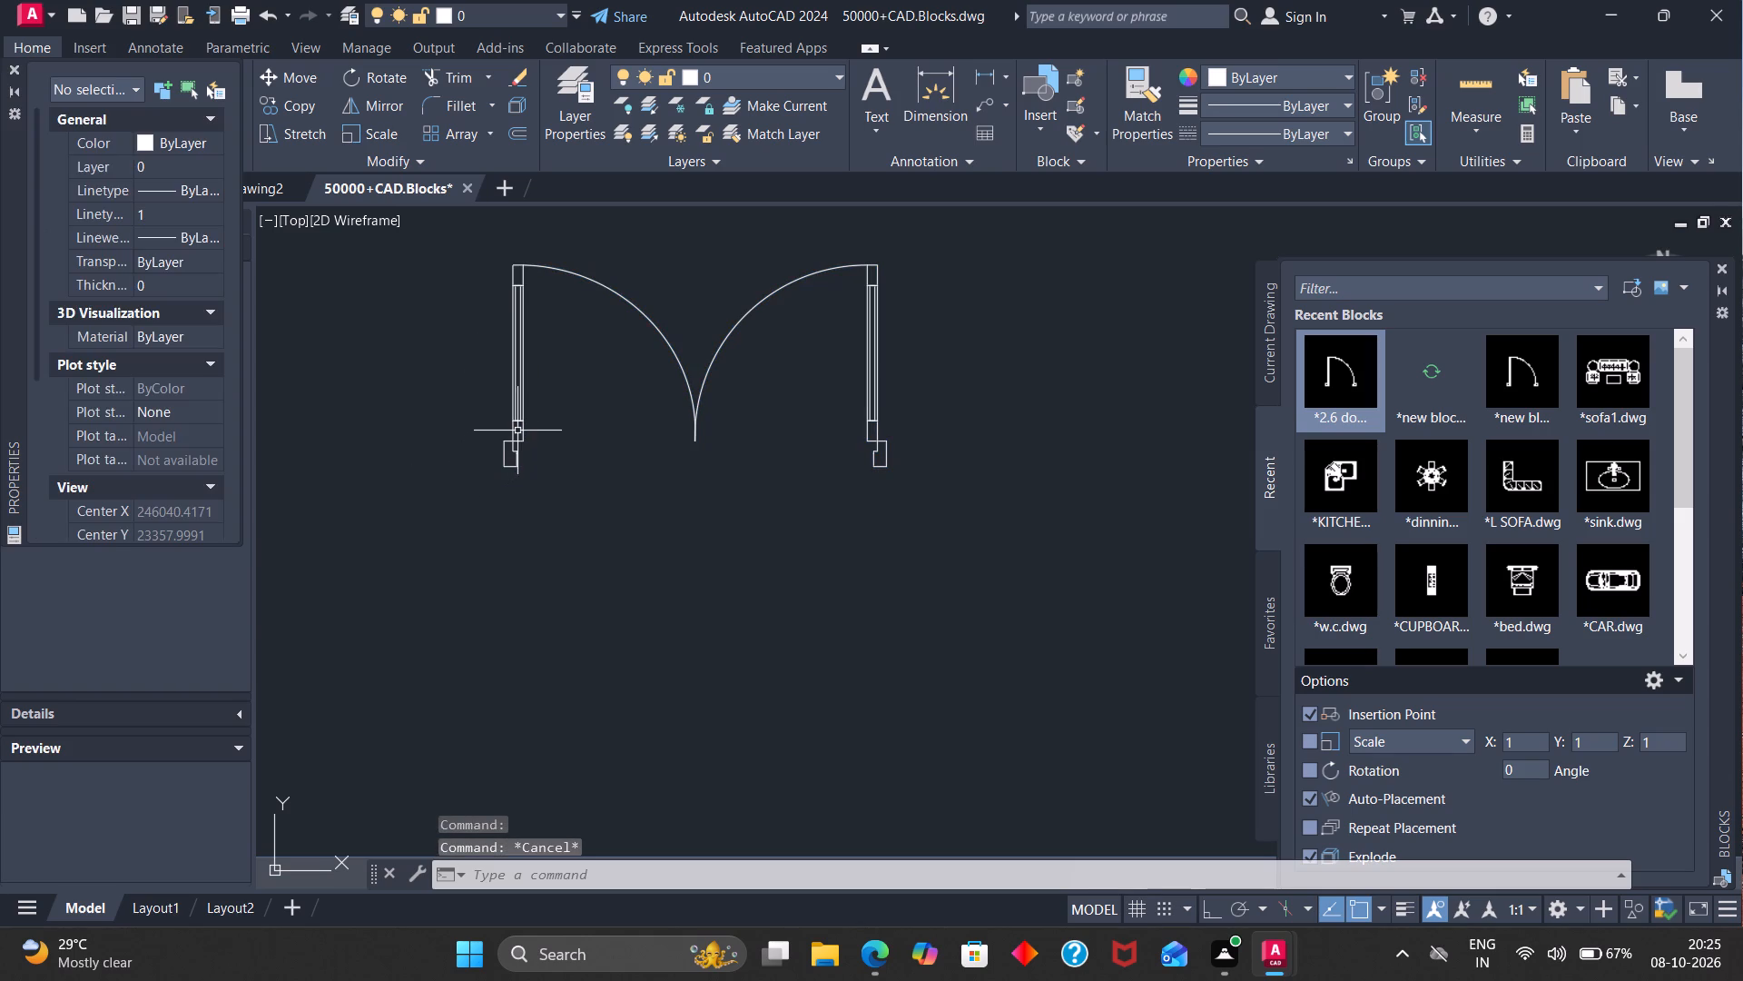
Check the drawing's unit settings with the UNITS command, leaving them as they are.
key(BackSpace)
click(521, 424)
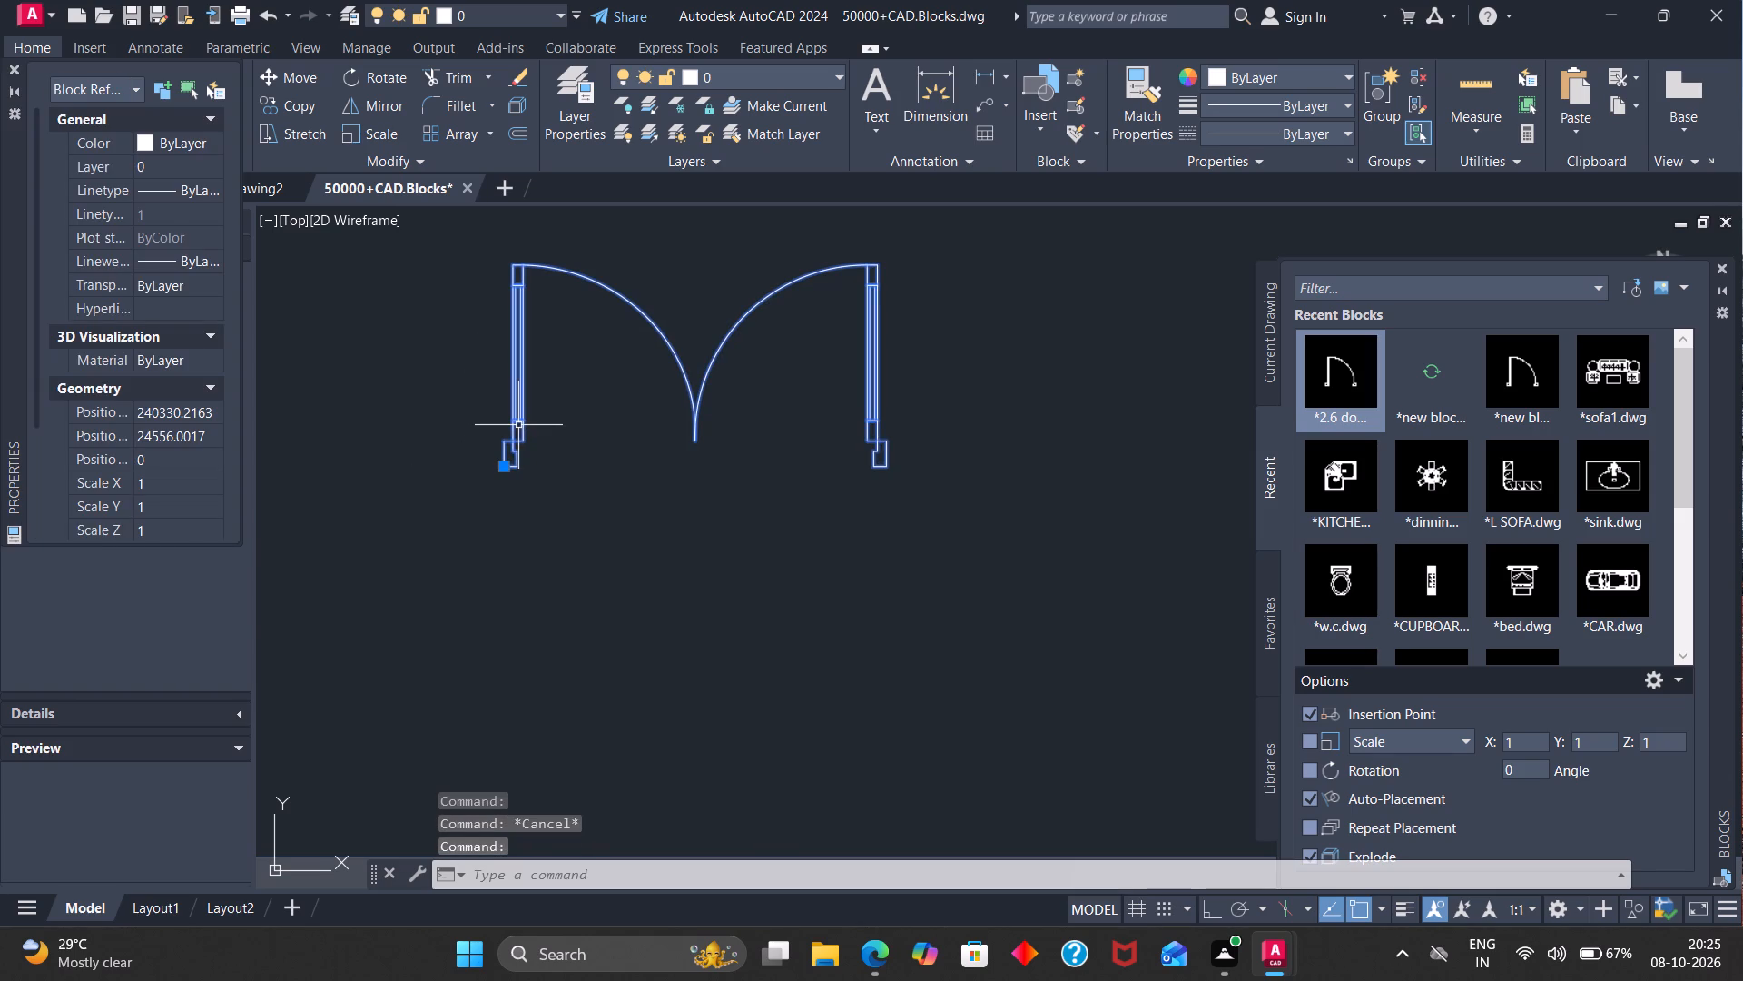
key(u)
key(n)
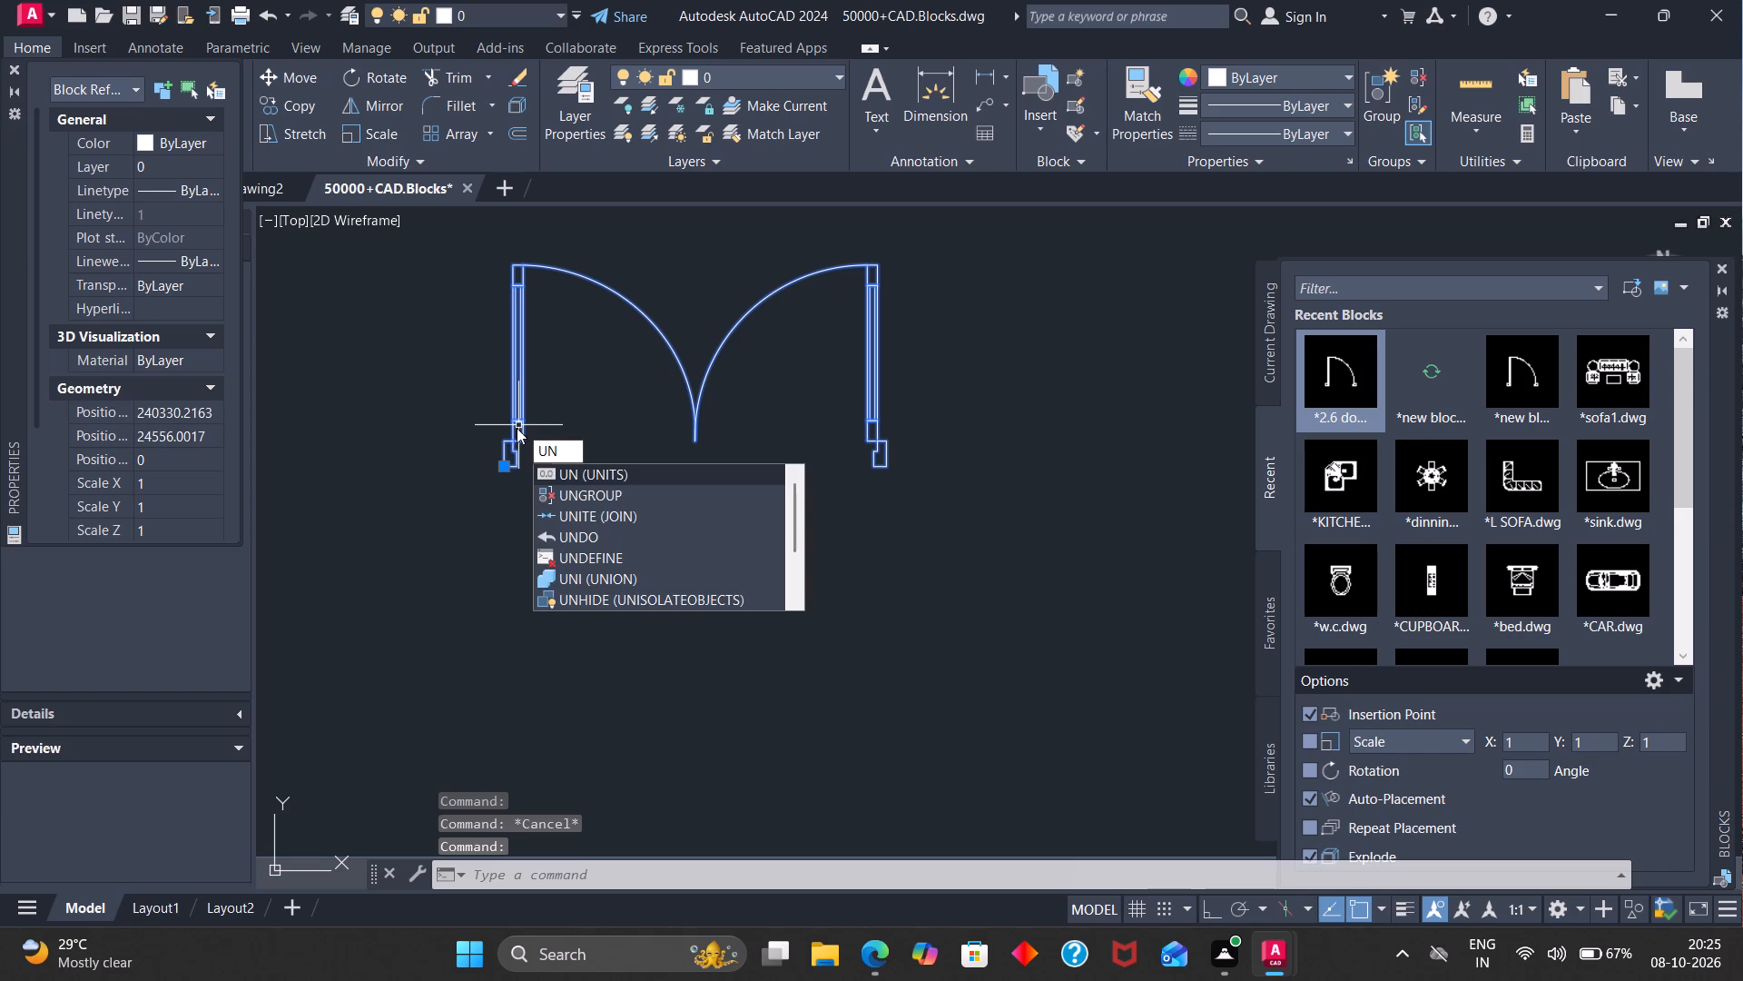
key(Return)
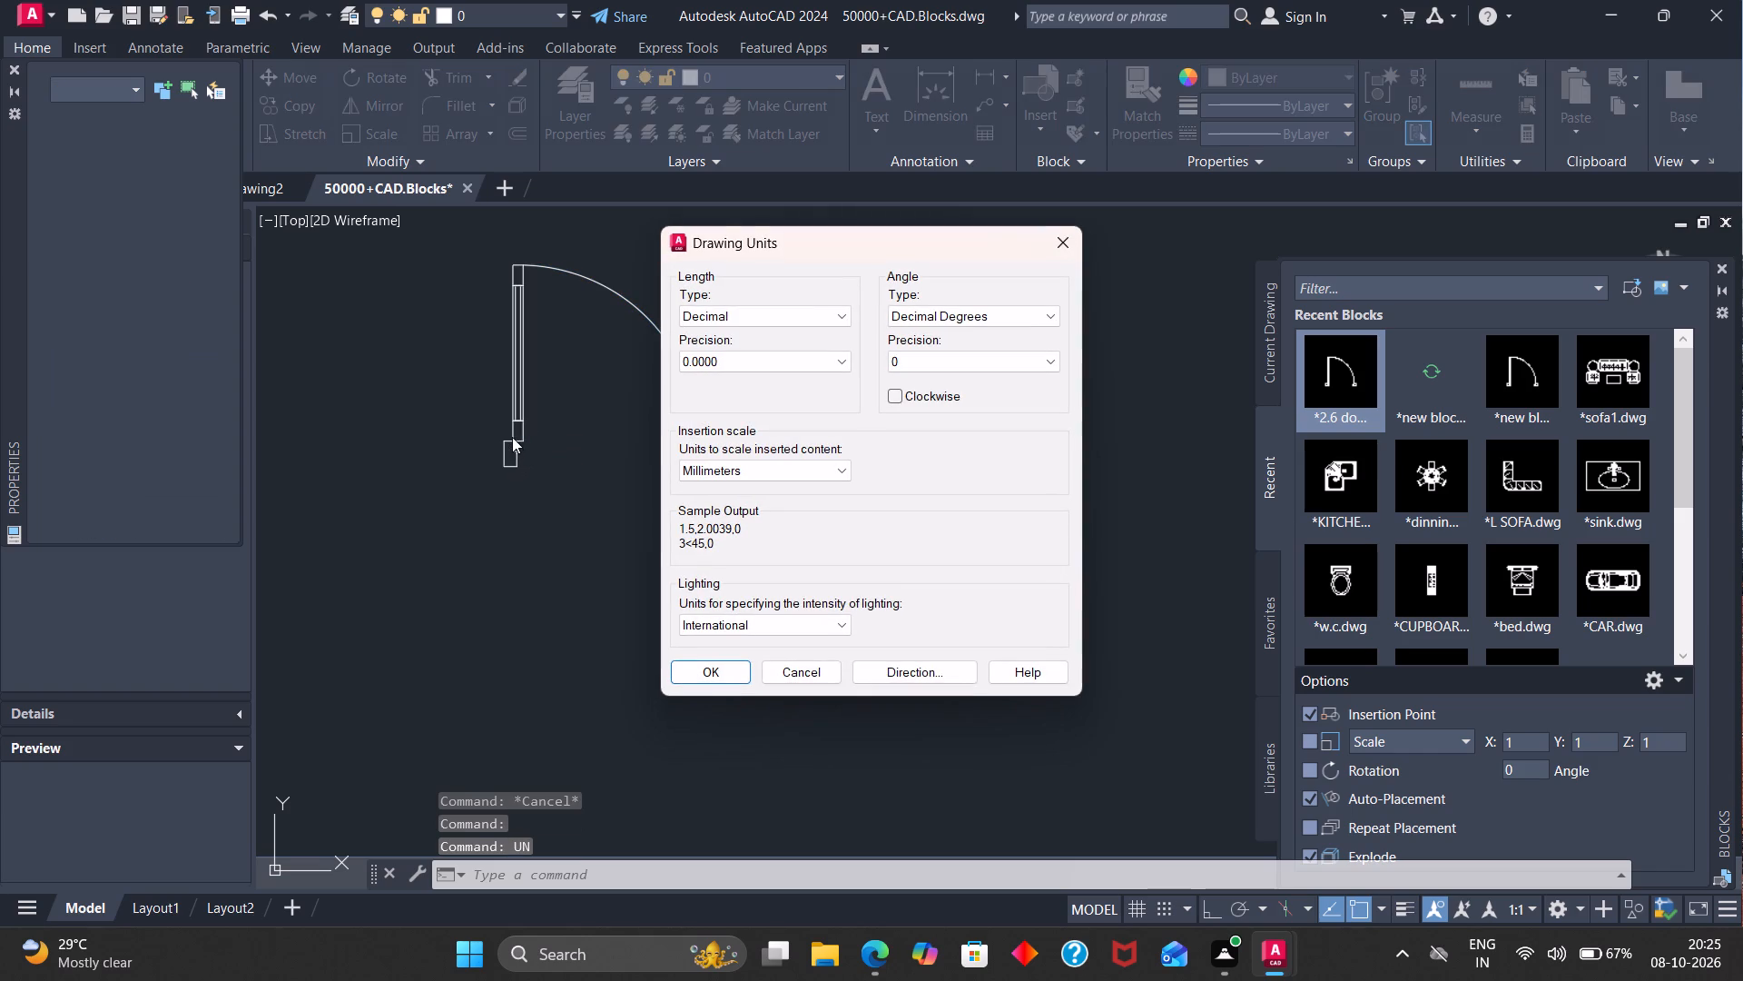
click(1060, 229)
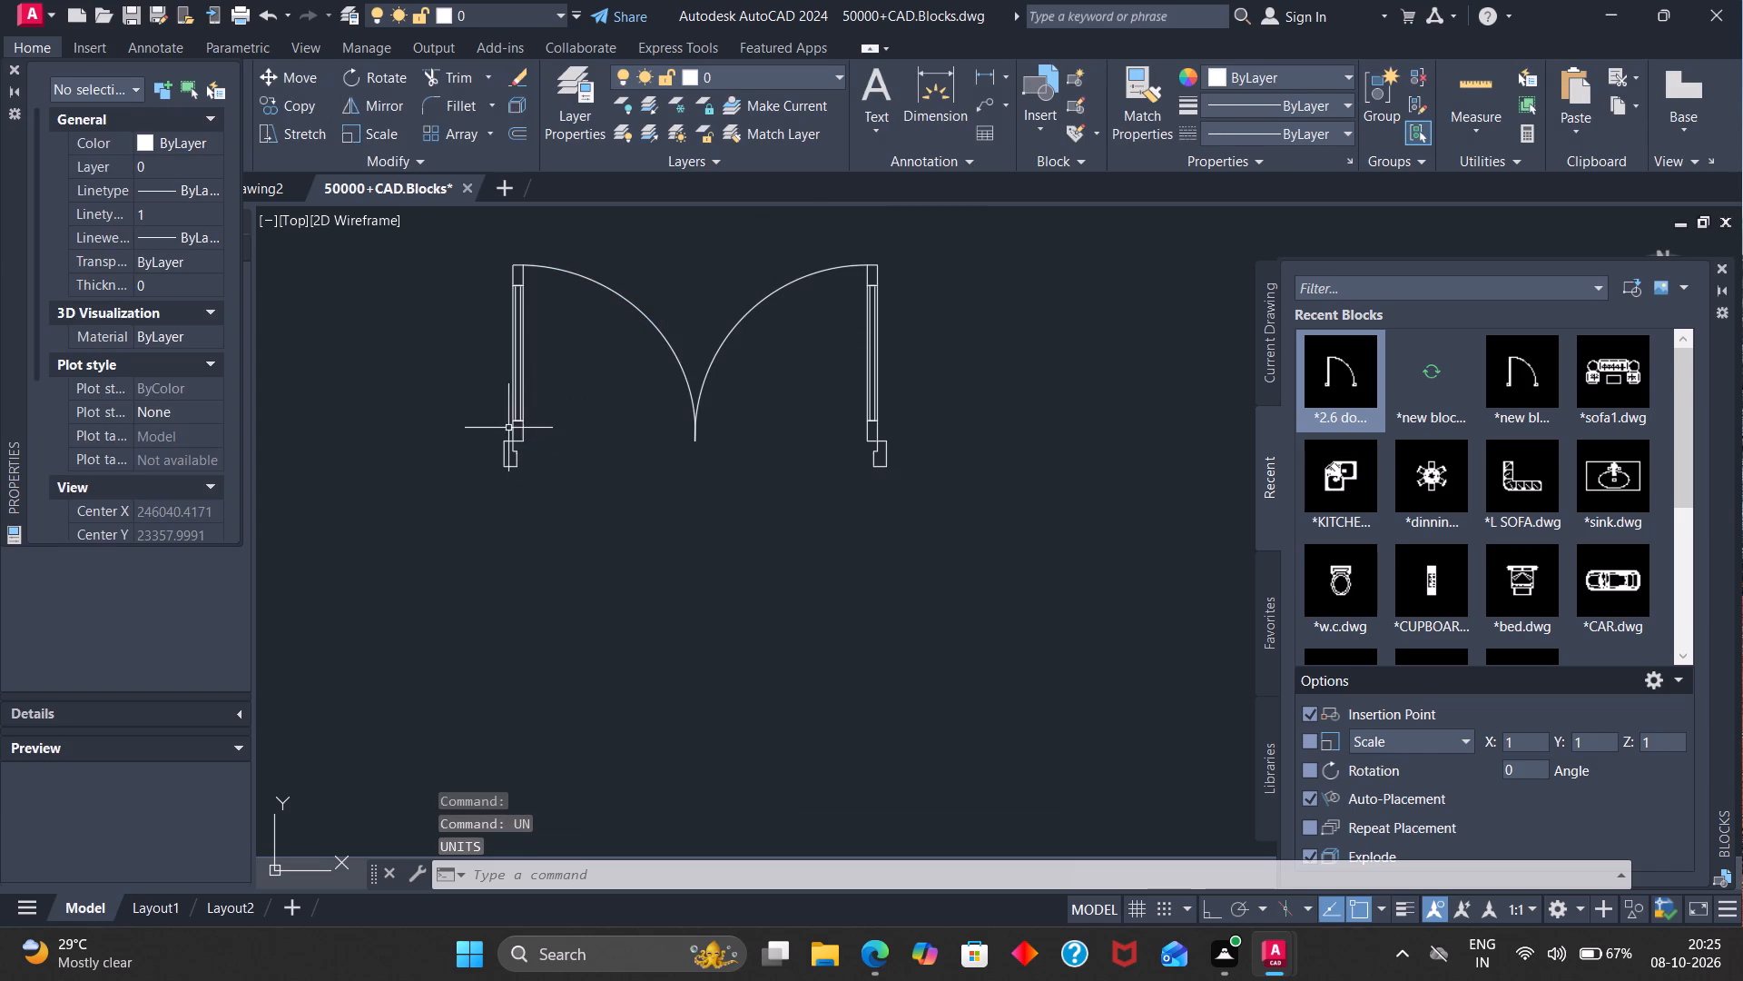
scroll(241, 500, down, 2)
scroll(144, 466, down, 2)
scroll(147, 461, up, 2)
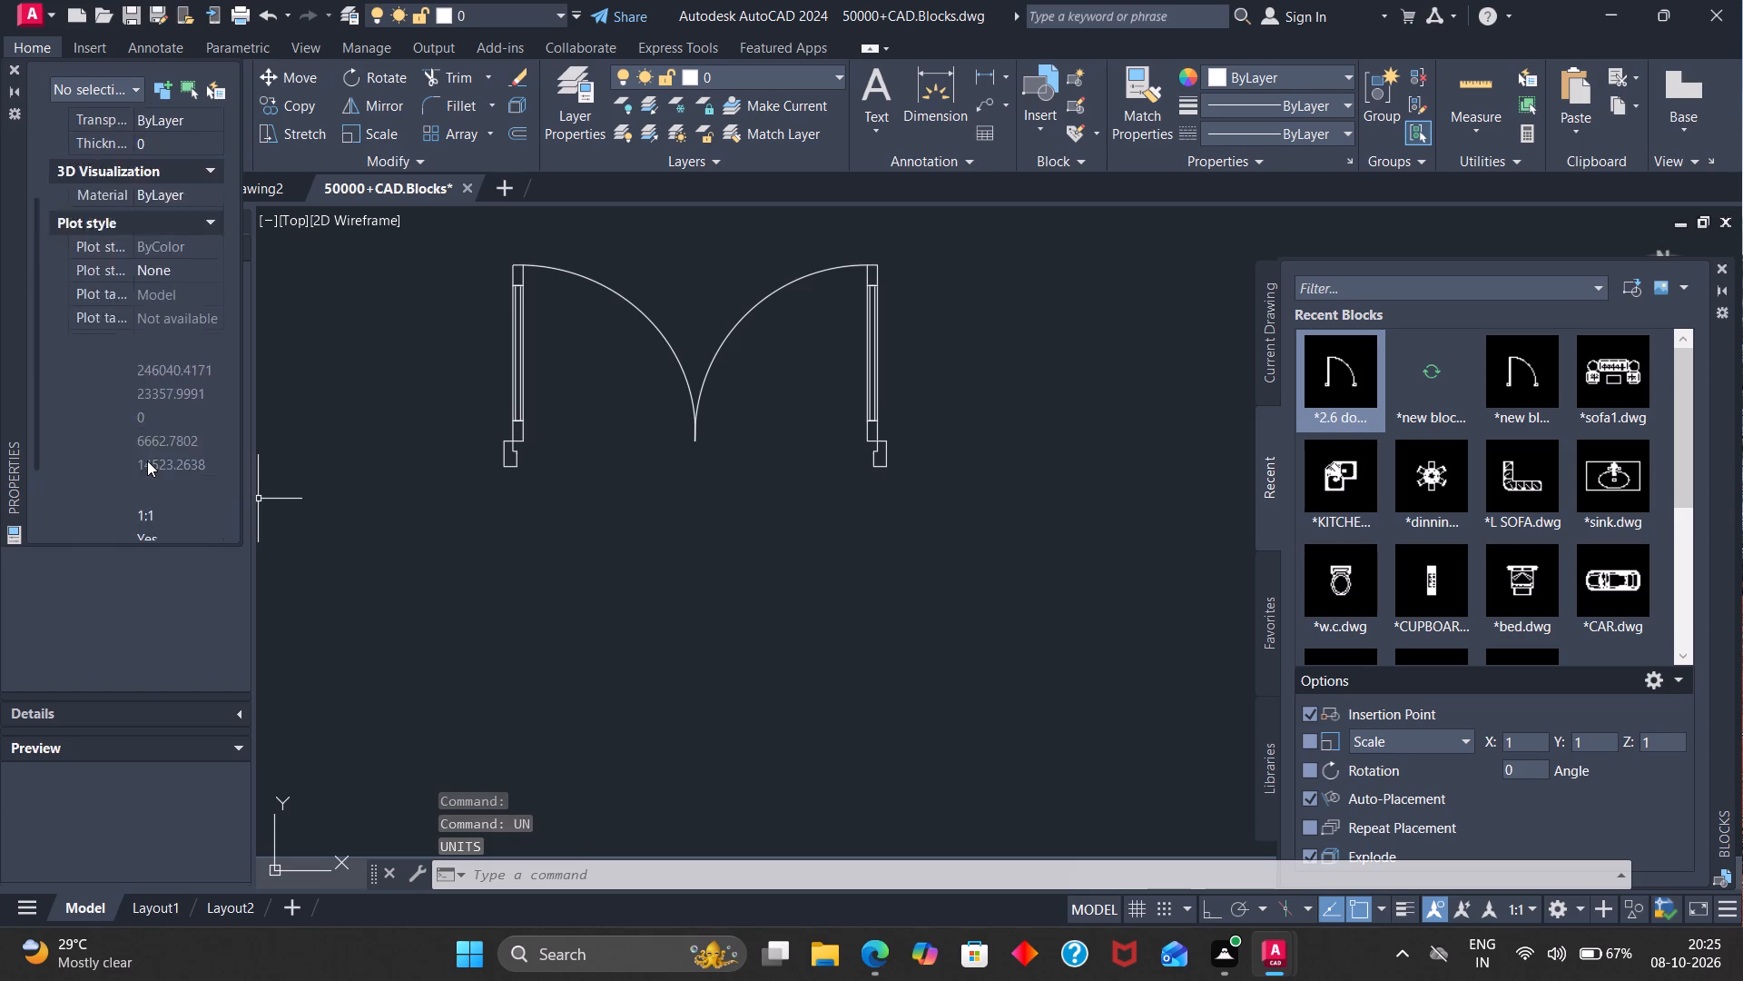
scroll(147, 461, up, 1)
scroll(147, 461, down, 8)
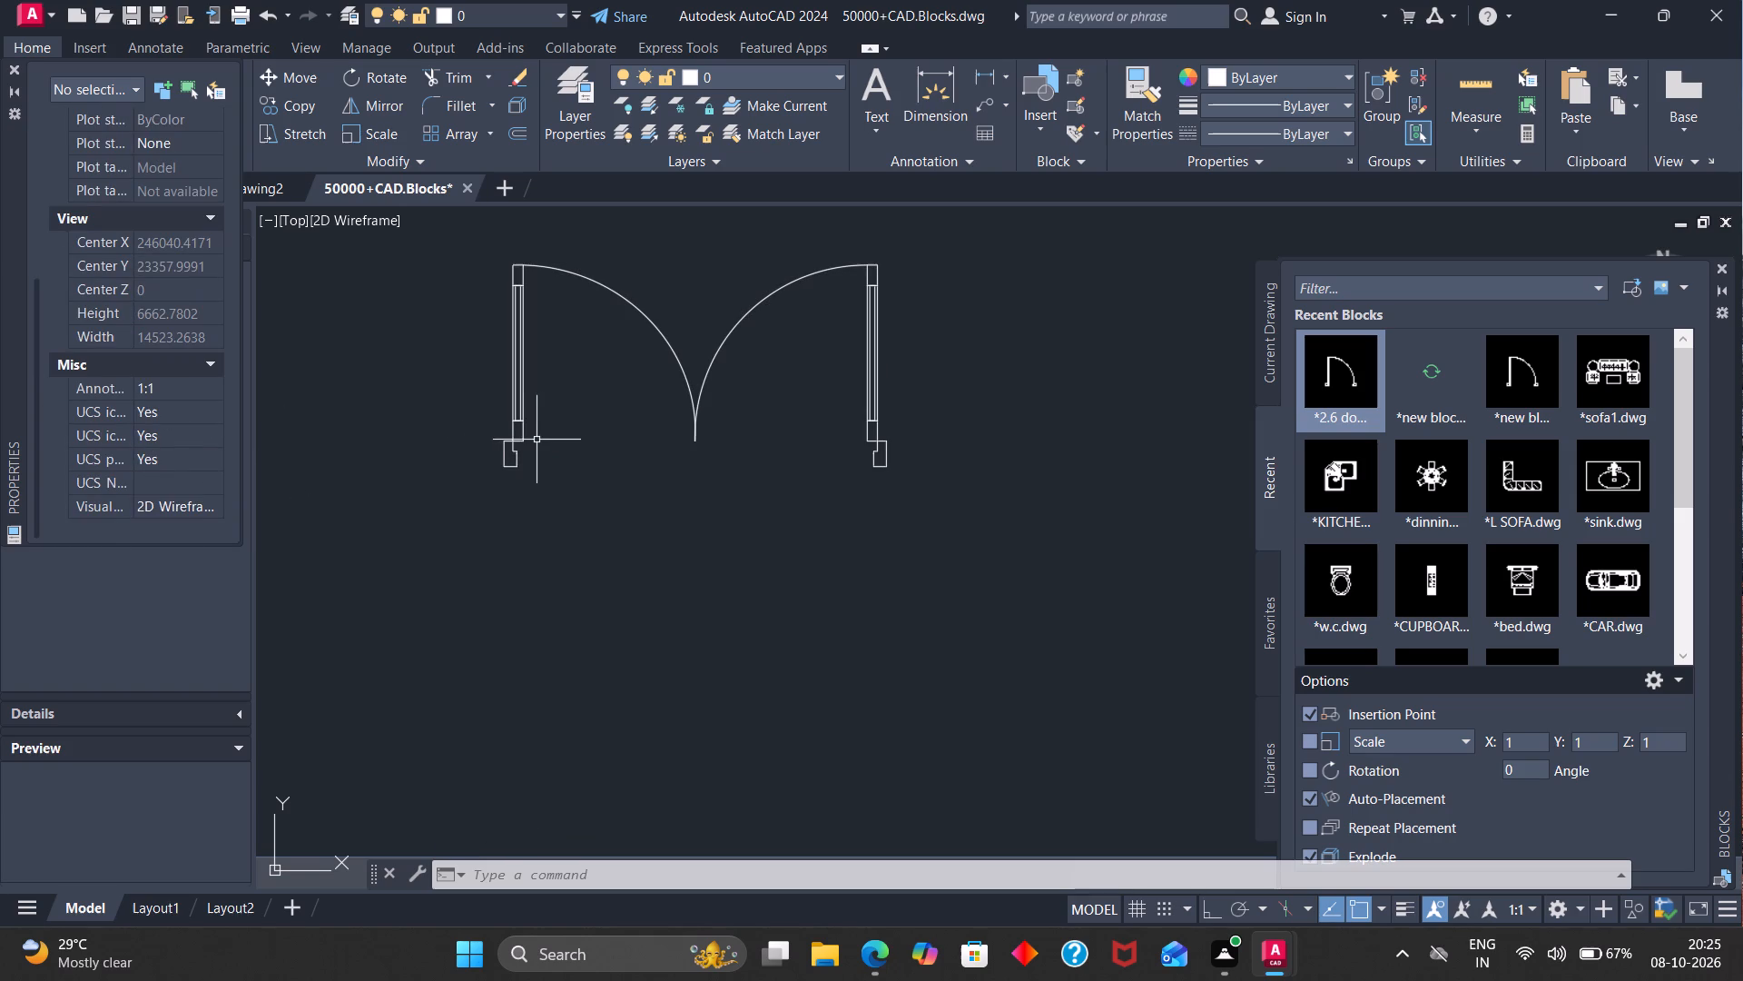
Reset the copied double door block with the RESETBLOCK command.
text(editblo)
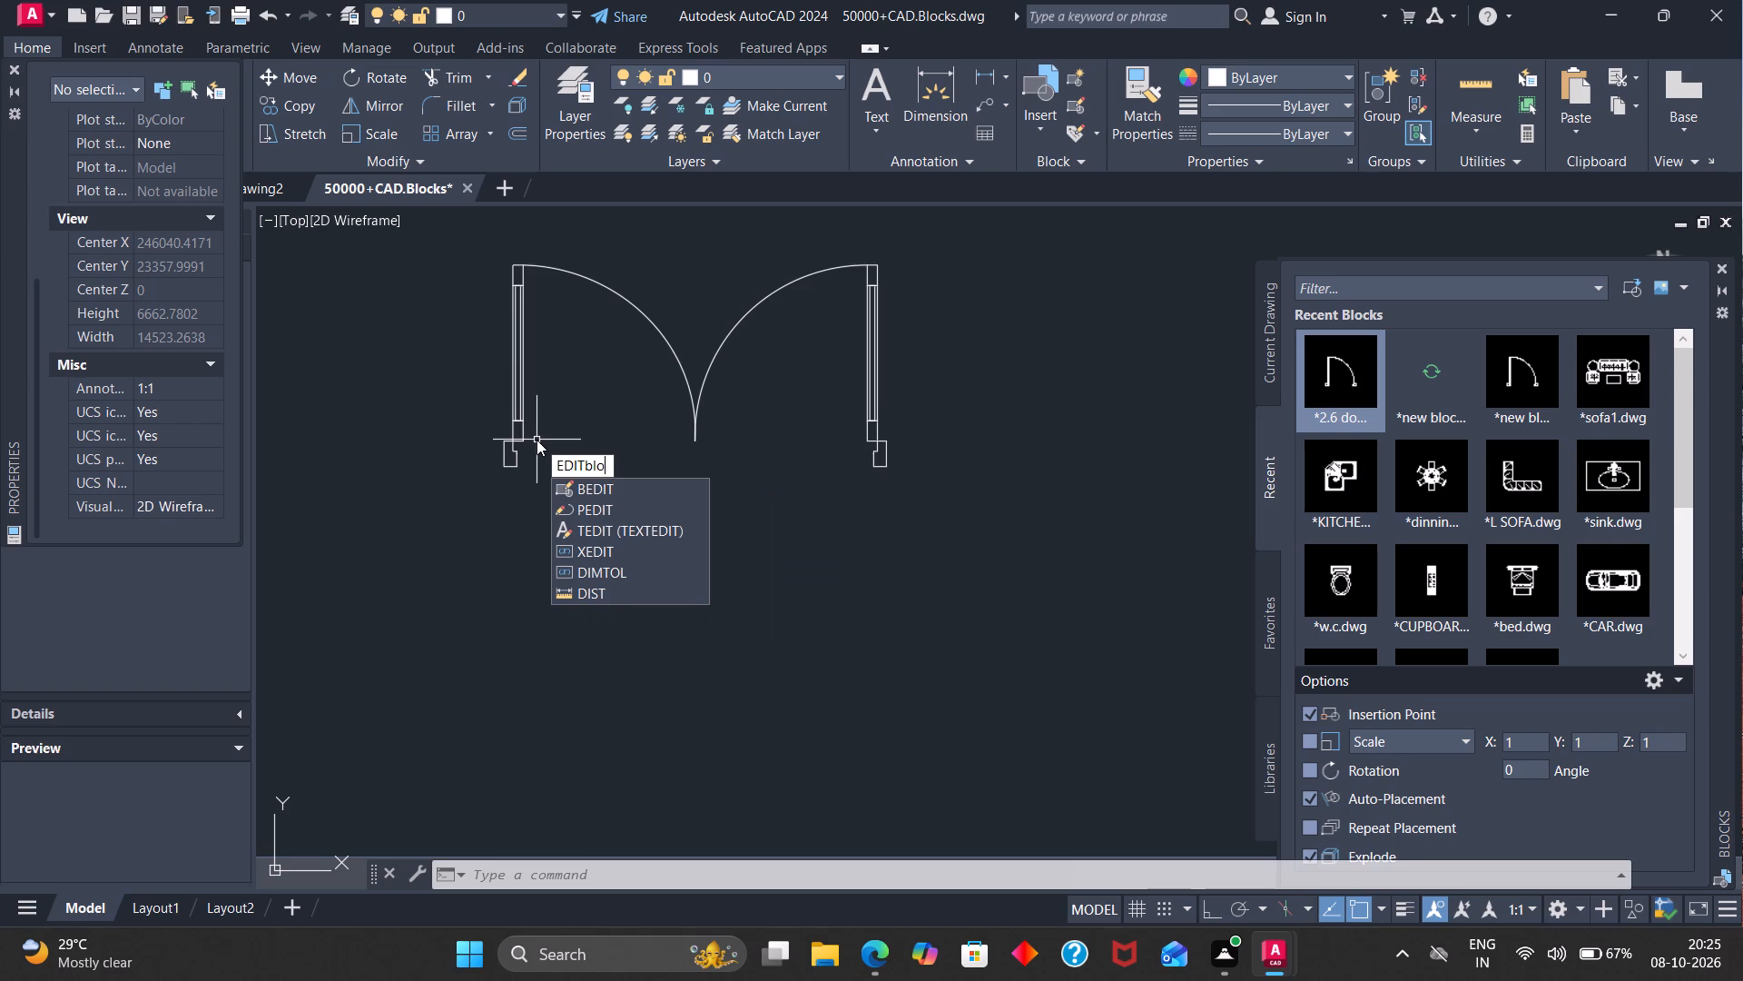
key(c)
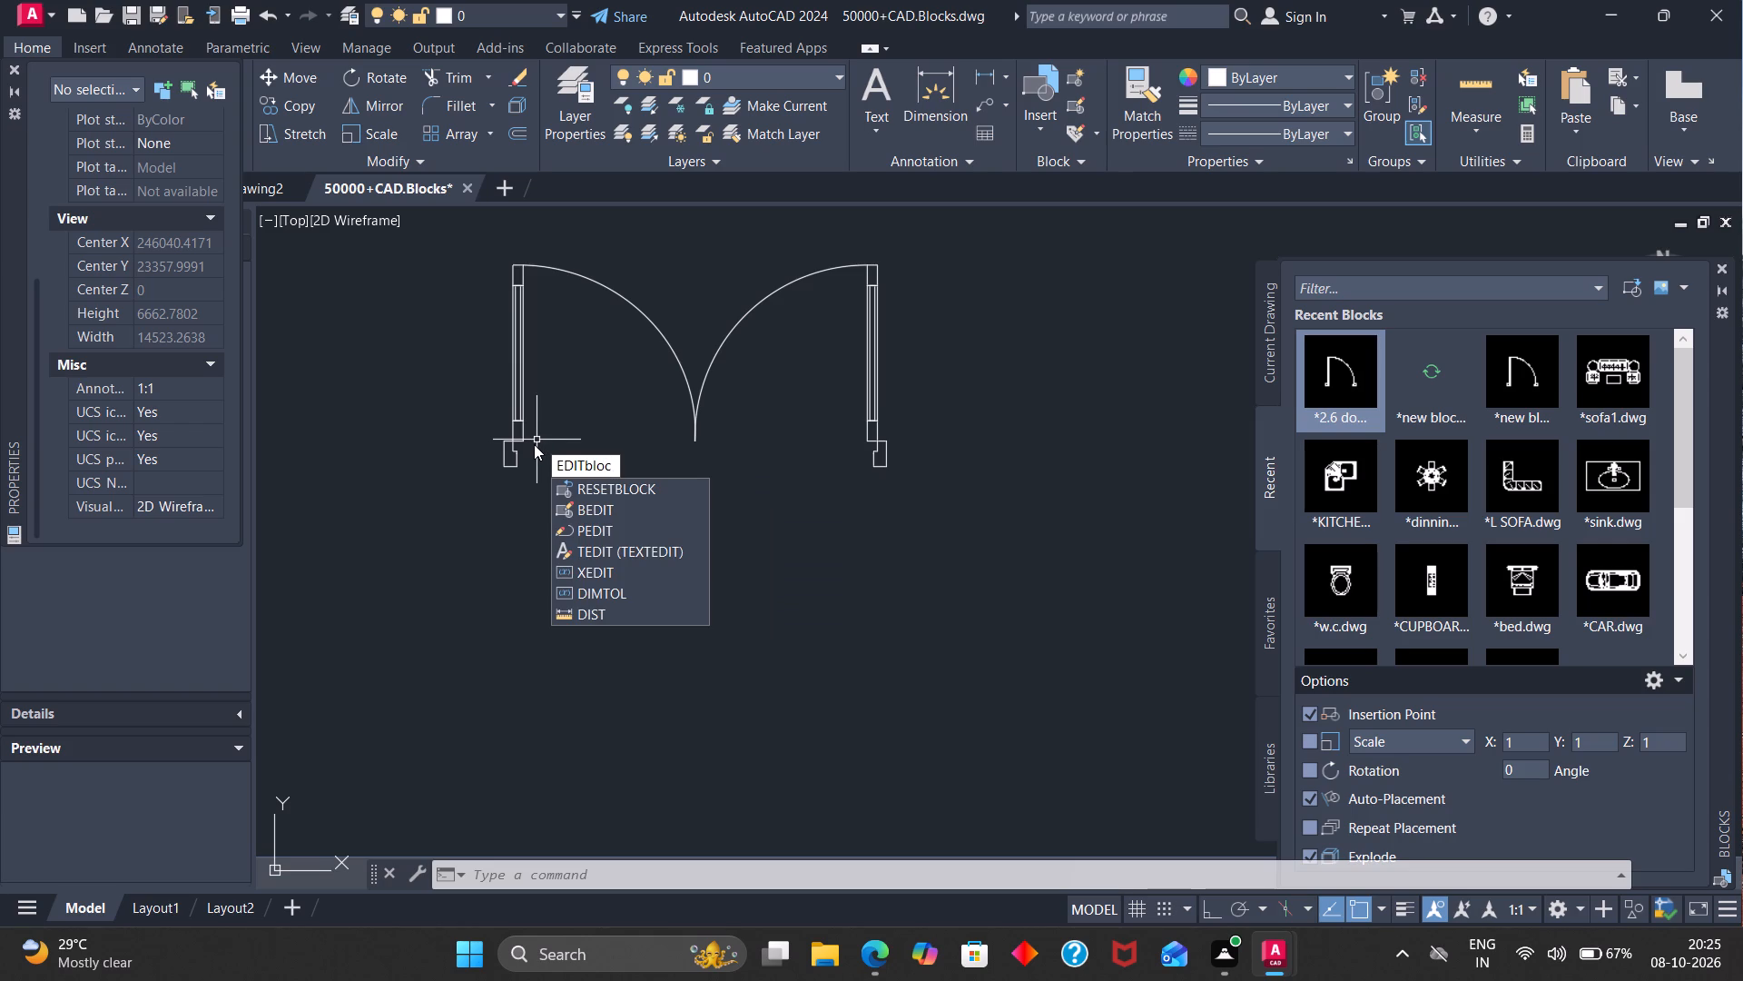
key(k)
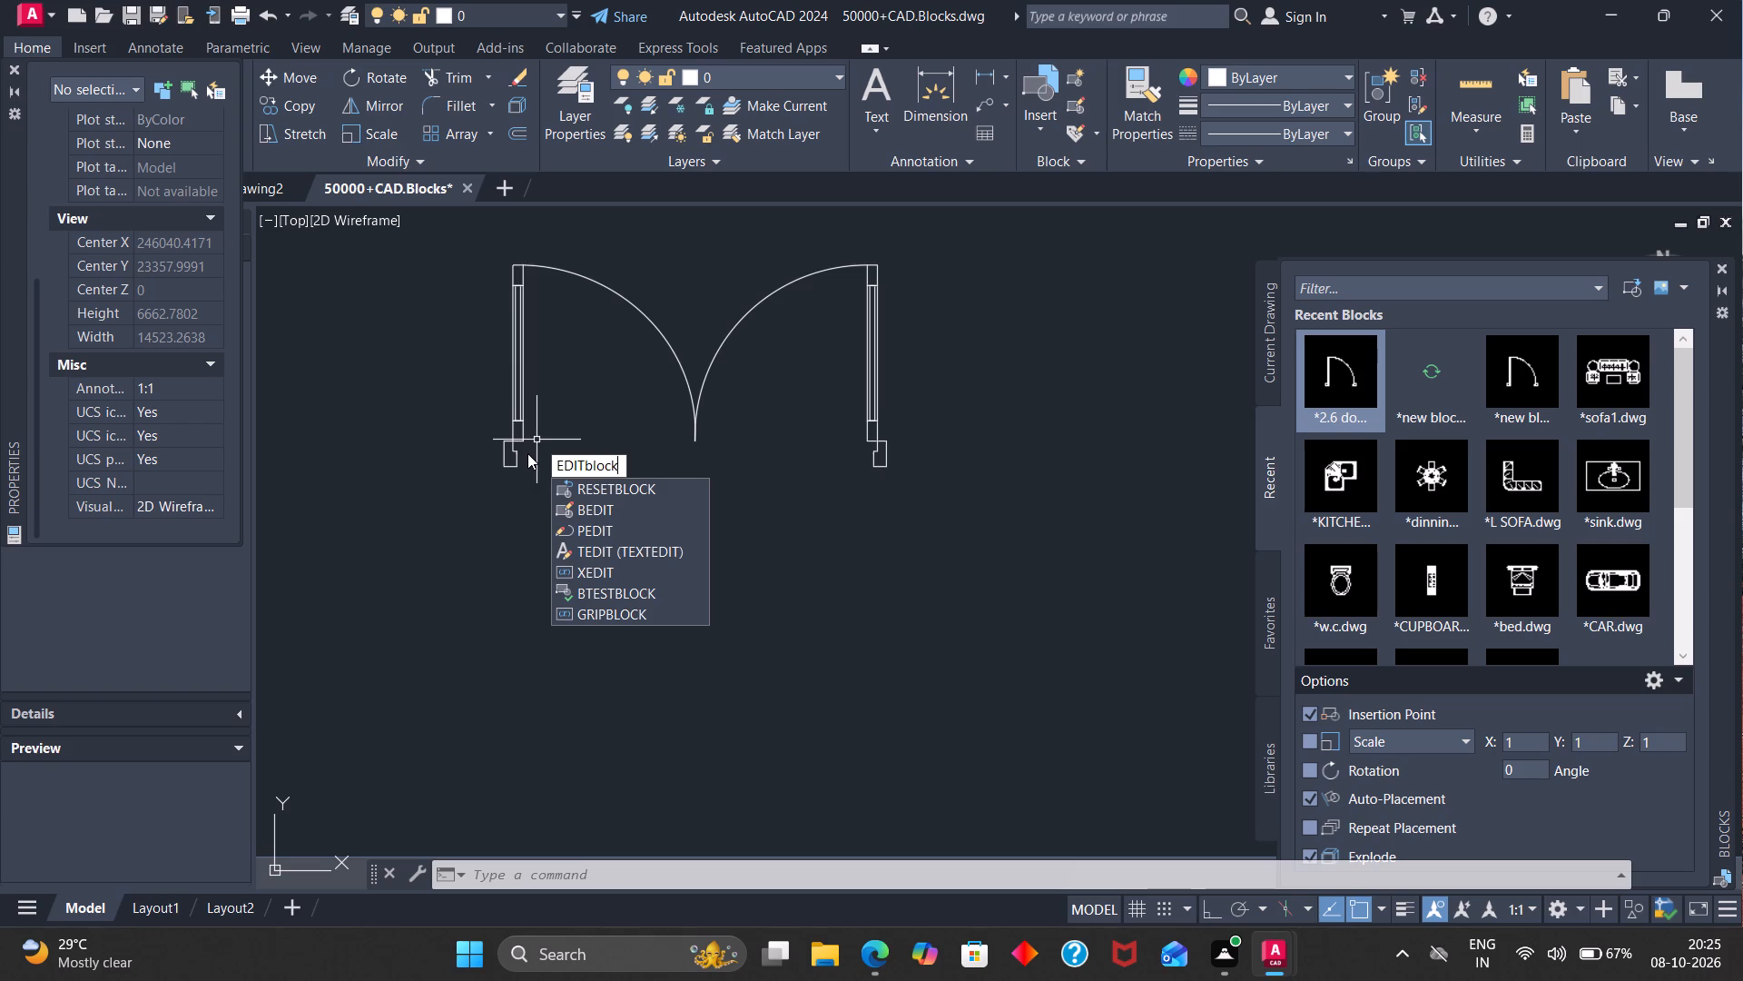
click(604, 488)
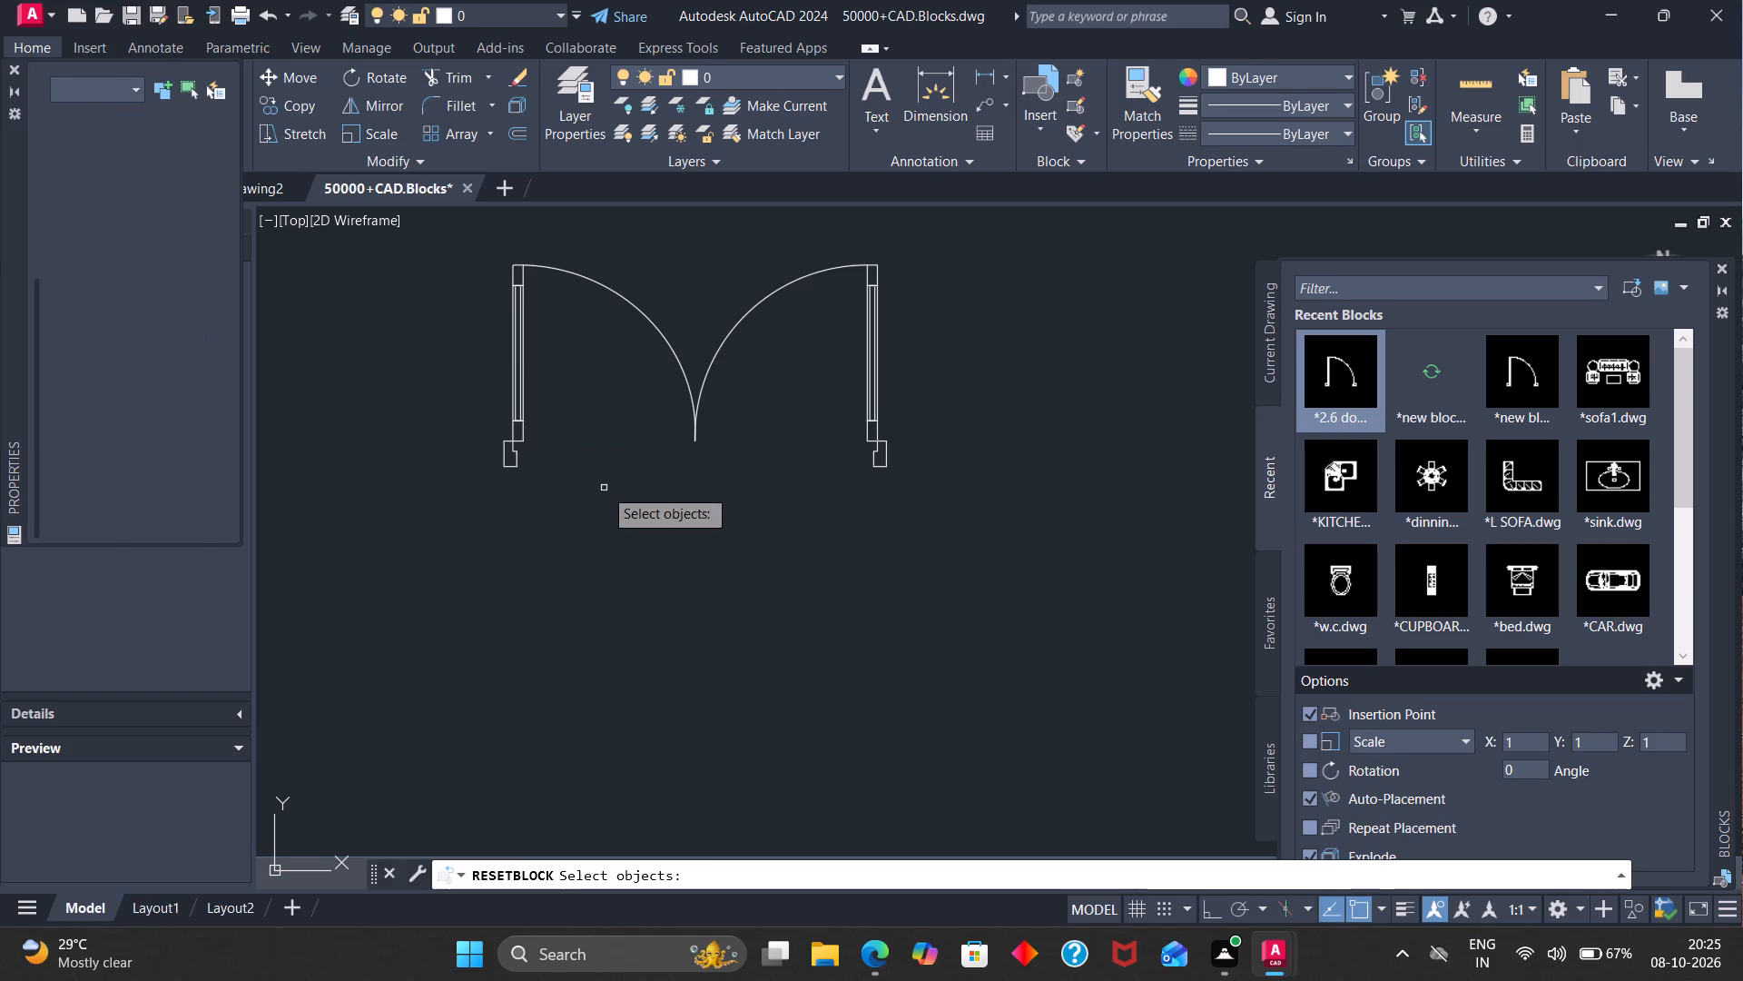
click(518, 427)
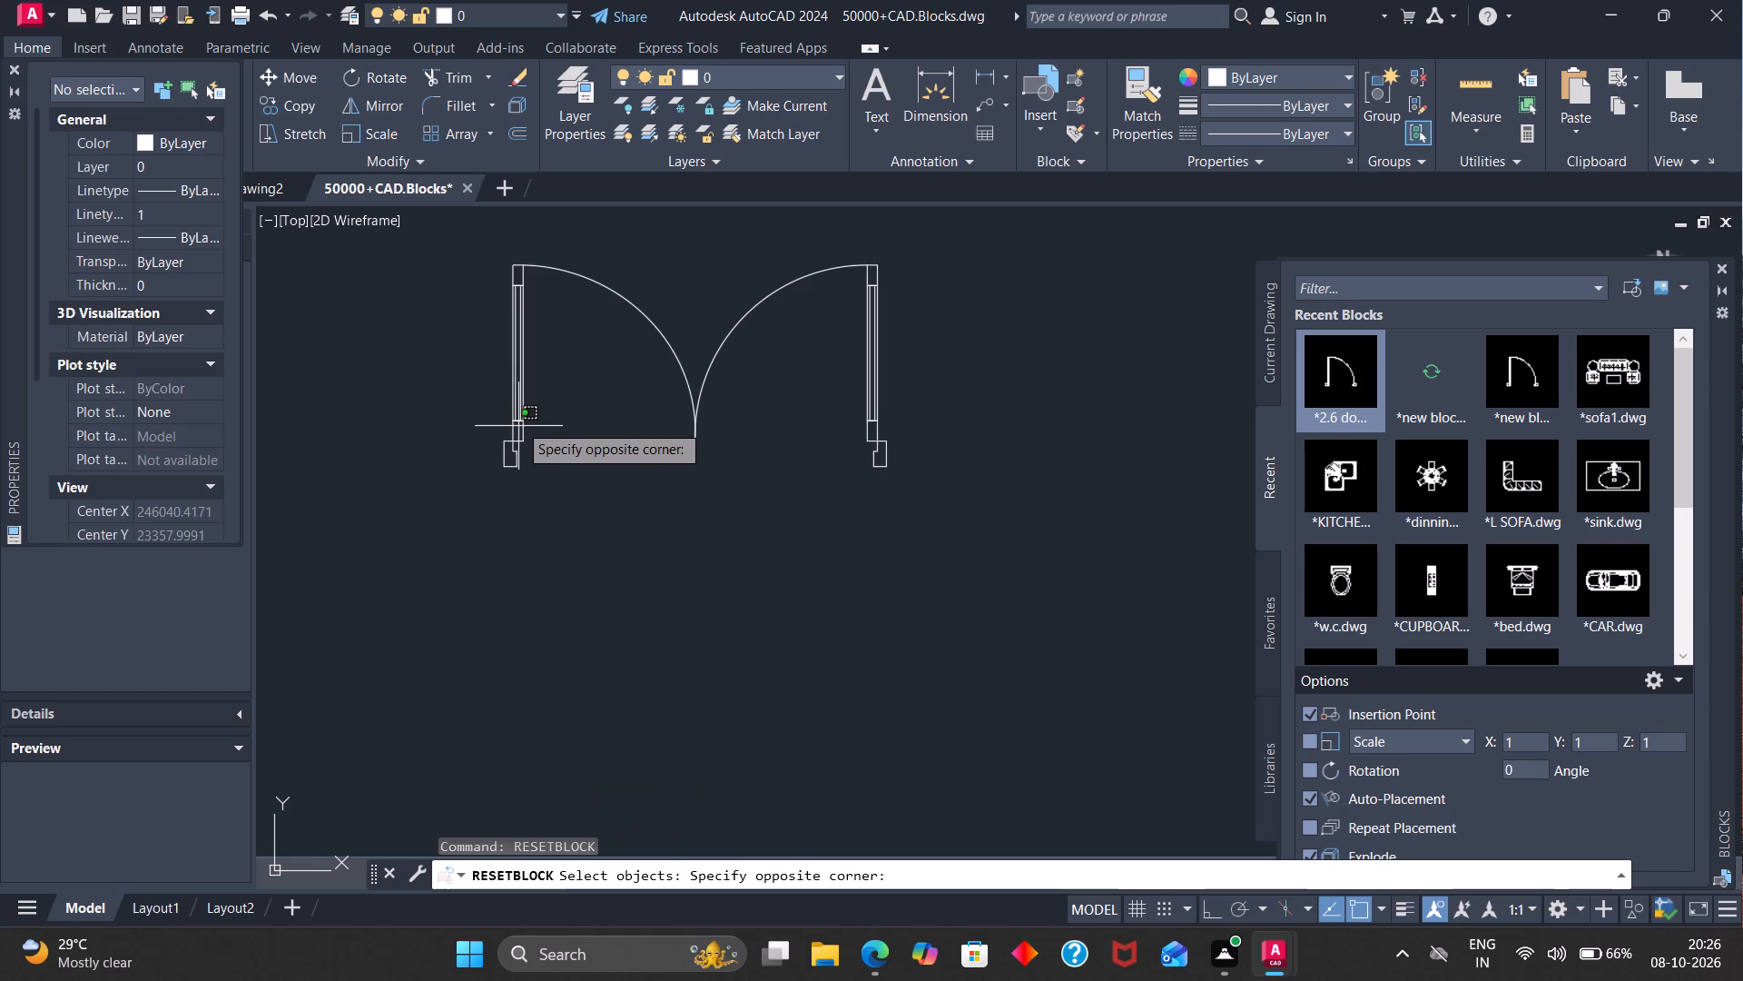
click(519, 406)
drag(463, 362, 1046, 352)
drag(1021, 373, 743, 420)
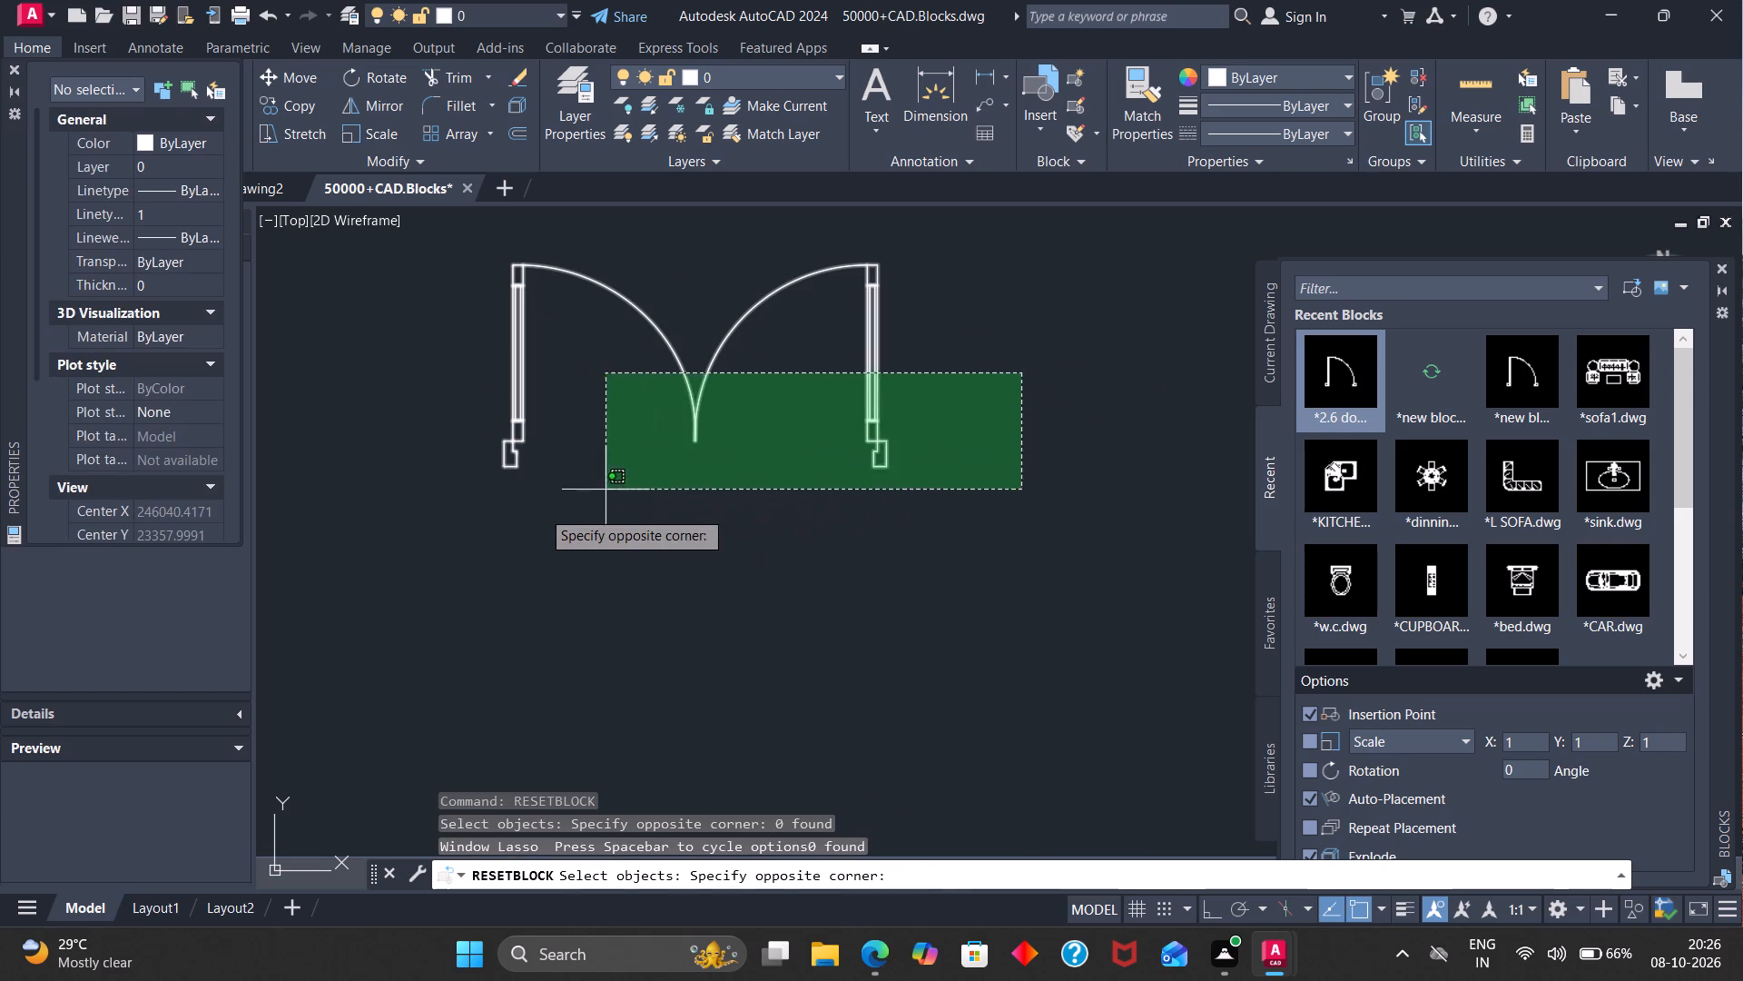
scroll(546, 505, down, 1)
scroll(569, 510, up, 4)
scroll(578, 518, down, 2)
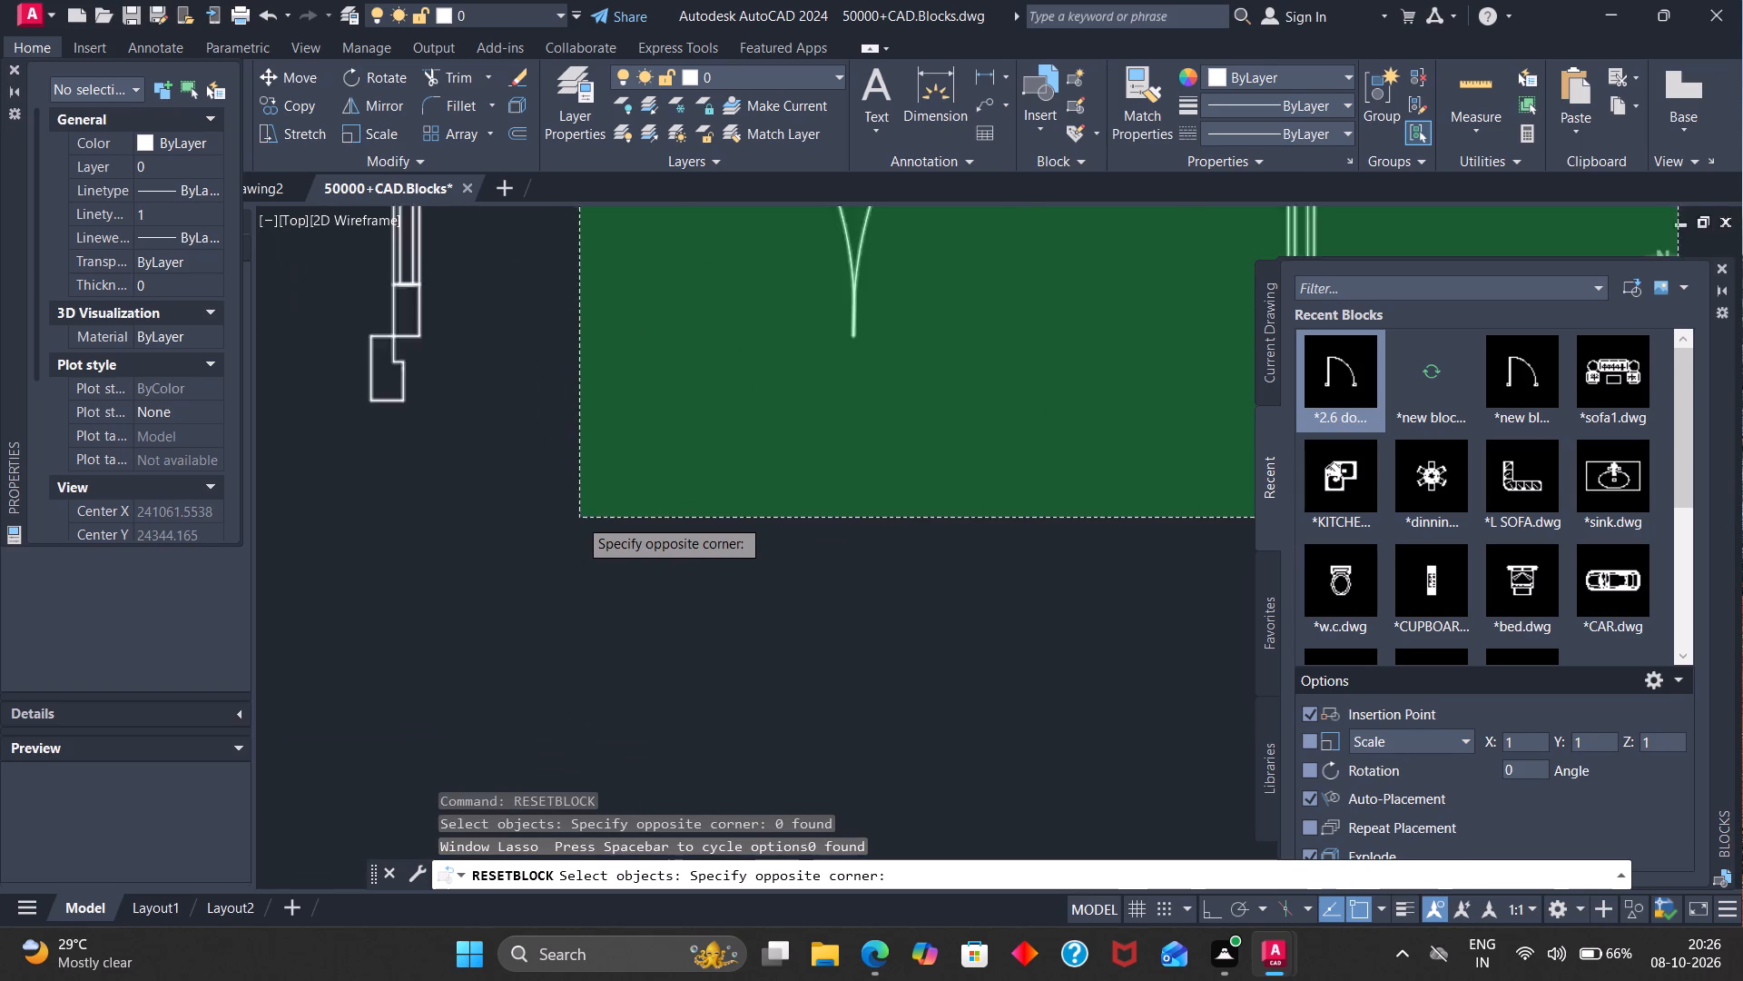
key(Escape)
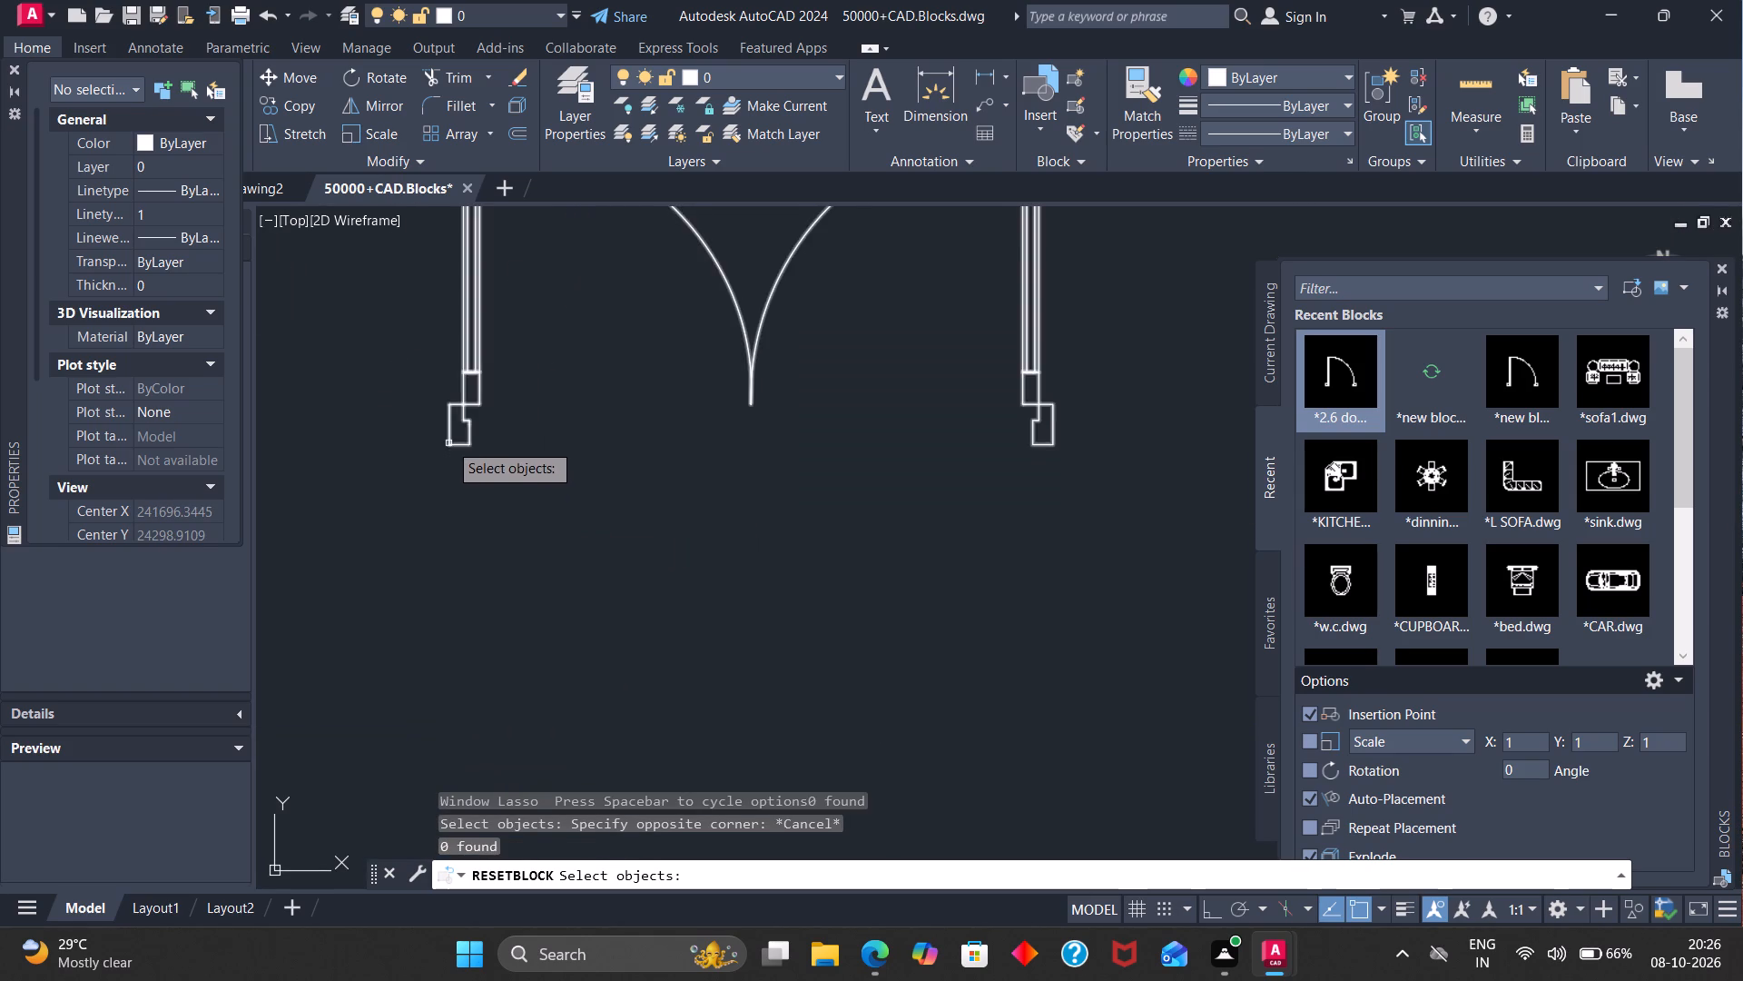
click(448, 440)
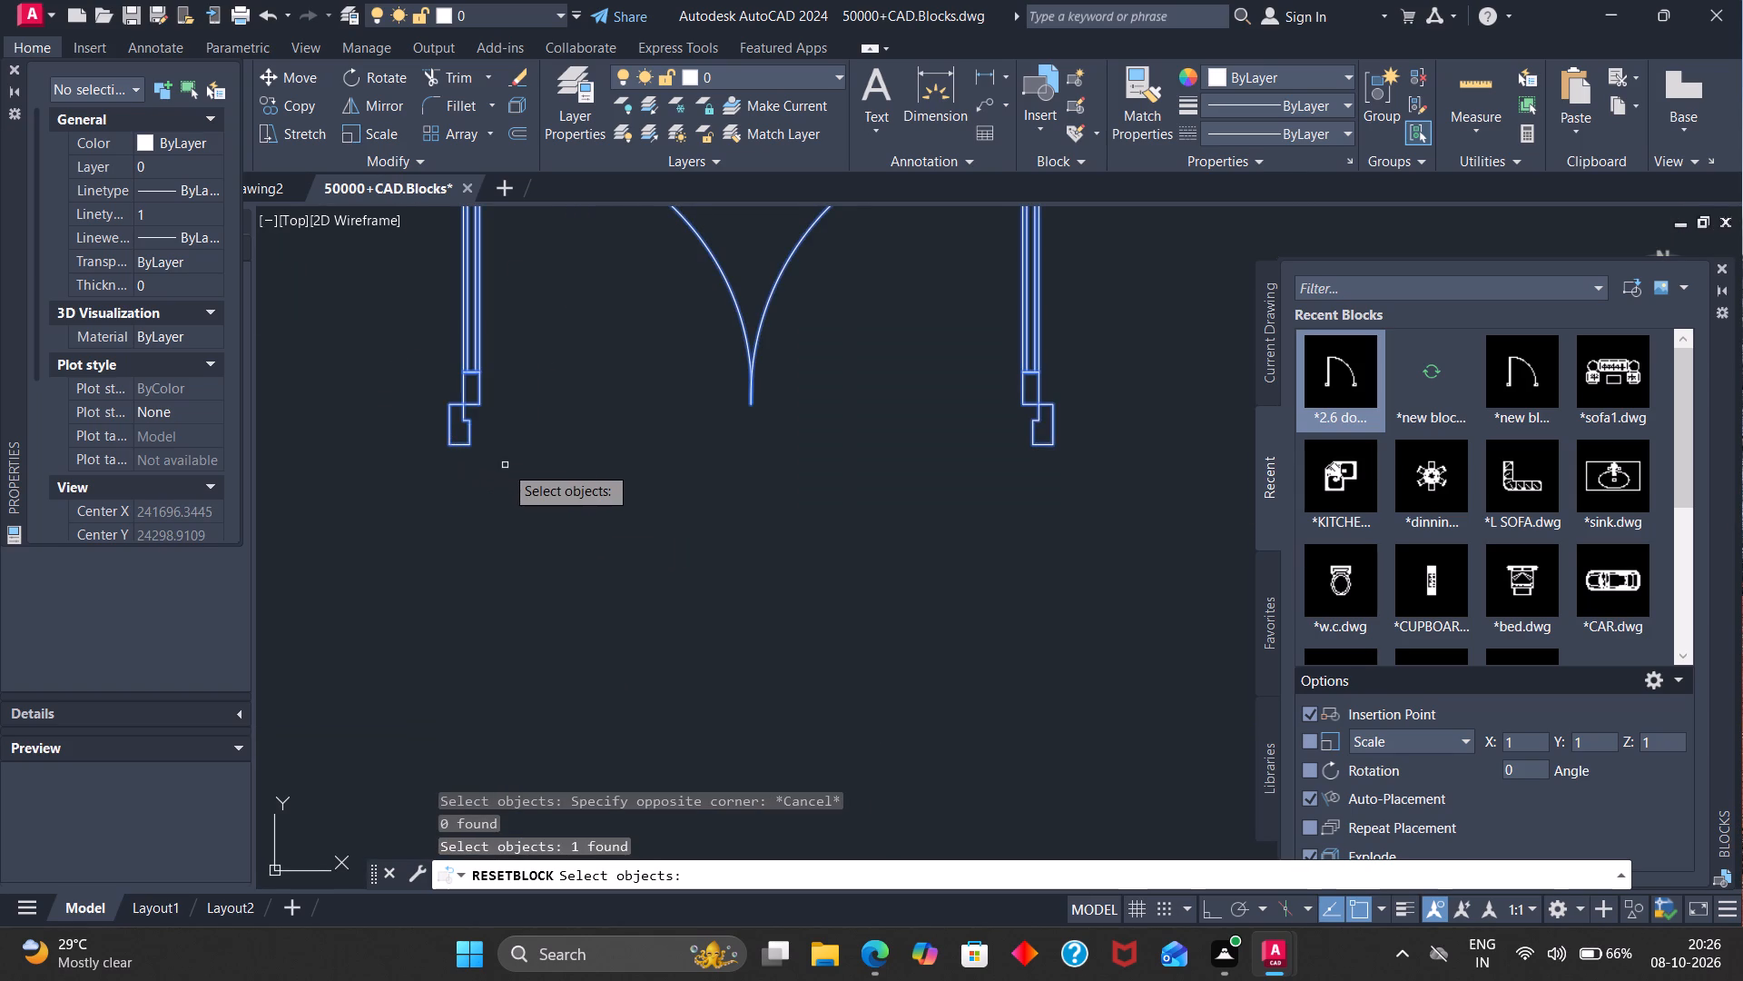
key(Return)
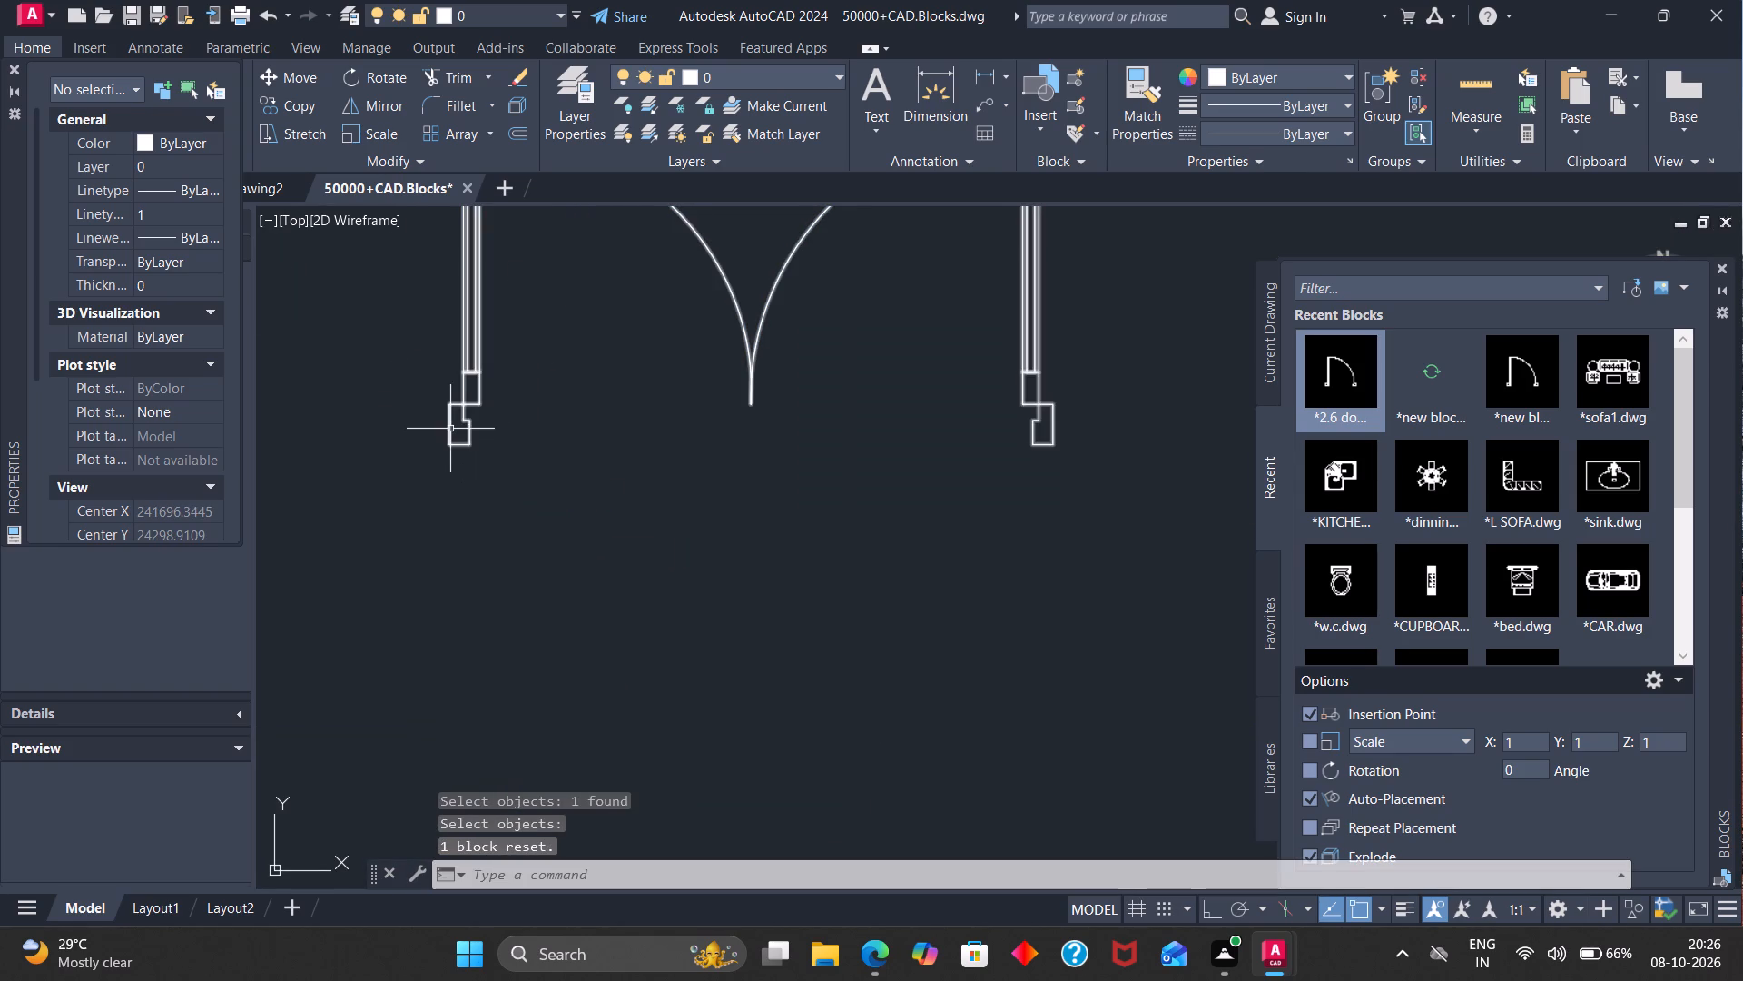
Select the copied double door and review its general, geometry and miscellaneous properties, including the block unit.
click(450, 429)
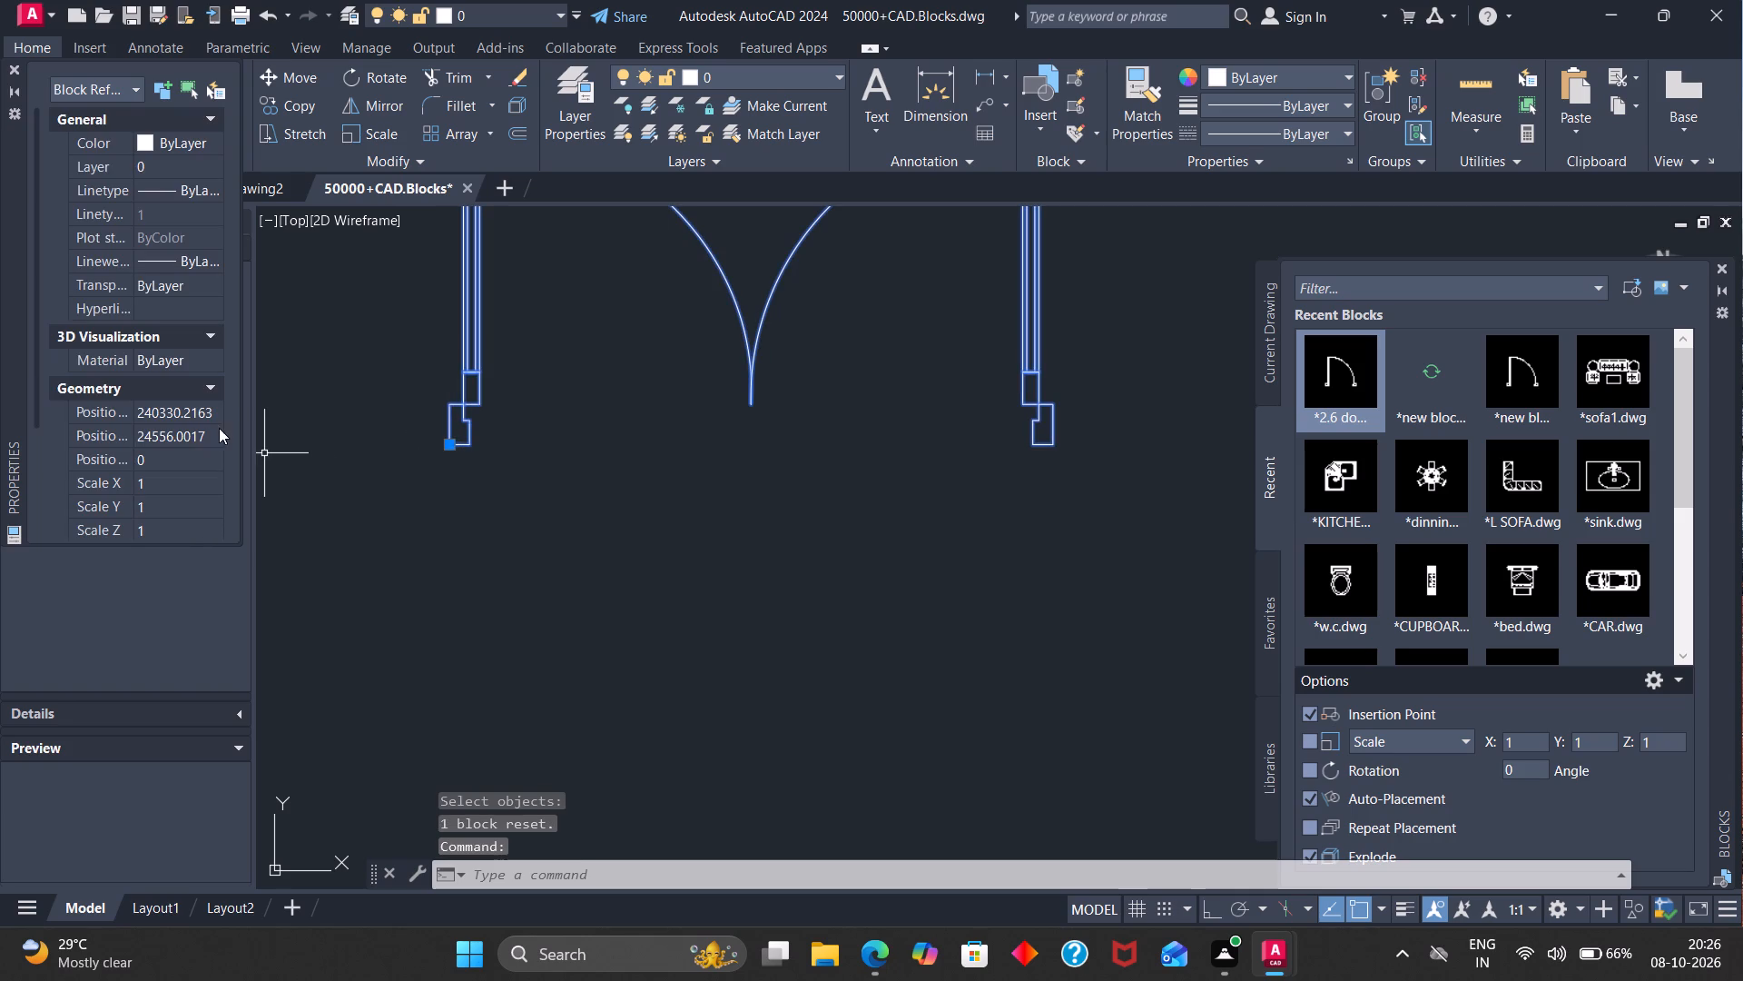
scroll(195, 415, down, 6)
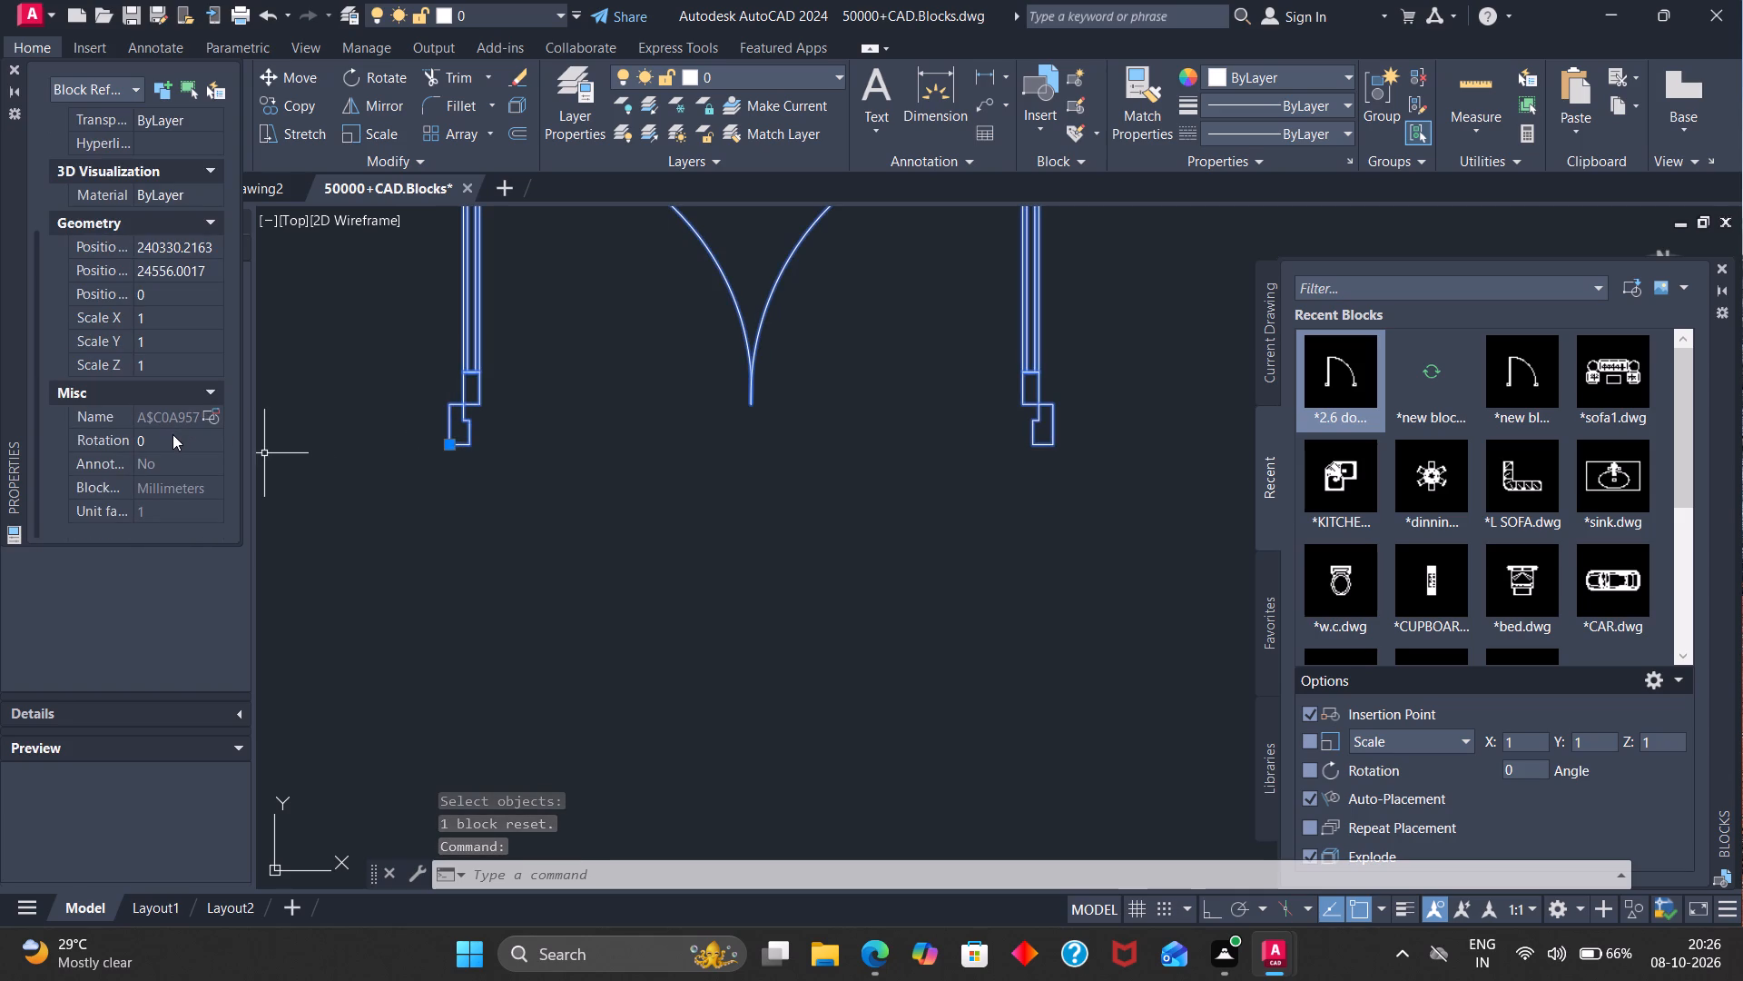
scroll(172, 435, down, 1)
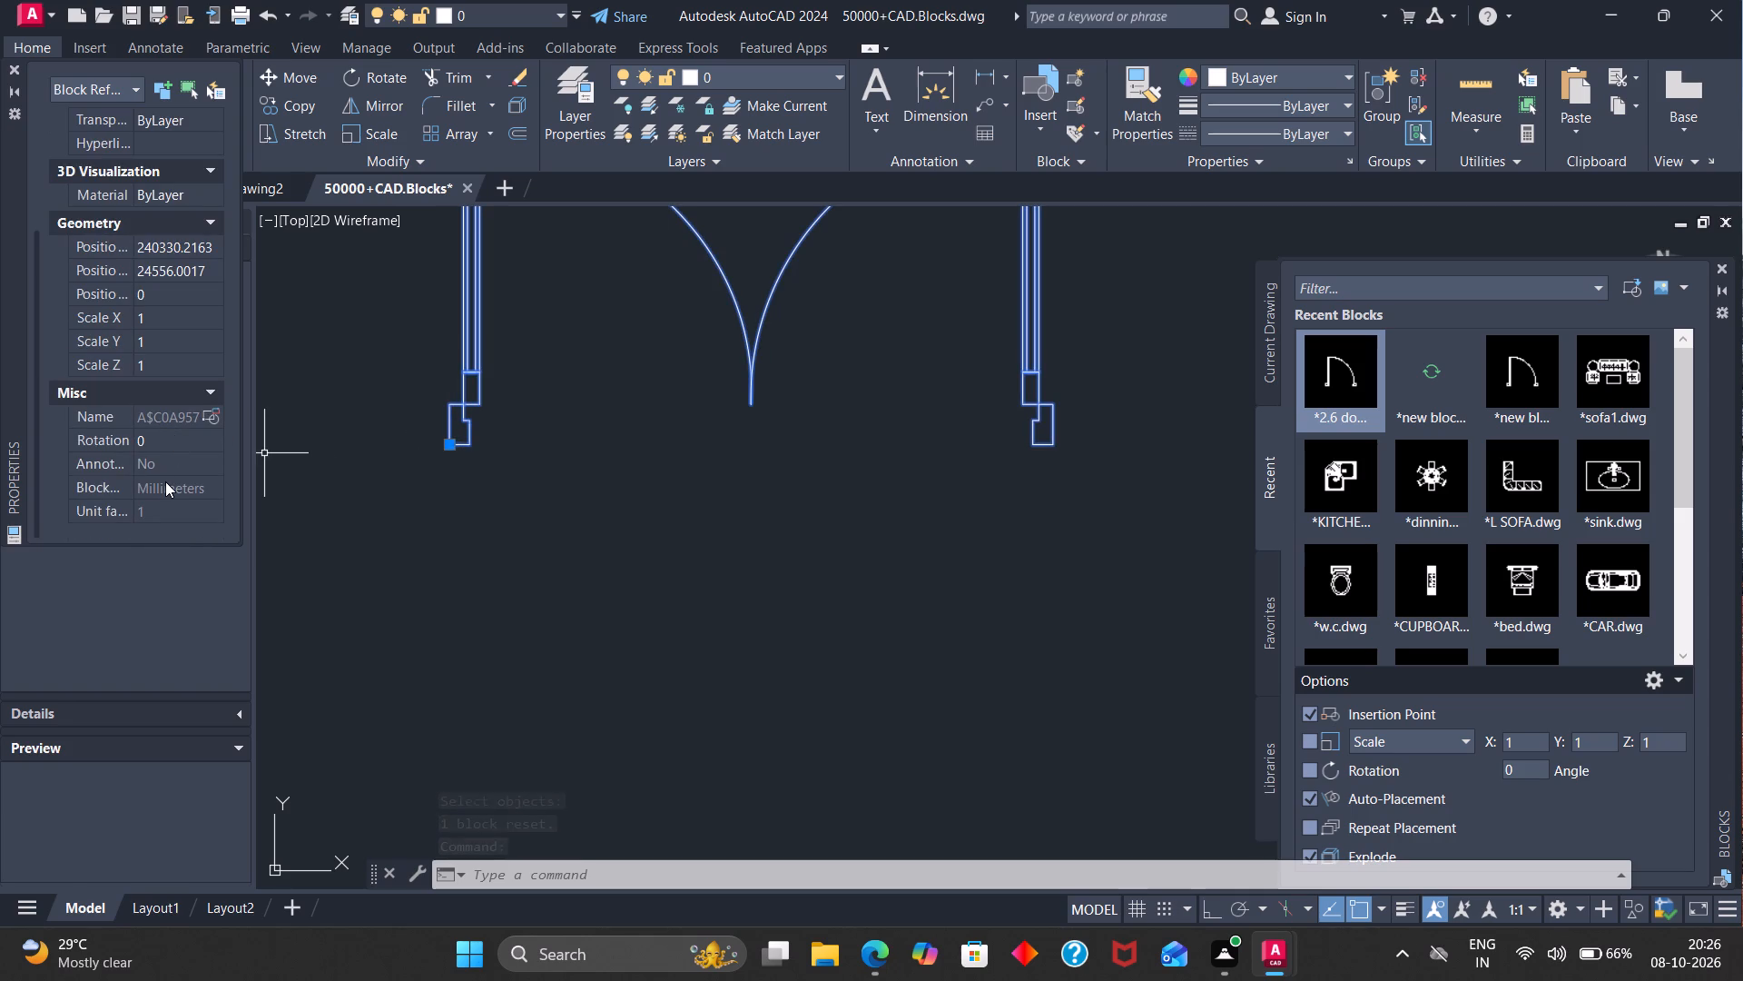
click(165, 481)
scroll(165, 481, down, 2)
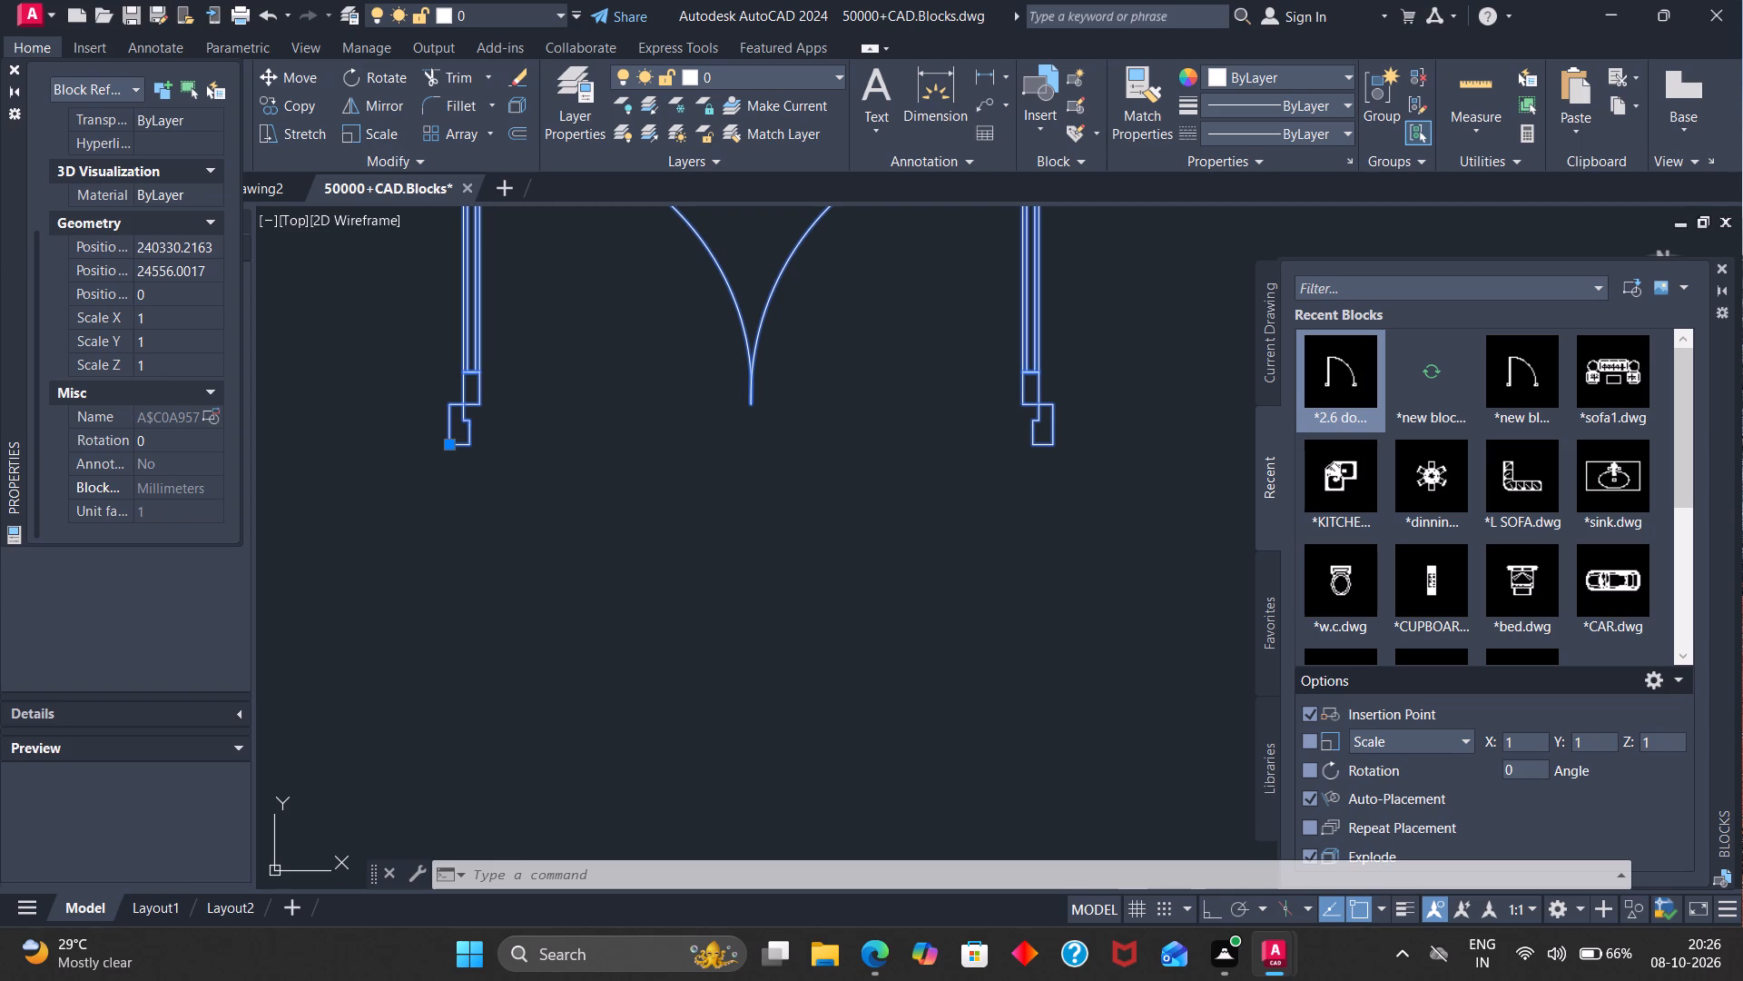
scroll(143, 513, down, 2)
click(11, 530)
scroll(150, 479, up, 5)
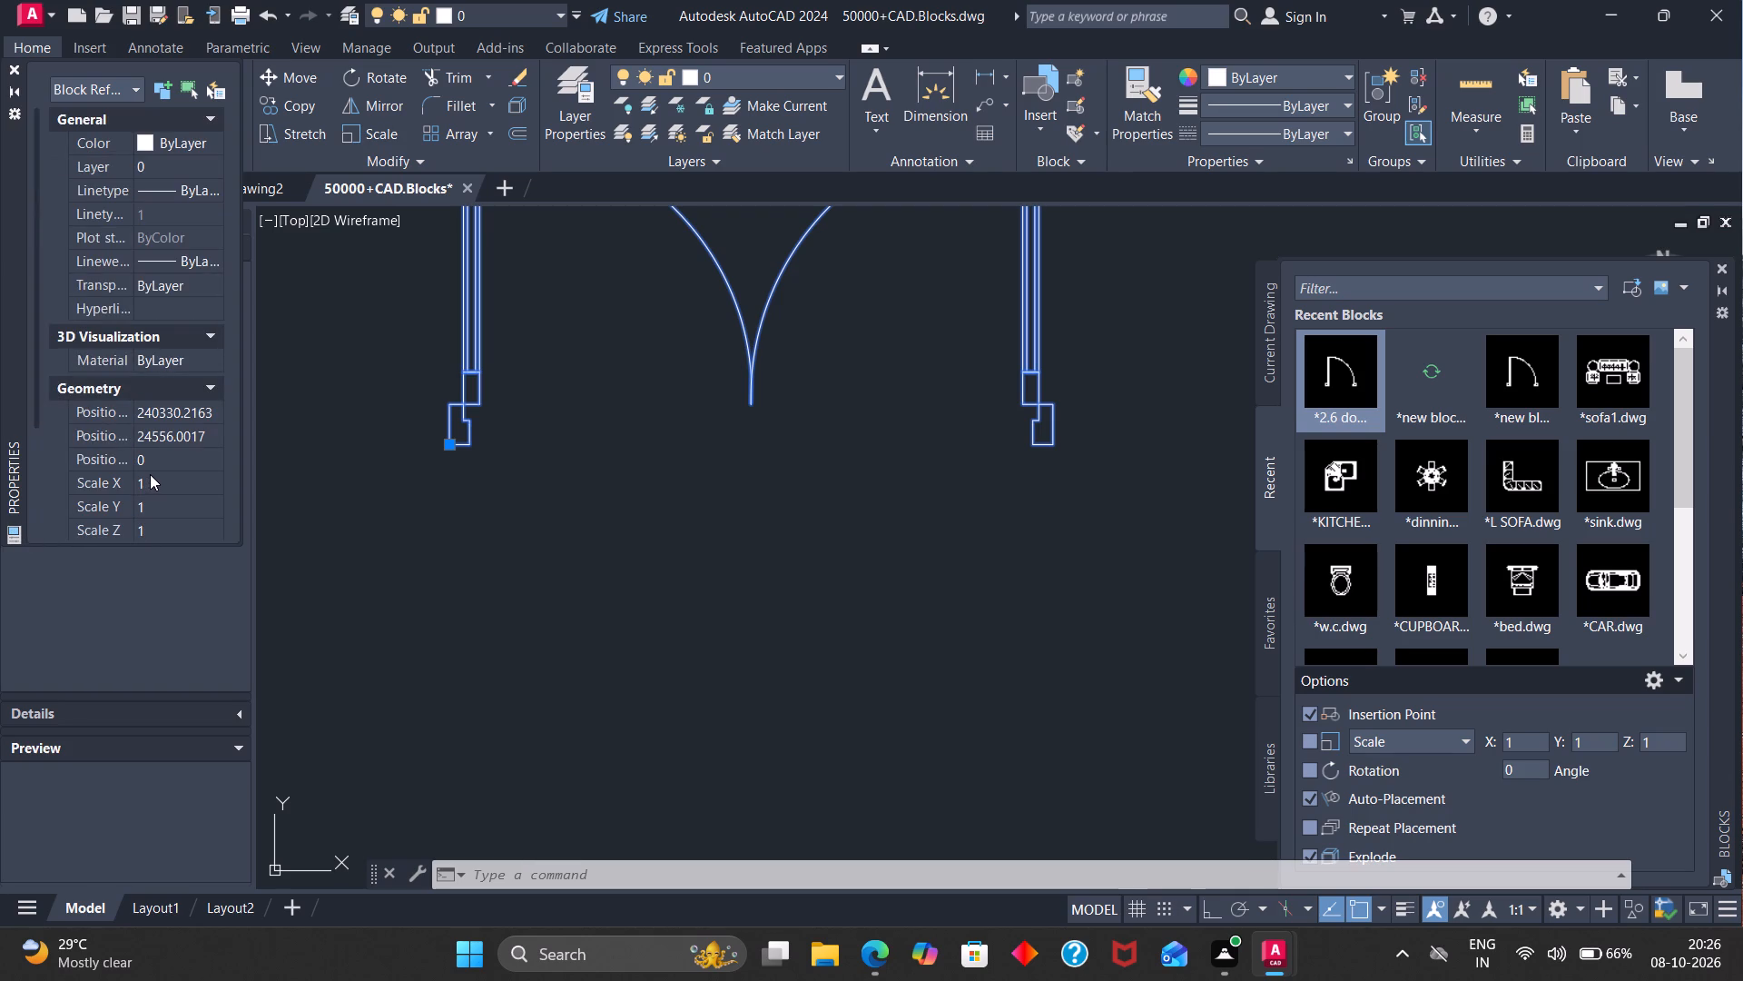
scroll(150, 474, up, 1)
scroll(150, 474, down, 6)
scroll(150, 474, up, 7)
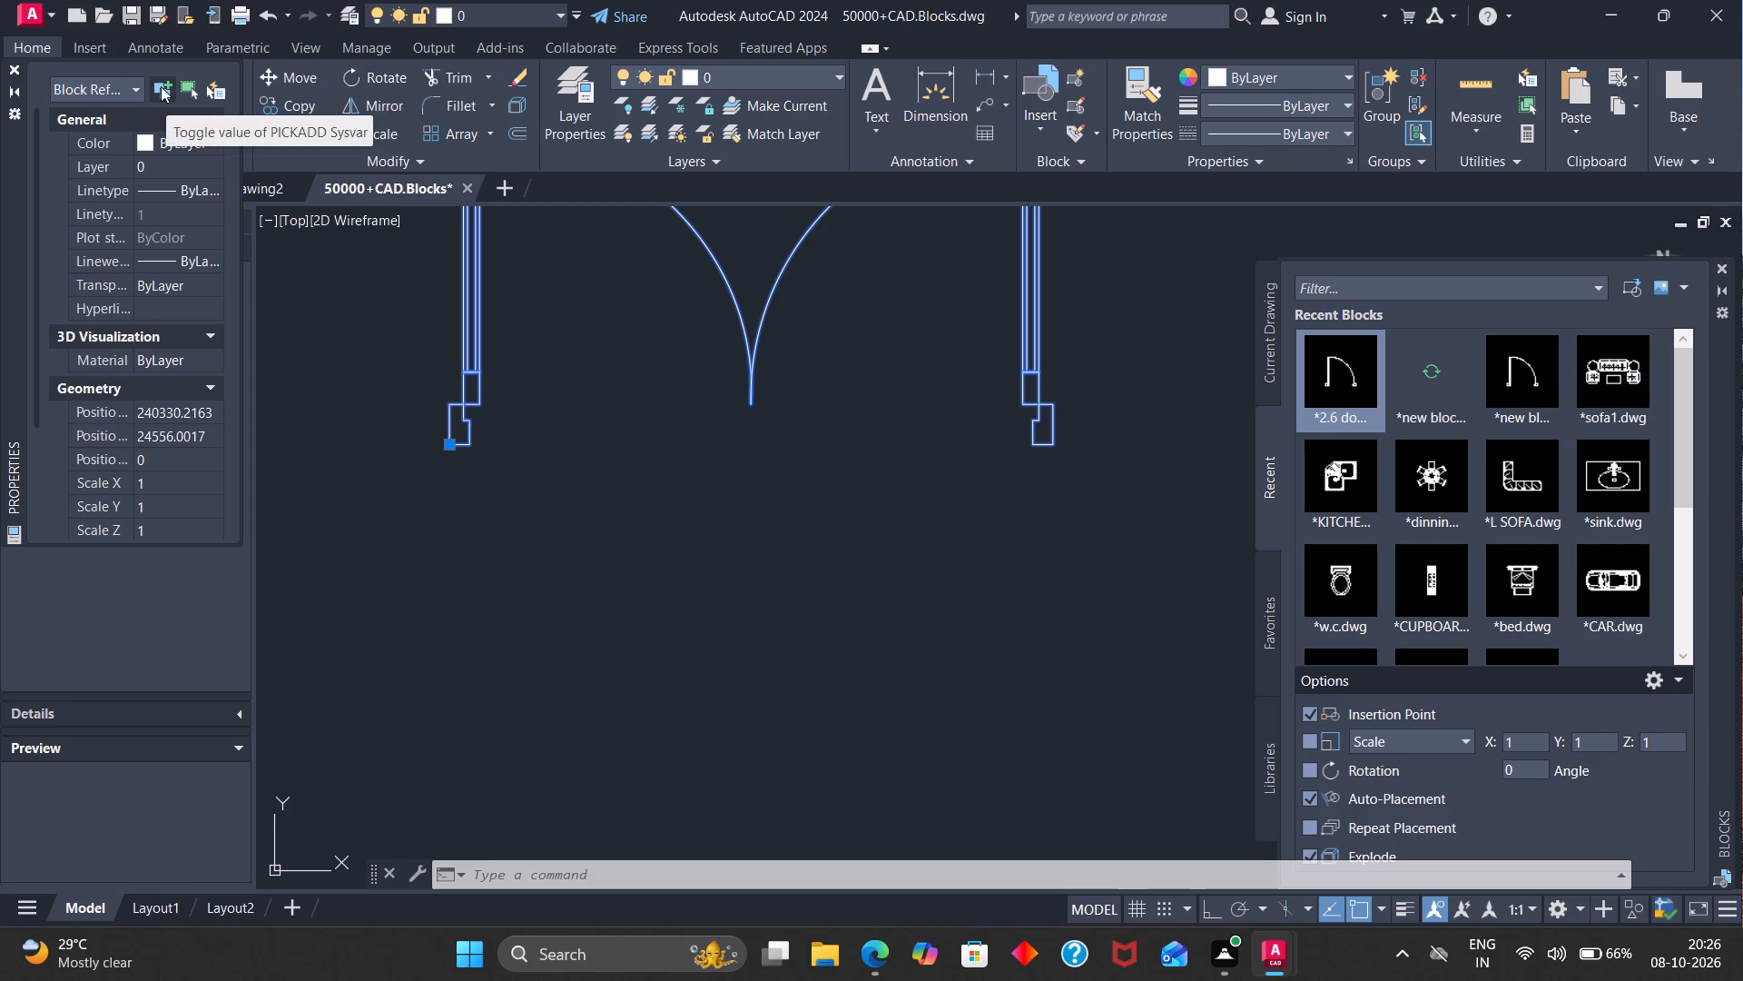
Check whether the copied double door's object type, rotation, annotative and block unit properties can be edited.
click(130, 89)
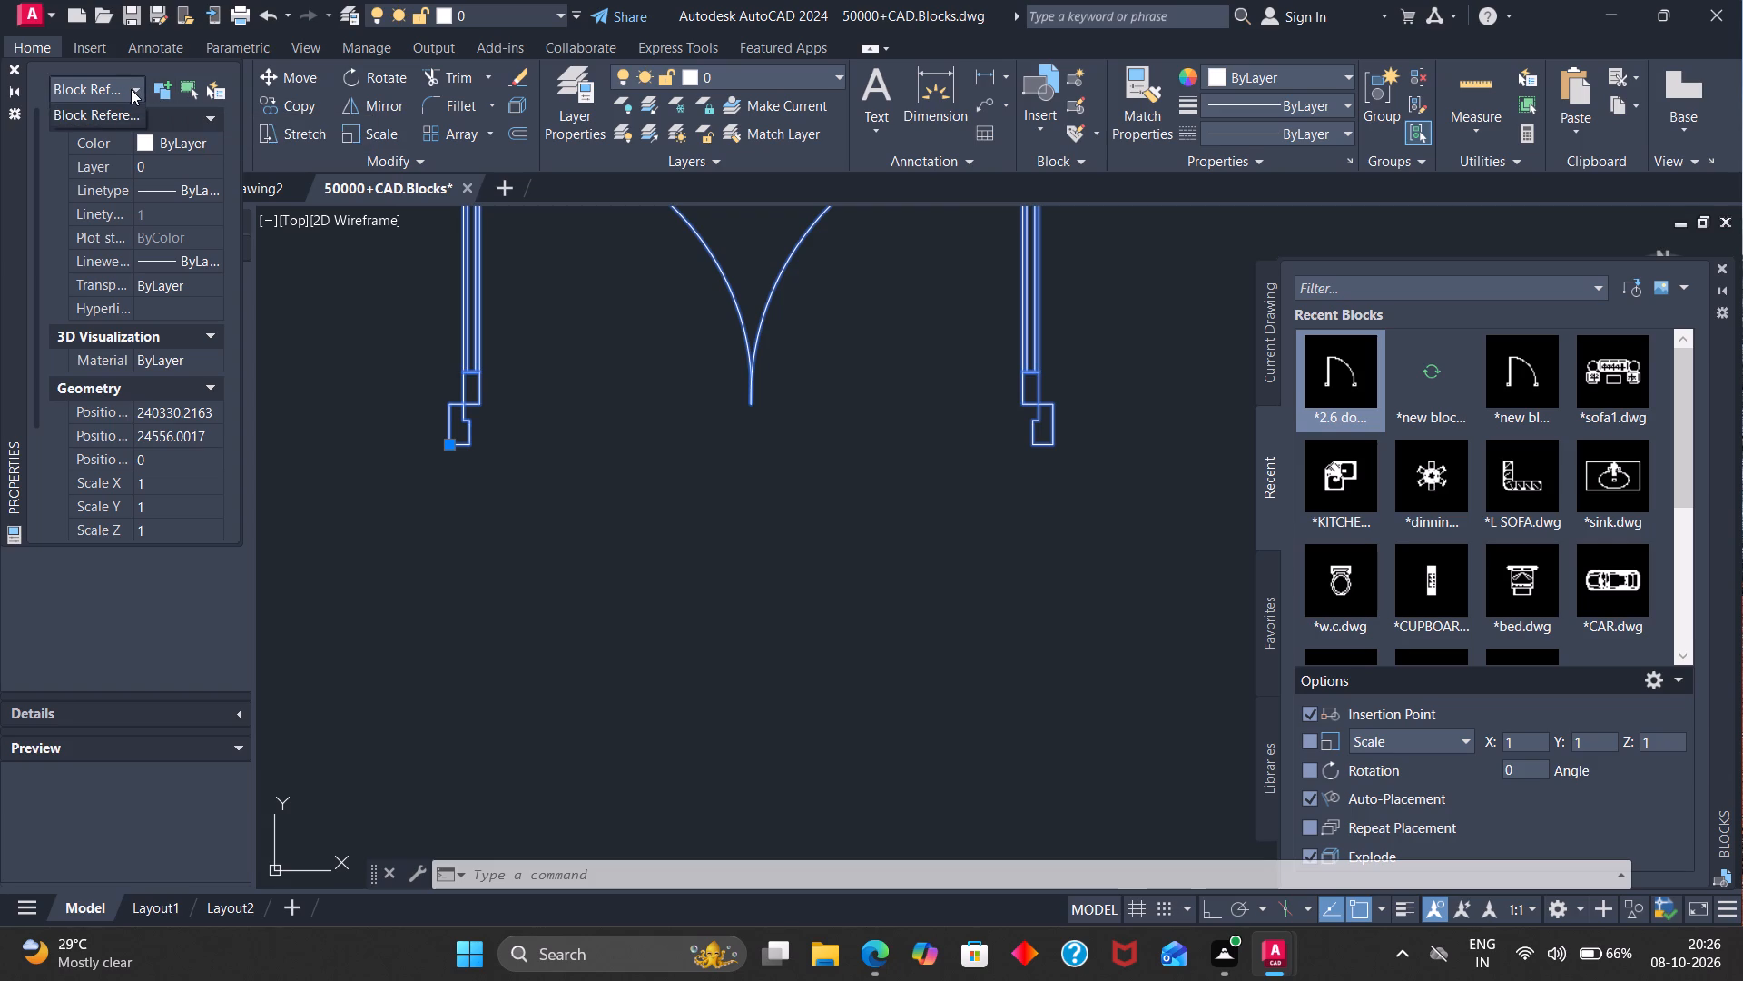
click(132, 89)
scroll(164, 391, down, 3)
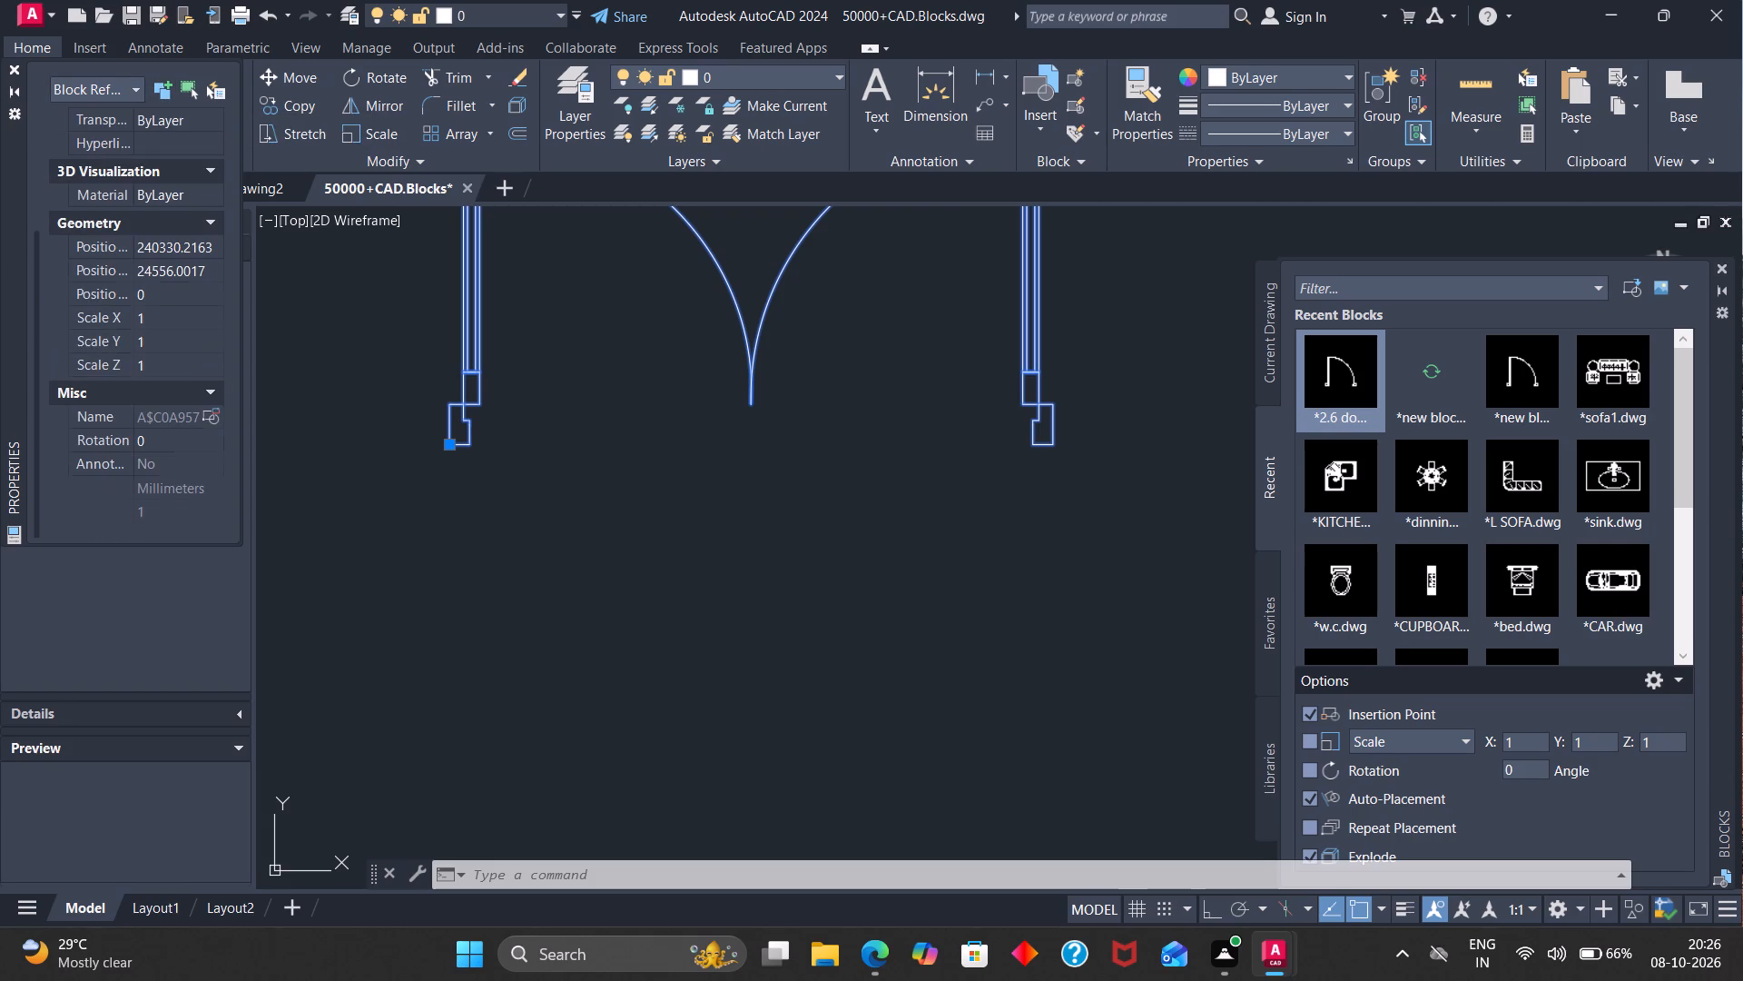
click(170, 404)
click(179, 438)
click(160, 465)
click(162, 459)
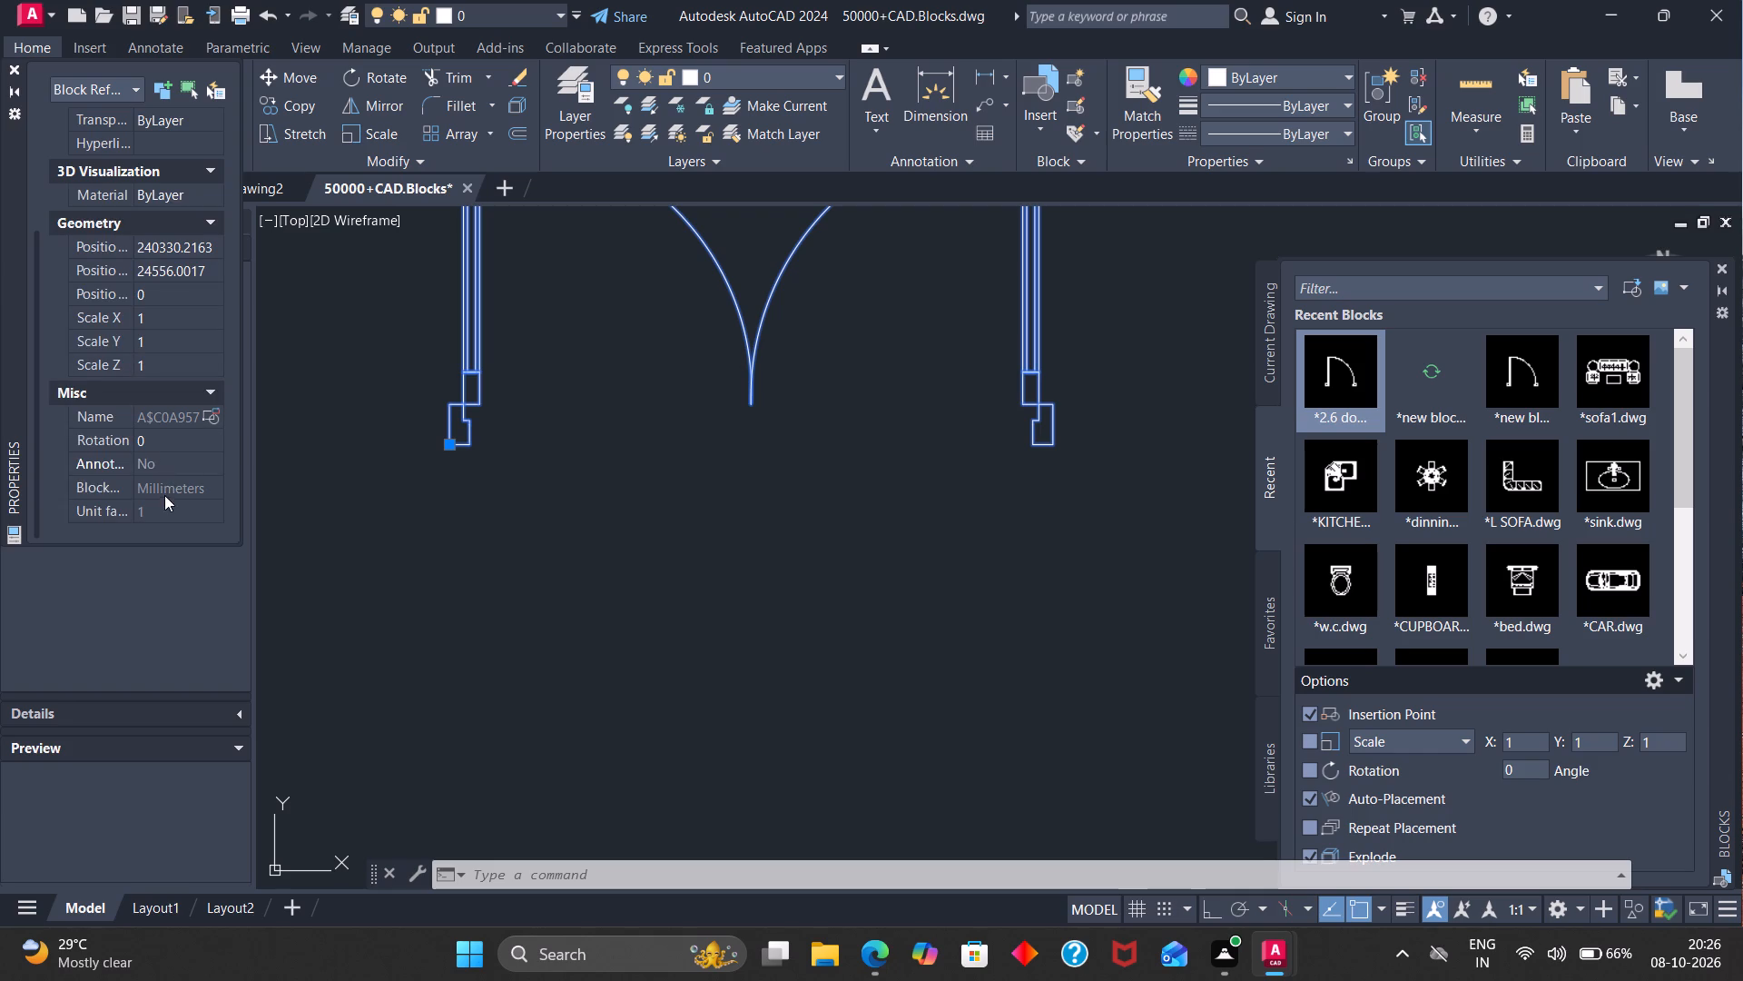
click(165, 497)
double_click(166, 488)
Measure the copied double door's overall width between its outer lower frame corners with a trial dimension, without placing it.
scroll(506, 475, down, 2)
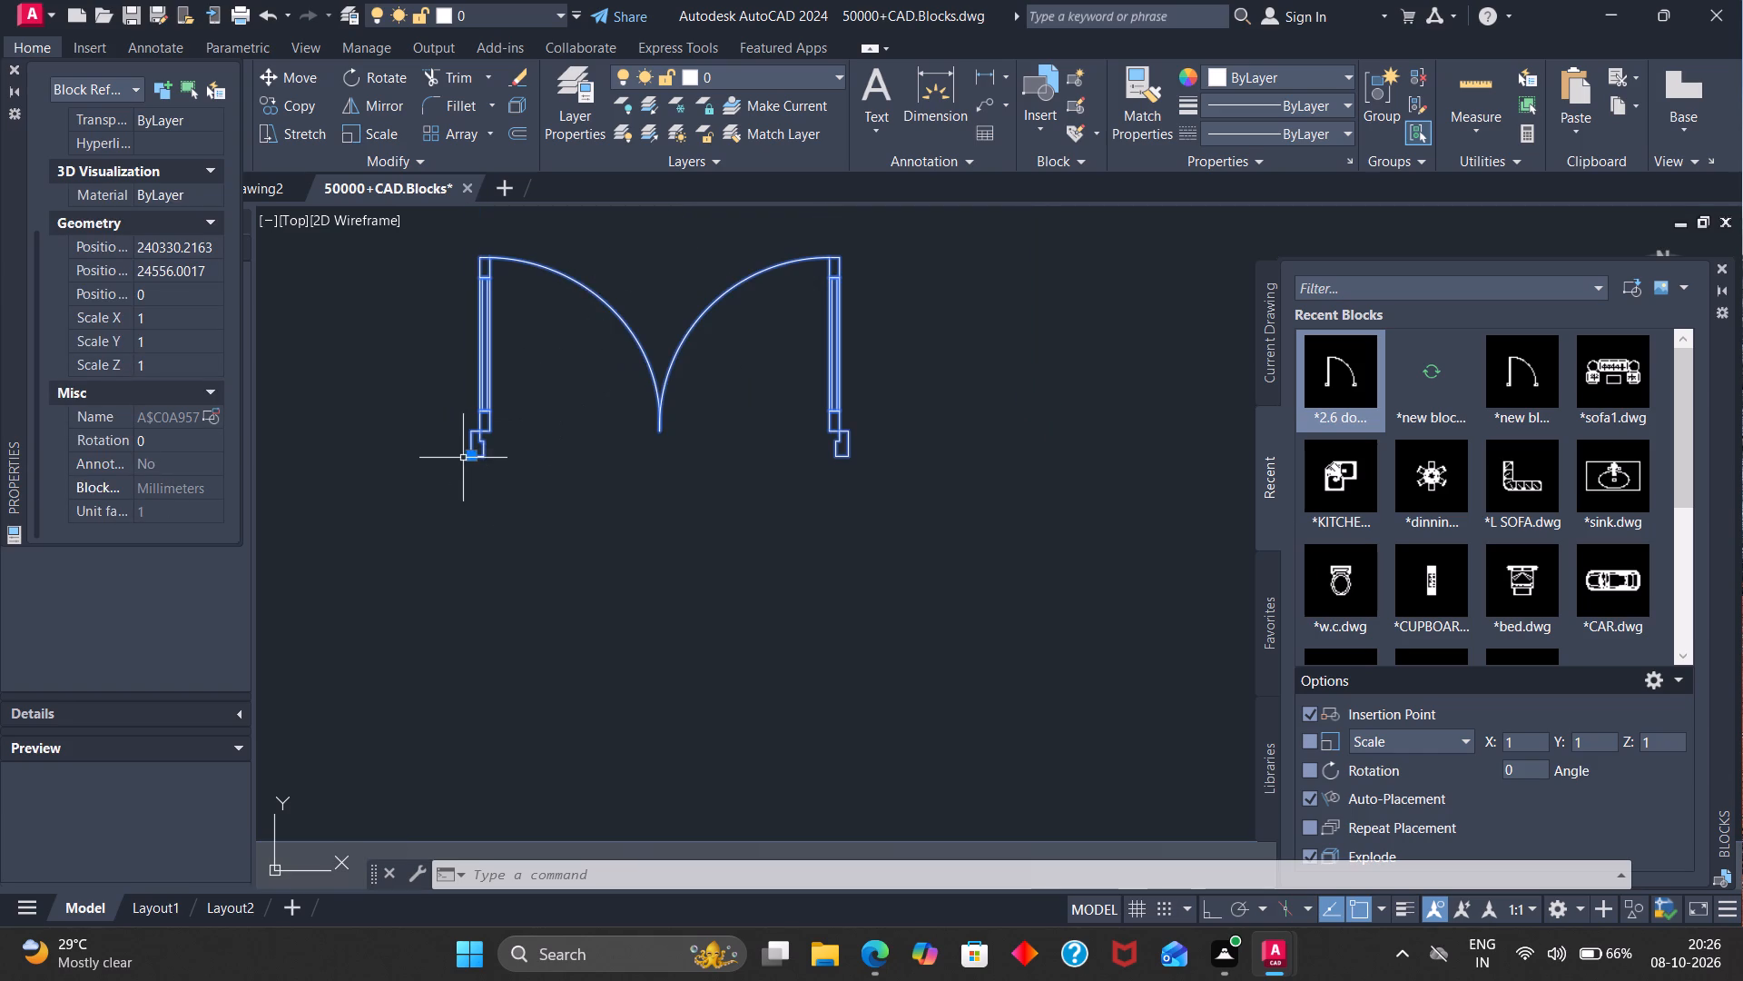
click(935, 64)
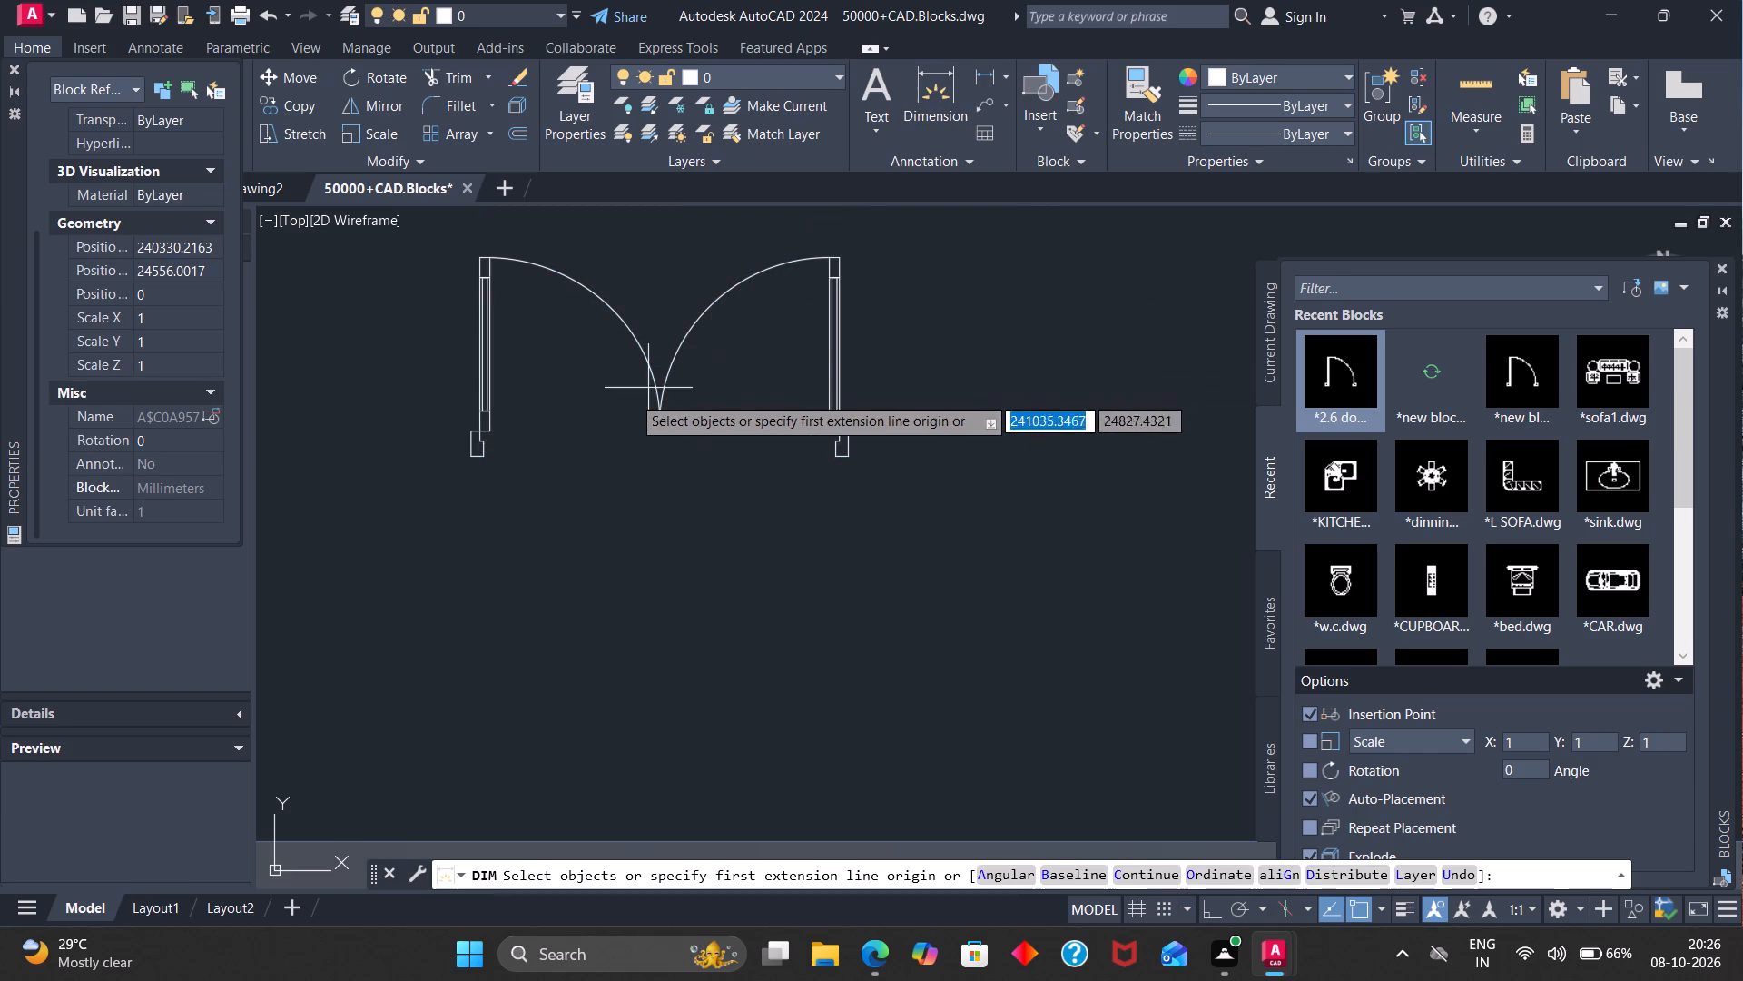
click(470, 455)
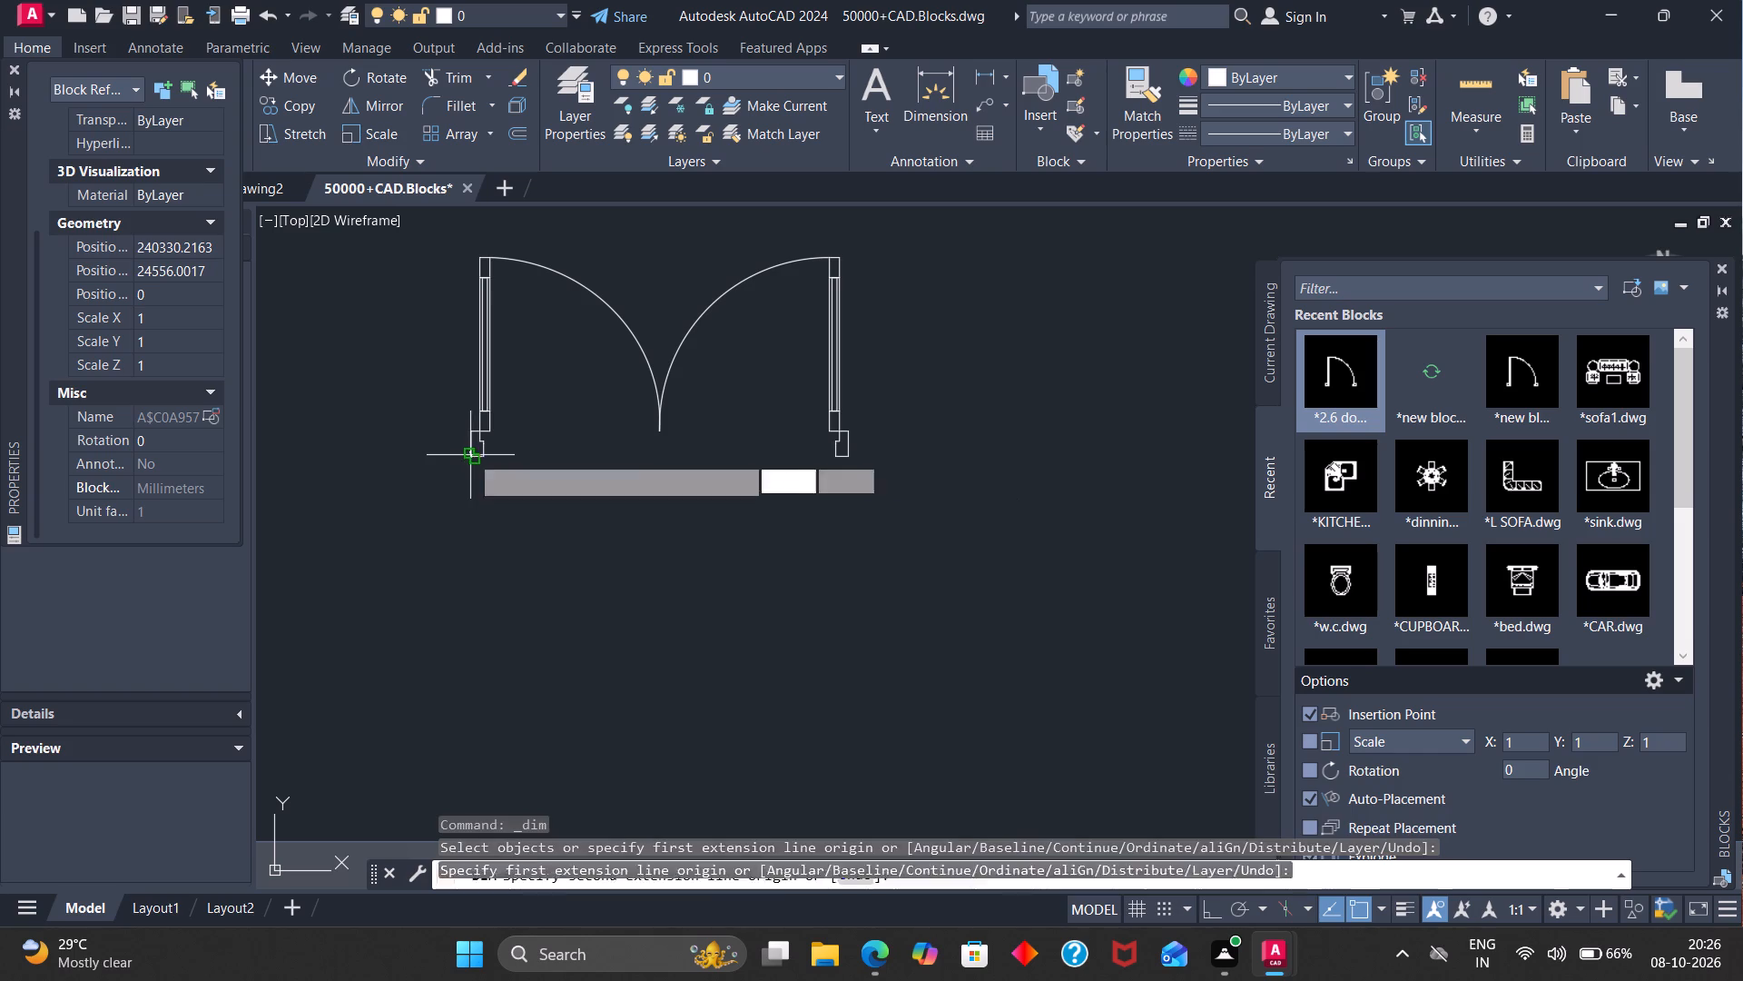
click(851, 456)
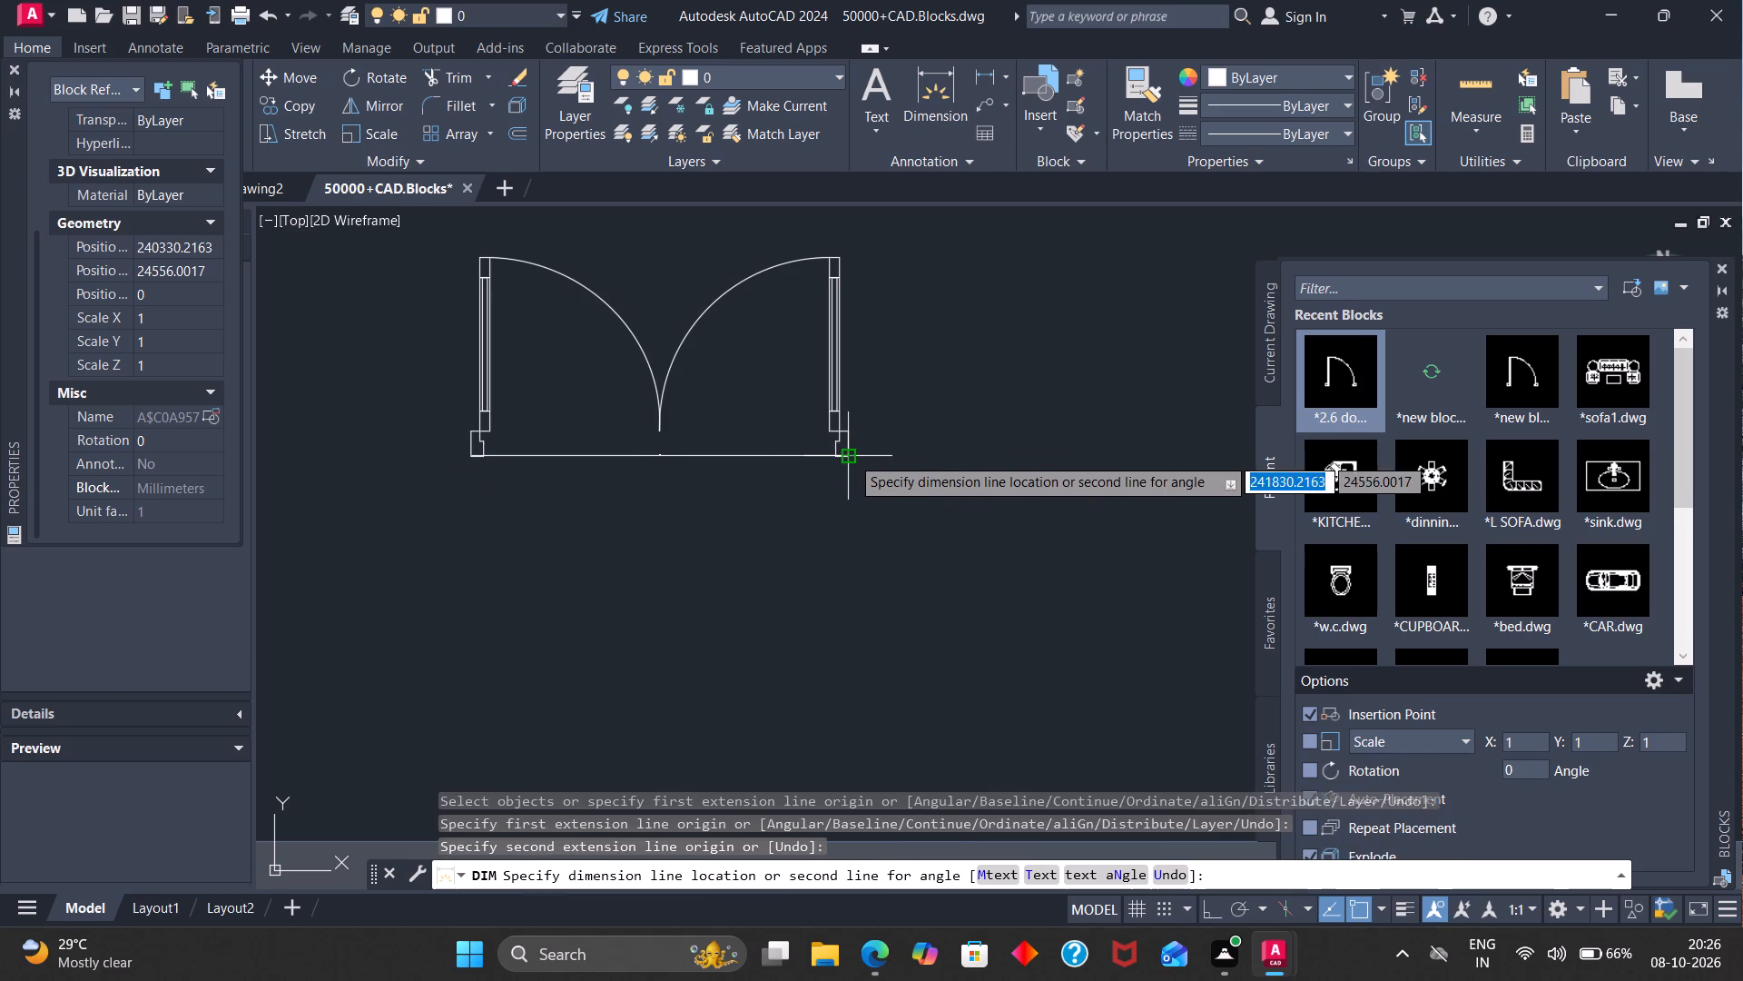
scroll(656, 493, up, 8)
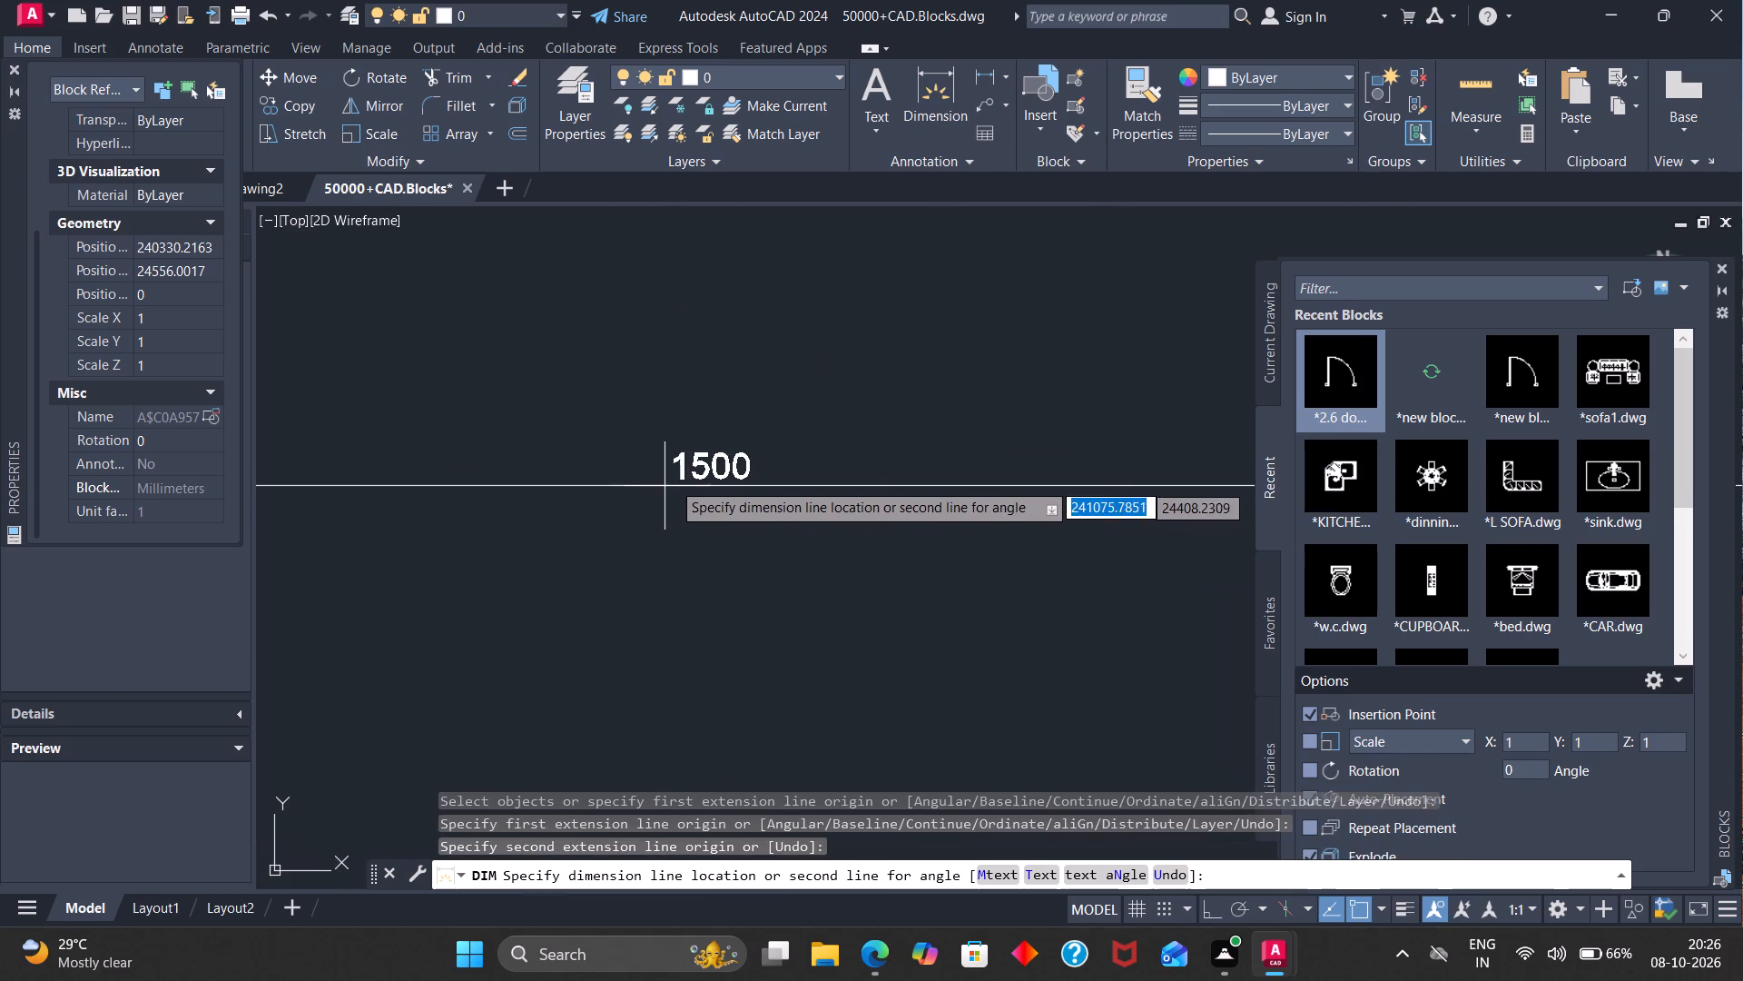
scroll(678, 477, up, 1)
scroll(678, 477, down, 12)
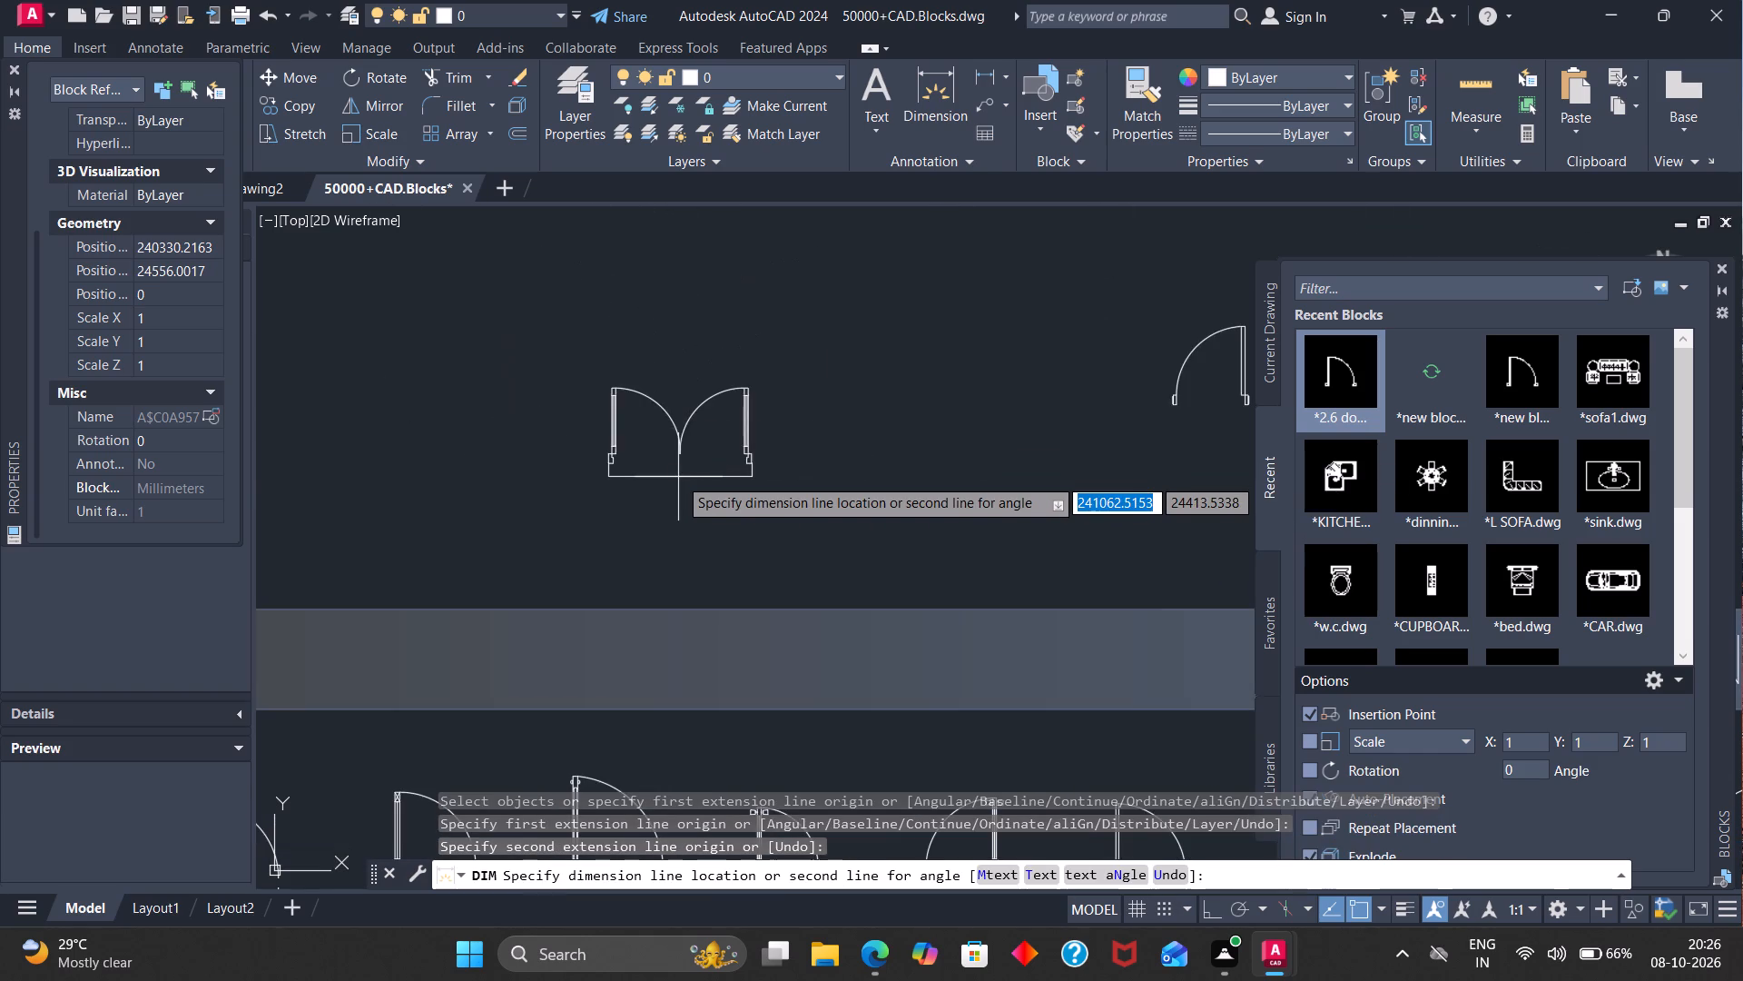
scroll(678, 475, up, 2)
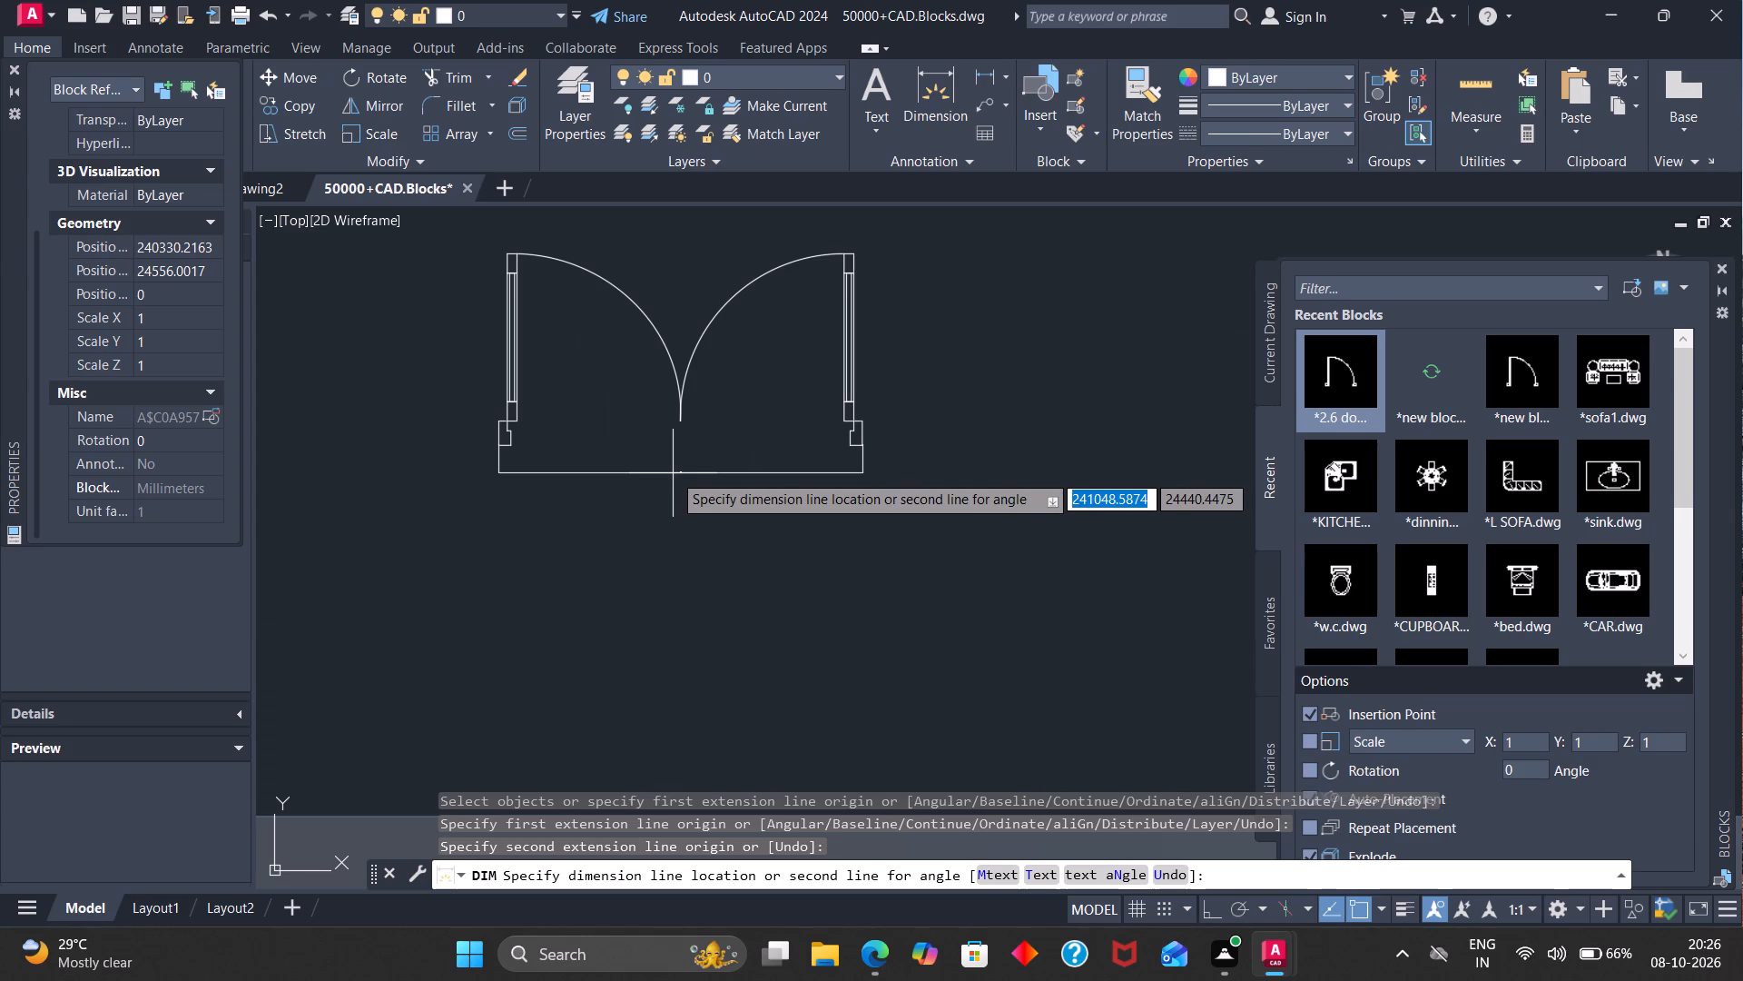
key(Escape)
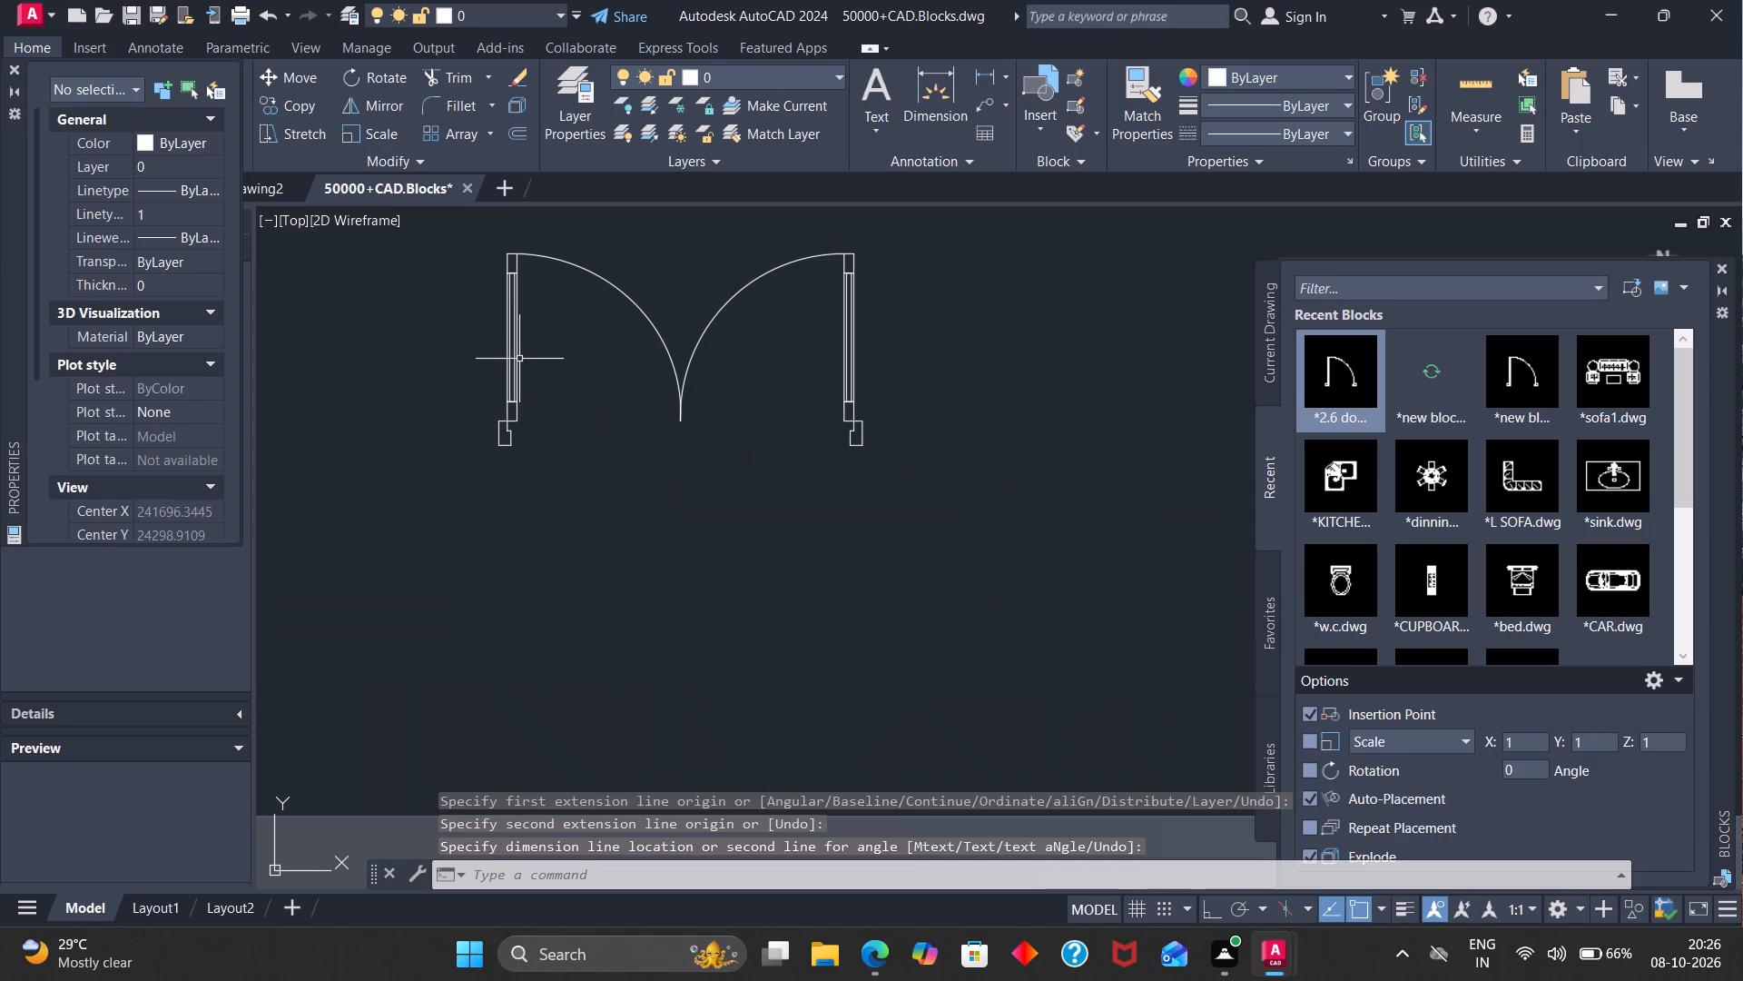
Select the copied double door, check the Scale option for block insertion, and explode the door into separate objects.
click(517, 360)
scroll(1333, 649, down, 4)
scroll(1413, 788, down, 3)
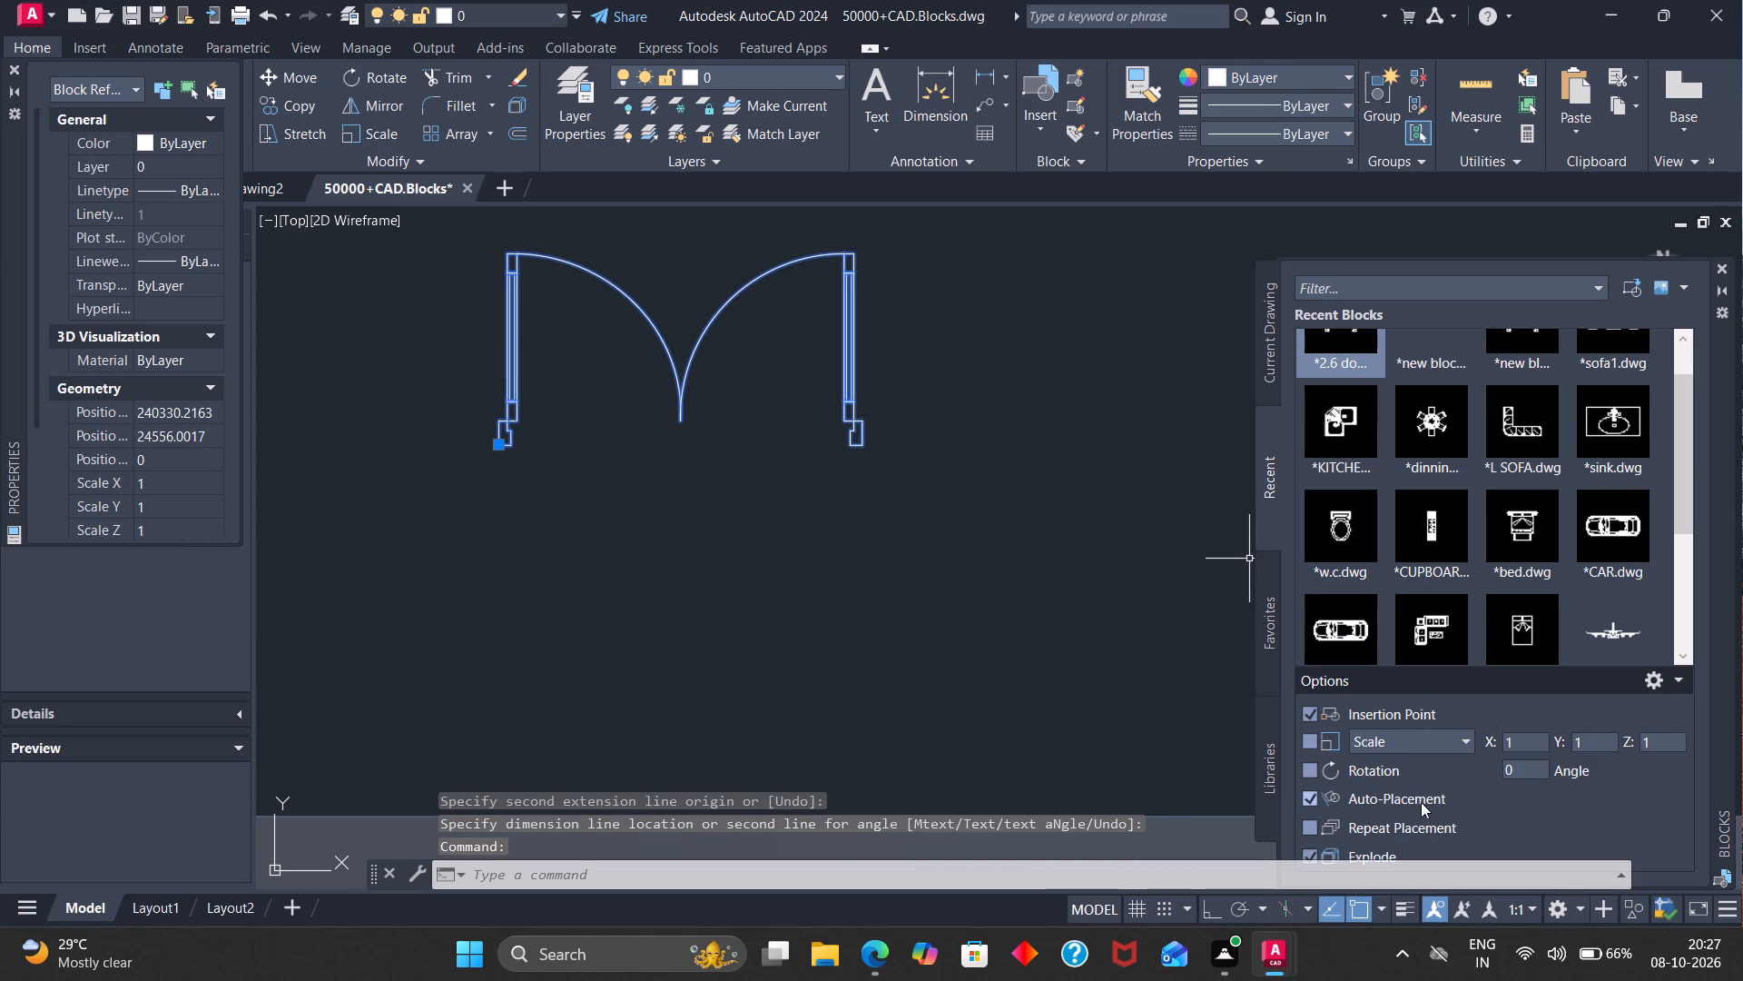
scroll(1430, 821, up, 5)
scroll(1430, 821, down, 5)
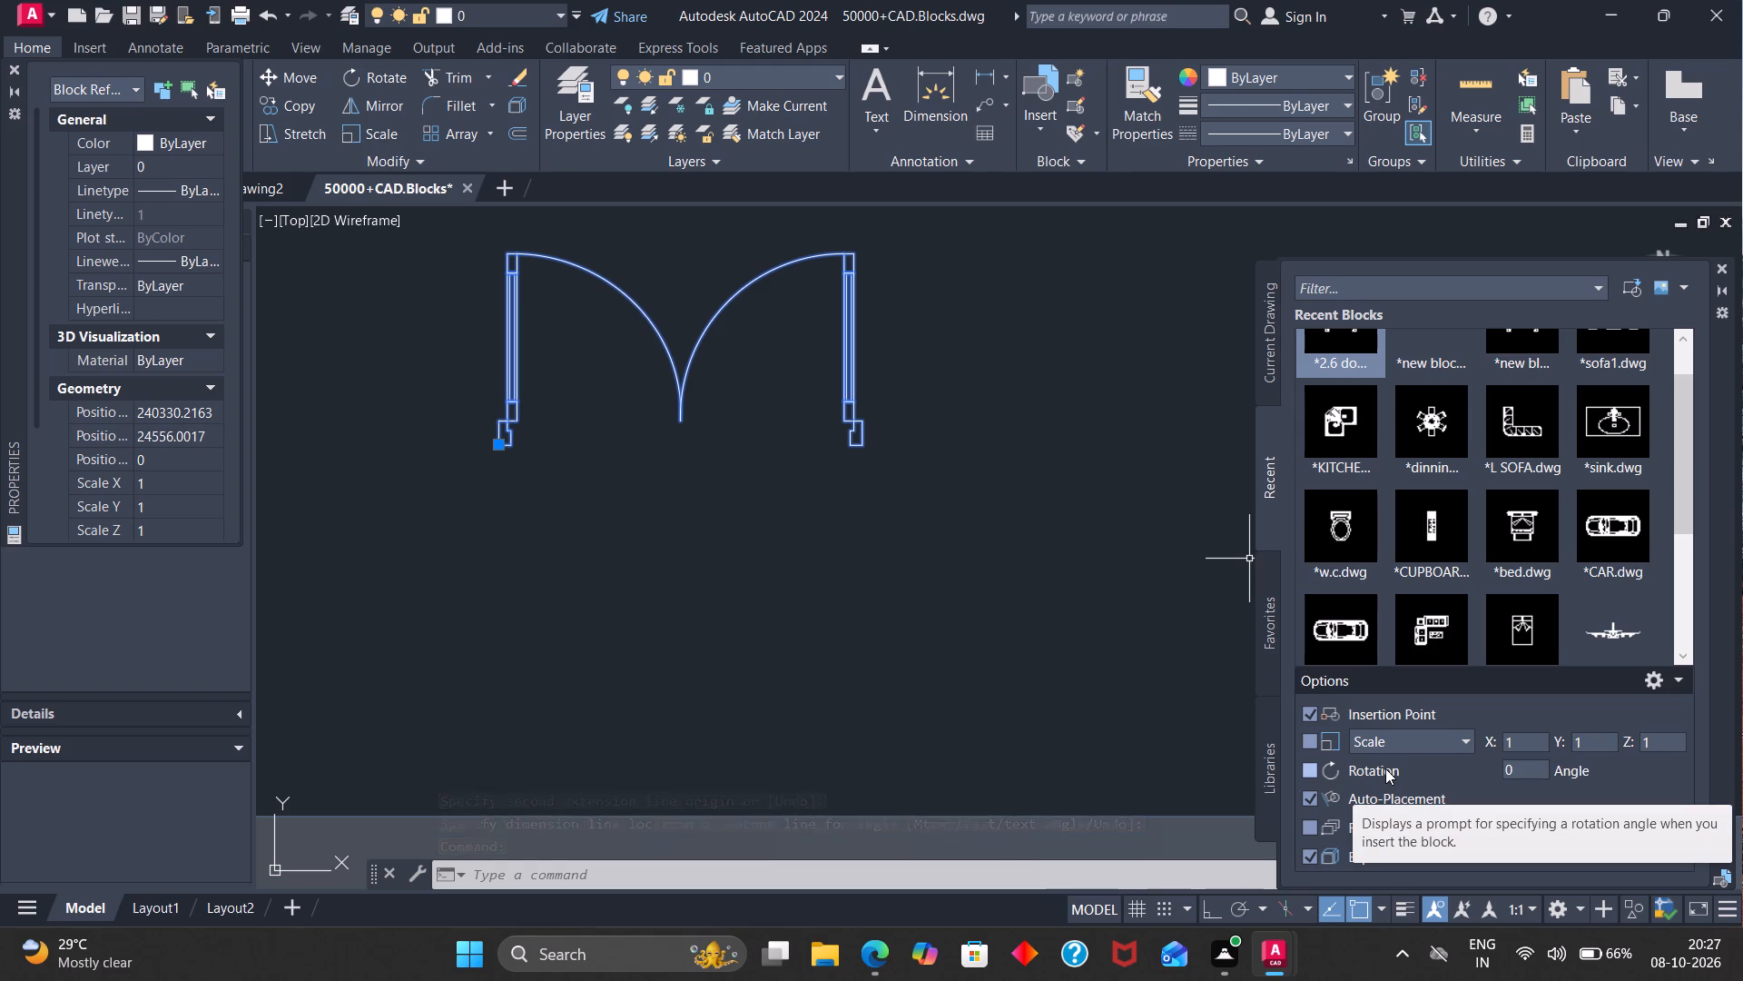
click(1372, 738)
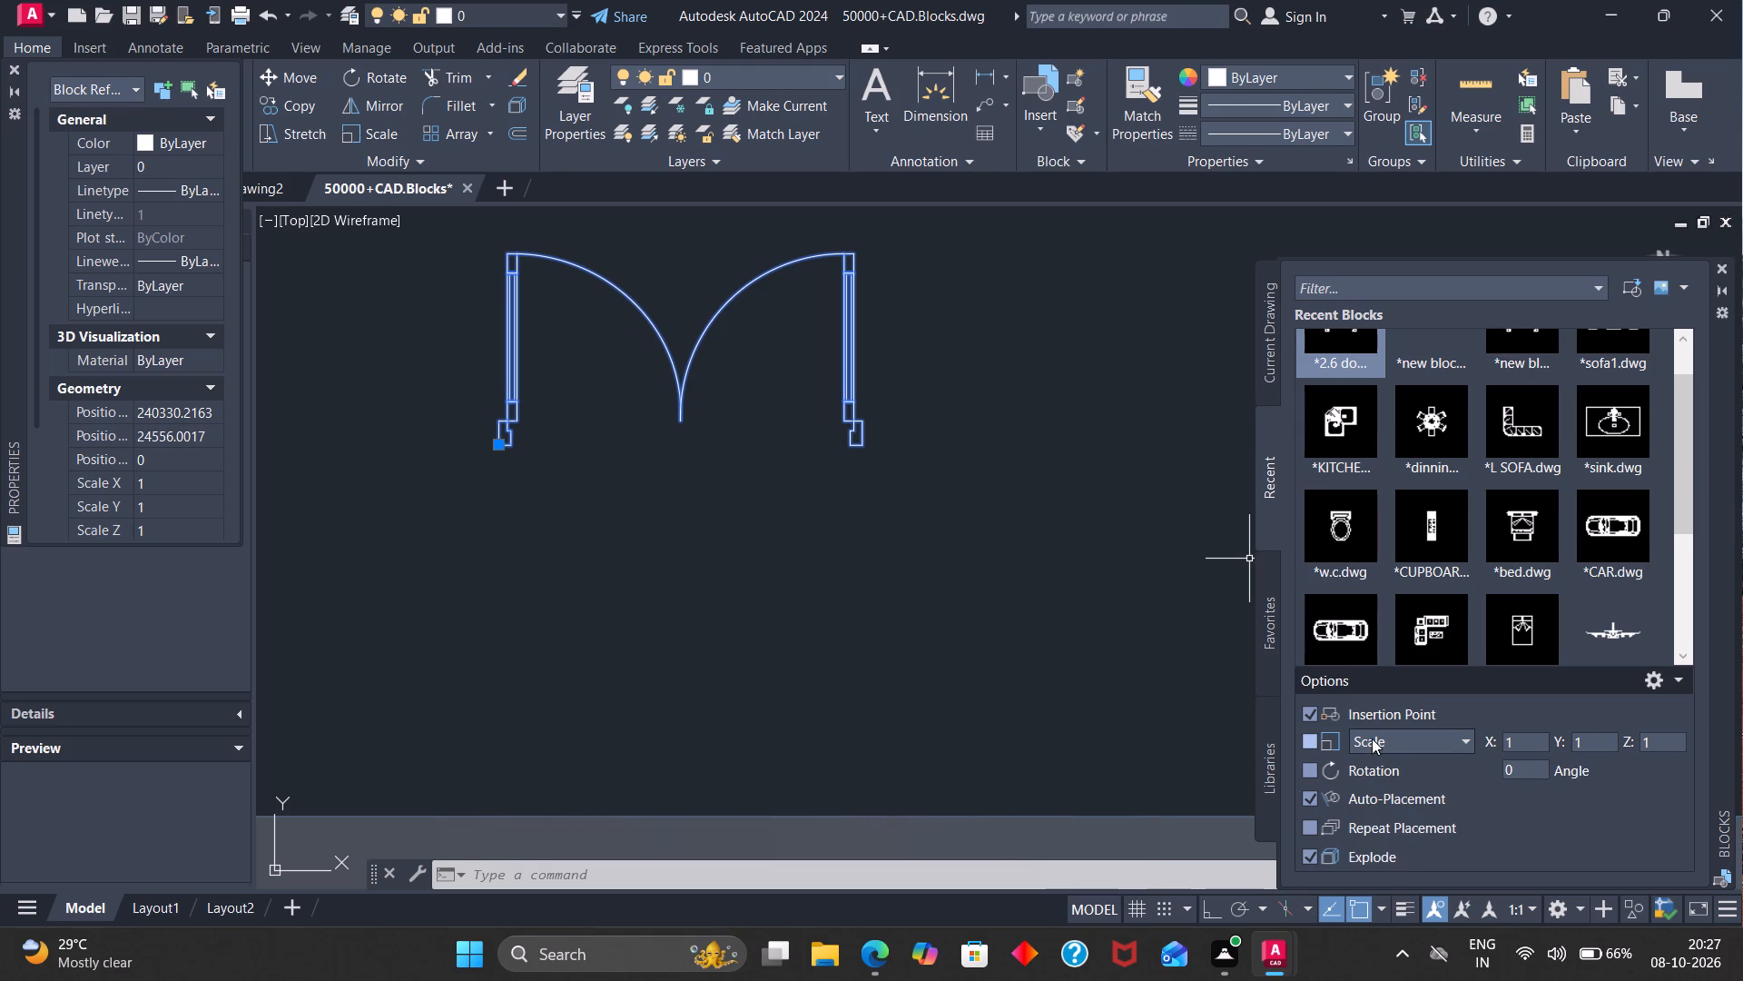
click(1390, 736)
scroll(422, 395, down, 2)
scroll(127, 462, down, 6)
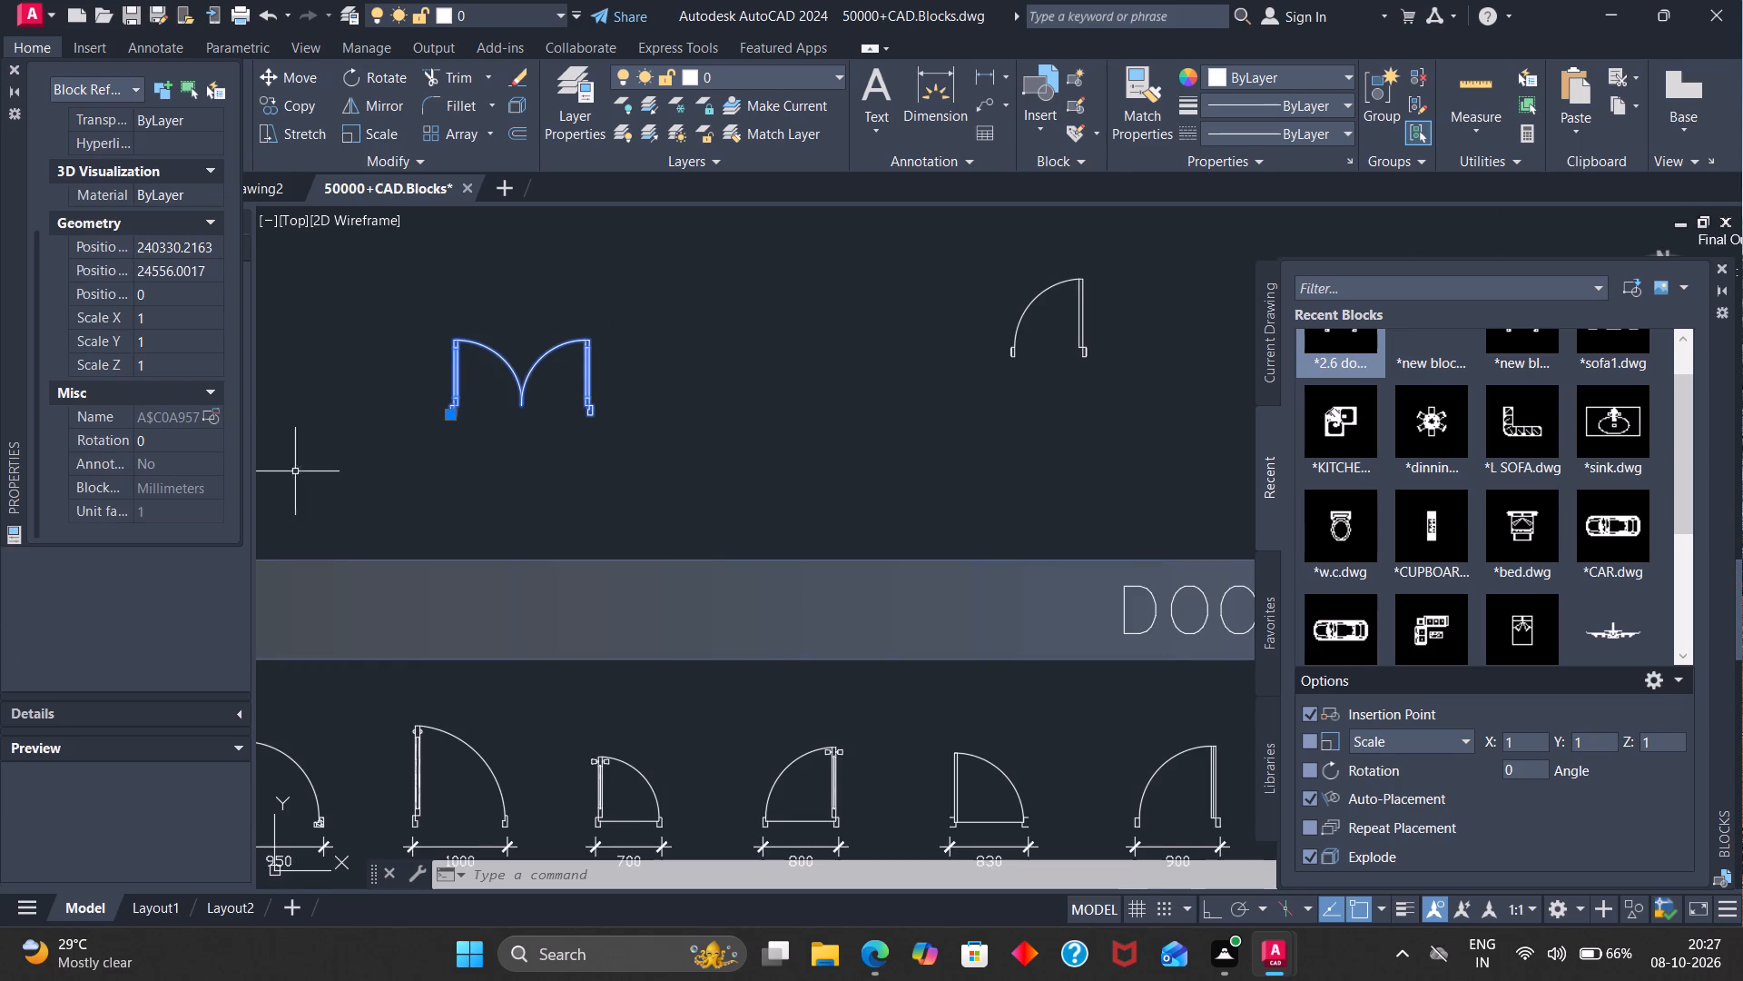
key(x)
key(Return)
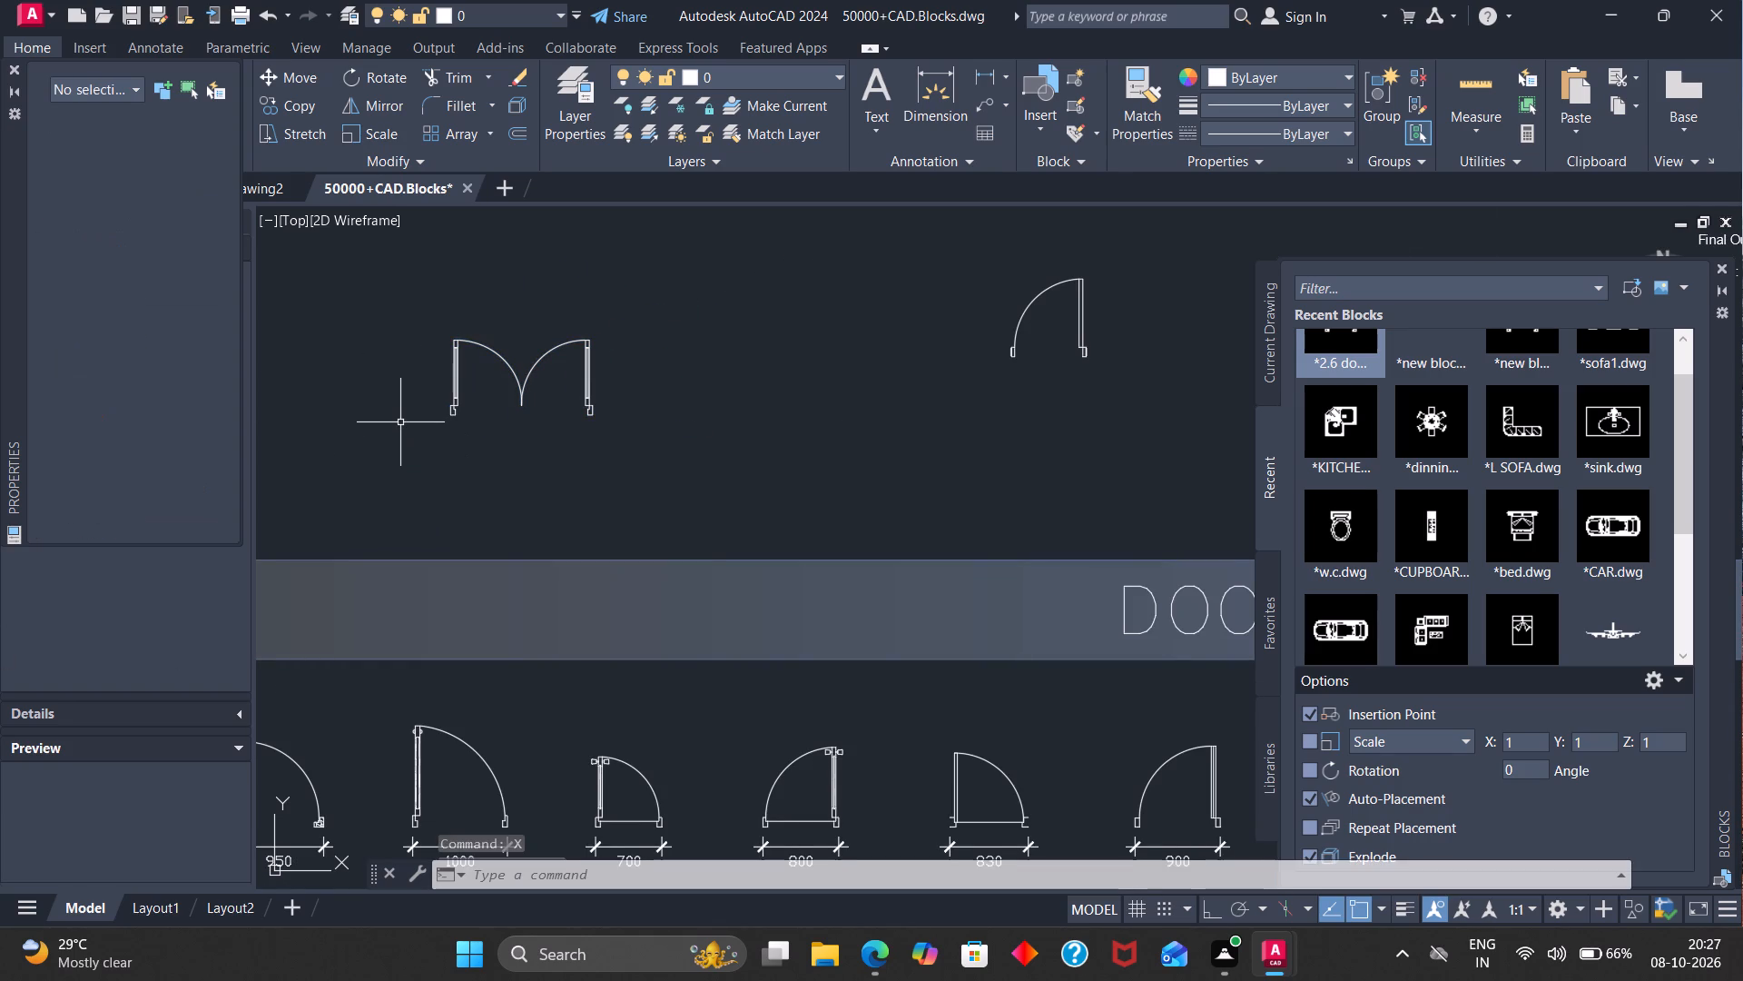
Review the drawing's general, plot style, view and miscellaneous properties with nothing selected.
scroll(173, 438, down, 8)
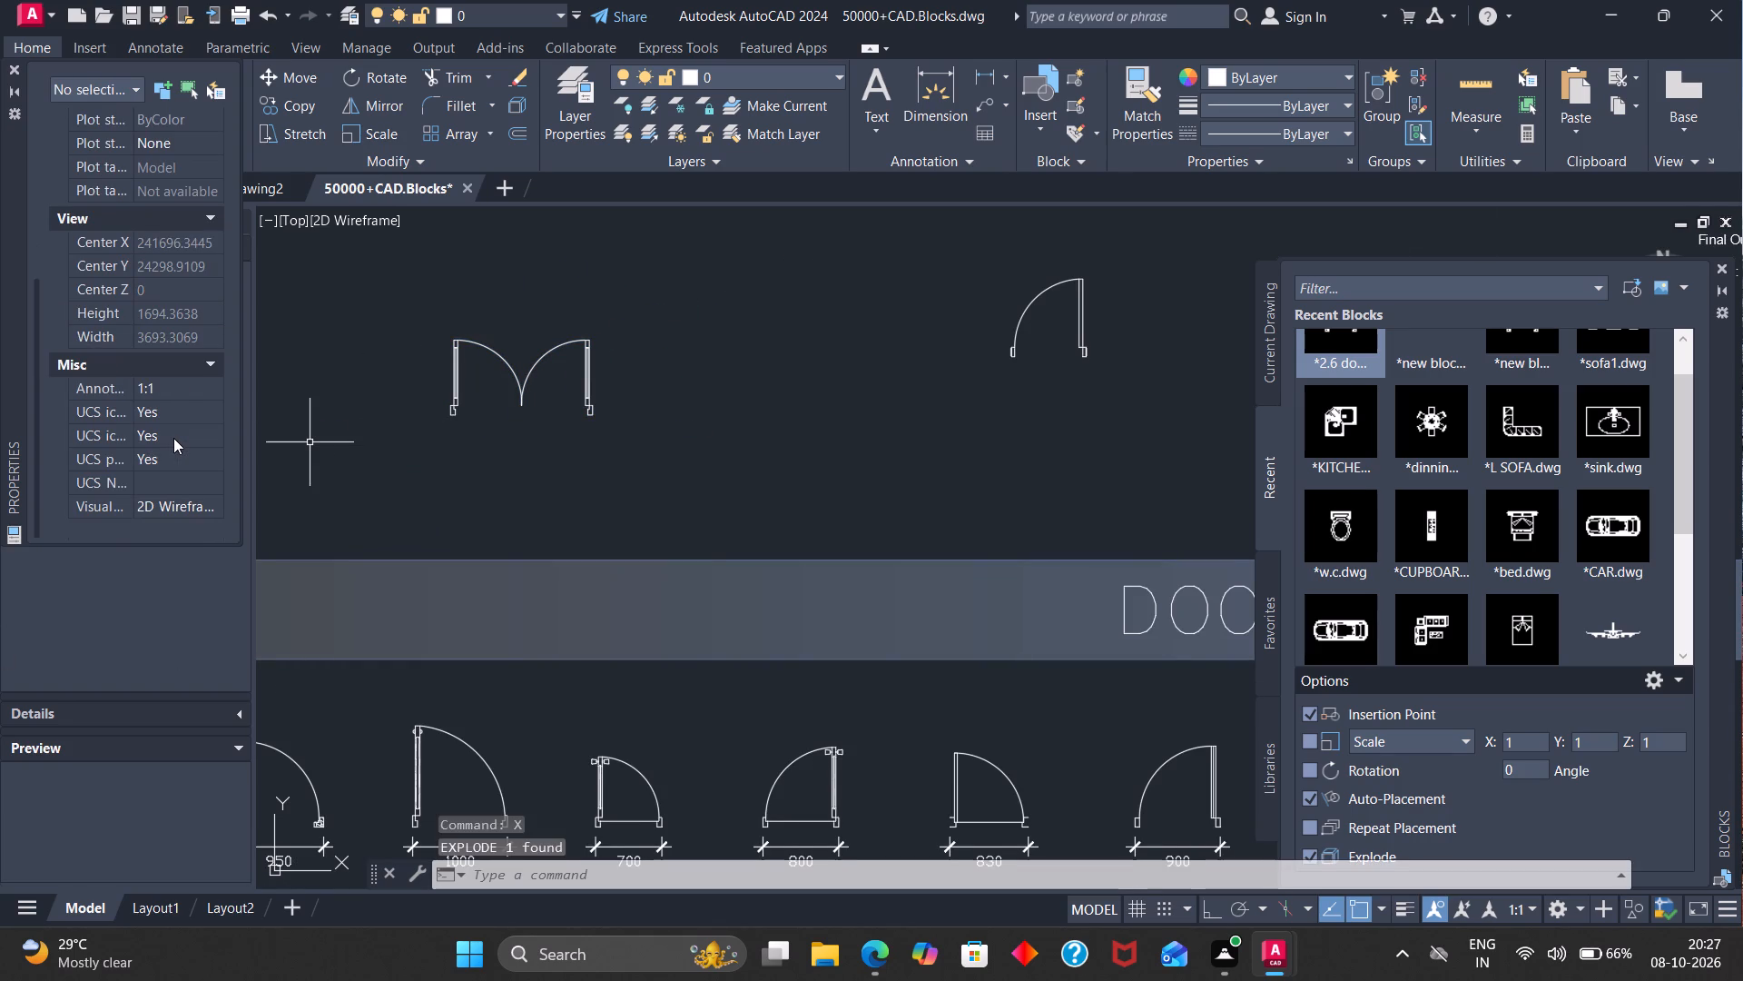
scroll(173, 438, down, 8)
scroll(173, 438, up, 4)
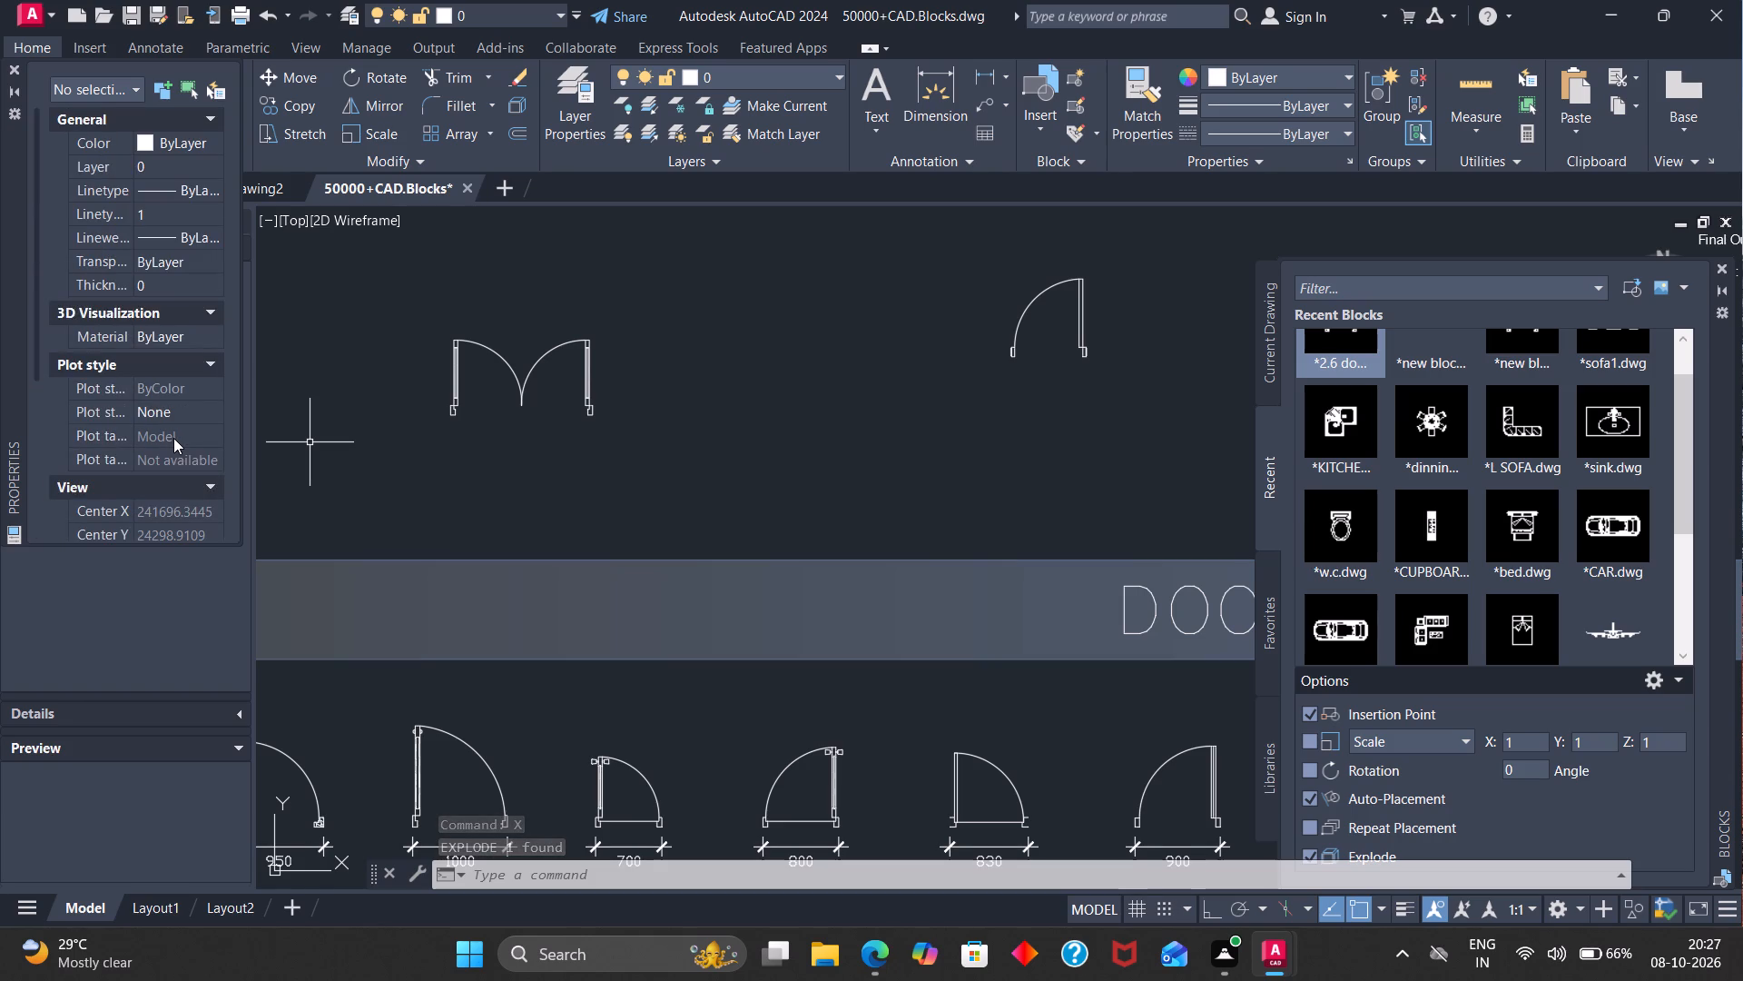
Select all the separate objects of the exploded double door, review their shared general properties, and clear the selection.
click(458, 386)
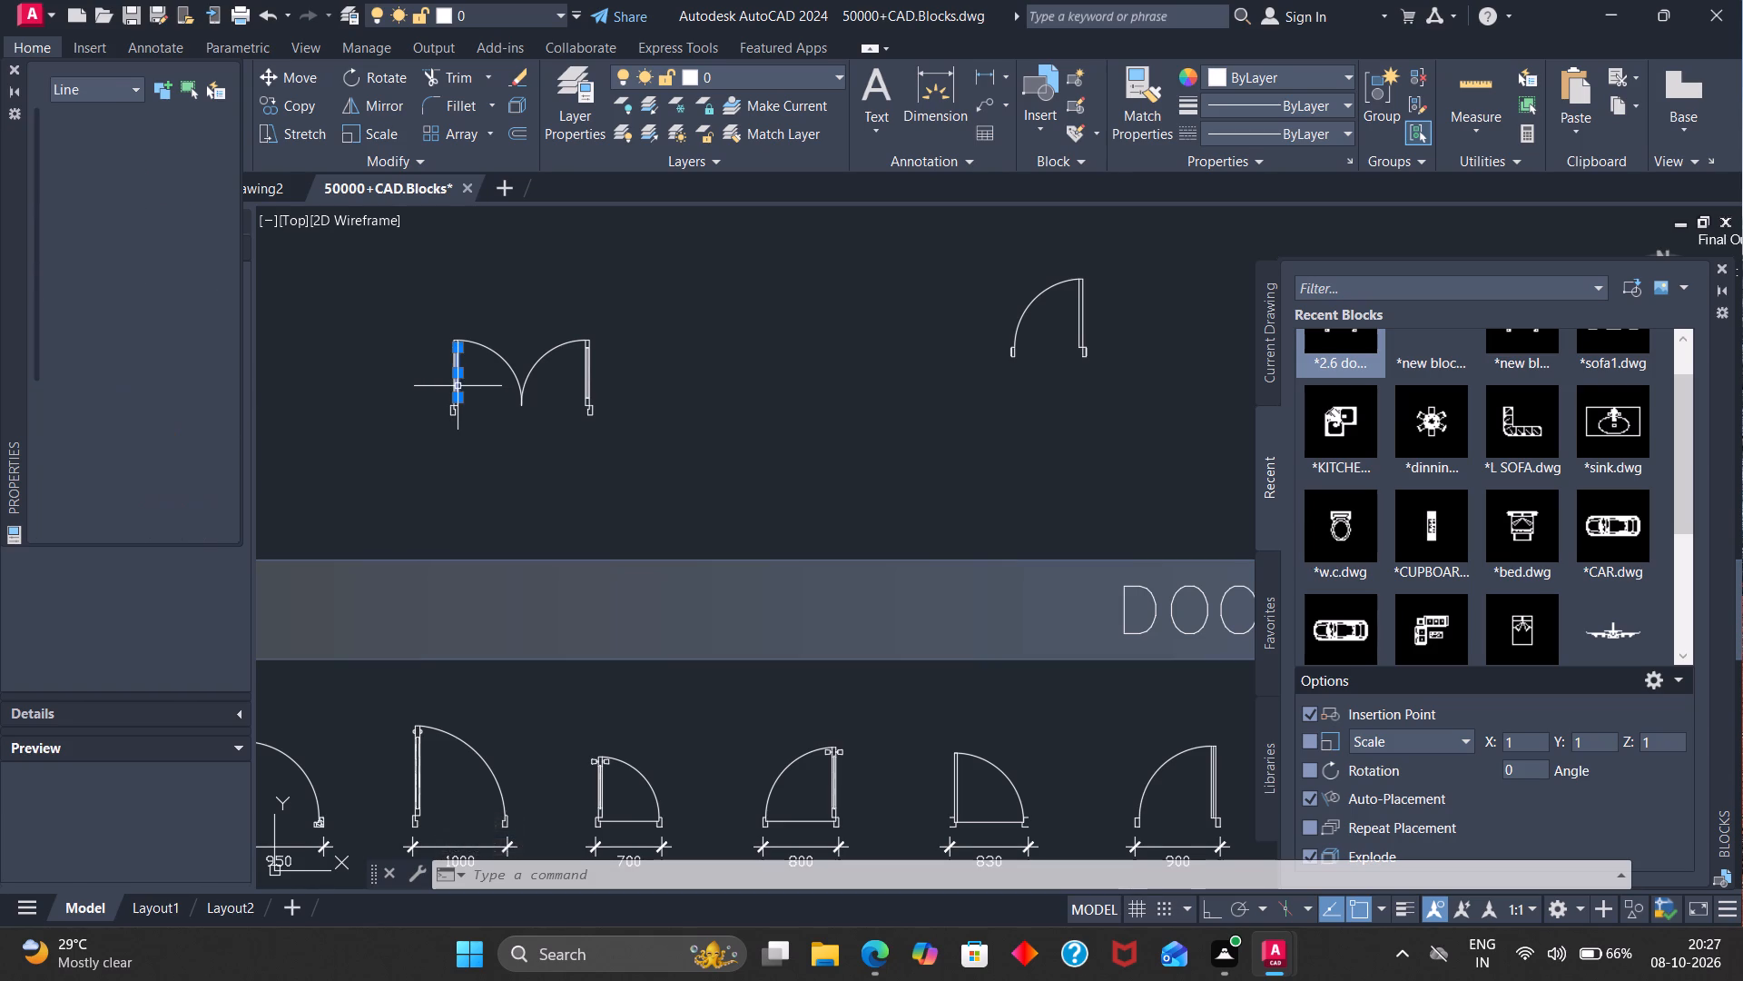
key(Escape)
drag(423, 380, 657, 344)
drag(645, 352, 350, 445)
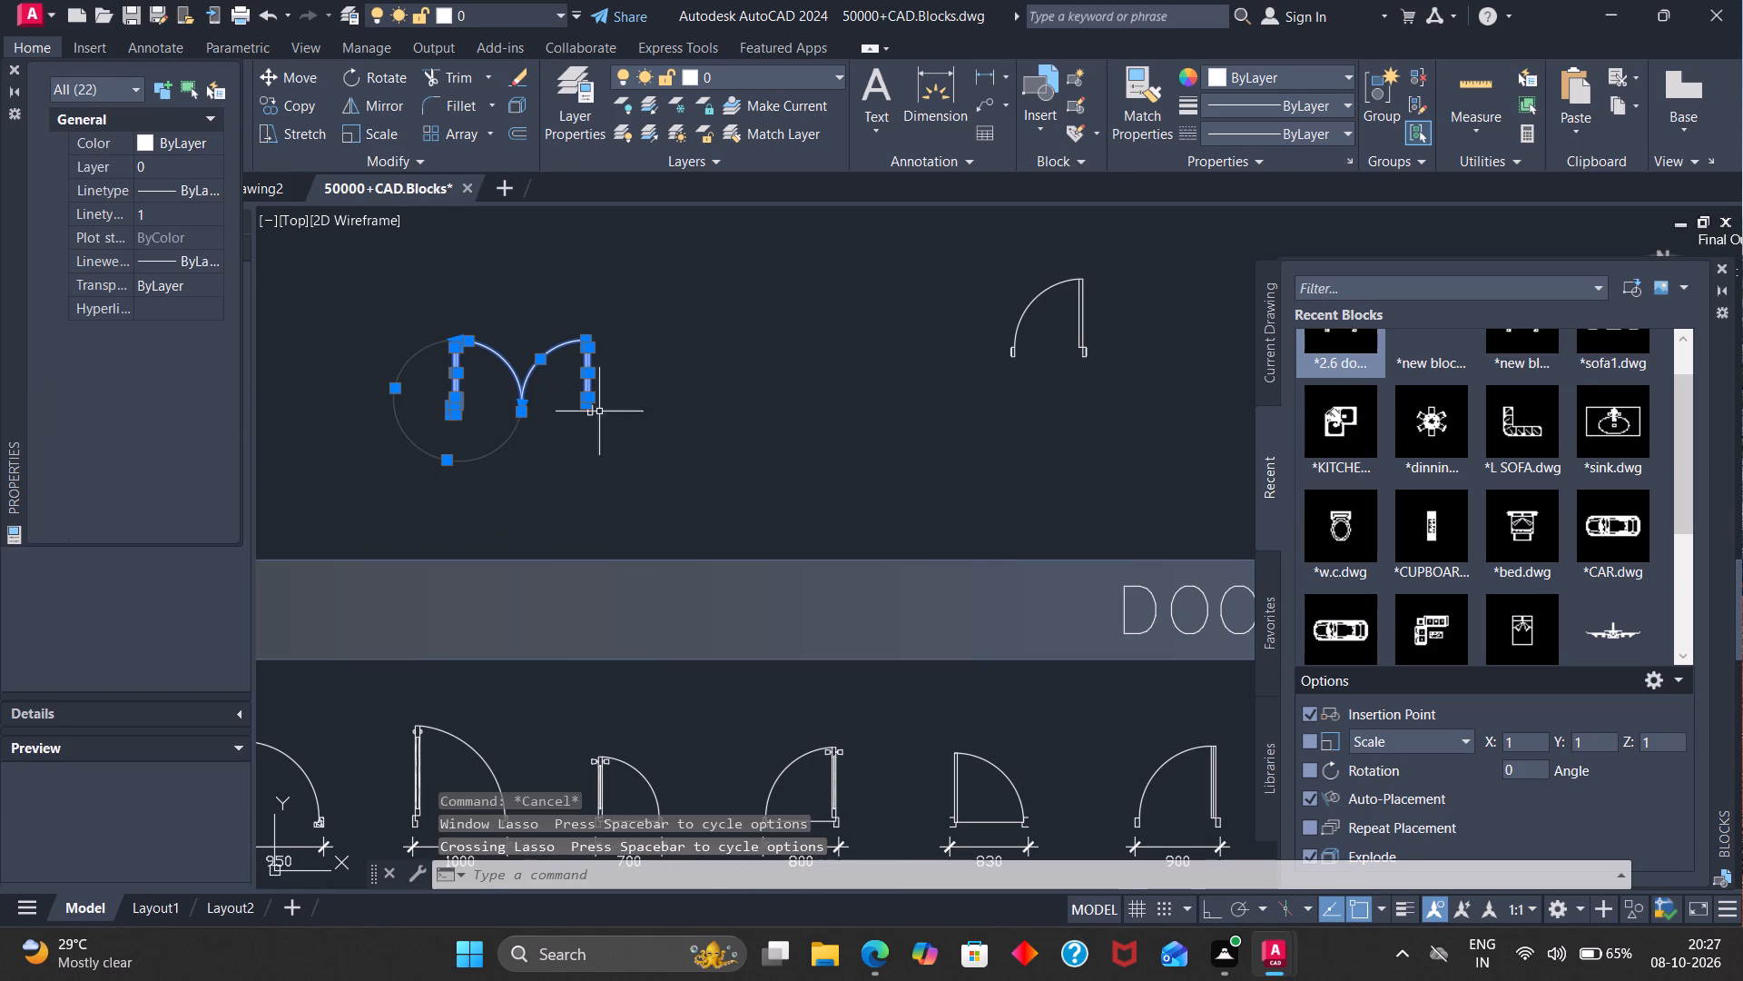
drag(556, 474, 456, 507)
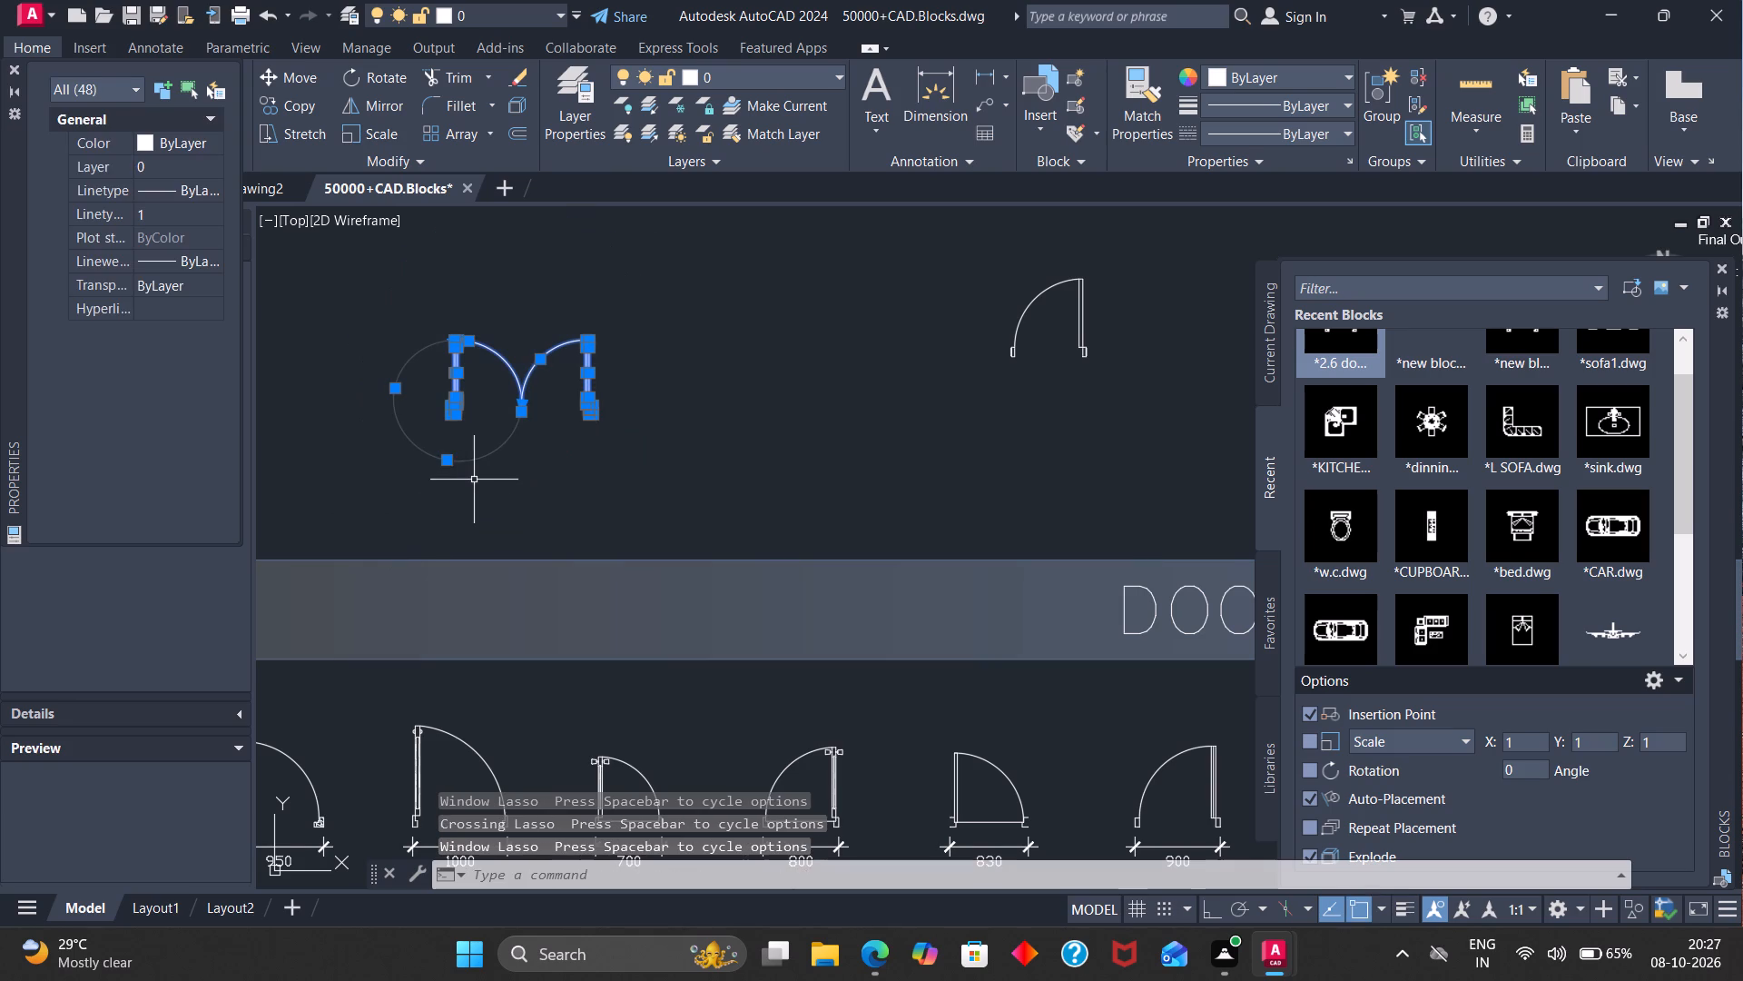
scroll(143, 426, down, 3)
scroll(143, 419, up, 4)
scroll(78, 159, up, 2)
scroll(78, 154, down, 10)
key(Escape)
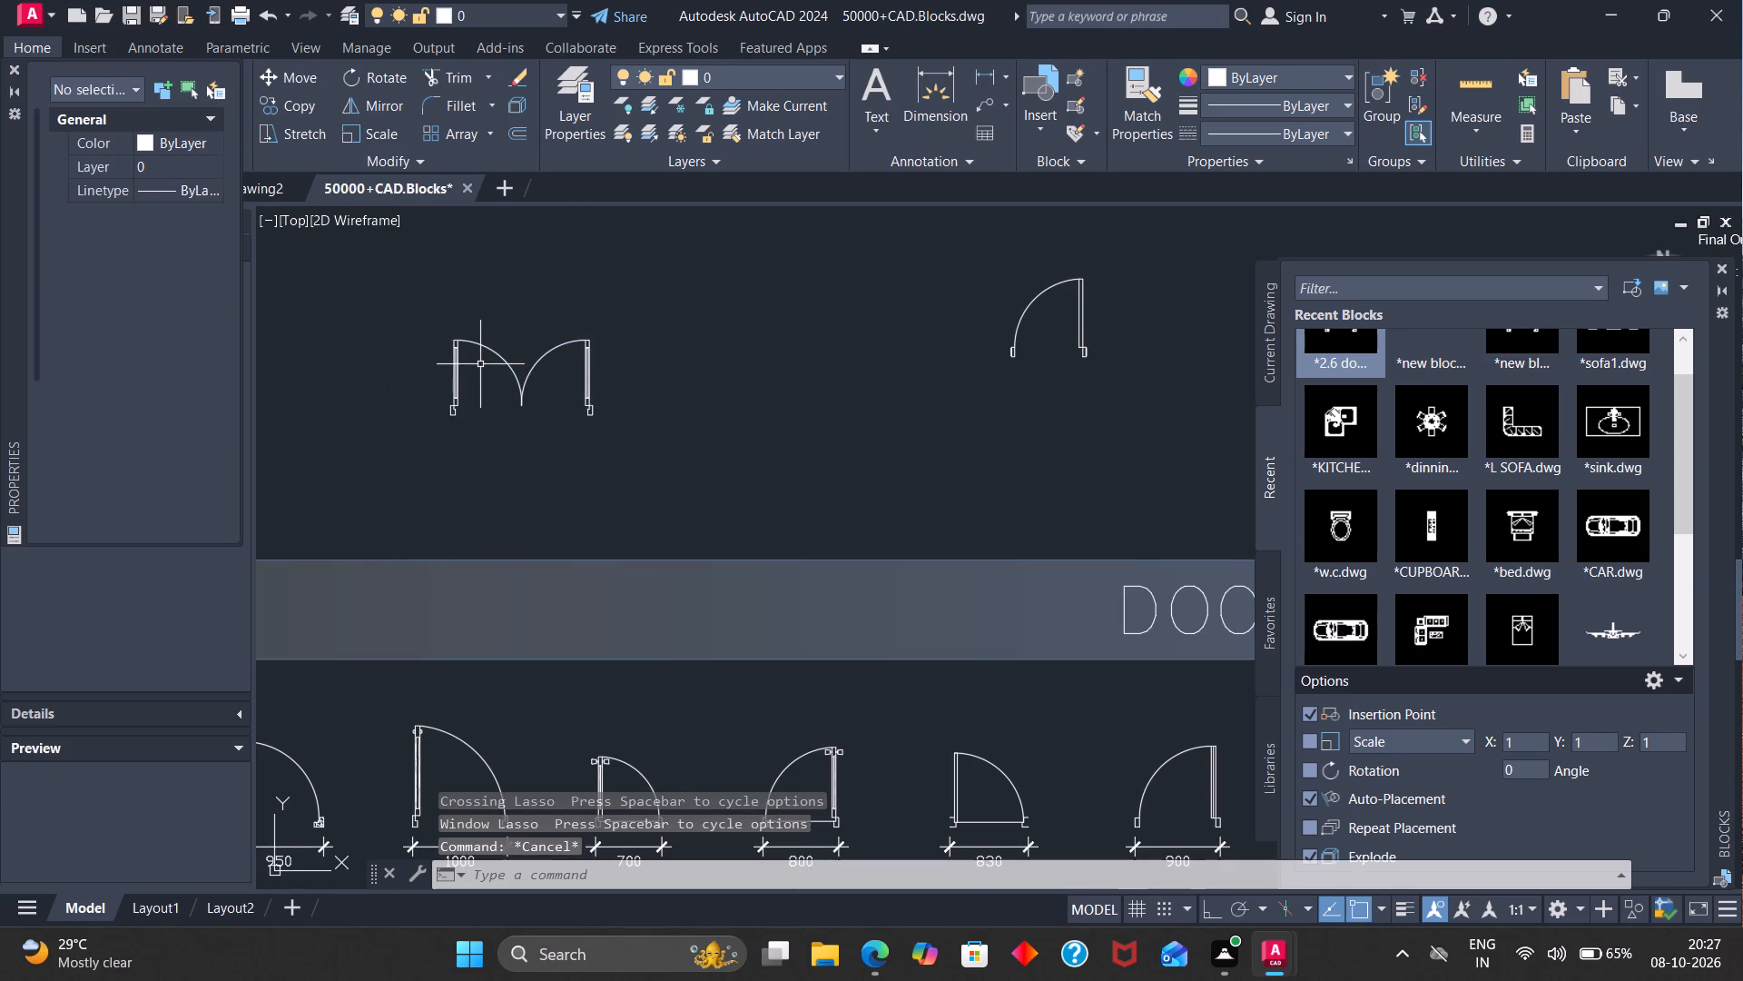
Recheck the drawing's view and miscellaneous properties with nothing selected, and look through the block insertion options.
scroll(198, 414, down, 1)
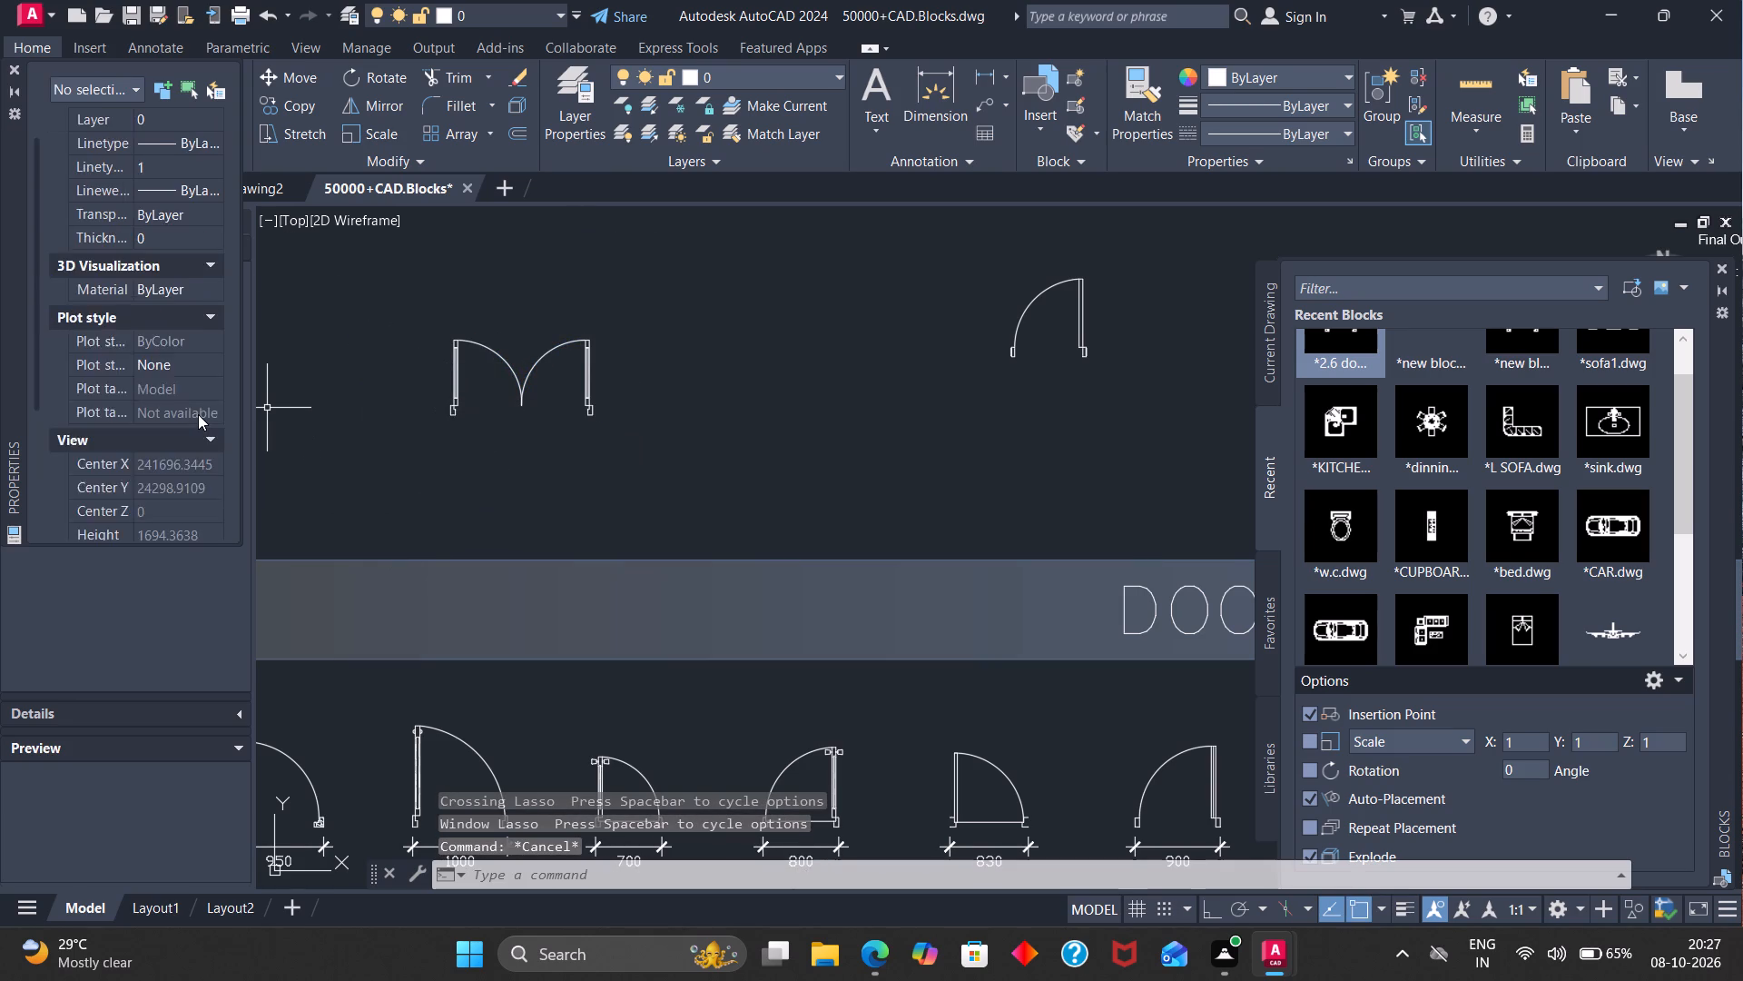
scroll(198, 414, down, 6)
scroll(198, 414, up, 3)
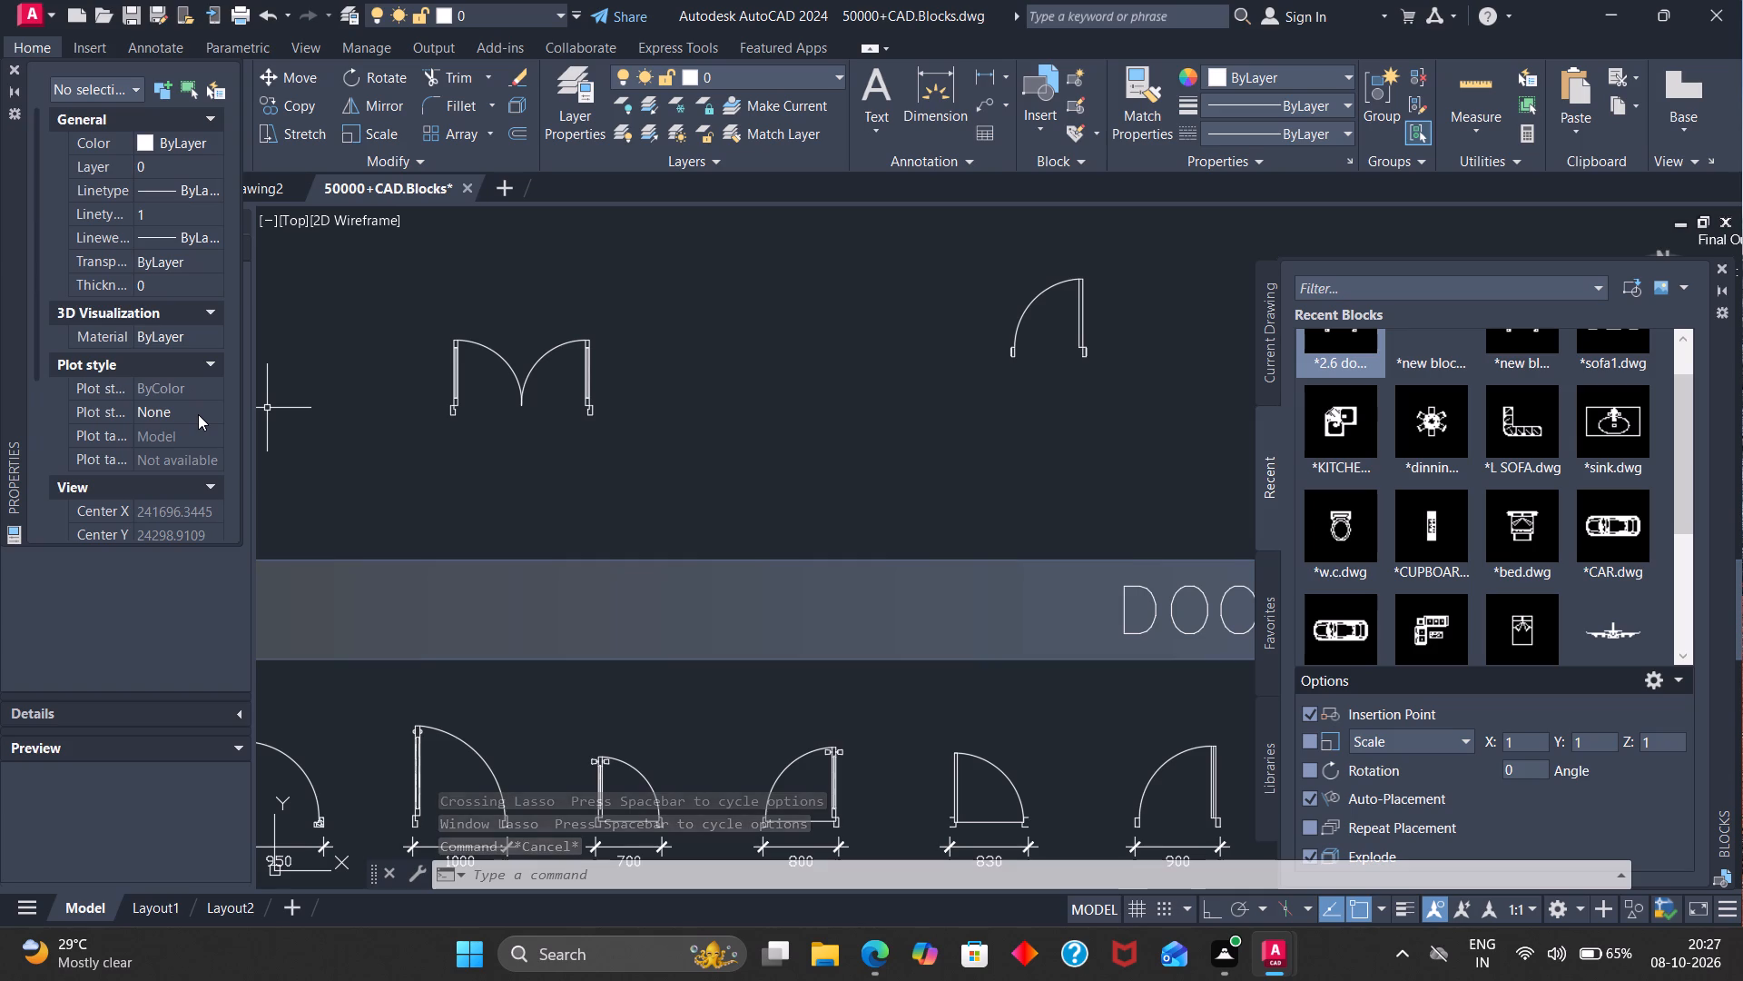
scroll(198, 414, up, 4)
scroll(197, 409, down, 4)
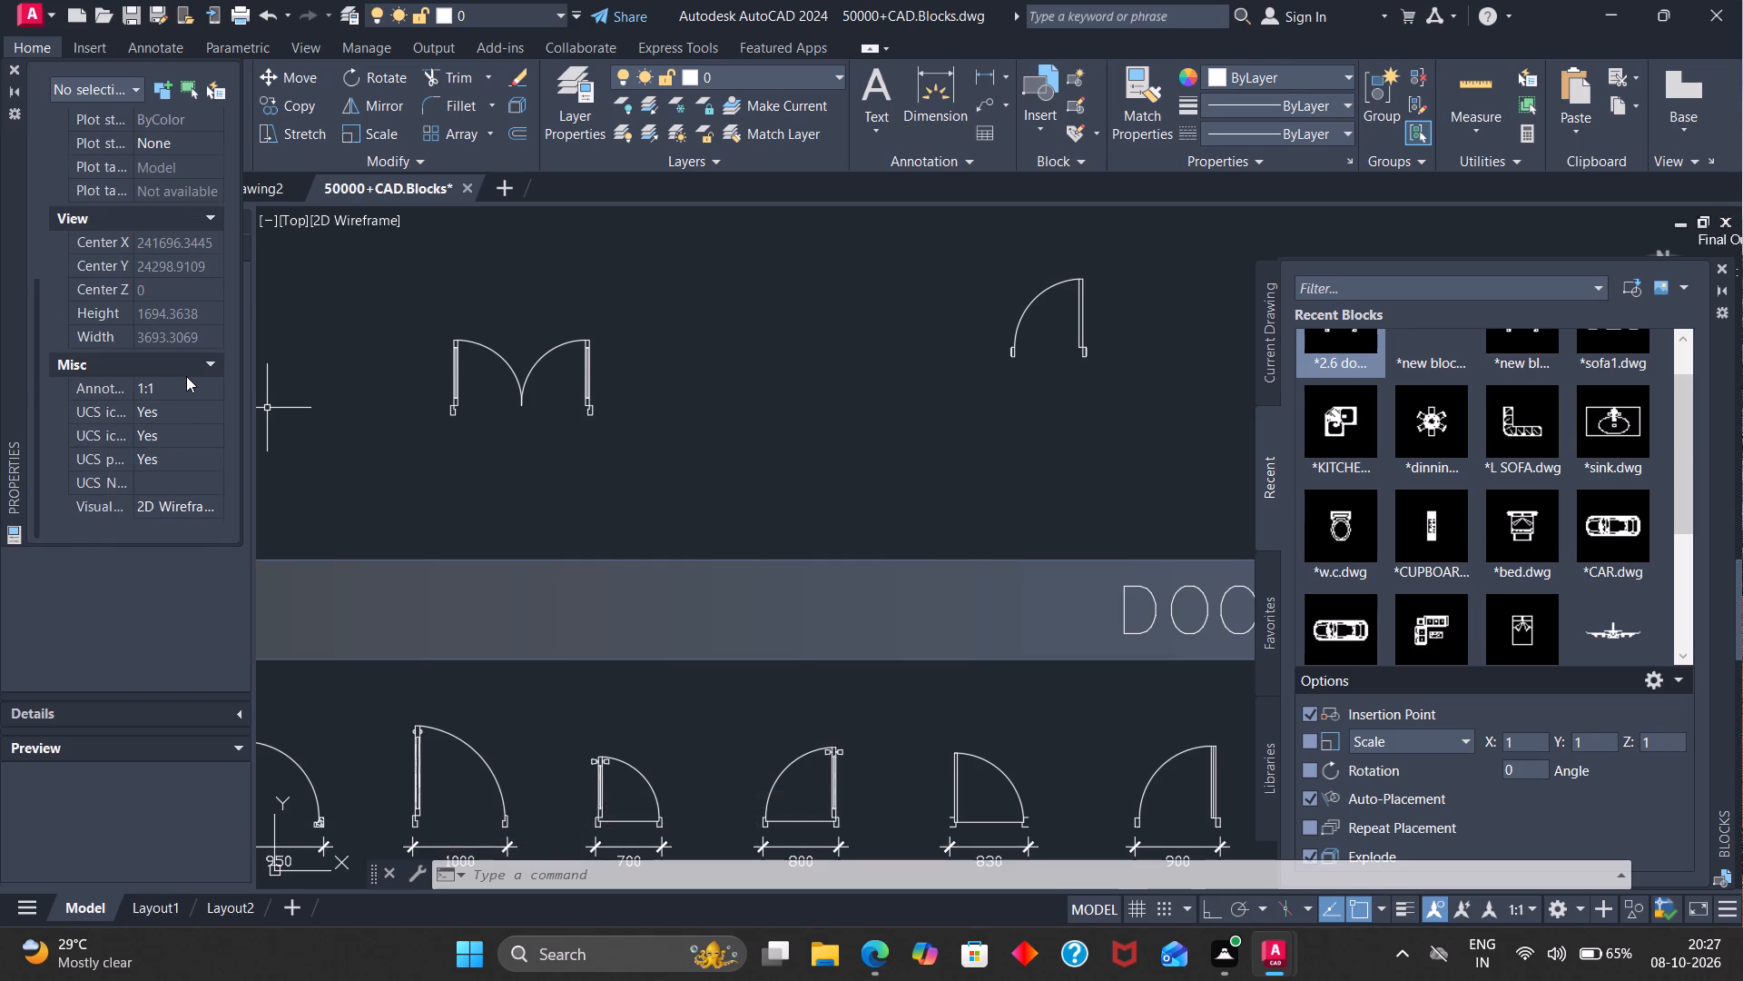
scroll(186, 376, up, 1)
scroll(186, 376, down, 2)
scroll(1352, 821, down, 4)
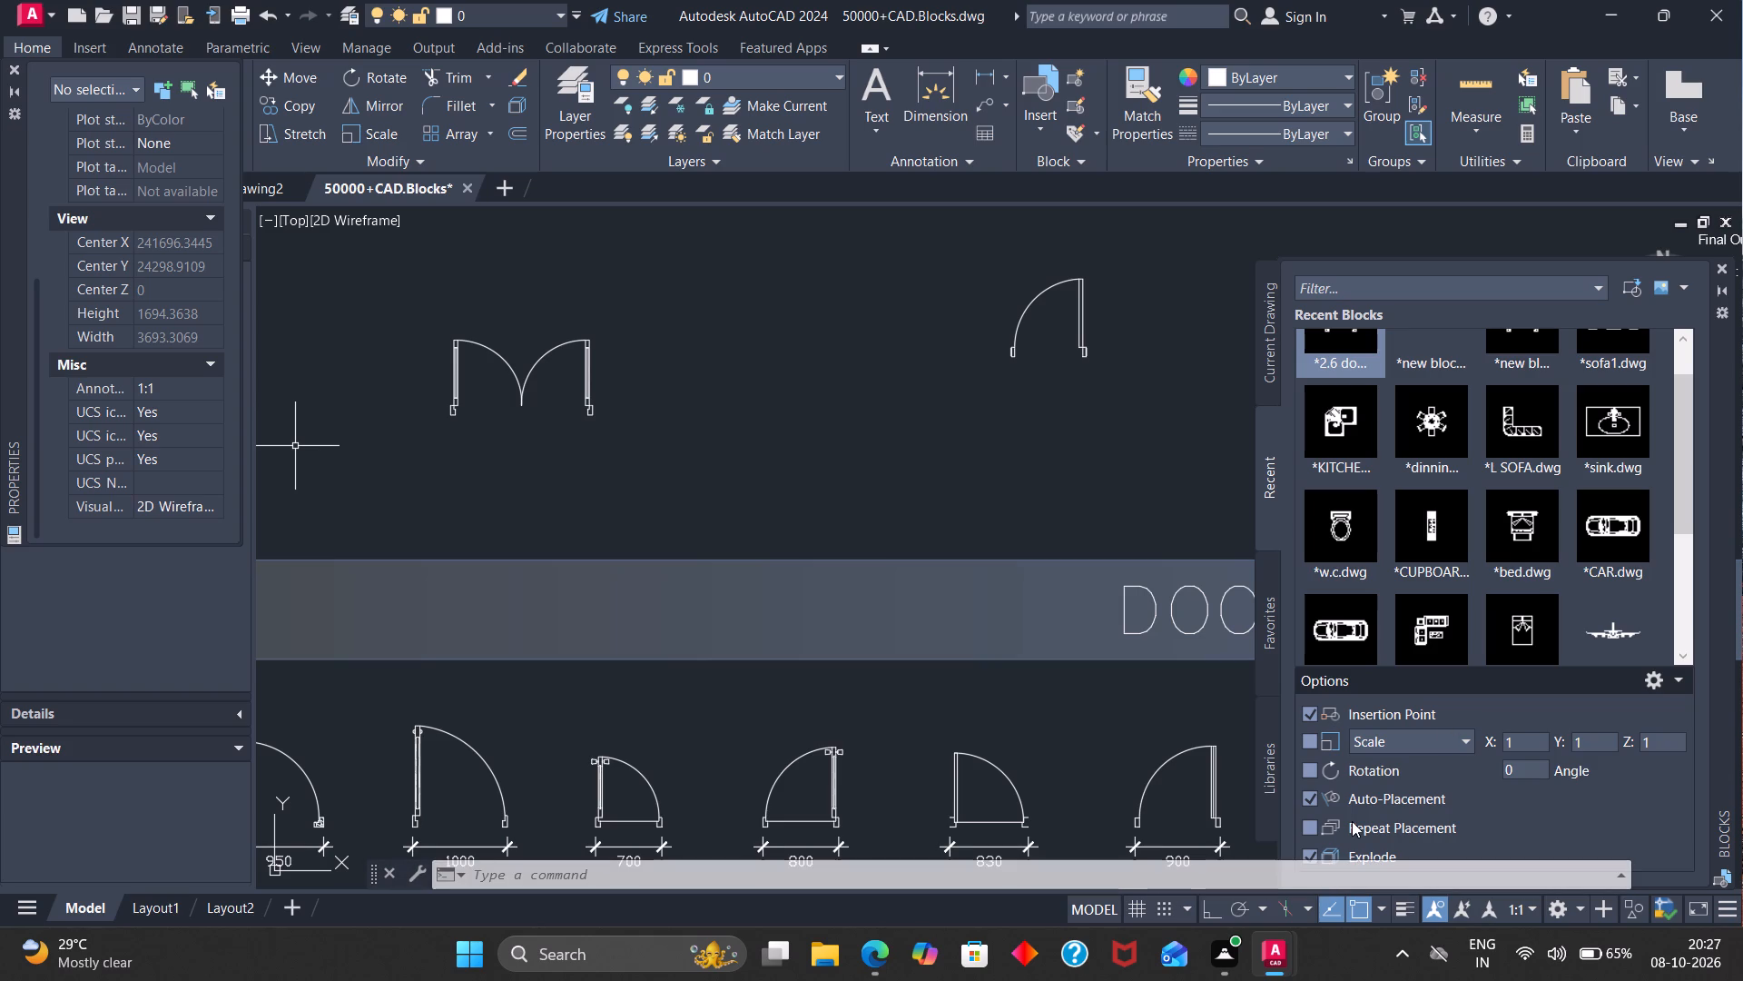
scroll(1352, 821, down, 1)
scroll(1352, 821, up, 3)
scroll(1352, 821, down, 3)
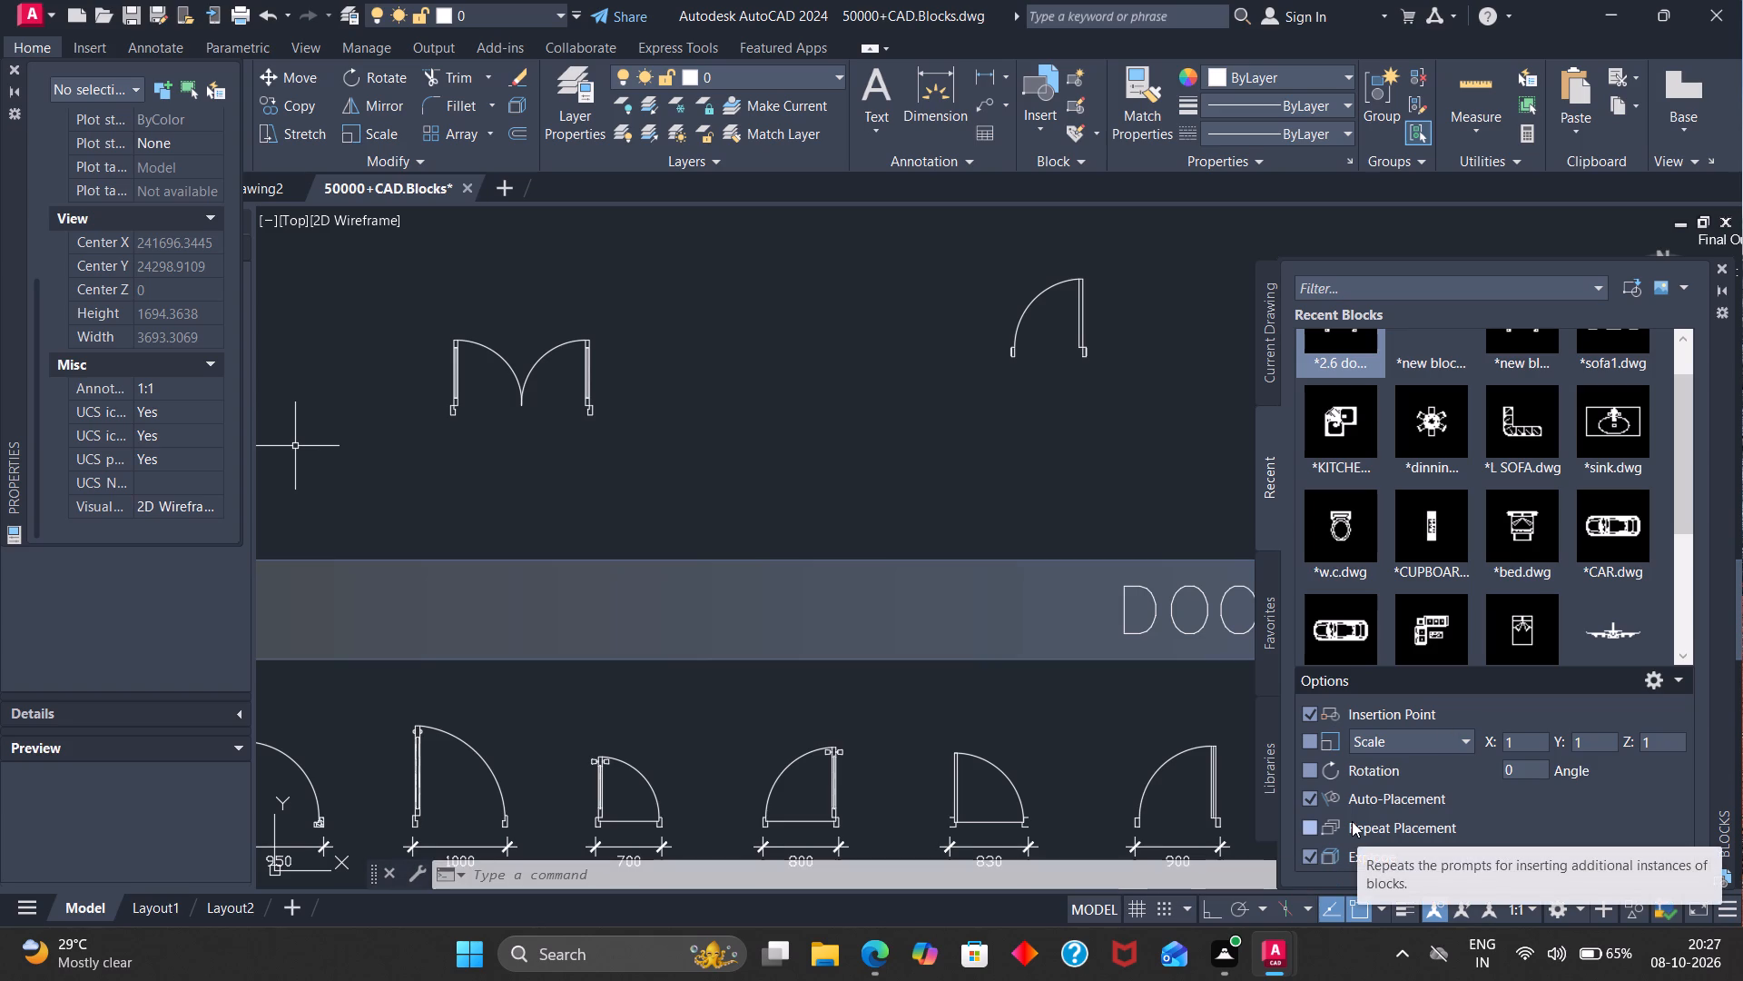
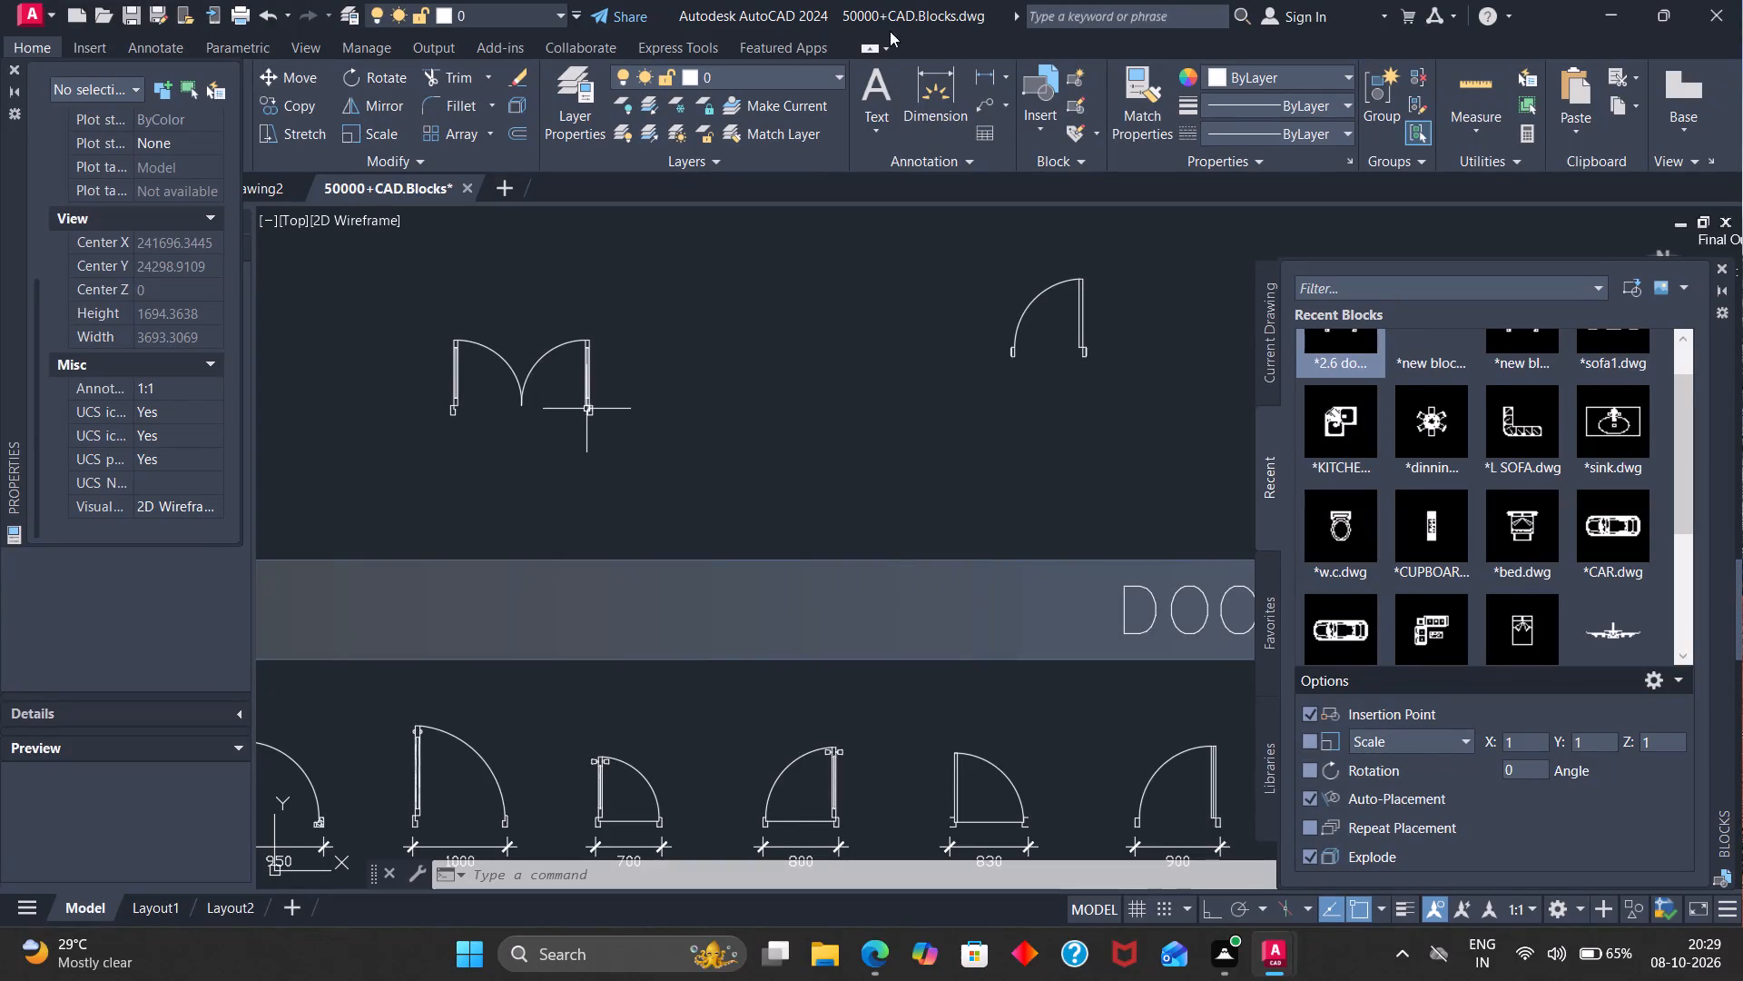
Group all the separate objects of the exploded double door into a single group.
drag(598, 350, 724, 400)
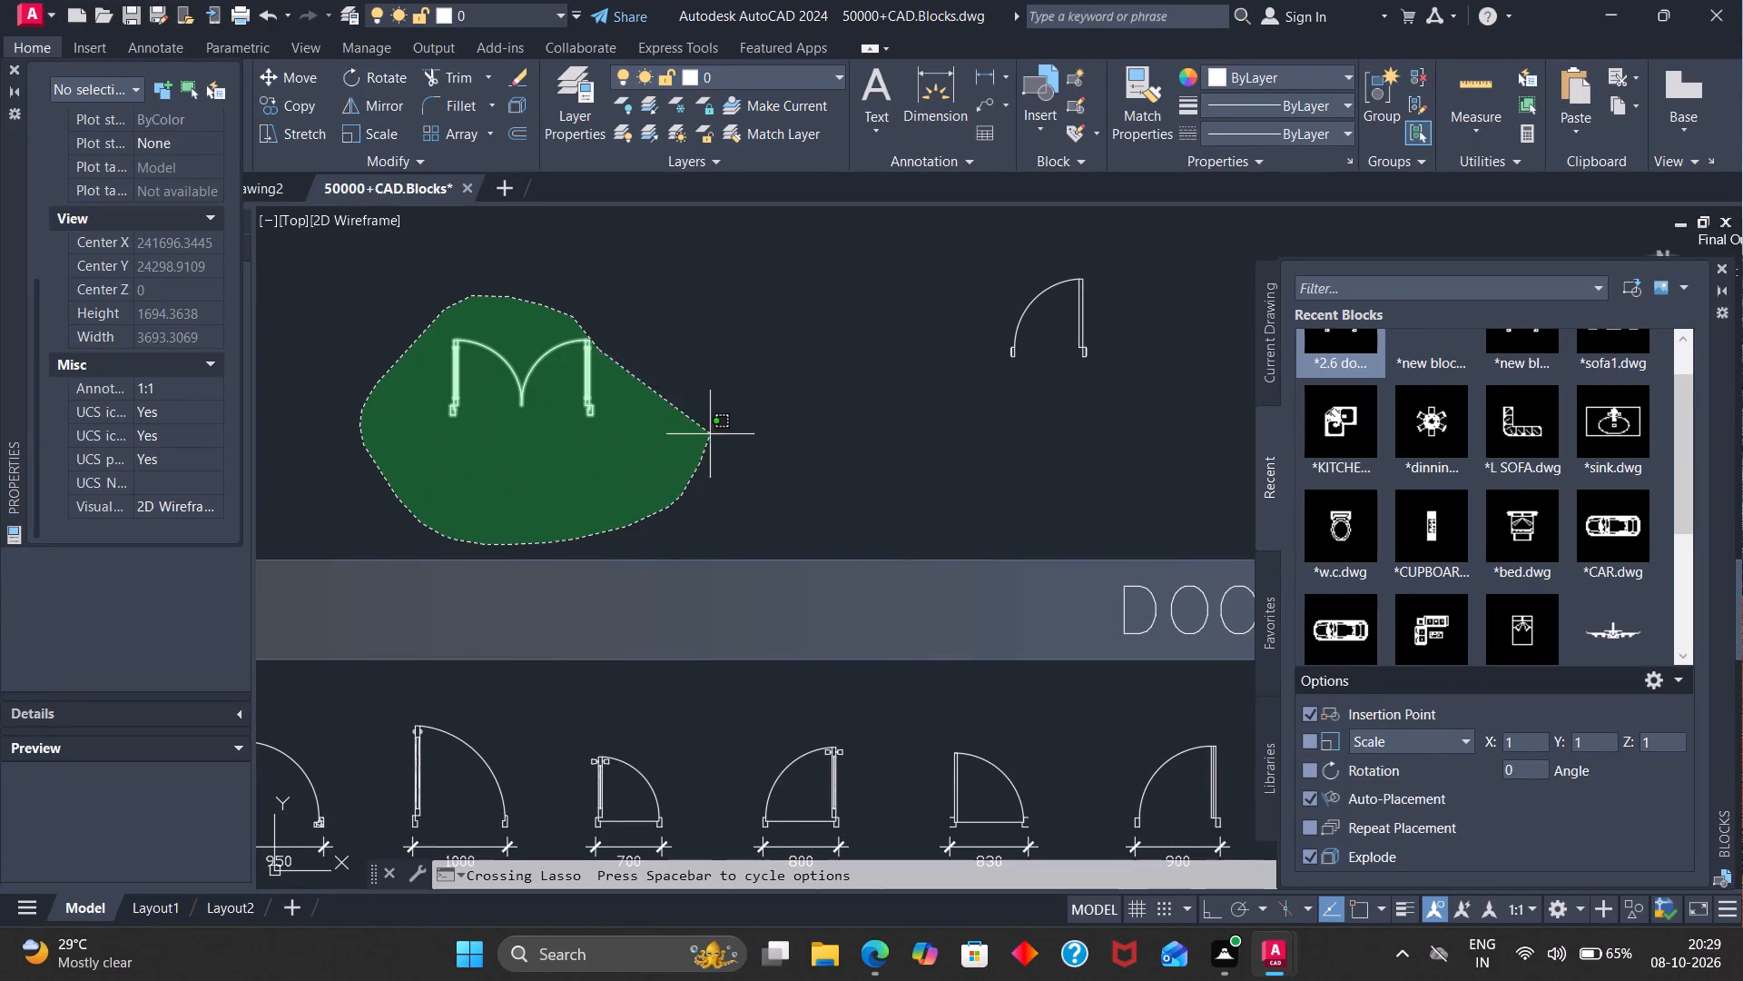
drag(724, 400, 724, 399)
key(g)
key(Return)
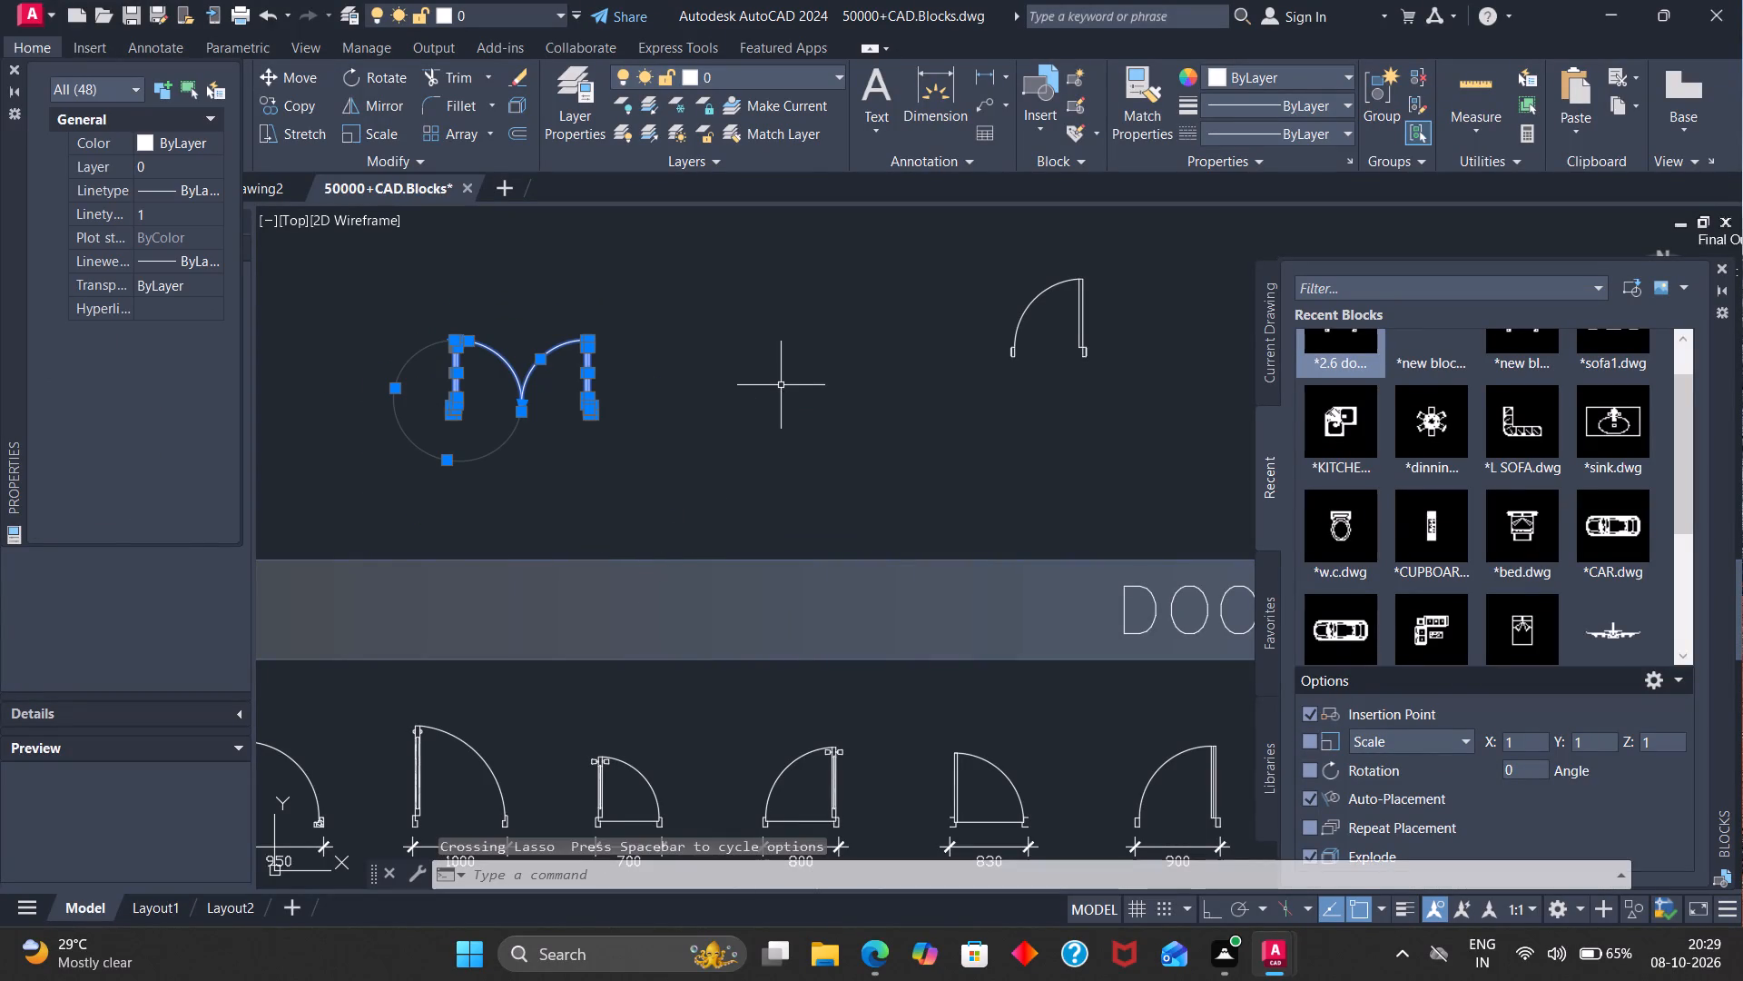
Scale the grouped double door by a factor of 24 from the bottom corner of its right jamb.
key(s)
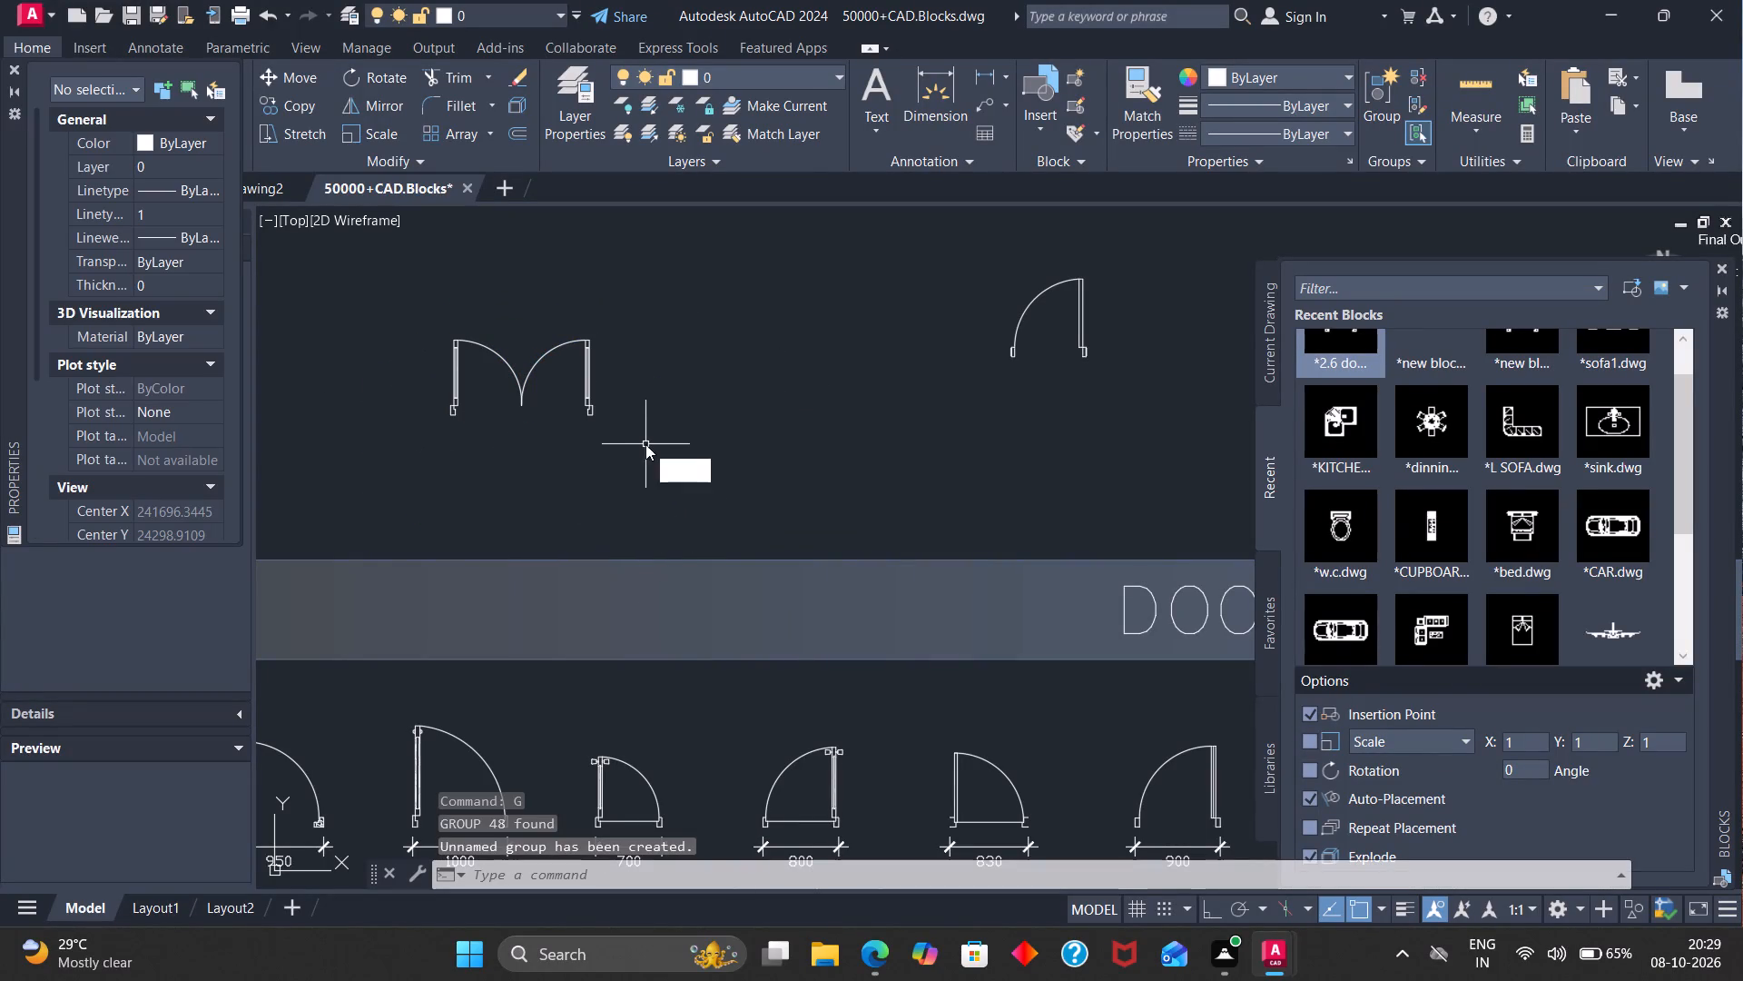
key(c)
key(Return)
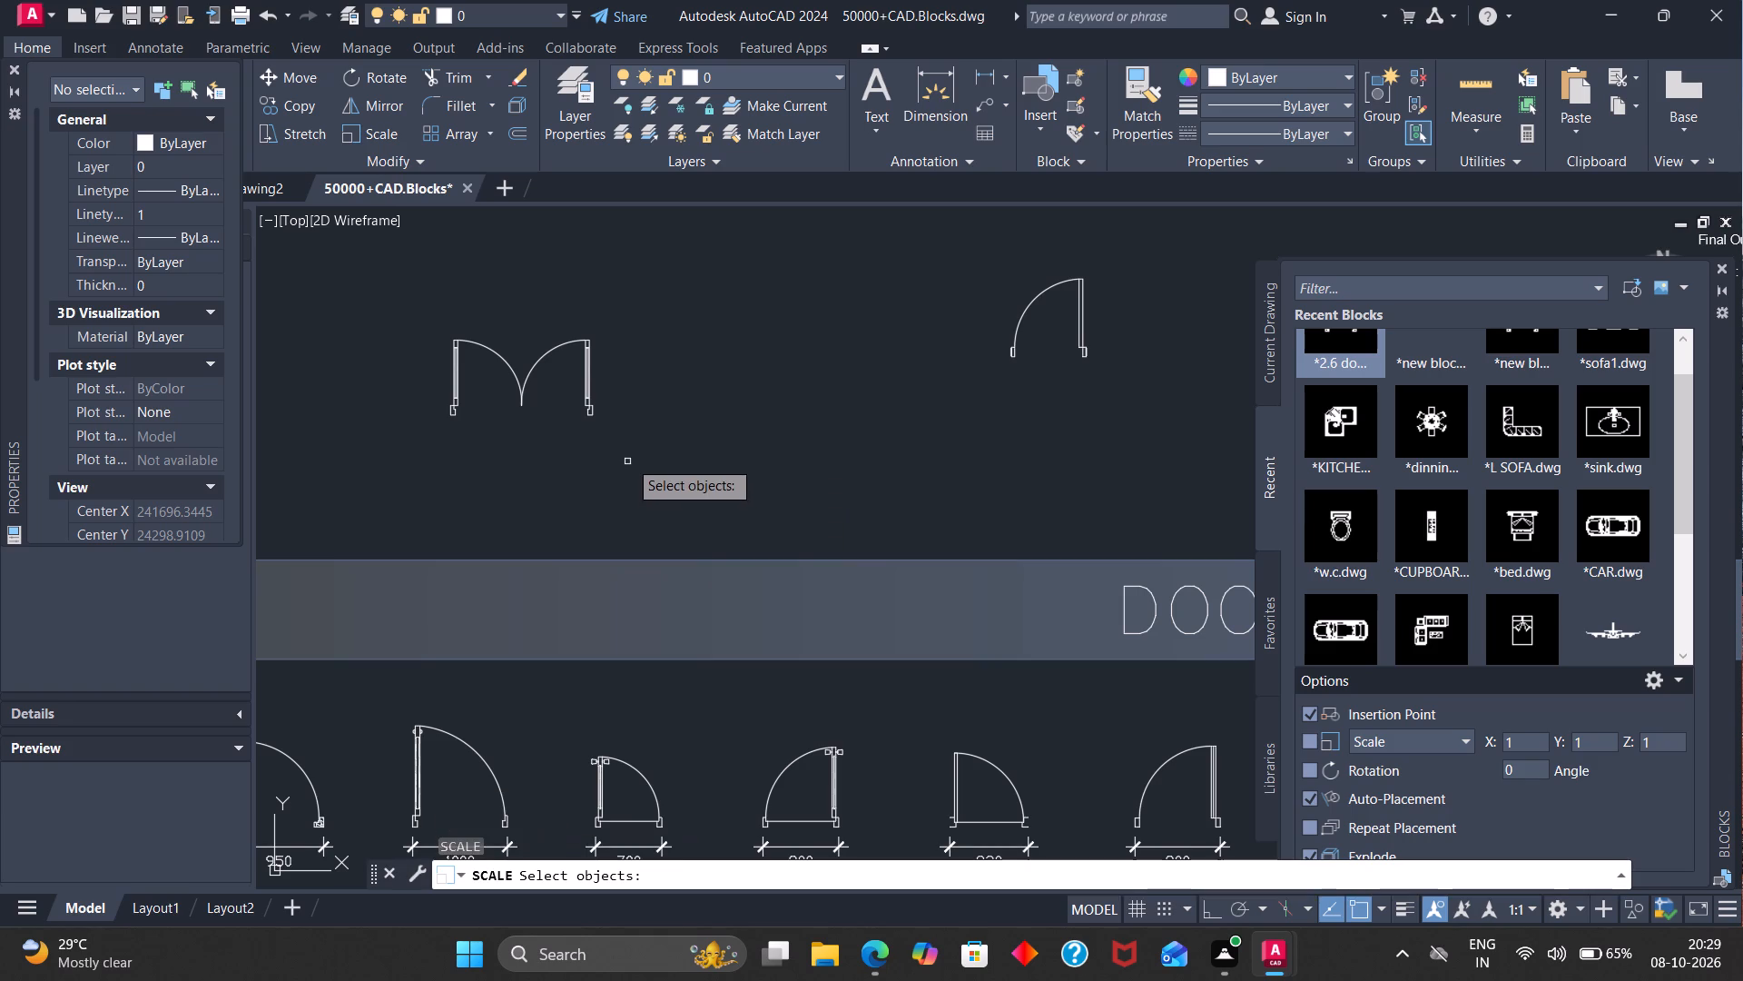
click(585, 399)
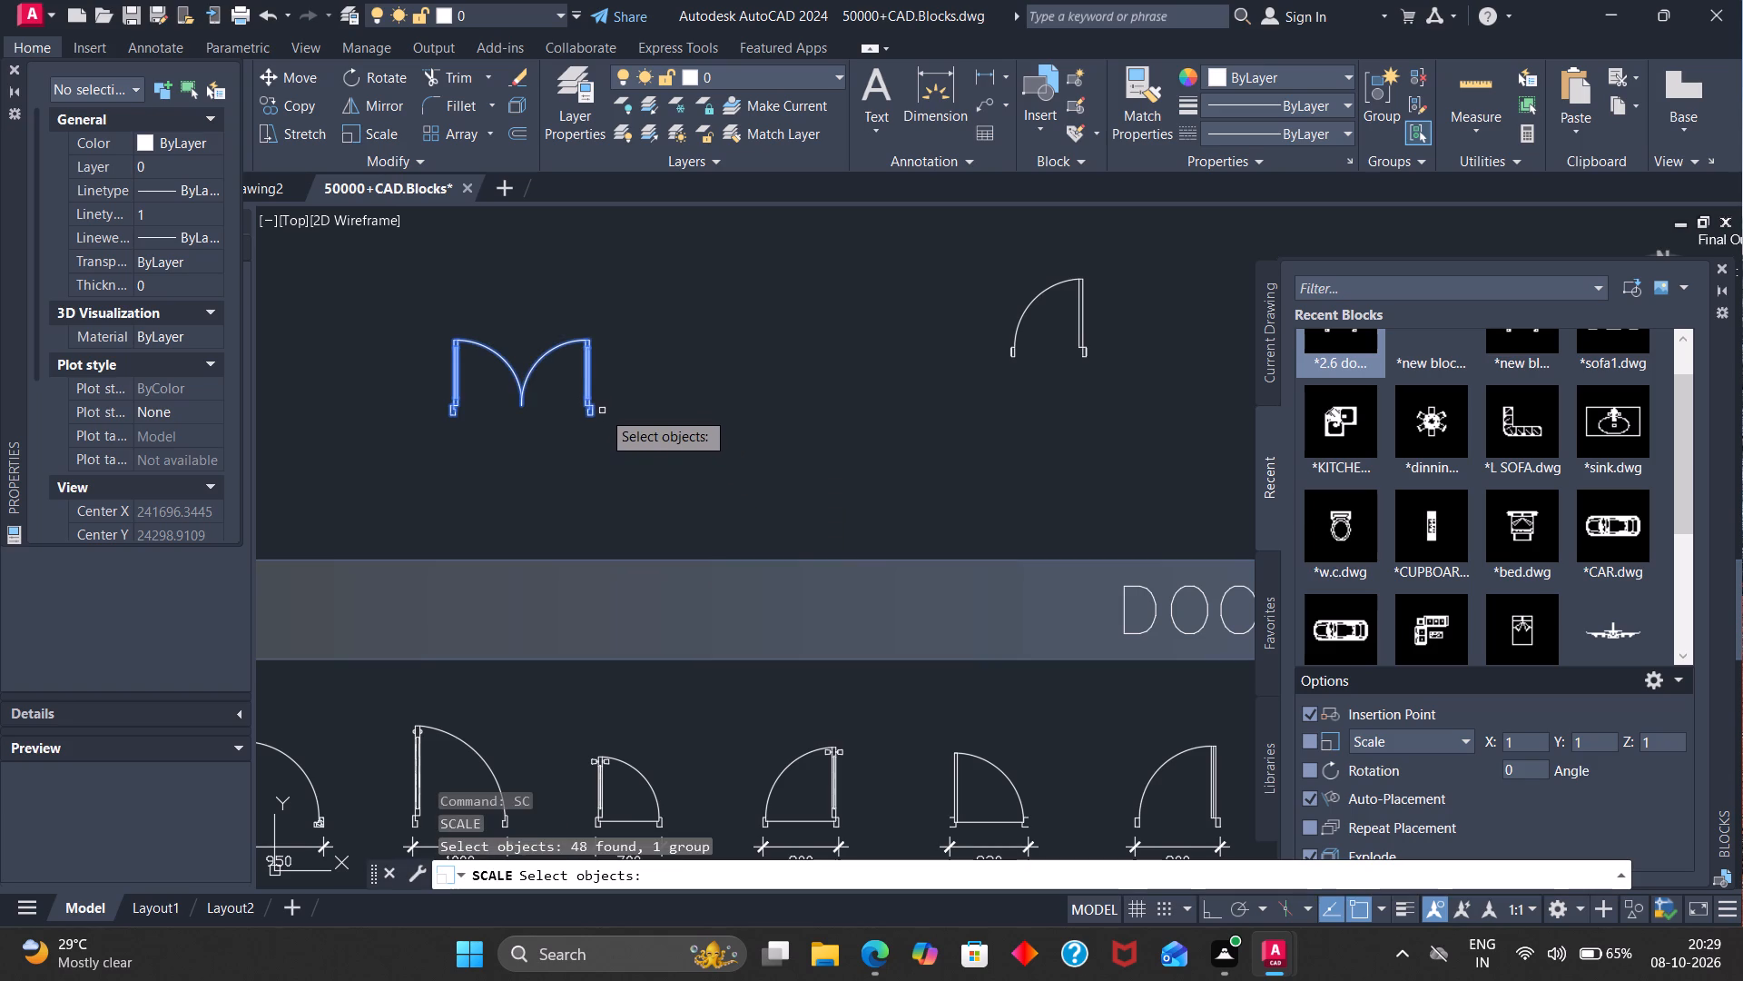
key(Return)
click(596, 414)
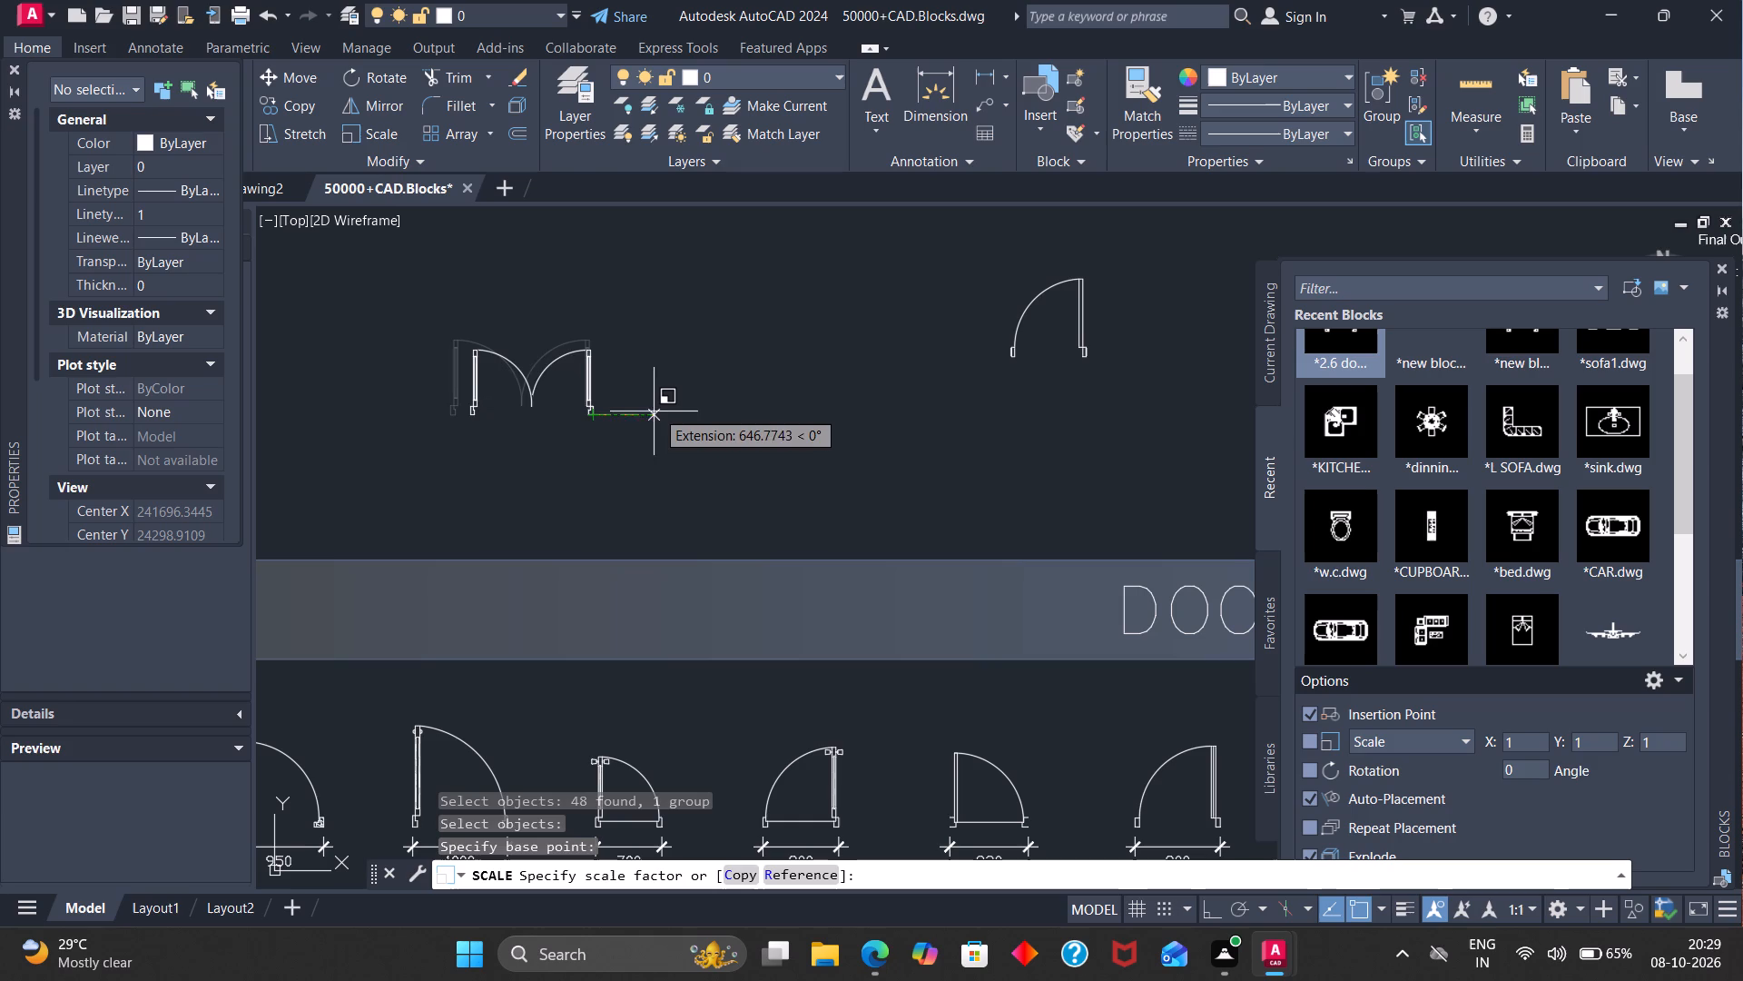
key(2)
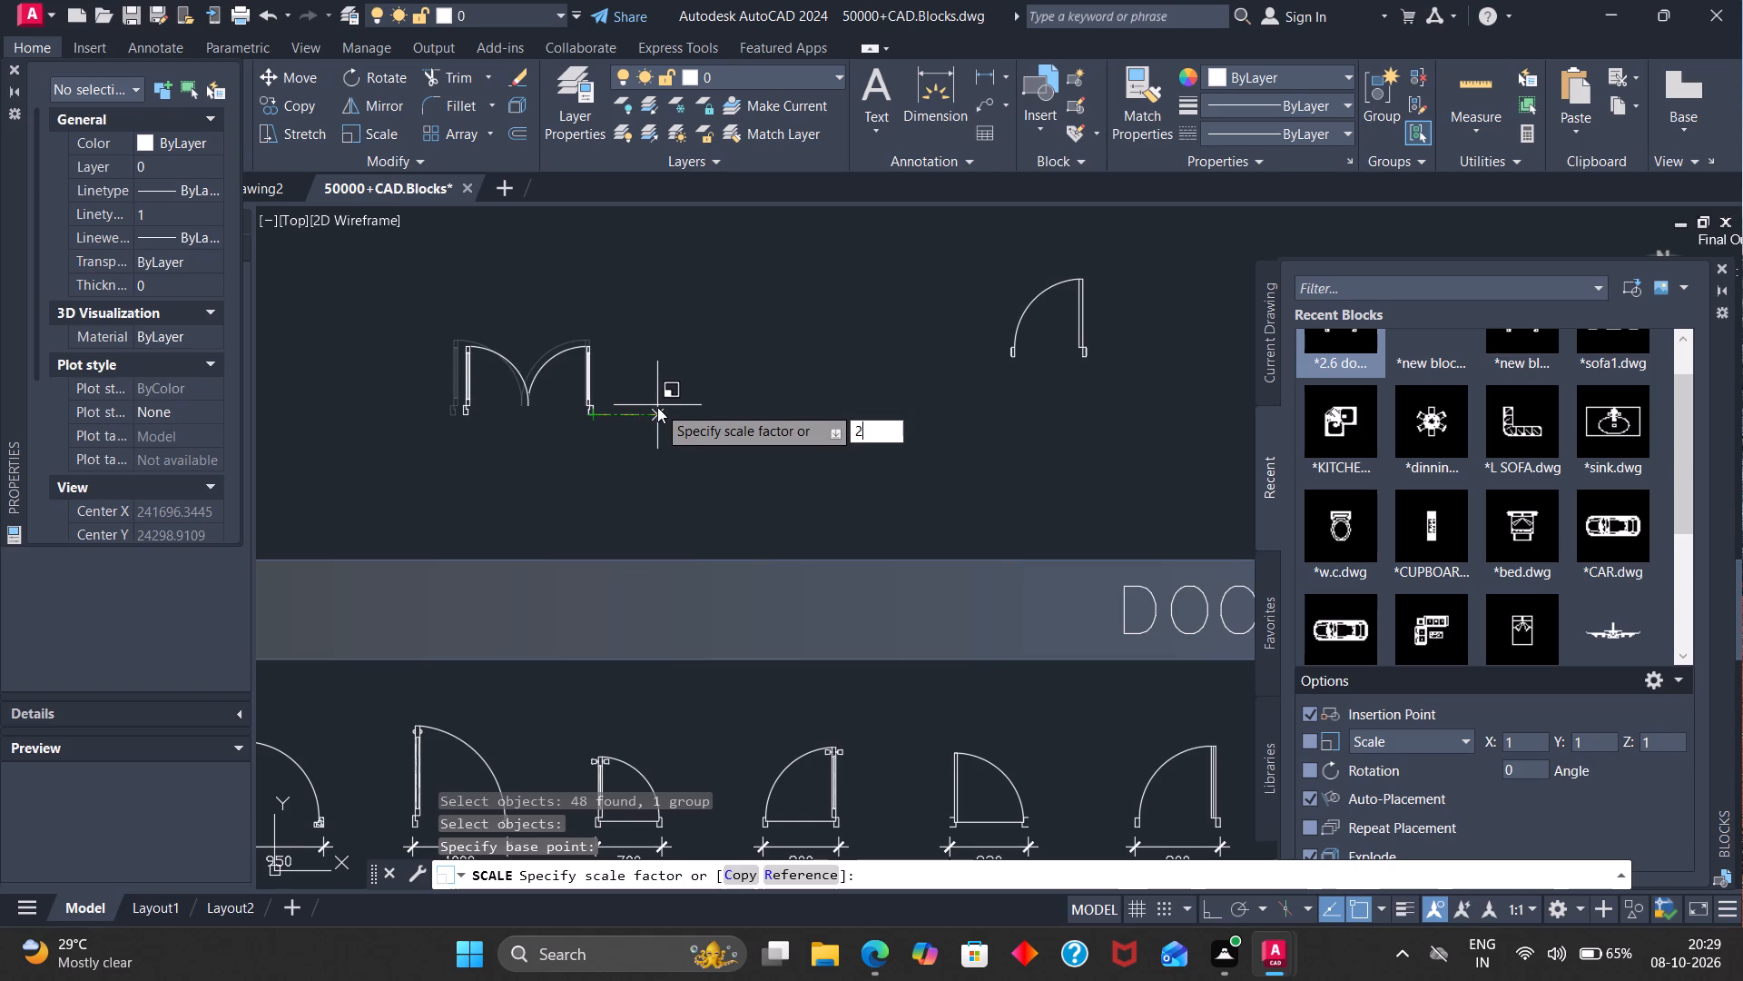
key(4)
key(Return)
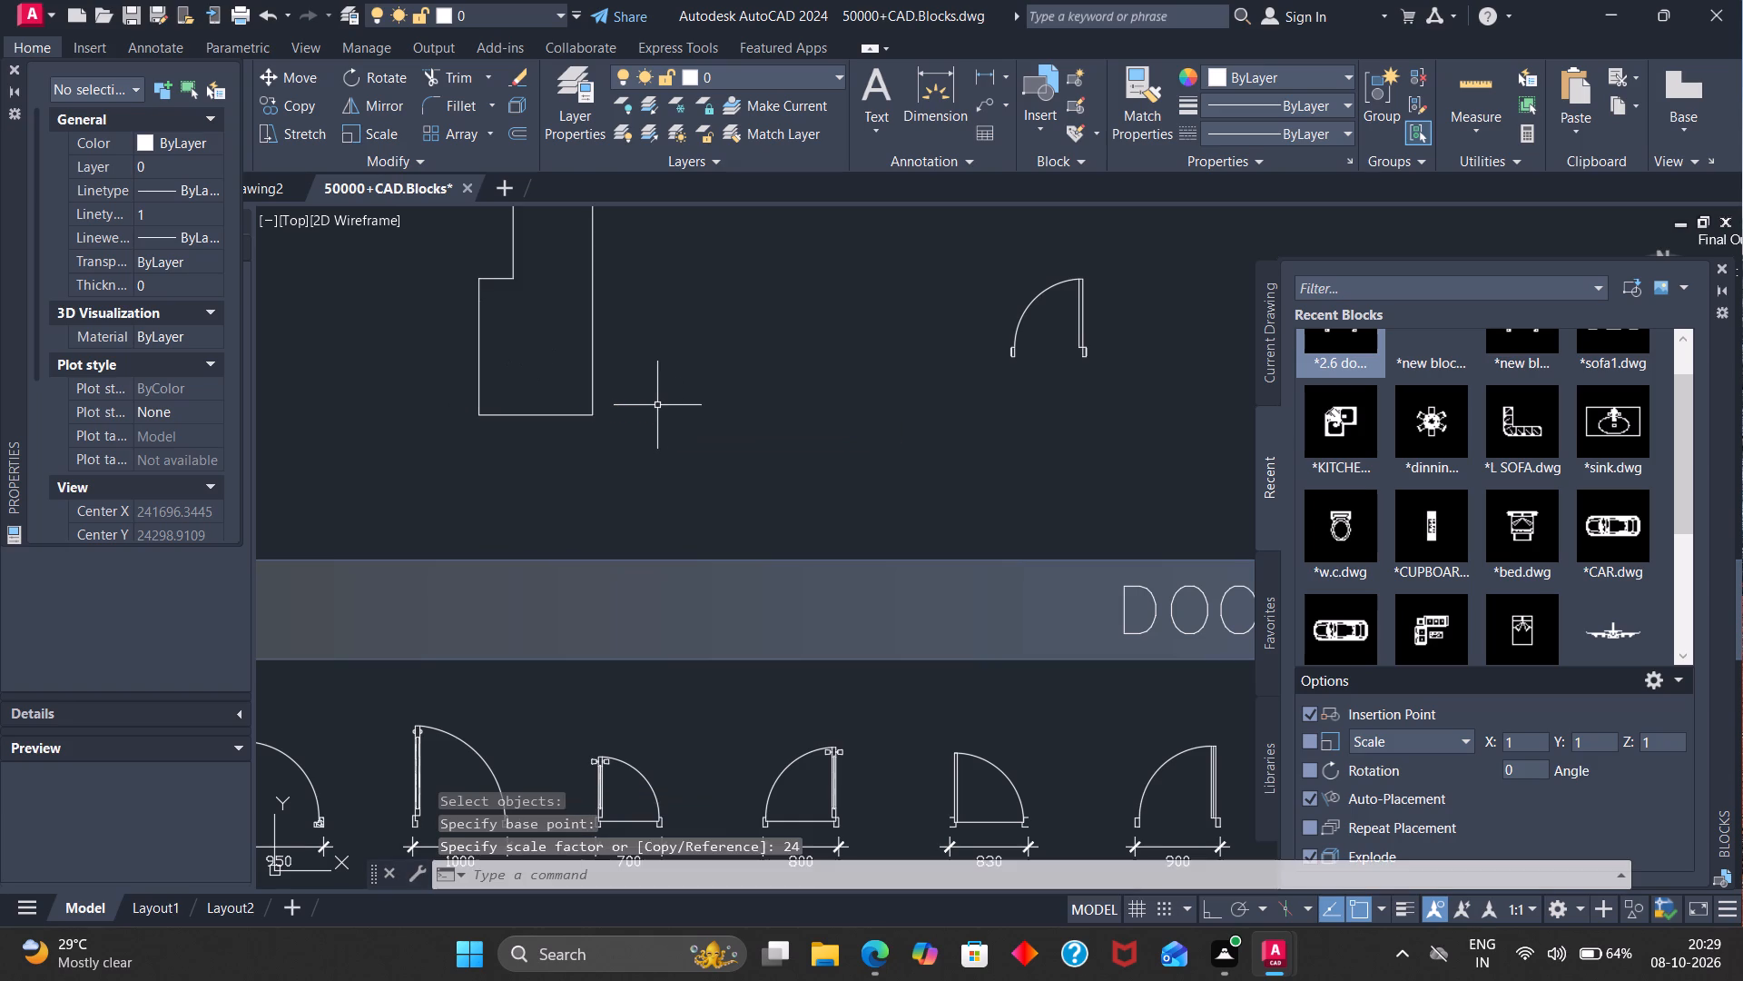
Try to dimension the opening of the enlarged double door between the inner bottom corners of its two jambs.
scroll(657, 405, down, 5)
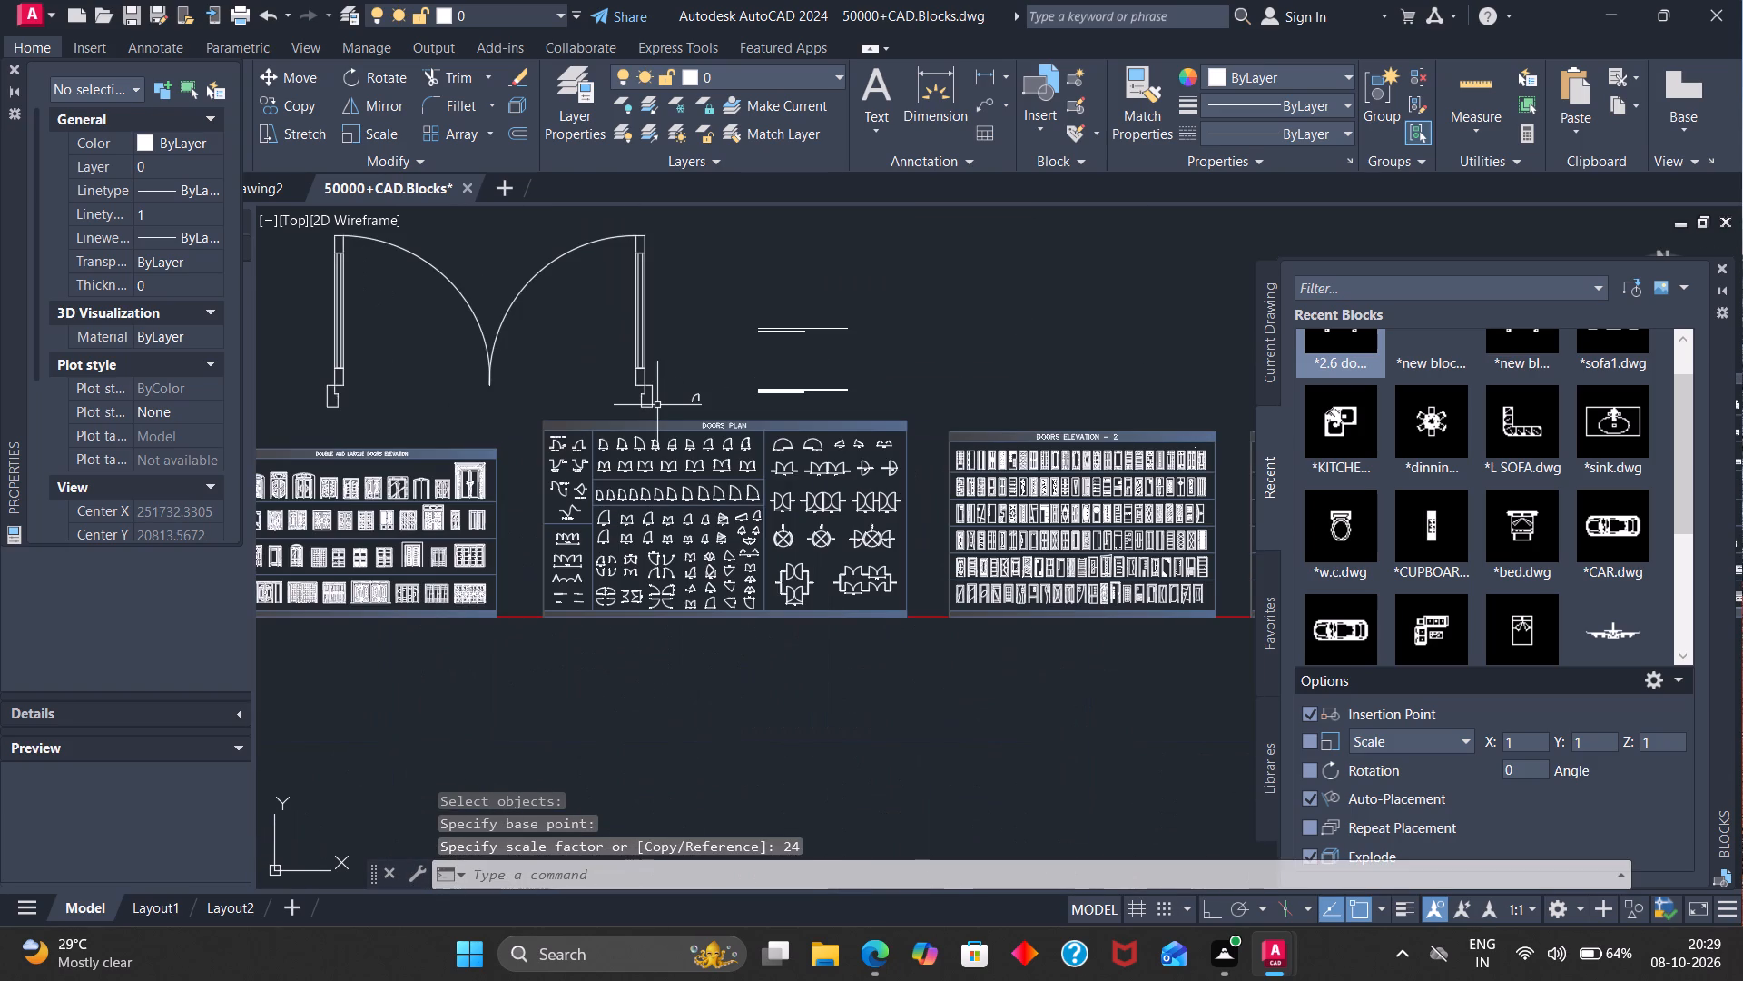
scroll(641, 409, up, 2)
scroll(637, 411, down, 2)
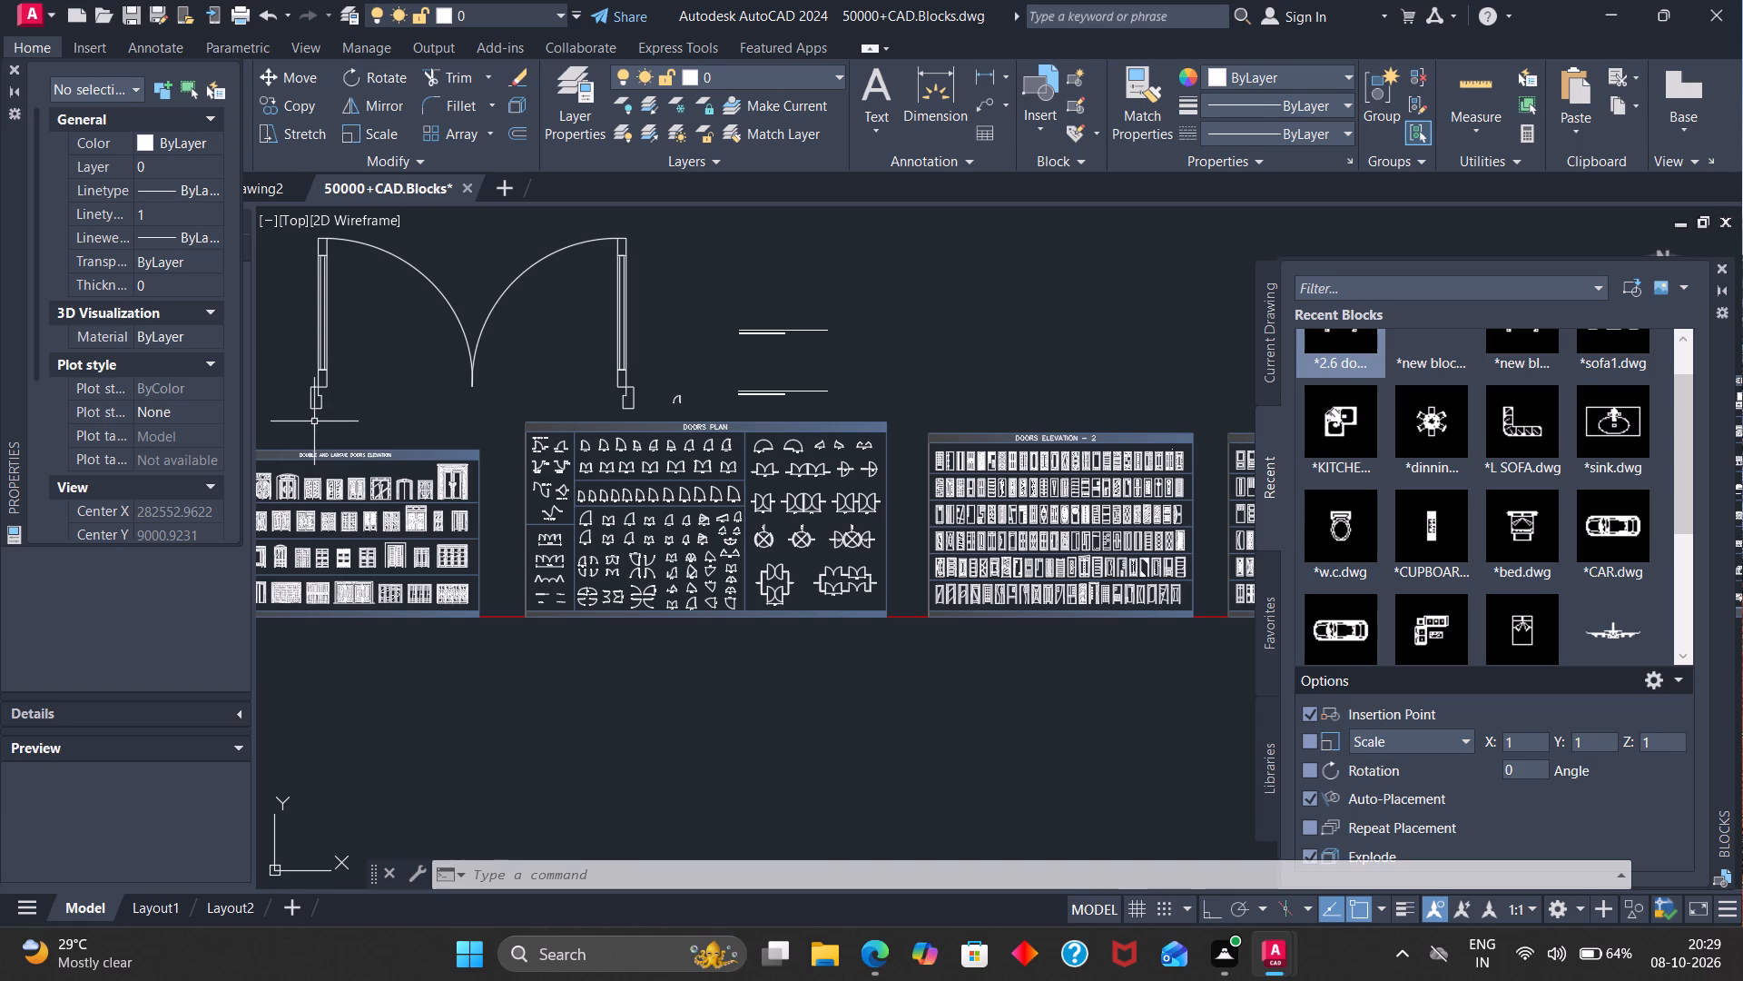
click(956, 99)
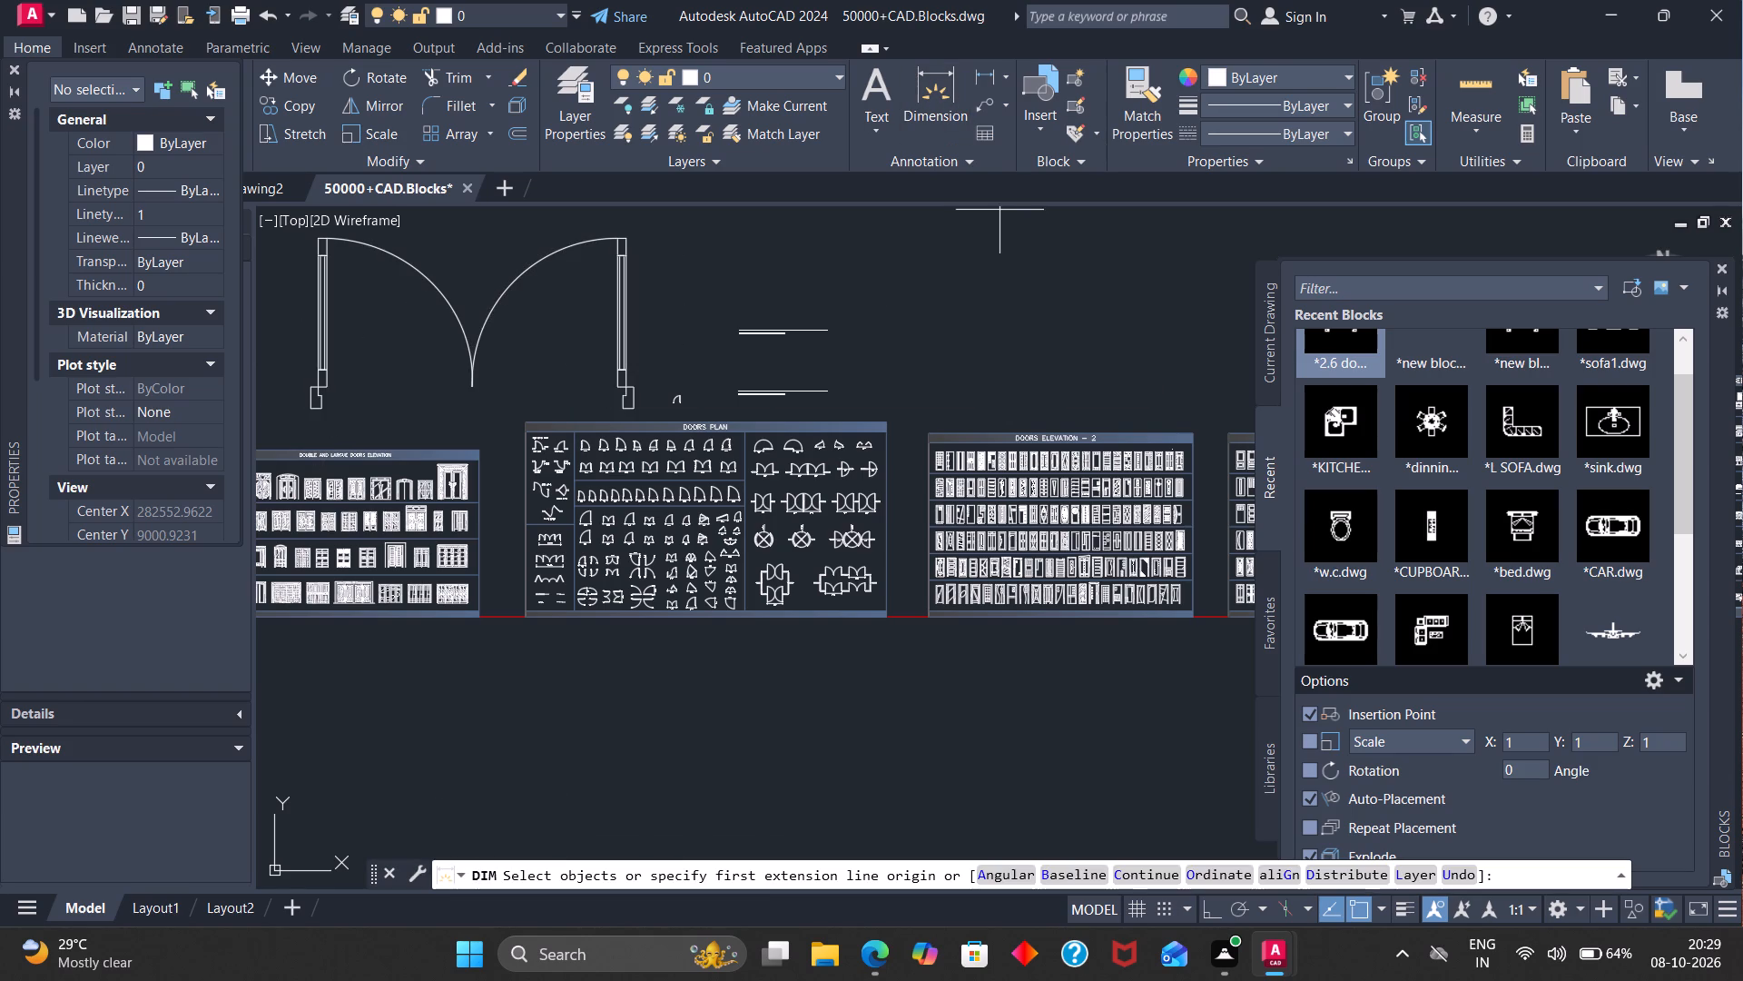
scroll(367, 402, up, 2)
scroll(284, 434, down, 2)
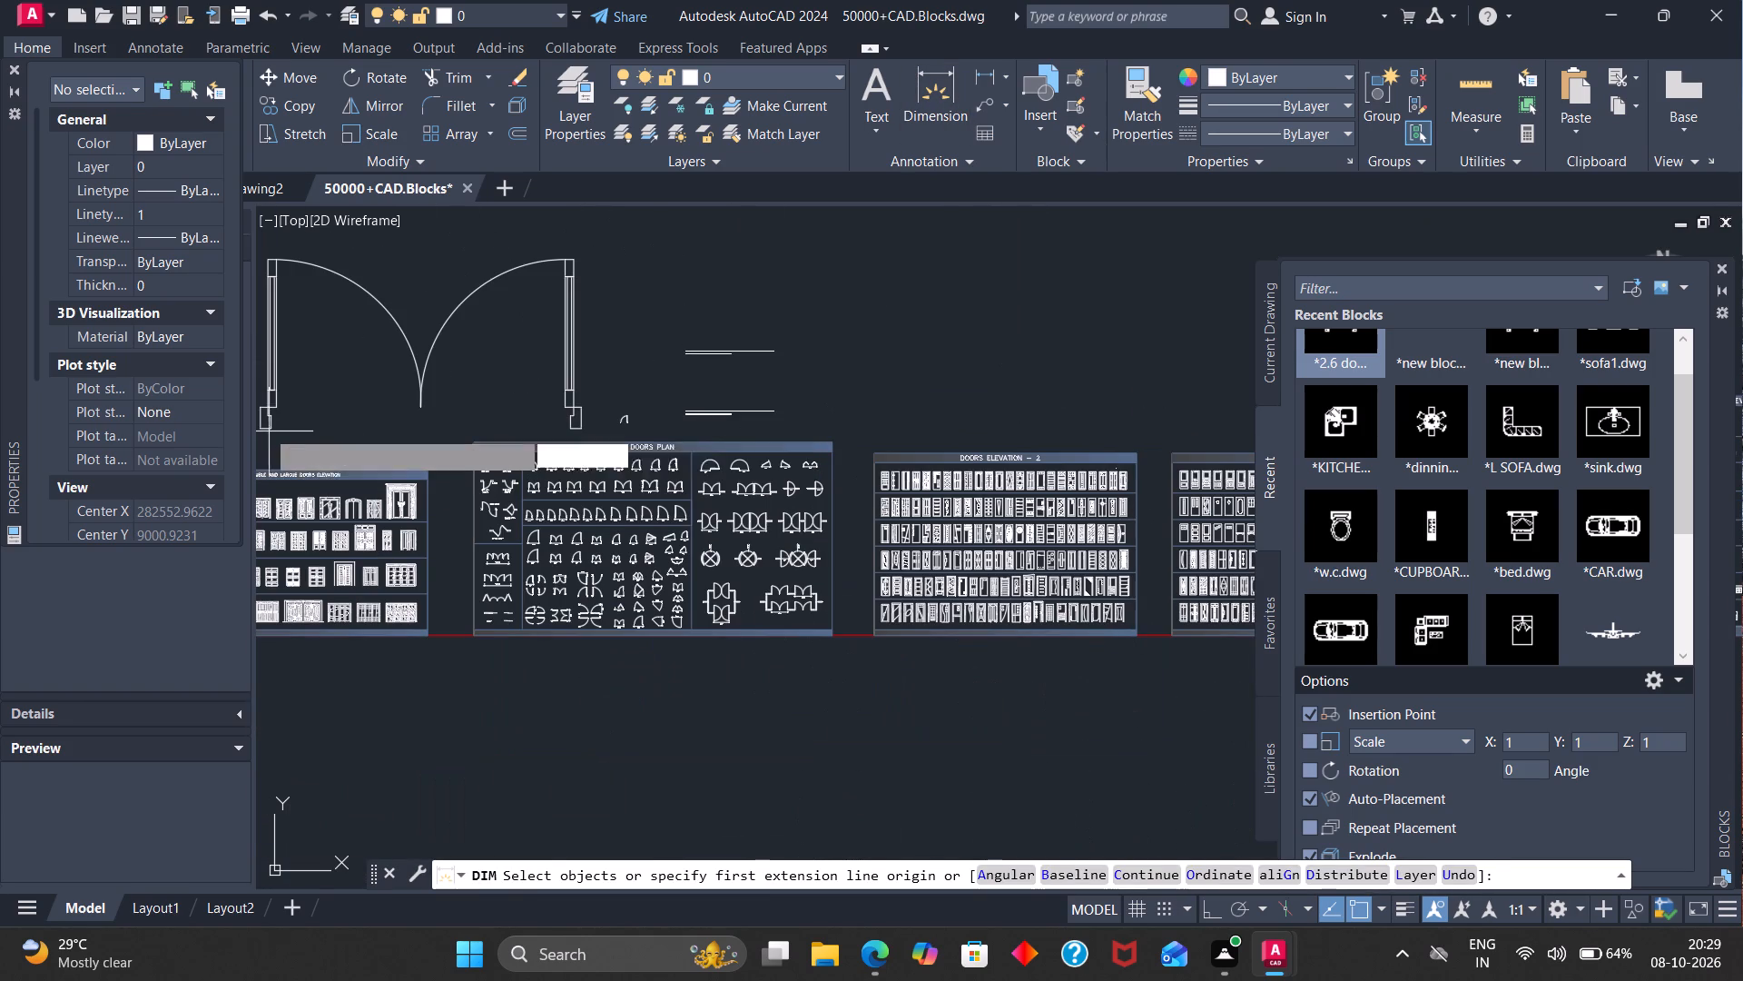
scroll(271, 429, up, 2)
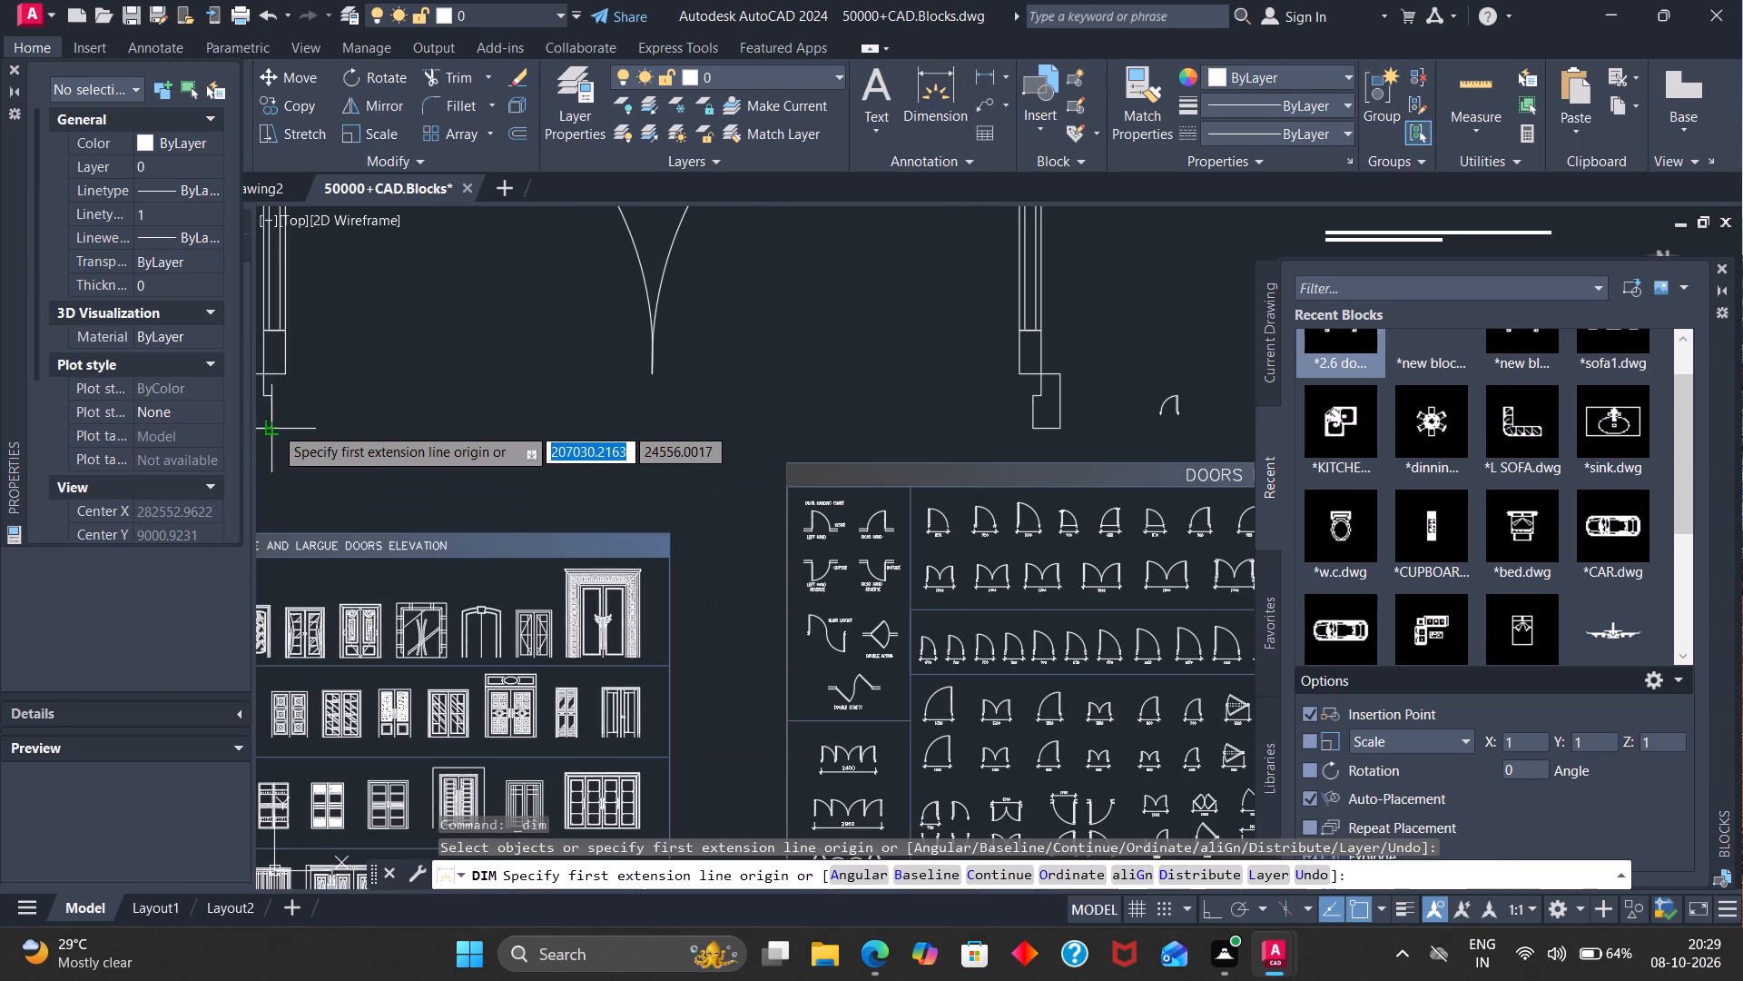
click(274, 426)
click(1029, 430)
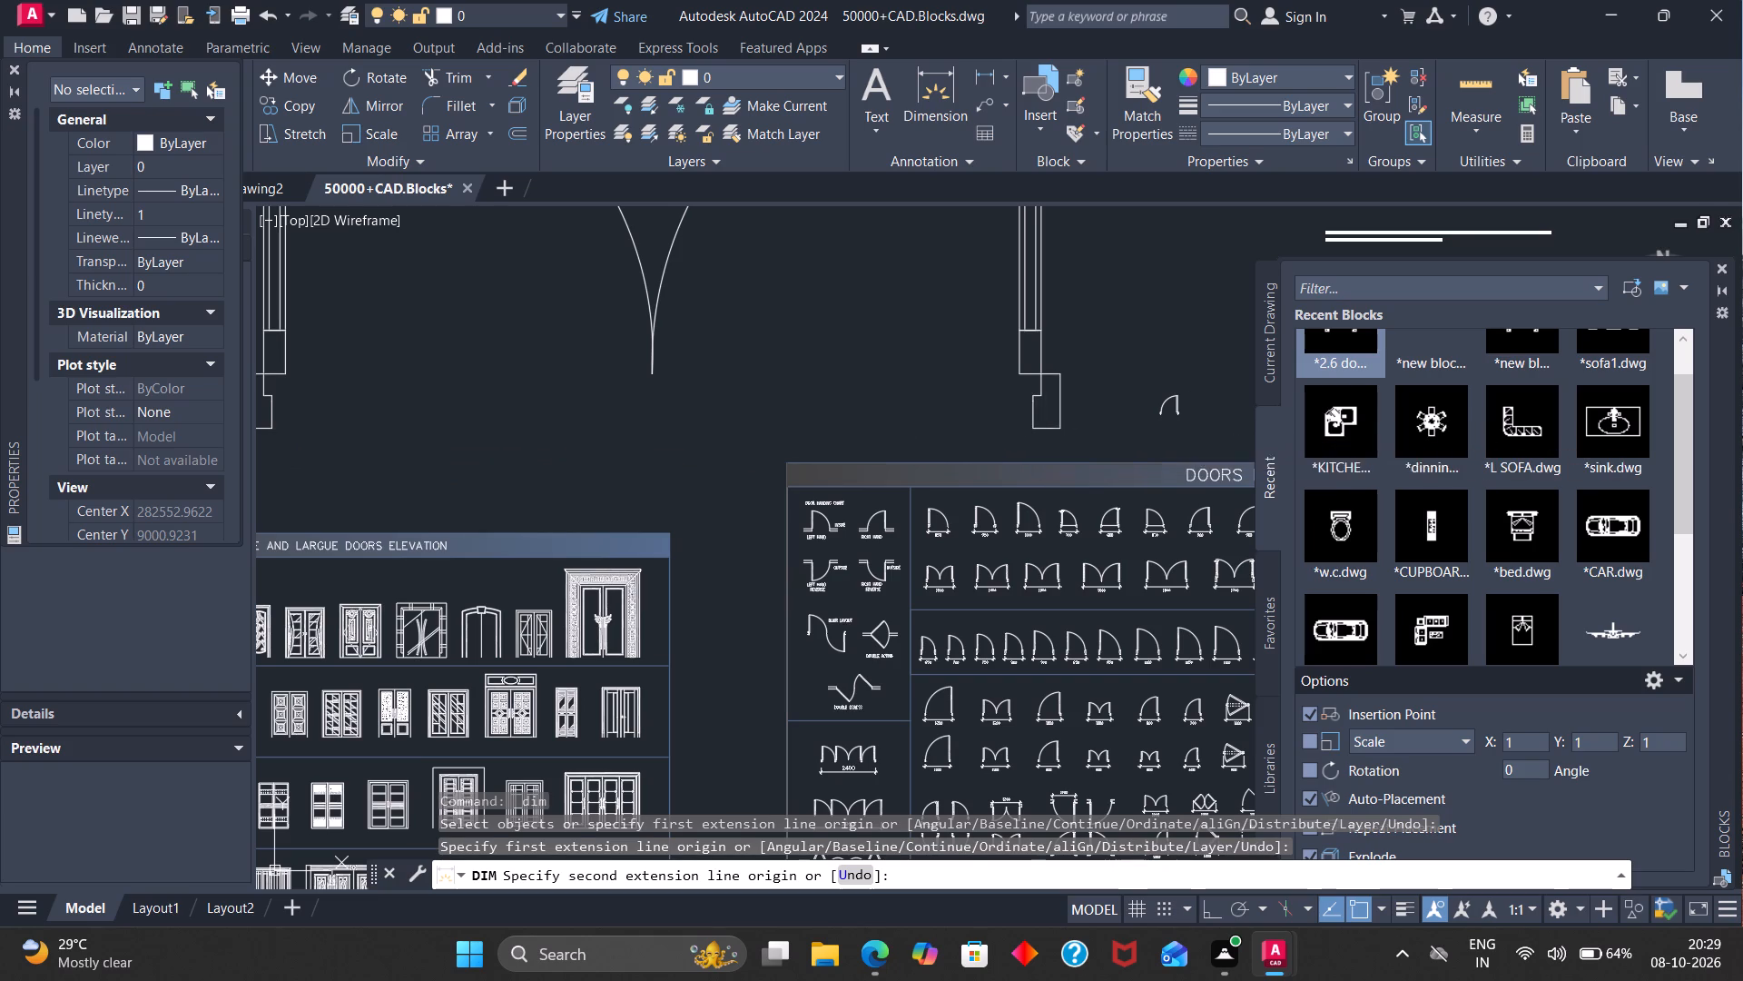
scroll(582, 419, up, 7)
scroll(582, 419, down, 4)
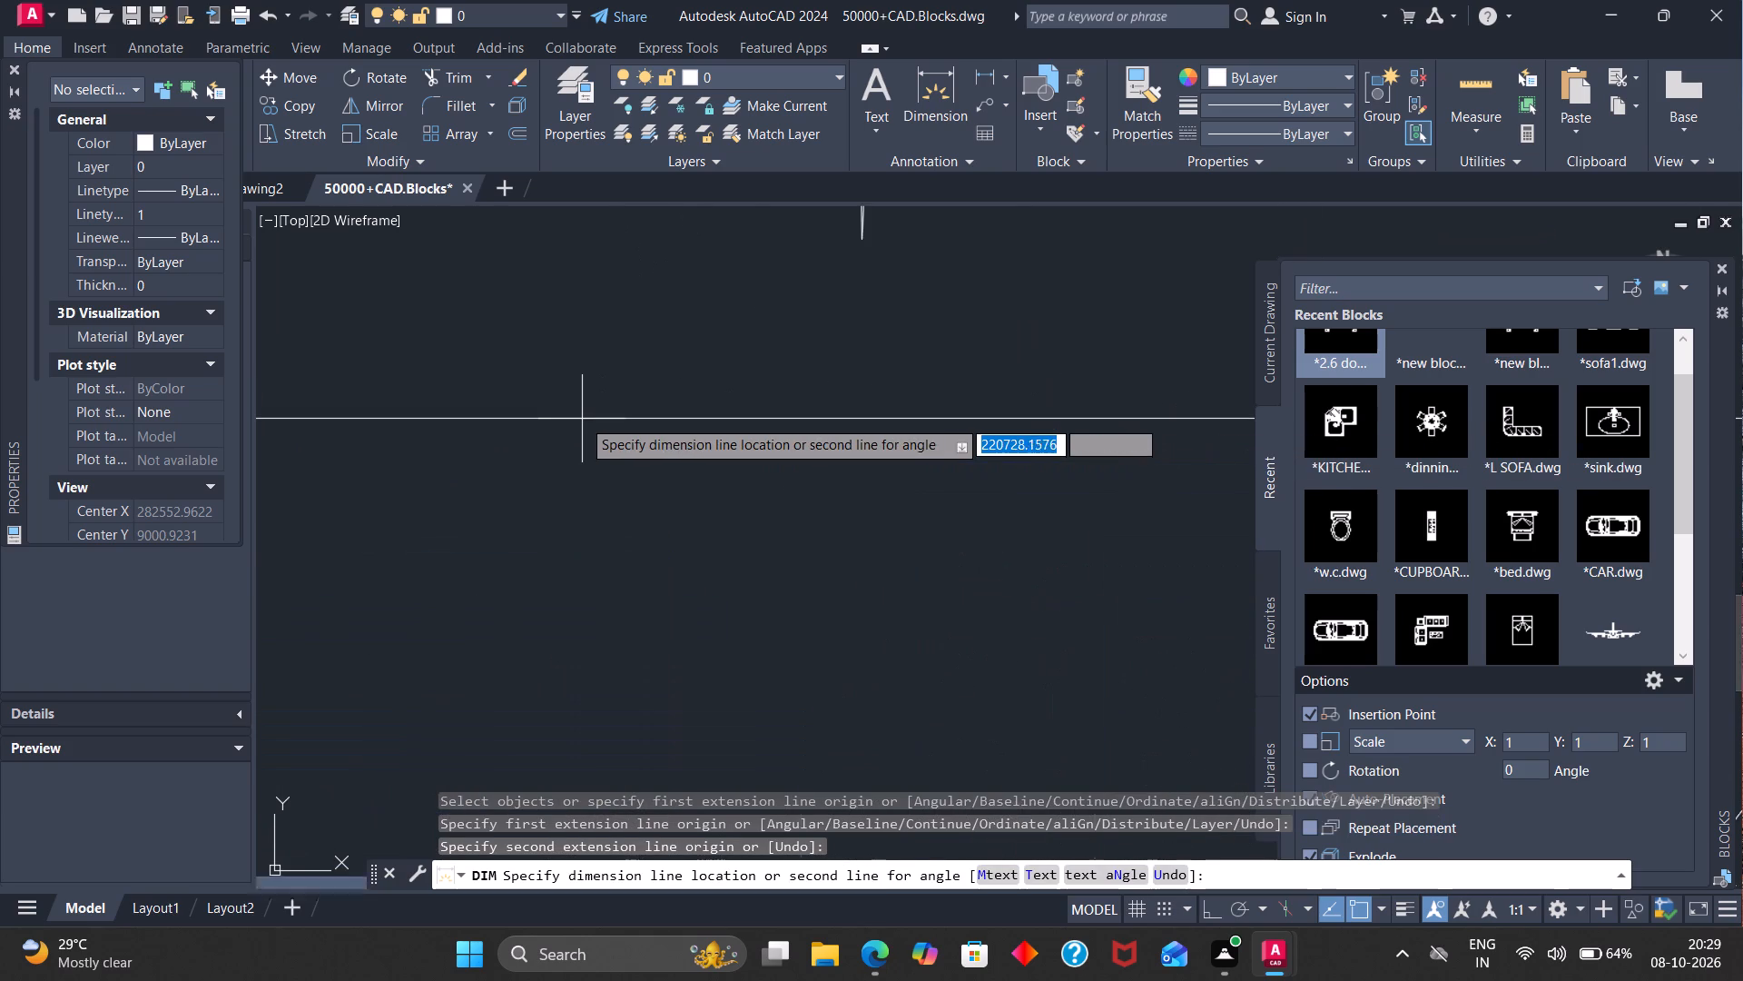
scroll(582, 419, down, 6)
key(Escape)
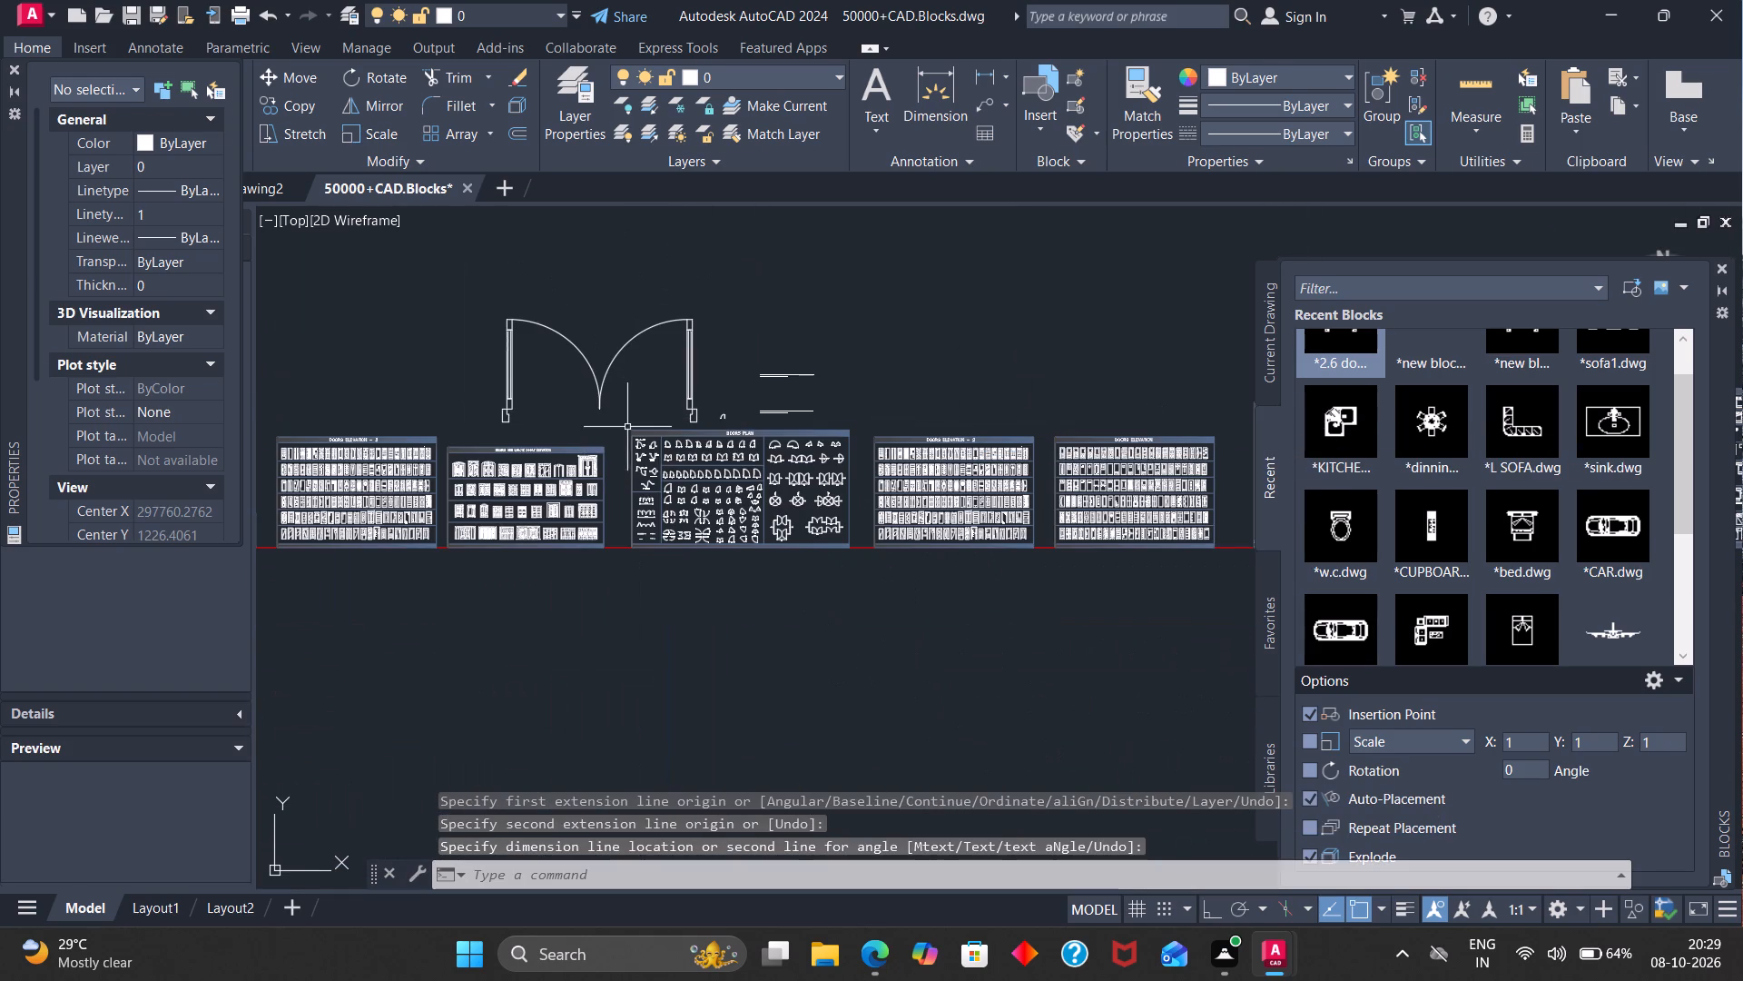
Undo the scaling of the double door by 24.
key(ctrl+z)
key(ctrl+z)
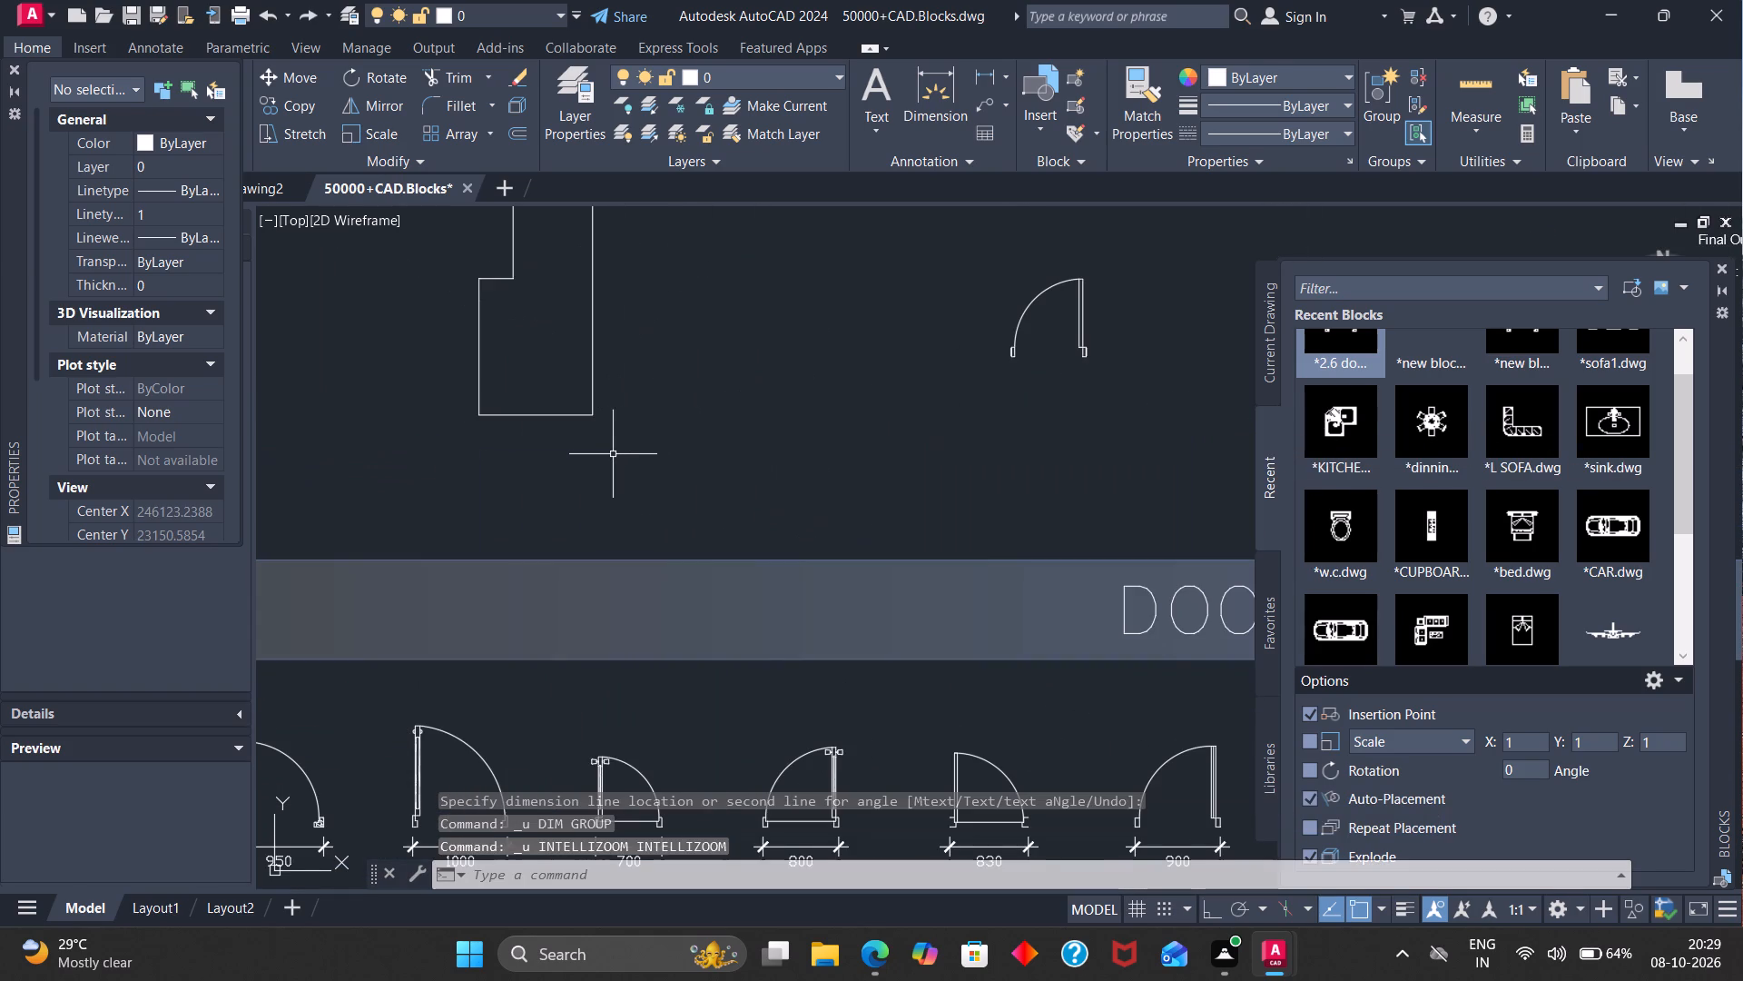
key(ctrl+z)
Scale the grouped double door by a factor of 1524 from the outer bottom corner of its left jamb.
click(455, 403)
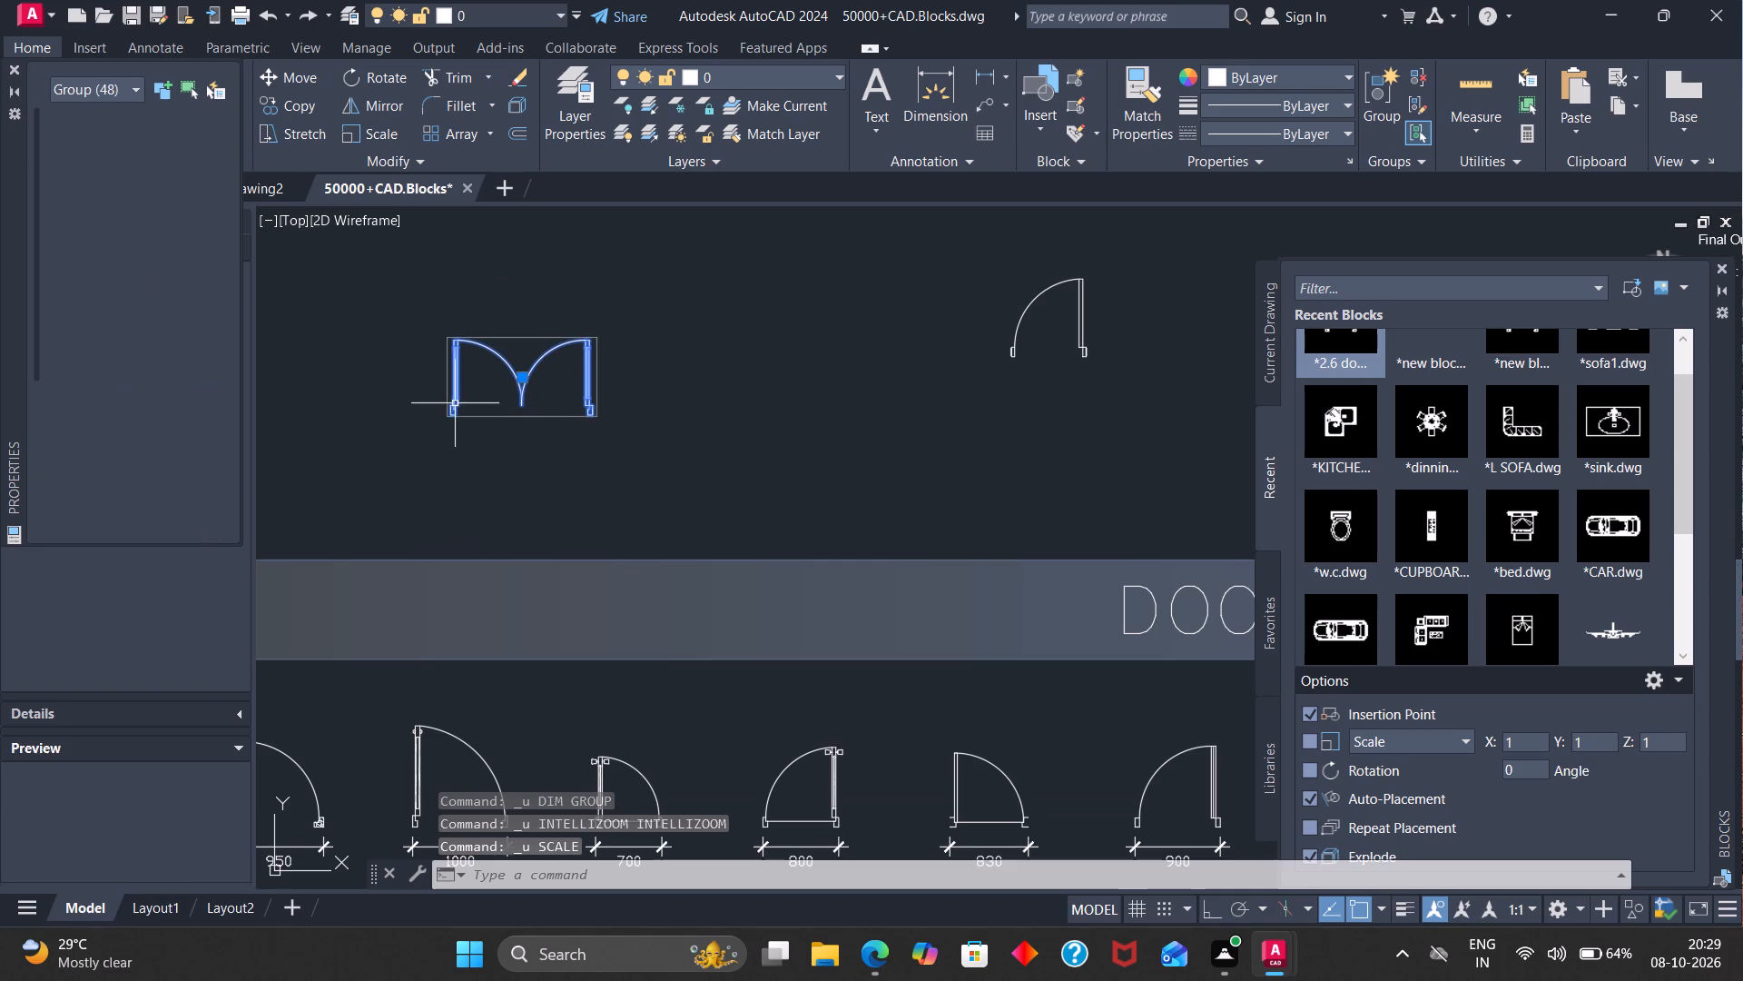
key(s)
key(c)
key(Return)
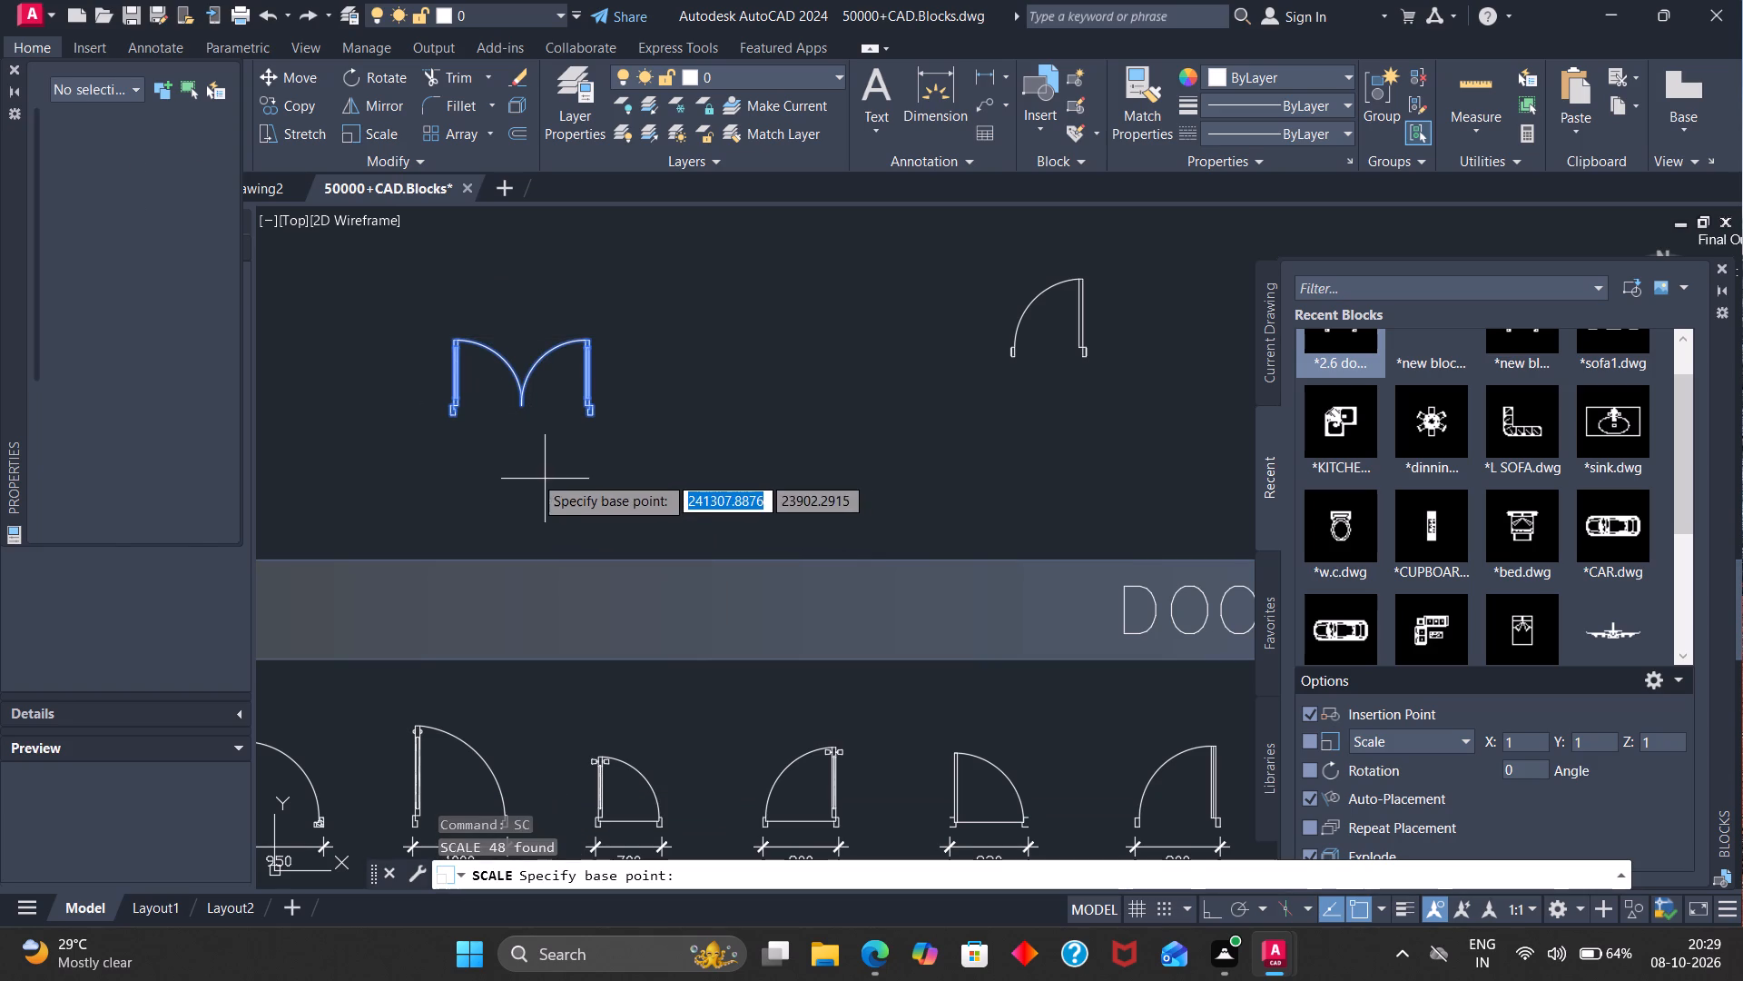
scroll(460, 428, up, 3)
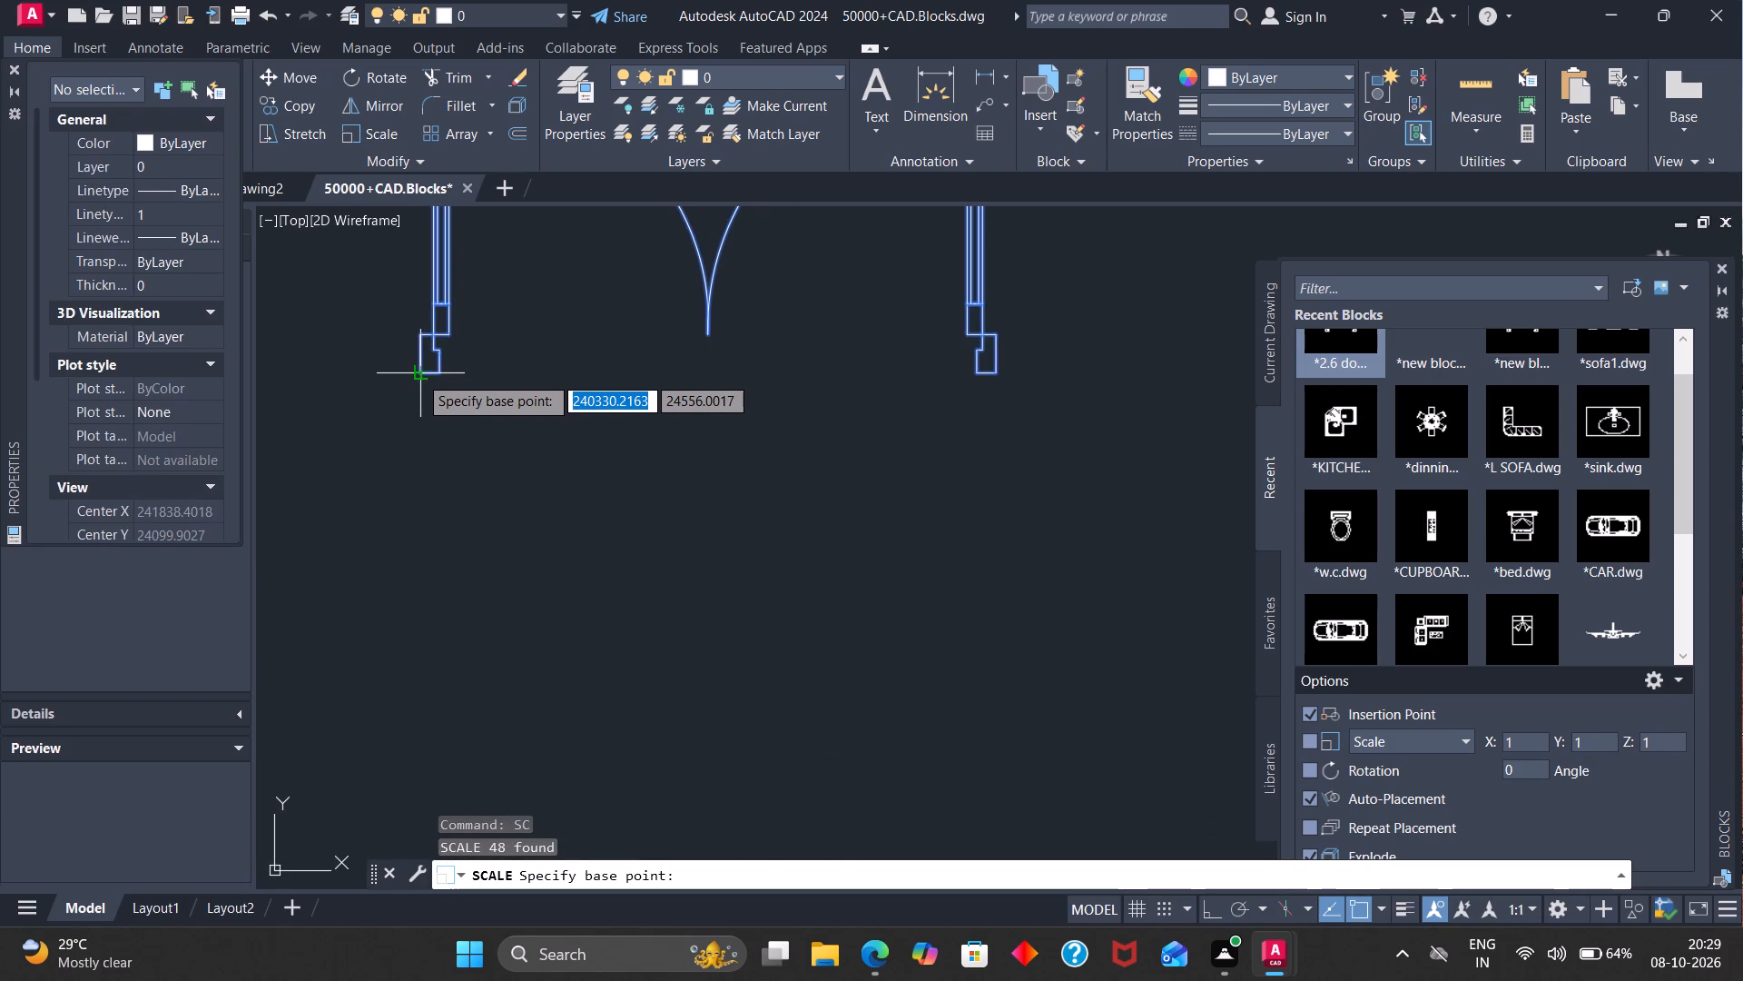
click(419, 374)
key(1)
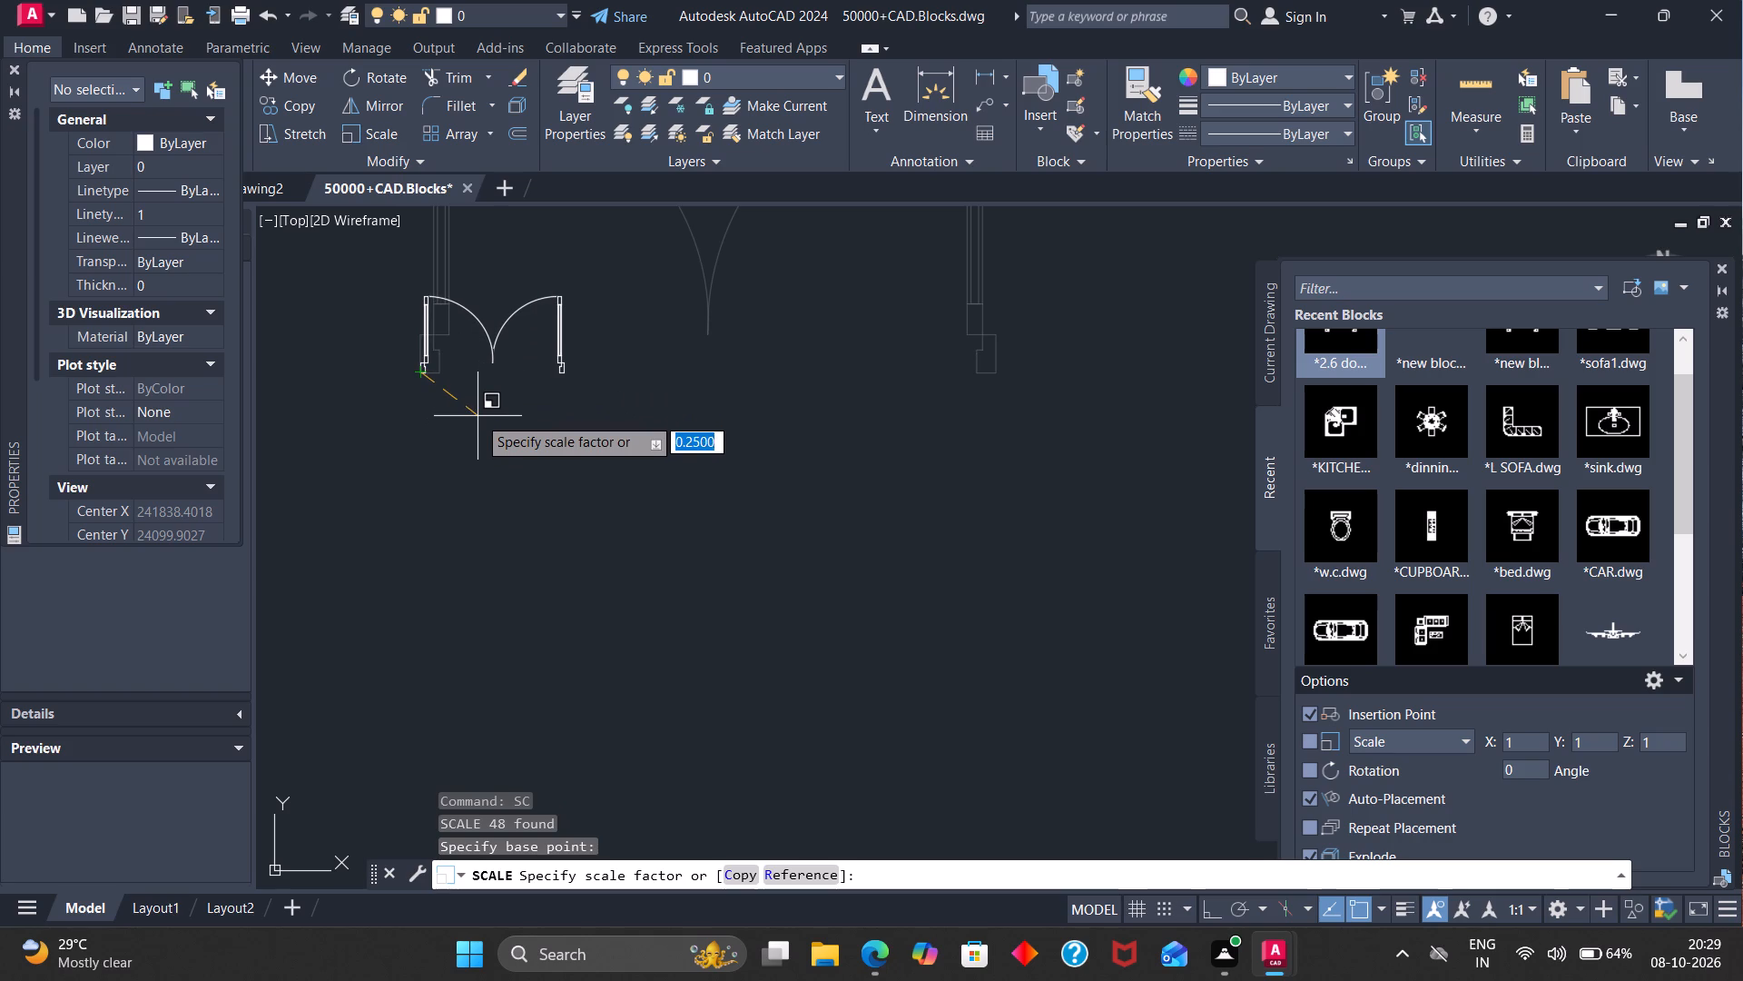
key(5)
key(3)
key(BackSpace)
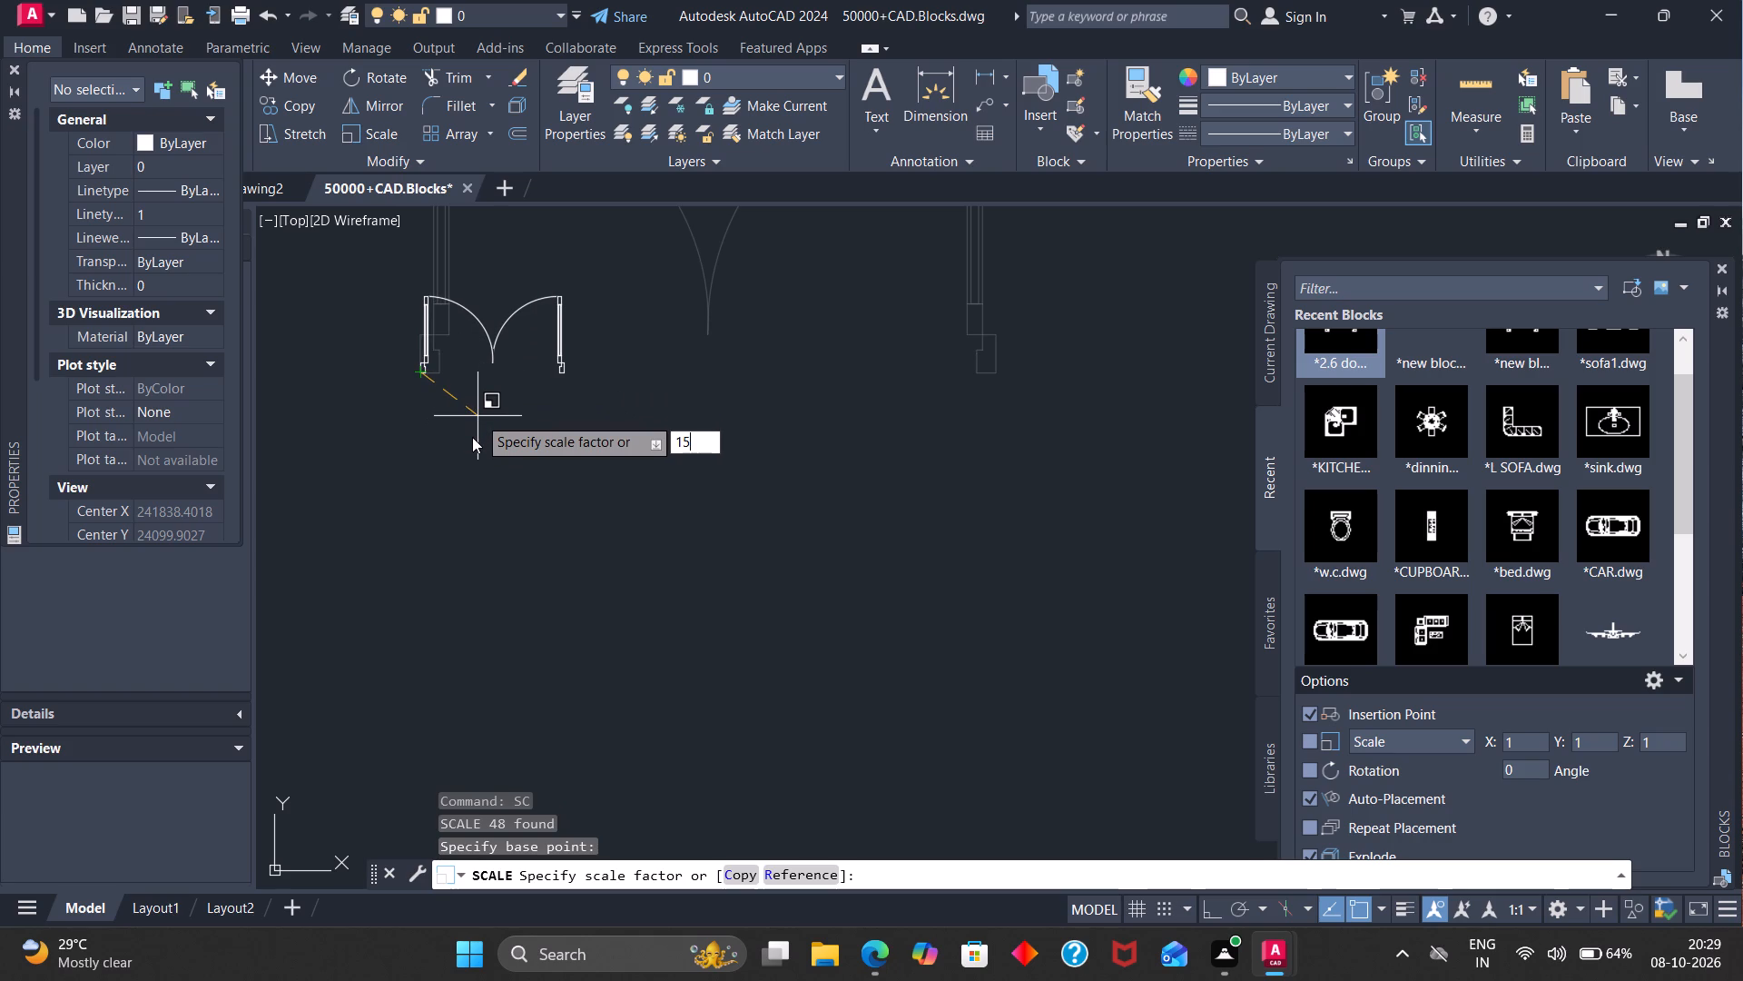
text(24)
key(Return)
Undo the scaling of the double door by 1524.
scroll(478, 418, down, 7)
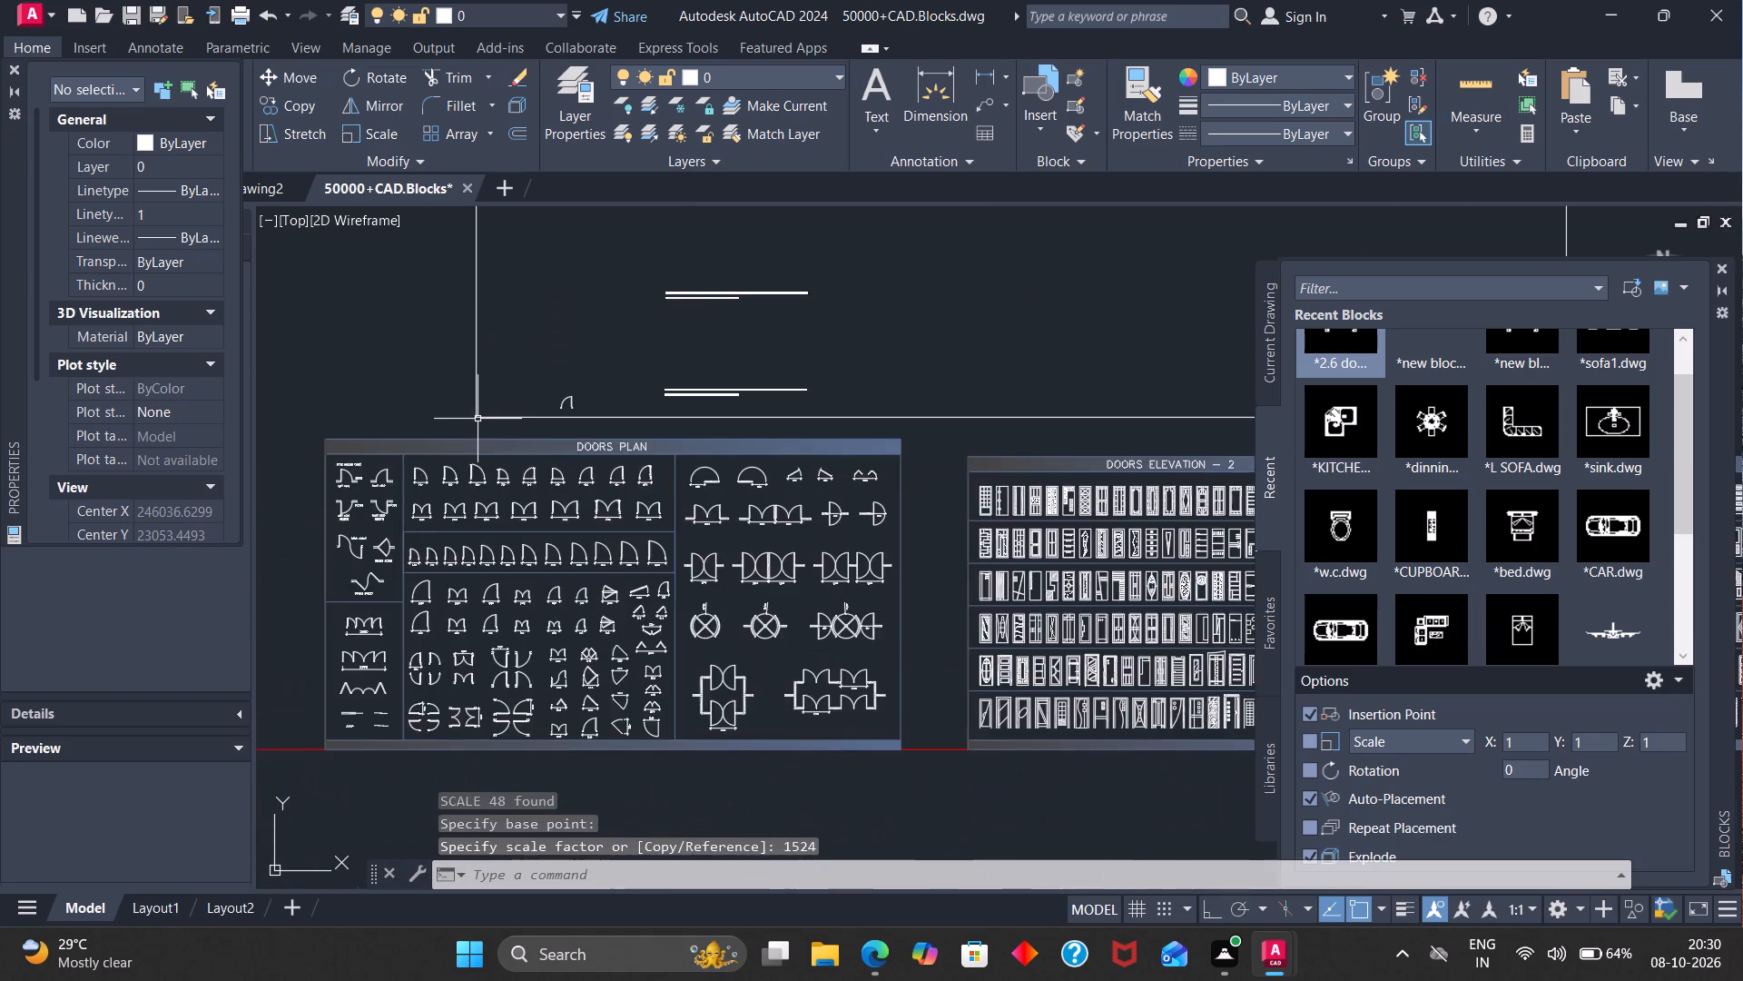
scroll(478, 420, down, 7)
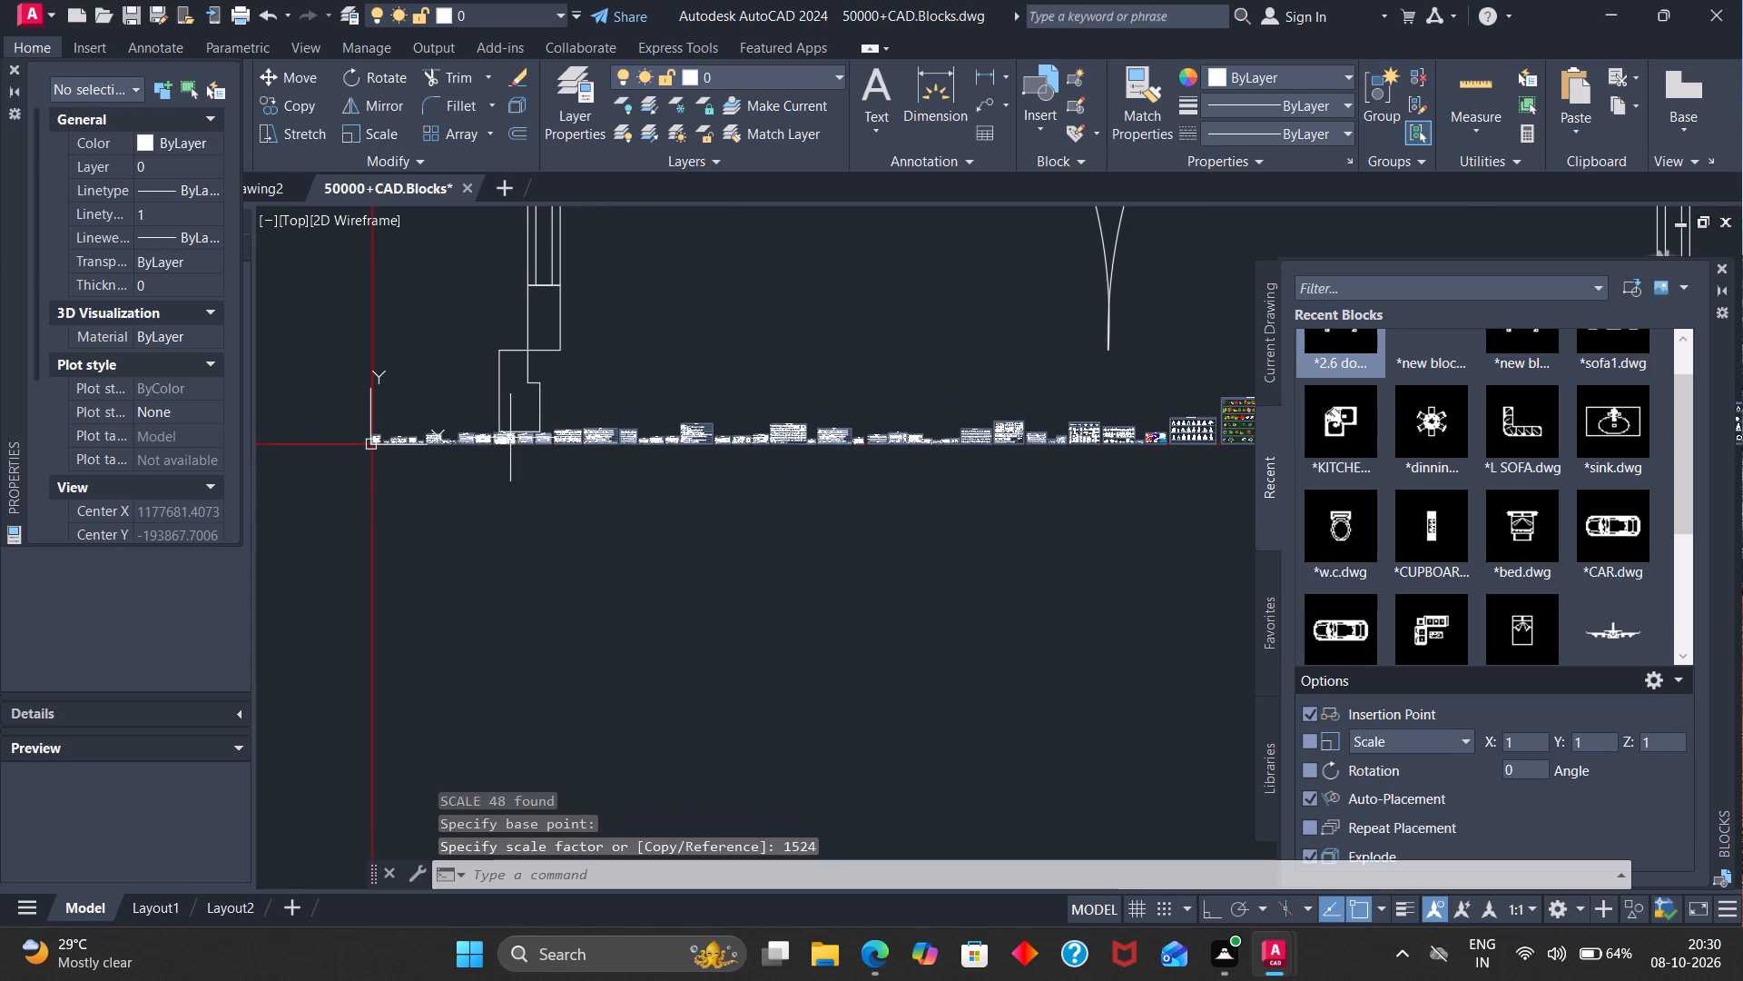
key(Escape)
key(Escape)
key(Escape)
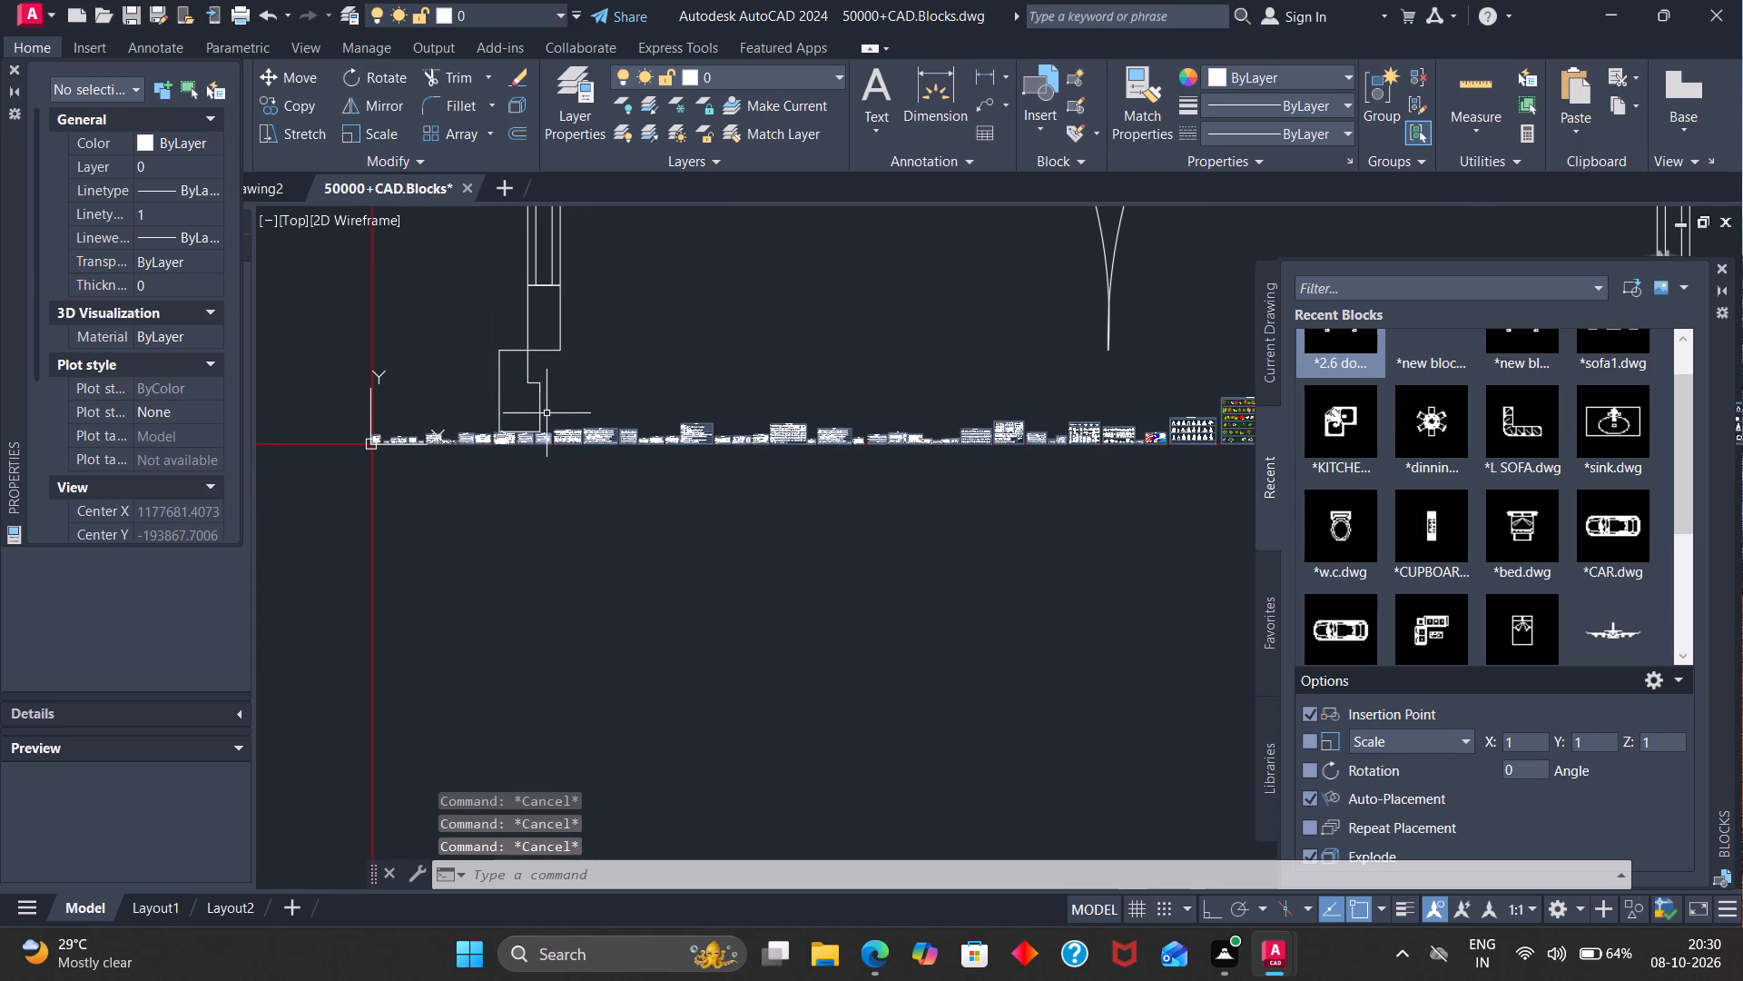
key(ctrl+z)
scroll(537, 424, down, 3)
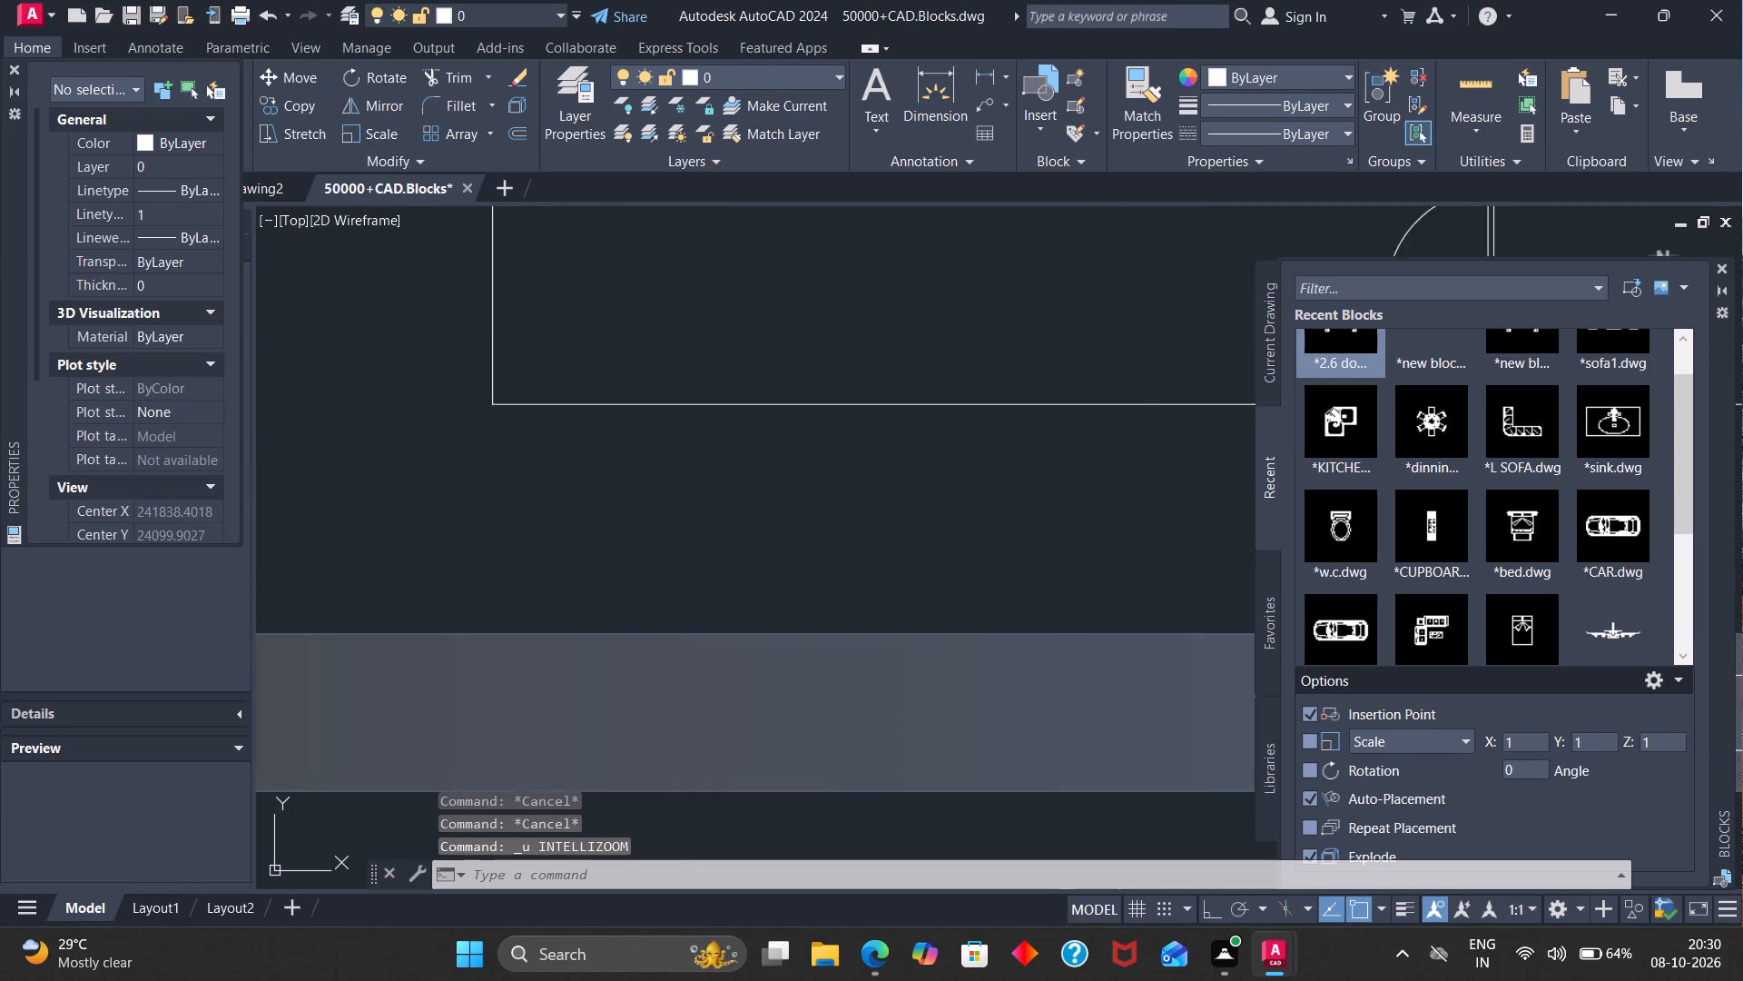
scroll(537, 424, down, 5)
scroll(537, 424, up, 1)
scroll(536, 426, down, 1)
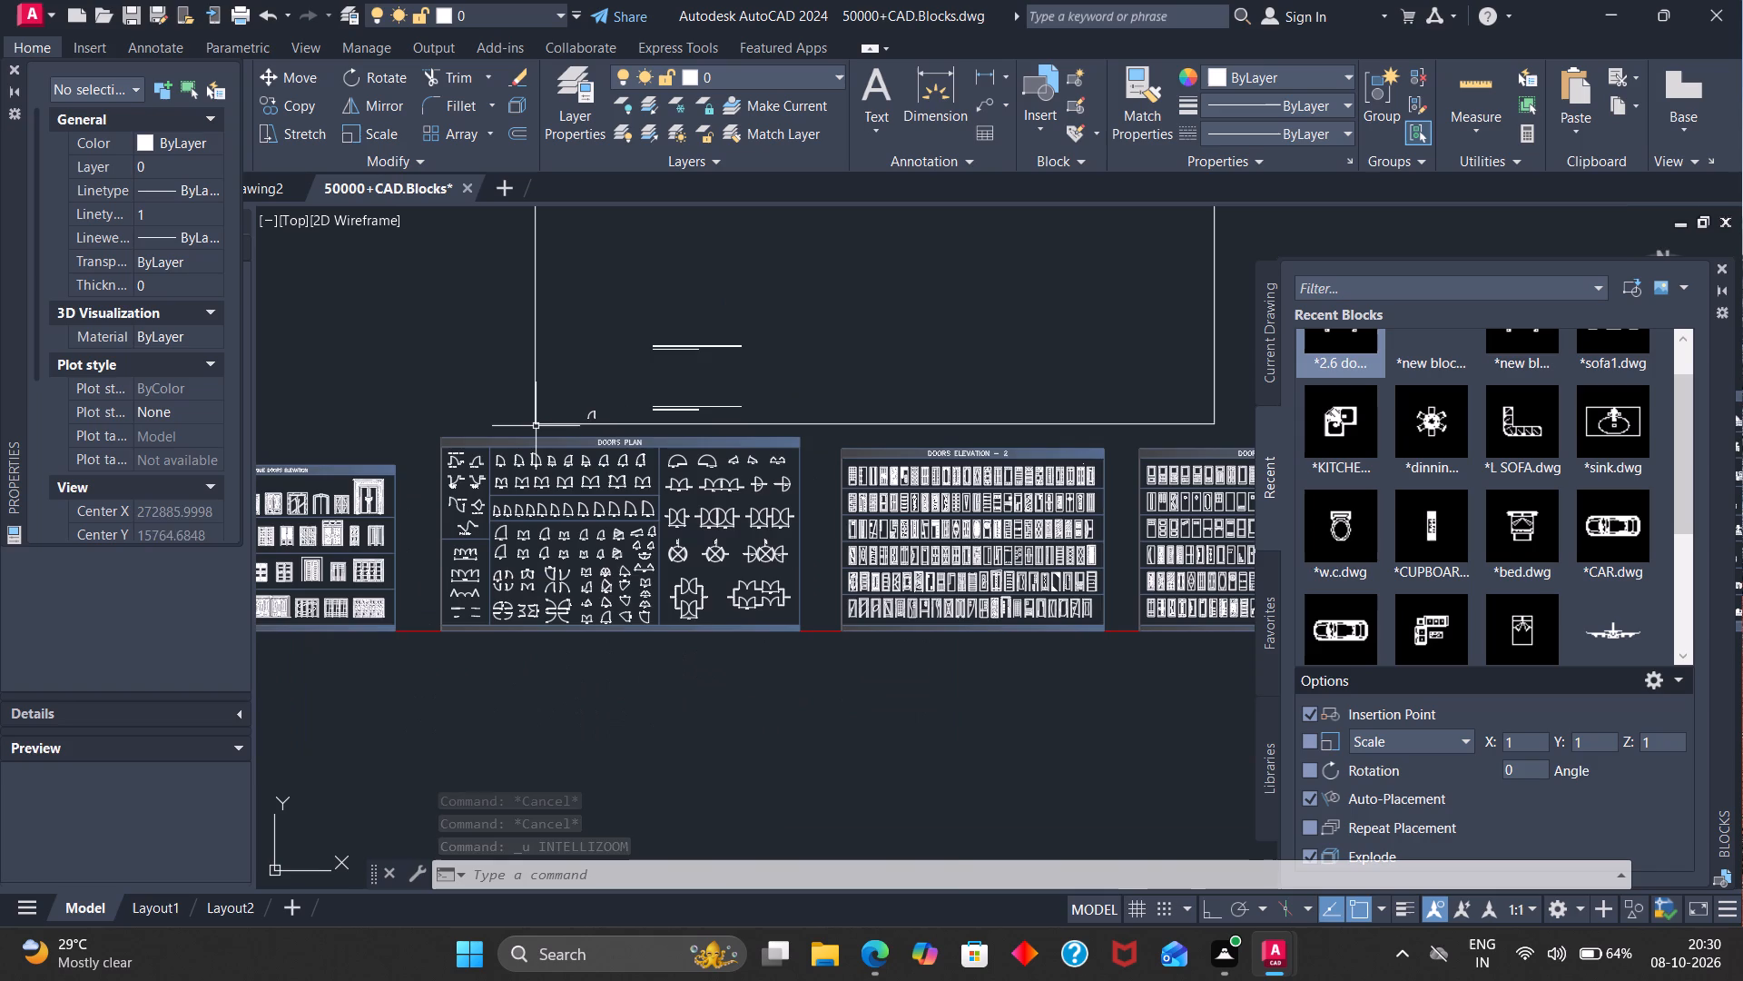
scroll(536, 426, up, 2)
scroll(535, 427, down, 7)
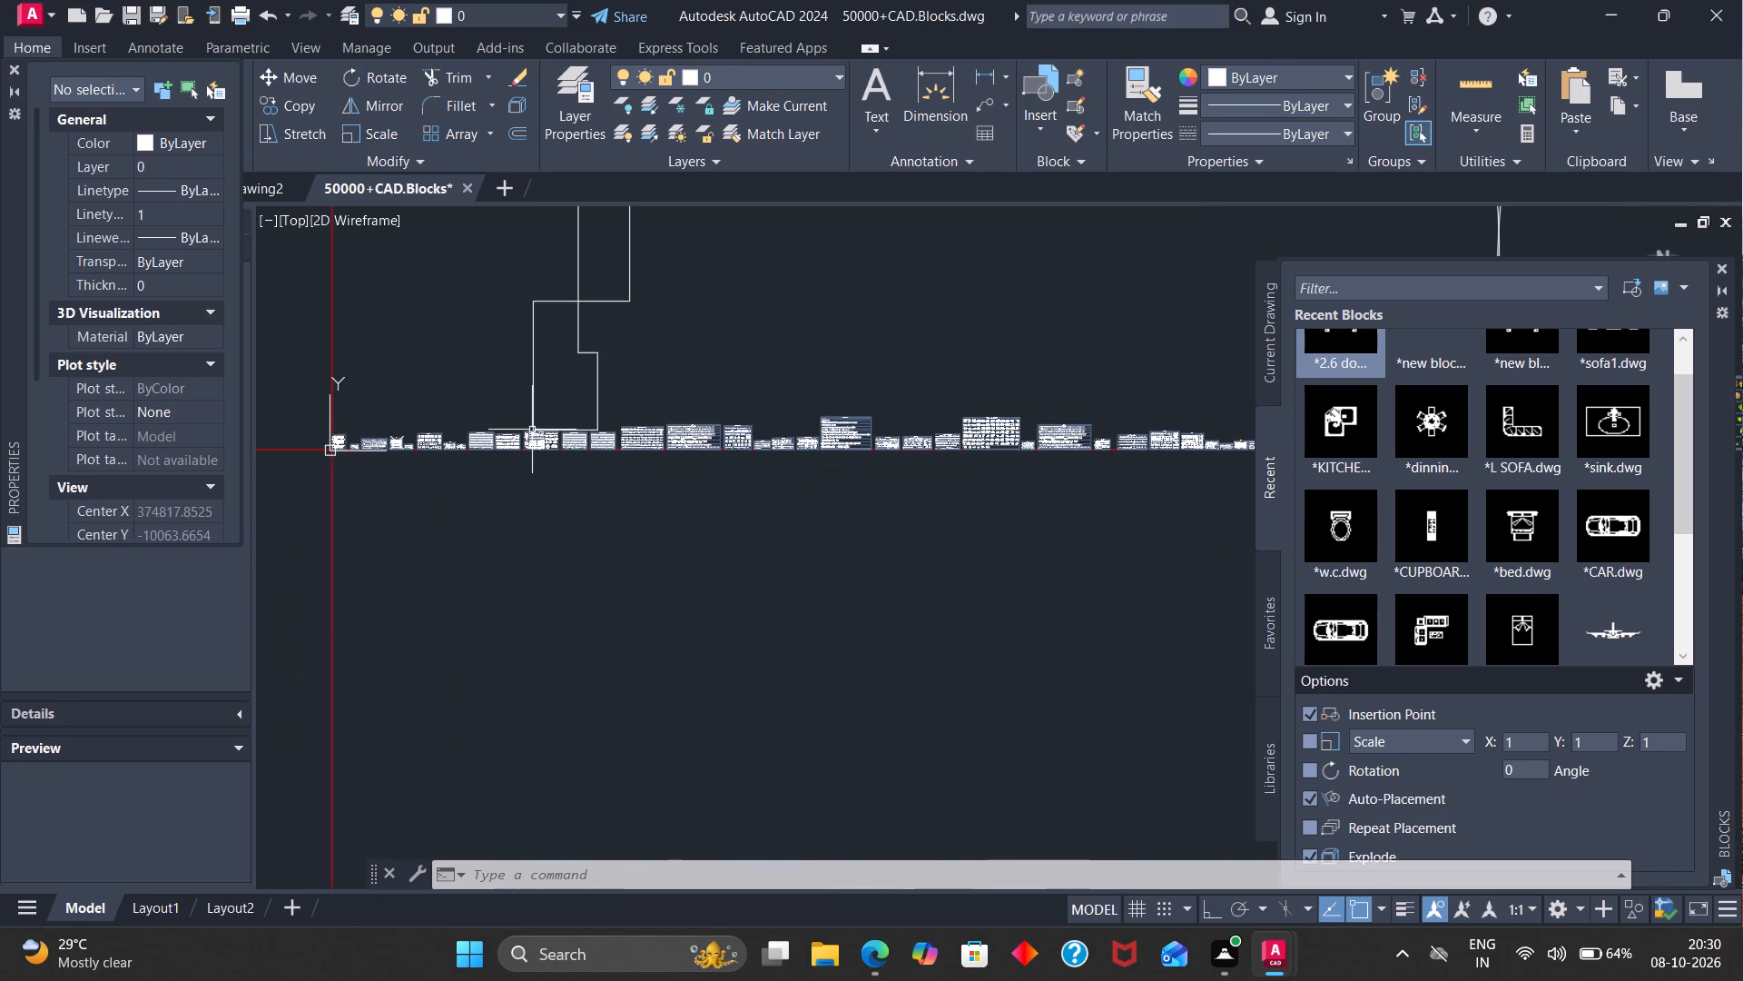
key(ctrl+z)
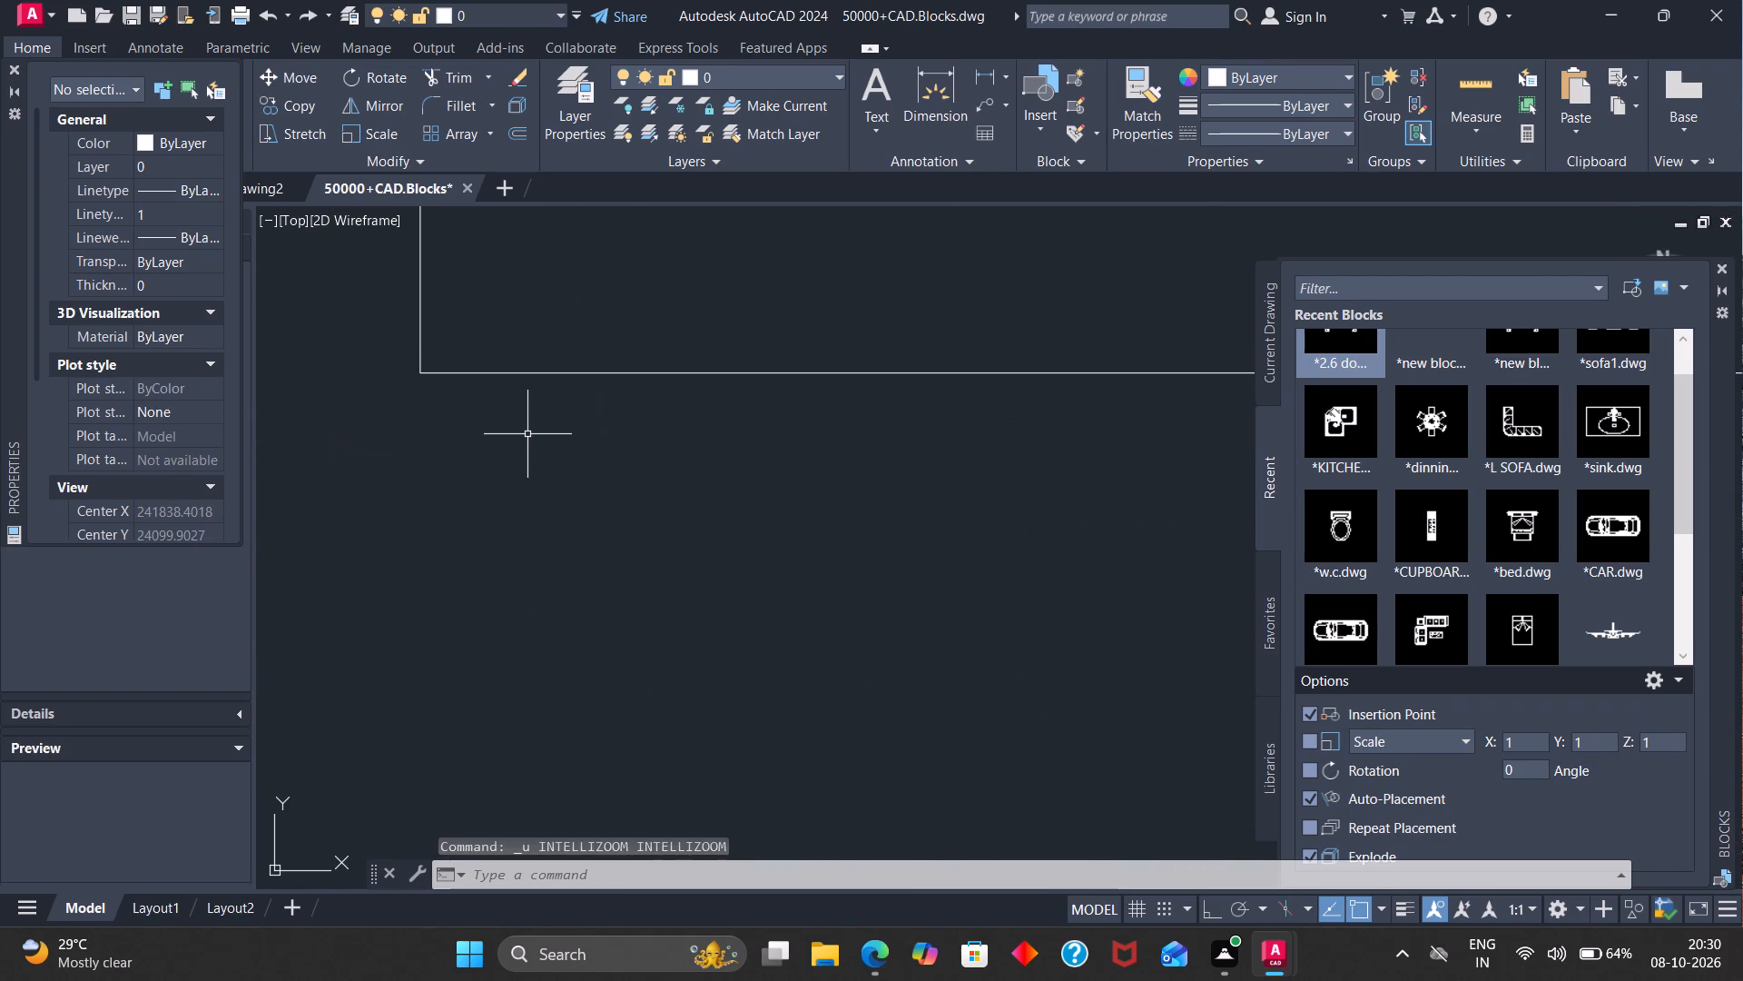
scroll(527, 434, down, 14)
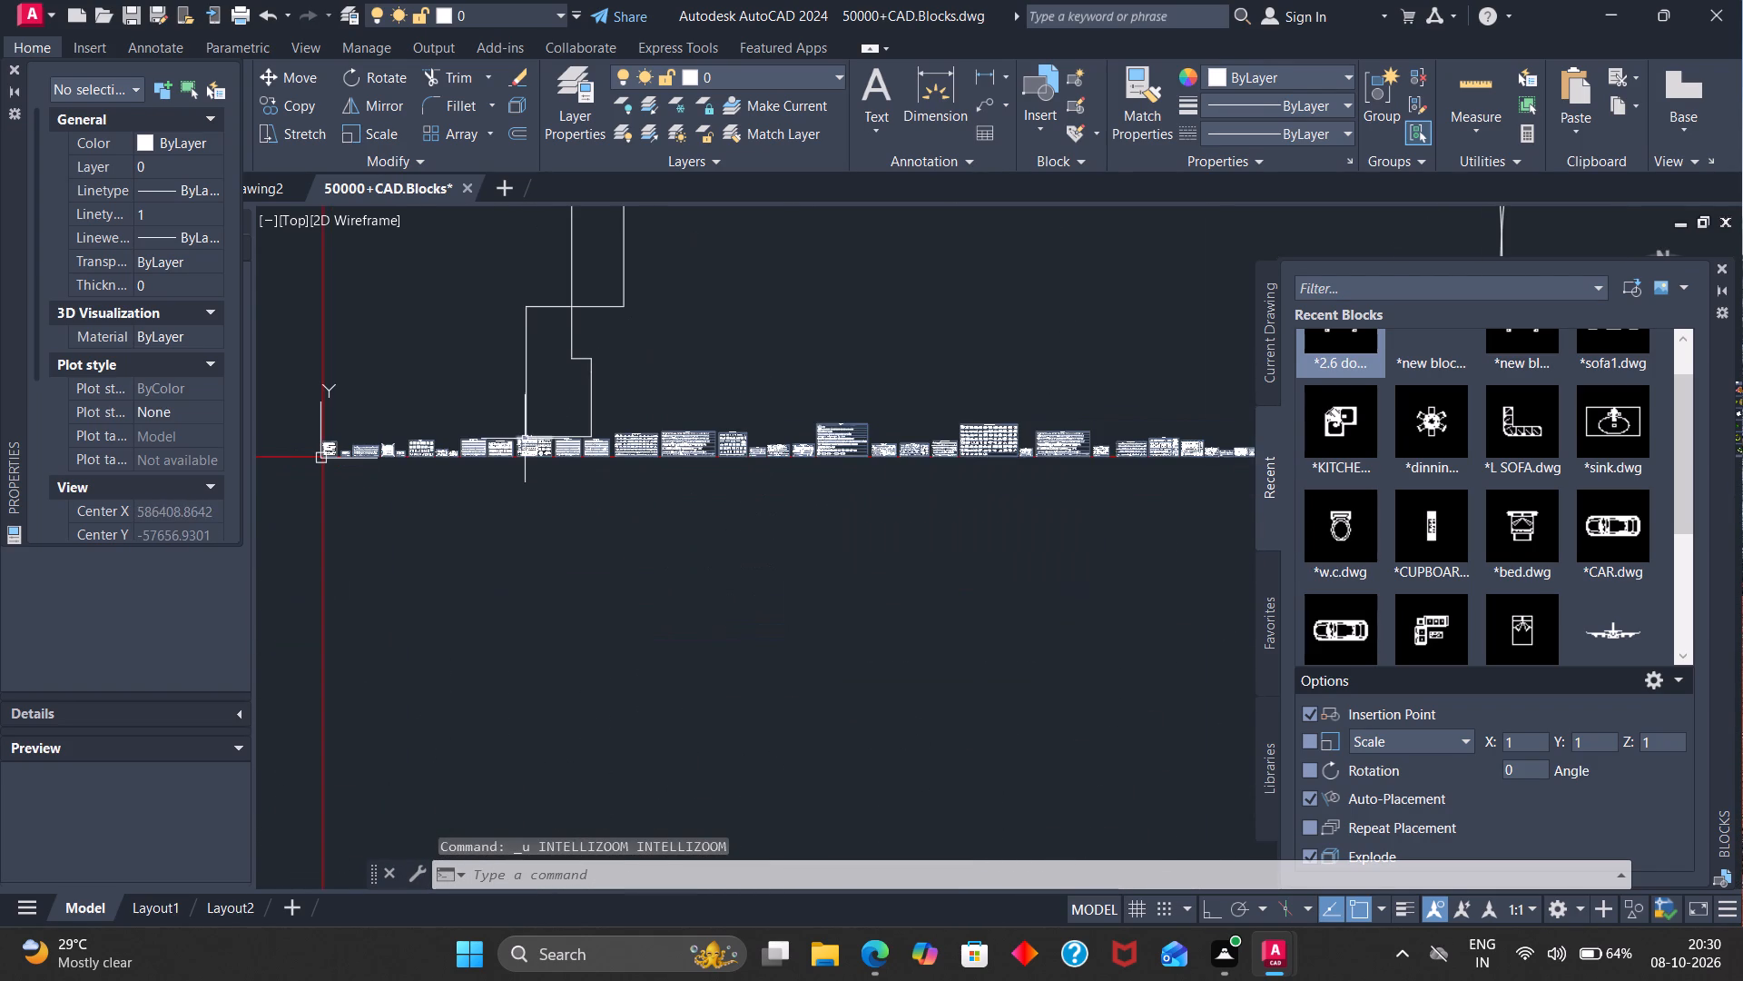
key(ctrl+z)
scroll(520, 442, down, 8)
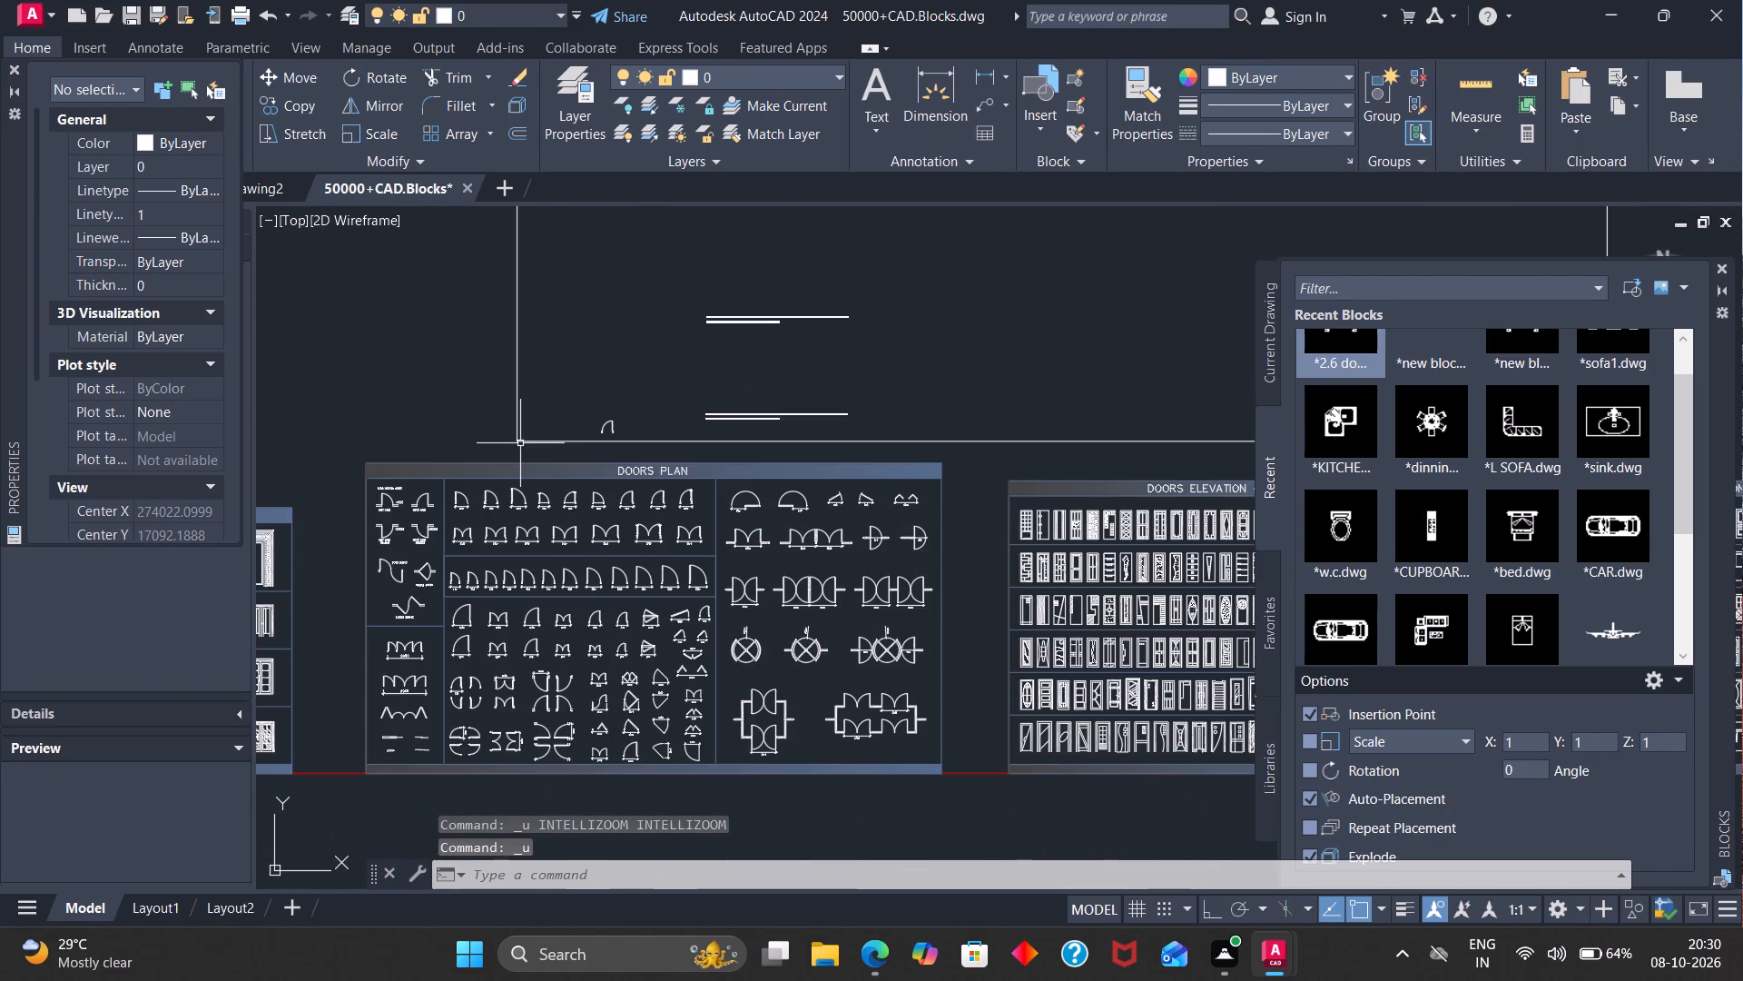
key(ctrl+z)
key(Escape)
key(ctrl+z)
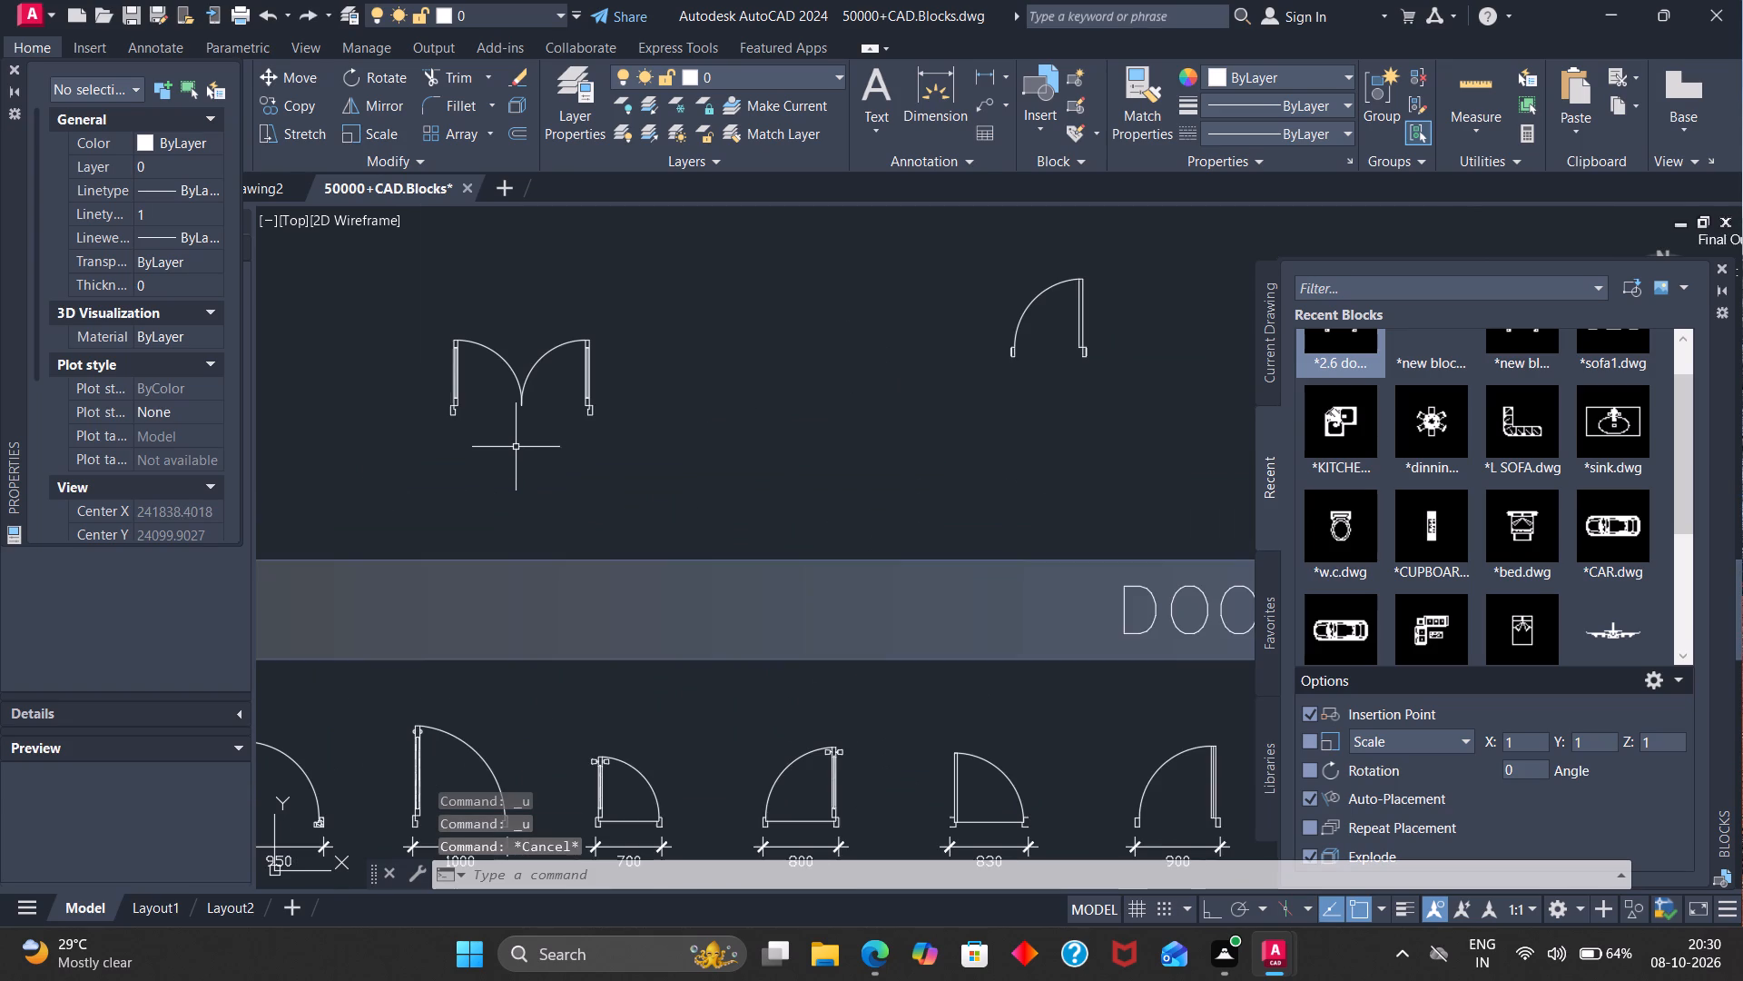
Define the grouped double door as a millimetre block named "double door 5'", with its base point at the left jamb's outer bottom corner.
drag(442, 379, 560, 380)
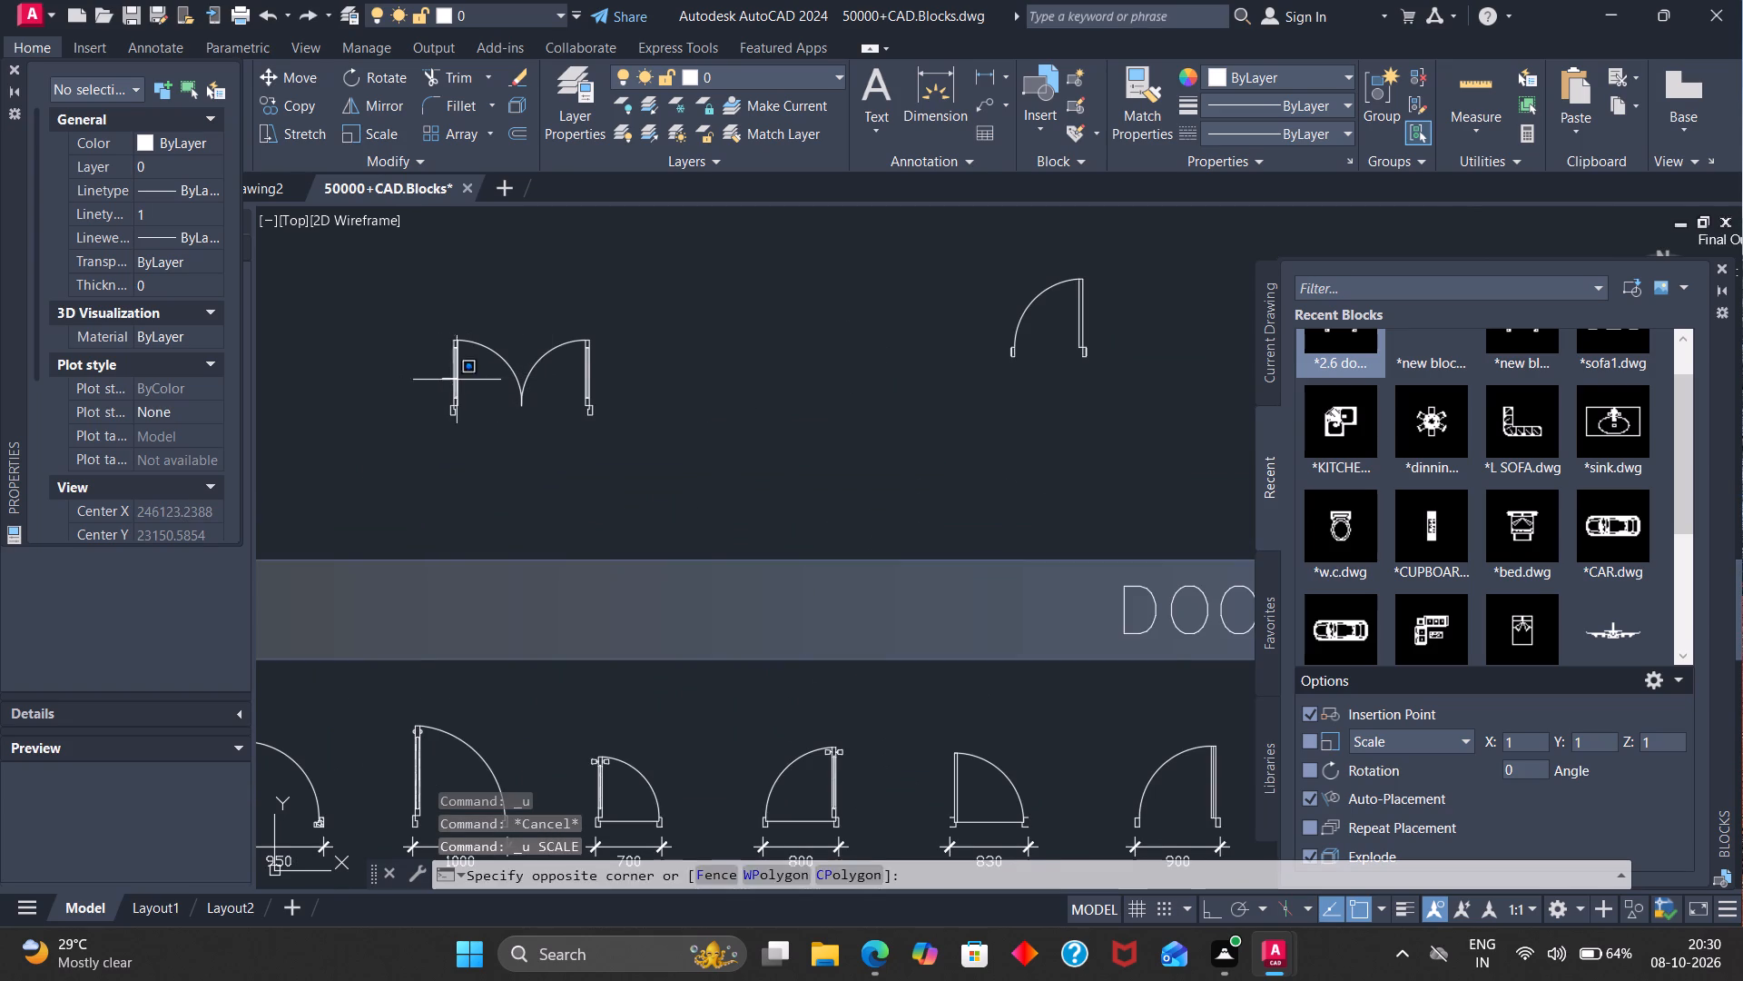
drag(560, 380, 607, 372)
drag(608, 372, 400, 487)
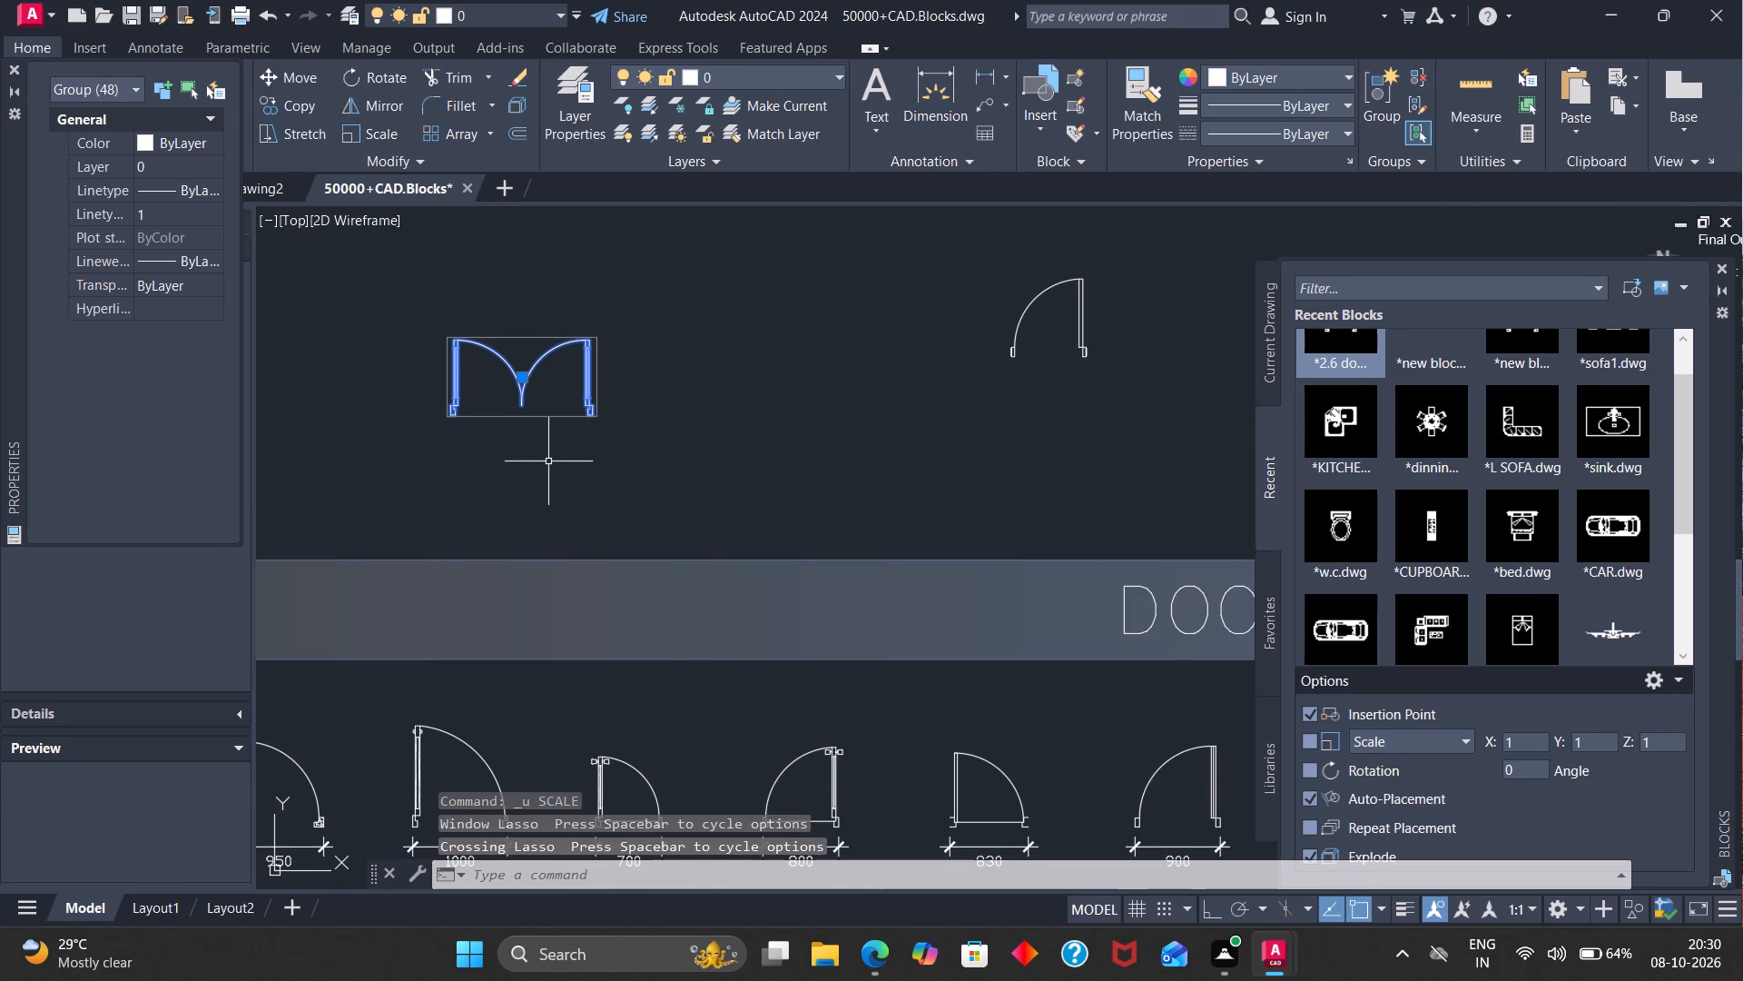
key(b)
key(Return)
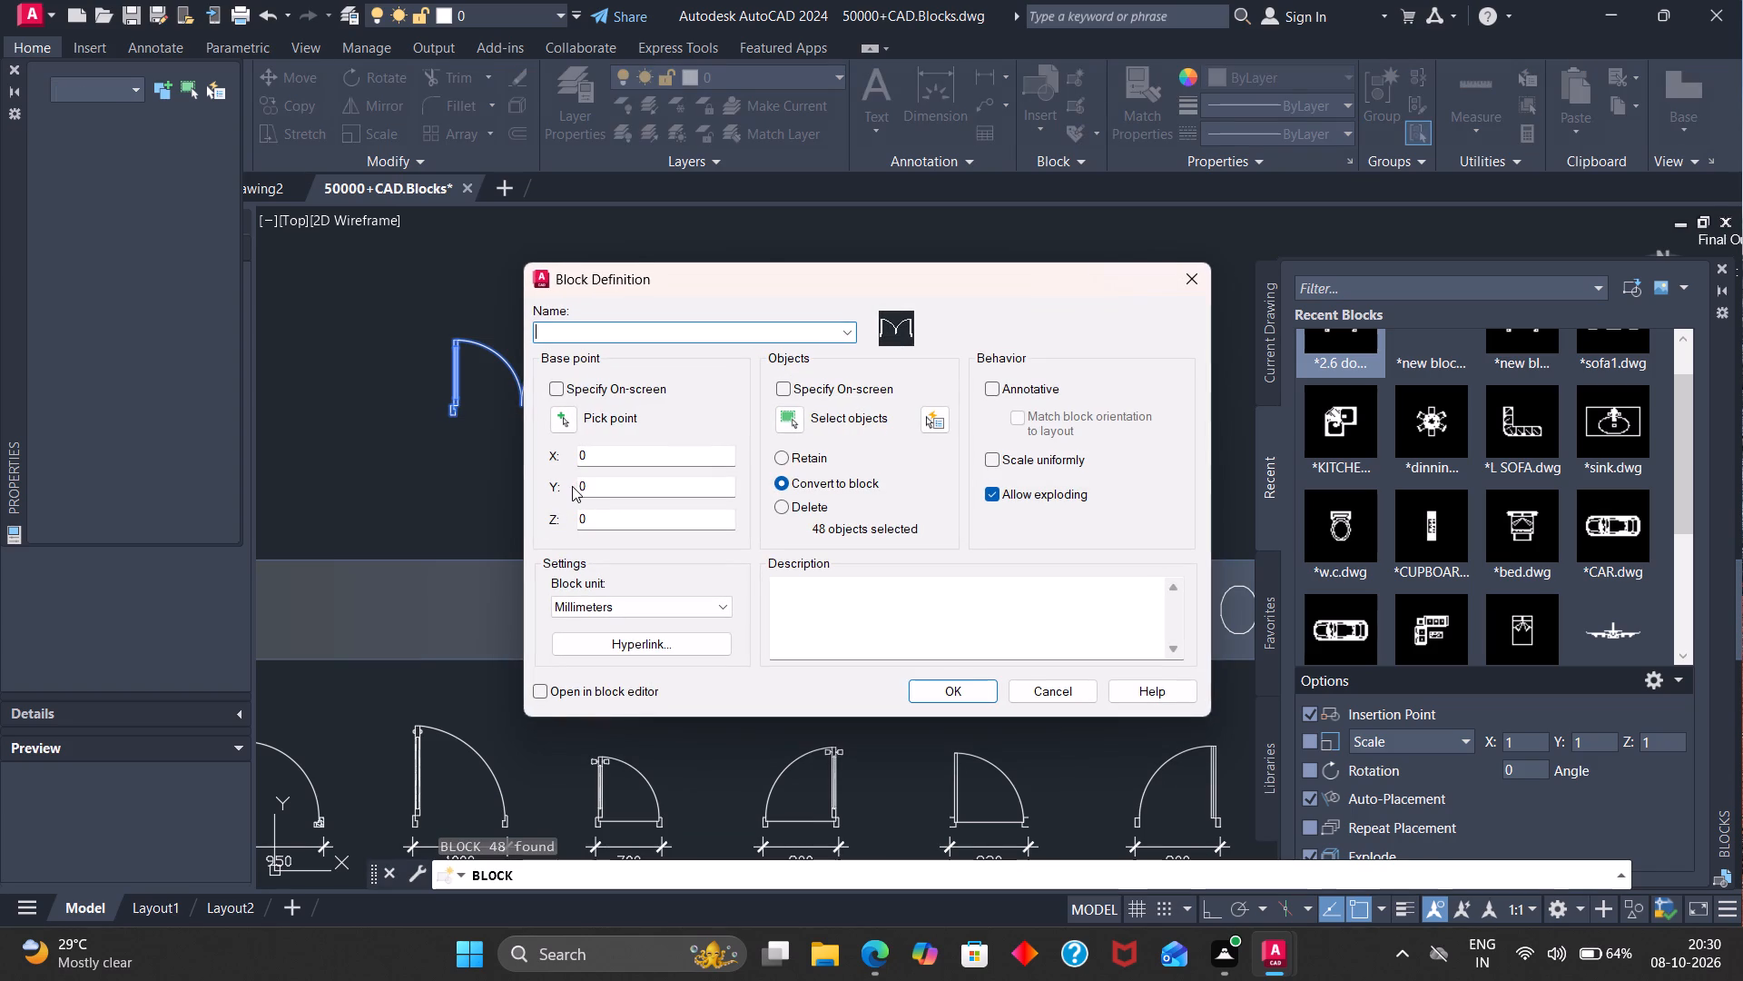
click(603, 337)
text(doub)
text(le)
key(space)
text(door)
key(space)
text(5')
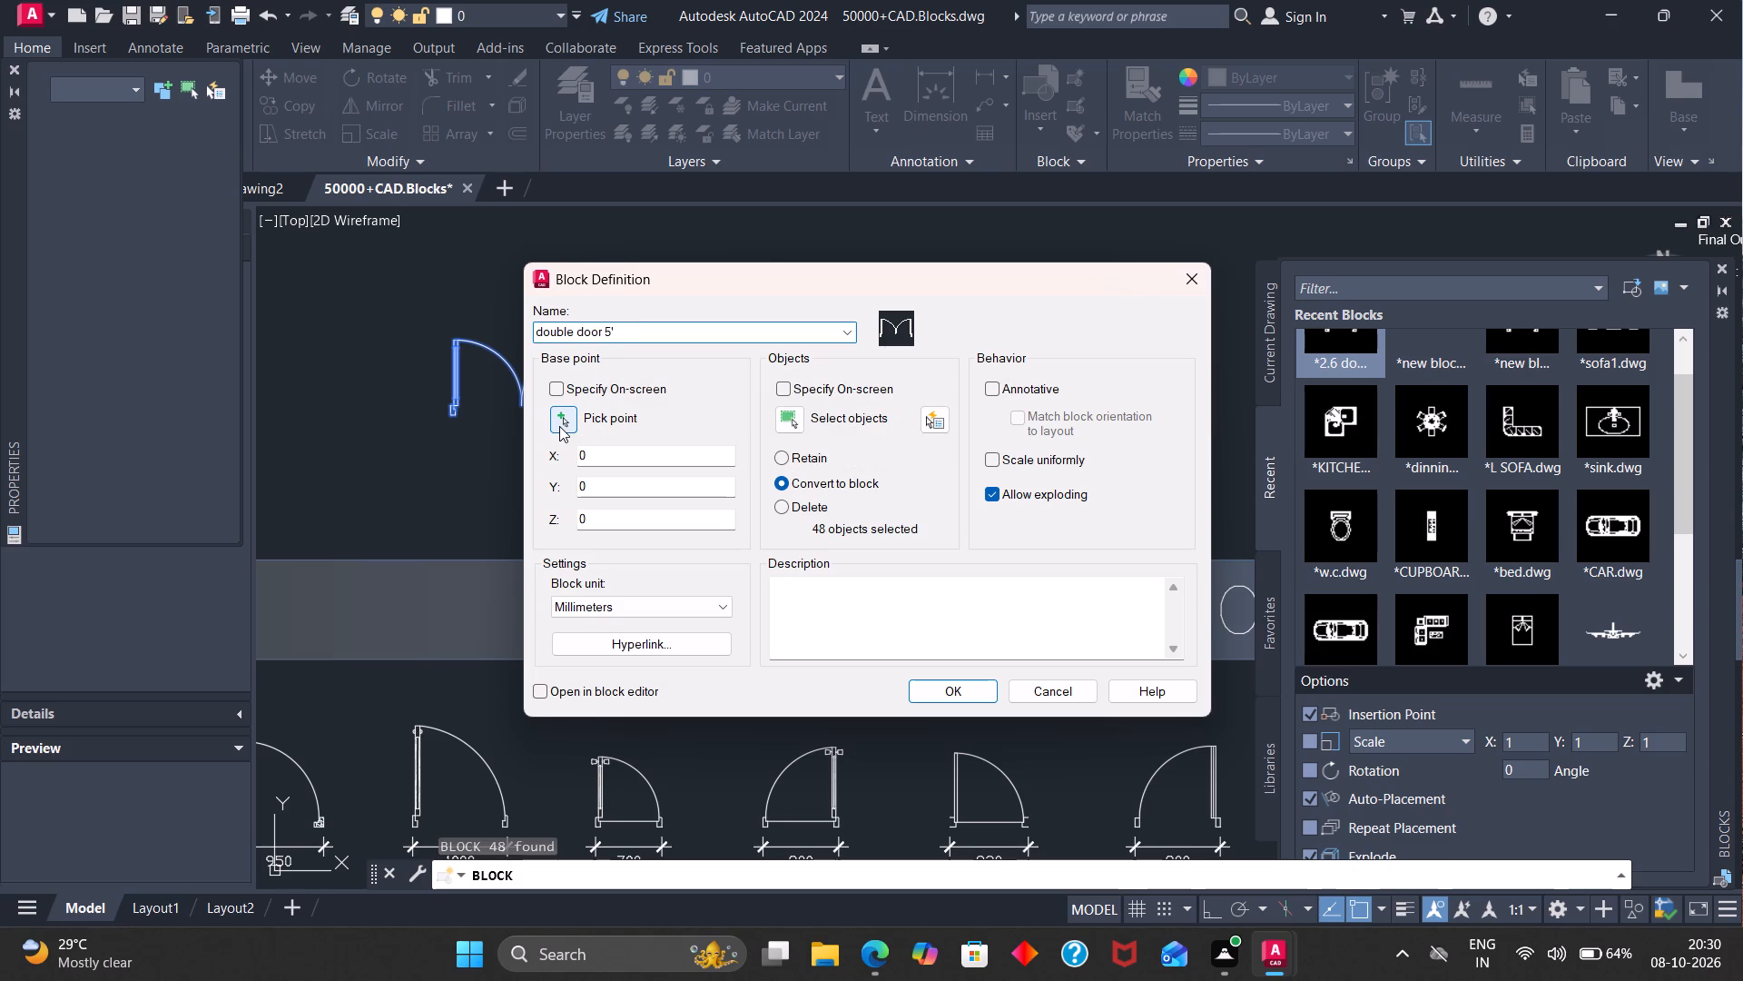
click(682, 599)
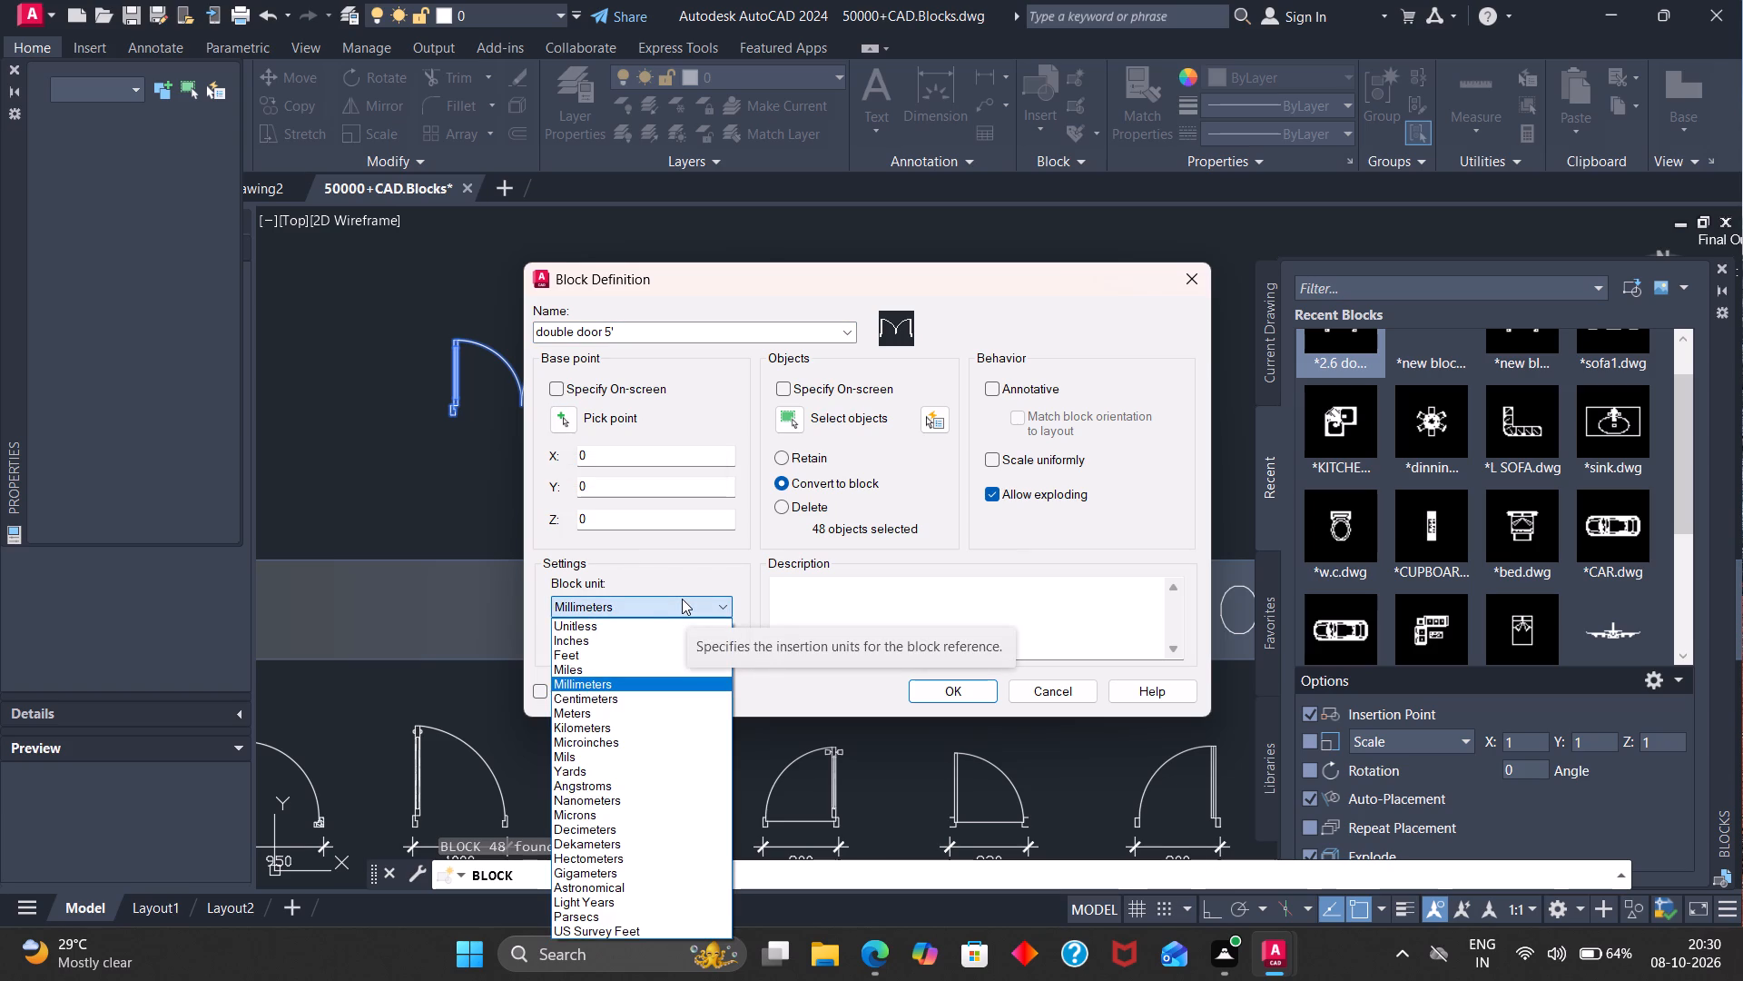
click(682, 599)
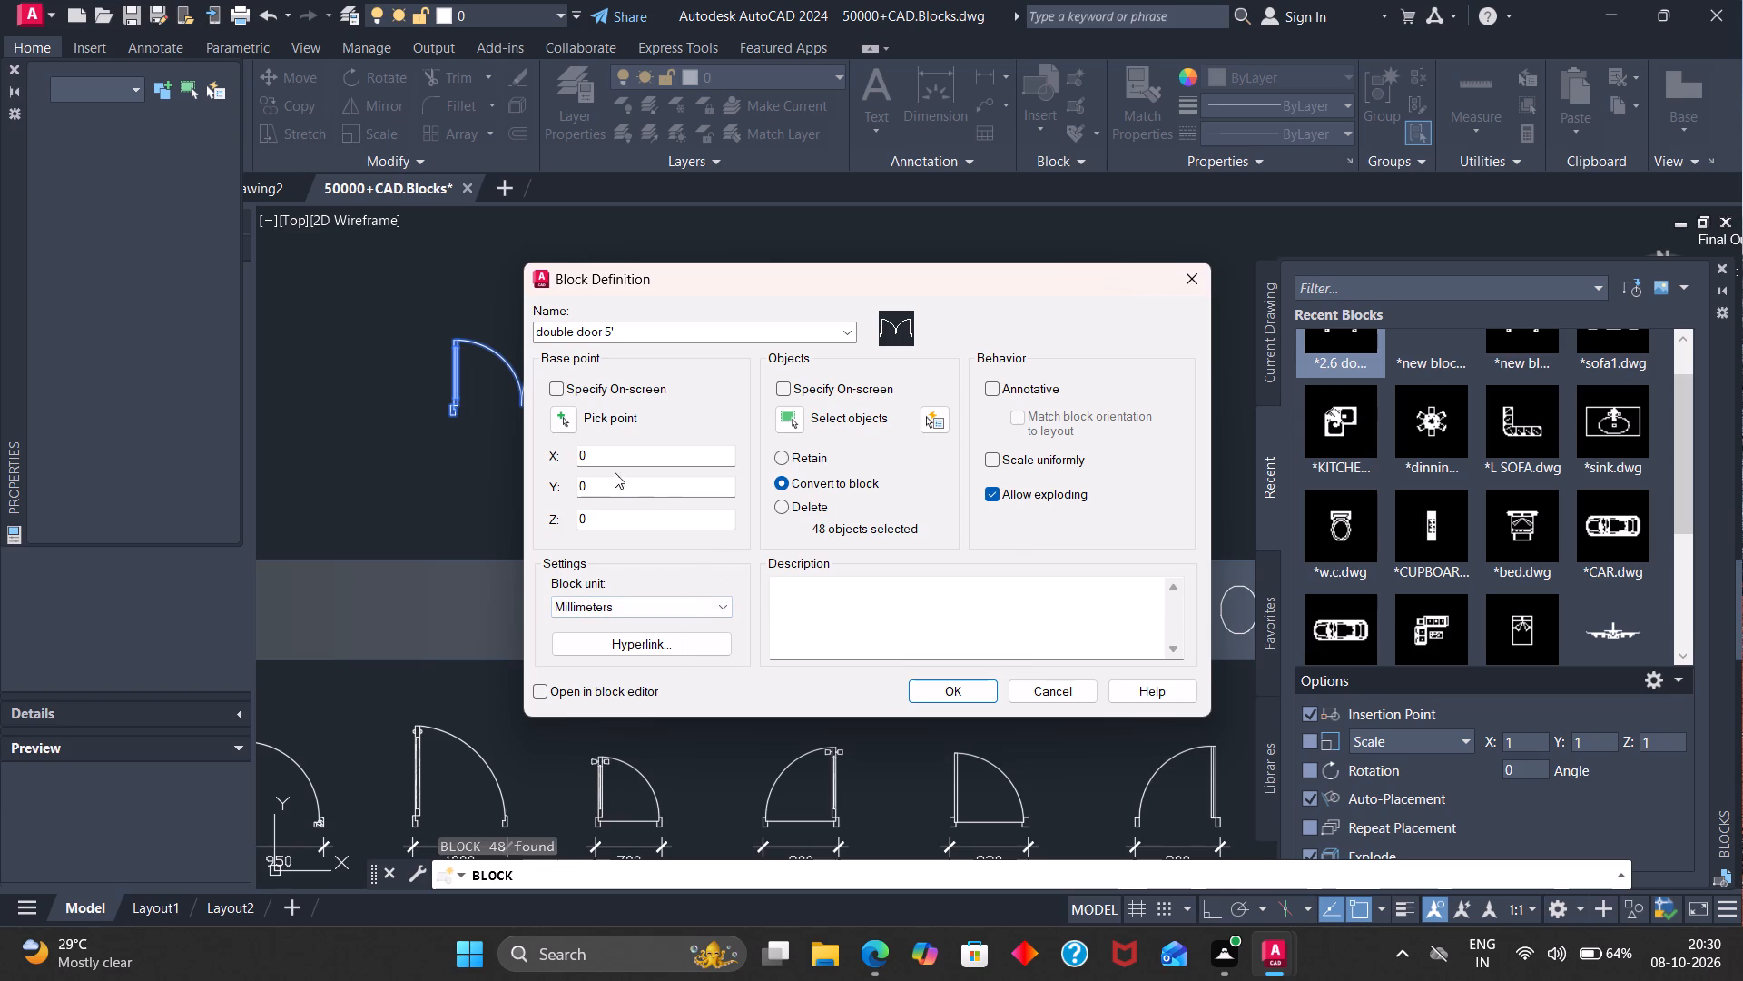
click(562, 425)
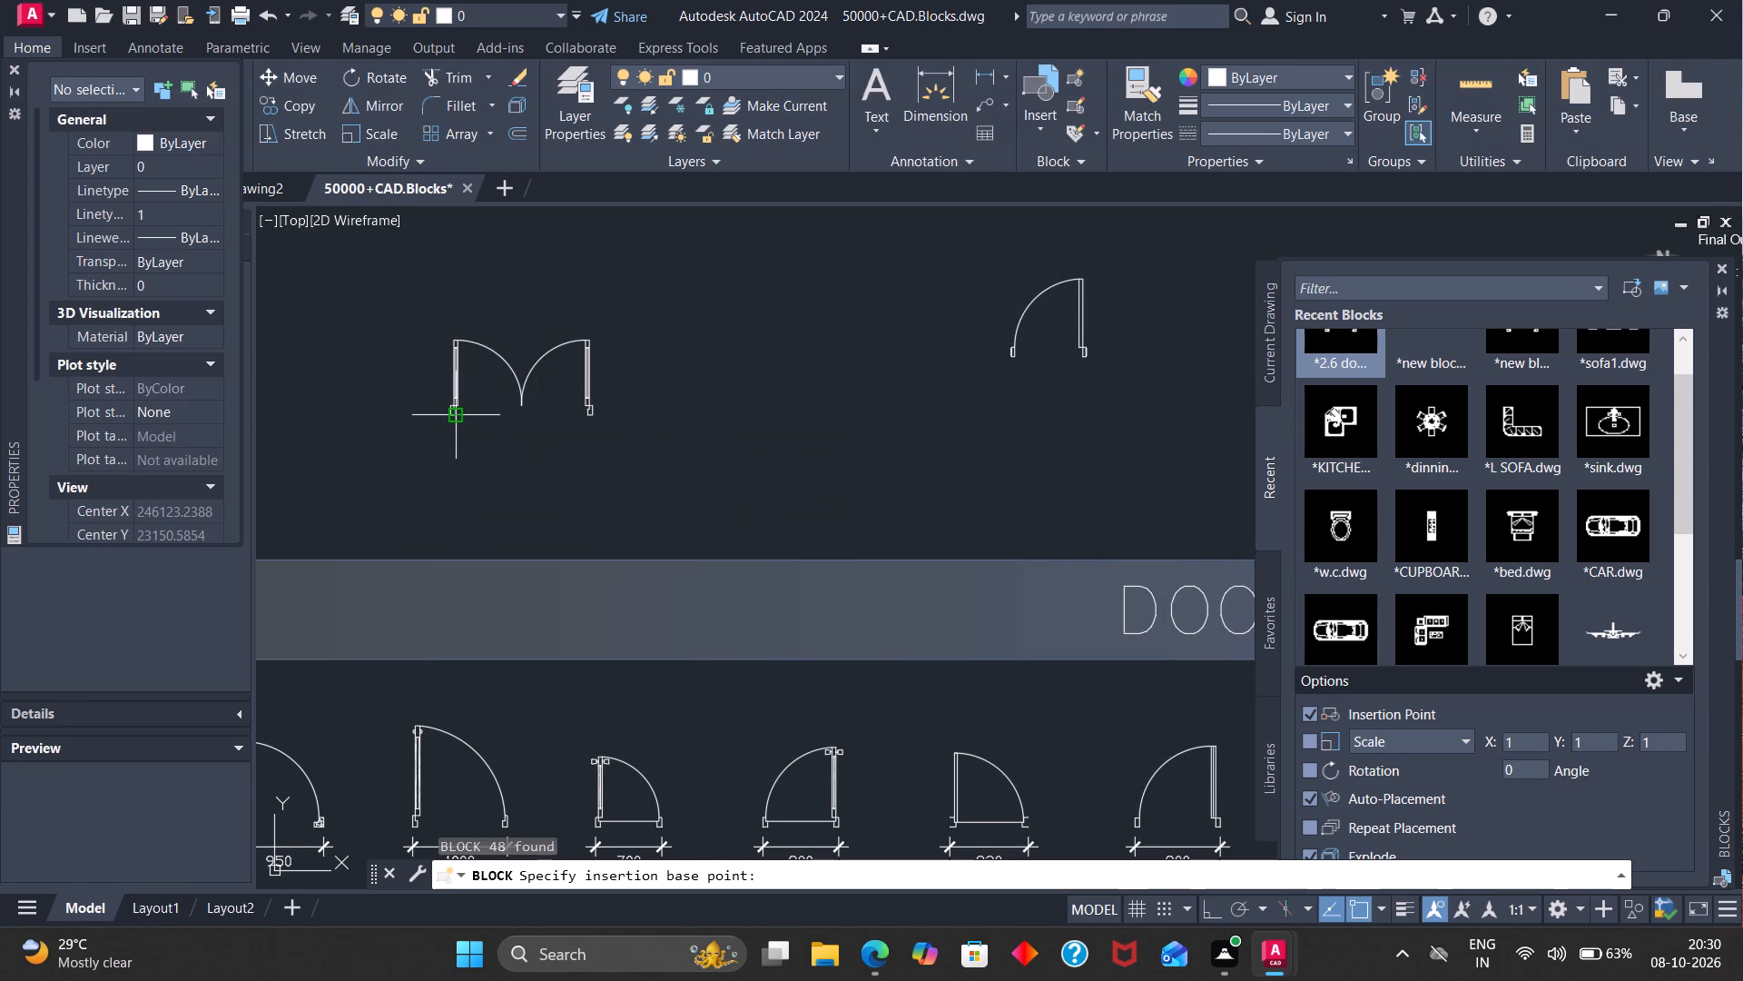
scroll(453, 421, up, 3)
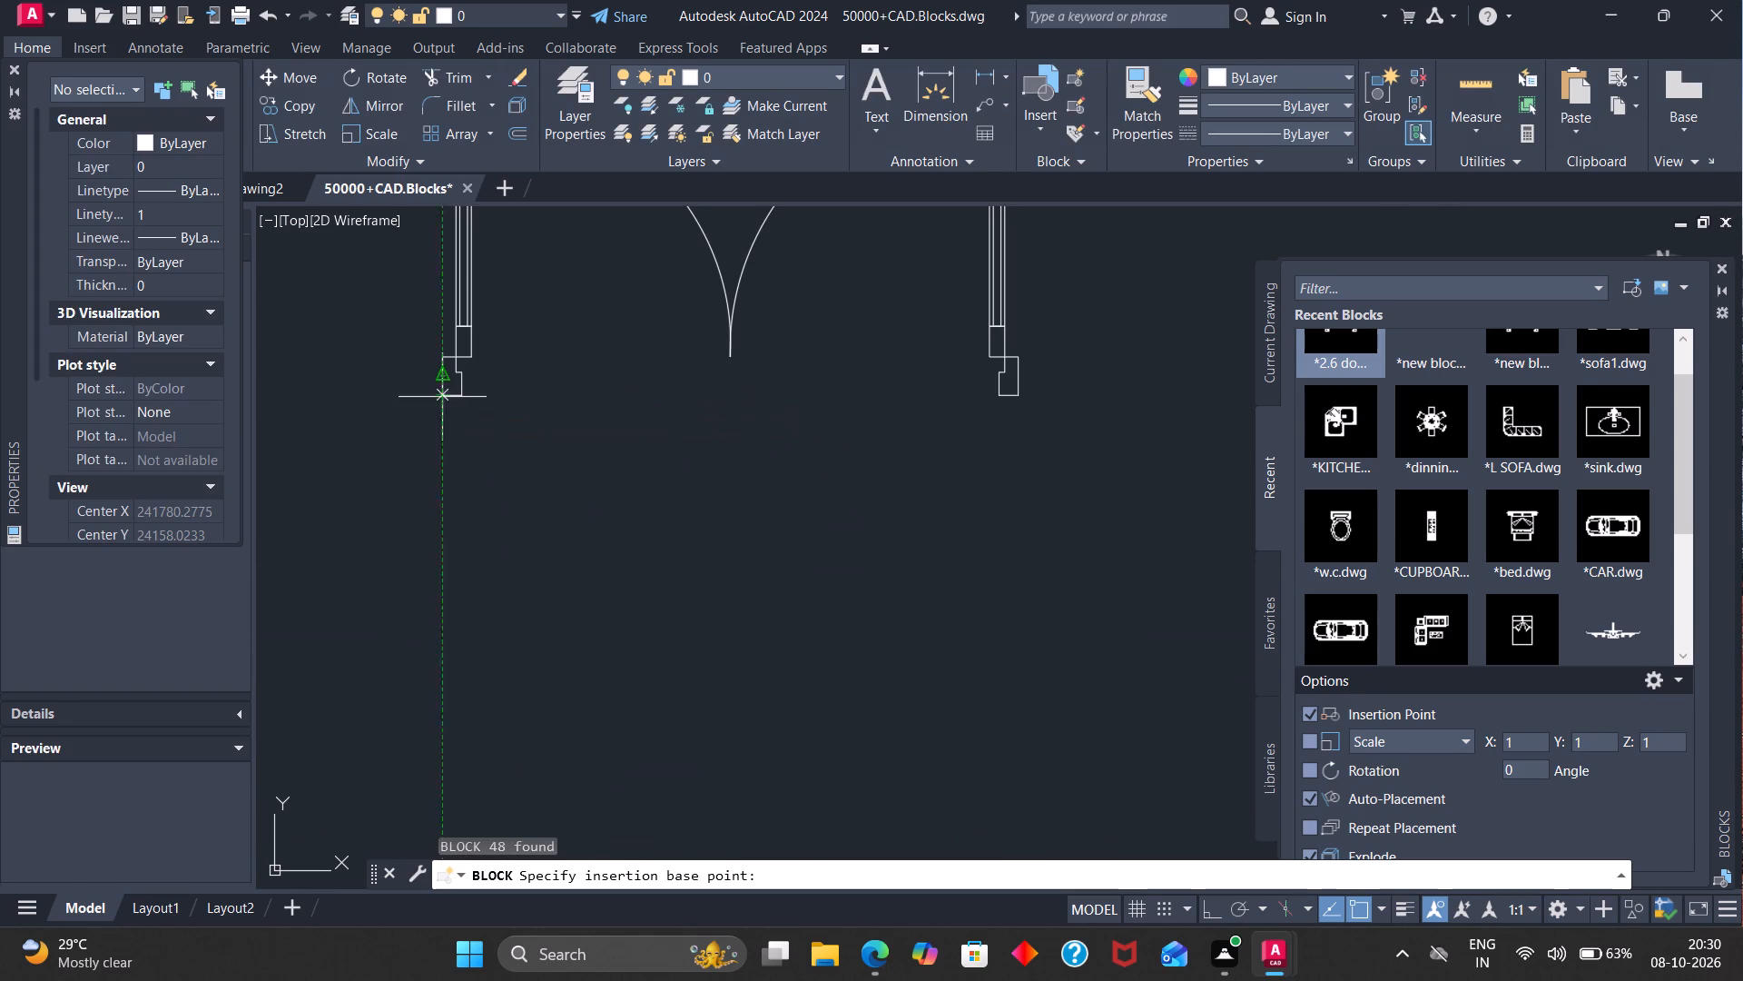
click(443, 397)
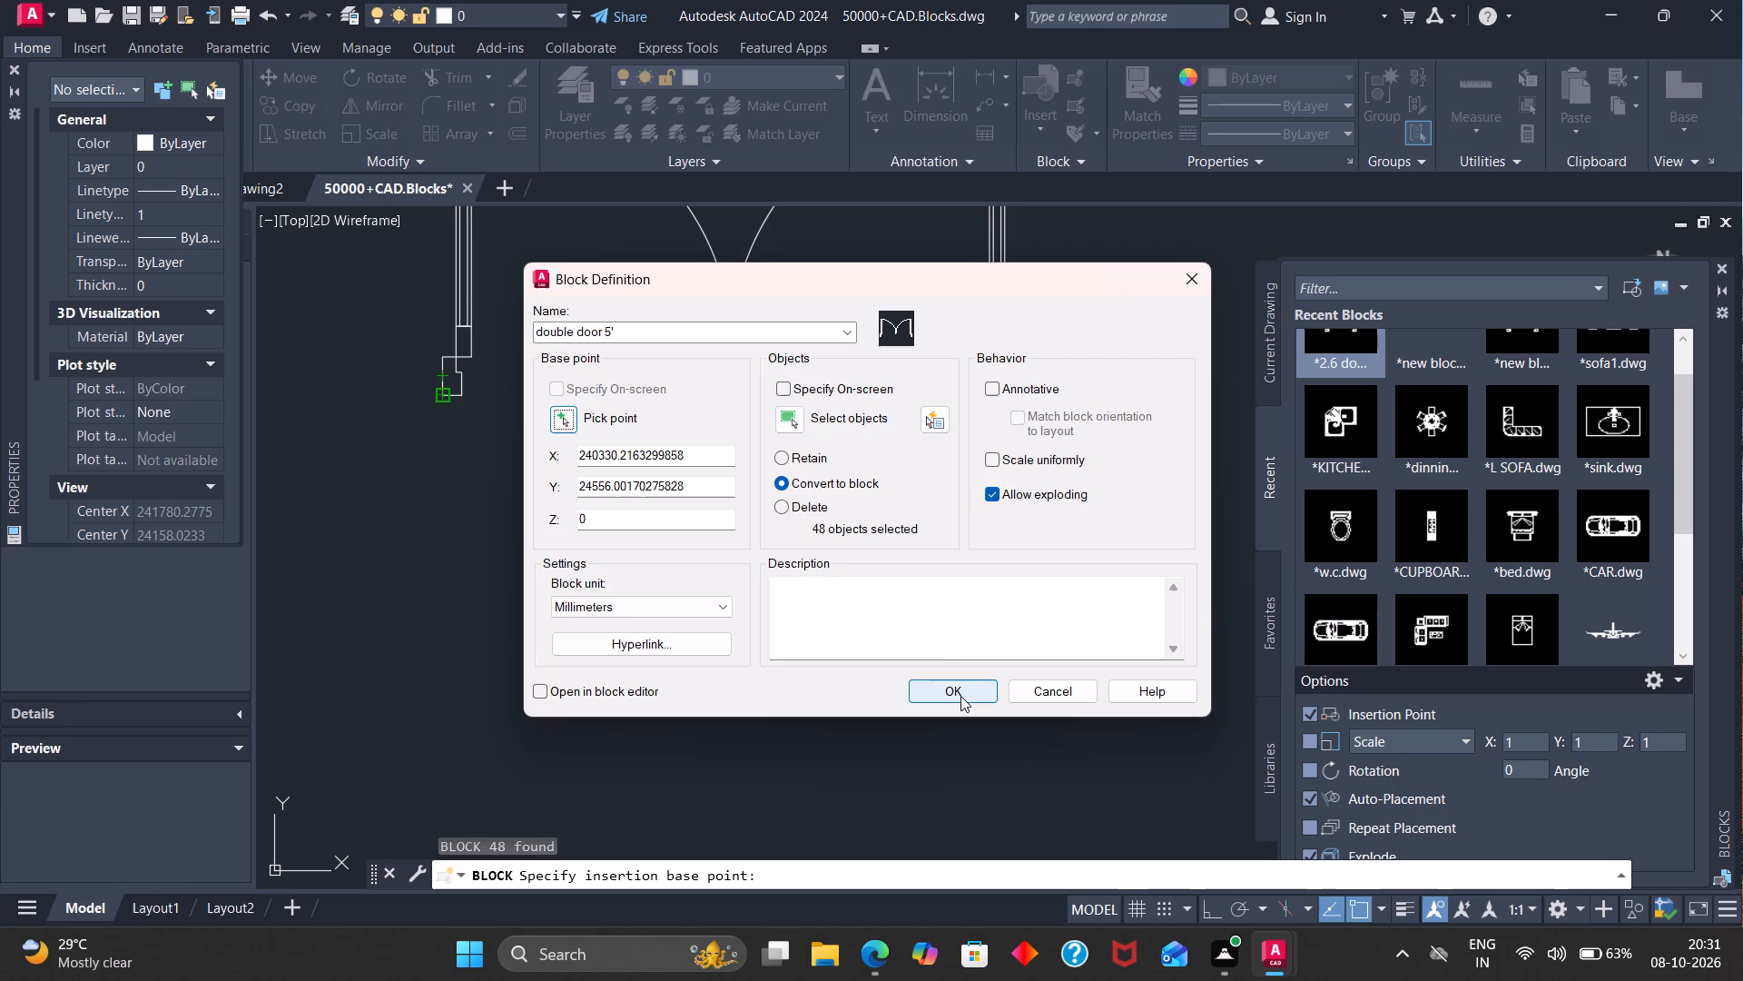
click(960, 695)
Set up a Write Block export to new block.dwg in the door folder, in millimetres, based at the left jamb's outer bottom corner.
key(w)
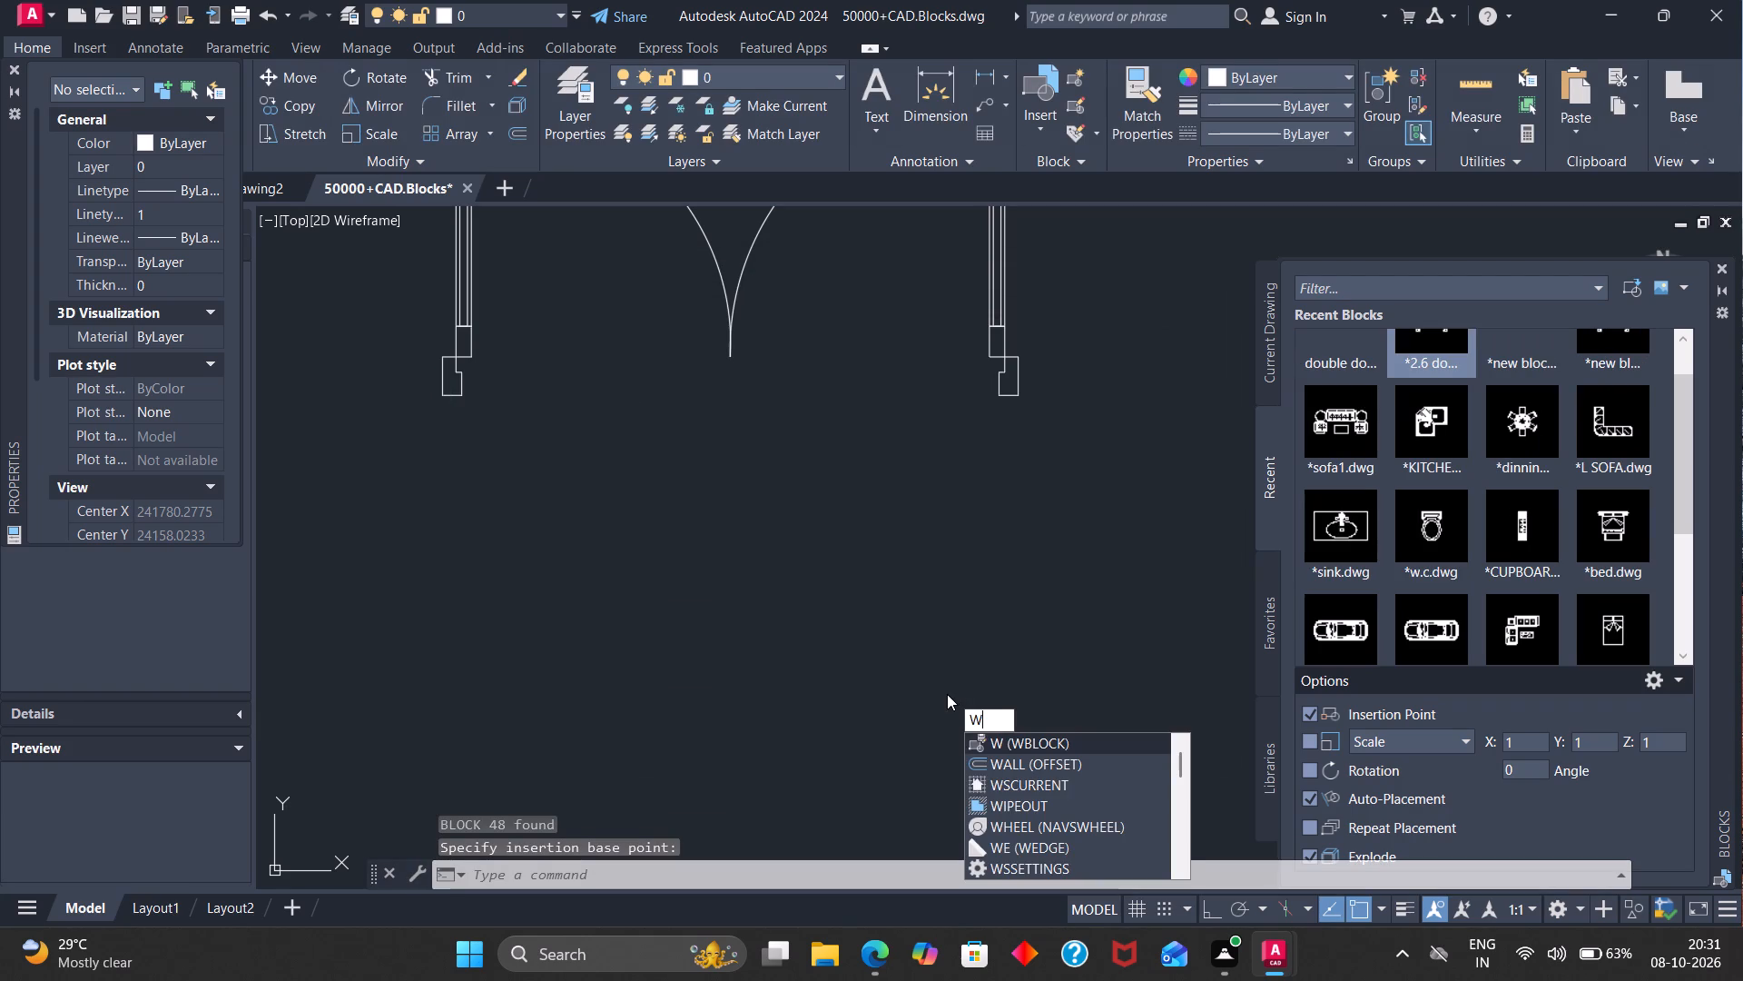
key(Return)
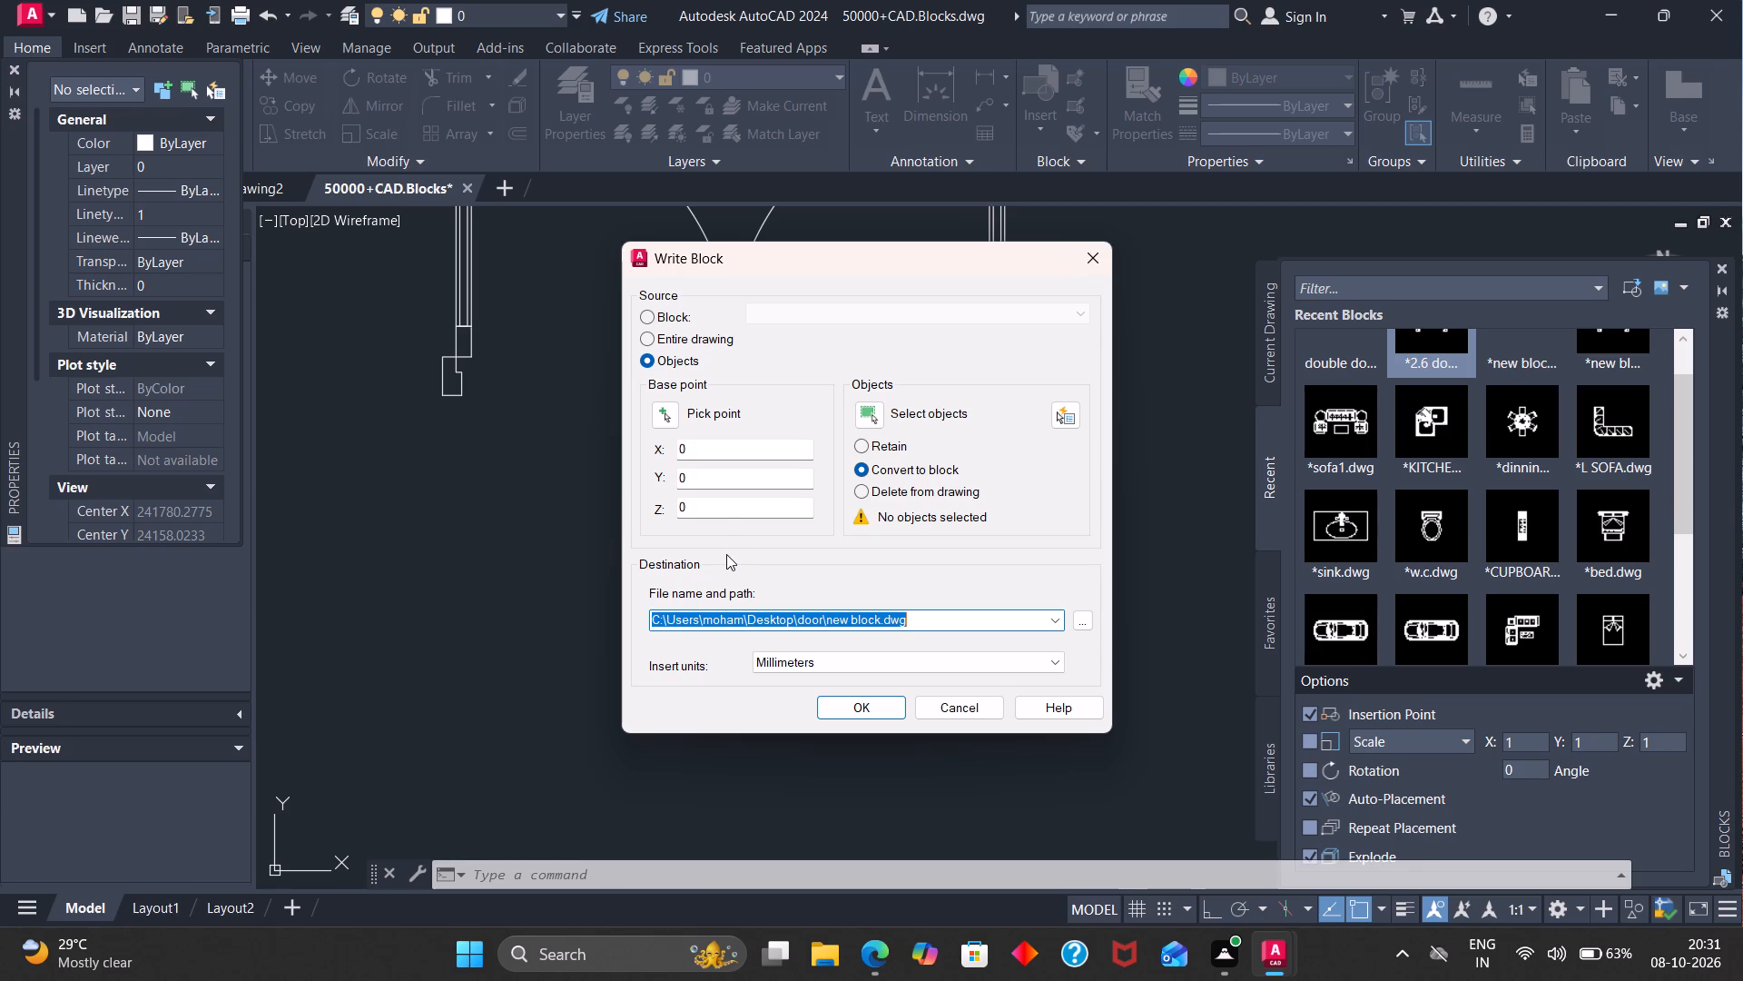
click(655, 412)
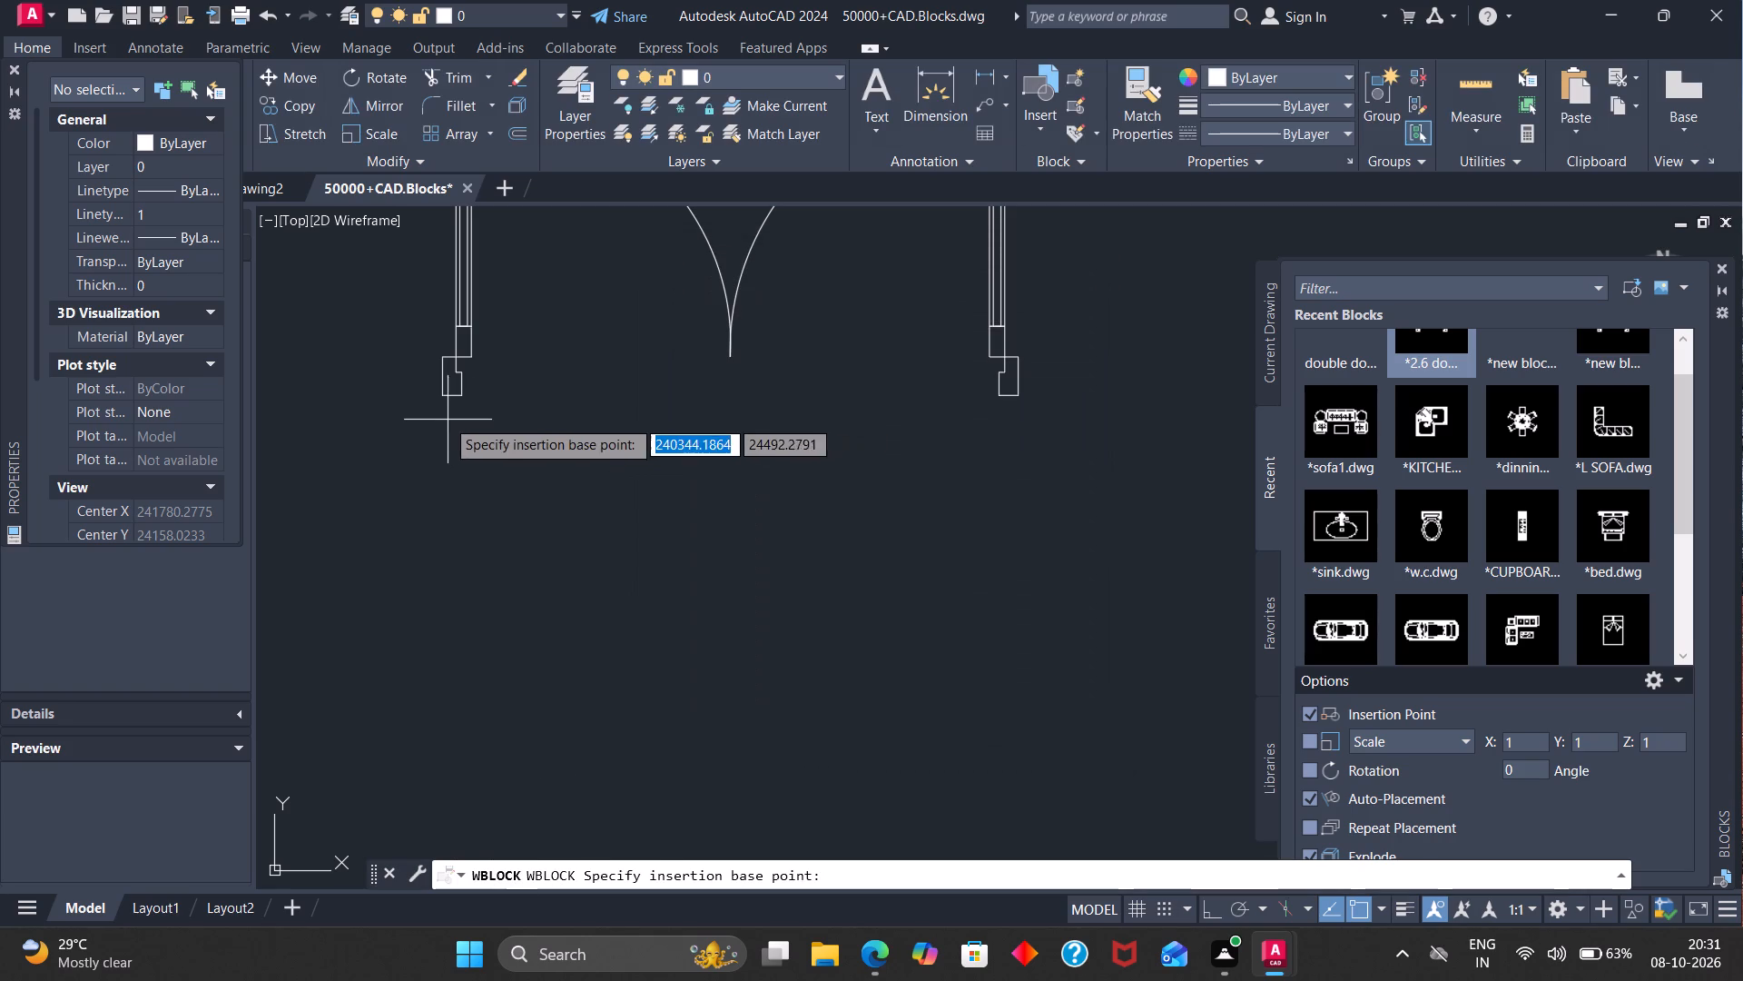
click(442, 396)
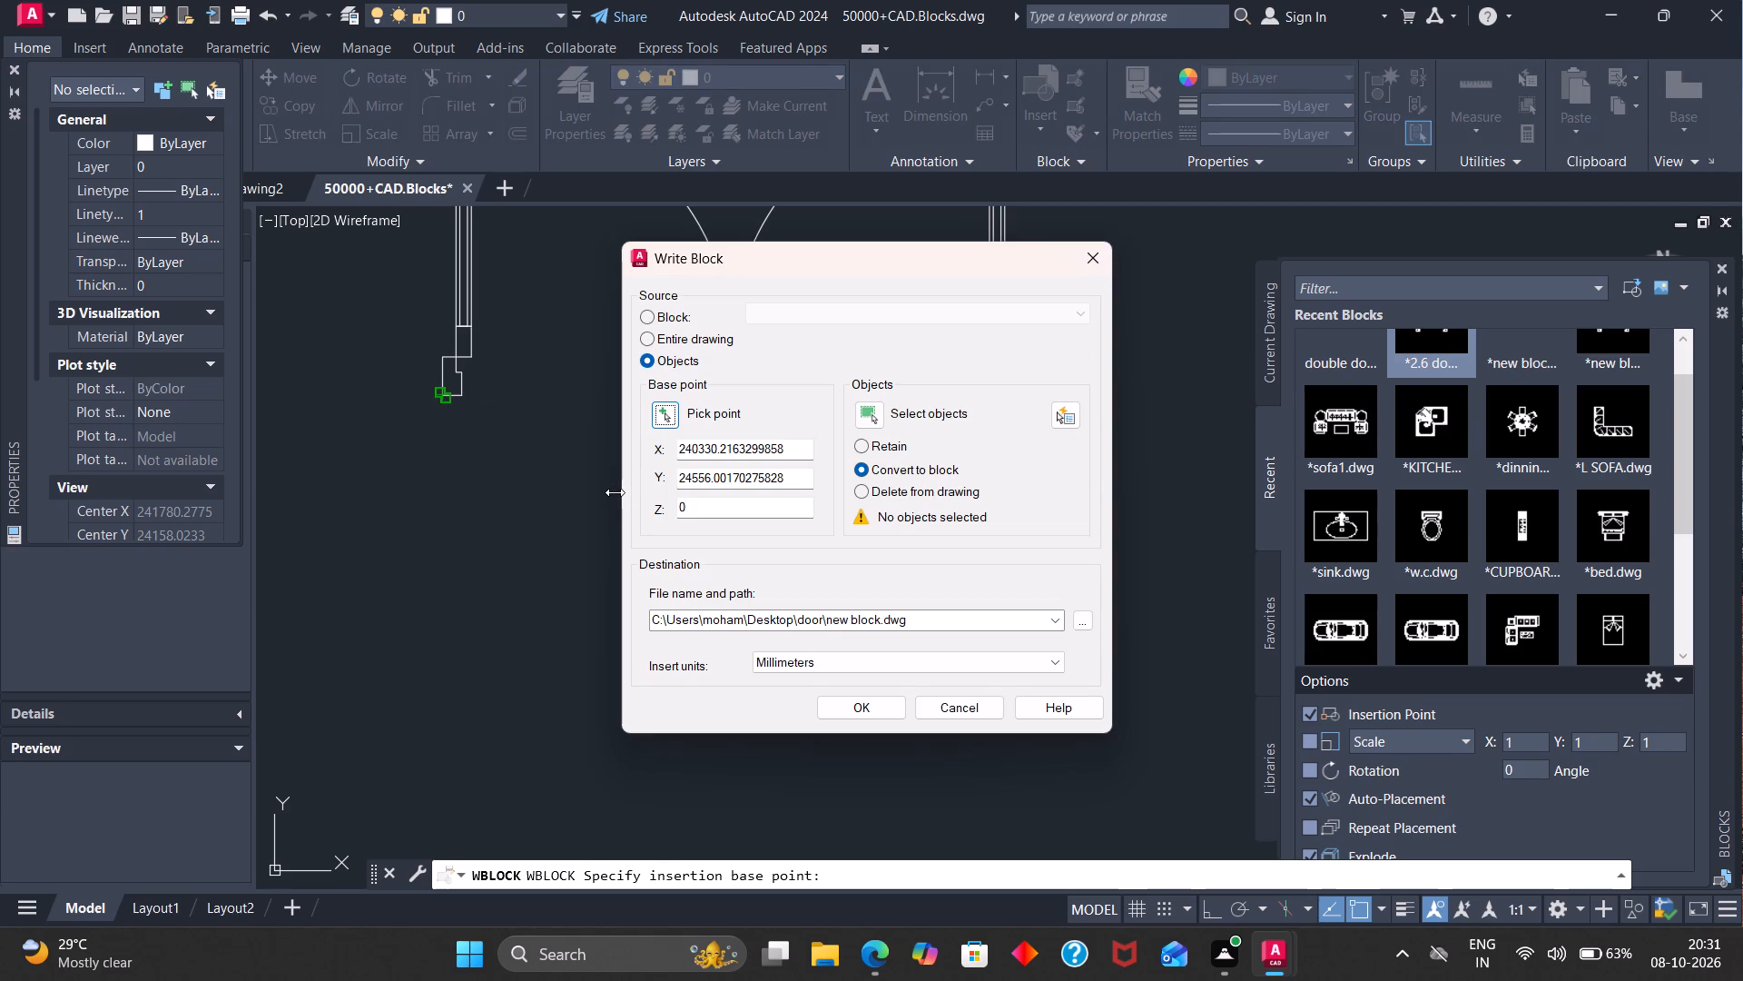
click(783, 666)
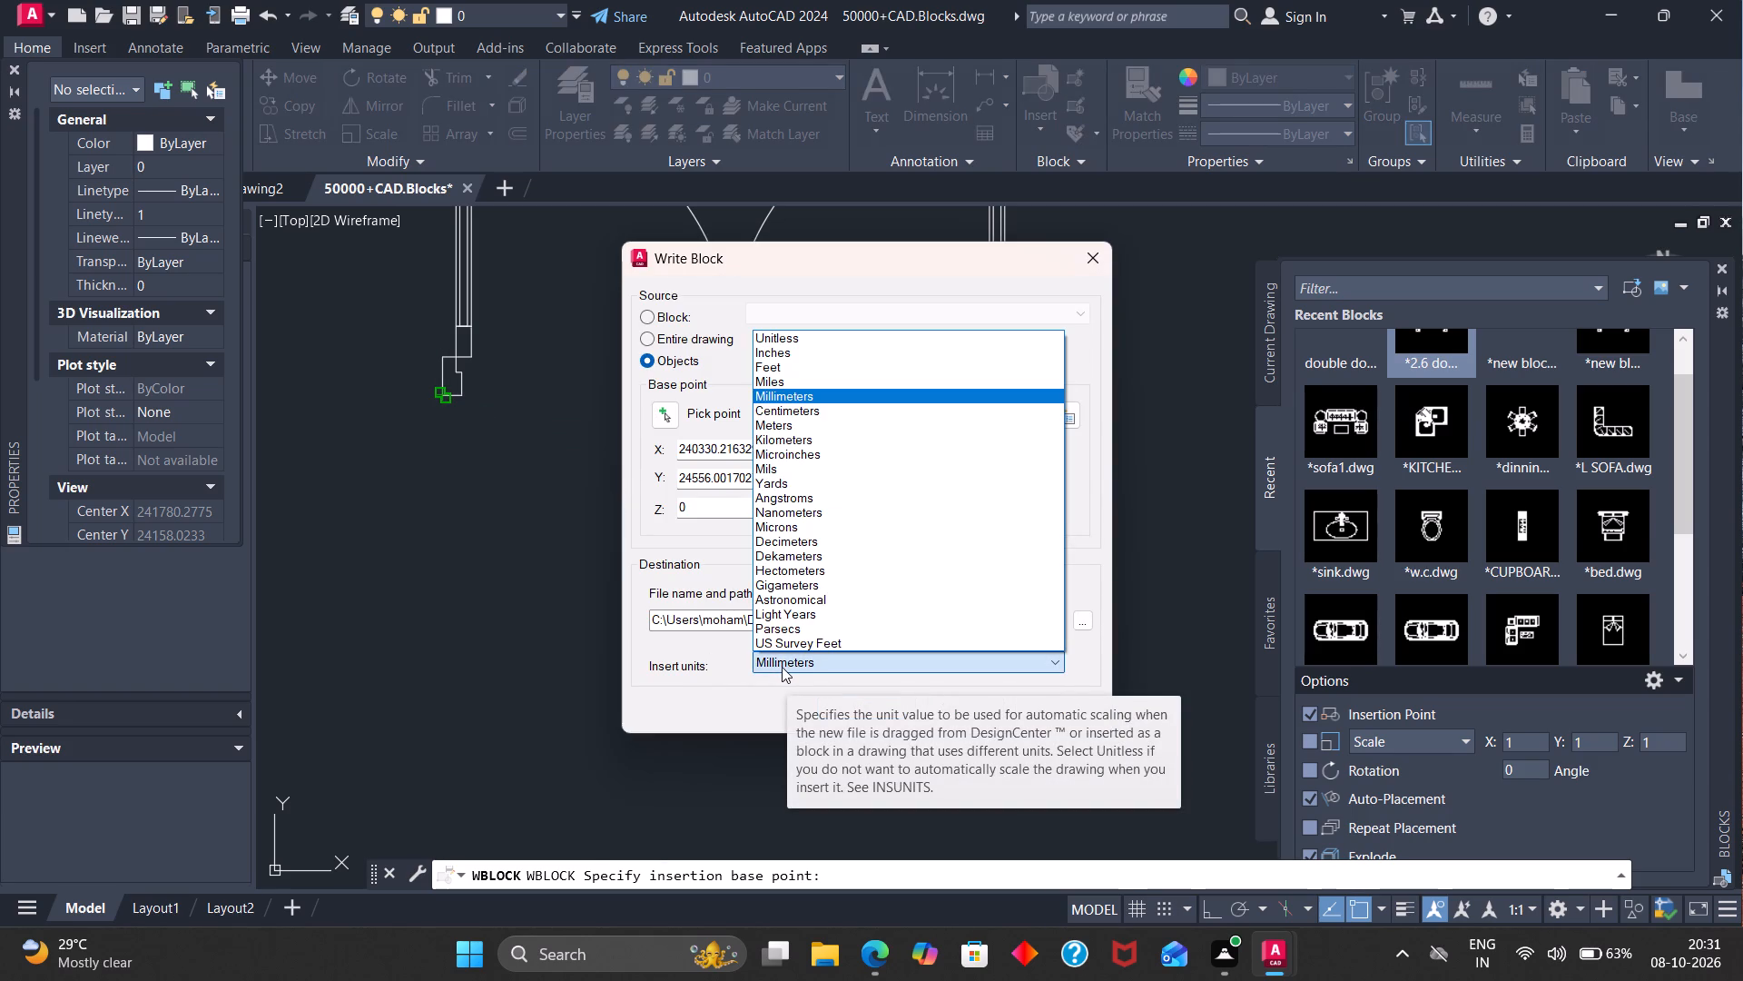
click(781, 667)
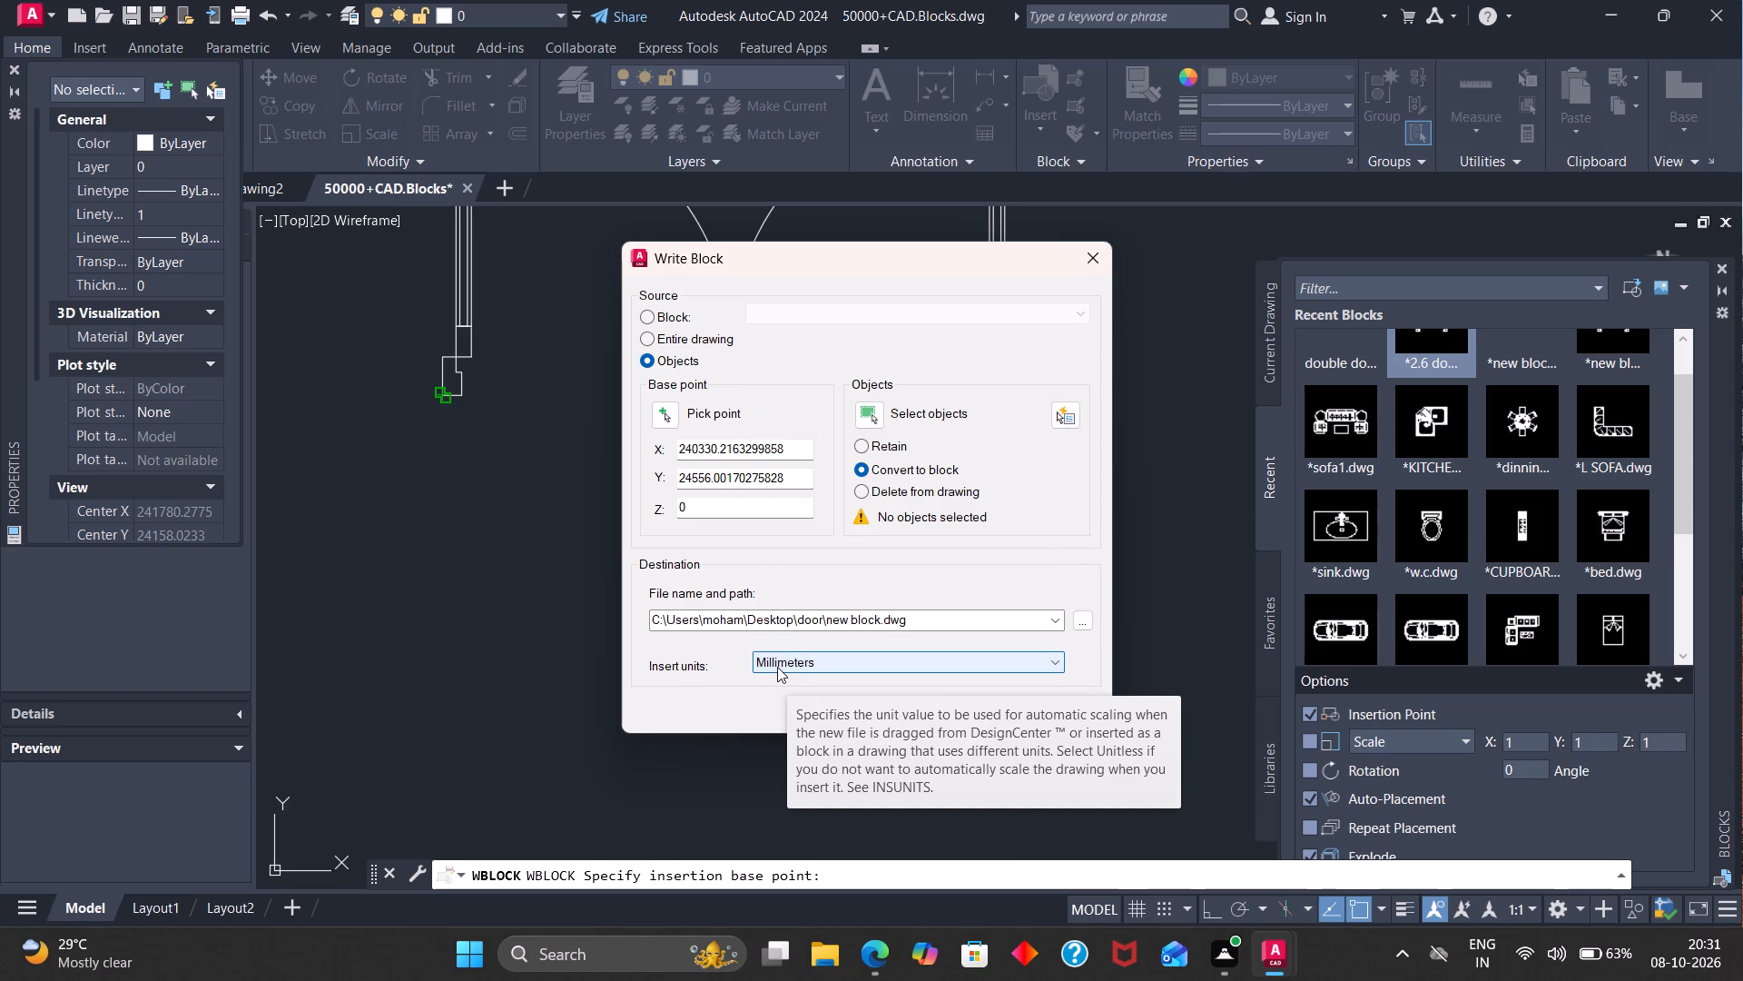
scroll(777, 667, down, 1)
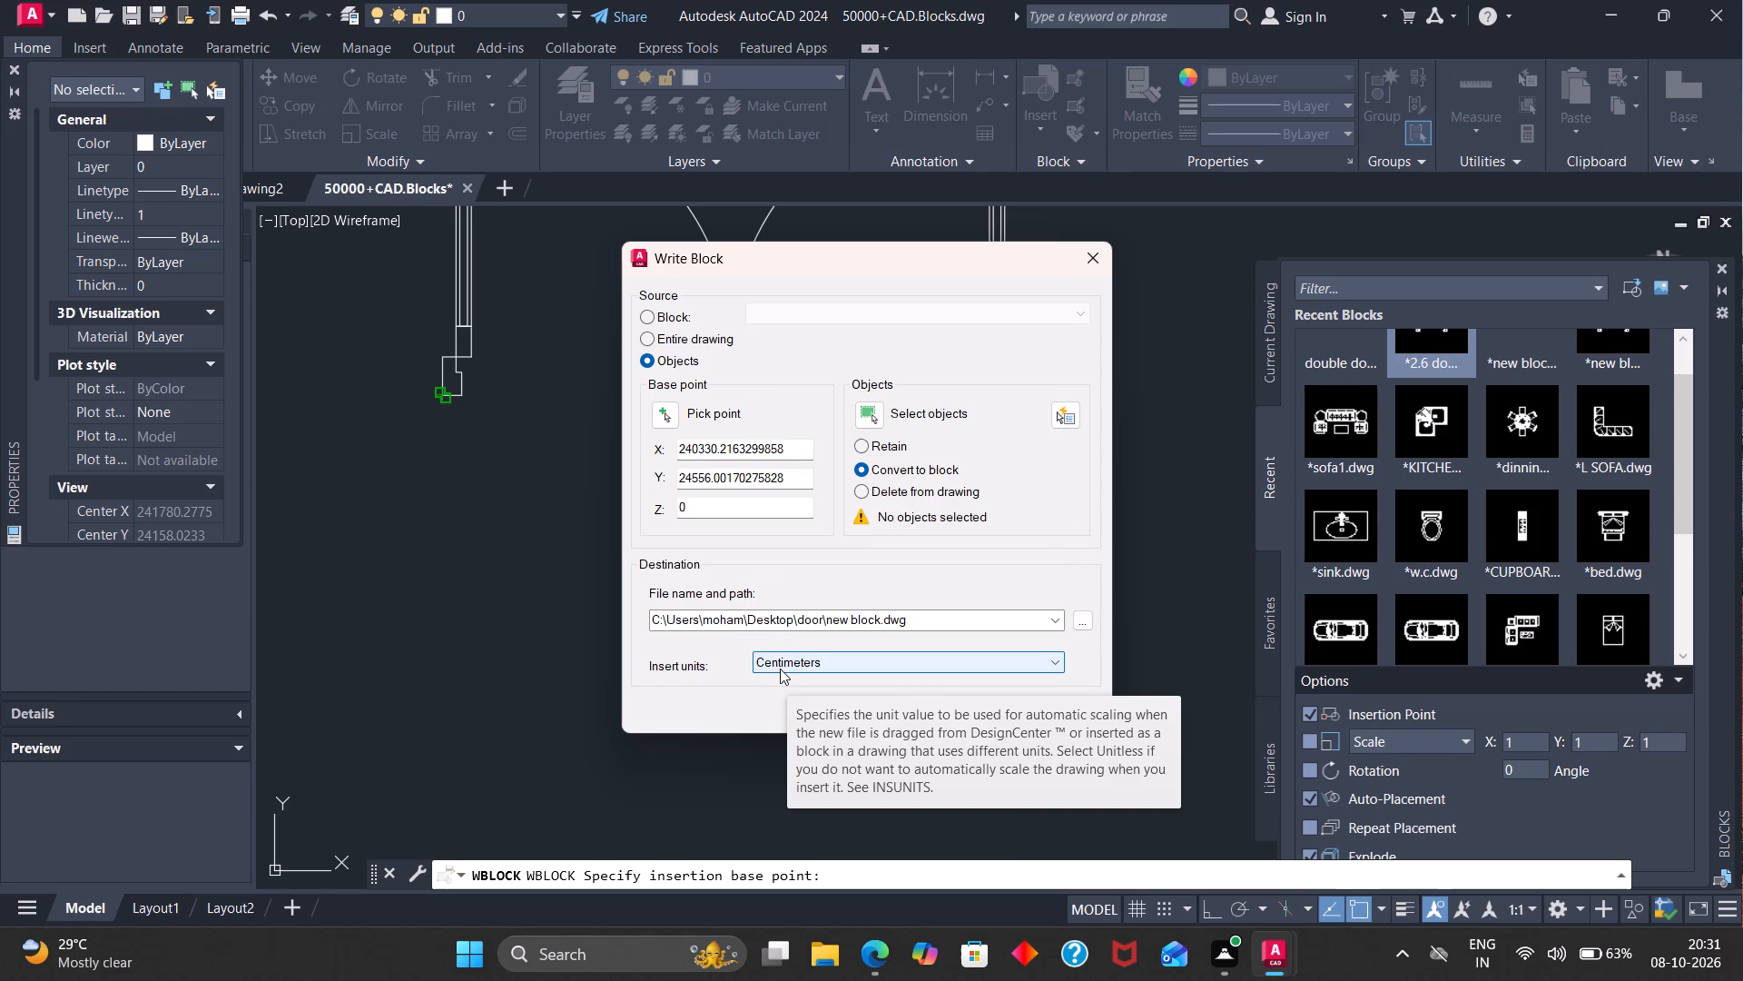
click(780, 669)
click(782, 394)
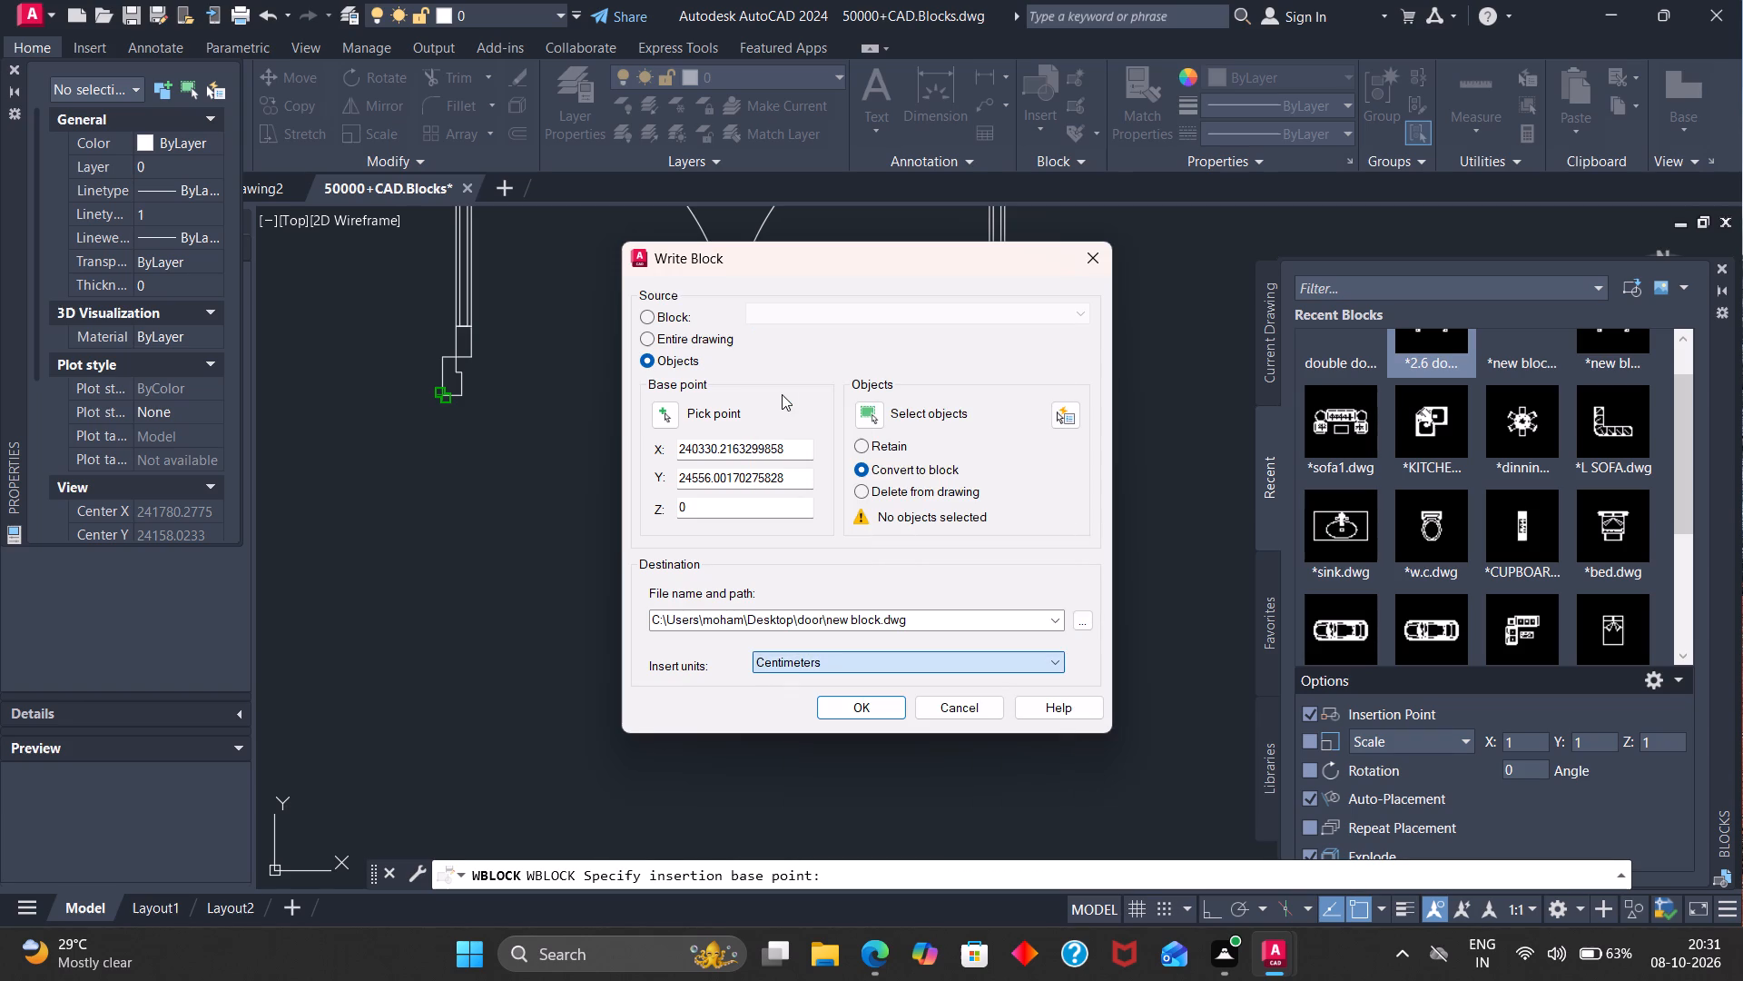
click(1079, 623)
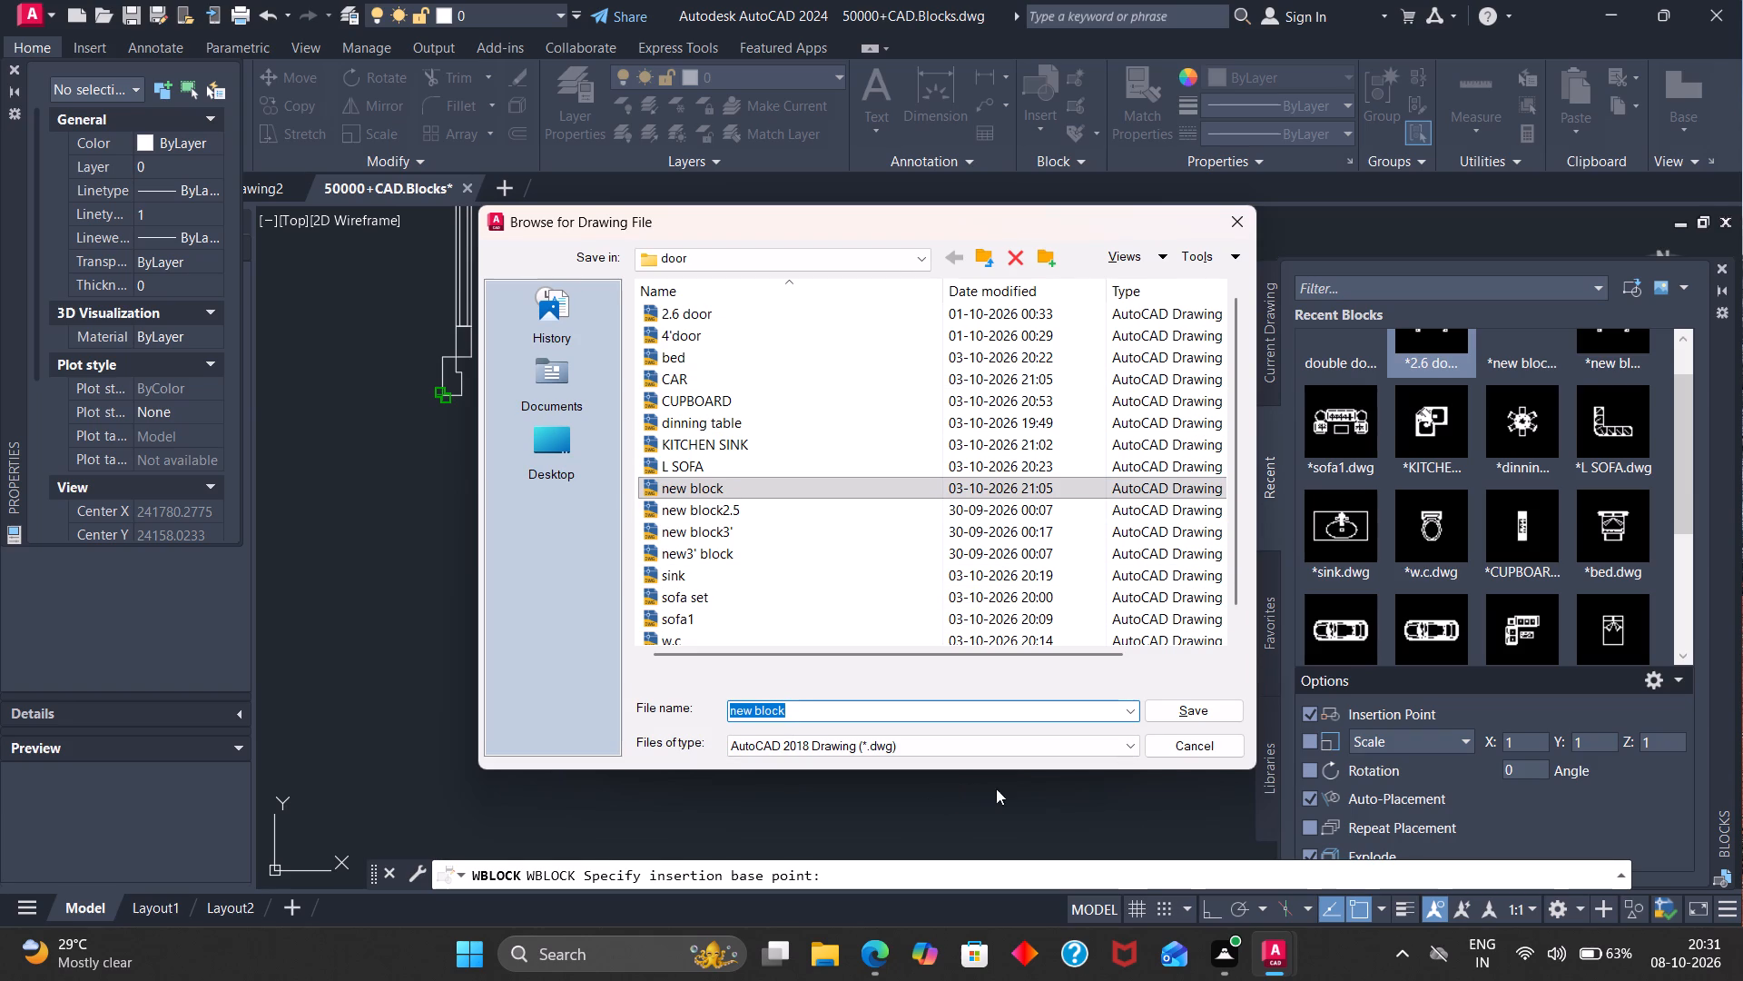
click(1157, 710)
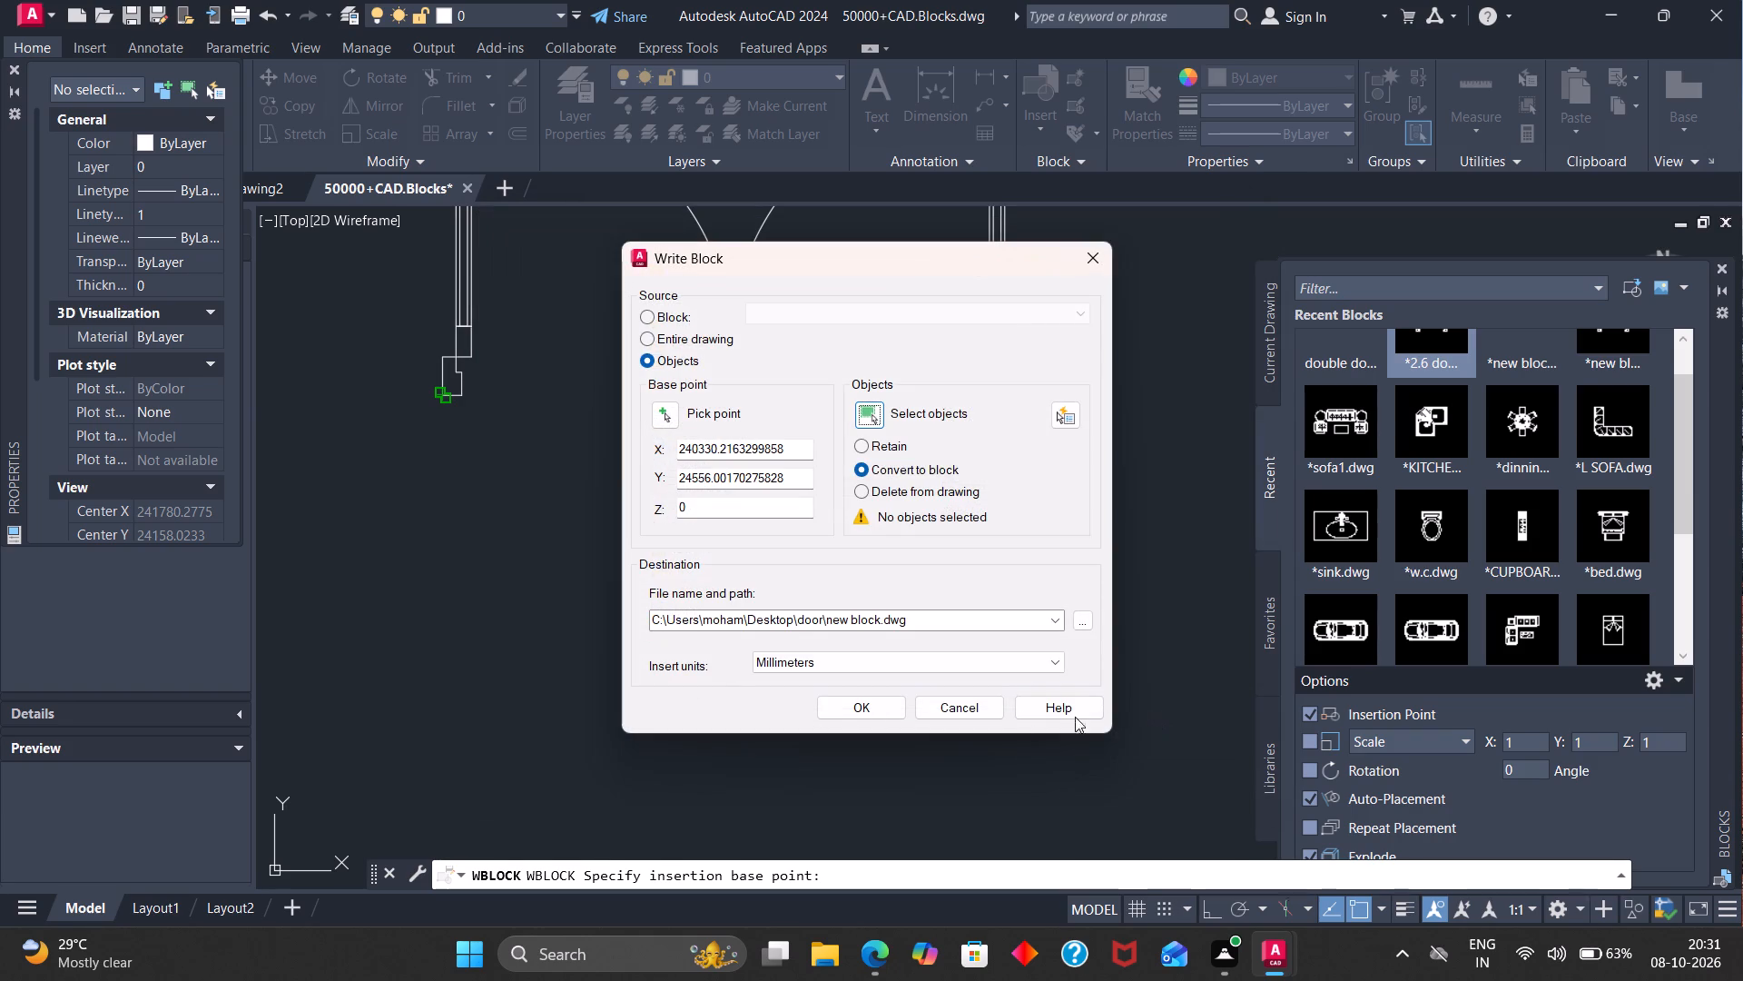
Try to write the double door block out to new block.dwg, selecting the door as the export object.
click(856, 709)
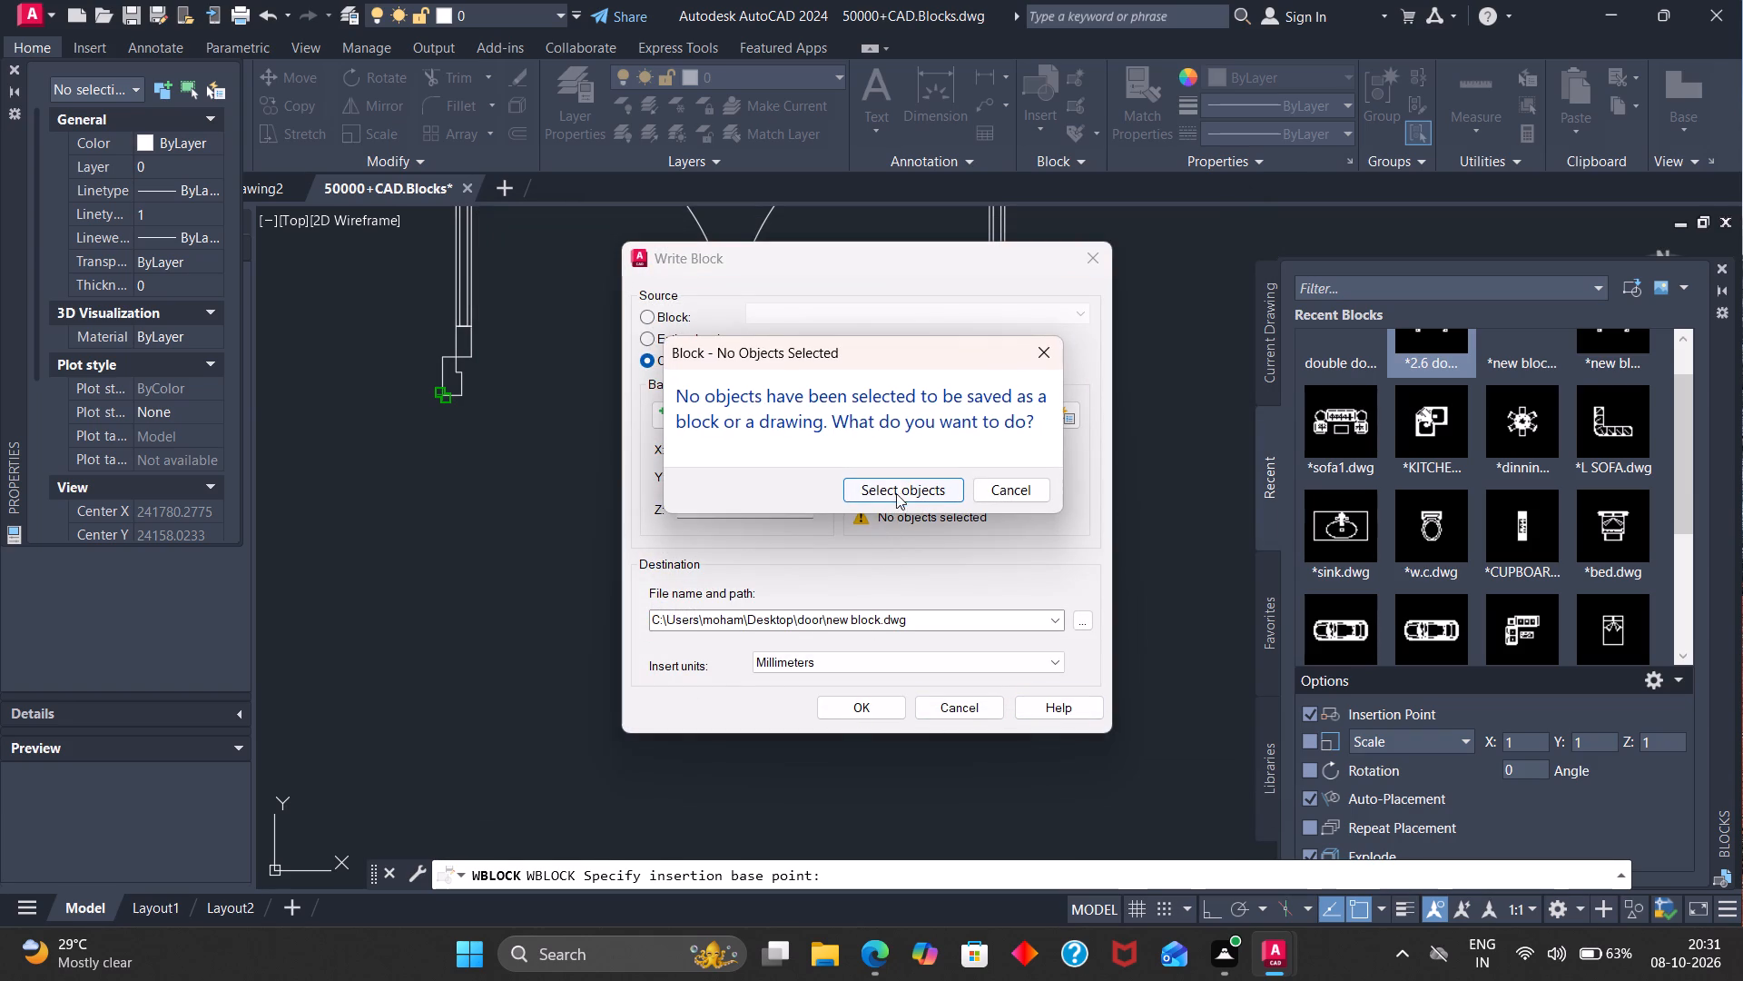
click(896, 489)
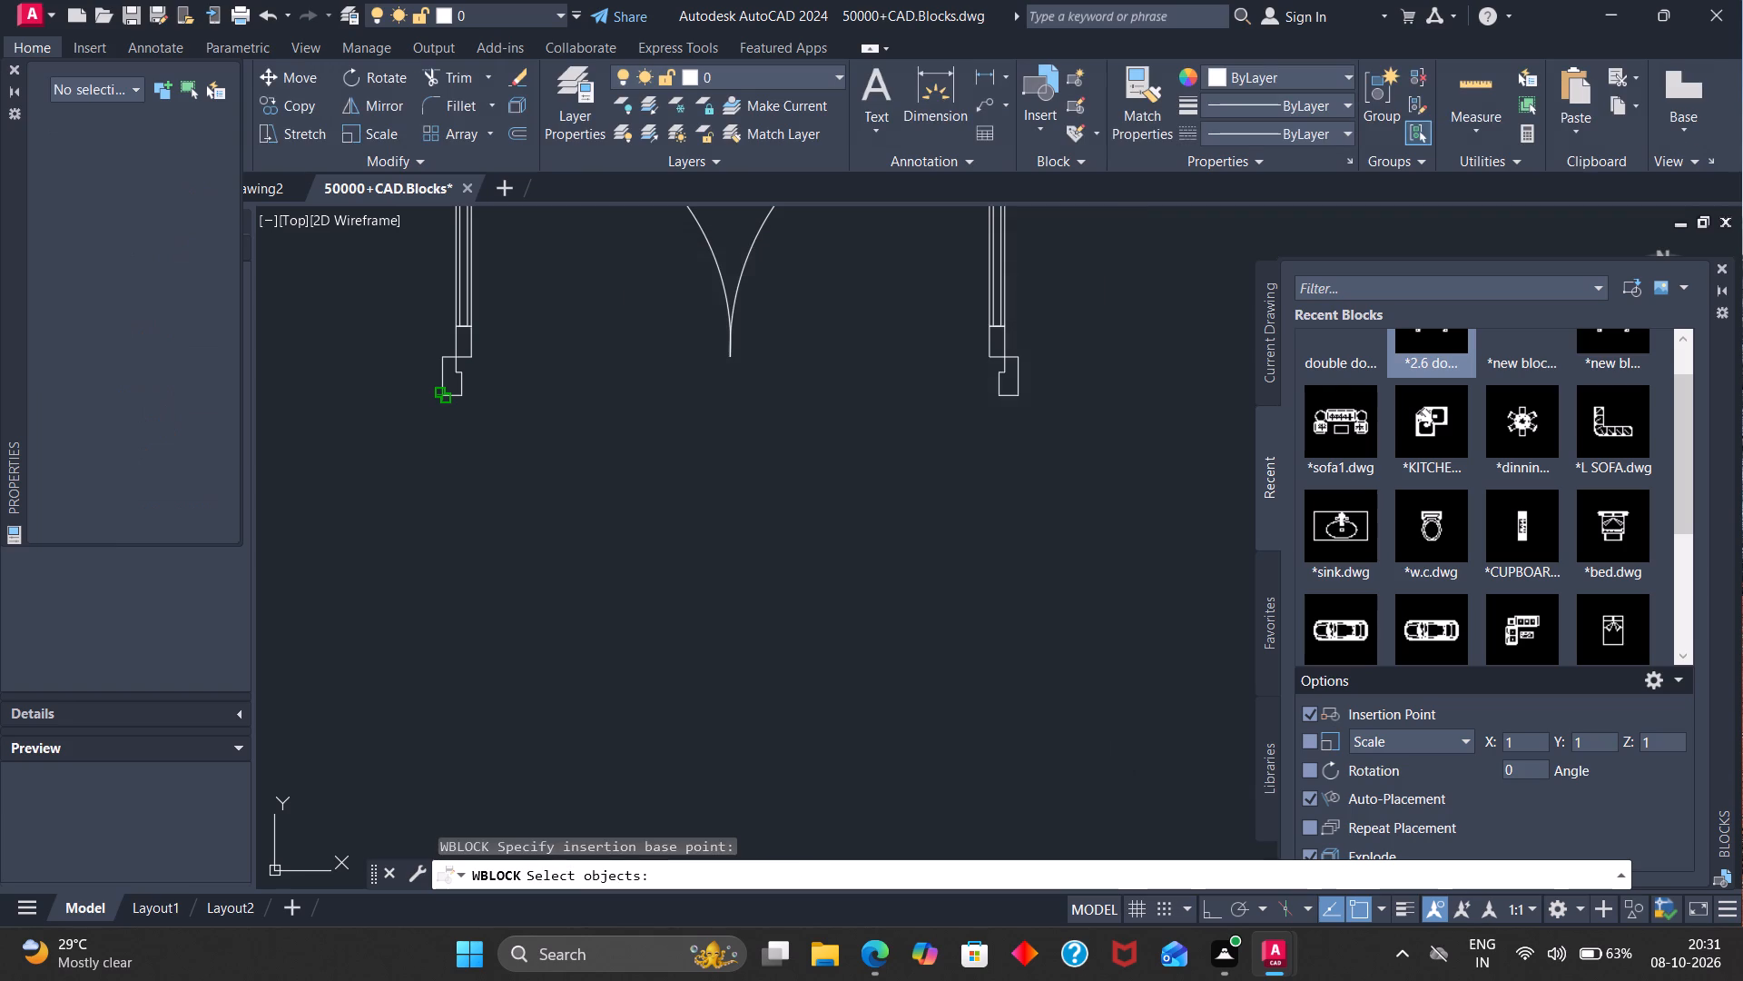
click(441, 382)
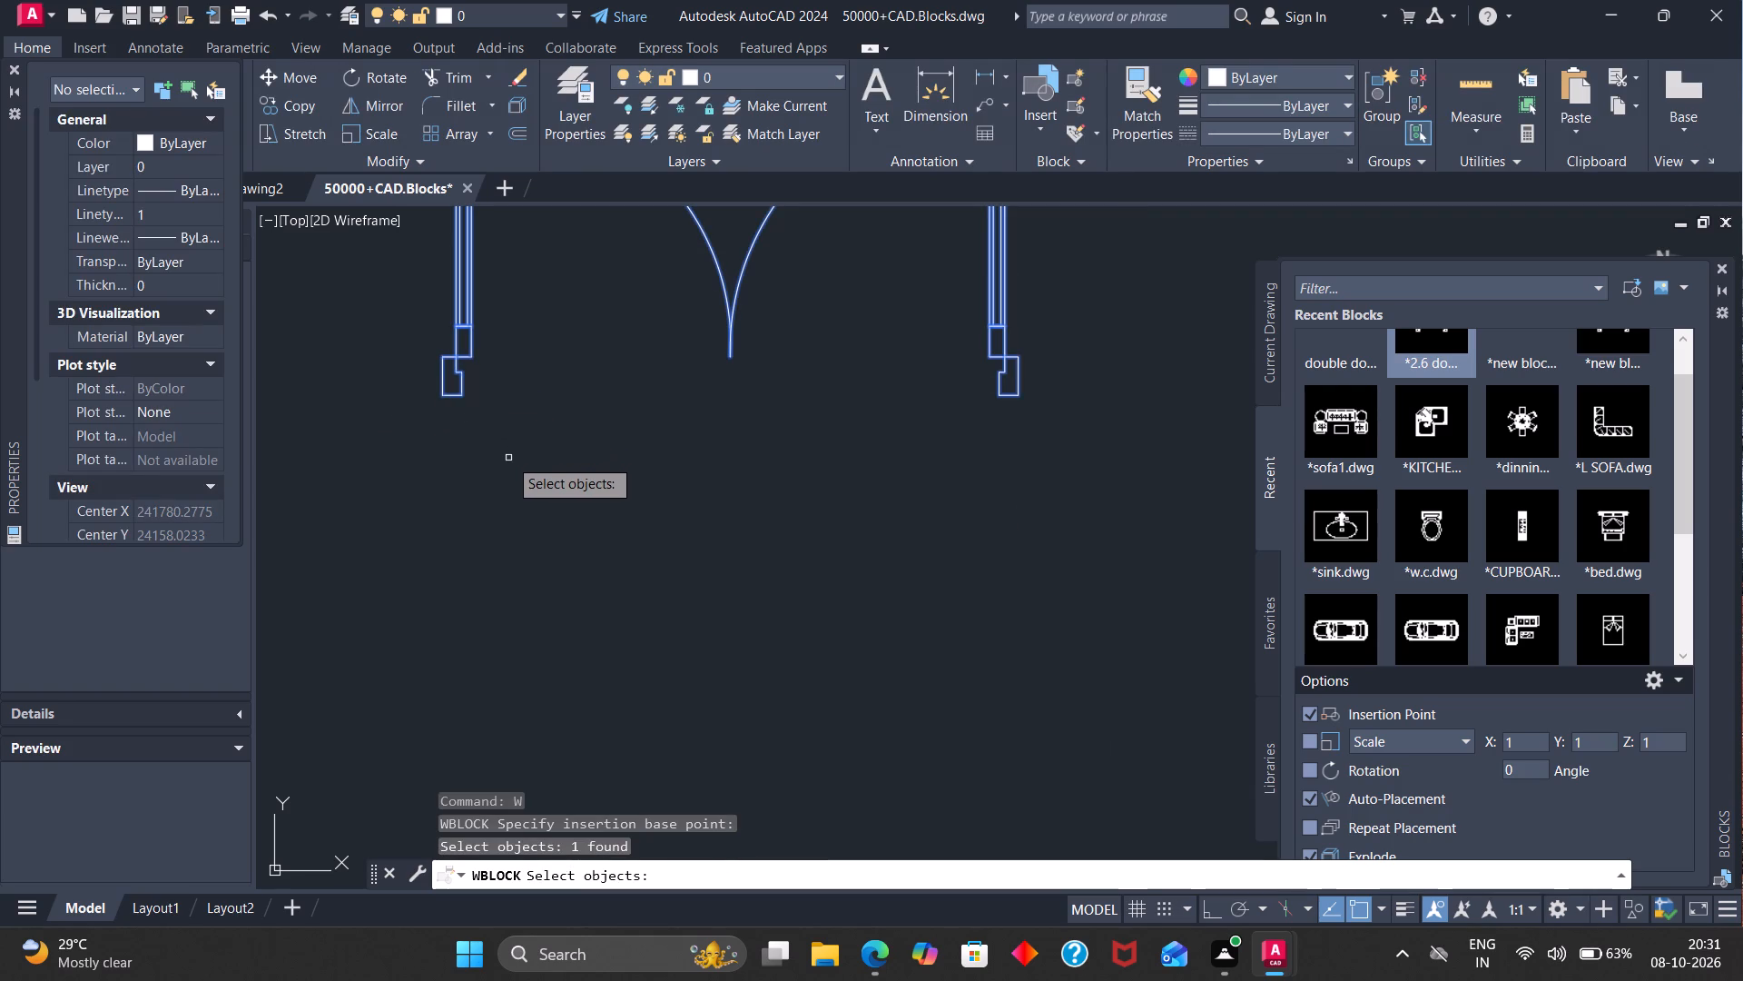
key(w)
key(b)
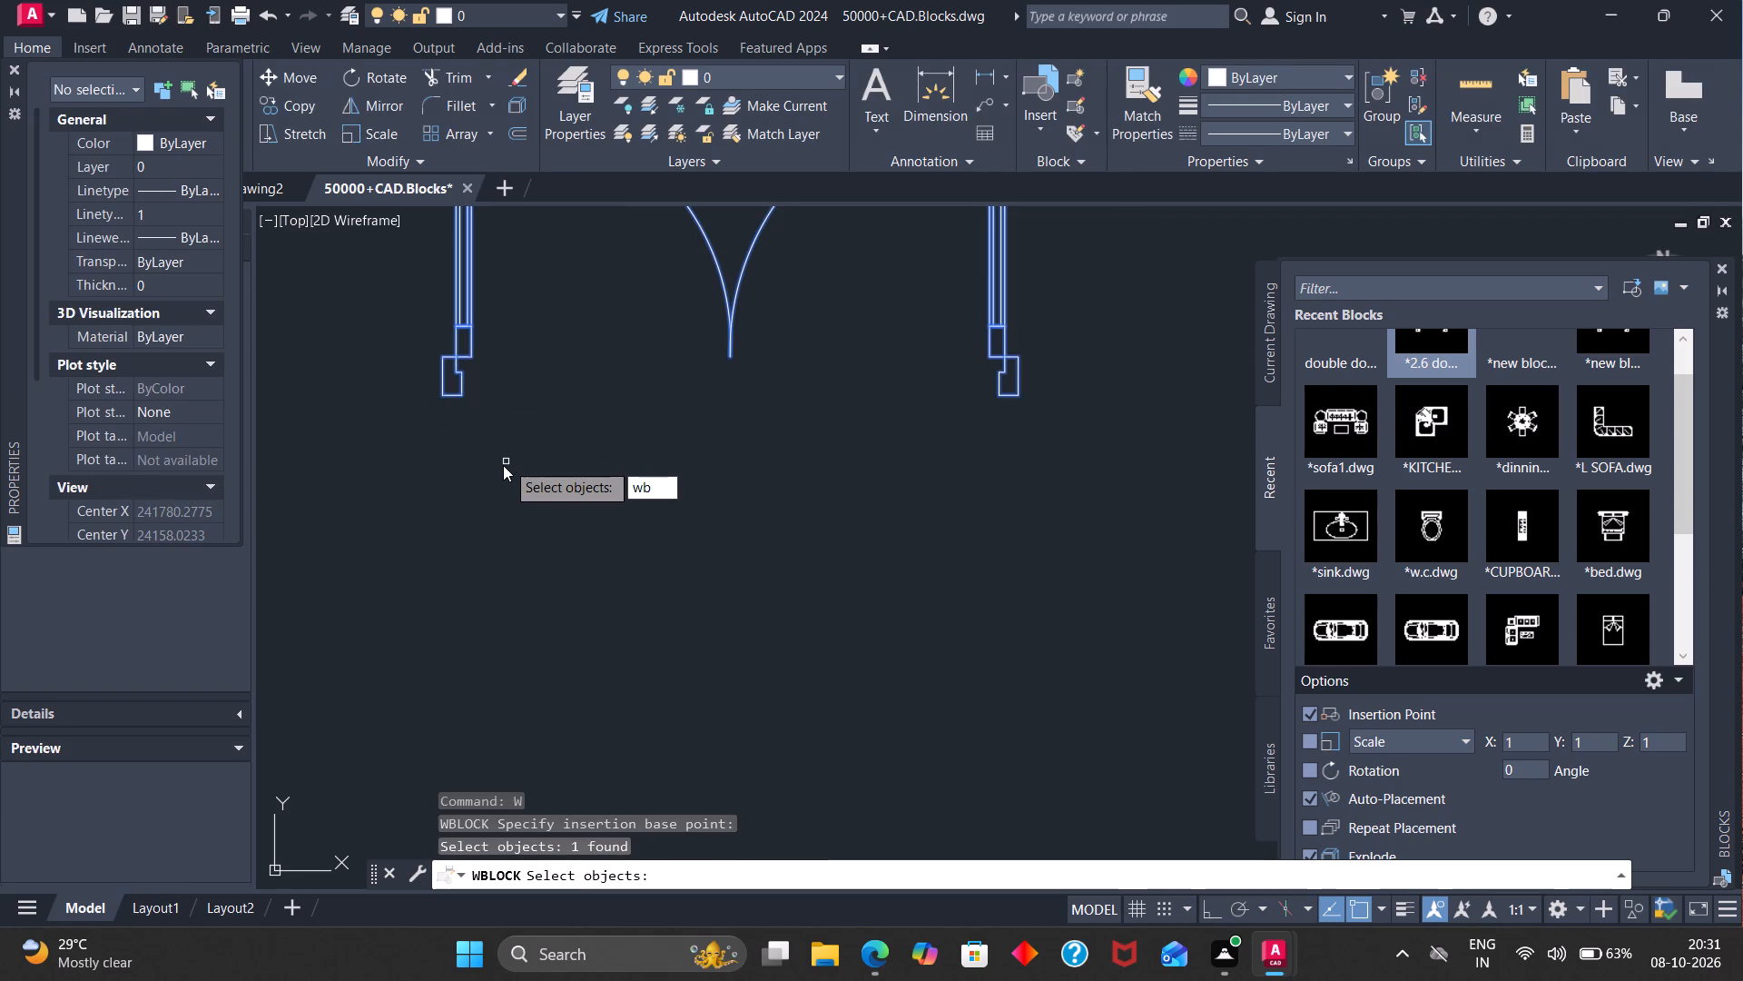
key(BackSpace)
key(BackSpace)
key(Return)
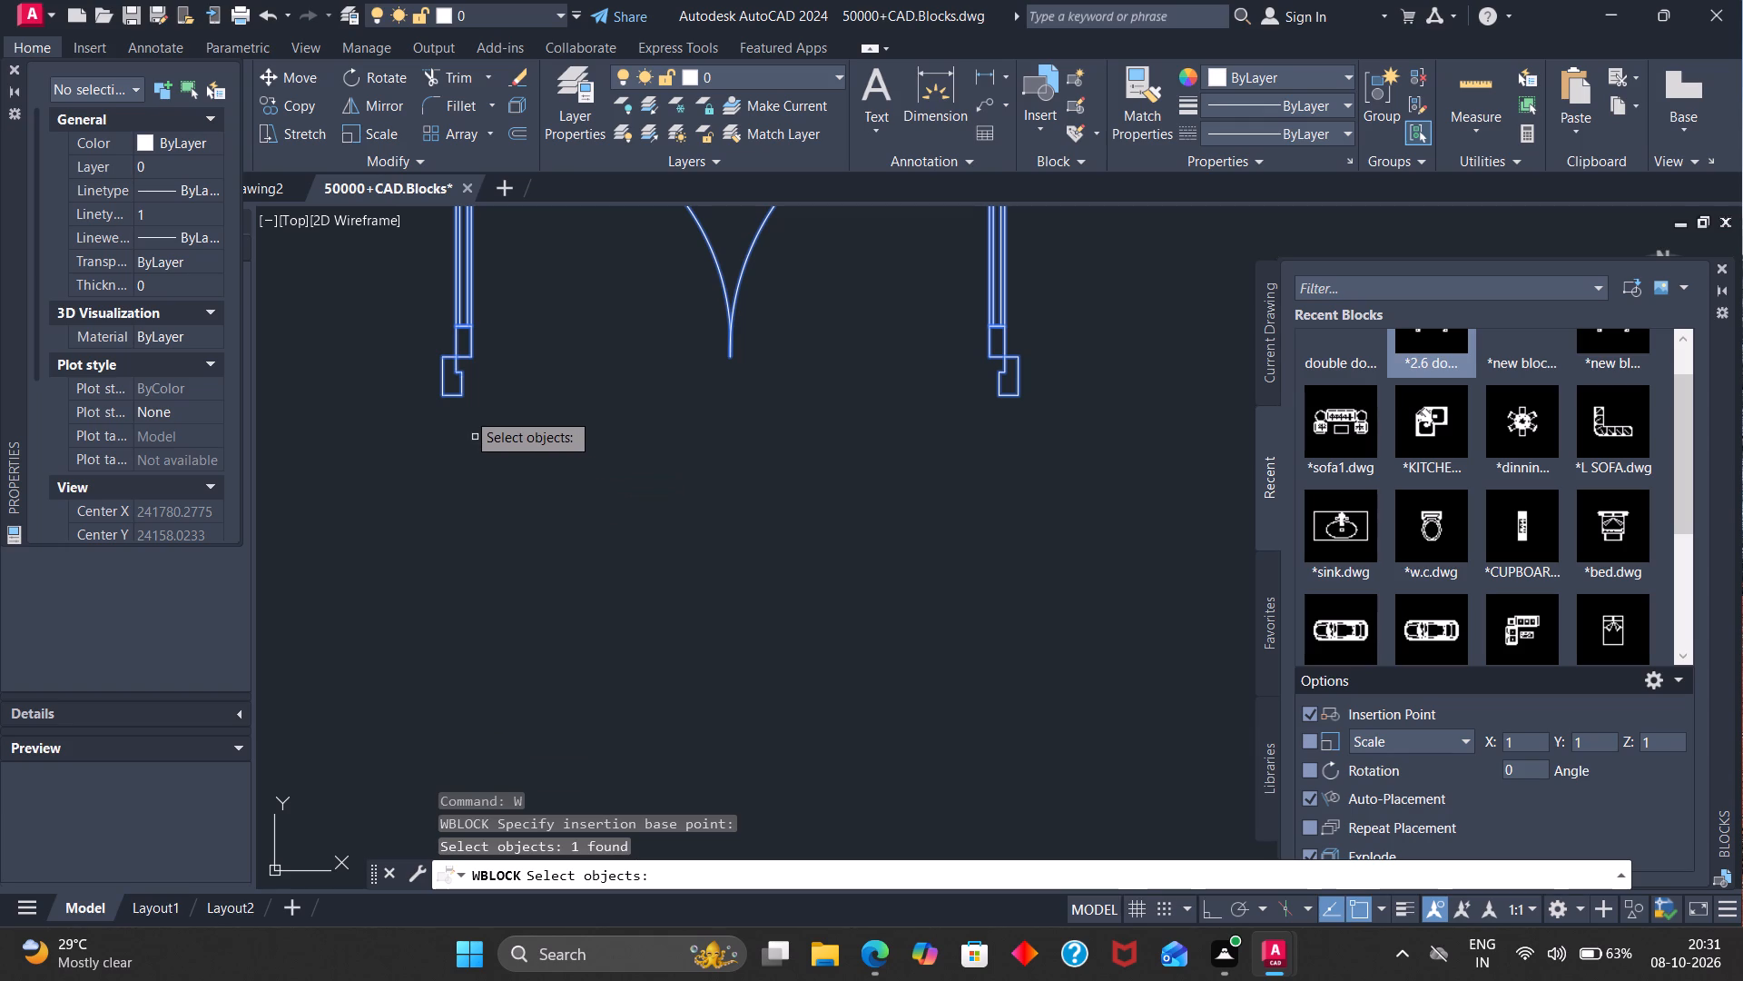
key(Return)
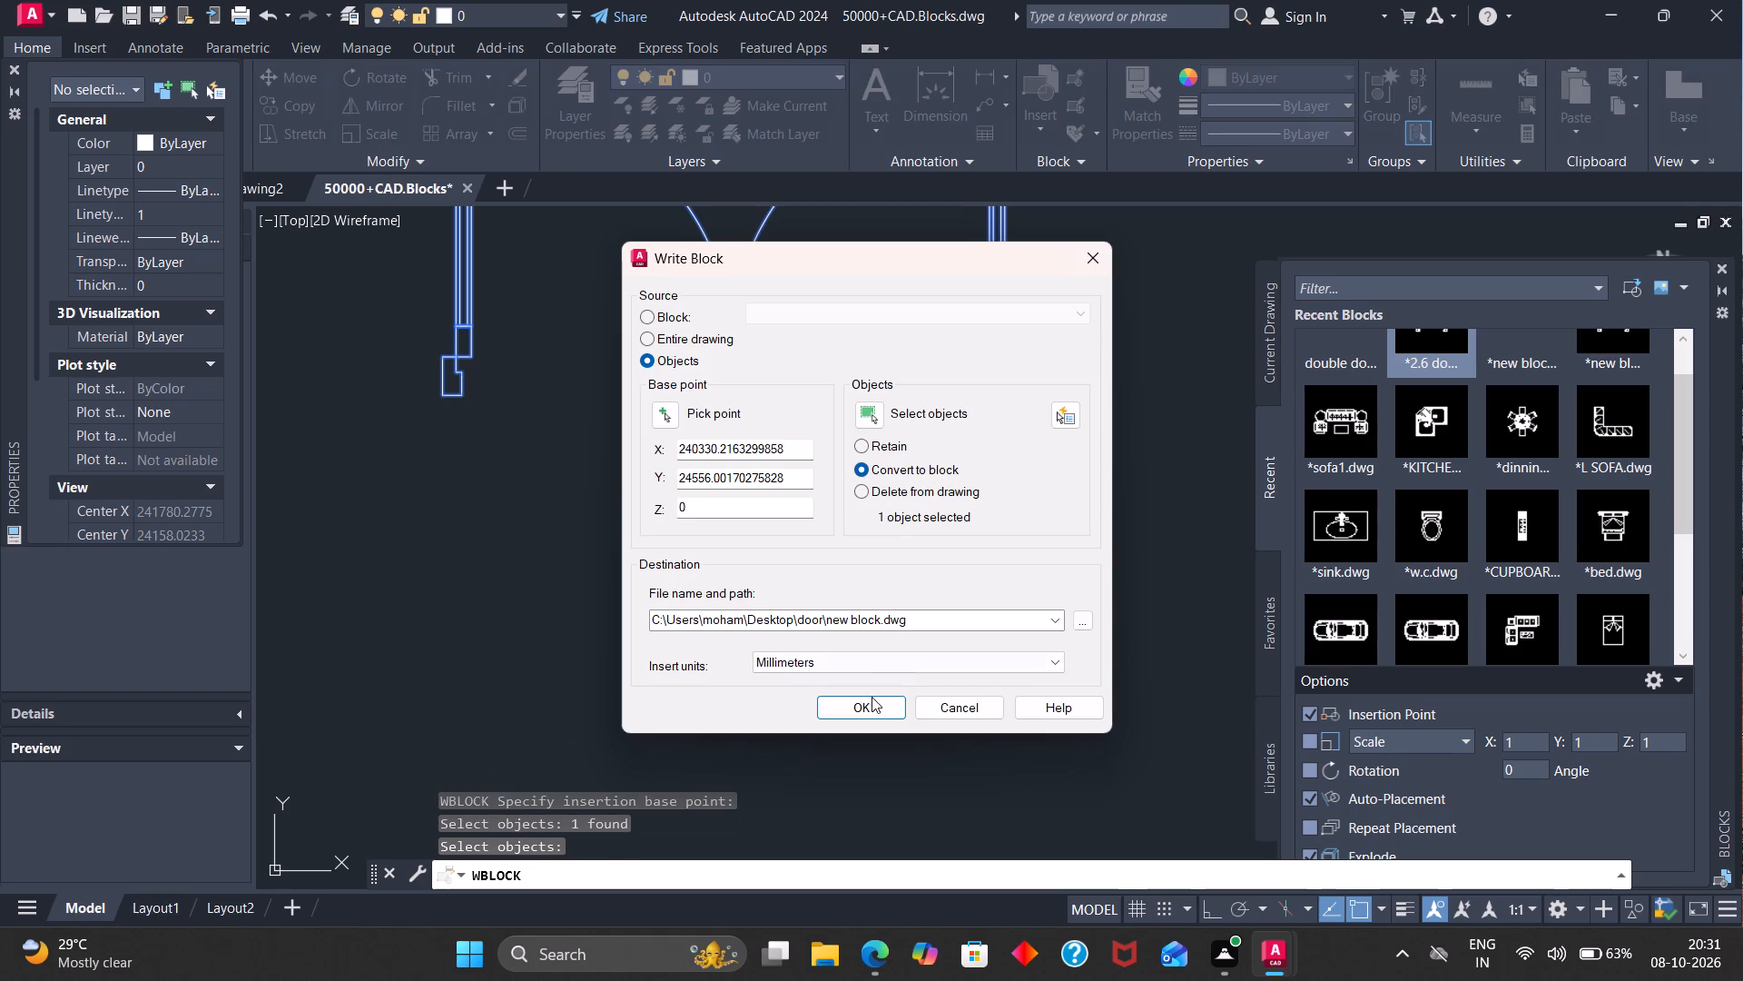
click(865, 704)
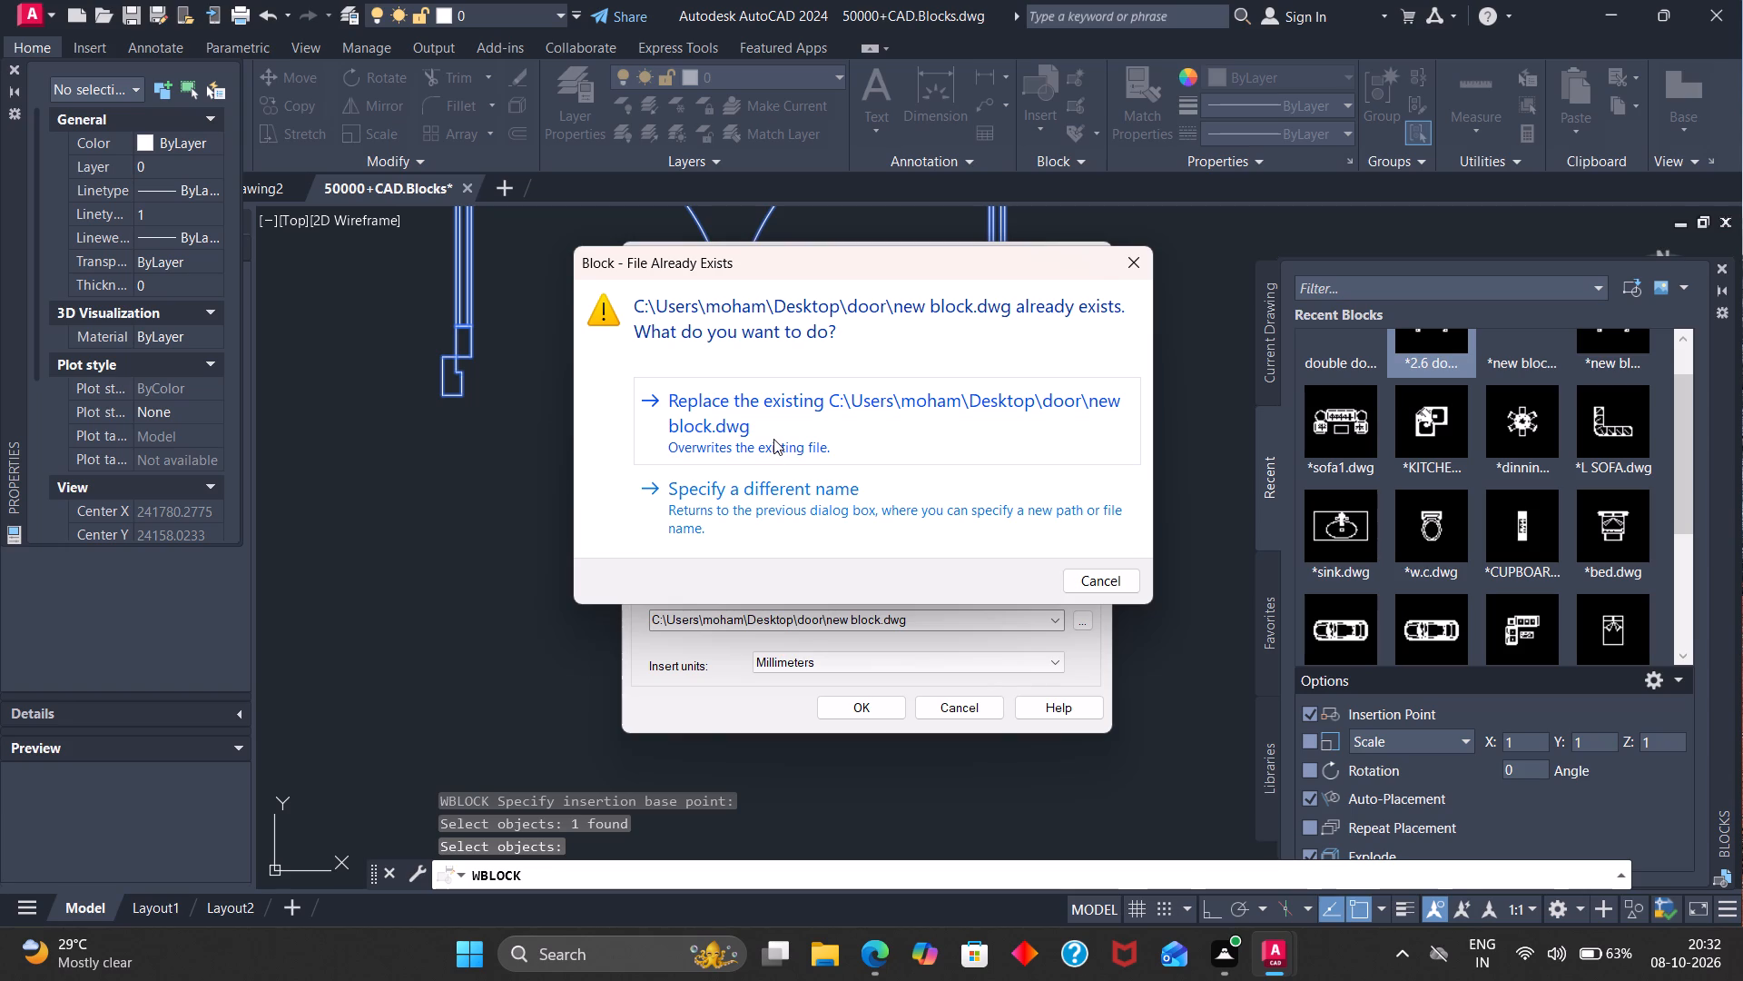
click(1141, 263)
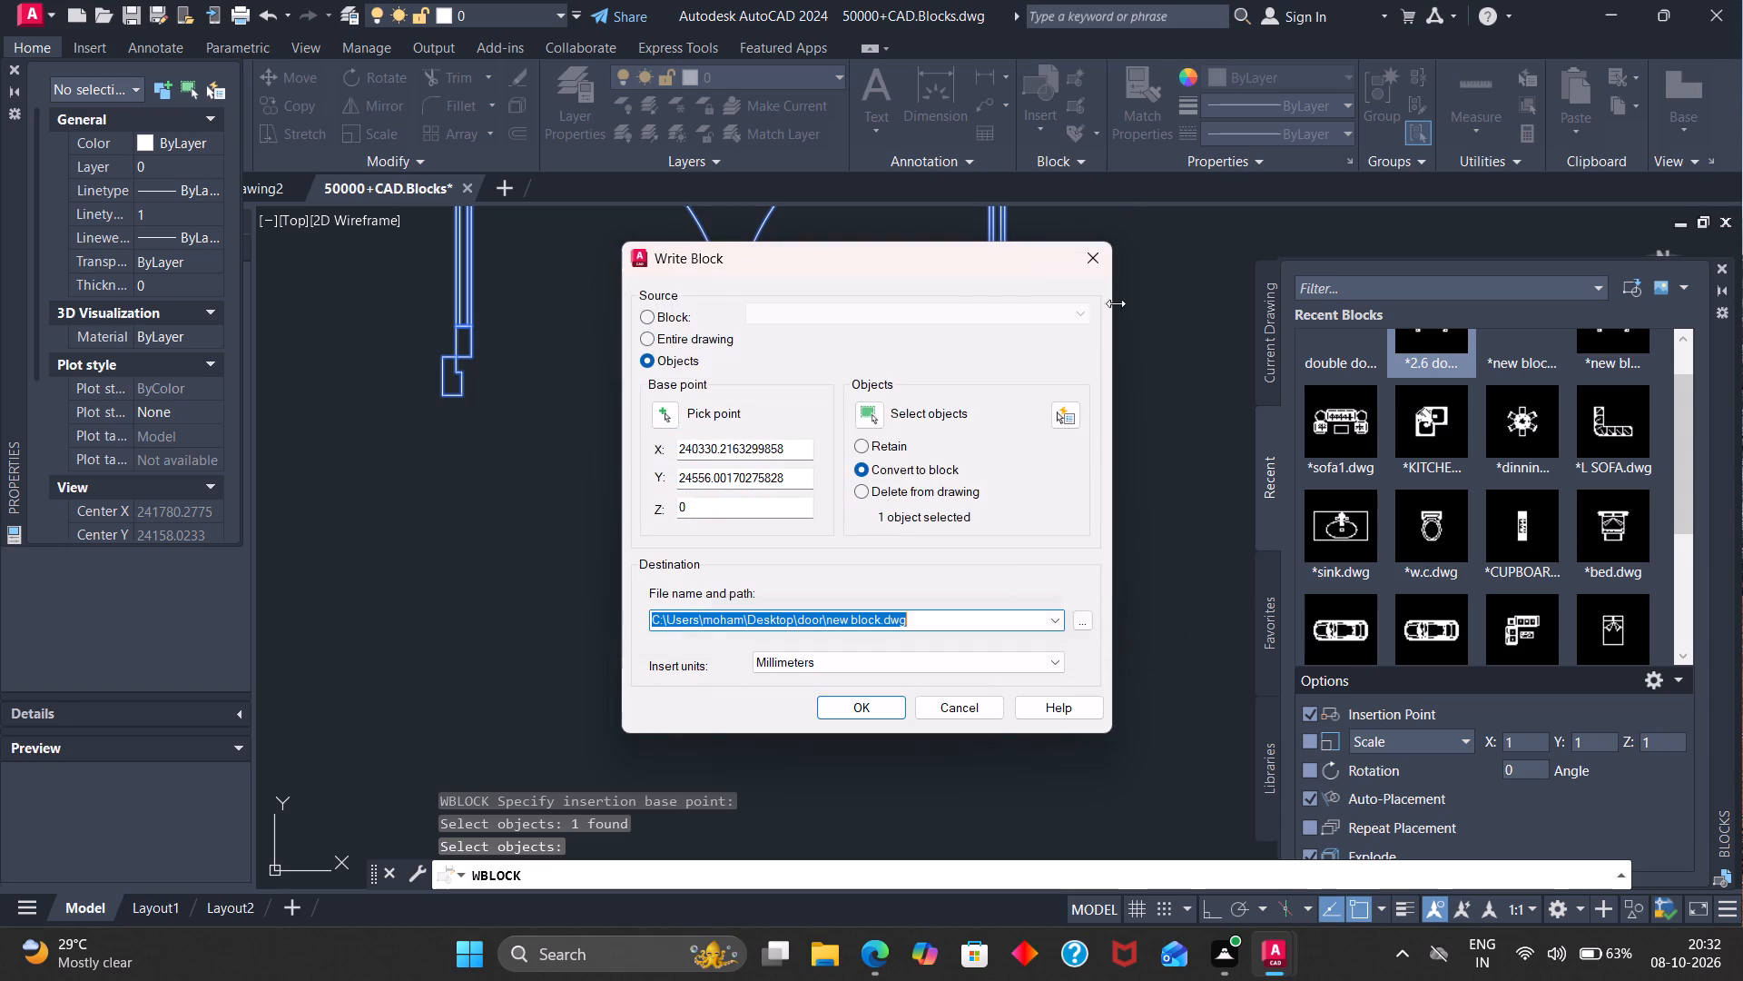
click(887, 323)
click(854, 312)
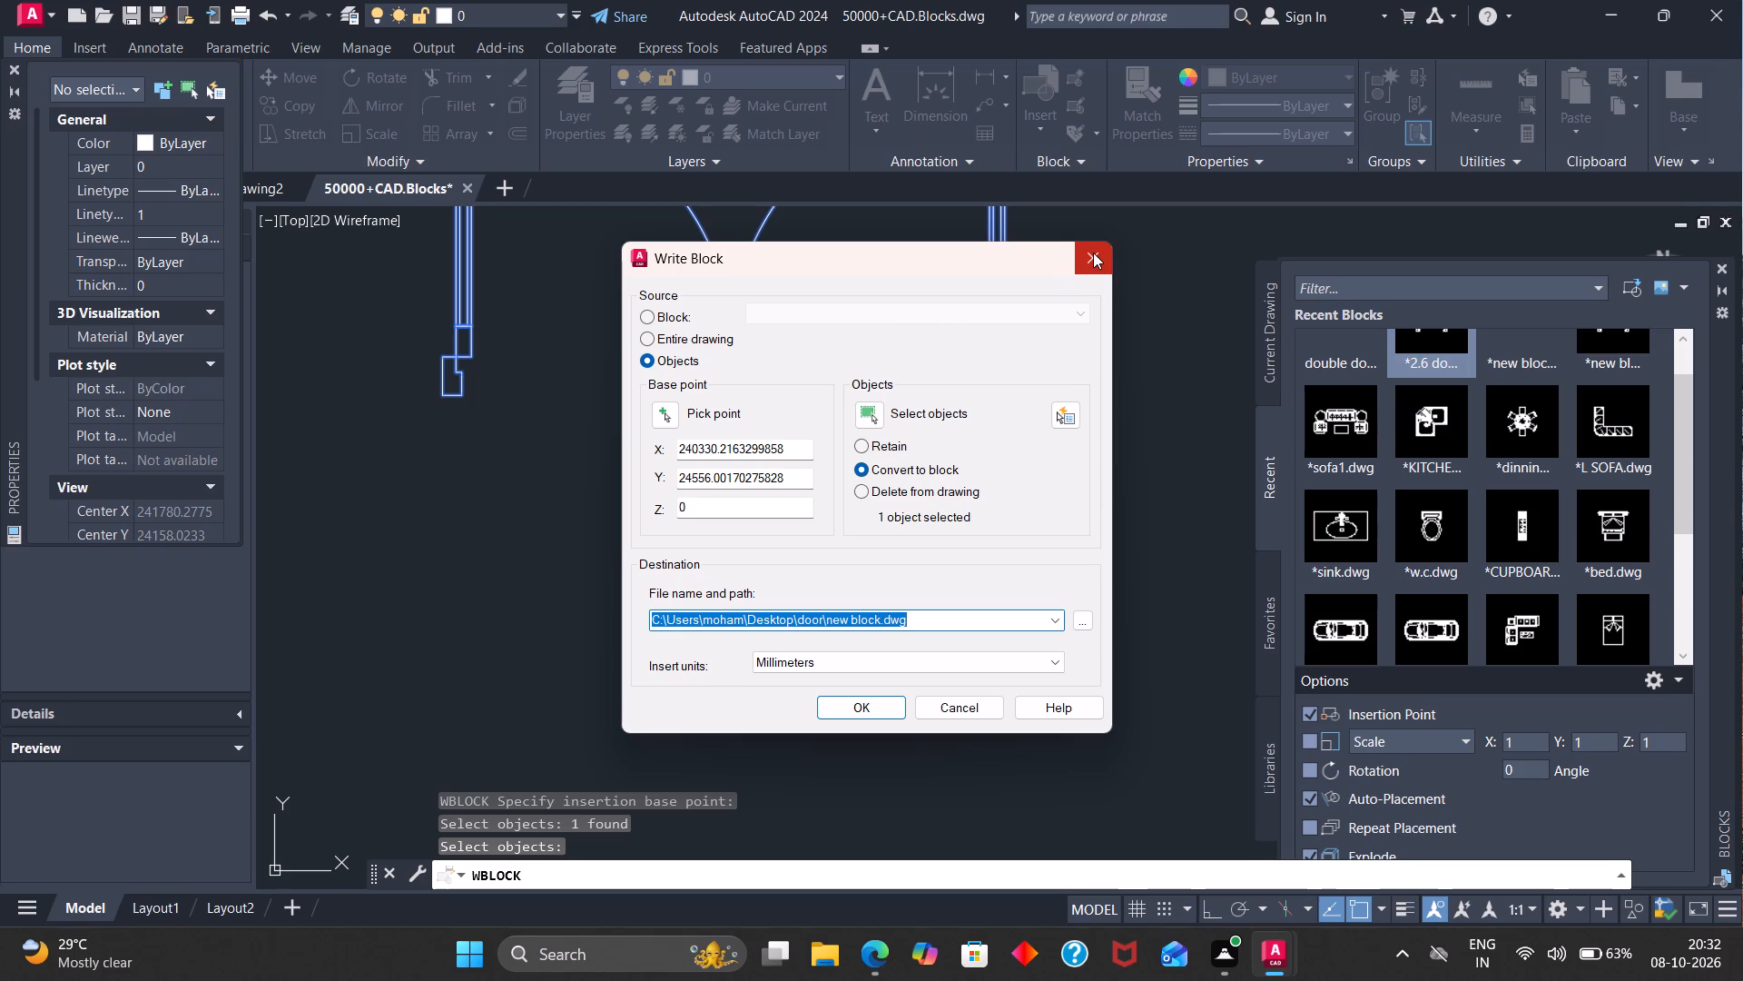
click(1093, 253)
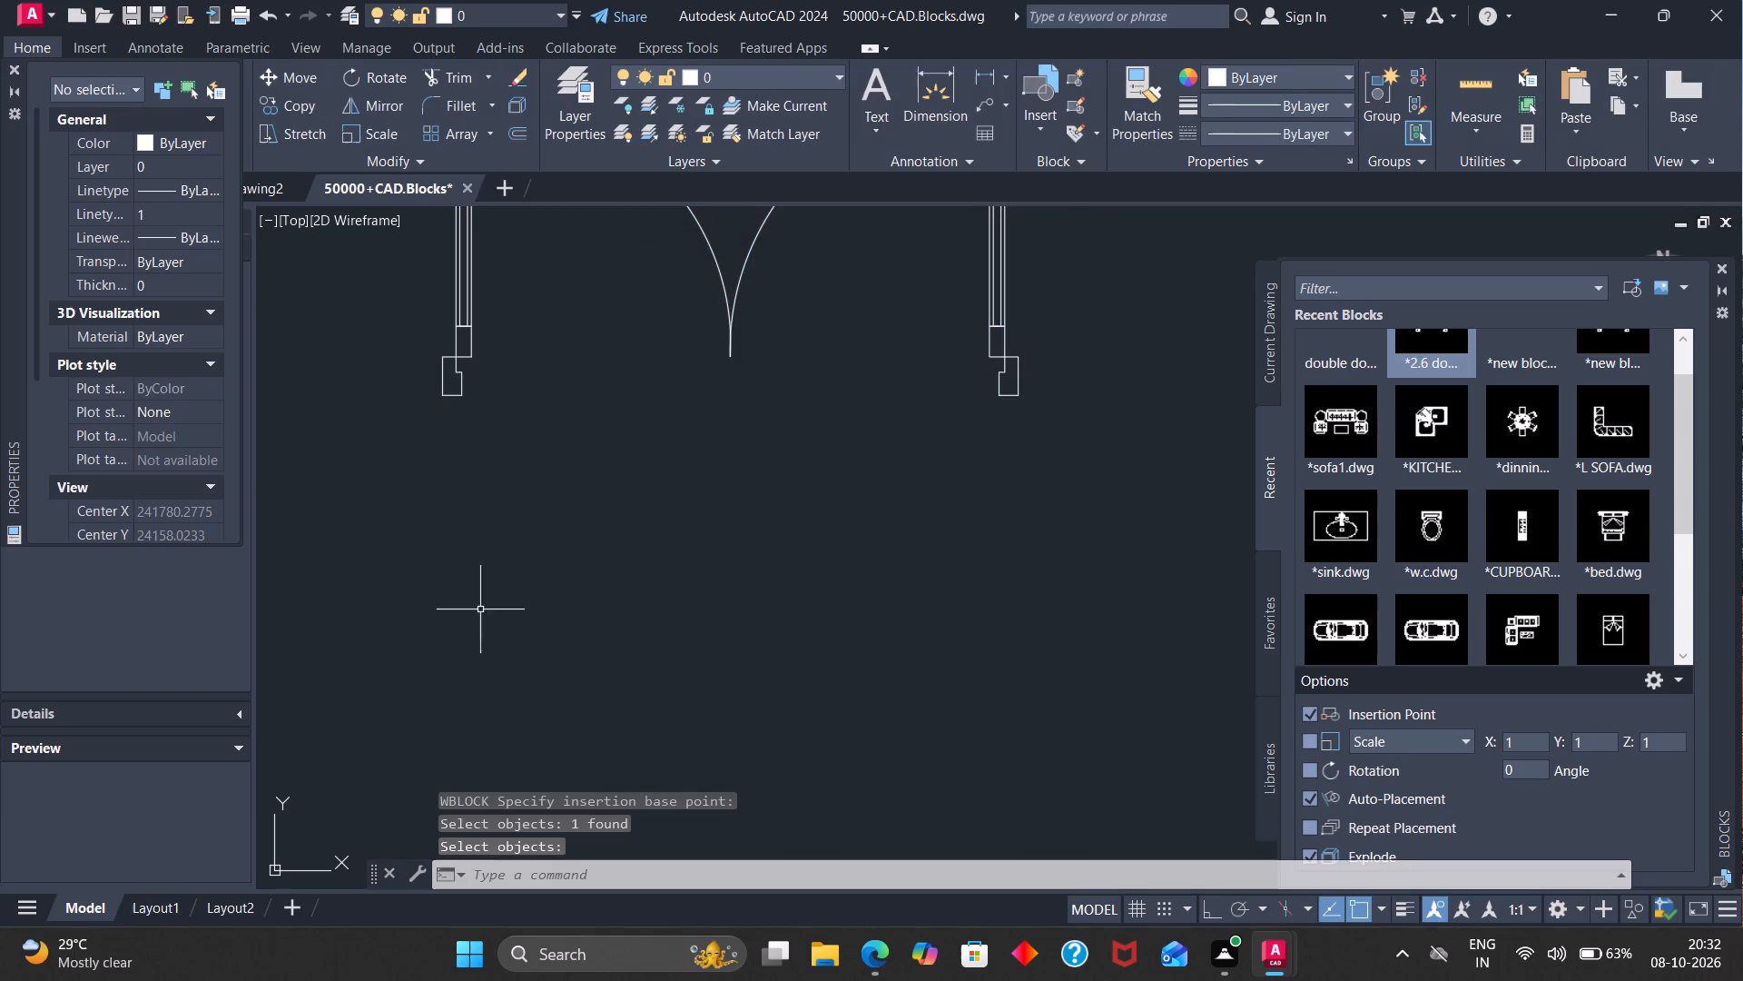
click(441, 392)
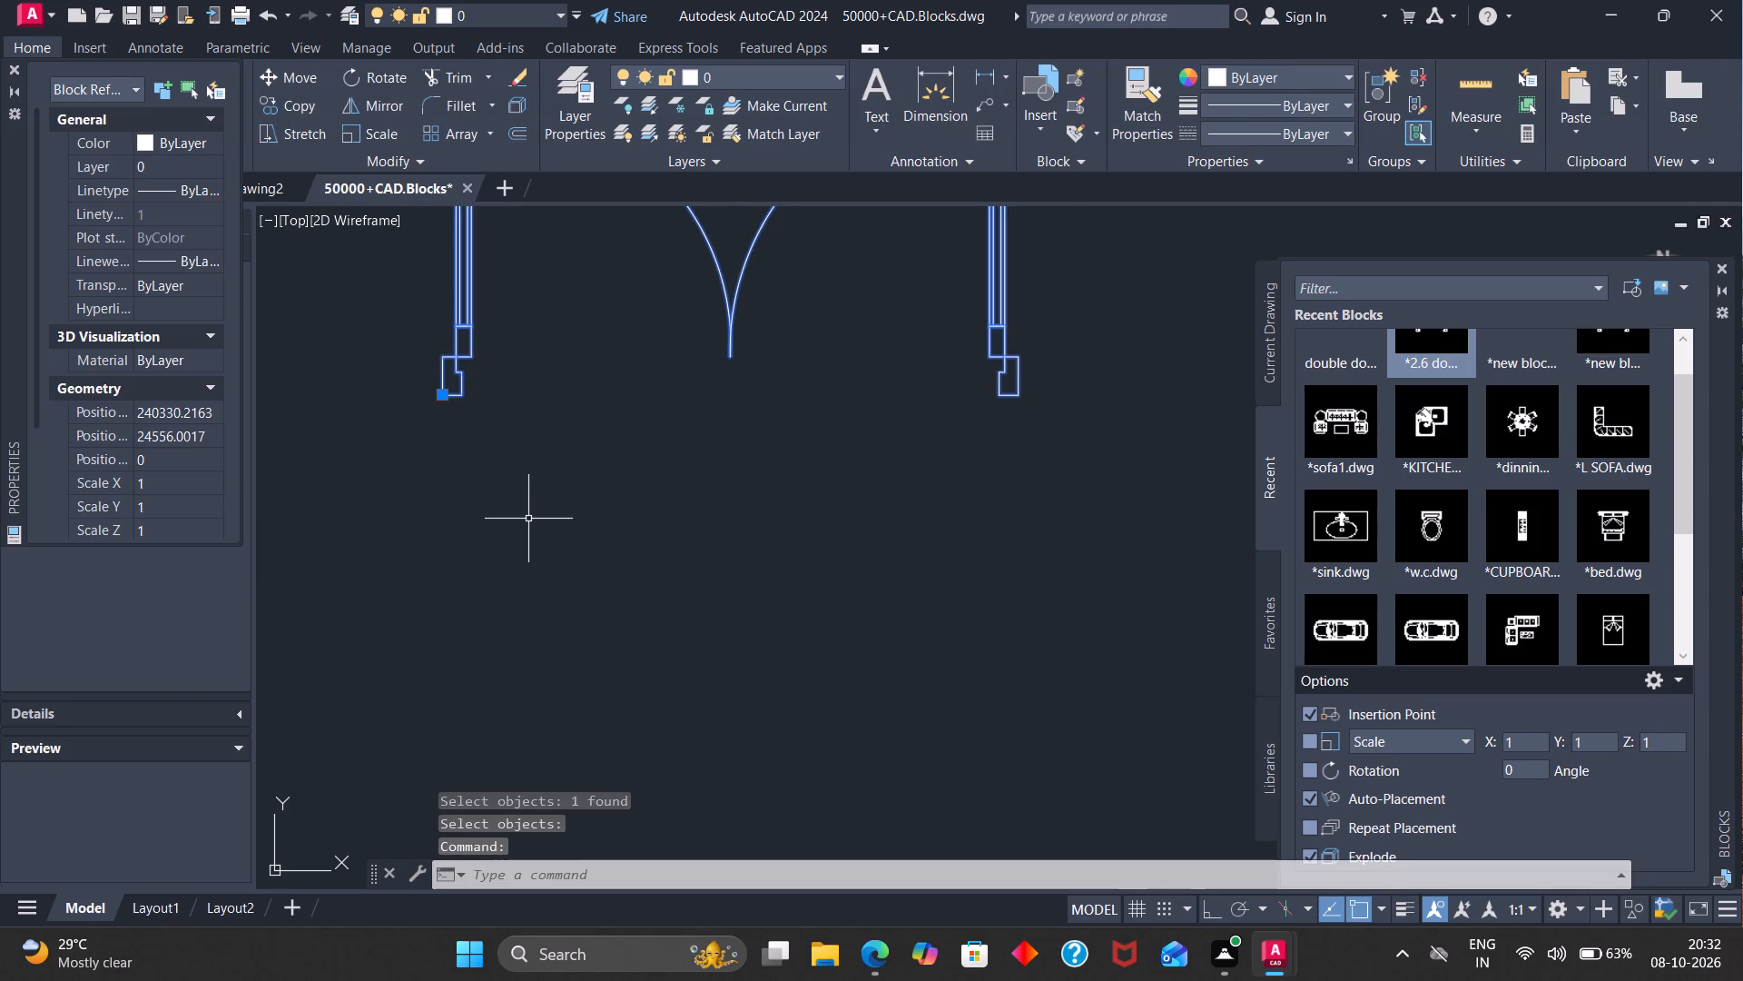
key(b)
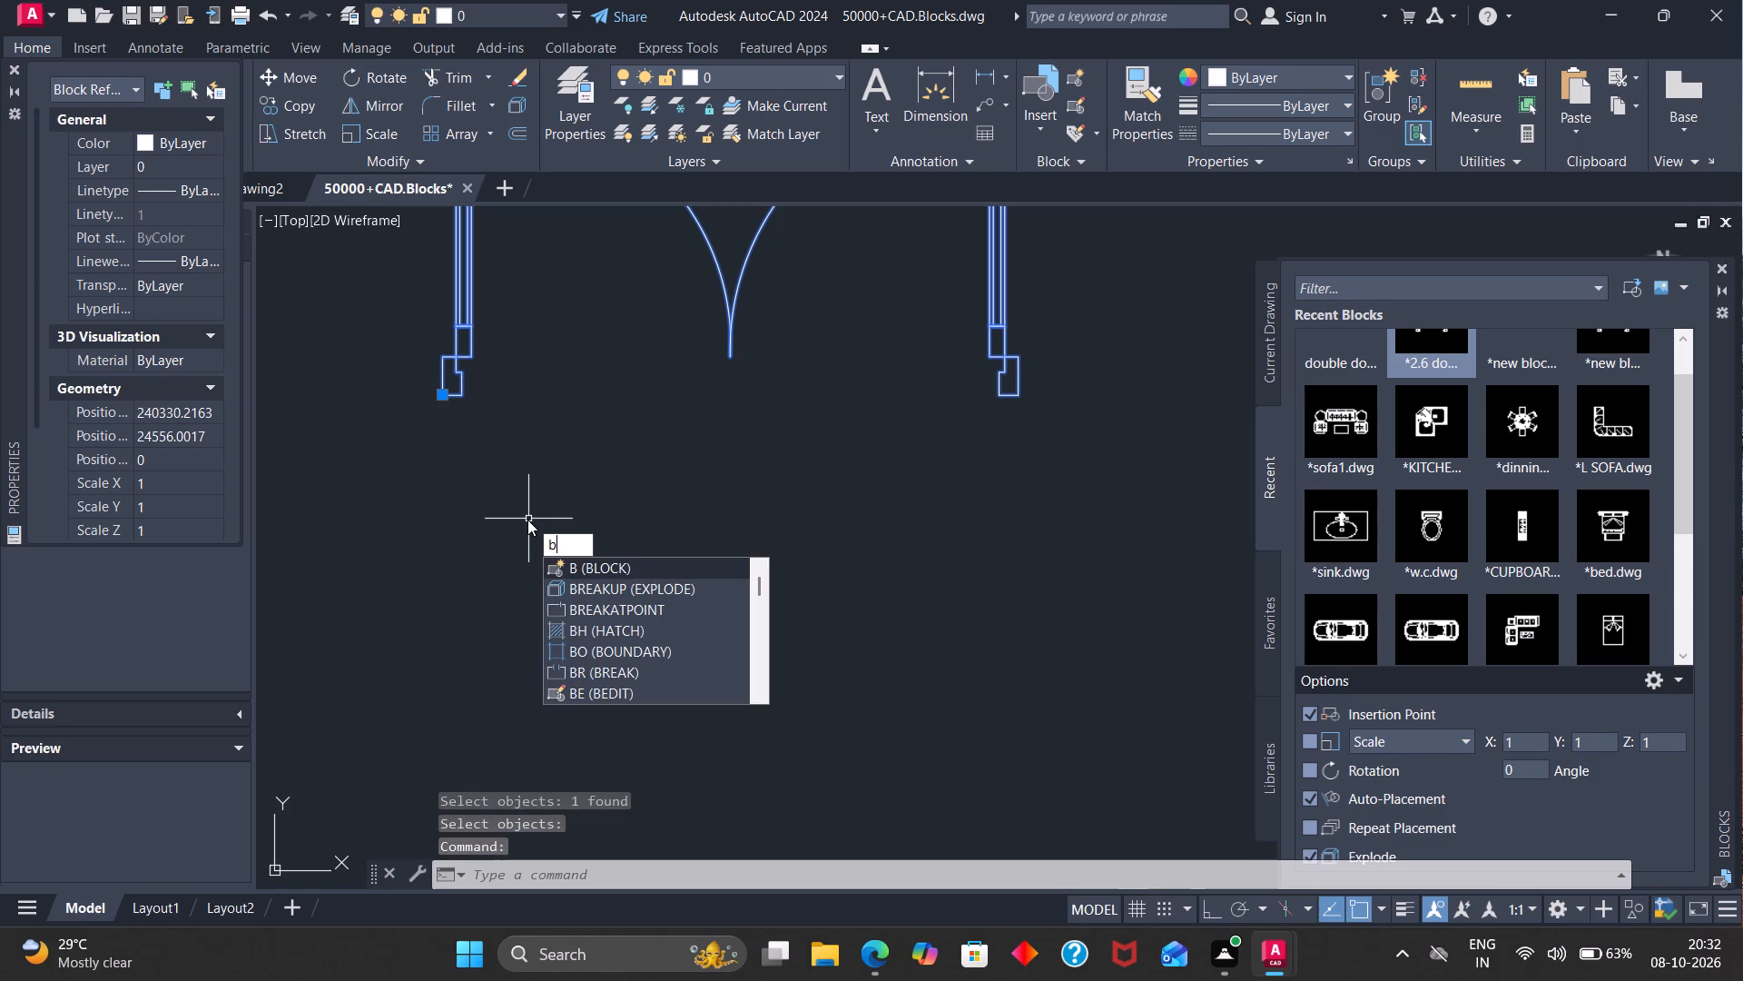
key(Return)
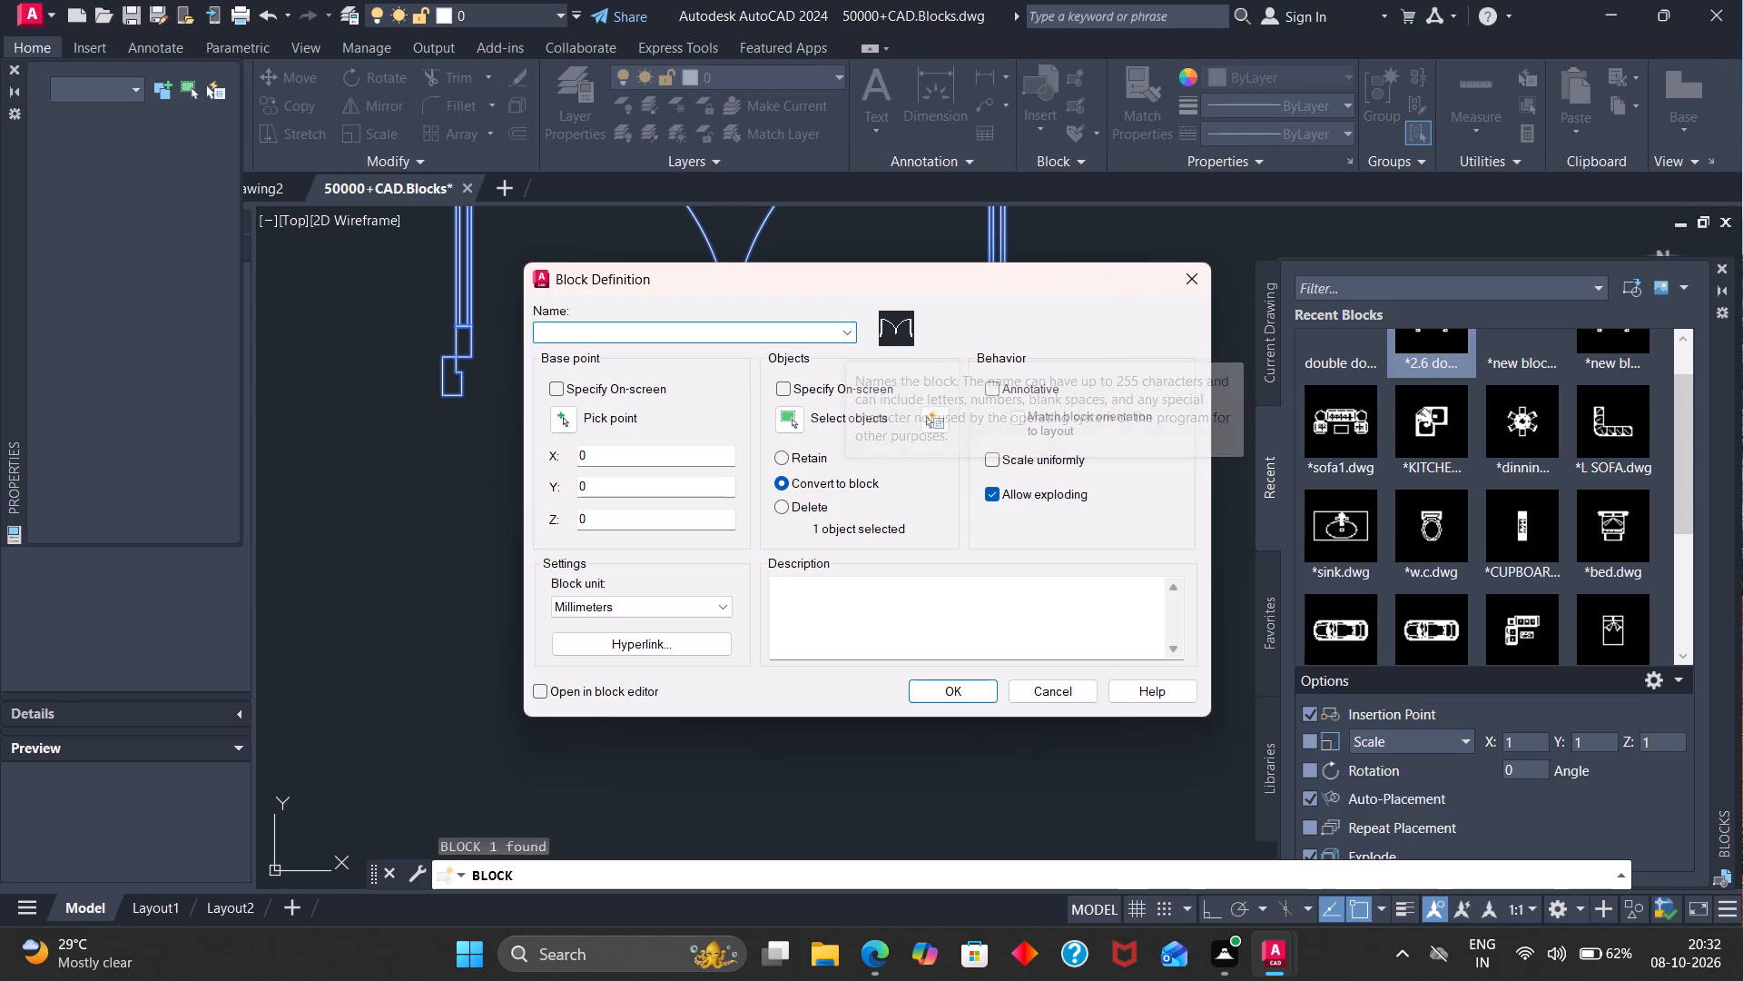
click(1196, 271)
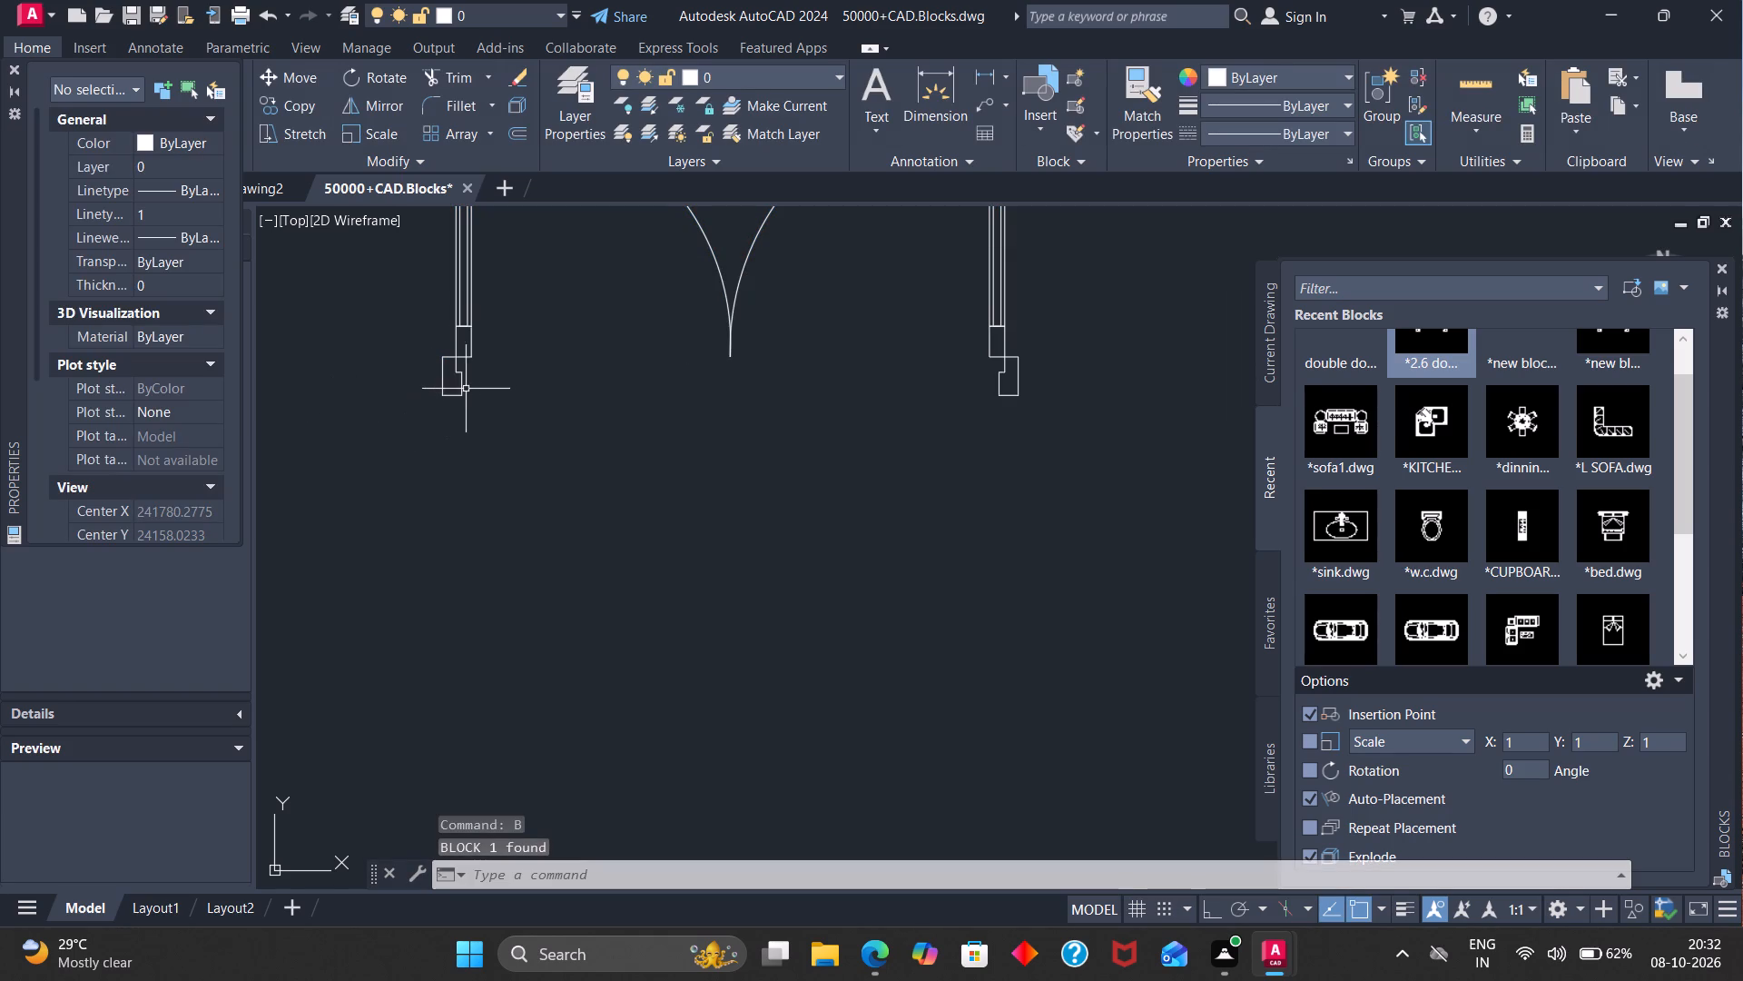
Write the block "double door 5'" out to double door 5'.dwg in the door folder, with millimetres as insert units.
click(448, 393)
key(w)
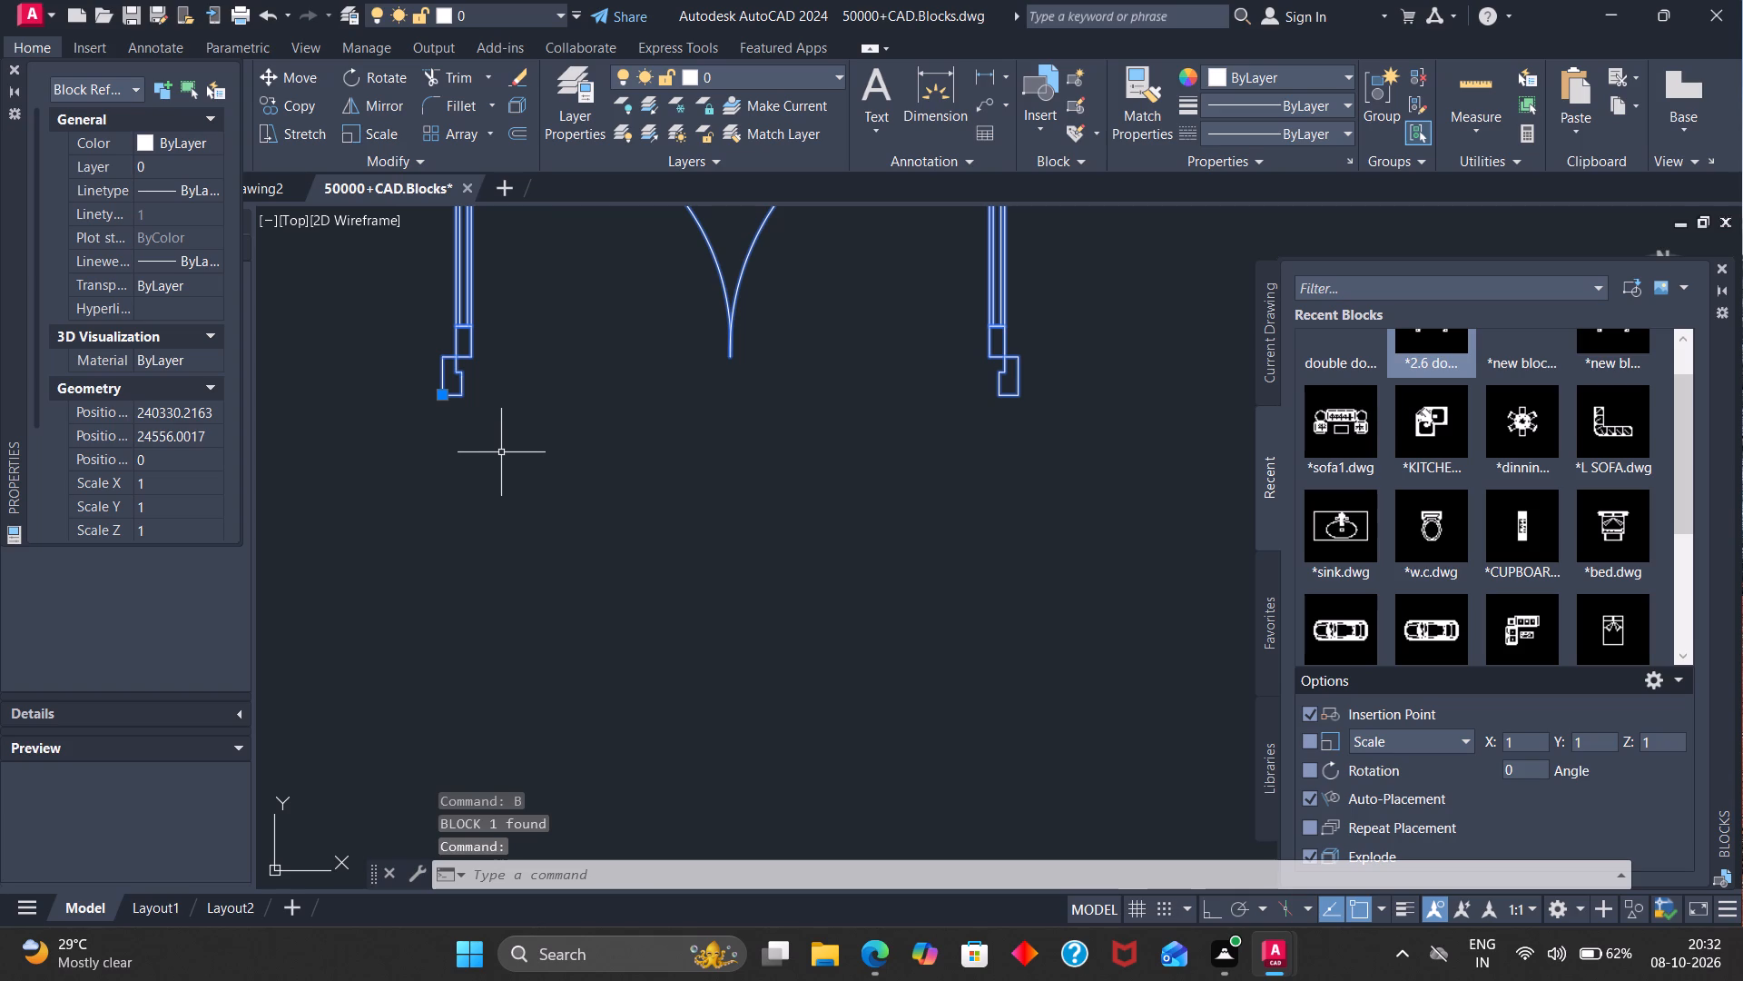
key(b)
key(Return)
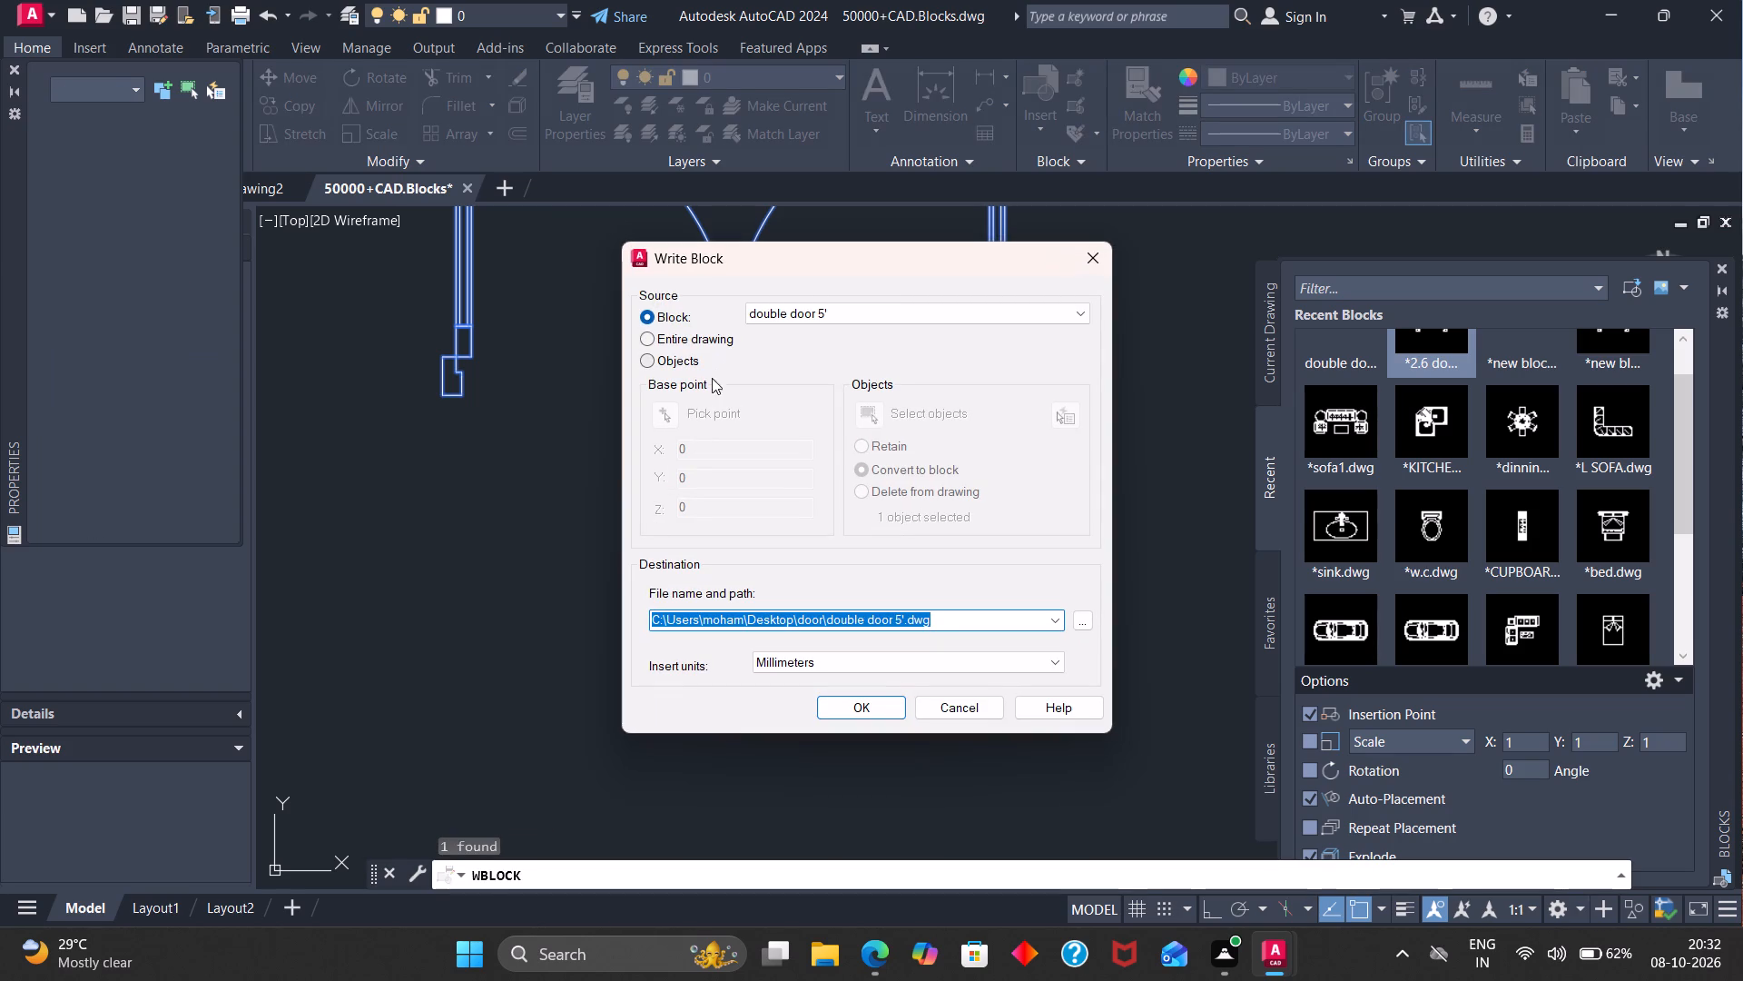
click(852, 714)
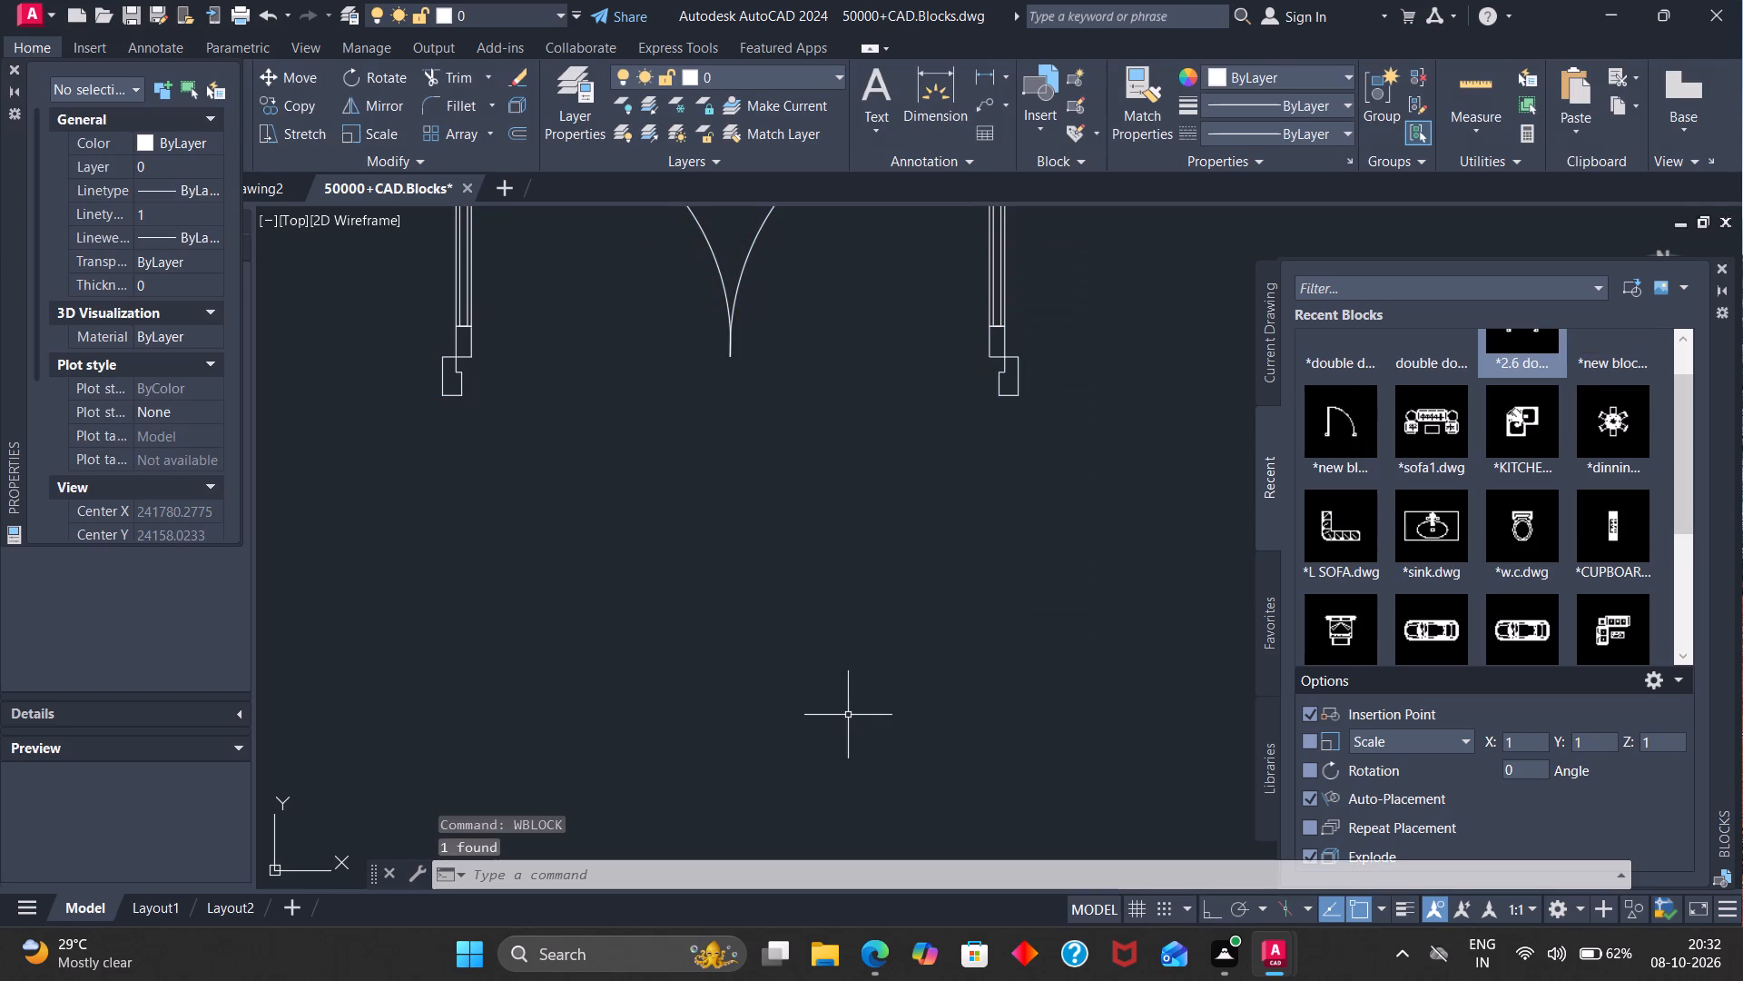
Close the Properties palette and insert the recent double door block into Drawing1, in the empty space left of the floor plan.
click(10, 69)
click(170, 185)
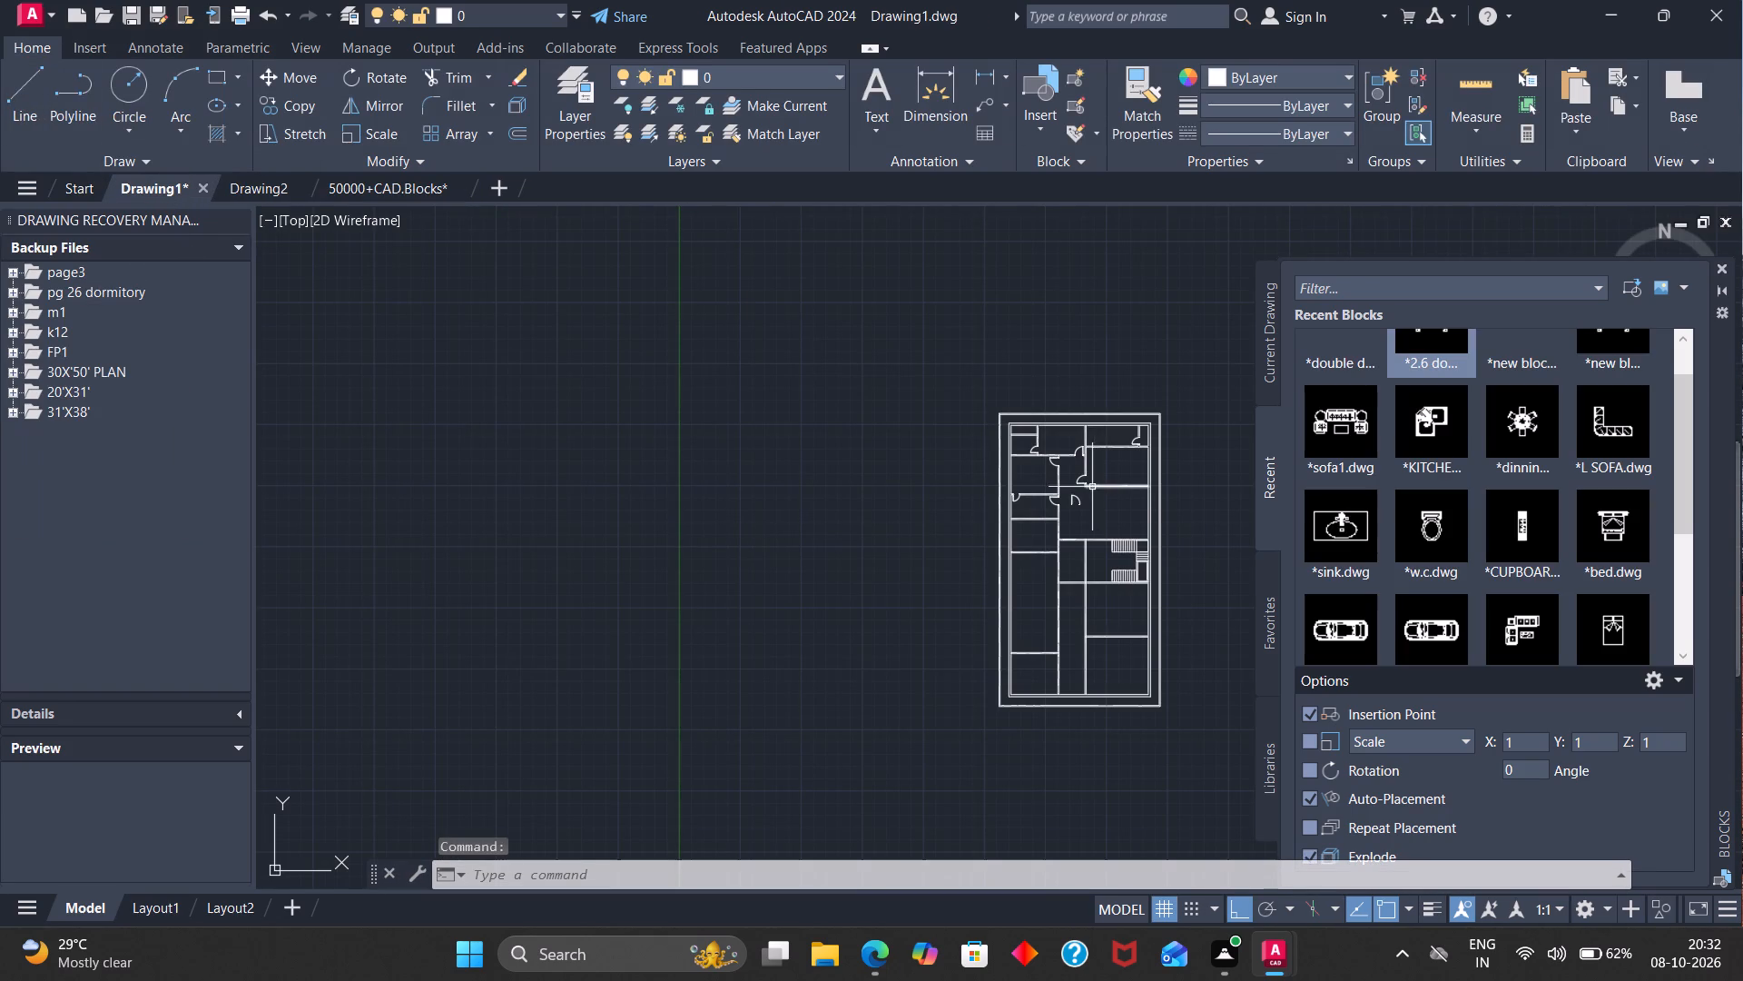
click(1350, 348)
scroll(1030, 487, up, 2)
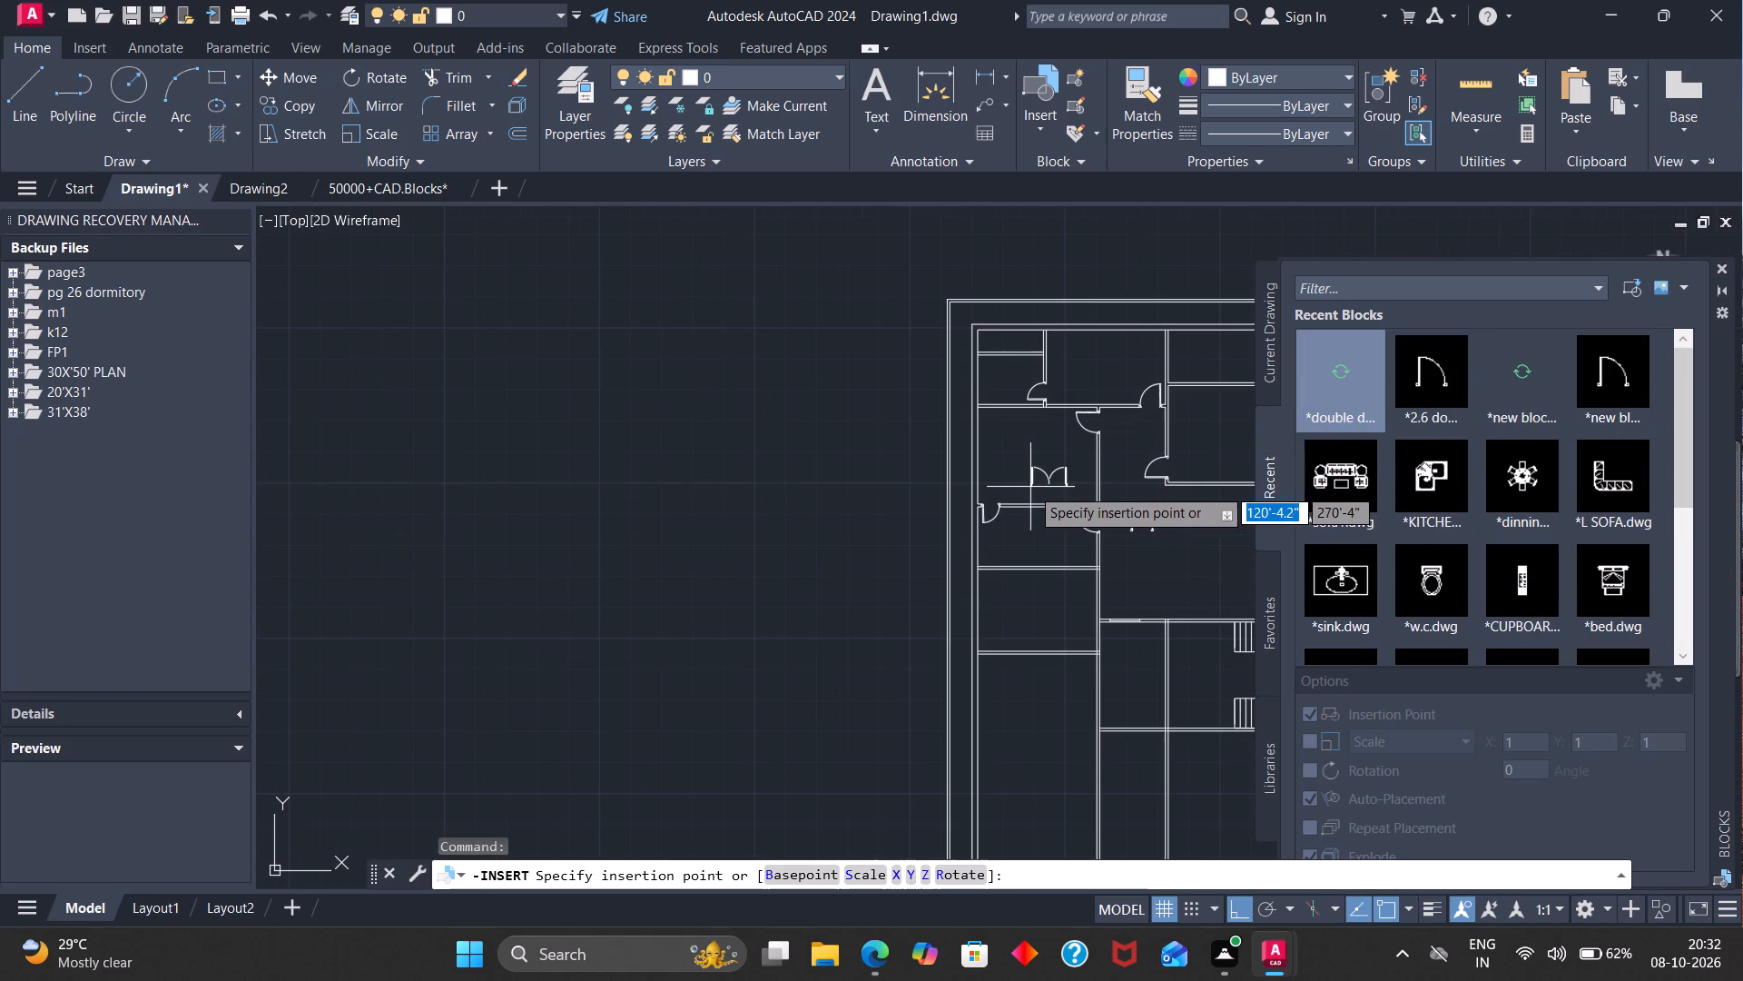
scroll(1117, 689, up, 2)
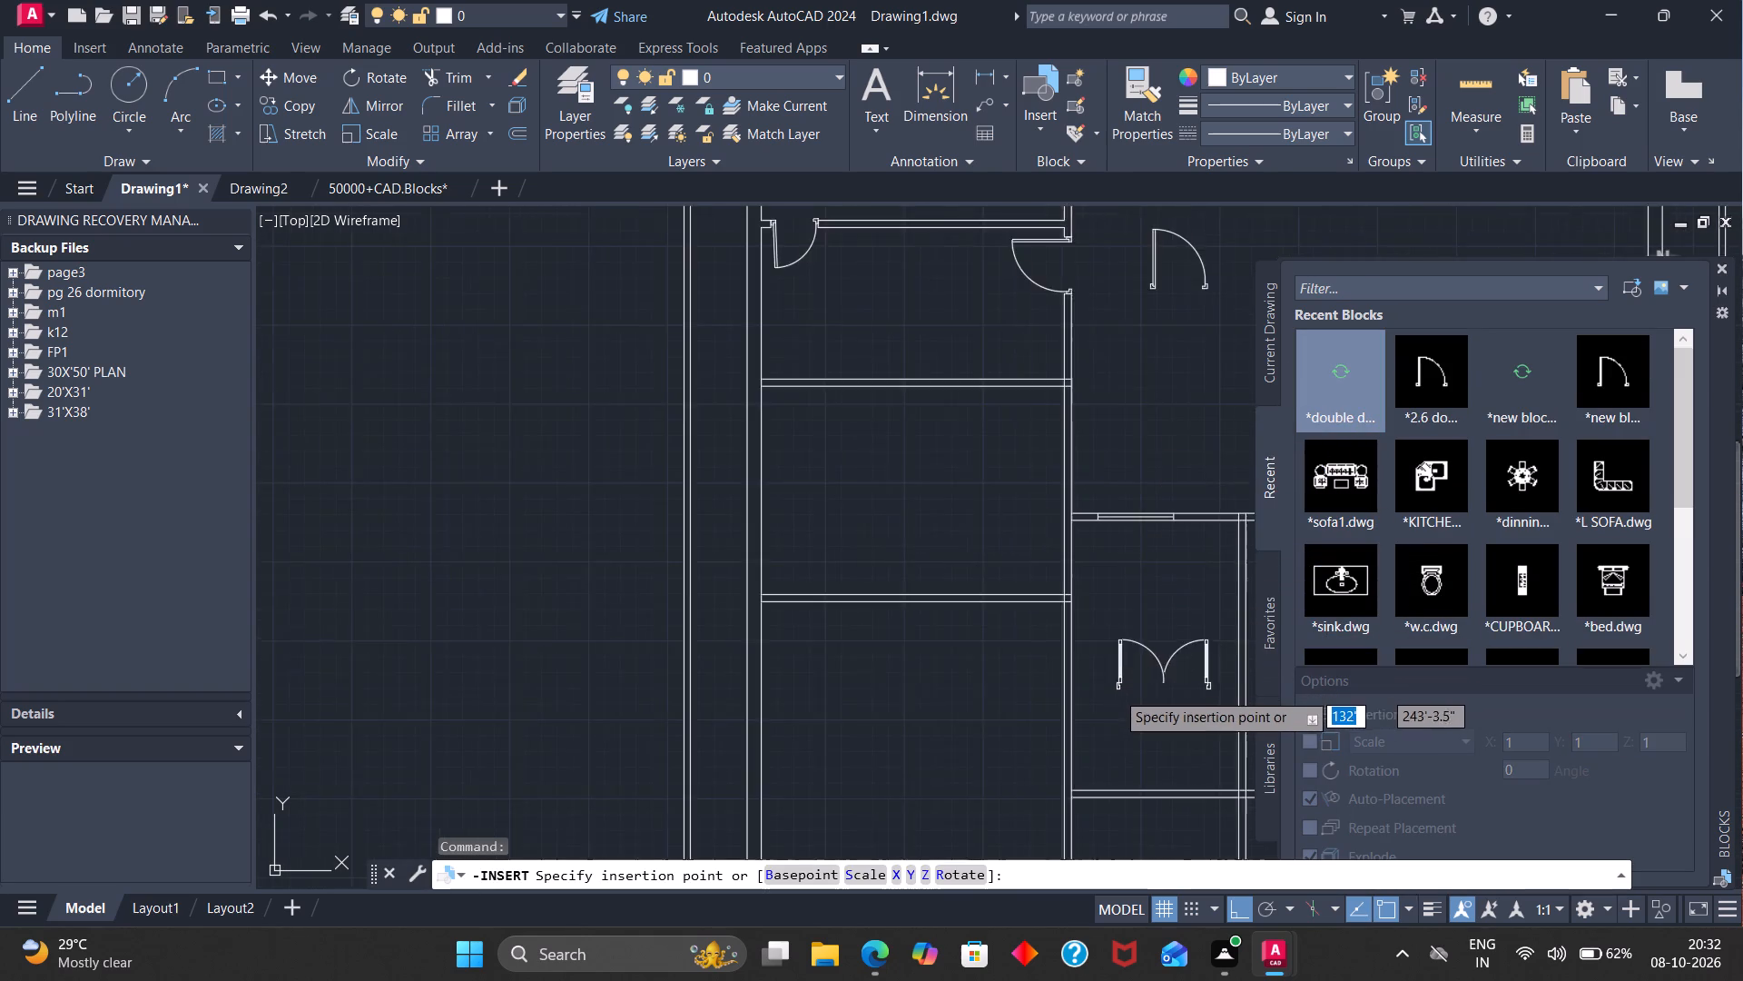
scroll(1116, 691, up, 1)
scroll(1108, 698, down, 3)
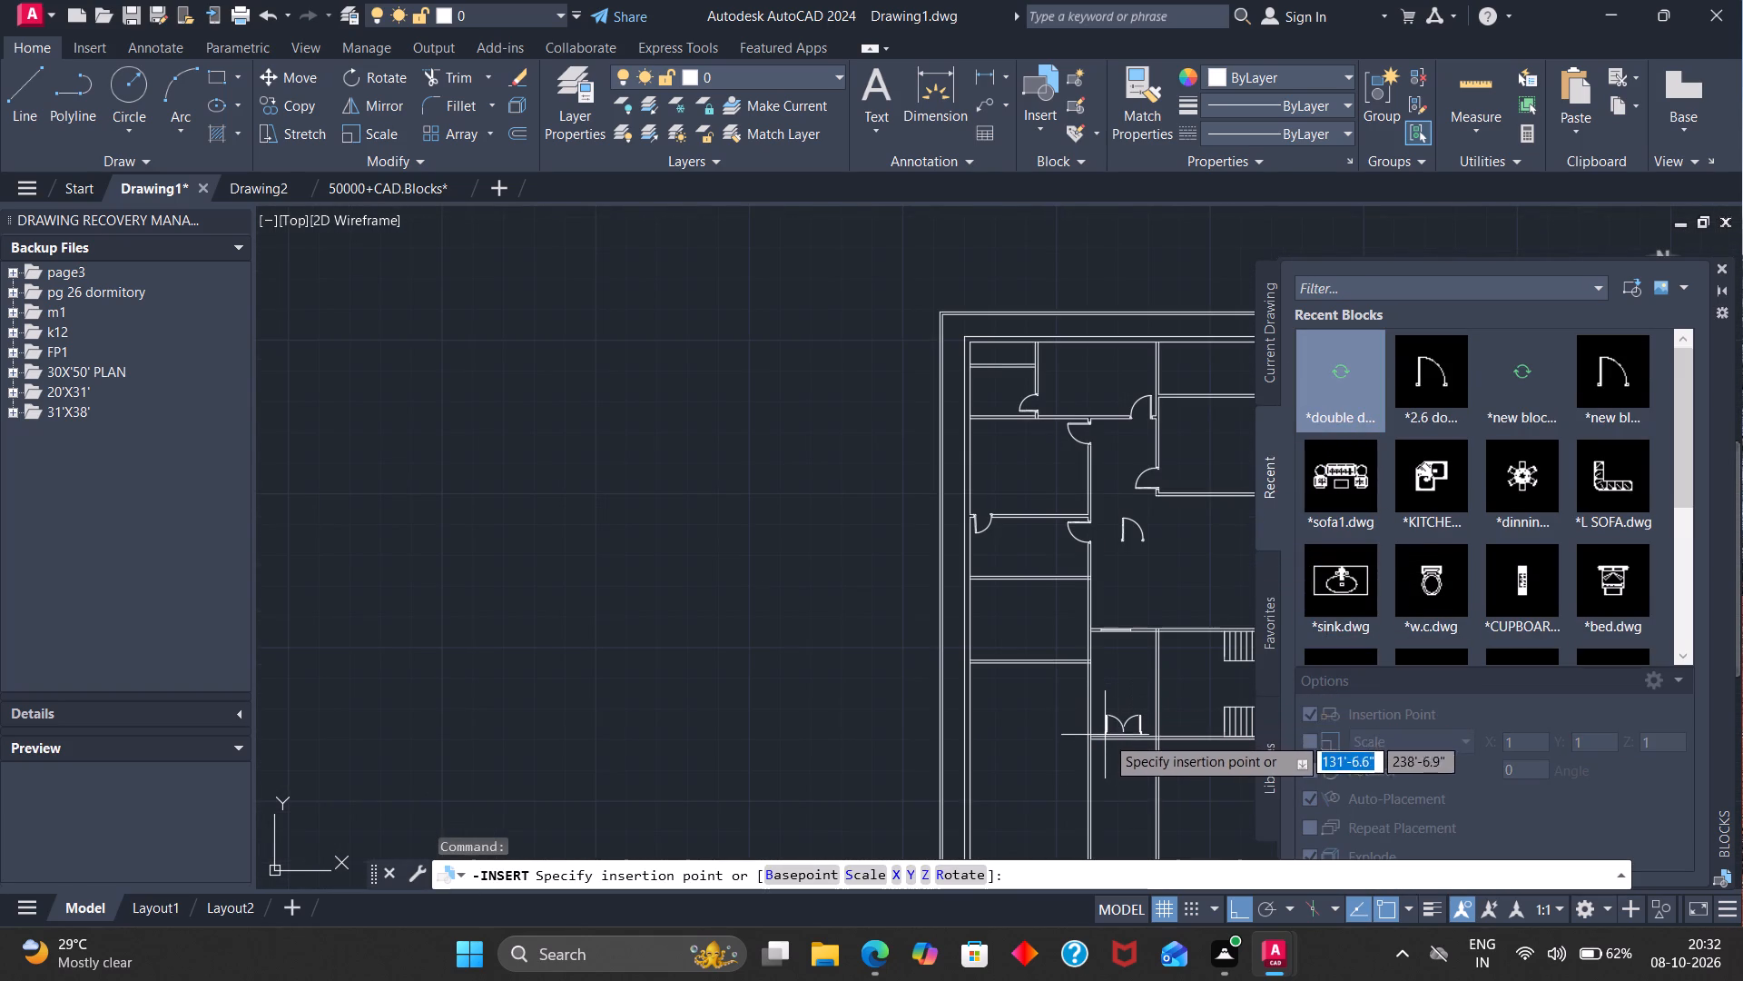
click(670, 647)
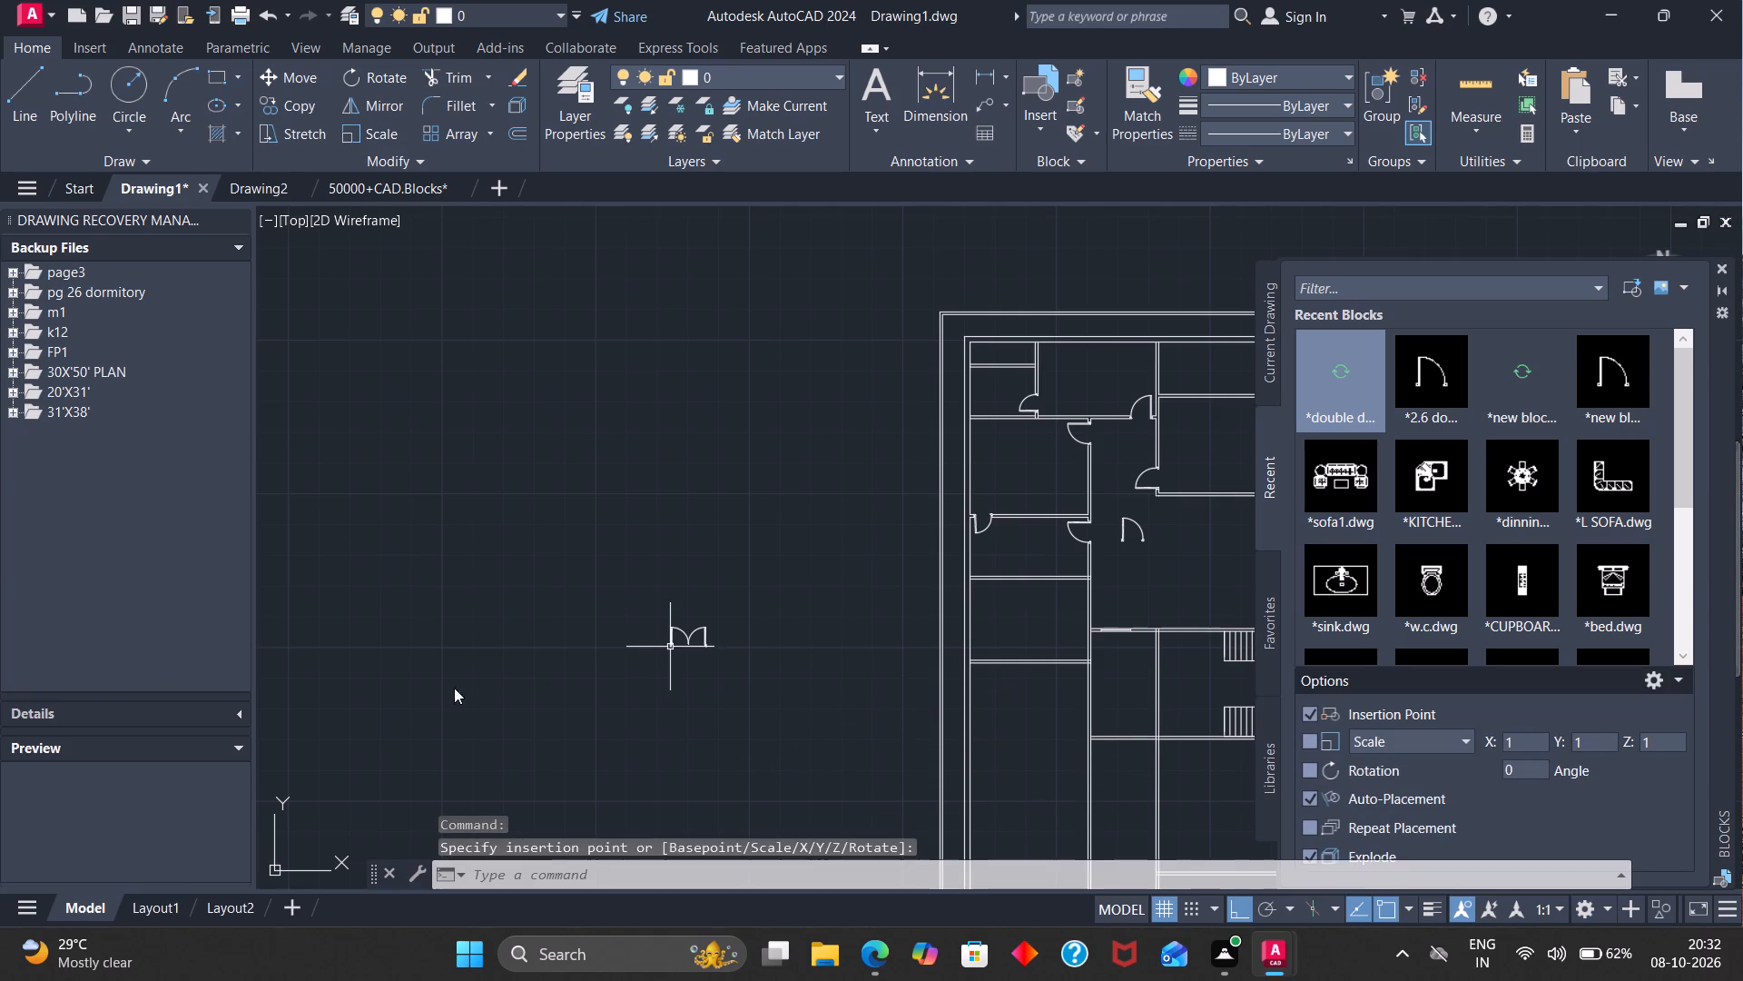
Check the inserted double door's overall width between the outer bottom corners of its jambs, without placing a dimension.
click(933, 113)
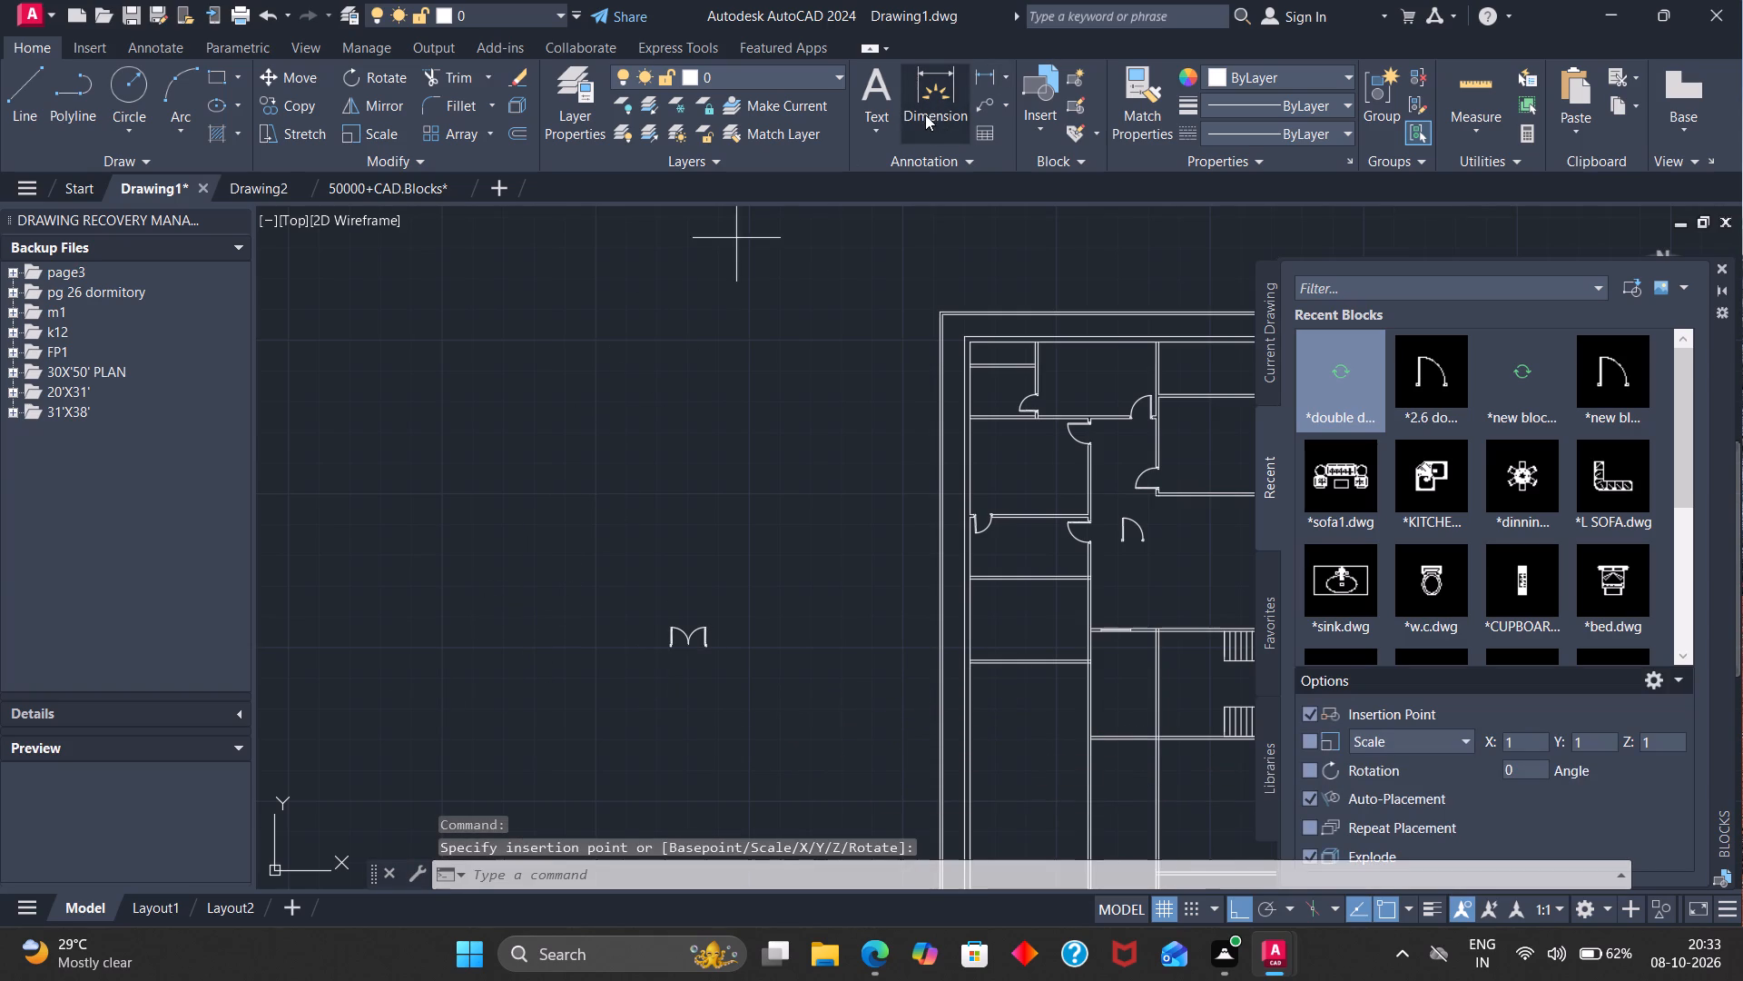
scroll(705, 661, up, 3)
scroll(548, 603, up, 3)
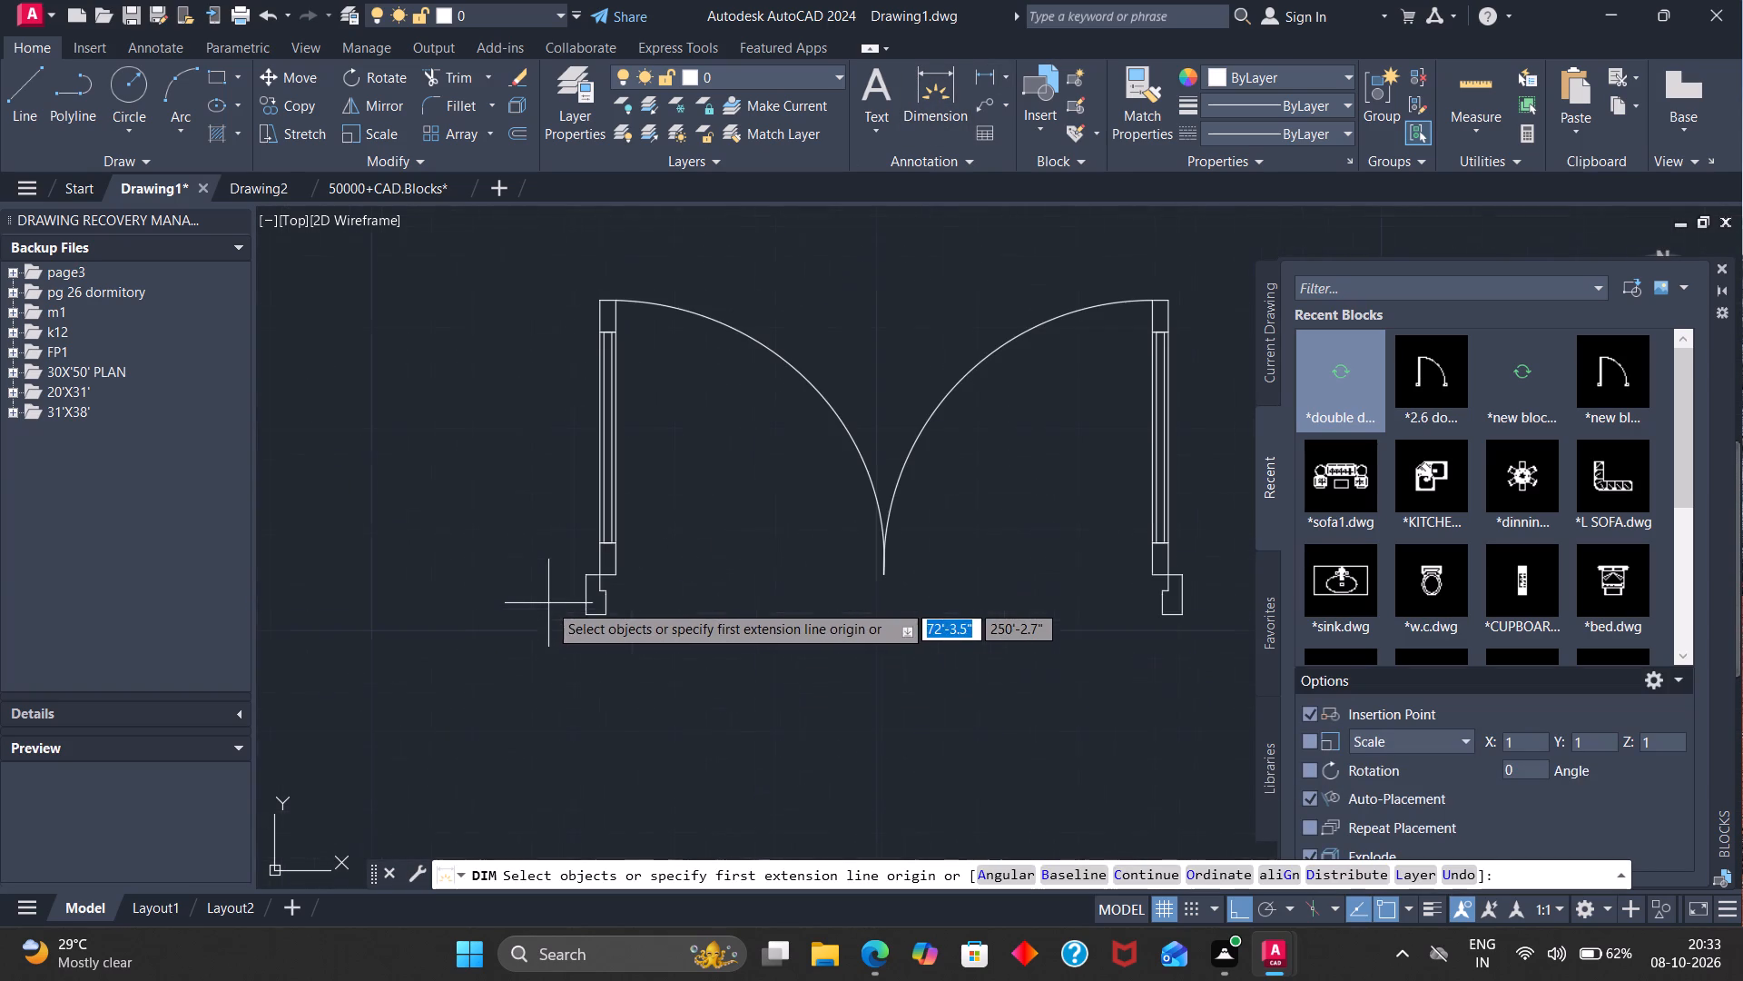
click(586, 618)
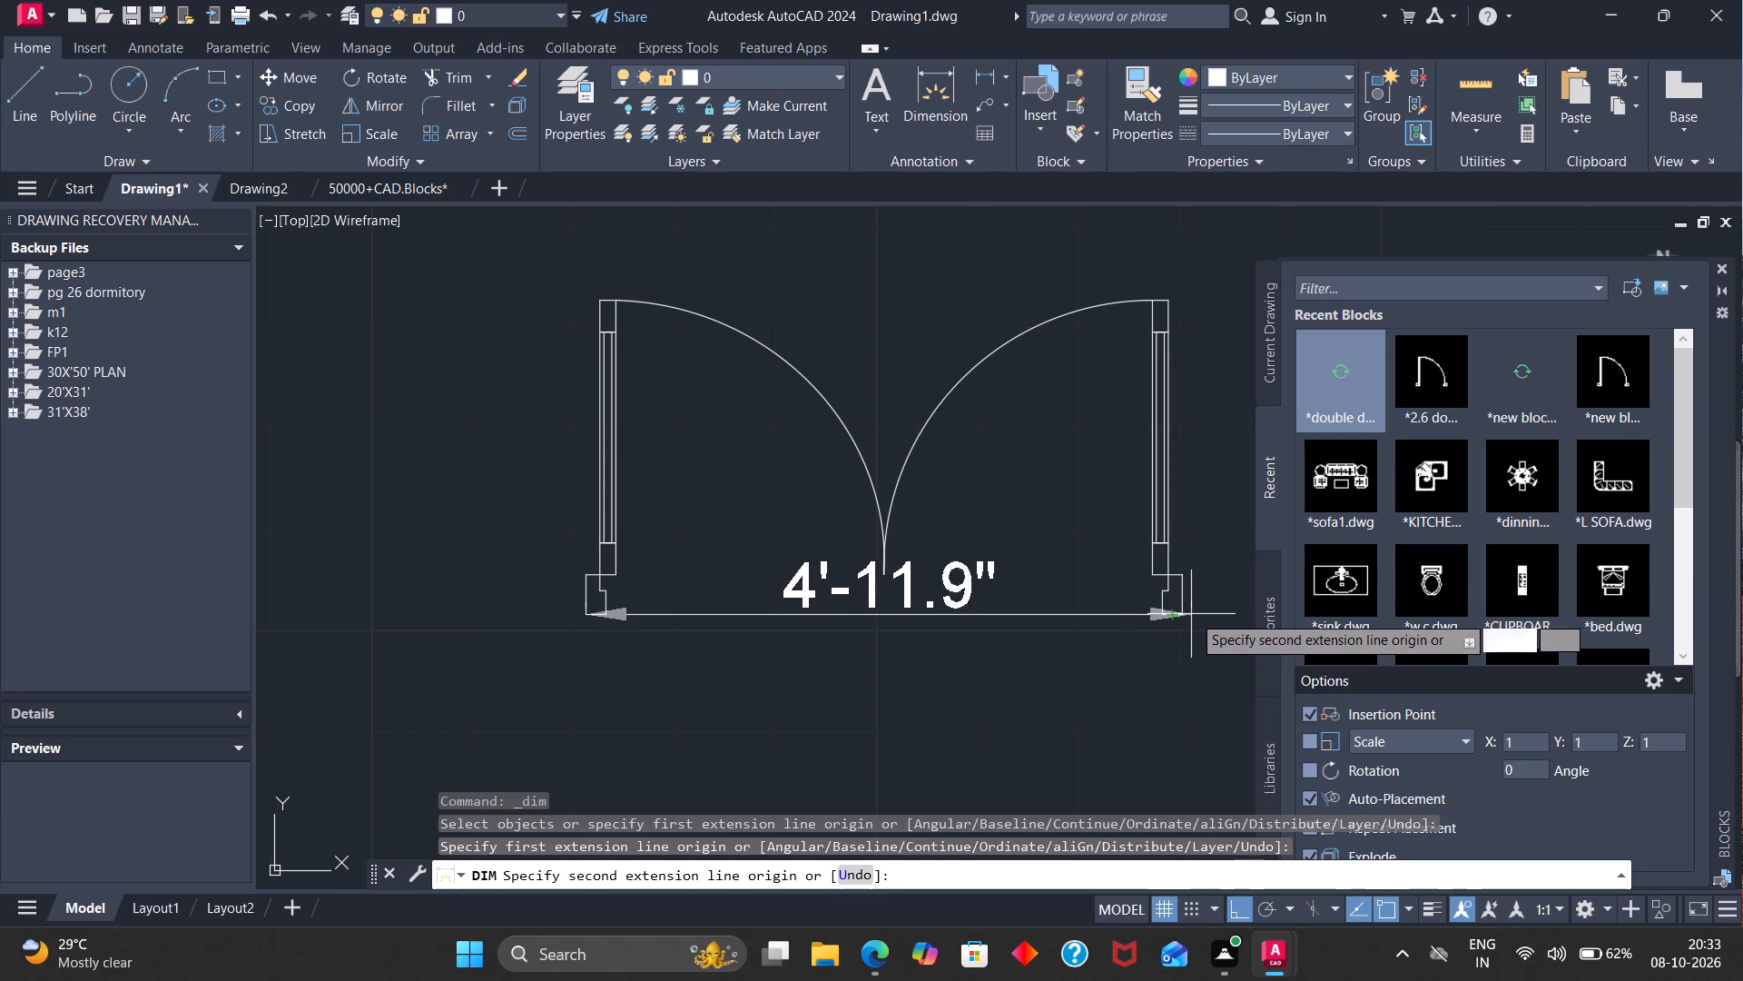
key(Escape)
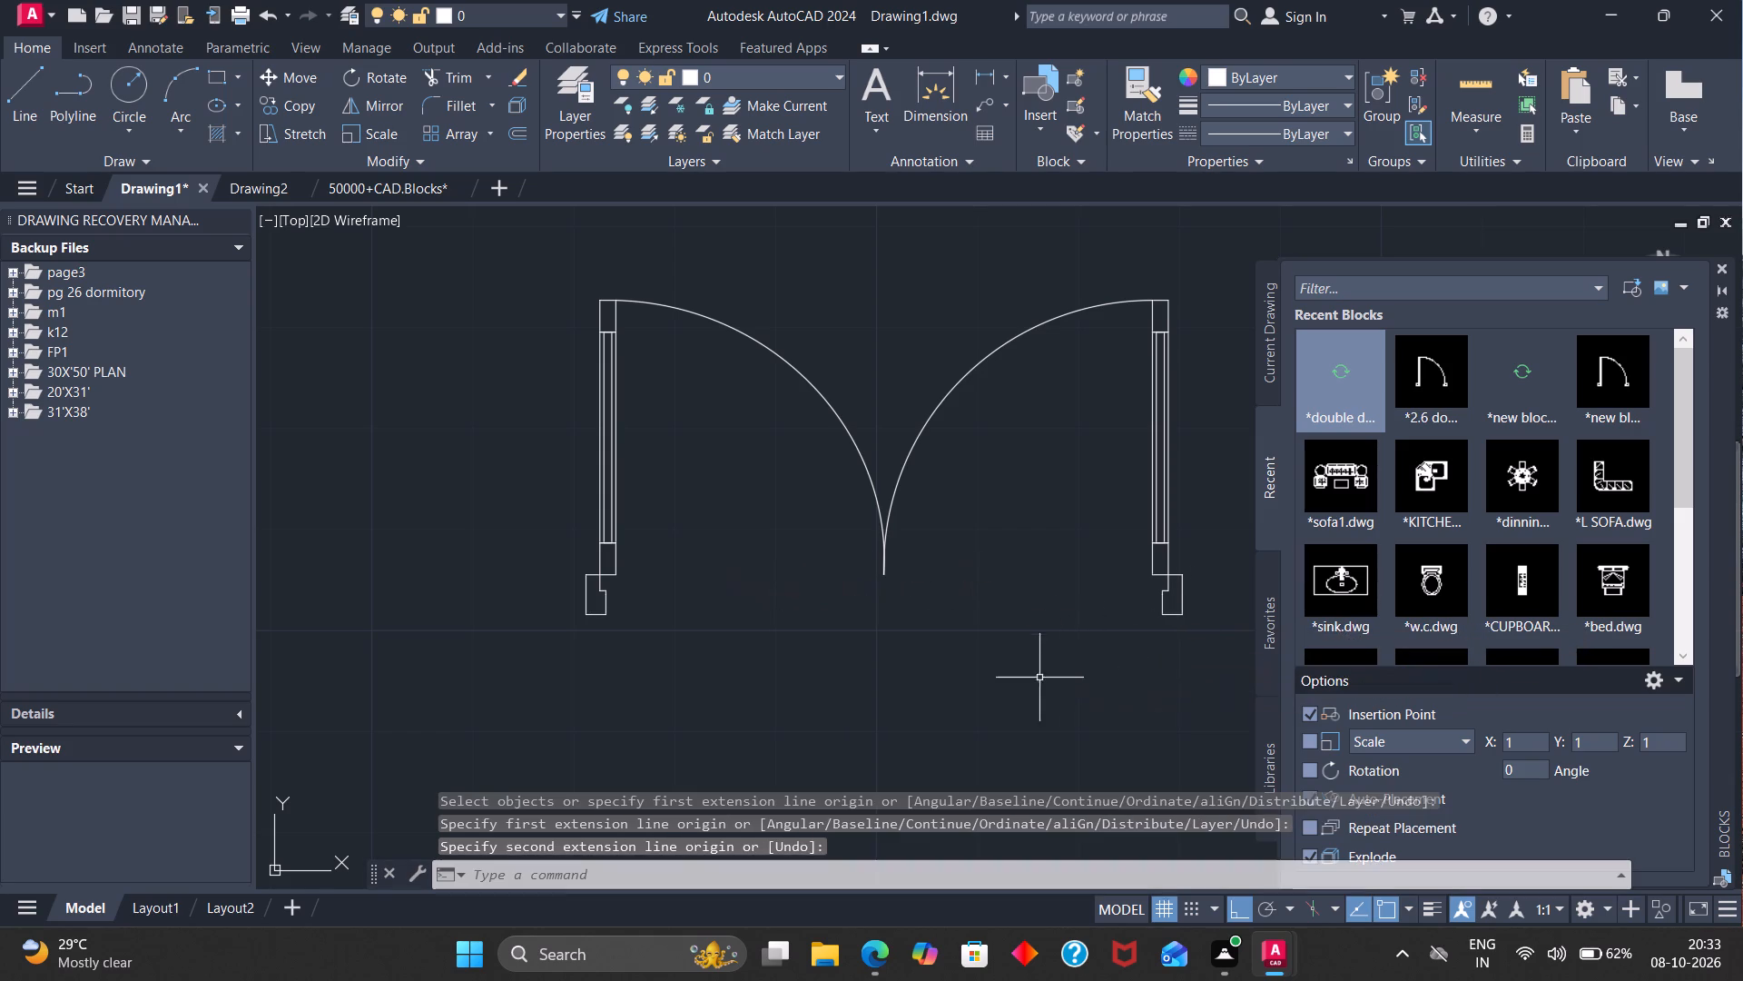
Select all parts of the inserted double door and scale them by 5' from the right jamb's outer bottom corner.
drag(588, 577, 1064, 576)
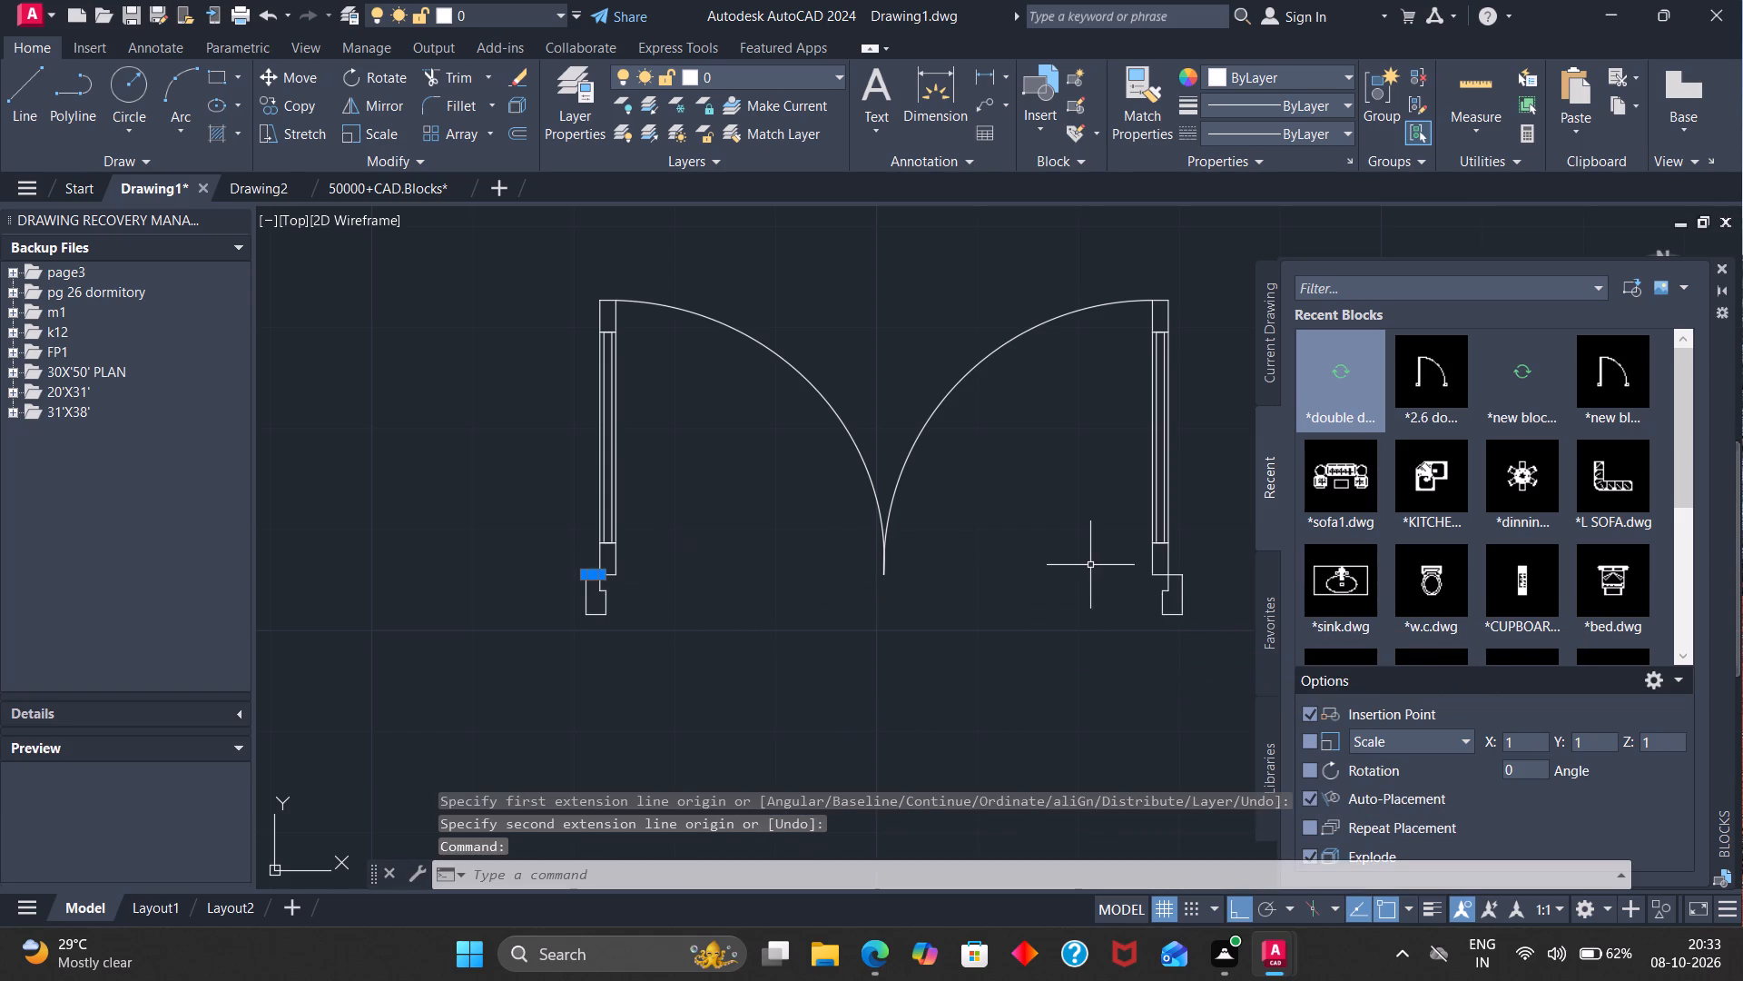
key(Escape)
drag(1206, 538, 521, 543)
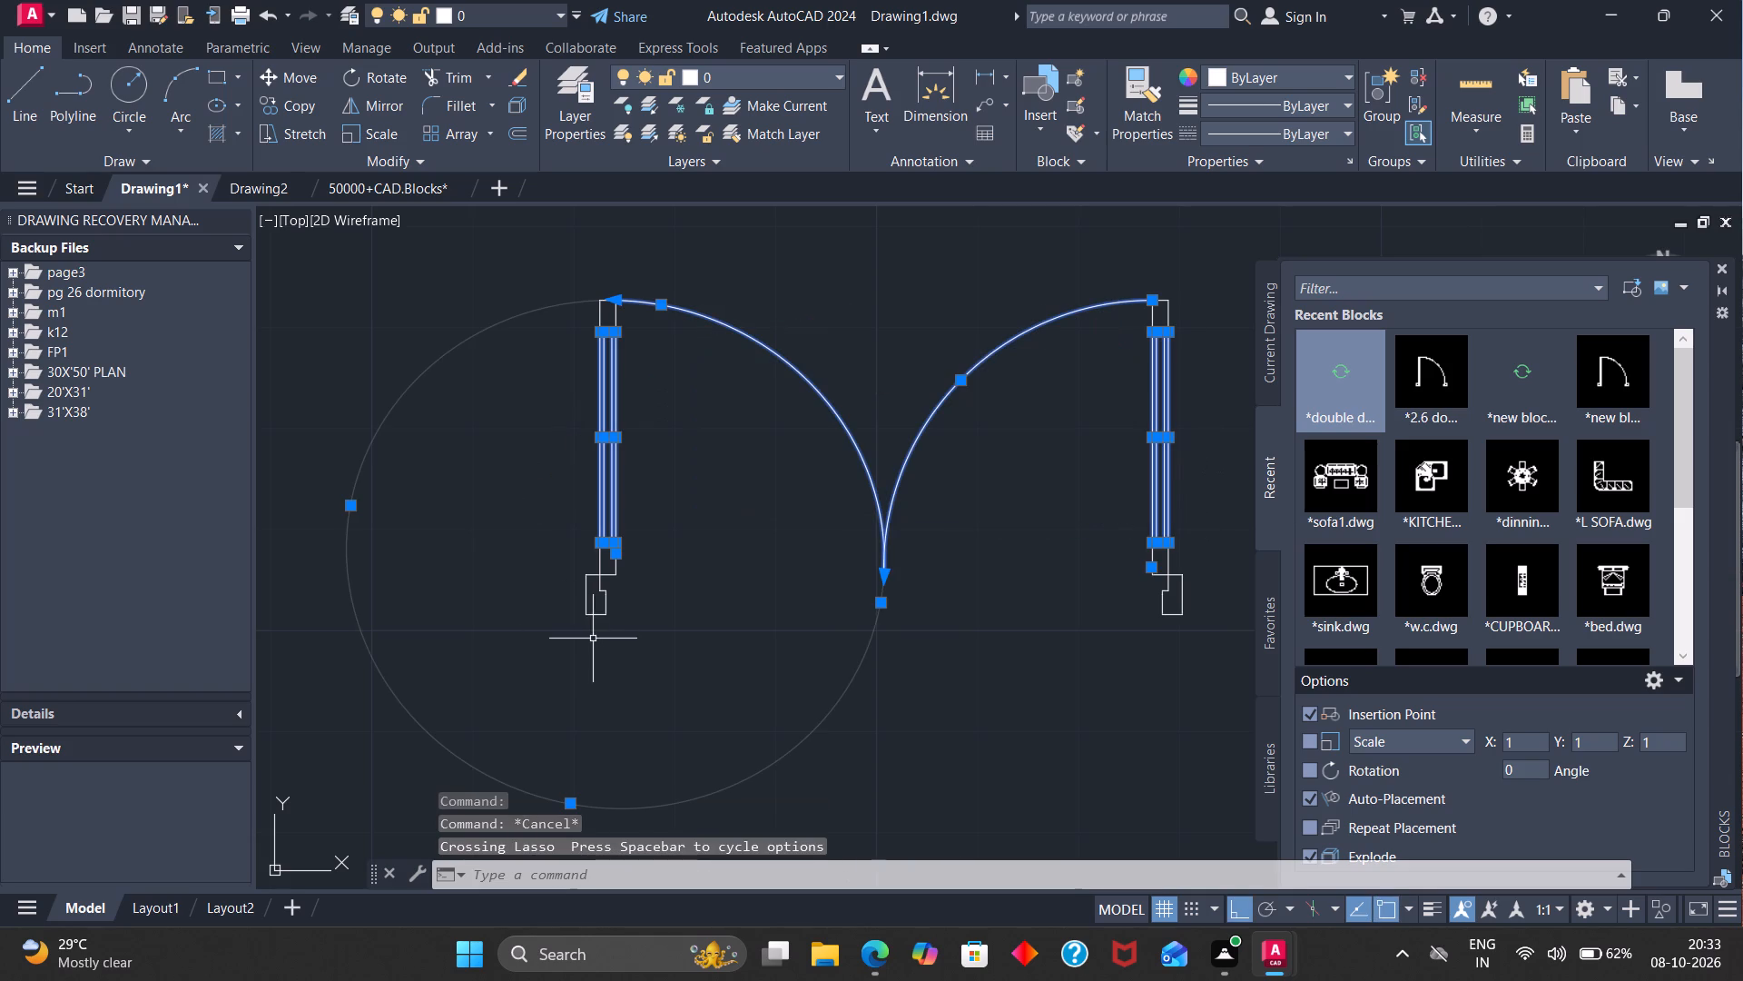
scroll(697, 699, down, 1)
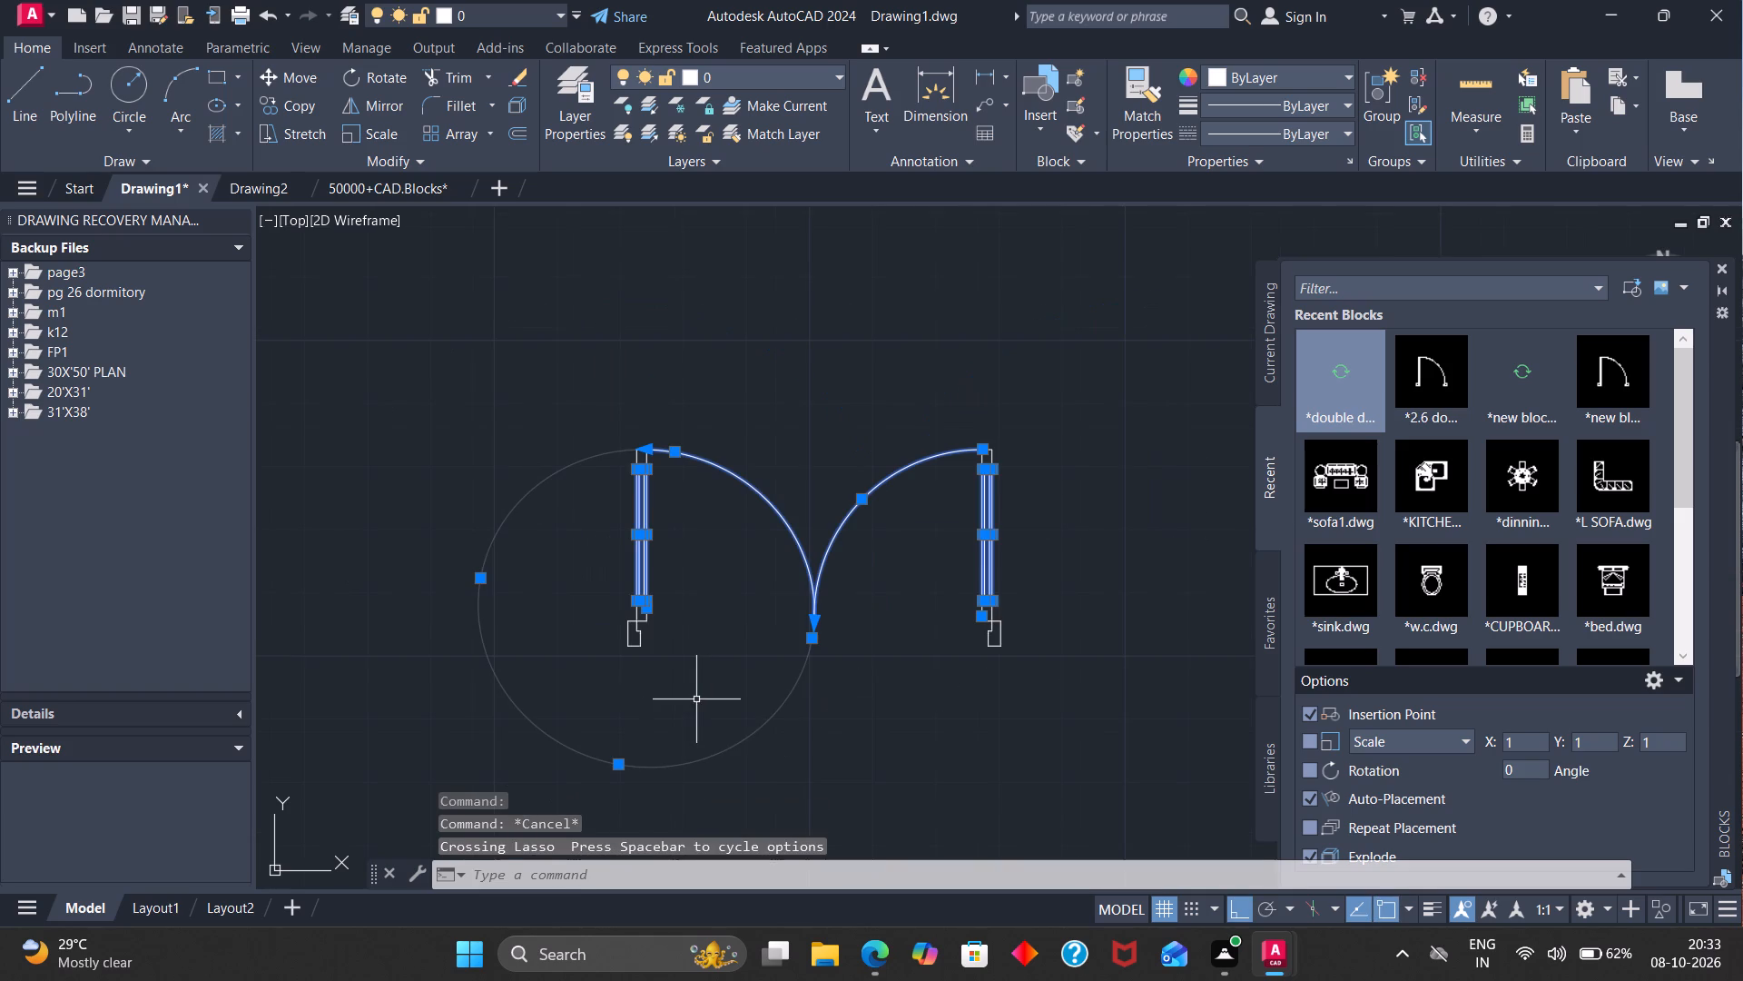
drag(547, 690, 438, 604)
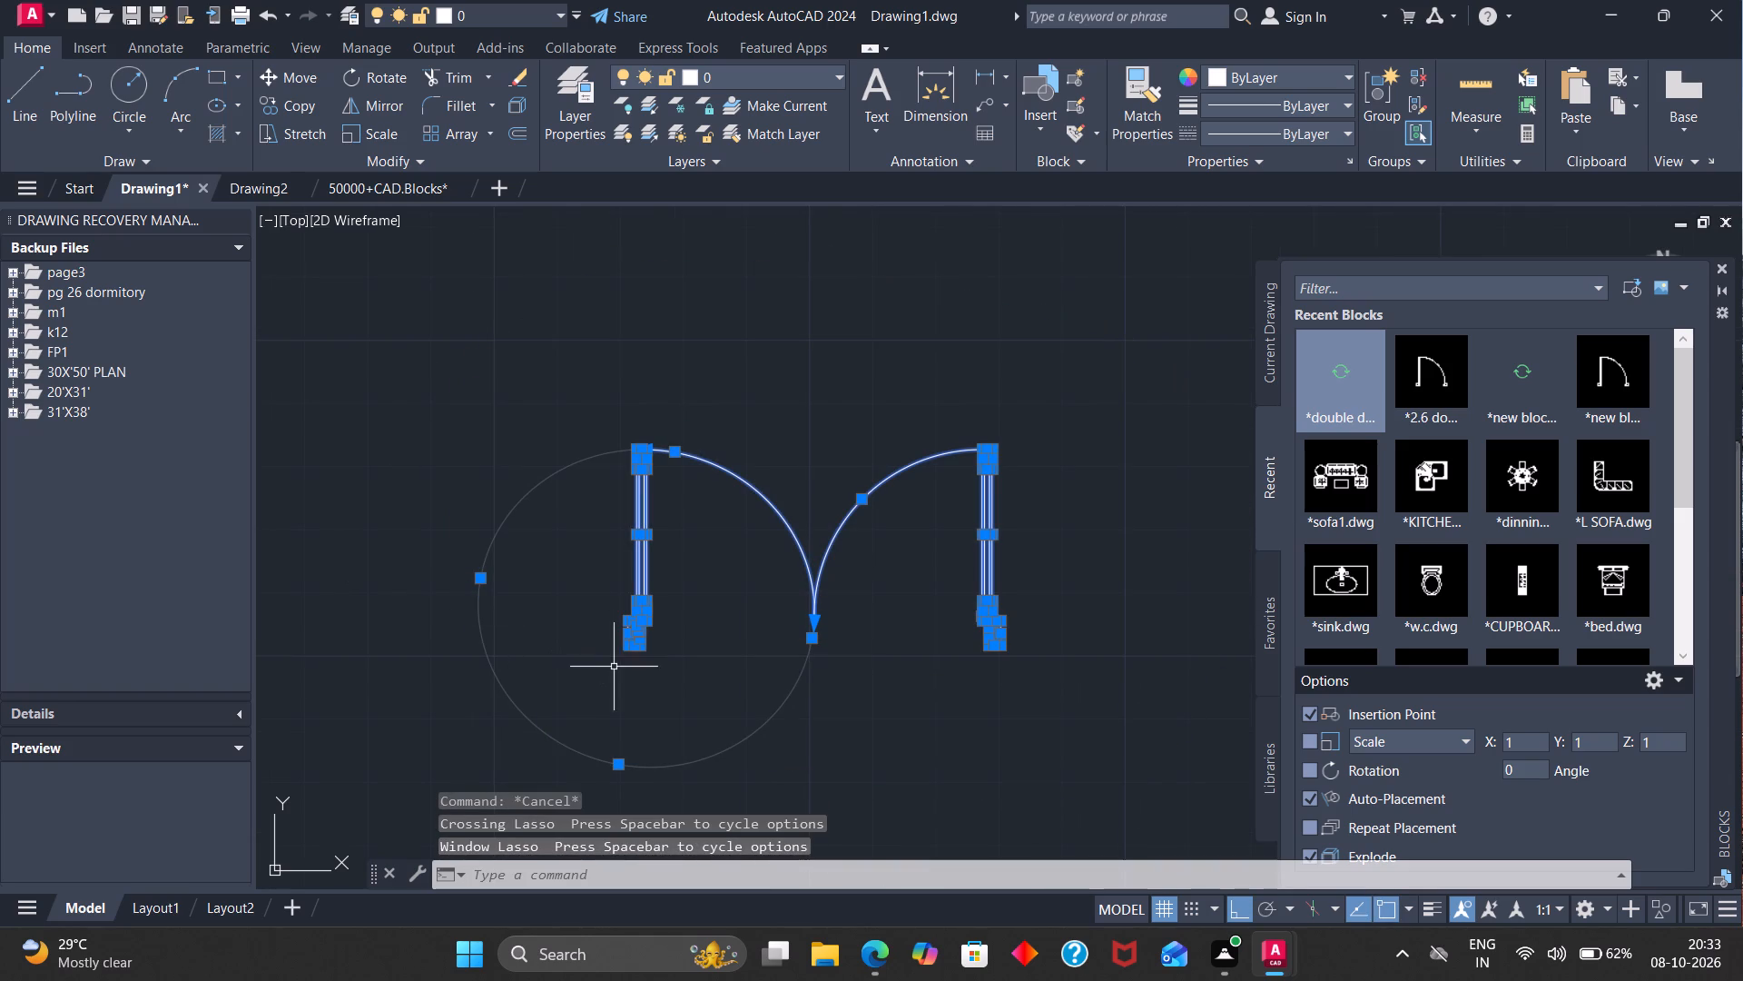
scroll(1091, 633, up, 4)
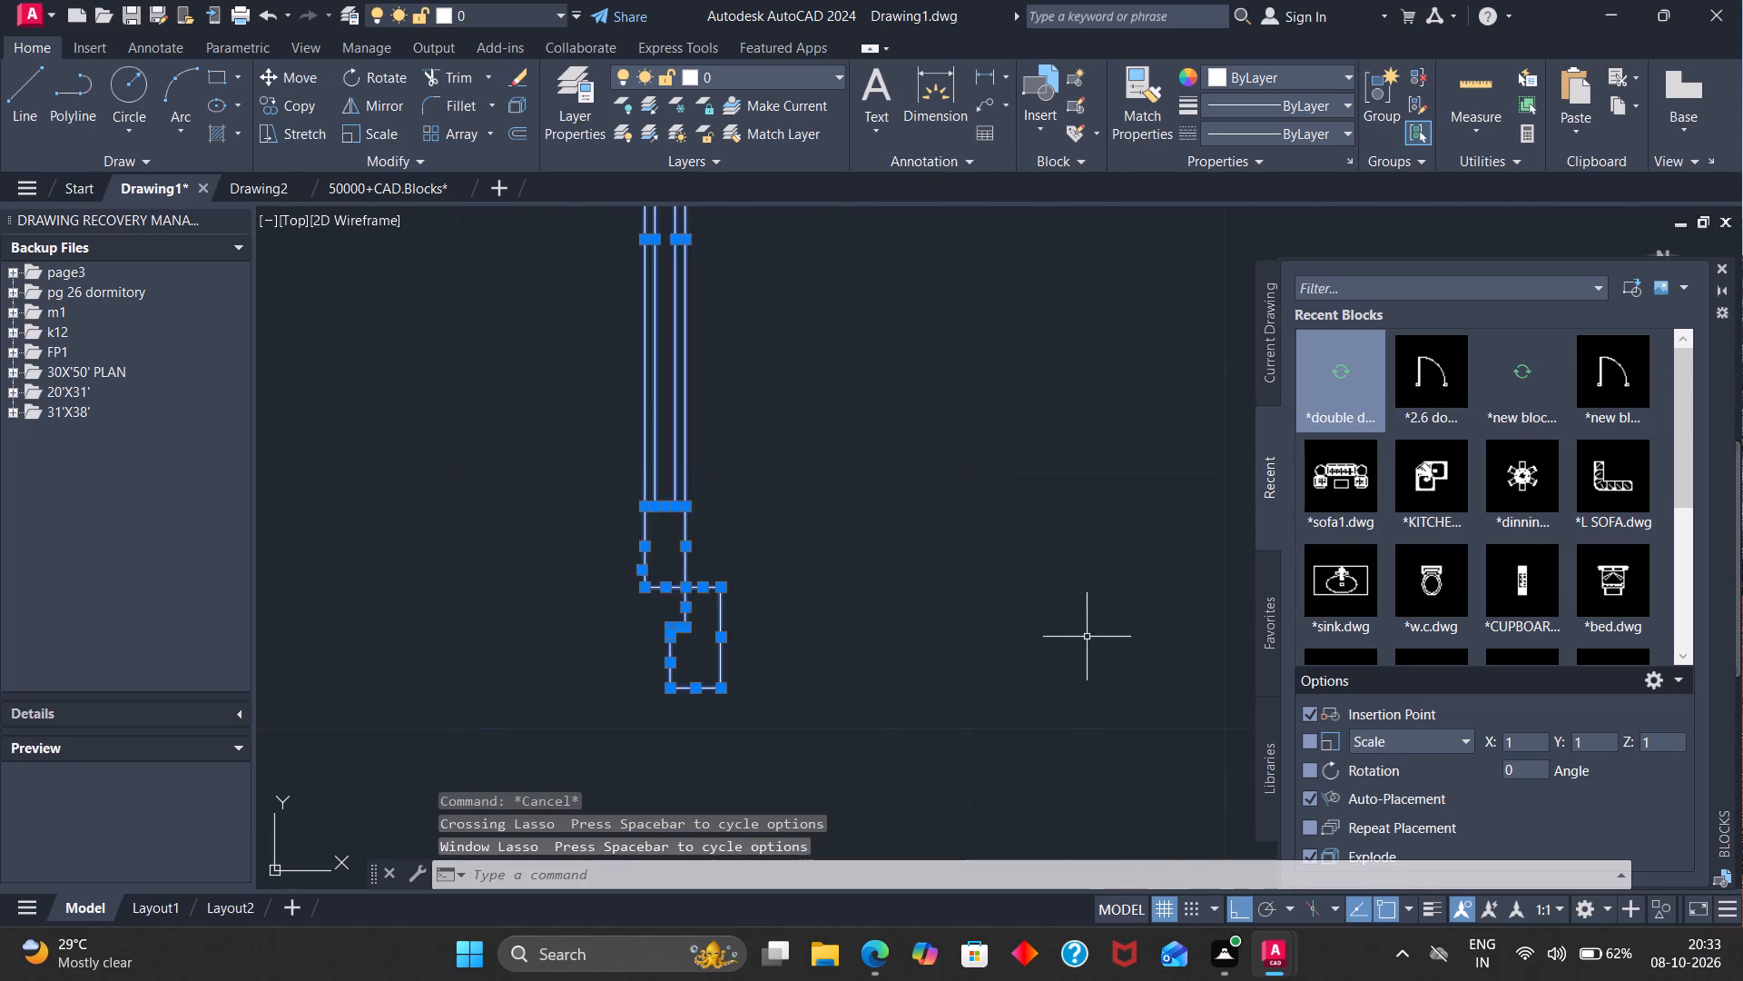
scroll(949, 686, down, 1)
scroll(847, 693, down, 2)
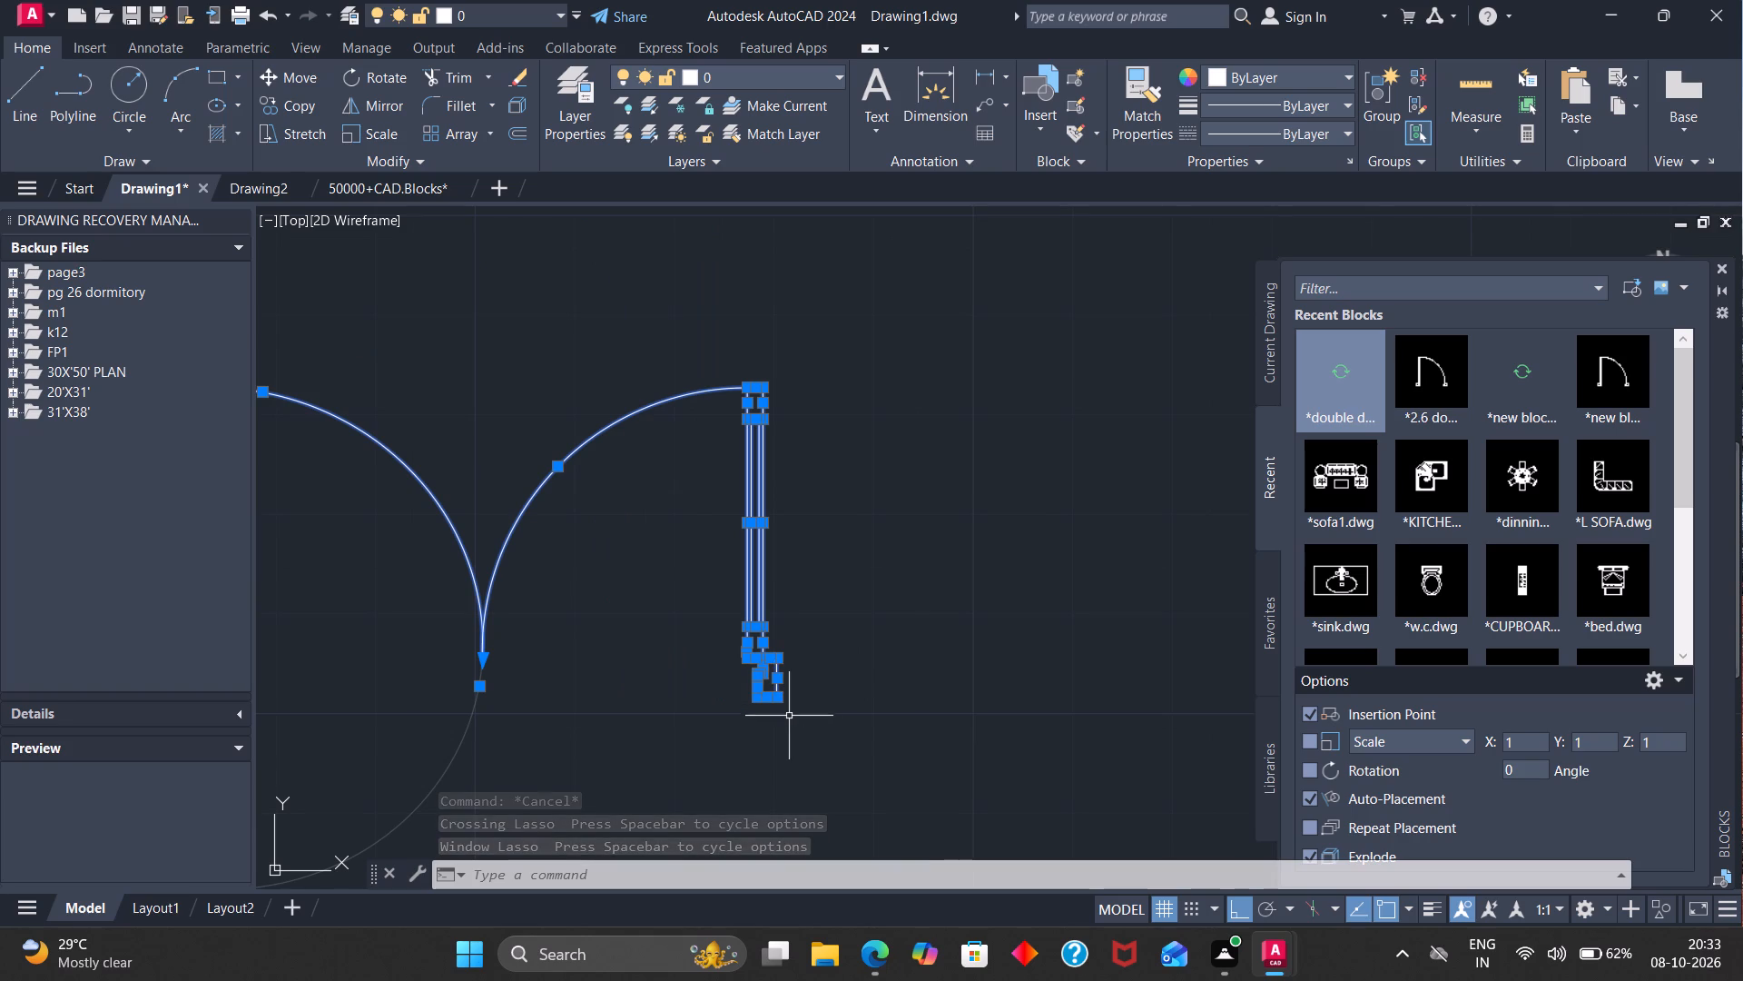
key(s)
key(c)
key(Return)
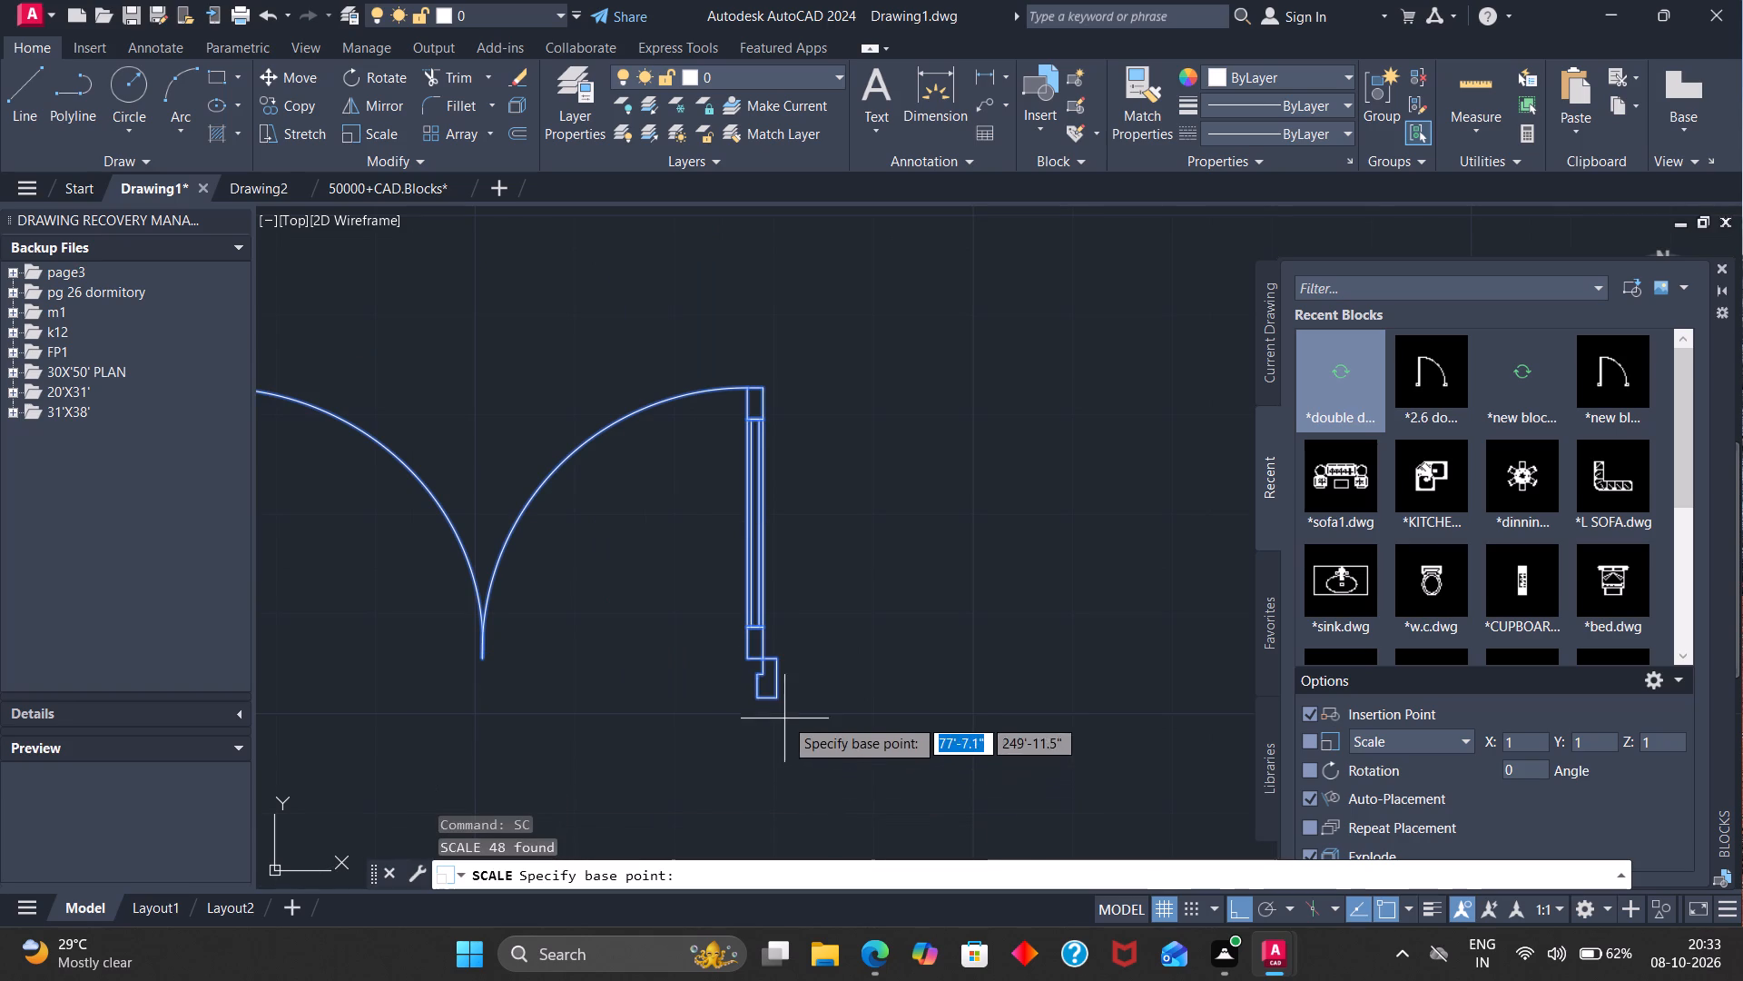
click(779, 699)
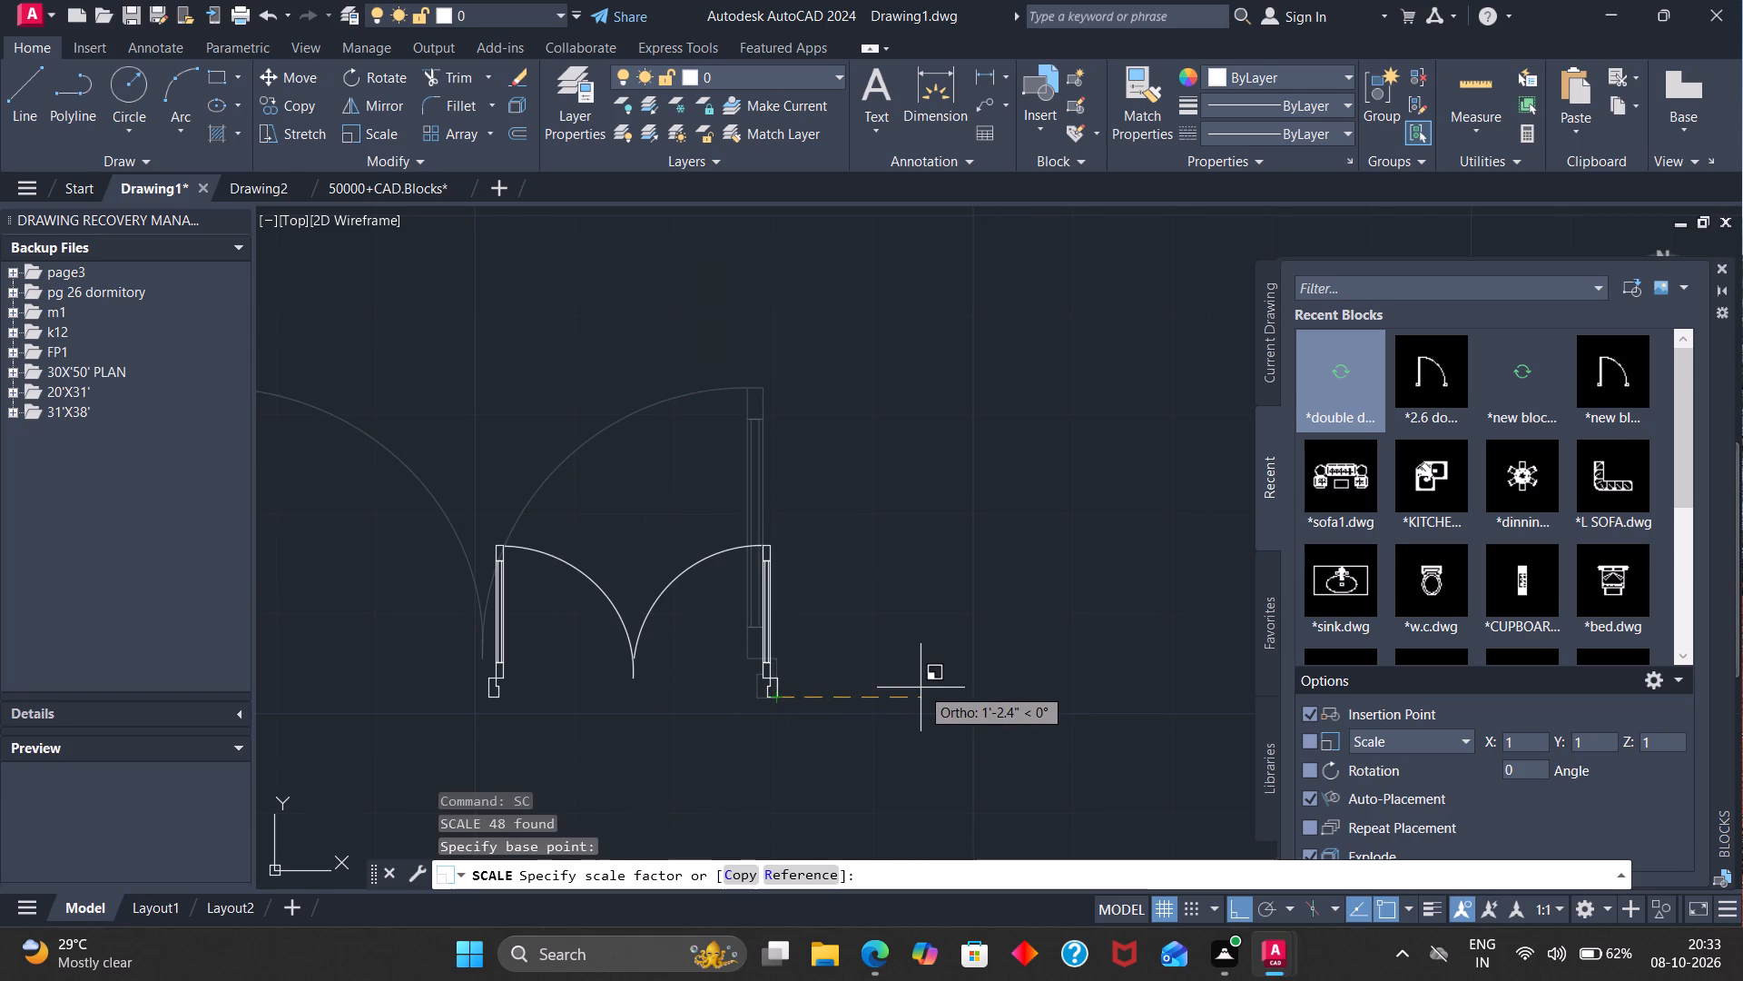
click(861, 881)
key(5)
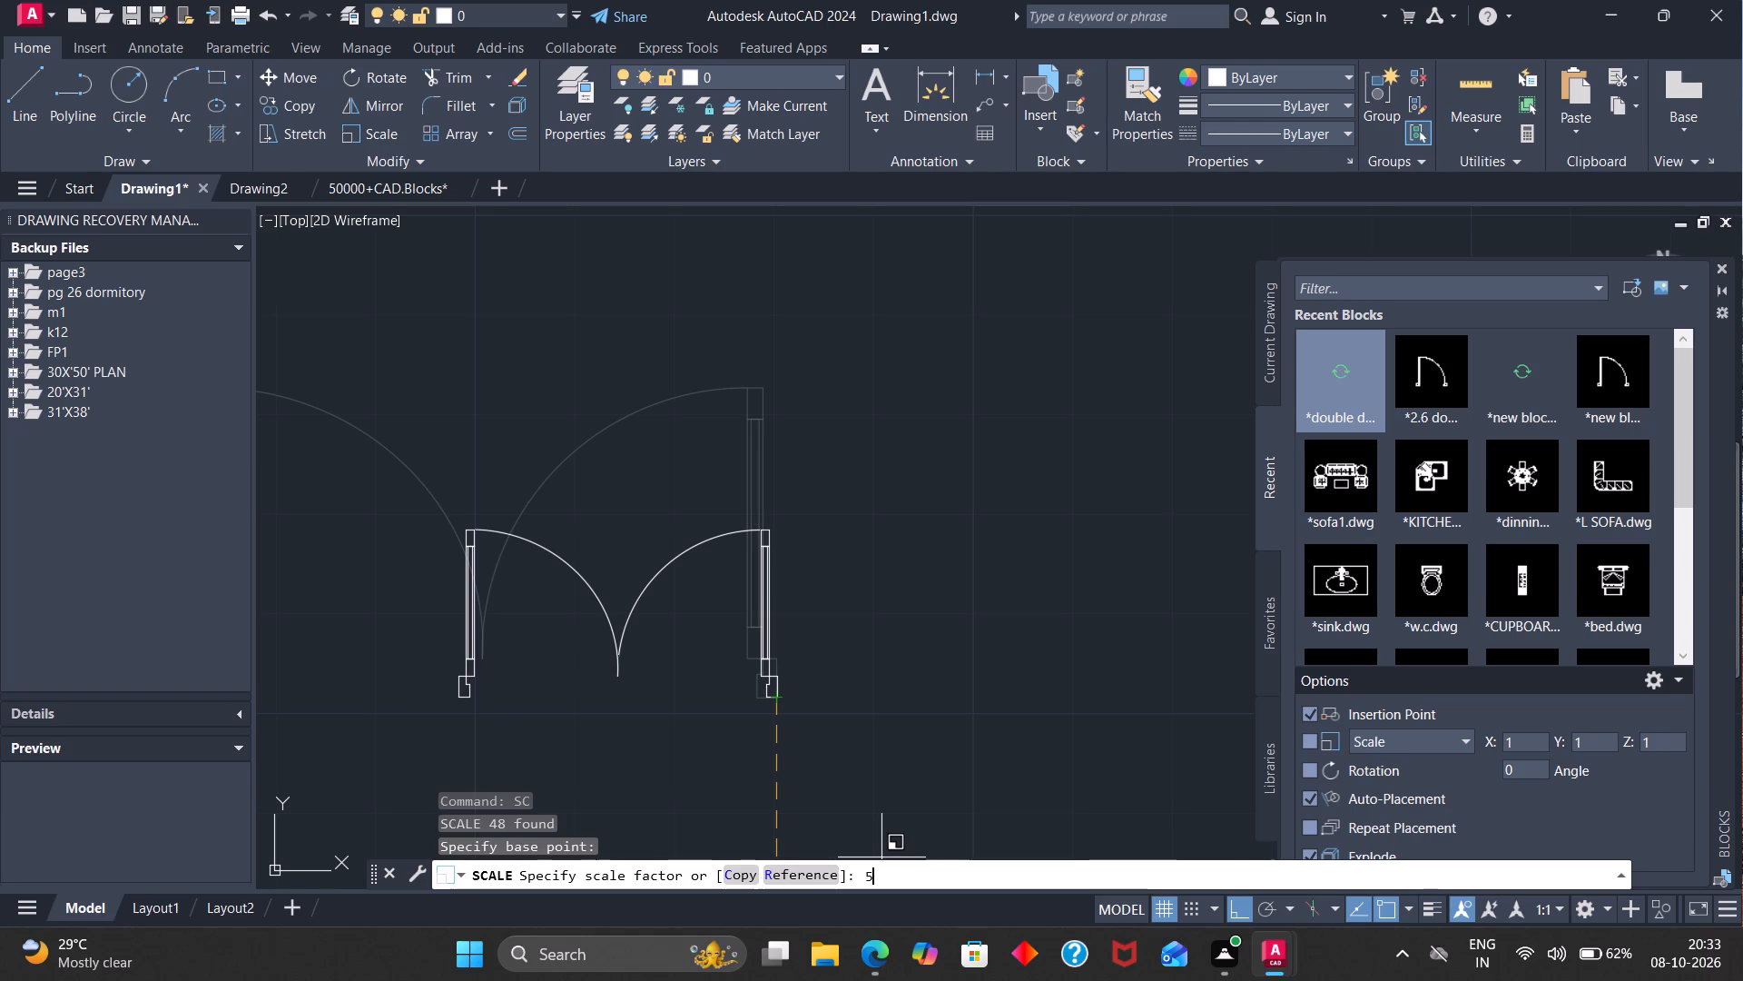
key(apostrophe)
key(Return)
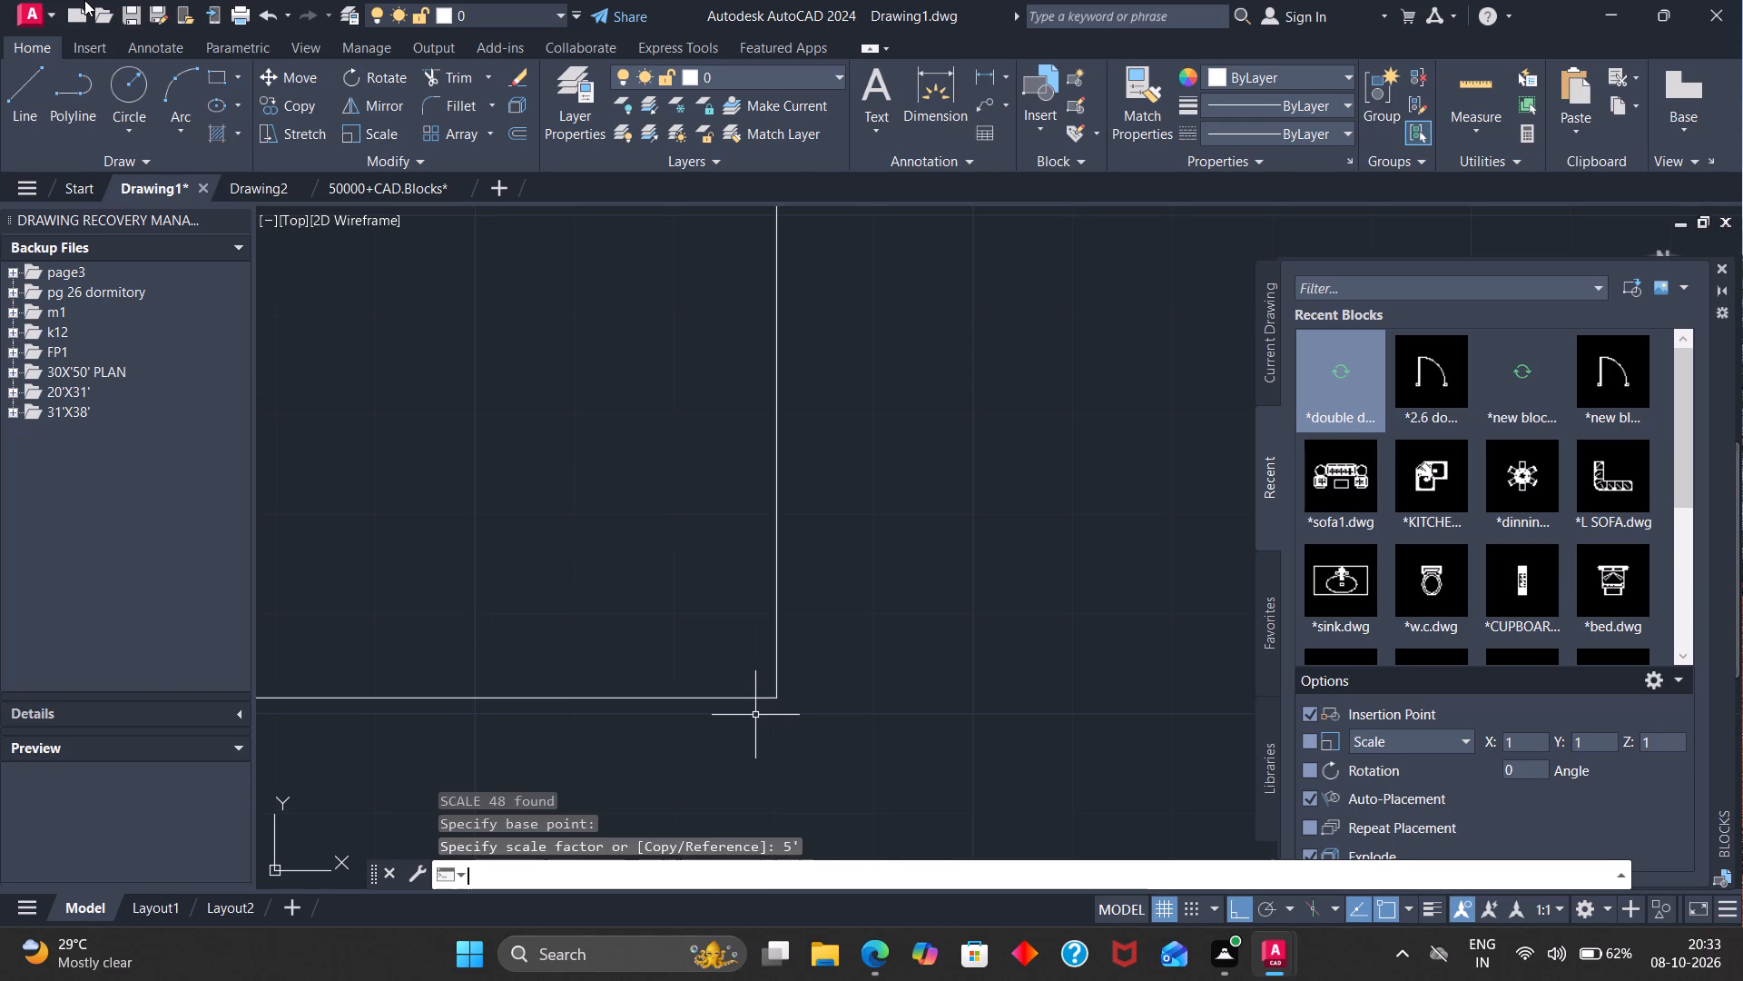
Check the scaled door's overall width with a dimension between the jambs' outer bottom corners, and discard the dimension.
scroll(73, 12, down, 7)
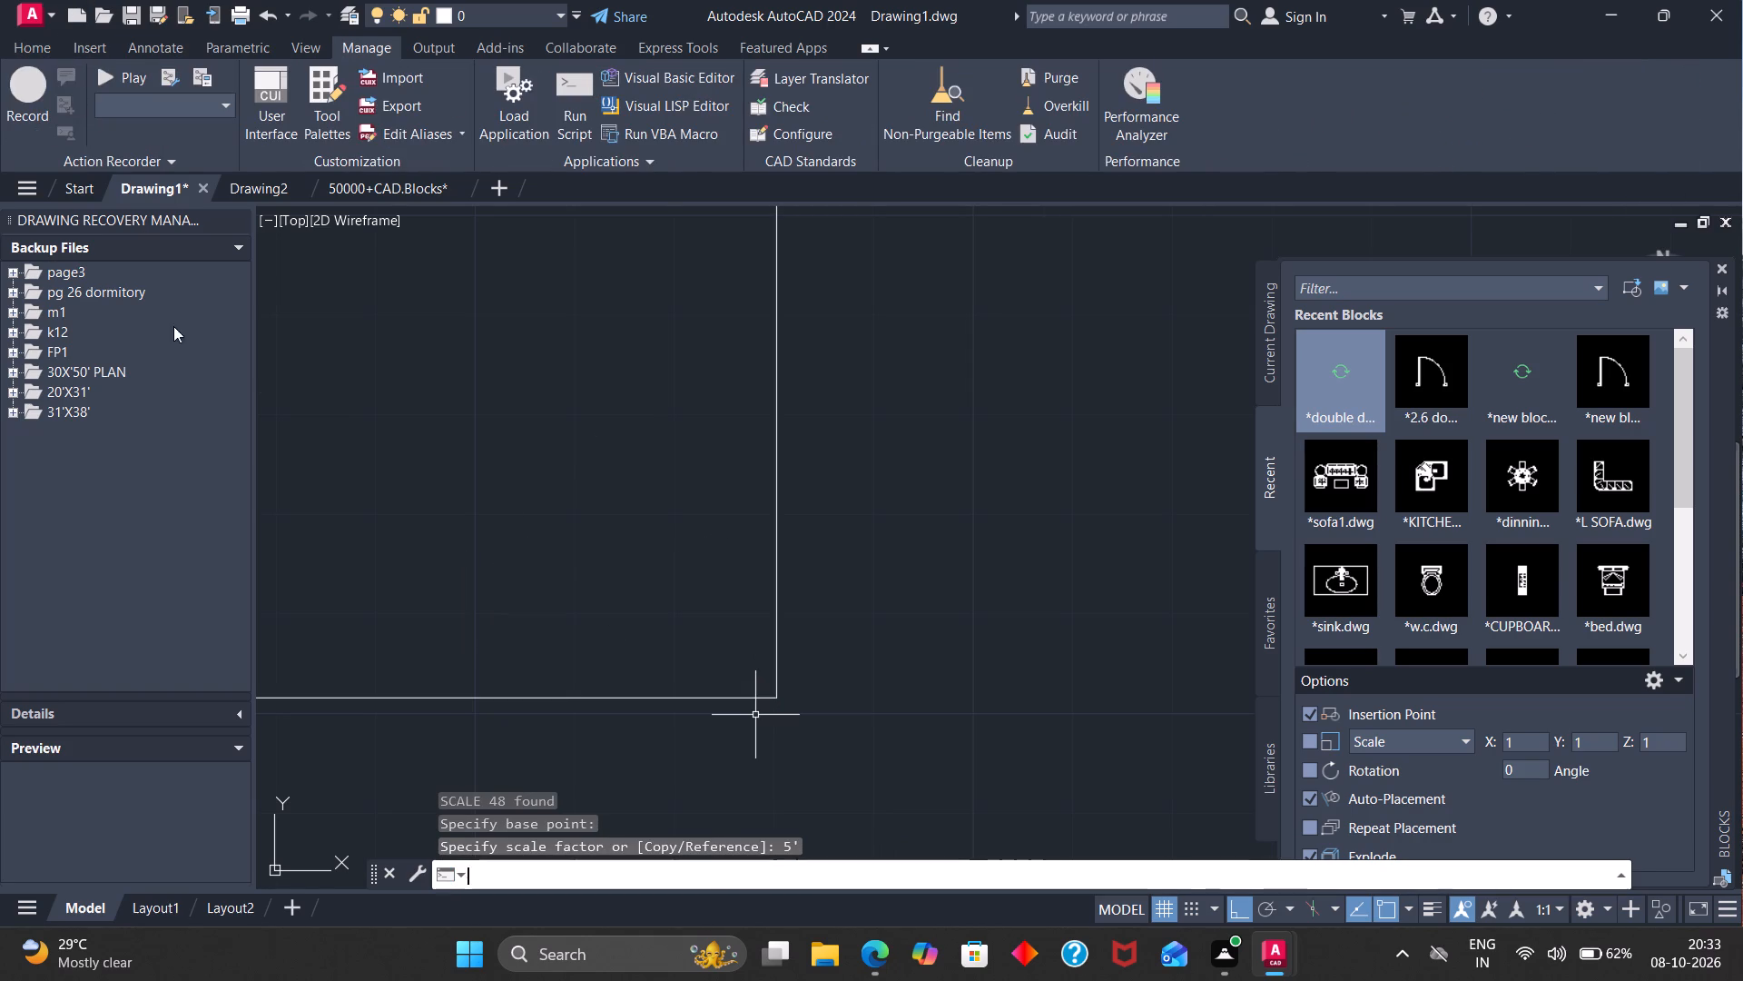
scroll(351, 371, down, 14)
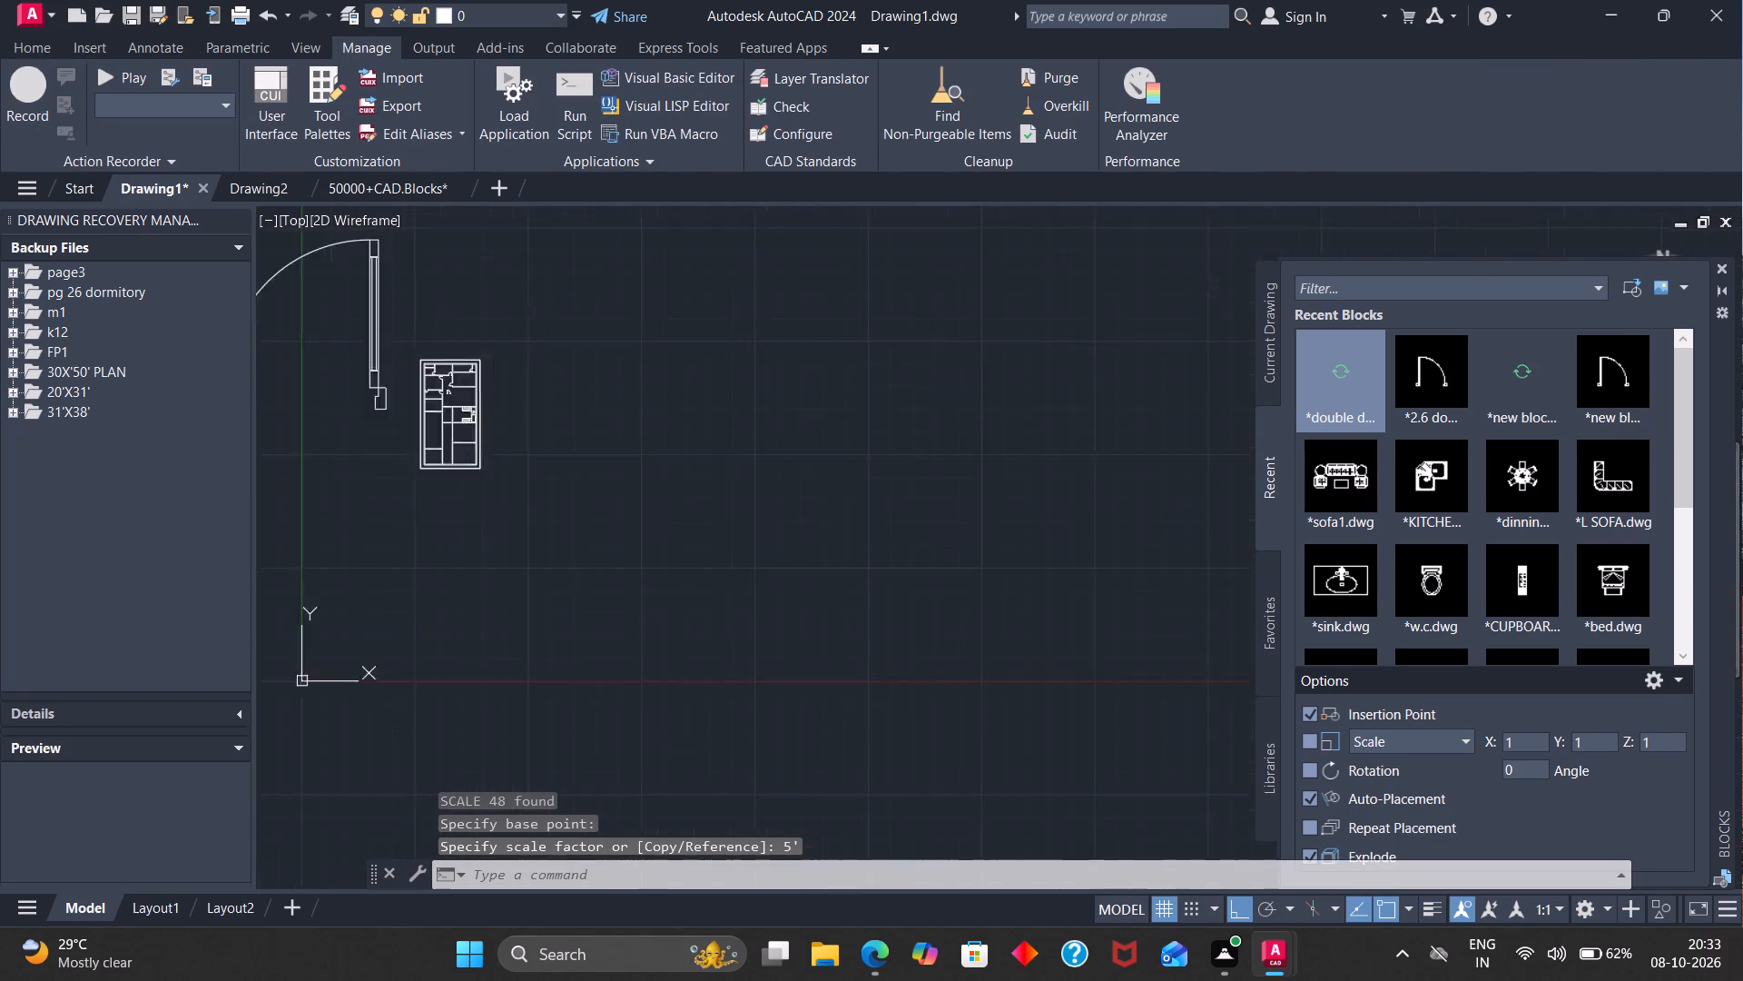
scroll(372, 406, down, 2)
scroll(275, 372, up, 5)
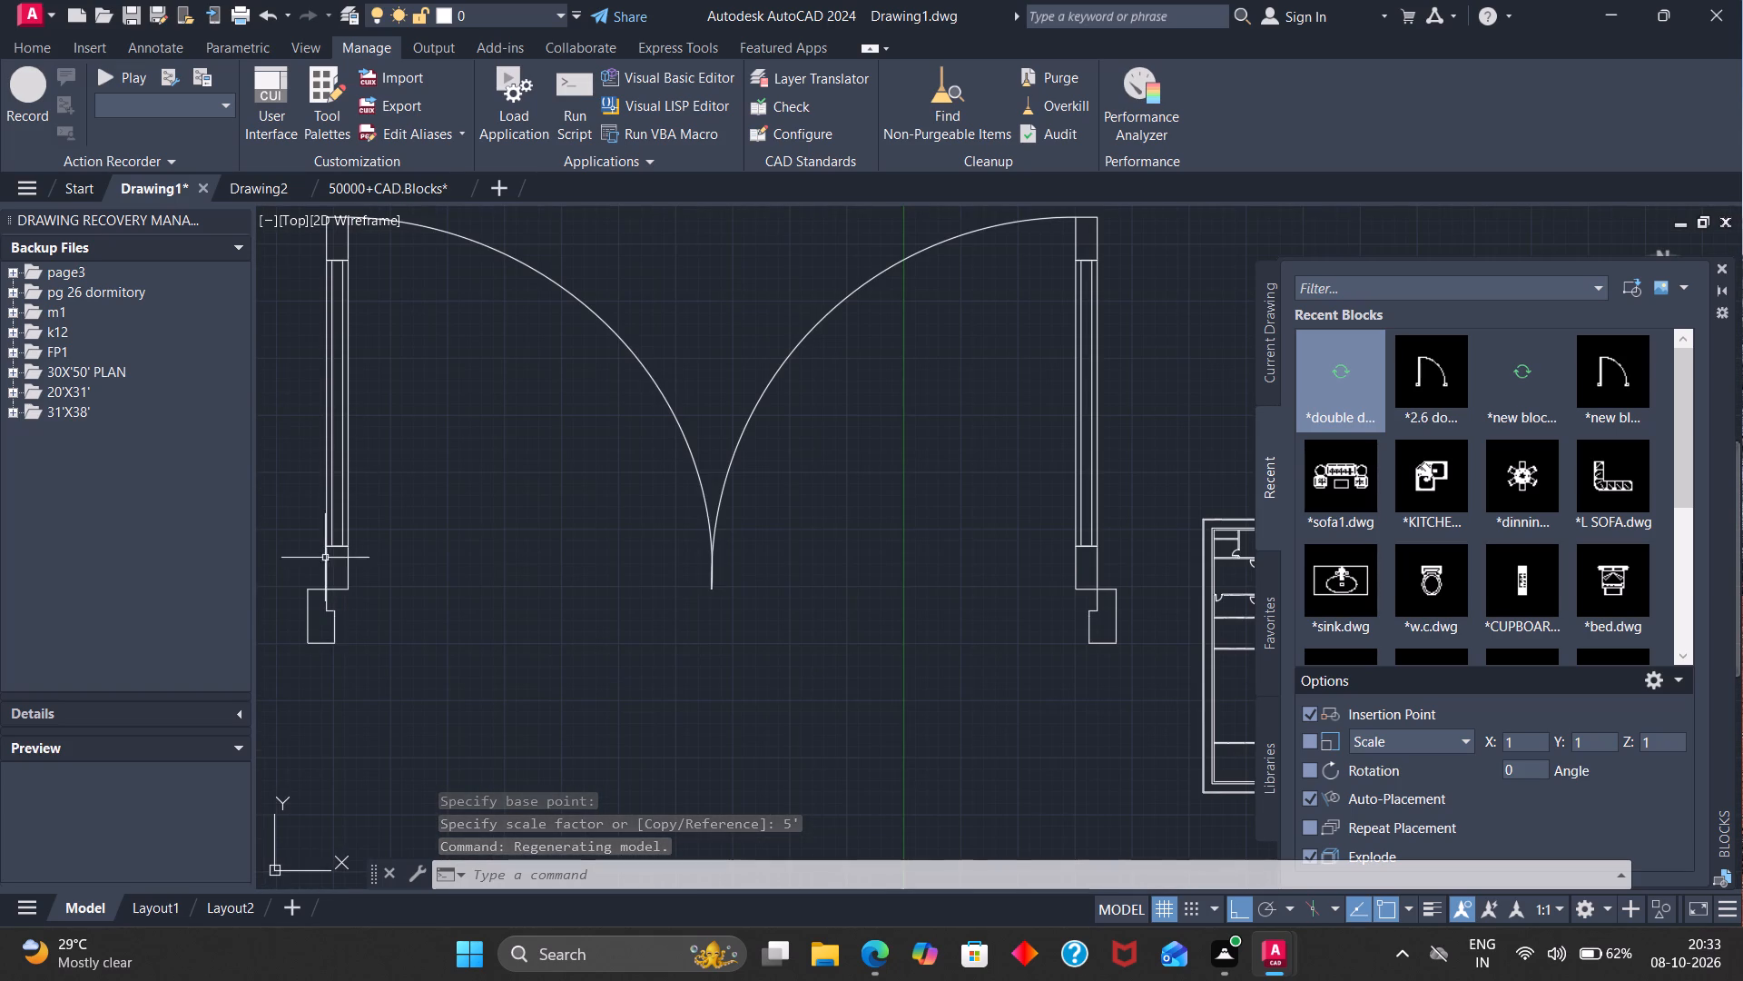
click(44, 50)
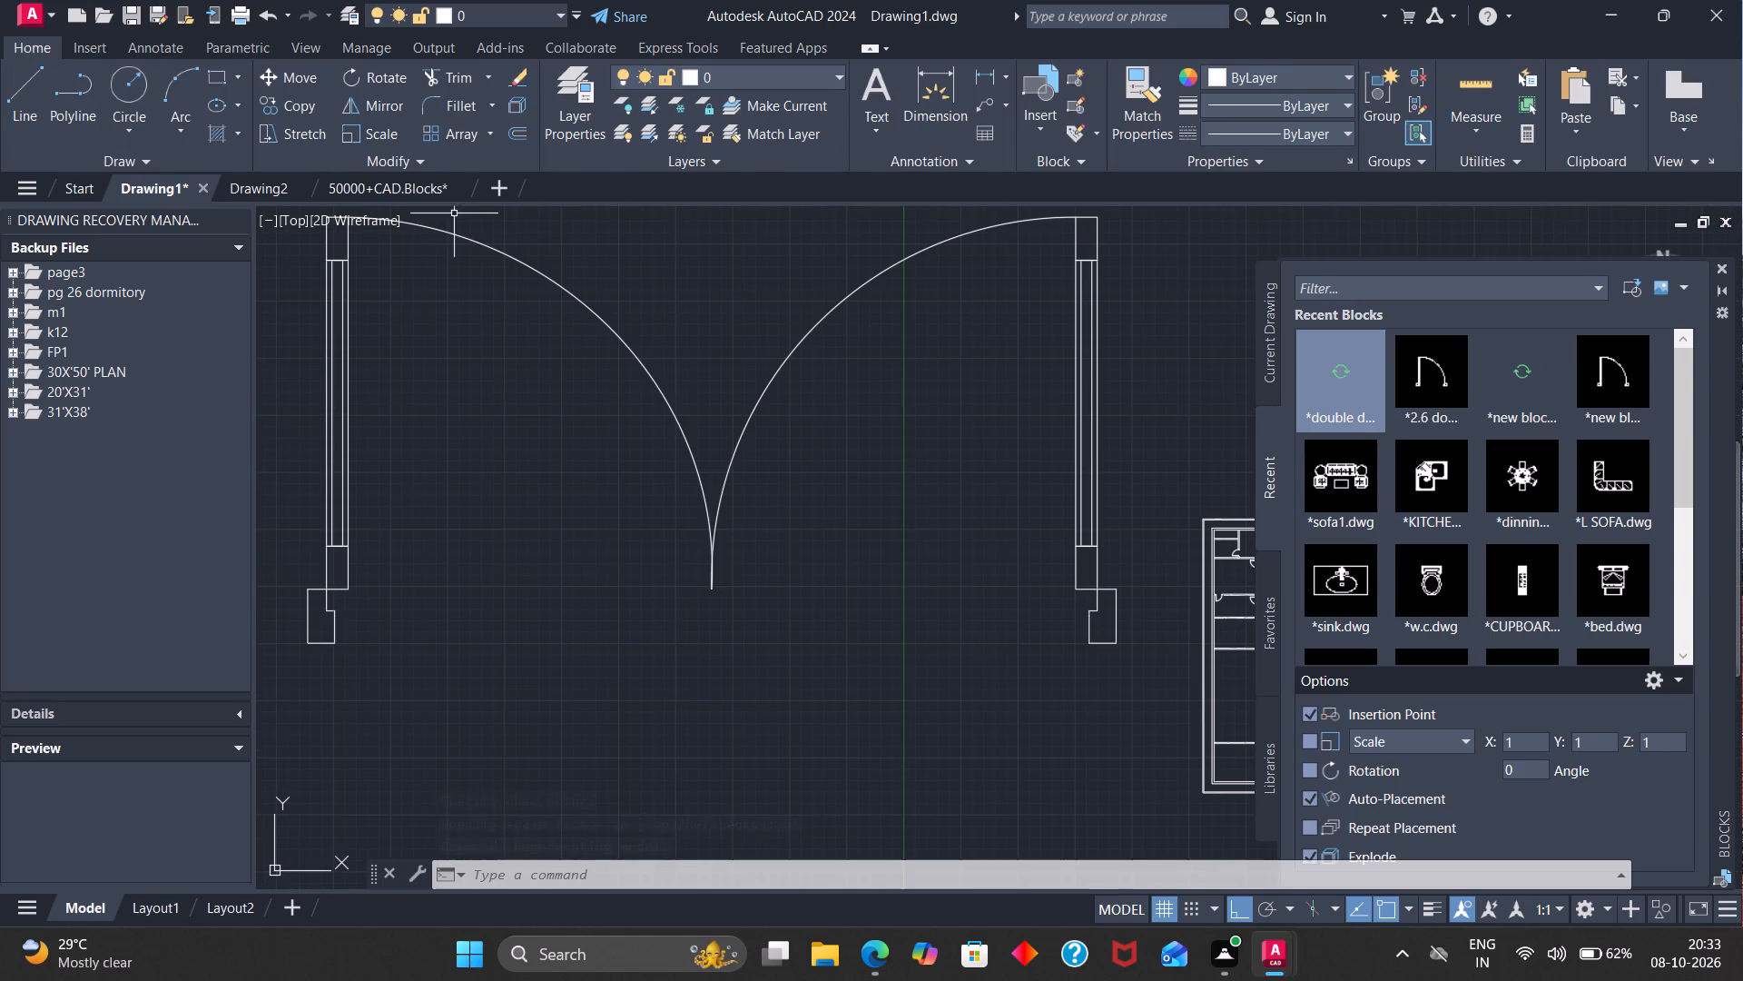
click(911, 104)
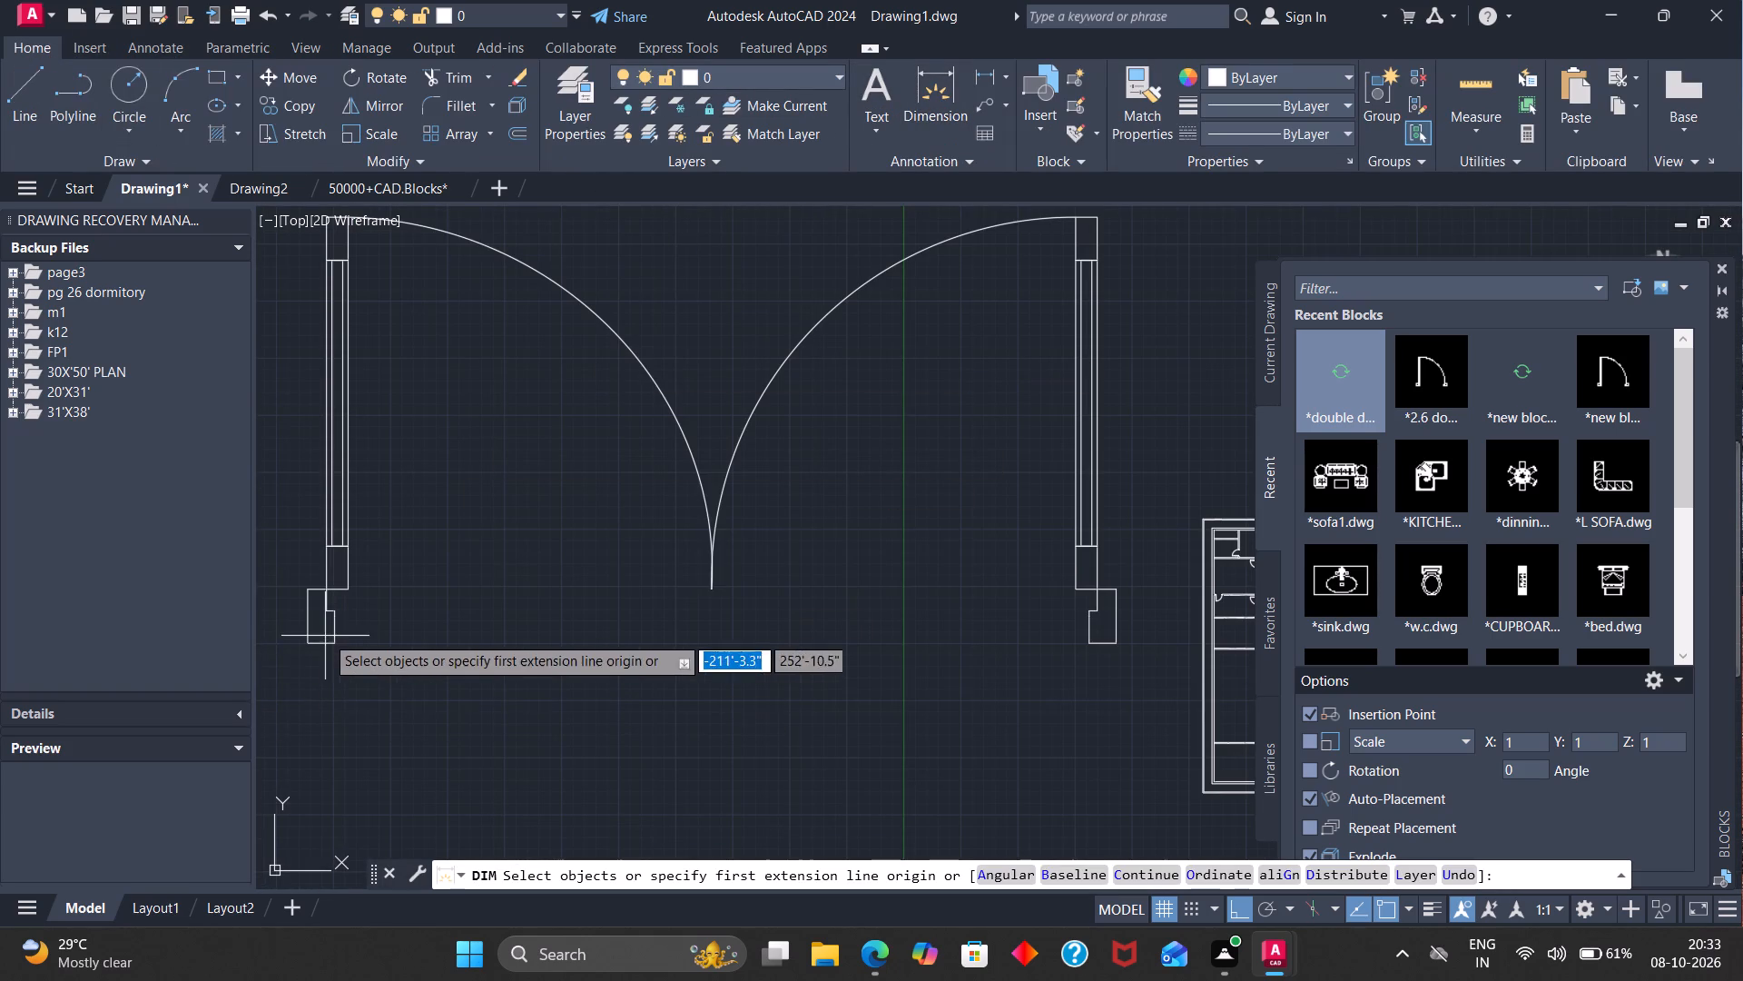
click(305, 646)
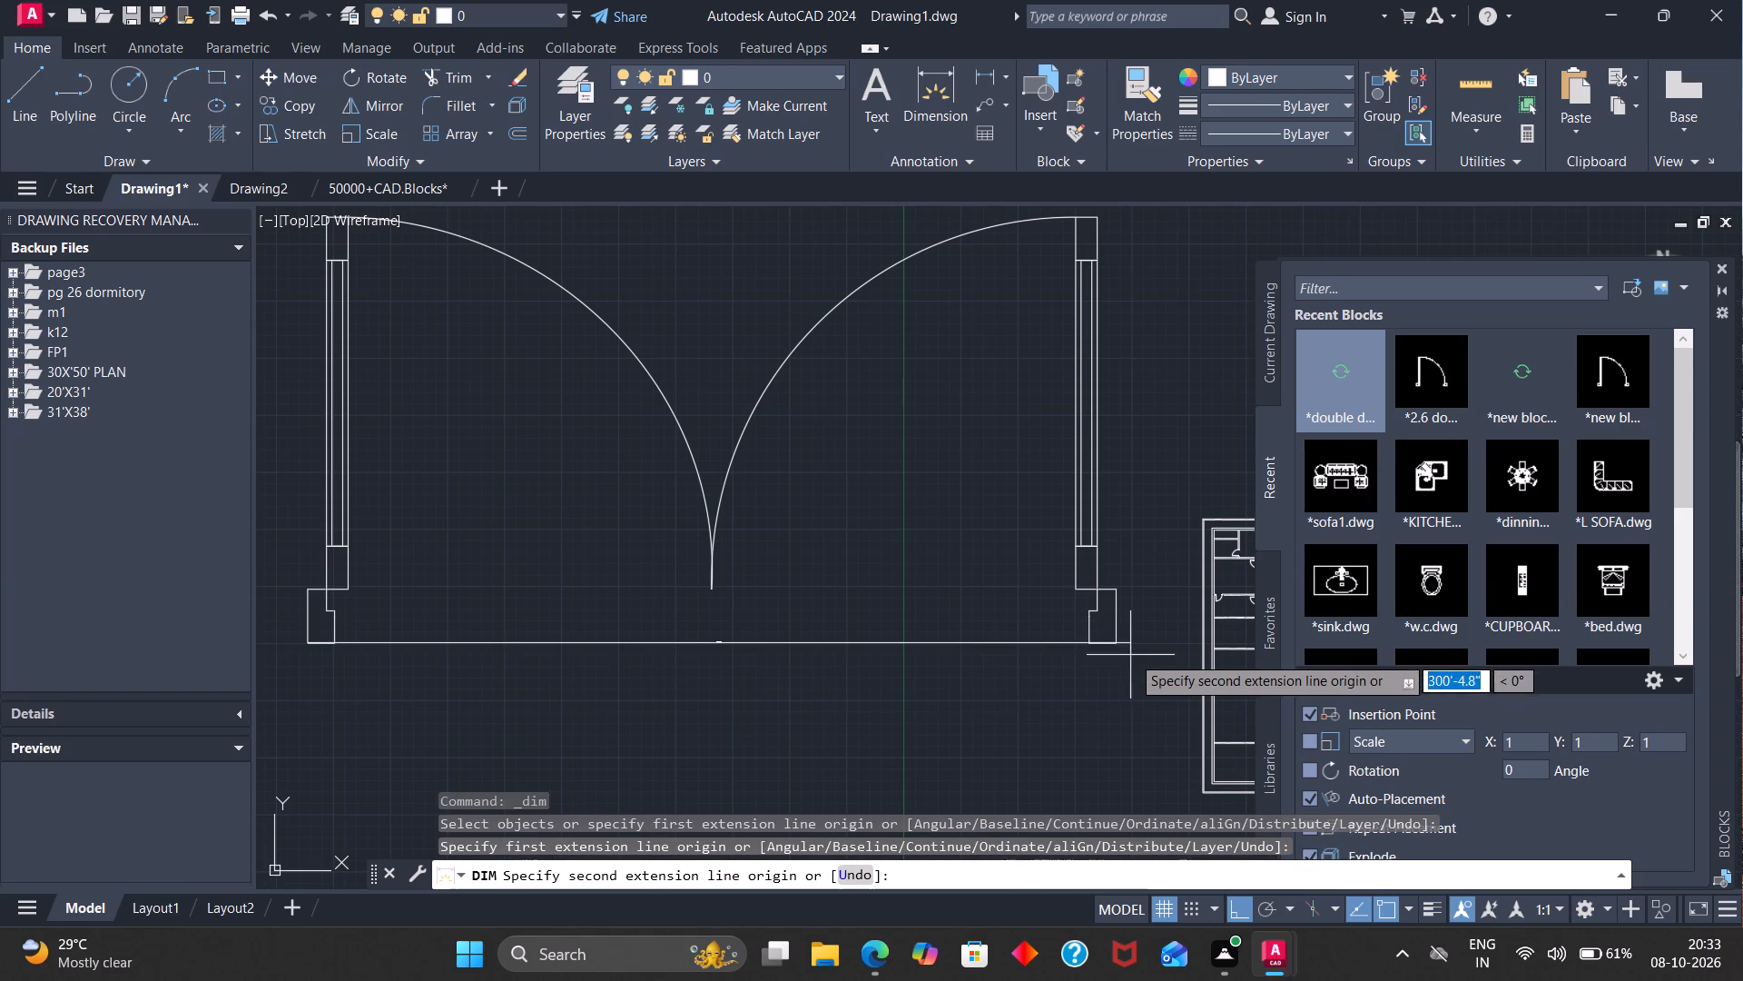
click(1121, 640)
scroll(717, 693, up, 1)
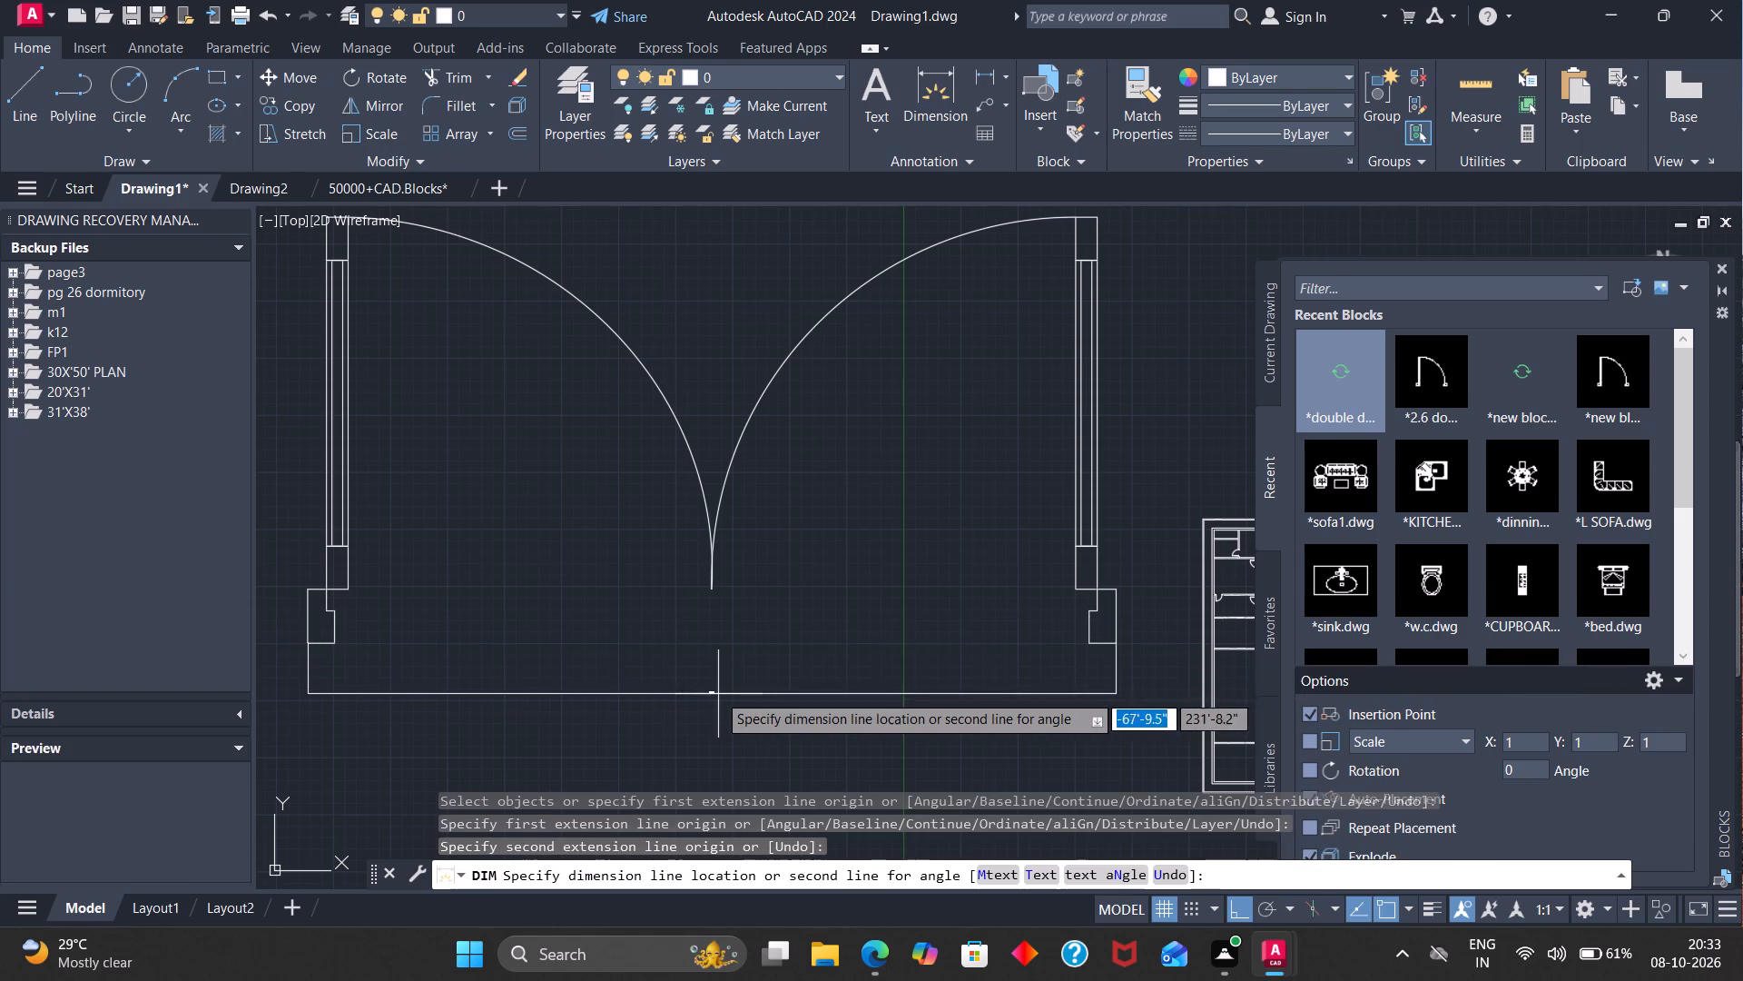
scroll(717, 693, up, 4)
scroll(713, 693, down, 3)
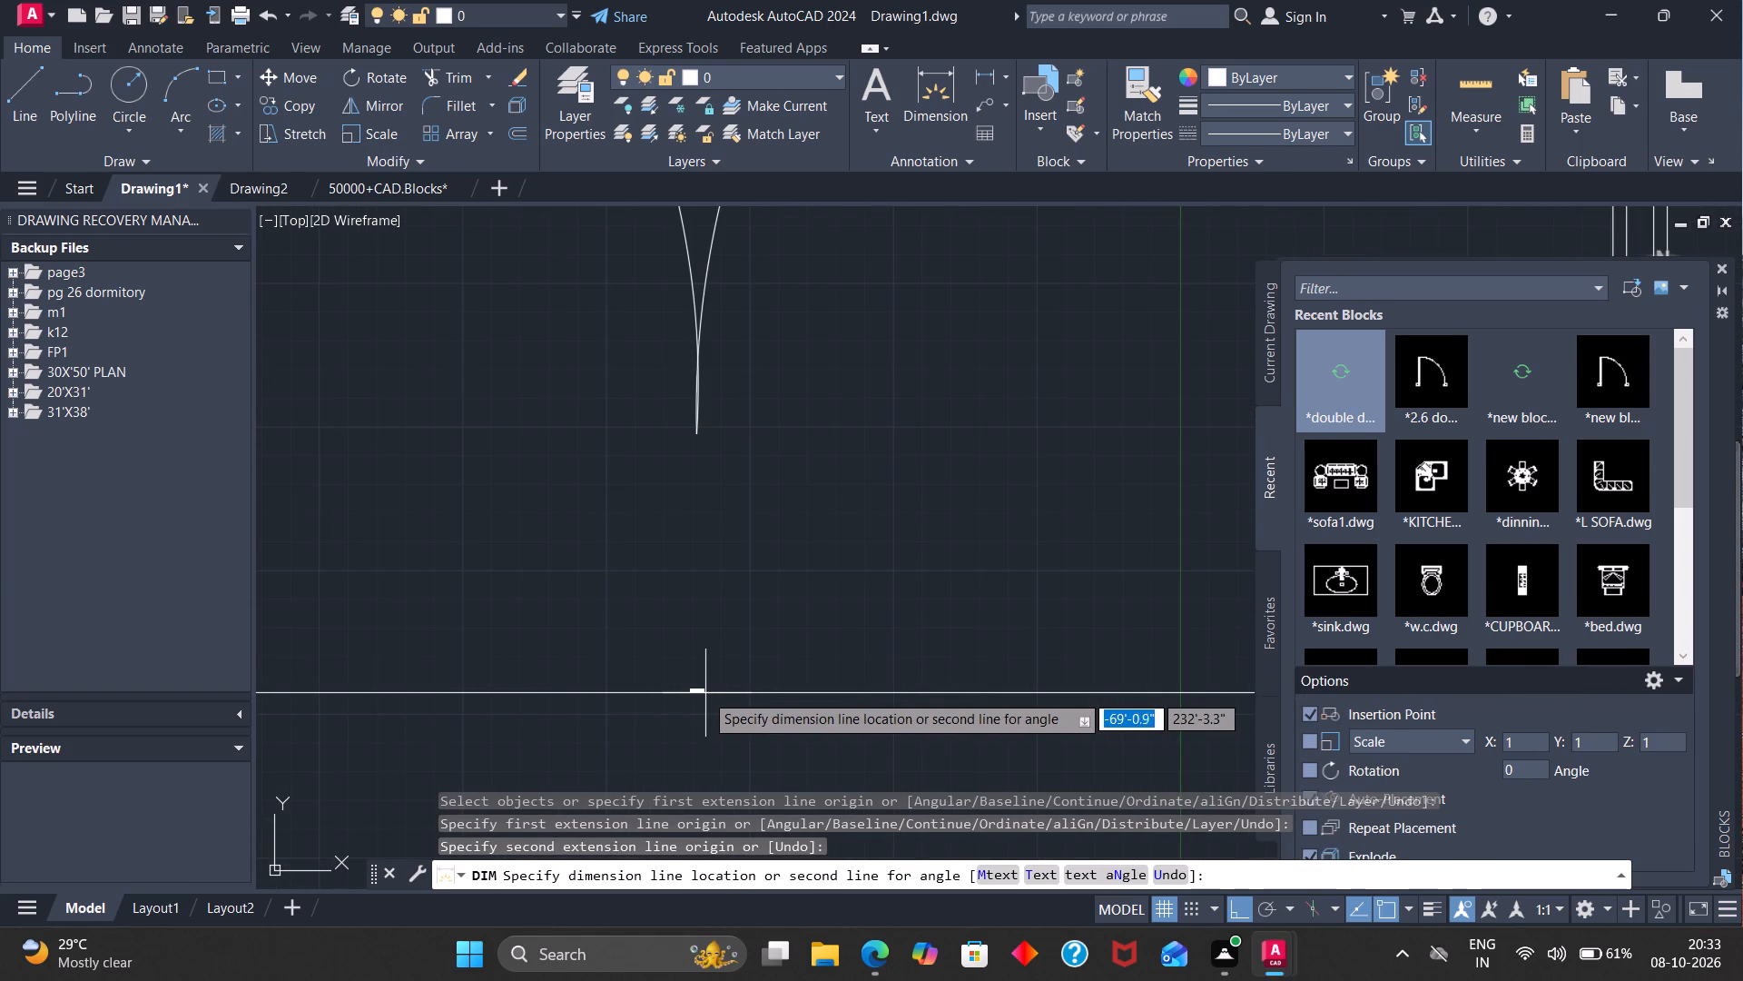
key(Escape)
key(ctrl+z)
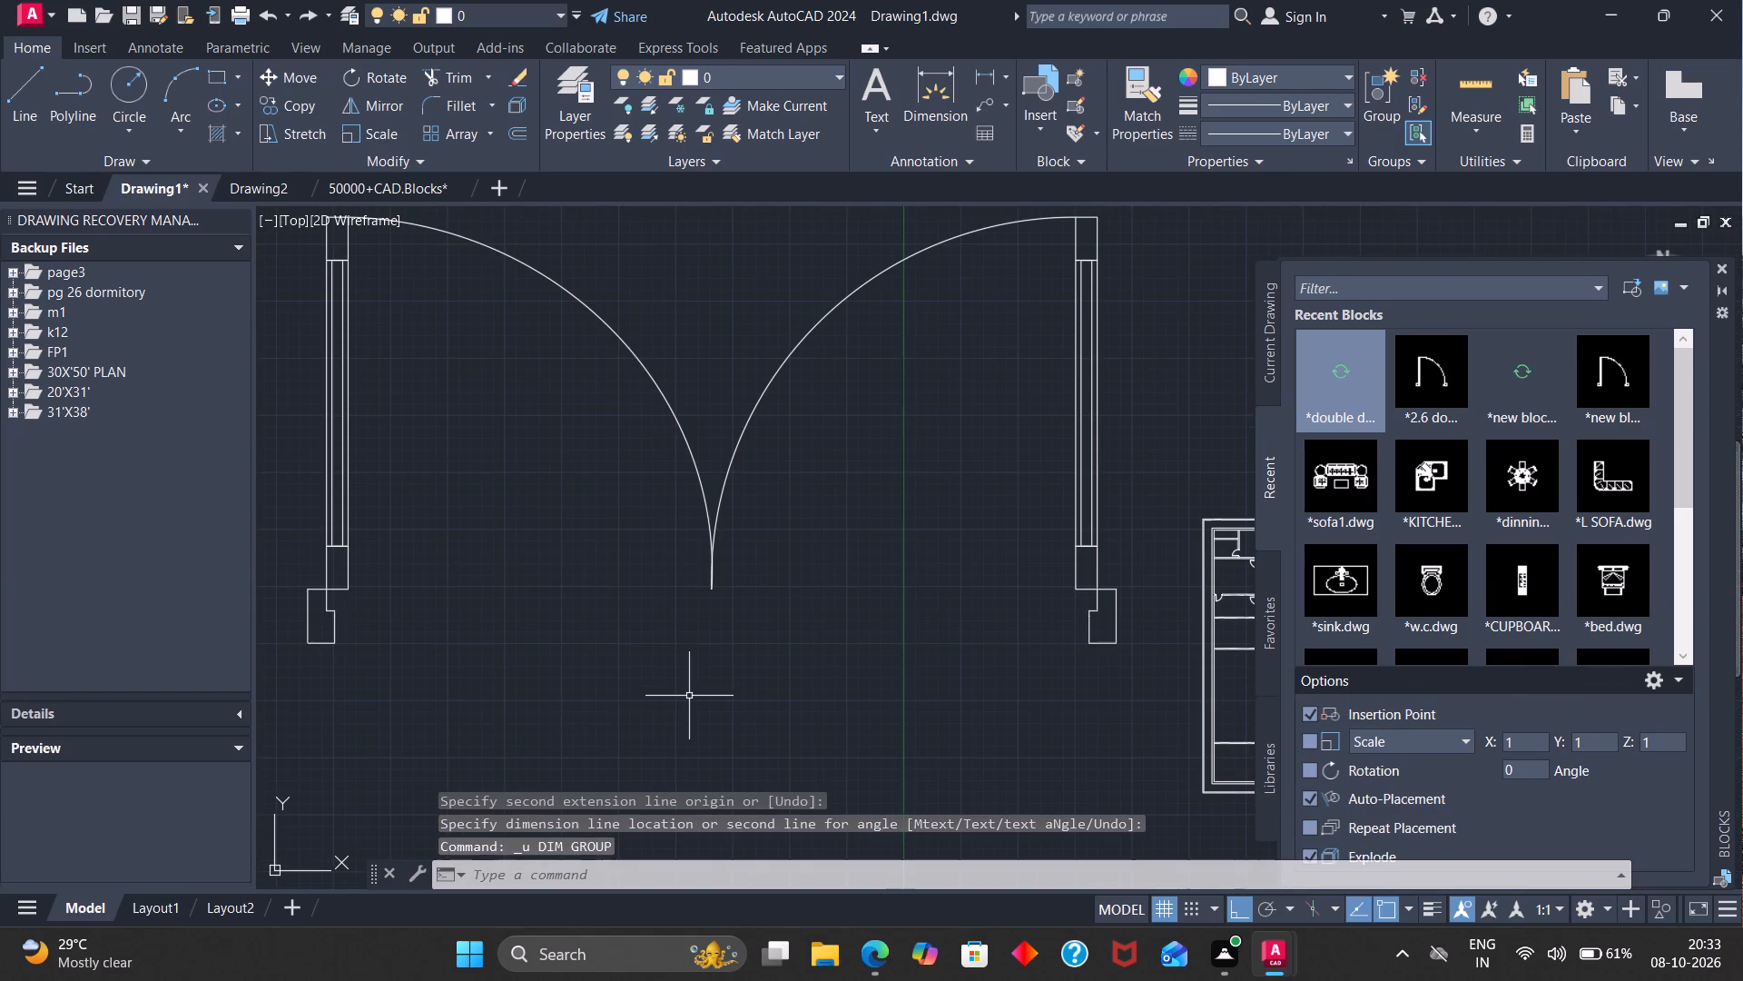
Undo the last scaling of the double door and bring the whole door back into view.
key(ctrl+z)
scroll(677, 701, down, 4)
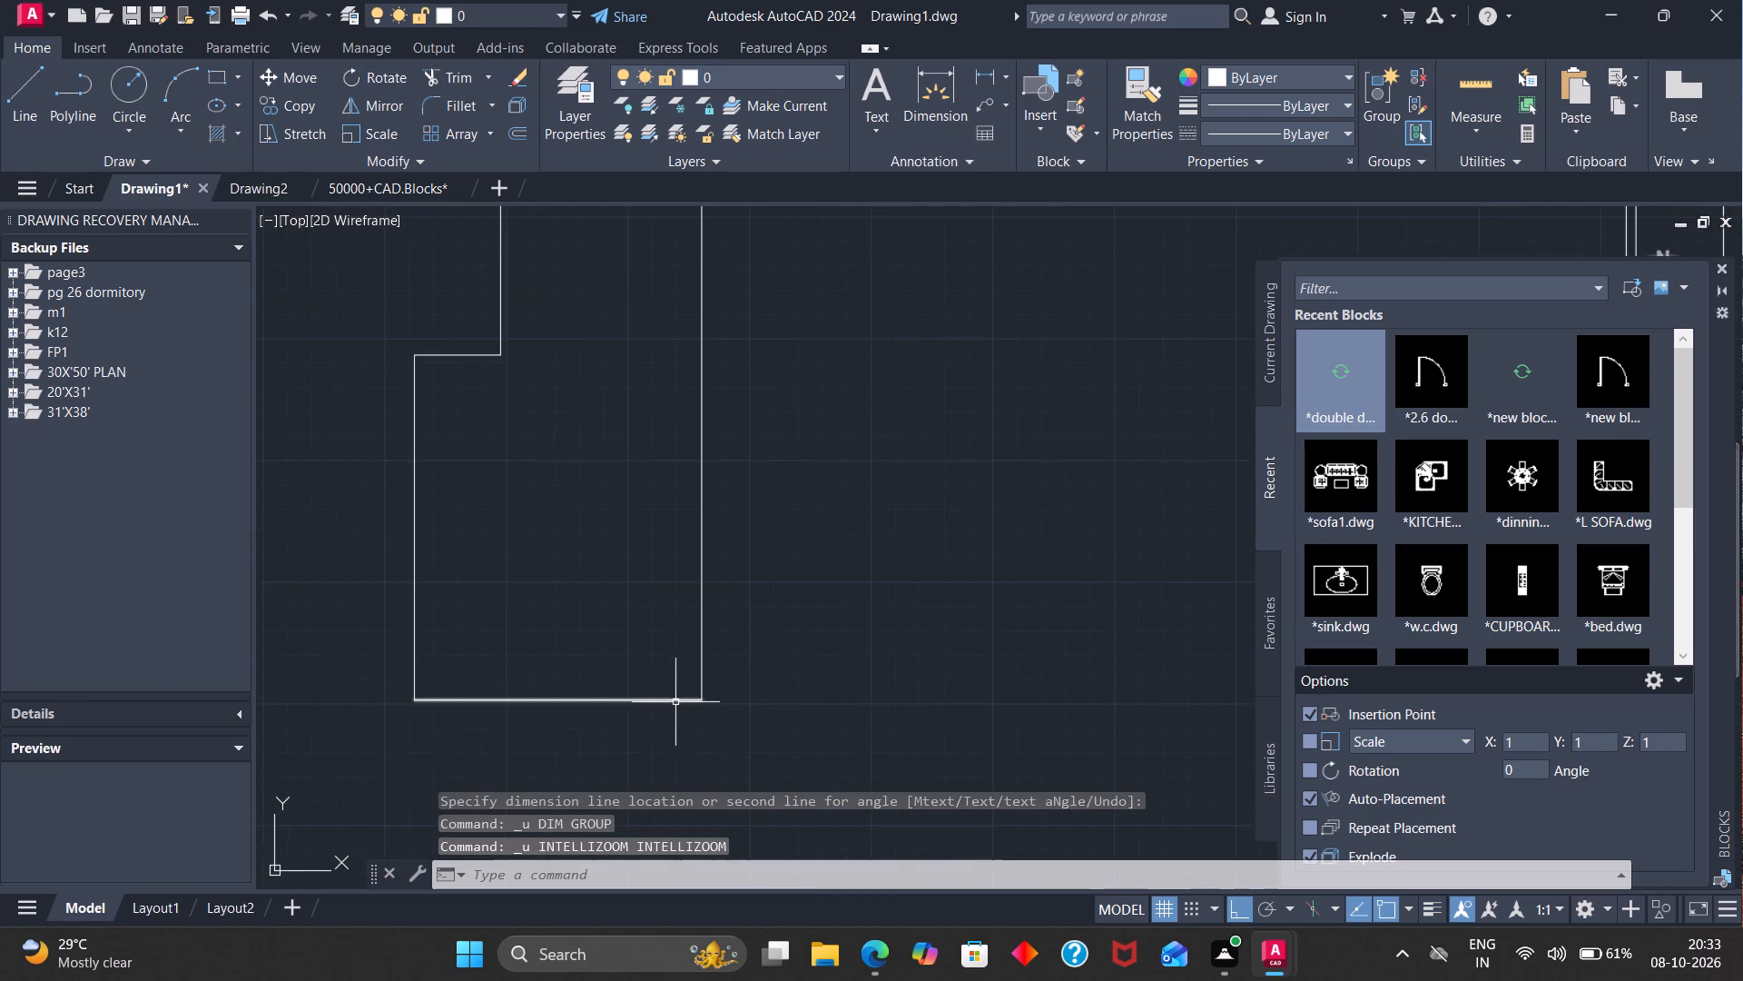
scroll(675, 702, down, 4)
key(ctrl+z)
scroll(673, 704, down, 4)
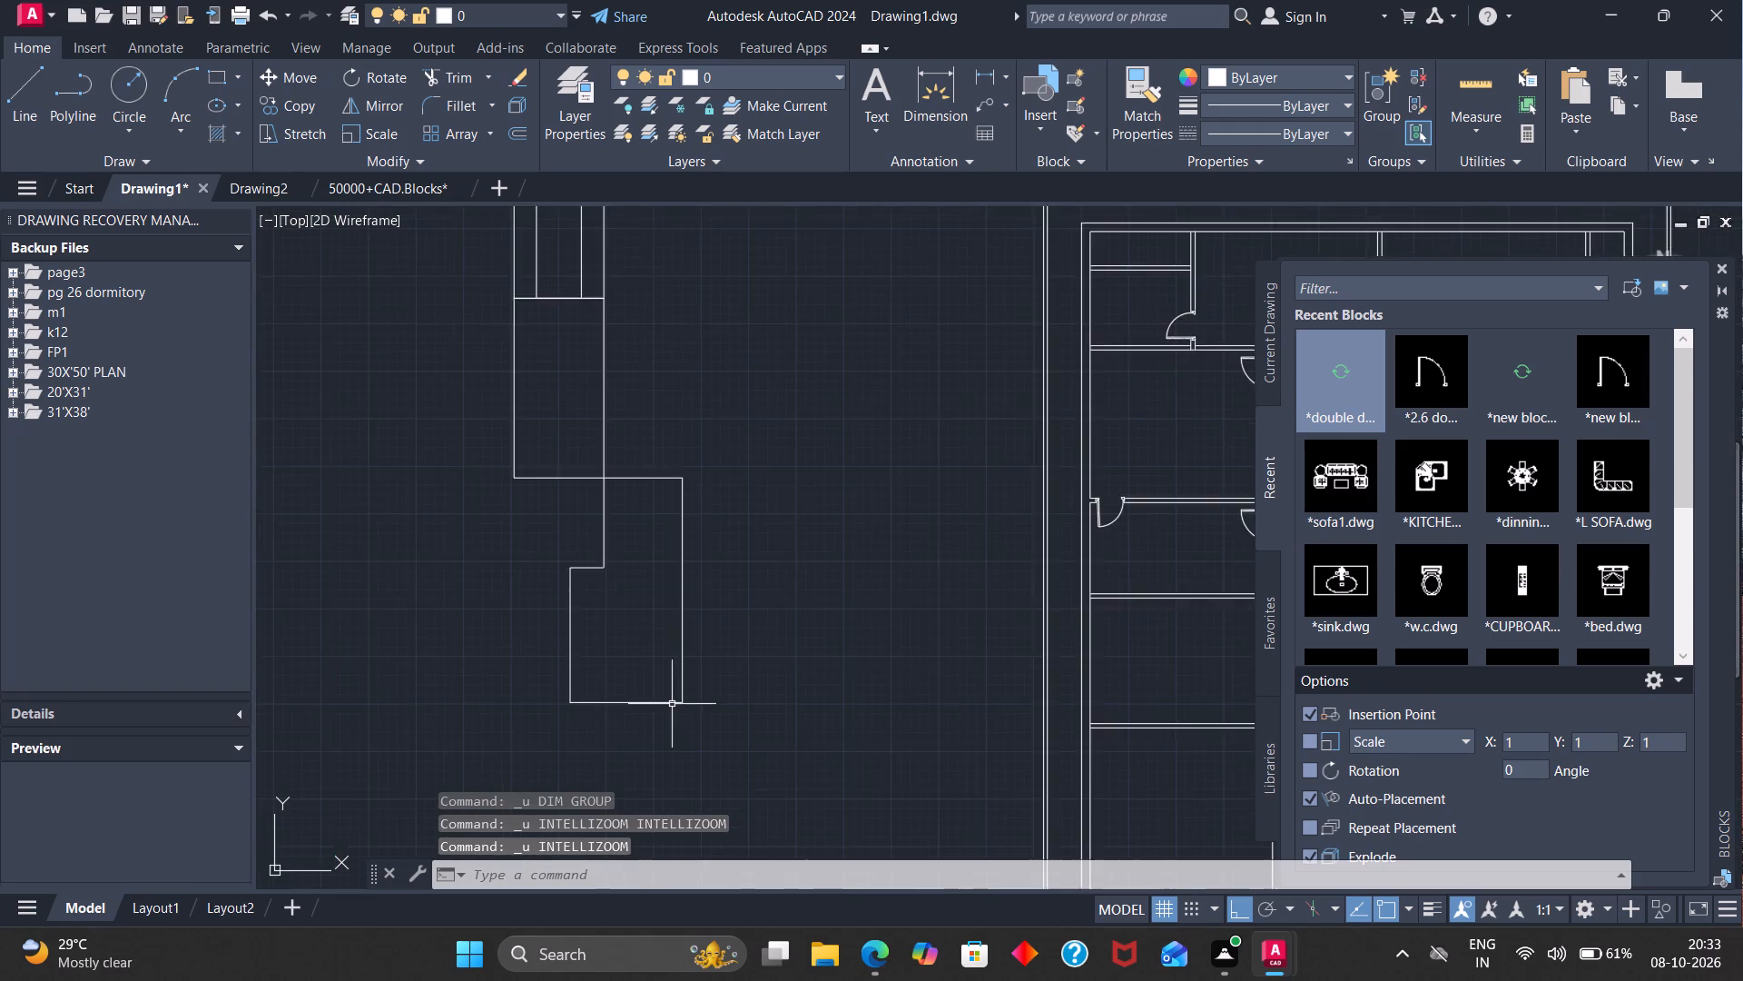
scroll(672, 704, down, 5)
key(ctrl+z)
key(ctrl+z)
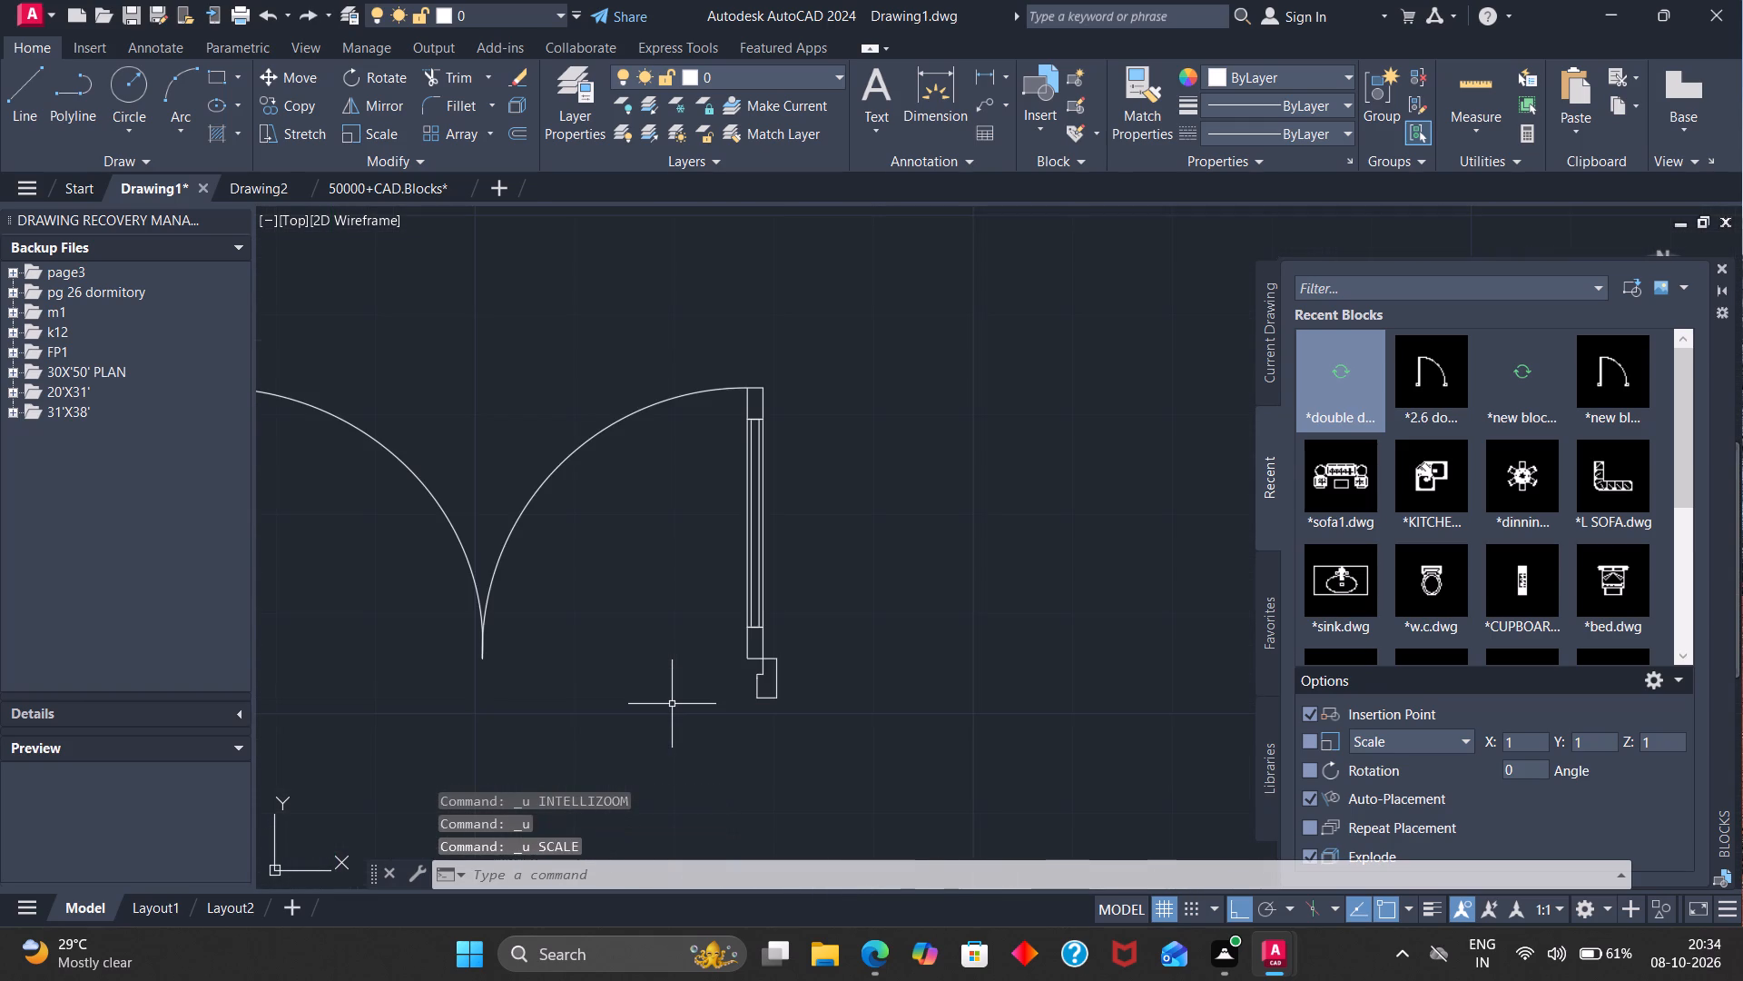
scroll(672, 704, down, 7)
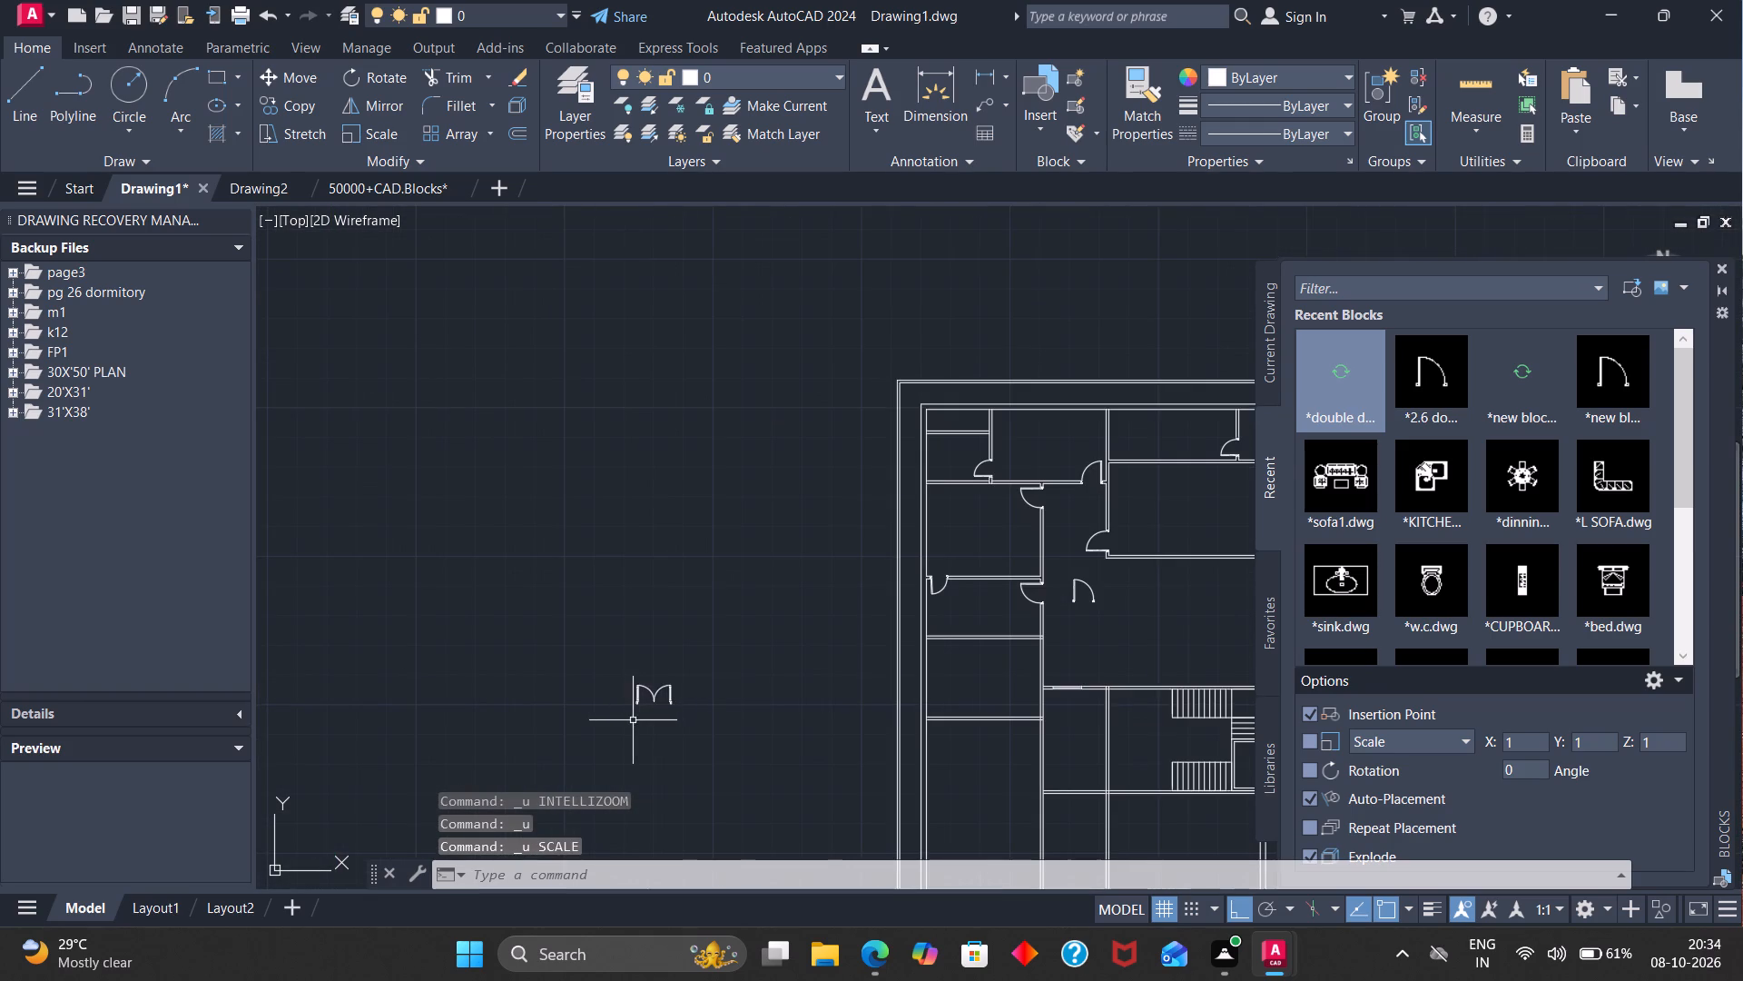
scroll(637, 715, up, 6)
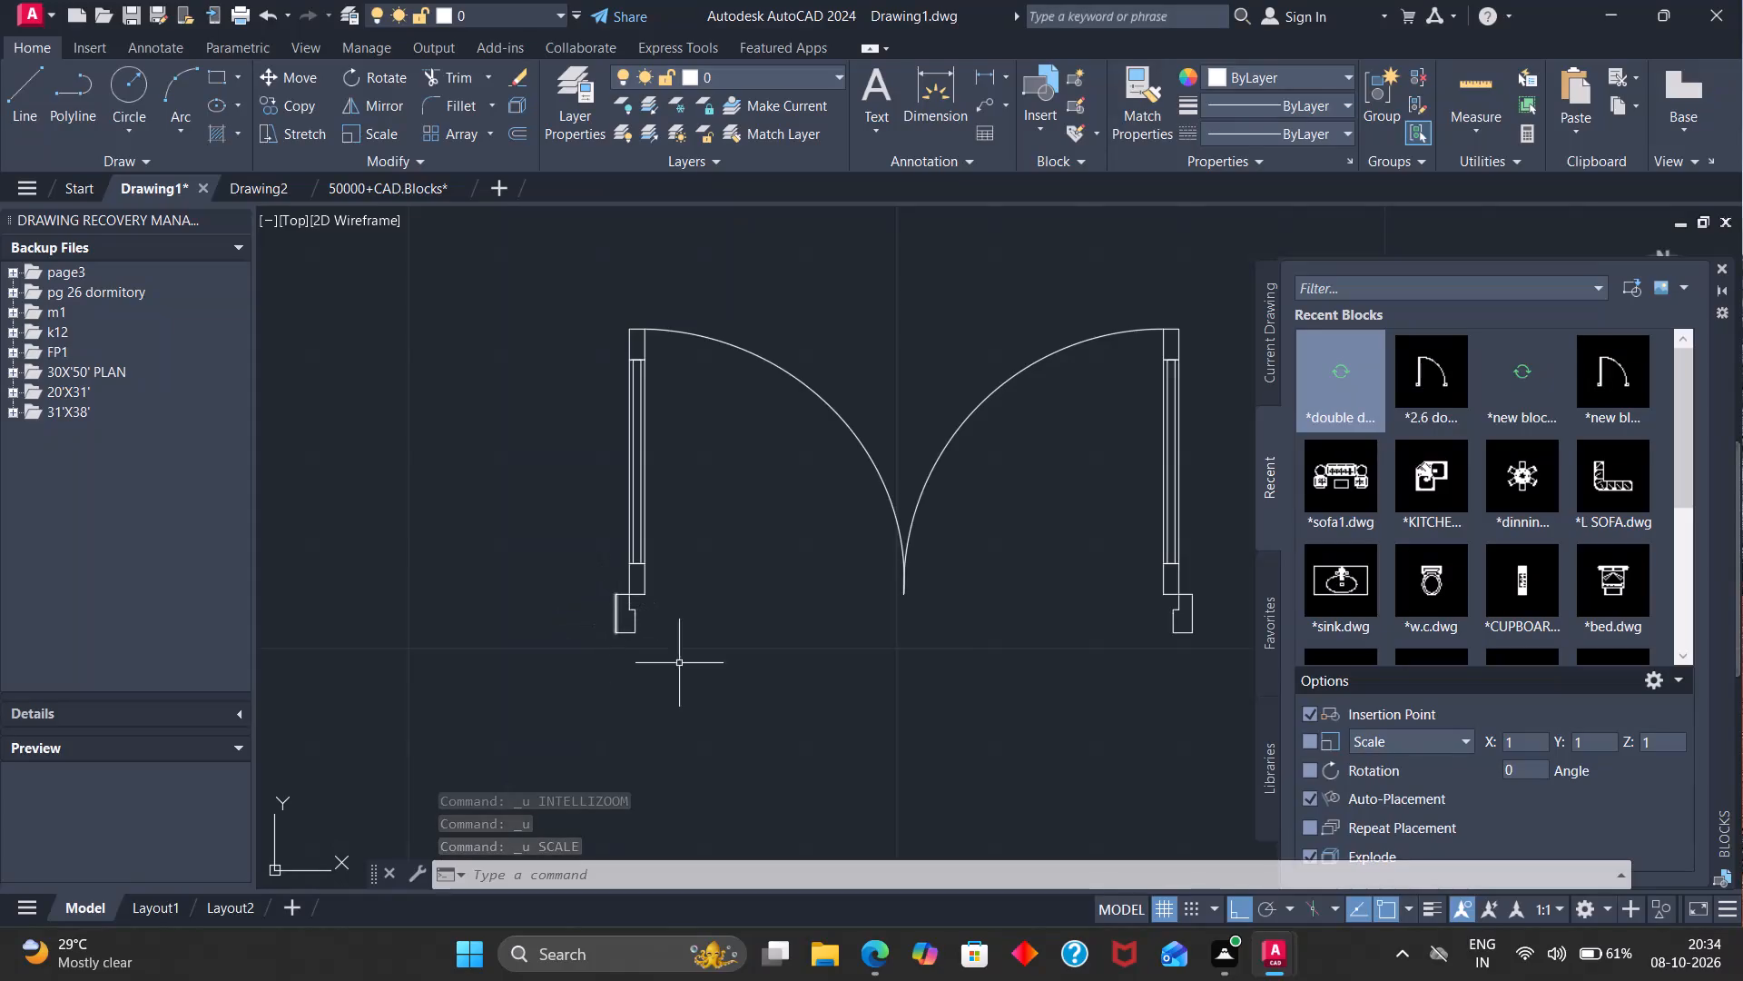
scroll(1157, 689, down, 1)
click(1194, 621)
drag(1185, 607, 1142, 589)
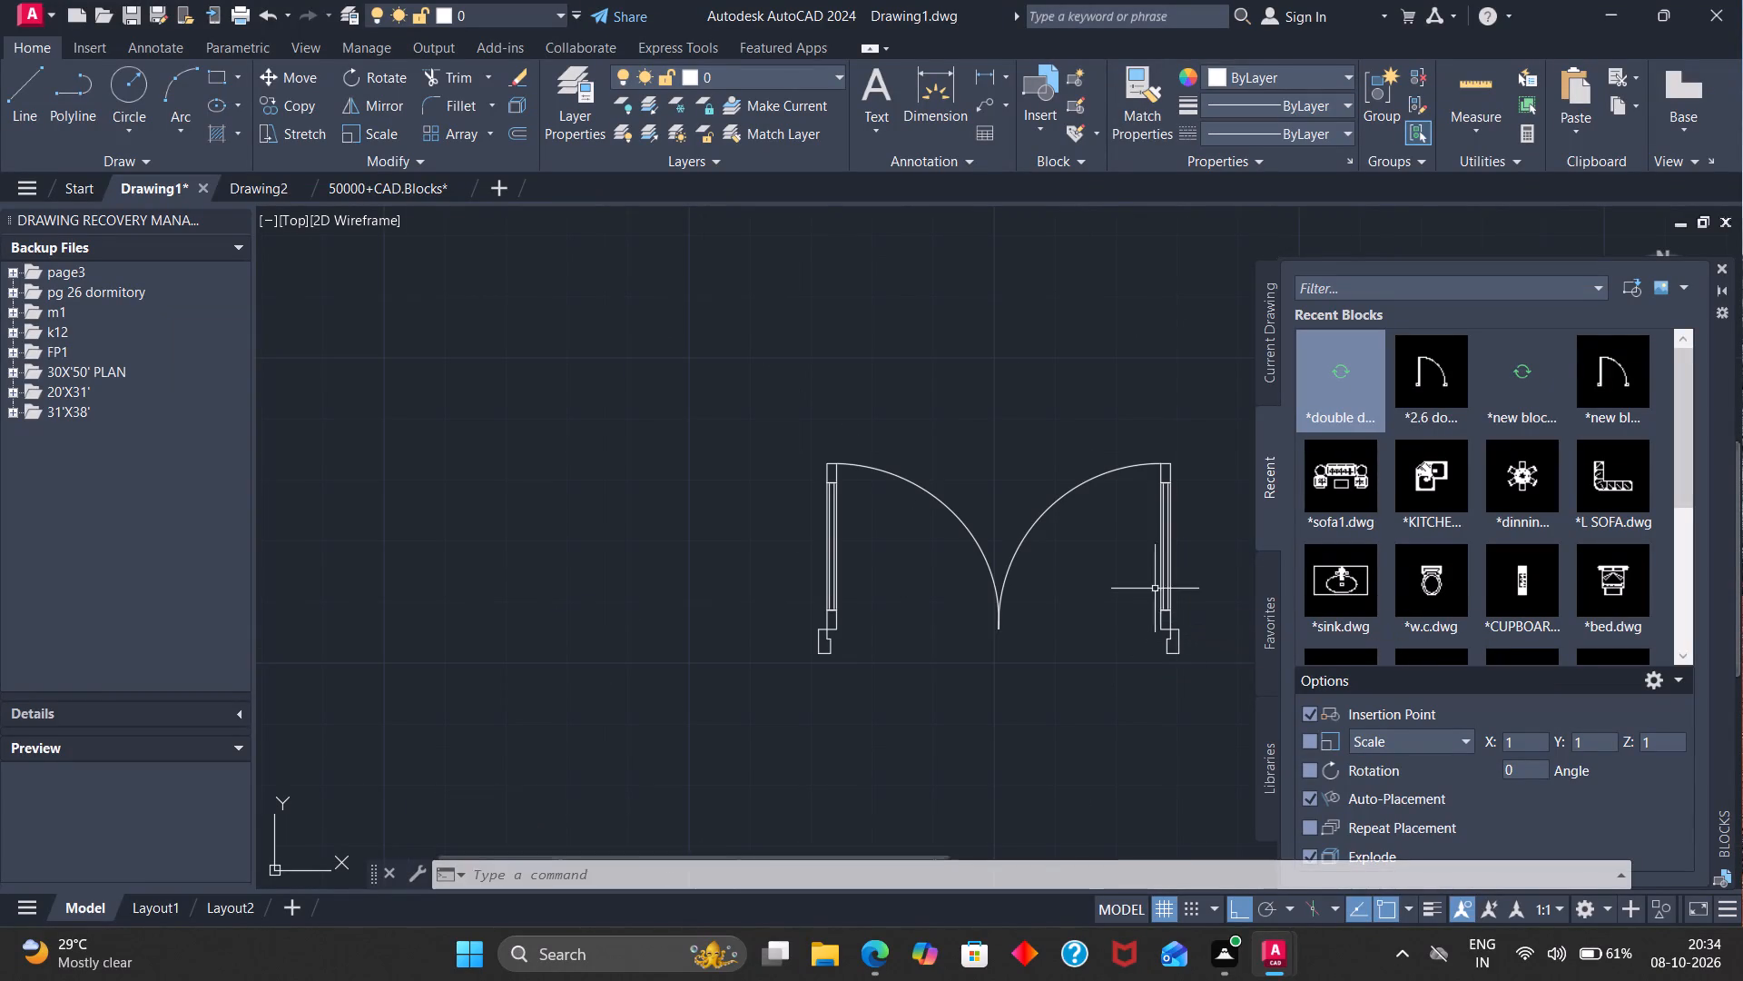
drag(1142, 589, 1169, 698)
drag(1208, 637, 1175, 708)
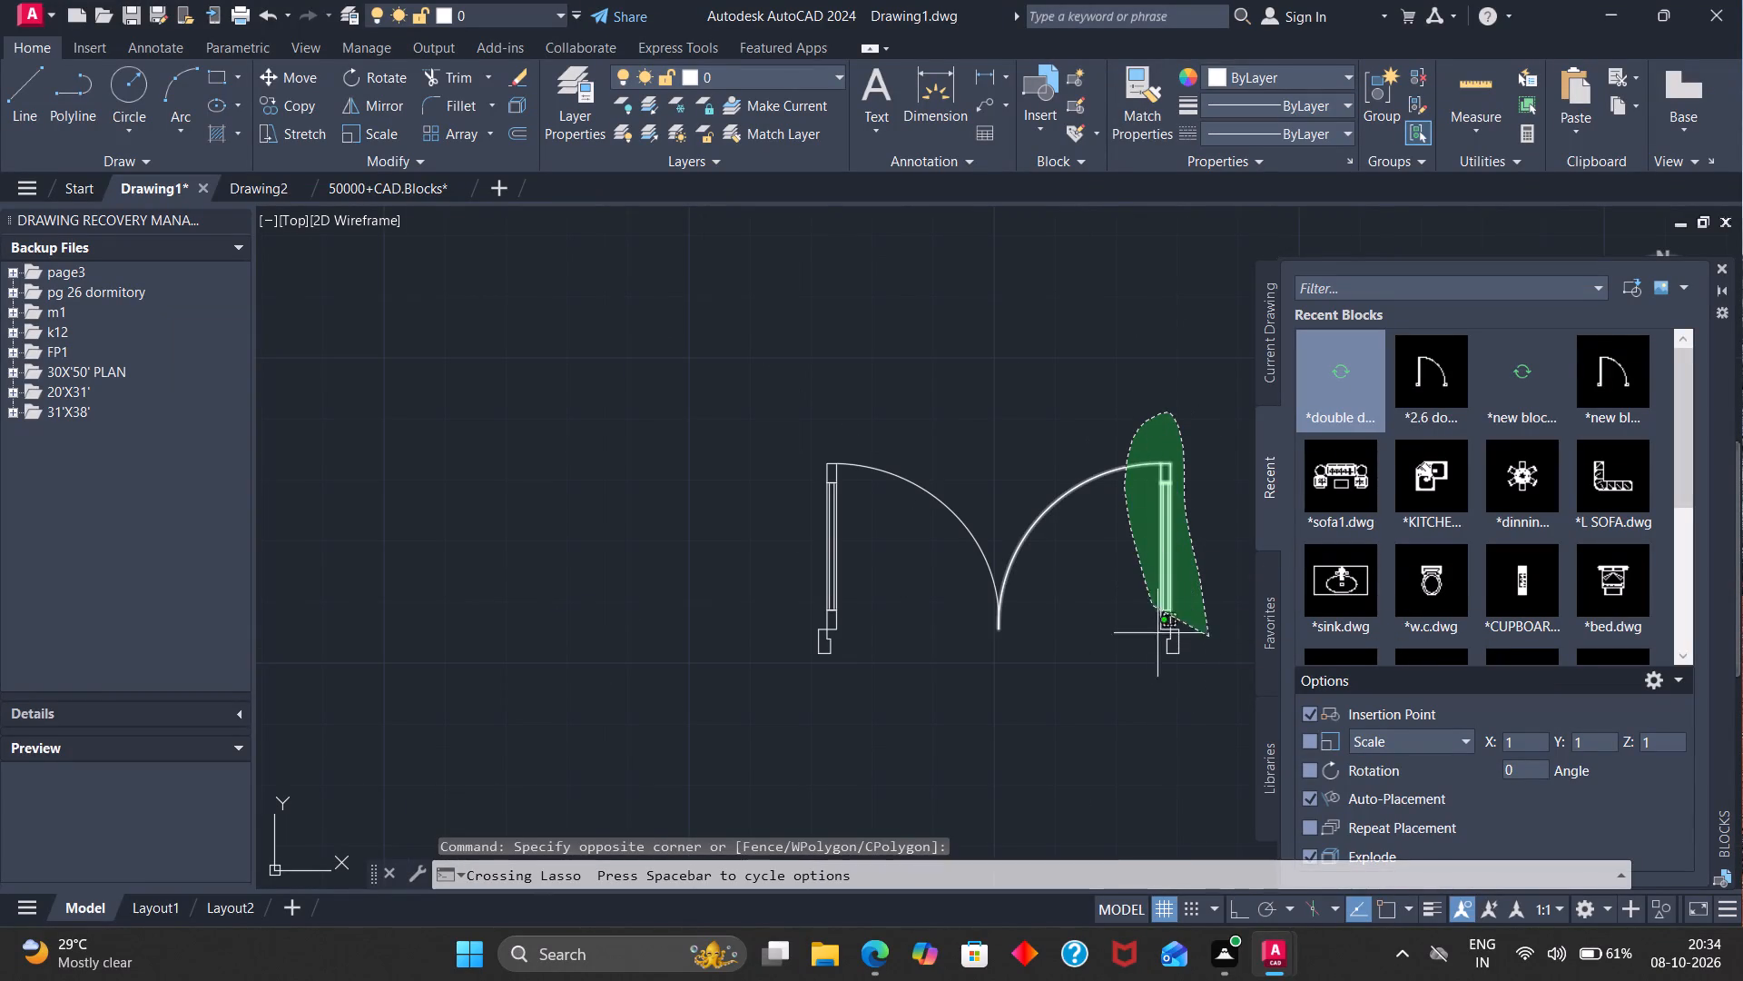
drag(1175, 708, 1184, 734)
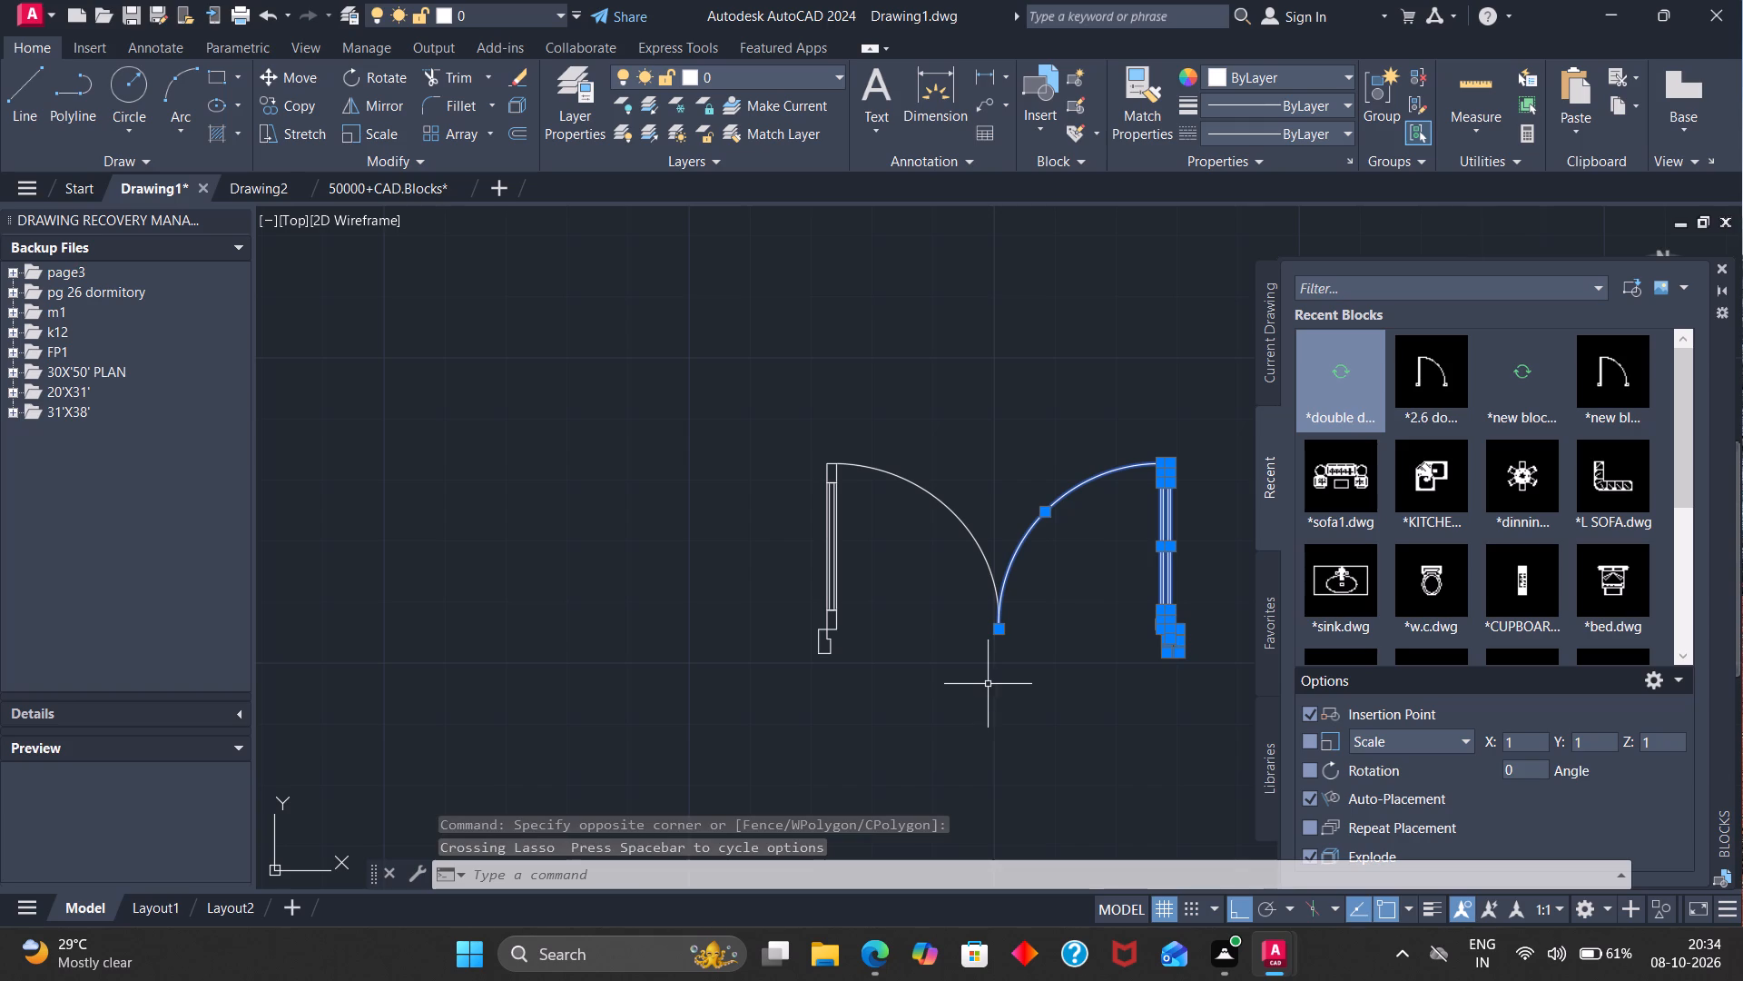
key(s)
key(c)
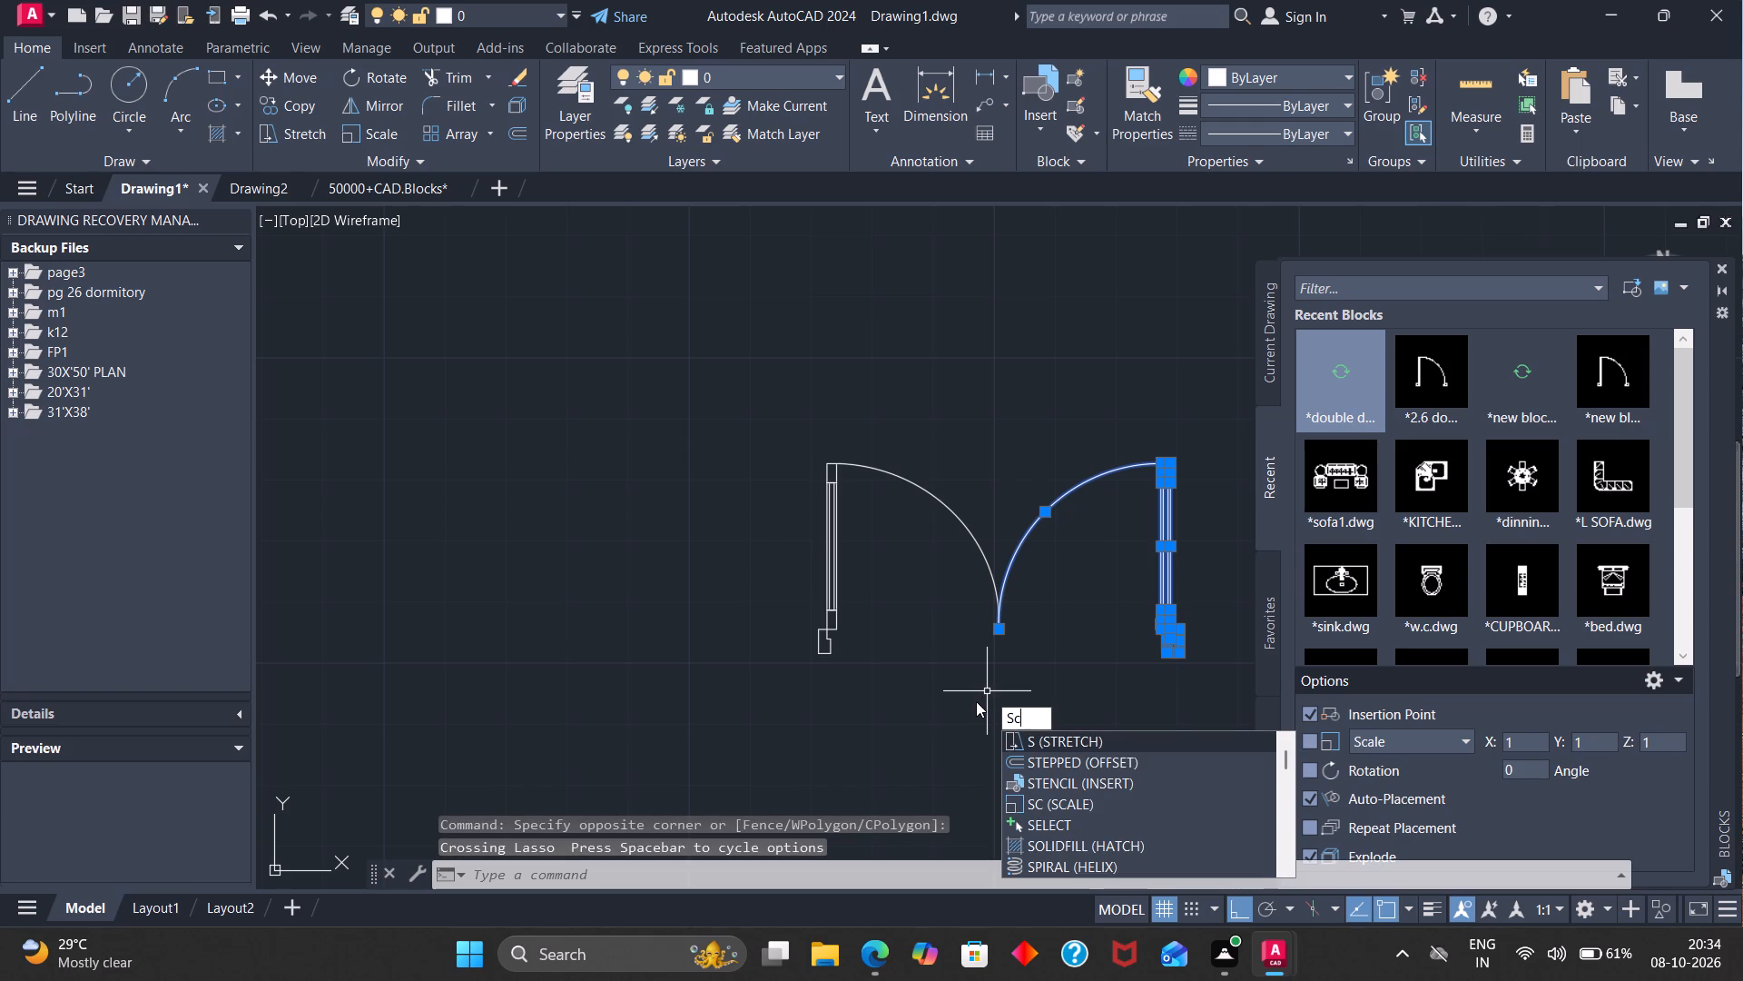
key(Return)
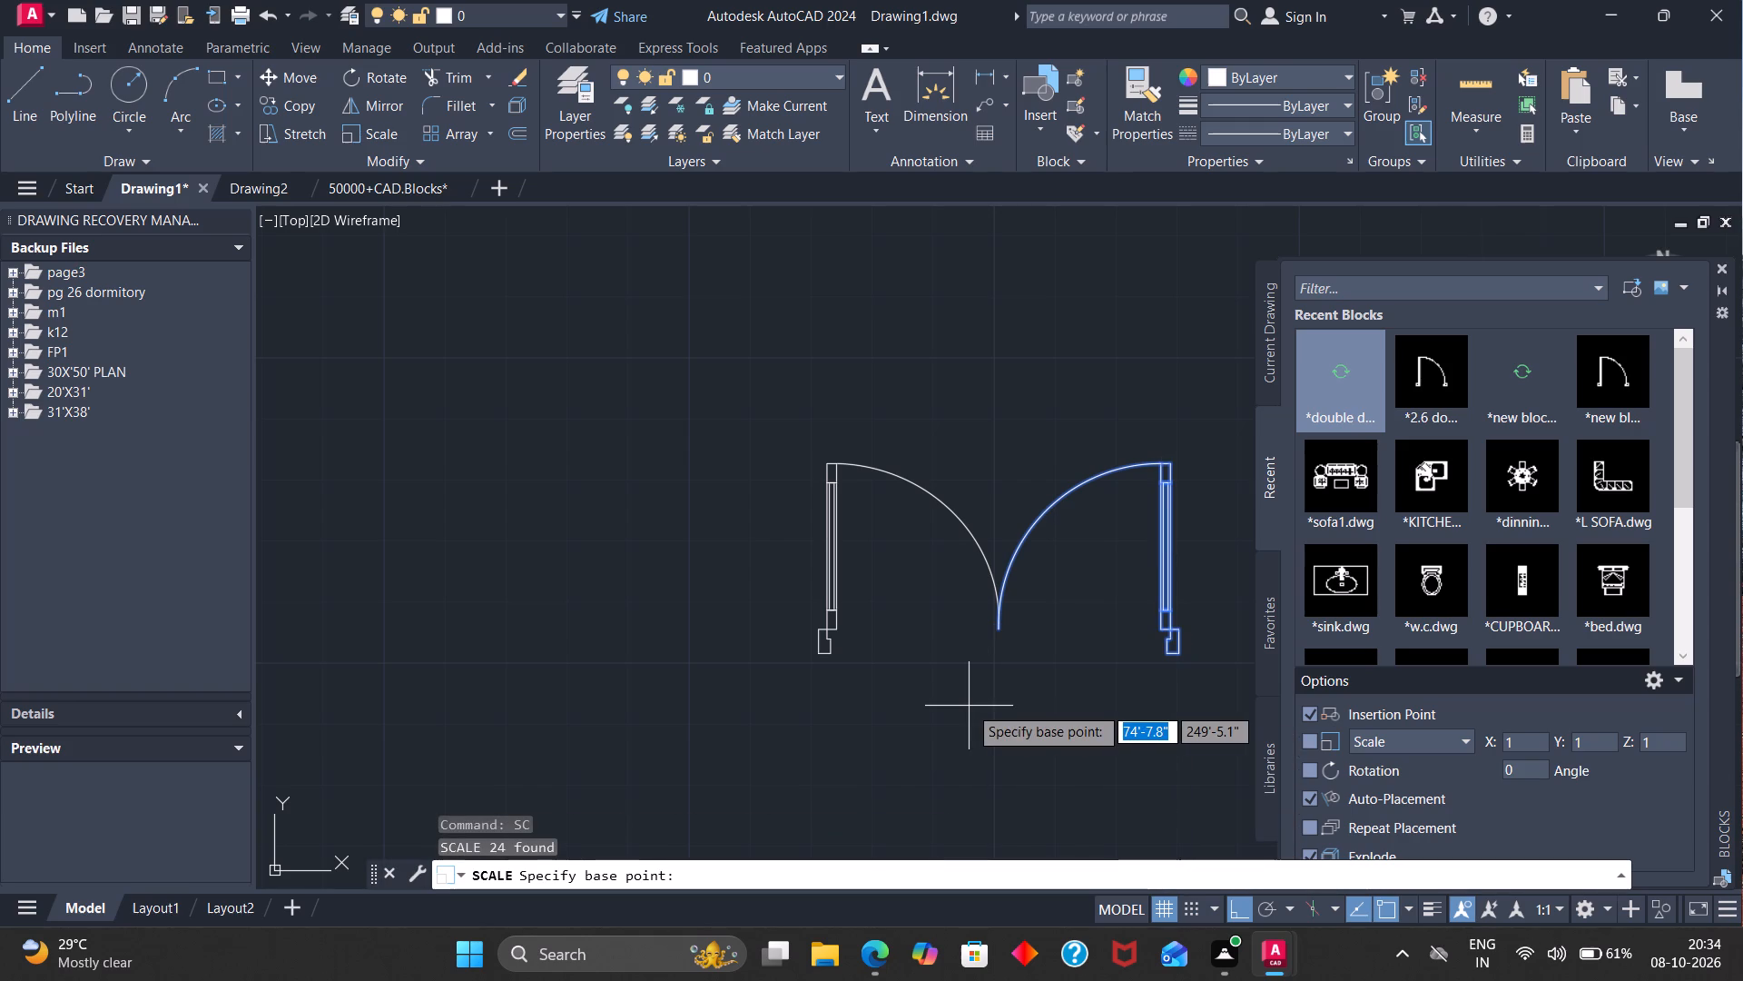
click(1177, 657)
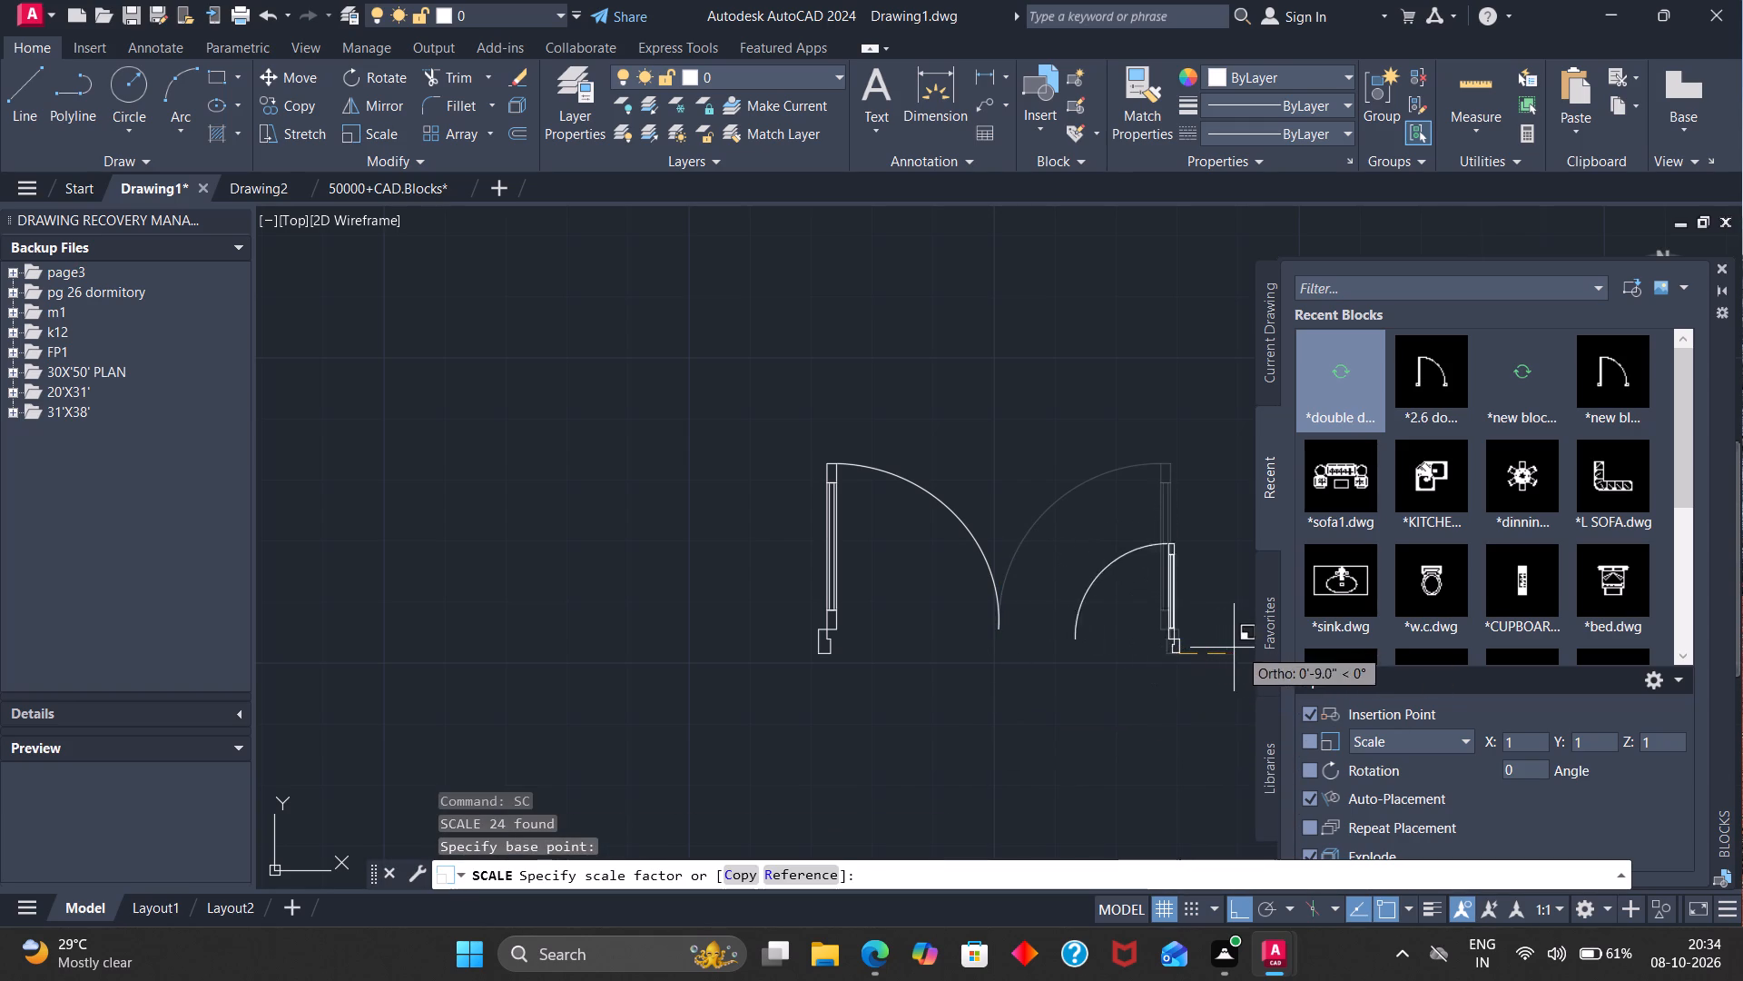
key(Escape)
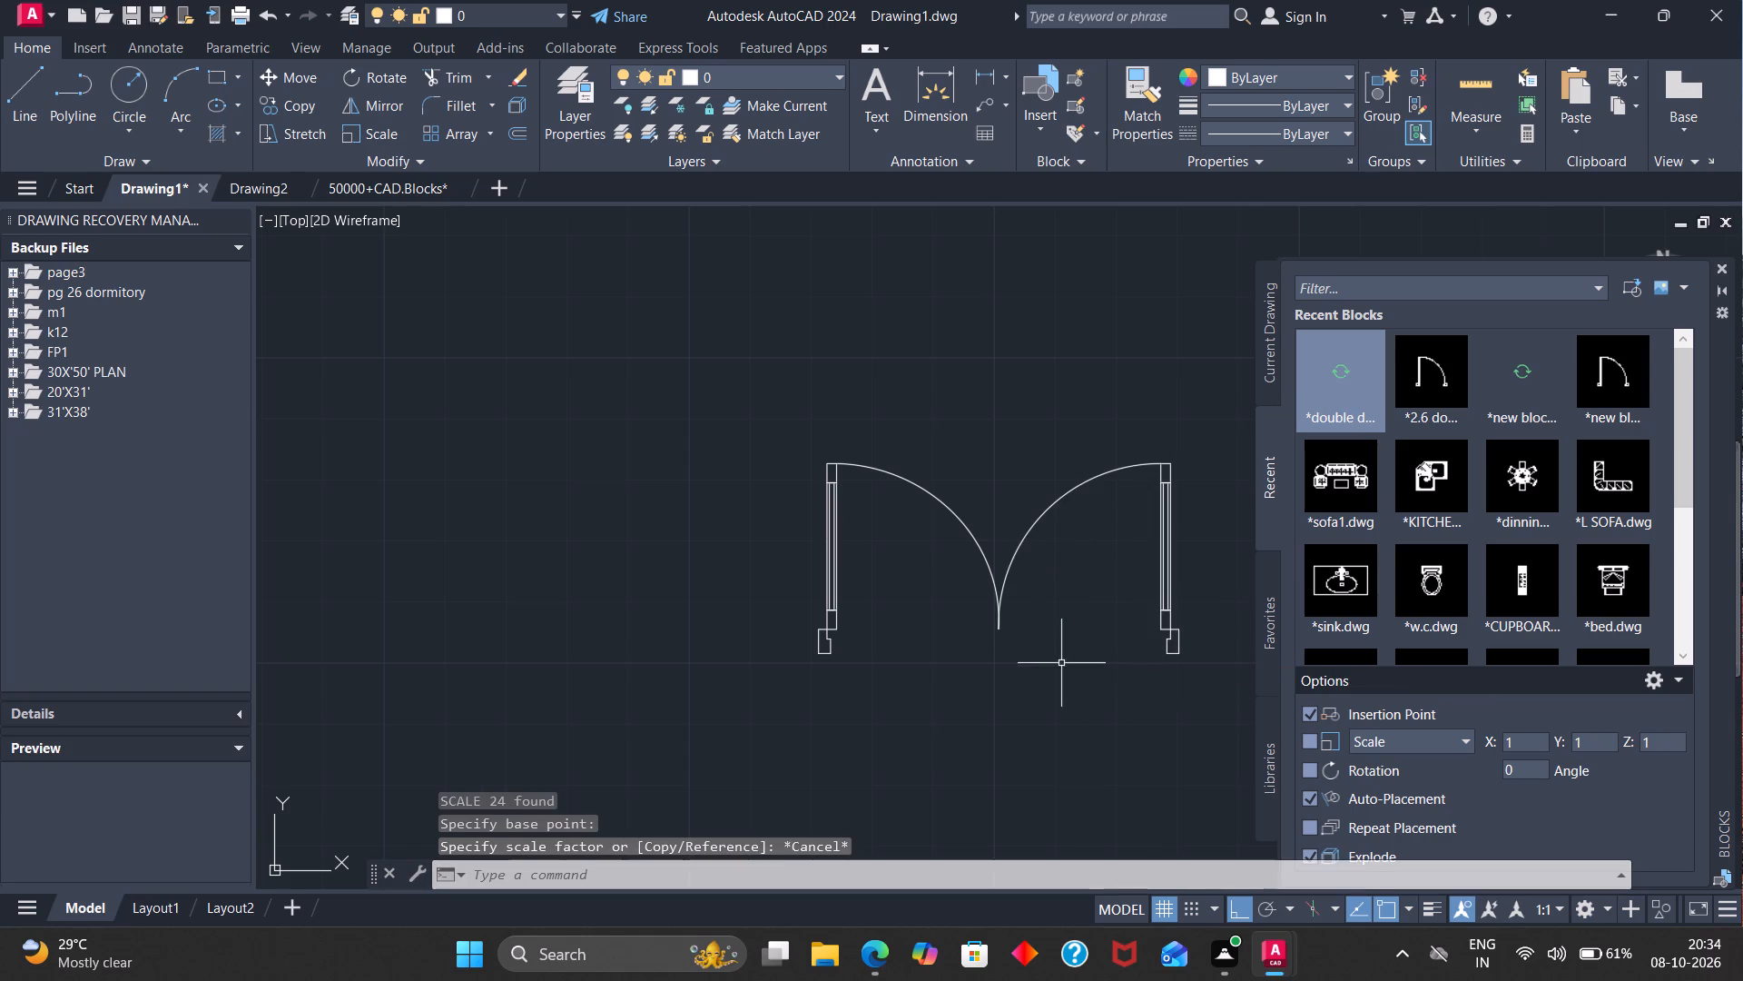
Select both leaves, swing arcs and jambs of the double door and combine them into one unnamed group.
drag(774, 741, 1162, 423)
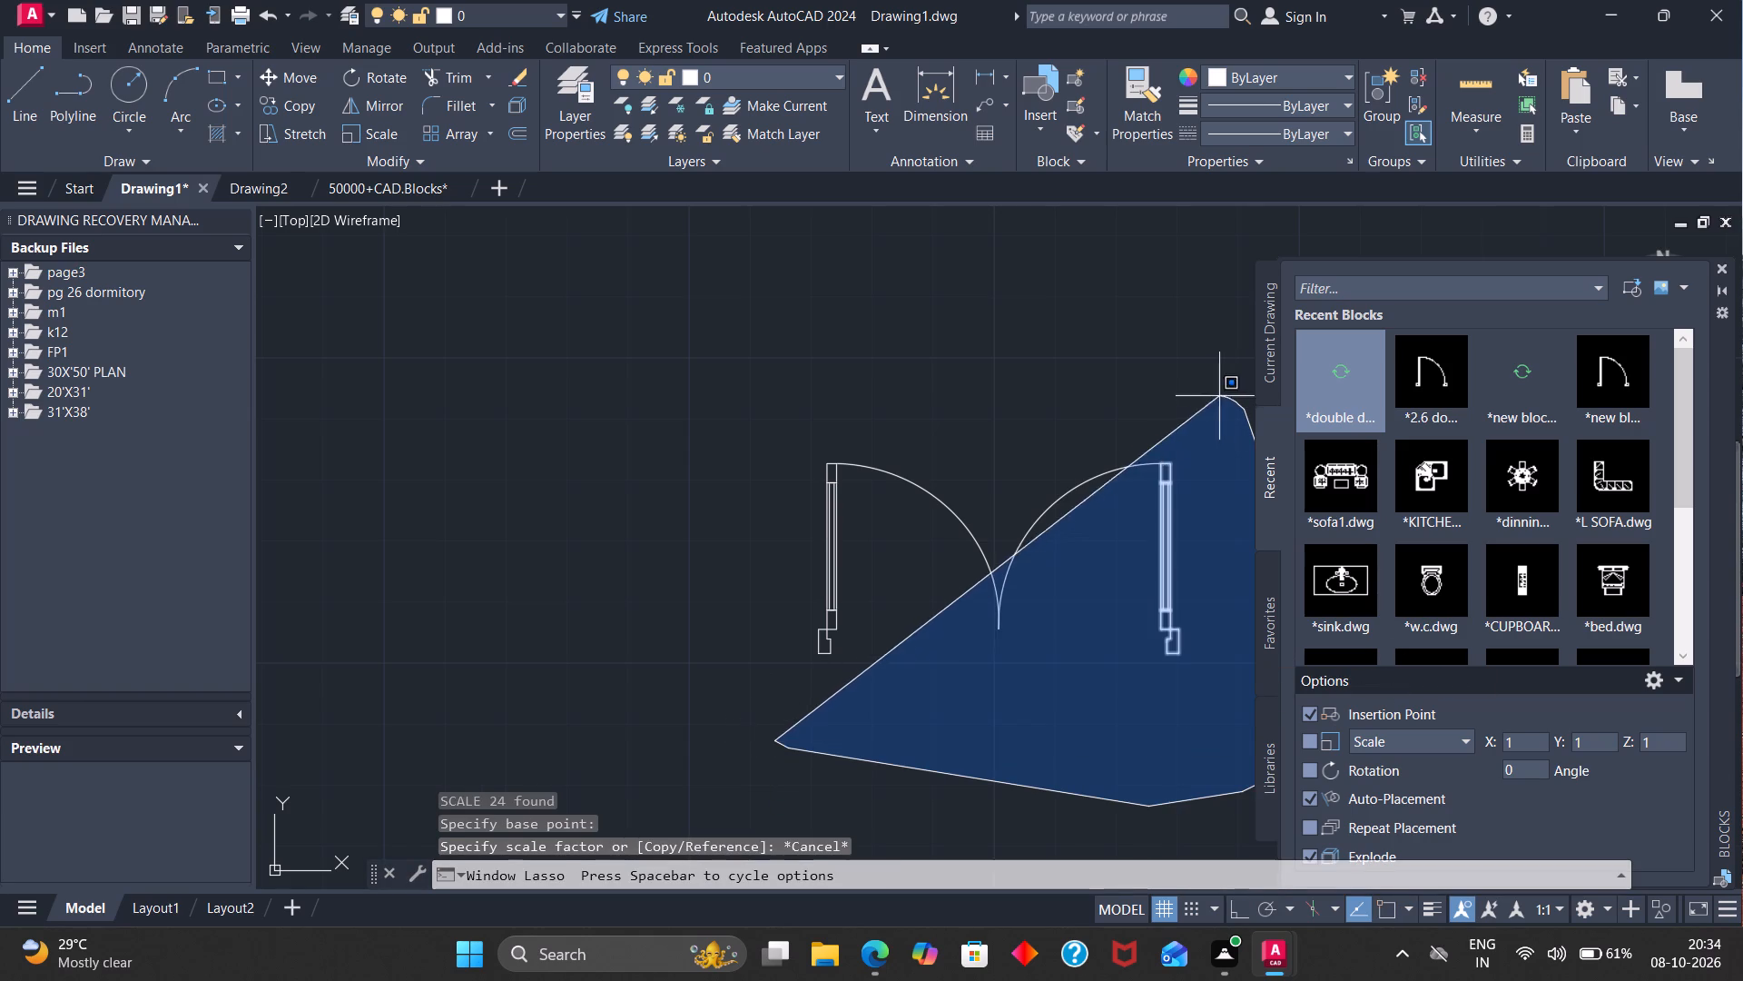
drag(1162, 423, 757, 393)
drag(803, 355, 896, 351)
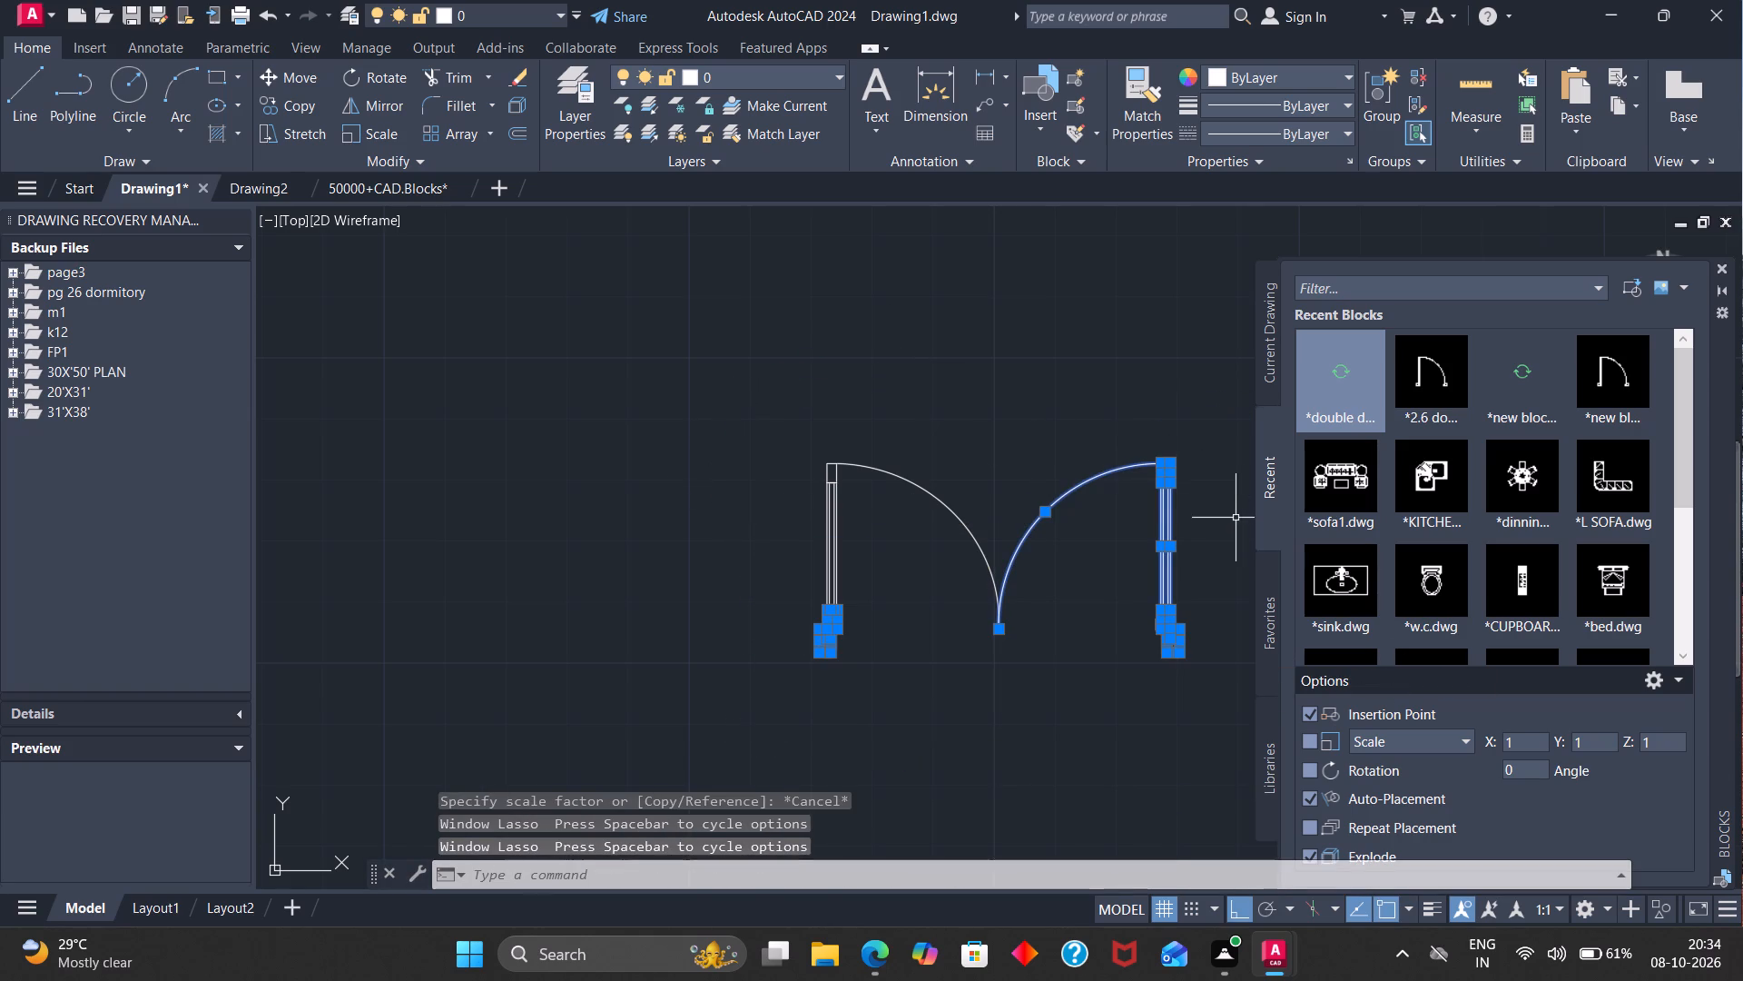
drag(1236, 516, 1021, 782)
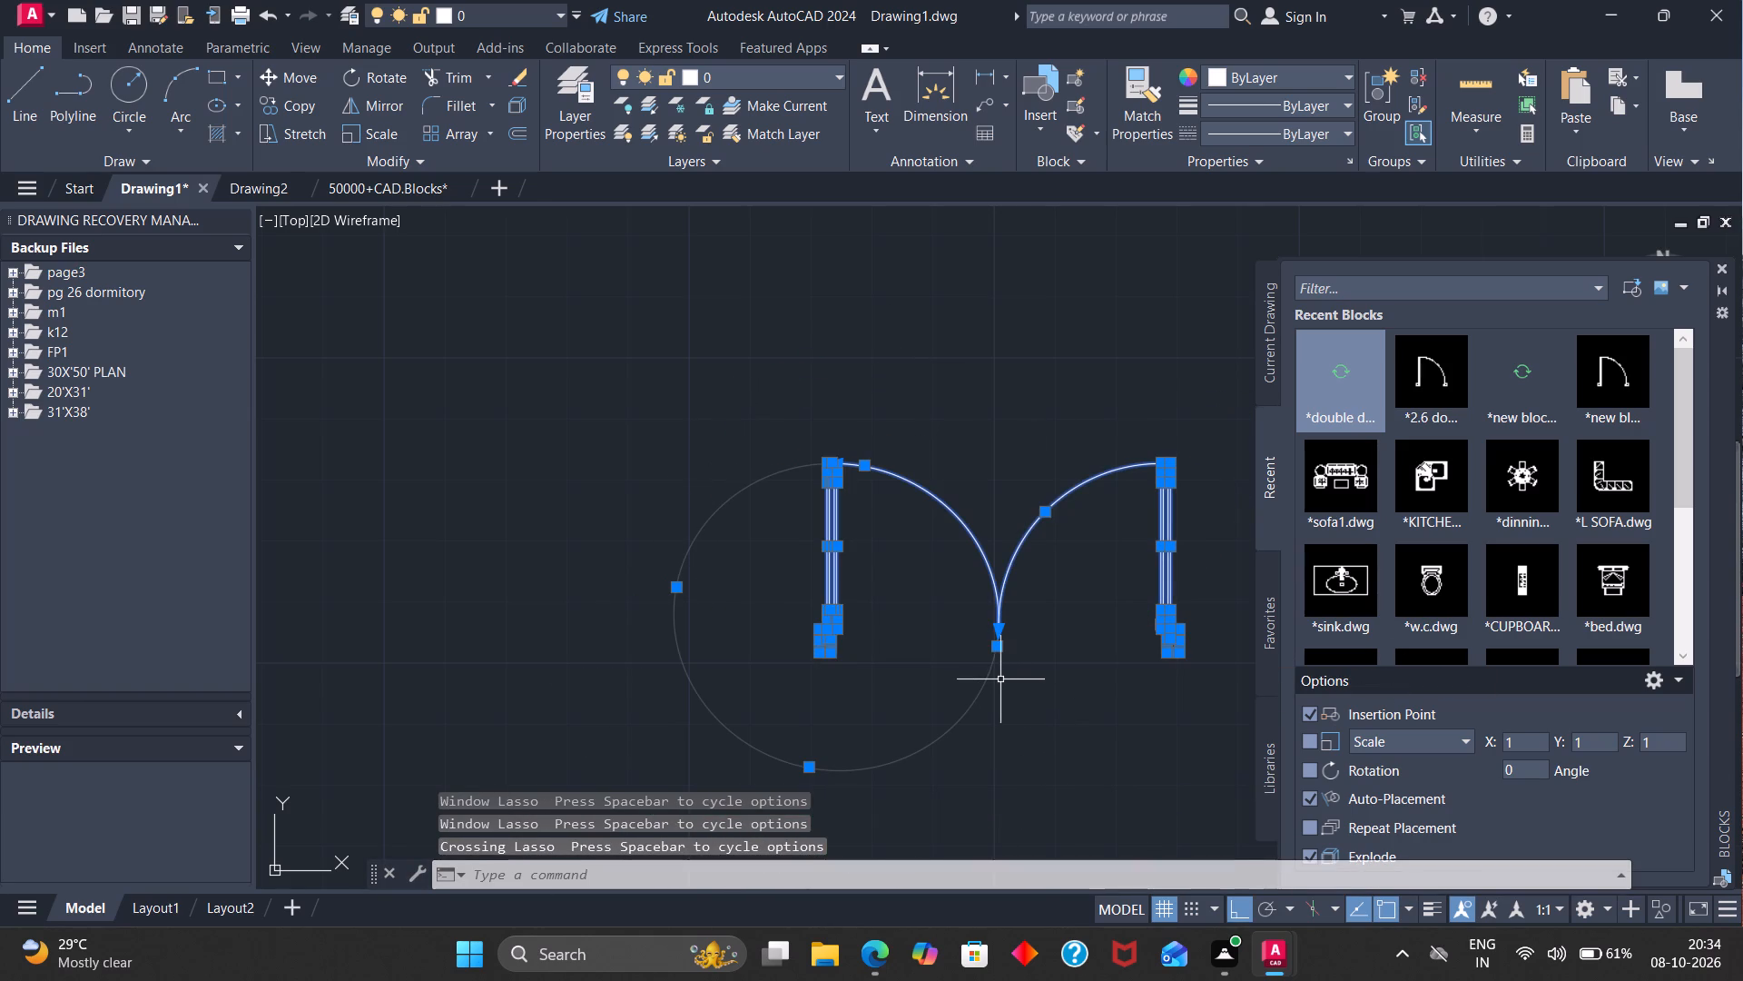
key(g)
key(Return)
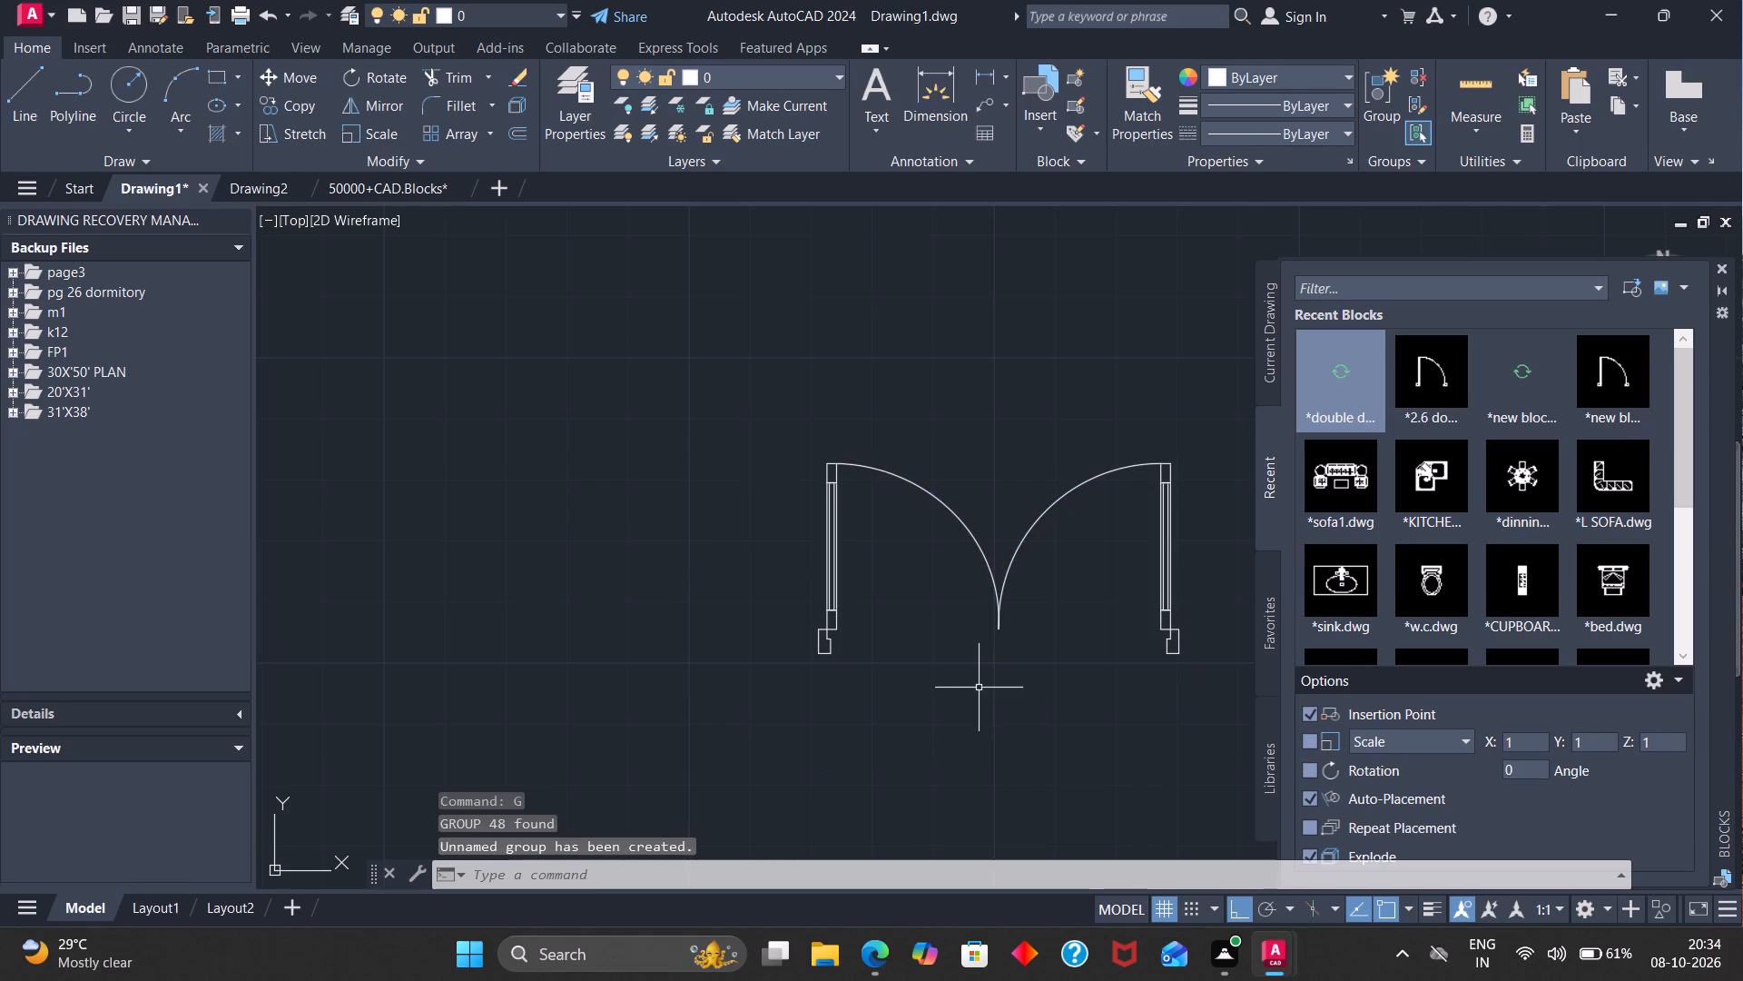
Scale the grouped double door by reference from the left jamb's outer bottom corner, with reference length 5' and new length 5'.
click(1180, 656)
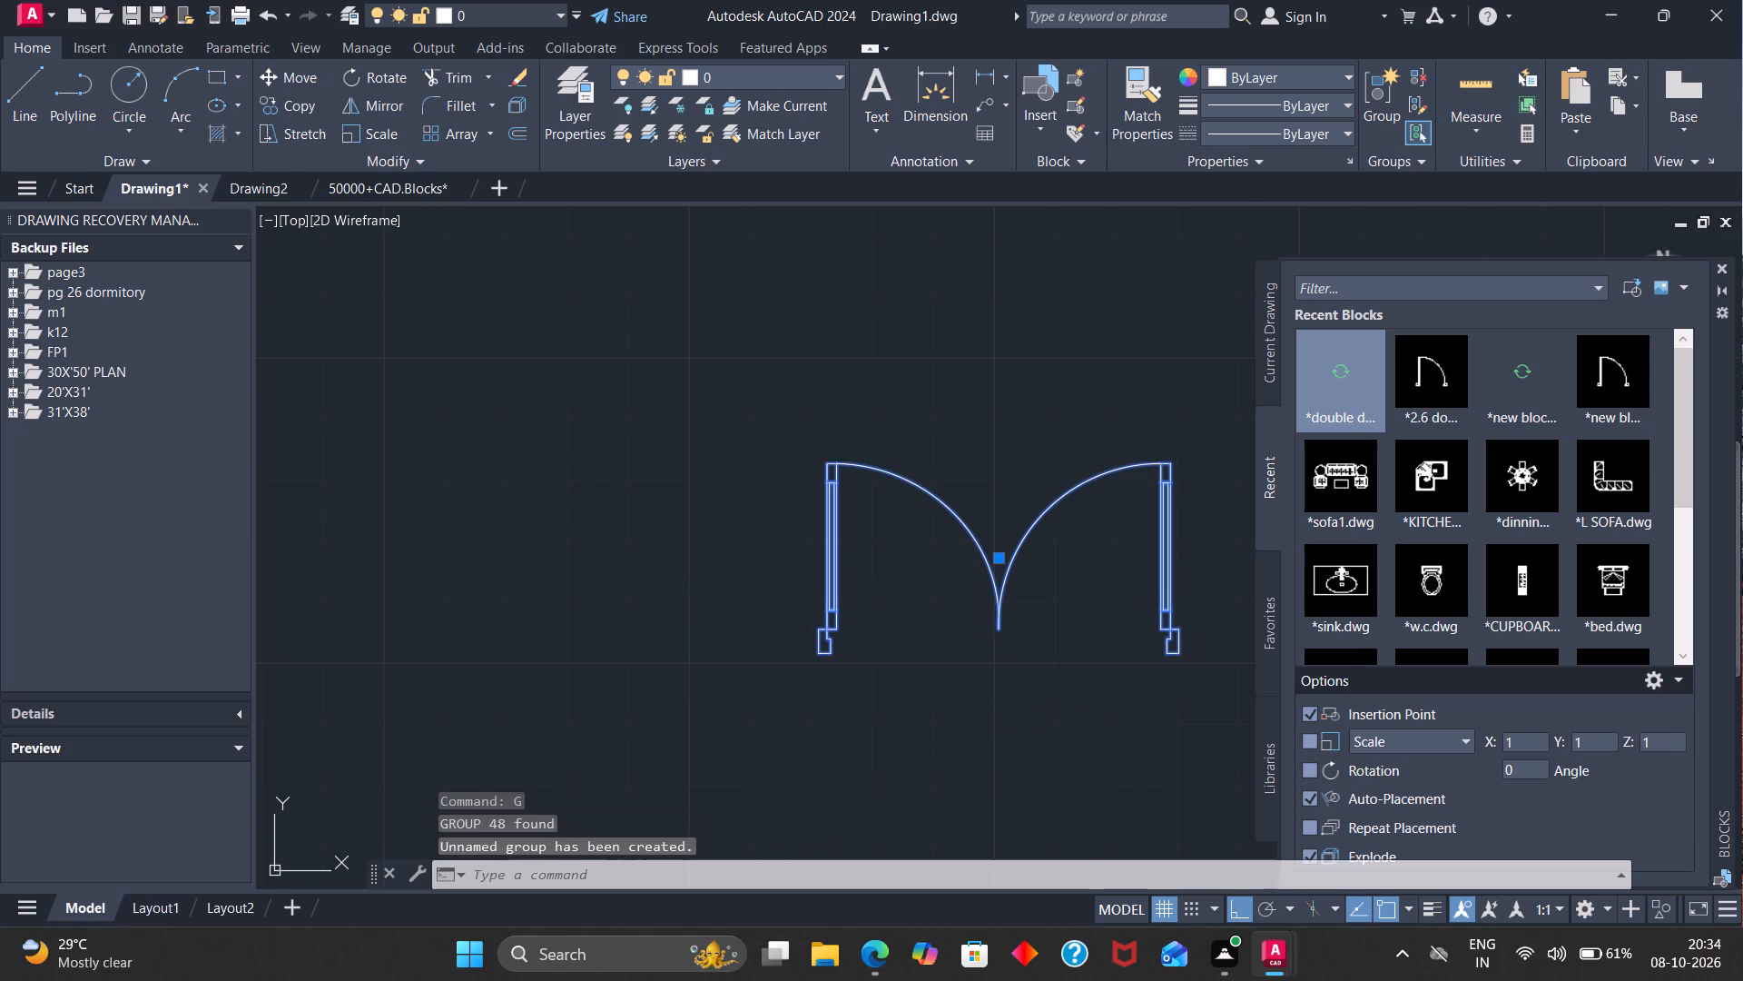
key(s)
key(c)
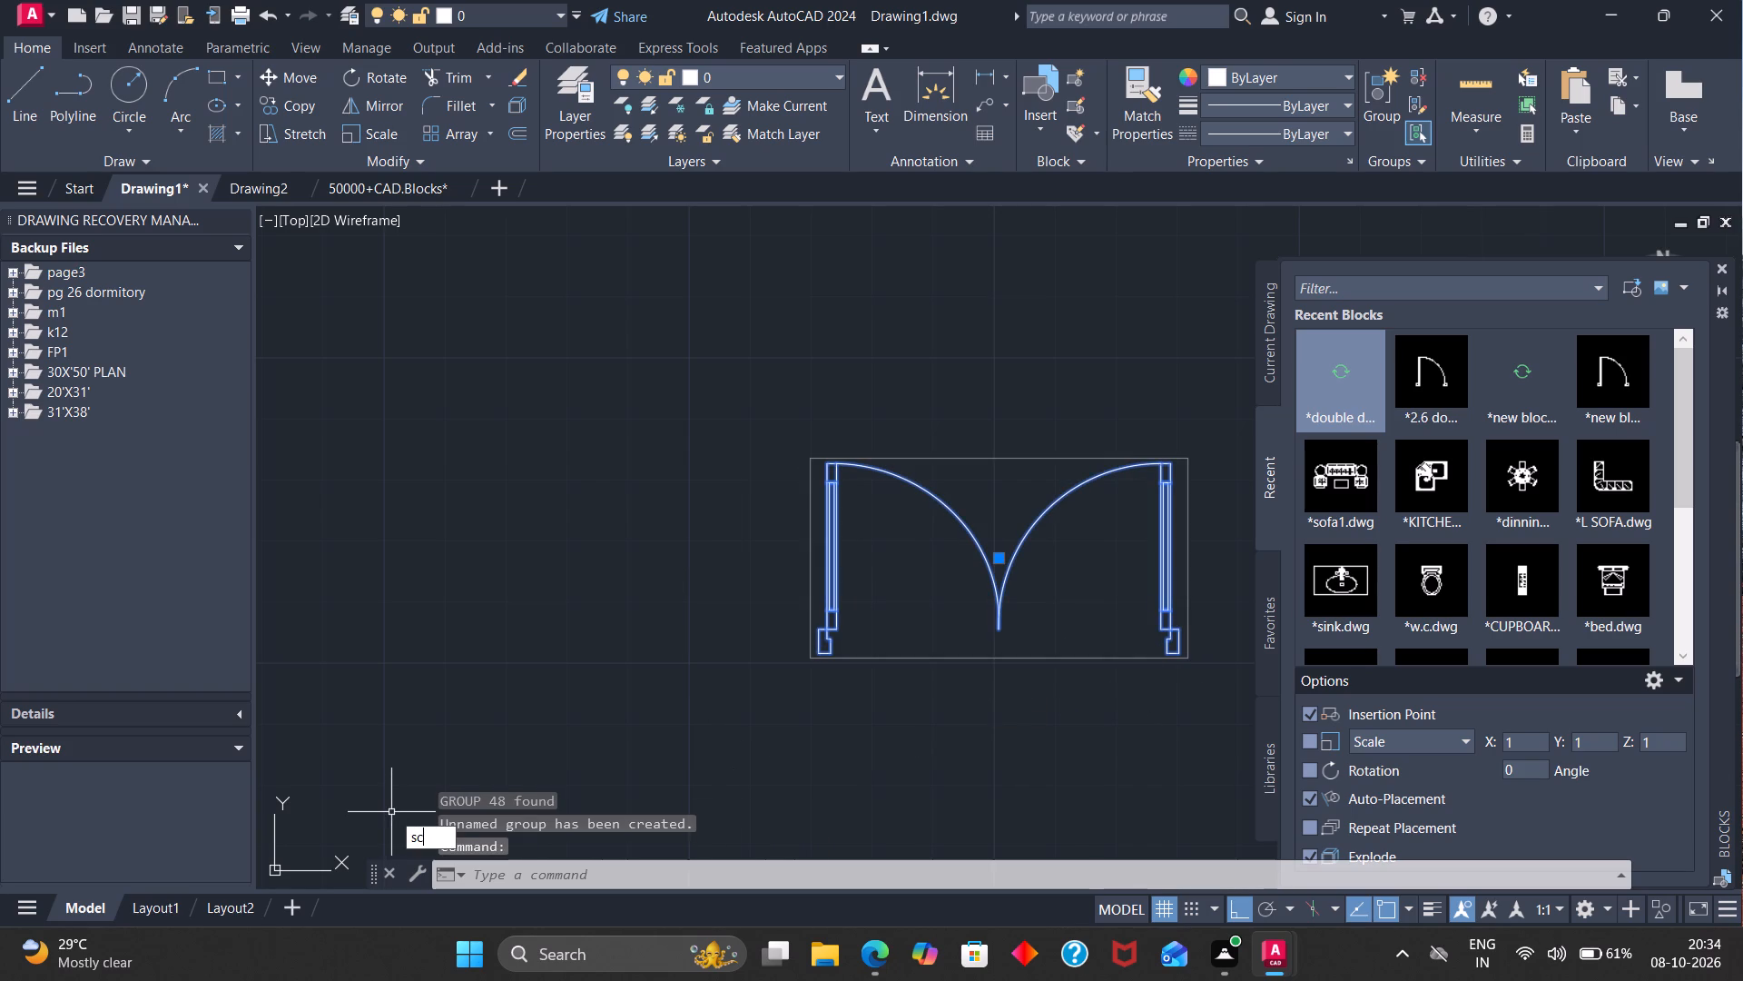
key(Return)
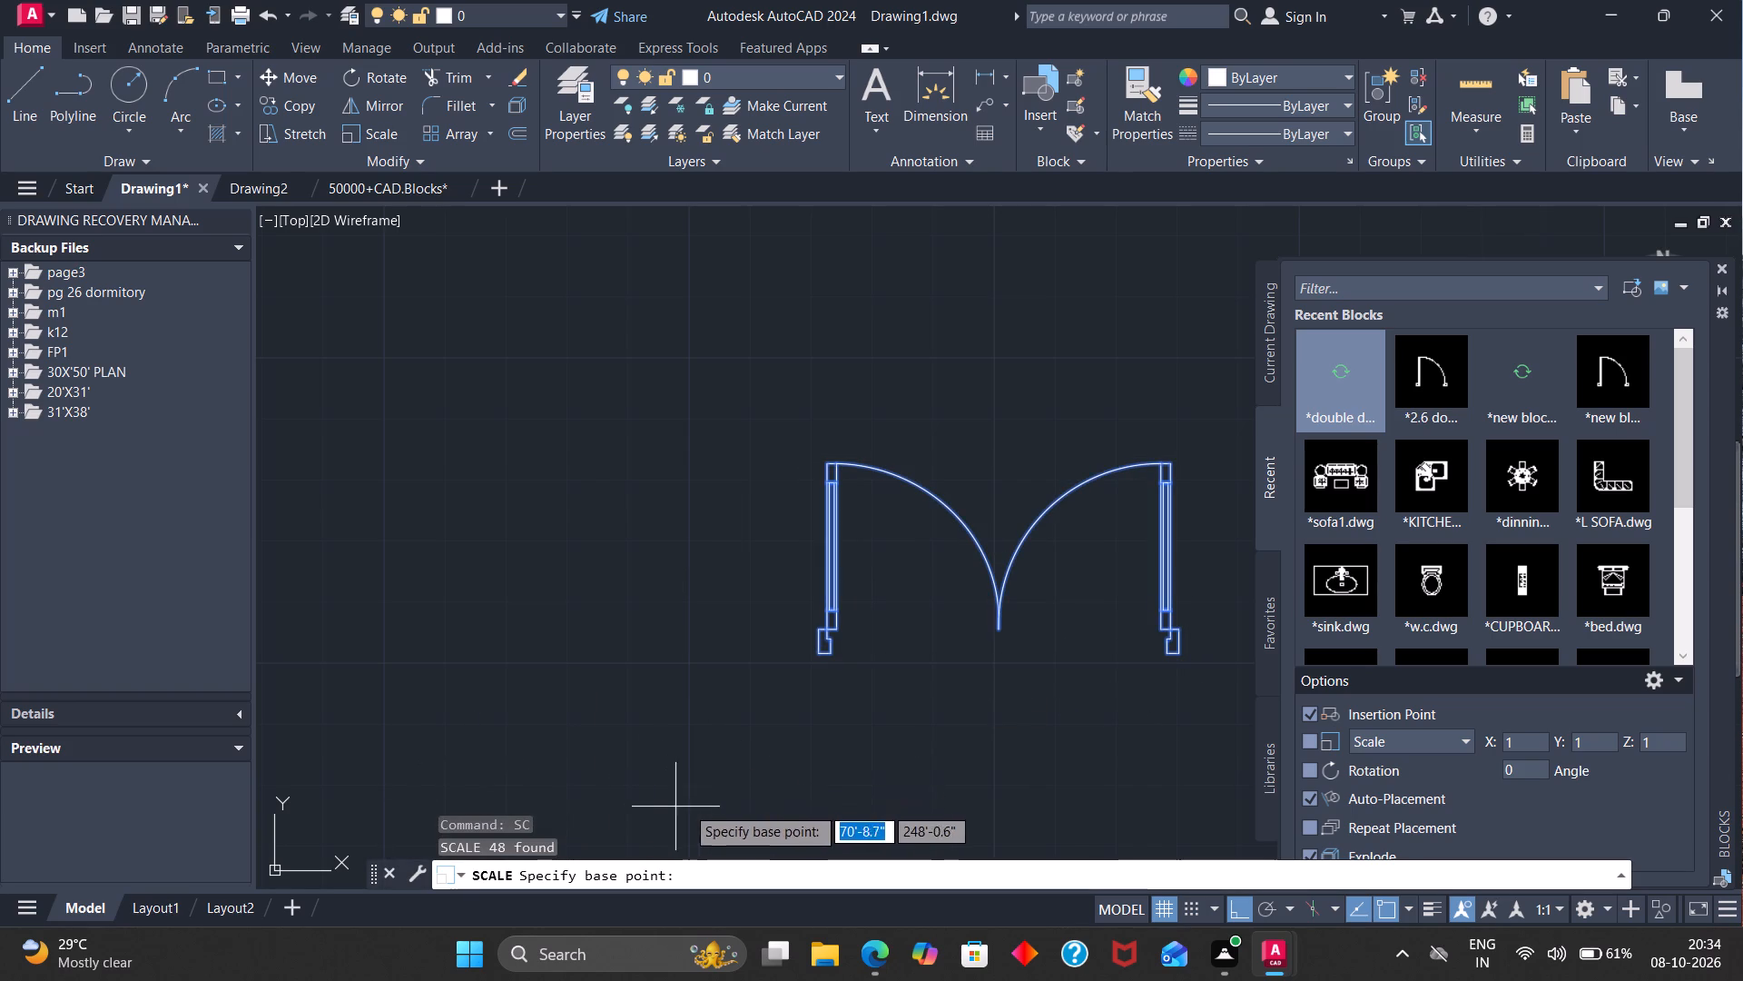
click(813, 654)
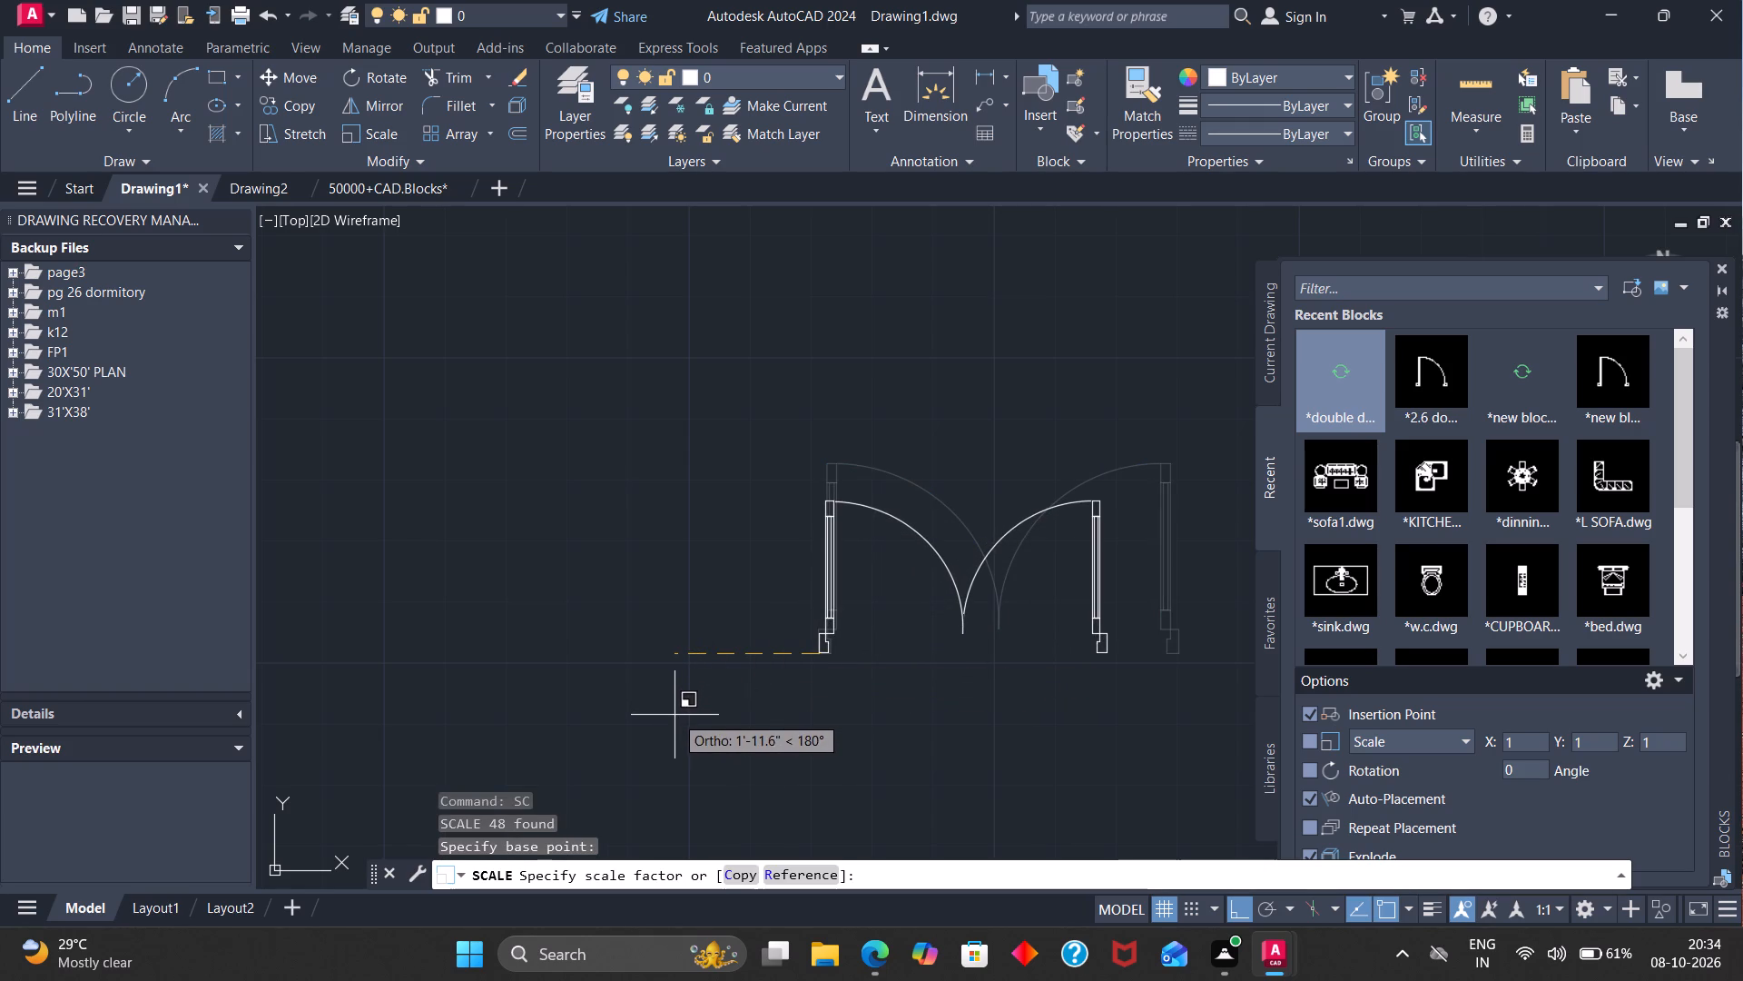
click(657, 889)
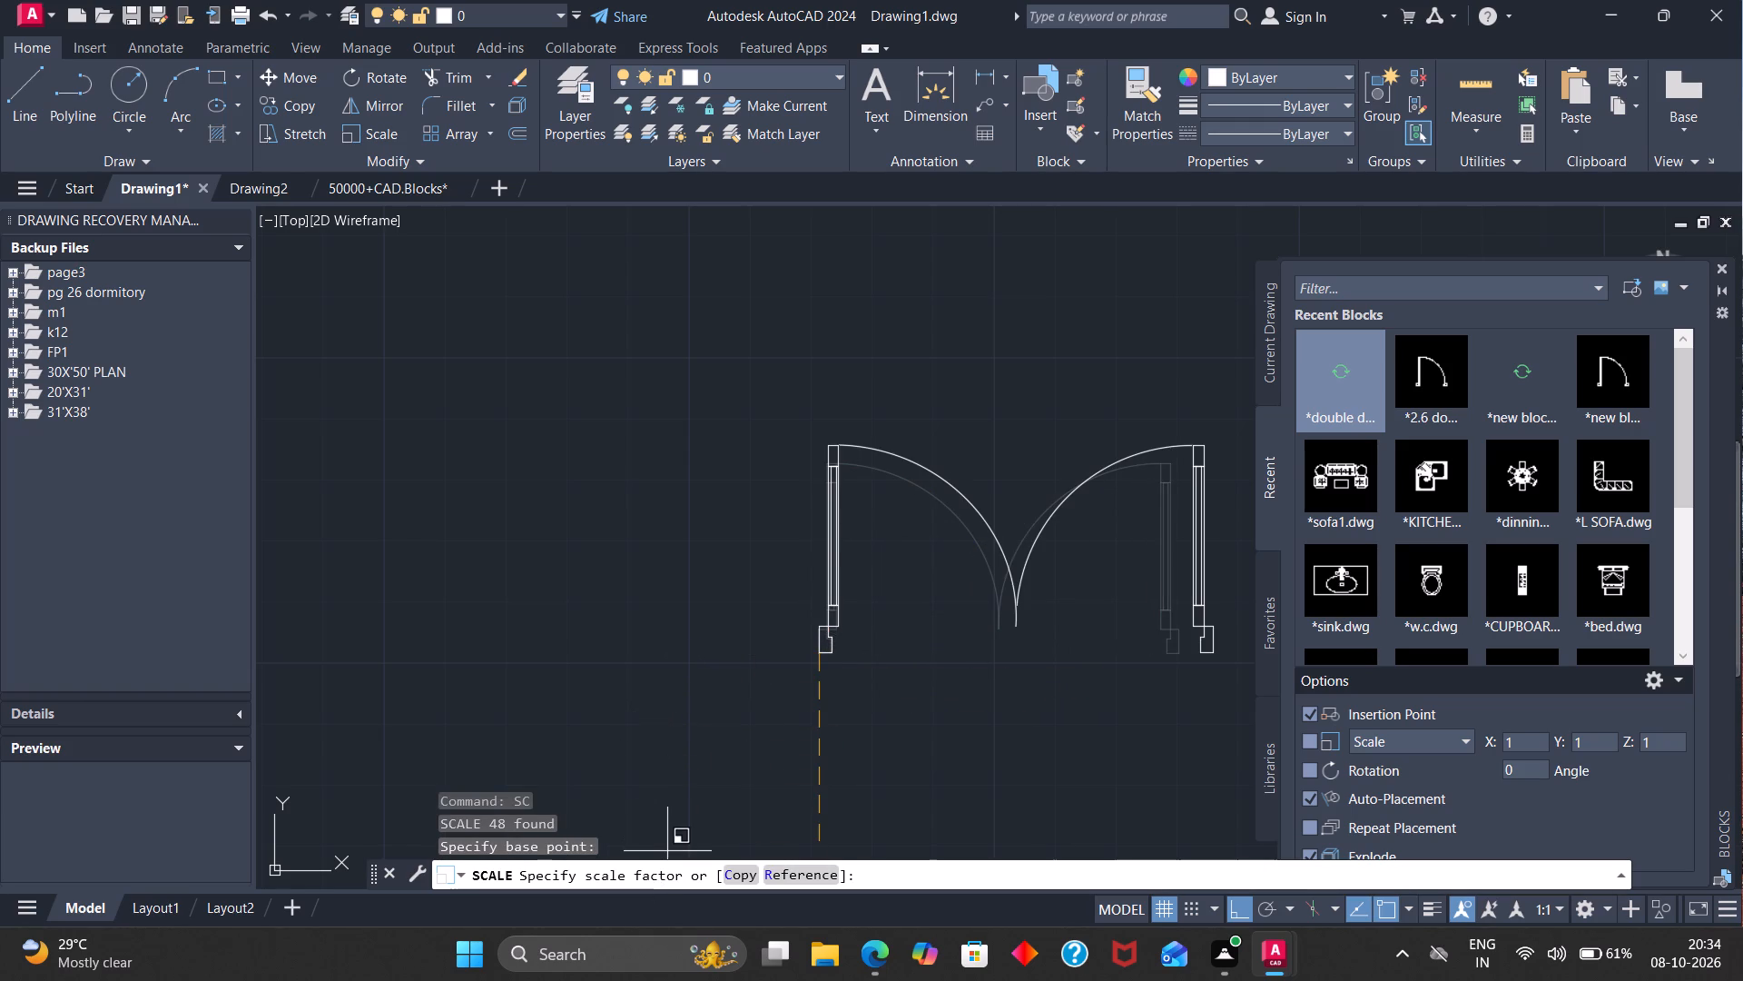
double_click(655, 880)
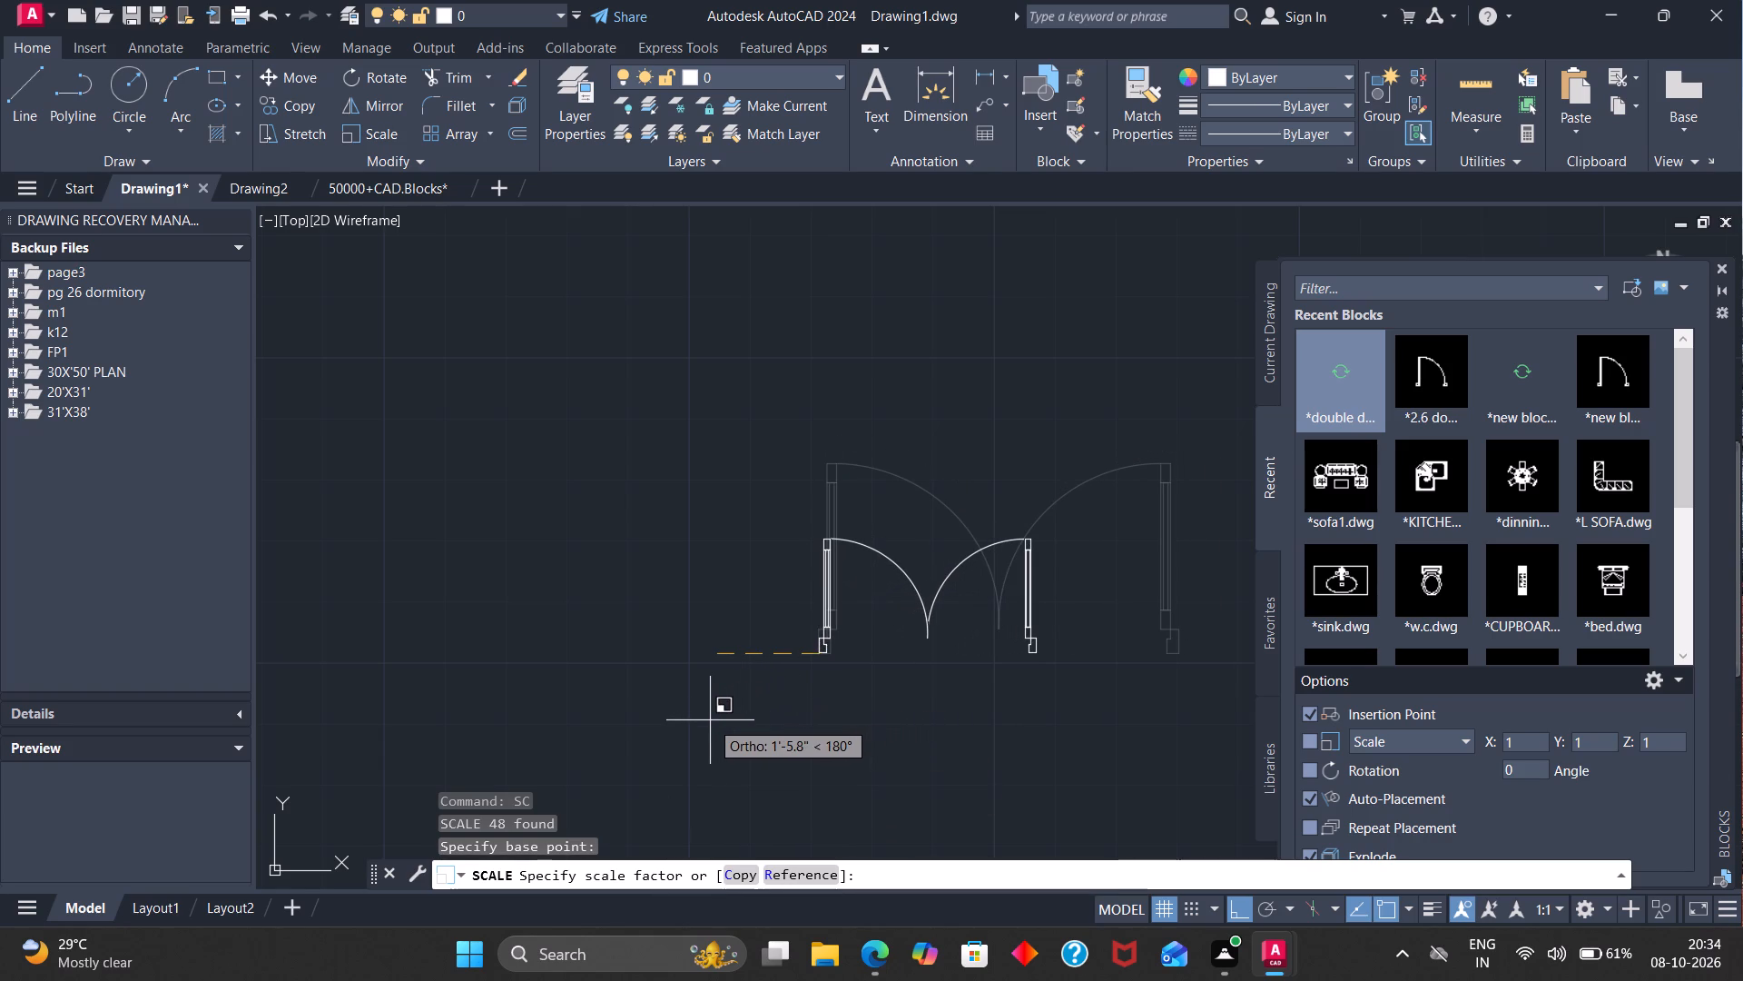
click(866, 877)
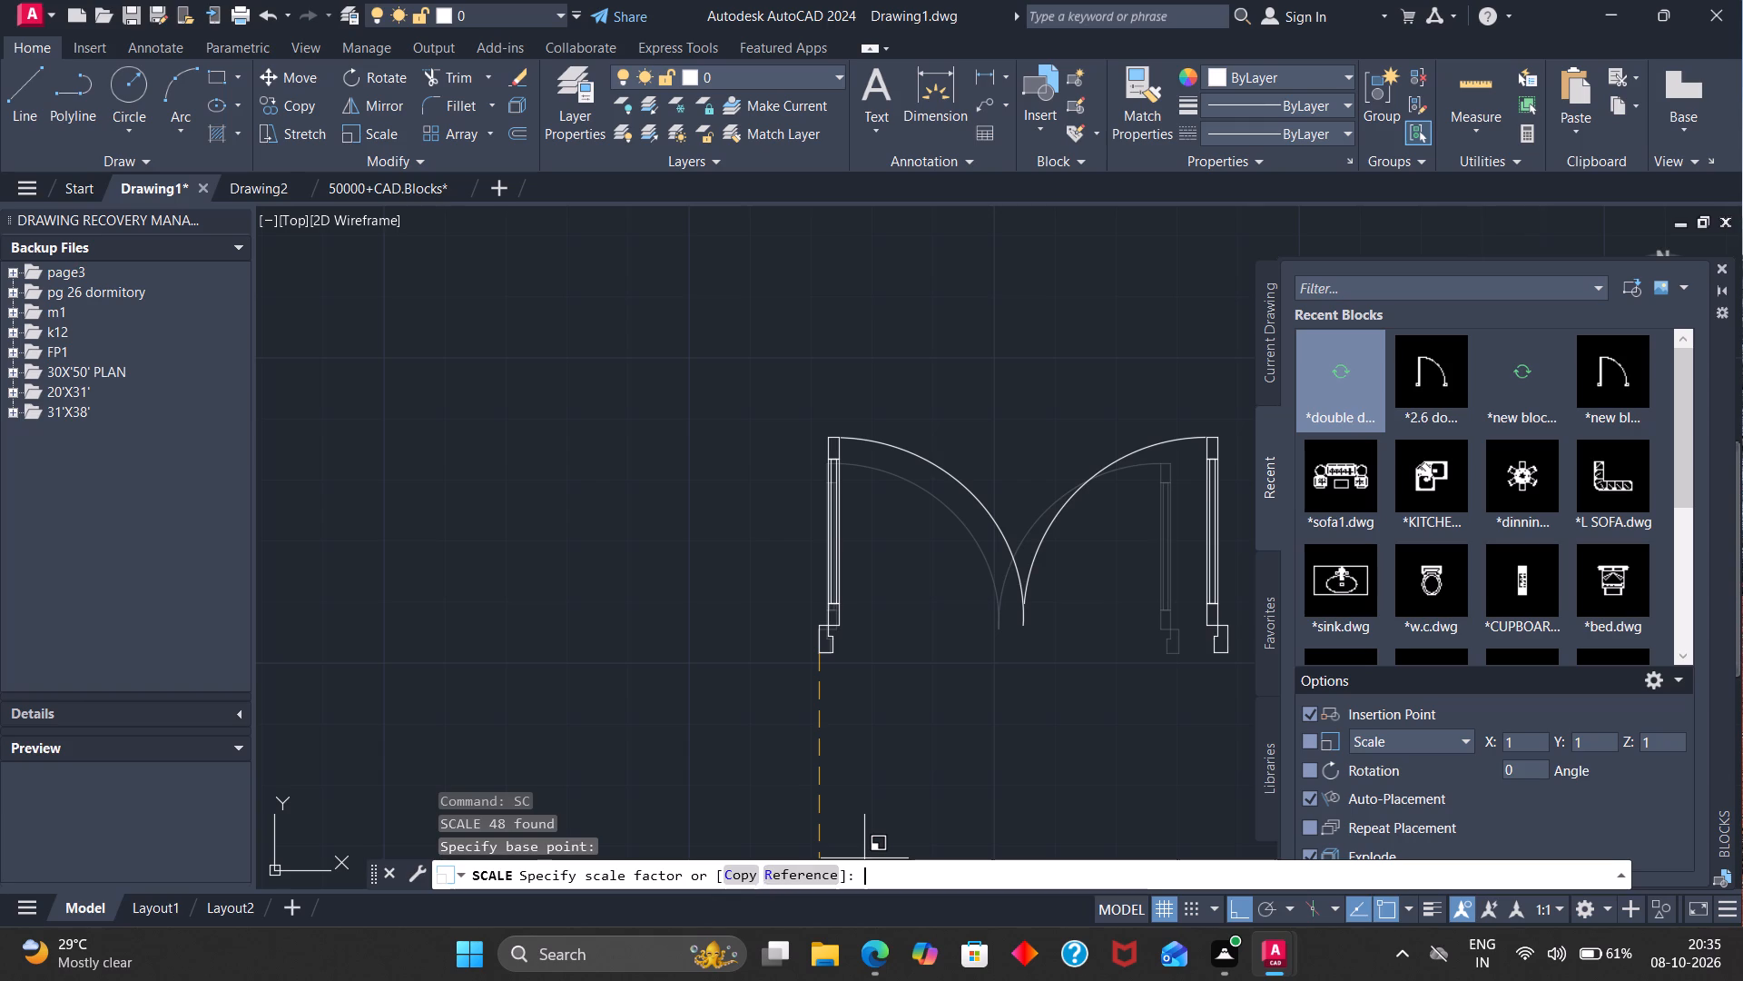
click(788, 876)
click(821, 877)
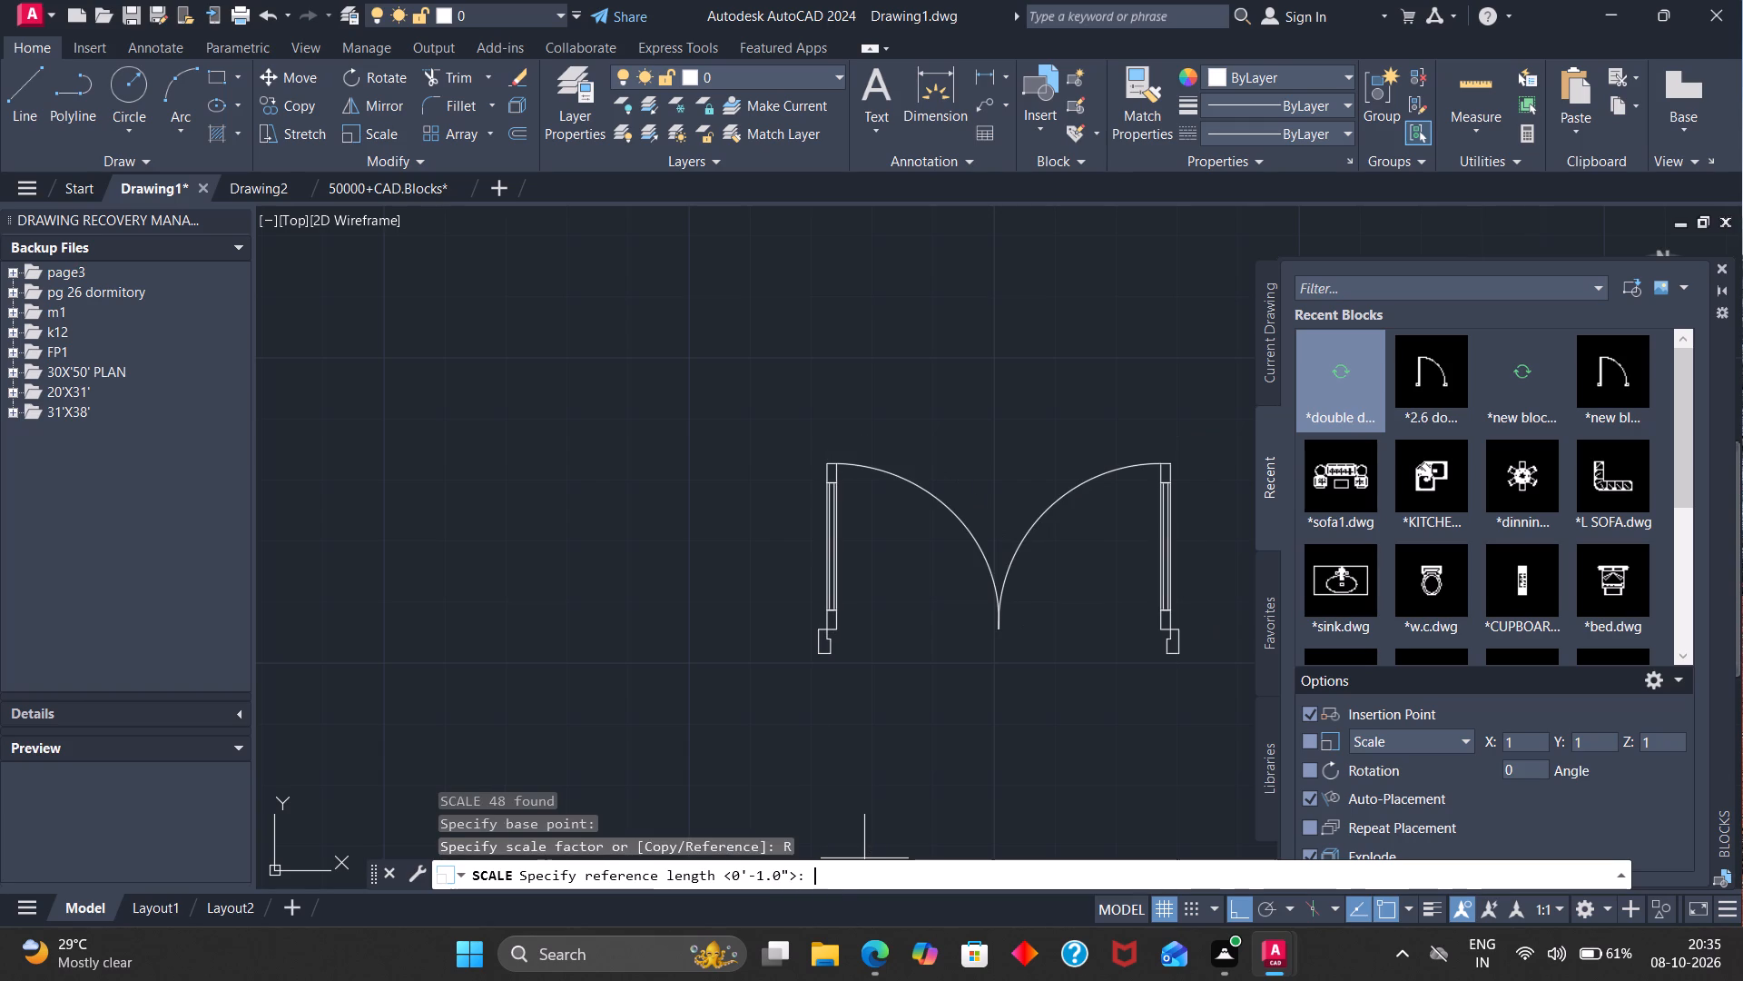
text(5')
key(Return)
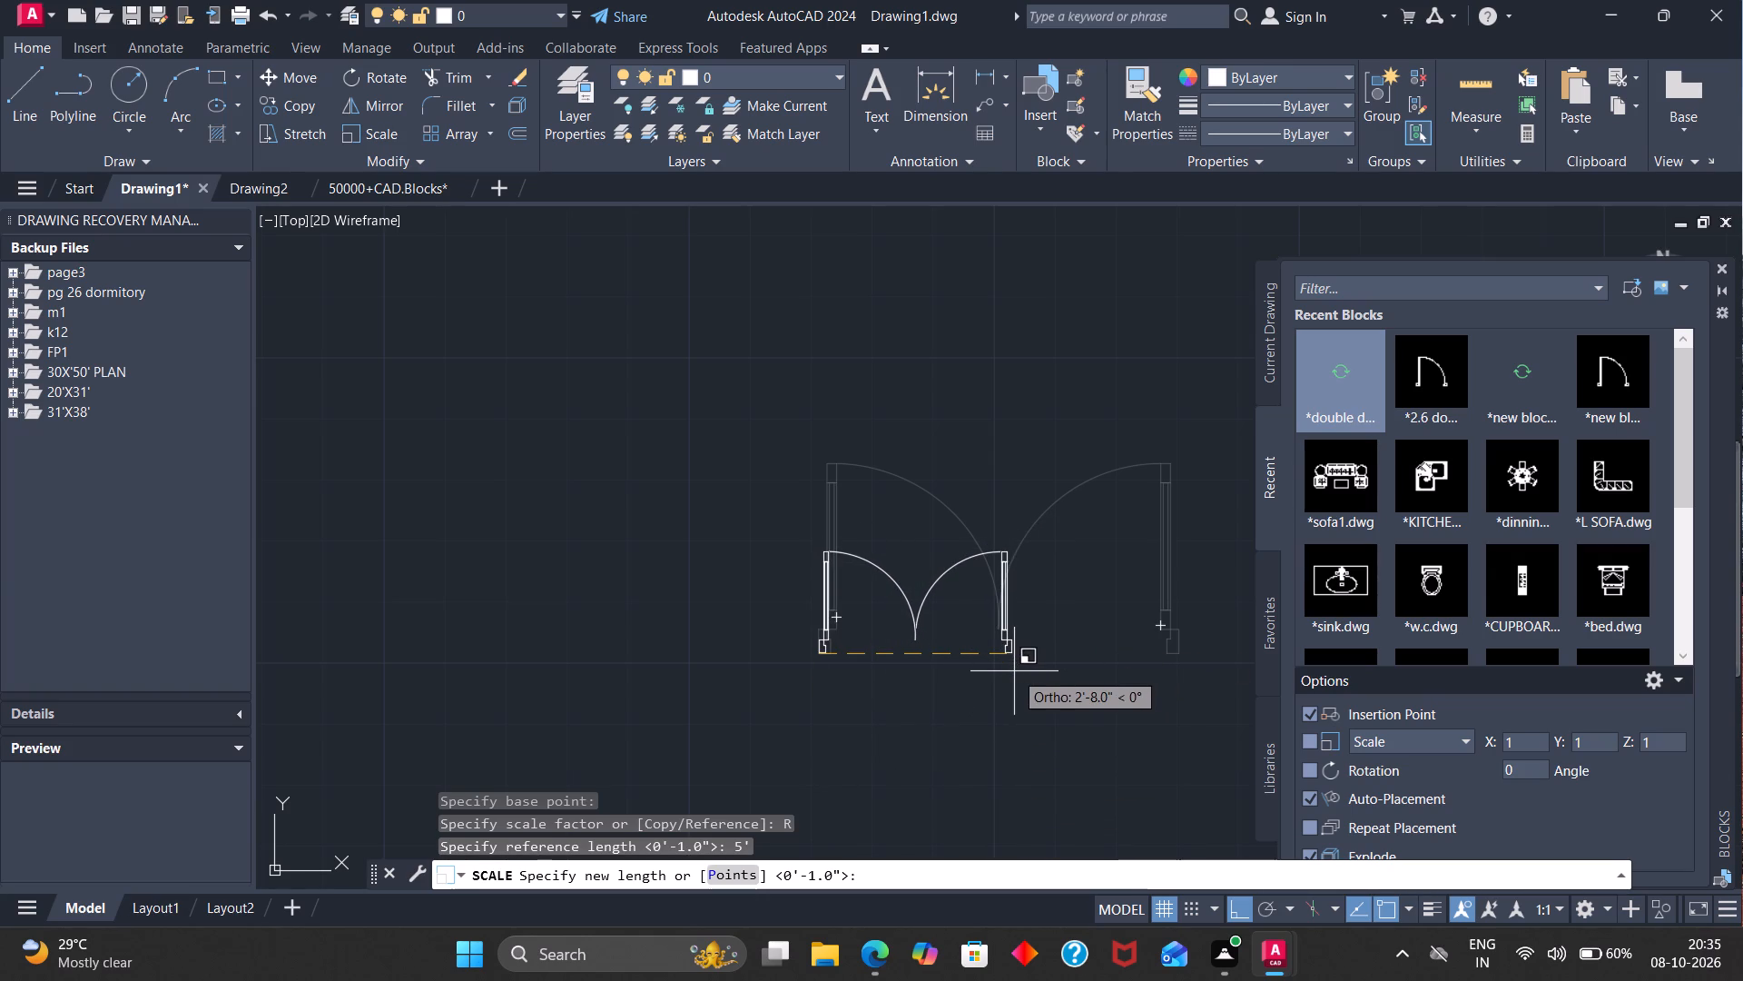
text(5')
key(Return)
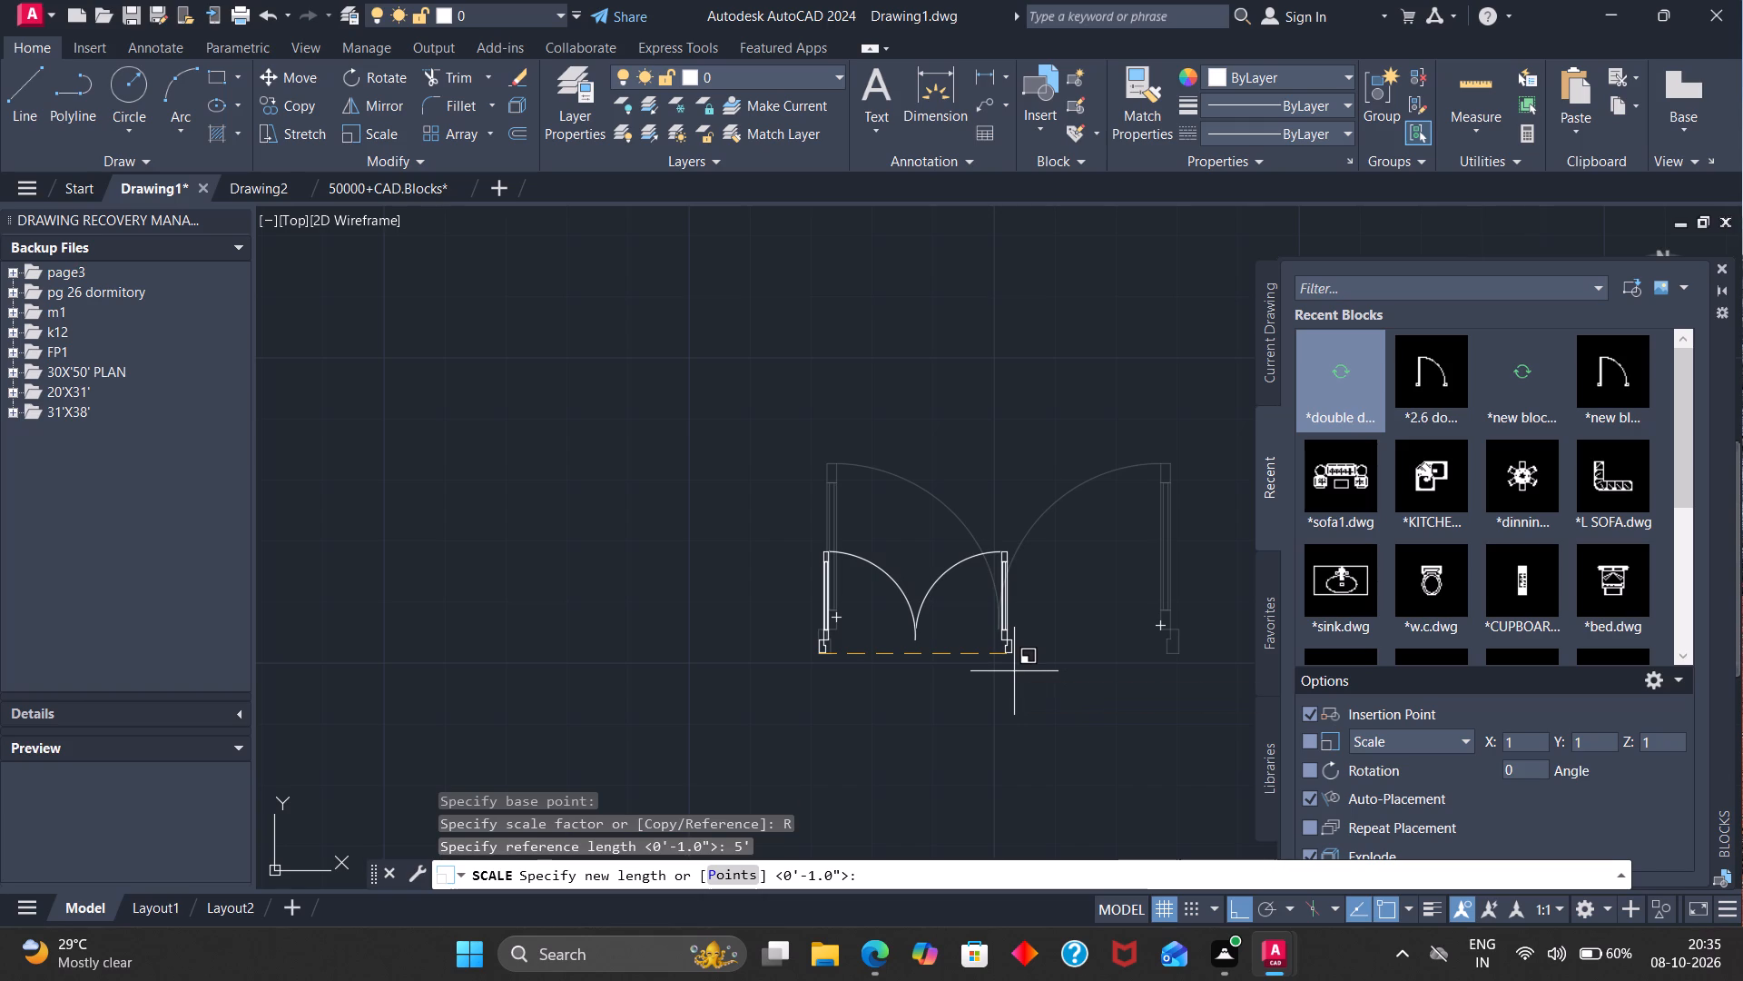
Check the grouped door's overall width between the jambs' outer bottom corners, without placing a dimension.
scroll(1013, 671, down, 5)
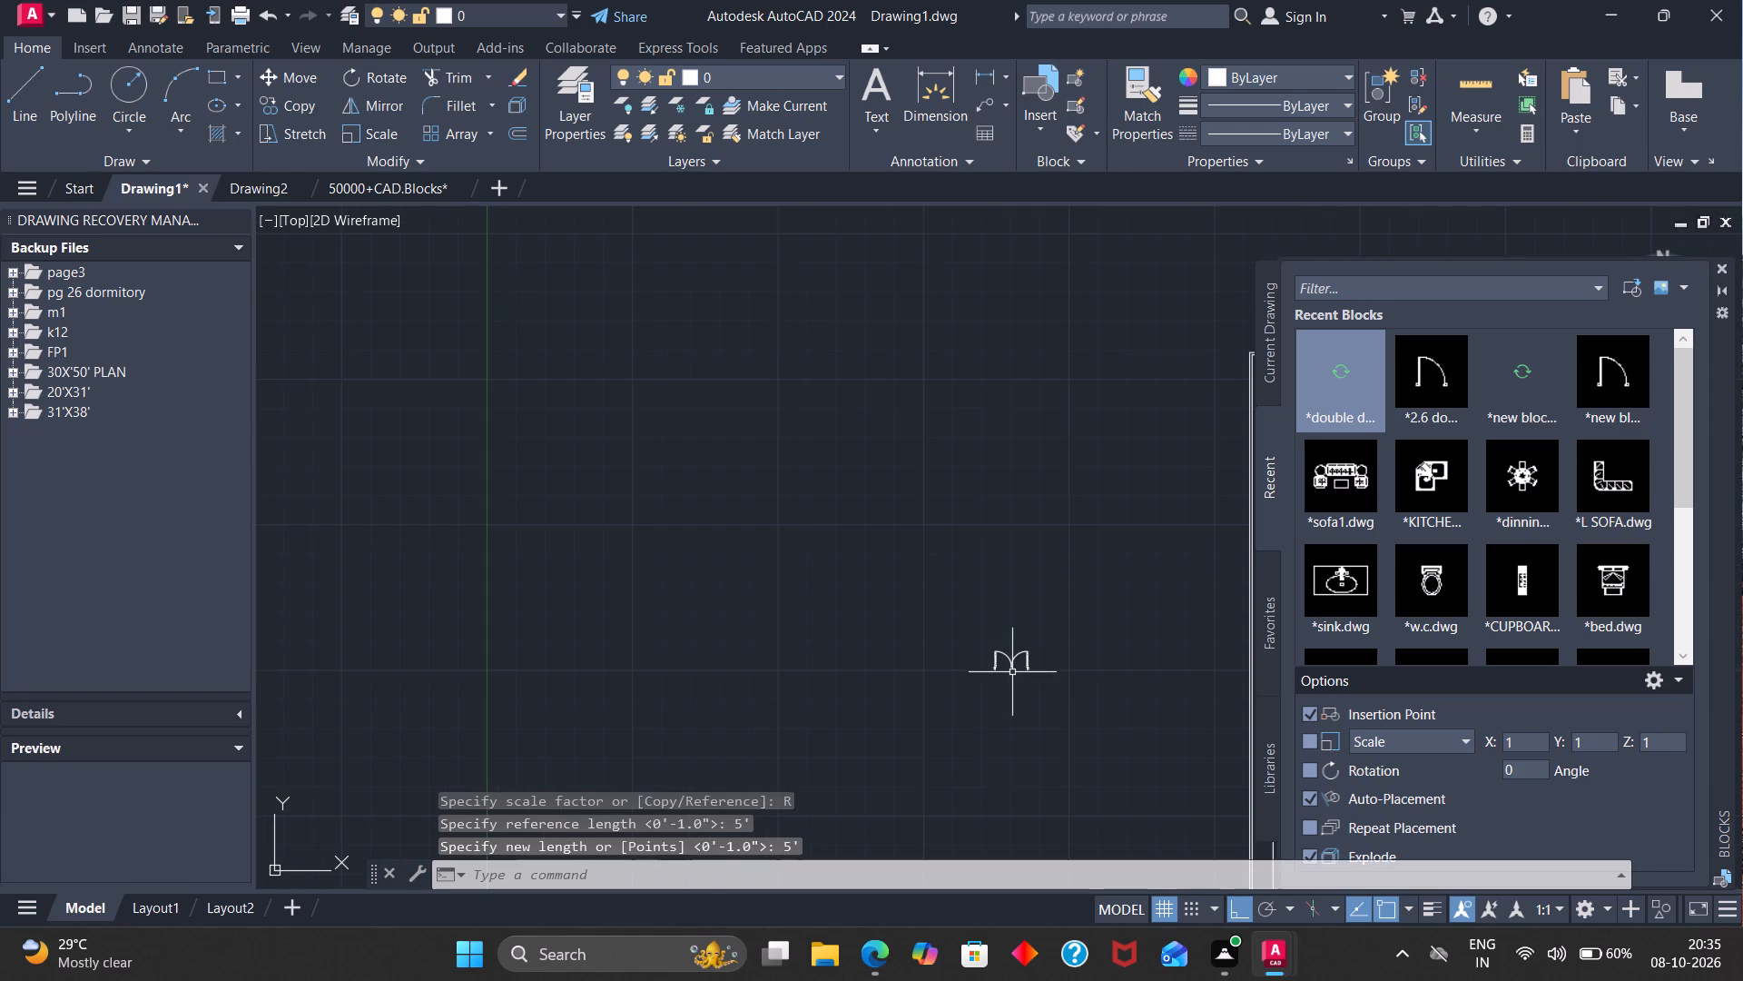
scroll(1012, 672, up, 4)
click(959, 94)
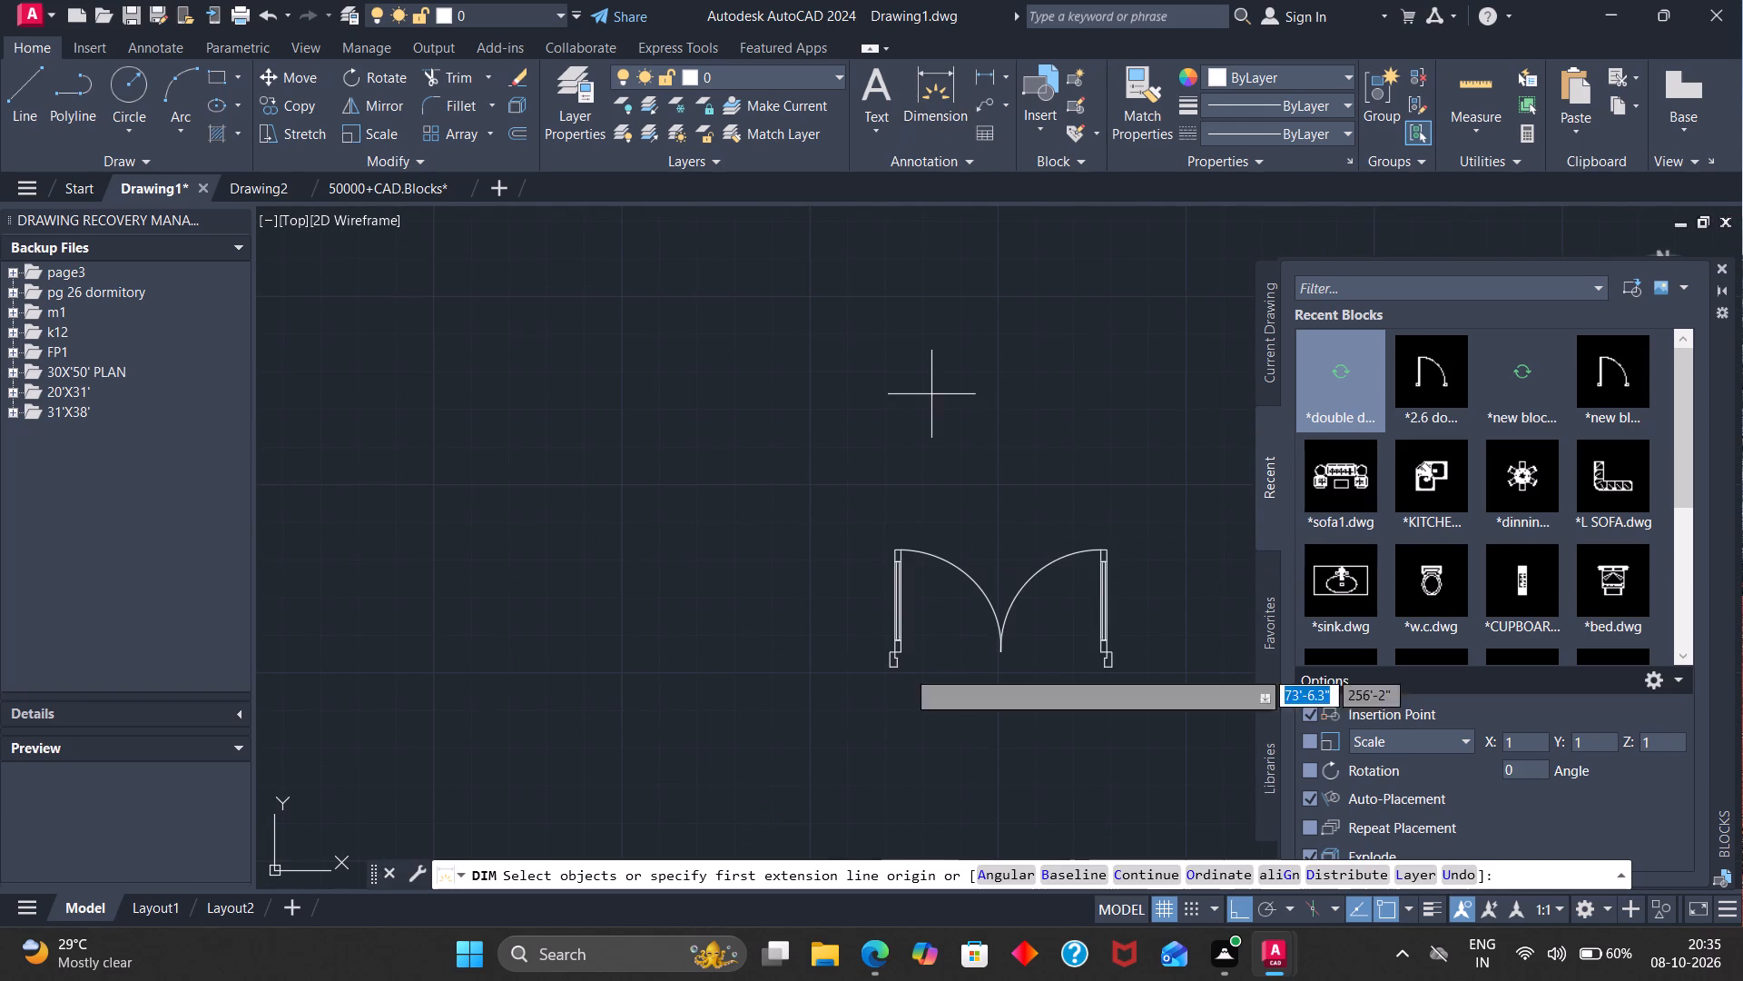
scroll(899, 701, up, 3)
click(871, 619)
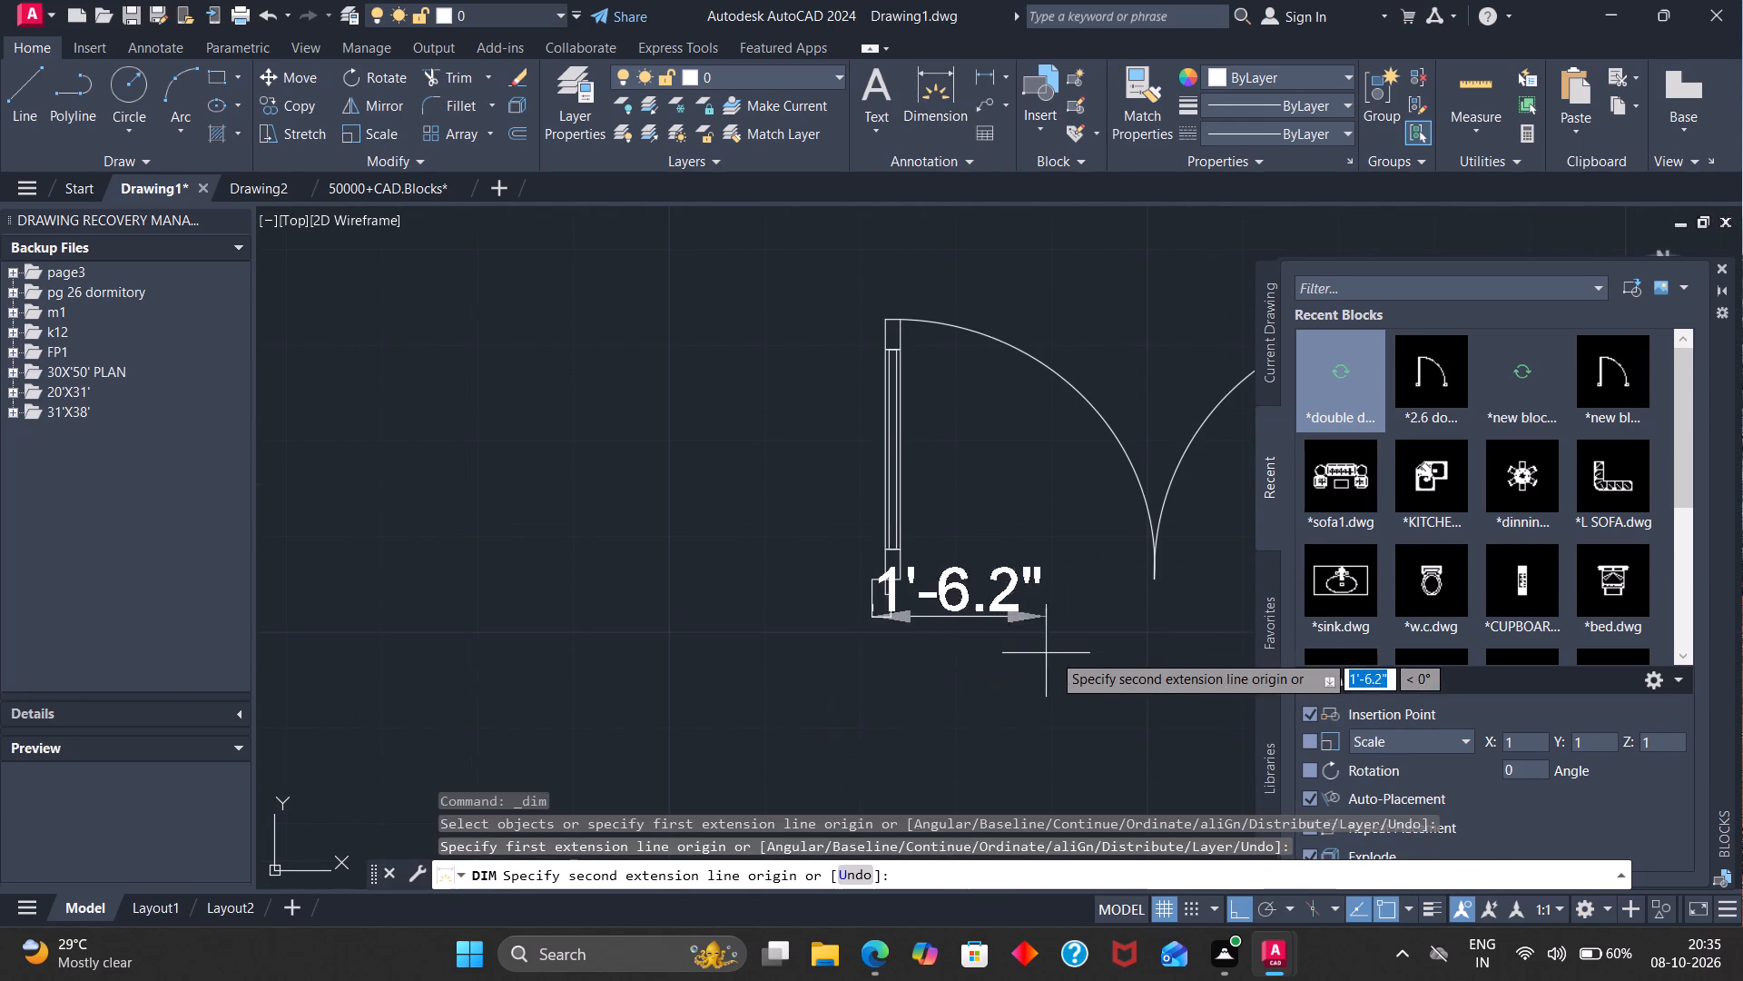
scroll(1058, 653, down, 3)
scroll(1209, 642, up, 2)
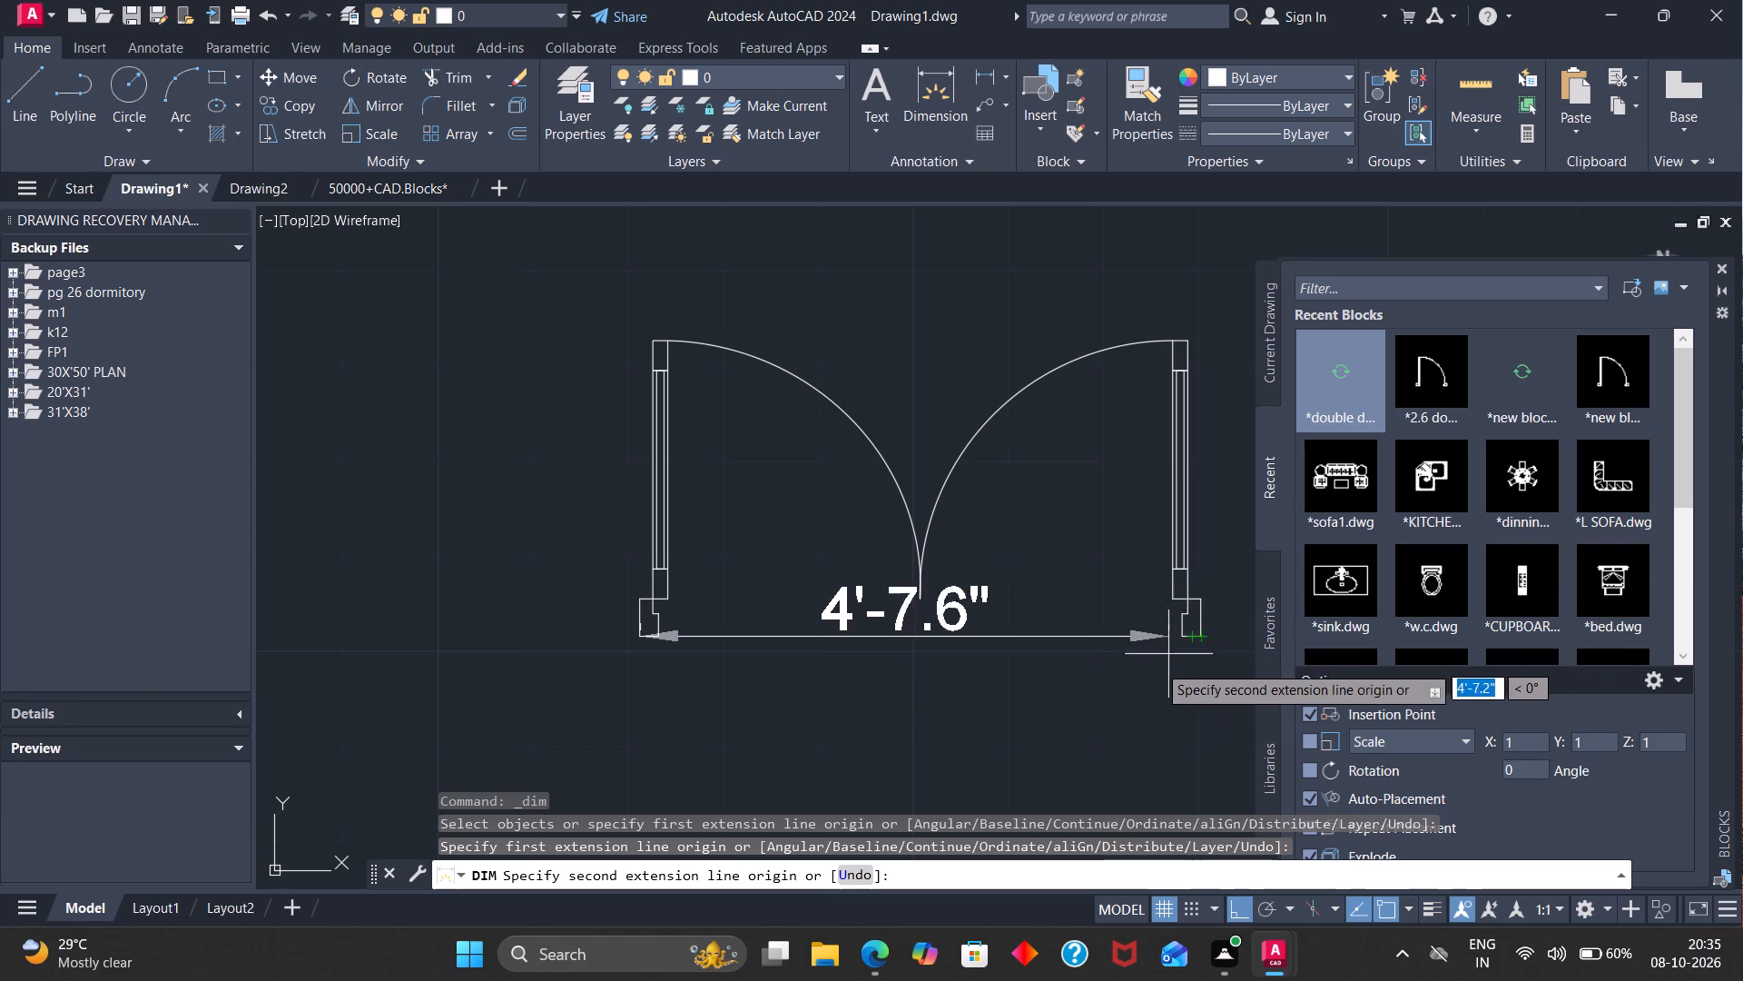
key(Escape)
scroll(990, 684, down, 3)
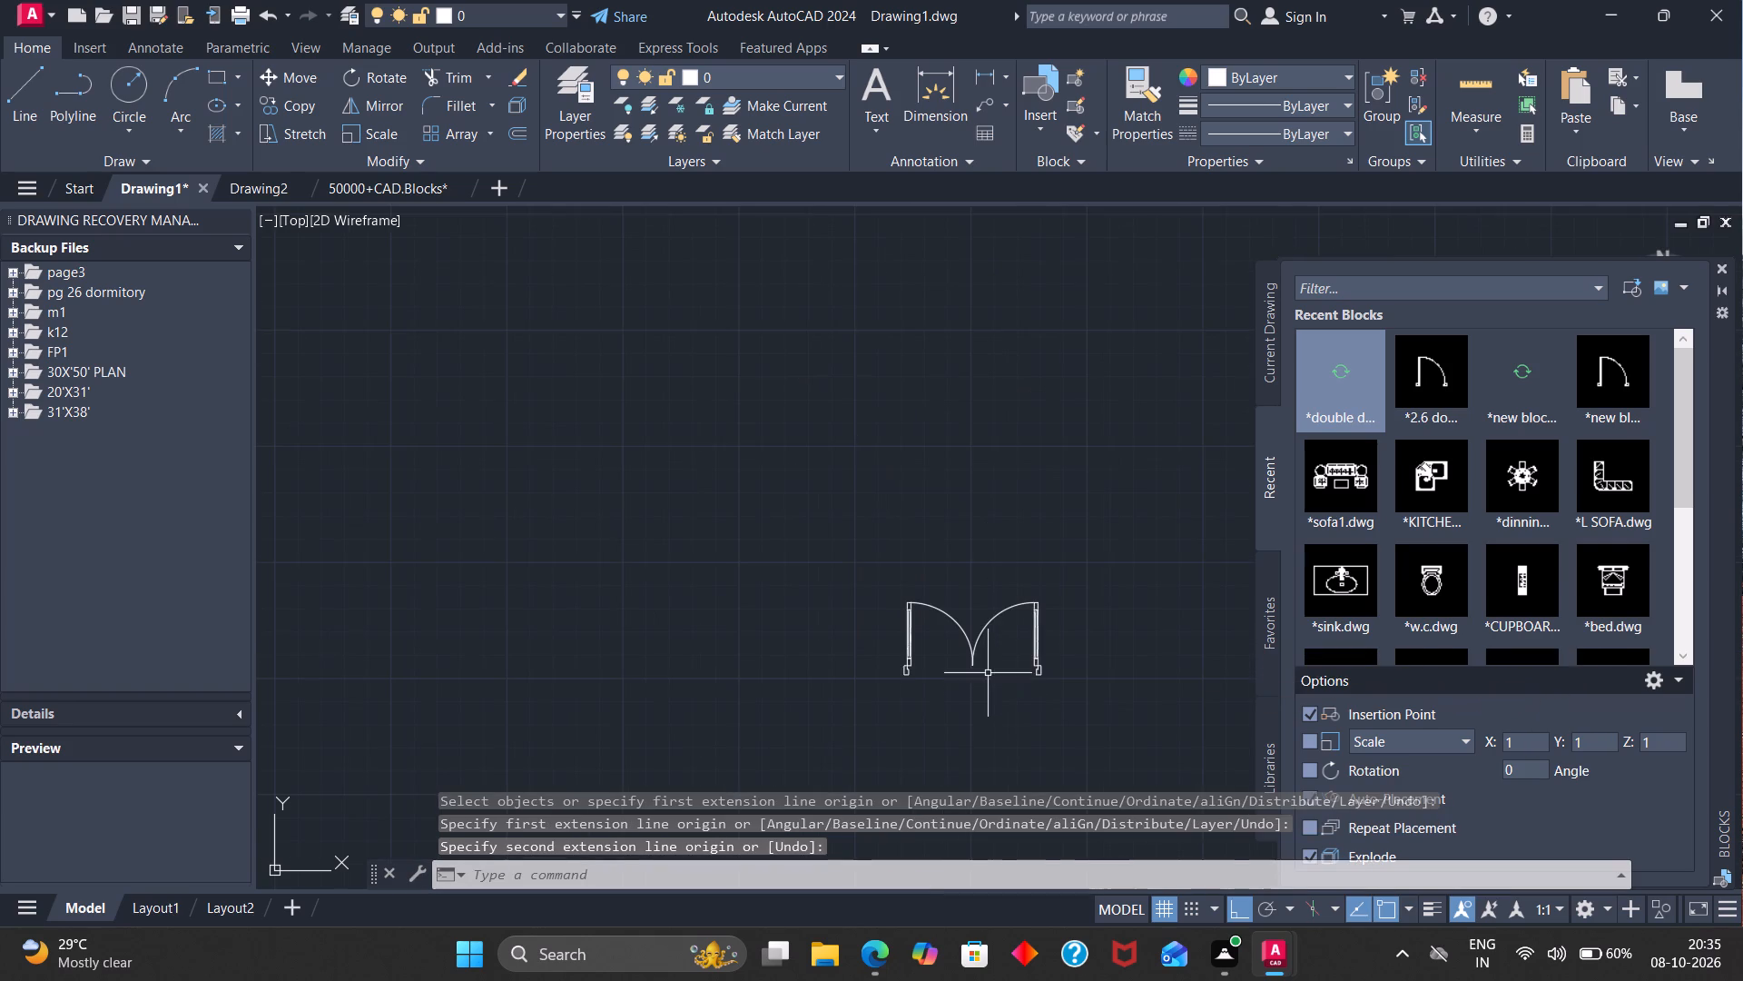
scroll(1010, 708, down, 4)
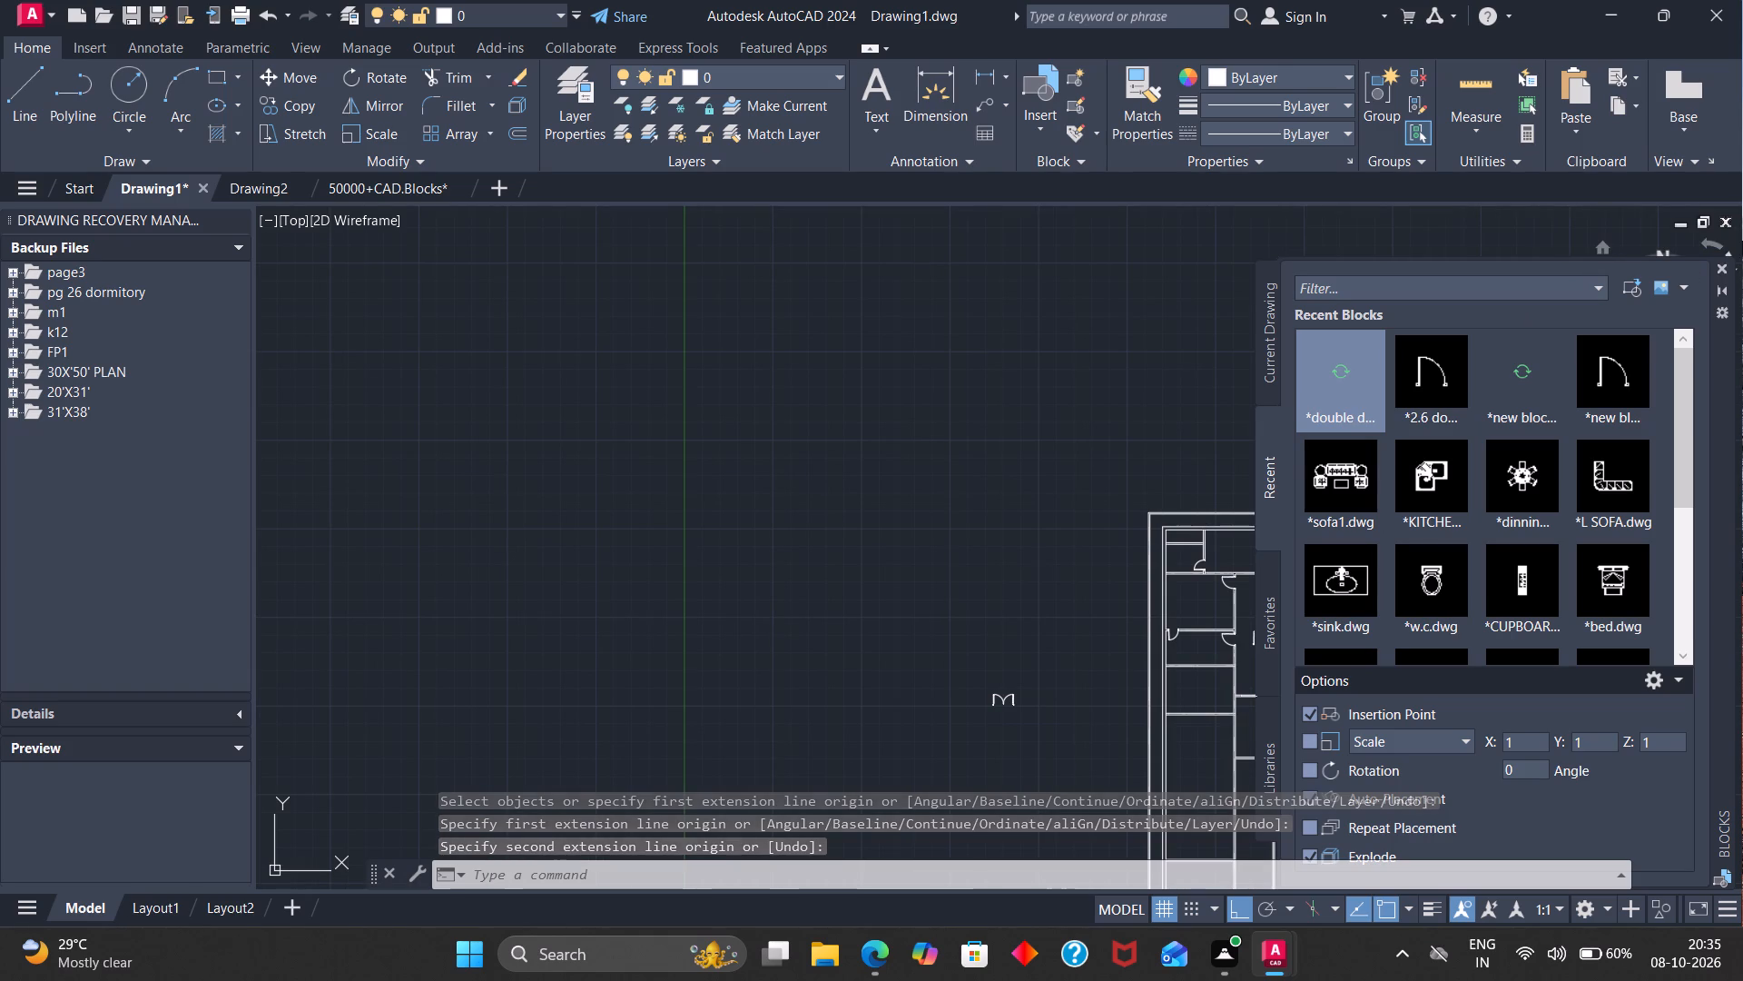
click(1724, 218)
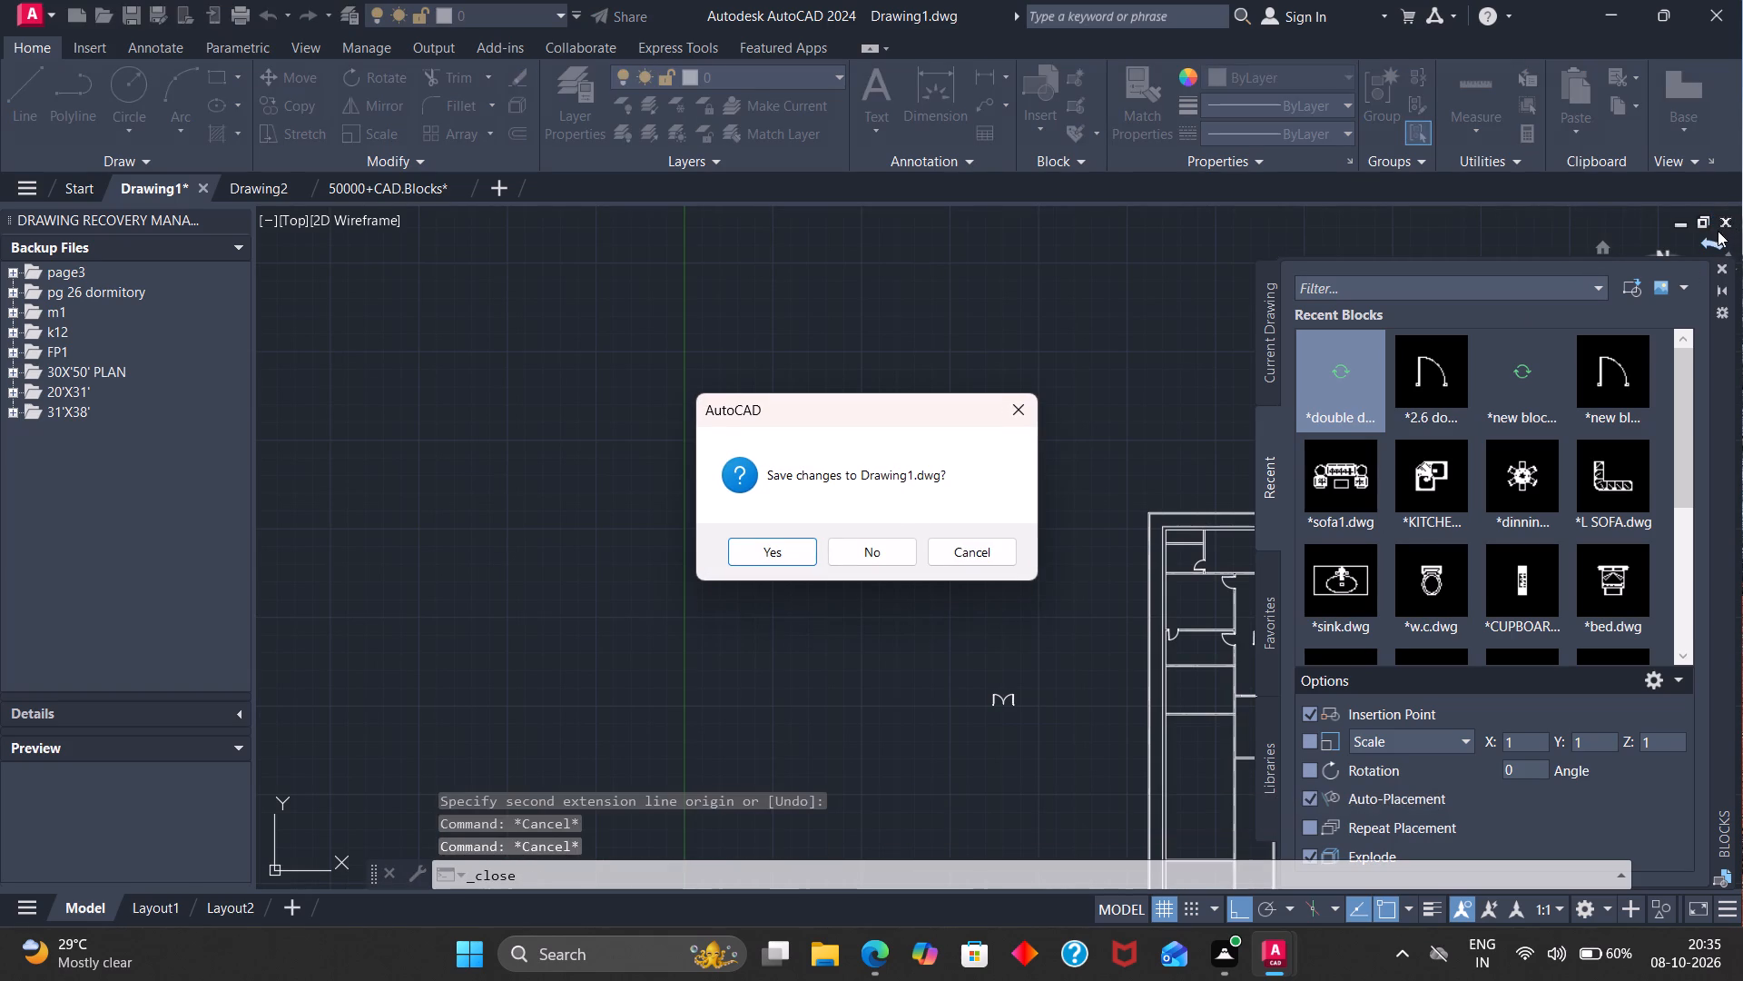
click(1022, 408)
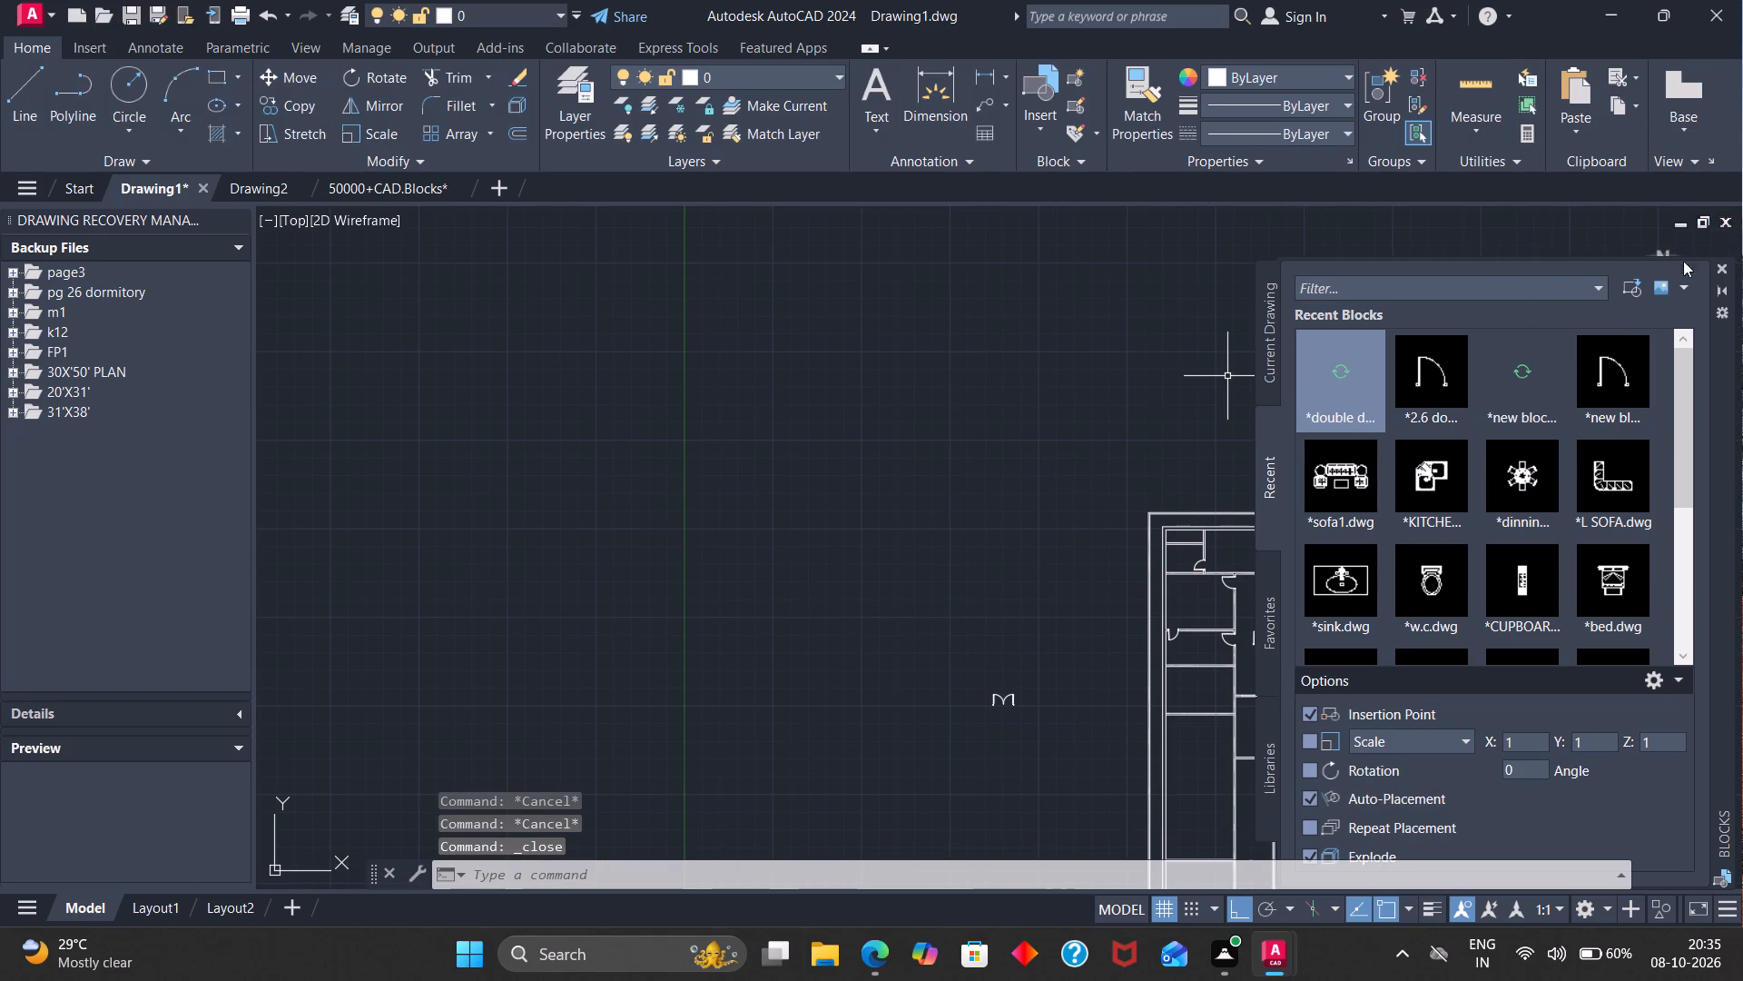
Close the Blocks palette.
click(1721, 266)
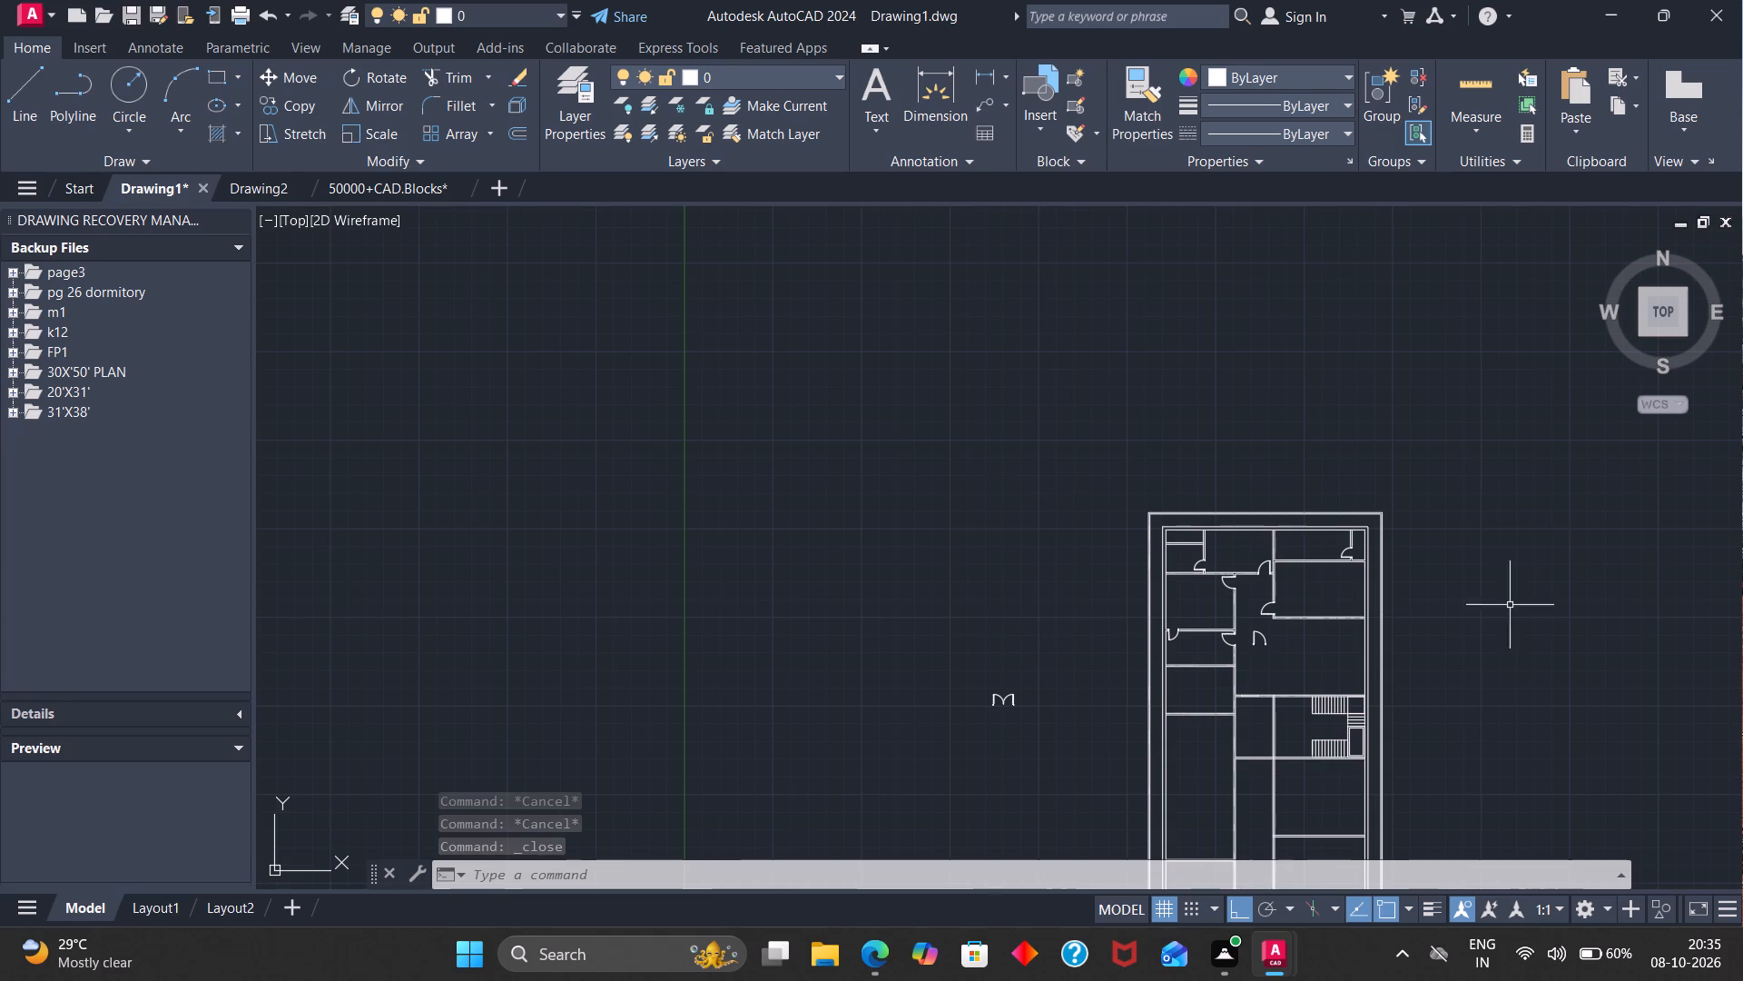
Check the grouped double door's width from the left jamb's outer bottom corner, without placing a dimension.
scroll(1391, 764, up, 3)
scroll(1384, 766, down, 2)
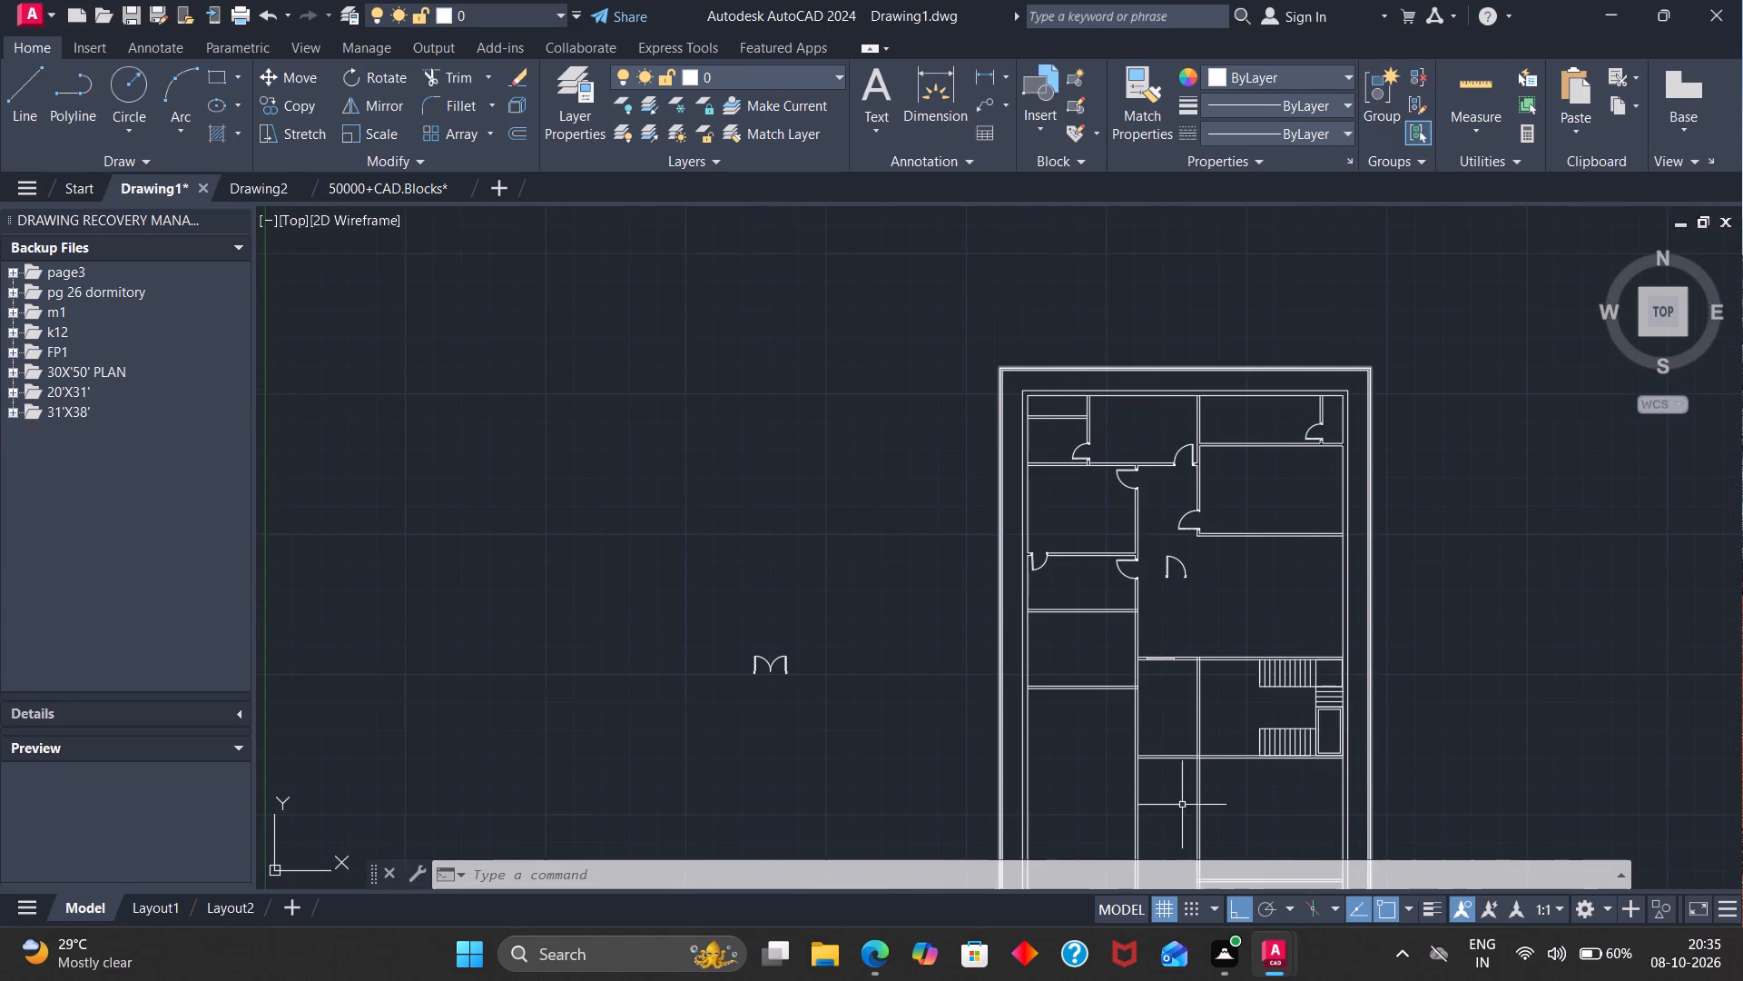
click(927, 100)
scroll(781, 635, up, 2)
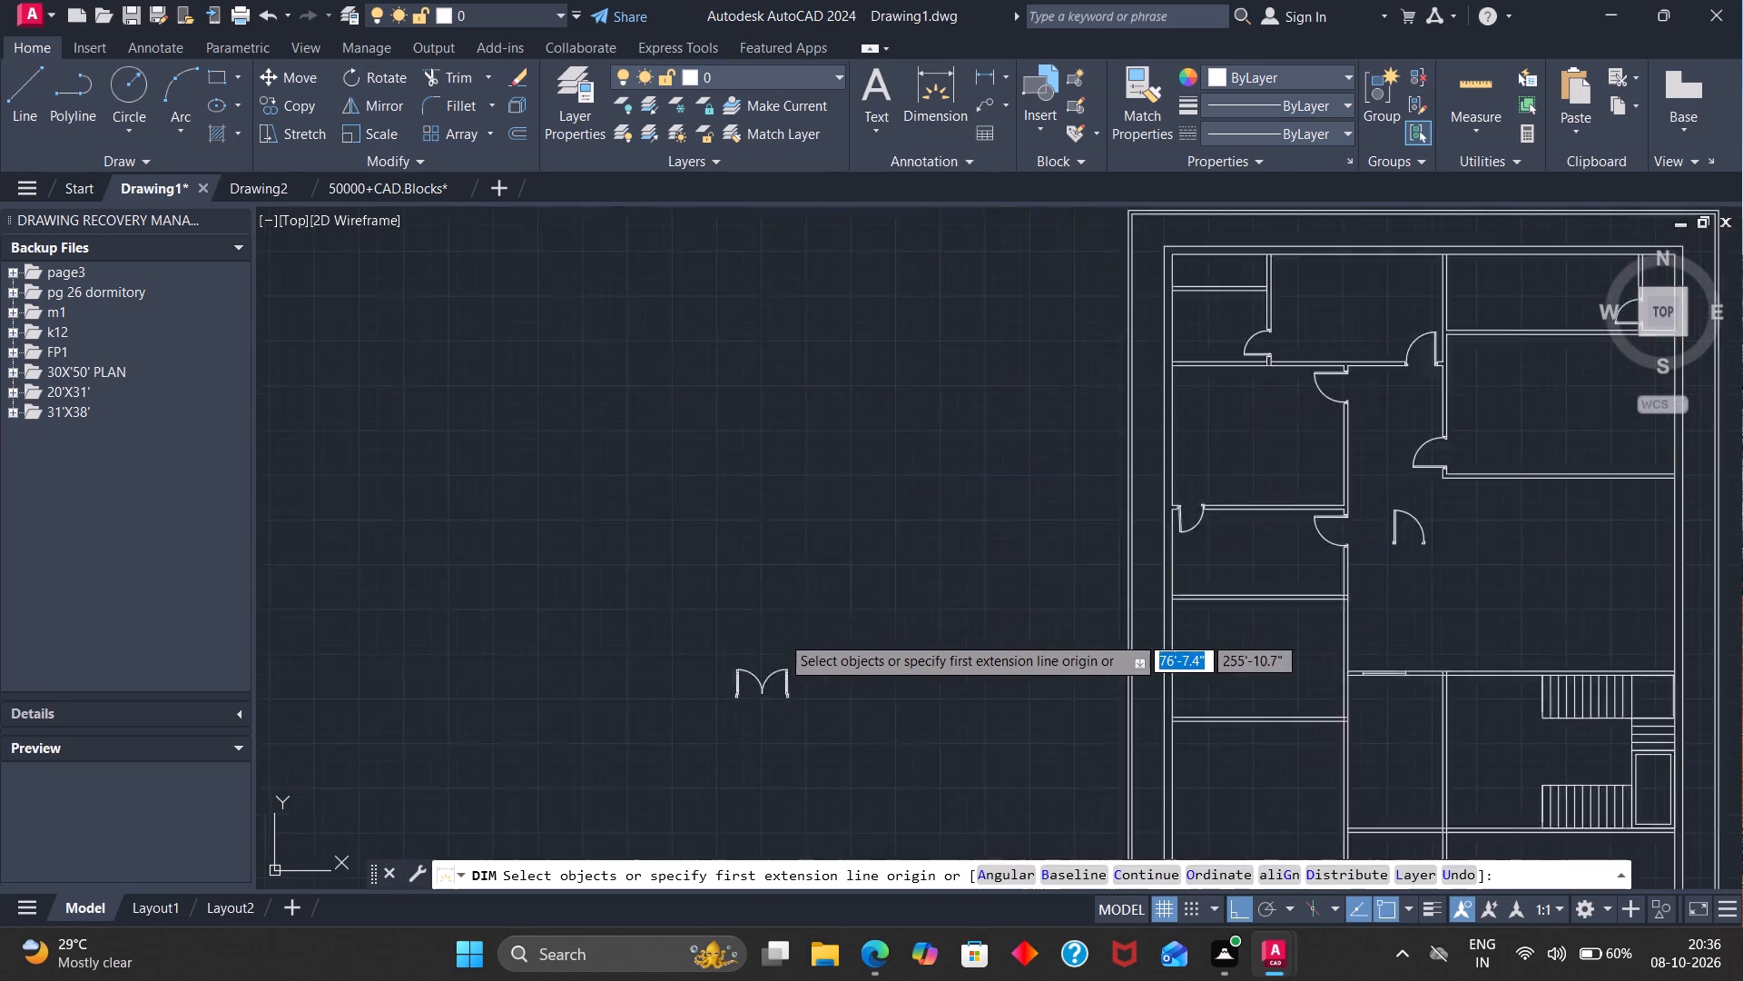
scroll(781, 635, up, 2)
scroll(737, 763, down, 2)
scroll(717, 823, up, 4)
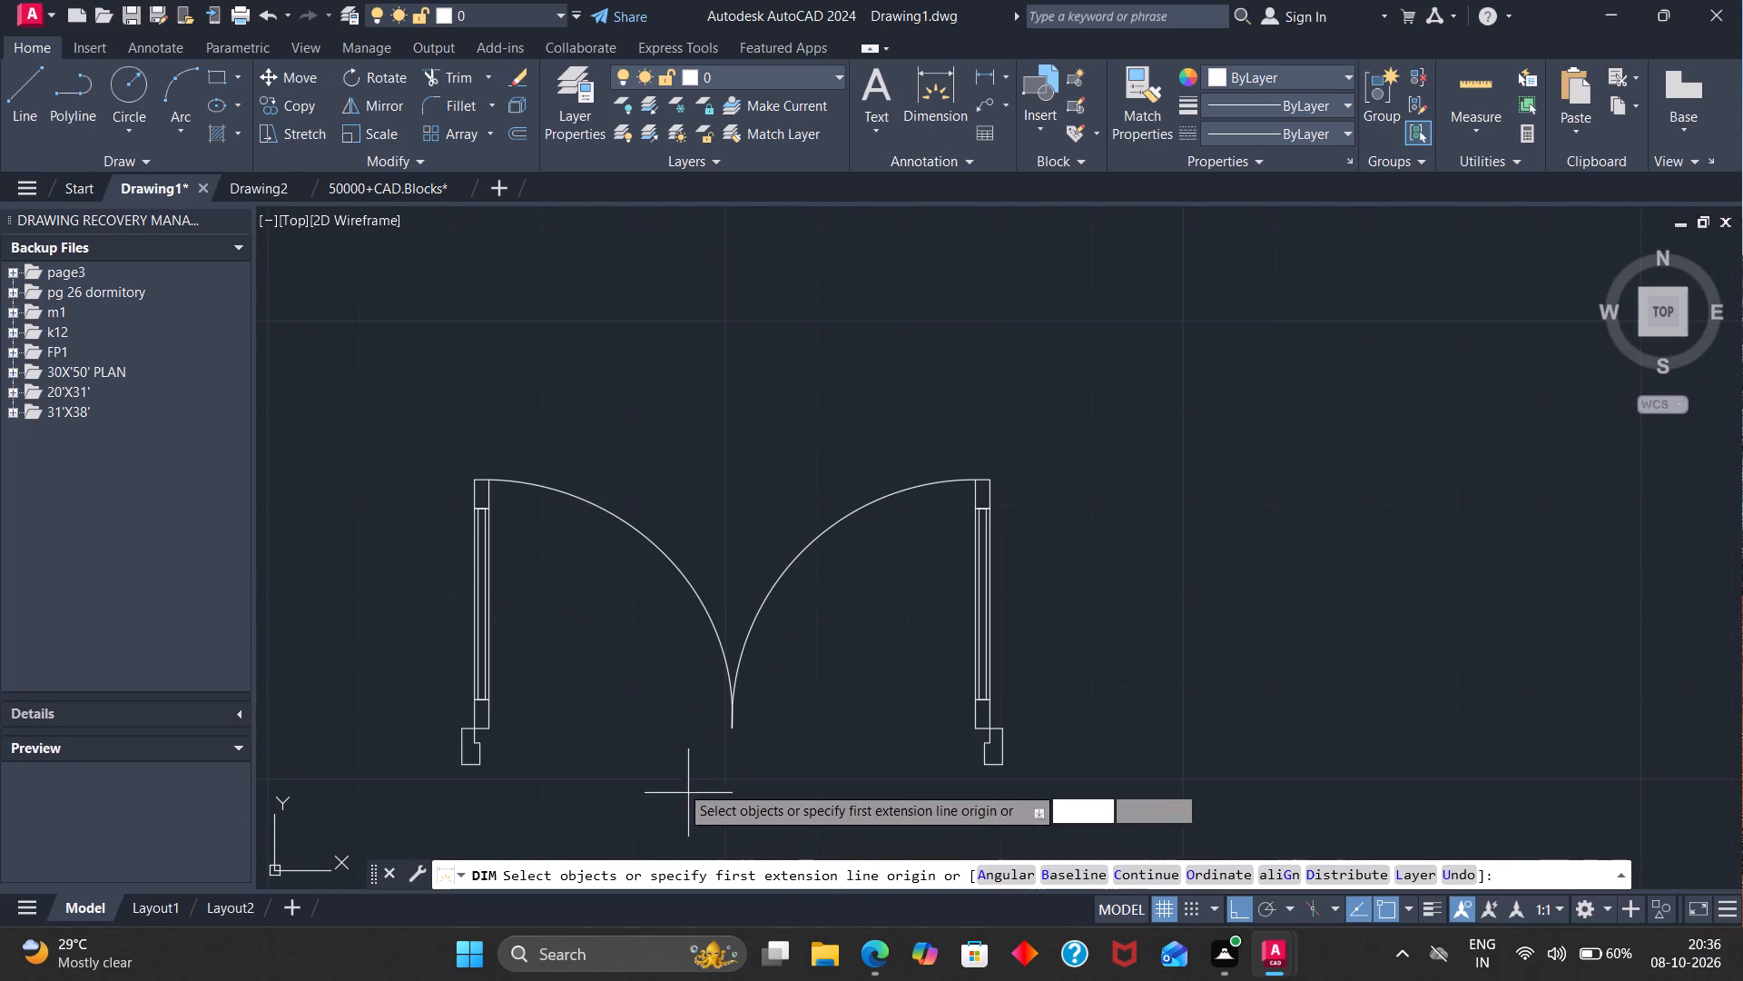
click(460, 767)
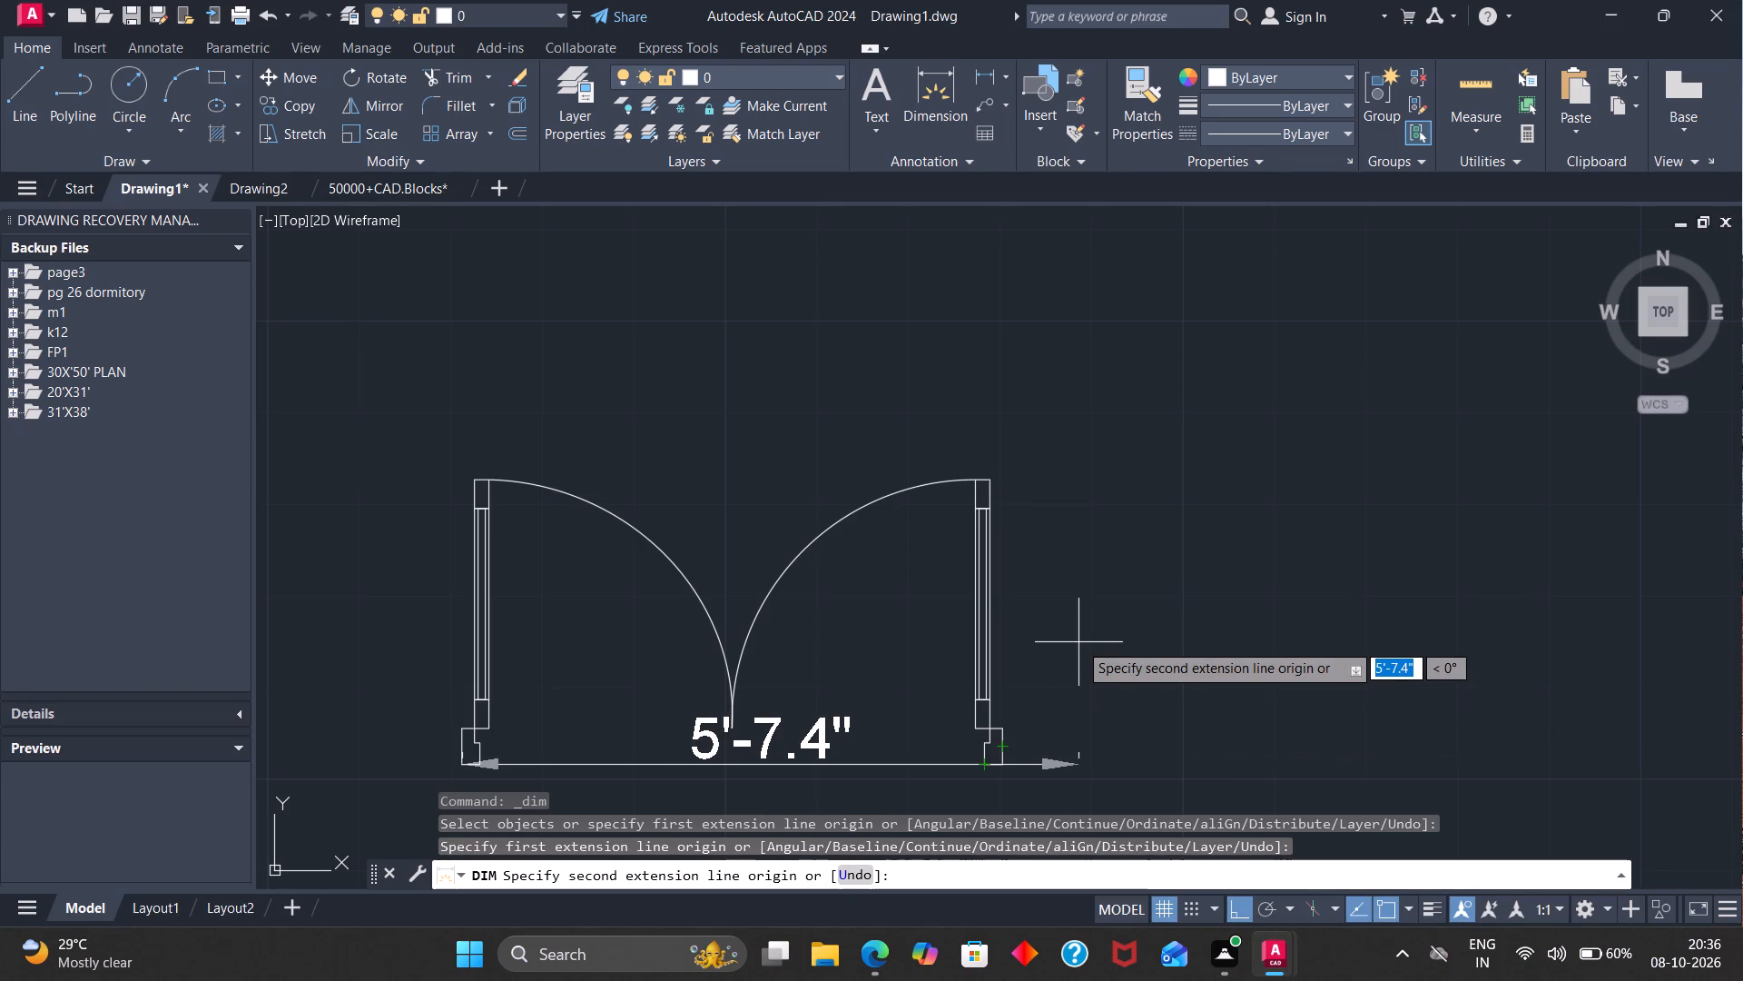
key(Escape)
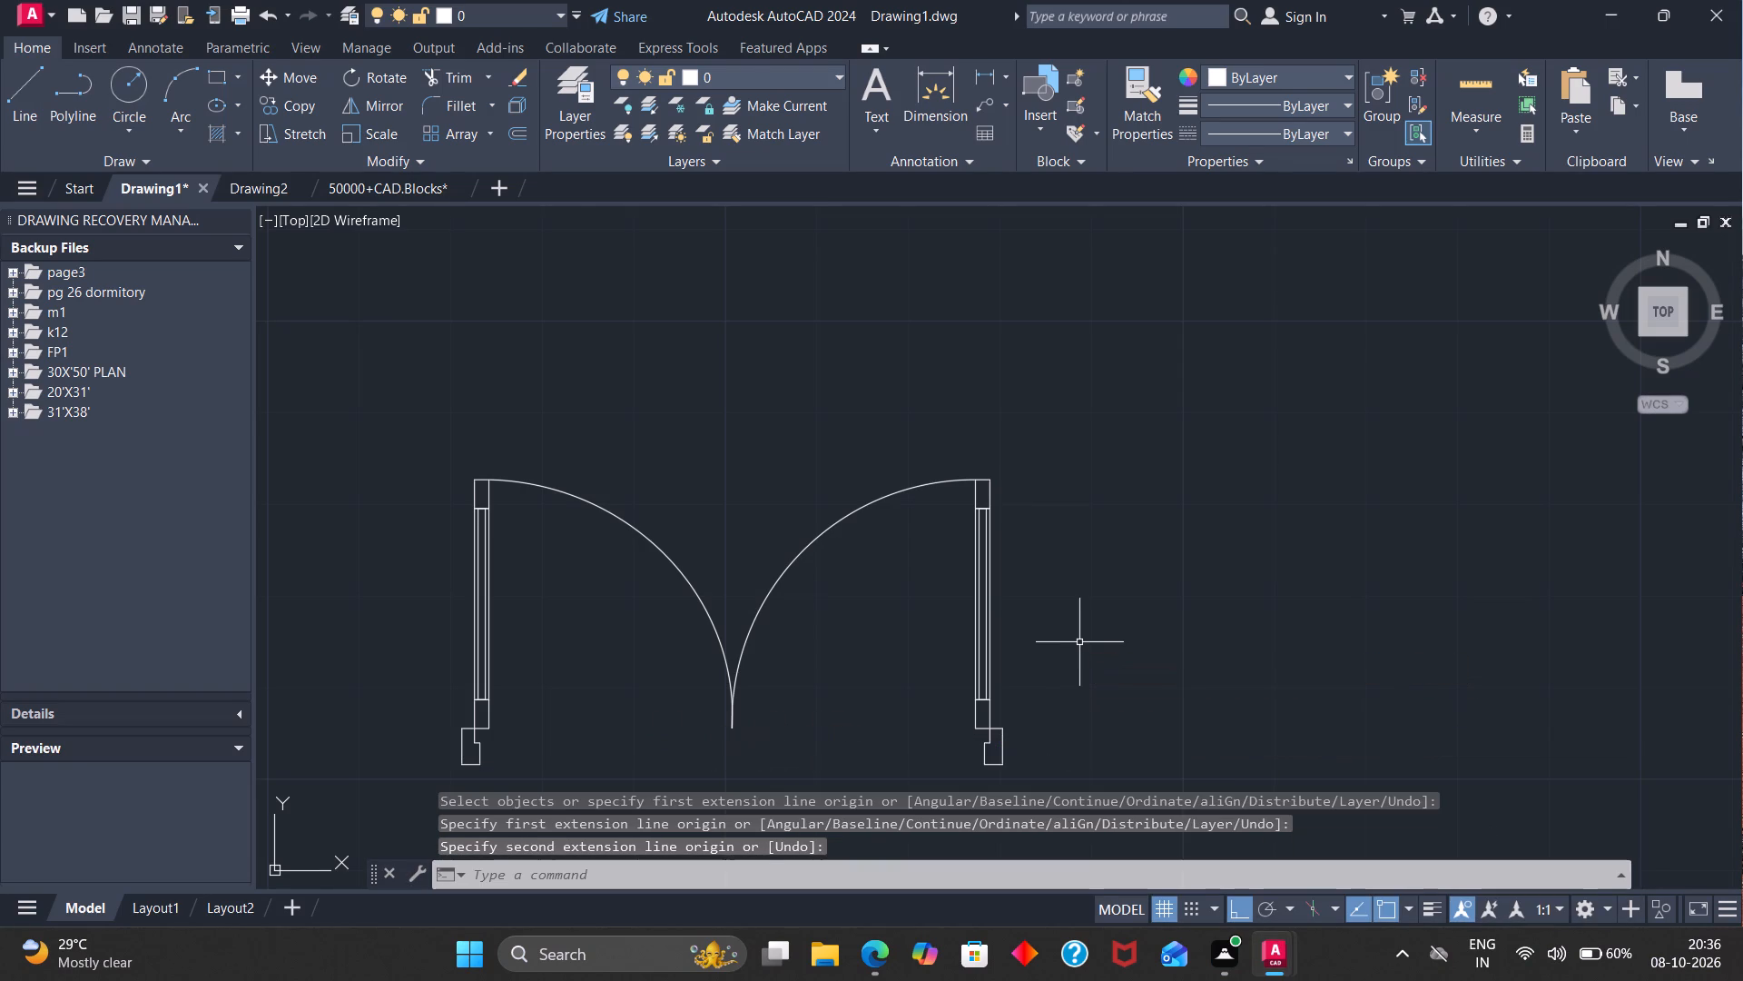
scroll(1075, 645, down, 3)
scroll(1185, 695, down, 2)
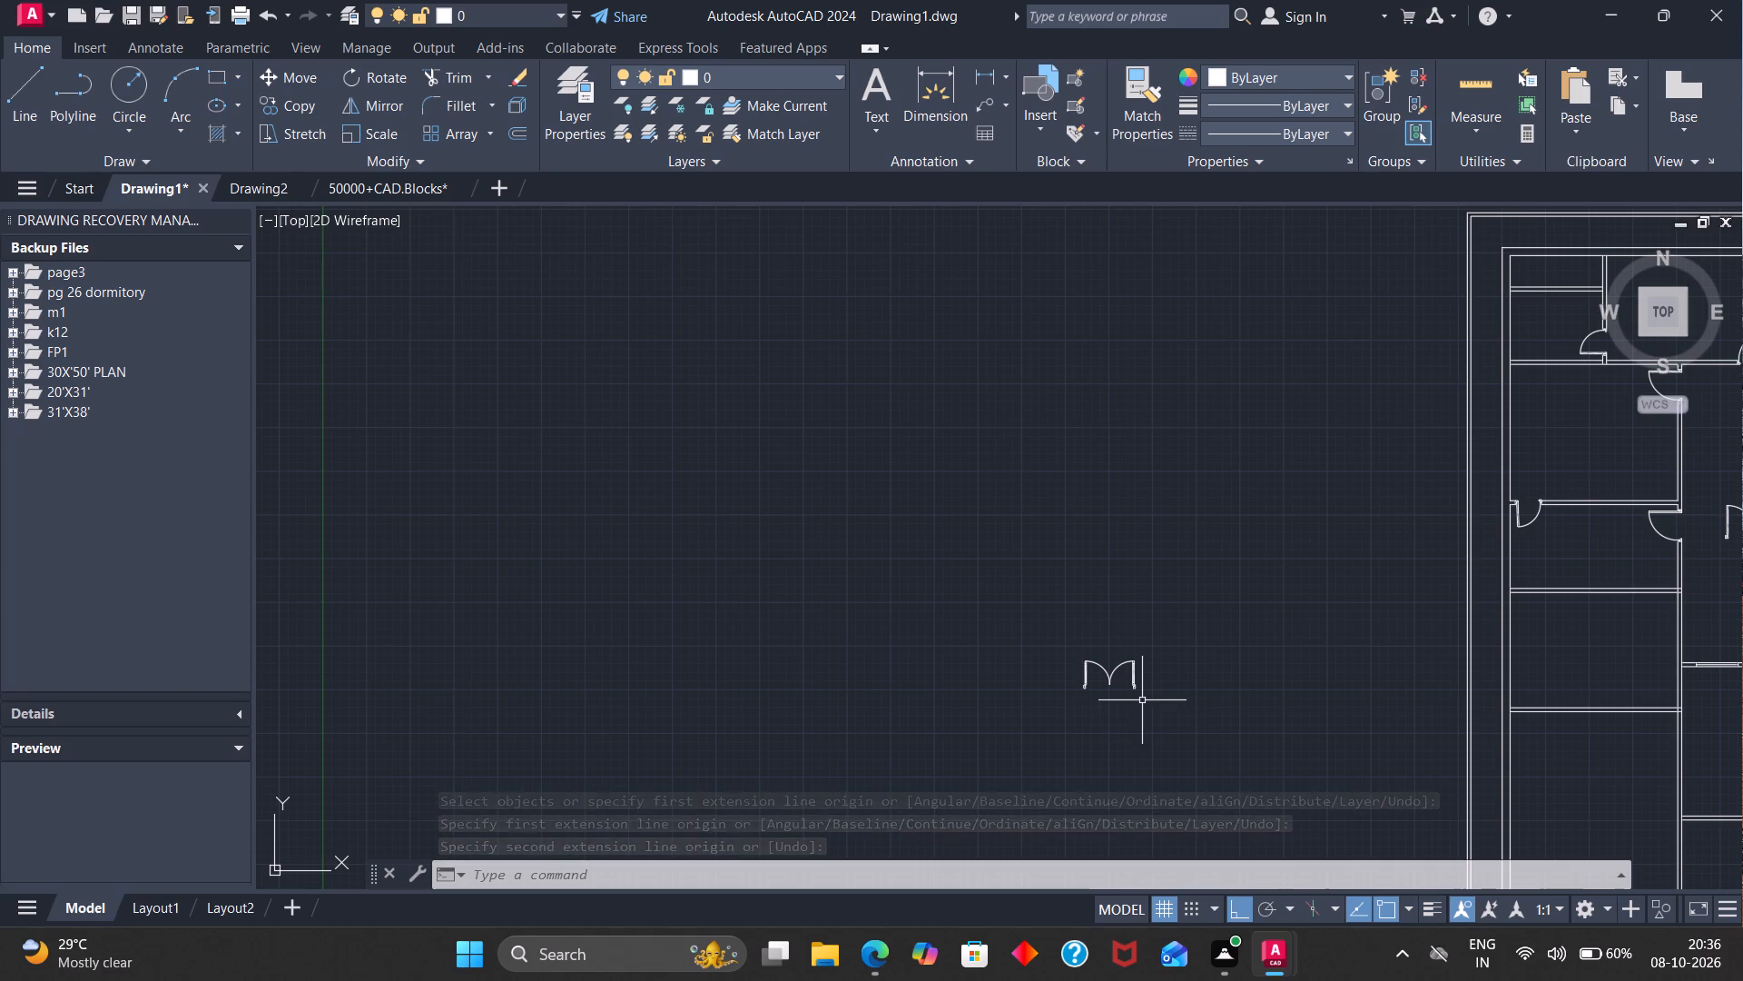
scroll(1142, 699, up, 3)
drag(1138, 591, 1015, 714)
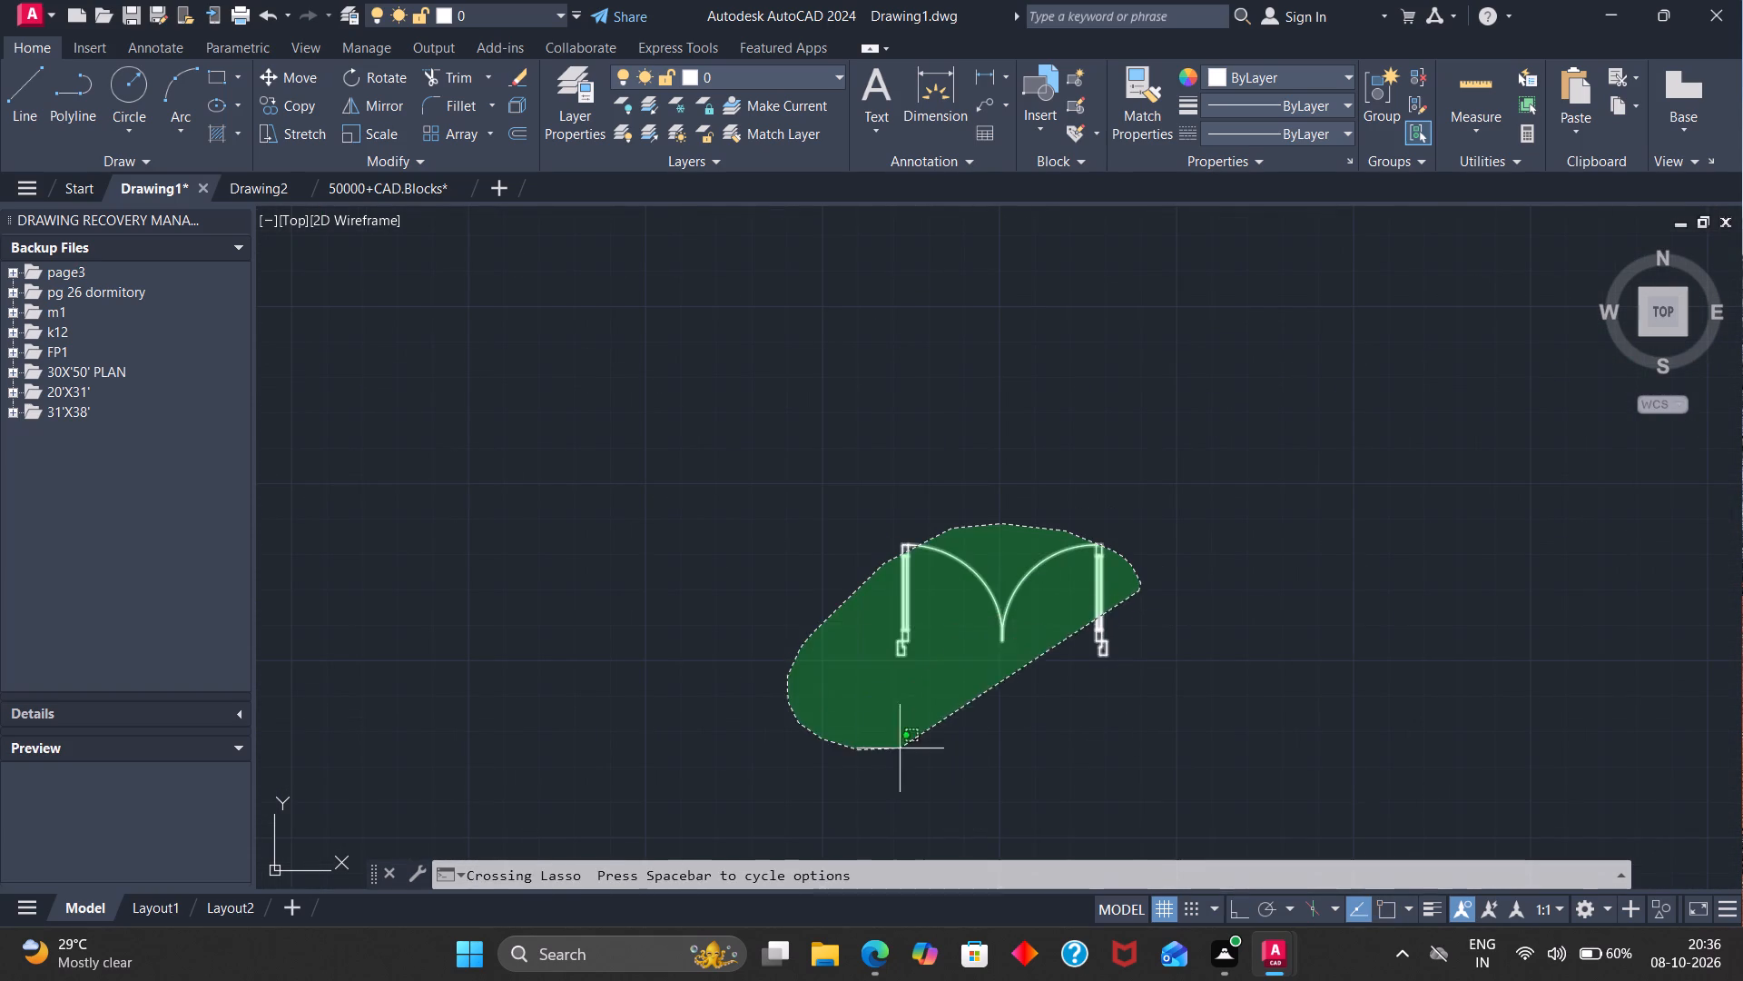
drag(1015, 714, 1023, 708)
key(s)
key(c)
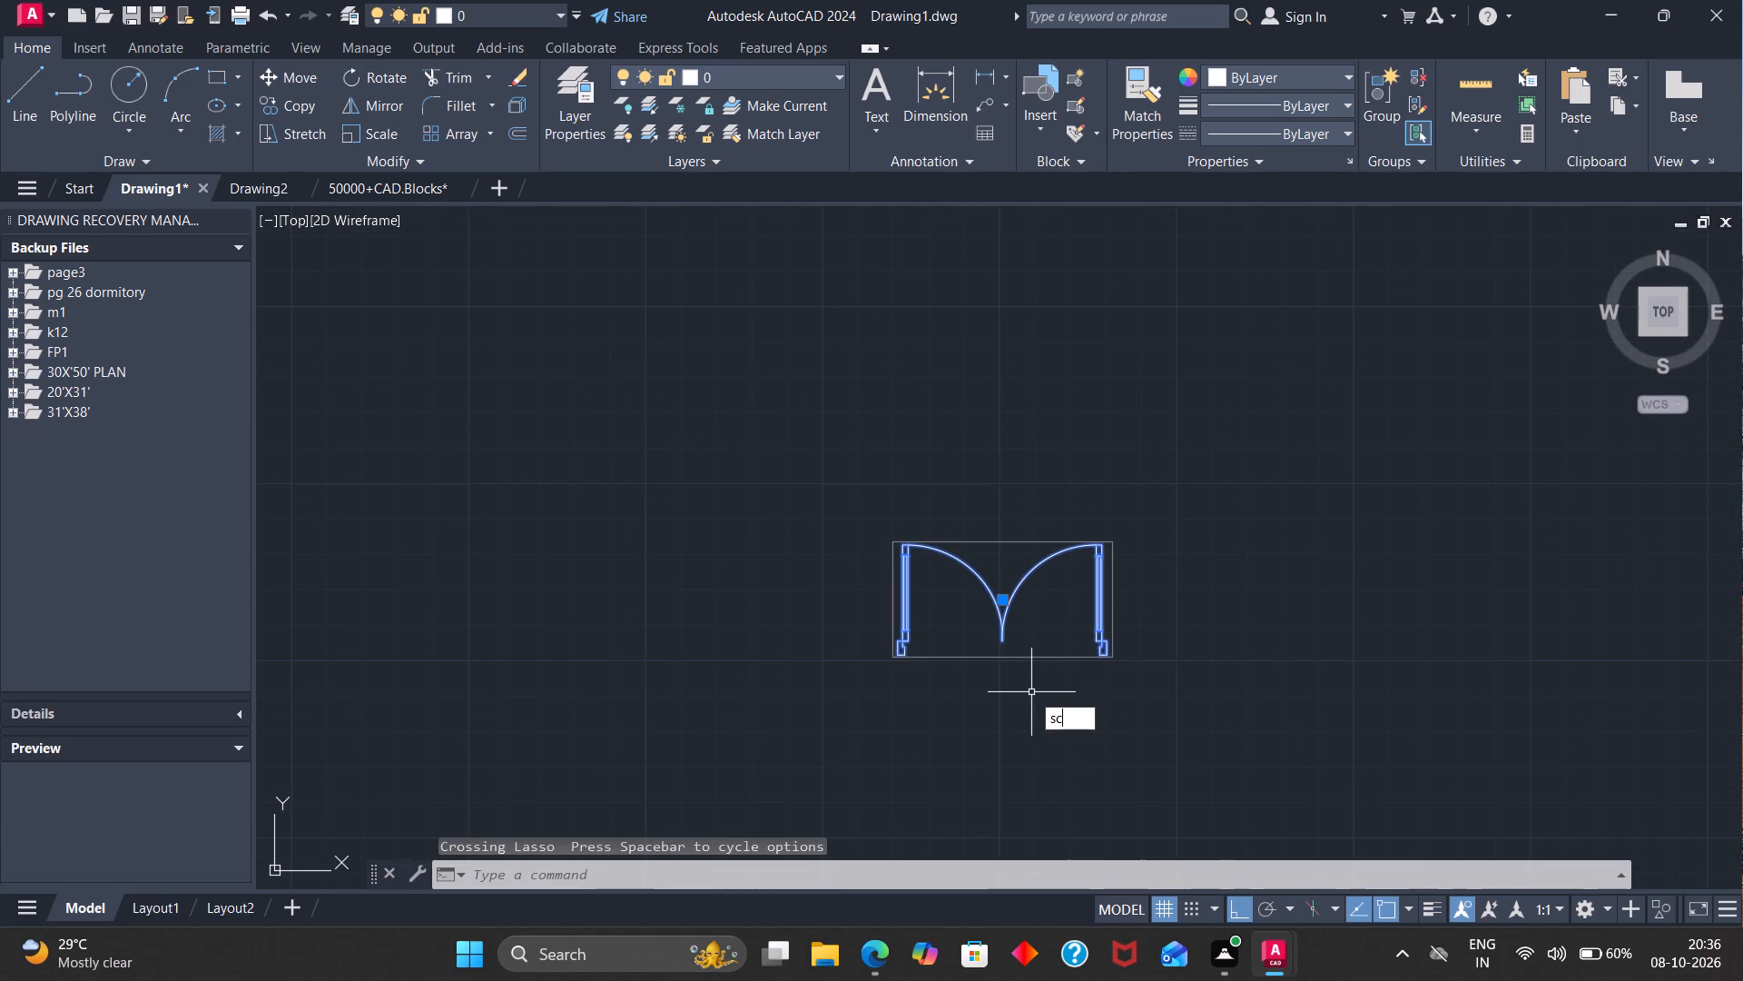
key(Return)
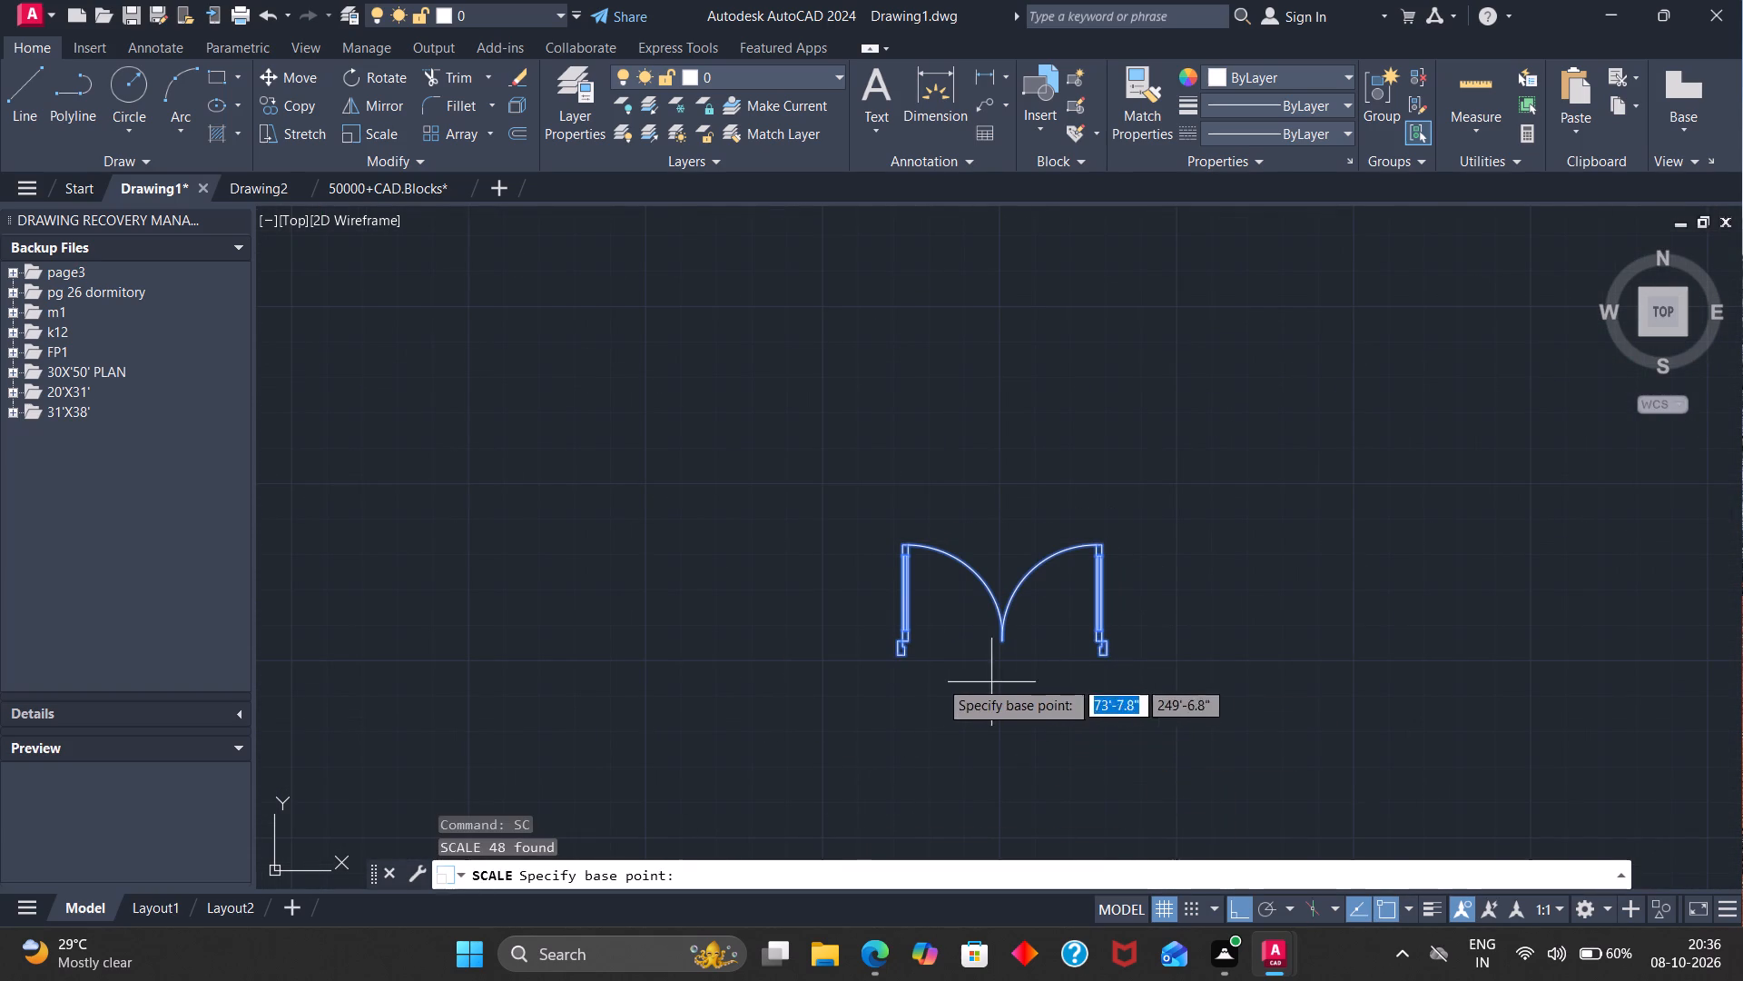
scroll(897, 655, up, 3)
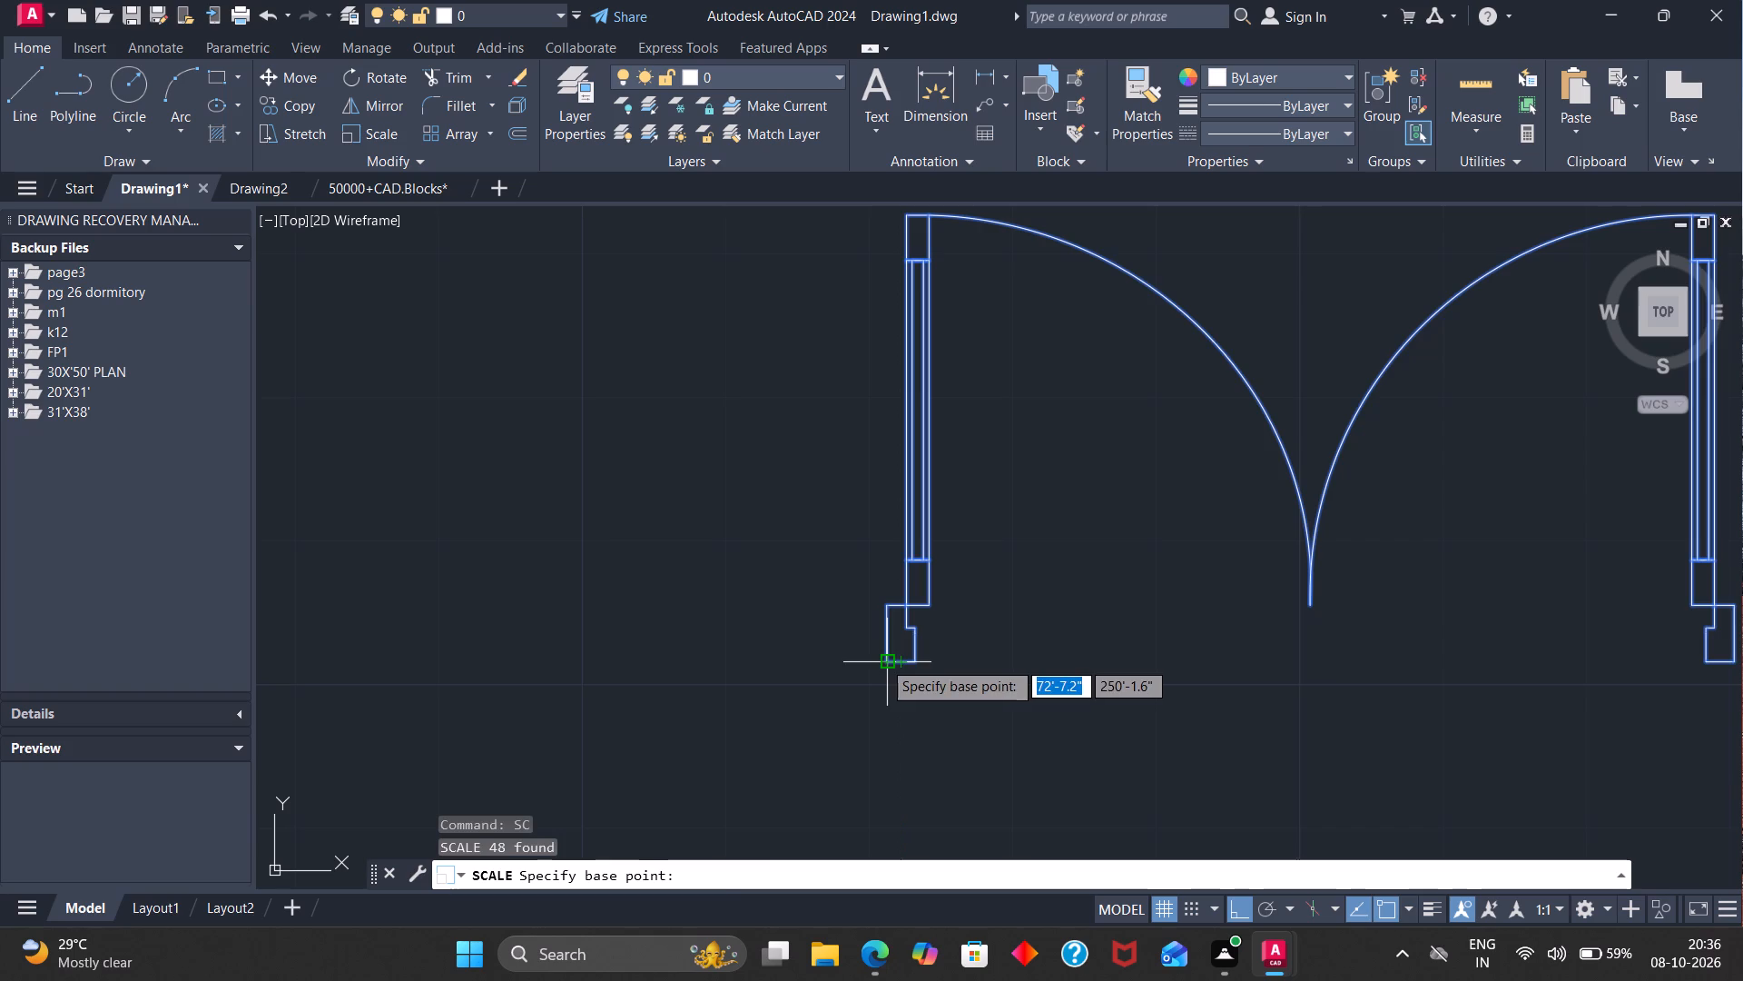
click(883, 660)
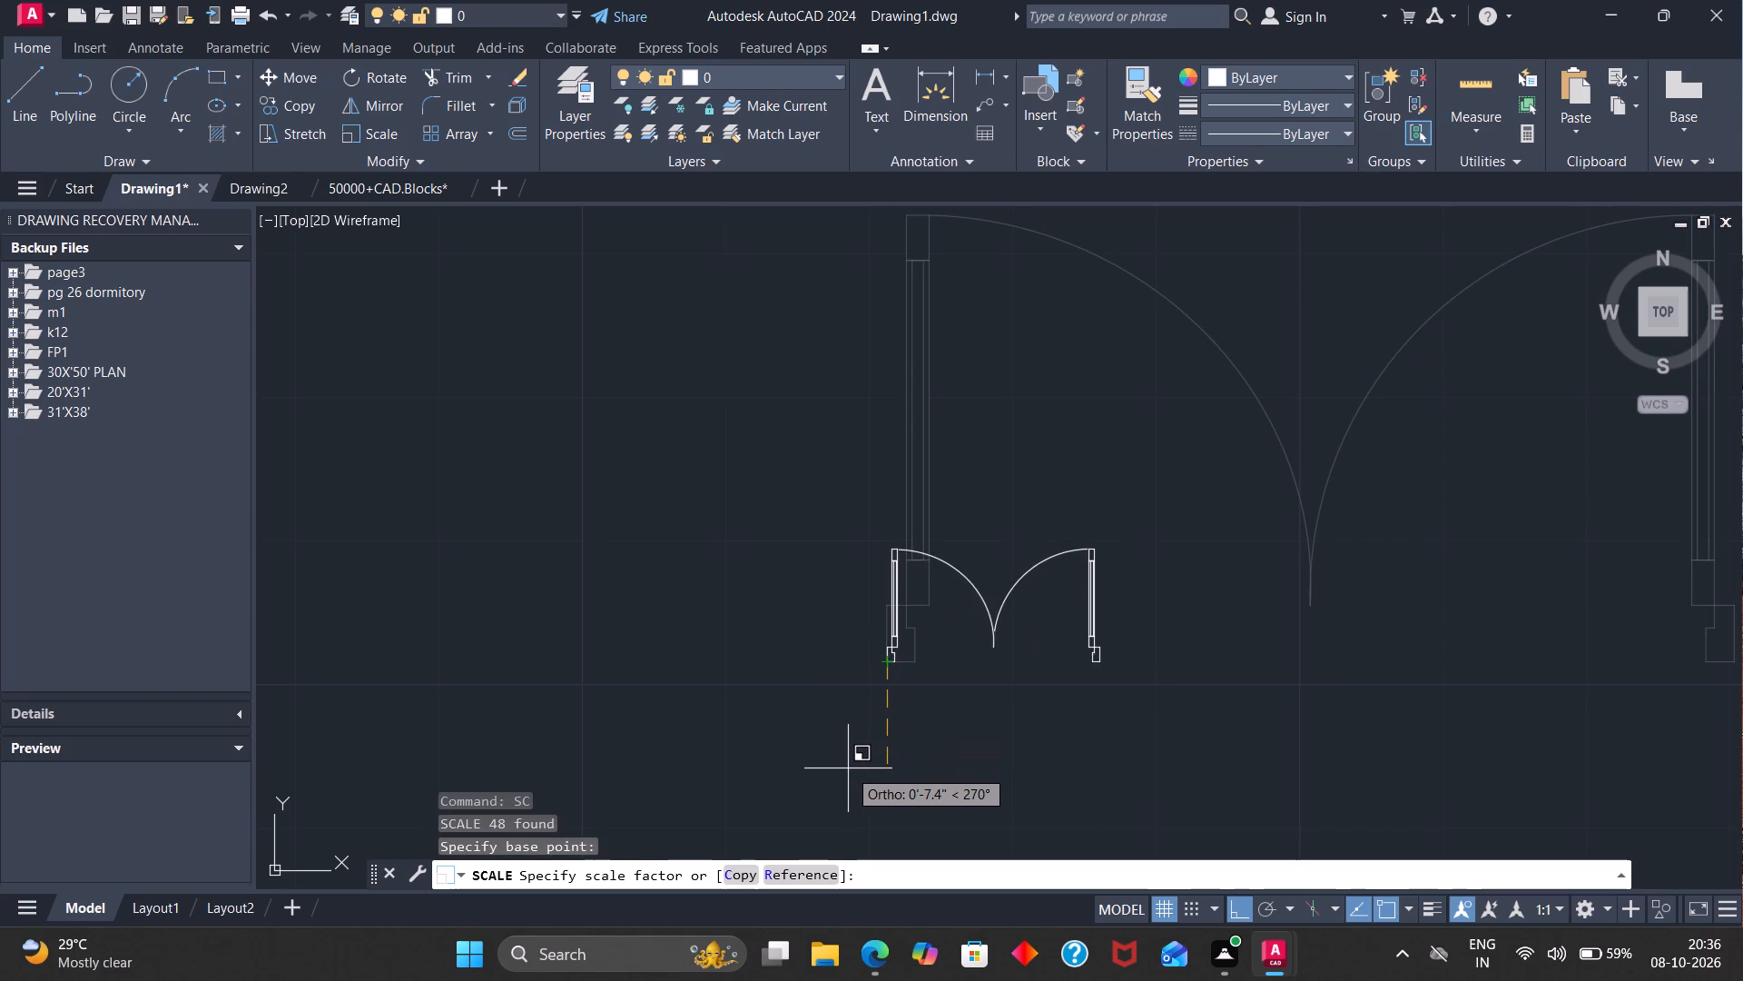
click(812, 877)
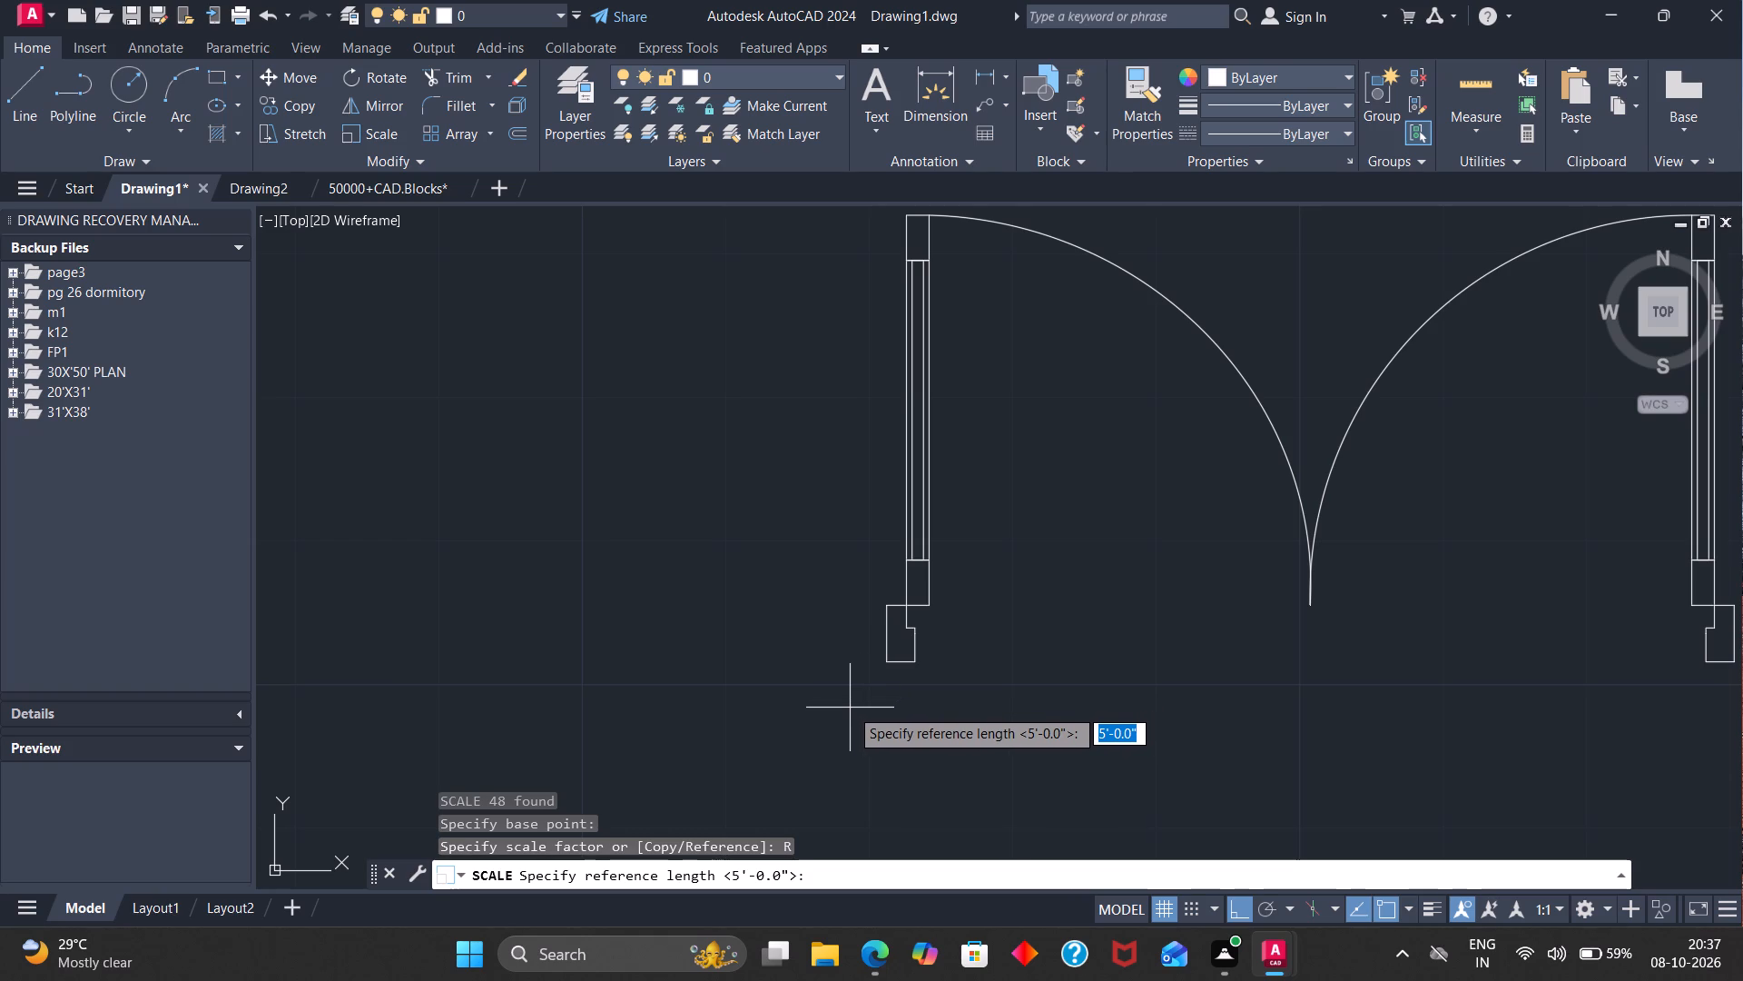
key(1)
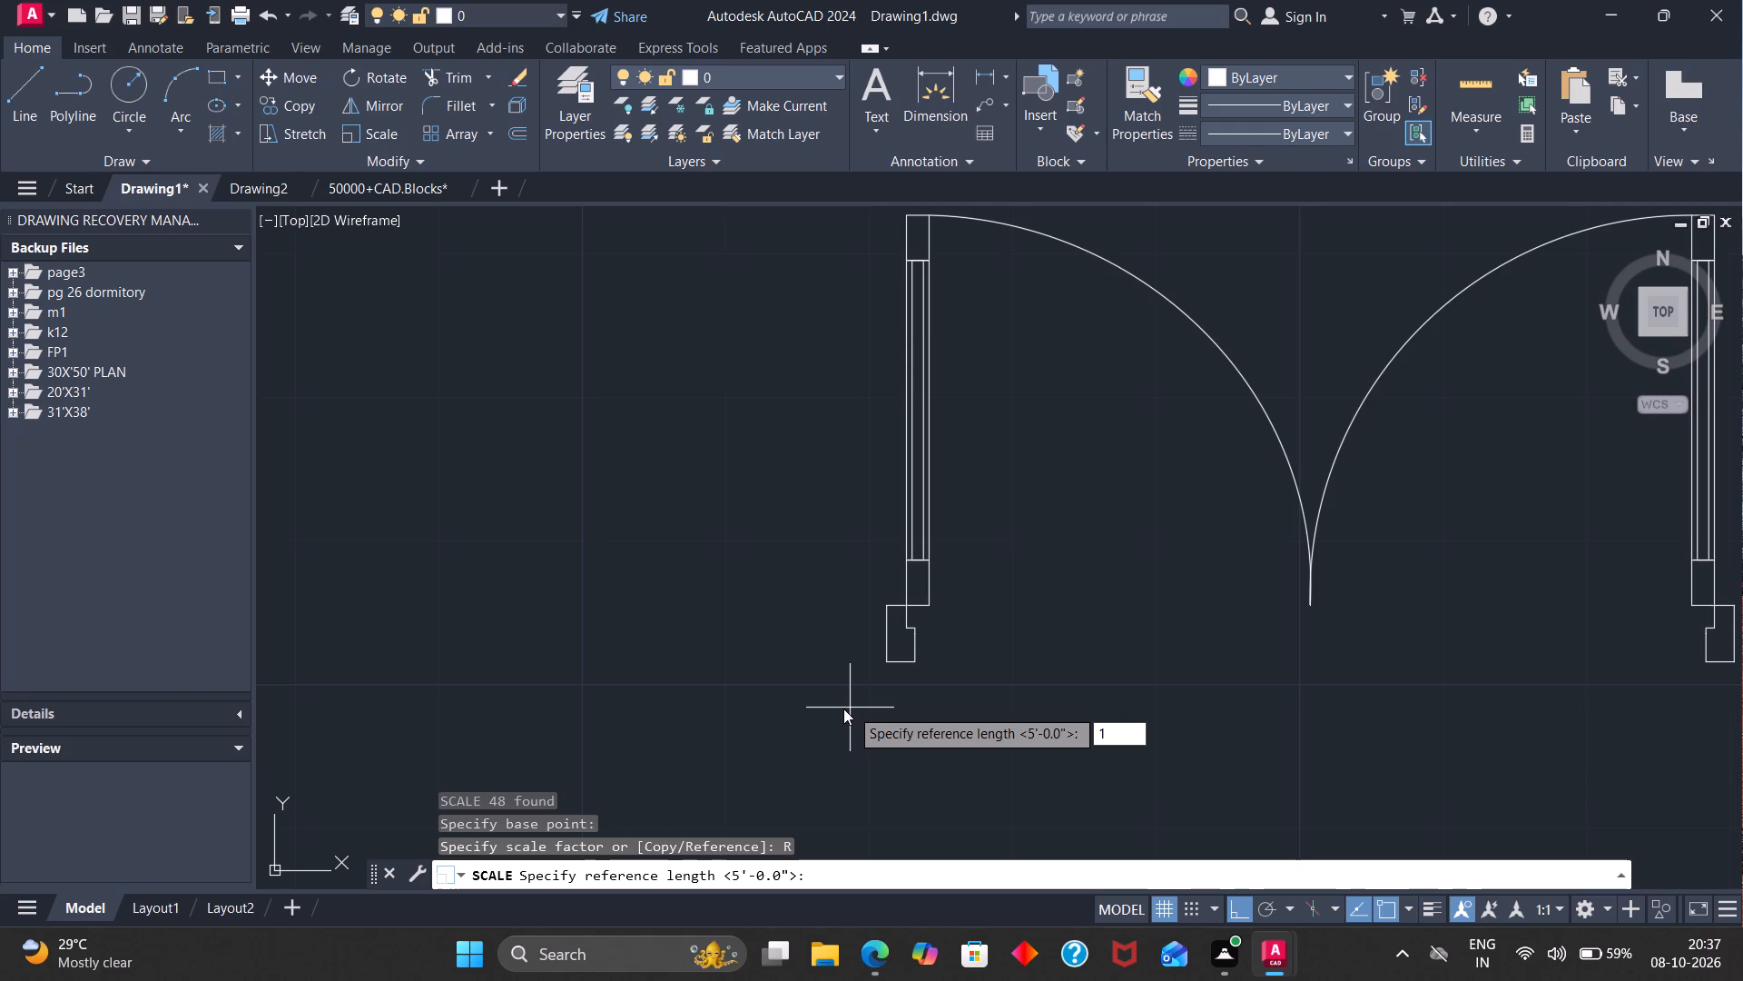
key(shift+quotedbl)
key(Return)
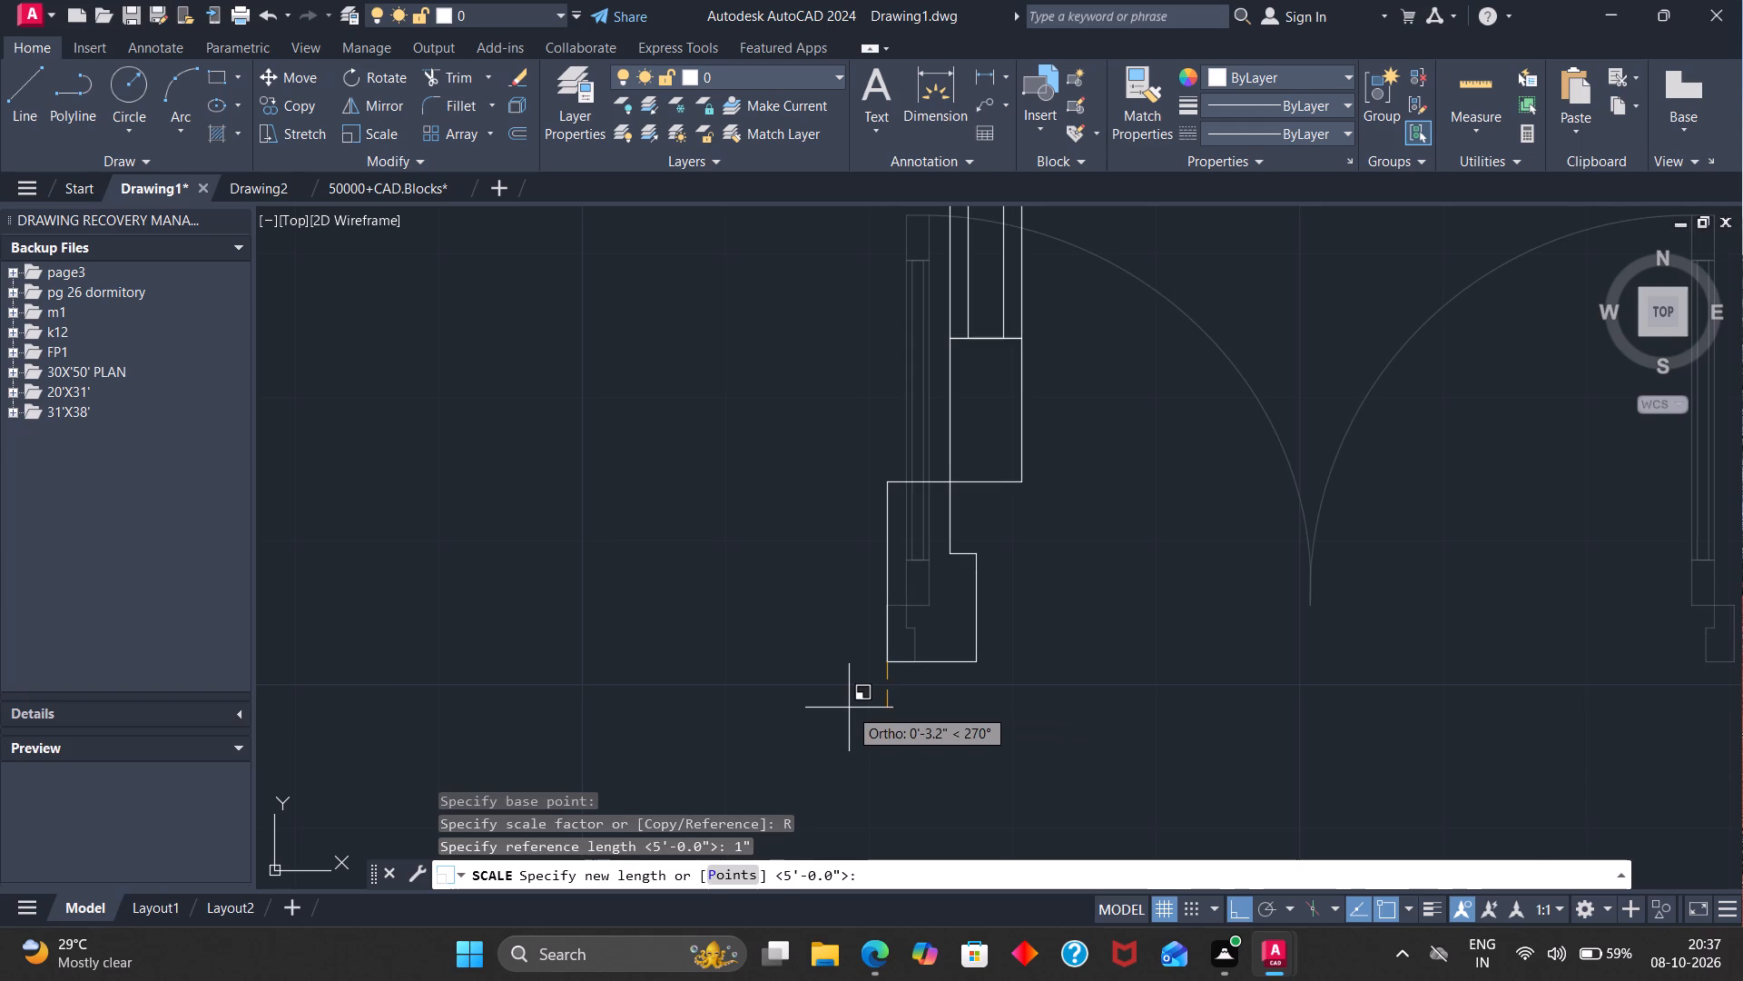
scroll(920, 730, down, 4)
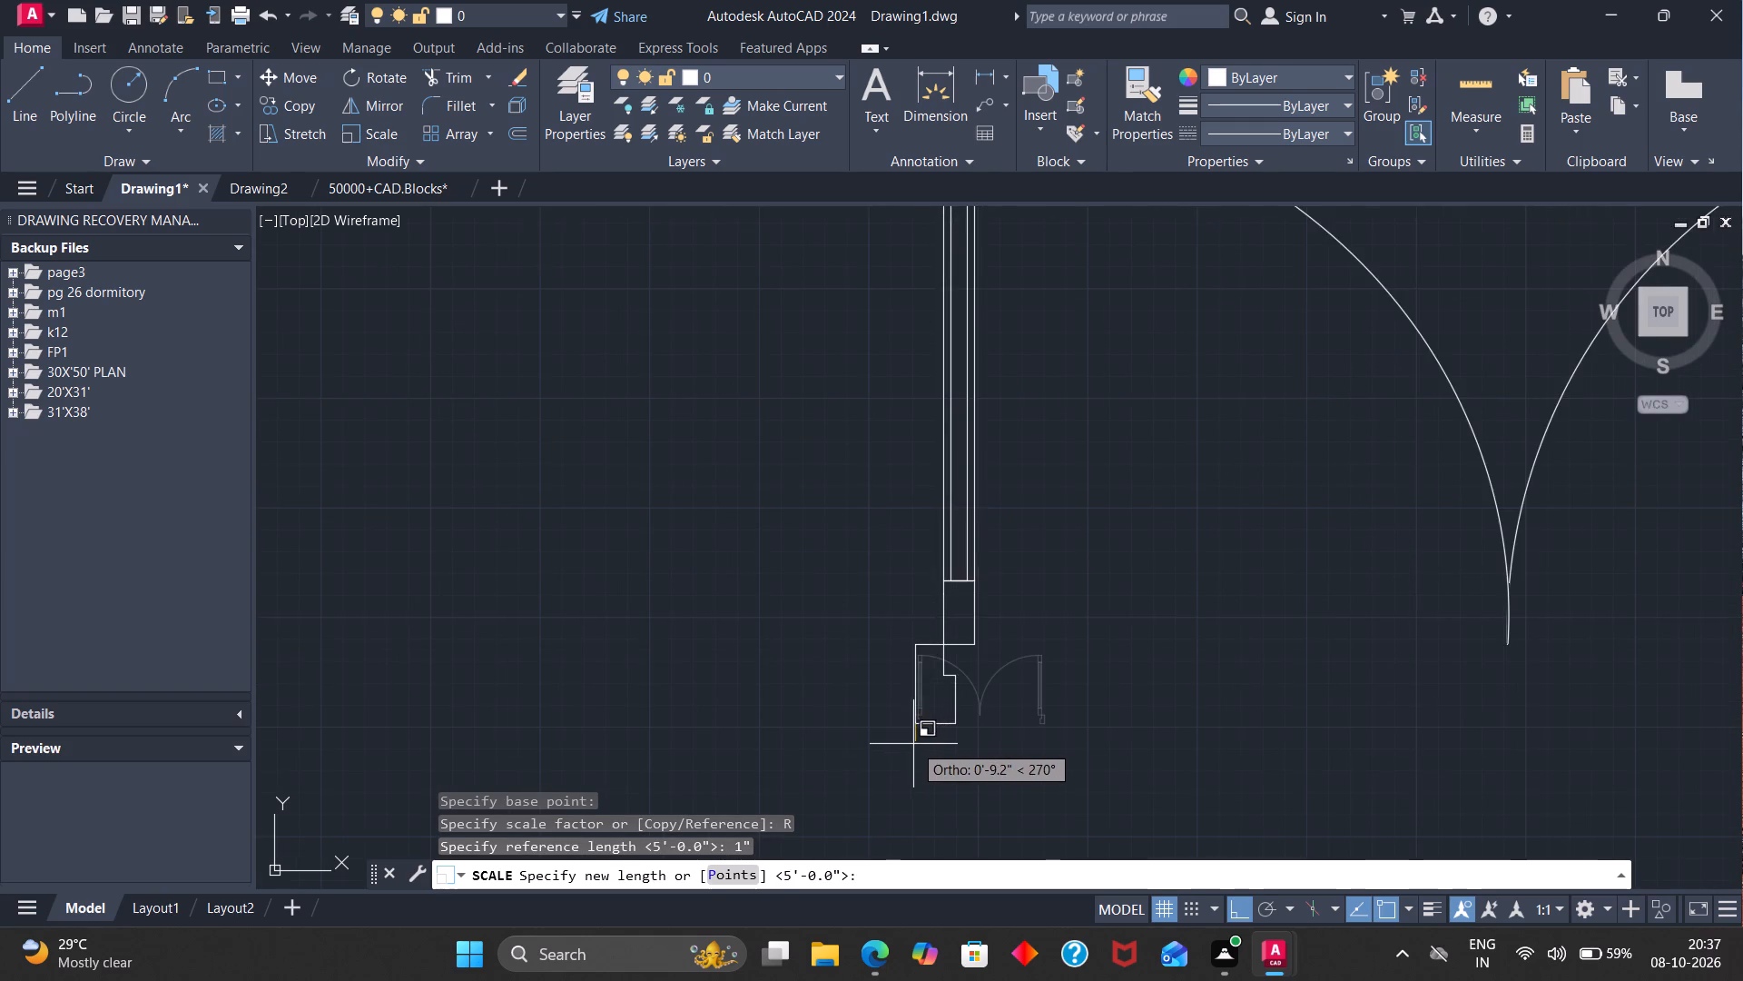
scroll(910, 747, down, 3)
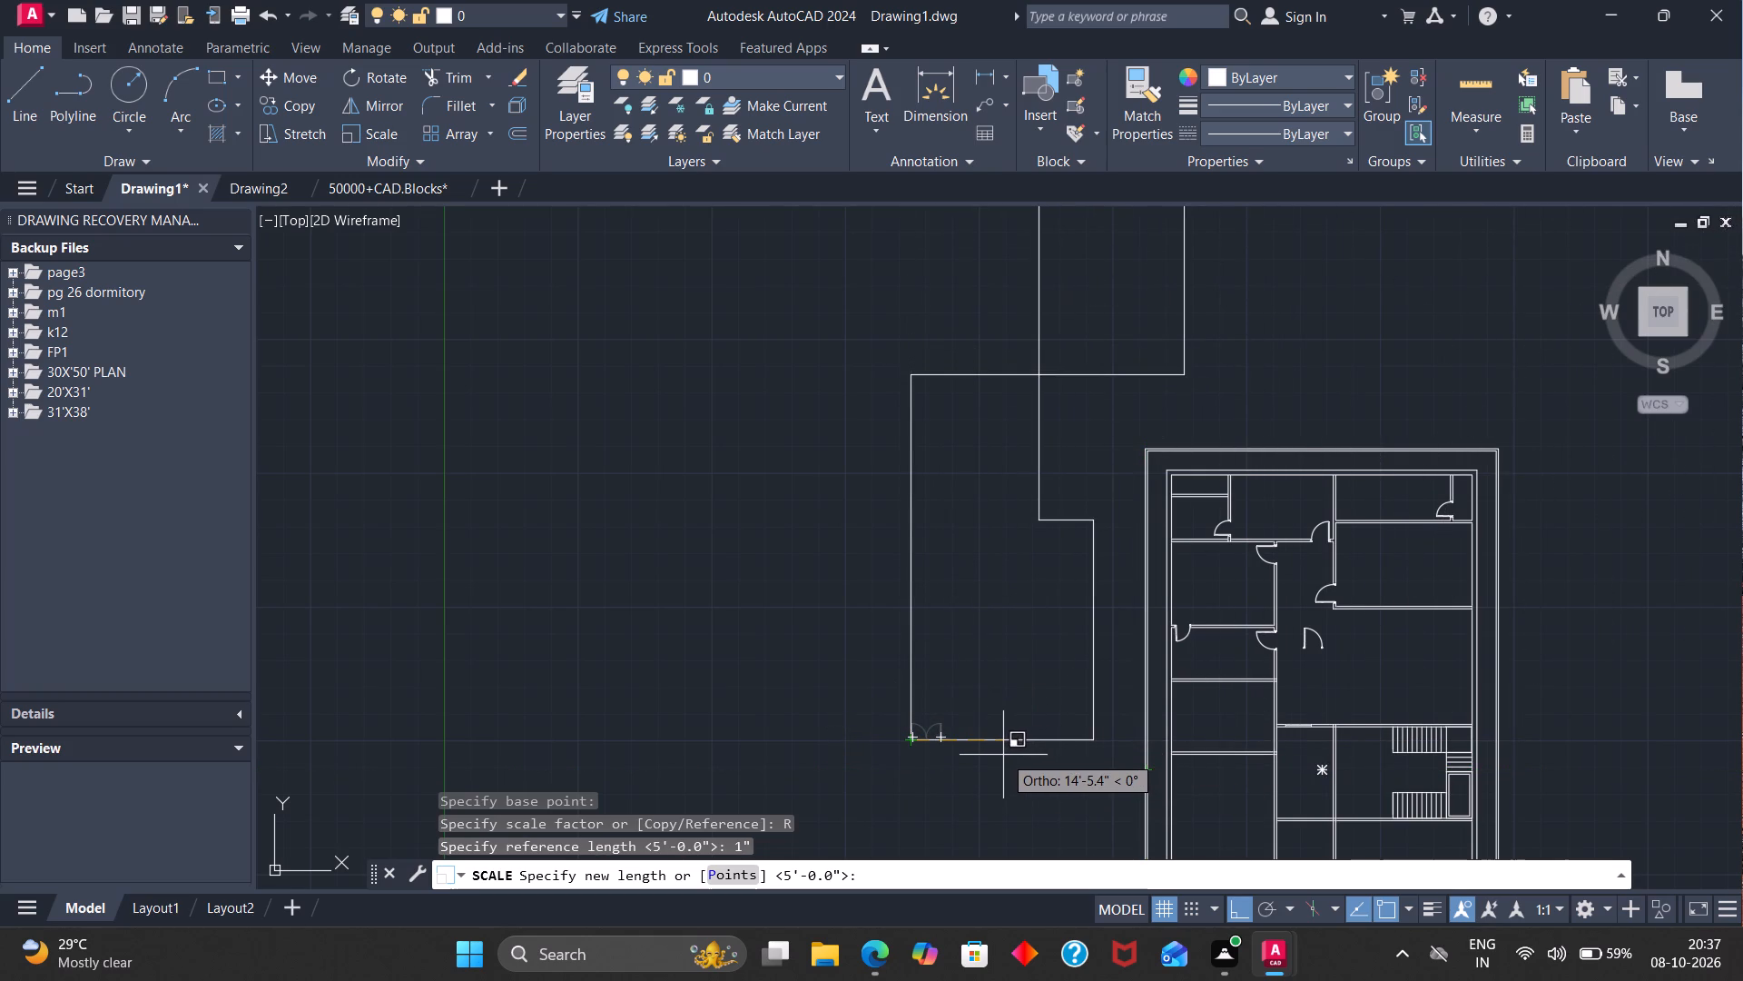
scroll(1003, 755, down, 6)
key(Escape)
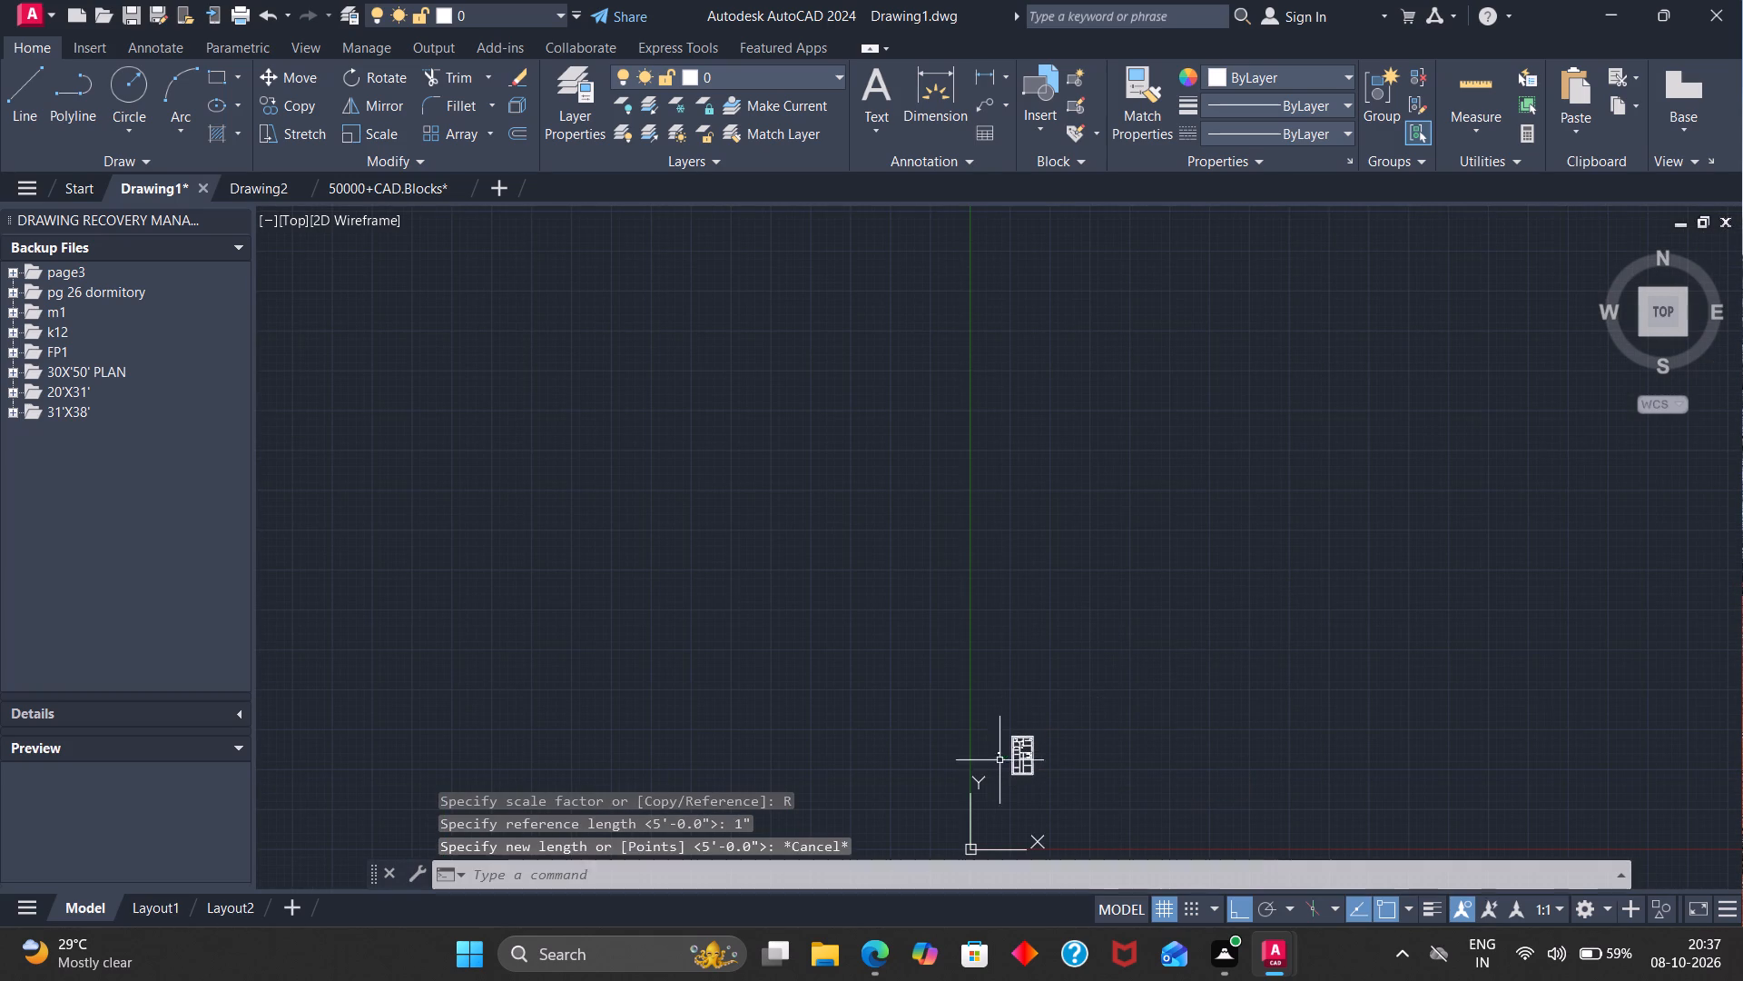
Delete the loose single door standing free in the floor plan's open area above the staircase.
scroll(1016, 759, up, 4)
scroll(886, 713, up, 3)
scroll(886, 713, down, 2)
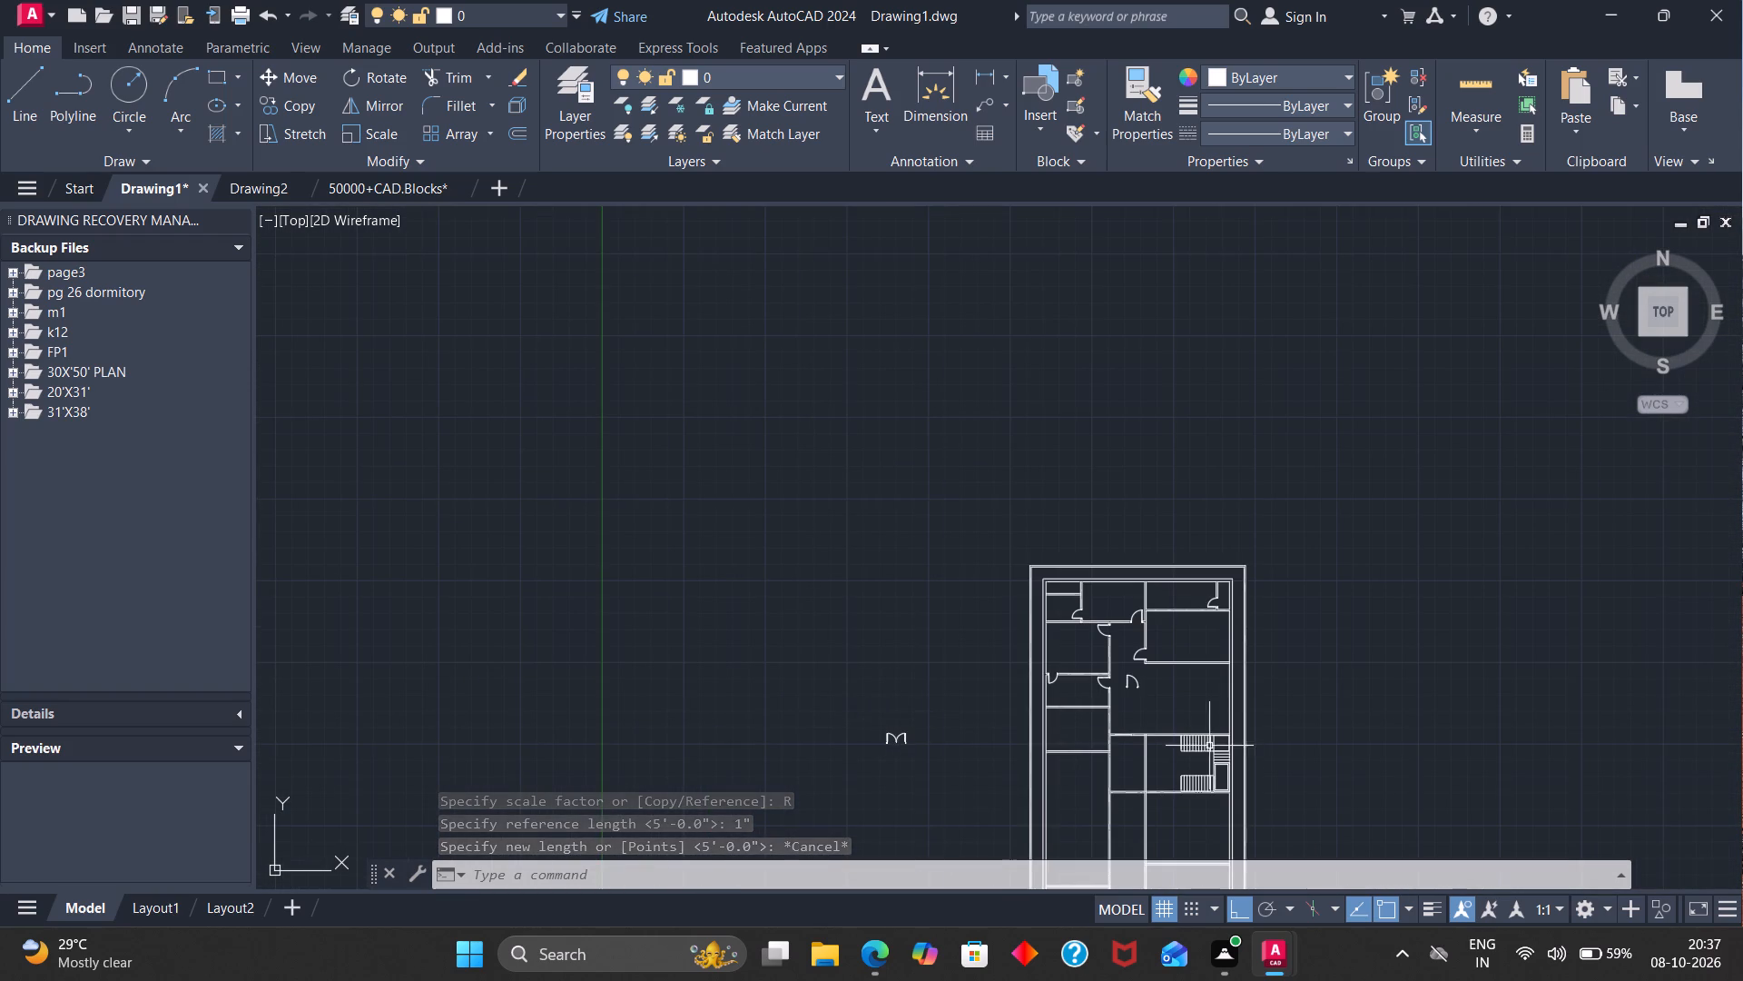
click(1136, 687)
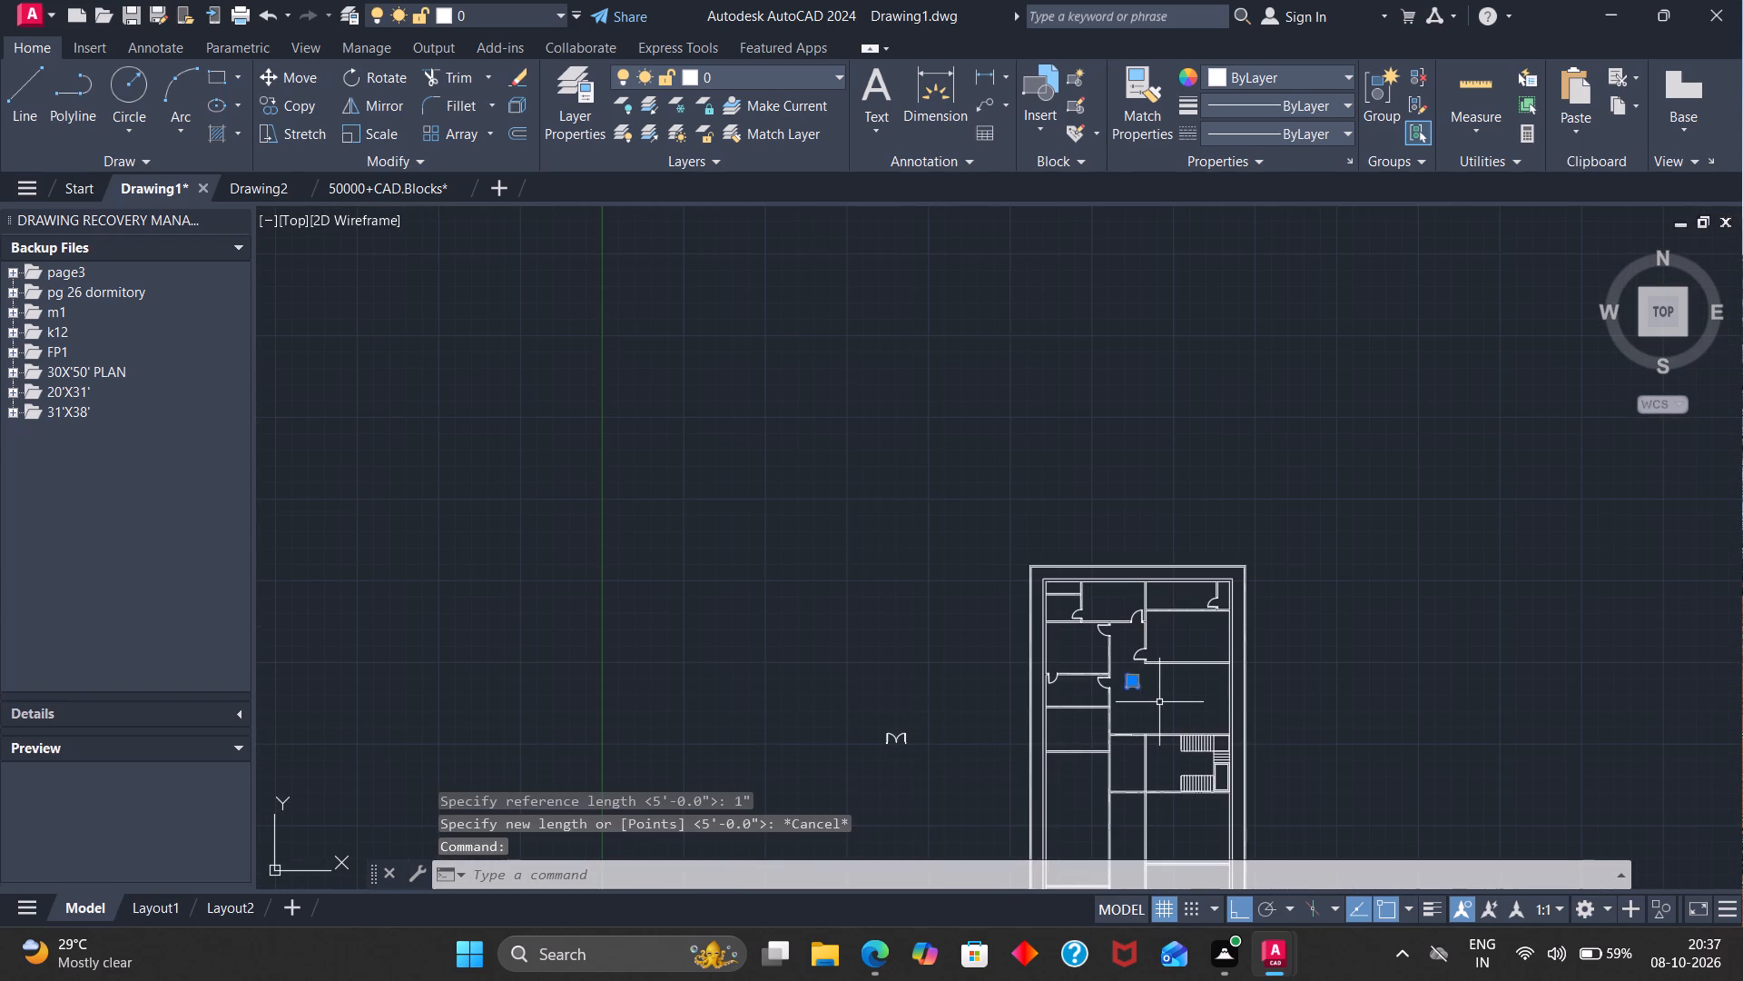
key(Delete)
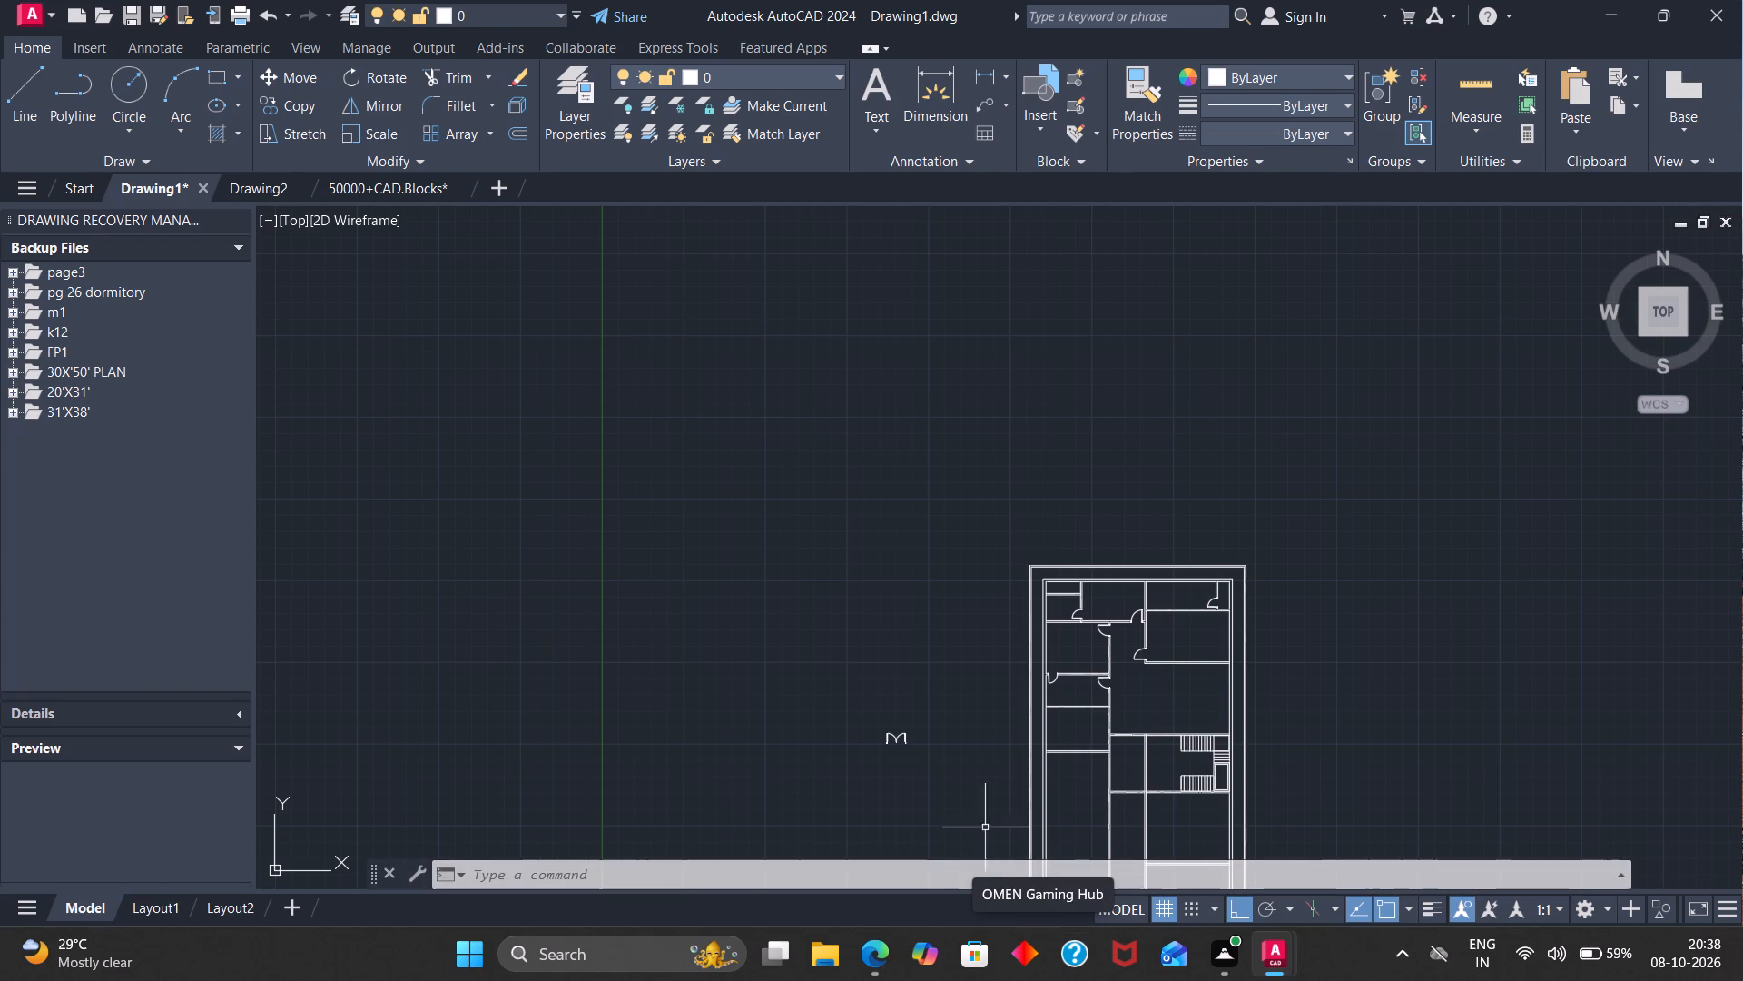
Move the grouped double door by its left jamb's outer bottom corner, with ortho off, onto the lower wall line of the small room beside the staircase.
scroll(862, 776, up, 3)
scroll(862, 776, down, 1)
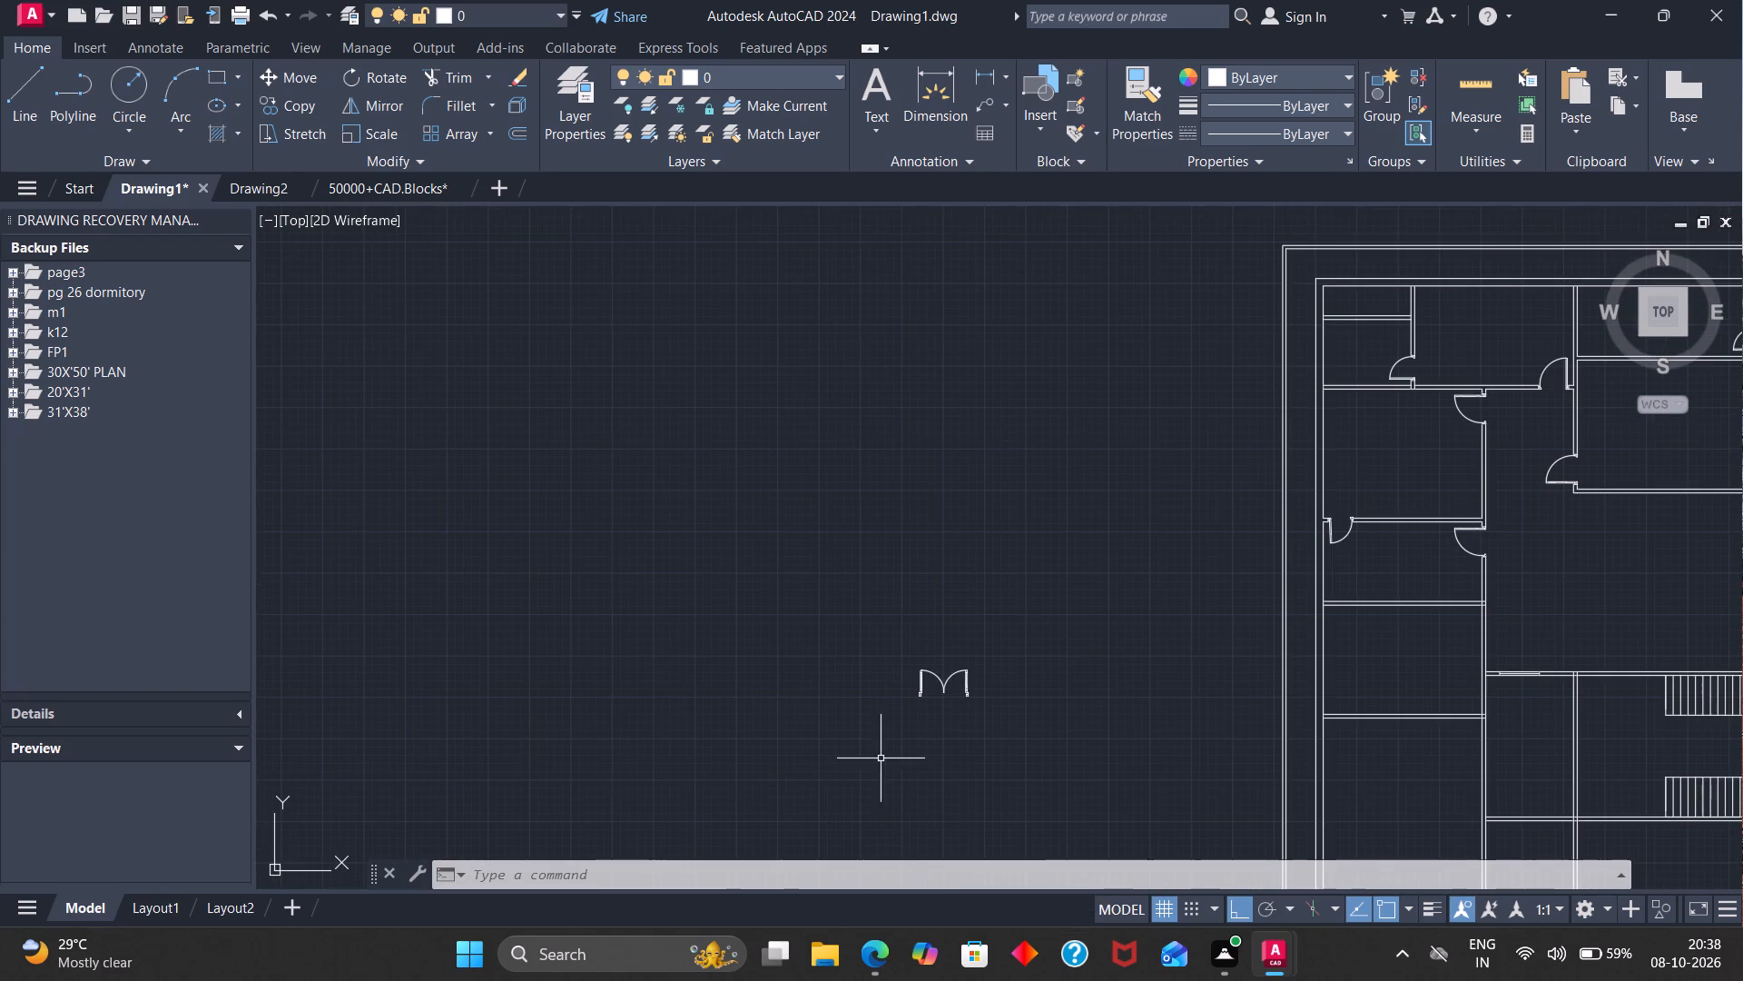
scroll(902, 713, up, 4)
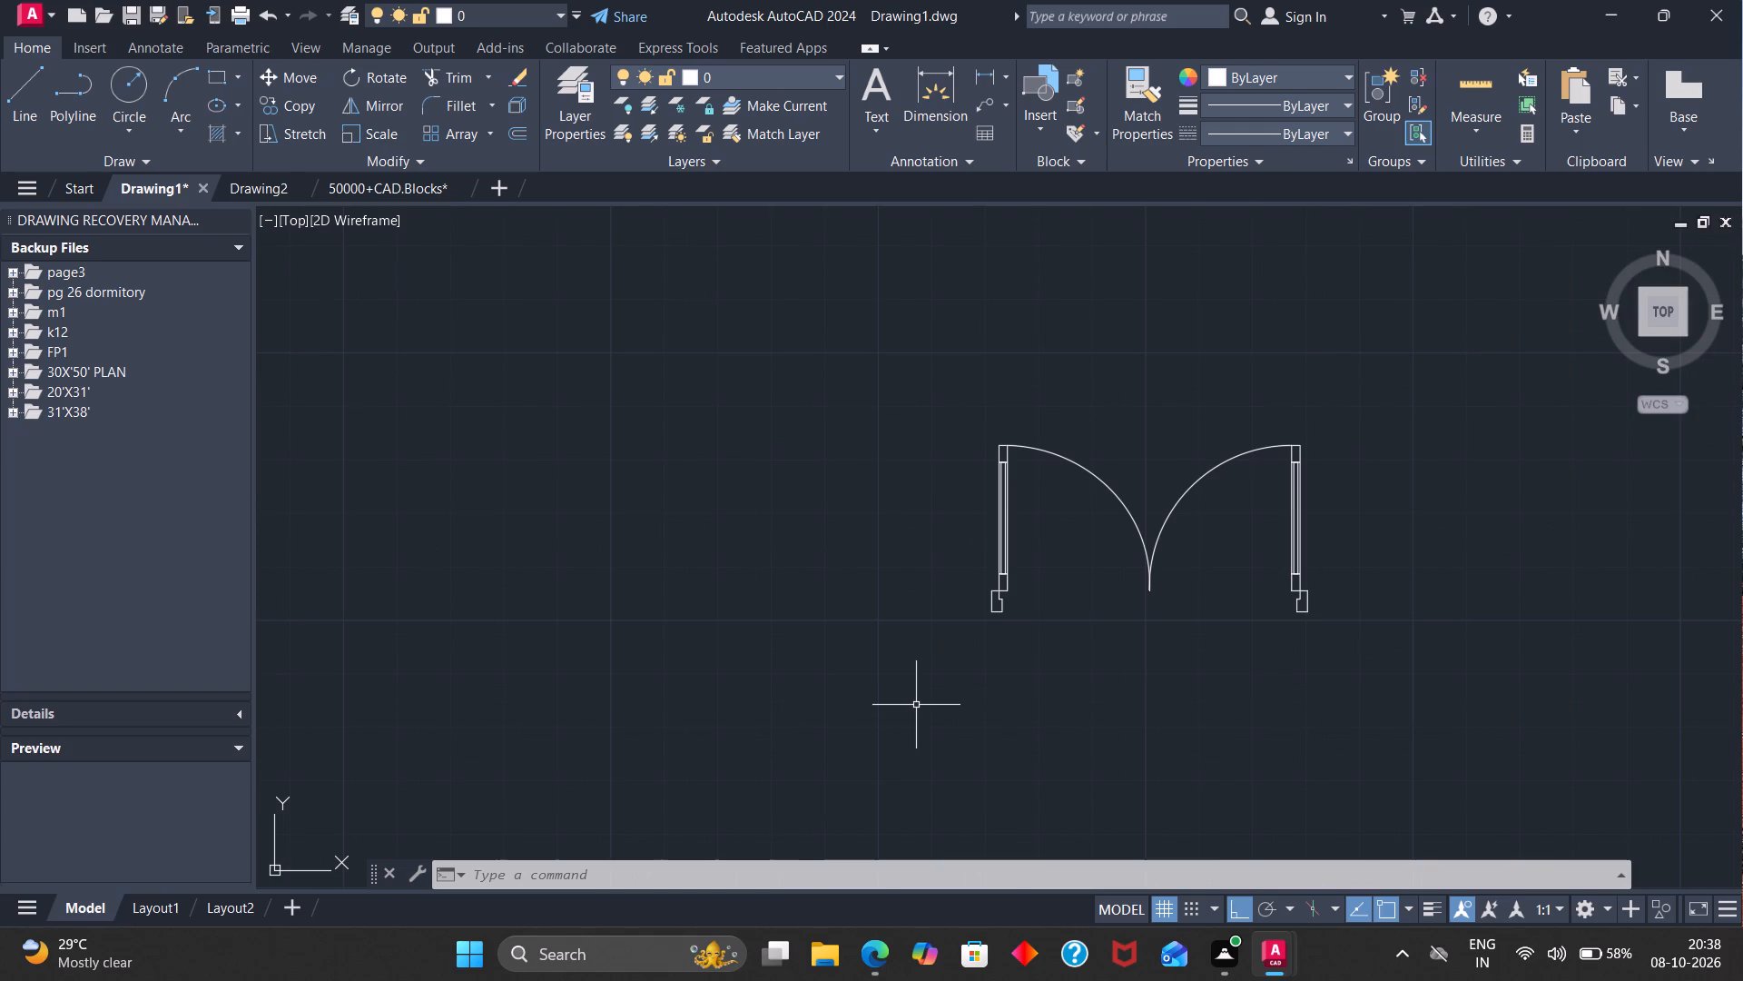
key(m)
key(Return)
click(990, 606)
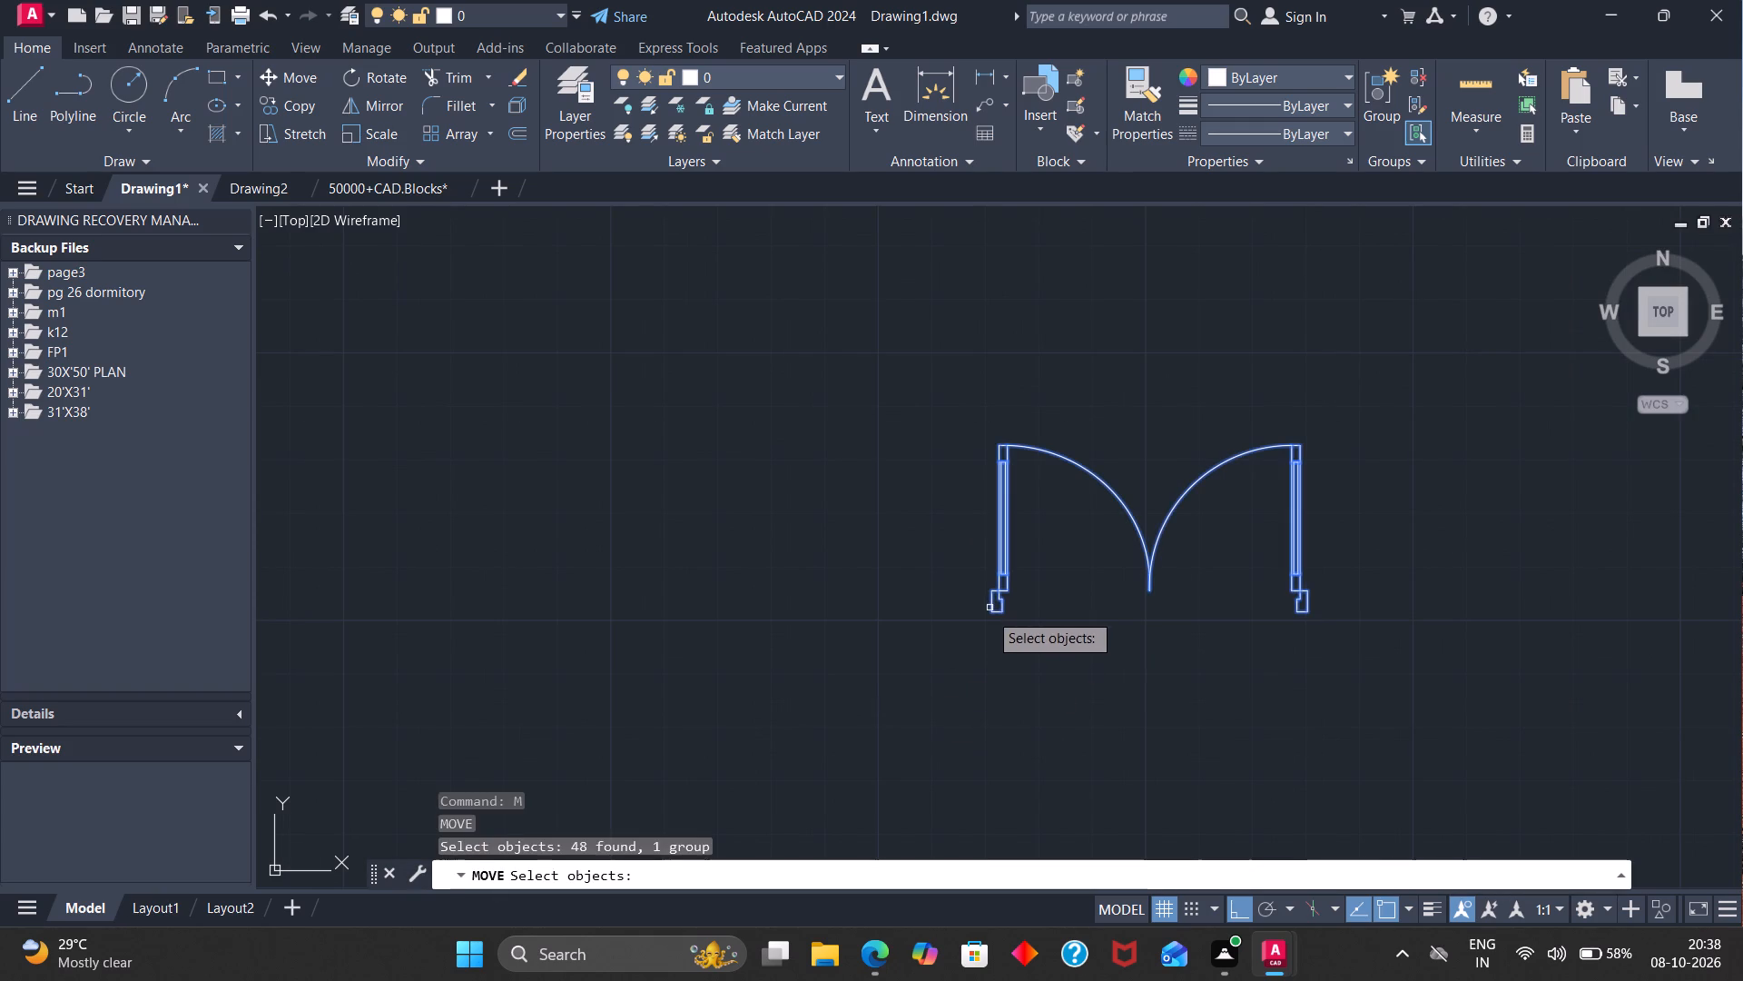
key(Return)
click(990, 613)
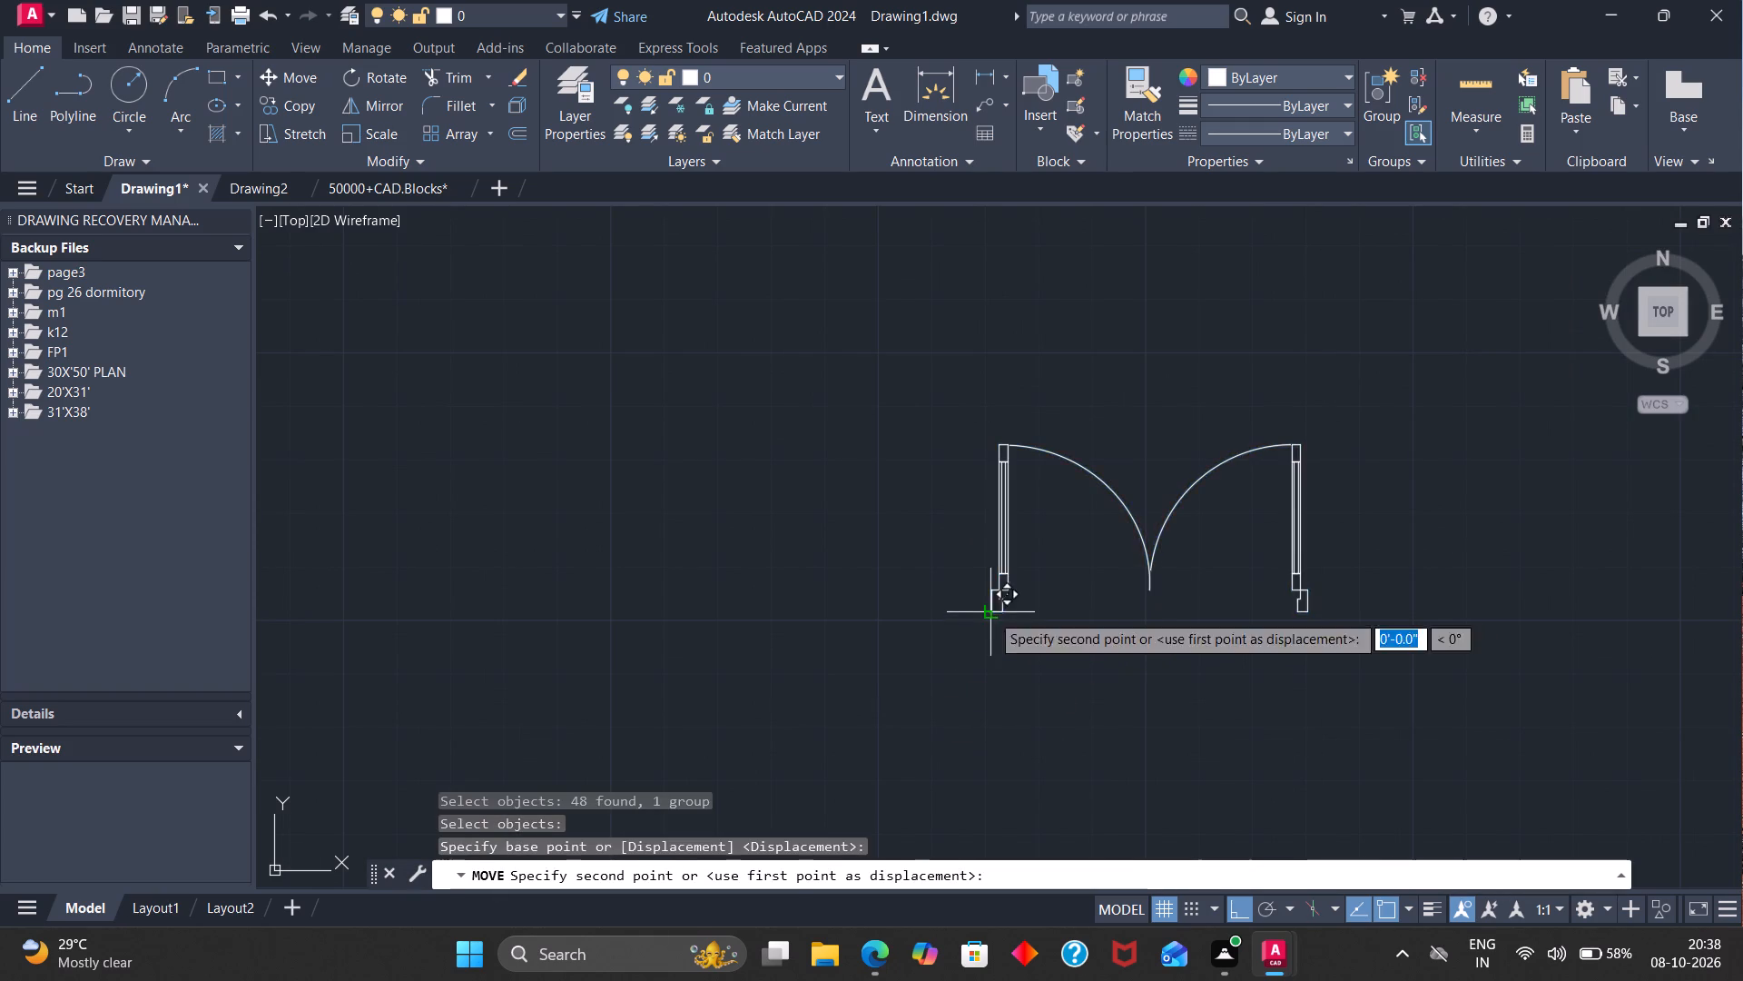
scroll(1188, 678, down, 4)
scroll(1285, 720, down, 1)
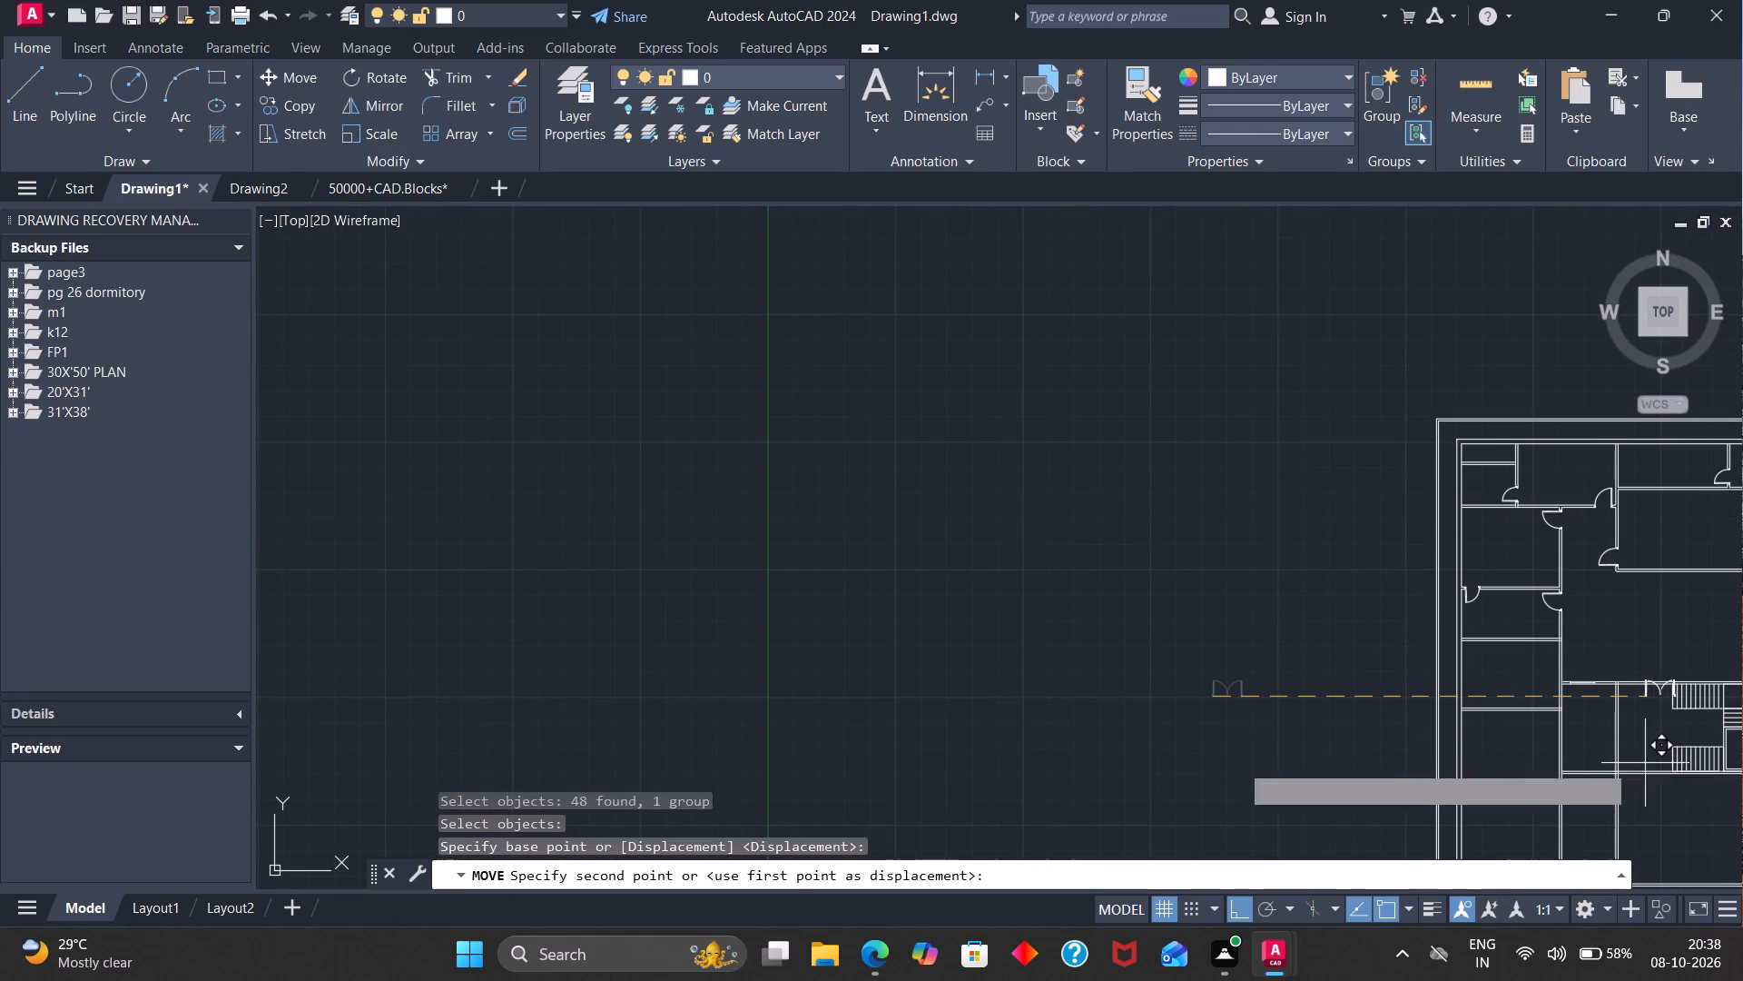
key(F8)
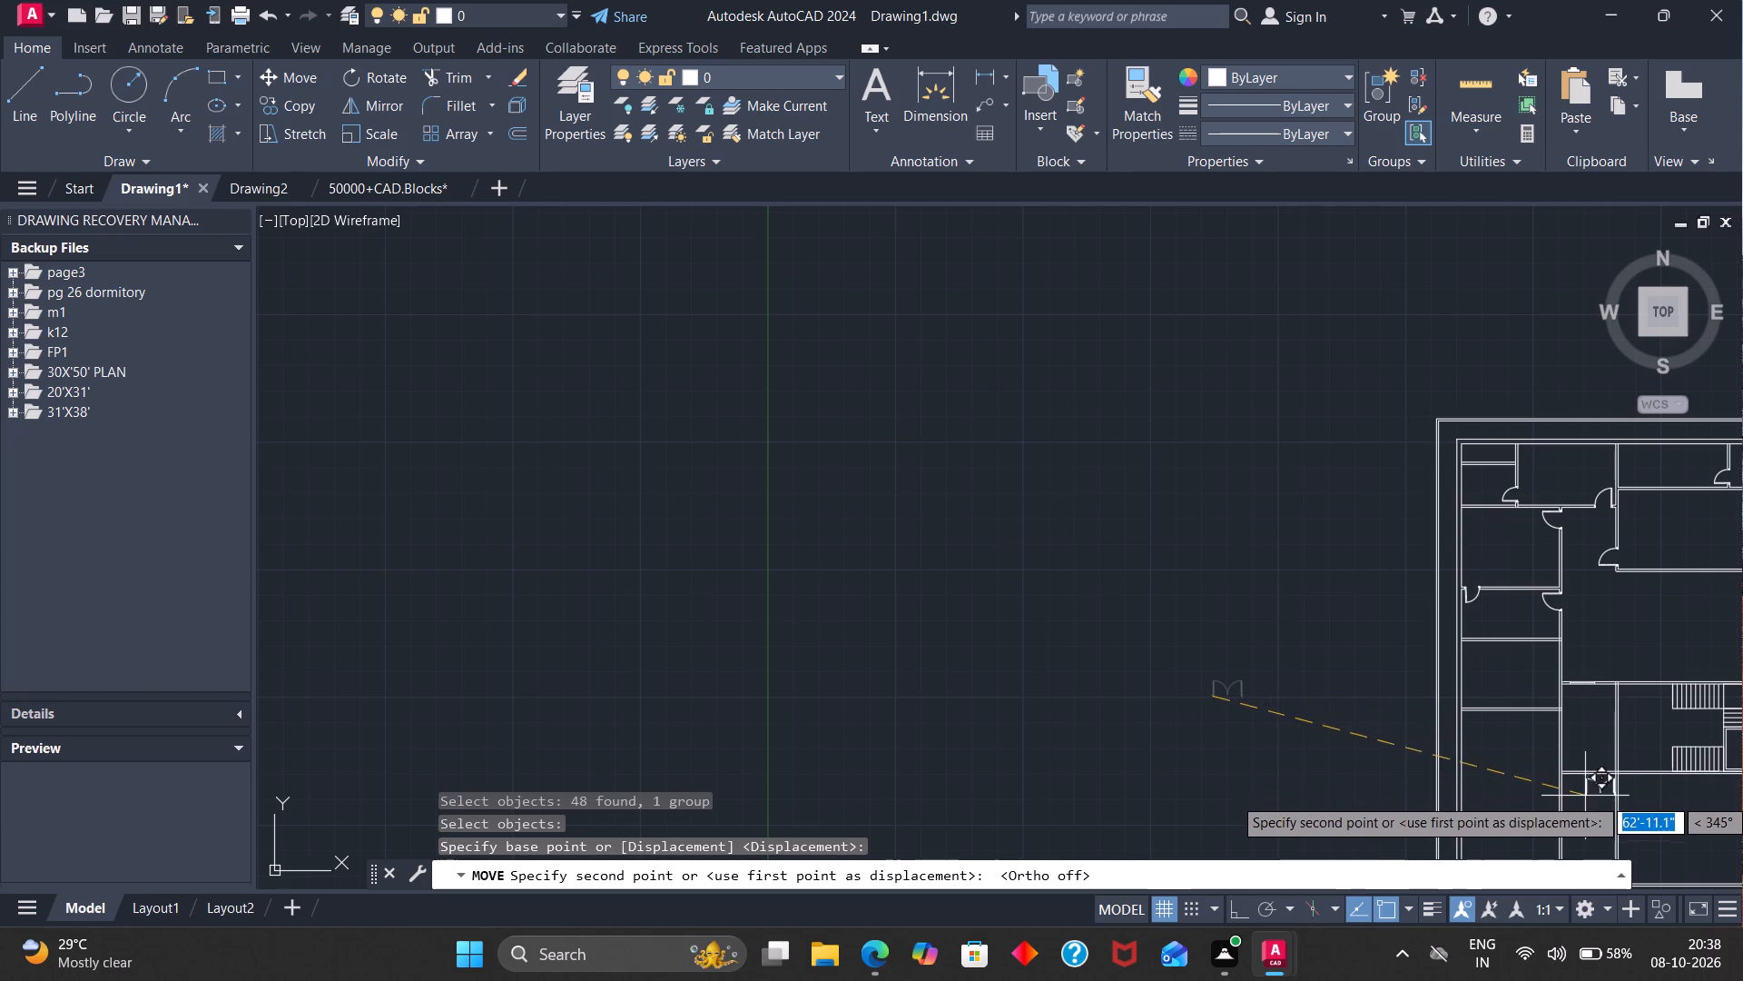
scroll(1612, 798, down, 2)
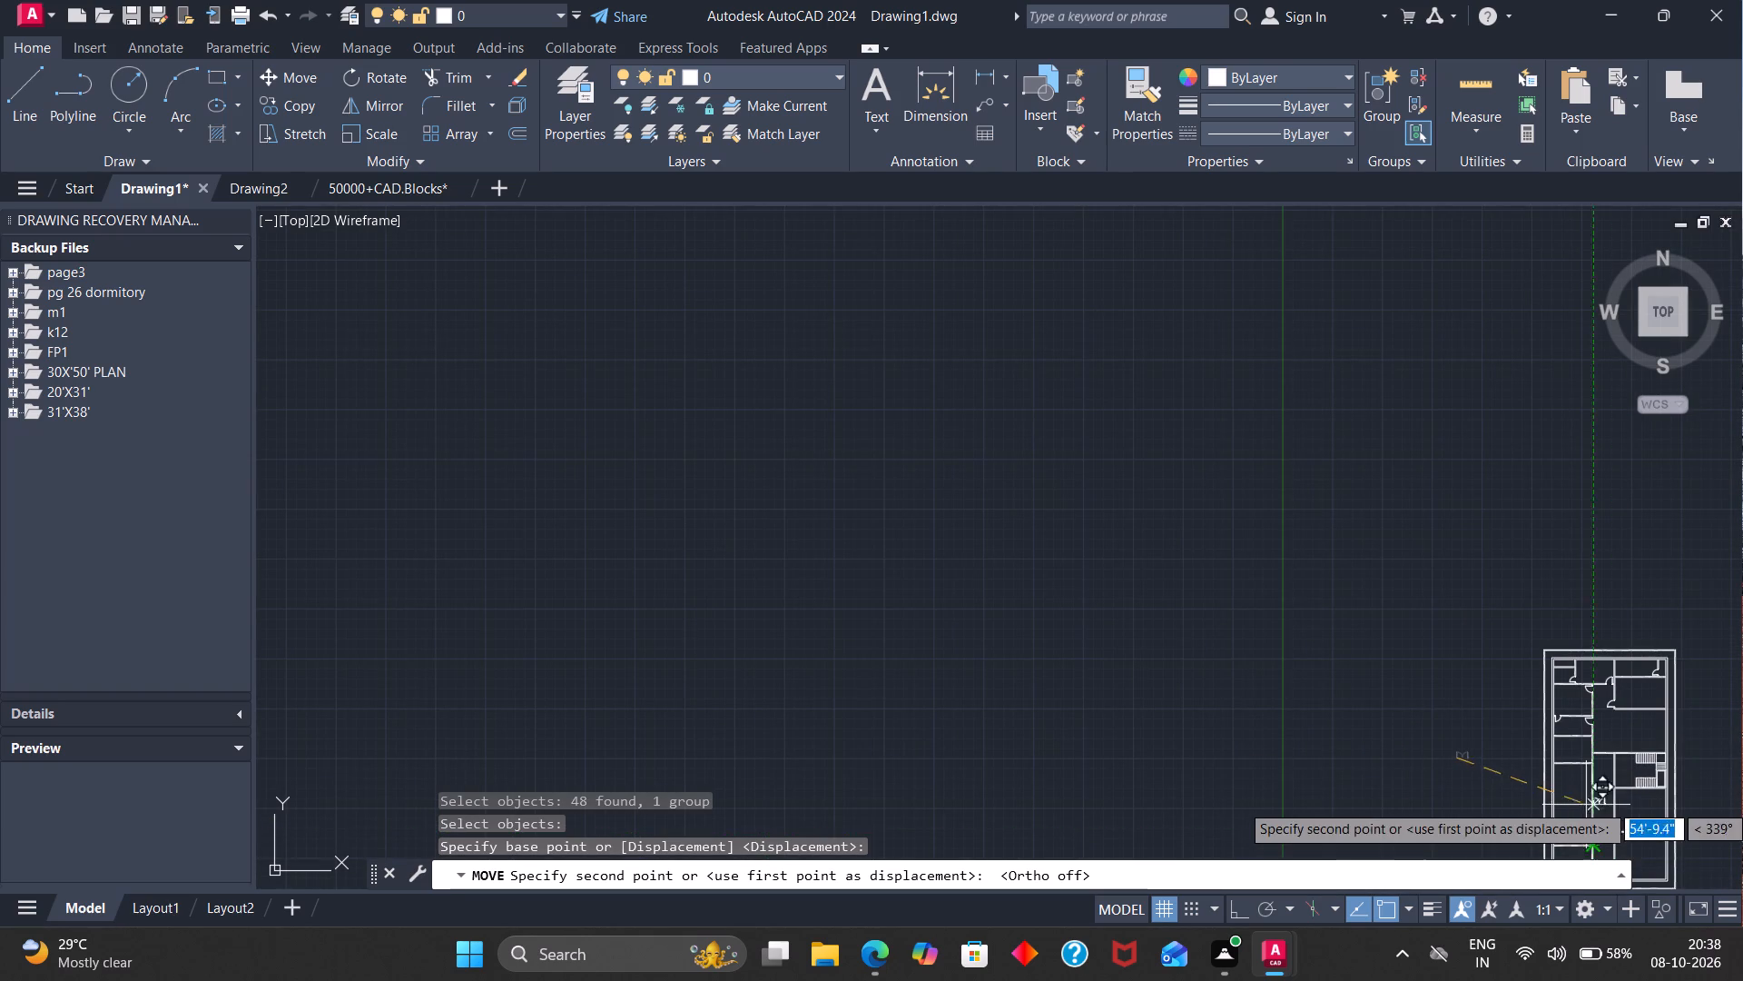
scroll(1616, 788, up, 5)
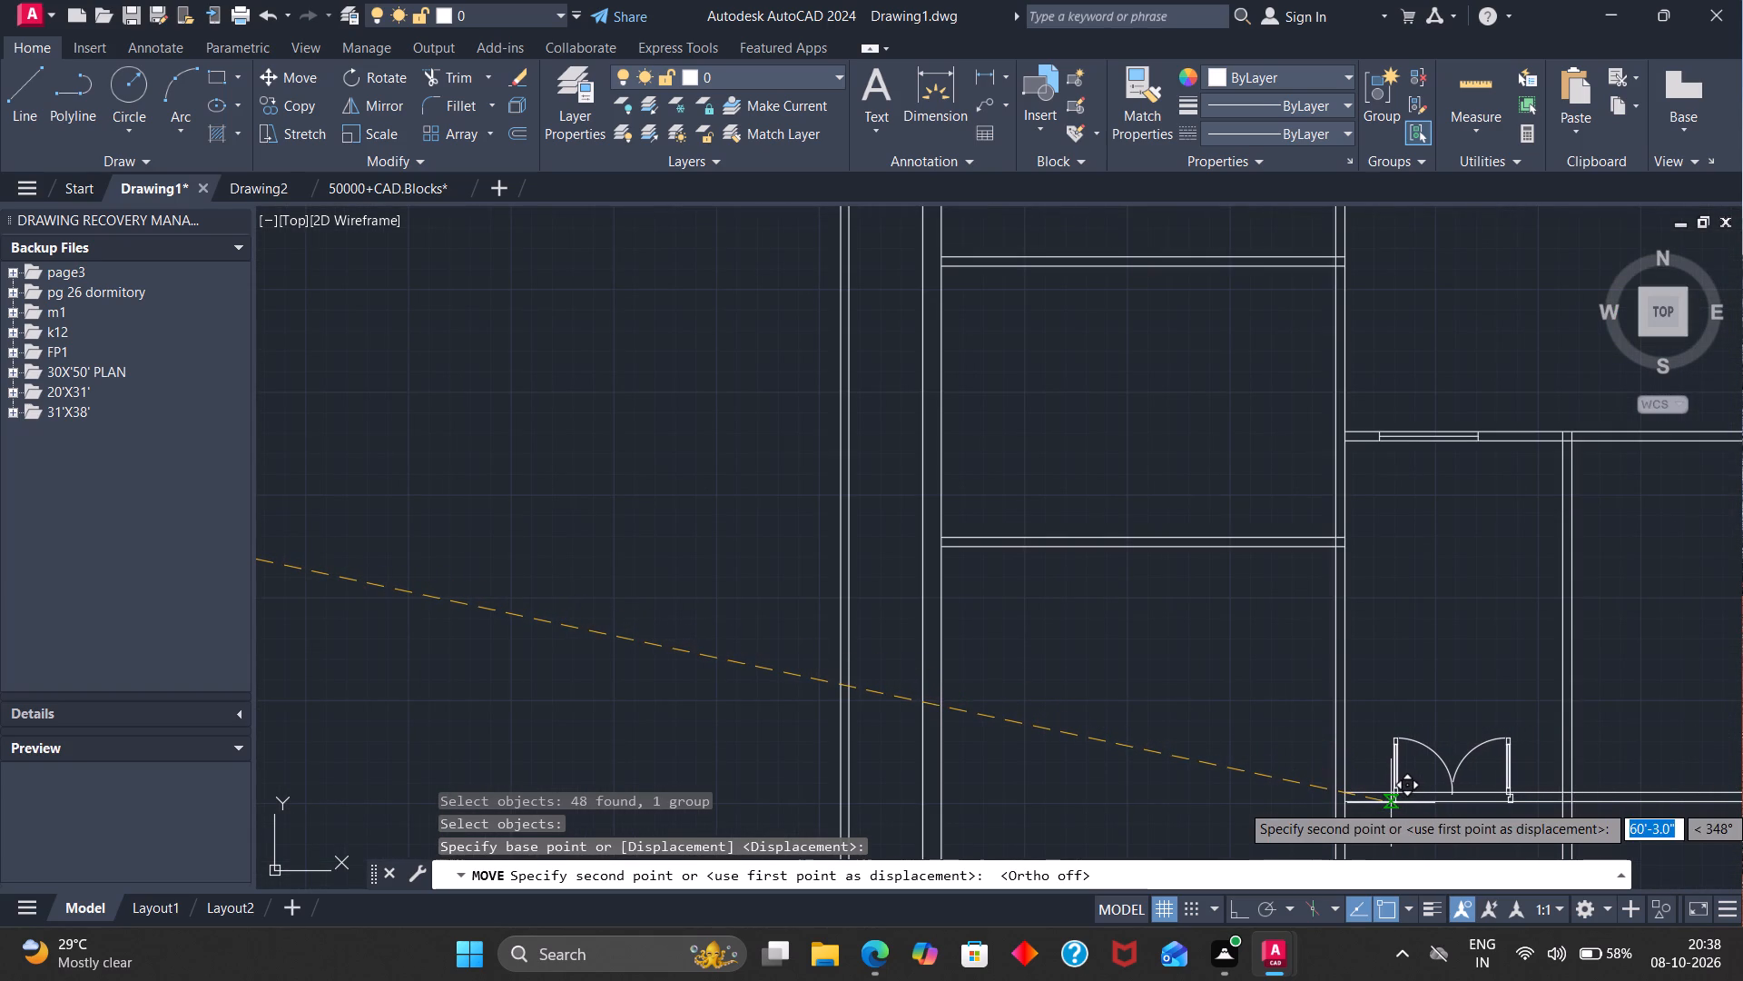
scroll(1391, 803, up, 3)
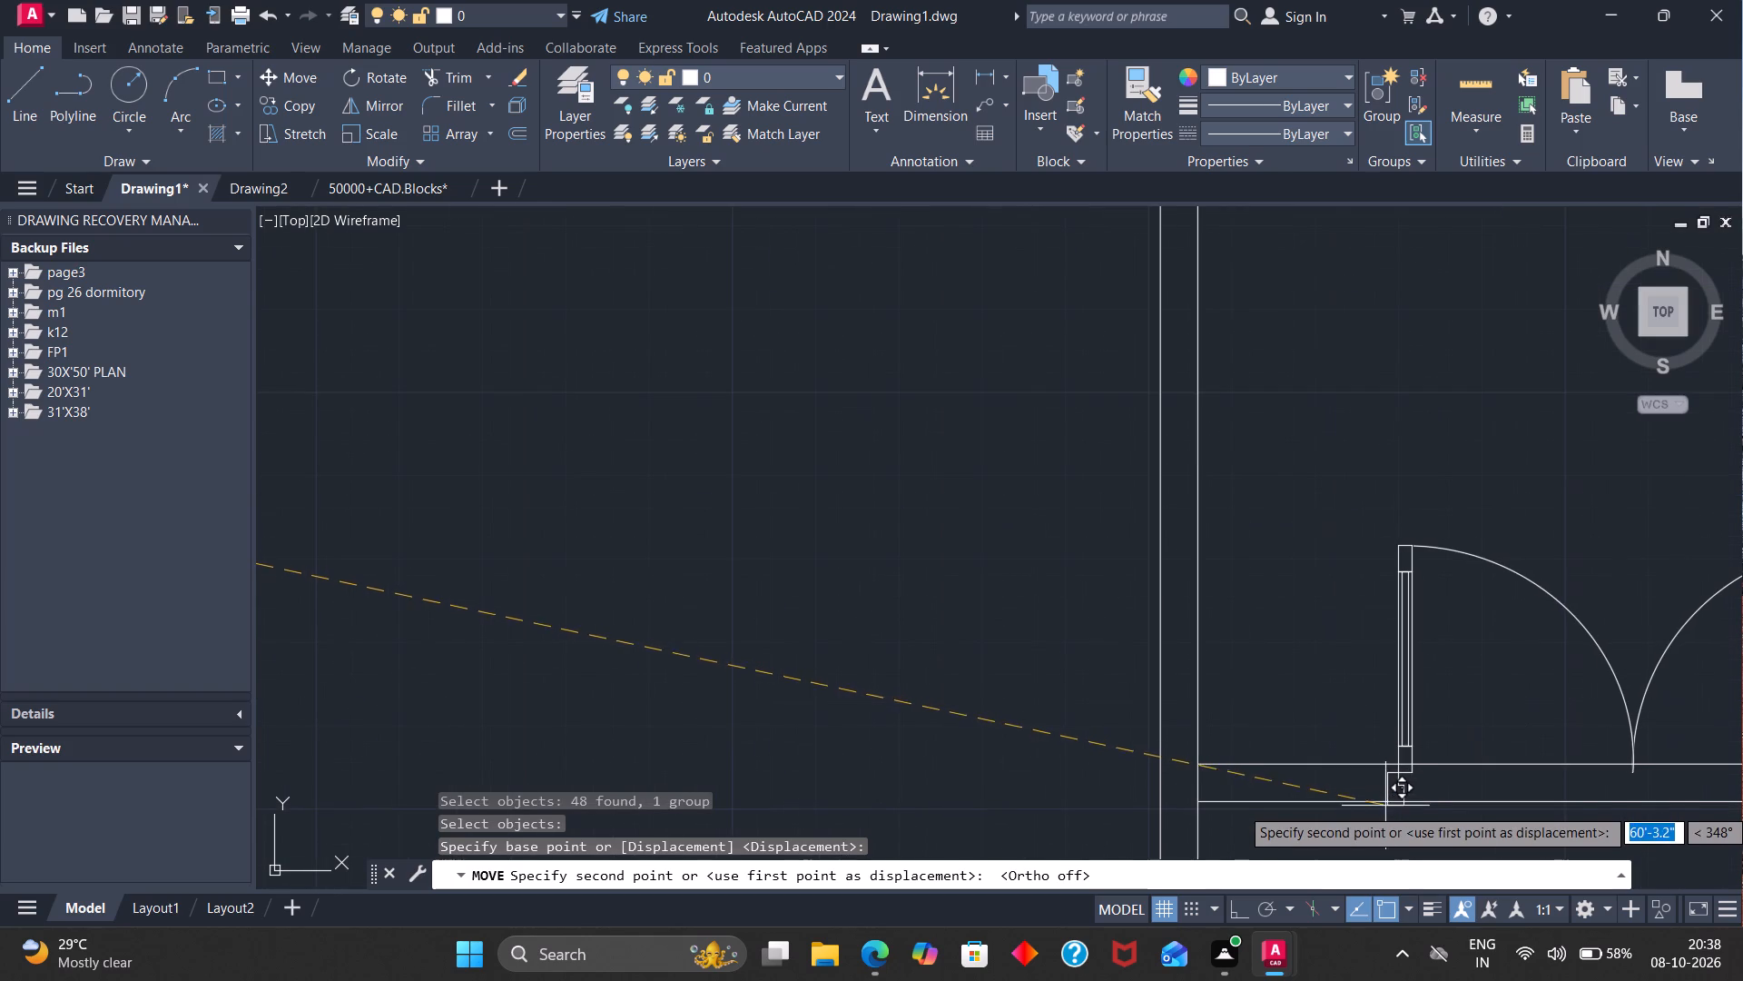
scroll(1385, 798, up, 3)
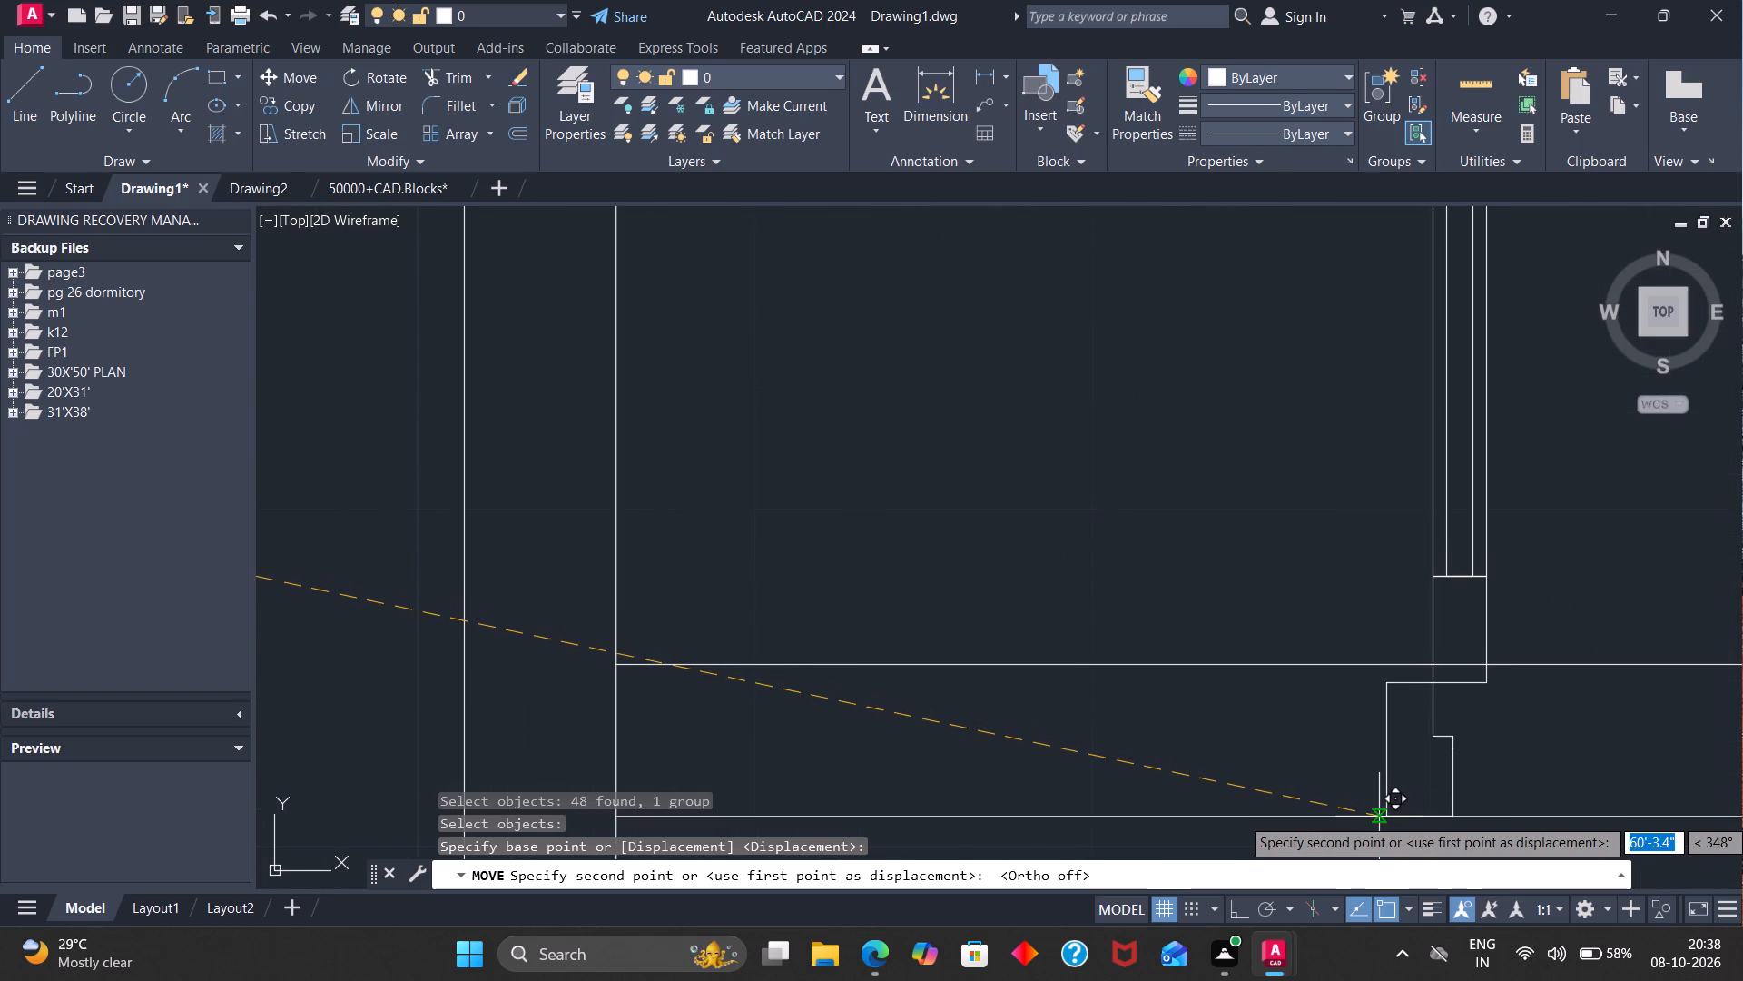
click(1379, 816)
scroll(1411, 853, down, 6)
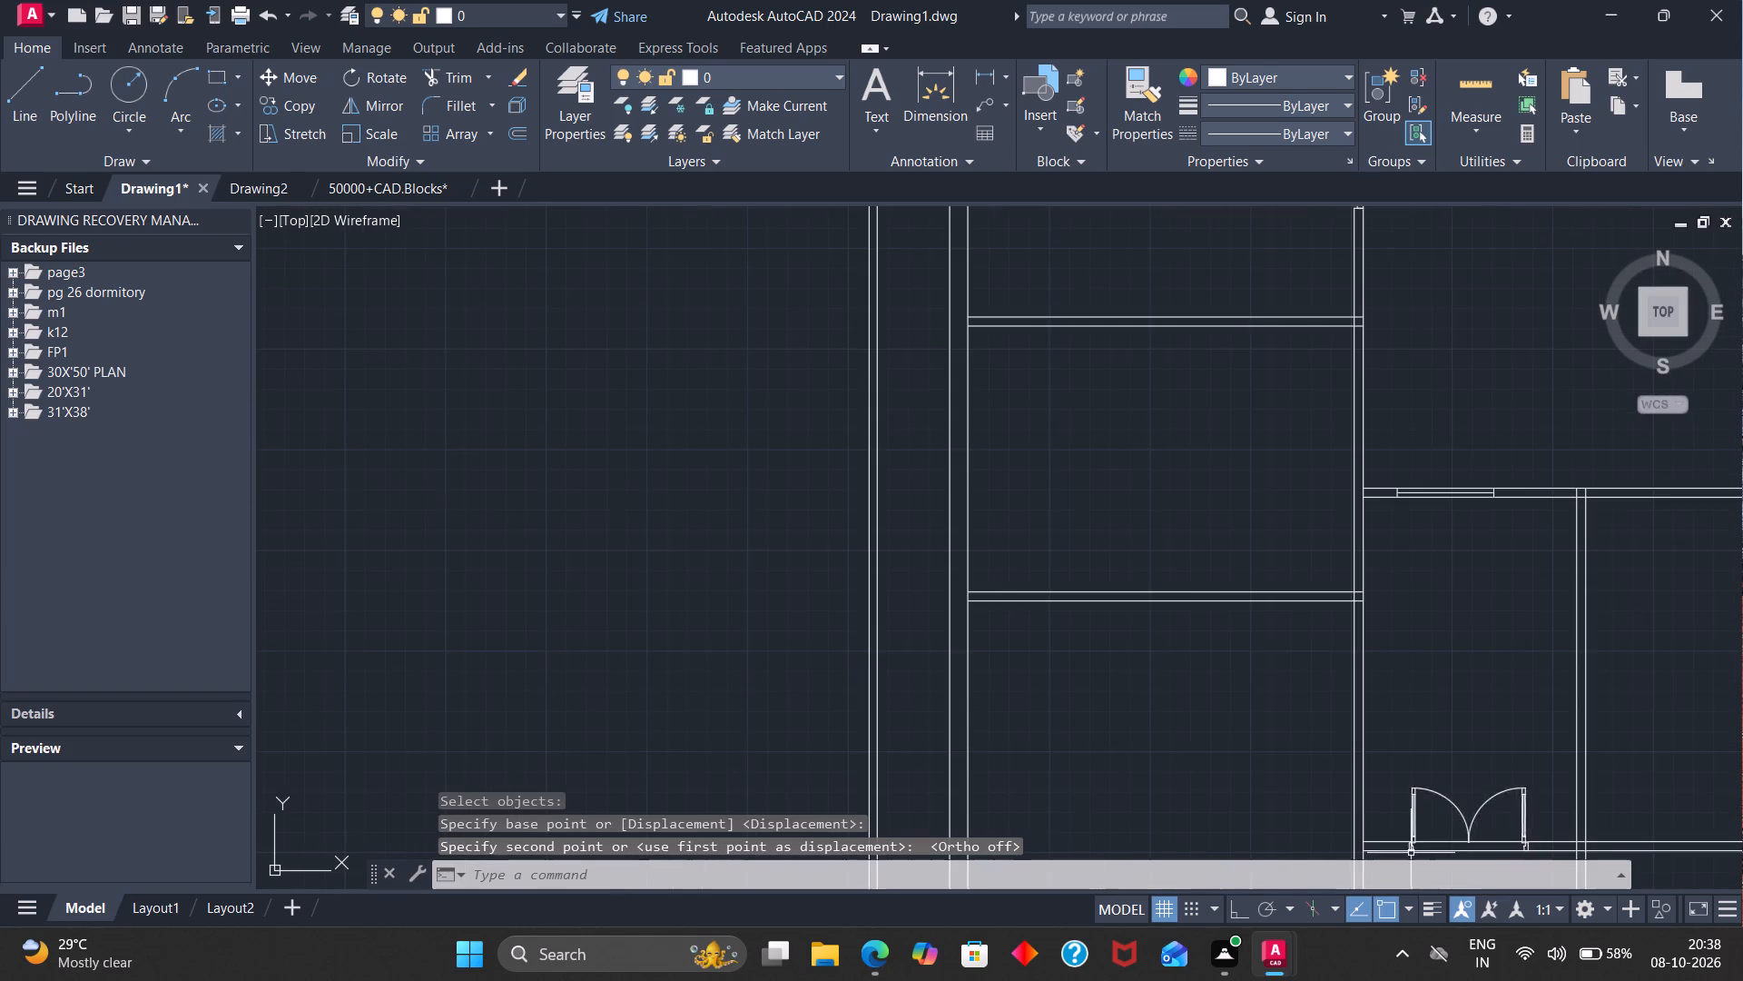
scroll(1688, 688, down, 1)
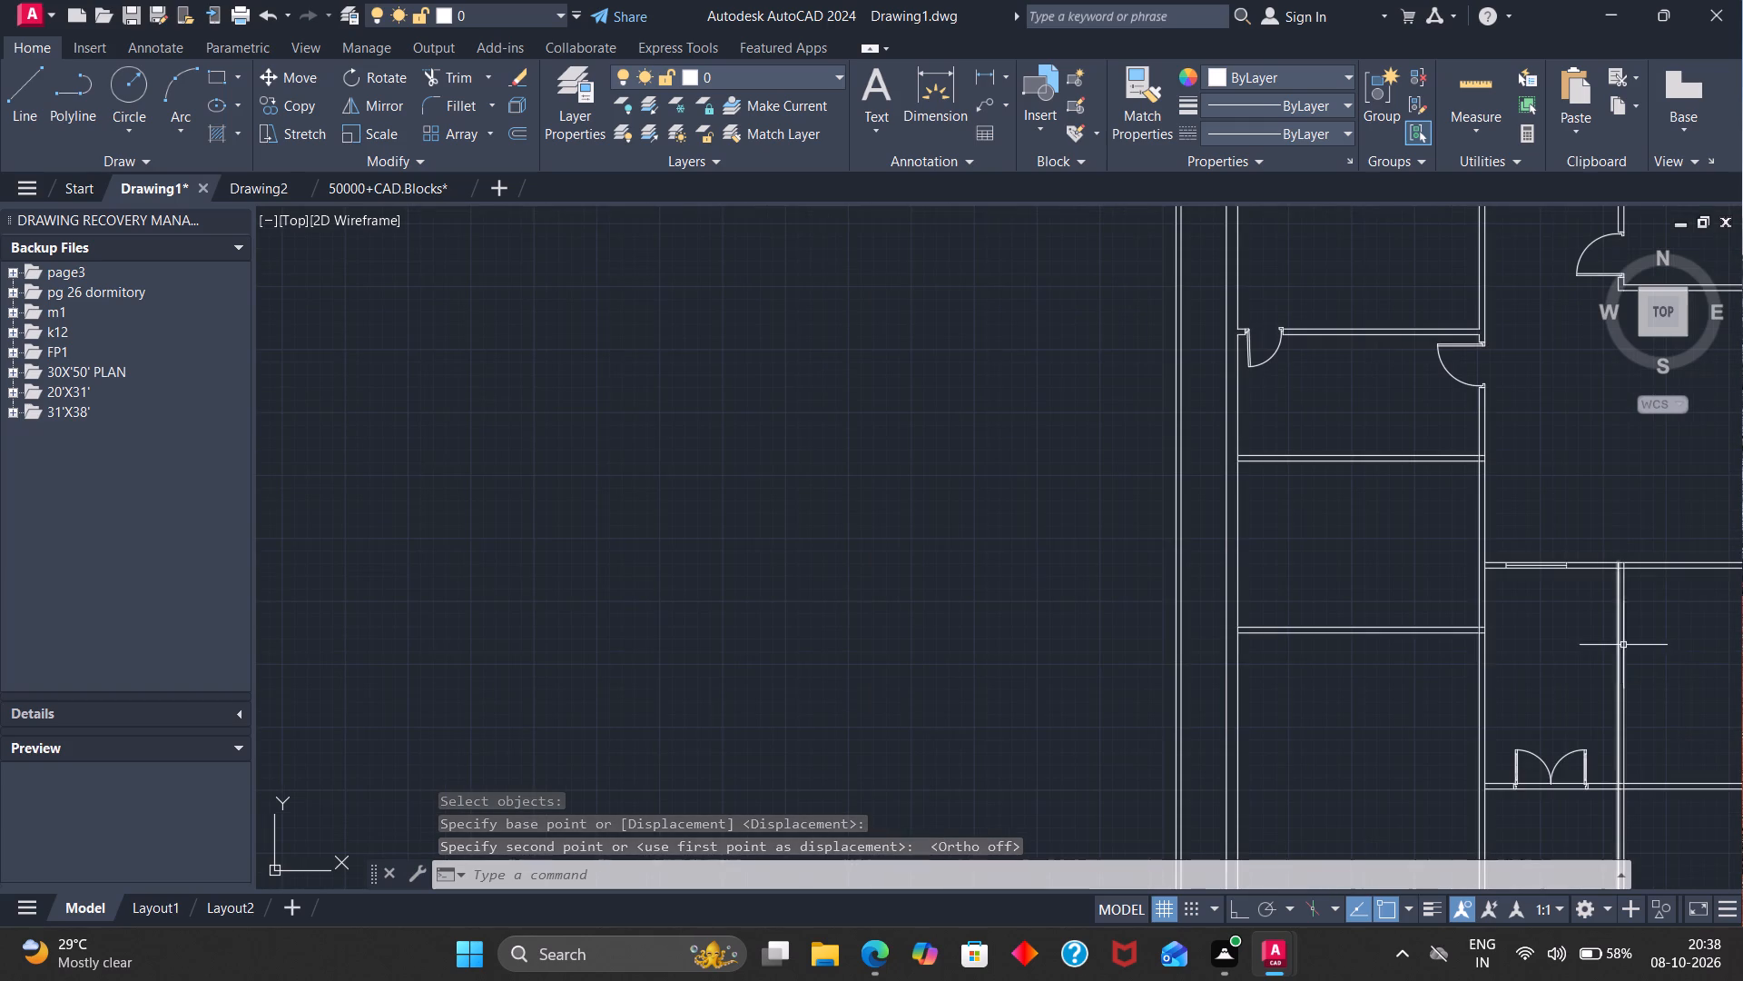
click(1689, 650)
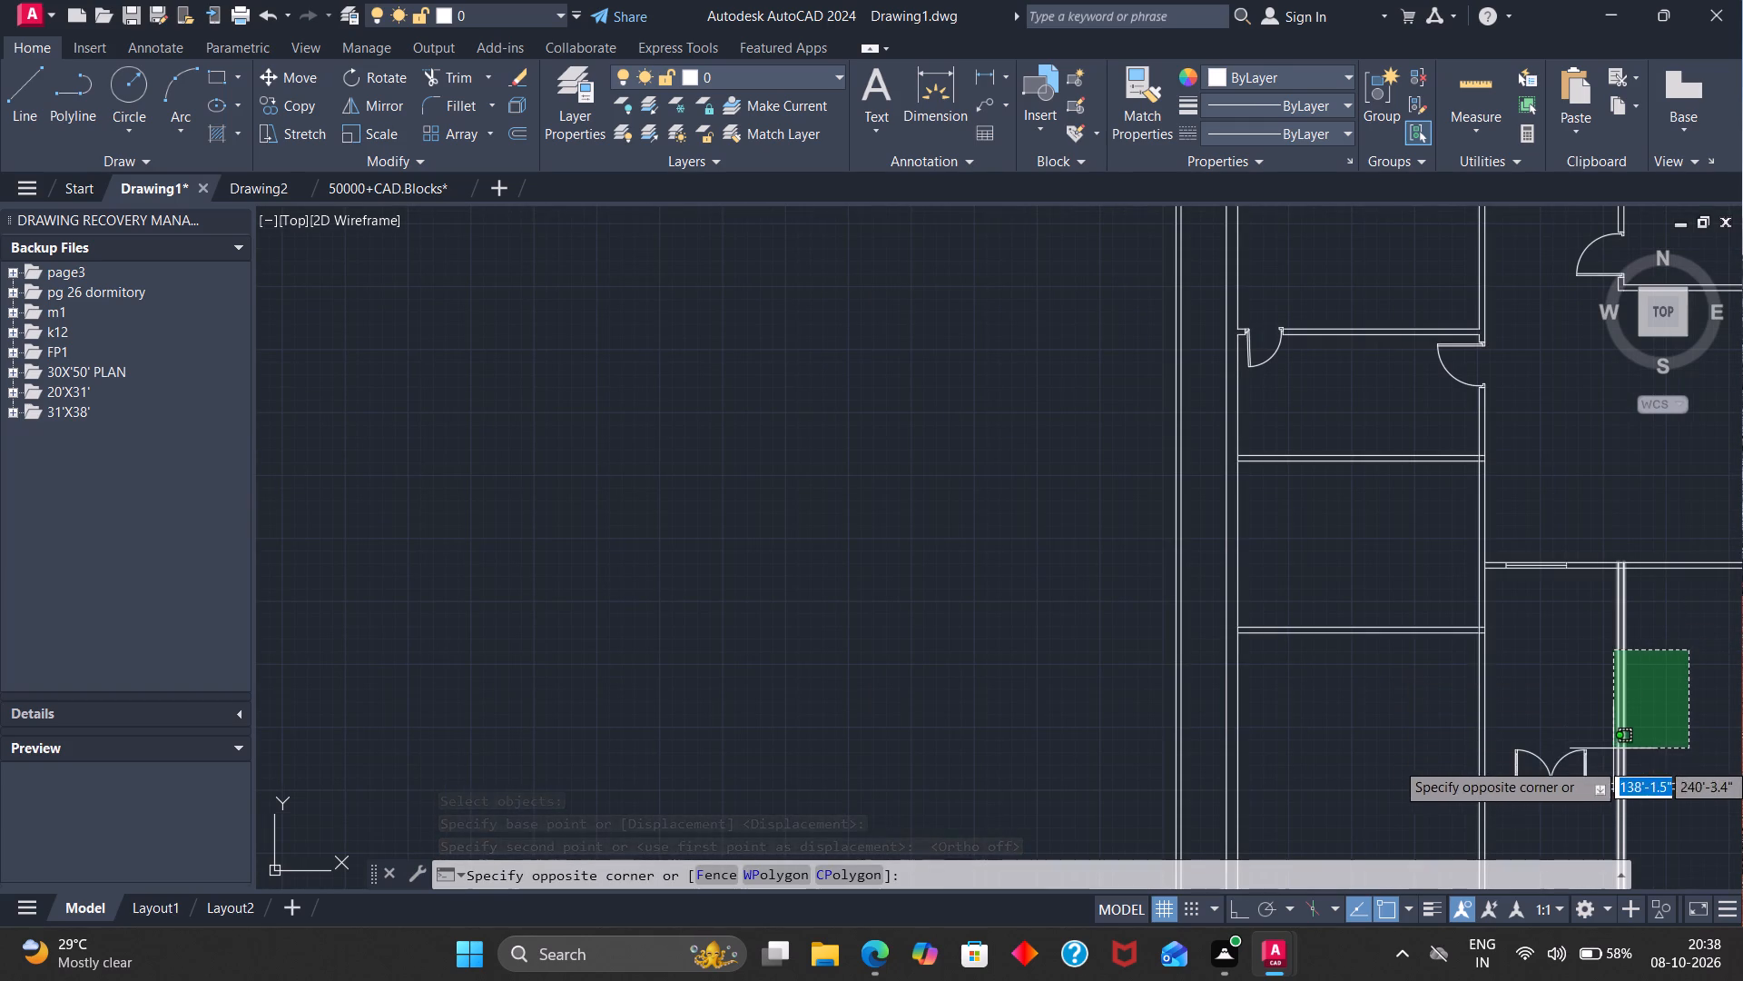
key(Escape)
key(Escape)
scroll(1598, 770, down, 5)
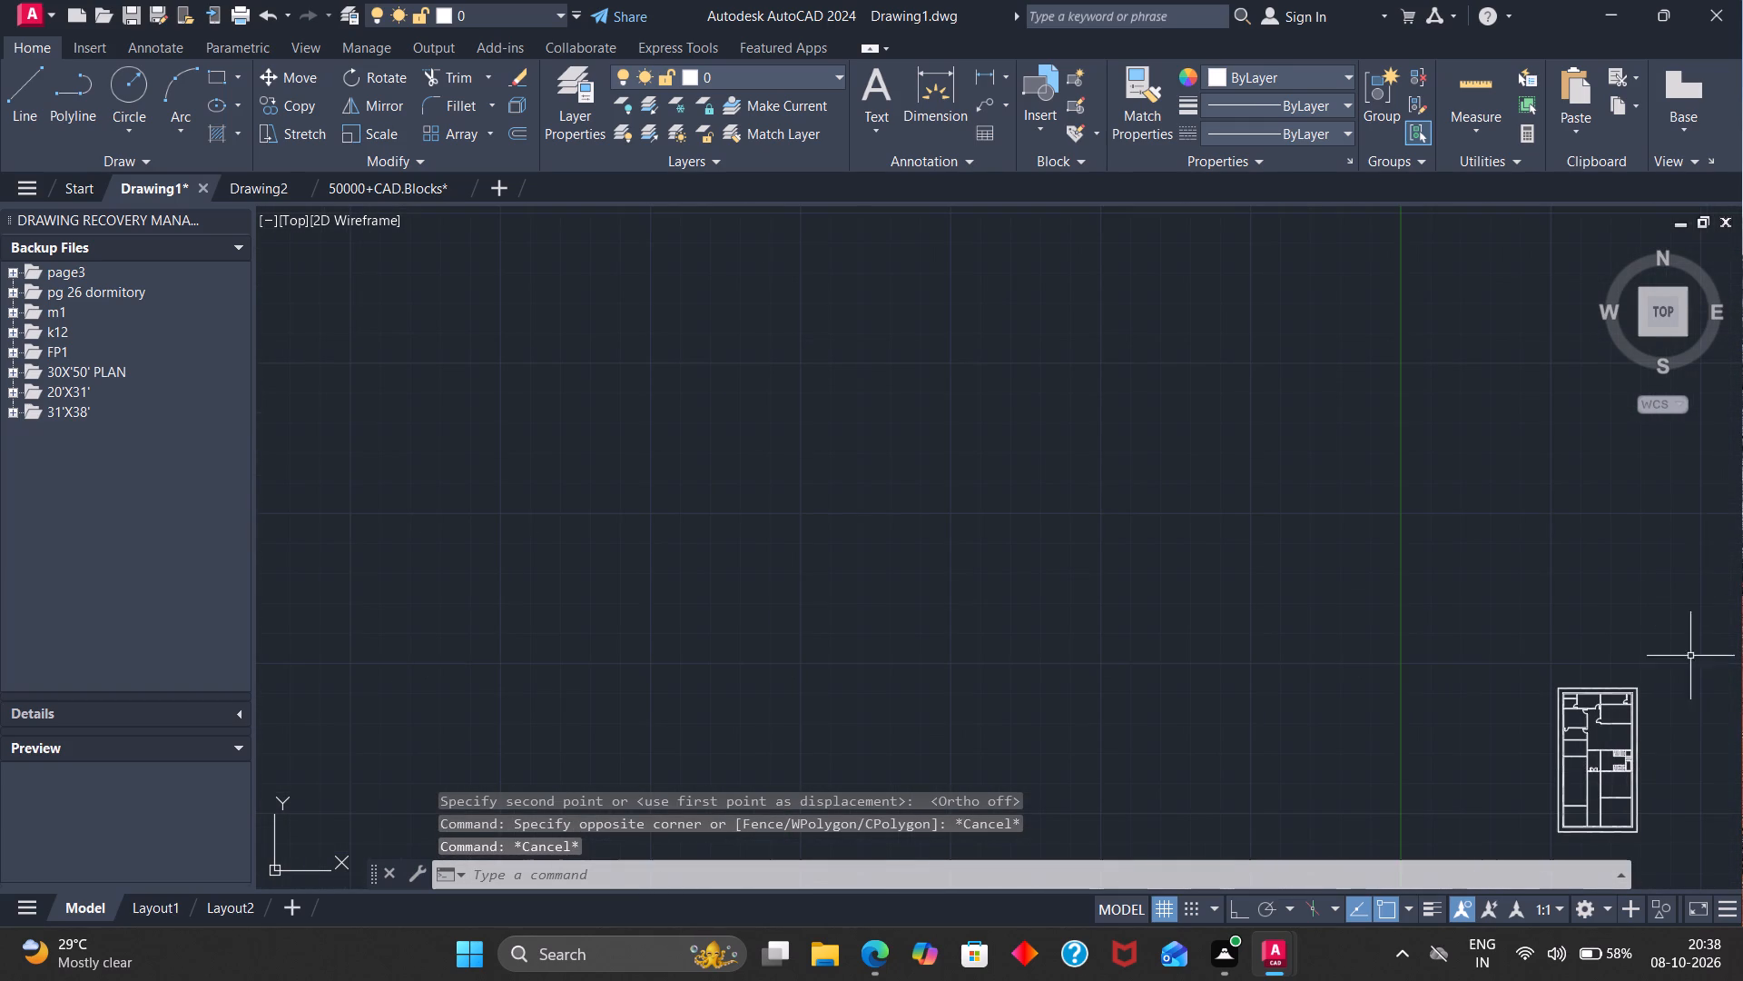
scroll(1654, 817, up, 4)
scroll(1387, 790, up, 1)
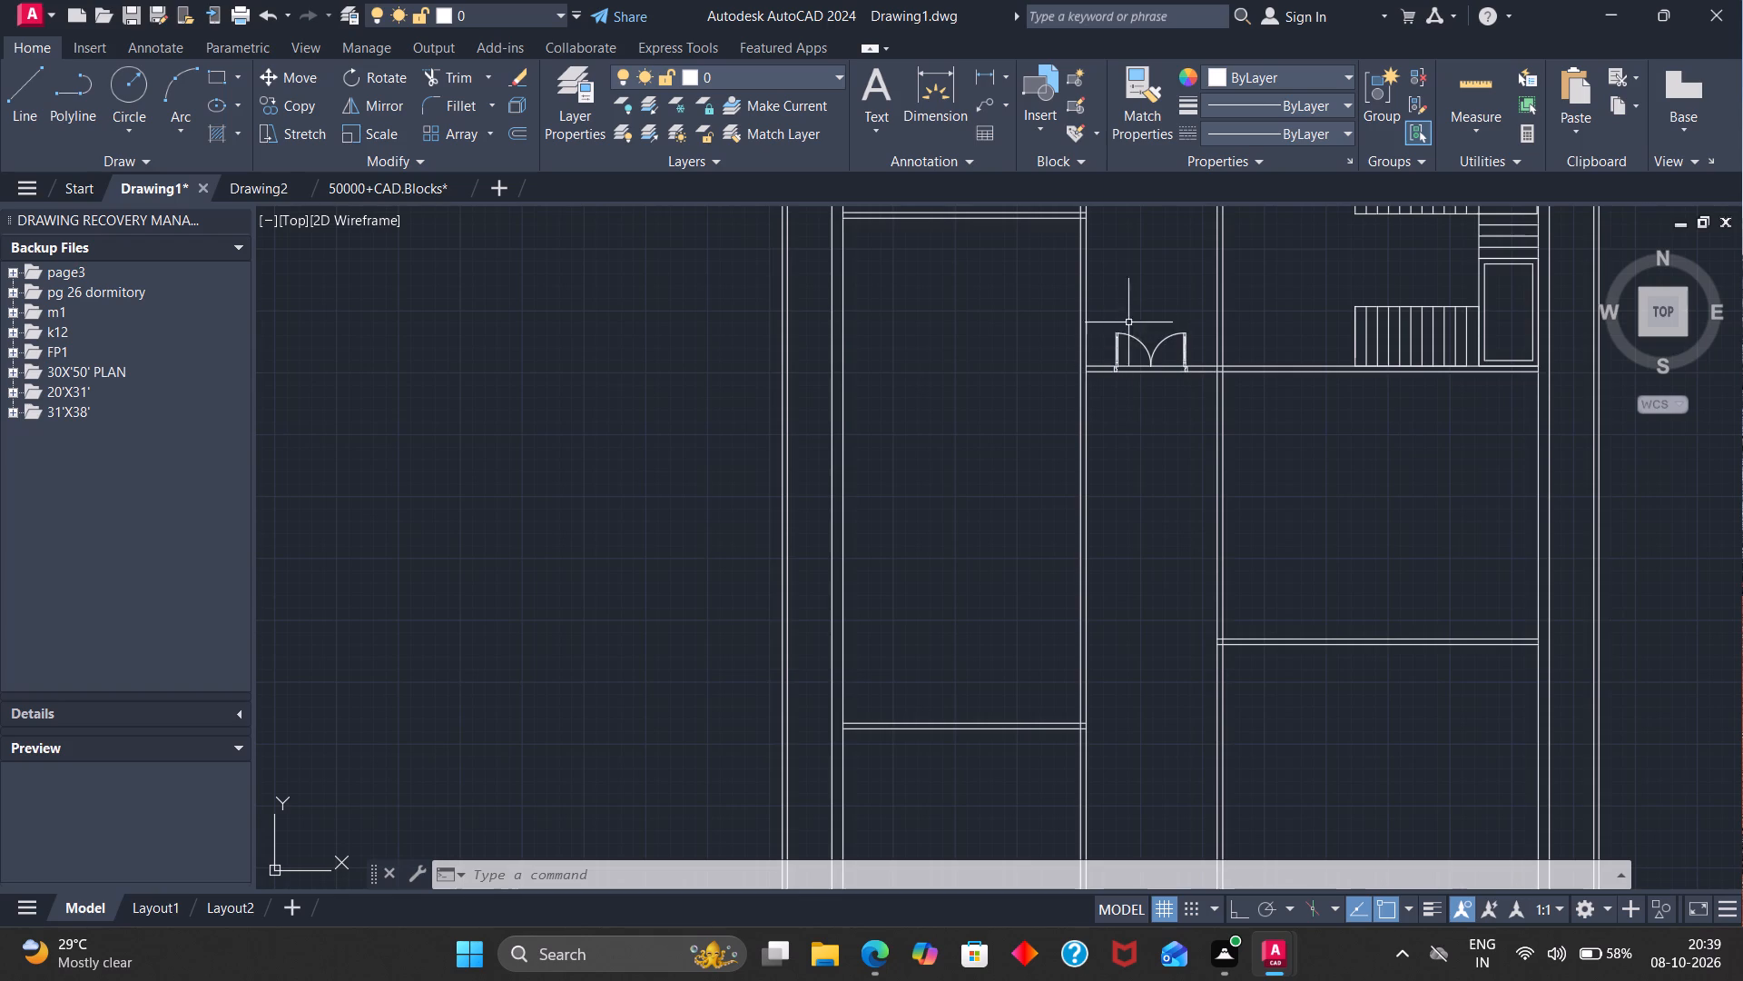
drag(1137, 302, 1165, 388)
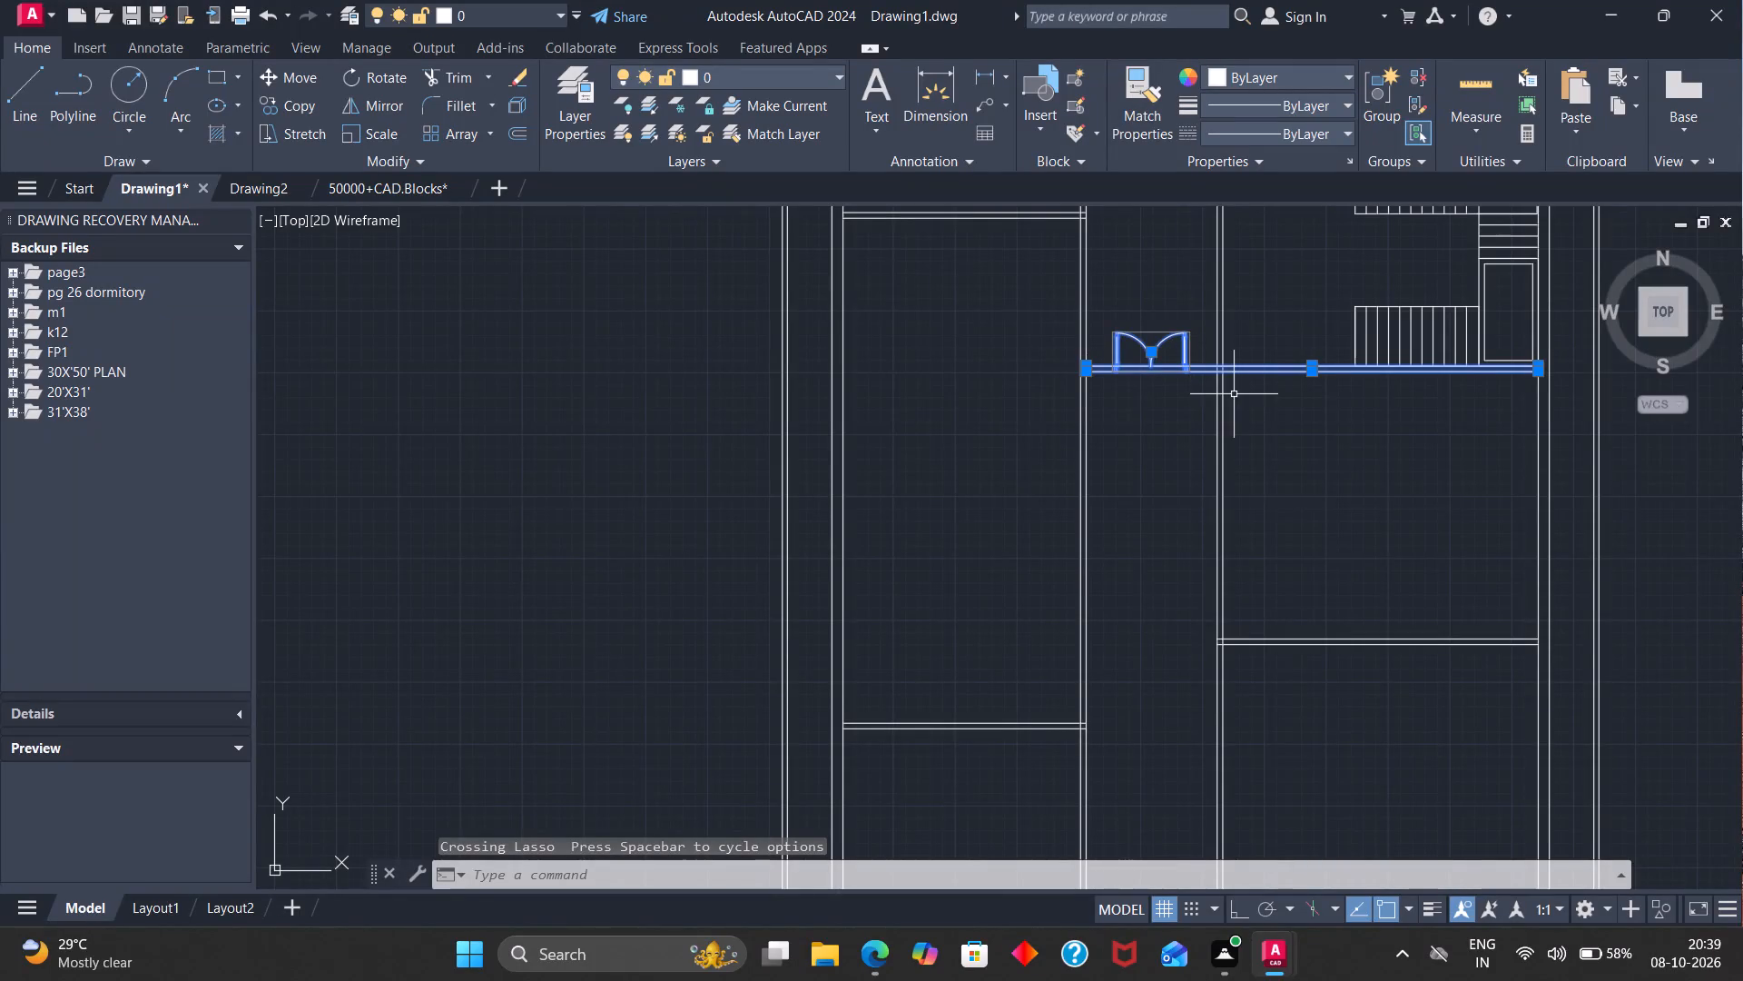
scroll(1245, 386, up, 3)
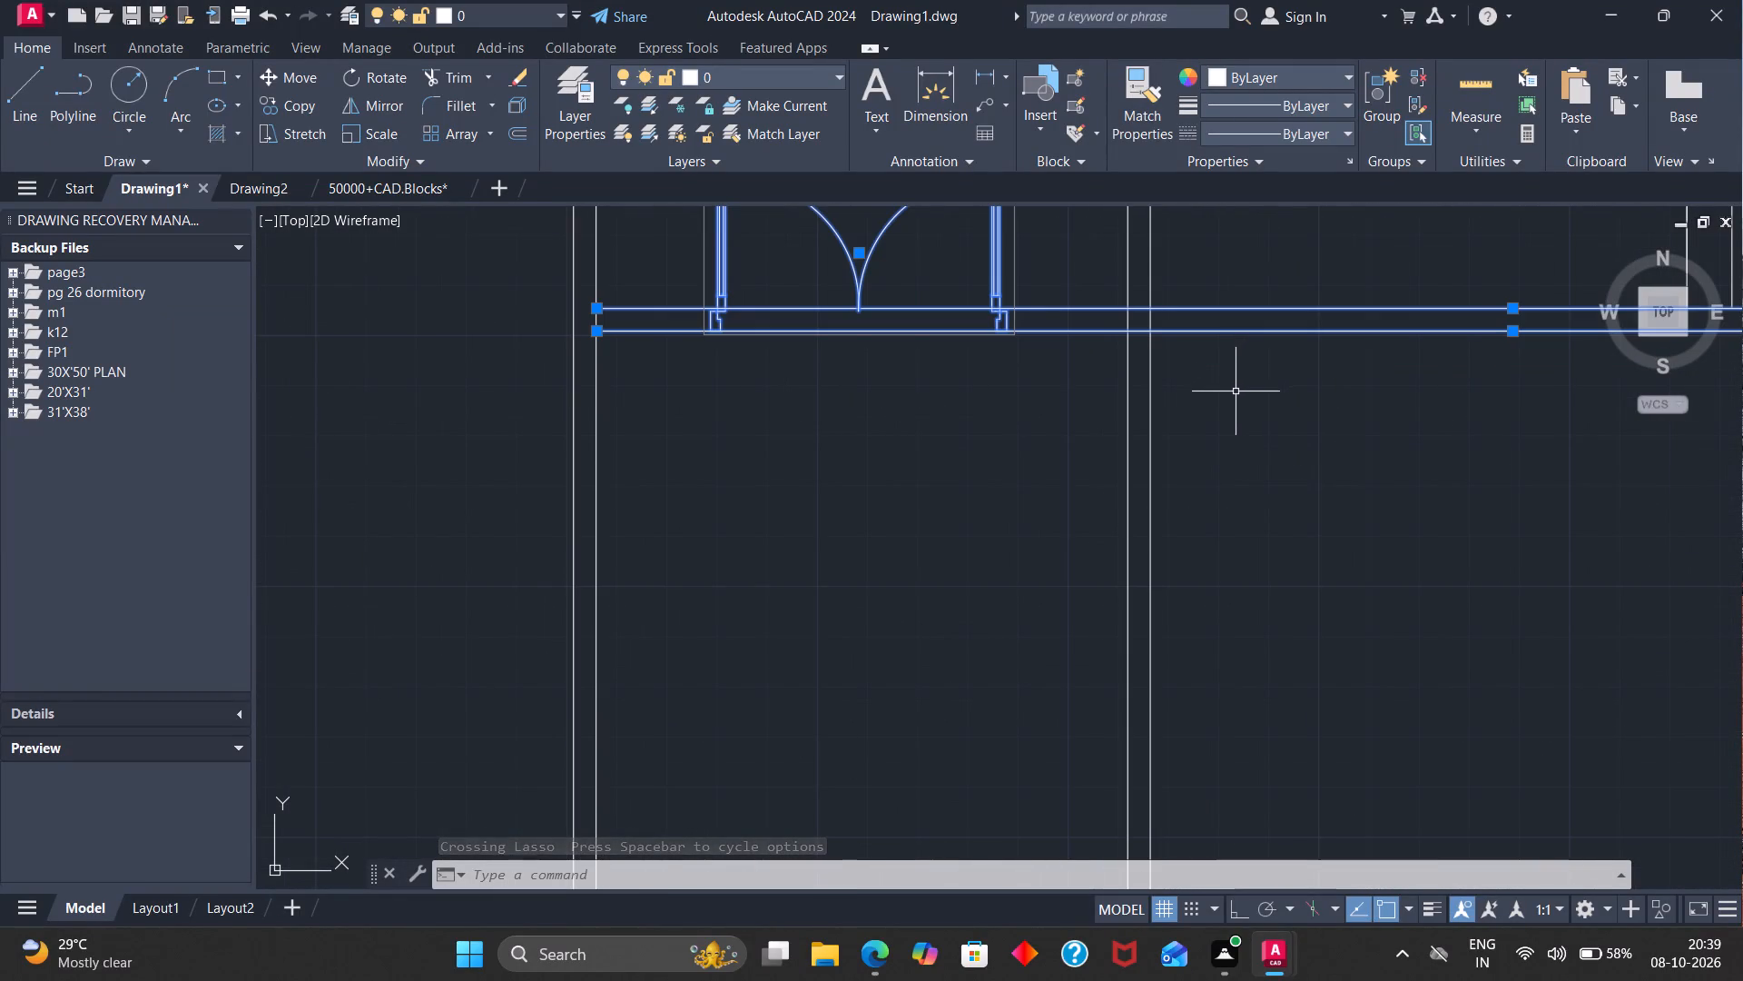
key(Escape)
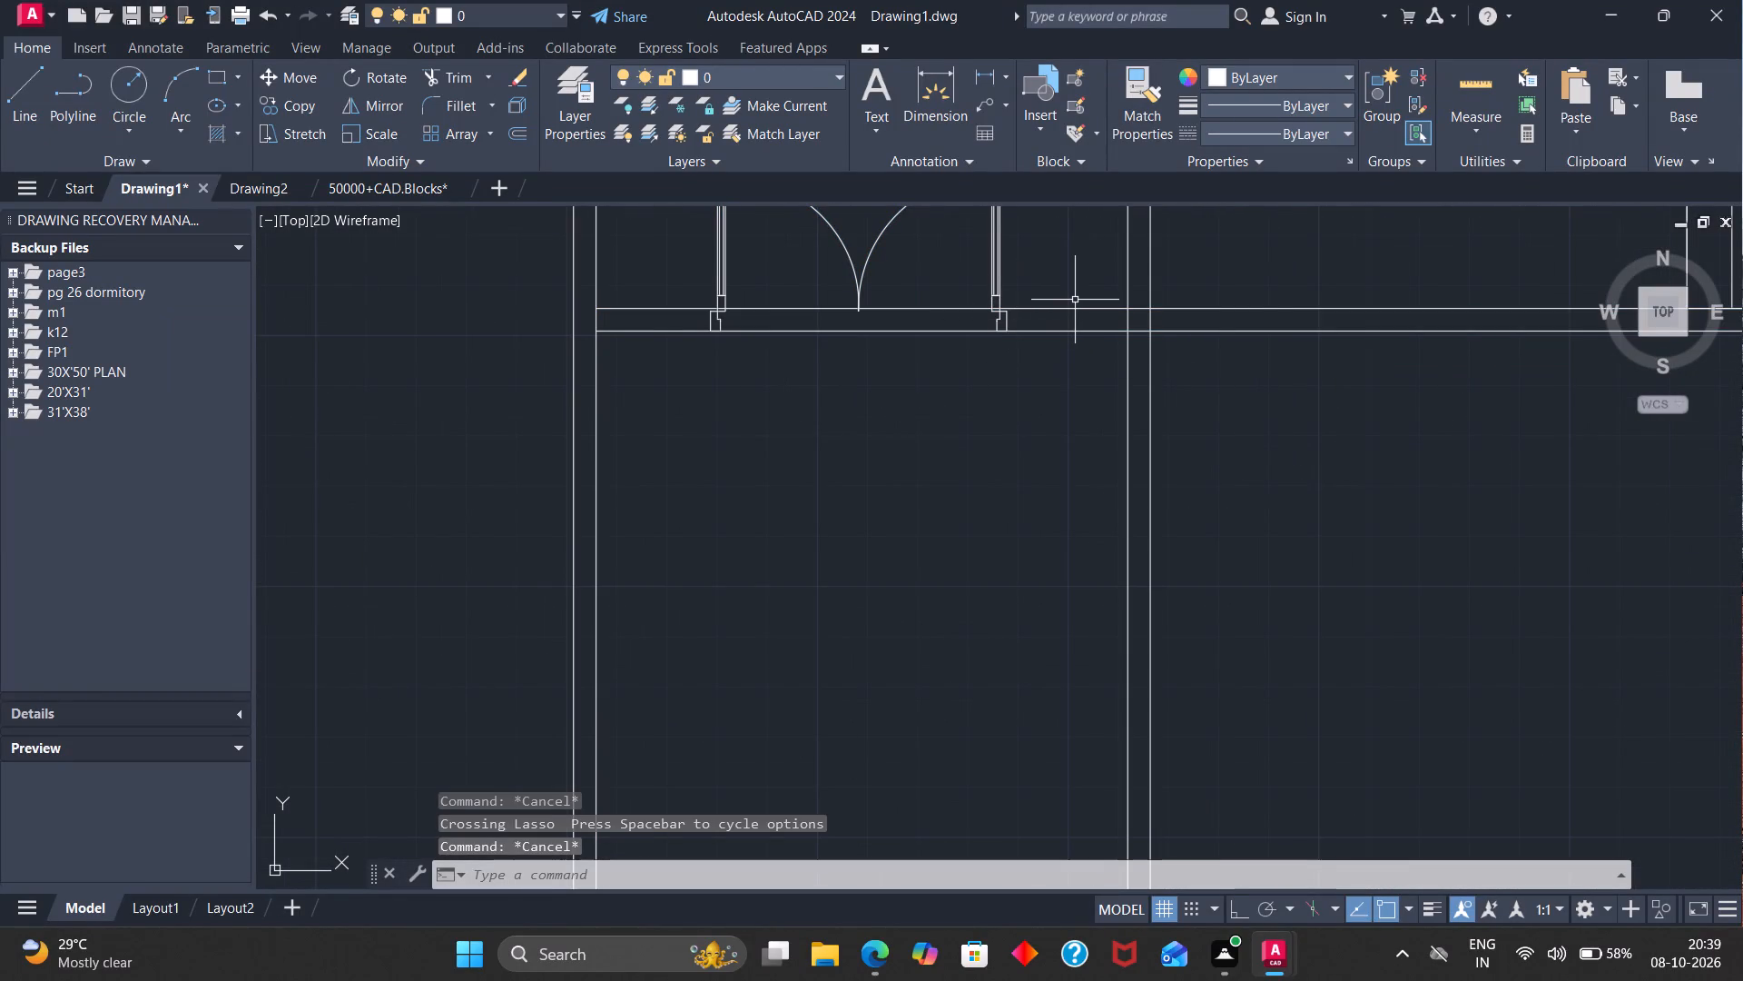
Trim the wall lines crossing the junctions at both ends of the double door's wall in the small room beside the staircase.
scroll(1075, 300, down, 2)
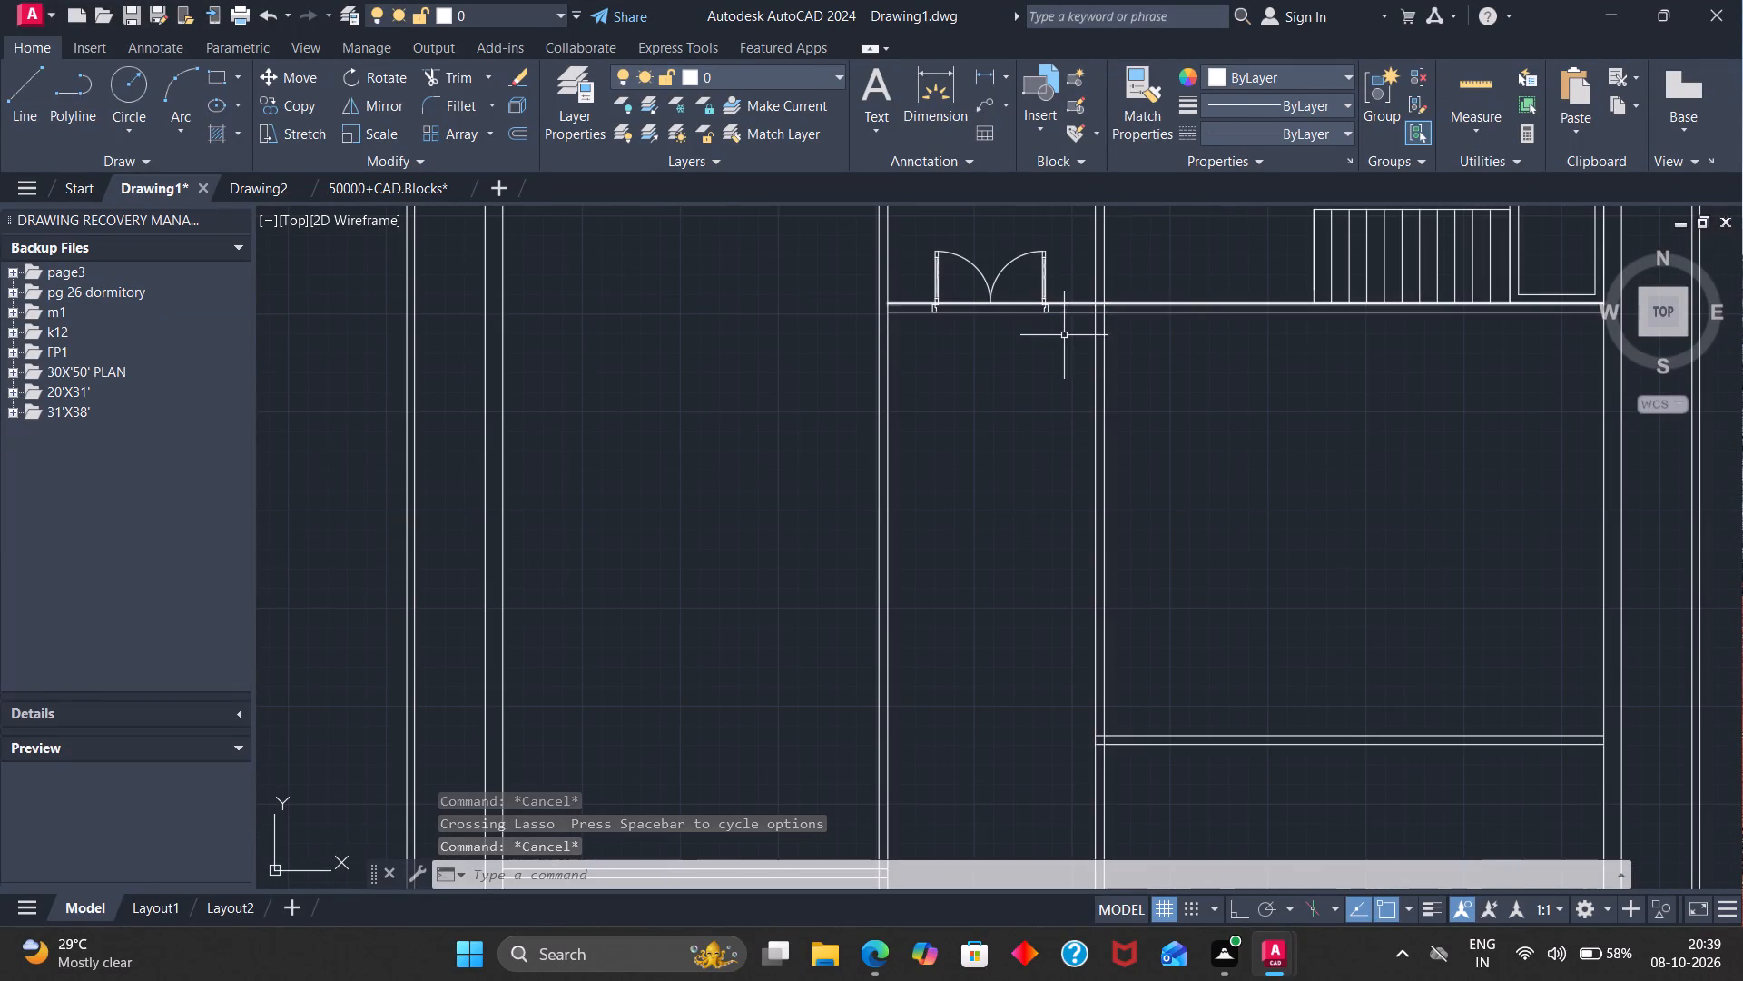
scroll(1107, 312, up, 2)
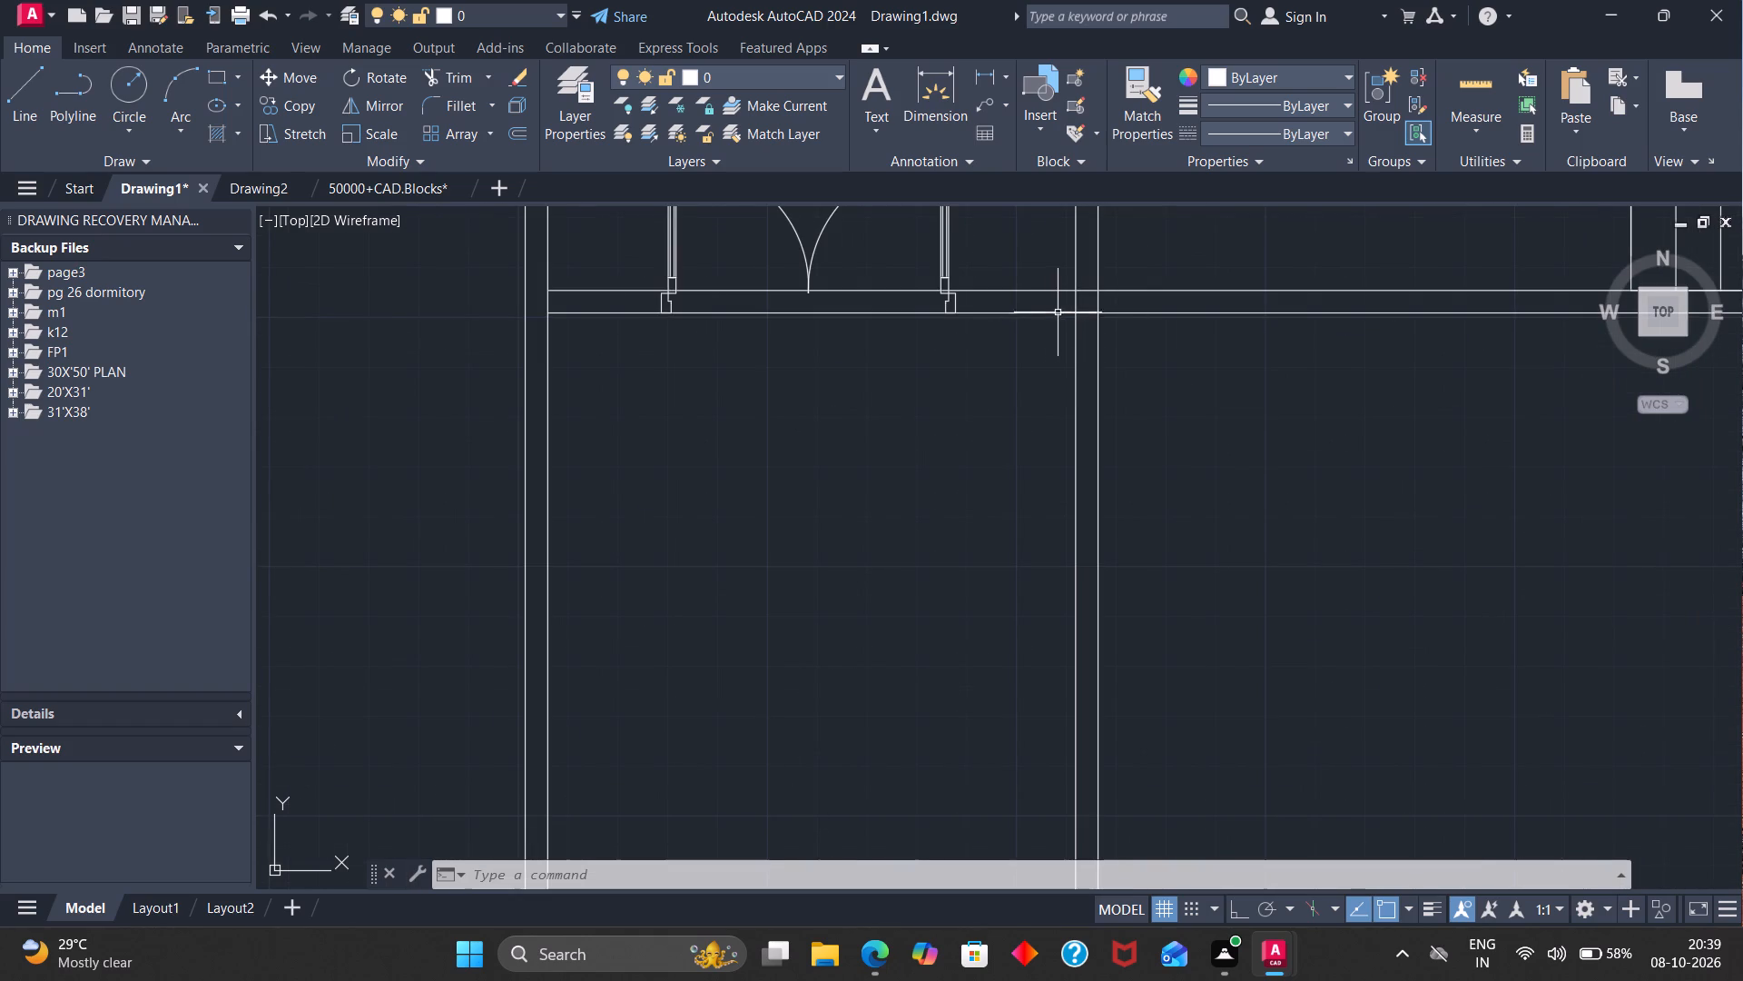
scroll(1127, 301, down, 2)
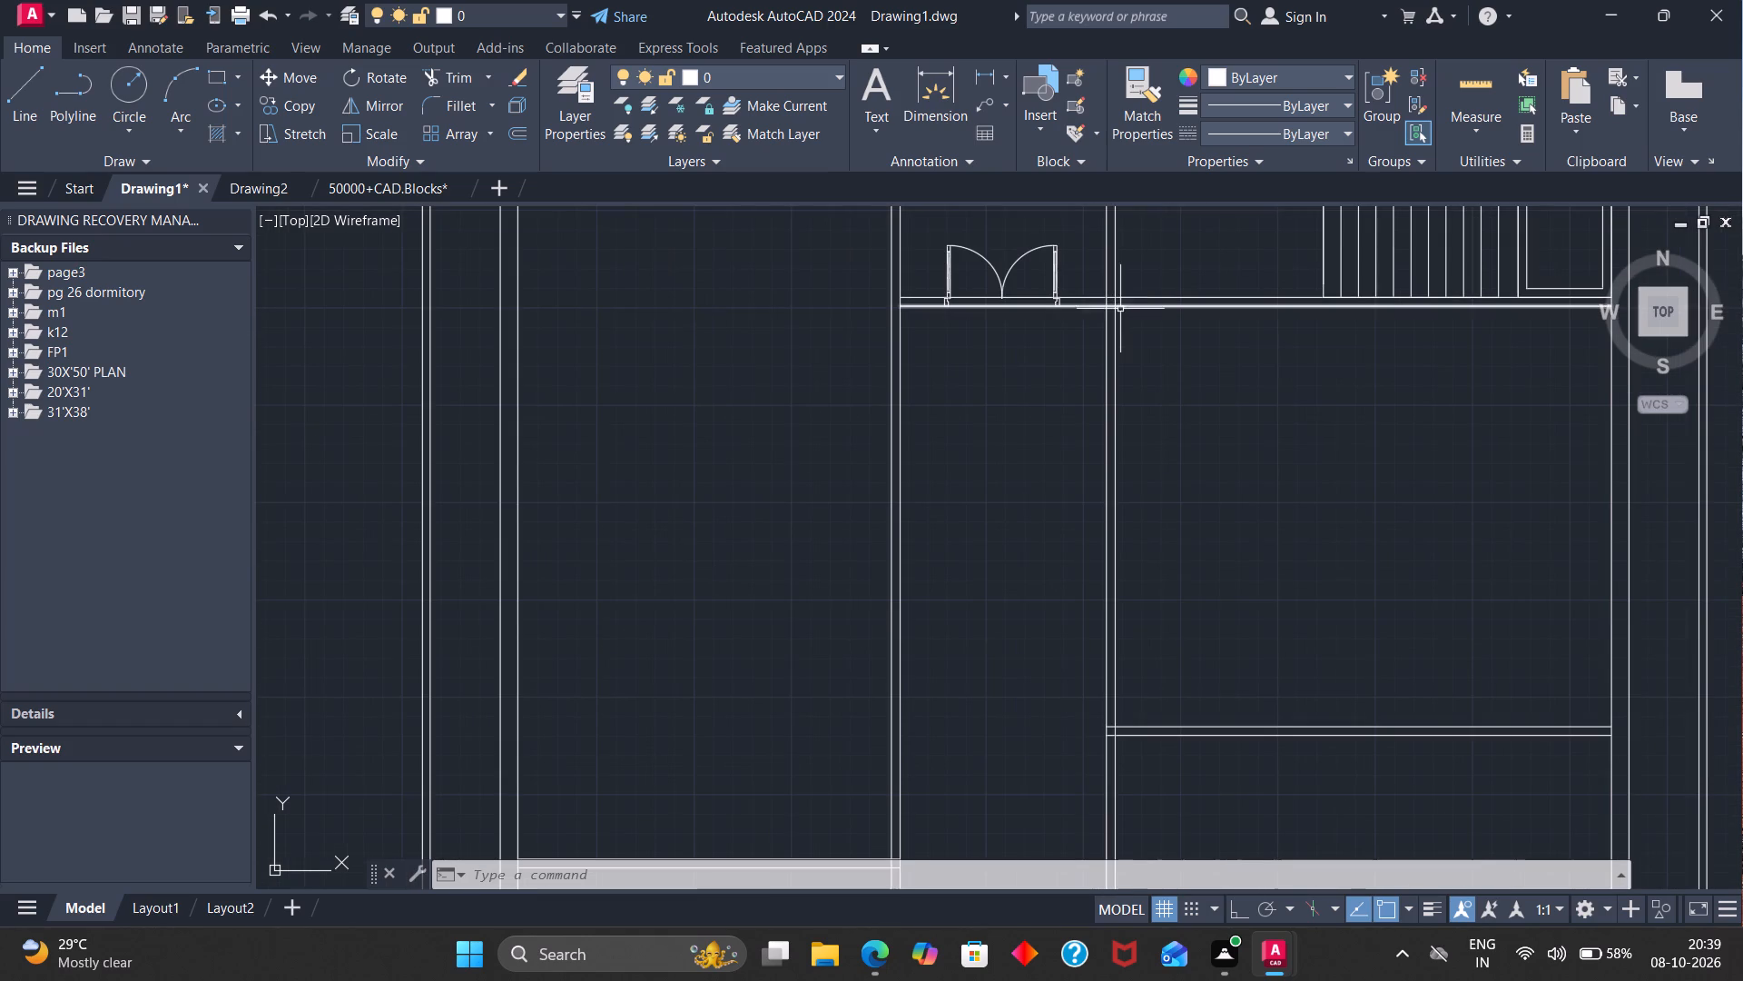
click(431, 64)
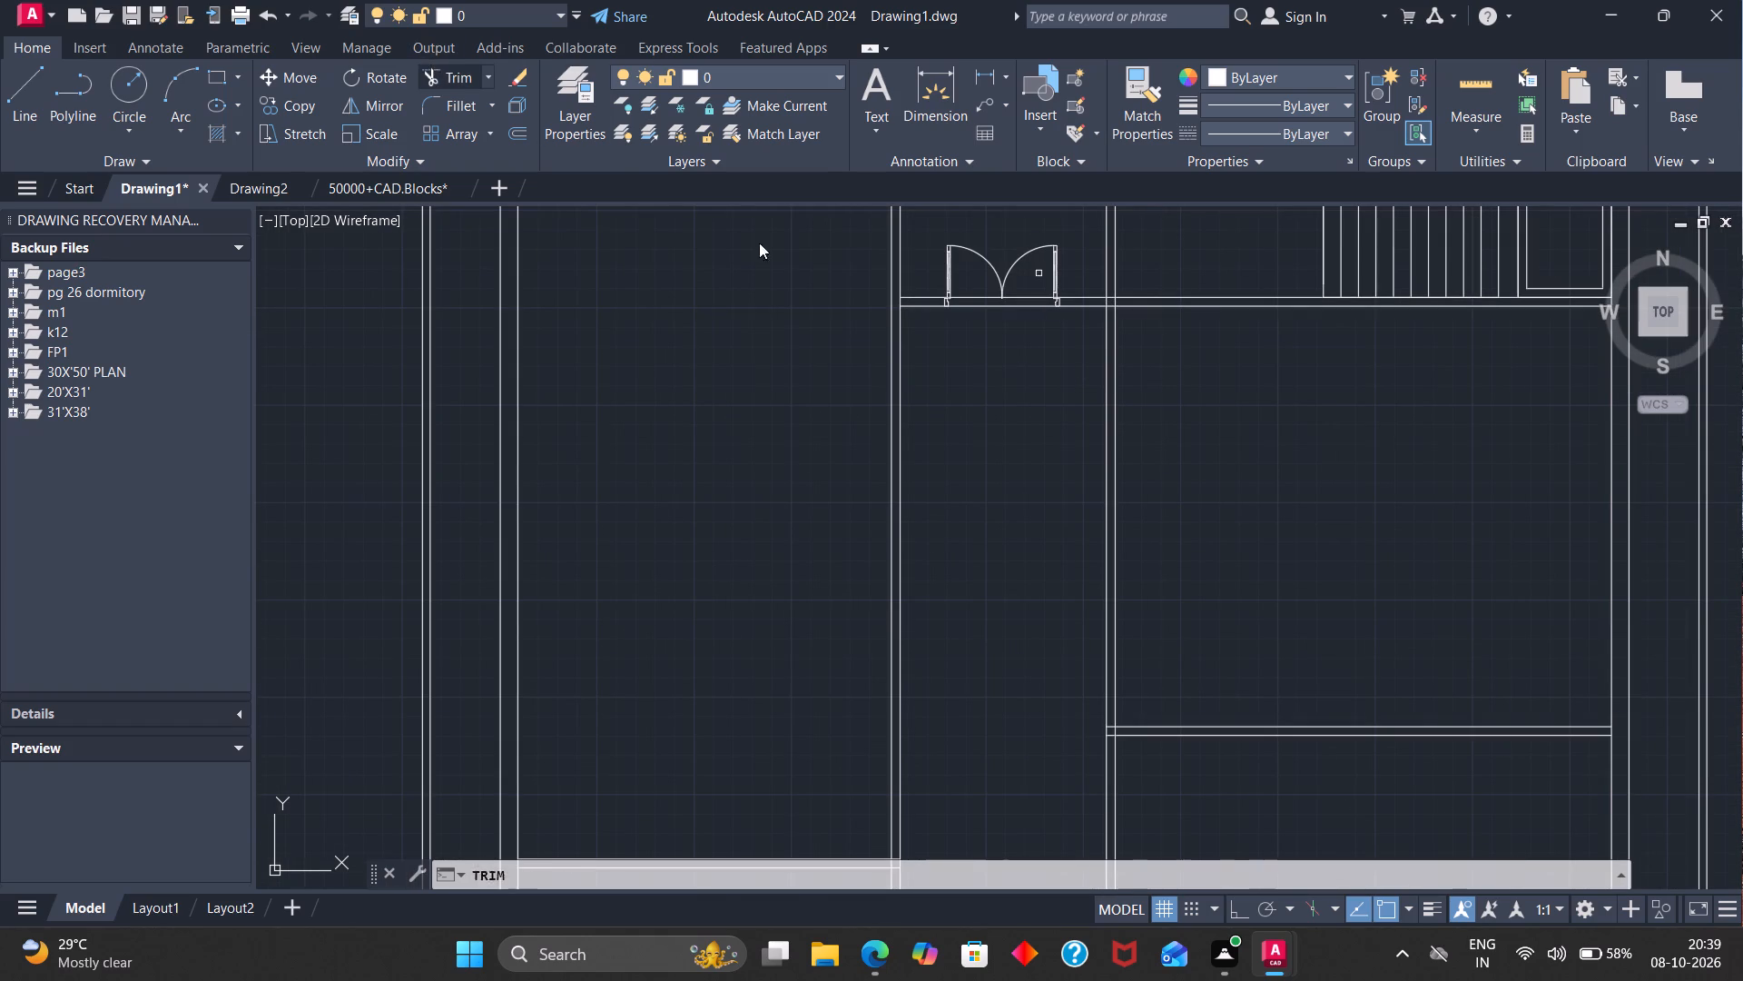
scroll(1137, 298, up, 3)
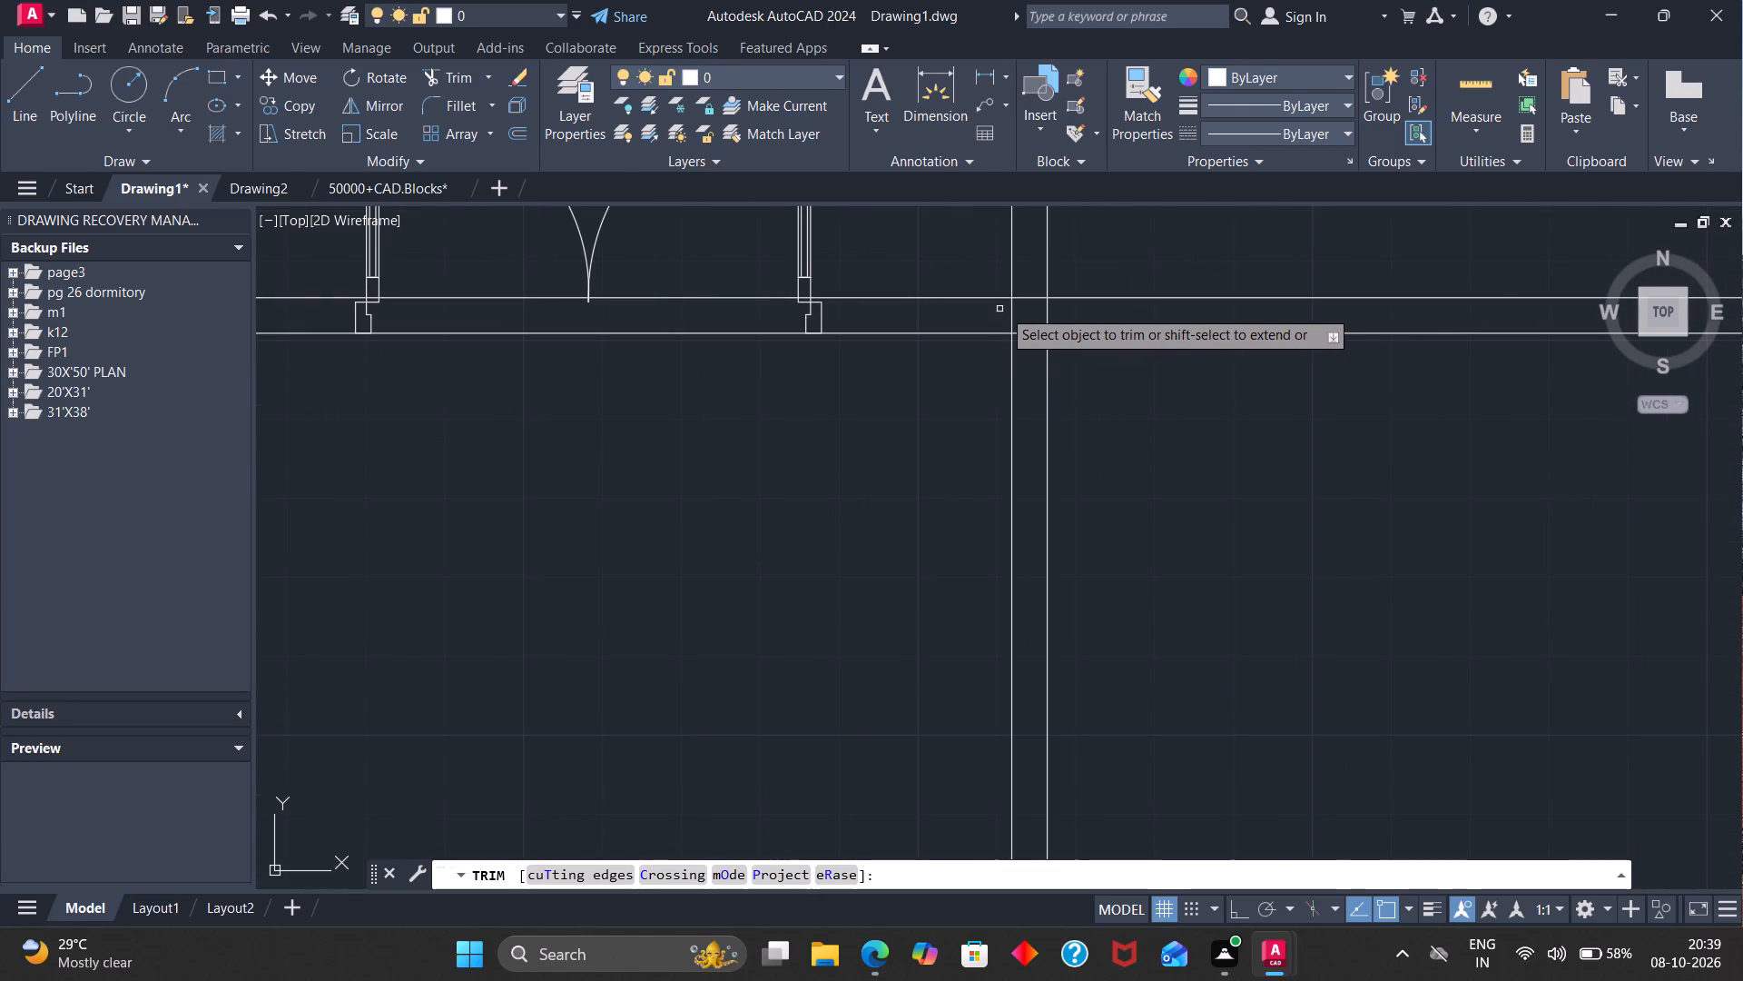
click(1011, 316)
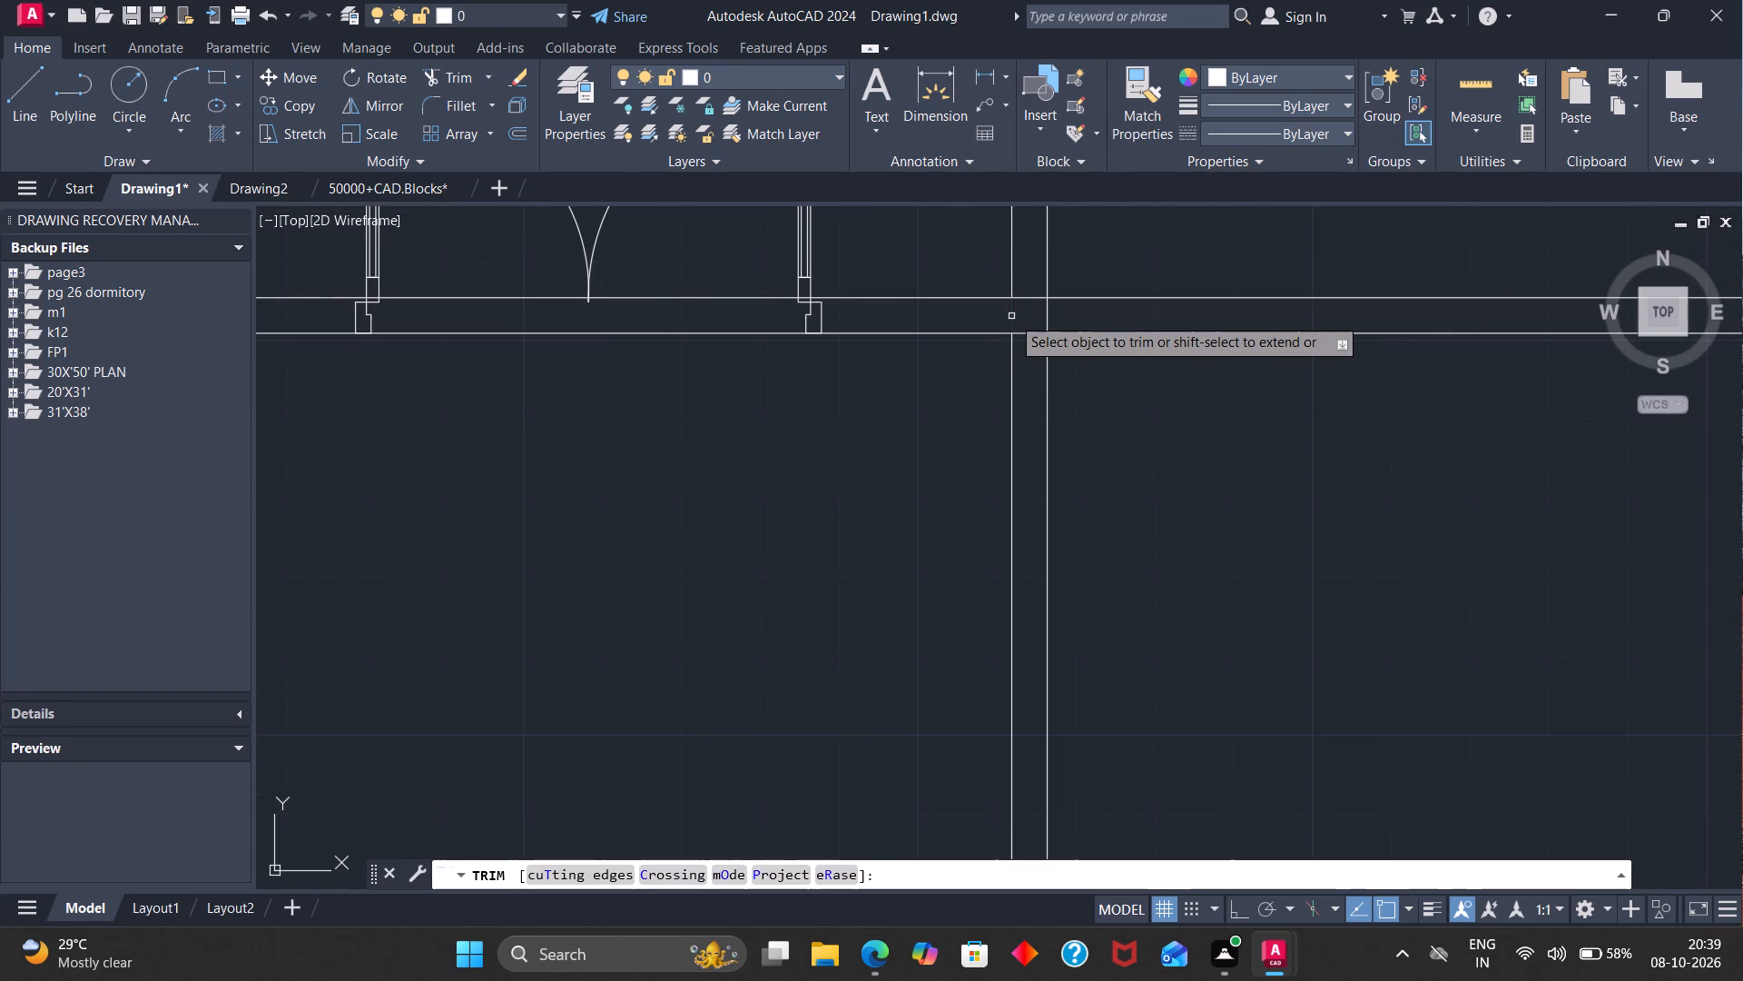
click(1030, 298)
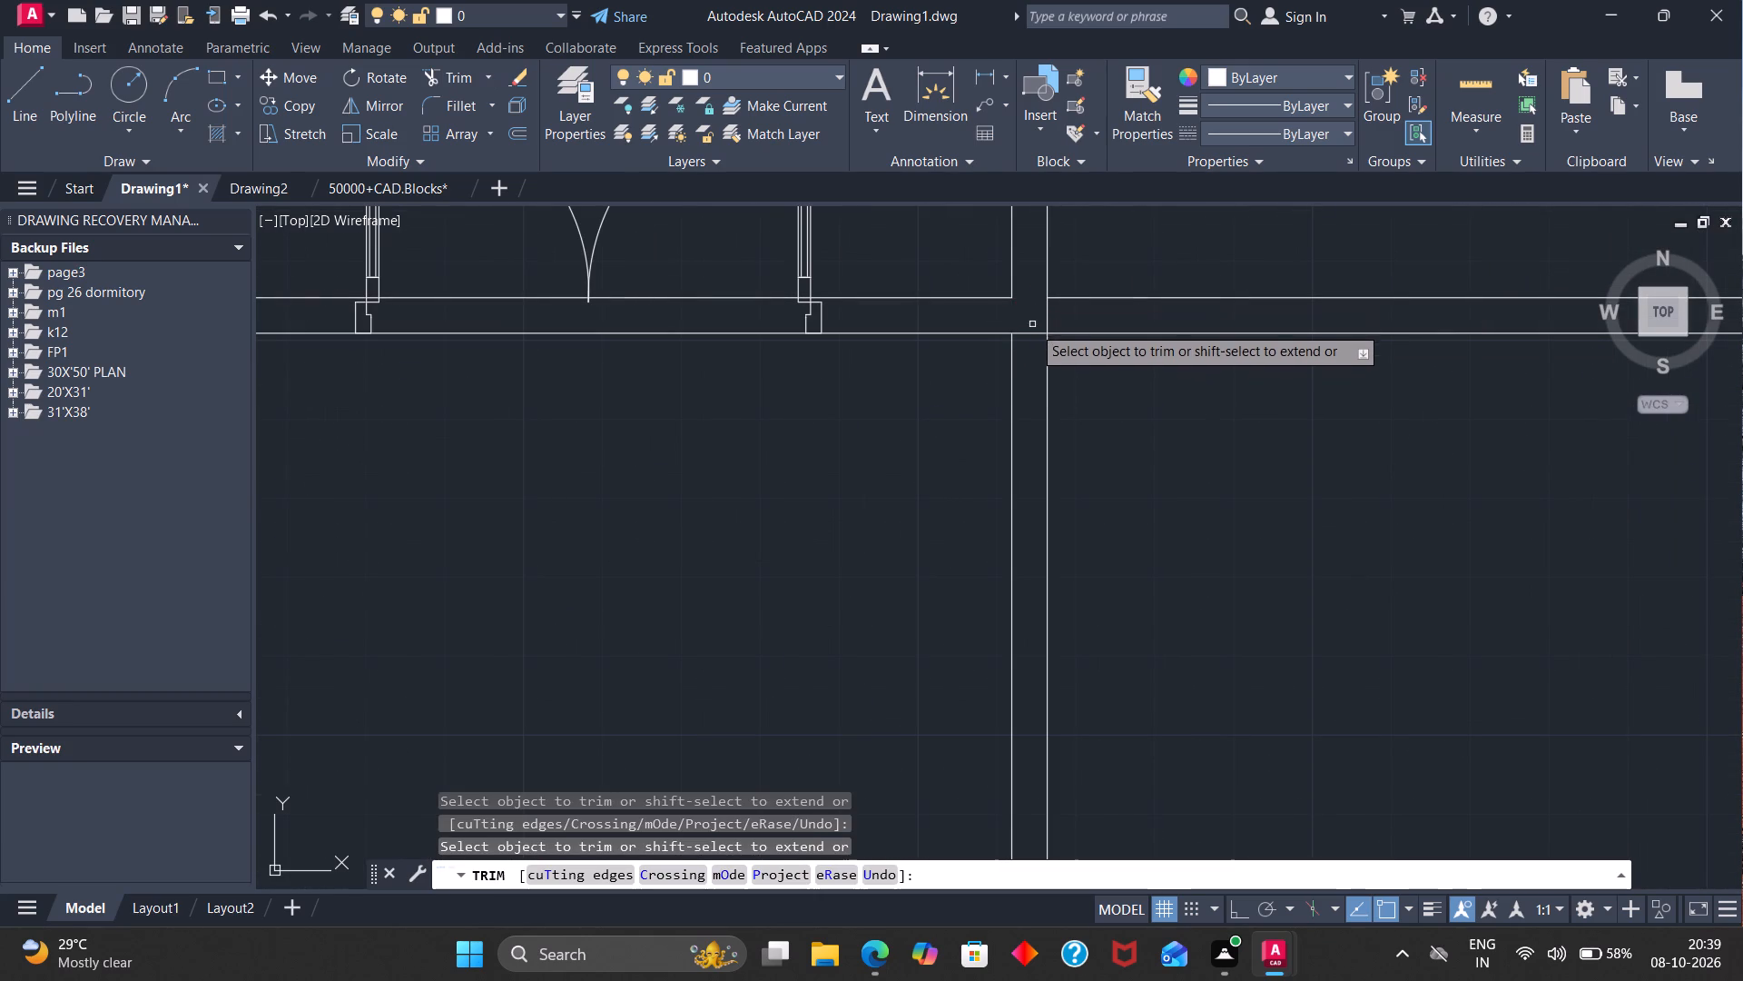
click(1027, 336)
click(1048, 321)
scroll(1043, 324, down, 2)
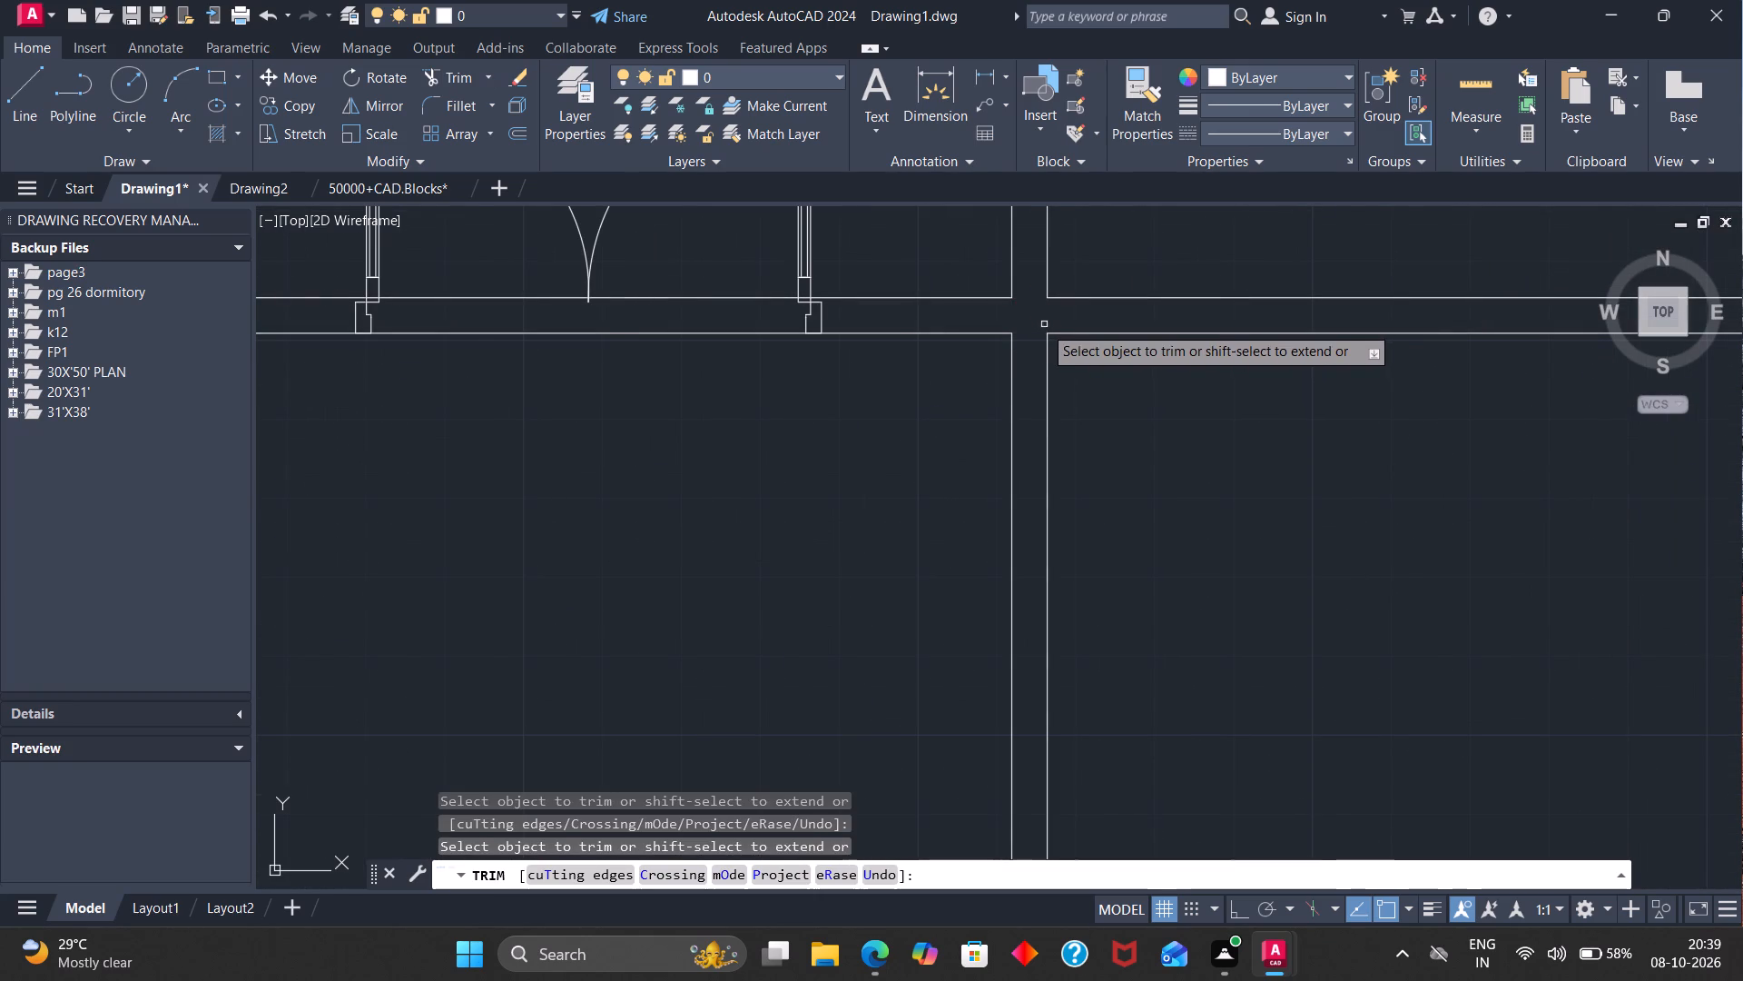
scroll(995, 368, down, 1)
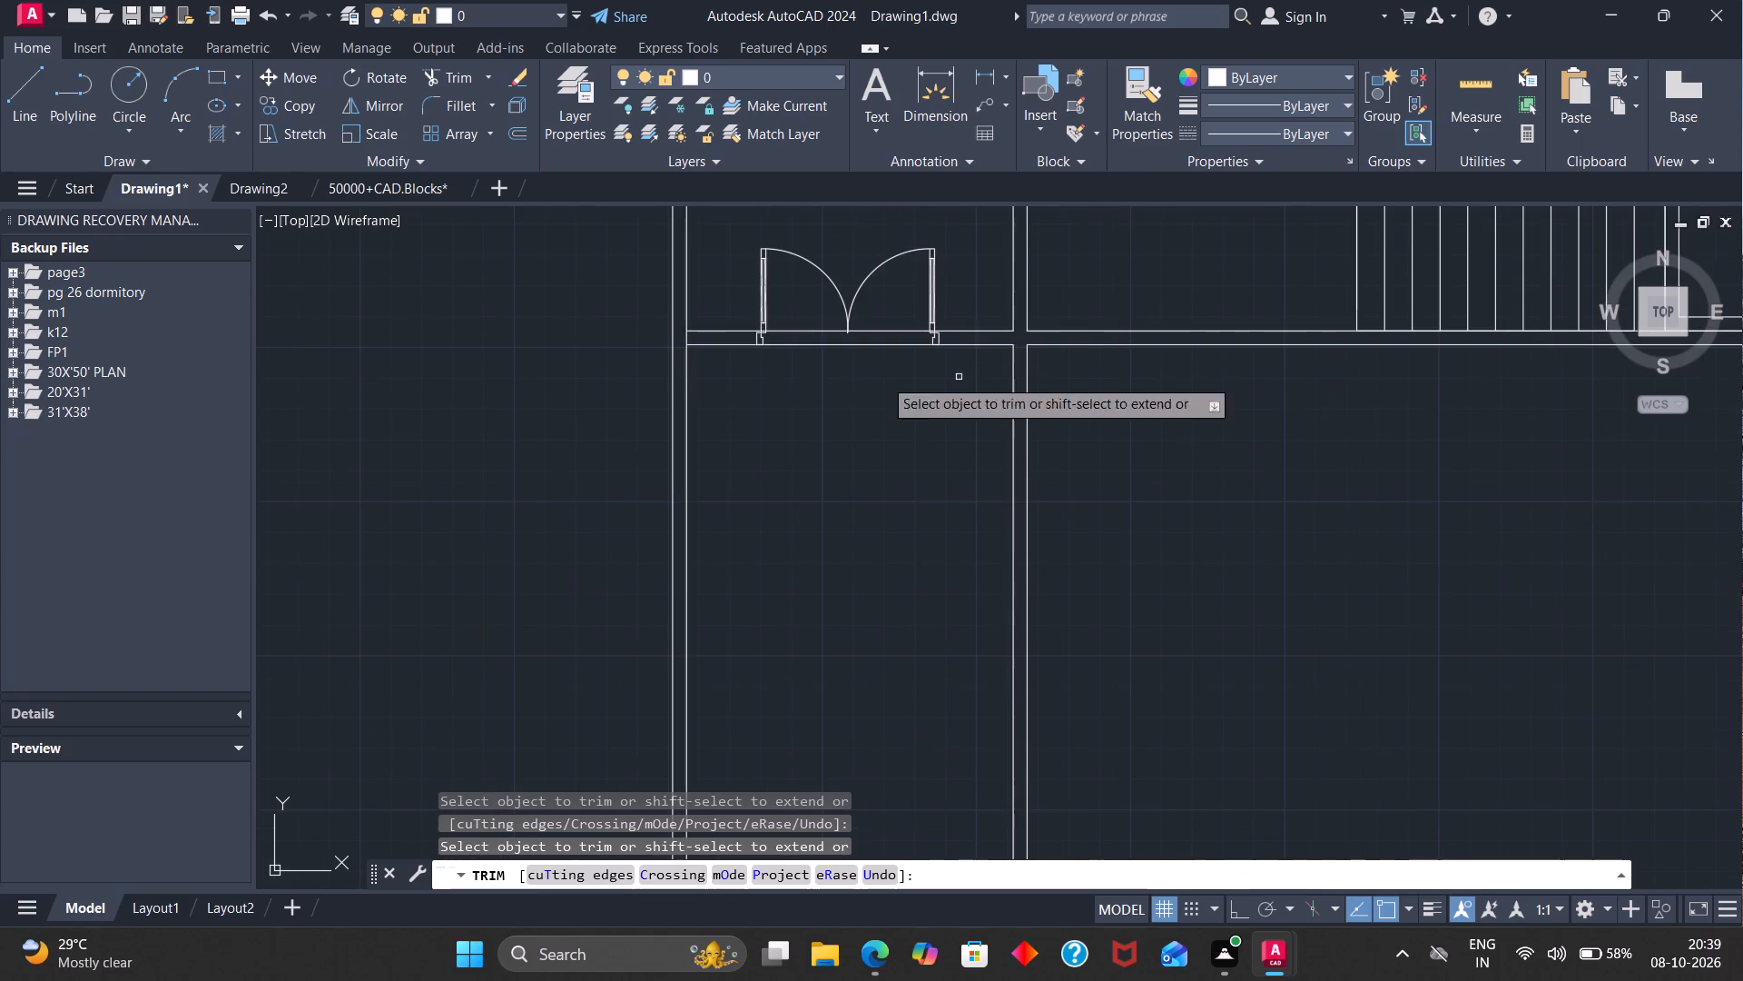
scroll(693, 337, up, 3)
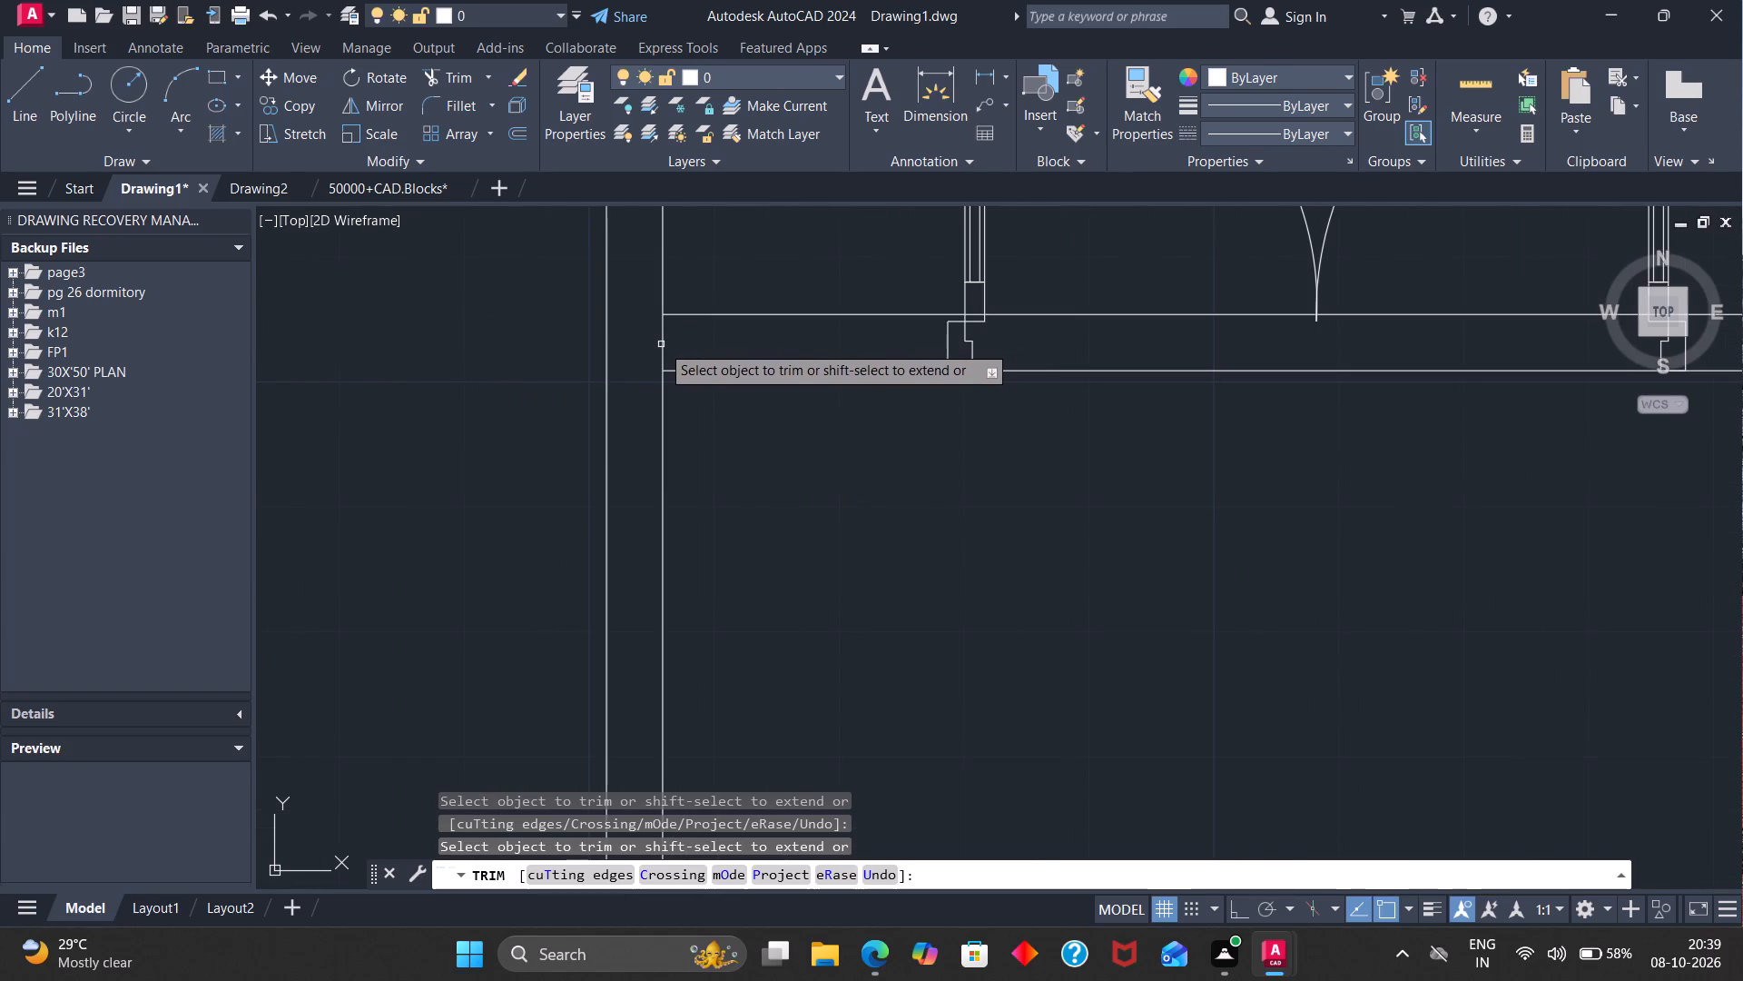
click(661, 344)
scroll(704, 341, down, 4)
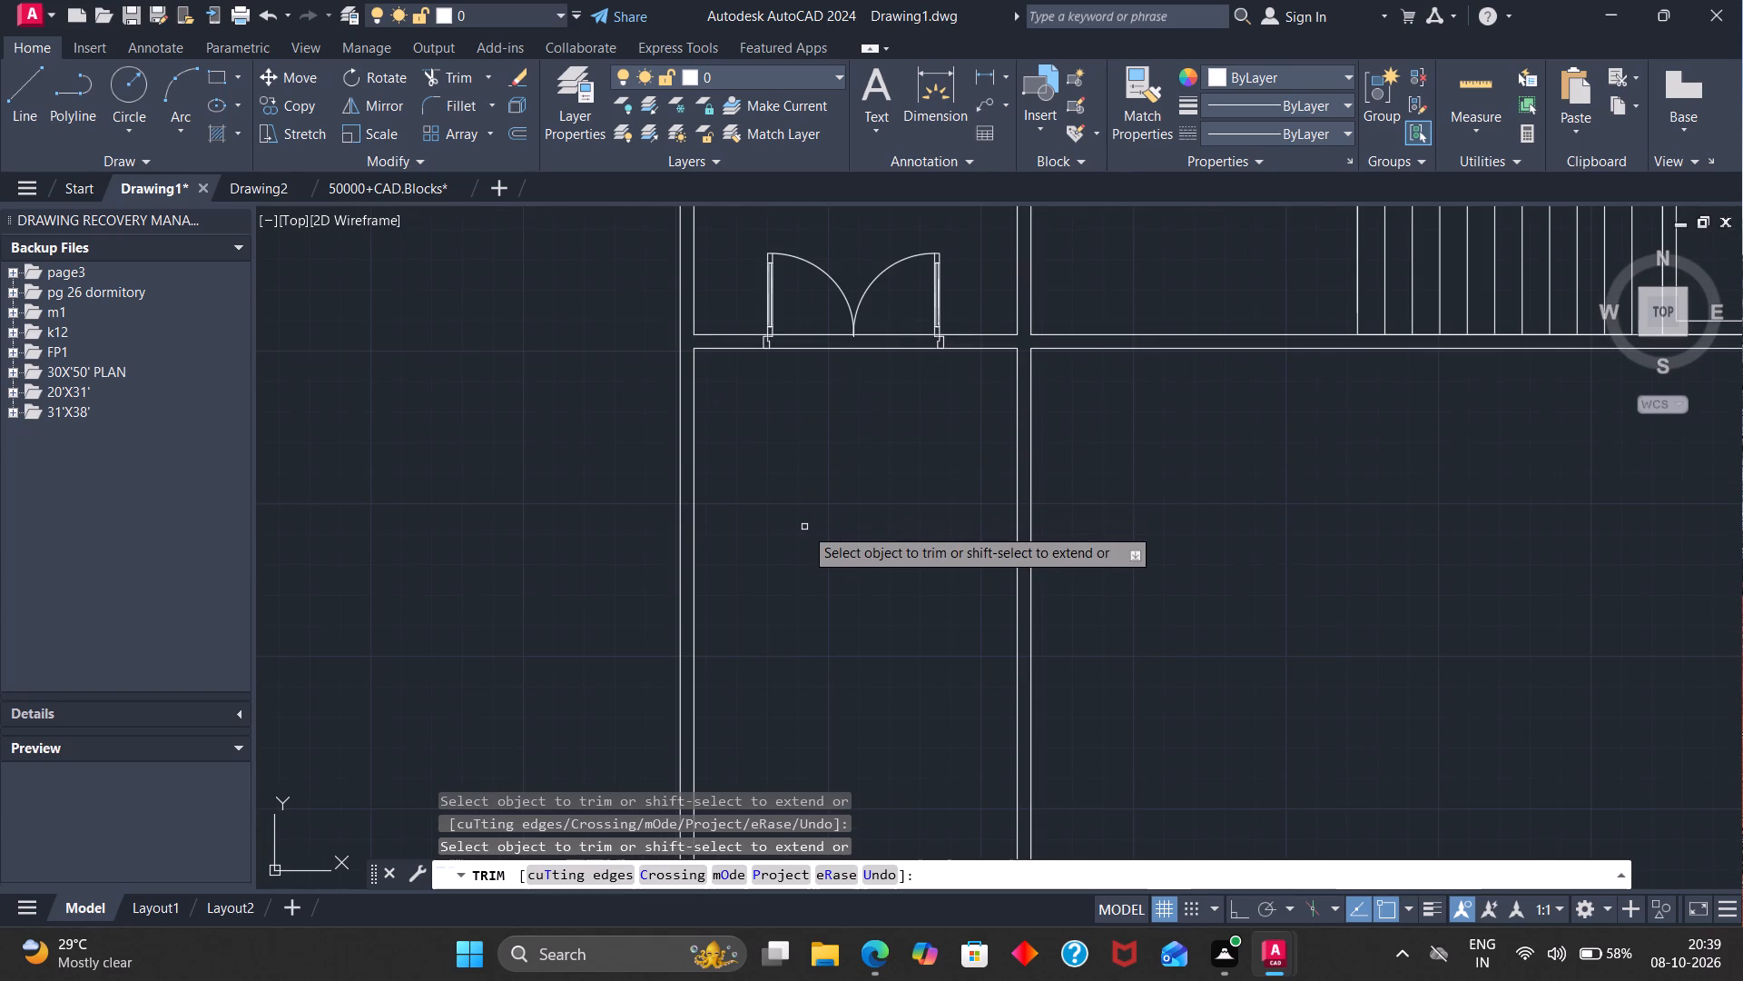
key(Escape)
Copy the double door and its two wall lines straight down the room's left wall, about 8'-9" below the original.
drag(857, 240, 828, 404)
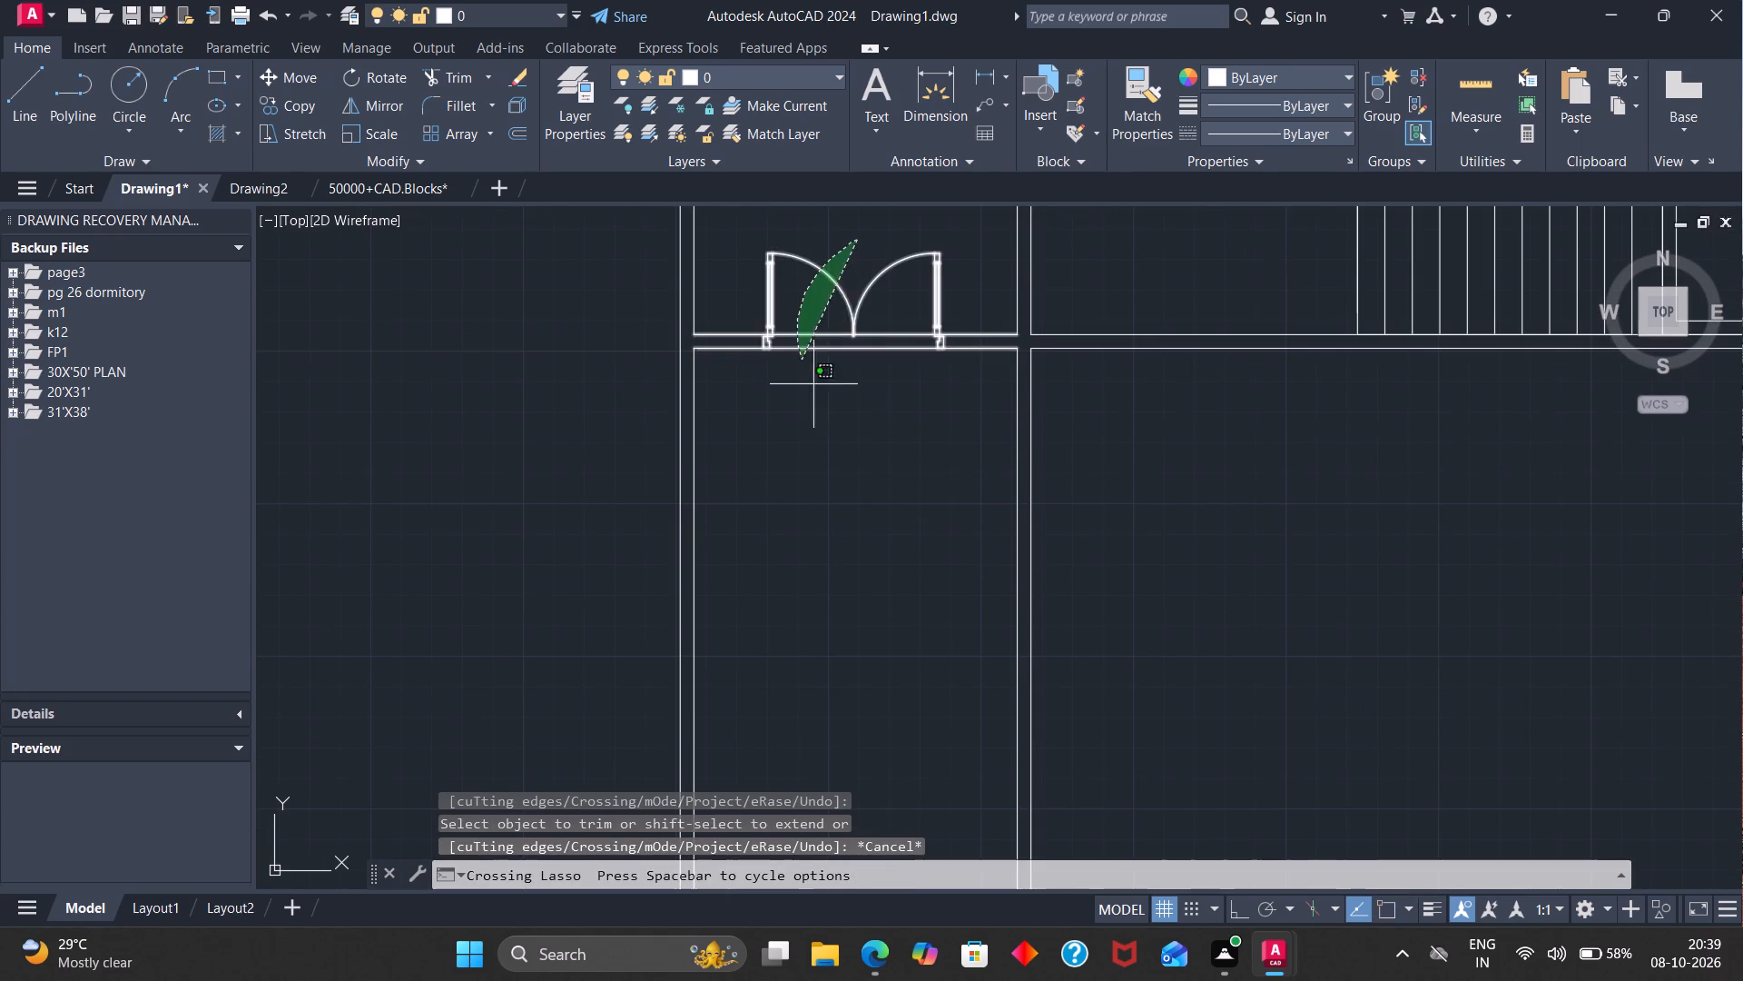
drag(828, 404, 892, 397)
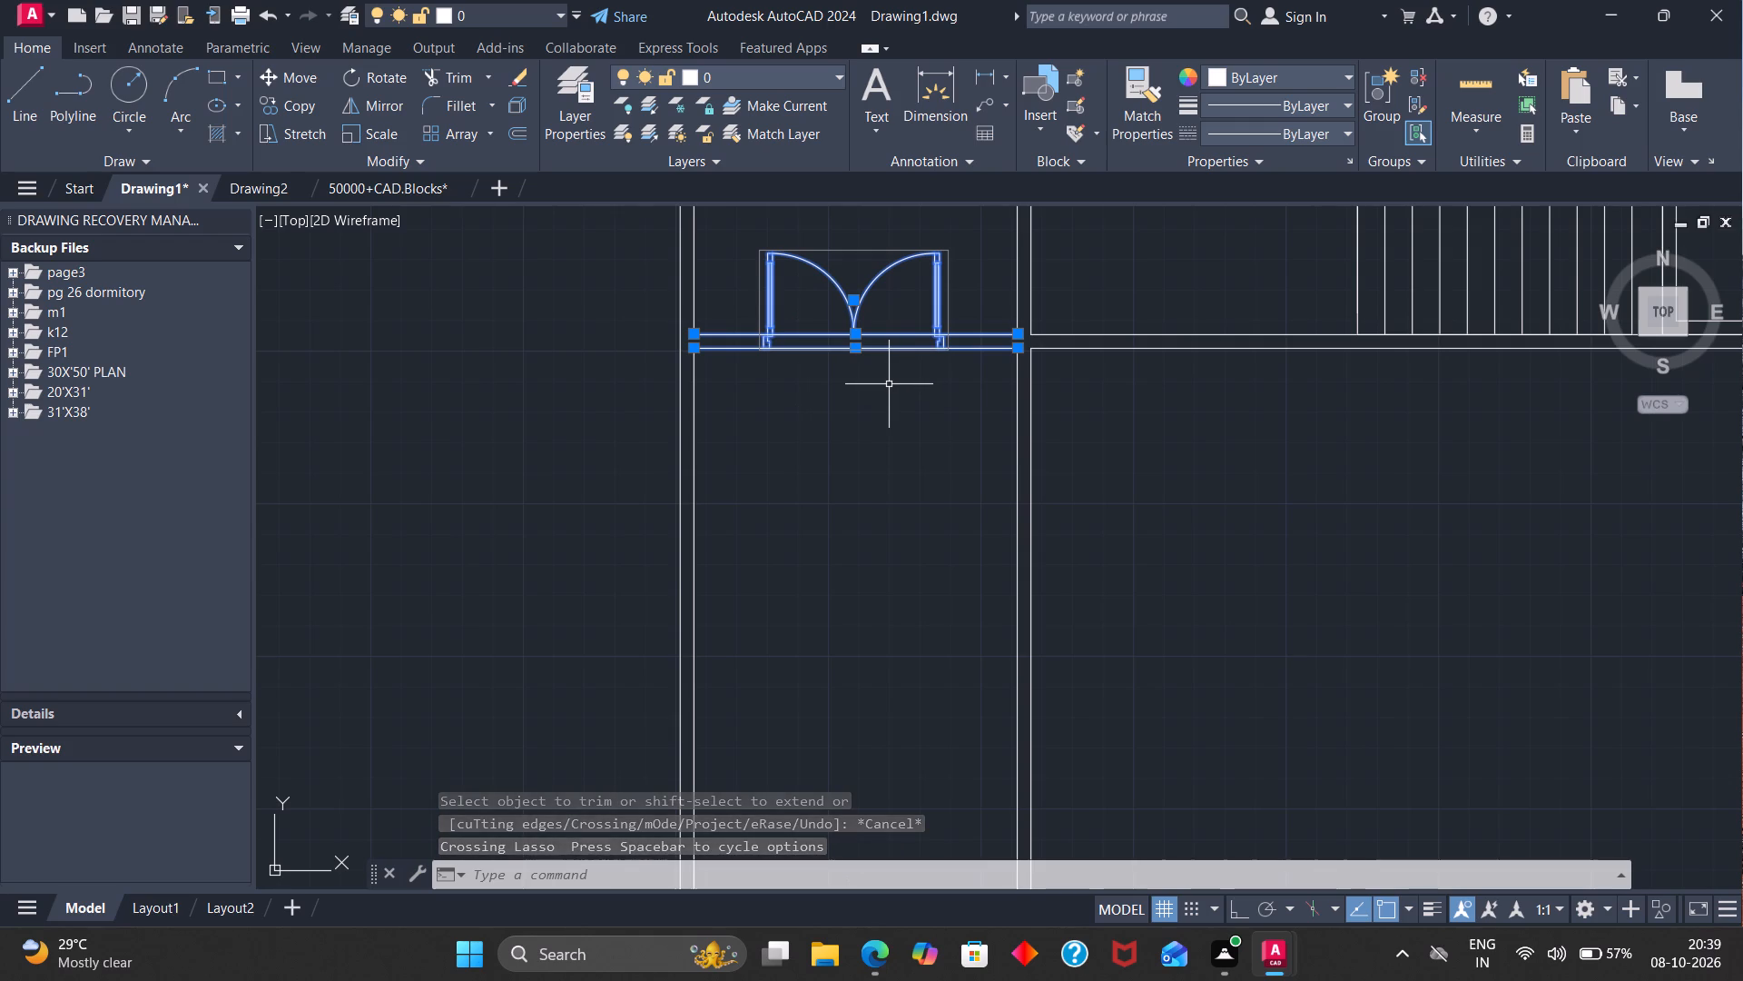
key(c)
key(o)
key(Return)
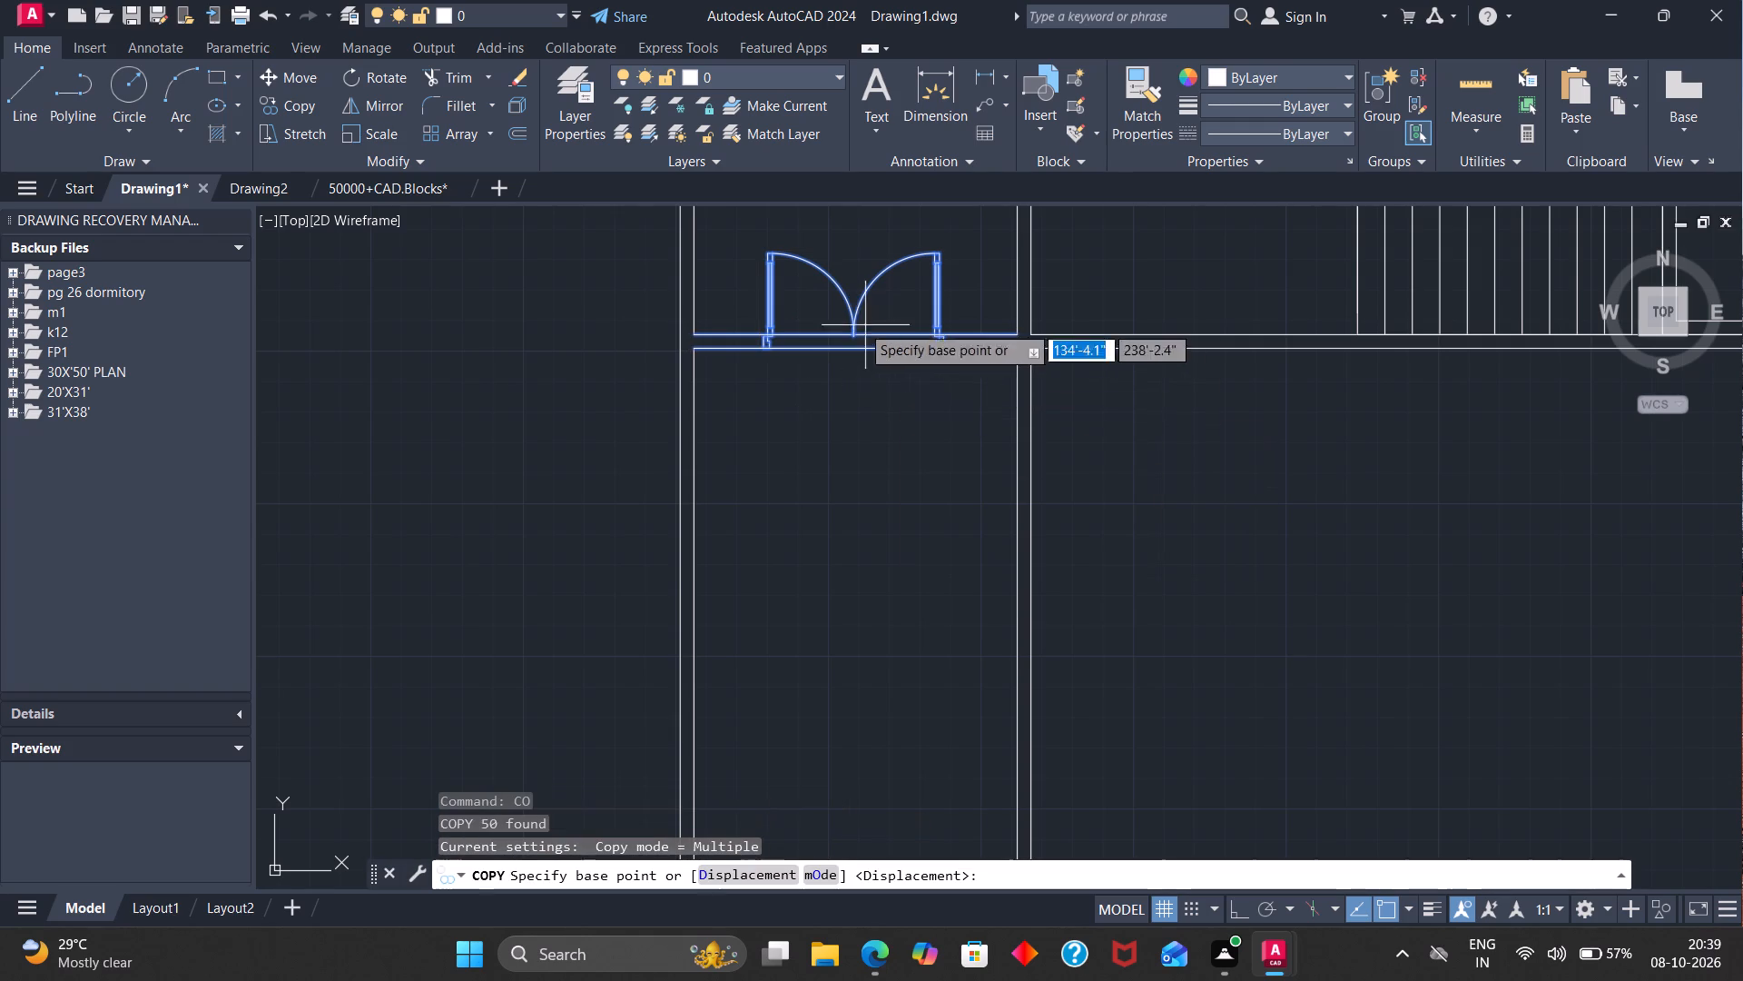
click(696, 349)
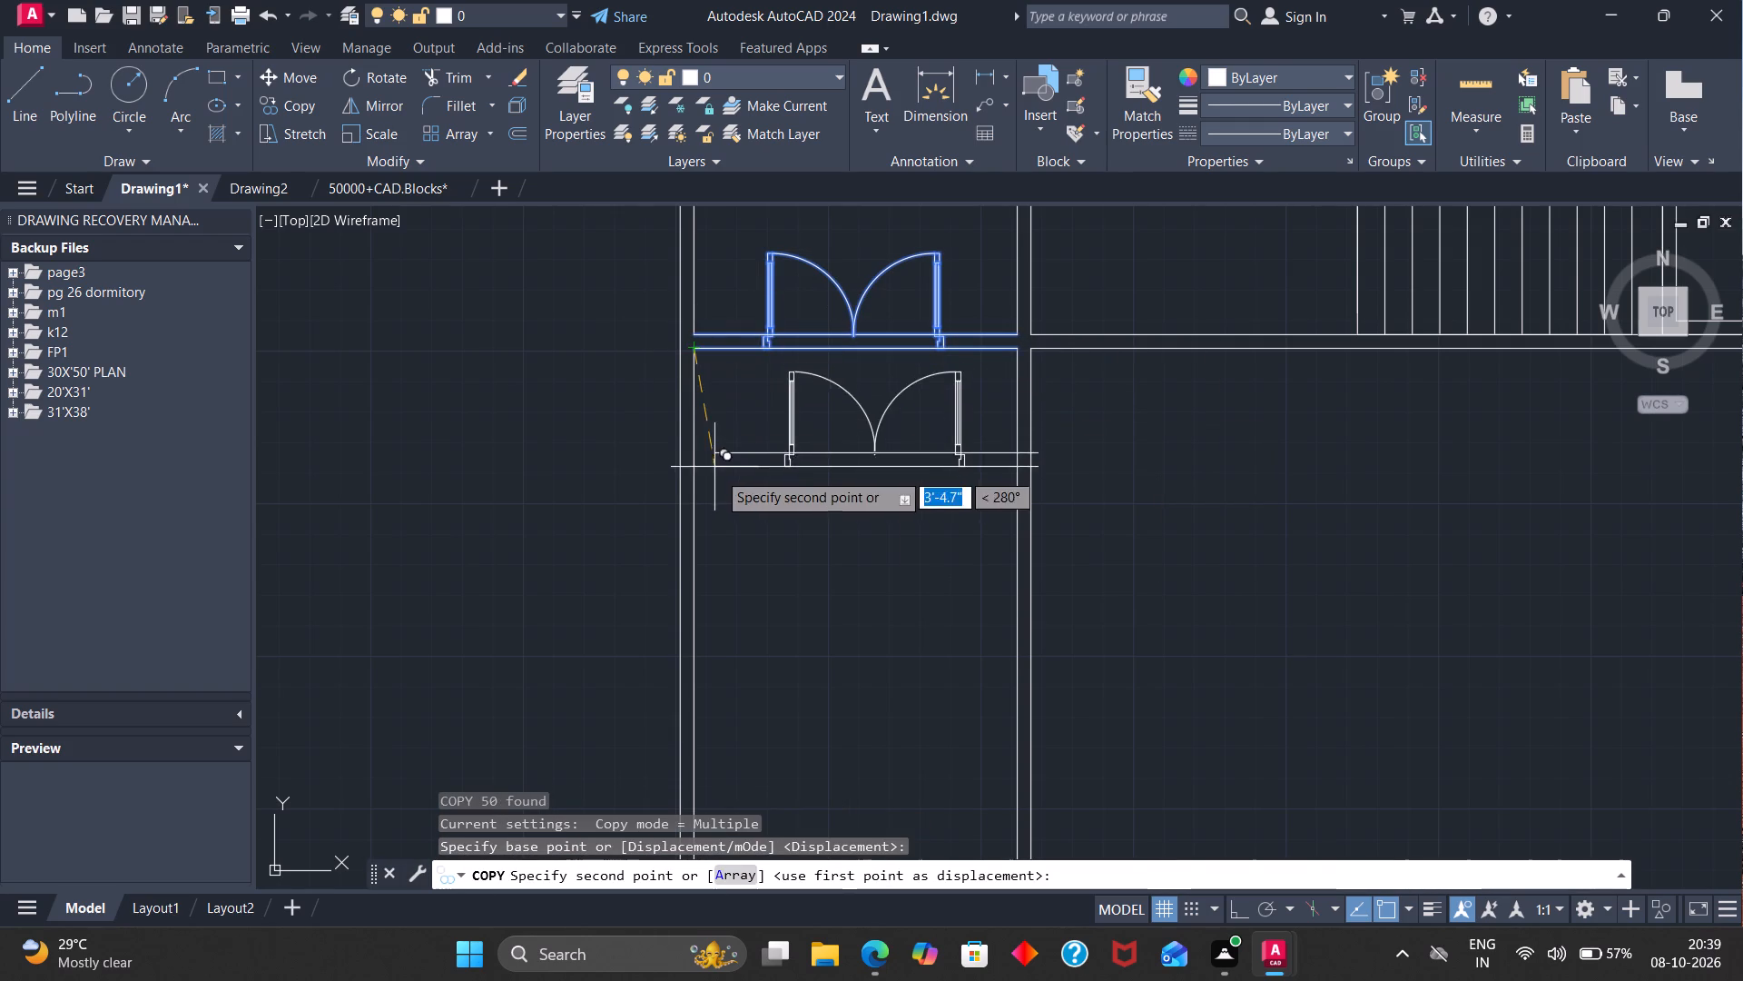
scroll(709, 541, down, 2)
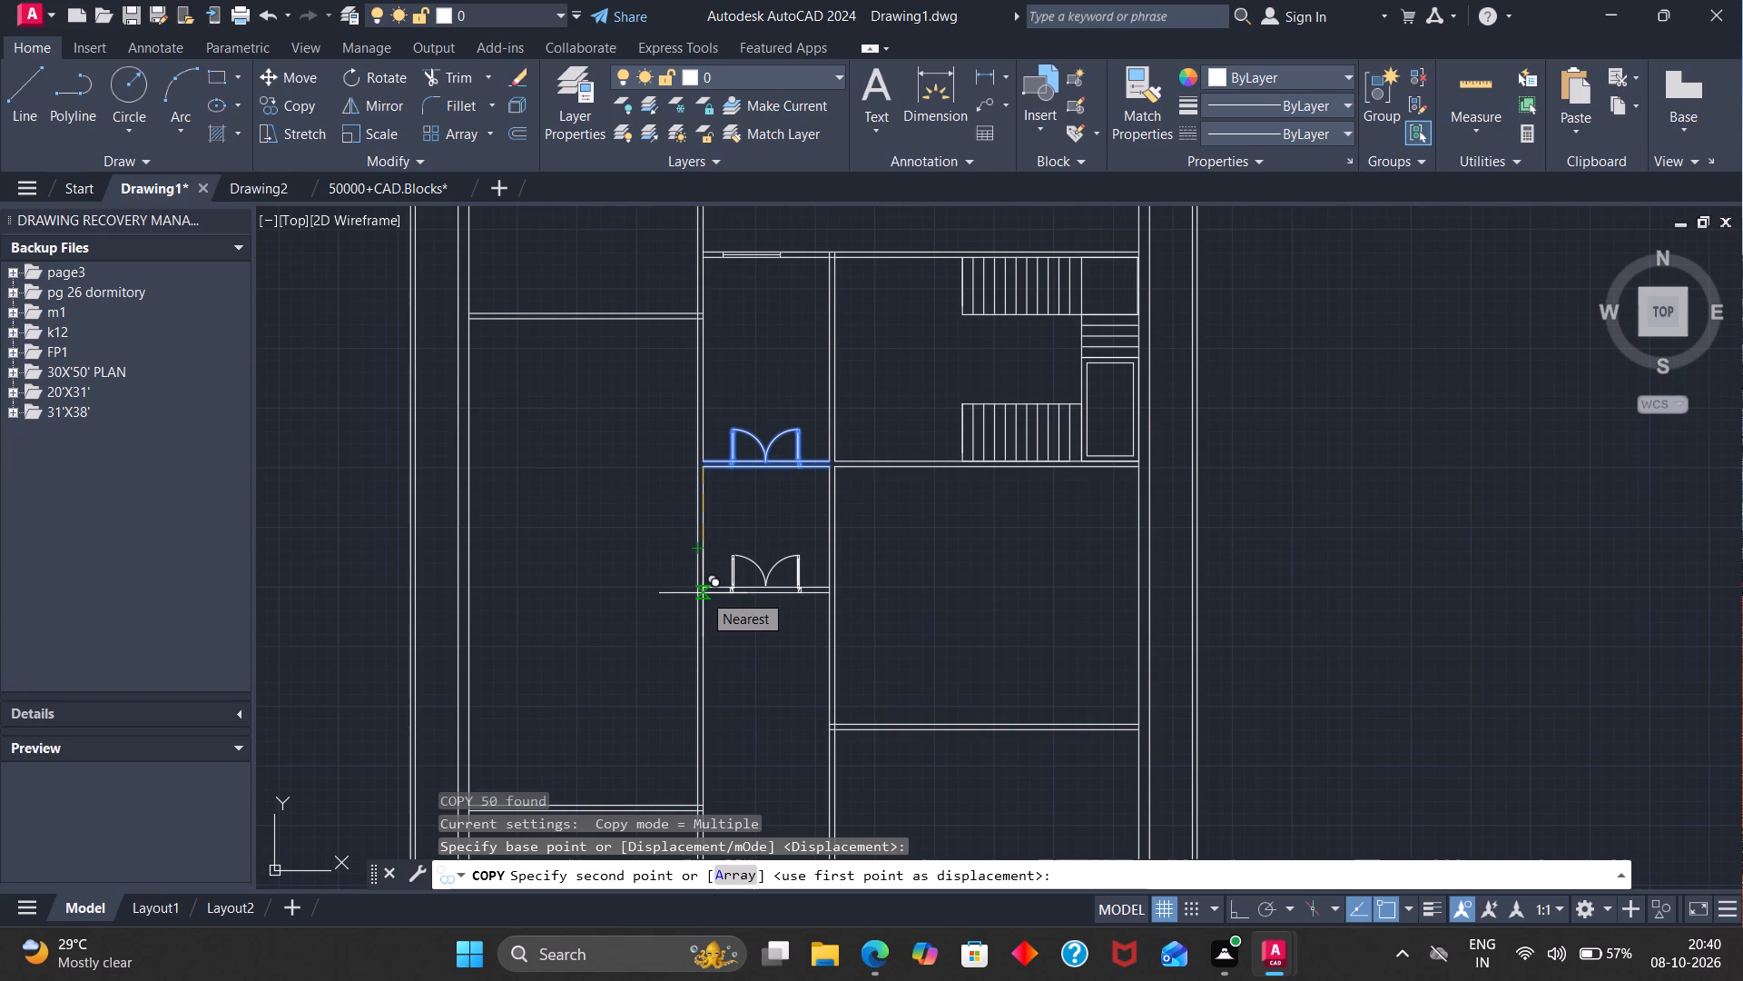
scroll(703, 593, up, 4)
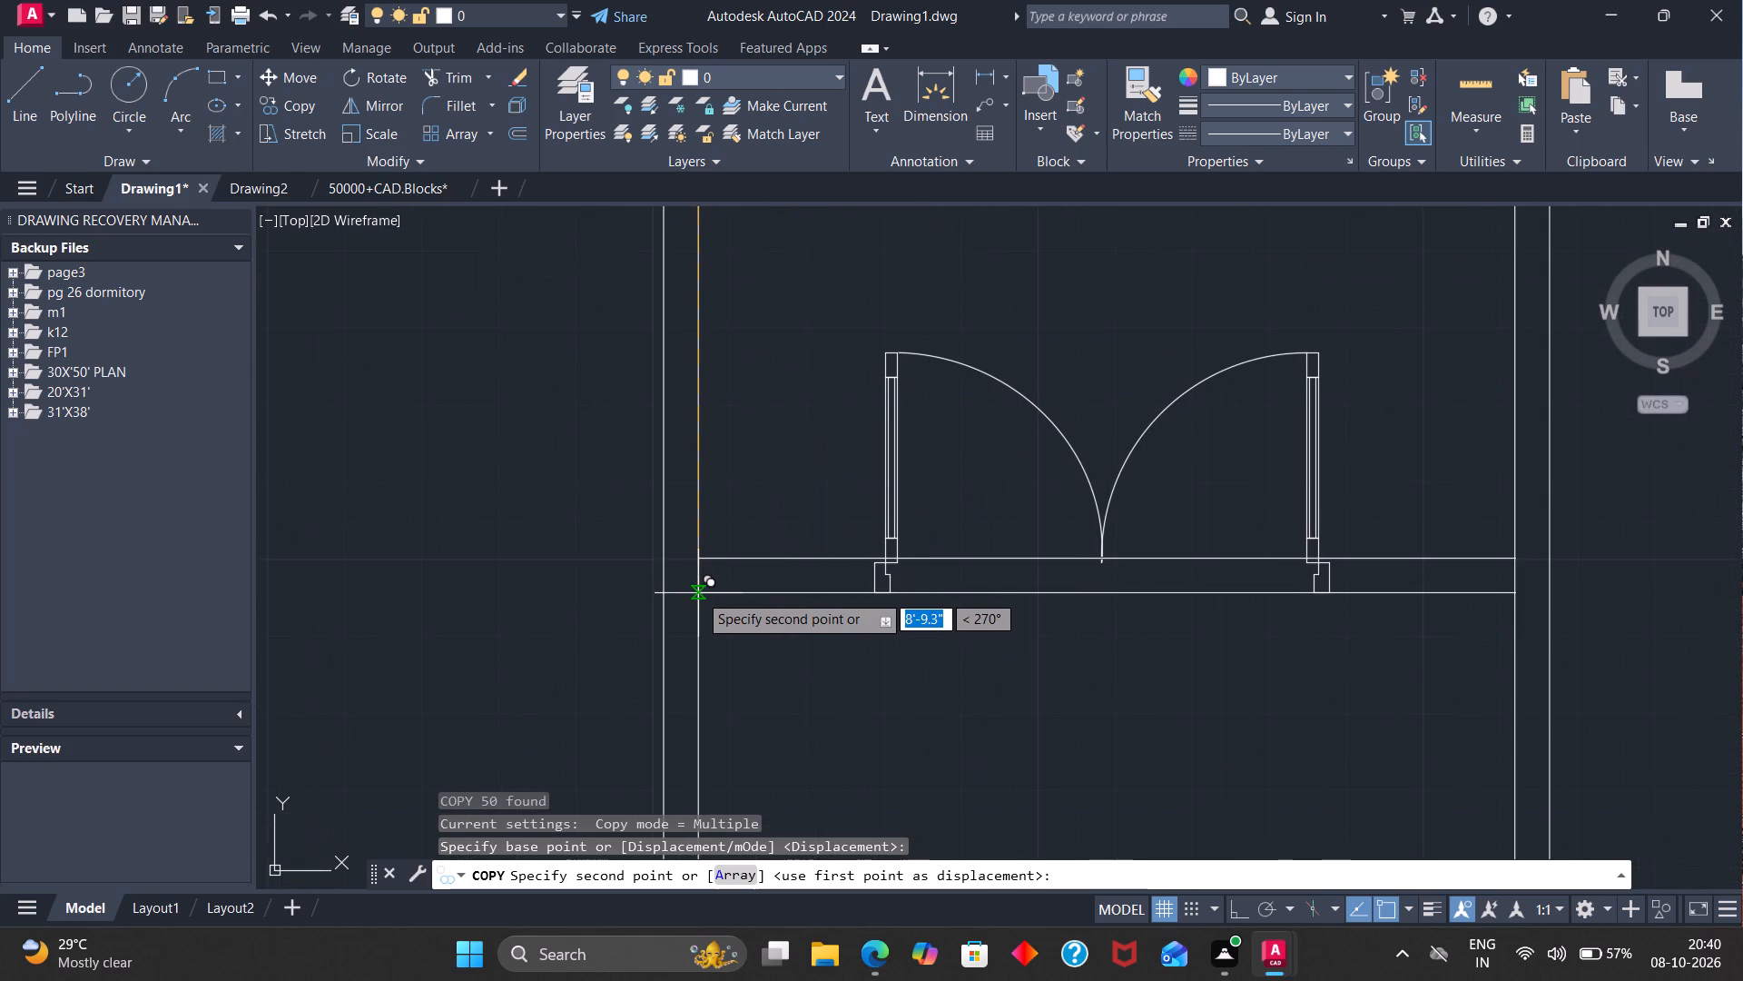
click(698, 598)
scroll(698, 598, down, 3)
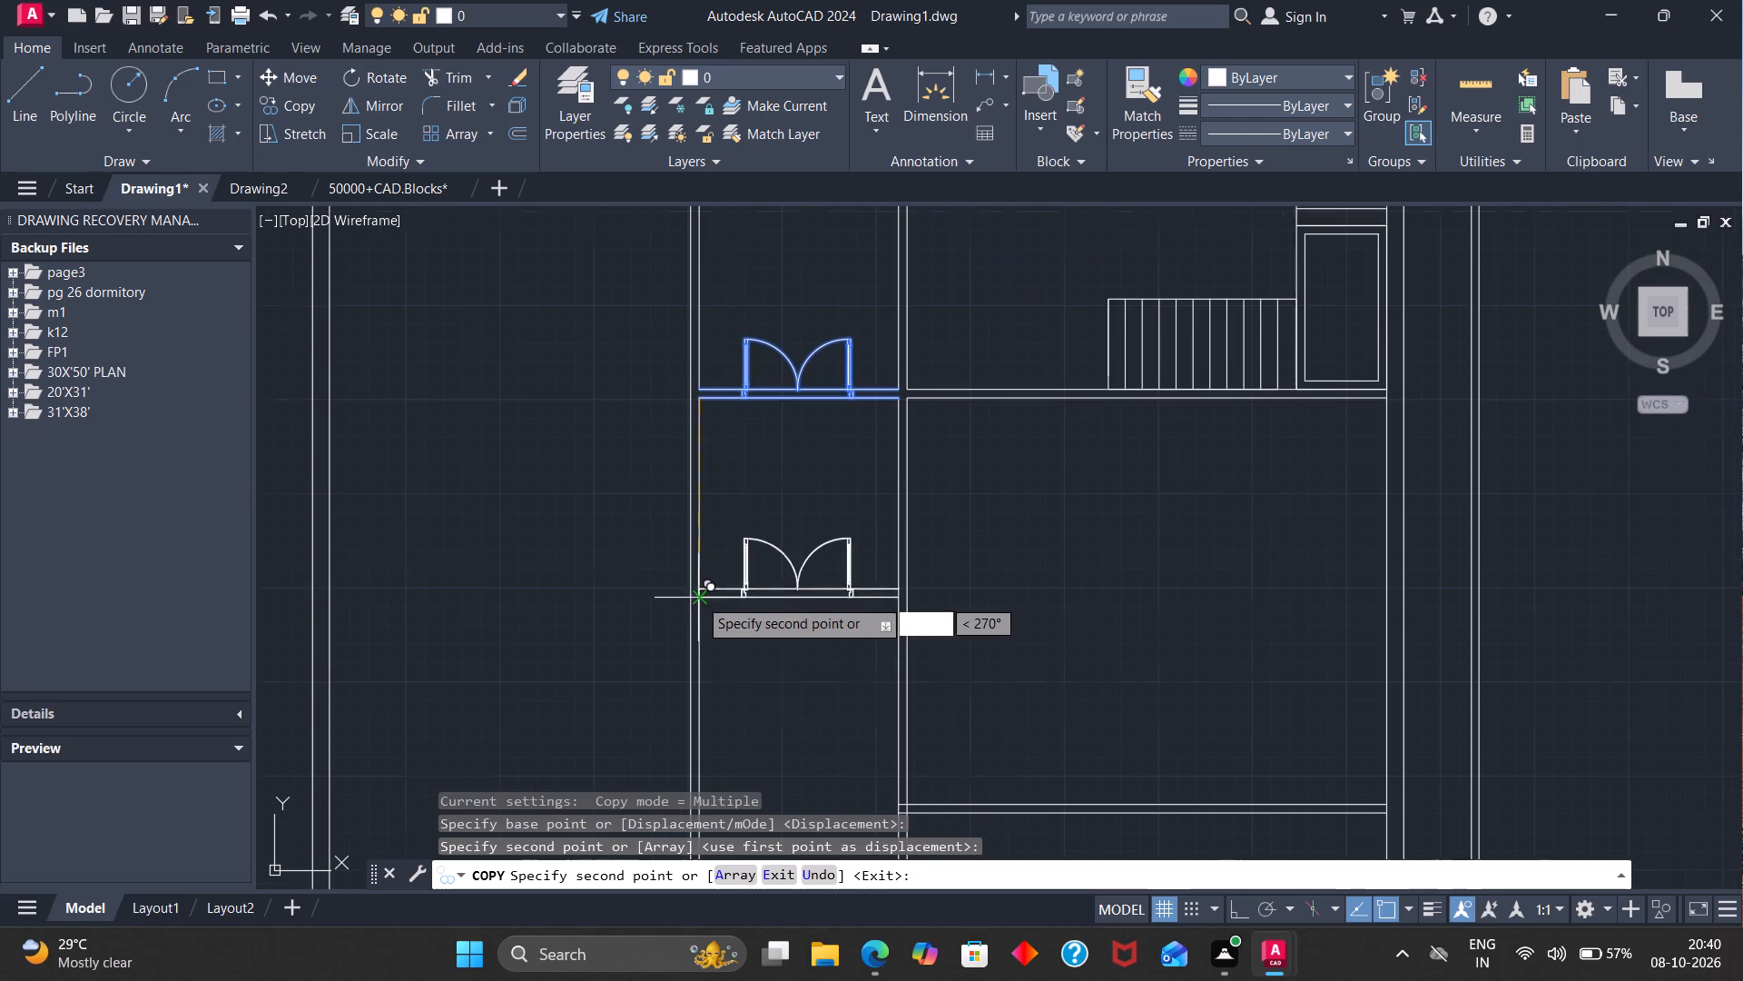
key(Escape)
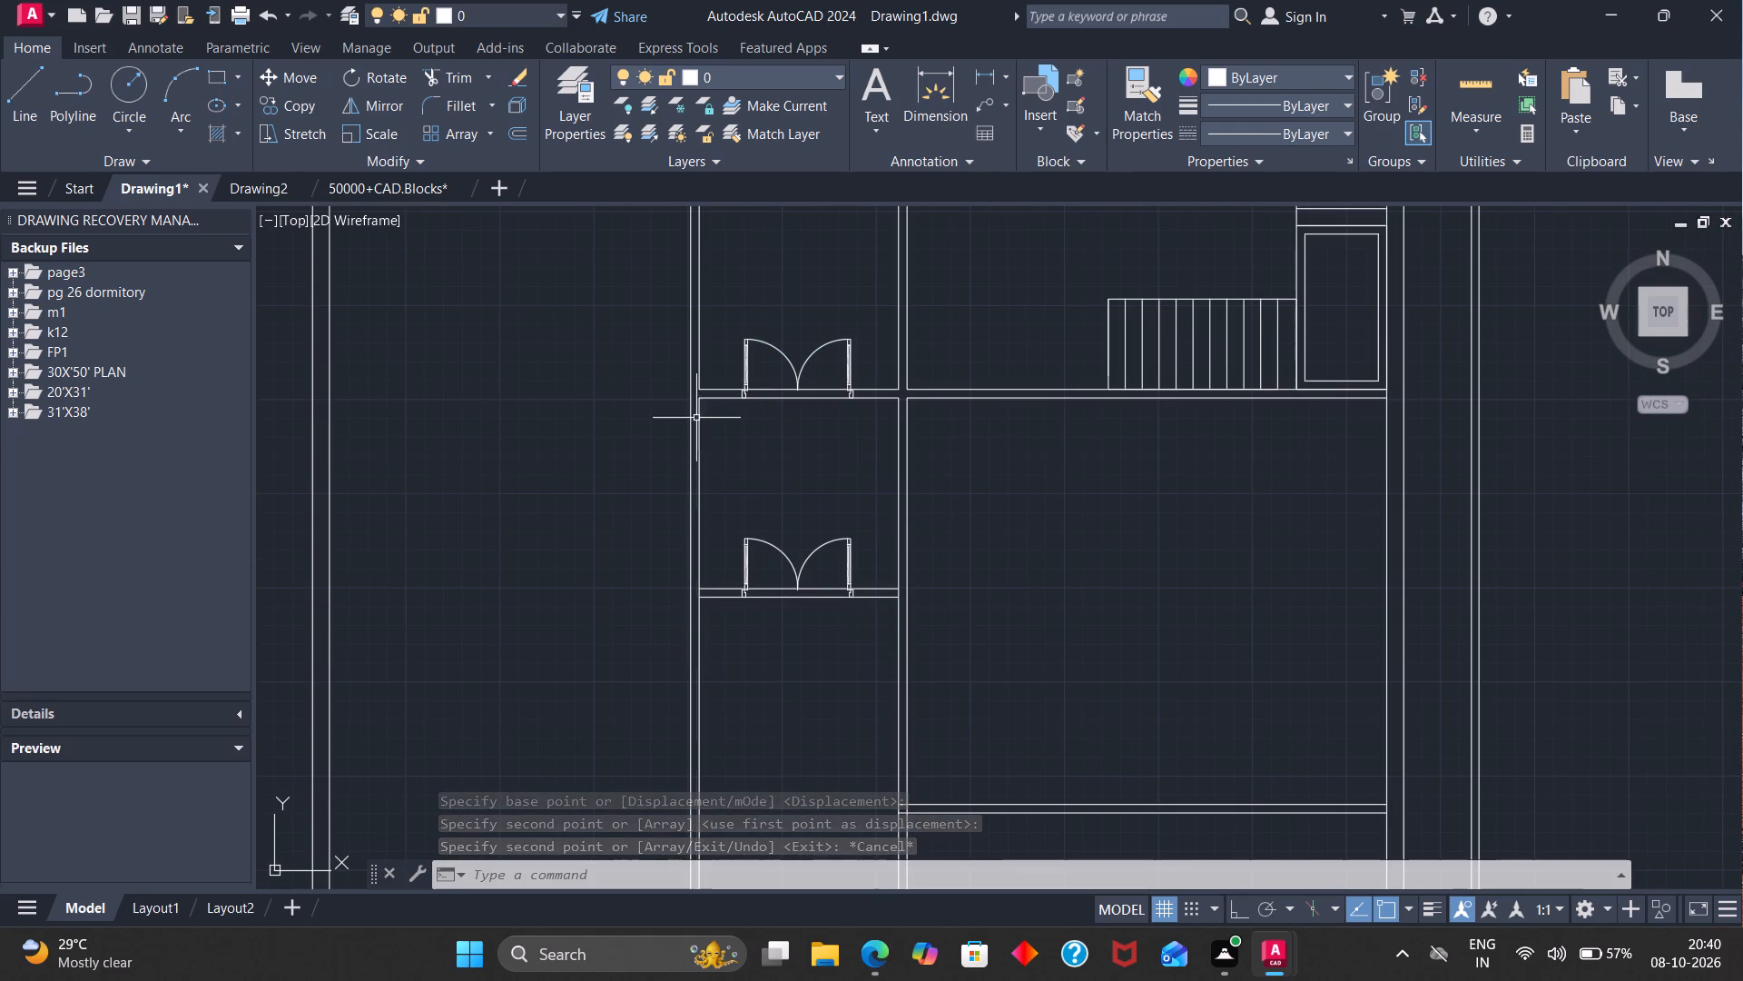
Draw a 4.5" line across the left wall's thickness, level with the lower line of the upper double door's wall.
click(0, 88)
click(12, 93)
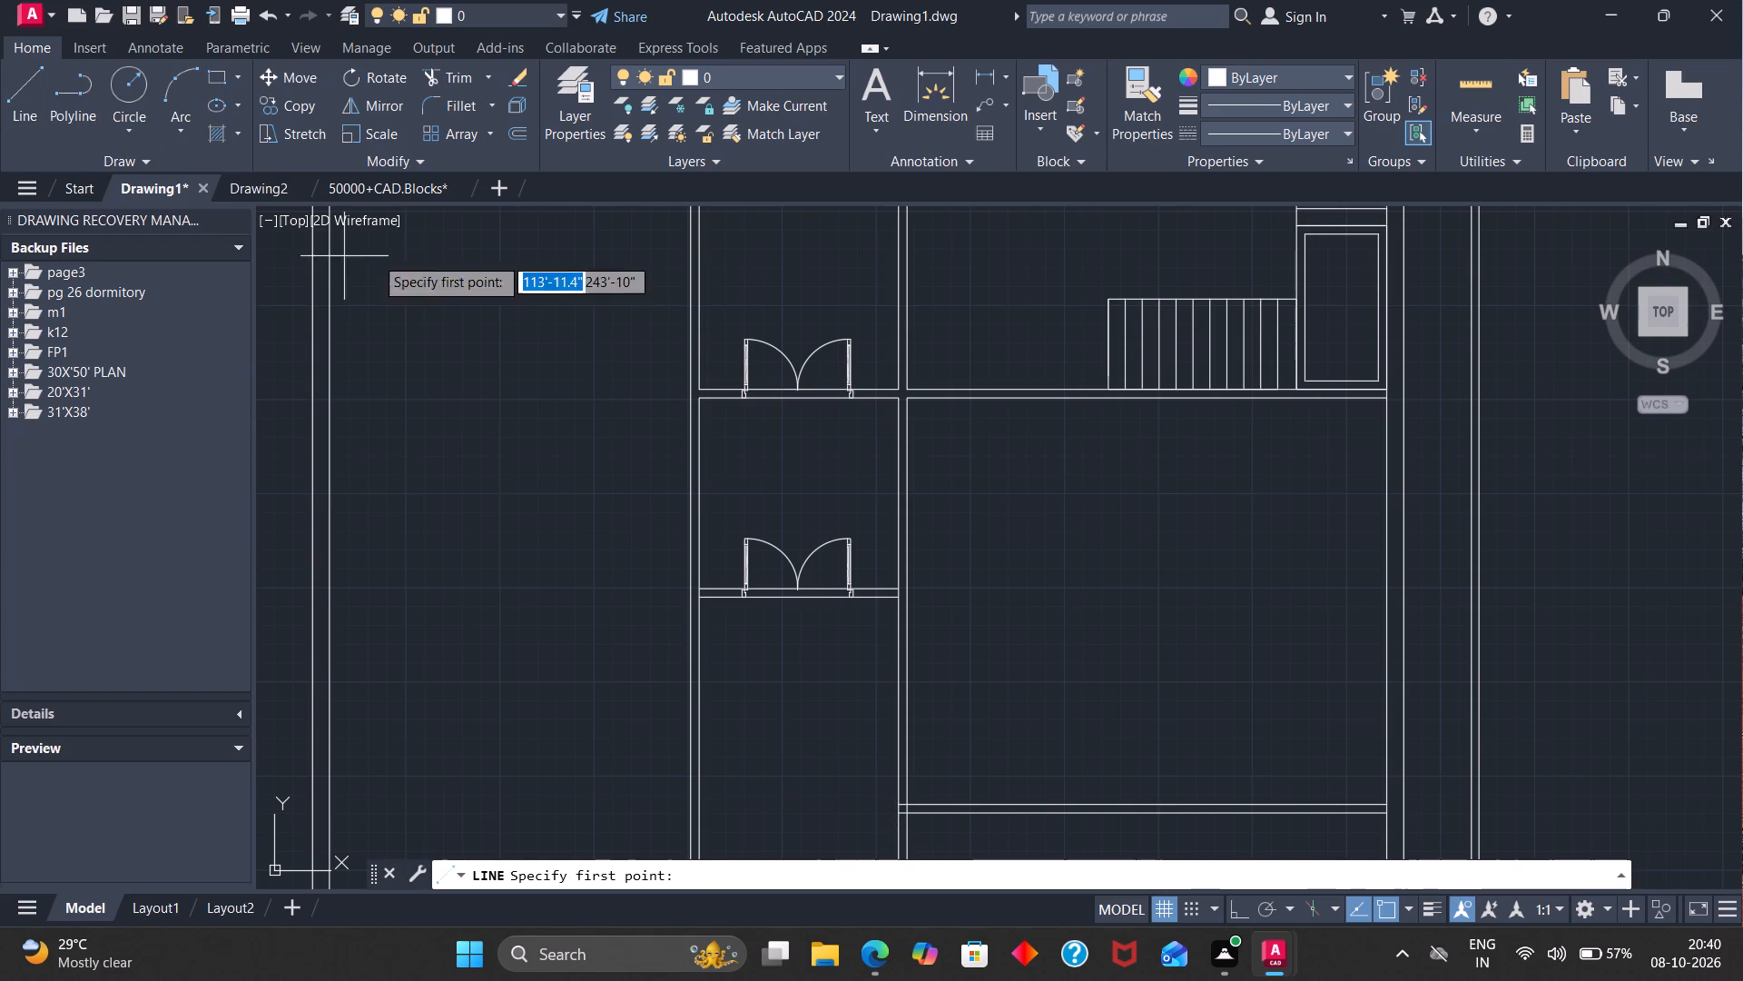
click(702, 401)
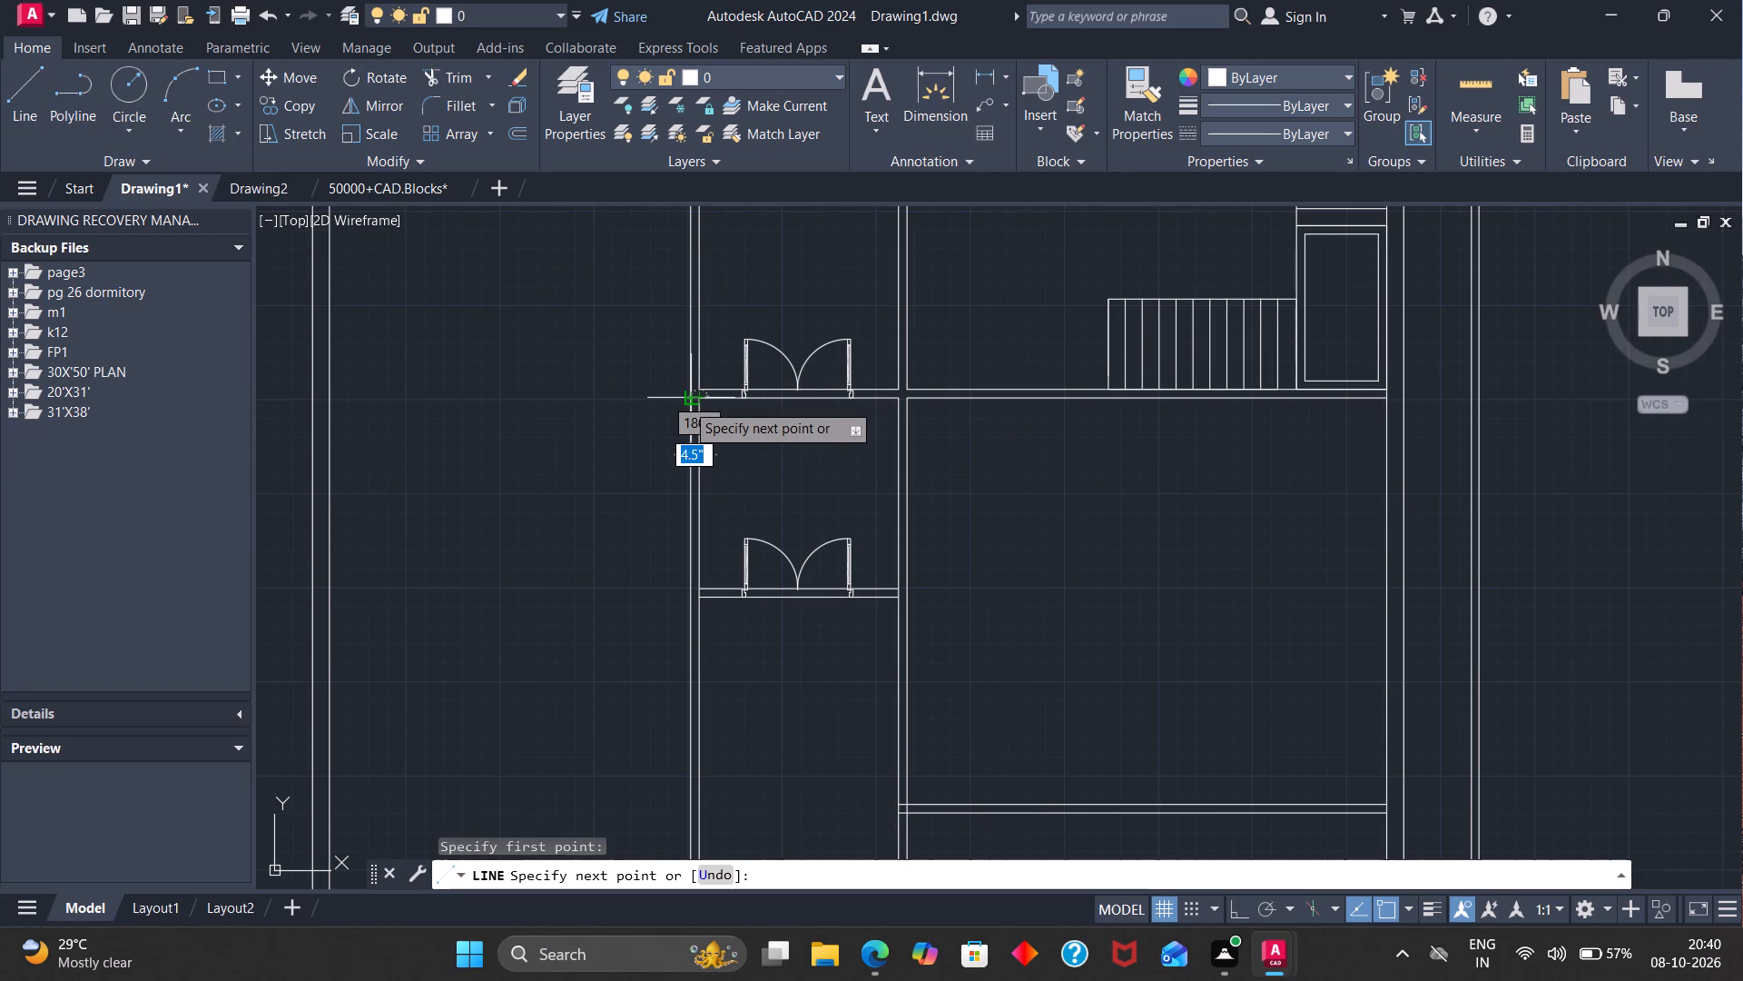
click(692, 400)
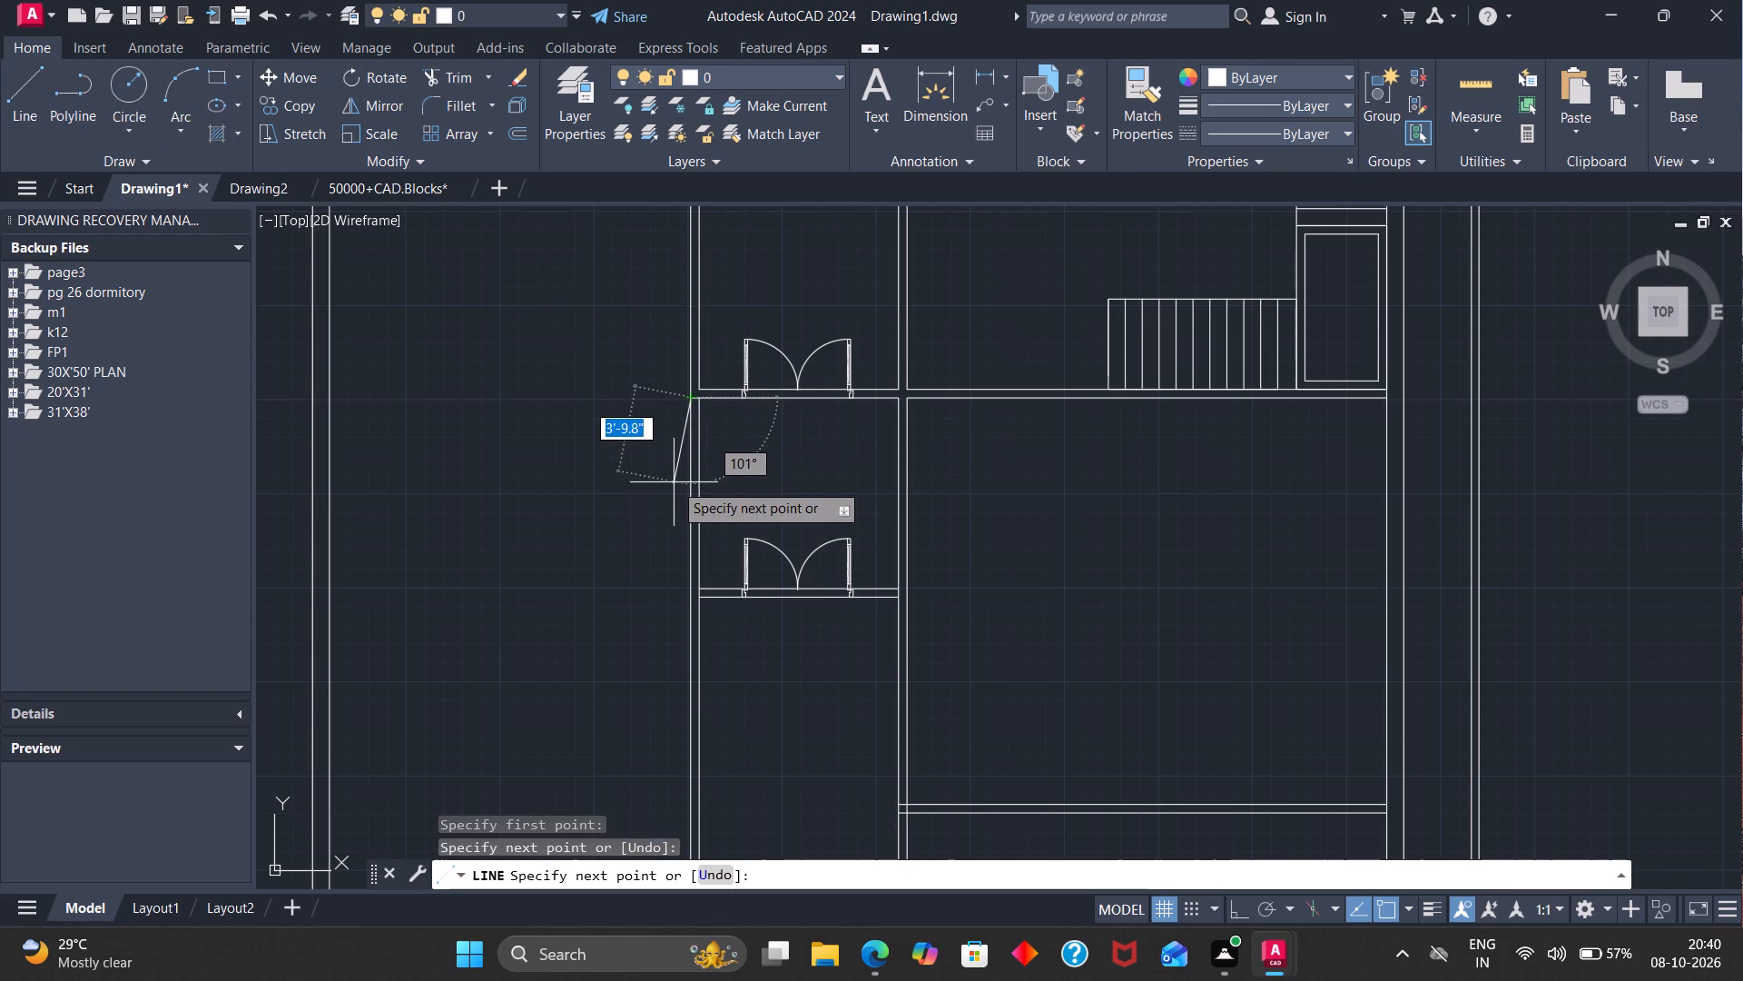
key(Escape)
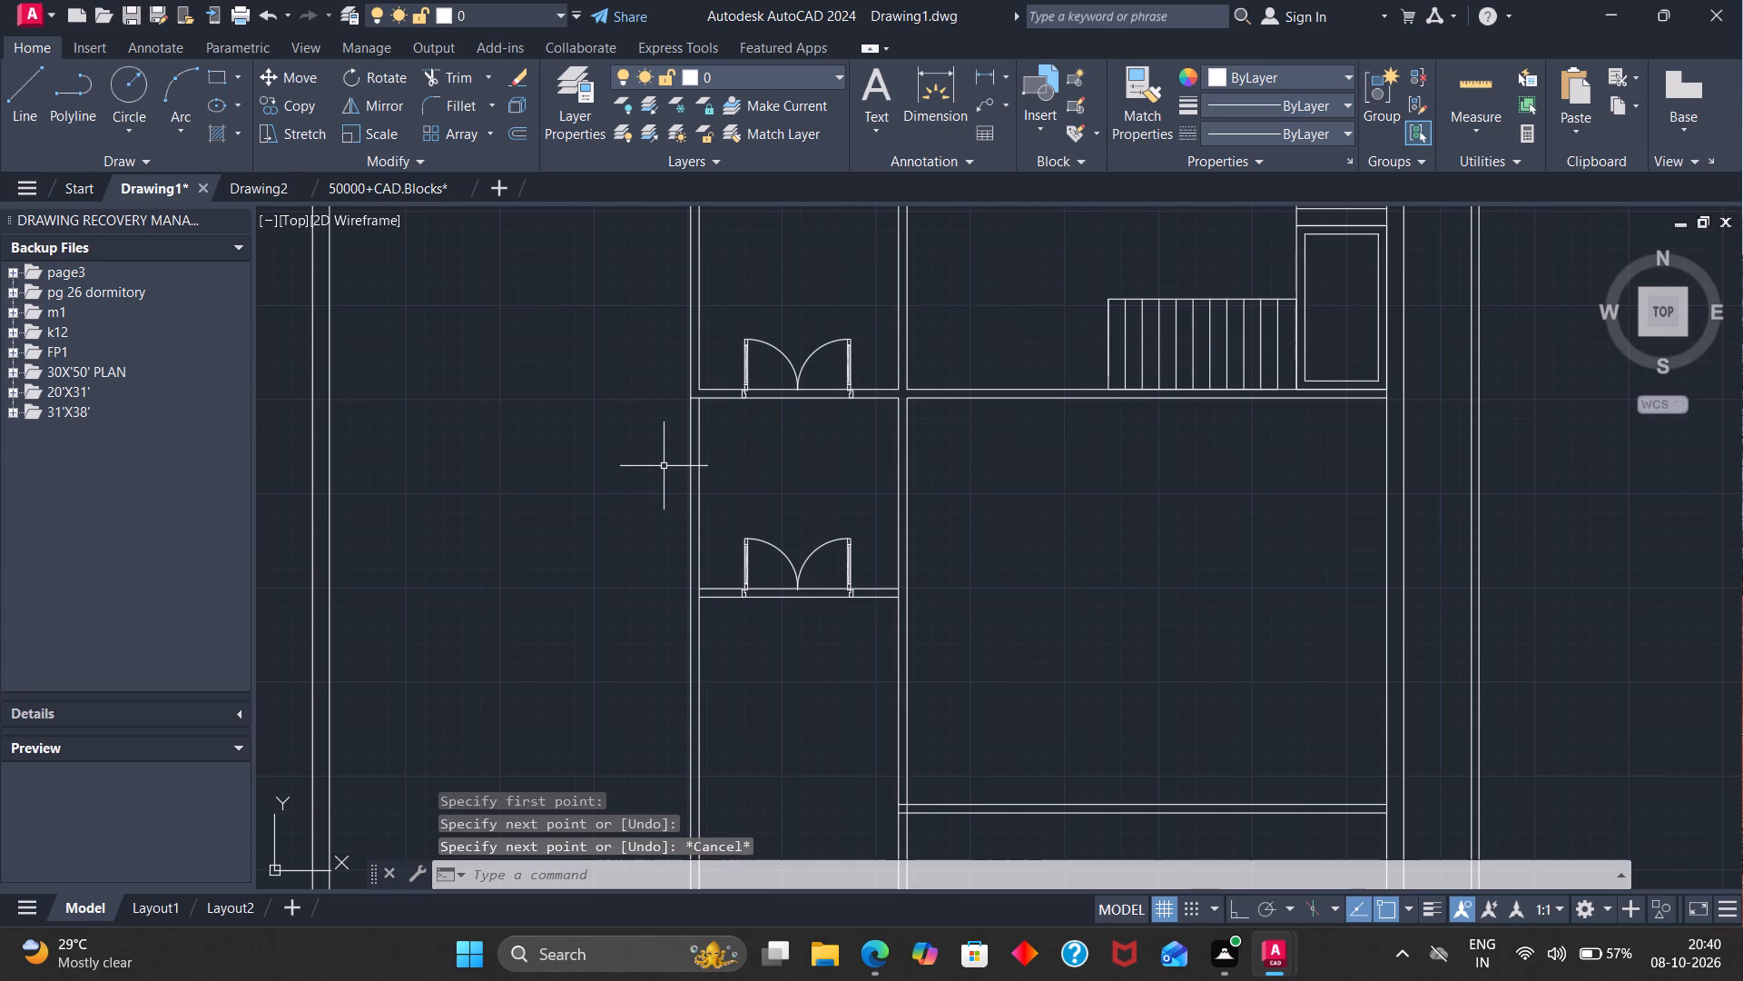
Offset the short line across the left wall 6" downward.
key(o)
key(Return)
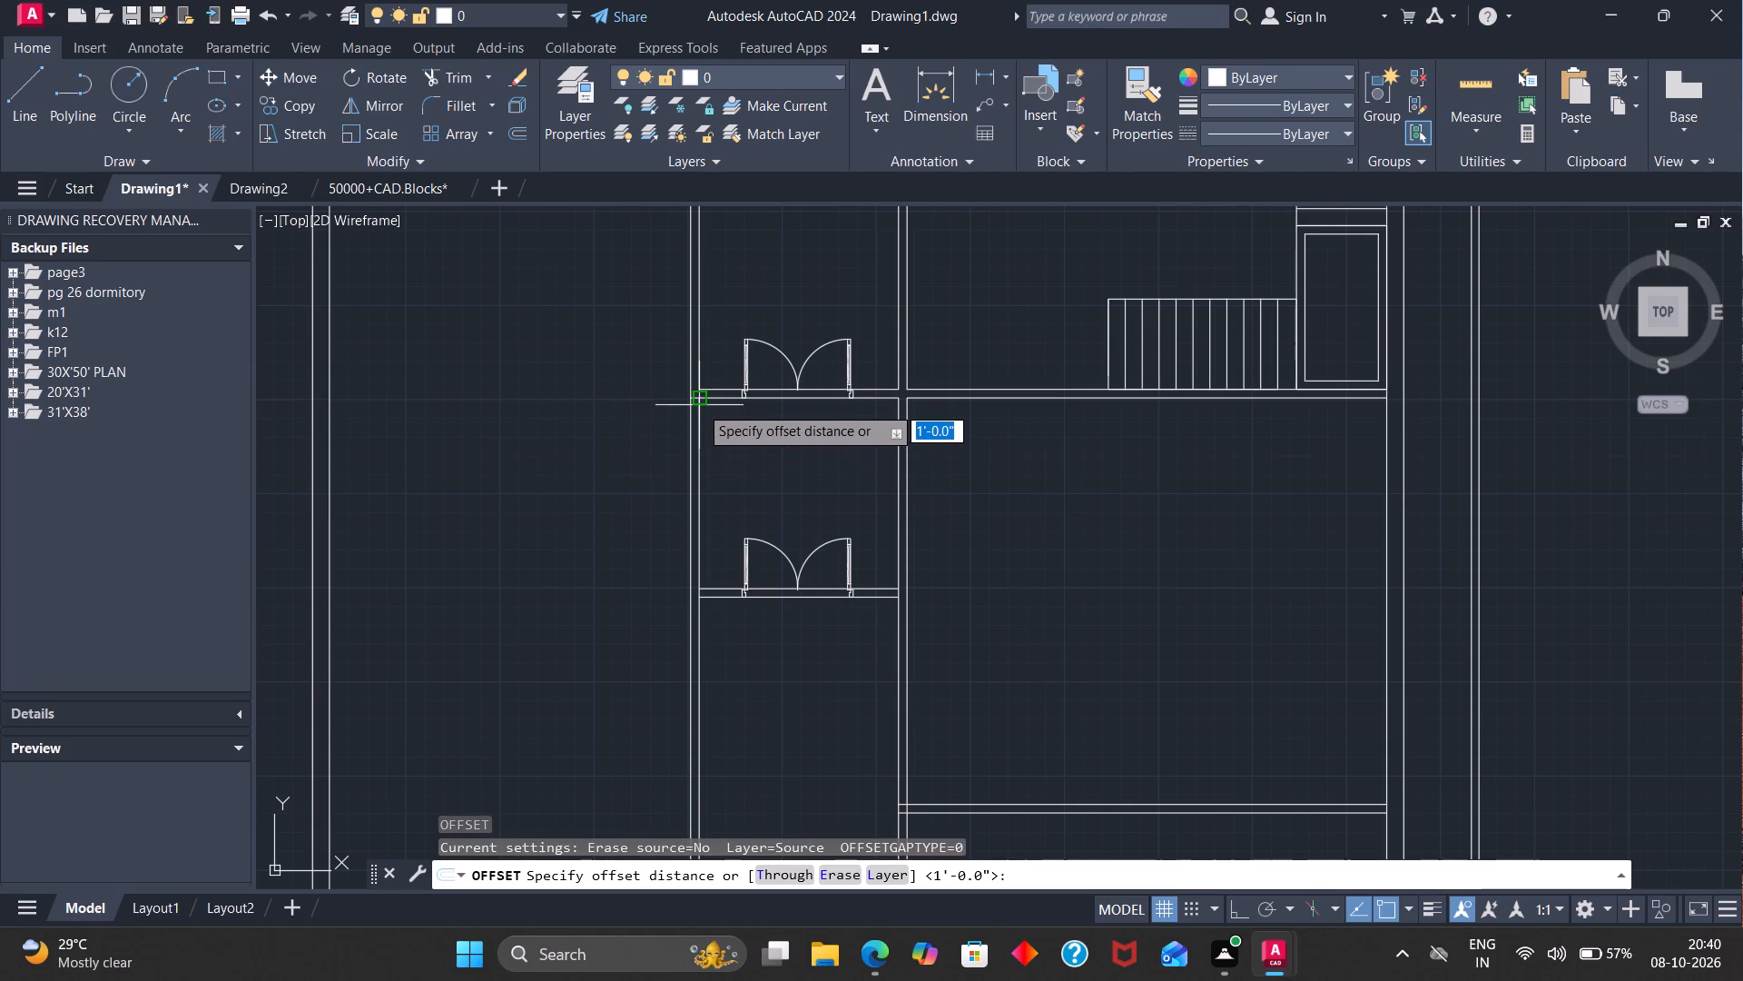
scroll(698, 404, up, 4)
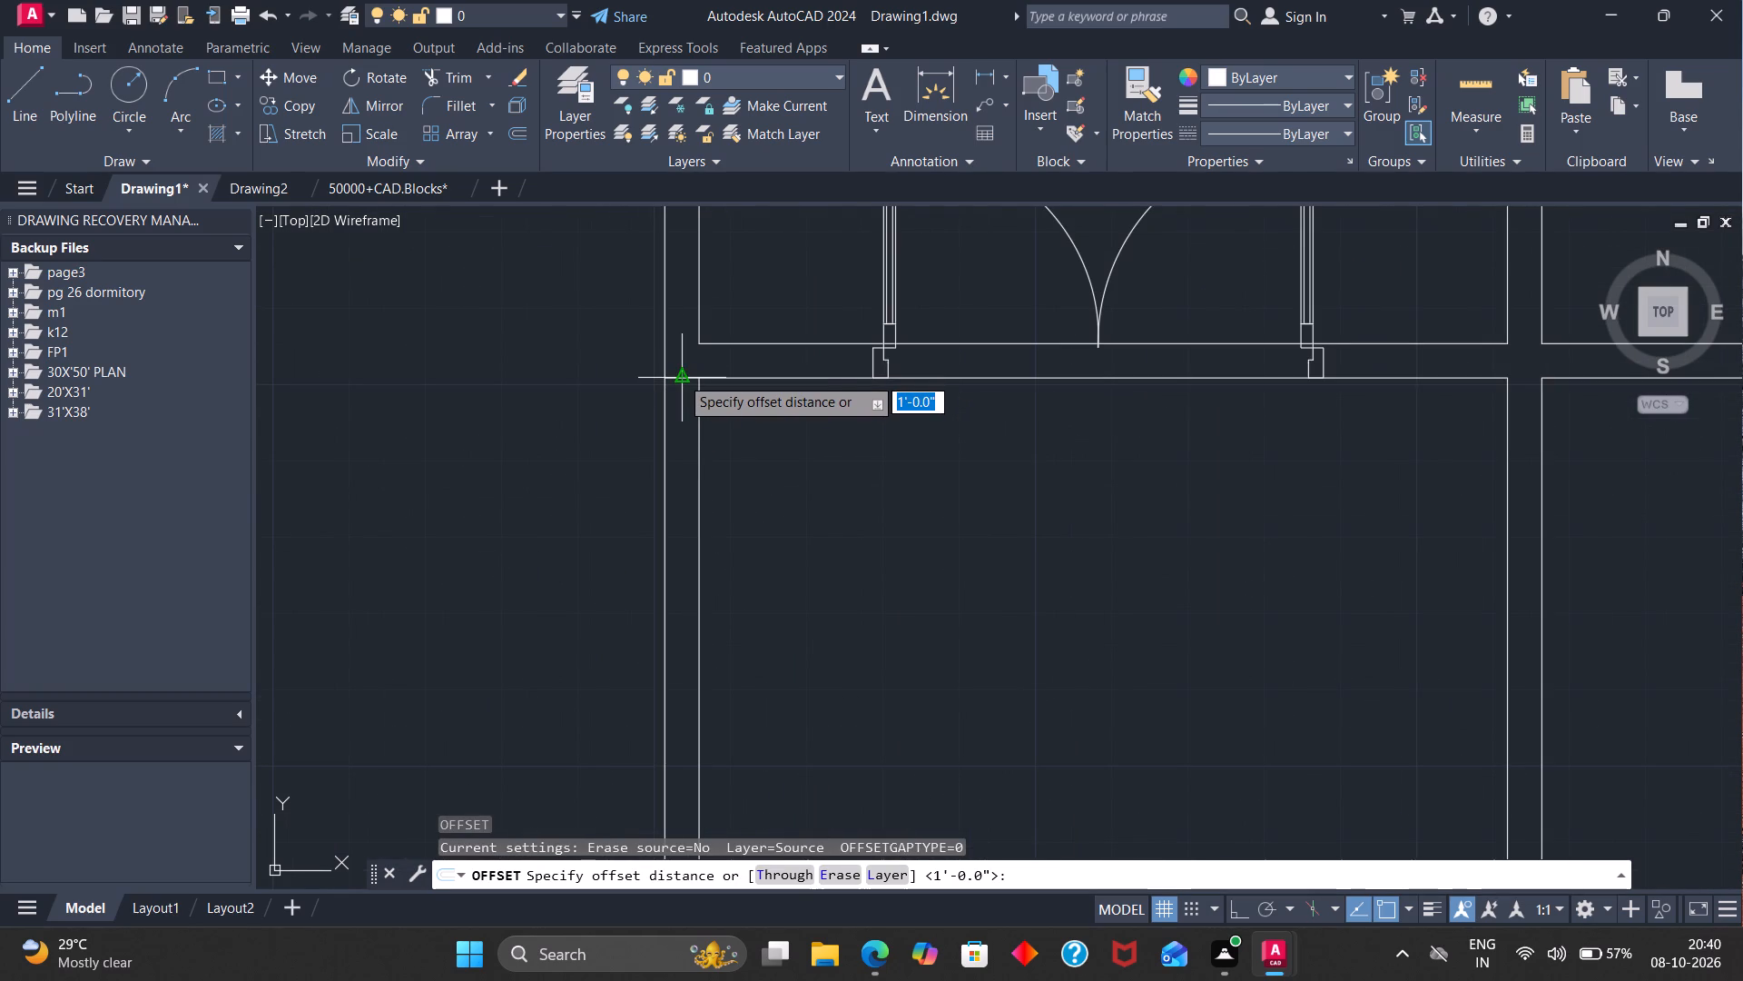
click(680, 376)
click(682, 375)
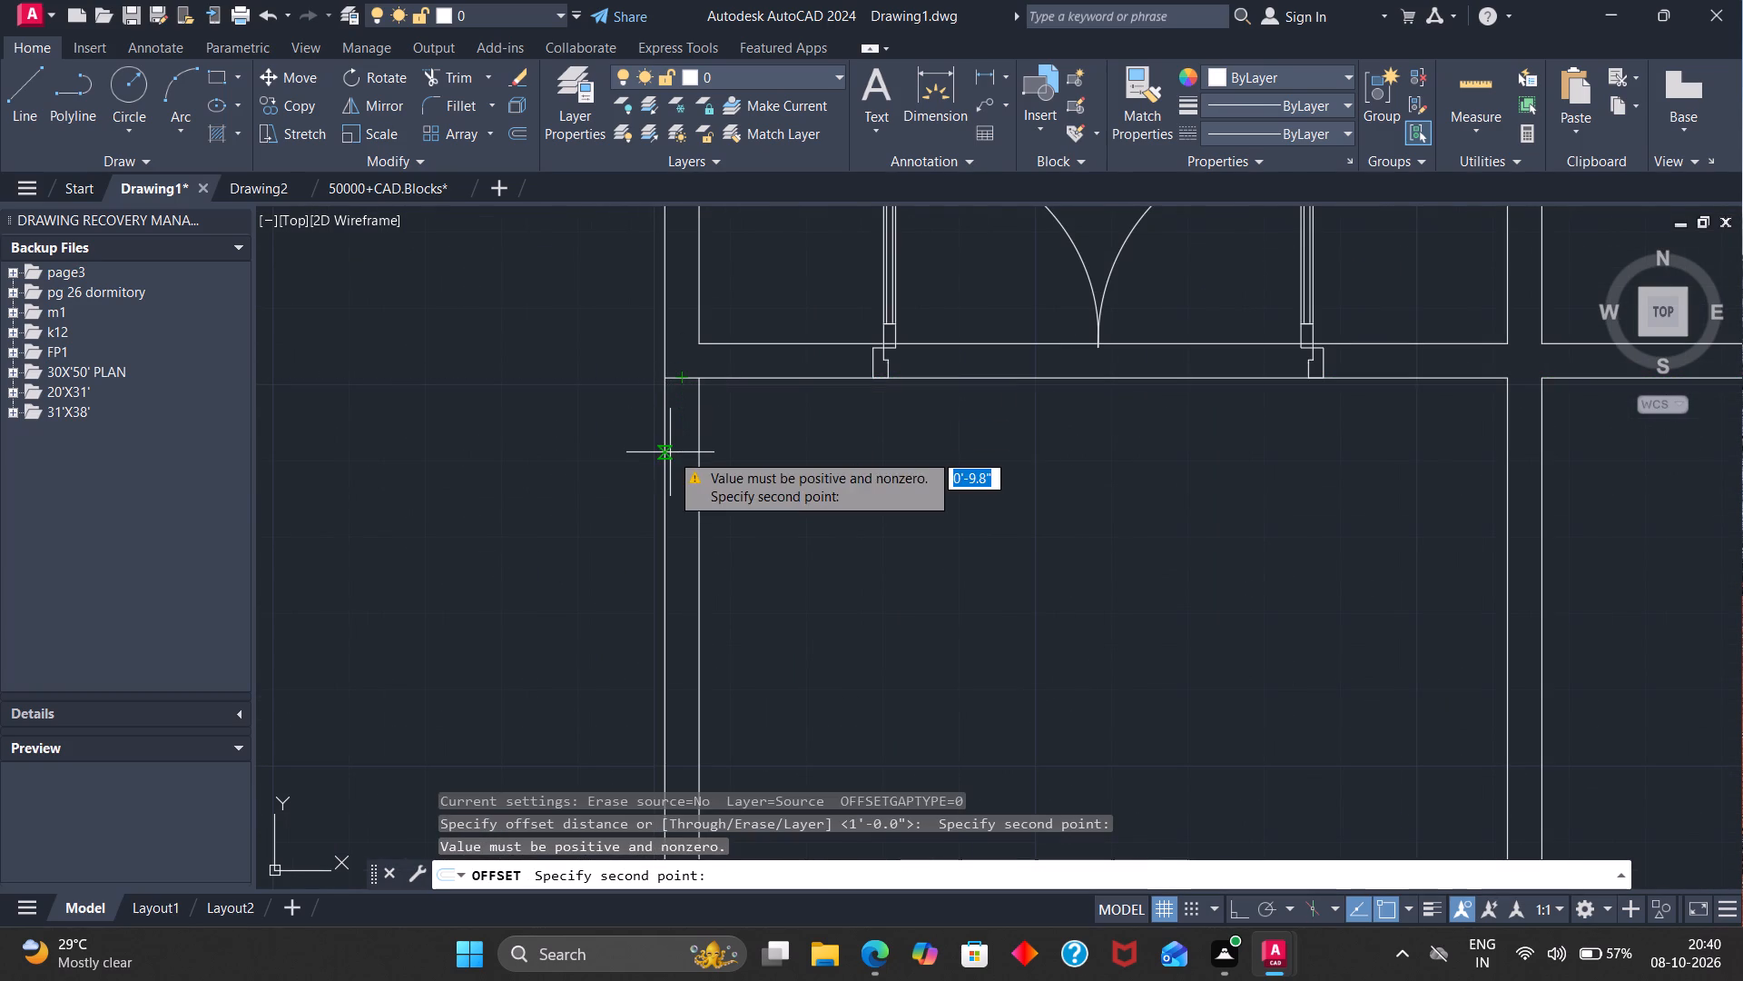
key(6)
key(Return)
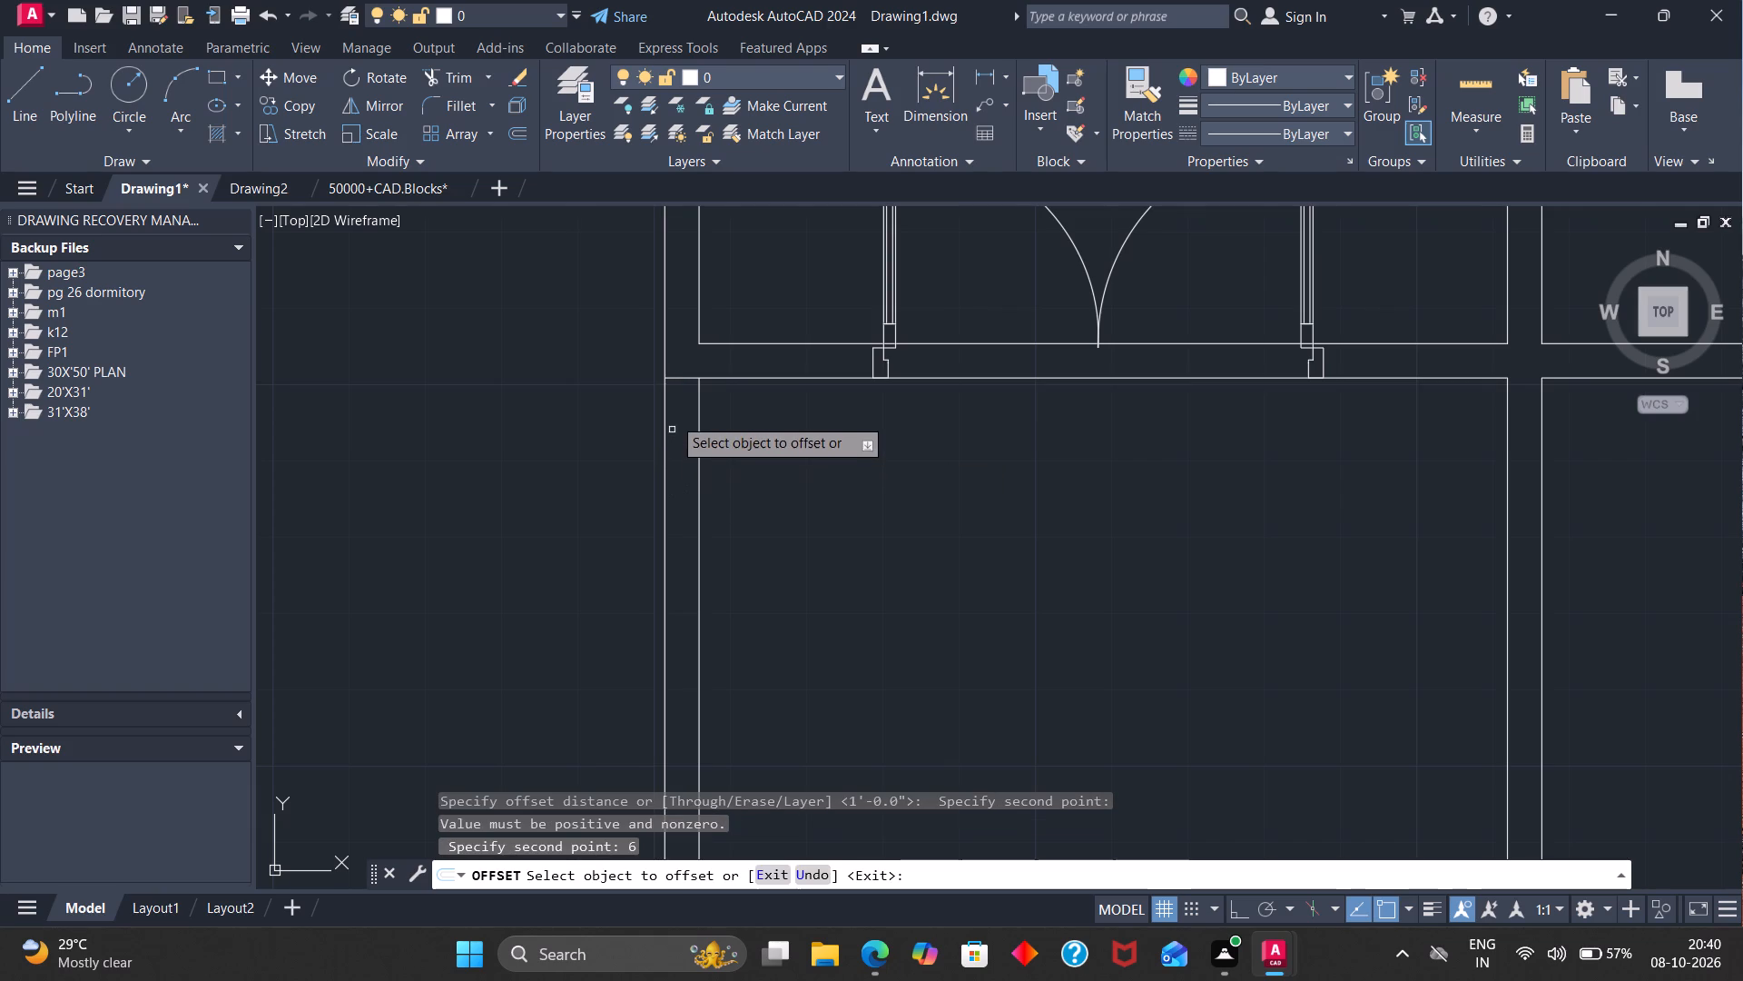
click(683, 378)
click(683, 433)
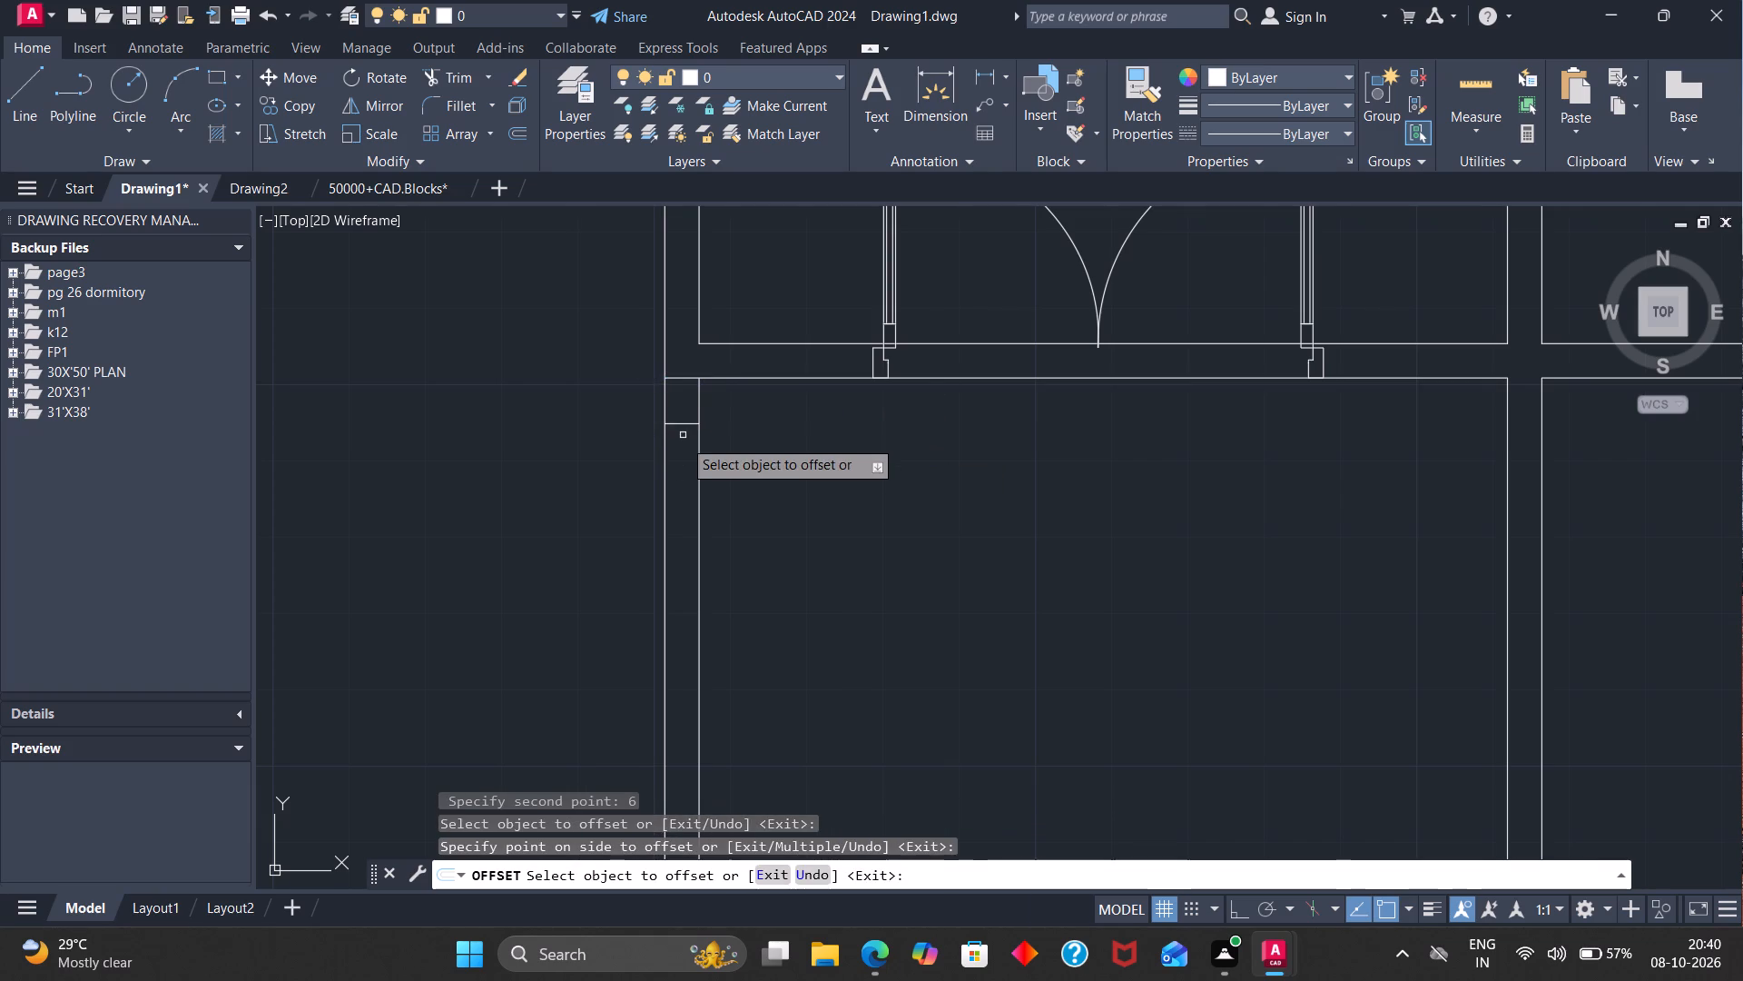
Trim away the original short line across the left wall at the upper door's wall junction.
click(453, 75)
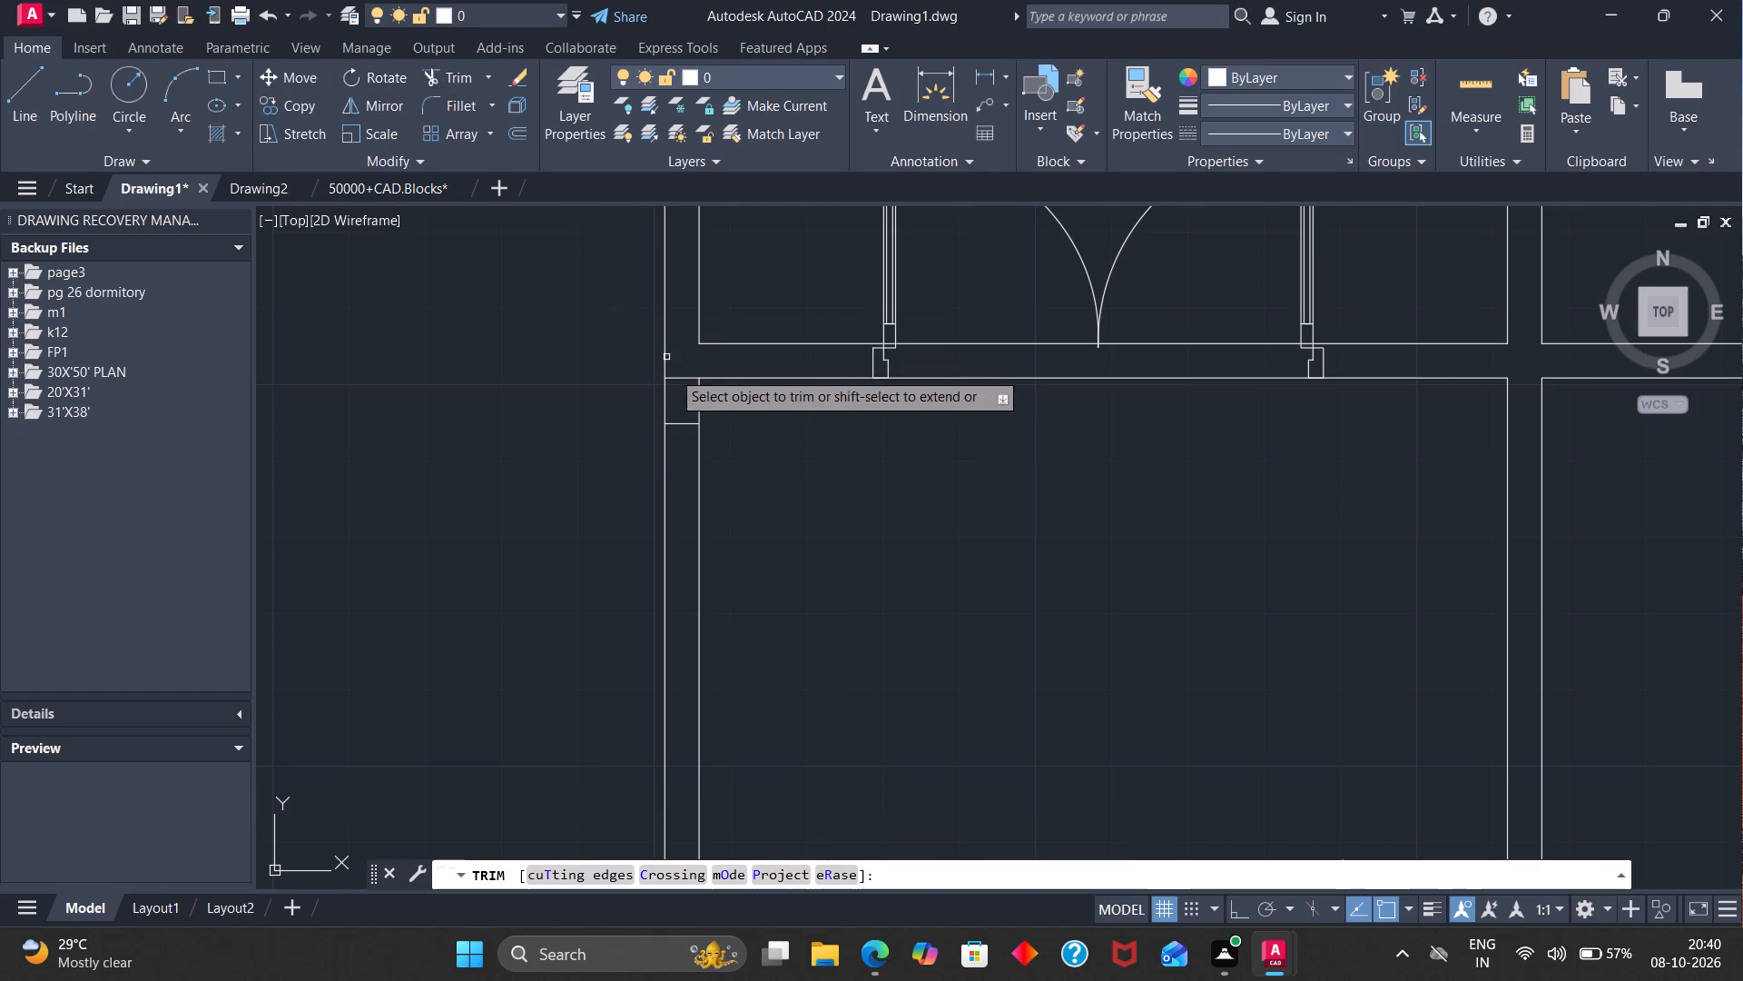
click(674, 379)
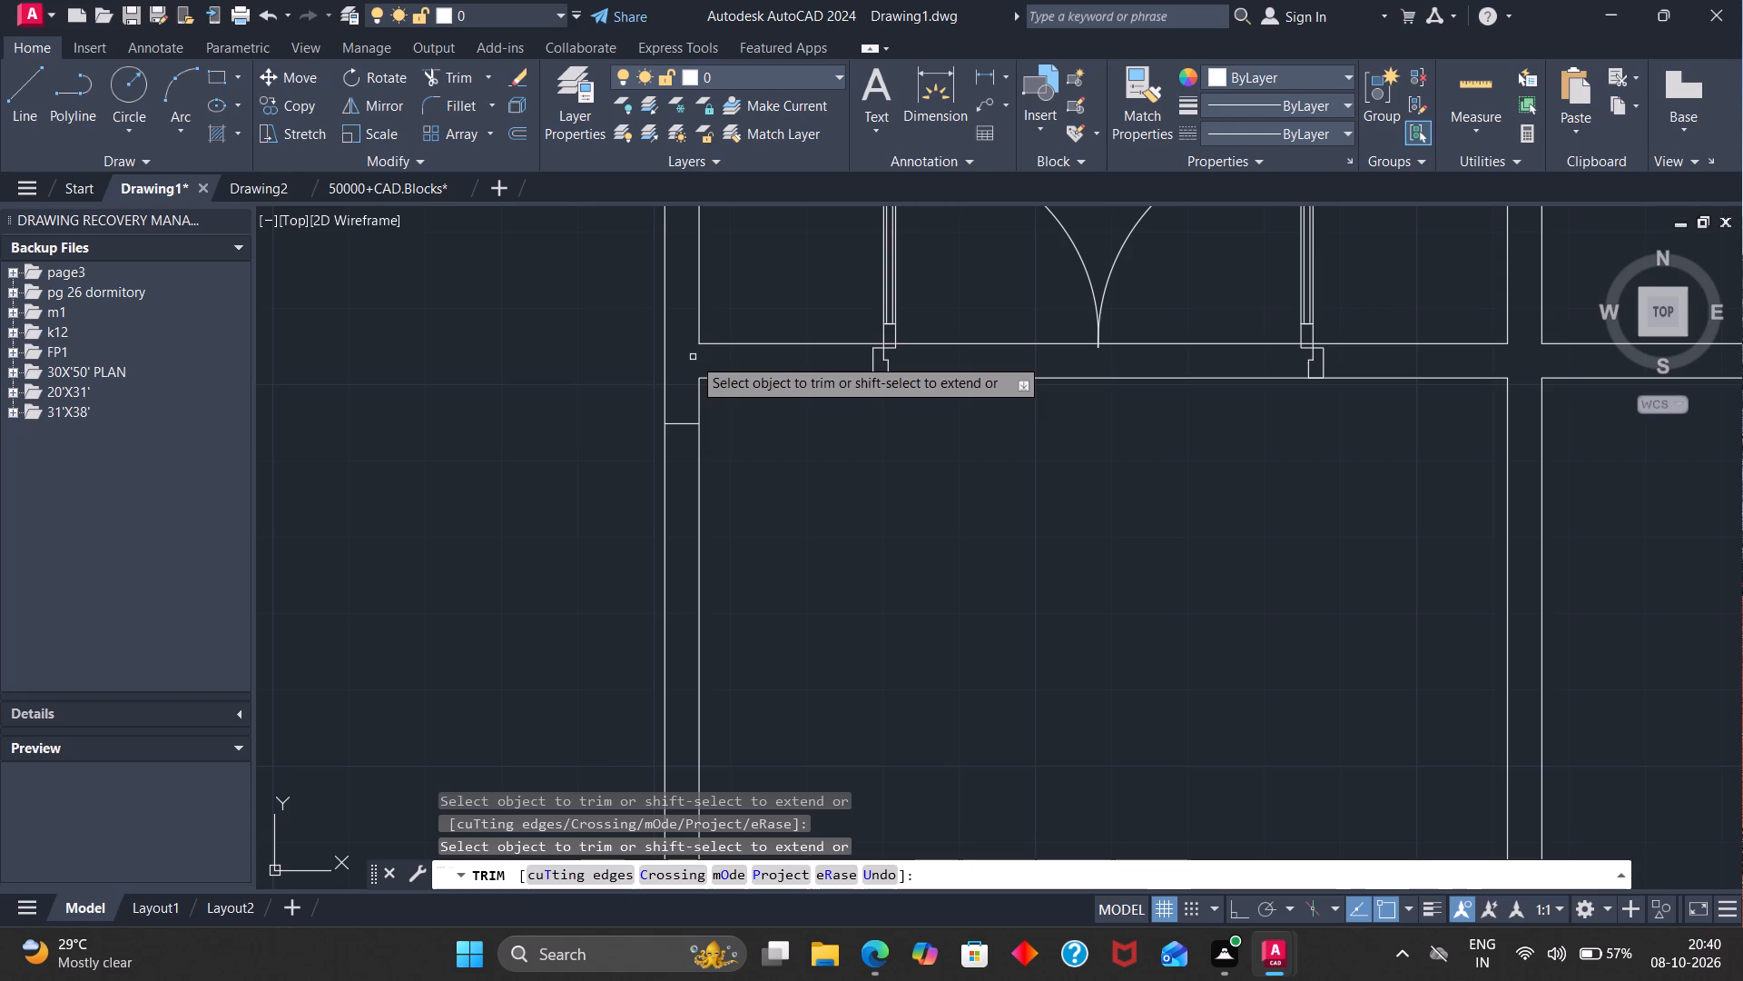
scroll(700, 422, down, 2)
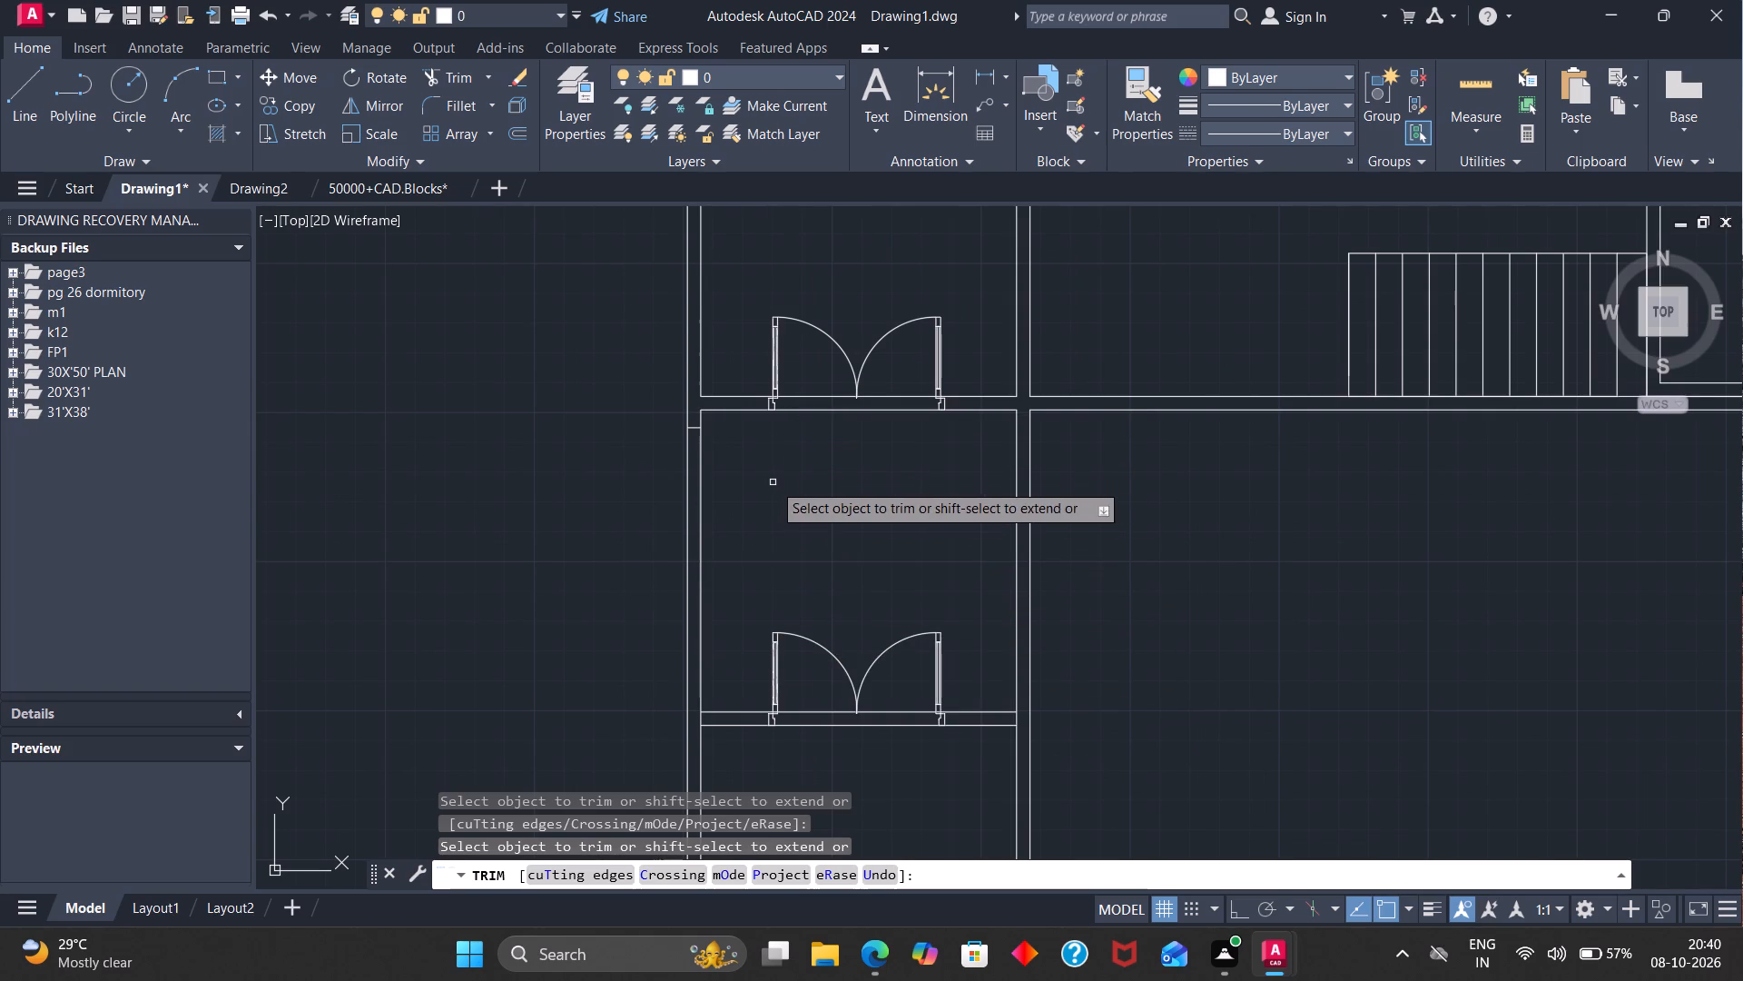
Copy the upper double door into the empty space left of the room's left wall.
key(Escape)
click(775, 363)
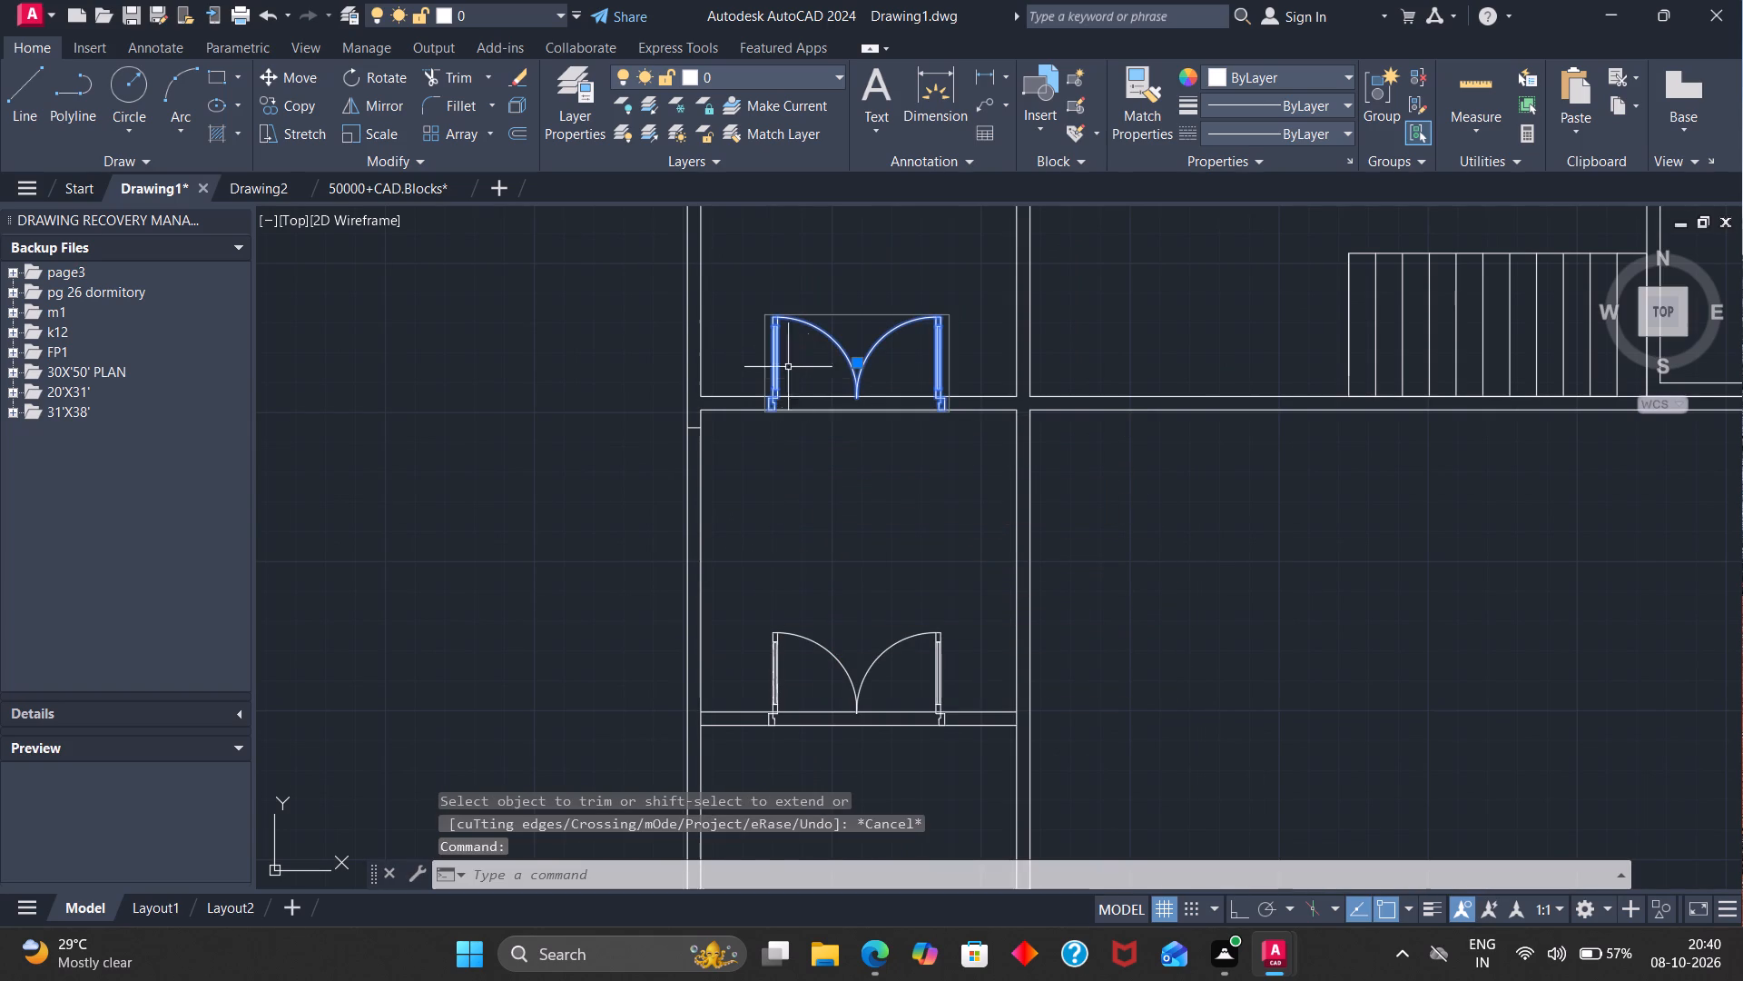
key(c)
key(o)
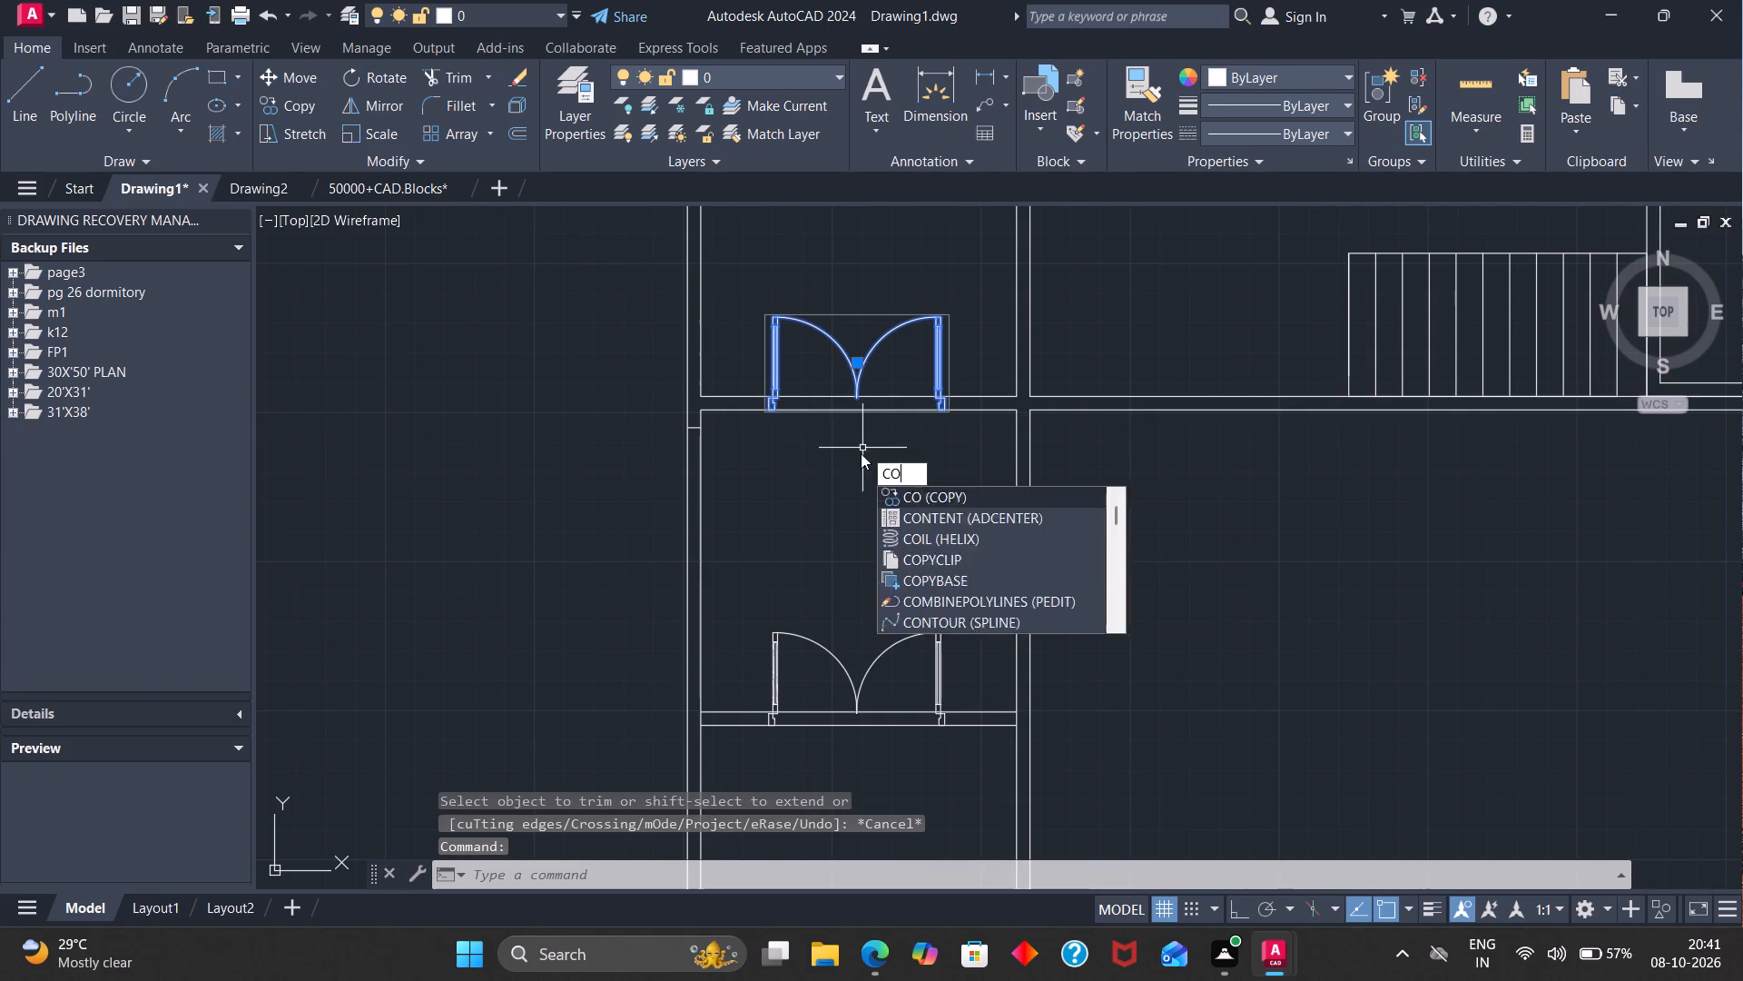
key(Return)
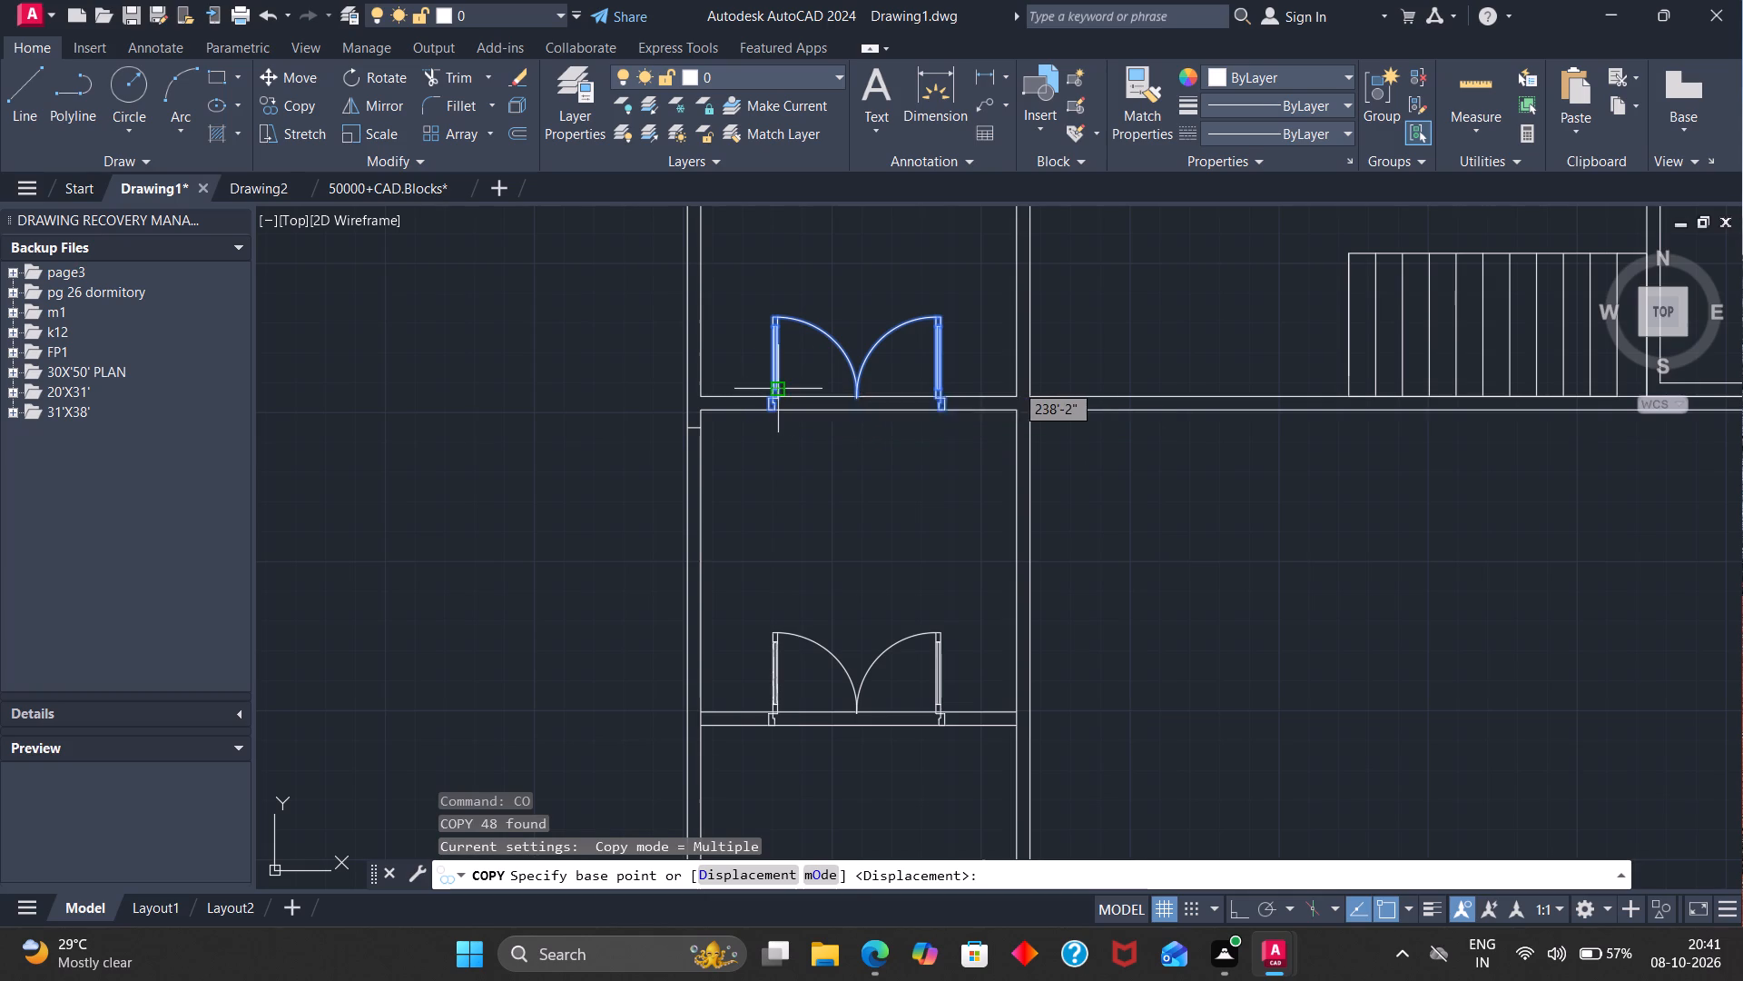
click(772, 383)
click(492, 497)
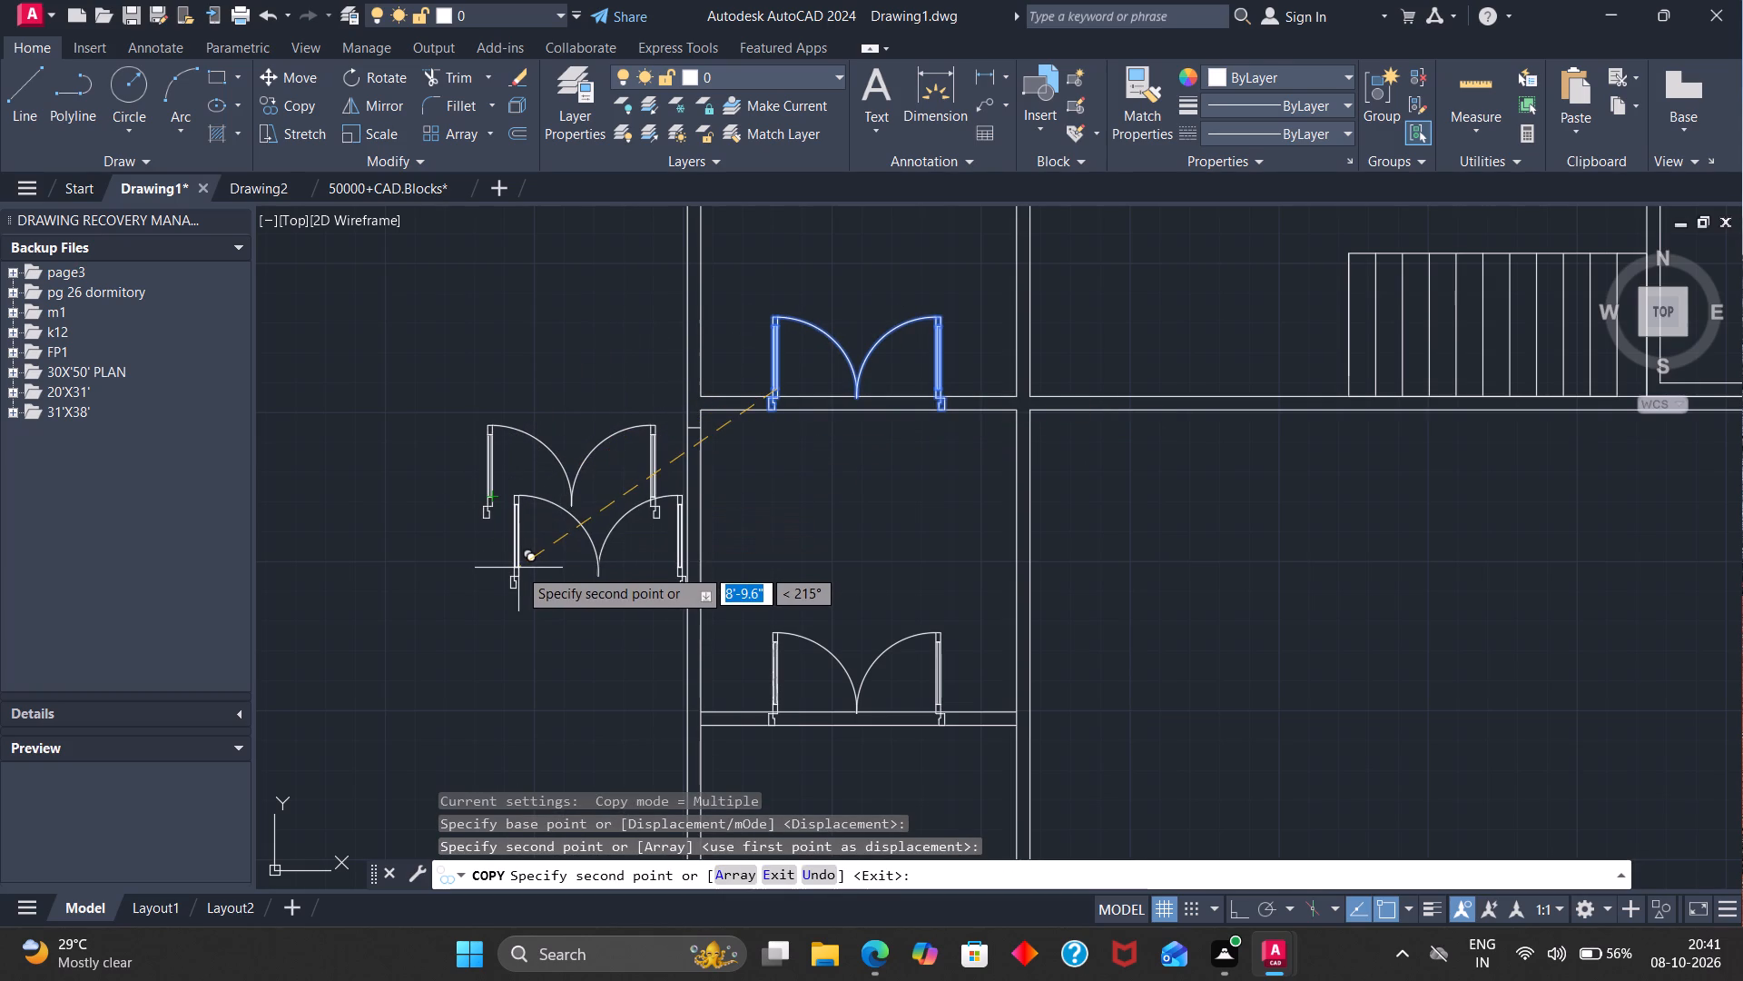
key(Escape)
Rotate the copied double door a quarter turn counterclockwise about its lower-right corner, making it parallel to the left wall.
text(ro)
key(Return)
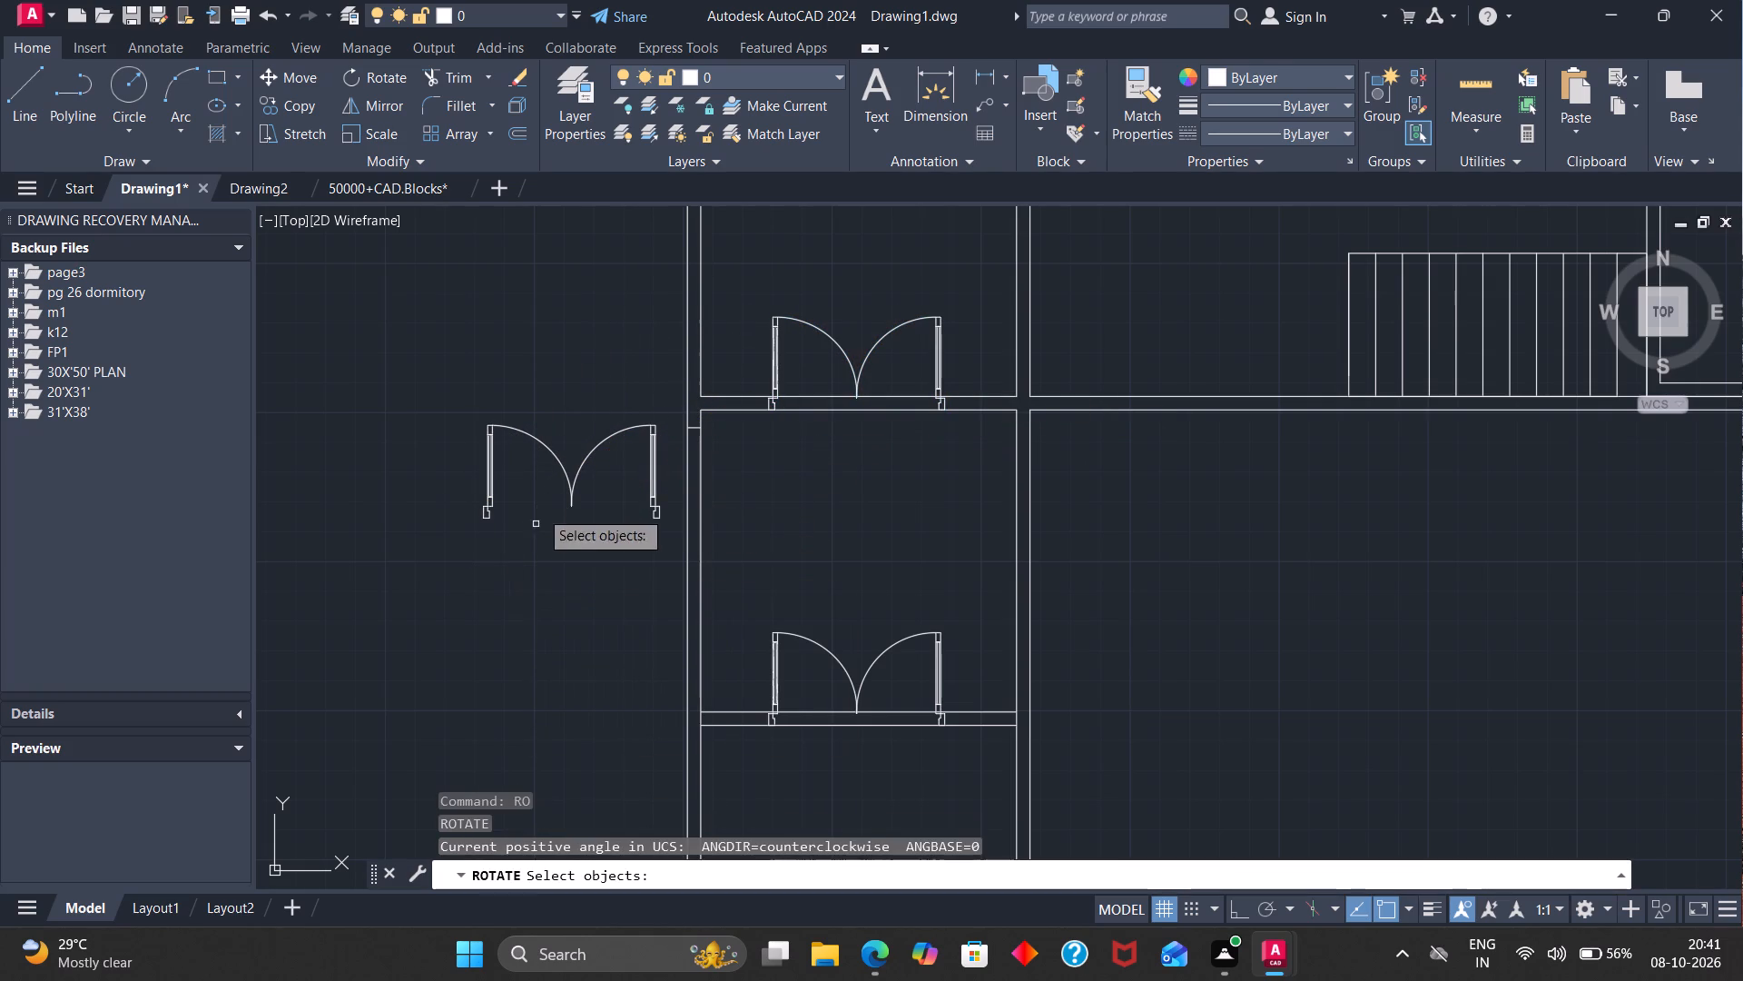
click(655, 496)
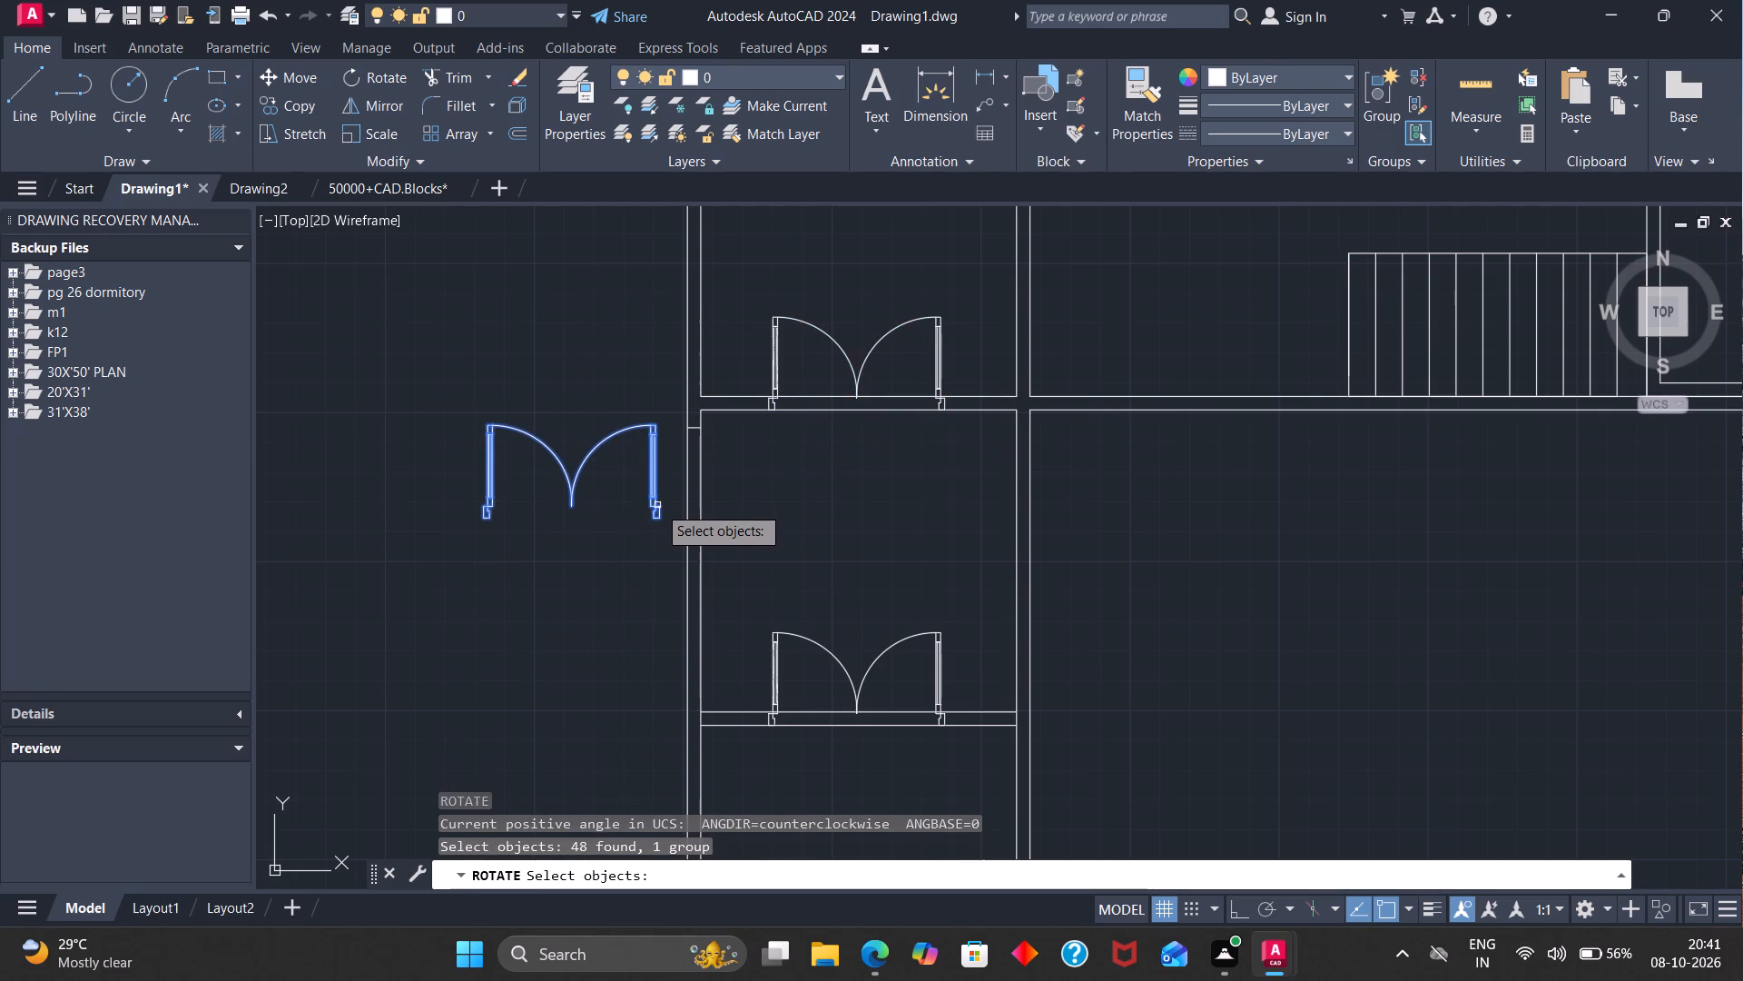
key(Return)
click(660, 520)
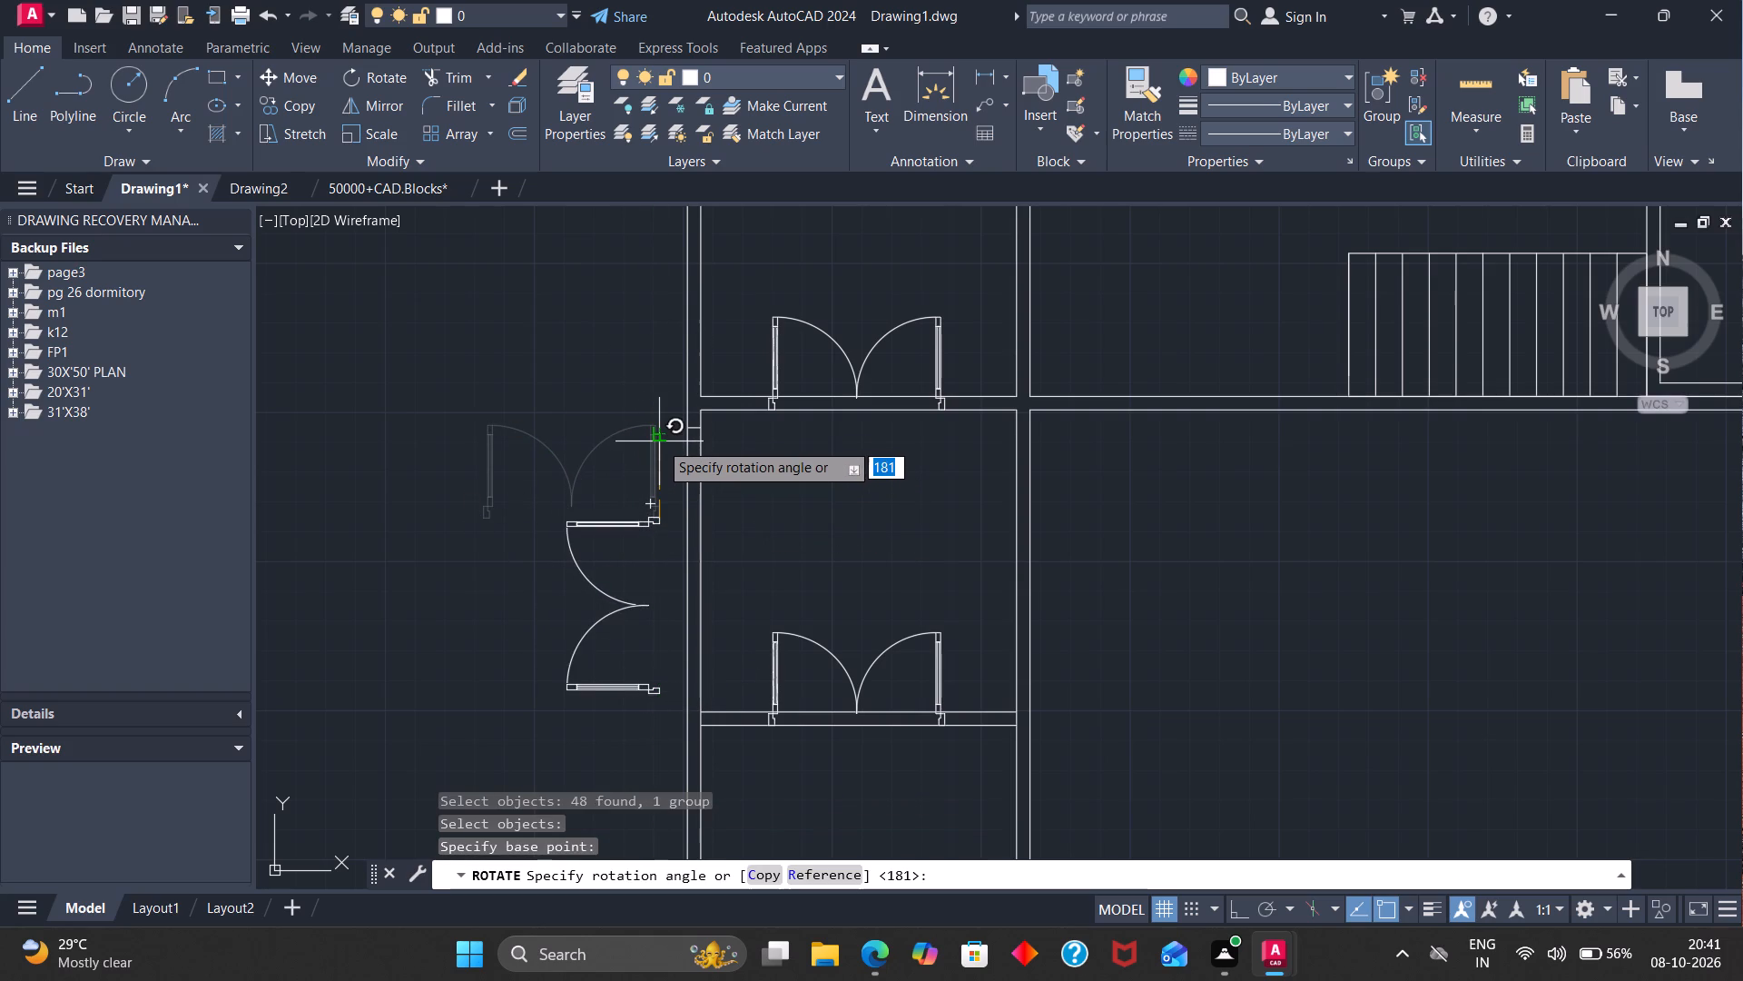
click(659, 441)
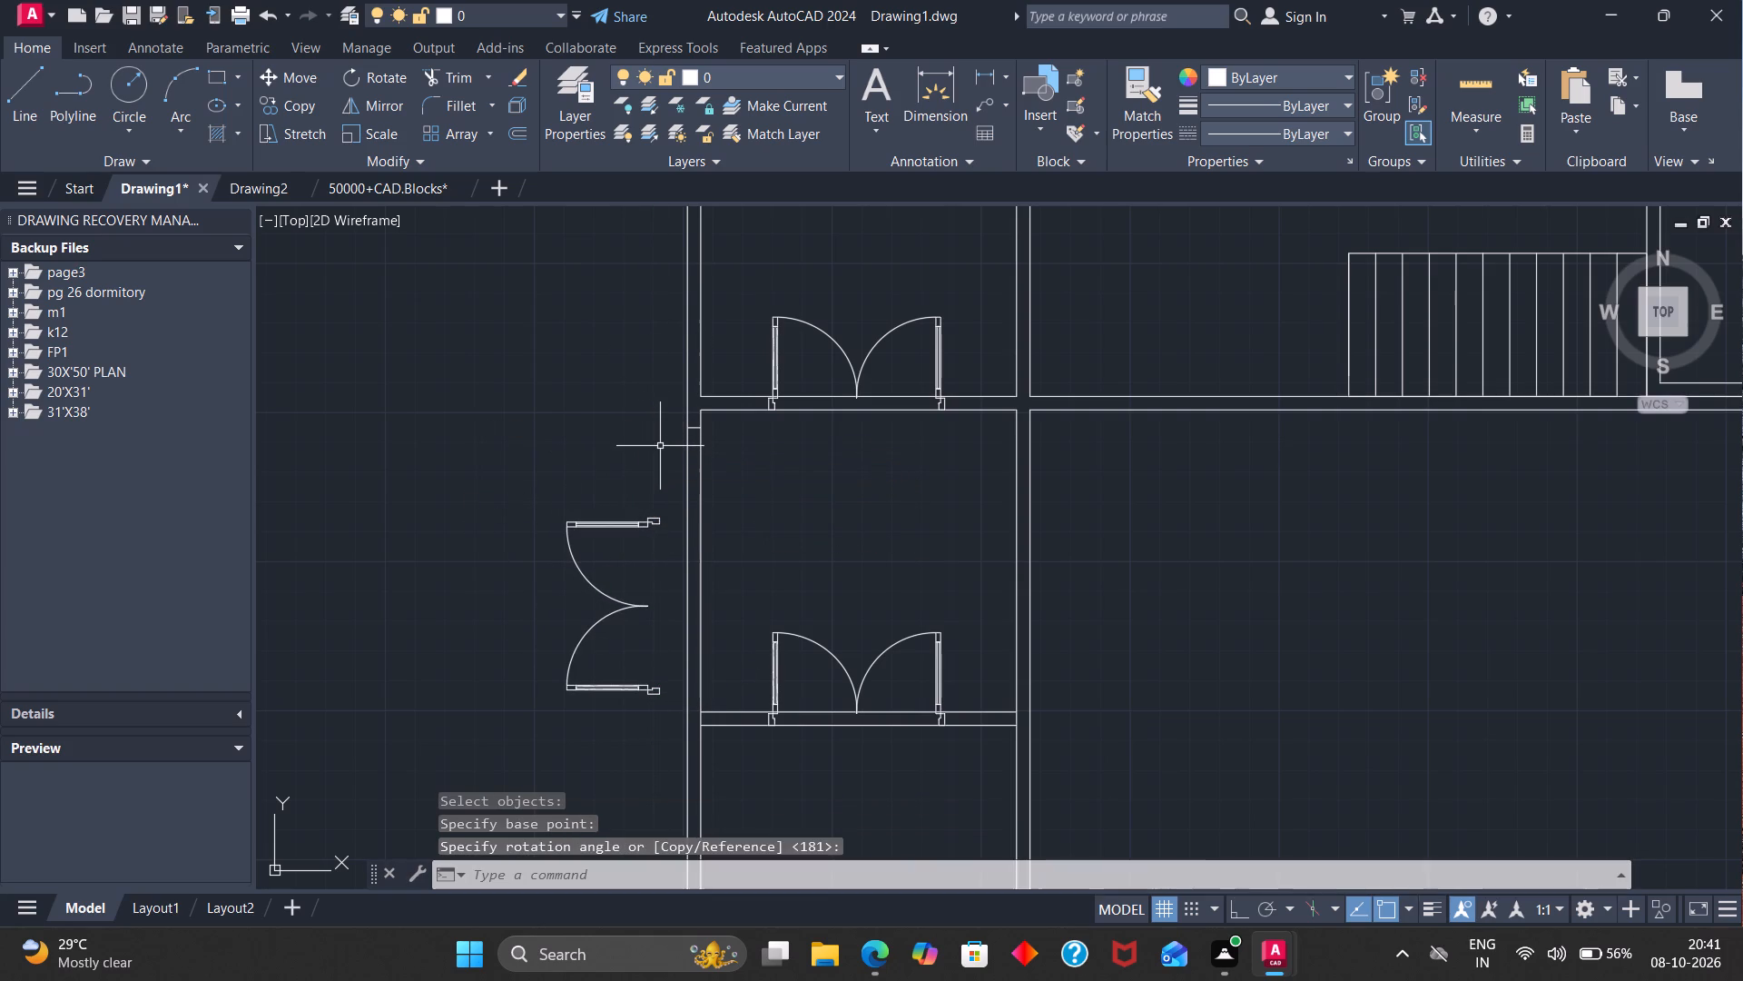
Move the rotated double door into the left wall, snapping its upper frame corner to the right end of the short line across the wall.
key(m)
key(Return)
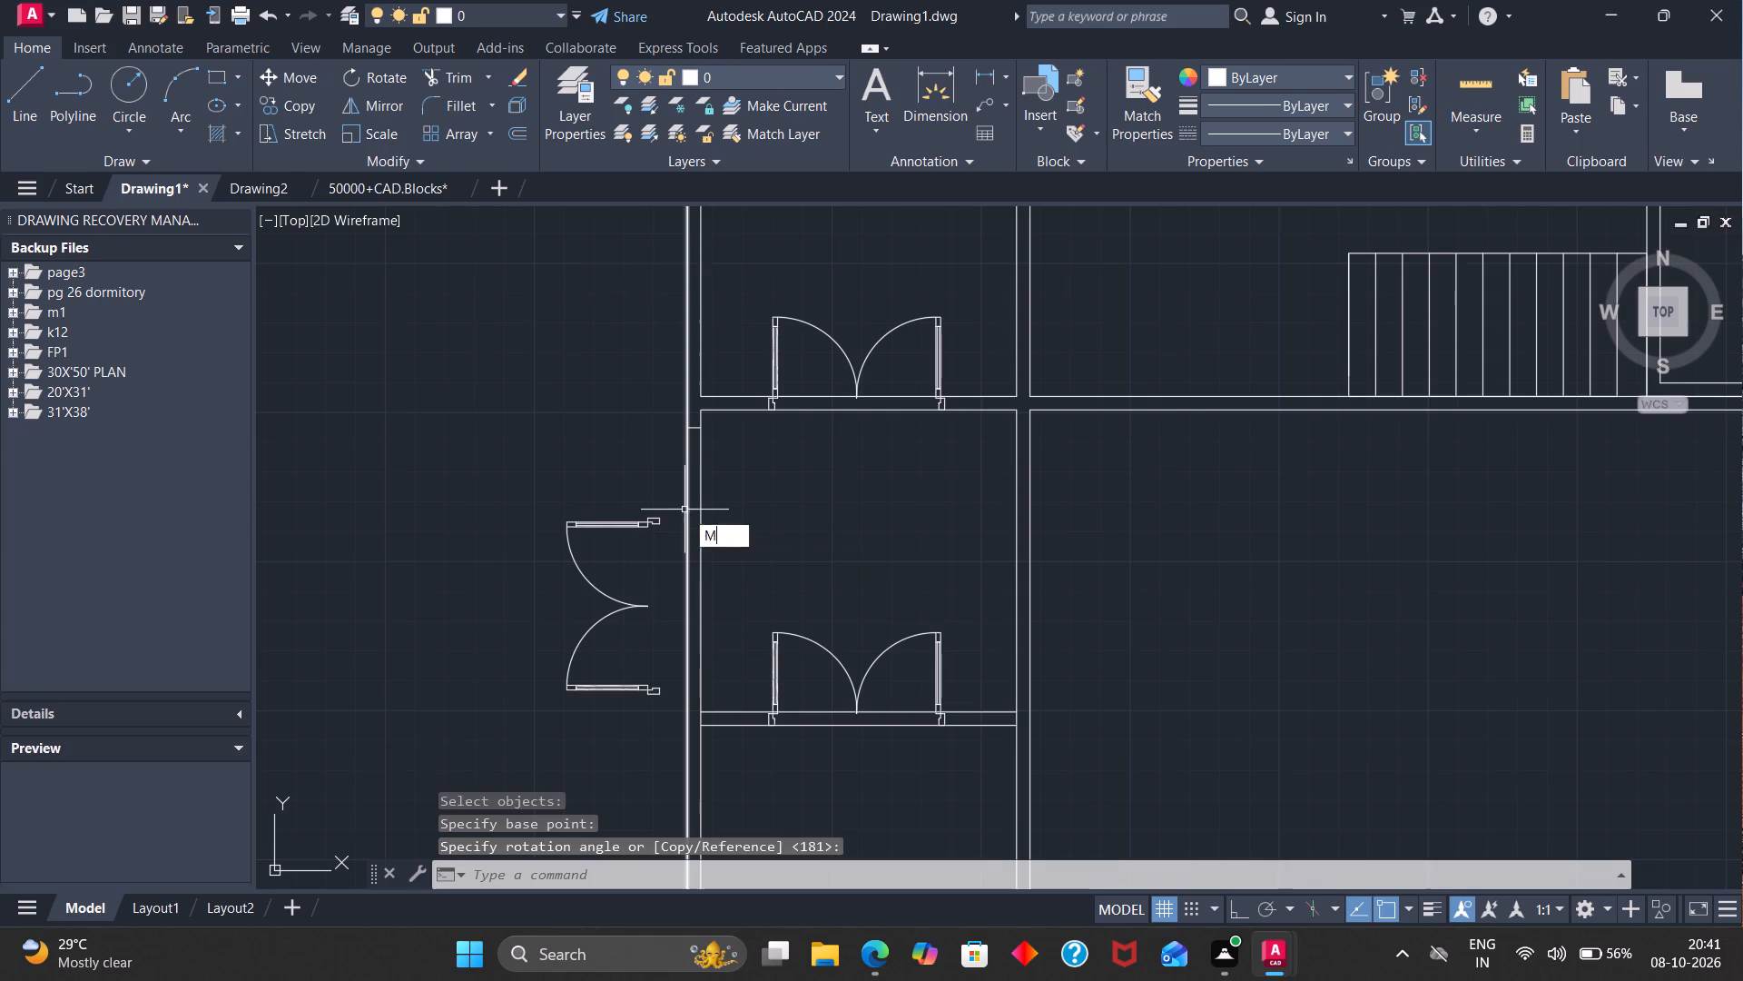
click(657, 516)
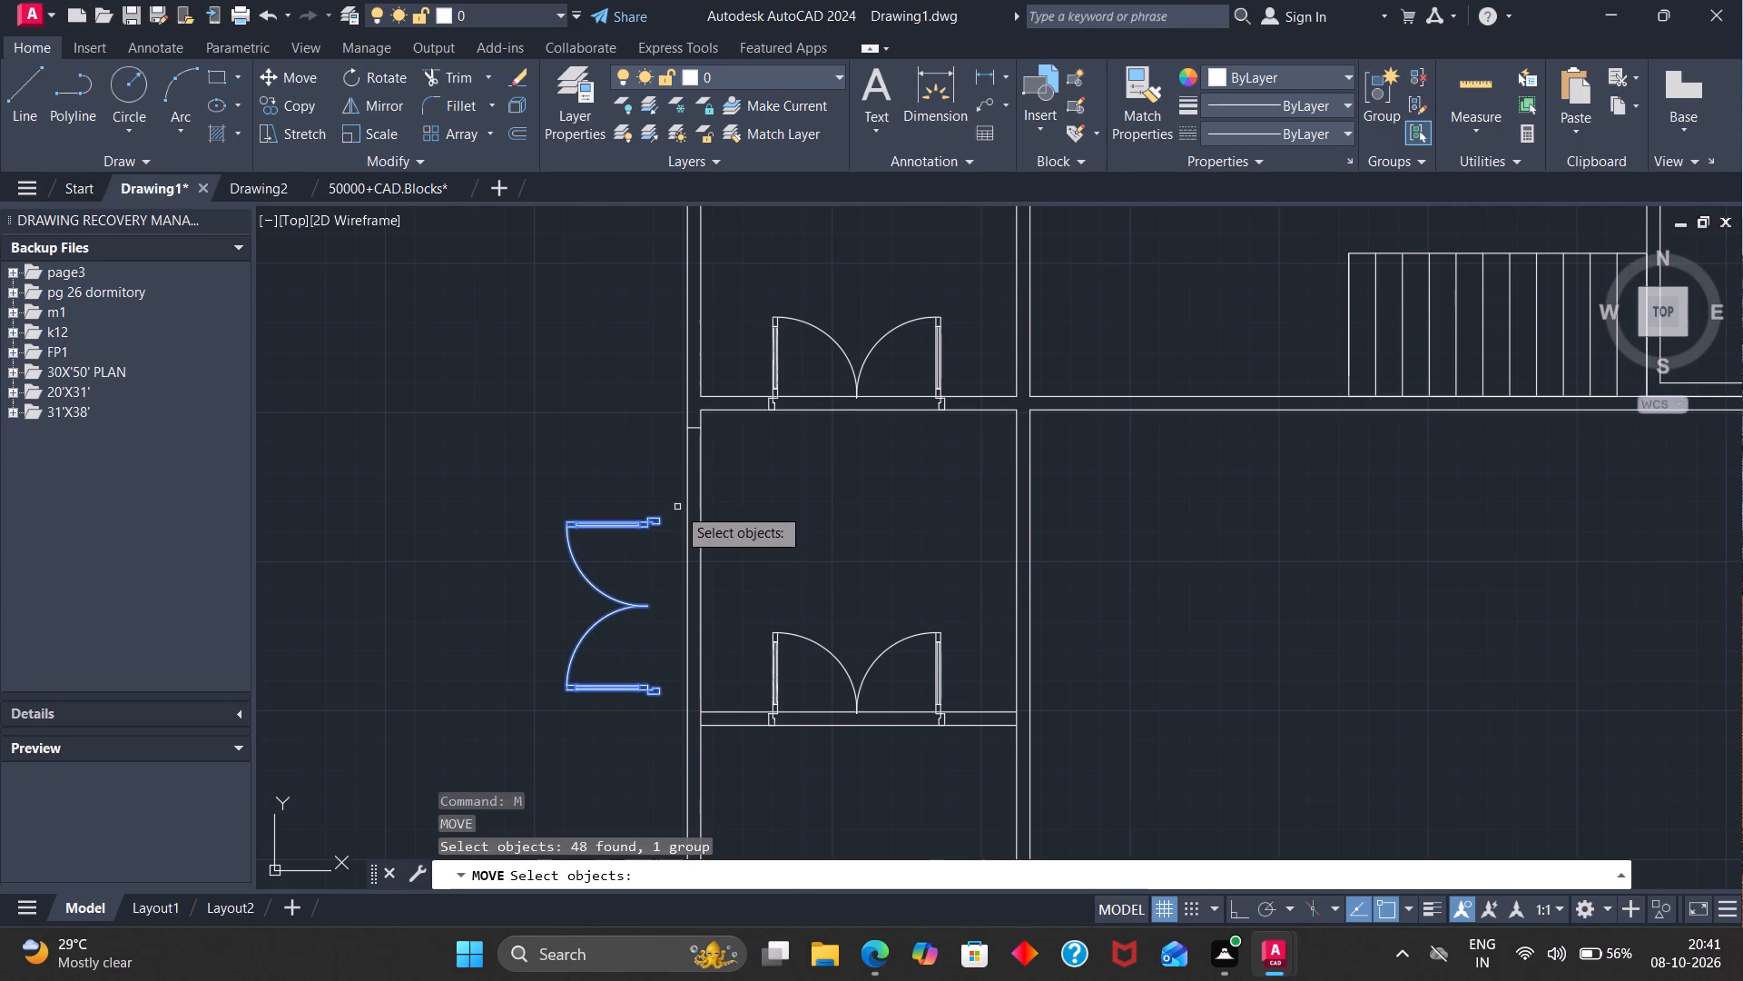
key(Return)
scroll(662, 515, up, 3)
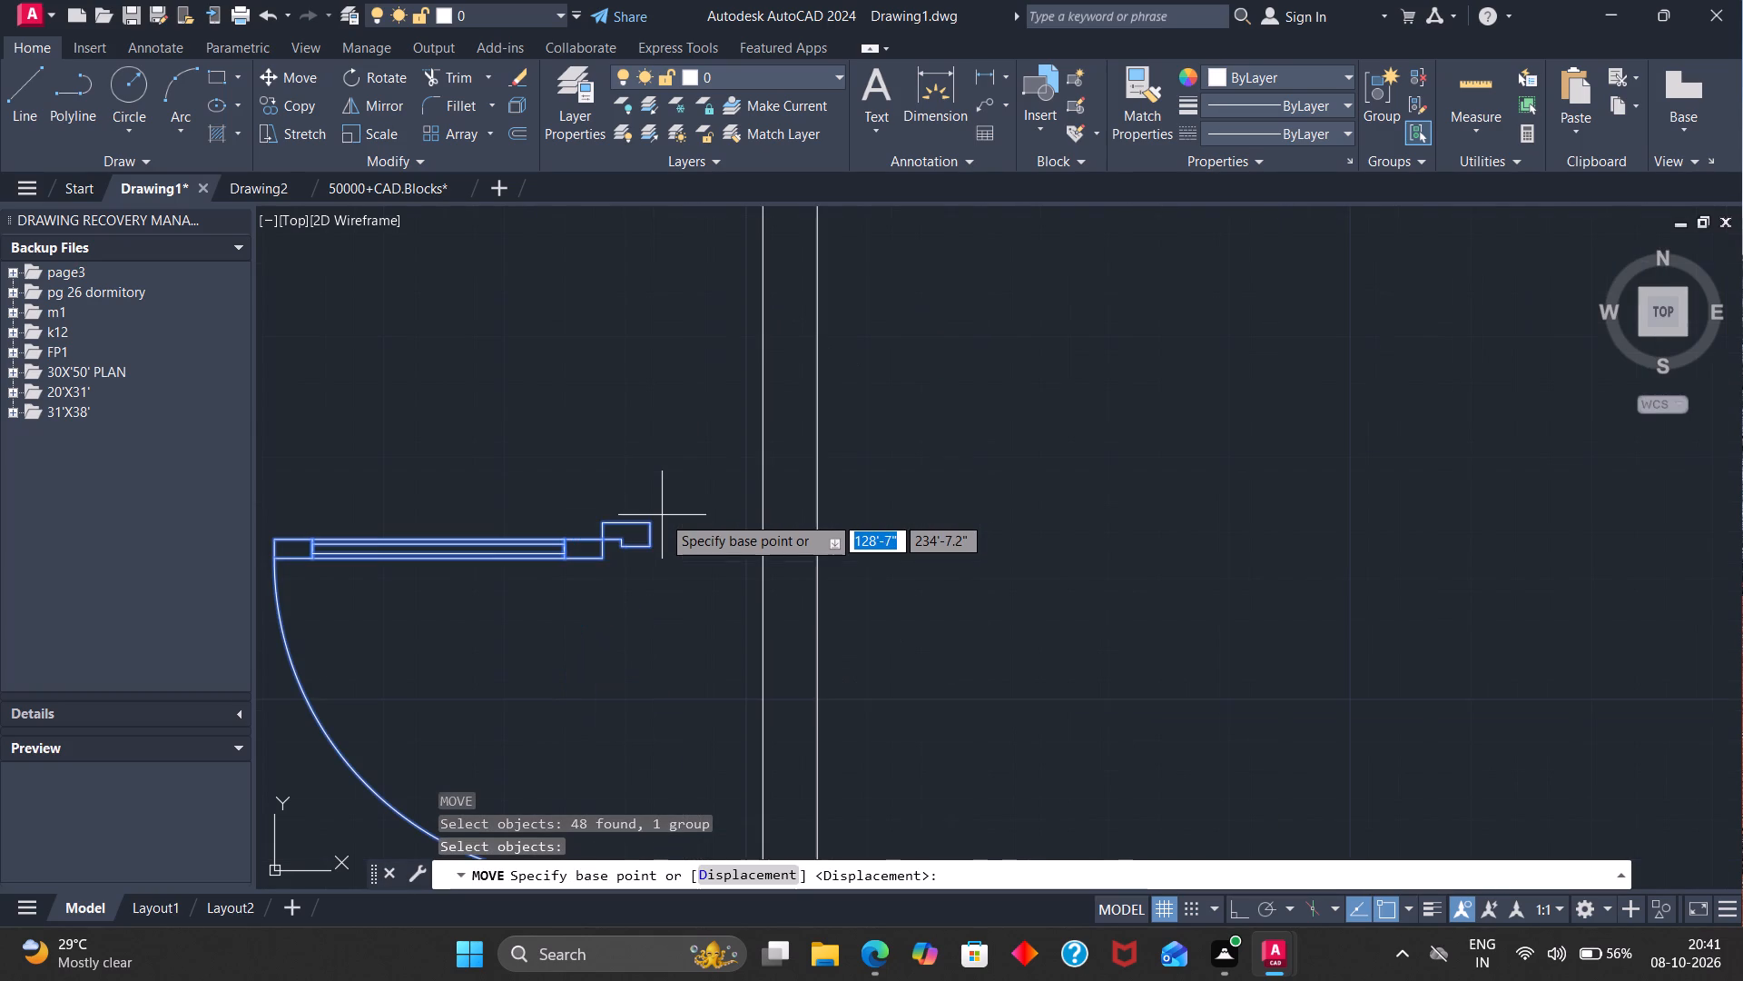
click(652, 526)
scroll(708, 441, down, 3)
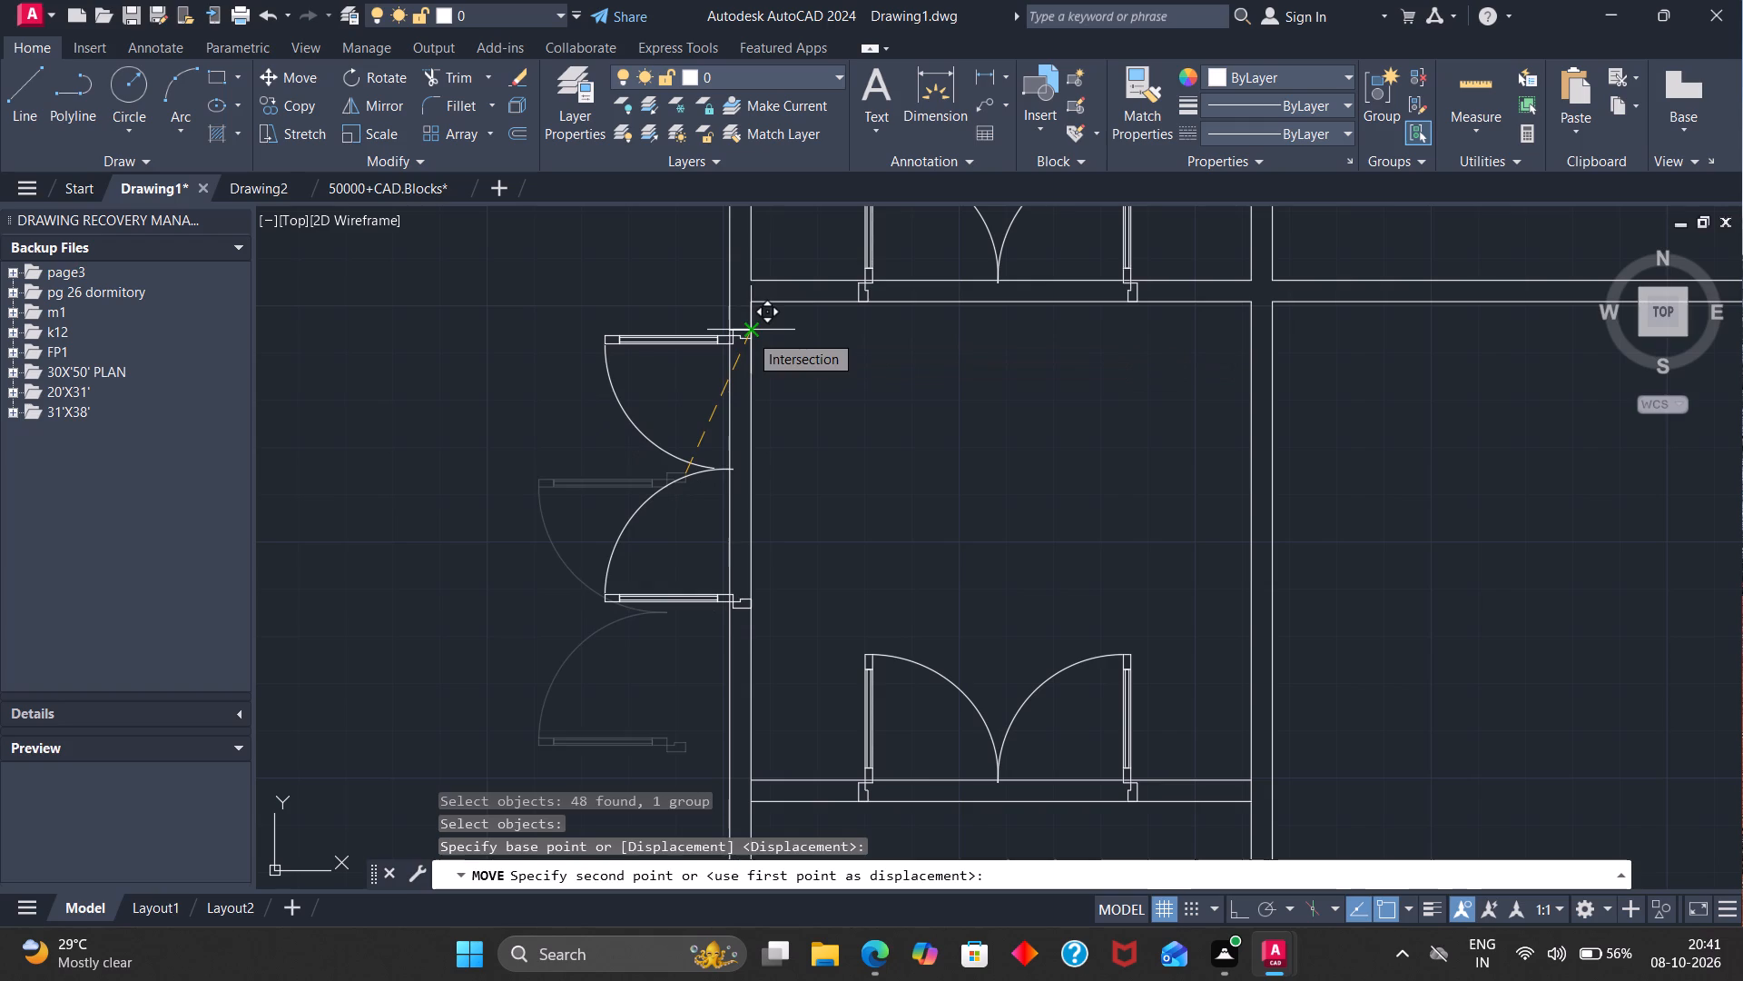
click(749, 333)
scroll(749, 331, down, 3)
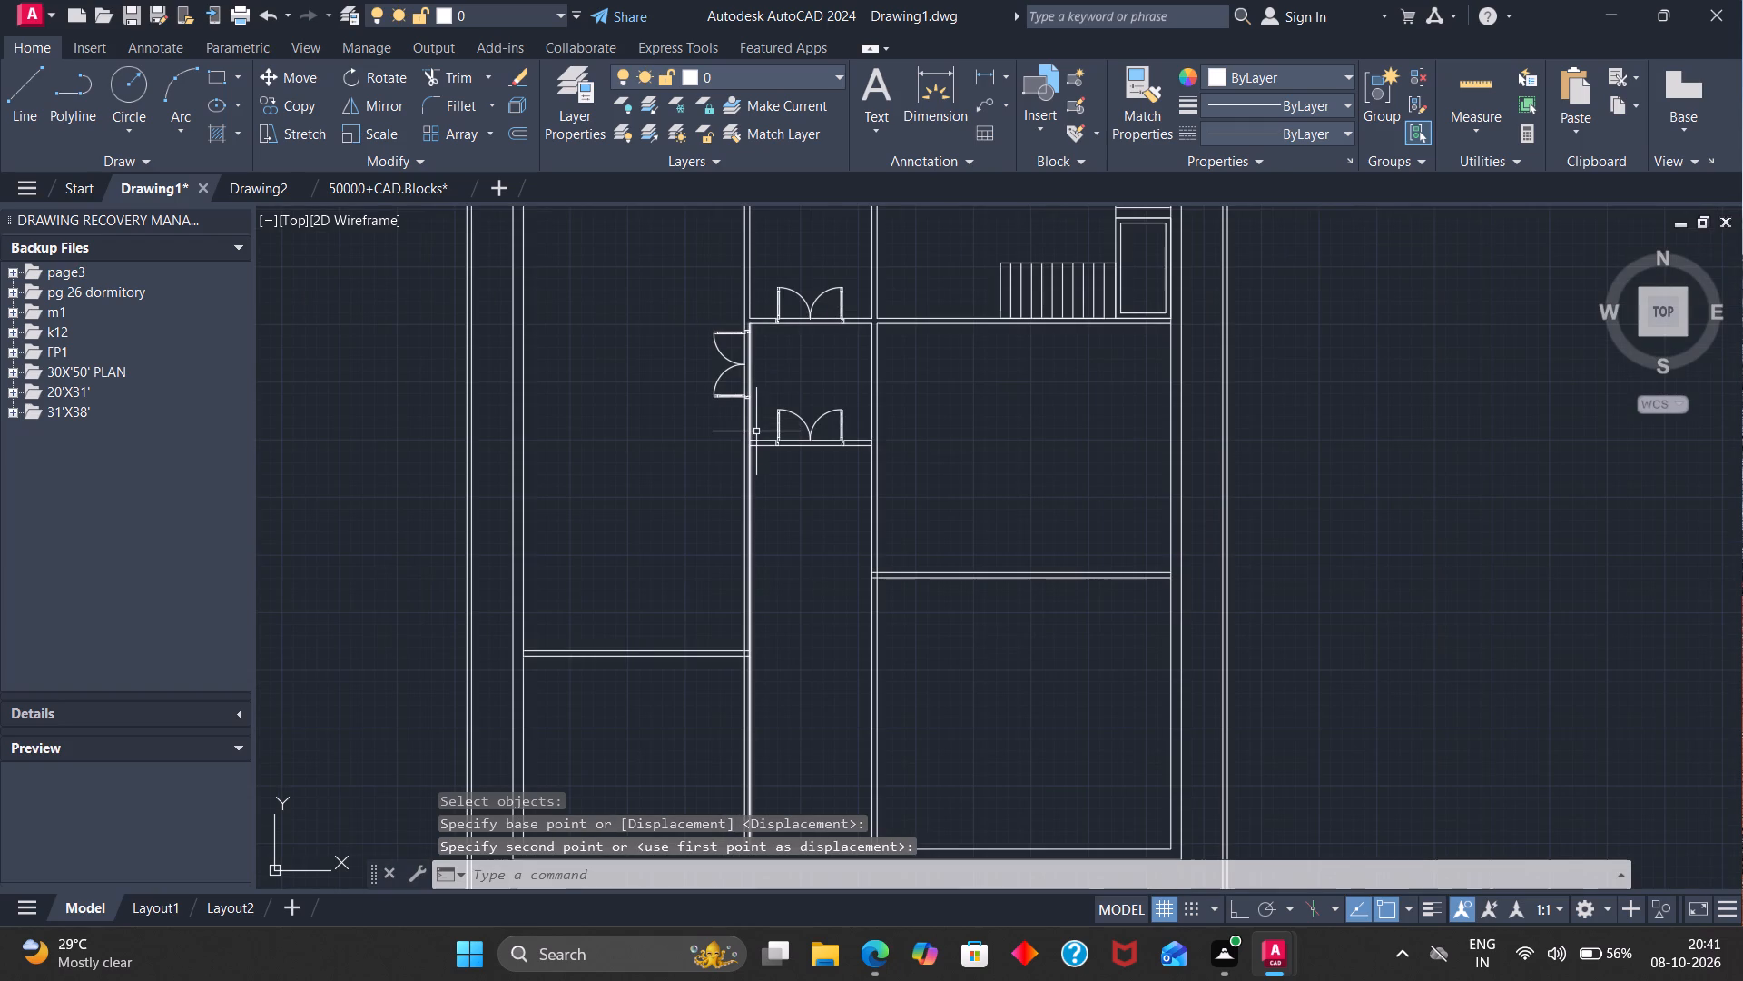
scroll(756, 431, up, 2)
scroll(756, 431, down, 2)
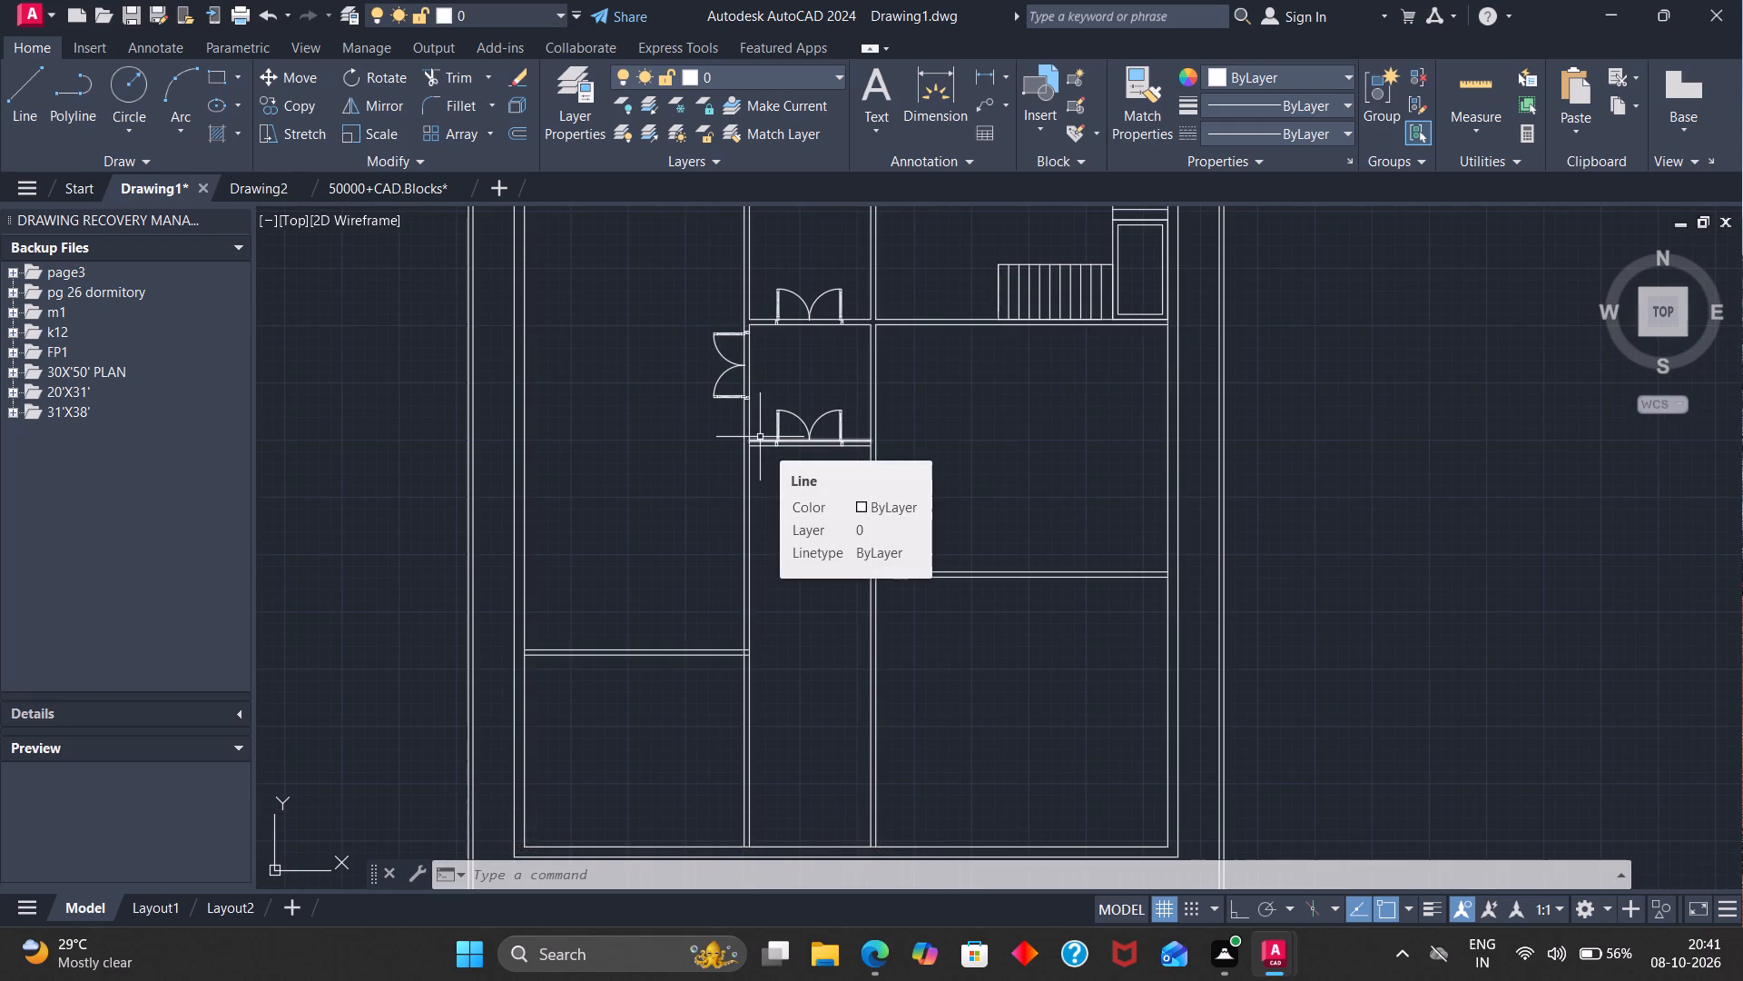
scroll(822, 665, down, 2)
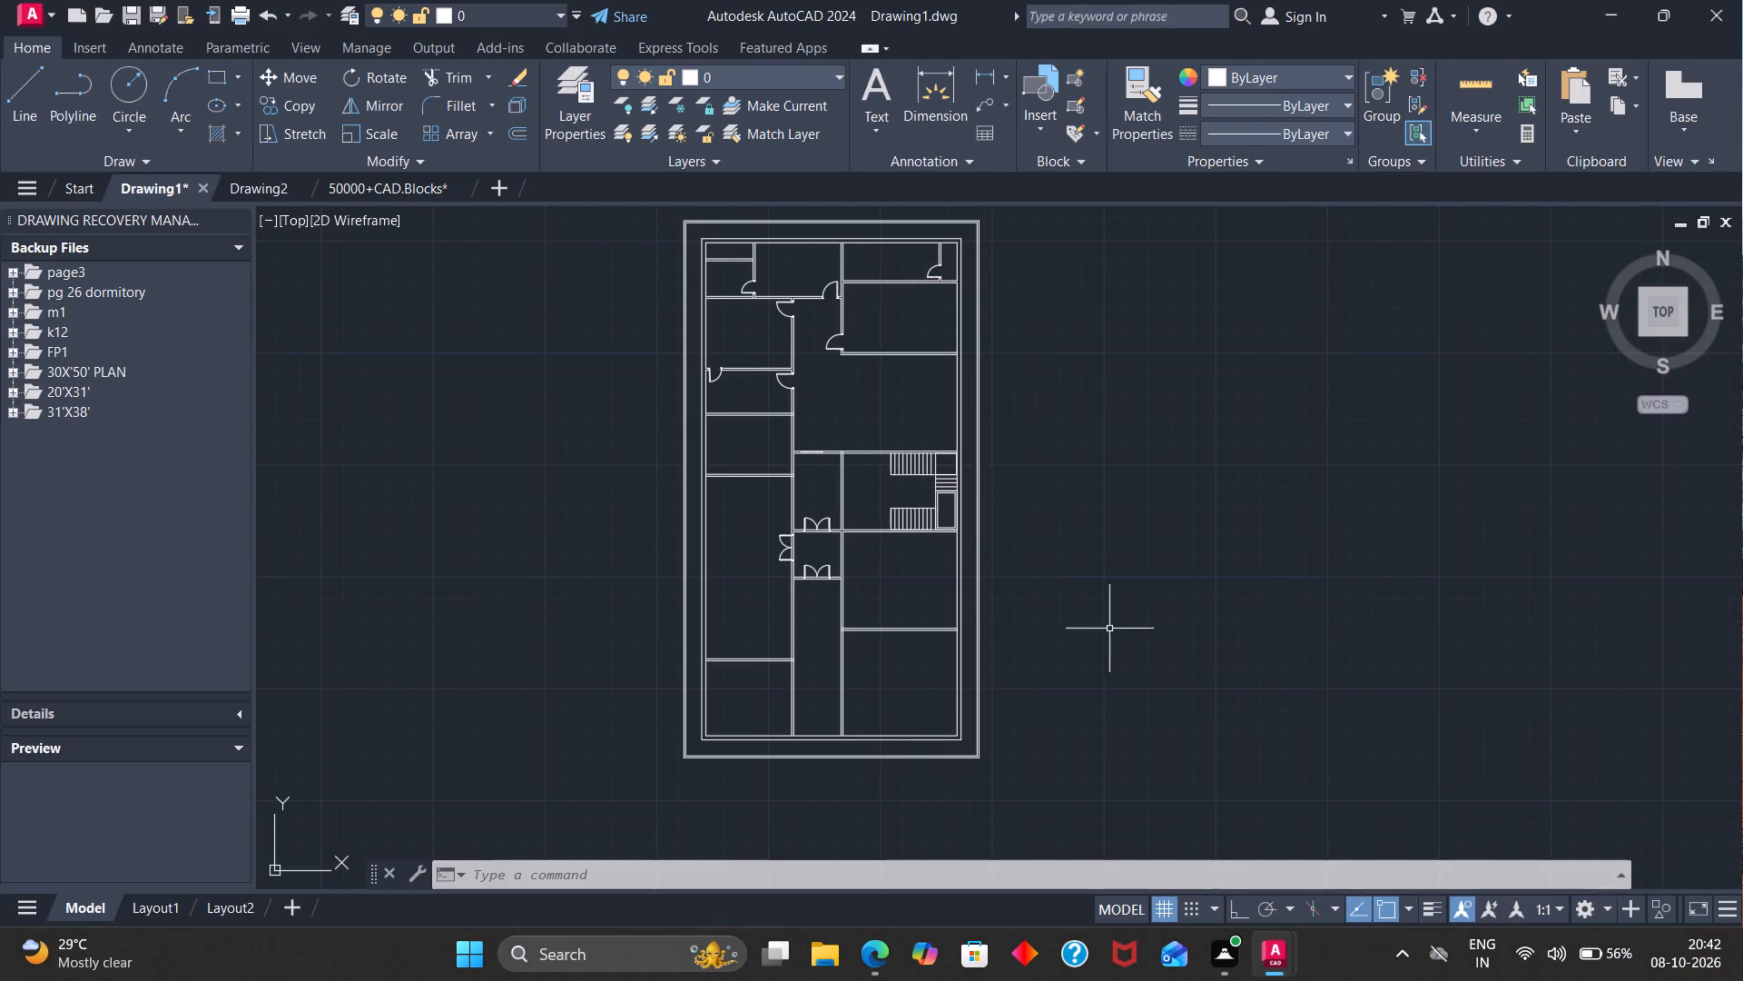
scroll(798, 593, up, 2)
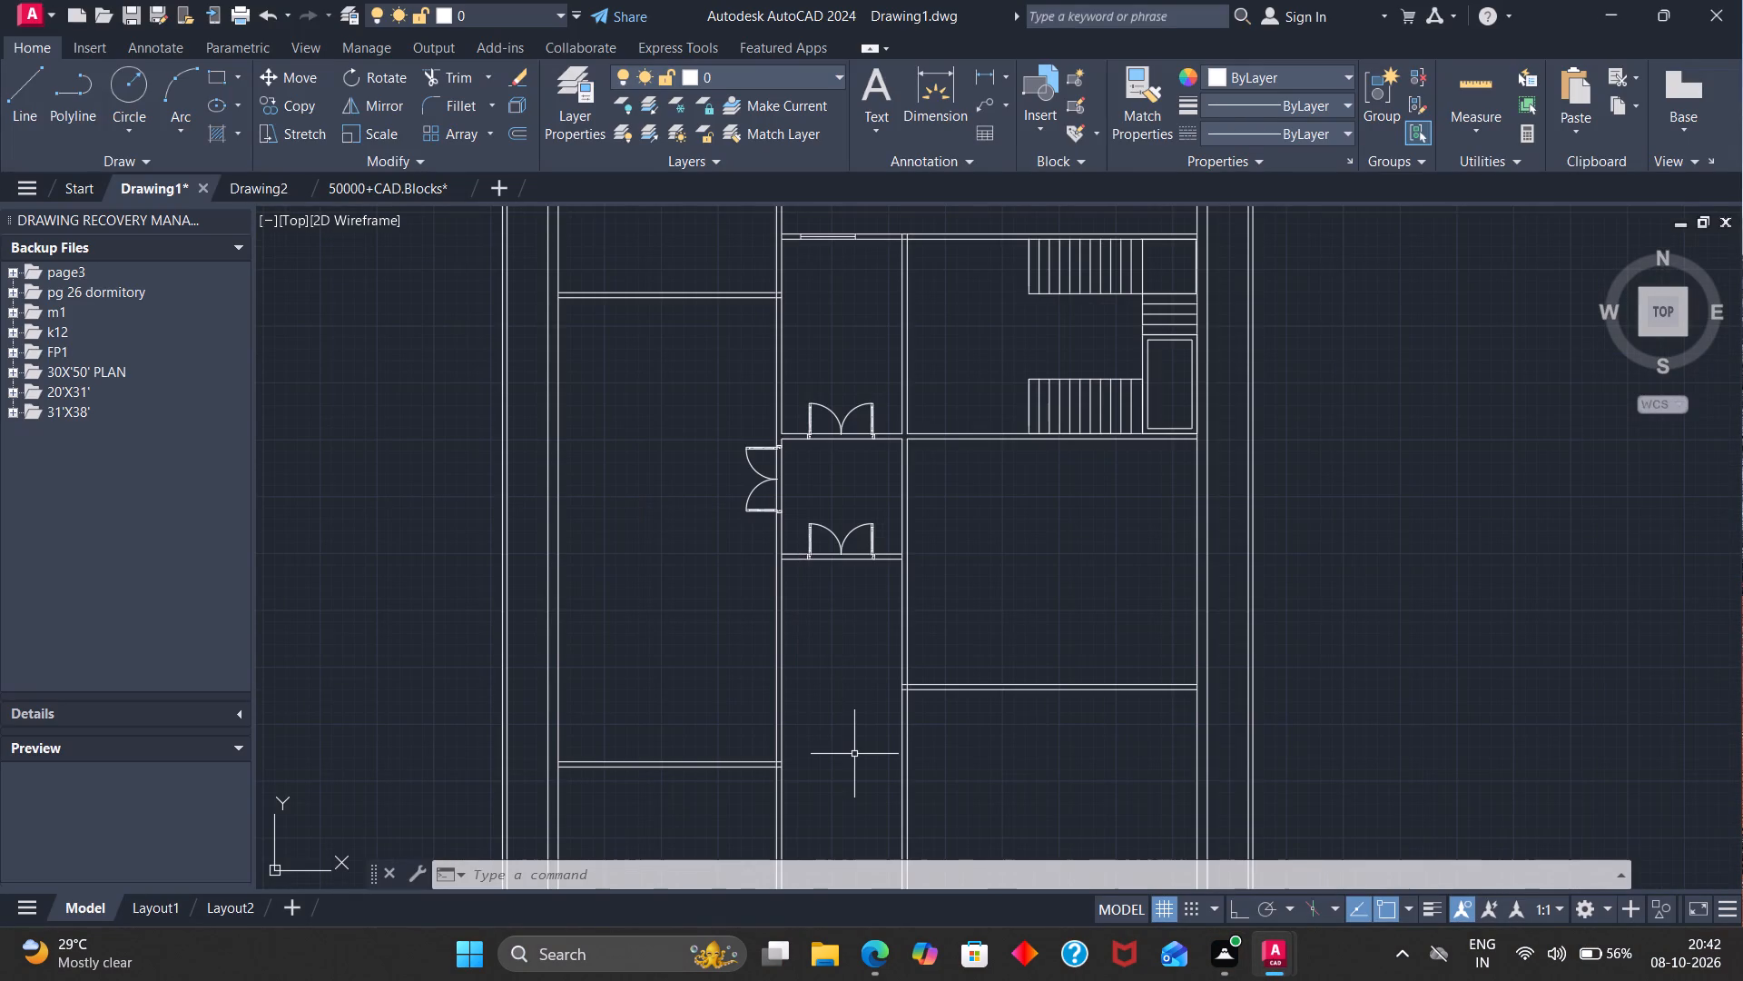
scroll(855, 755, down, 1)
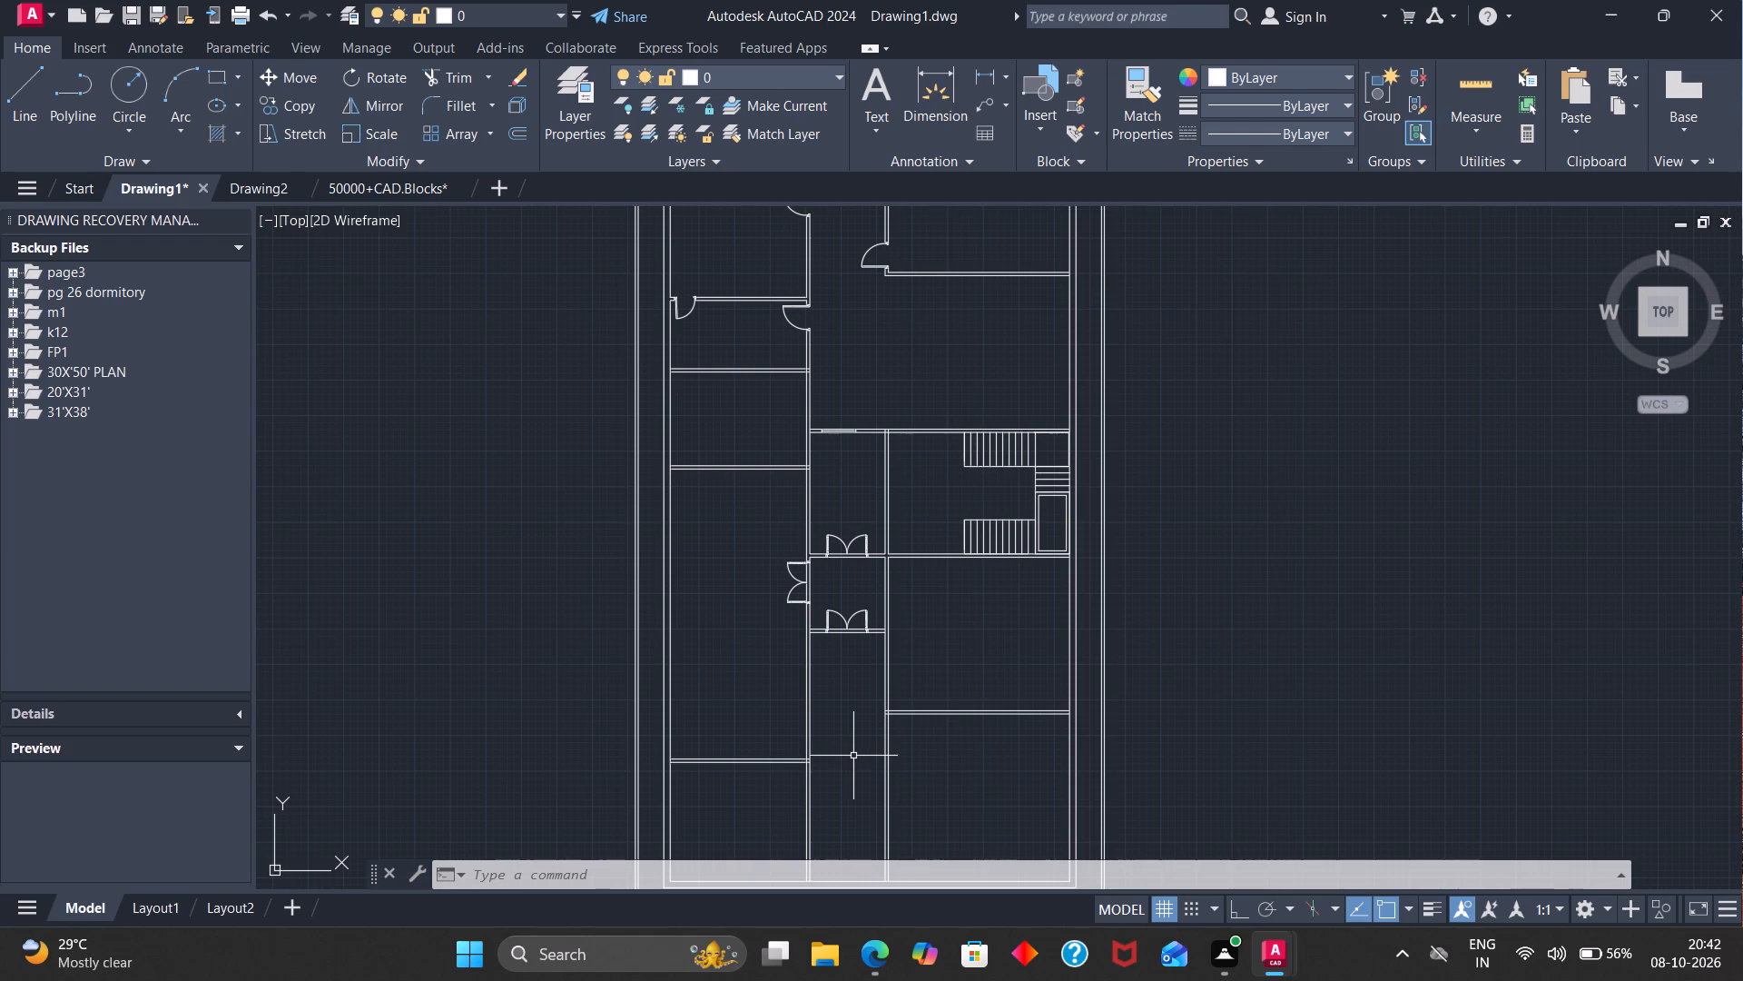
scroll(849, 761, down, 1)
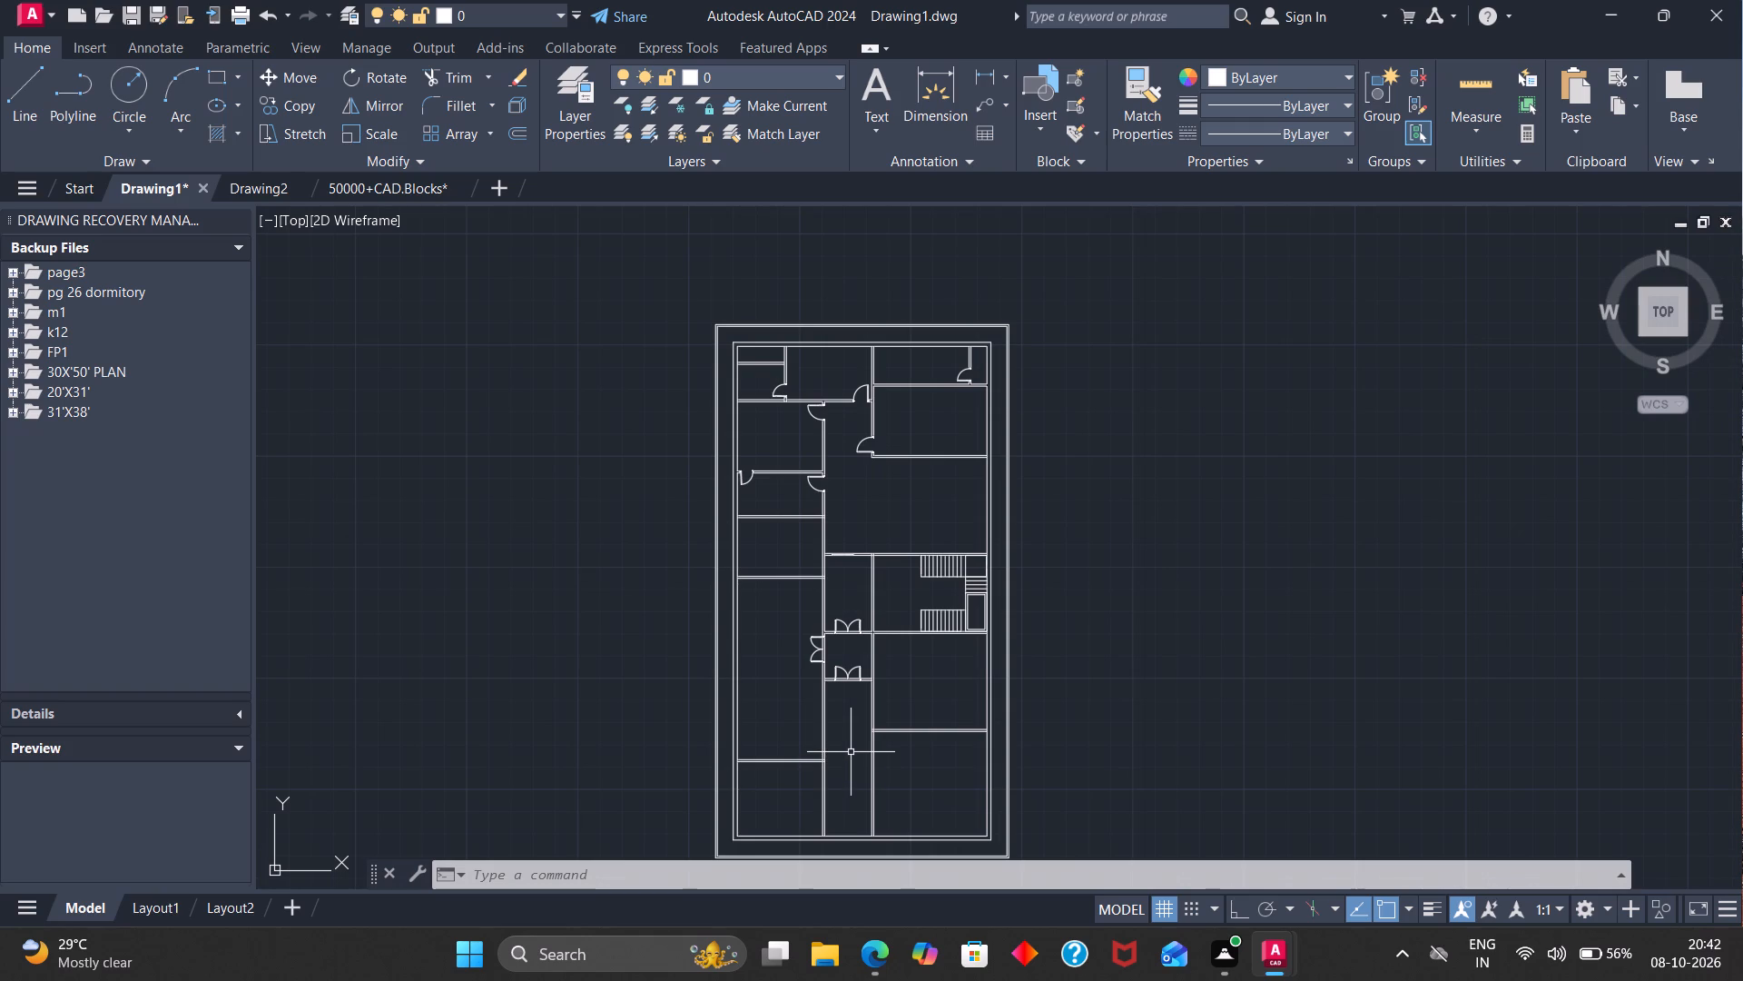
Extend both lines of the cross wall in the room below the stairs leftward across the corridor to the left room's outer wall.
scroll(862, 741, up, 1)
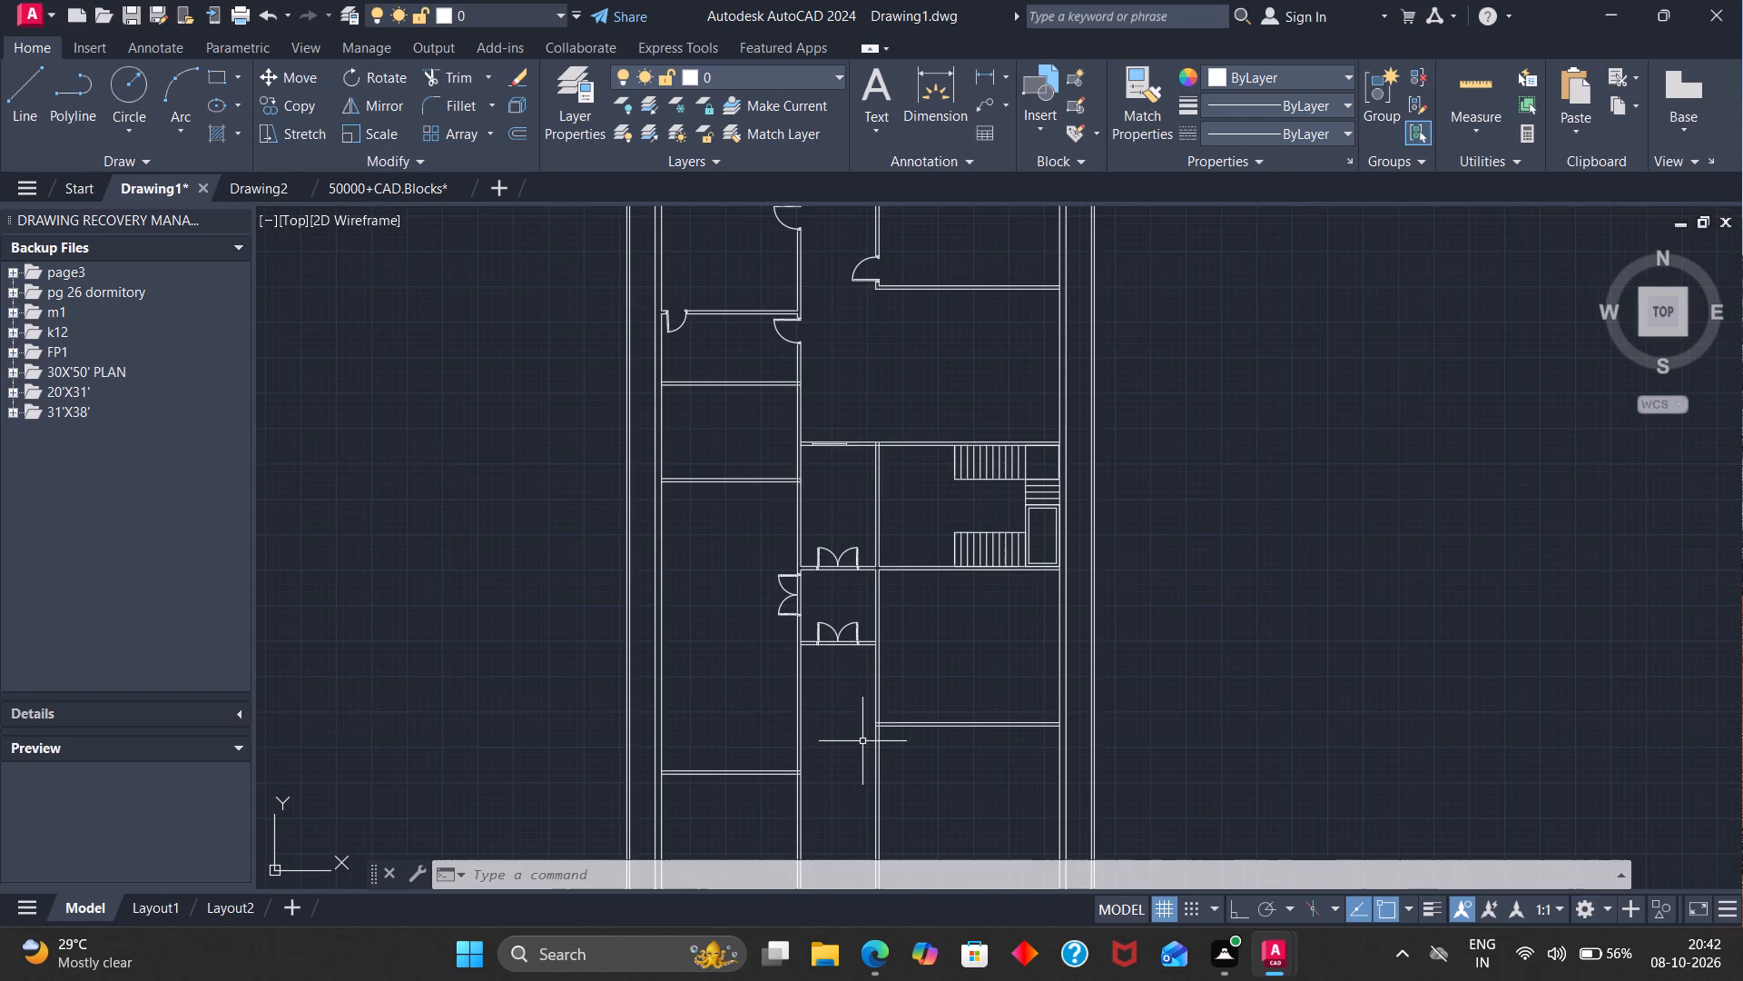
scroll(862, 741, up, 3)
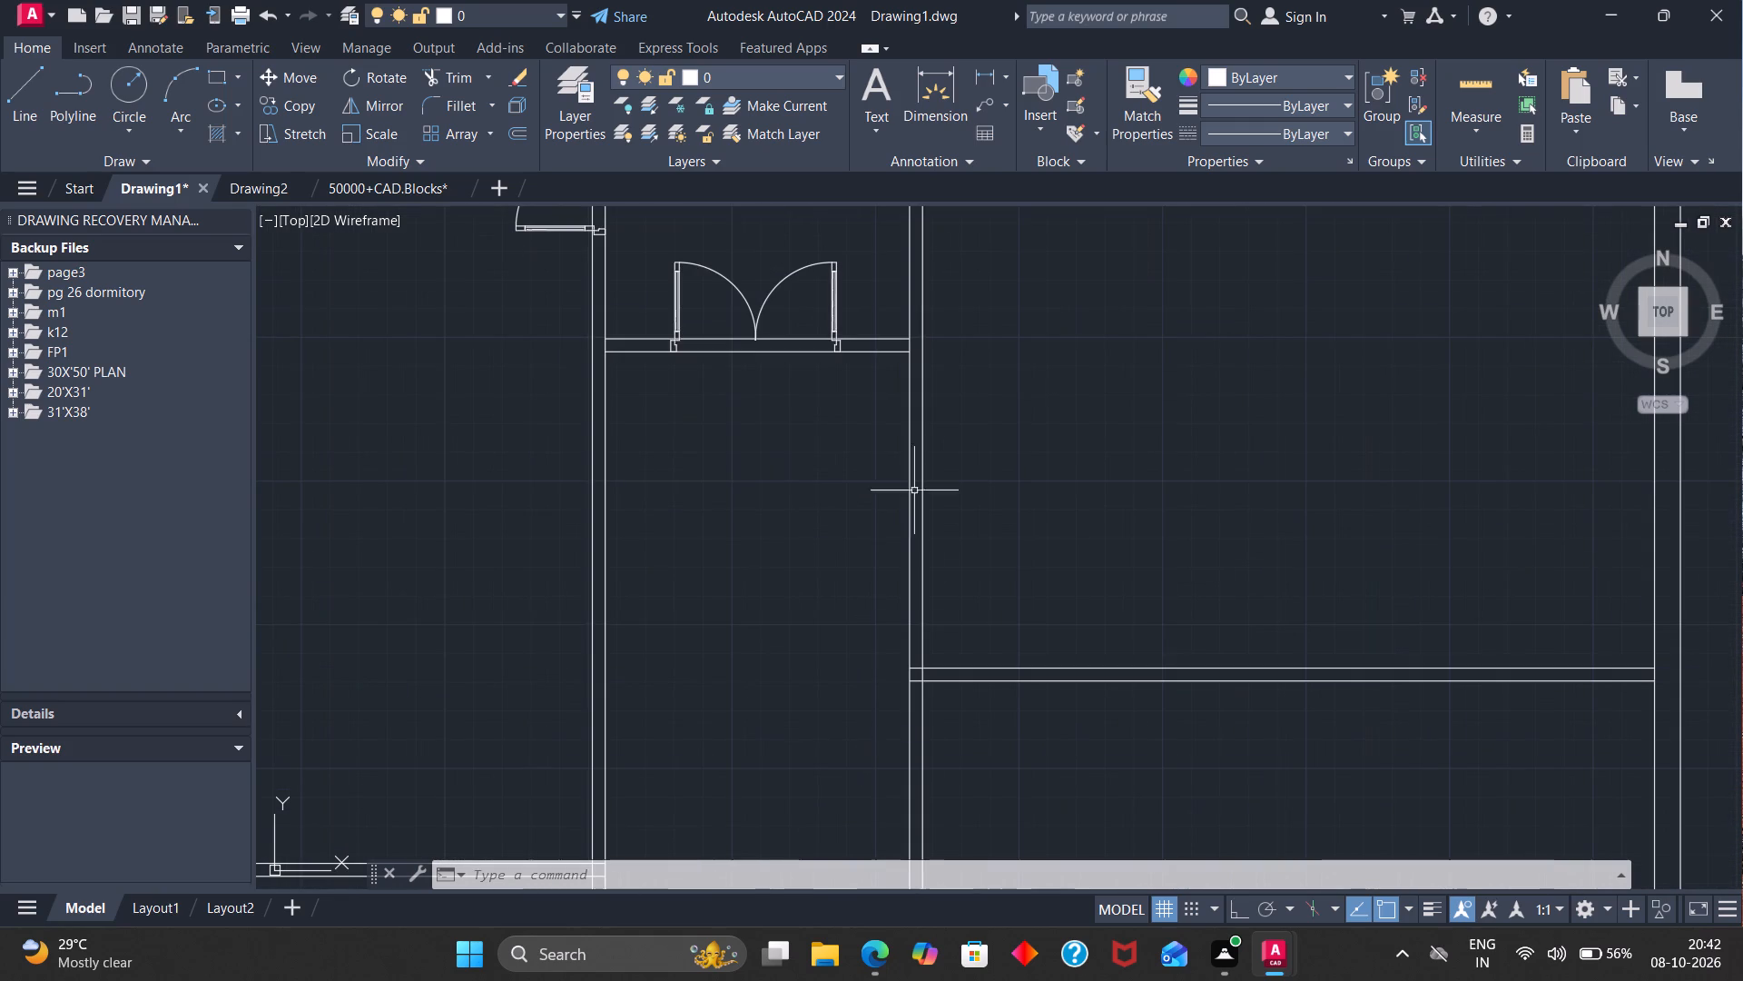
key(Escape)
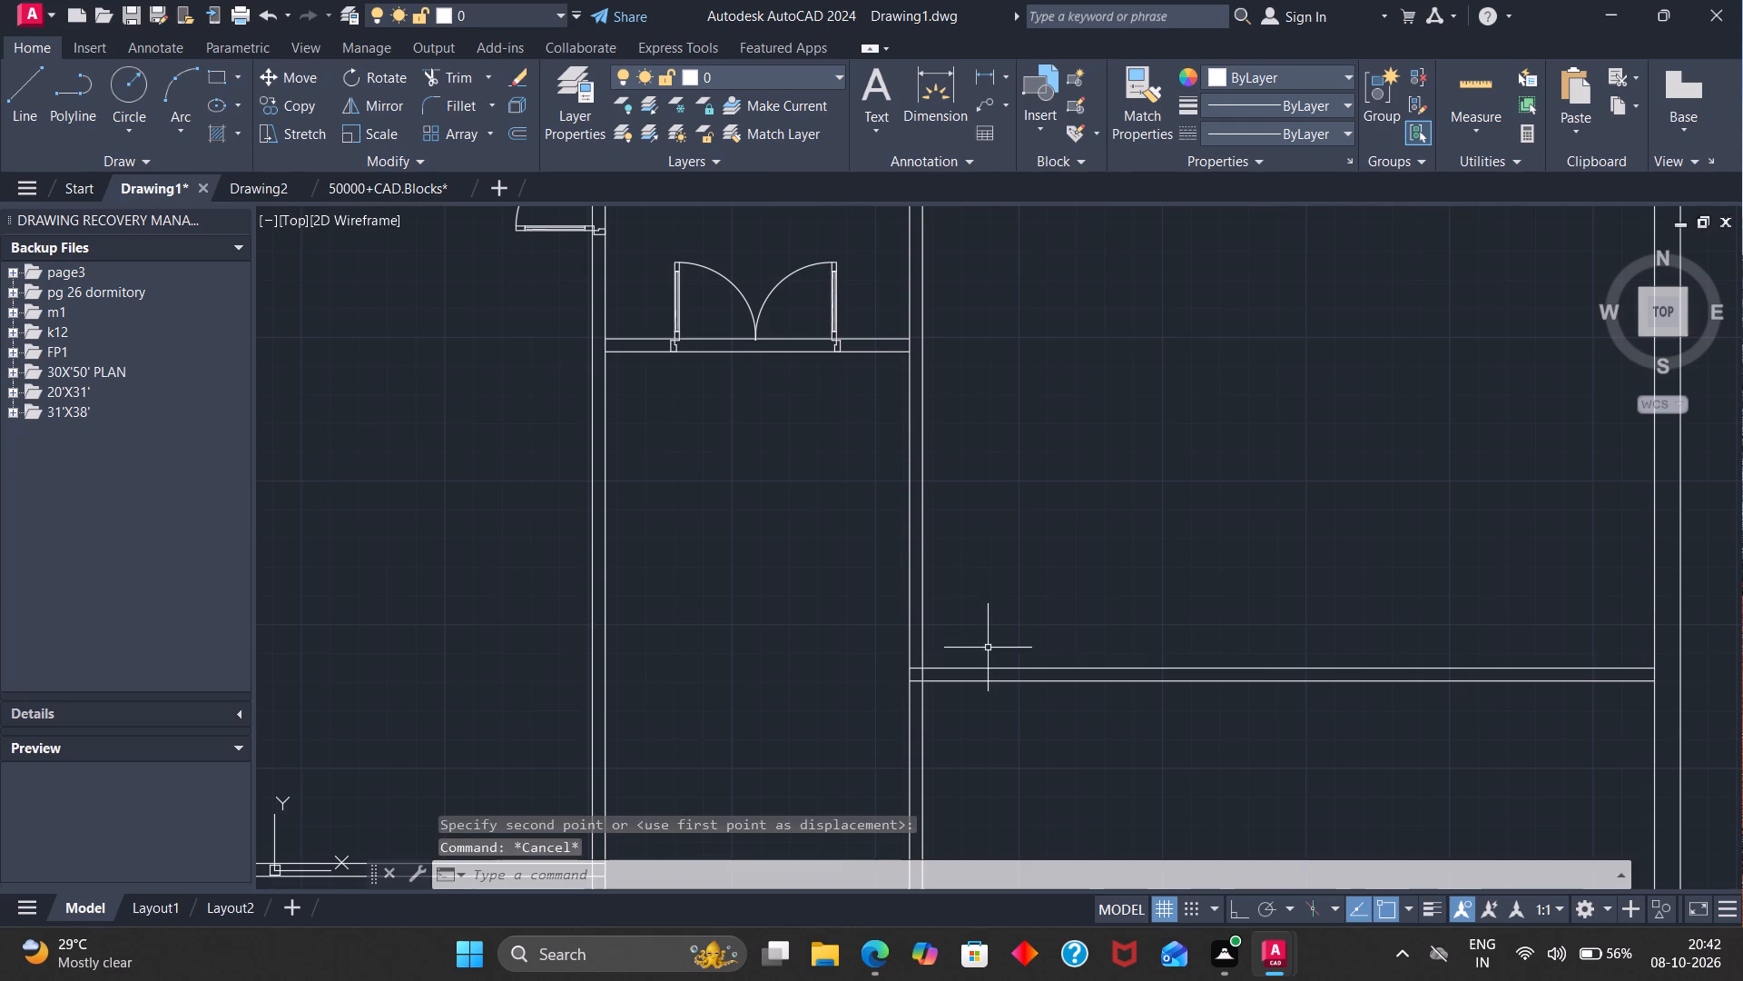
key(e)
key(x)
key(Return)
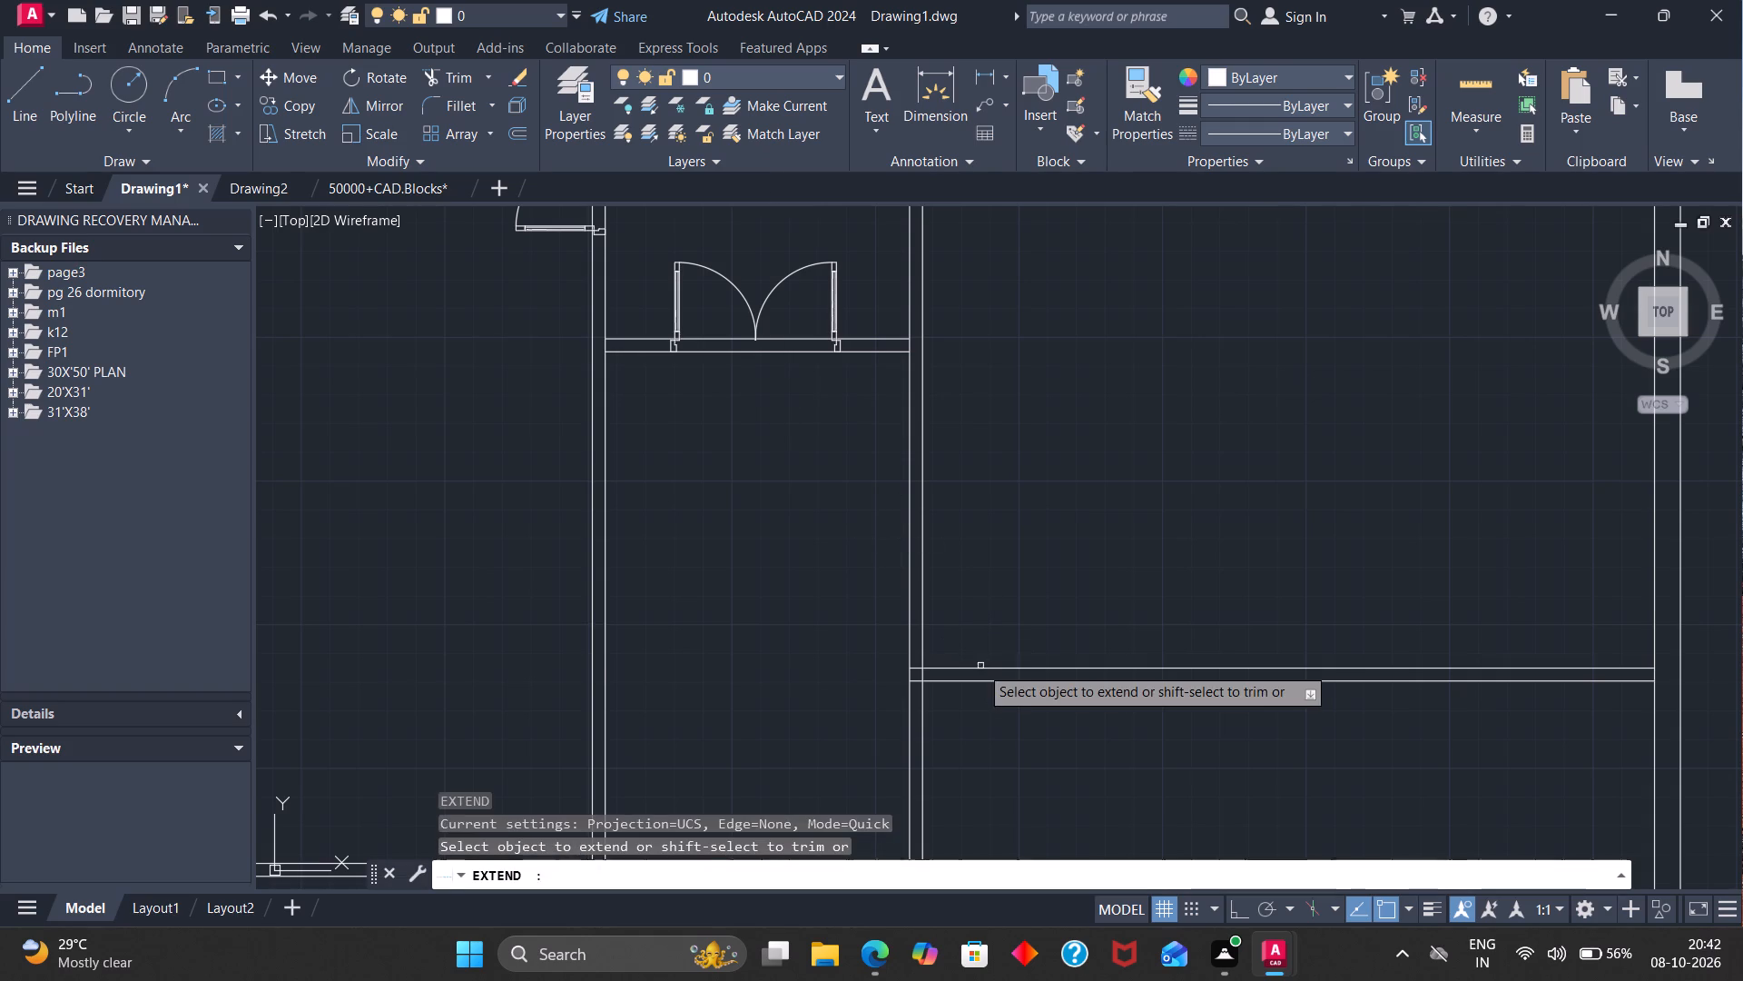
click(968, 667)
click(957, 682)
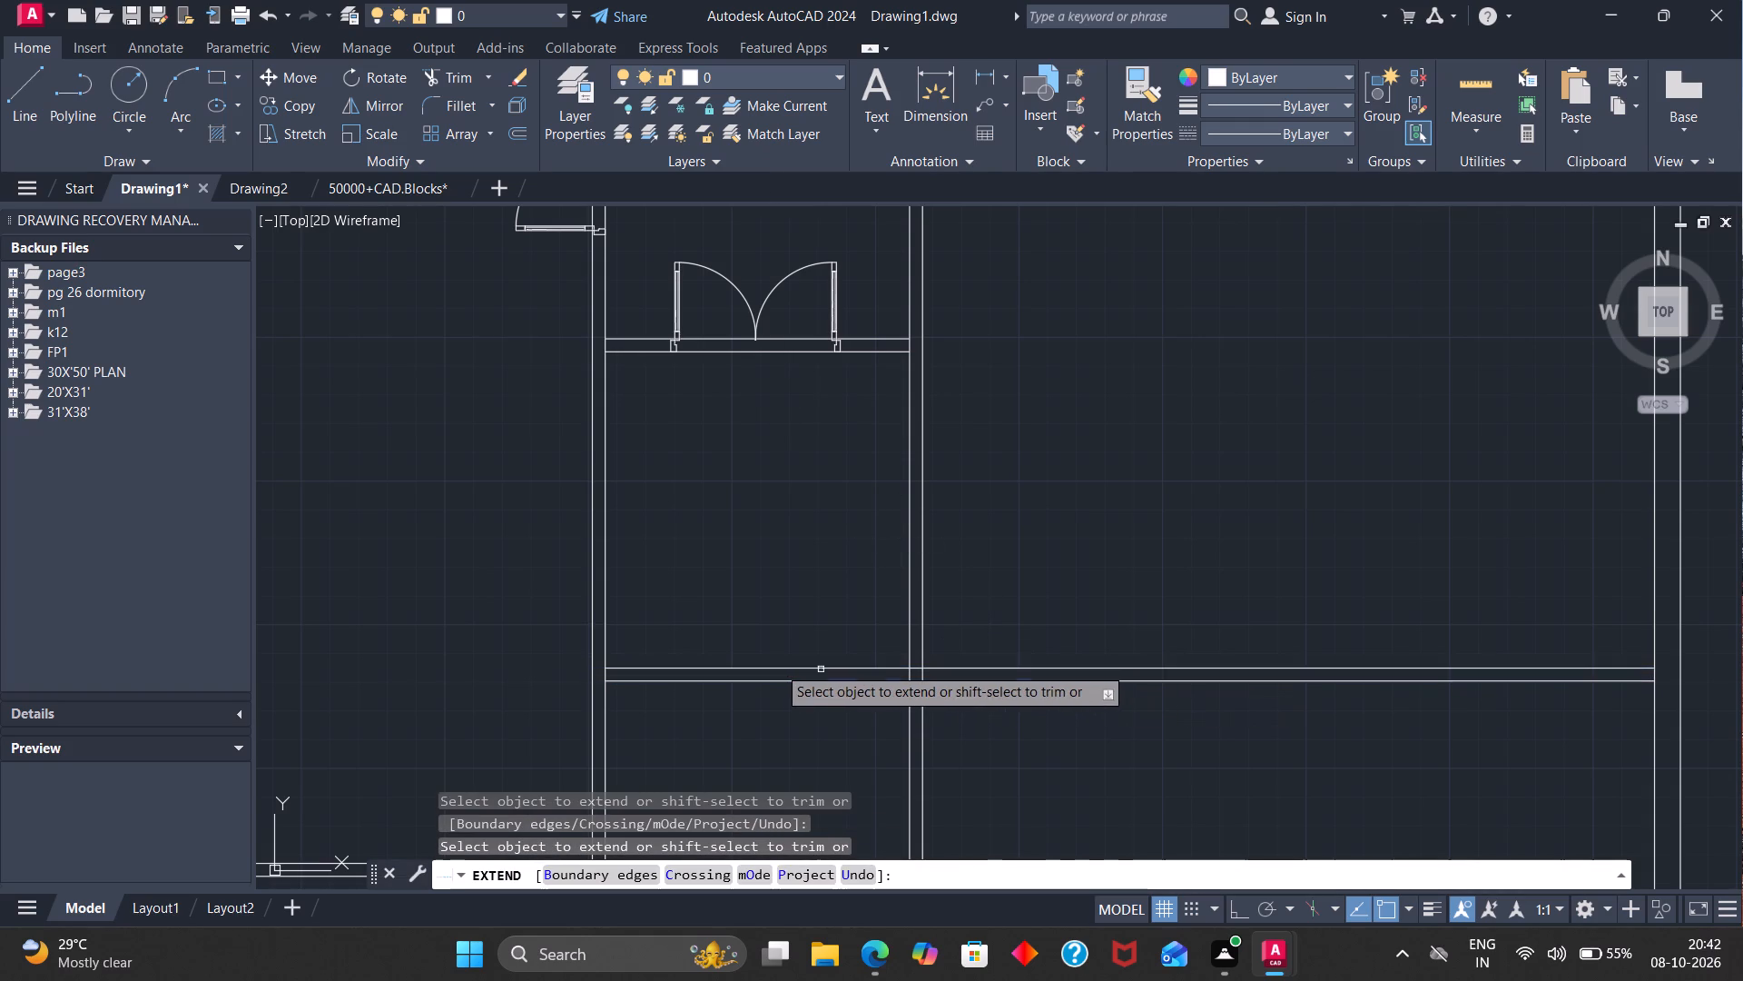
click(774, 666)
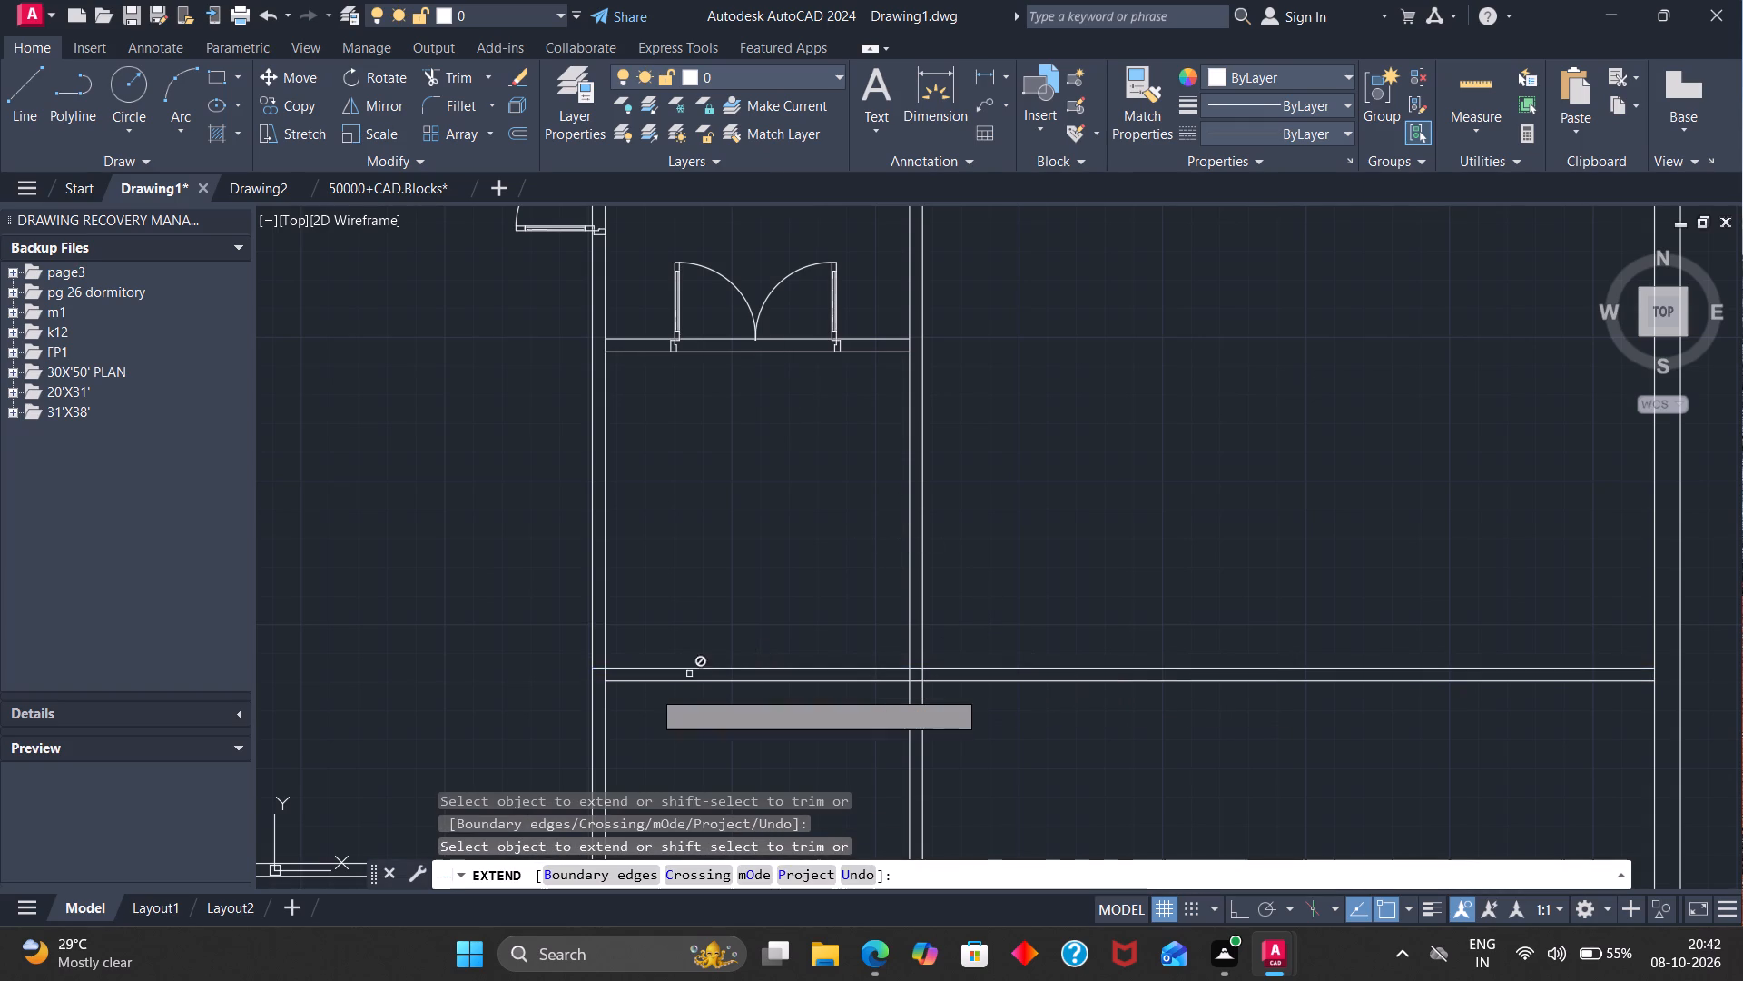
click(637, 683)
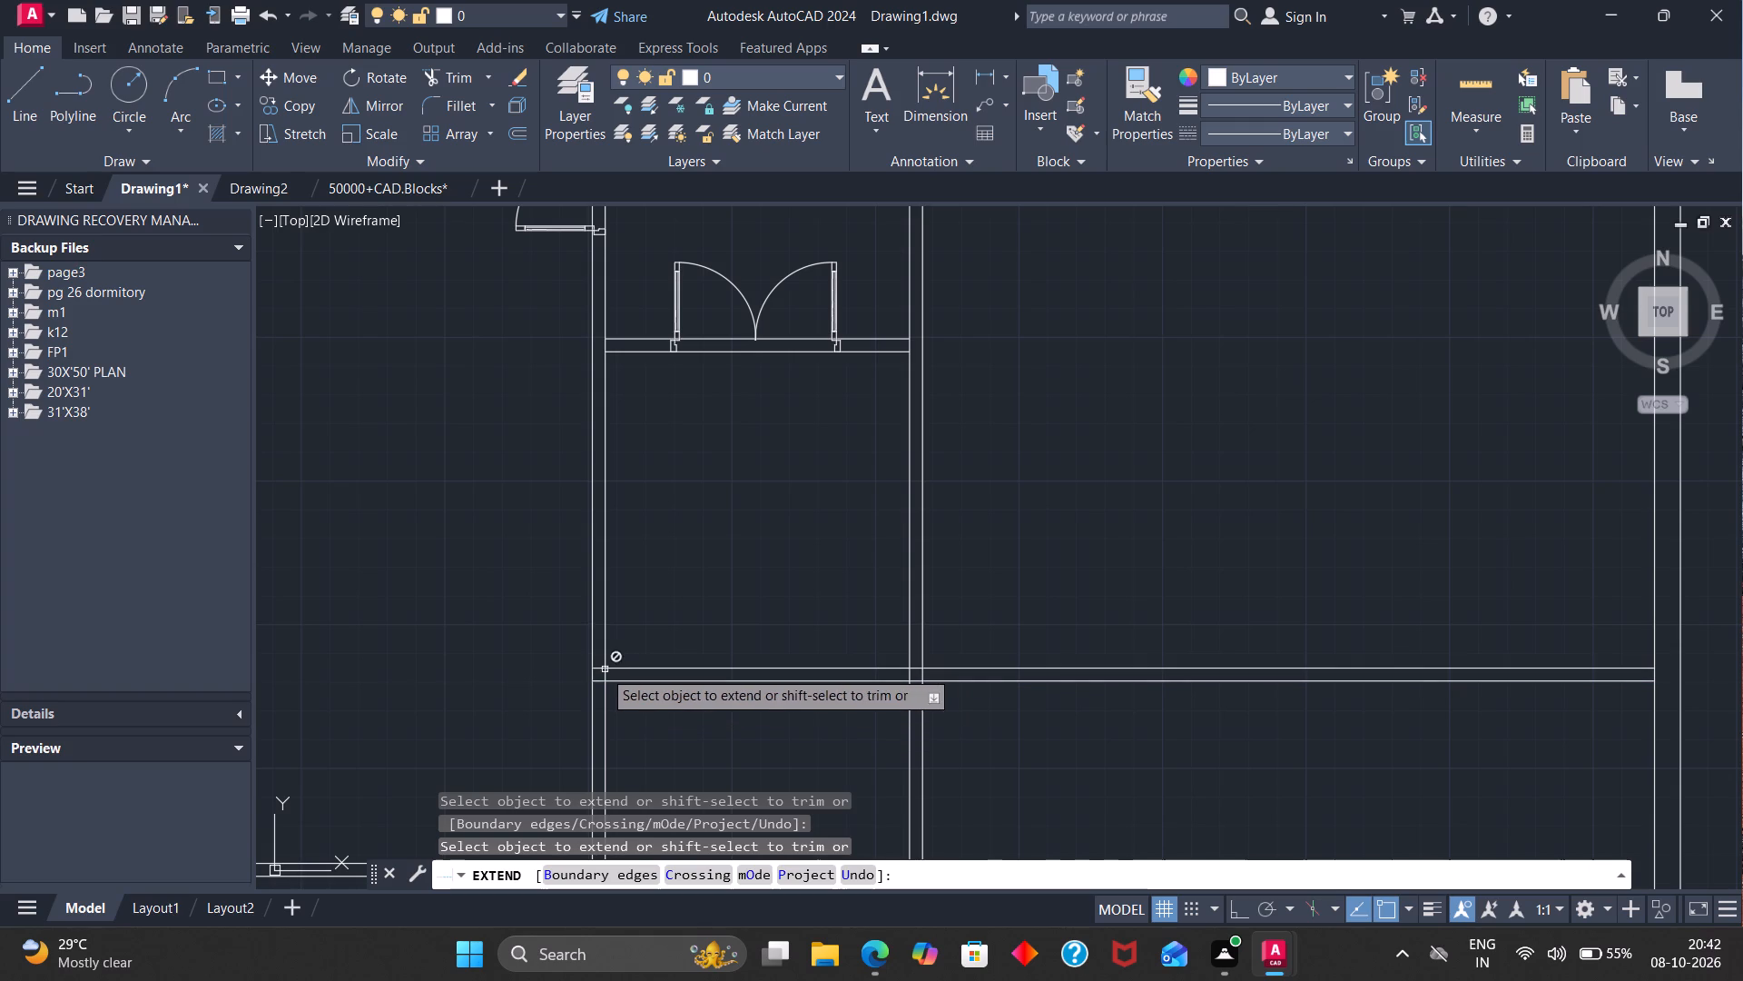
scroll(599, 662, down, 2)
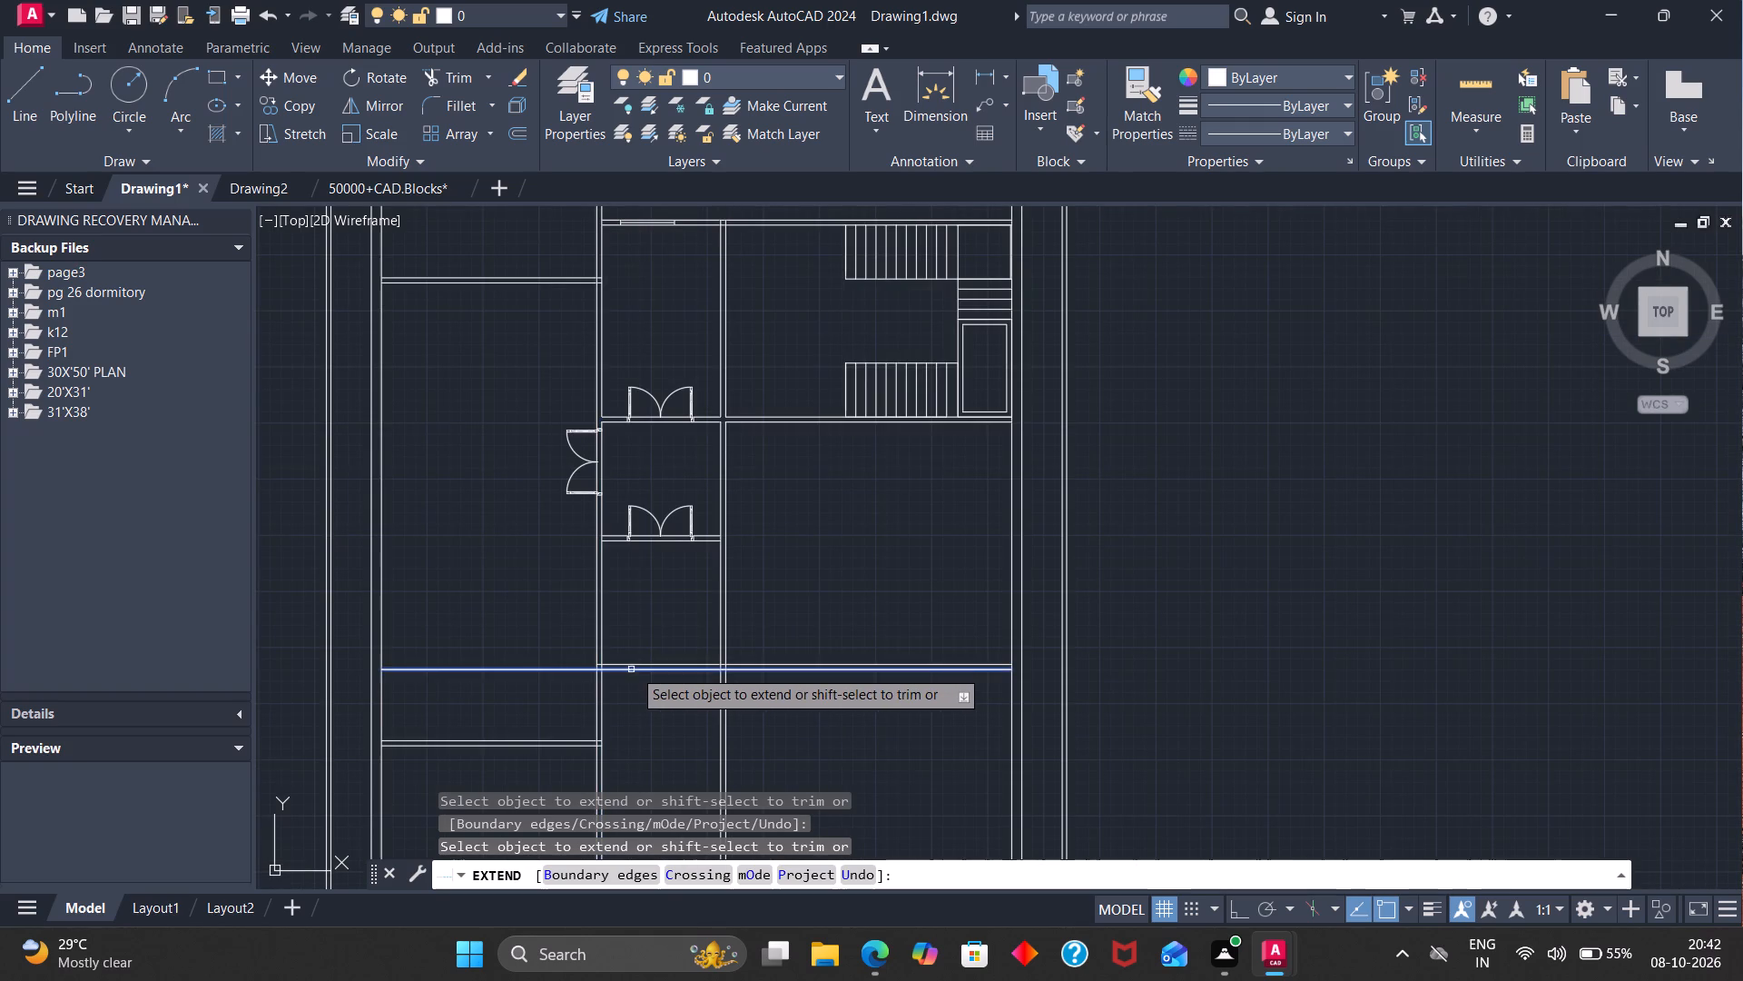
click(635, 664)
click(631, 670)
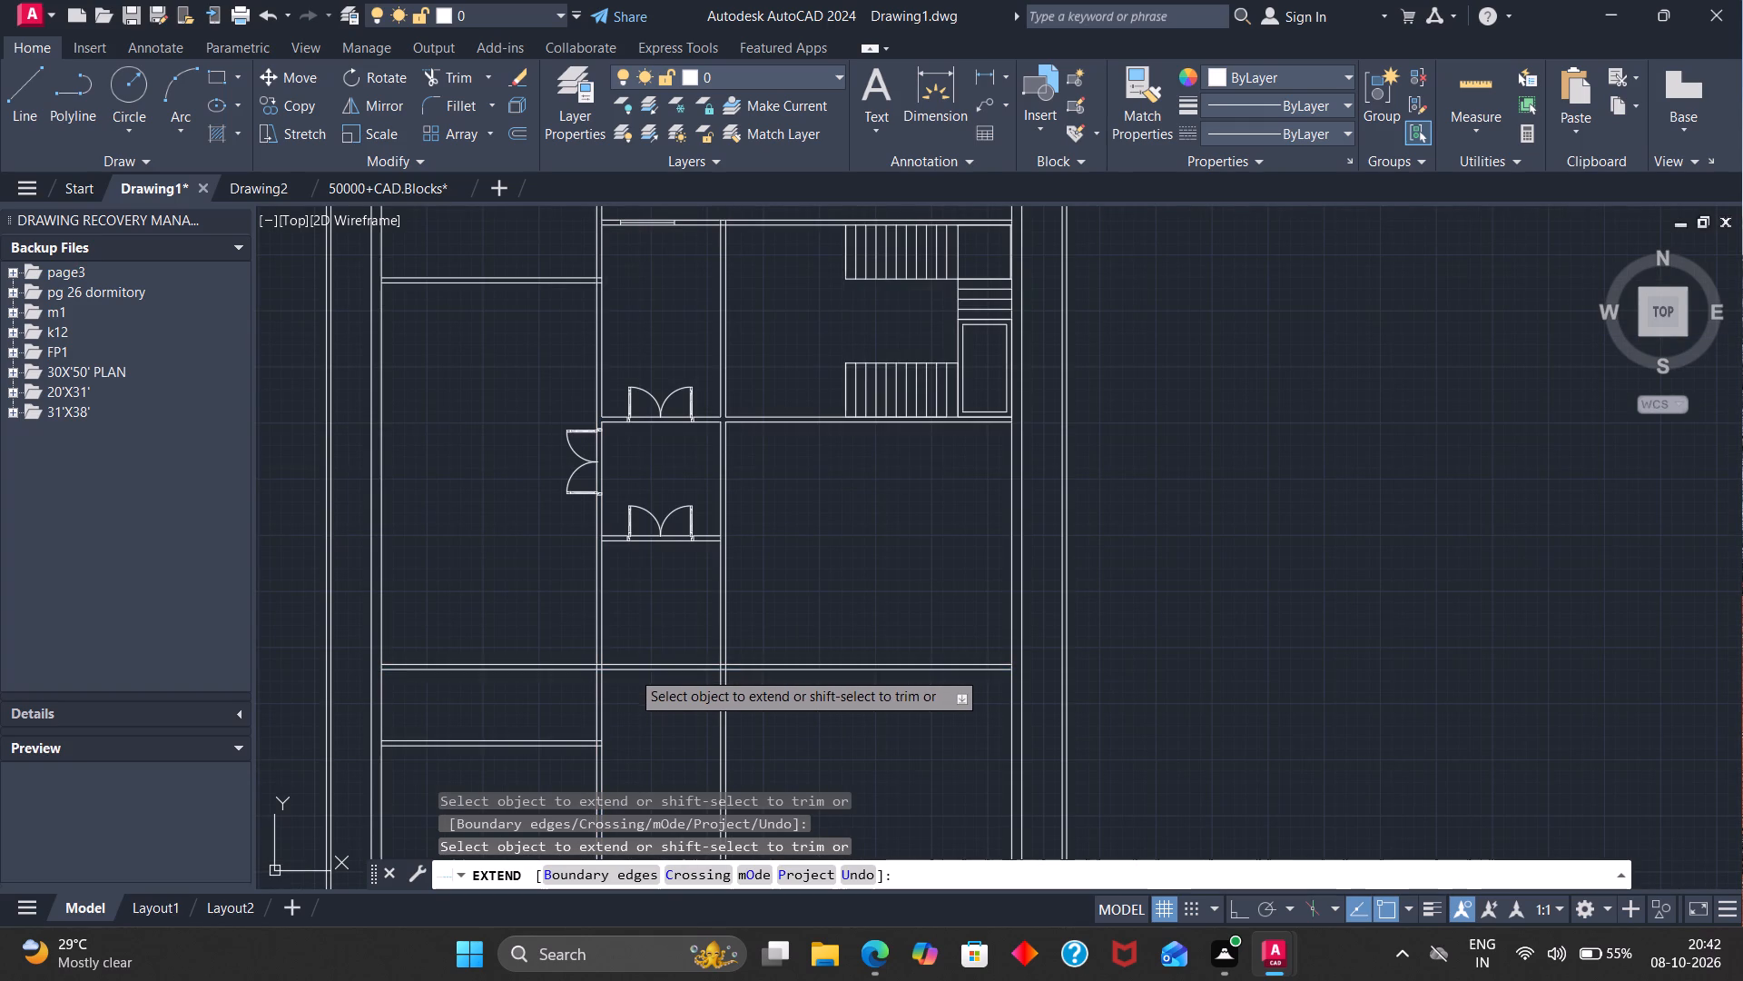
key(Escape)
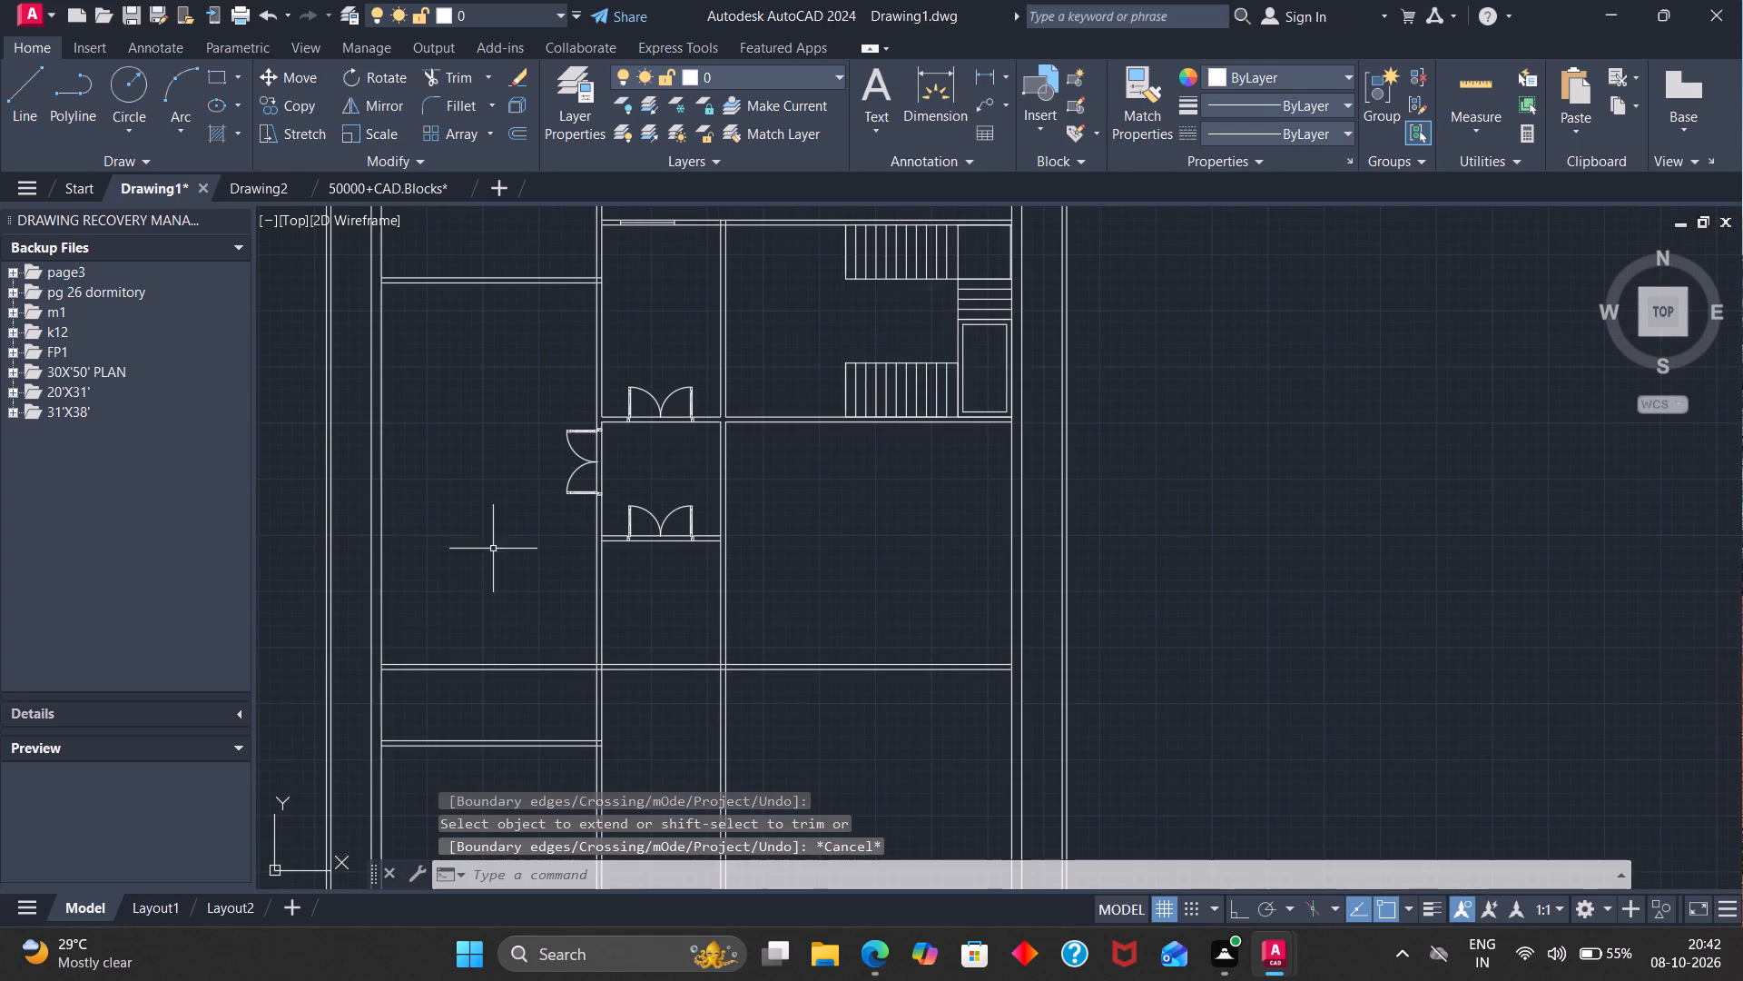
Trim away the two lines of the left room's old cross wall, just below the newly extended wall lines.
click(472, 76)
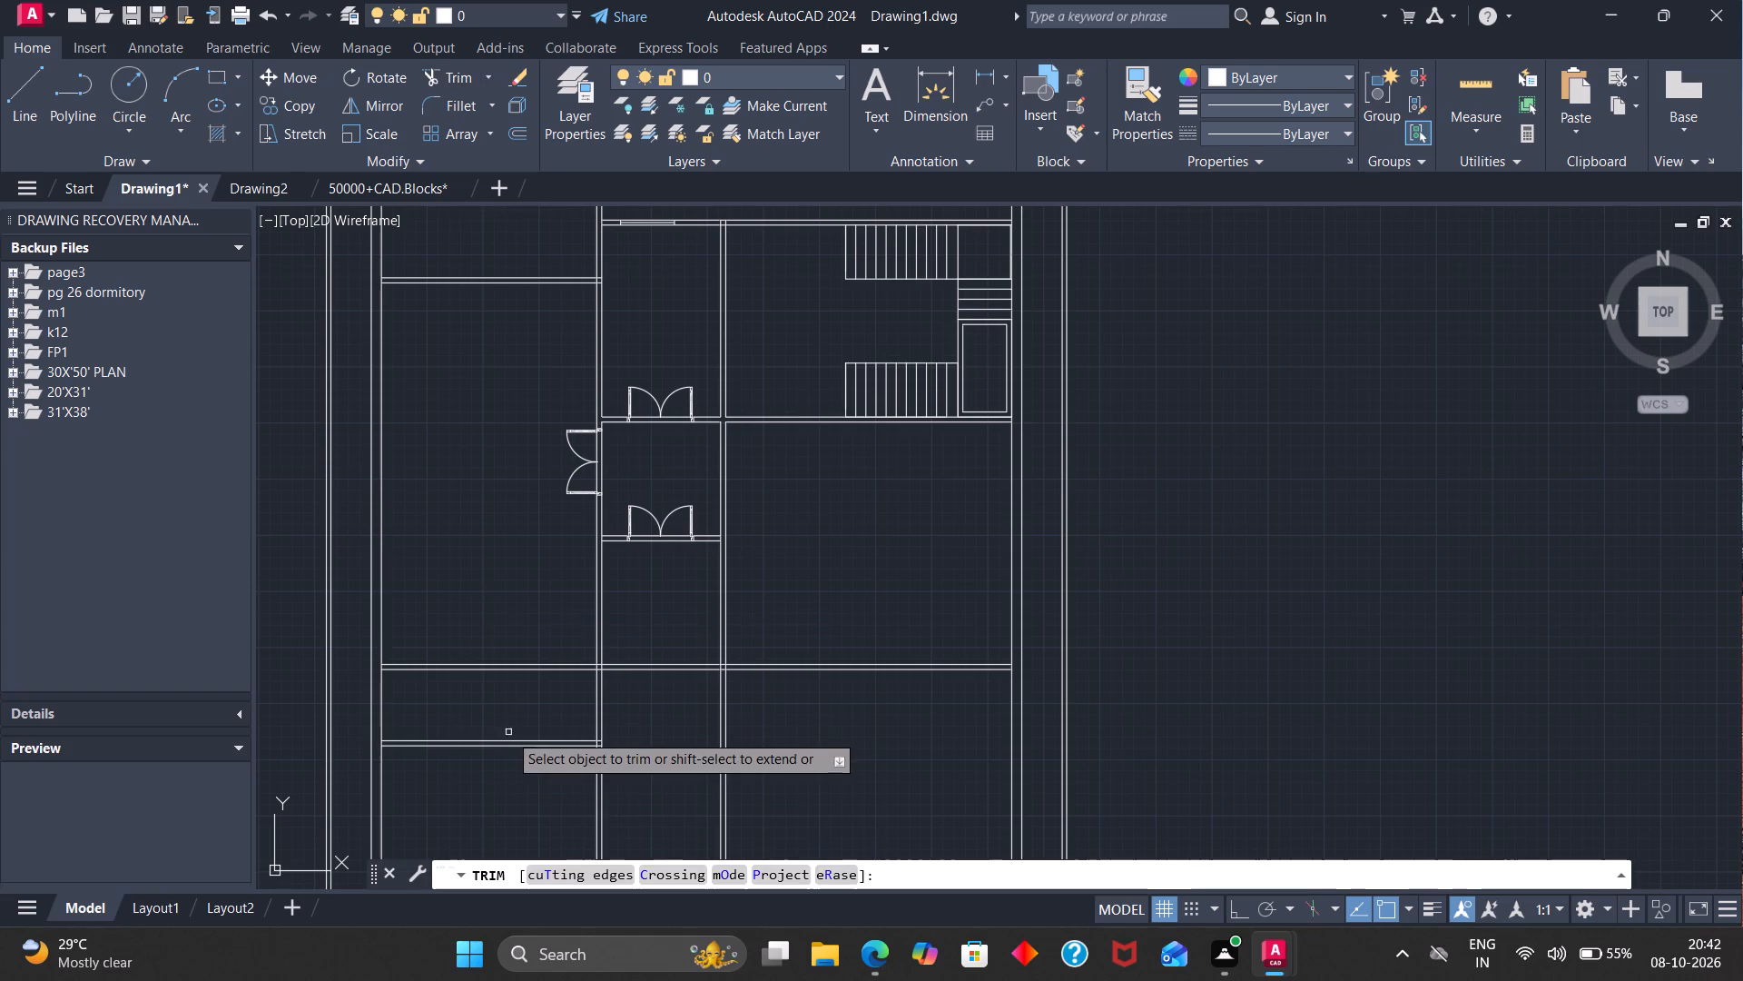
drag(520, 711, 507, 812)
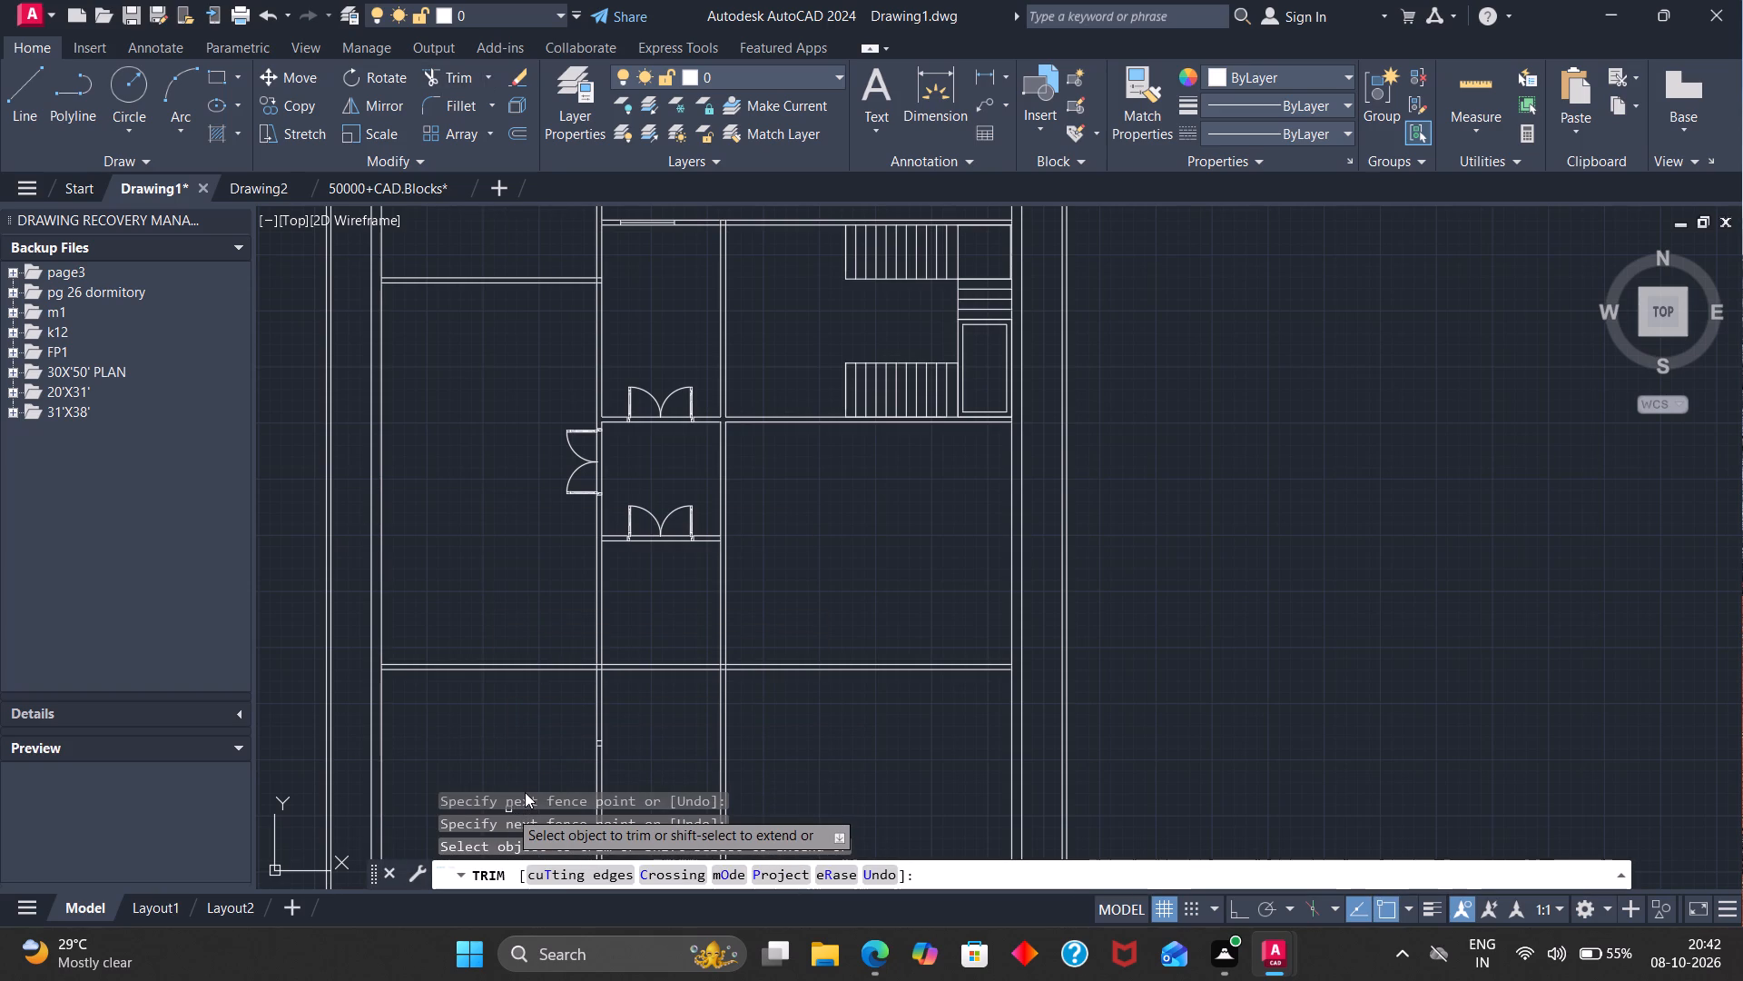
Trim the two extended wall lines out of the corridor between its side walls.
drag(679, 618, 655, 702)
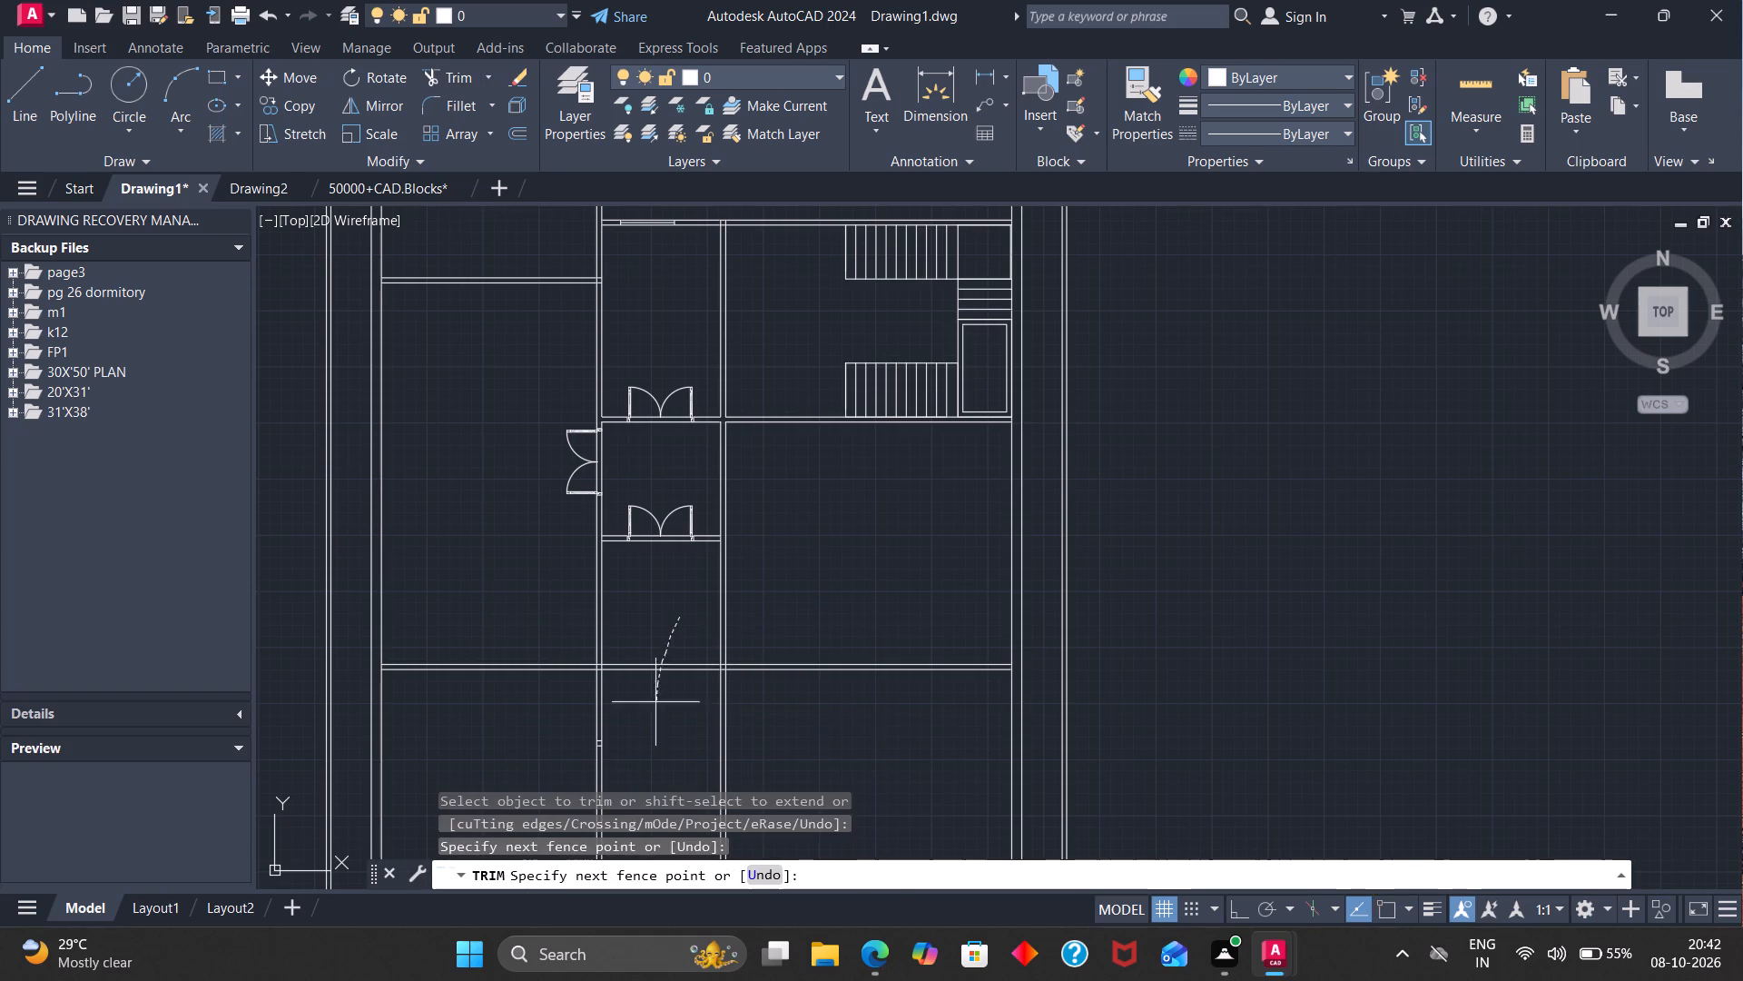
Trim away the old cross wall's leftover short lines inside the thickness of the corridor's left wall.
scroll(598, 747, up, 5)
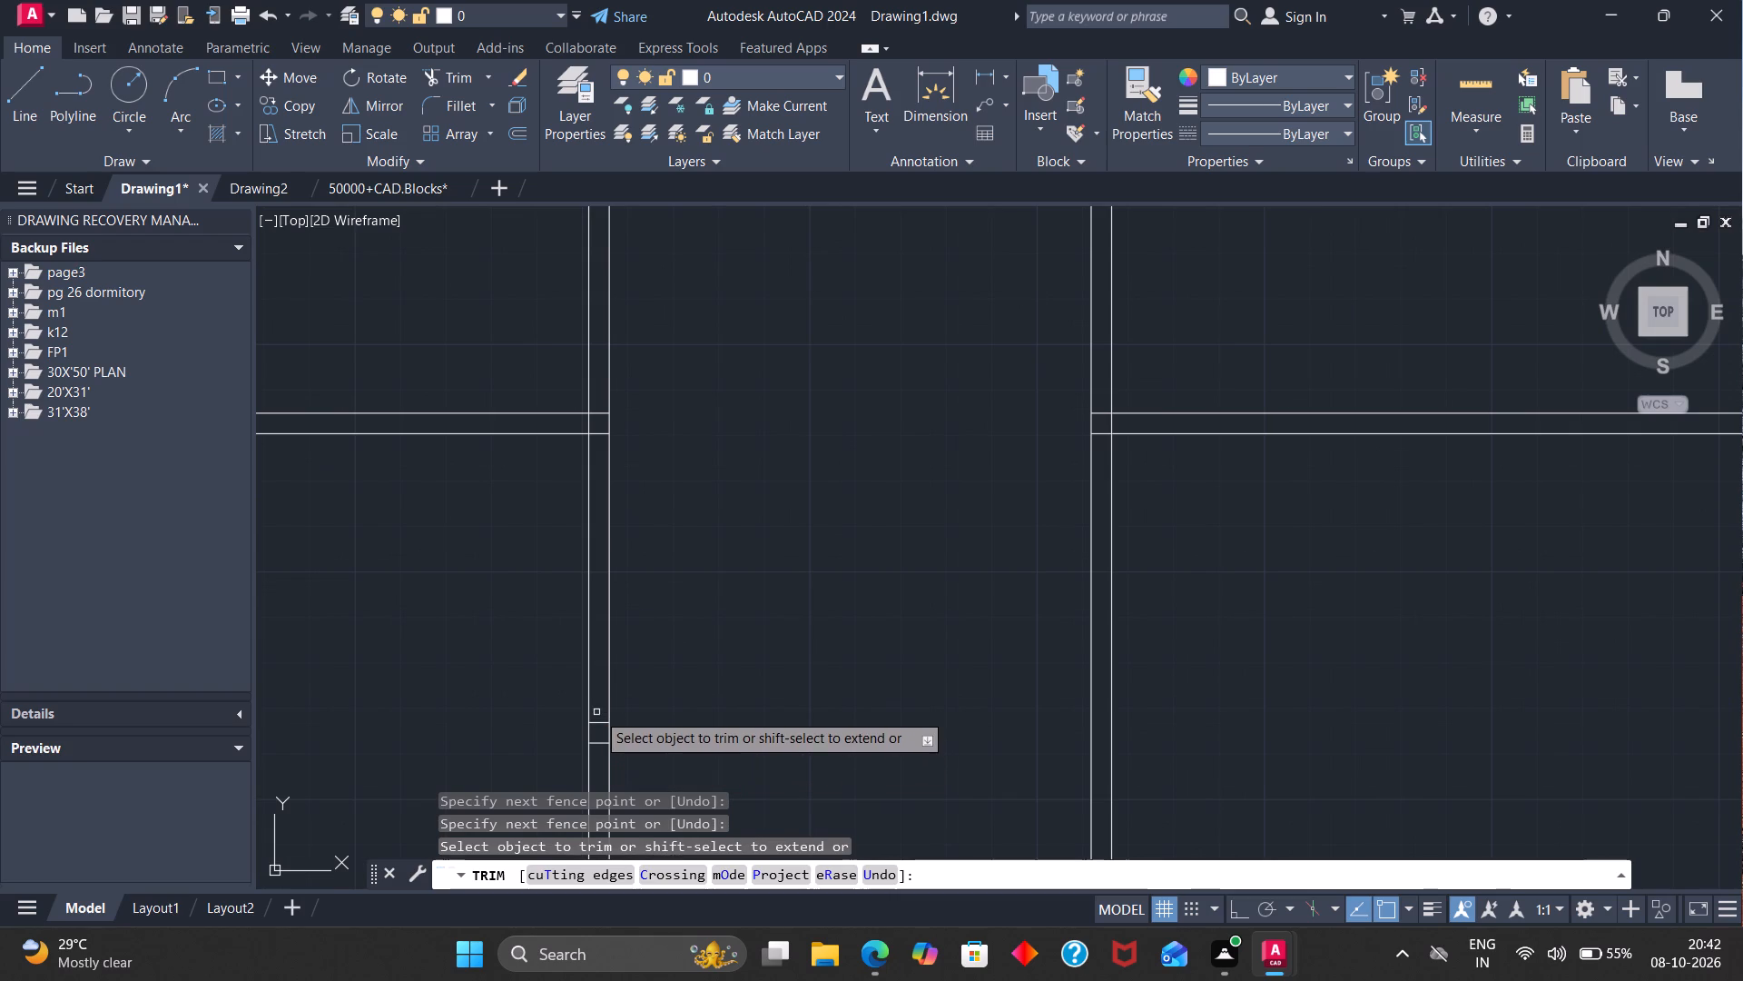
drag(598, 709, 593, 769)
Trim the overlapping lines where the left room's new cross wall meets the corridor's left wall, leaving an open T-junction.
drag(597, 394, 596, 401)
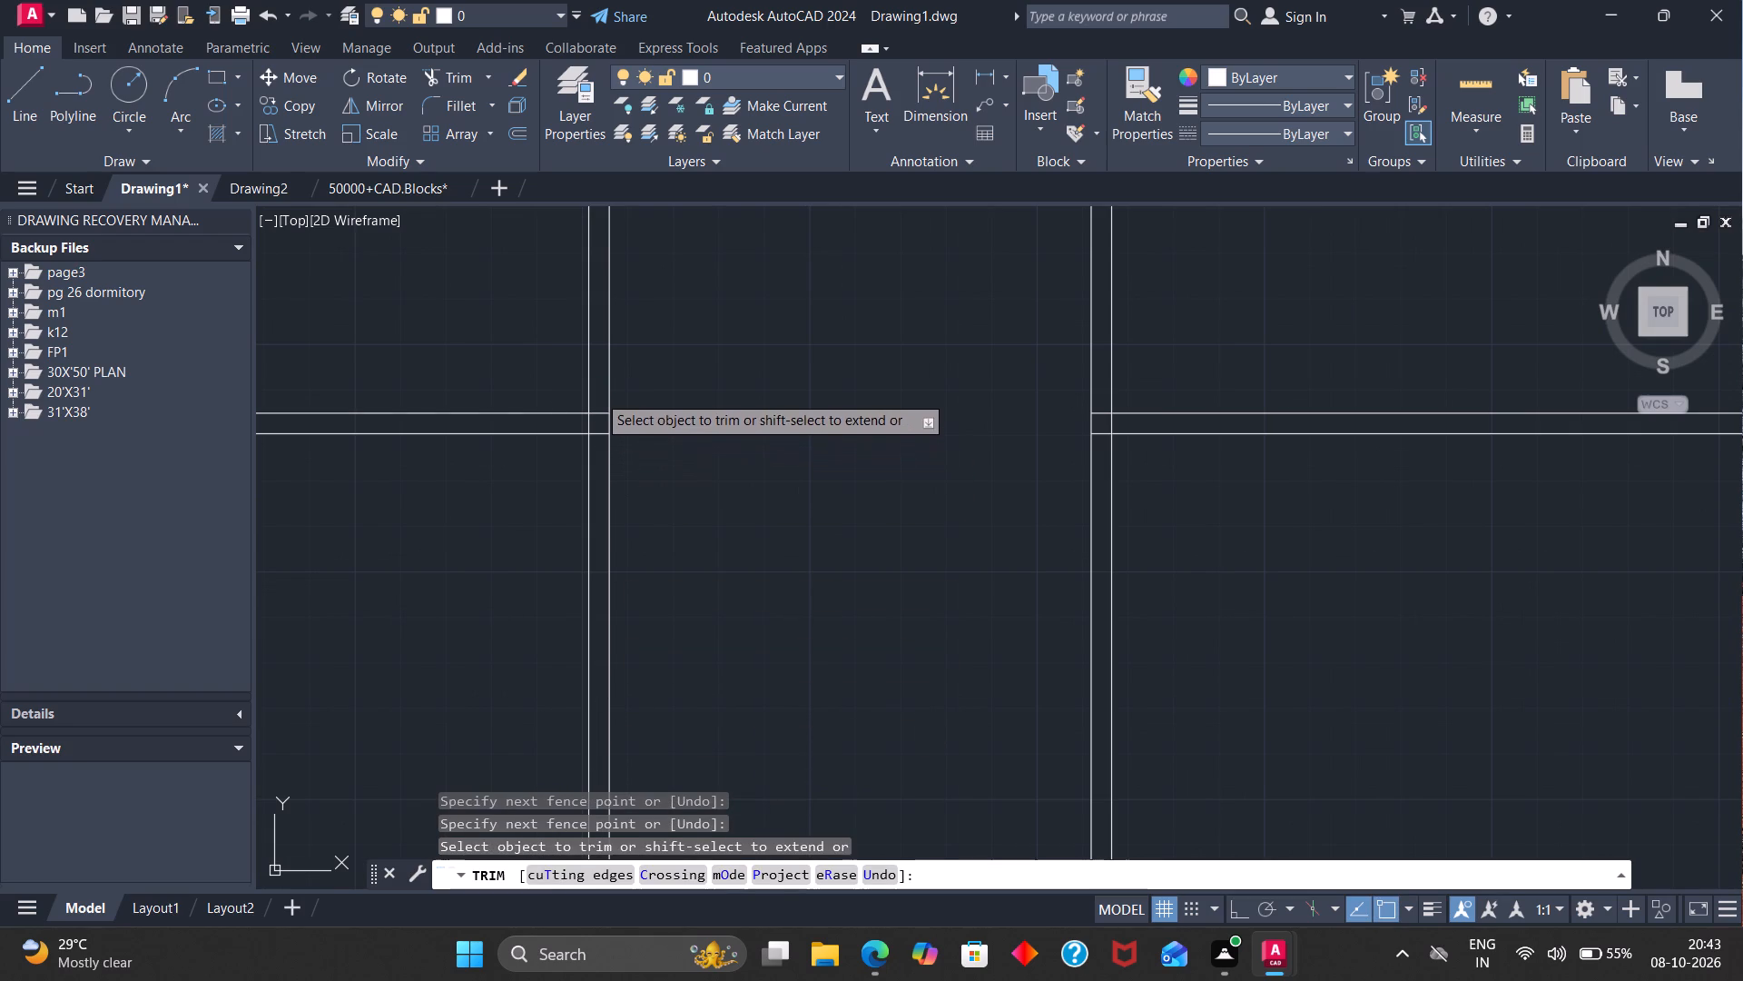
drag(596, 401, 590, 453)
drag(599, 420, 579, 423)
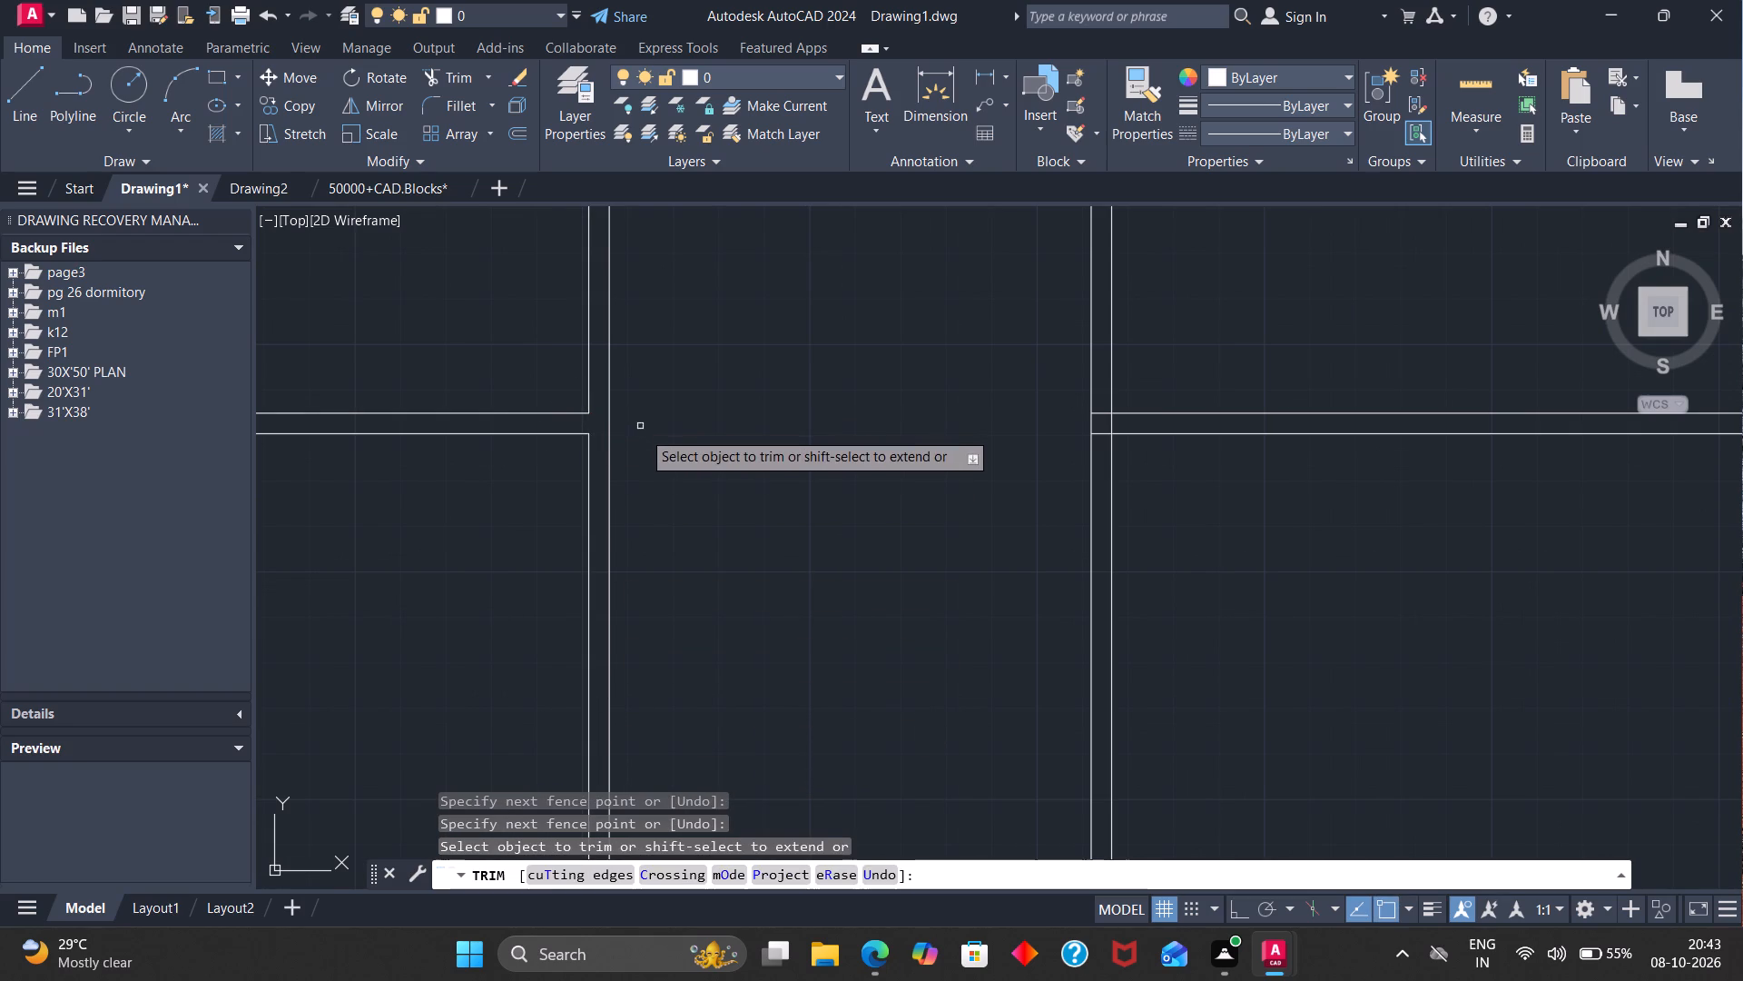
scroll(642, 435, down, 2)
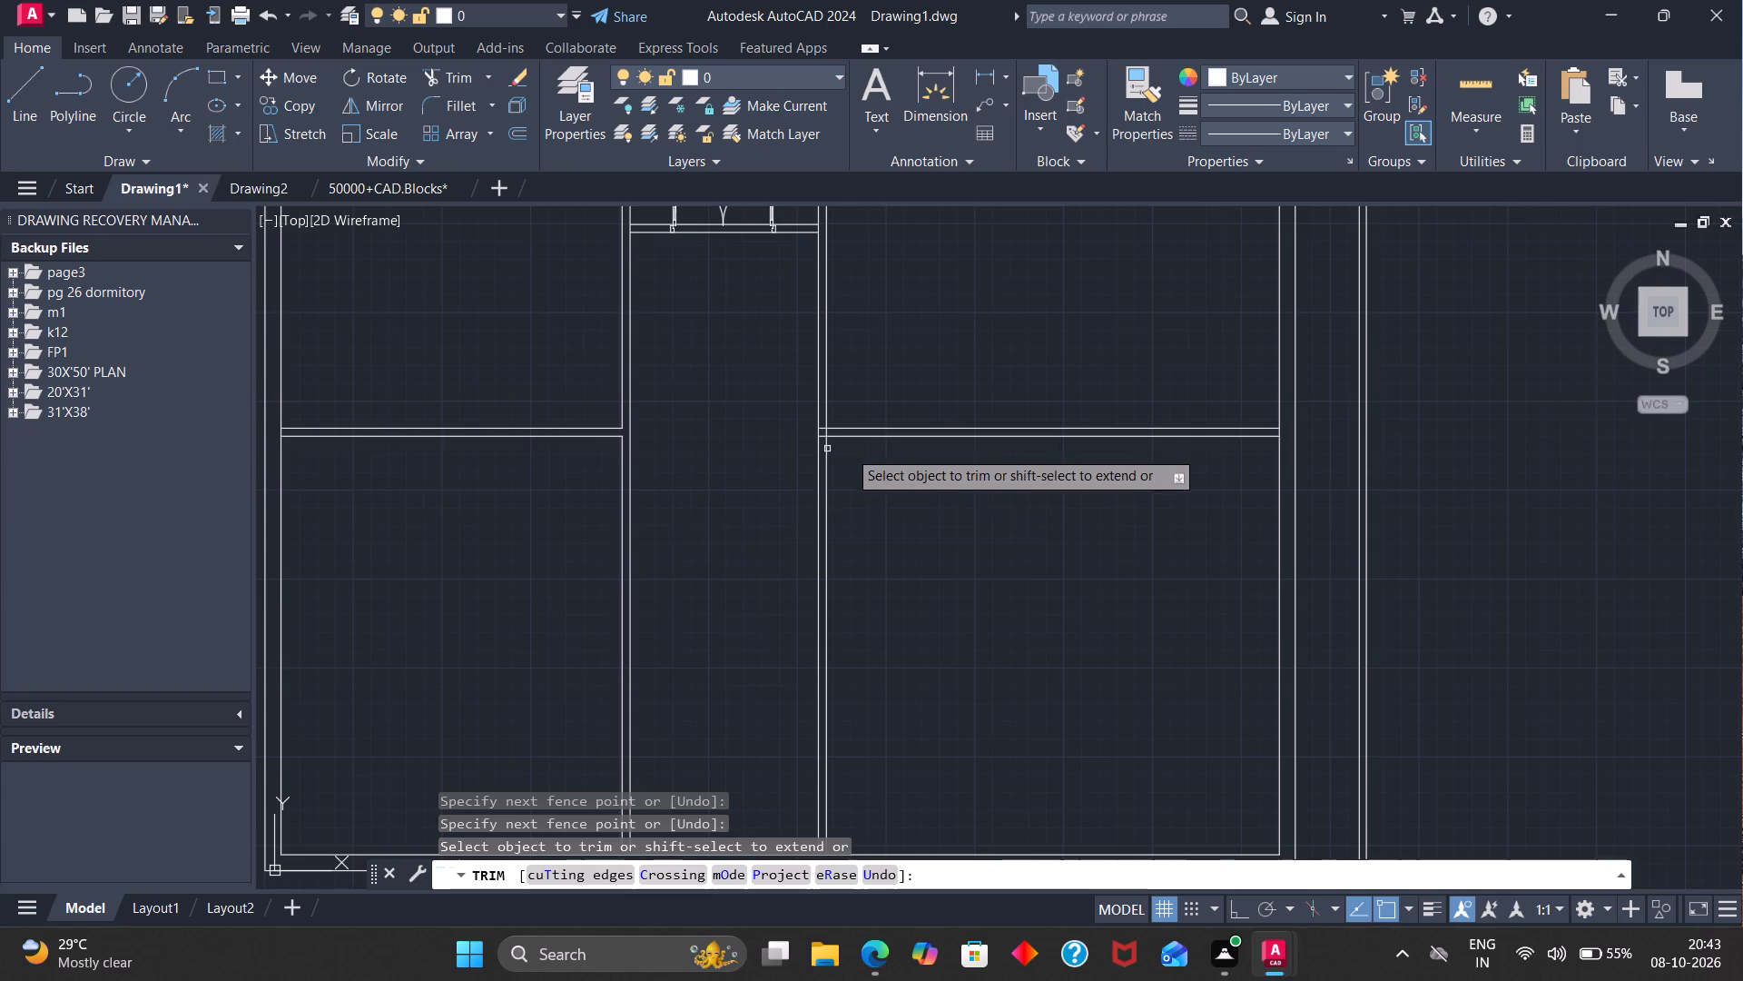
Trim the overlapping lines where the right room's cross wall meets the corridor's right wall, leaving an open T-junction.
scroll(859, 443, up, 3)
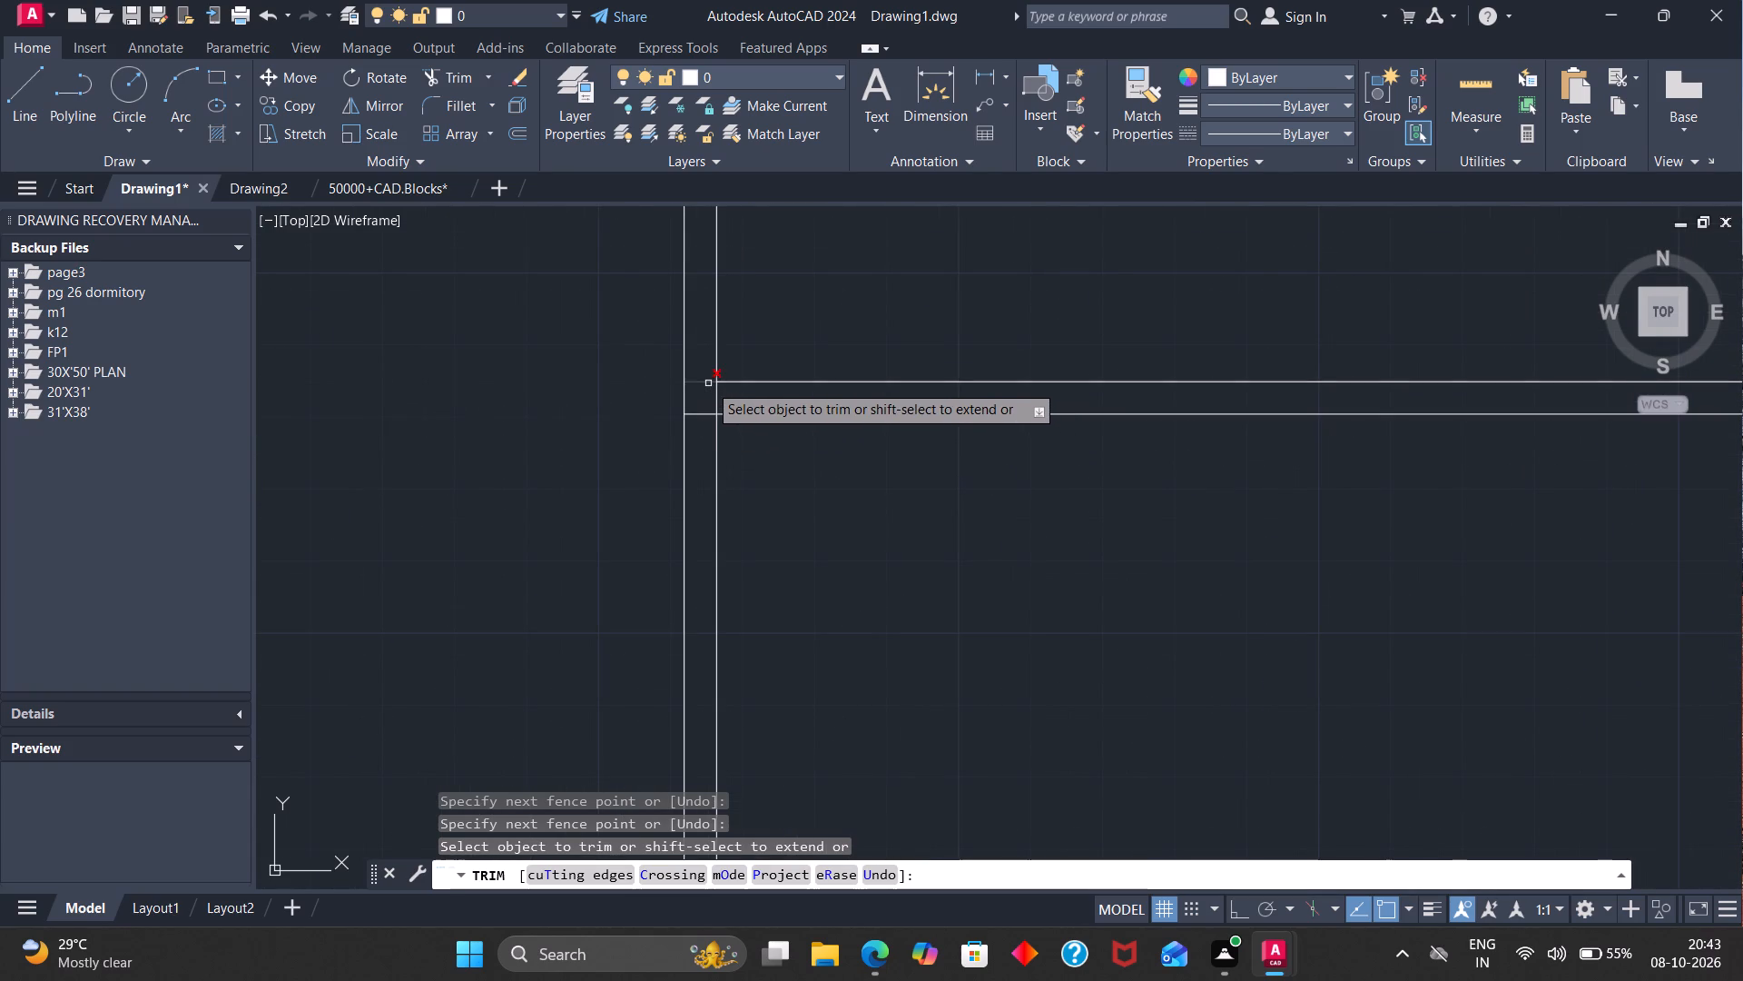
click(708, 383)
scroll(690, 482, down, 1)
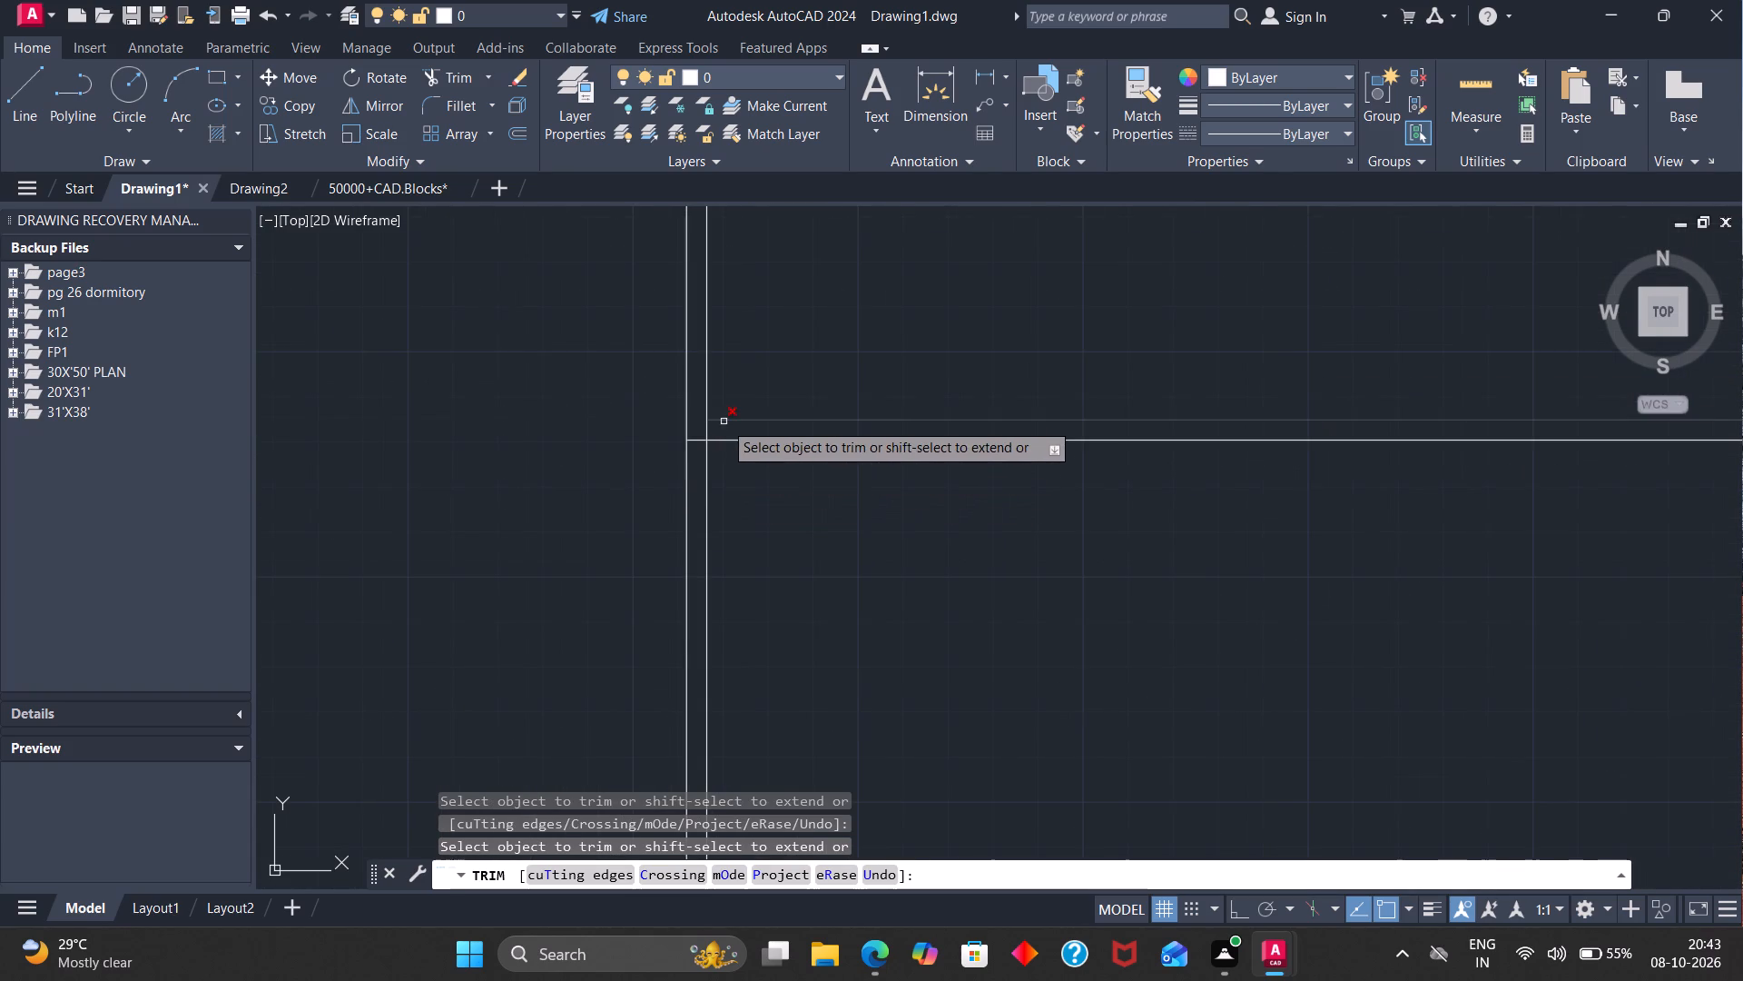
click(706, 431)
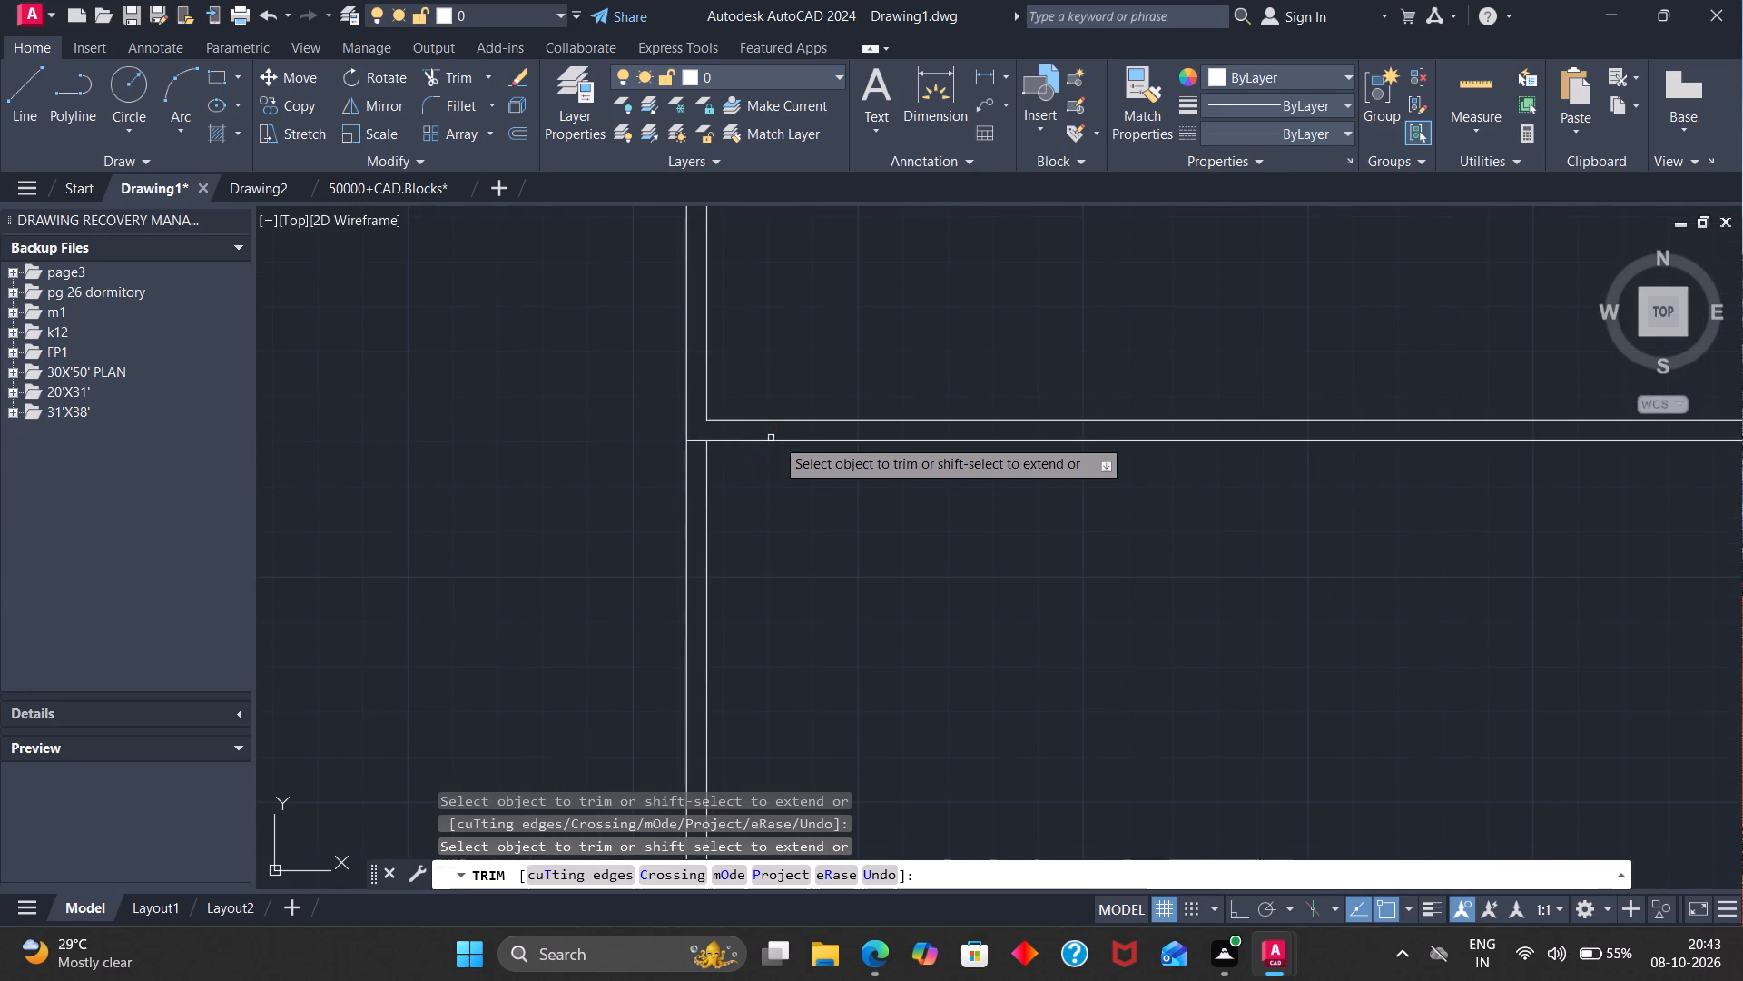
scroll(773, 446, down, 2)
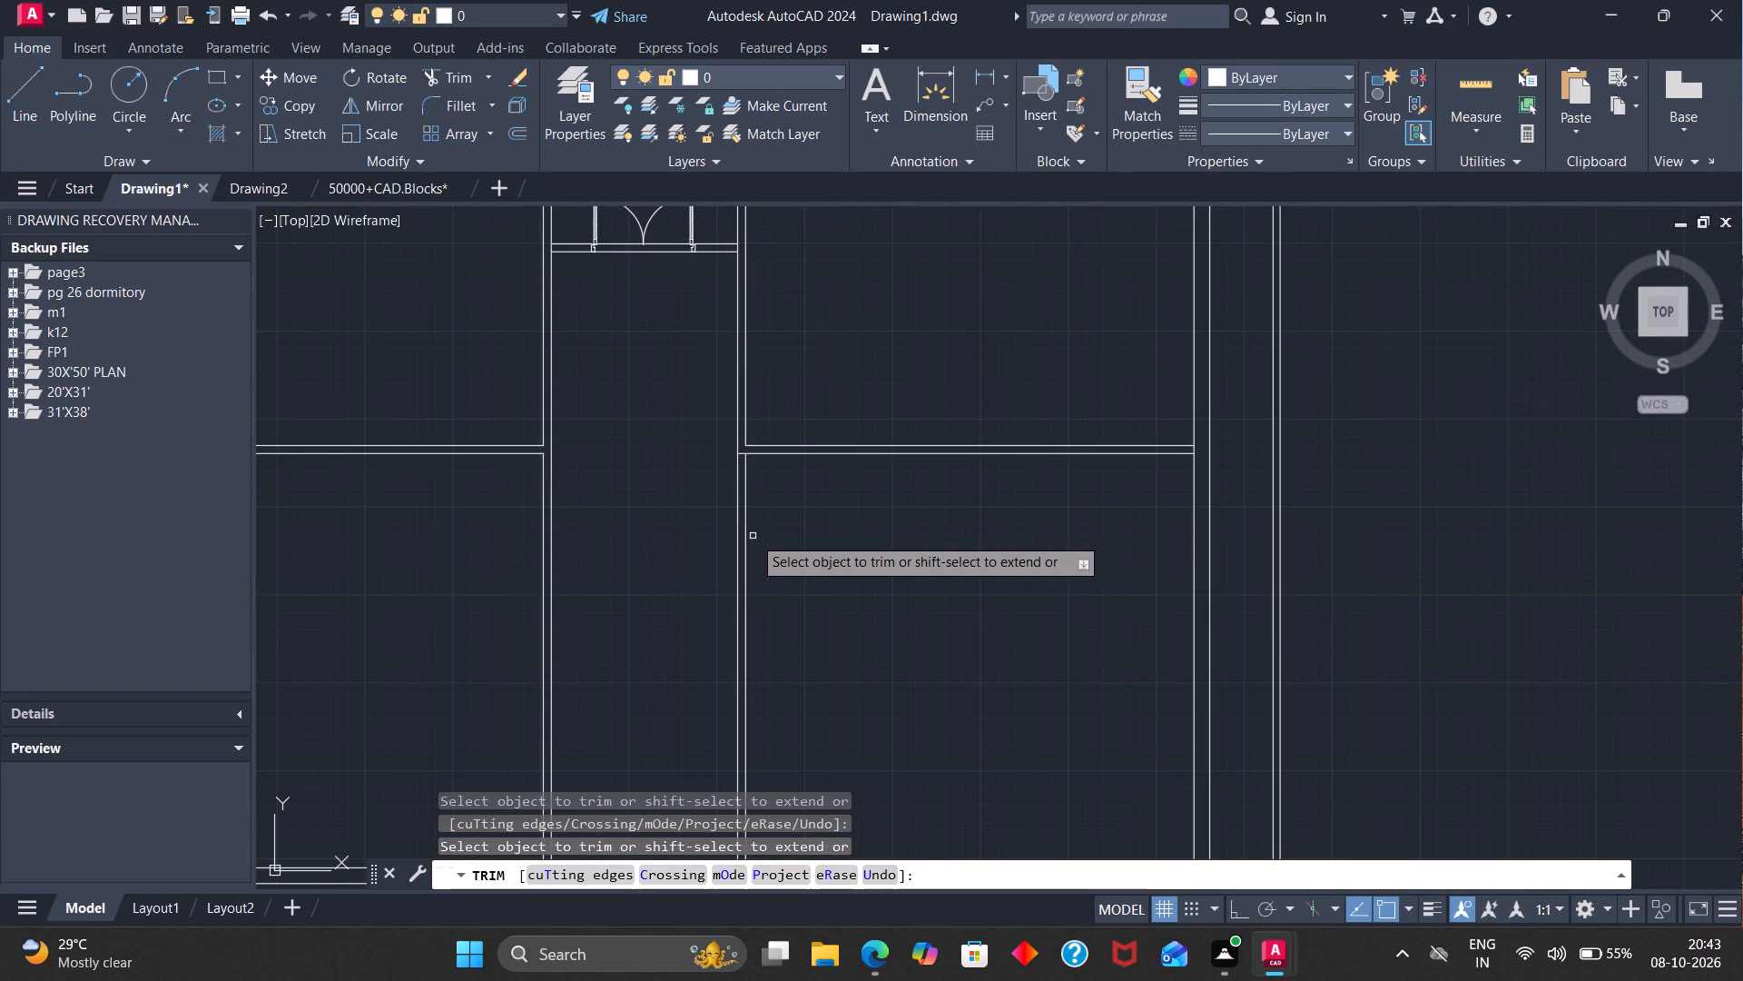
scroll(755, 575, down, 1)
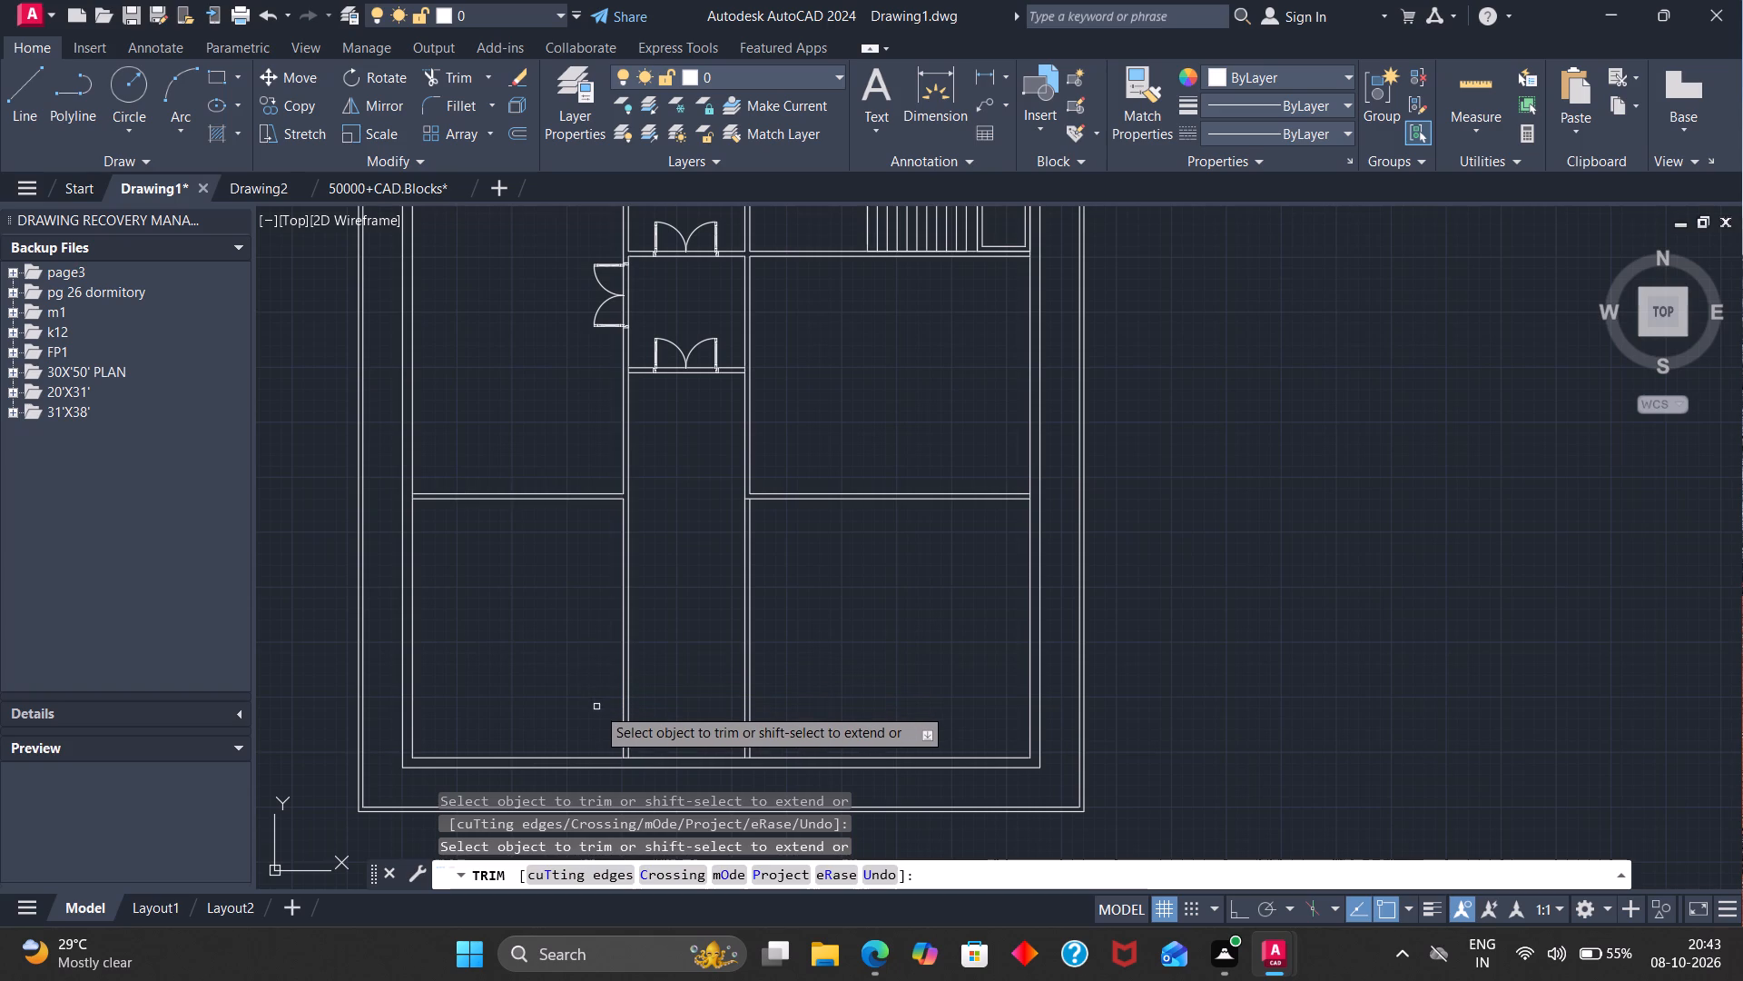
Undo the four junction trims where the left and right cross walls meet the corridor's side walls.
key(ctrl+z)
scroll(591, 723, down, 3)
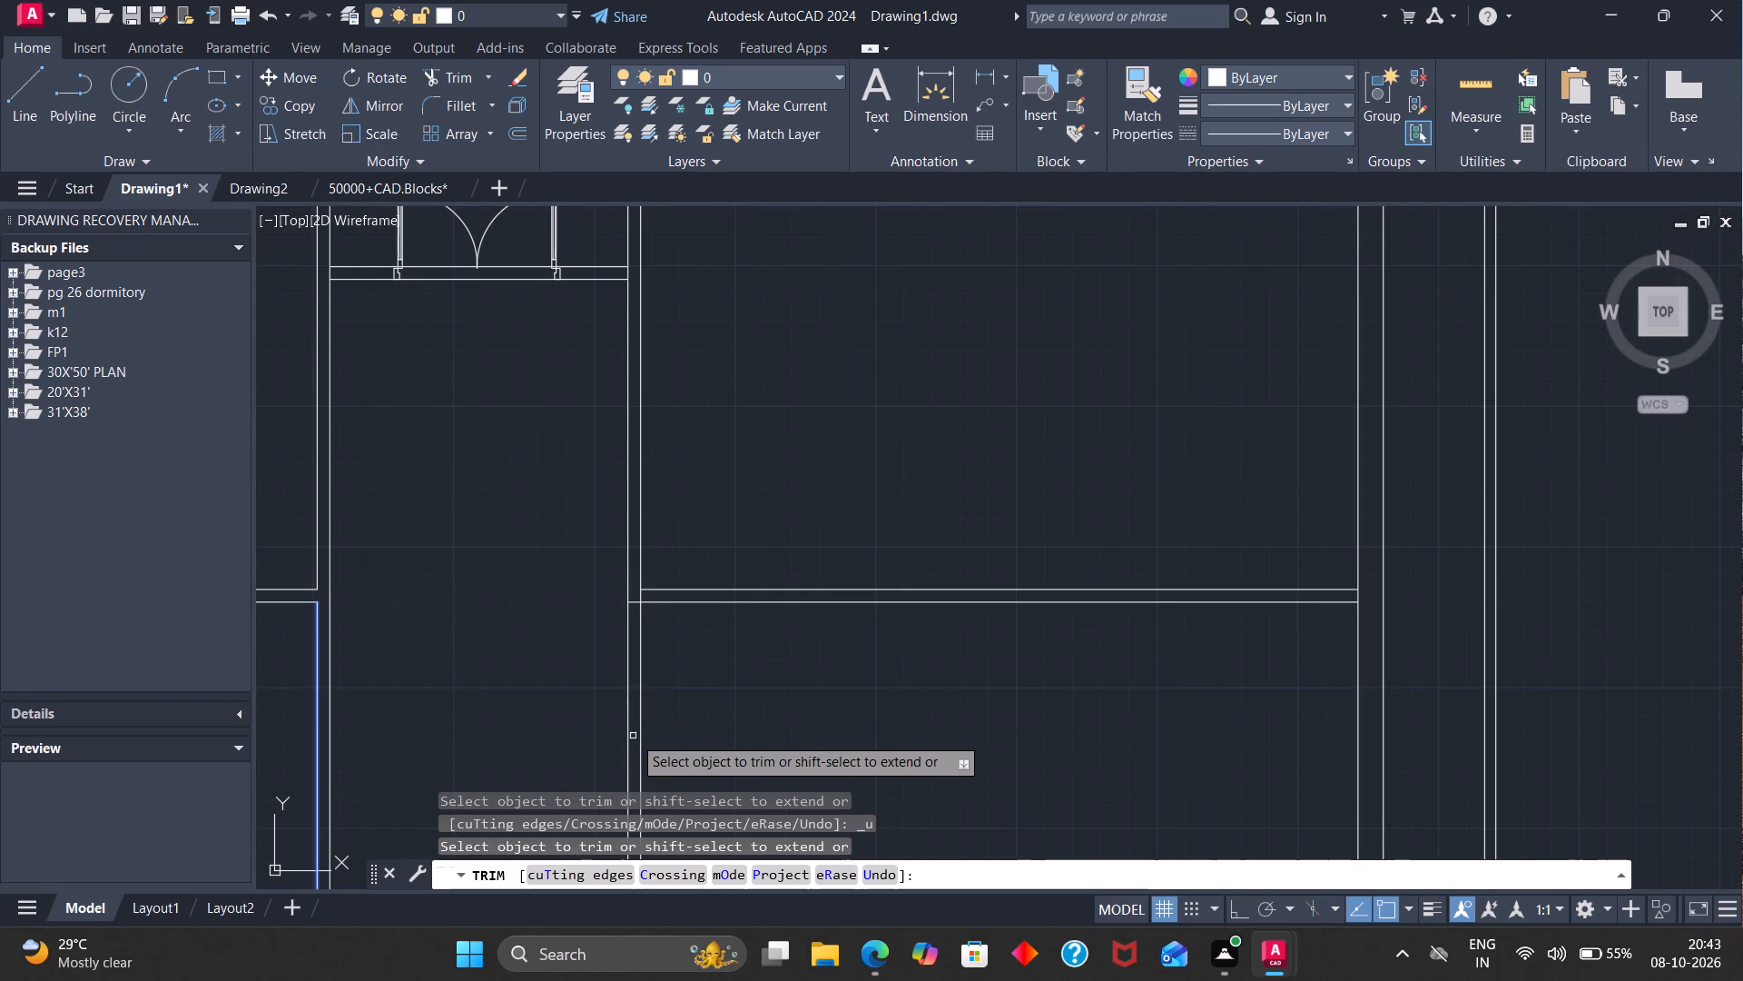
key(ctrl+z)
scroll(626, 747, down, 2)
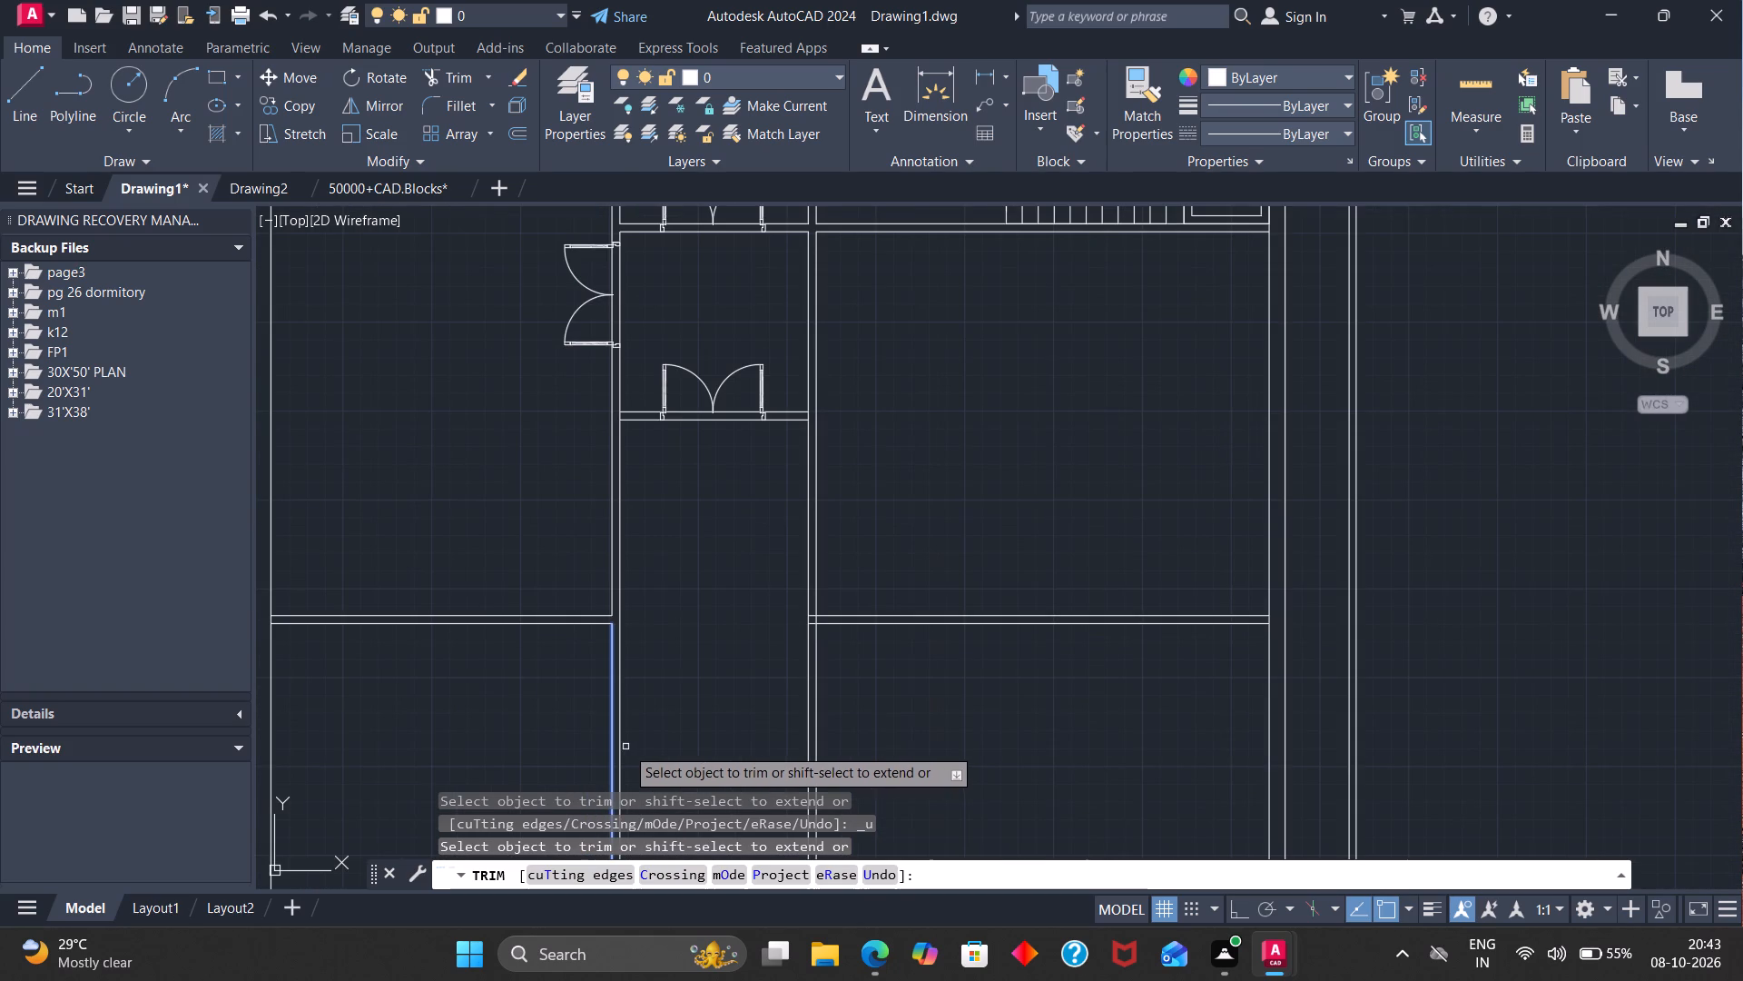
key(ctrl+z)
scroll(623, 749, down, 2)
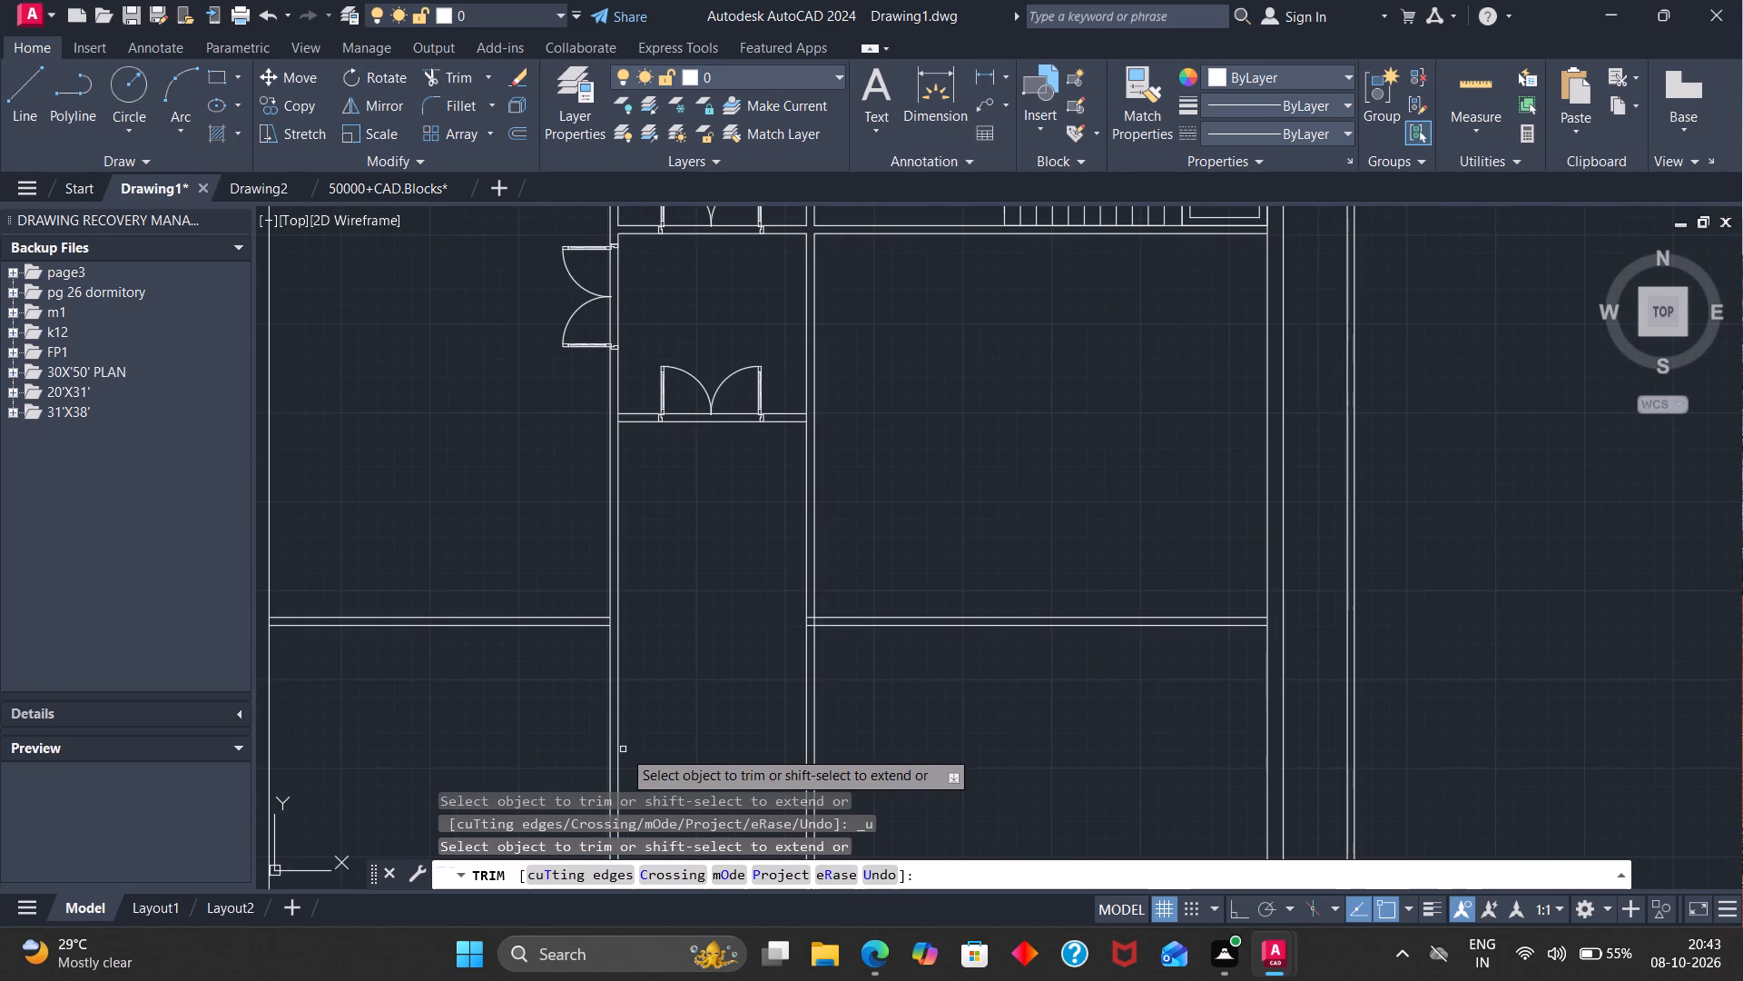
key(ctrl+z)
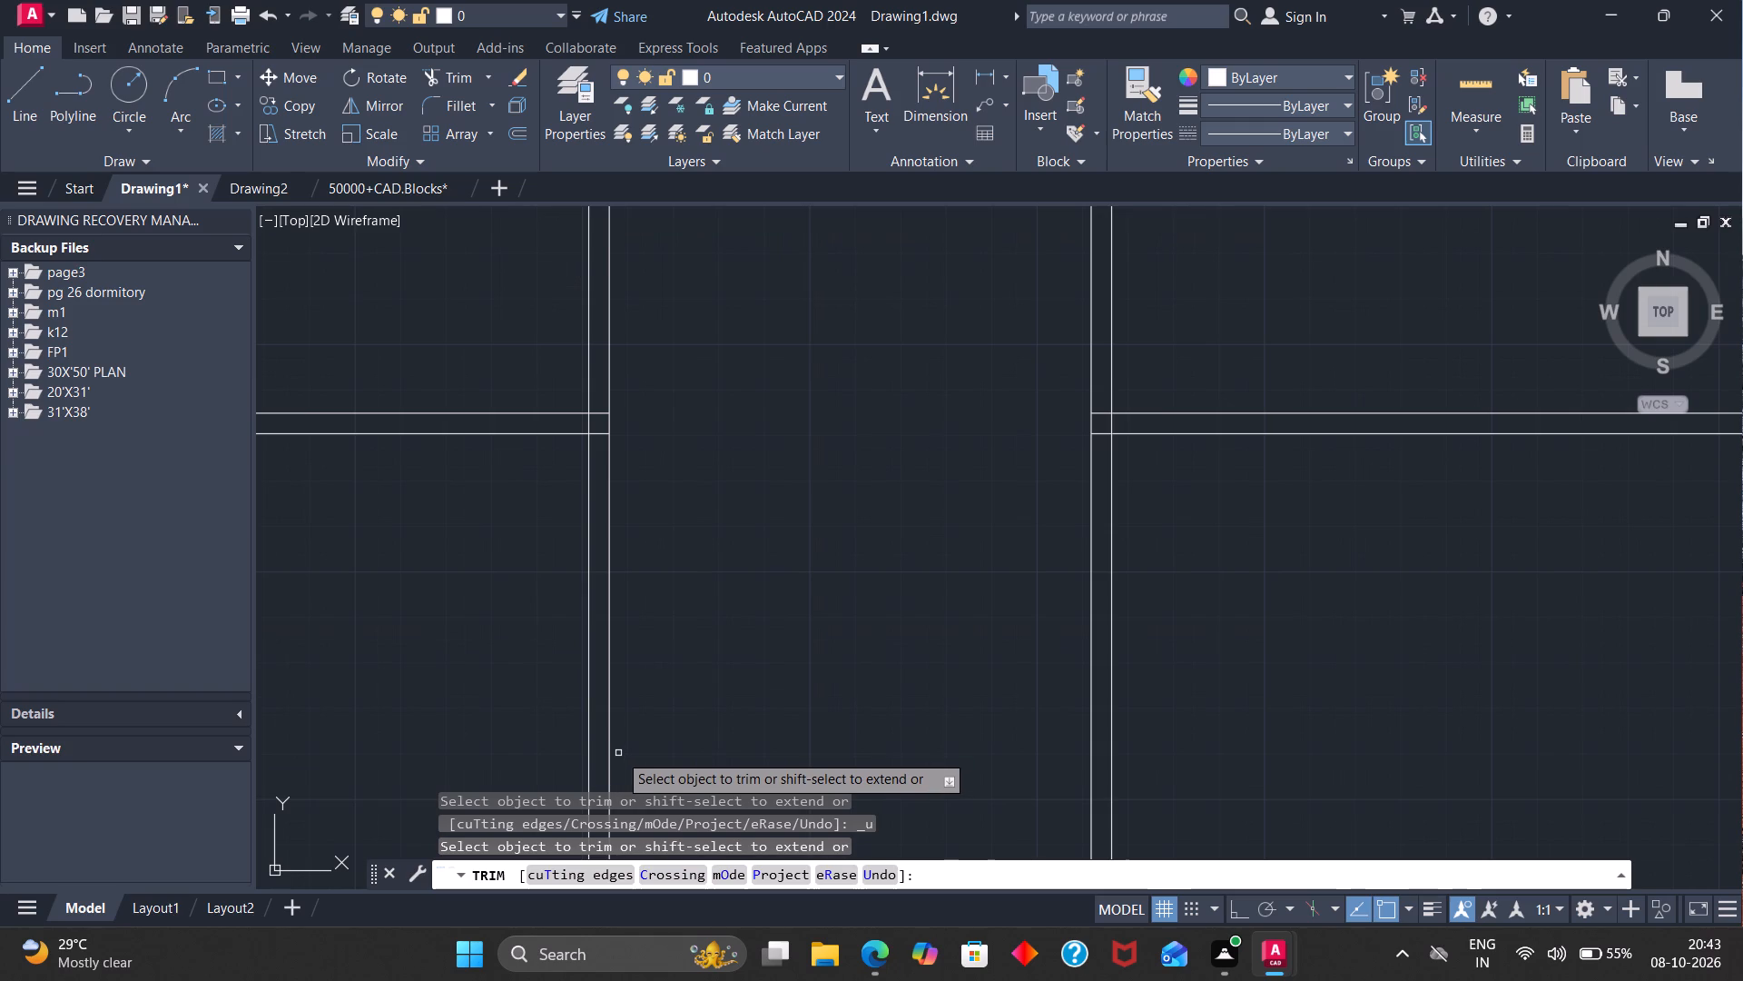
Trim away both corridor side walls below the cross walls with one fence through their four vertical lines.
click(431, 72)
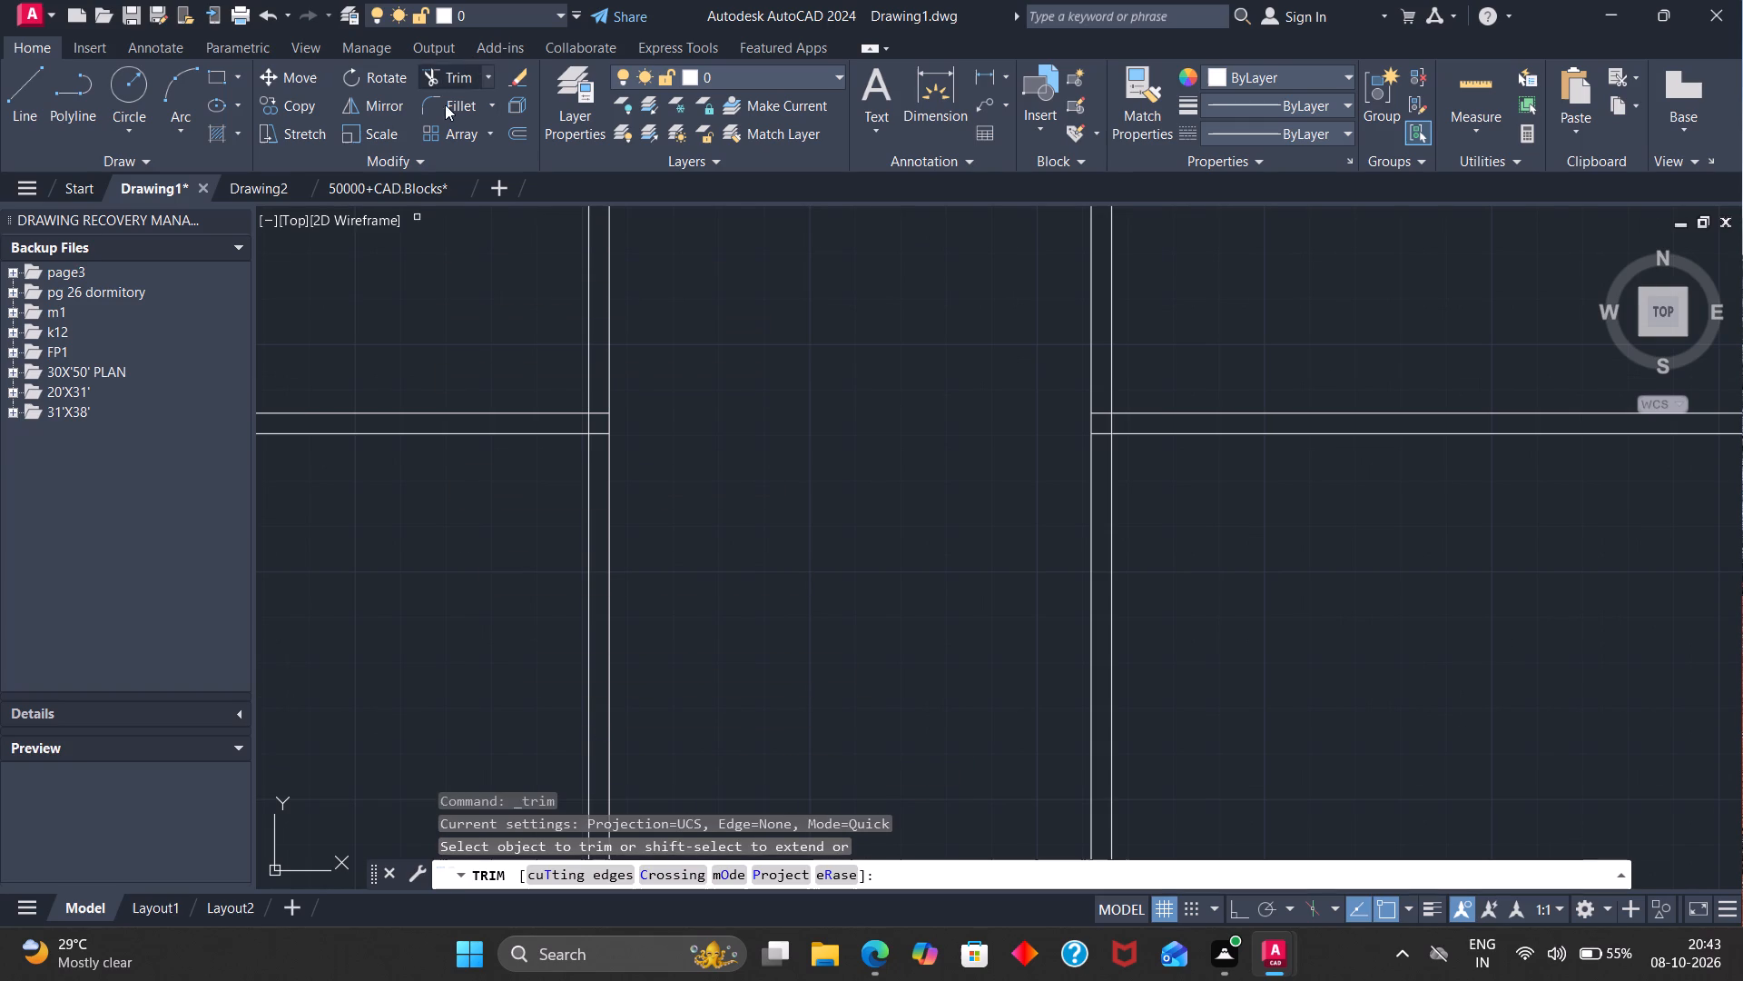
drag(446, 658, 1450, 699)
scroll(1416, 705, down, 2)
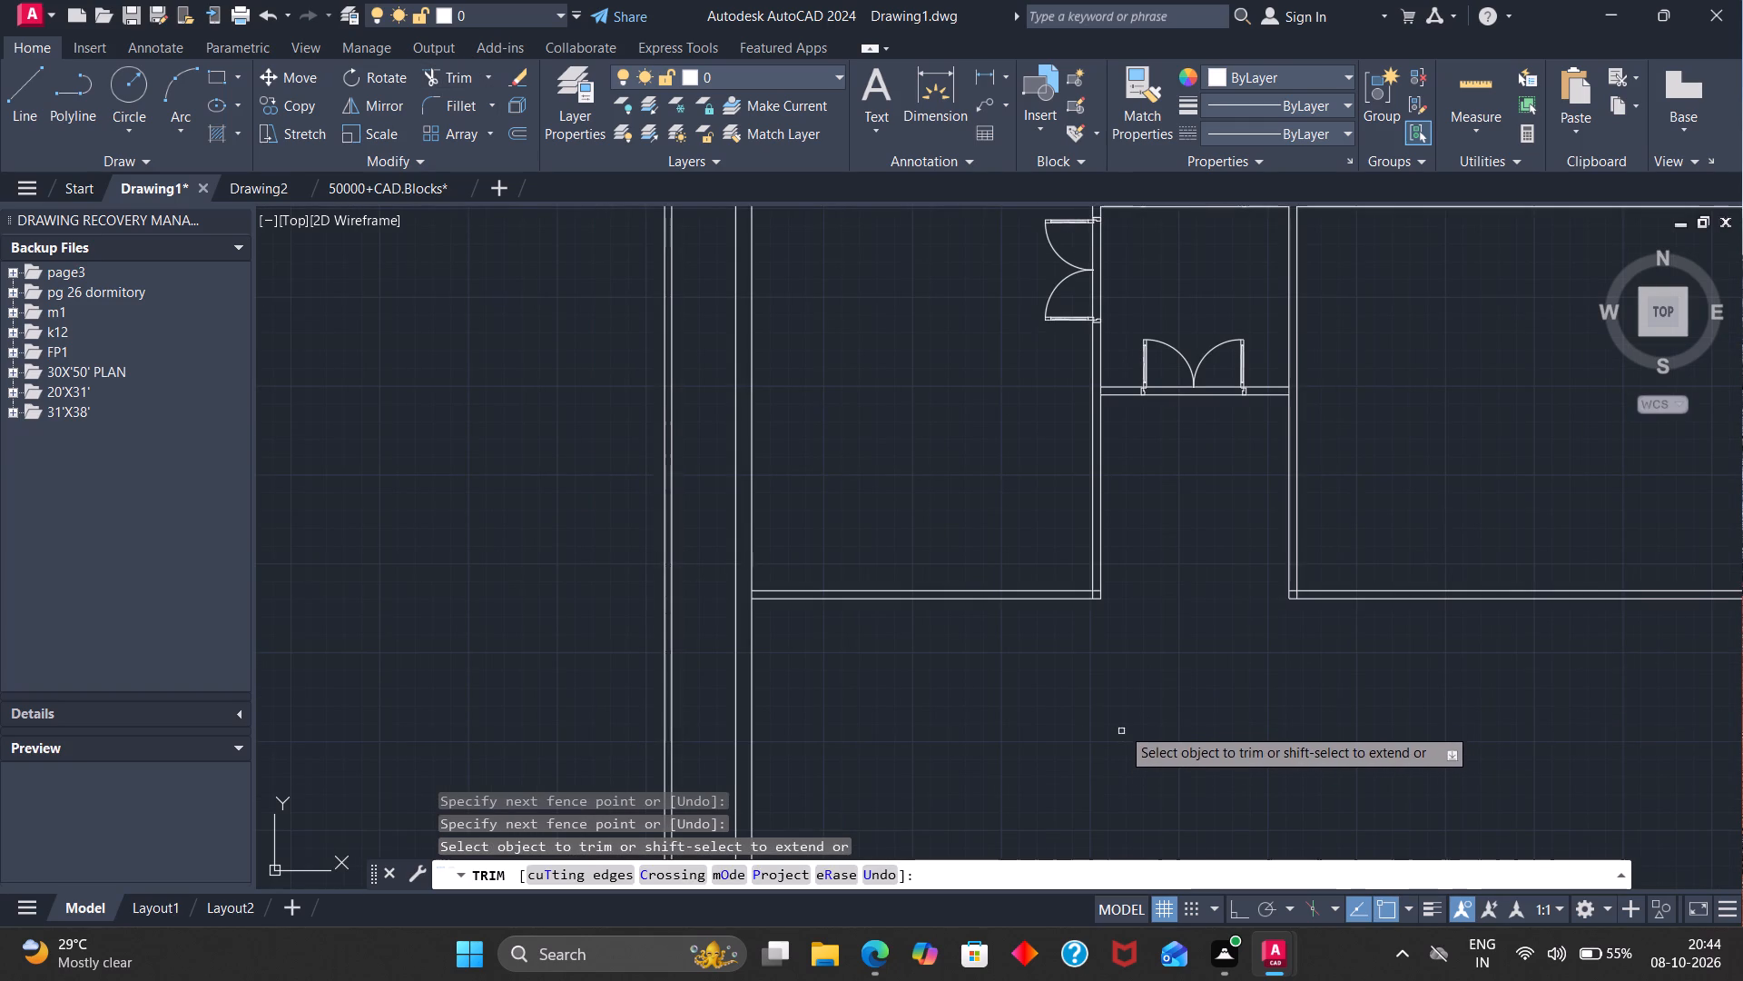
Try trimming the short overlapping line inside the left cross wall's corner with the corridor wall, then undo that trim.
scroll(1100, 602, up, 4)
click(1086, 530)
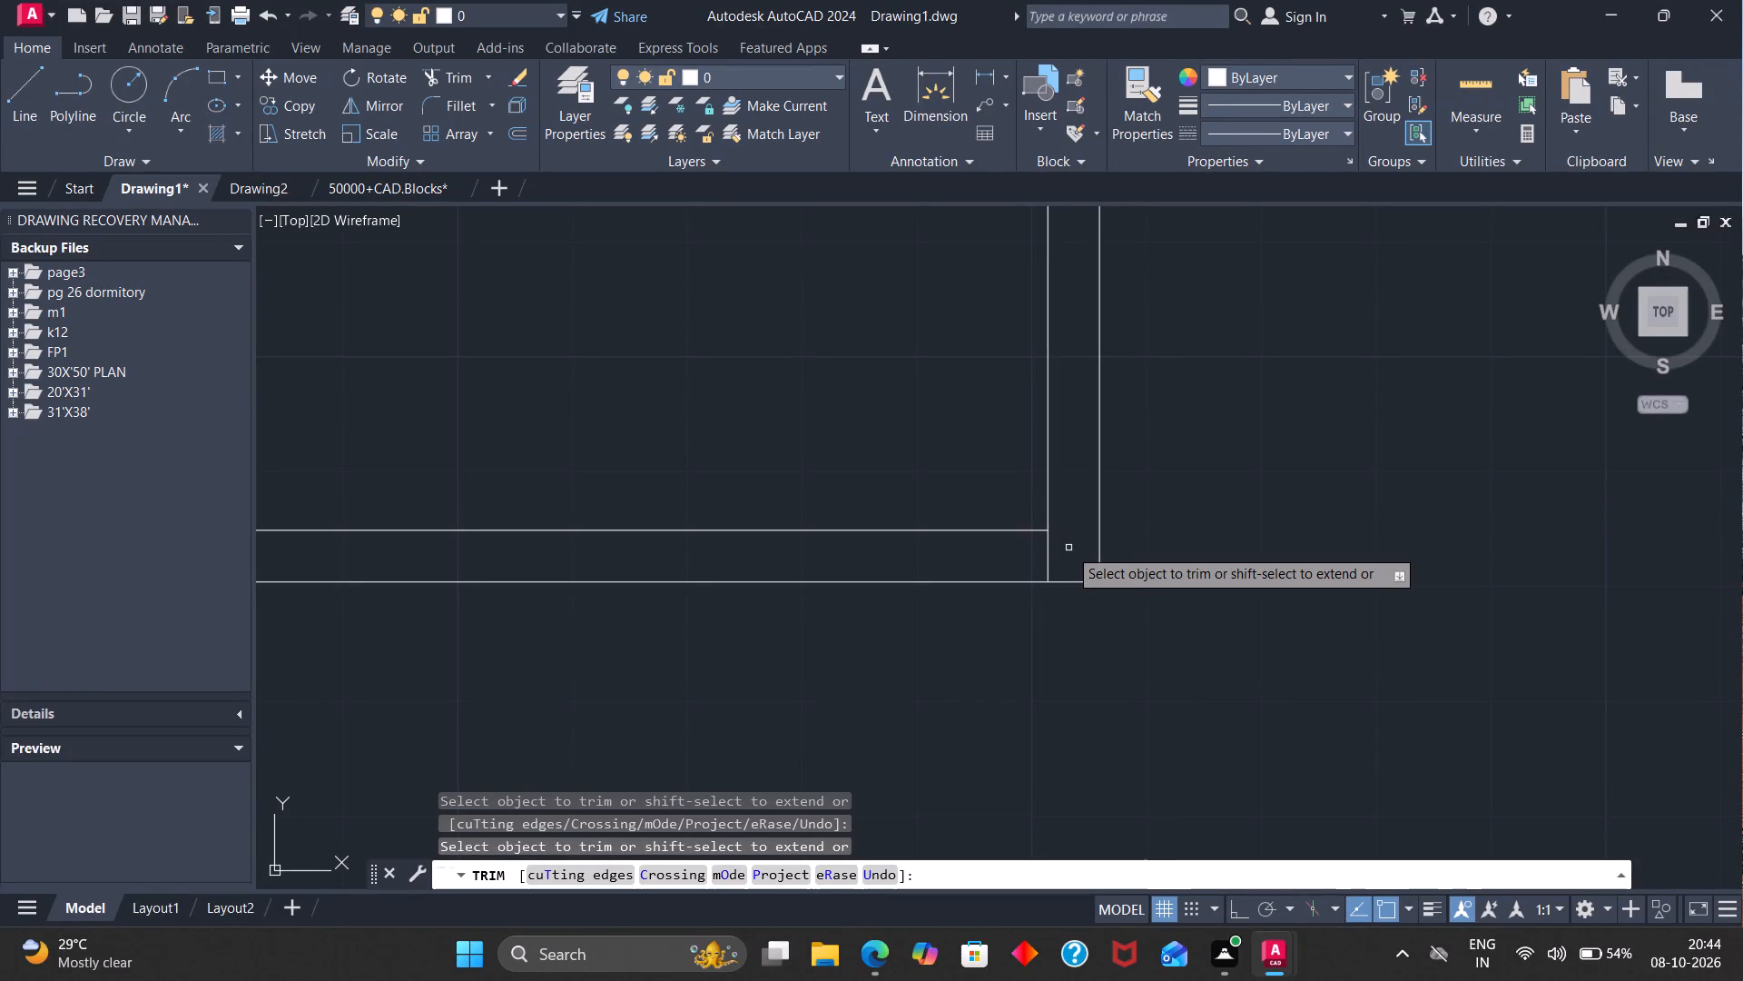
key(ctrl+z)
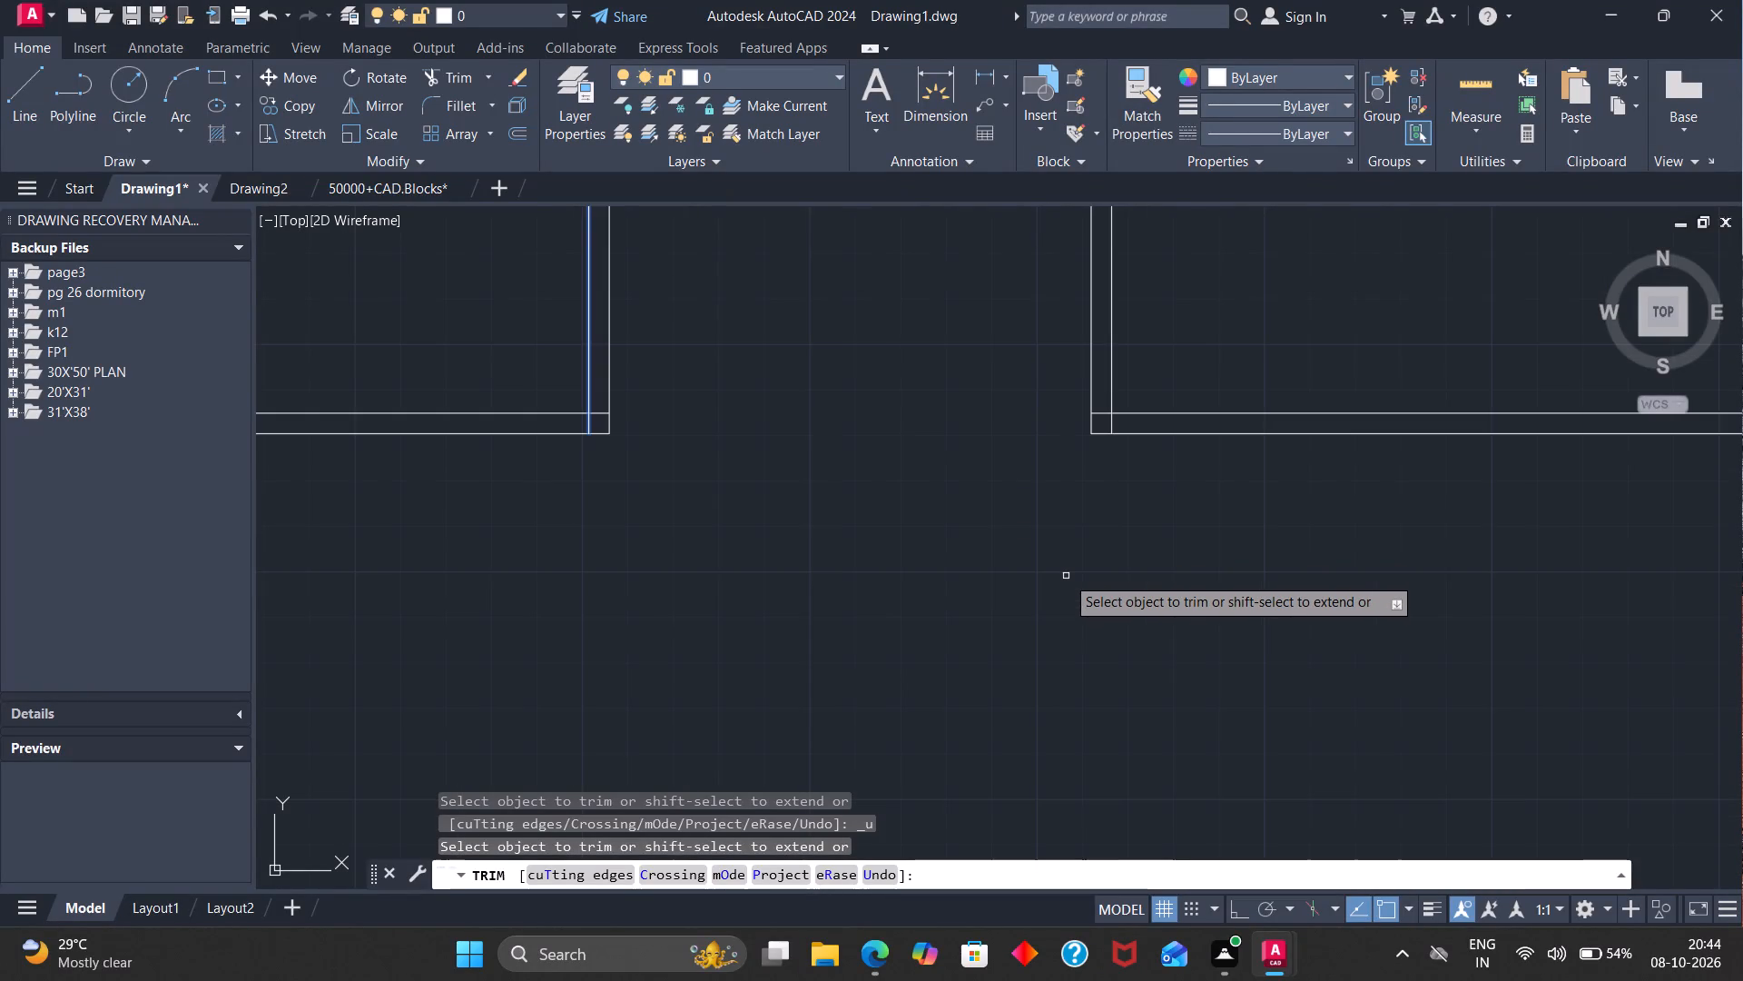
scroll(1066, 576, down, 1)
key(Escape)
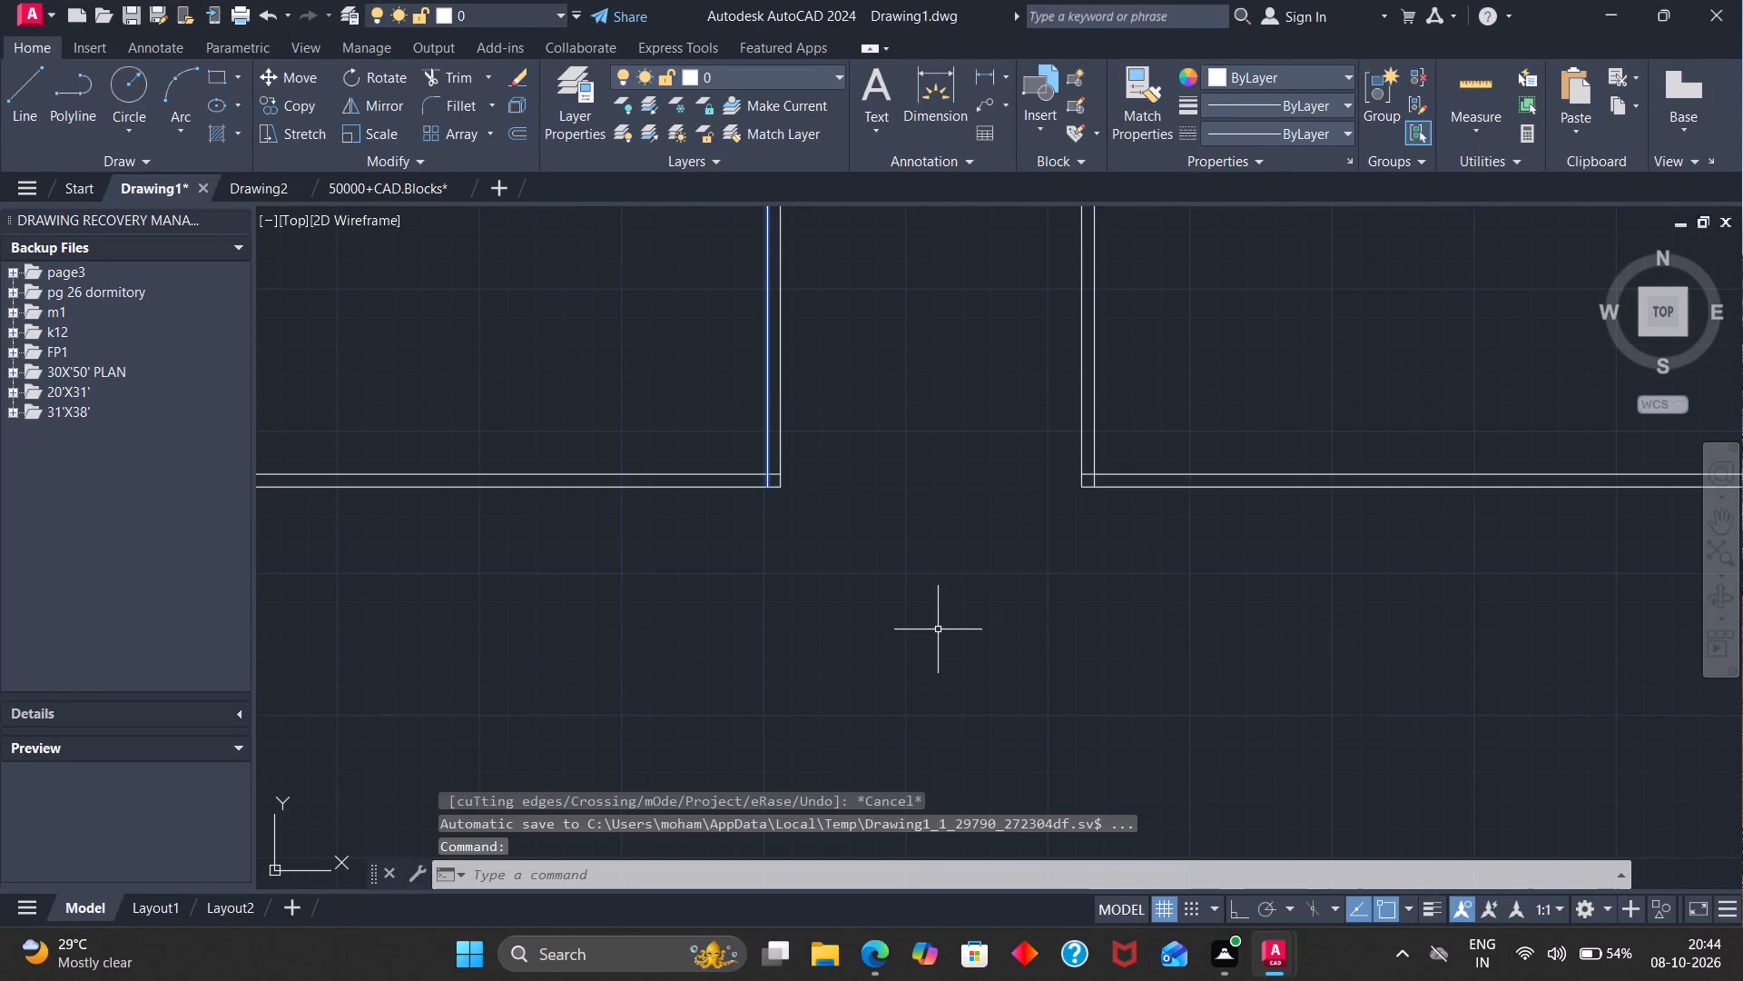
Start a rectangle at the lower endpoint of the room-side line of the corridor's left wall.
scroll(955, 609, down, 1)
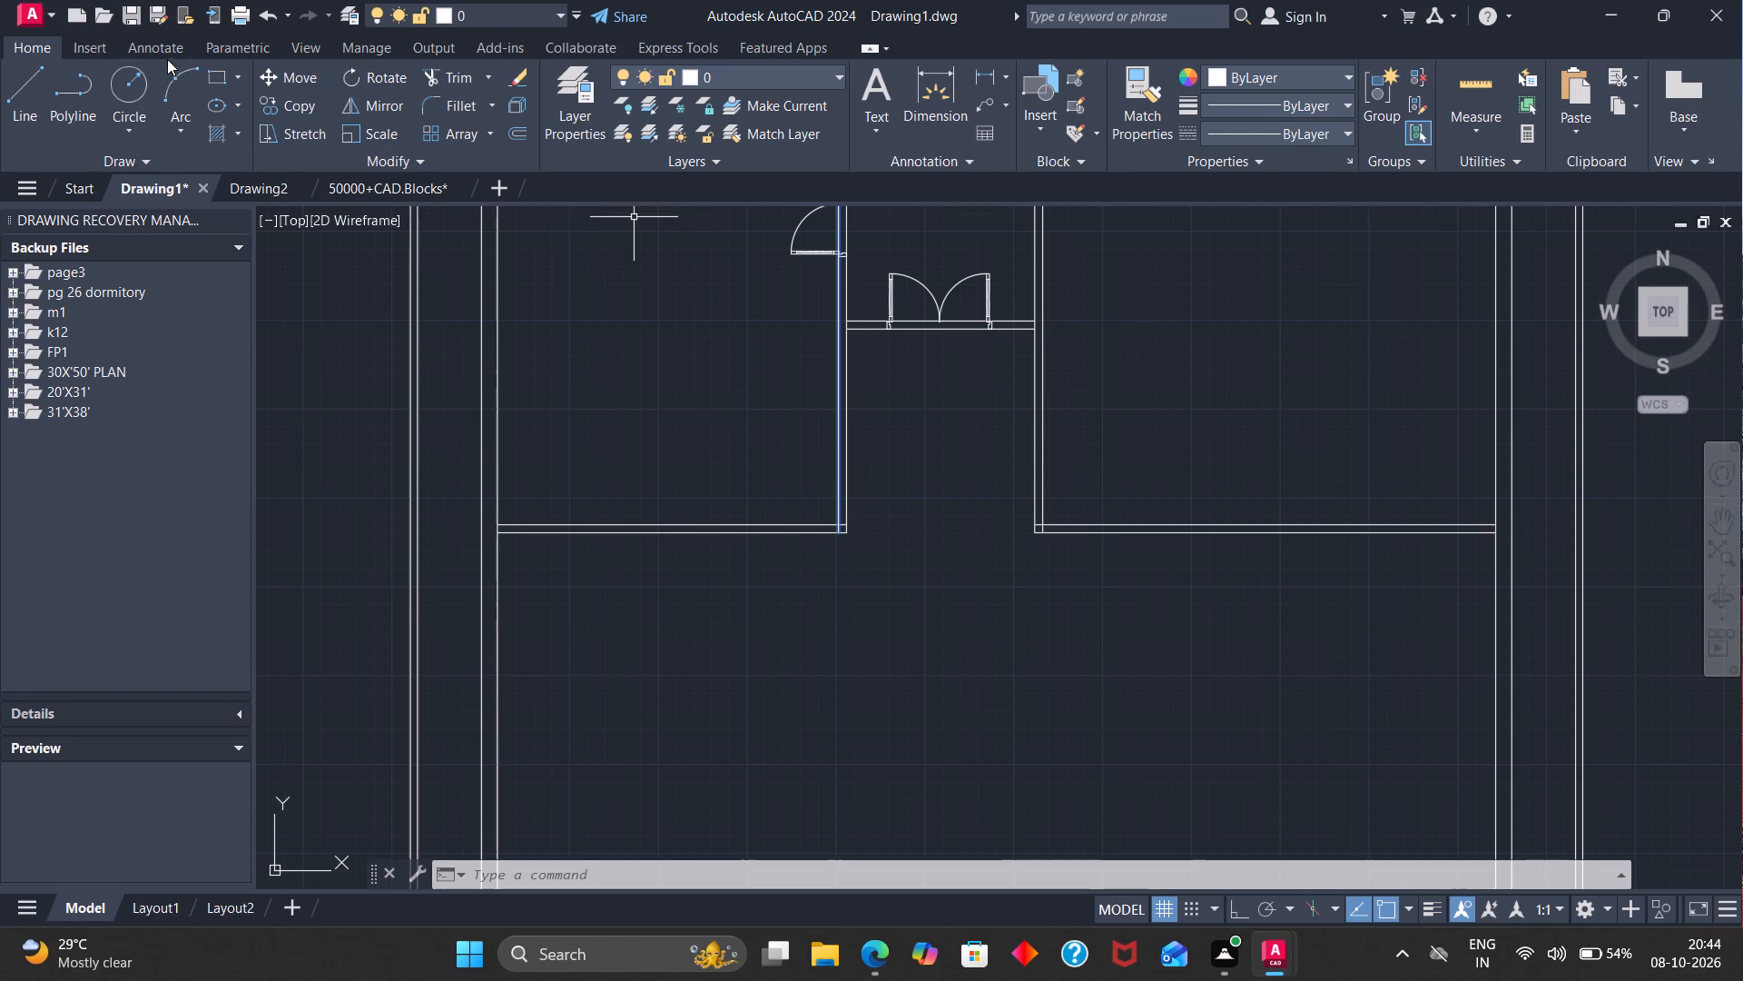
click(220, 77)
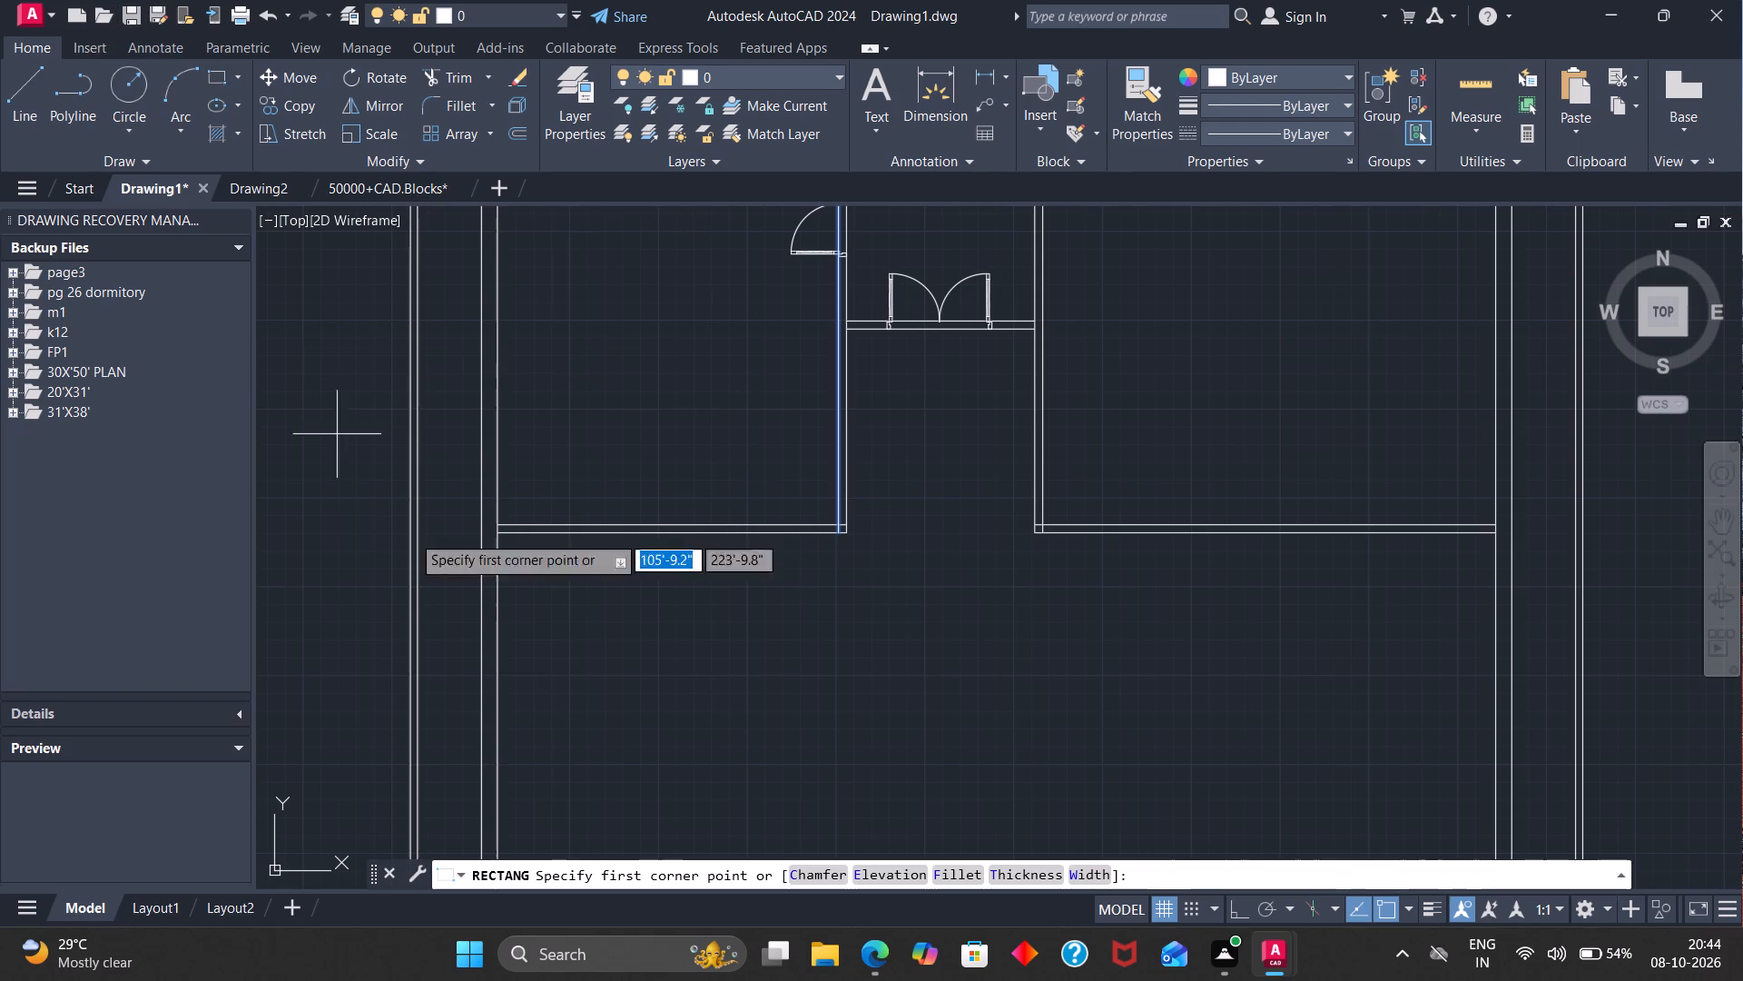
click(838, 533)
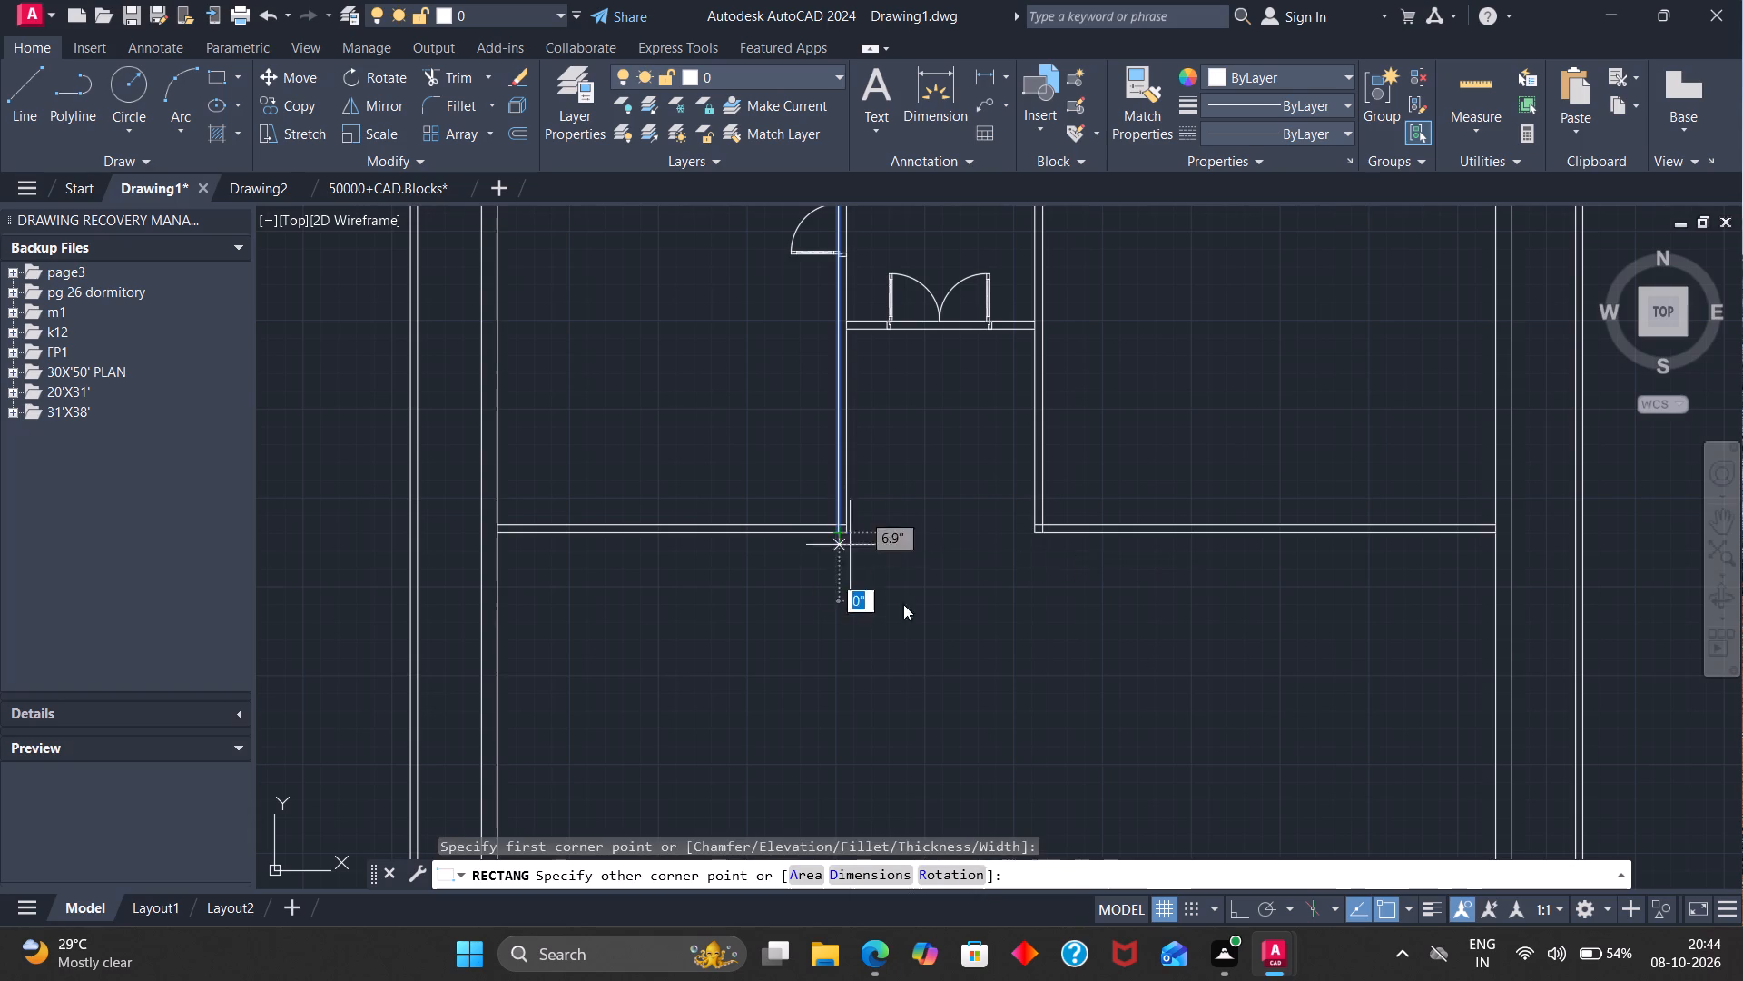
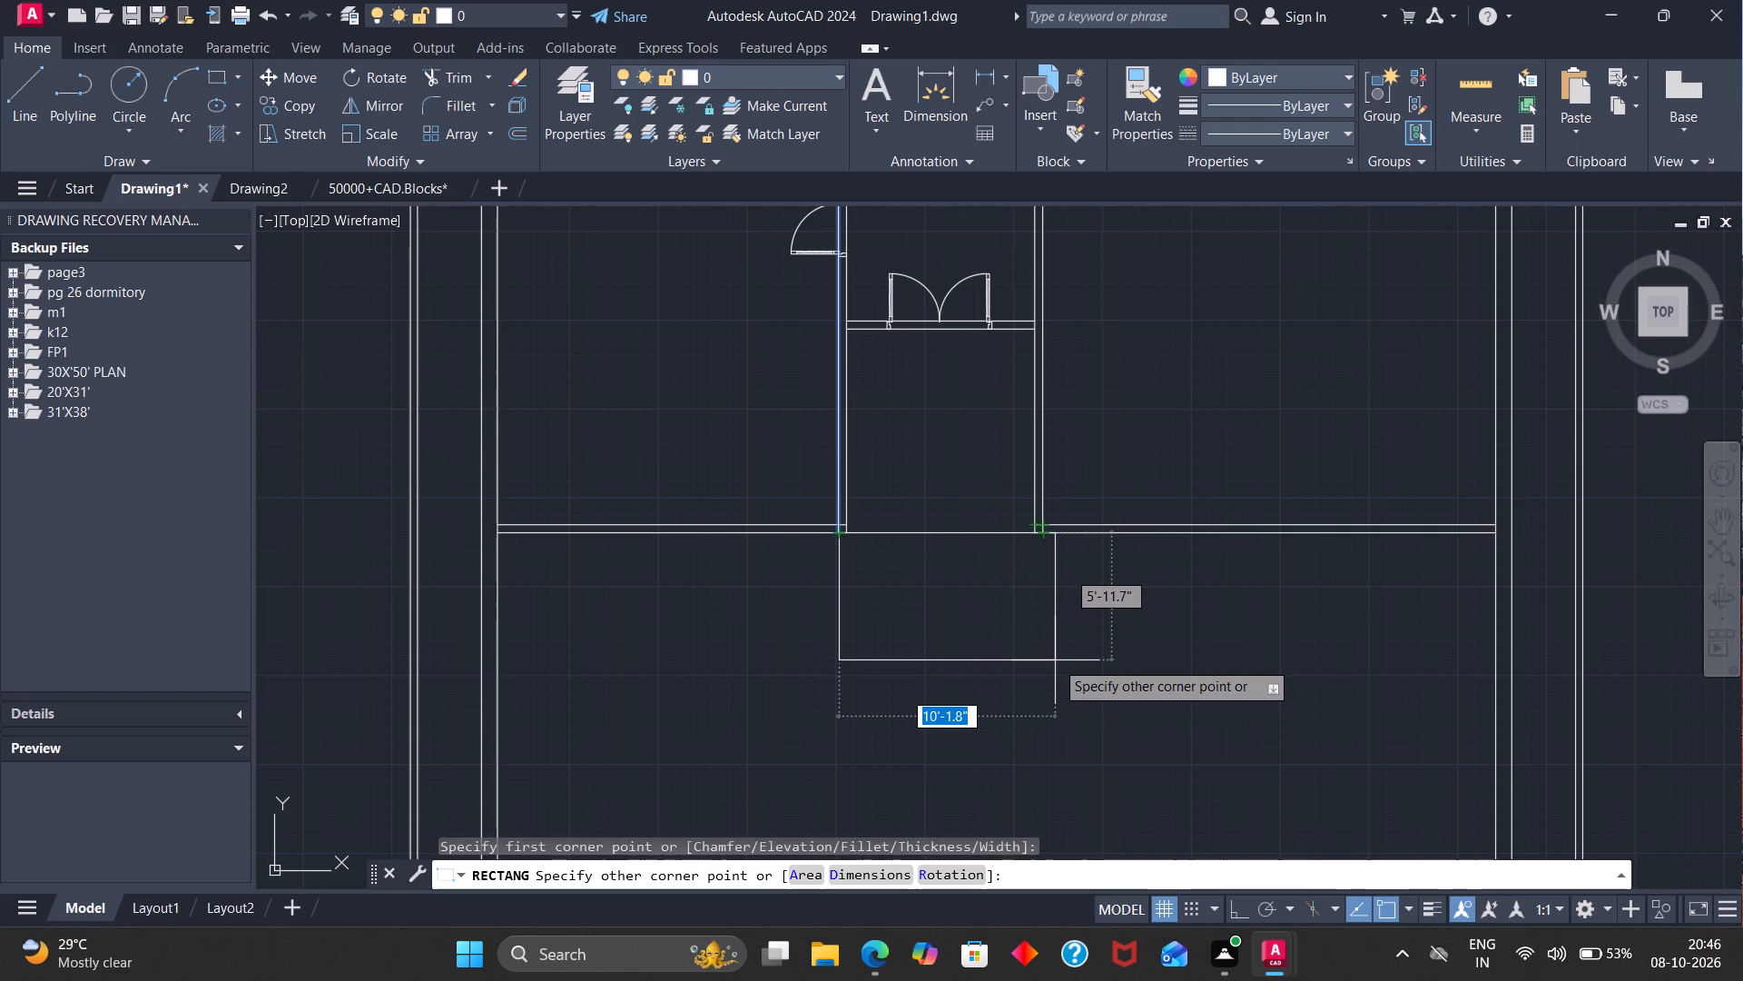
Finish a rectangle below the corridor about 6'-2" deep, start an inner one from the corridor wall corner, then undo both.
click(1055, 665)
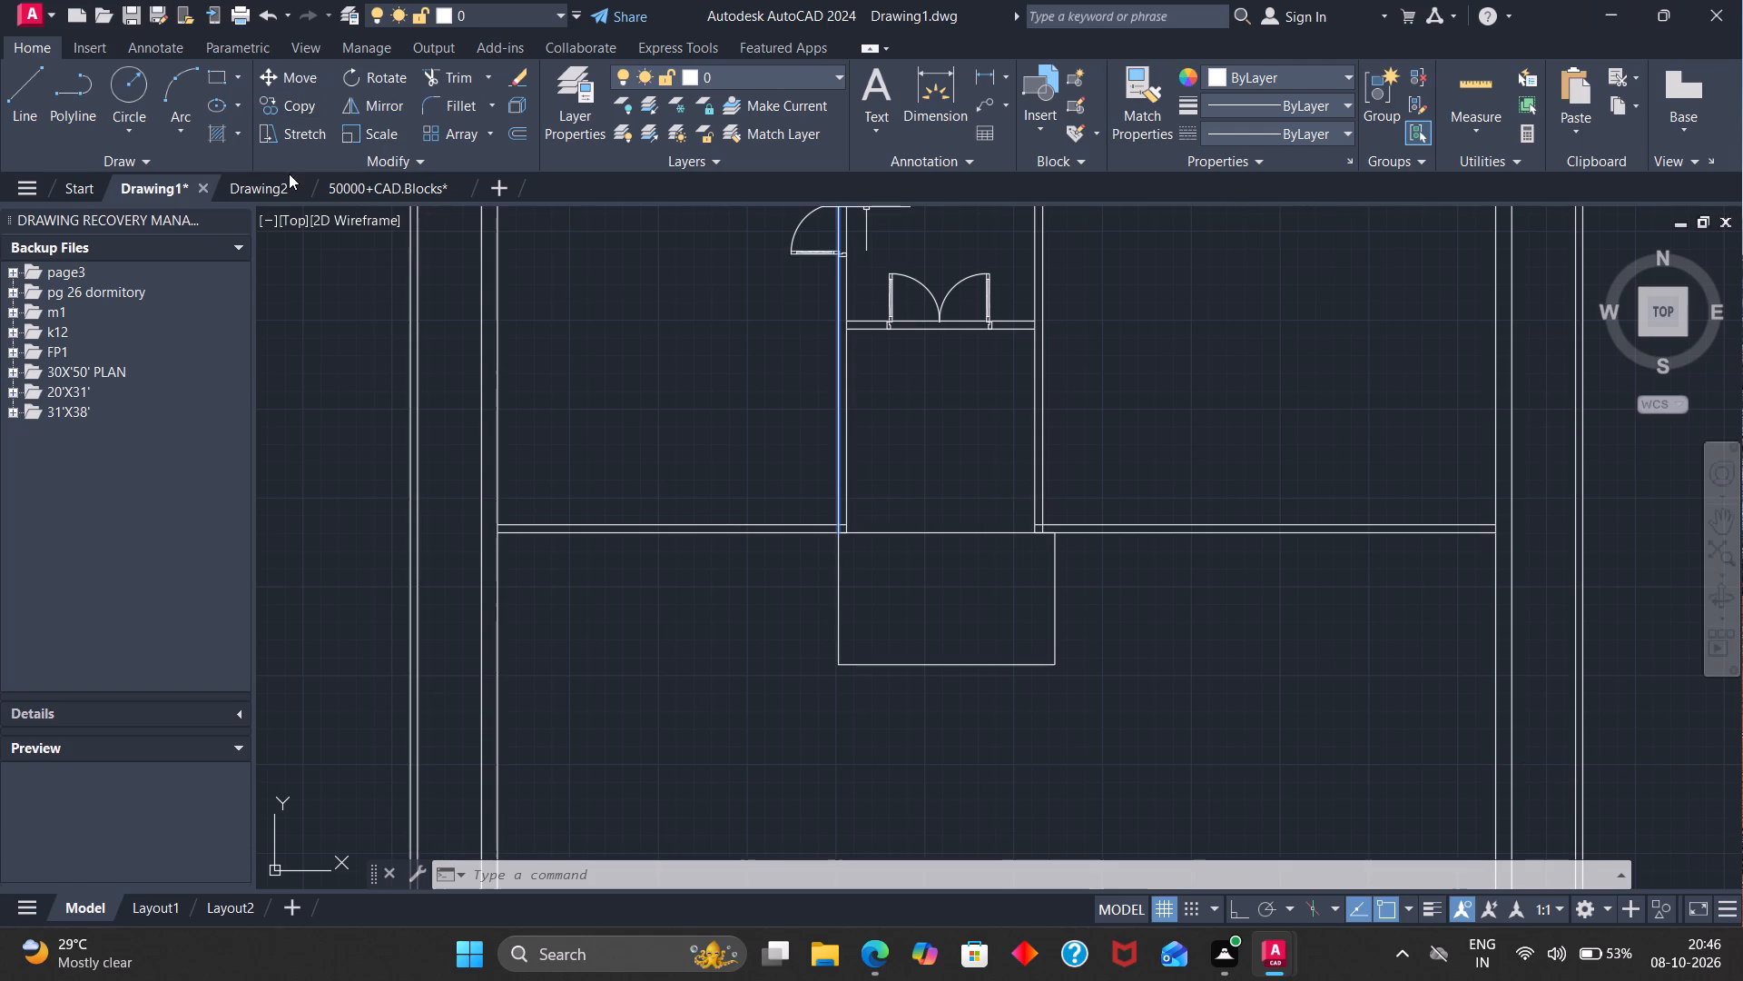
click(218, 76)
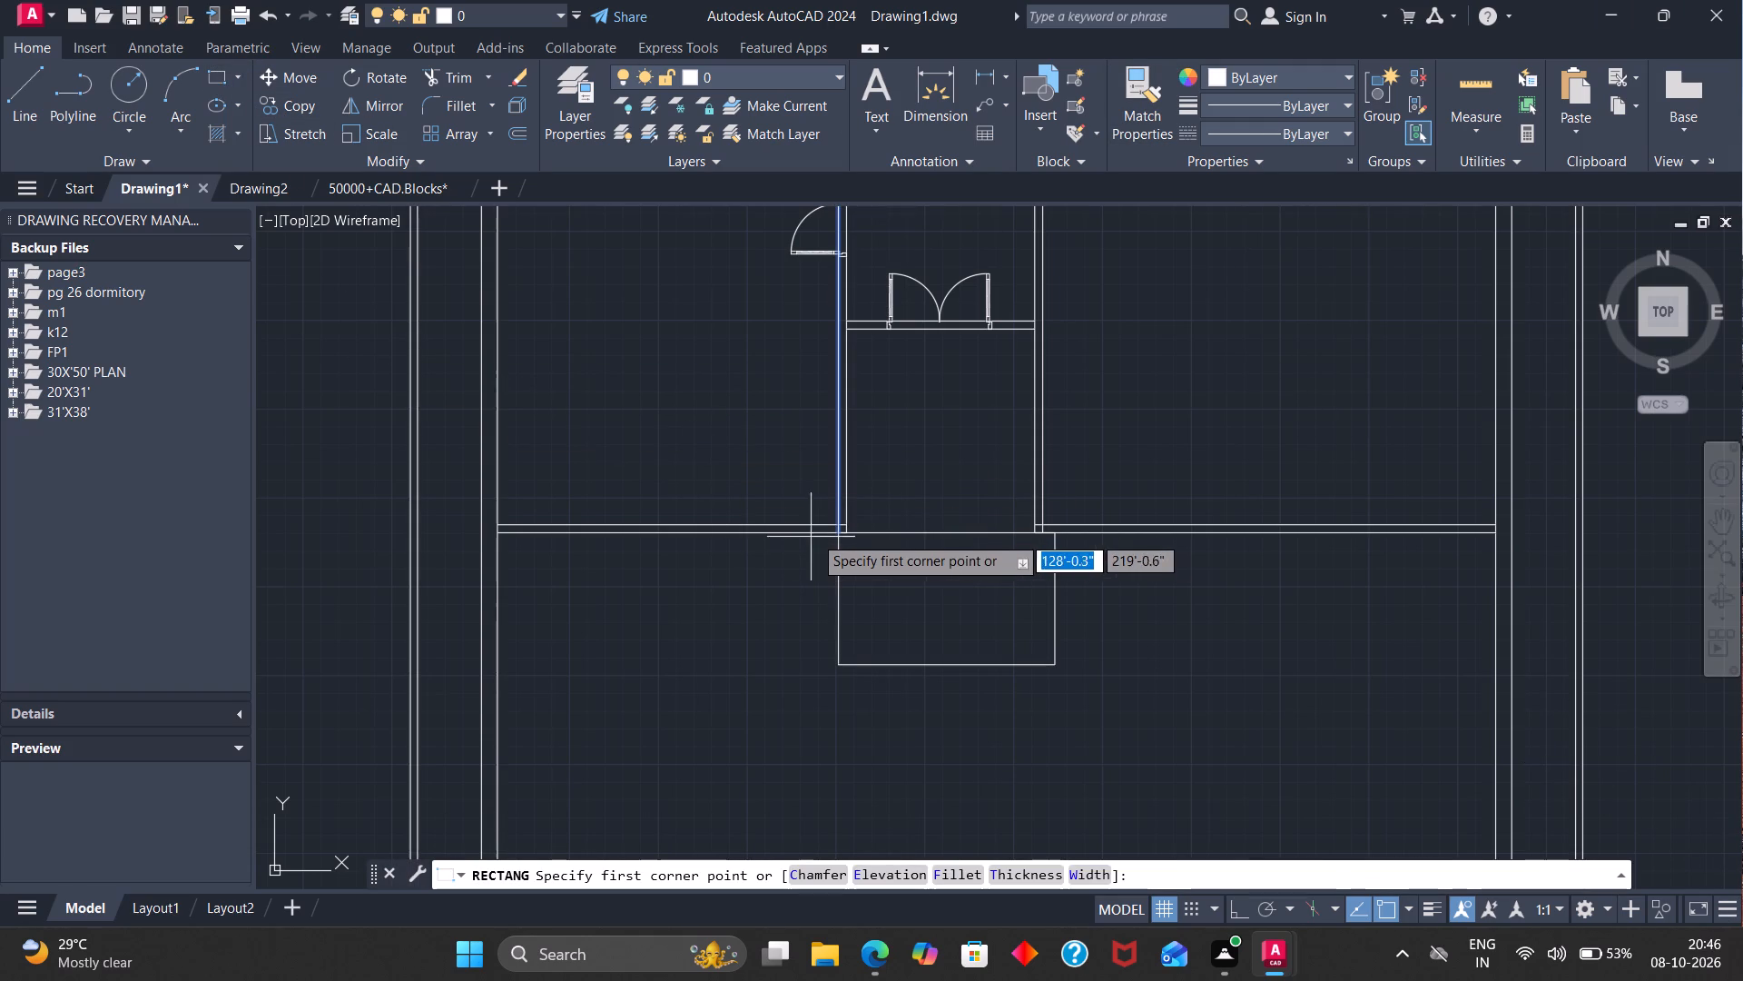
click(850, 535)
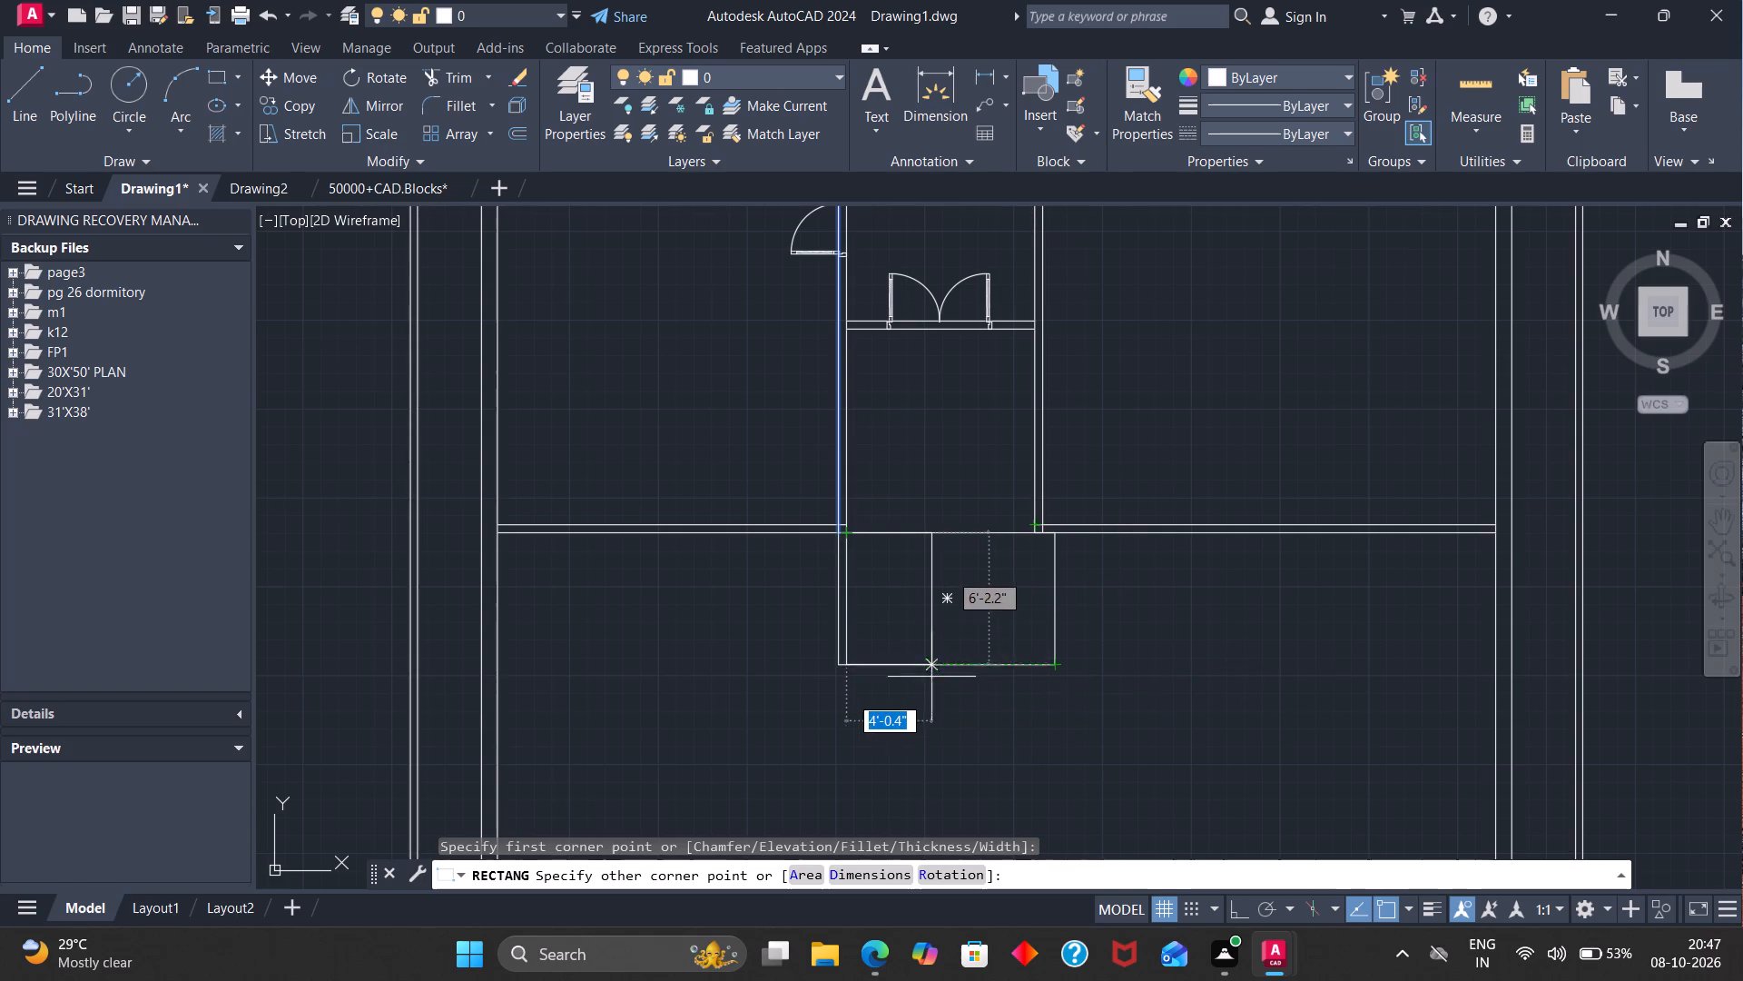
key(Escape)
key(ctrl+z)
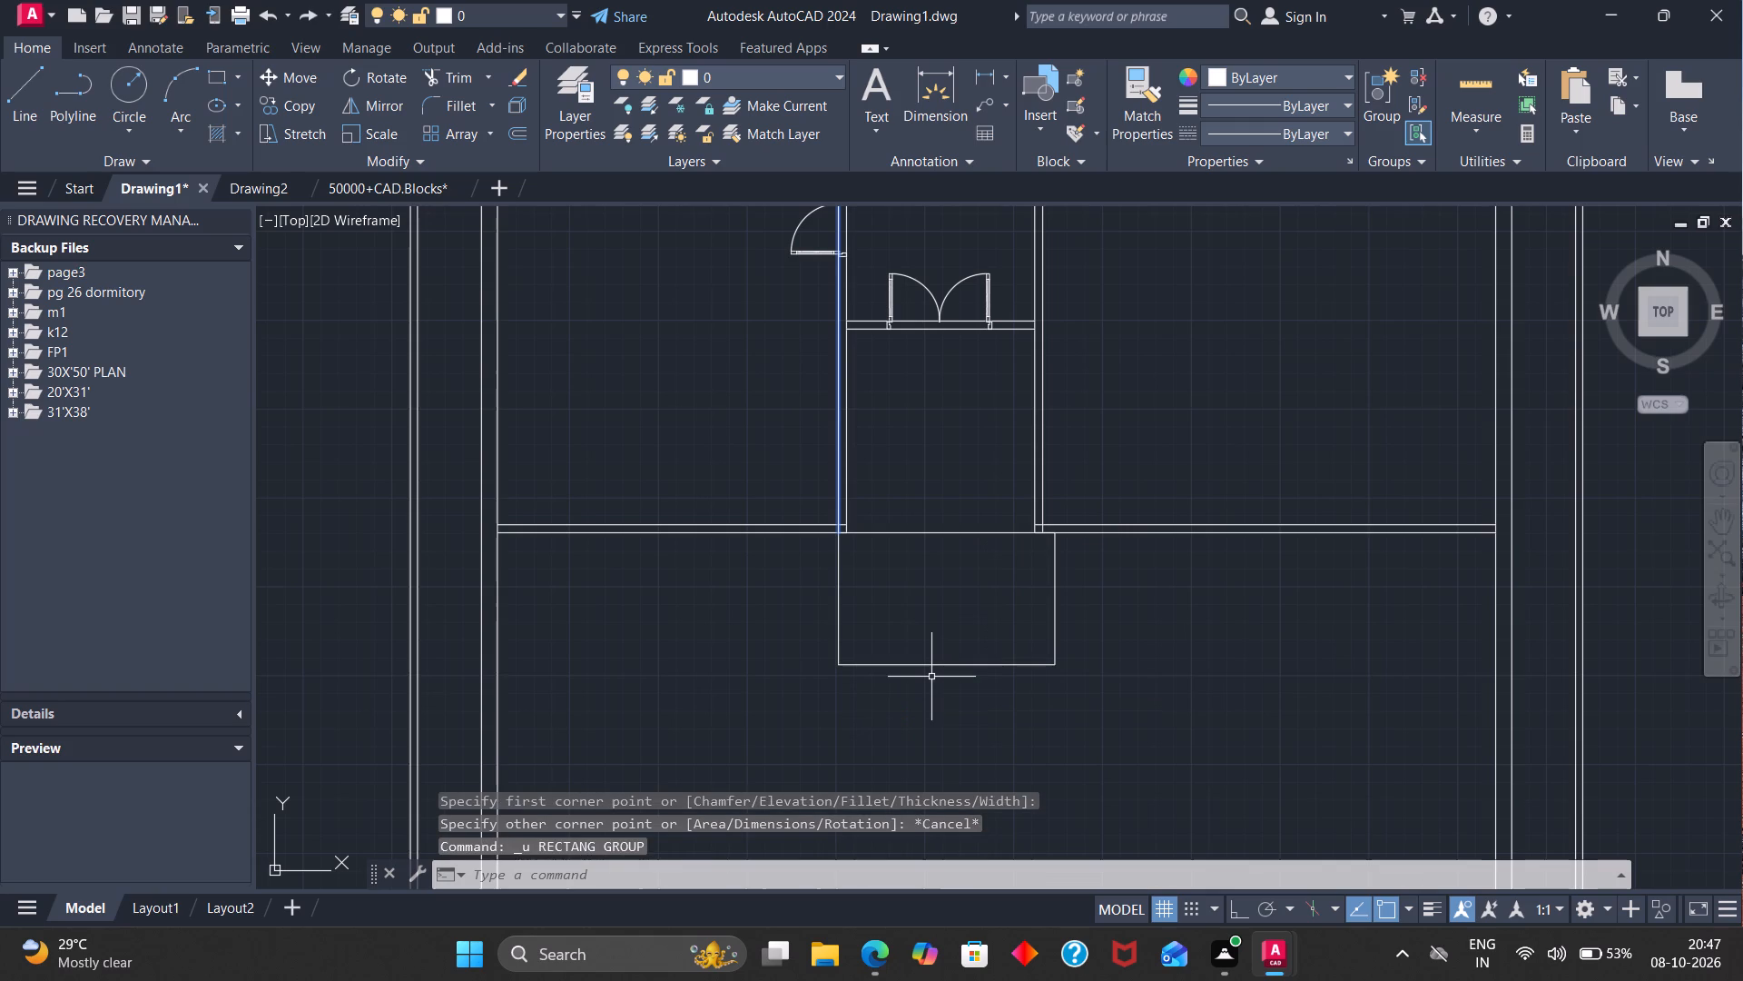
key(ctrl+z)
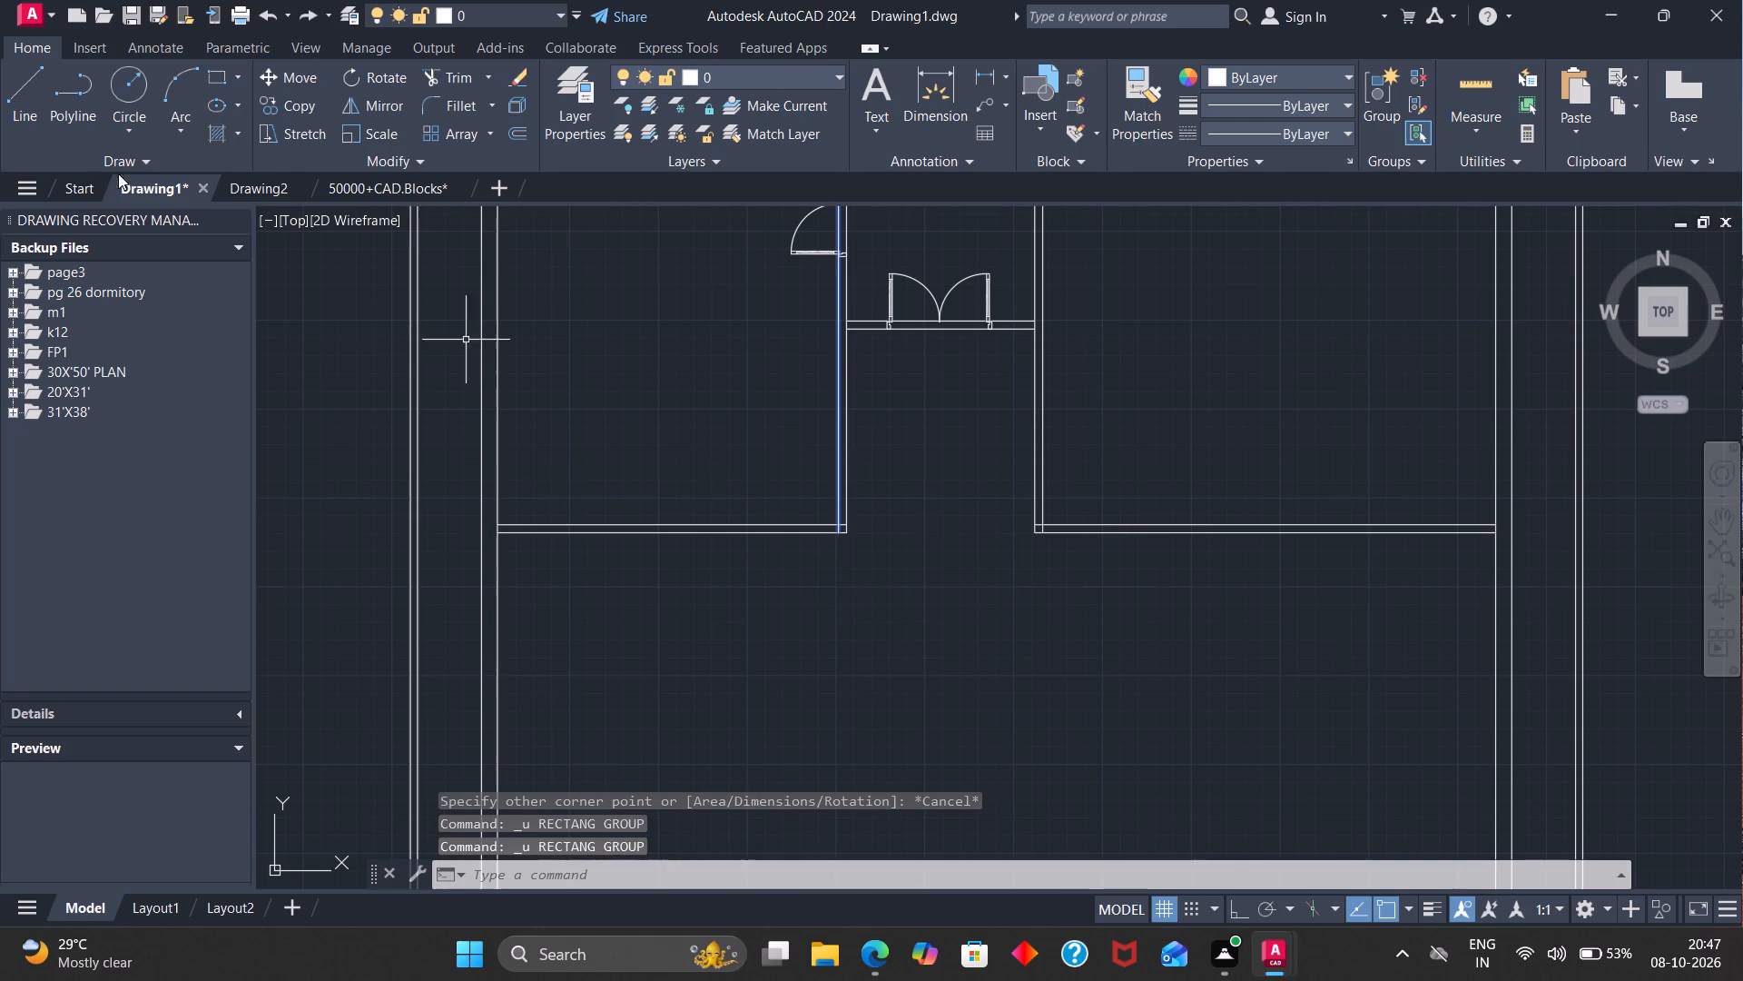
Draw a rectangle about 9'-7" wide and 6'-3" deep below the corridor, spanning the outer faces of both side walls.
click(209, 70)
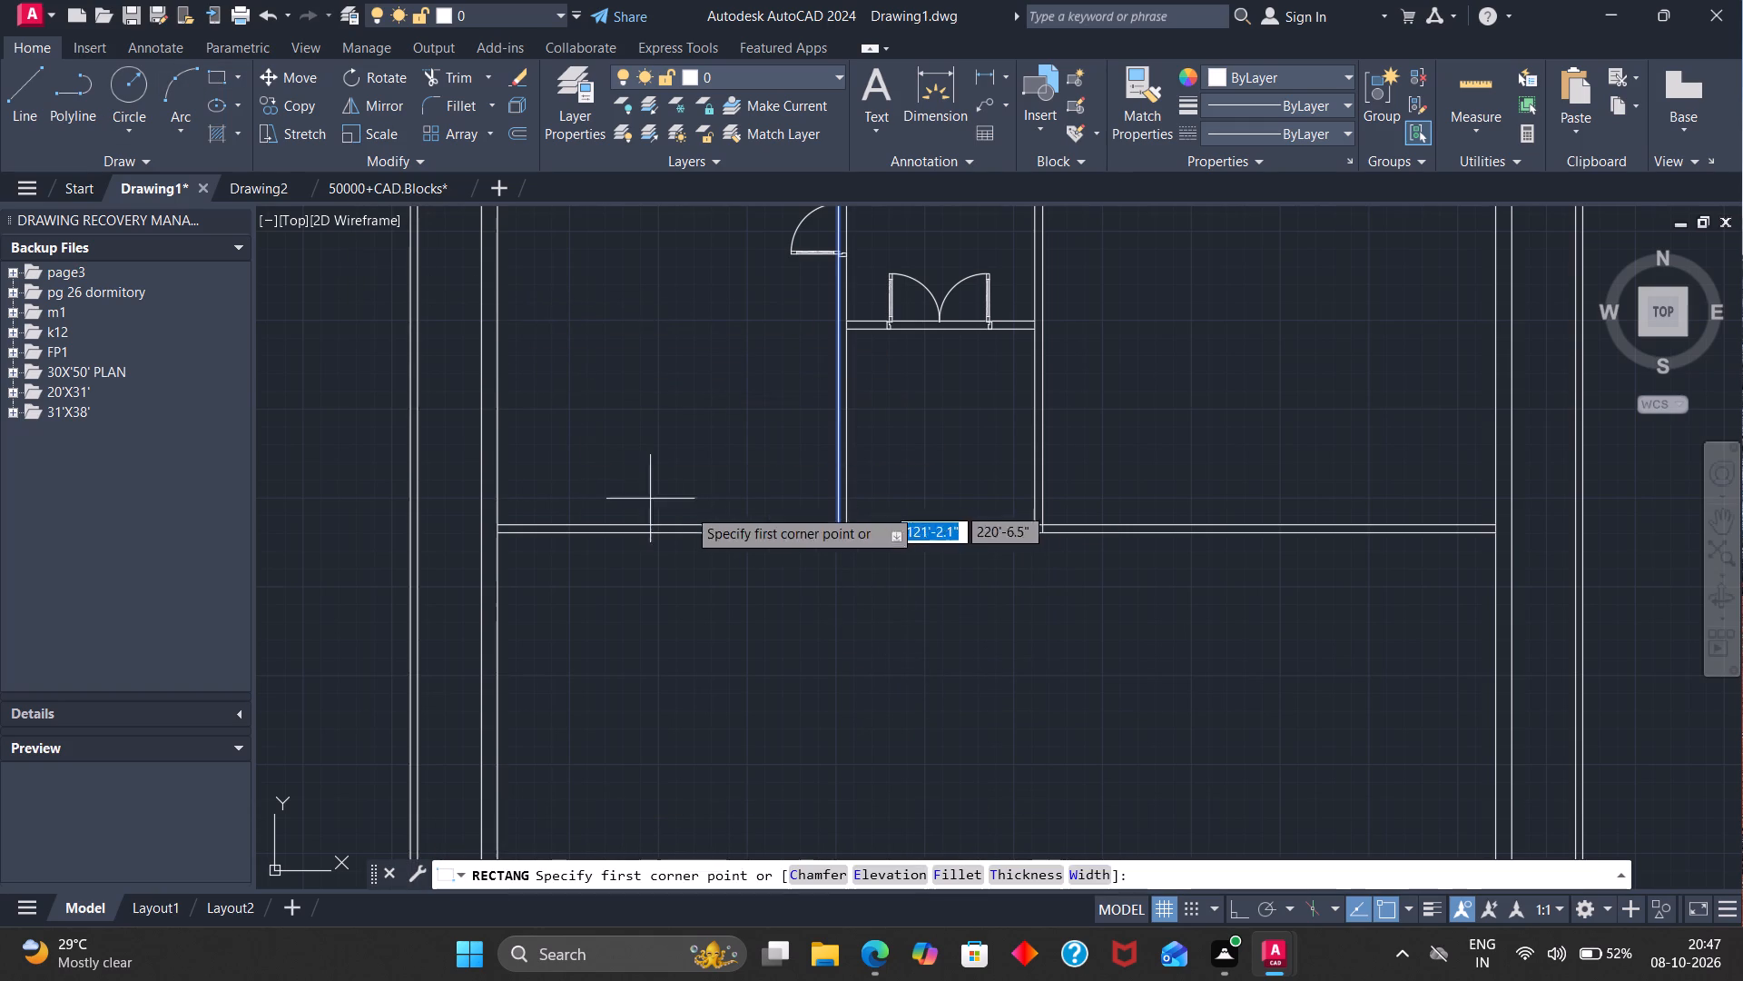
click(842, 534)
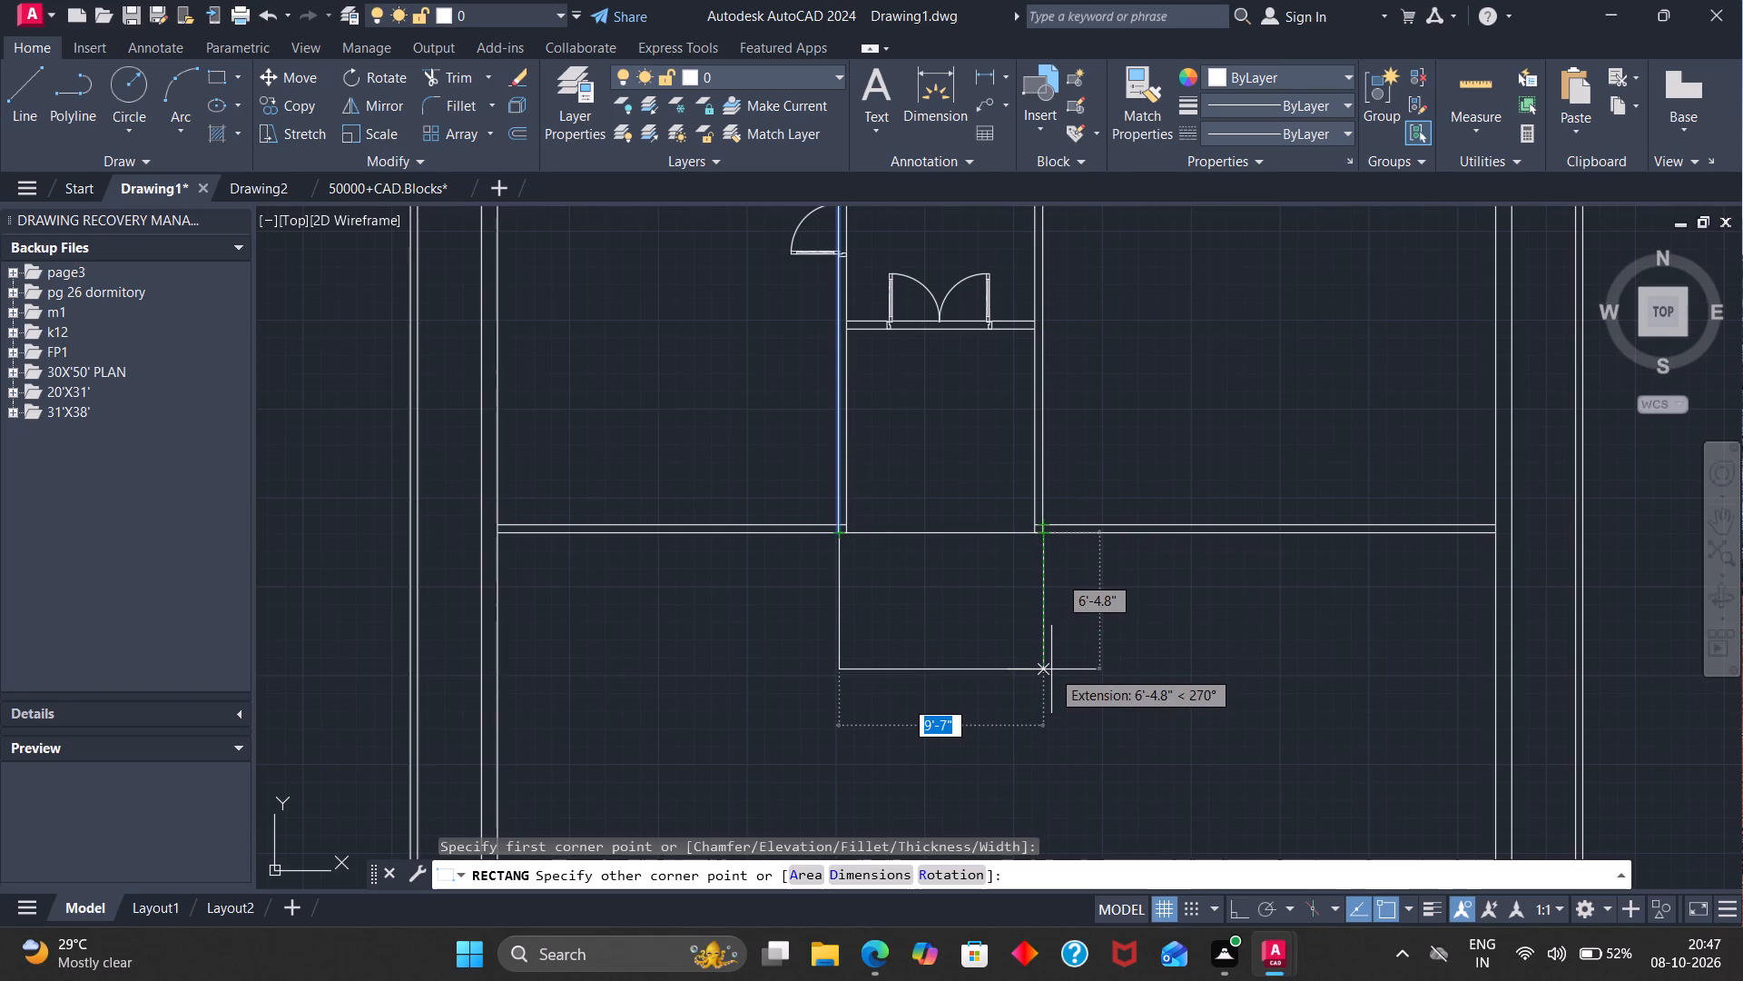
click(1051, 667)
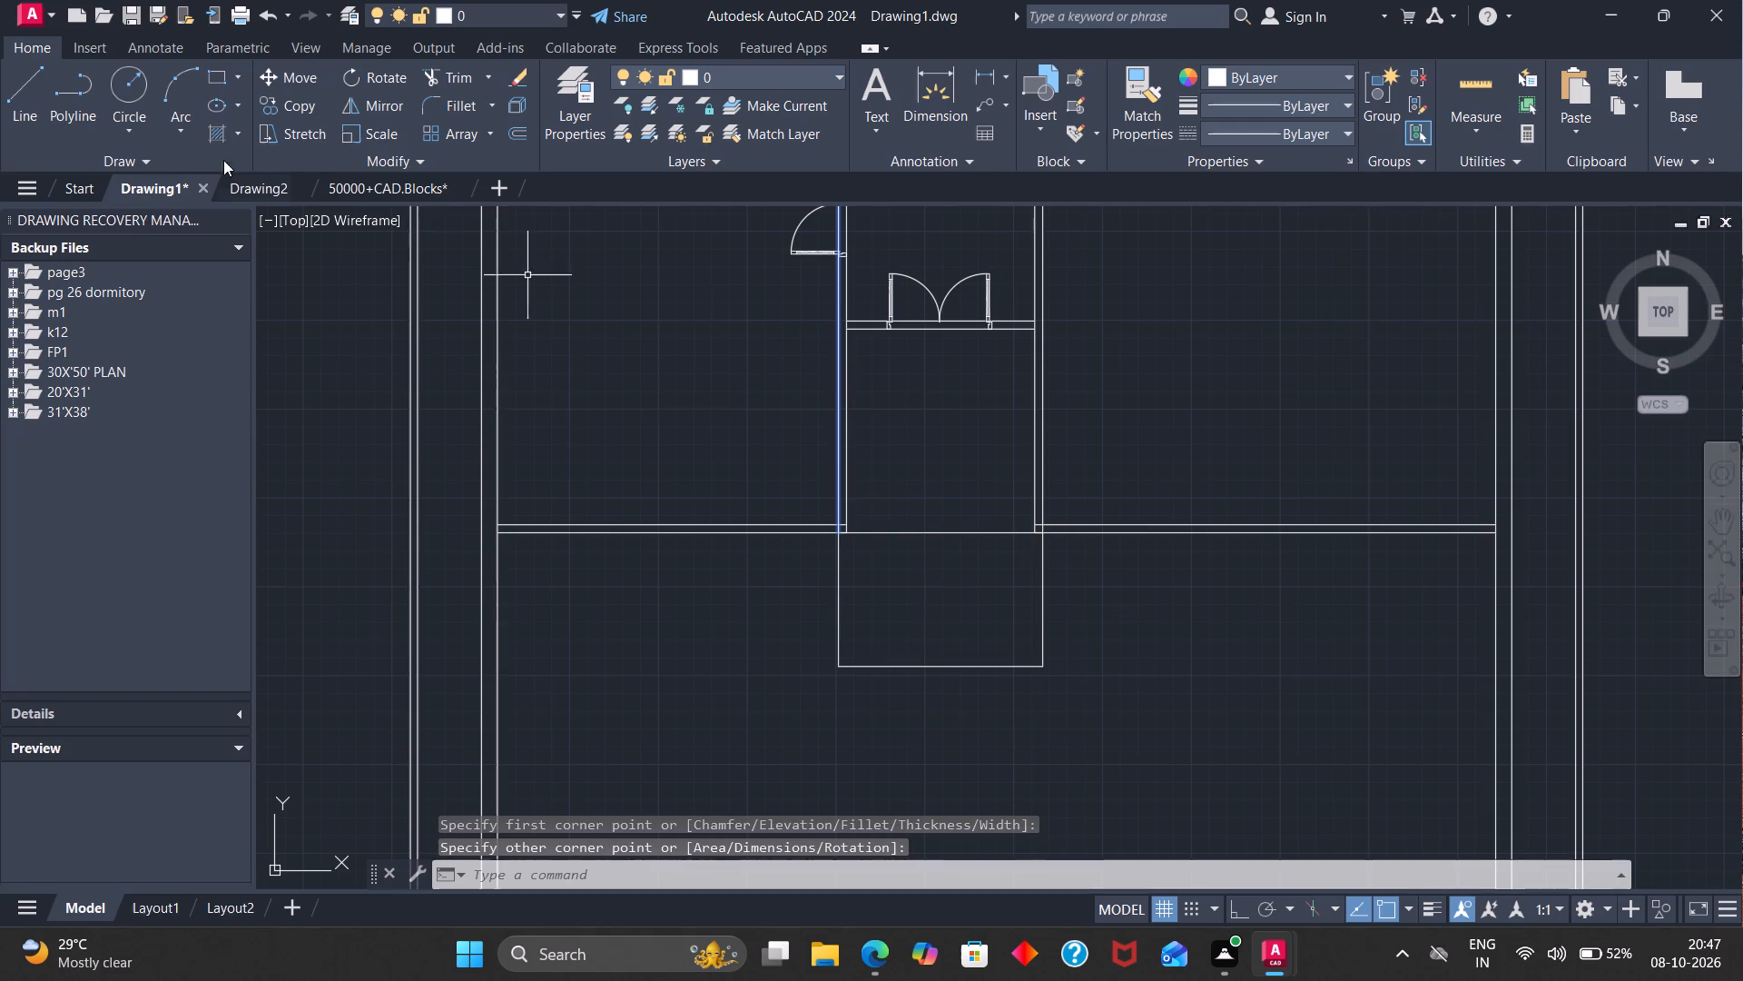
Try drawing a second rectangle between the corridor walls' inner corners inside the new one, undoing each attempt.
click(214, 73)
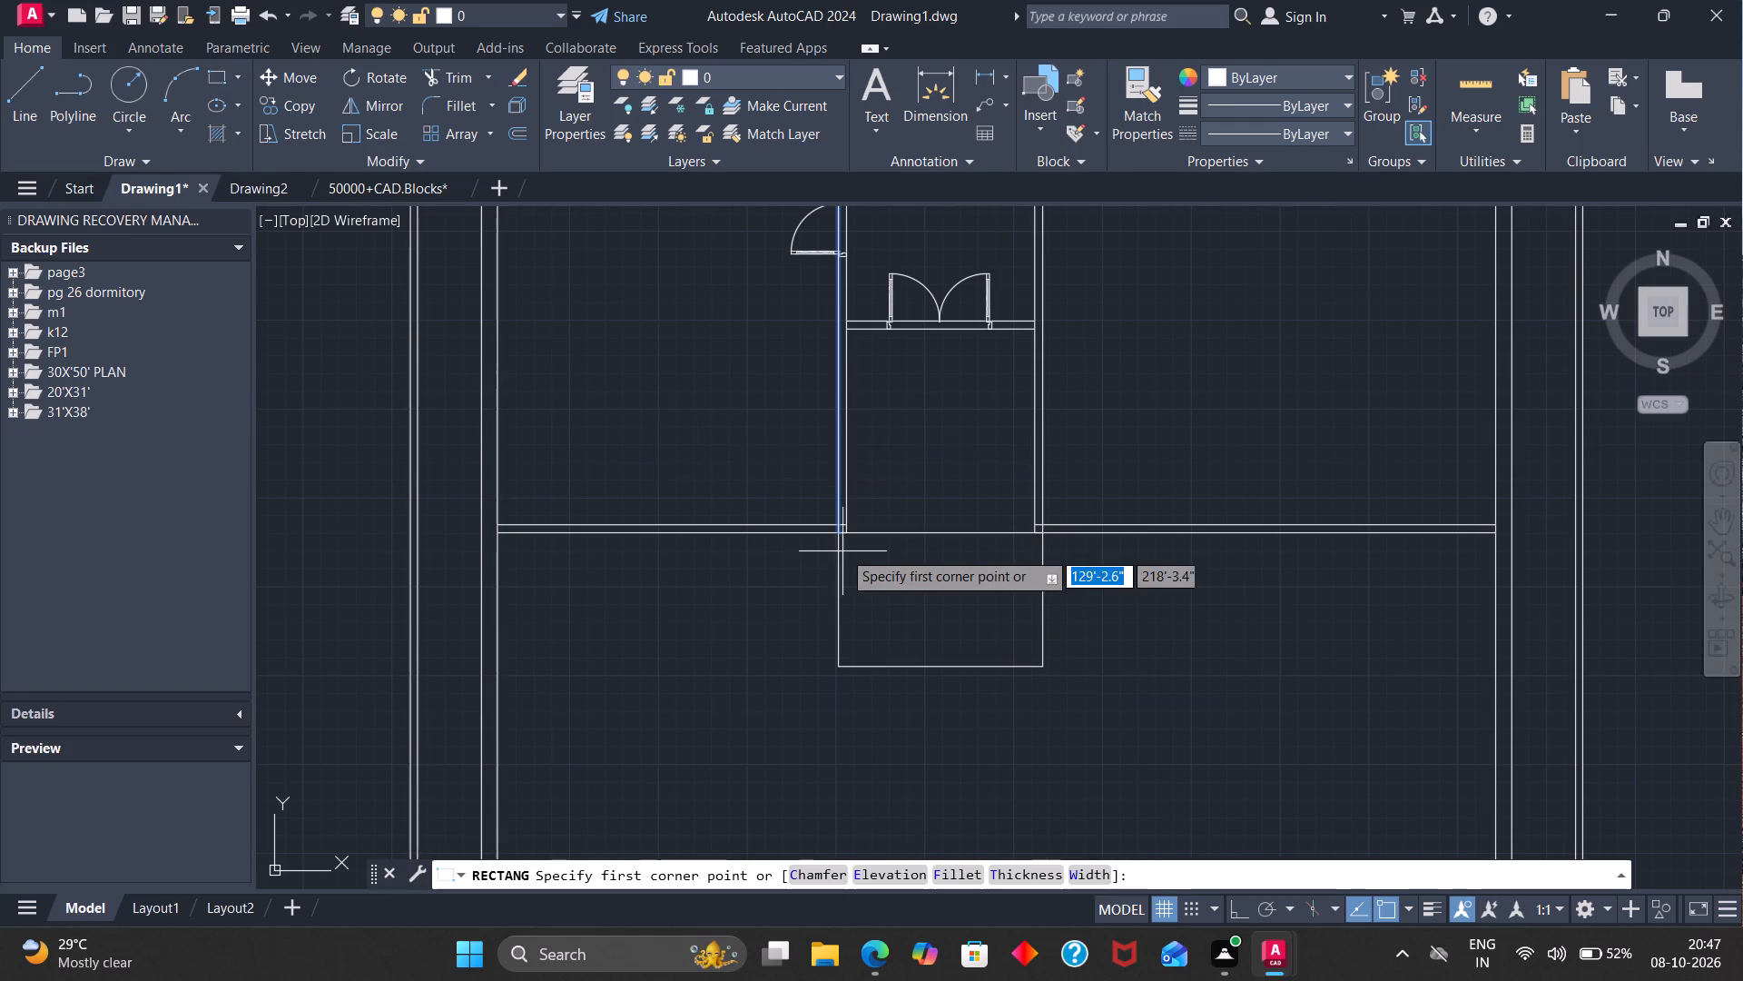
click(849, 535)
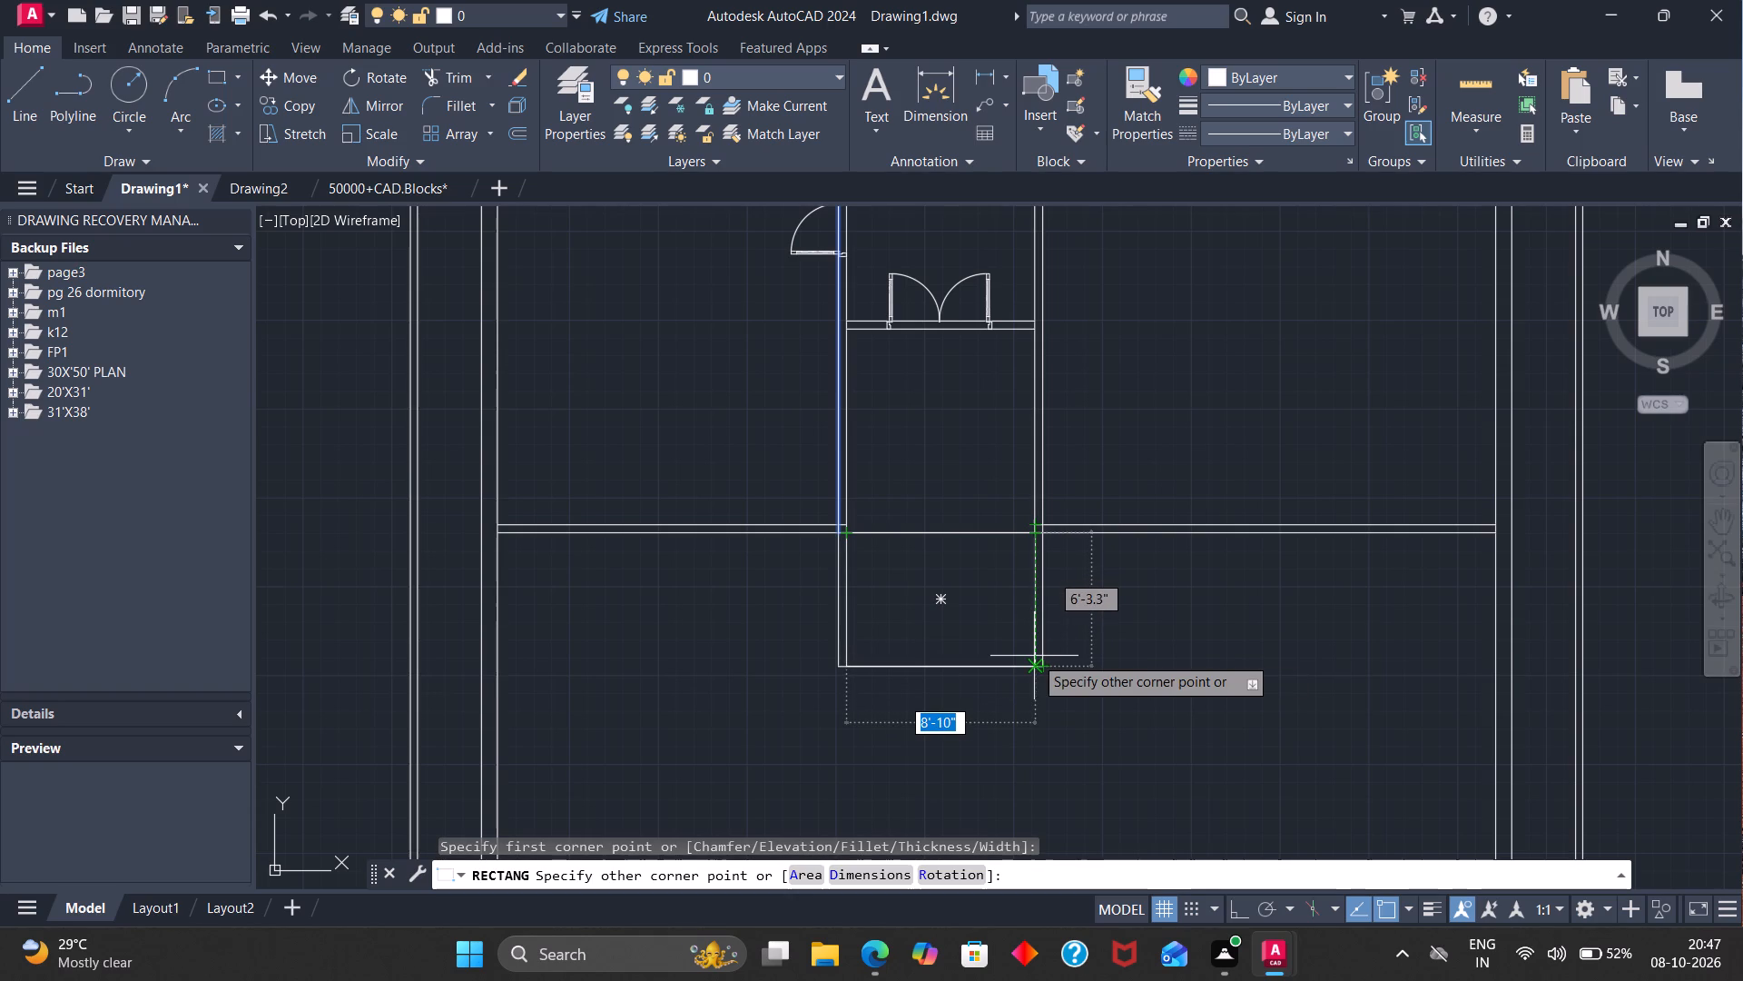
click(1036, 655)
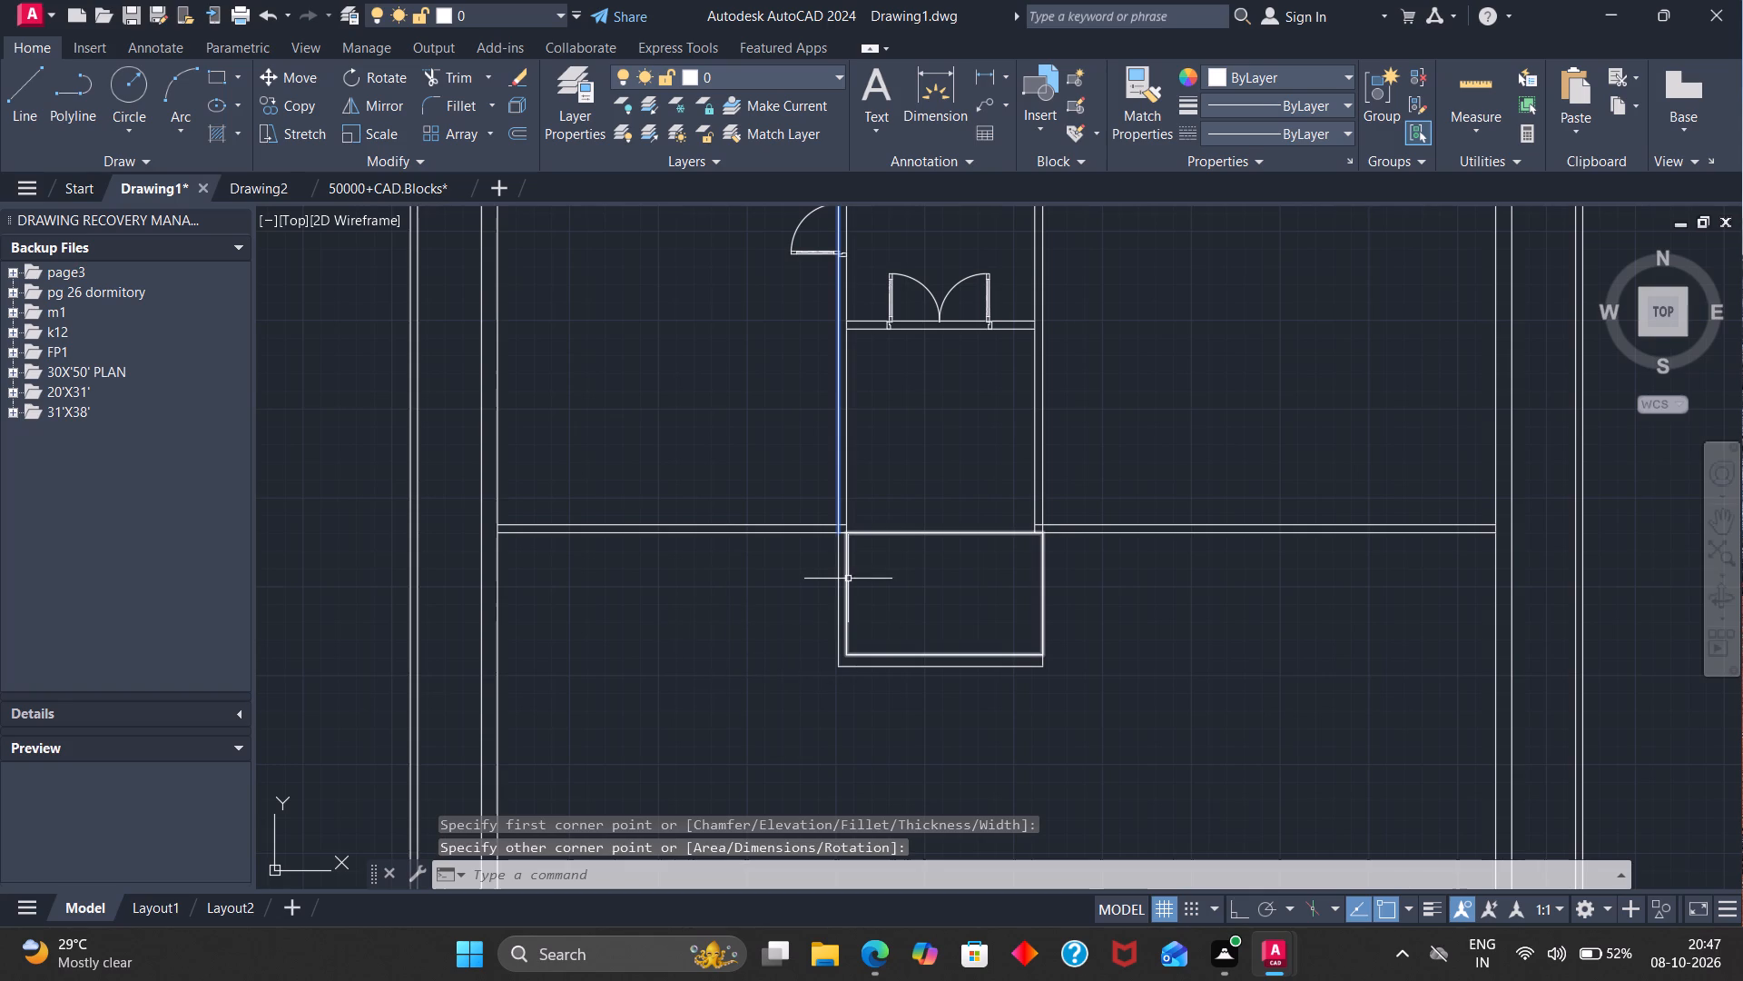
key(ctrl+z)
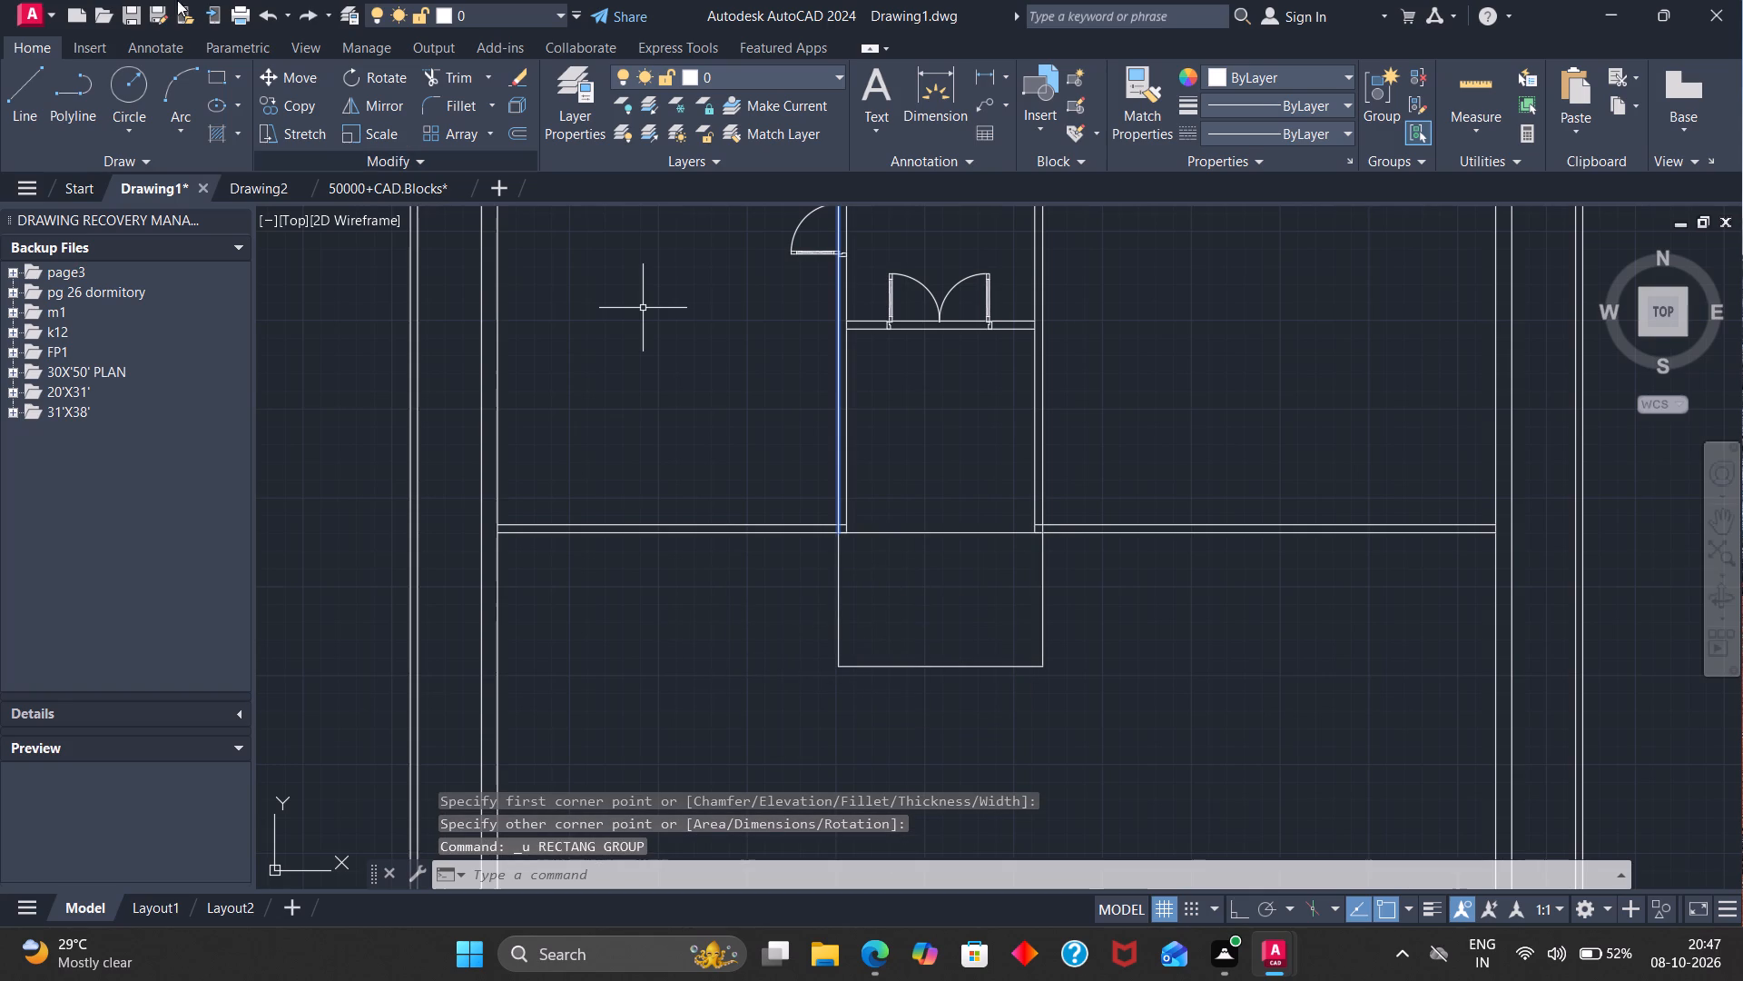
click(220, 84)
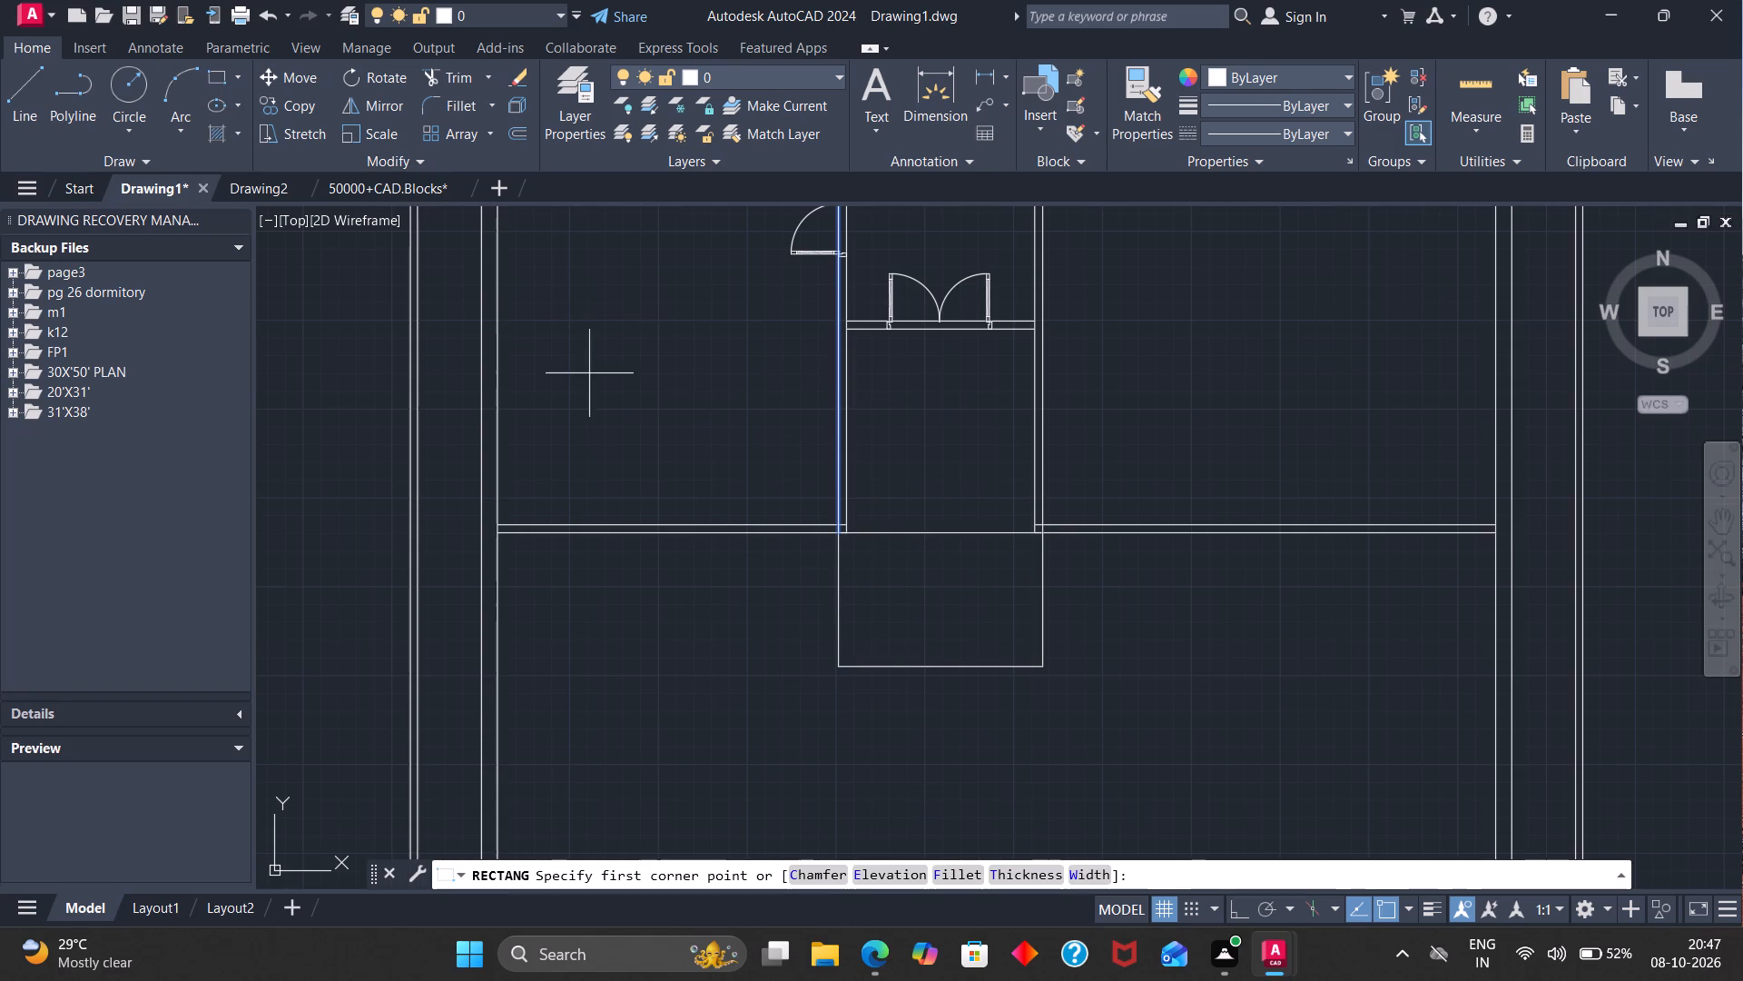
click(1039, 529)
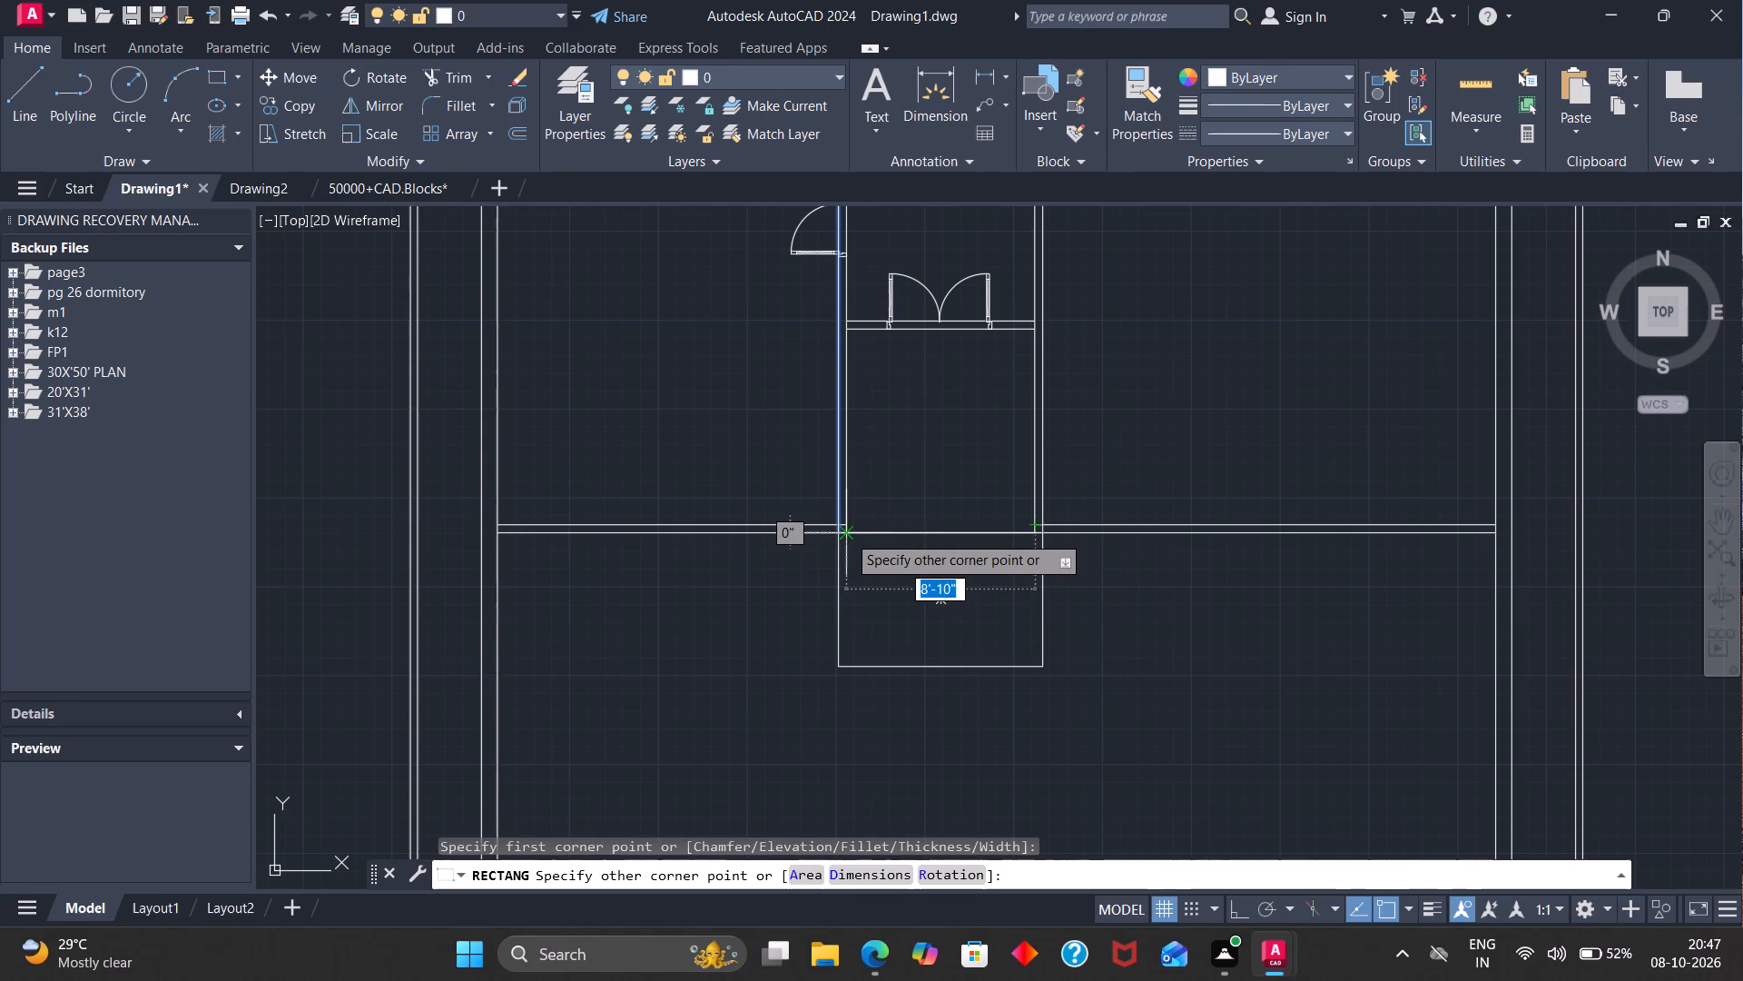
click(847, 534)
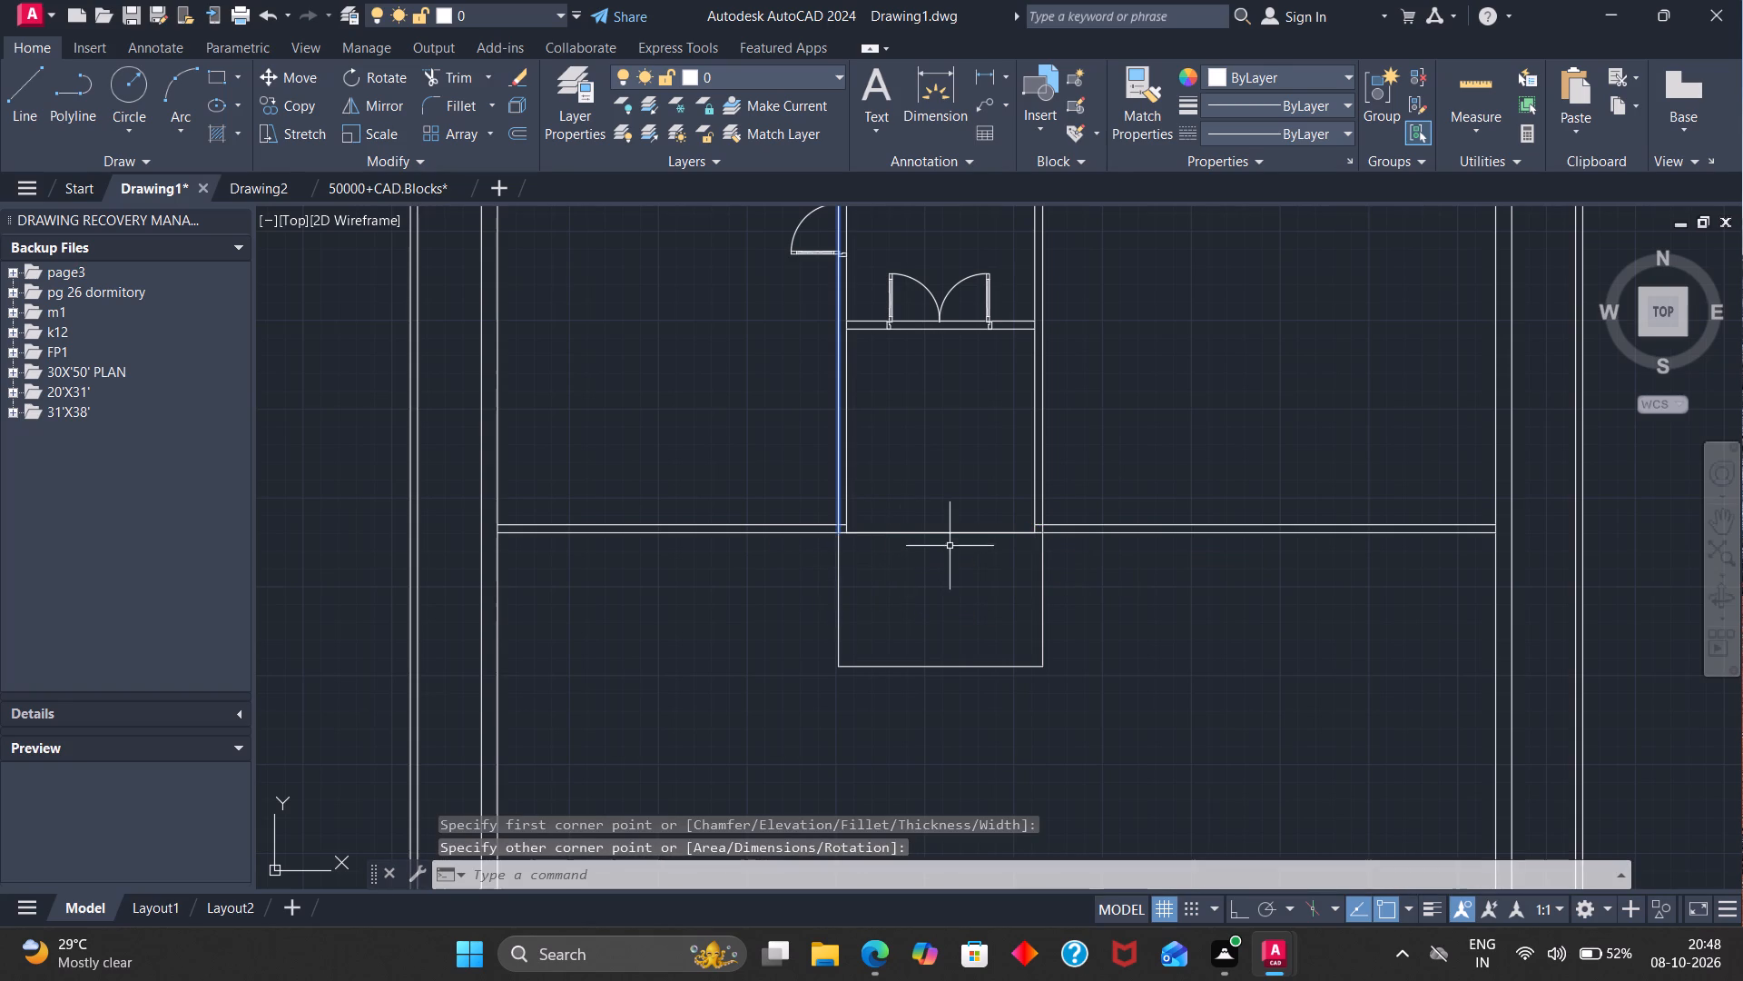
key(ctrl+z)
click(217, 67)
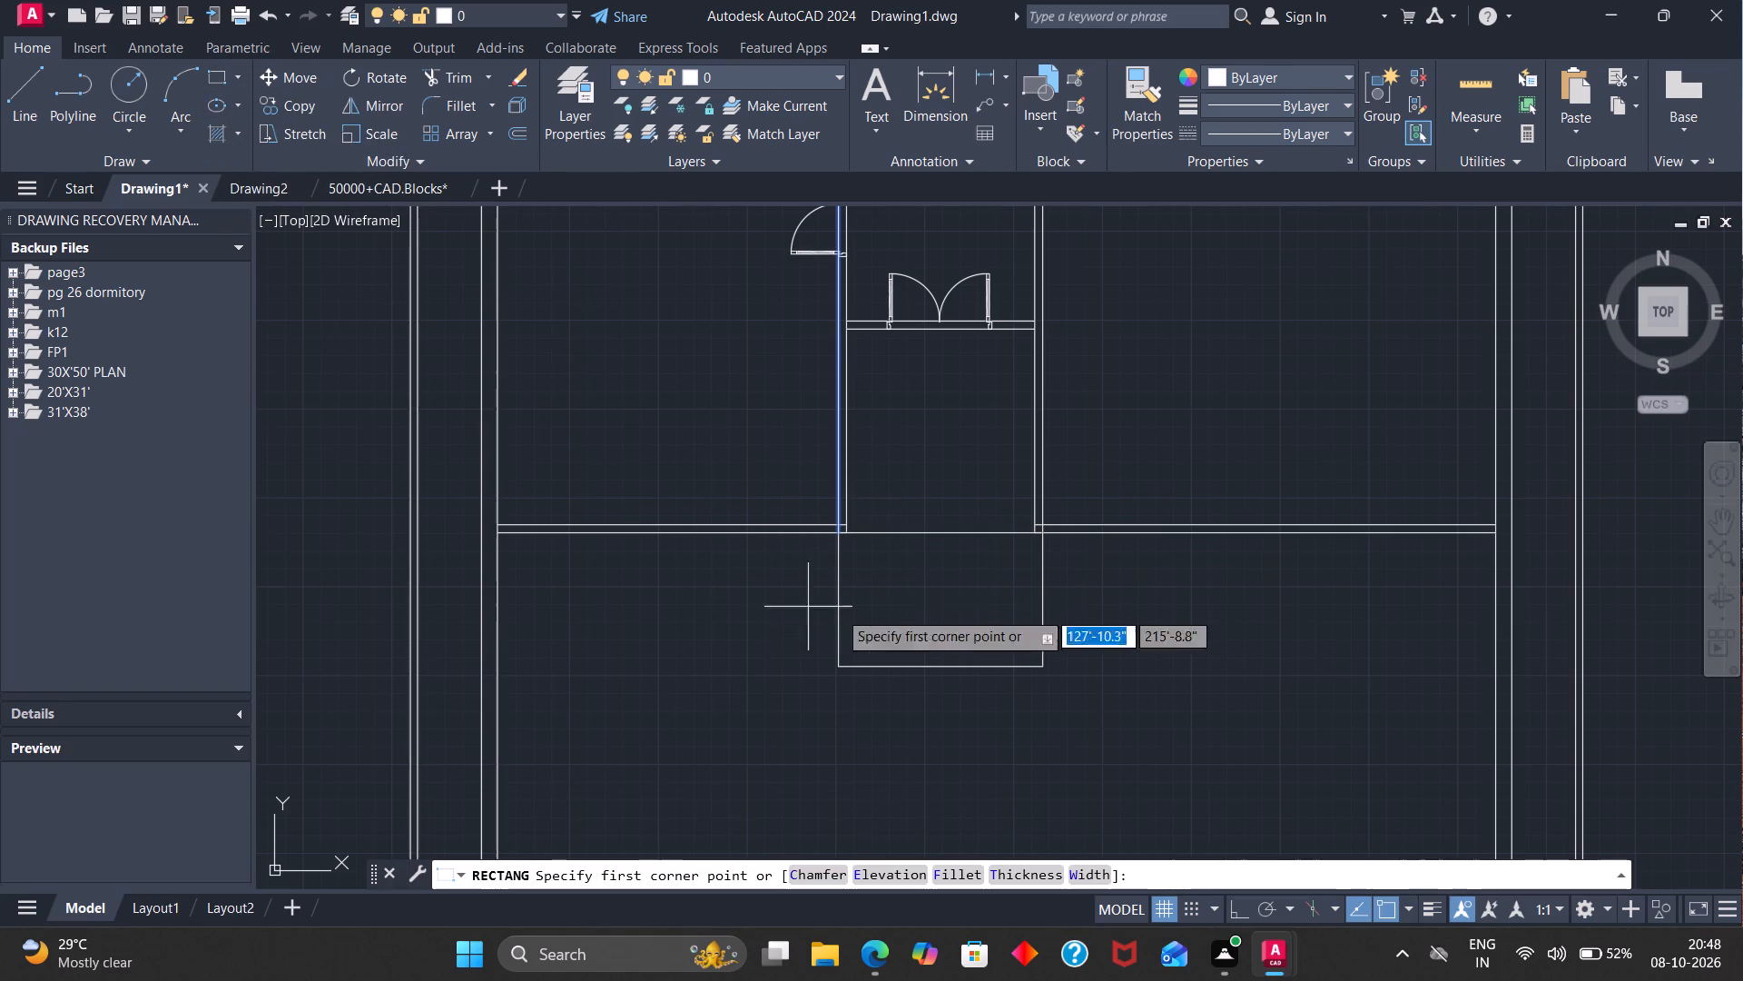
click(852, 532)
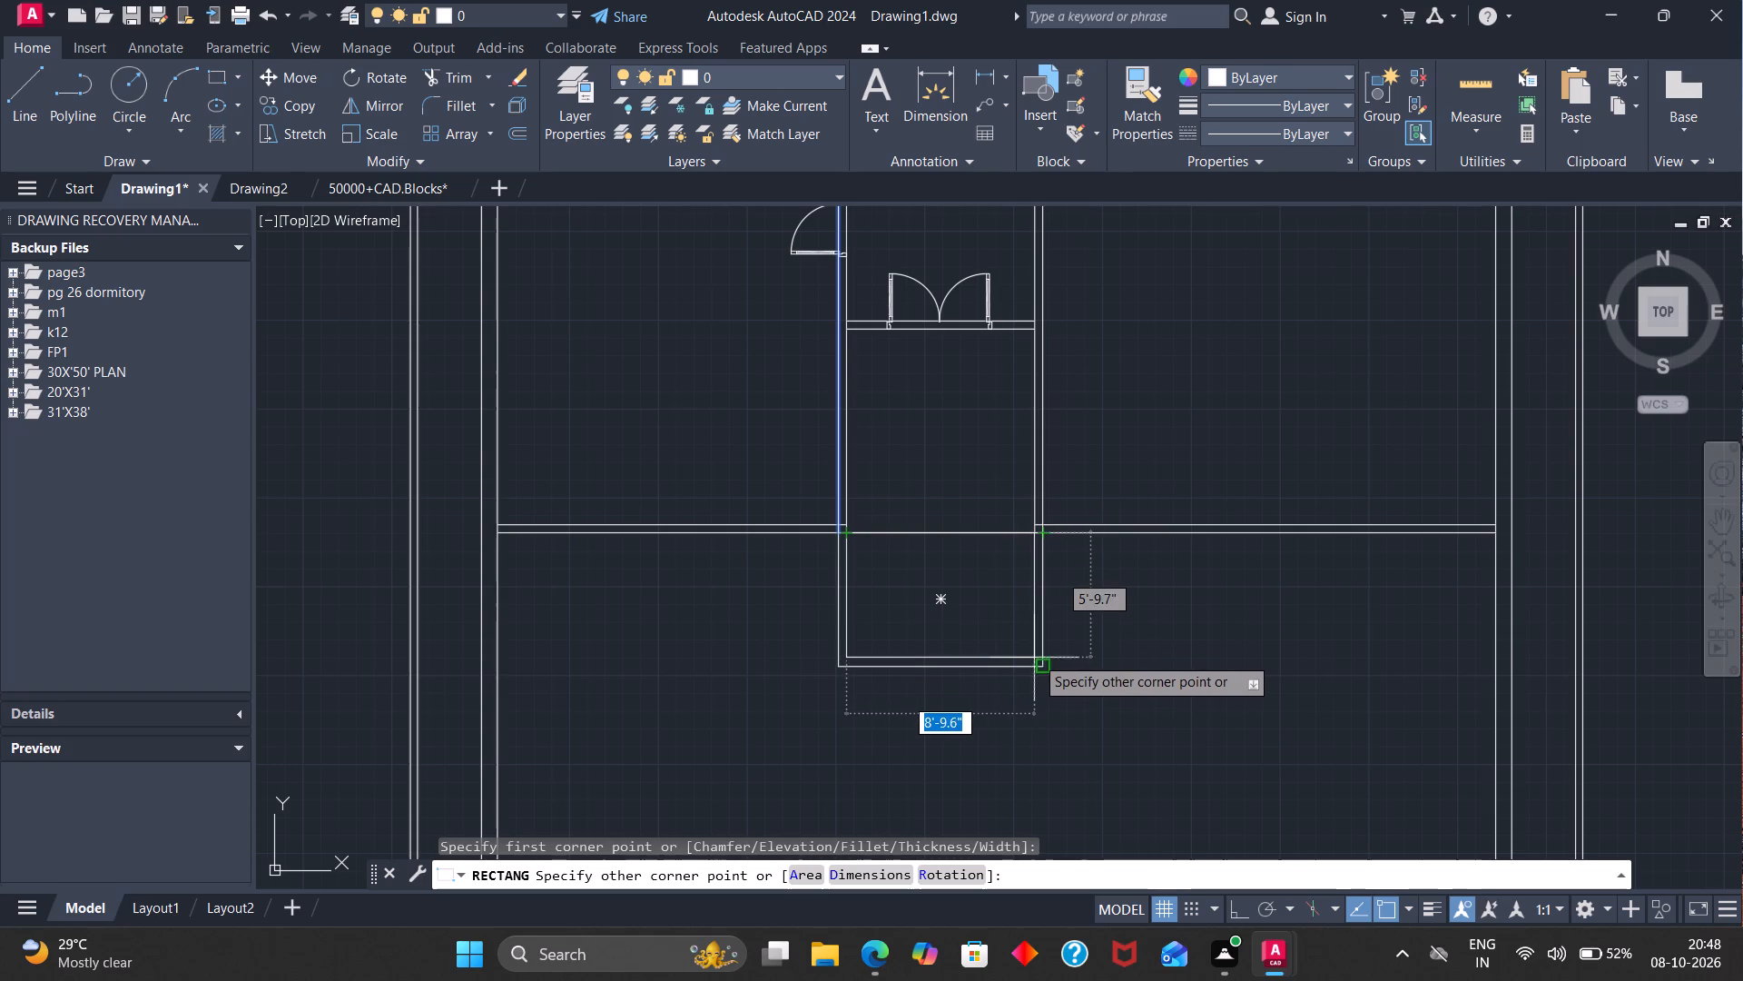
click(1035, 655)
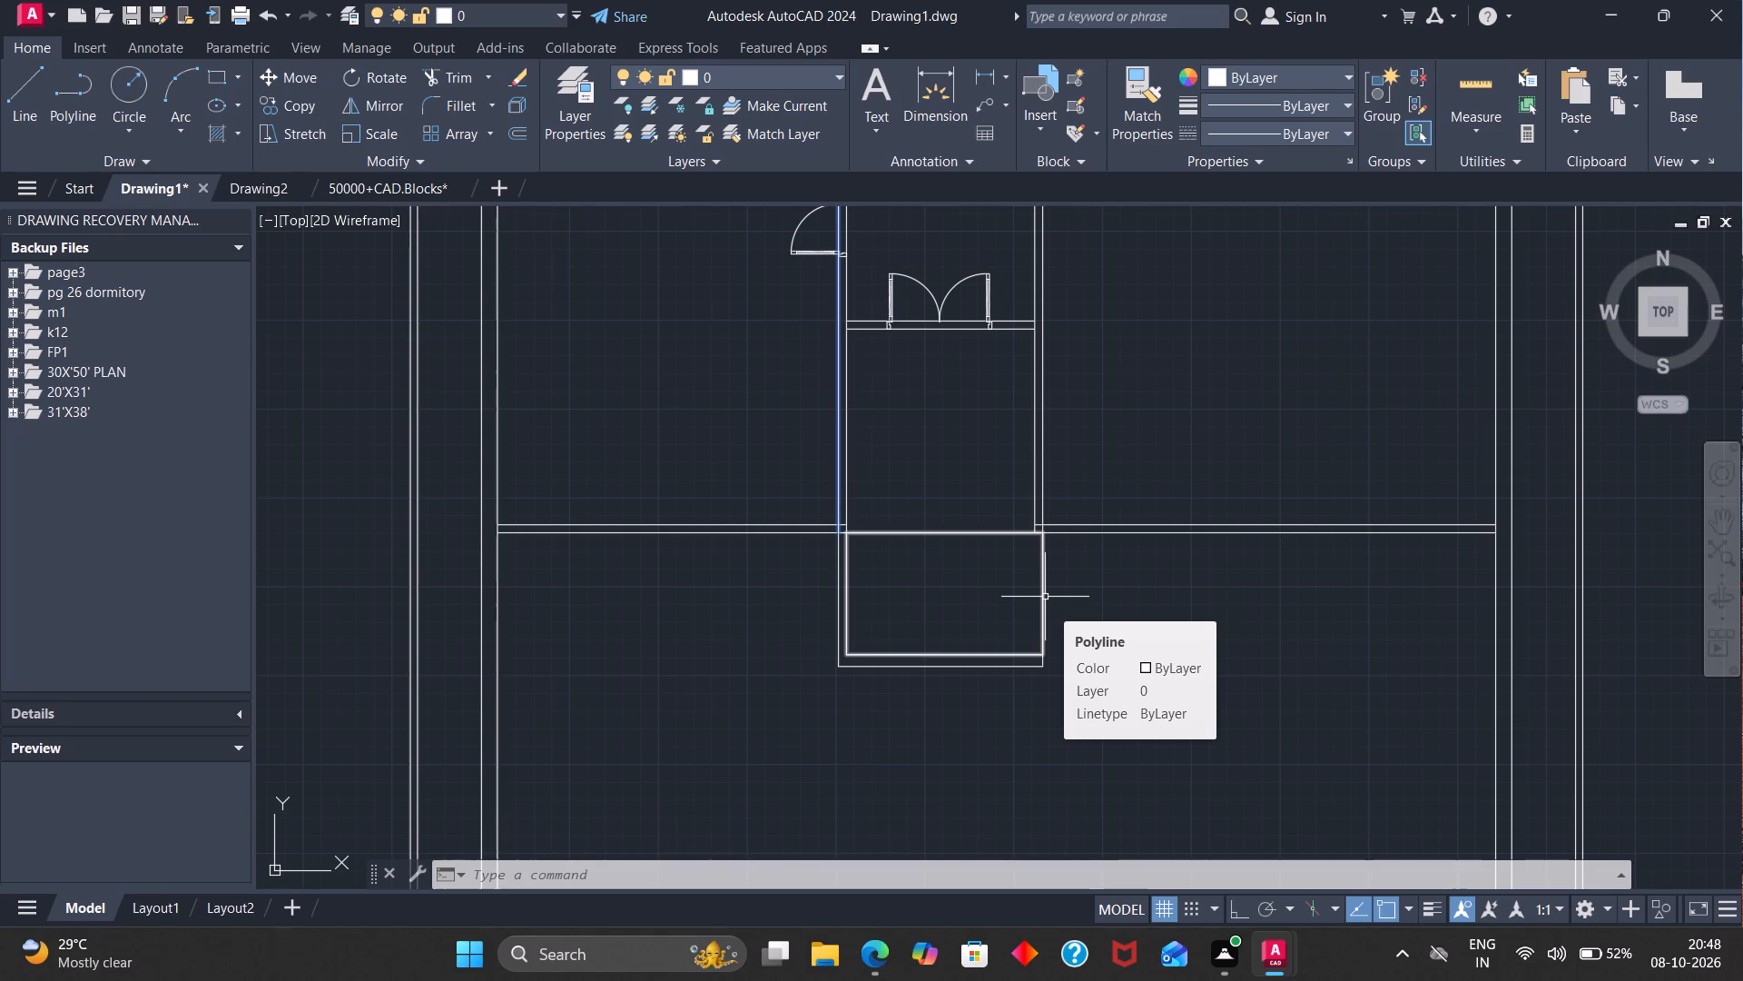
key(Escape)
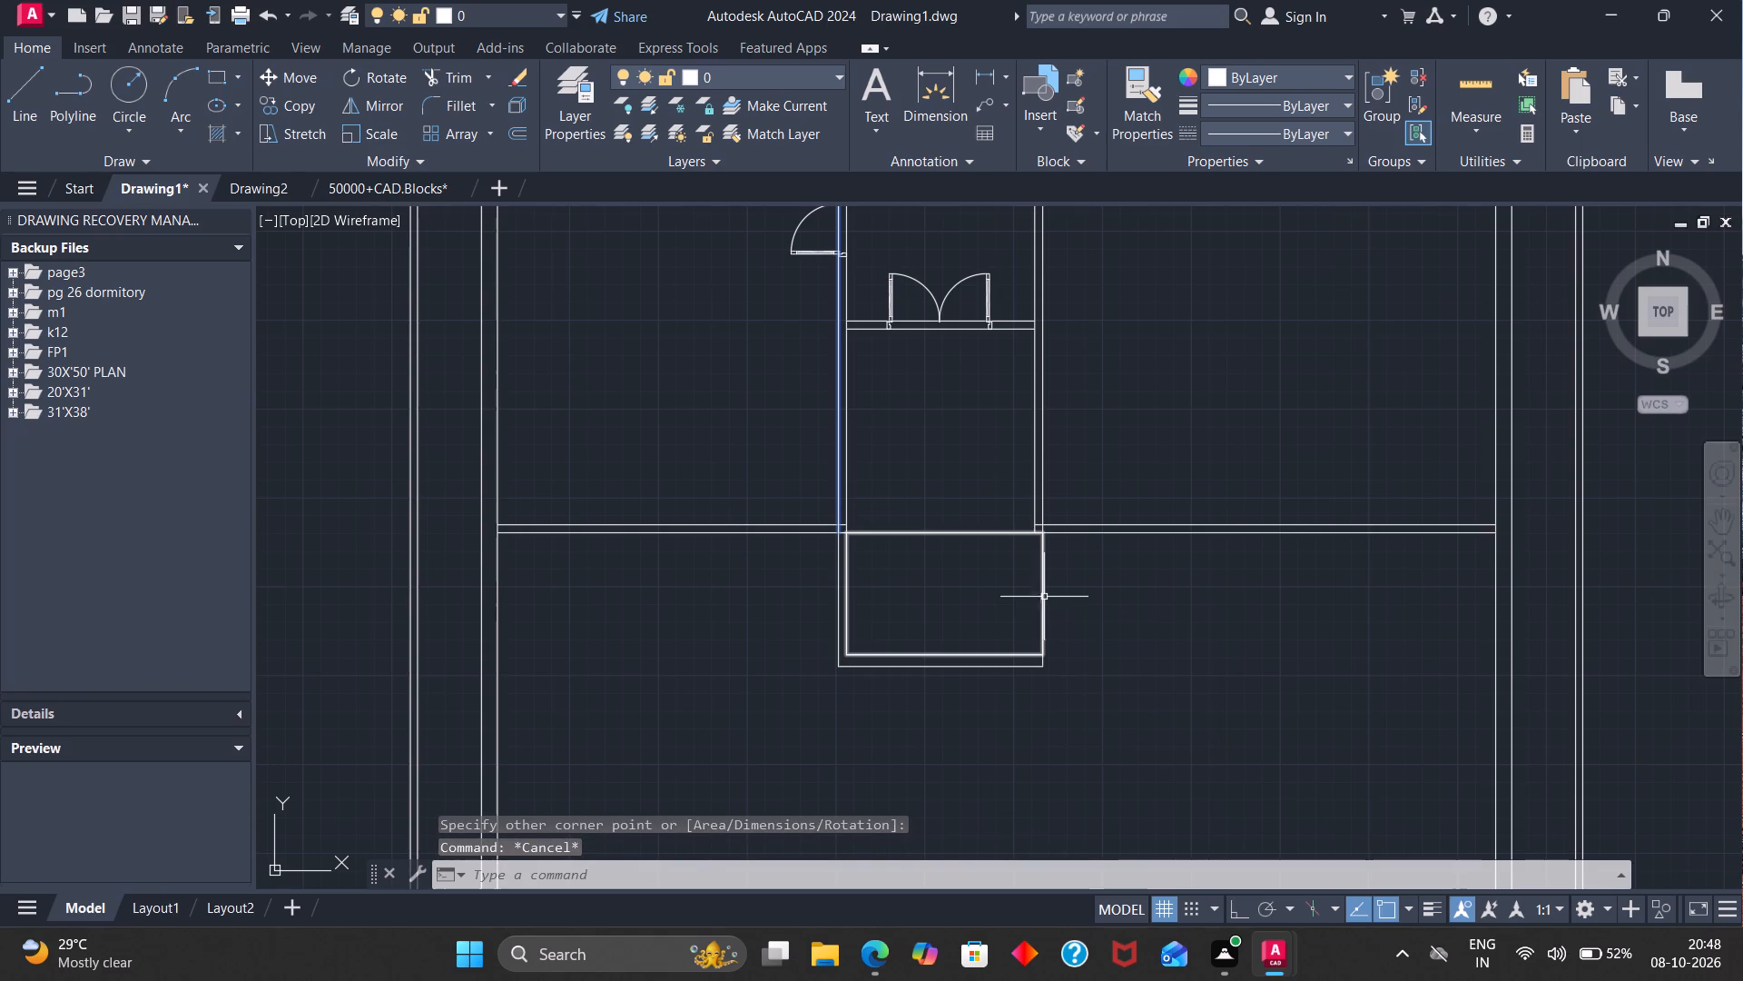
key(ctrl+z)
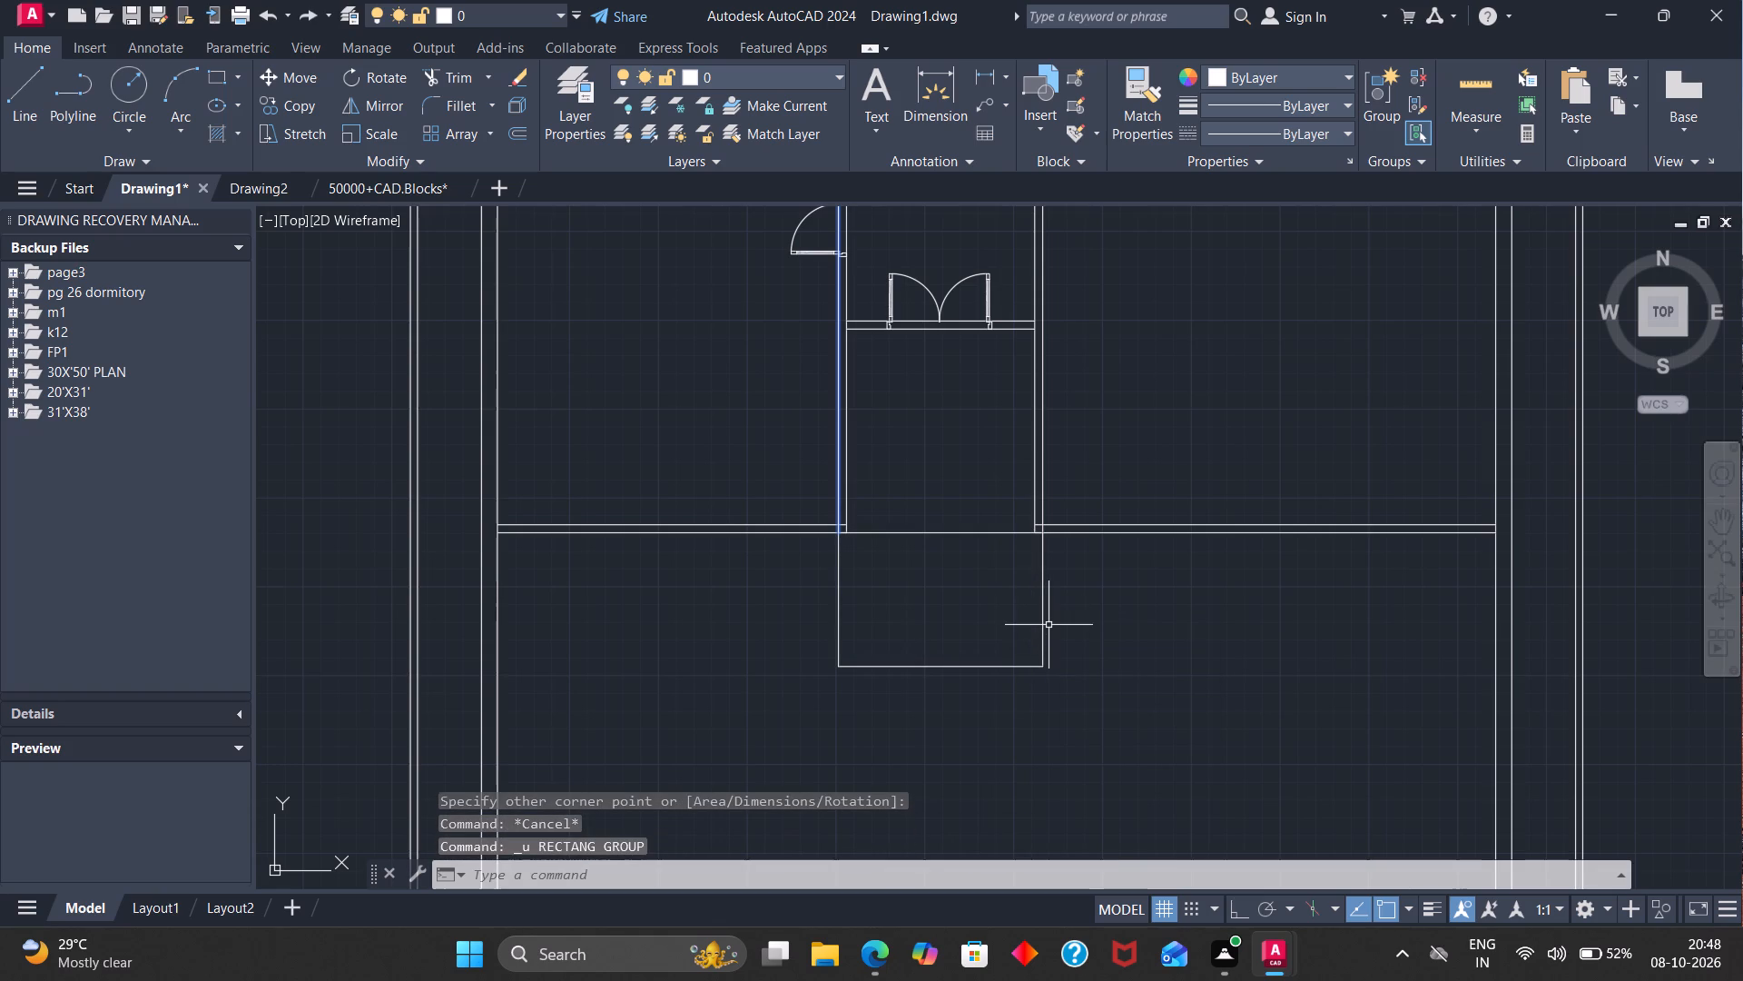
Offset the rectangle below the corridor 3" inward.
click(1044, 625)
key(o)
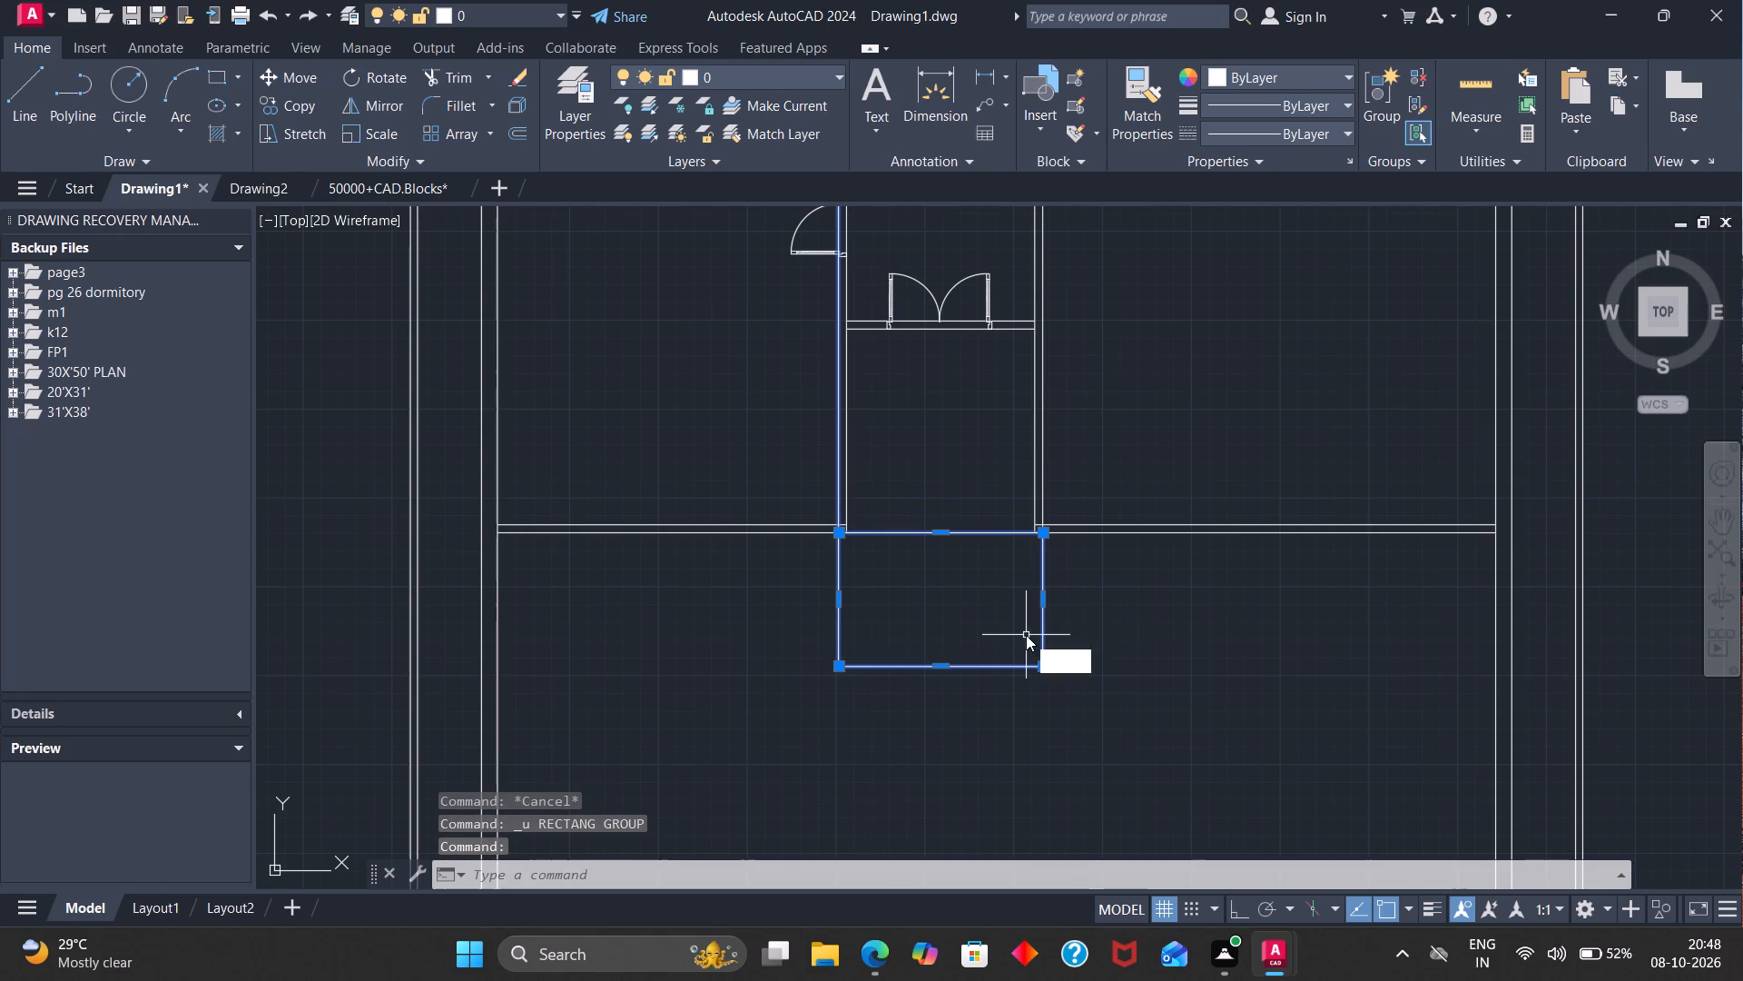
key(Return)
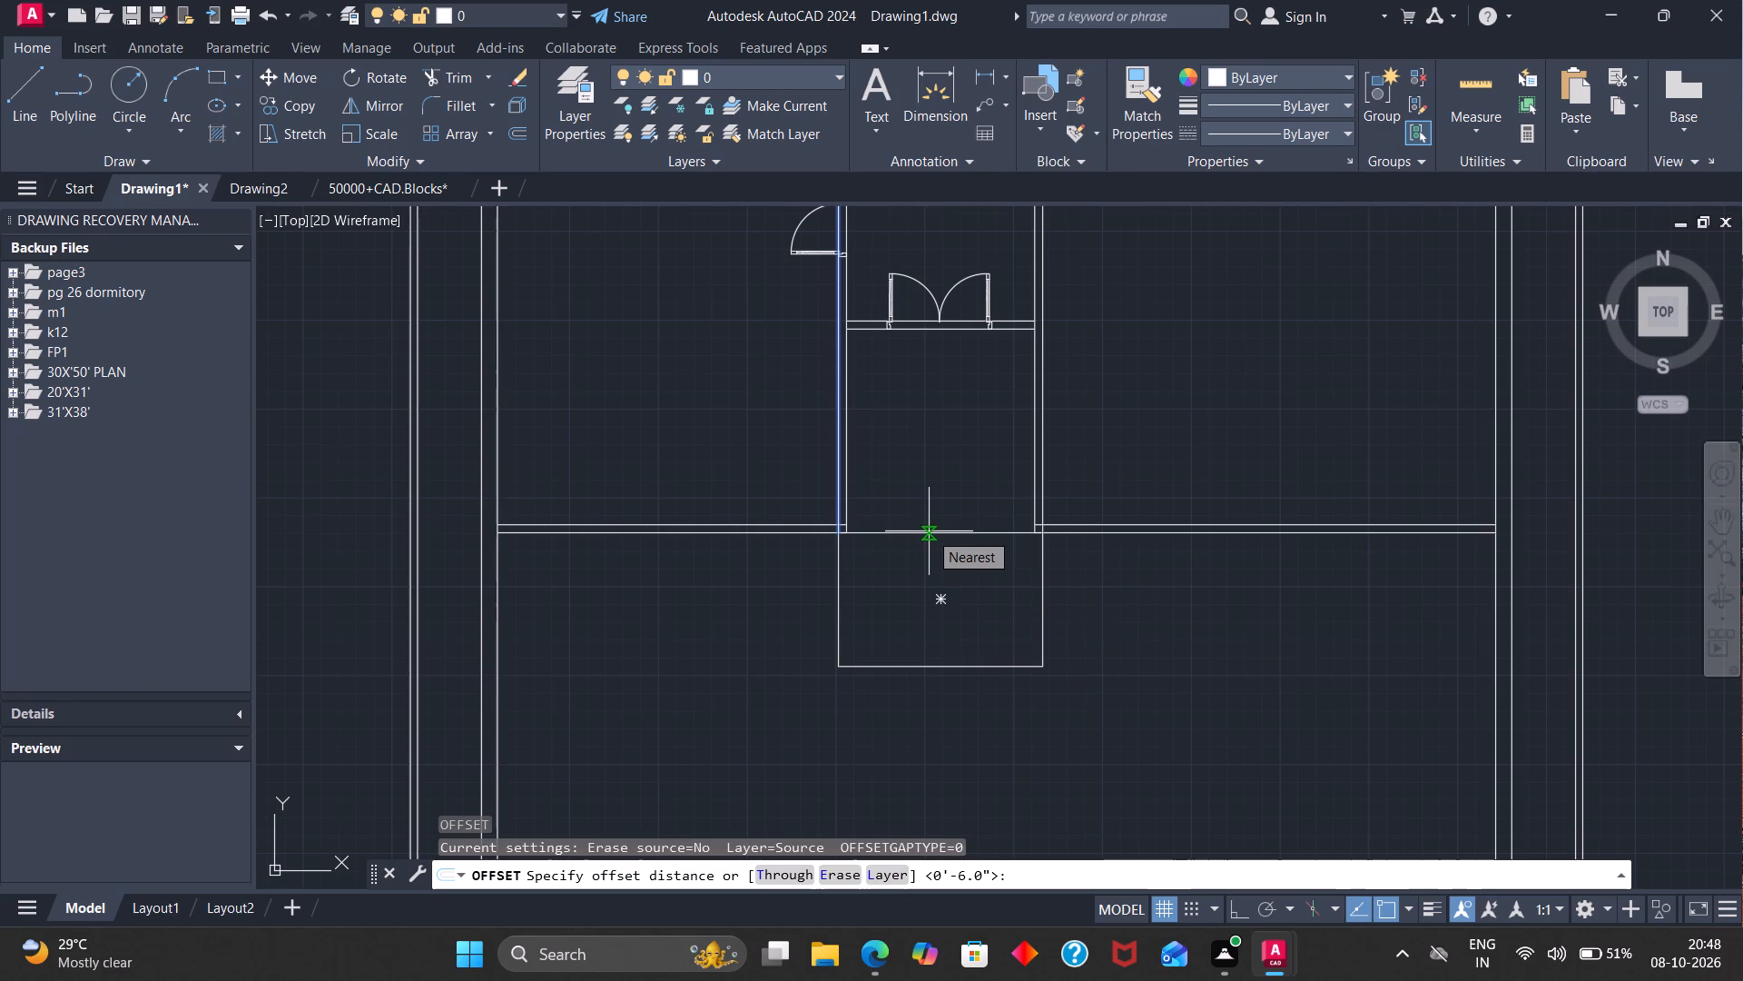
key(3)
key(Return)
click(930, 551)
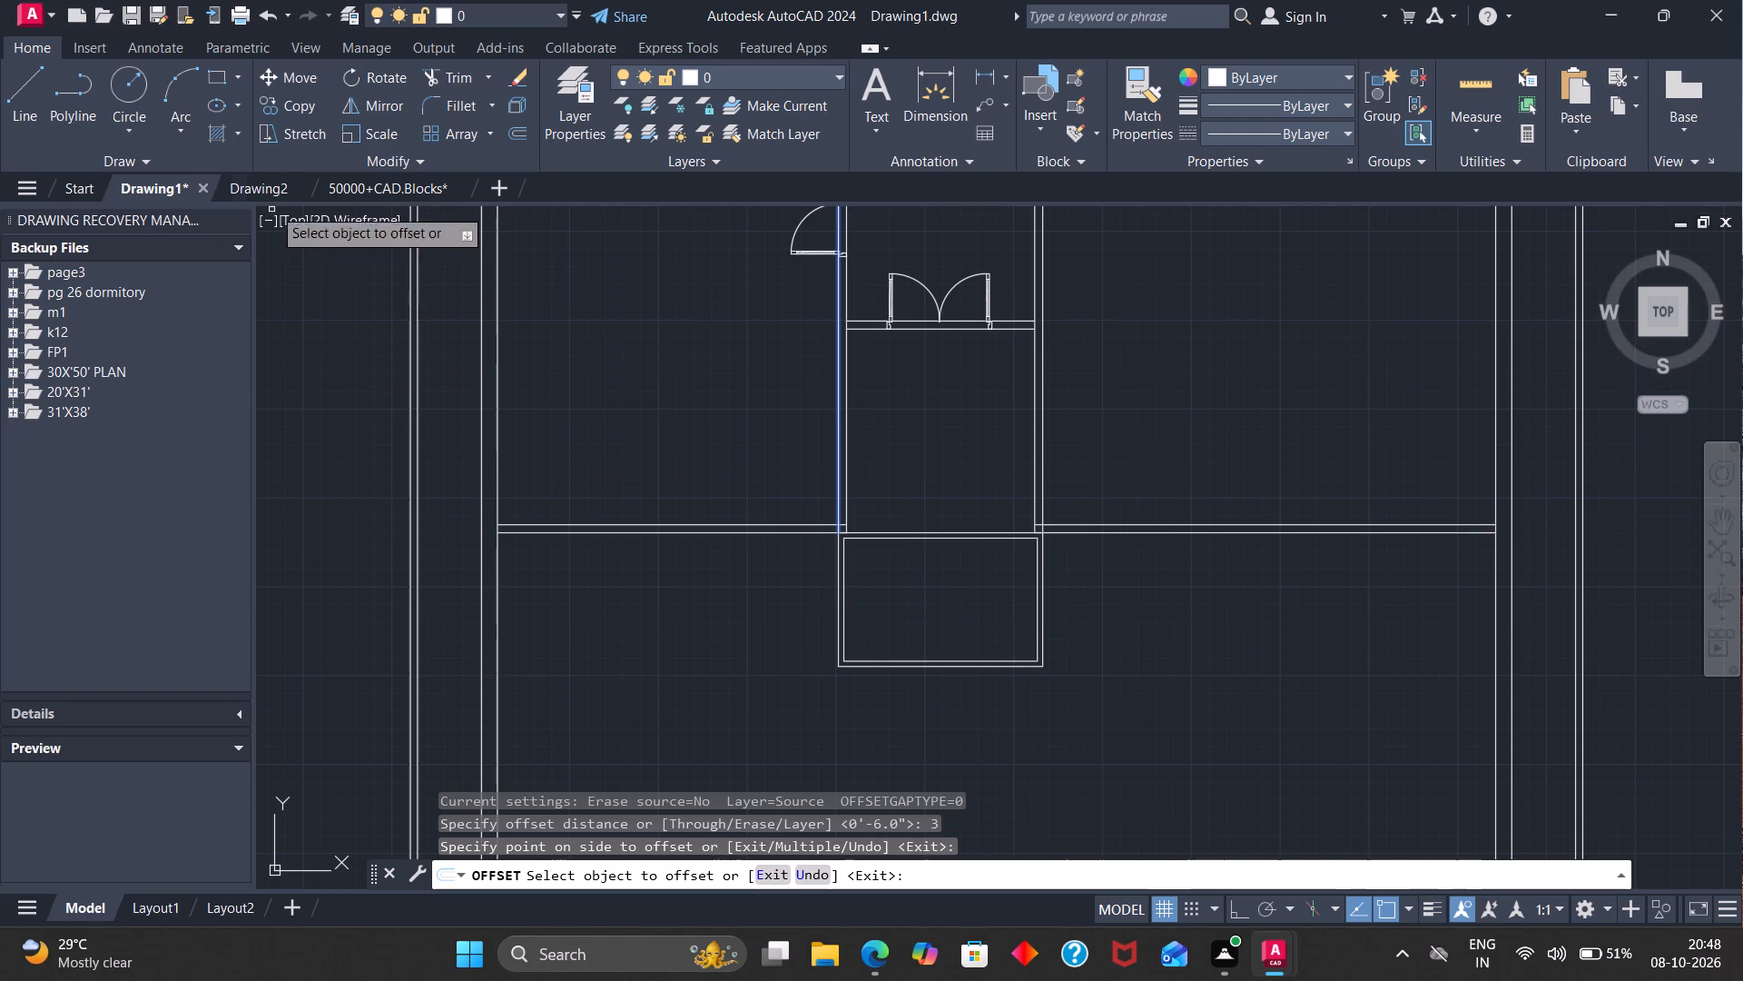
Draw a small corner post rectangle about 1' by 10" inside the outer rectangle's lower-left corner.
click(212, 84)
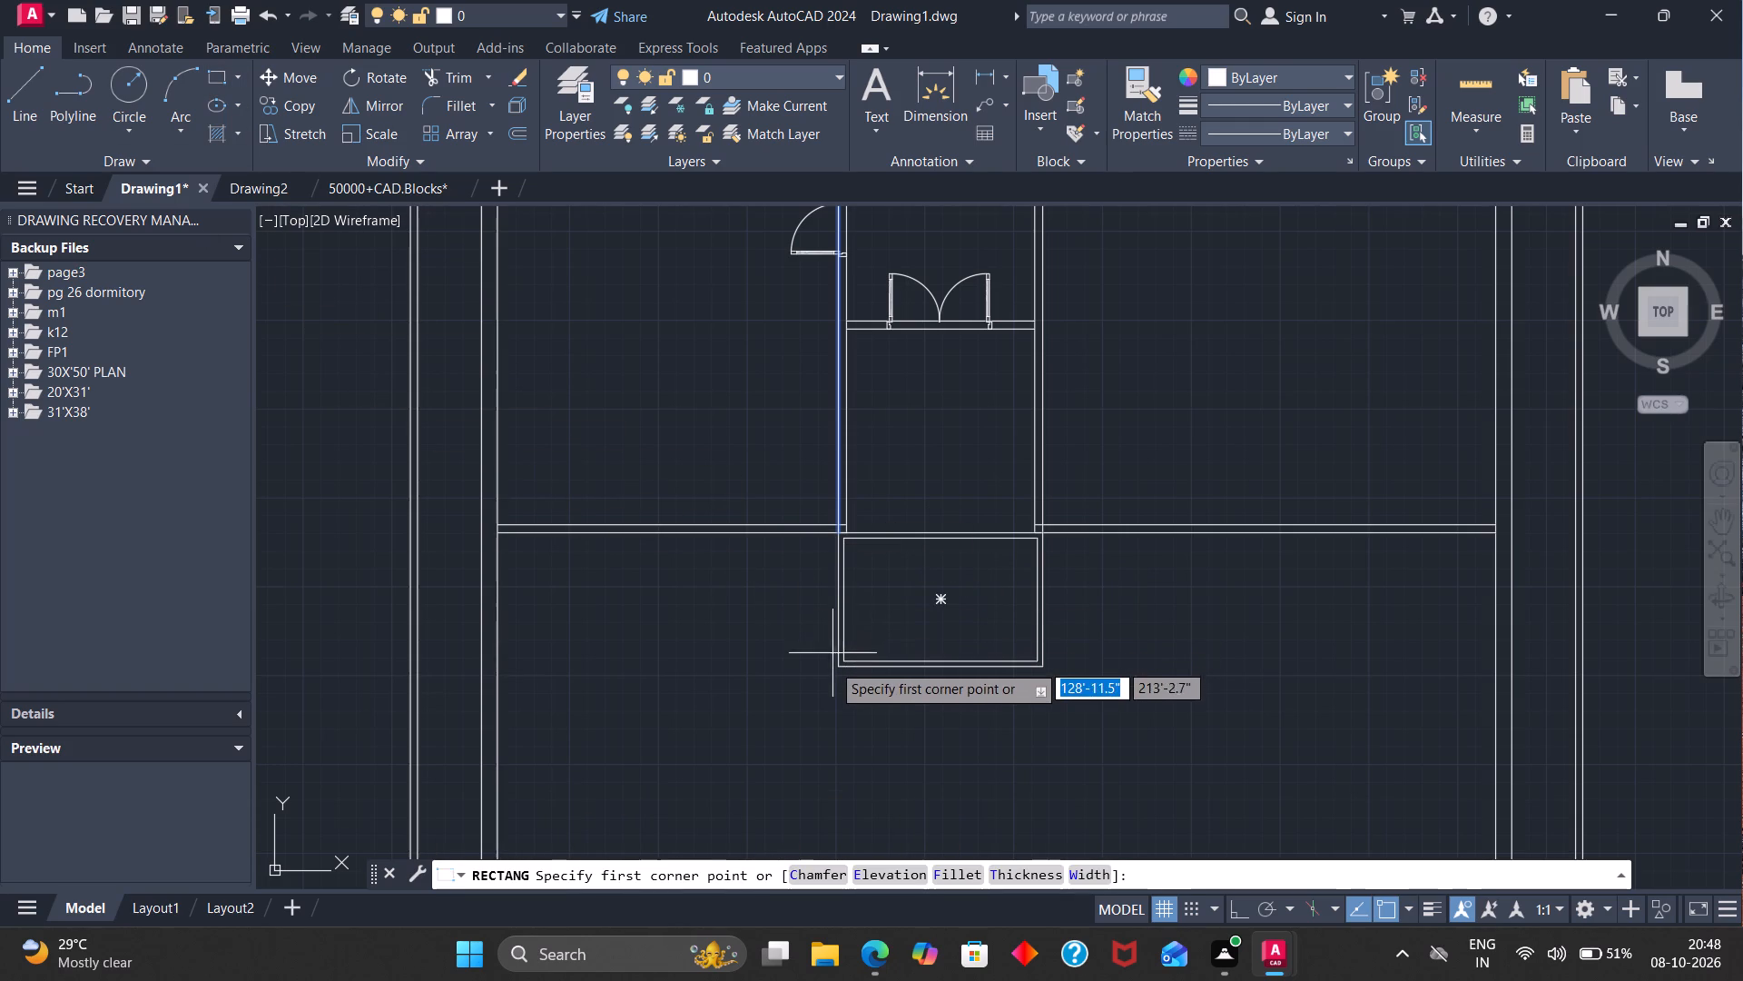
click(839, 671)
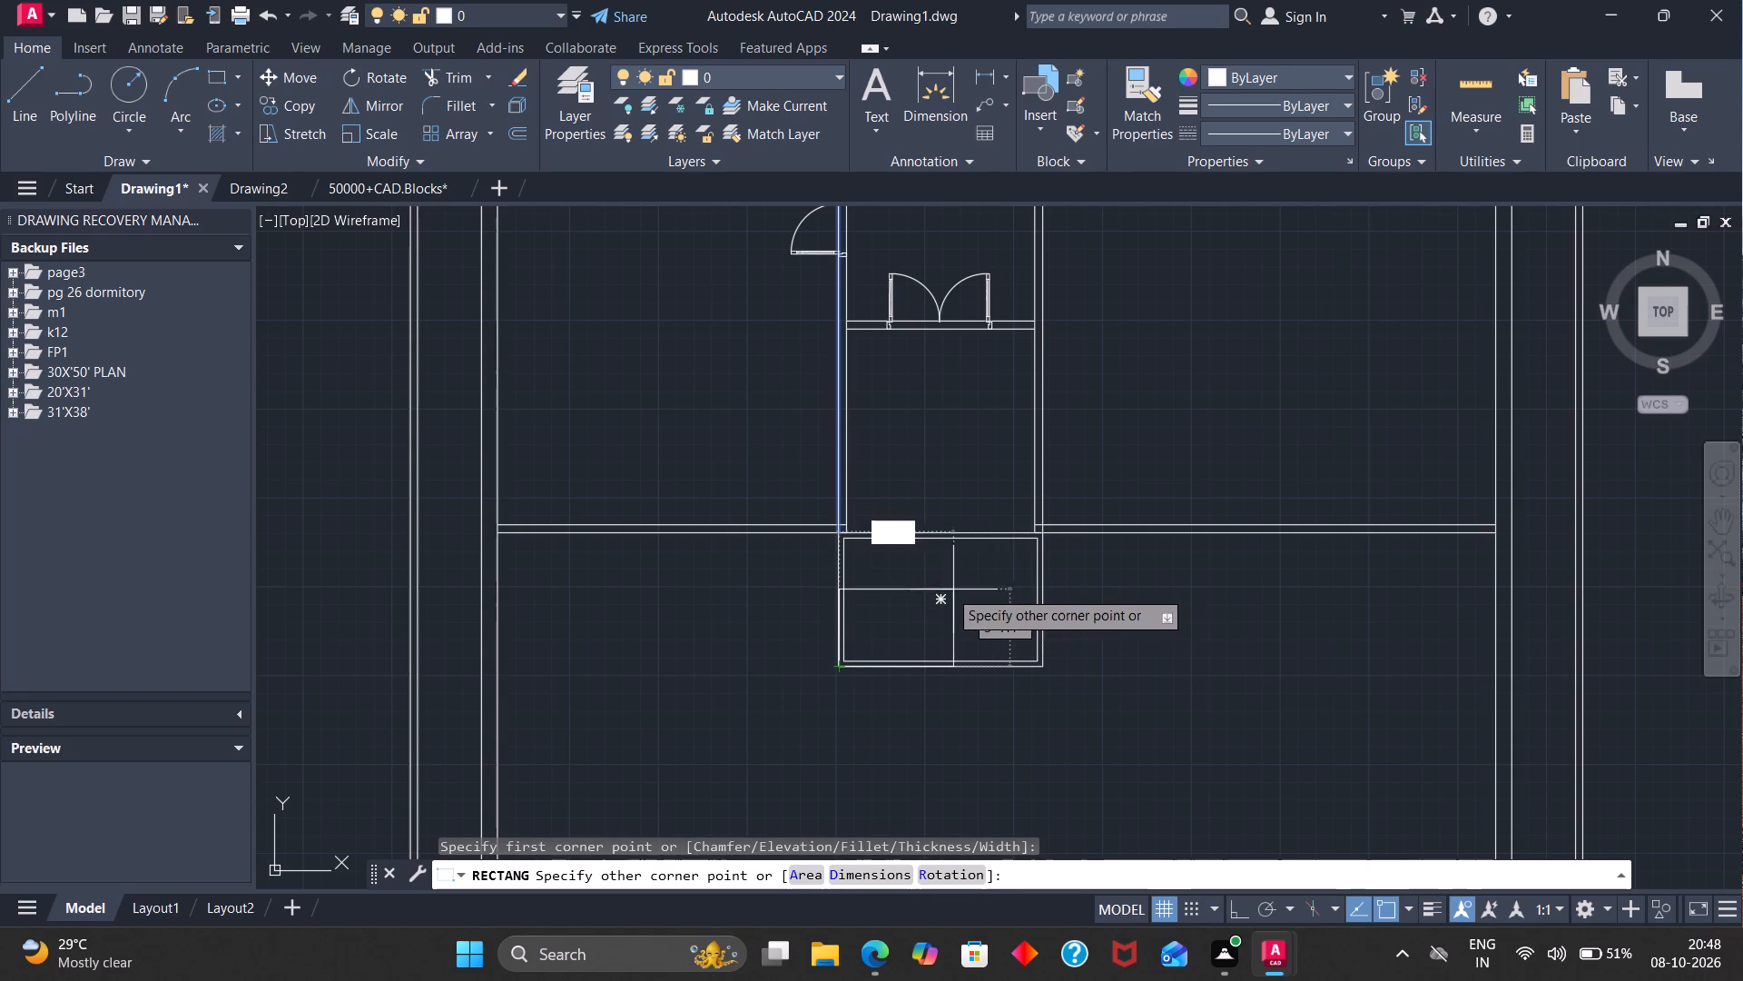
click(860, 649)
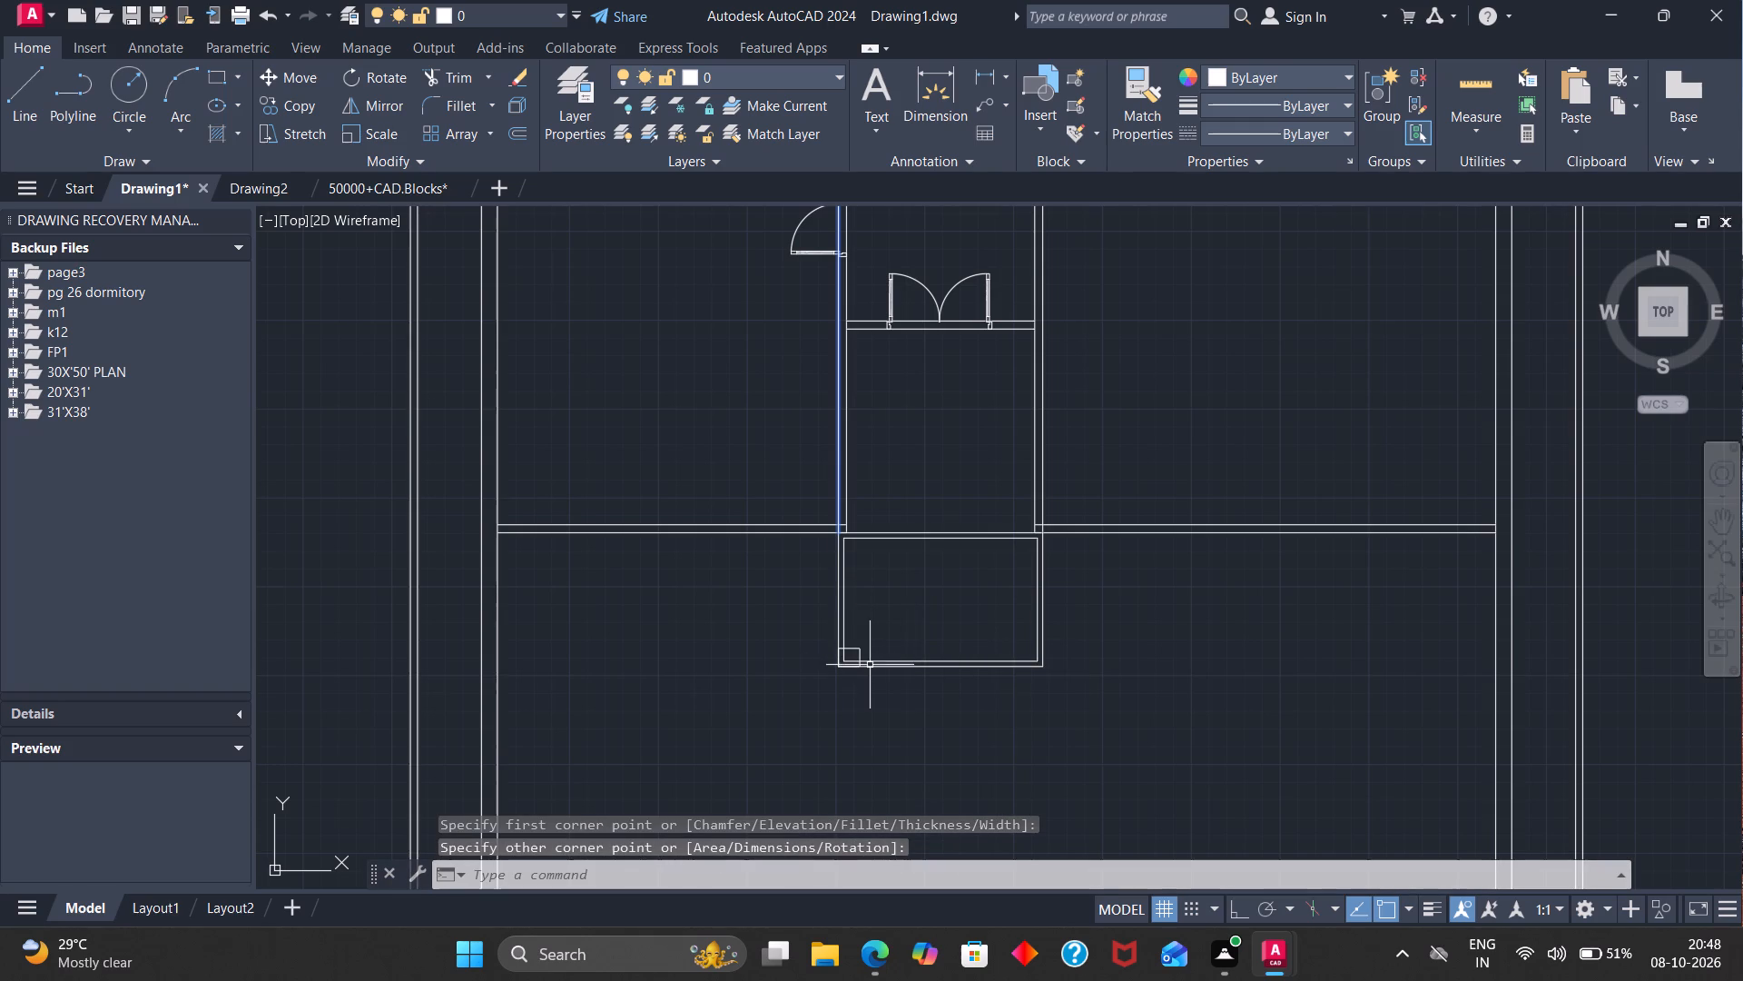
Copy the small corner post from its lower-right corner to the outer rectangle's lower-right corner.
click(860, 660)
key(c)
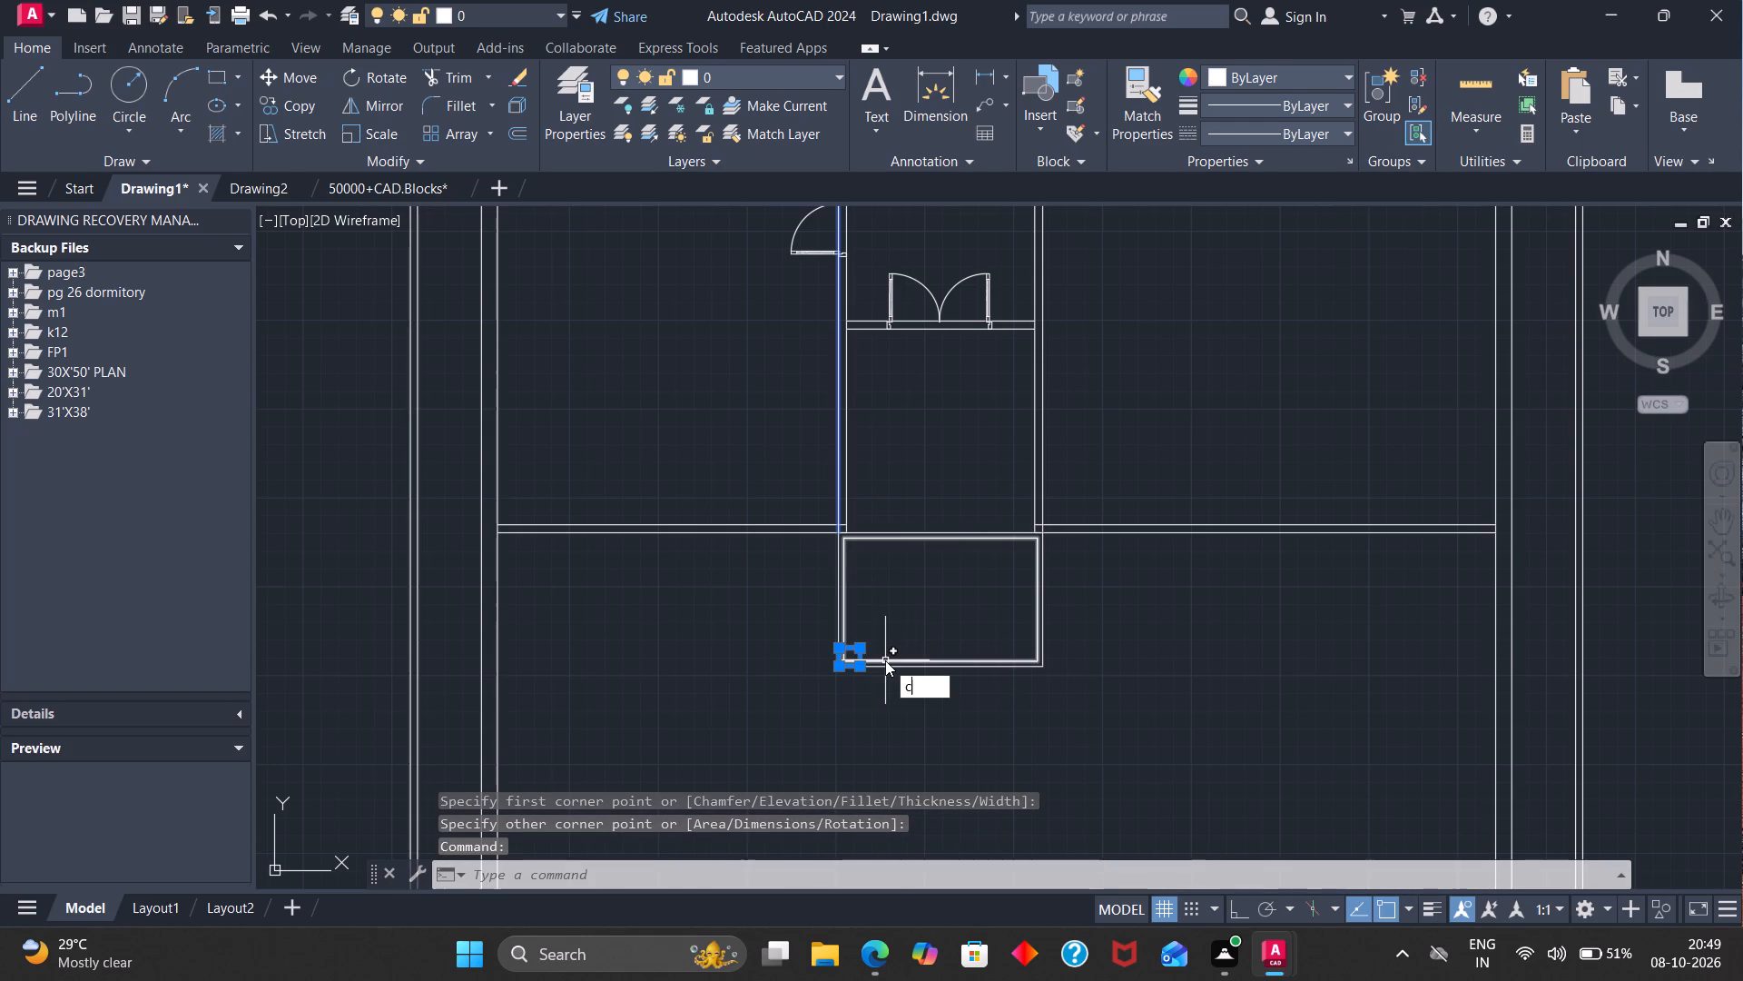
key(o)
key(Return)
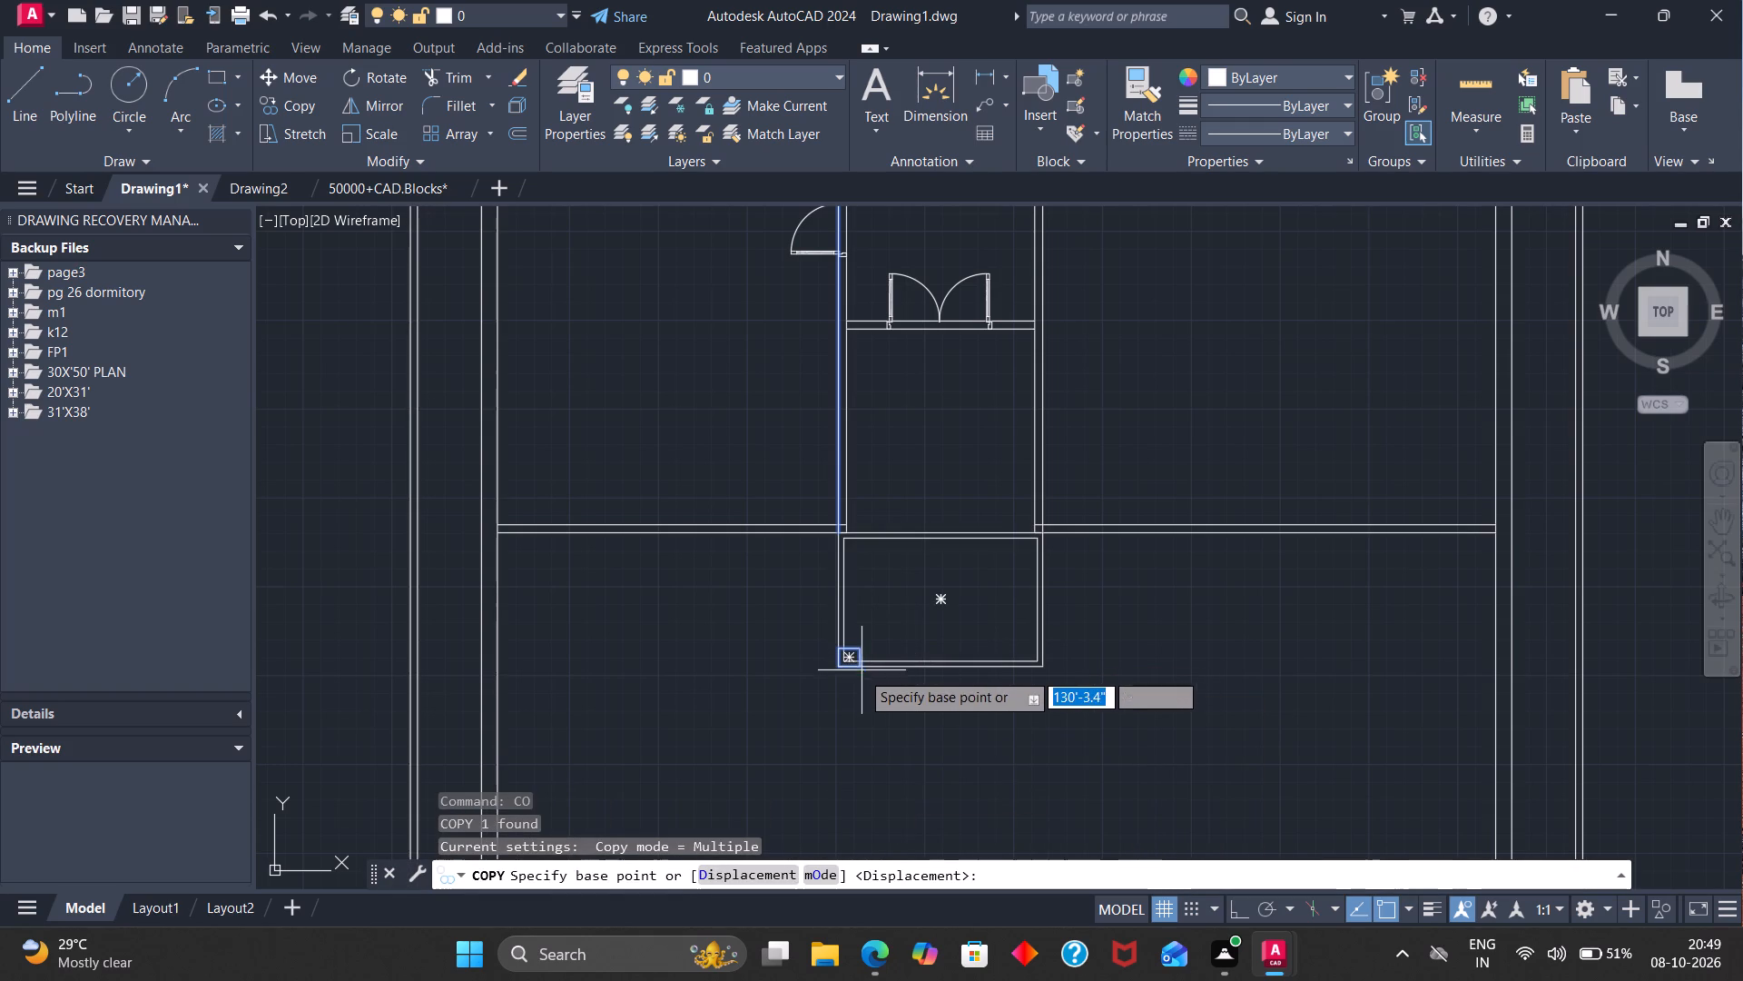
click(859, 669)
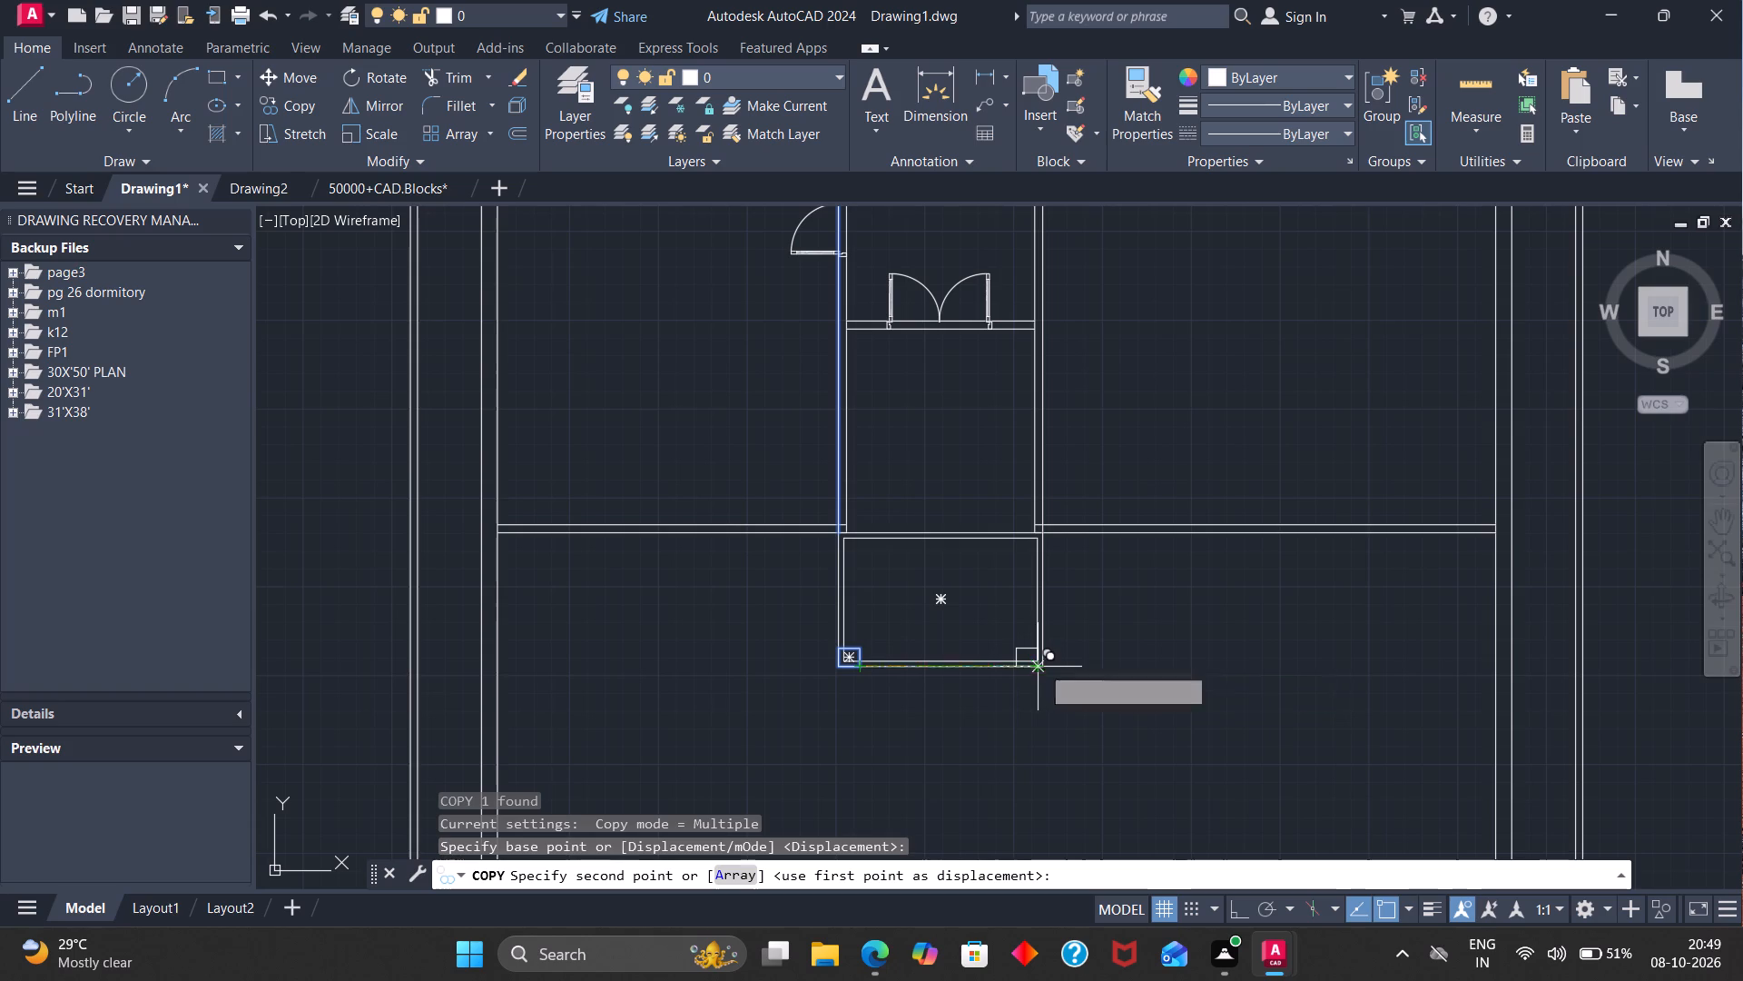
click(1043, 663)
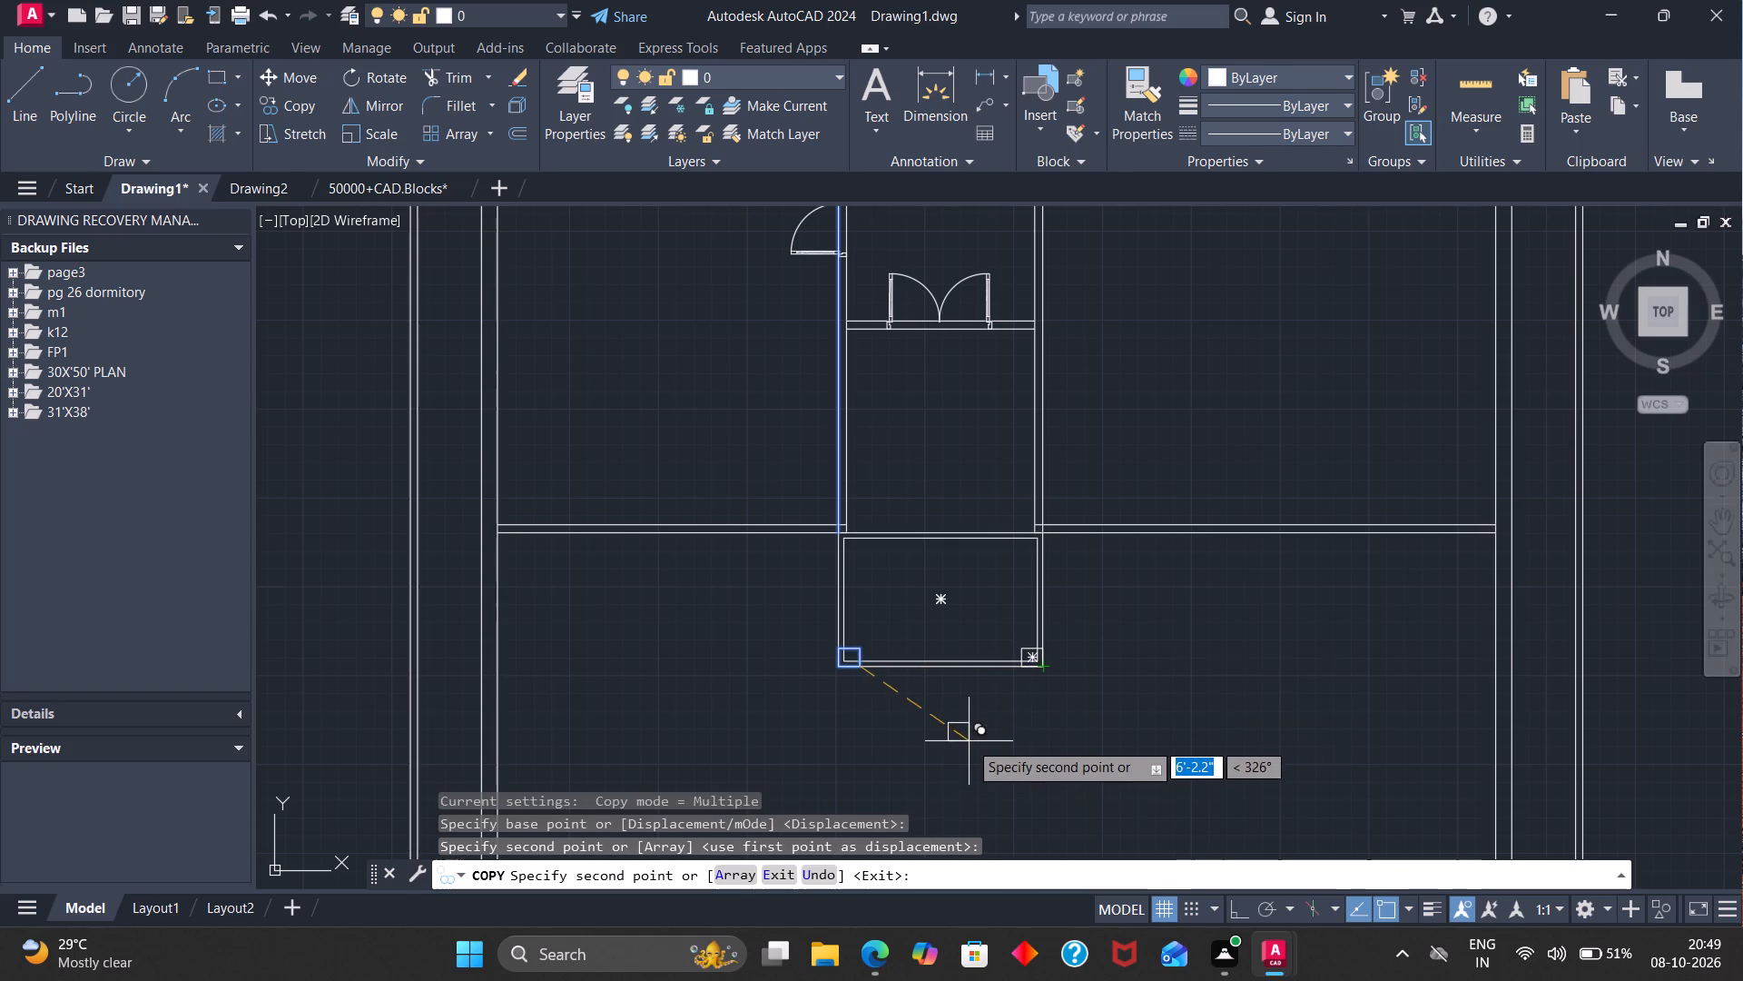
key(Escape)
Trim the inner offset rectangle's vertical and horizontal segments inside both lower corner posts.
click(449, 69)
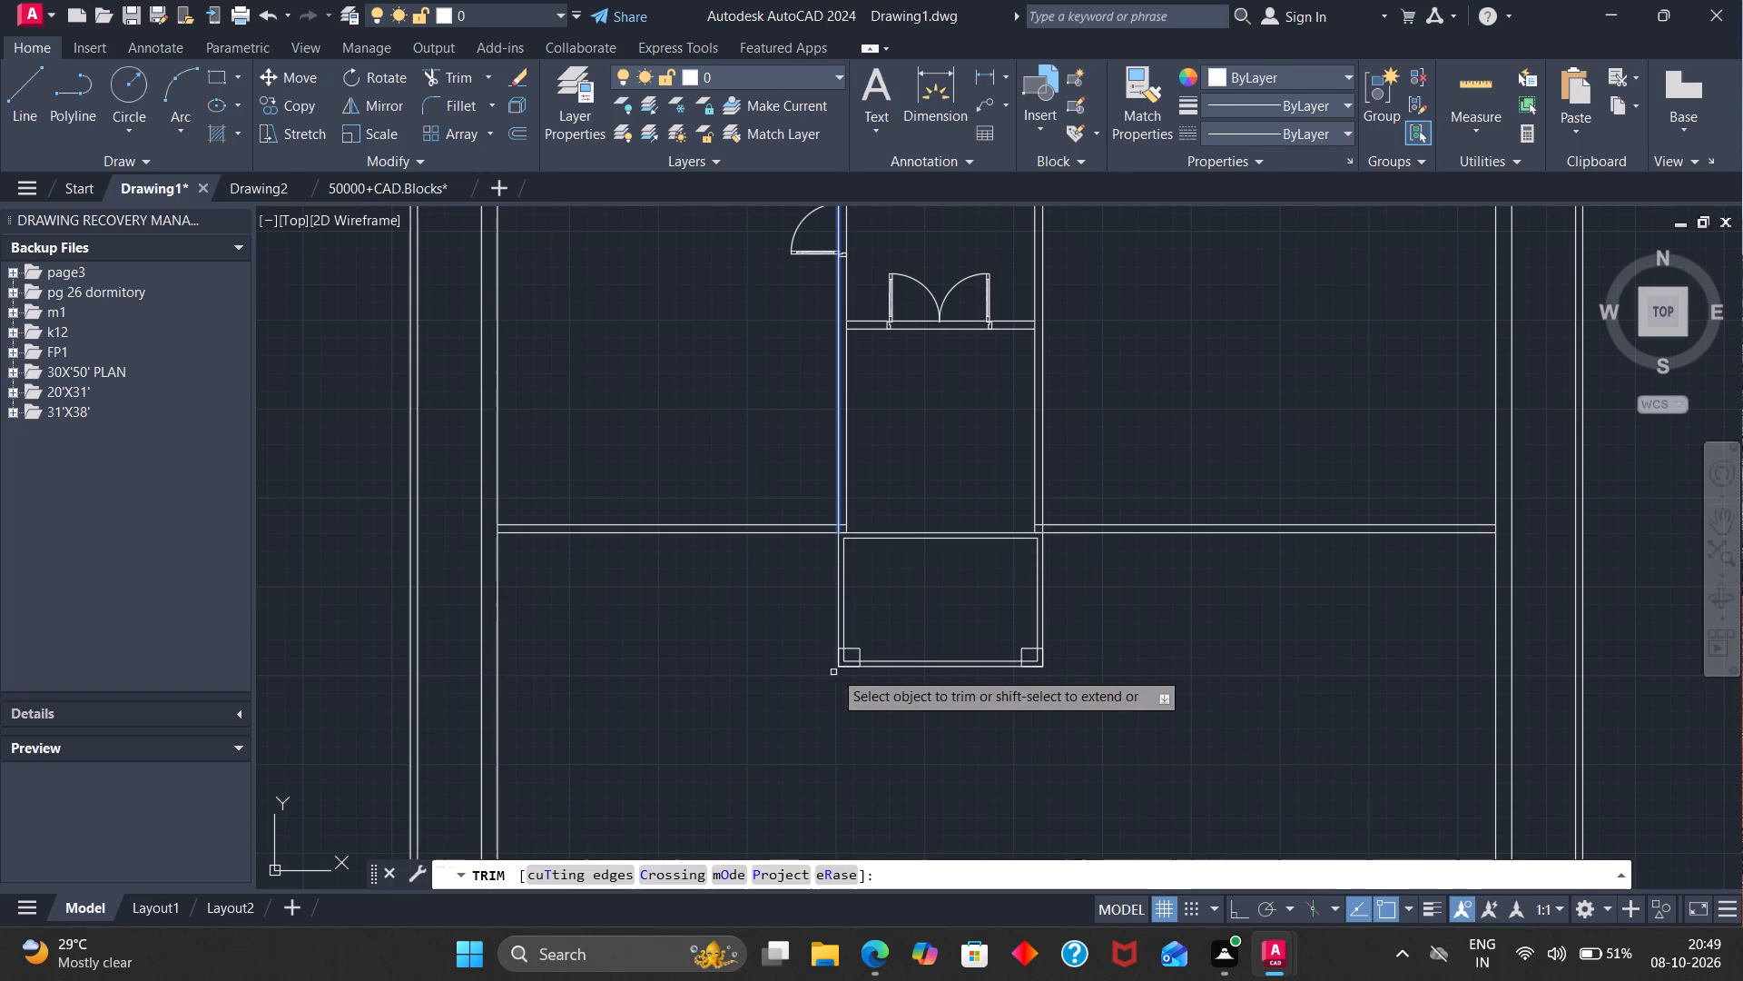
scroll(836, 663, up, 3)
click(861, 641)
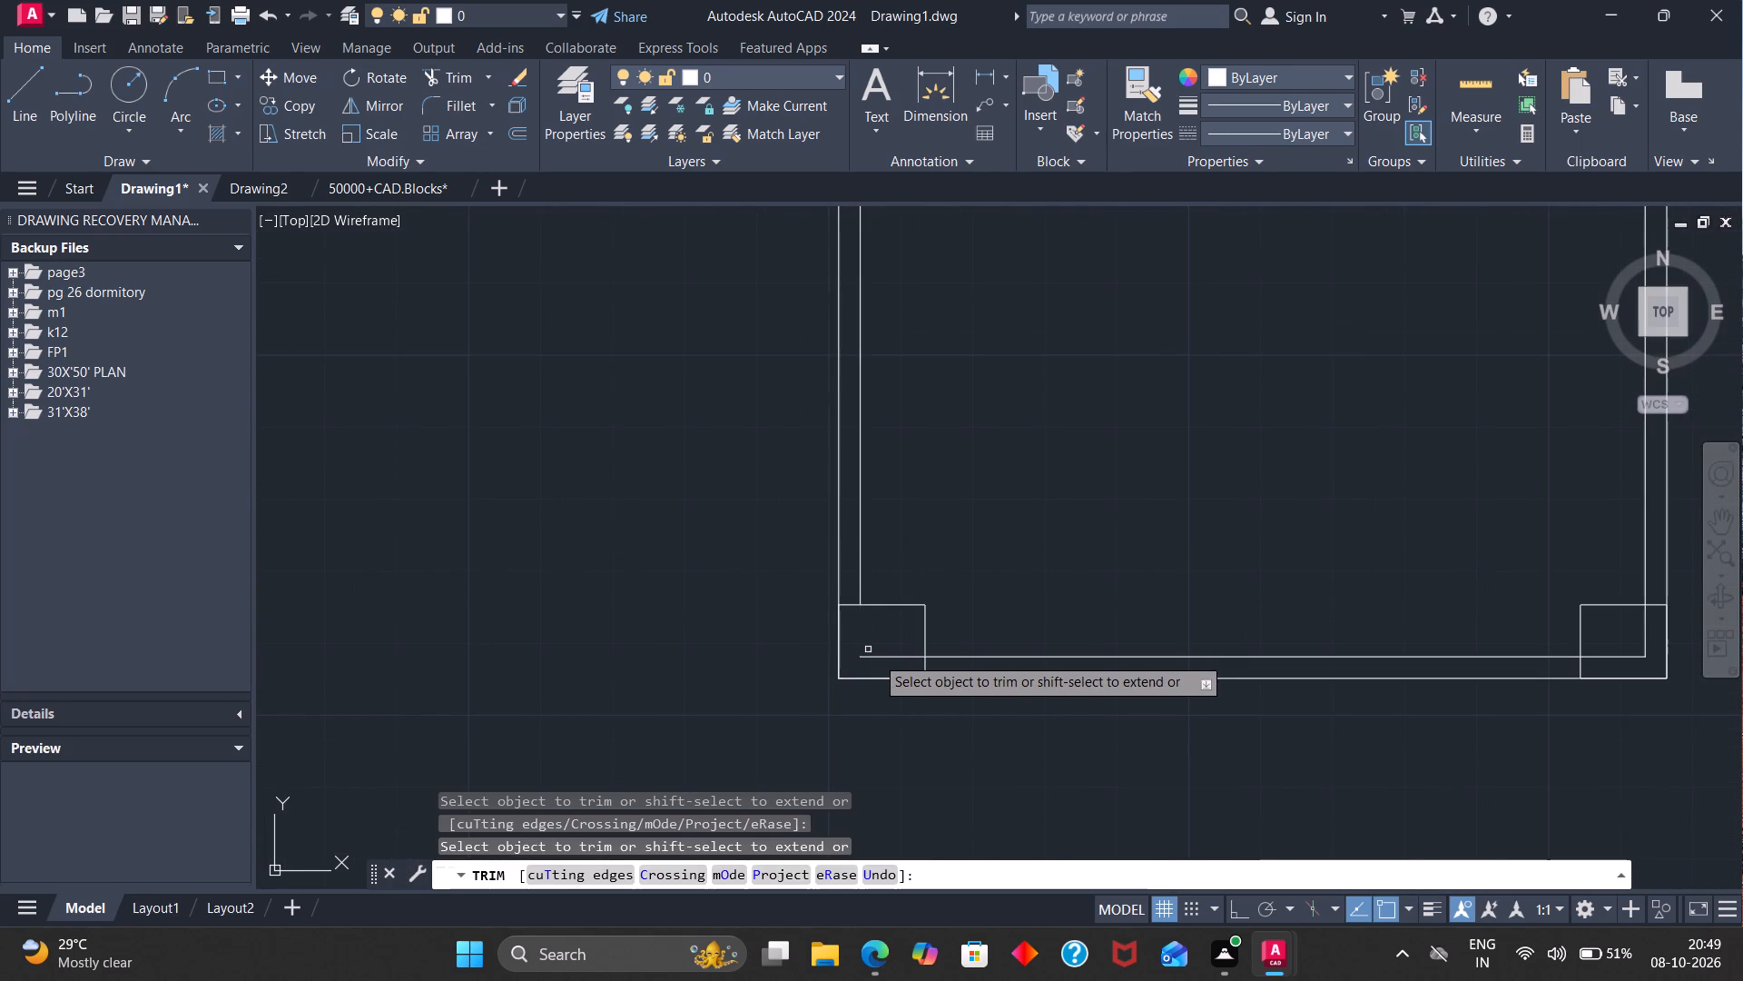
click(876, 657)
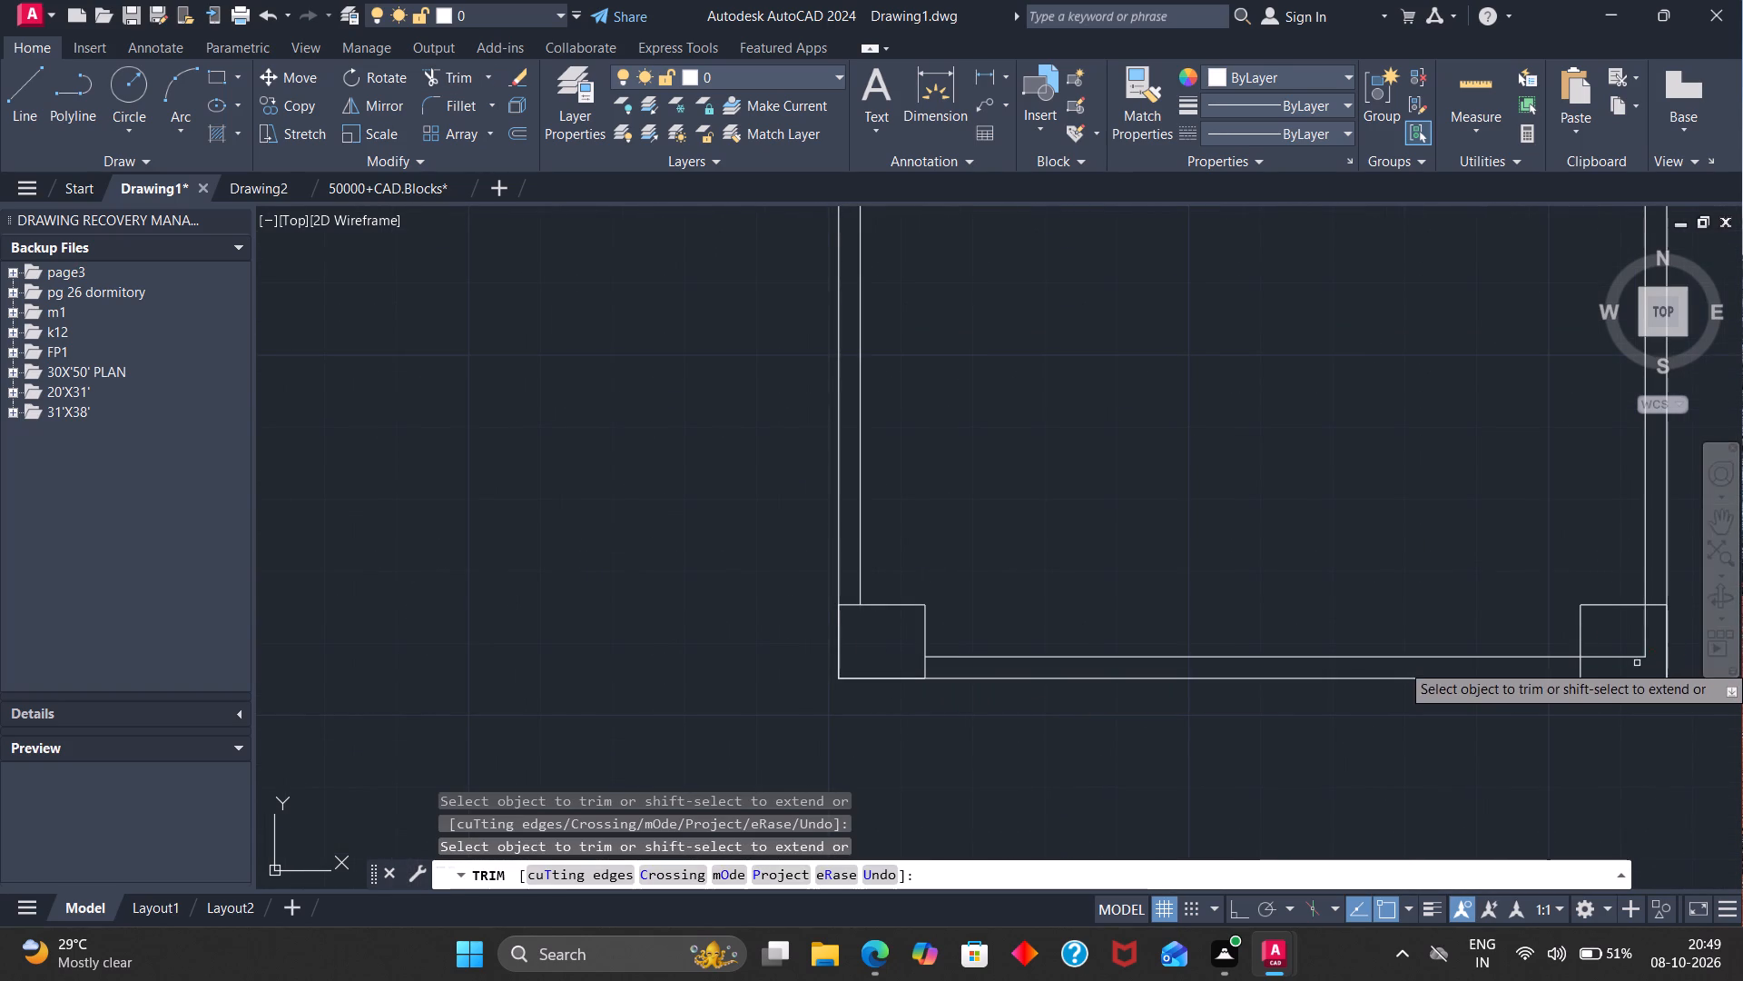
click(1630, 655)
click(1645, 644)
Trim the overlapping wall line segments where both corridor walls meet the cross walls above the corner-post rectangle.
scroll(1583, 638, down, 3)
scroll(1459, 589, down, 1)
scroll(1562, 508, up, 2)
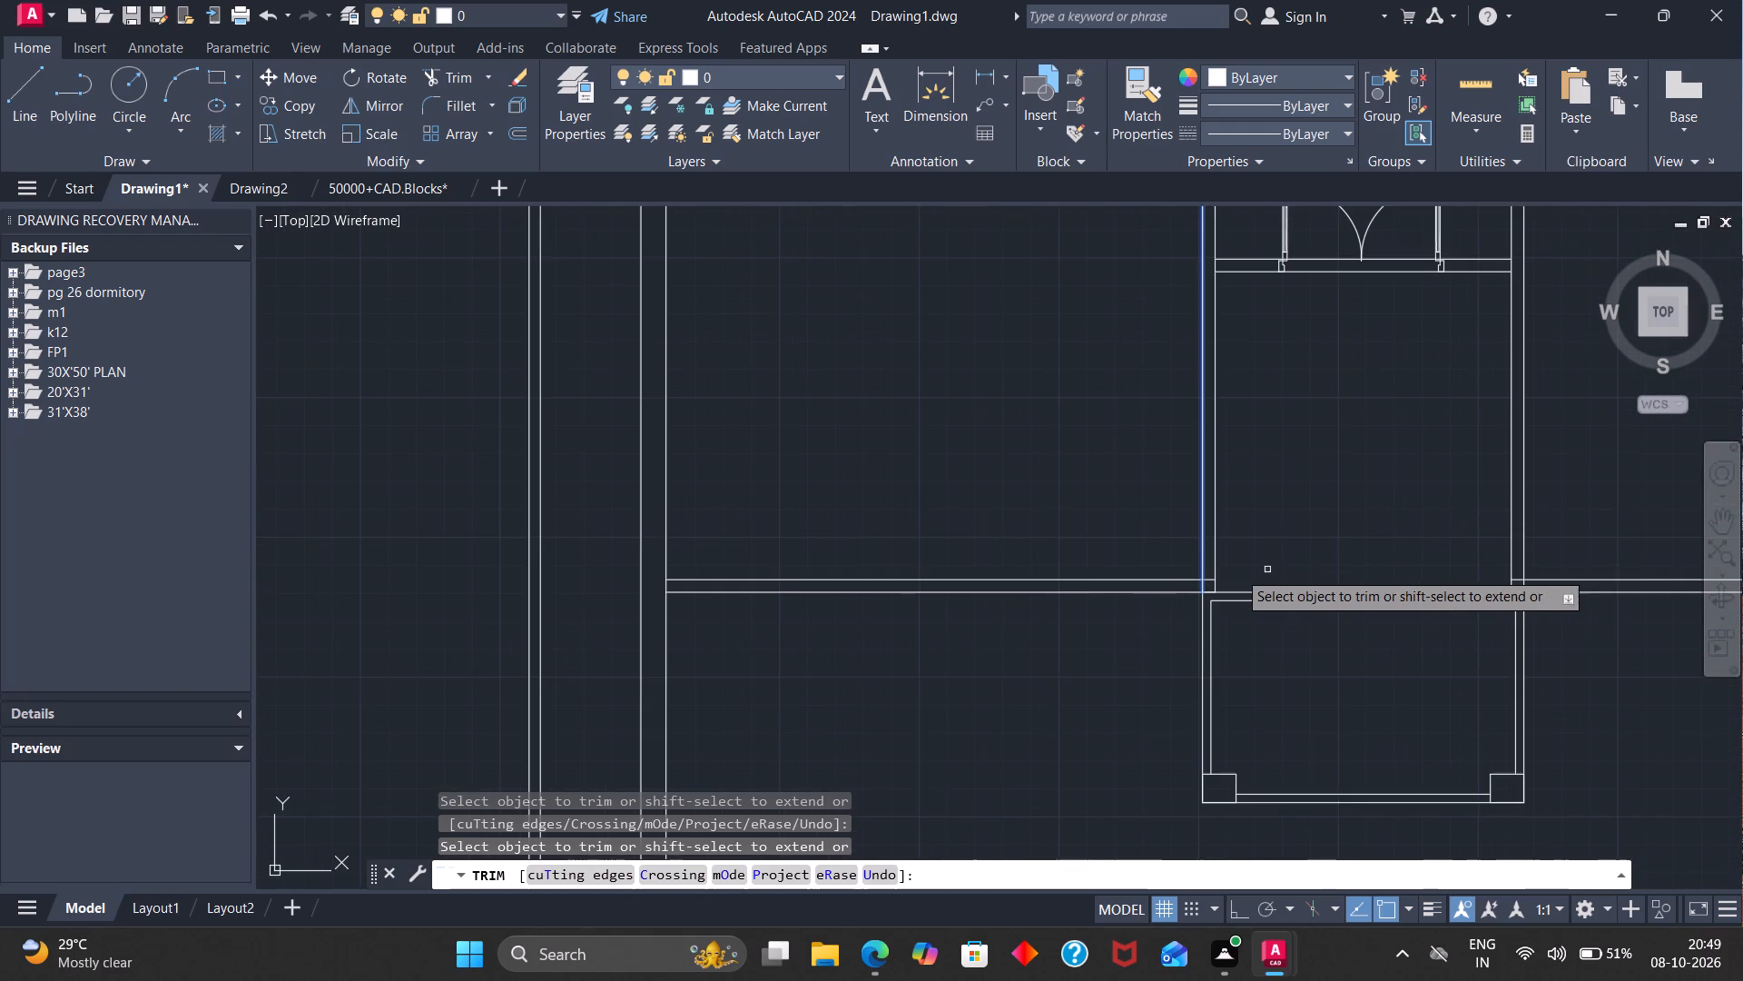
scroll(1224, 570, up, 2)
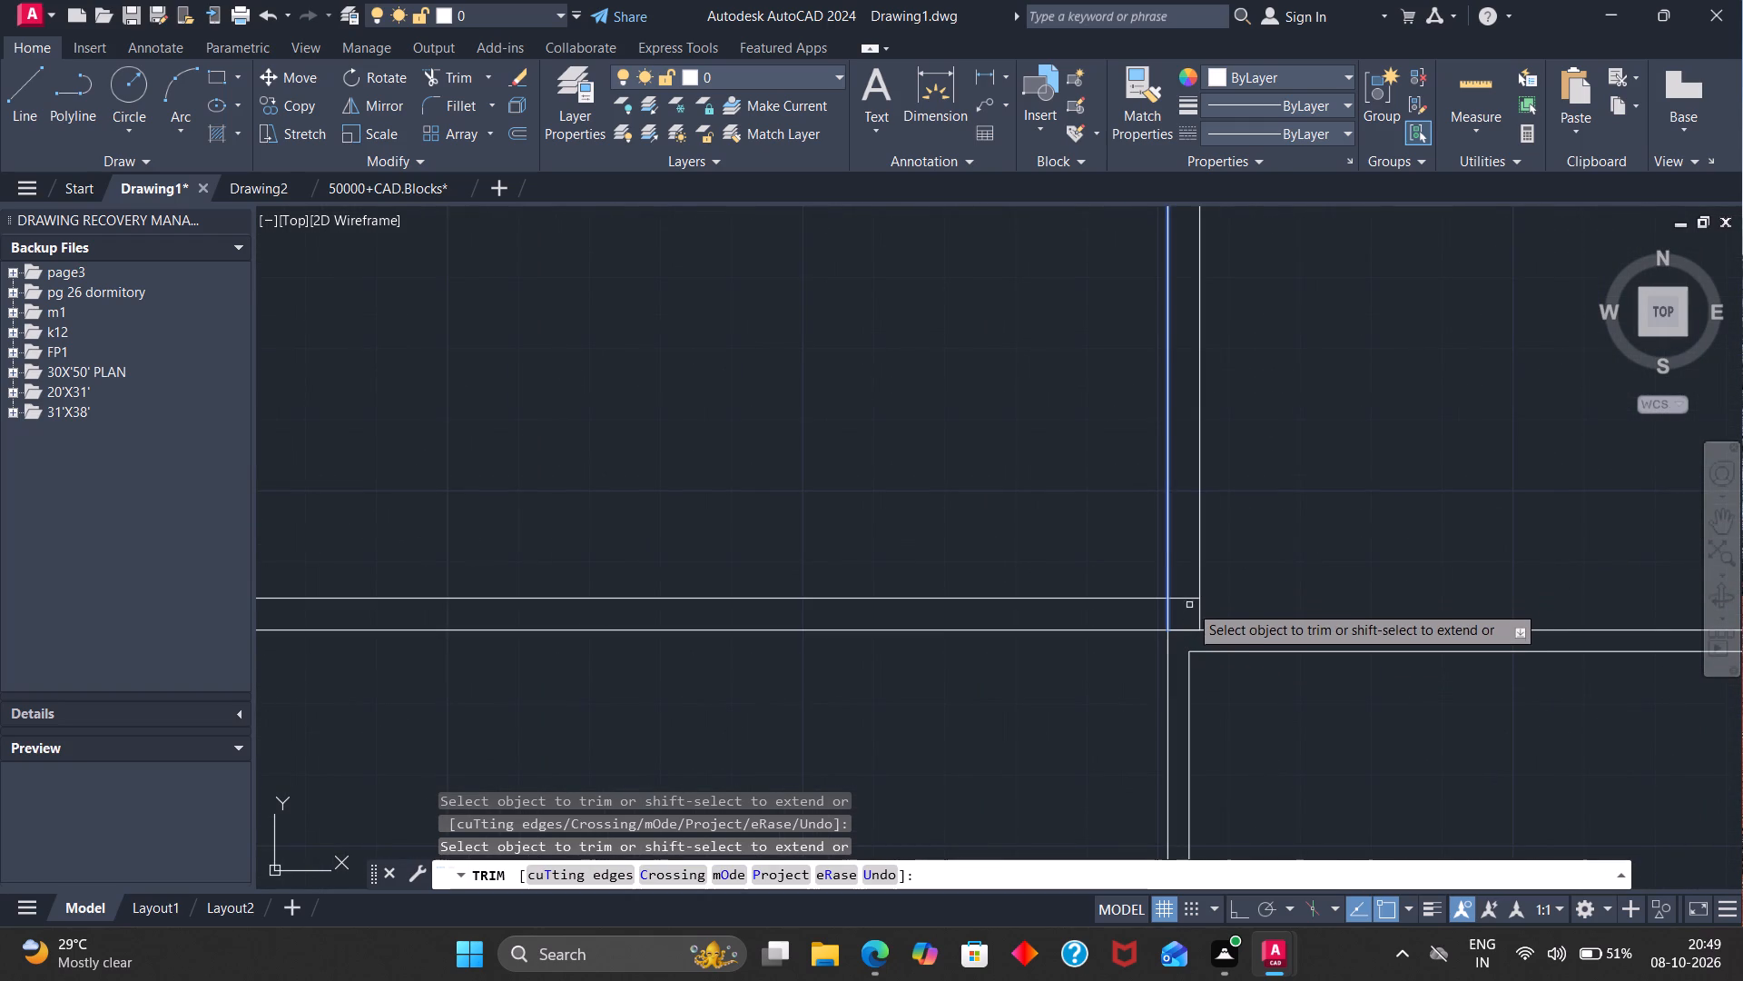
click(1189, 599)
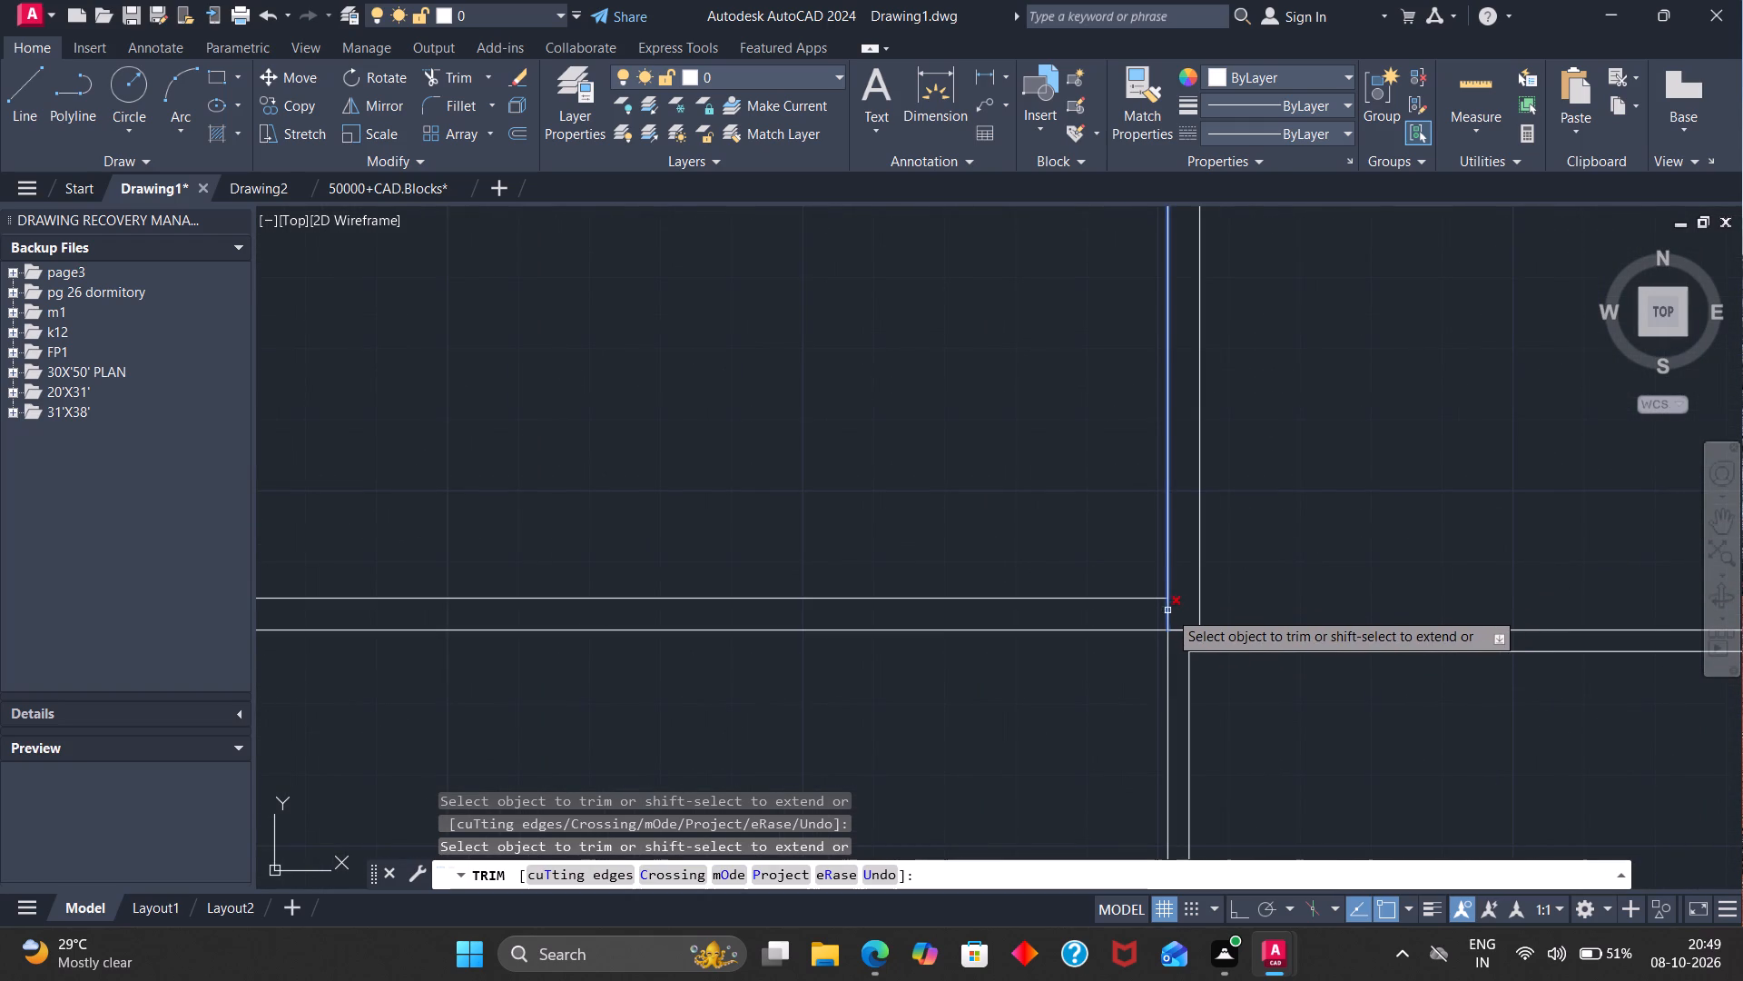
click(1170, 610)
scroll(1191, 613, down, 2)
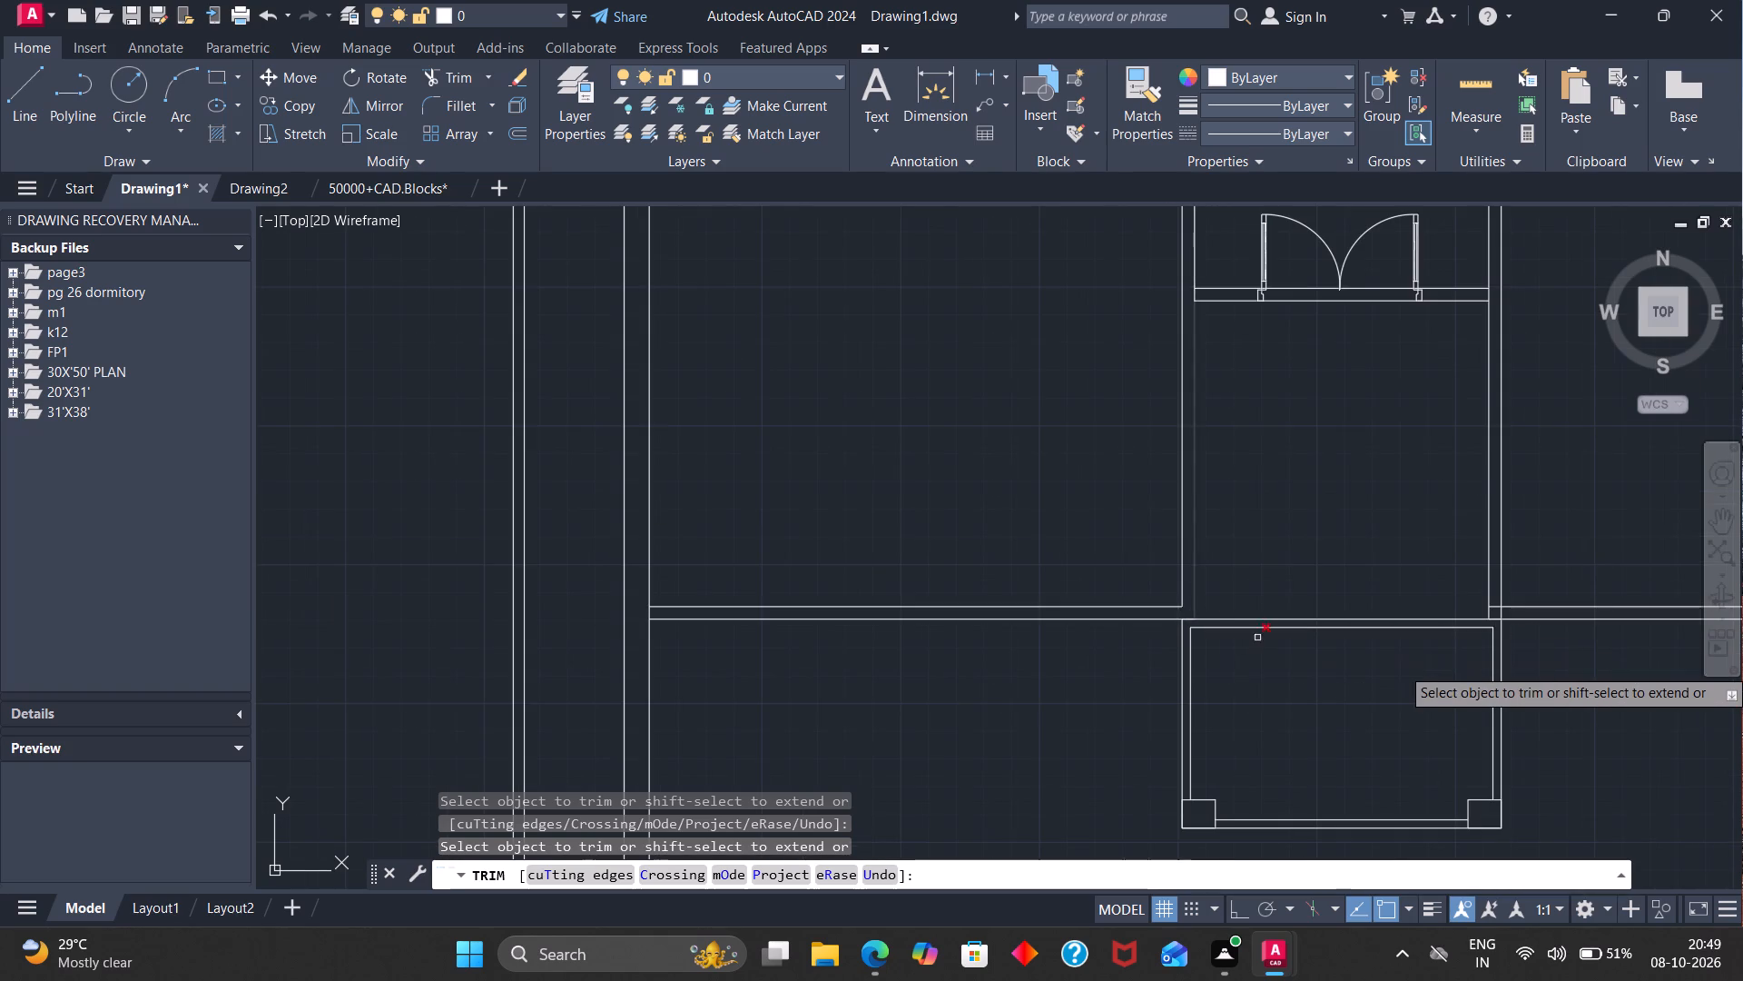
scroll(1510, 609, up, 3)
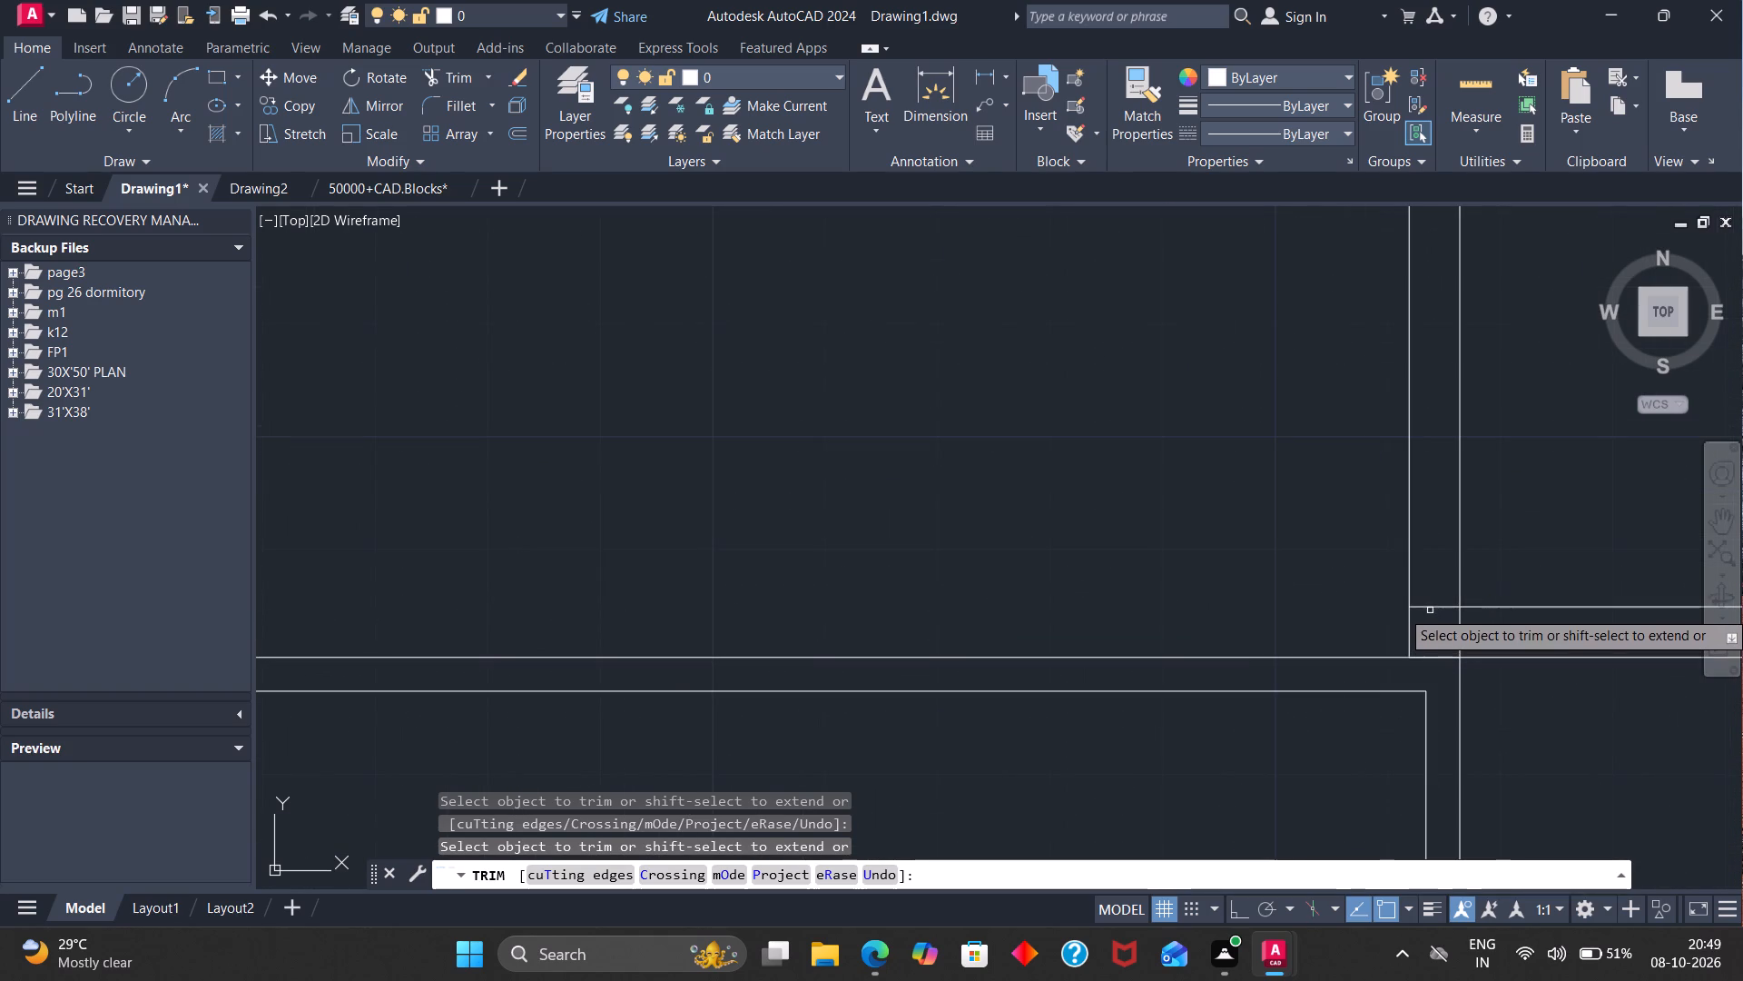
click(1432, 609)
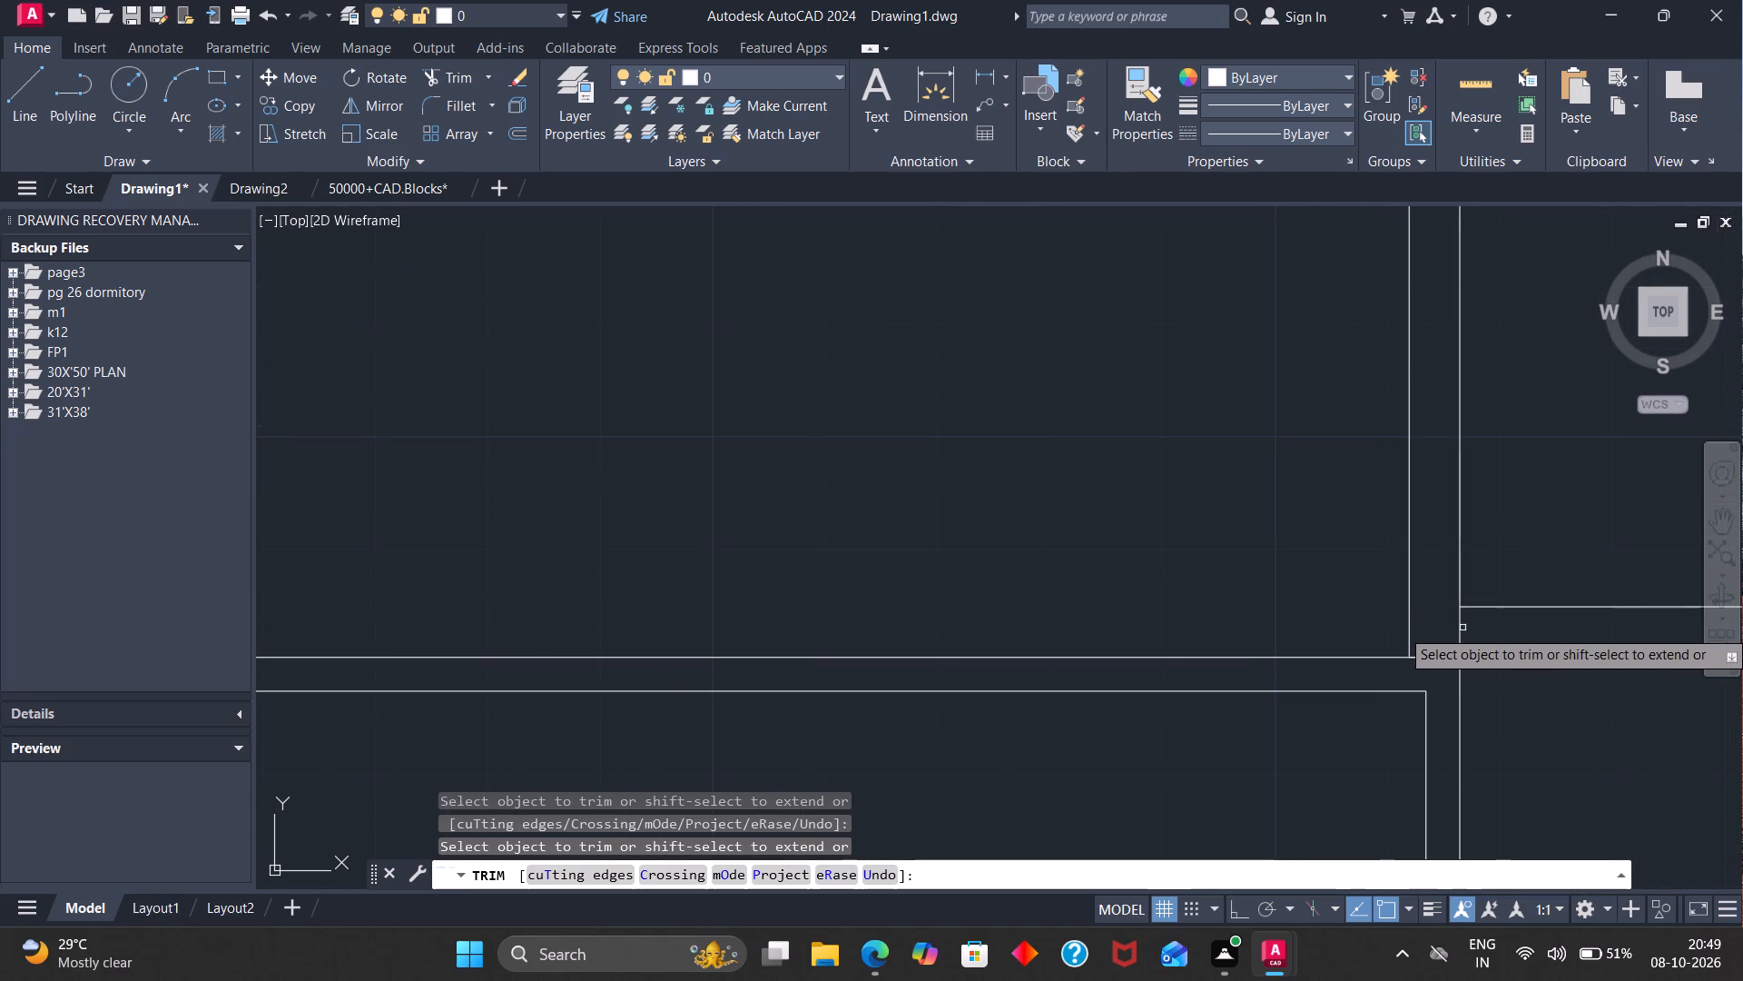
click(1462, 629)
scroll(1462, 631, down, 3)
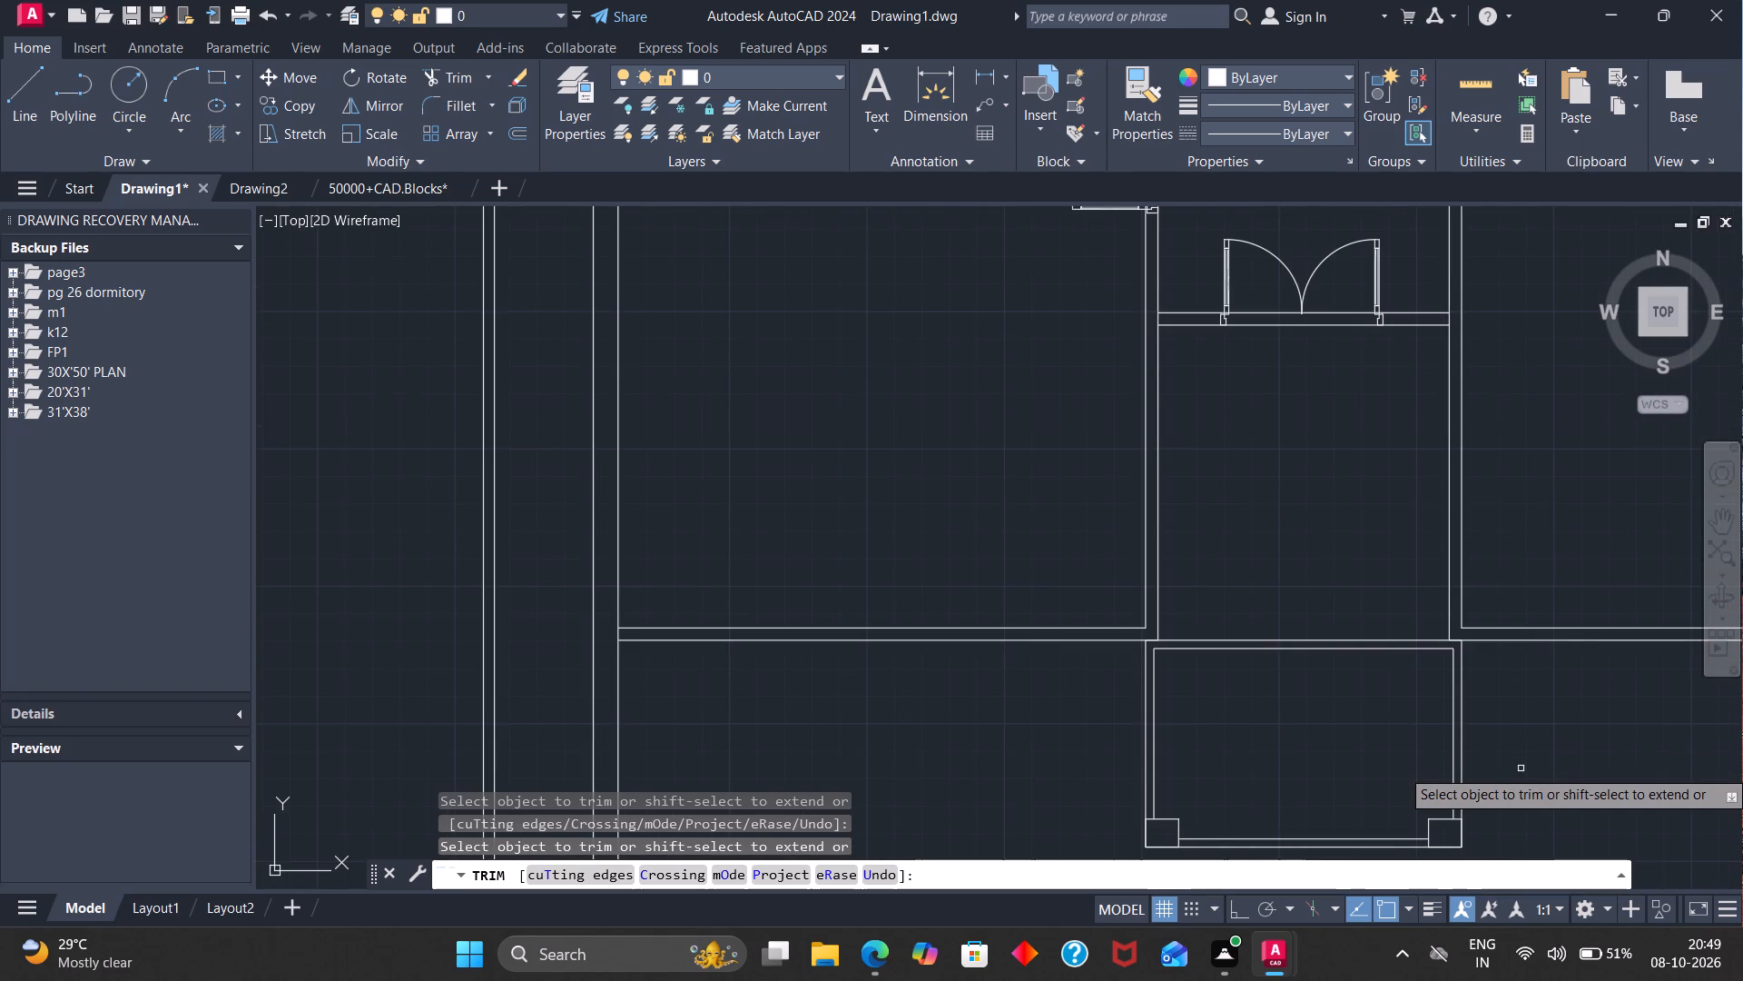
Draw a rectangle about 15'-2" by 21'-6" from the left wall's inner face below the cross wall to the bottom boundary line.
scroll(1521, 768, down, 2)
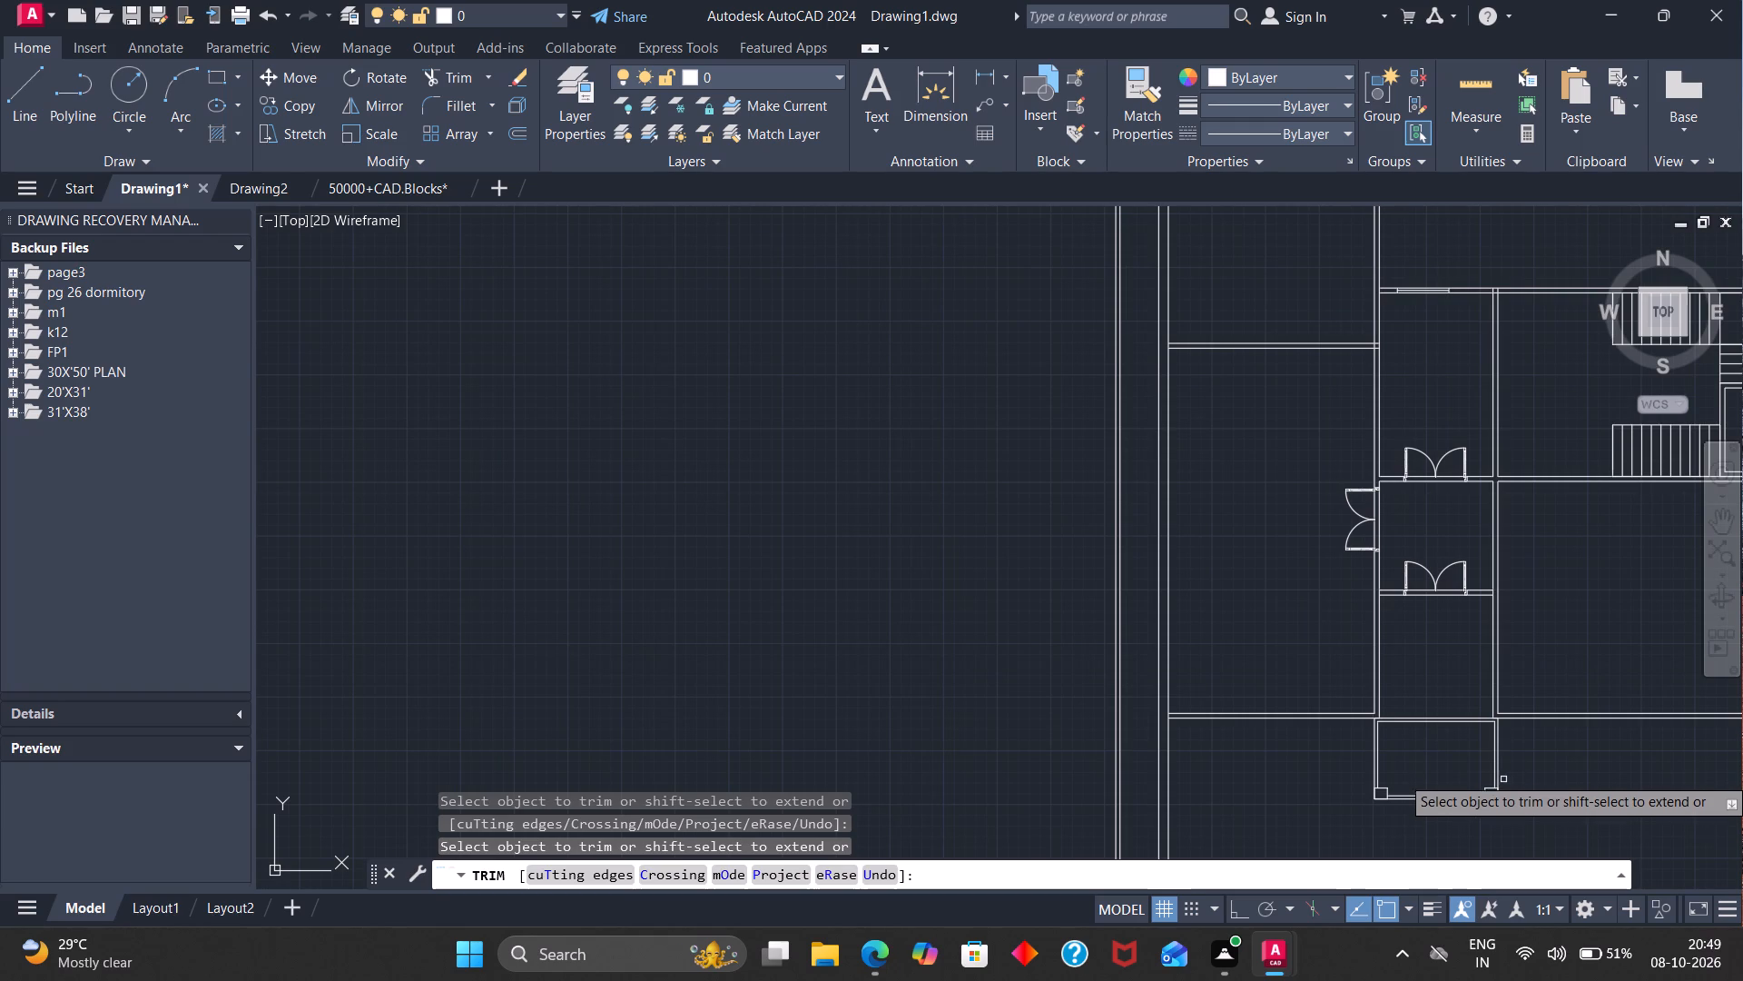
scroll(1309, 775, down, 1)
scroll(1362, 859, down, 5)
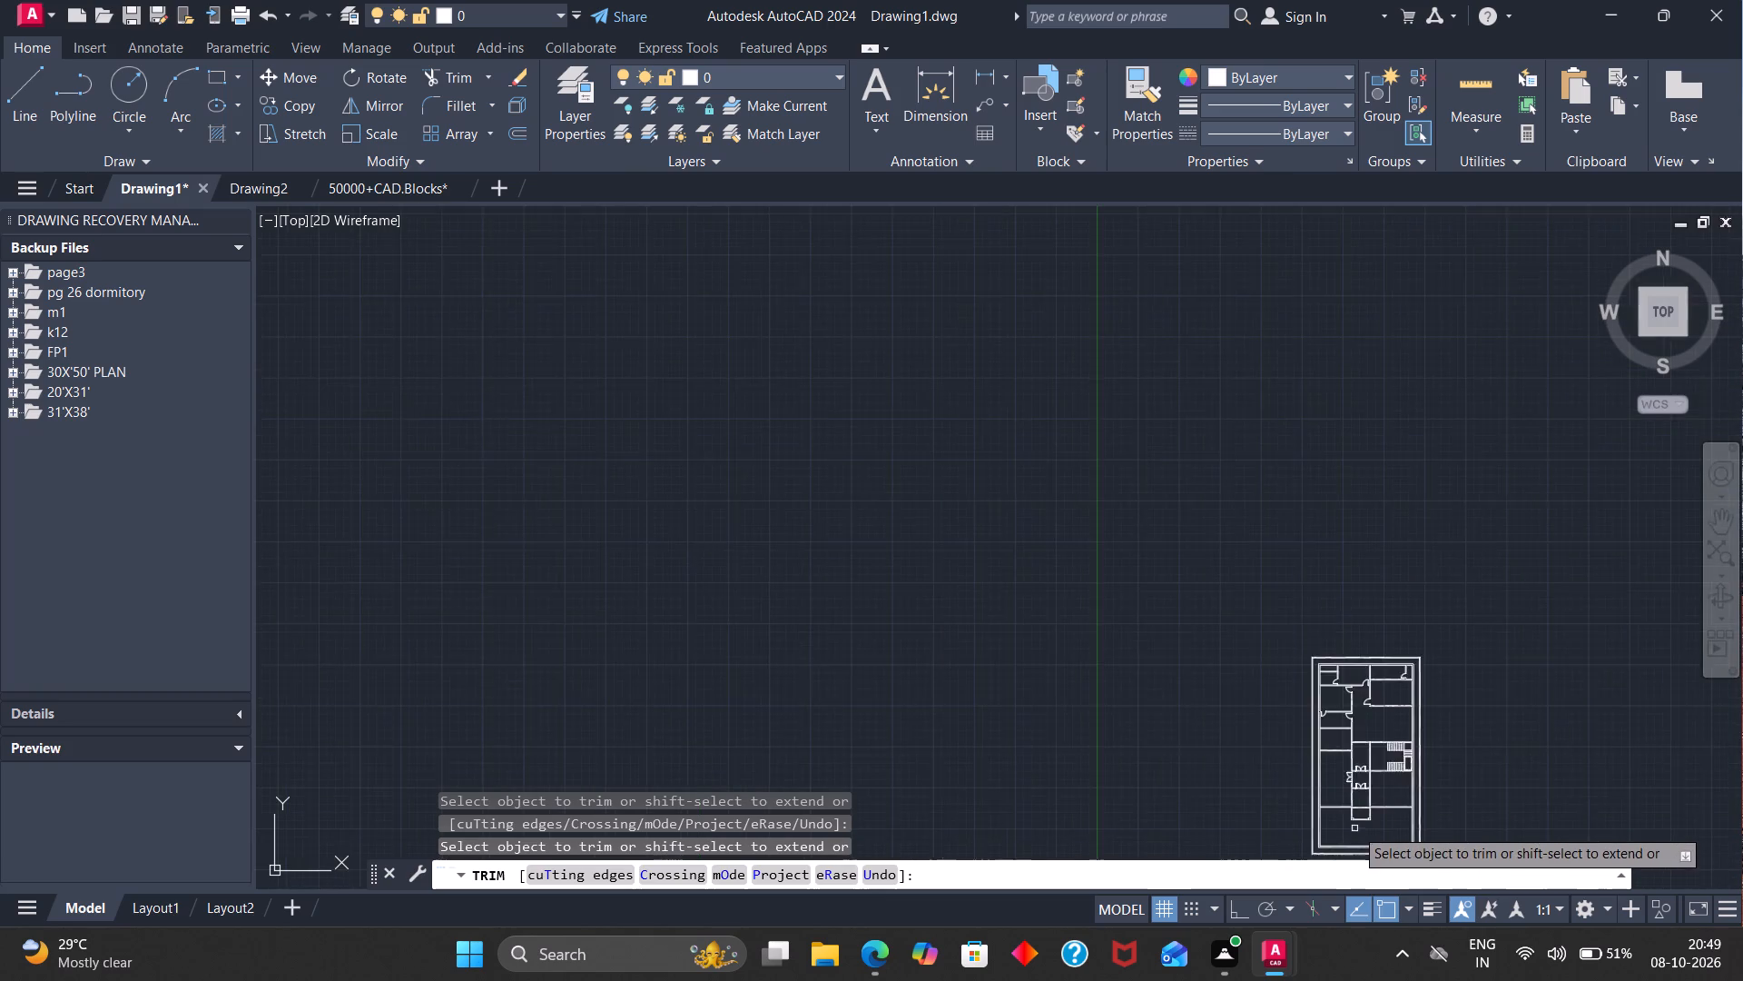
scroll(1347, 847, up, 5)
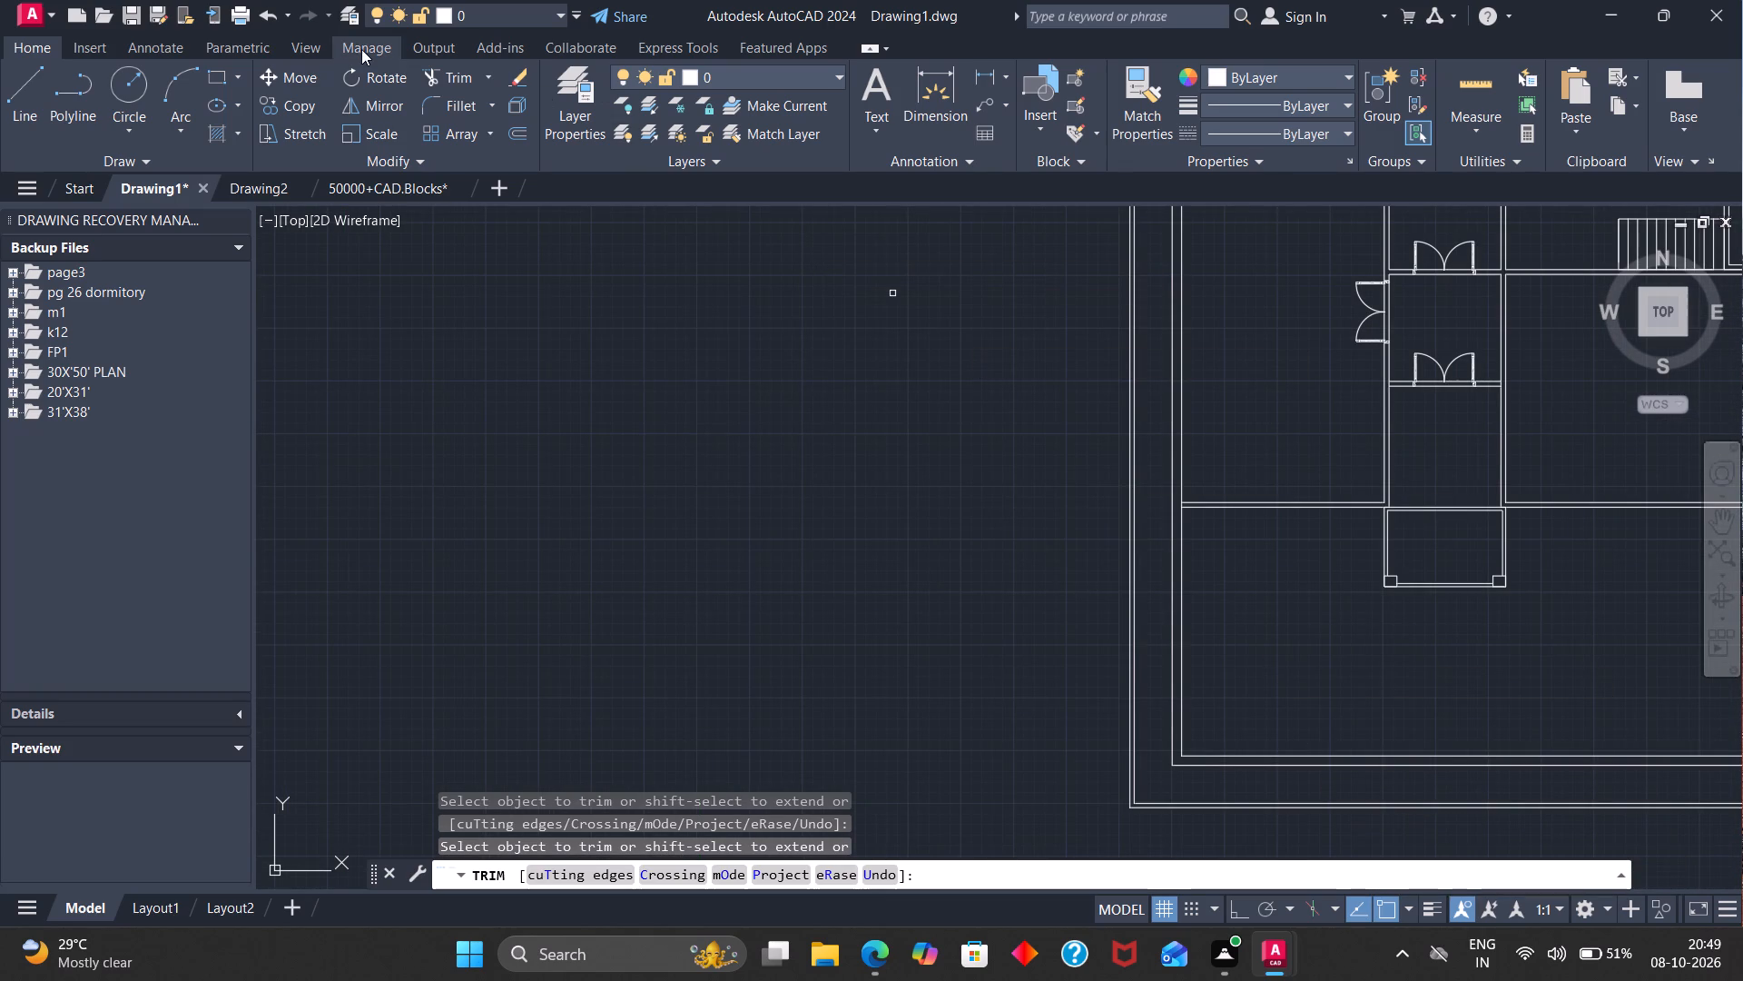
click(214, 77)
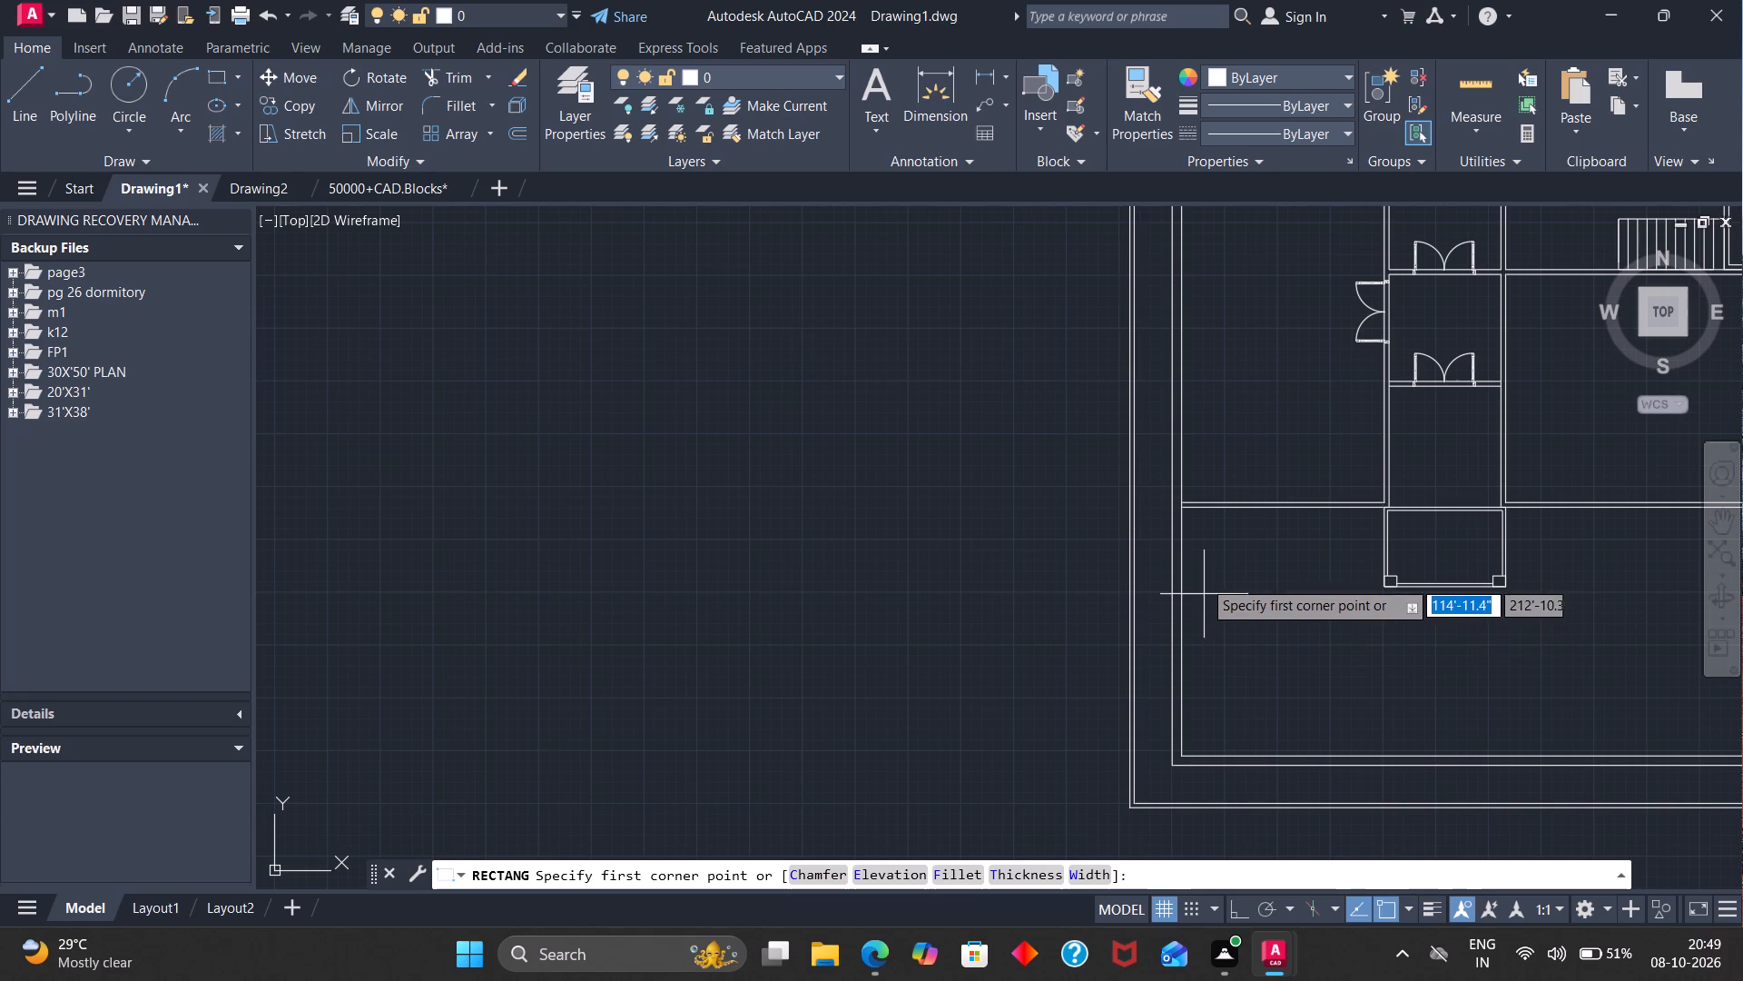
click(1182, 531)
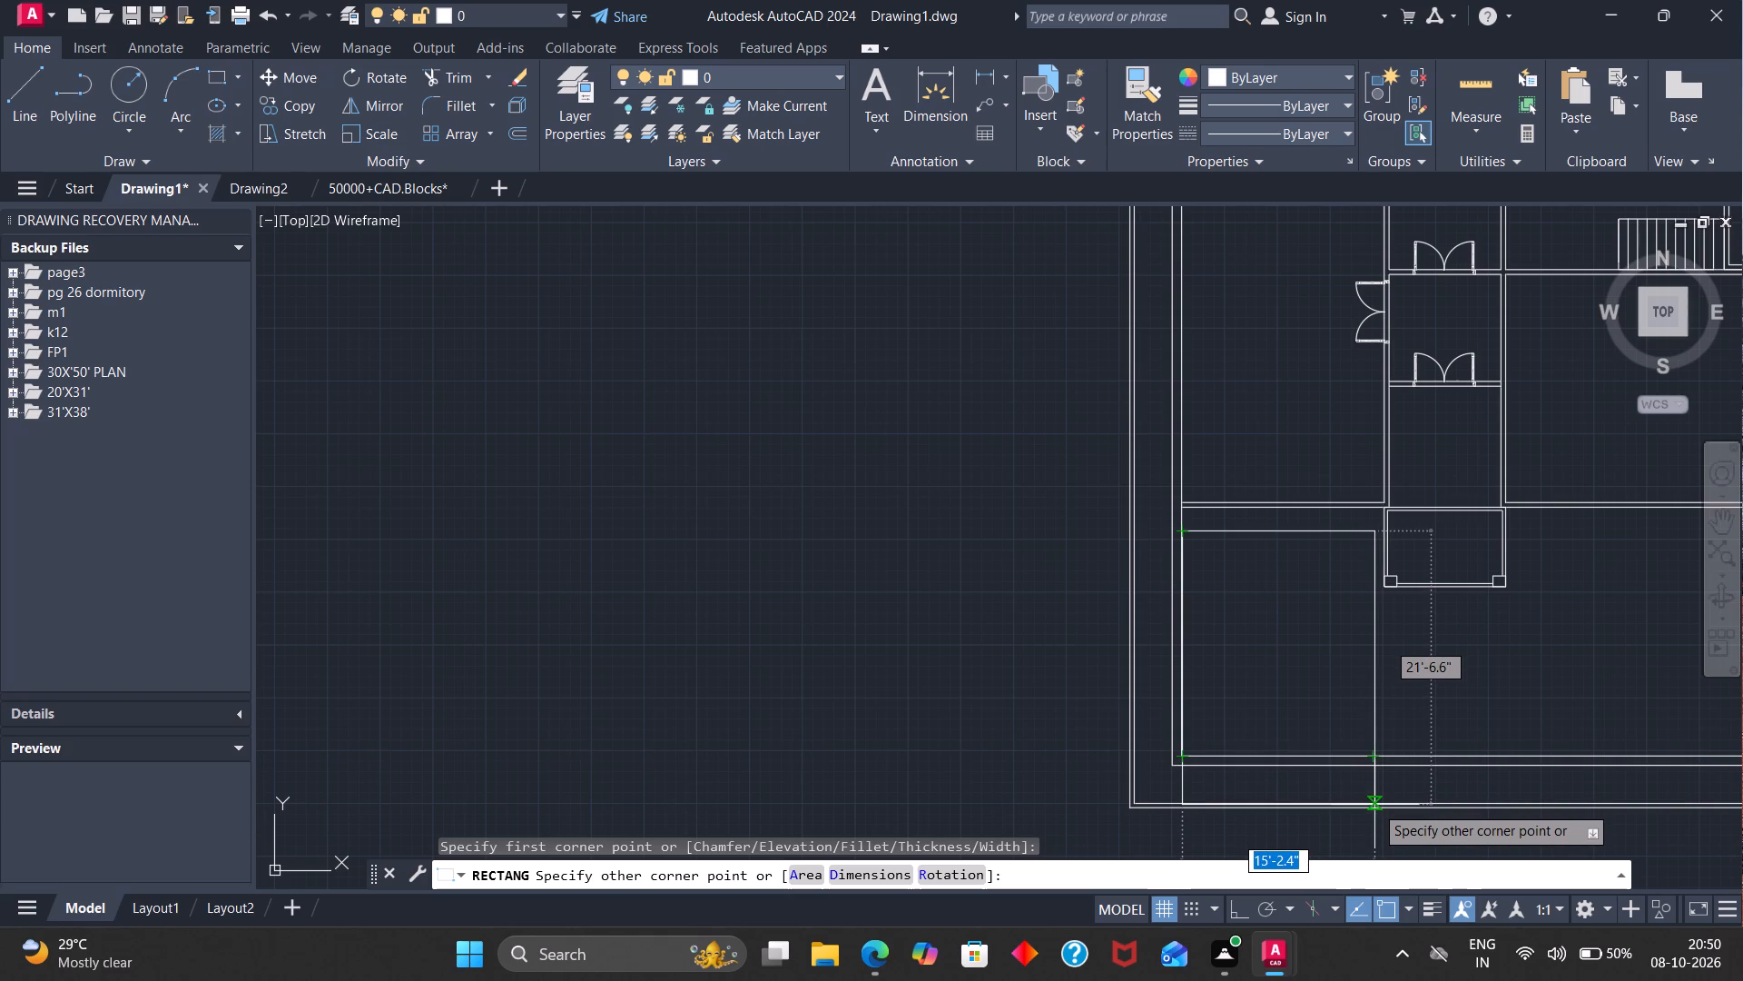
click(1376, 805)
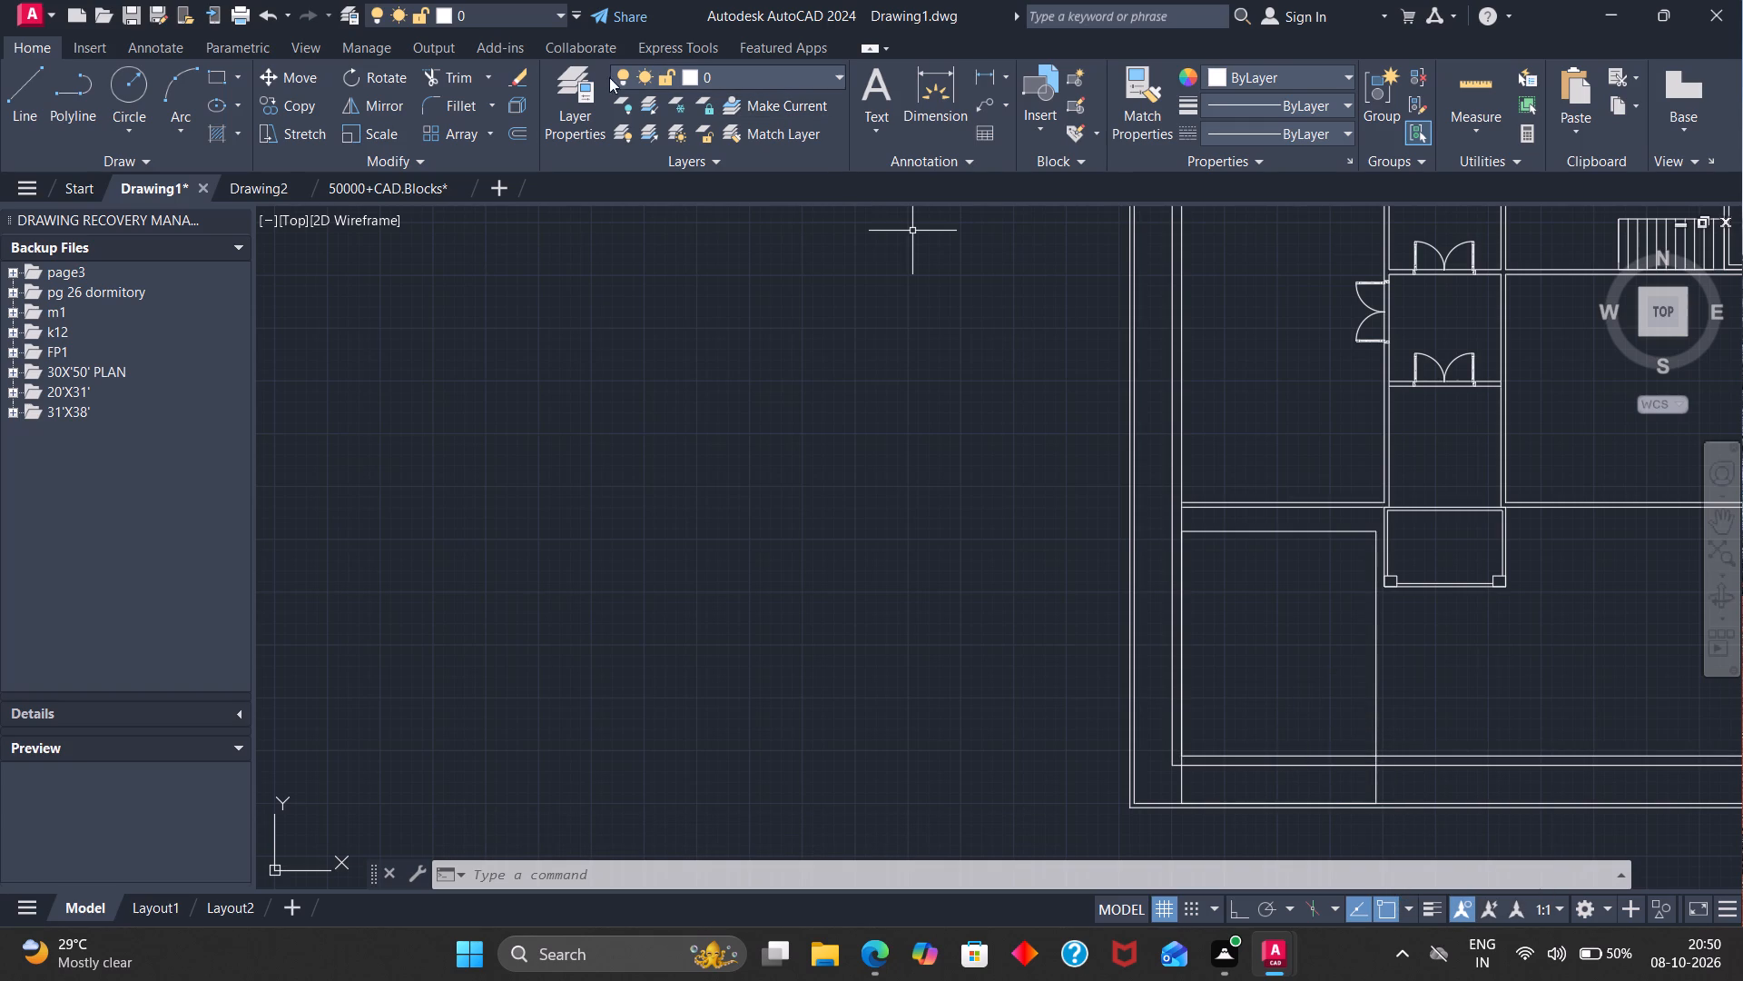
Trim the lower wall's inner line where it crosses the new lower-left rectangle.
click(430, 67)
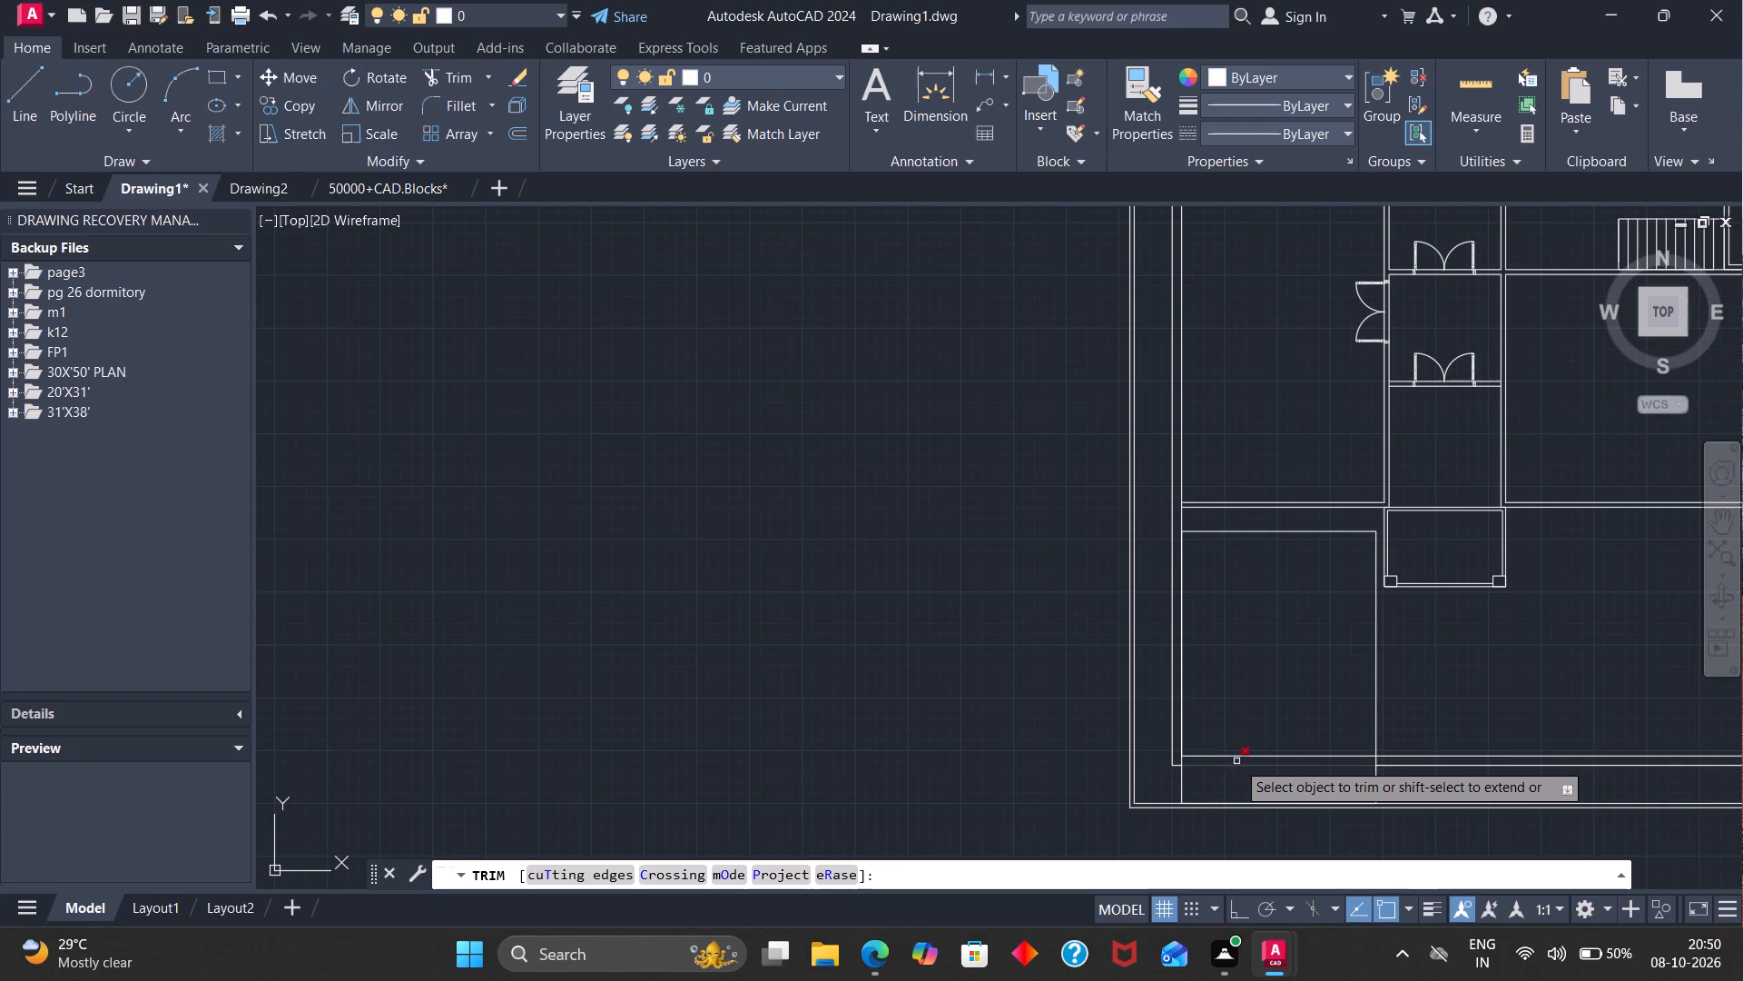
click(1236, 758)
click(1237, 769)
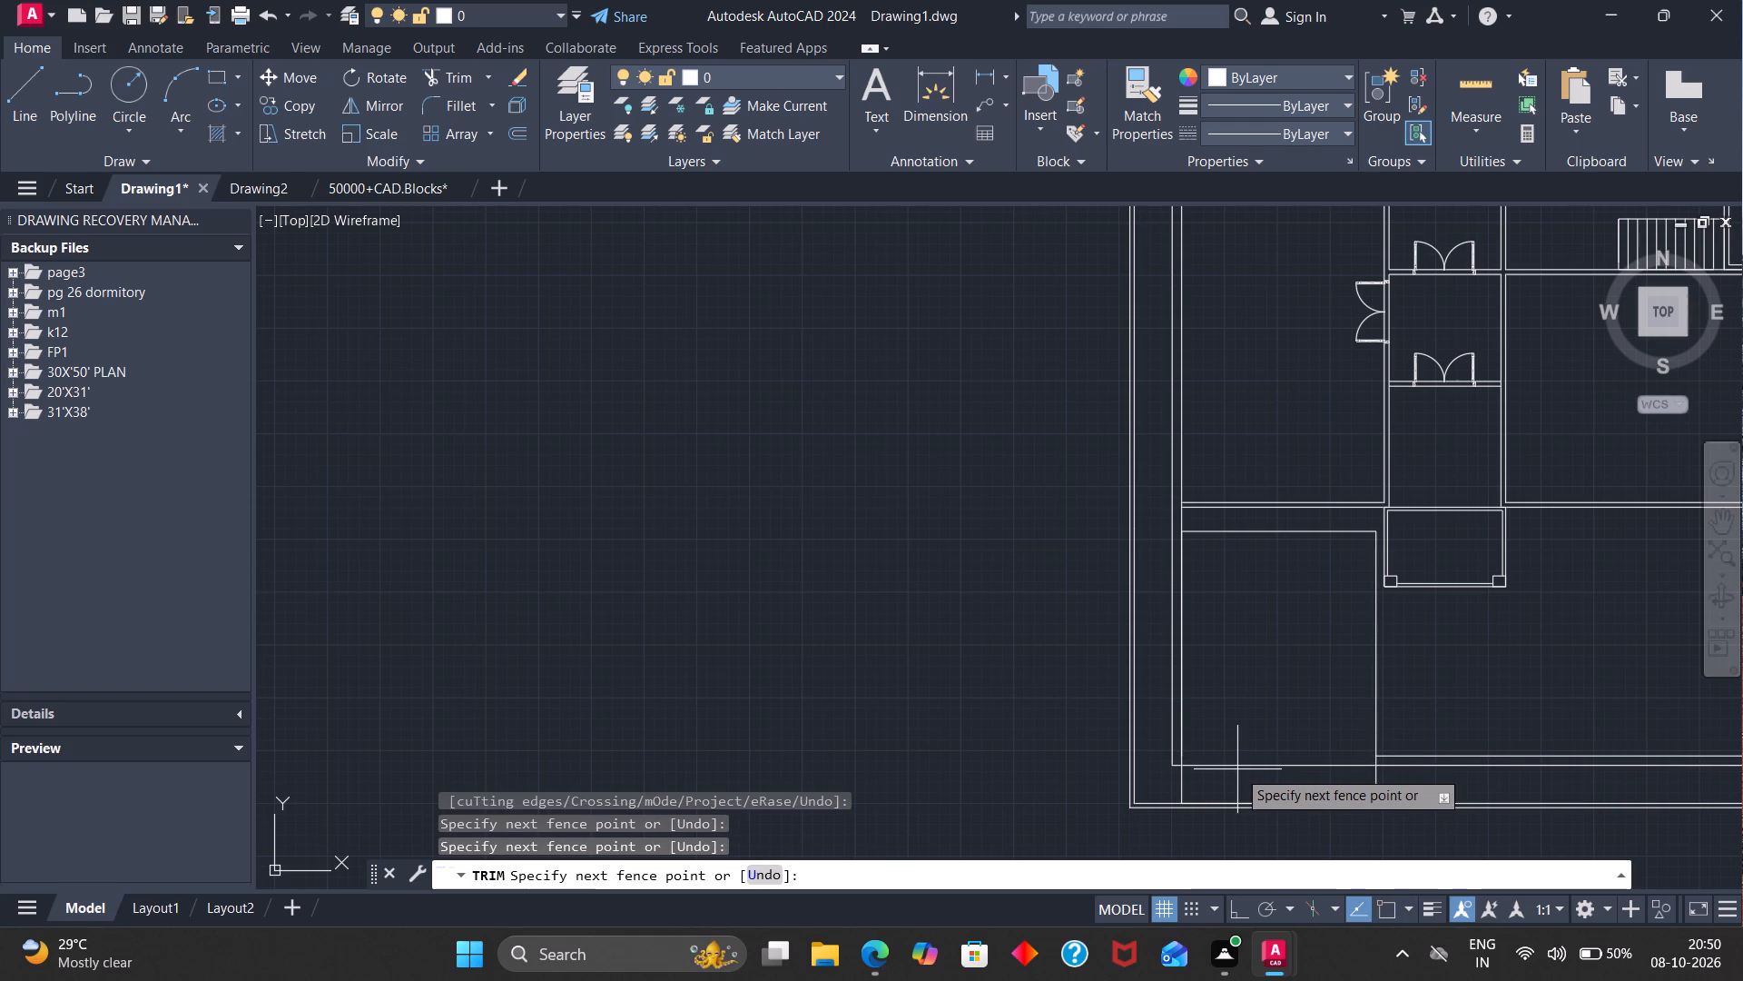
scroll(1237, 769, down, 2)
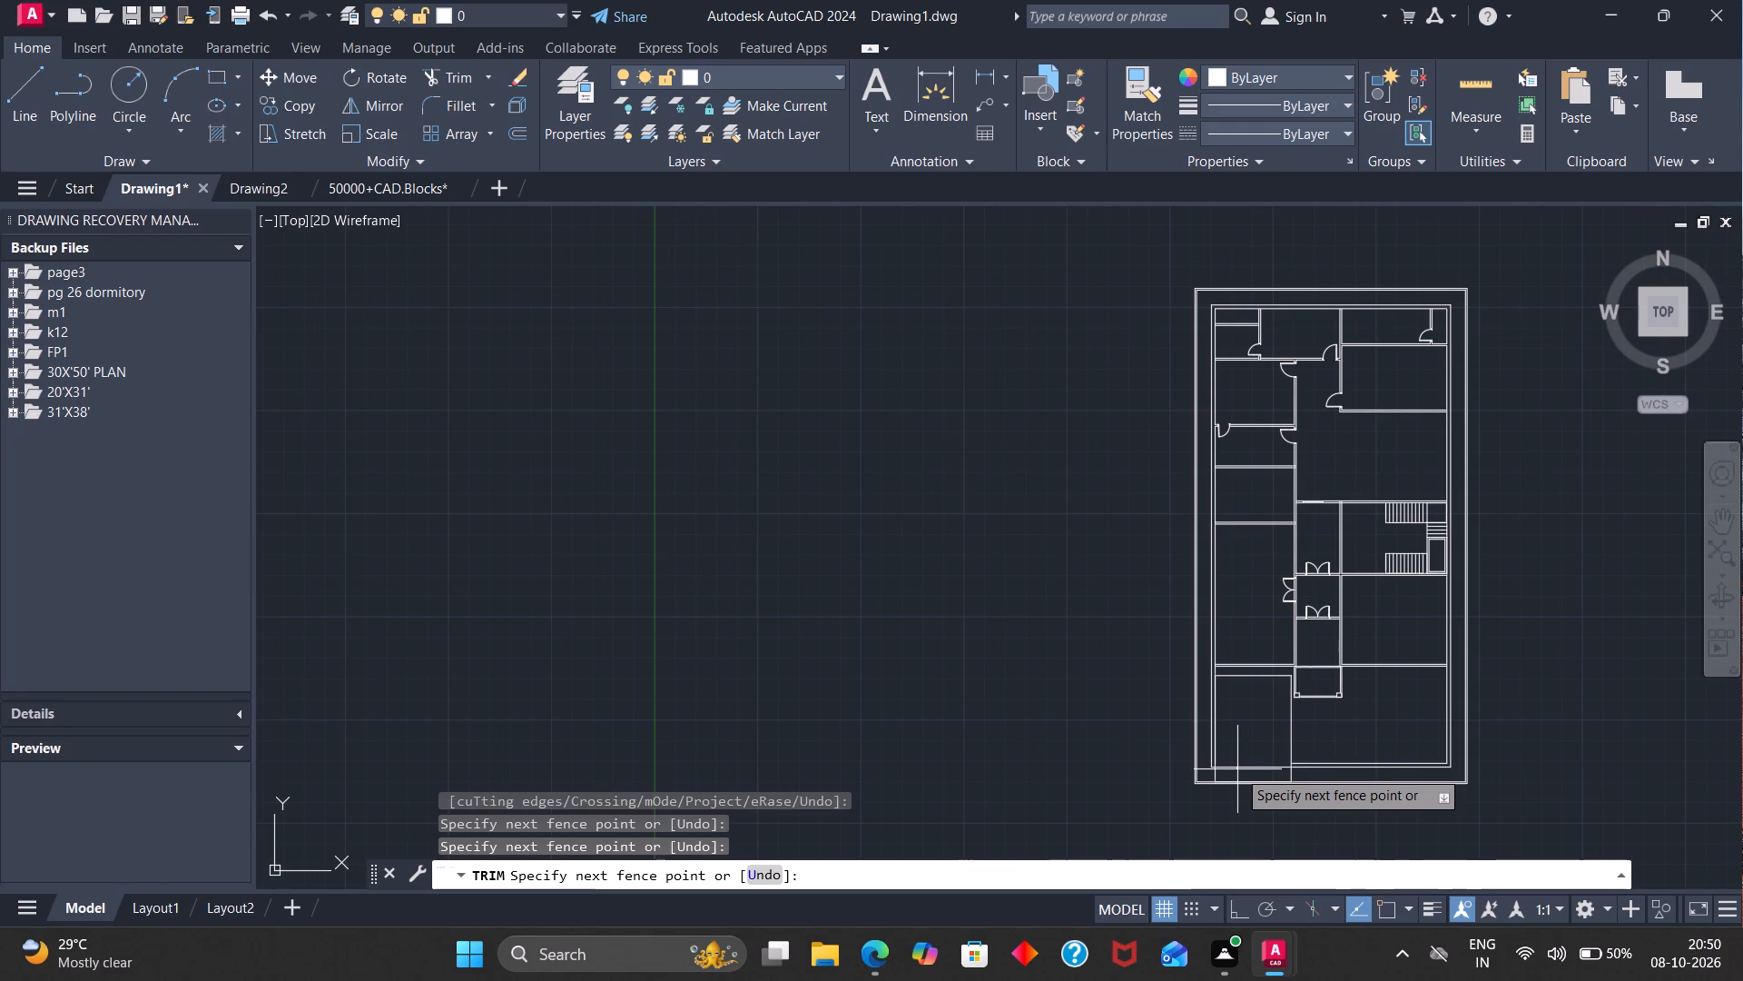
scroll(1240, 781, up, 2)
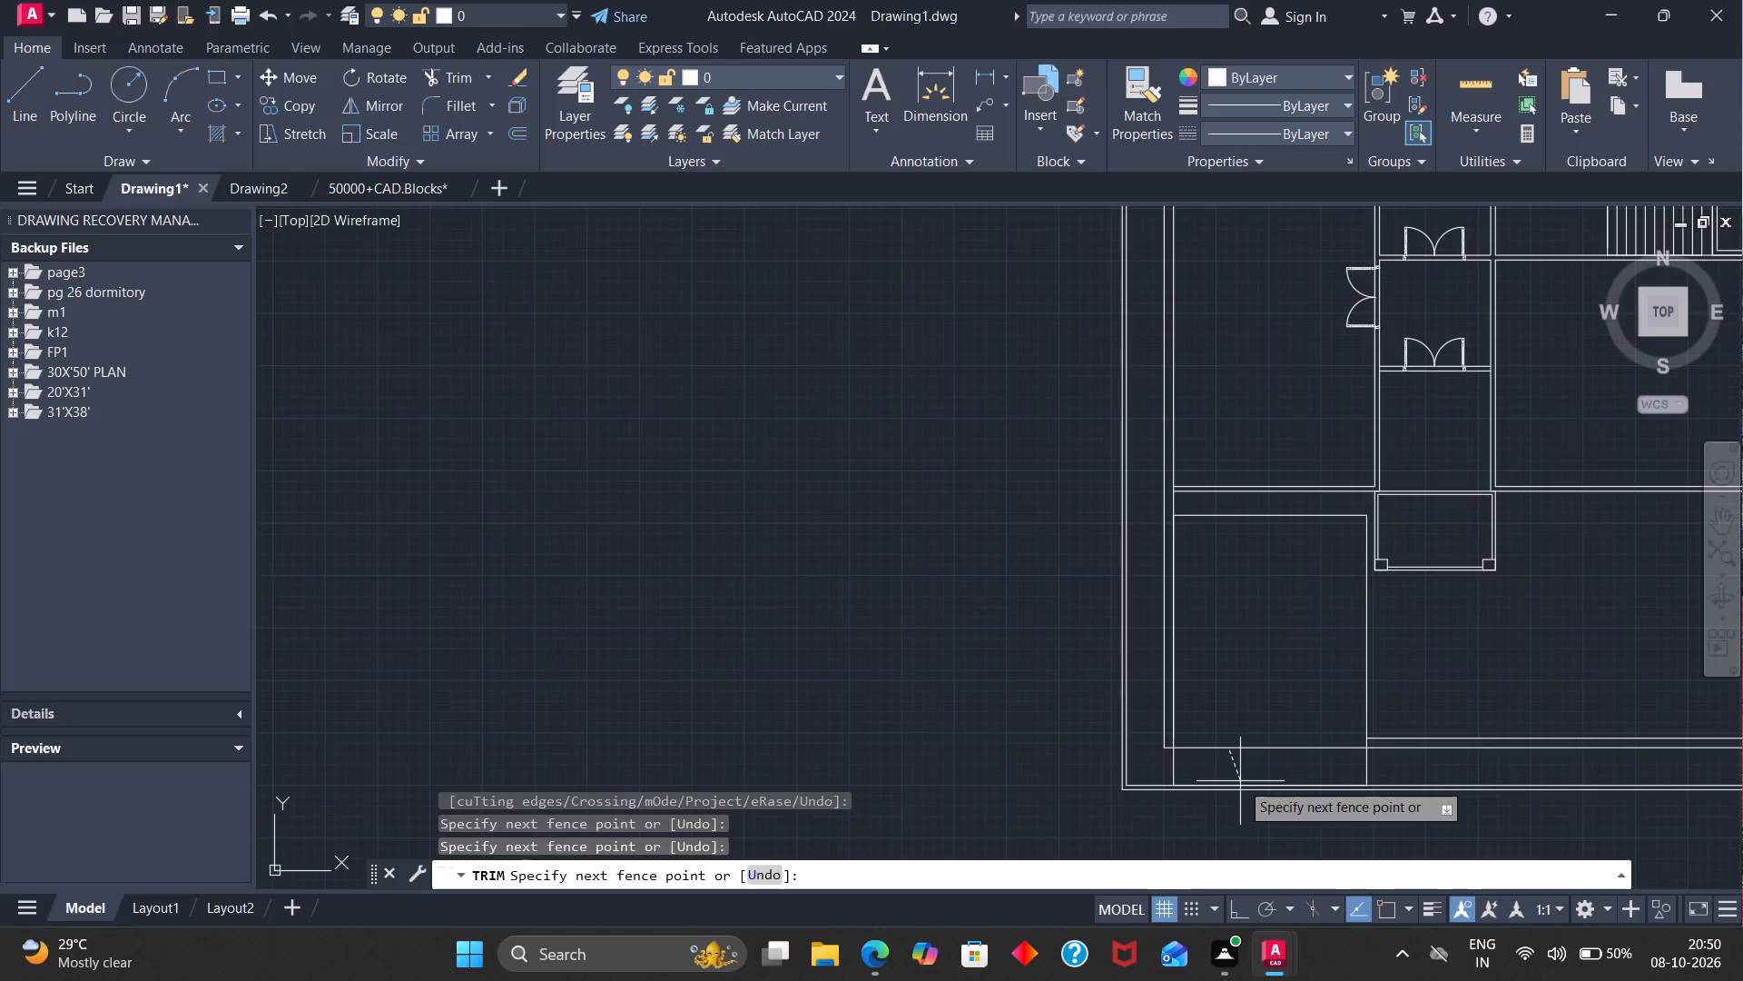
scroll(1240, 781, down, 2)
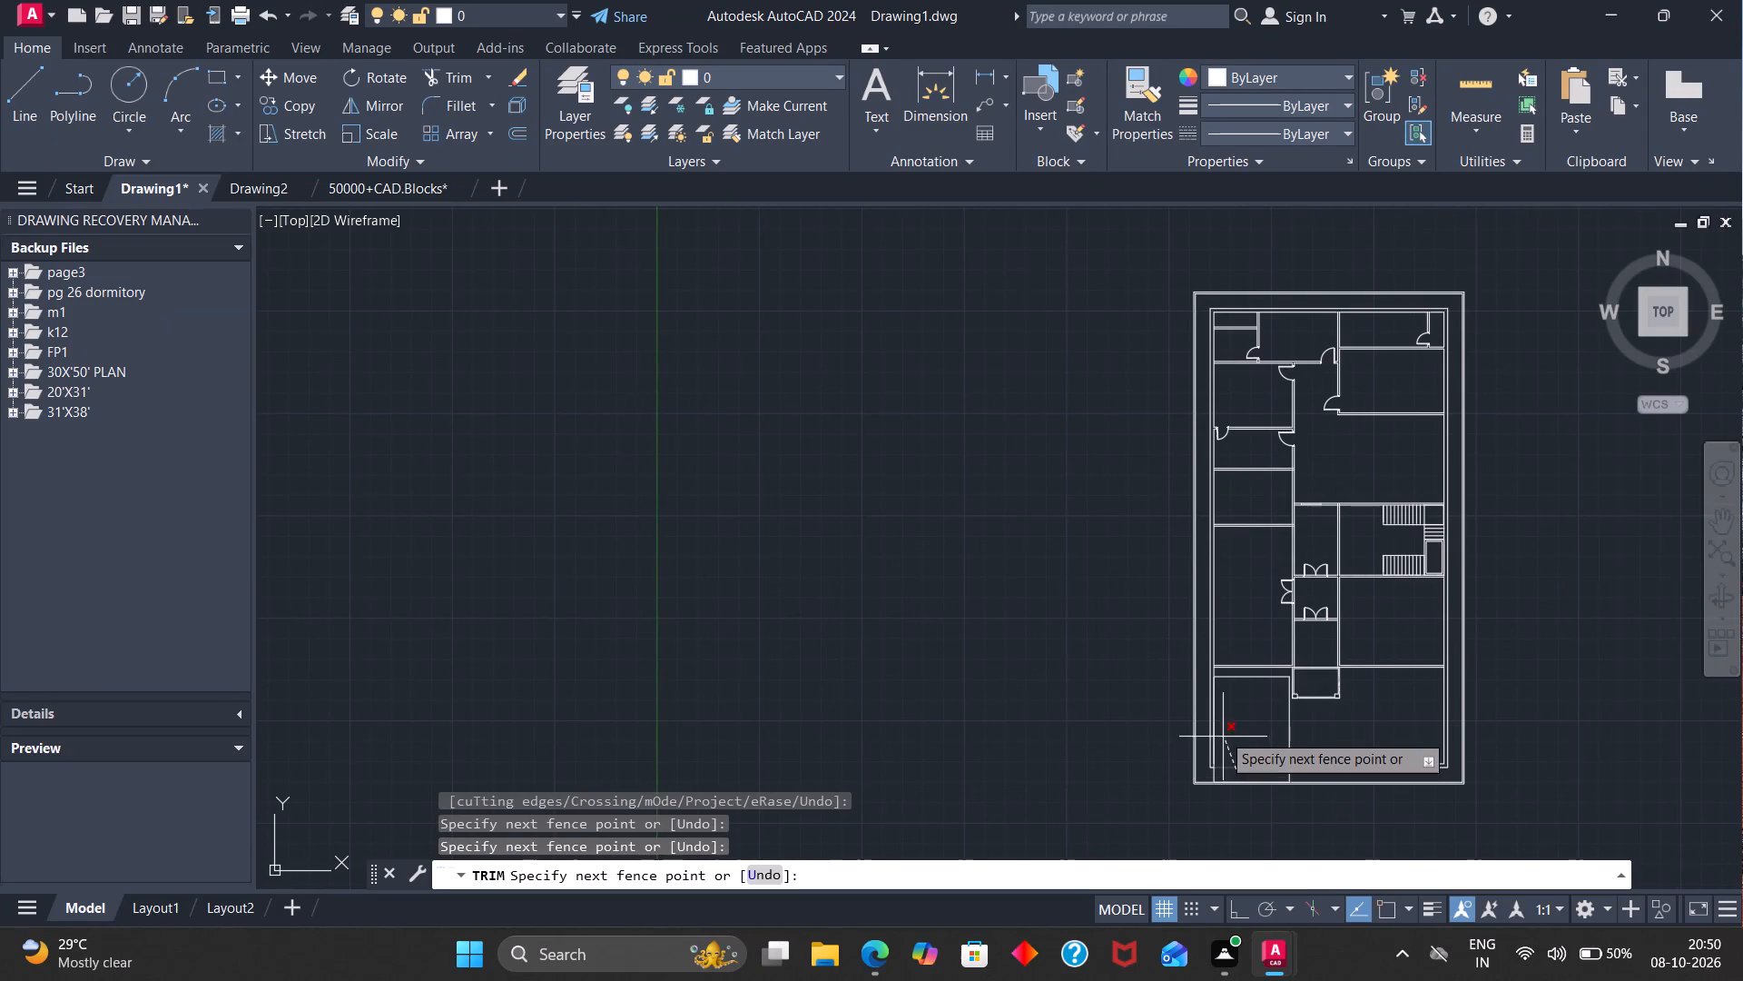
scroll(1222, 719, up, 4)
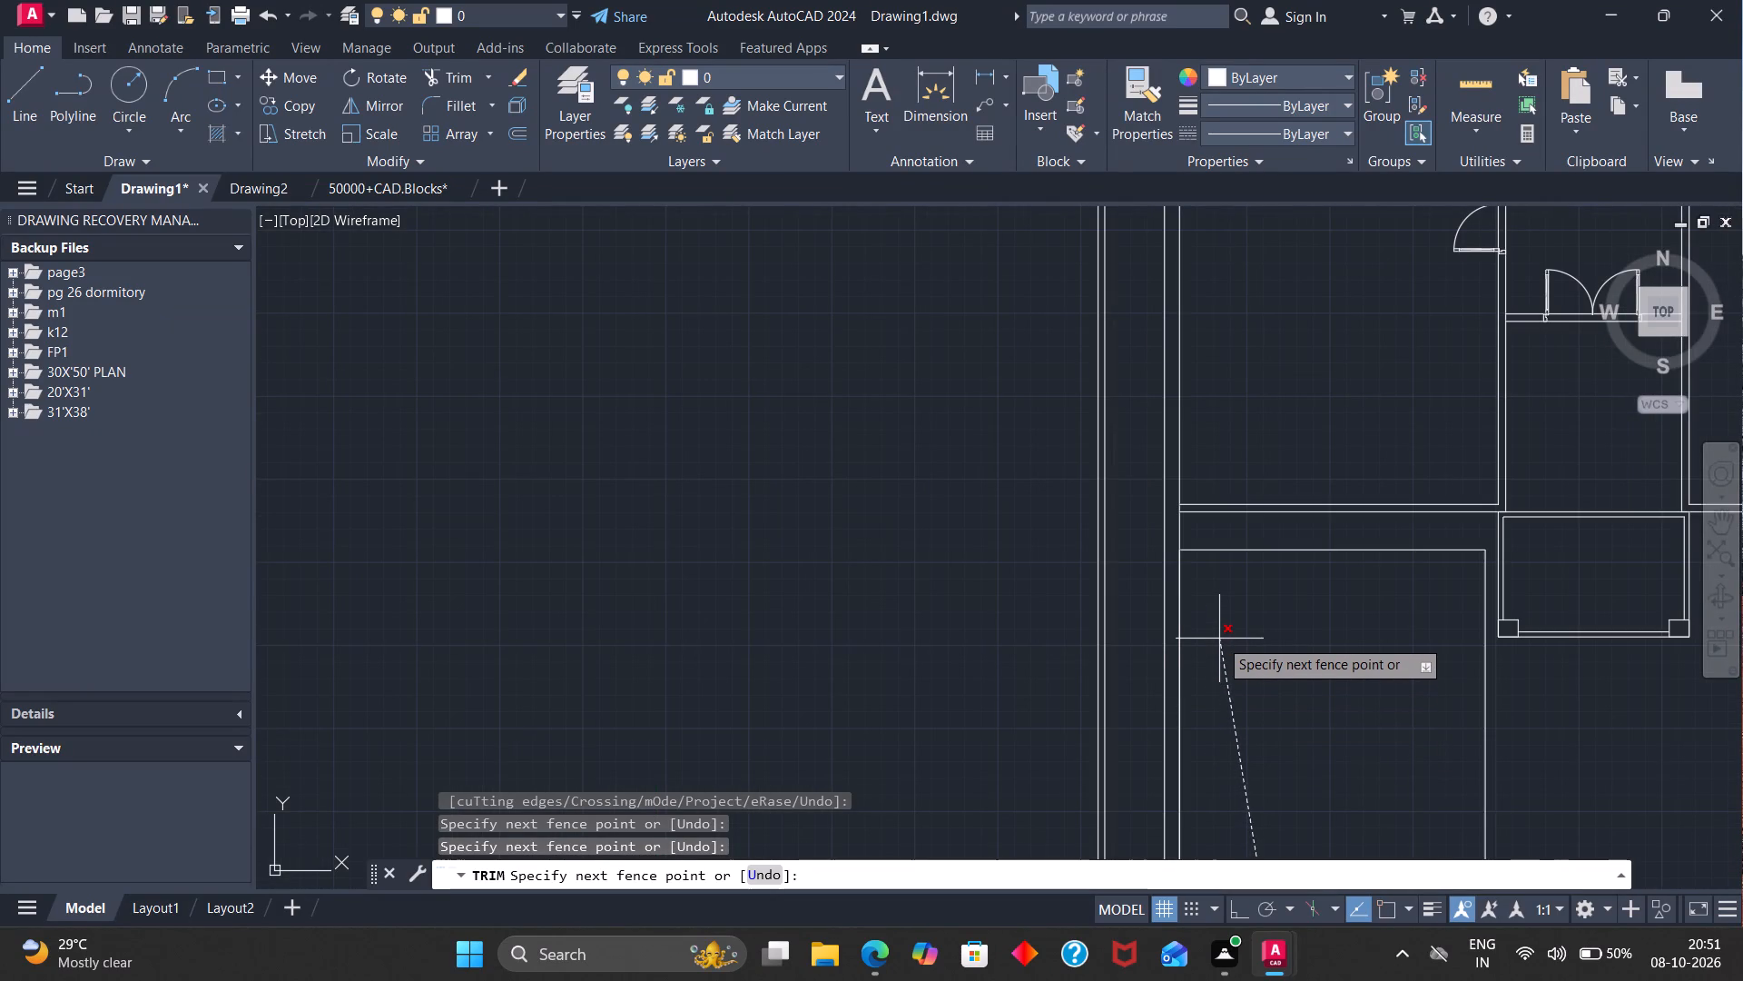
key(Escape)
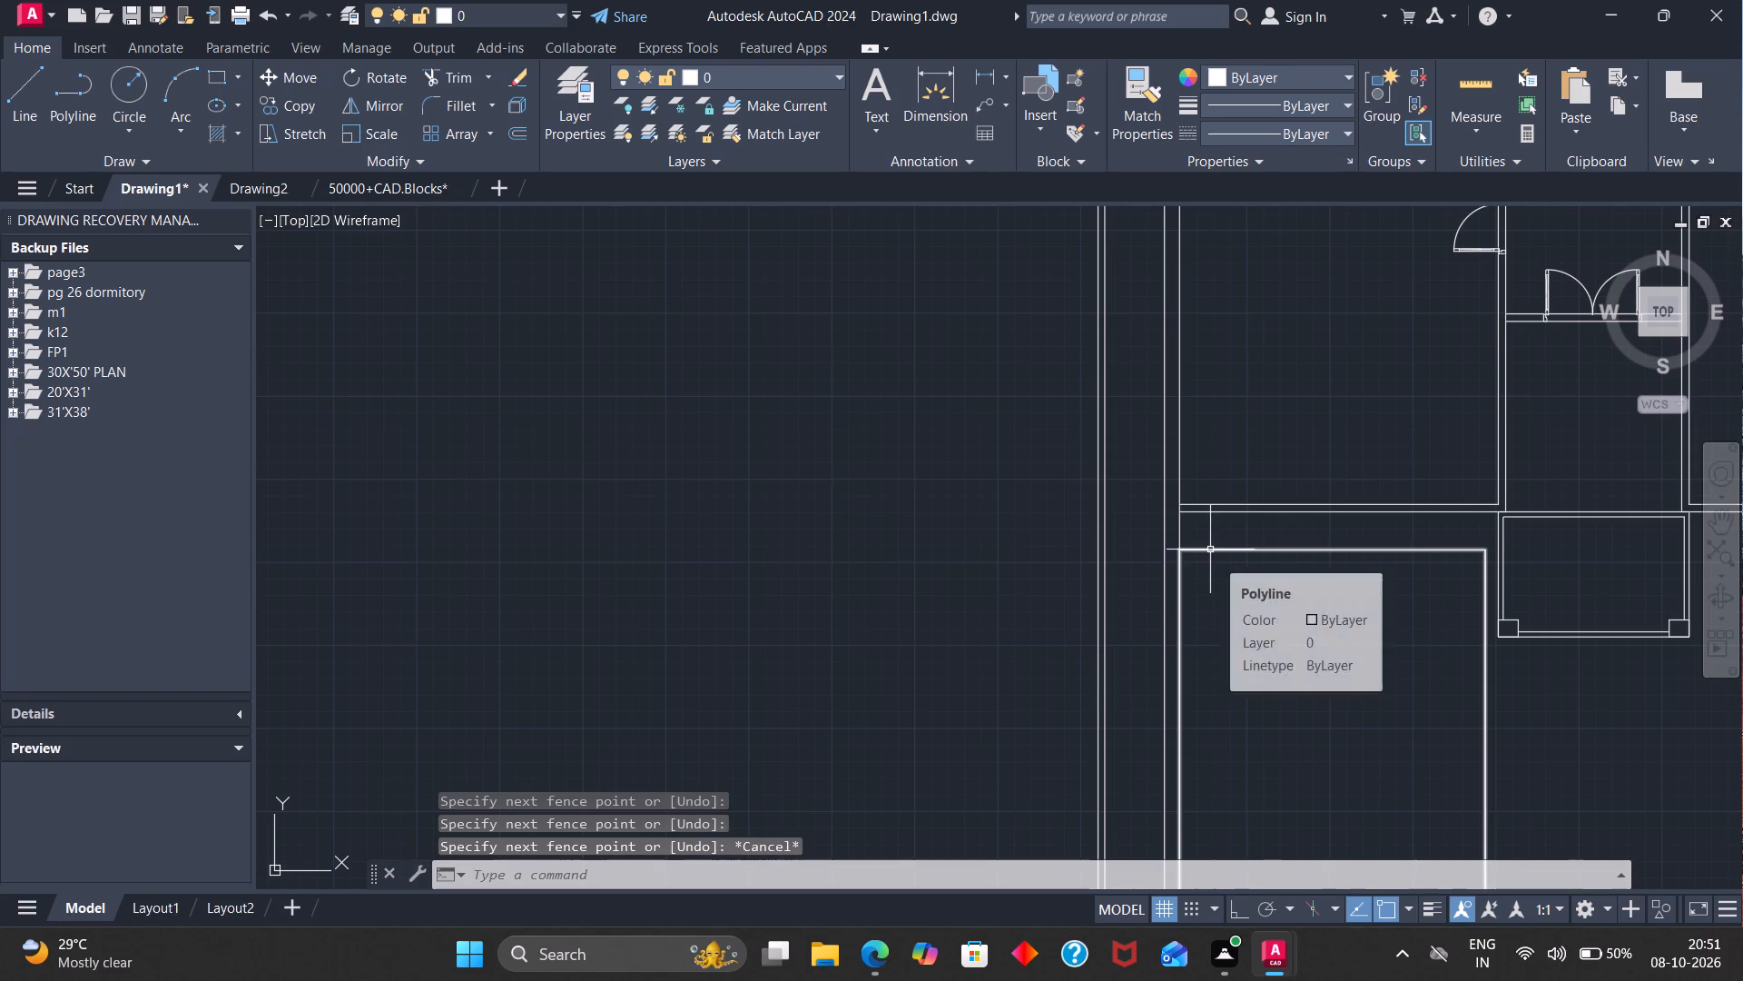
Explode the lower-left rectangle and extend its top edge left to the outer boundary wall's inner line.
click(1210, 550)
key(x)
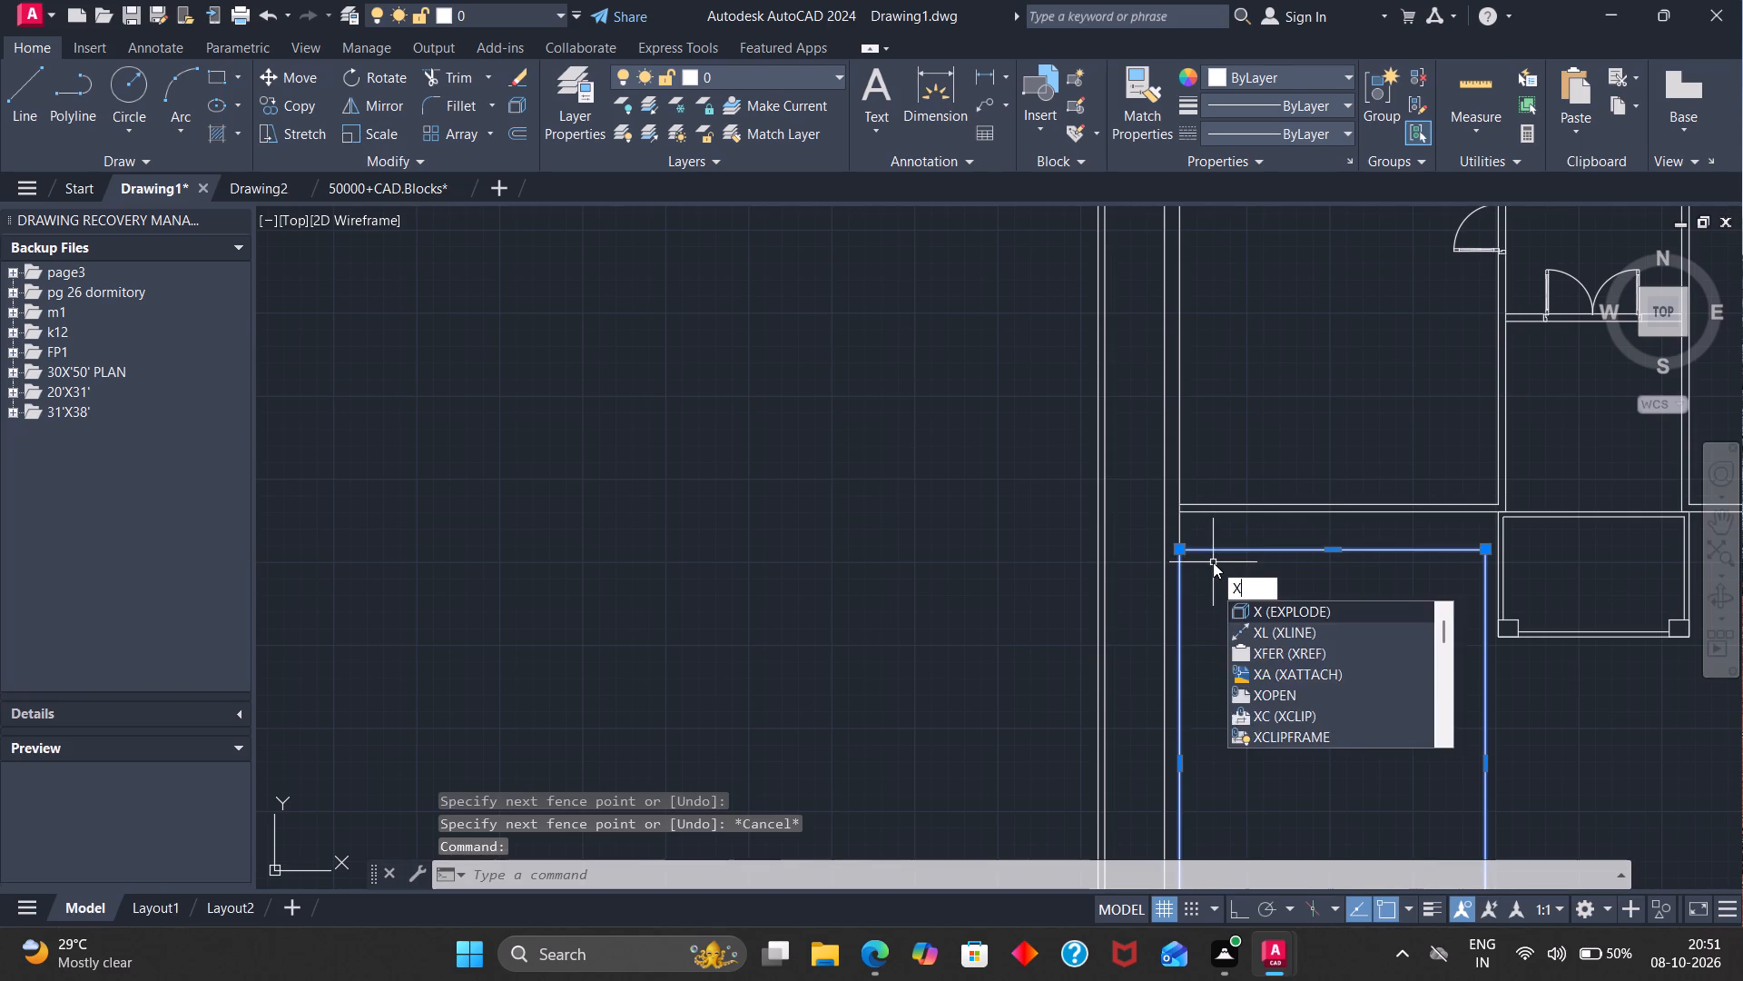
key(Return)
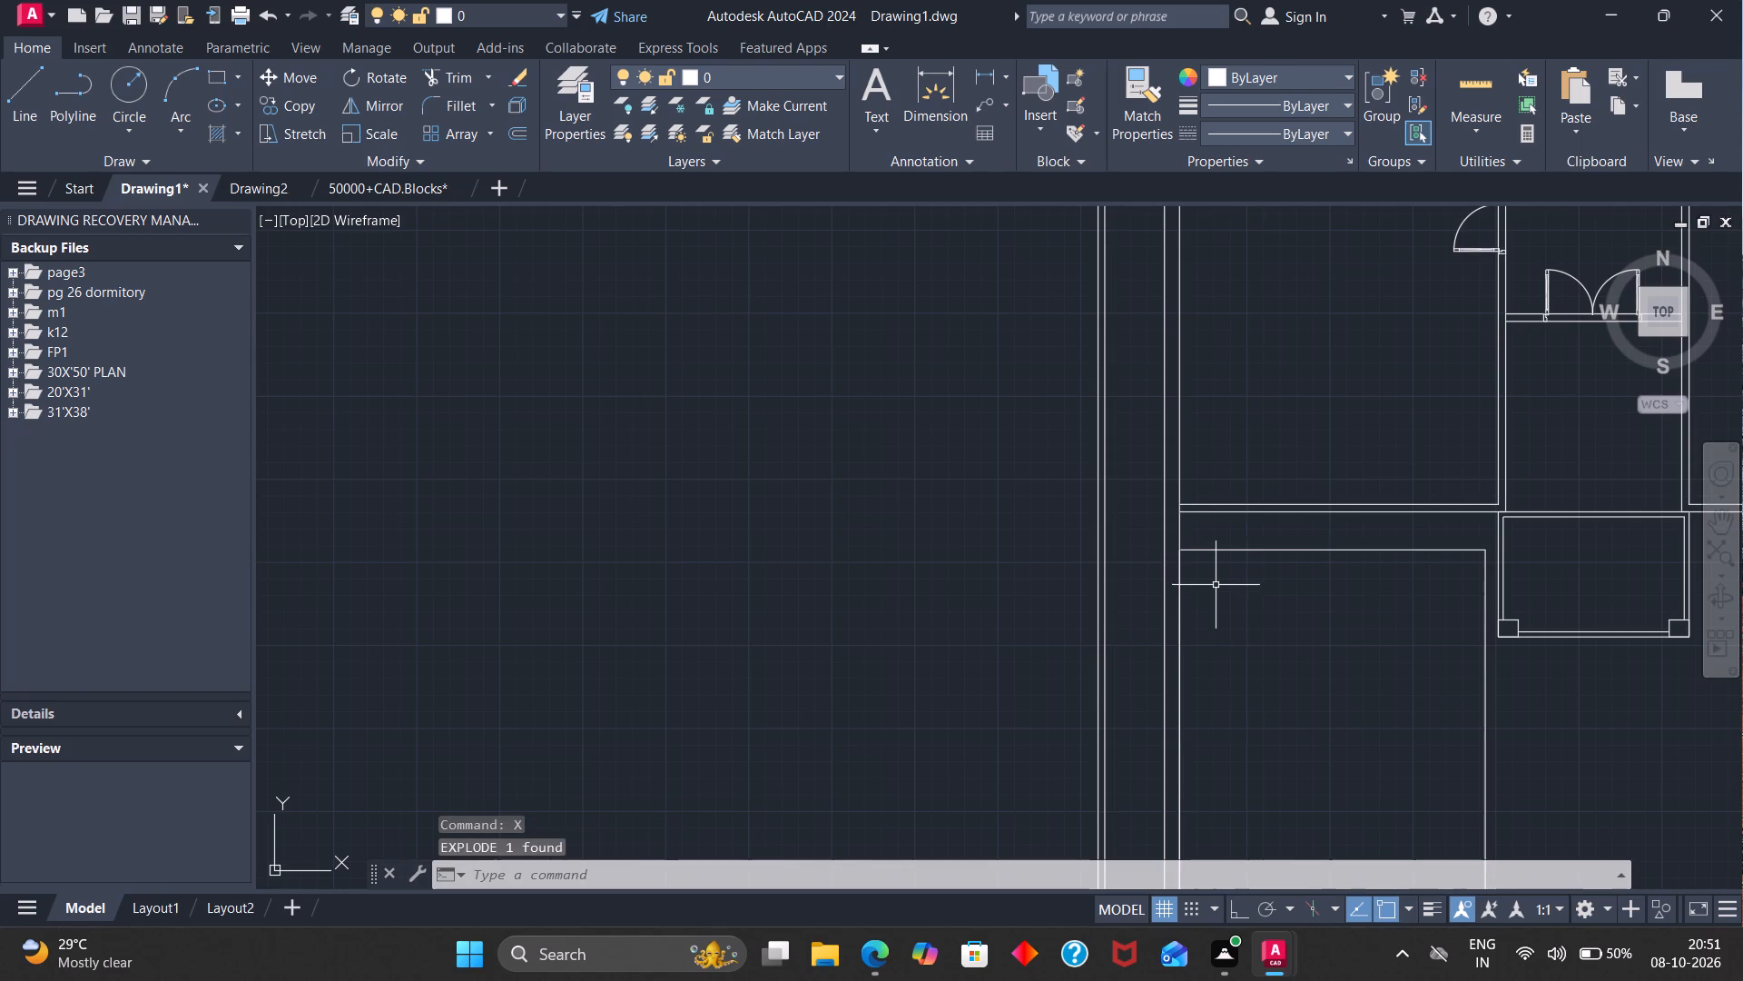
text(ex)
key(Return)
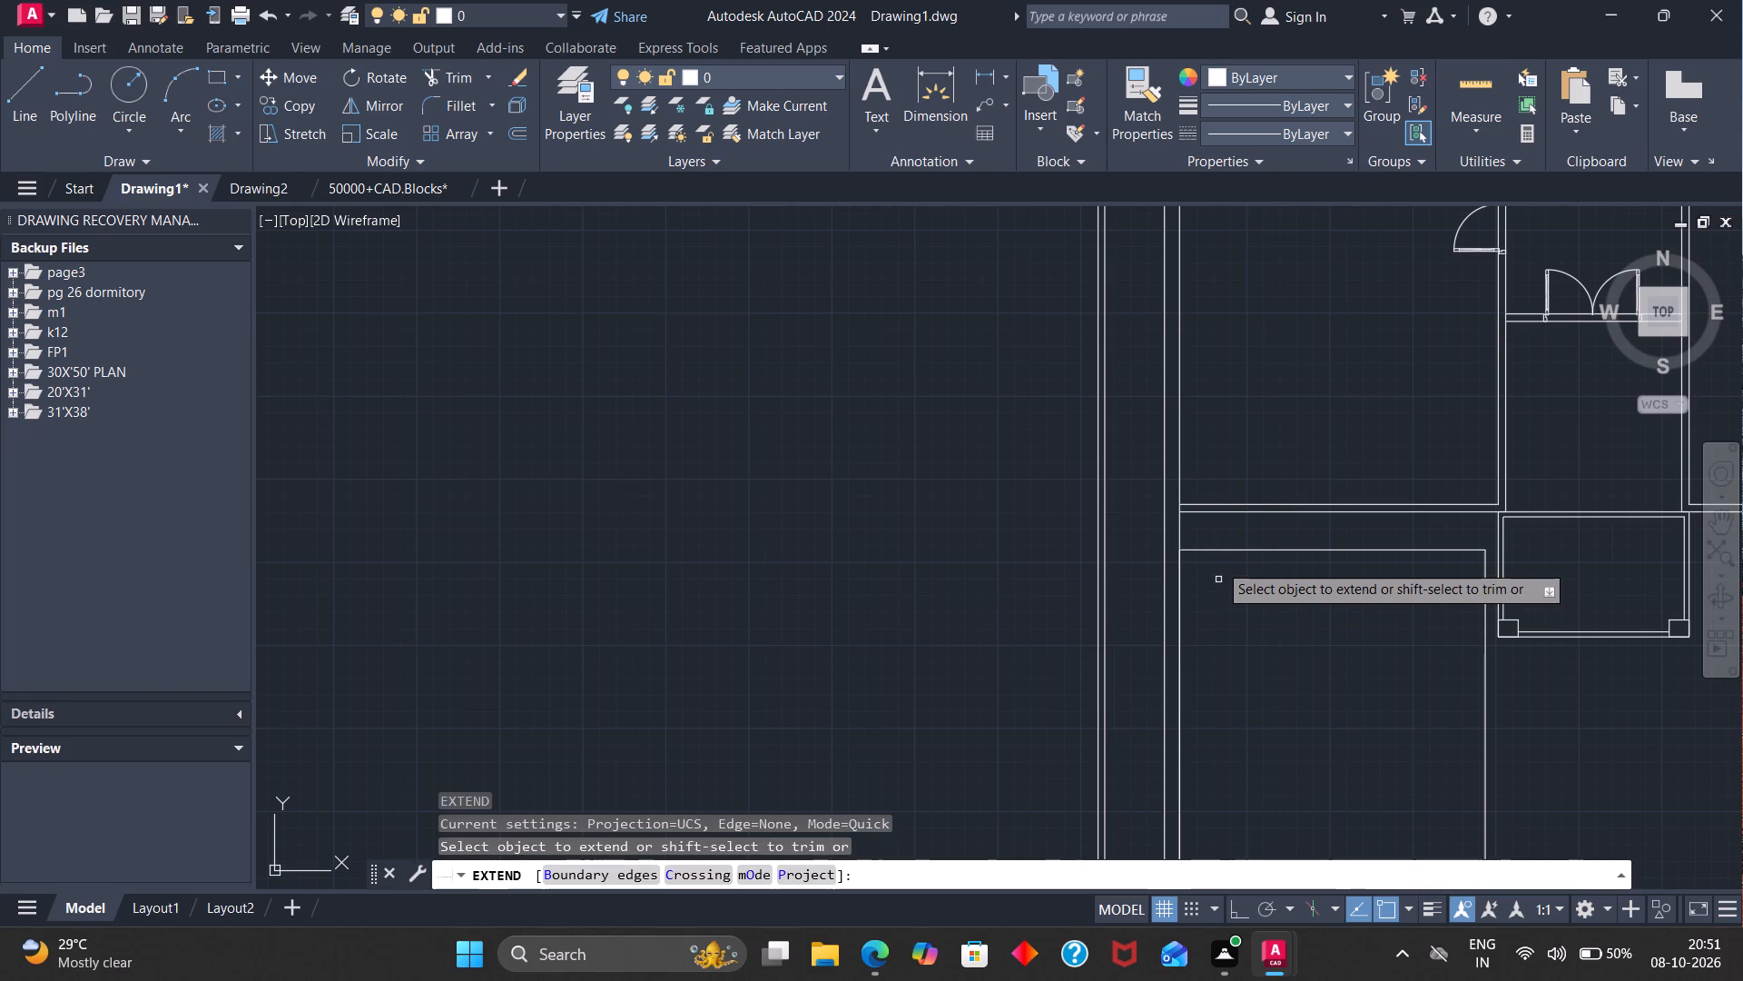
click(1216, 551)
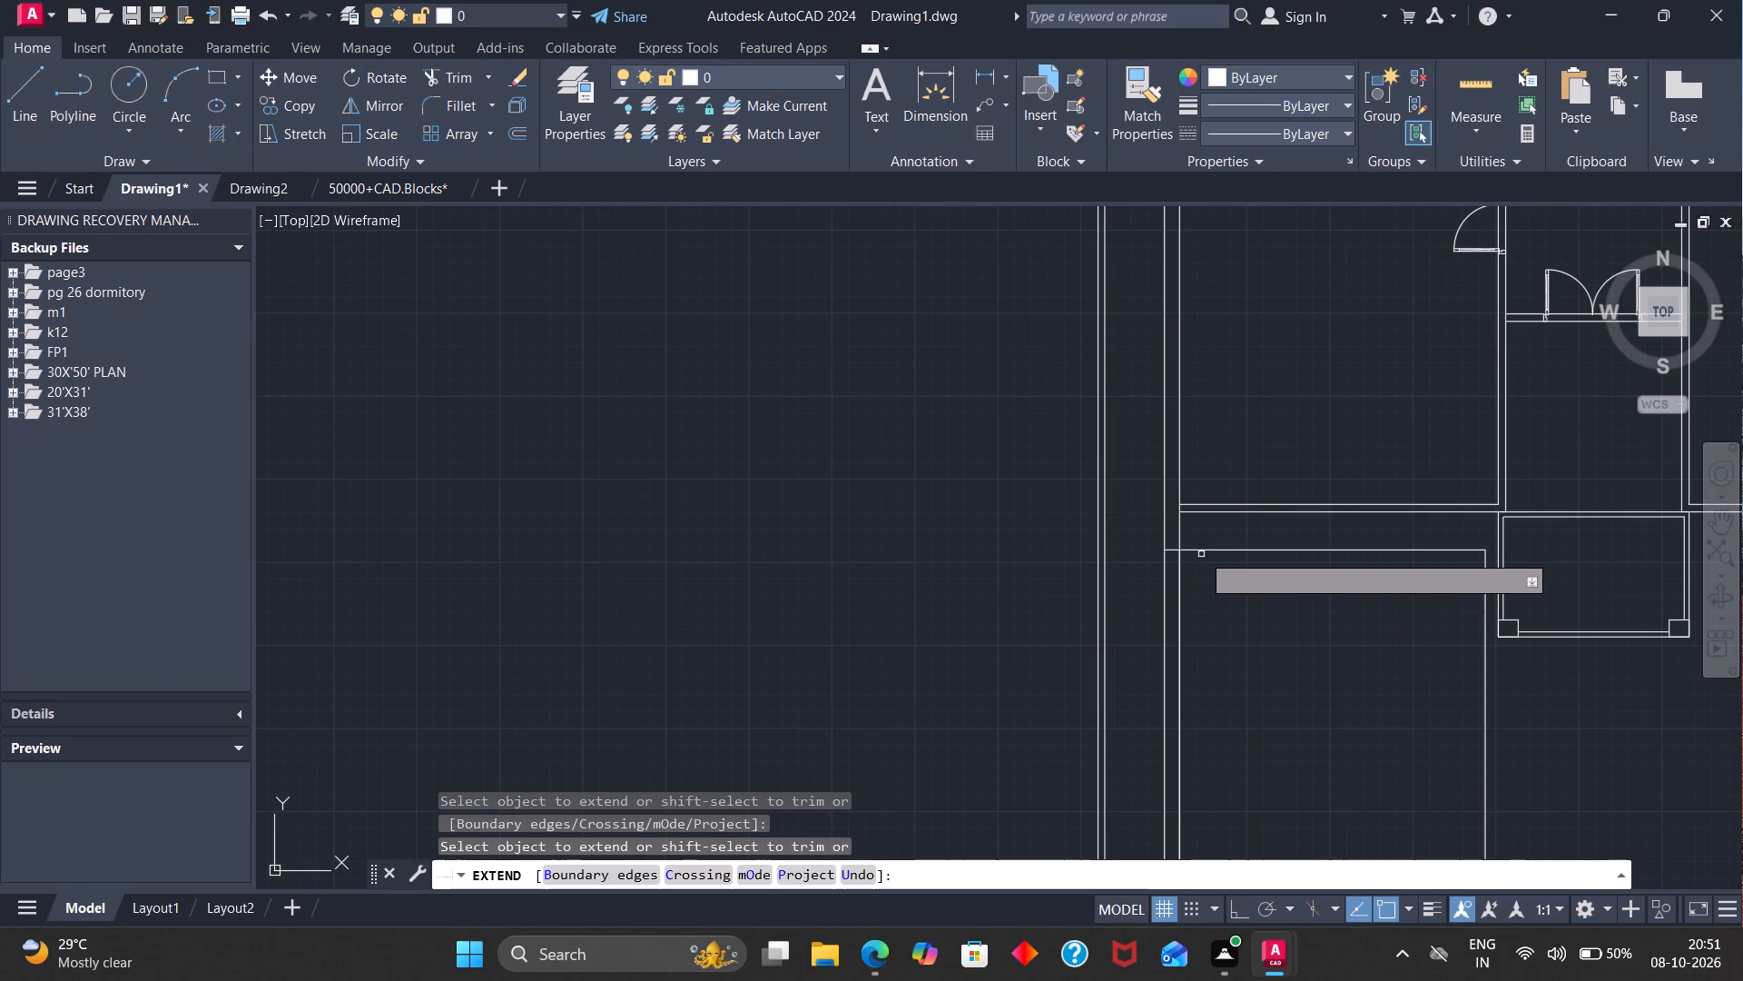
click(1201, 553)
Trim away the remaining left and lower wall lines and leftover stubs inside the enlarged lower-left rectangular area.
scroll(1219, 594, down, 3)
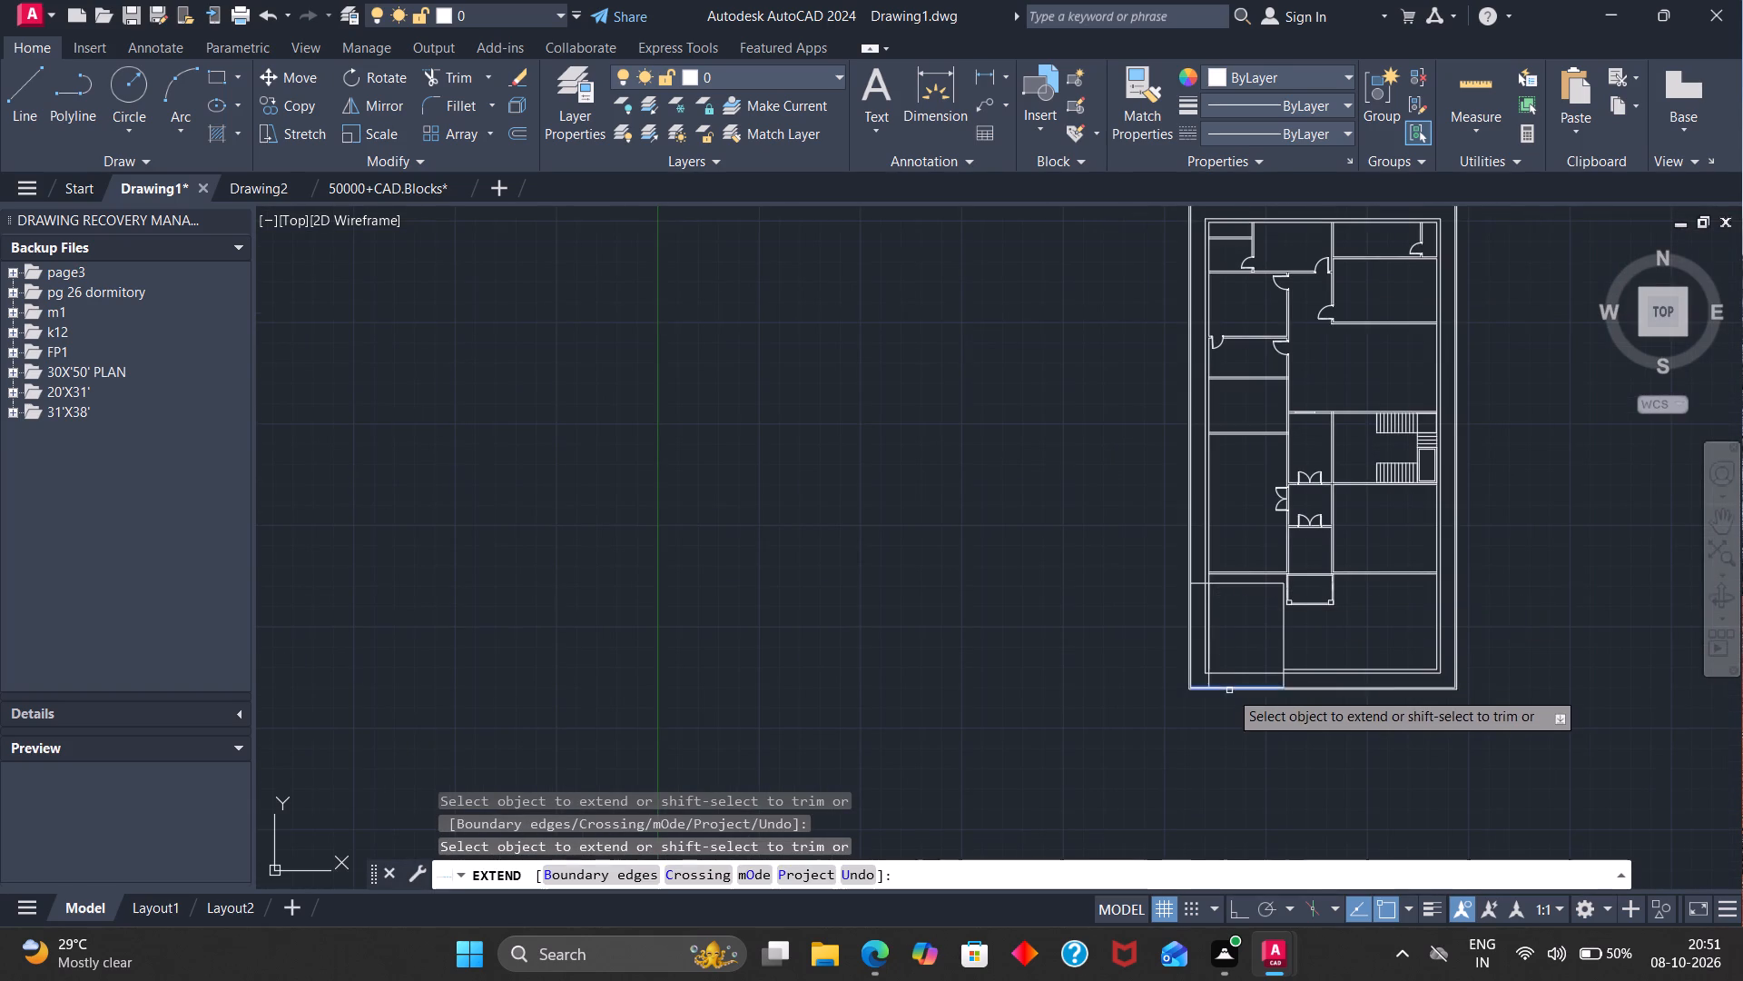
scroll(1227, 673, up, 2)
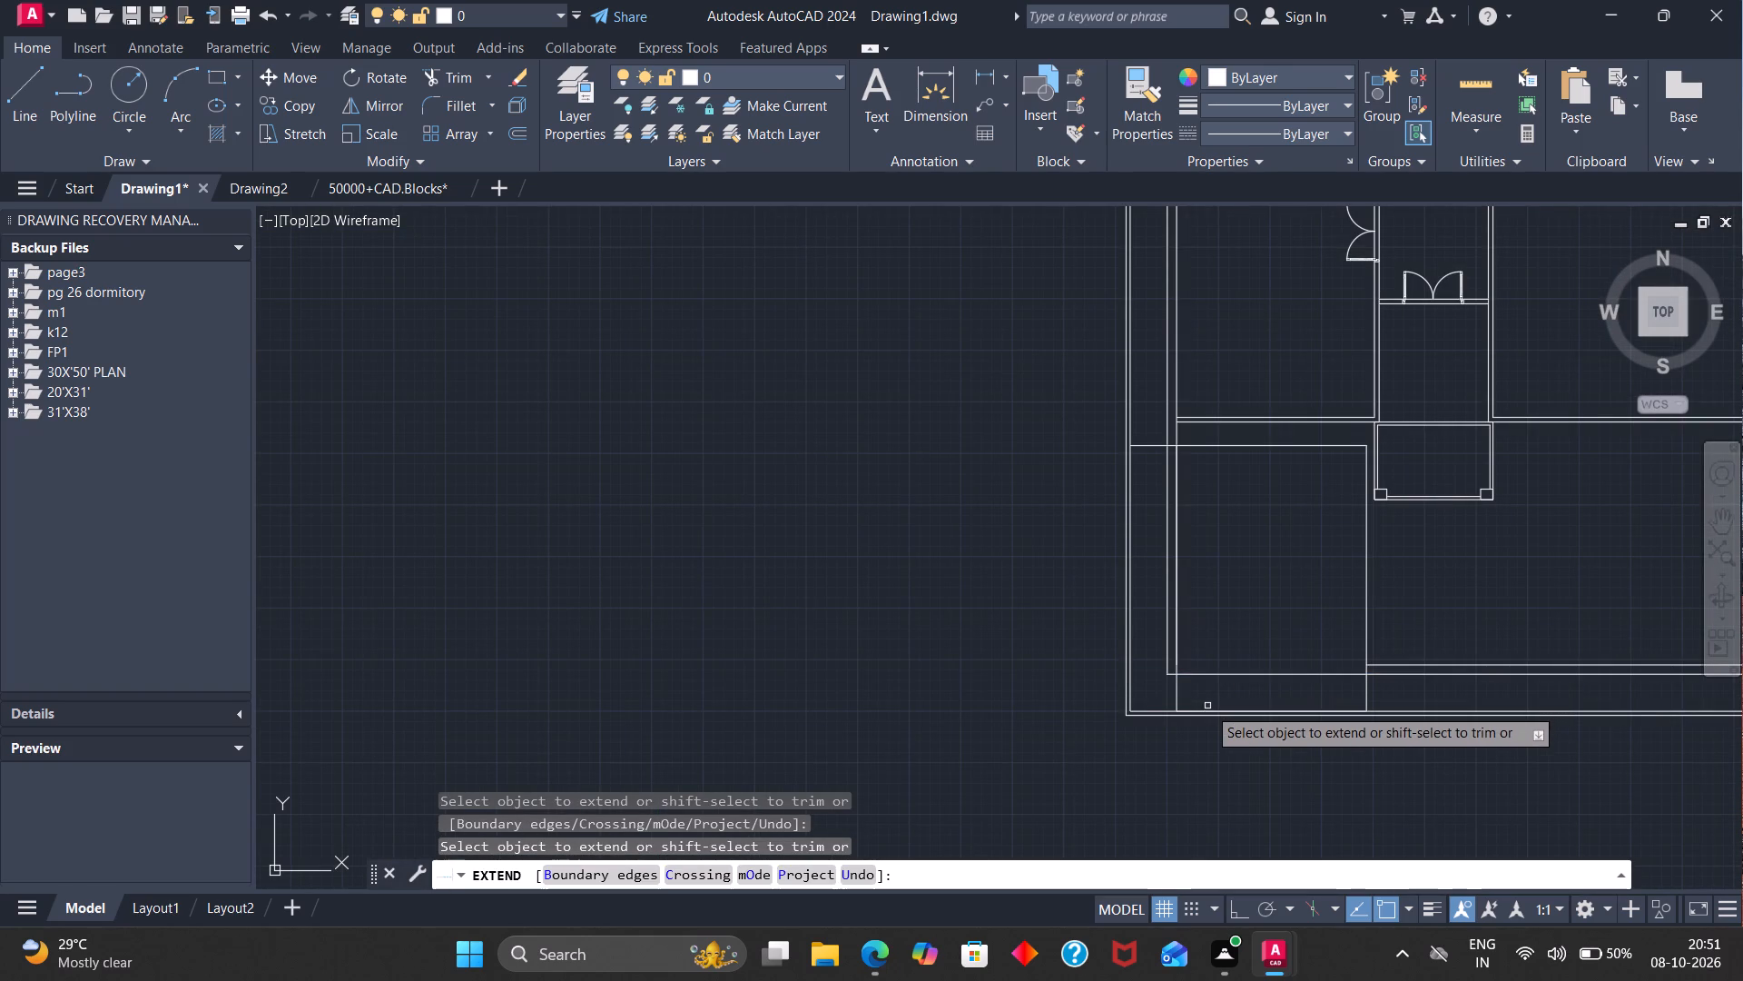
scroll(1207, 707, up, 2)
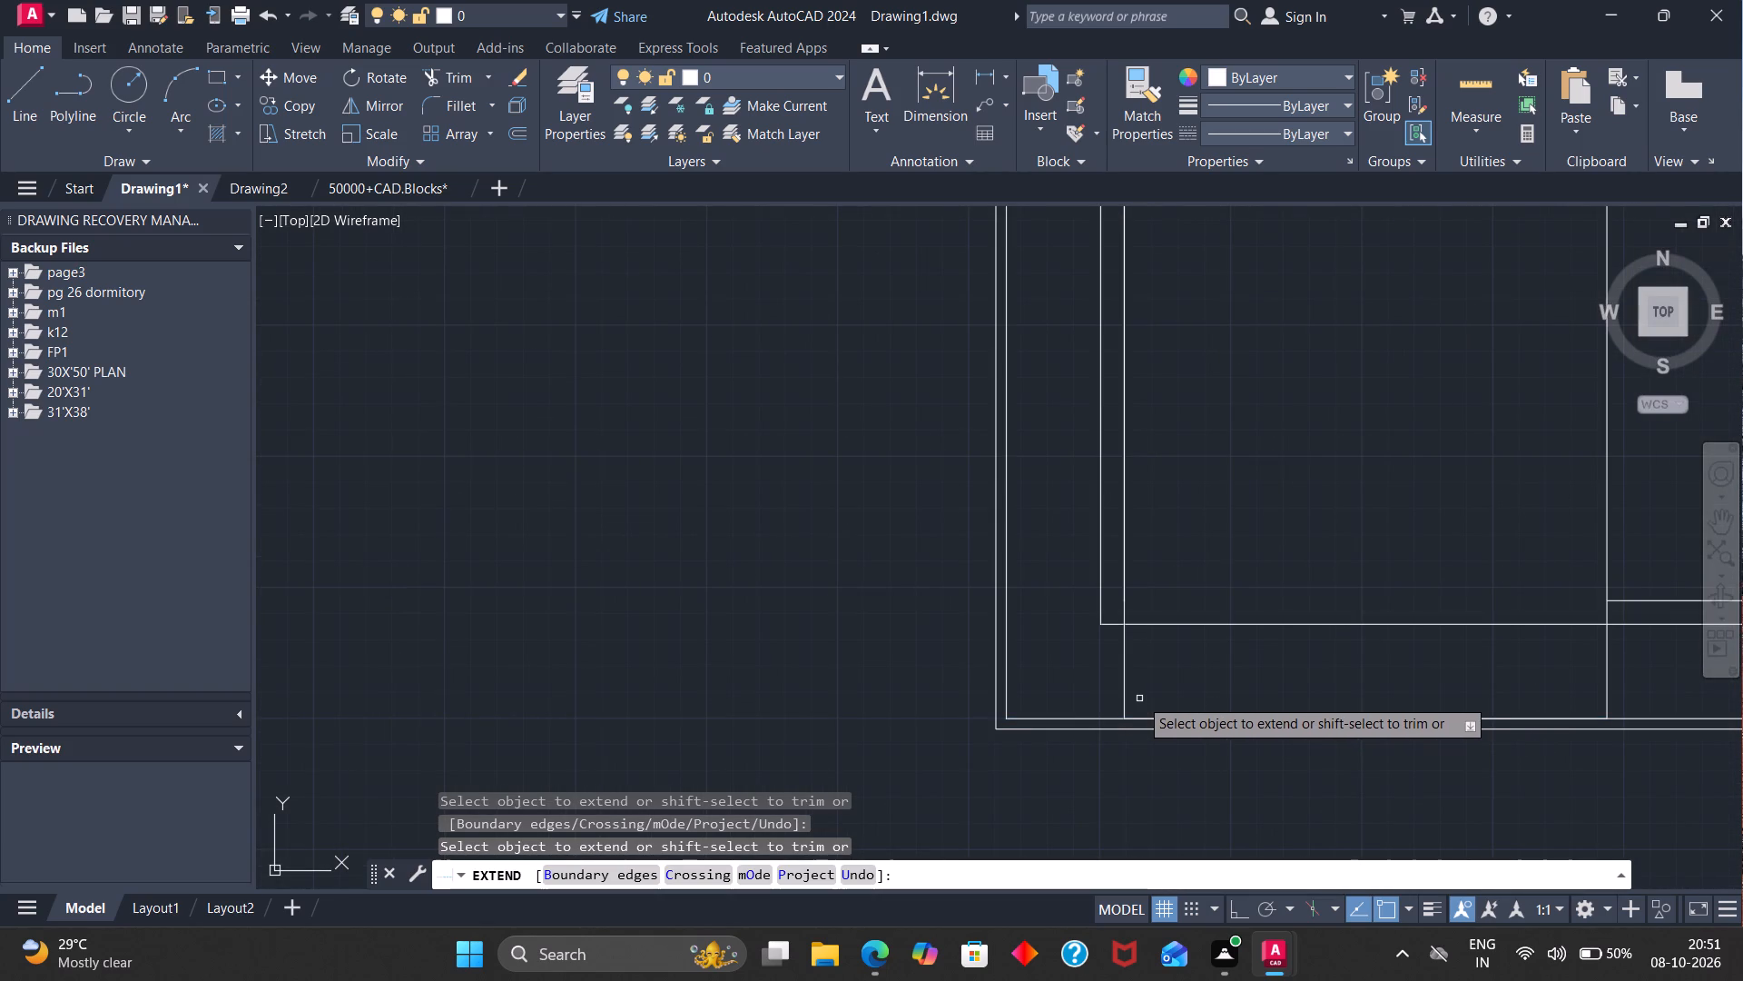
scroll(1139, 698, down, 2)
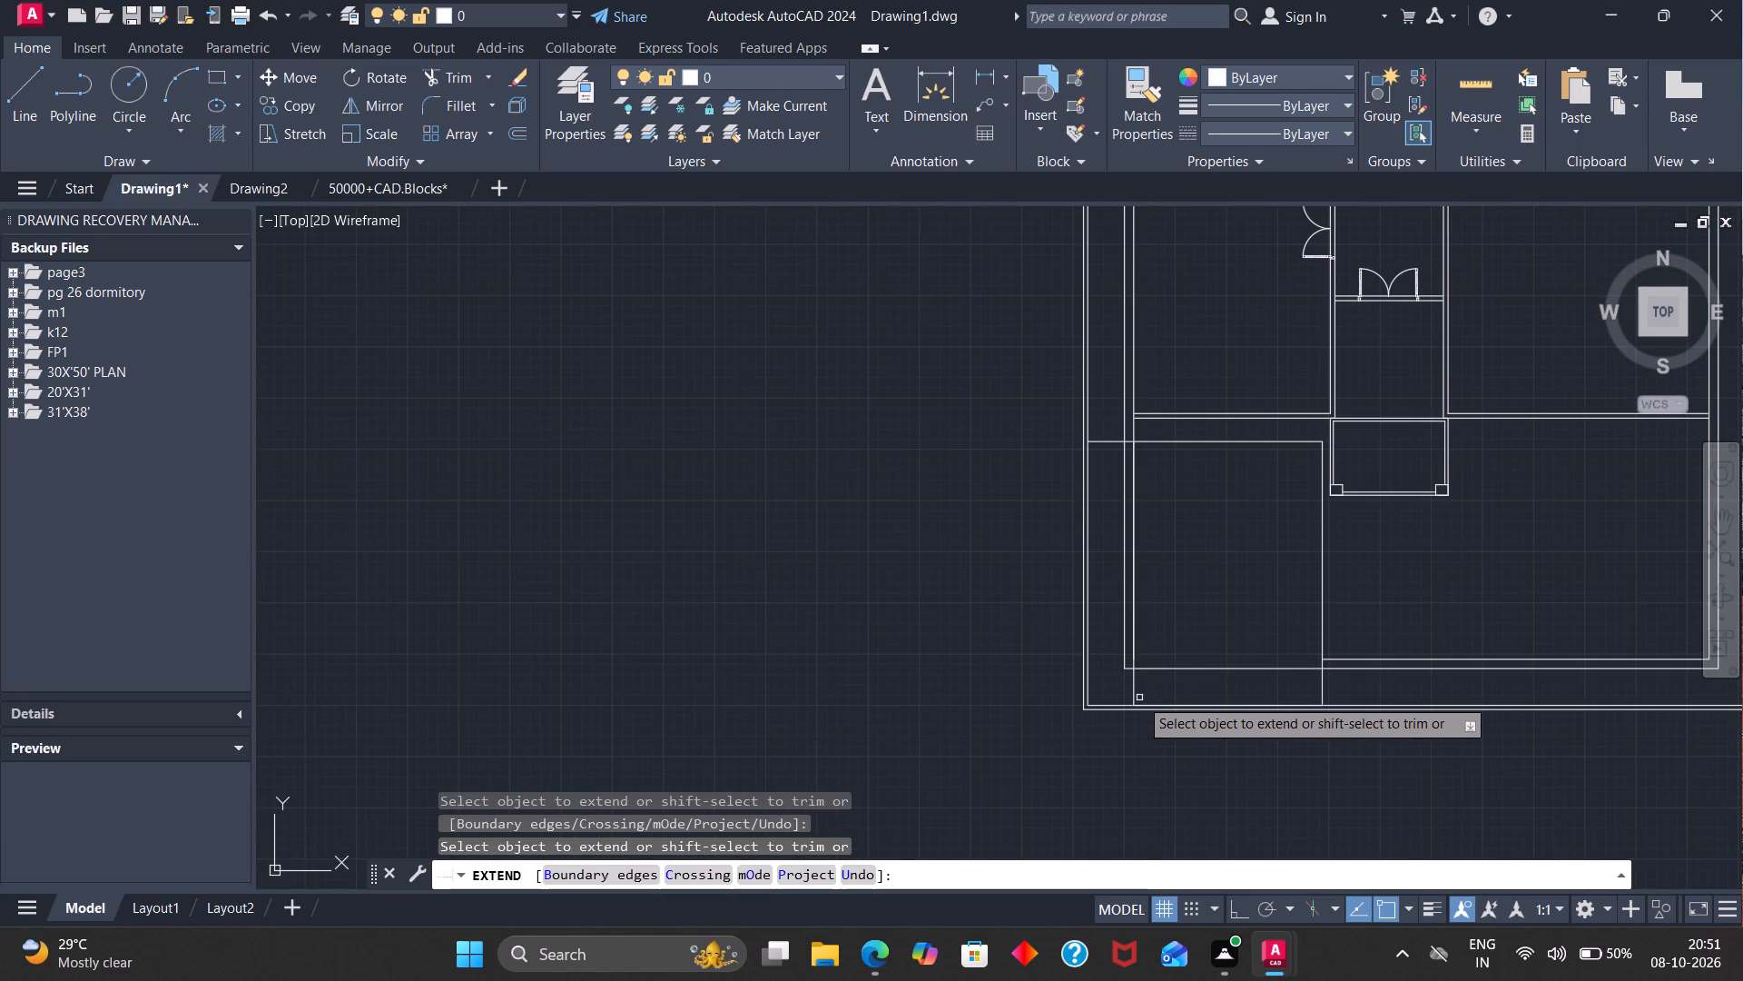
click(466, 73)
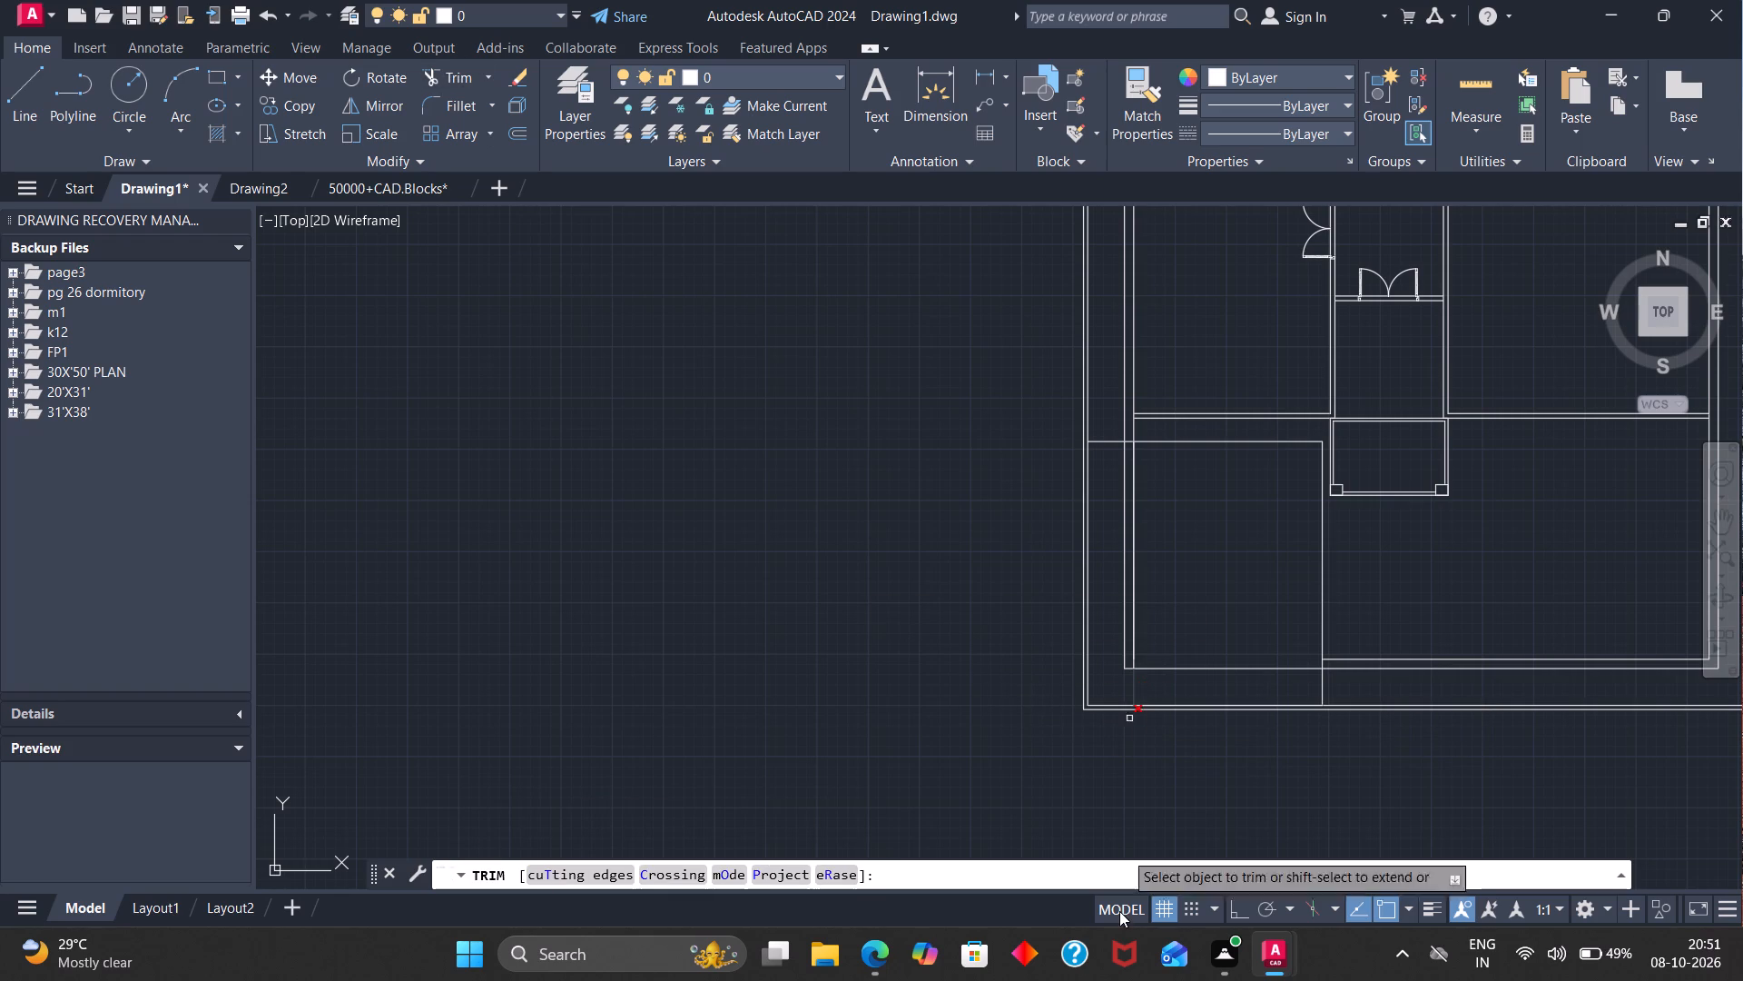
key(ctrl+z)
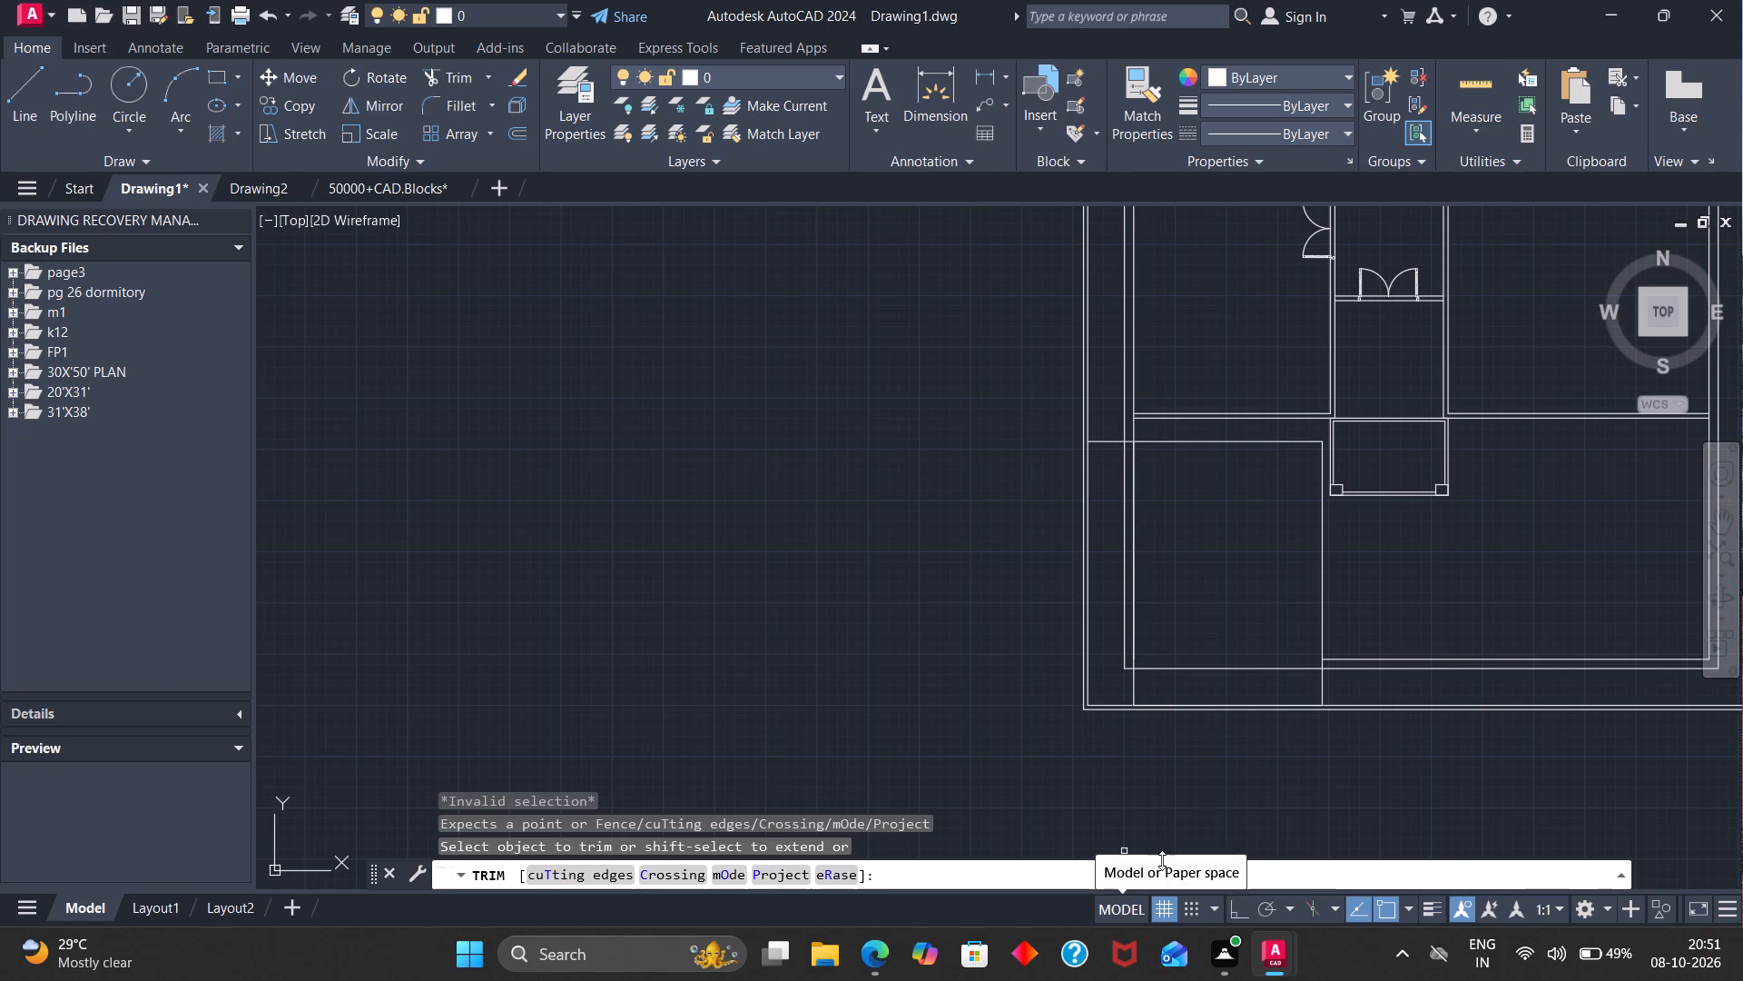
key(ctrl+z)
key(ctrl+z)
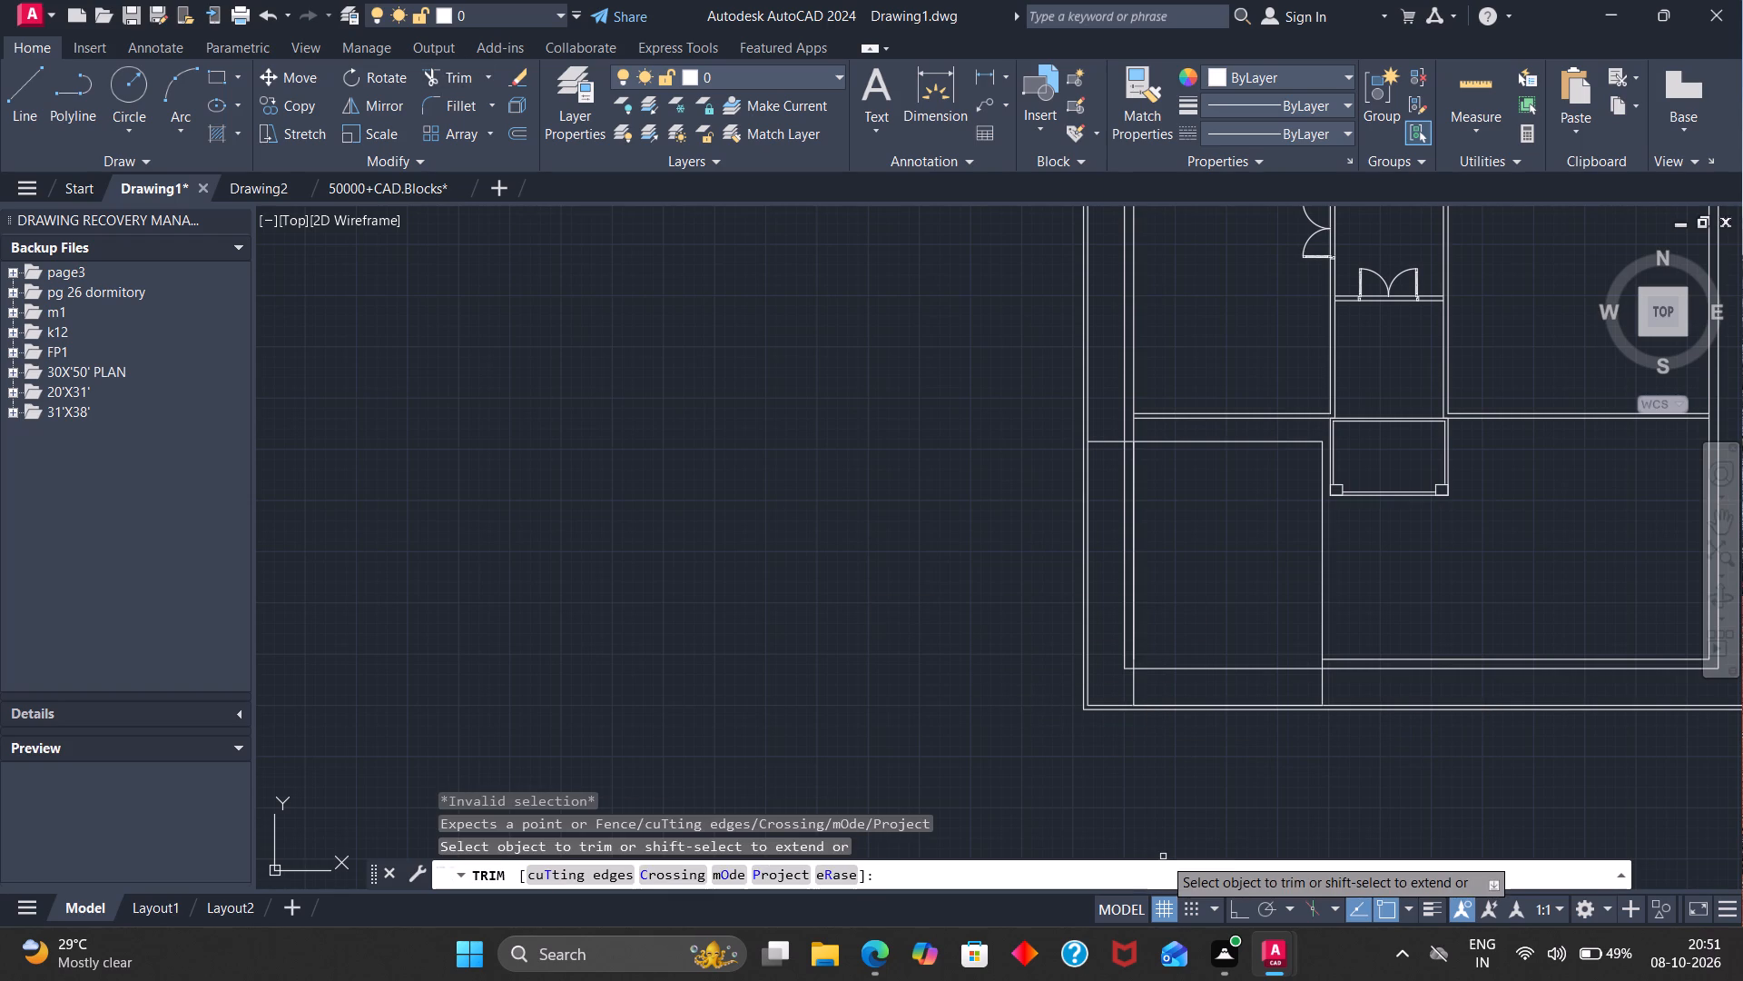
key(ctrl+z)
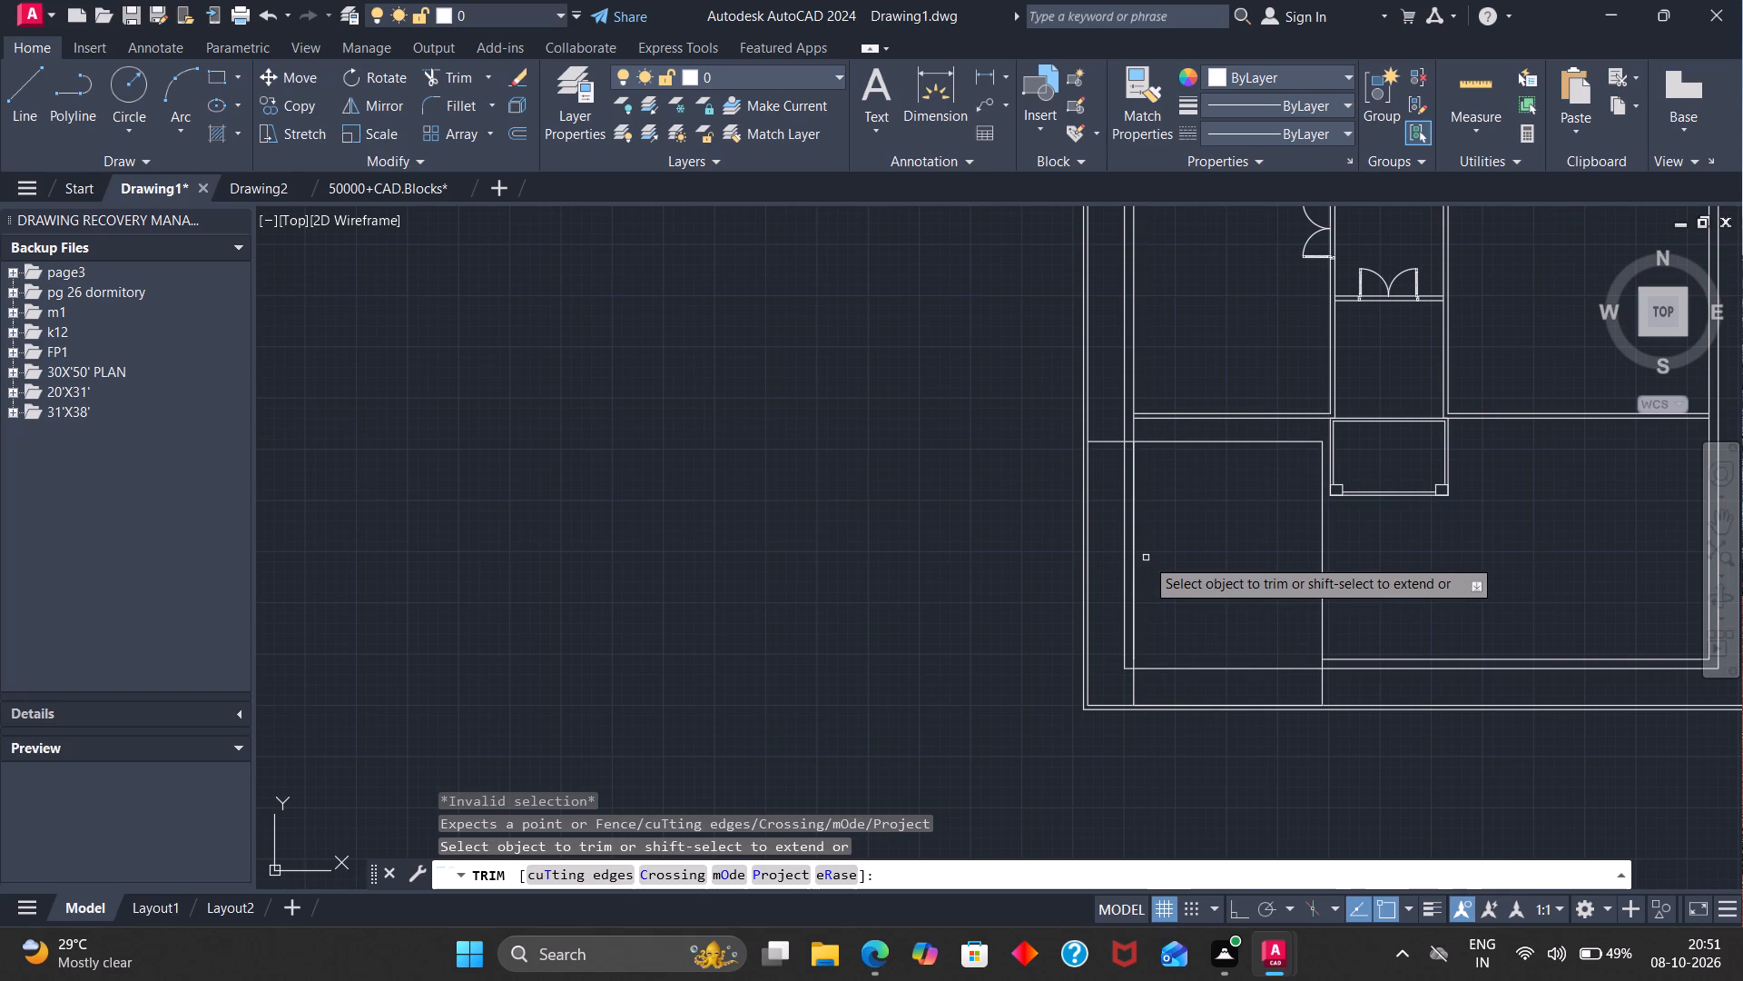
drag(1154, 550, 1113, 550)
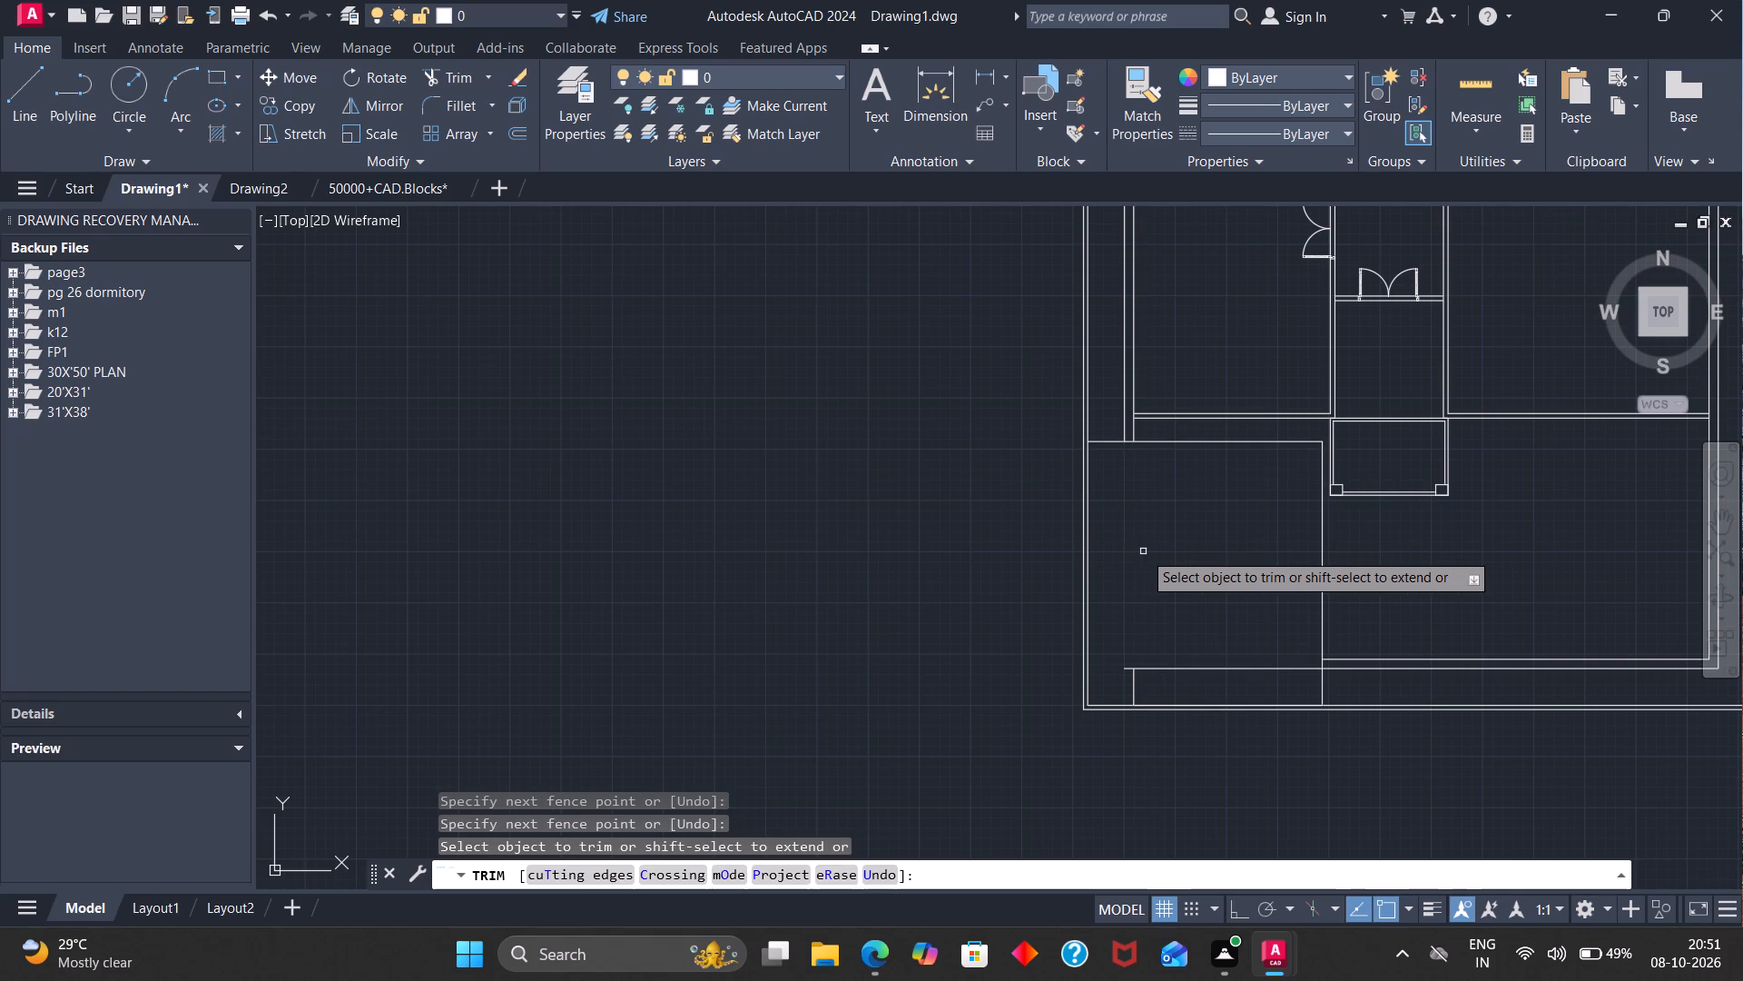
click(1162, 668)
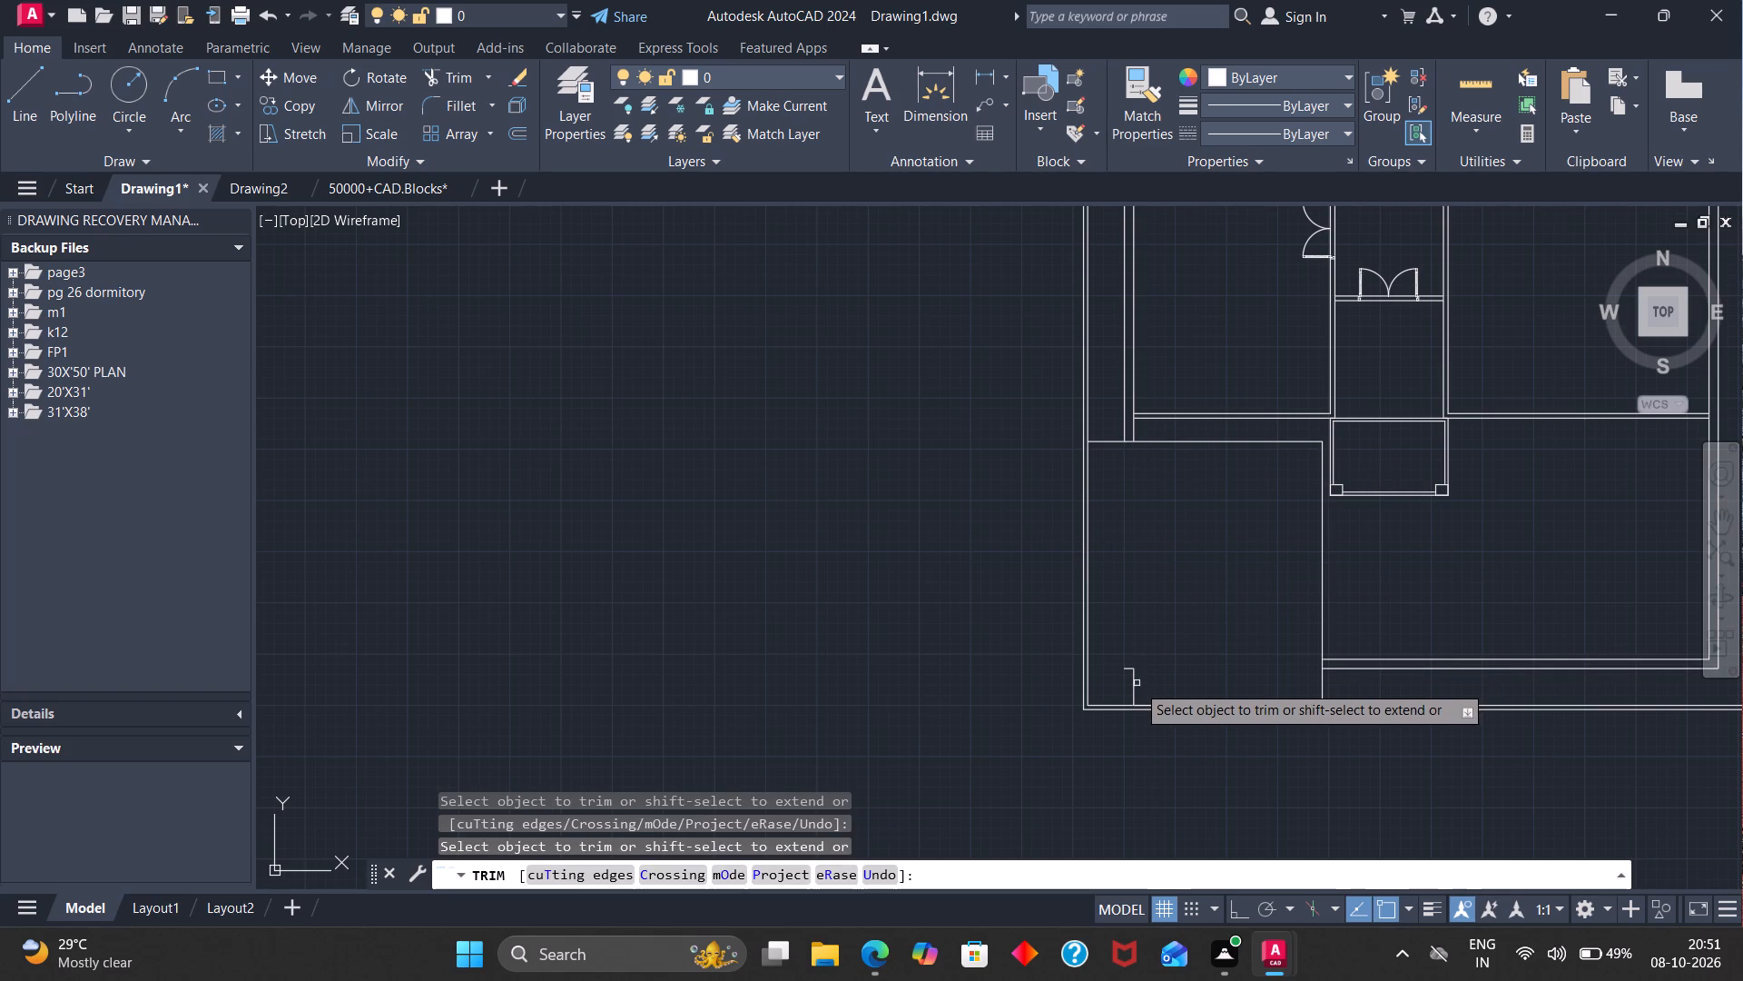
click(1136, 684)
click(1127, 668)
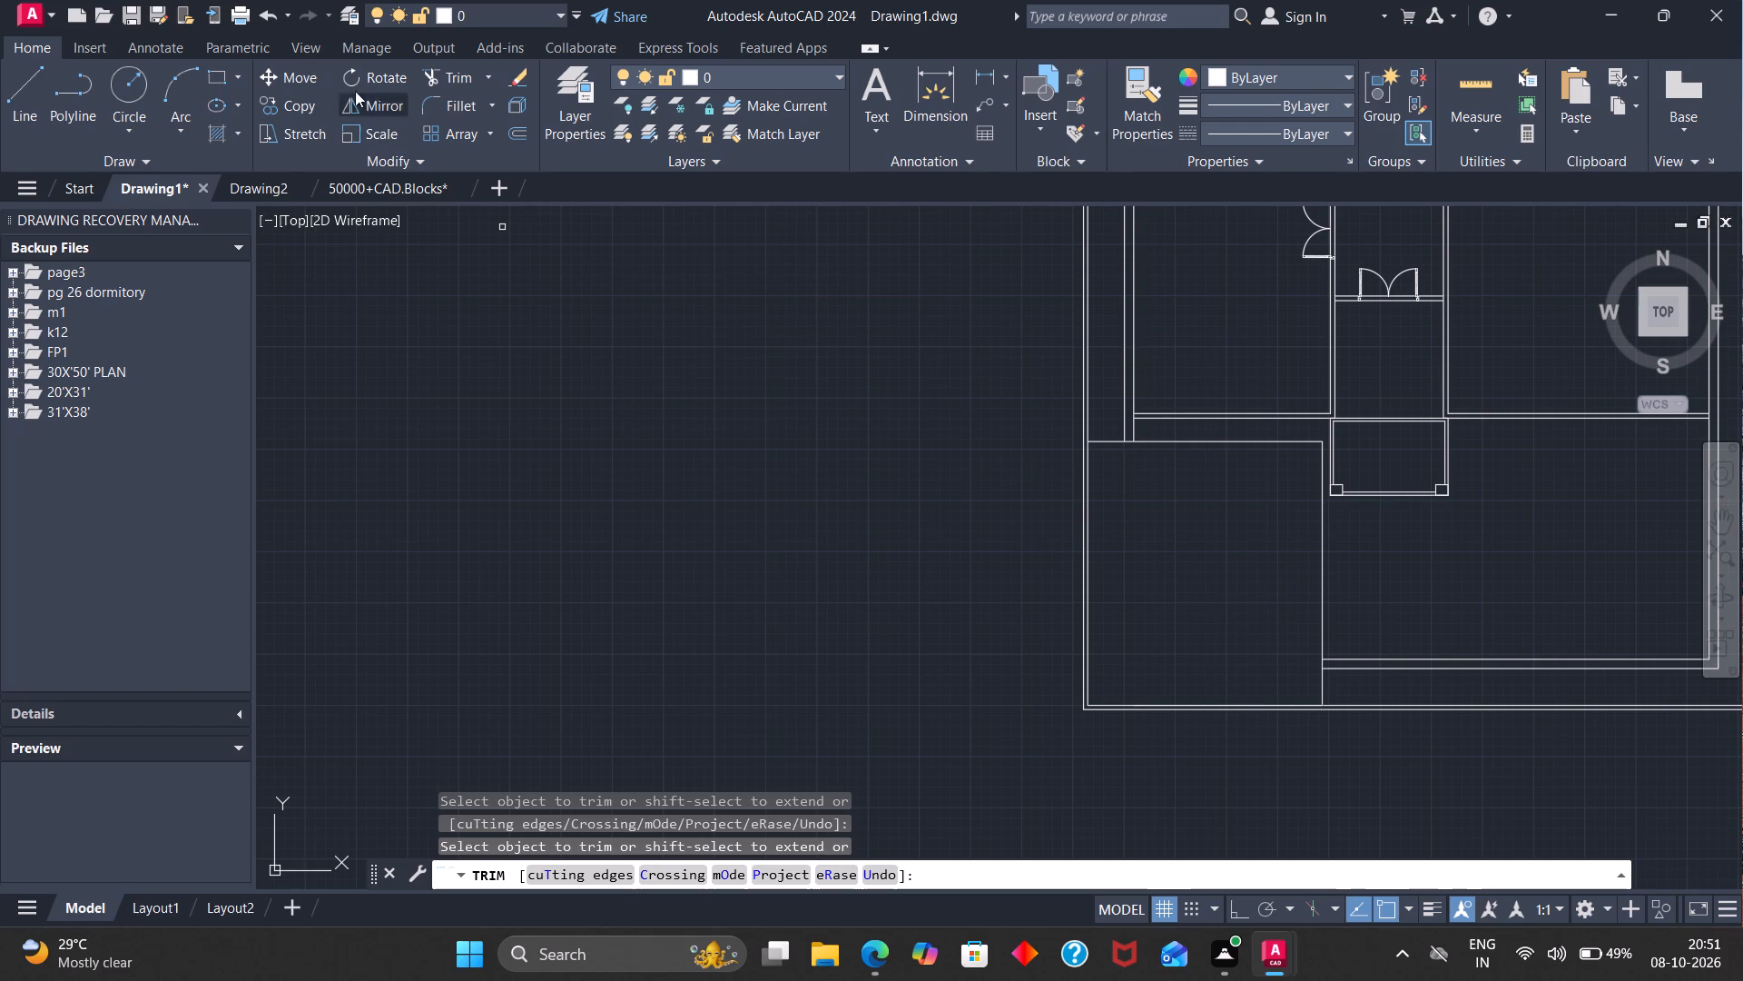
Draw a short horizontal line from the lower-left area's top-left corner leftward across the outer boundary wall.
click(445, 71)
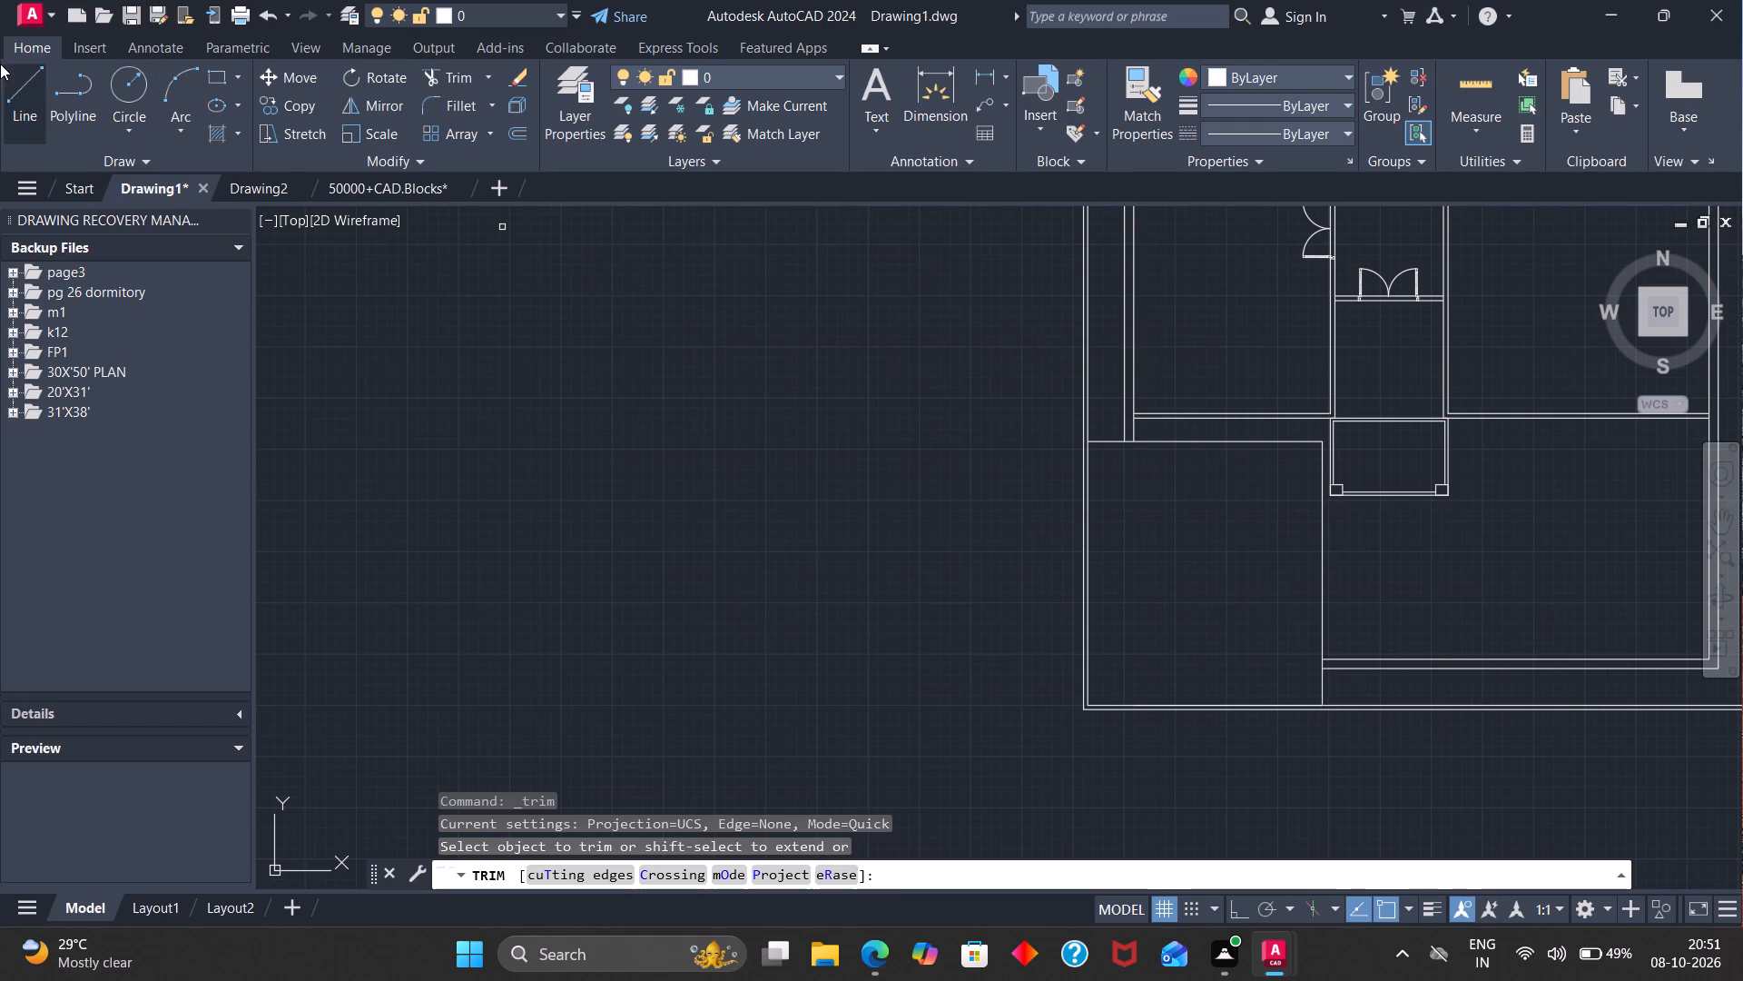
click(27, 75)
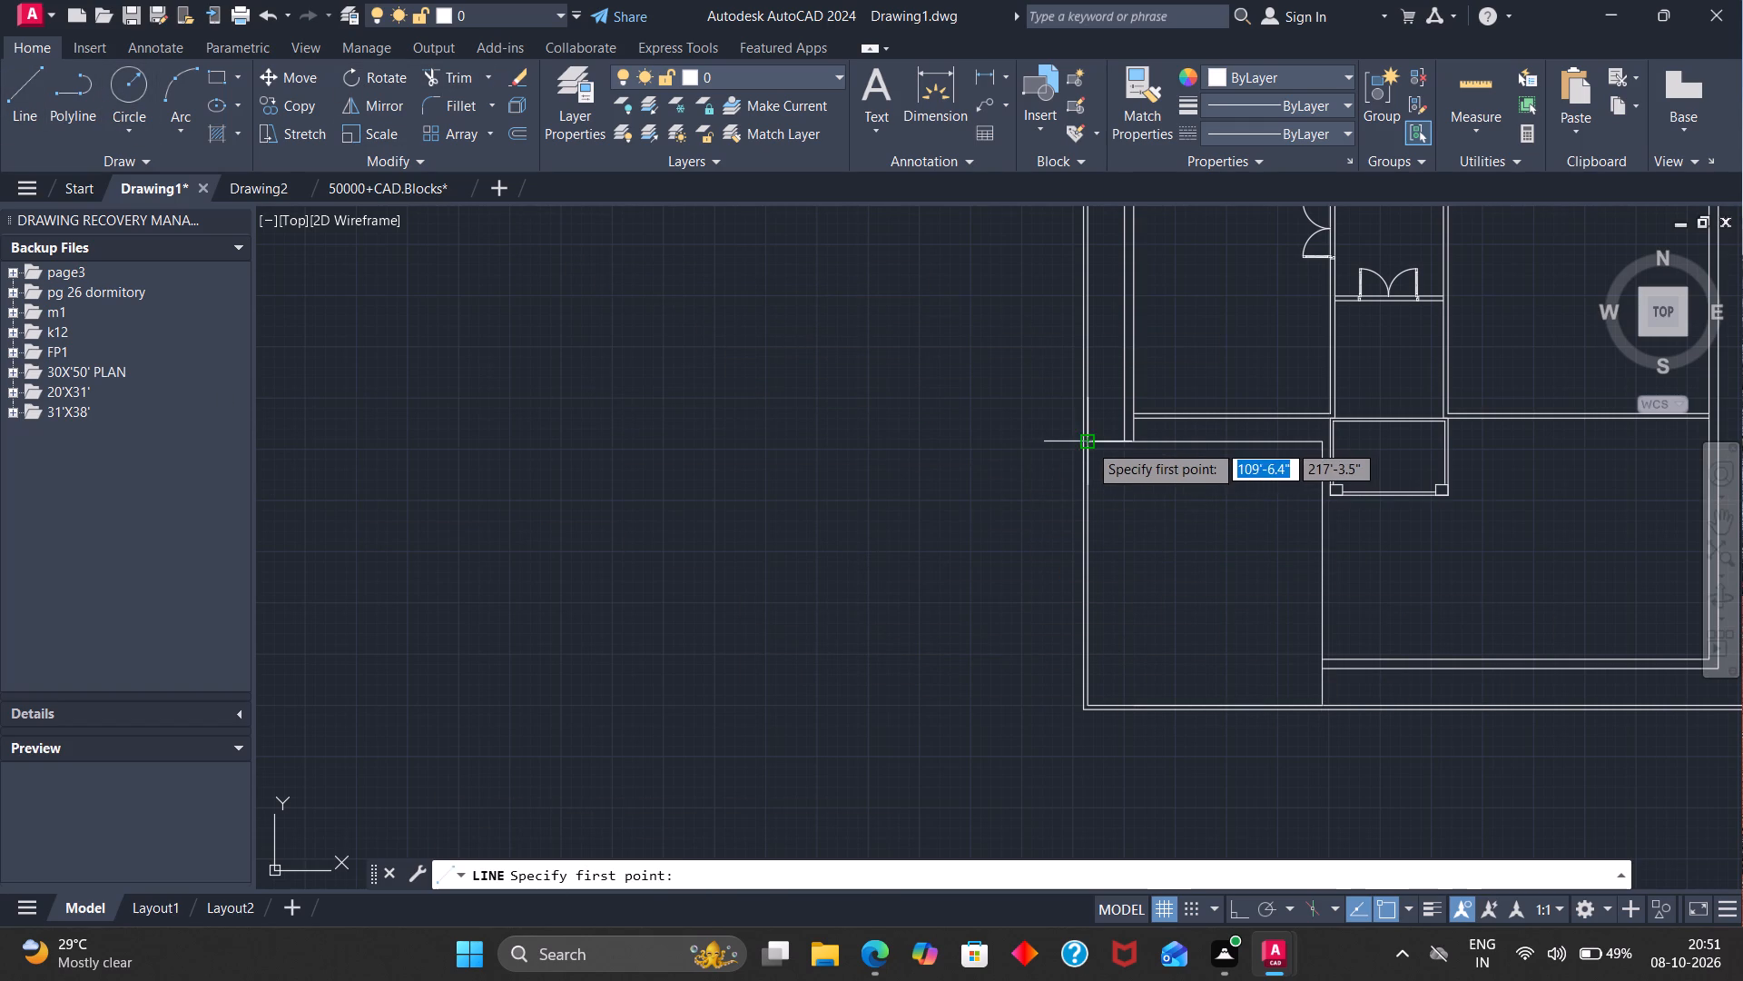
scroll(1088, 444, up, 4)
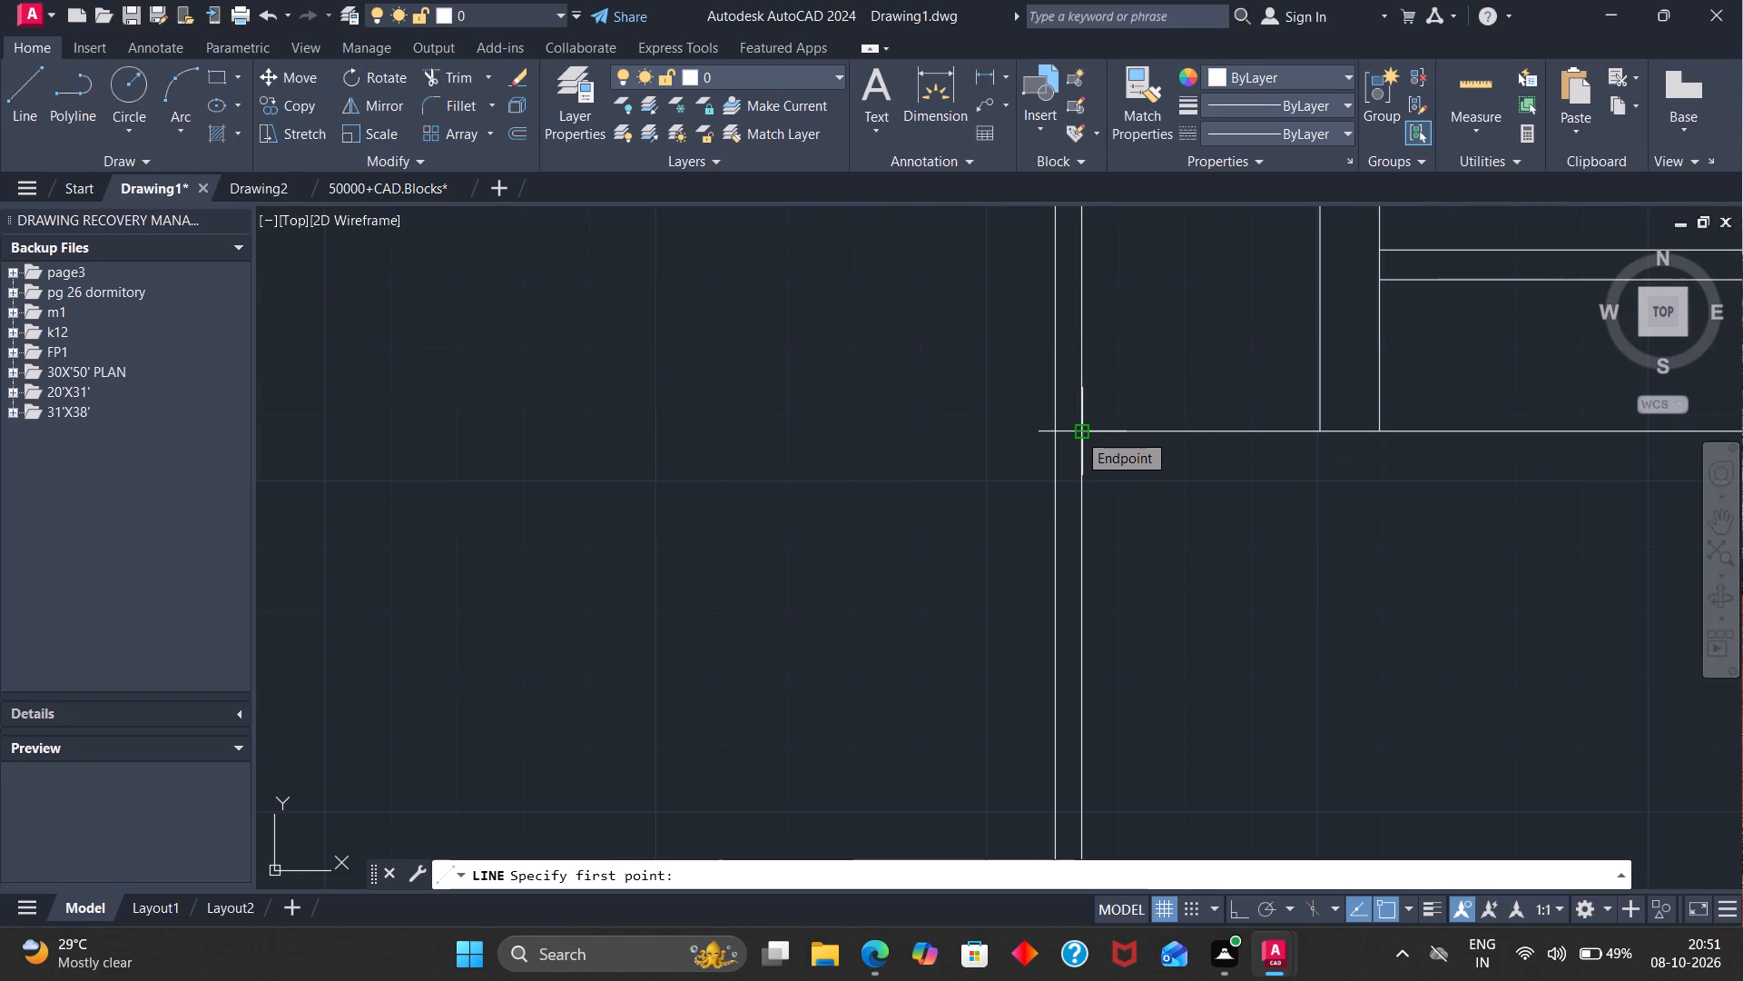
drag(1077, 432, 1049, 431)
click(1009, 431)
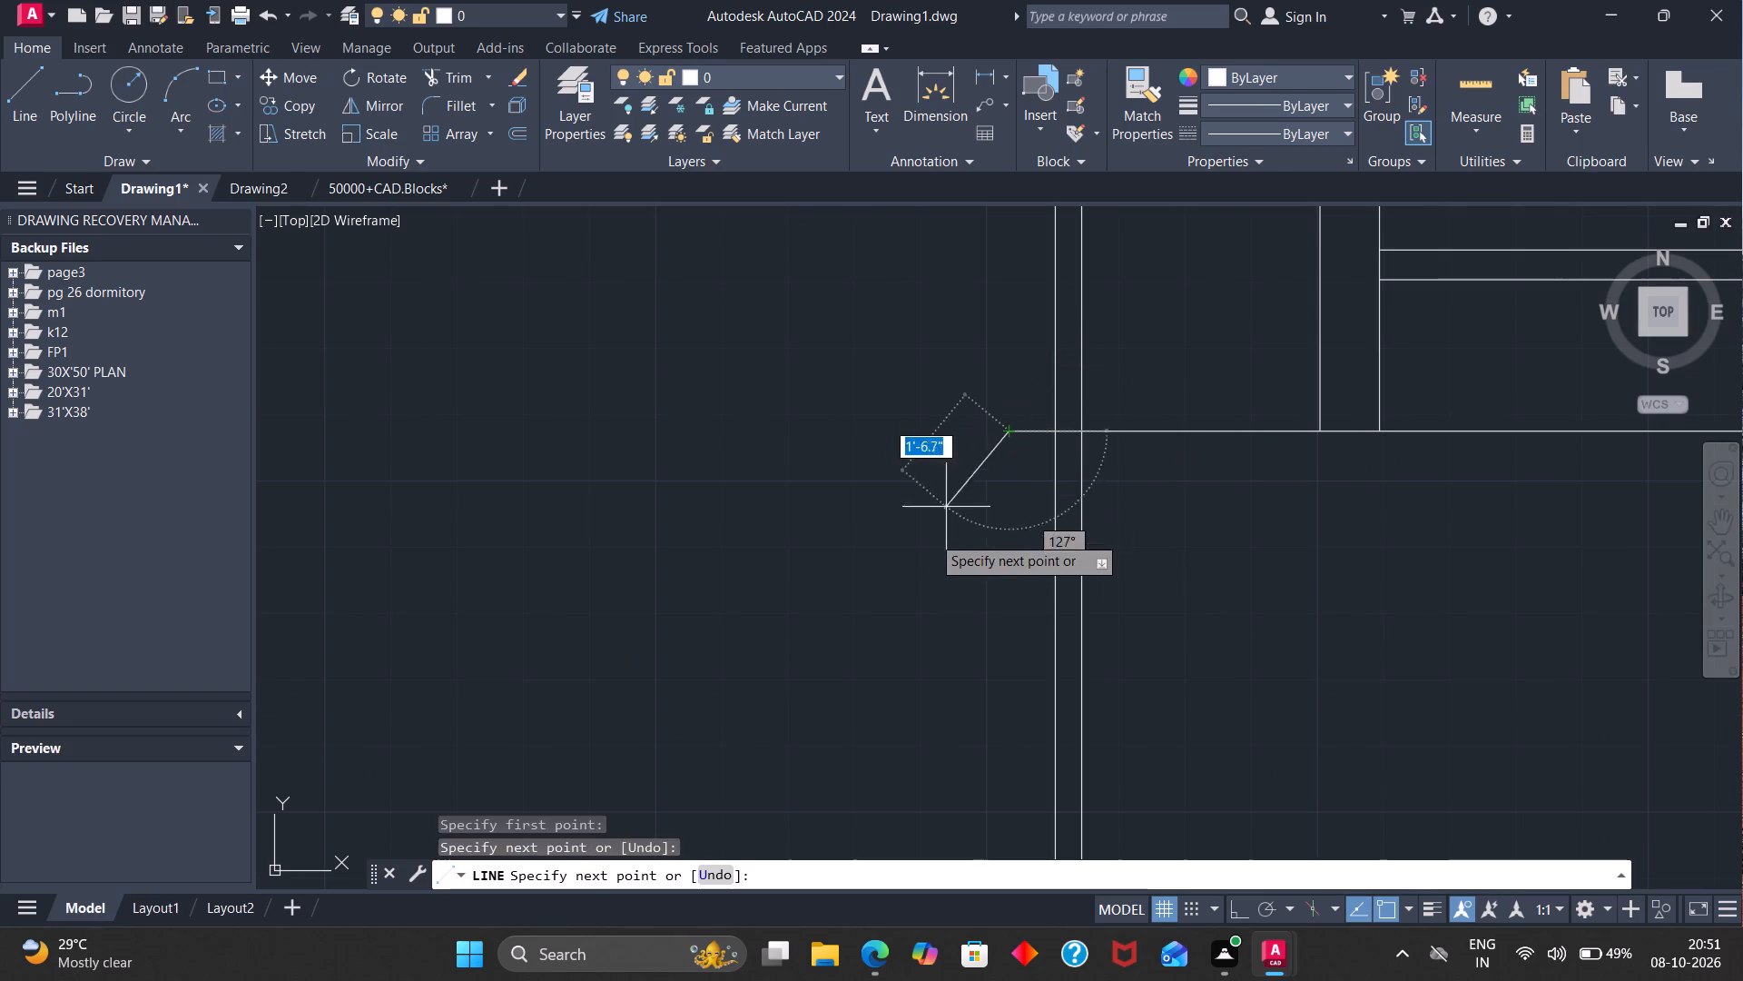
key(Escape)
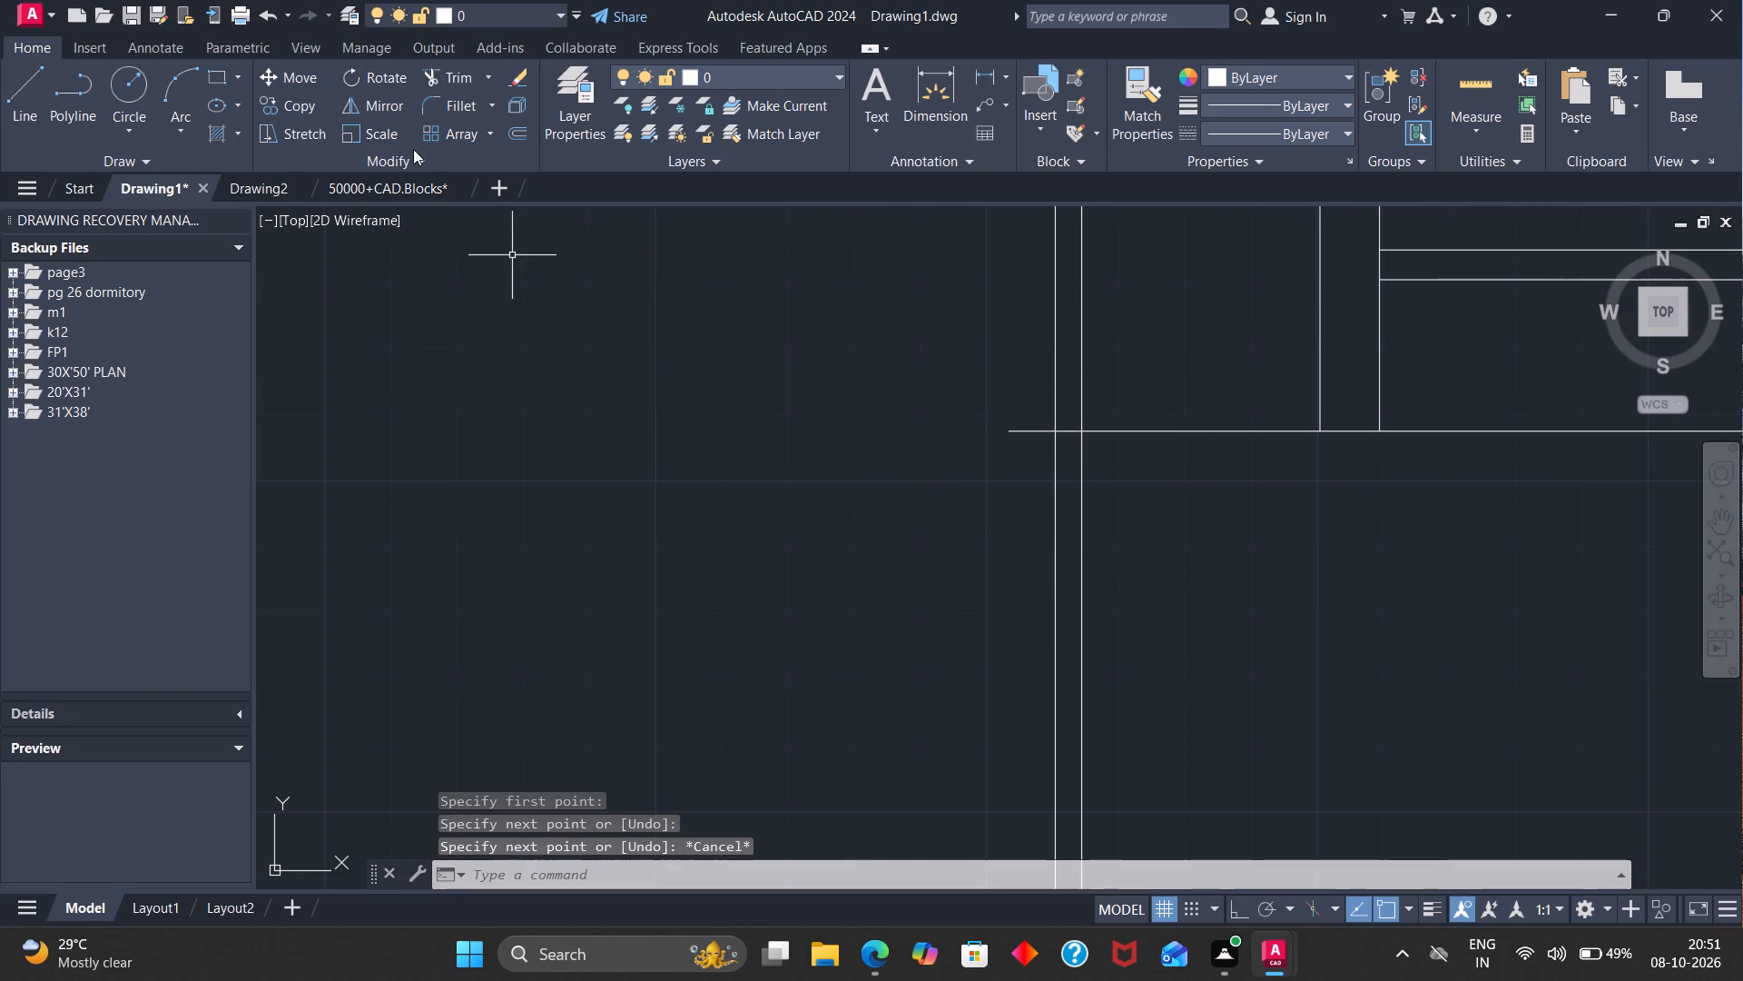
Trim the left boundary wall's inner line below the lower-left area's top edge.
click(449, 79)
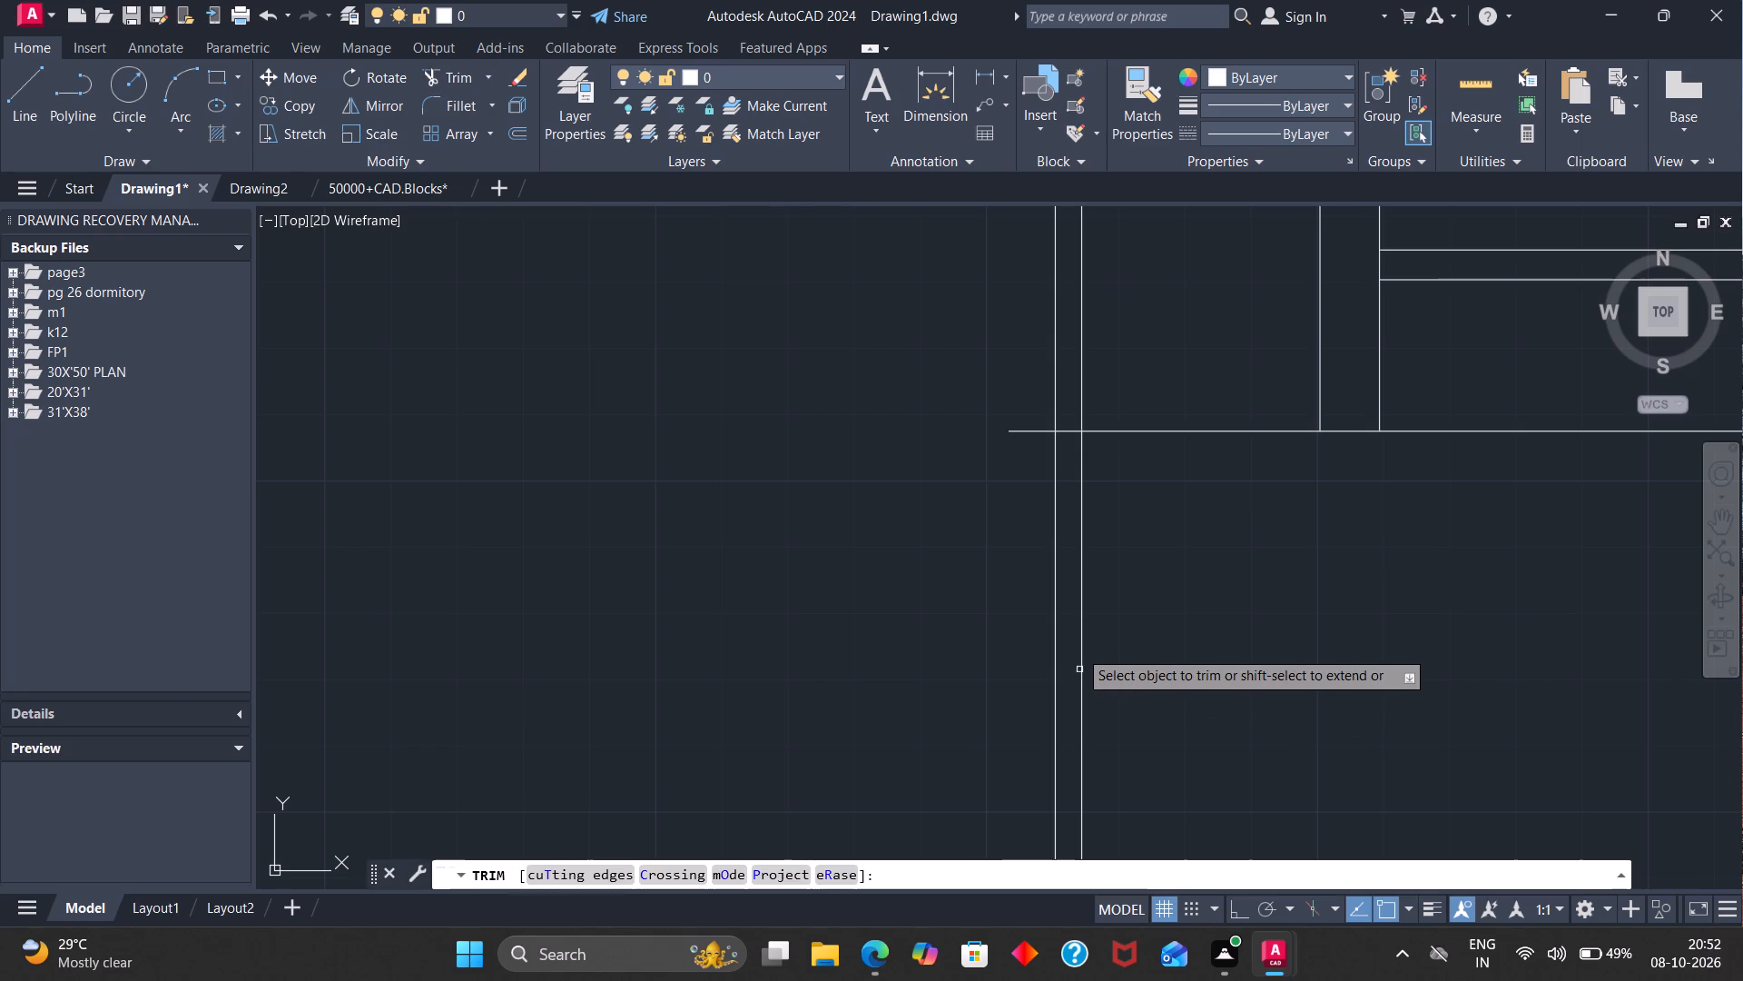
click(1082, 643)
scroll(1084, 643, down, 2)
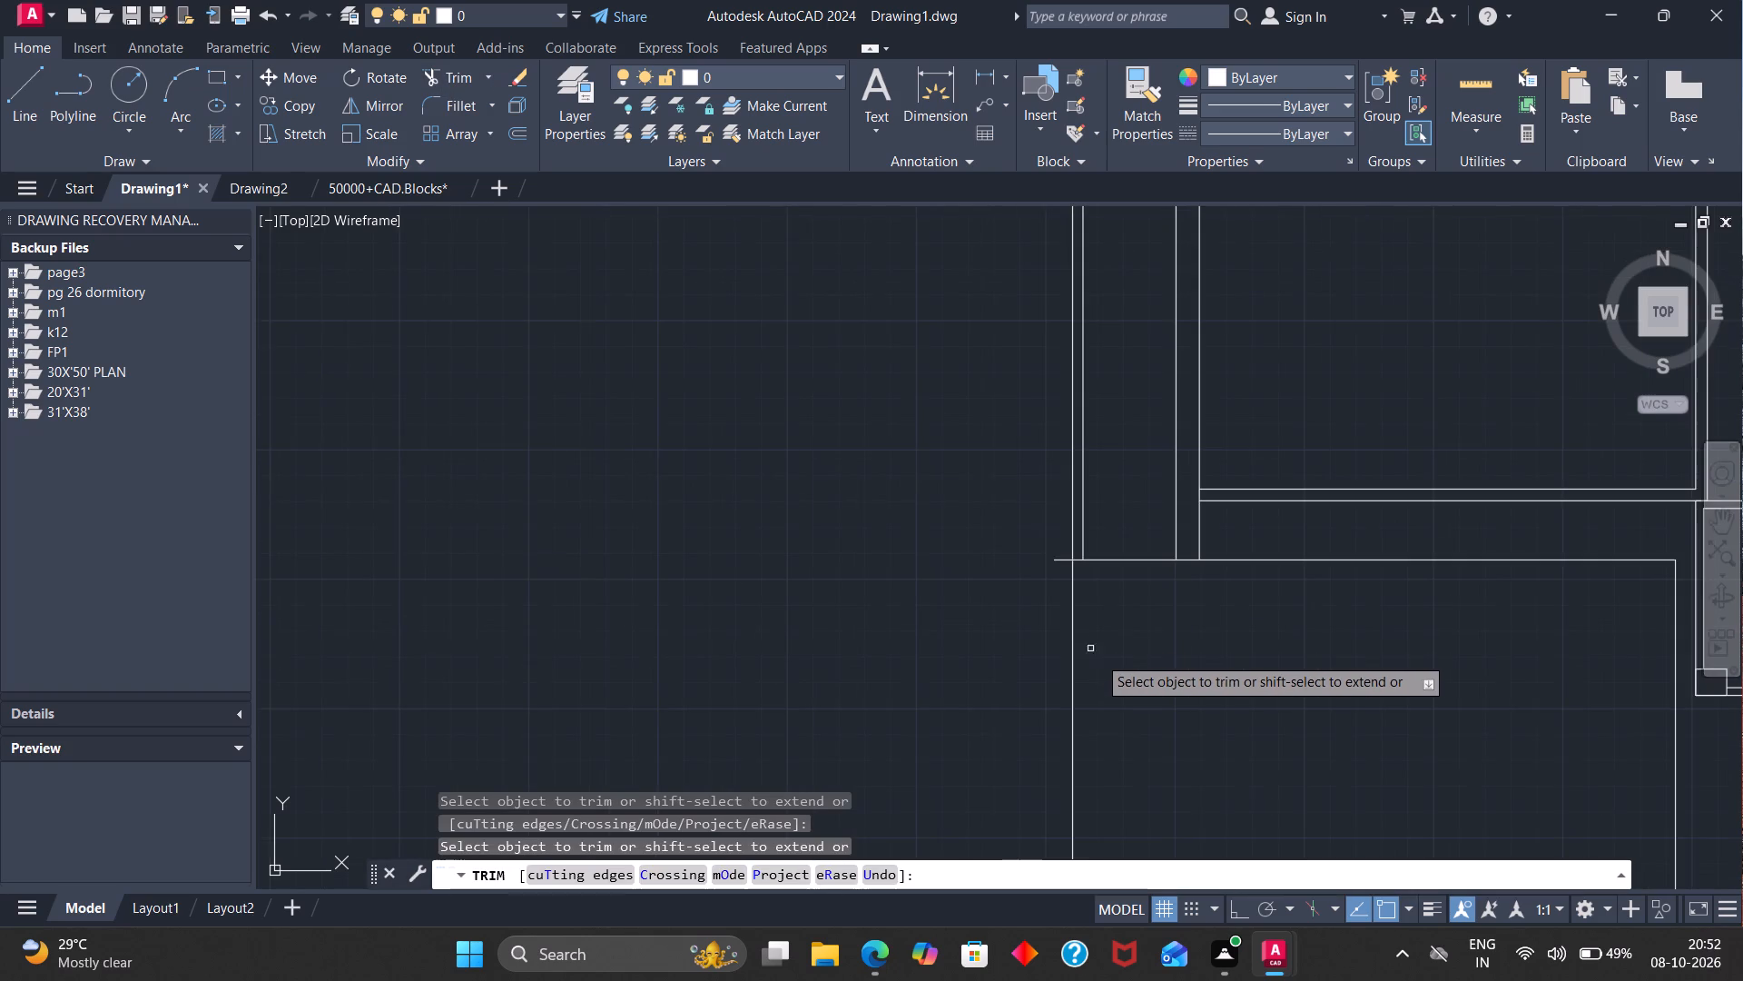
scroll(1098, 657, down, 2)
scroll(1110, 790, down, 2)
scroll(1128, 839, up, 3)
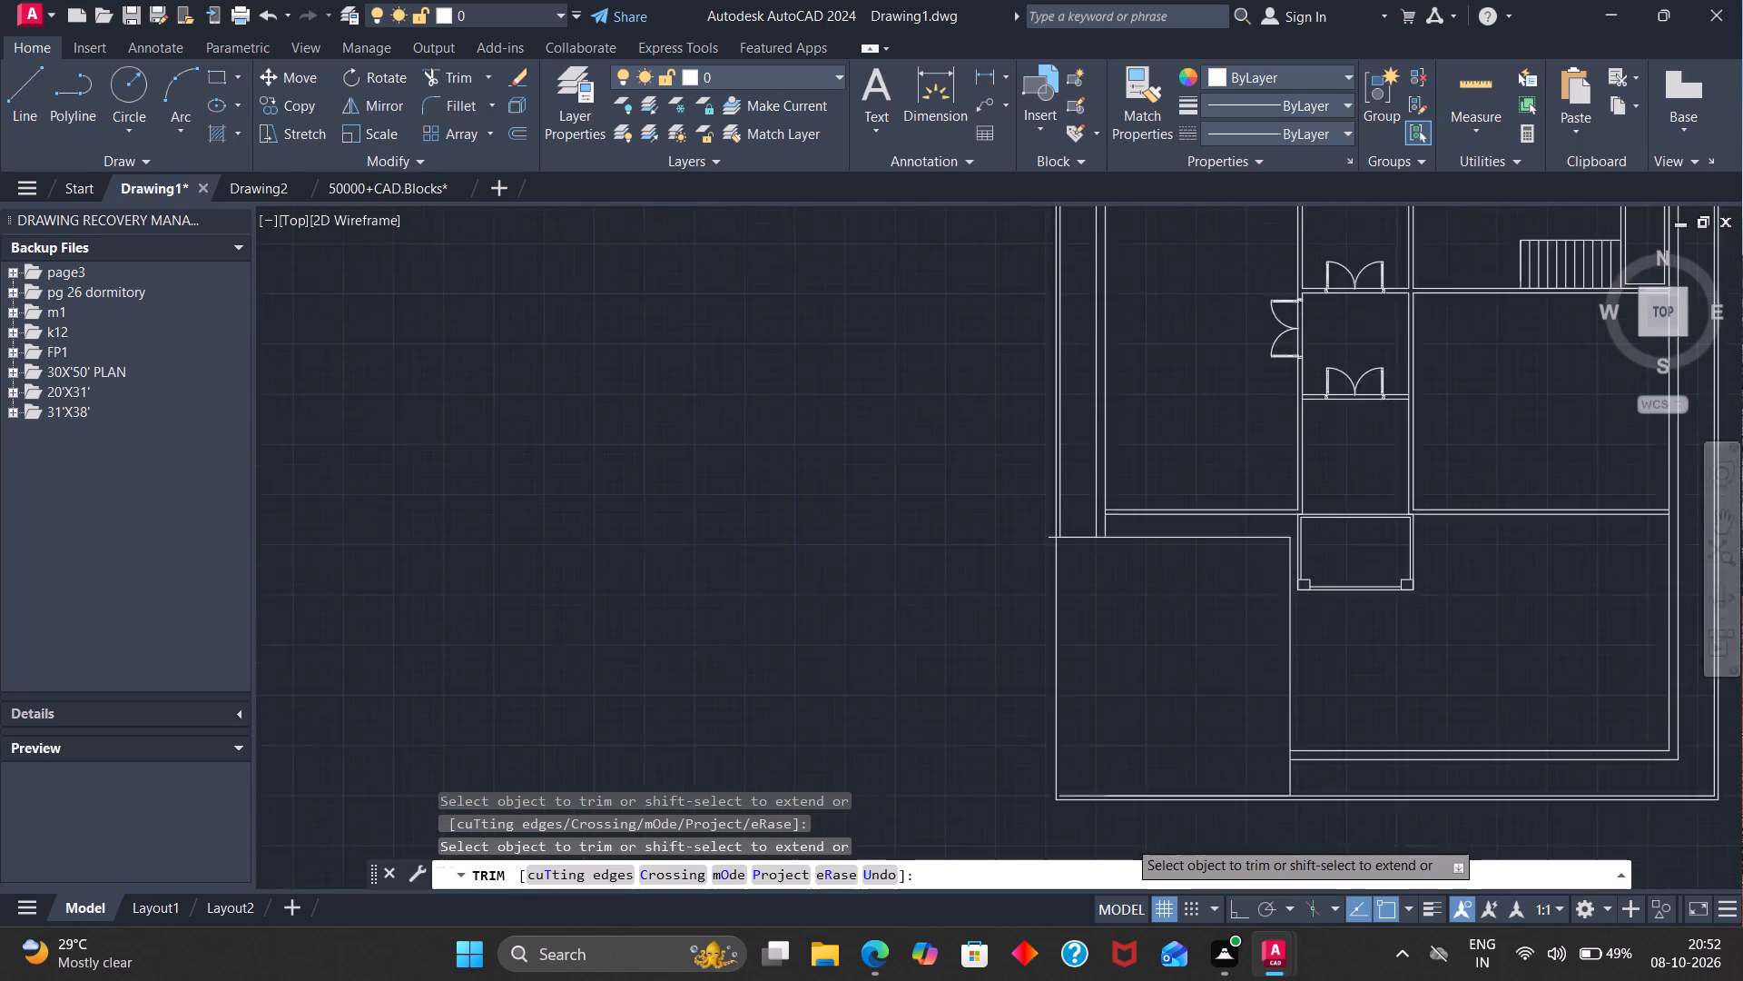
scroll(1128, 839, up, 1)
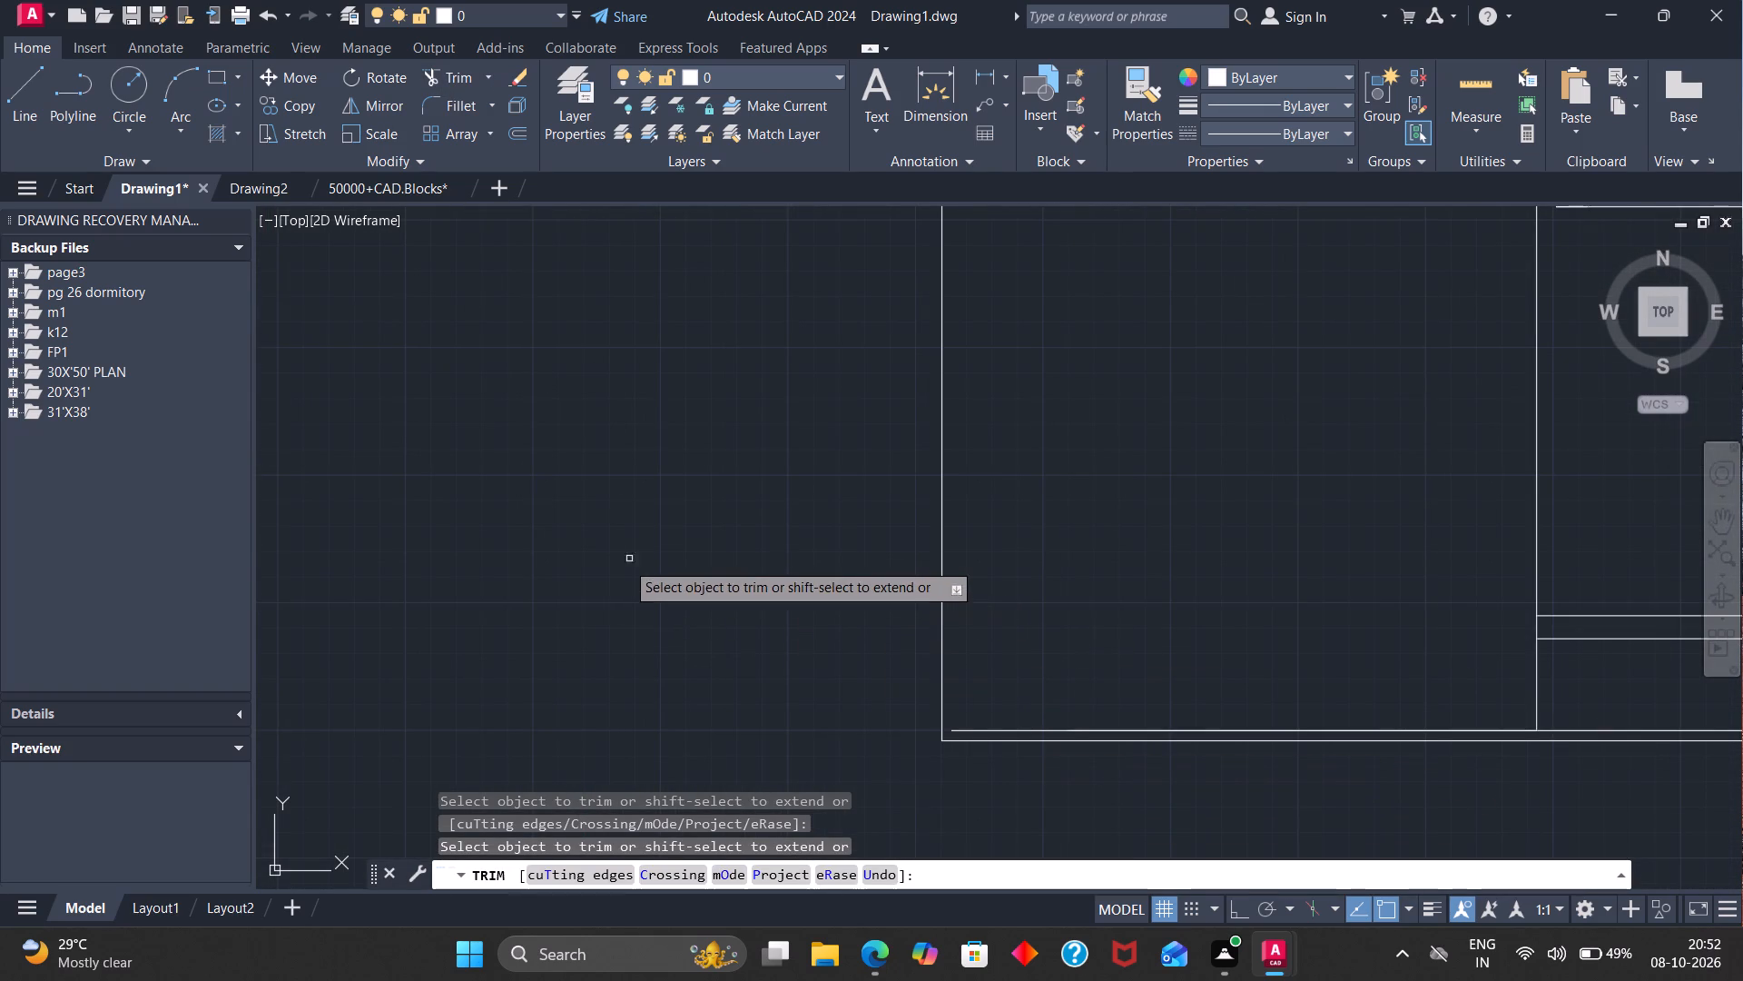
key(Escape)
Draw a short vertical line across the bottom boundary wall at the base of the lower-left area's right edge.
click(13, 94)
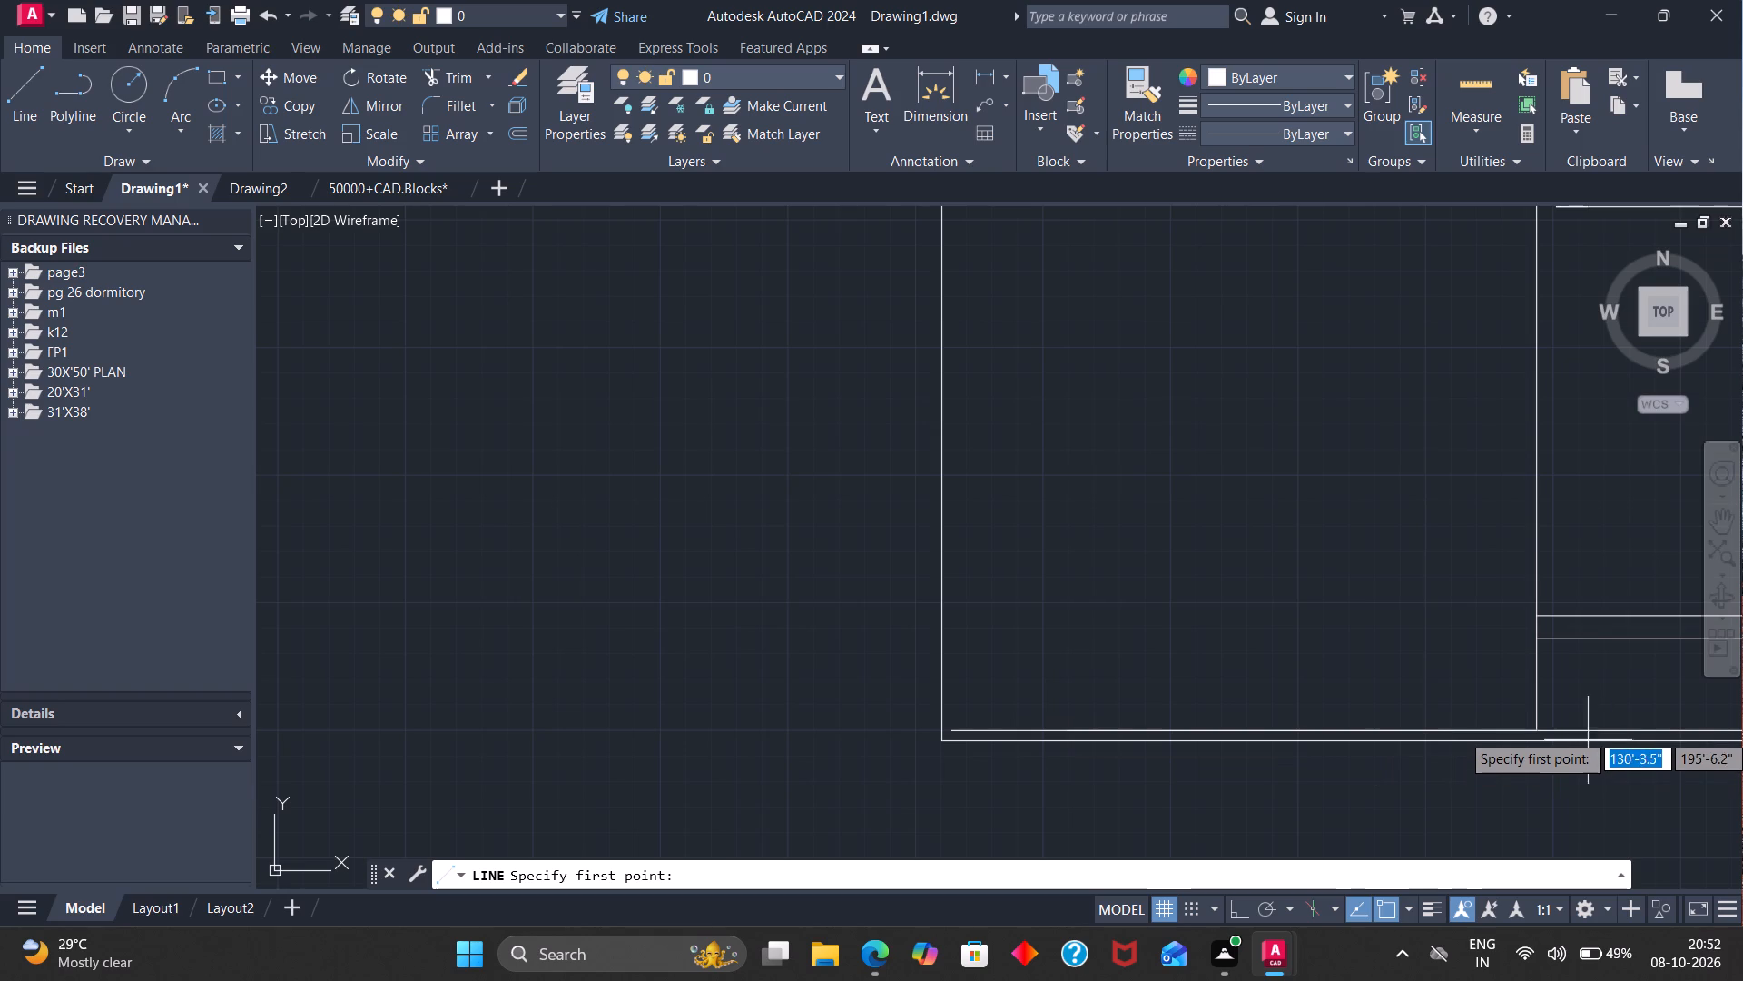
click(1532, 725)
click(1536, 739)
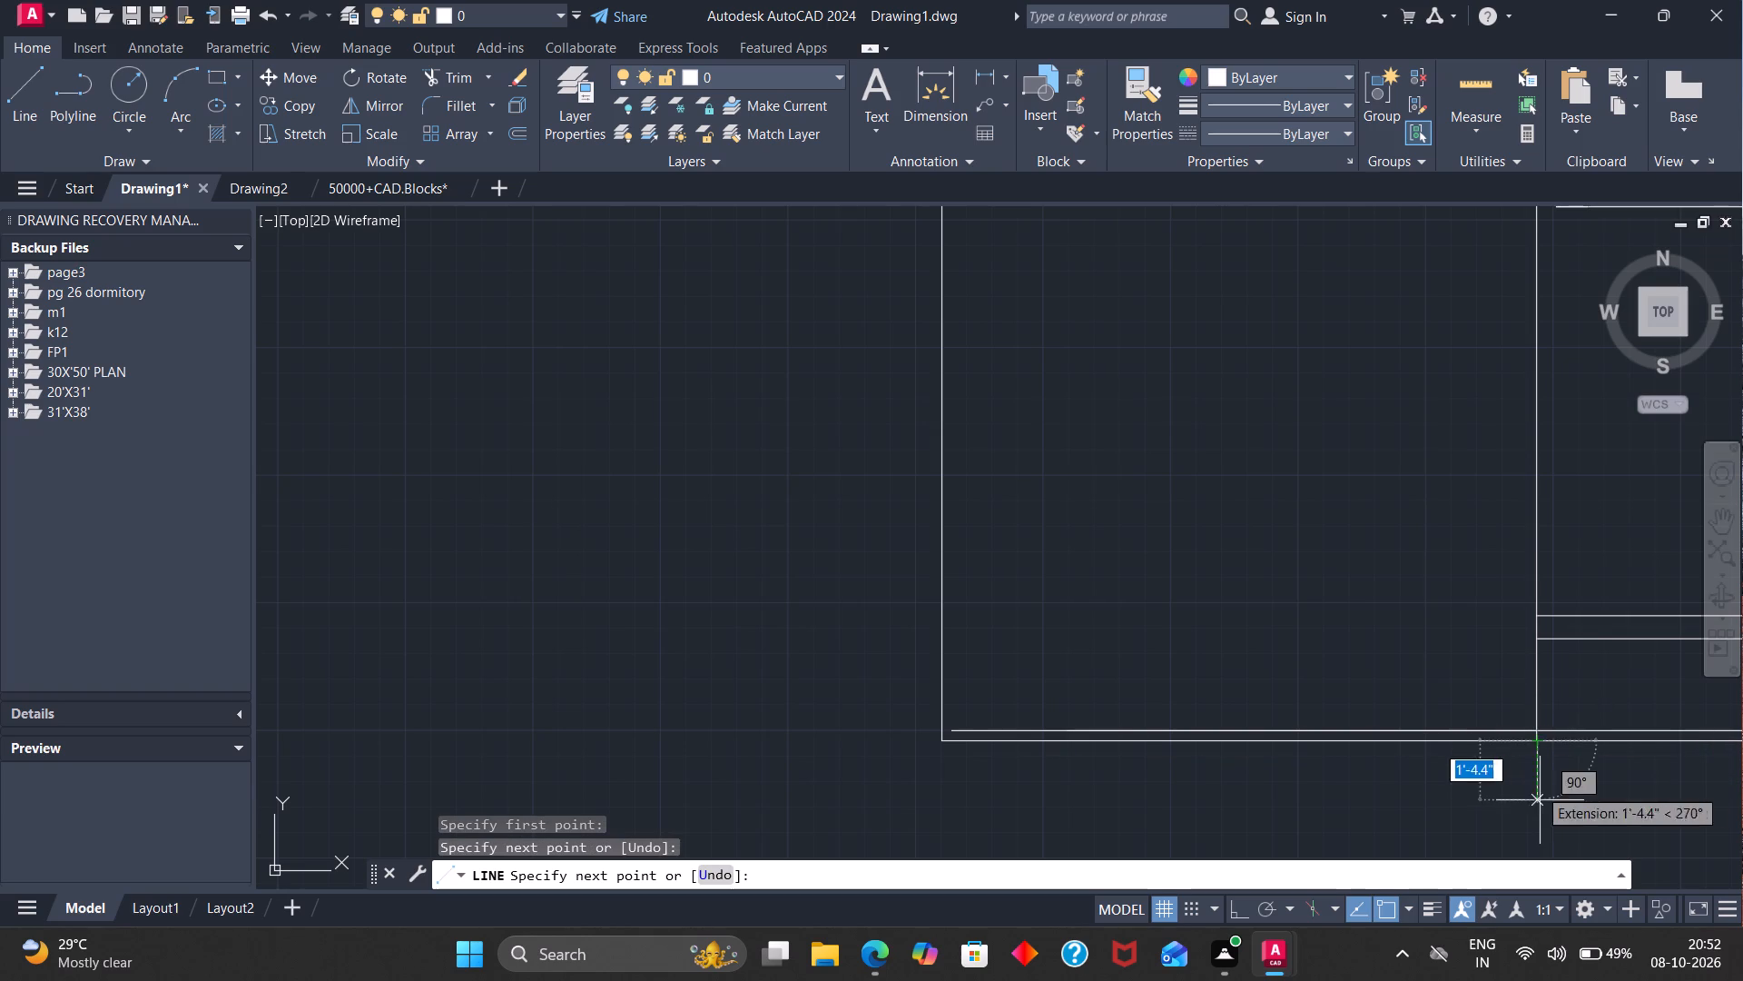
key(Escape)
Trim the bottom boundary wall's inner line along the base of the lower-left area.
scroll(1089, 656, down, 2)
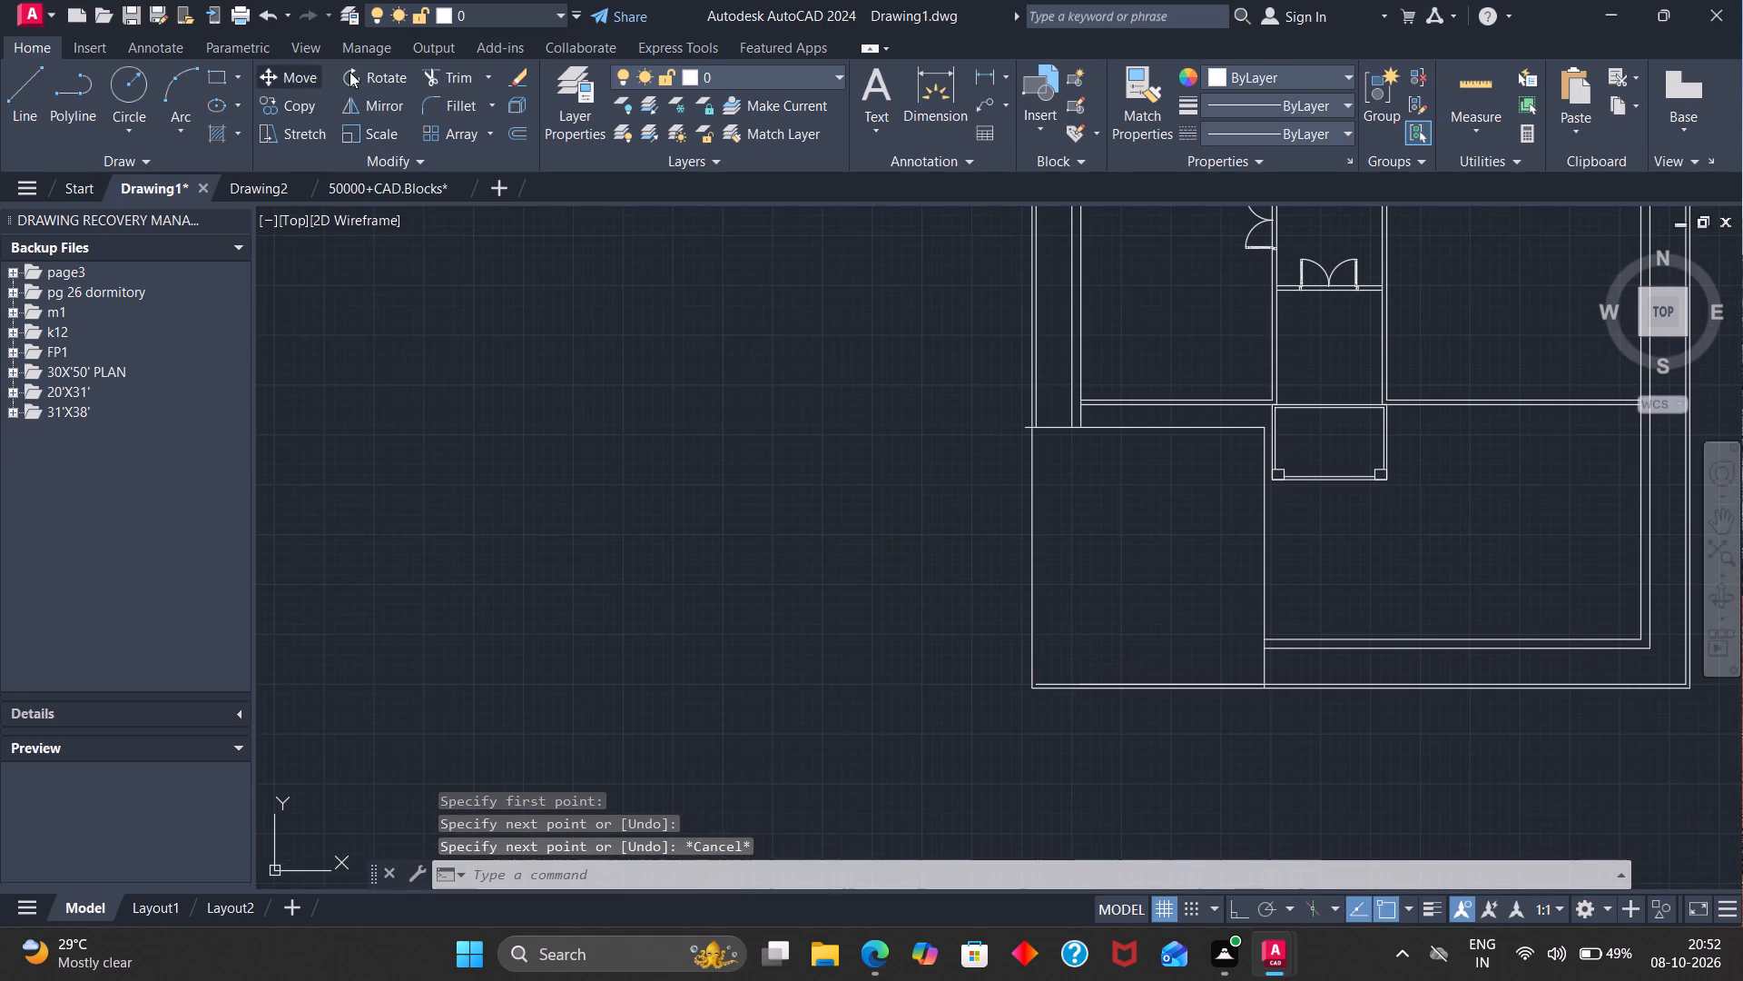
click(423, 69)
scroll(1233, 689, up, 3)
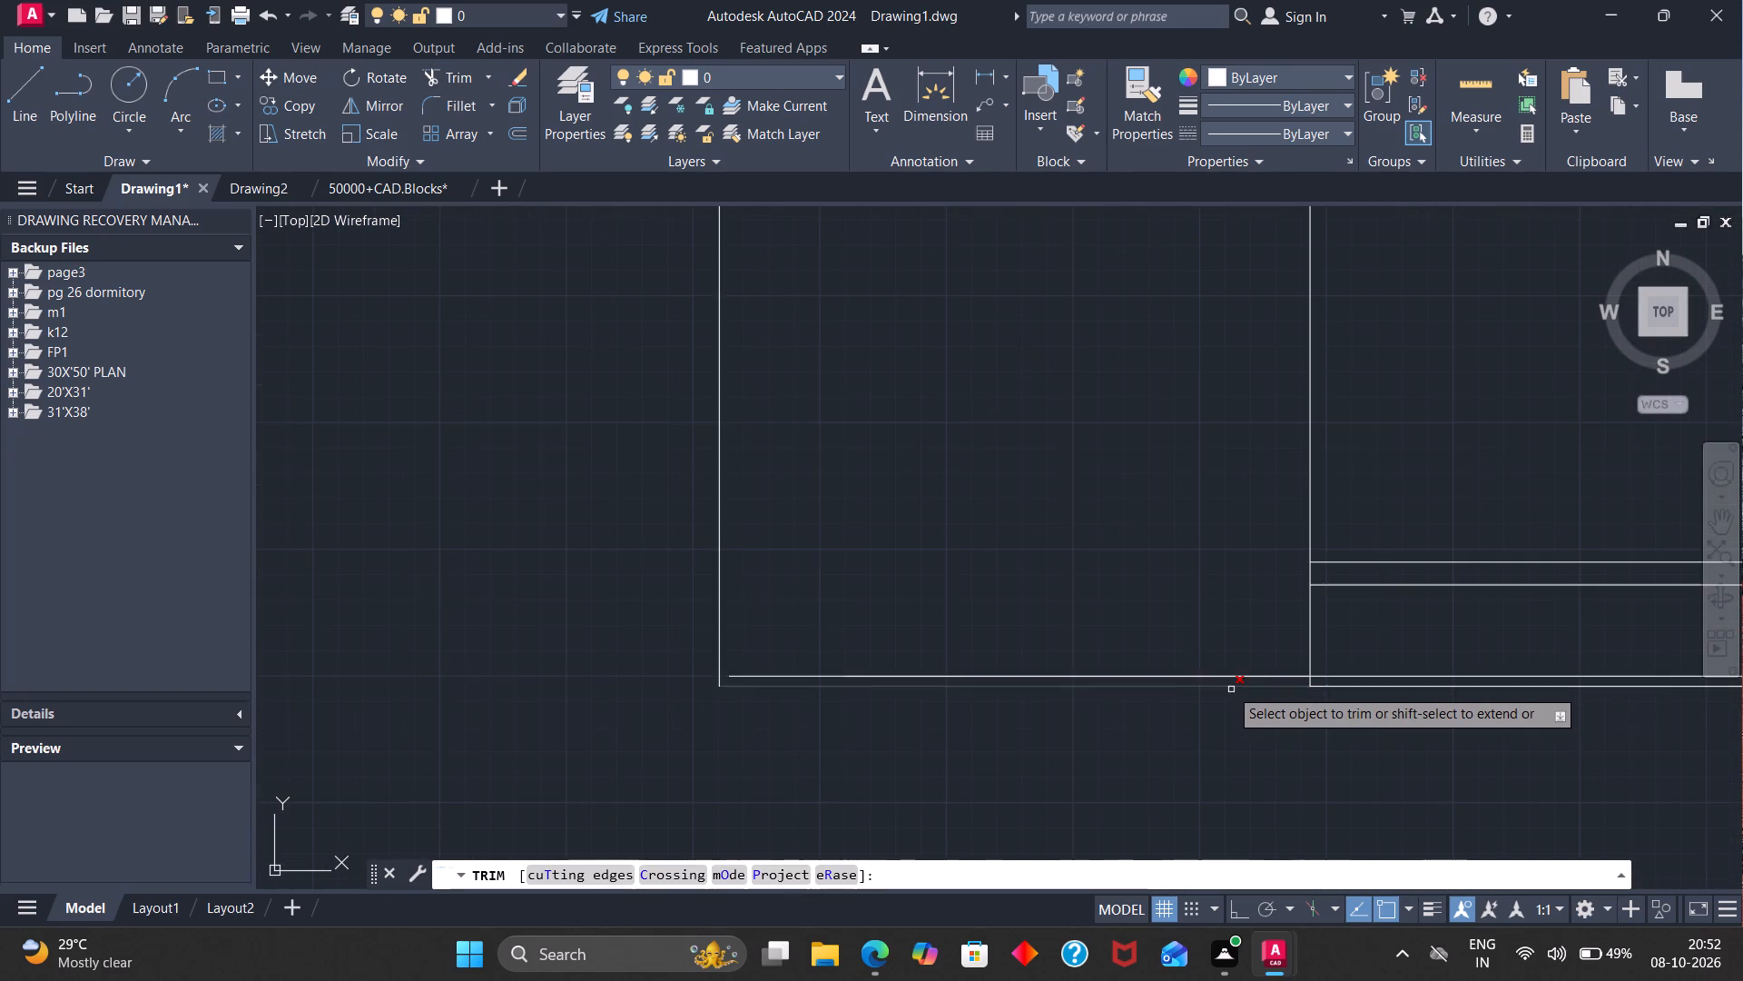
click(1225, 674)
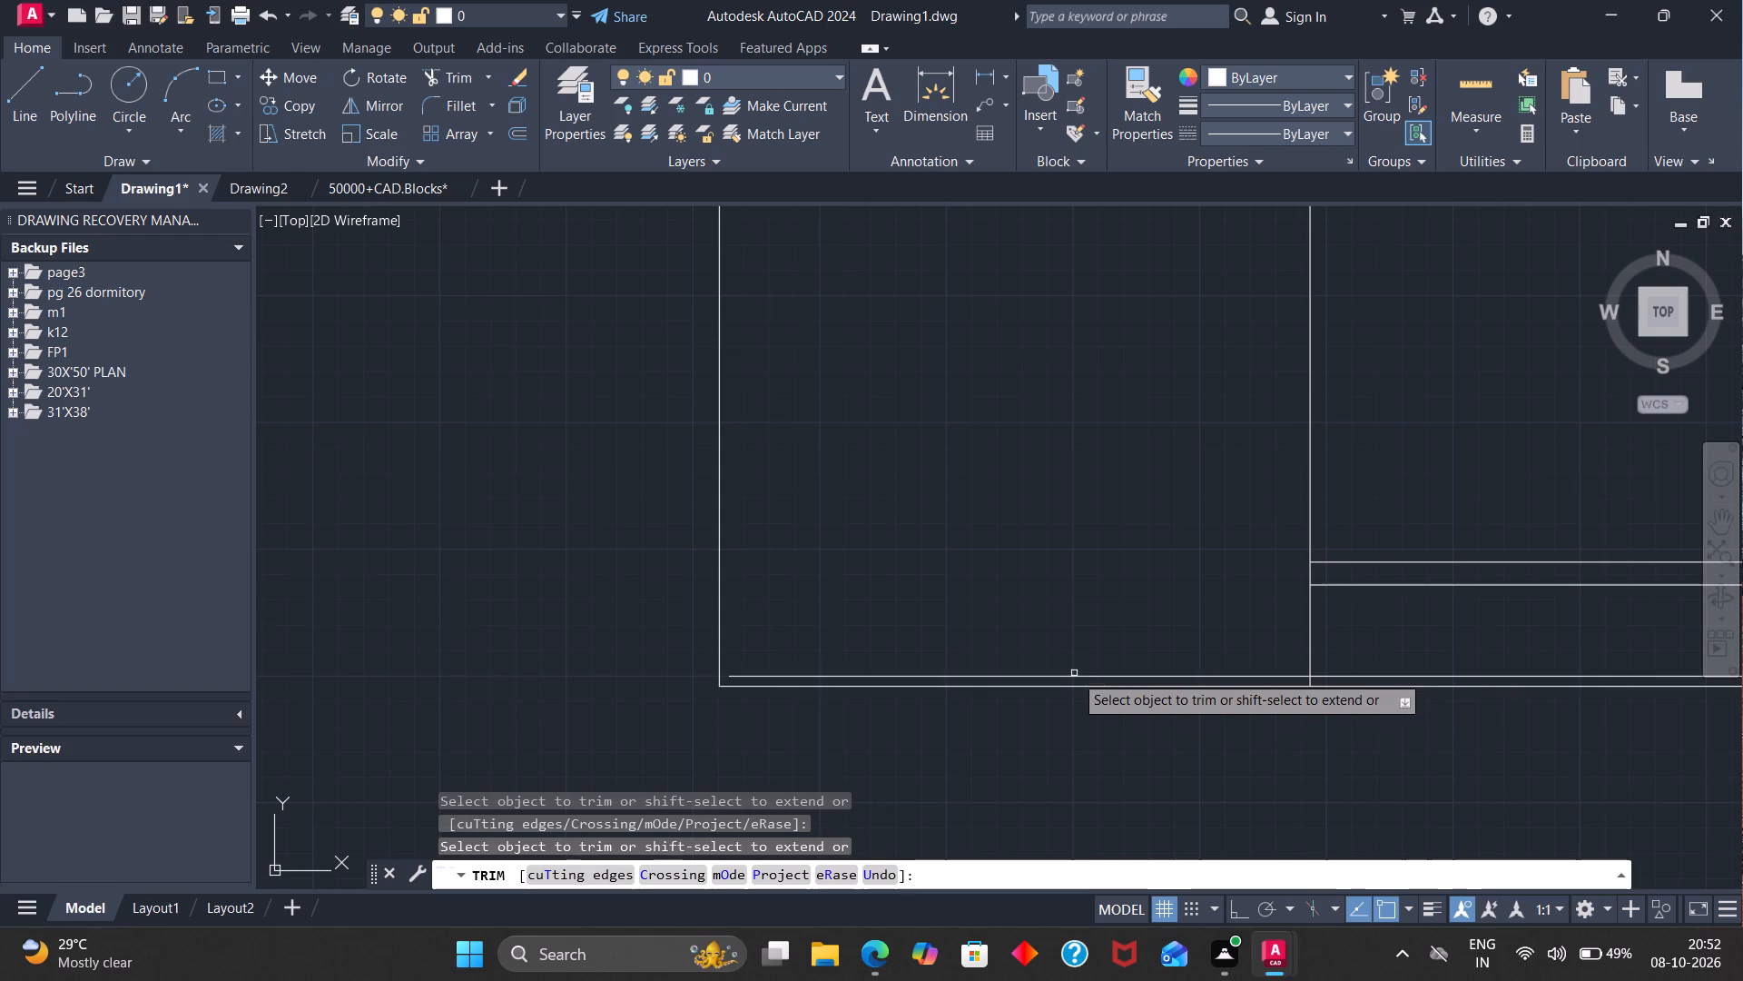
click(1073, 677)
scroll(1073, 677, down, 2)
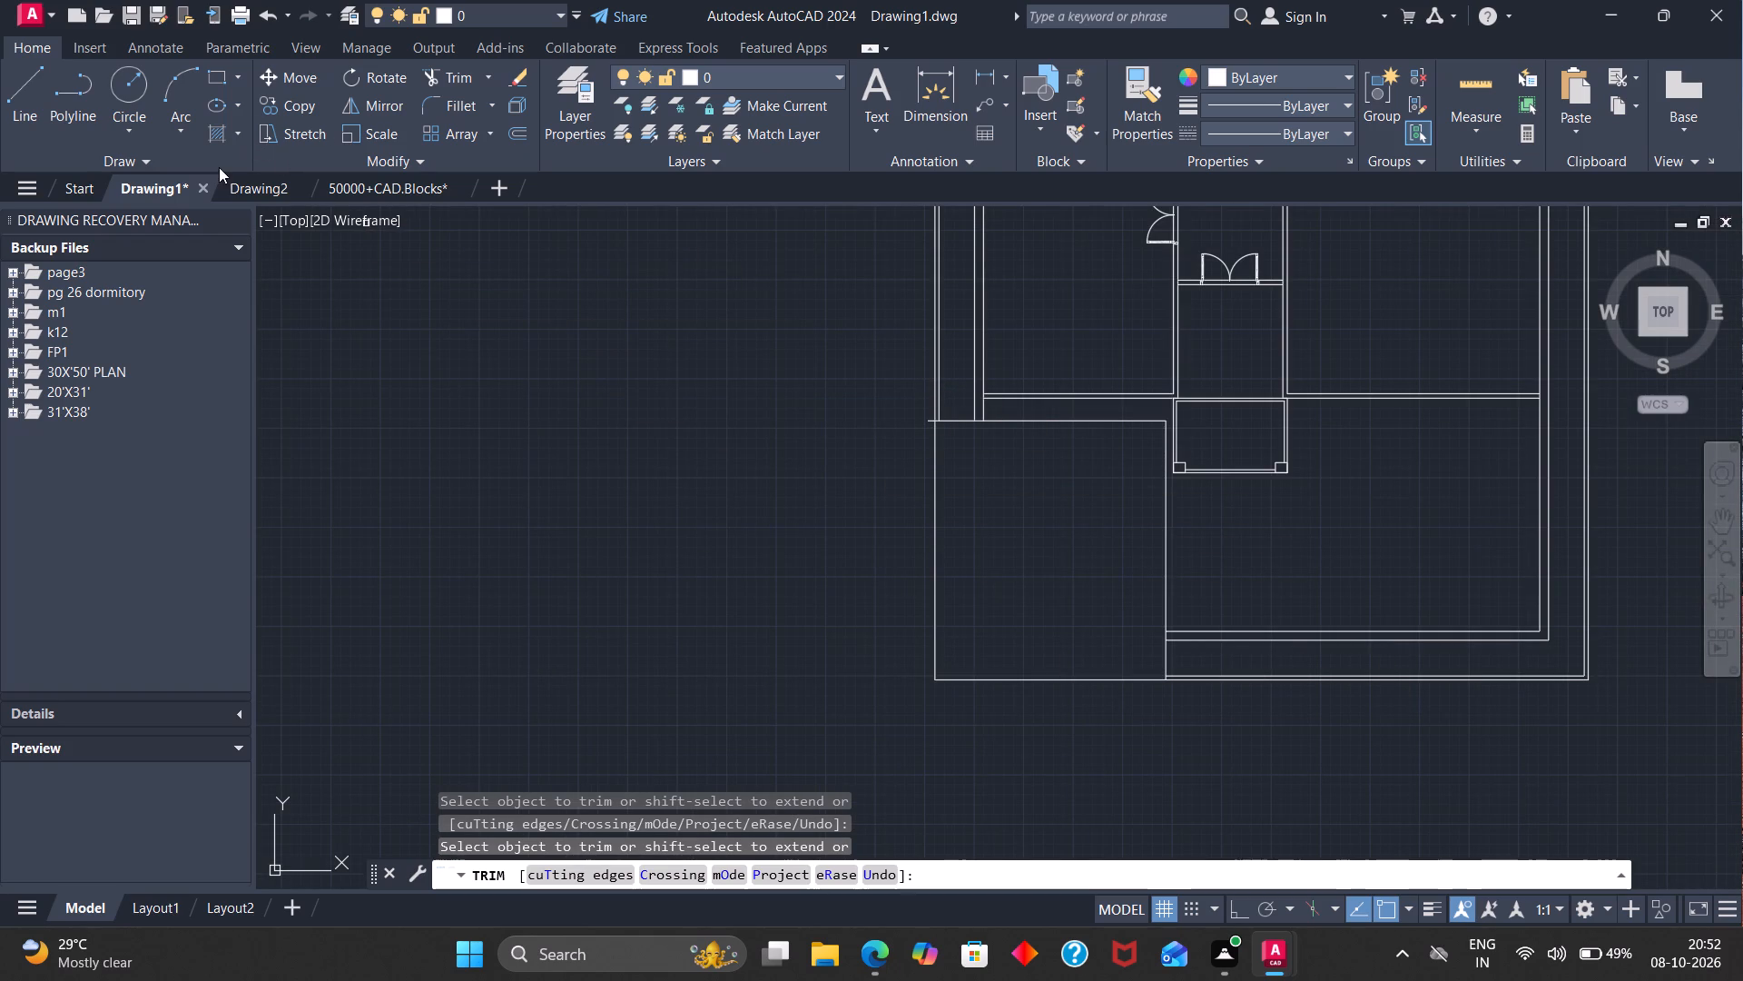
With Ortho on, redraw the boundary wall's inner lines around the lower-left area, about 21'-6" down and 19'-1" across to its right edge.
click(30, 92)
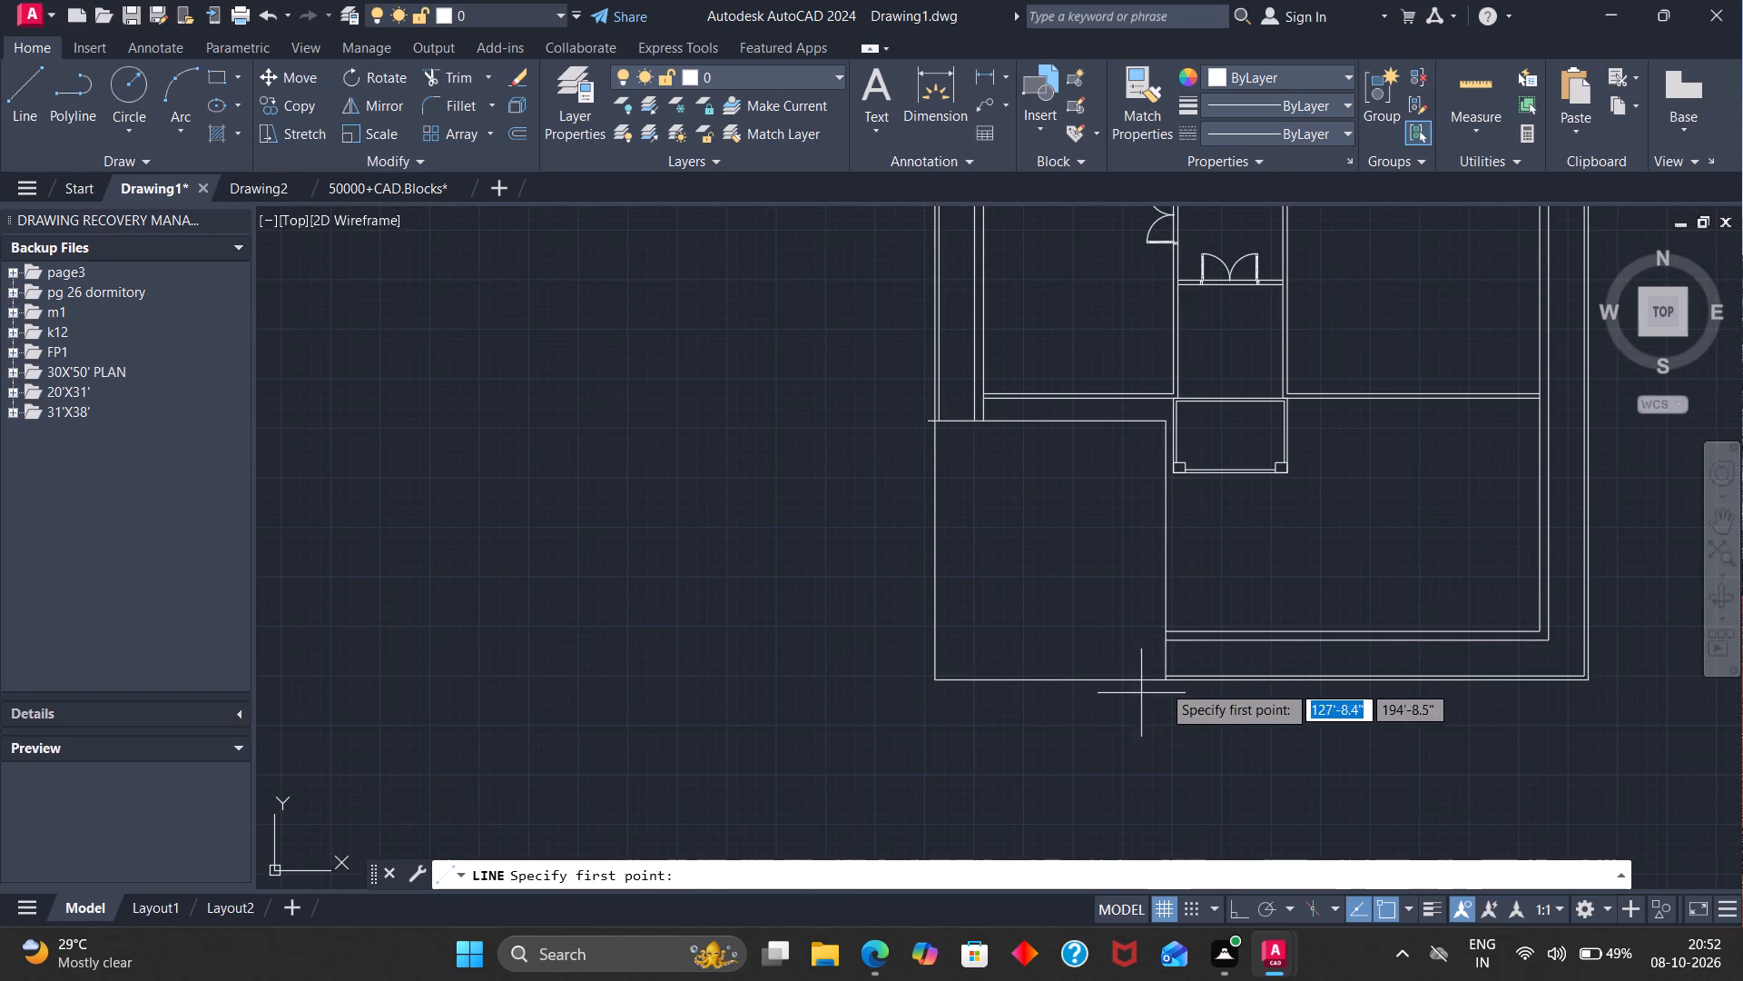
scroll(960, 416, up, 3)
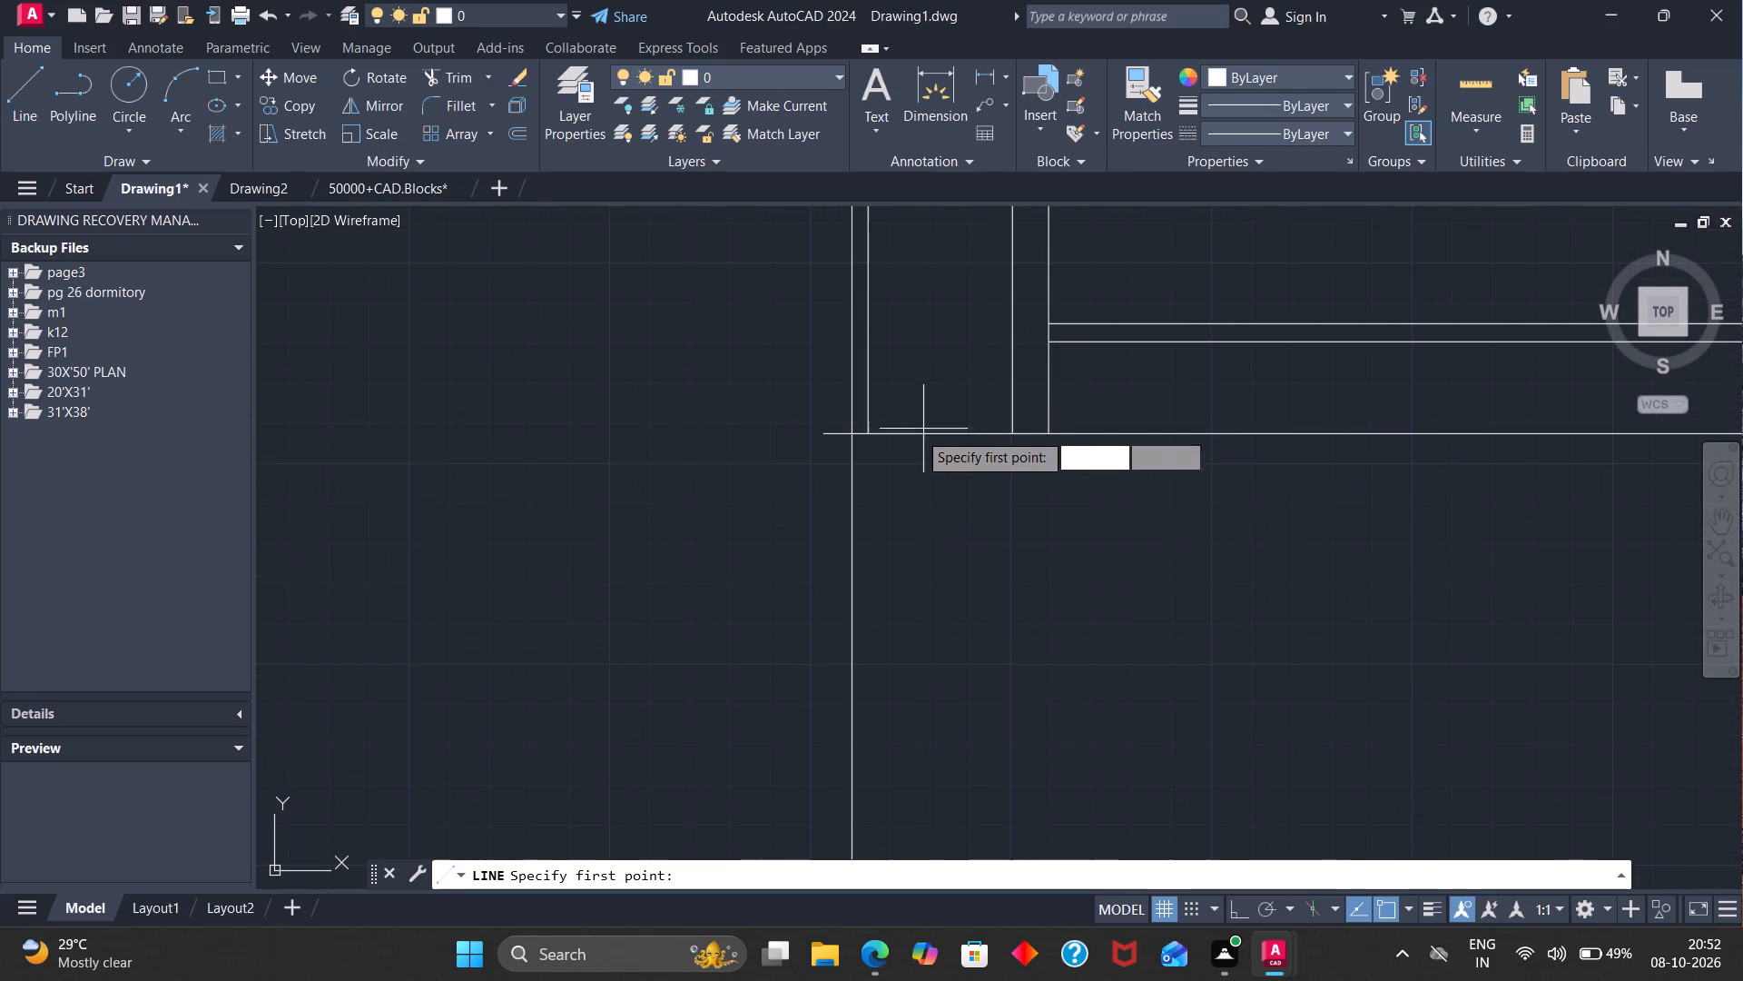
click(863, 434)
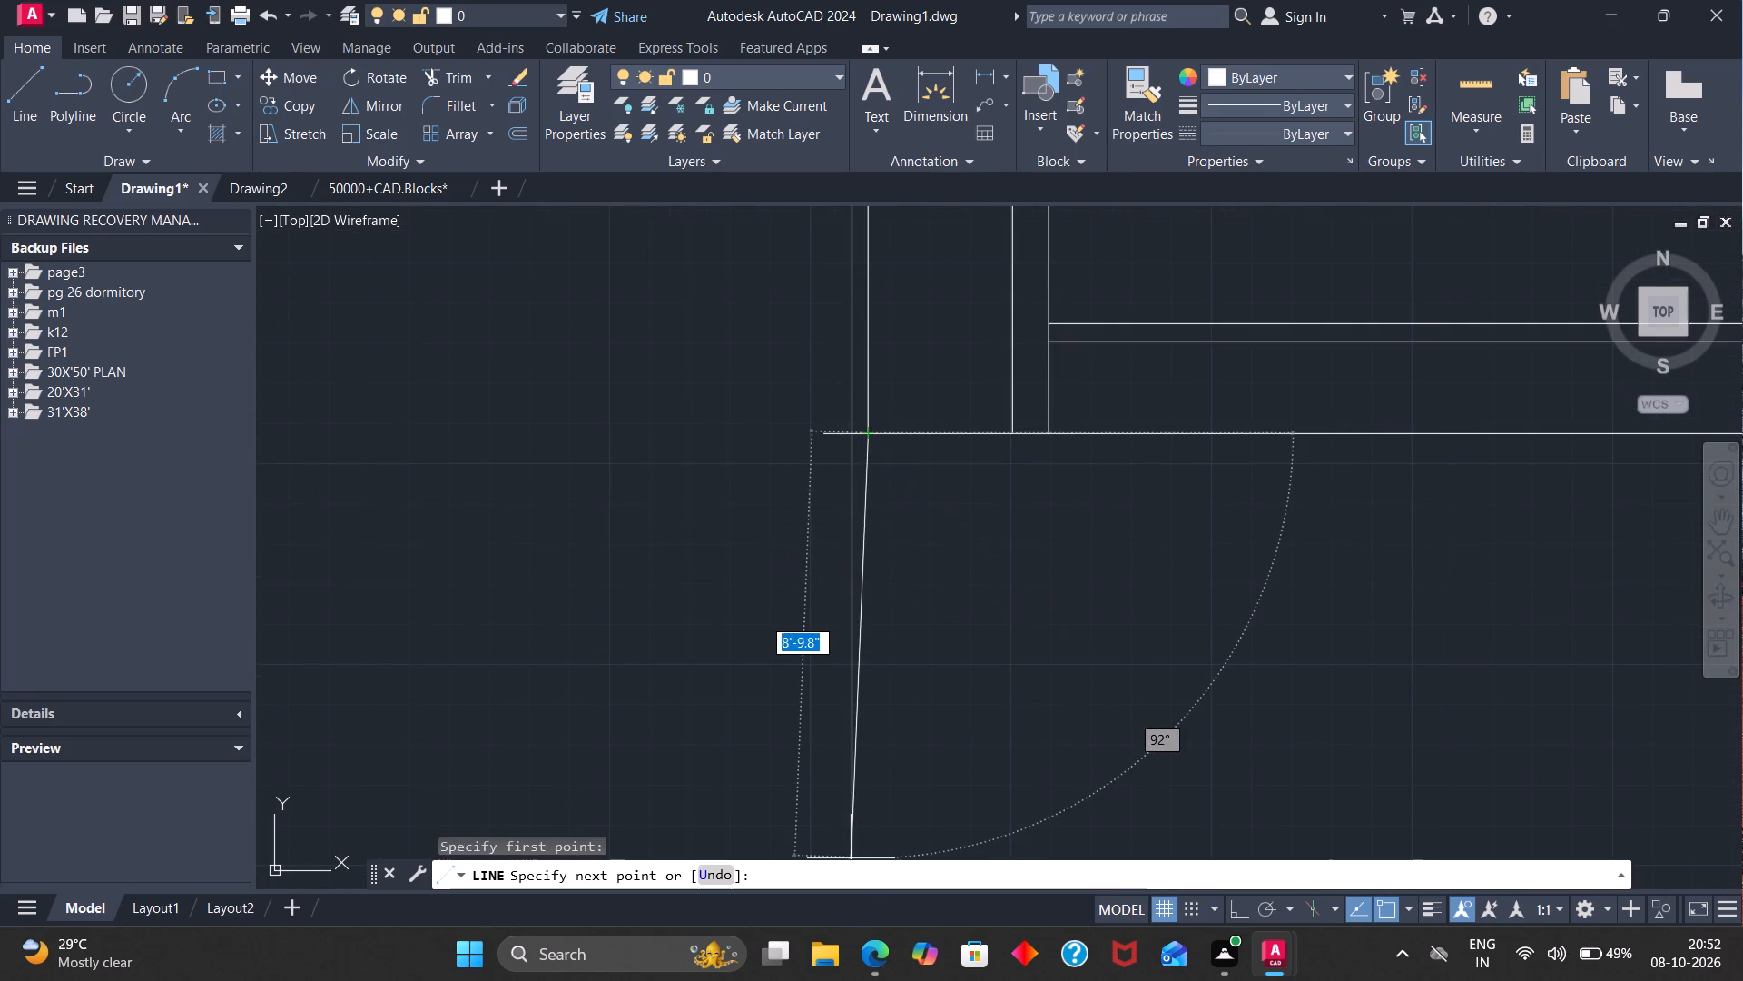
scroll(883, 837, down, 4)
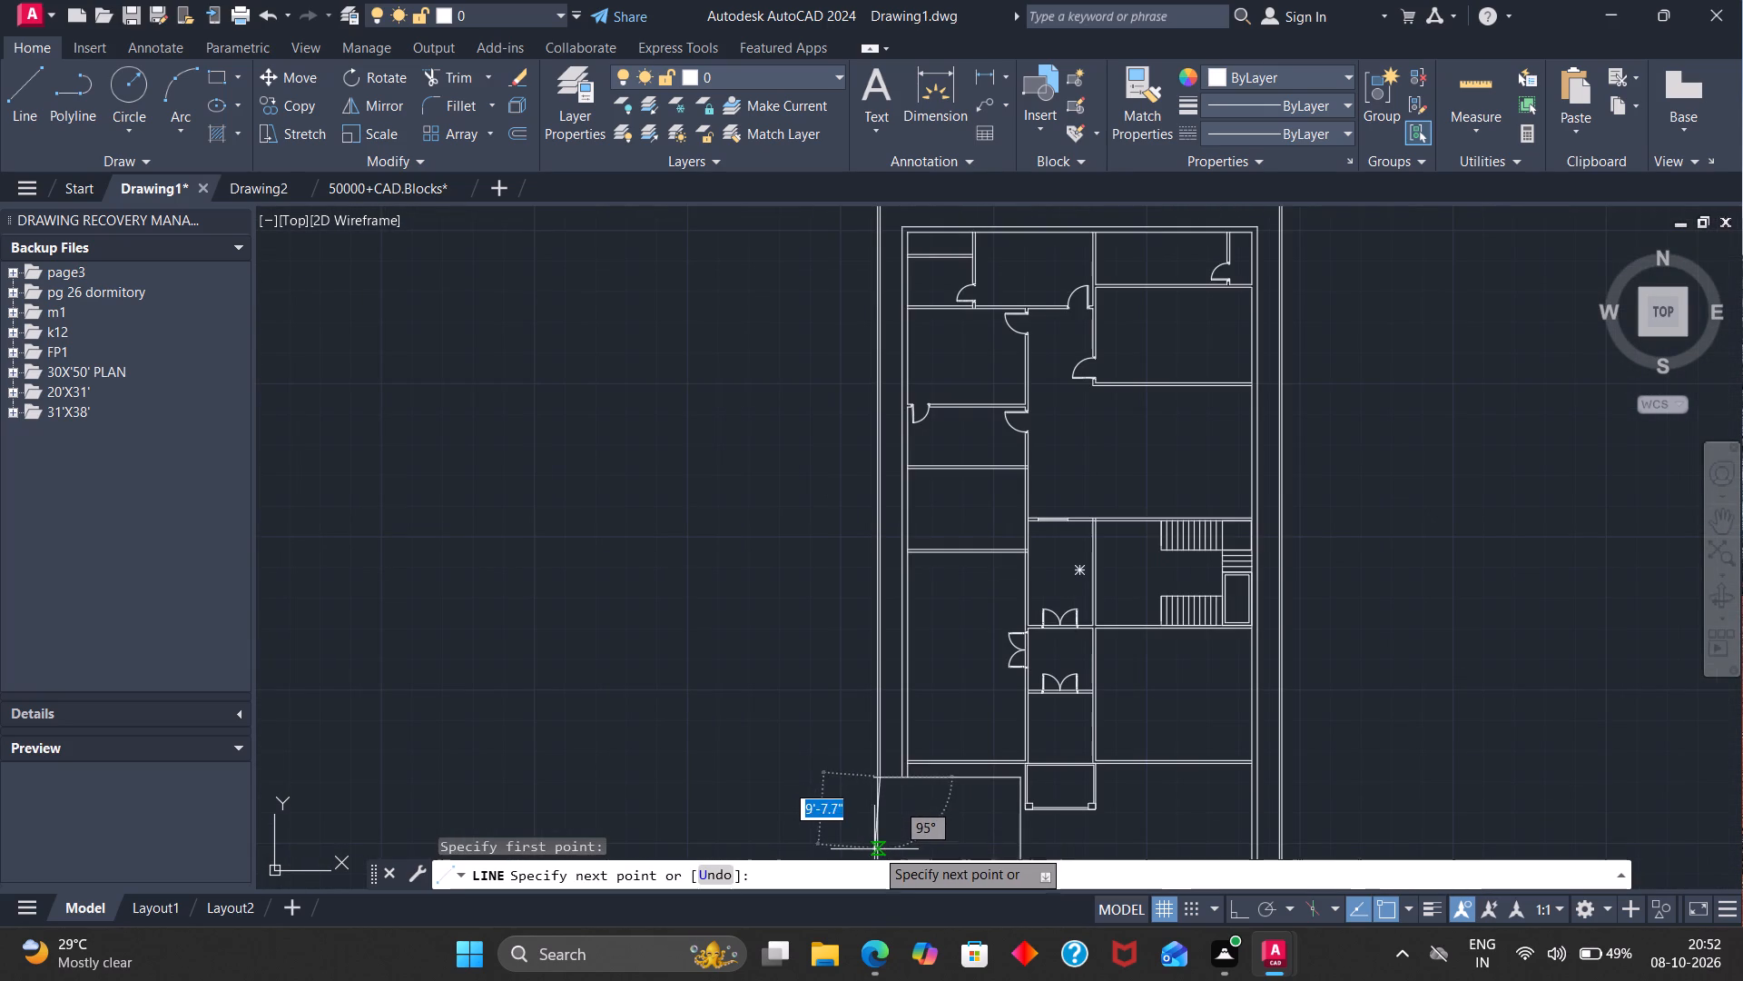
key(F8)
scroll(889, 827, down, 2)
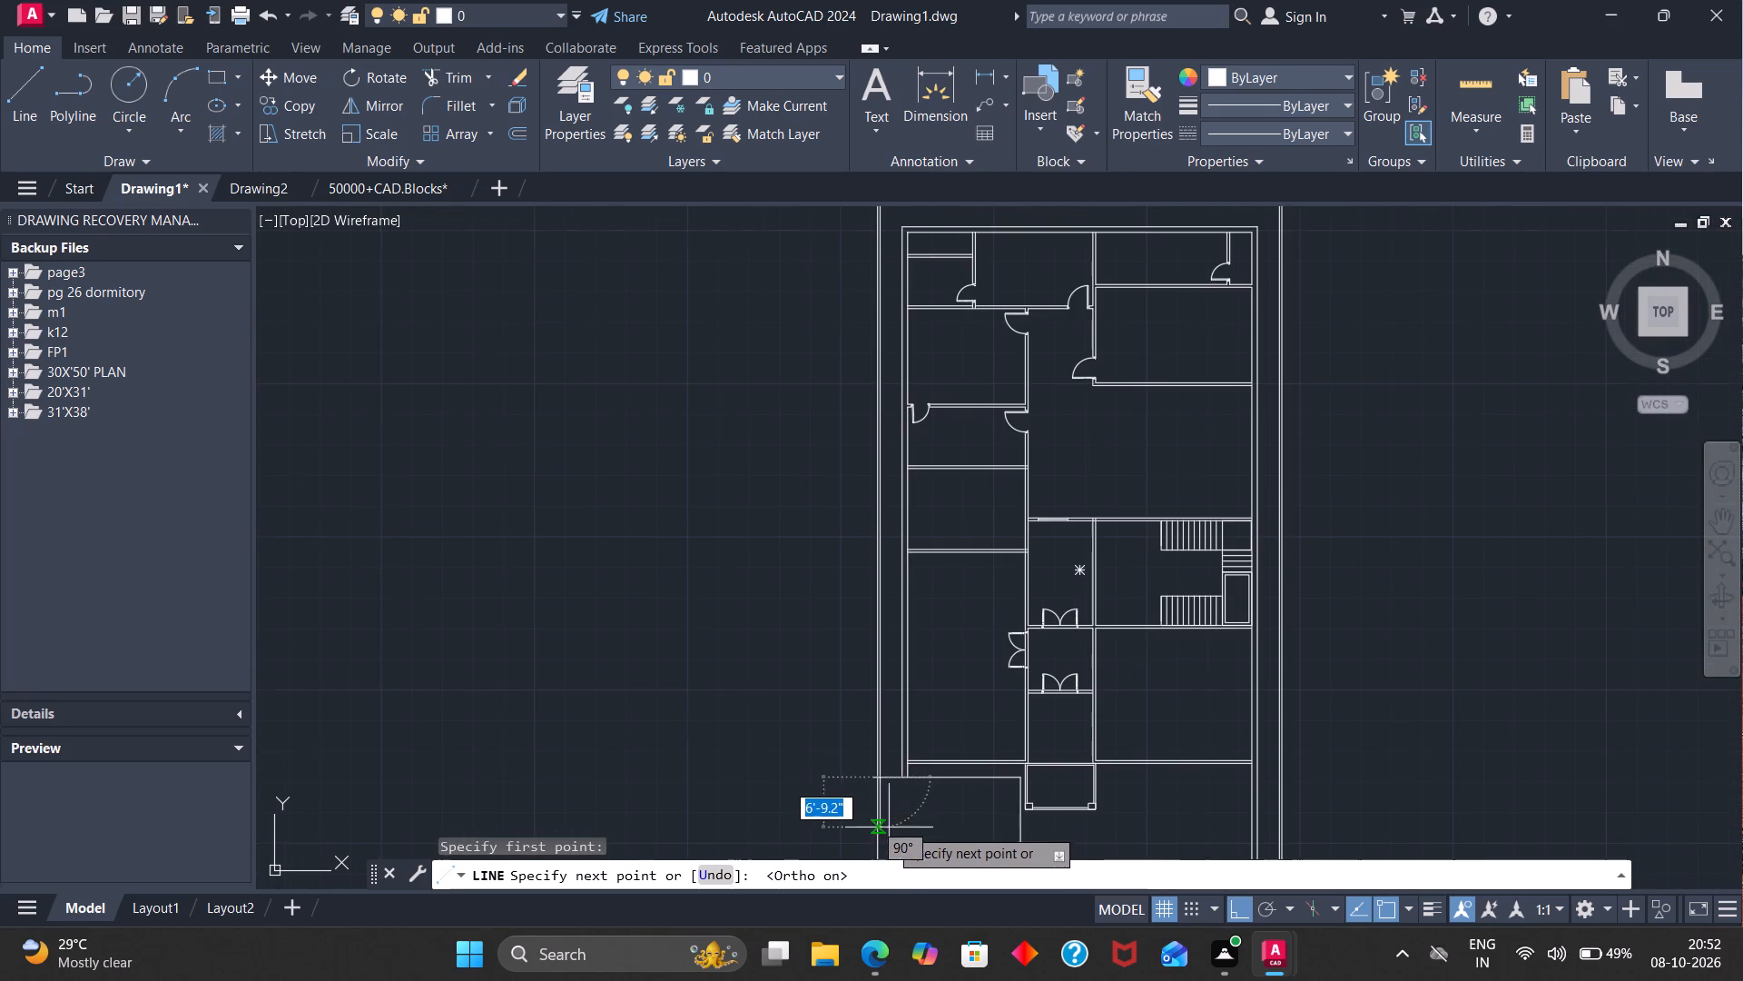
scroll(889, 827, down, 3)
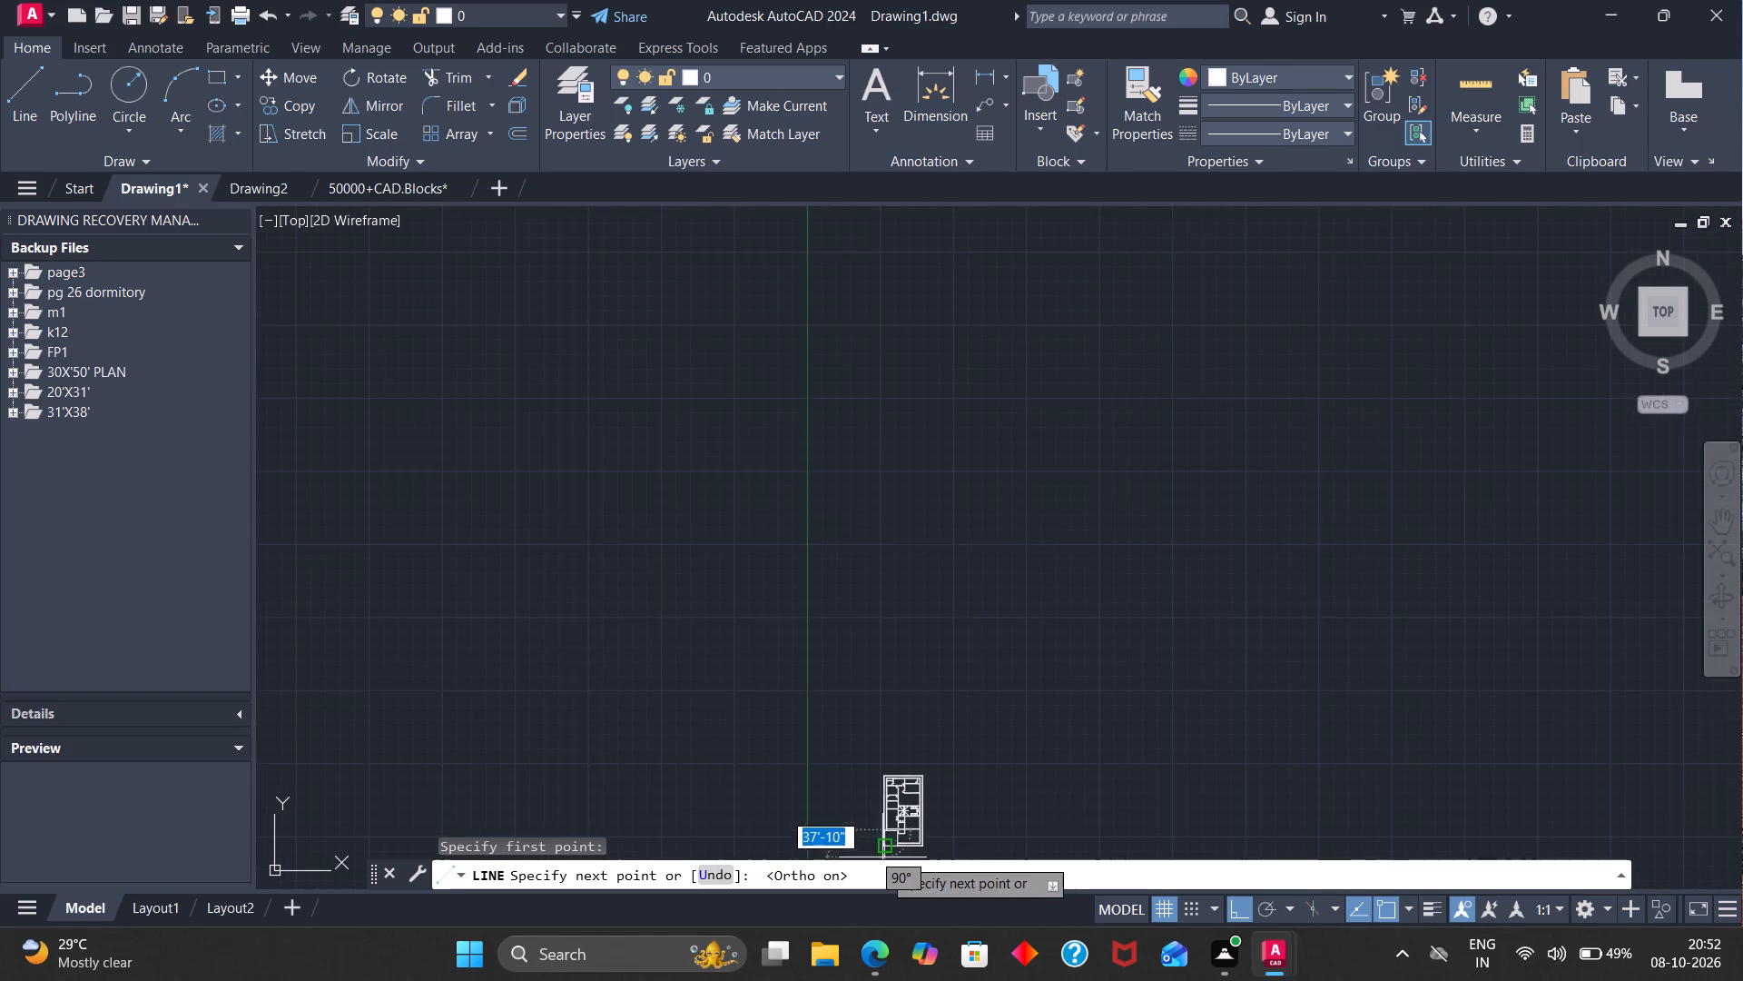
scroll(882, 857, up, 8)
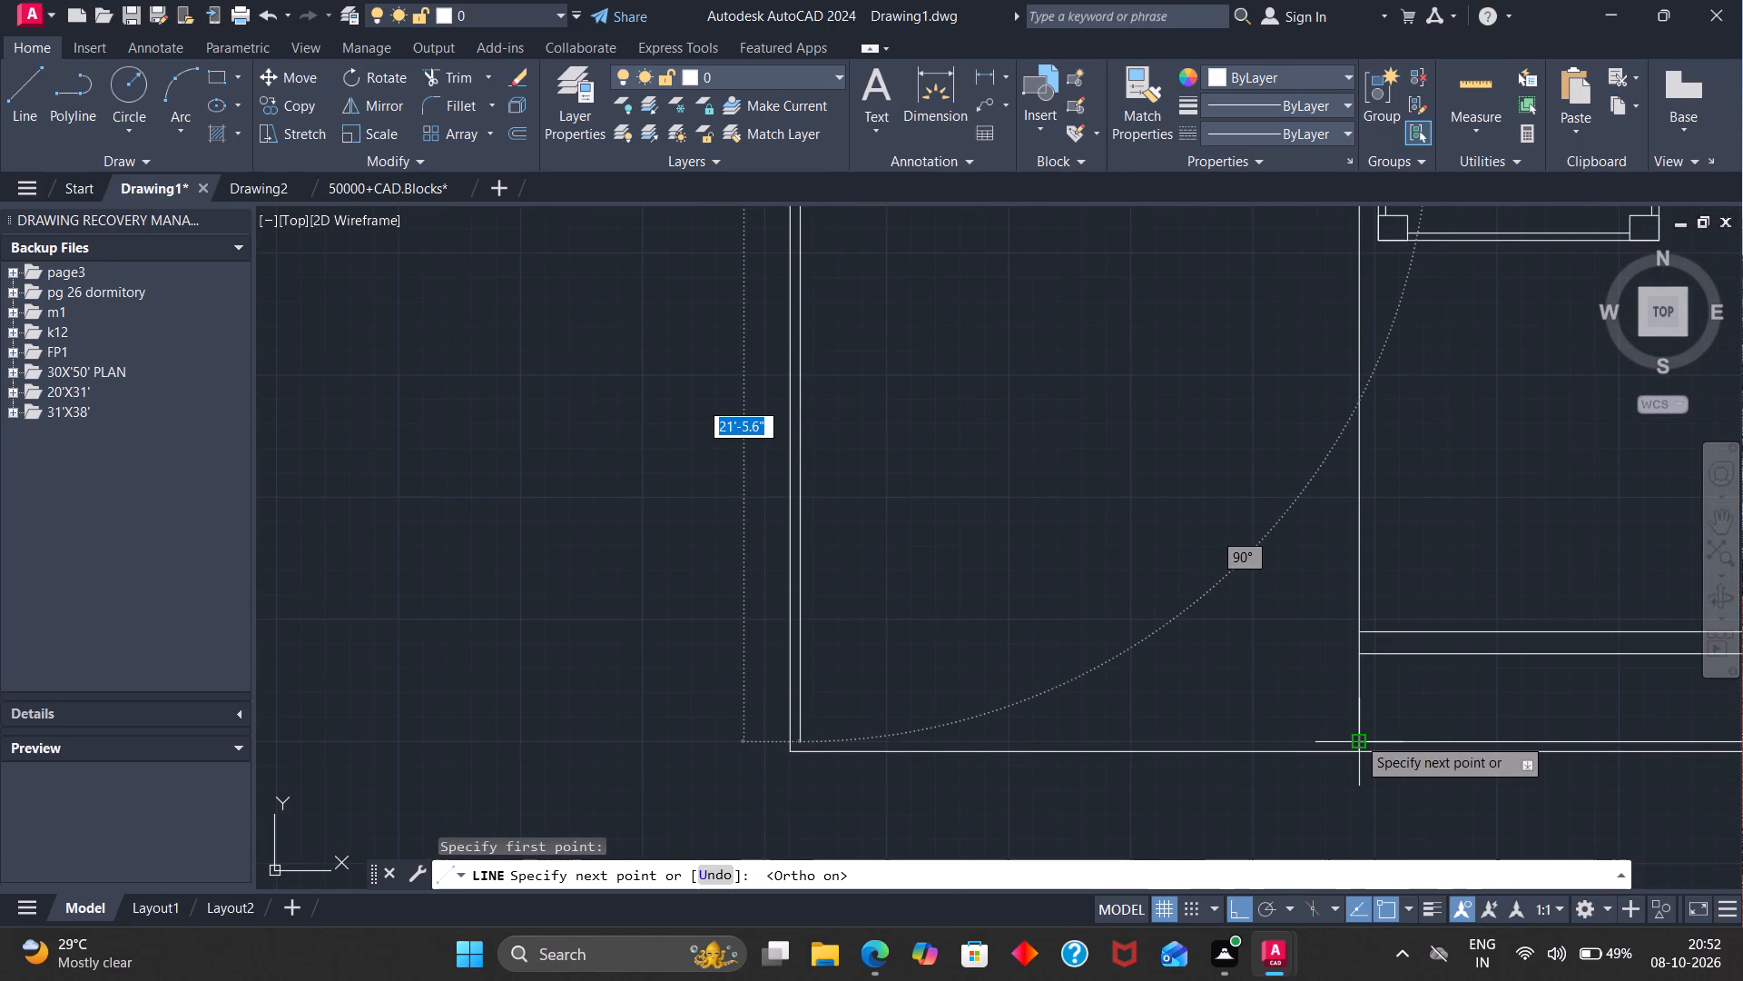
click(799, 741)
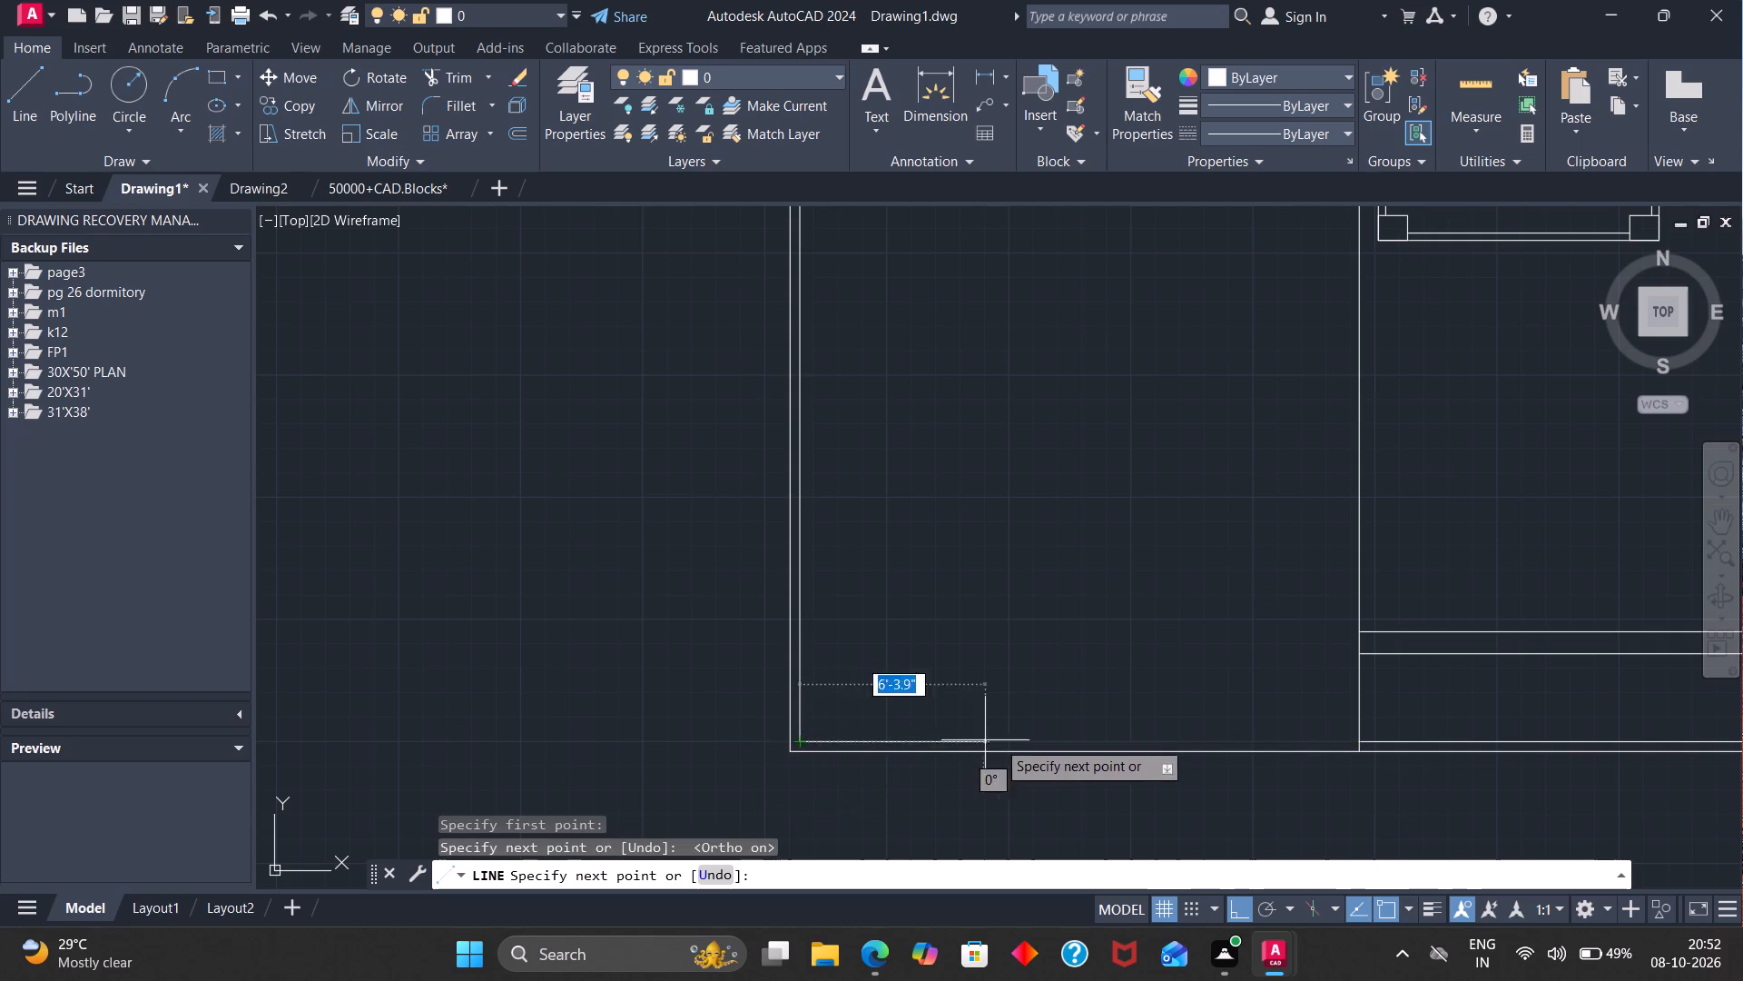
click(1364, 740)
key(Escape)
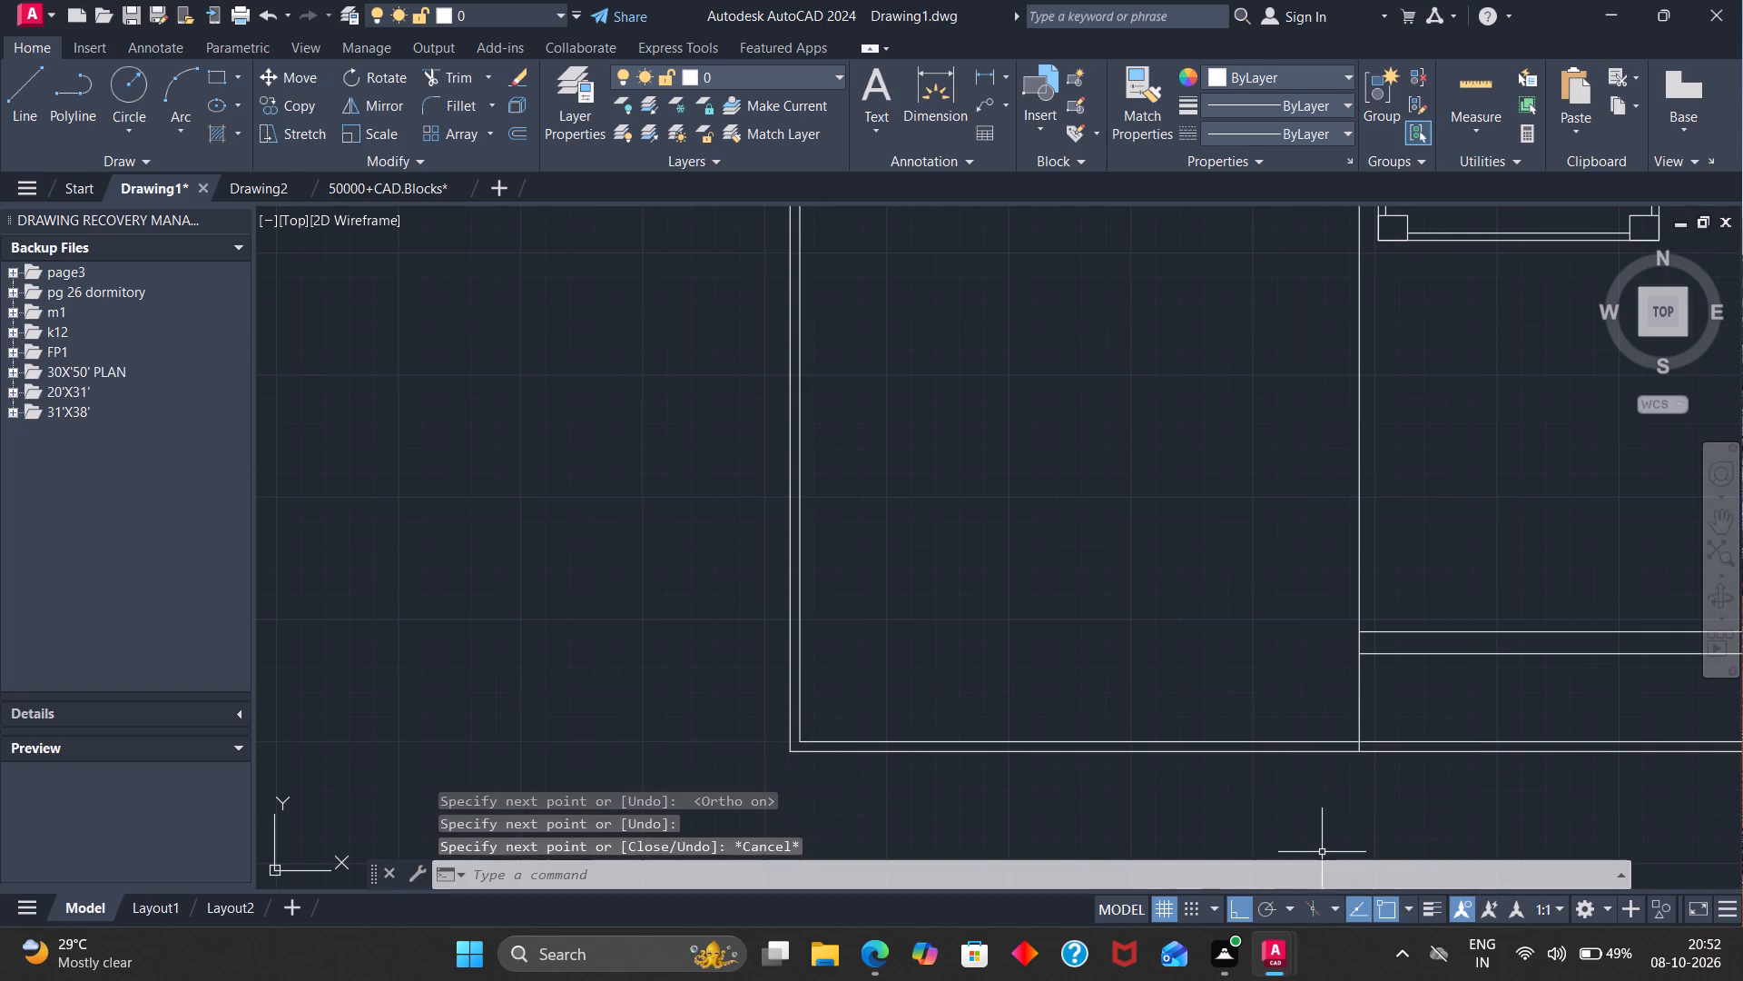
Trim the line segments crossing and projecting past the left boundary wall at the lower-left area's top edge.
scroll(1313, 852, down, 2)
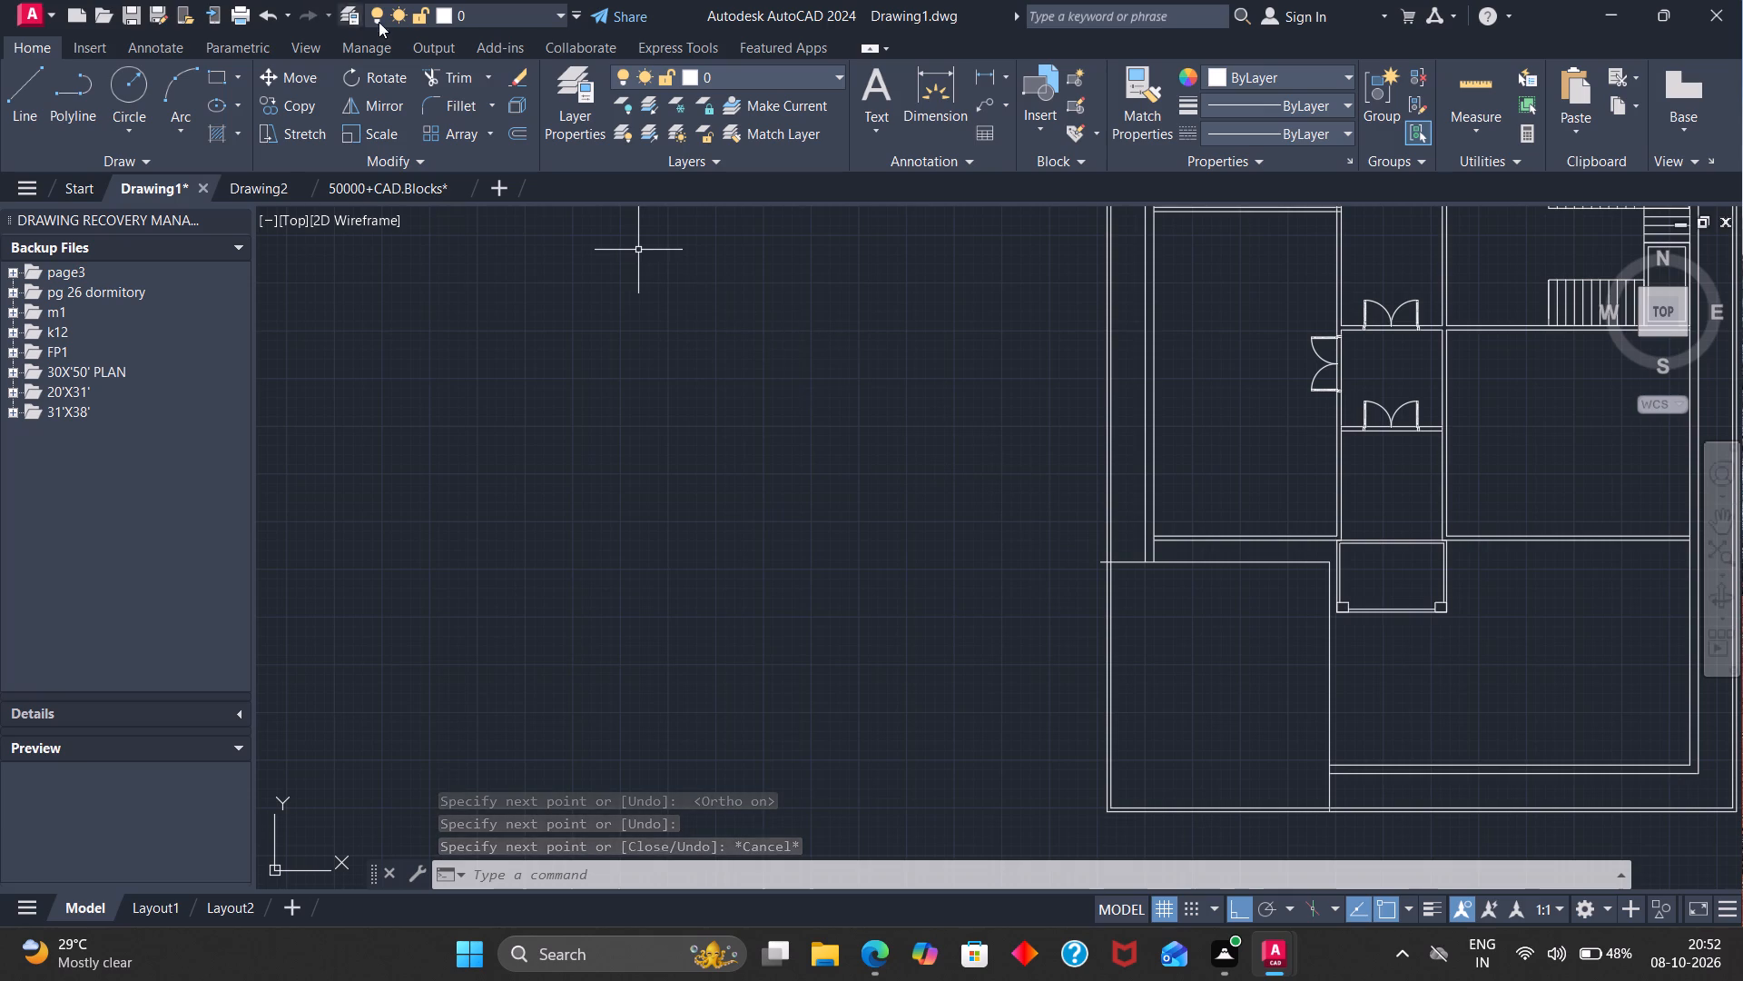
click(432, 79)
scroll(1169, 577, up, 4)
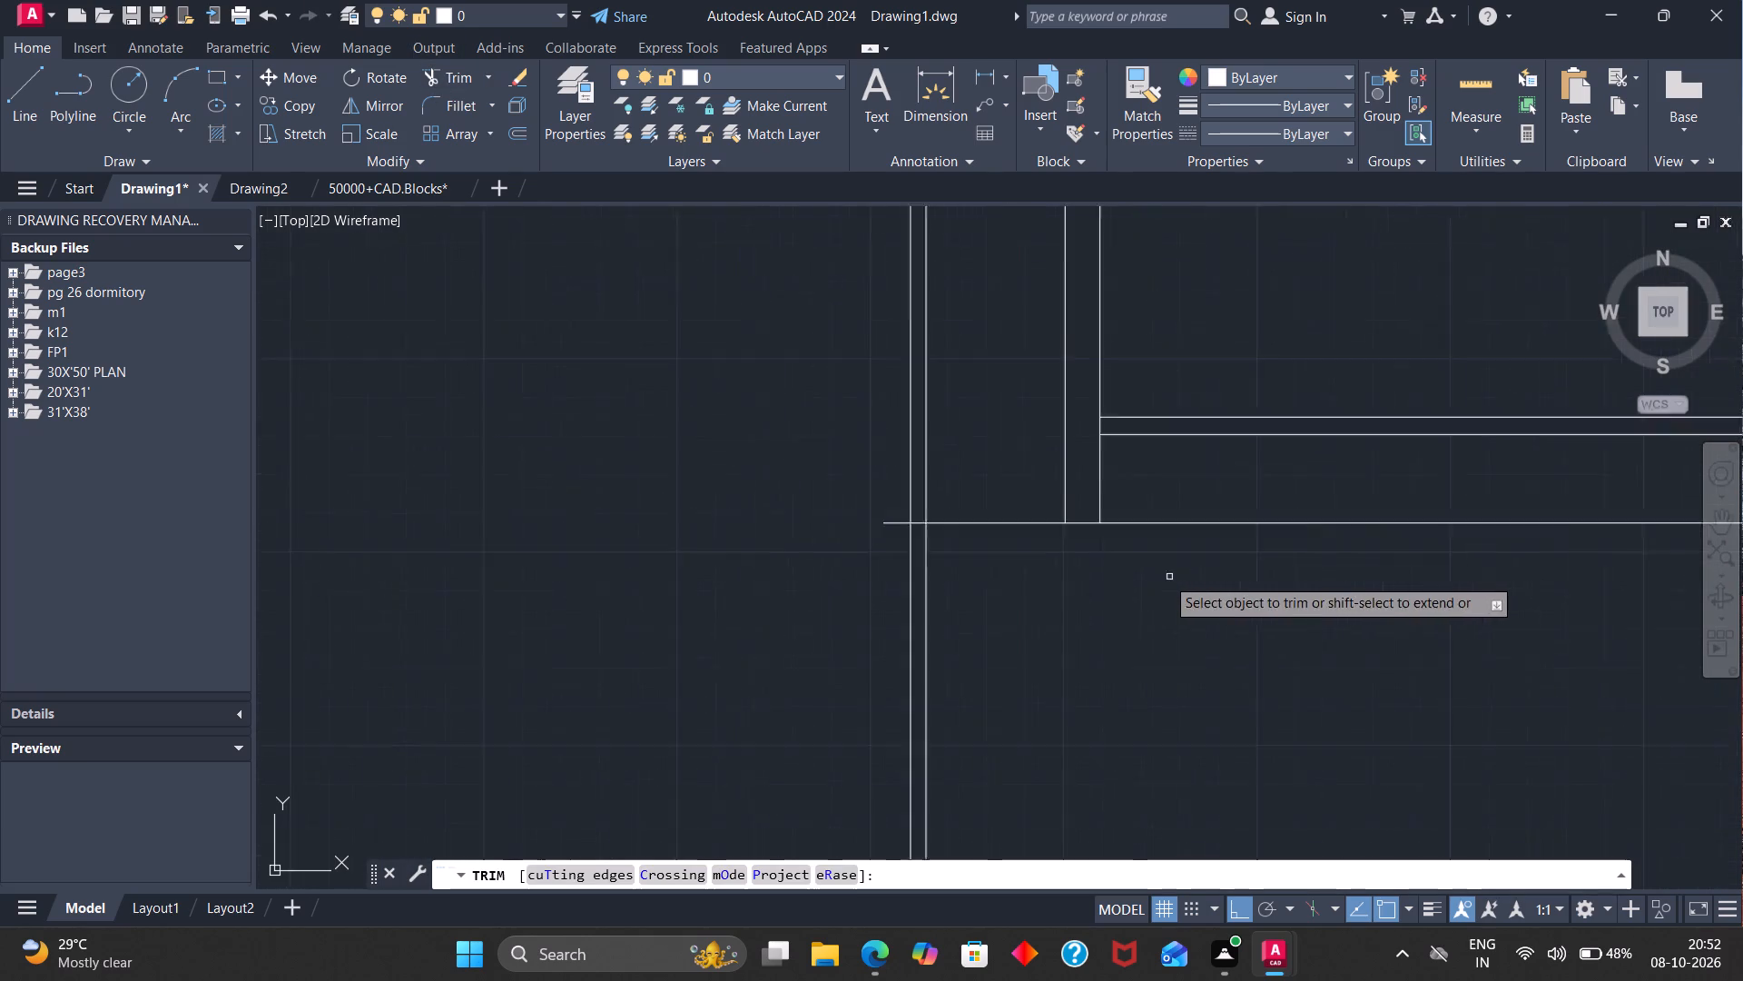
click(731, 490)
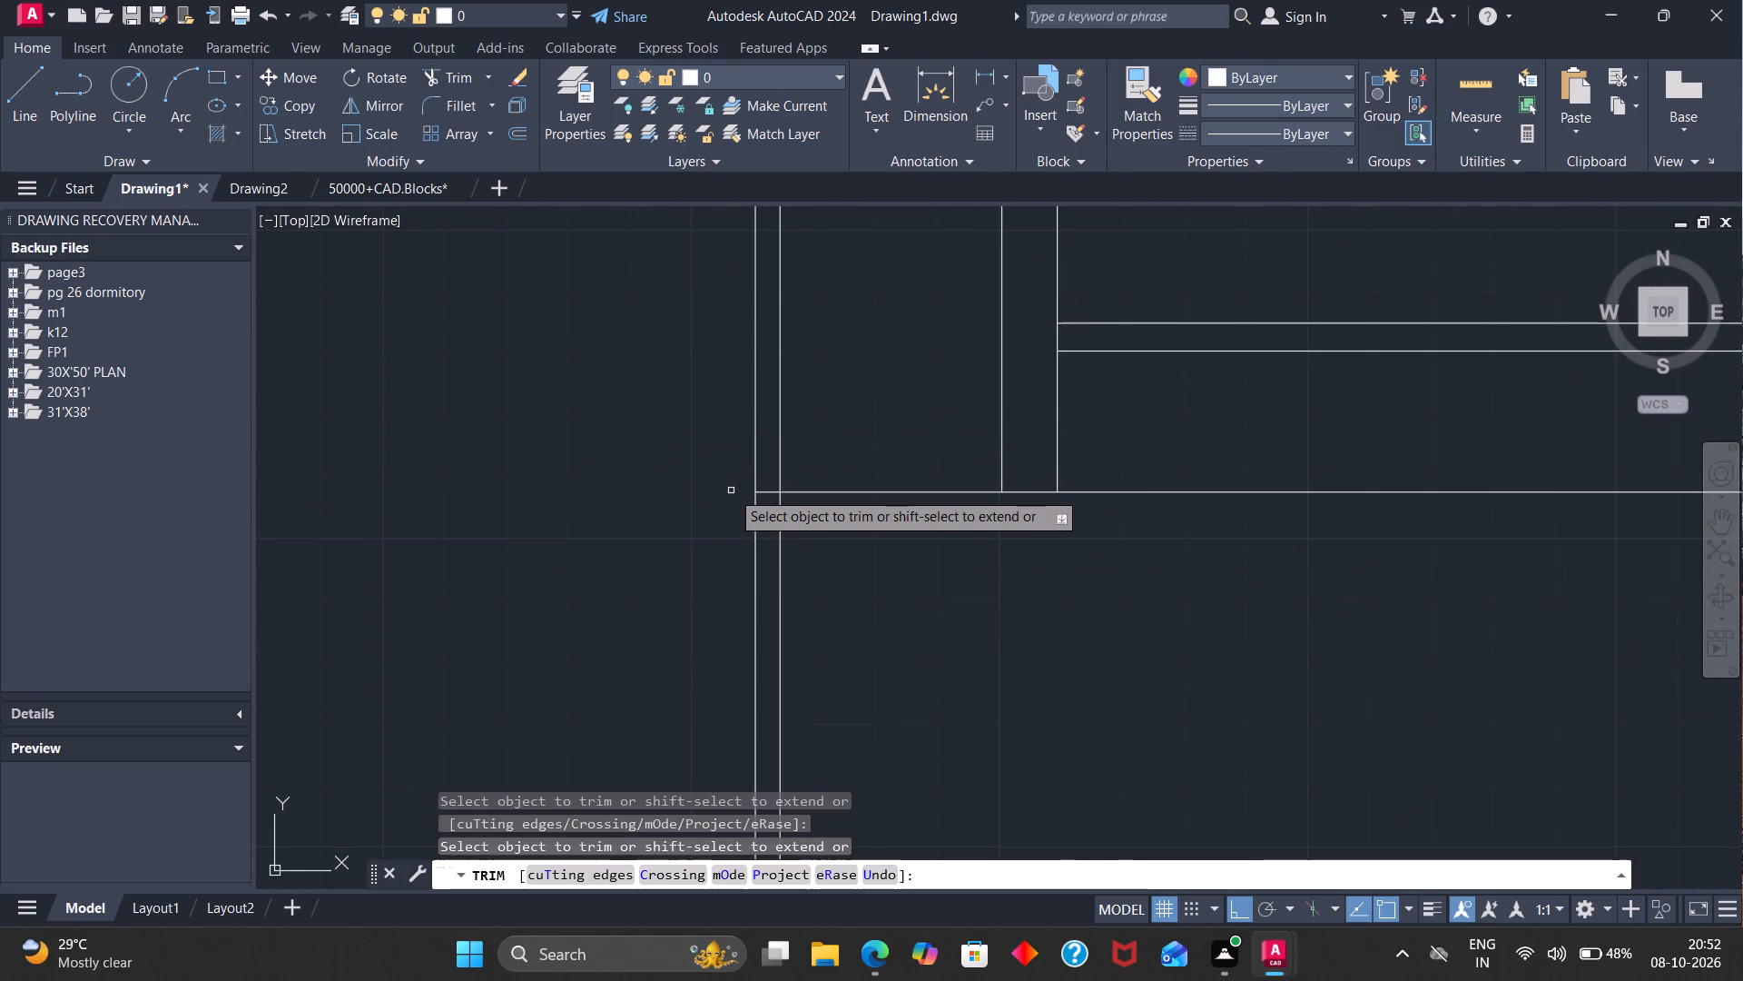
click(763, 493)
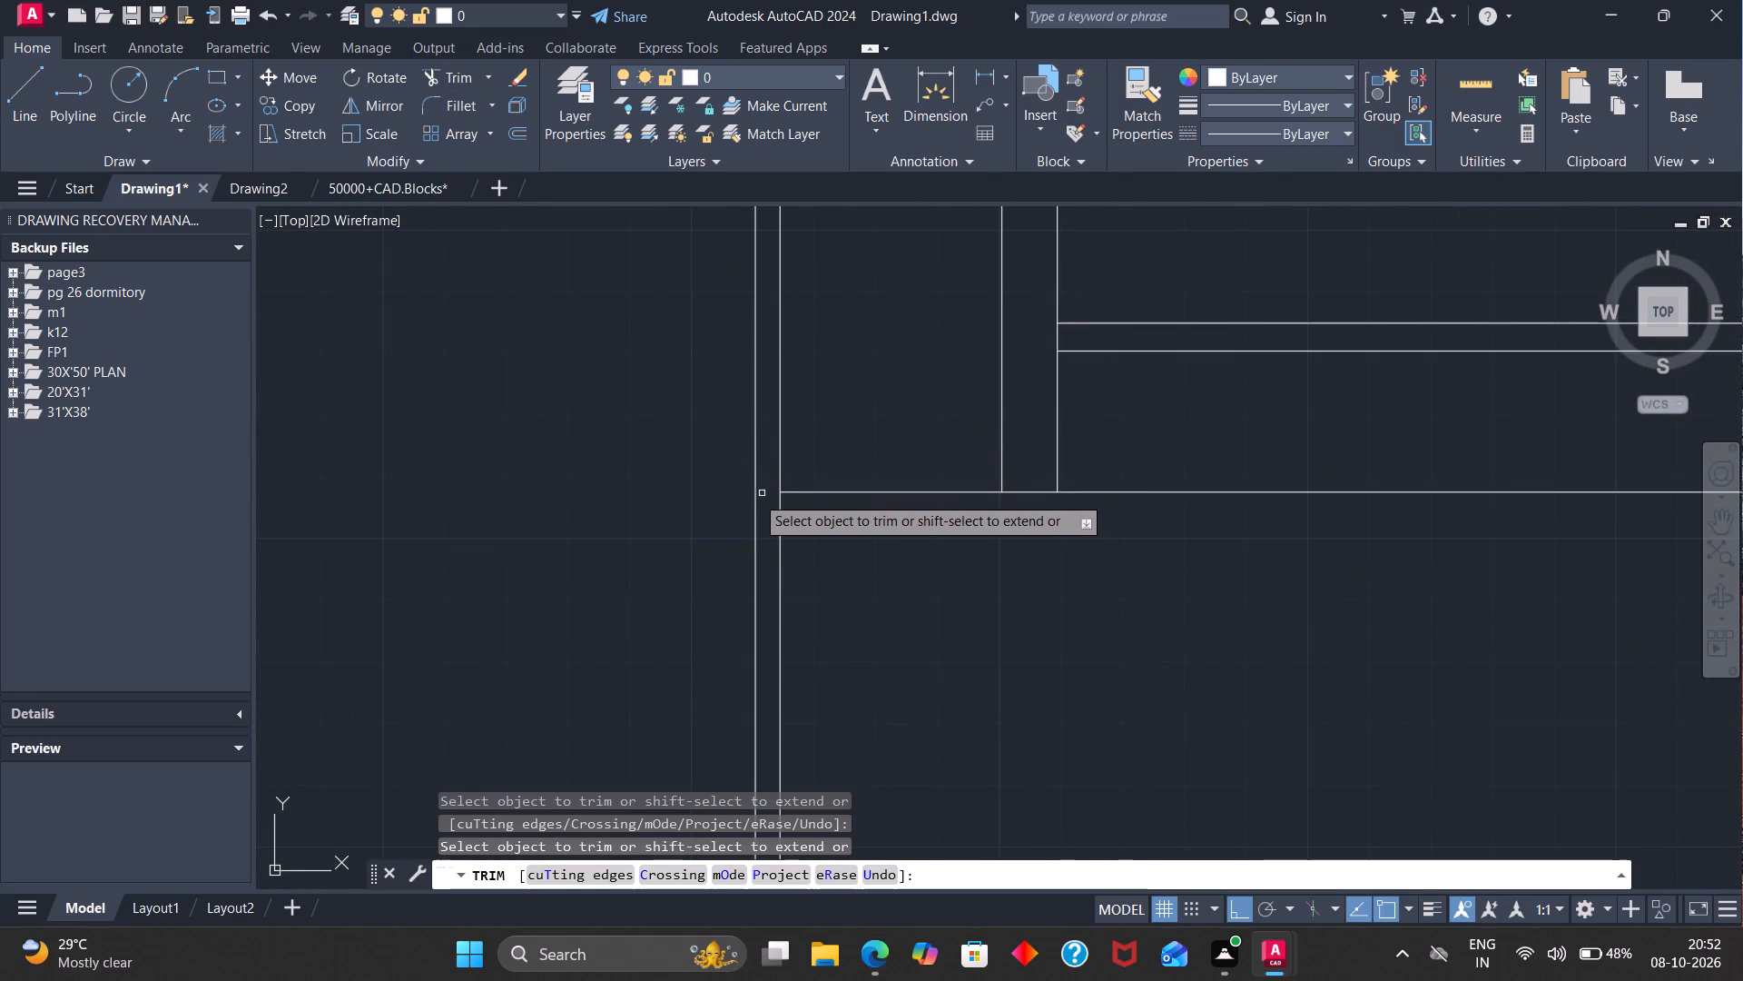
Trim the short line crossing the bottom boundary wall below the lower-left area's right edge.
scroll(780, 505, down, 4)
scroll(868, 556, down, 3)
scroll(1000, 718, down, 4)
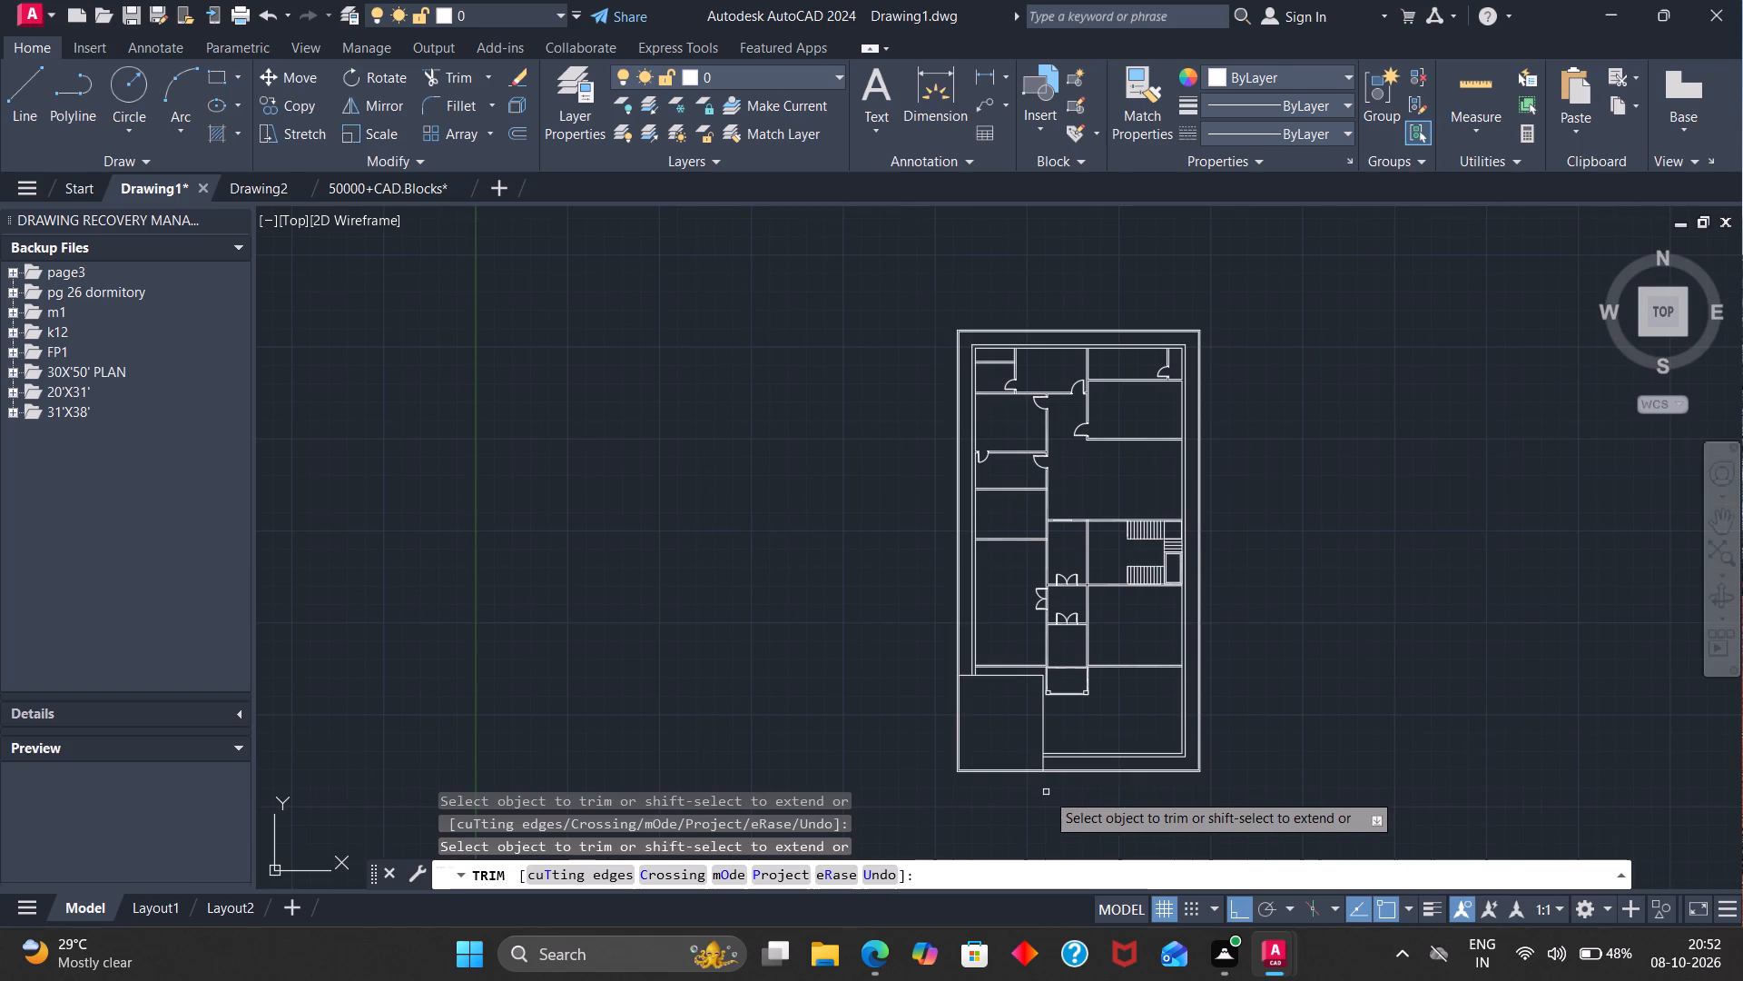
scroll(1046, 791, up, 5)
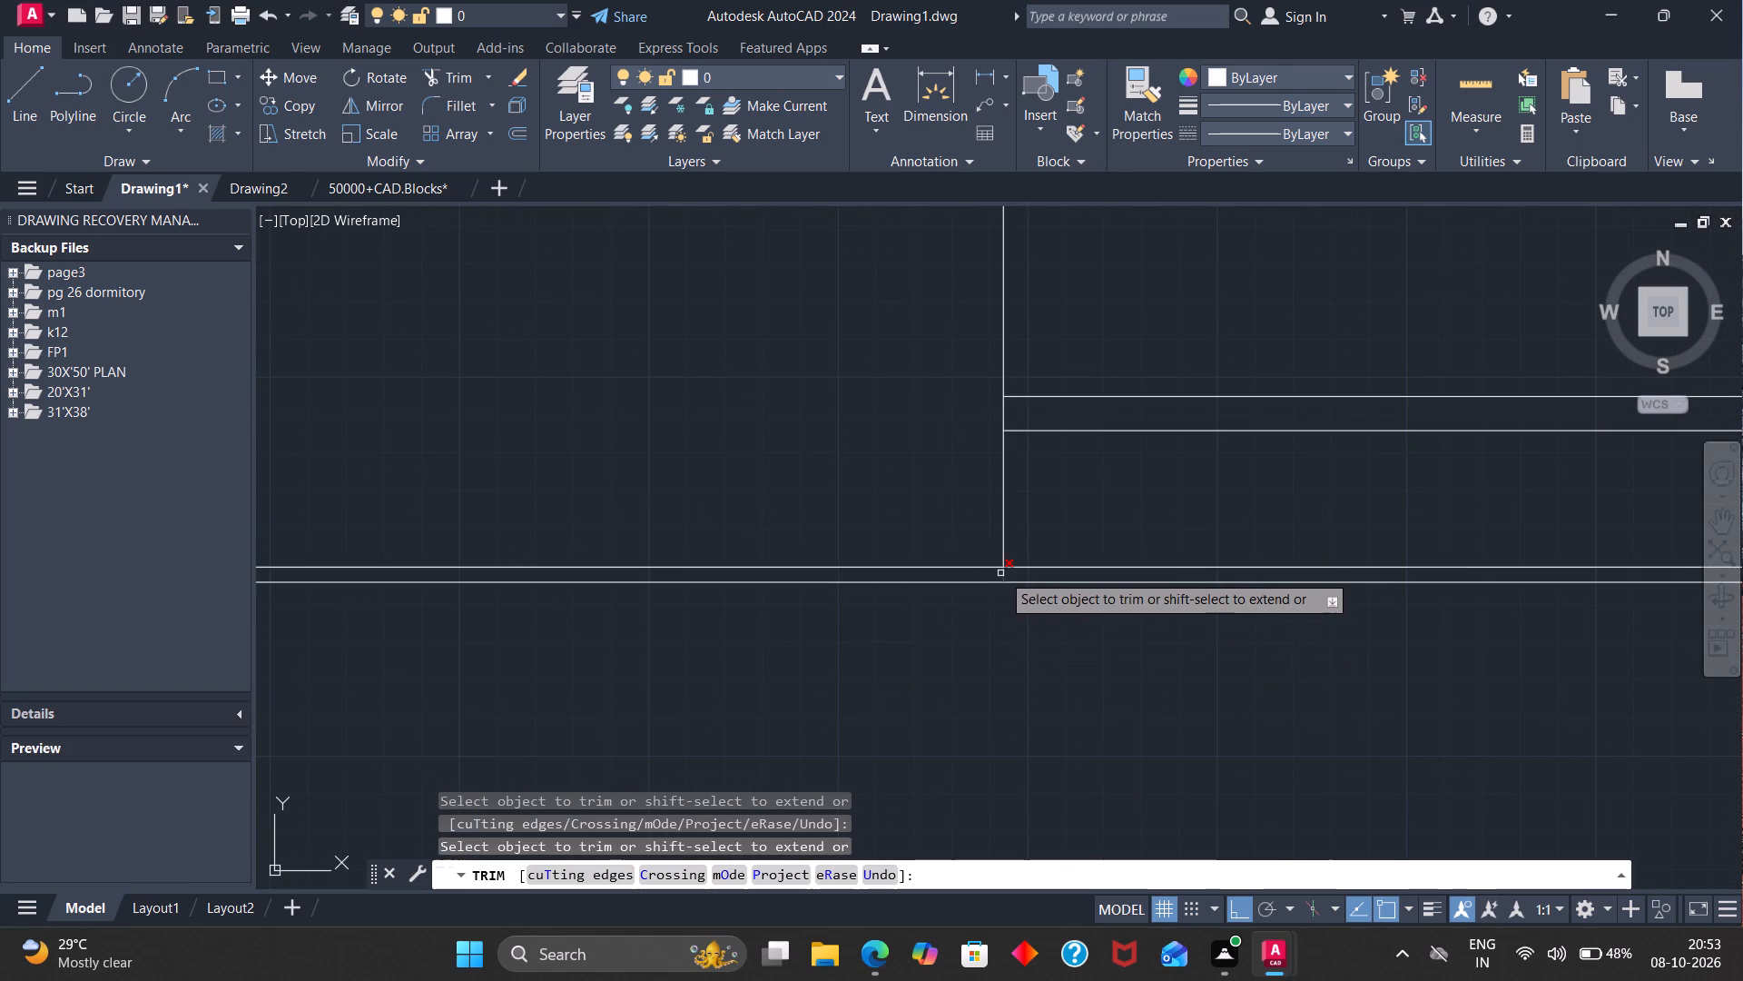
click(1001, 573)
scroll(1001, 575, down, 3)
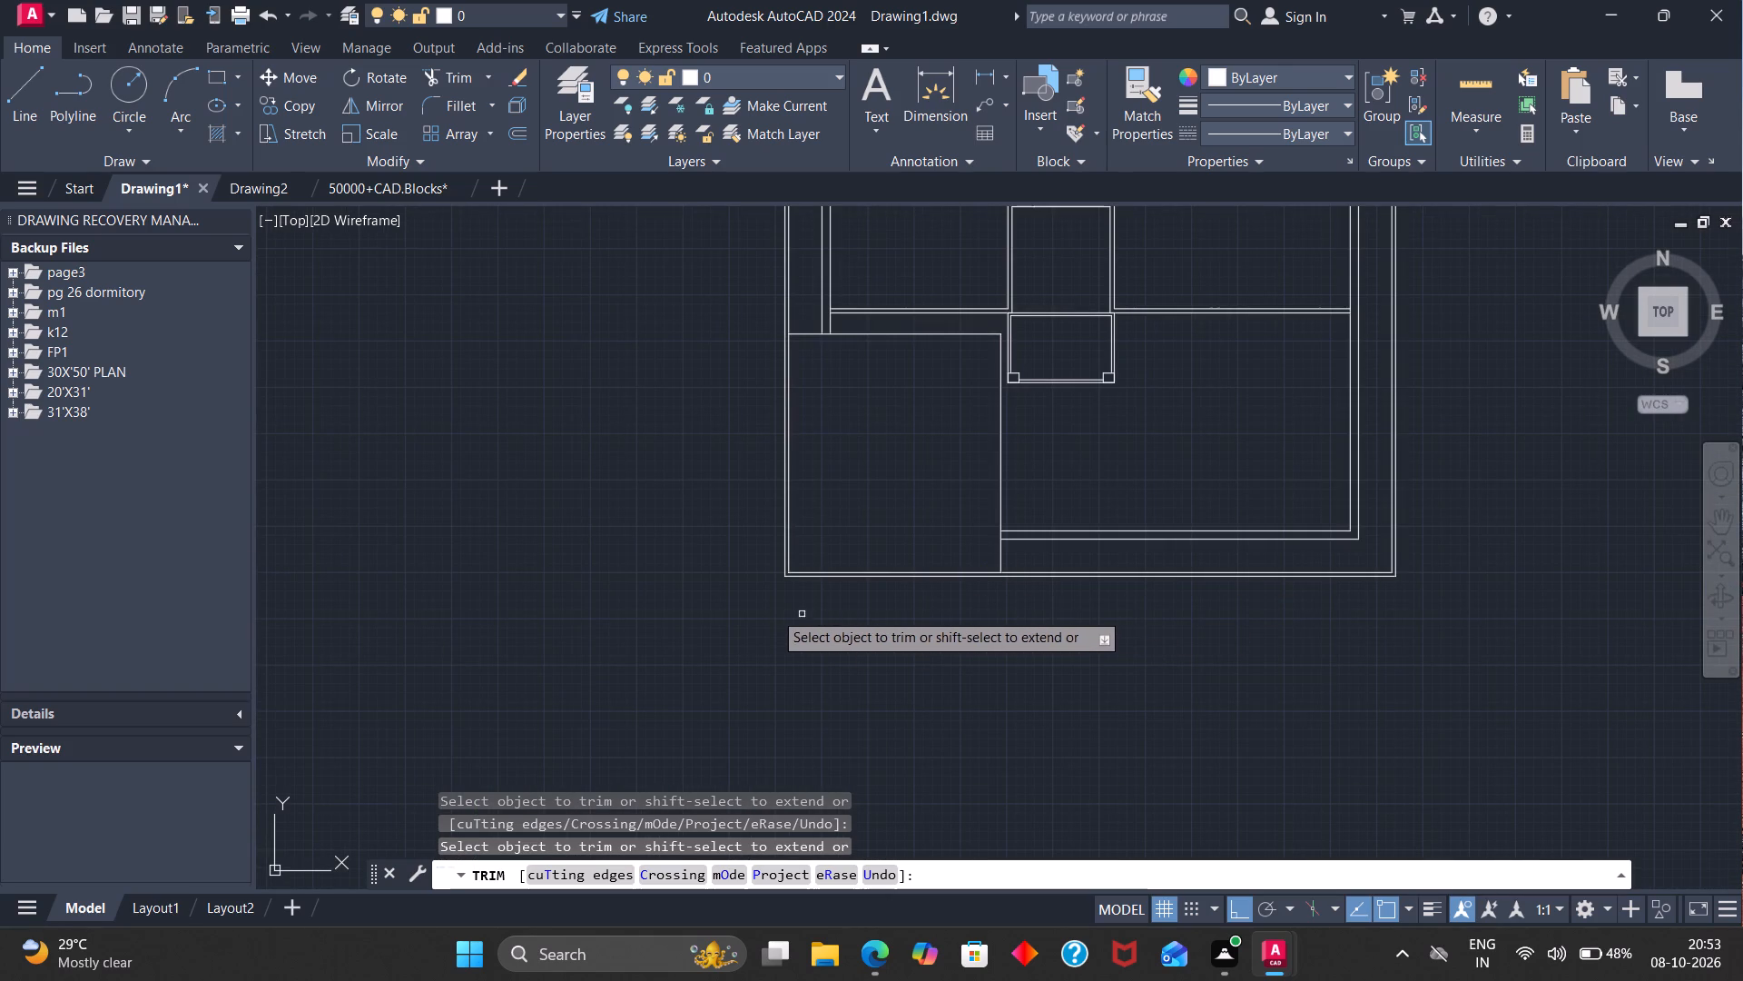
key(Escape)
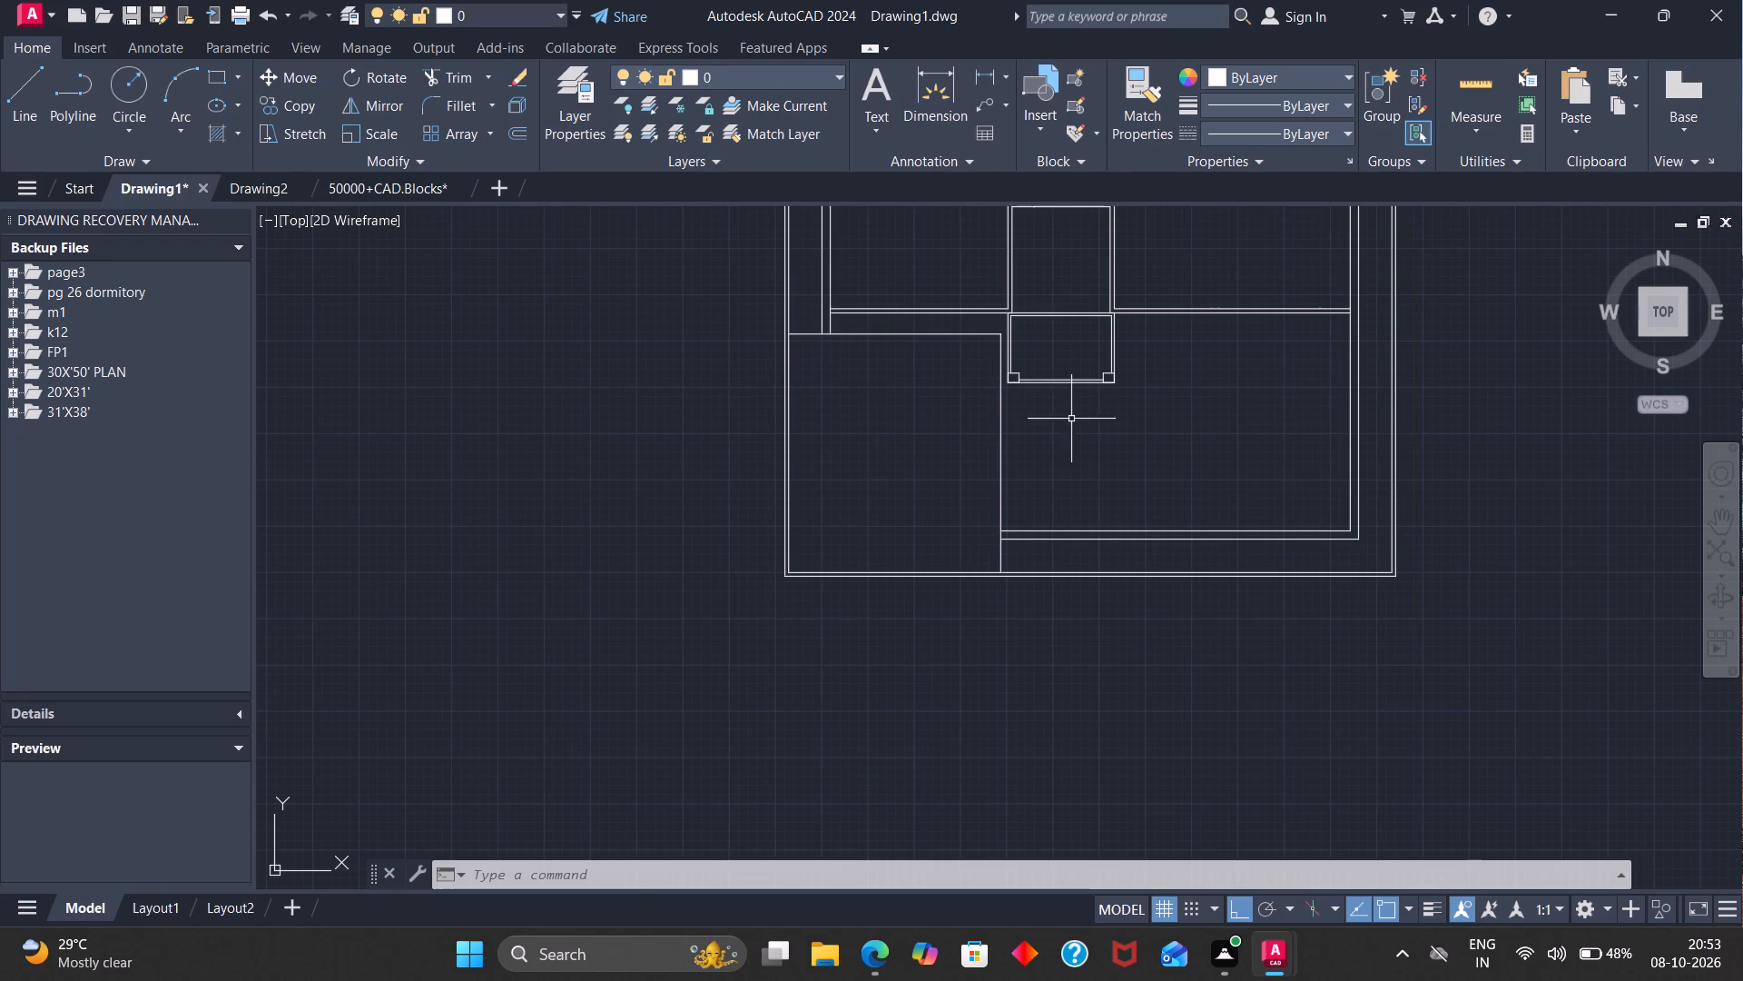
Offset the right and left edge lines of the lower-left area 3" inward.
click(1001, 459)
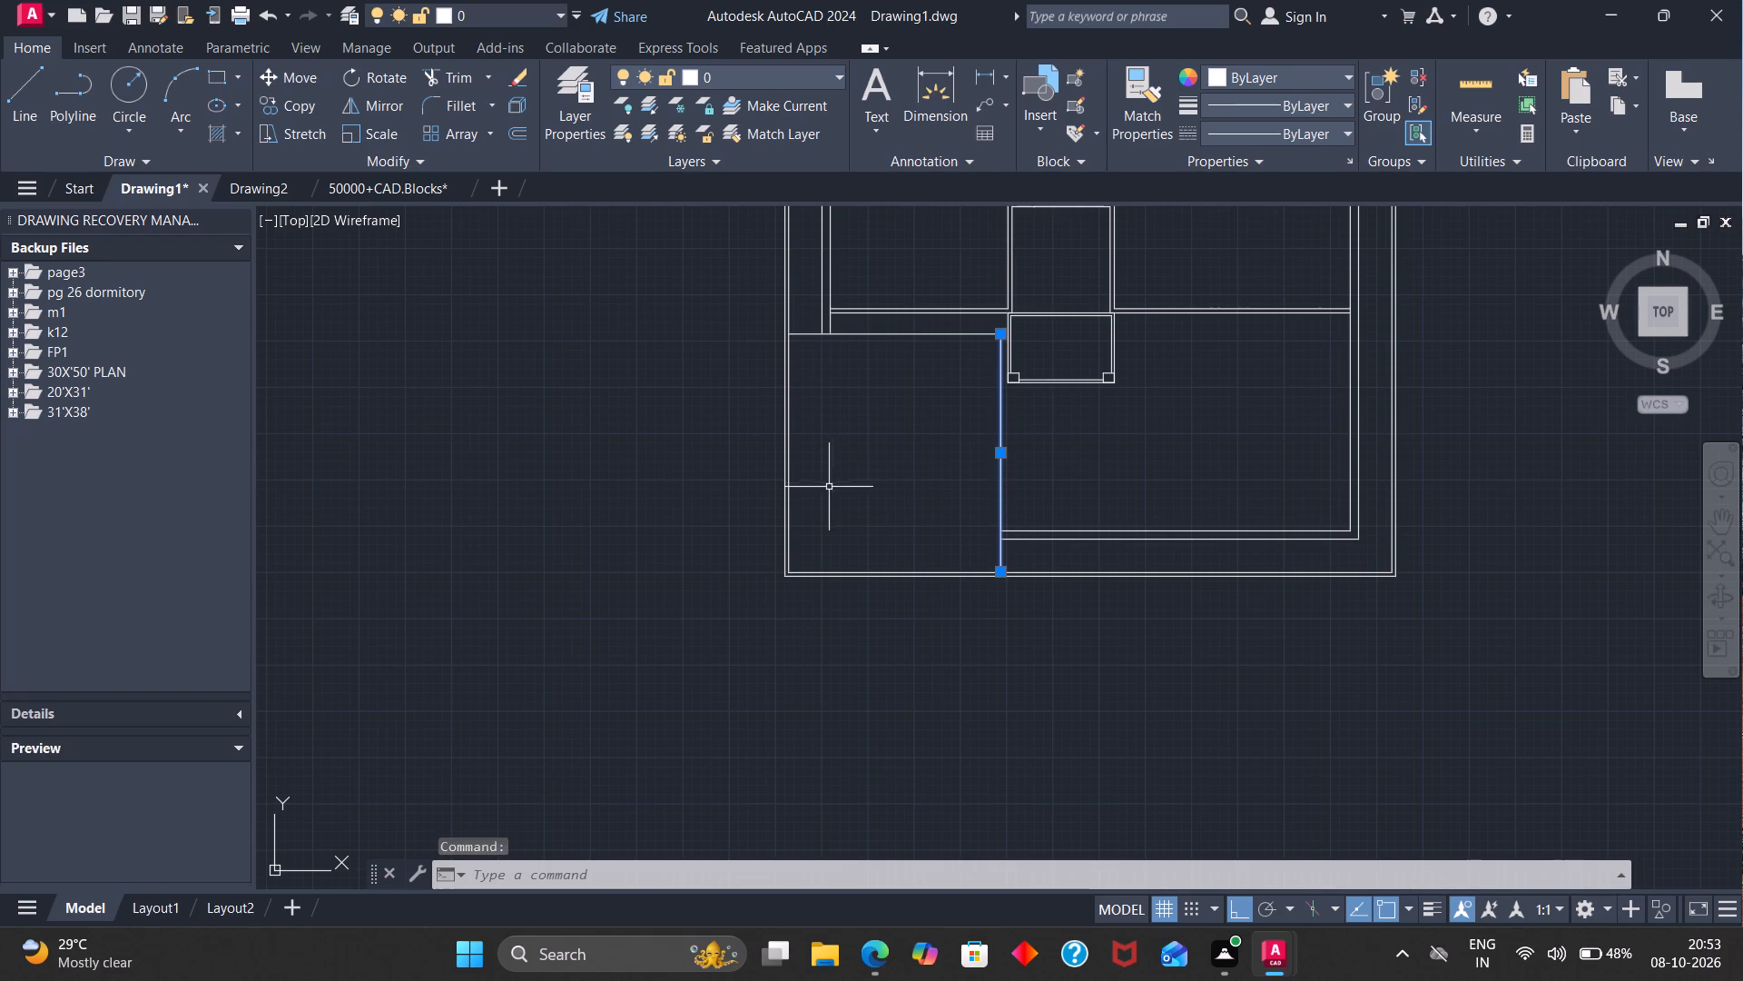
key(o)
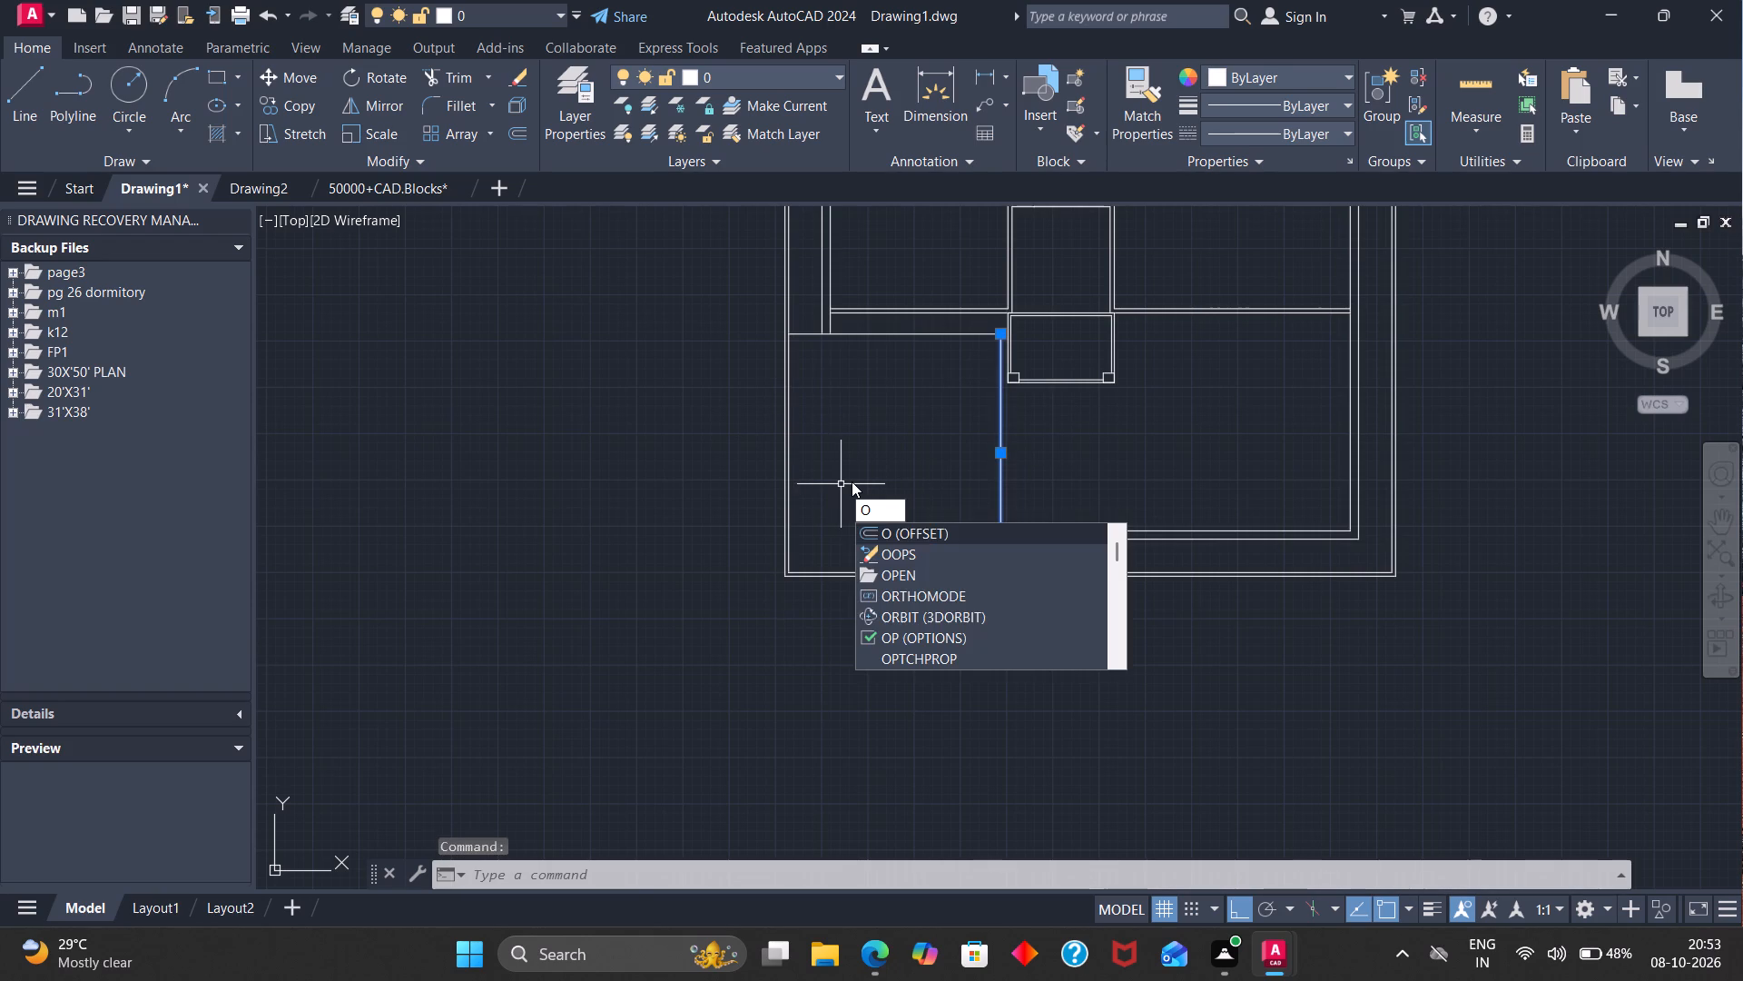
key(Return)
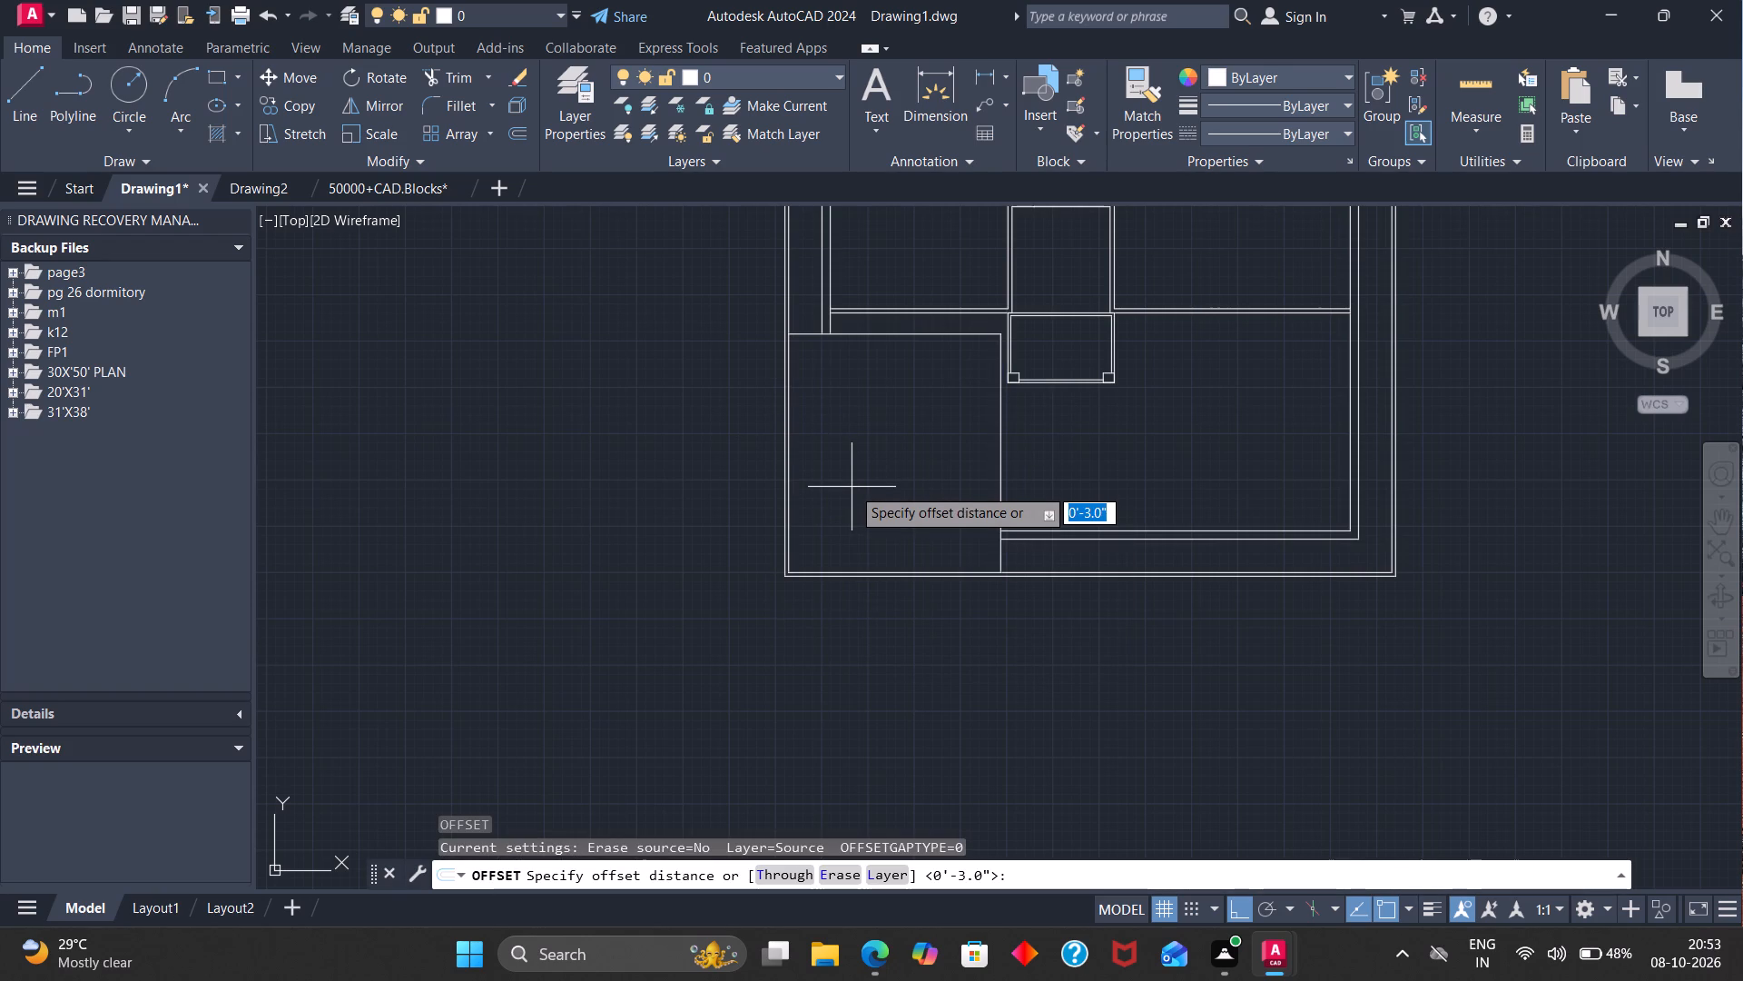
key(3)
key(Return)
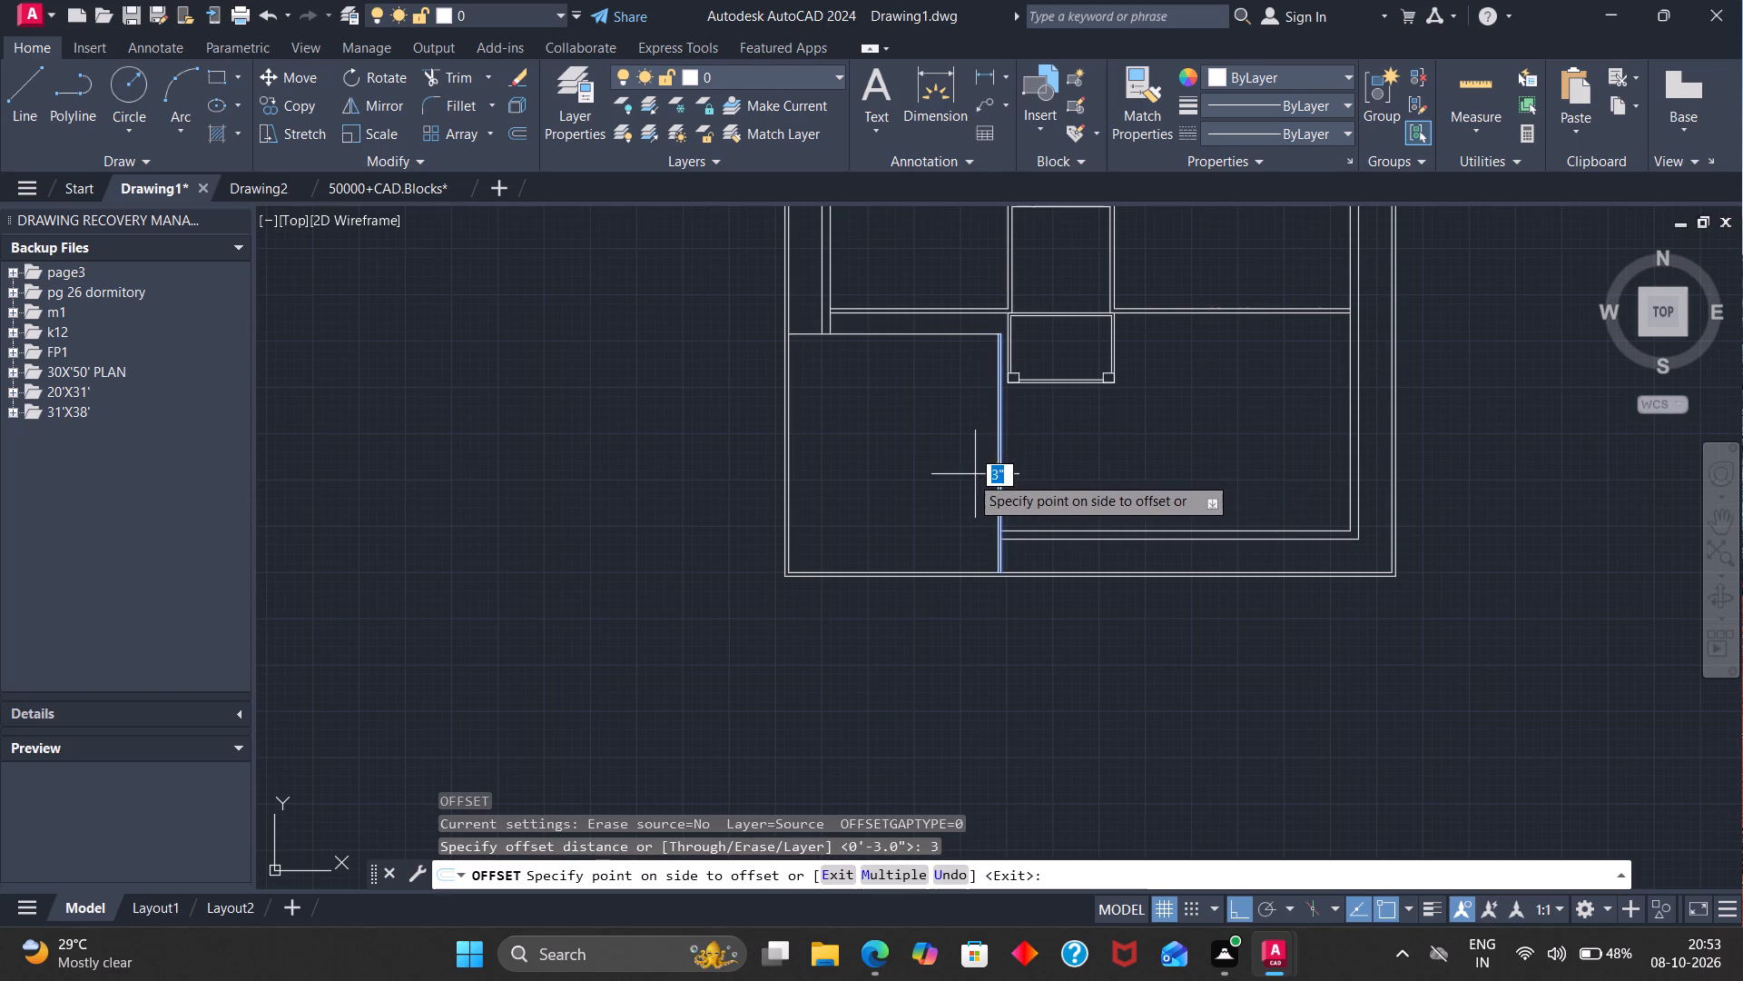
click(970, 475)
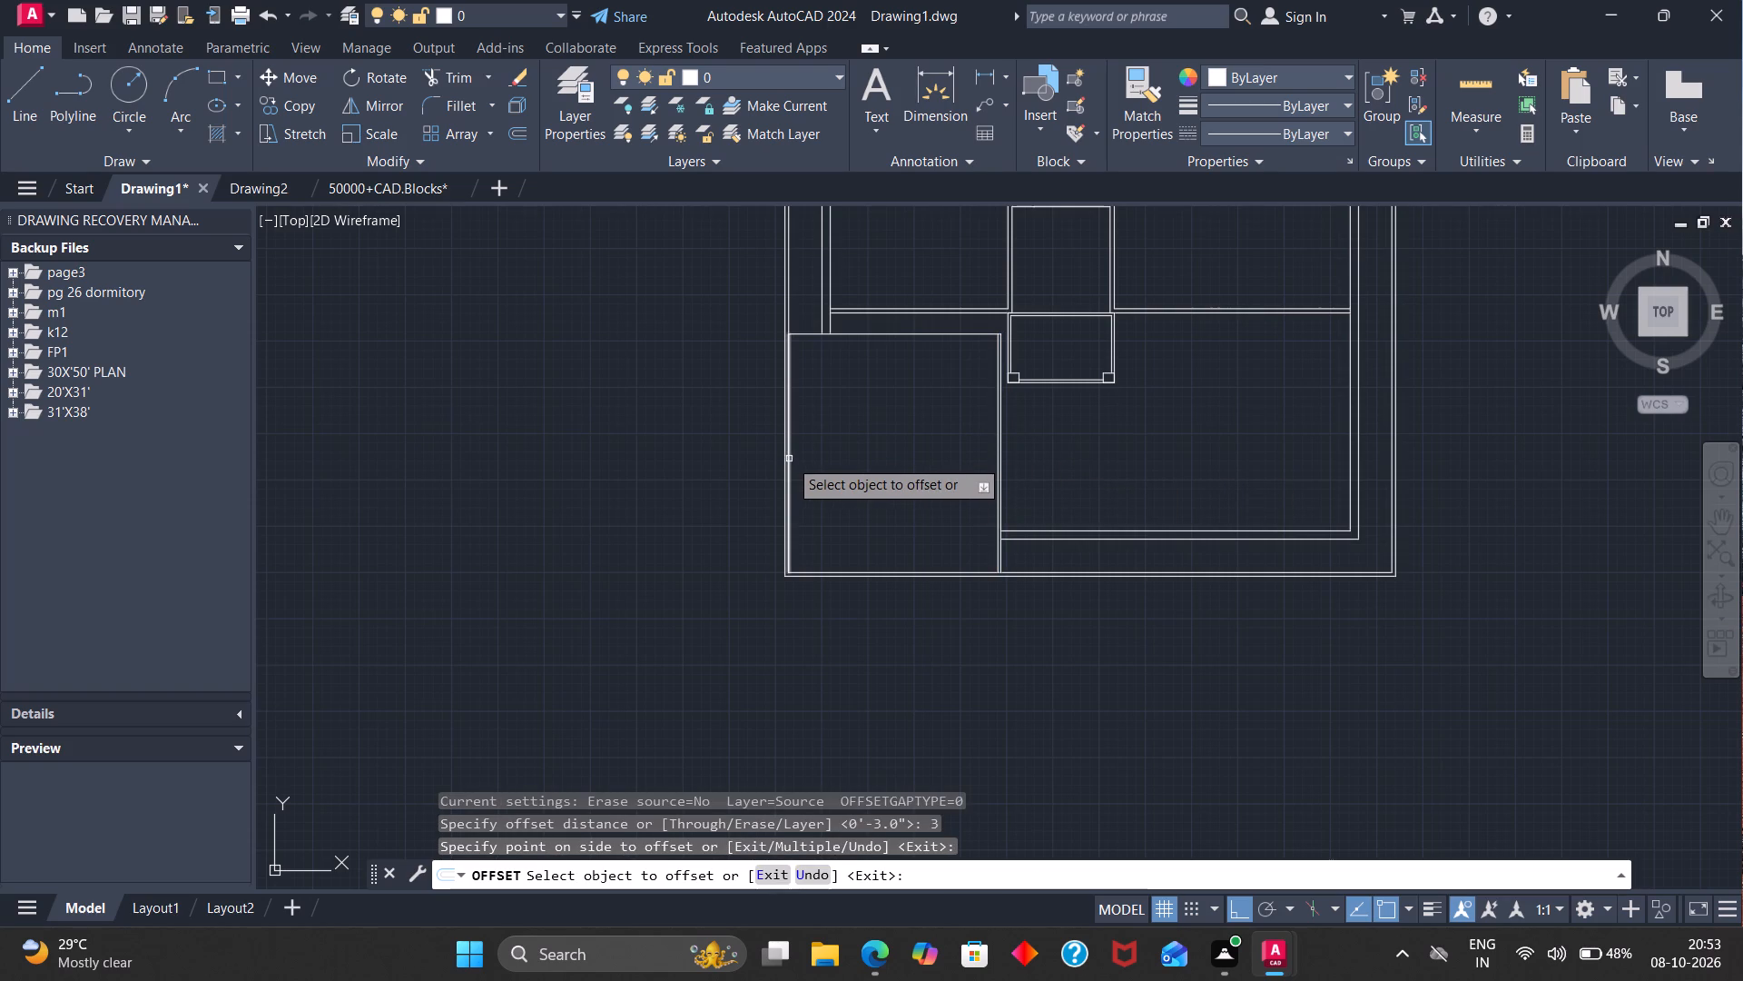
scroll(789, 459, up, 3)
click(782, 463)
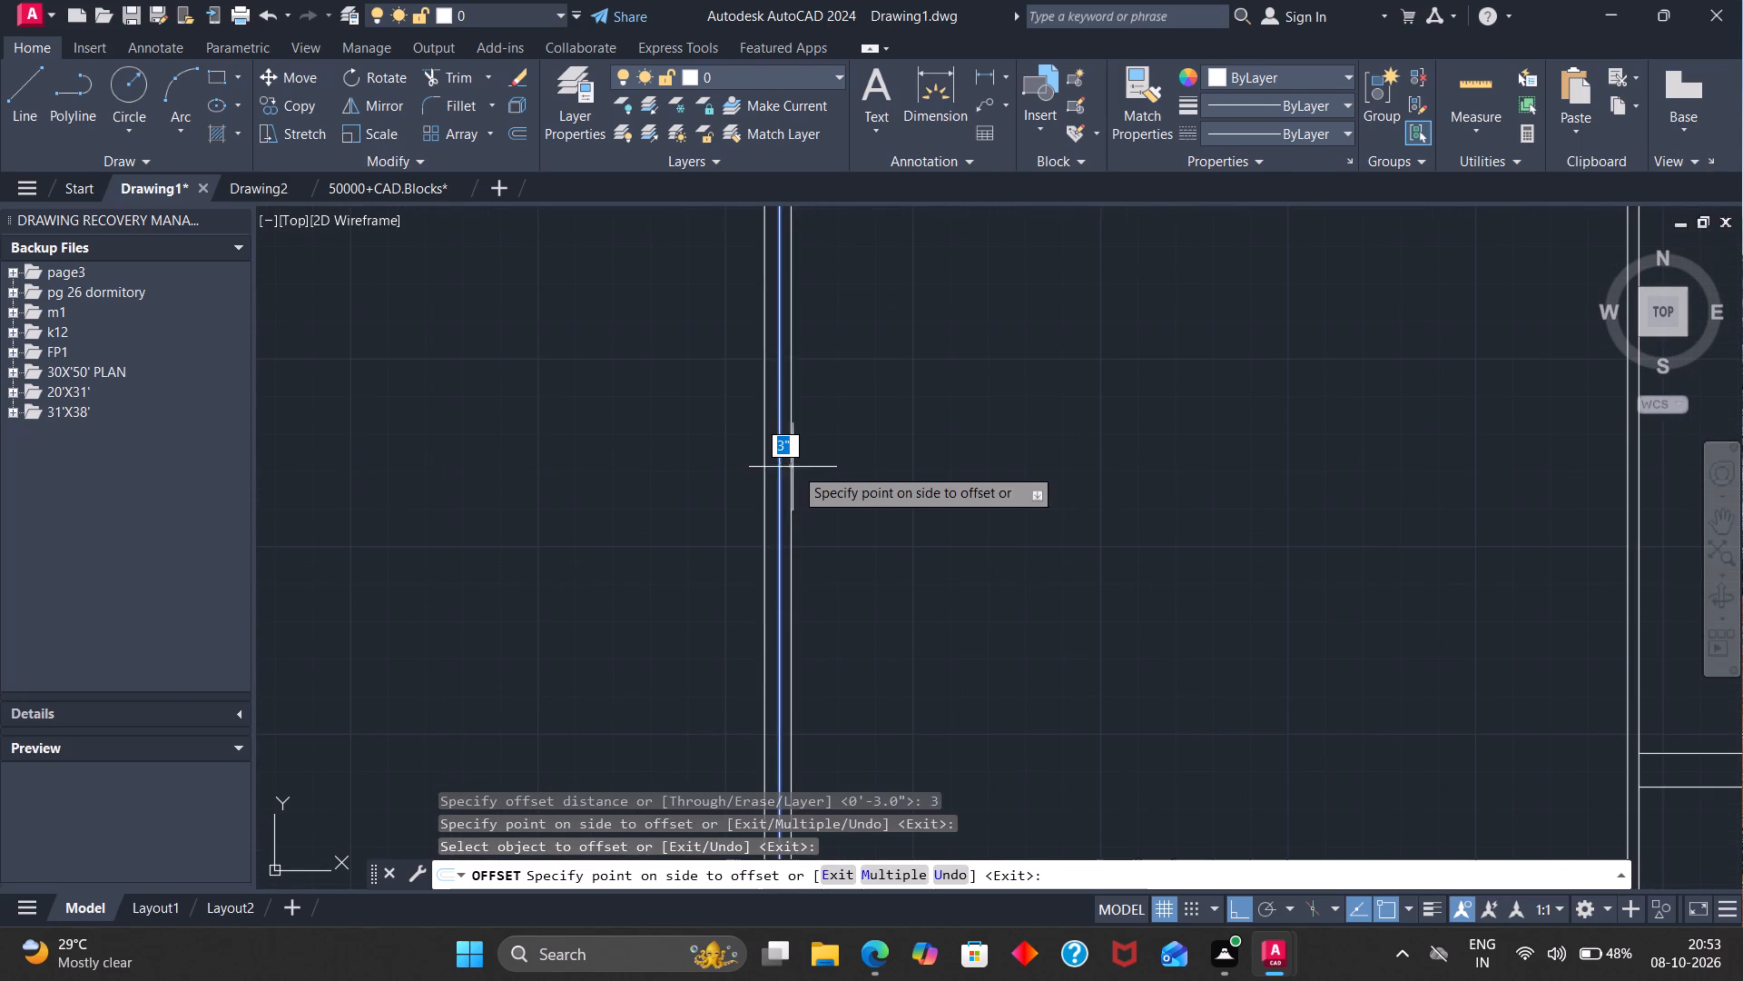
click(794, 467)
scroll(802, 466, down, 2)
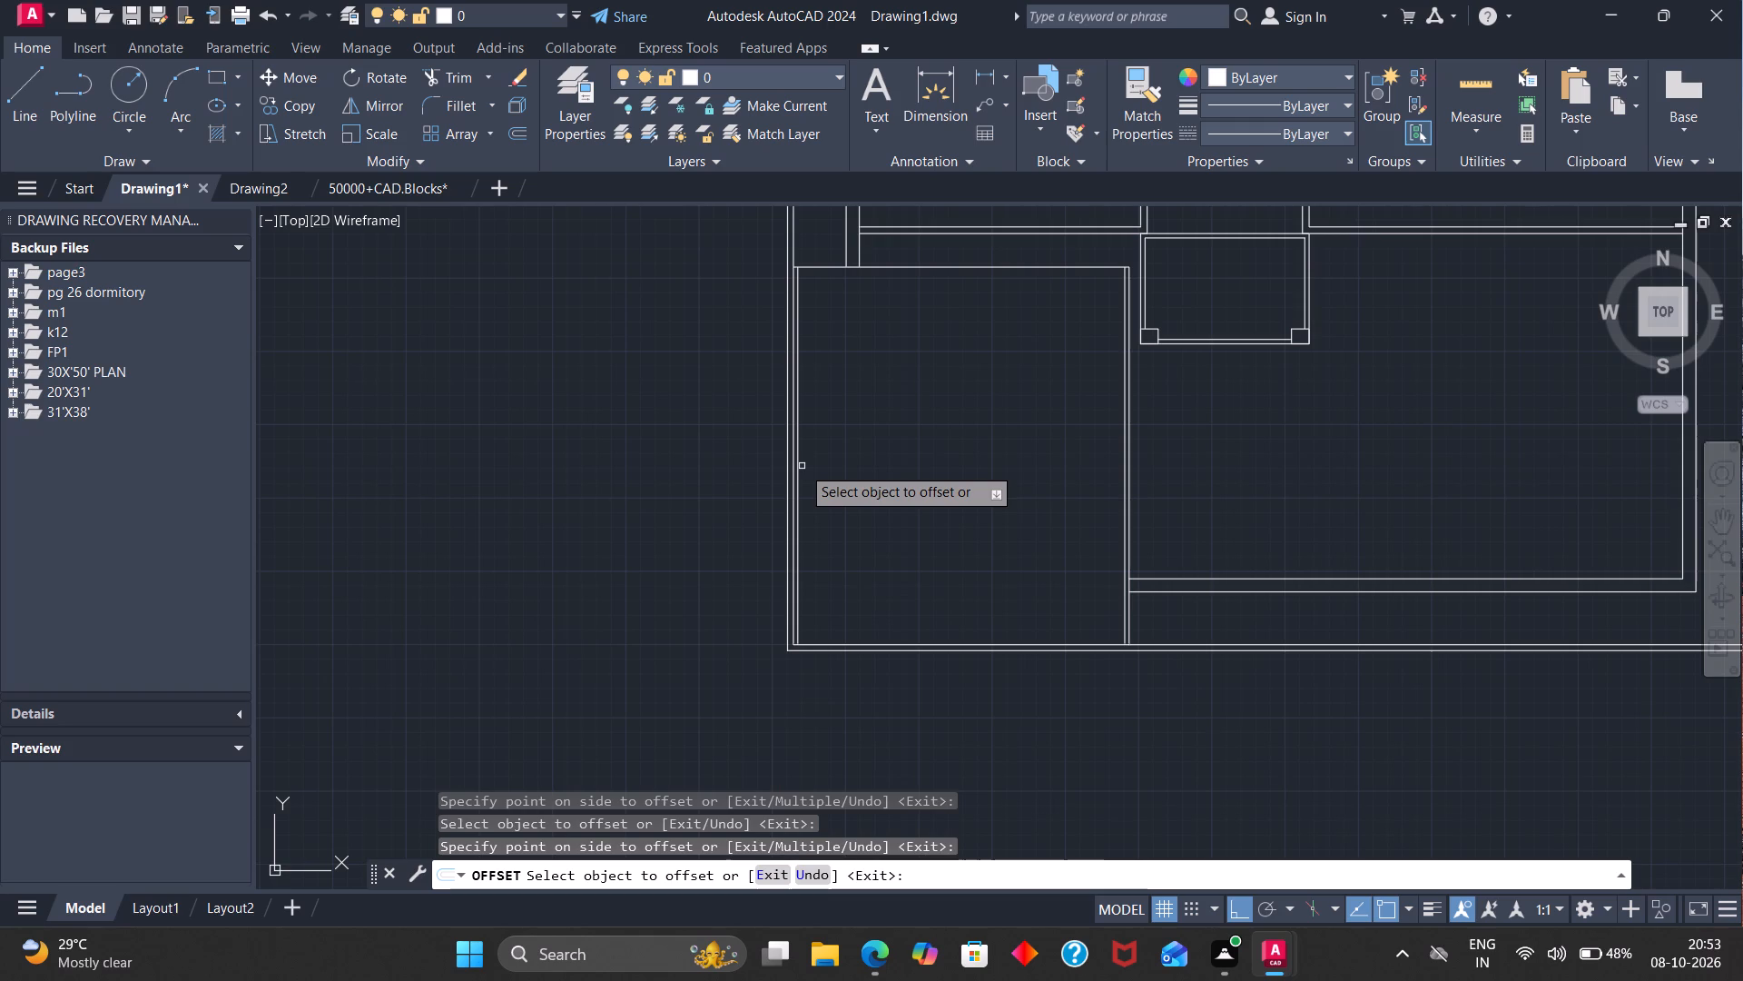
scroll(815, 247, up, 5)
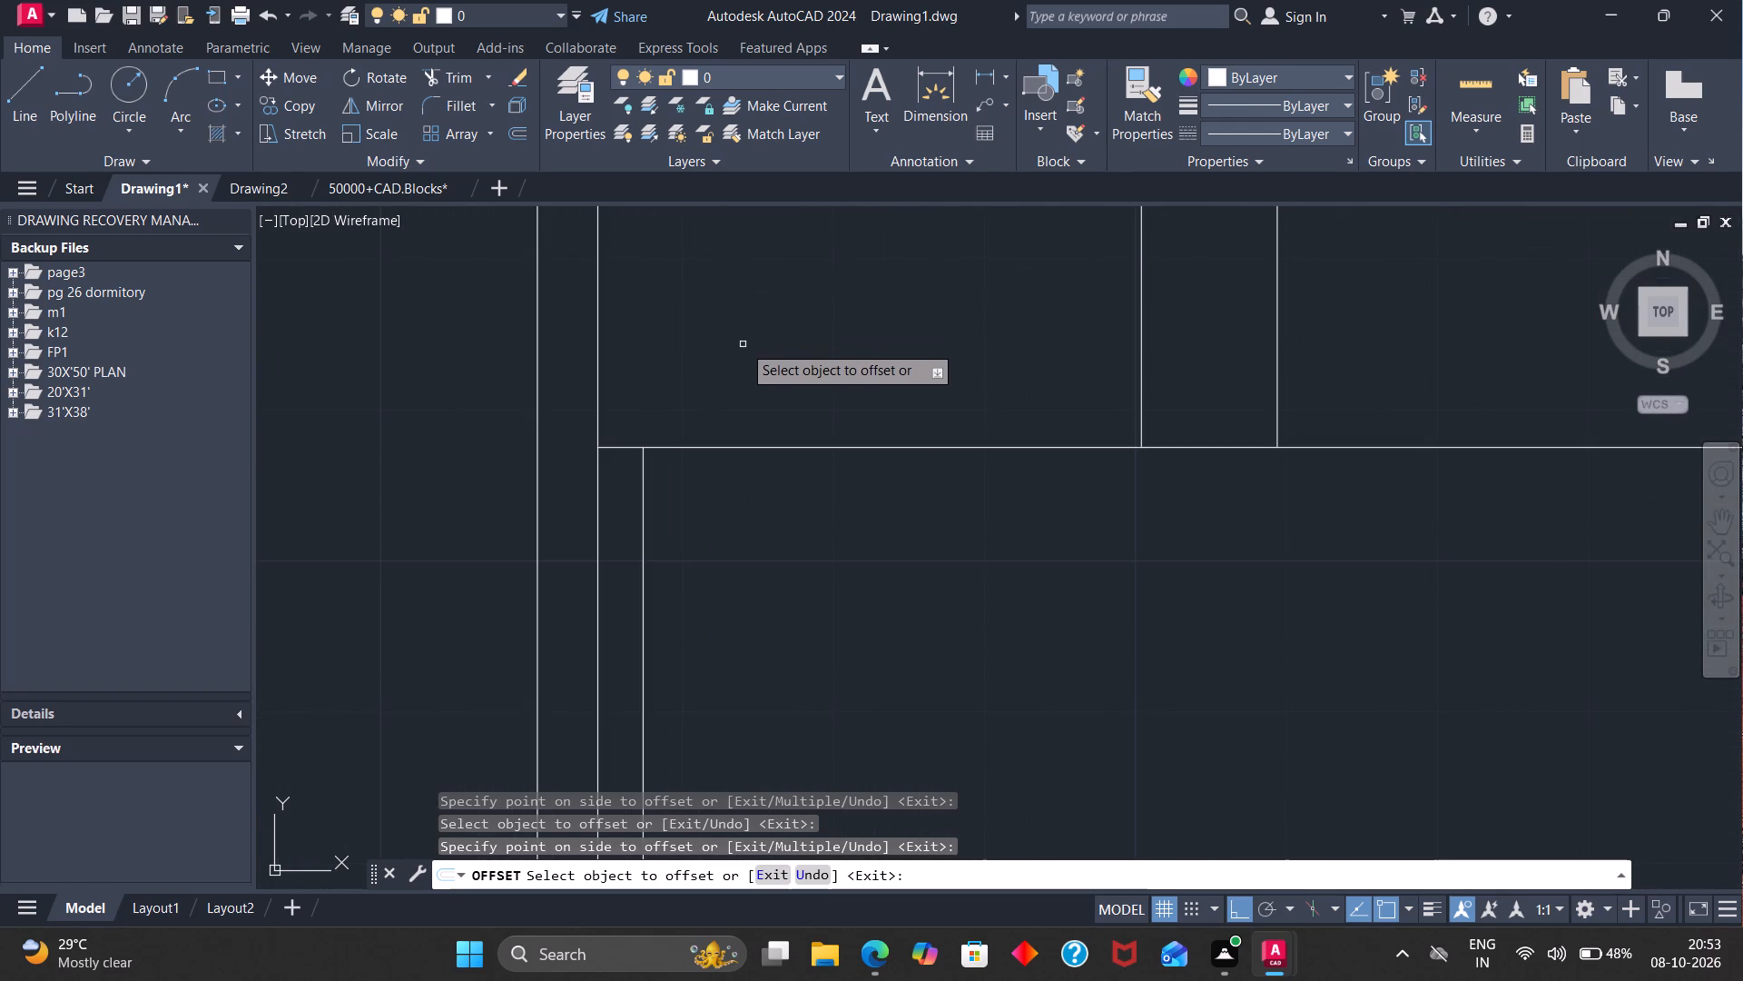
key(Escape)
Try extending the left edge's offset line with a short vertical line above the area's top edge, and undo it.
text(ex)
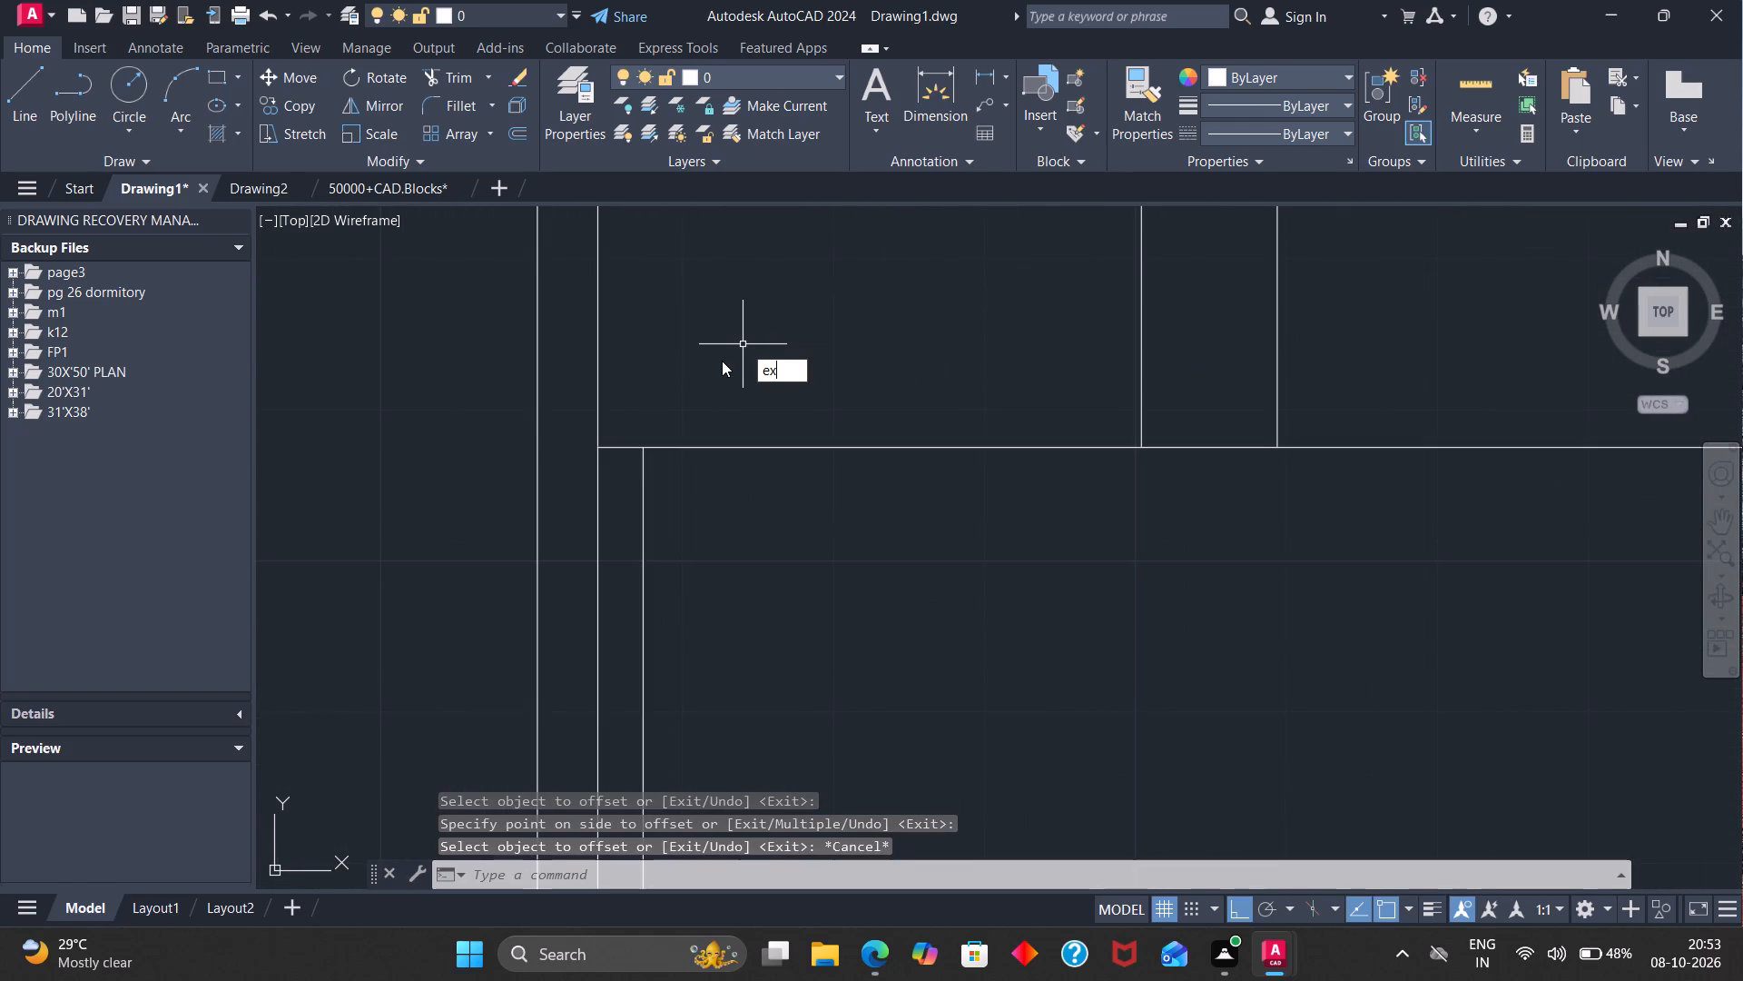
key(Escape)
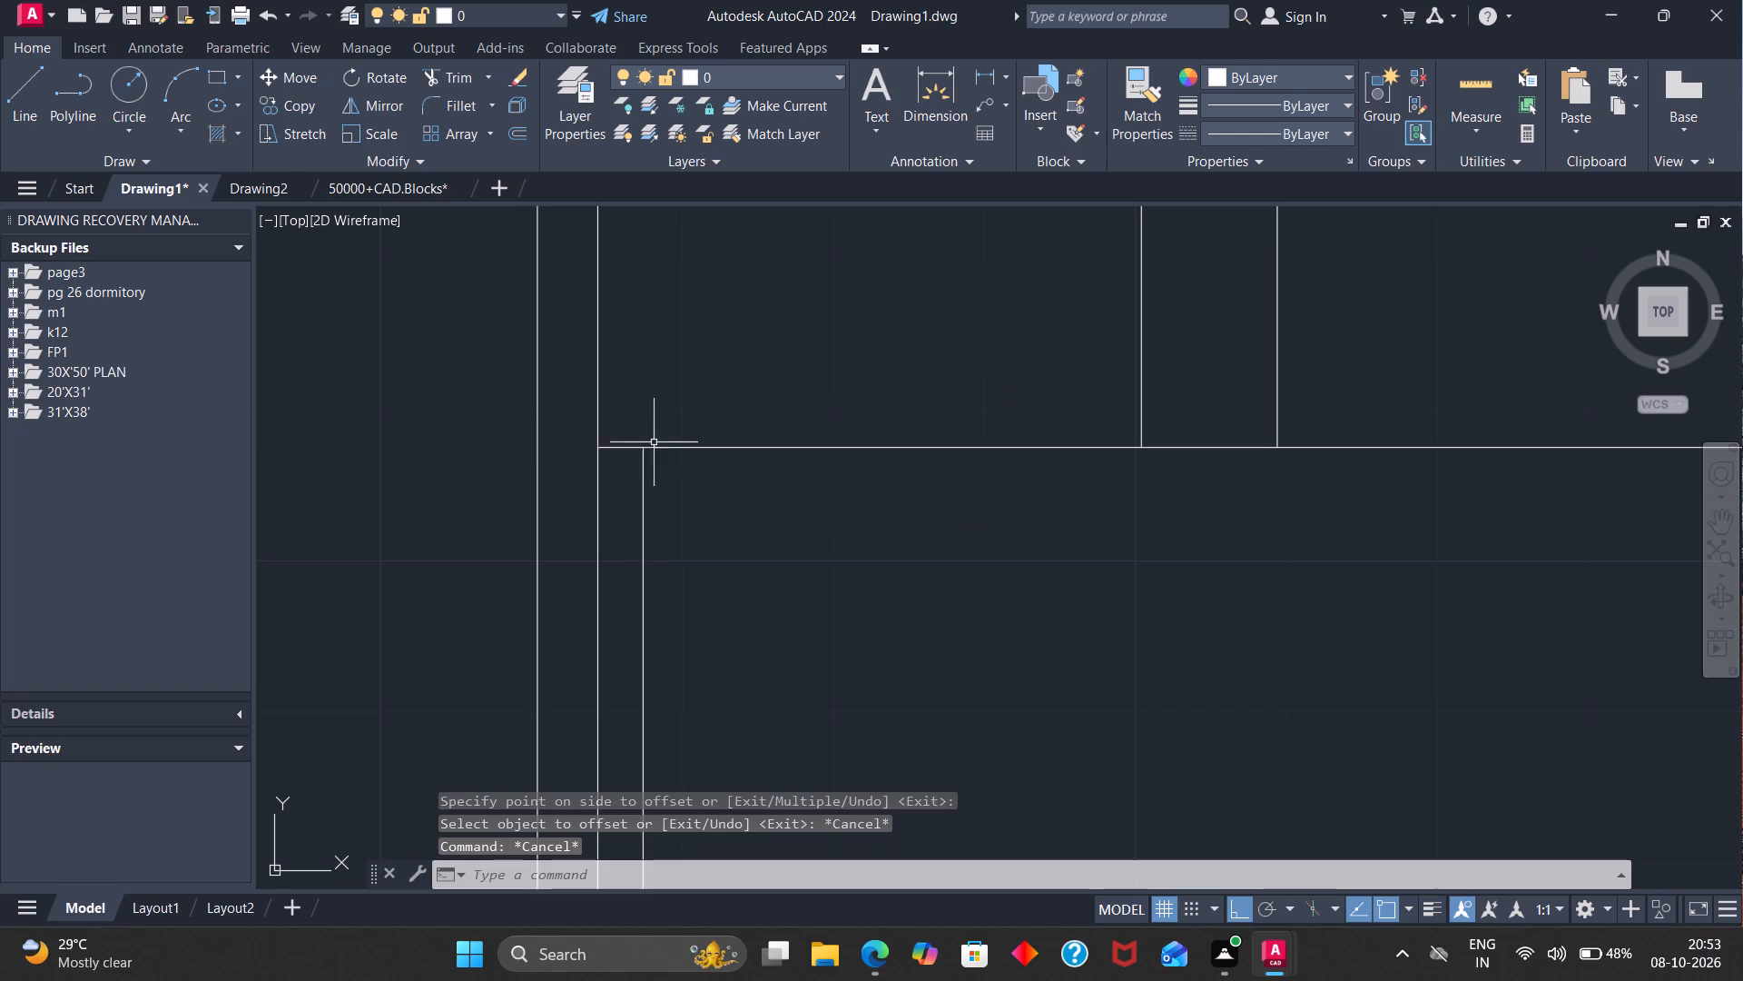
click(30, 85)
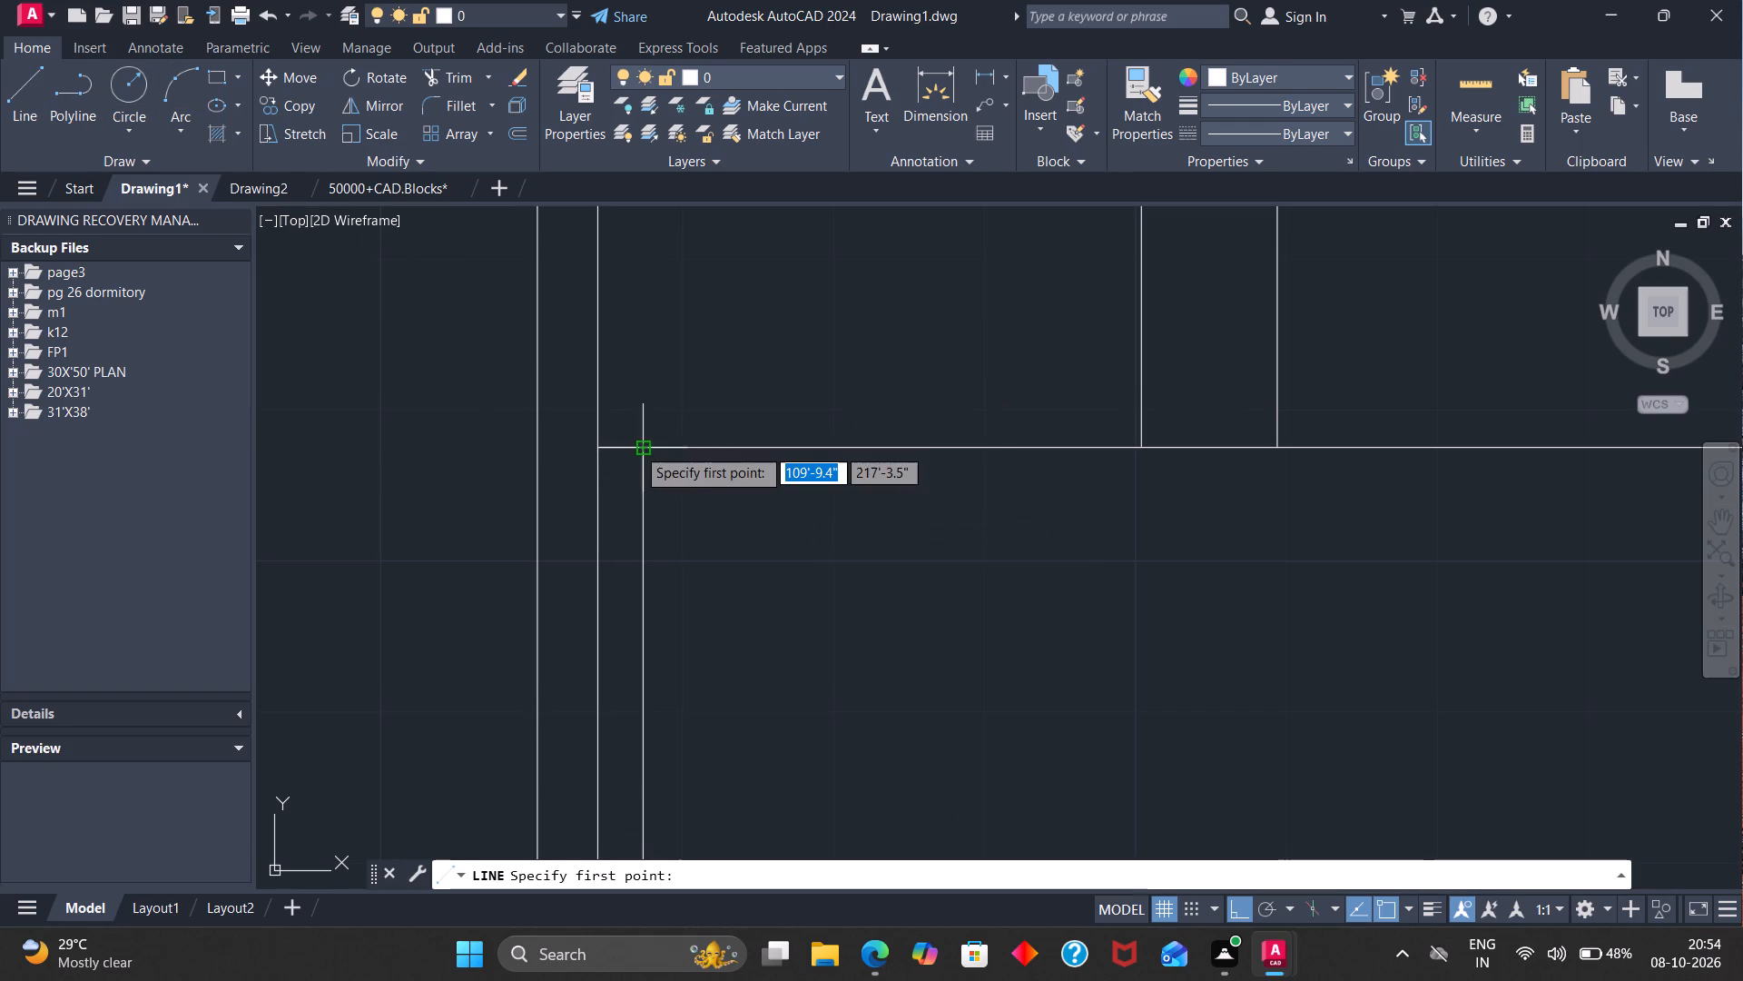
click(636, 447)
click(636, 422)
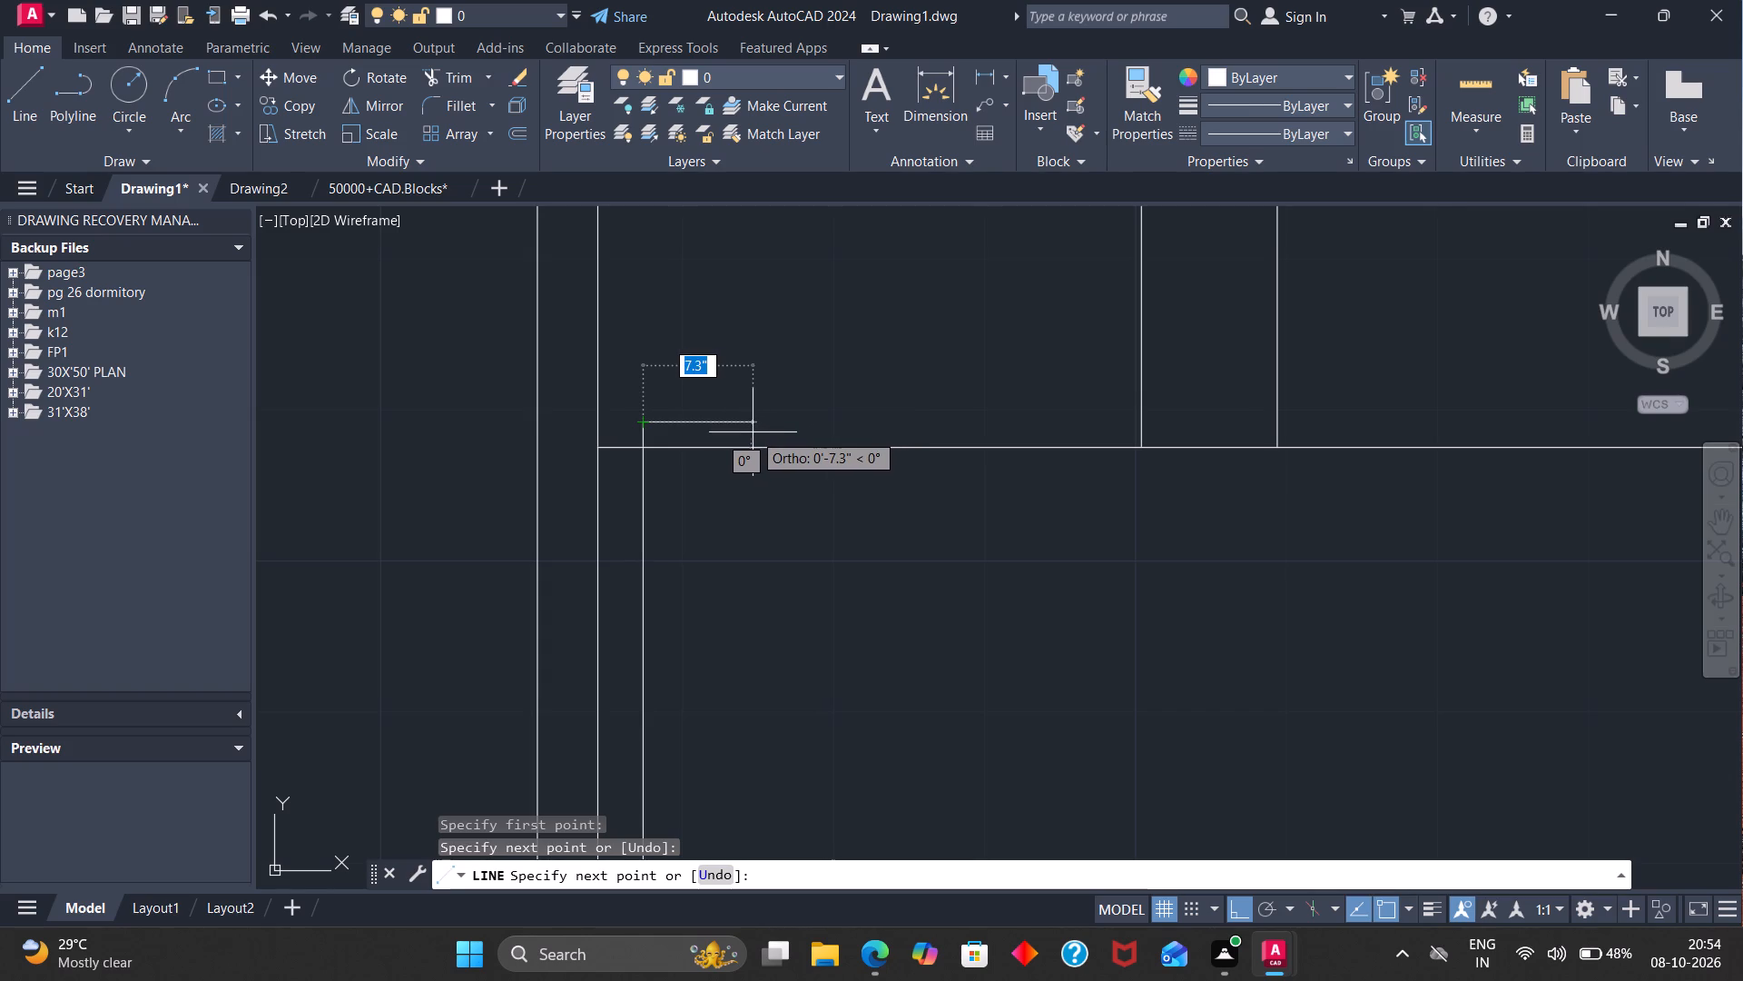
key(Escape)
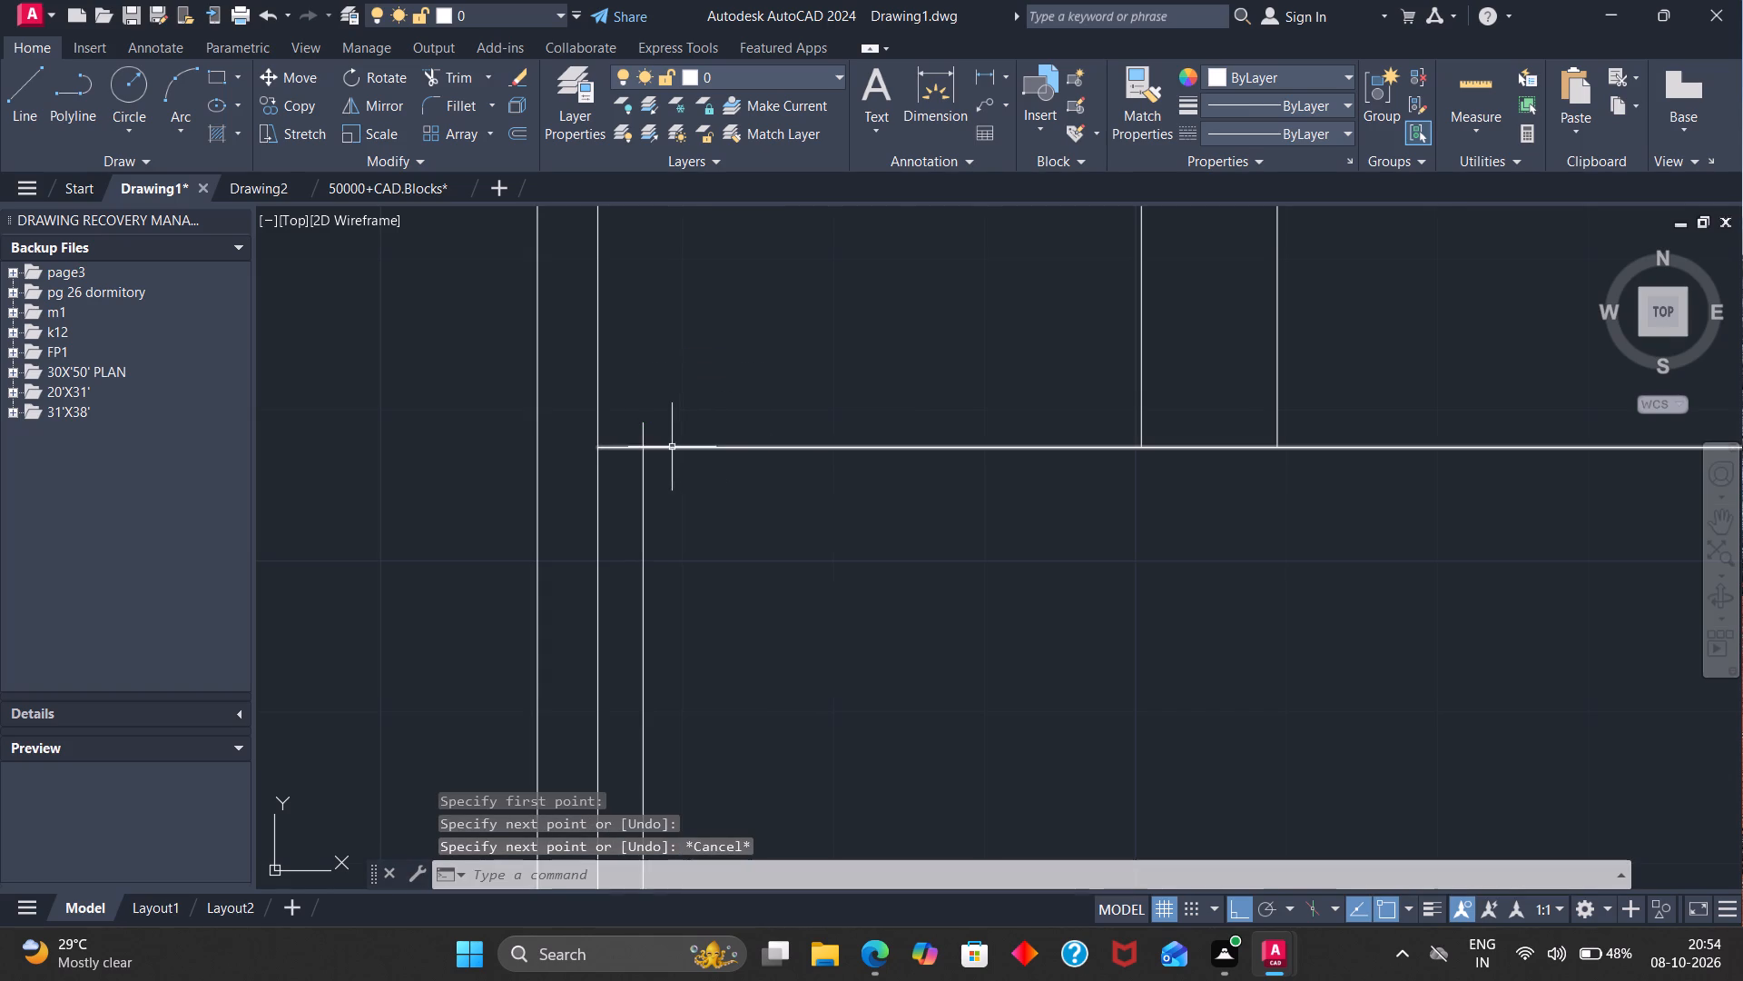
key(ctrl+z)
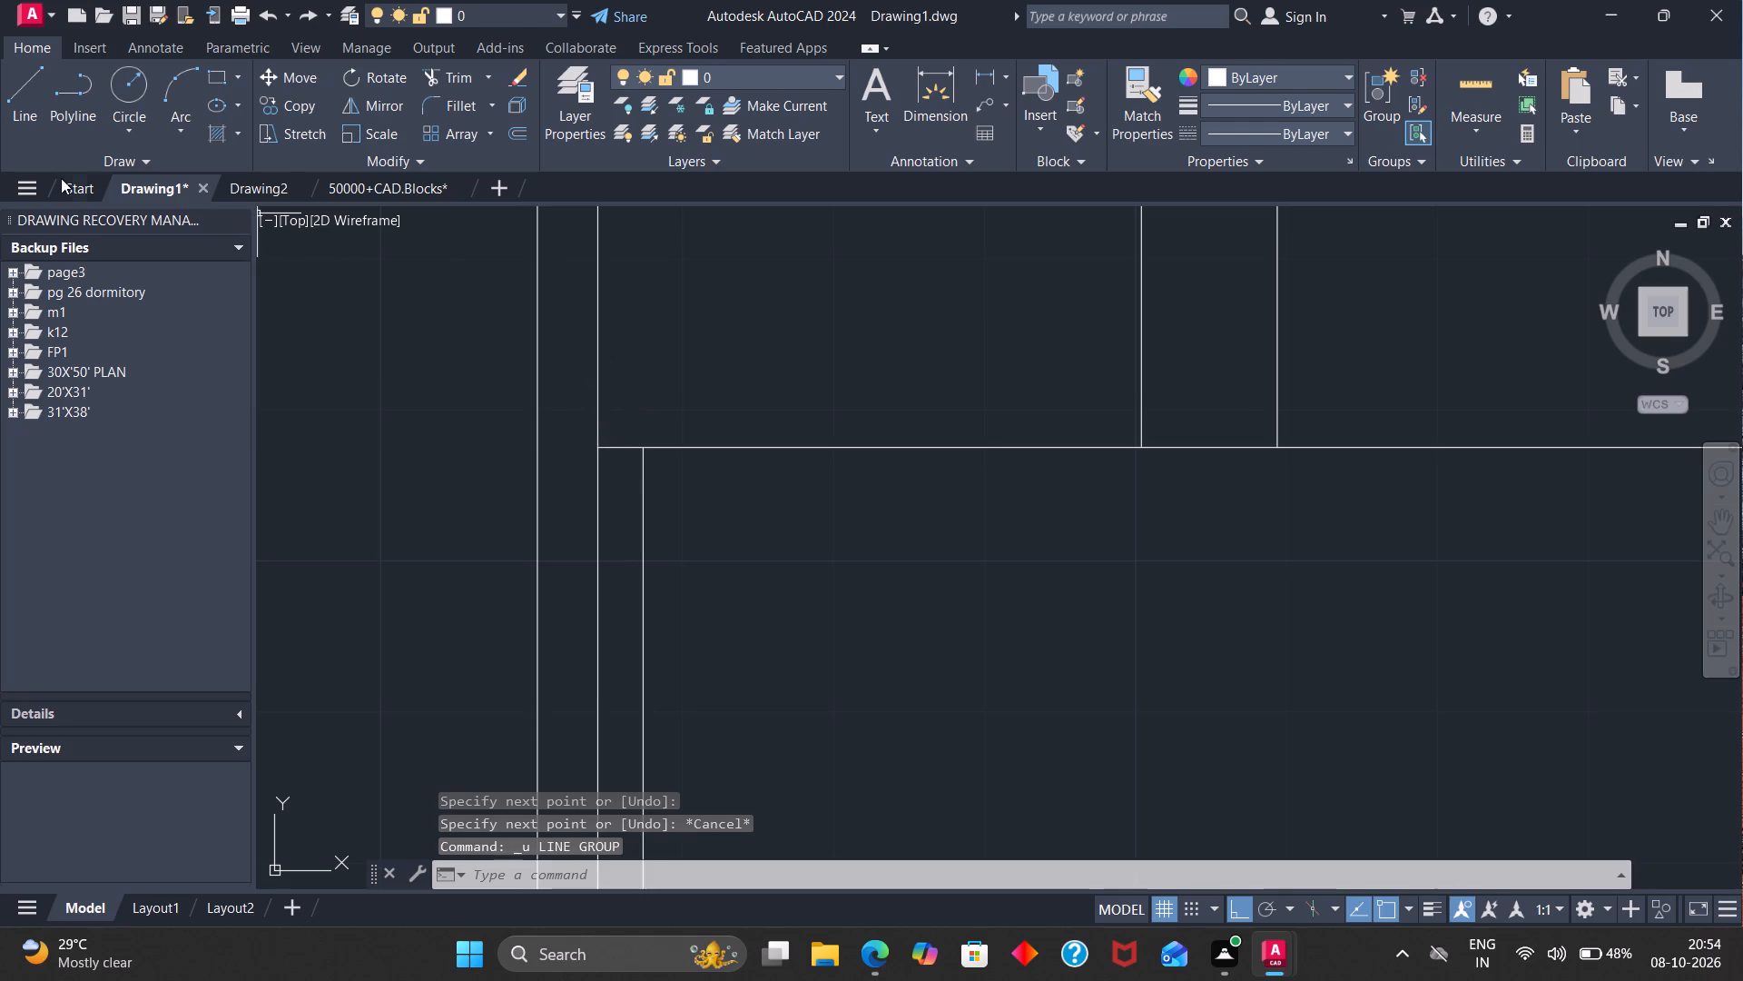
At the lower-left area's top-left corner, draw a line about 9" across from the boundary wall and 2.6" down to the top edge.
click(25, 84)
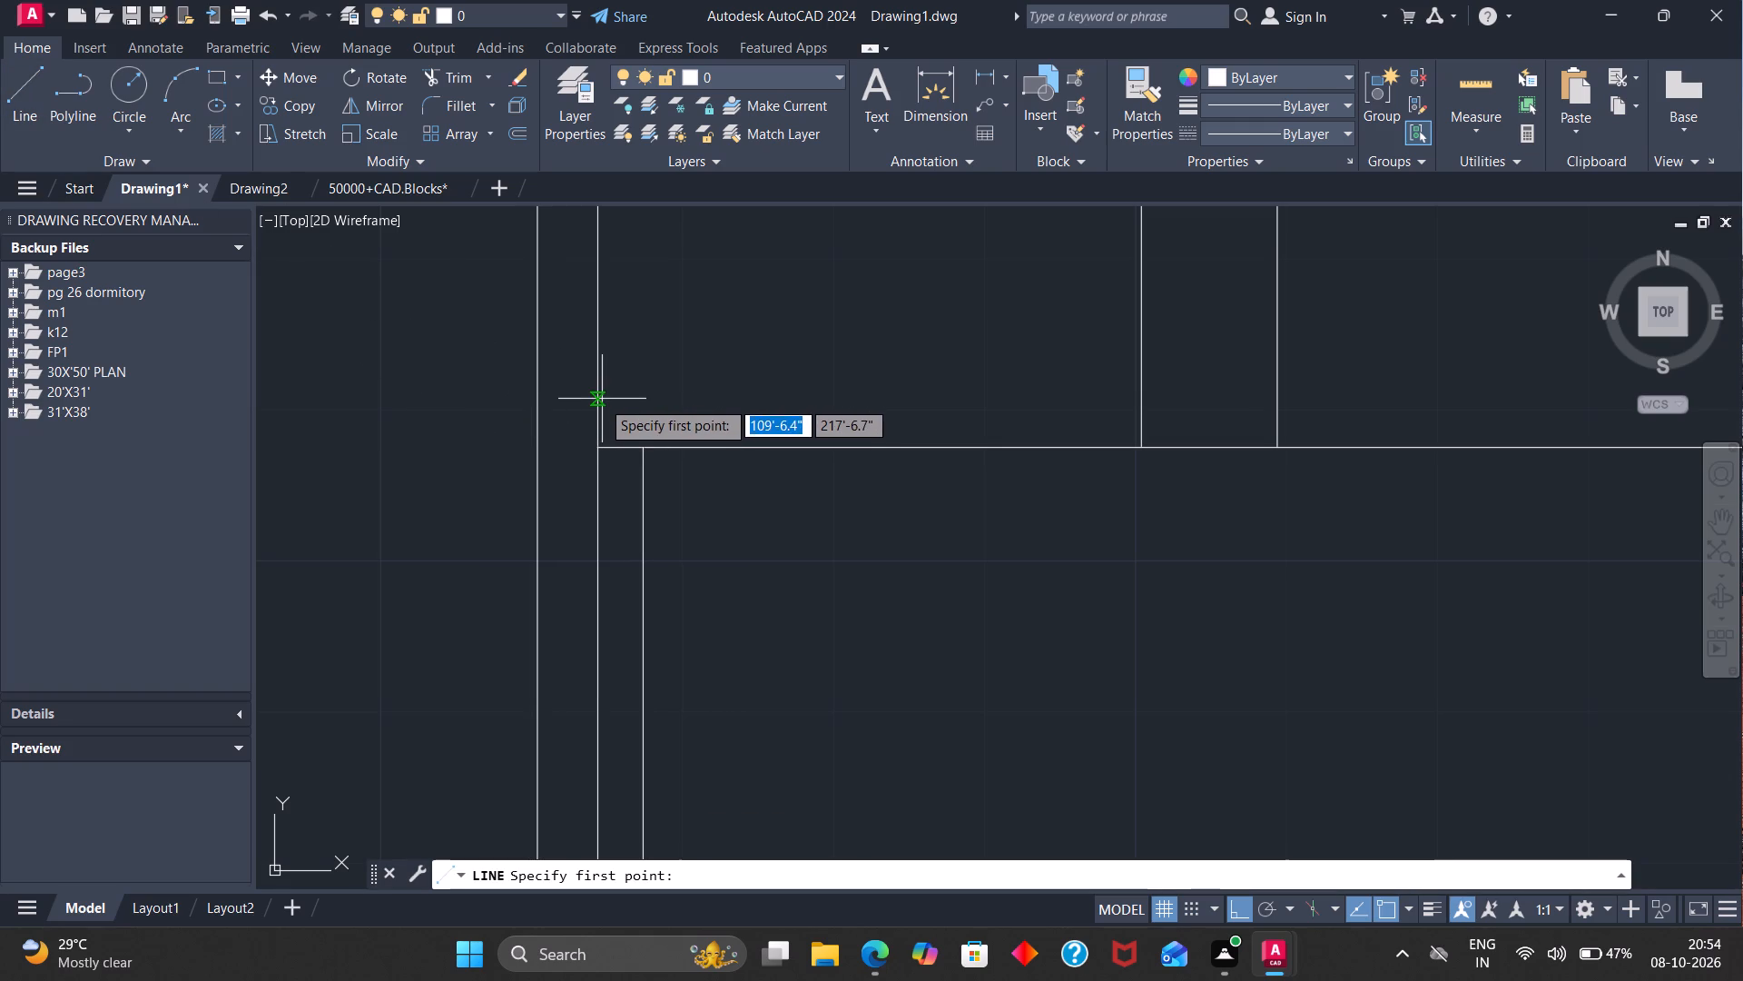
click(598, 409)
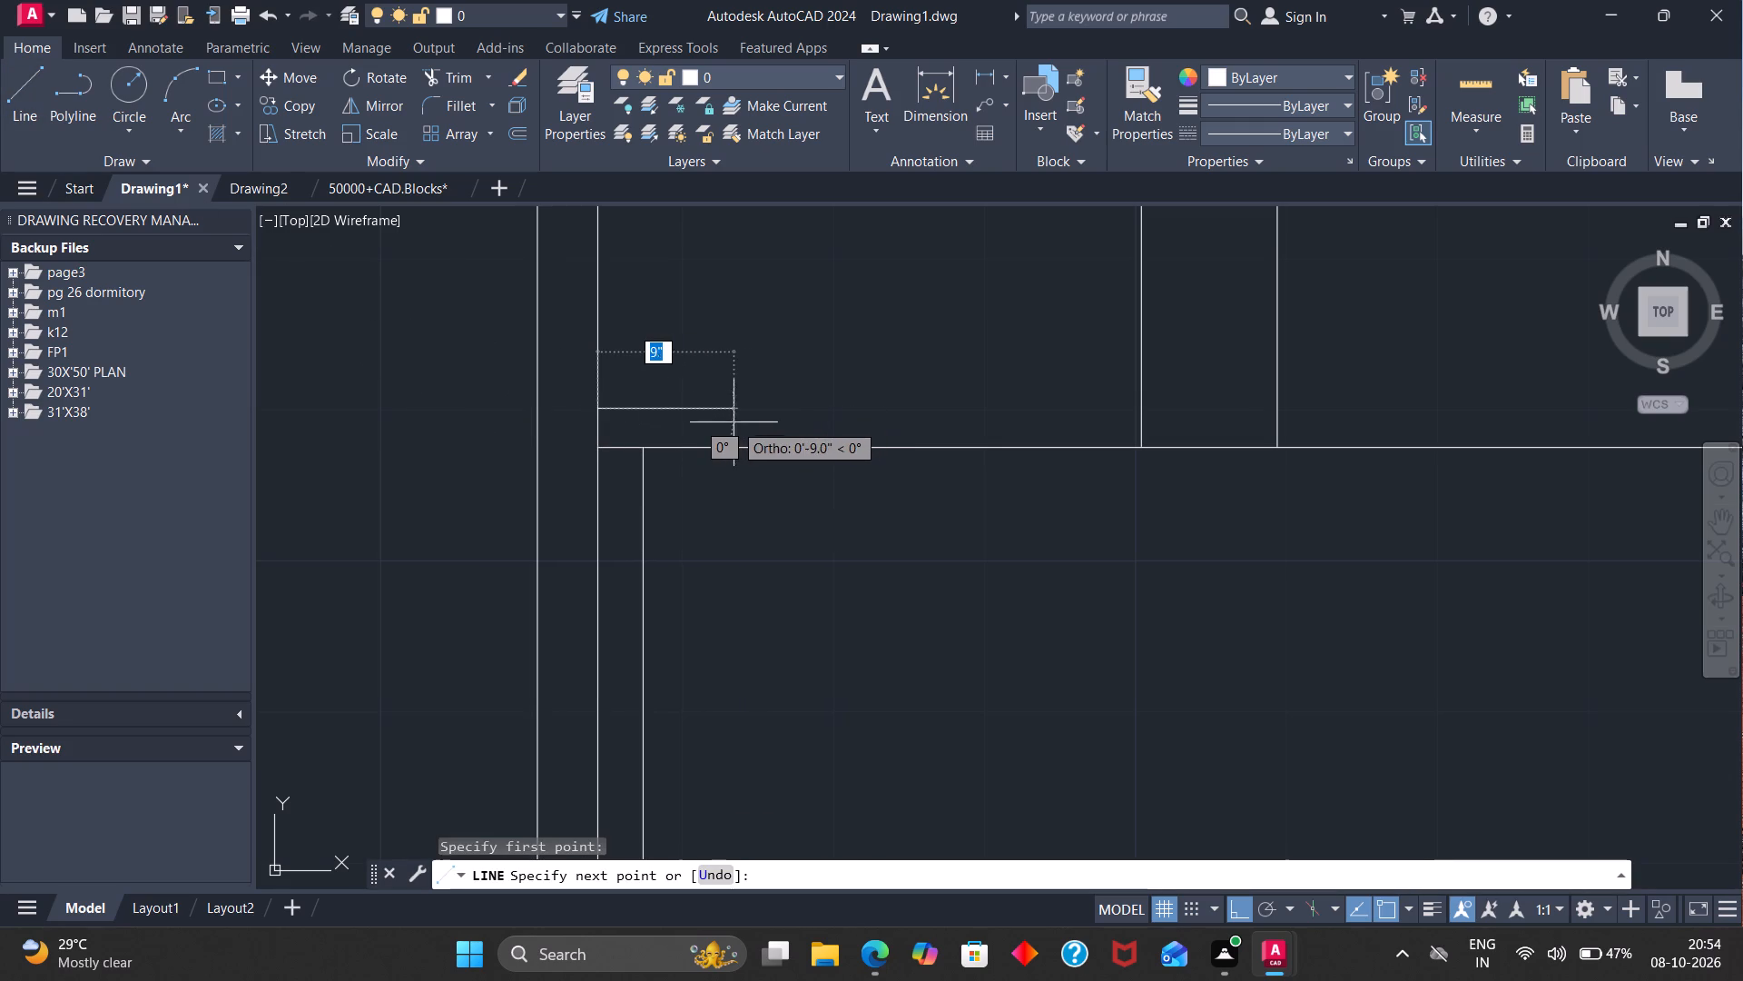
click(739, 422)
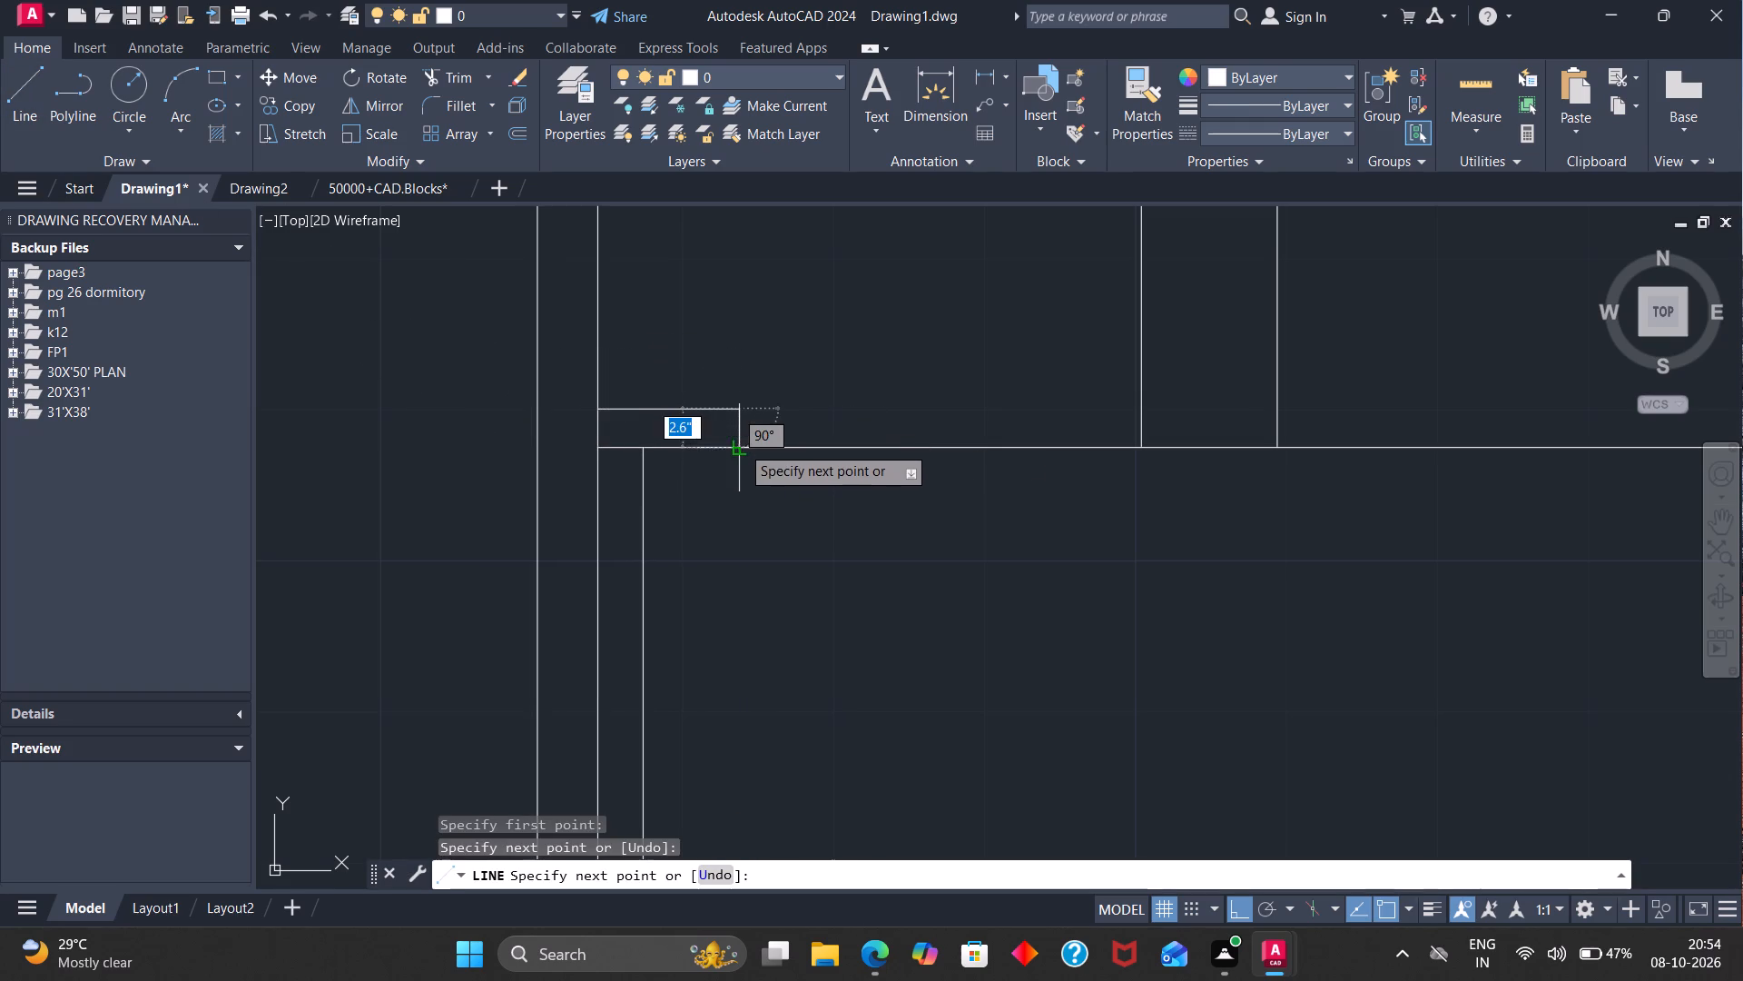
click(741, 441)
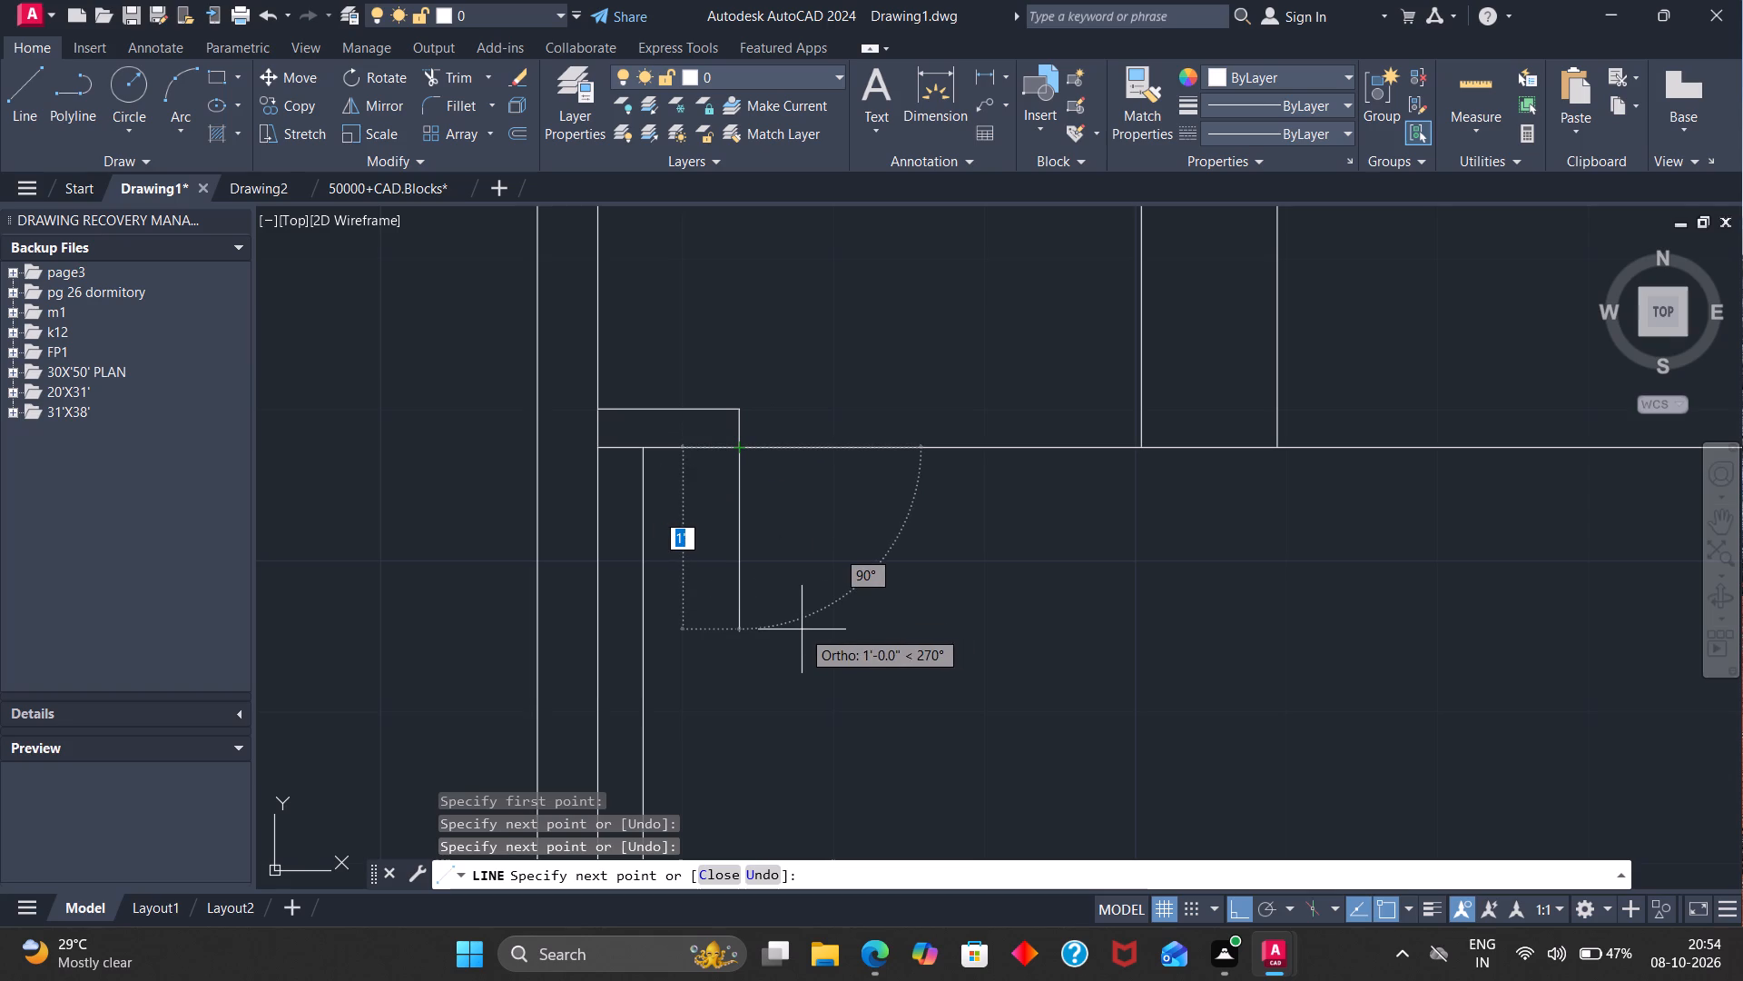
key(Escape)
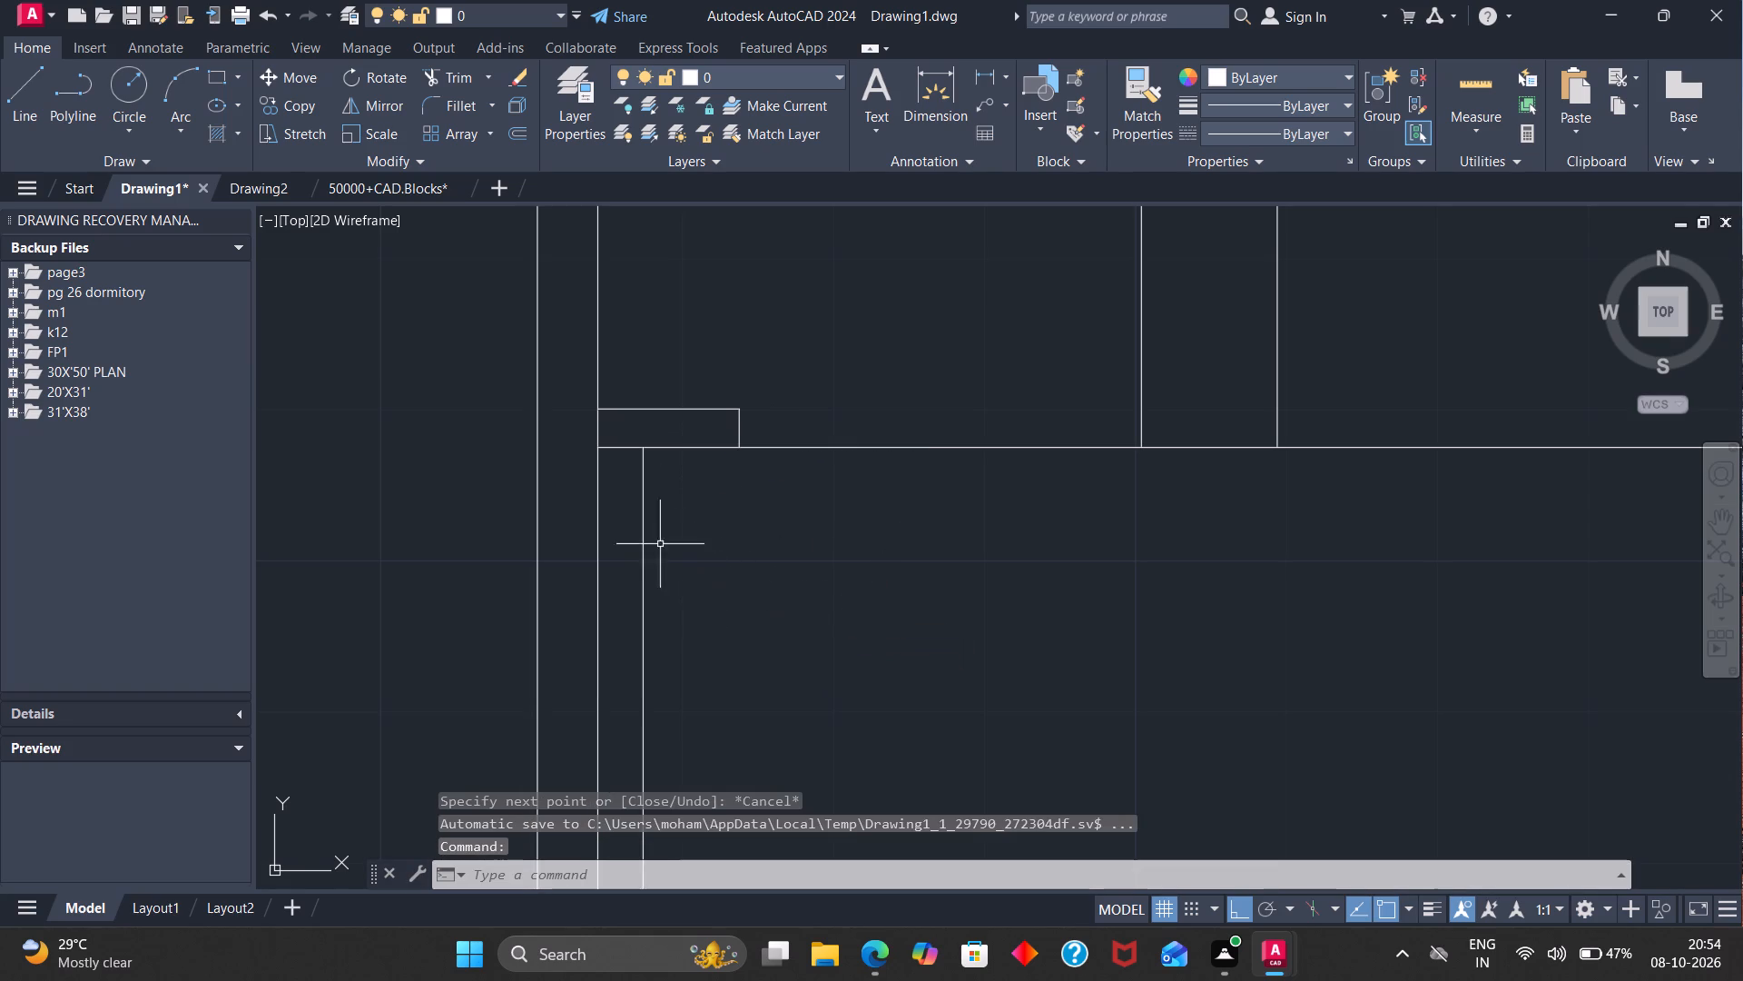
Trim the top edge's short segment between the boundary wall's inner line and its 3" offset at the lower-left area's corner.
click(453, 69)
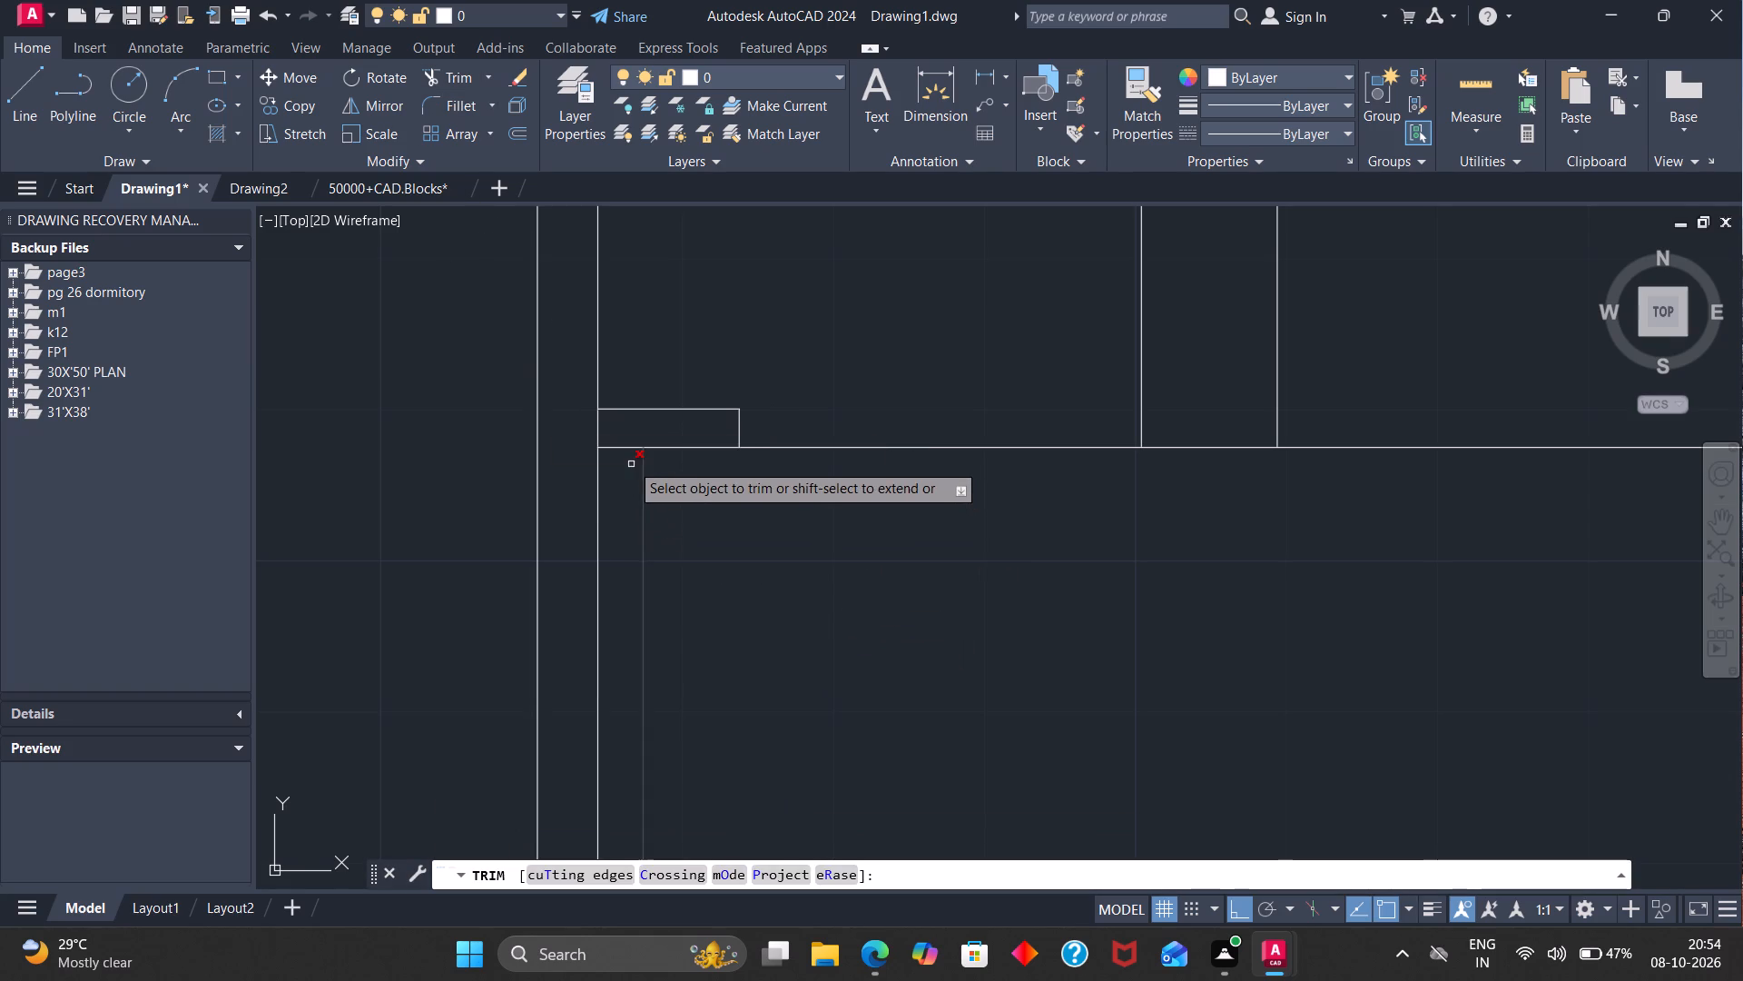
click(625, 450)
scroll(791, 647, down, 3)
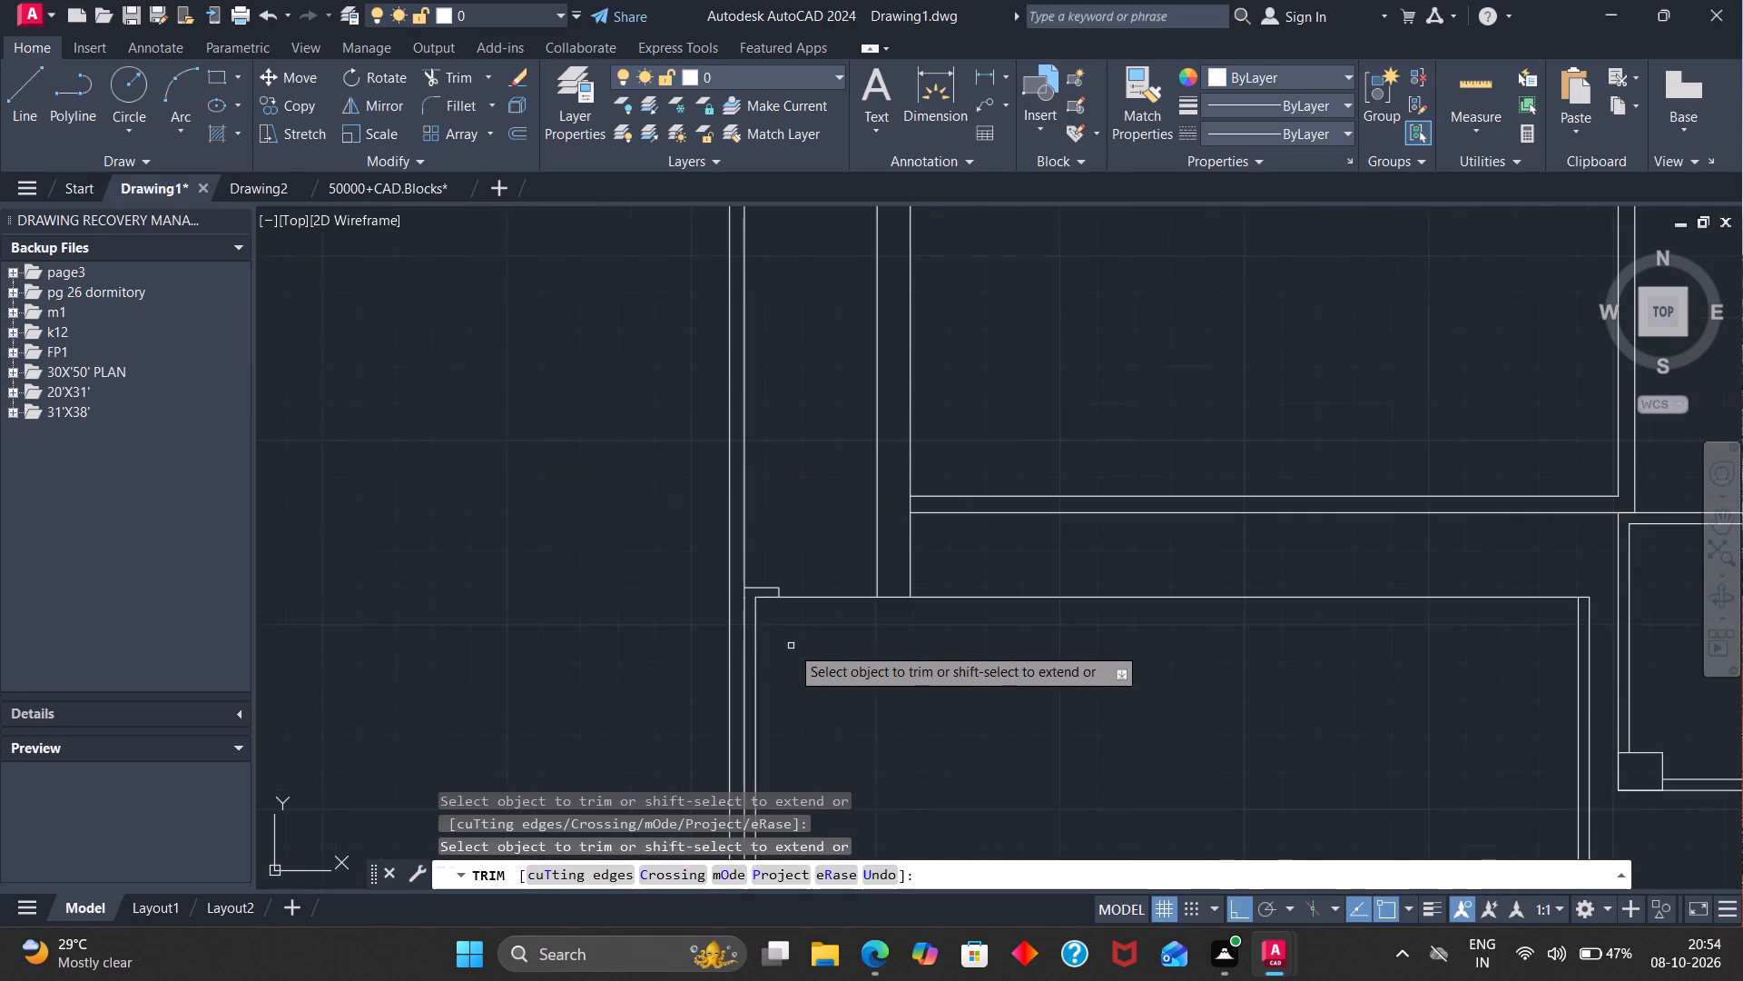
scroll(791, 646, down, 3)
scroll(901, 832, down, 2)
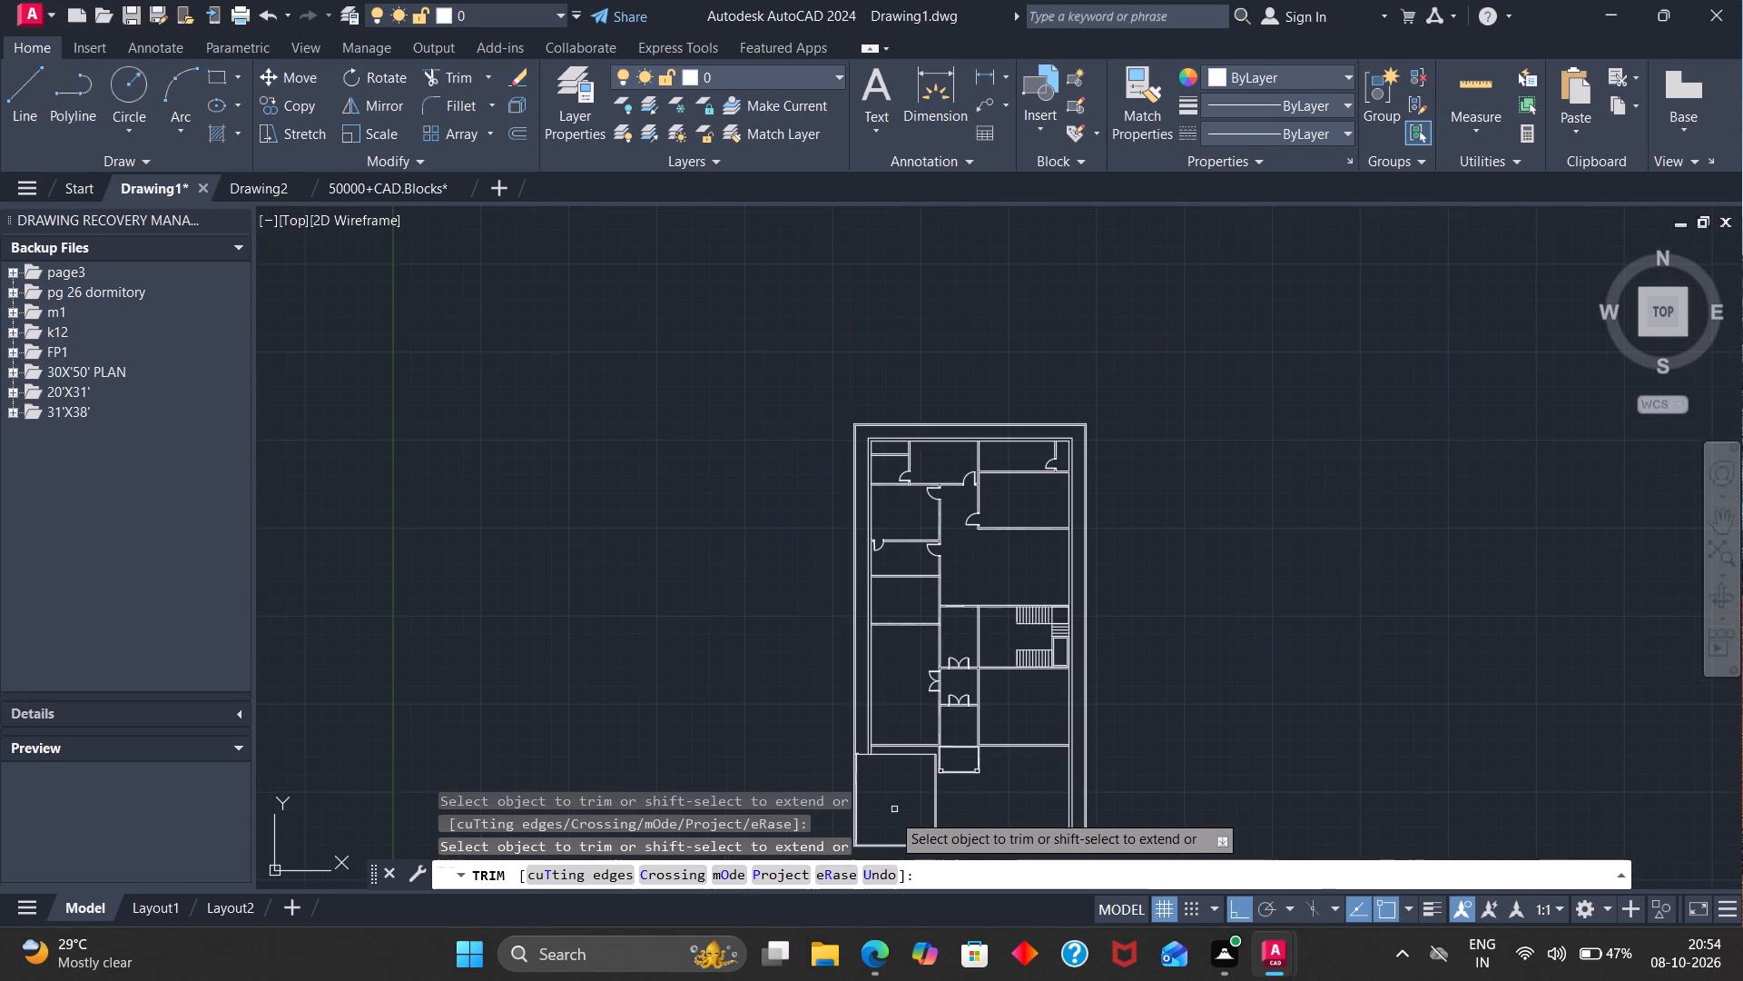
key(Escape)
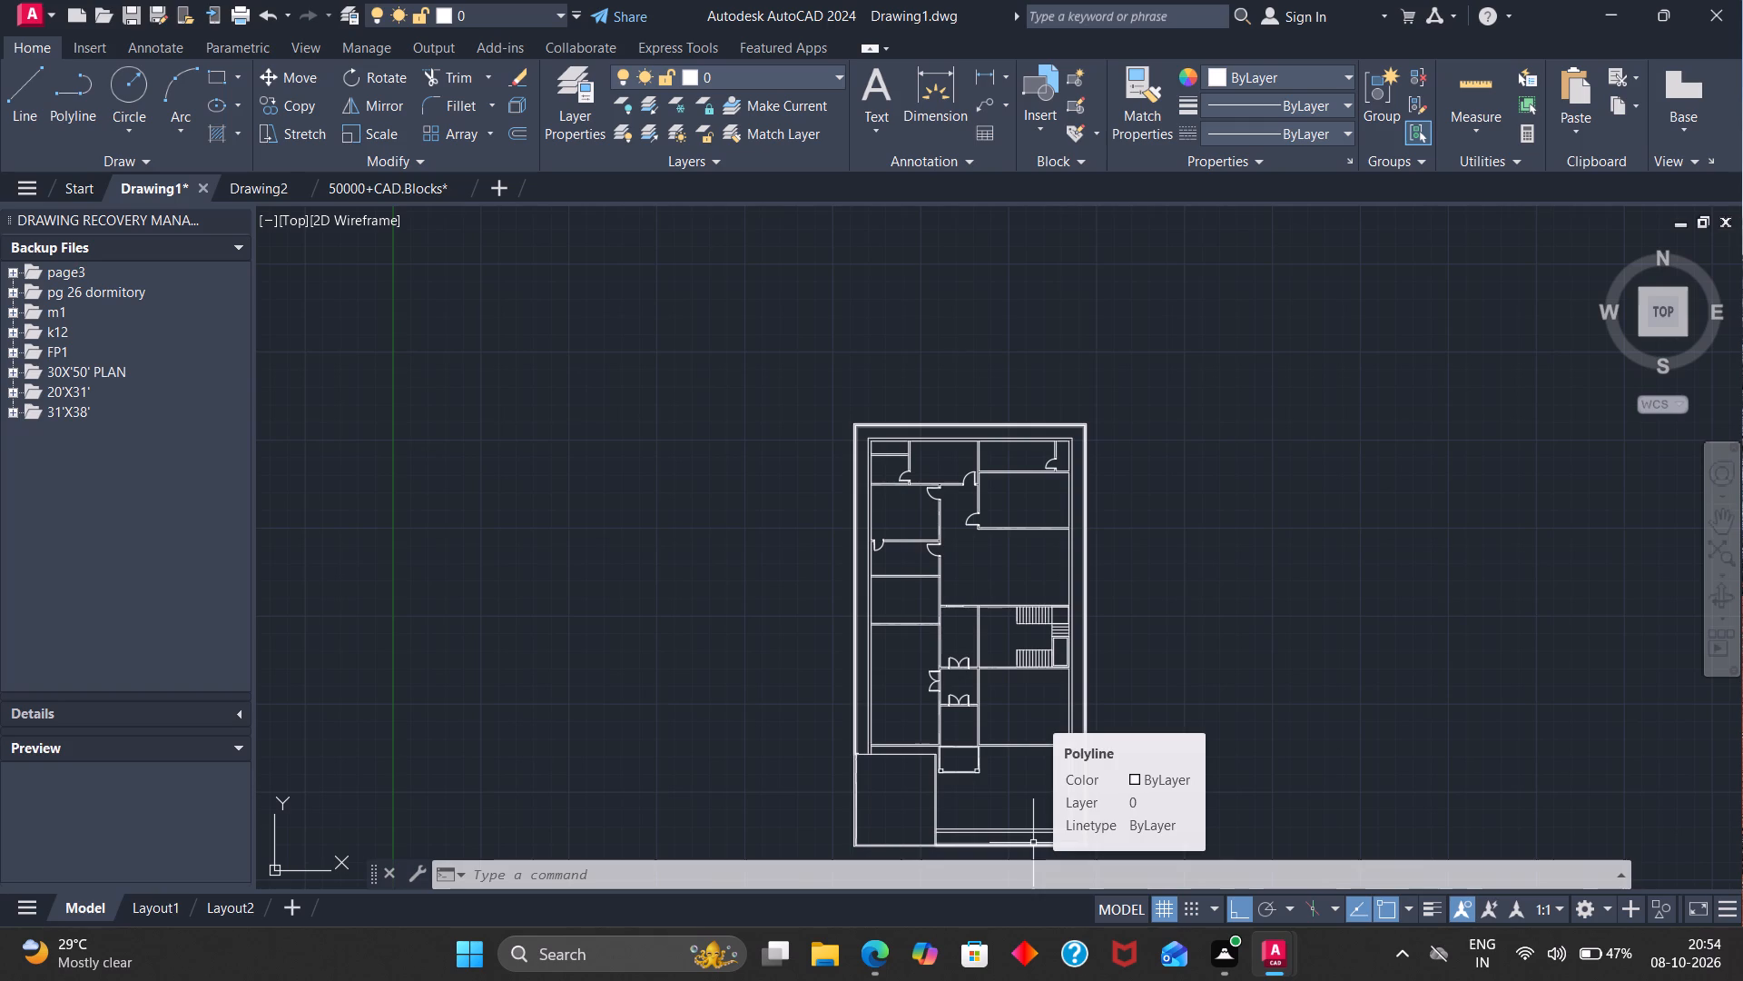
Load the DOT linetype from acadiso.lin into the drawing.
scroll(1061, 788, up, 4)
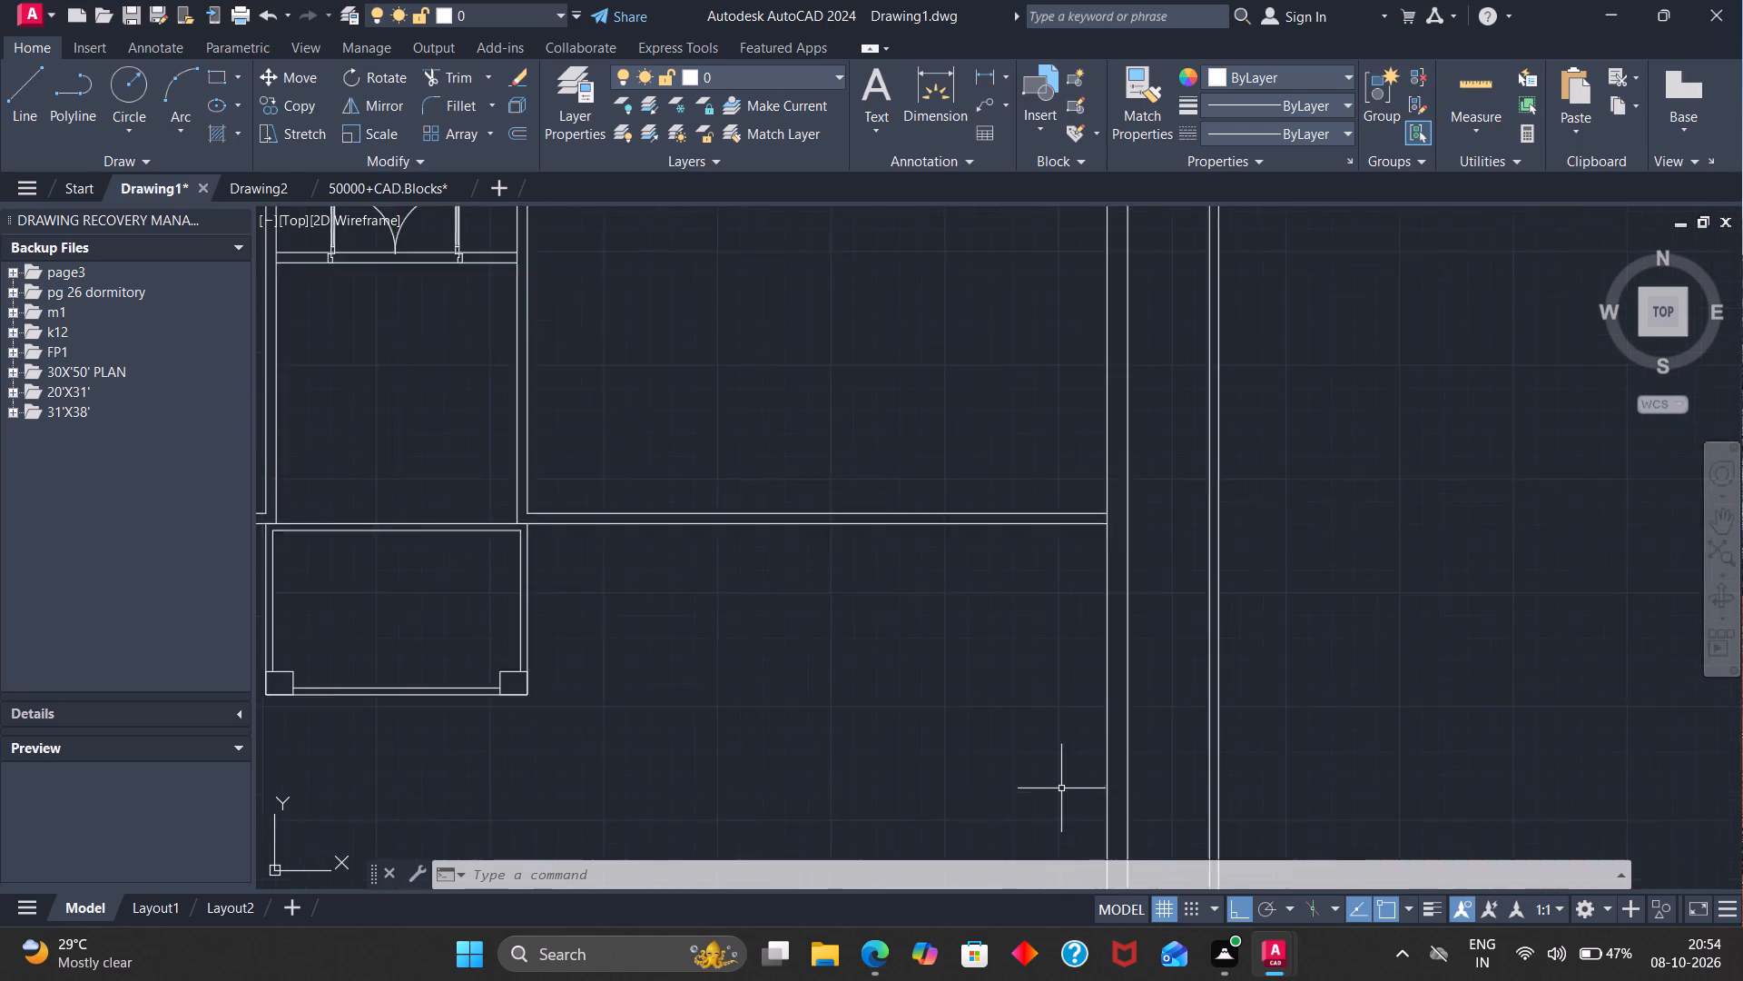
scroll(1061, 788, down, 5)
scroll(1033, 772, up, 3)
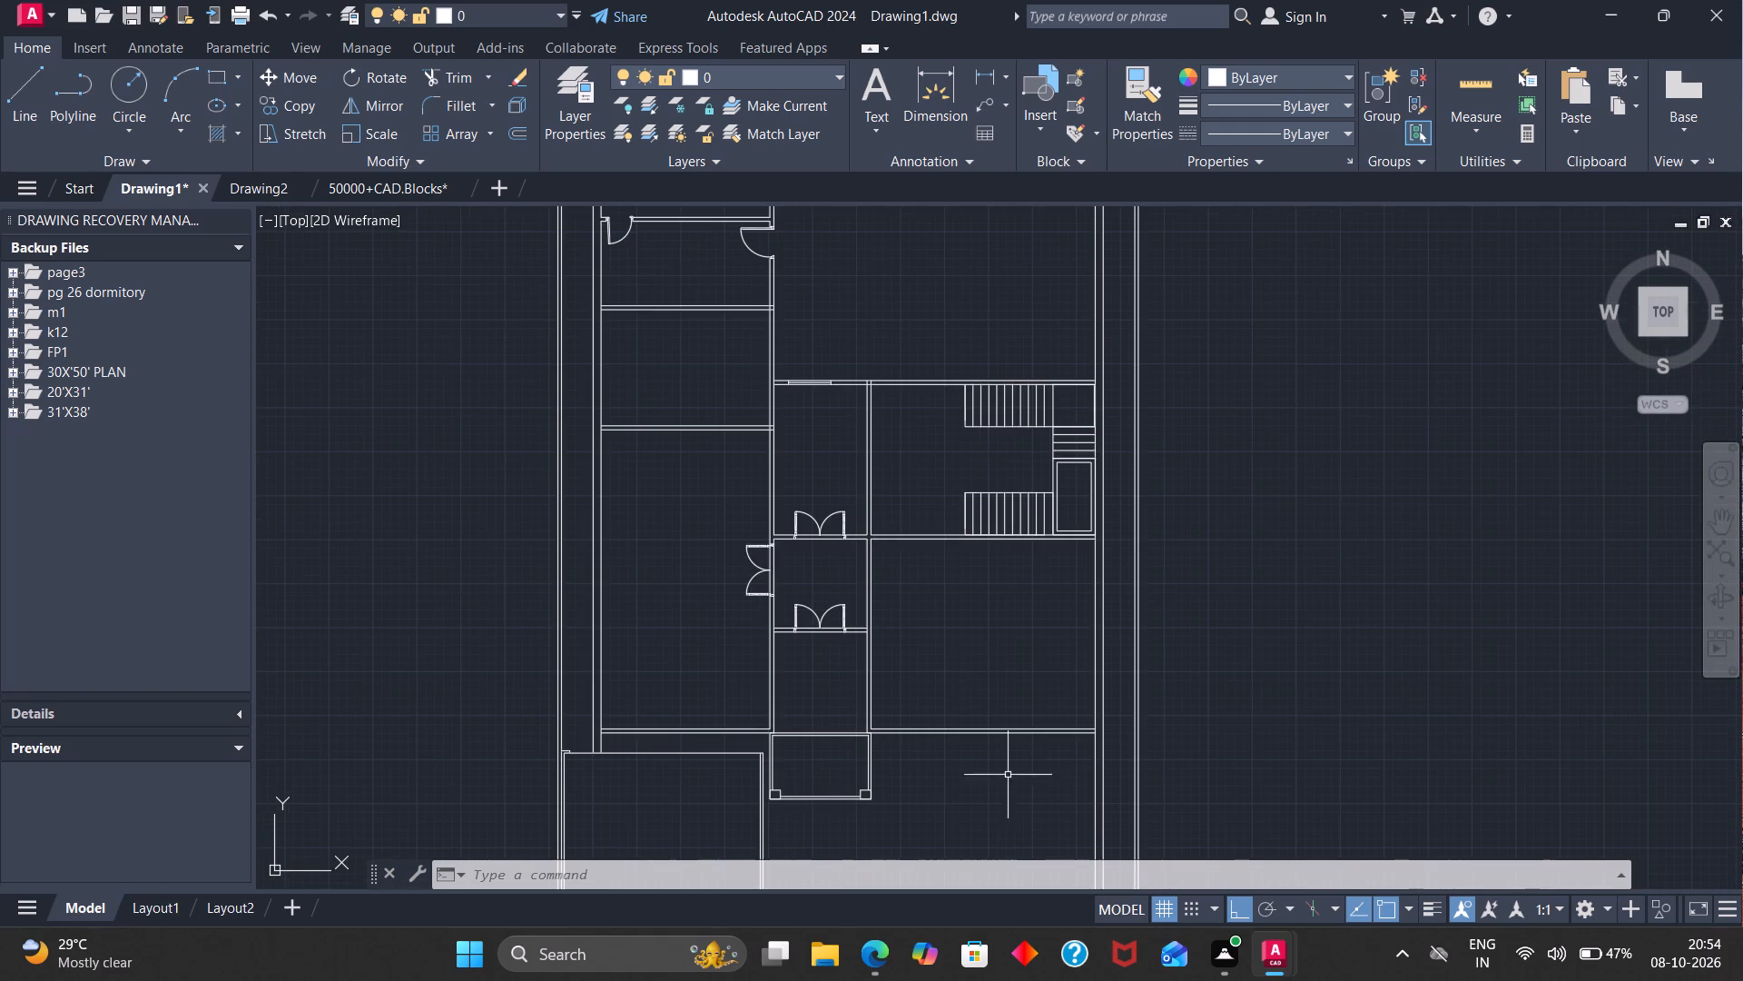
scroll(998, 765, up, 2)
drag(968, 653, 946, 718)
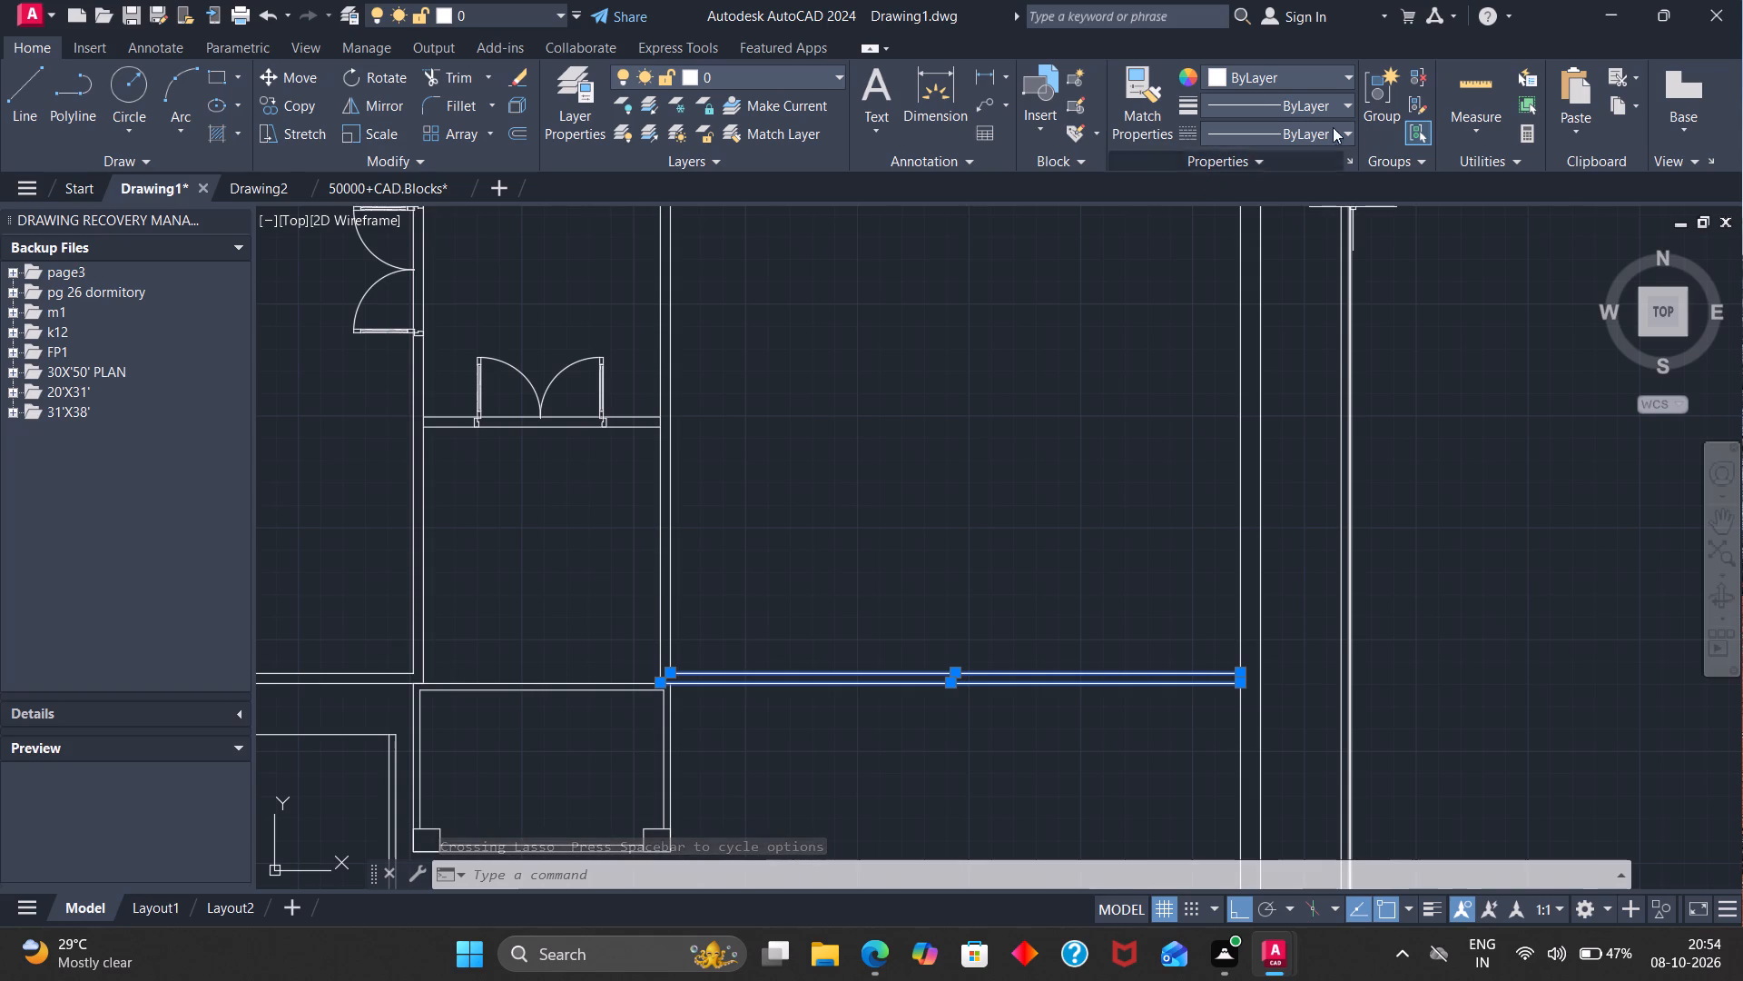
click(1347, 104)
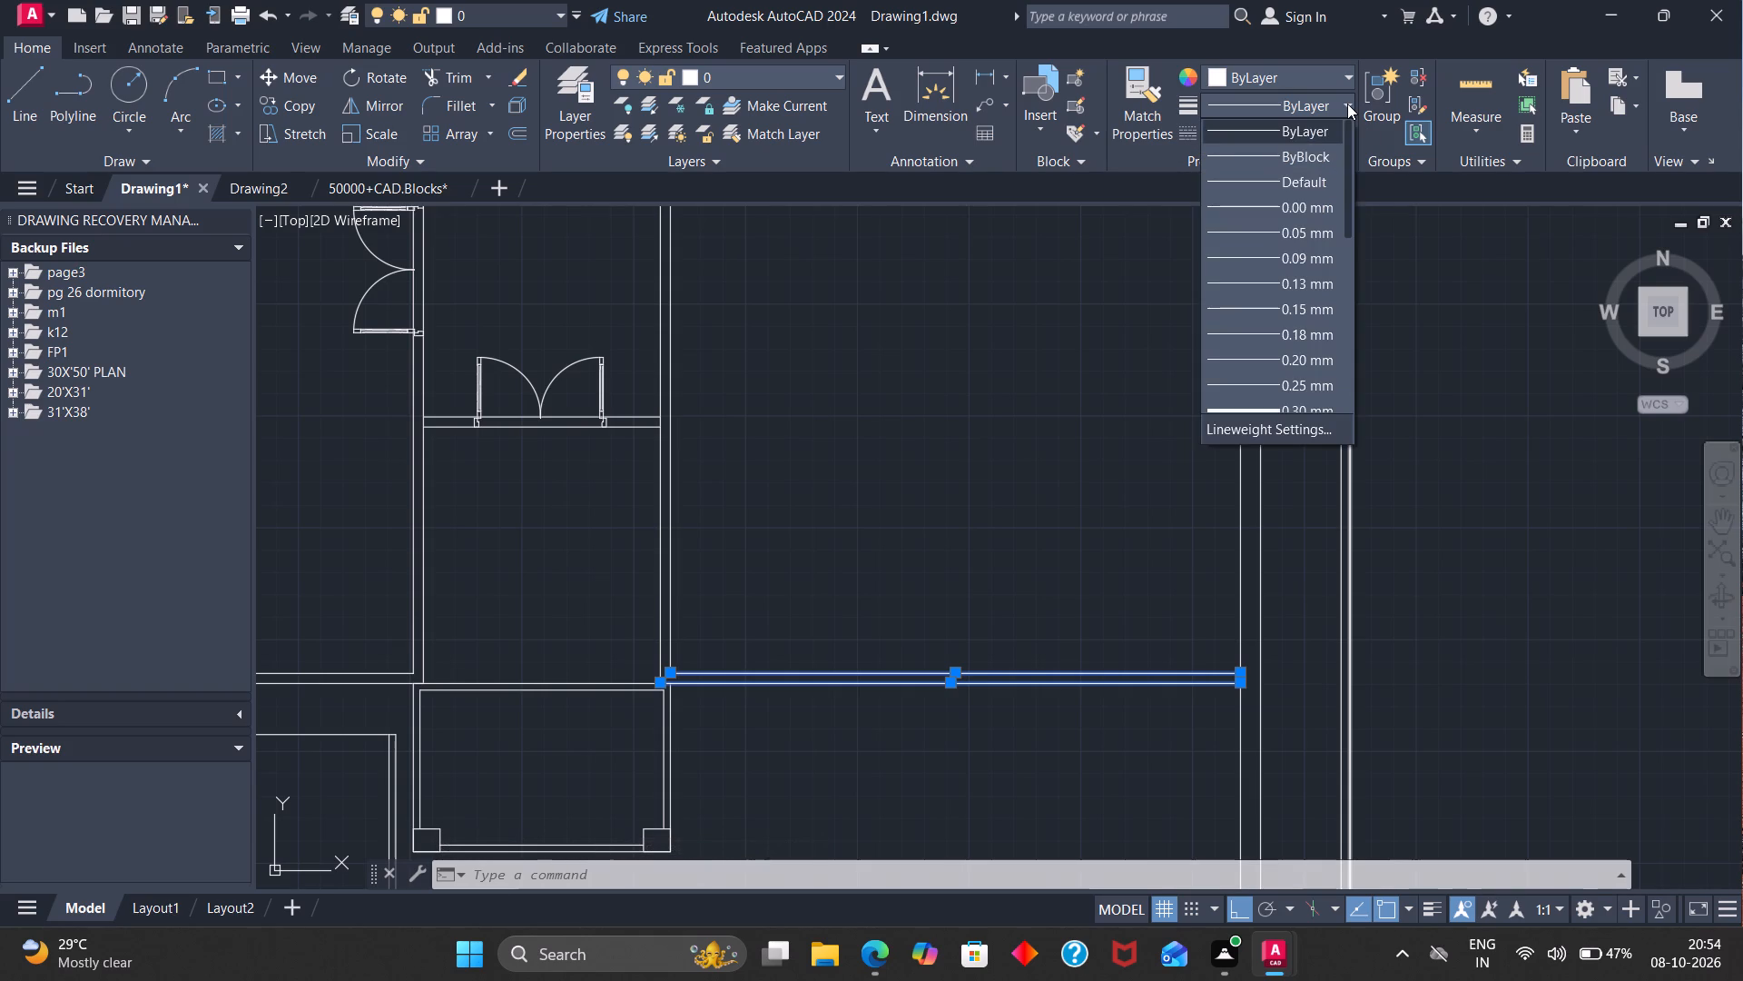
click(1347, 104)
click(1347, 127)
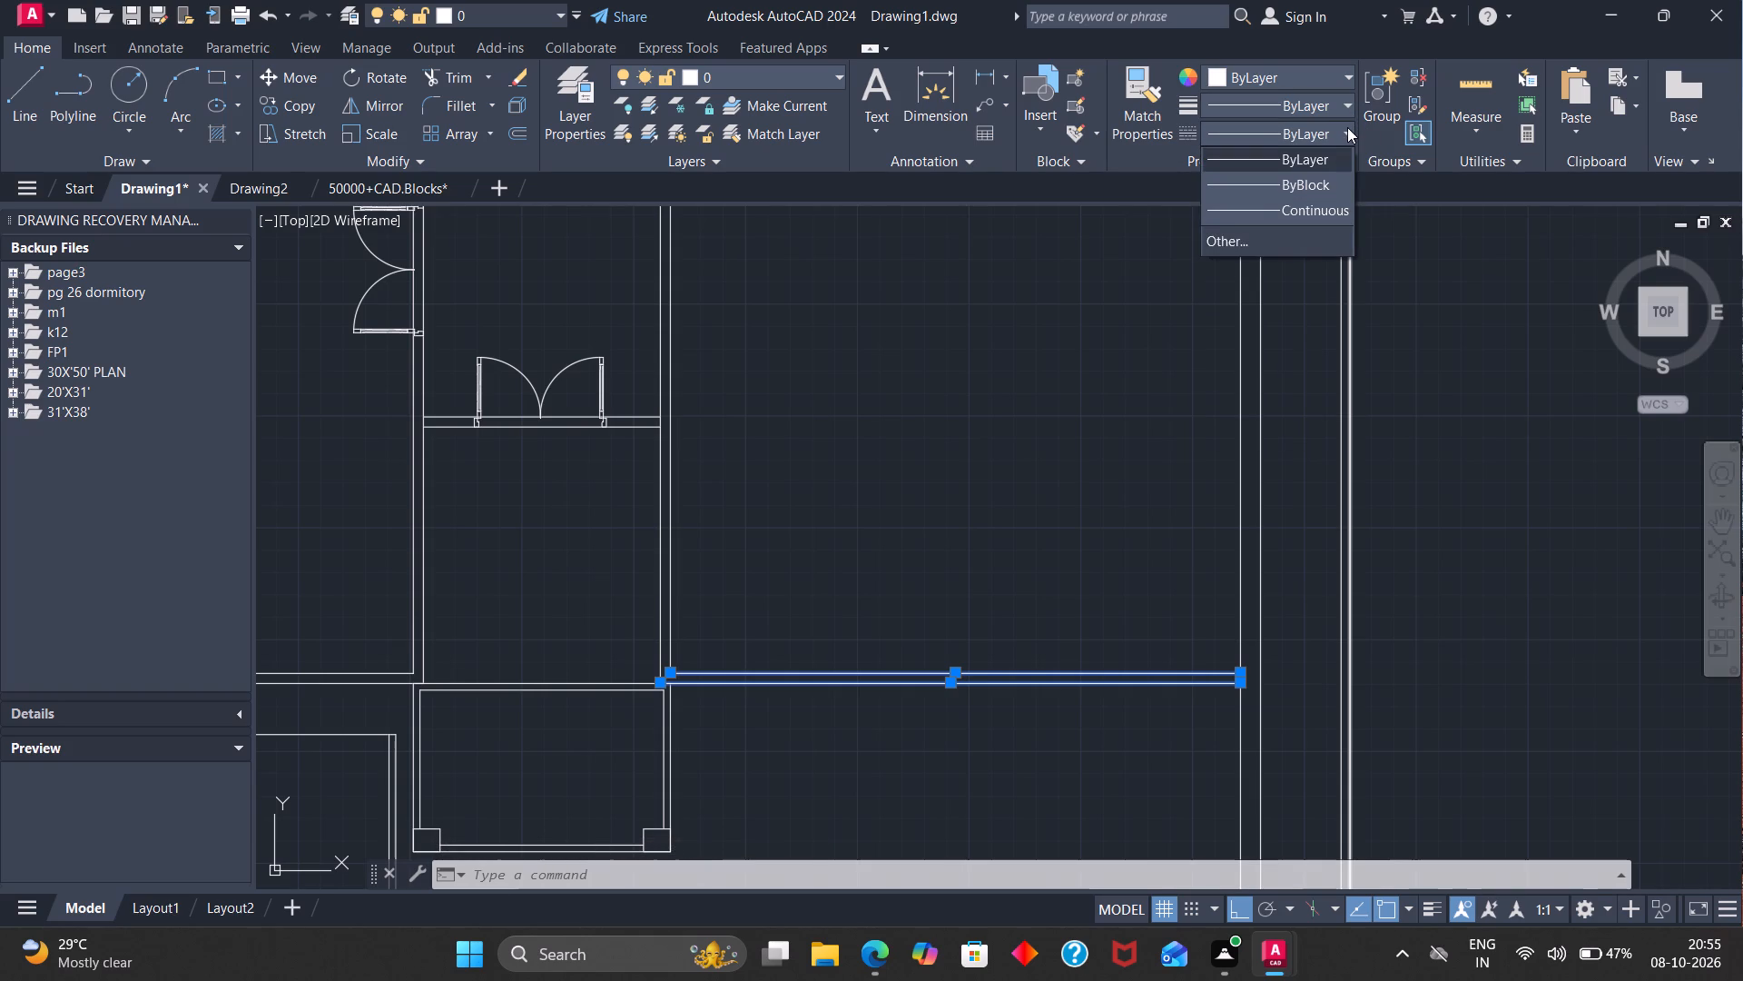
click(1235, 241)
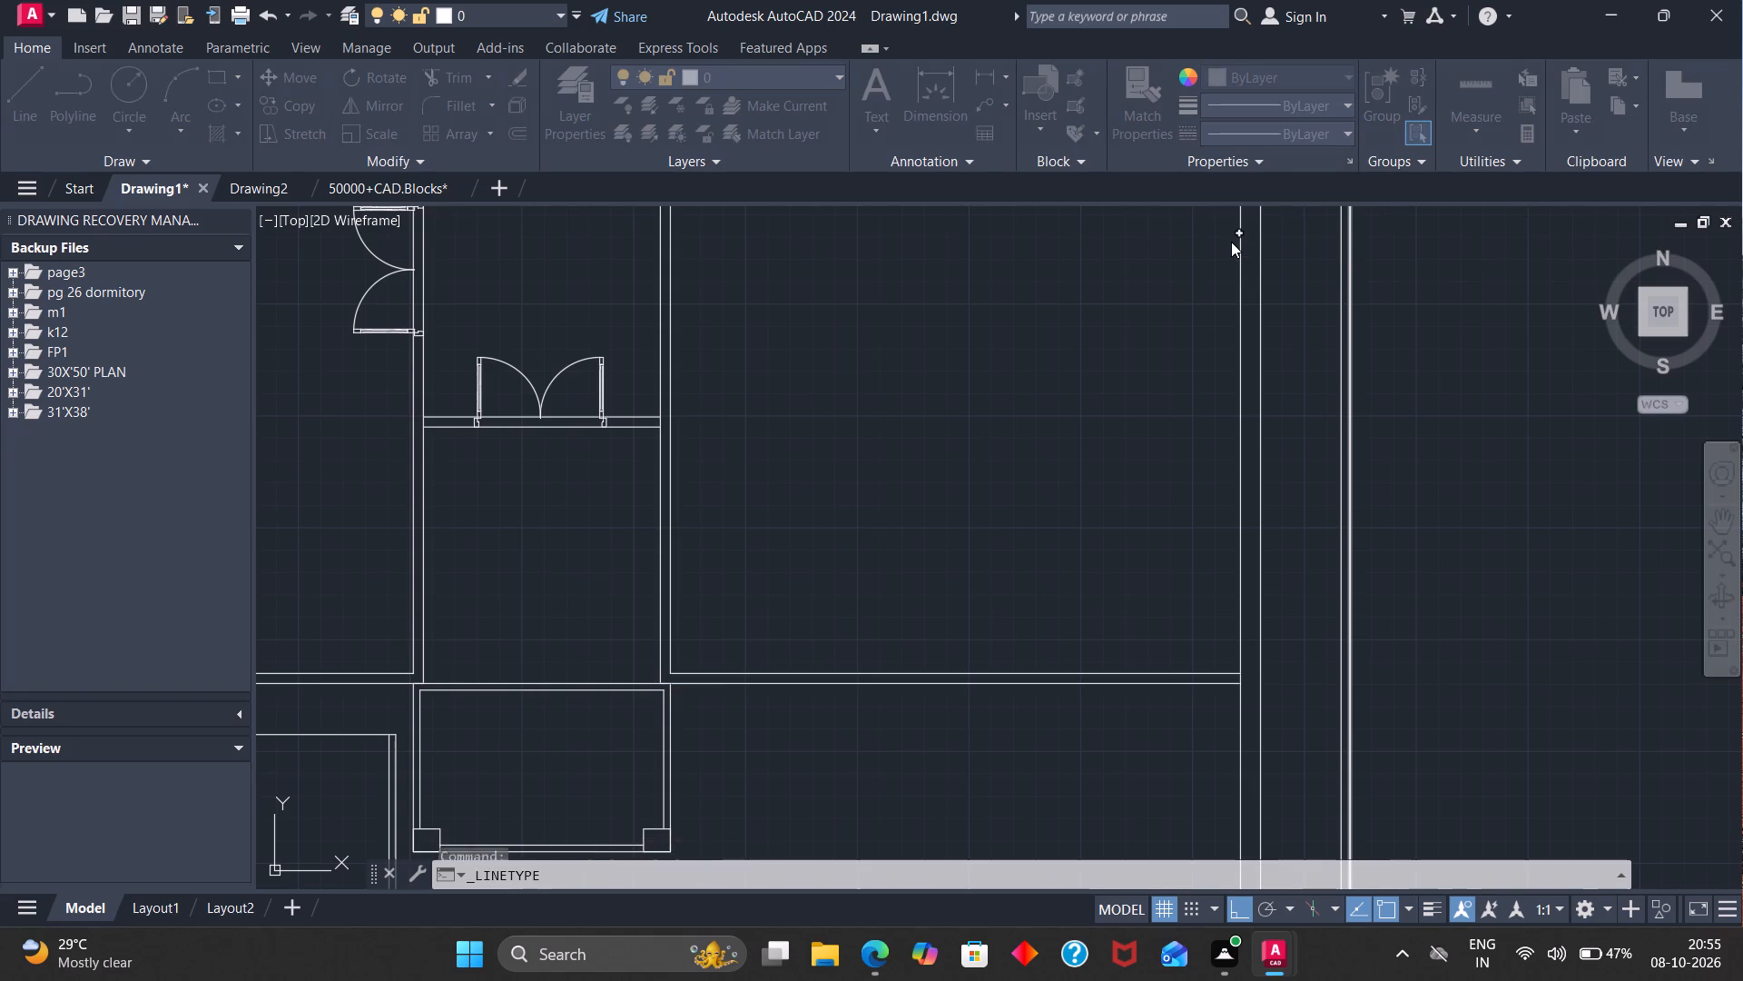
click(1074, 274)
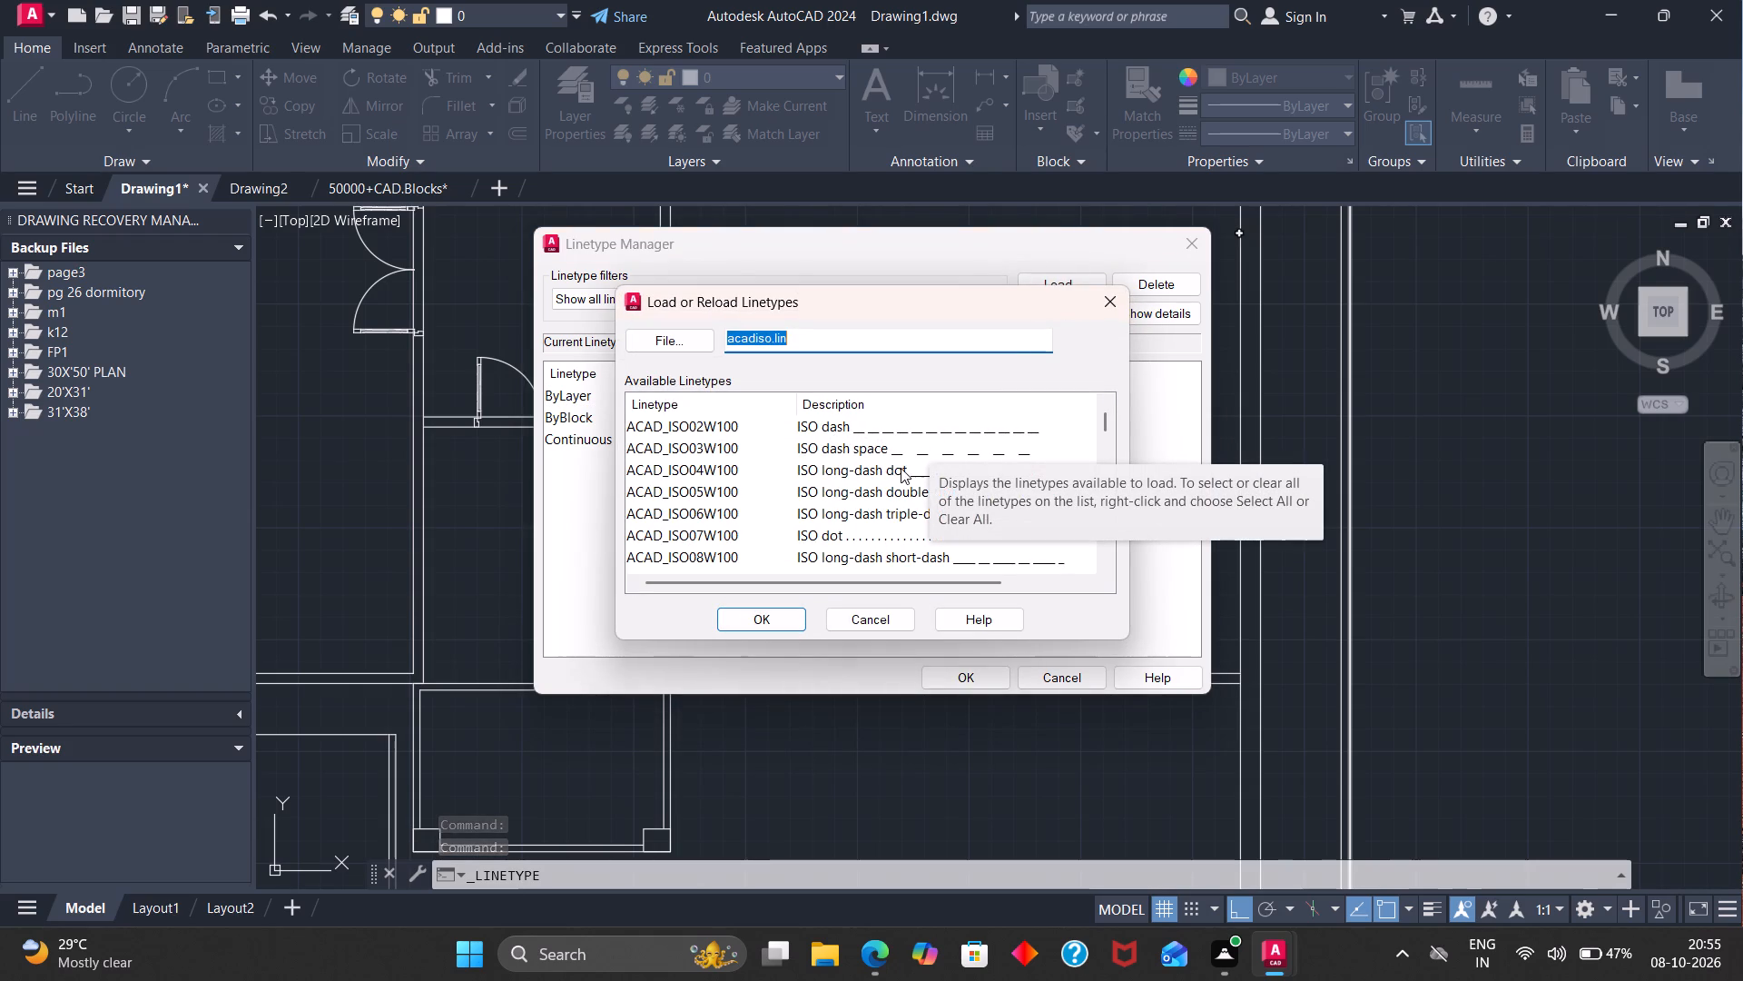
scroll(891, 490, down, 1)
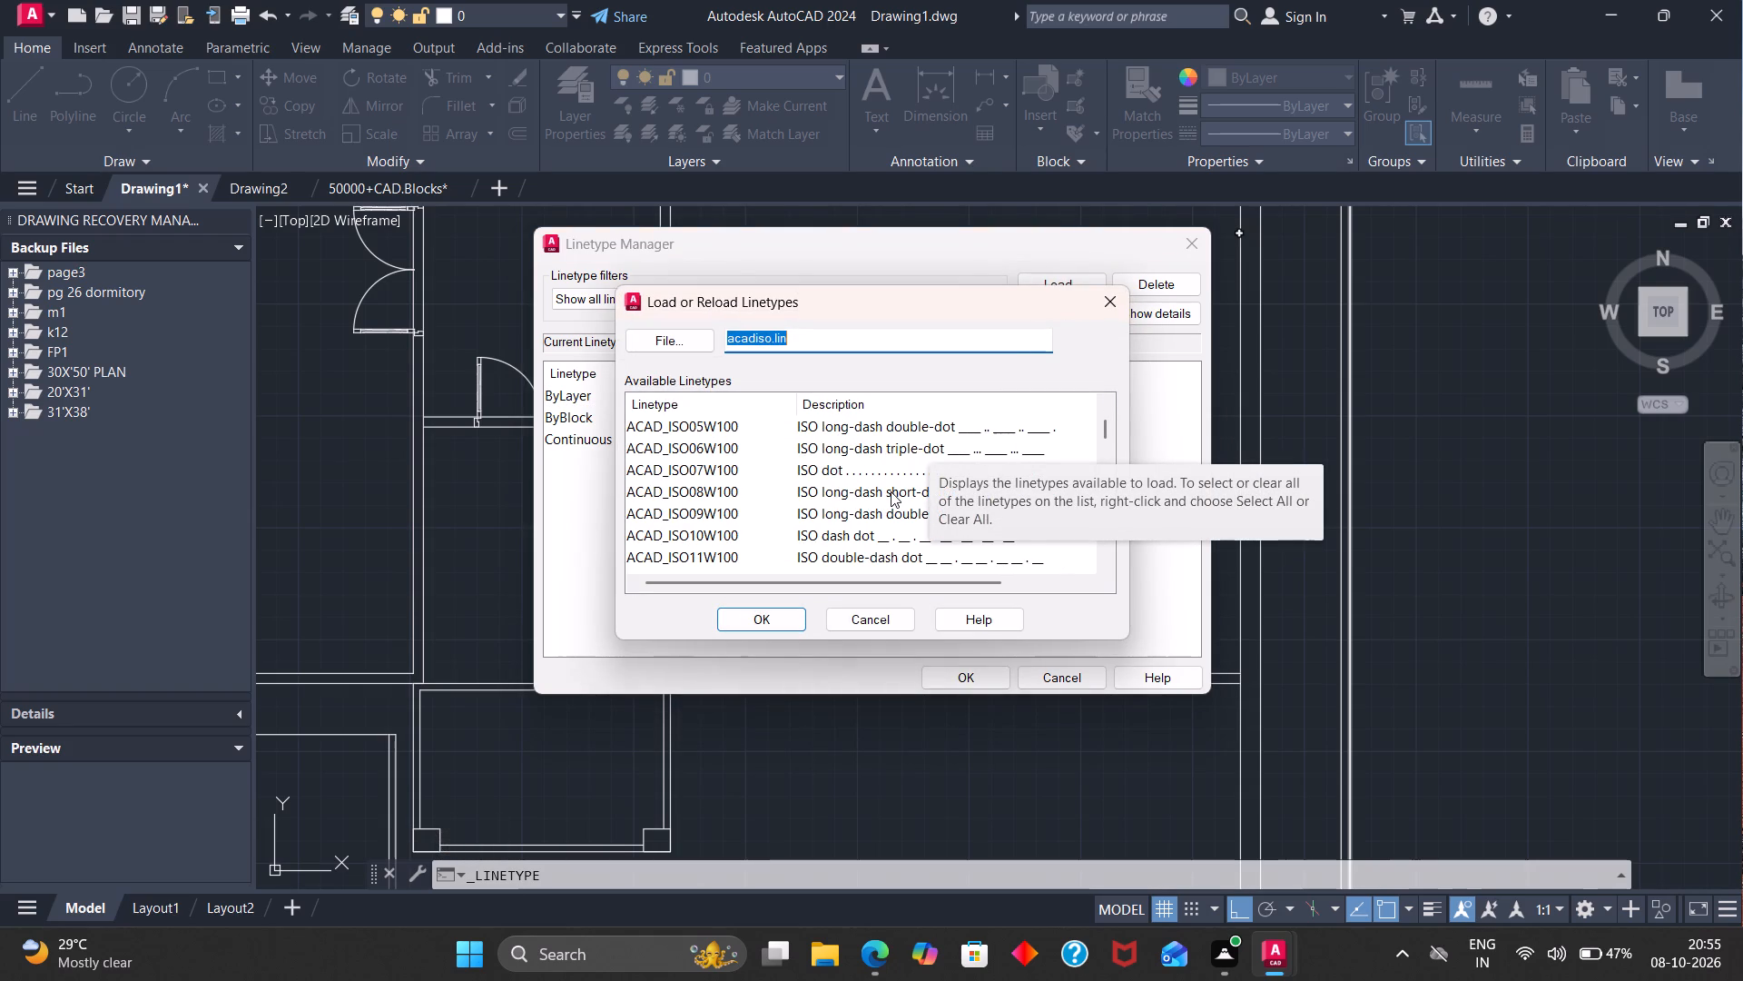
scroll(891, 491, down, 4)
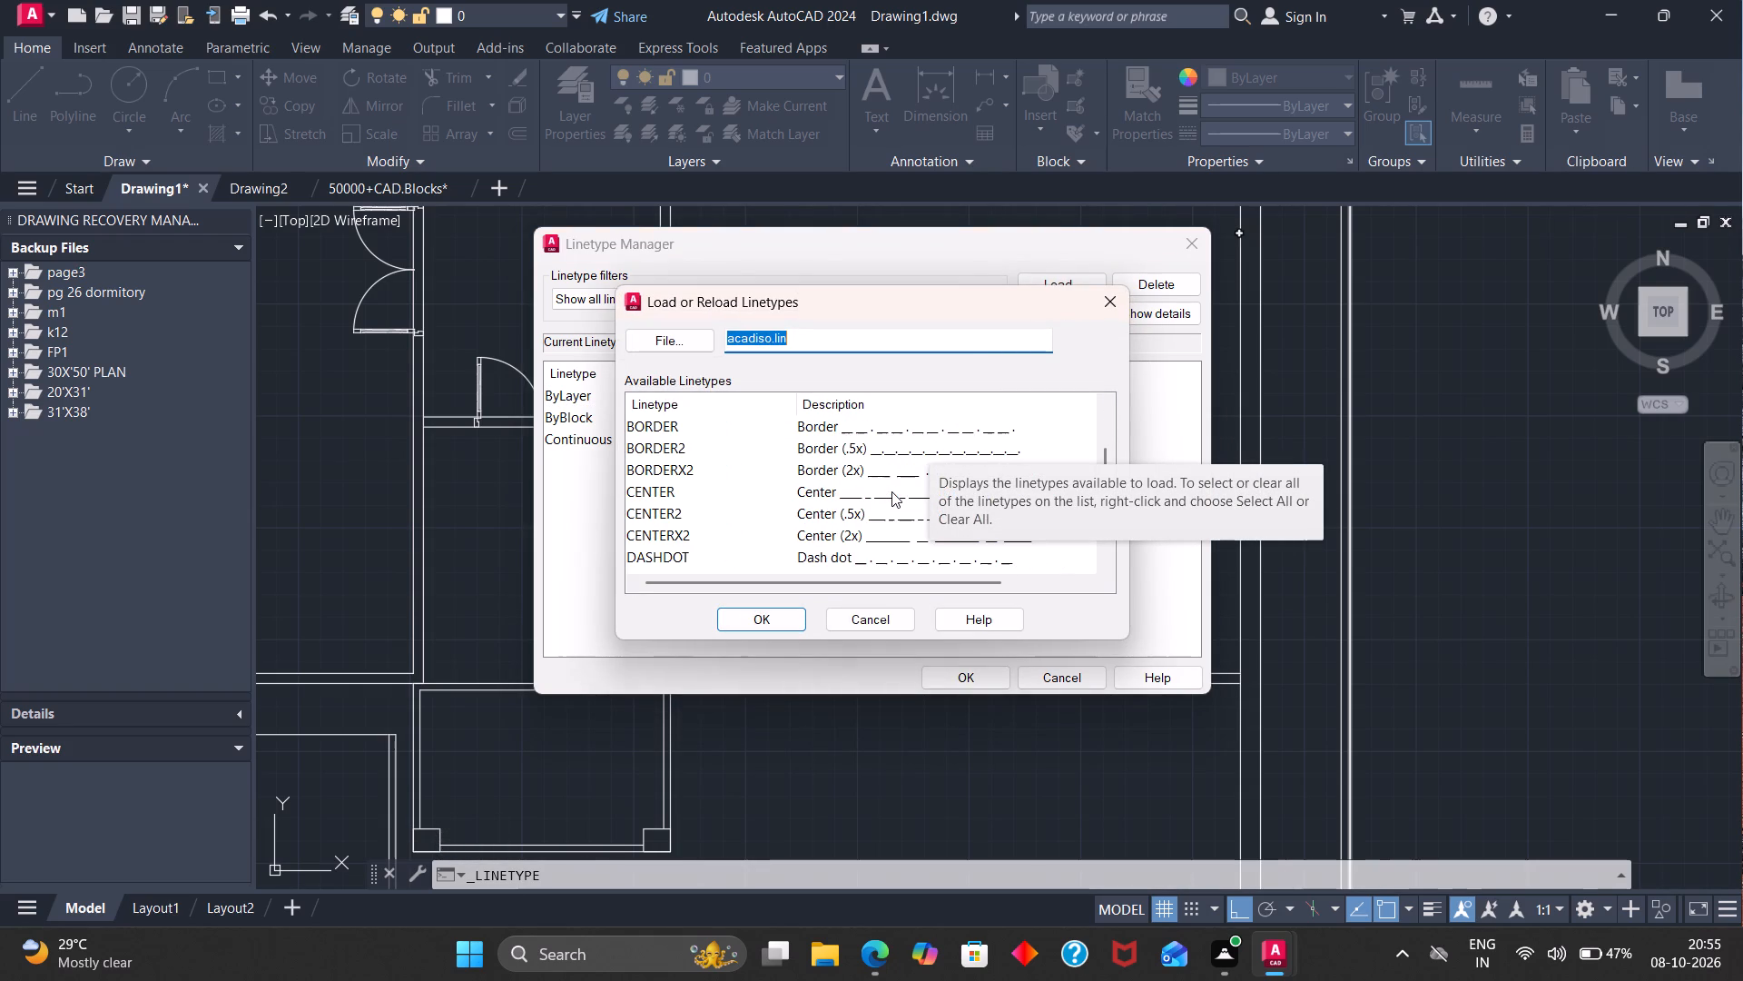
scroll(891, 491, down, 4)
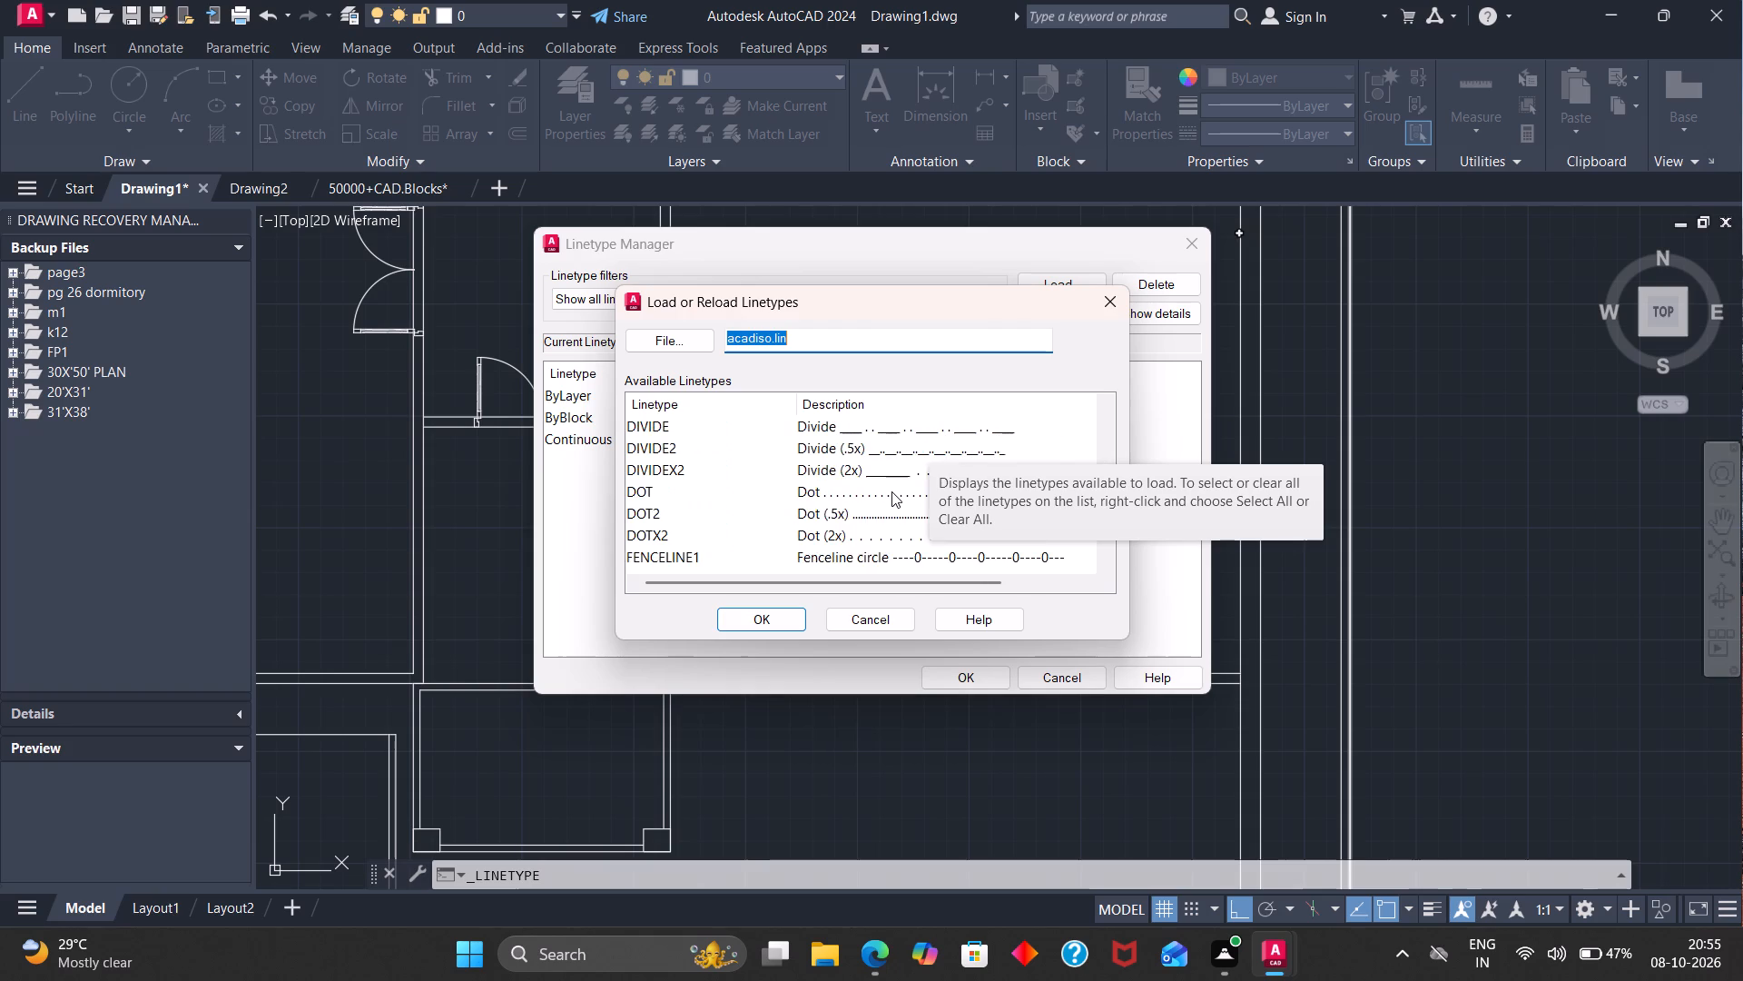
scroll(891, 491, down, 2)
scroll(891, 491, up, 2)
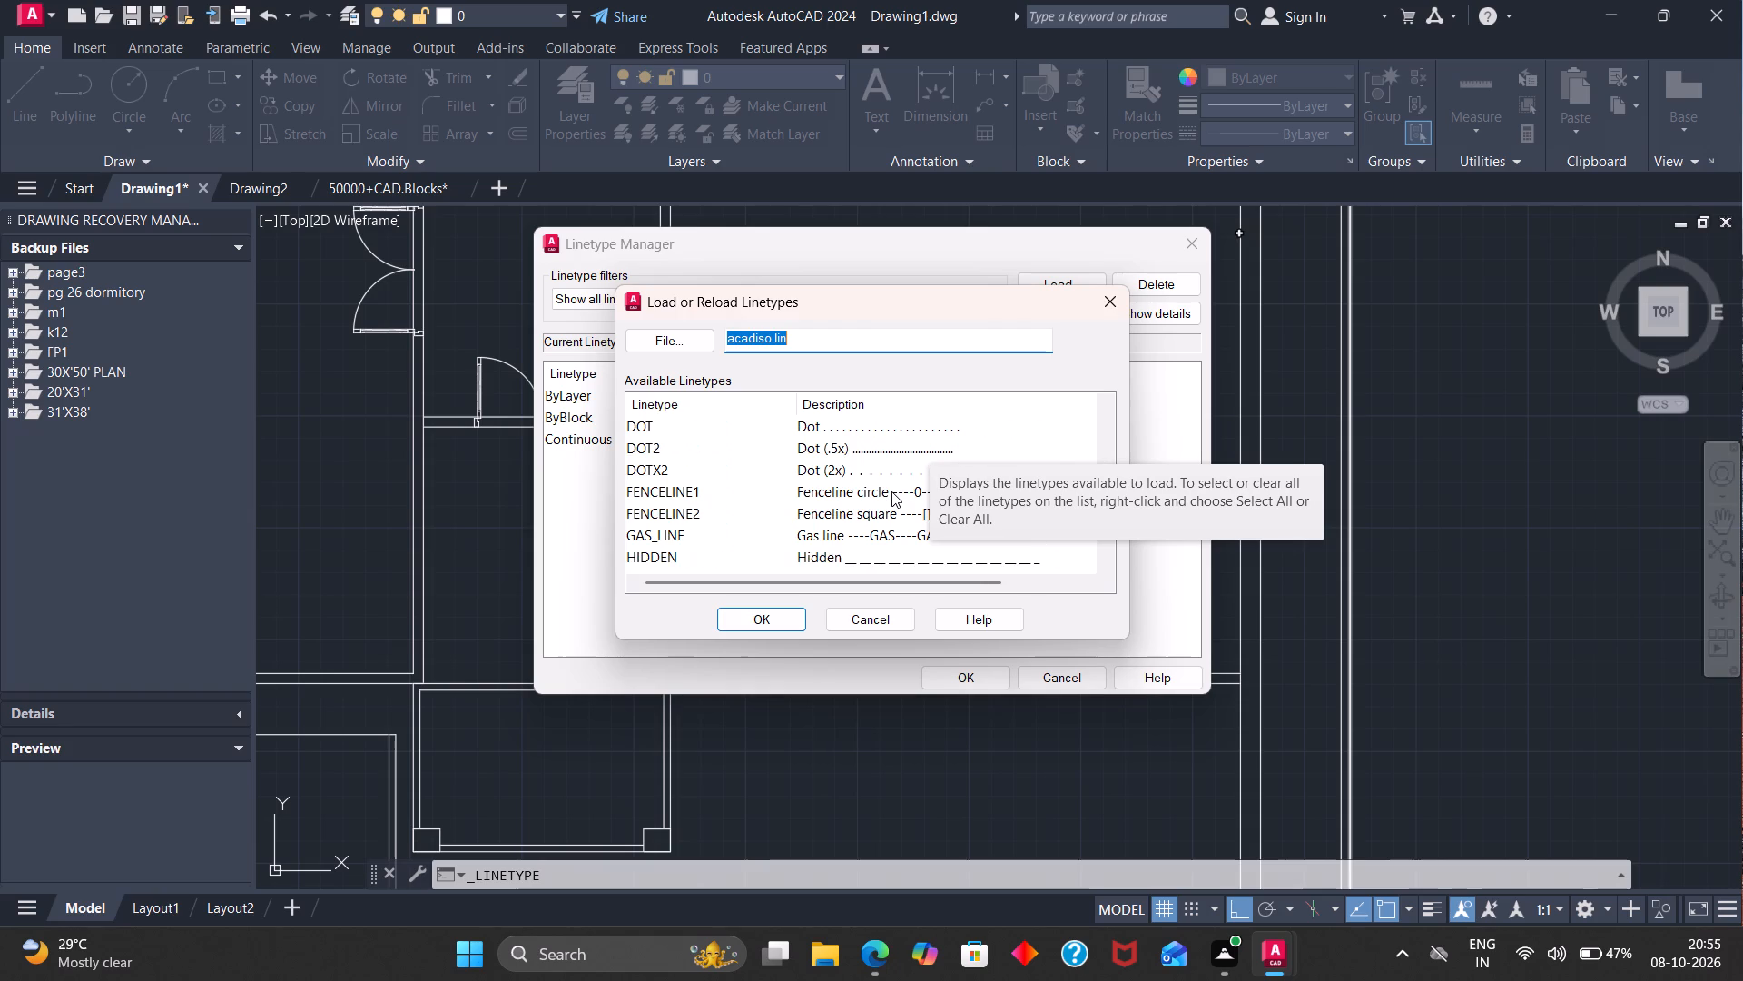
click(810, 487)
click(755, 619)
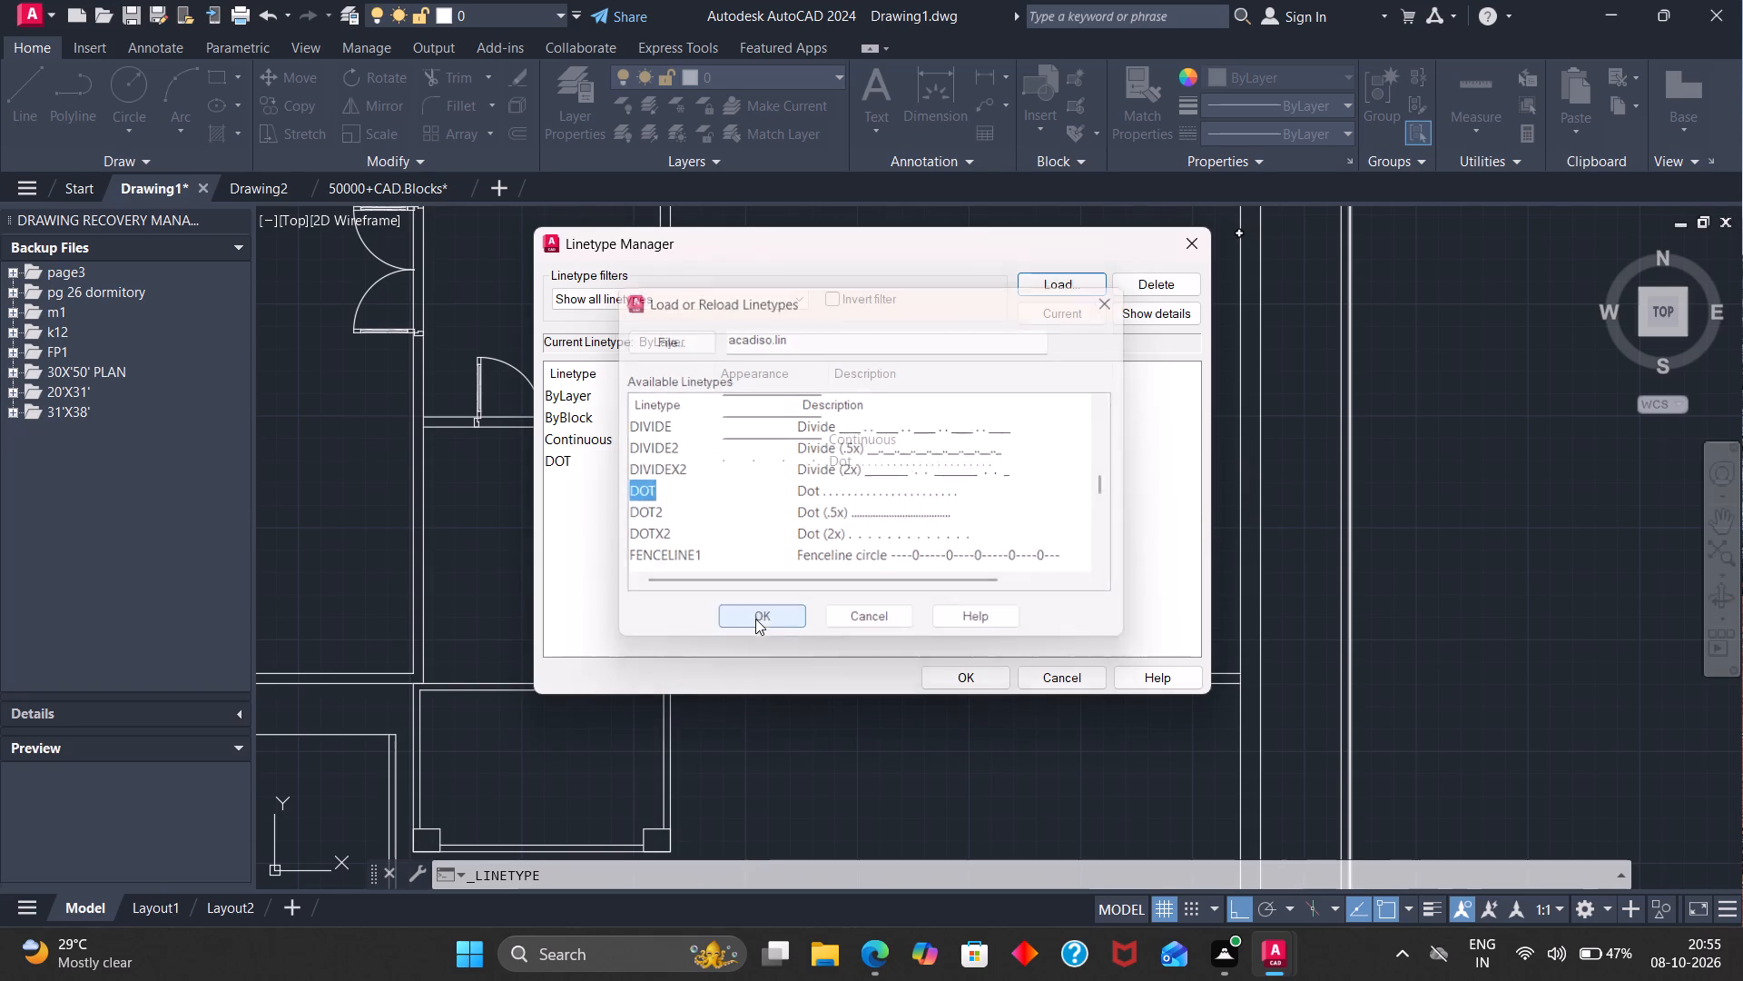
click(967, 687)
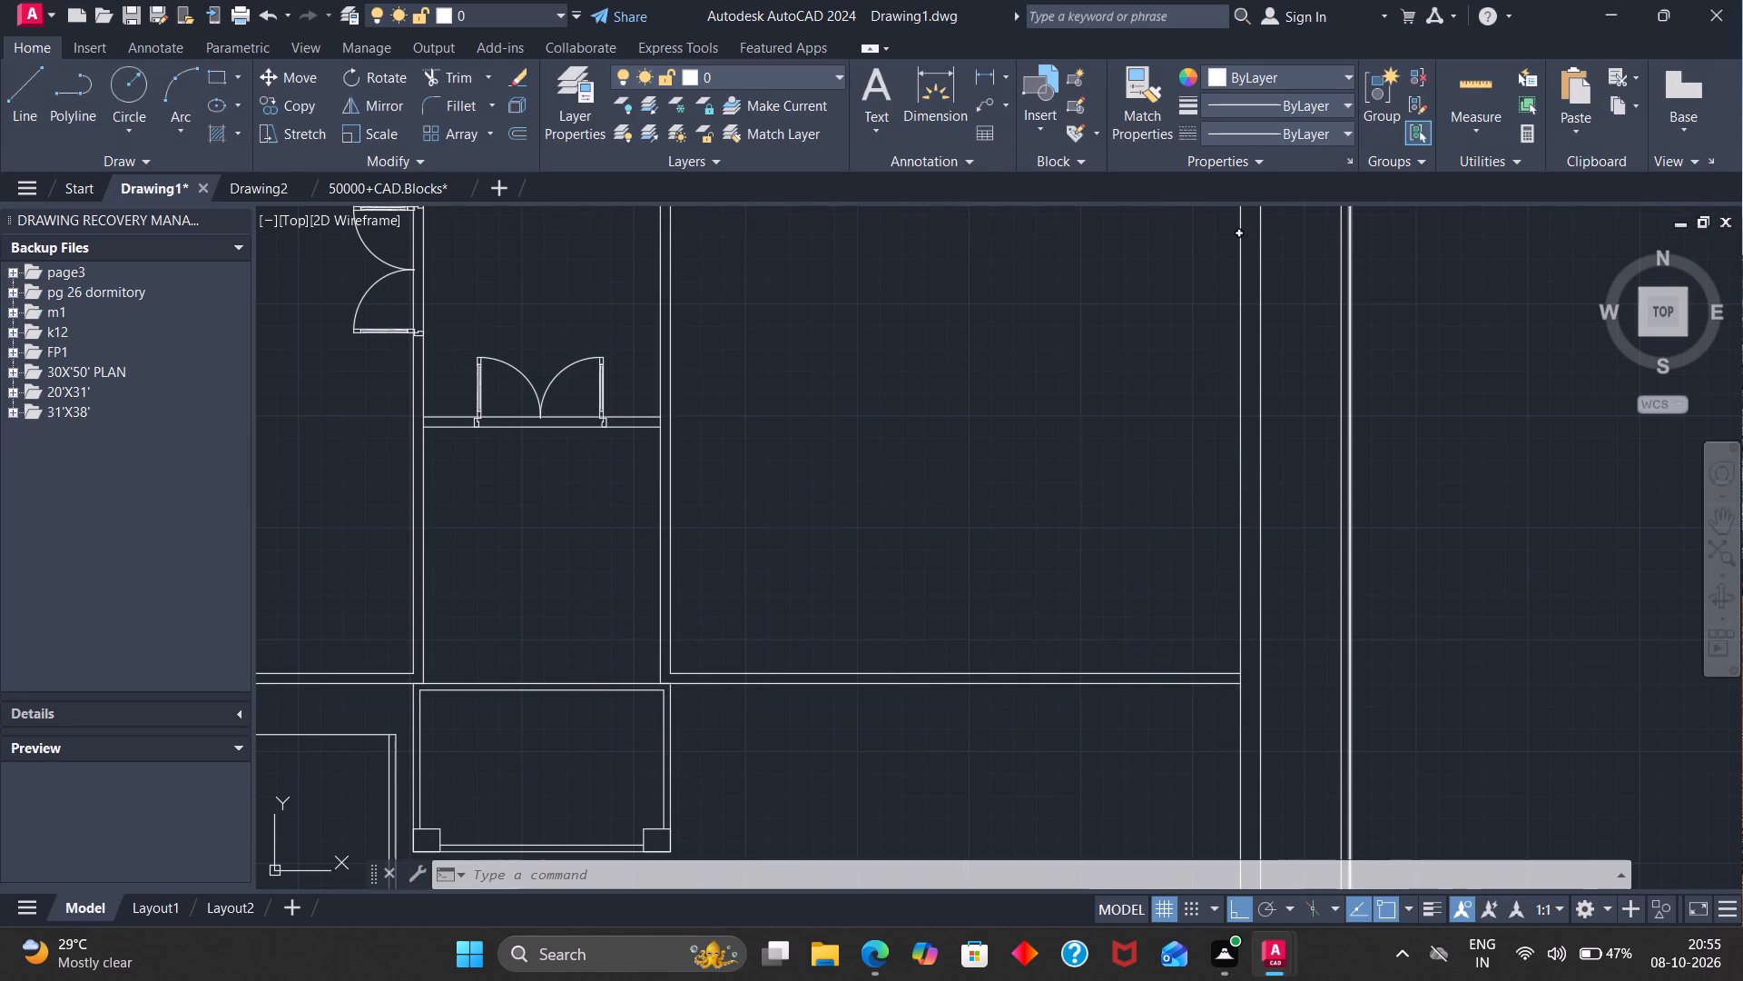
Apply the DOT linetype to the two horizontal wall lines between the corner-post area and the right-hand outer wall.
drag(976, 581, 974, 755)
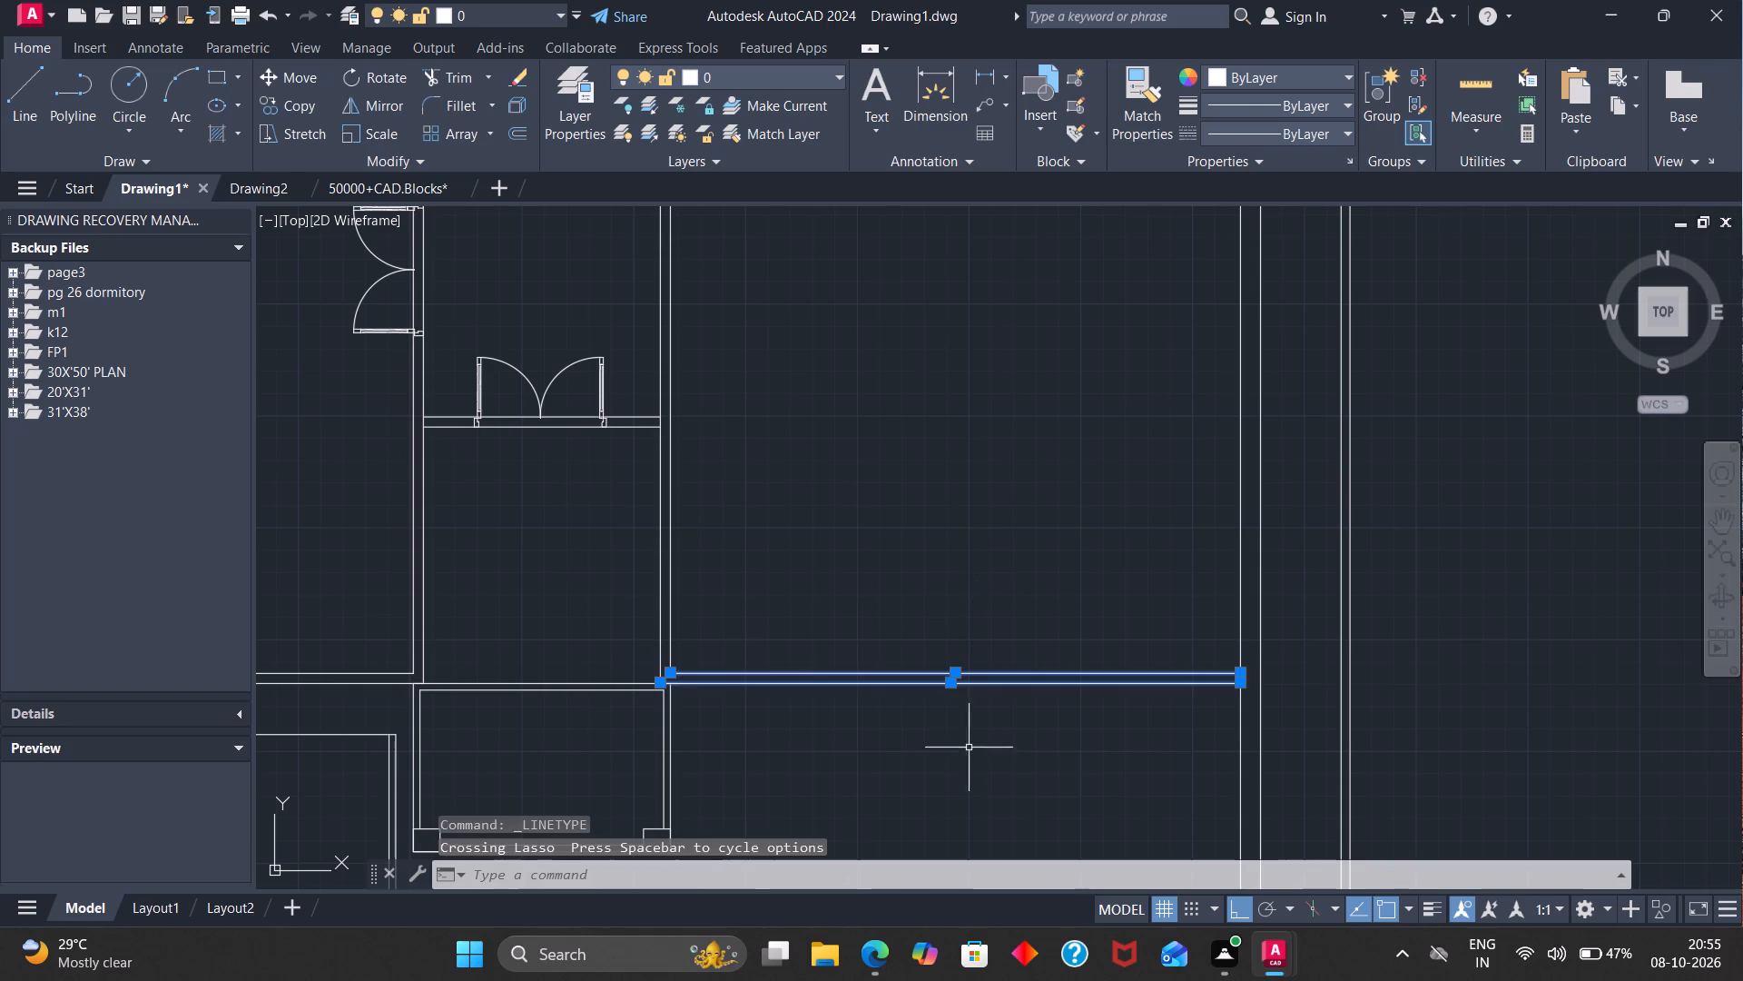
click(1346, 132)
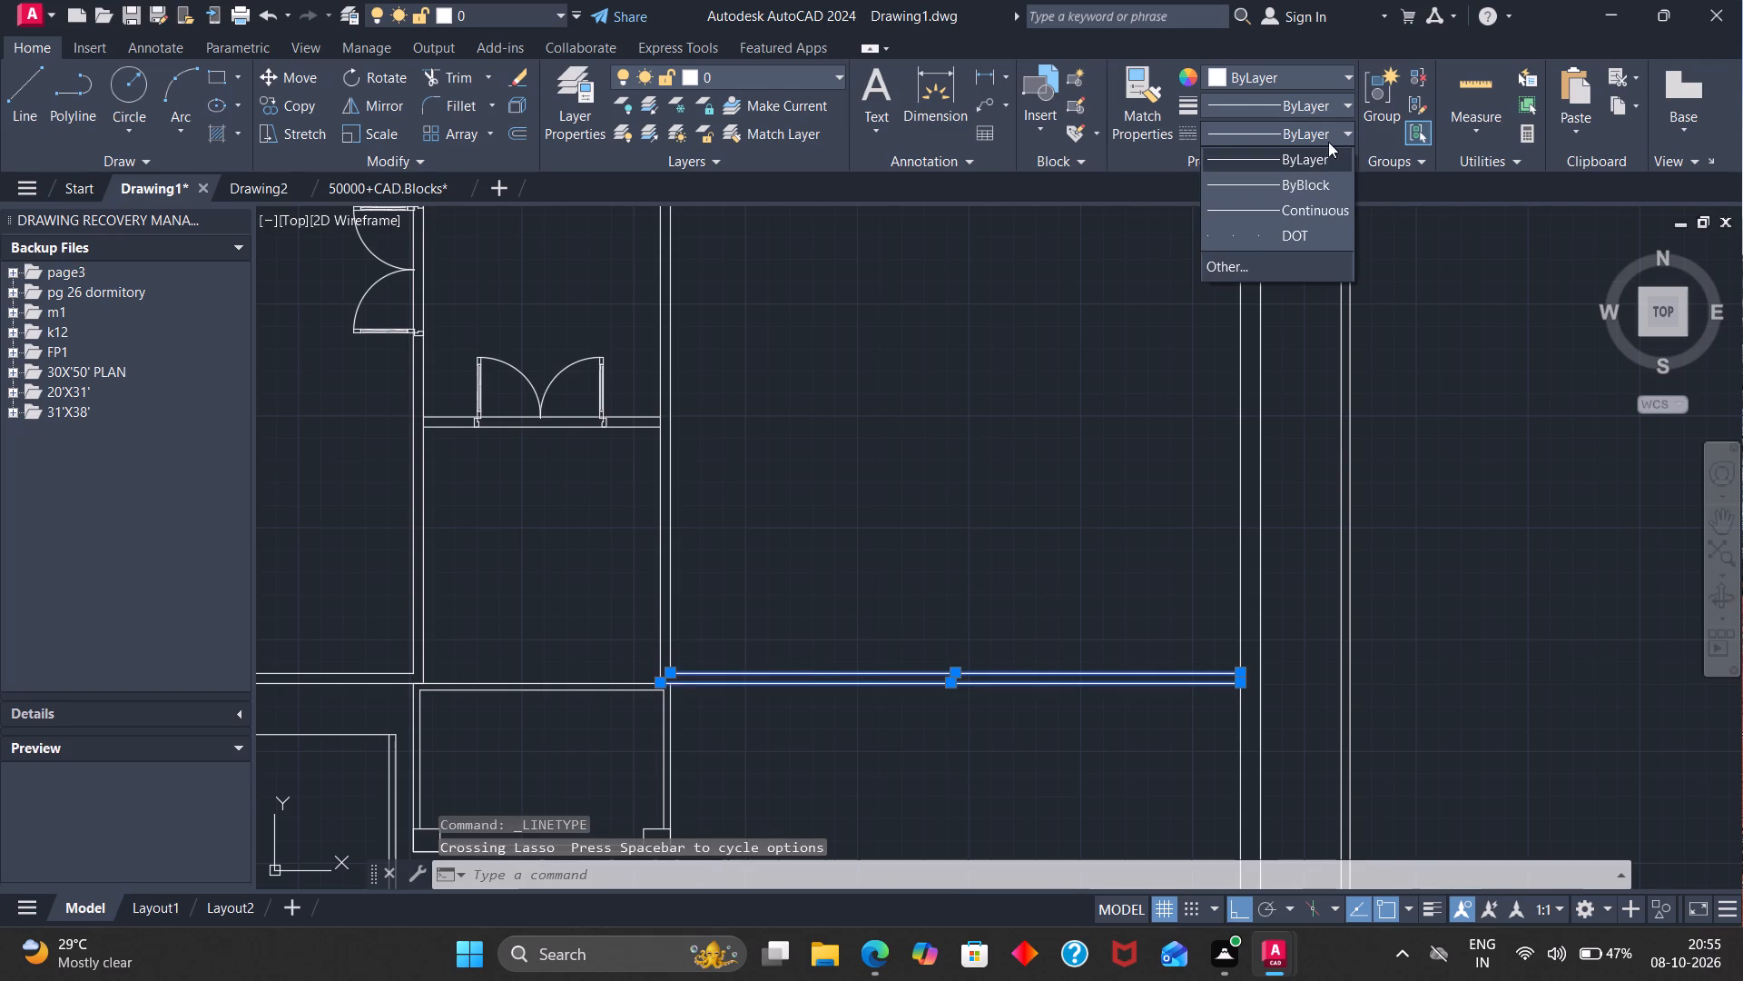
click(1265, 240)
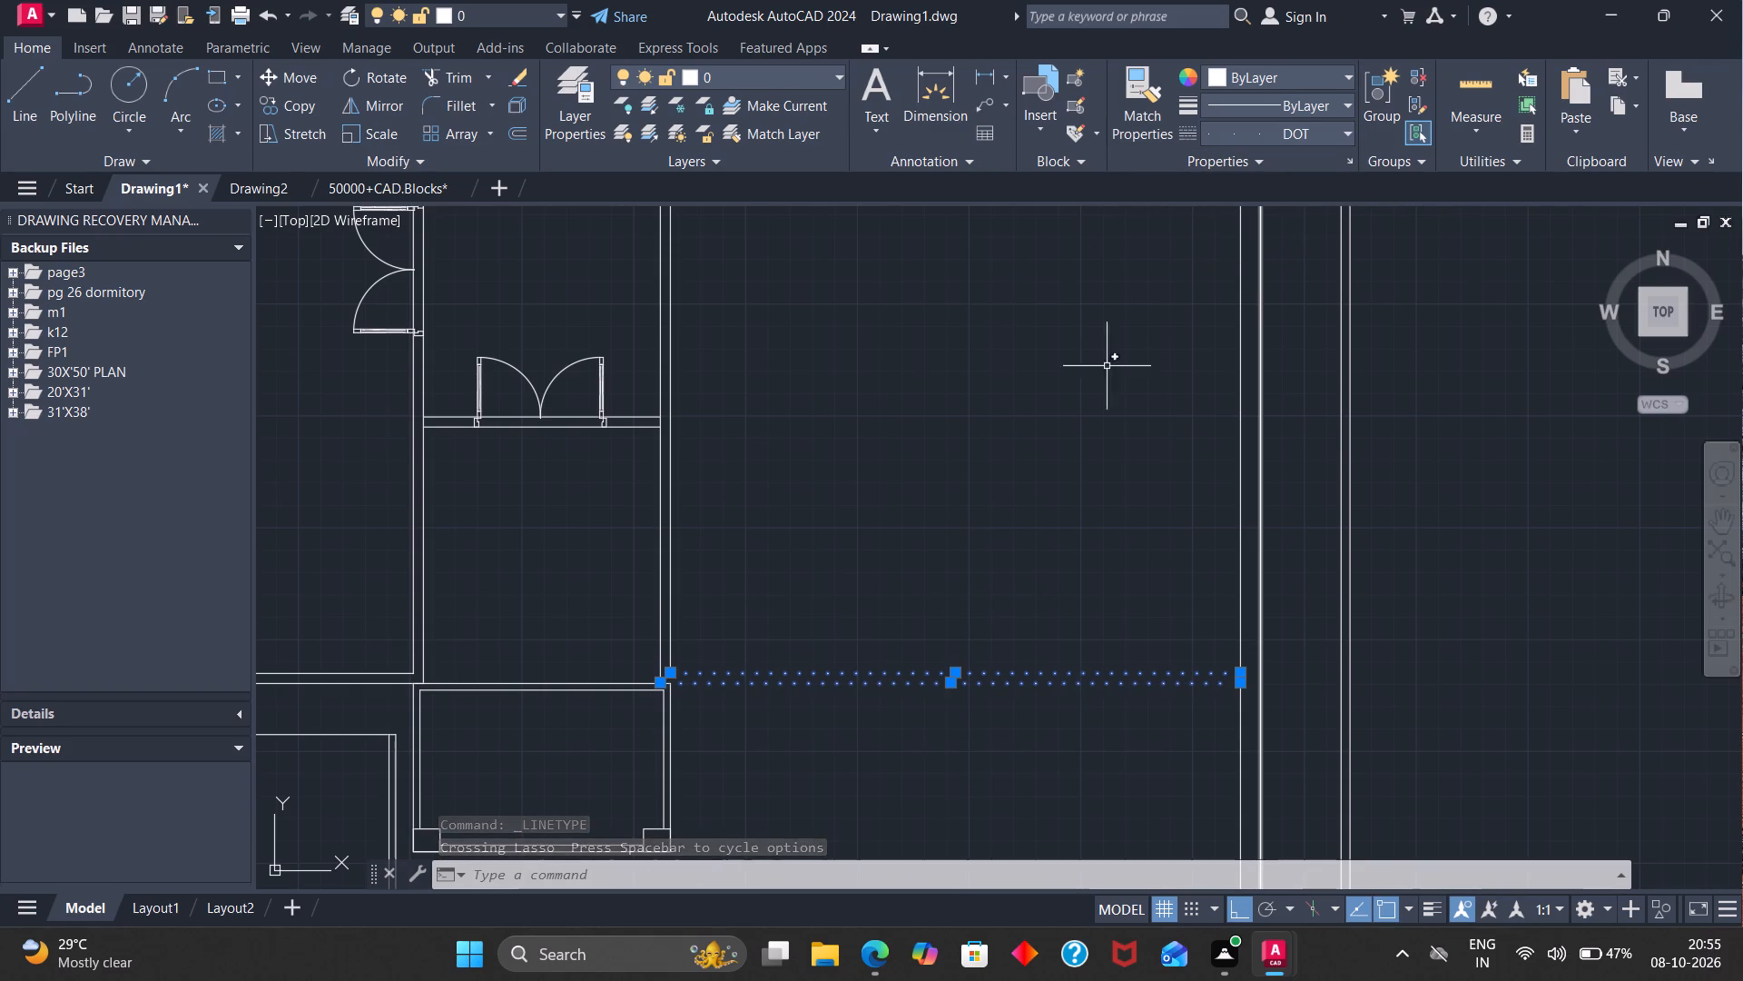
key(Escape)
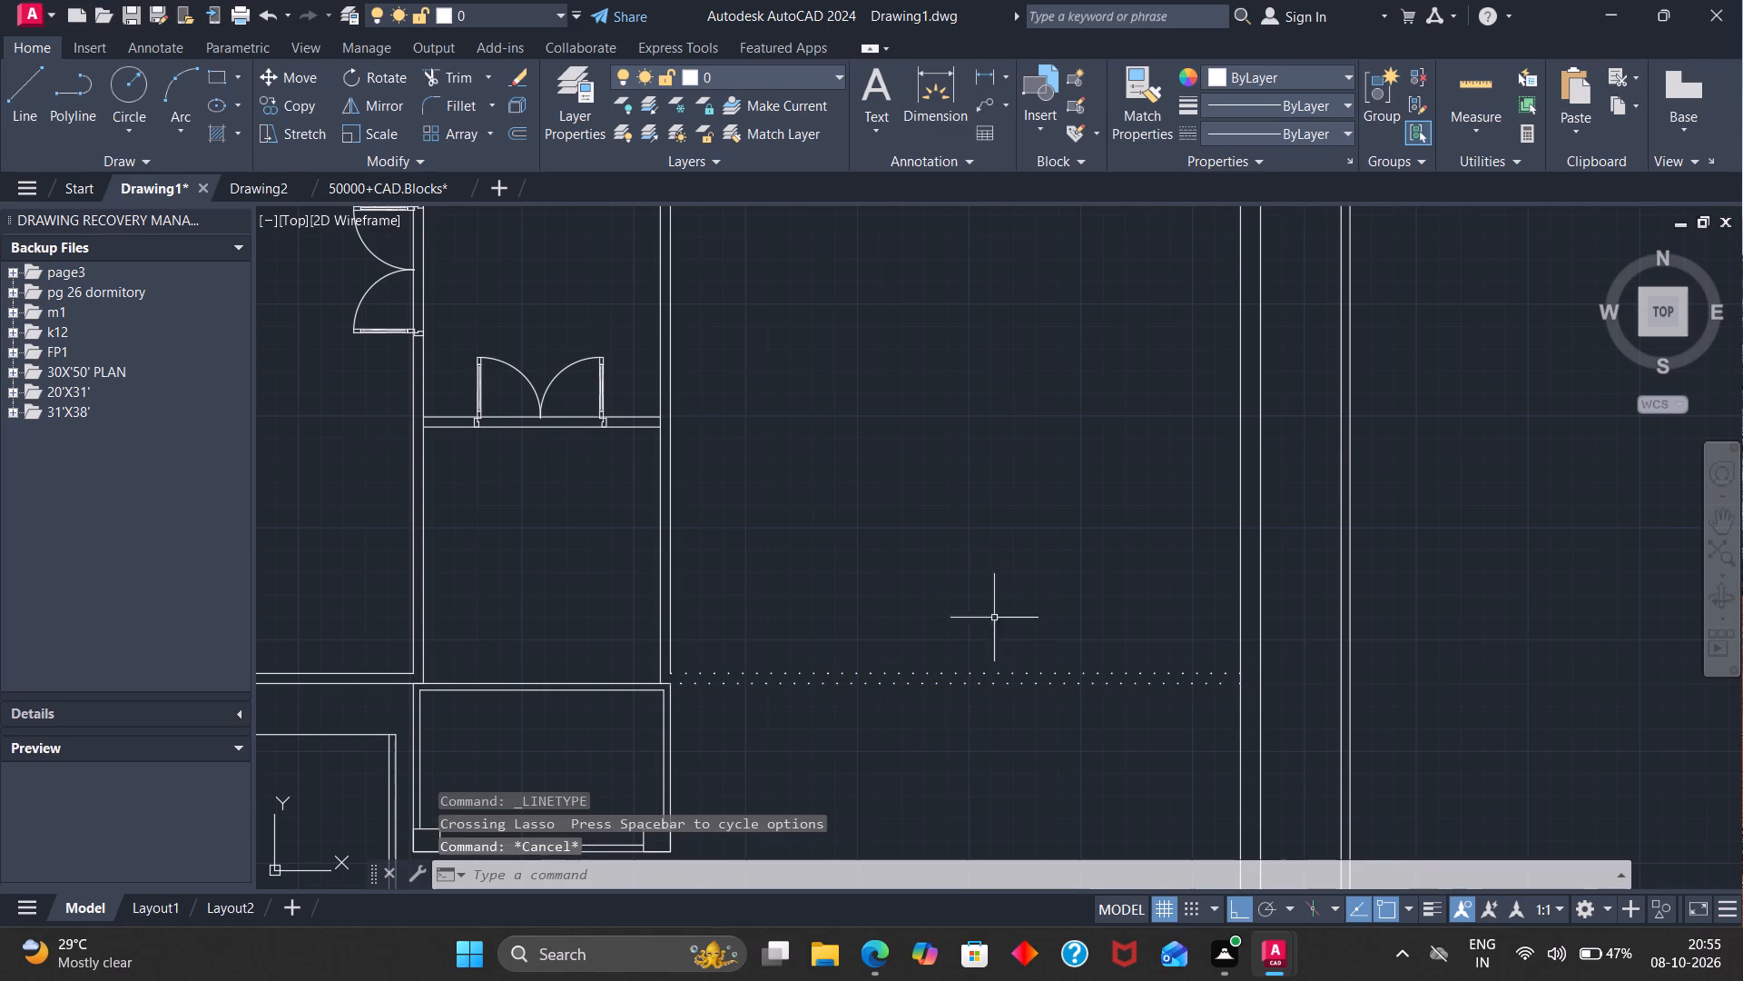
Set the linetype scale of the two dotted wall lines to 0.35 and close their properties.
drag(1009, 625, 980, 735)
right_click(972, 678)
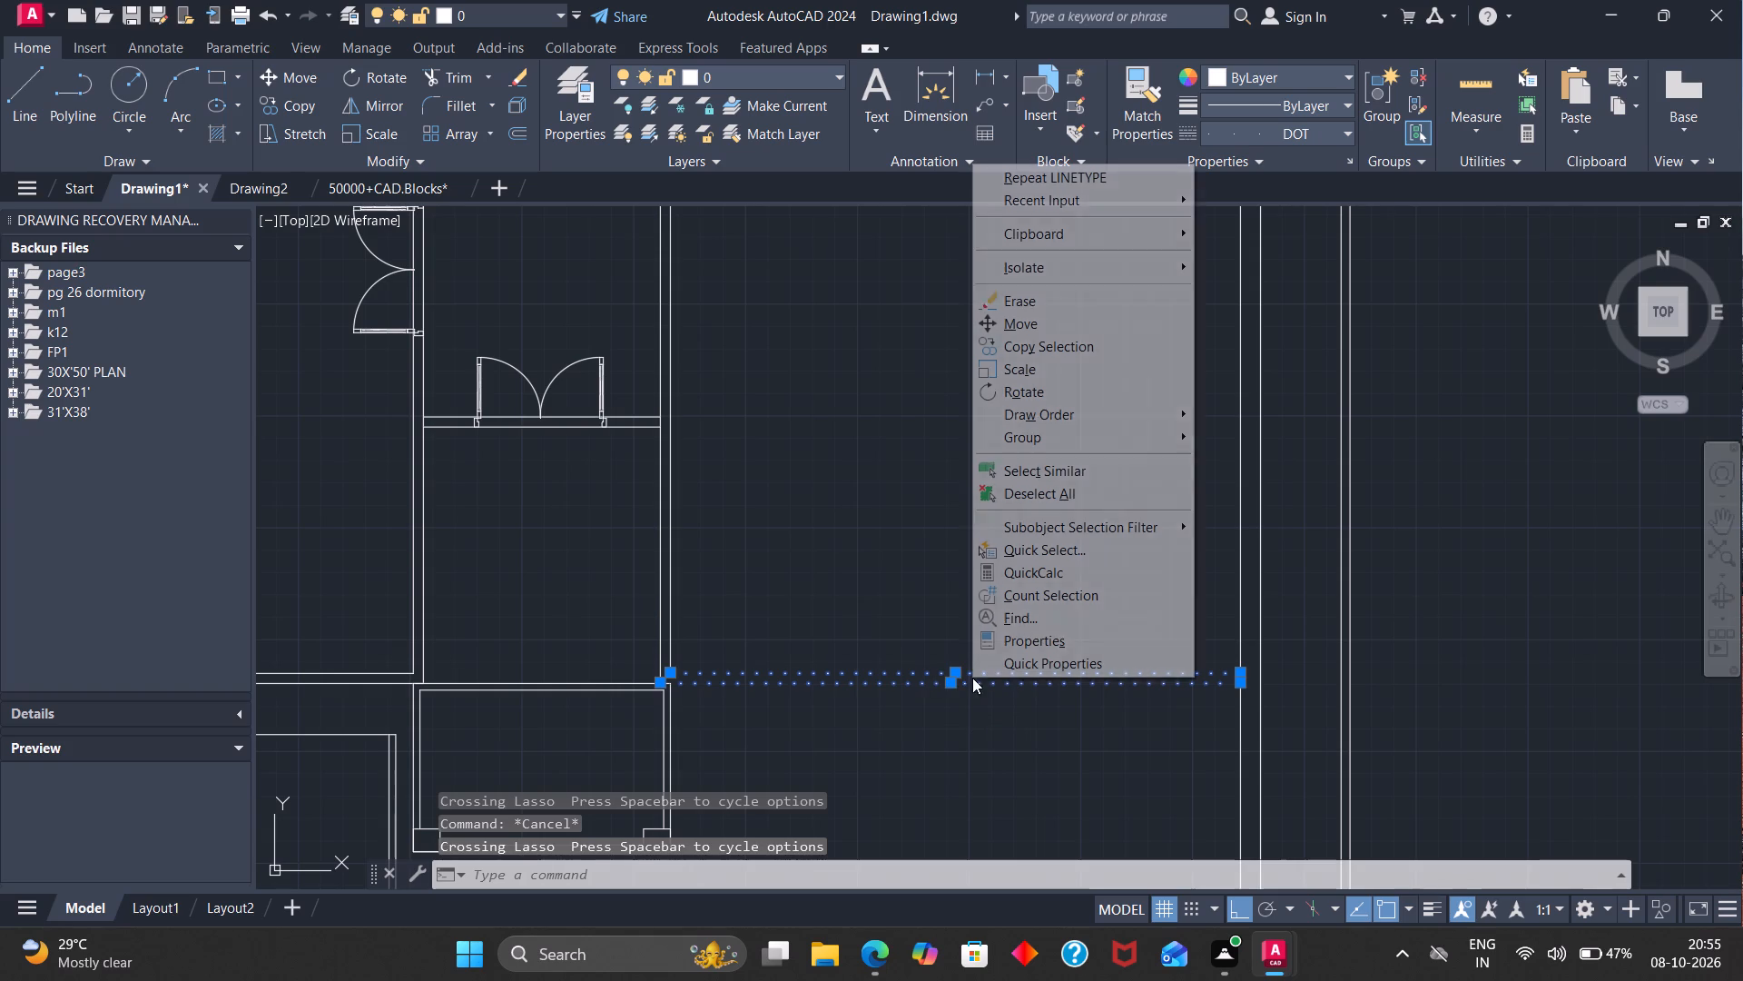
click(1029, 649)
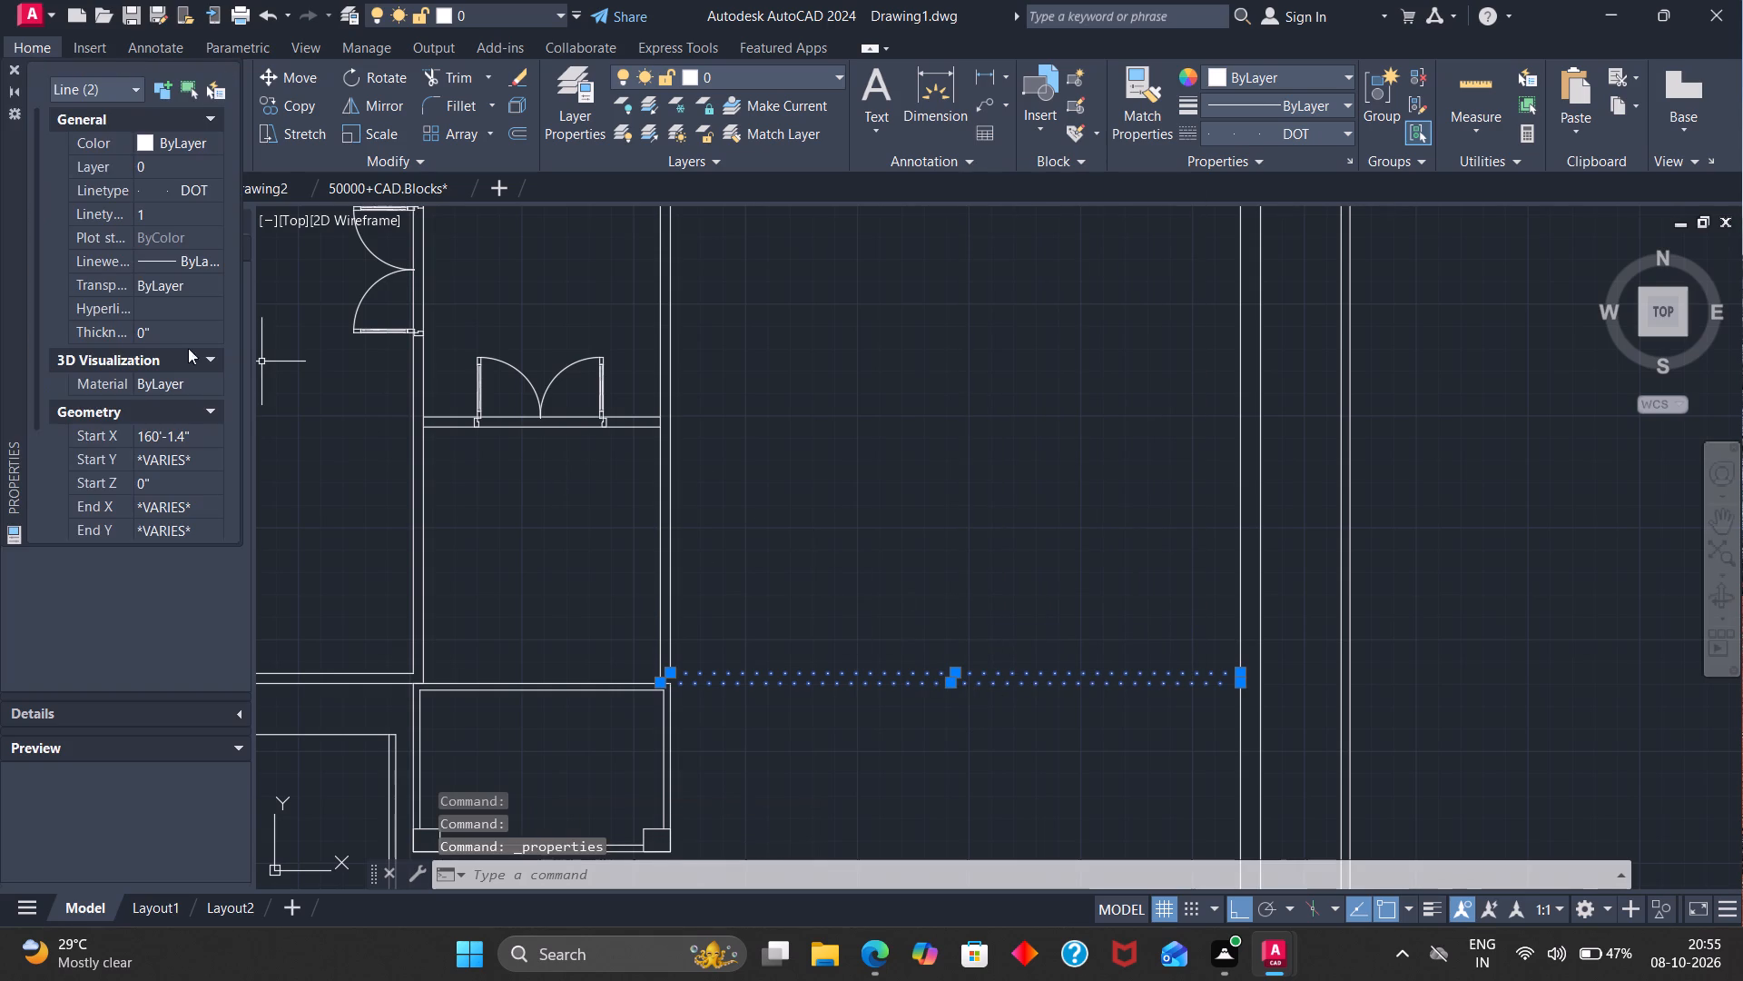
click(163, 212)
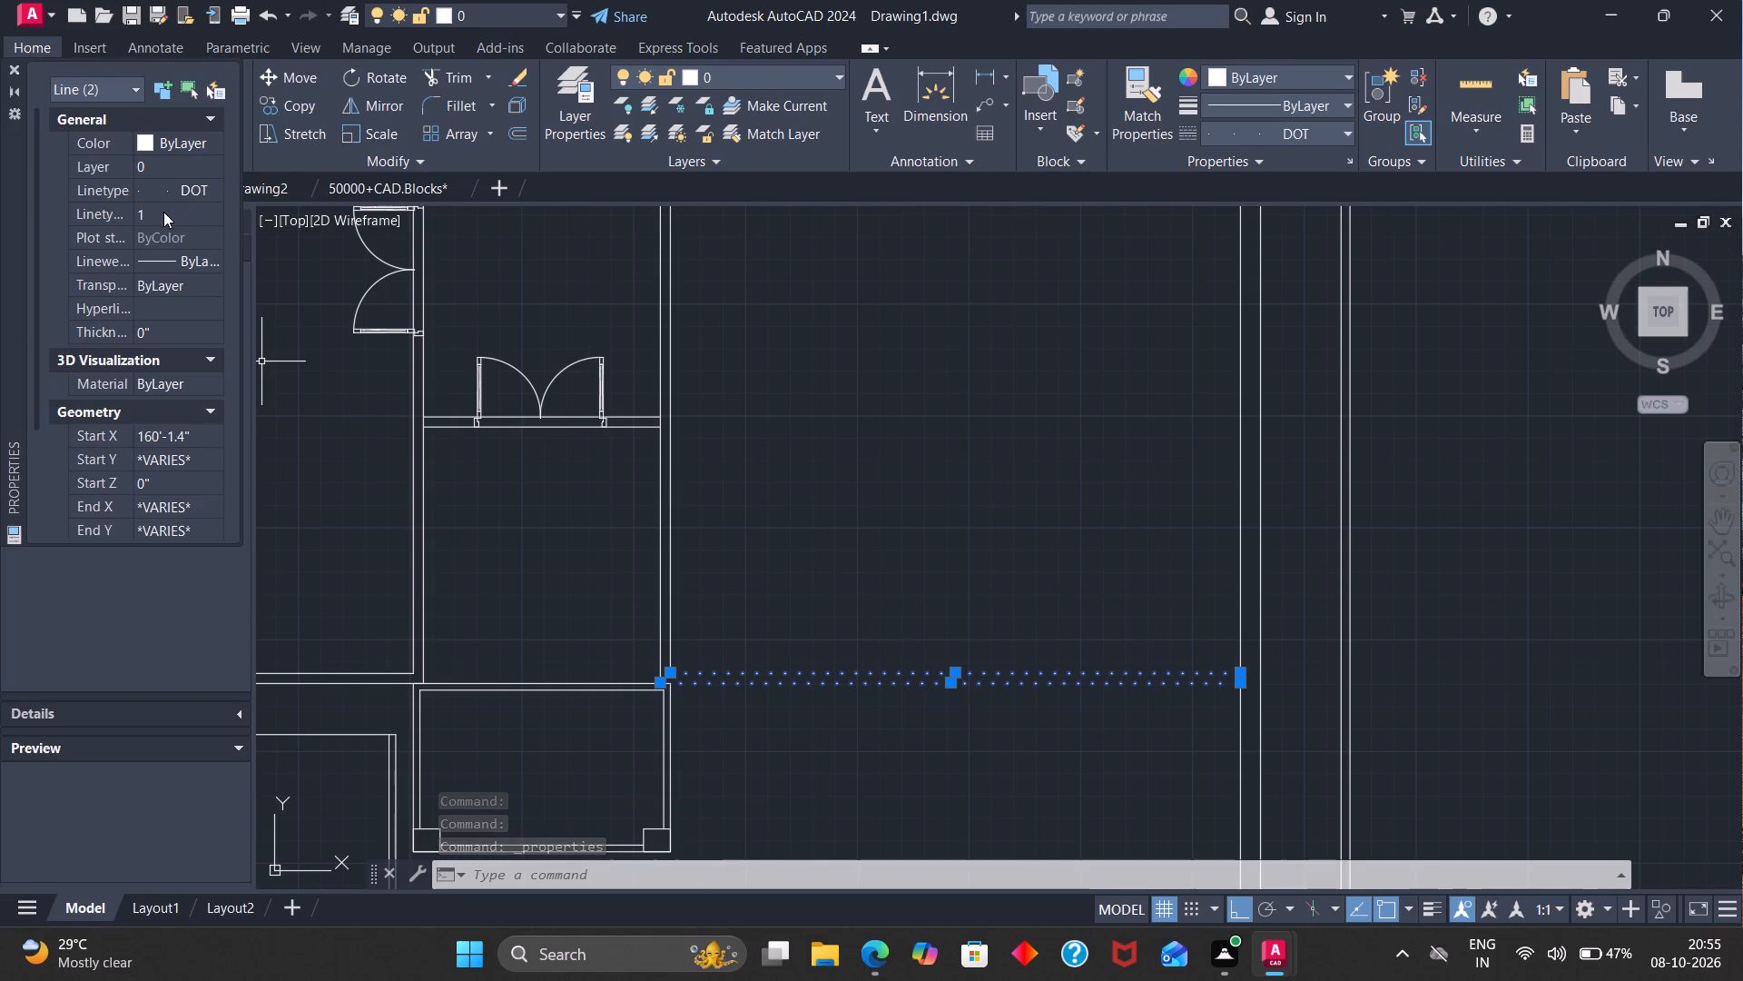
key(BackSpace)
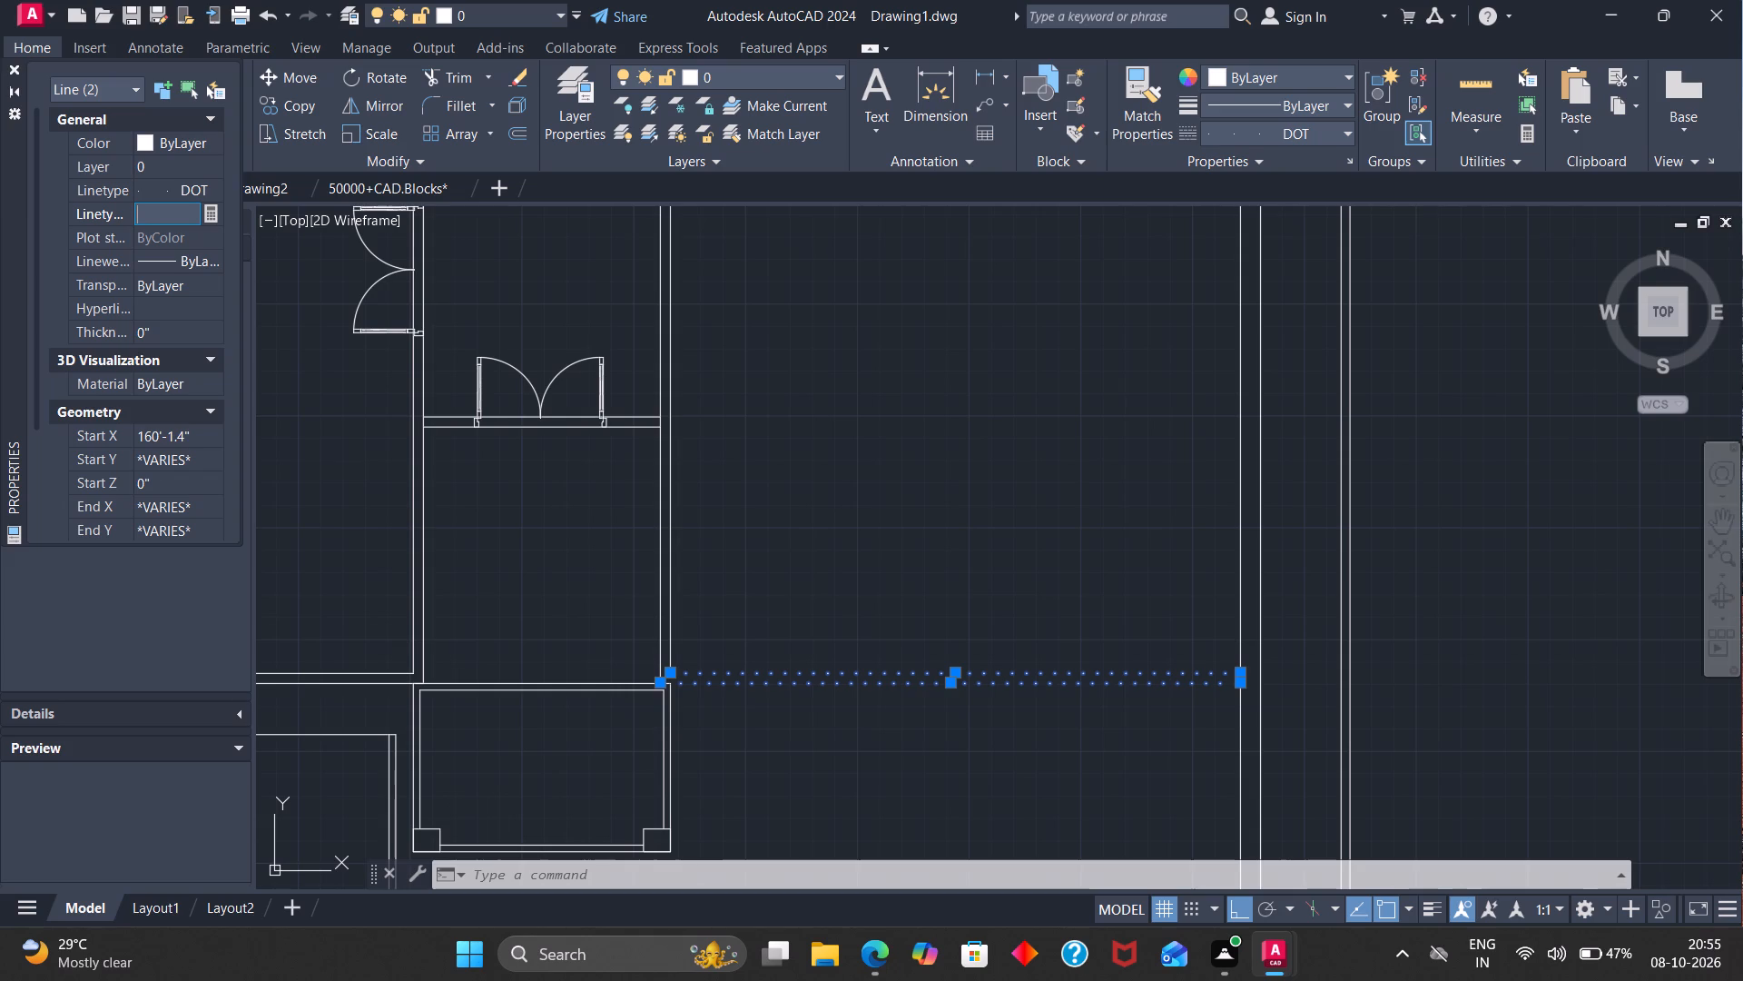
text(0.)
text(35)
key(Return)
key(Escape)
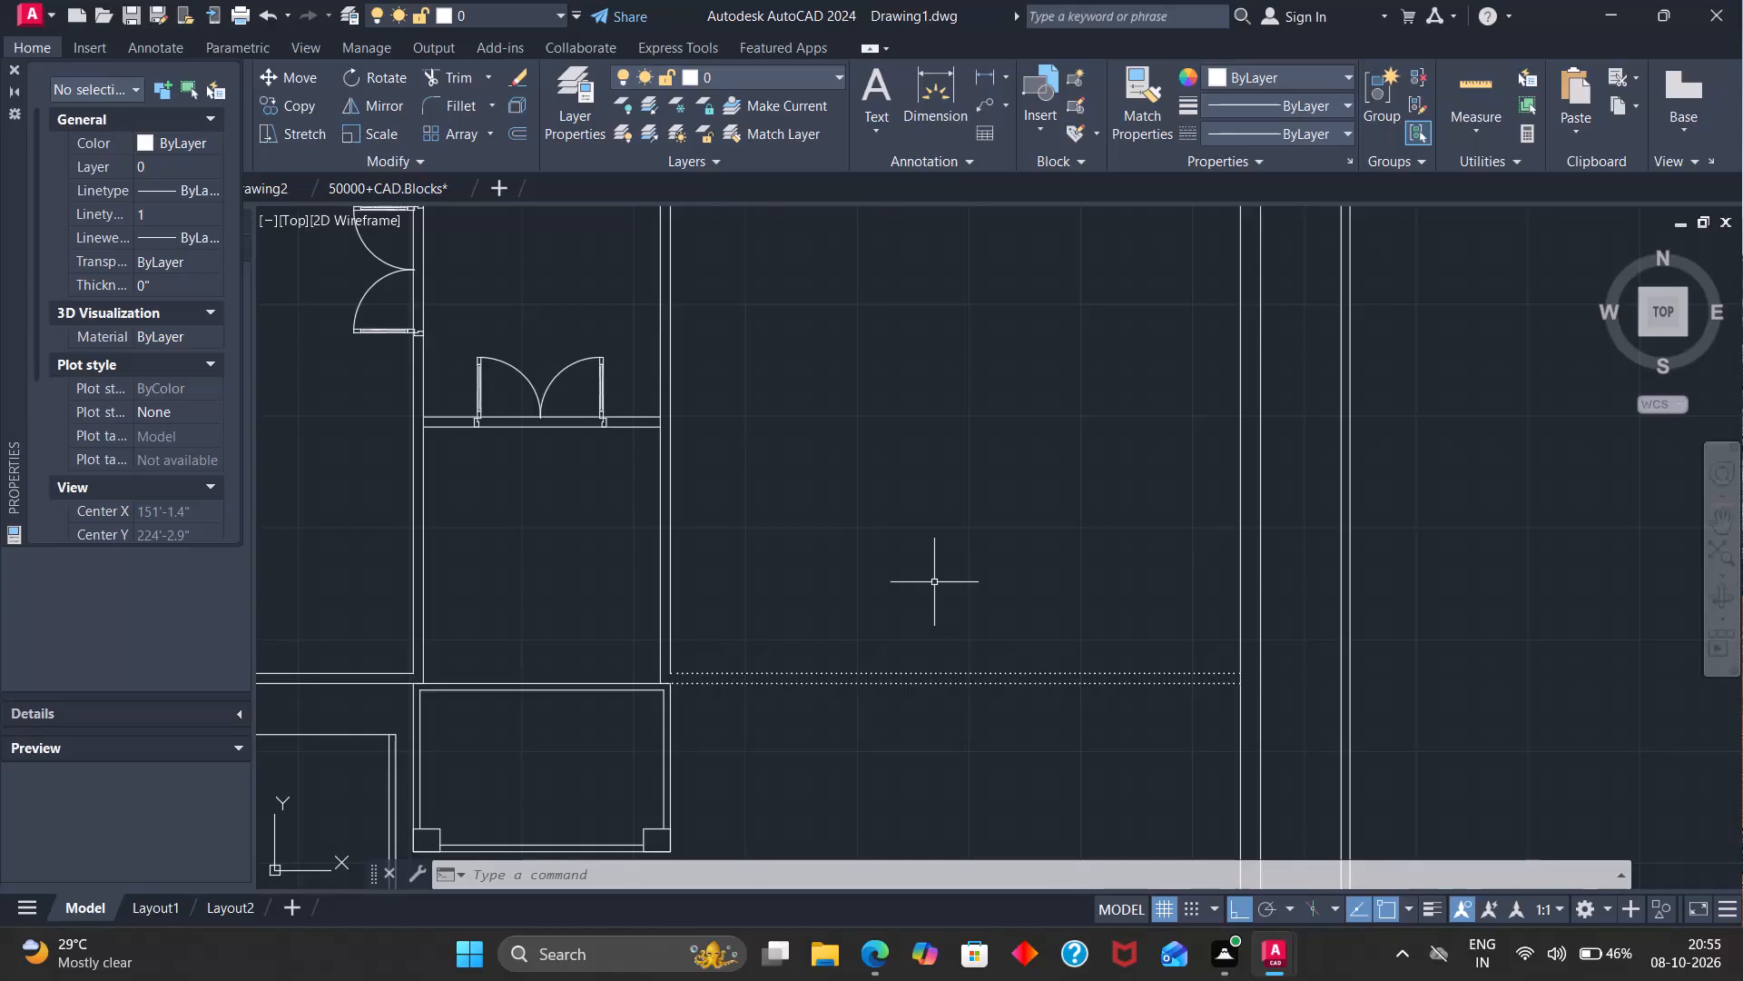
click(33, 41)
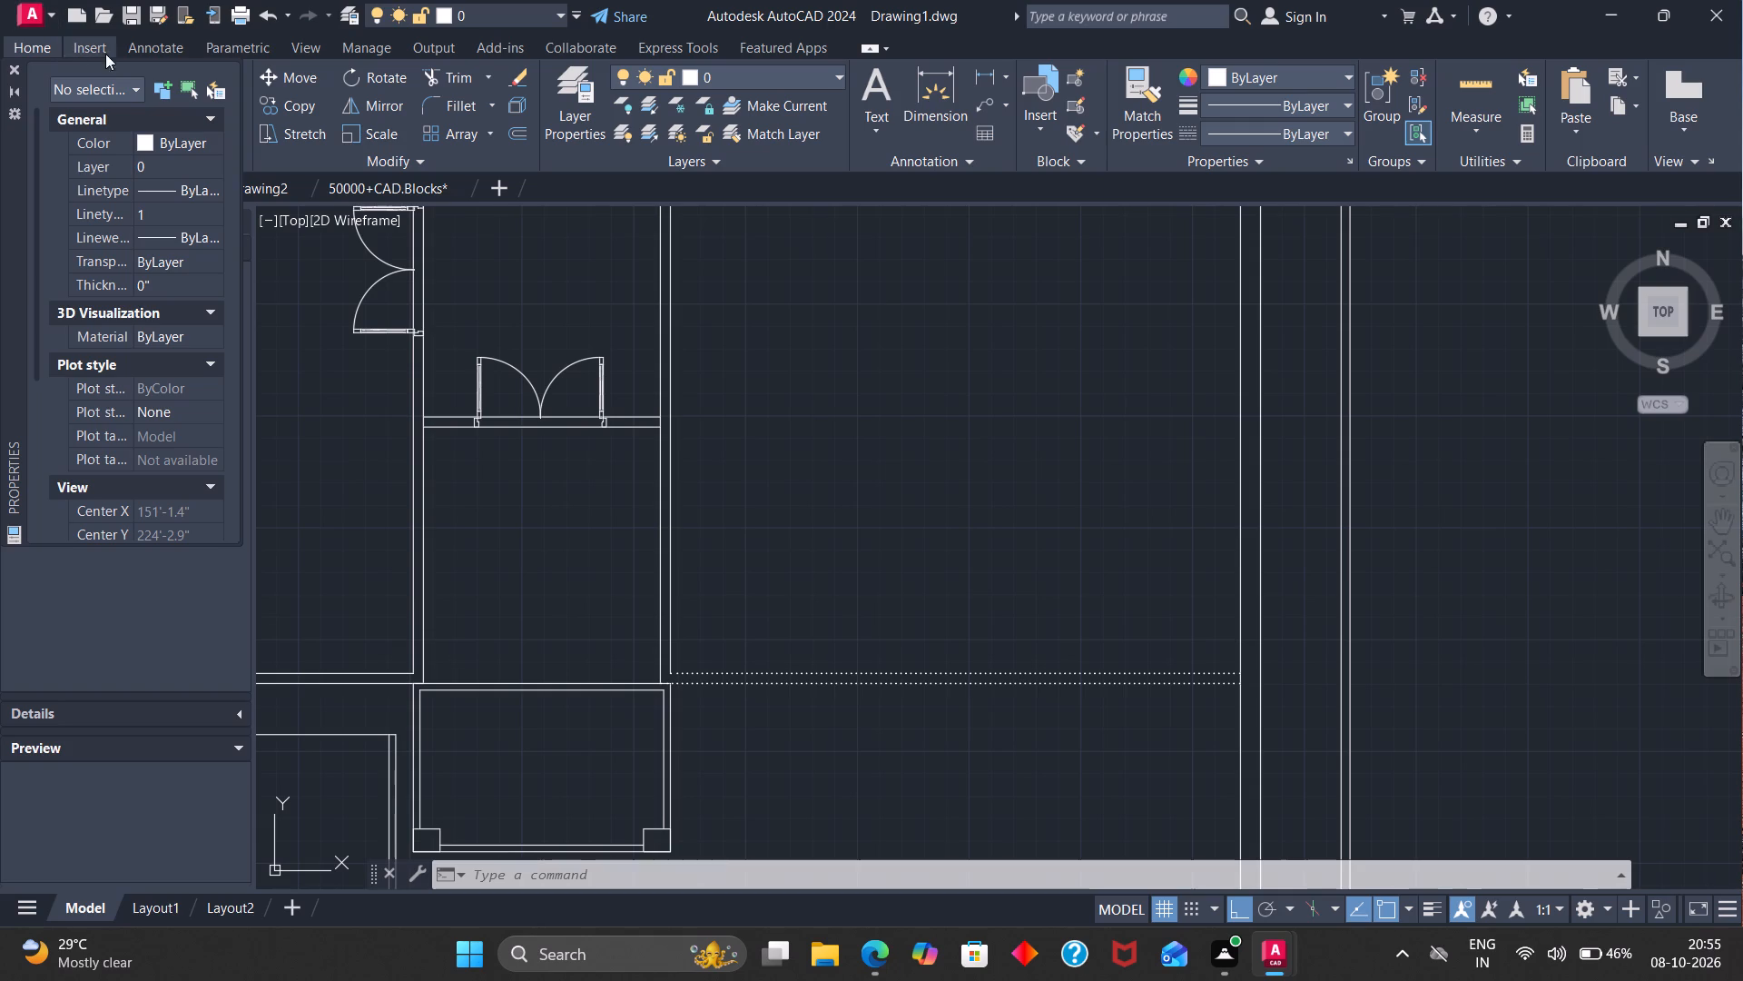
click(100, 46)
click(43, 45)
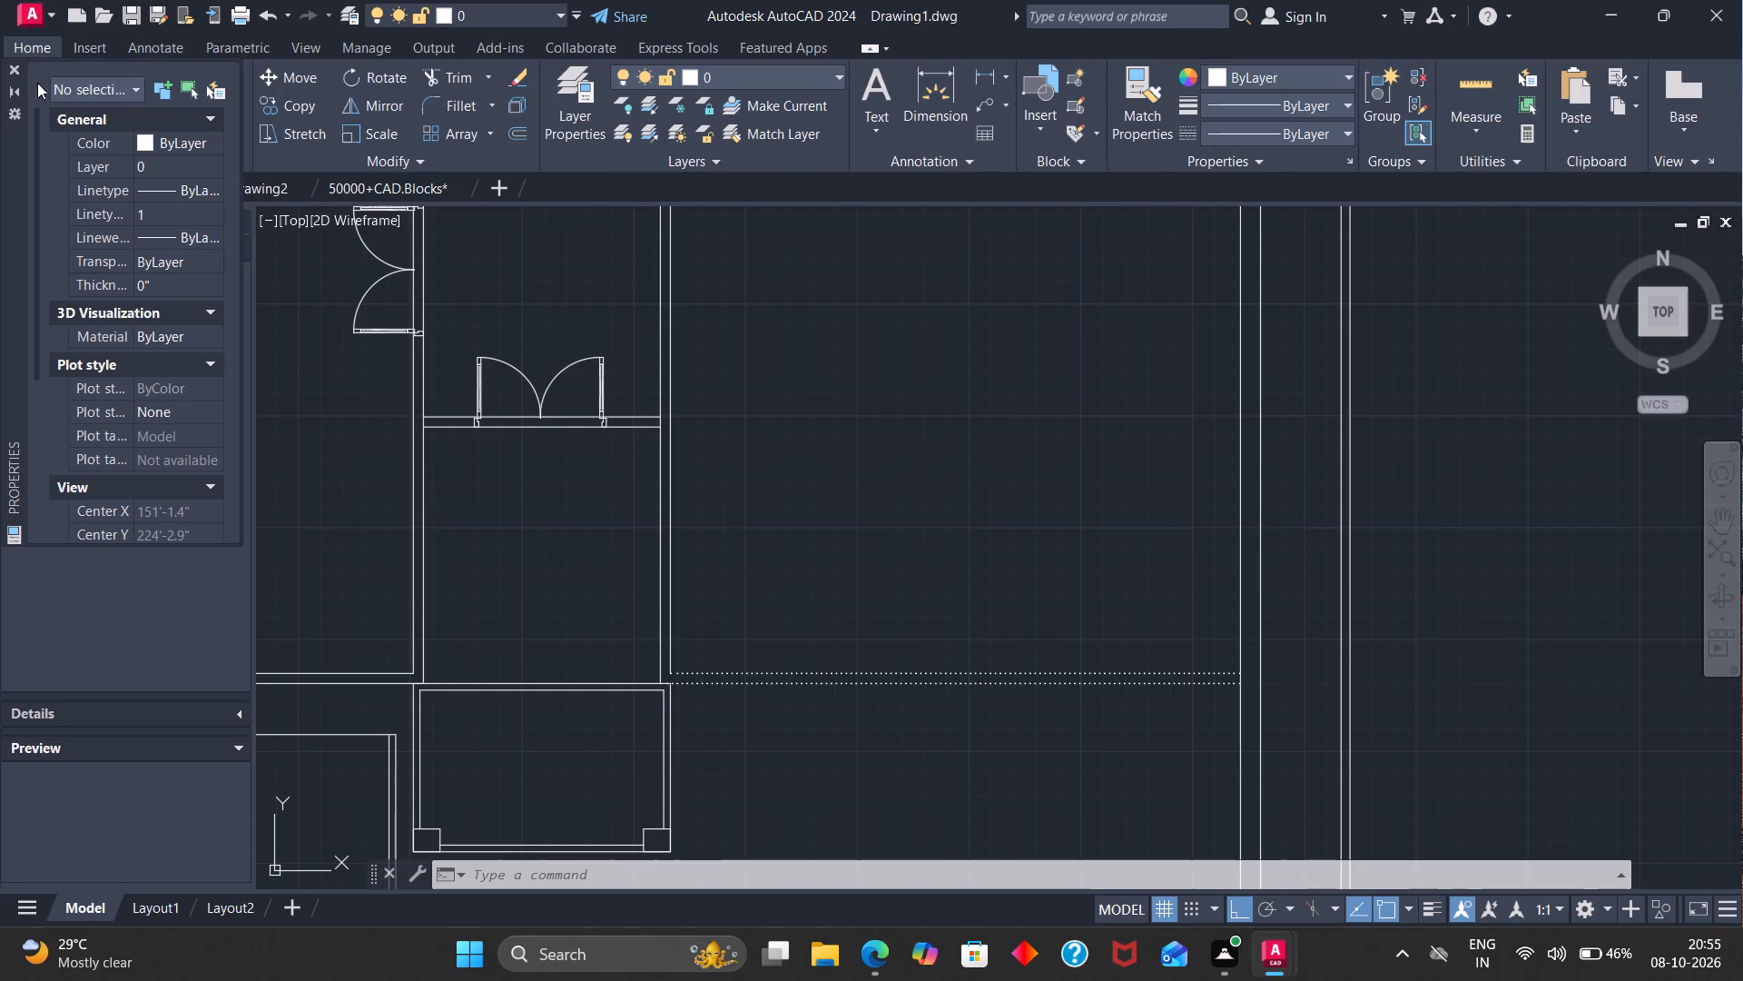
click(13, 66)
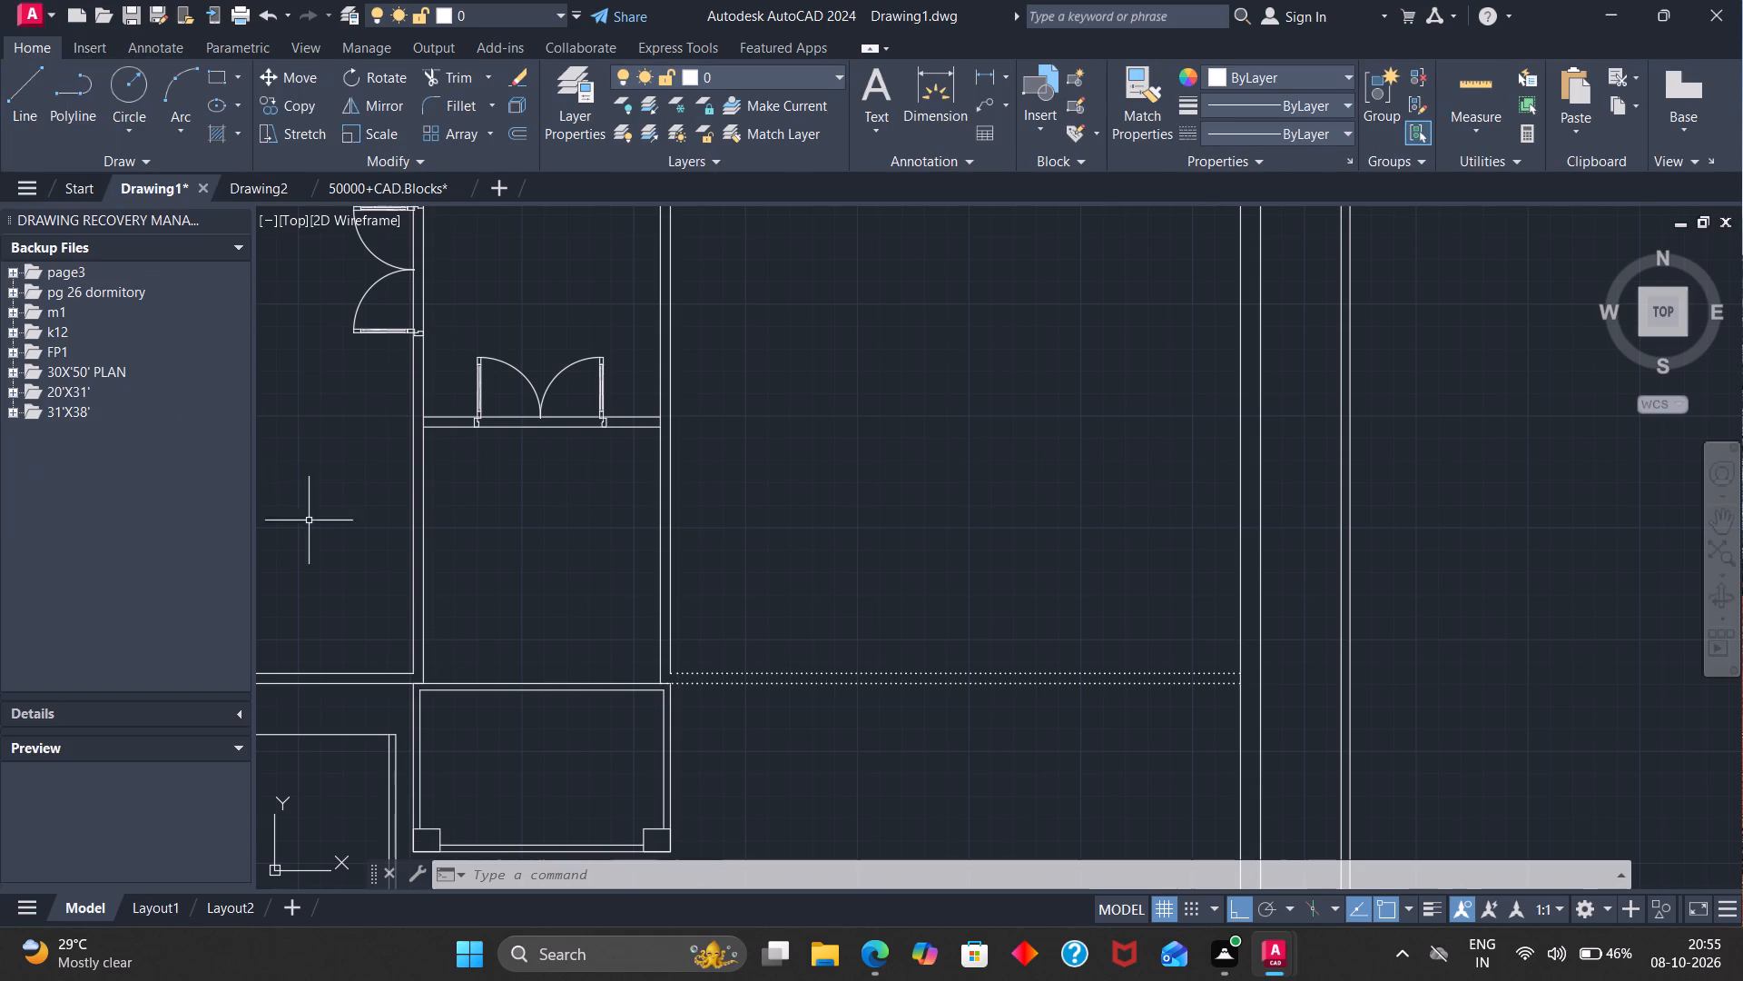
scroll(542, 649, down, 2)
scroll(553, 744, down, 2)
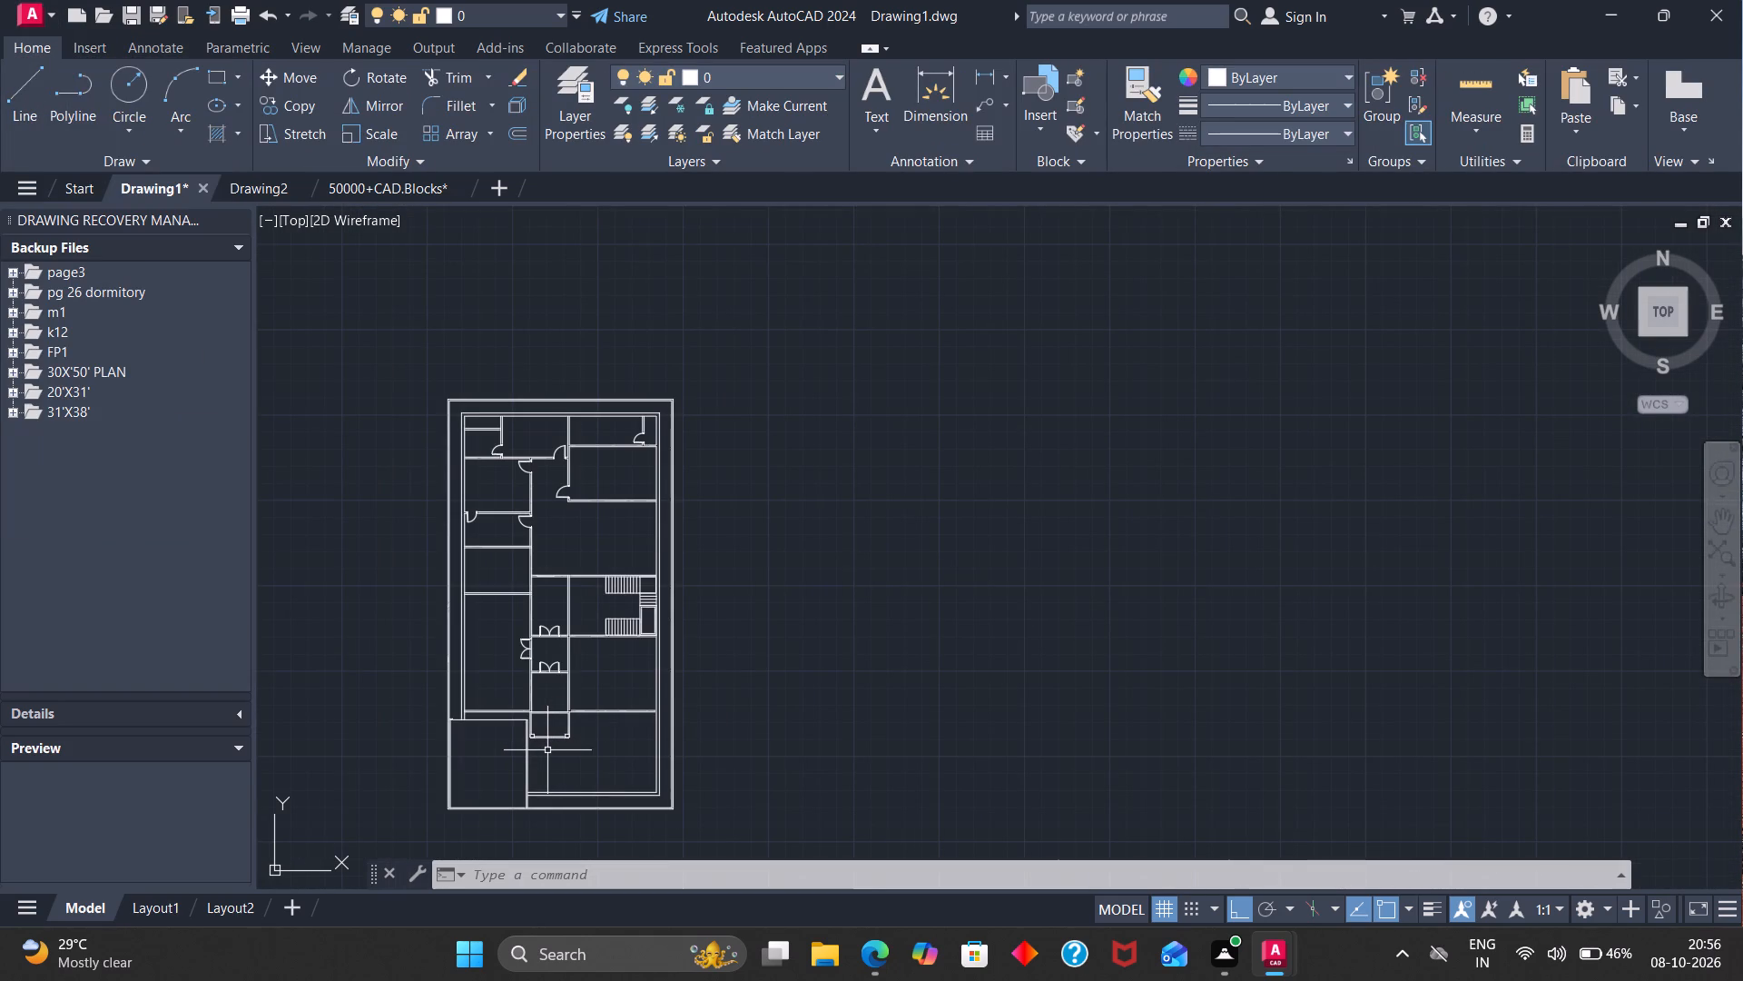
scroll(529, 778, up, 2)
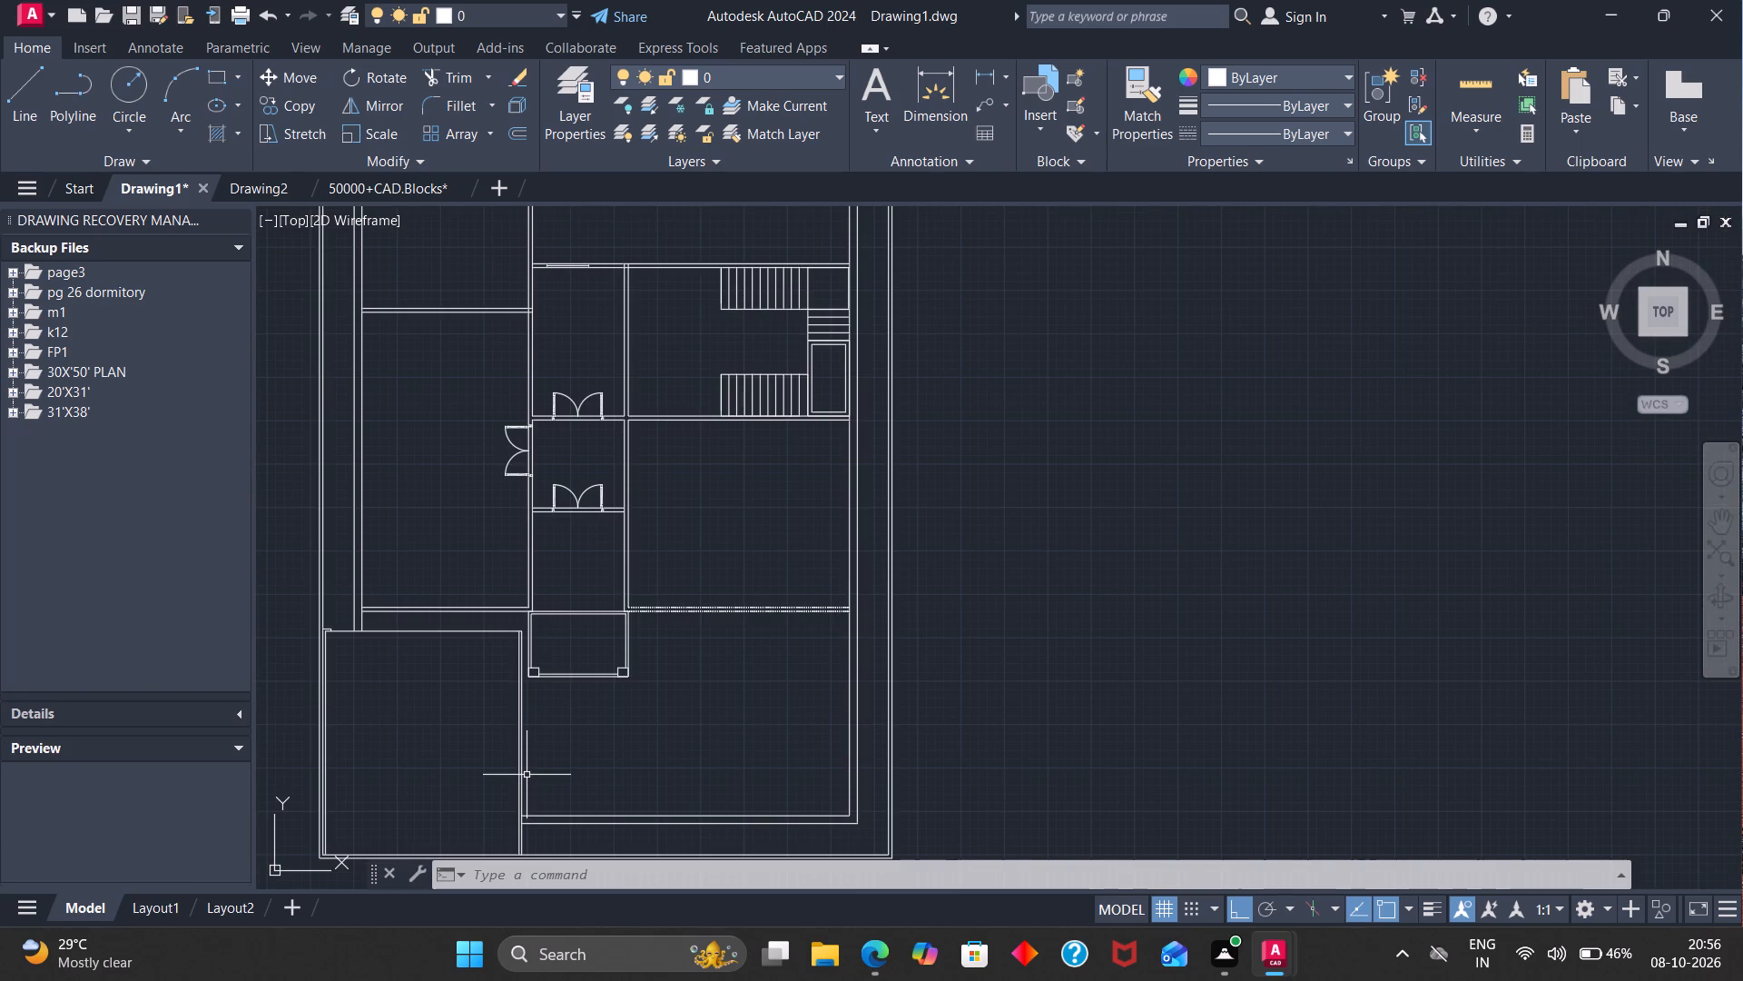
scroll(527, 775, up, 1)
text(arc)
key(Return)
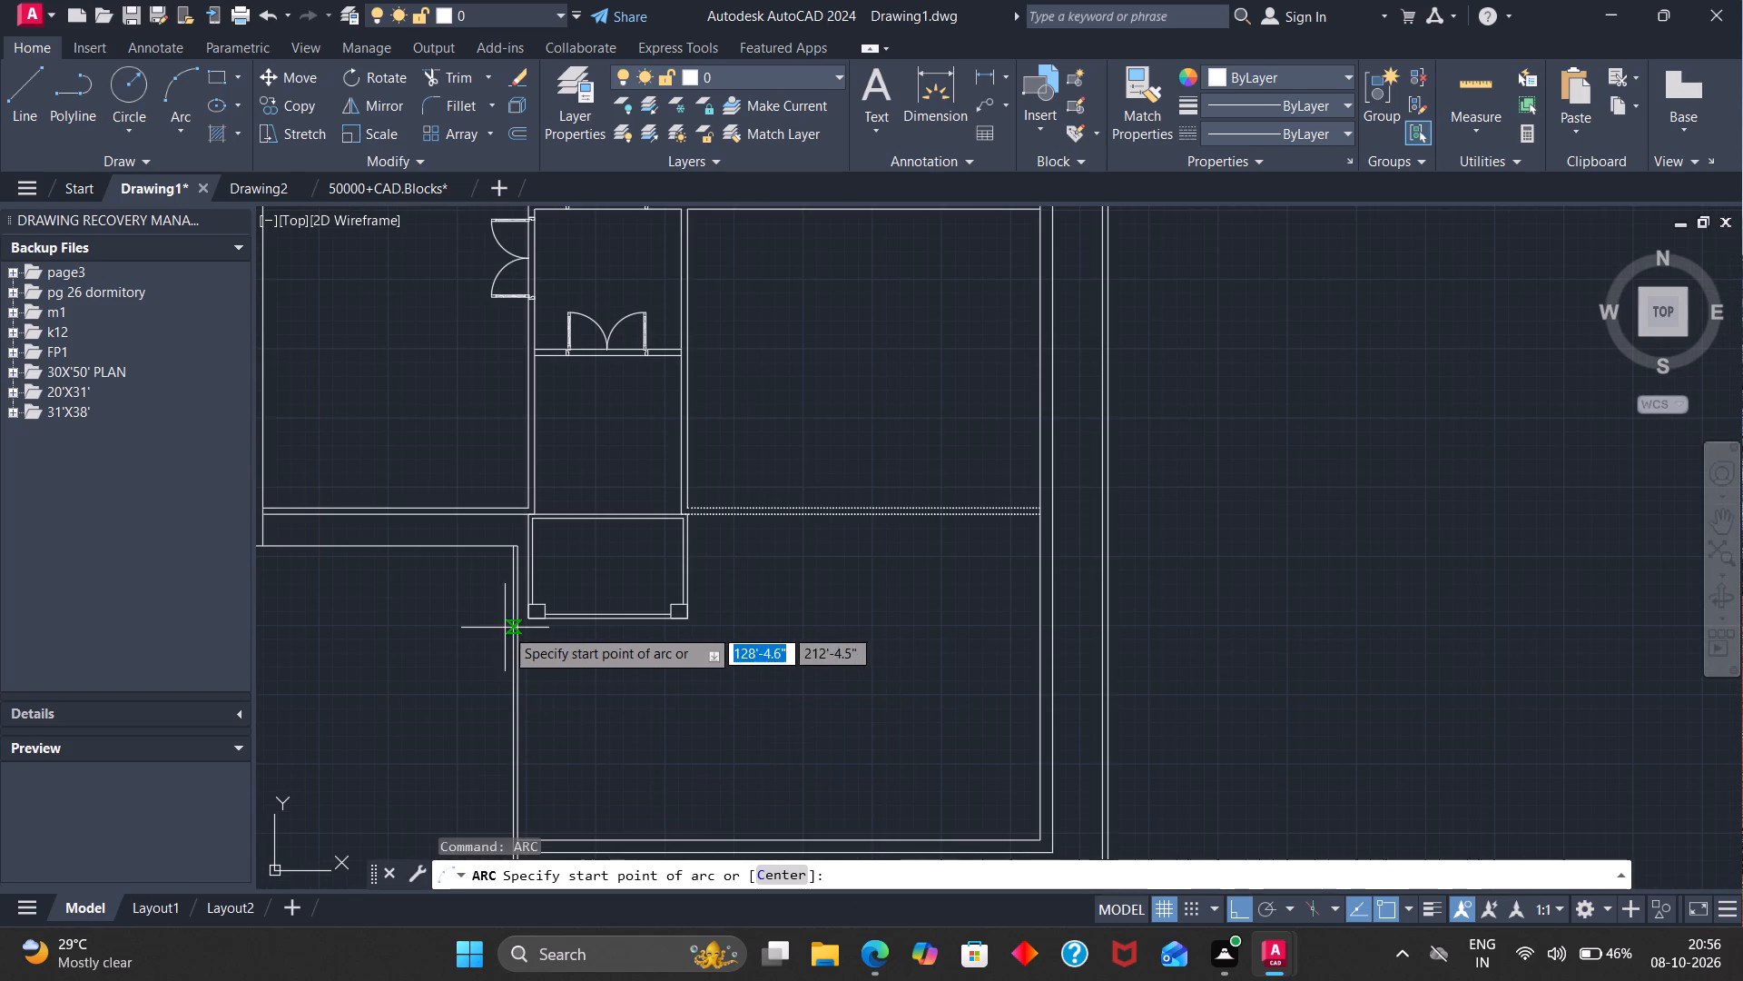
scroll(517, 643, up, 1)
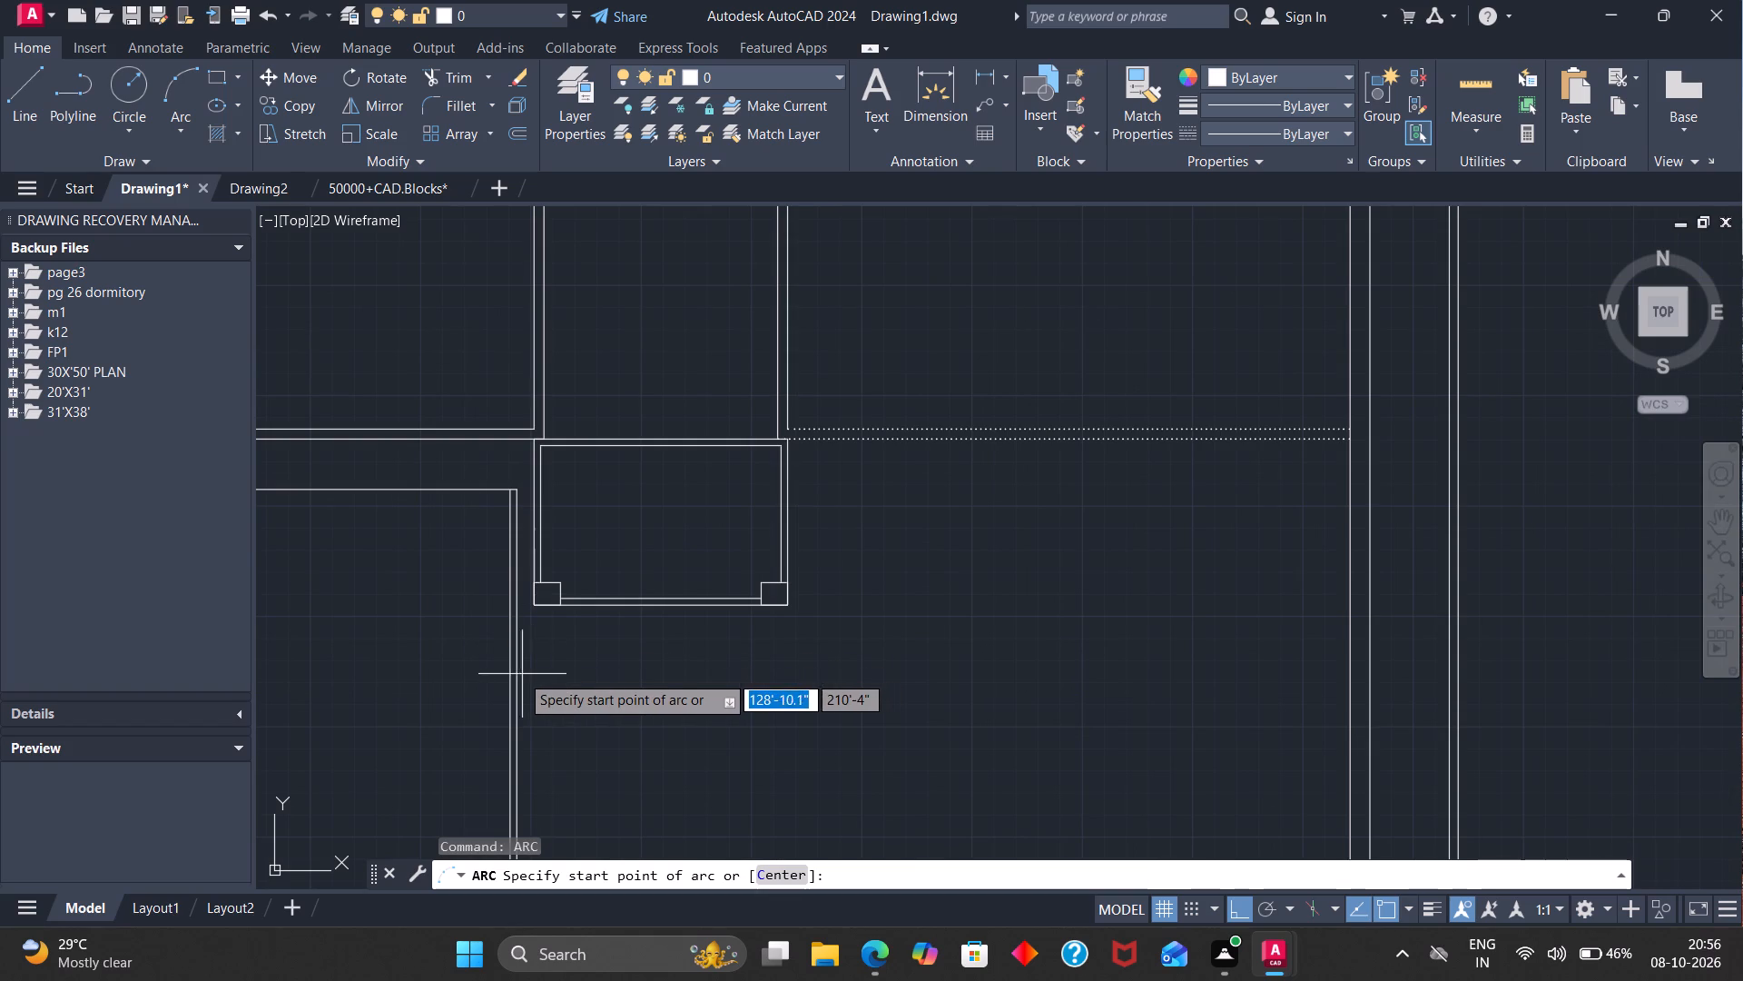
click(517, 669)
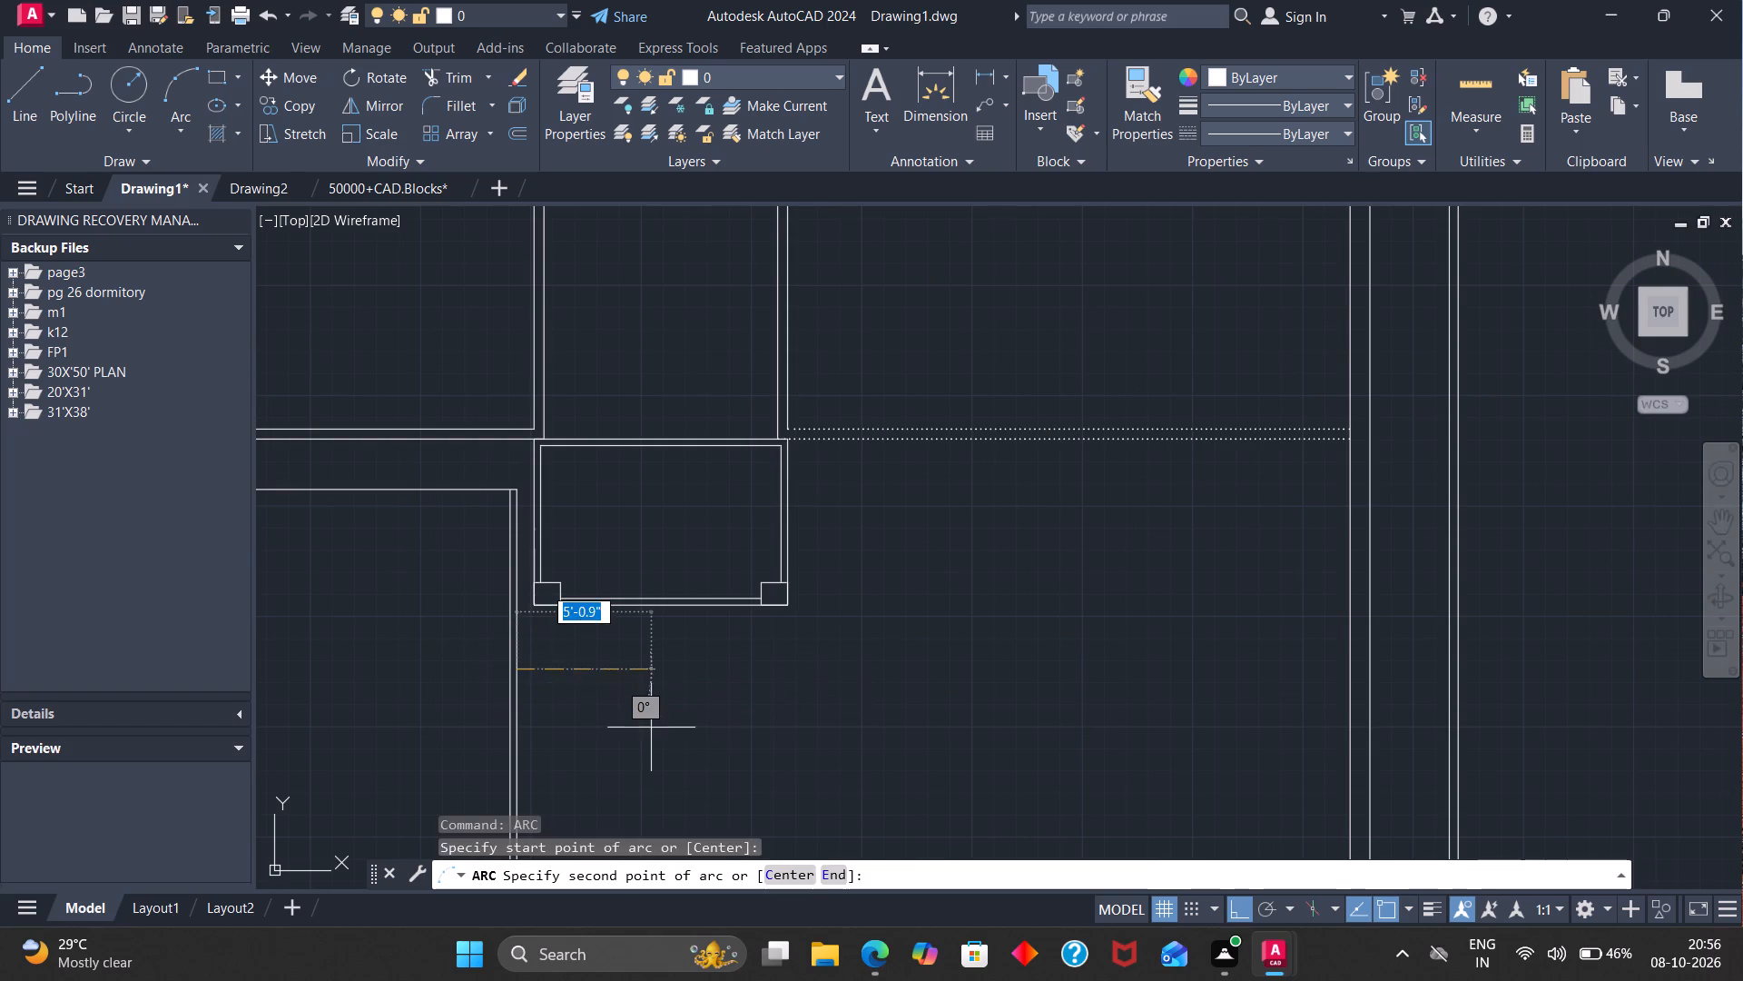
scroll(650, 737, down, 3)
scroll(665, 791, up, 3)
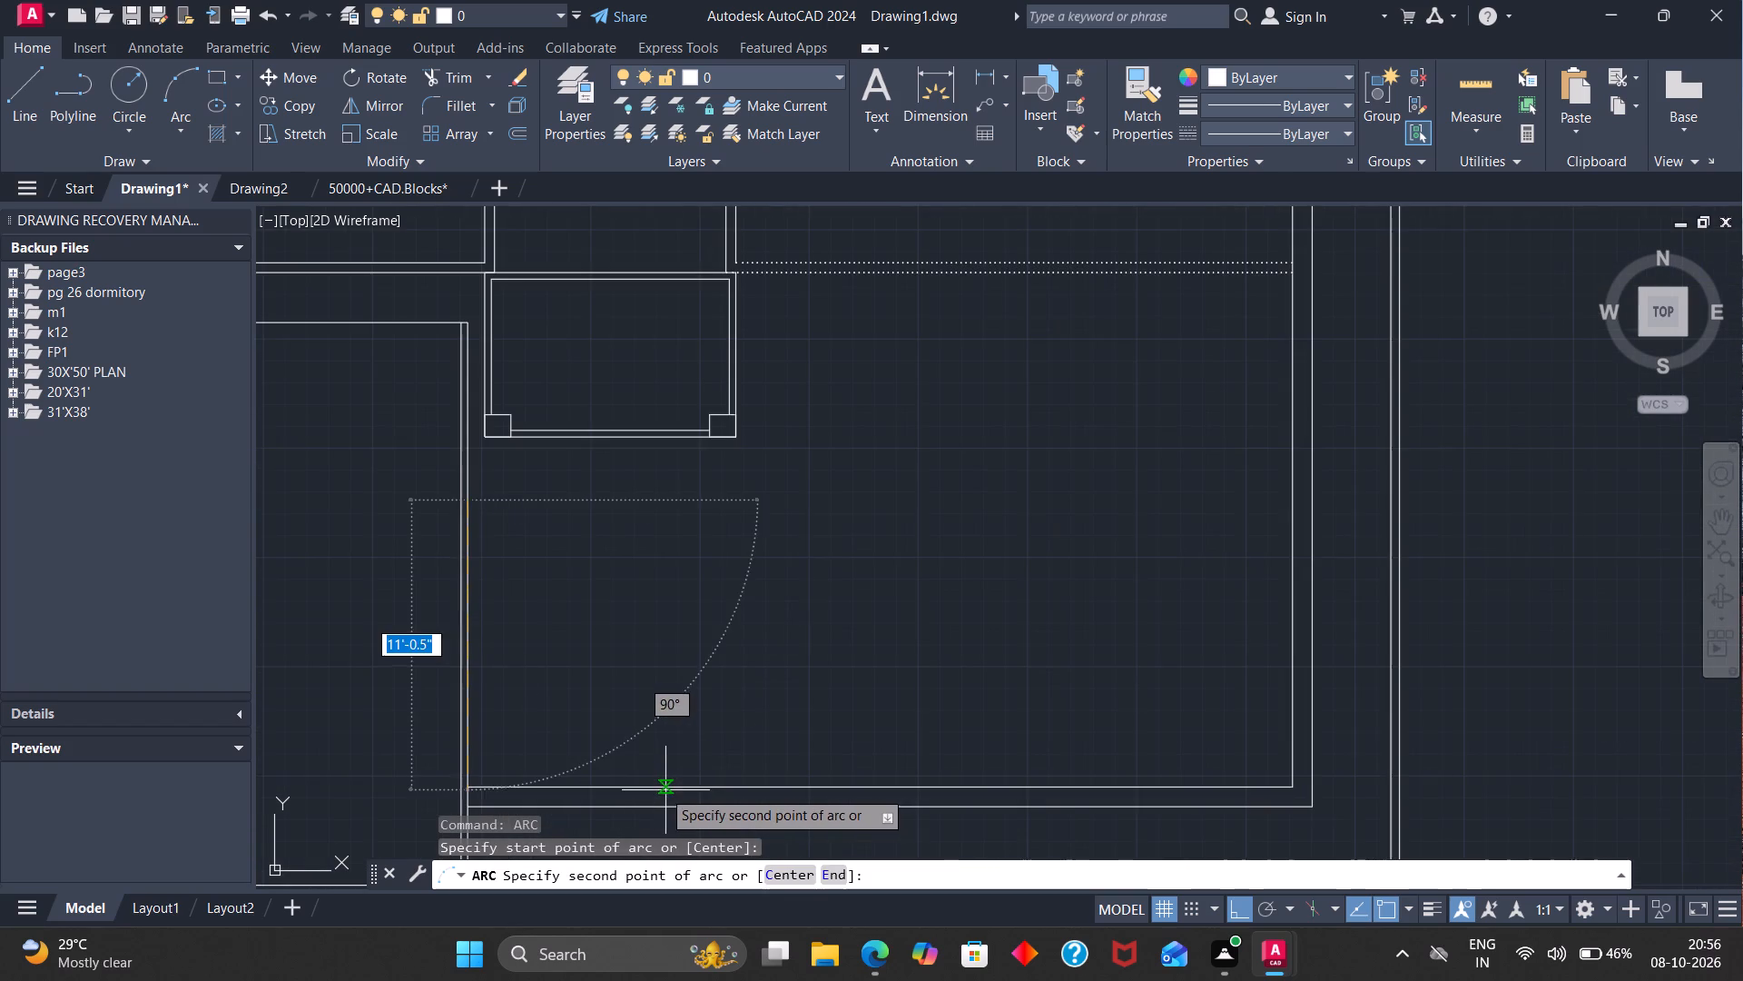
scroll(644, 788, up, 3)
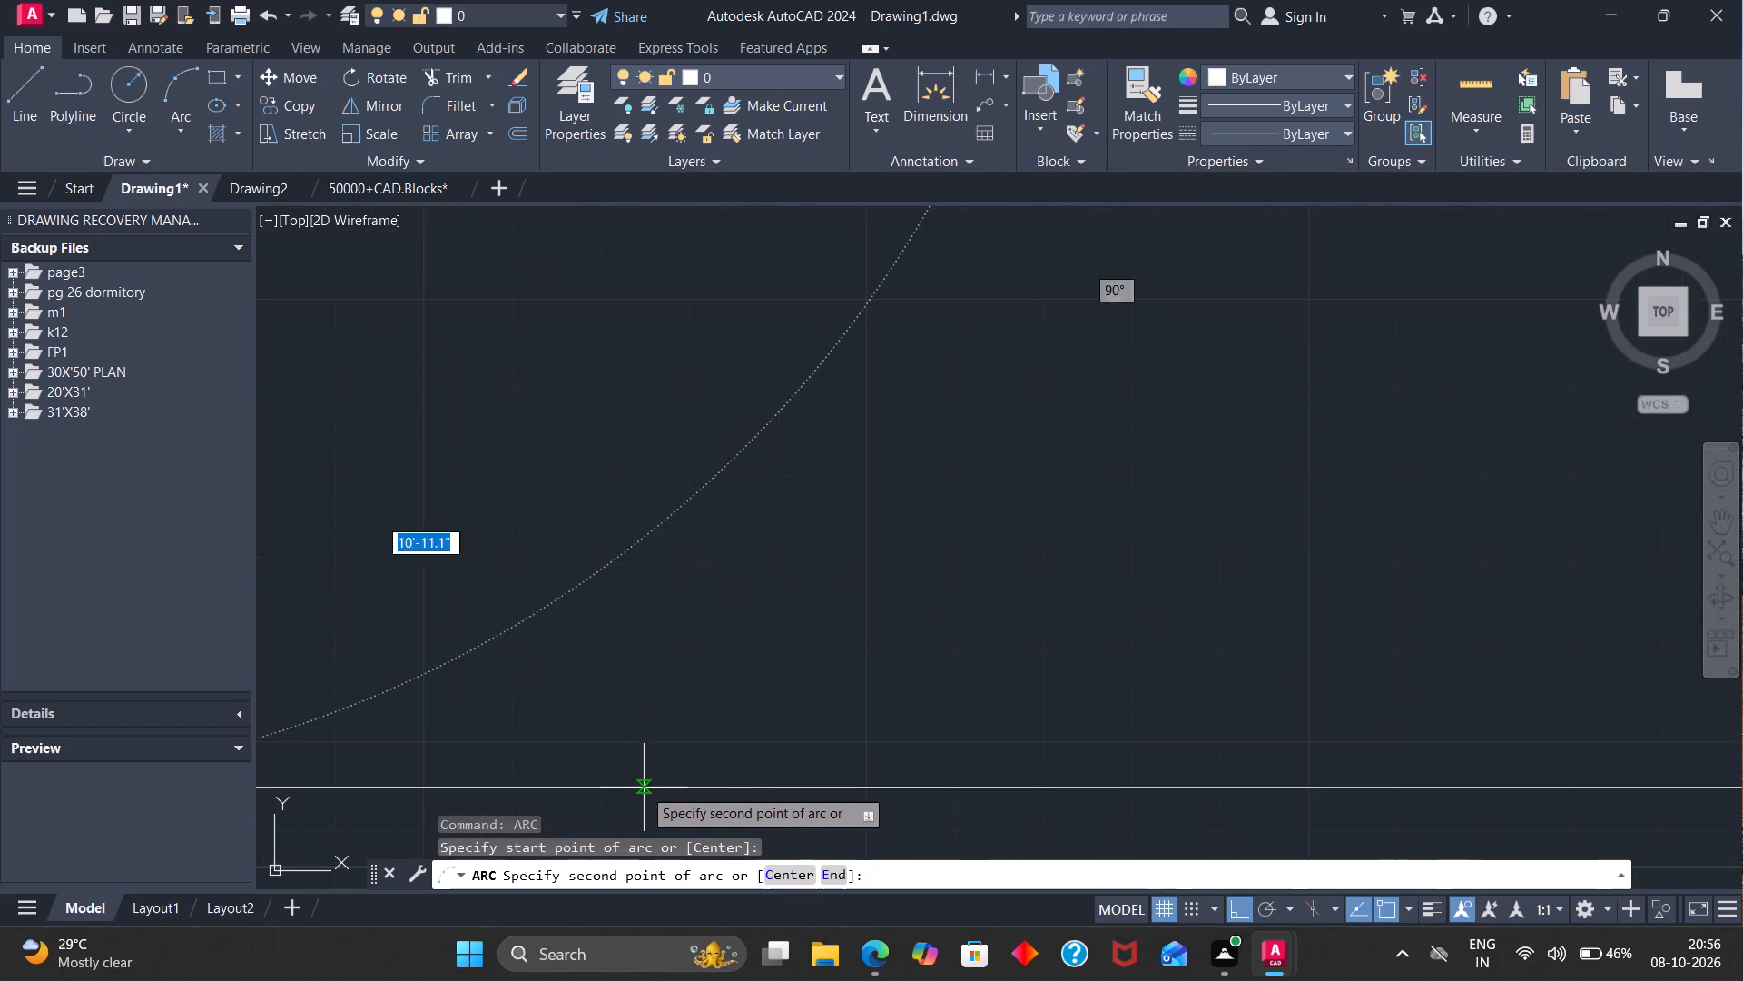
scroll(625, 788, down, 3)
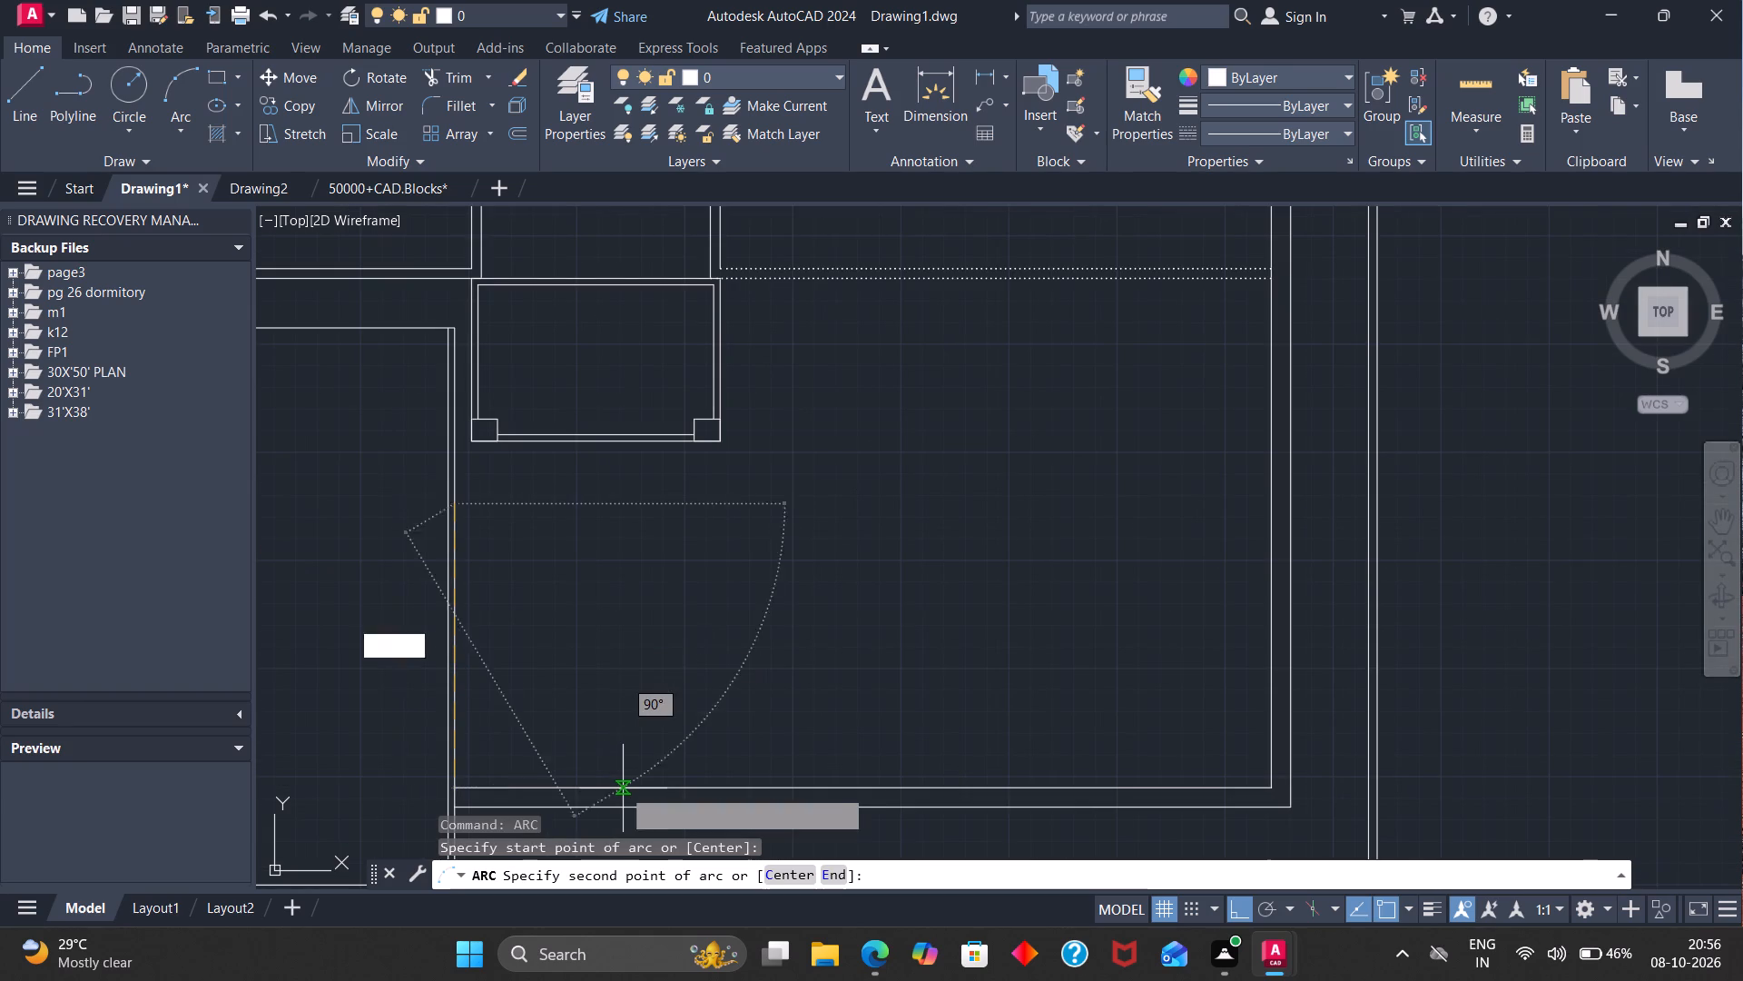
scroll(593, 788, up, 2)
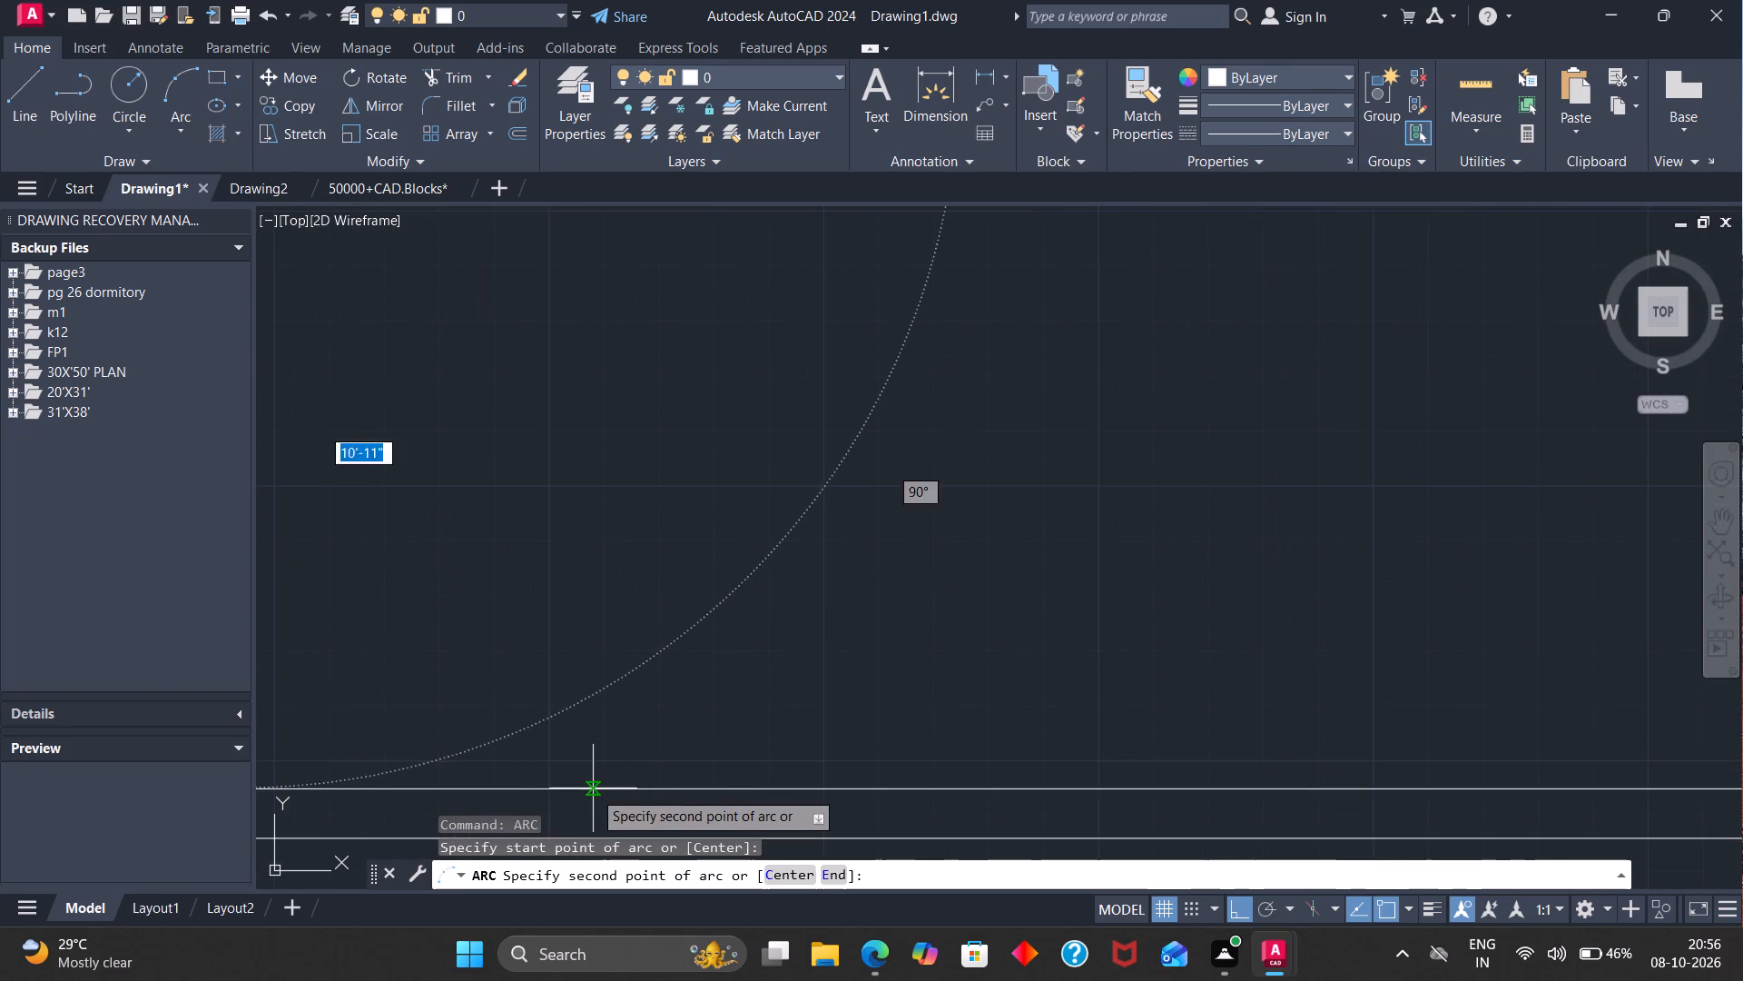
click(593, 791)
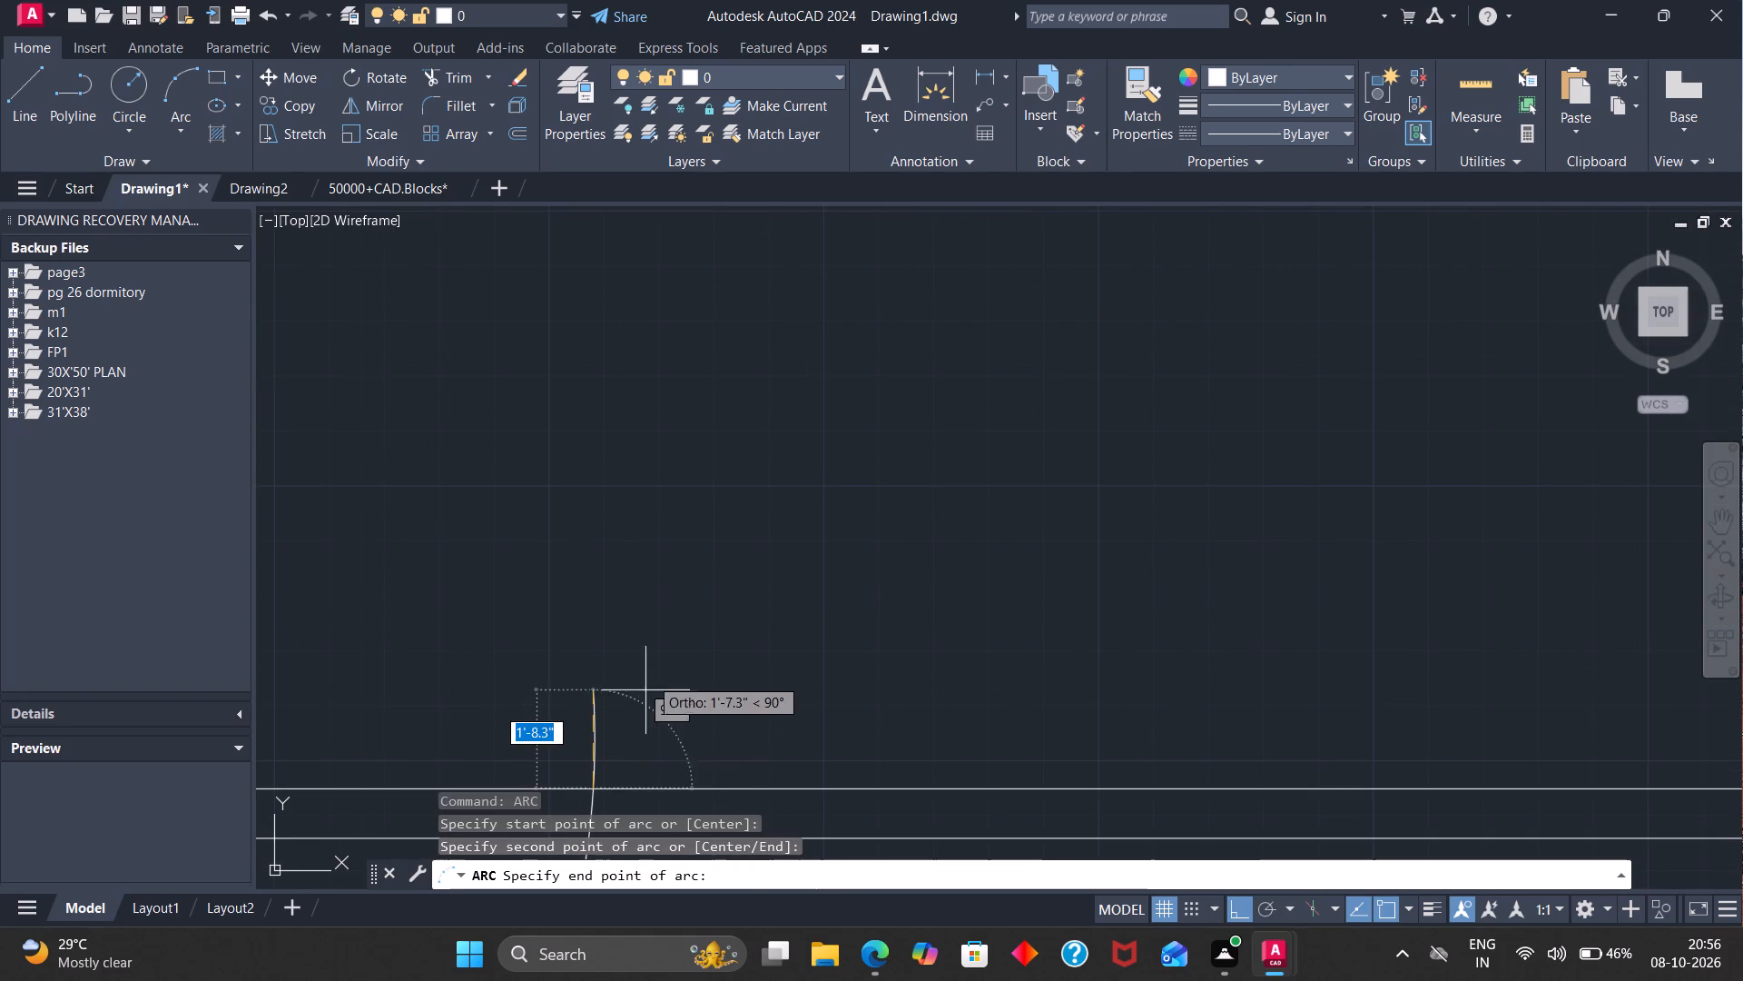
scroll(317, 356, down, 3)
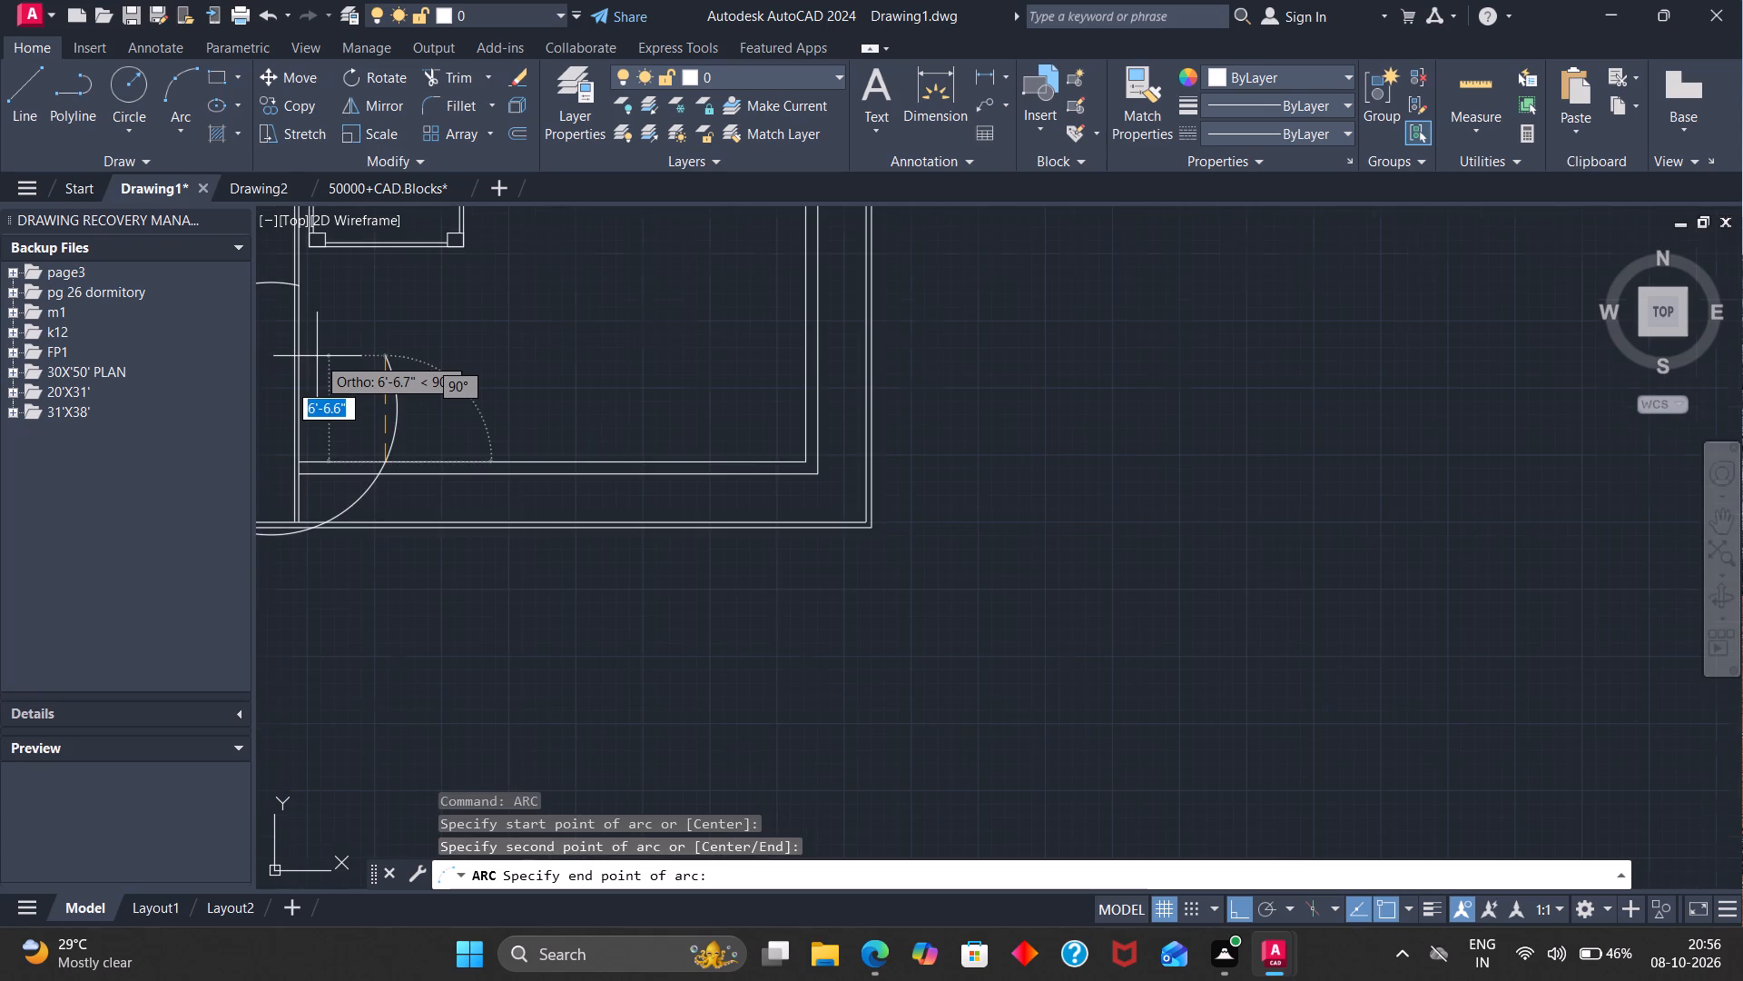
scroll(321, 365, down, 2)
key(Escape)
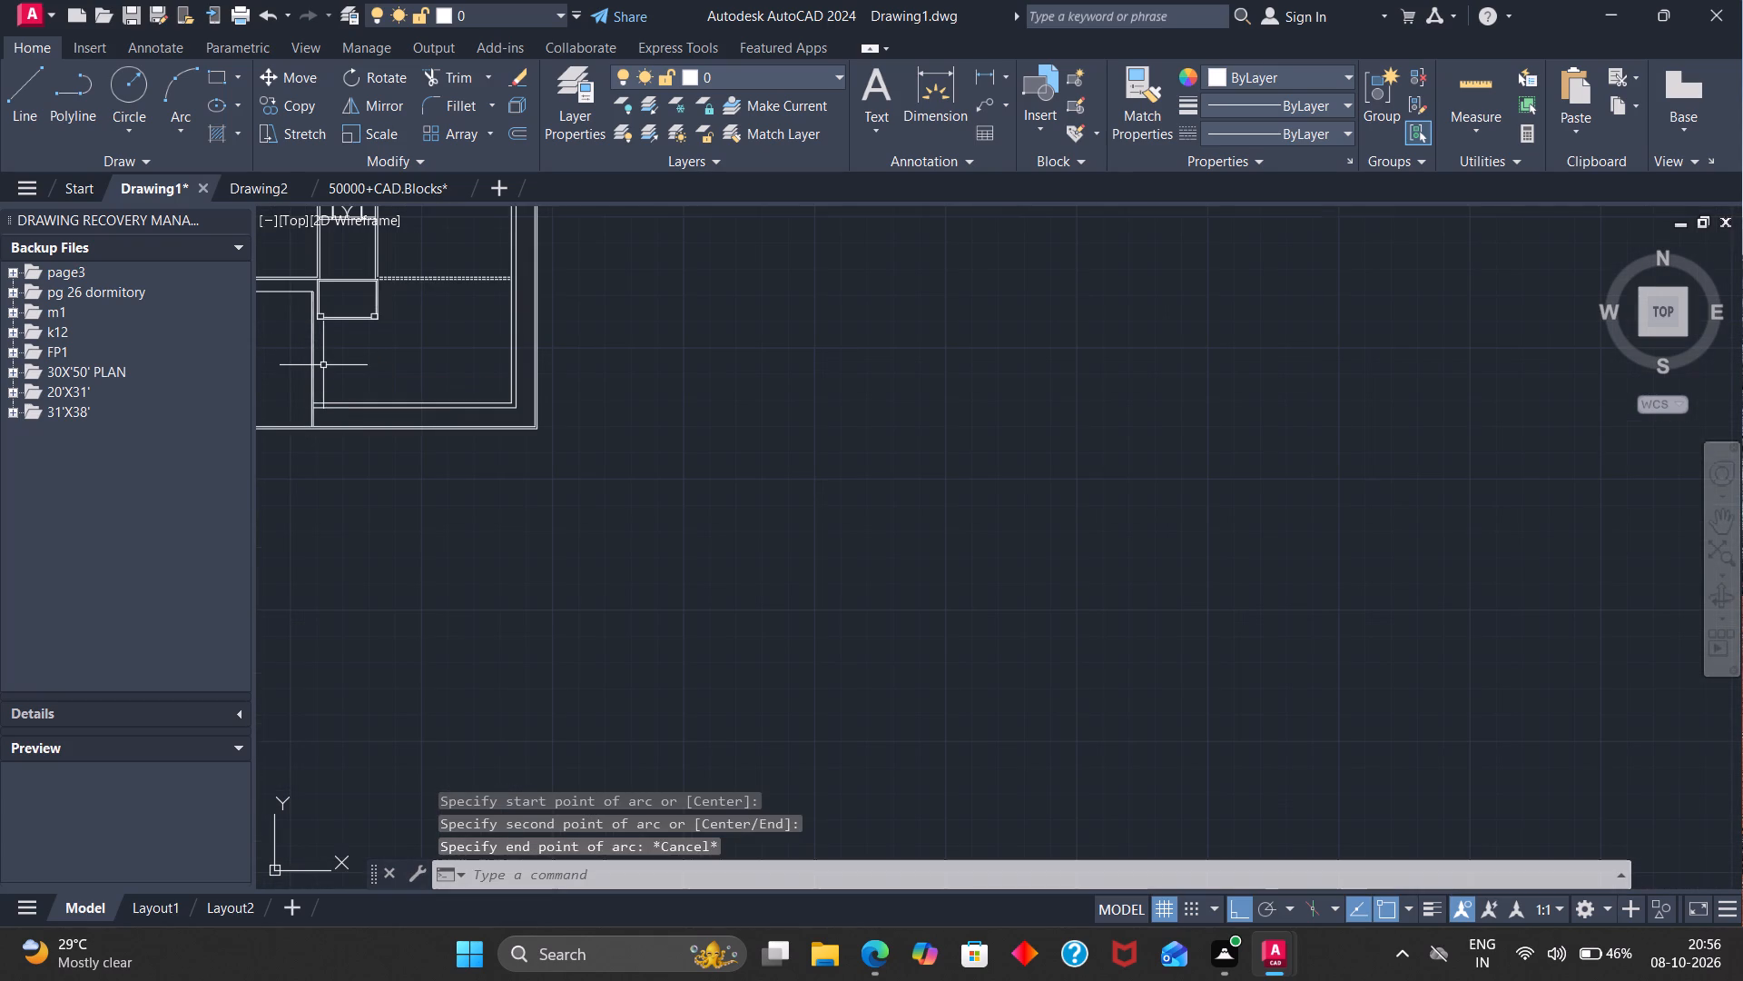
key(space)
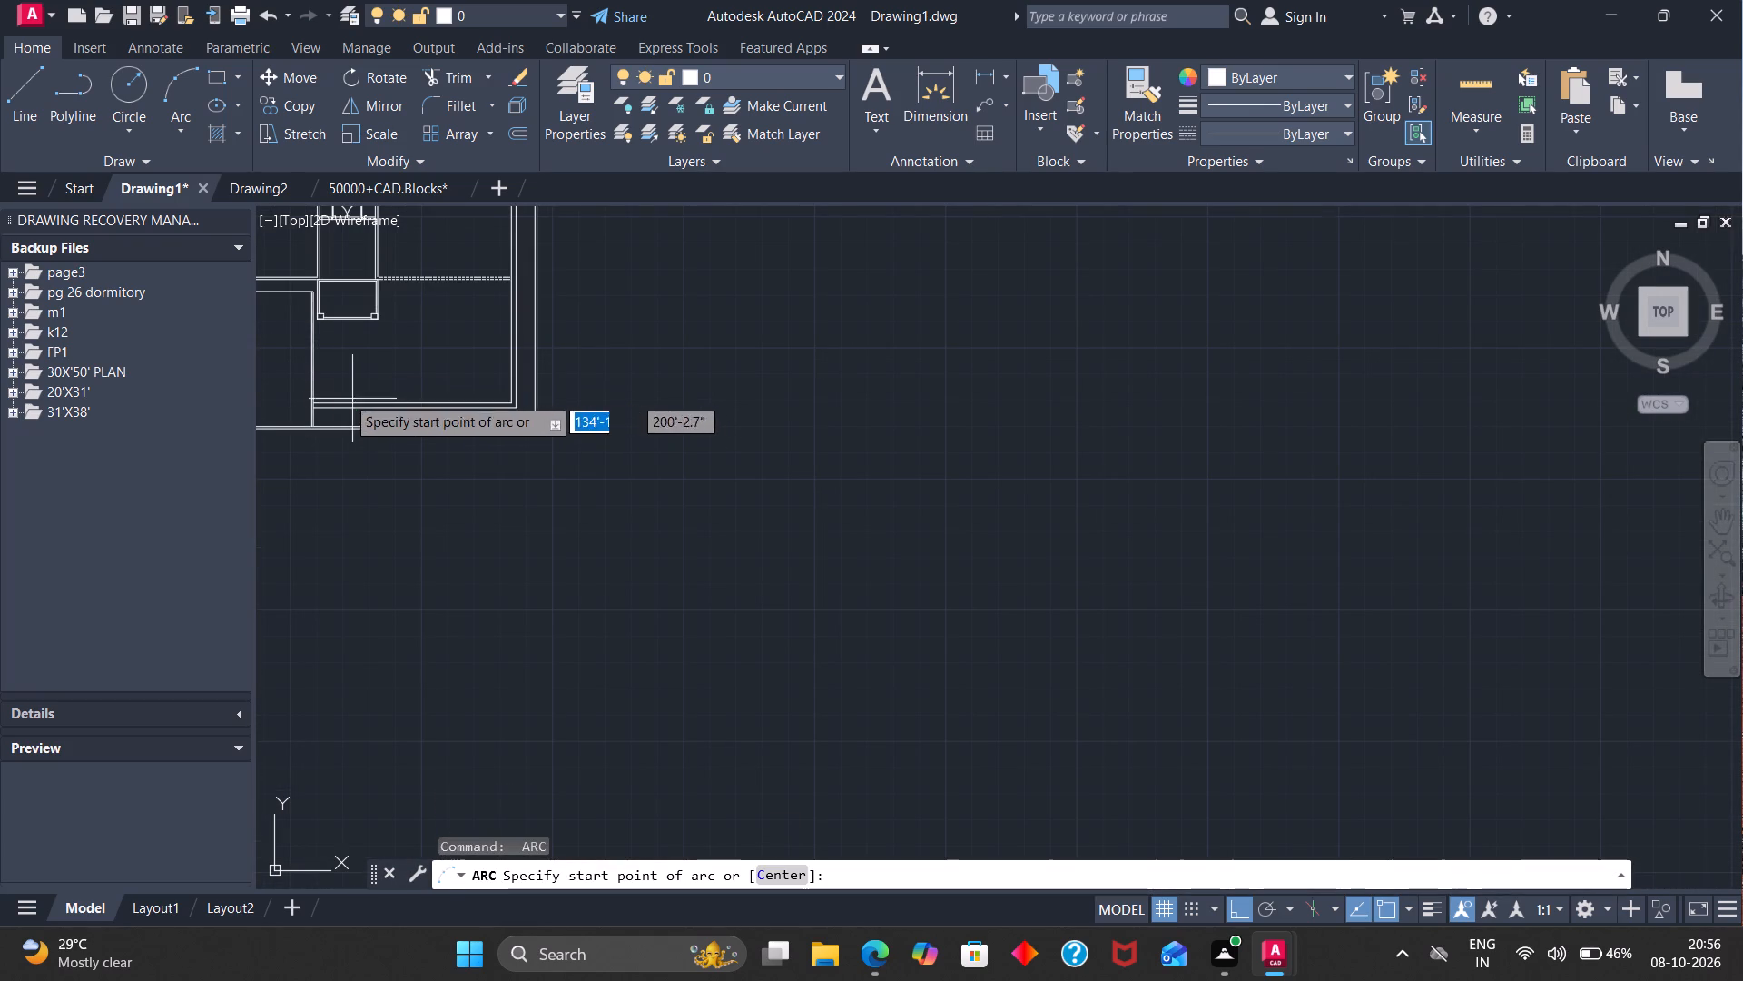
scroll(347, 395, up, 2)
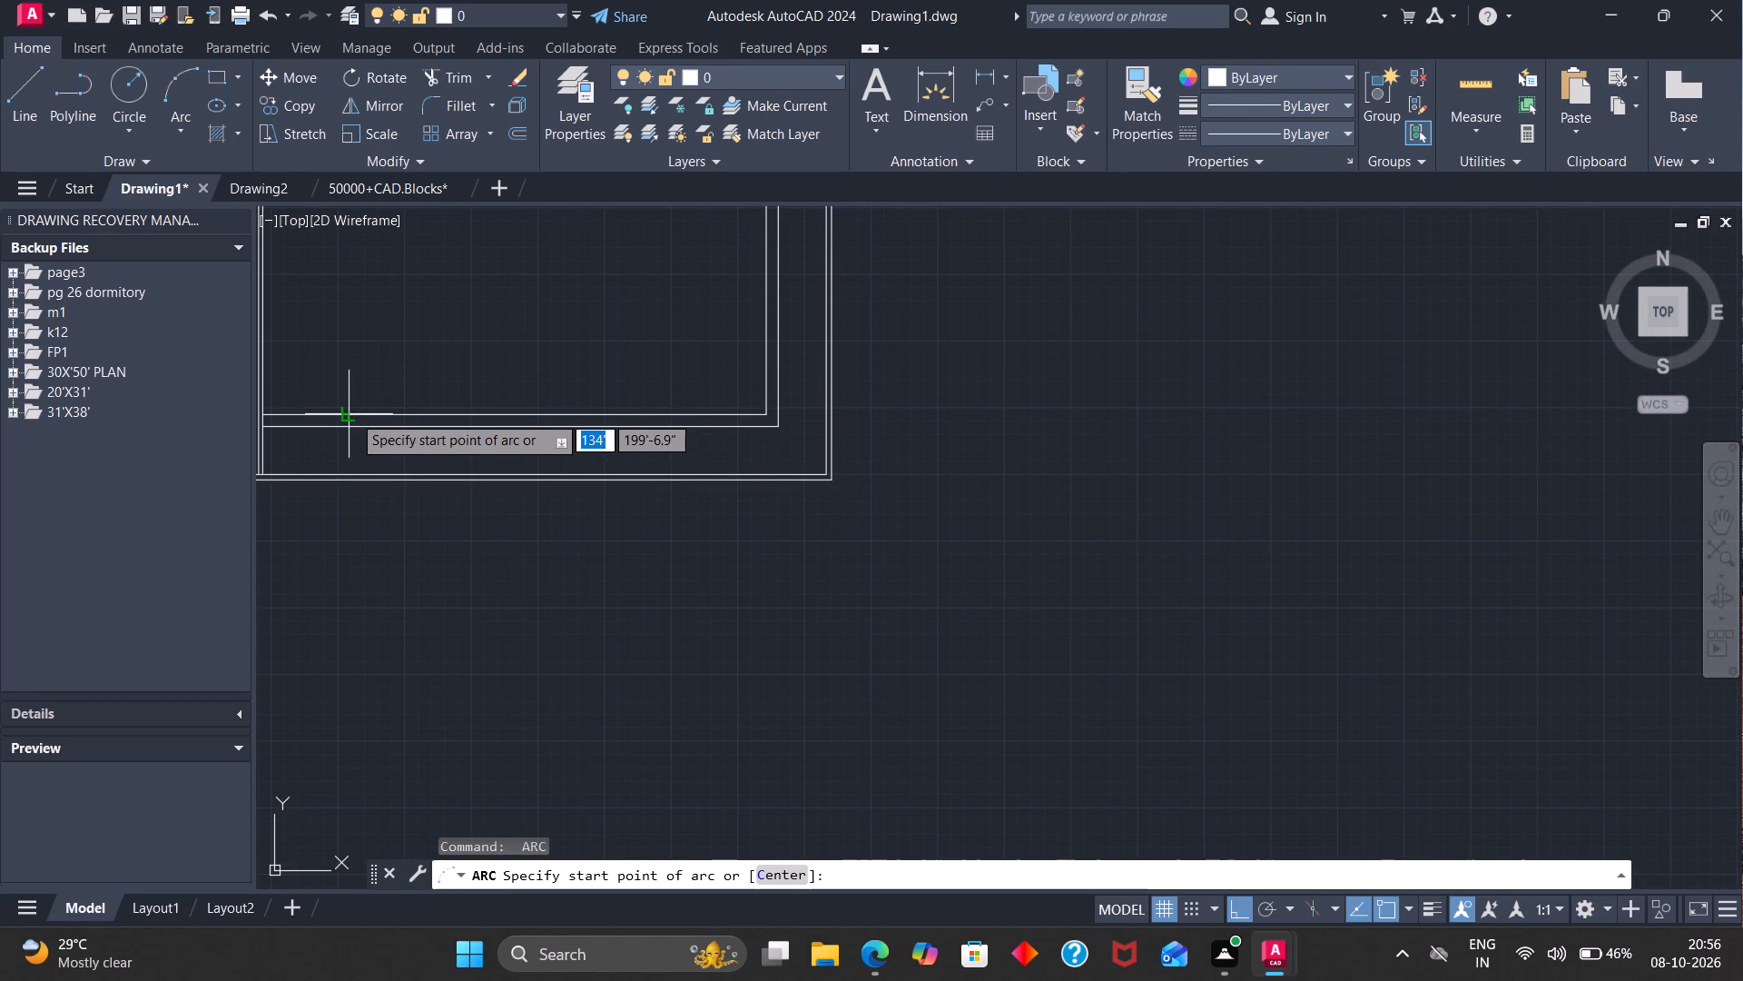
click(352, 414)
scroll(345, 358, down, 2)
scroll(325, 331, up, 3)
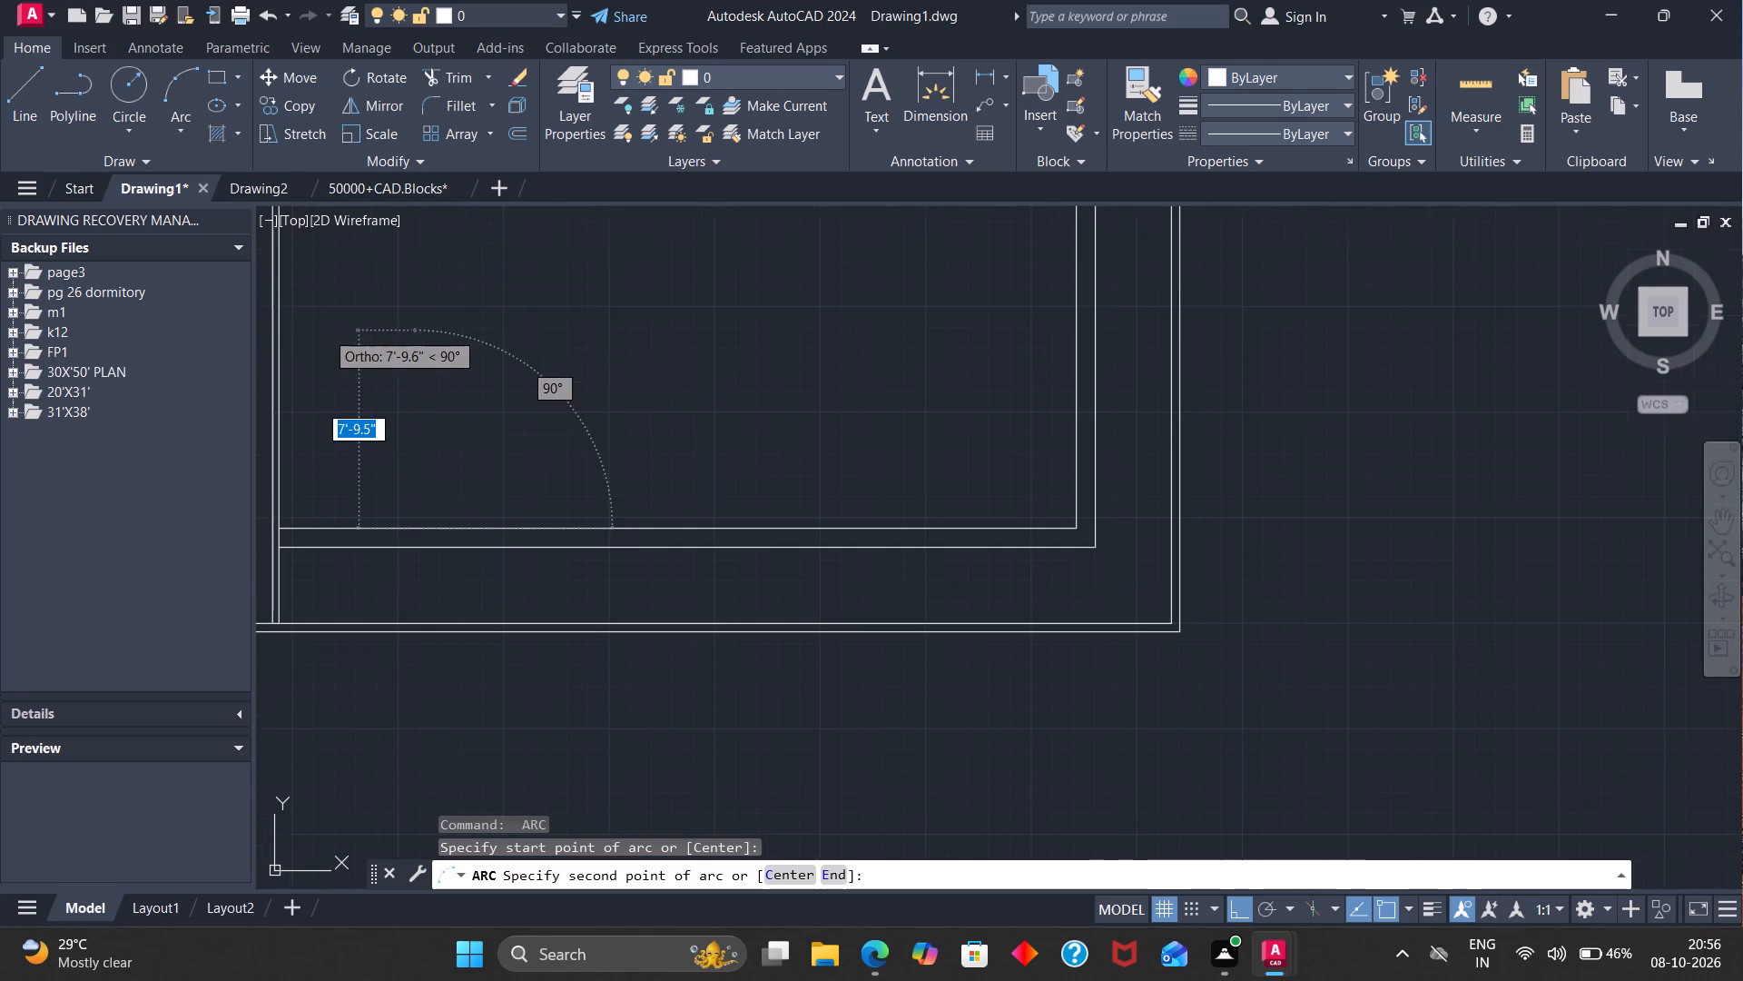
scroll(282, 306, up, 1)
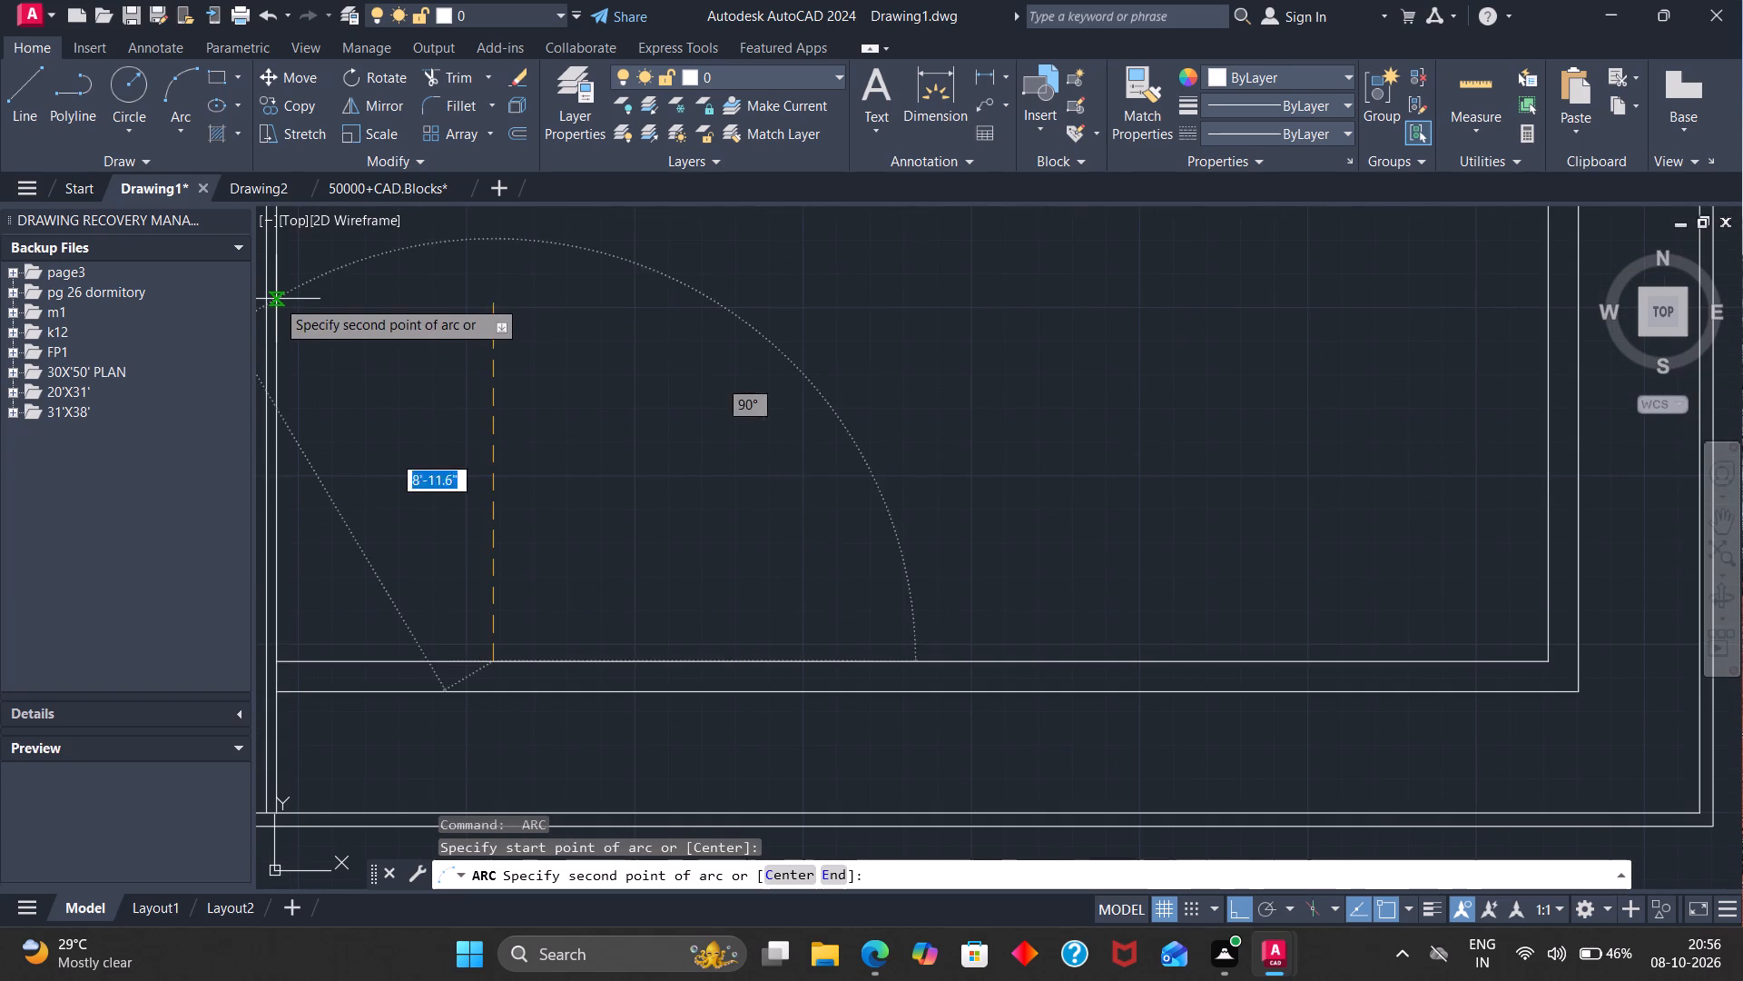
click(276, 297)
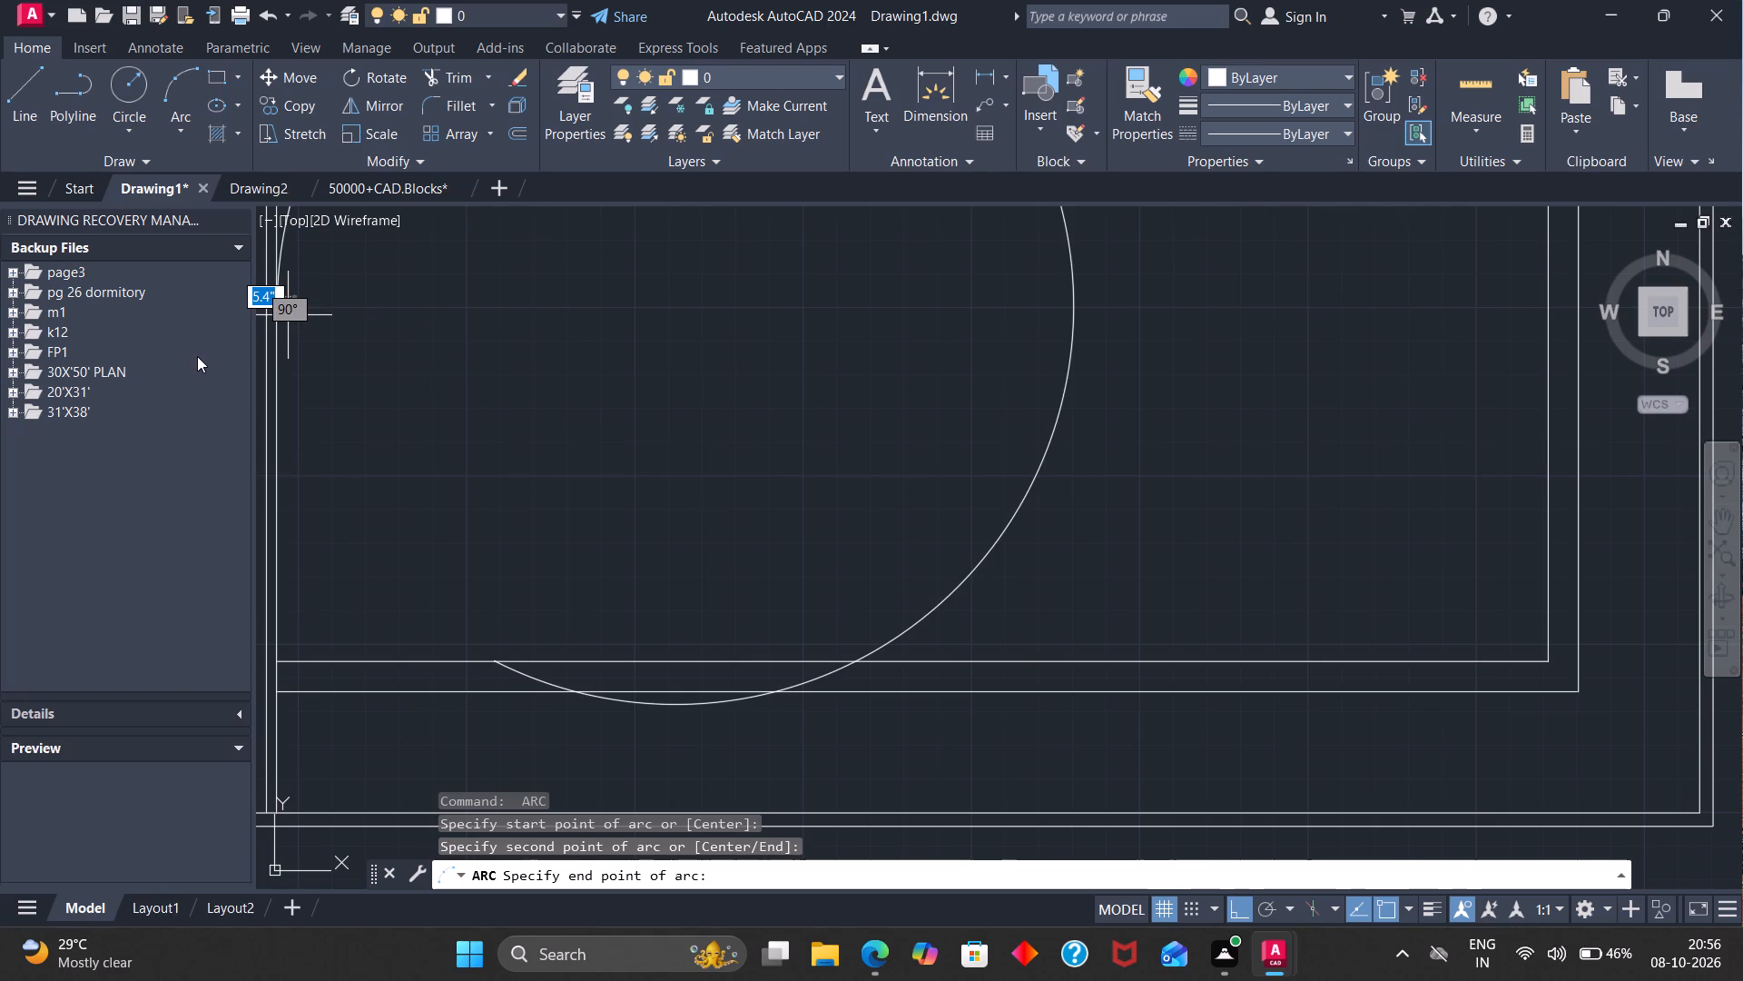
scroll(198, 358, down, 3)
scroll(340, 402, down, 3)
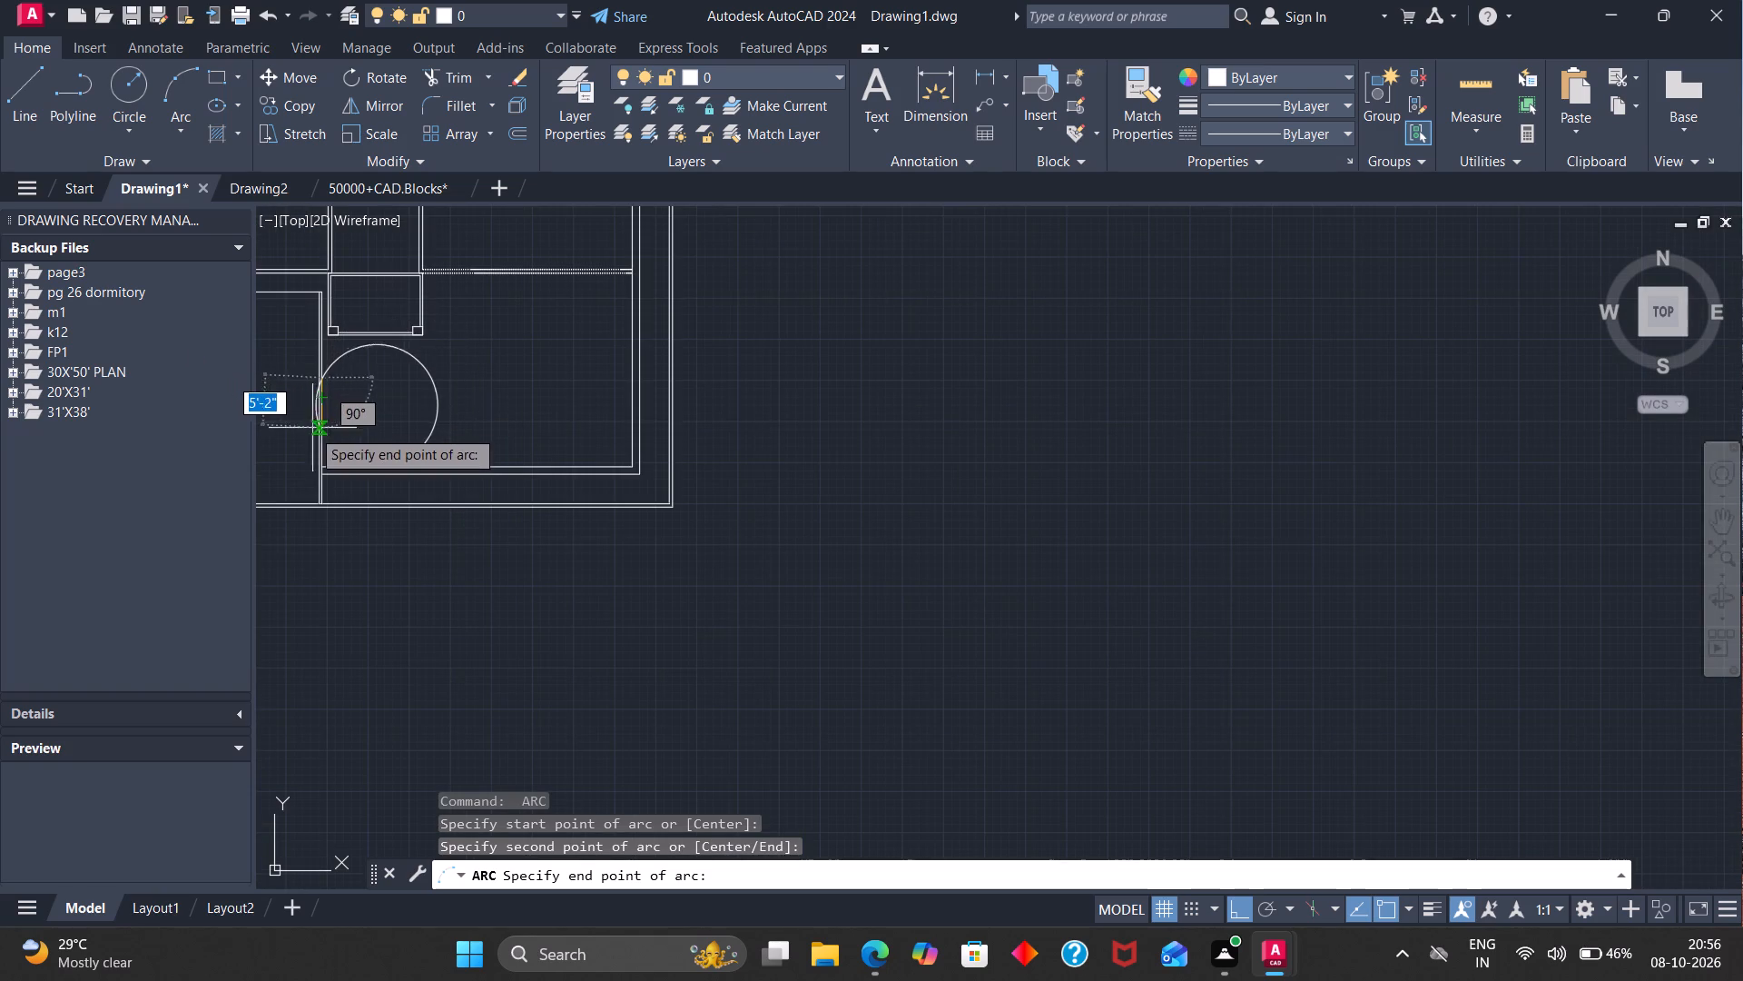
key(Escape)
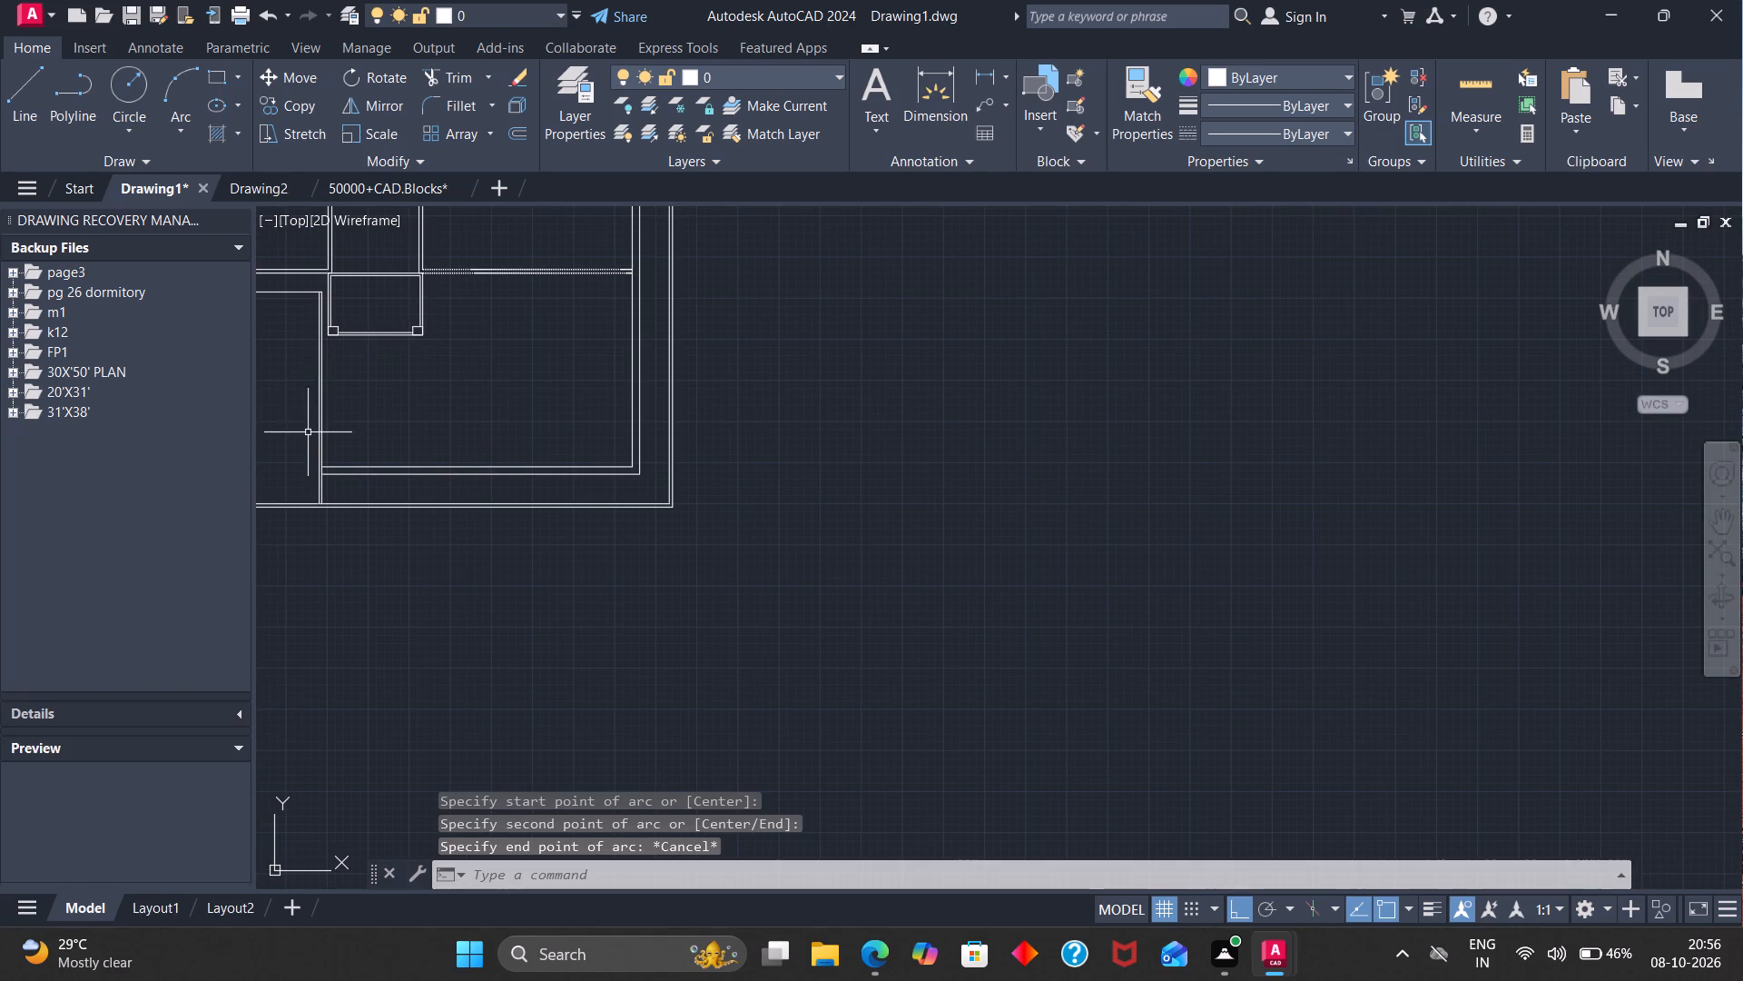
Draw a three-point arc from the bottom wall's outer line through its inner line, ending about 11'-6" away on the lower-left area's side wall.
click(192, 124)
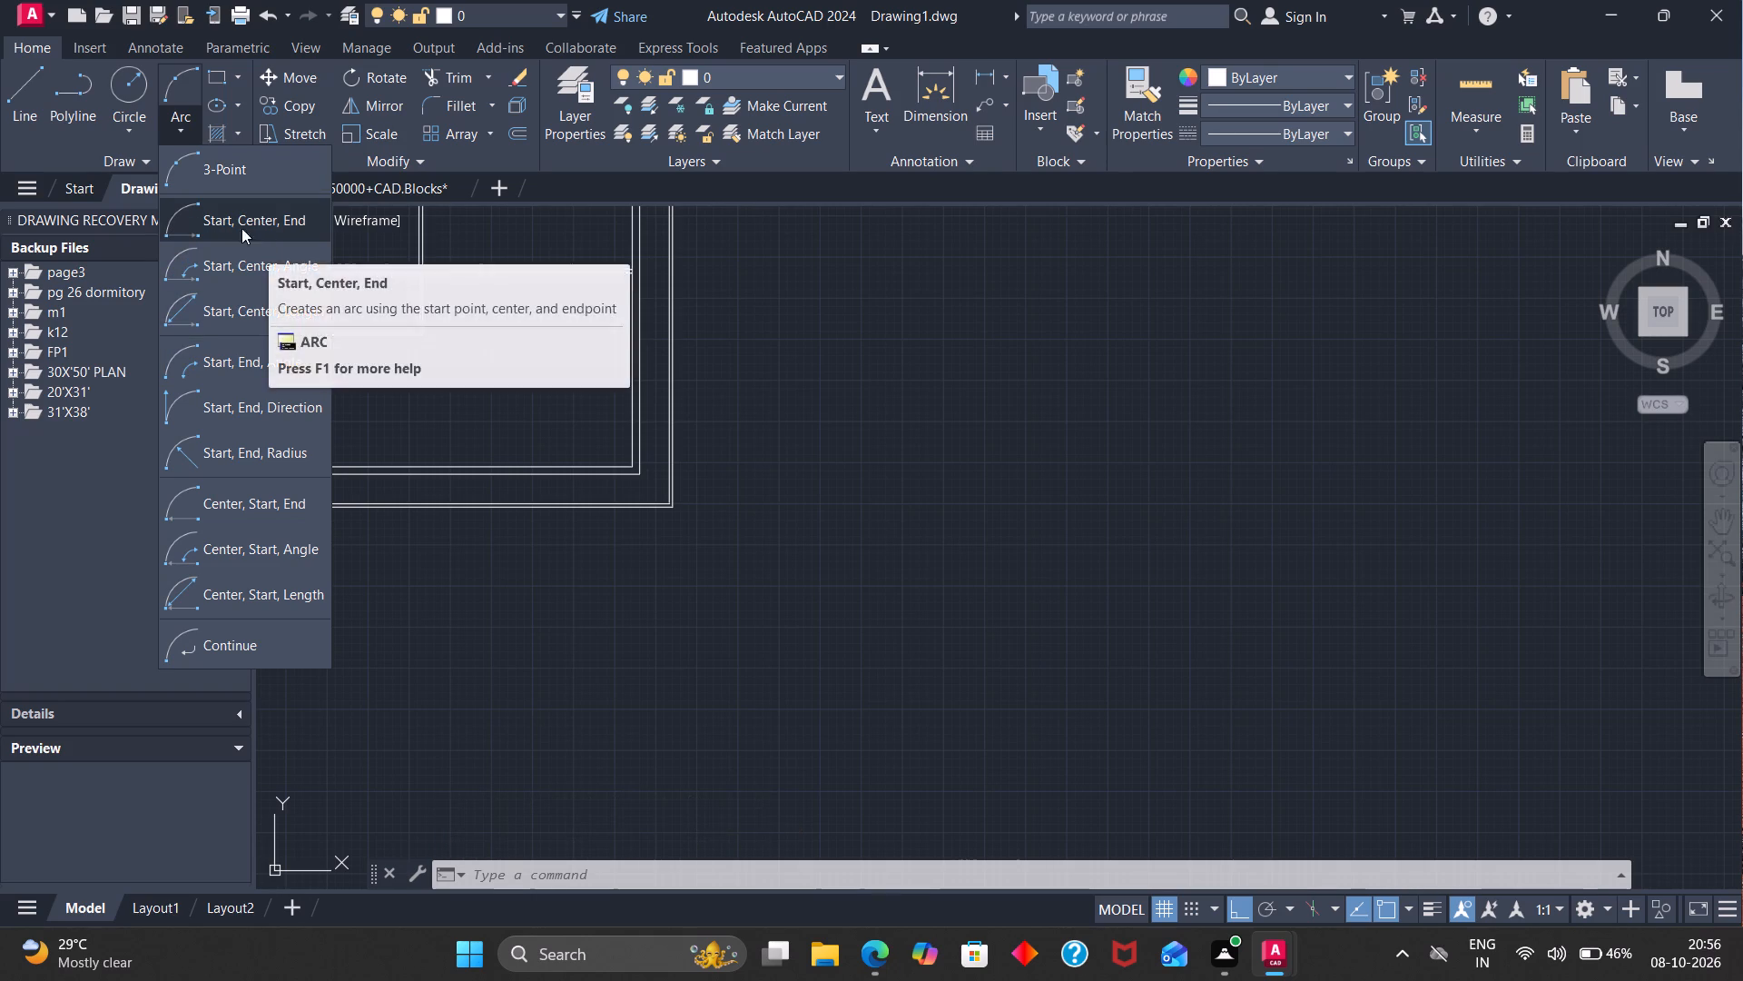
click(225, 183)
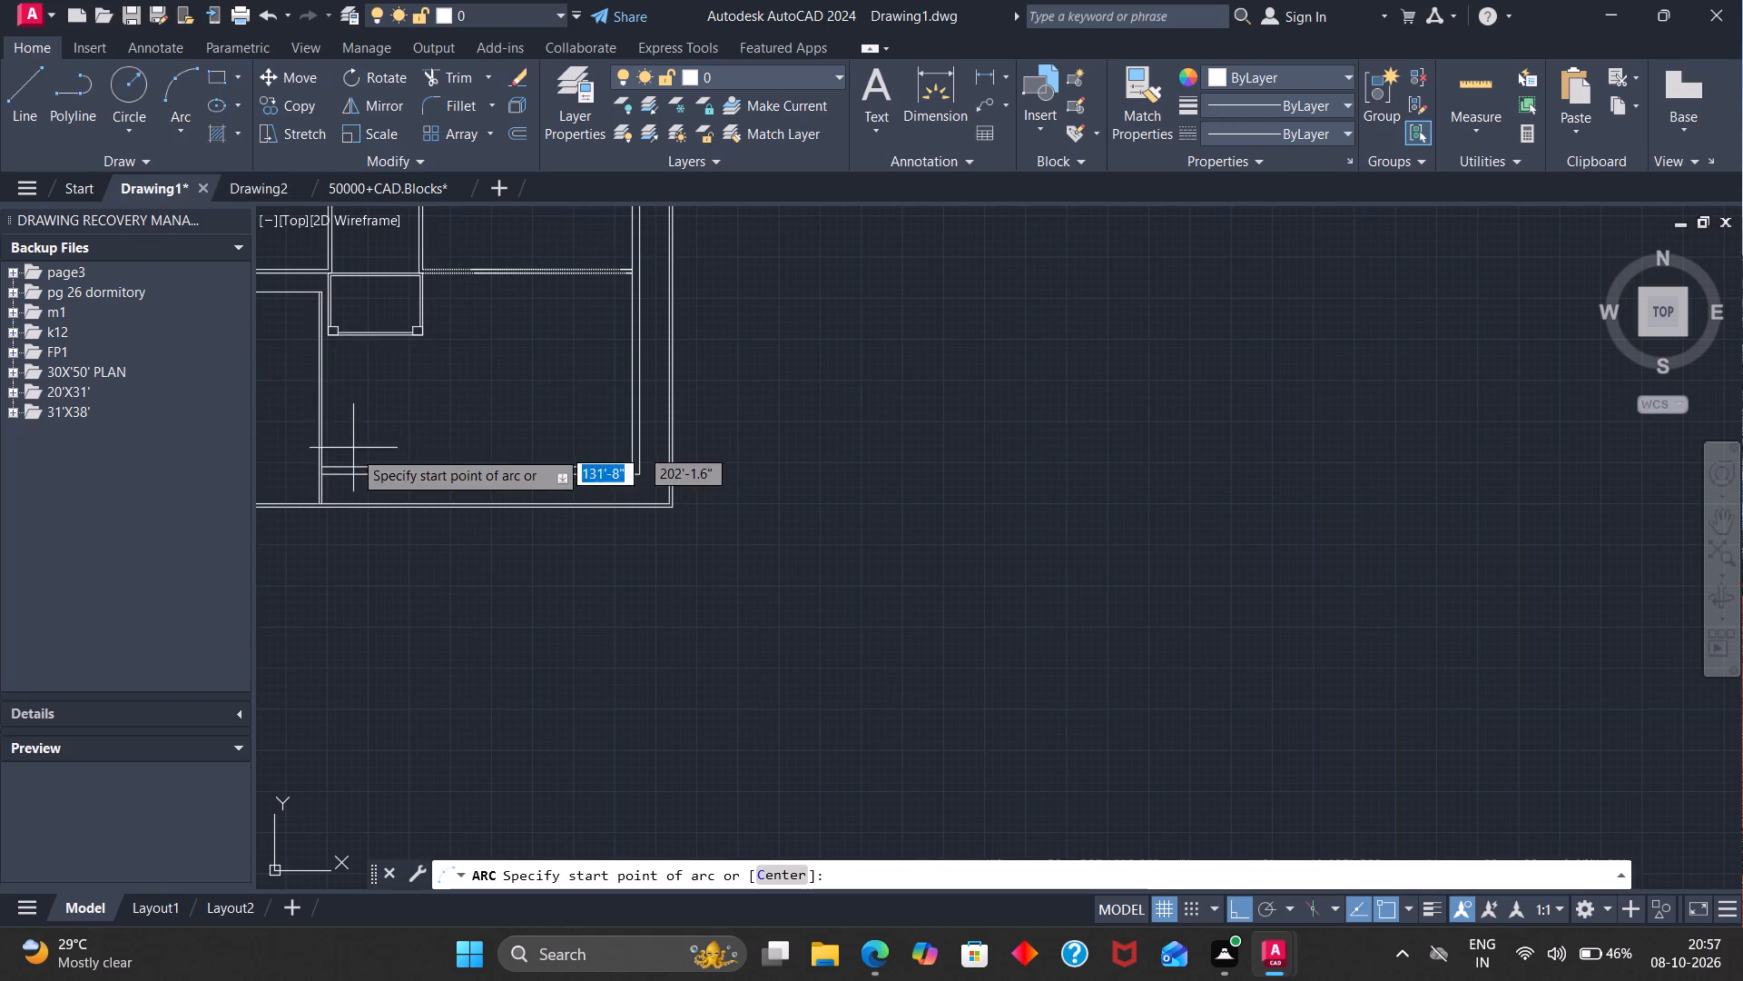
scroll(371, 481, up, 1)
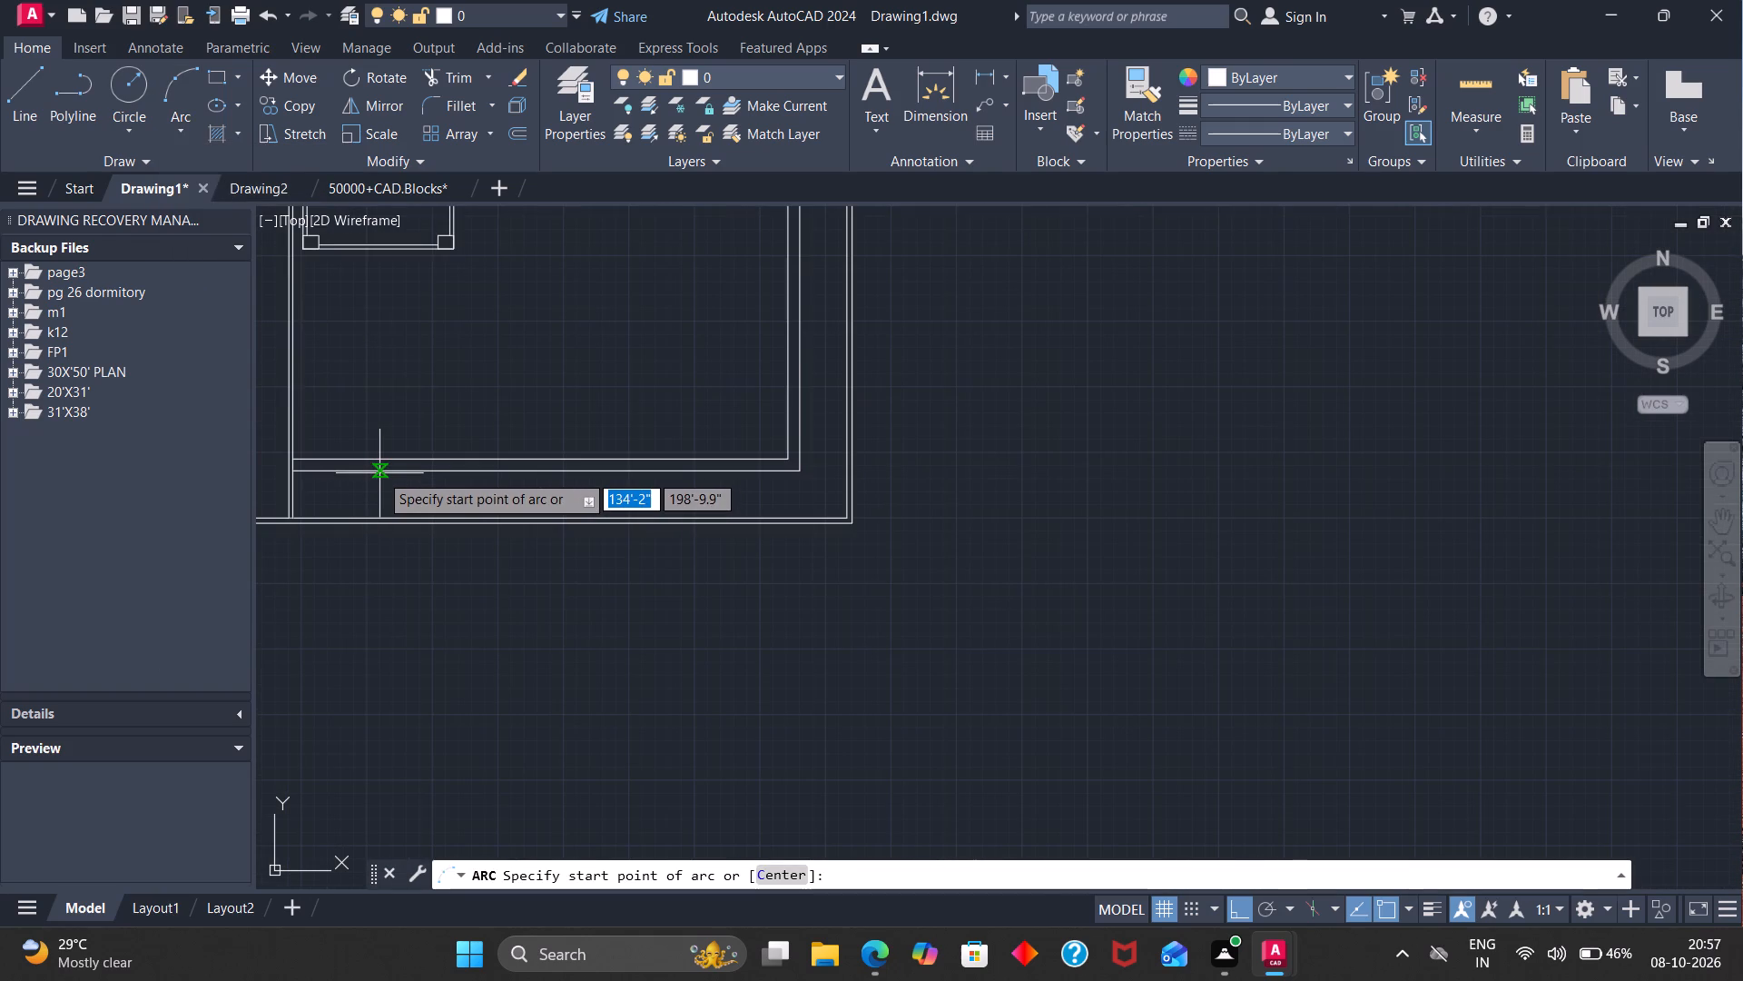
click(379, 473)
click(379, 458)
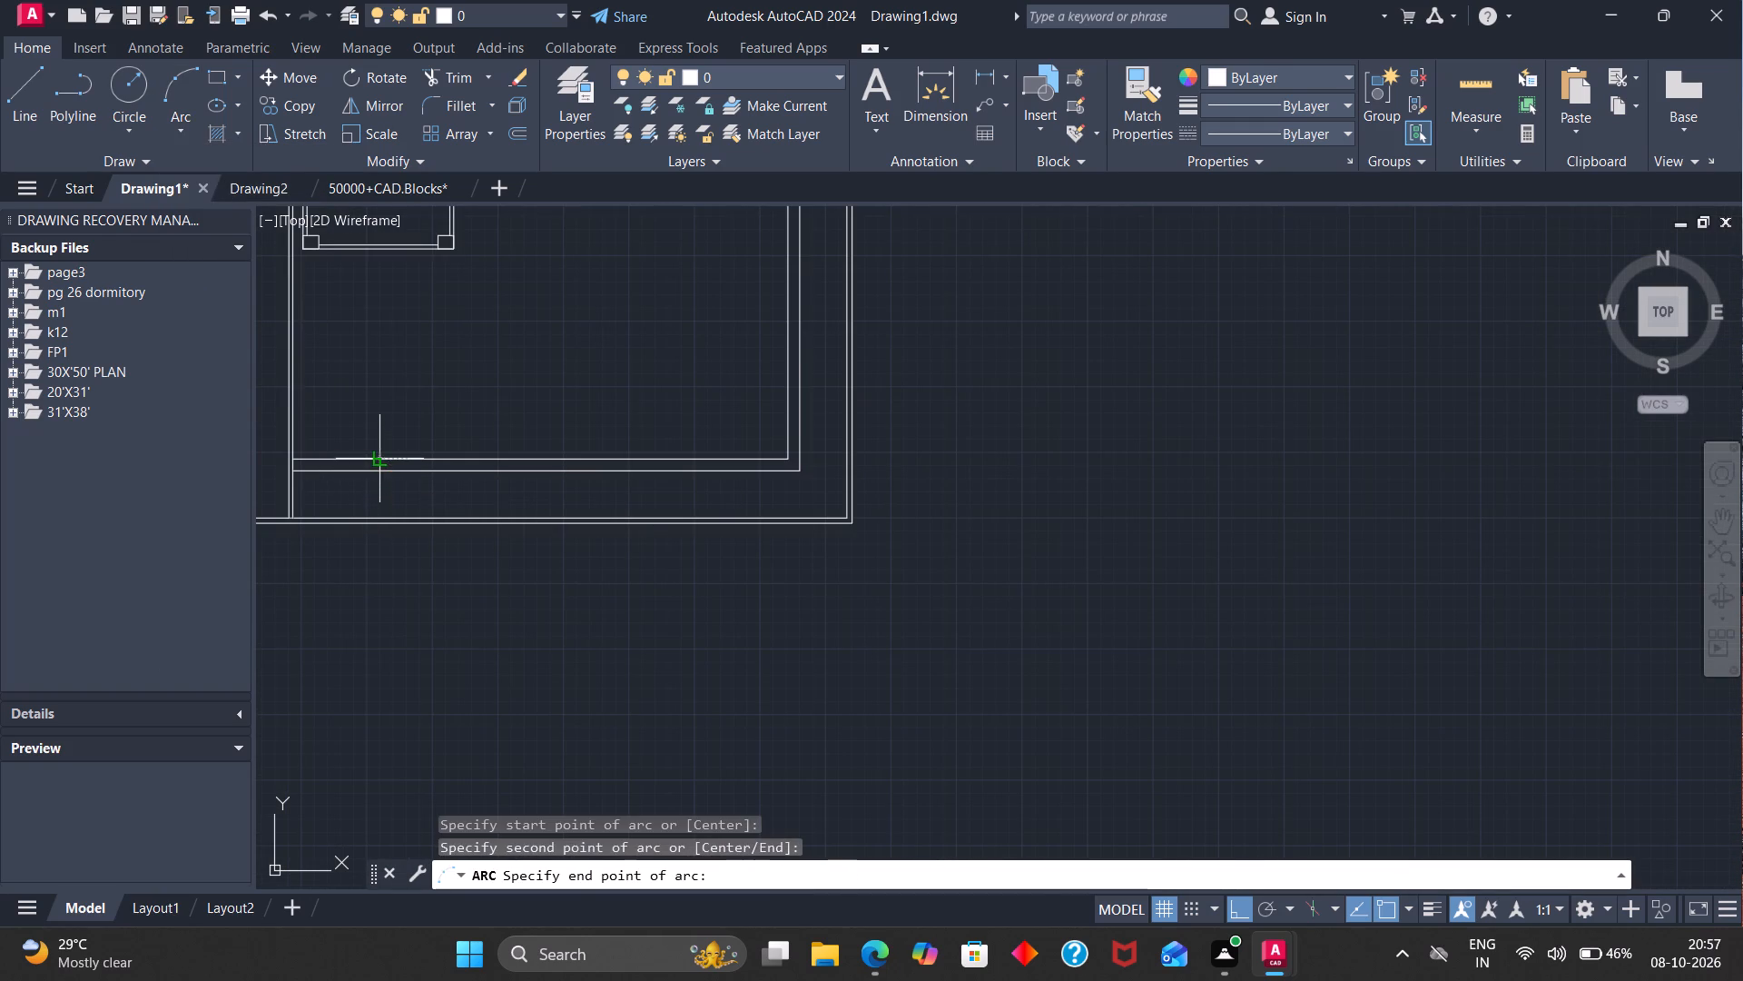
scroll(293, 301, up, 2)
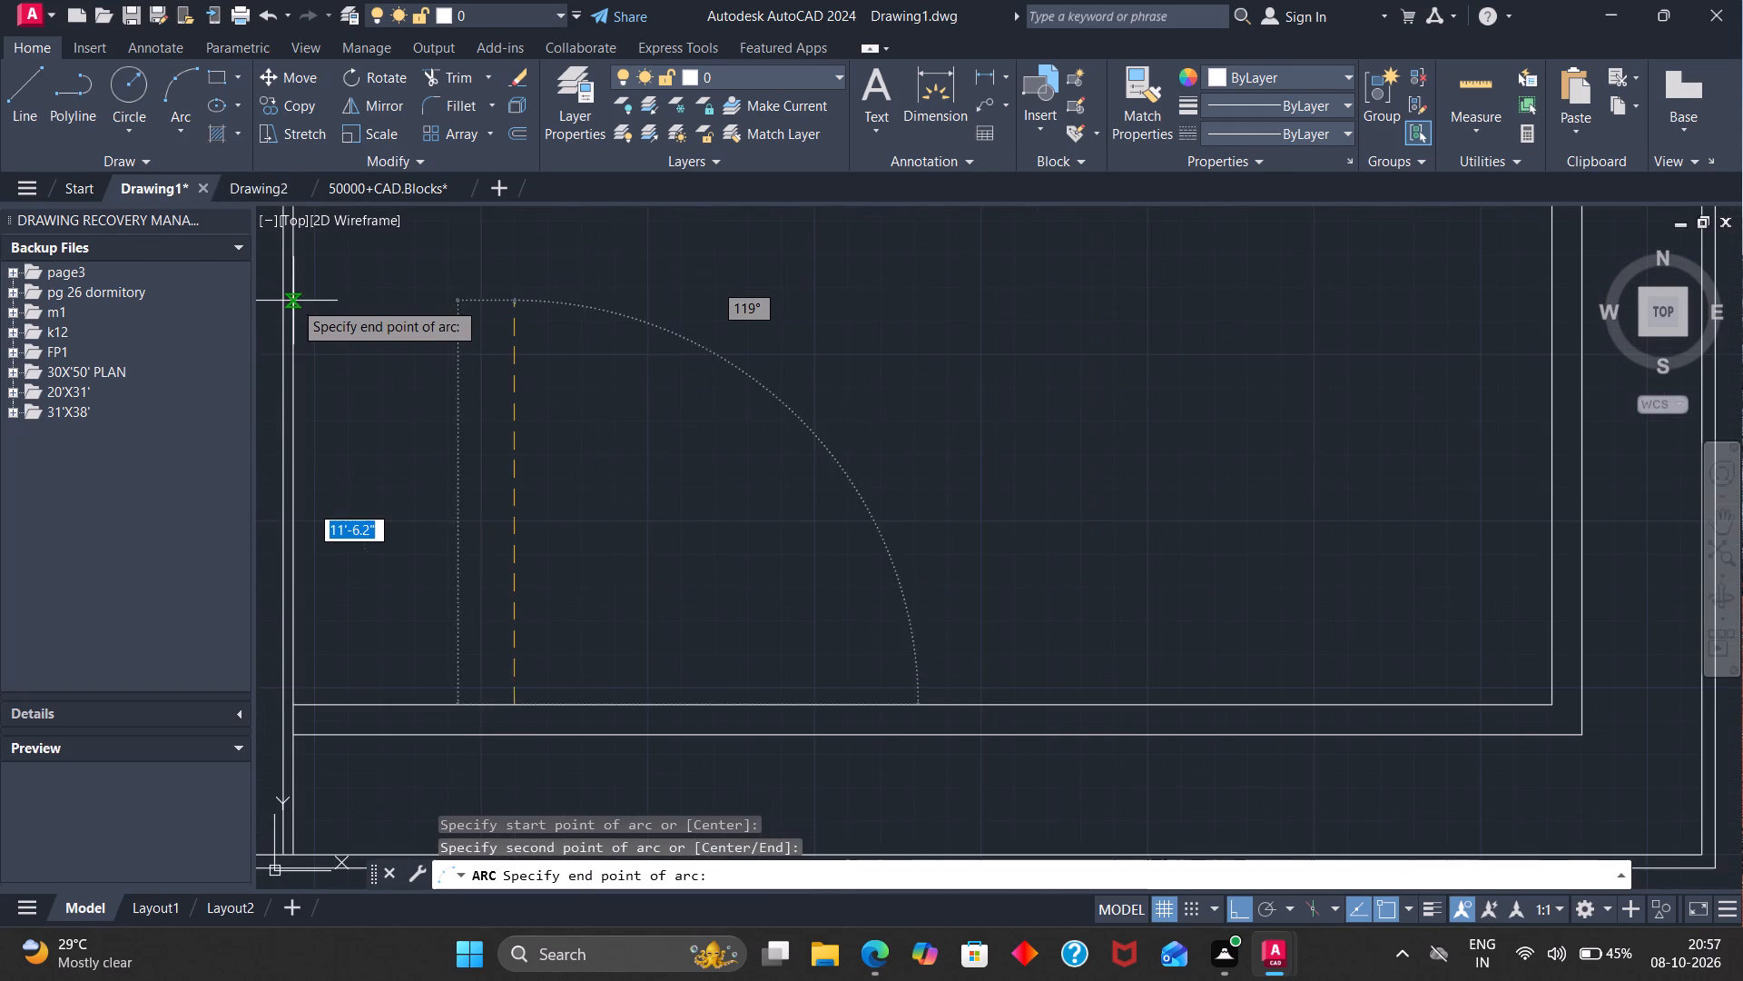
click(292, 303)
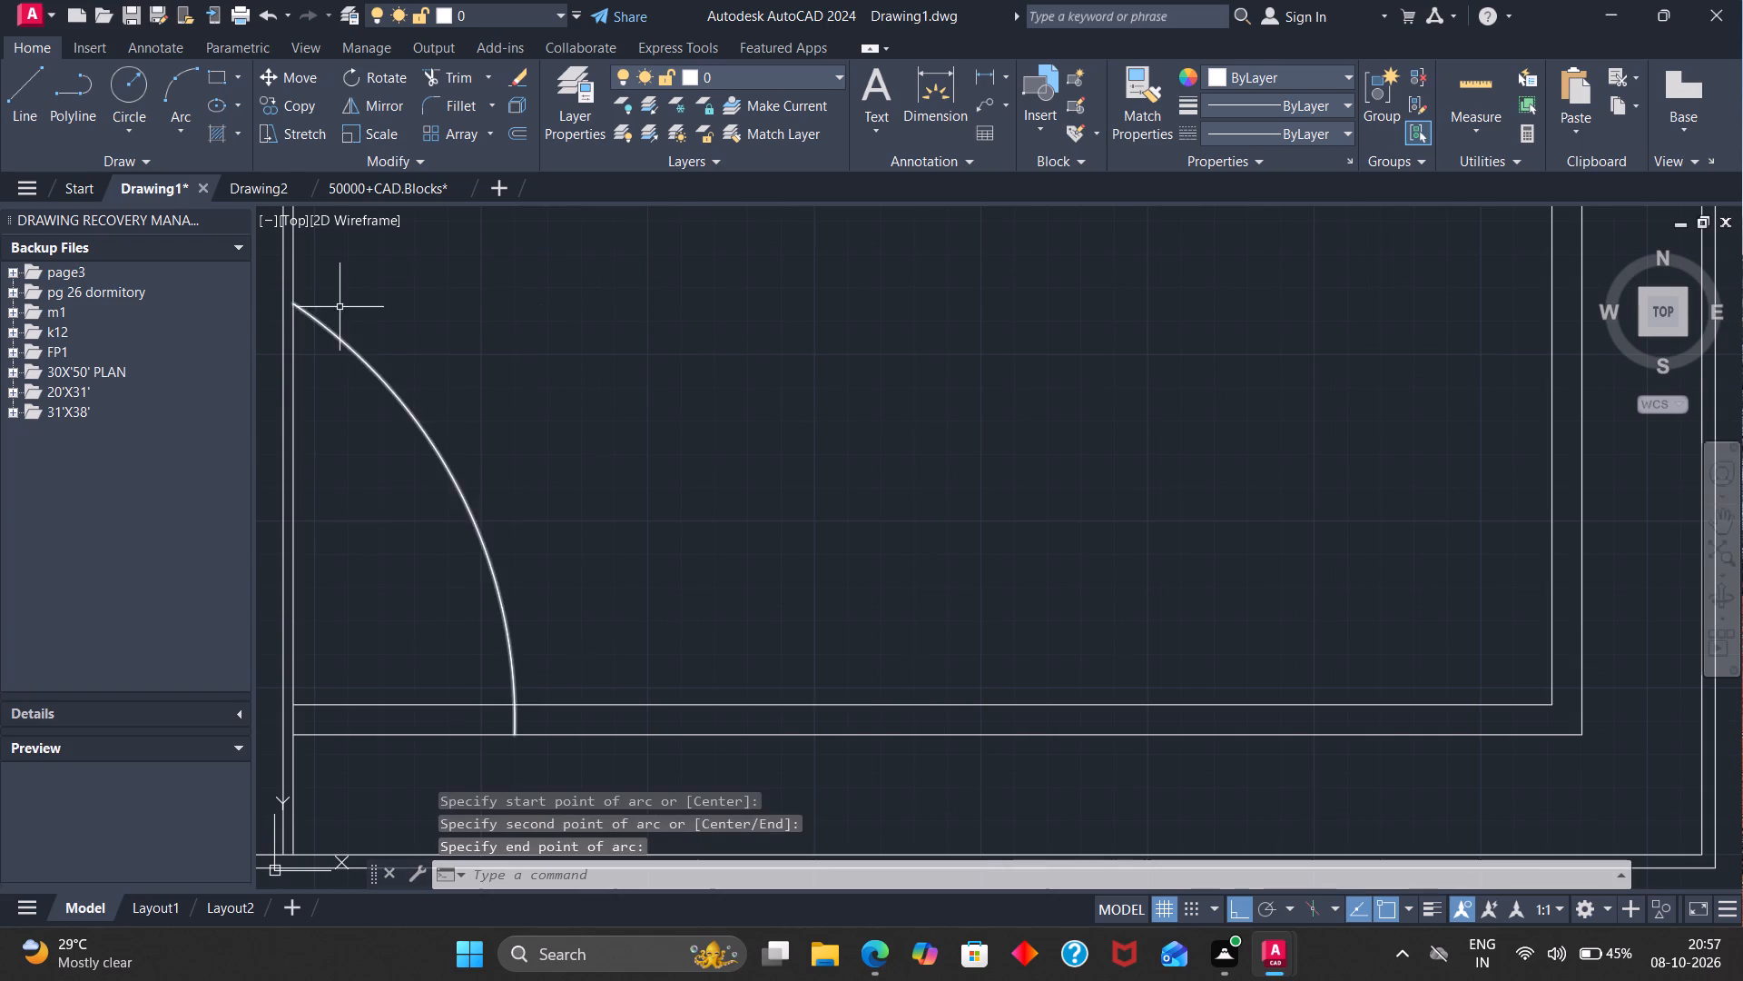
scroll(340, 307, down, 2)
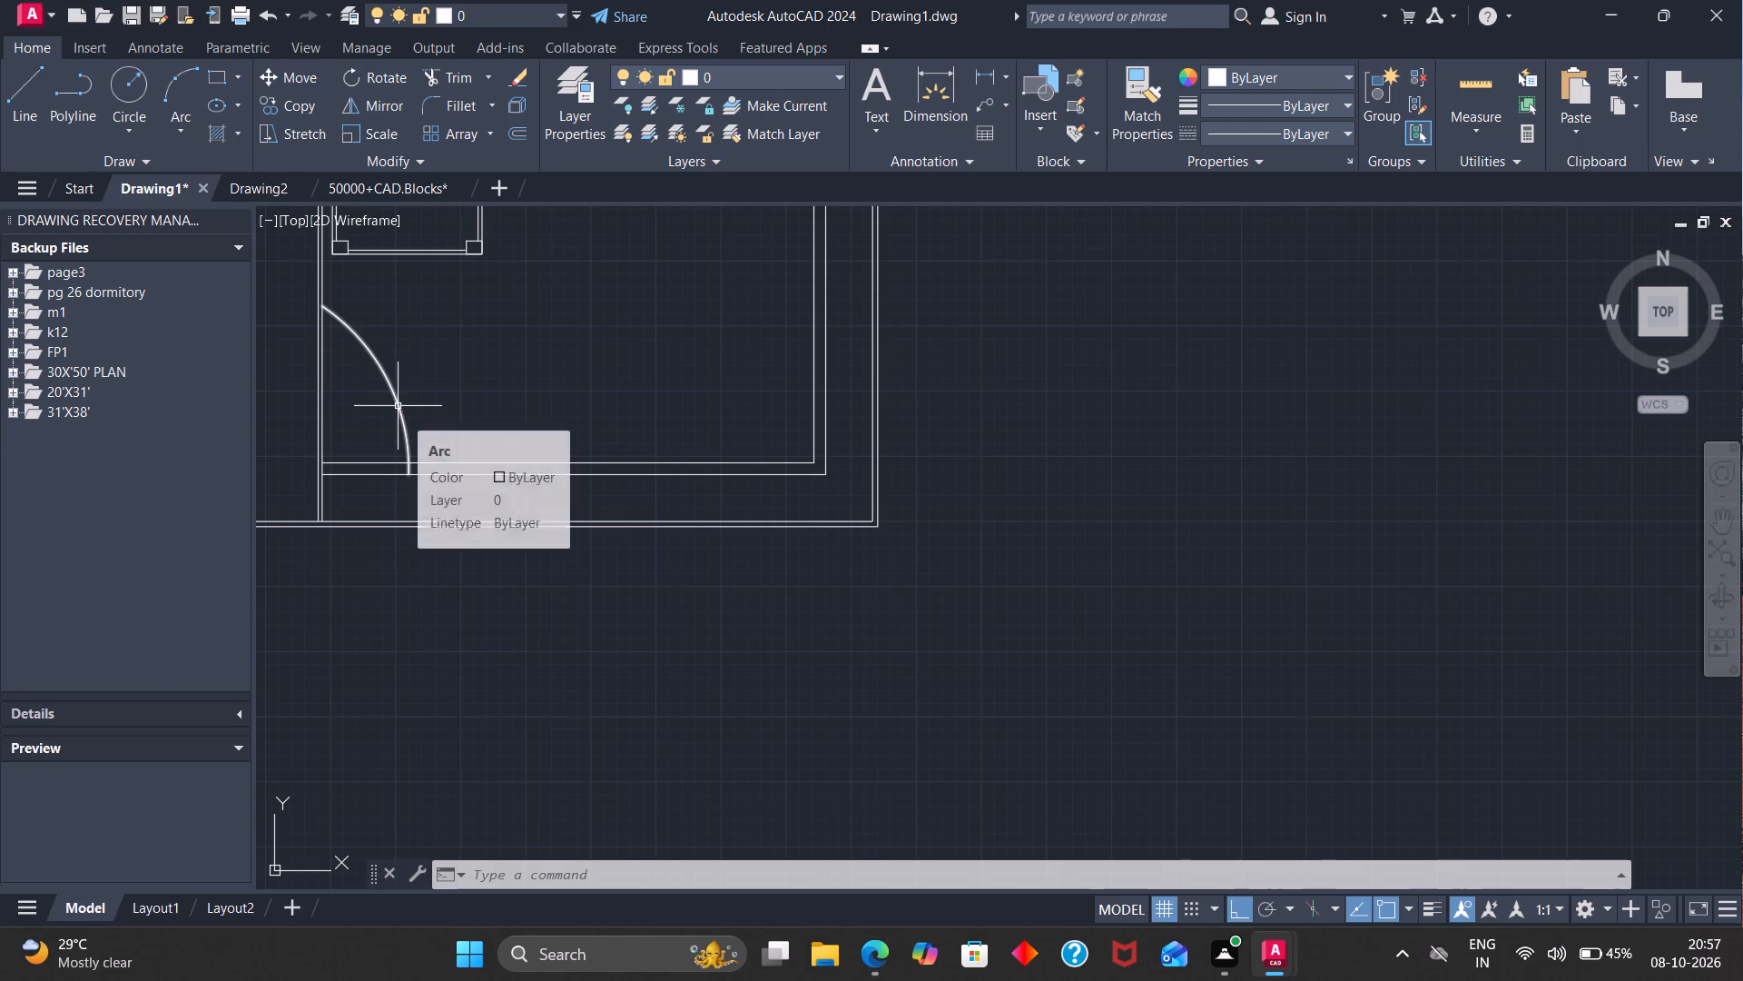
Draw a second three-point arc about 1' outside the first, from the bottom wall's outer line through its inner line to the side wall.
key(space)
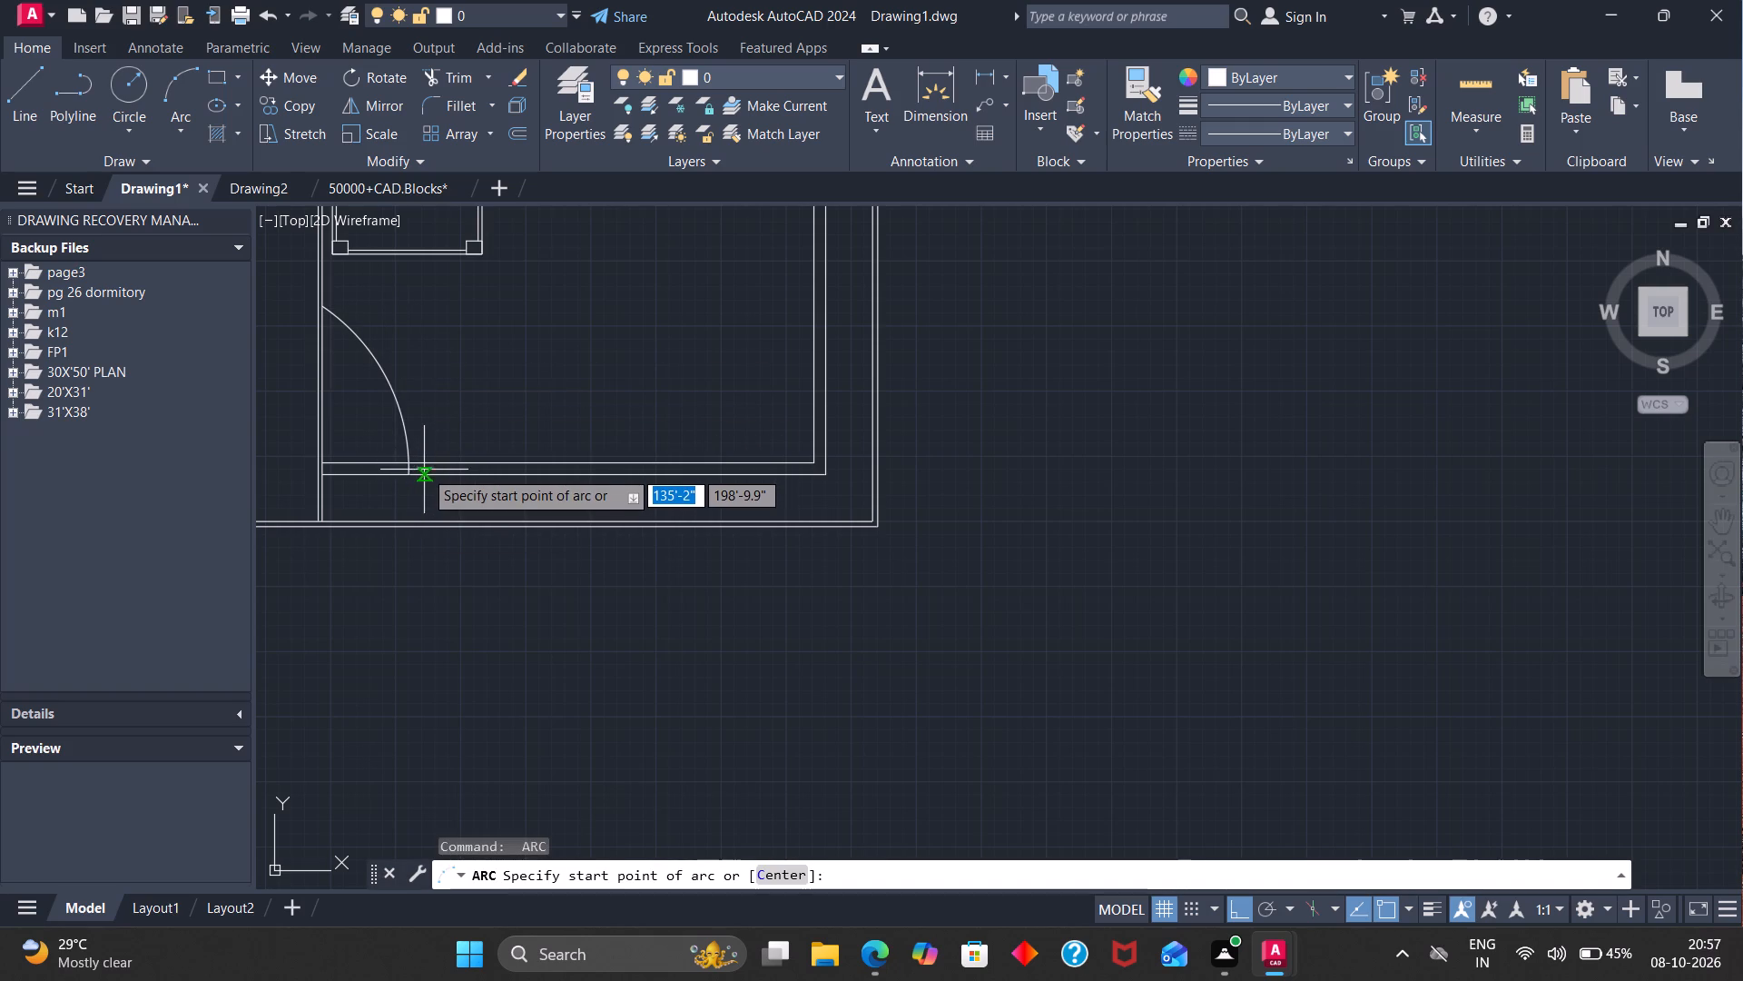
click(422, 477)
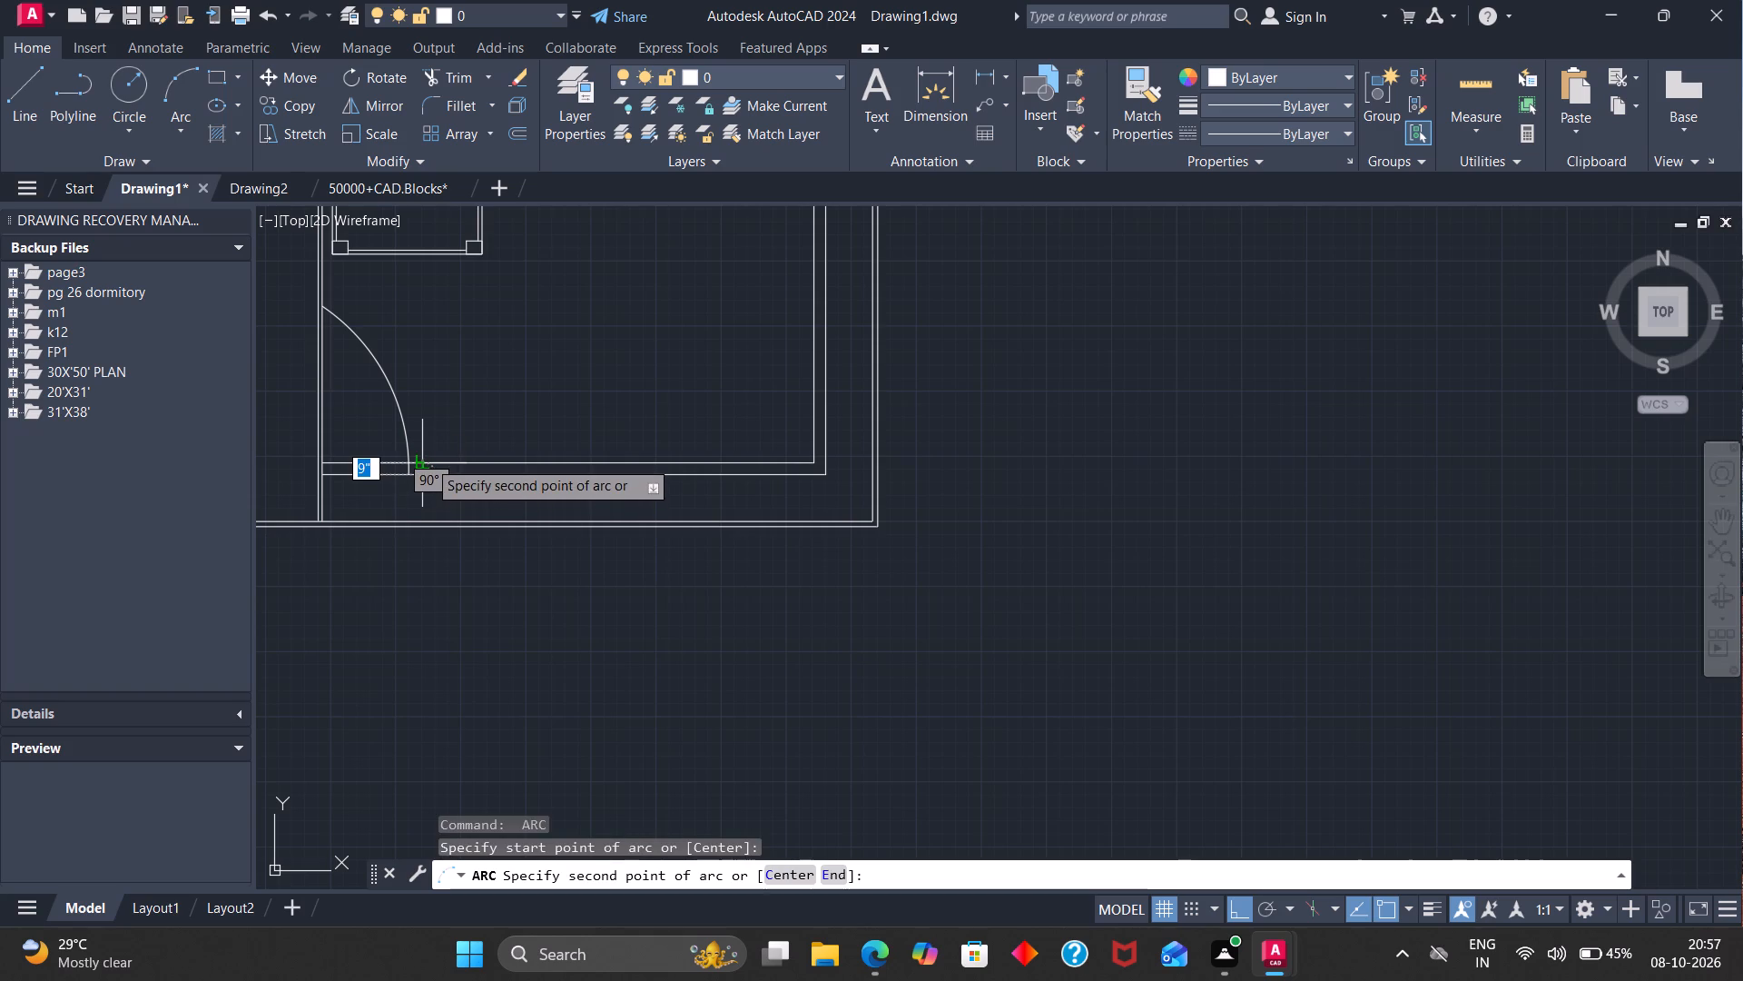
click(428, 460)
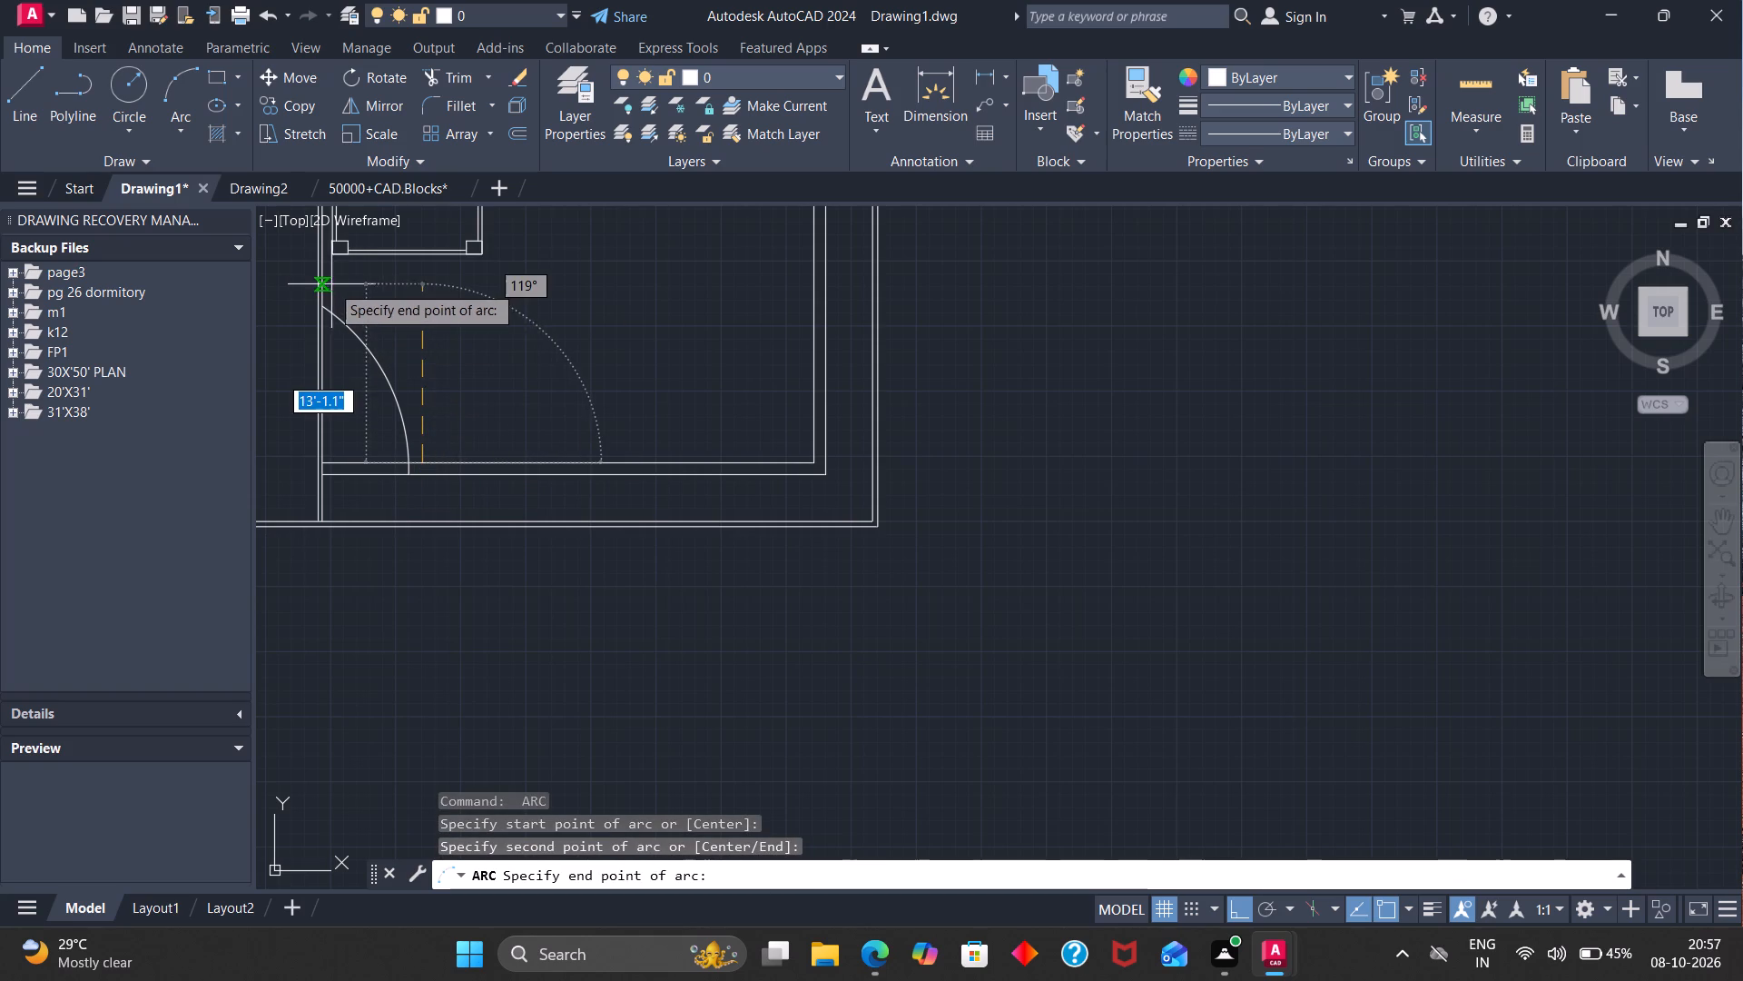
click(322, 283)
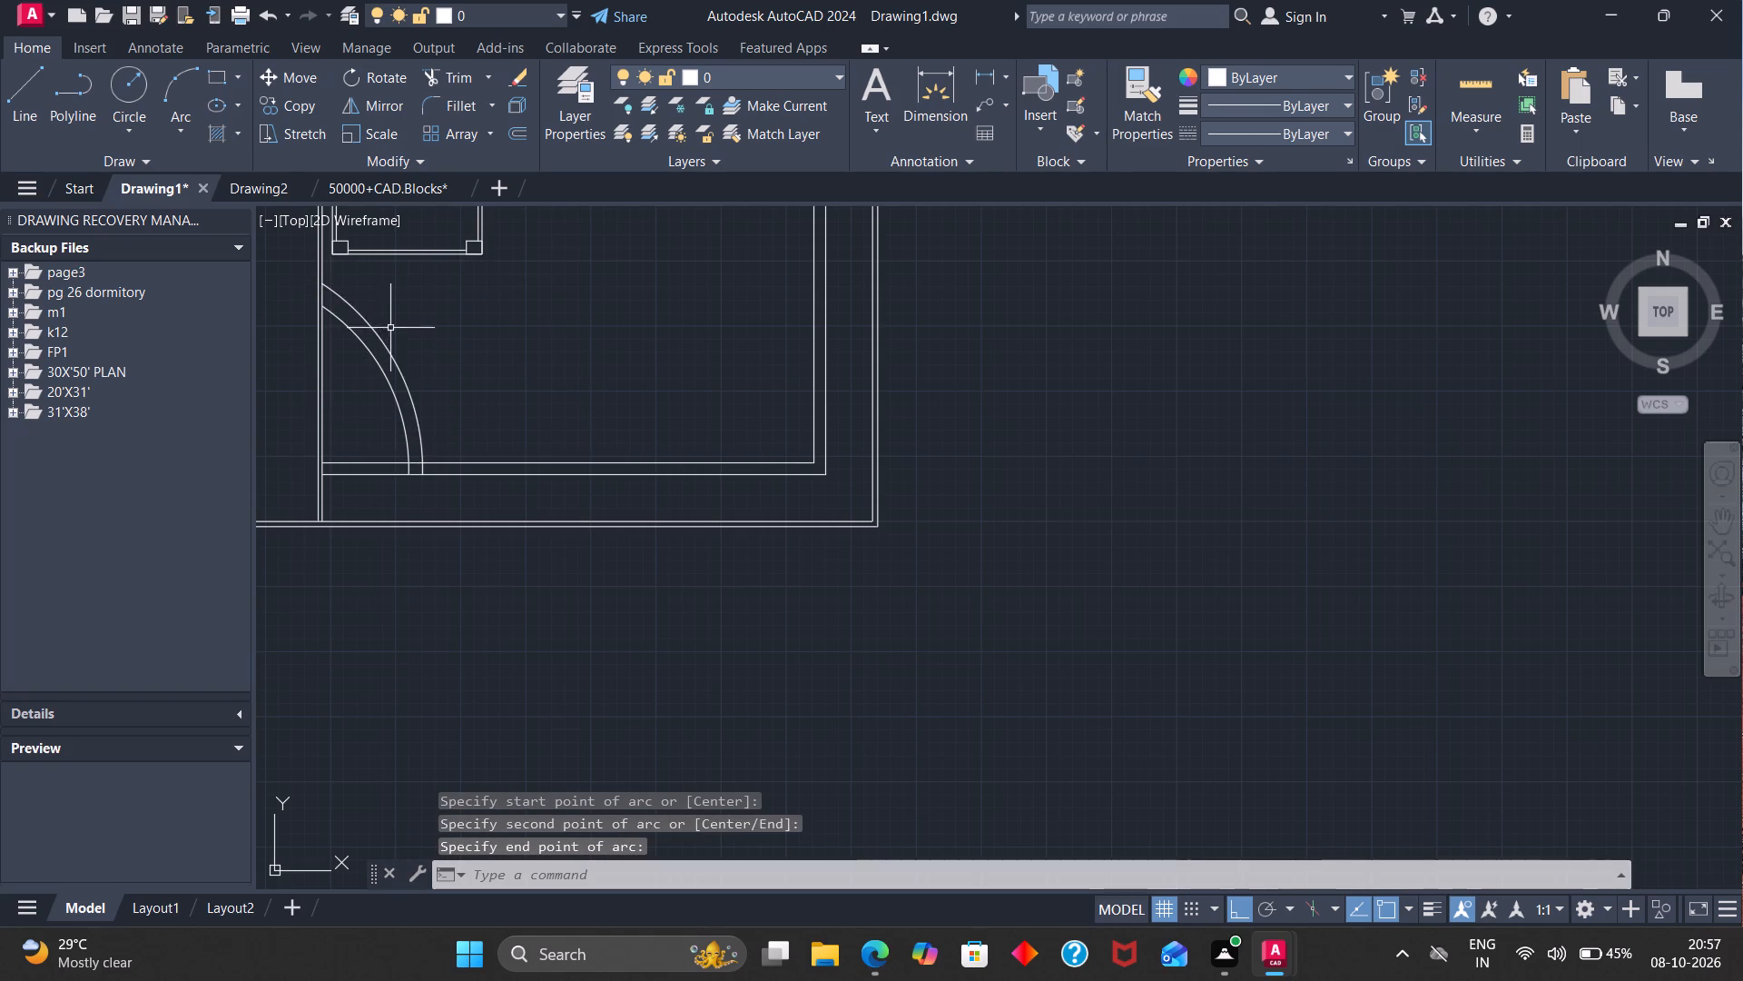
Offset the outer arc by 4" outward, away from the lower-left area's wall.
click(390, 350)
key(o)
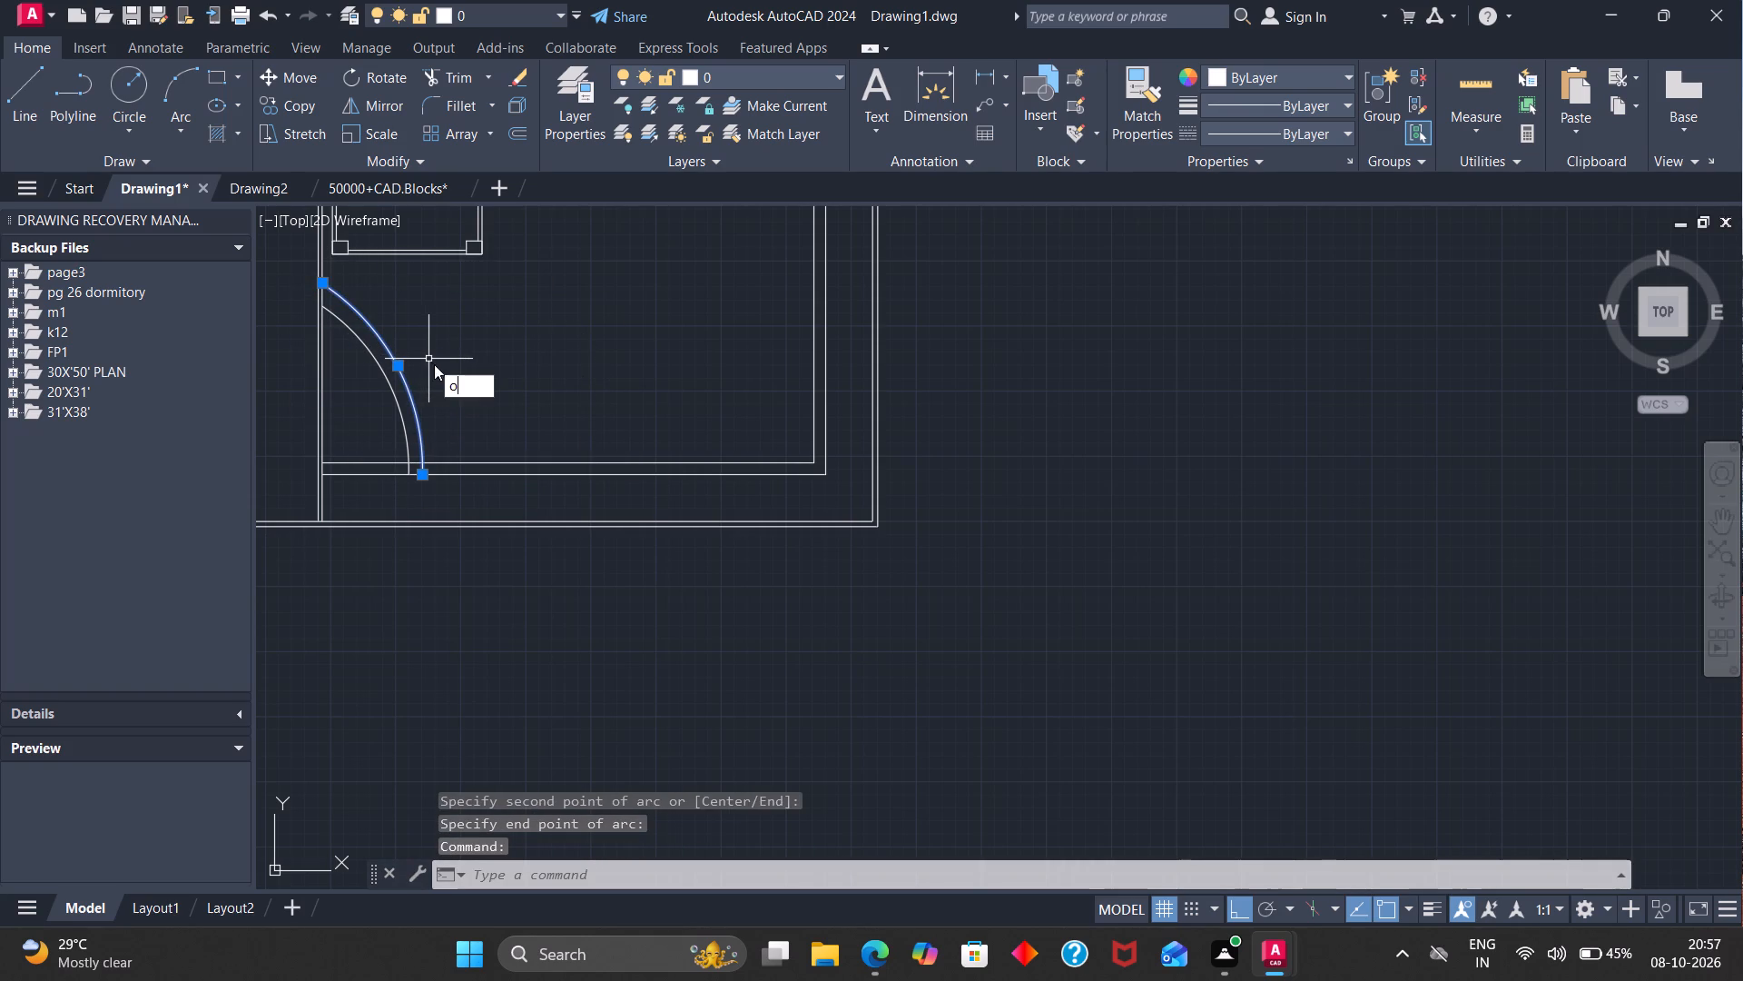
key(Return)
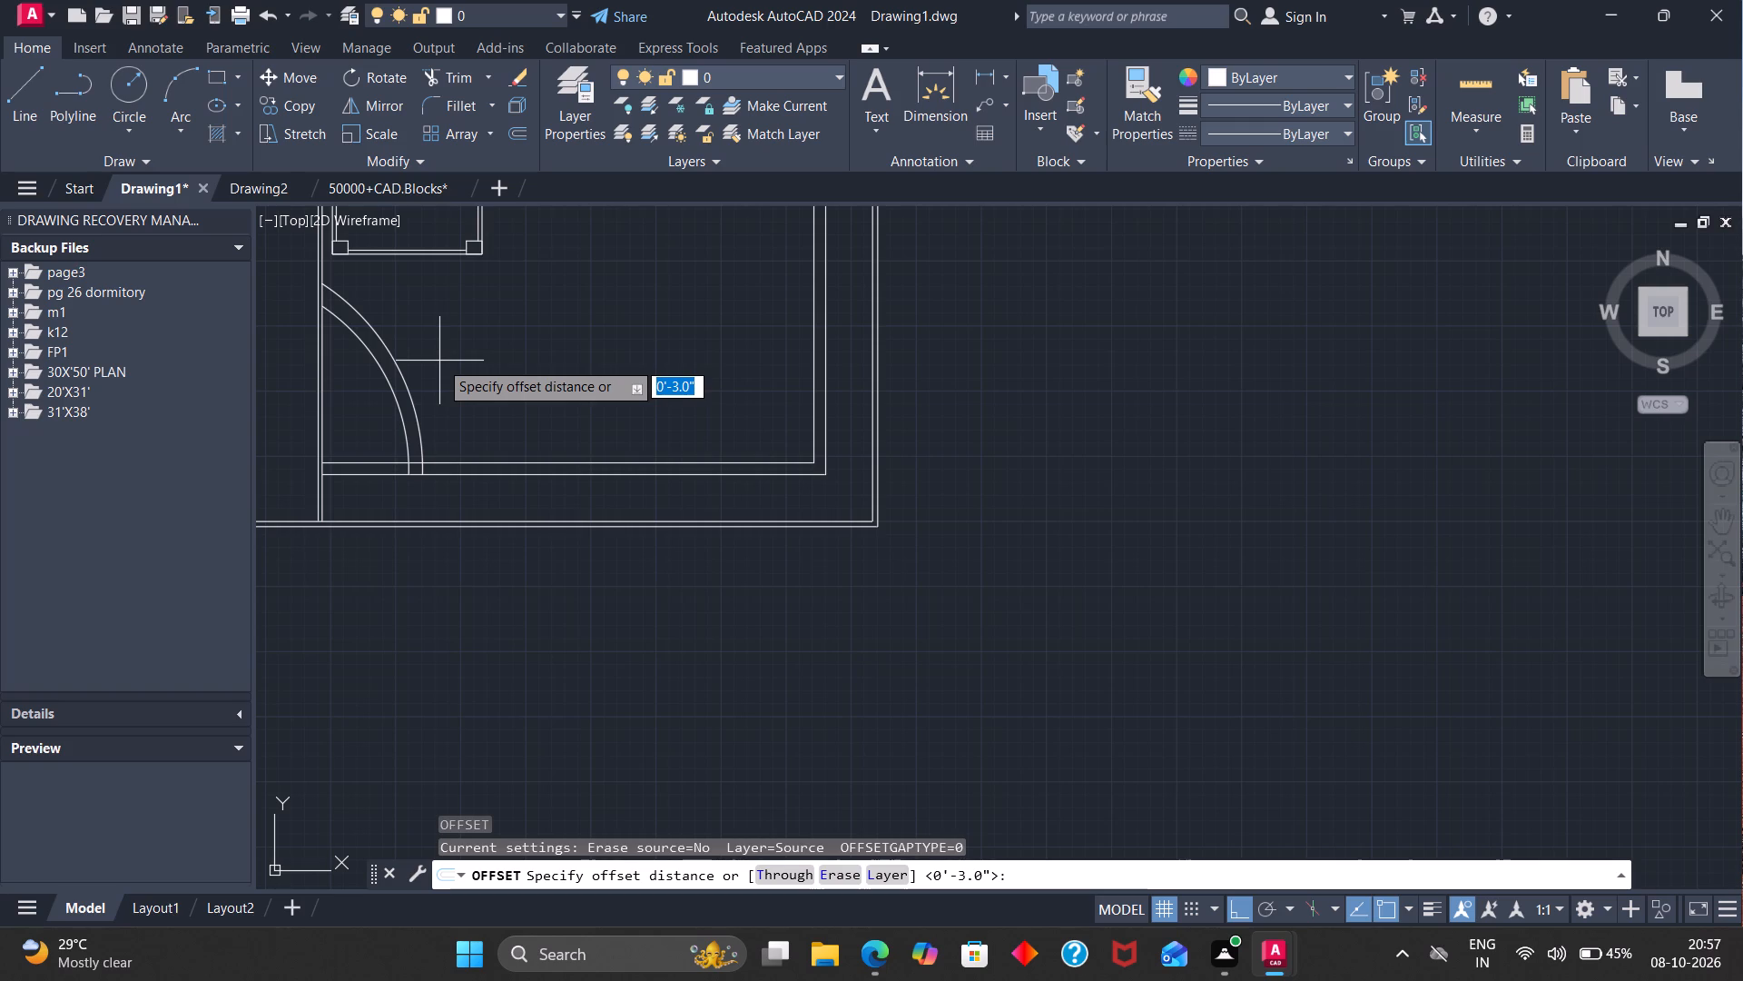
key(4)
key(Return)
click(430, 362)
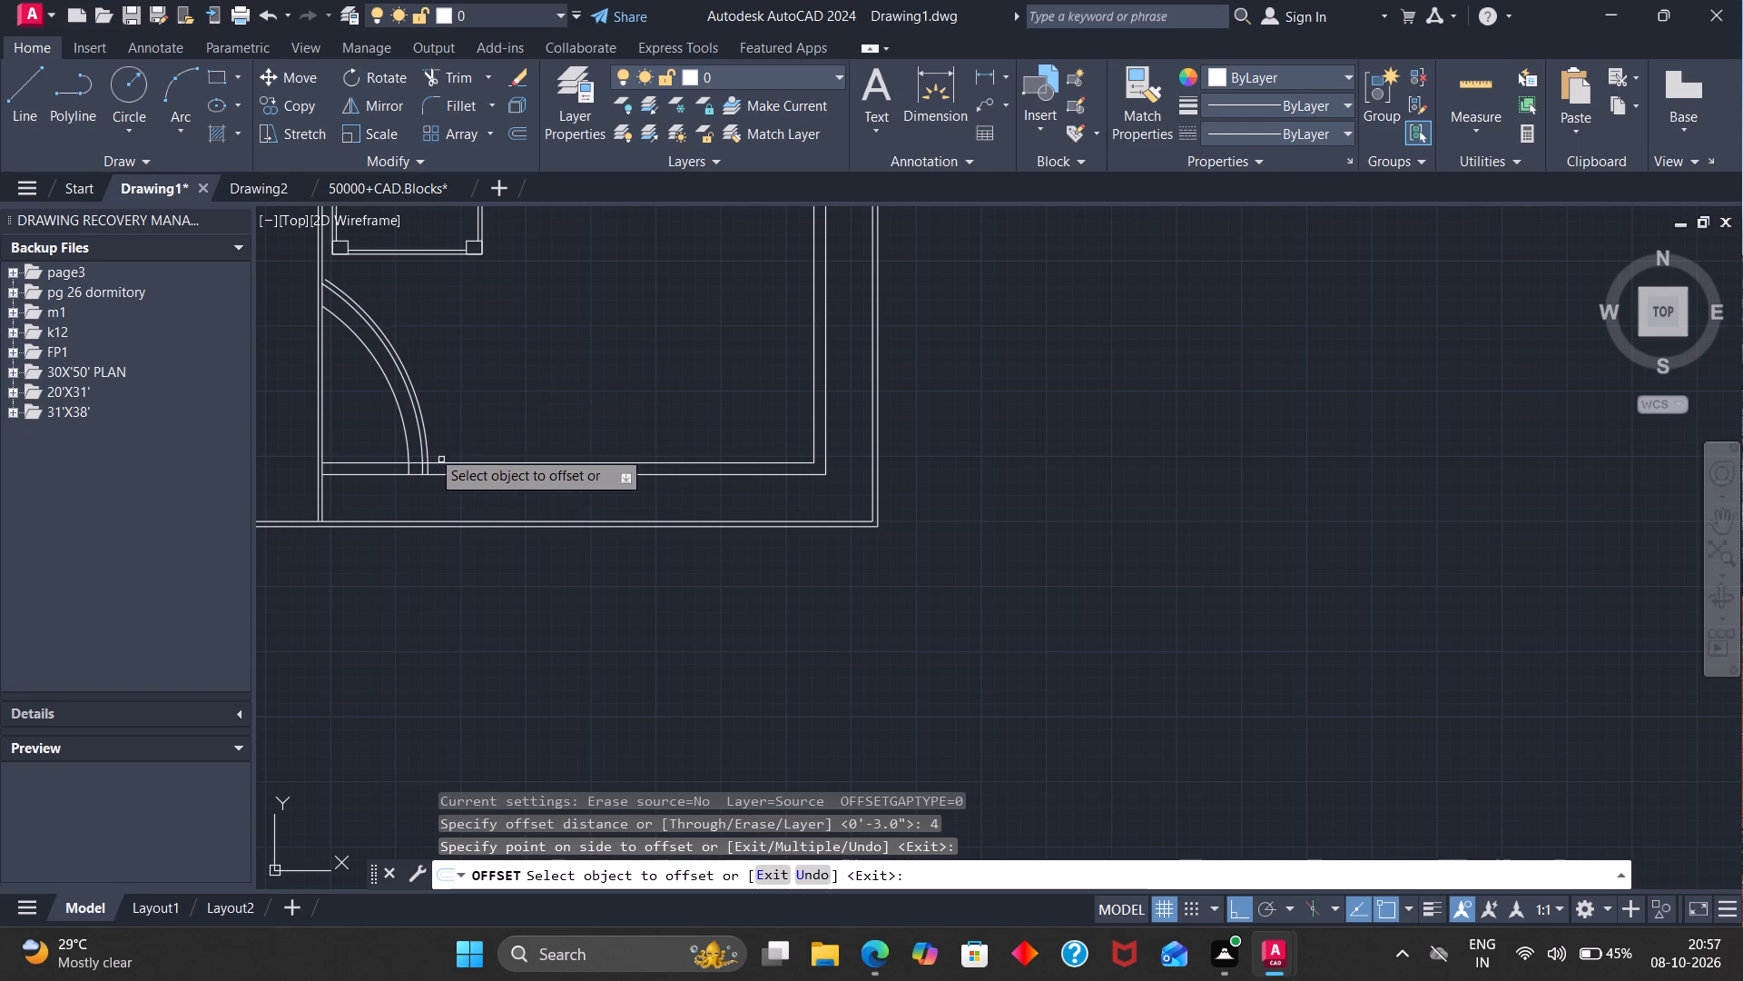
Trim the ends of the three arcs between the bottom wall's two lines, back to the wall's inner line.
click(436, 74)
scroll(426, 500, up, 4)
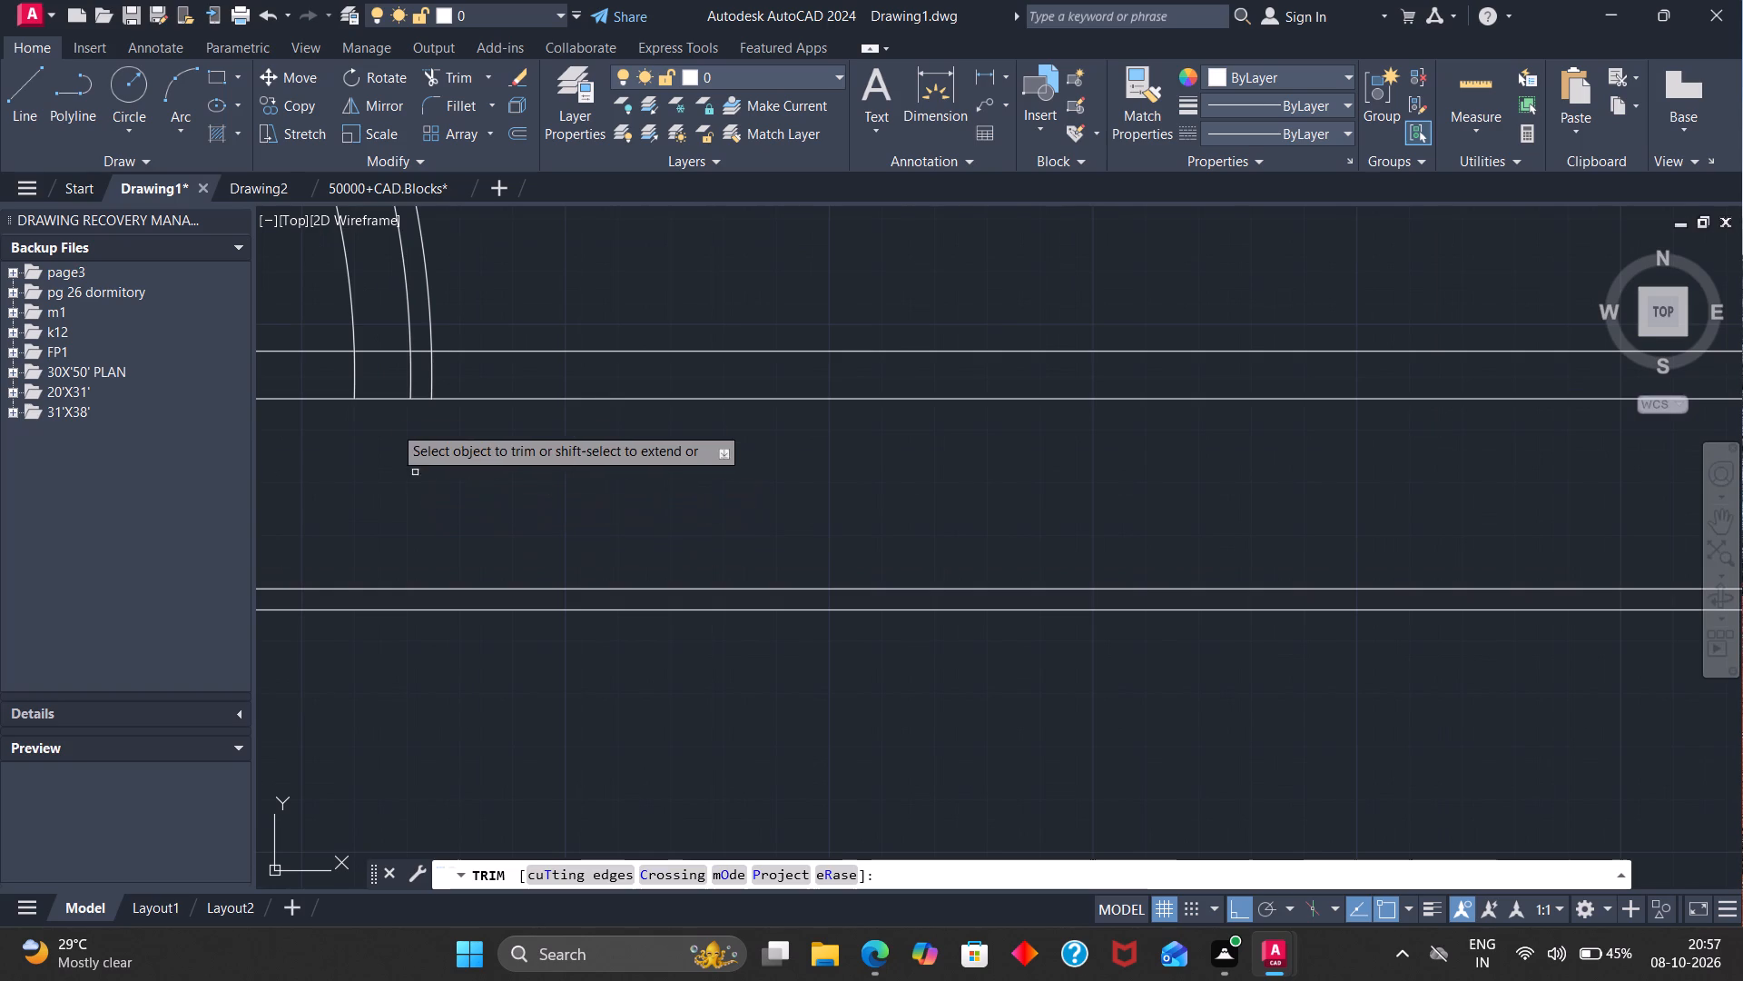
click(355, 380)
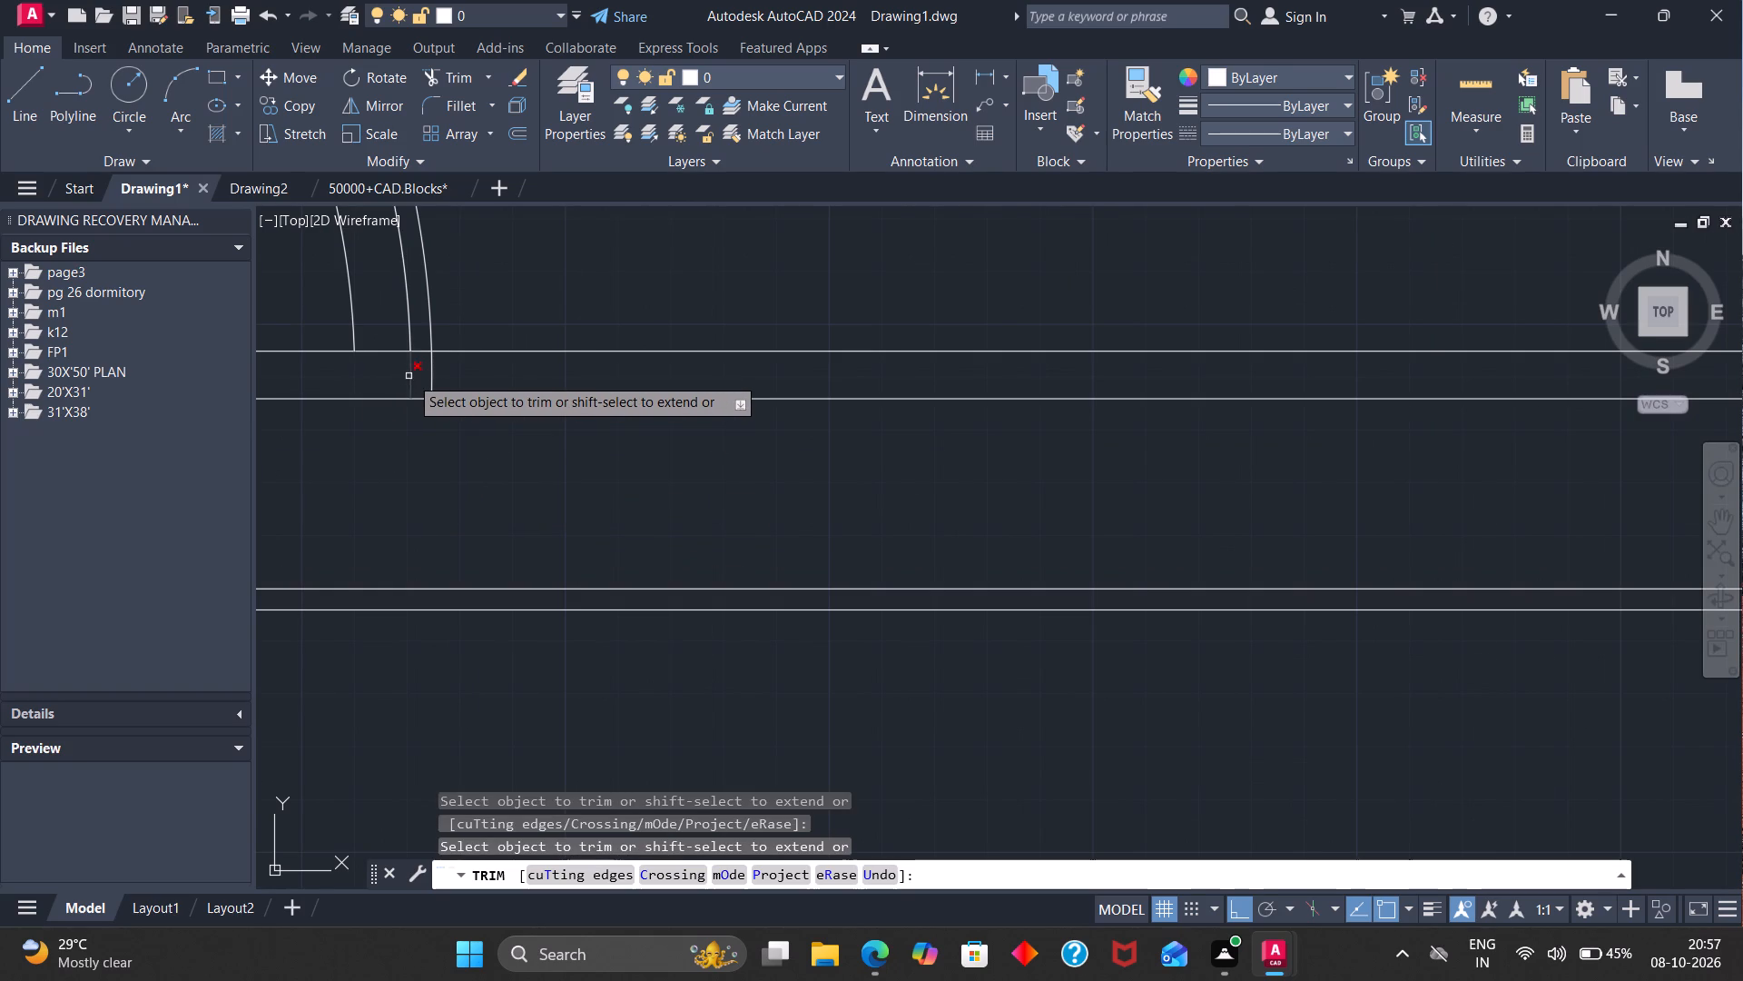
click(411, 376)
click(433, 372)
Trim away both lines of the bottom wall between the lower-left area's side wall and the arcs.
scroll(433, 371, down, 3)
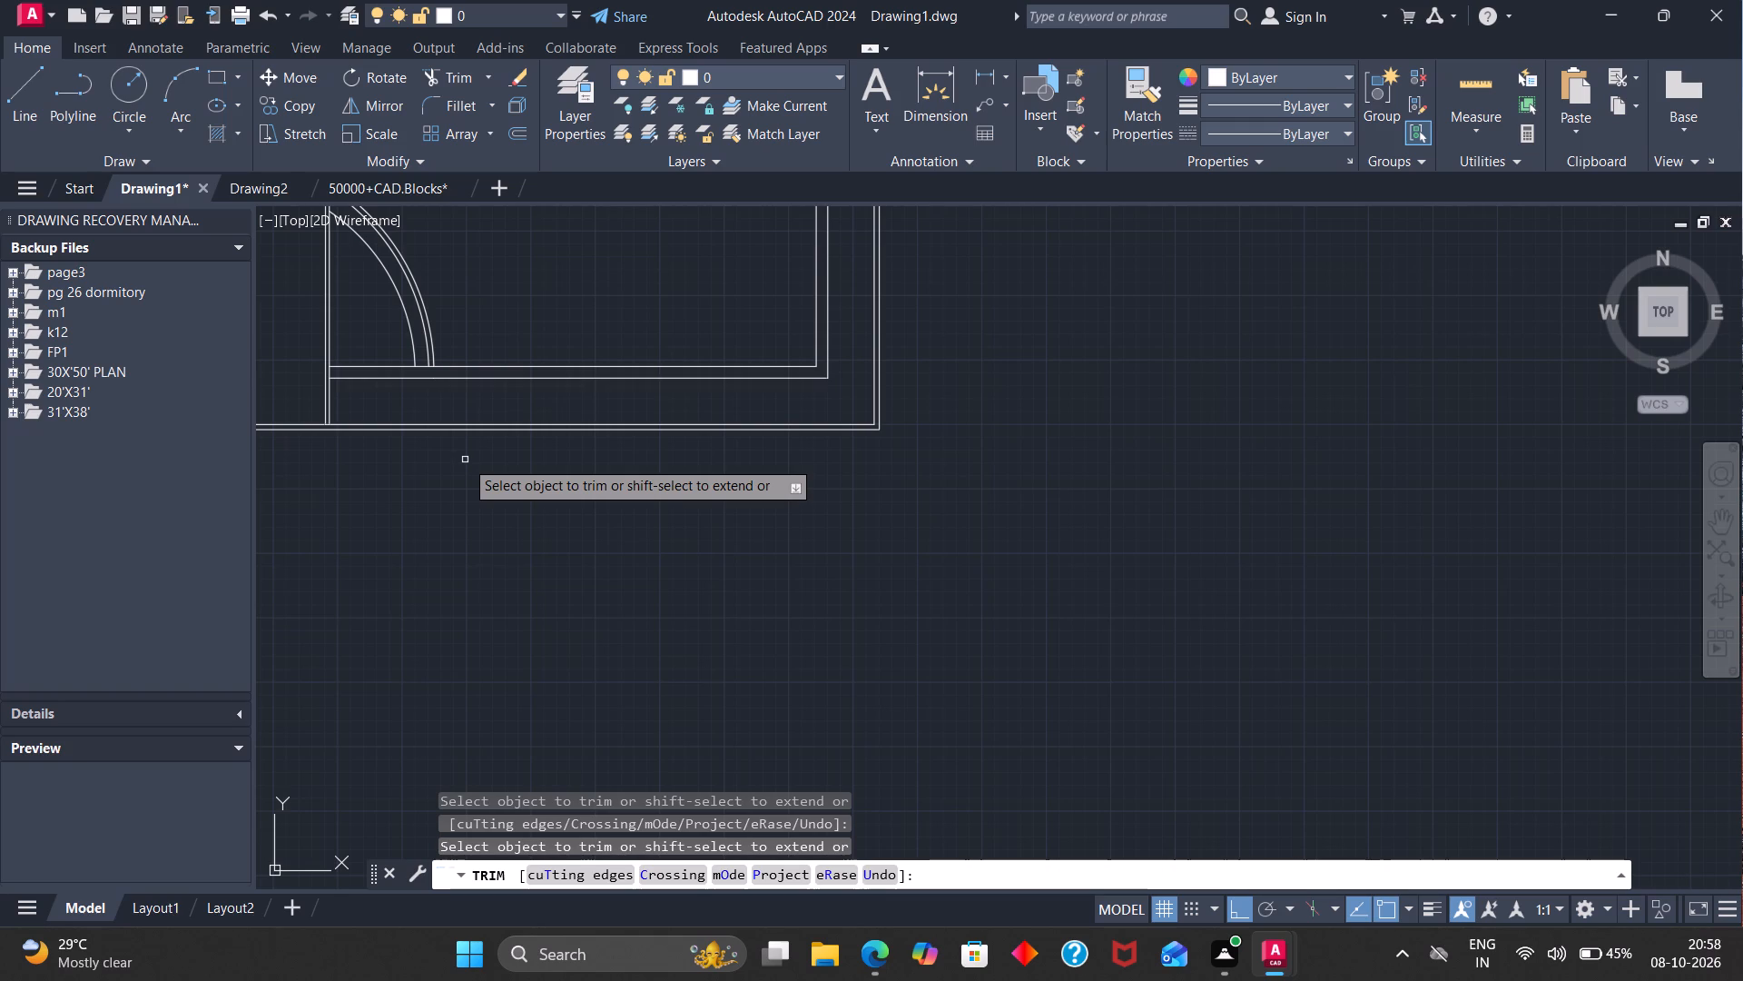
scroll(465, 460, down, 2)
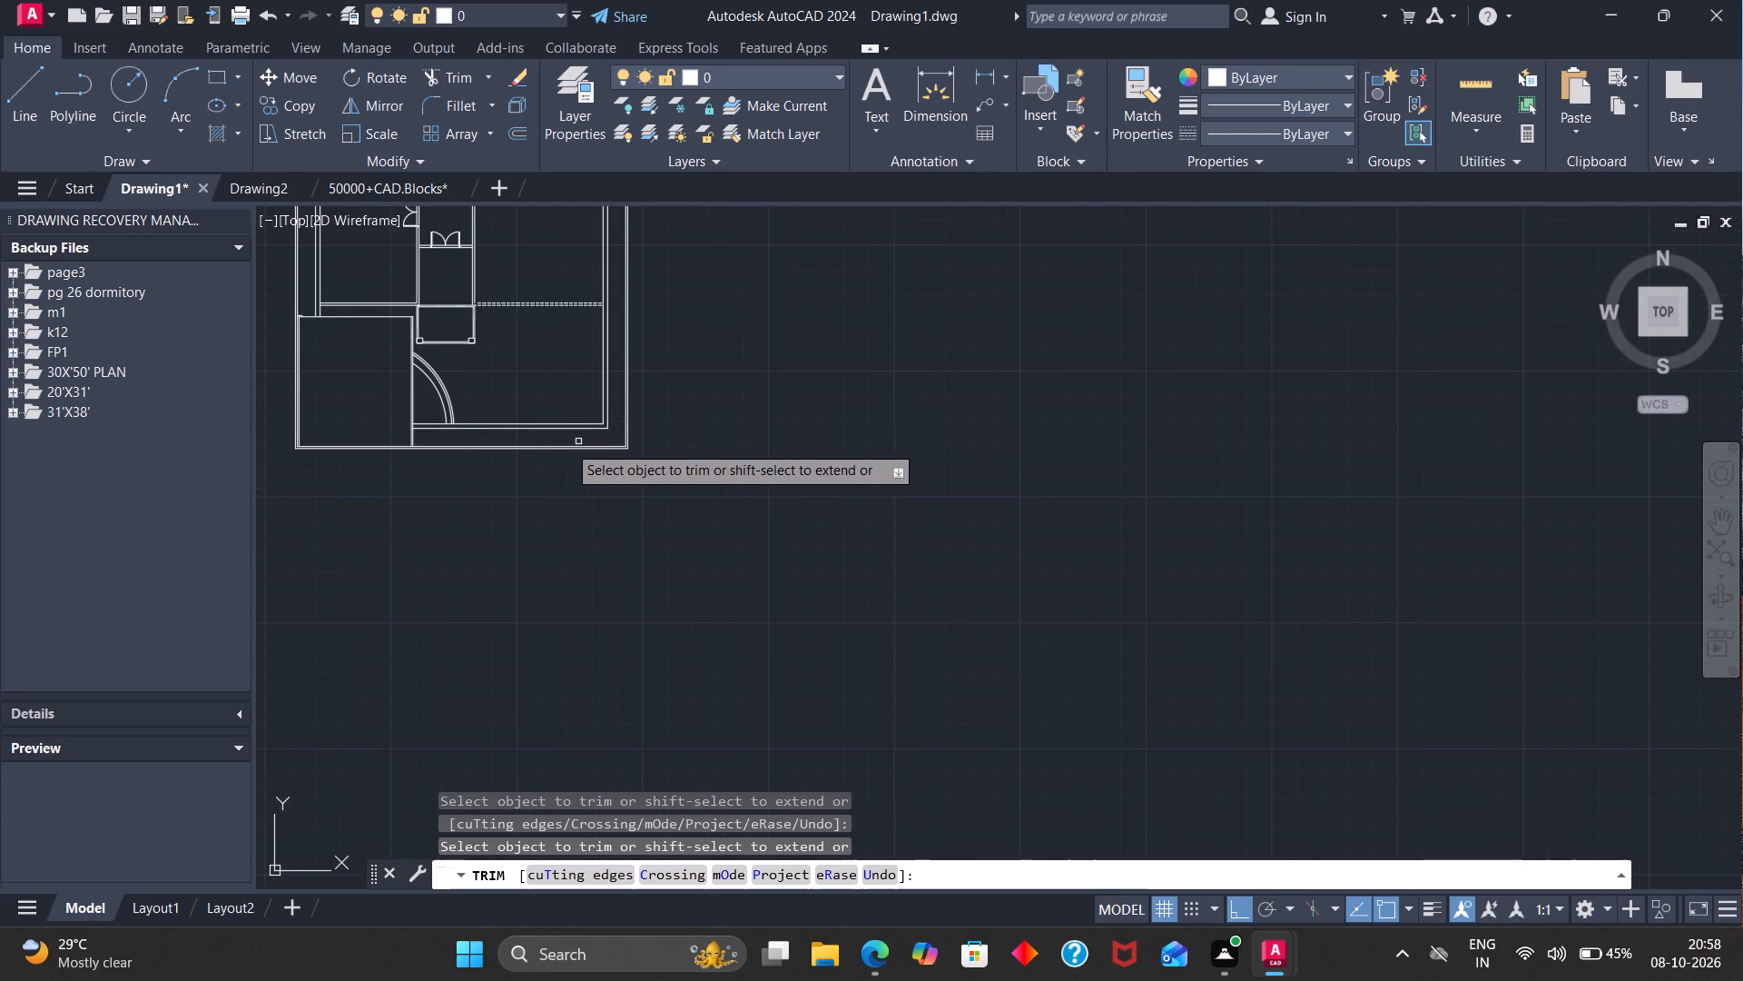
click(424, 431)
click(427, 426)
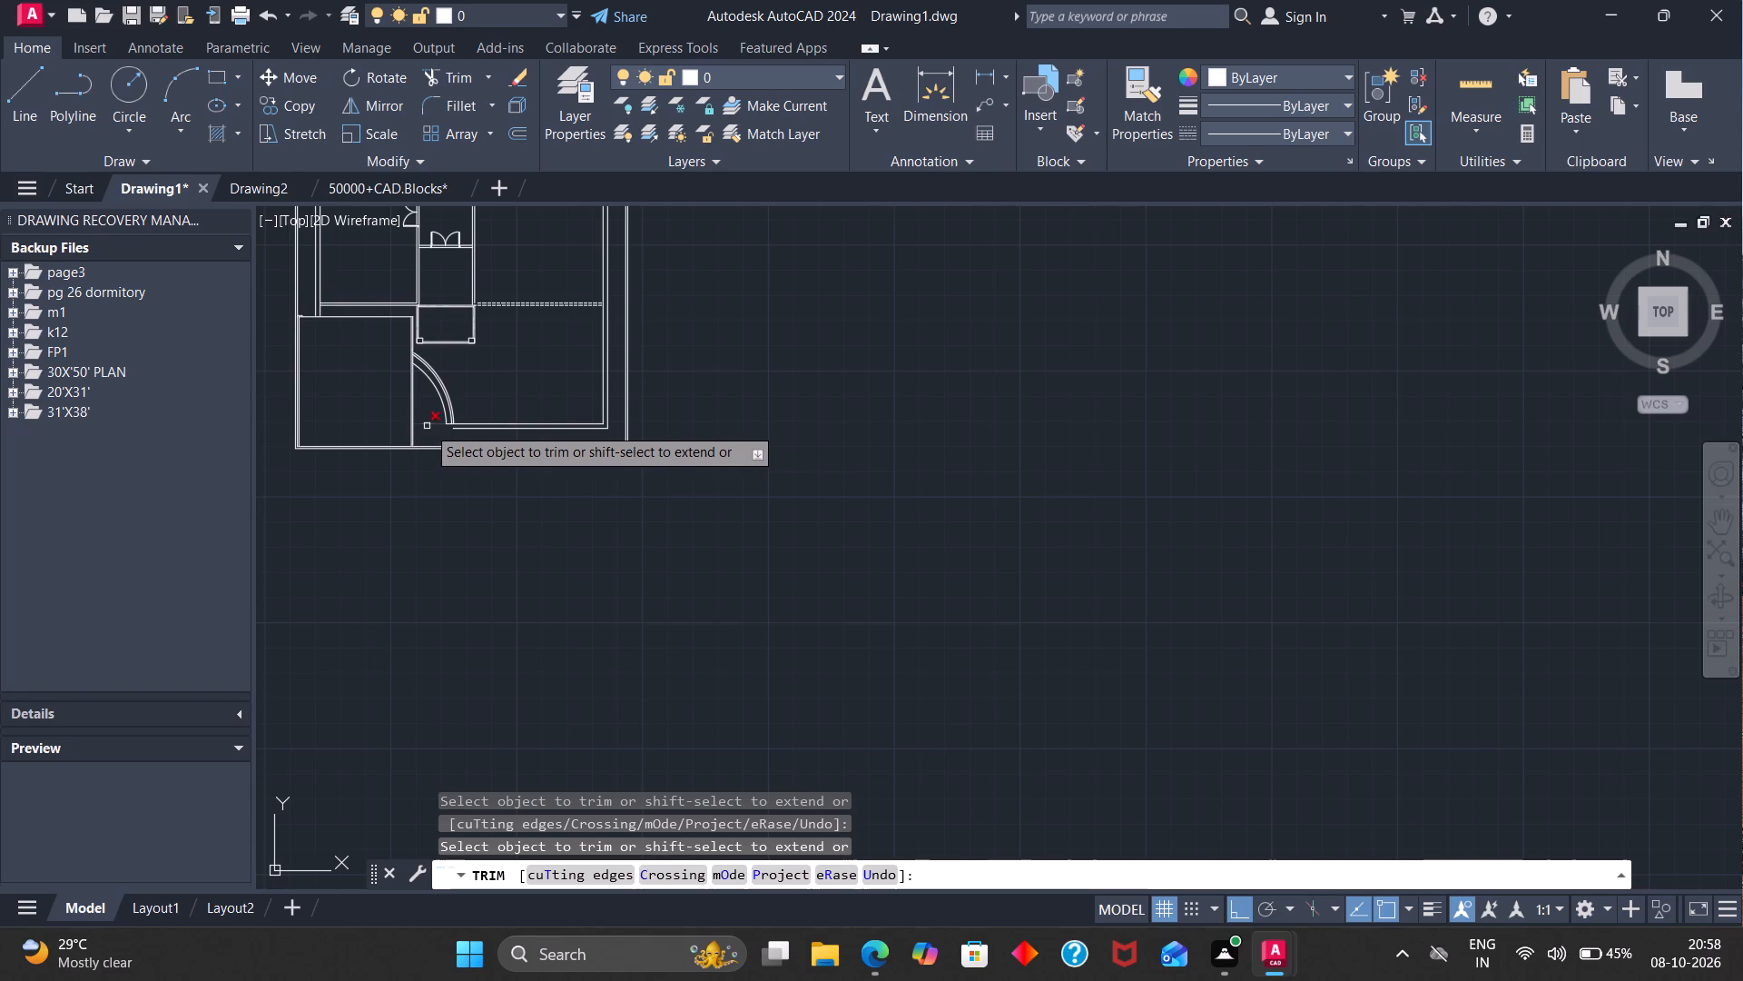
scroll(451, 443, up, 3)
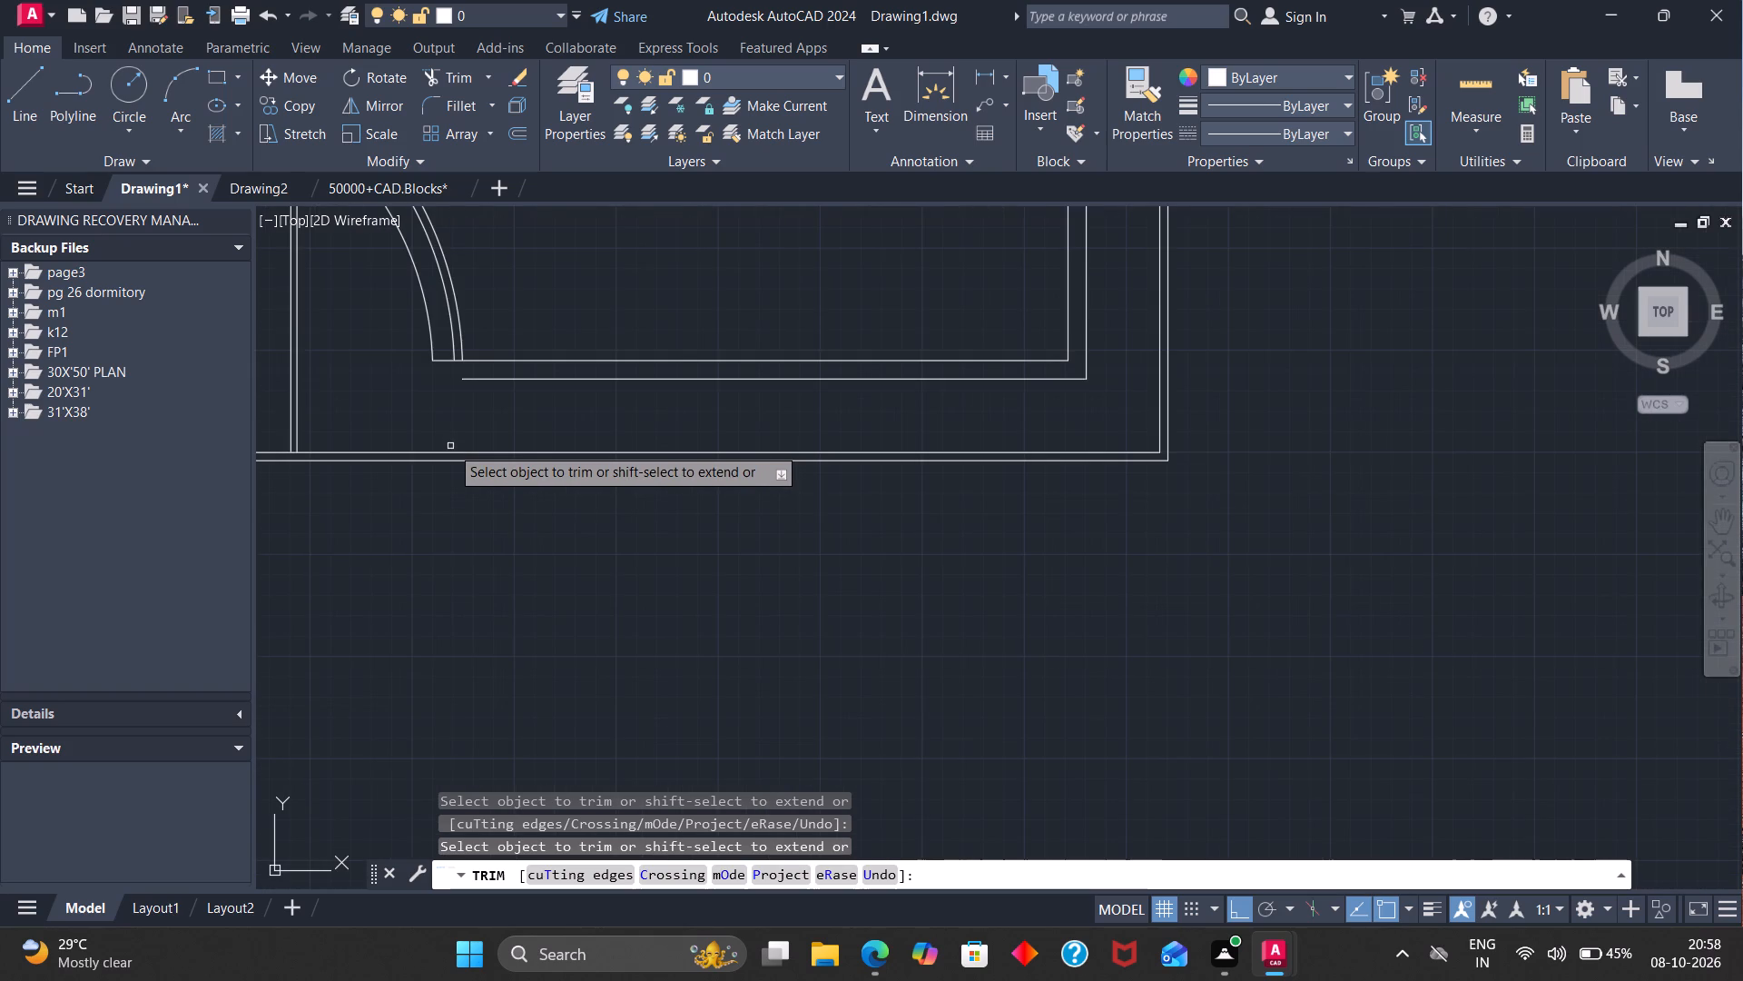
key(Escape)
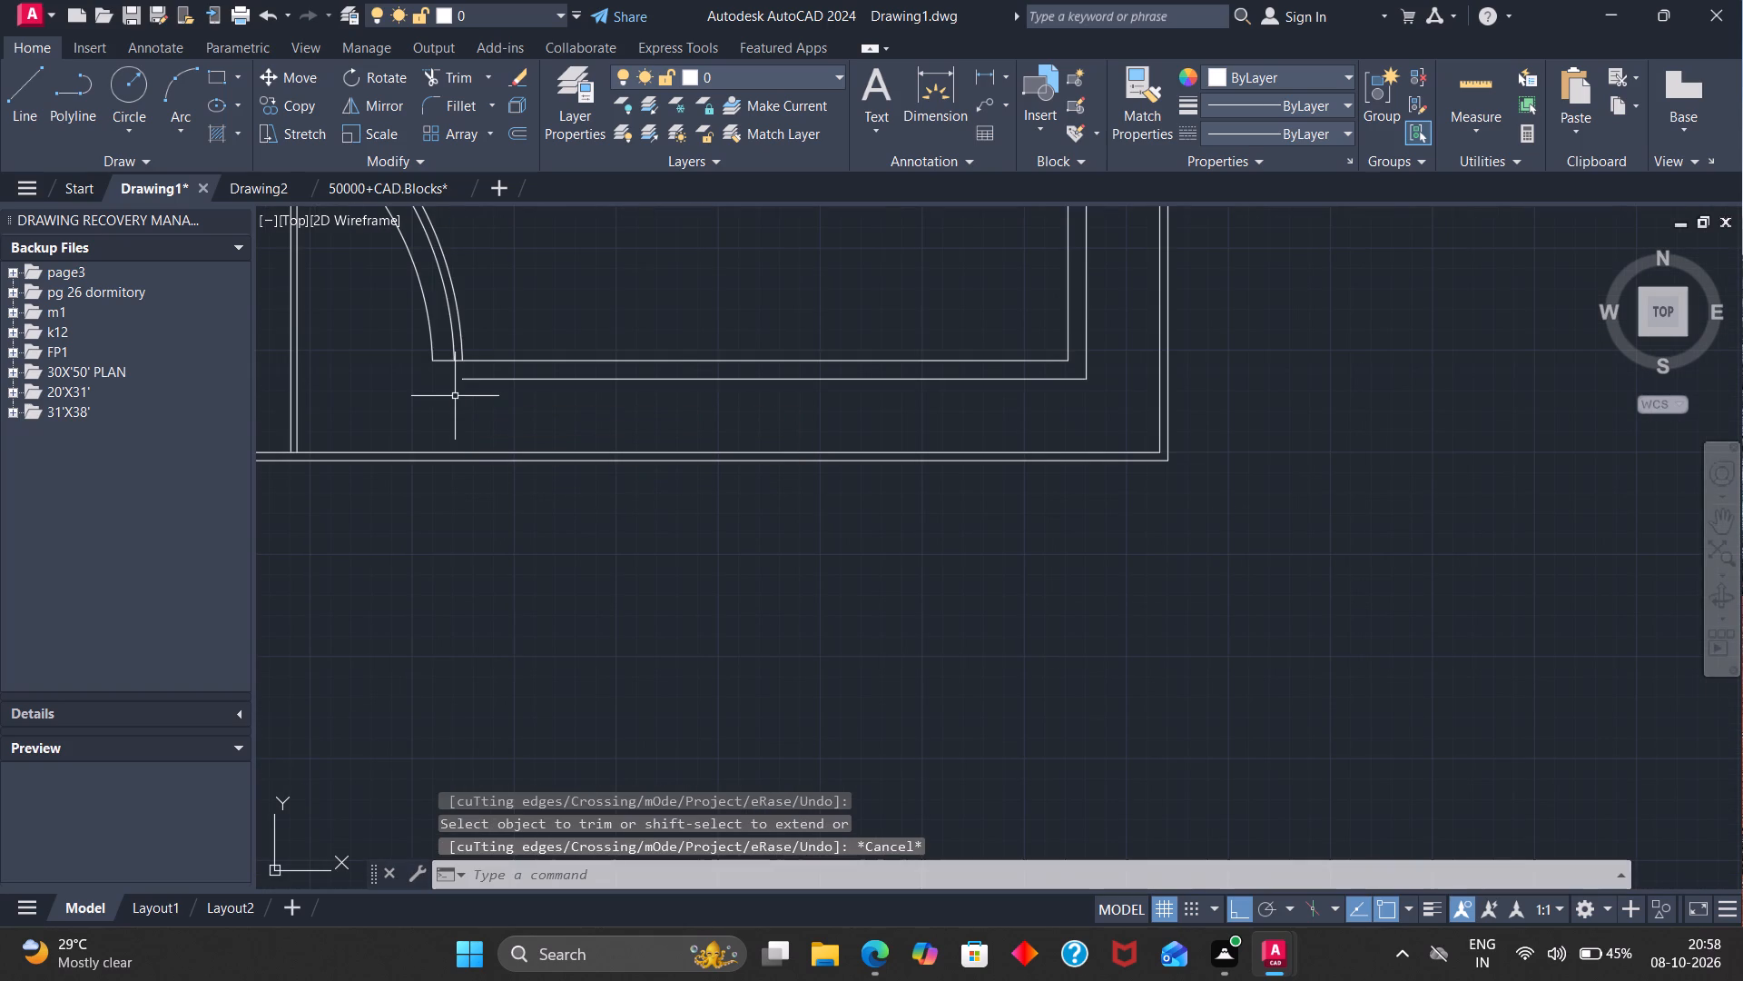
Extend the three arcs down to the inner line of the outer boundary wall.
text(ex)
key(Return)
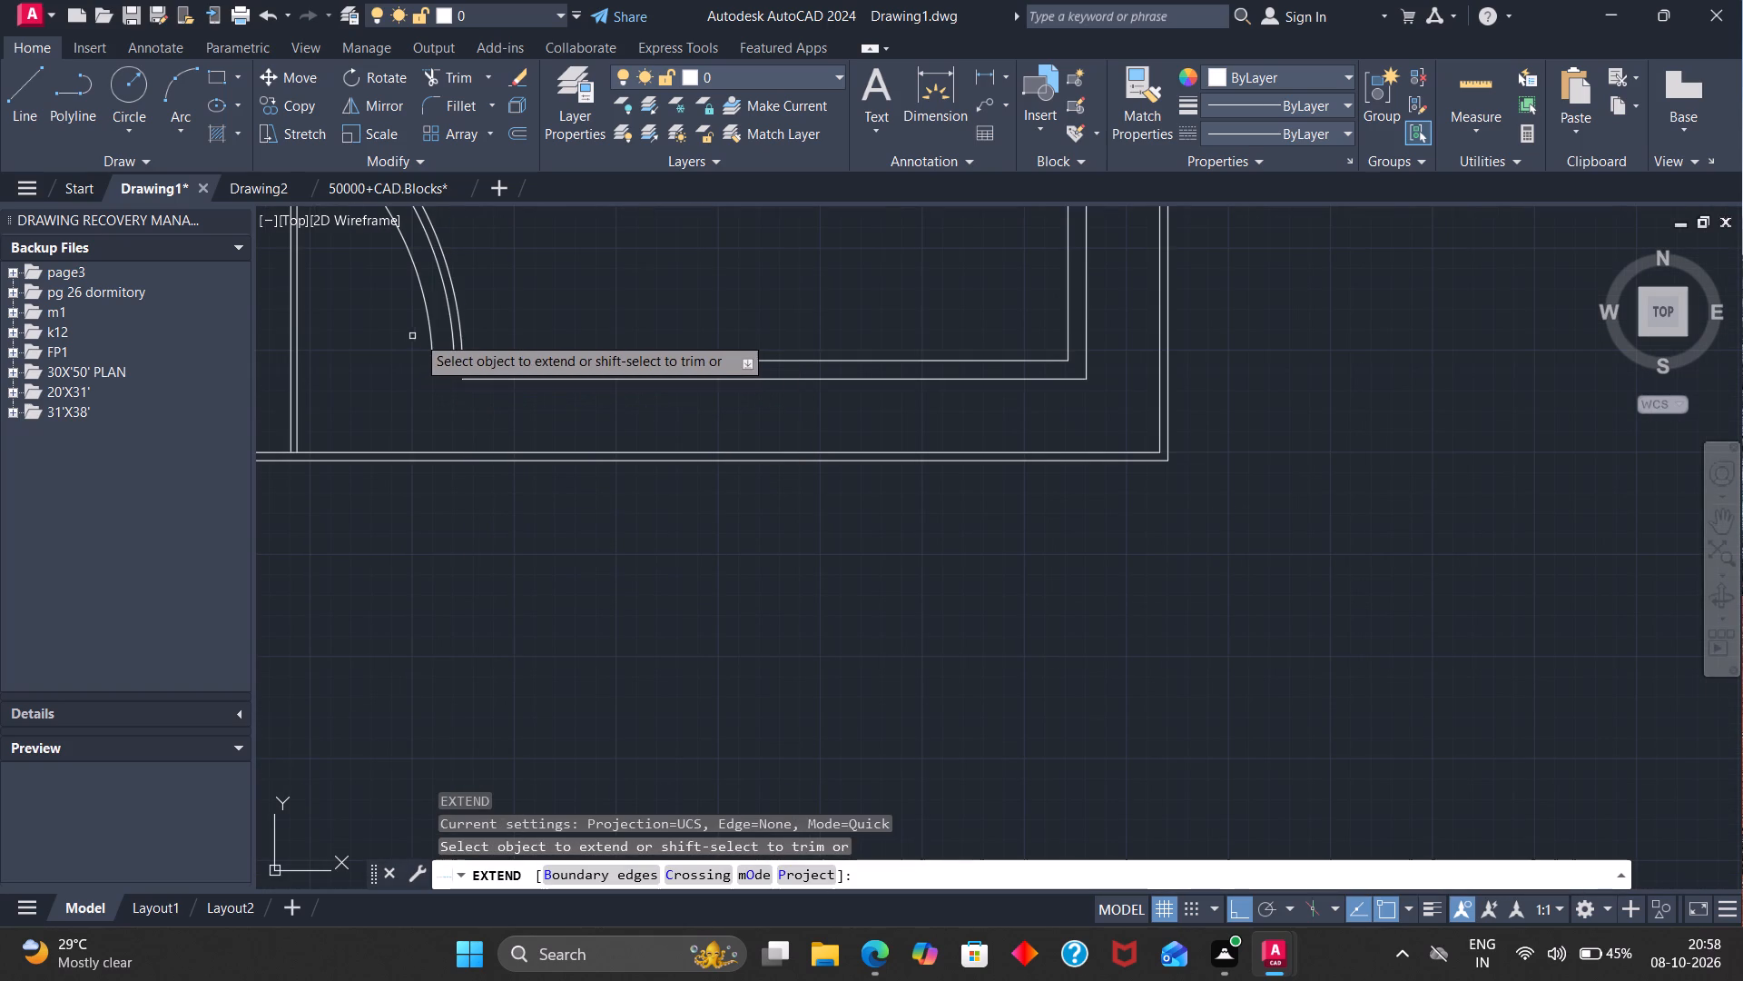
click(428, 336)
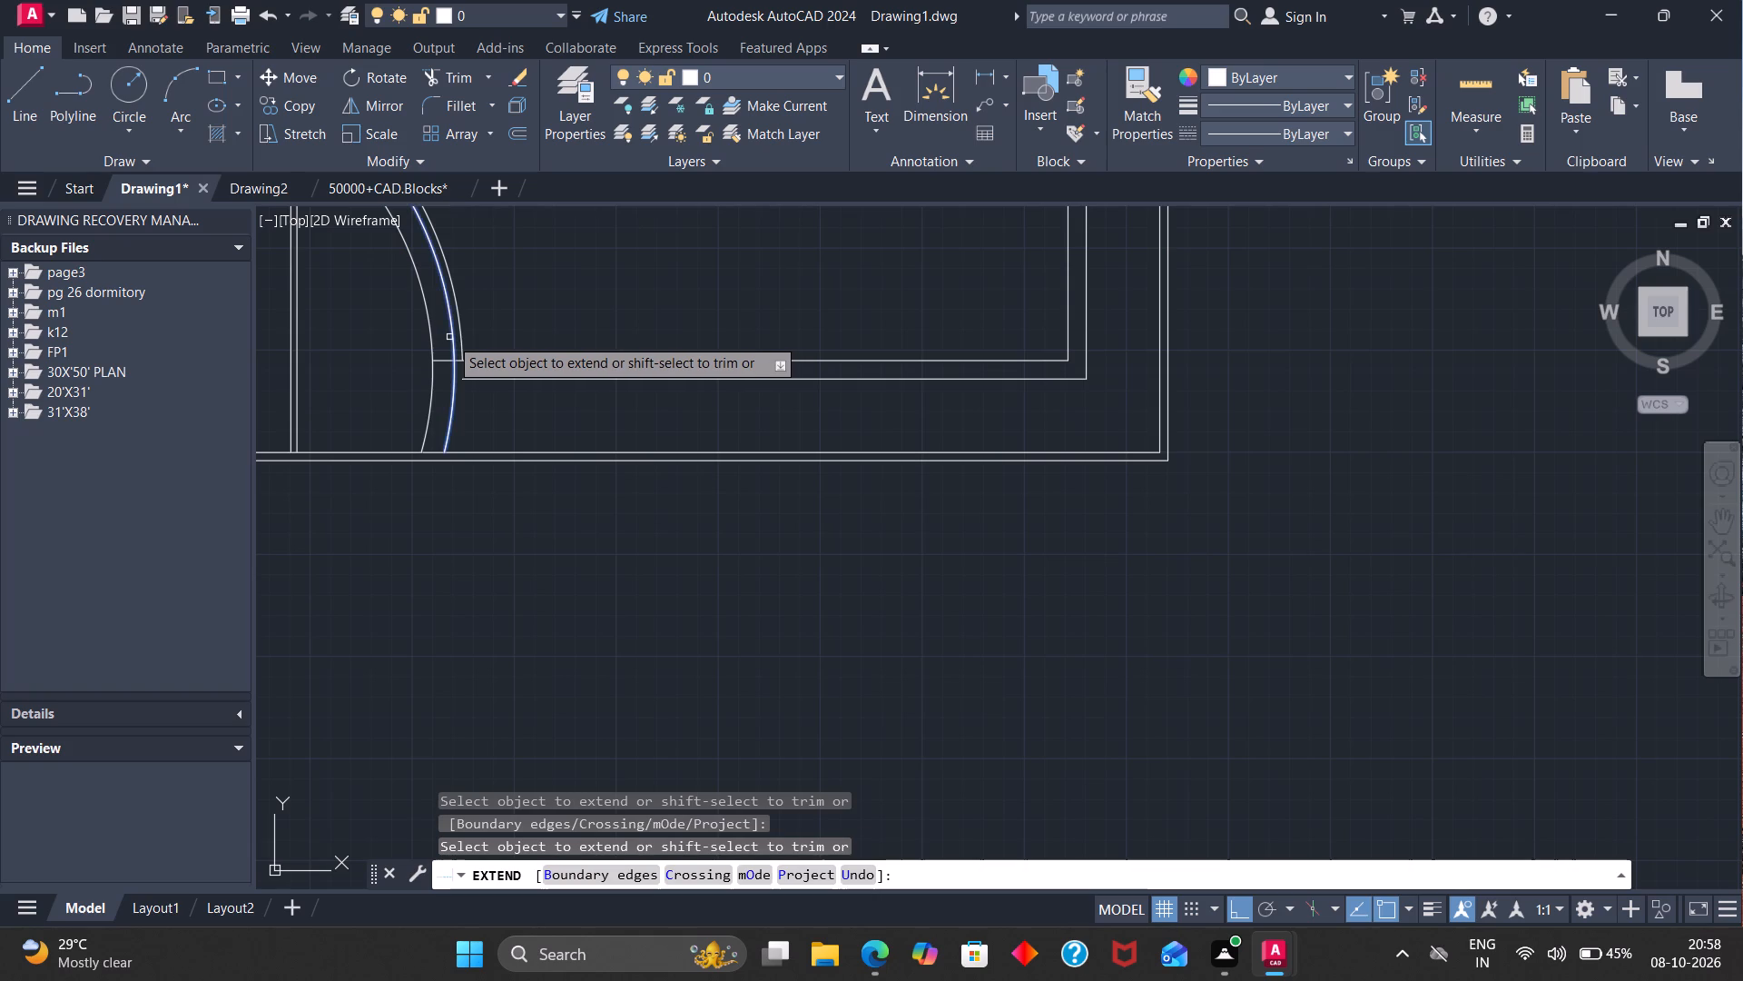
click(450, 337)
click(459, 338)
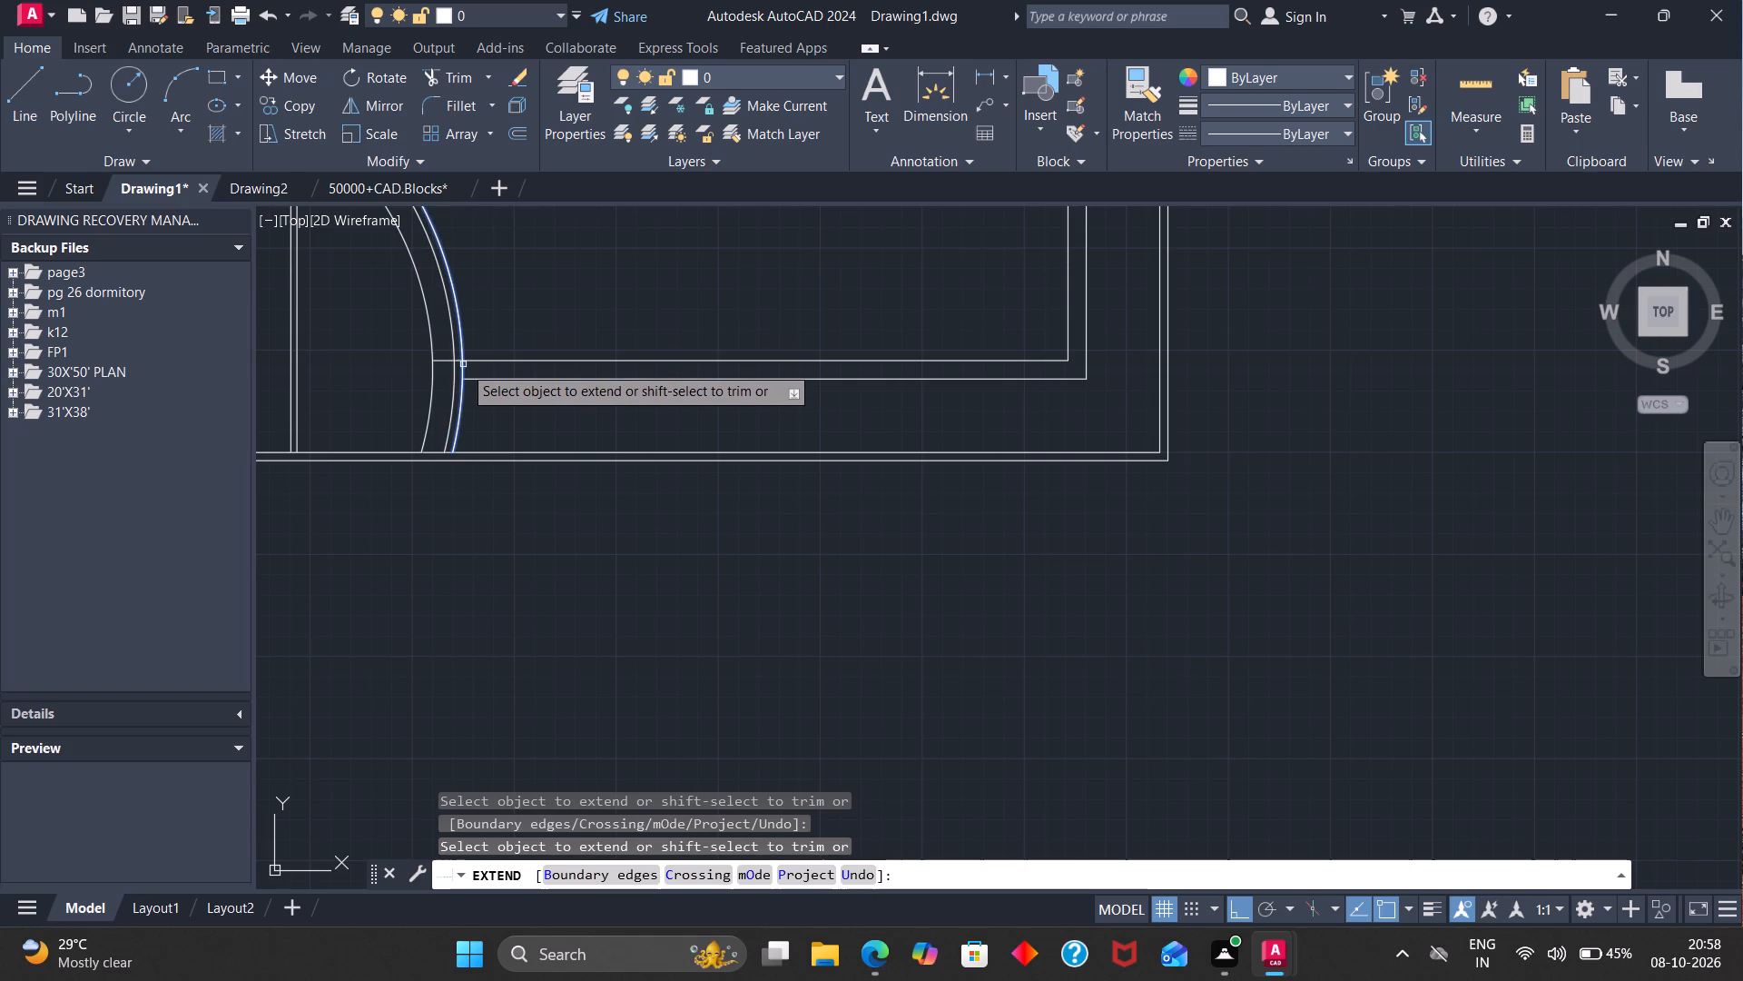
click(463, 365)
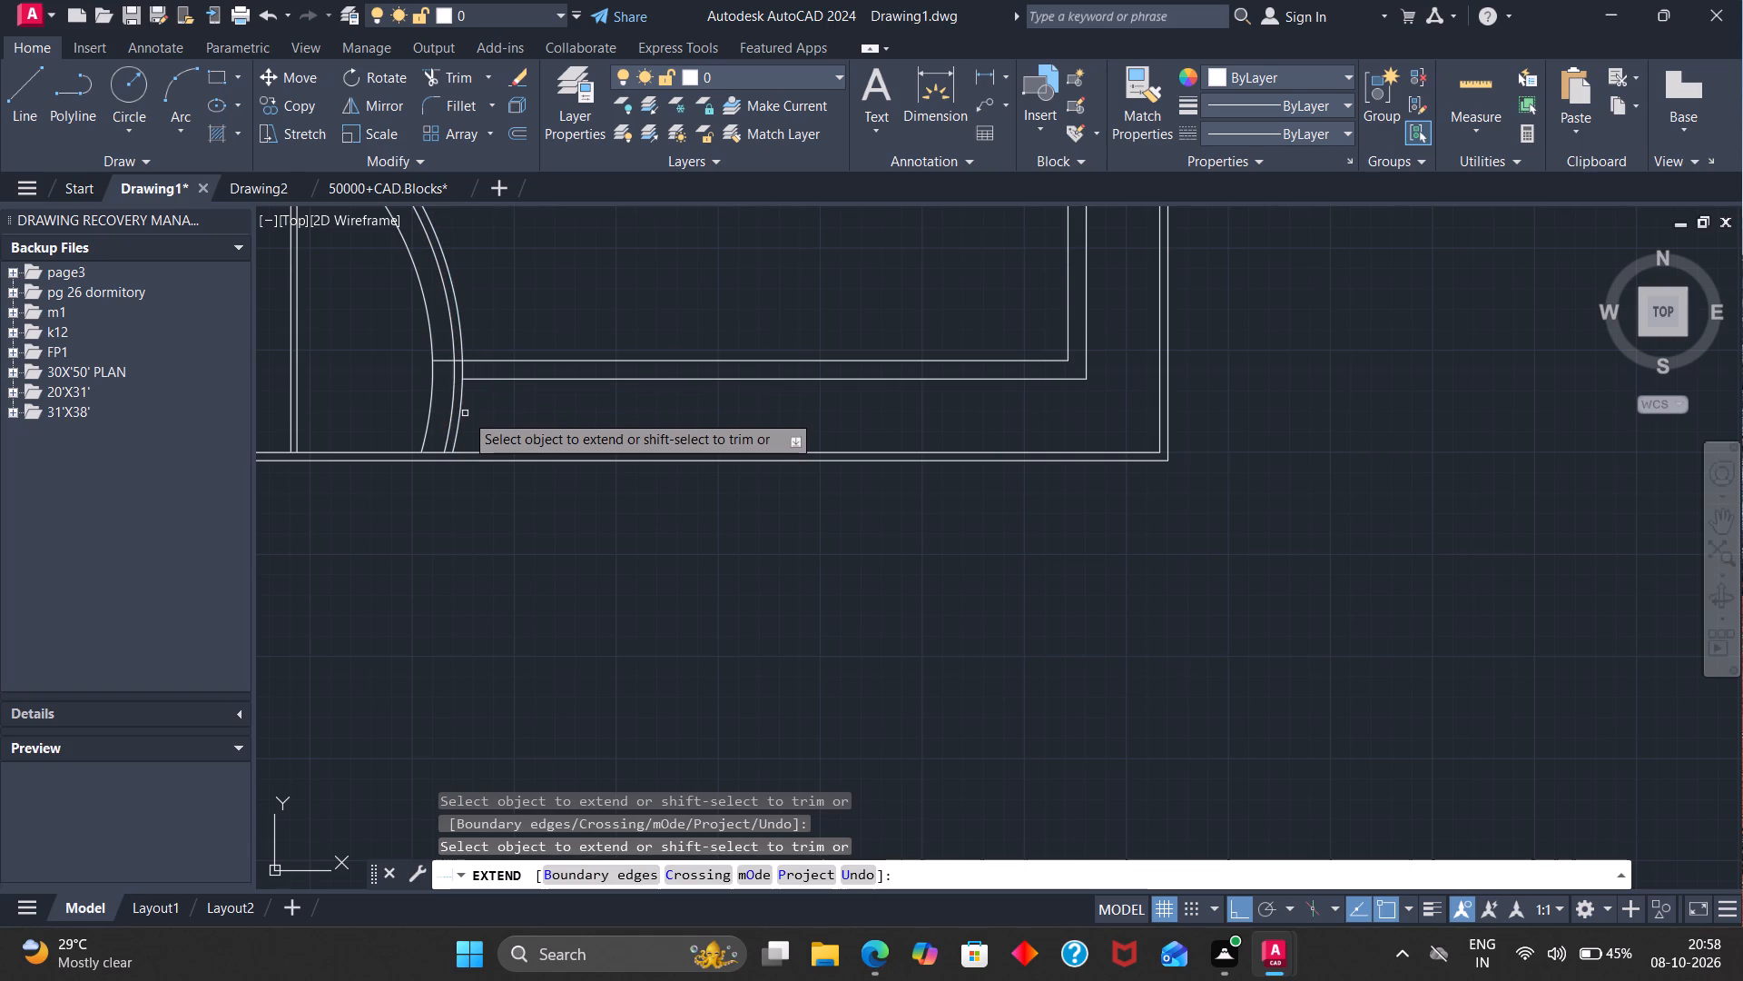
key(Escape)
Trim the leftover pieces of the bottom wall's inner line between the three arcs.
click(452, 77)
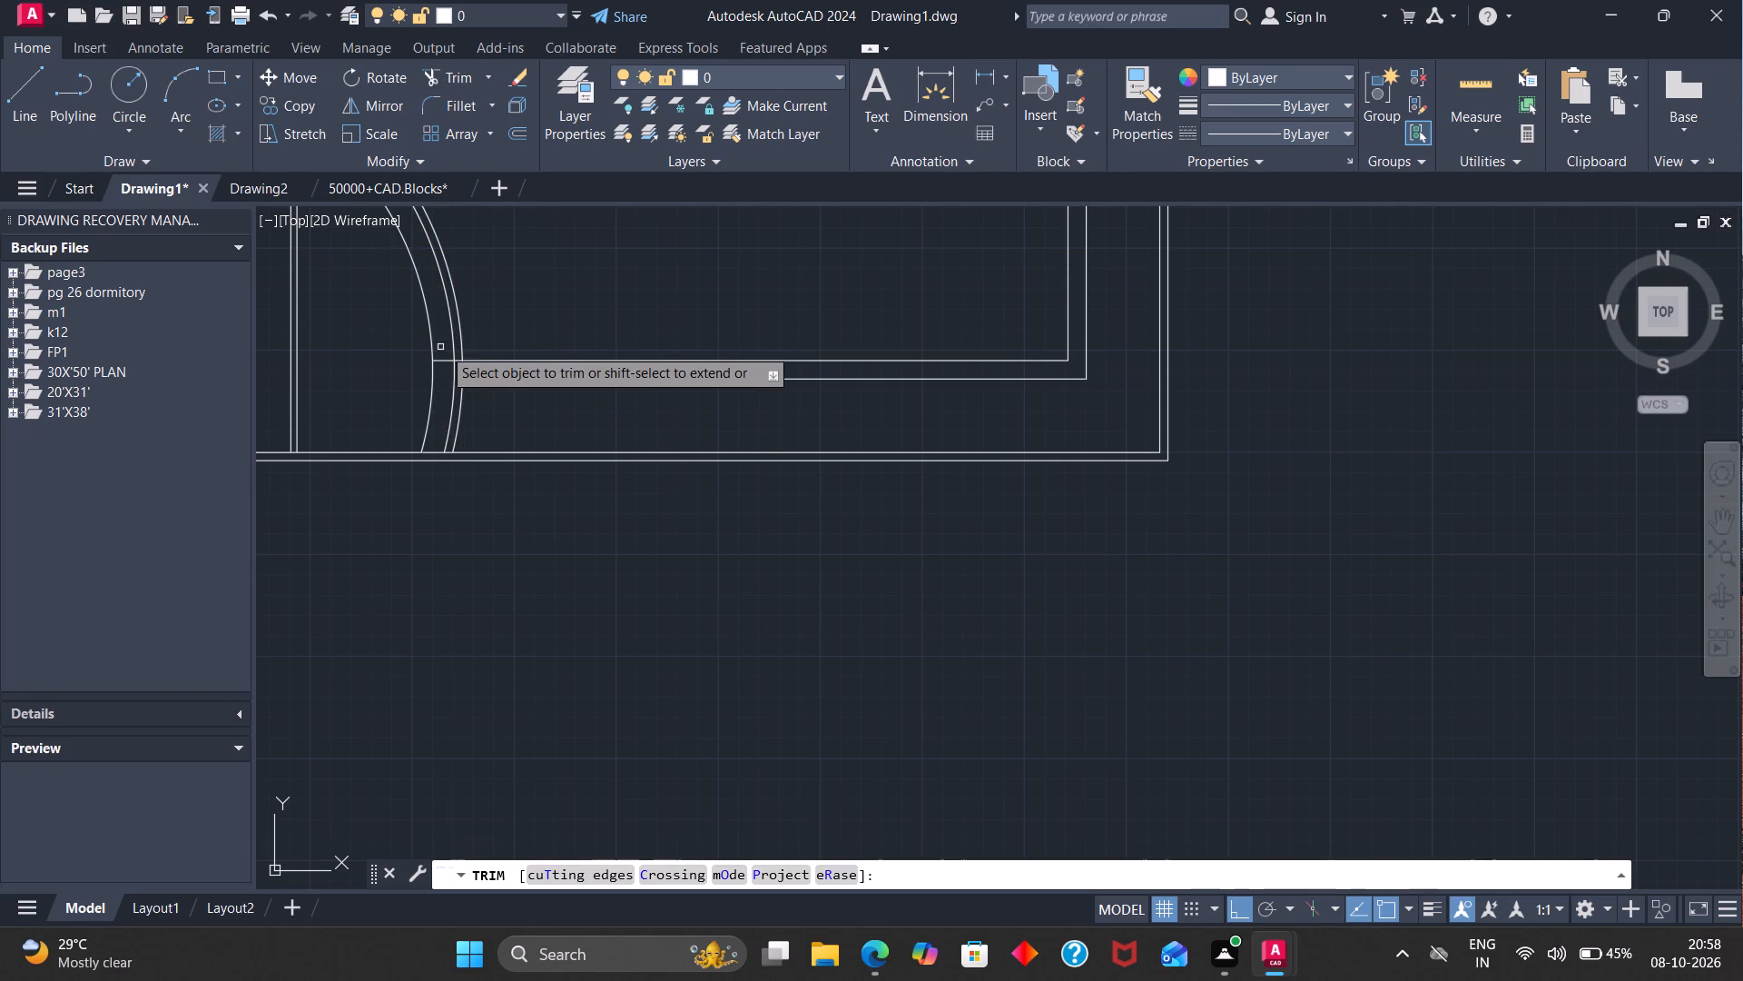
scroll(456, 374, up, 2)
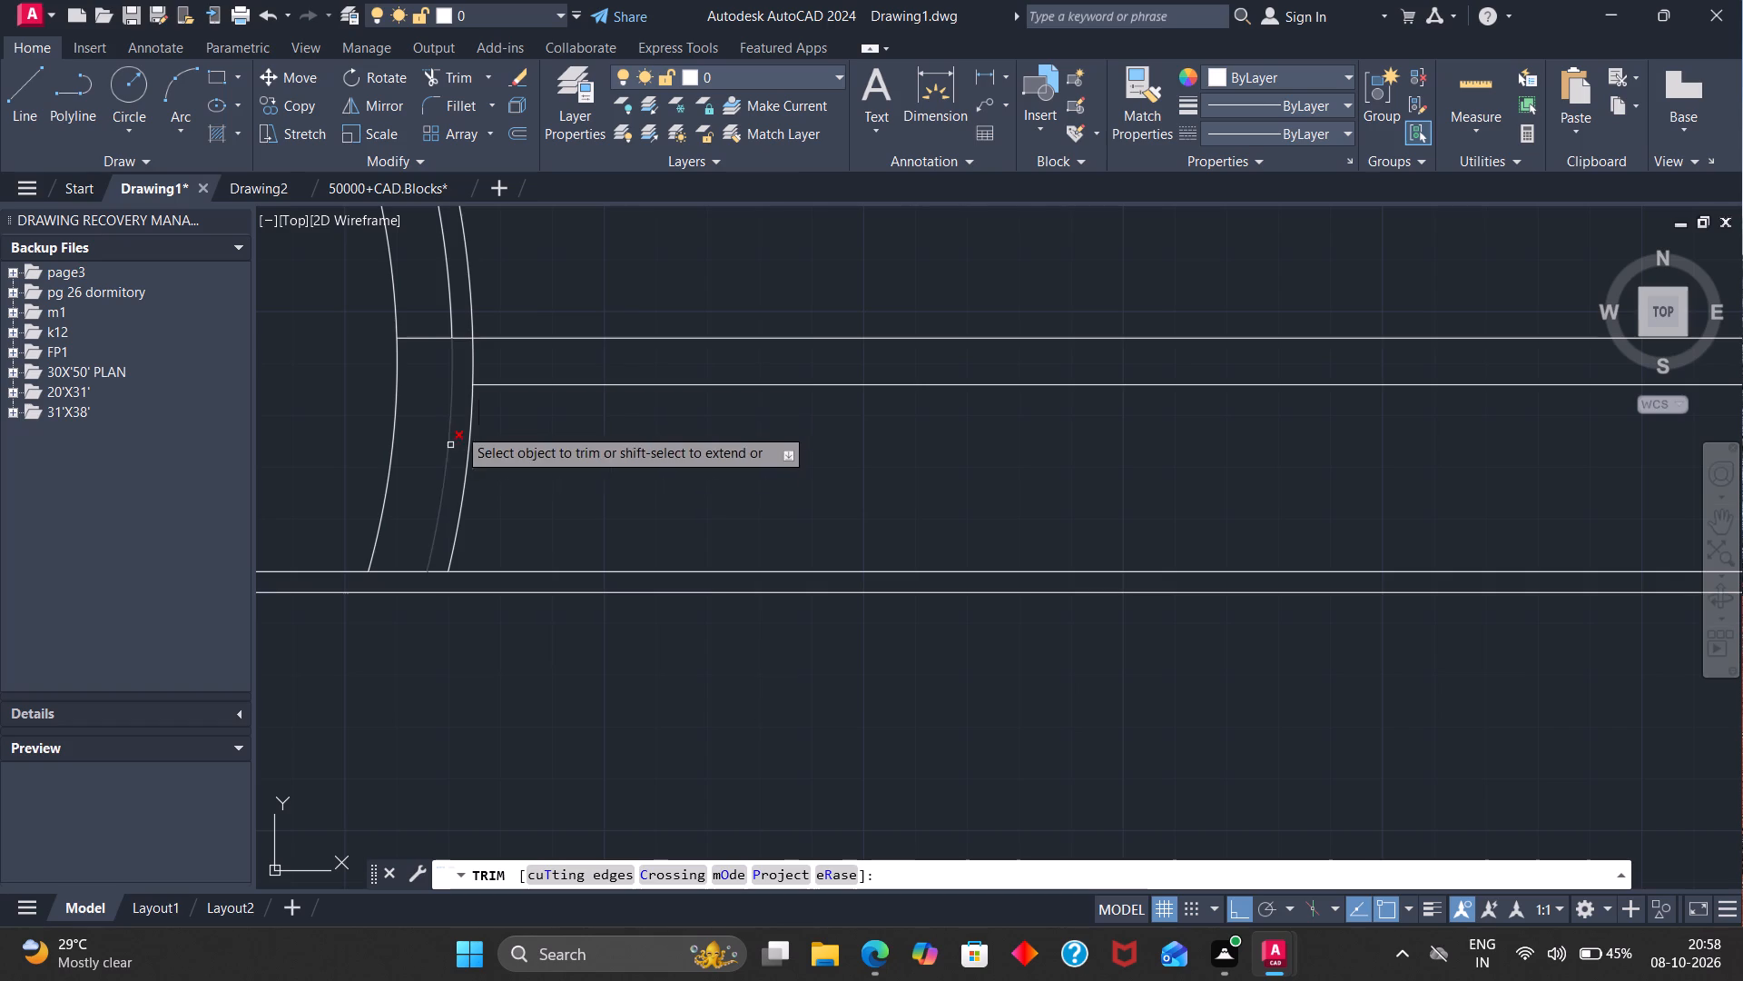
click(466, 336)
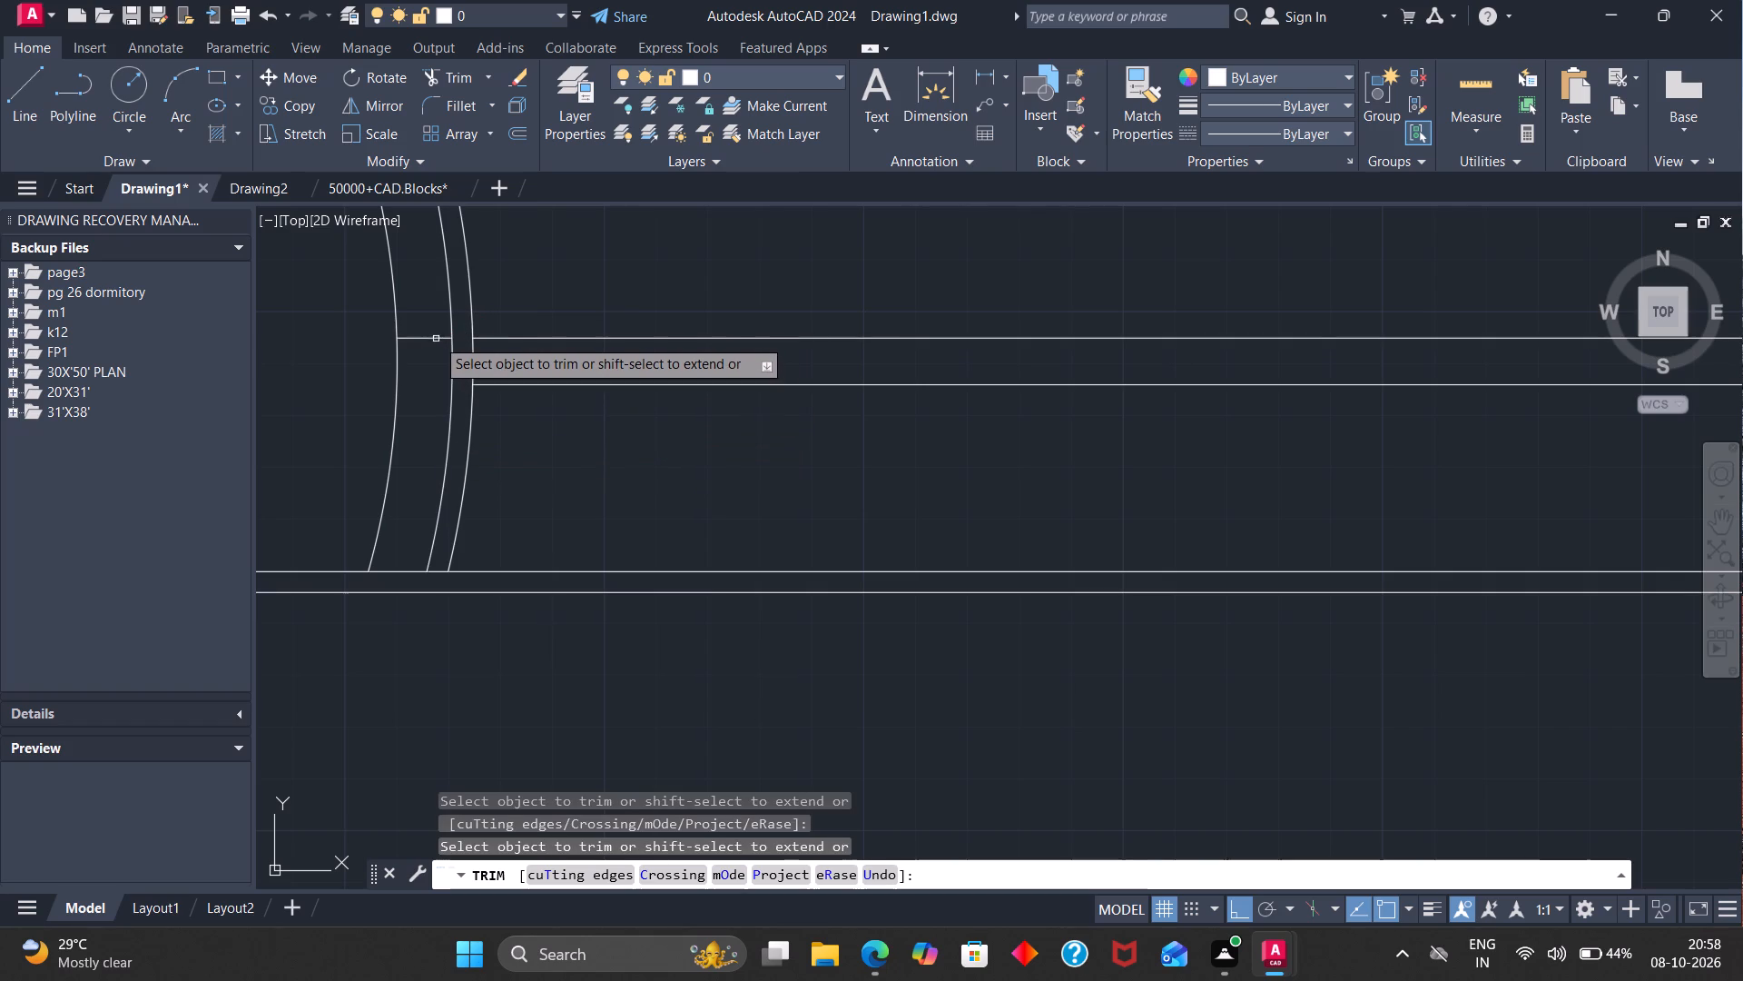
click(436, 337)
Draw a short vertical line from the inner corner of the building's right wall to the bottom wall's outer line.
scroll(435, 337, down, 2)
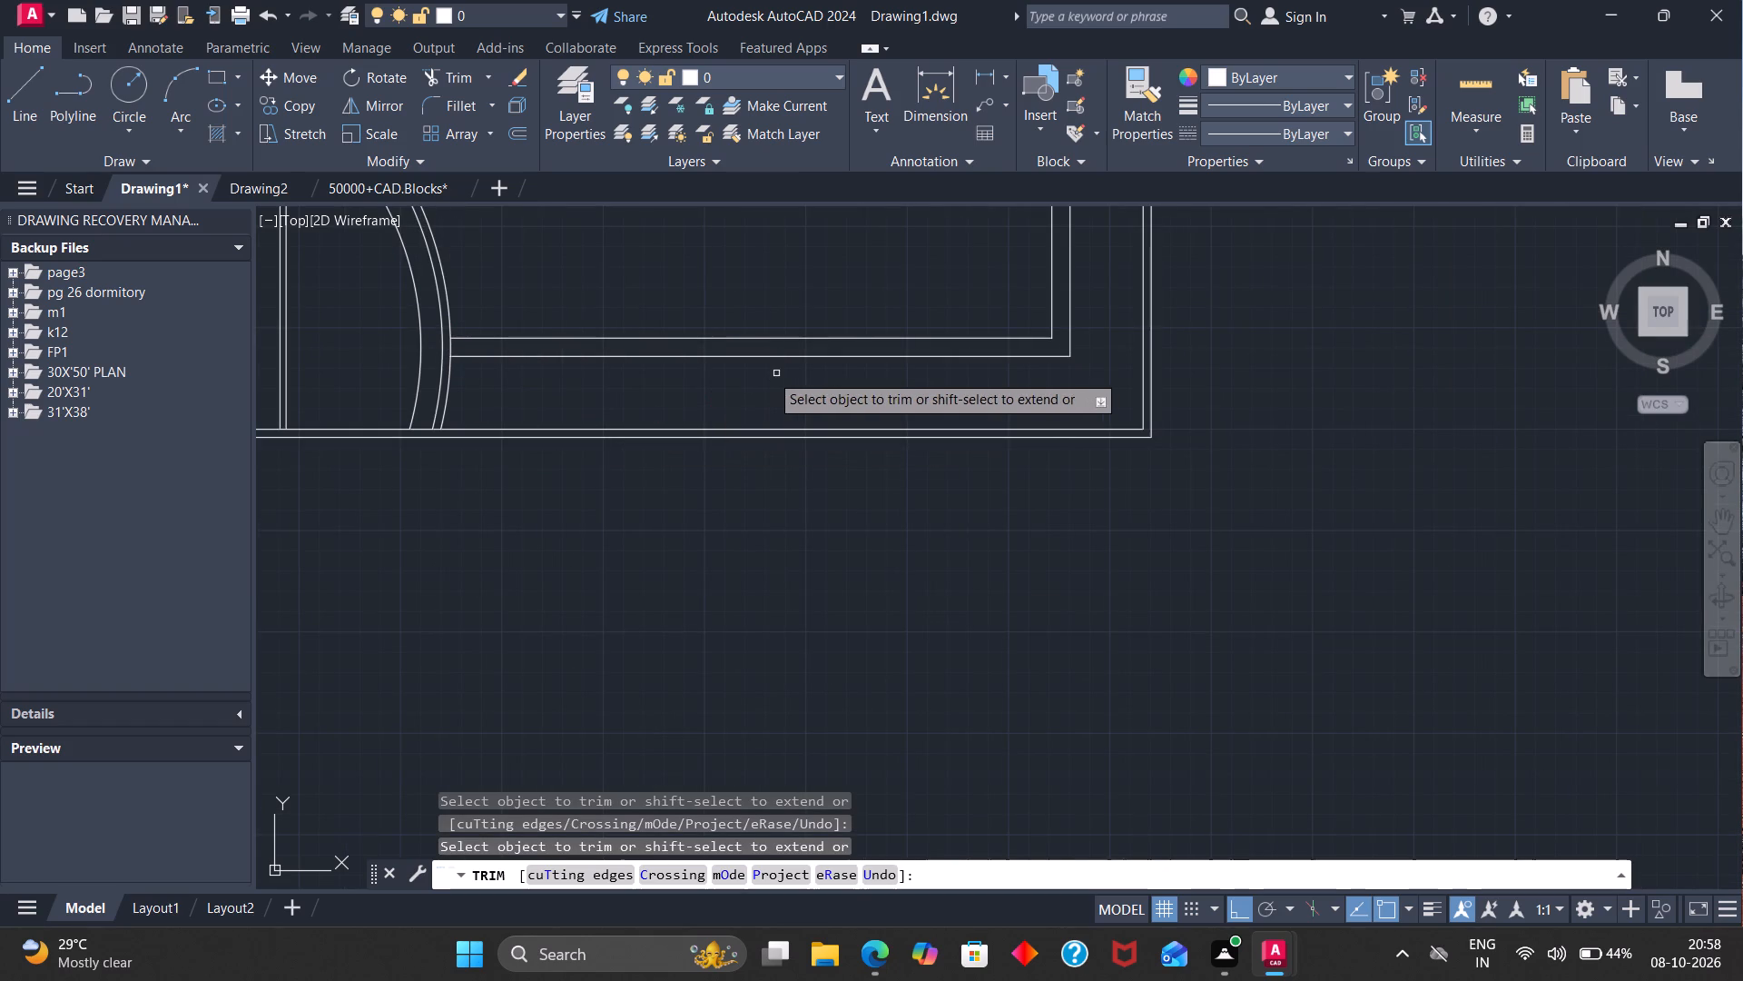
click(30, 90)
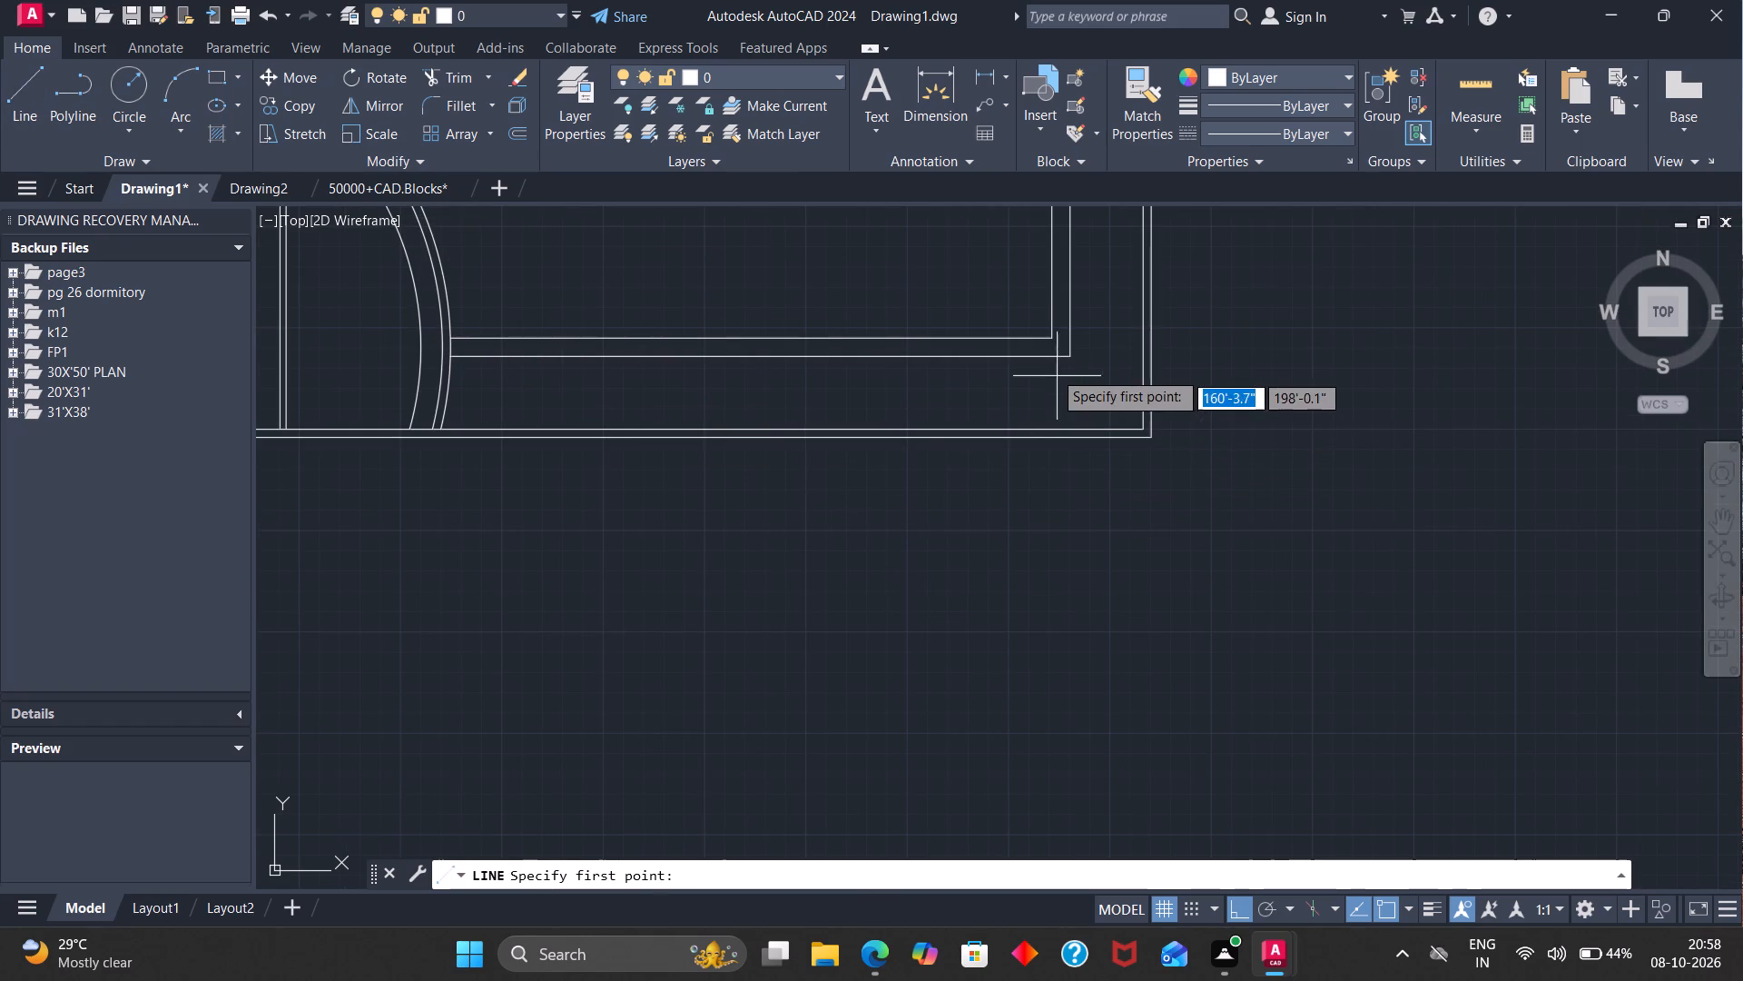
click(1050, 338)
click(1049, 354)
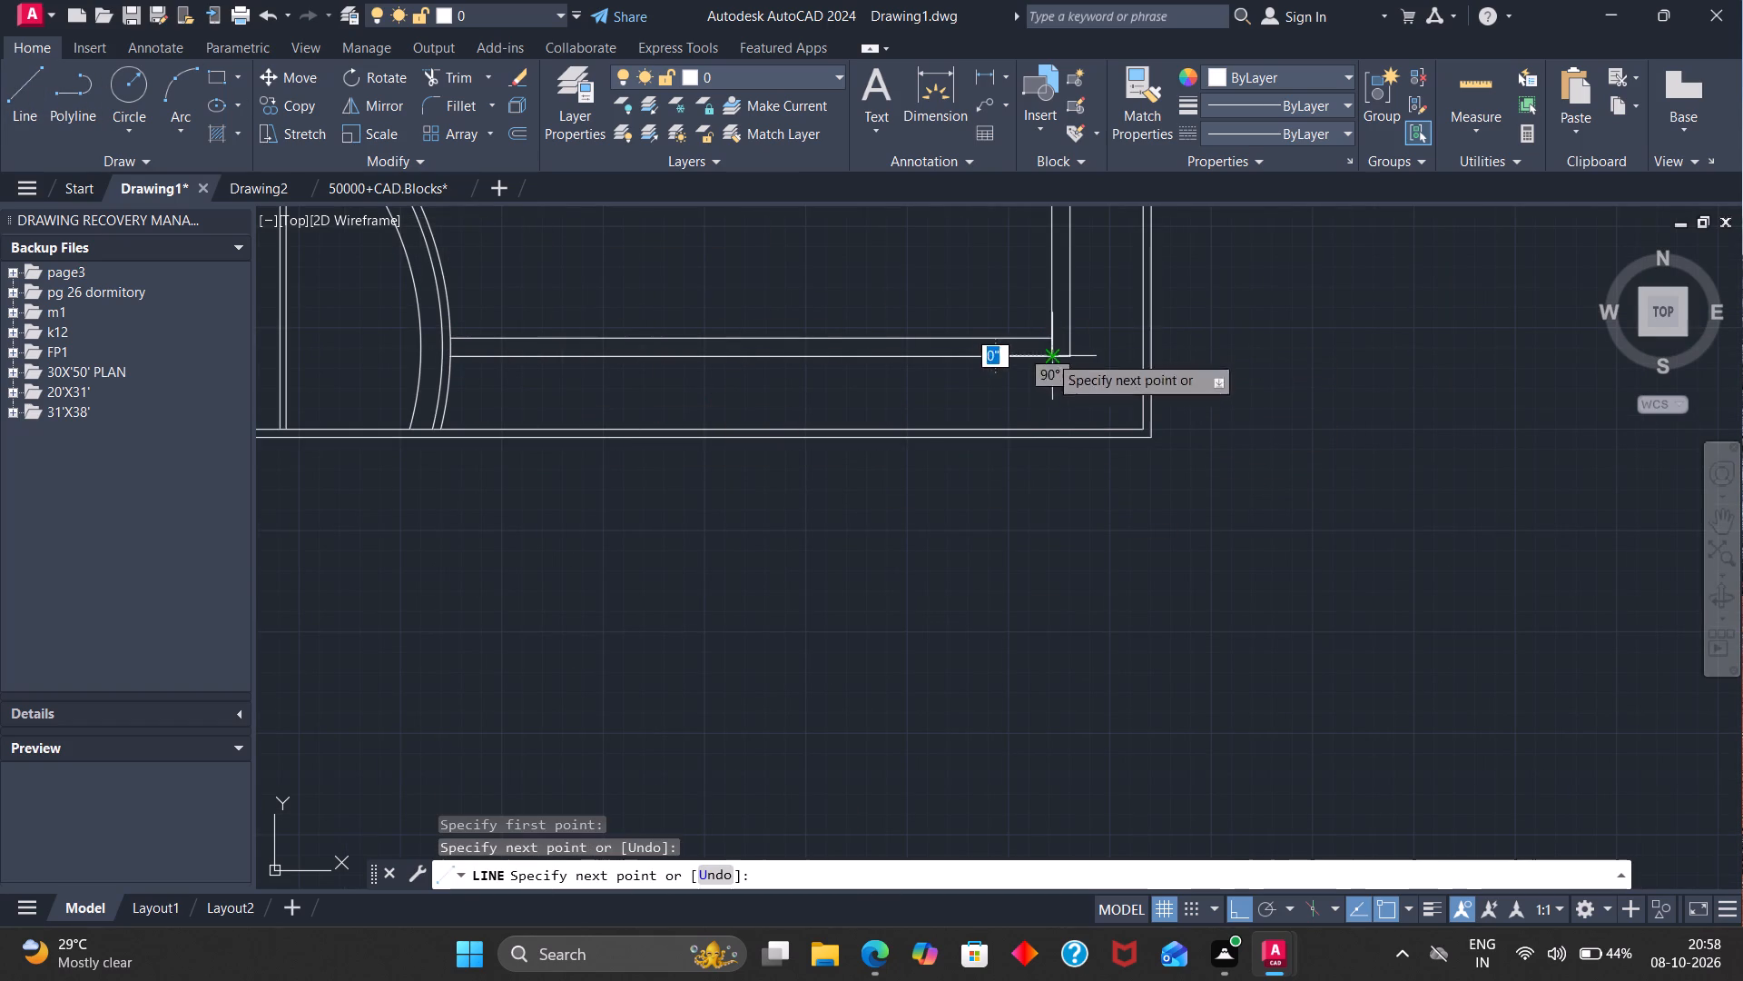
key(Escape)
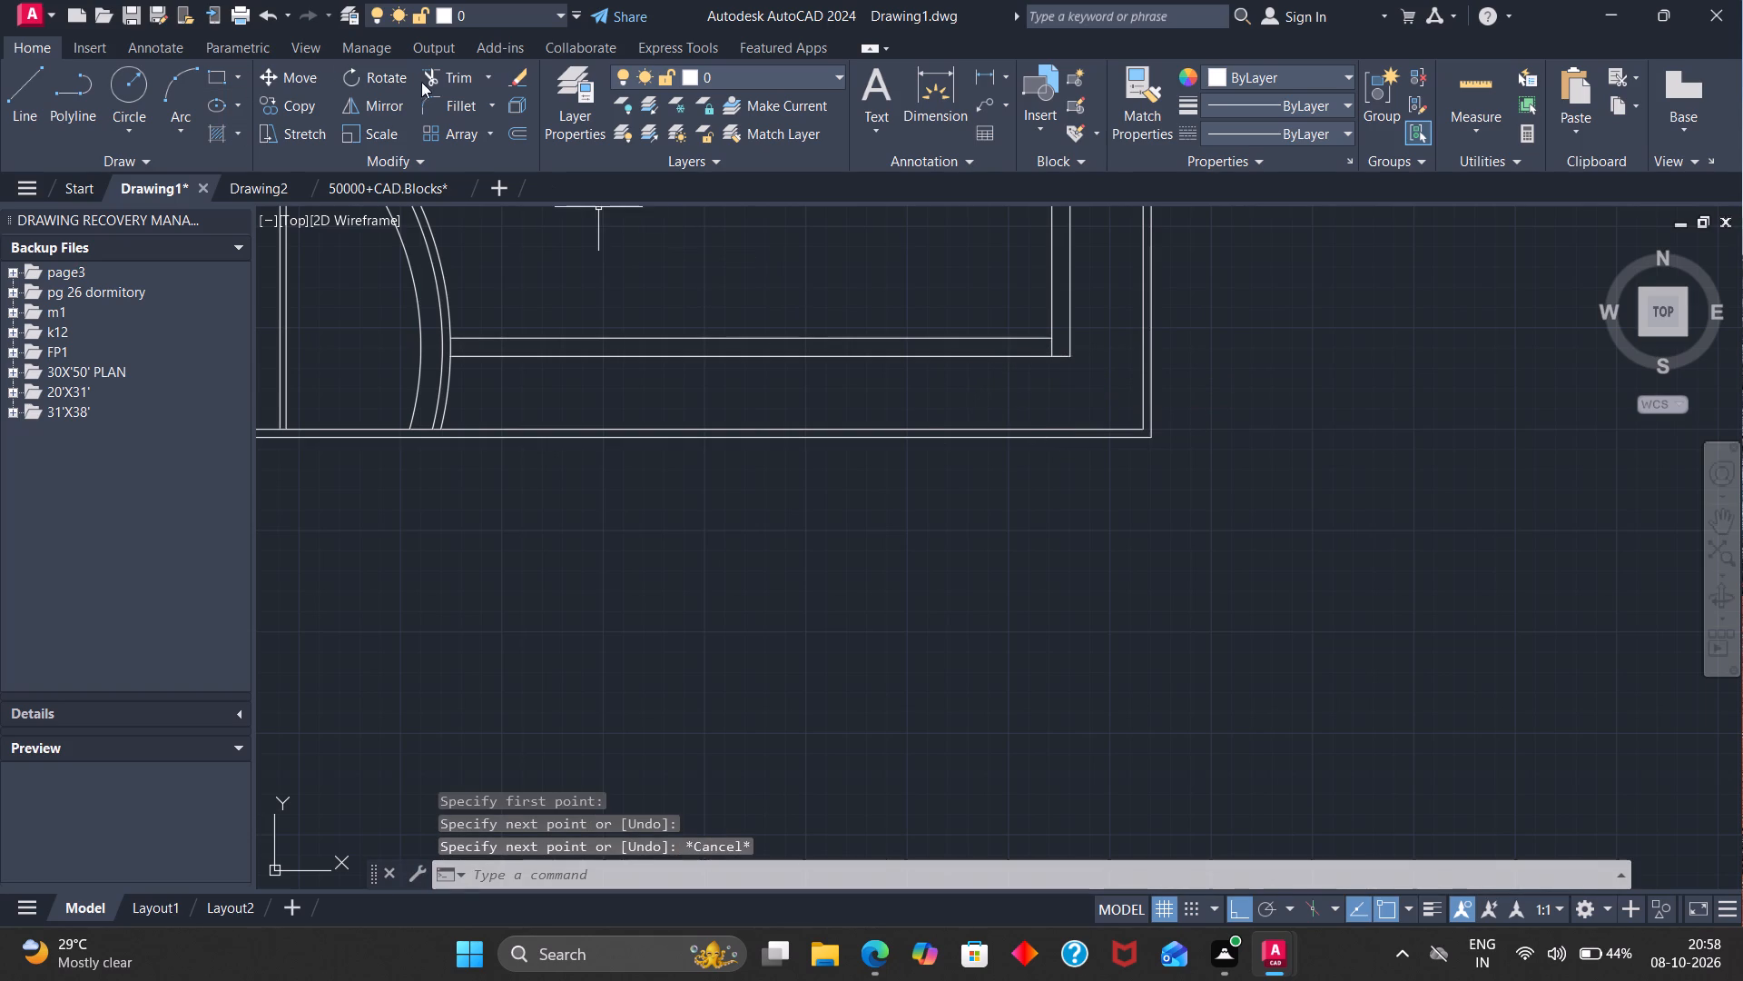
Trim away the bottom wall's two lines between the outermost arc and the right wall.
click(438, 73)
drag(821, 281, 814, 417)
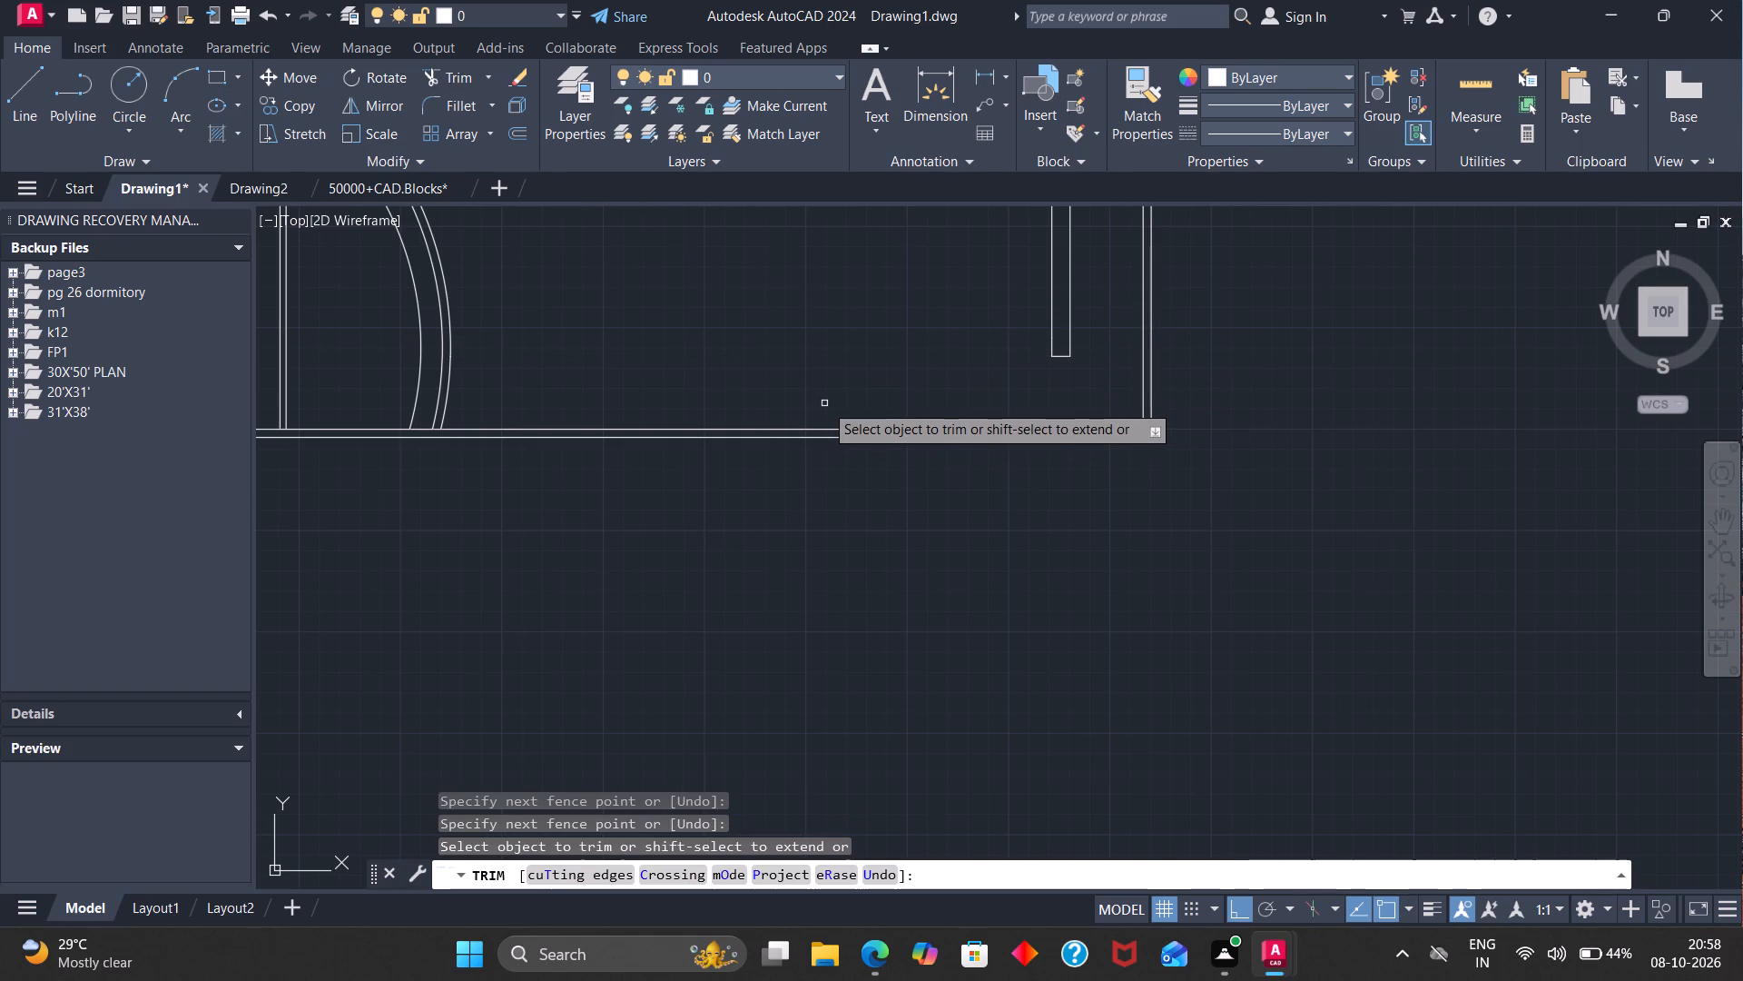
Draw a short vertical line across both lines of the bottom boundary wall, a little to the right of the arcs.
scroll(825, 401, down, 3)
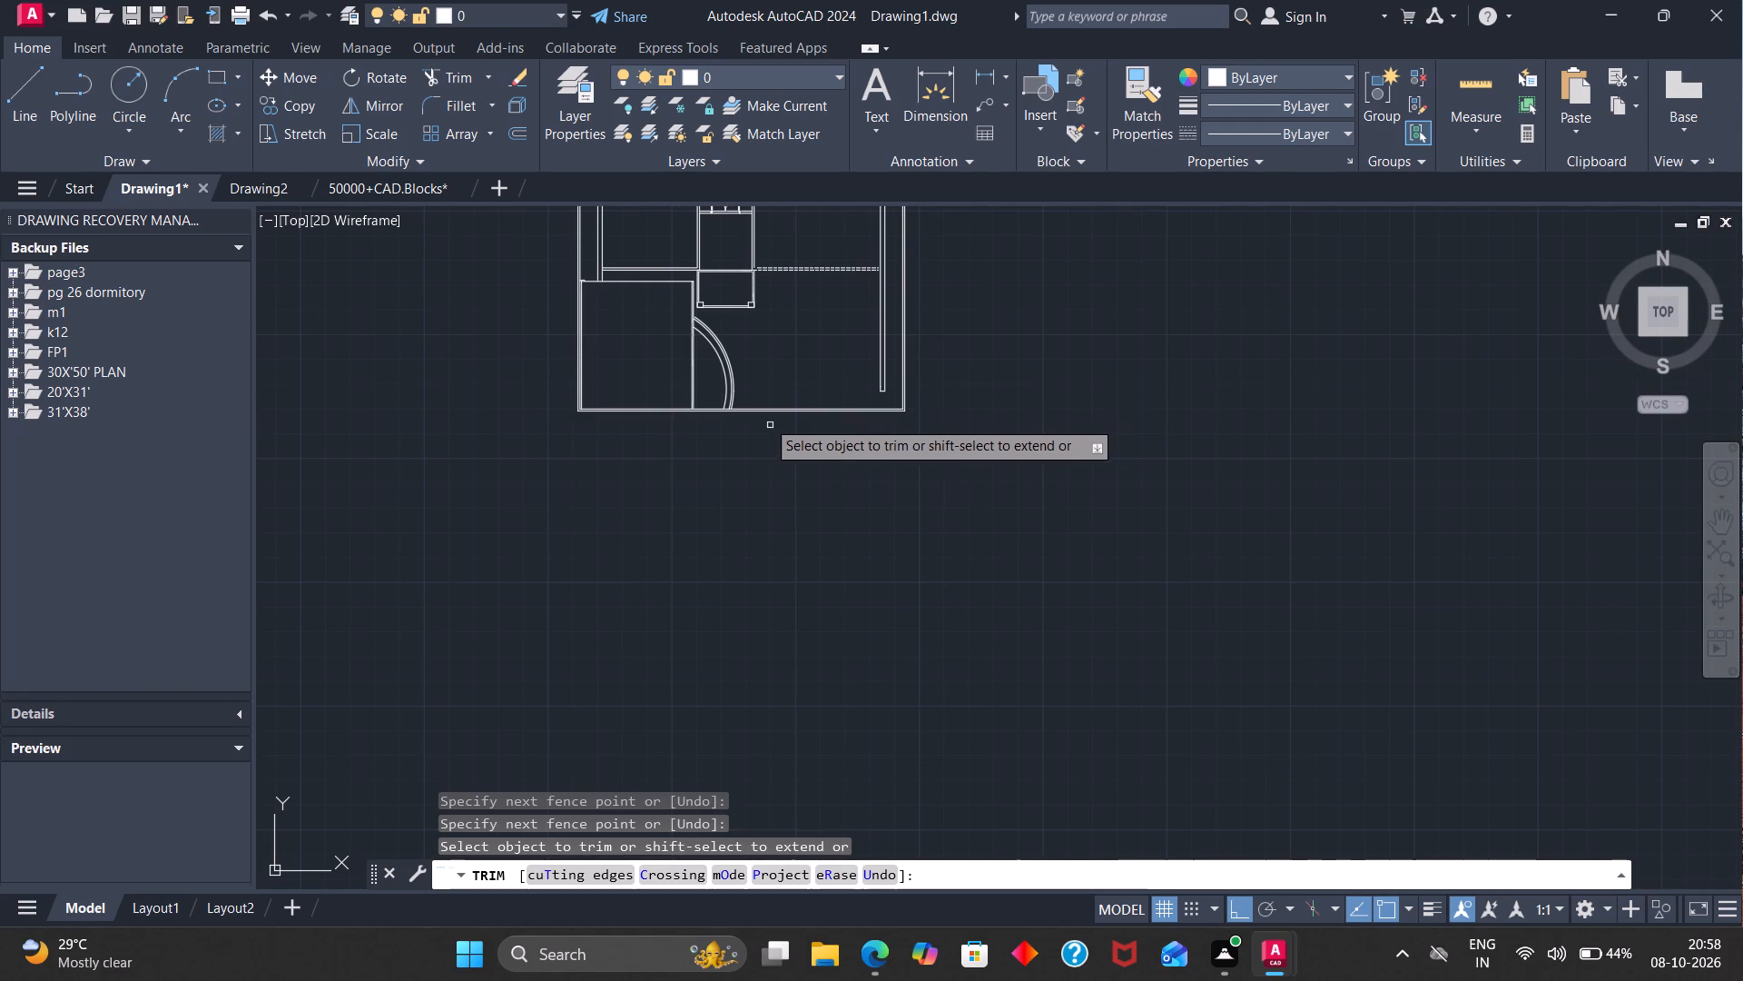
scroll(750, 410, up, 4)
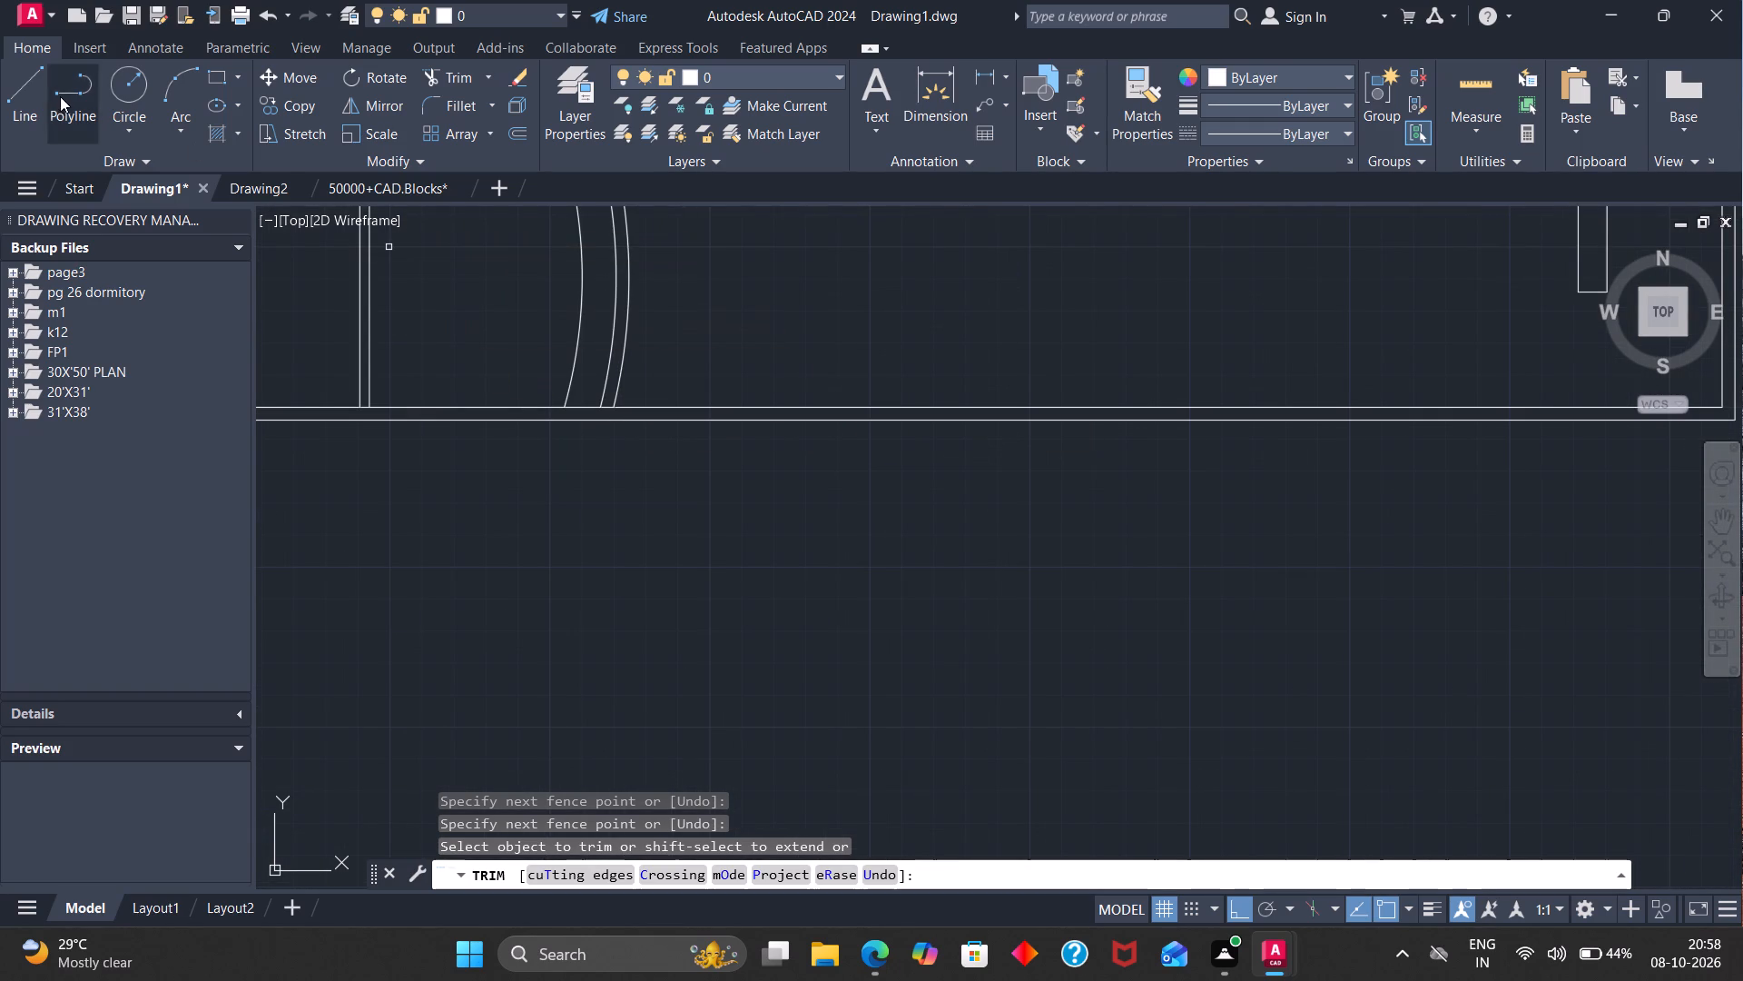
click(16, 94)
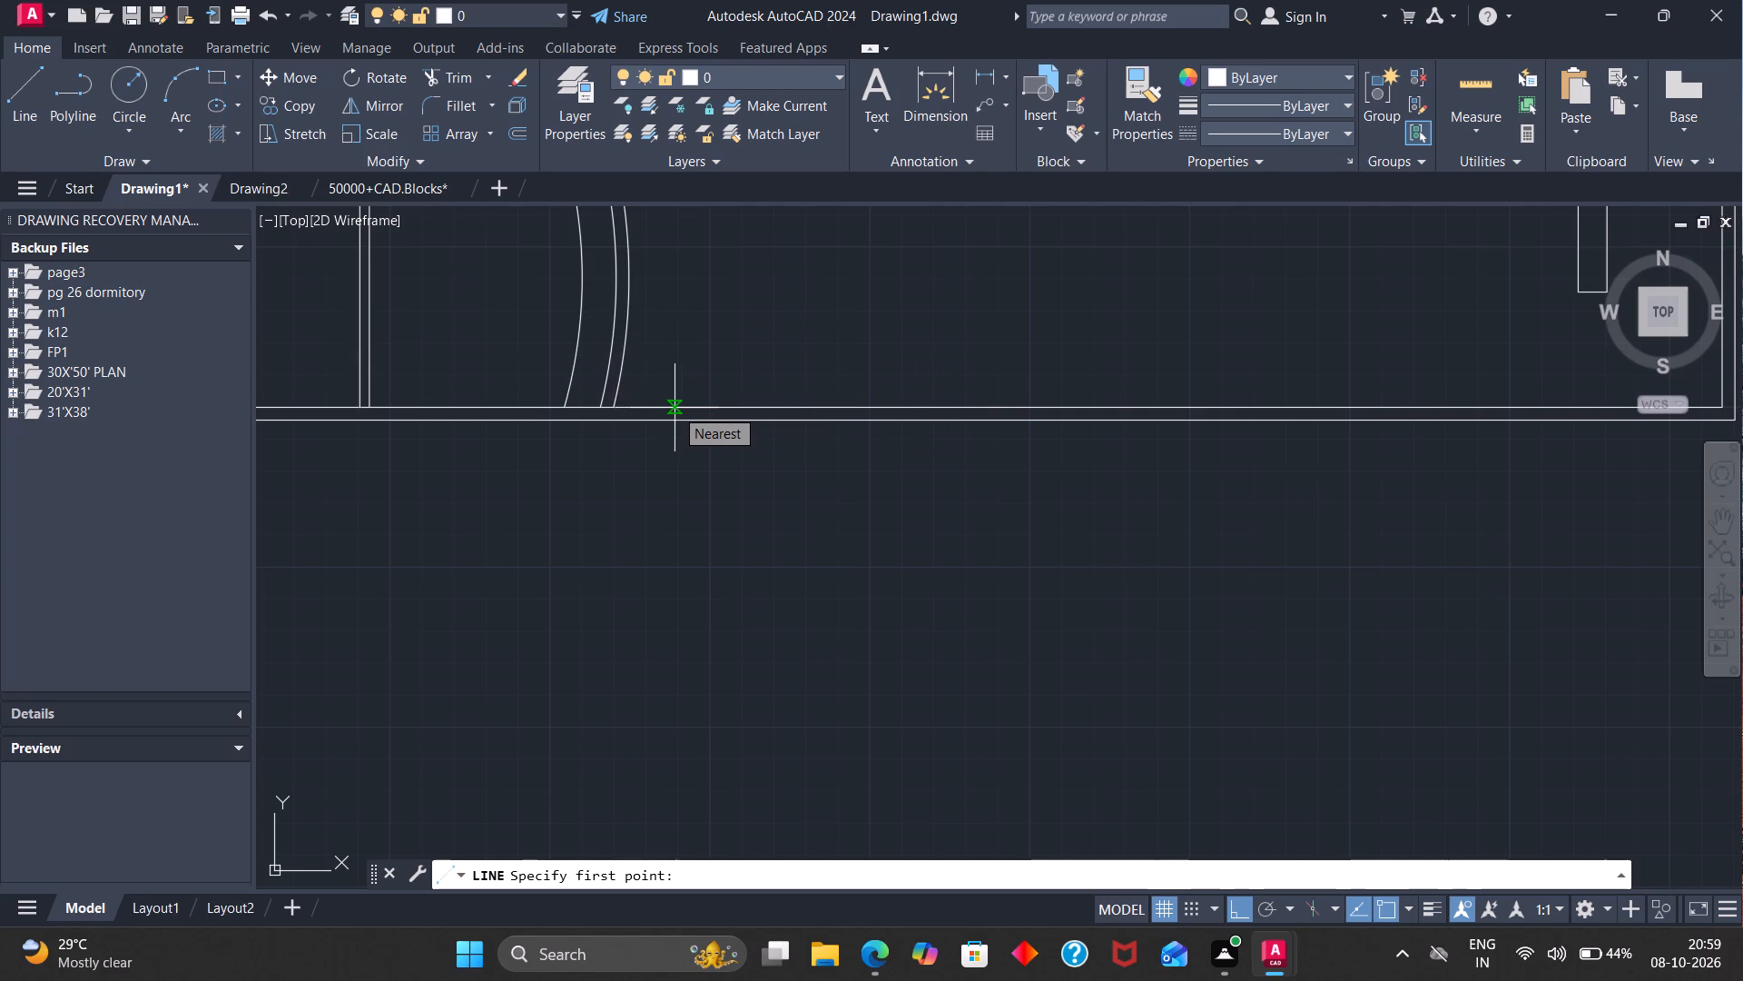
scroll(674, 406, down, 1)
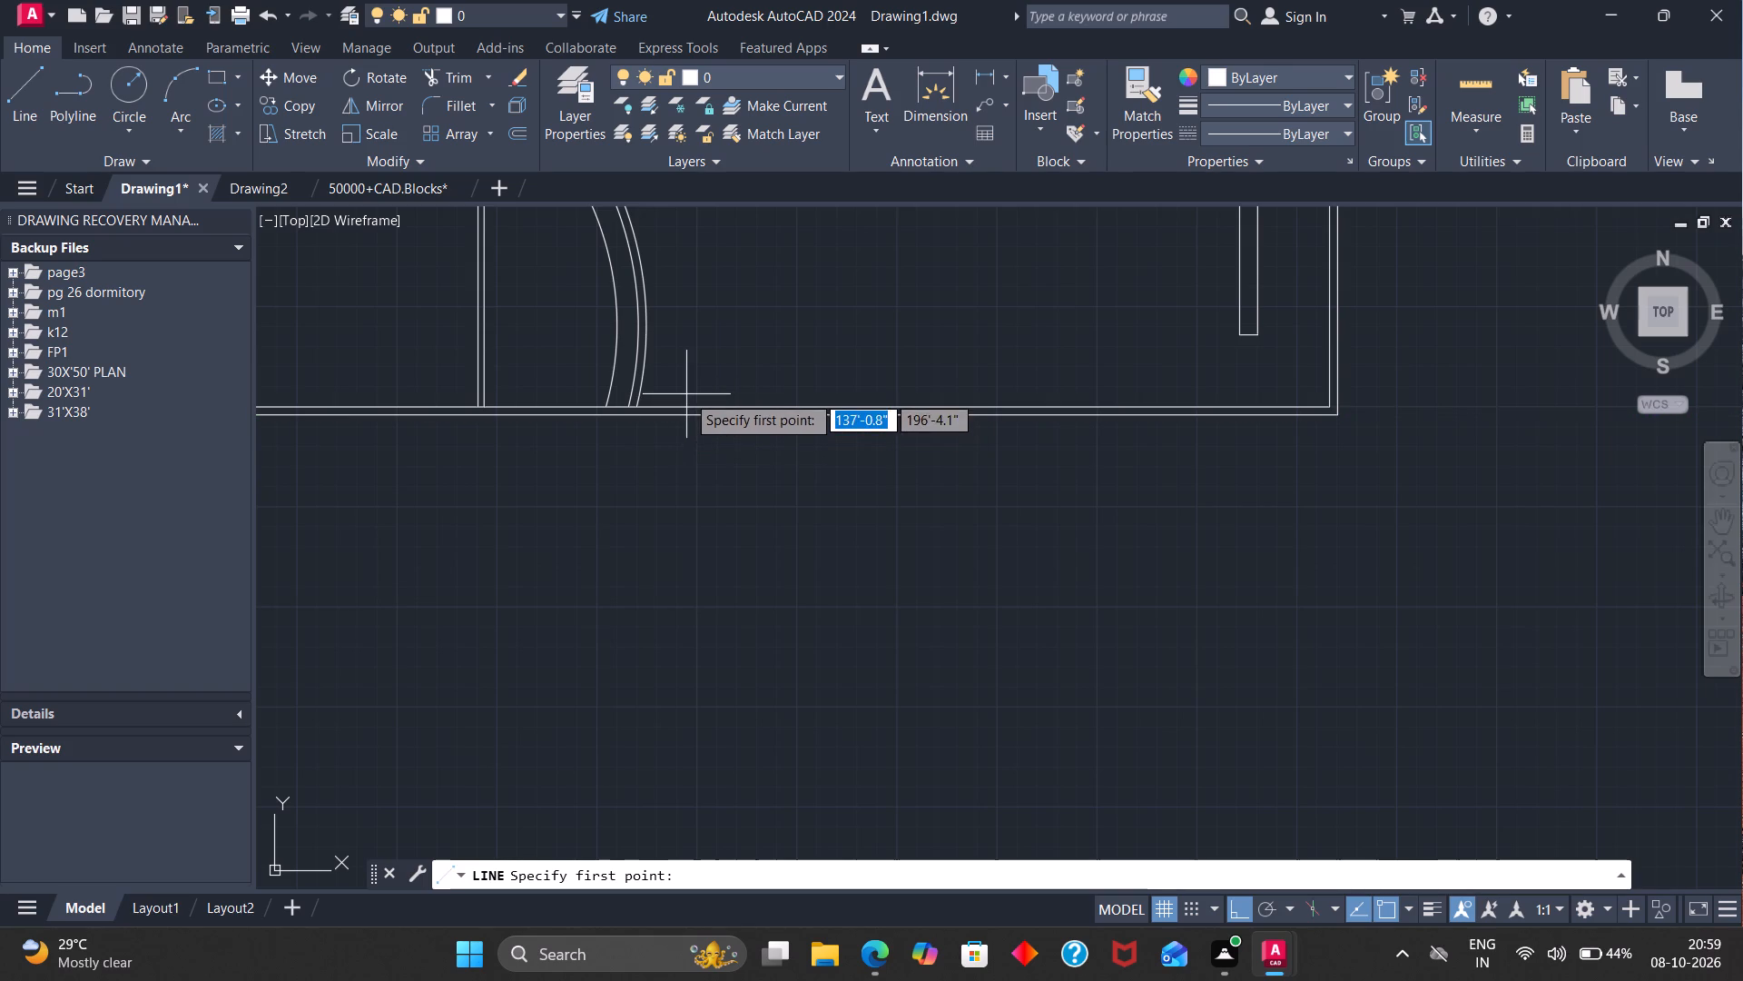
drag(686, 393, 683, 422)
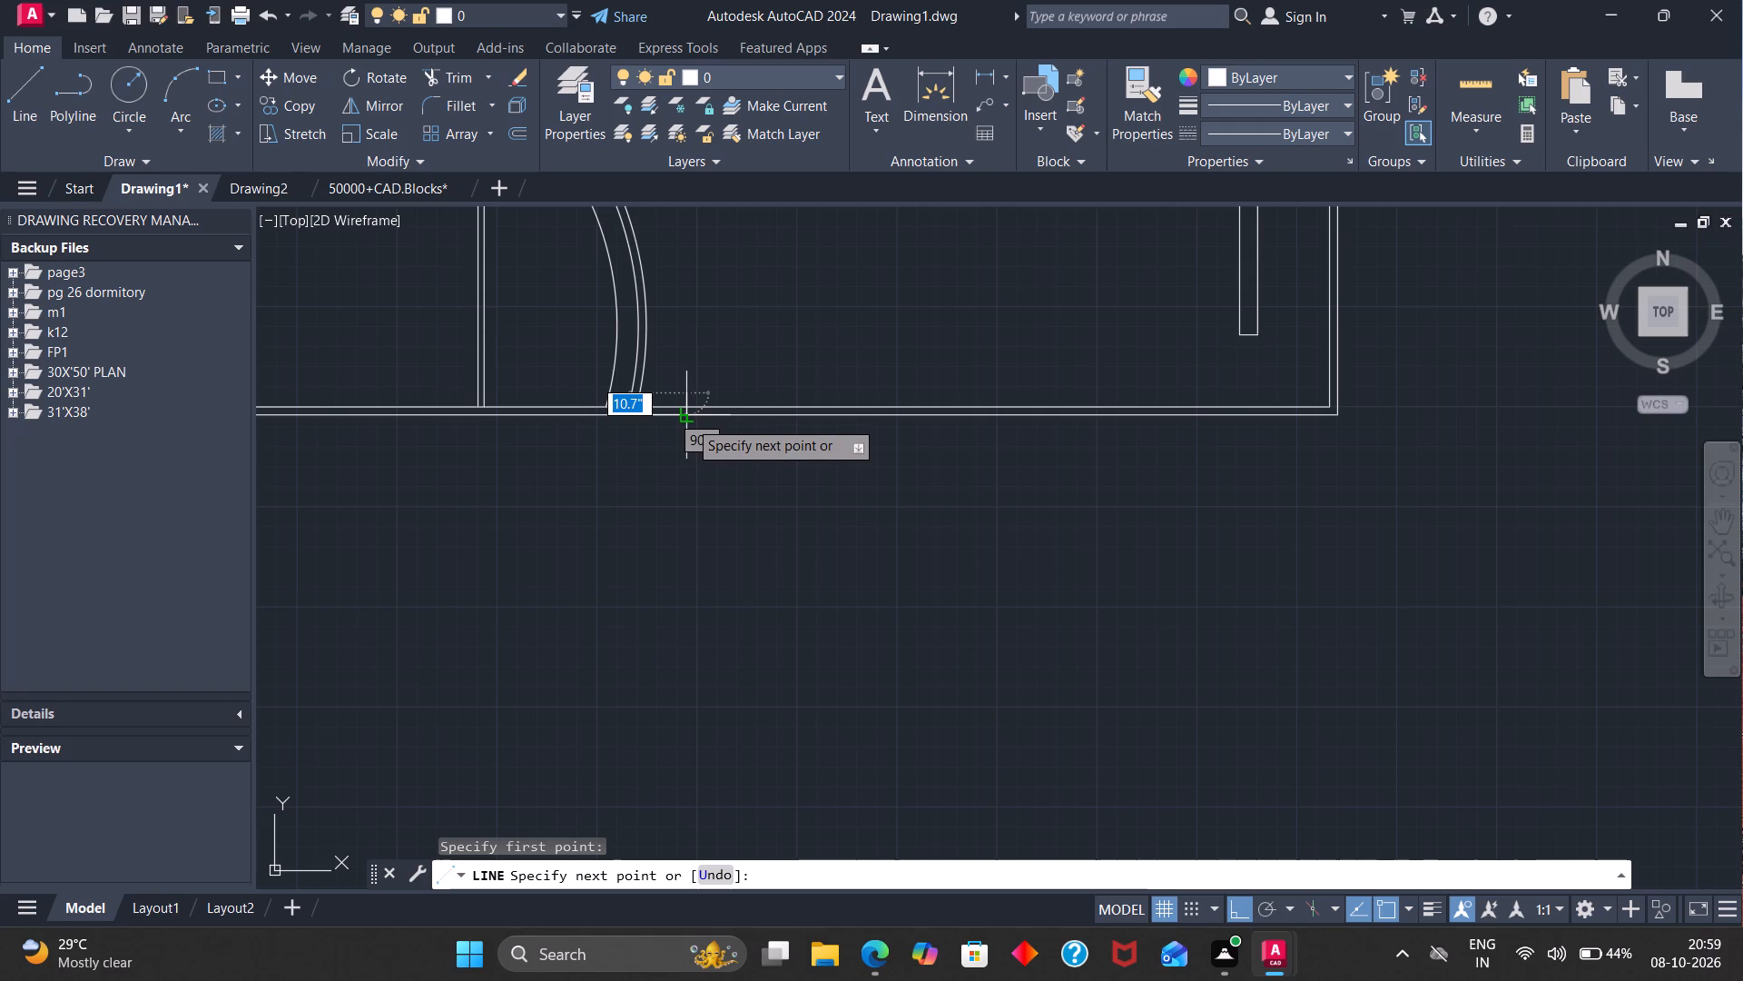
scroll(688, 420, up, 3)
click(683, 407)
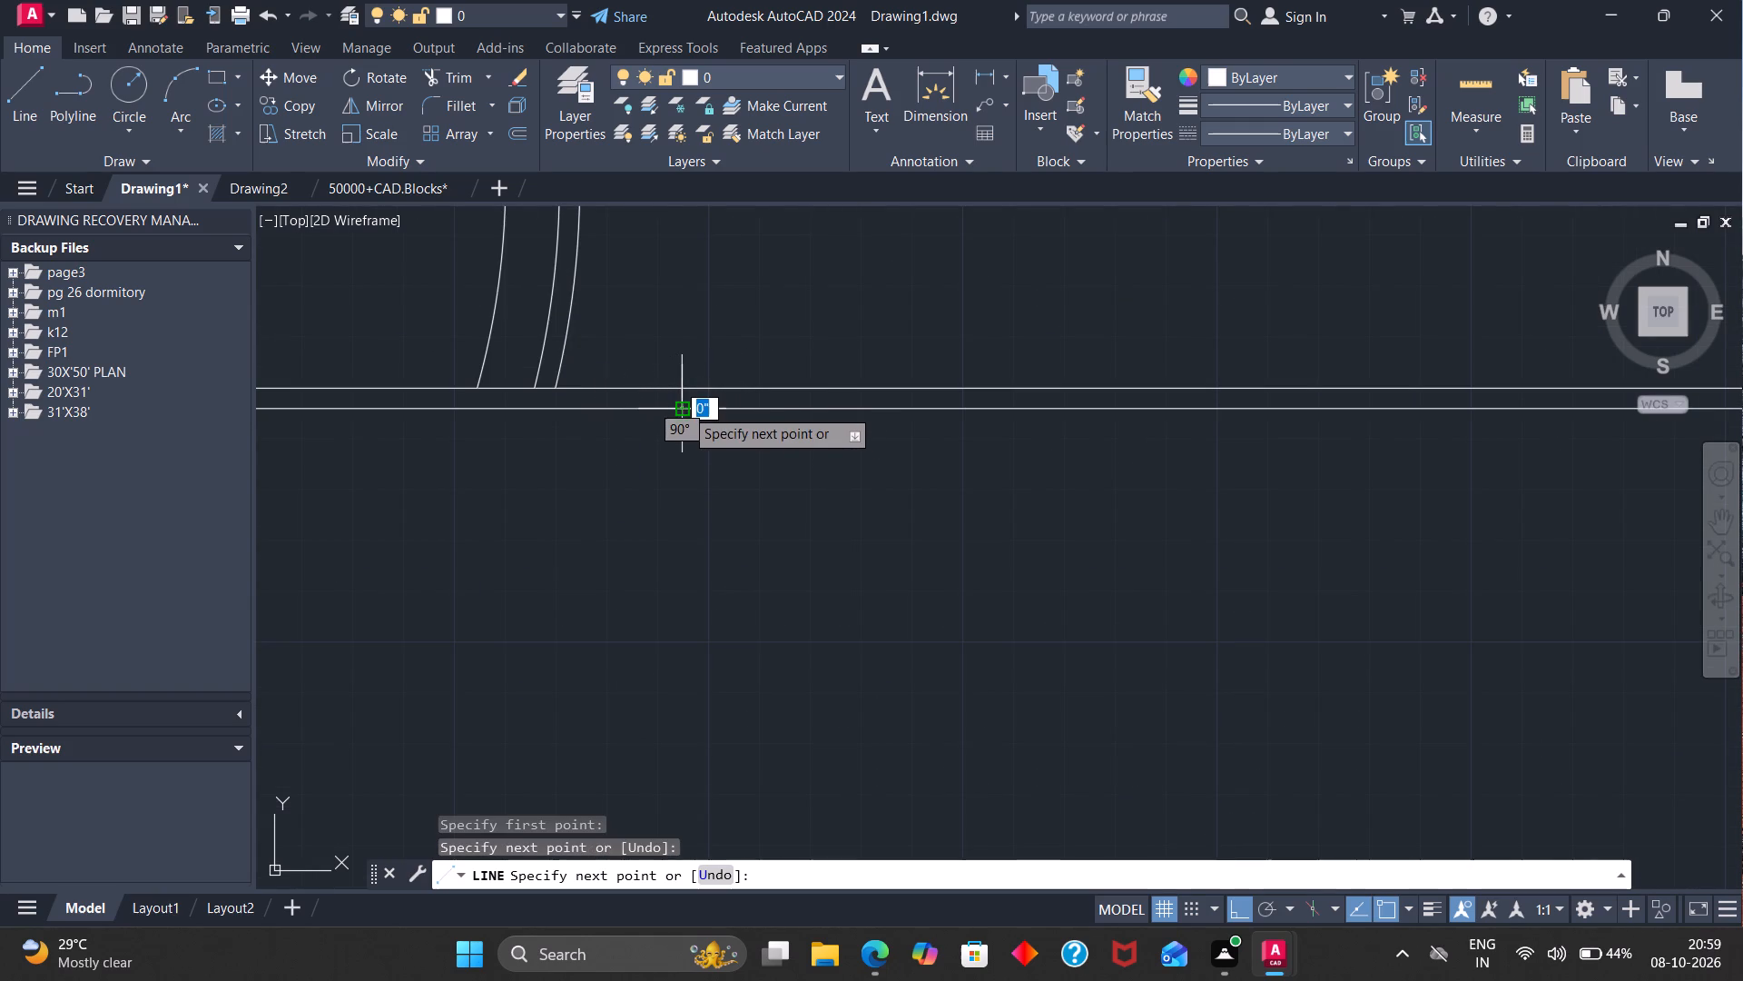
key(Escape)
Draw a short vertical line from the boundary wall's bottom-right inner corner down to its outer line.
scroll(850, 407, down, 2)
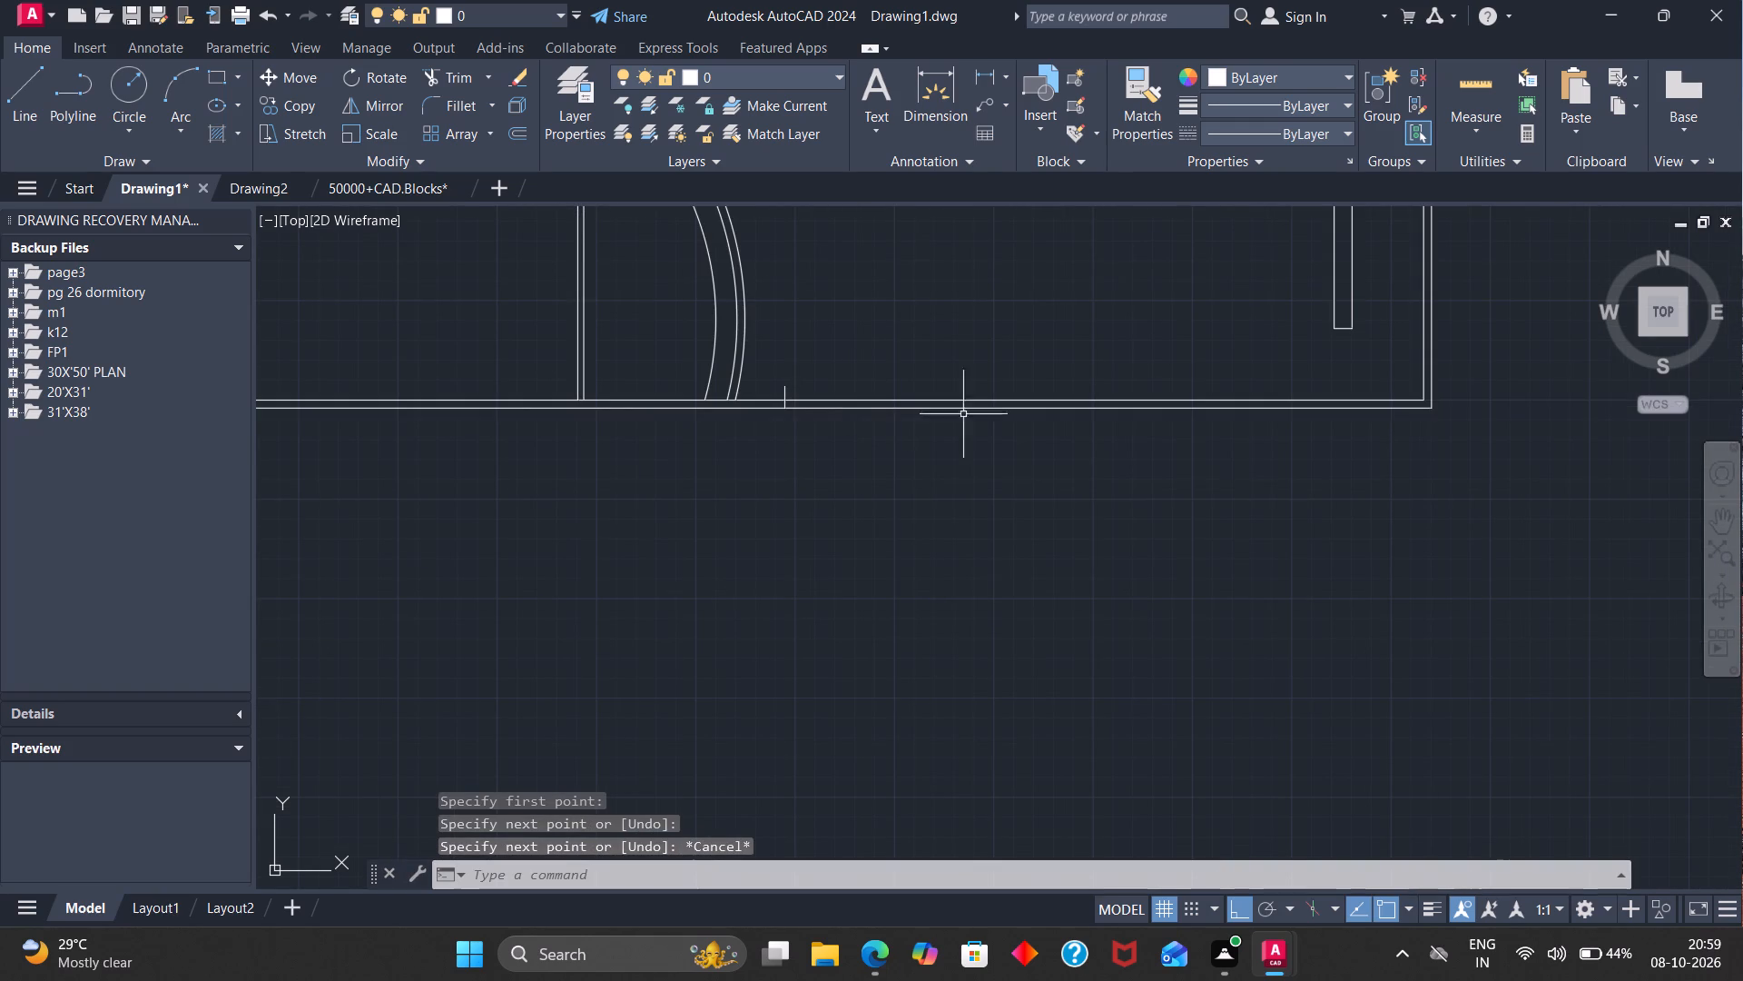
click(27, 73)
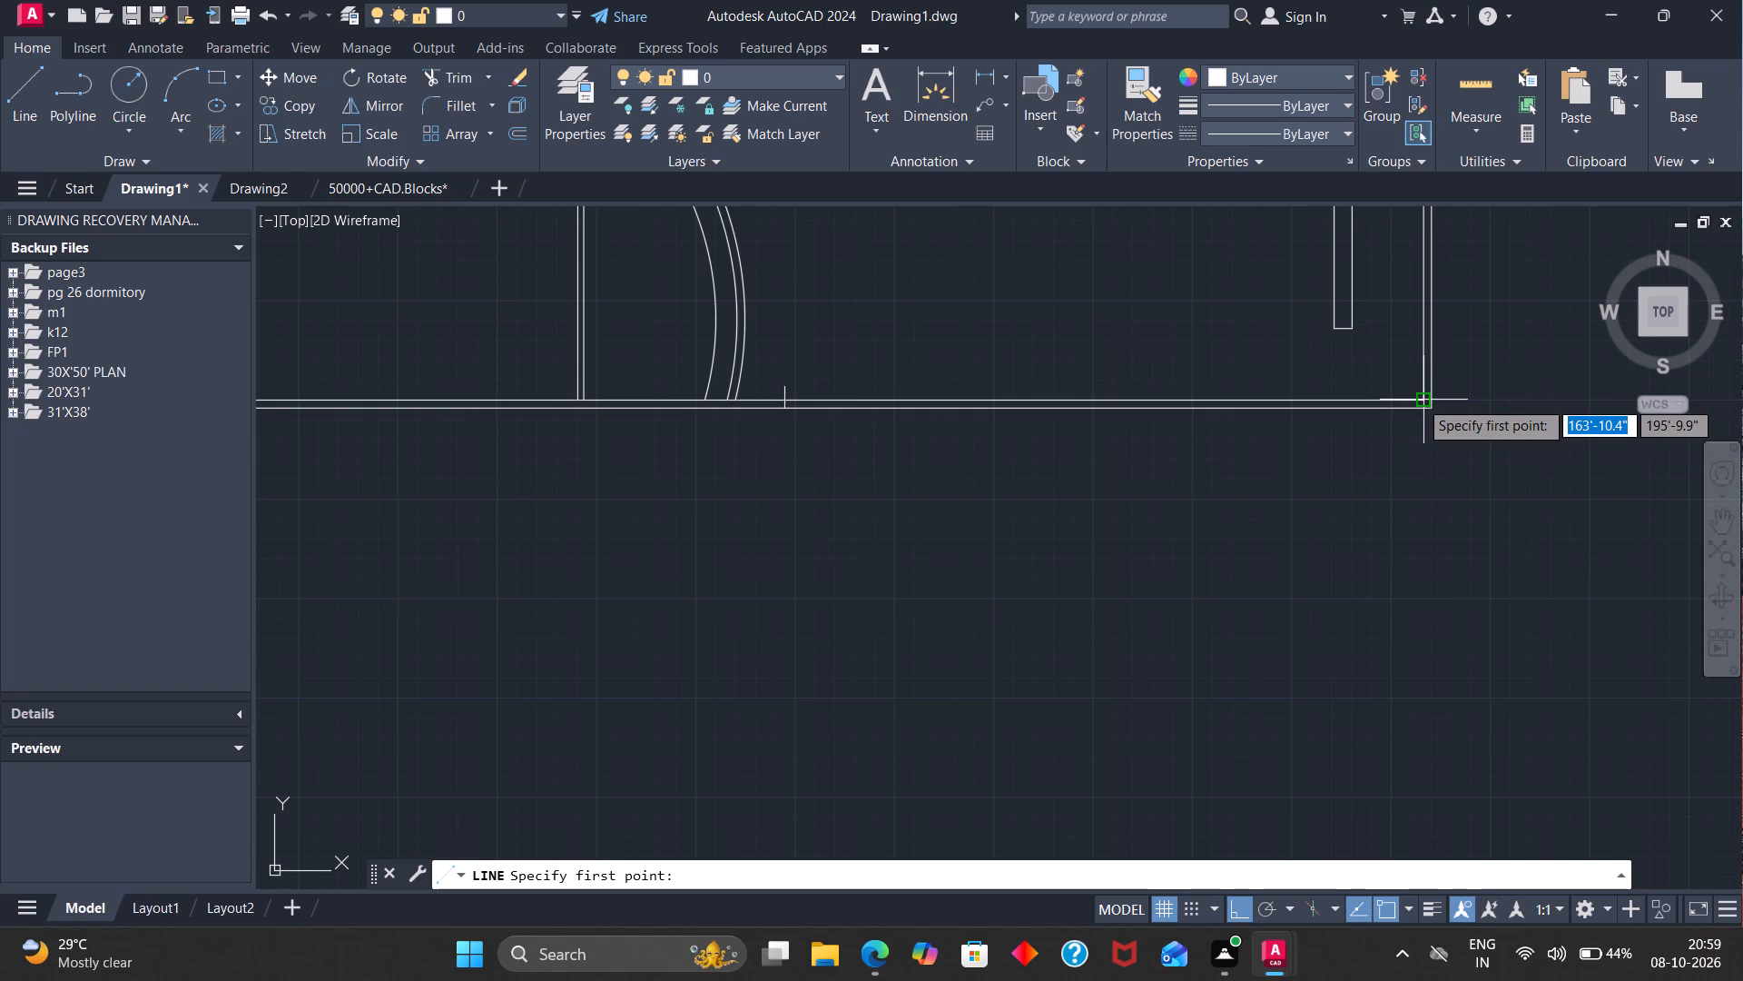
click(1419, 400)
click(1417, 414)
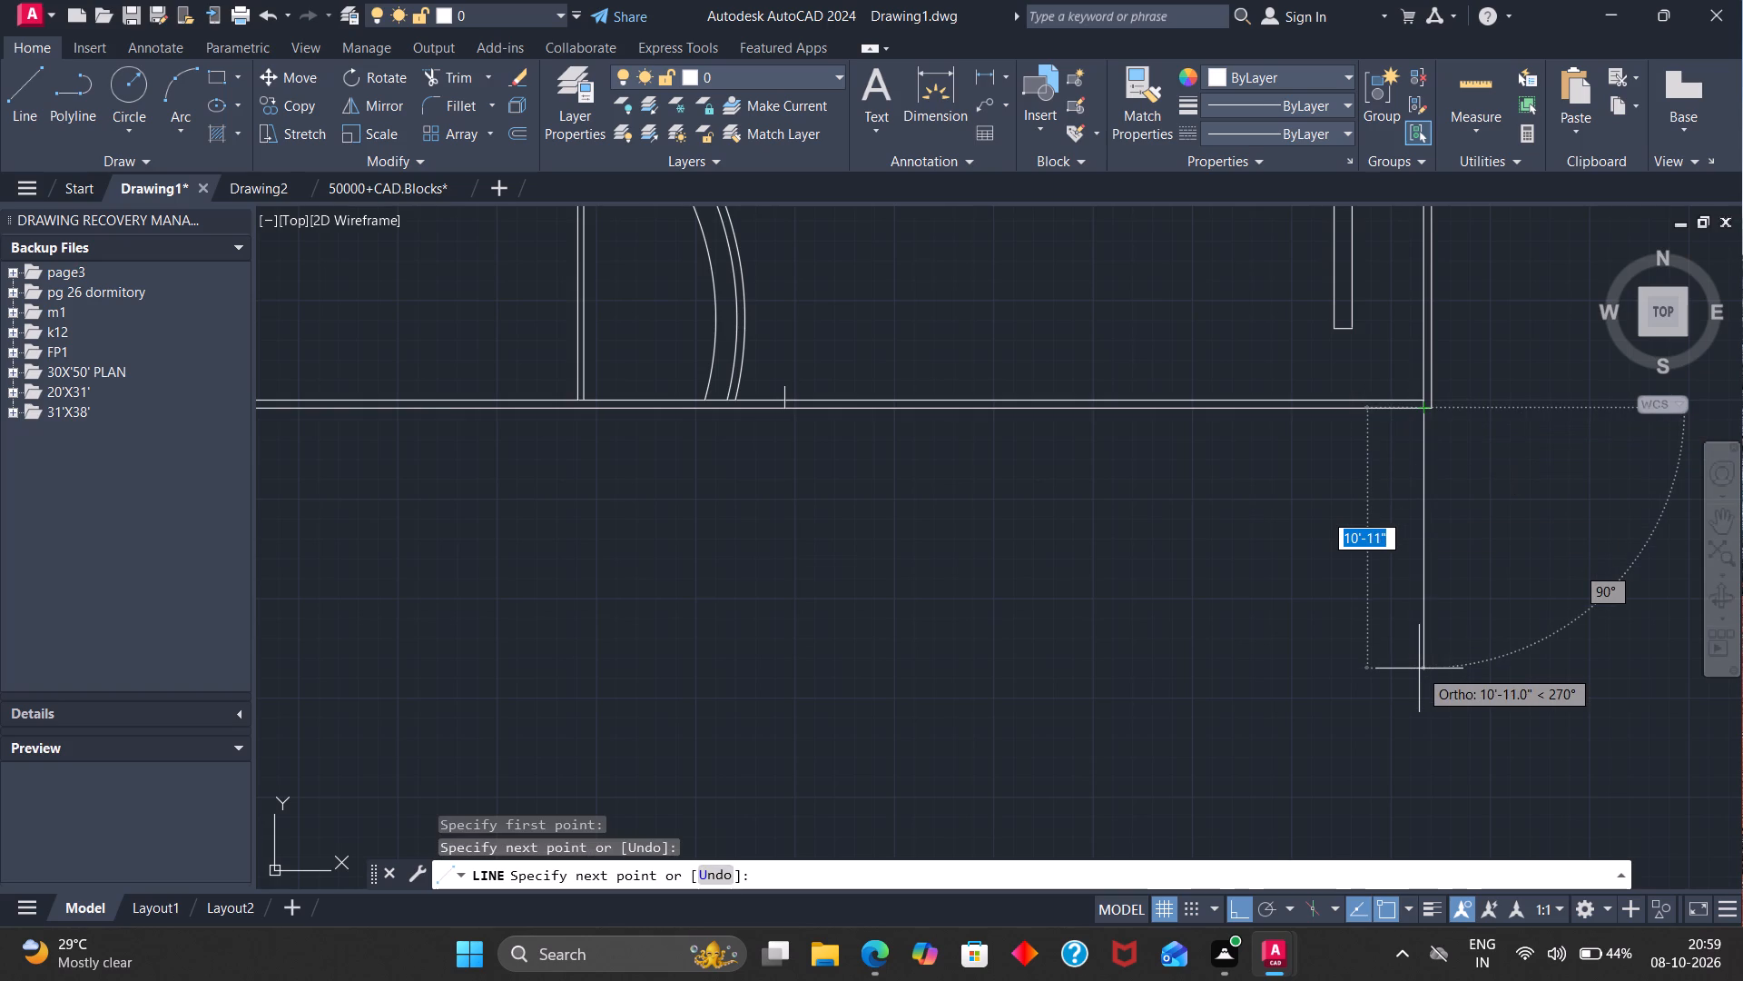
key(Escape)
Trim away both bottom boundary wall lines between the short line beside the arcs and the right boundary wall.
click(466, 83)
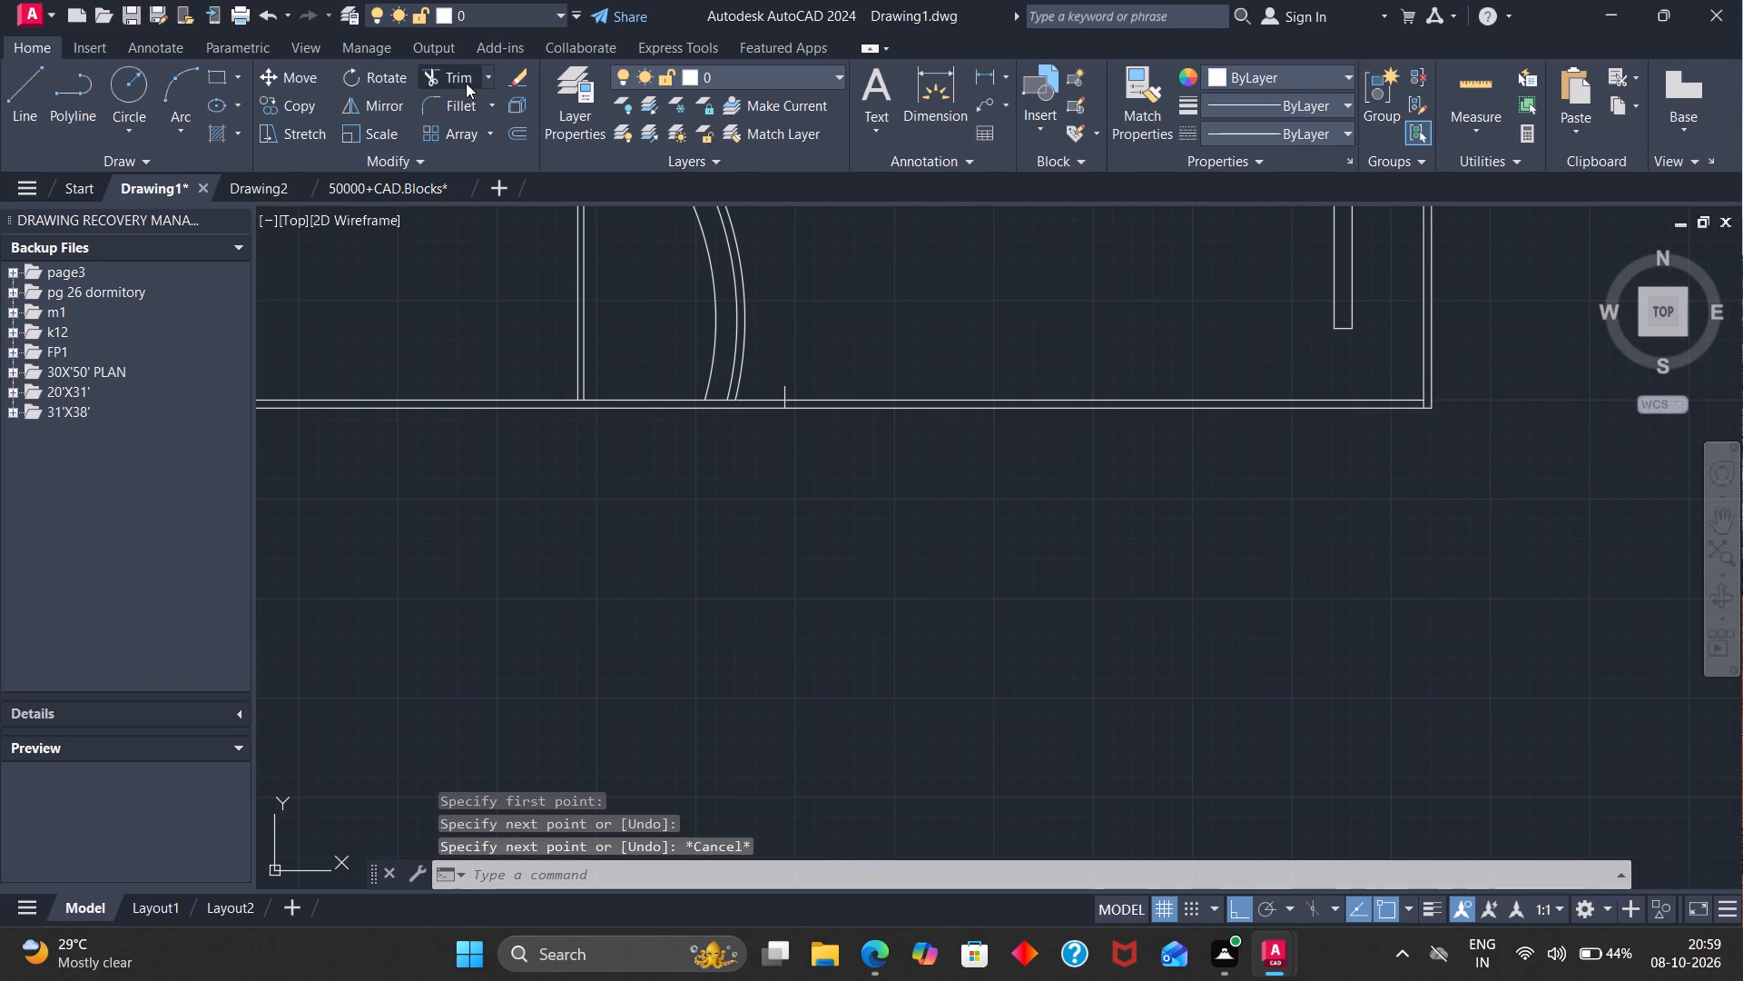
drag(1068, 337, 1048, 457)
Trim away both parts of the short vertical line at the cut end of the bottom boundary wall.
scroll(1039, 462, down, 1)
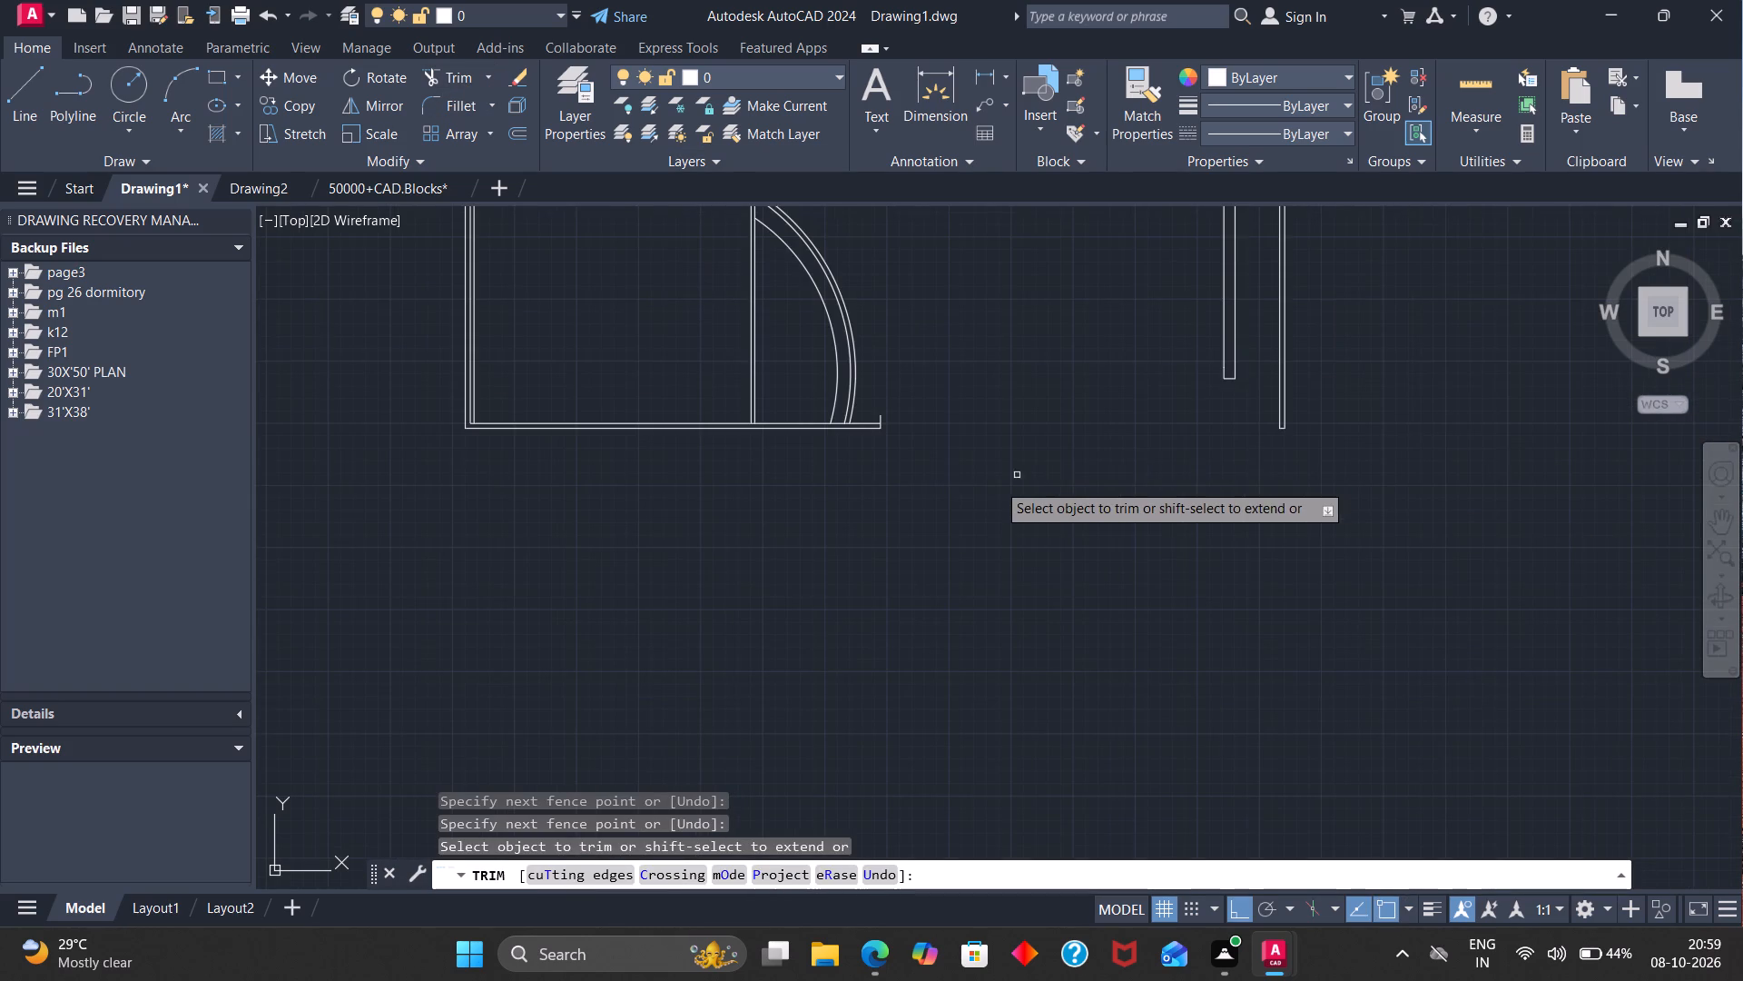
scroll(879, 447, up, 6)
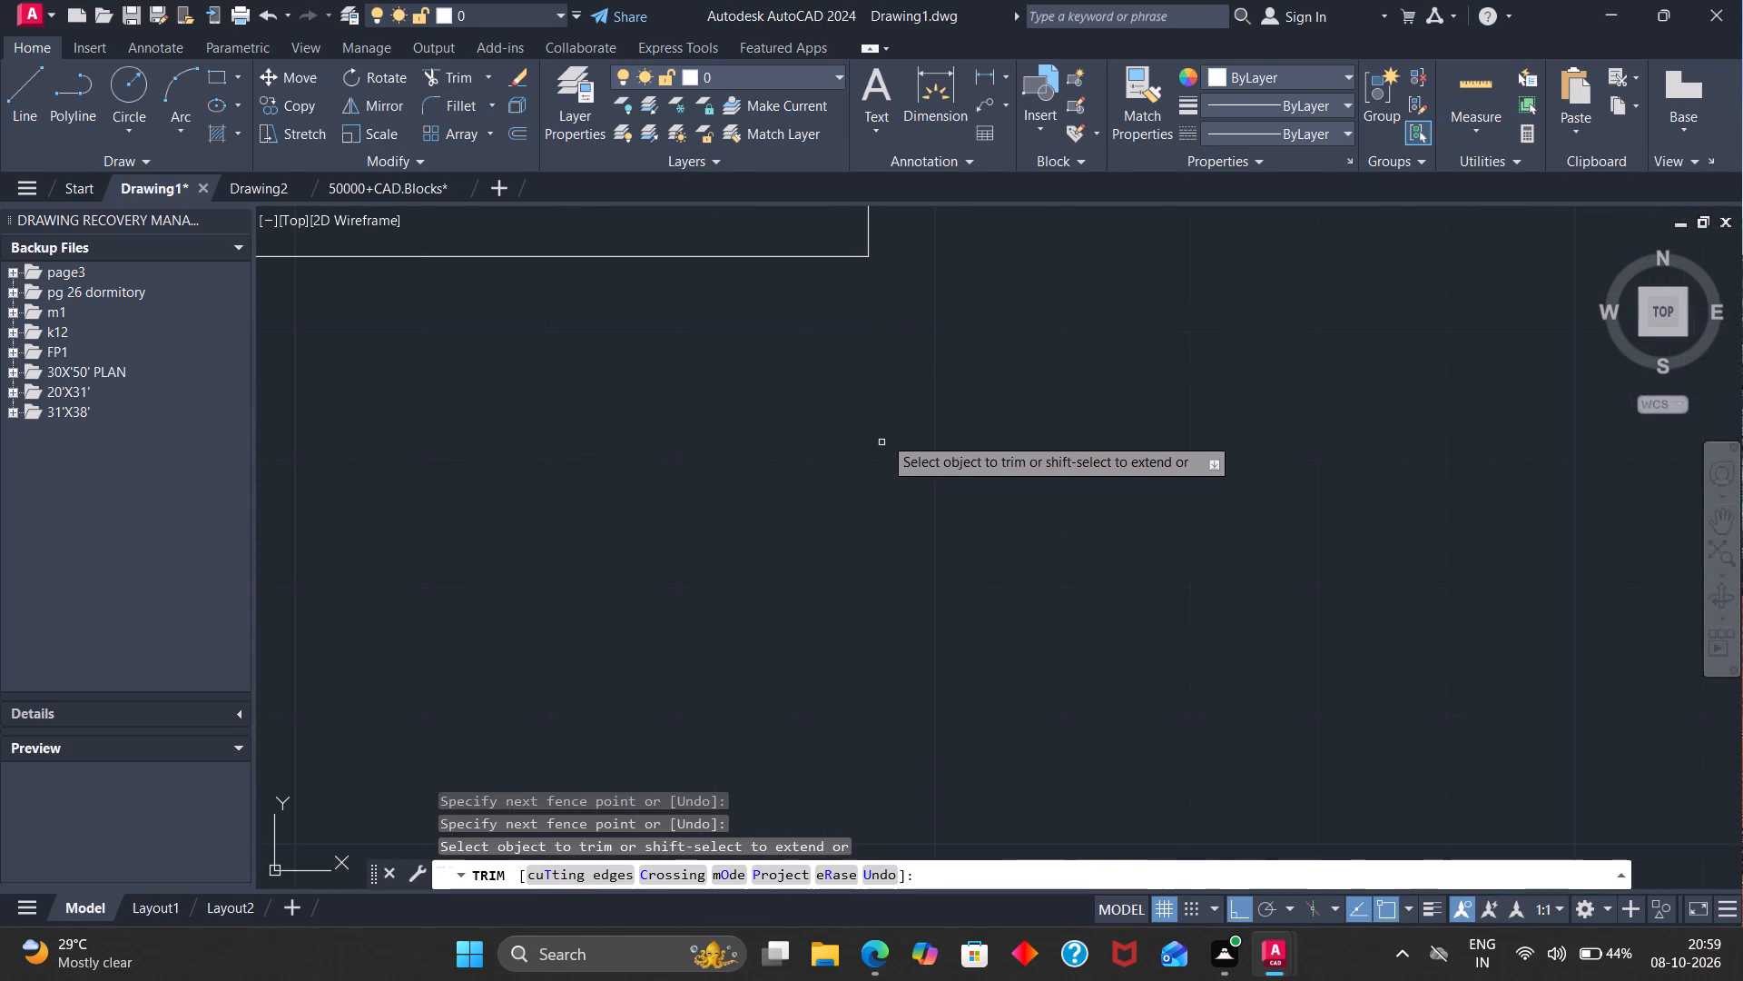
scroll(884, 434, down, 1)
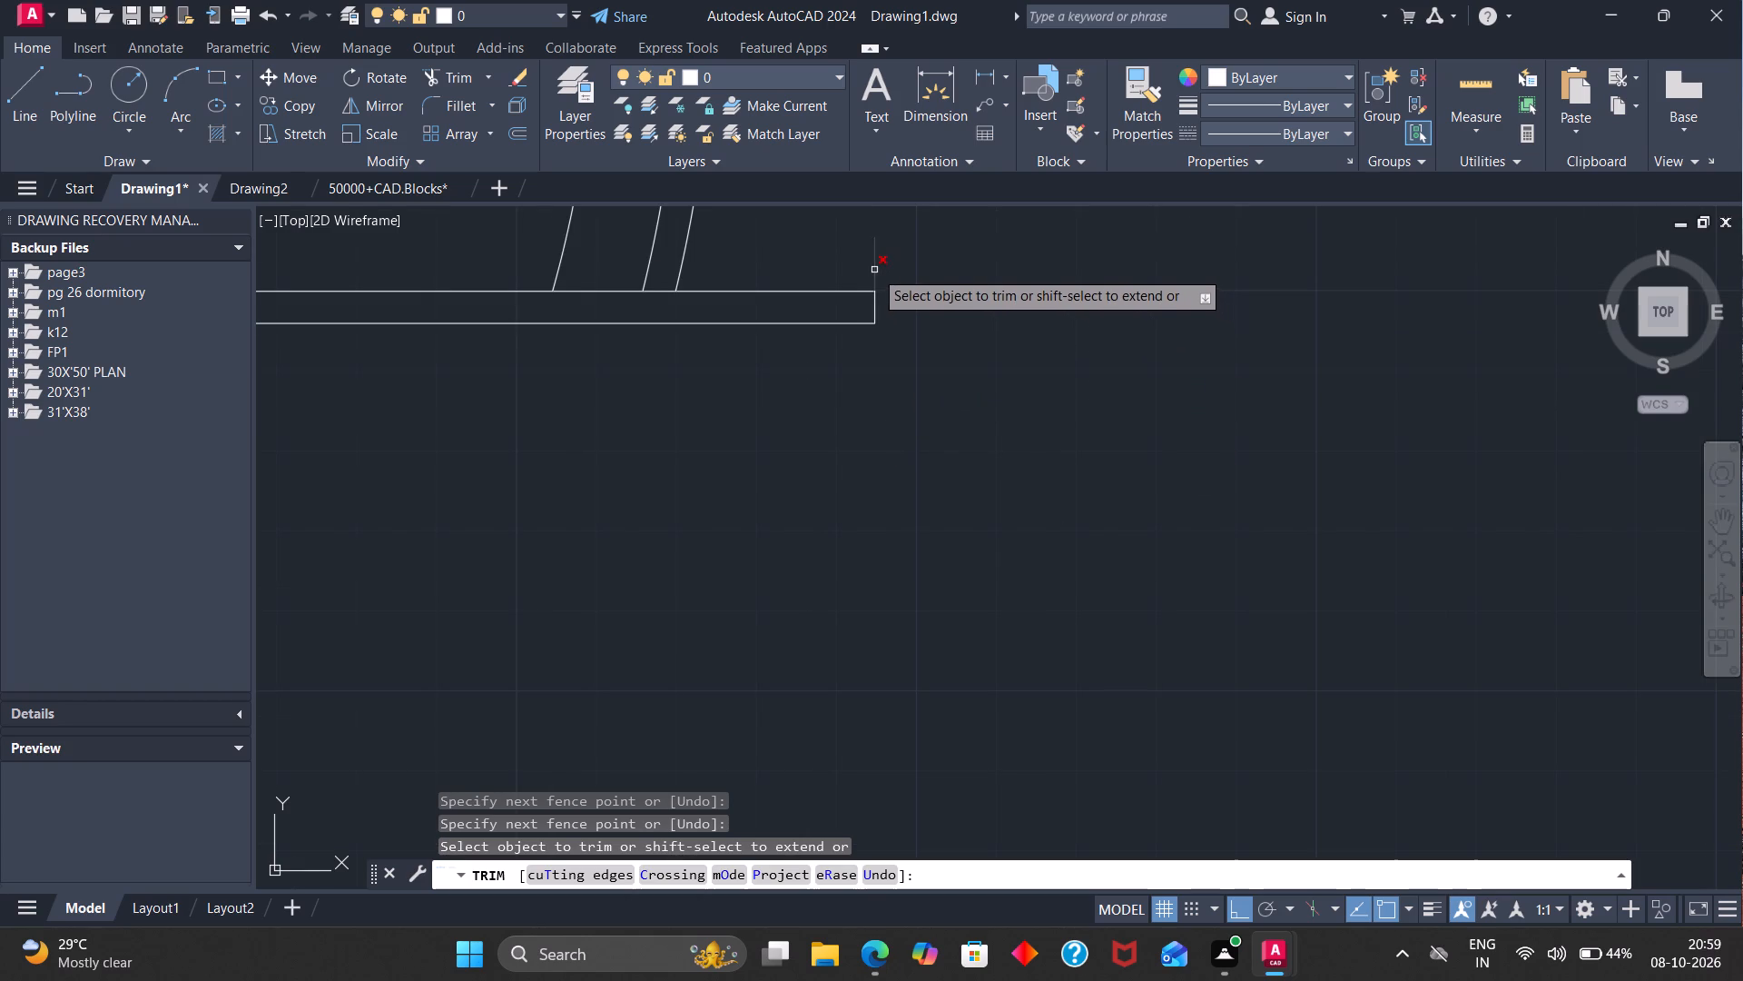
click(874, 270)
click(877, 308)
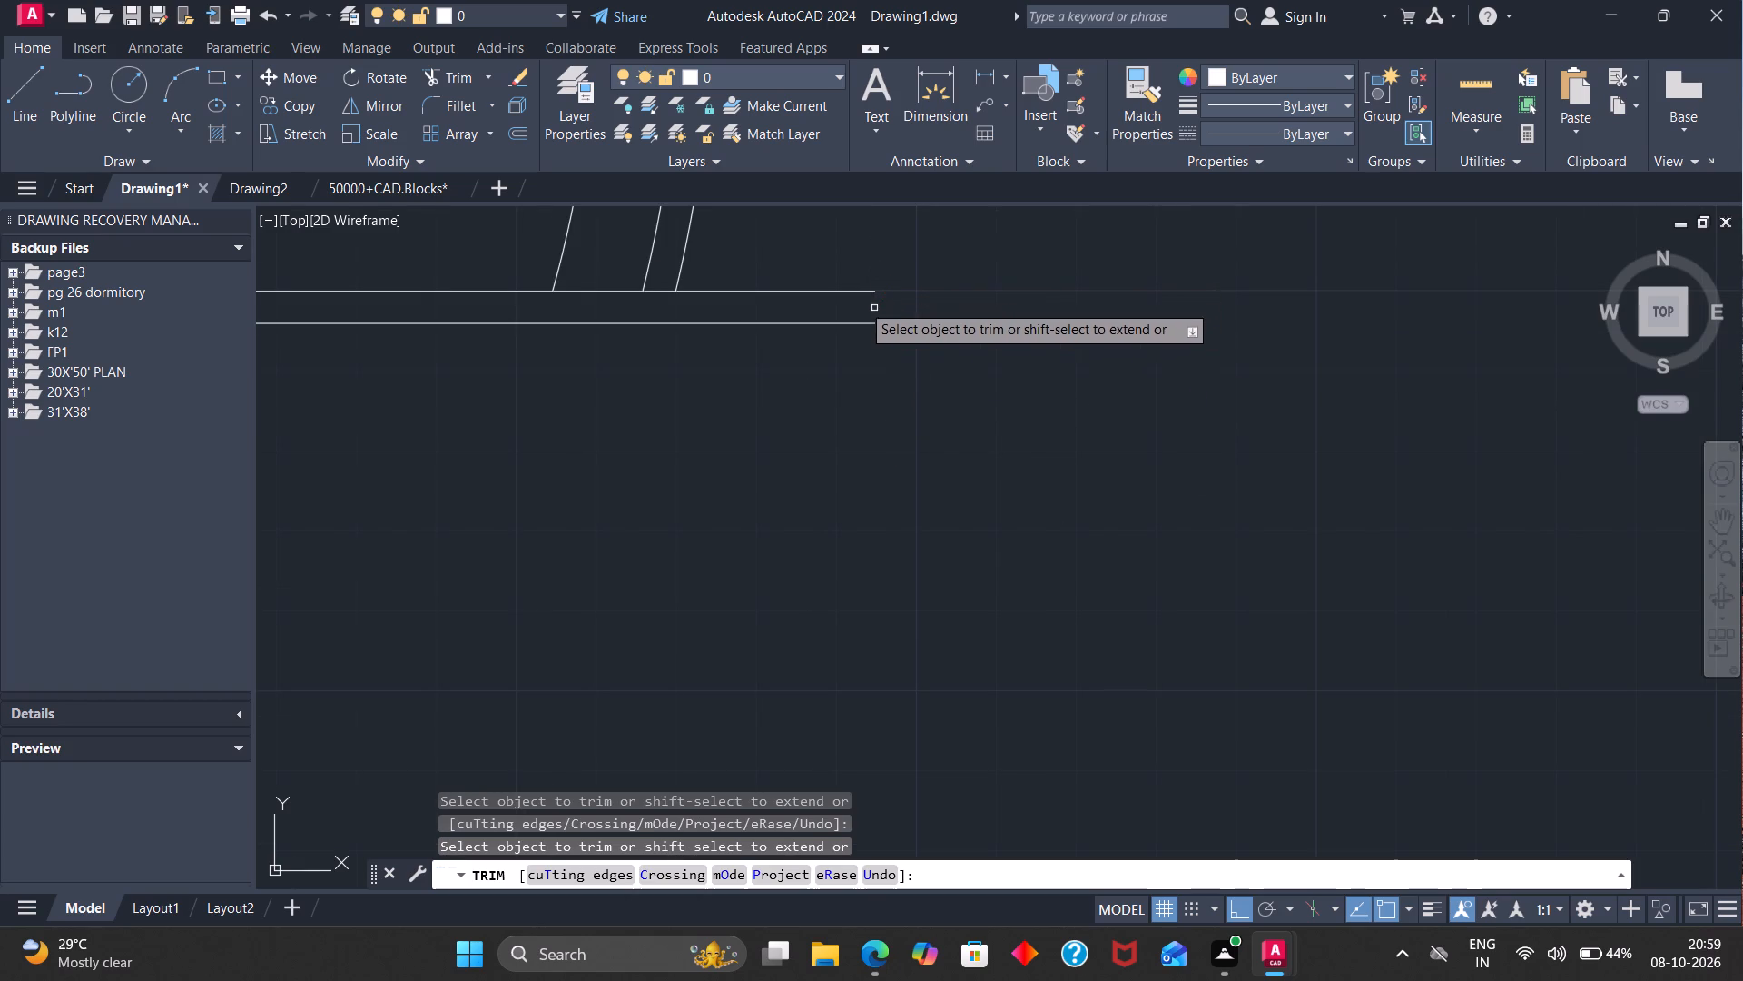
Draw a short vertical line upward from the inner line's end at the cut end of the bottom boundary wall.
click(25, 101)
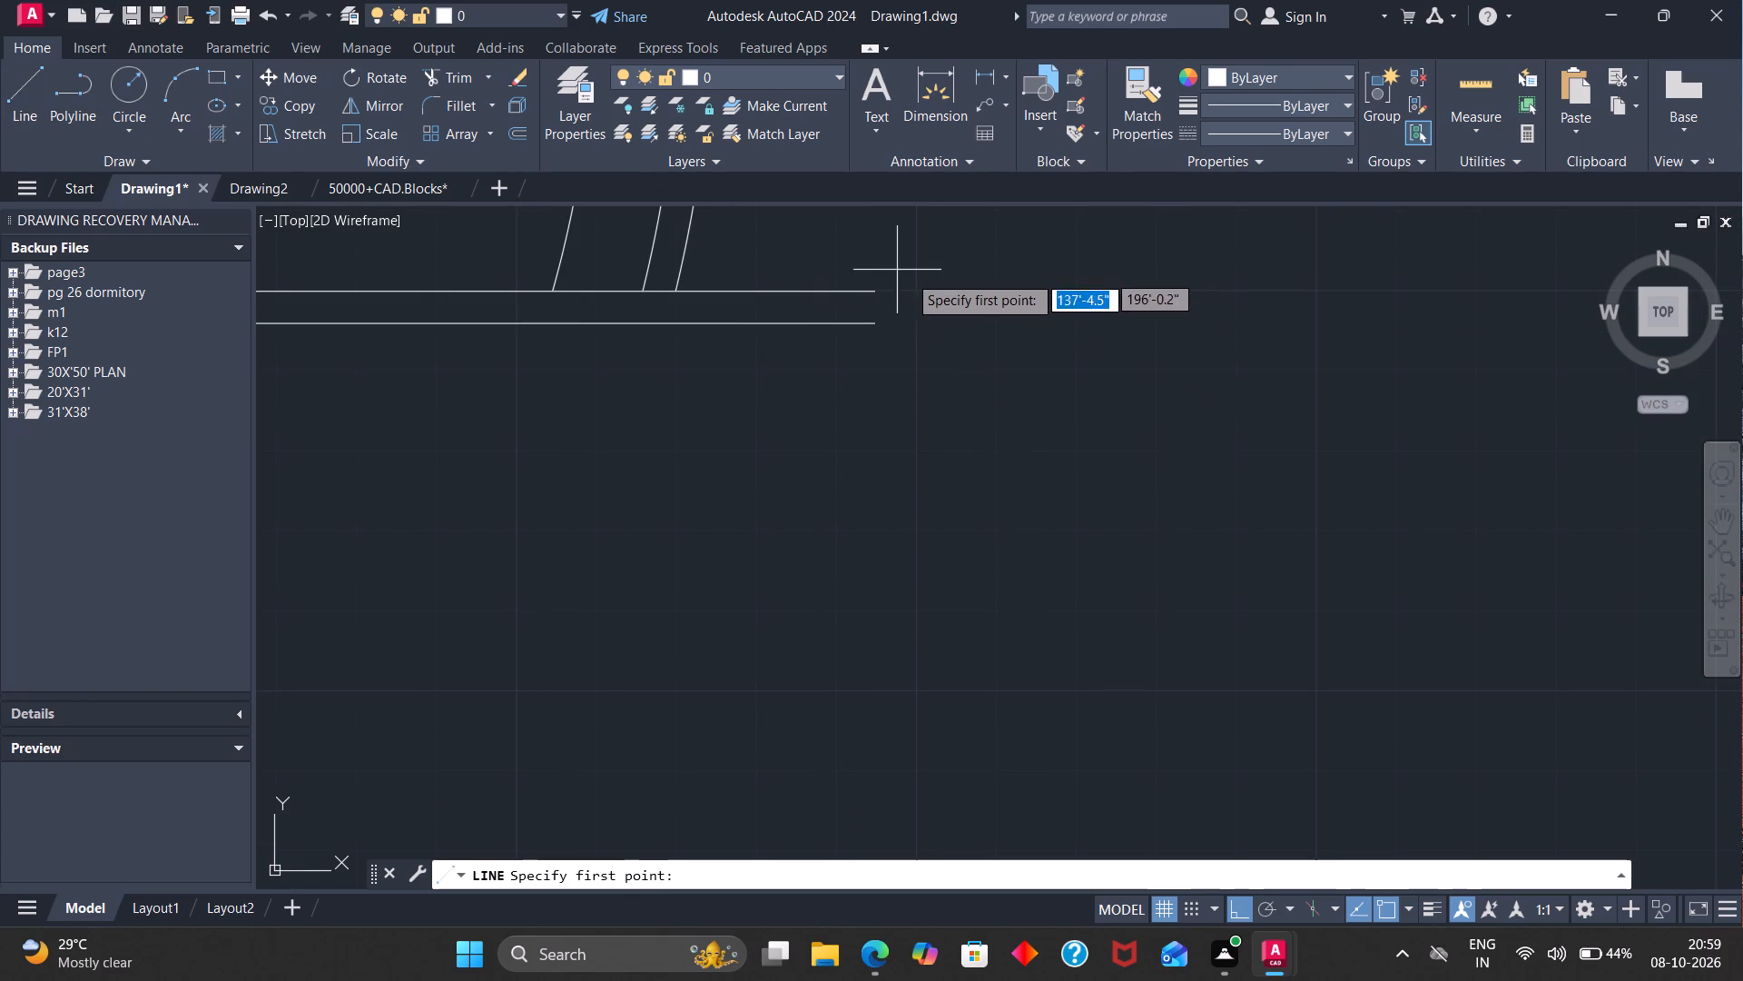
click(875, 289)
click(874, 260)
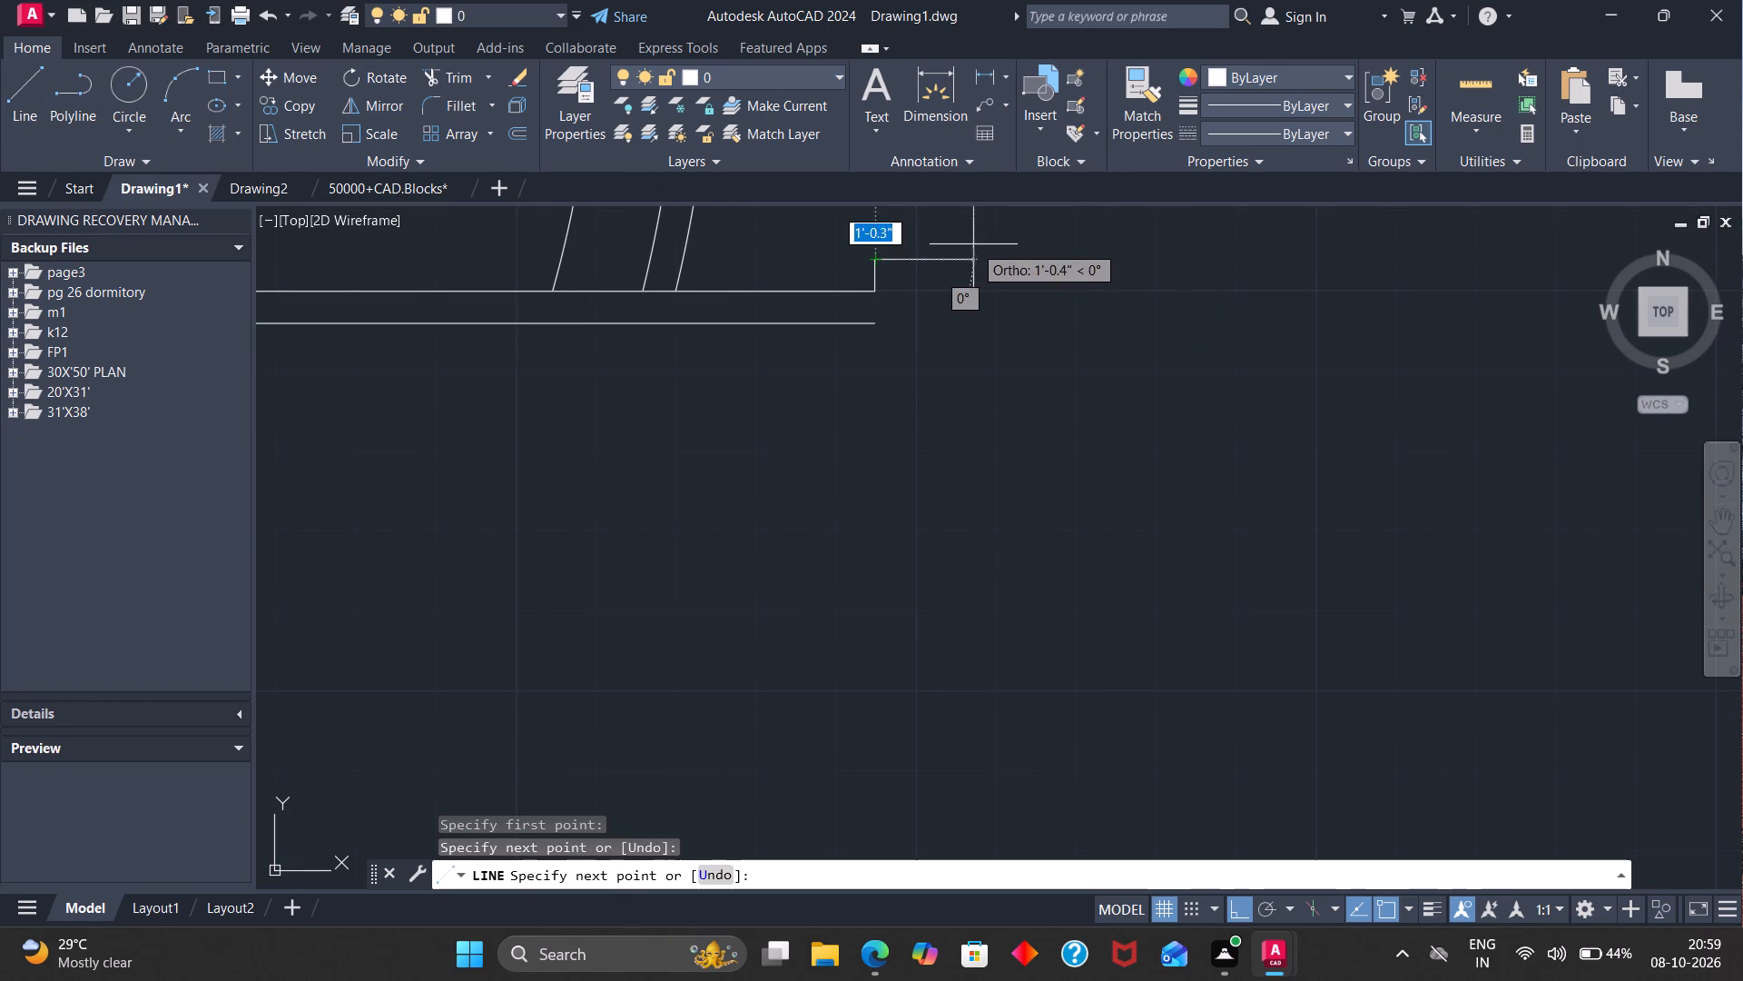
key(Escape)
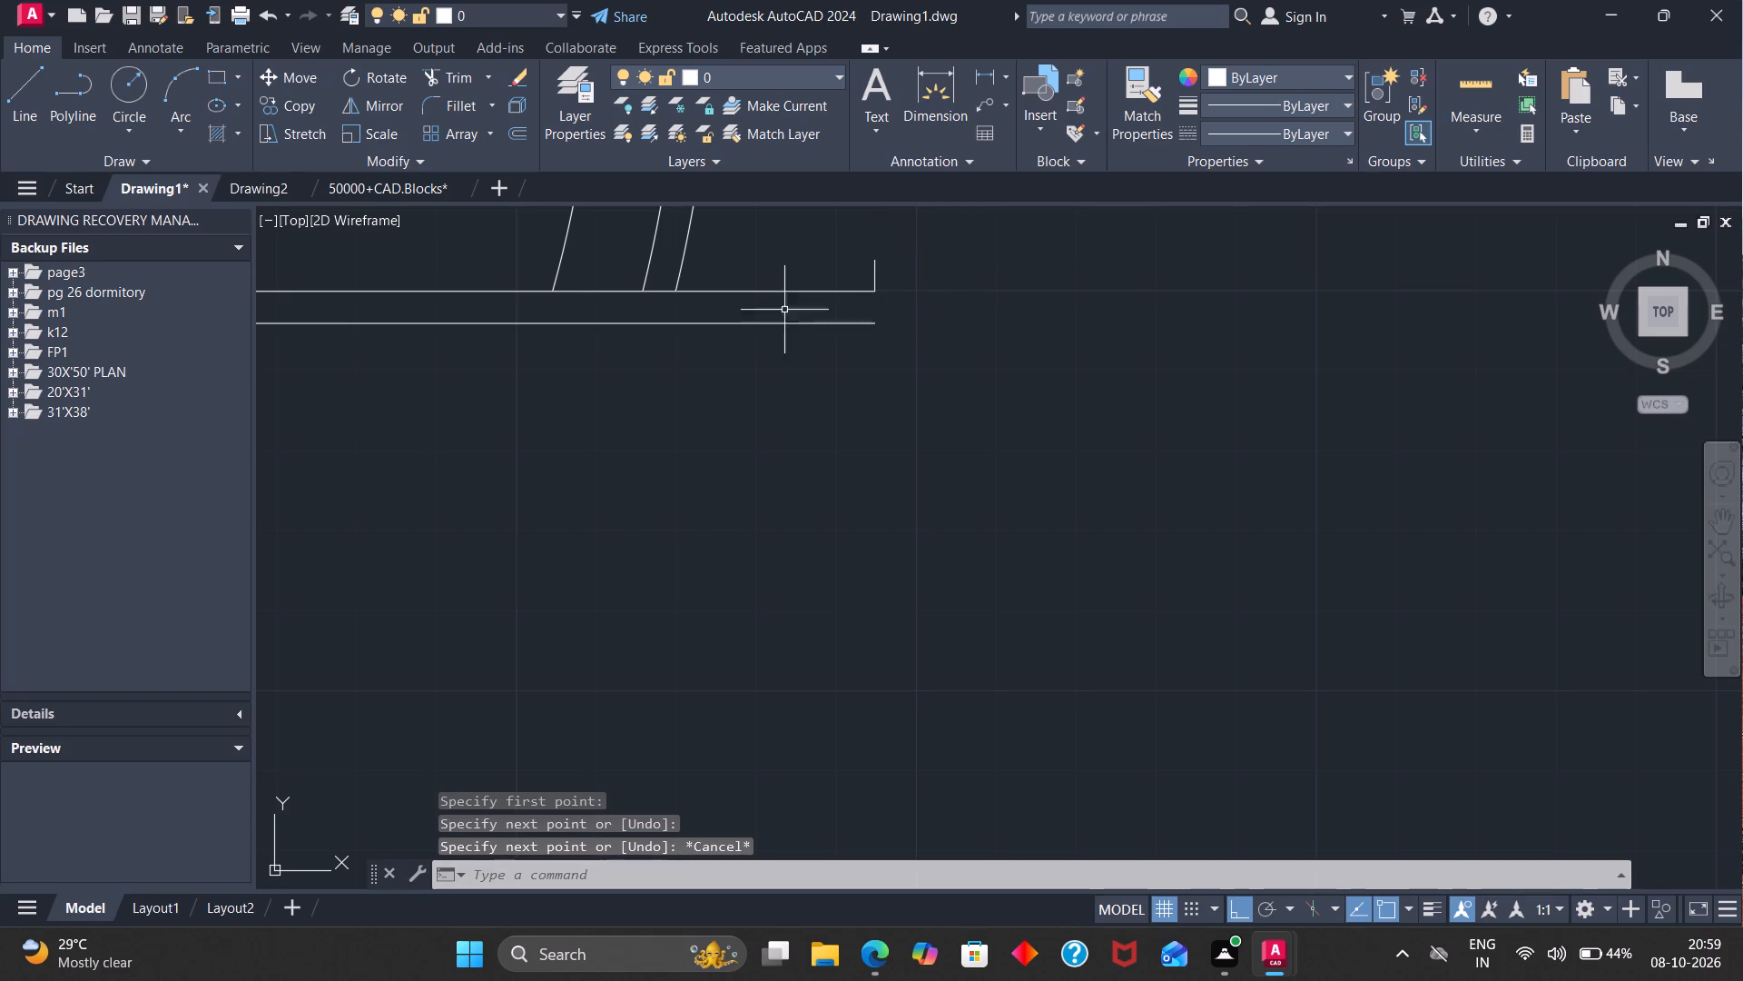
Draw the outer return of the cut wall end: 4" right from the outer line's endpoint, then up level with the short vertical line's top.
click(5, 107)
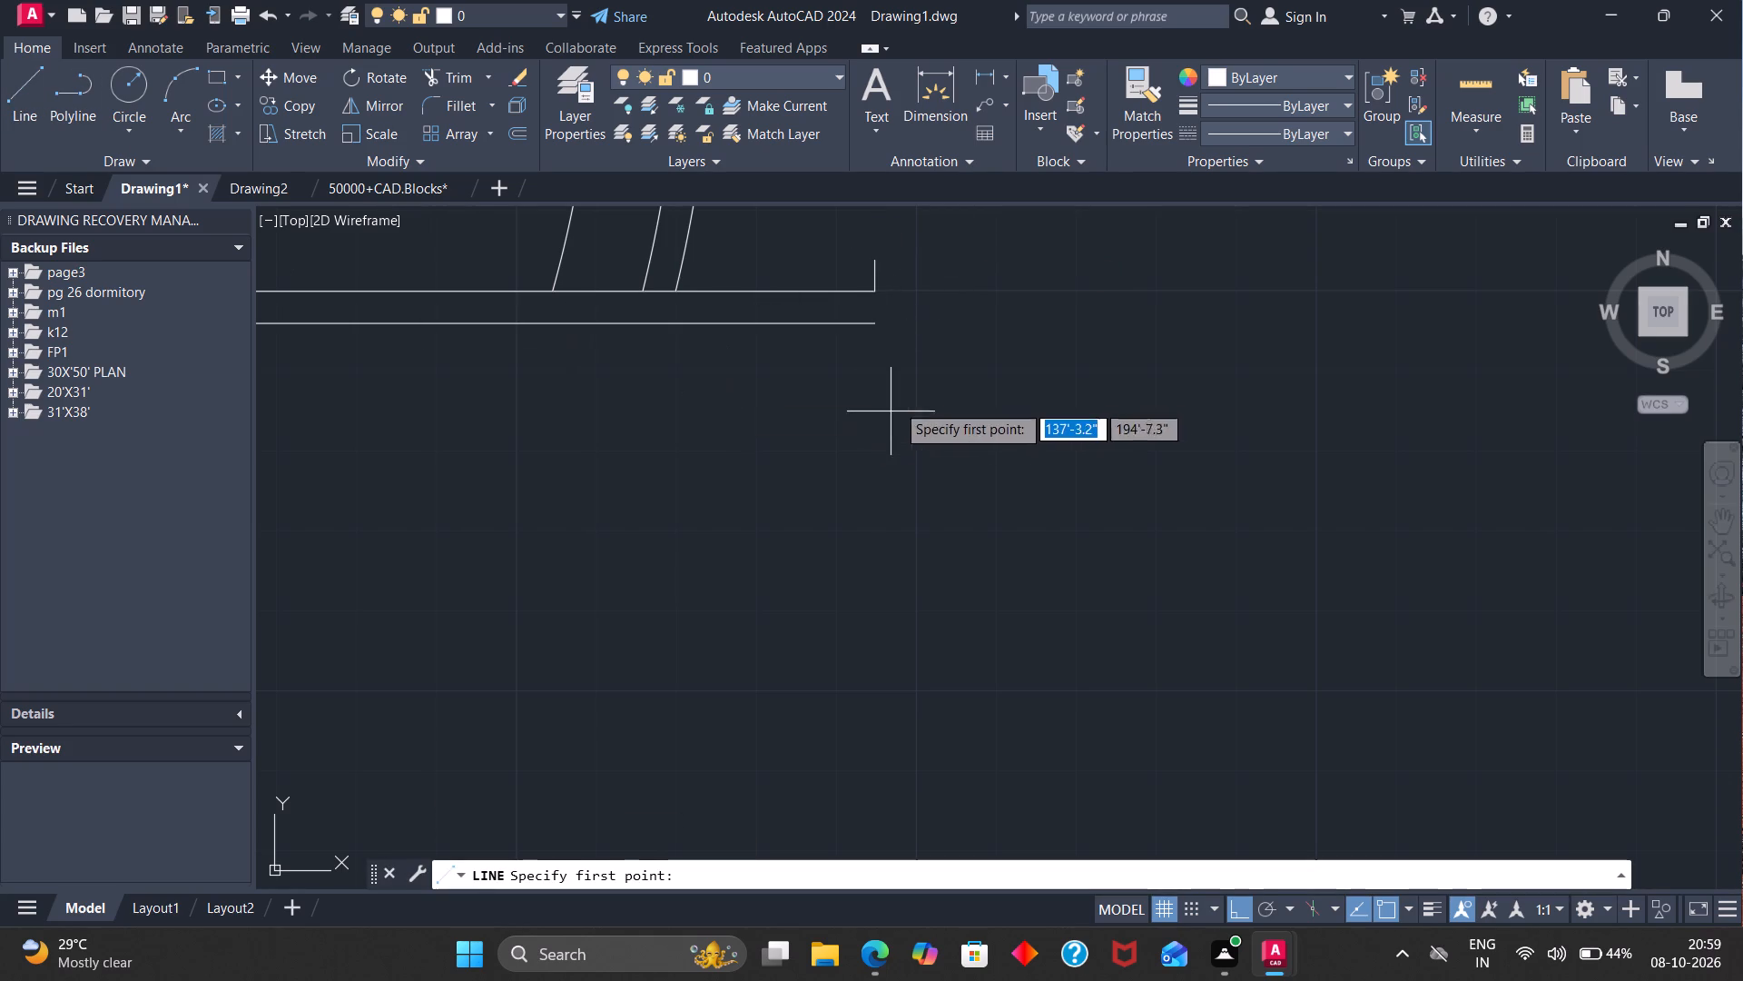
click(876, 329)
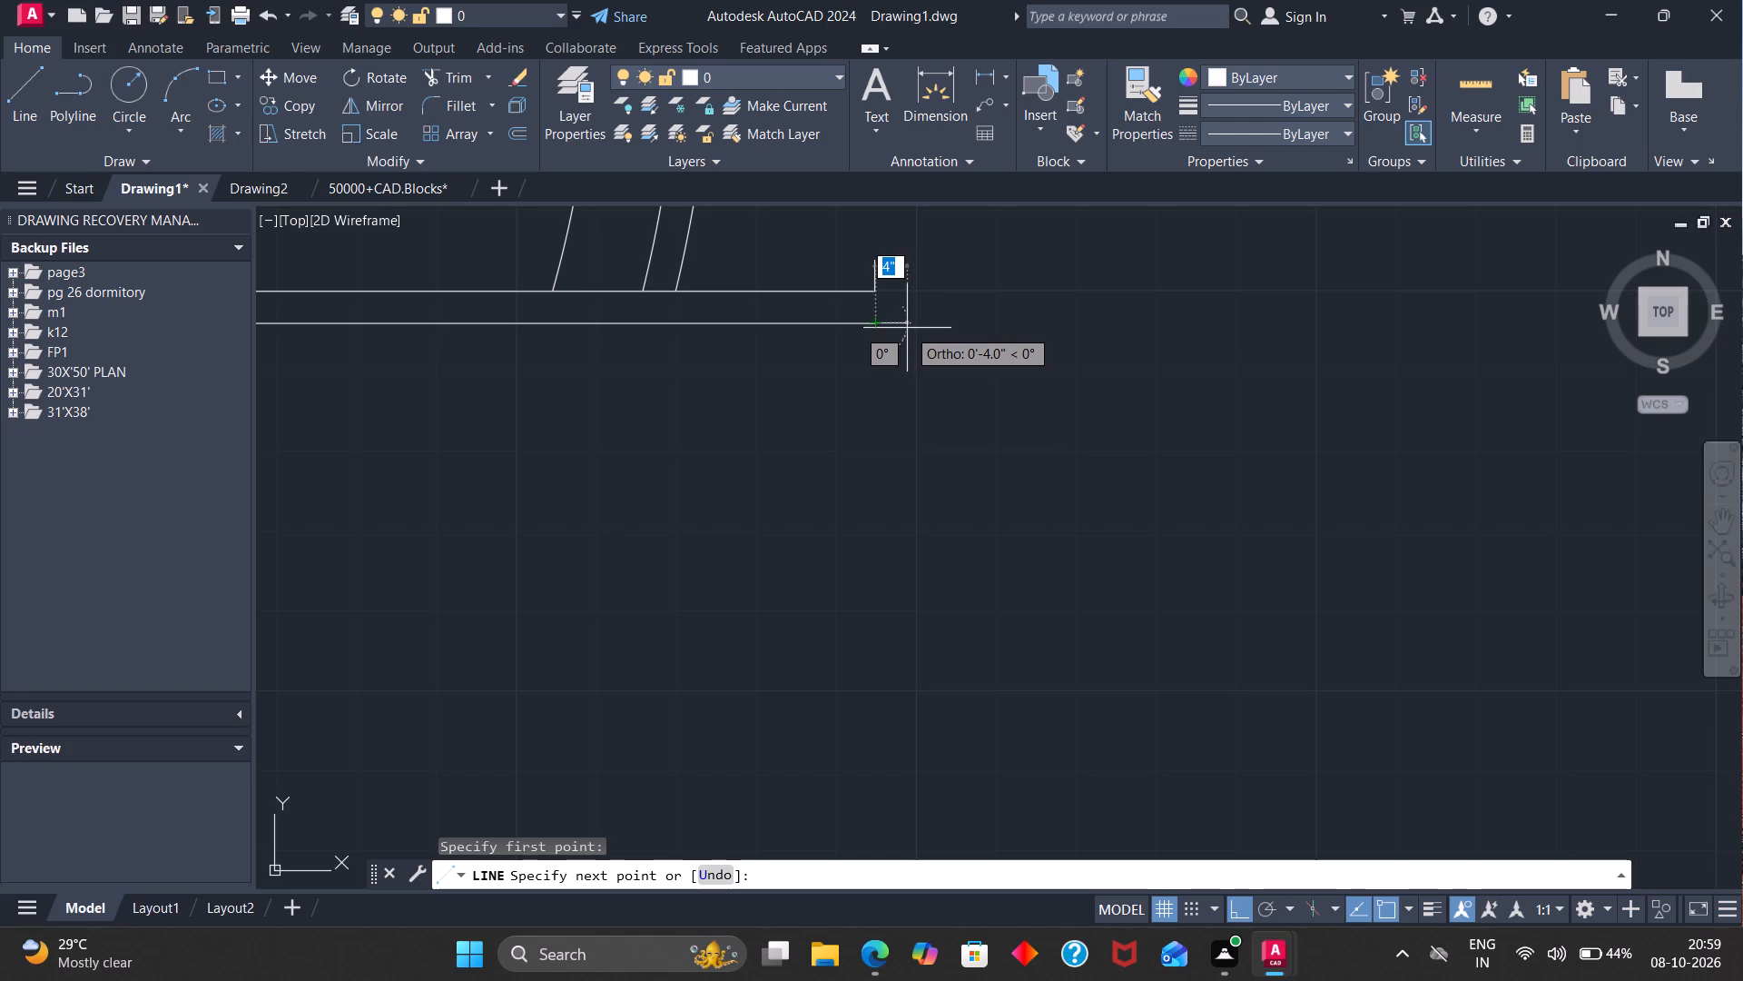
click(907, 328)
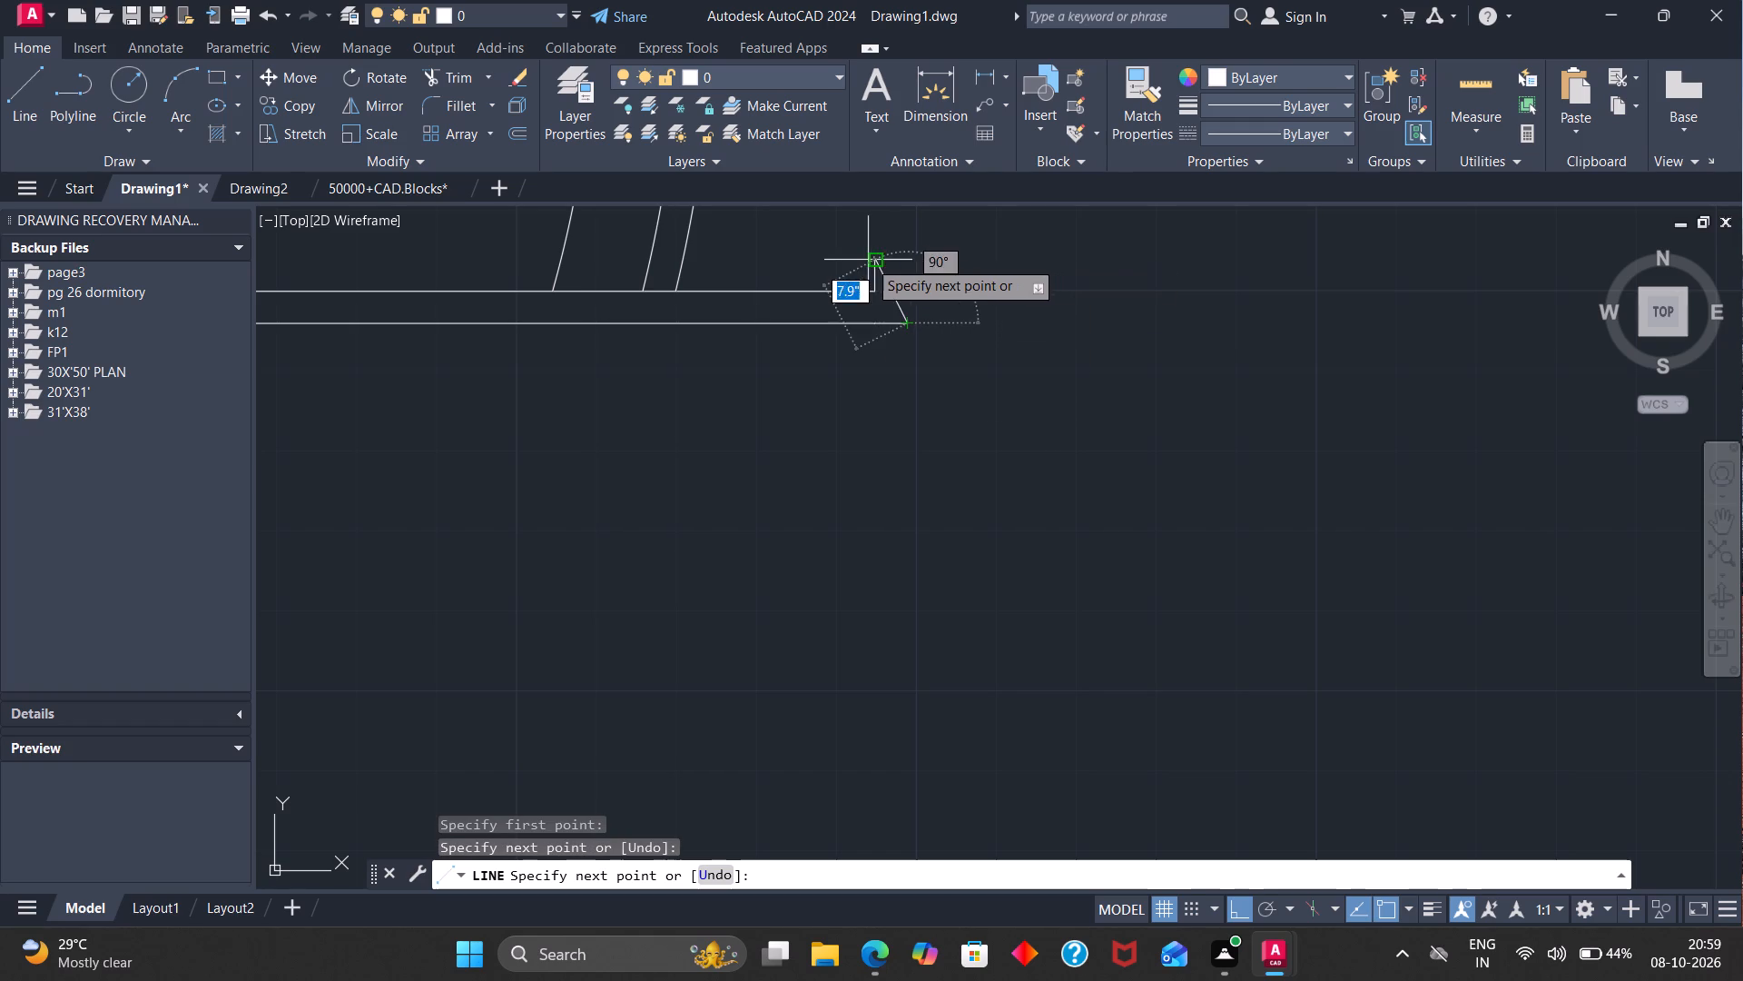
click(909, 260)
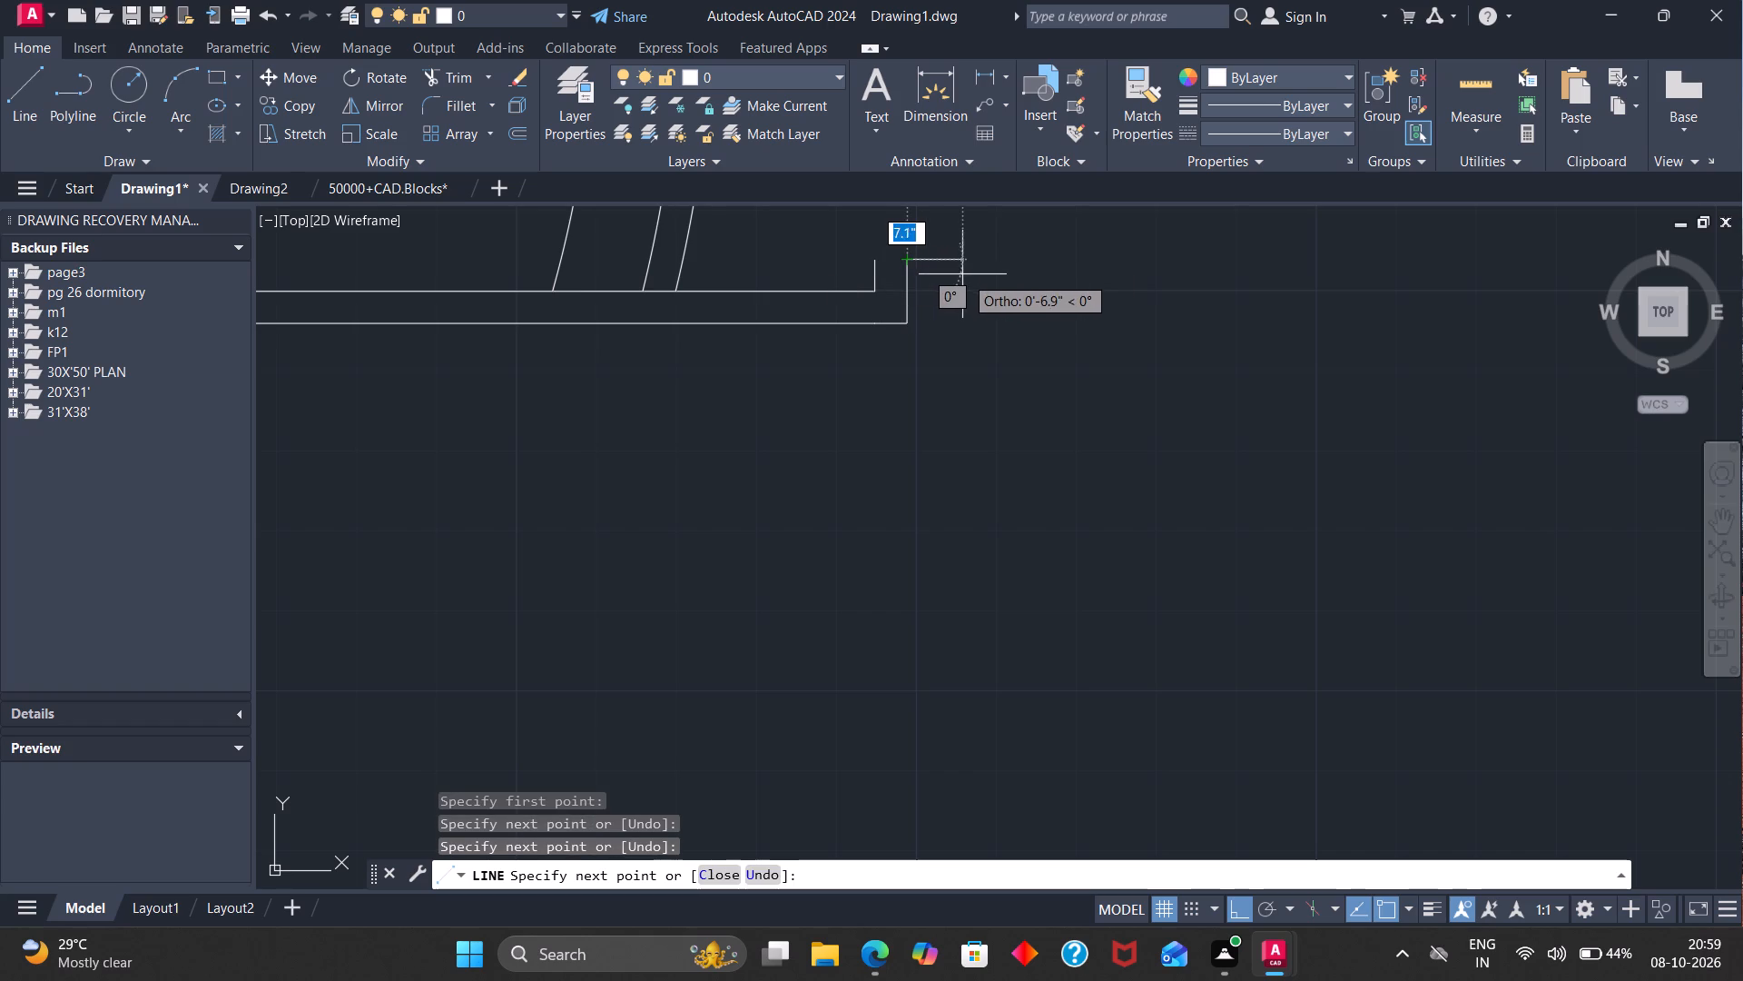
key(Escape)
Examine the whole floor plan, then the area between the bottom boundary wall's new end and the two right-hand walls.
scroll(965, 275, down, 4)
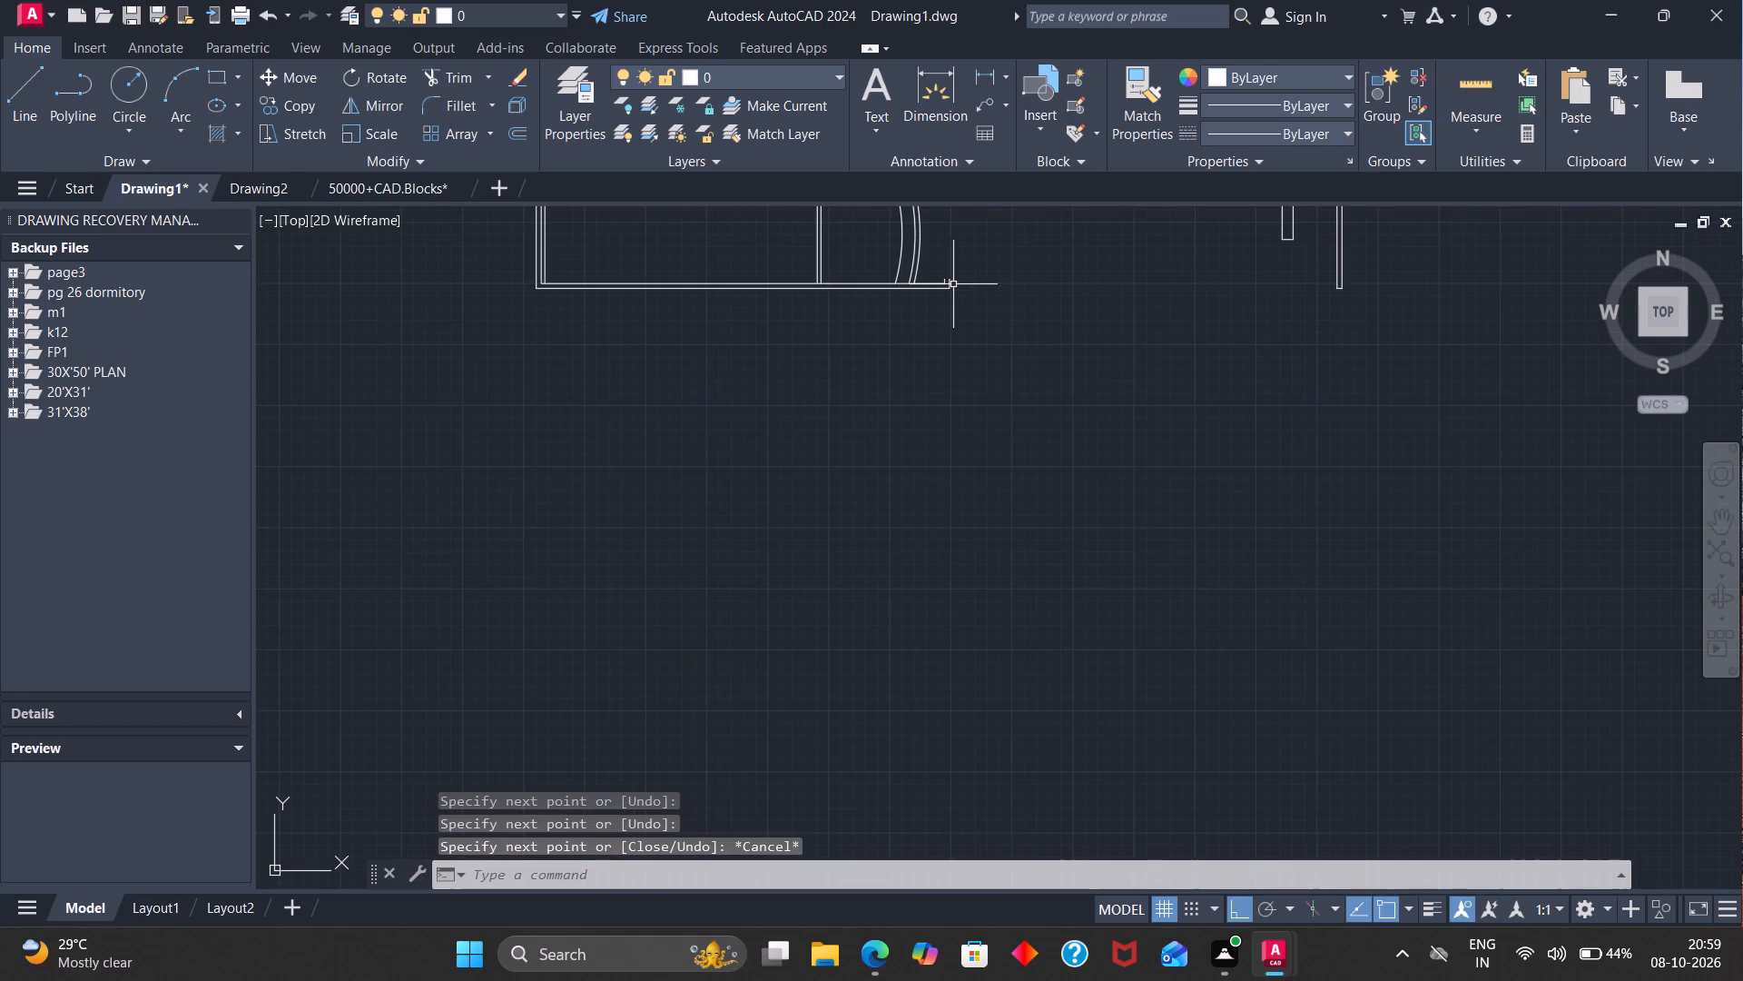
scroll(1367, 263, up, 3)
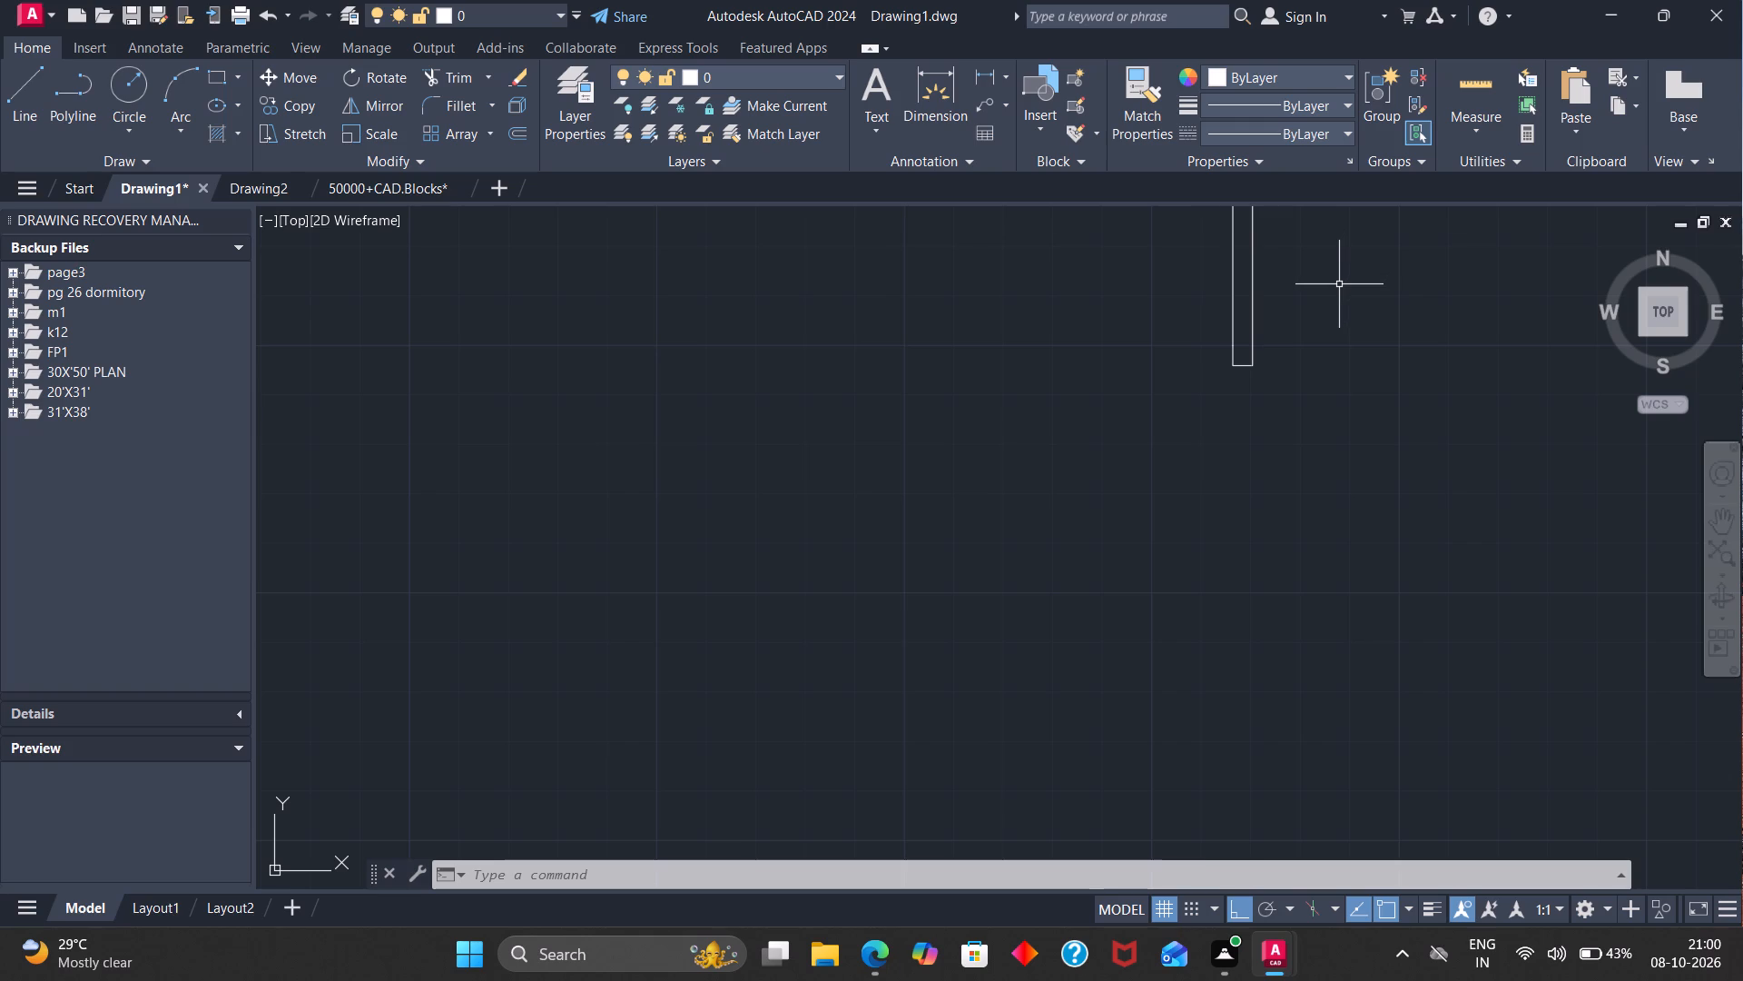
scroll(1327, 293, down, 3)
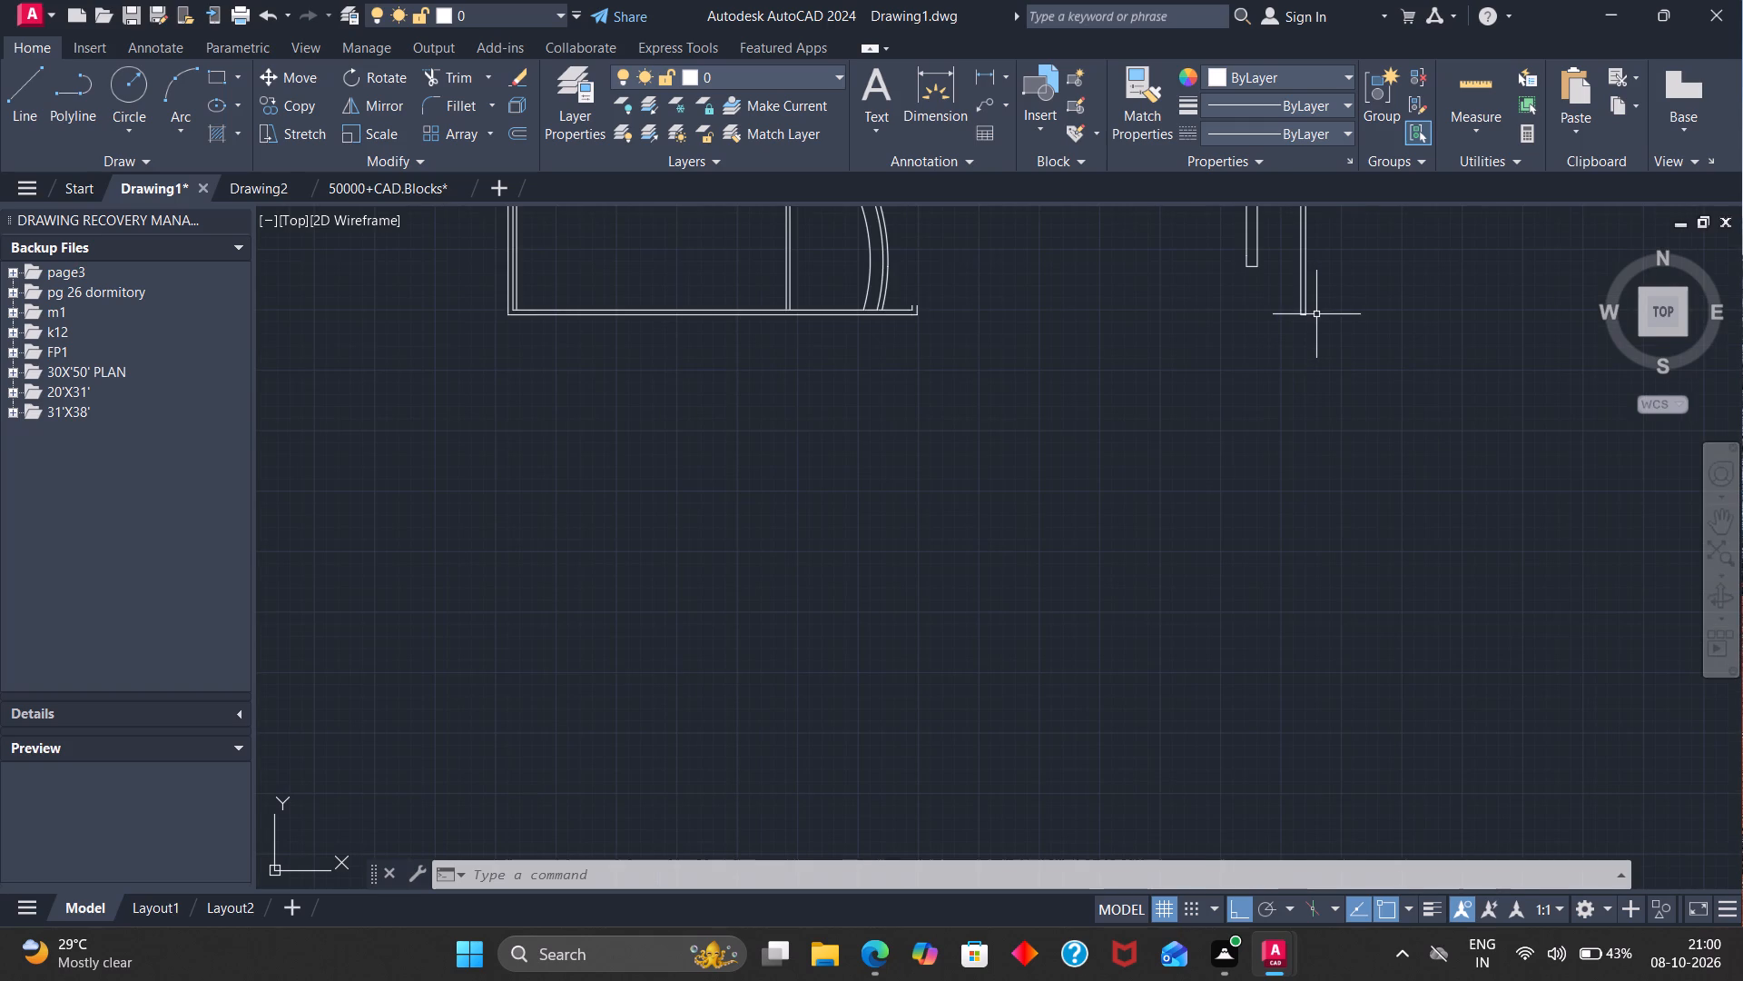
scroll(1316, 315, down, 4)
scroll(1305, 213, down, 3)
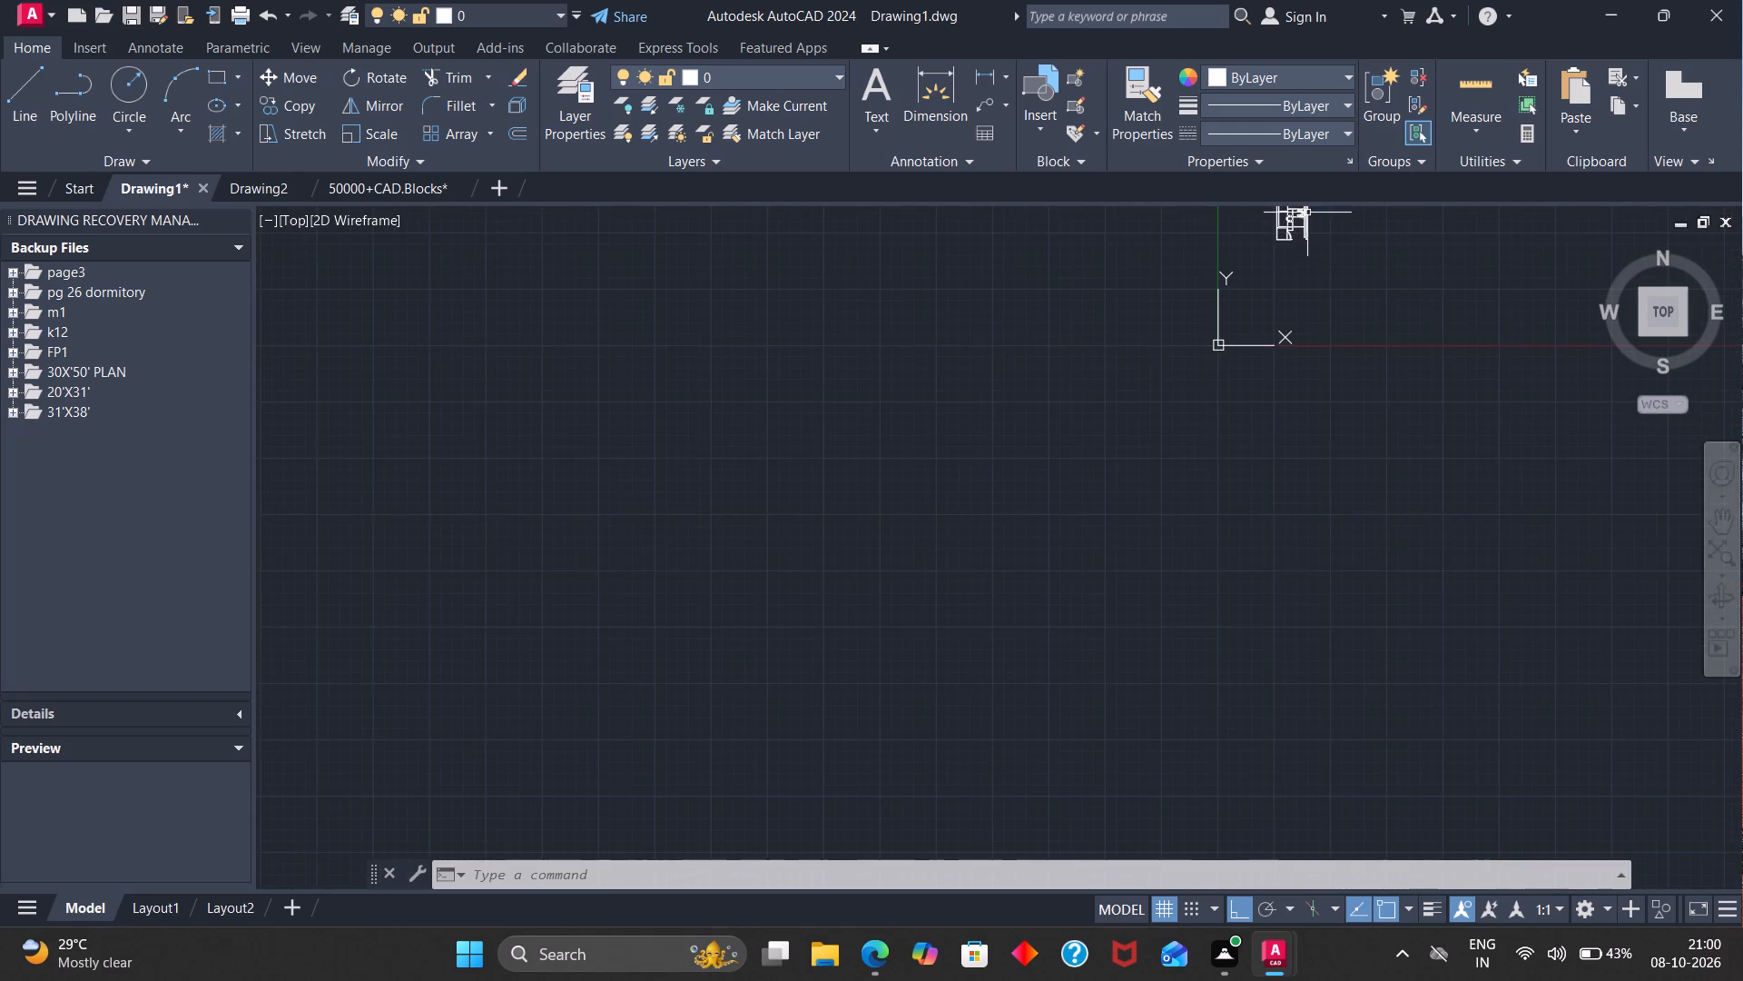
scroll(1308, 212, down, 2)
click(1714, 524)
drag(1354, 291, 1198, 421)
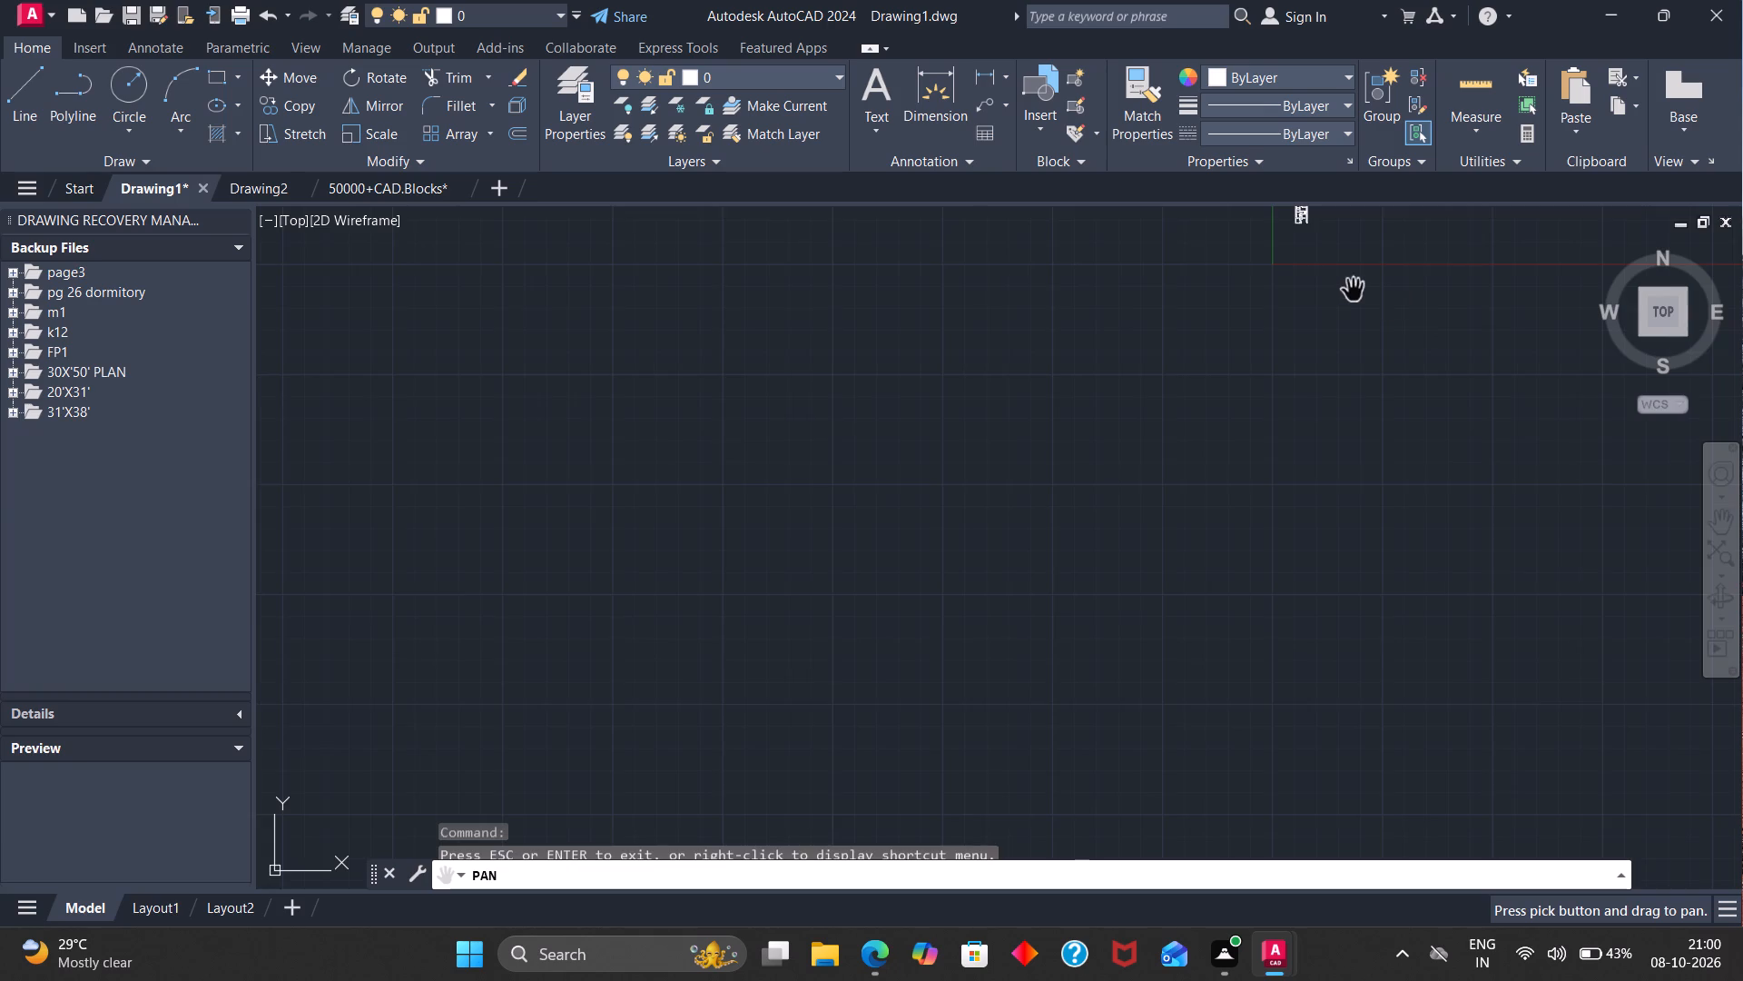
drag(1198, 421, 1190, 476)
scroll(1150, 391, up, 8)
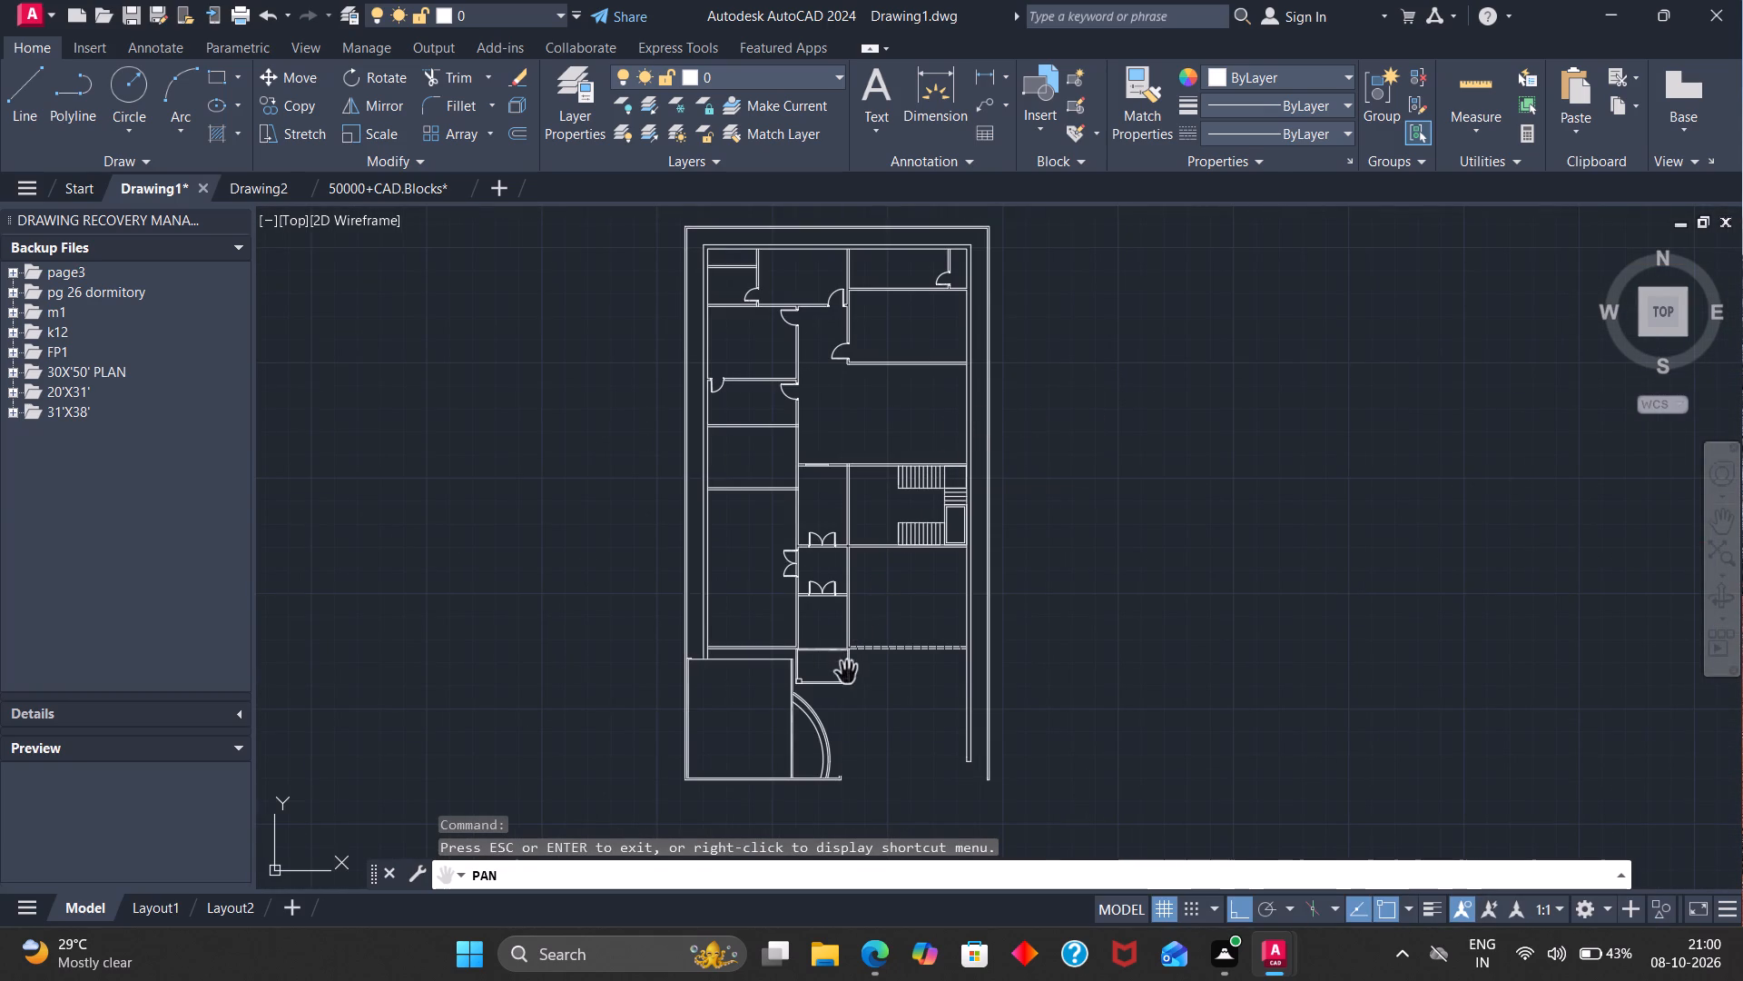
scroll(847, 673, up, 1)
scroll(847, 673, down, 1)
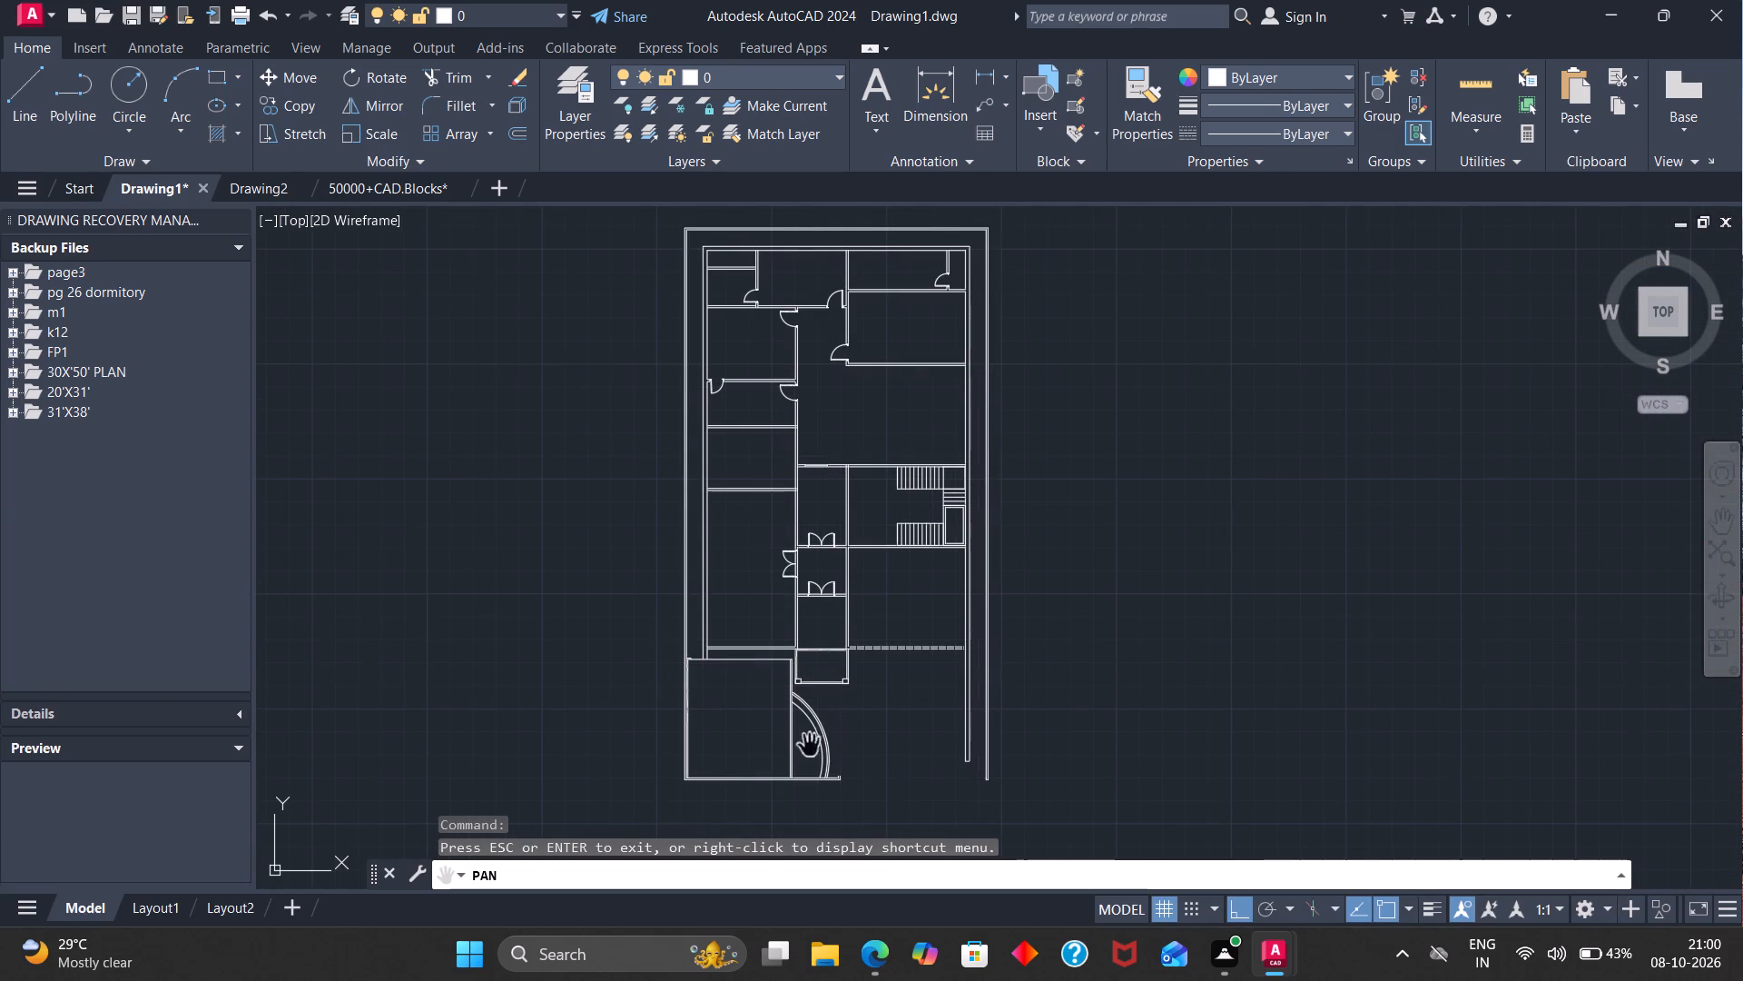
scroll(800, 742, up, 1)
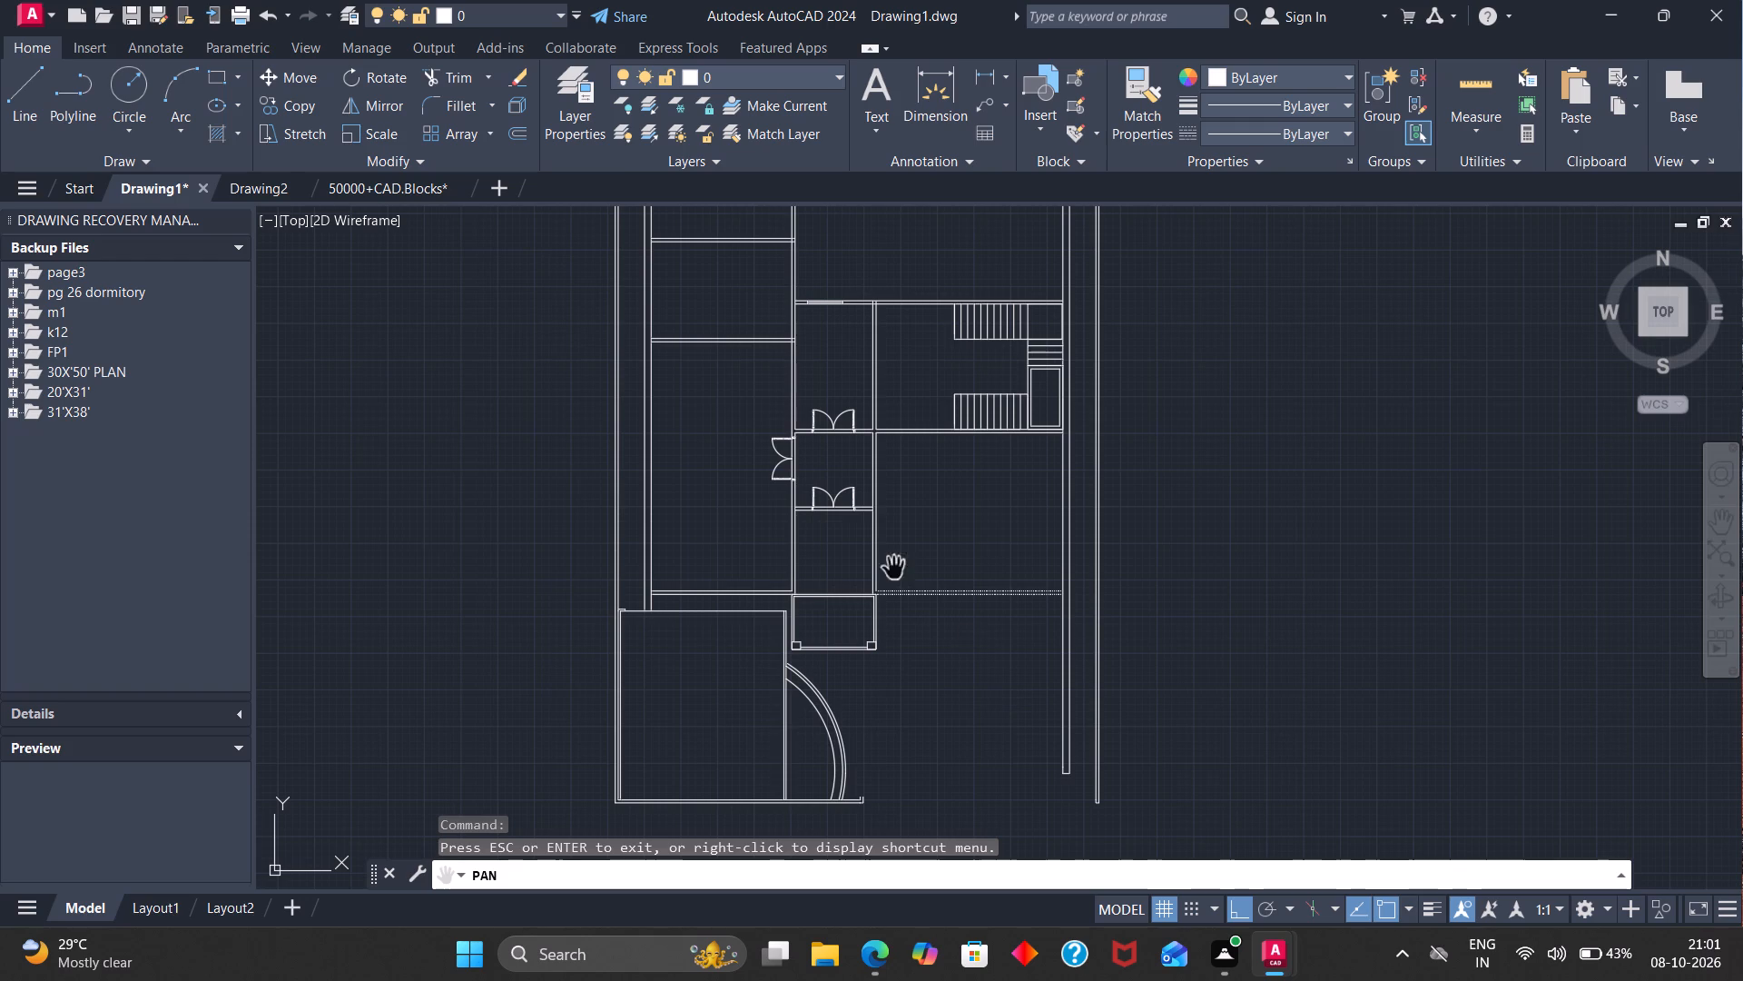
Trim away the short horizontal line closing the bottom end of the right boundary wall.
click(26, 71)
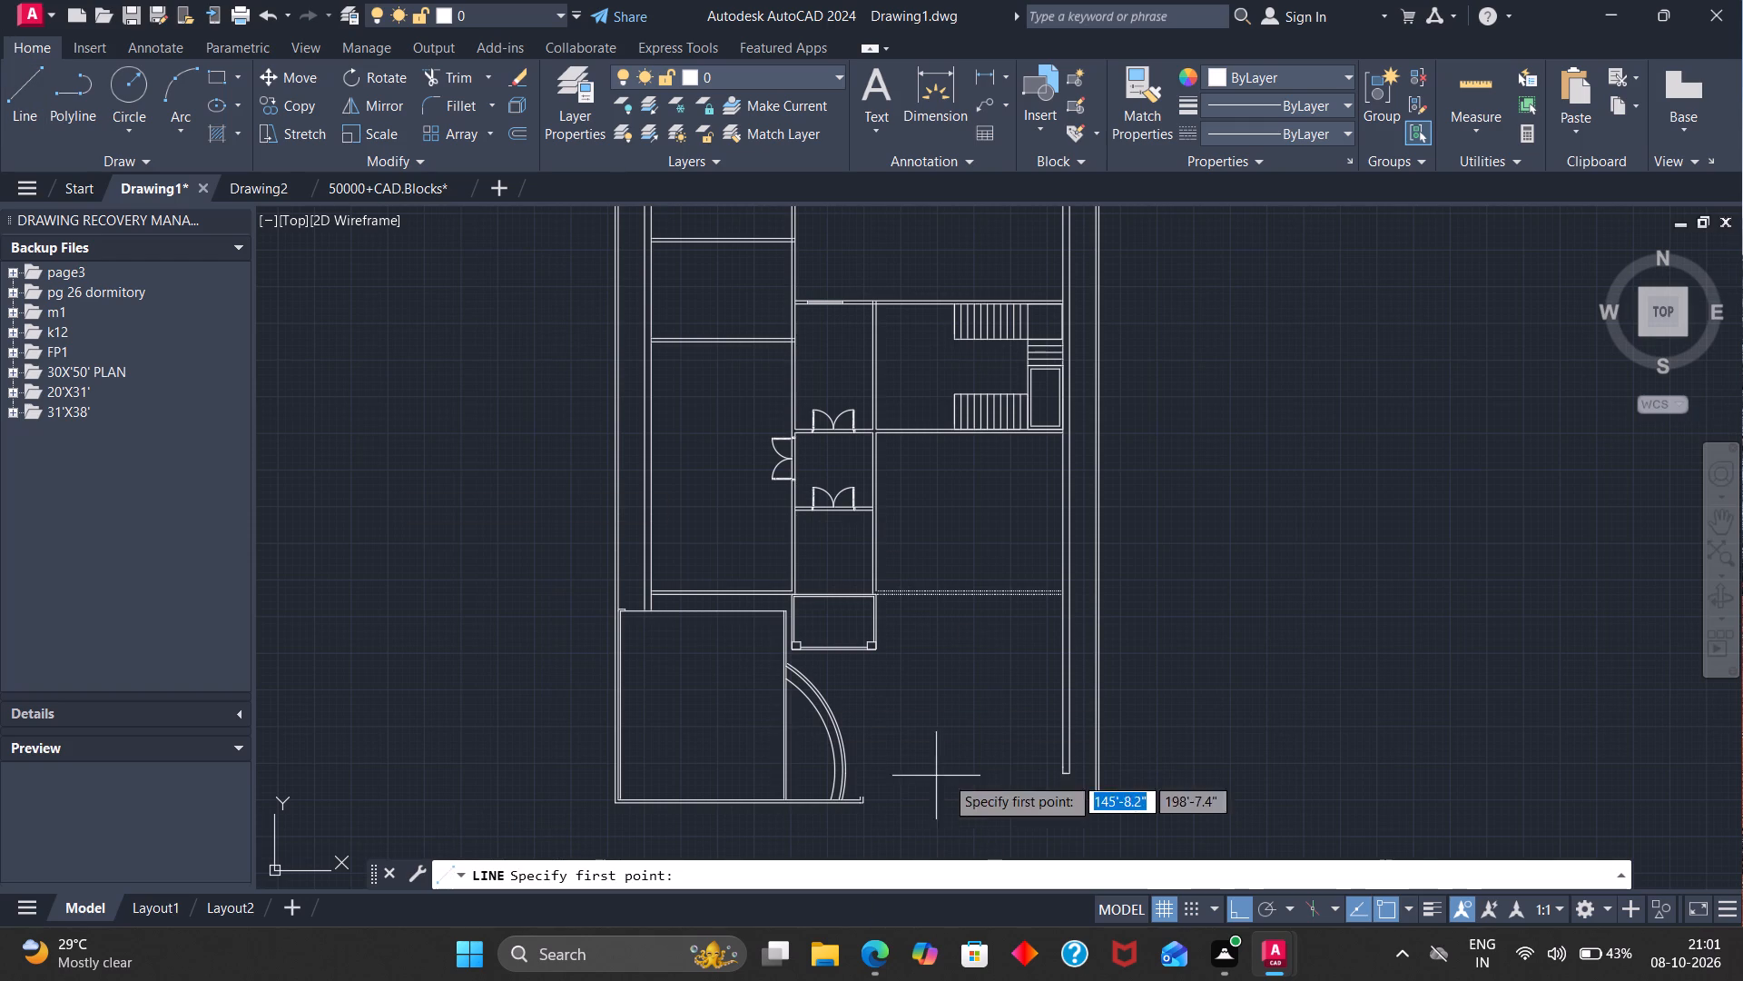
scroll(1135, 829, up, 3)
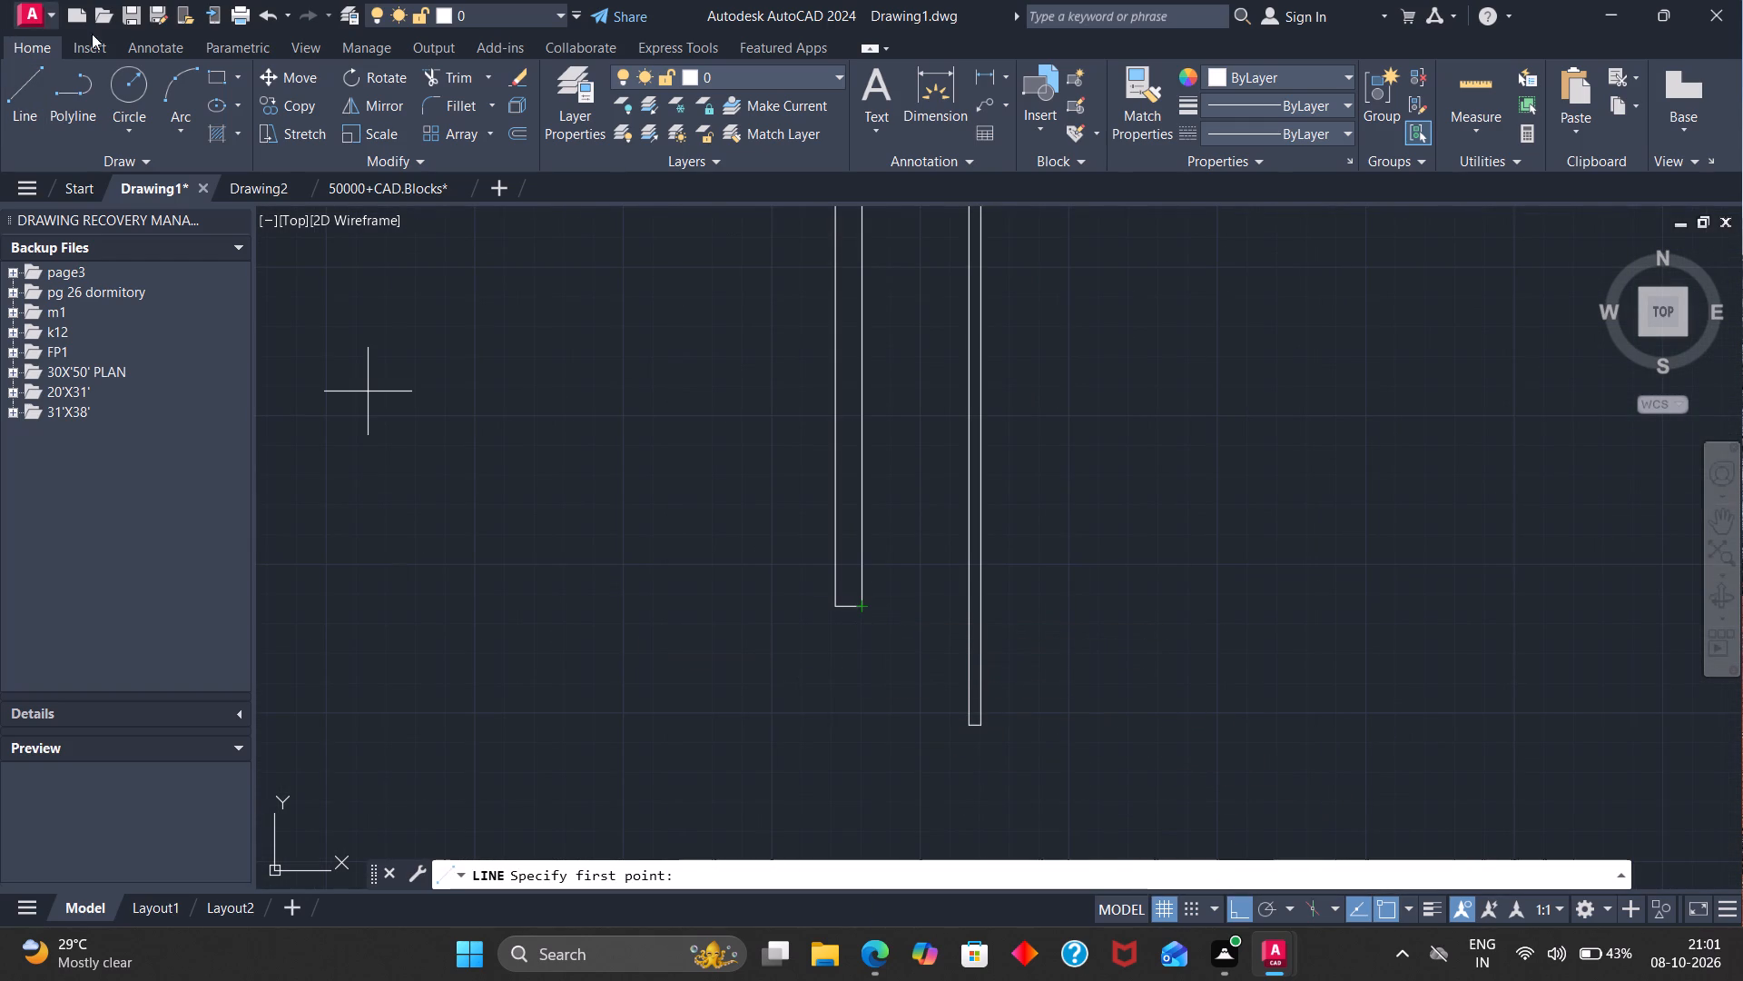
click(446, 70)
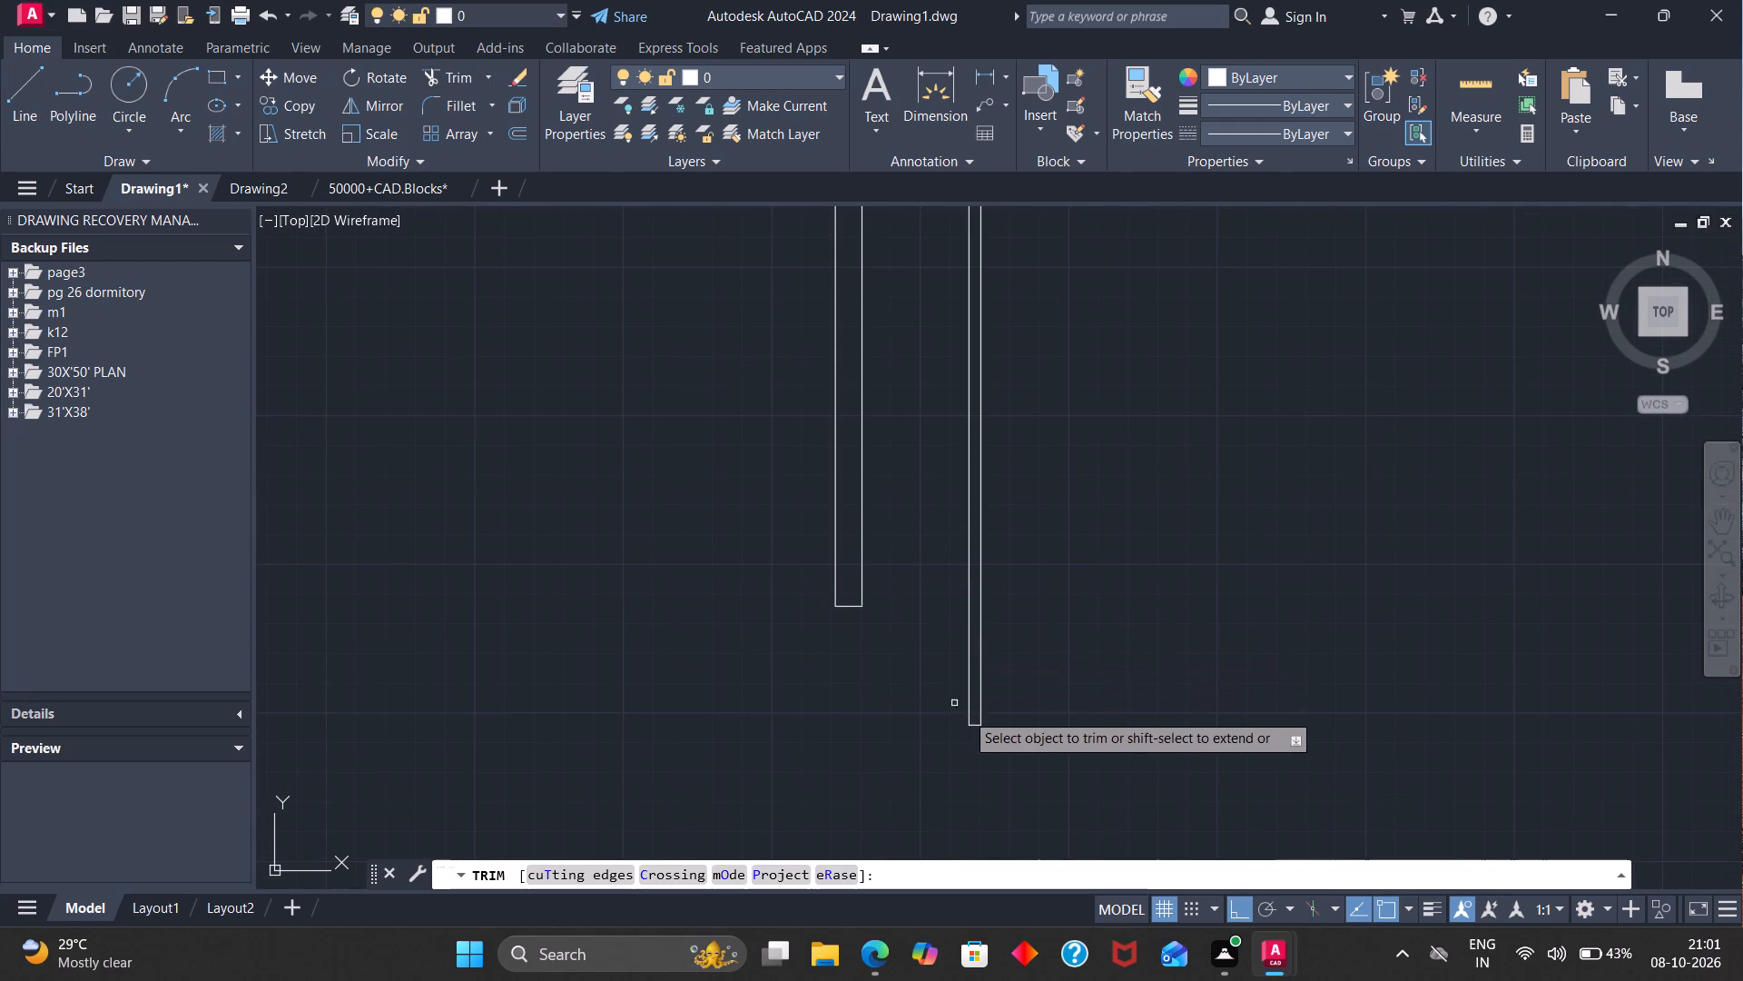
click(974, 728)
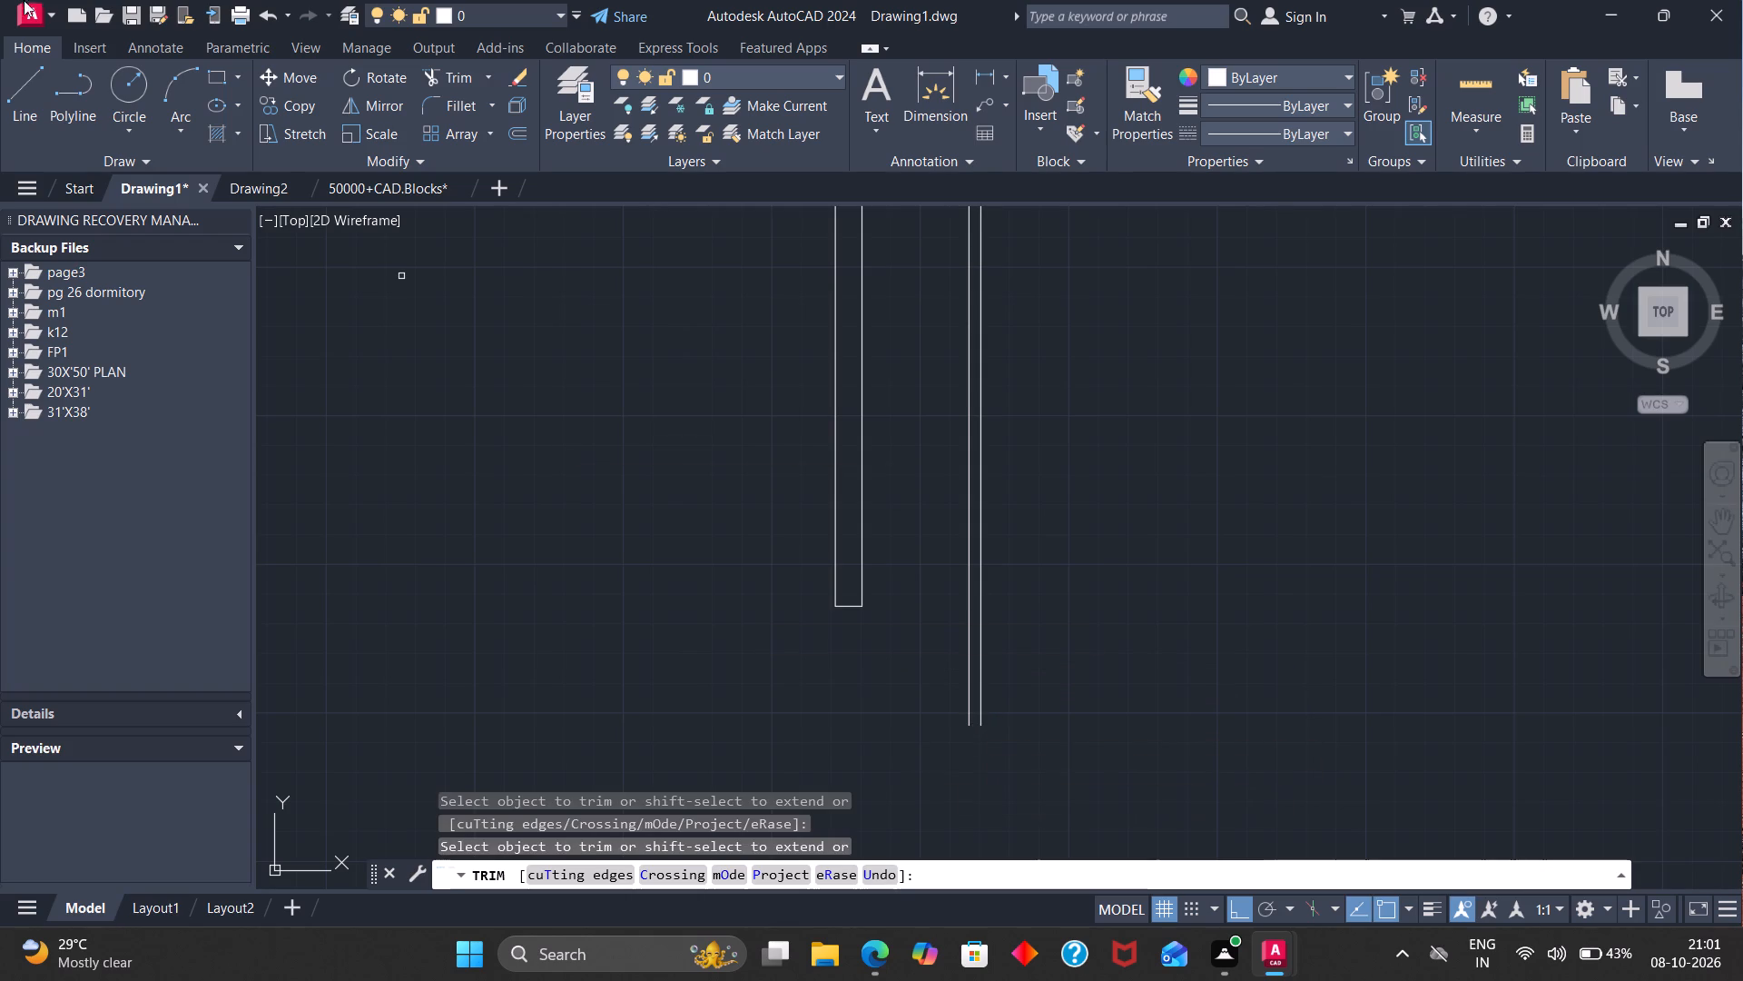
click(0, 74)
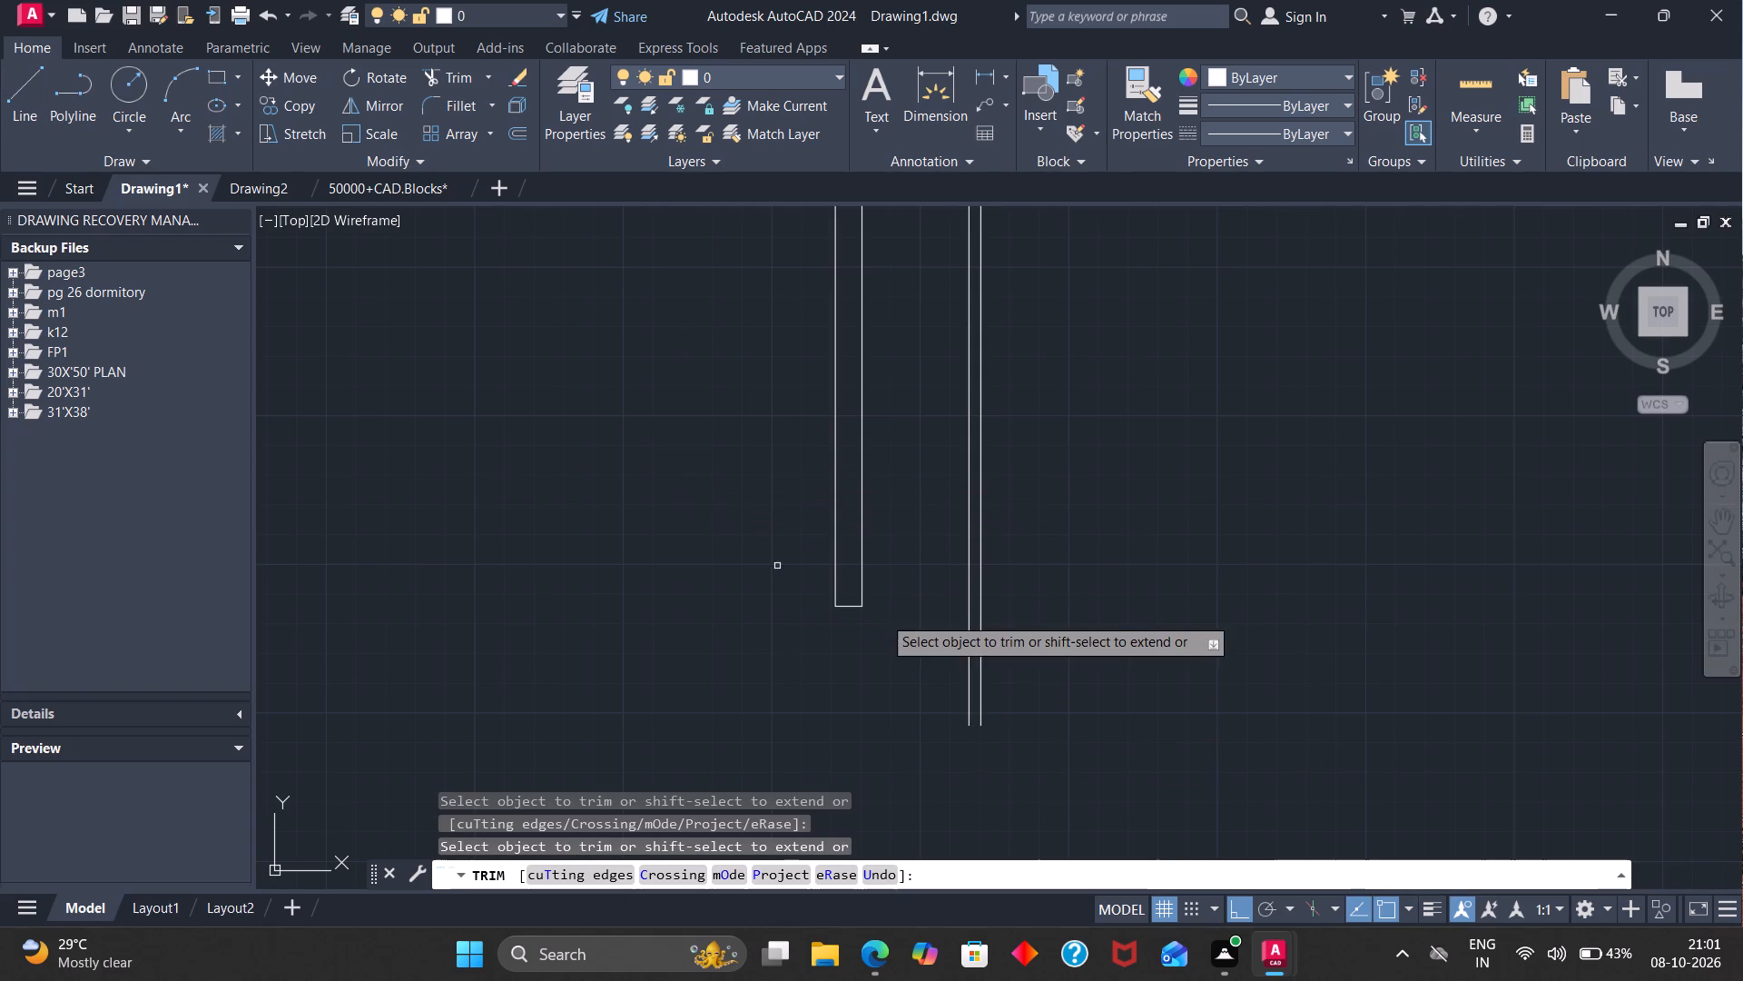
Draw a rectangle about 1'-6" wide by 1'-3" high directly below the bottom end of the inner right-hand wall, slightly wider than the wall.
click(25, 111)
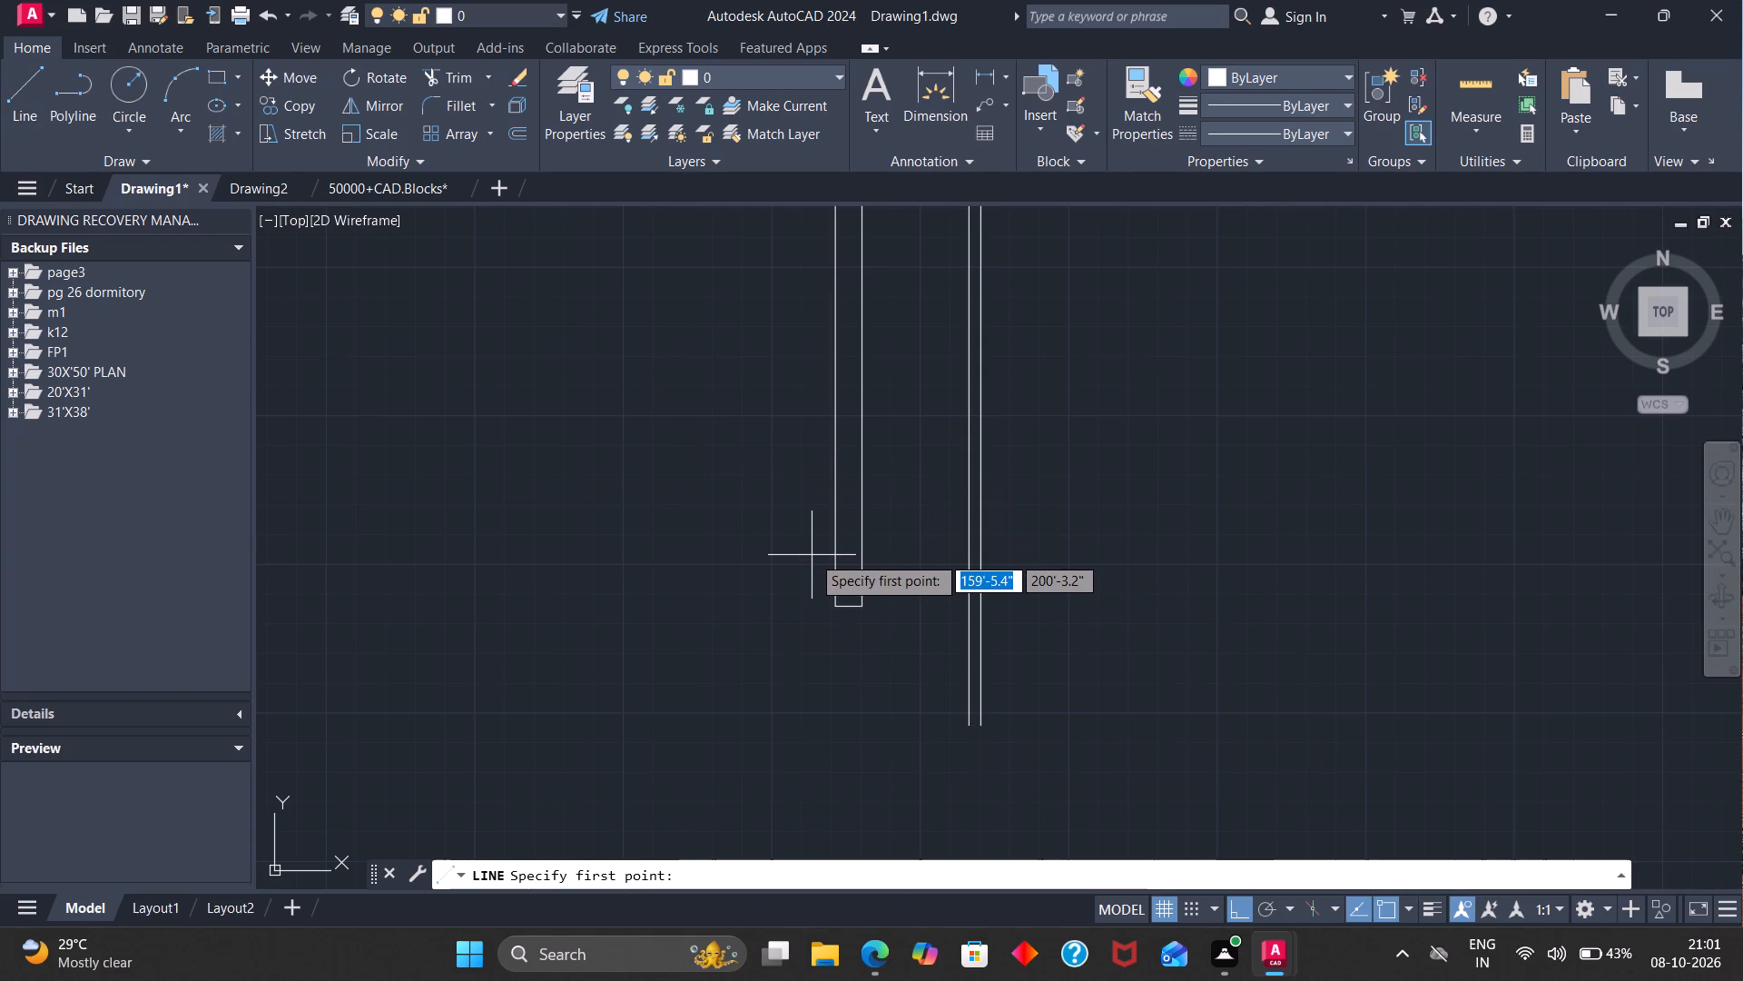
click(218, 84)
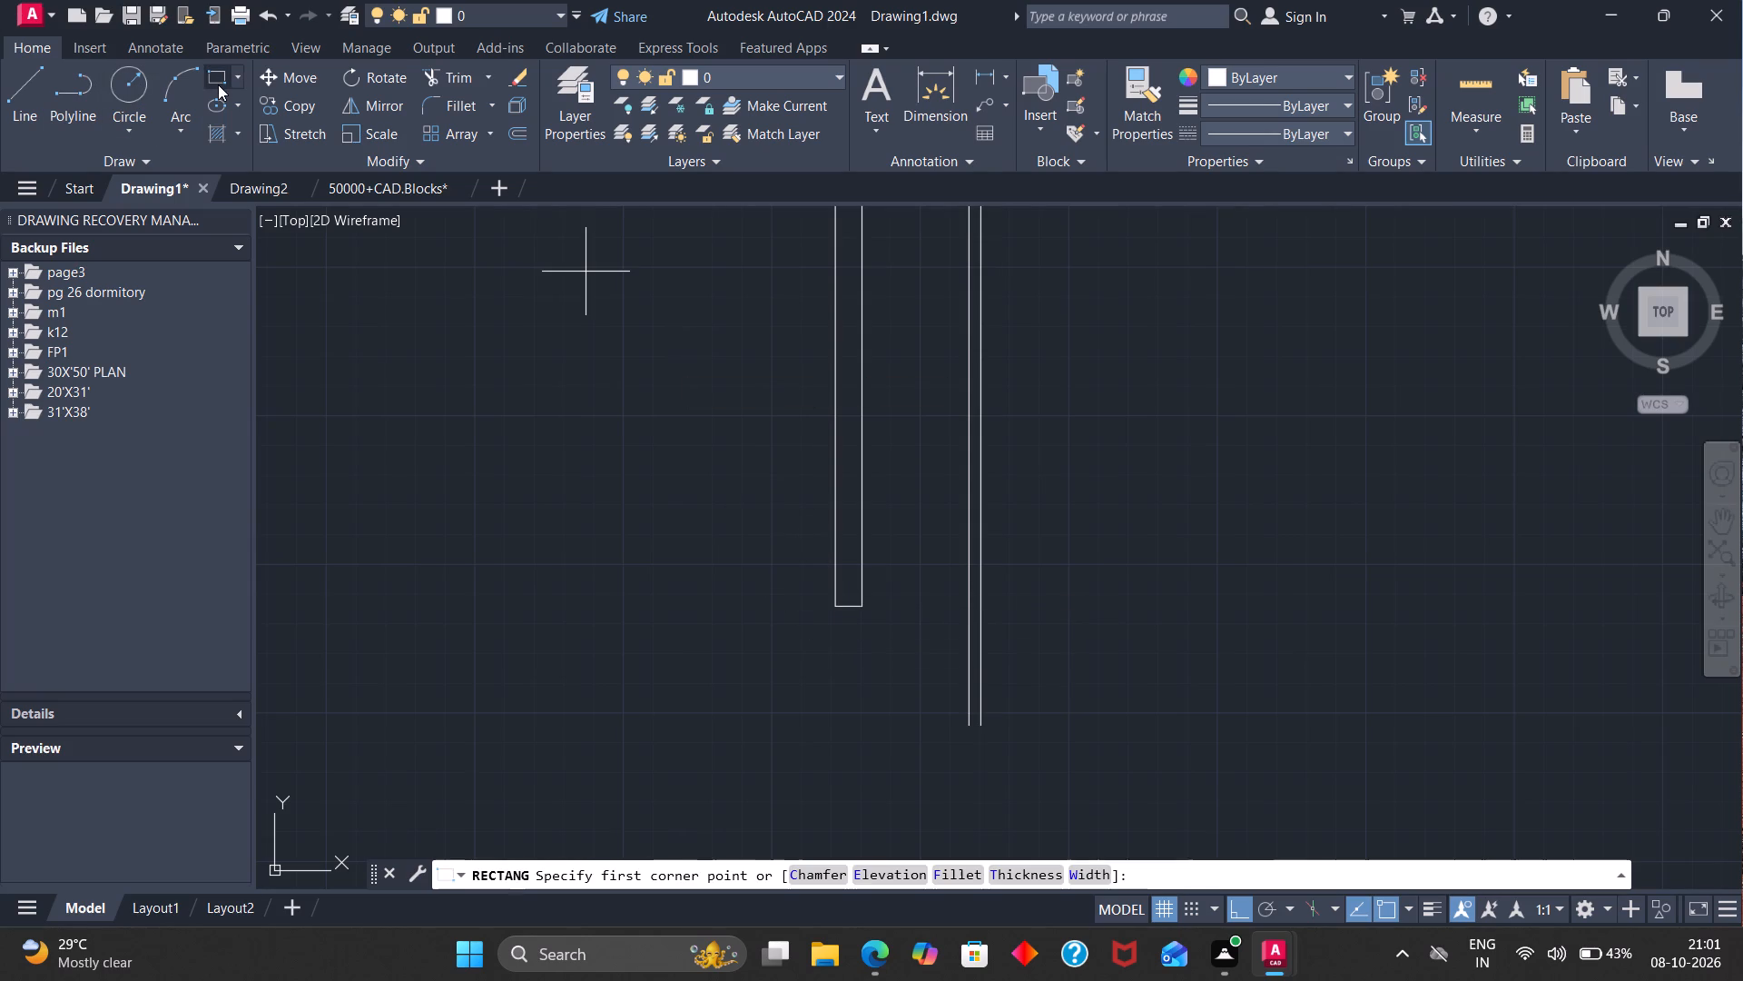
click(822, 608)
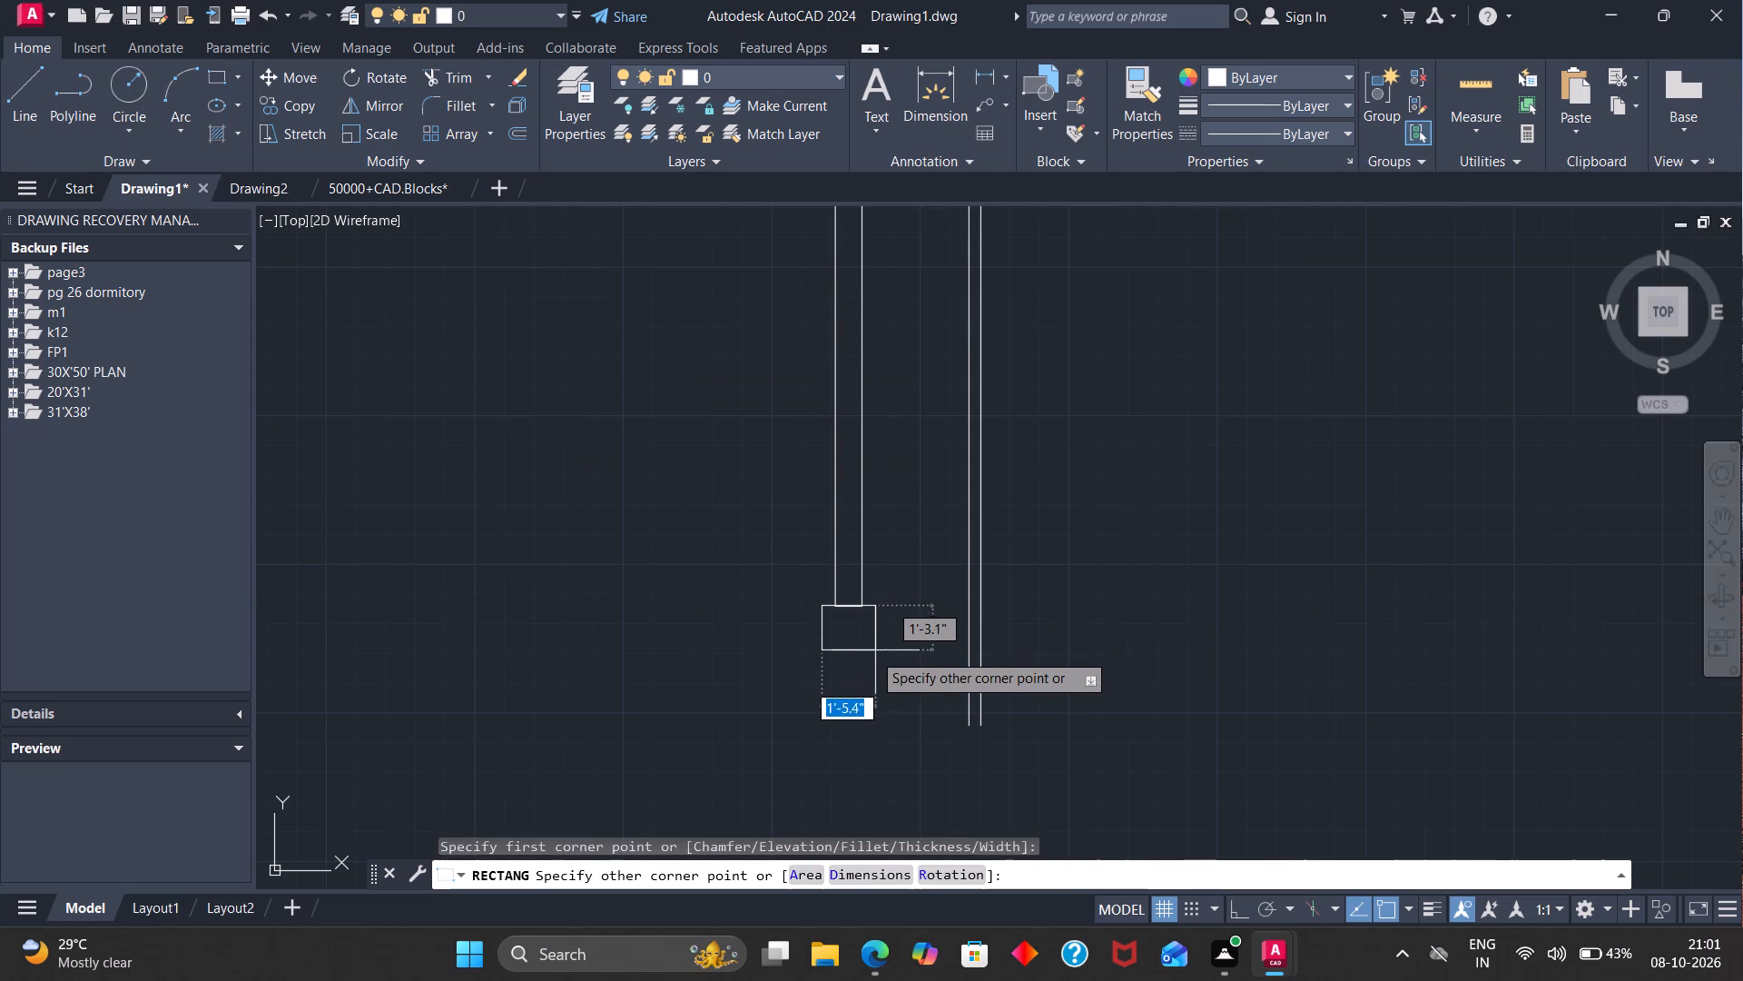
click(878, 652)
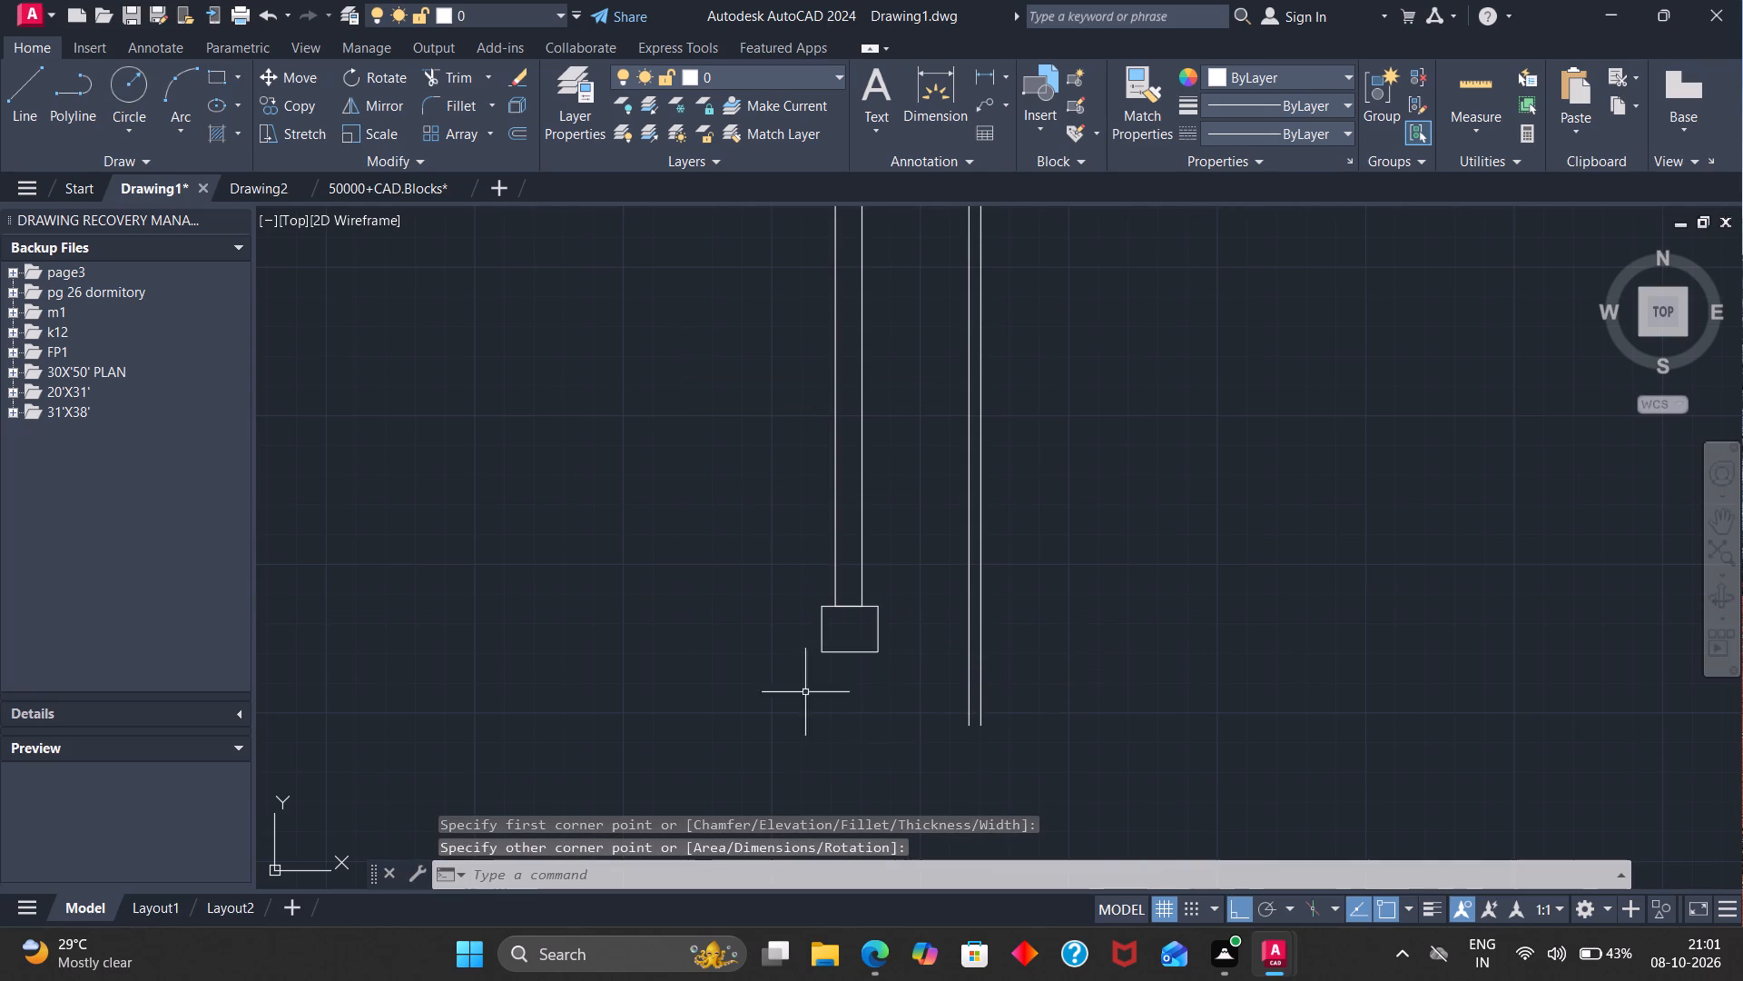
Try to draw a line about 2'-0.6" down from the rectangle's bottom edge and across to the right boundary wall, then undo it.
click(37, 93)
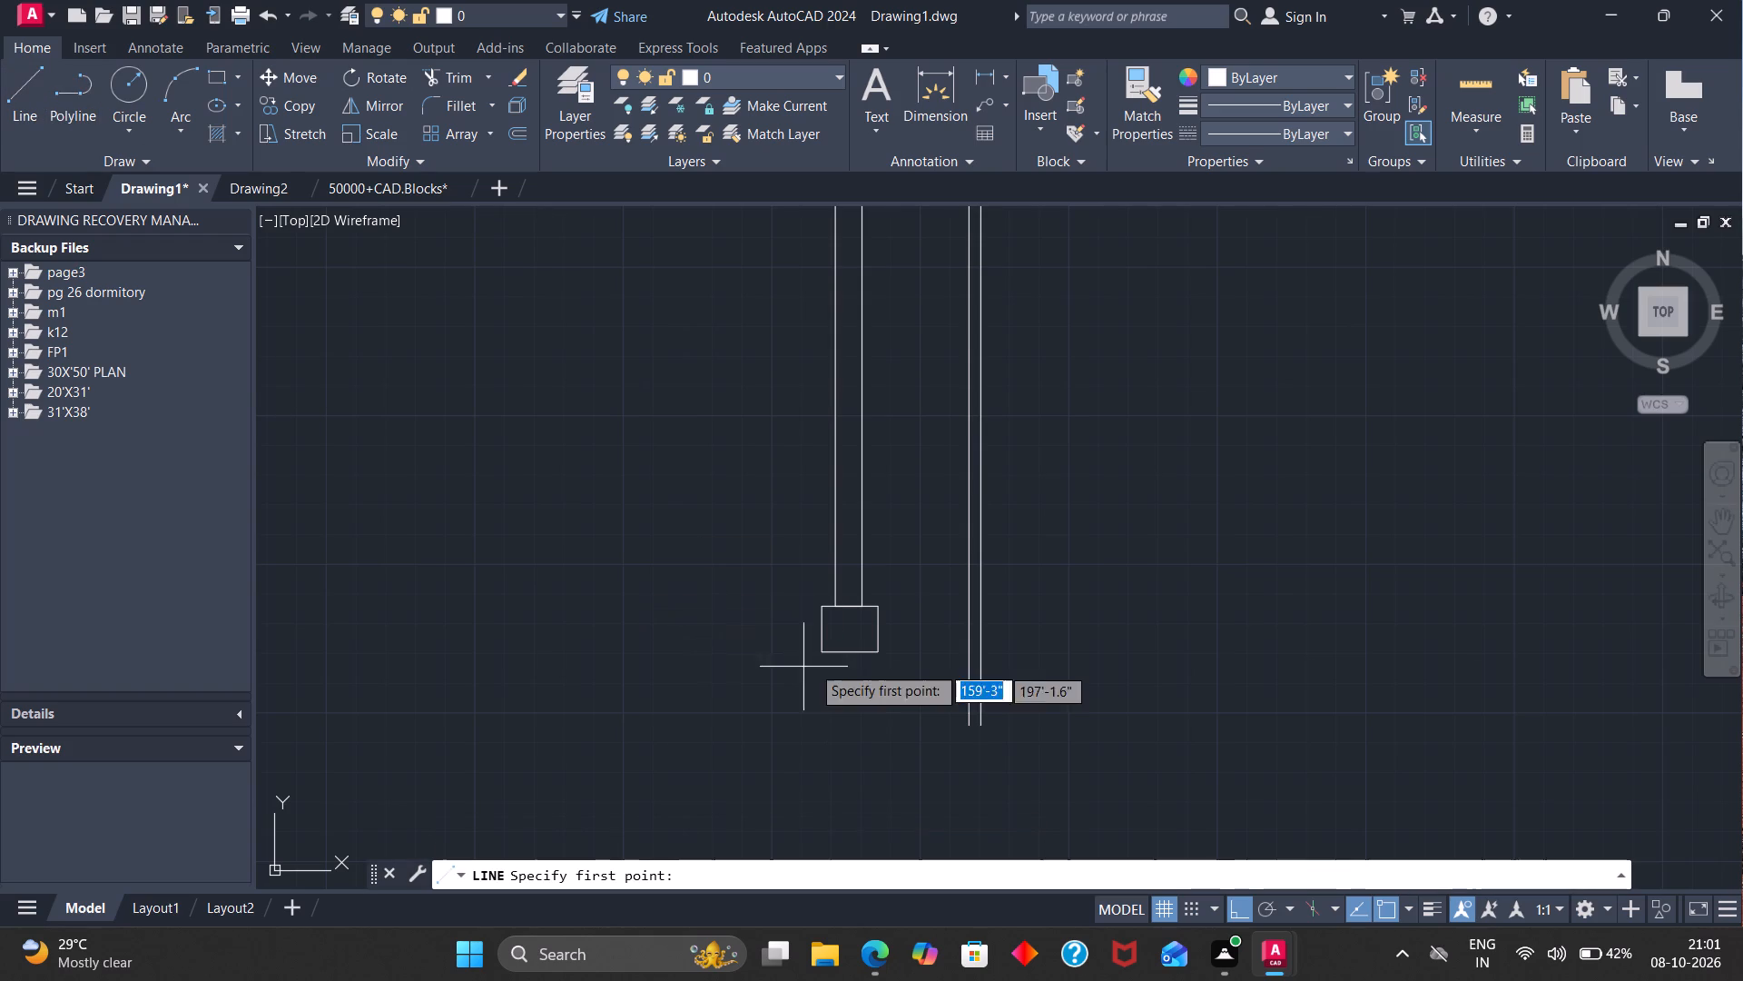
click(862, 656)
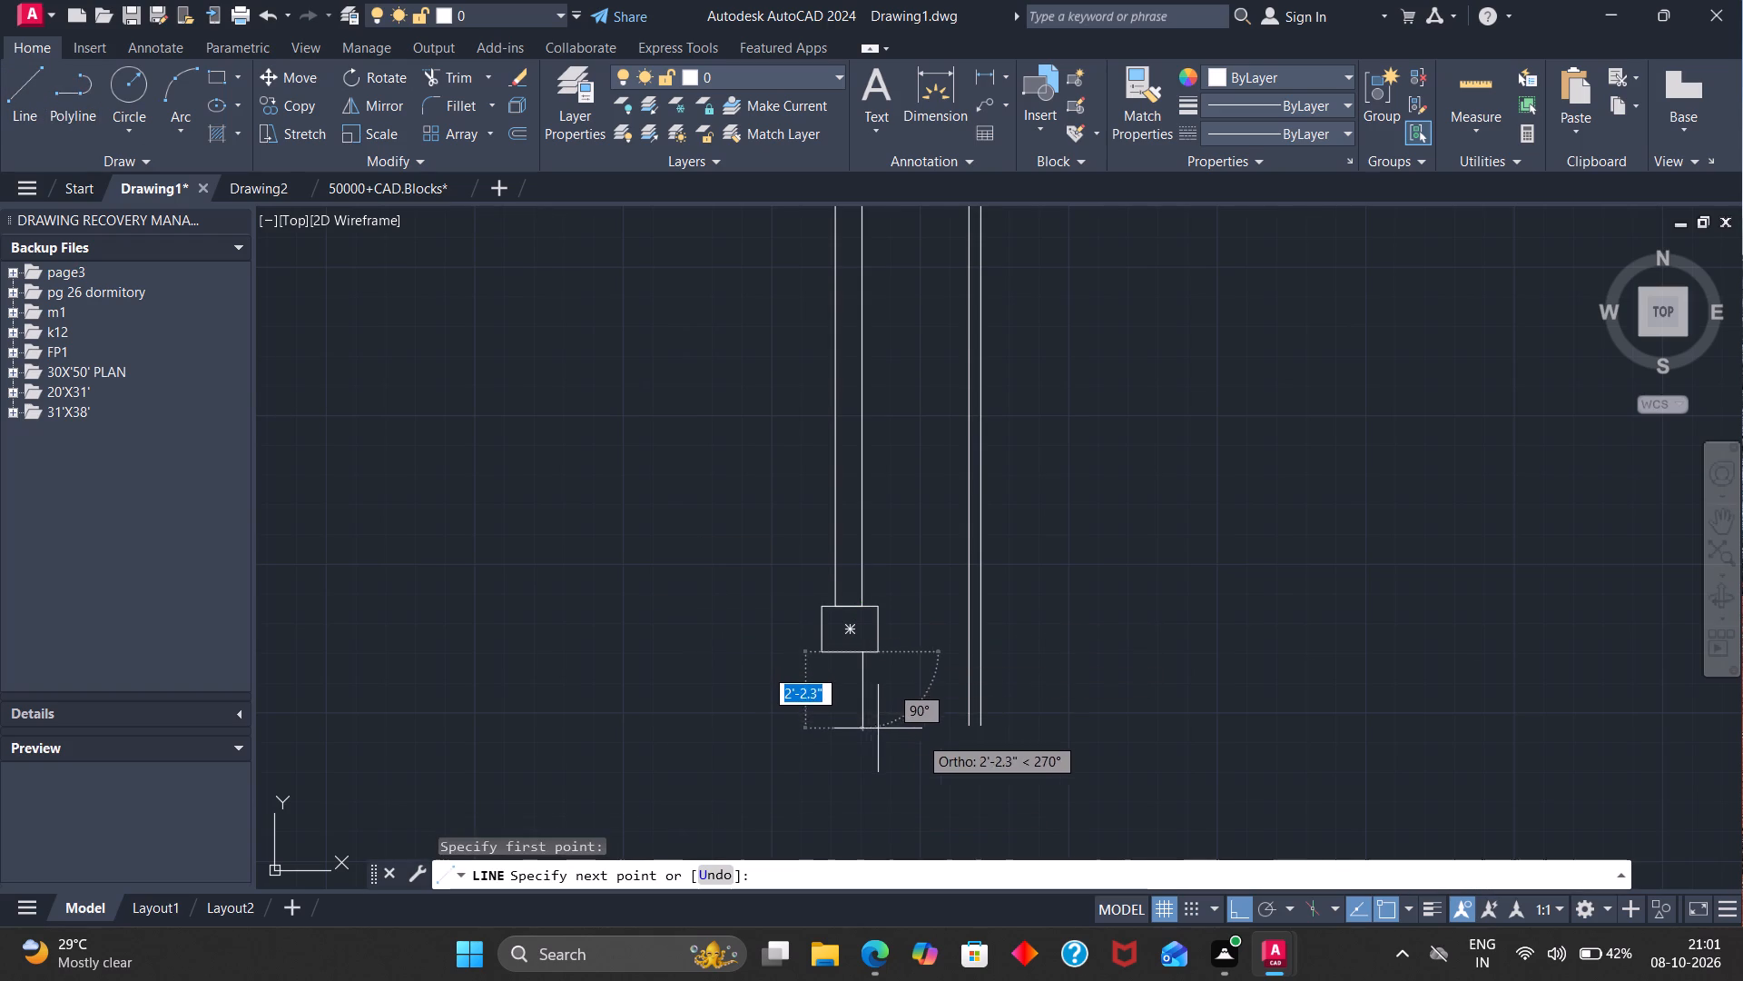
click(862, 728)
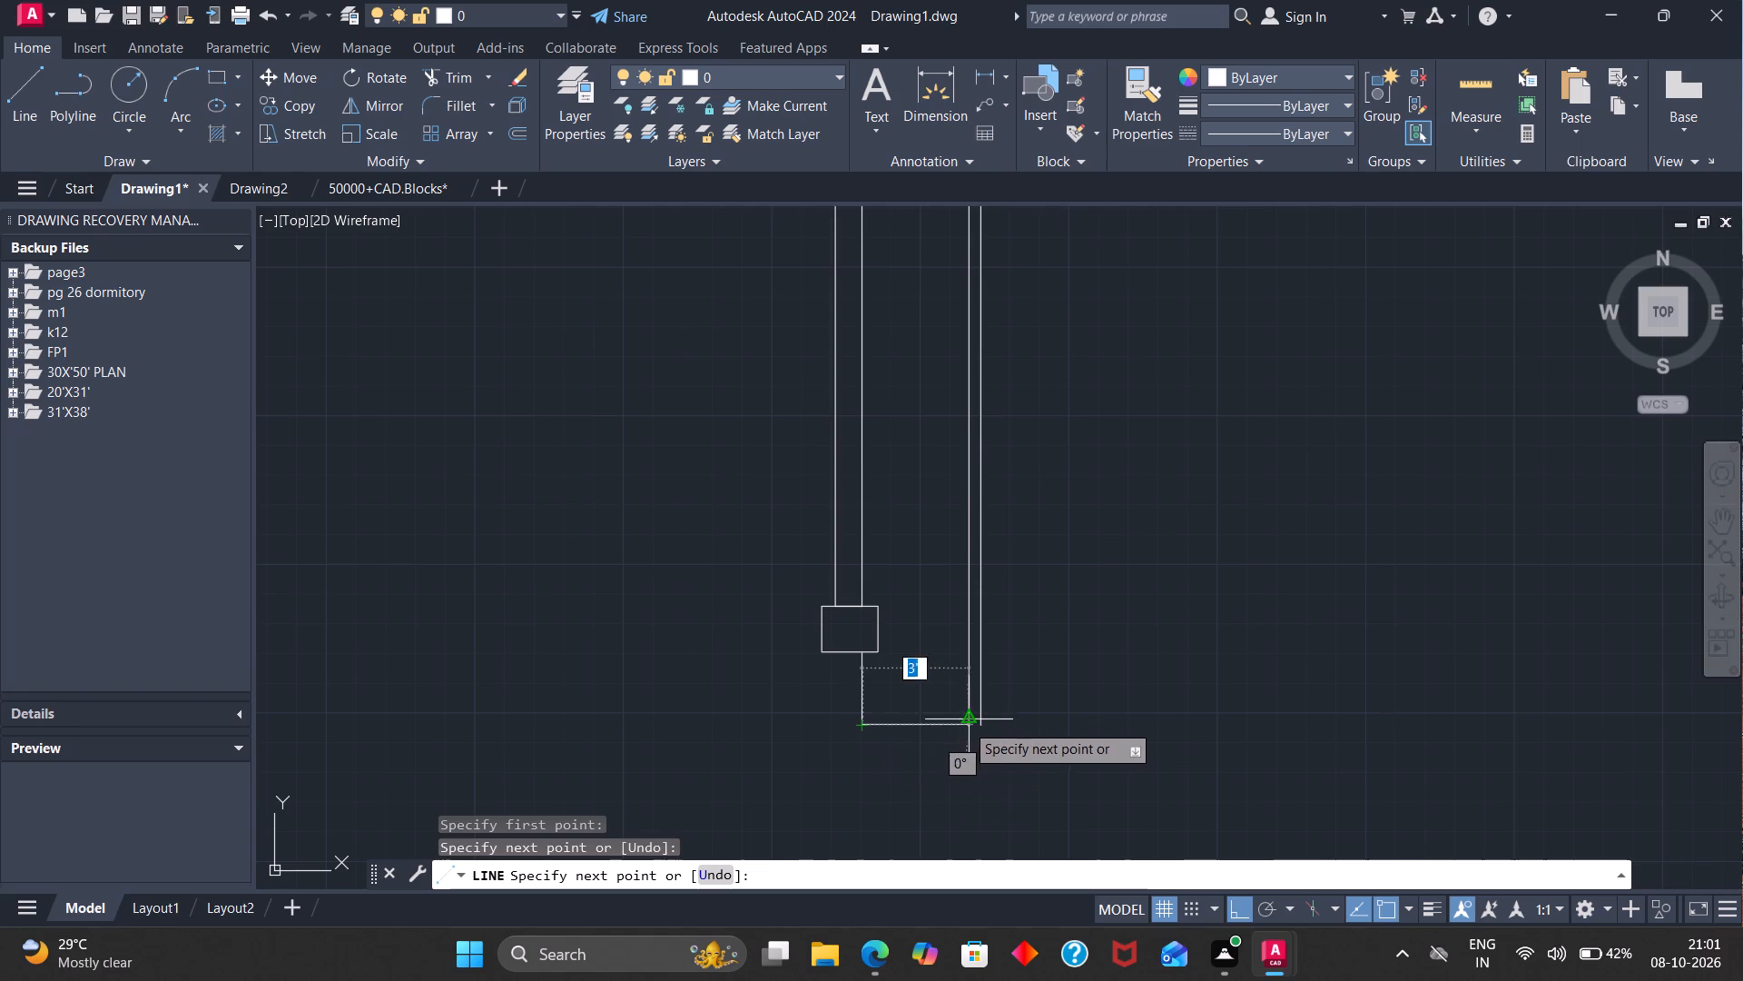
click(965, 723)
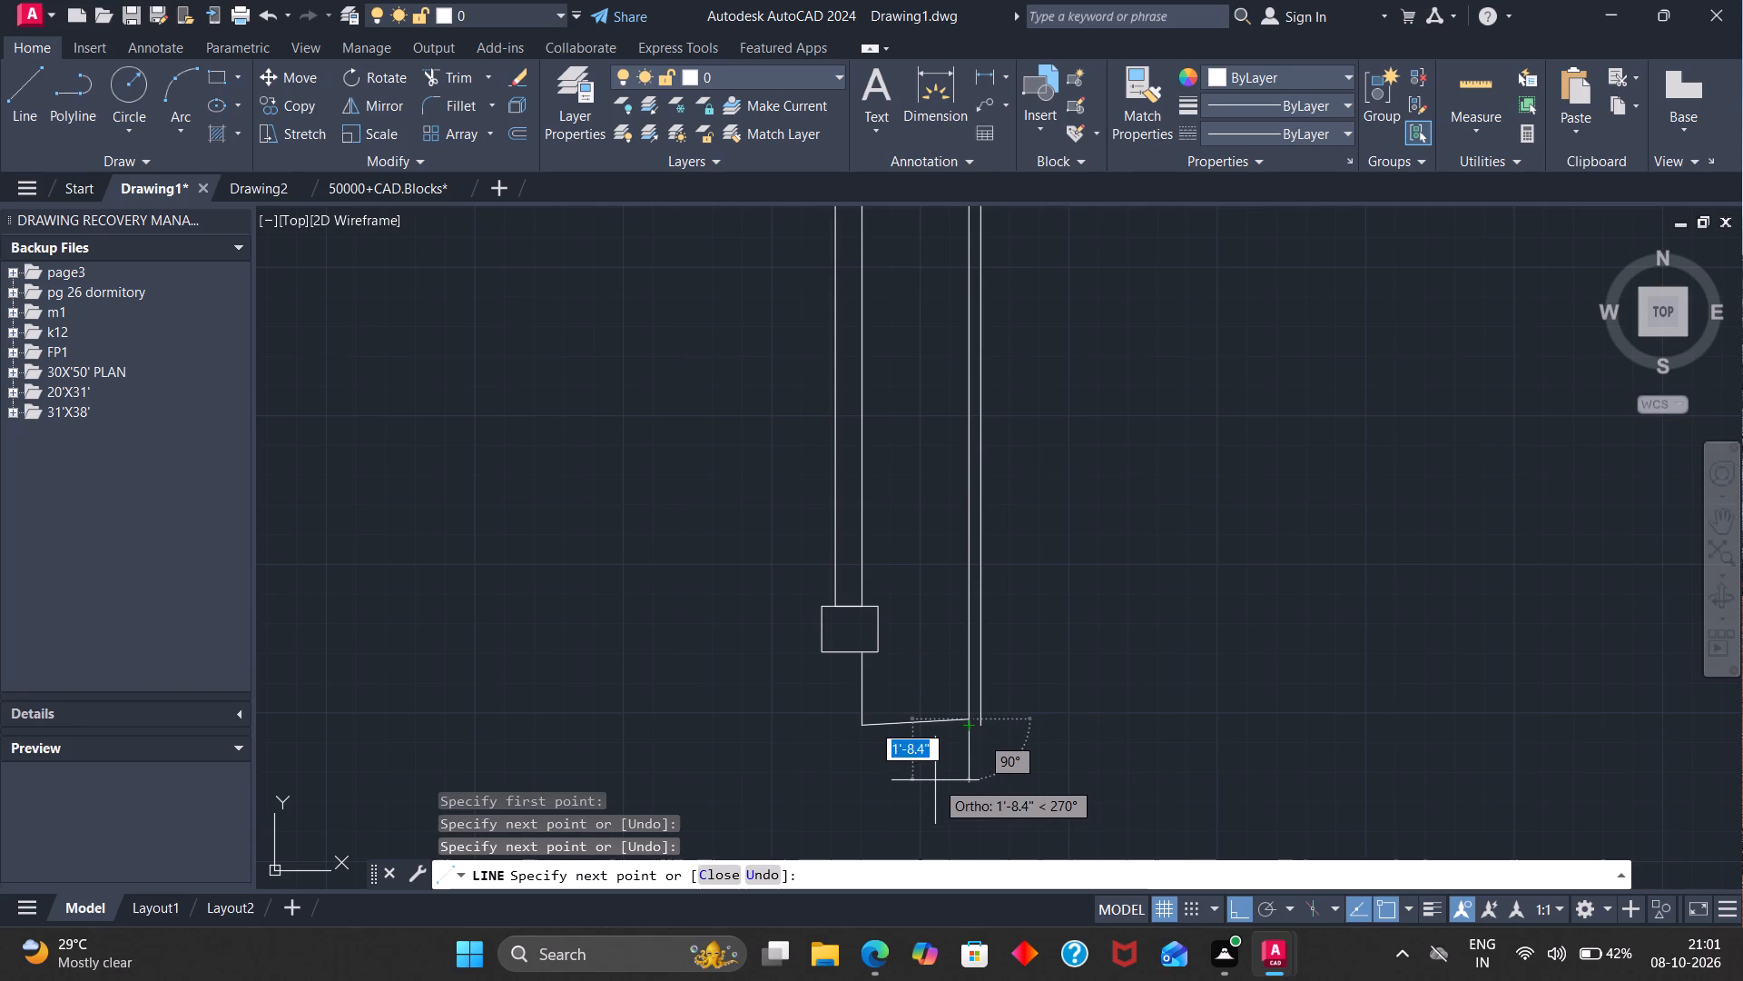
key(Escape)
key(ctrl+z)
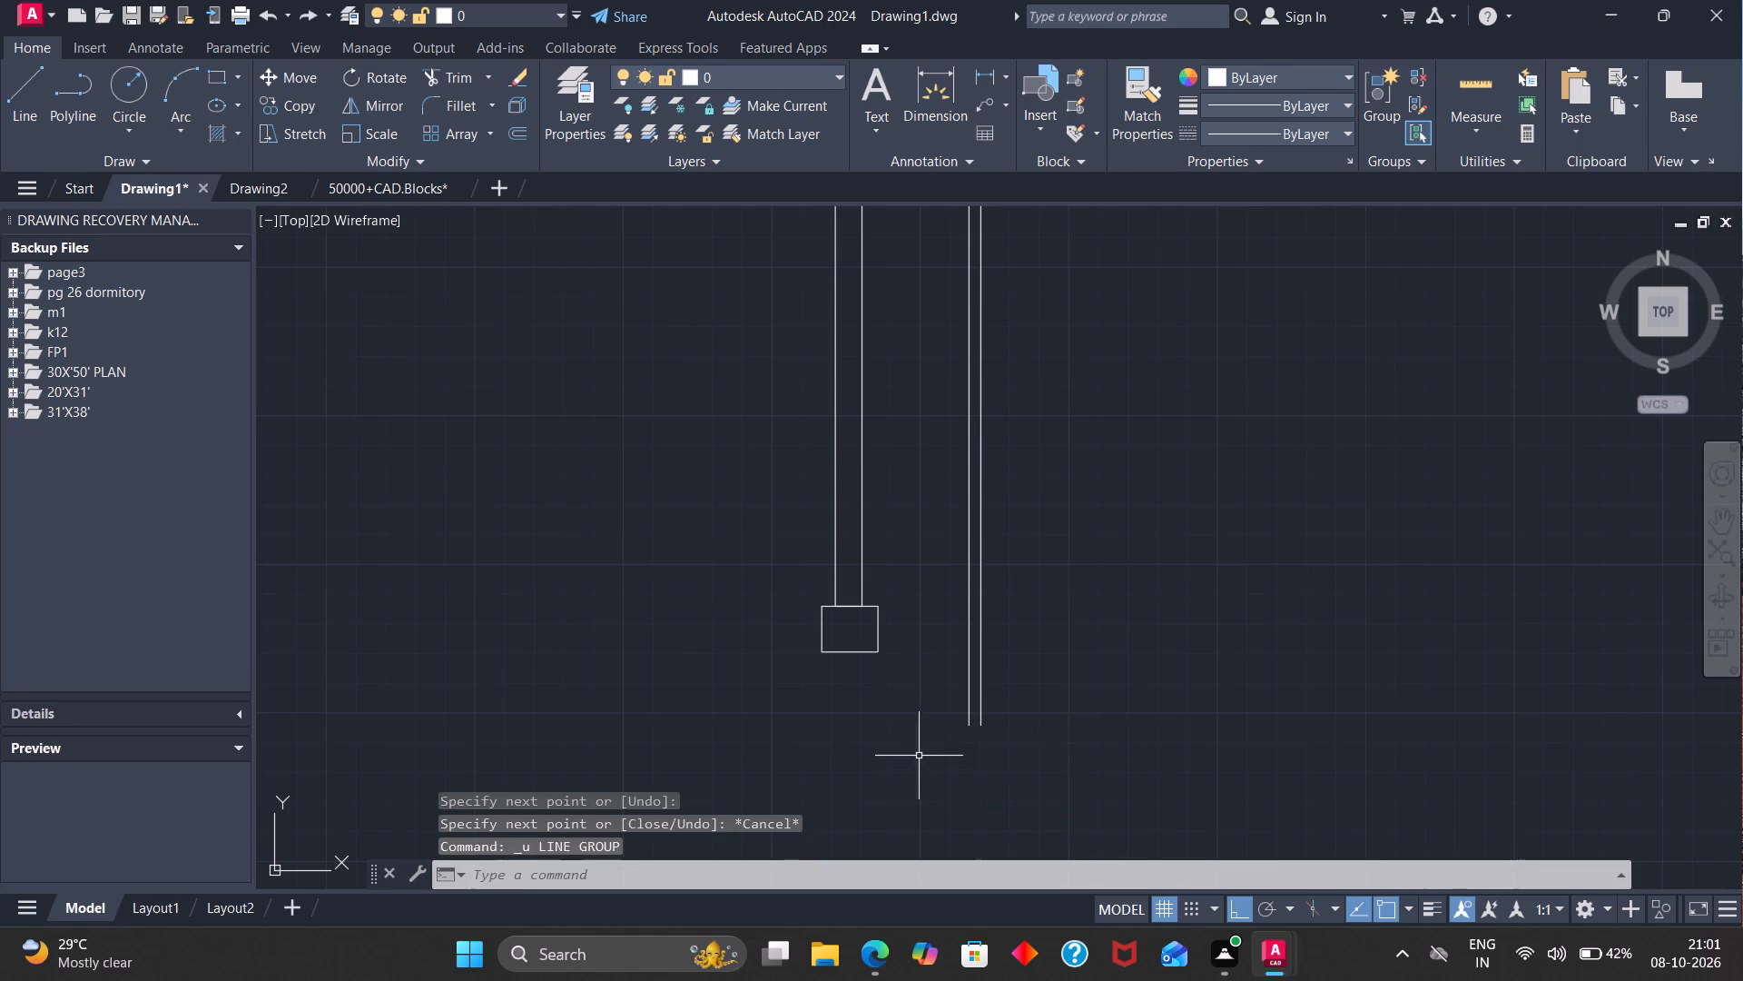
Draw a line from the inner wall's bottom-right corner 3'-4" down through the rectangle, then 3' right to the boundary wall's inner line.
click(34, 96)
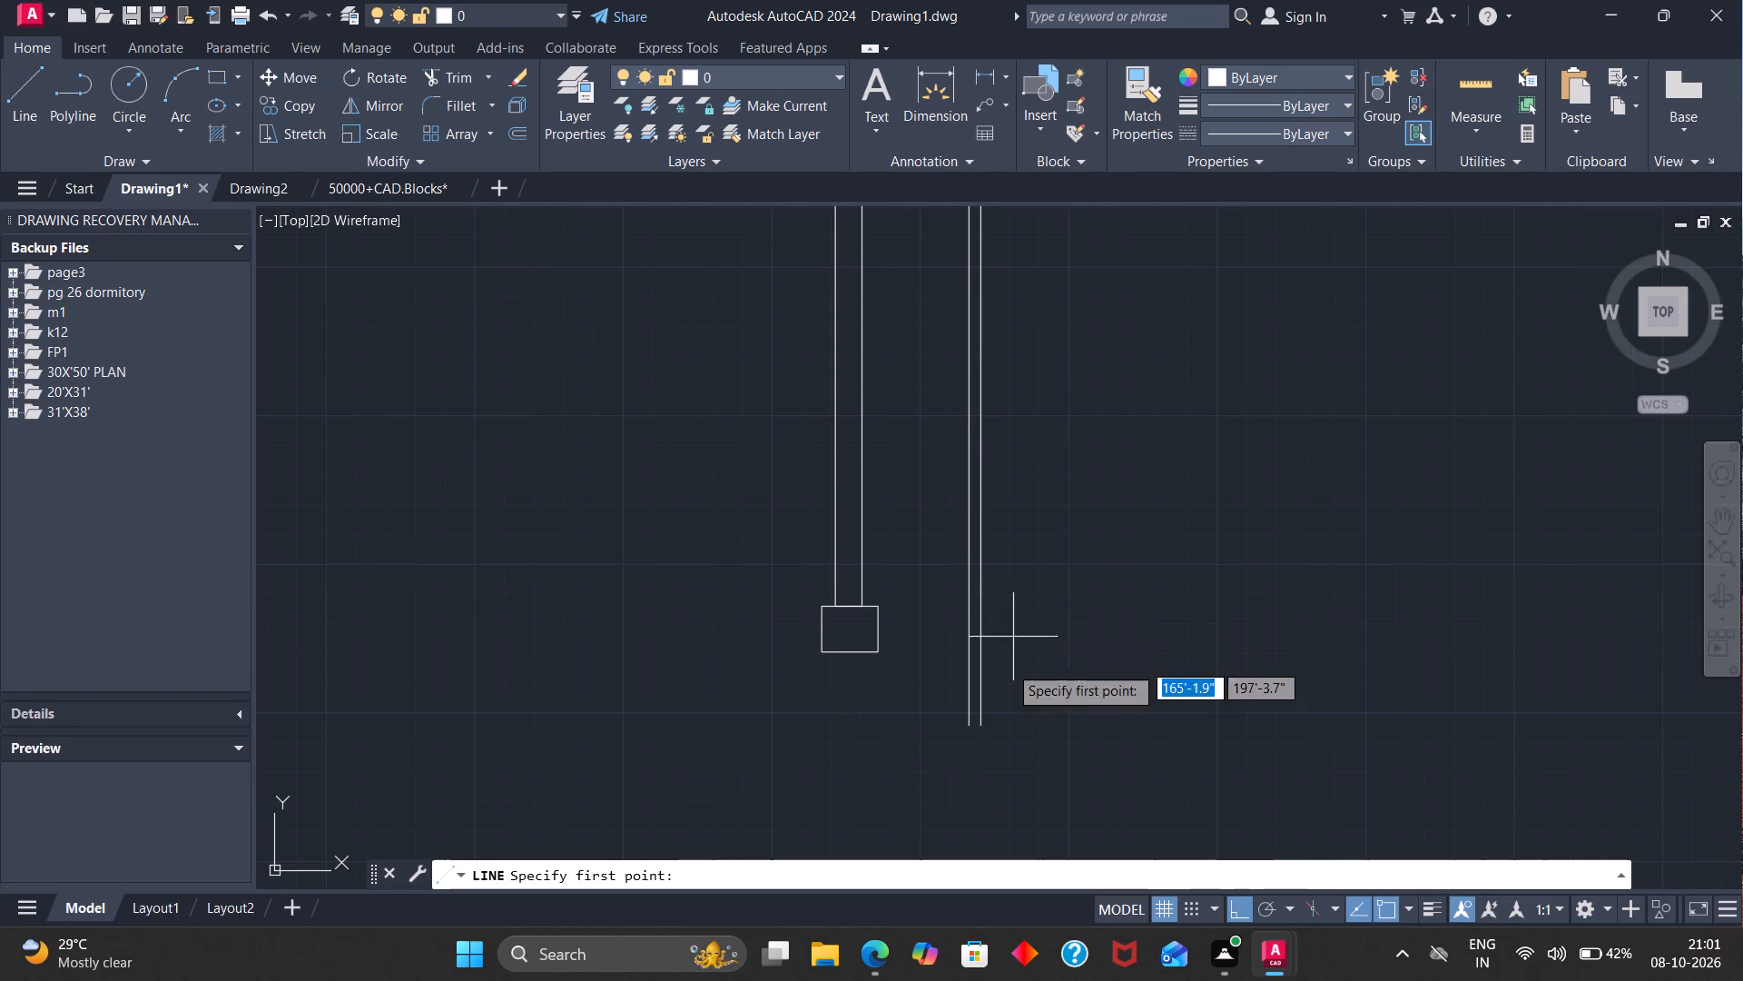
click(864, 600)
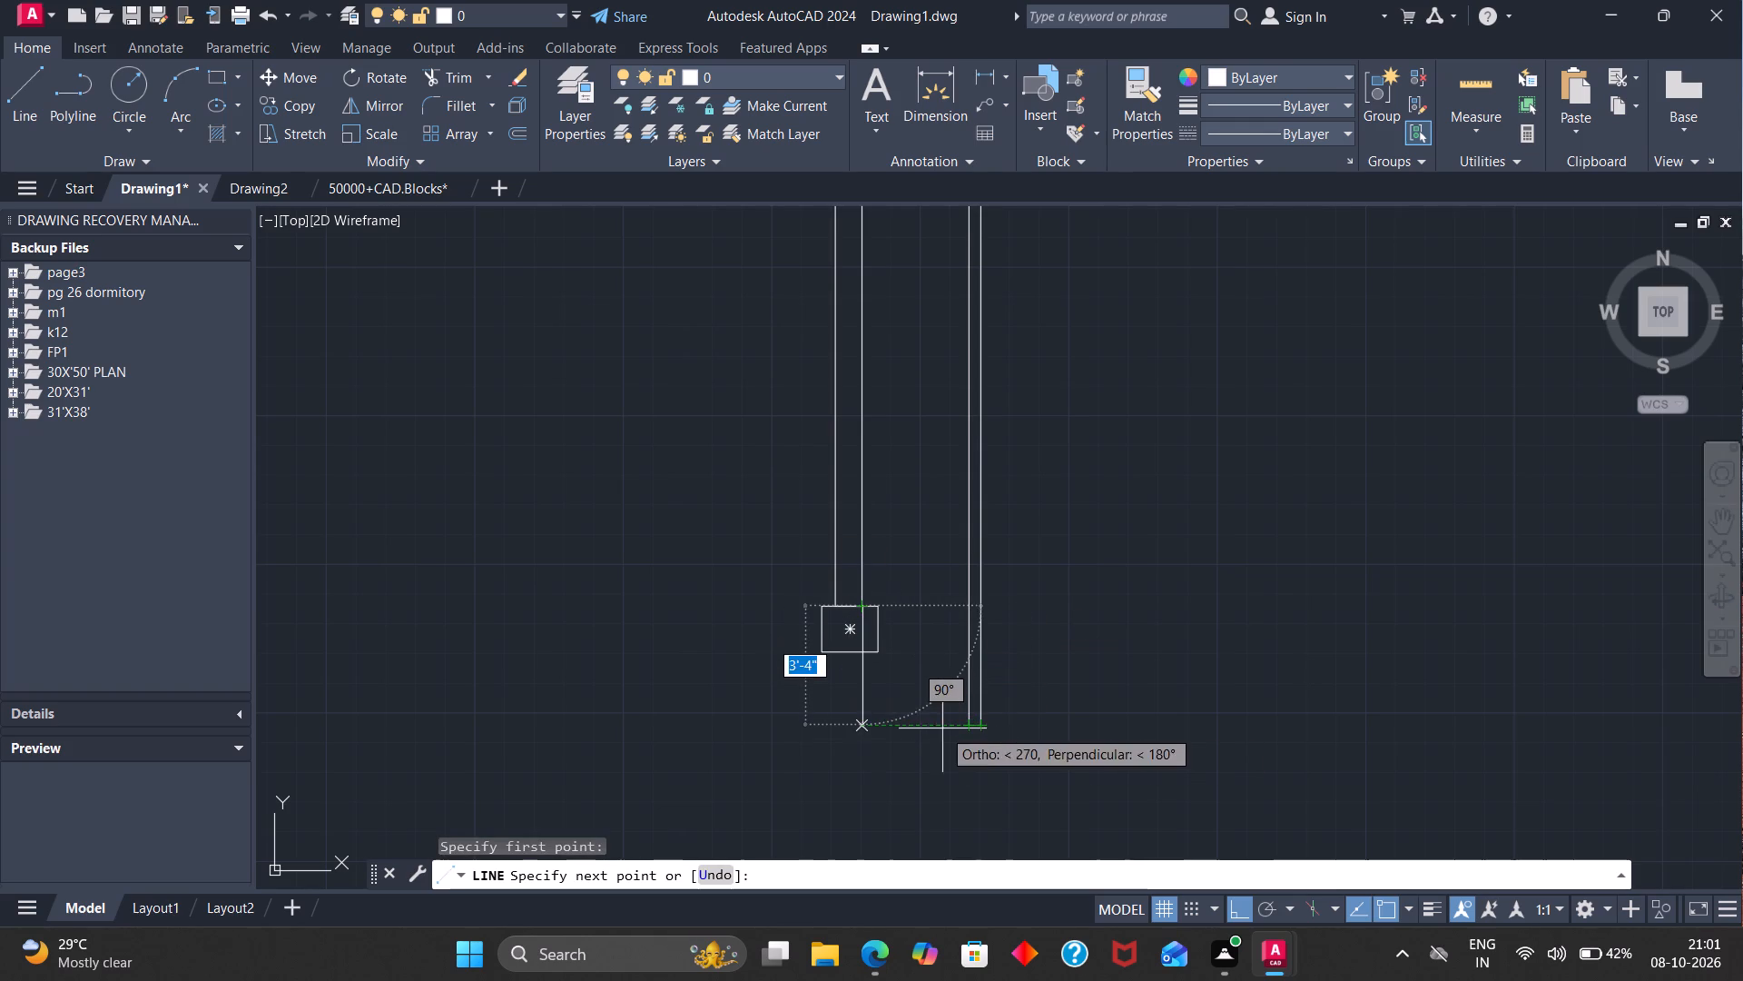
click(861, 728)
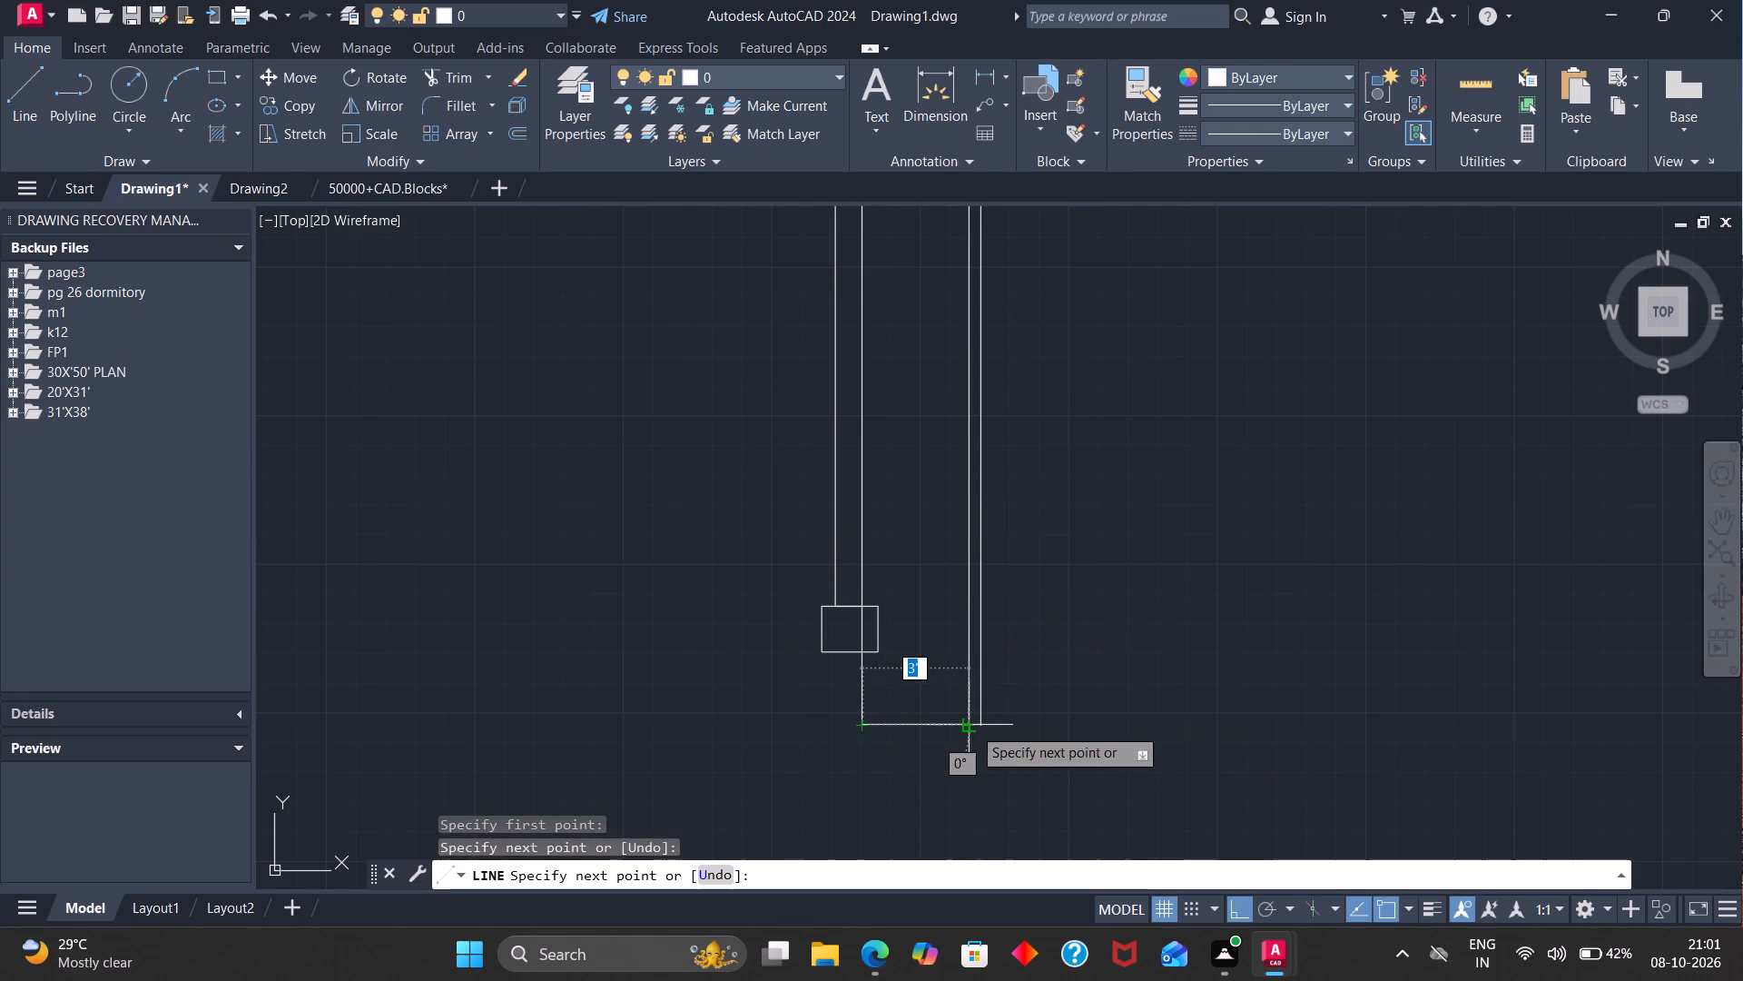
click(973, 727)
key(Escape)
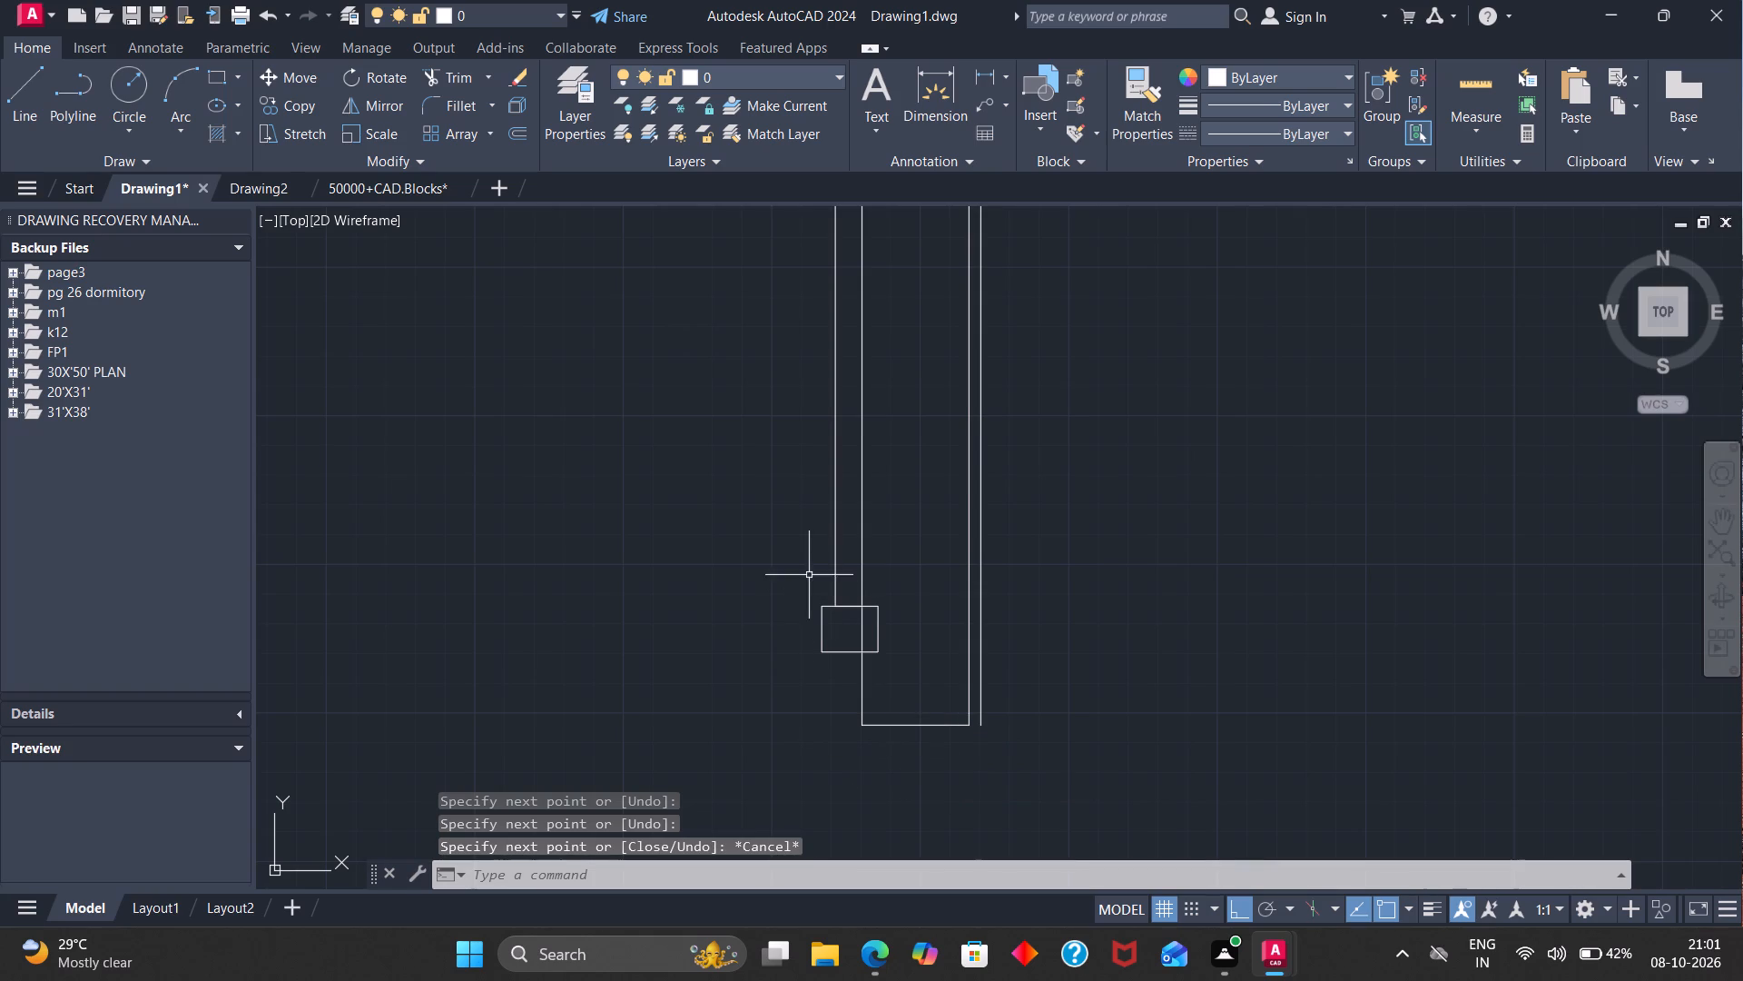
Draw the outer wall line from the rectangle's bottom edge 4" down, on past the inner line, about 4' right, and up to the boundary wall's outer line.
key(space)
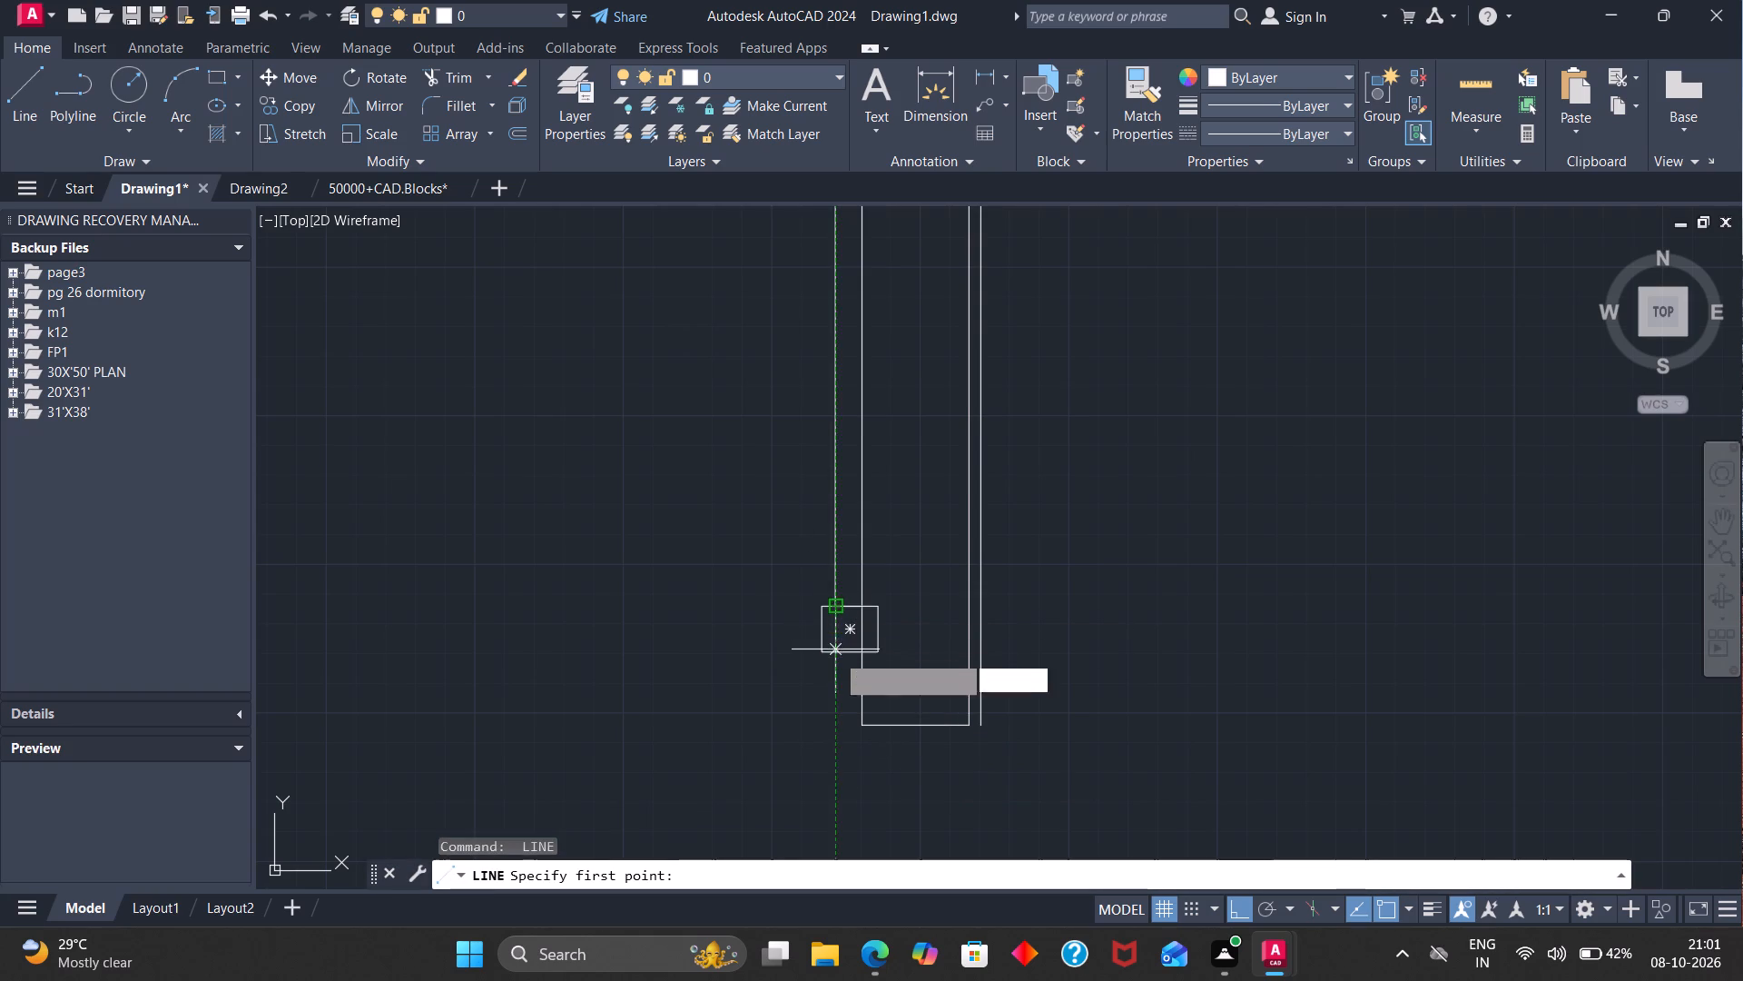
click(837, 651)
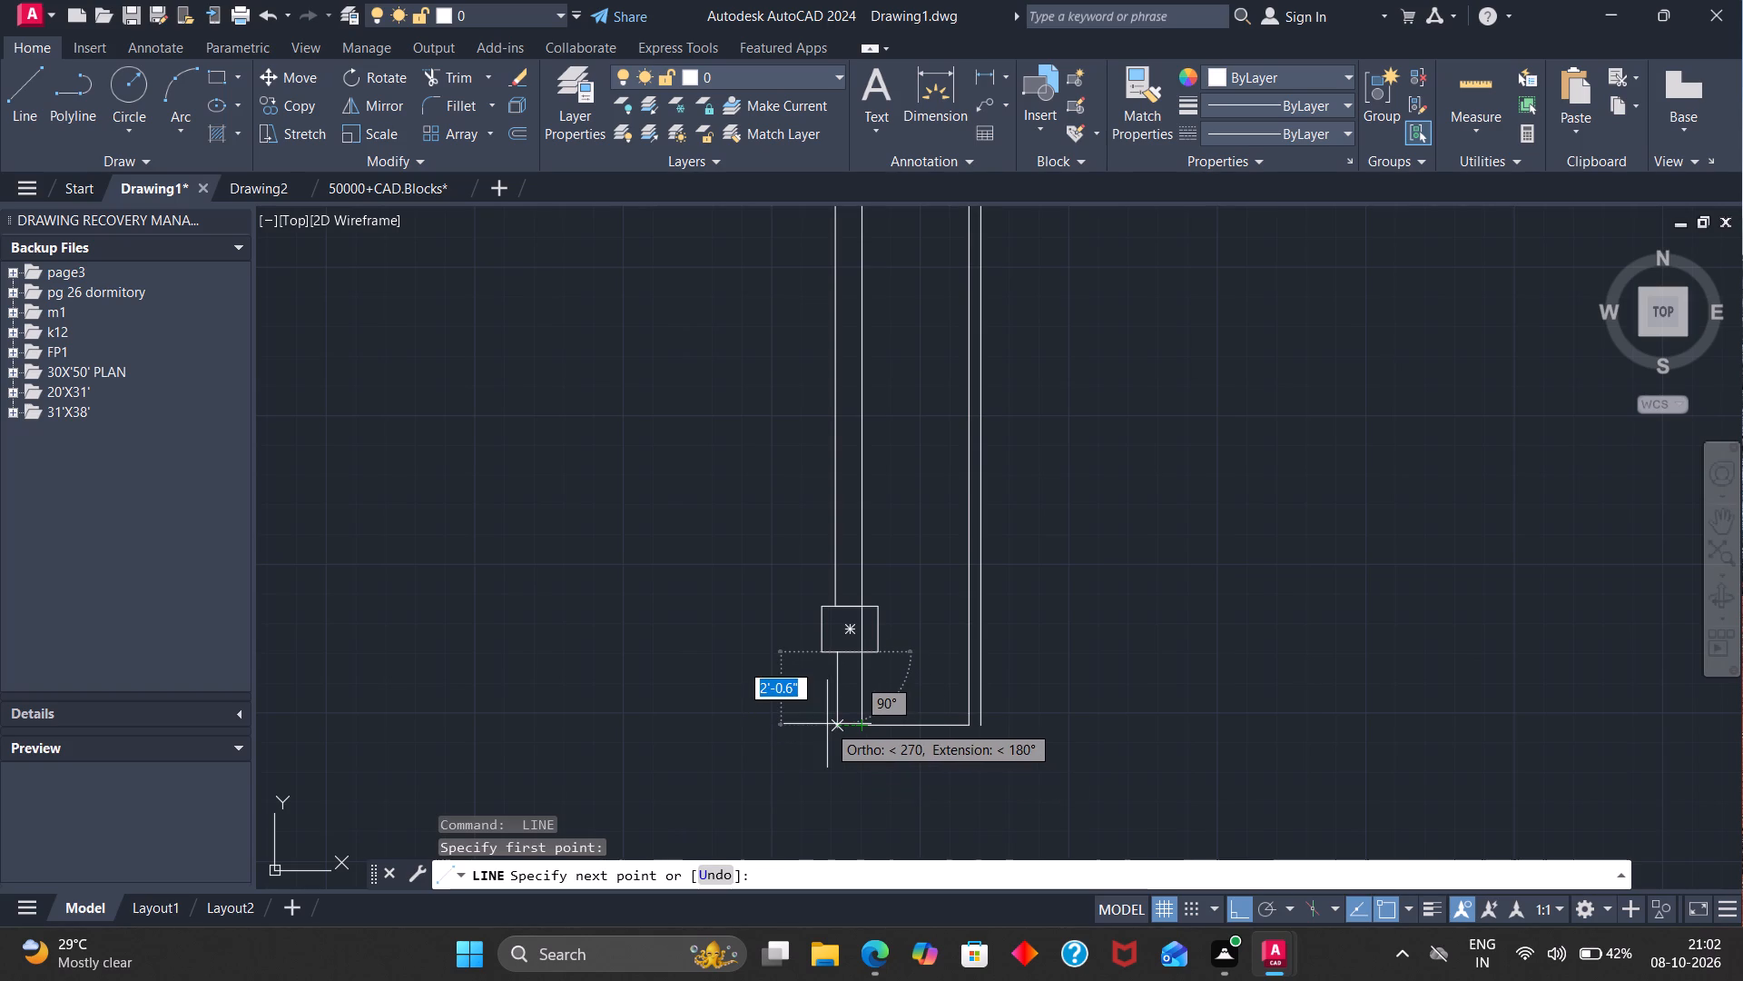
key(4)
key(Return)
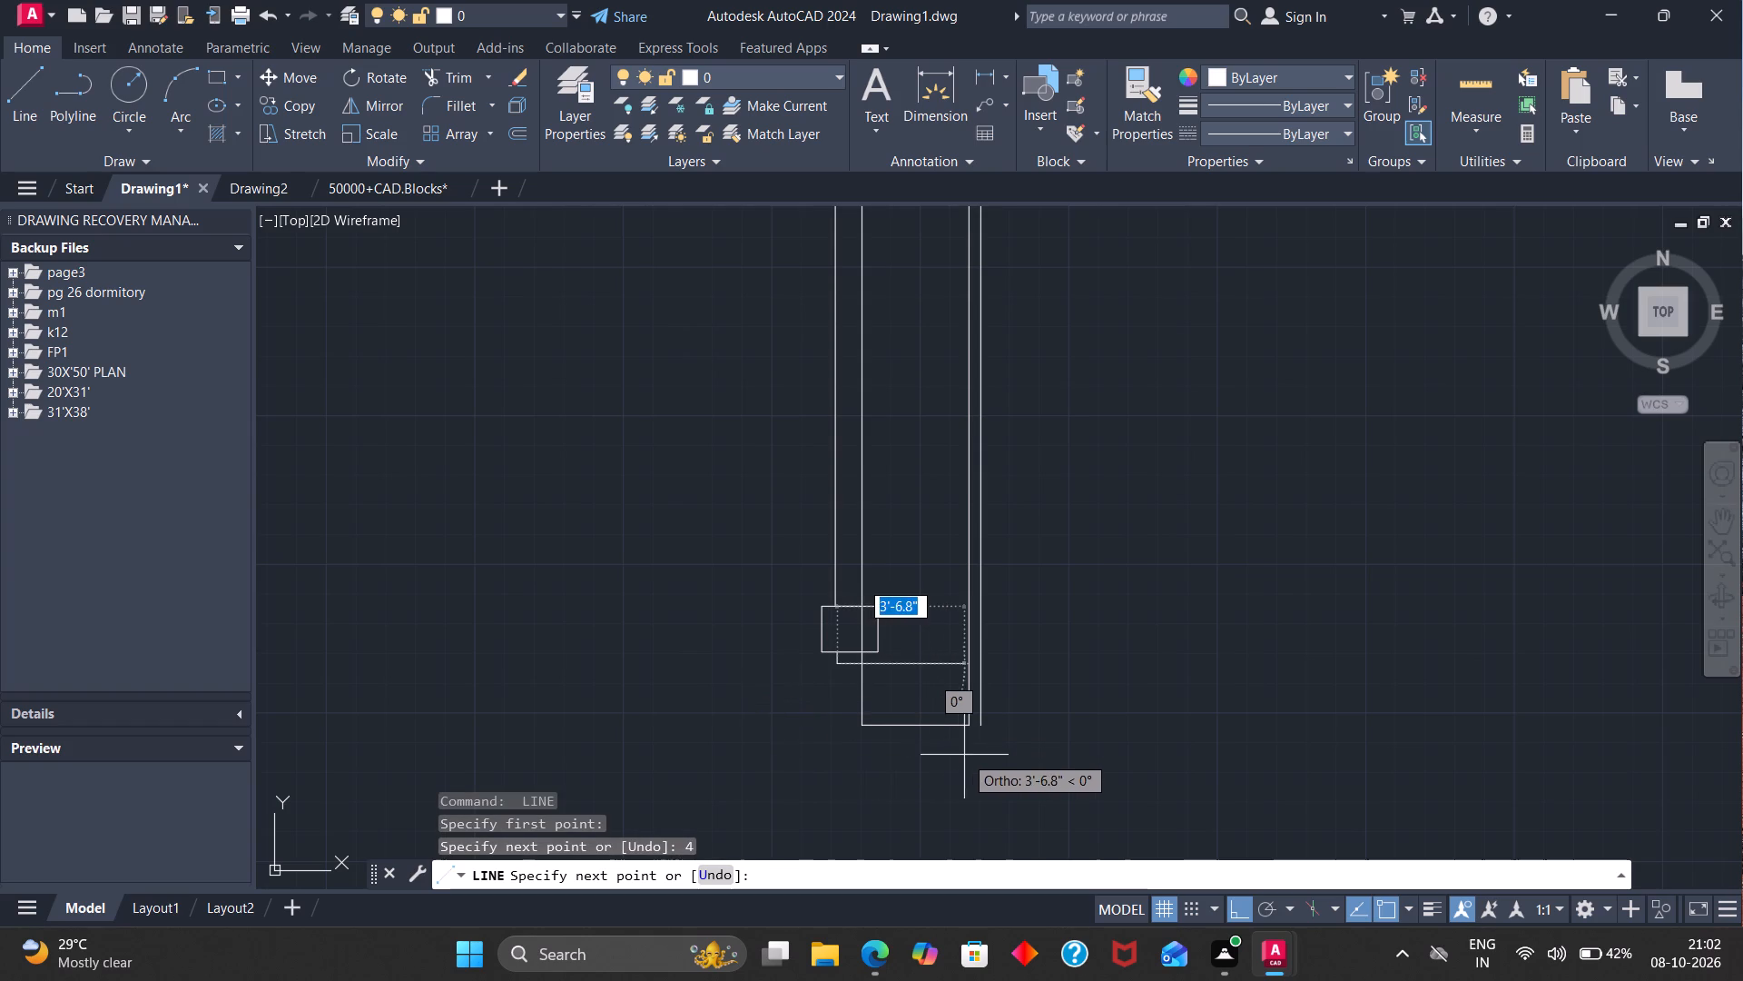
click(843, 747)
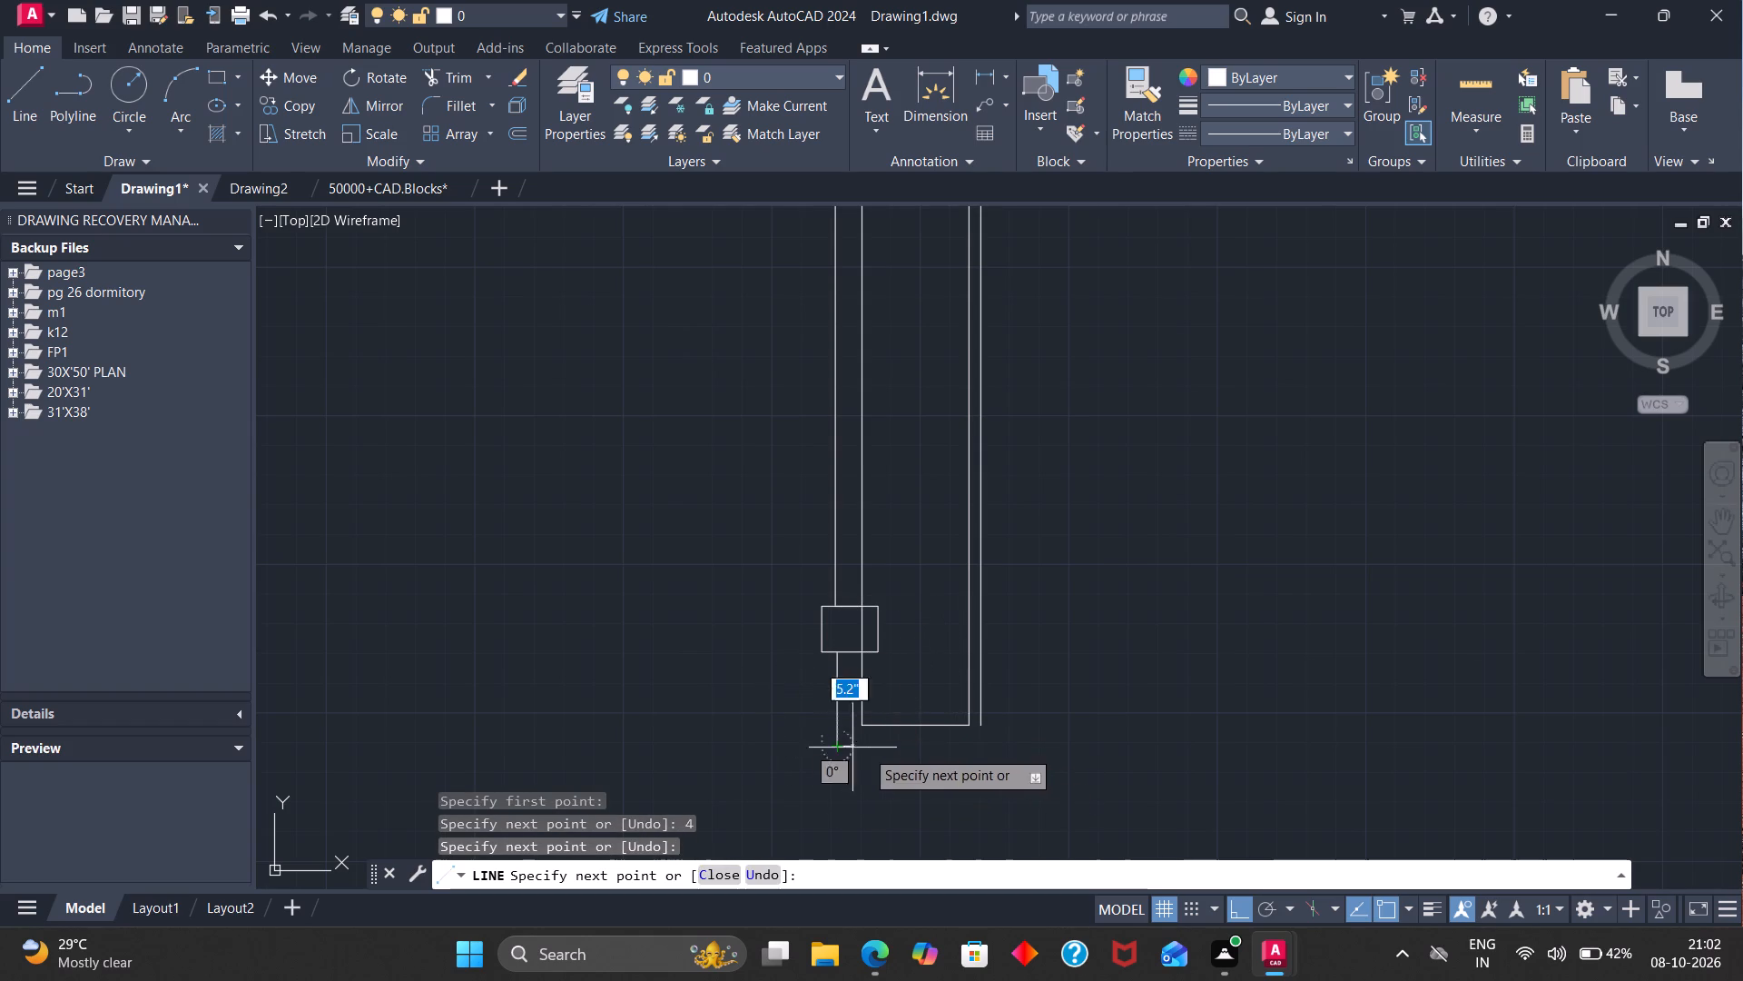
click(984, 745)
click(984, 729)
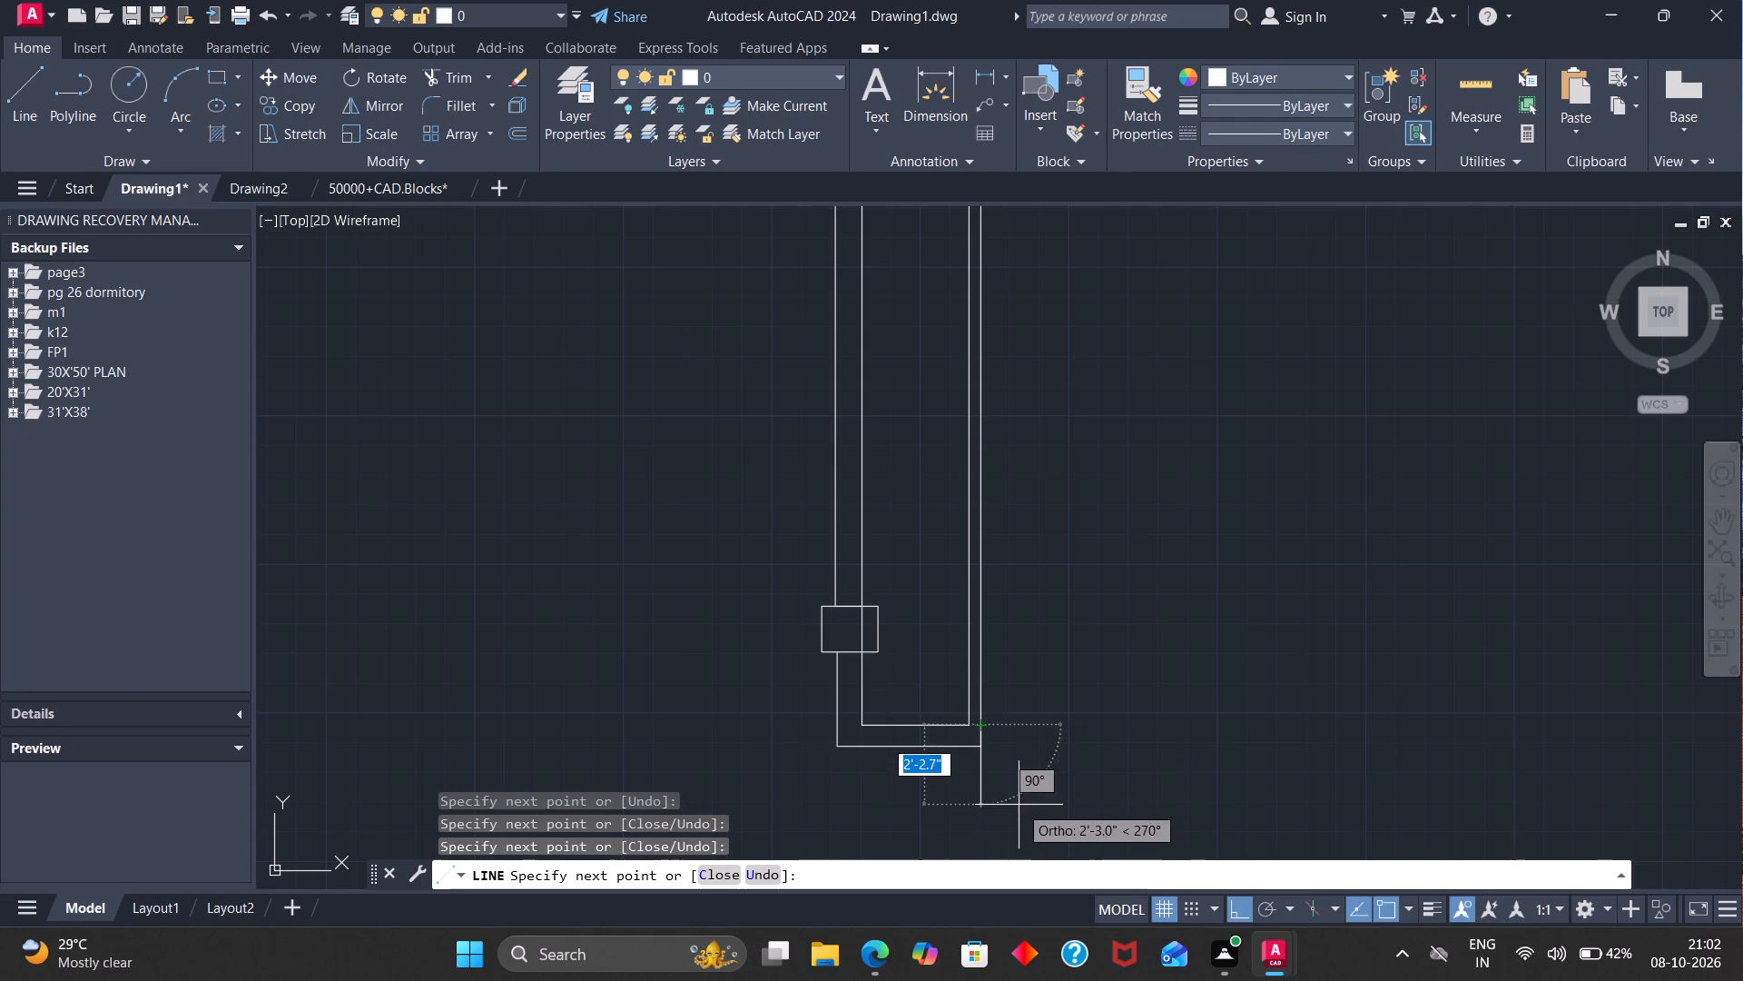
key(Escape)
Trim away the piece of the inner wall line that crosses the inside of the rectangle.
click(446, 86)
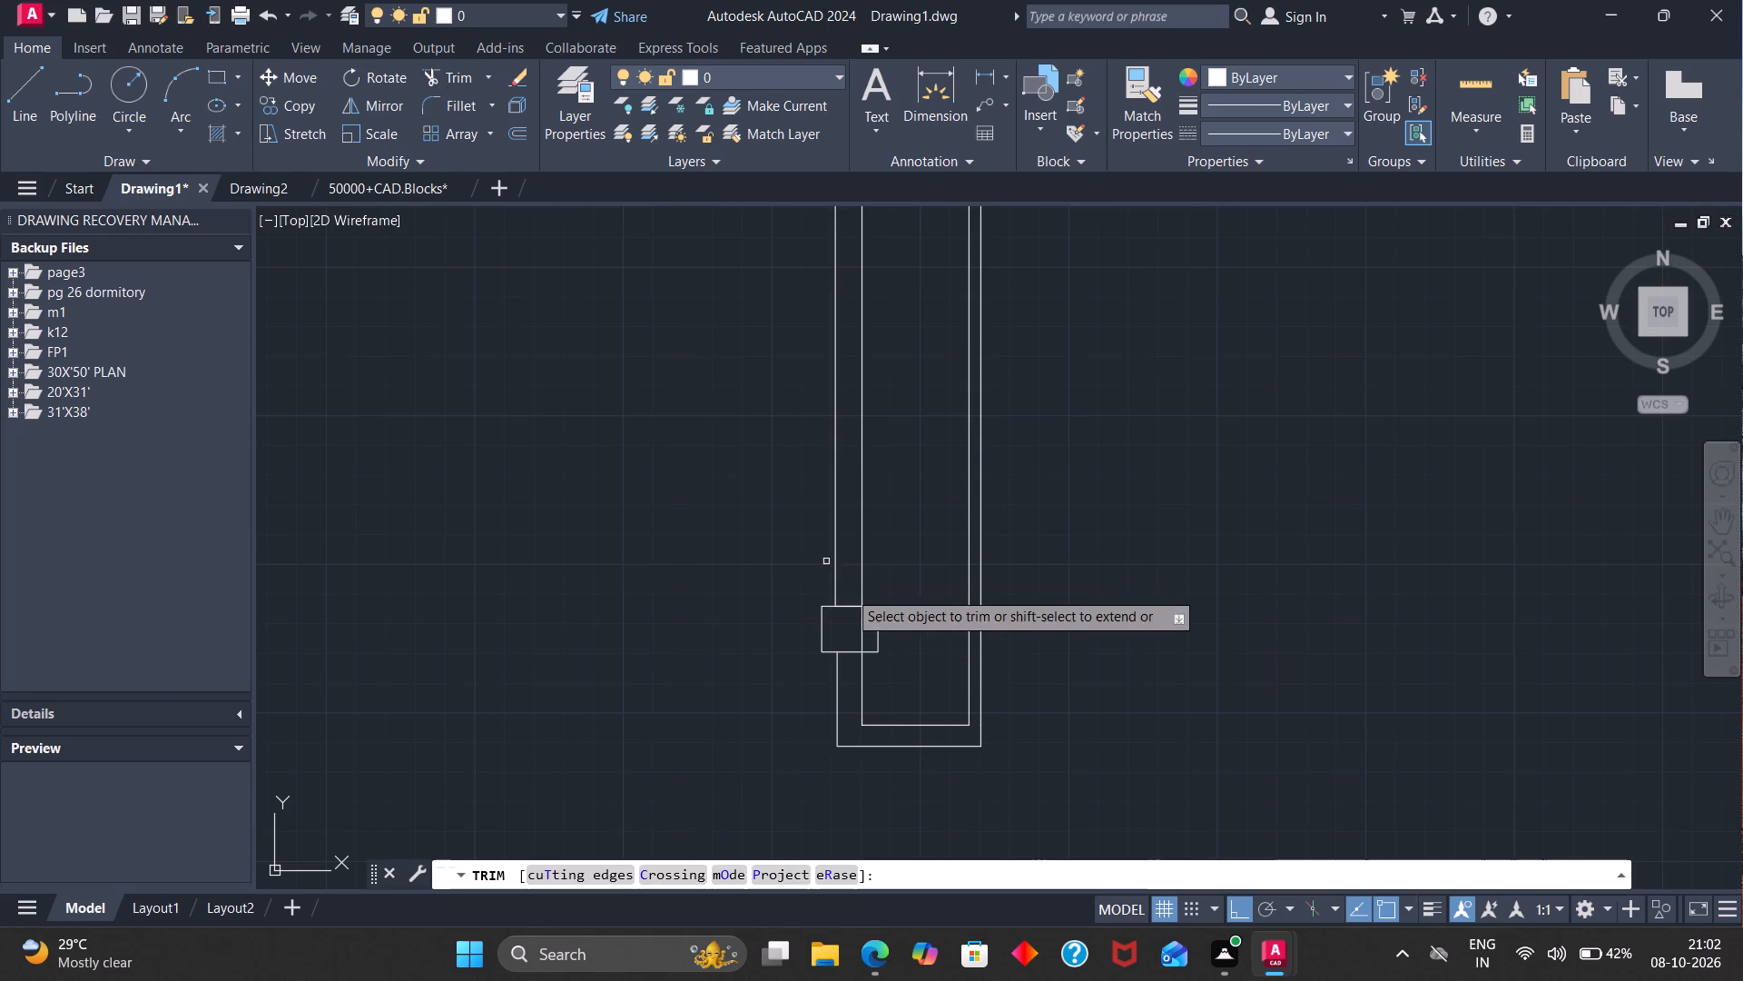
click(862, 640)
scroll(862, 637, down, 3)
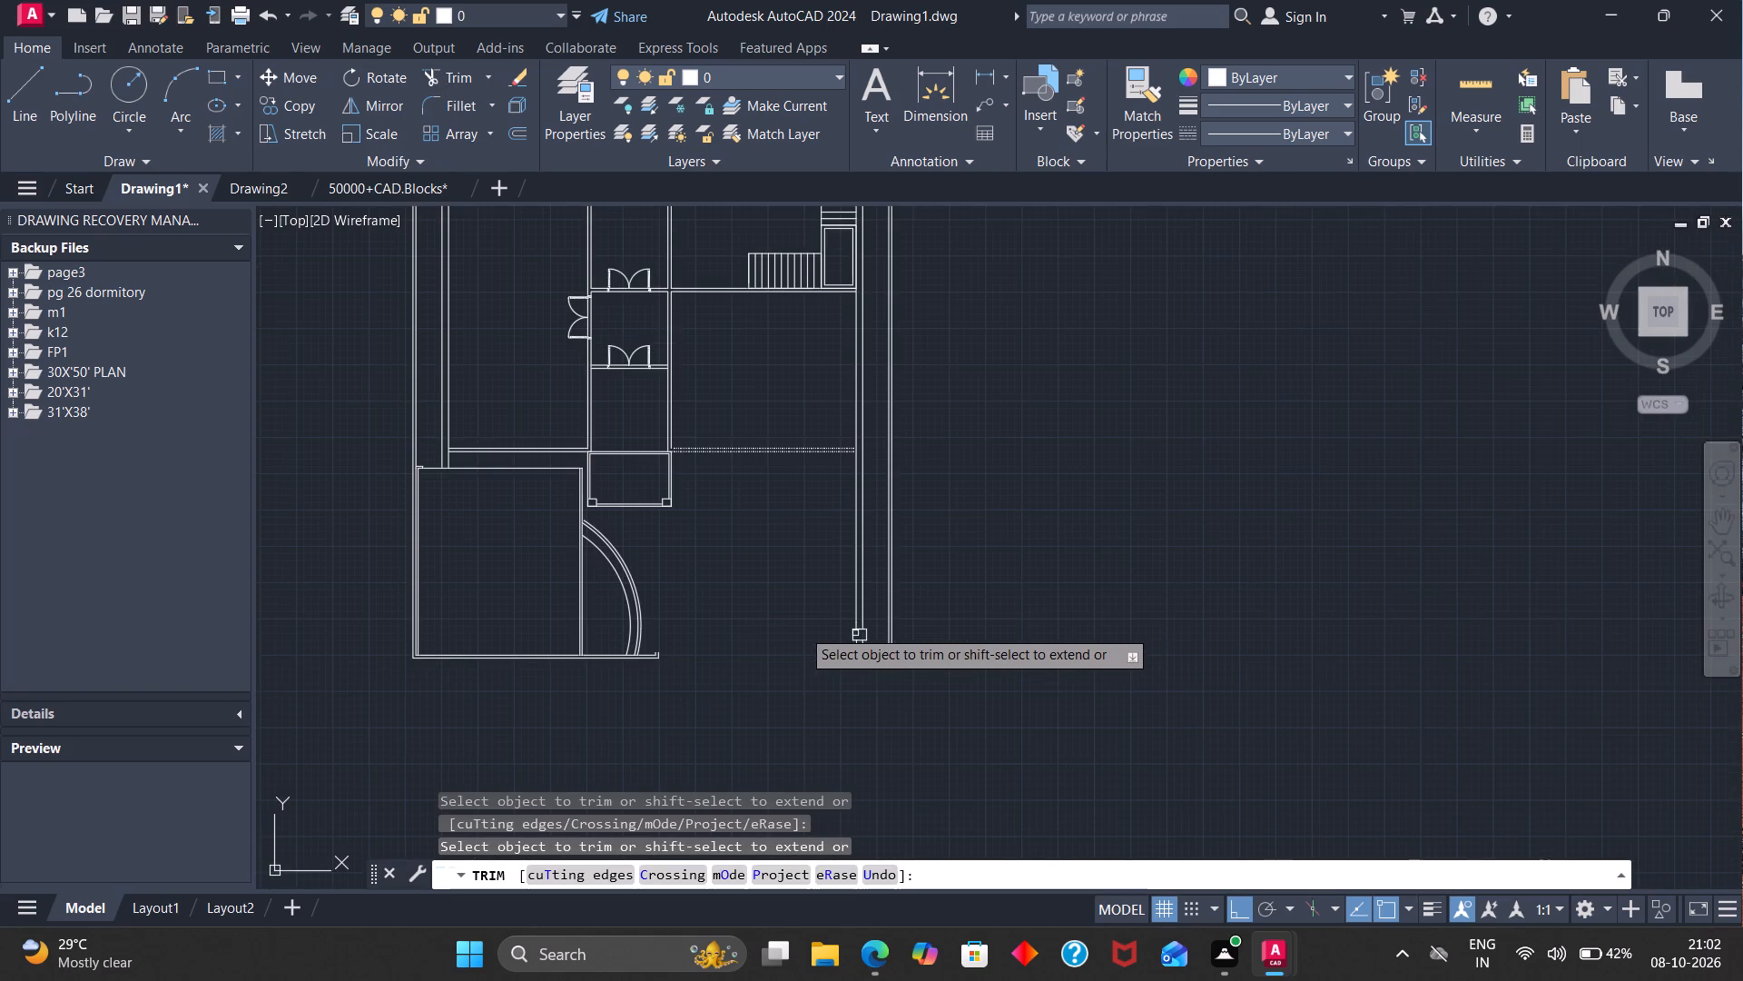
scroll(694, 629, down, 1)
scroll(653, 644, up, 2)
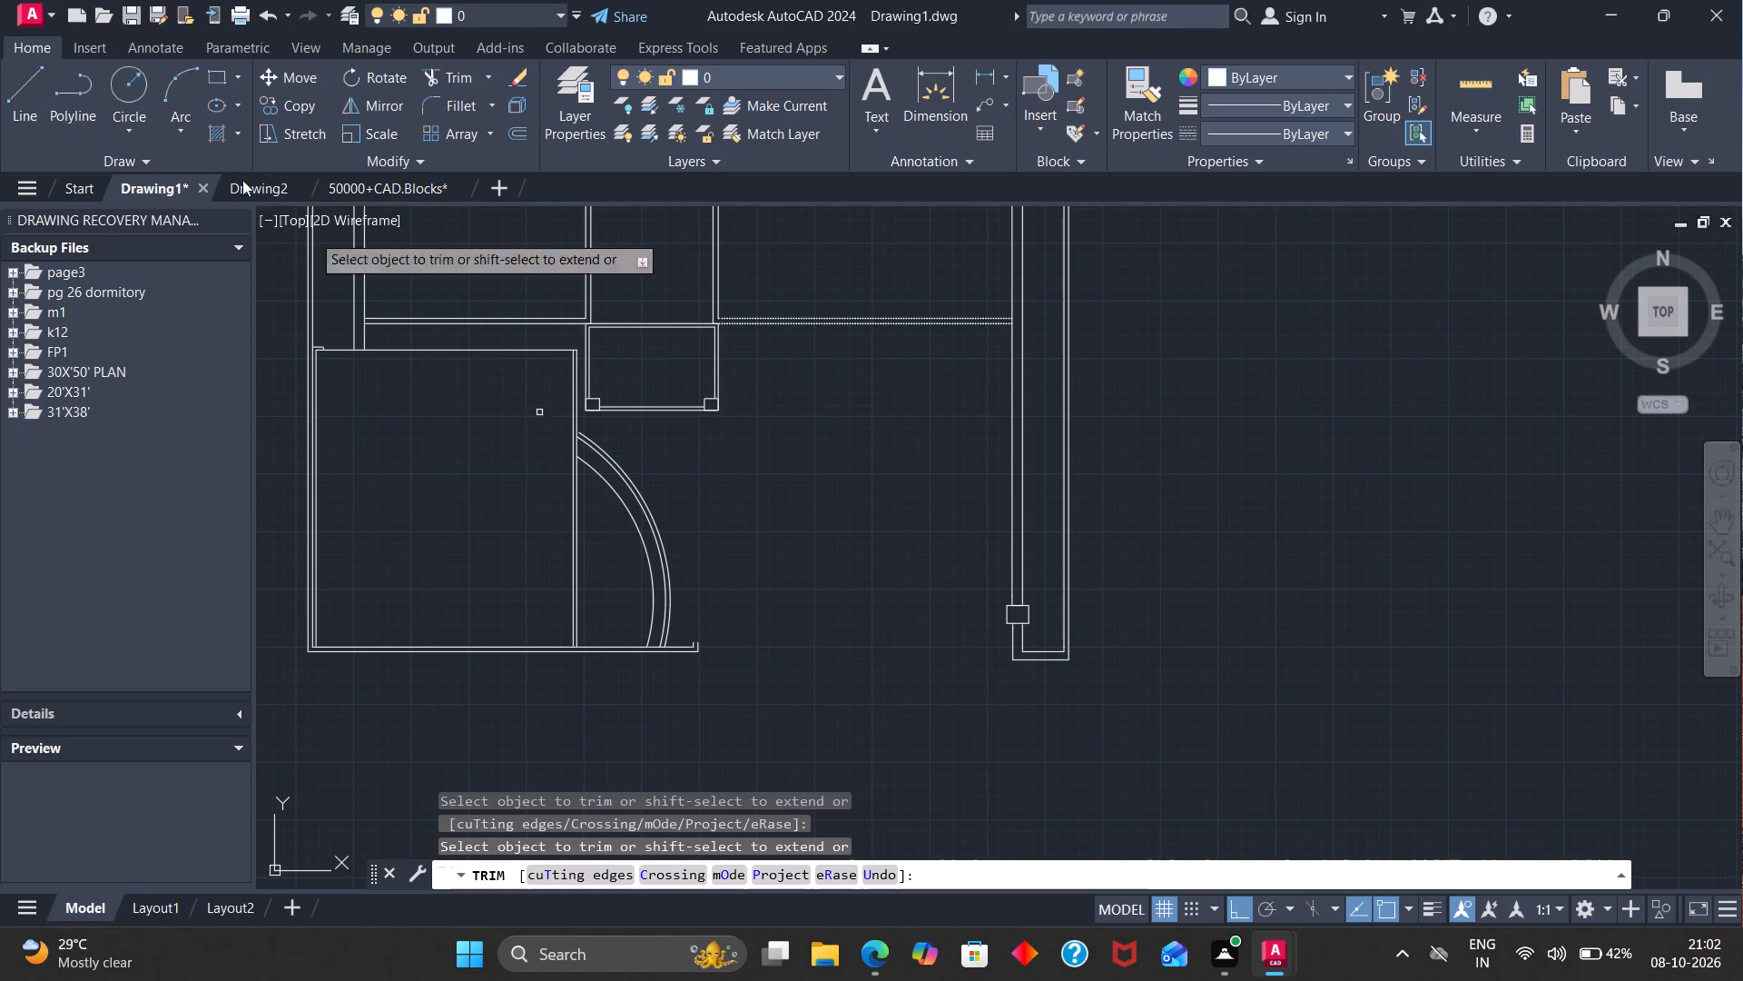
click(219, 86)
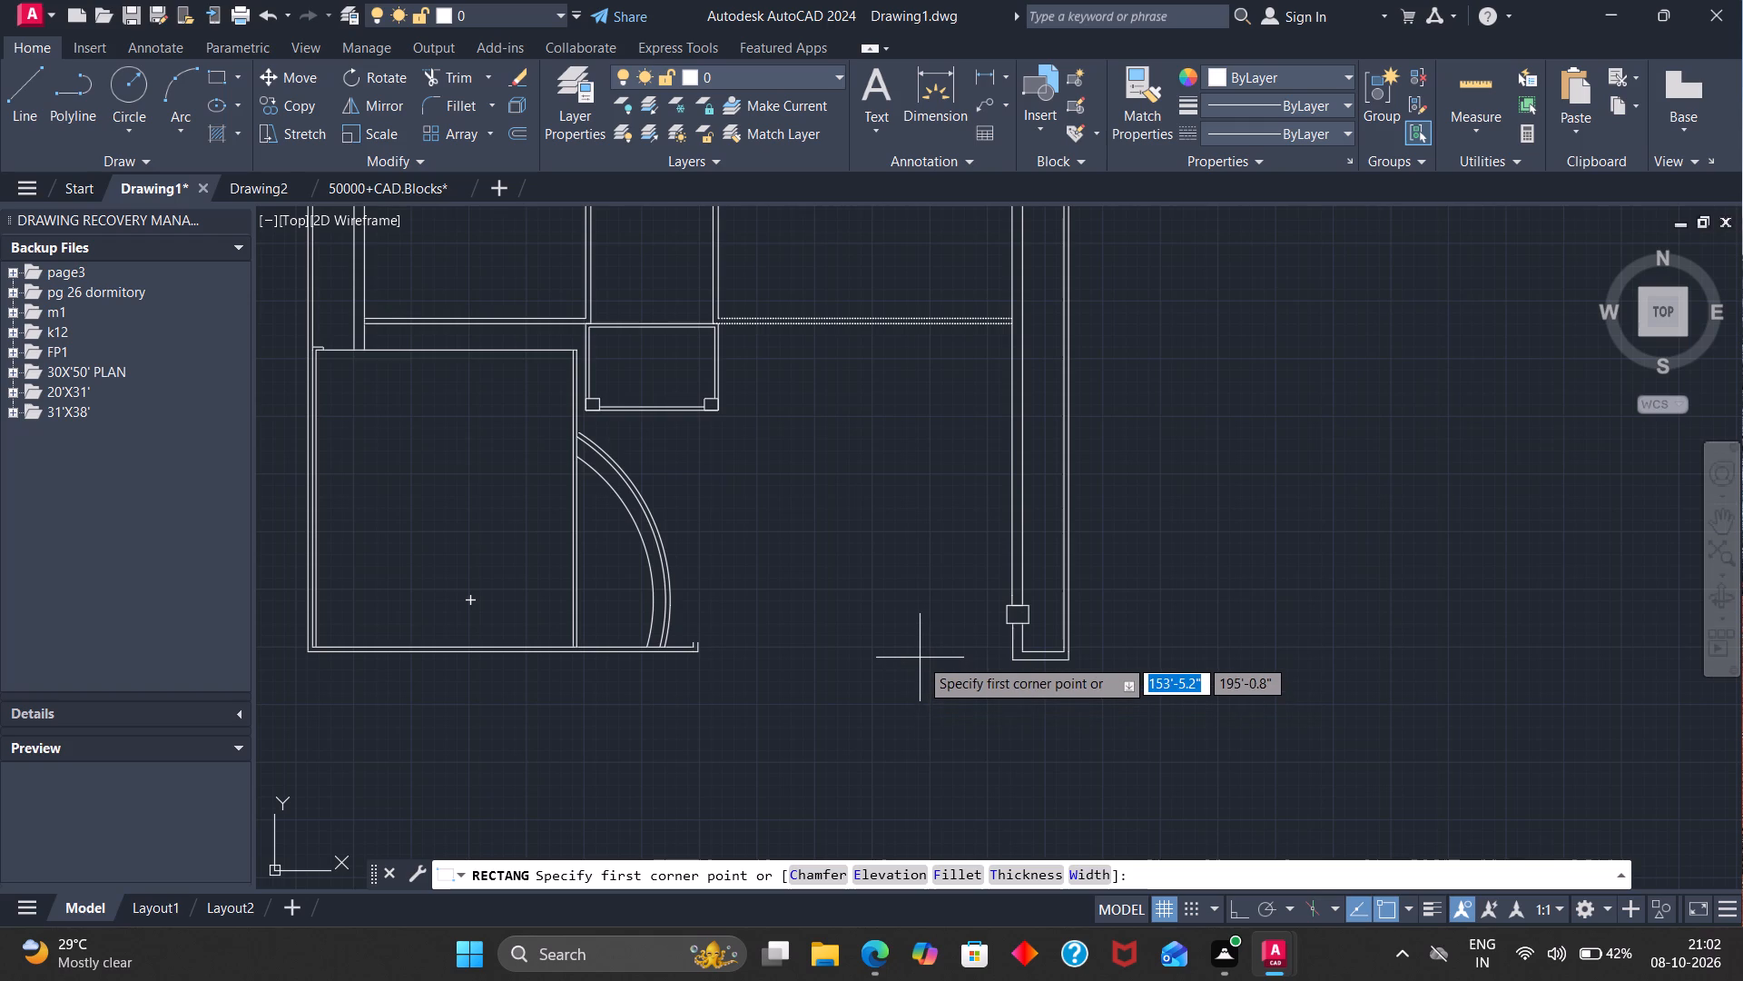
key(Escape)
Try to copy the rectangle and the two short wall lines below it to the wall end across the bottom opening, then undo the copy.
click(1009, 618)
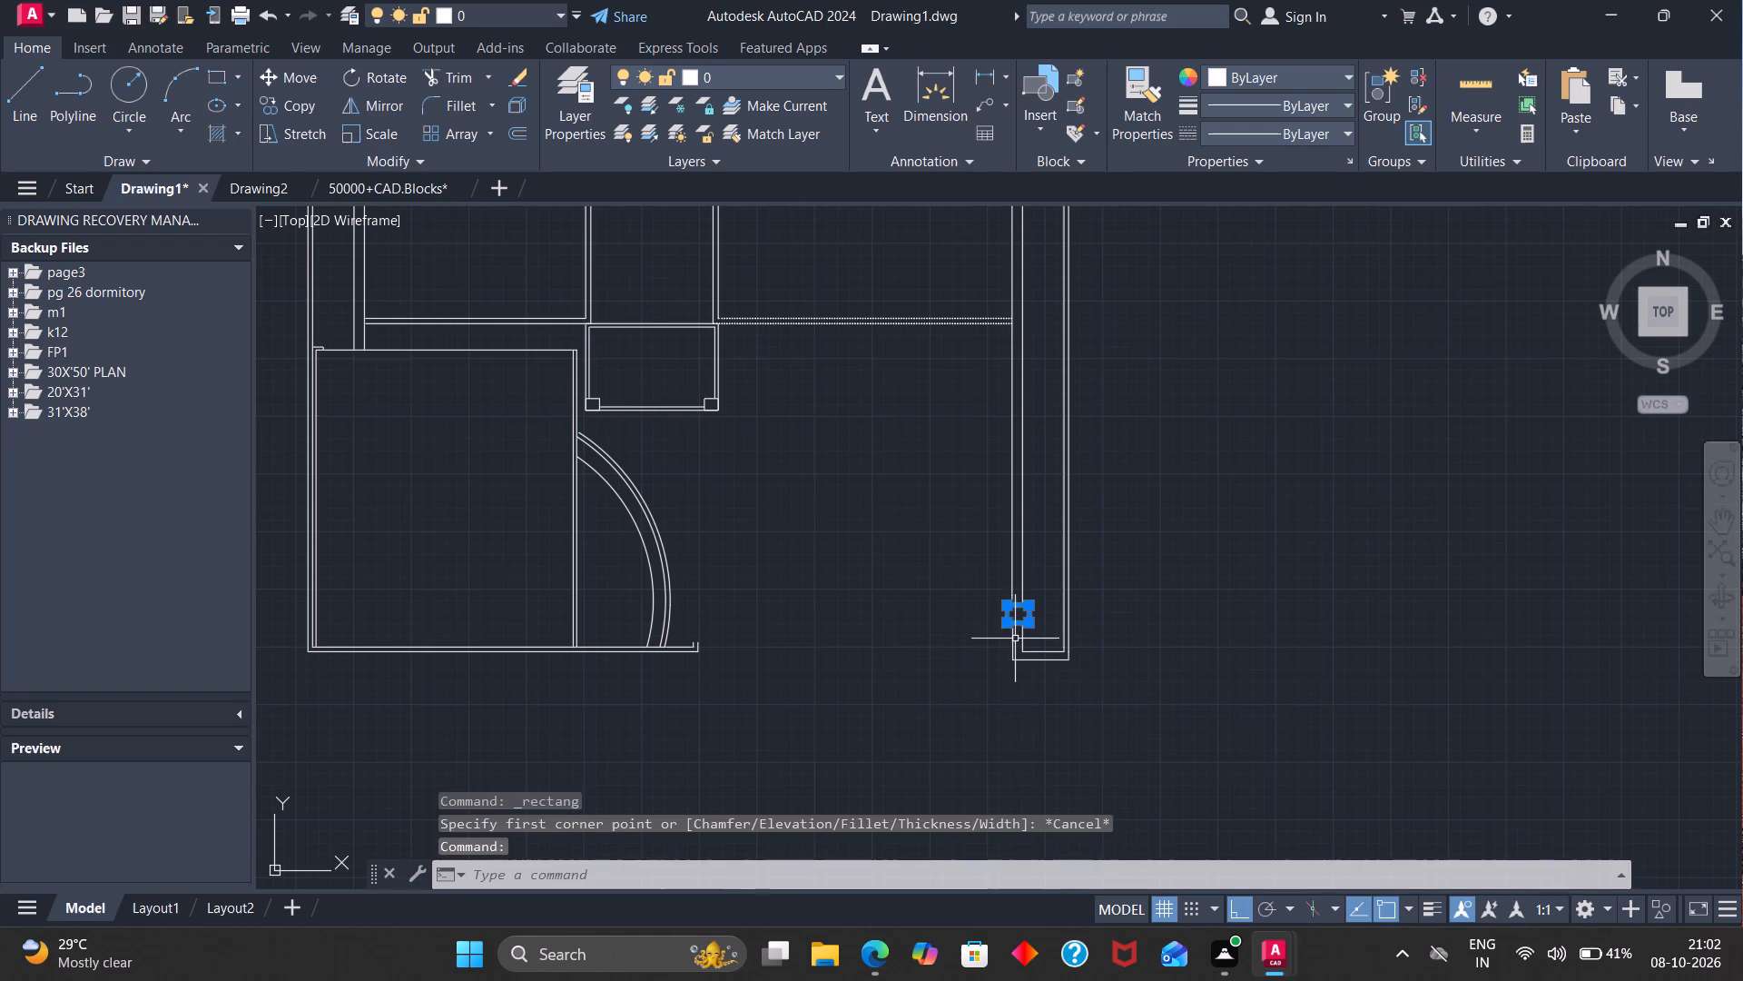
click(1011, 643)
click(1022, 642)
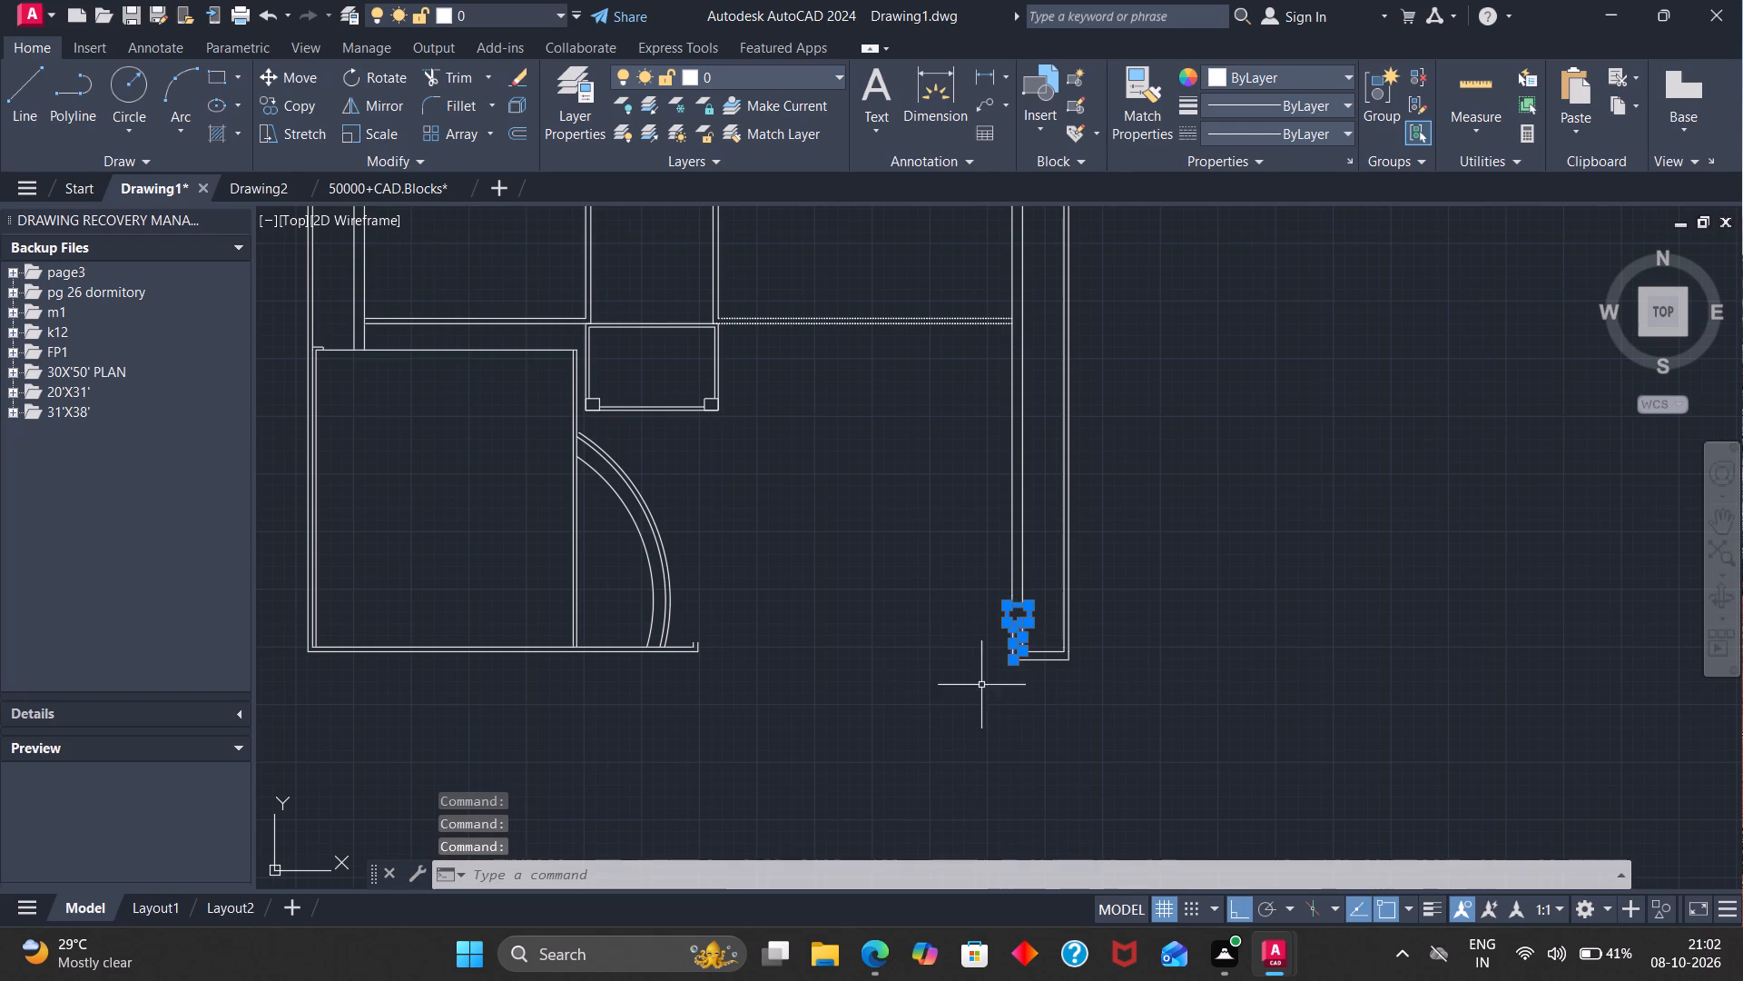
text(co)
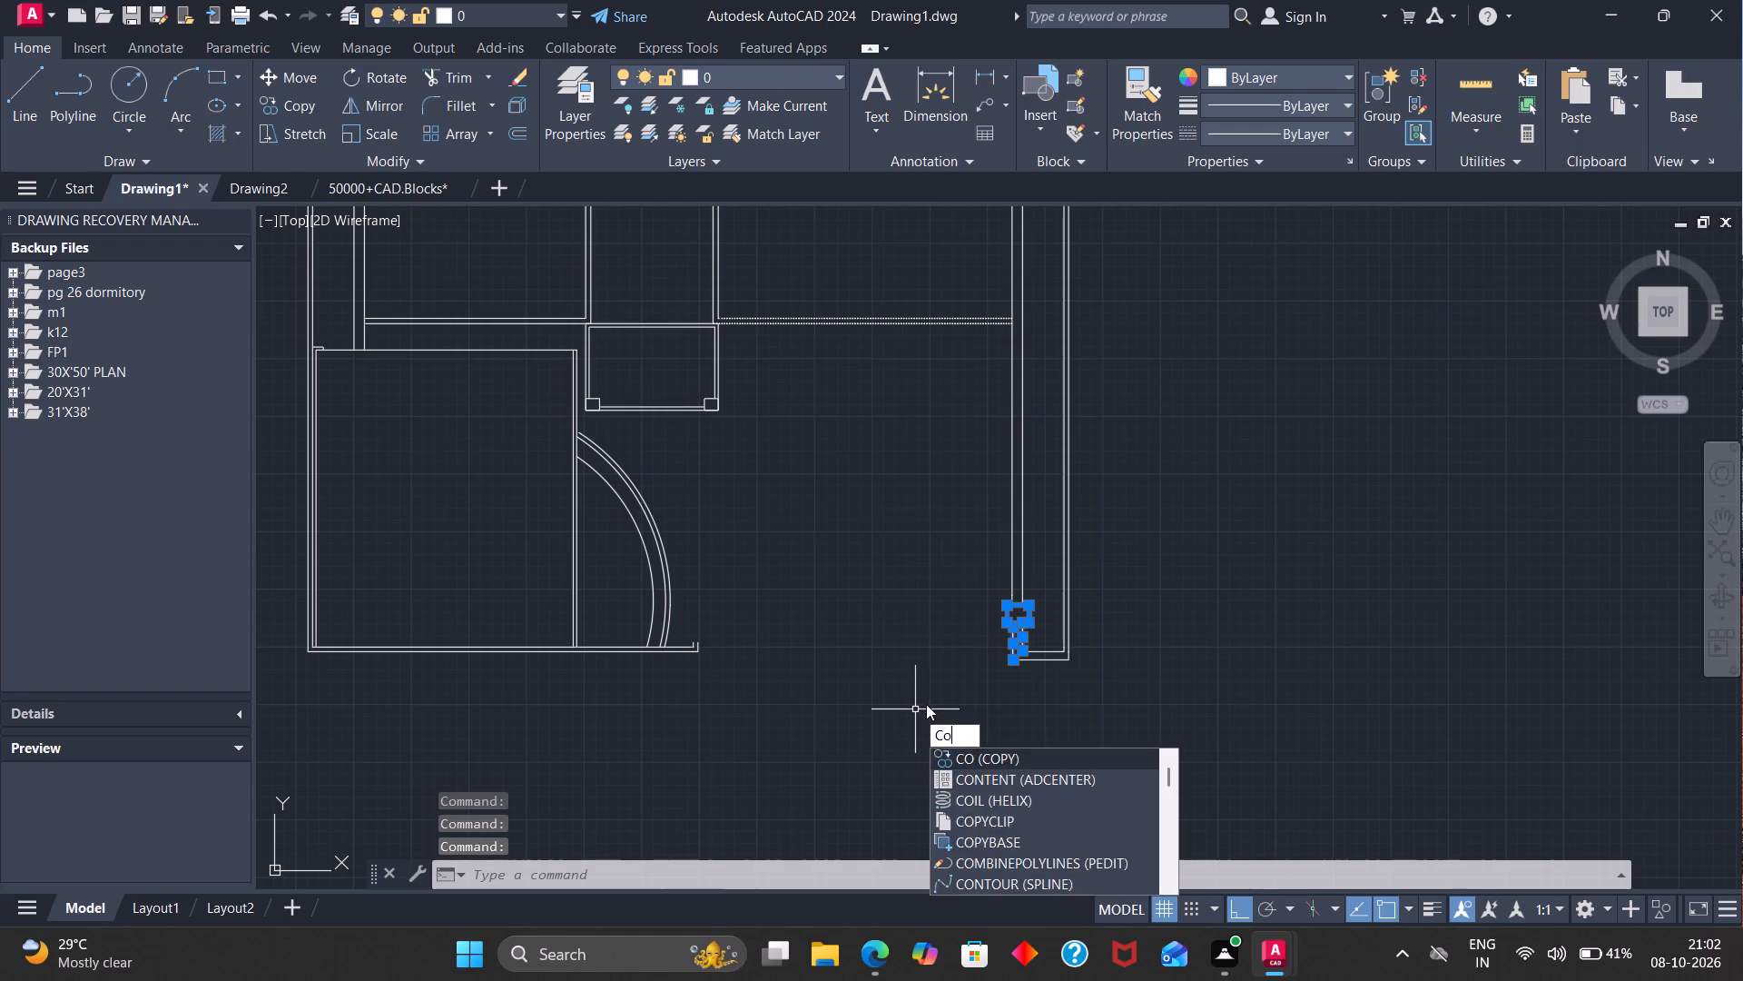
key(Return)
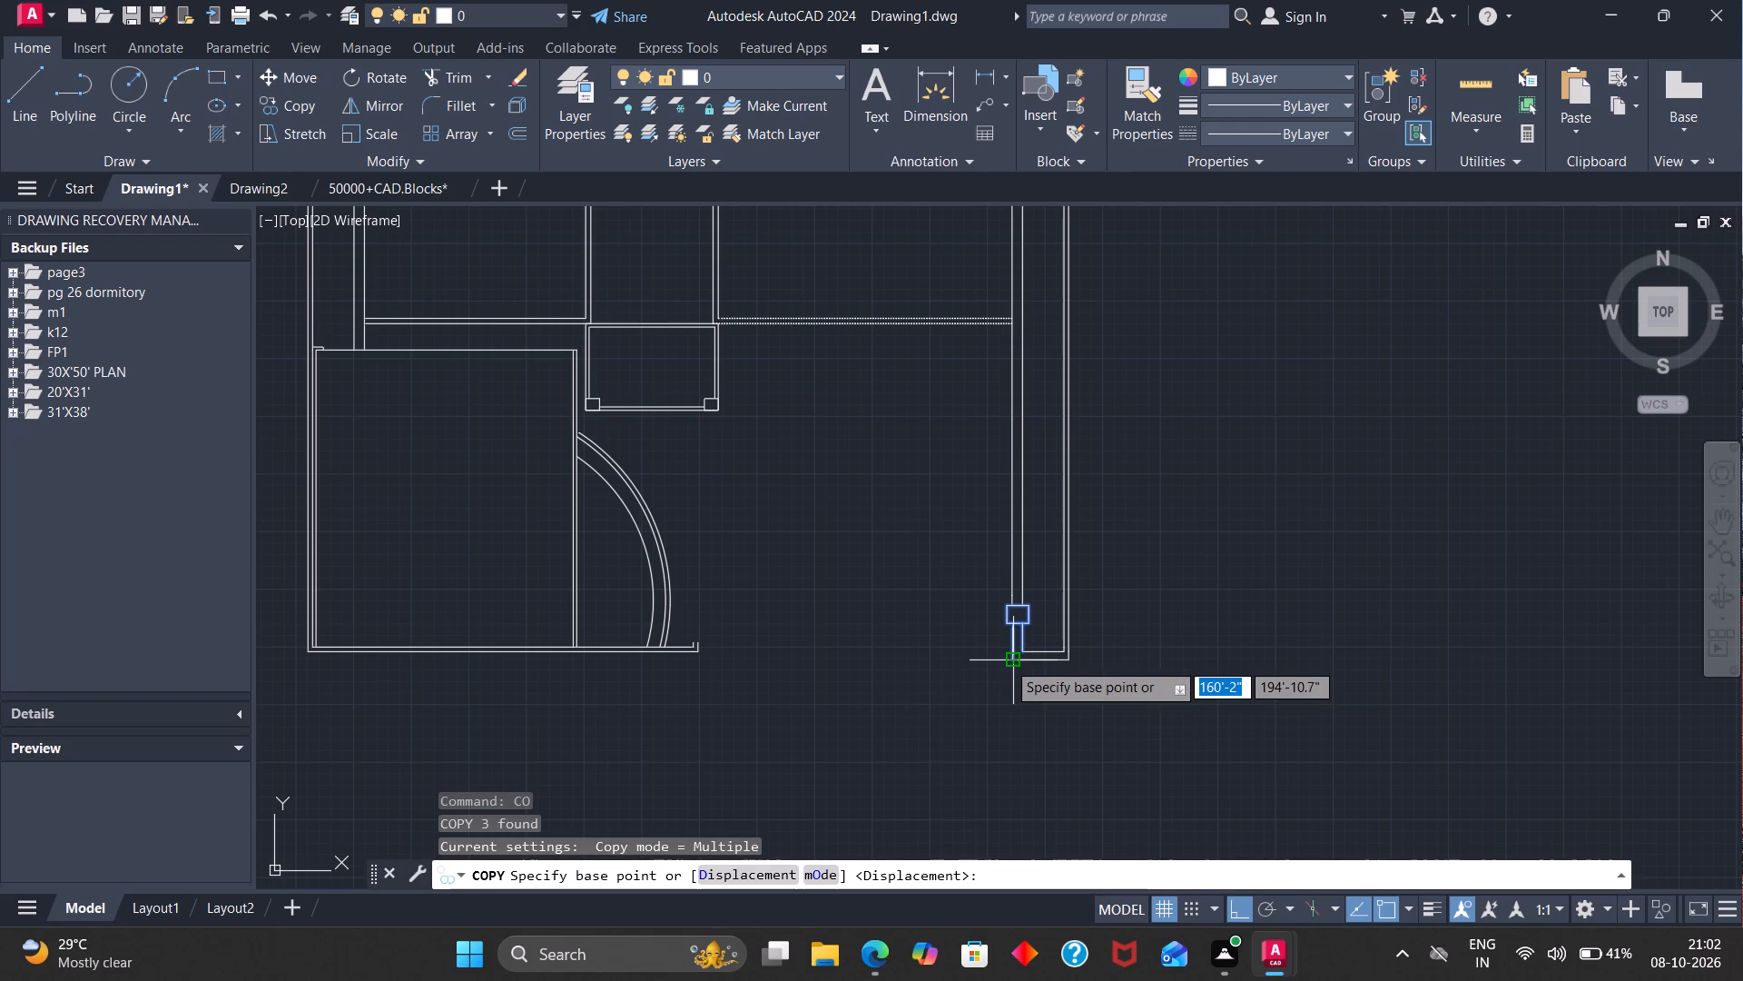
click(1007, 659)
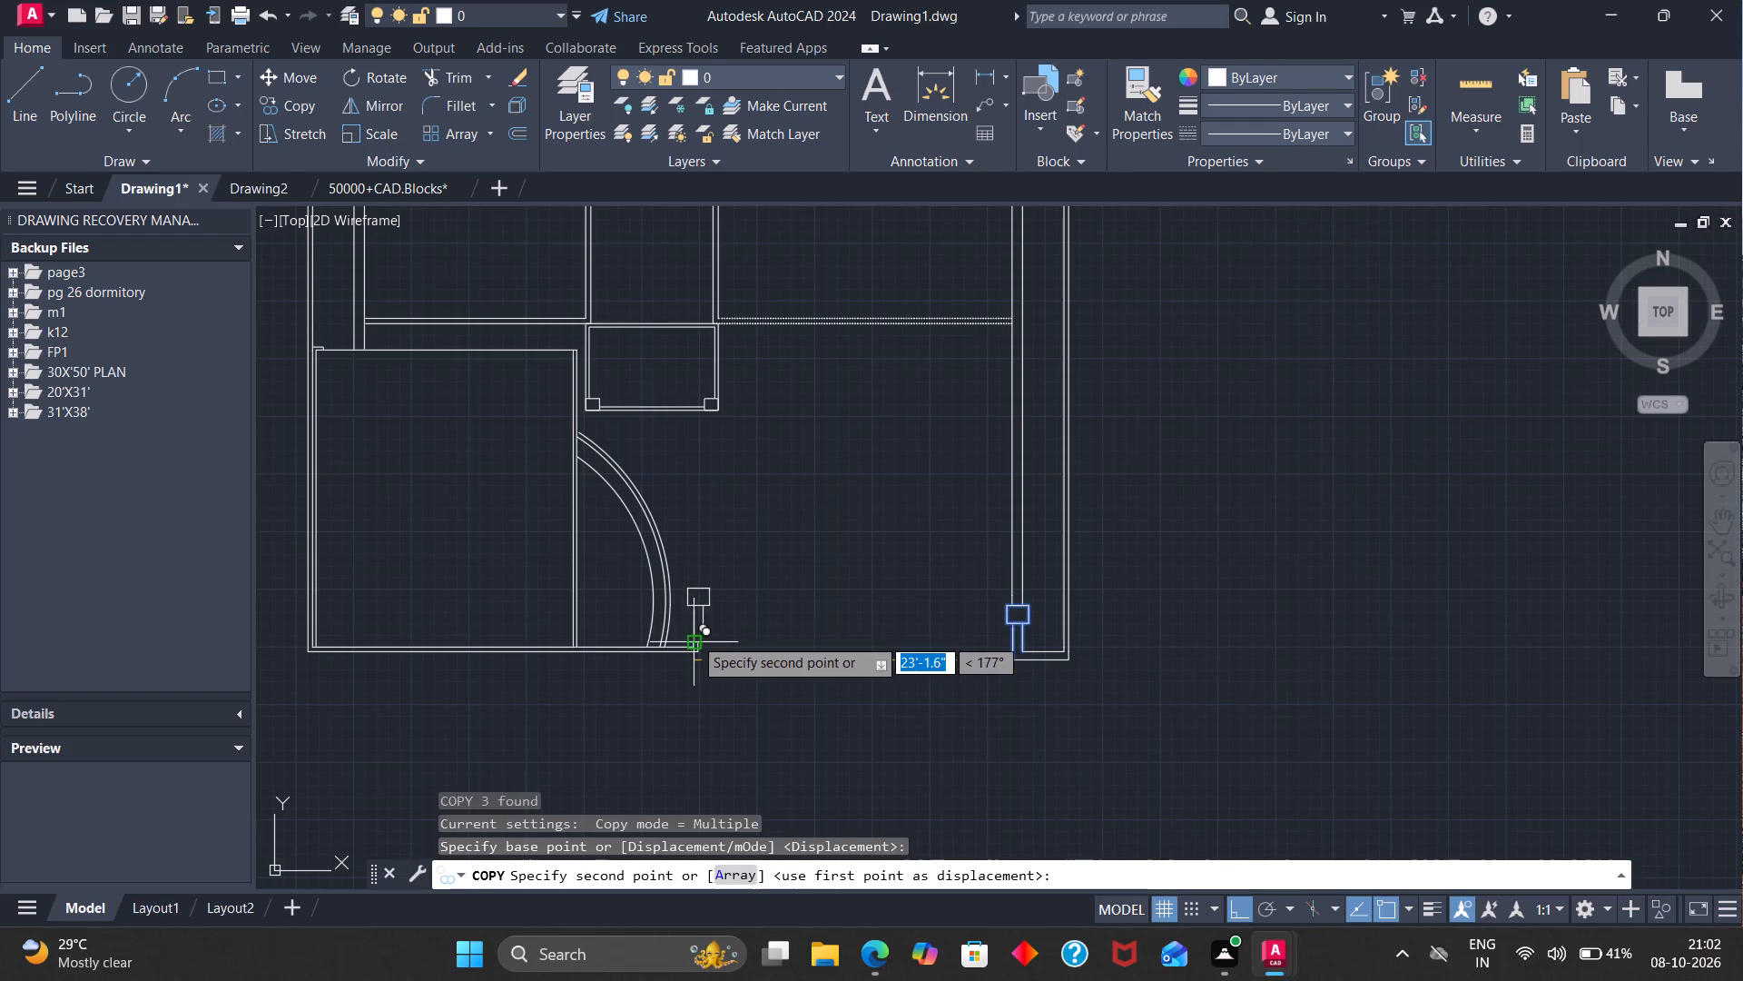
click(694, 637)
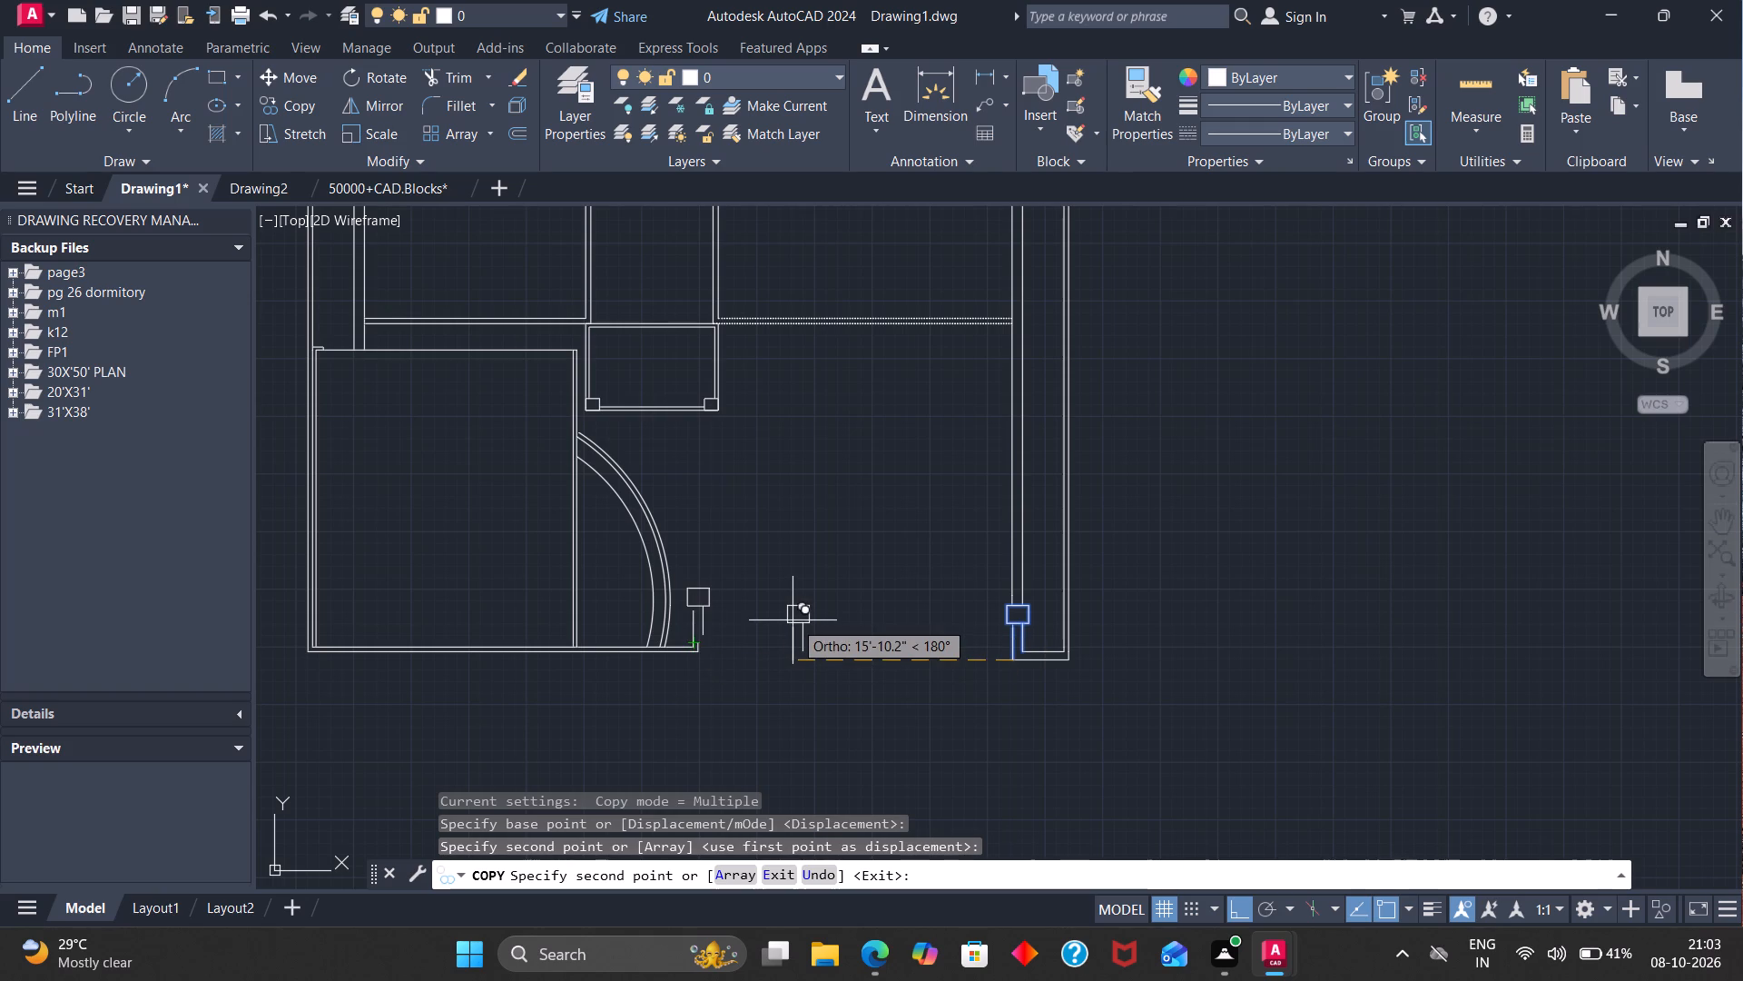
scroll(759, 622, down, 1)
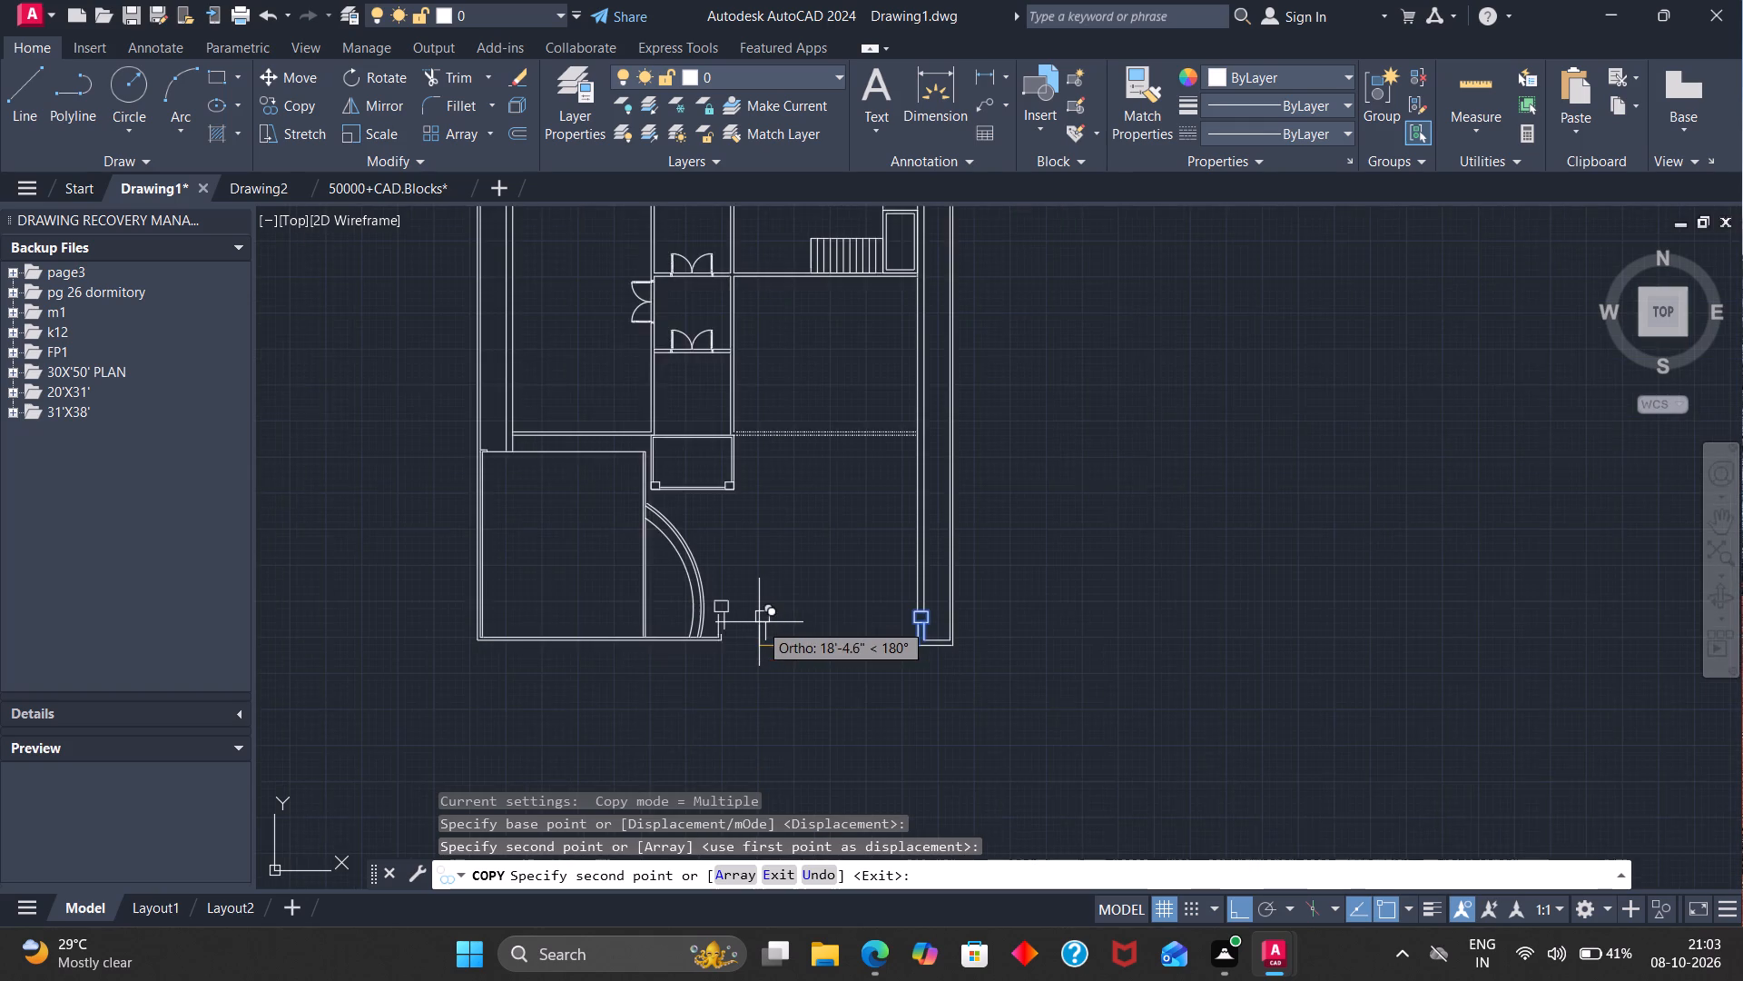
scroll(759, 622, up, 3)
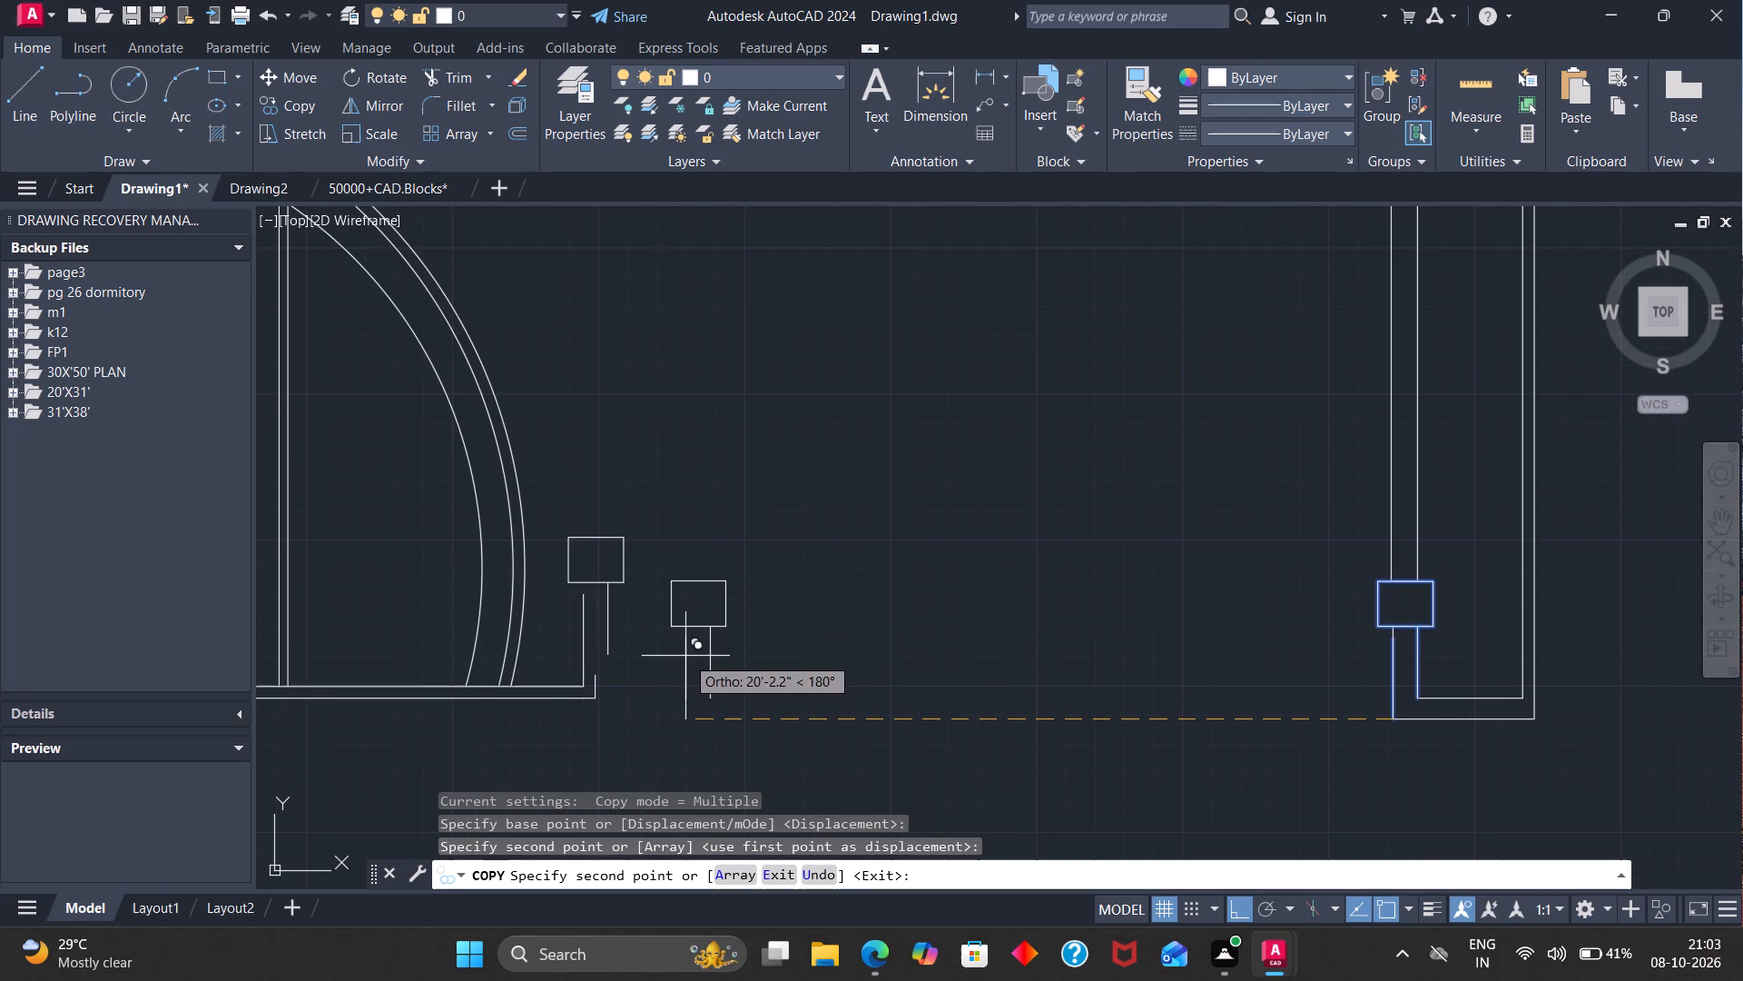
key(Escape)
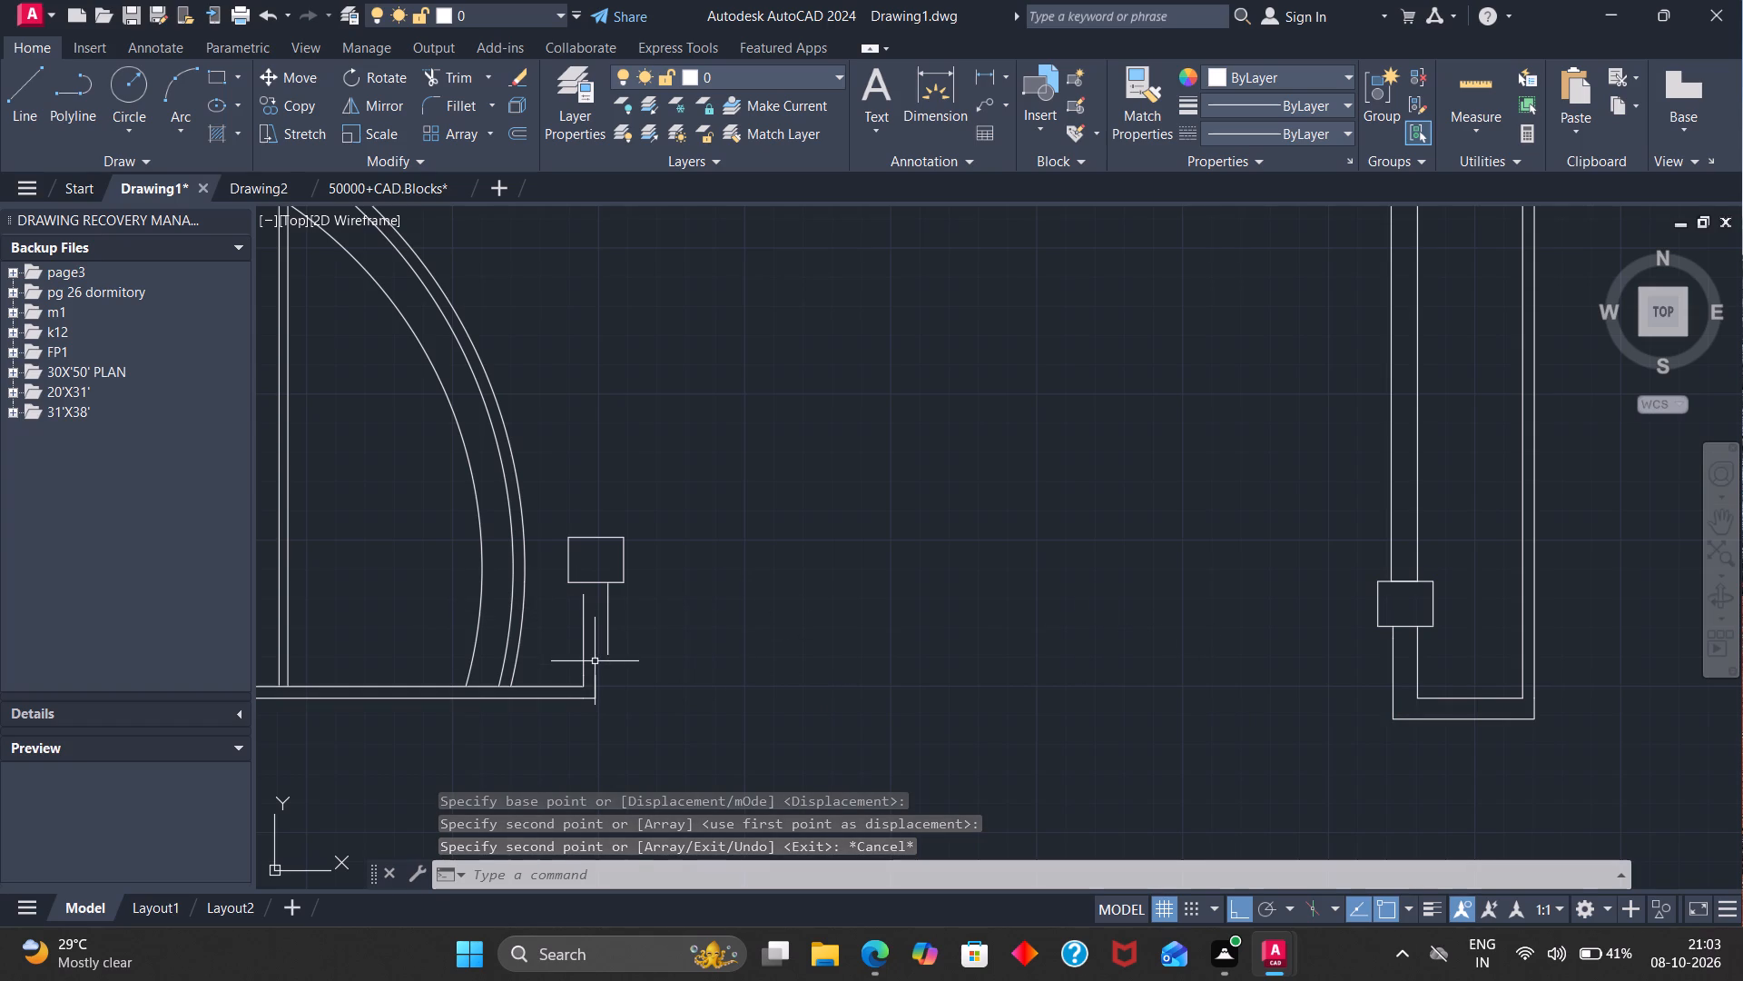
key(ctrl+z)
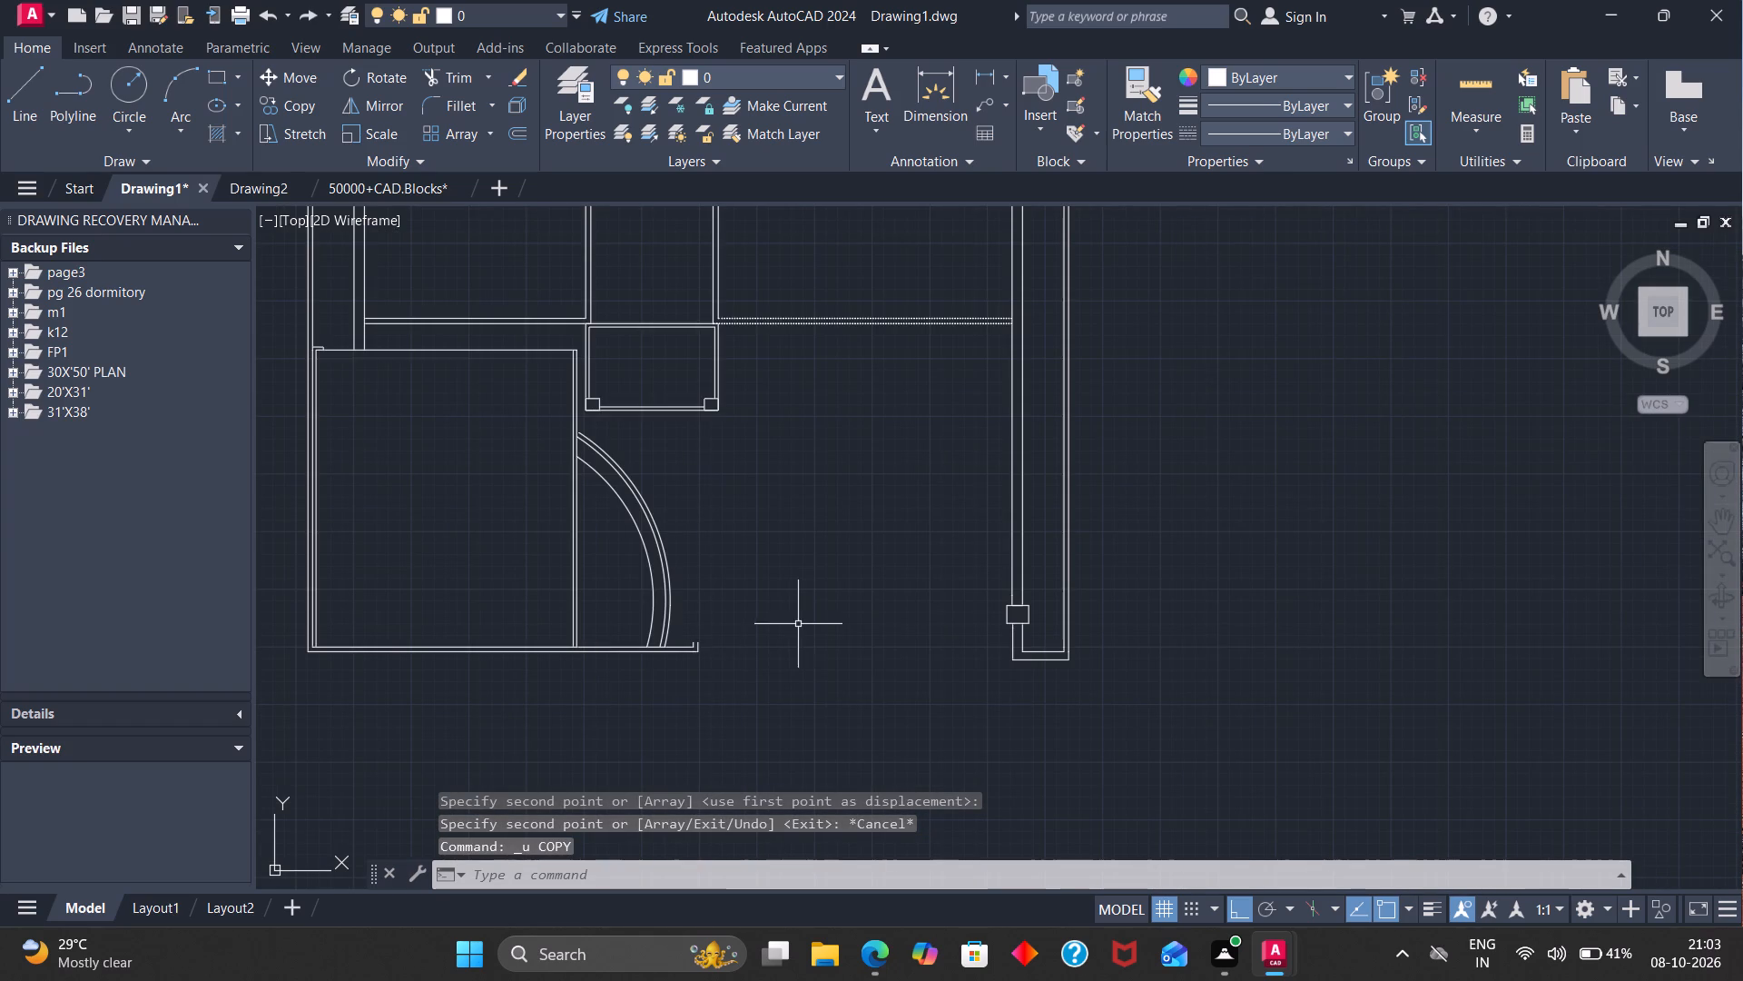
Group the column rectangle with the two short wall lines directly below it.
scroll(1029, 635, up, 3)
click(1025, 594)
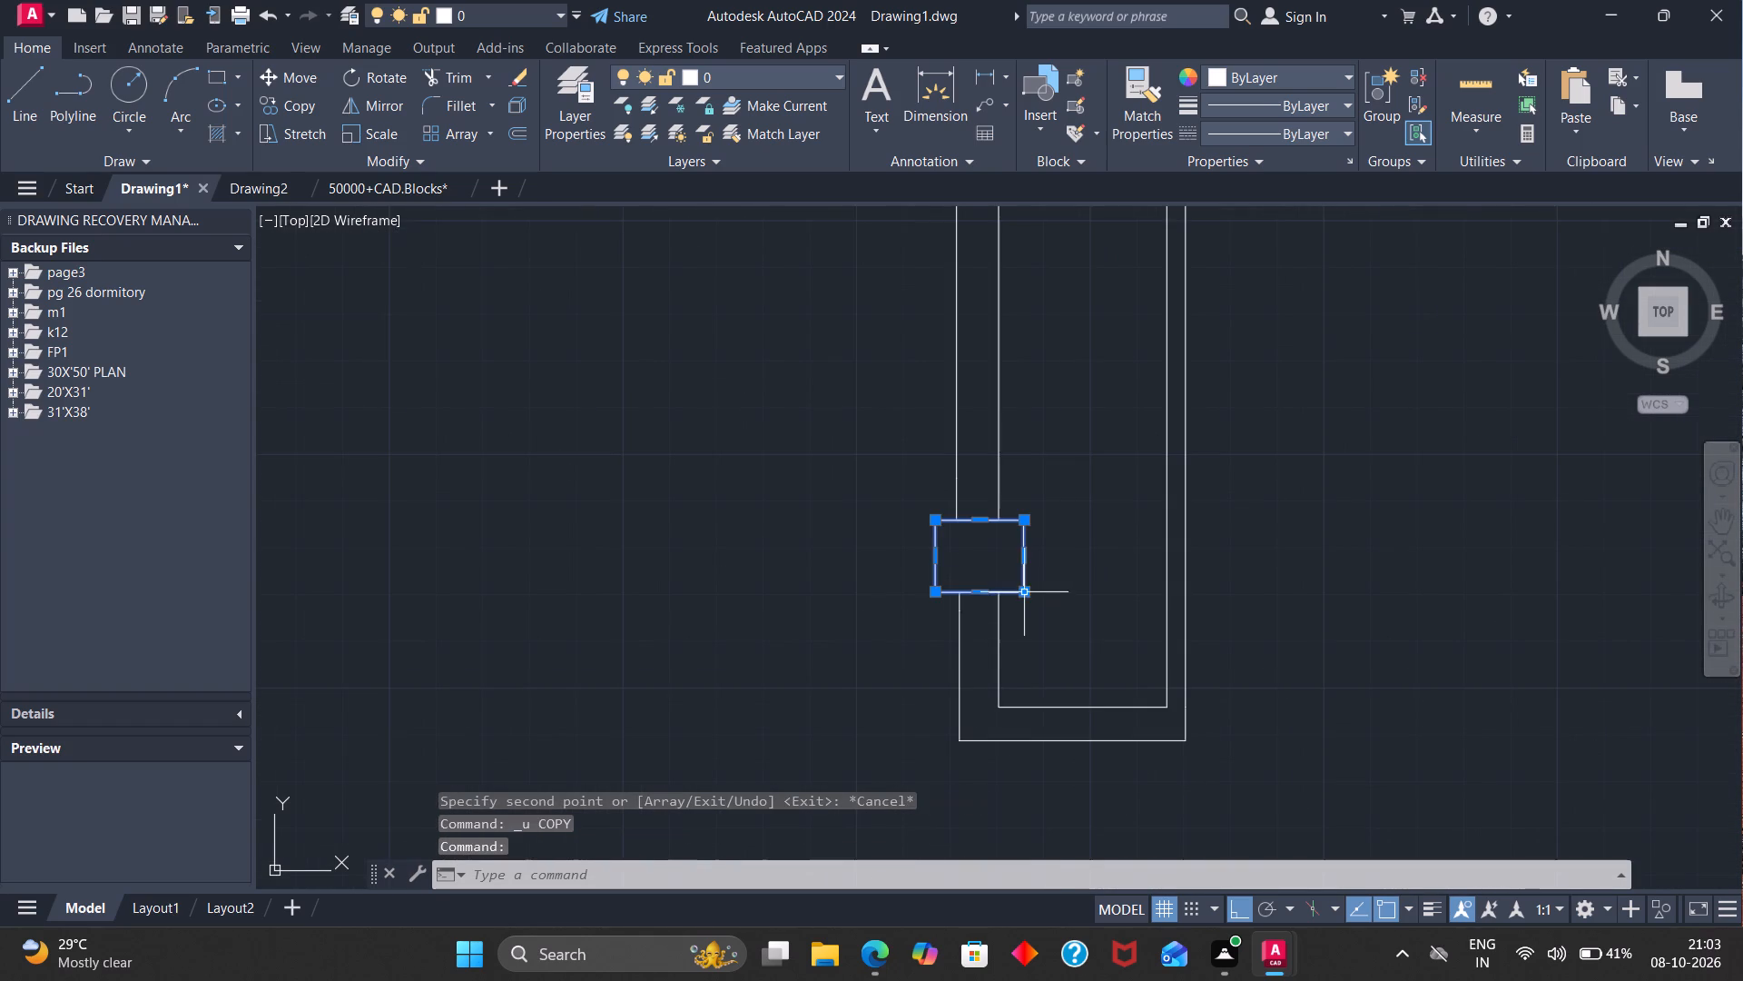
click(1000, 629)
click(960, 649)
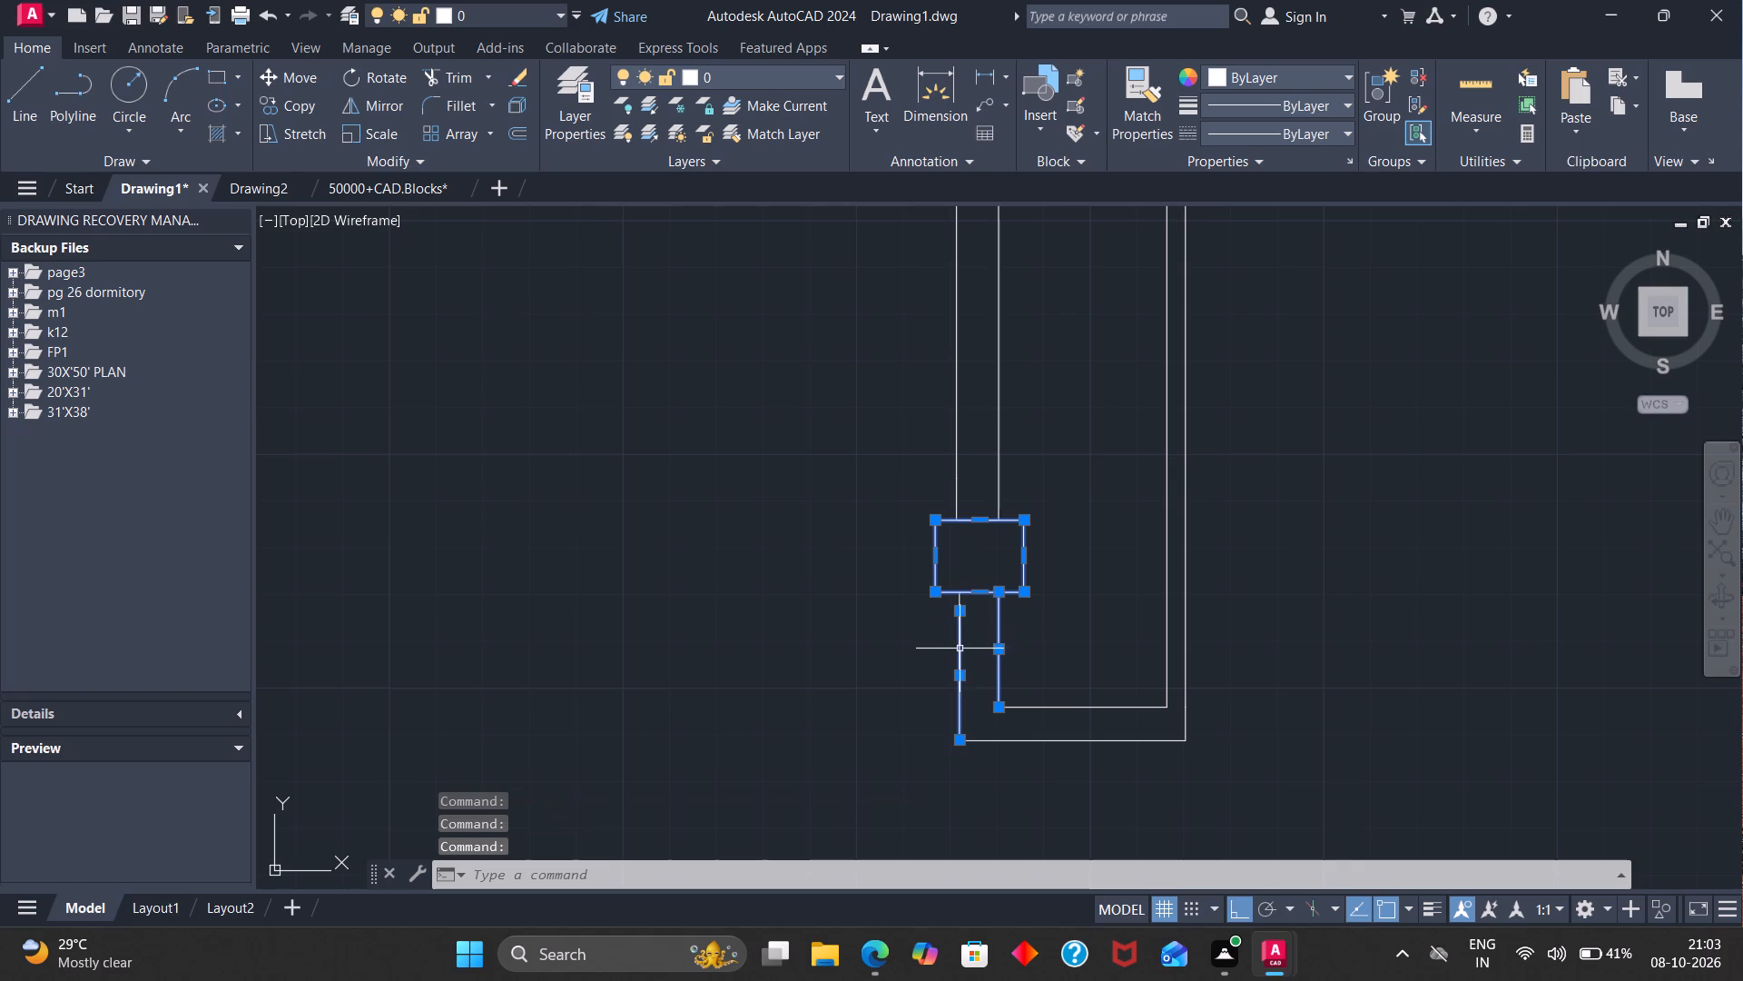
key(g)
key(Return)
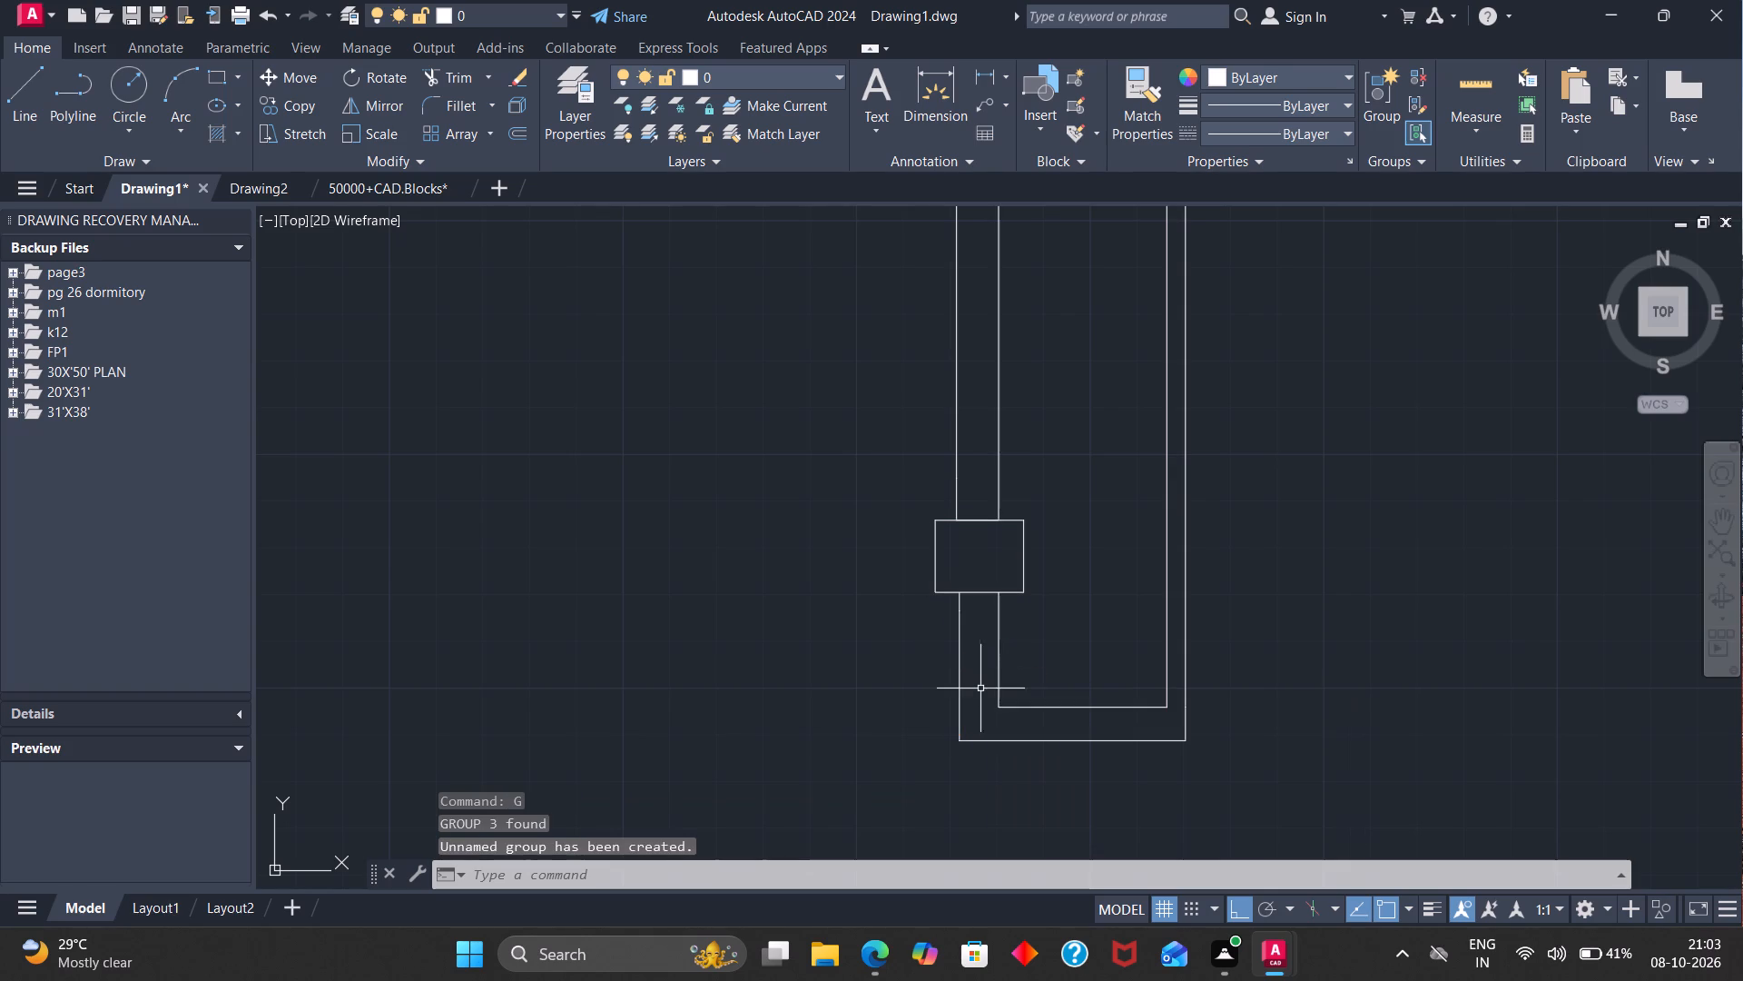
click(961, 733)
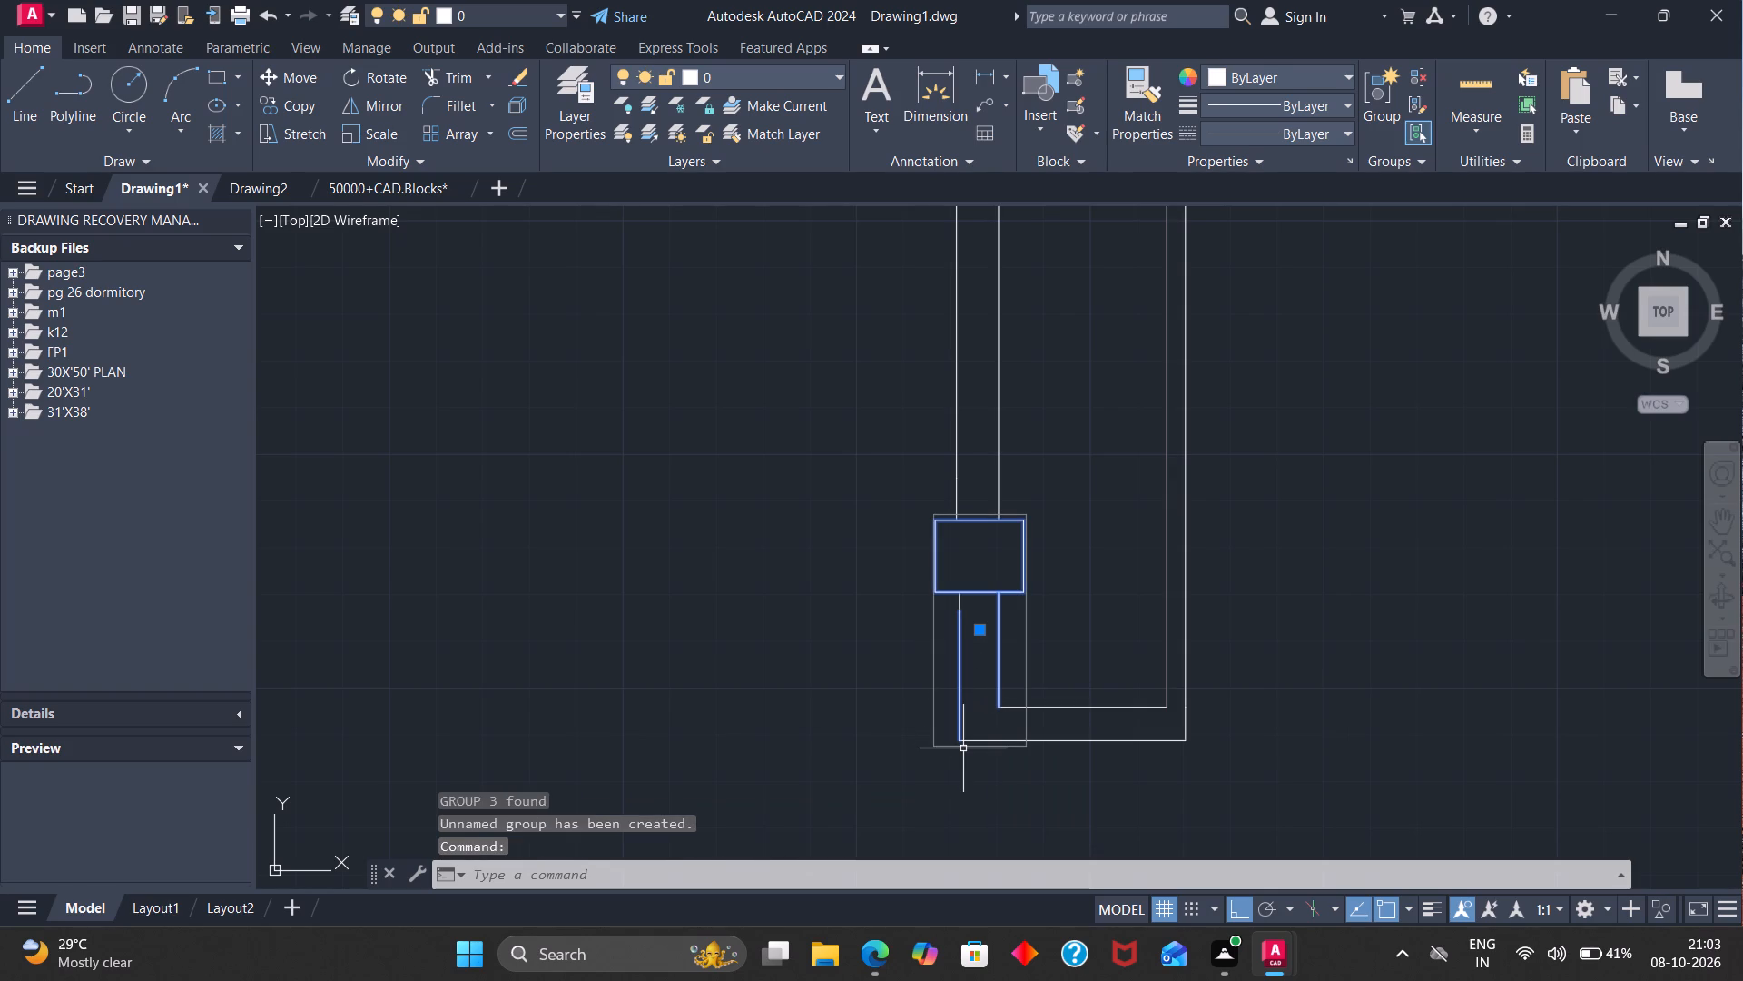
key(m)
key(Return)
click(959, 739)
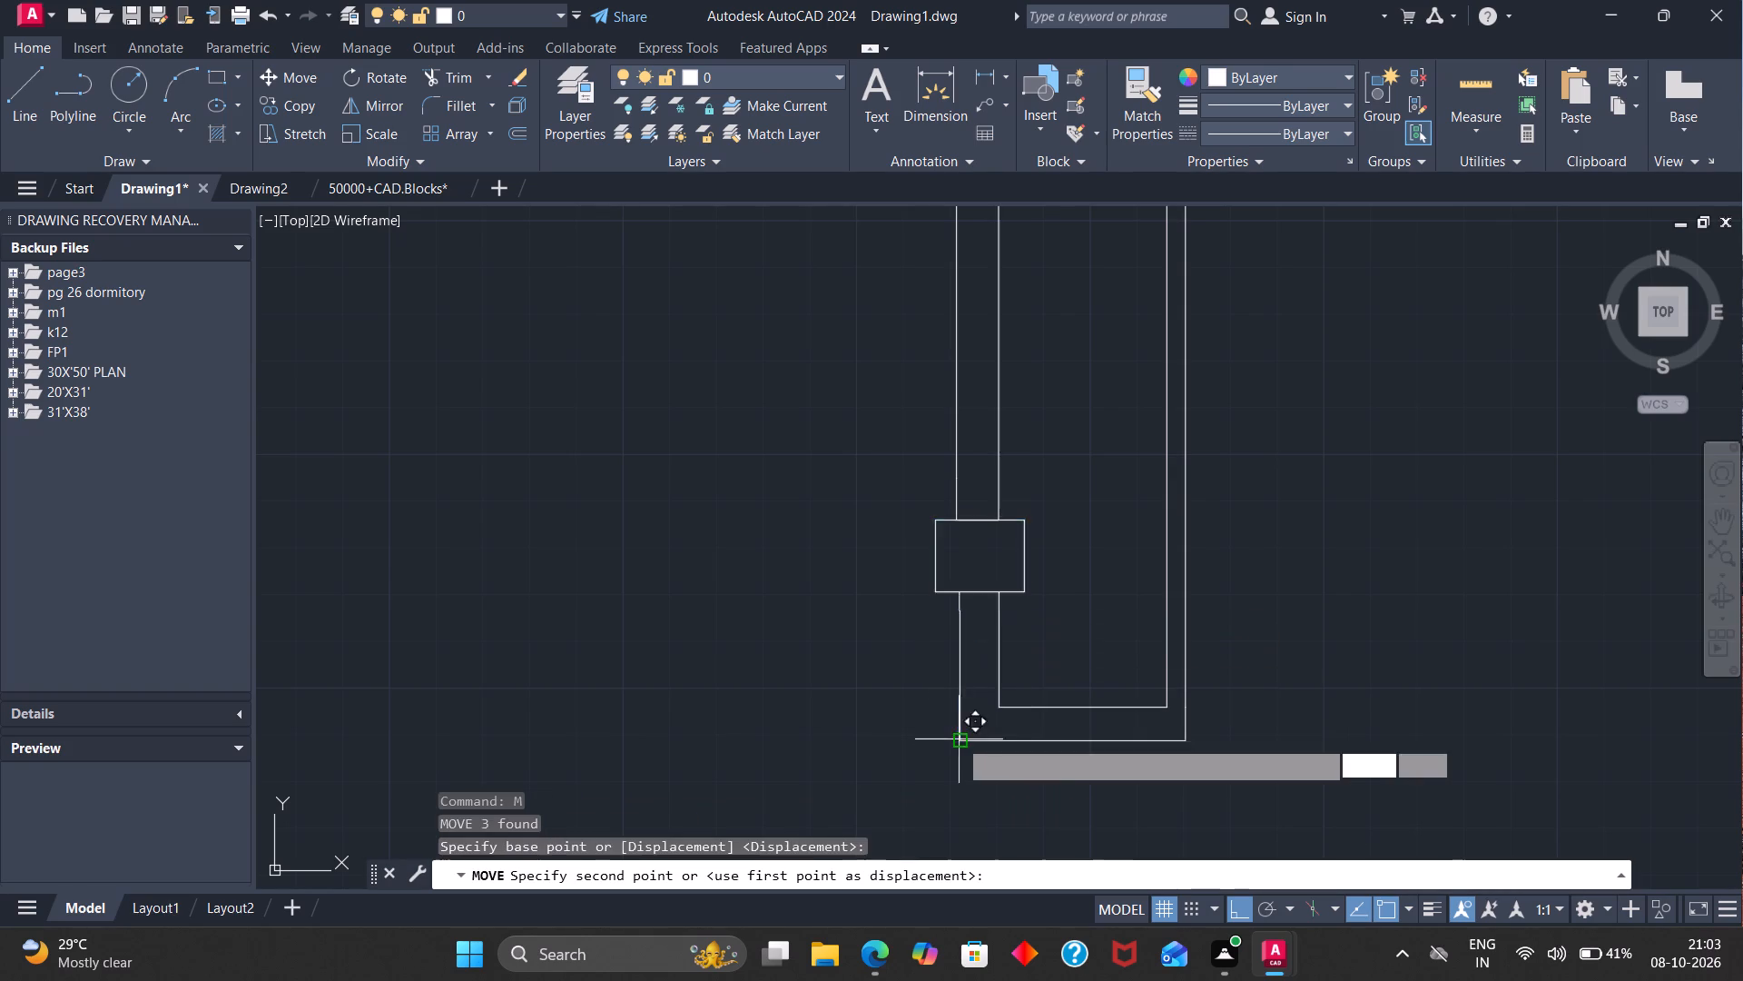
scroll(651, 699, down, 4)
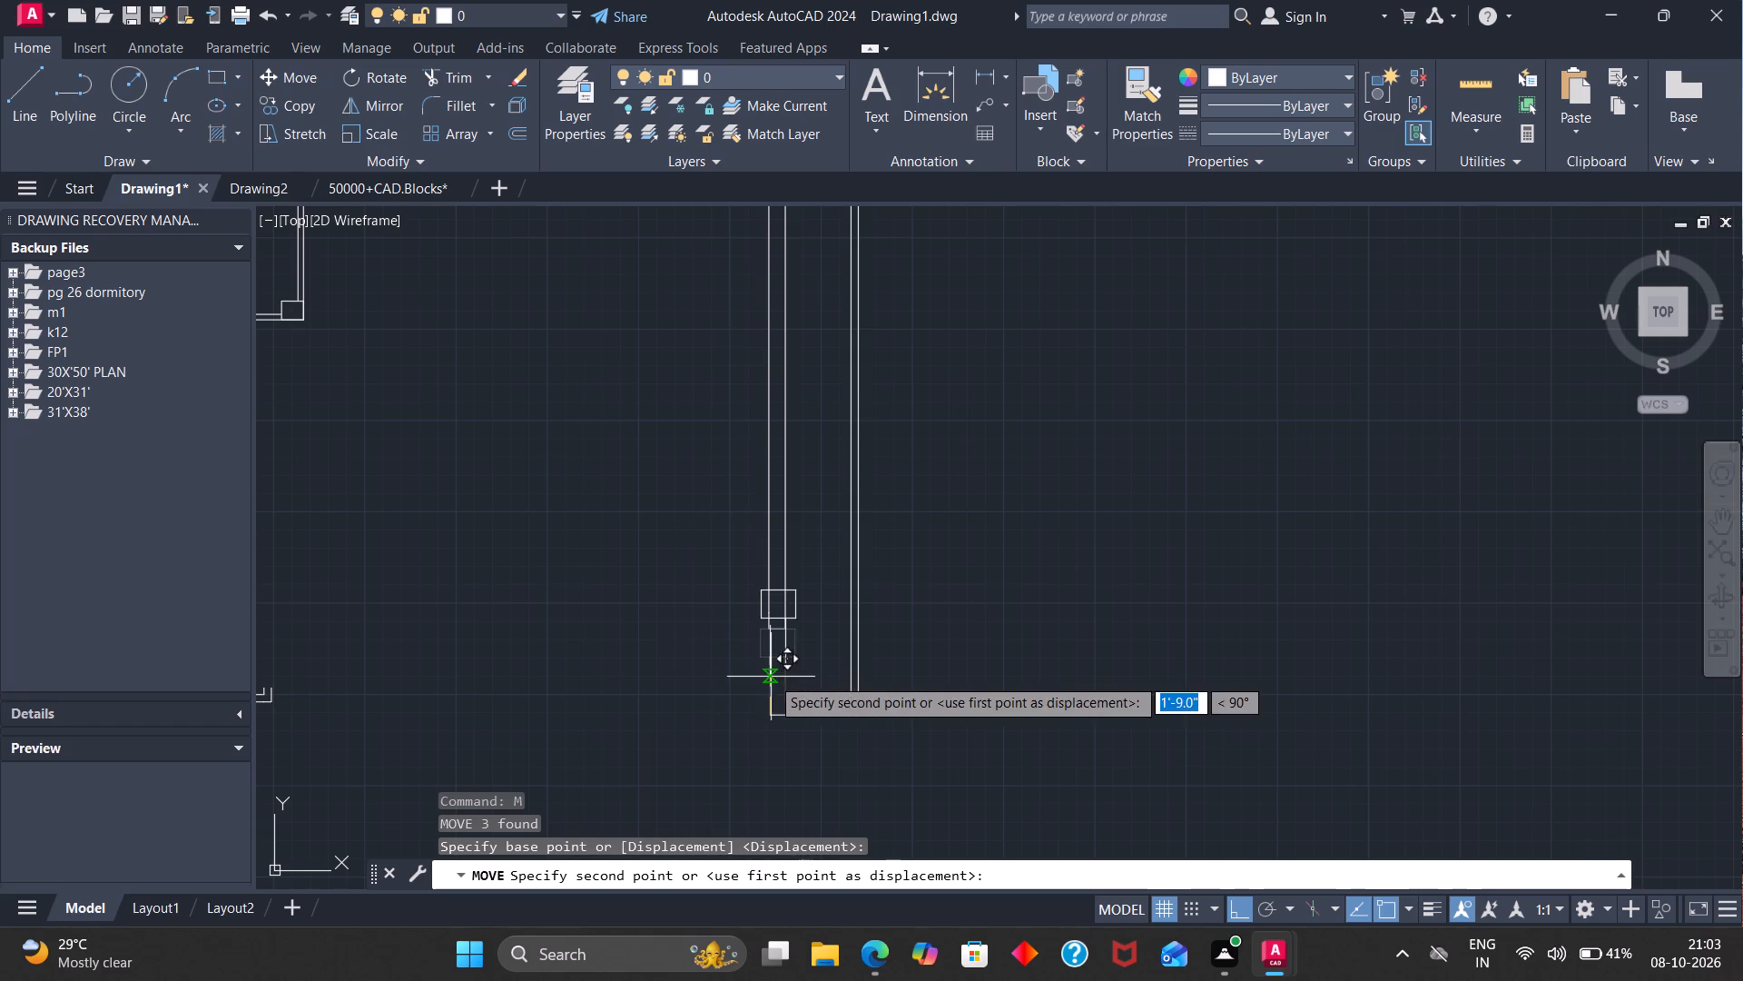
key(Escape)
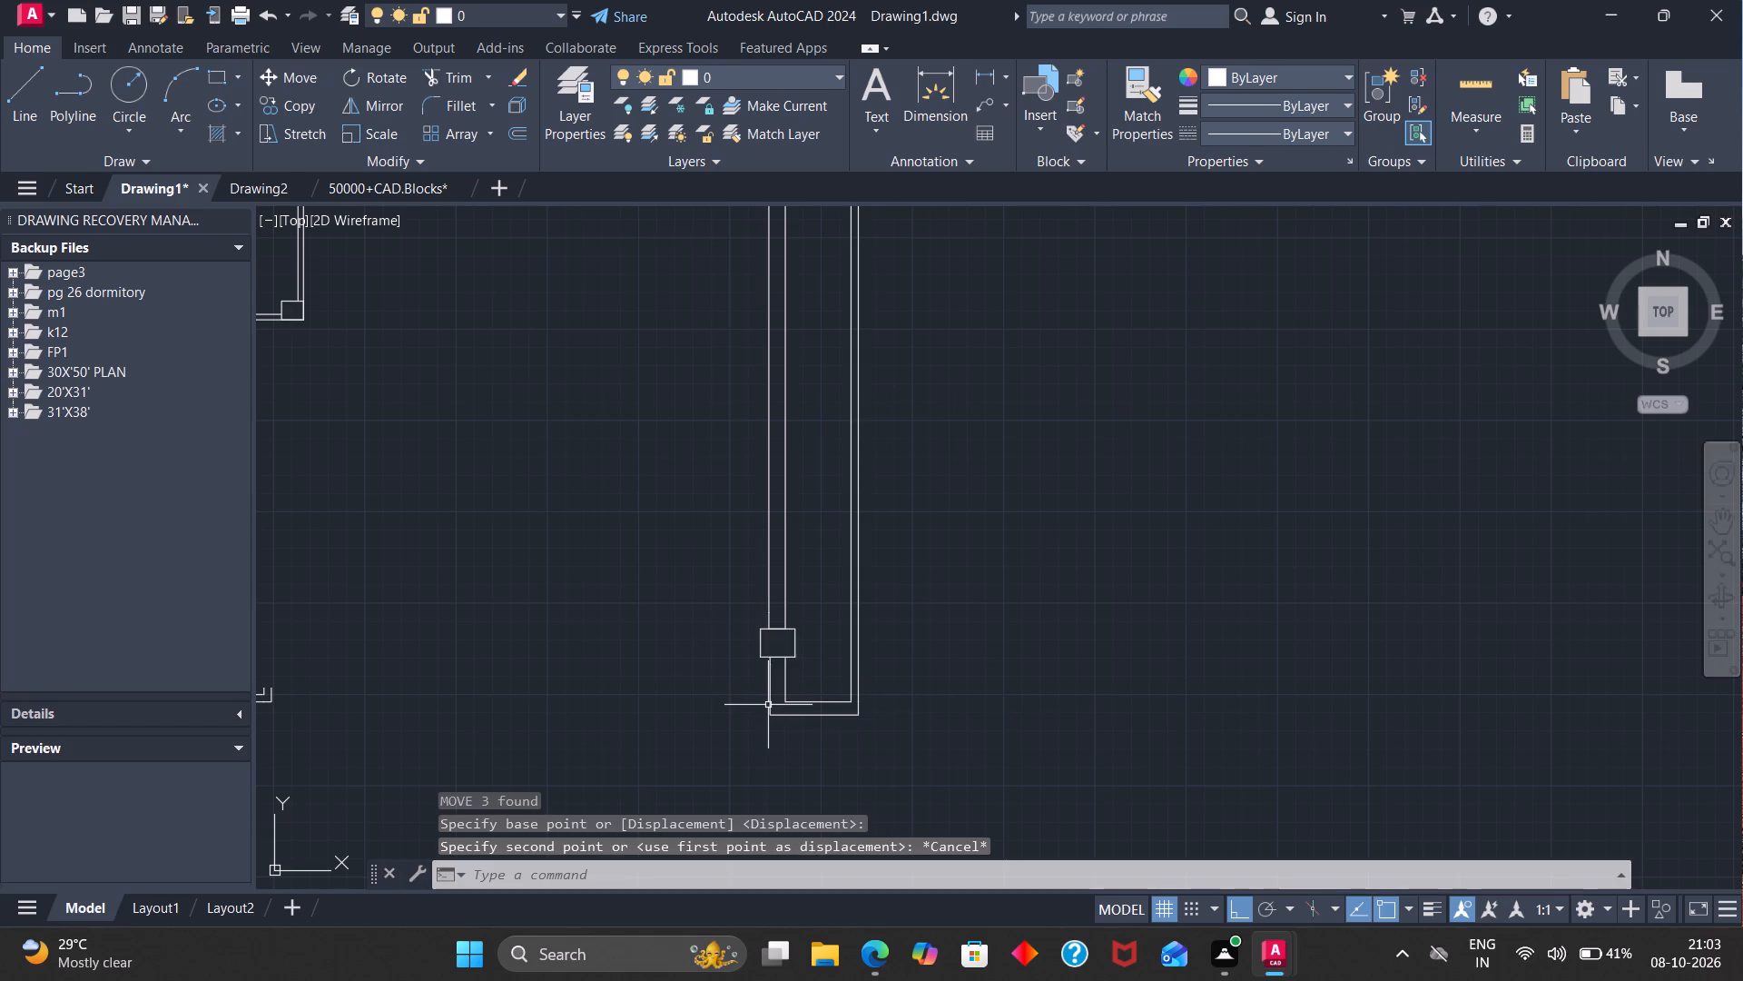
Copy the column group, based on the rectangle's centre, about 23' straight left over the wall end on the opening's other side.
scroll(559, 695, down, 2)
scroll(455, 687, up, 2)
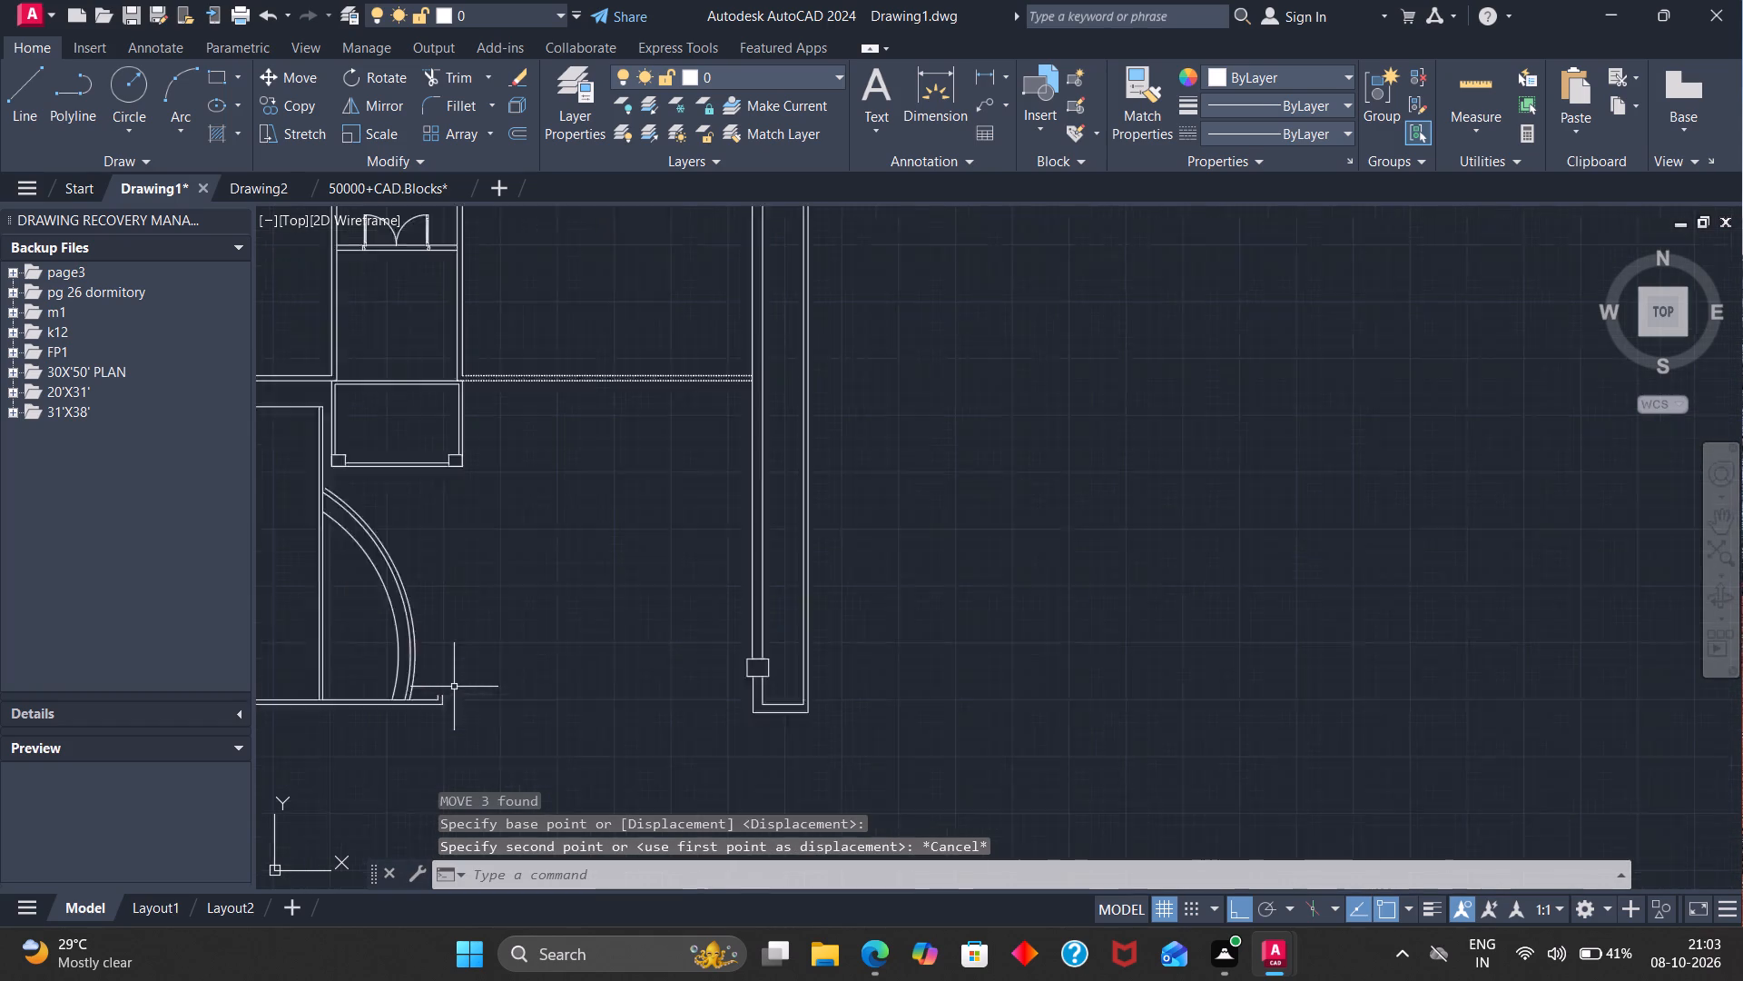
scroll(454, 687, up, 1)
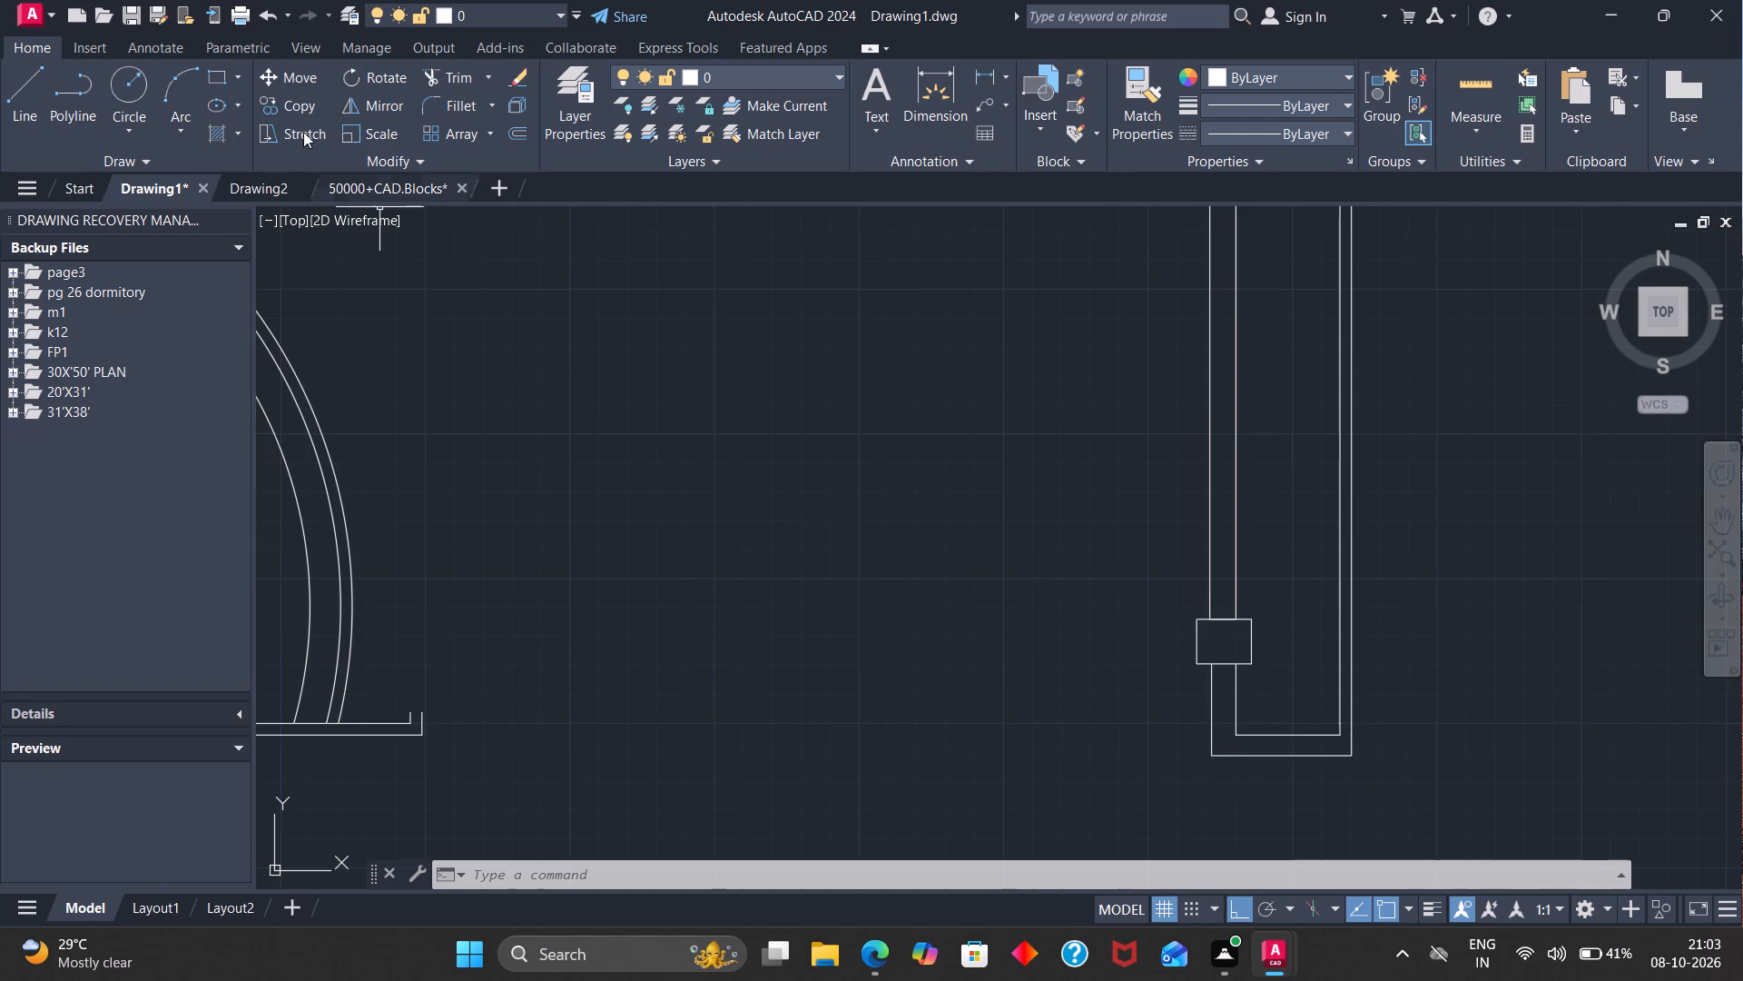
click(30, 90)
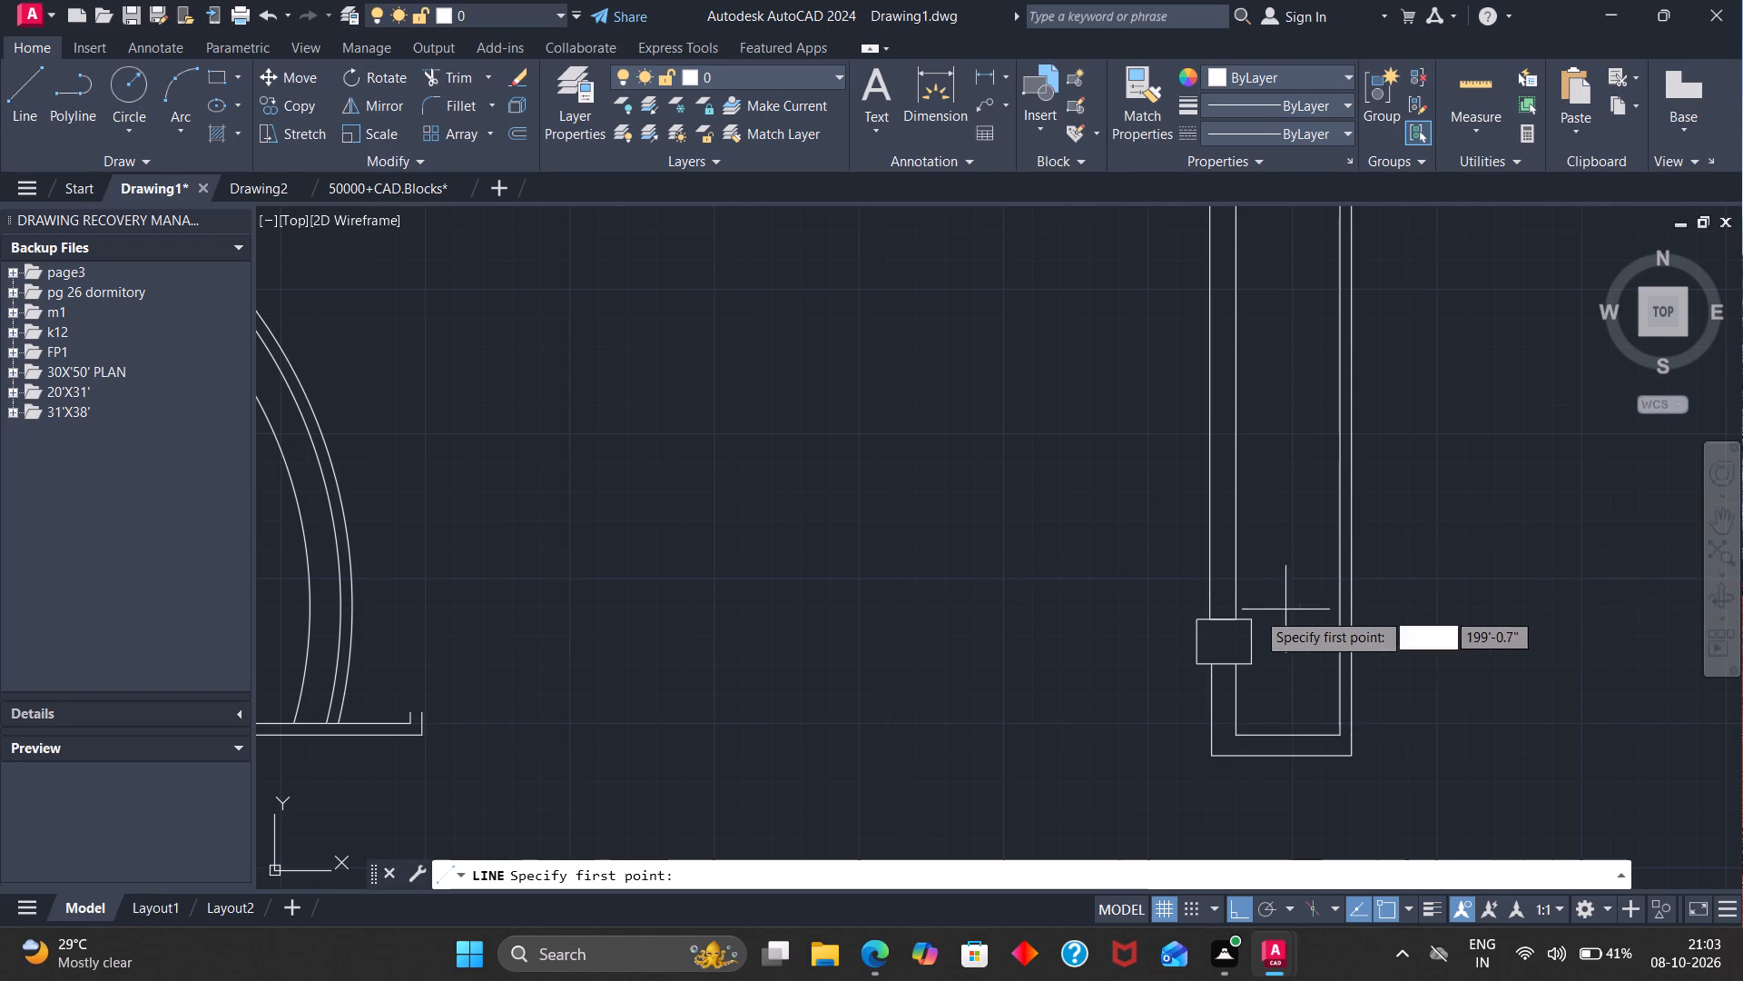
key(Escape)
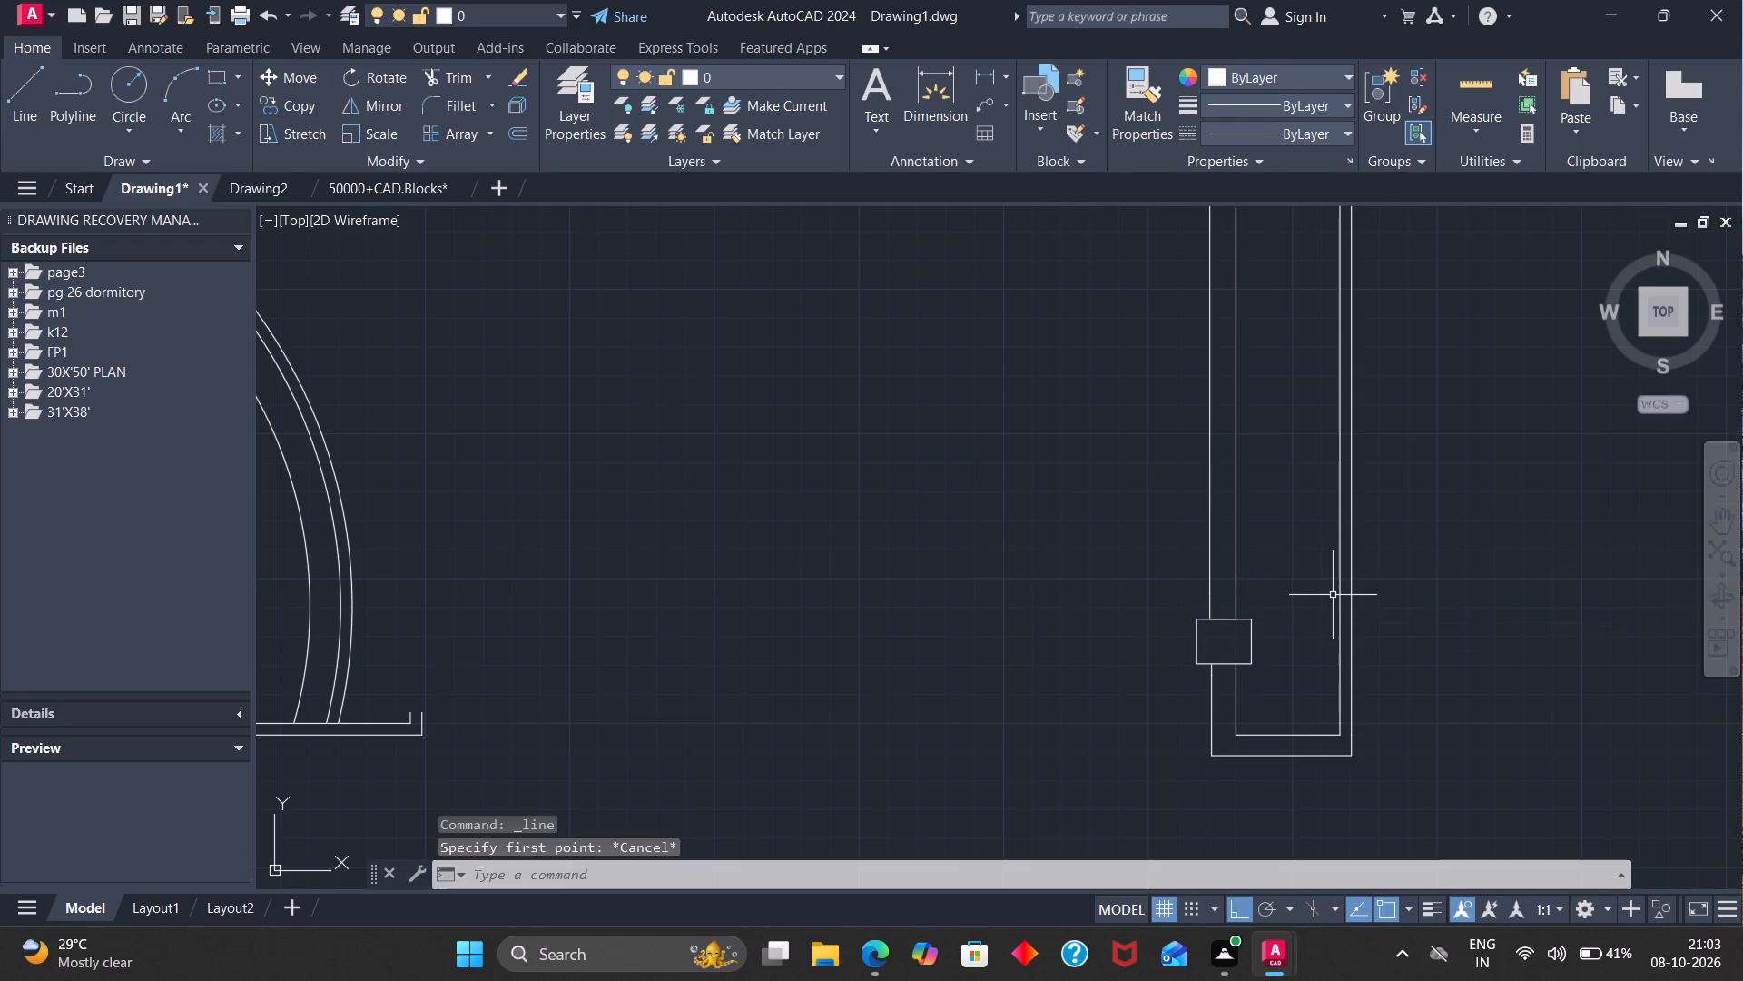
key(c)
key(o)
key(Return)
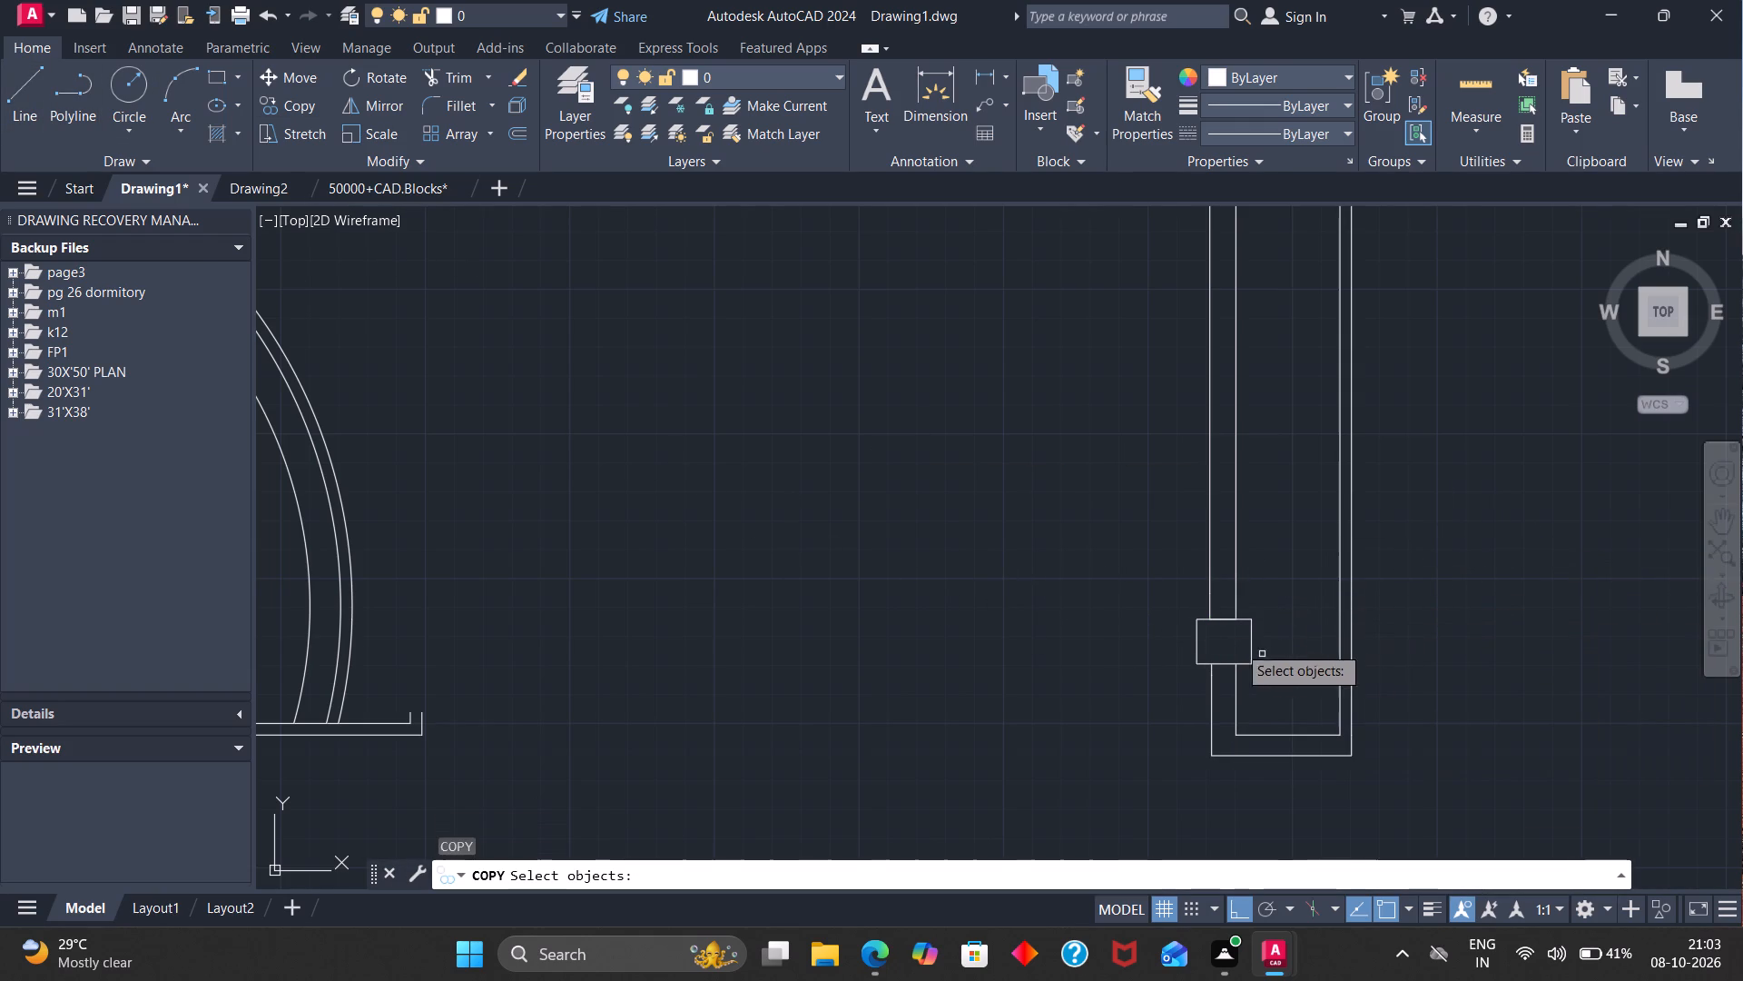
click(1198, 655)
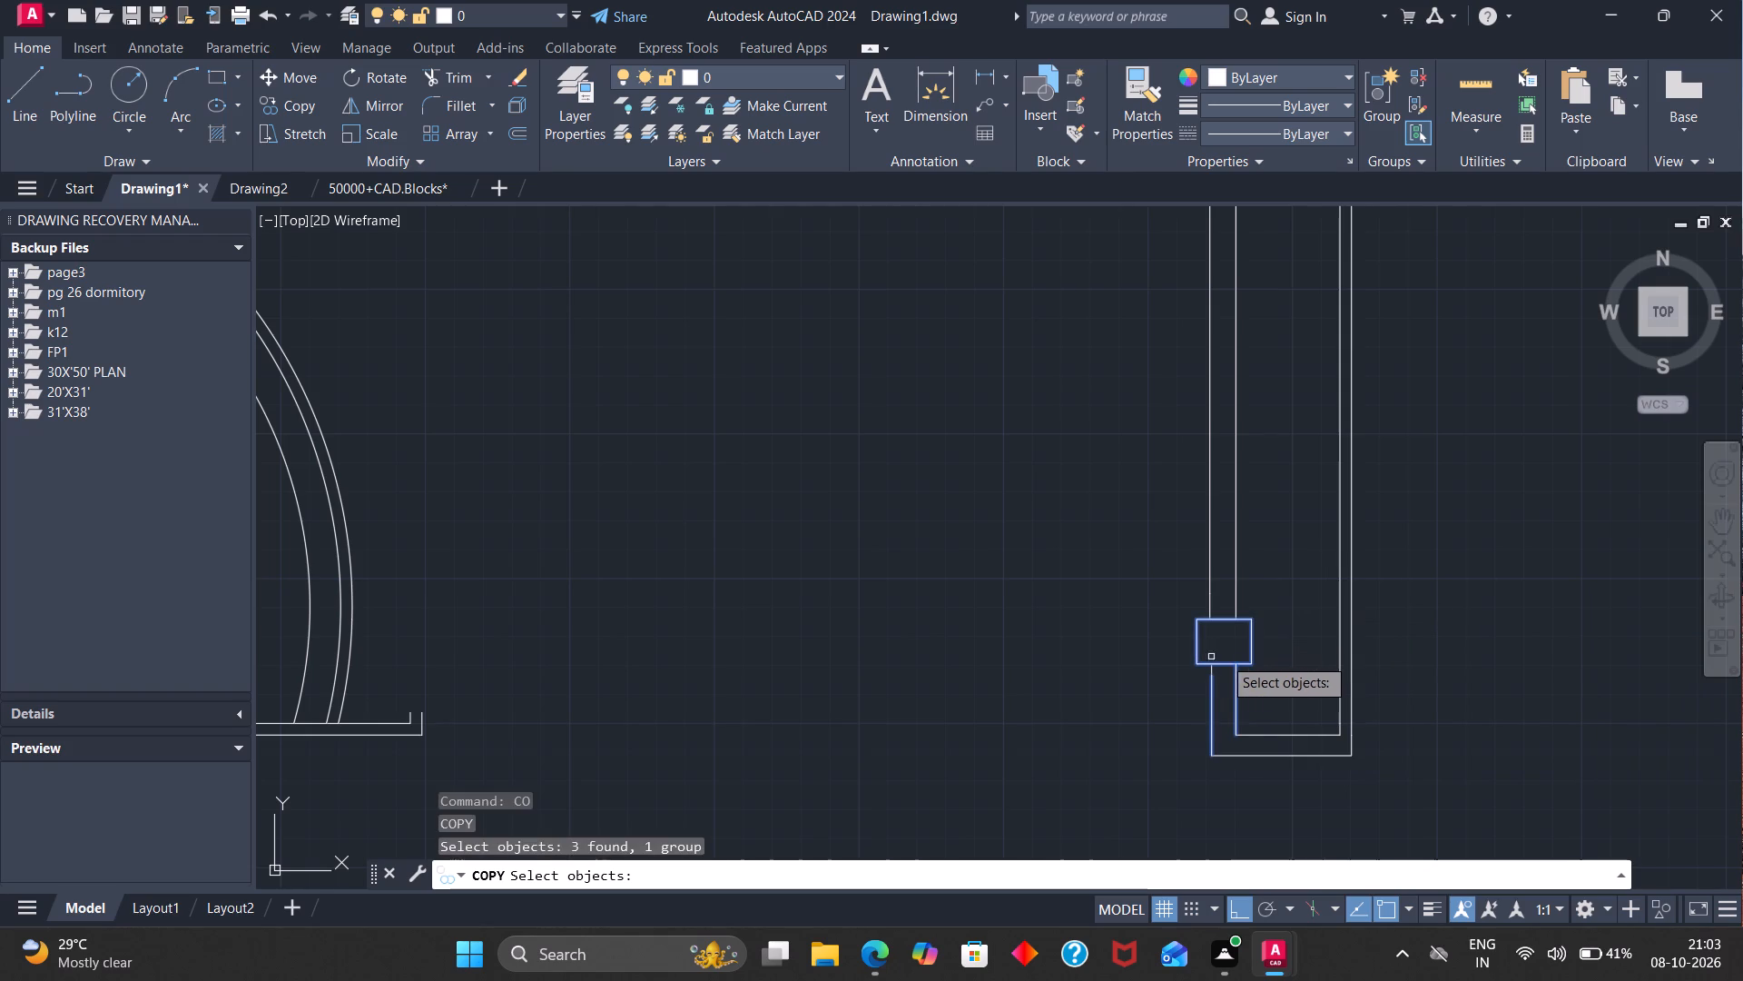
key(Return)
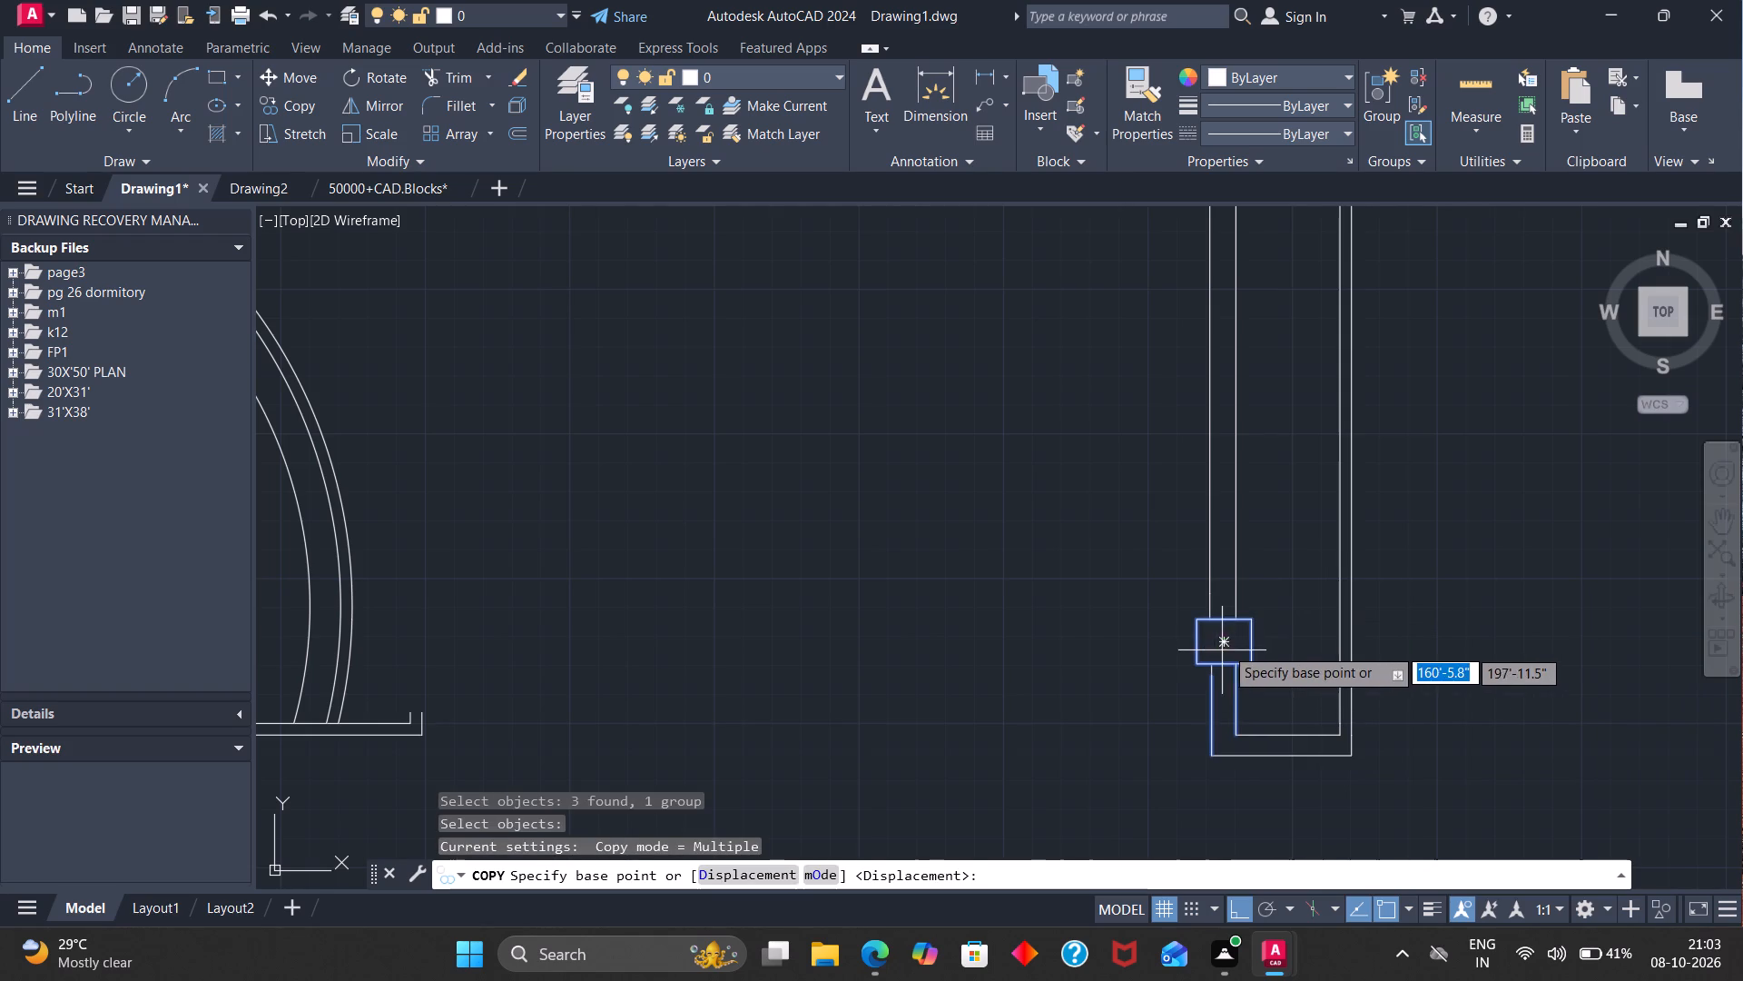
click(1226, 644)
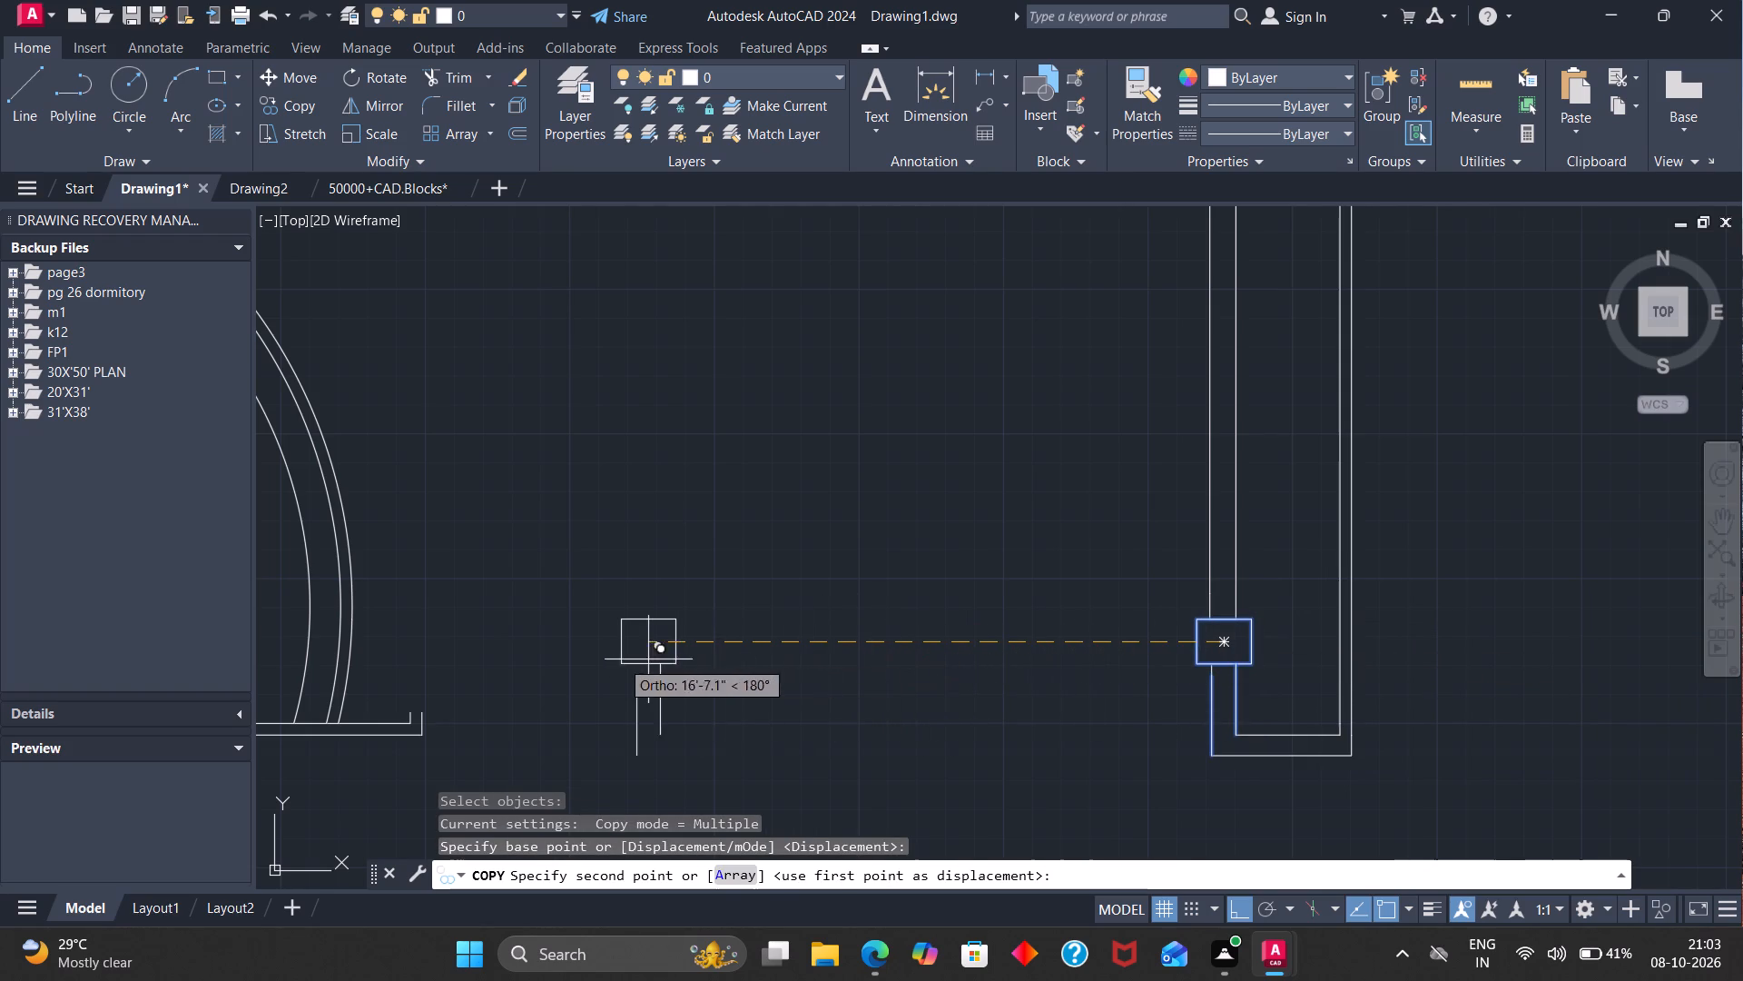
click(422, 650)
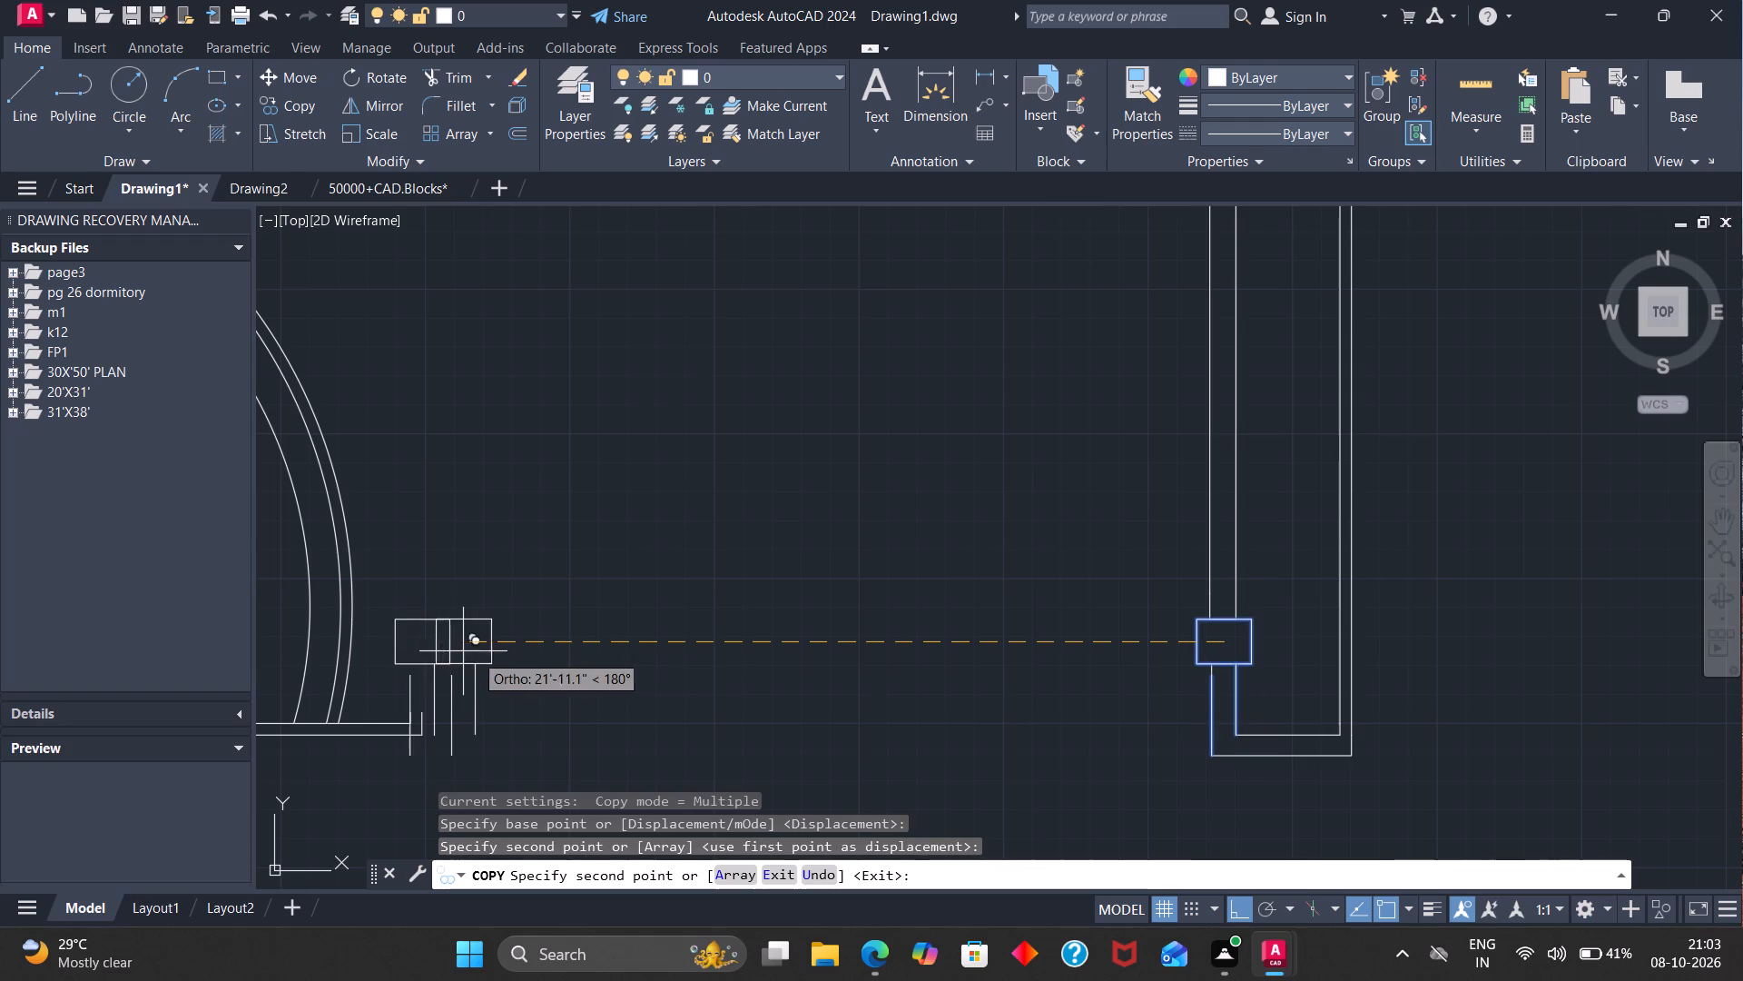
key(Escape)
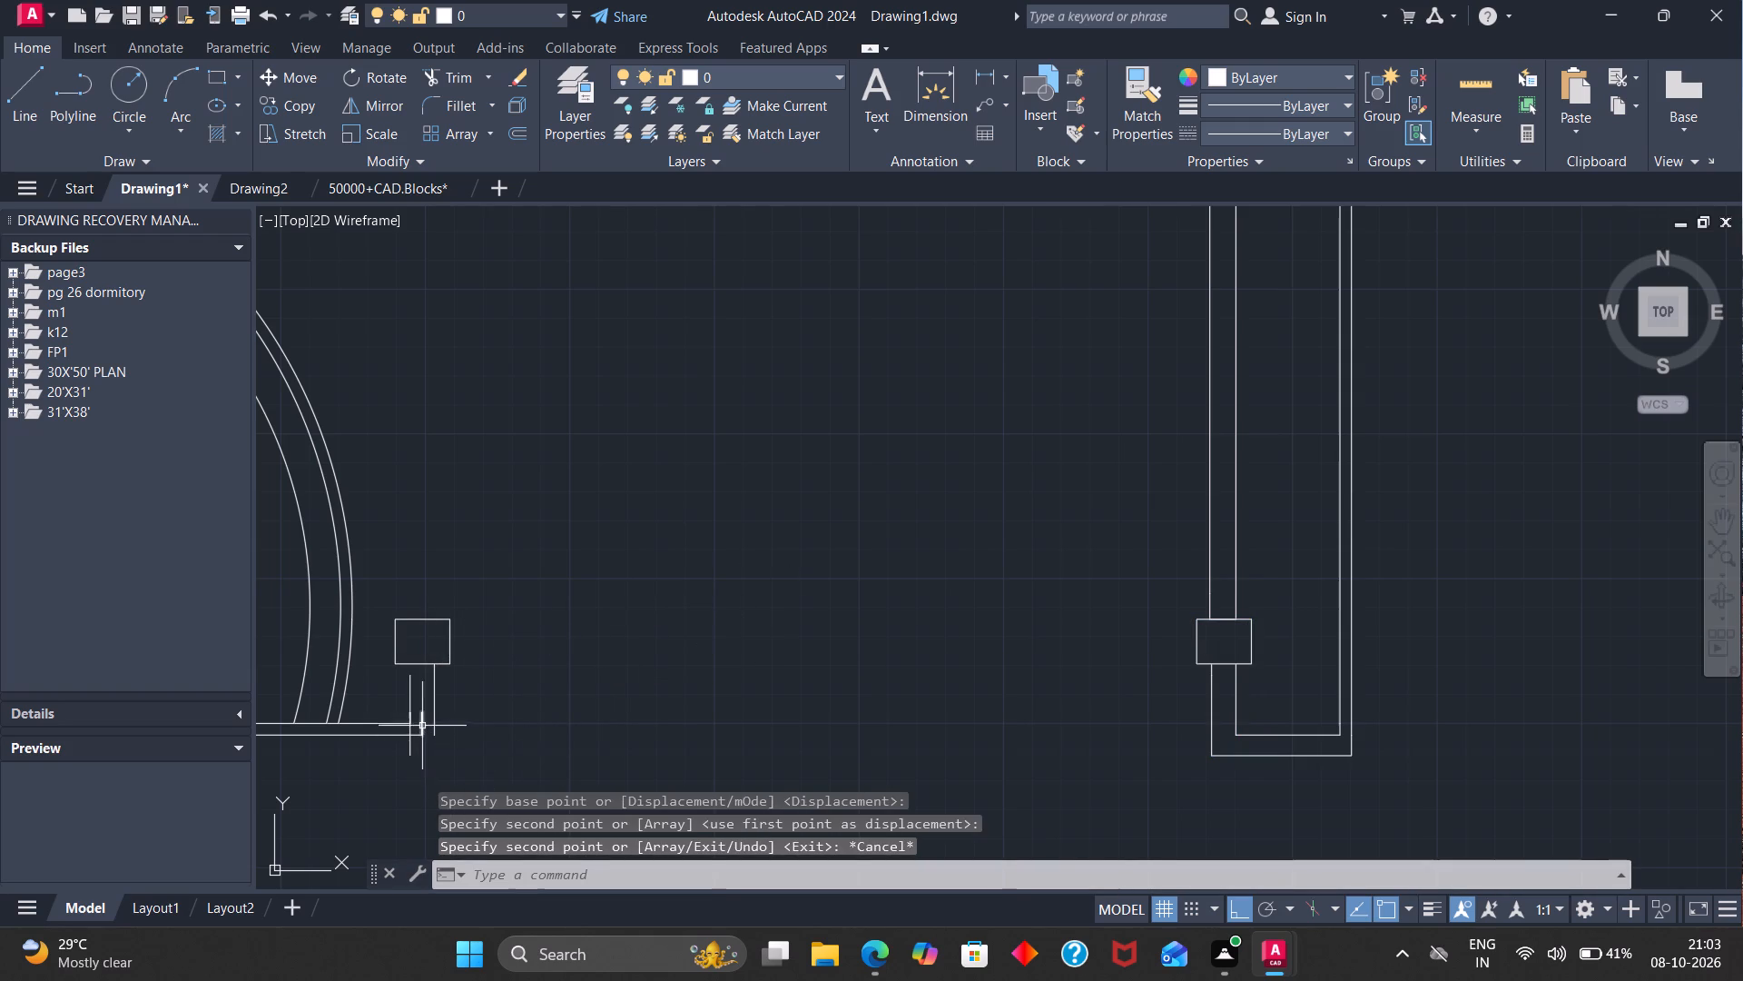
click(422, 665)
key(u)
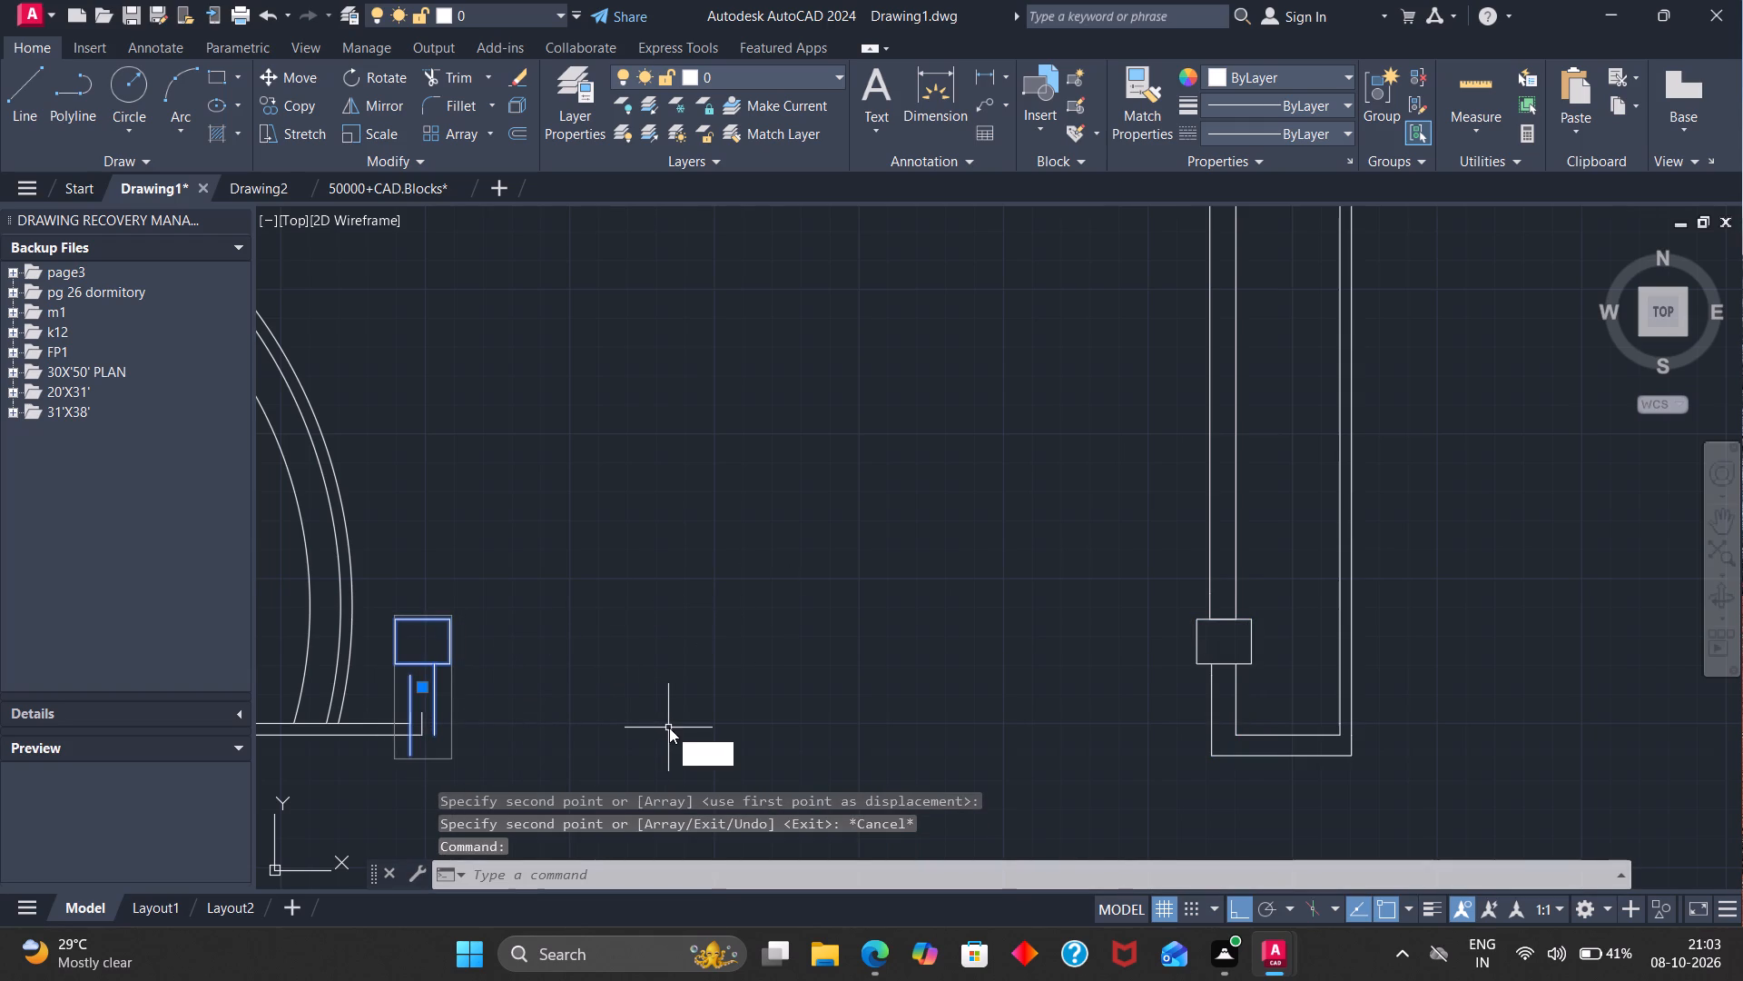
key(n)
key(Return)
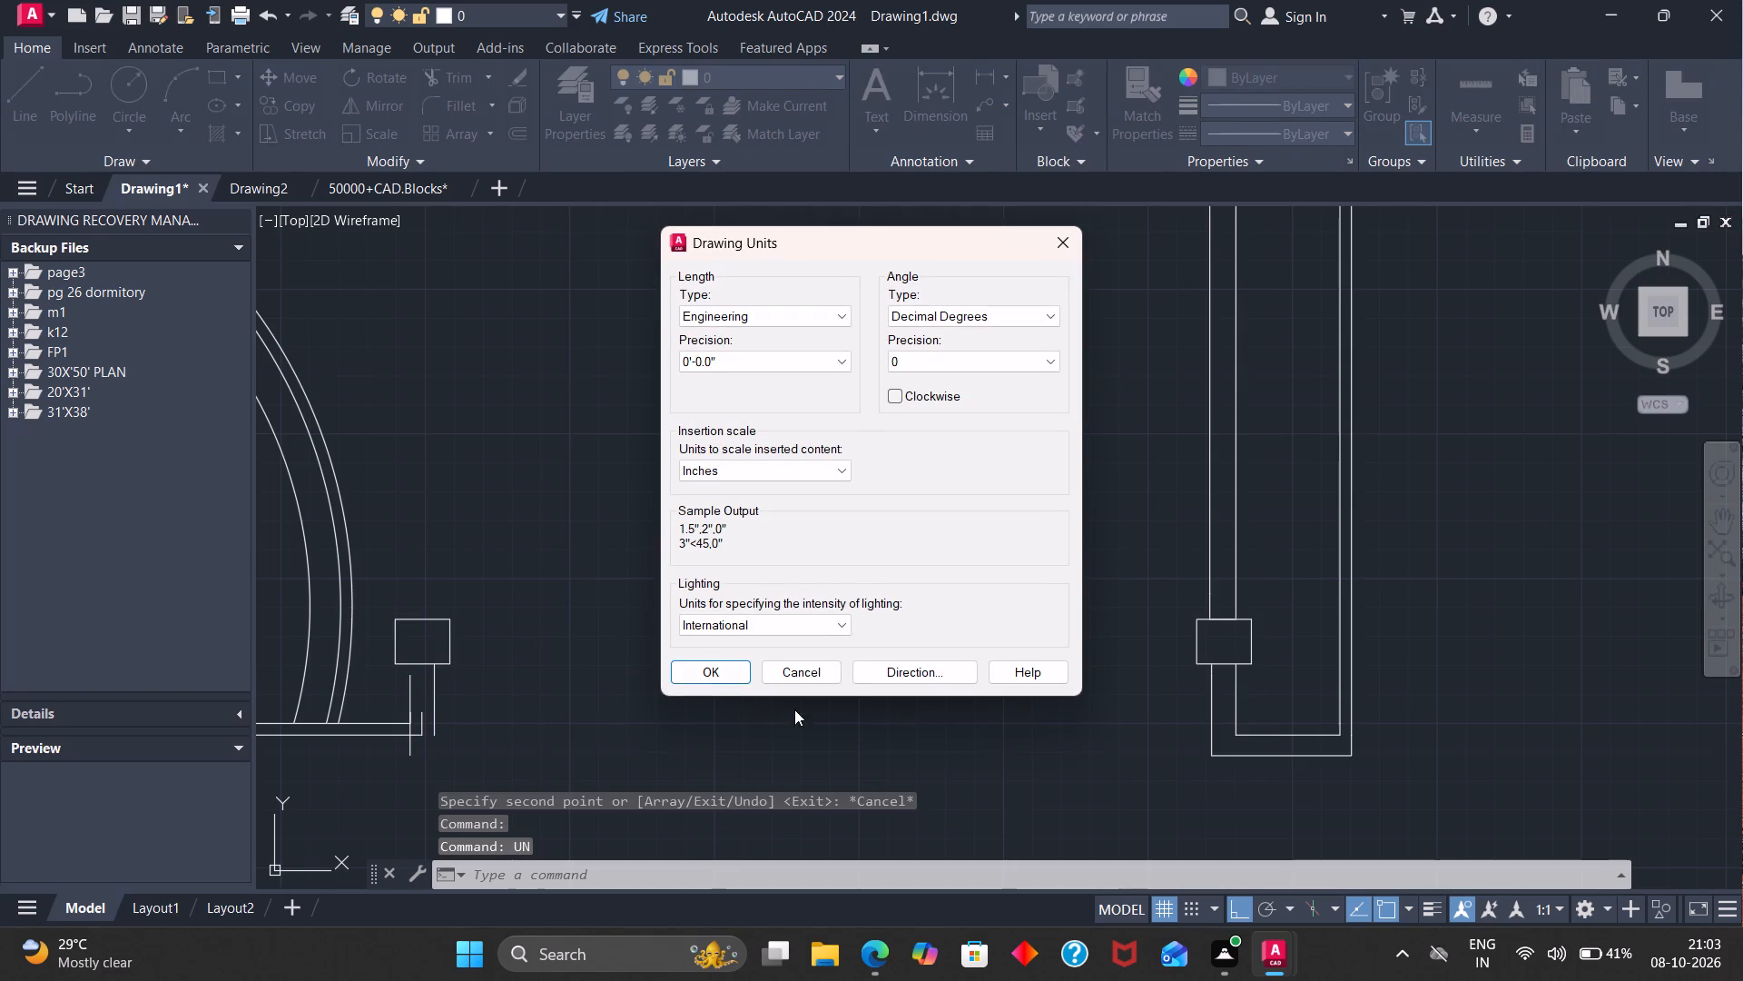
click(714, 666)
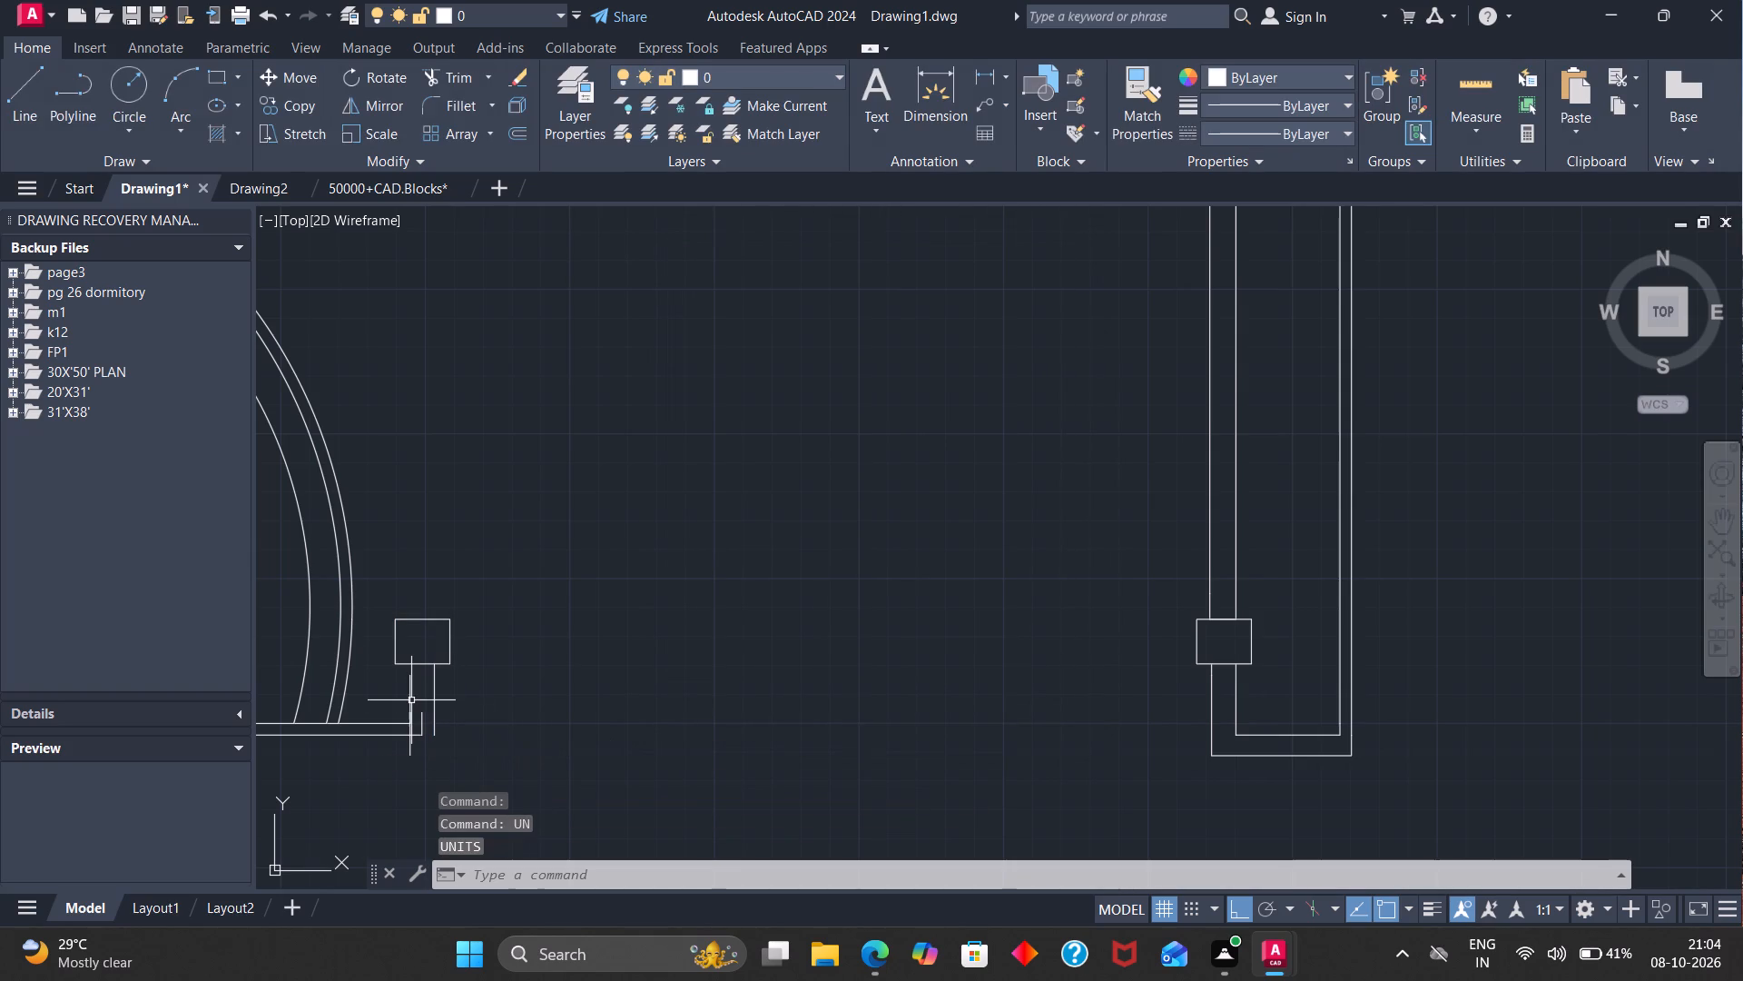
Ungroup the copied column group at the wall end beside the arcs.
key(u)
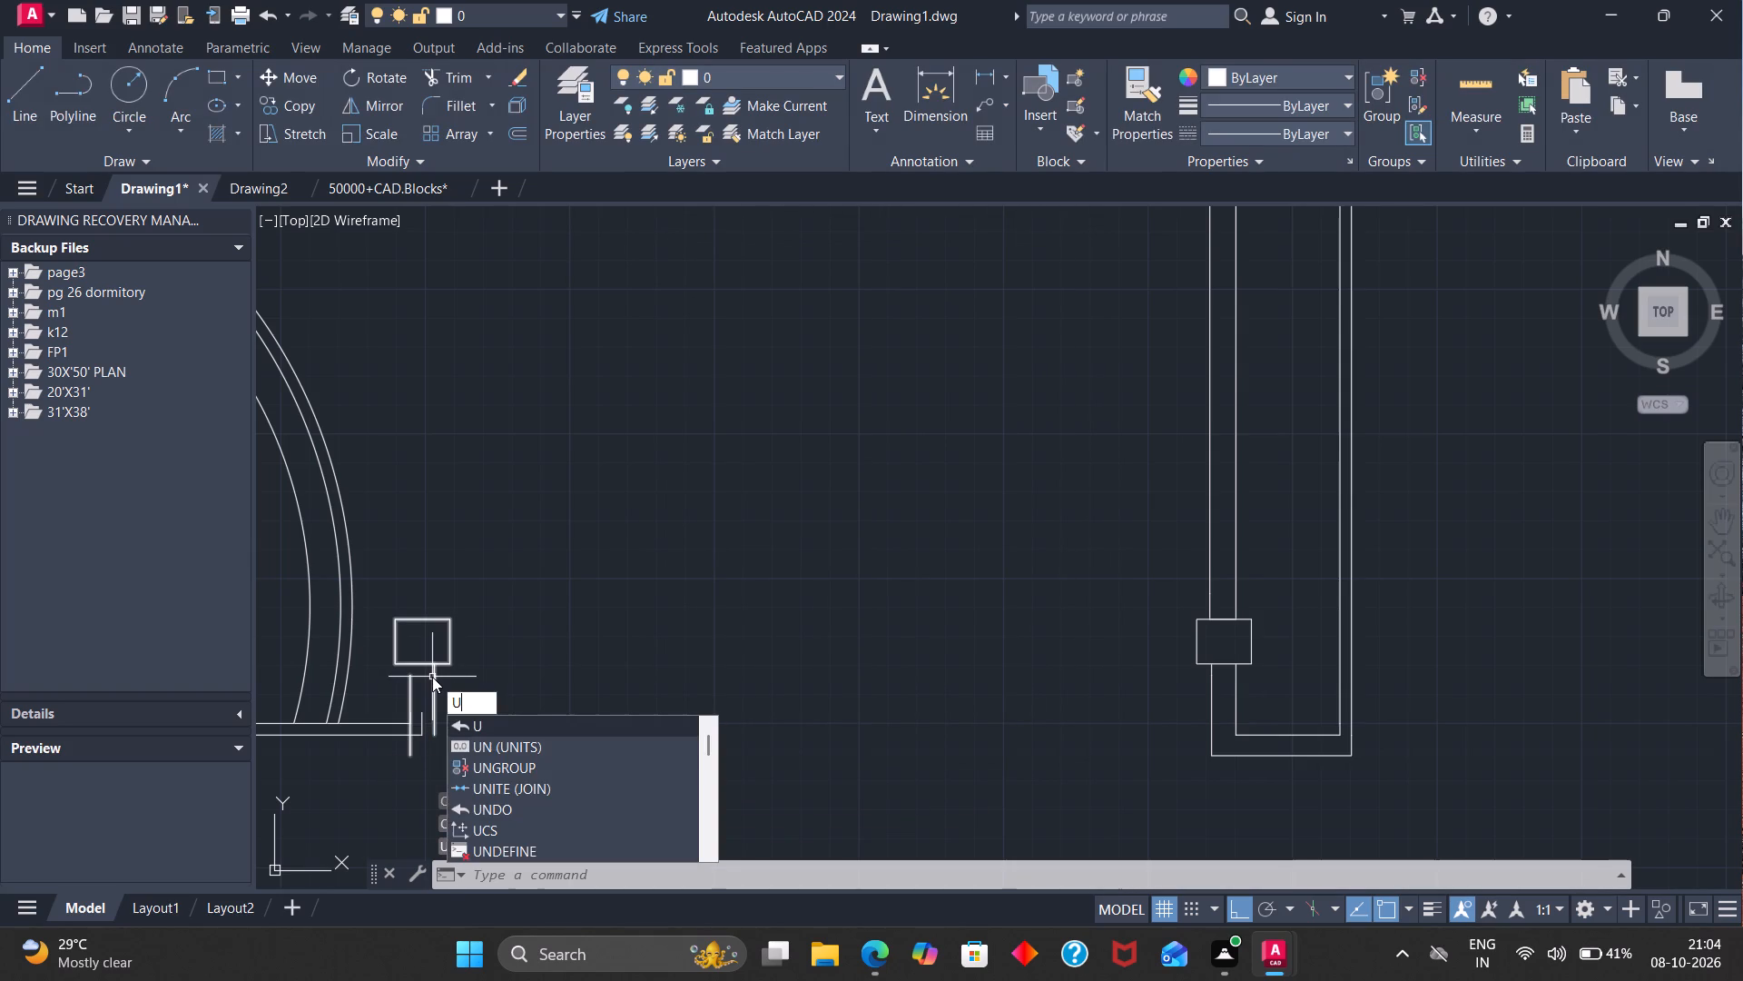
key(n)
key(g)
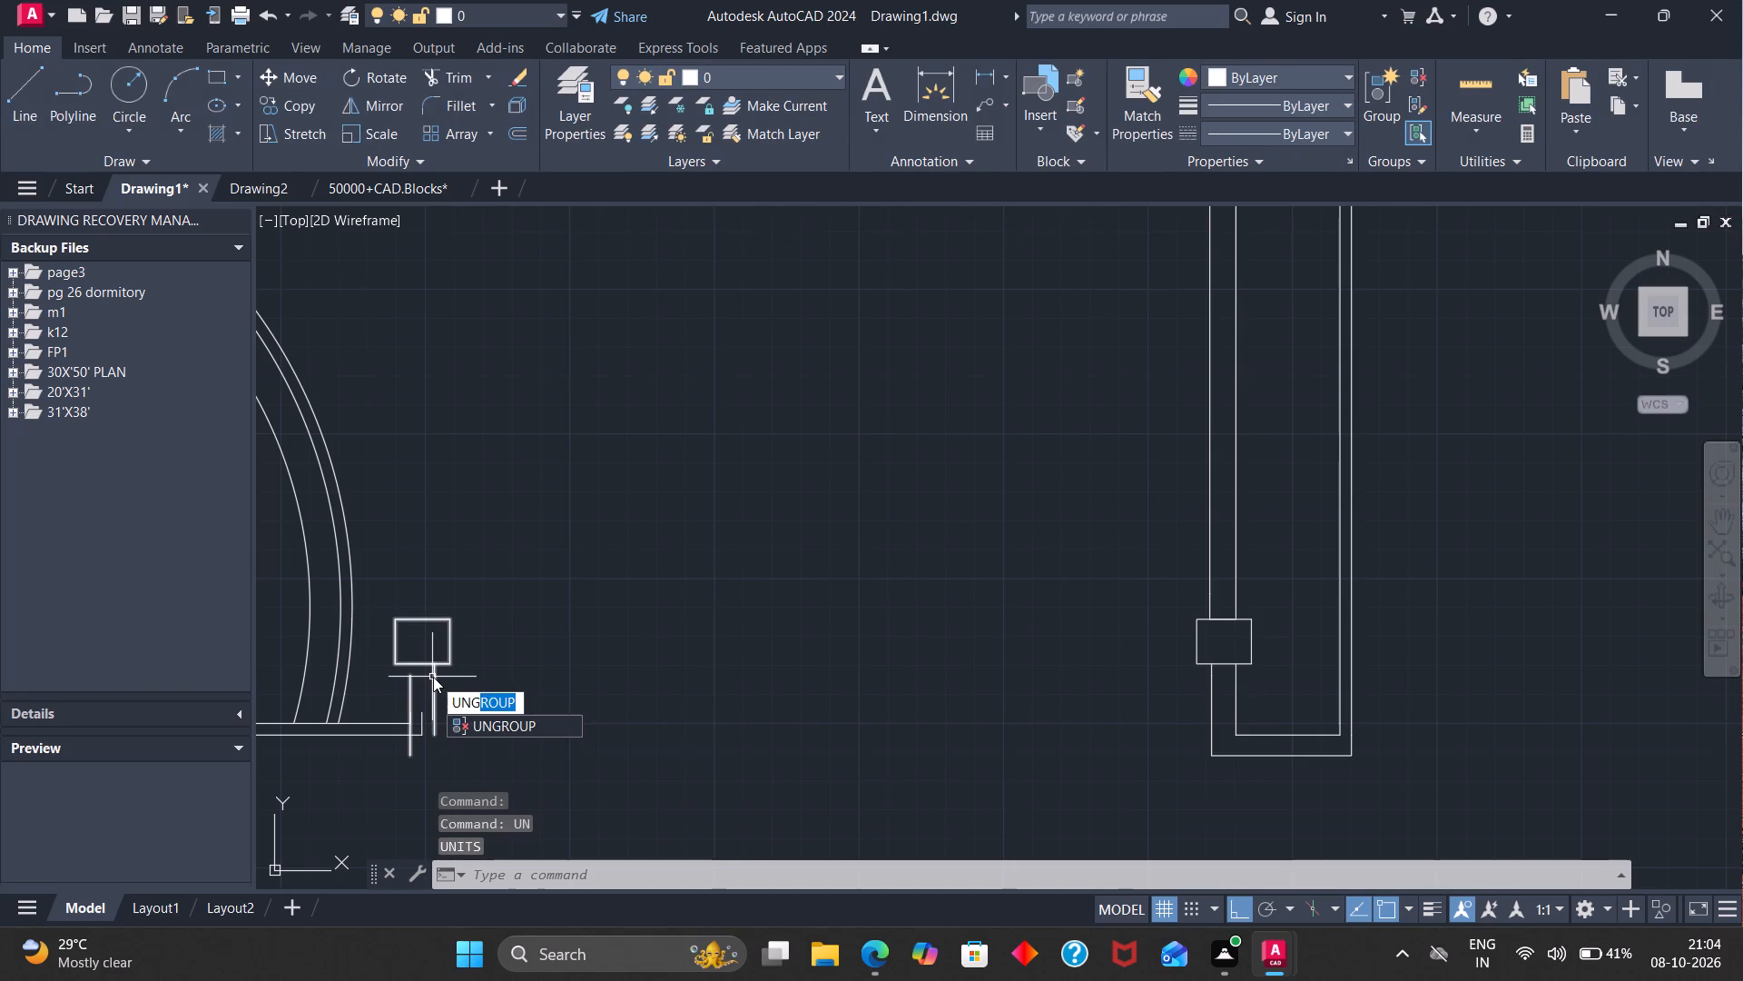
key(Return)
click(433, 663)
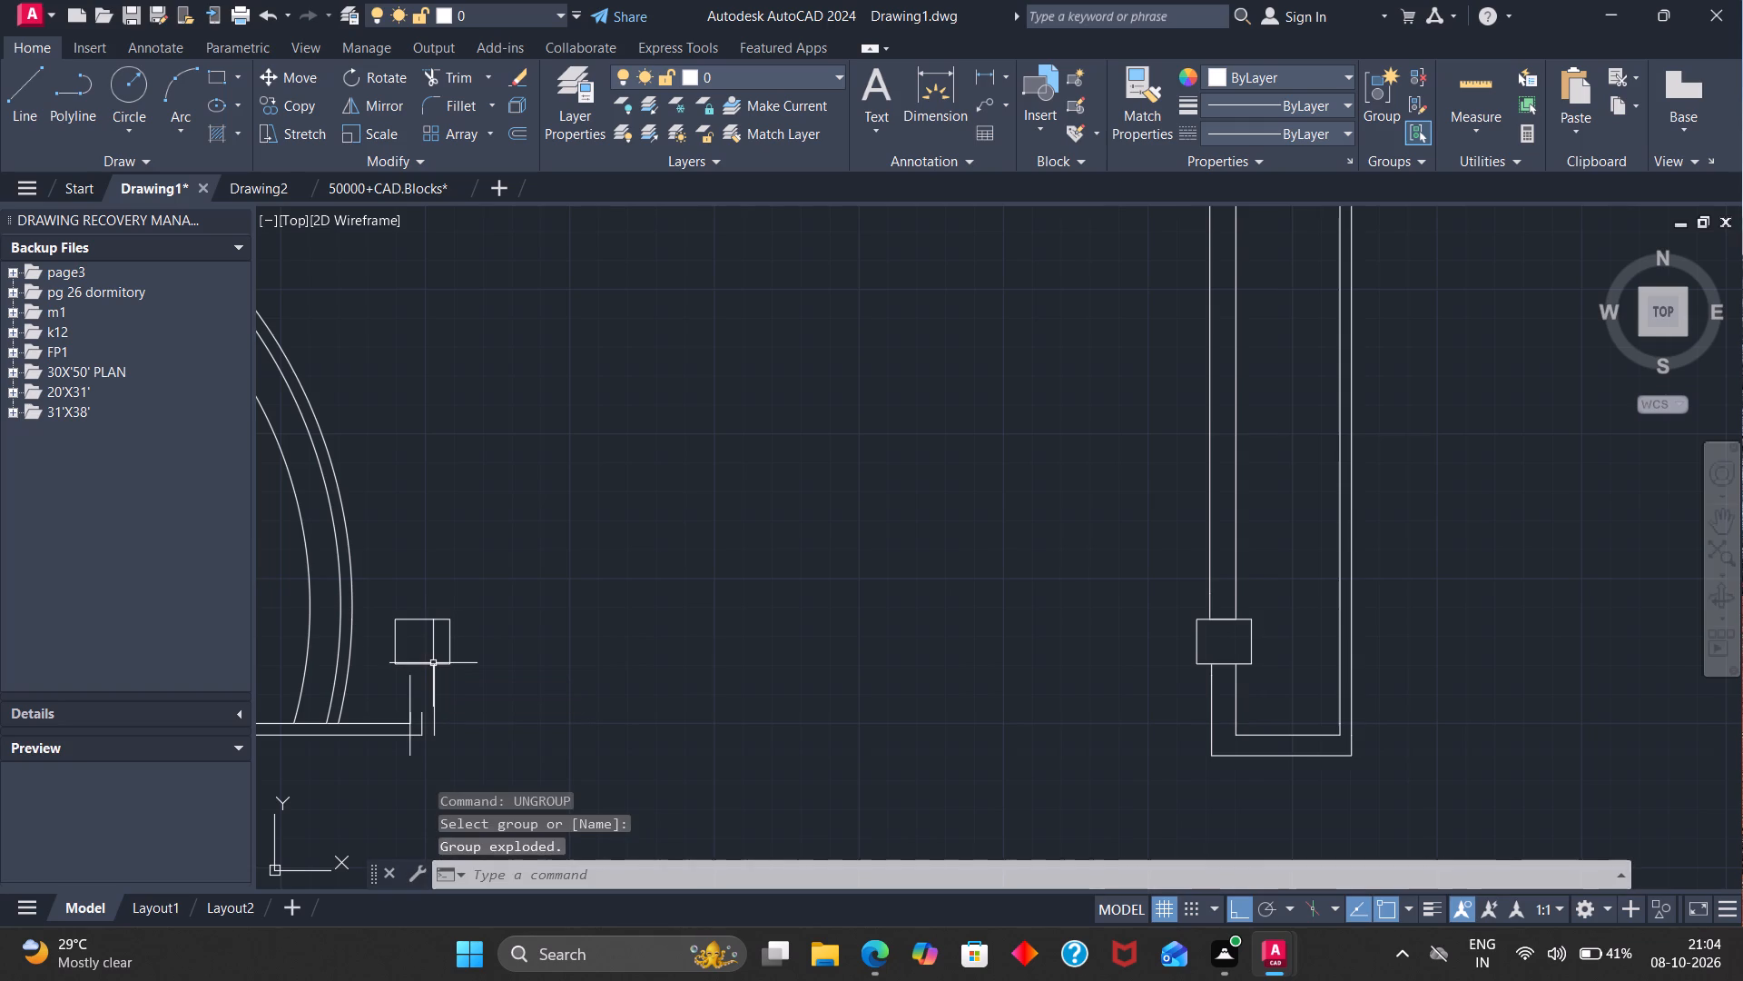
drag(433, 663, 438, 671)
key(Return)
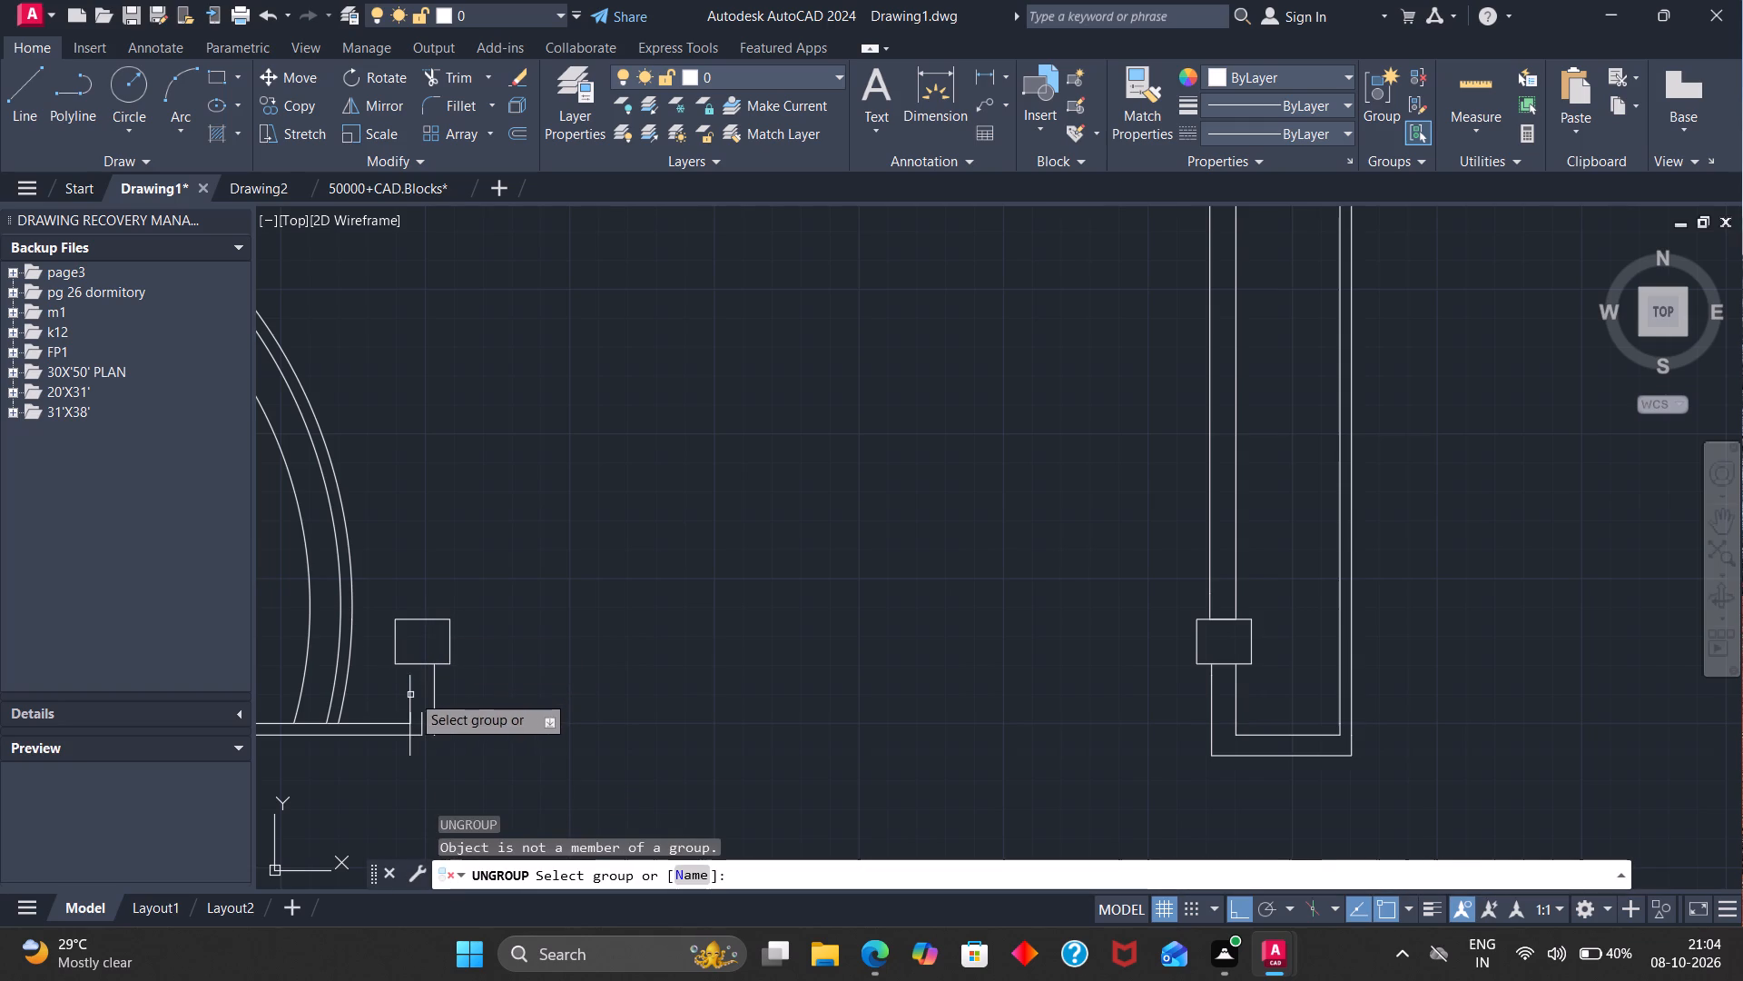
Trim the overlapping wall lines below the copied column, leaving only the short stubs at the boundary wall's end.
click(472, 82)
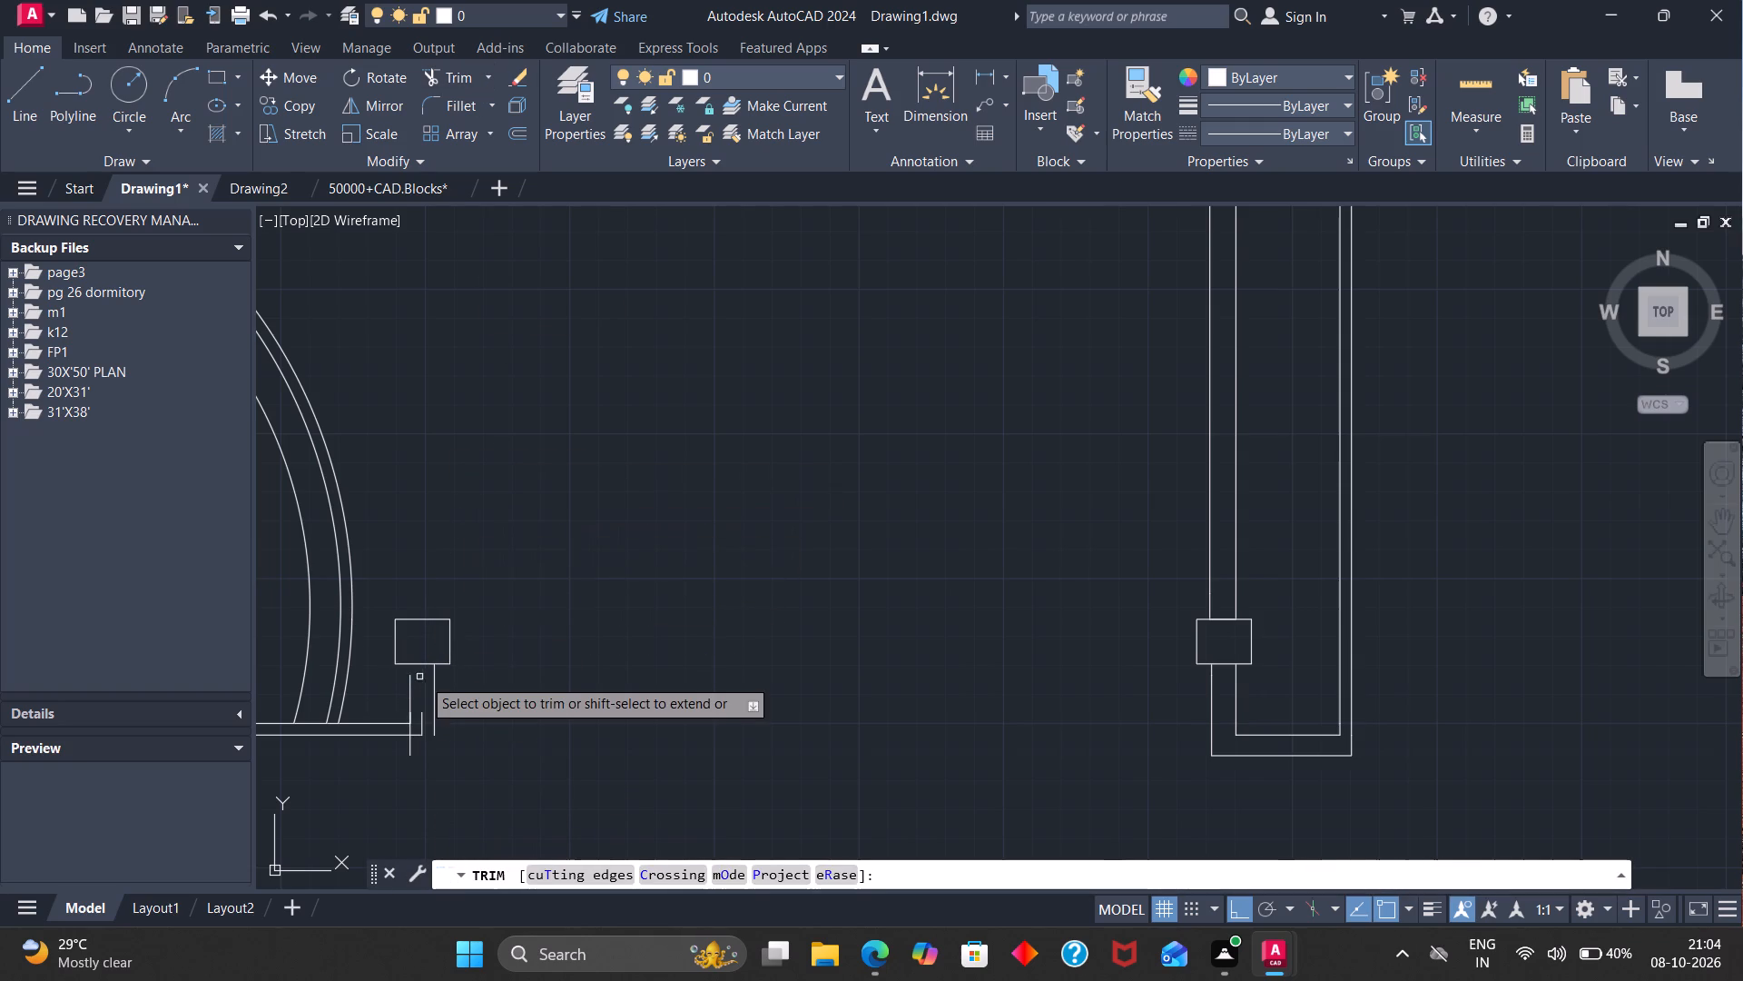
click(409, 693)
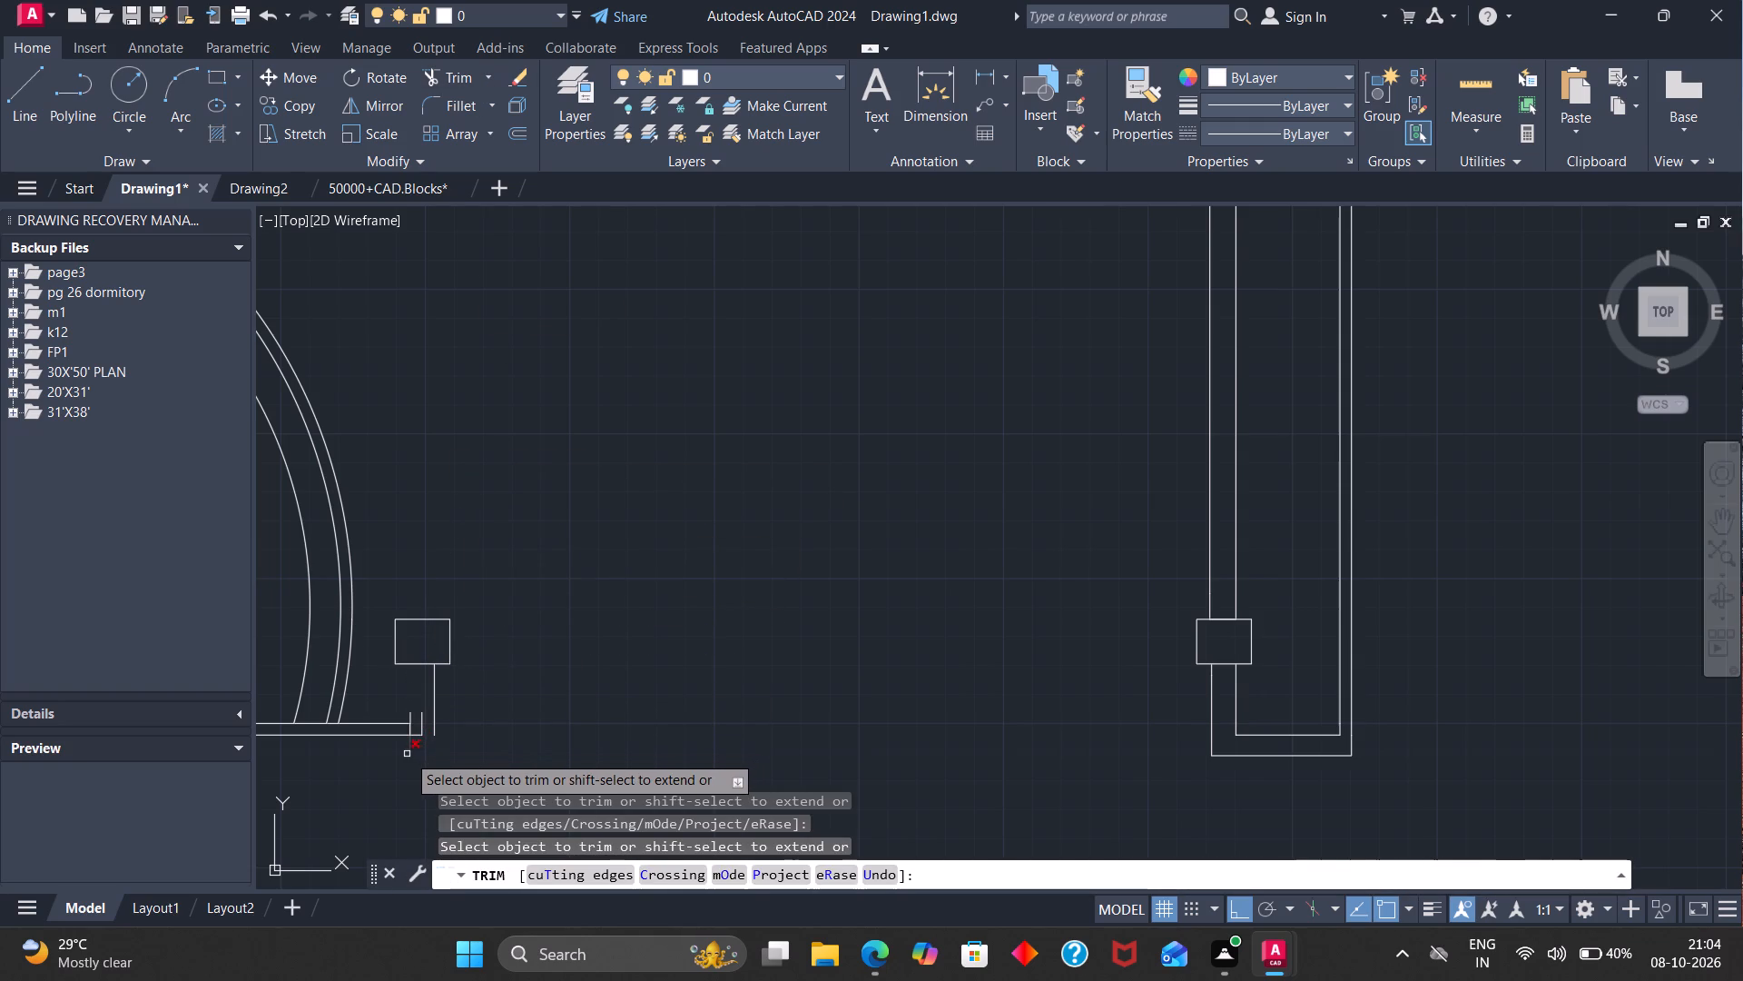
click(407, 754)
click(438, 723)
click(434, 717)
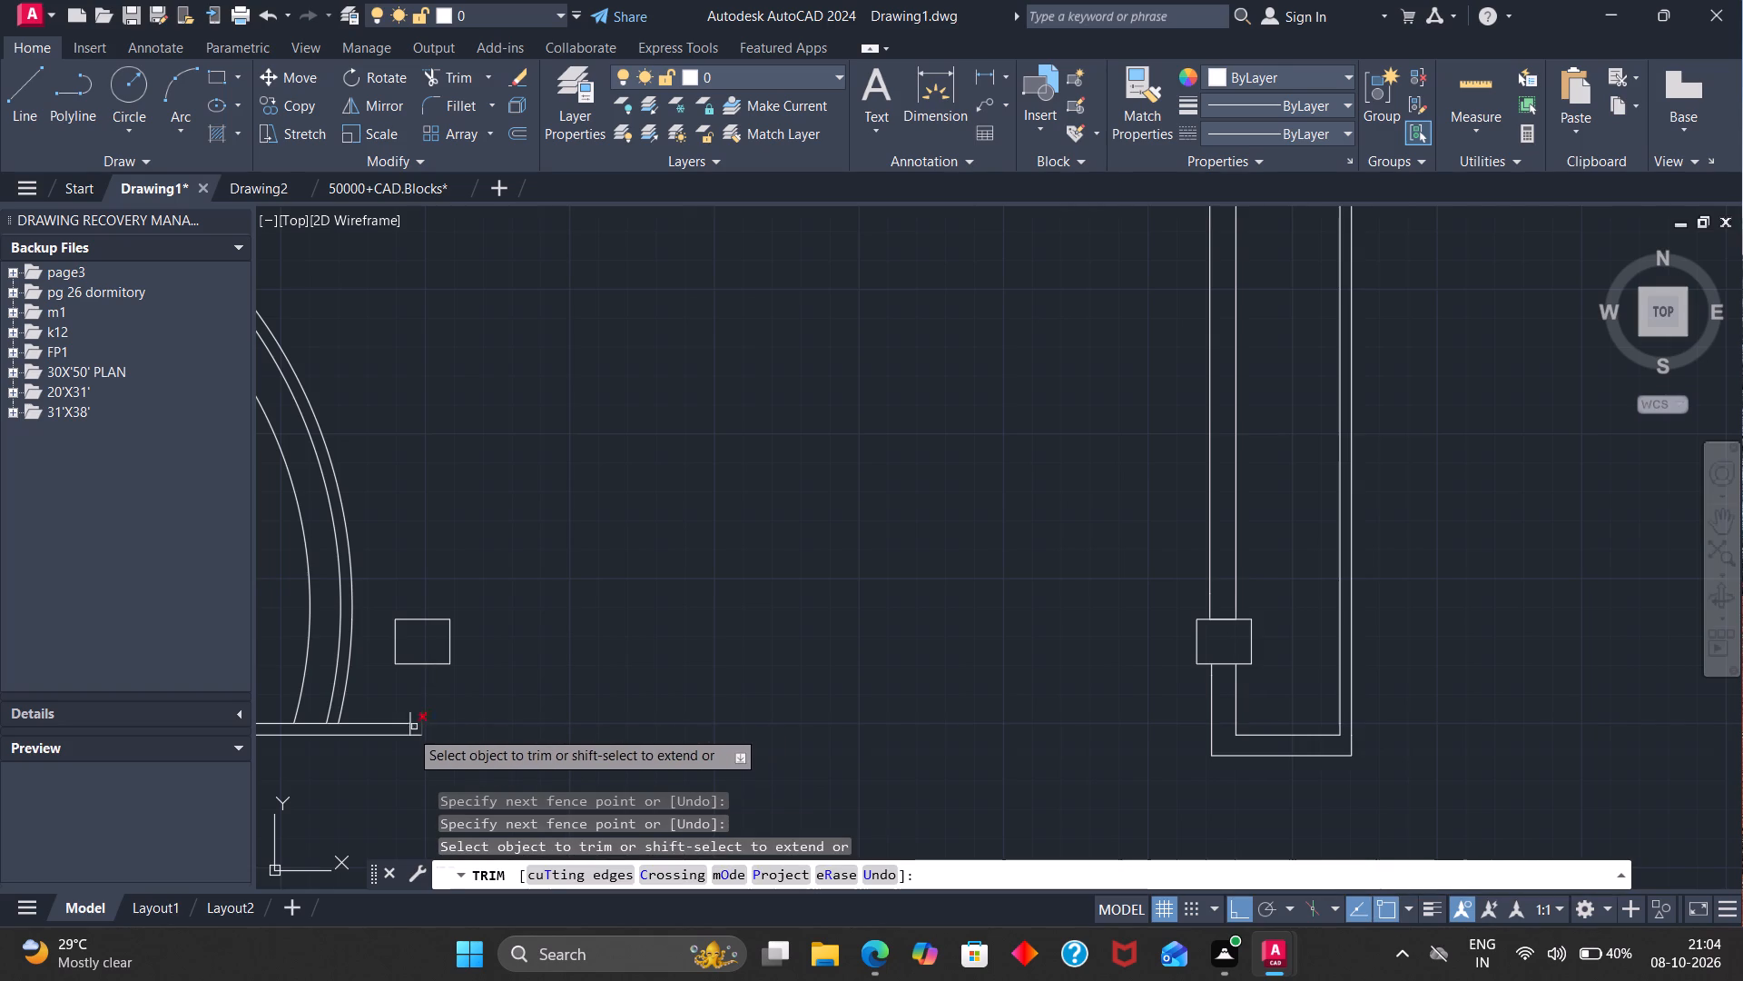
scroll(413, 727, up, 4)
click(400, 736)
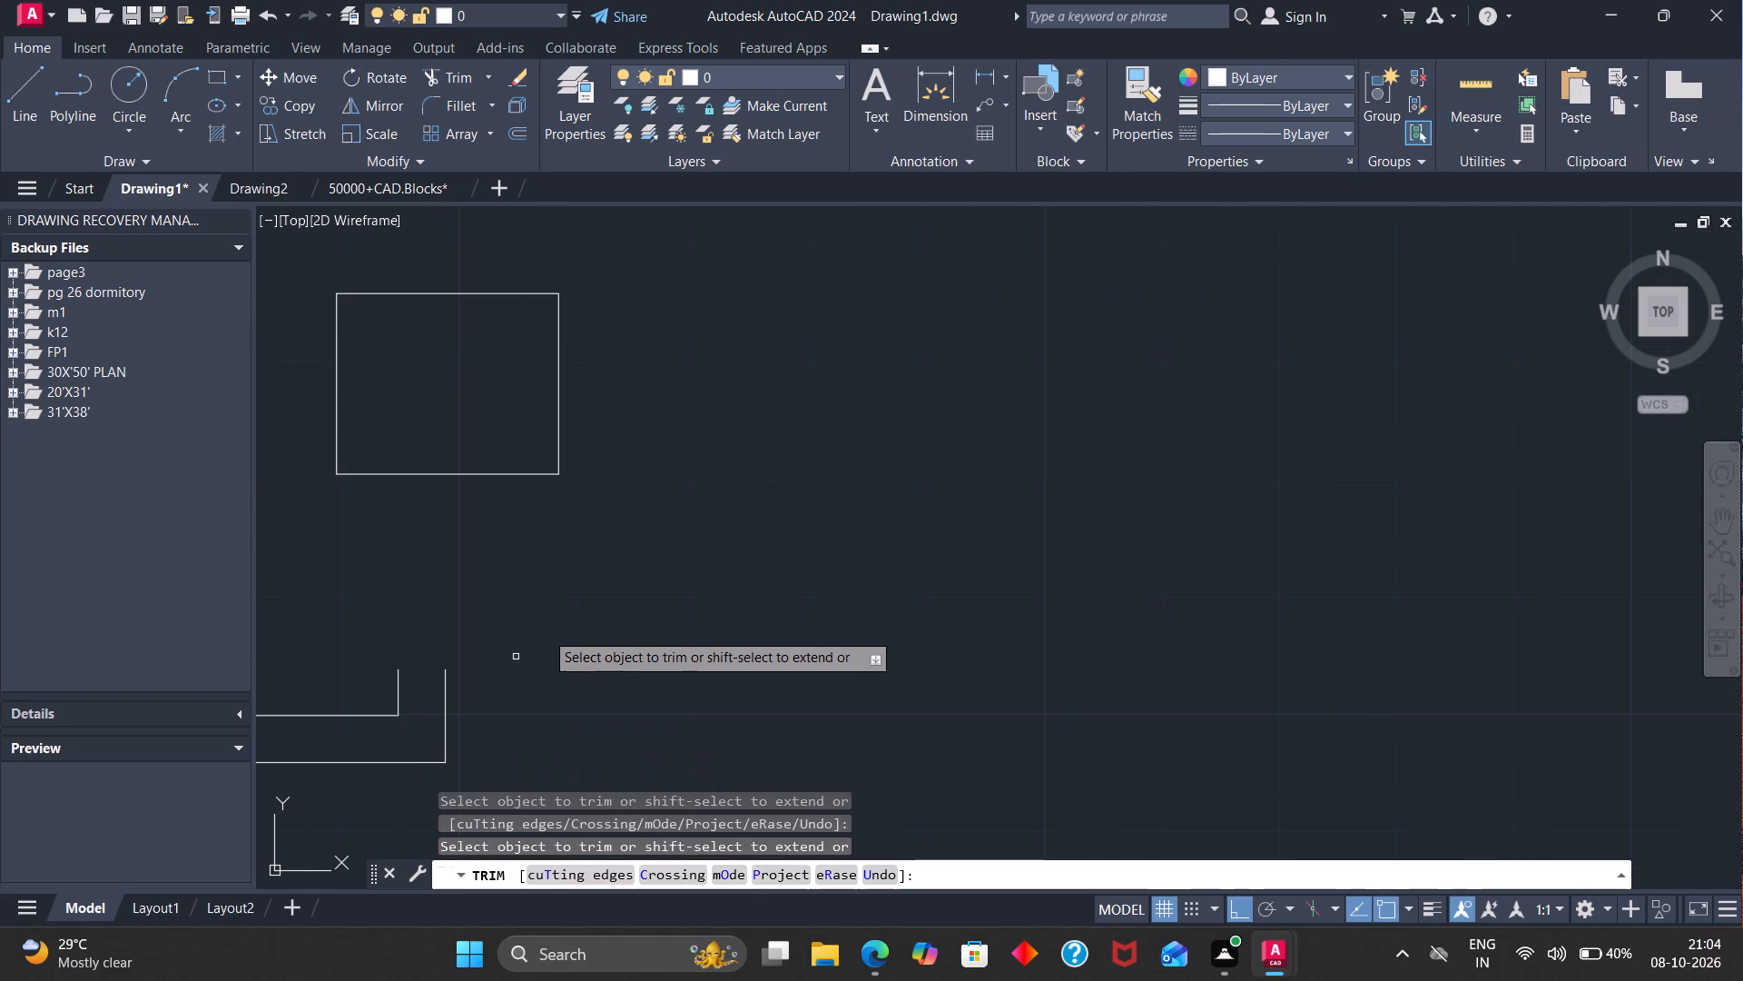
scroll(549, 626, down, 2)
key(Escape)
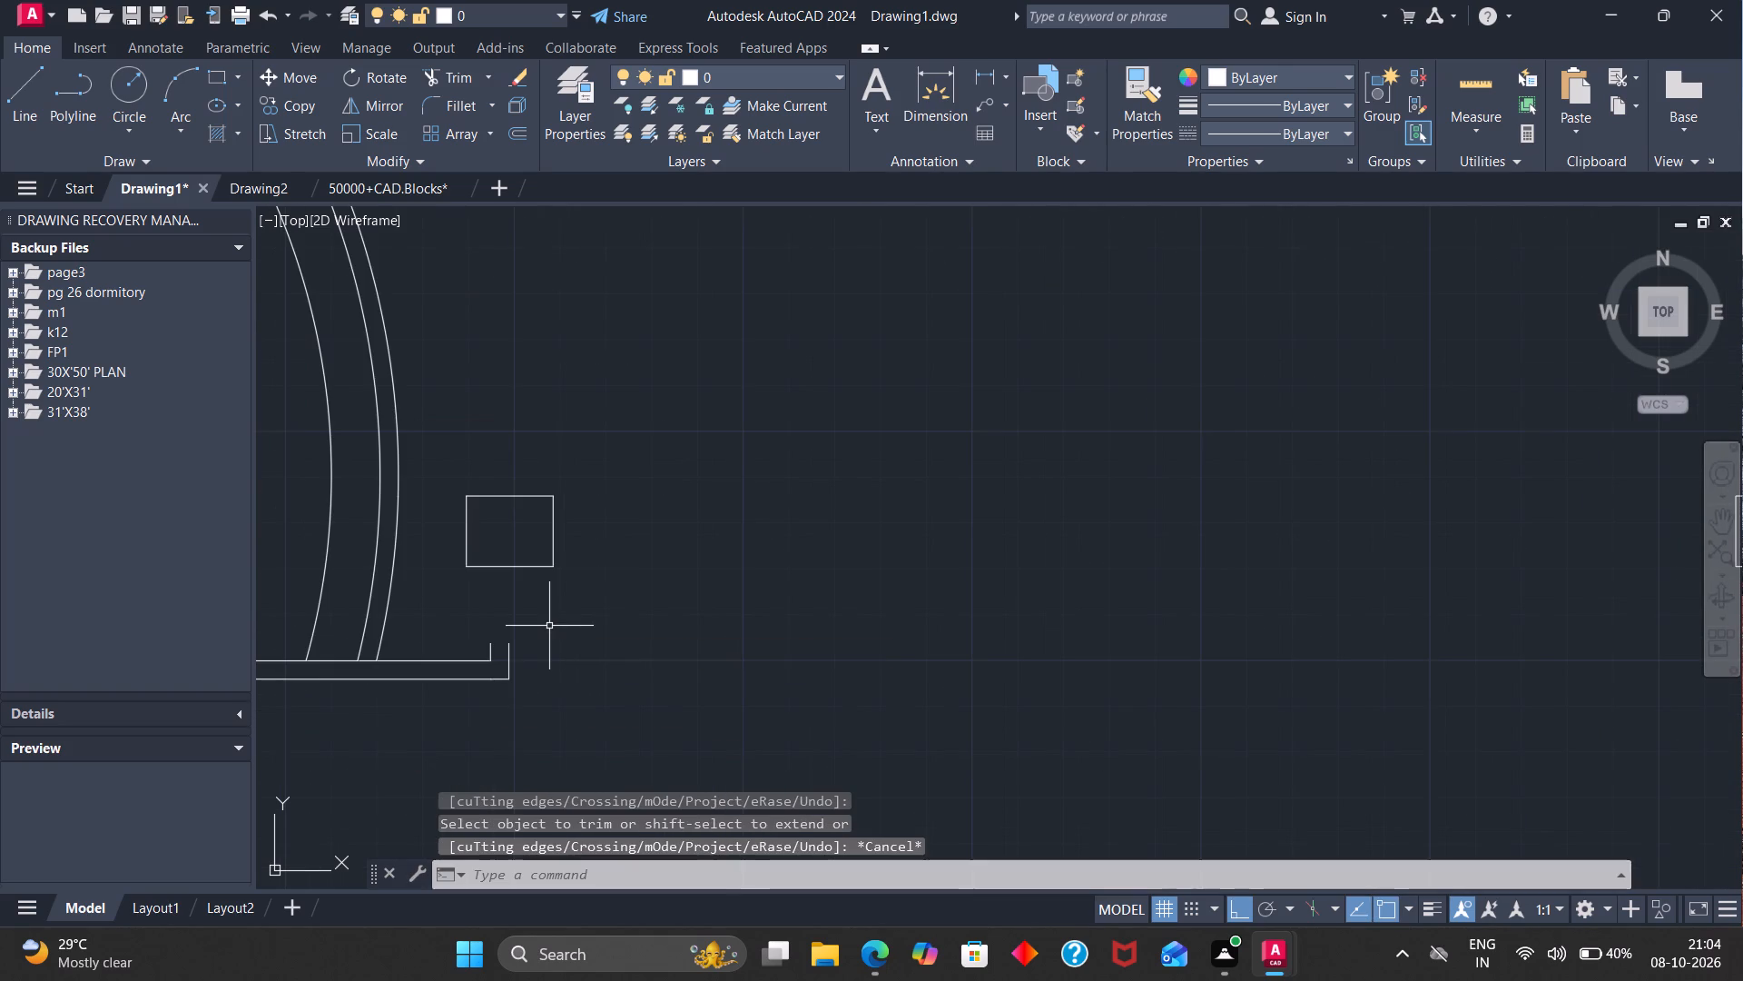
Extend the two short stubs at the boundary wall's end up to the underside of the column rectangle.
text(ex)
key(Return)
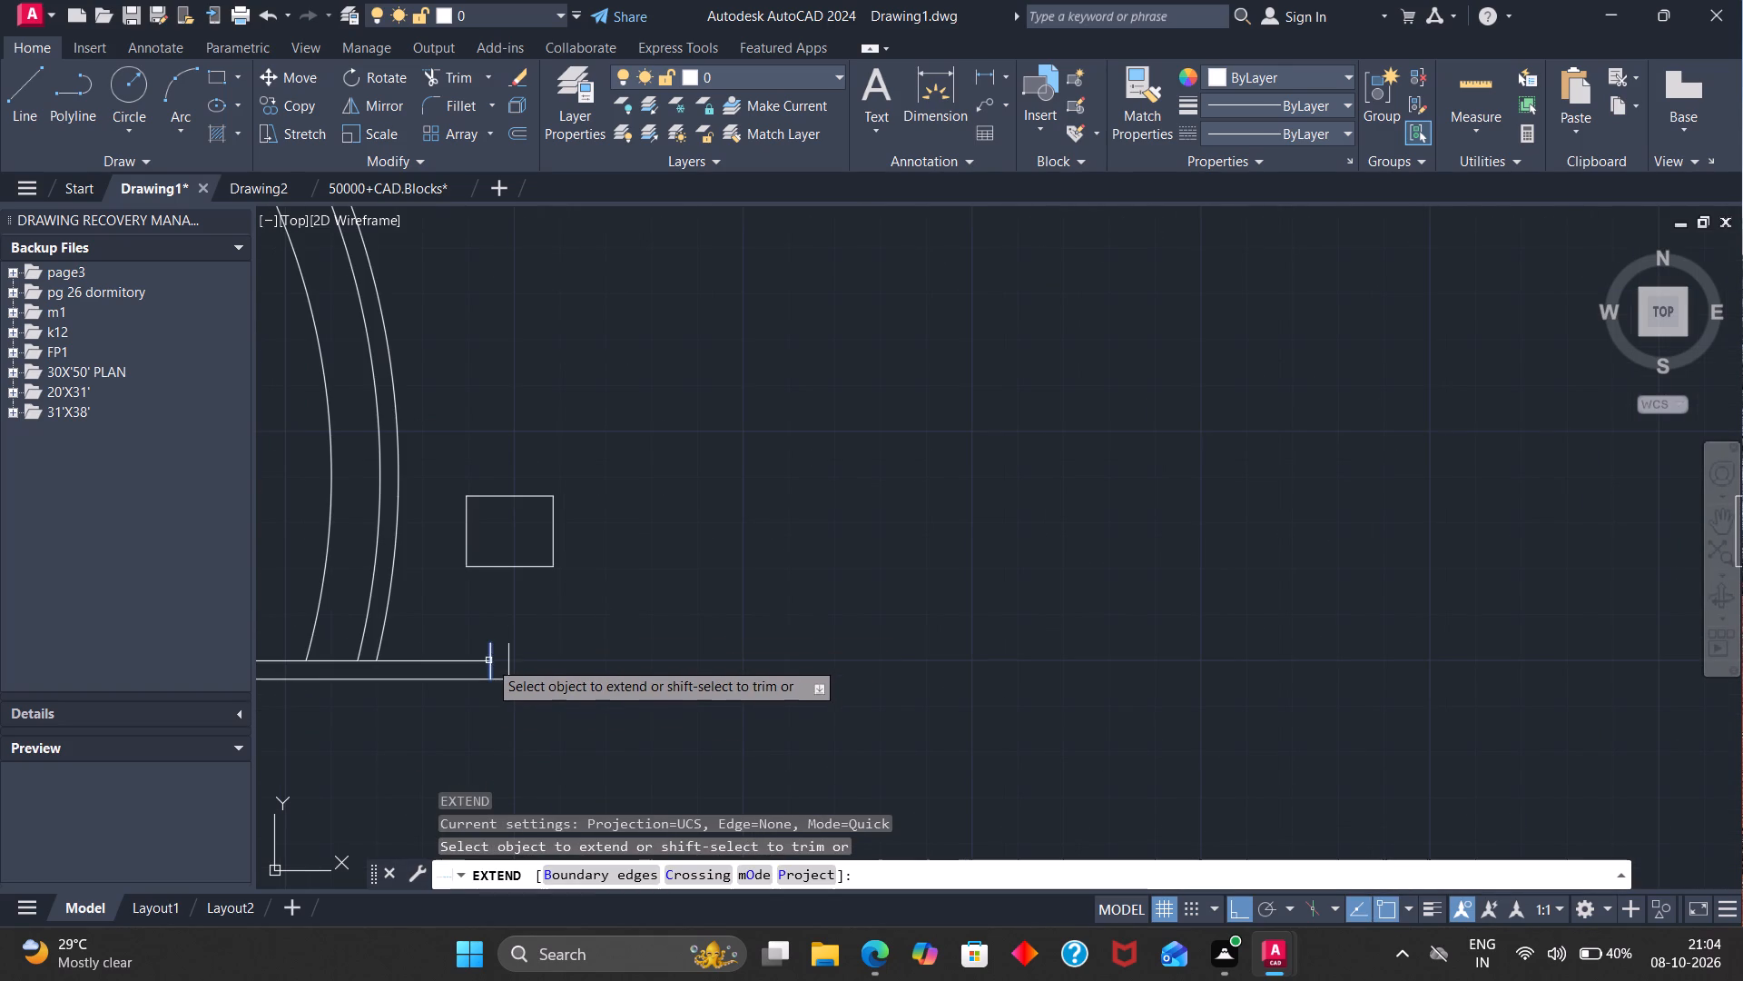
click(489, 647)
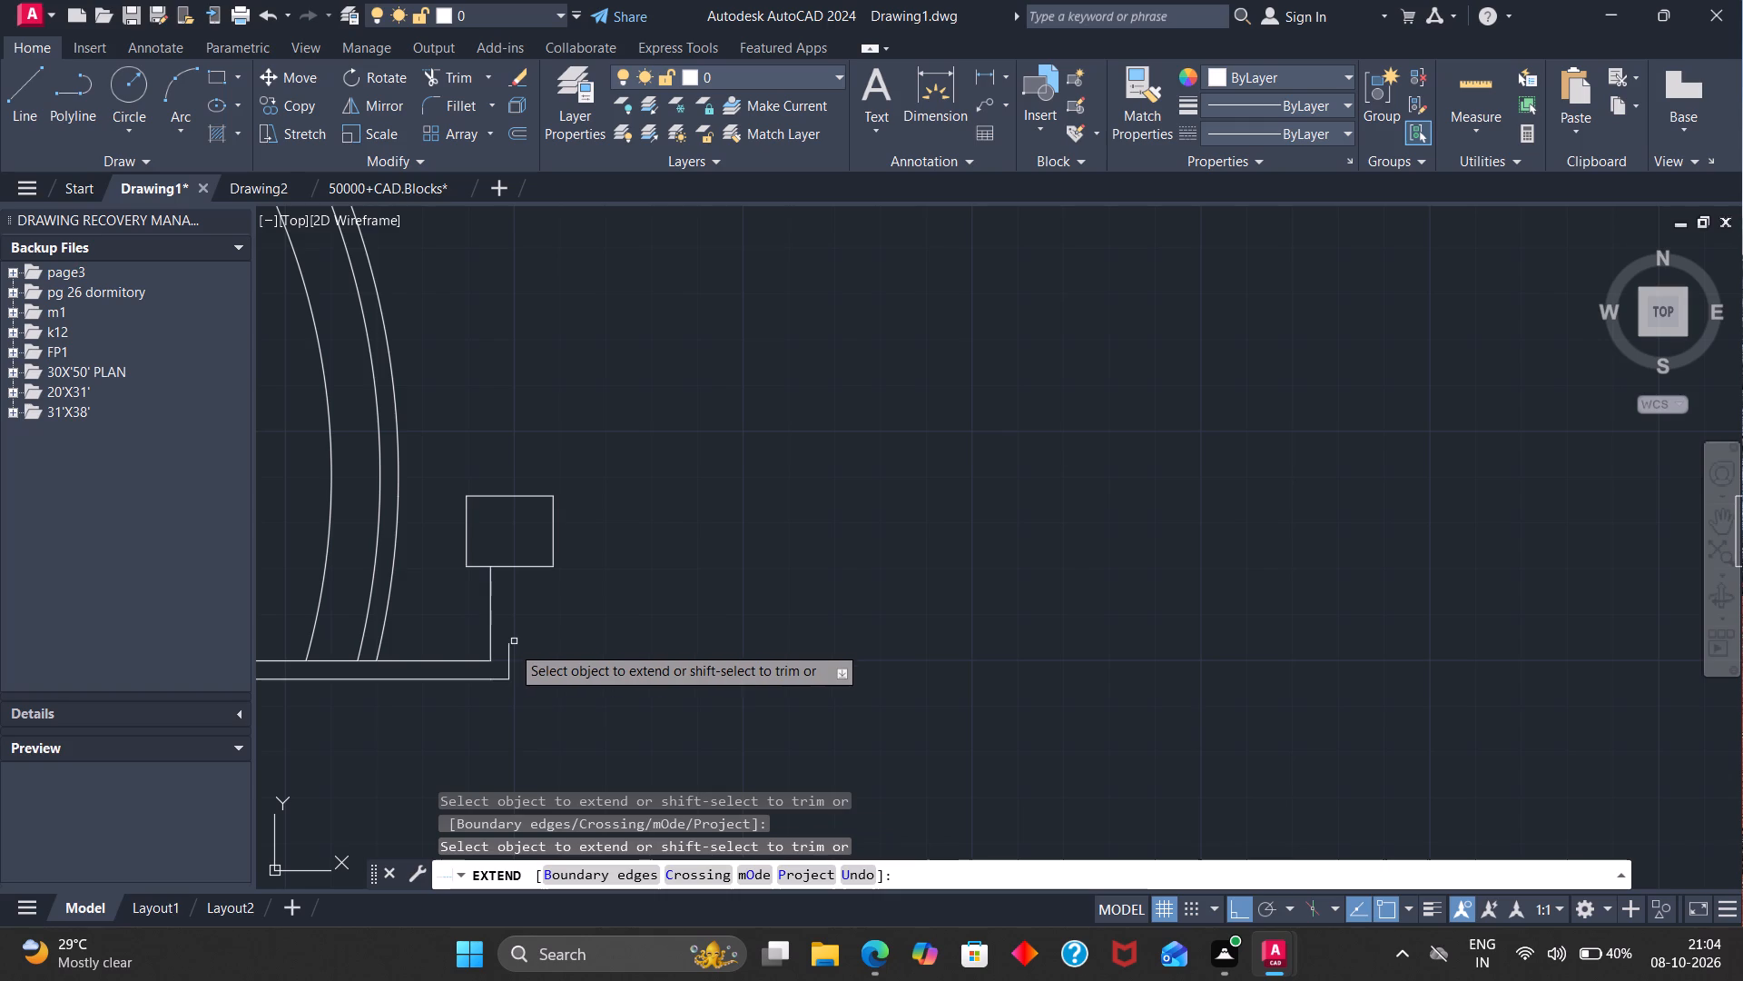
click(506, 650)
scroll(598, 590, down, 1)
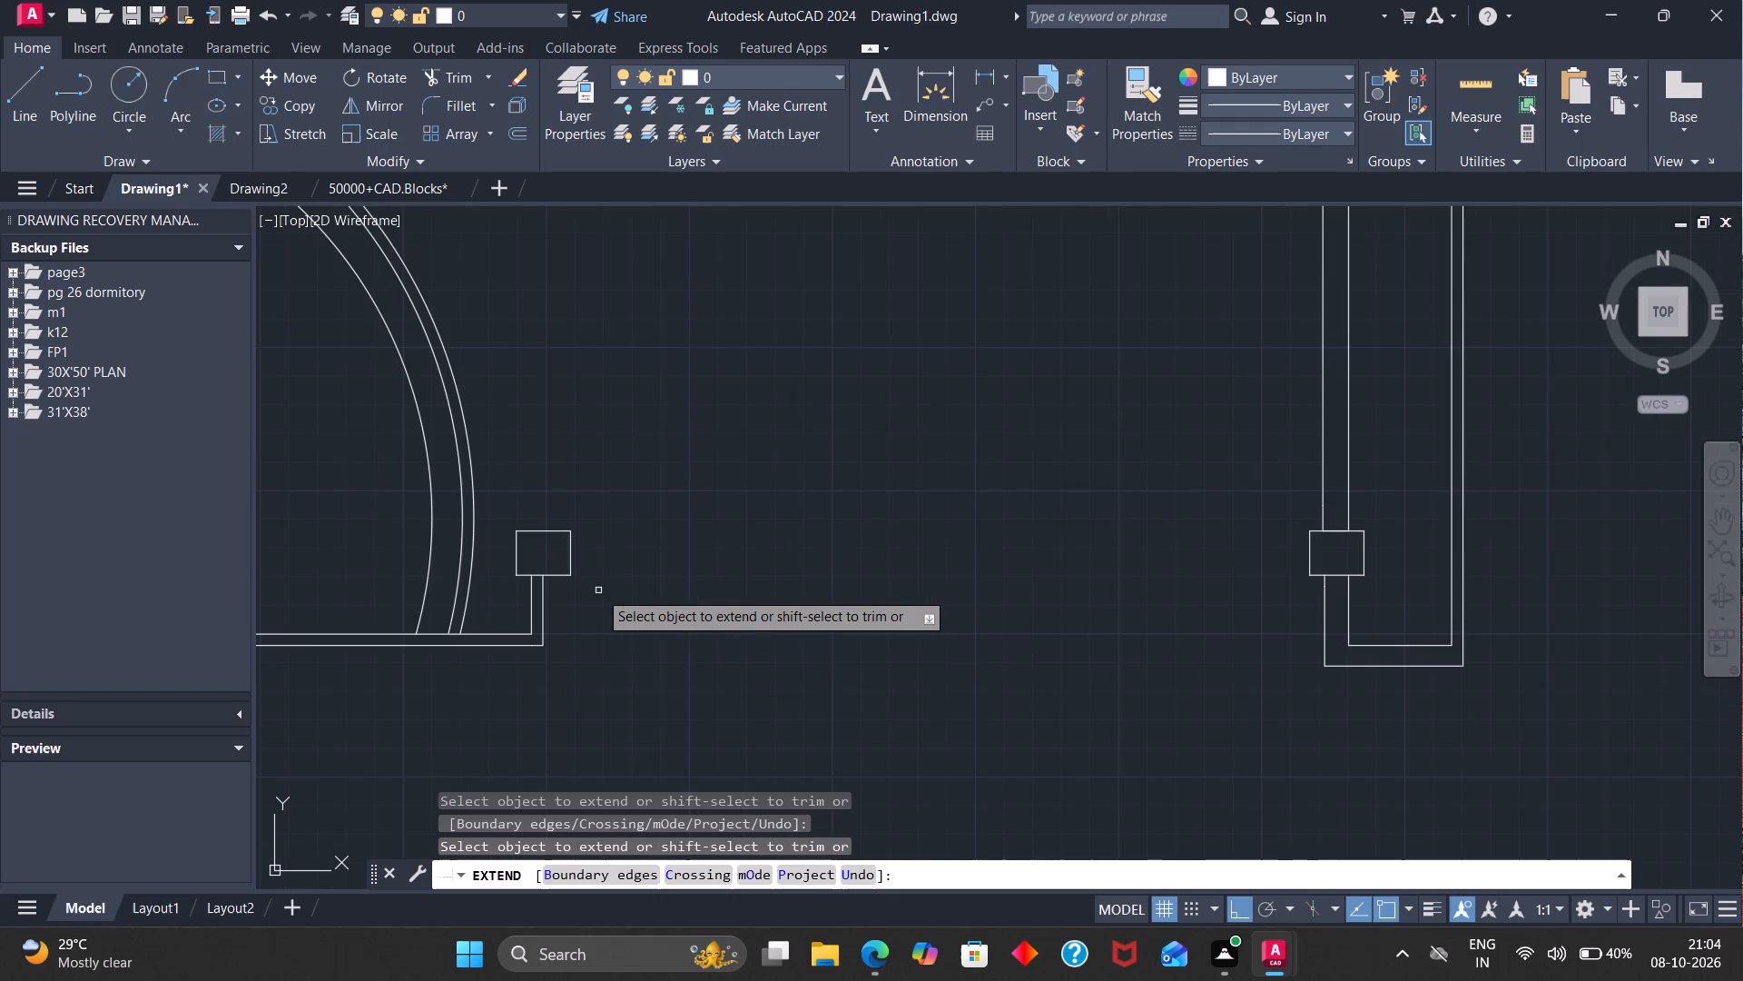
key(Escape)
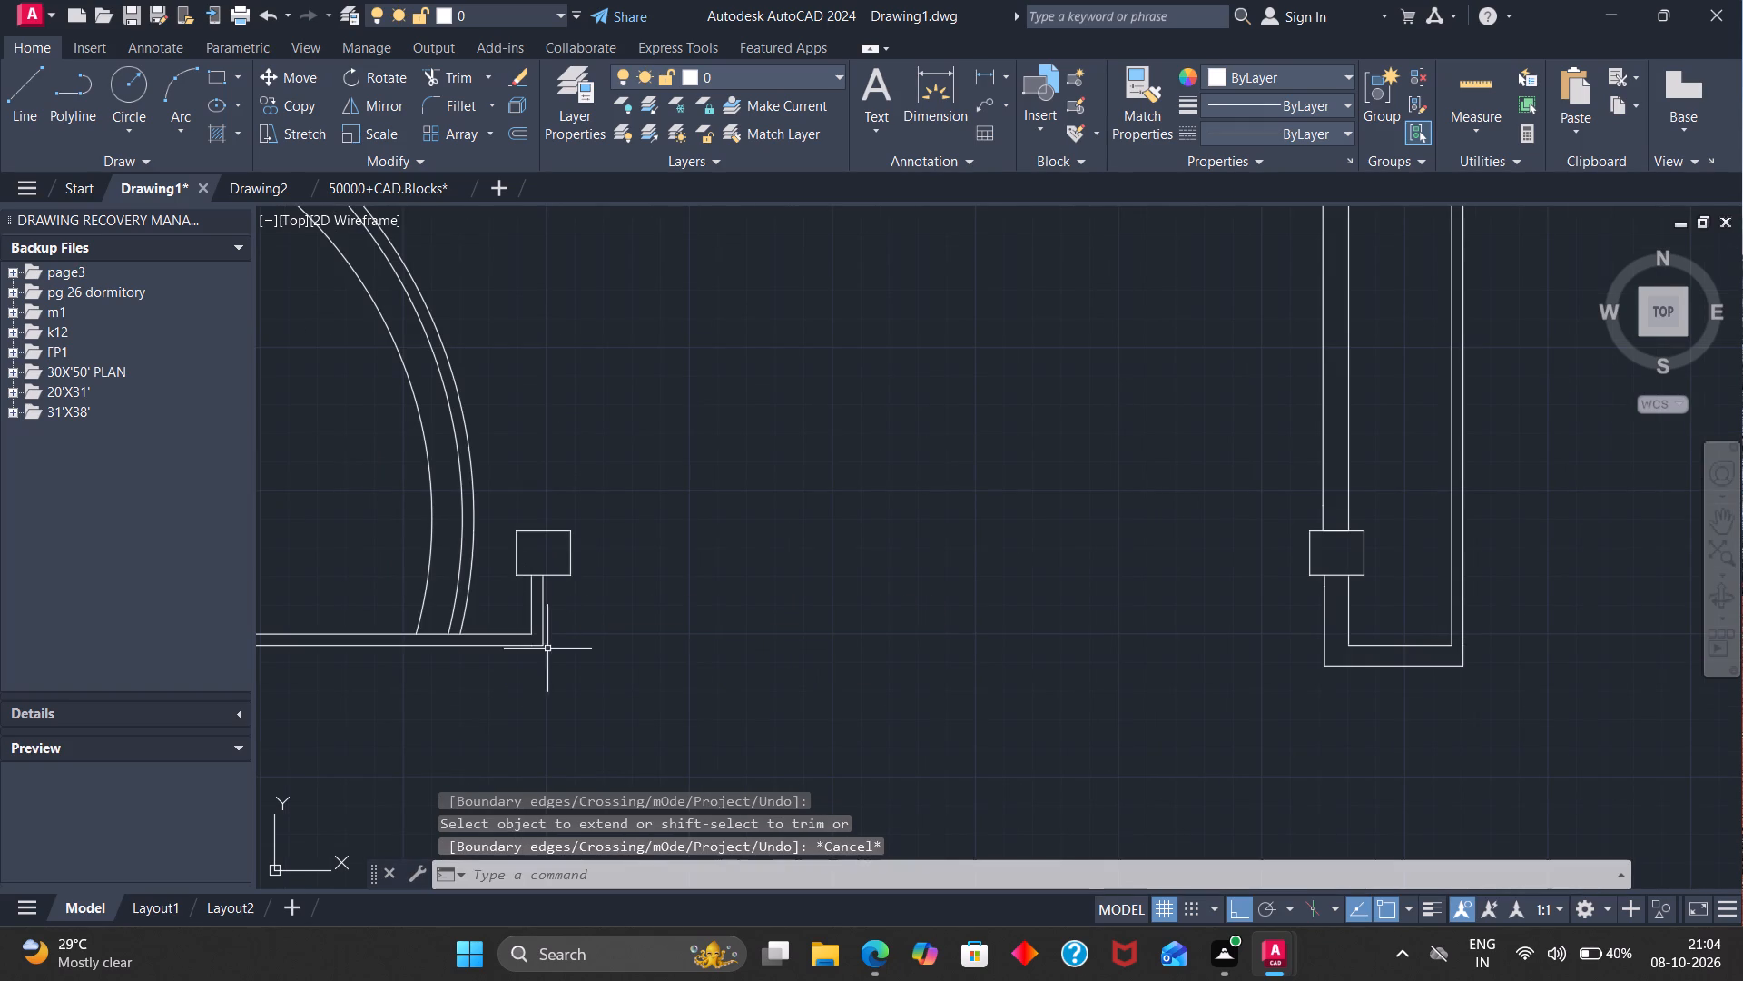
Group the column rectangle beside the arcs with the two short wall lines directly below it.
drag(528, 599, 551, 596)
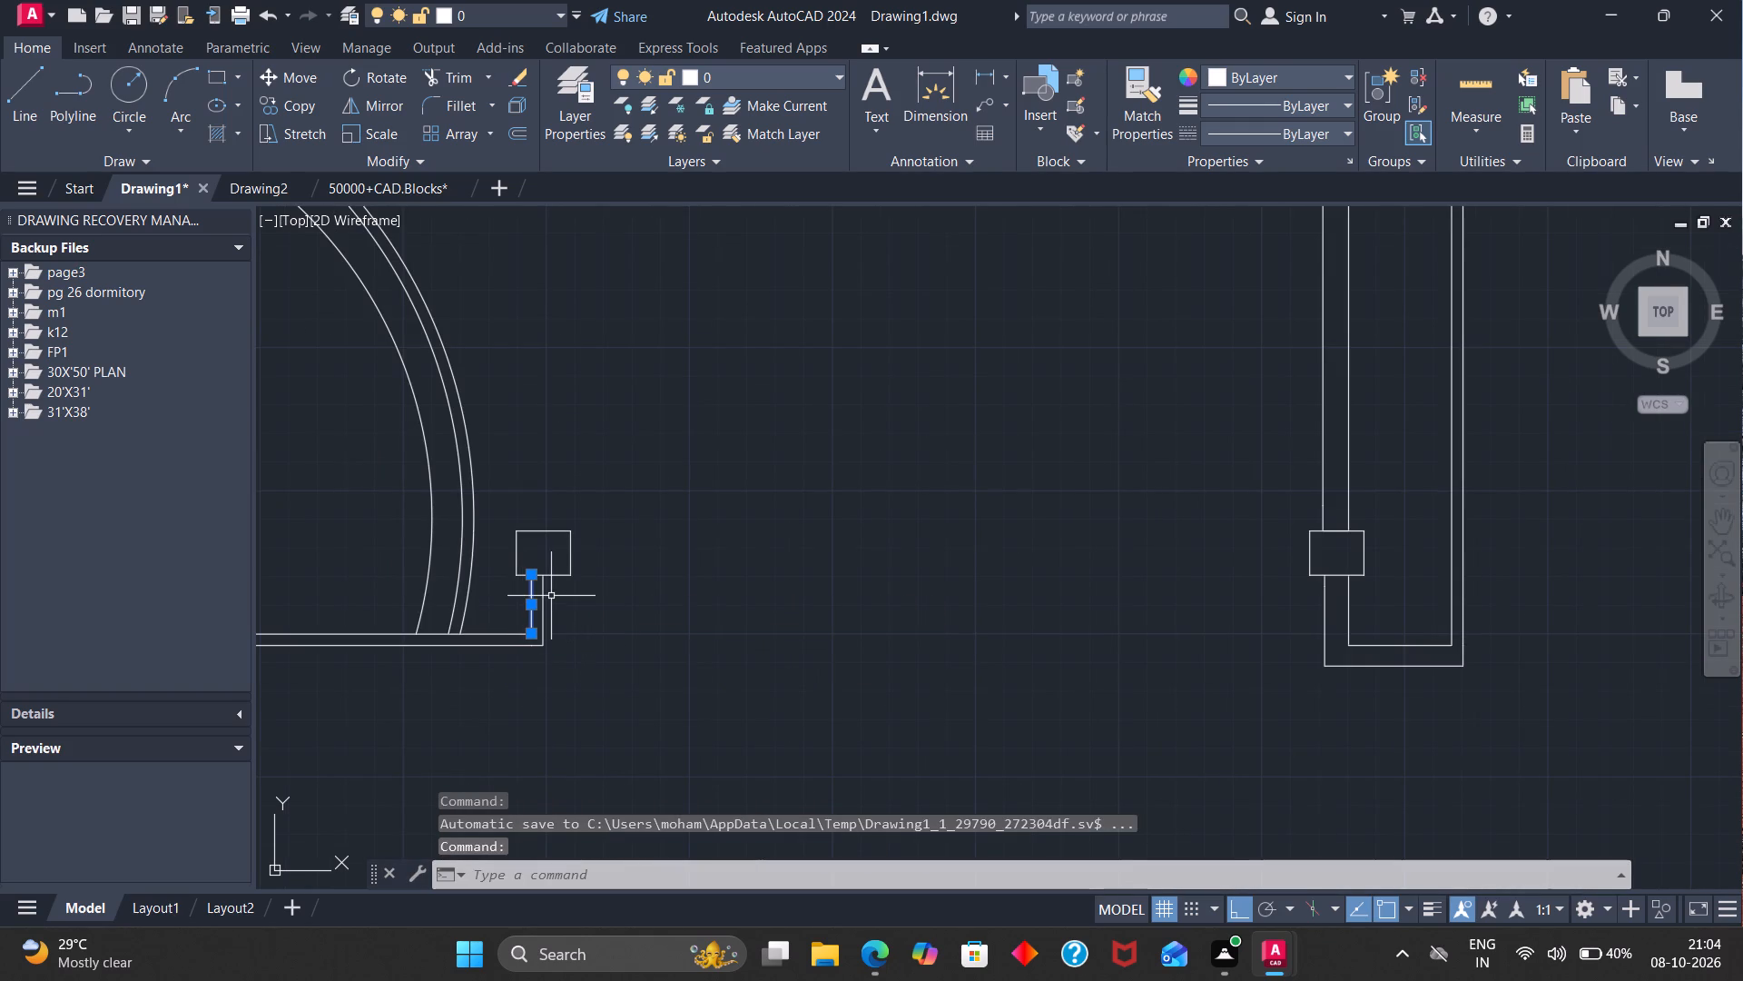
click(541, 601)
click(550, 574)
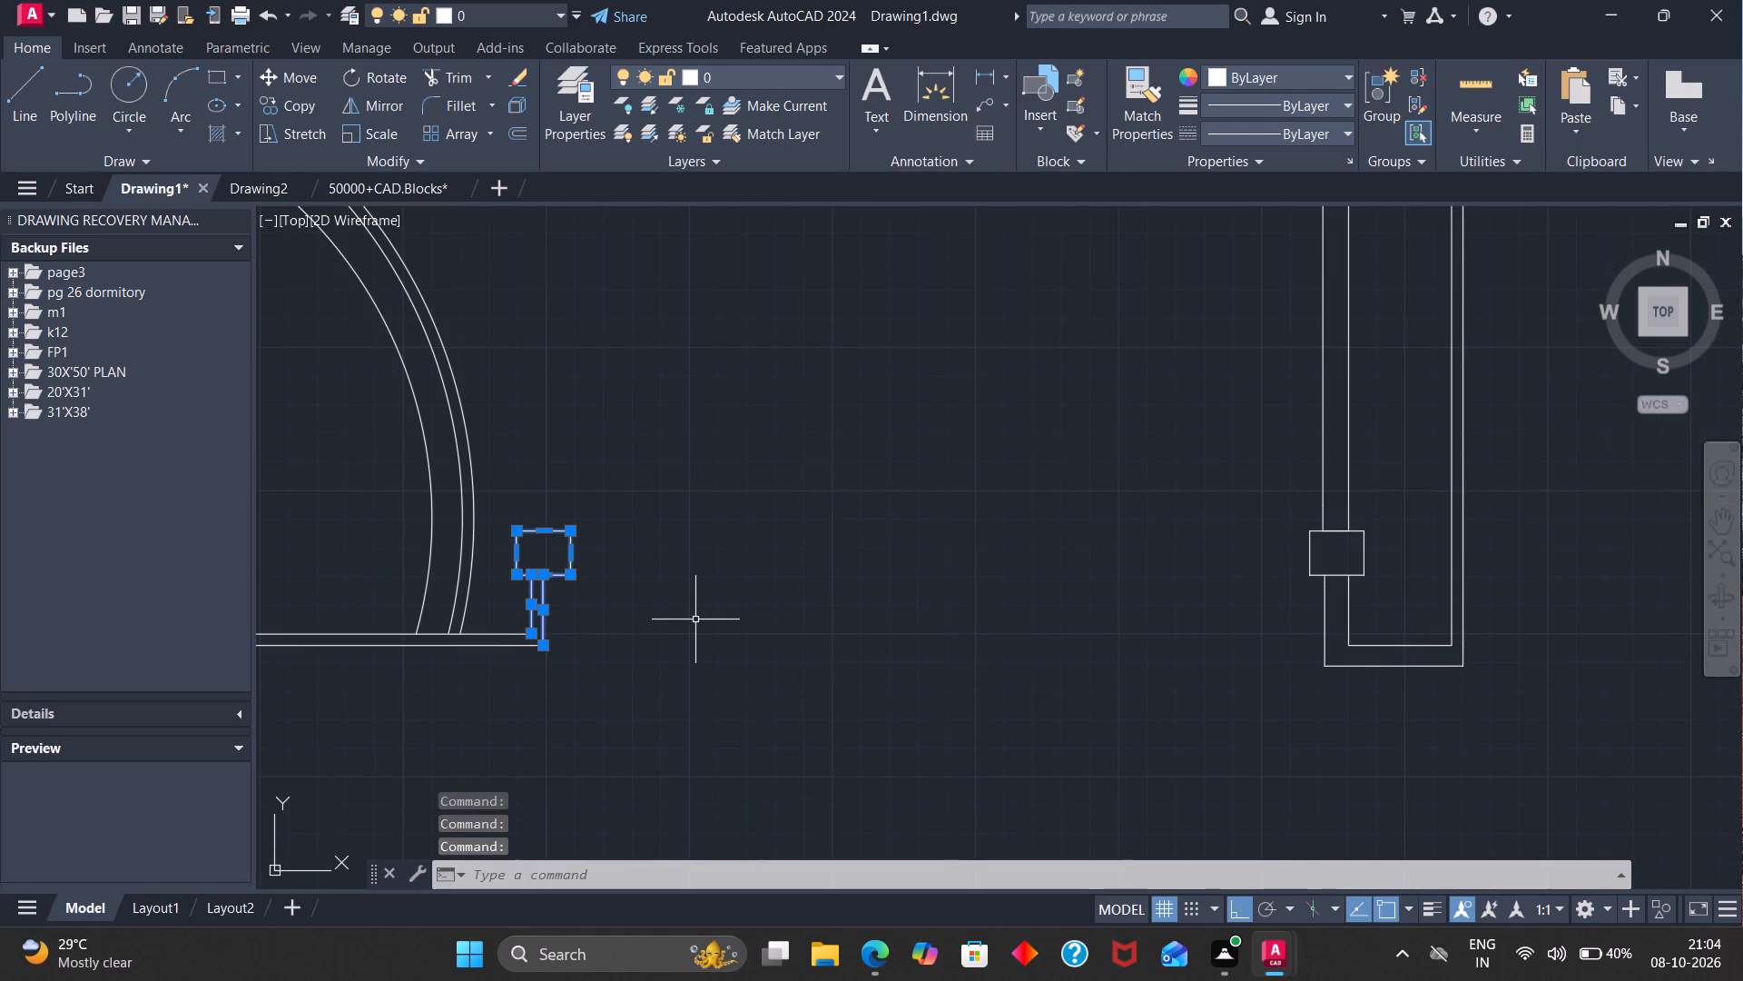
key(g)
key(Return)
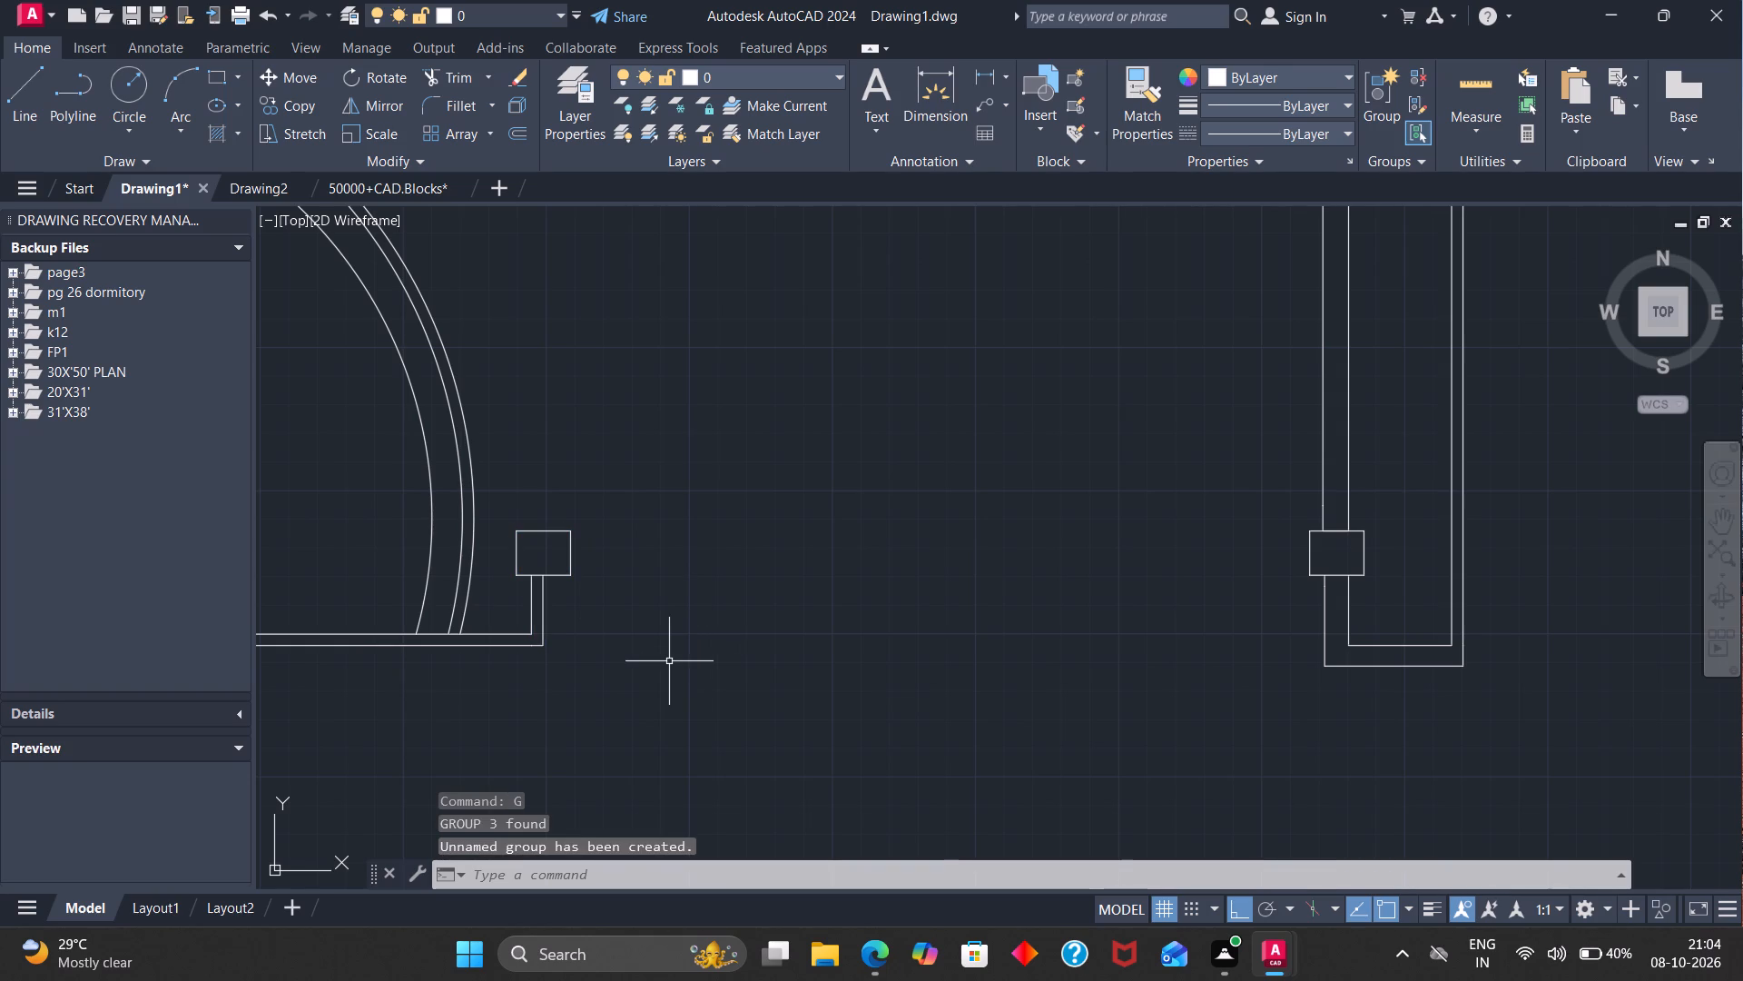
Move the new column group about 10'-11" straight right into the opening, based on its outer wall line's lower end.
key(m)
key(Return)
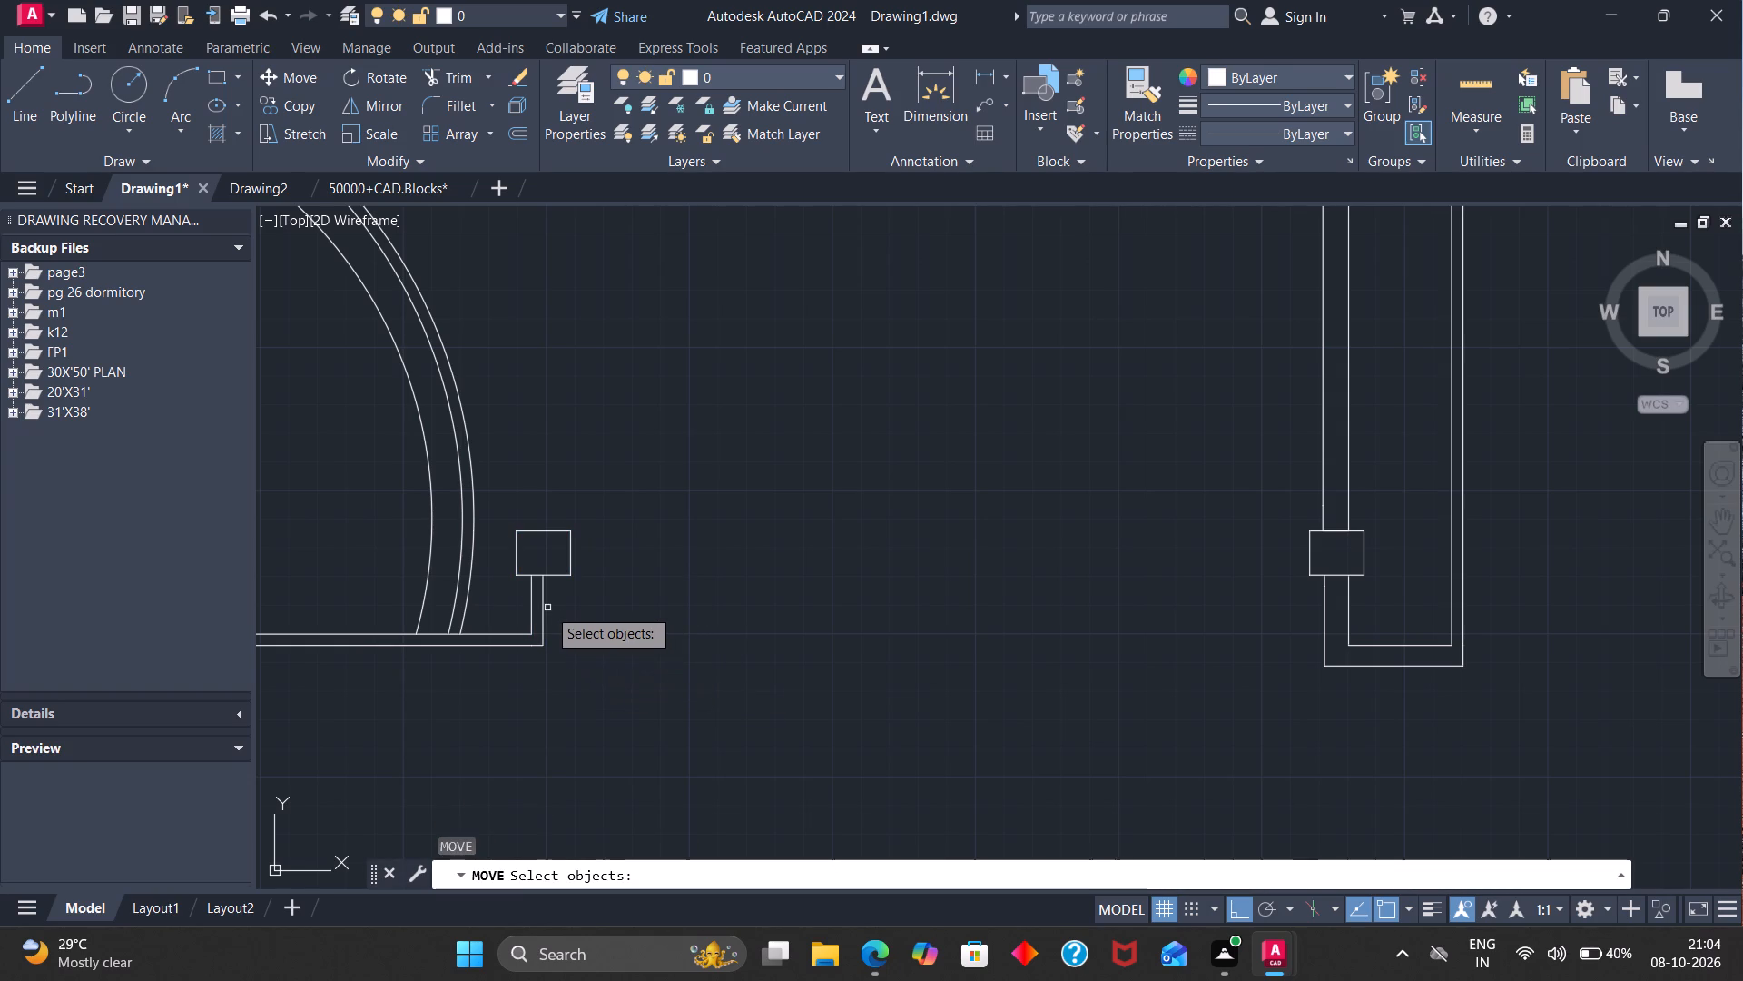
click(541, 609)
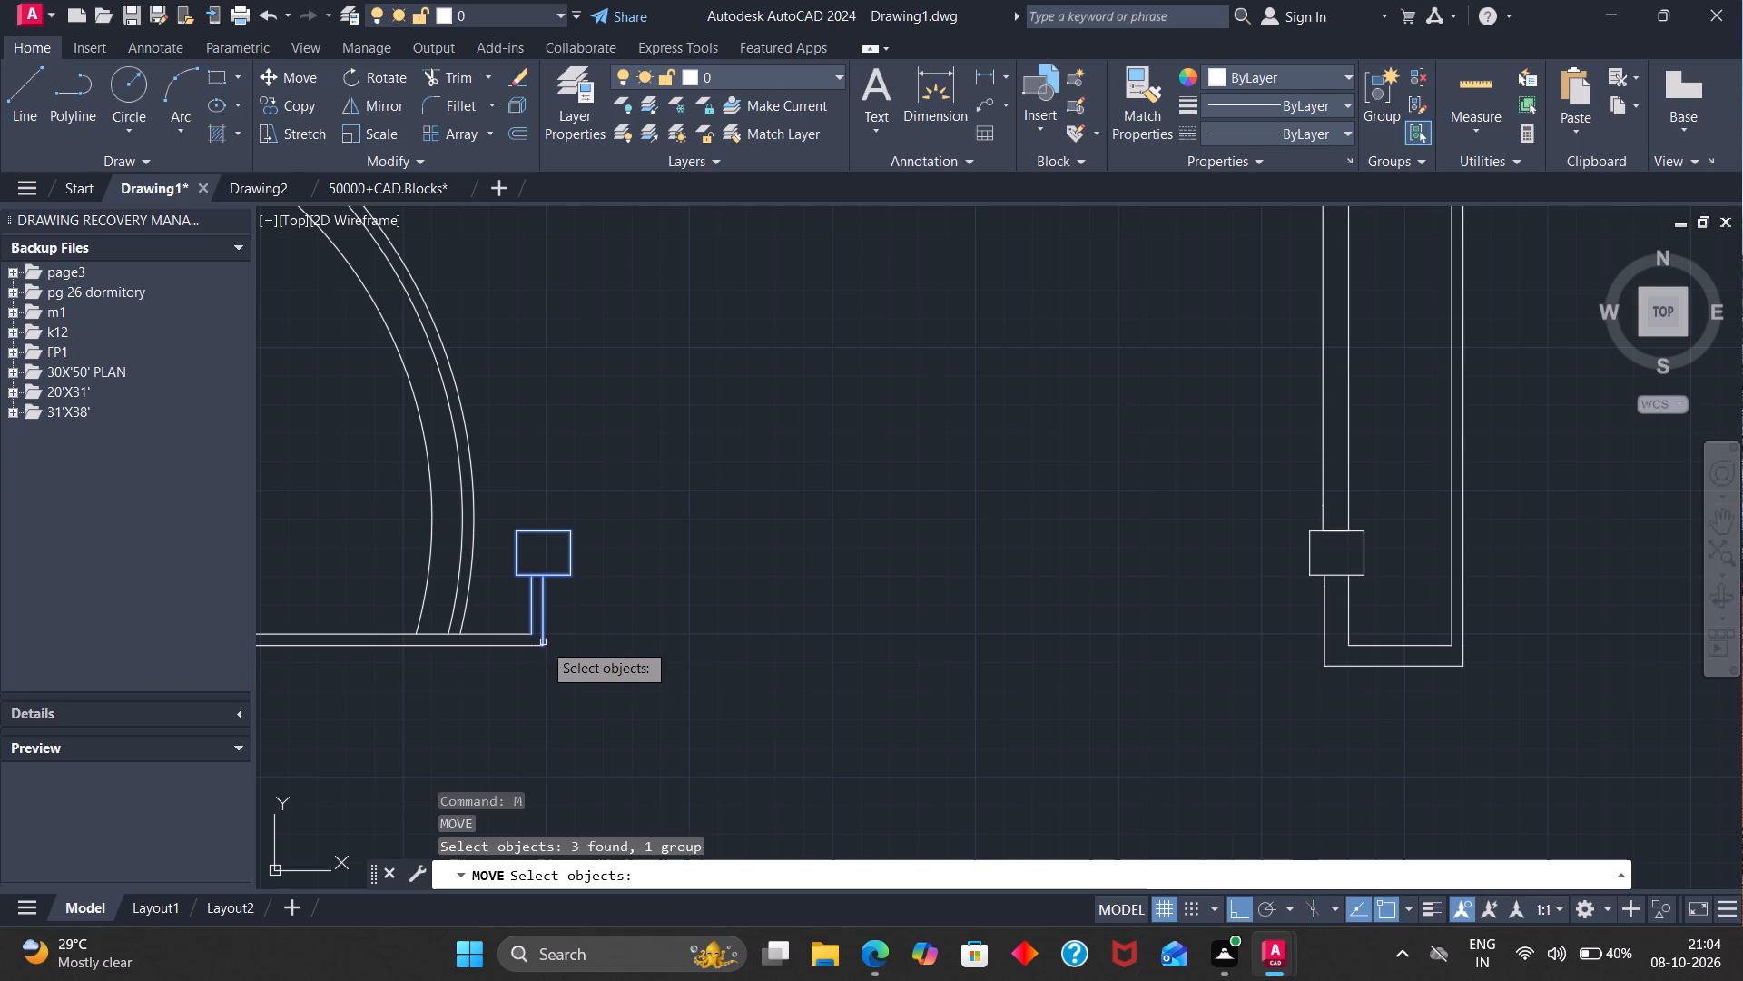
click(543, 642)
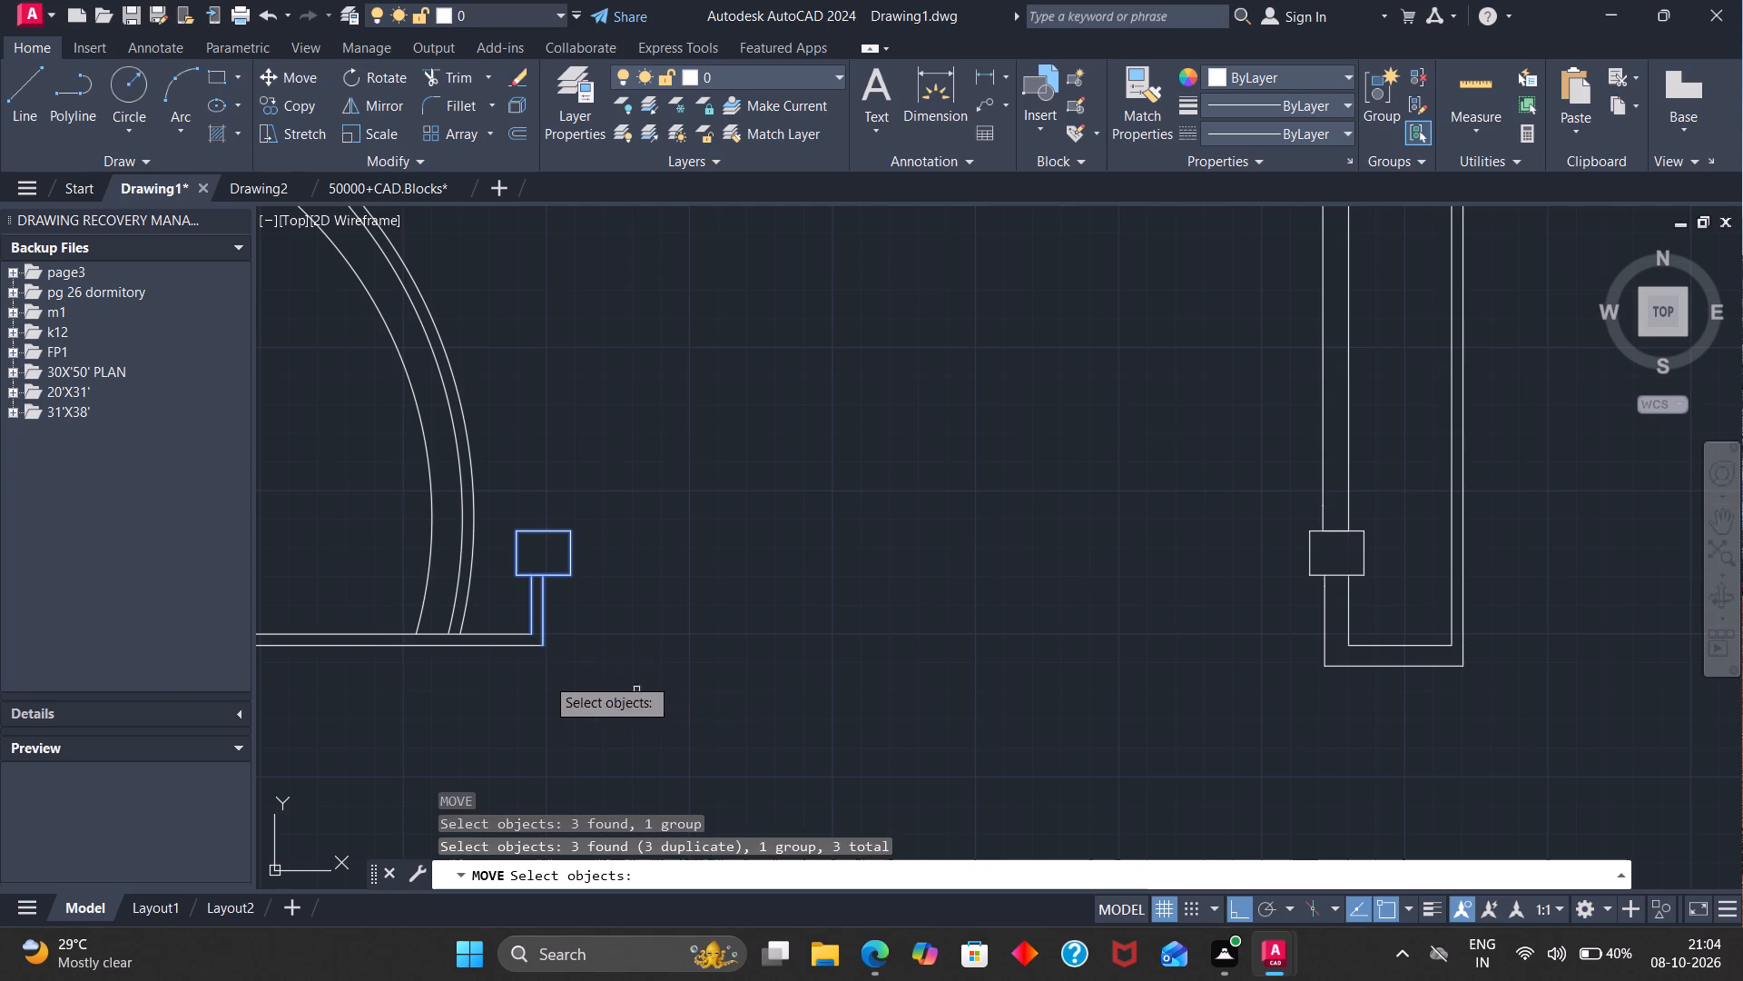
key(Return)
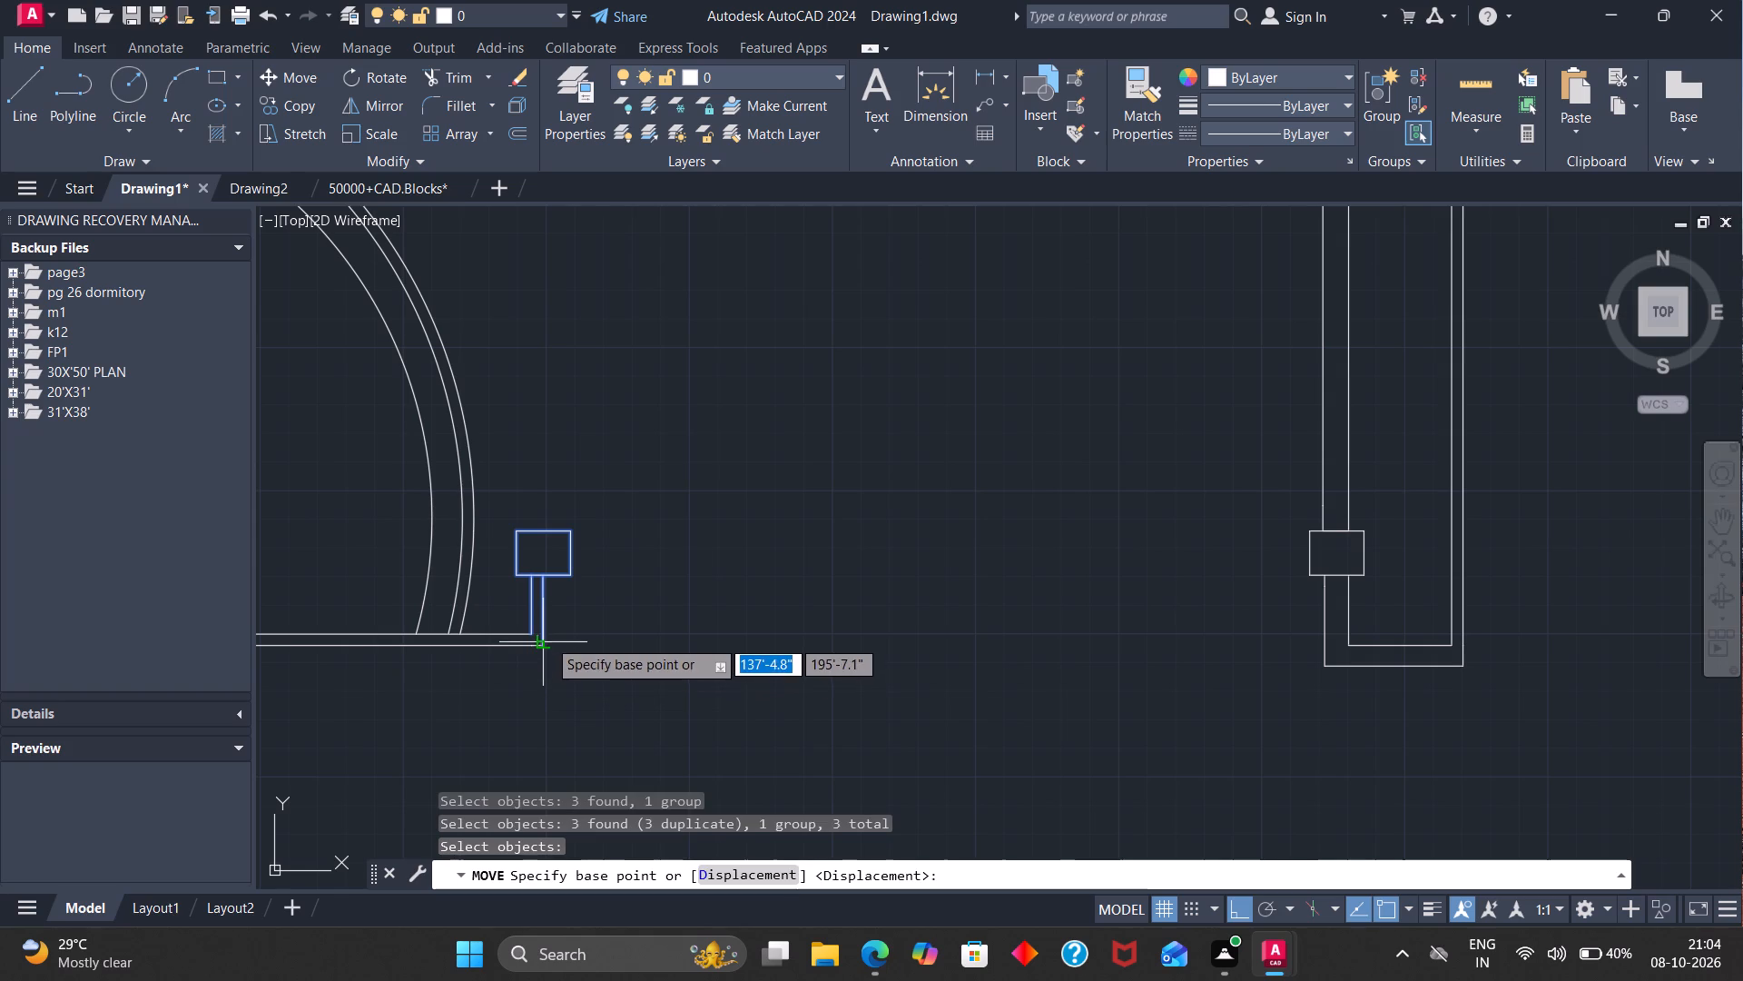
click(547, 639)
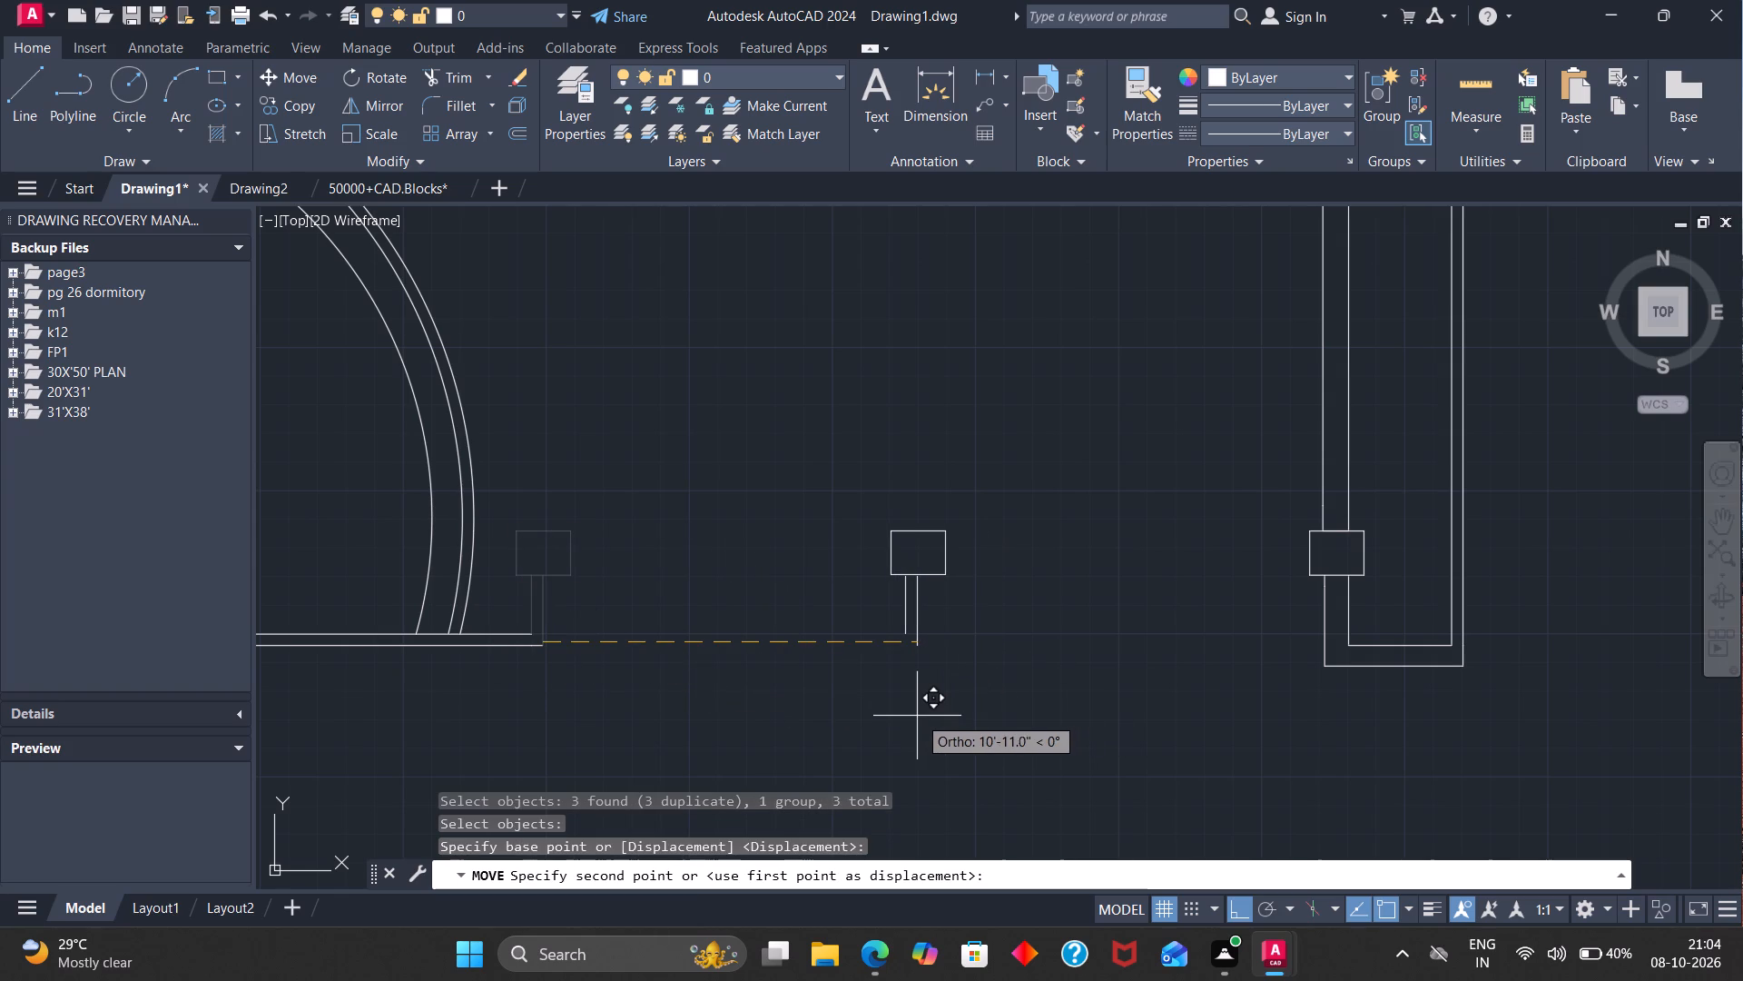
click(918, 715)
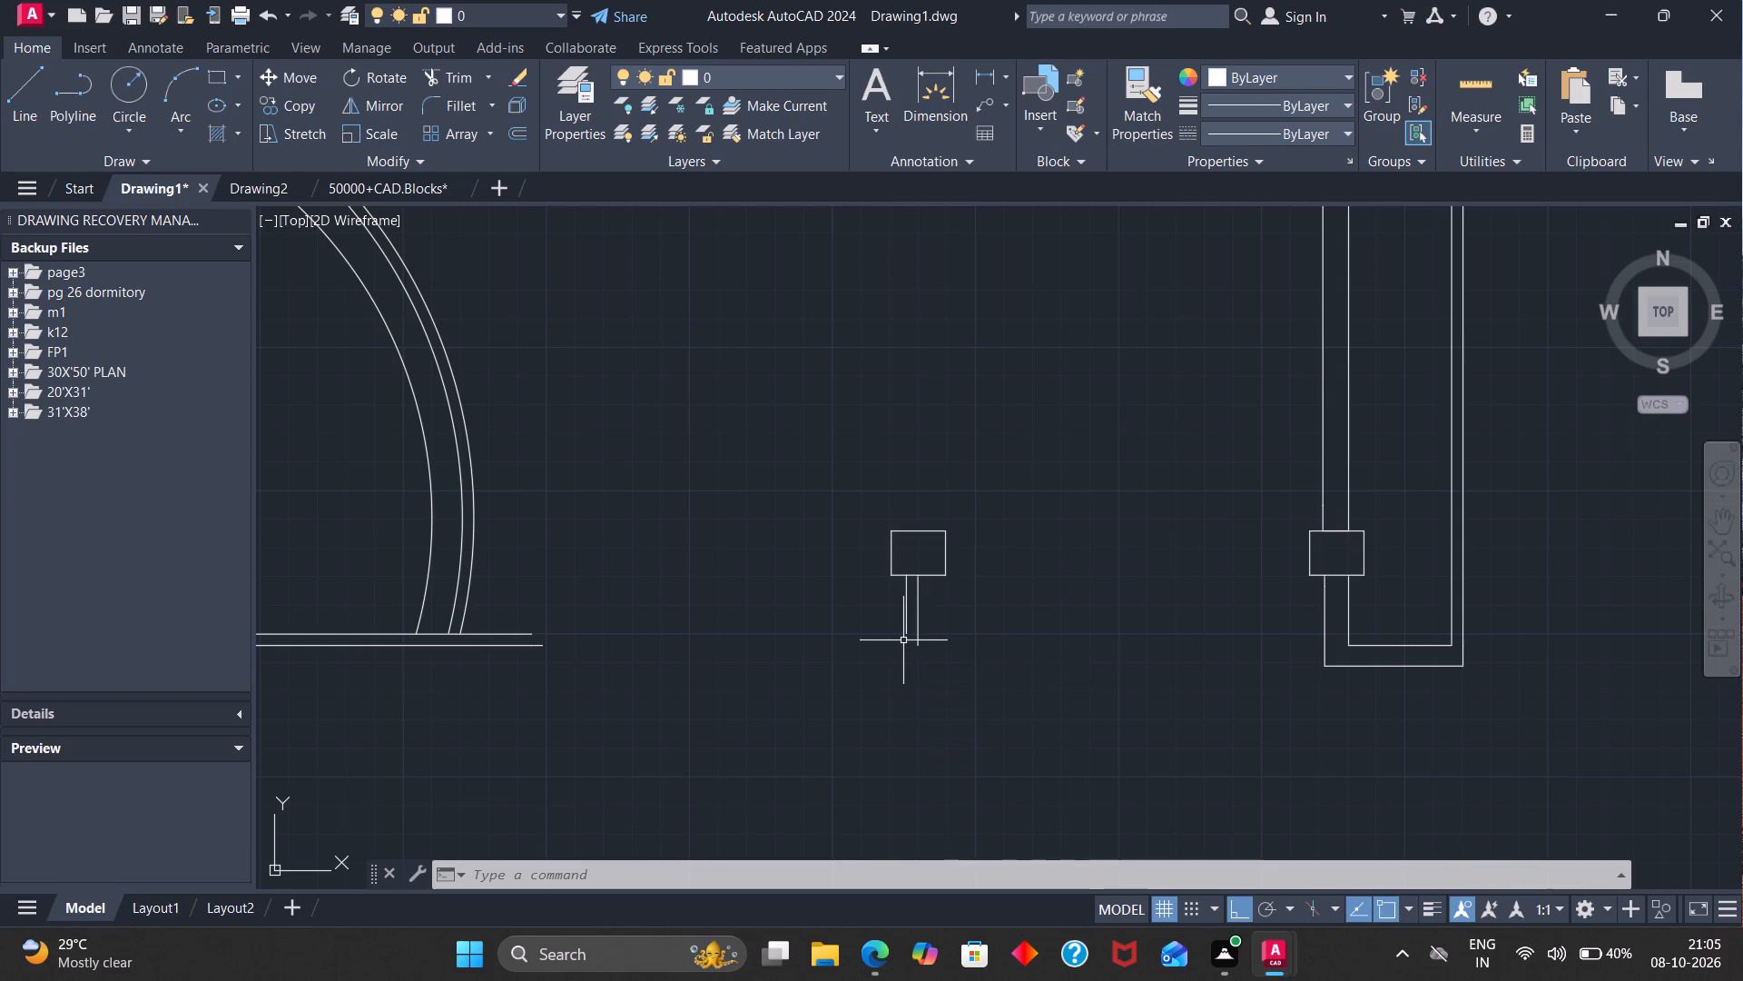
Copy the moved column group back onto the boundary wall's end, matching its inner wall line's lower end to the inner boundary line.
text(co)
key(Return)
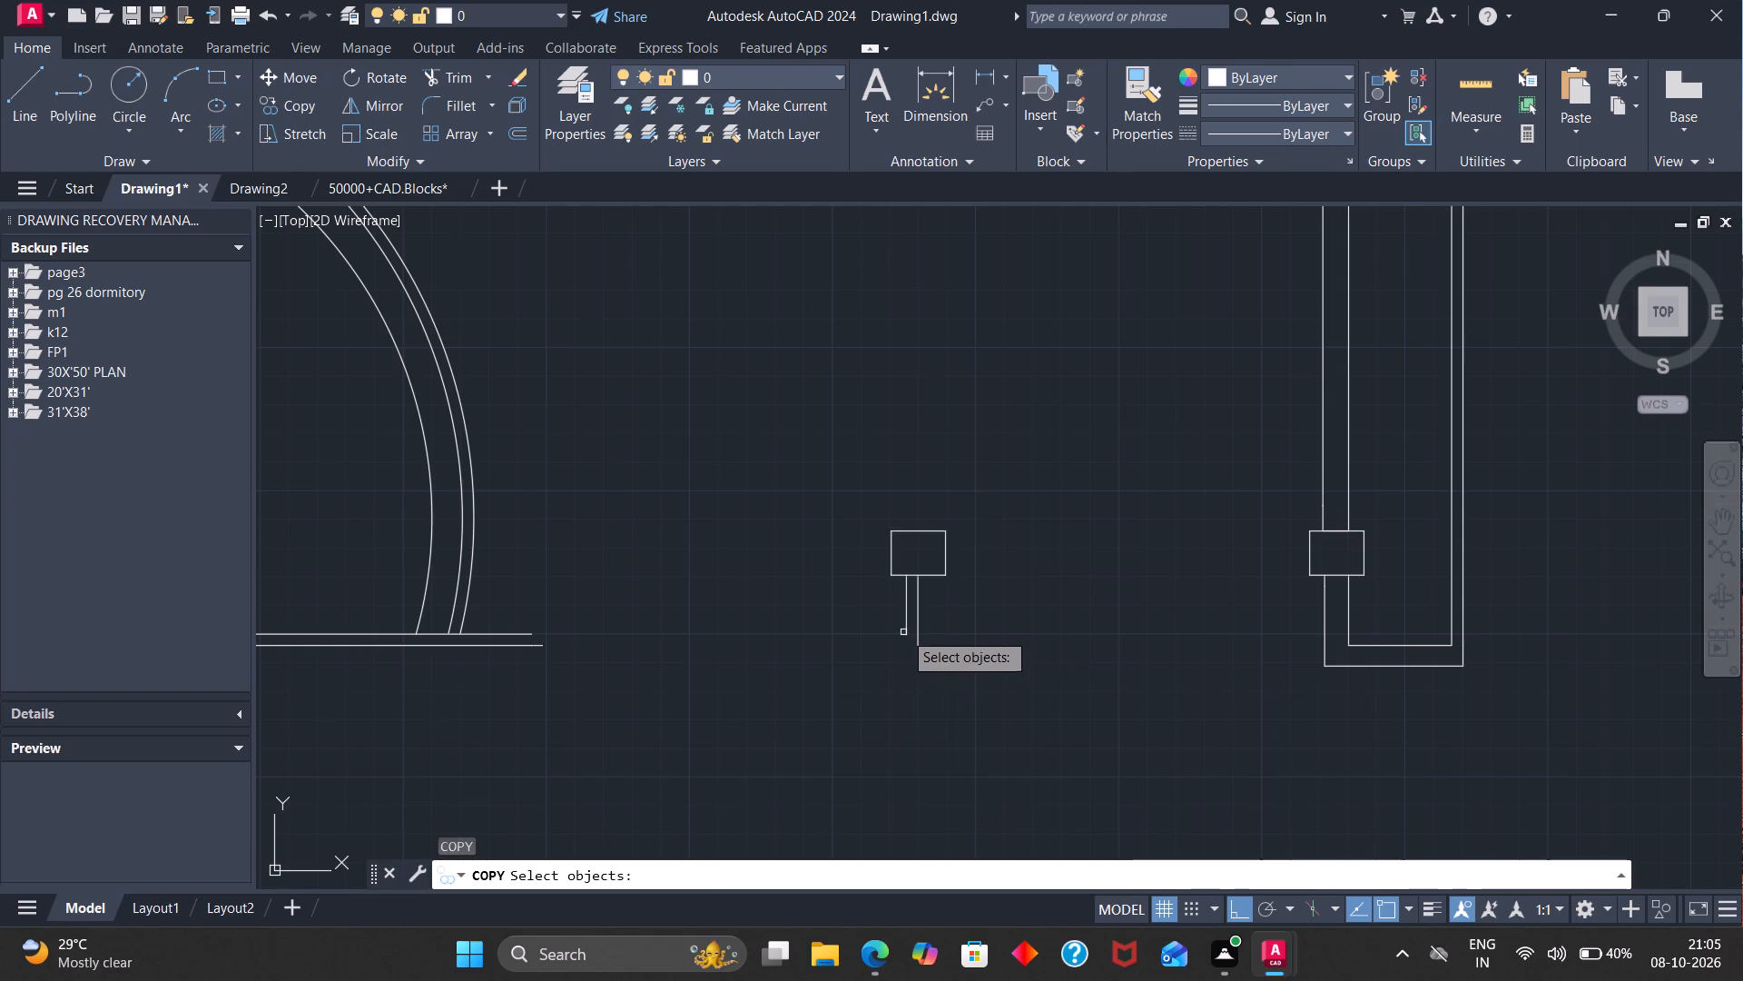
click(905, 629)
key(Return)
click(907, 638)
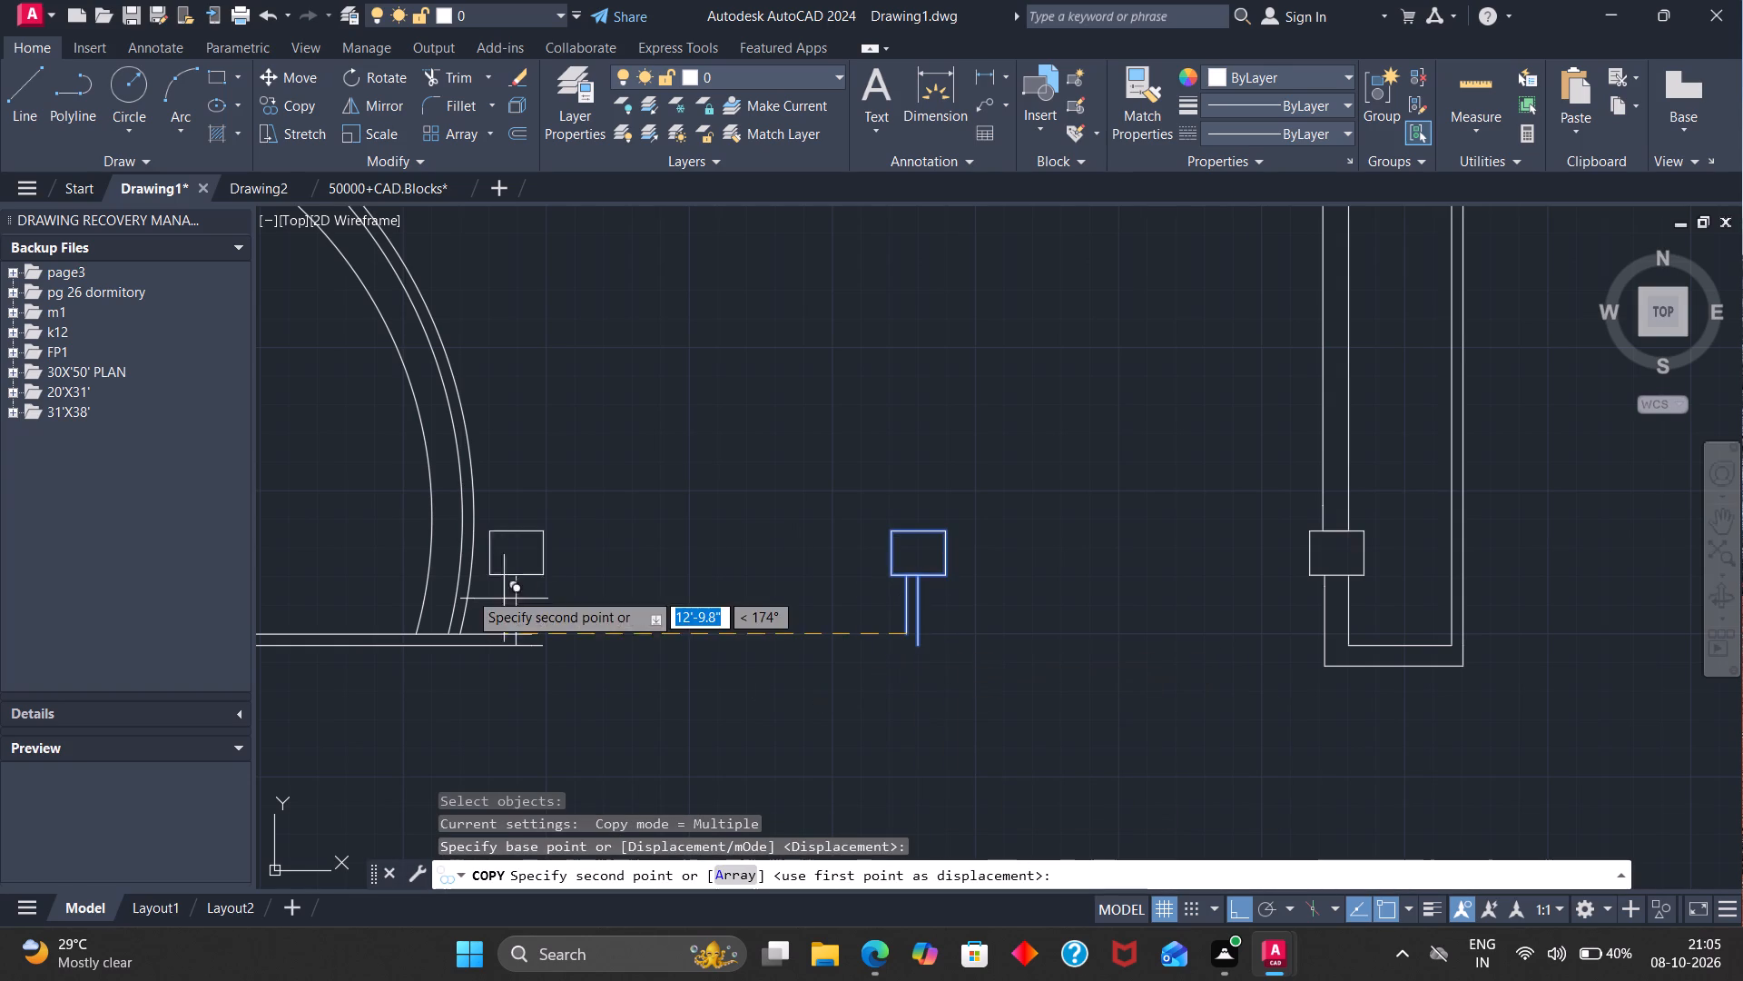
click(527, 636)
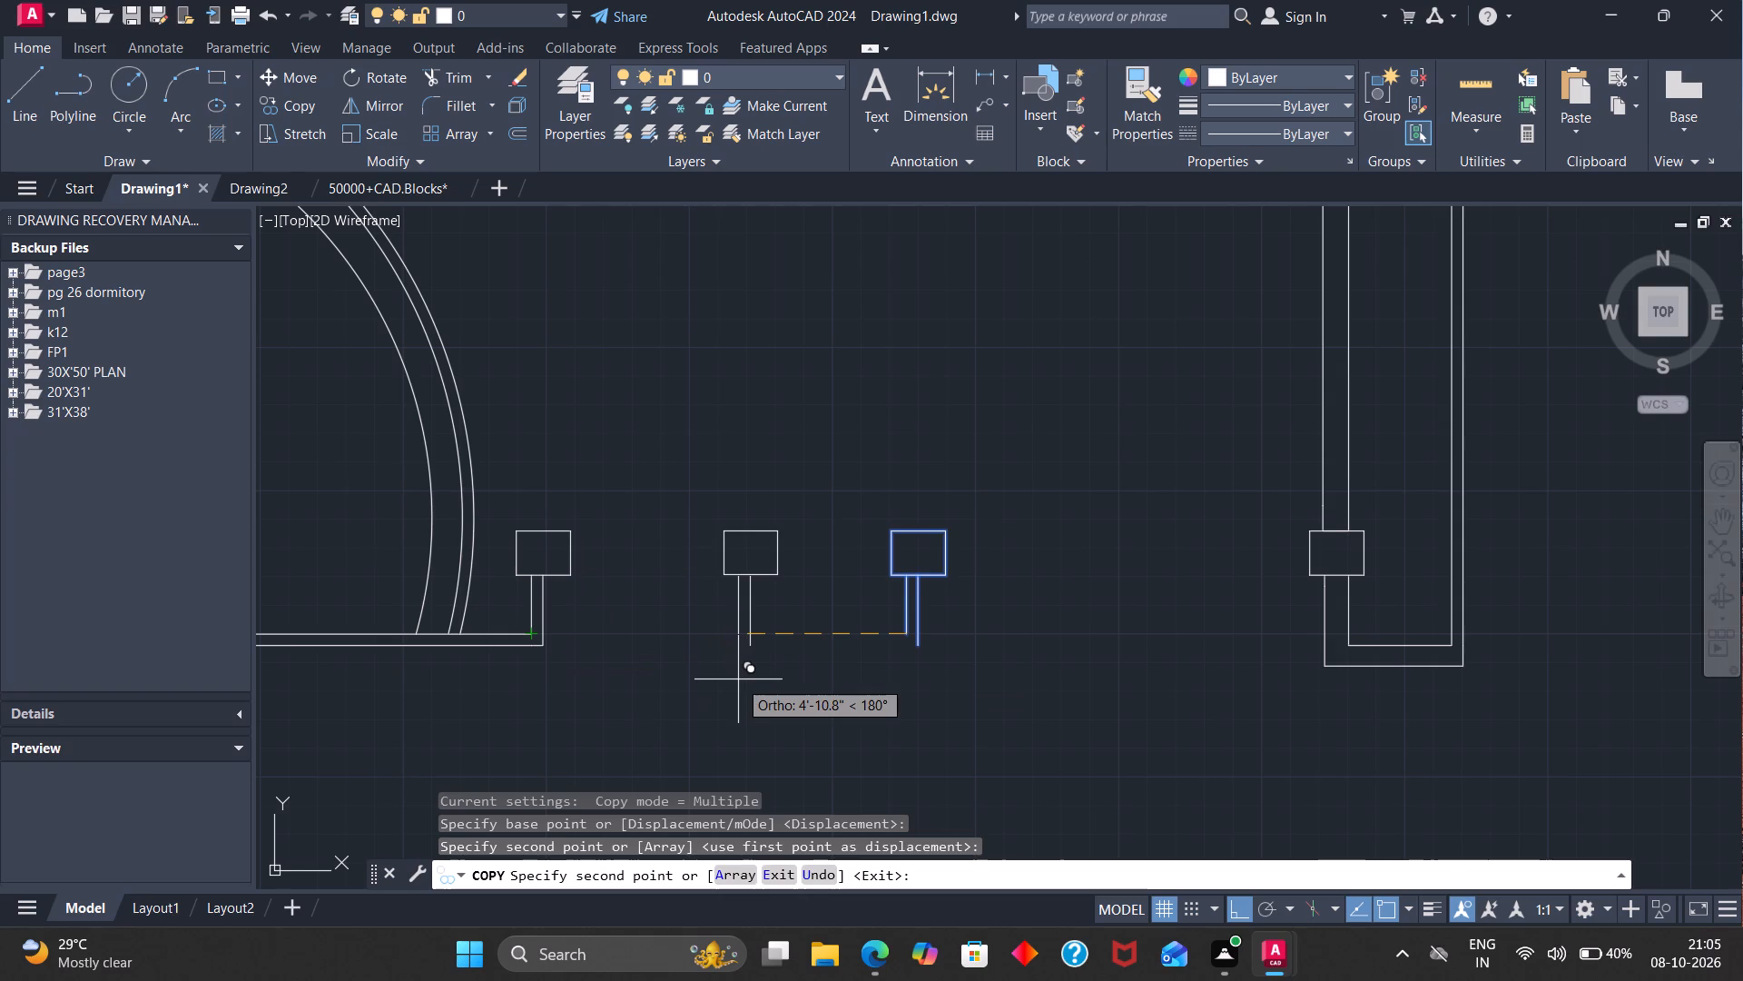
key(Escape)
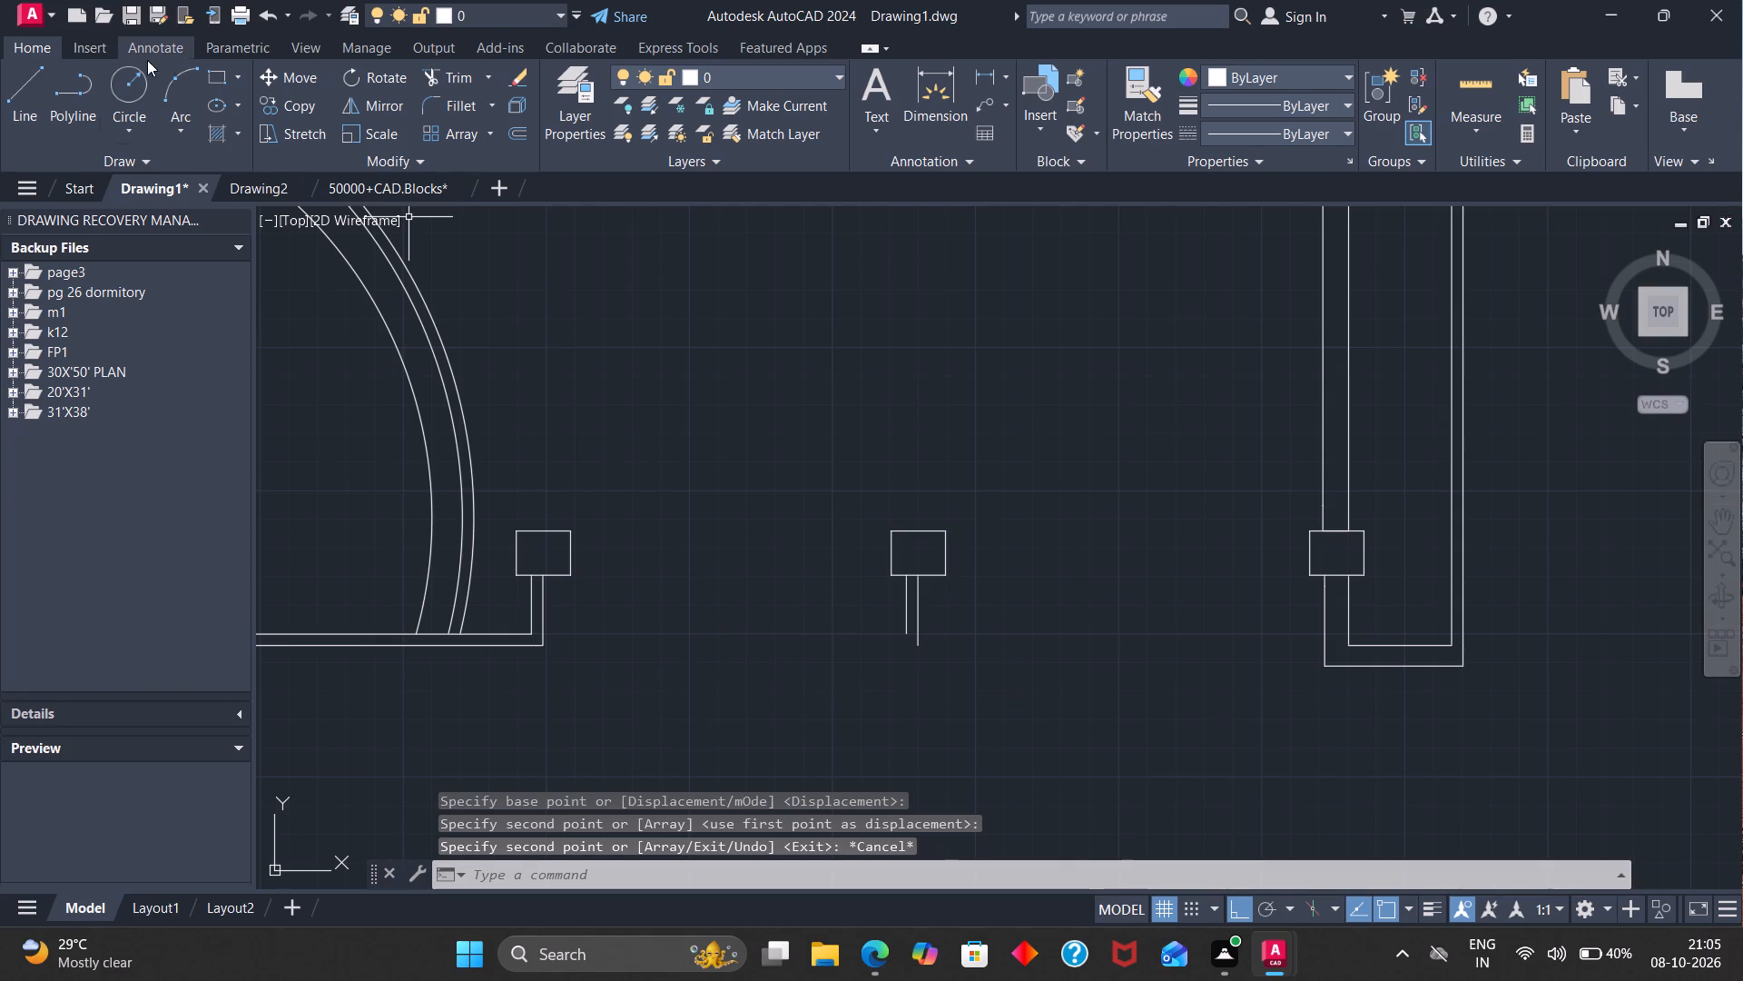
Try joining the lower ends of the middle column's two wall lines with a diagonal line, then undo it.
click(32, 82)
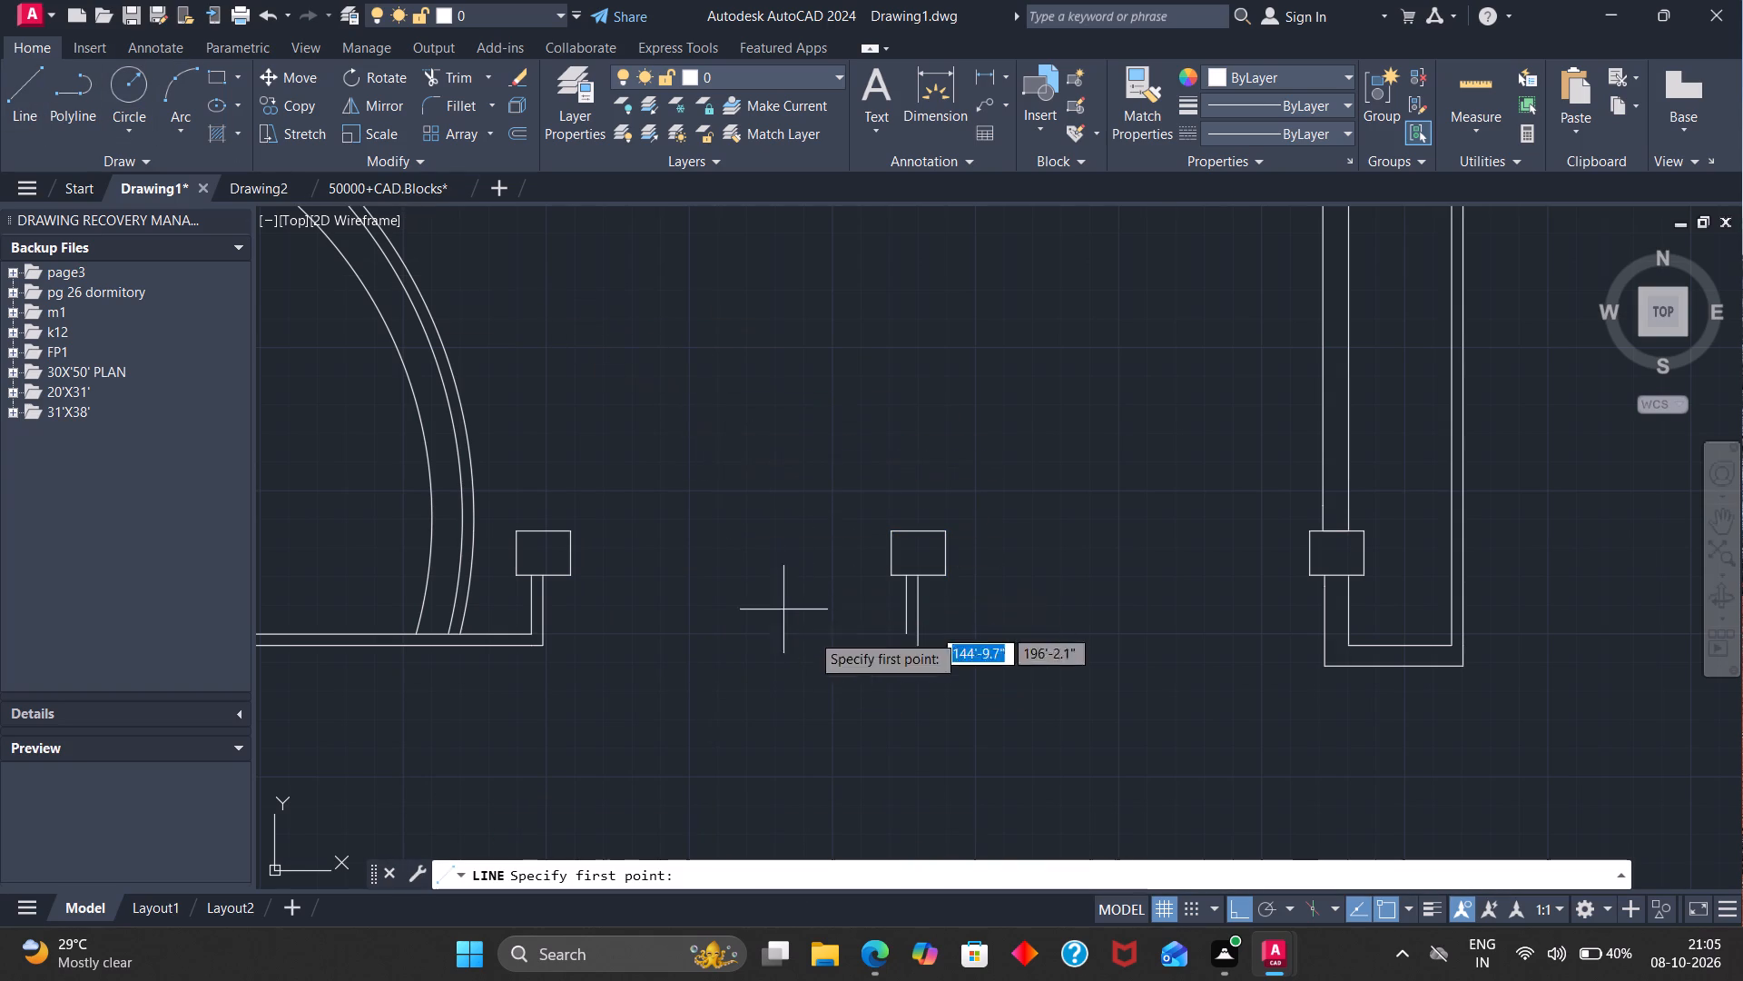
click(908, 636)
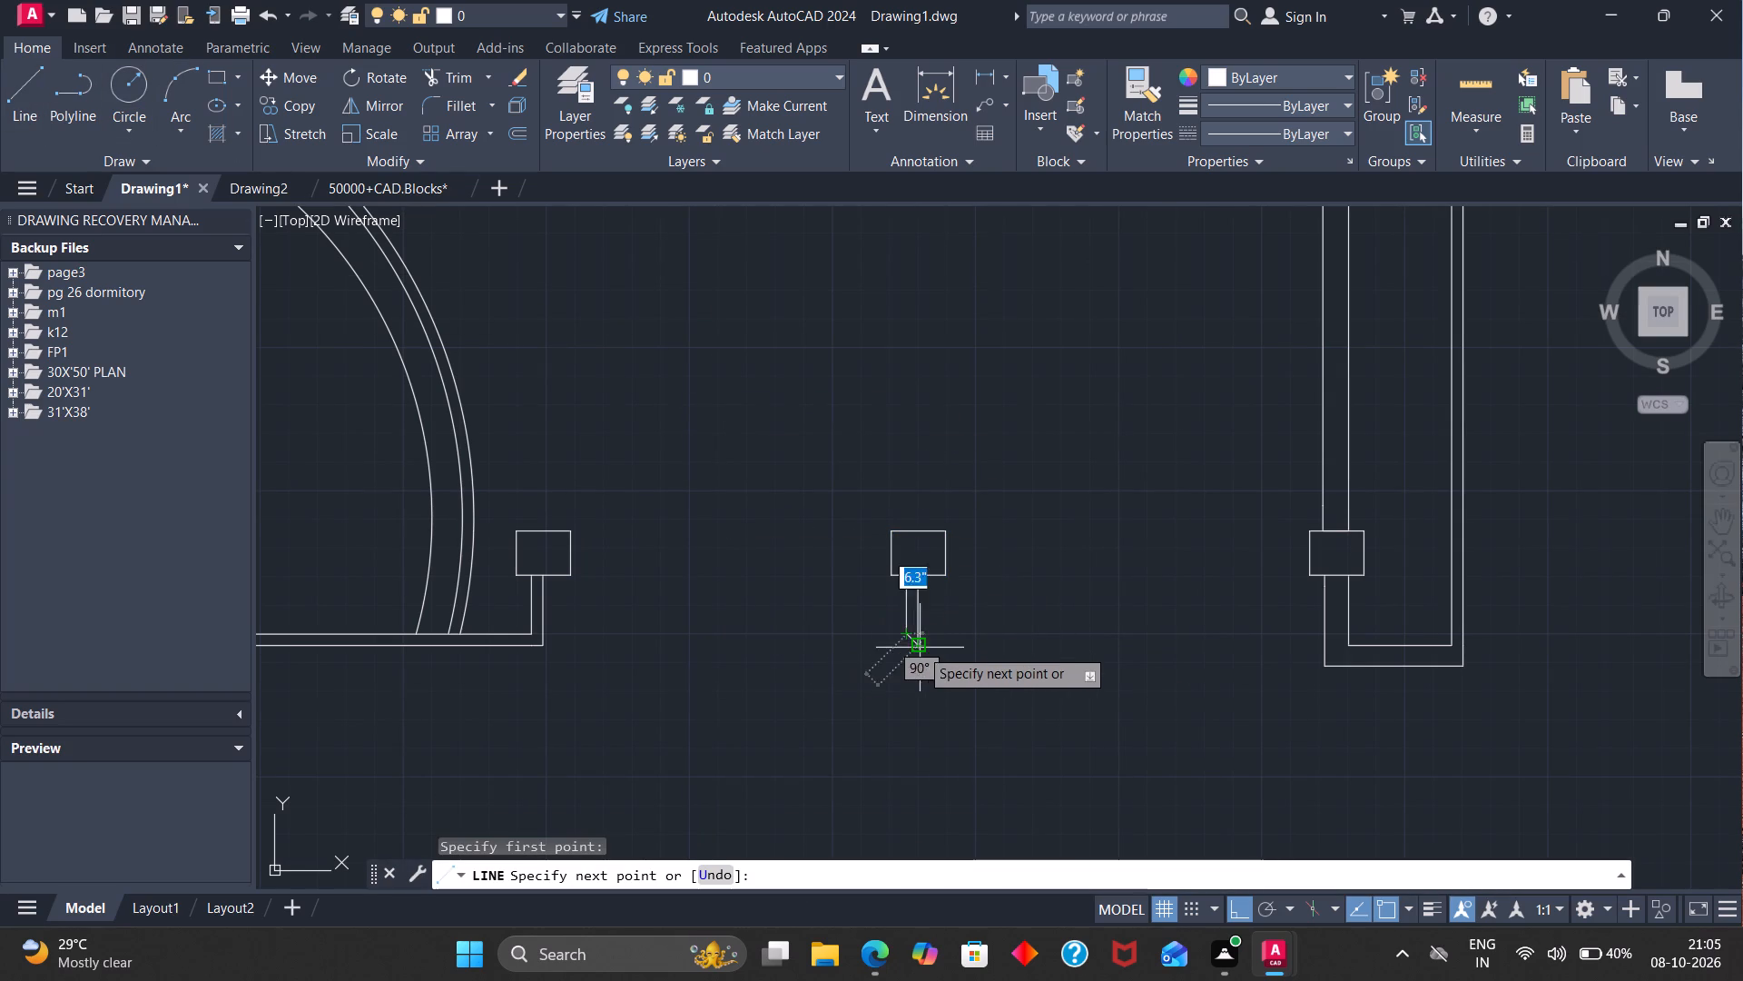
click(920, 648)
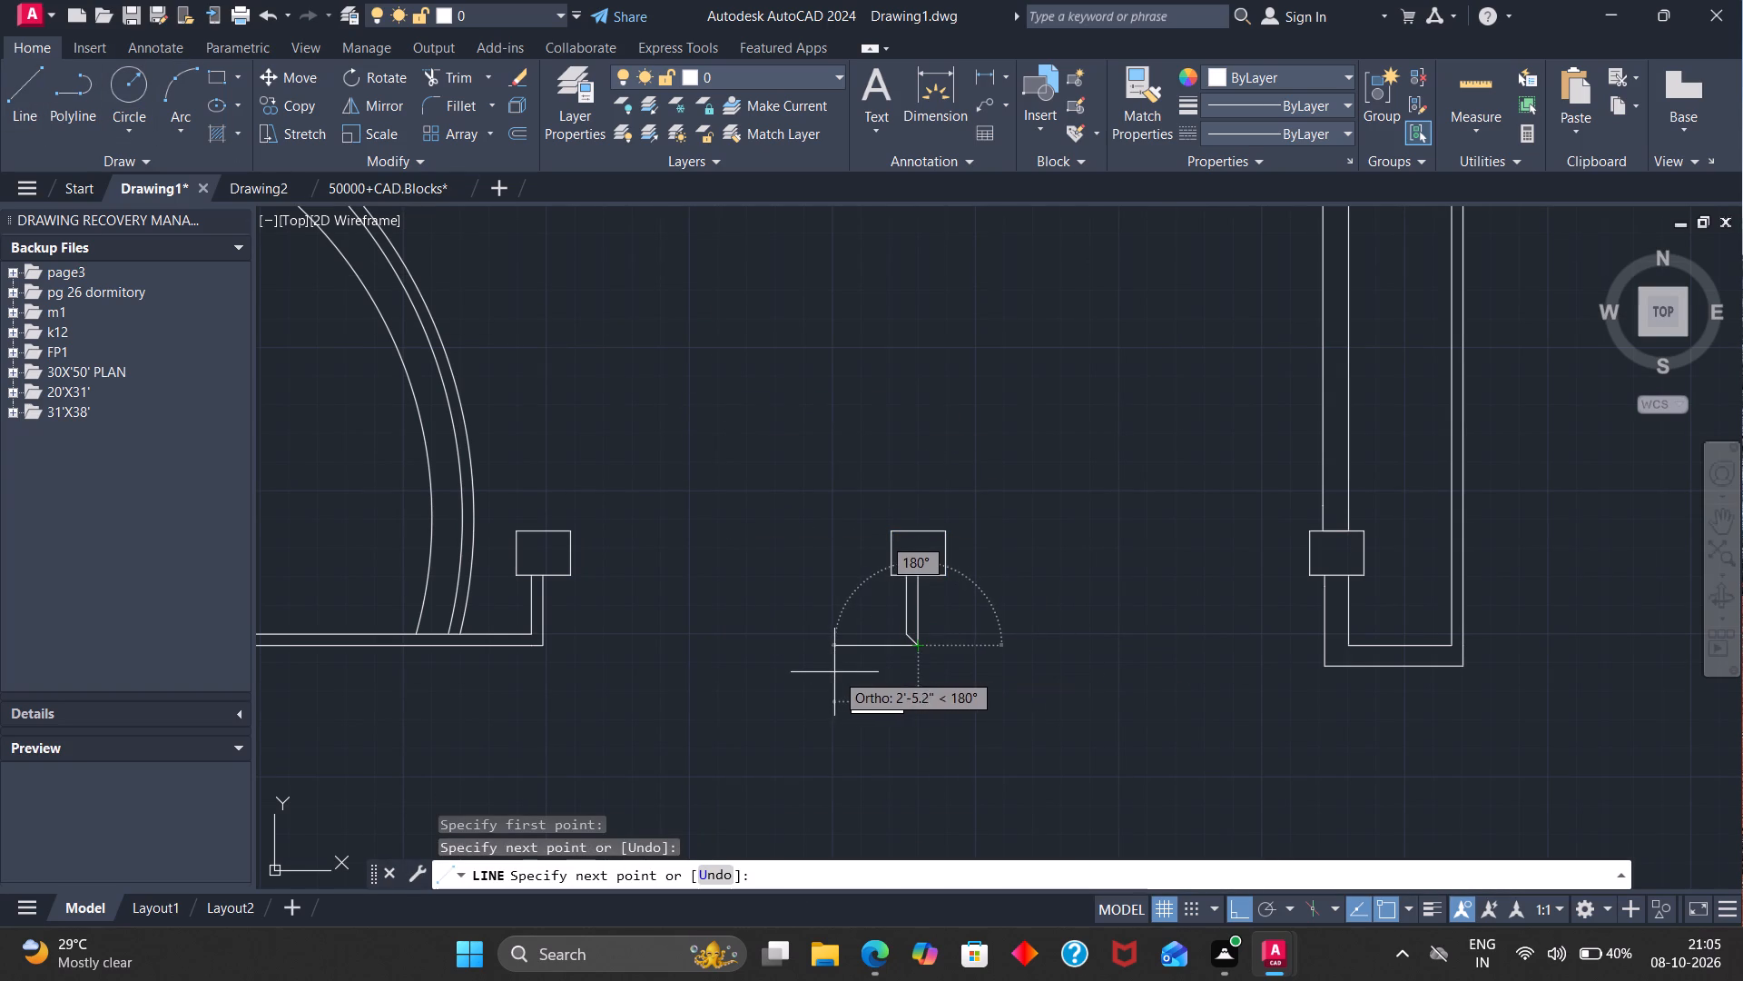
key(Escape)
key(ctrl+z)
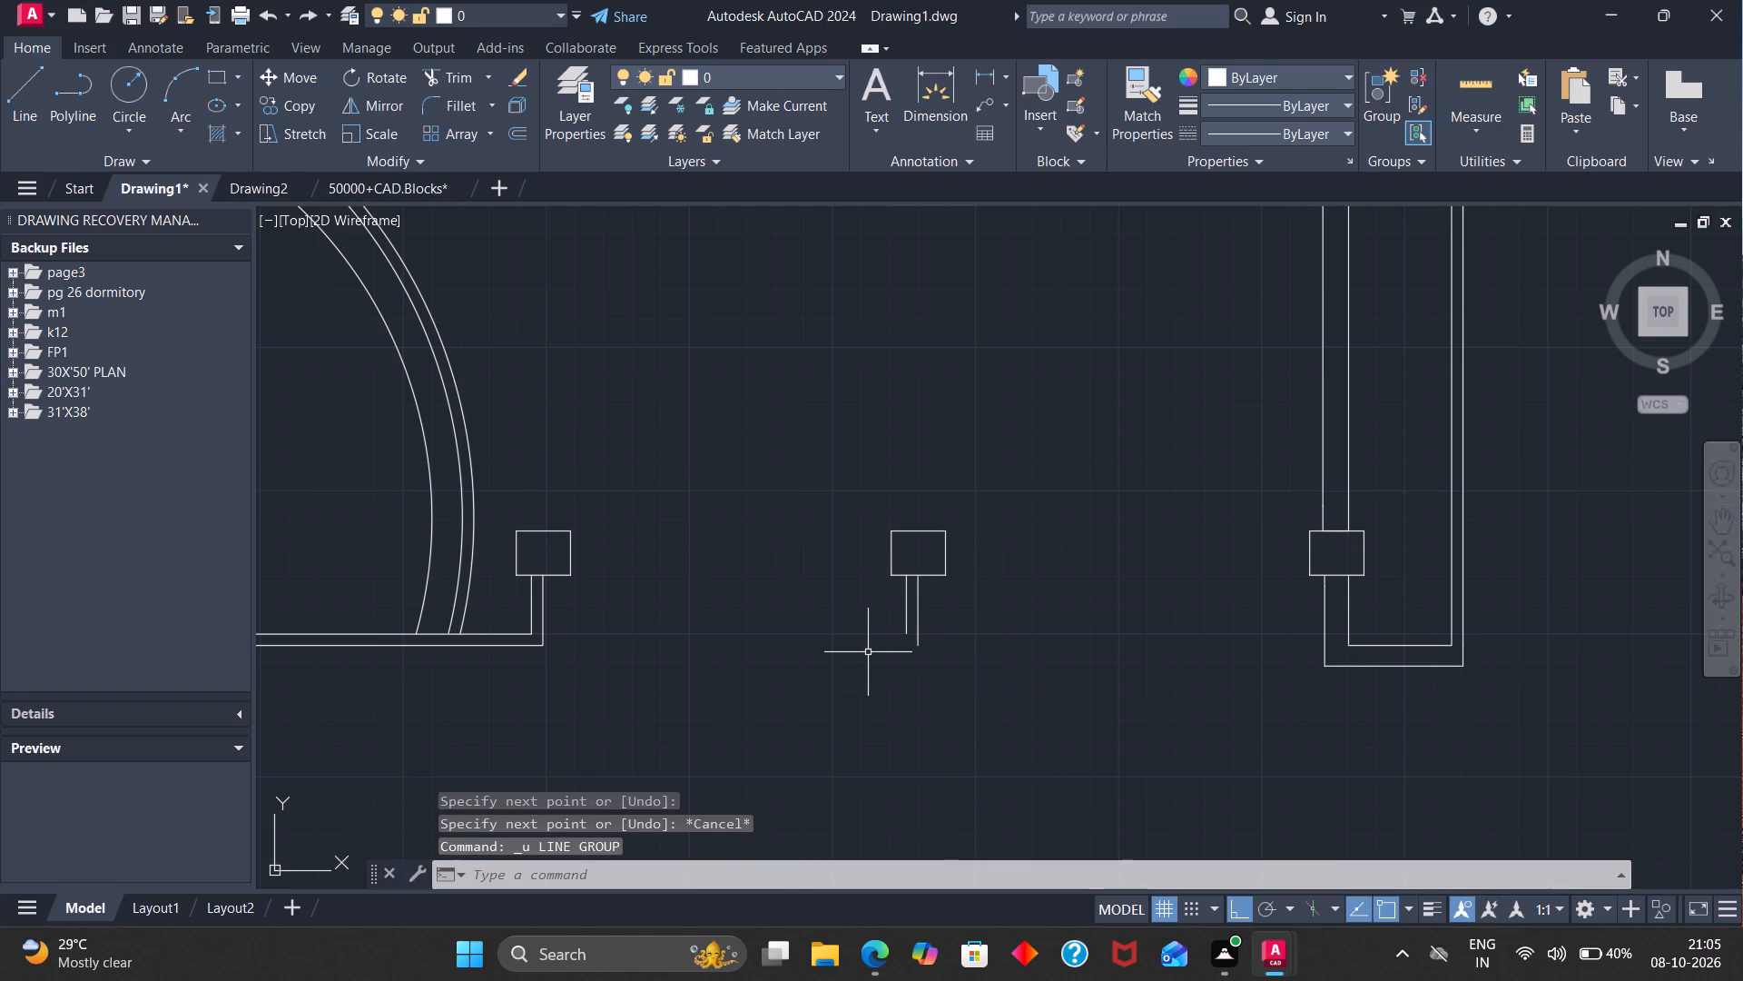
Close the middle column's wall end by extending its shorter line 4" down and joining it across to the longer line's lower end.
click(28, 82)
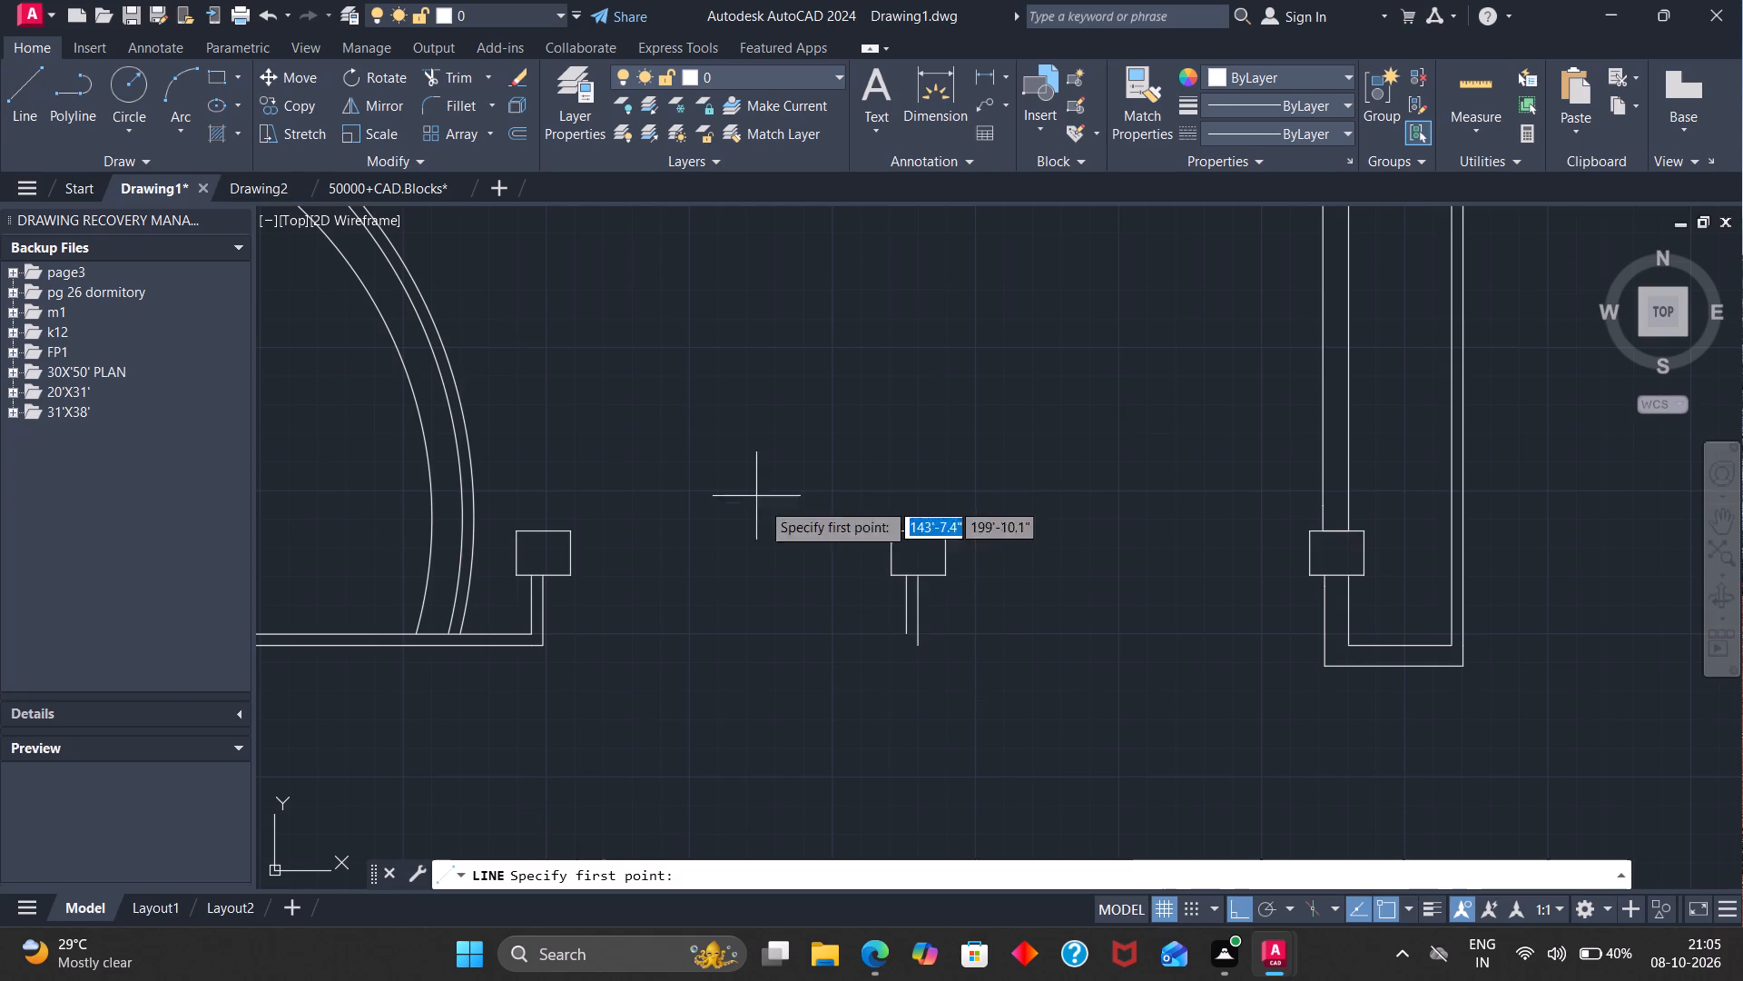
click(903, 633)
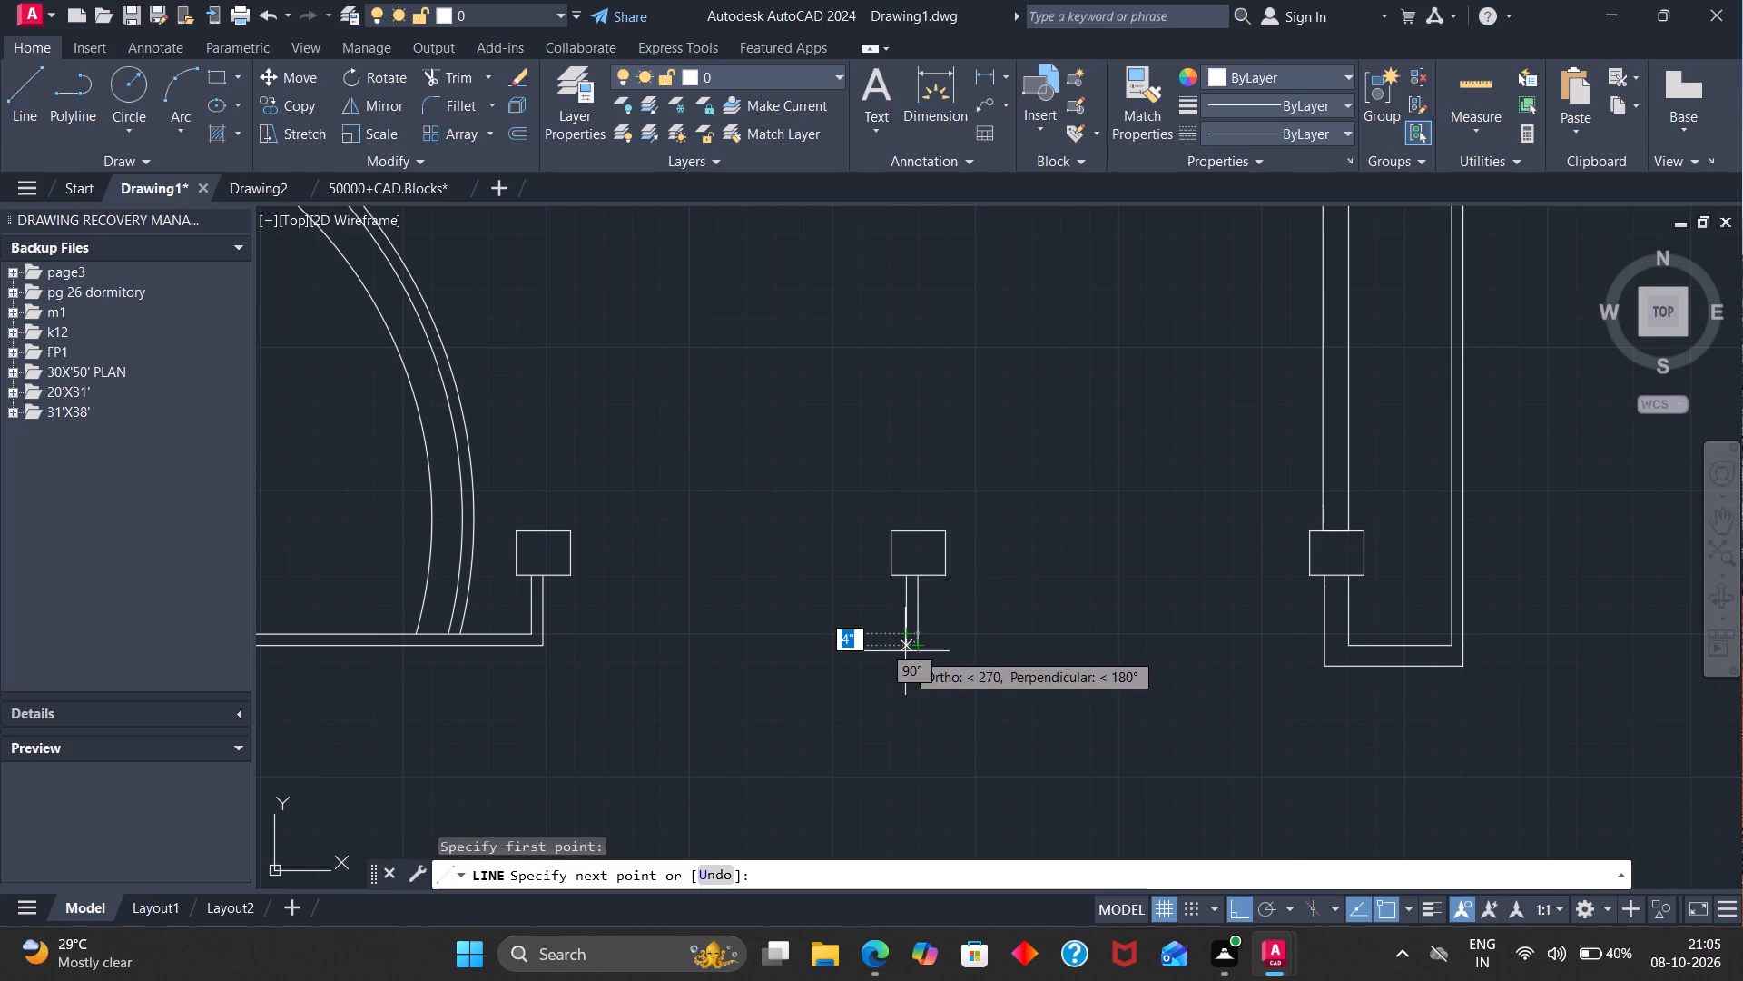
scroll(911, 641, up, 4)
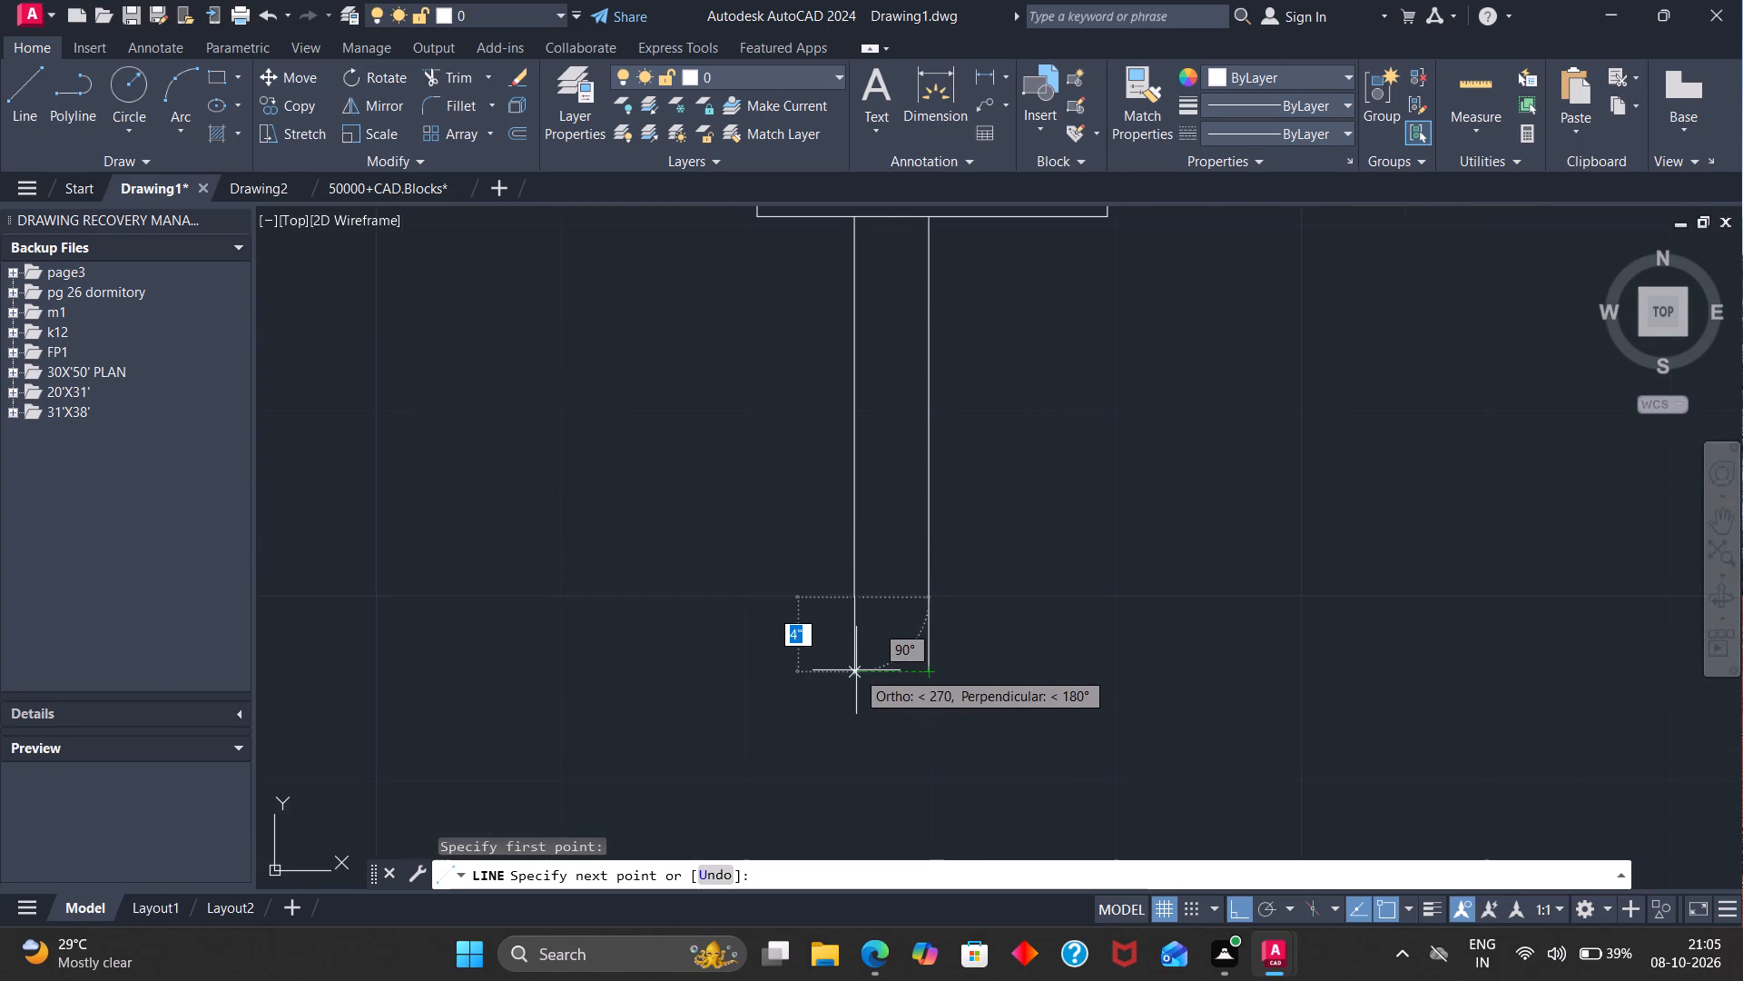
click(856, 670)
click(928, 675)
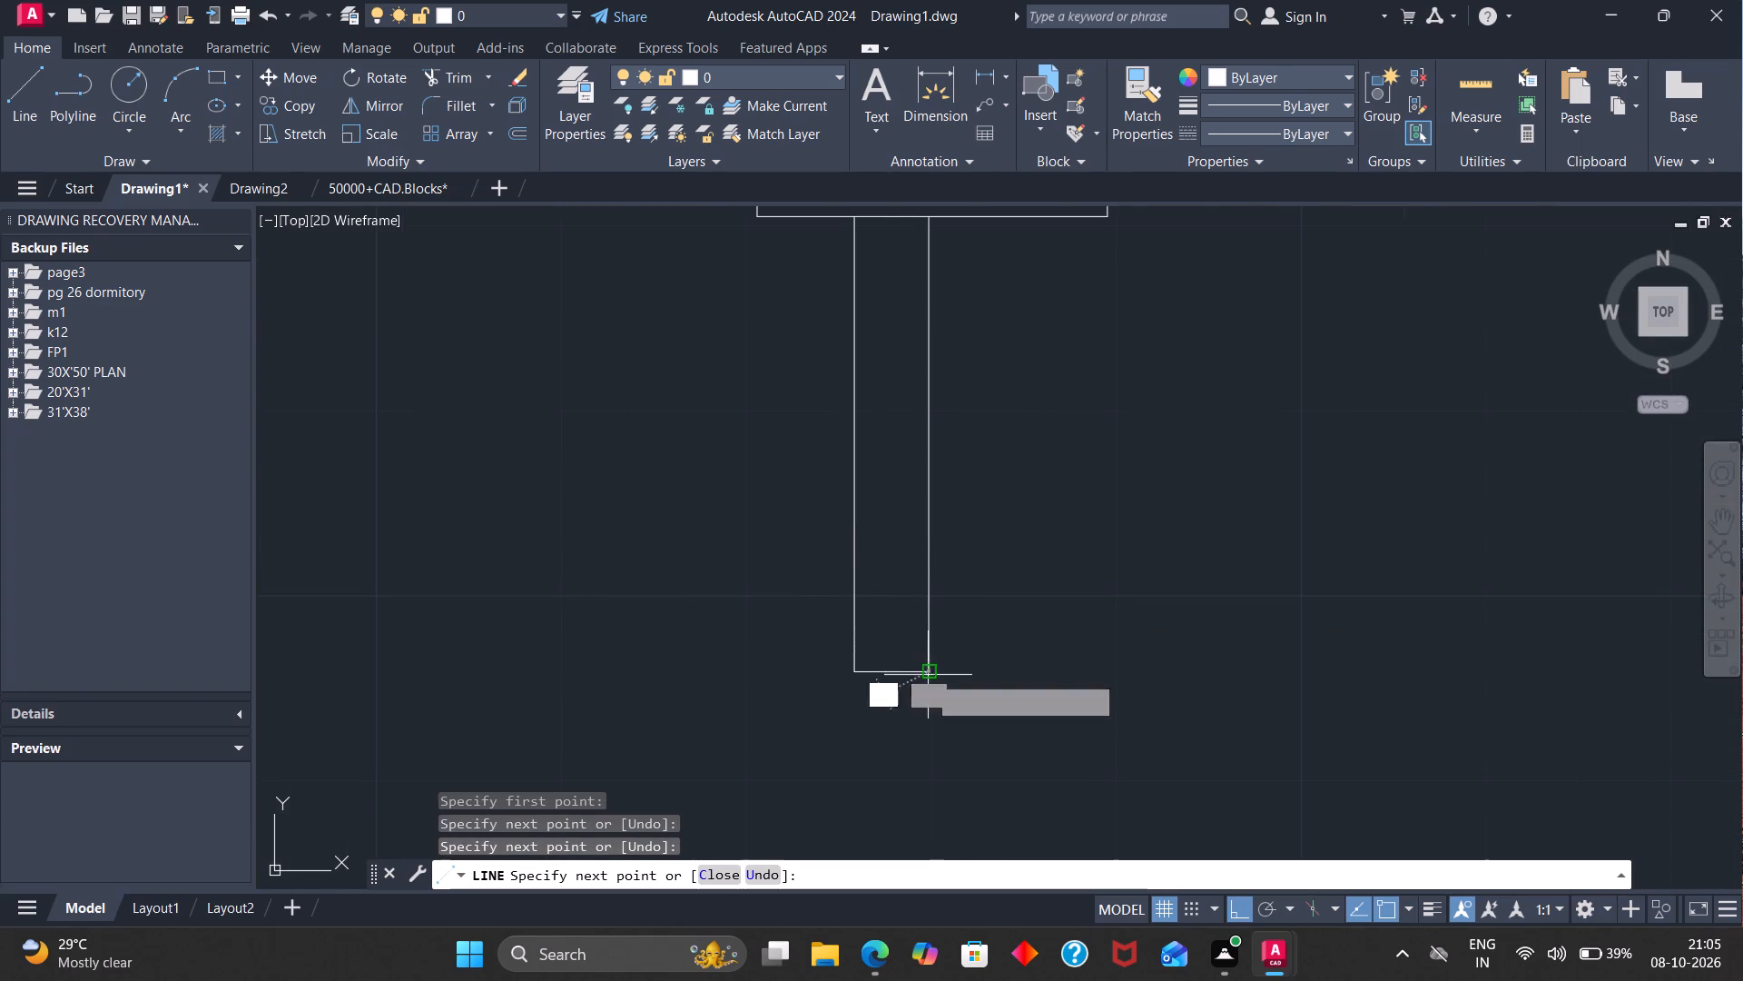
key(Escape)
scroll(939, 646, down, 3)
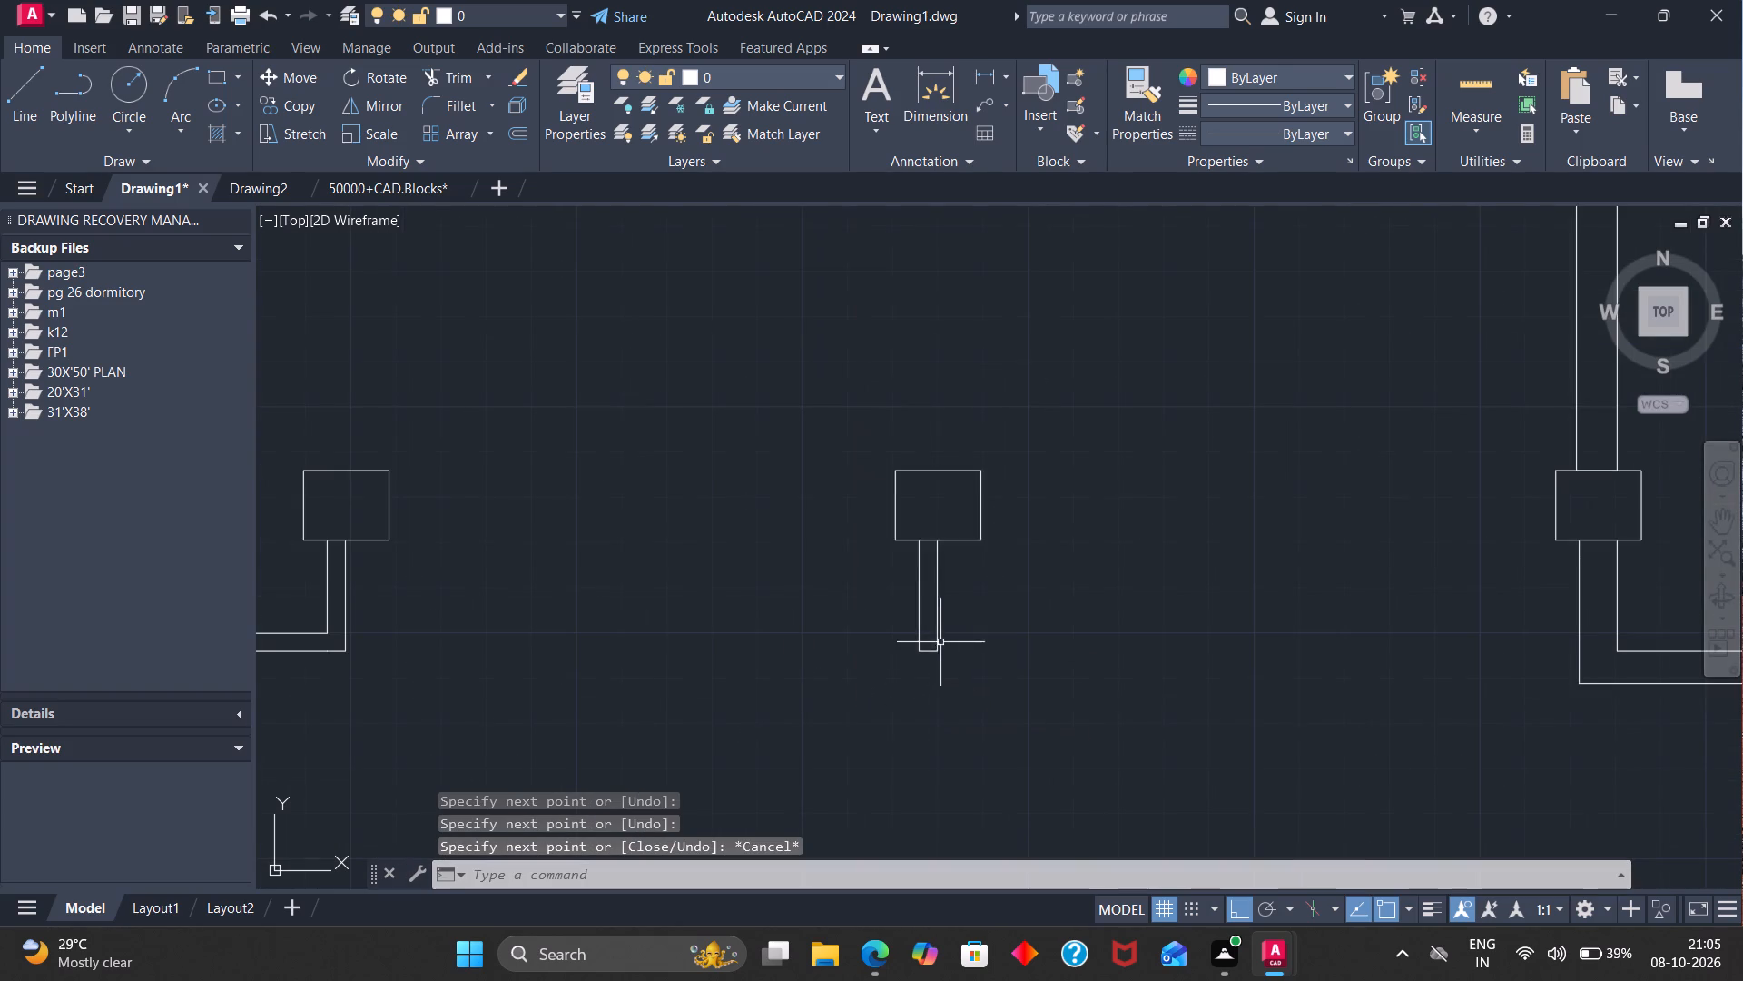
scroll(978, 594, down, 1)
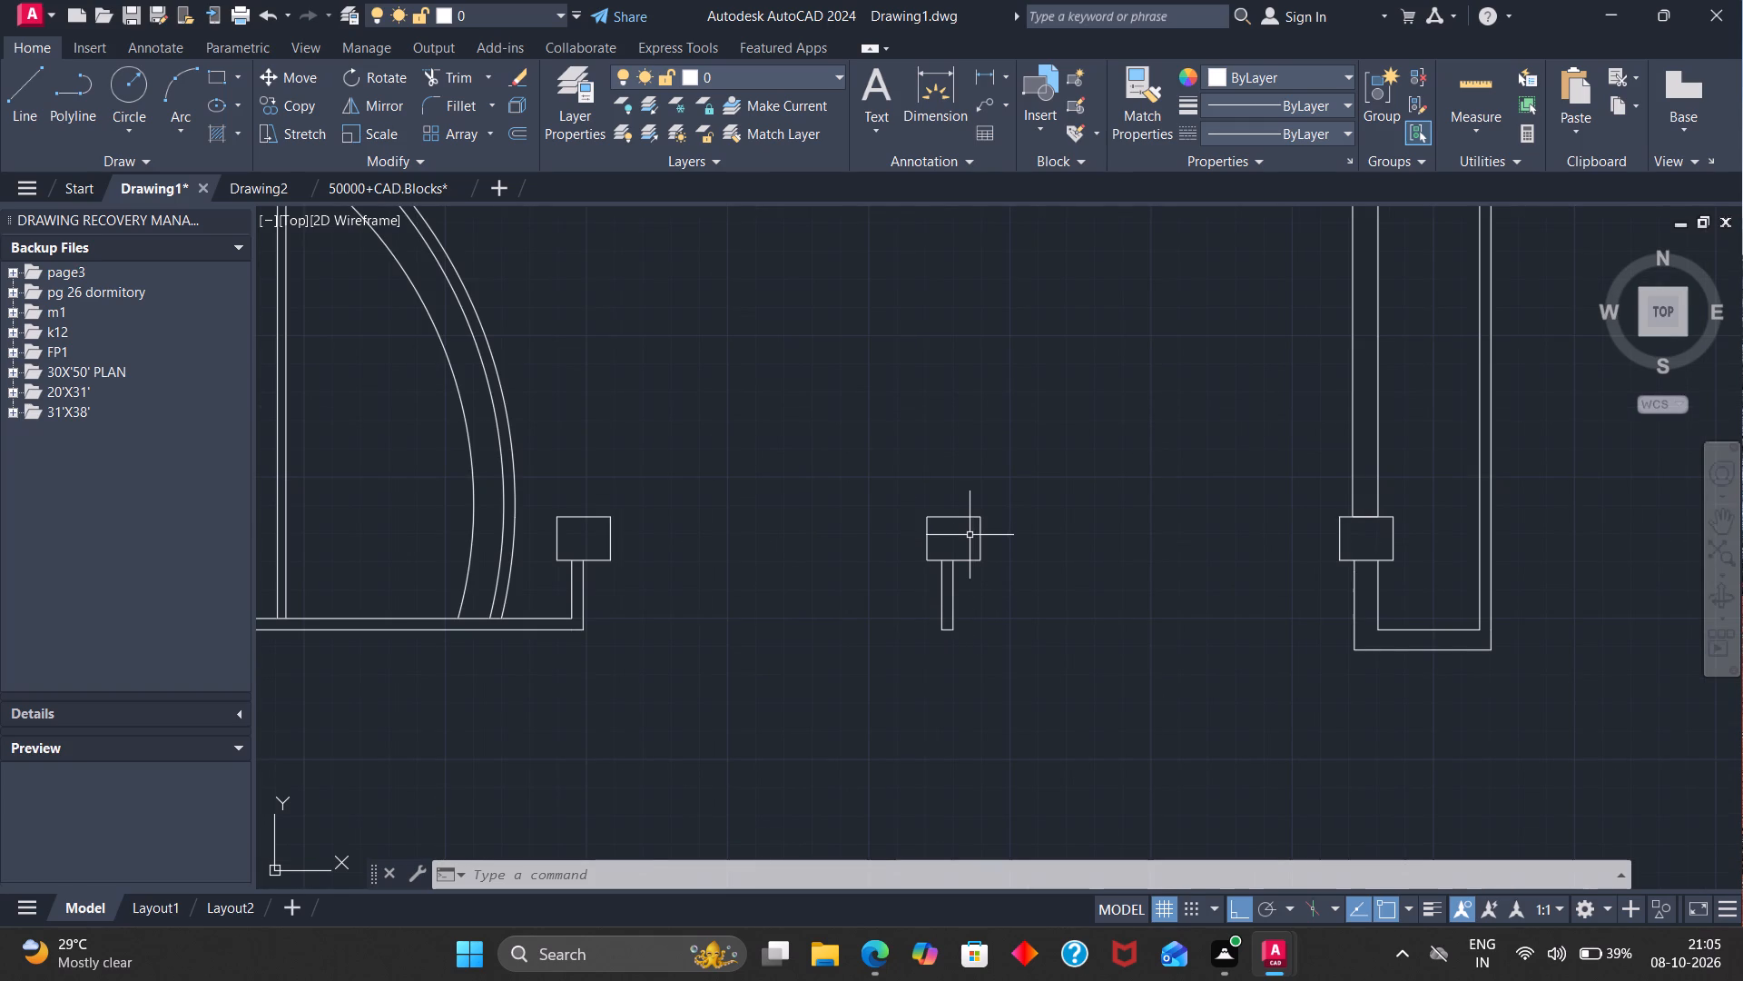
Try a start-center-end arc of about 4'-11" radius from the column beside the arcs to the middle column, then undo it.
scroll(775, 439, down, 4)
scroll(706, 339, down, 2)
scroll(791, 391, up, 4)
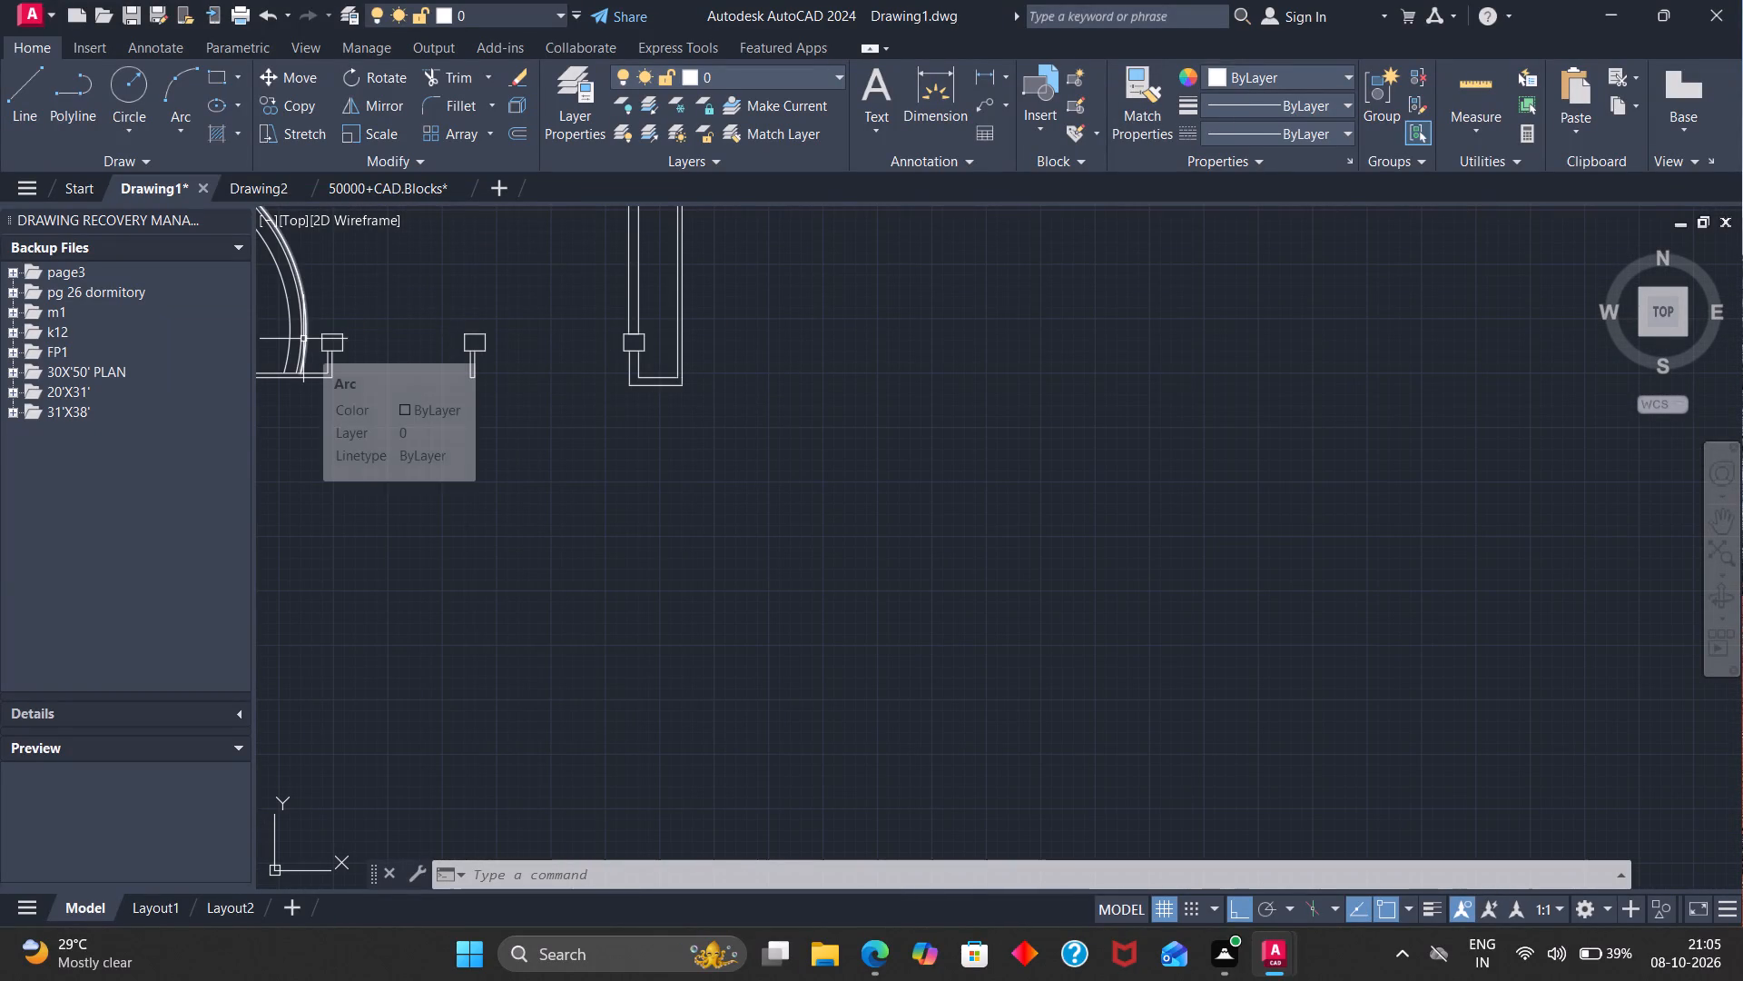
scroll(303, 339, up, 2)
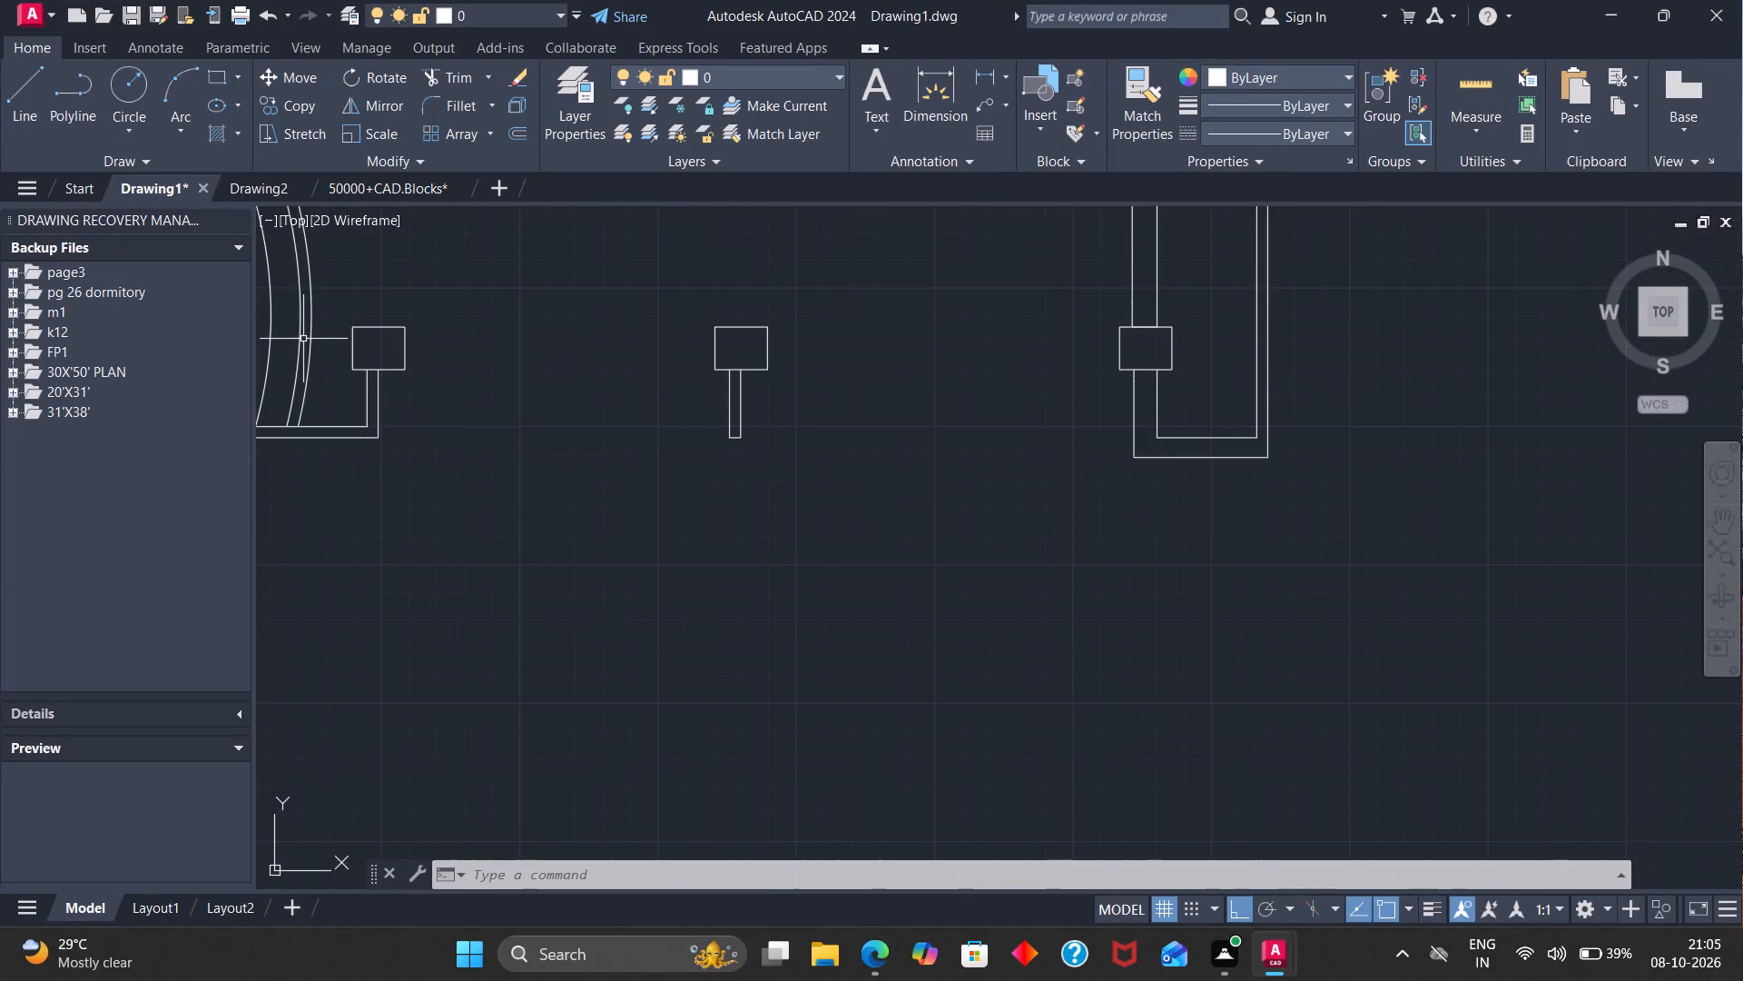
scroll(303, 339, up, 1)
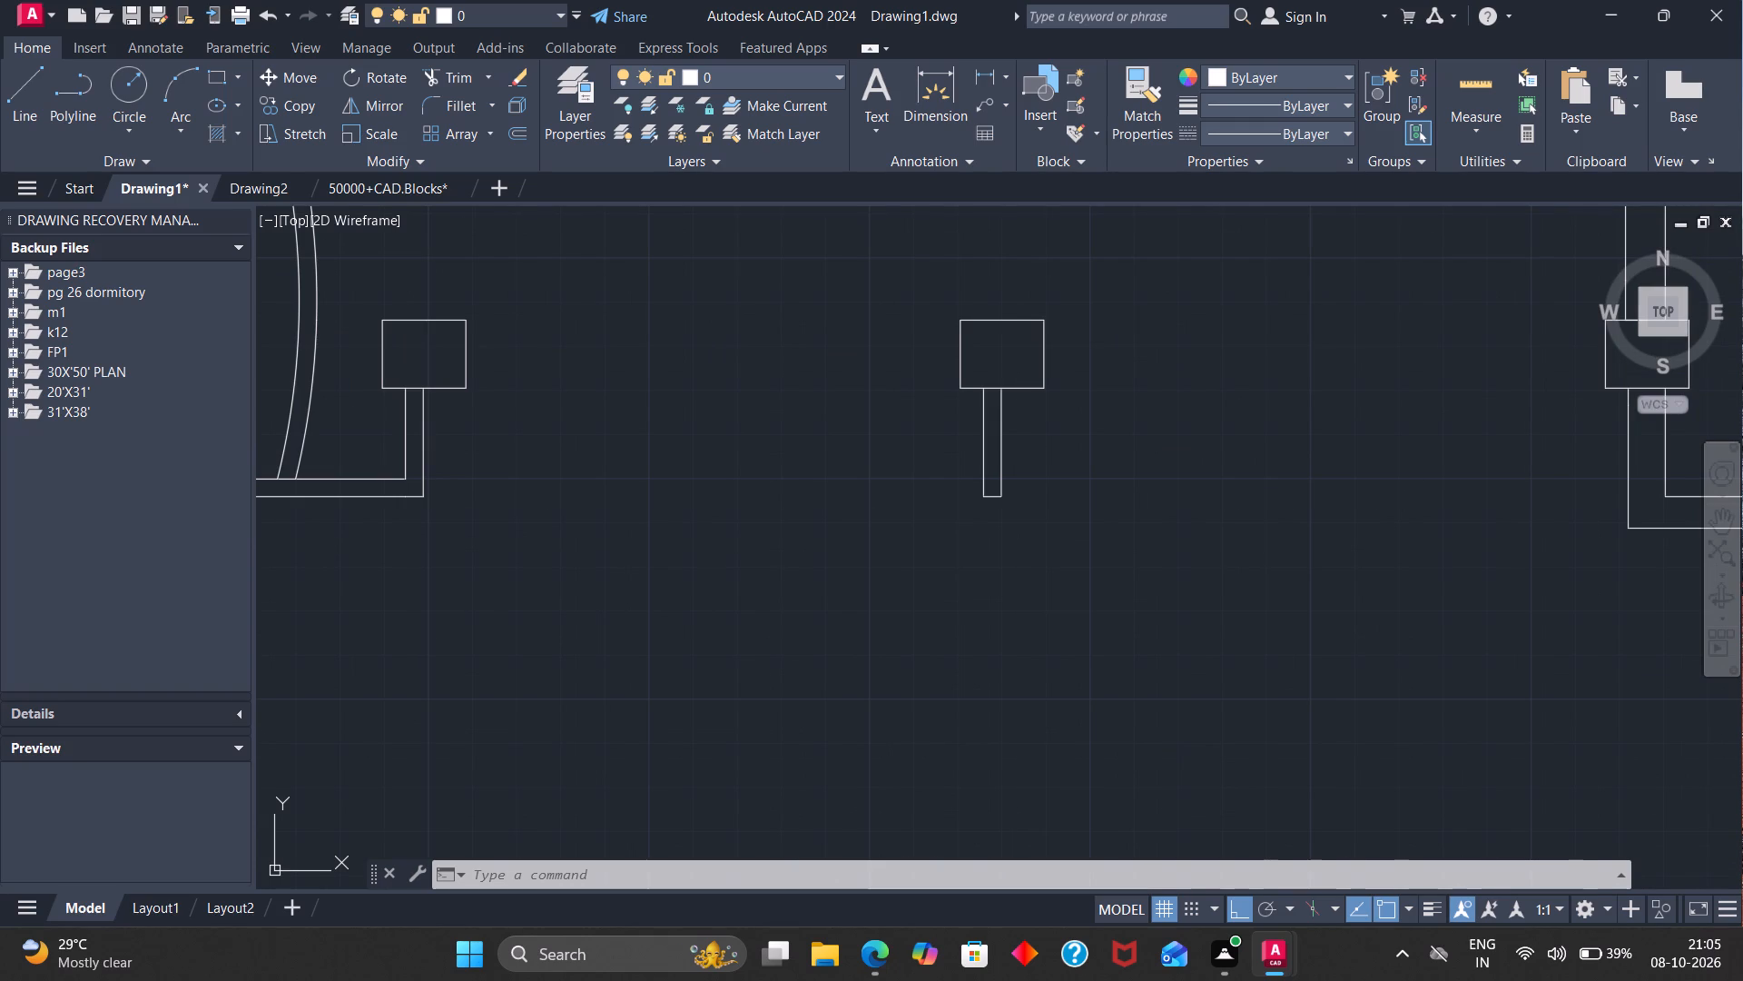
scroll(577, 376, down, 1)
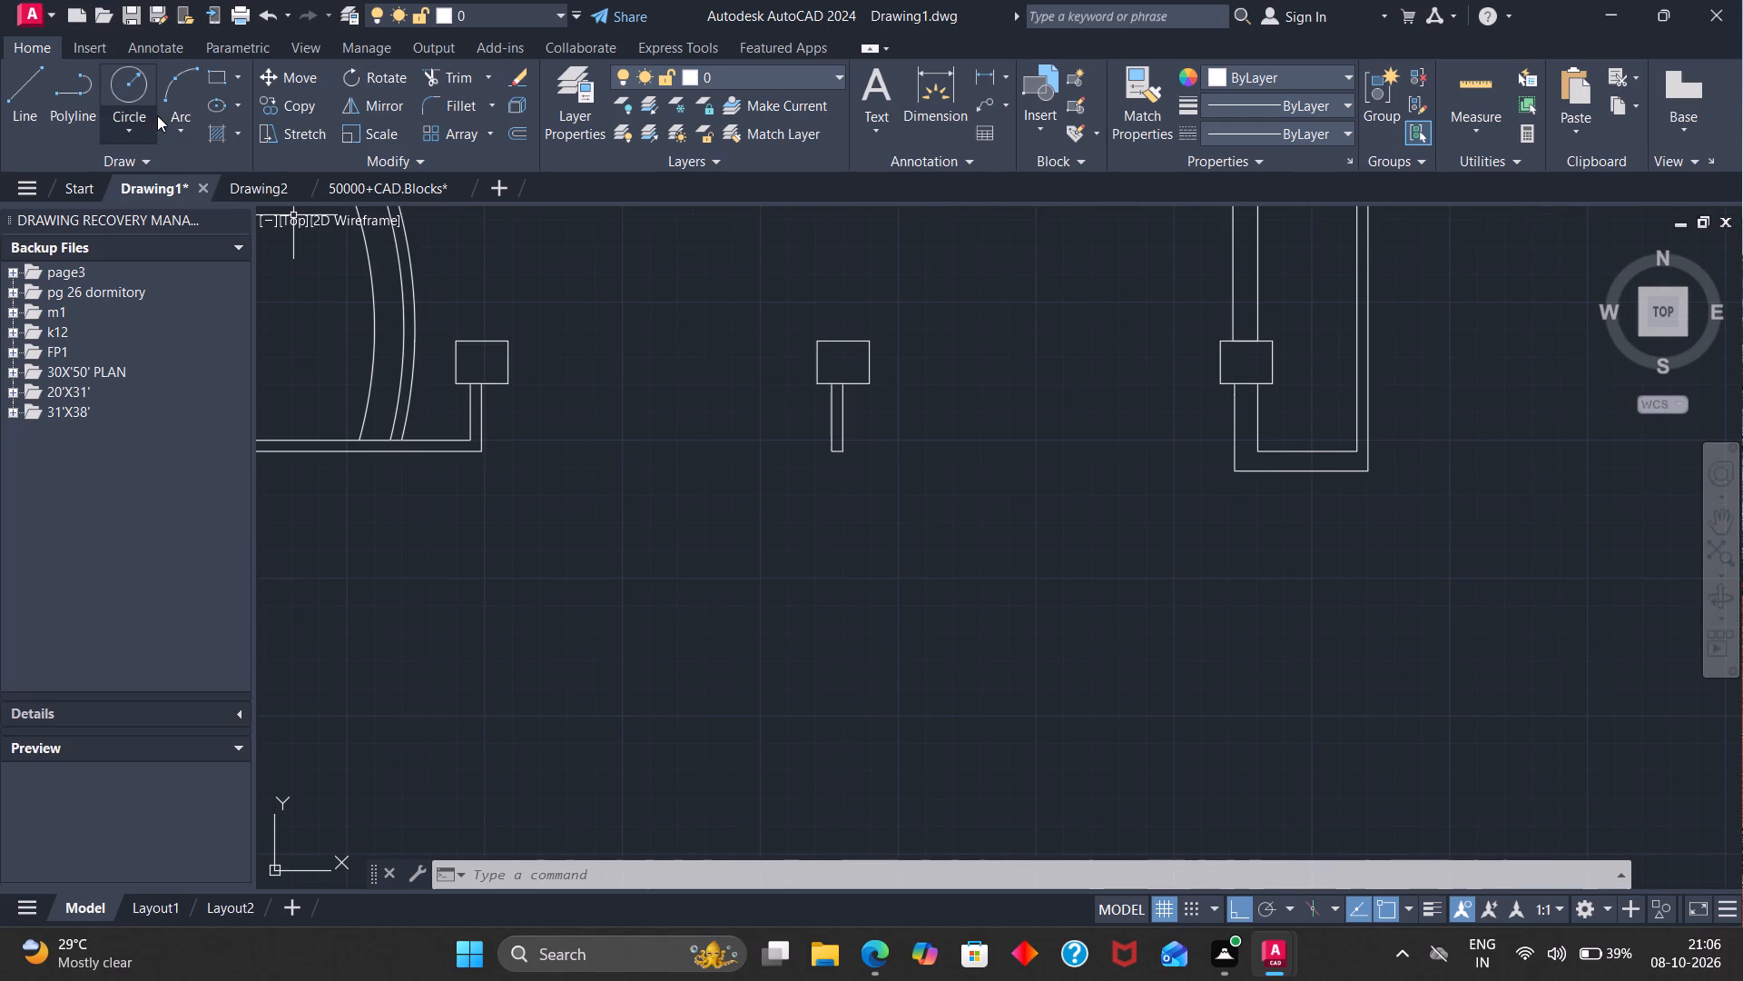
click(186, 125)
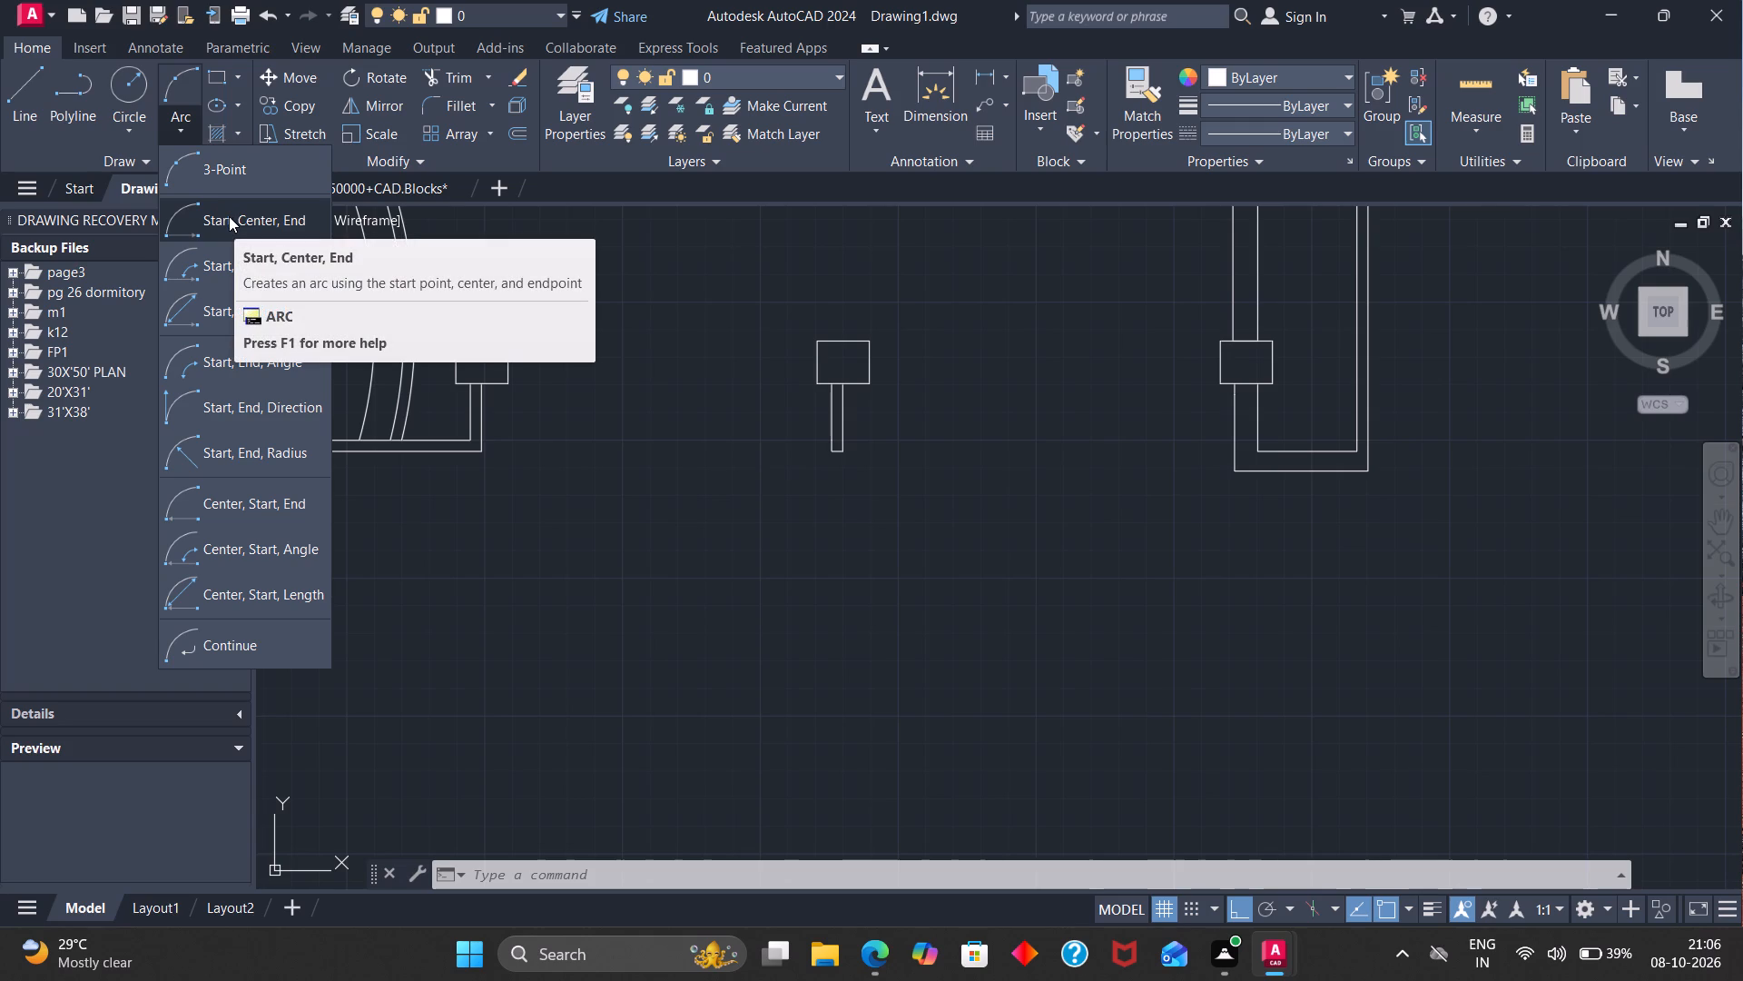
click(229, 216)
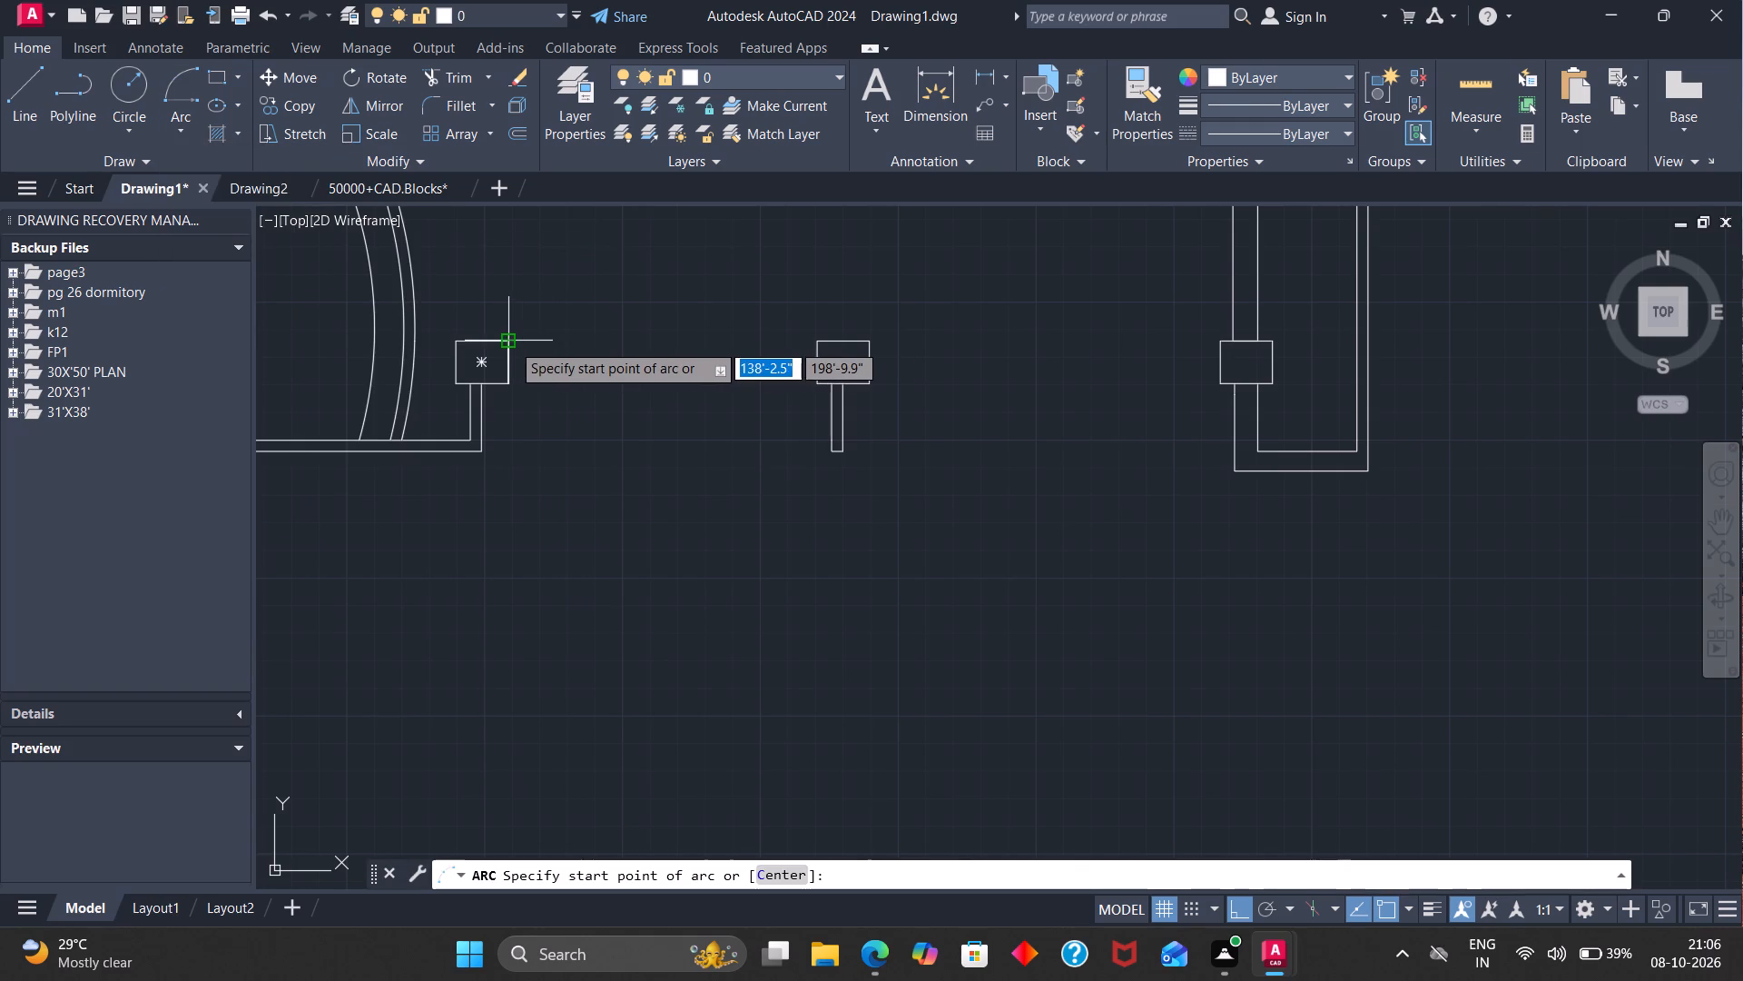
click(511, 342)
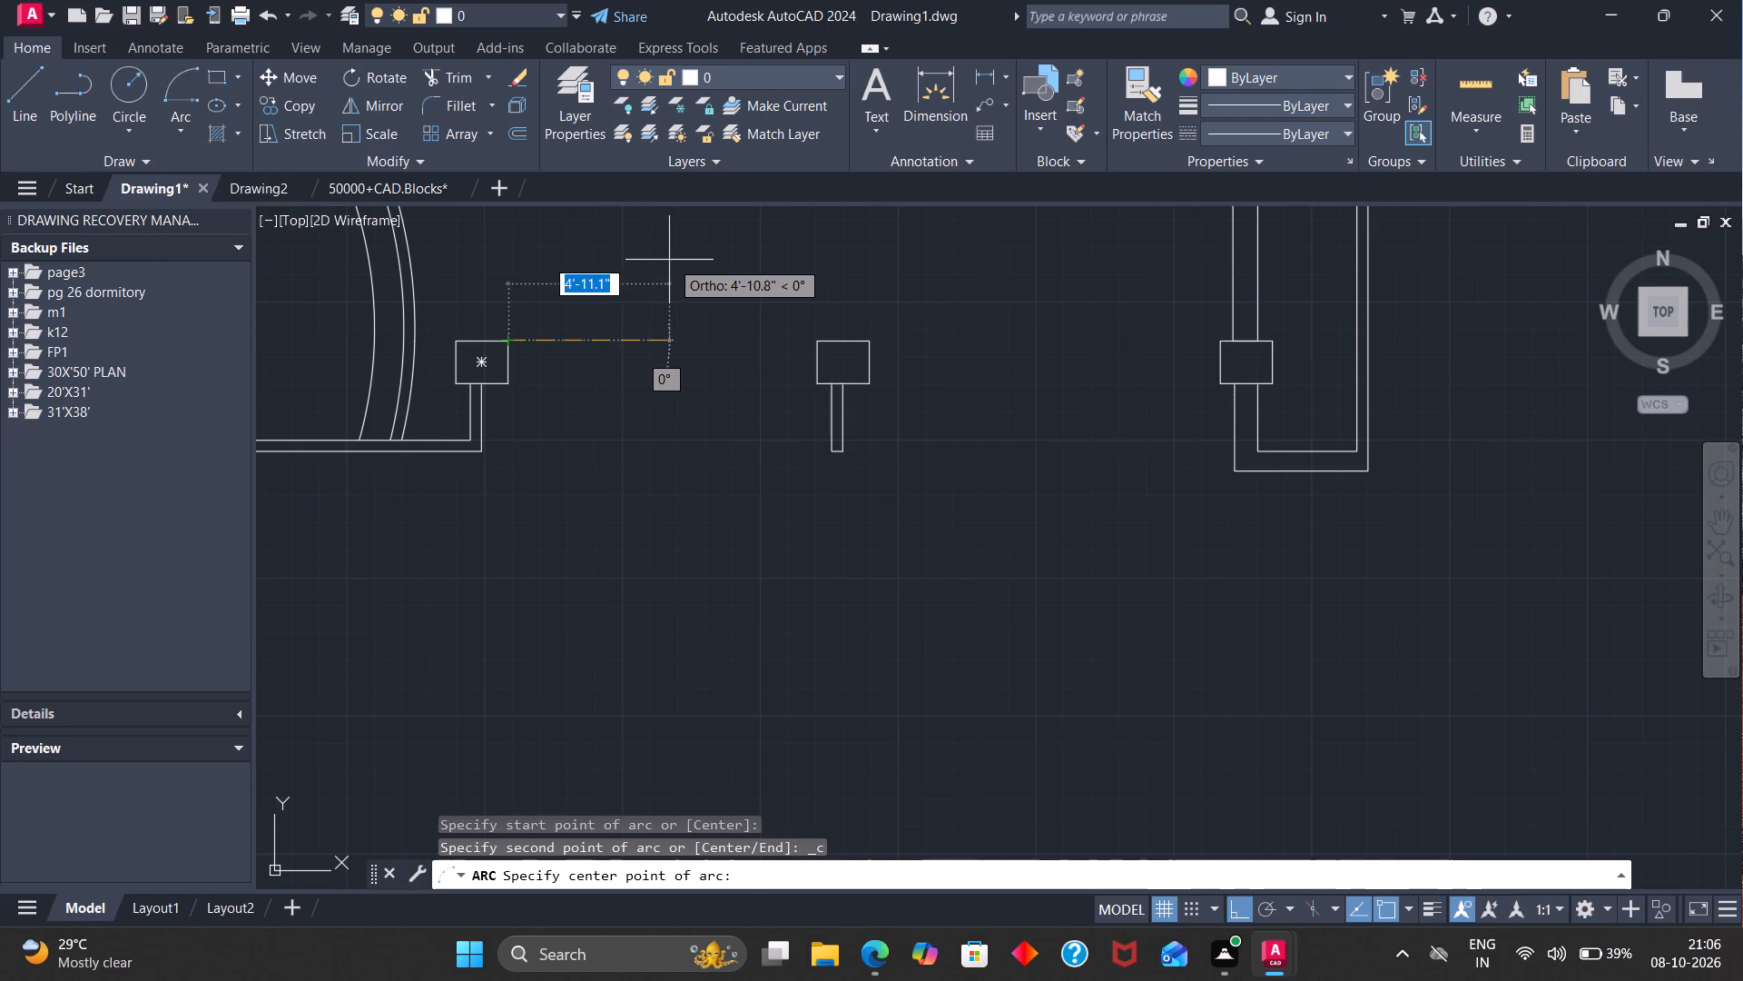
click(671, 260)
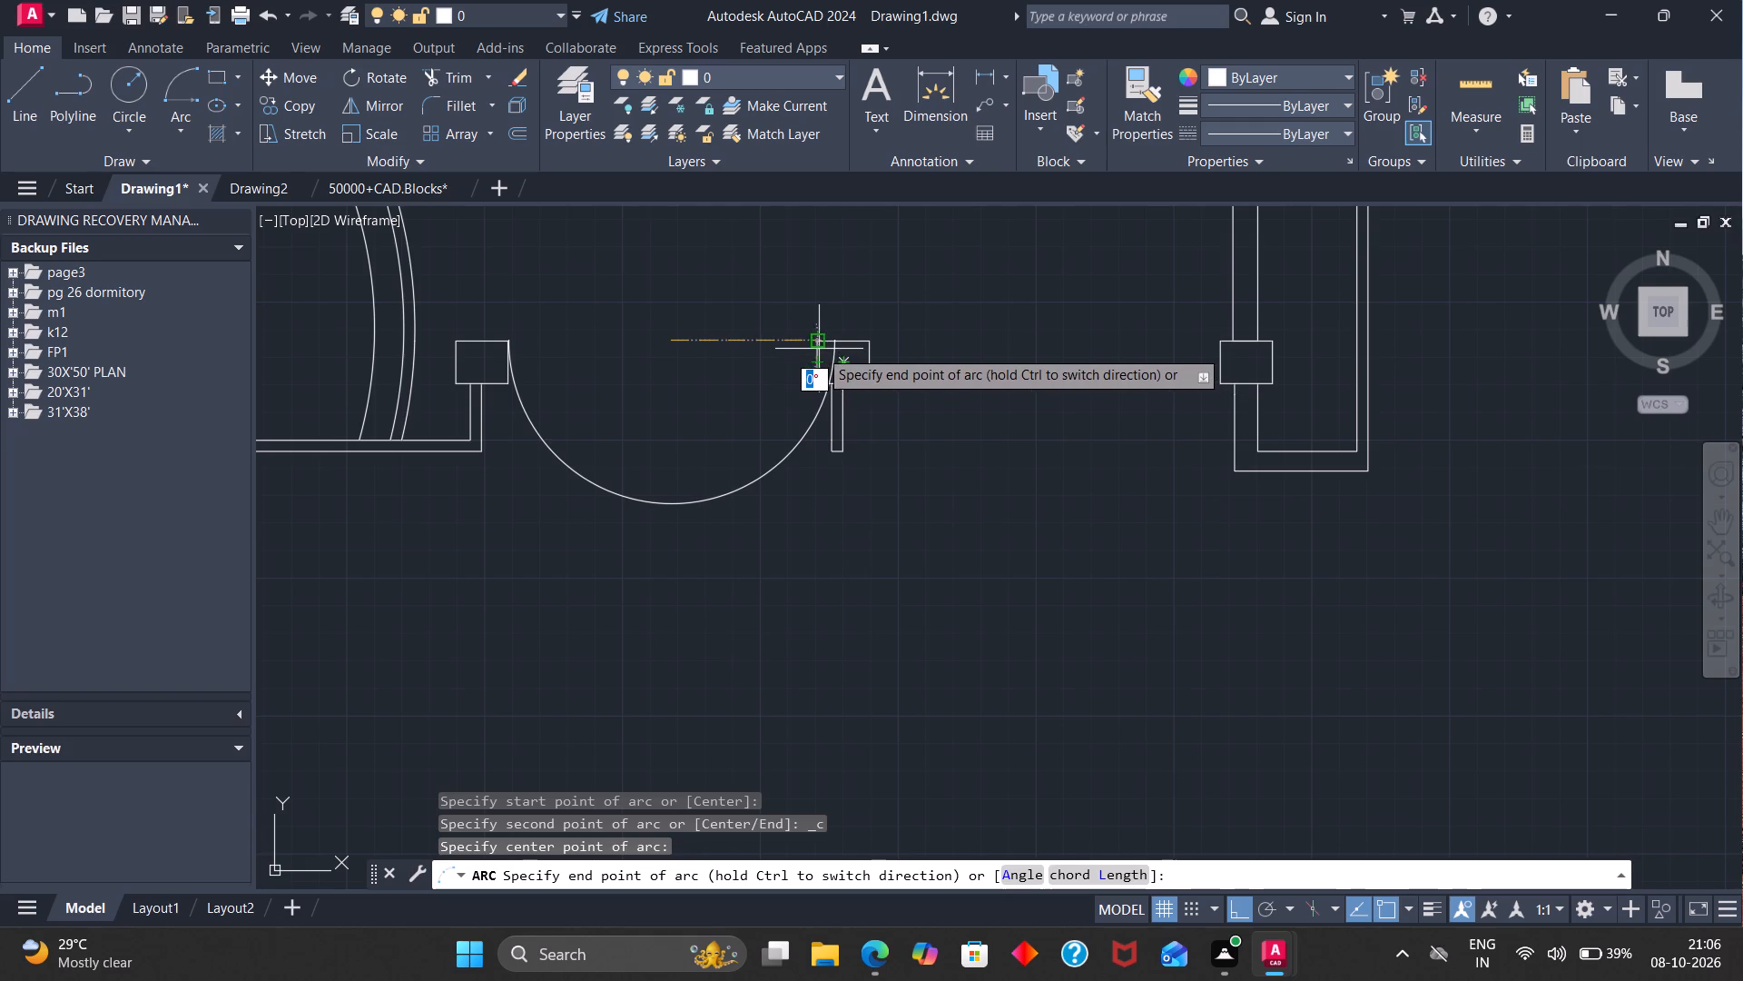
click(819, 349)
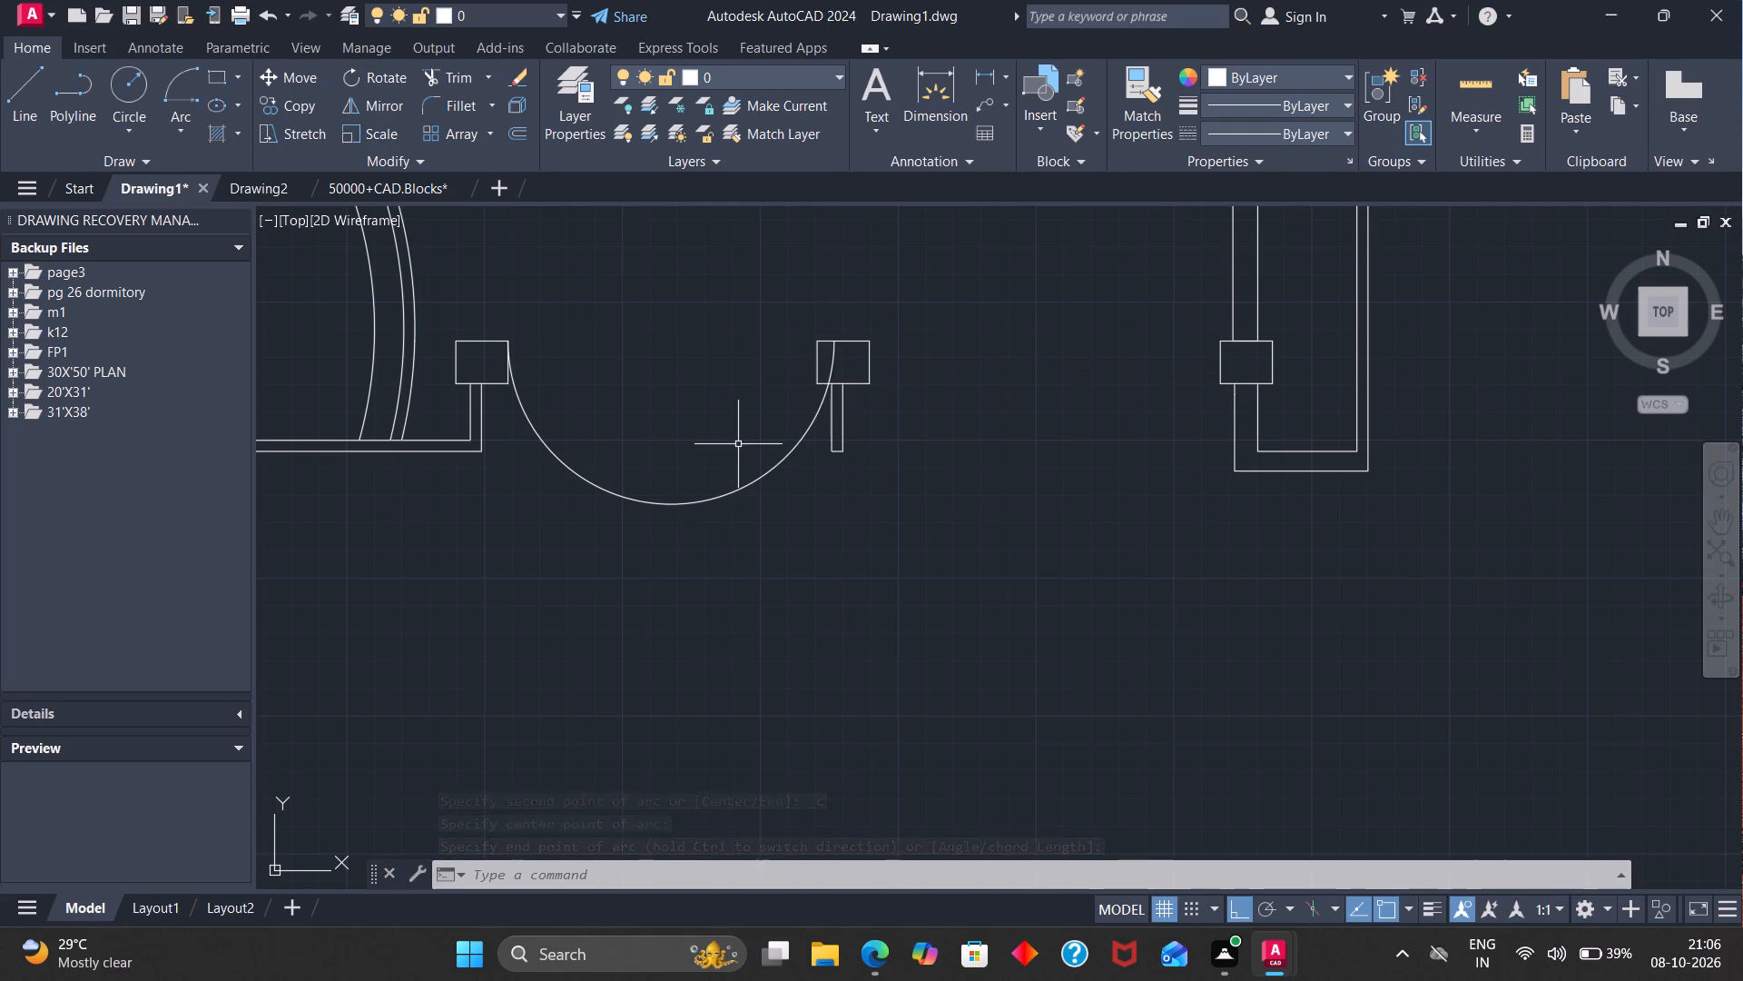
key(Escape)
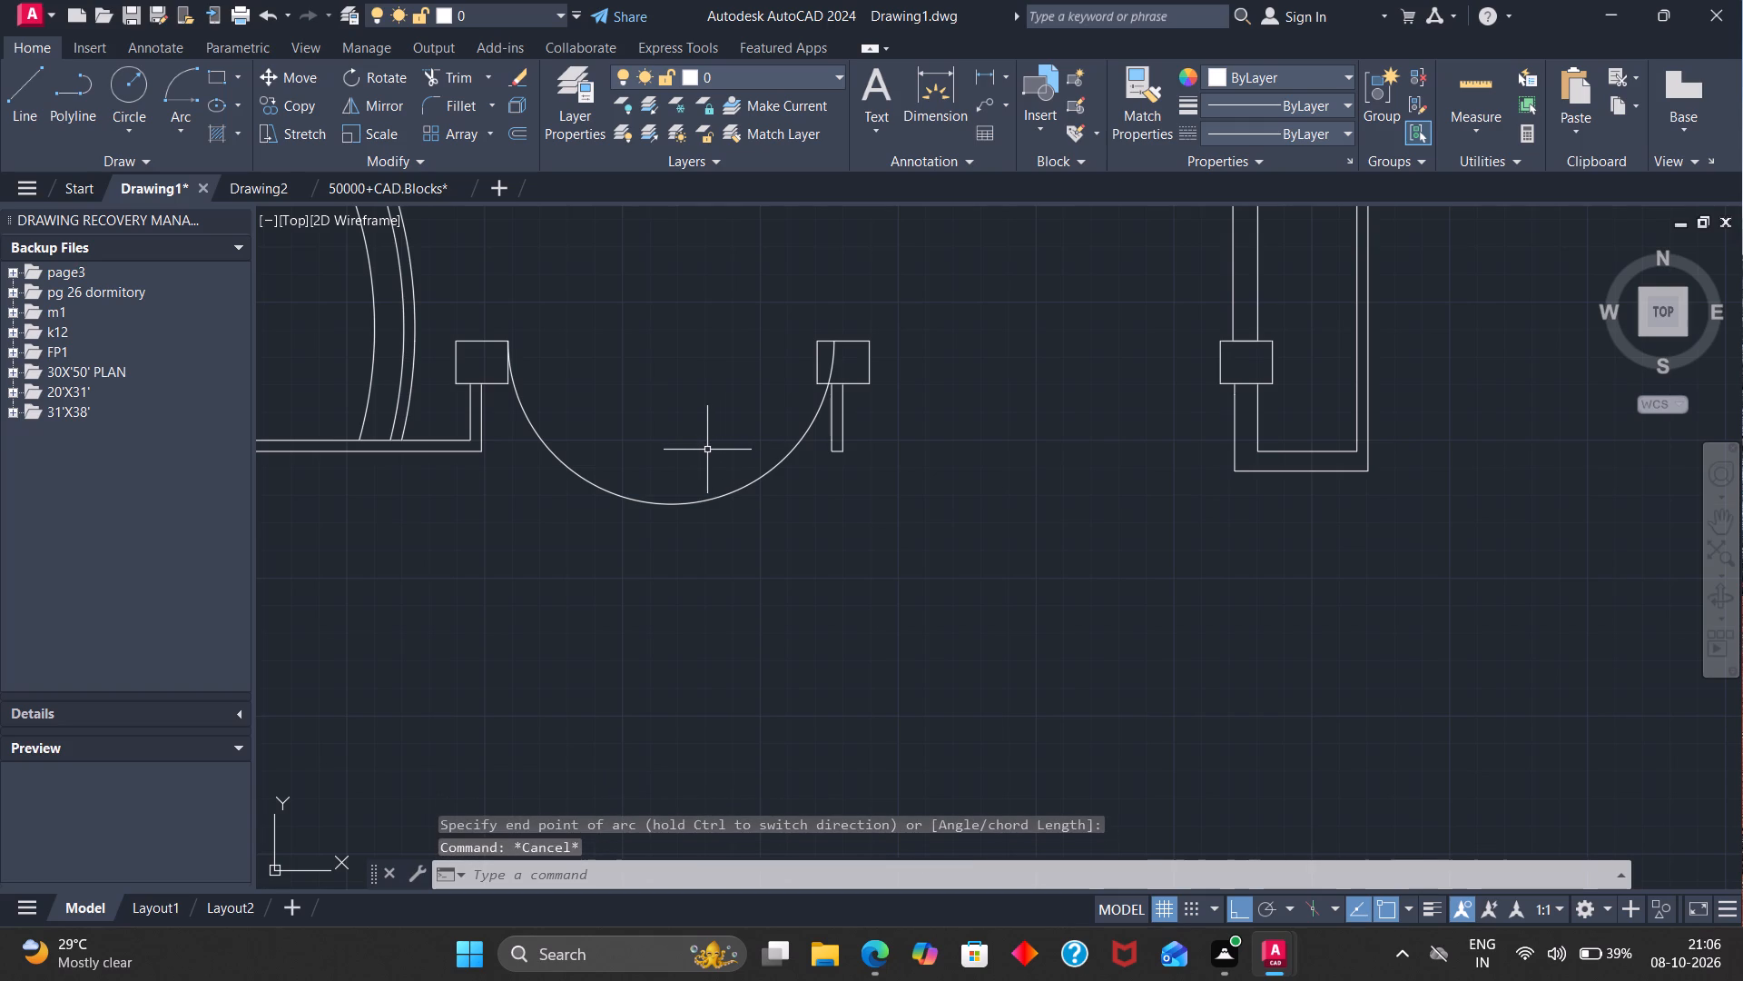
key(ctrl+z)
Switch to the 50000+CAD.Blocks drawing and look through its block sheets for the coloured plan-view trees and plants.
scroll(714, 432, down, 7)
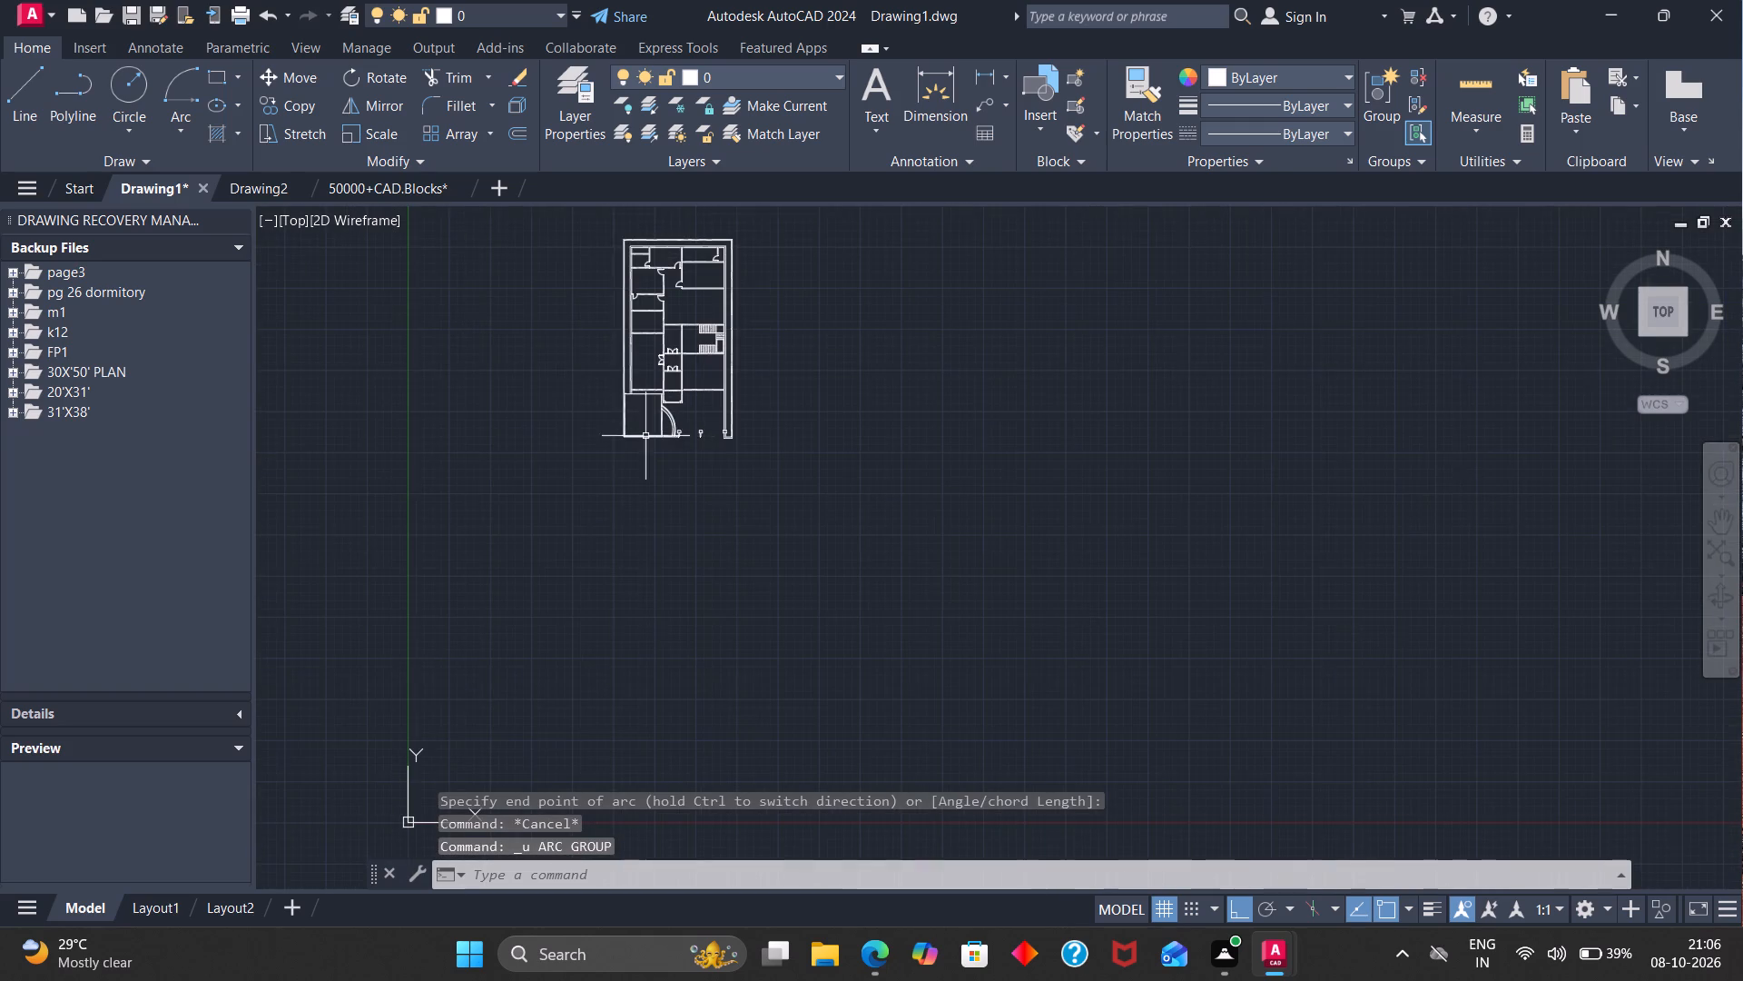
scroll(590, 284, up, 2)
scroll(658, 205, down, 1)
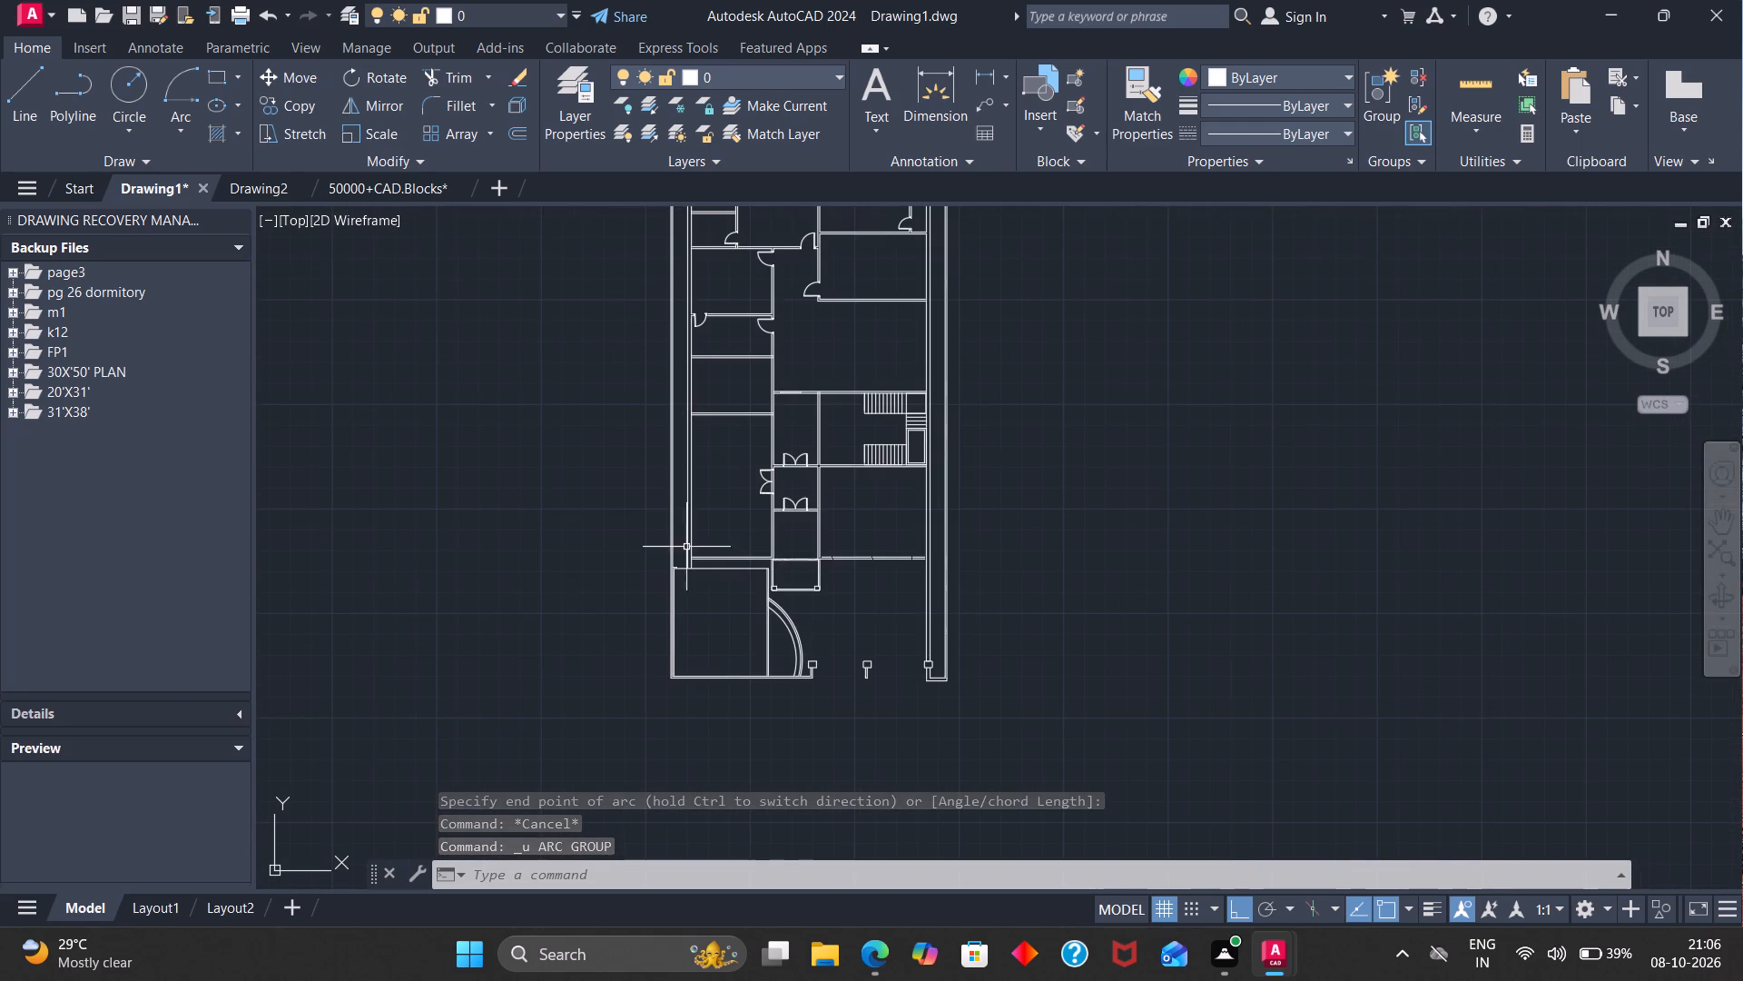
scroll(727, 651, up, 2)
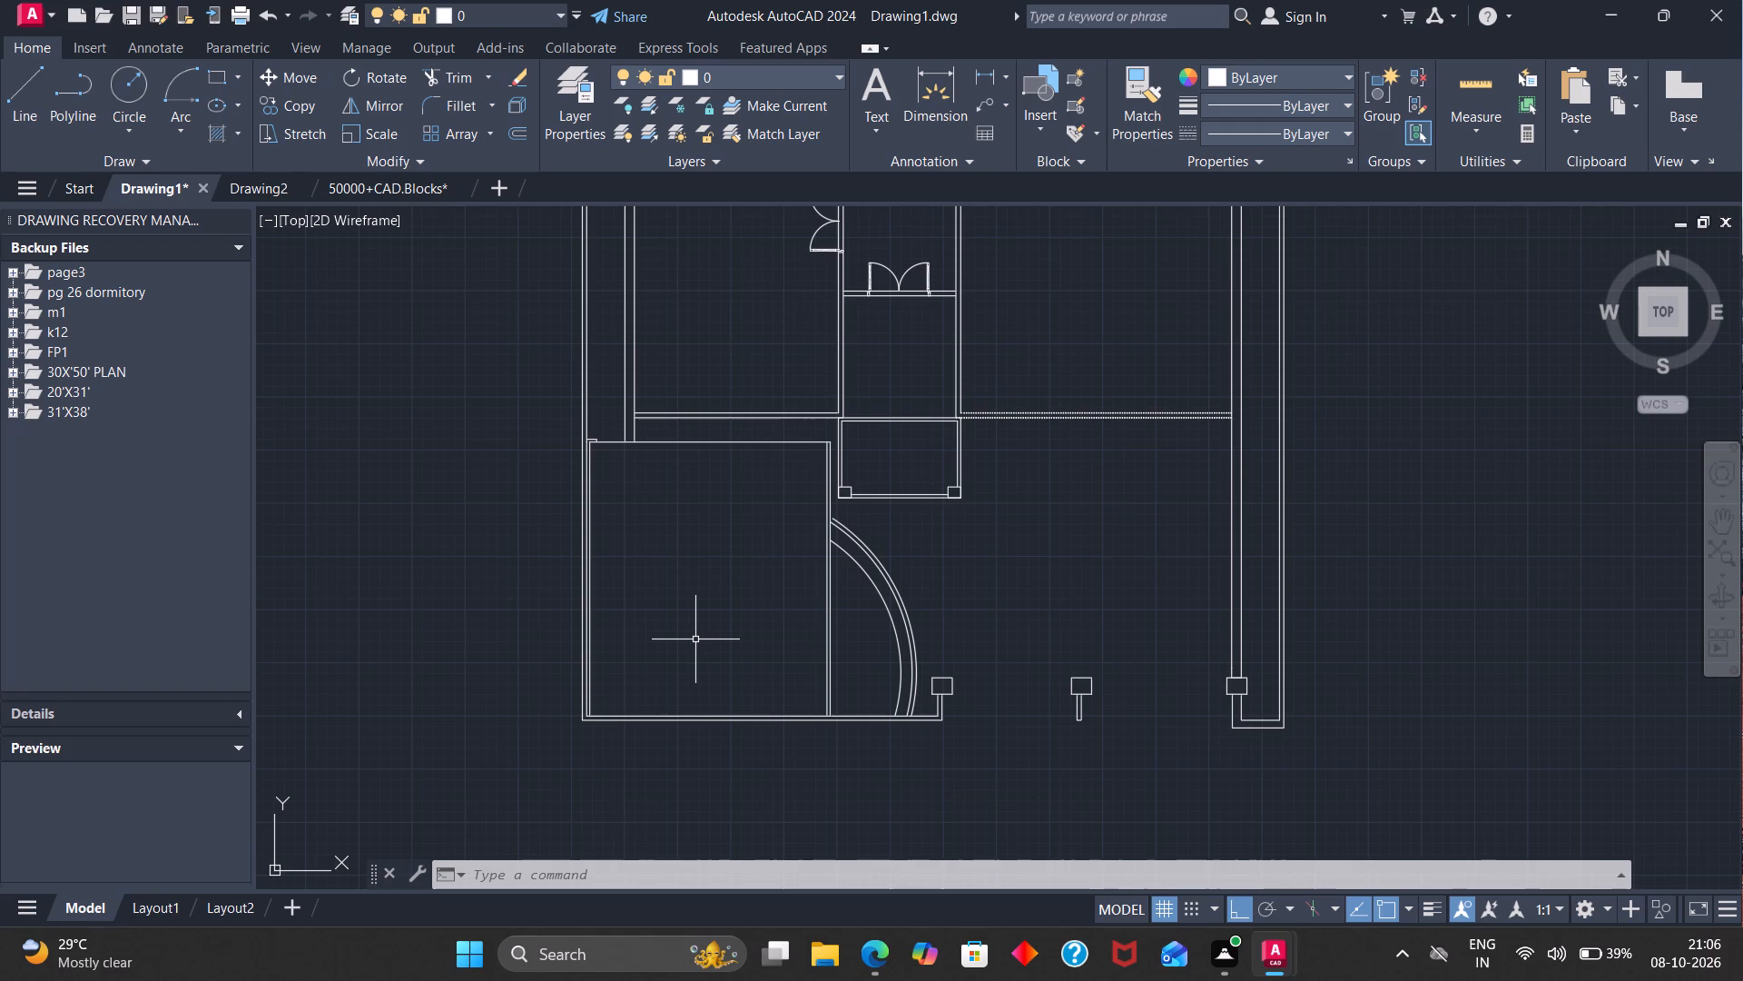
click(379, 187)
scroll(744, 439, down, 3)
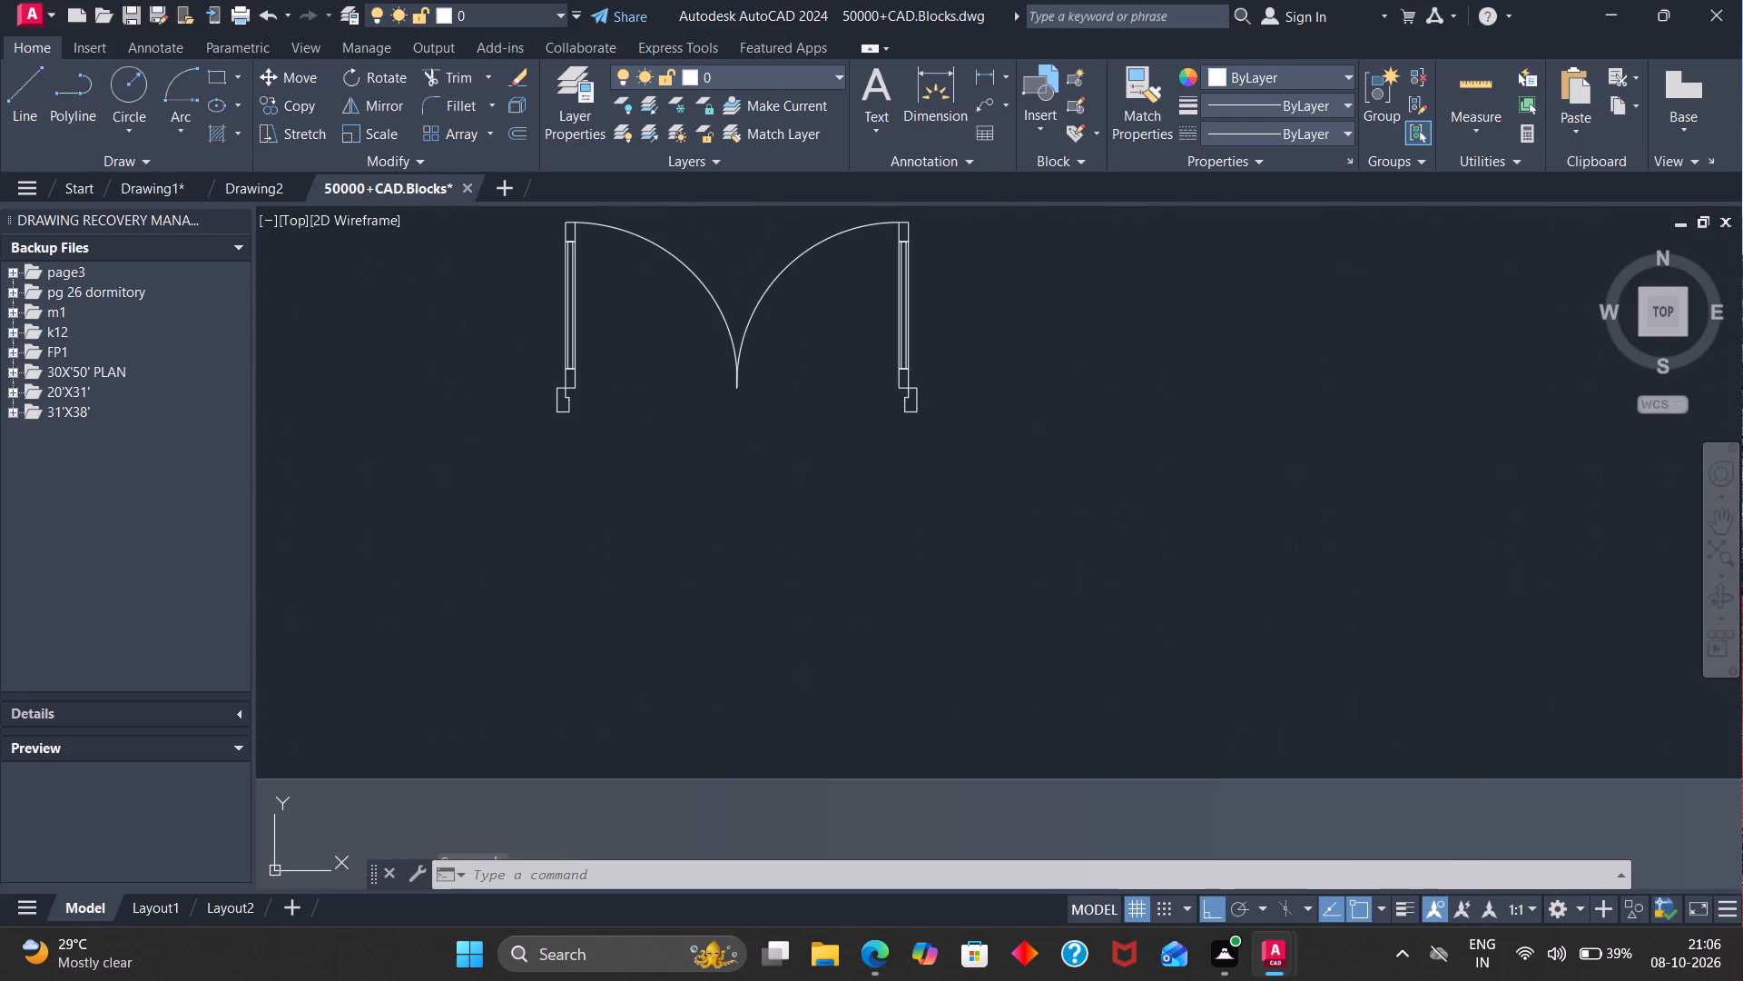
scroll(753, 445, down, 4)
scroll(875, 485, down, 8)
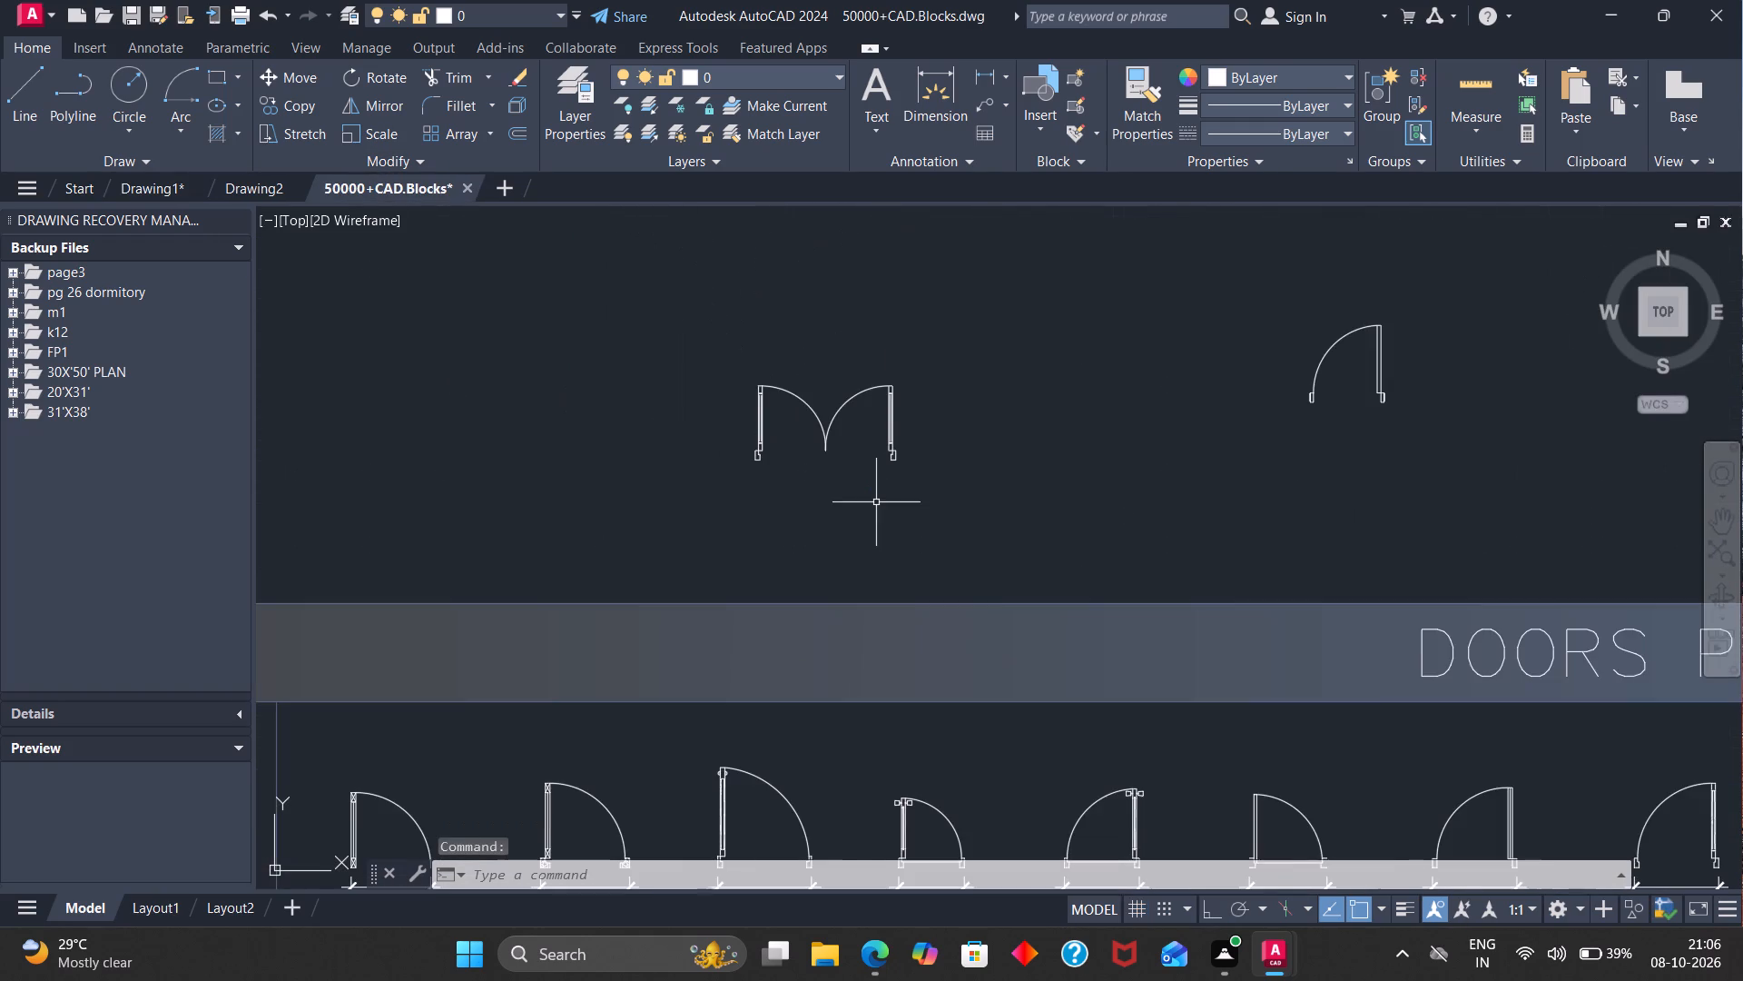
scroll(875, 502, down, 9)
scroll(984, 537, down, 4)
scroll(1483, 520, down, 2)
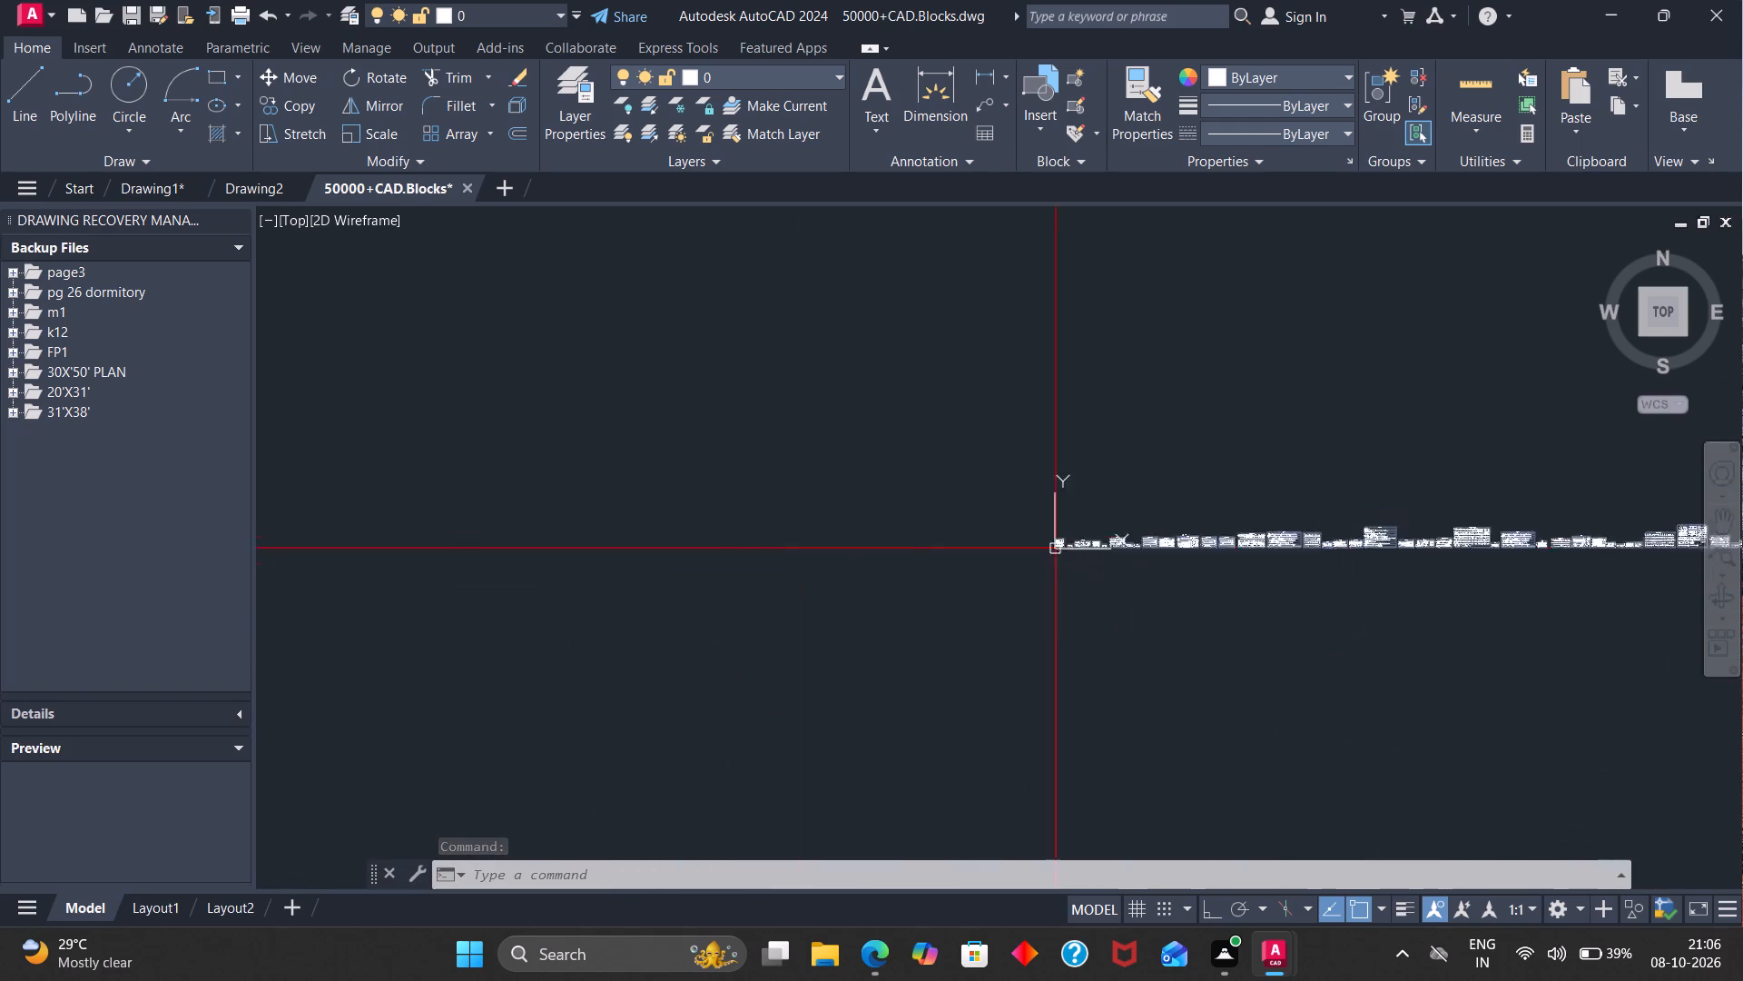
scroll(1728, 502, up, 4)
scroll(1676, 752, up, 4)
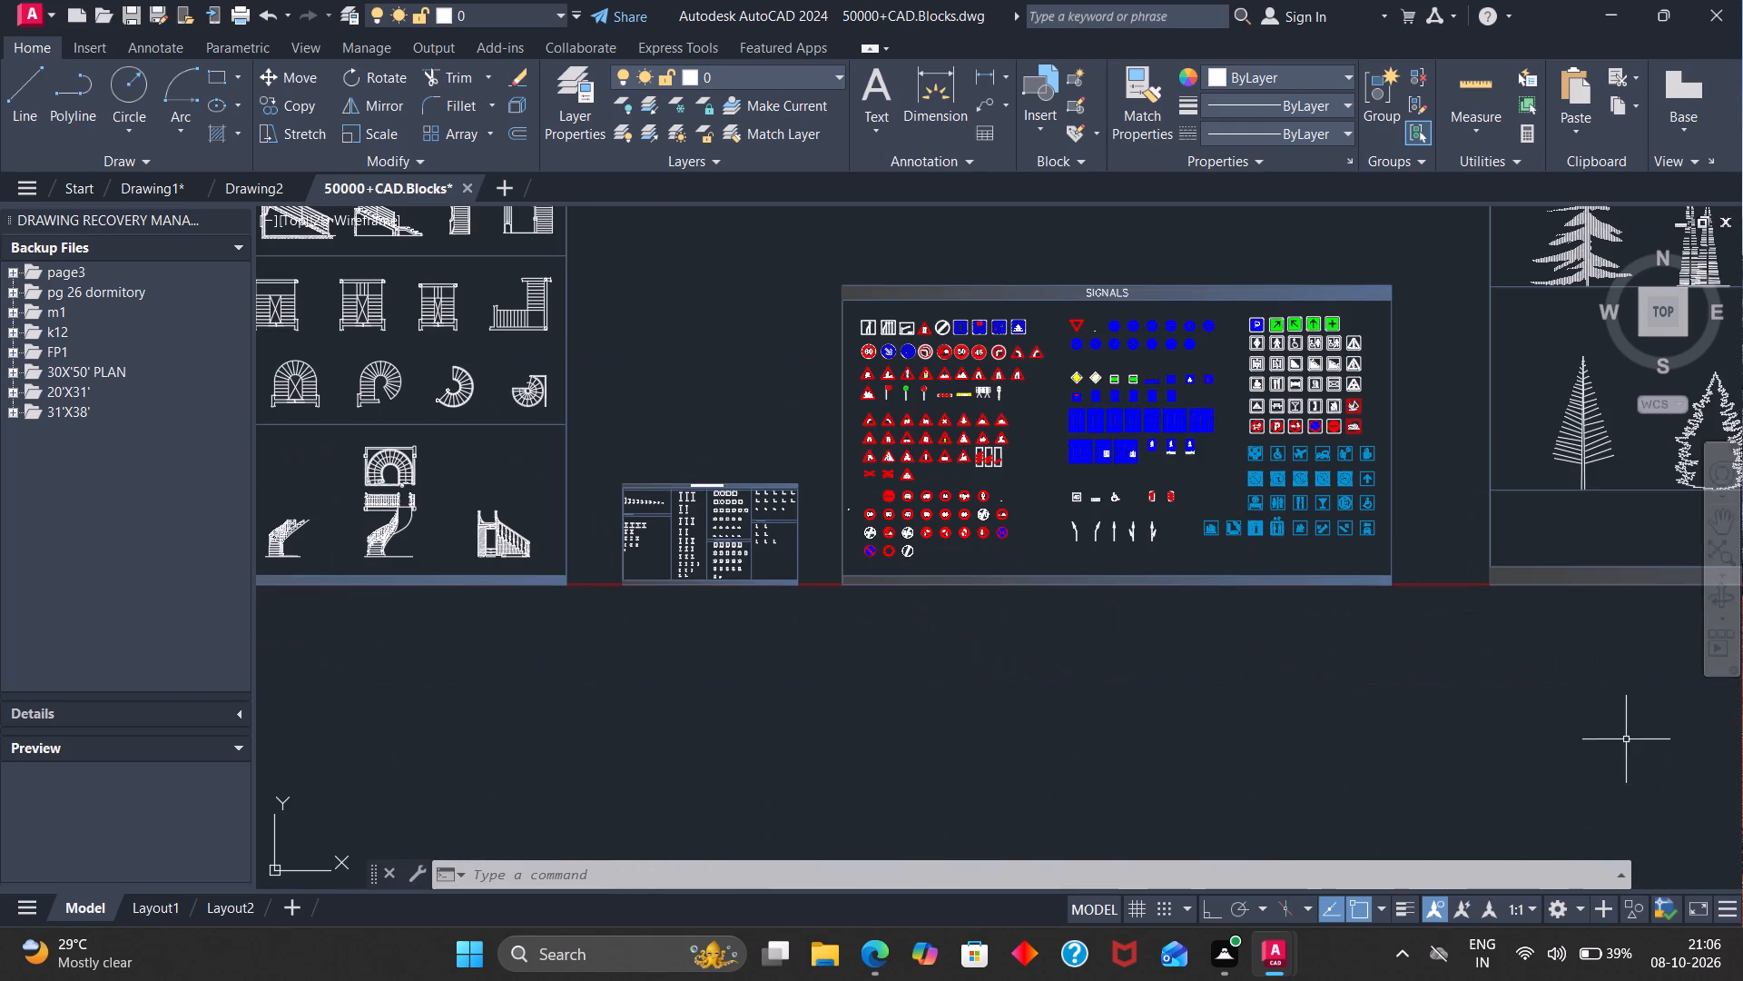
scroll(1326, 520, down, 2)
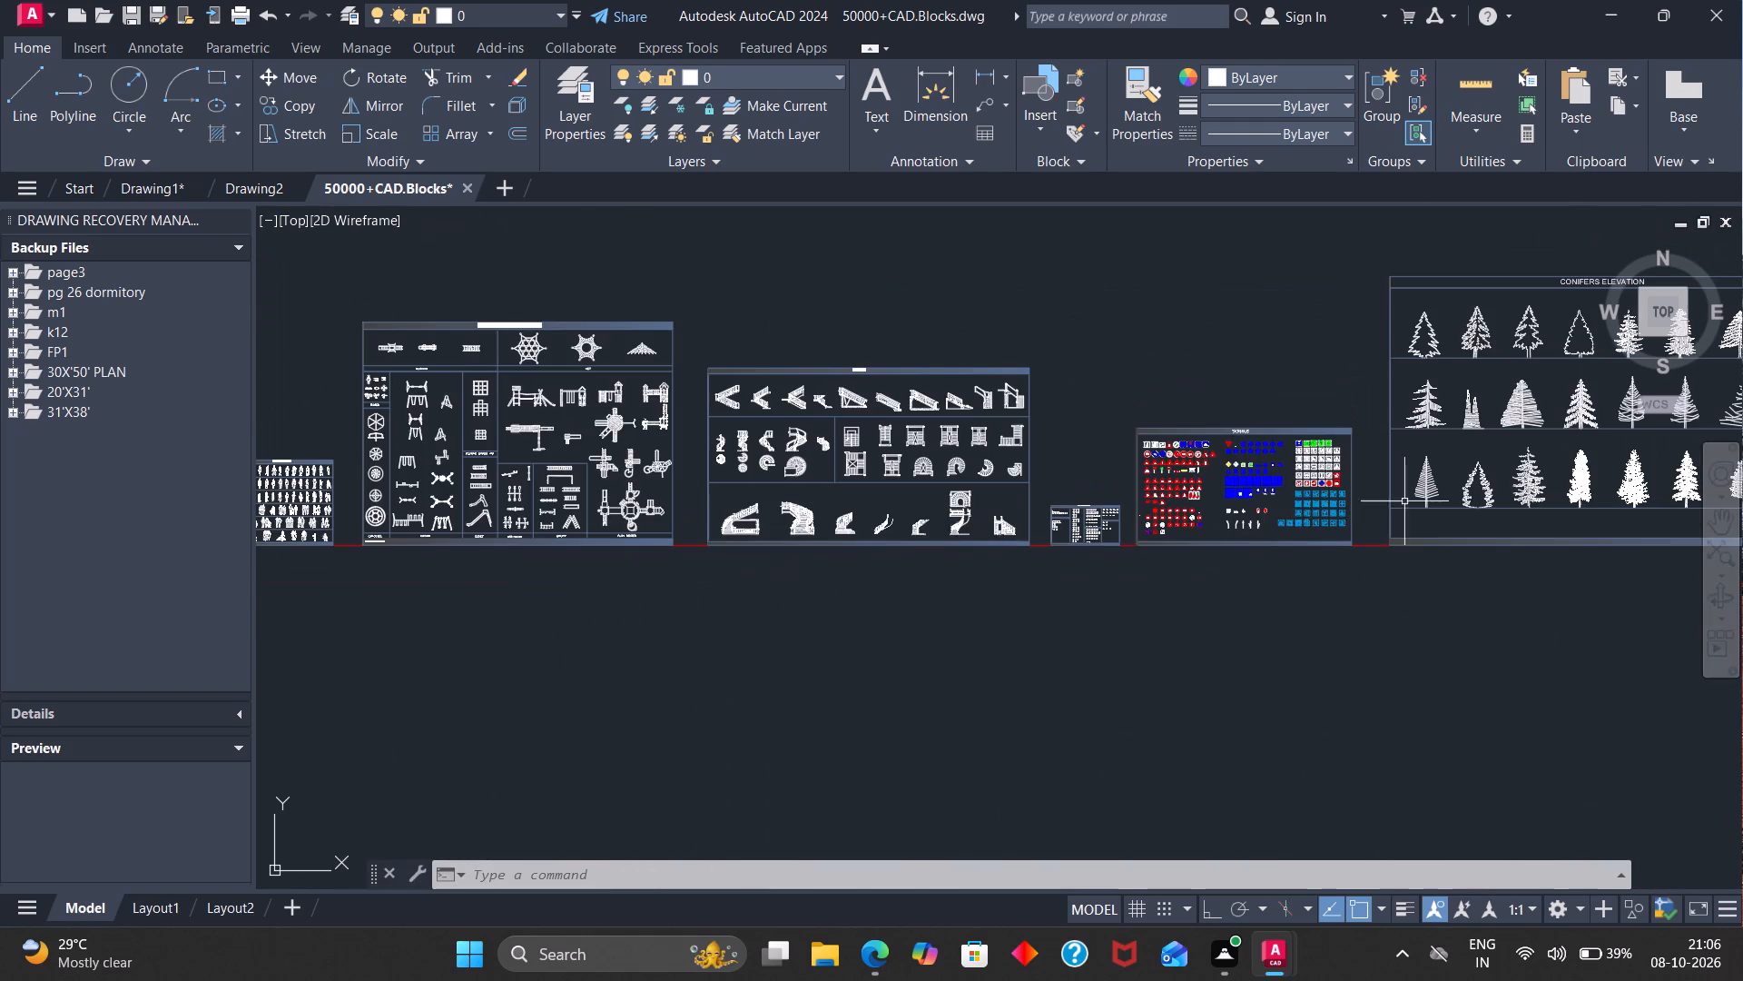
scroll(1437, 494, down, 2)
scroll(1576, 489, down, 2)
scroll(1687, 481, up, 3)
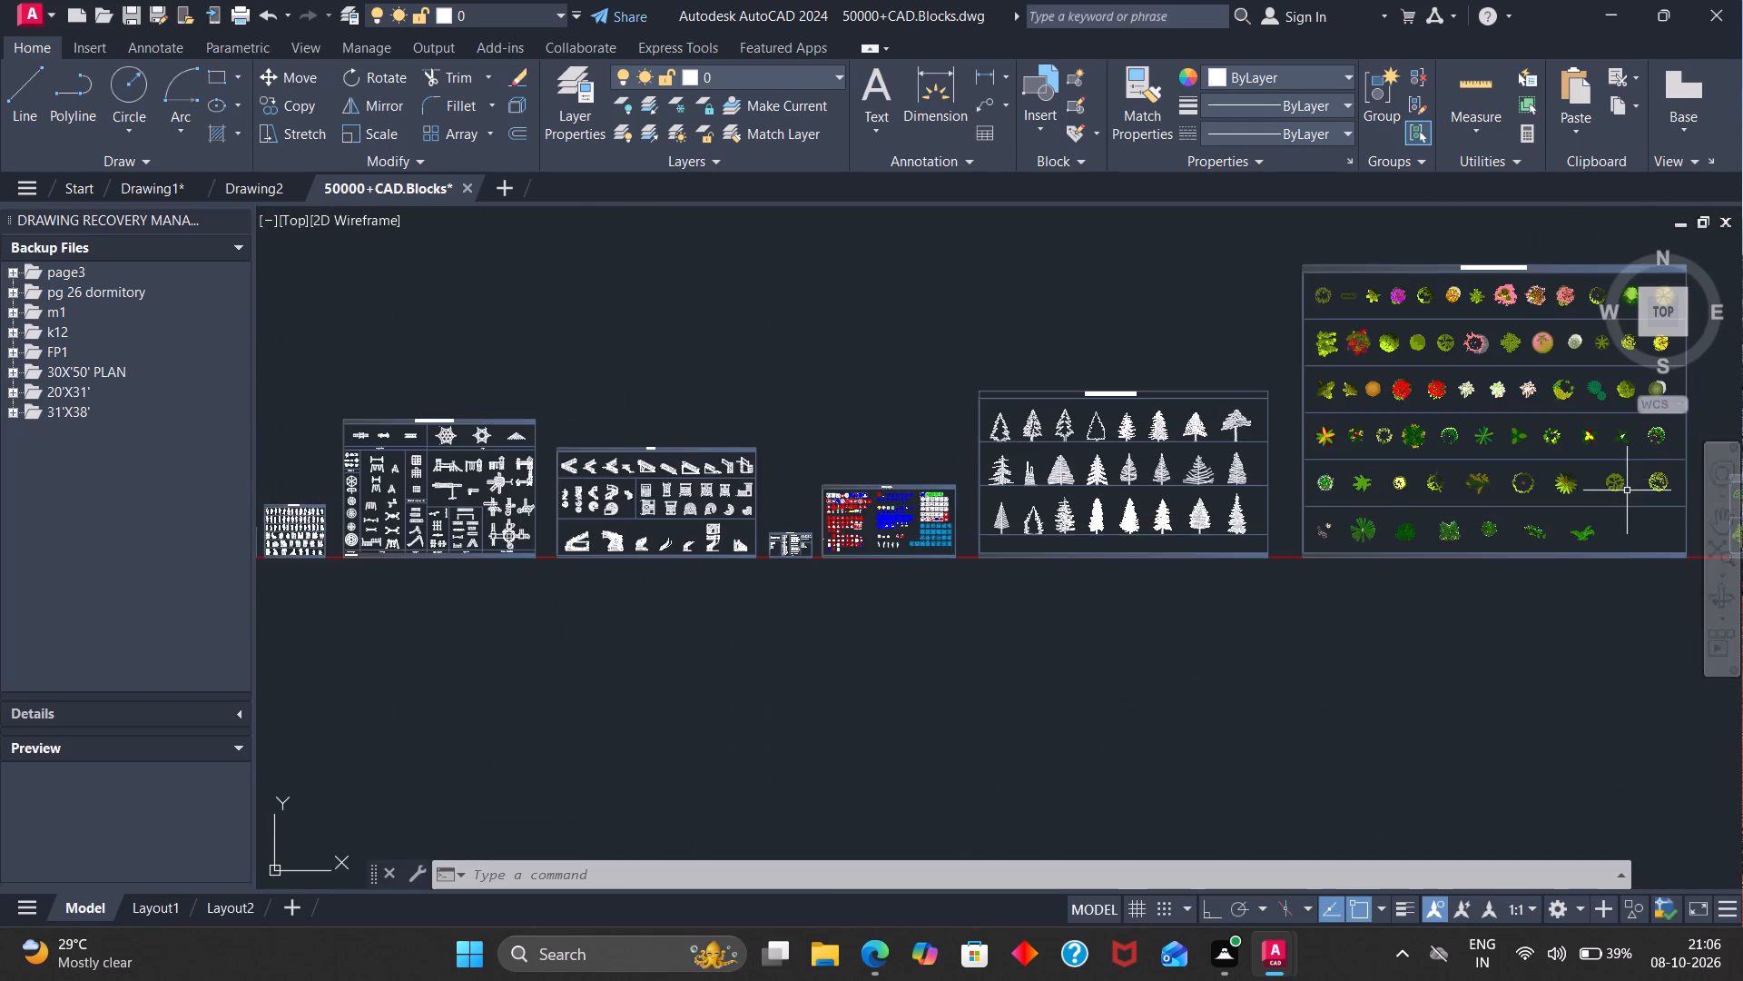
scroll(1627, 490, up, 3)
scroll(1612, 492, down, 6)
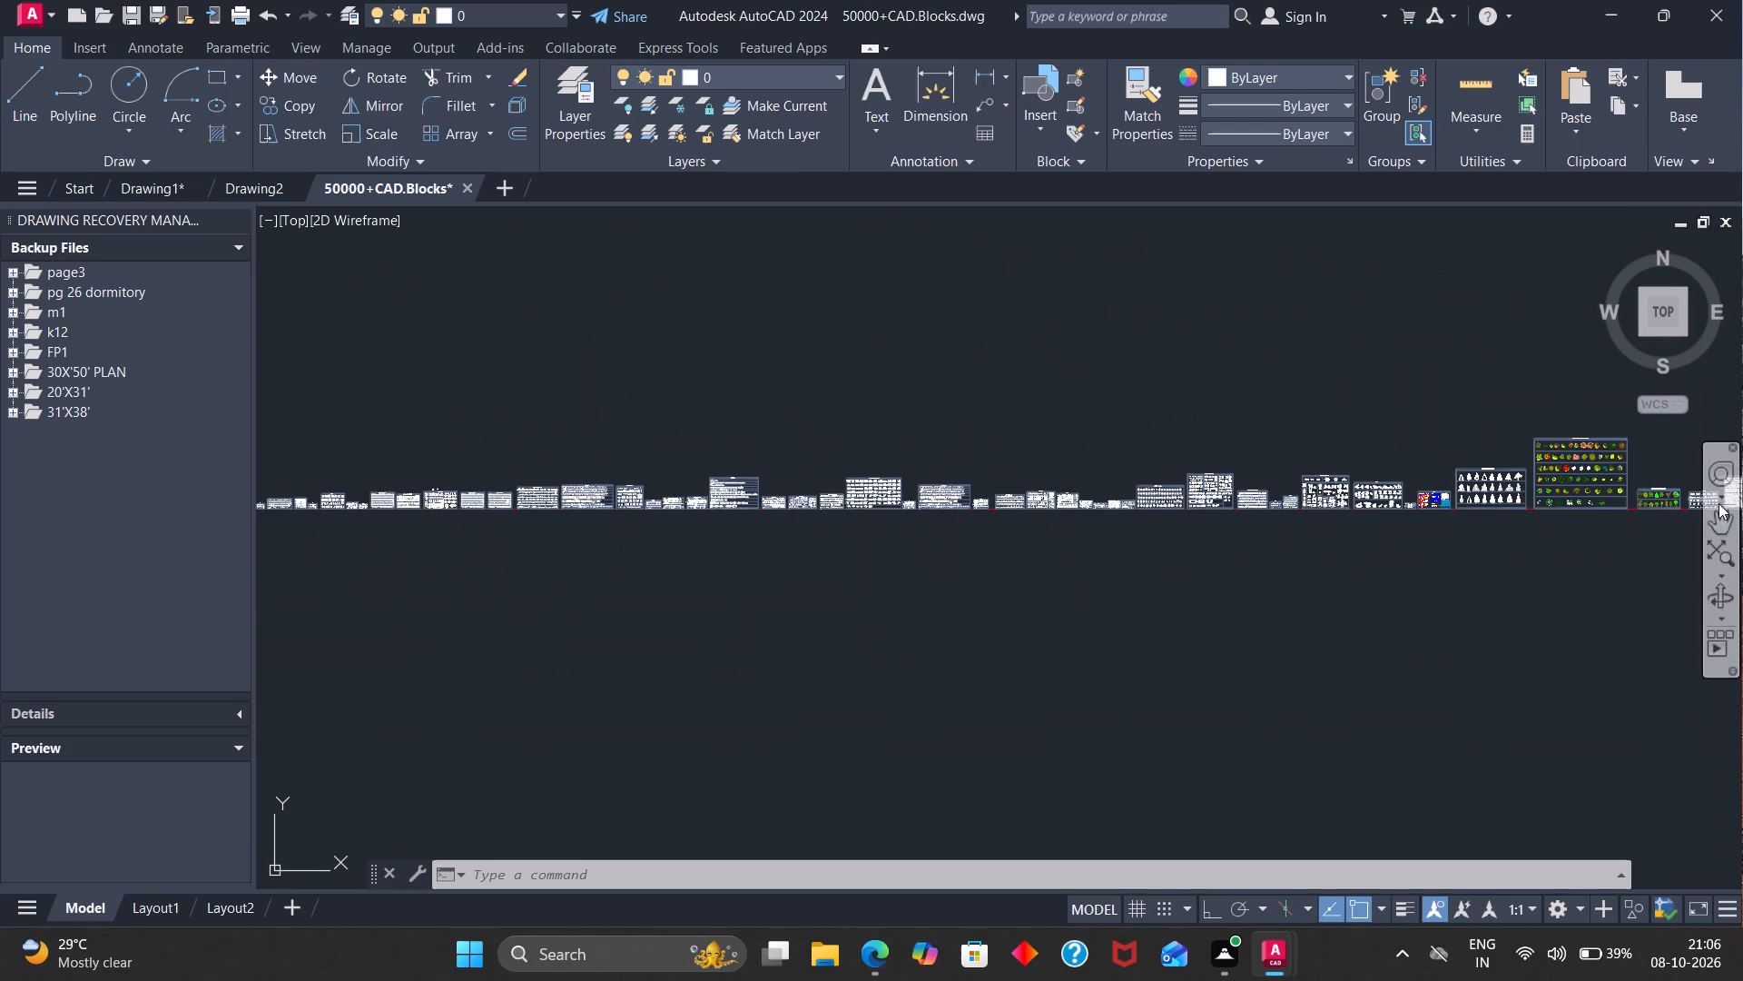
click(1718, 515)
drag(1666, 525, 1256, 617)
drag(1450, 621, 1355, 629)
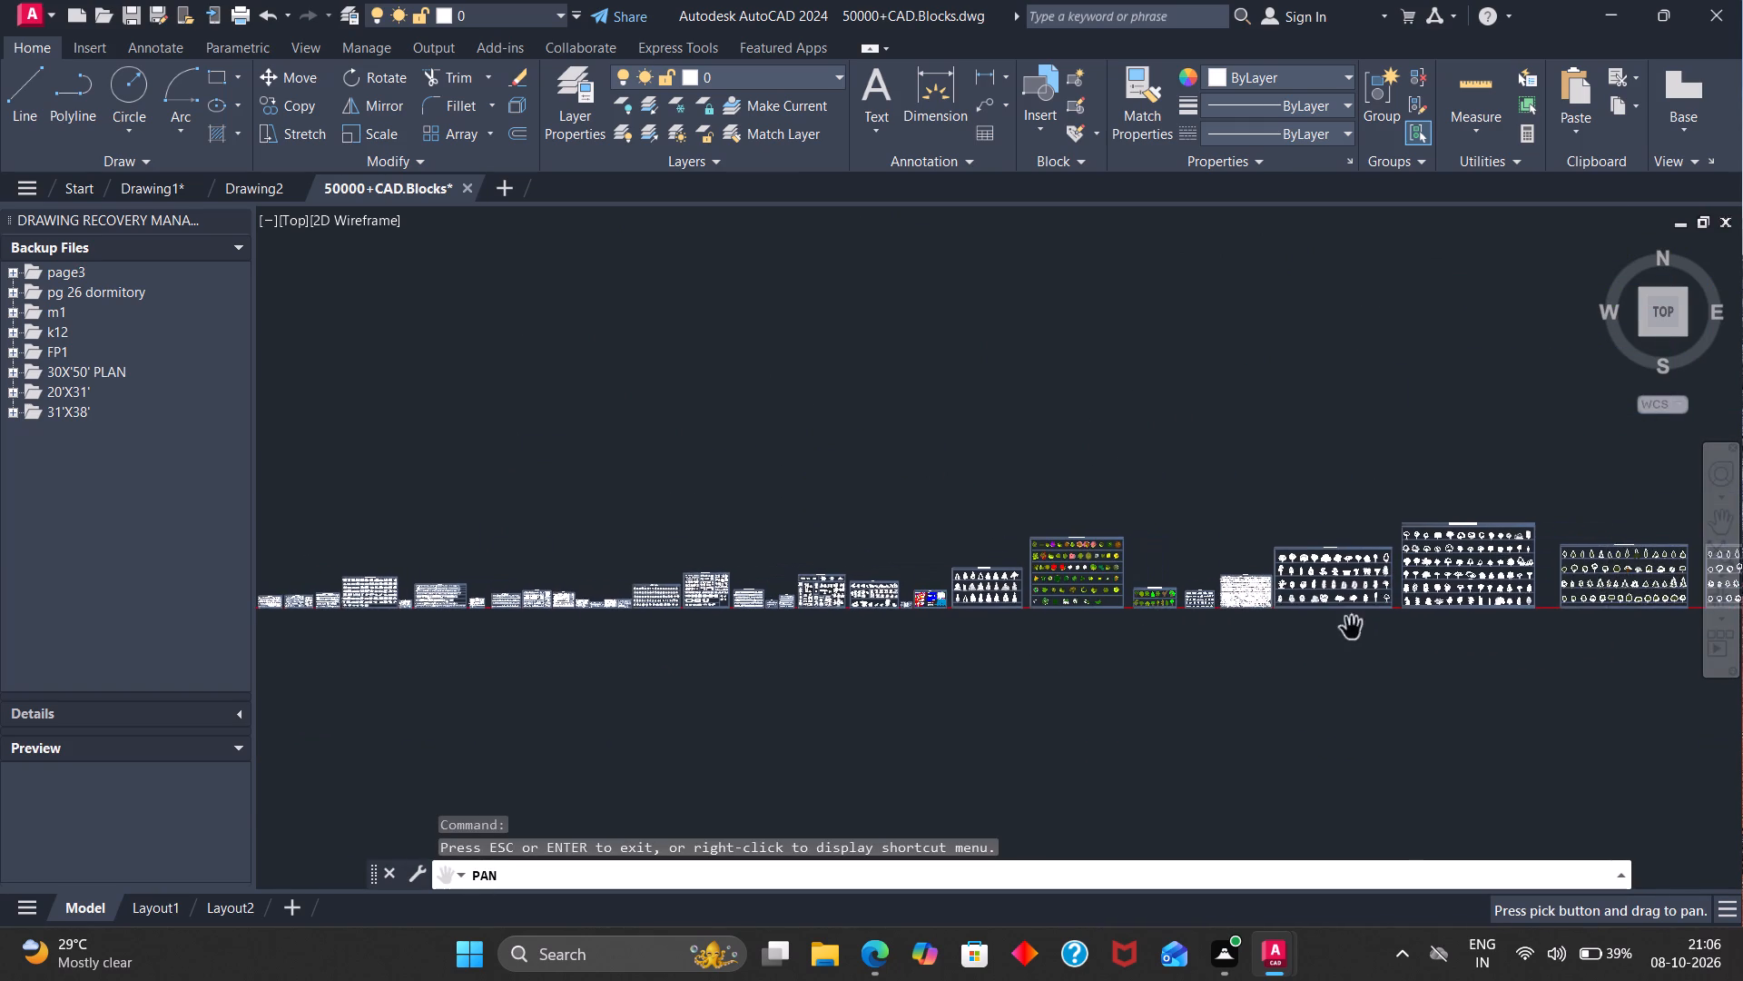
scroll(1174, 632, up, 4)
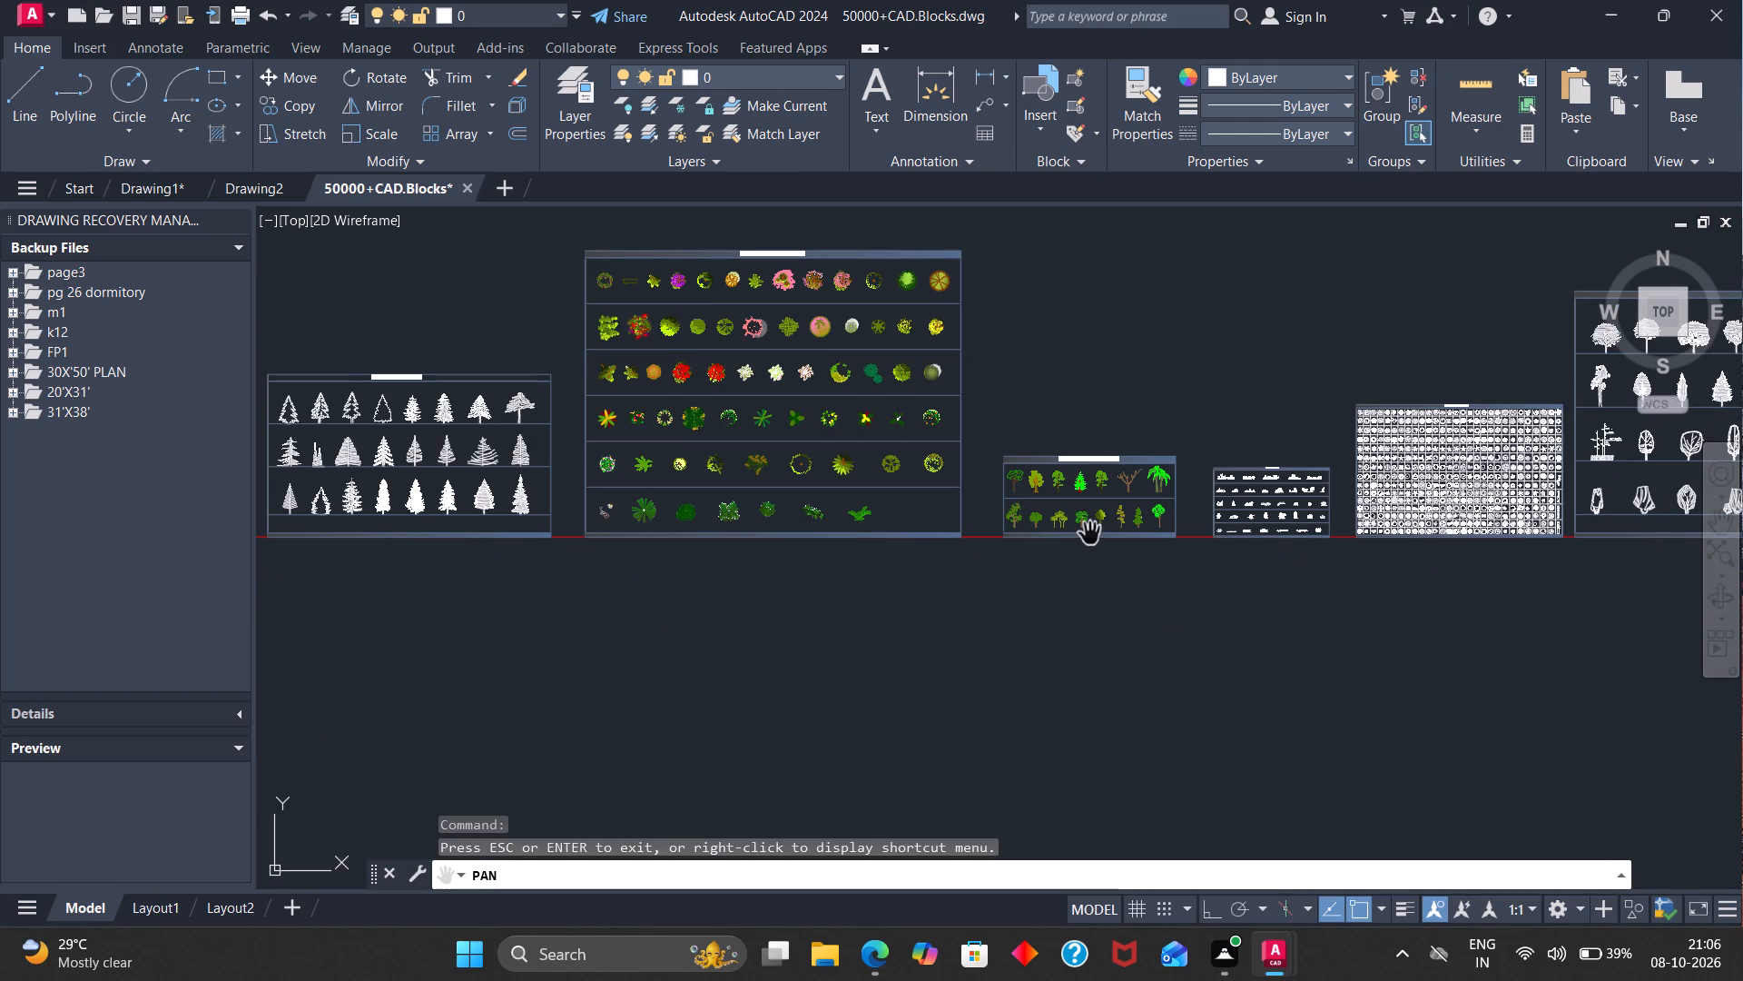
scroll(1090, 534, up, 1)
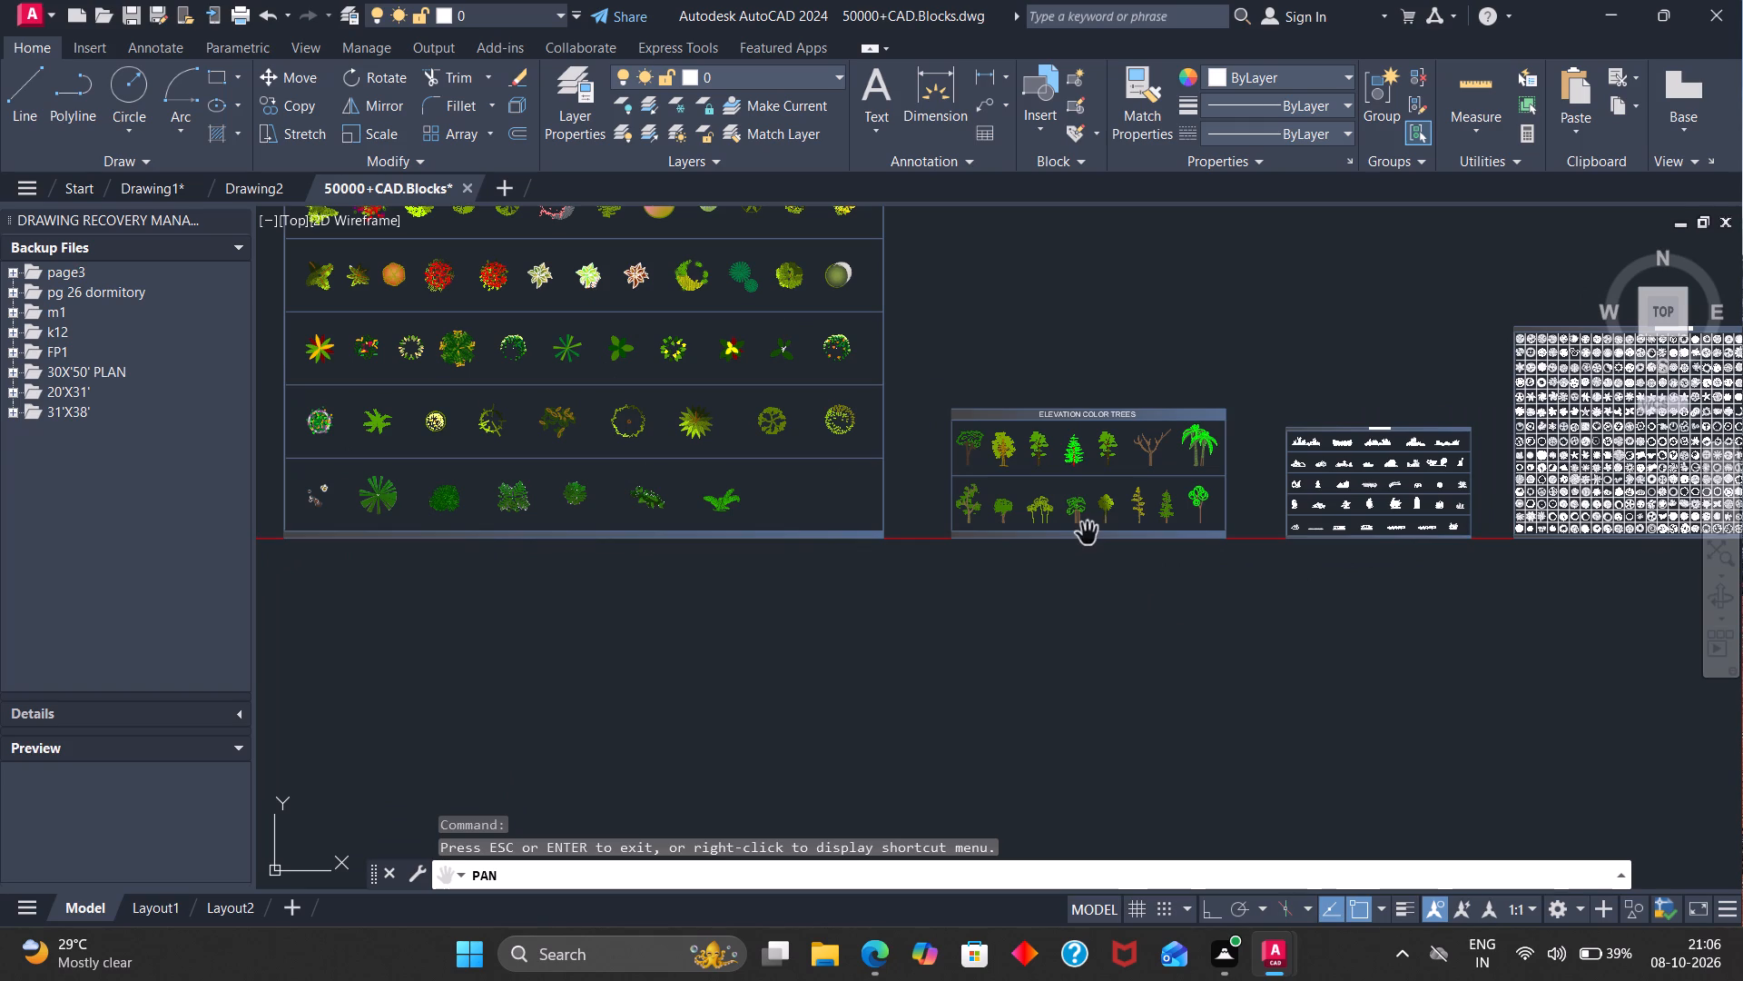
scroll(528, 421, up, 2)
scroll(528, 421, down, 1)
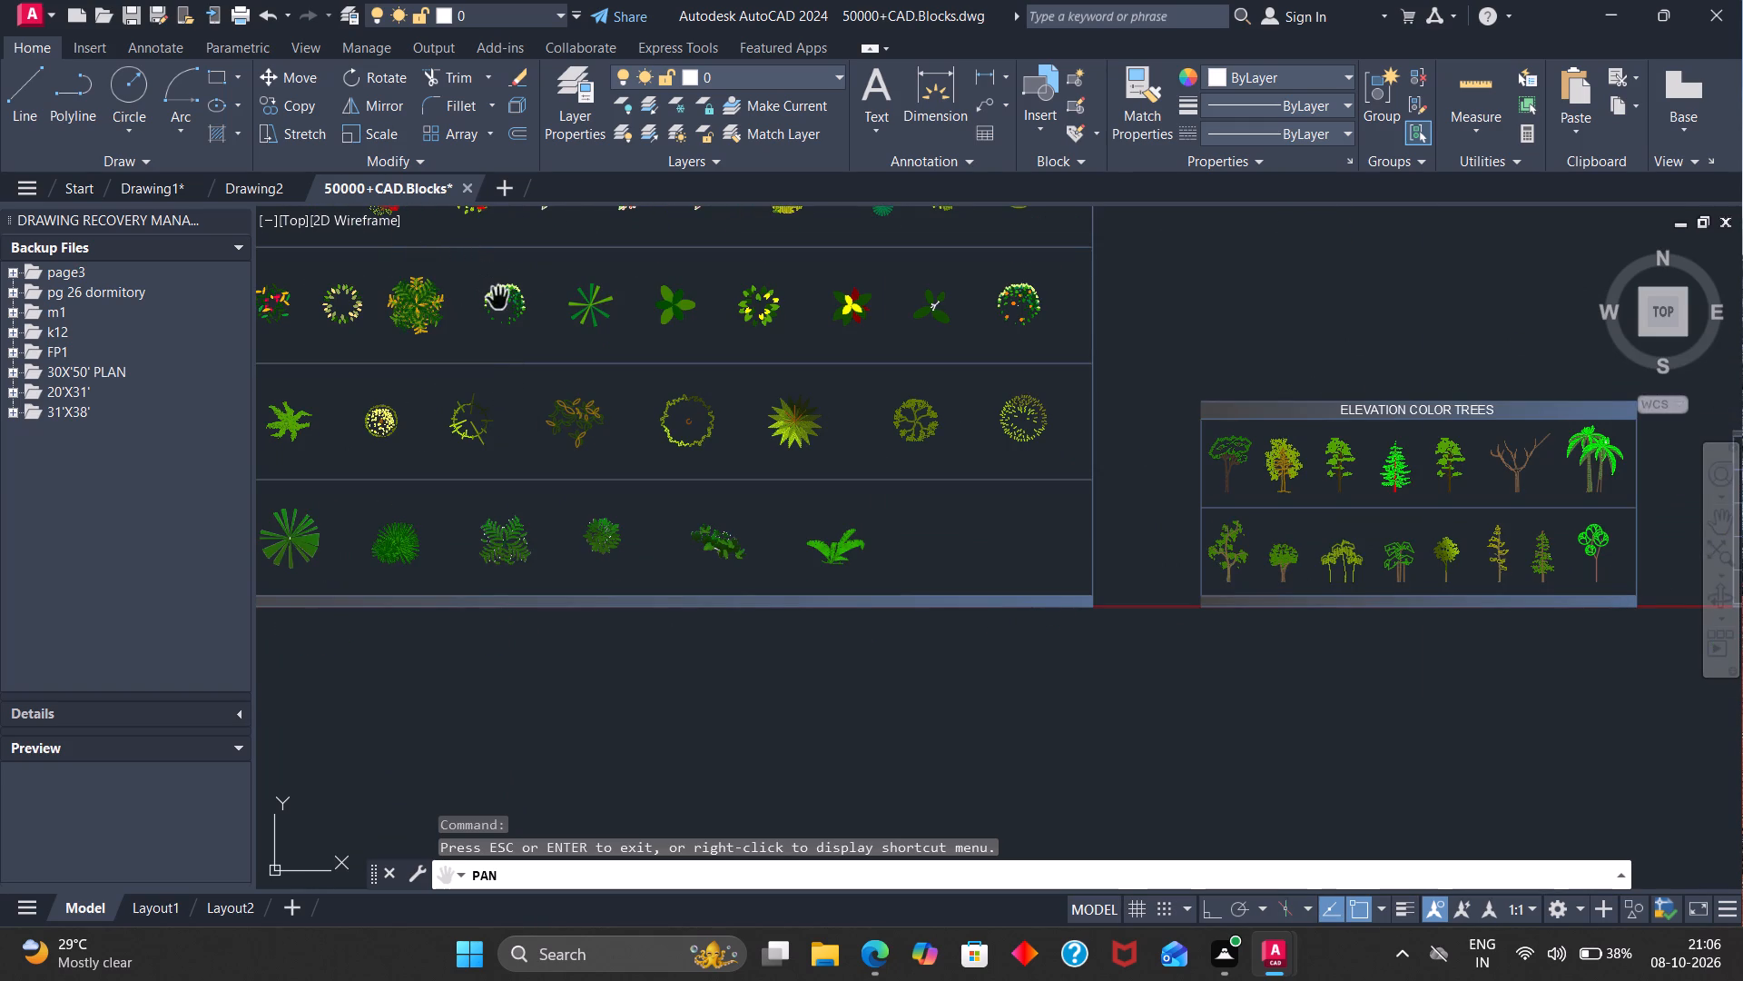
key(Escape)
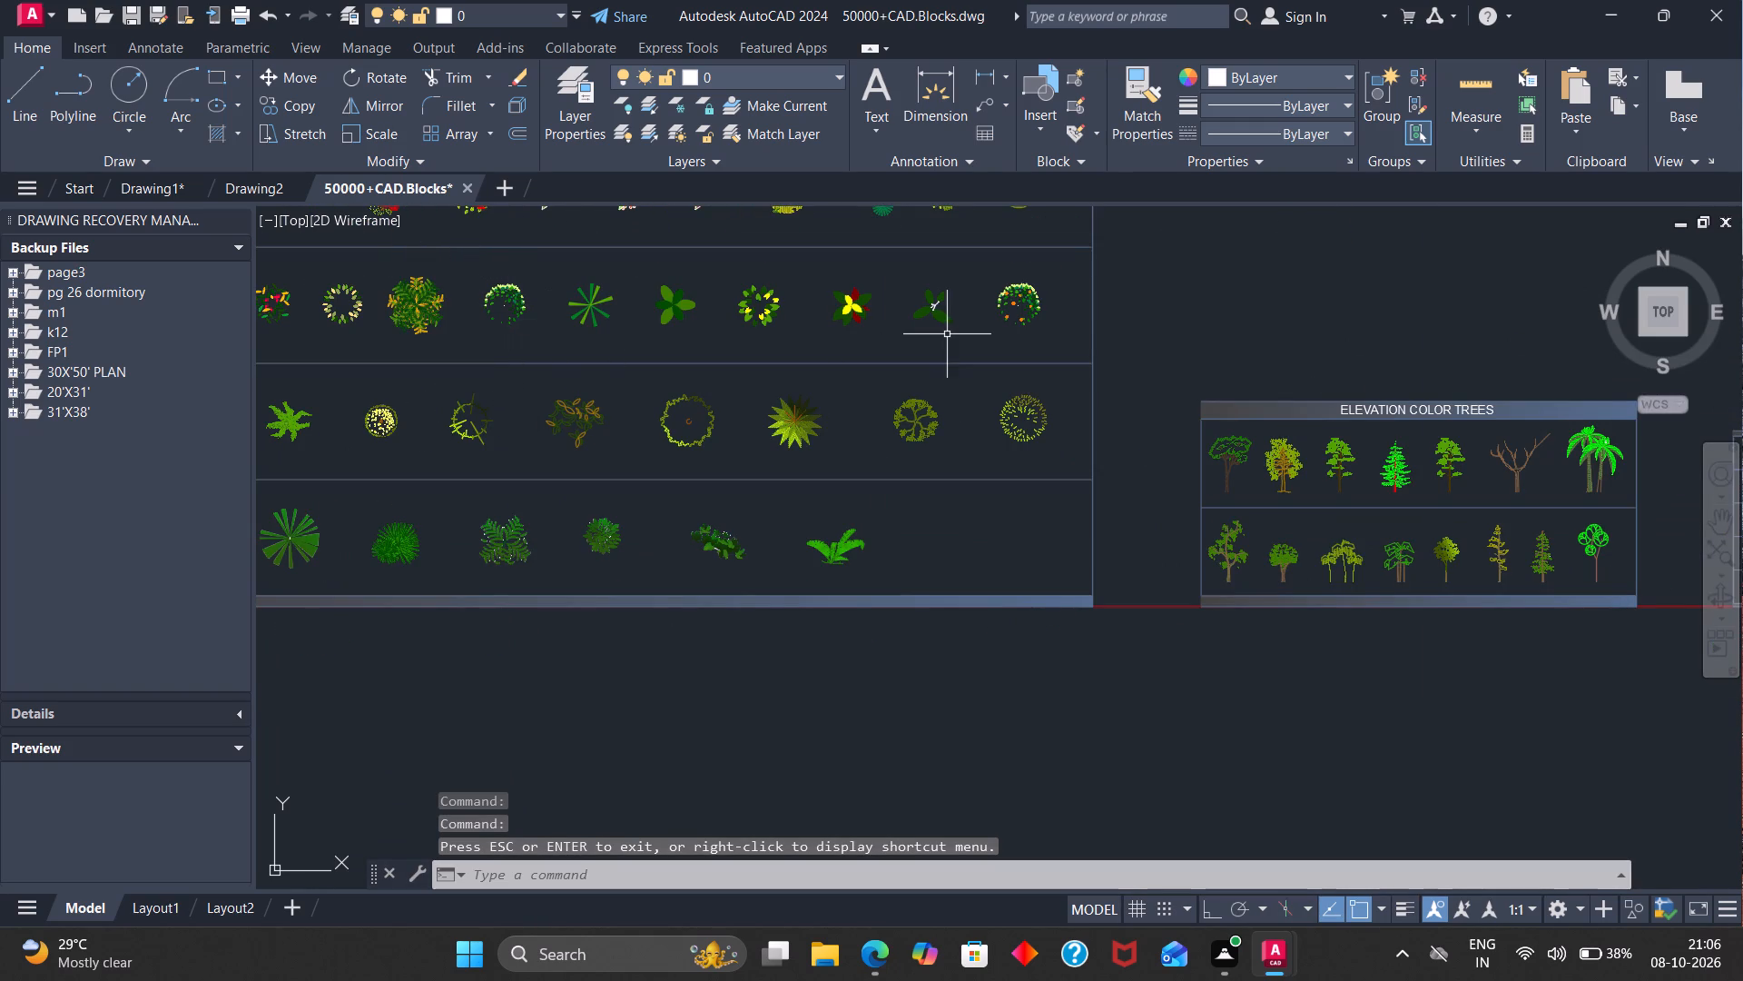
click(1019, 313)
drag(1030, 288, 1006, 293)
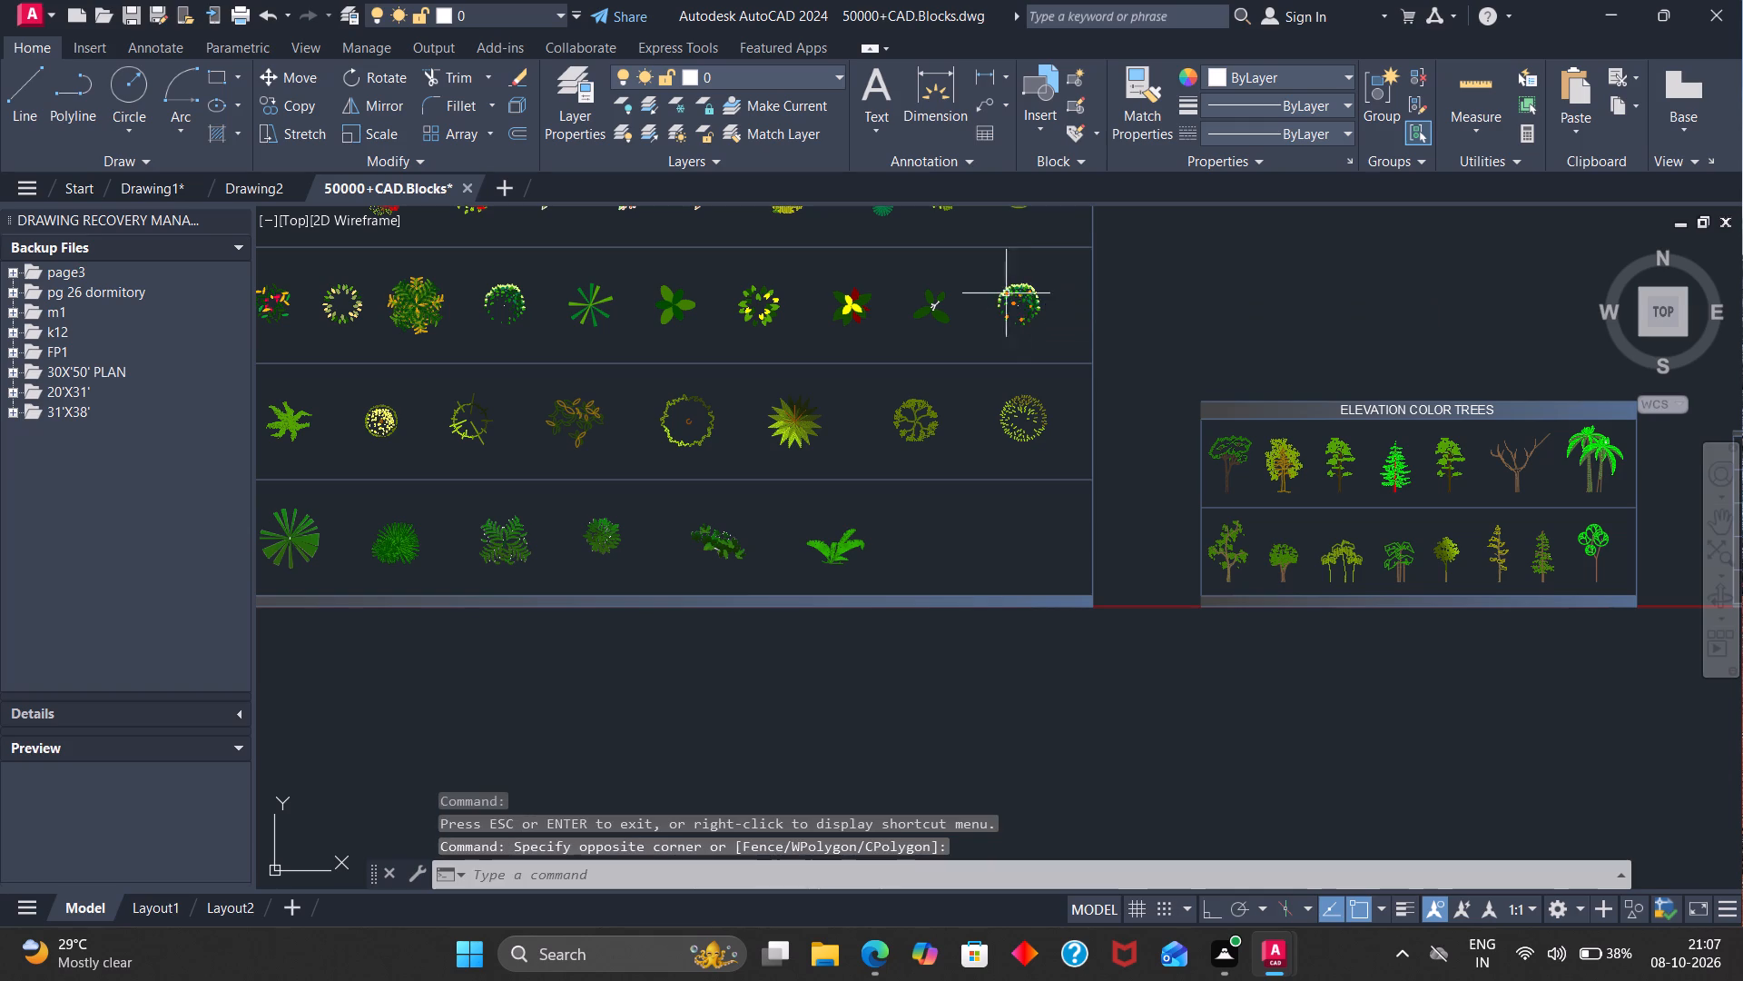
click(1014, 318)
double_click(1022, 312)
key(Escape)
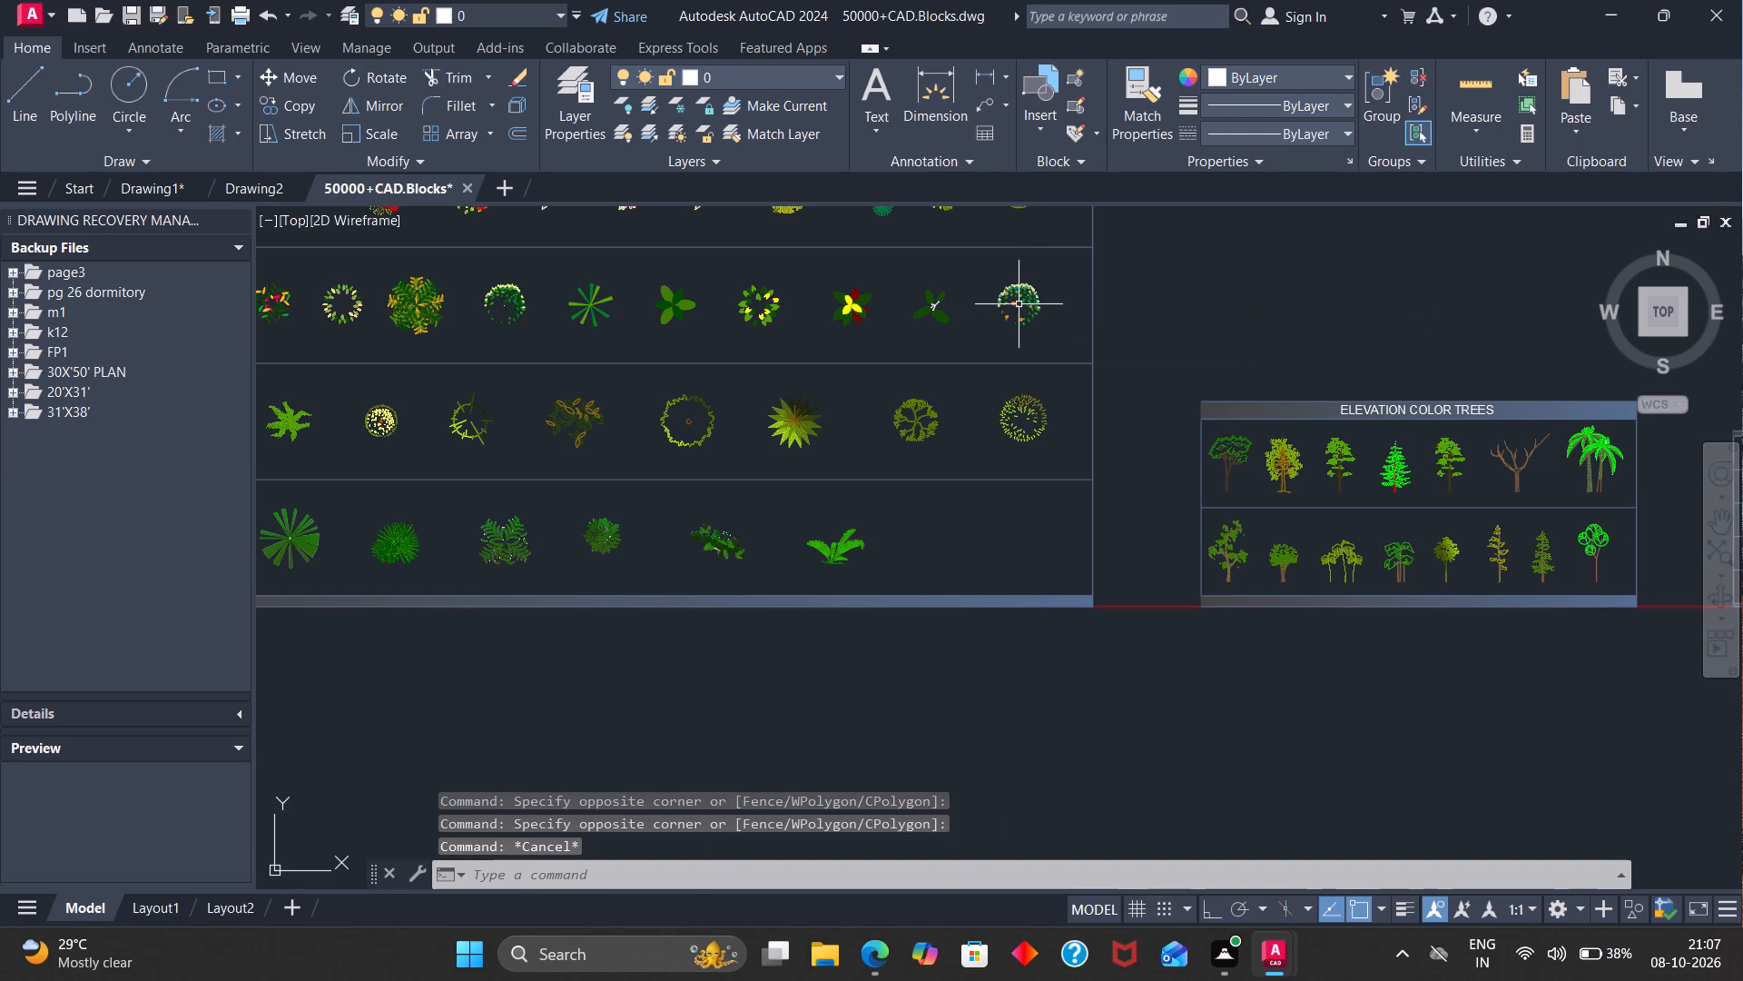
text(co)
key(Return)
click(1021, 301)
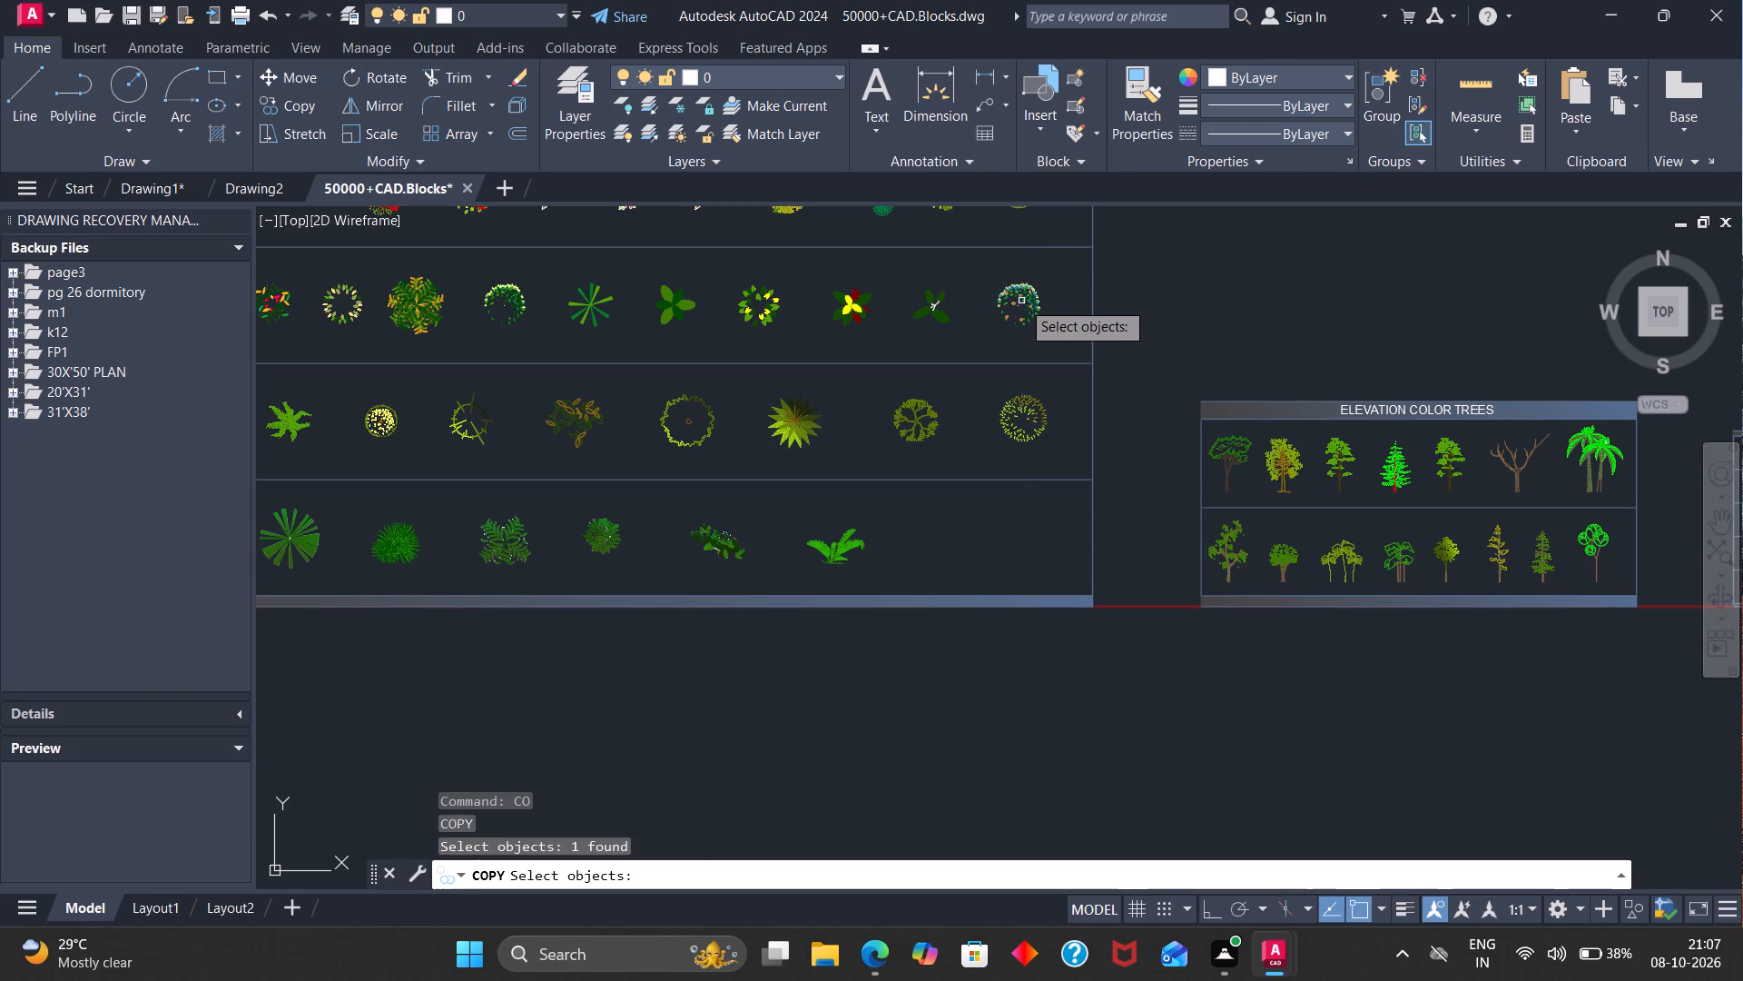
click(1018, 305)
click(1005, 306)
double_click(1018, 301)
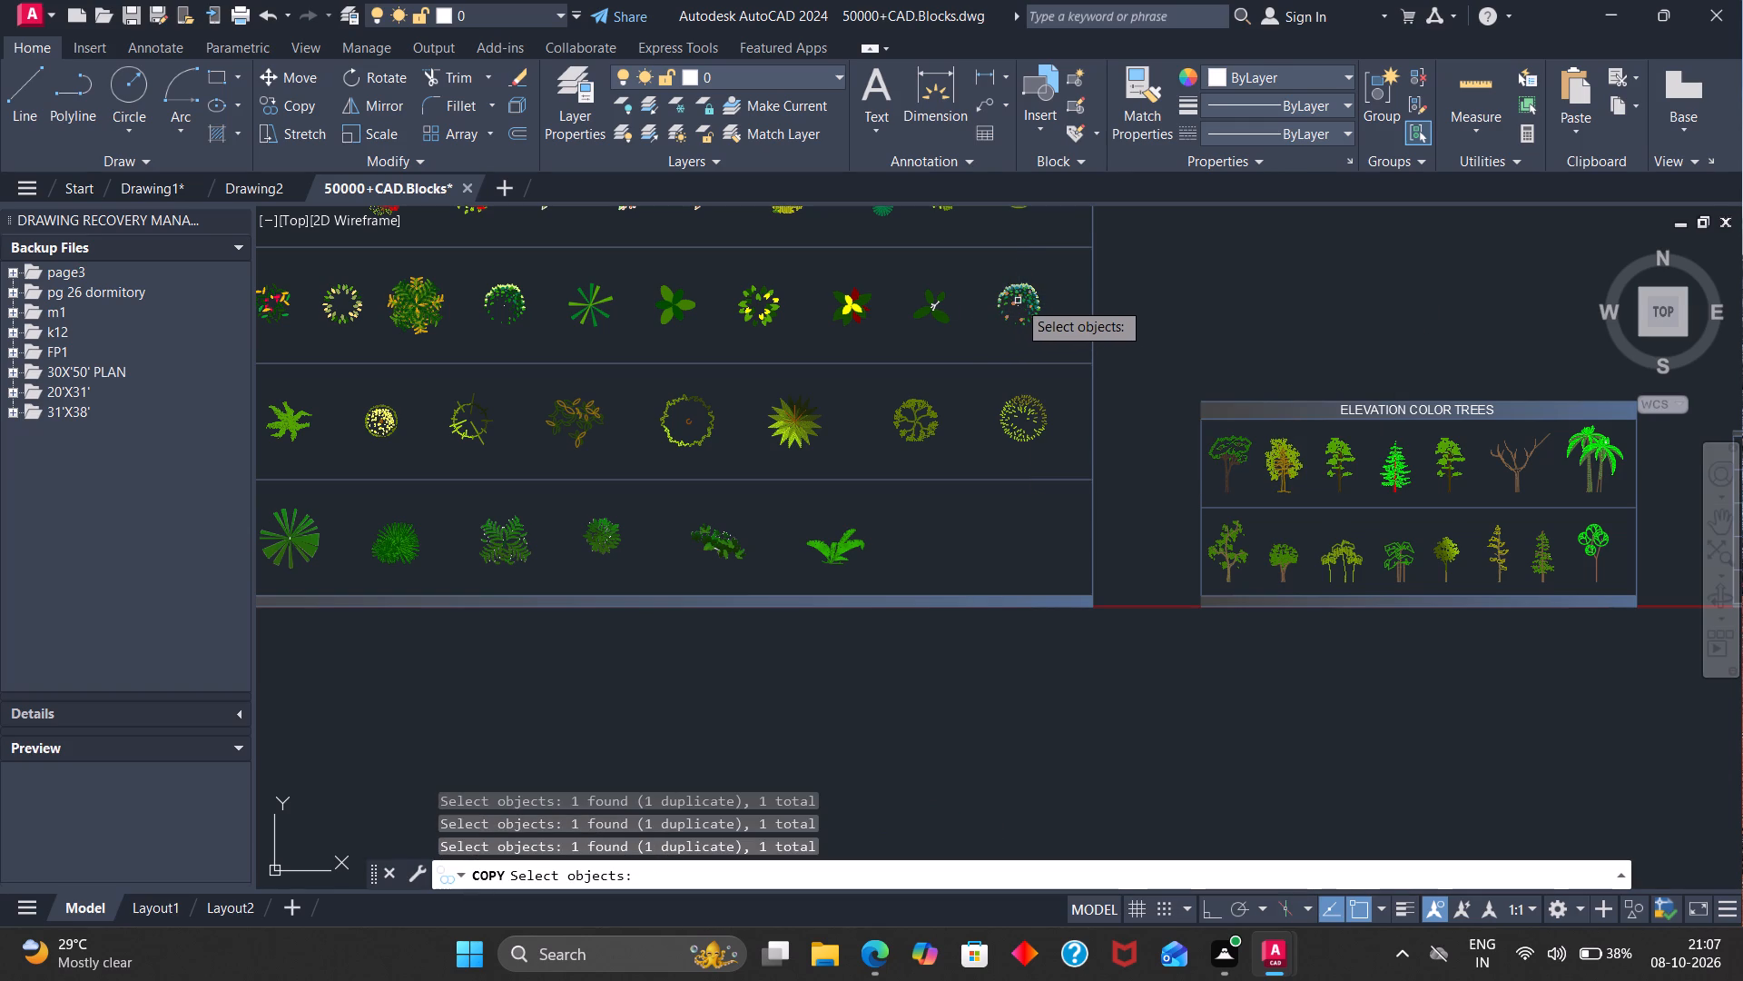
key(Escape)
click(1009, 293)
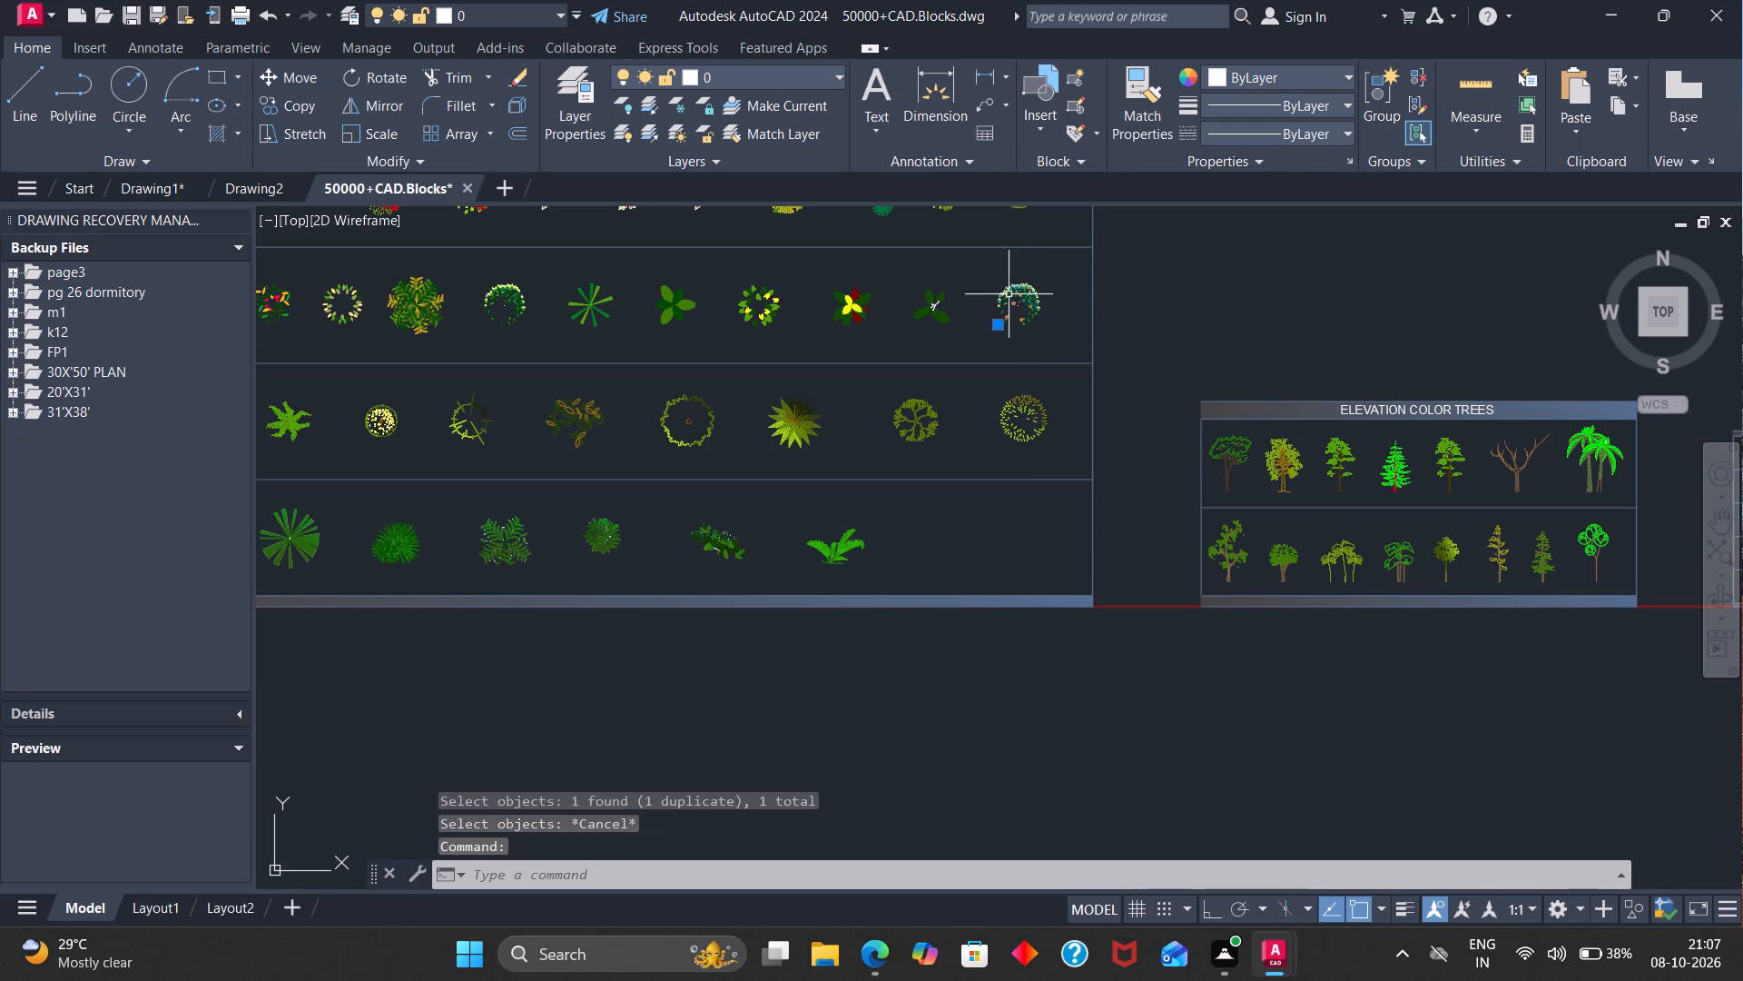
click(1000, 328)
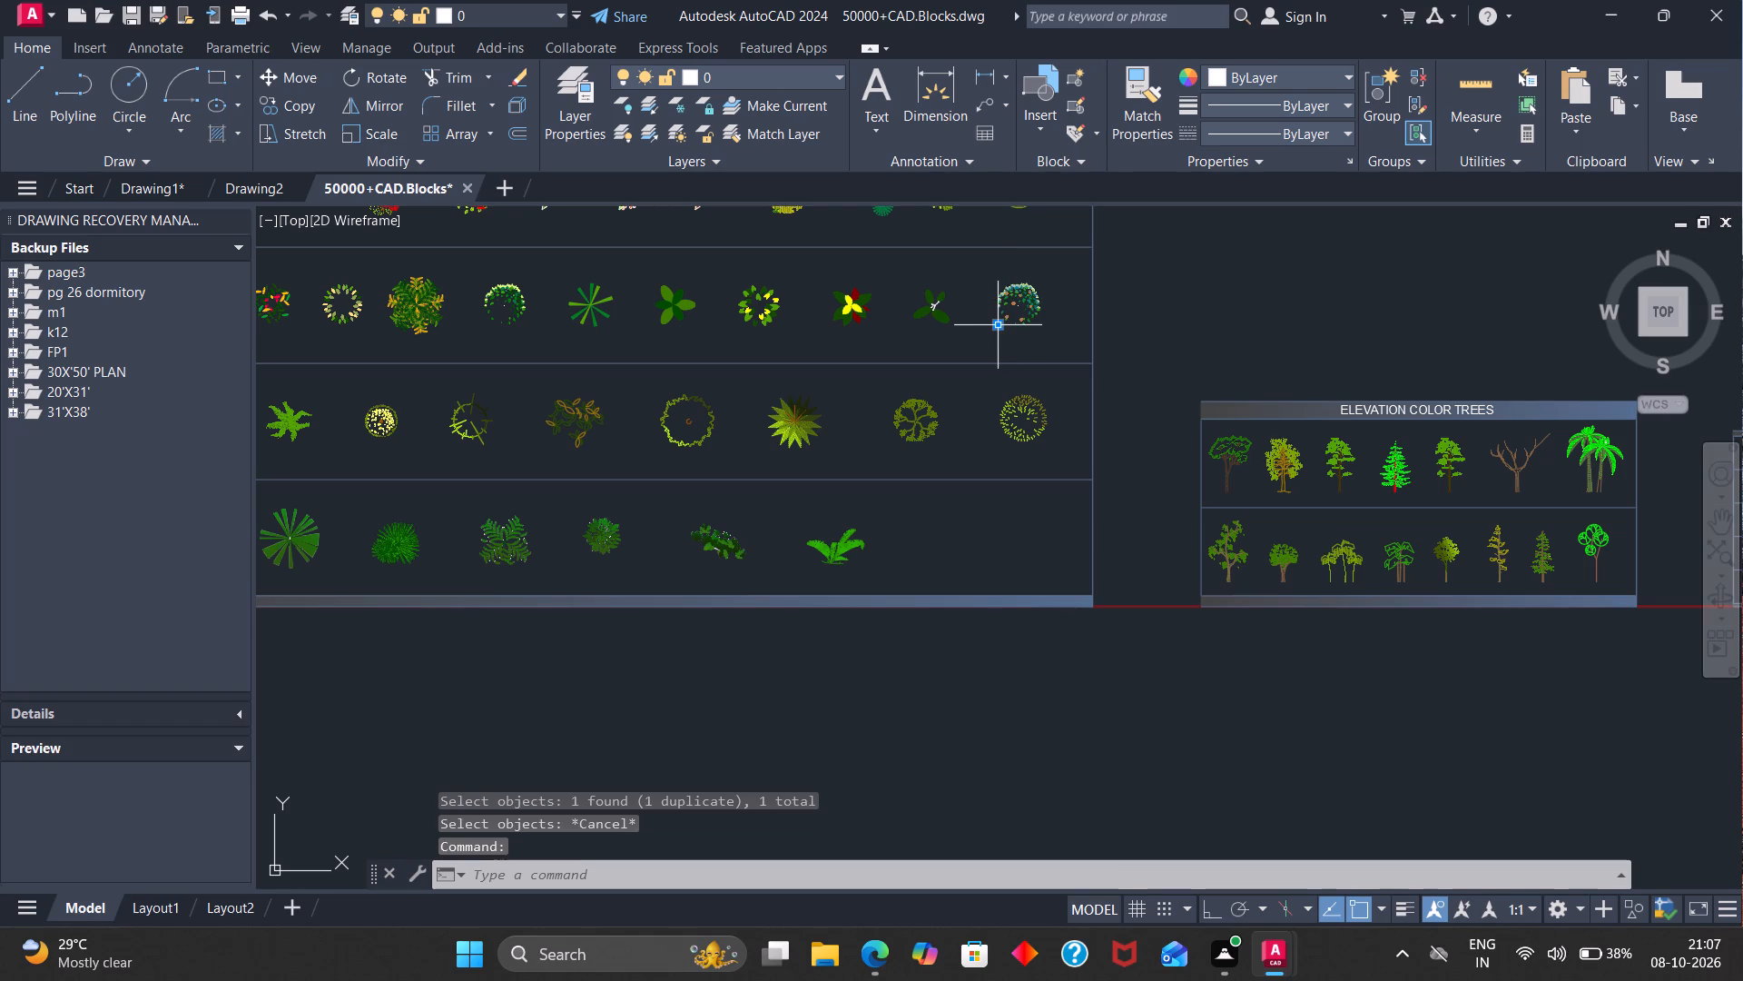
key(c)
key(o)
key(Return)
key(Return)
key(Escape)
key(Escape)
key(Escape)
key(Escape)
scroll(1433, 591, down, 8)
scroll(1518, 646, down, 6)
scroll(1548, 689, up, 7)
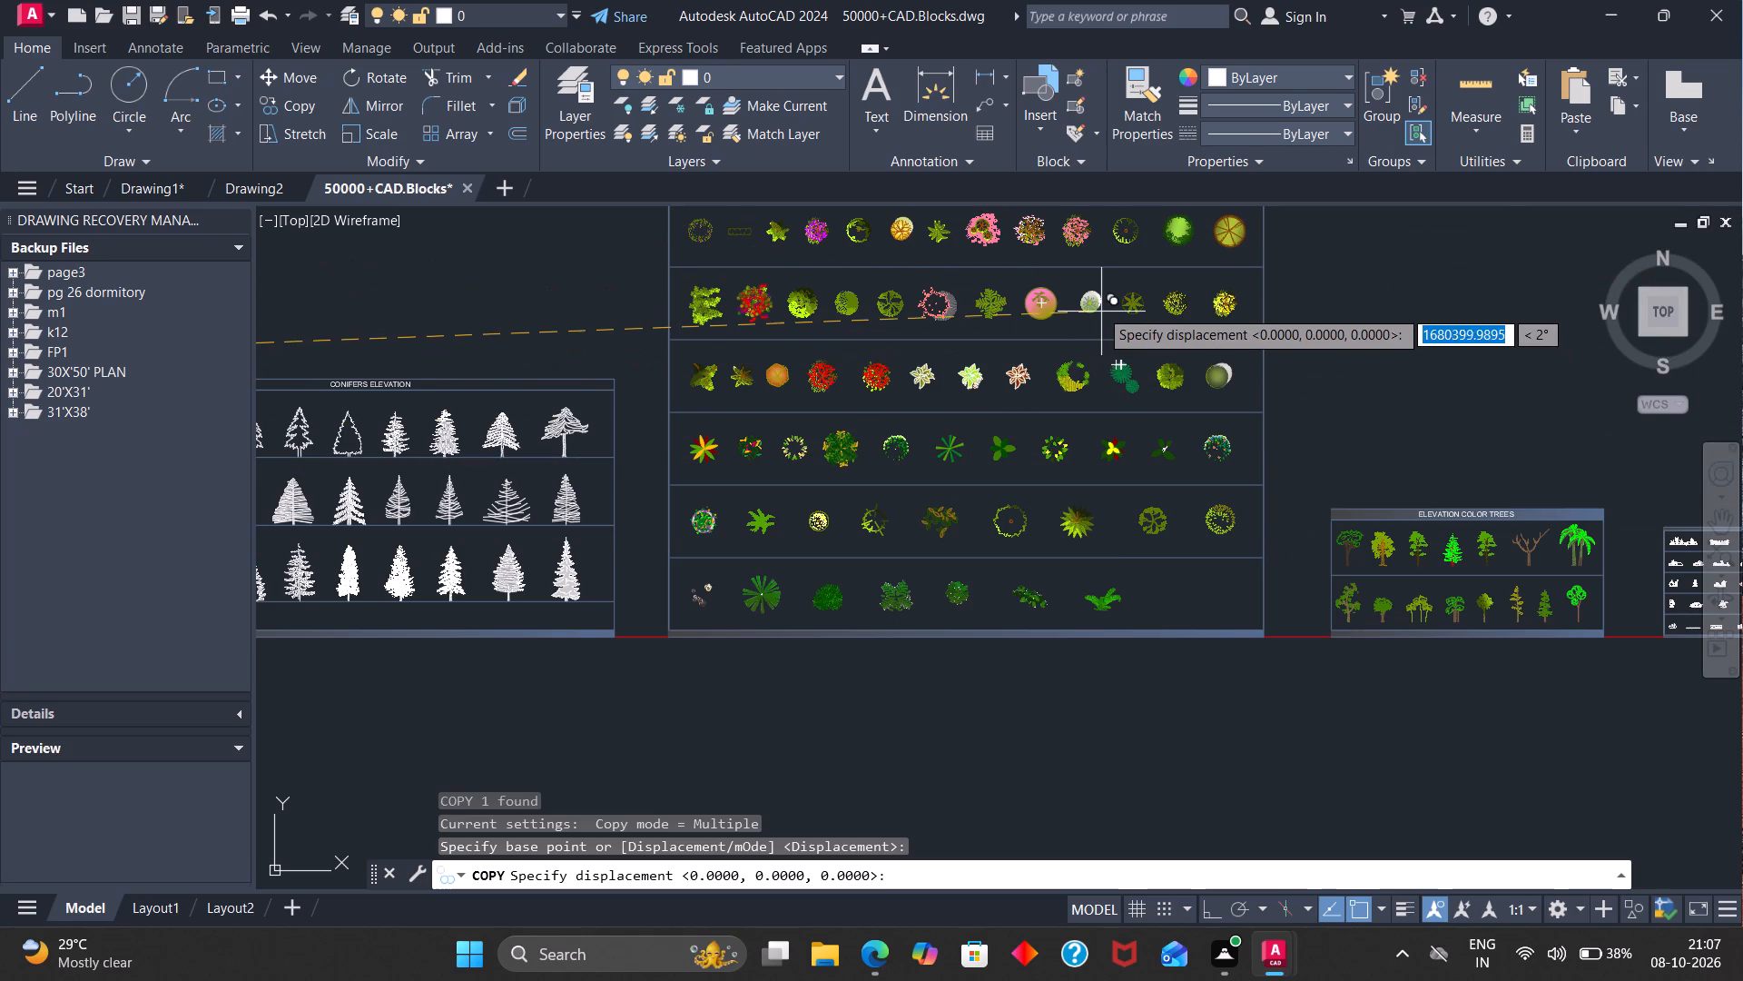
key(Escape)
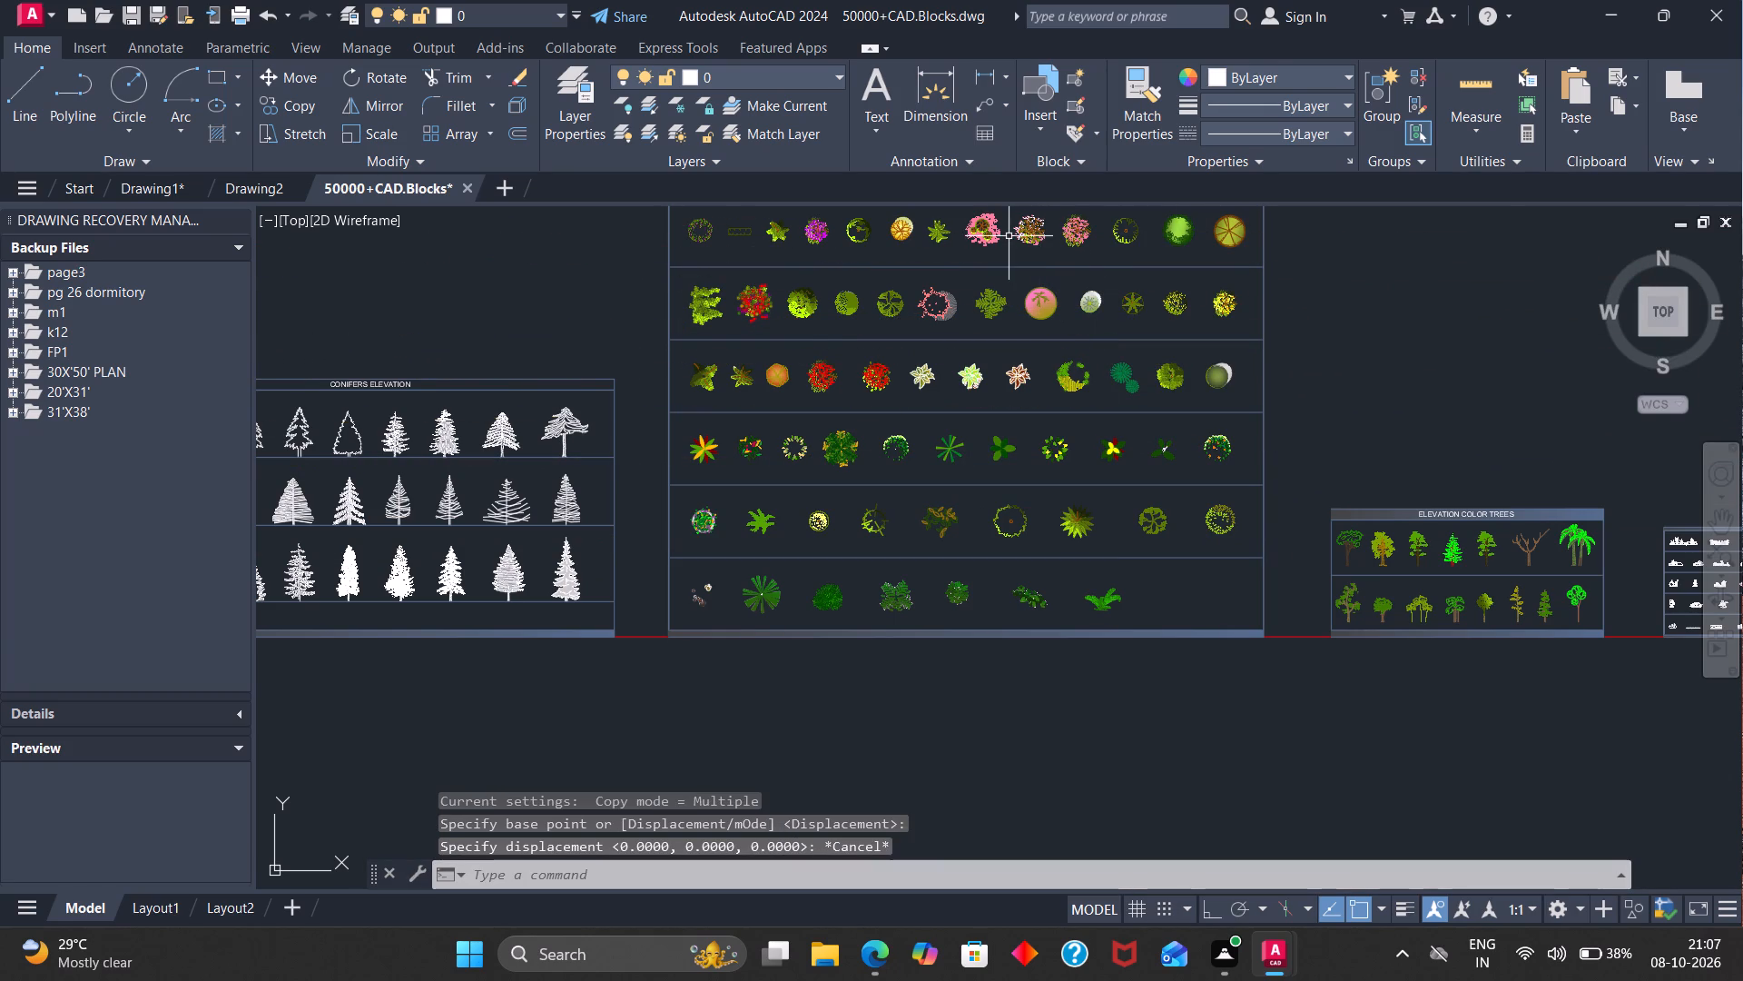
Copy the large pink flowering plant, the yellow-green round plant and the dense green bottom-row plant to the empty area above the plant sheet.
click(973, 232)
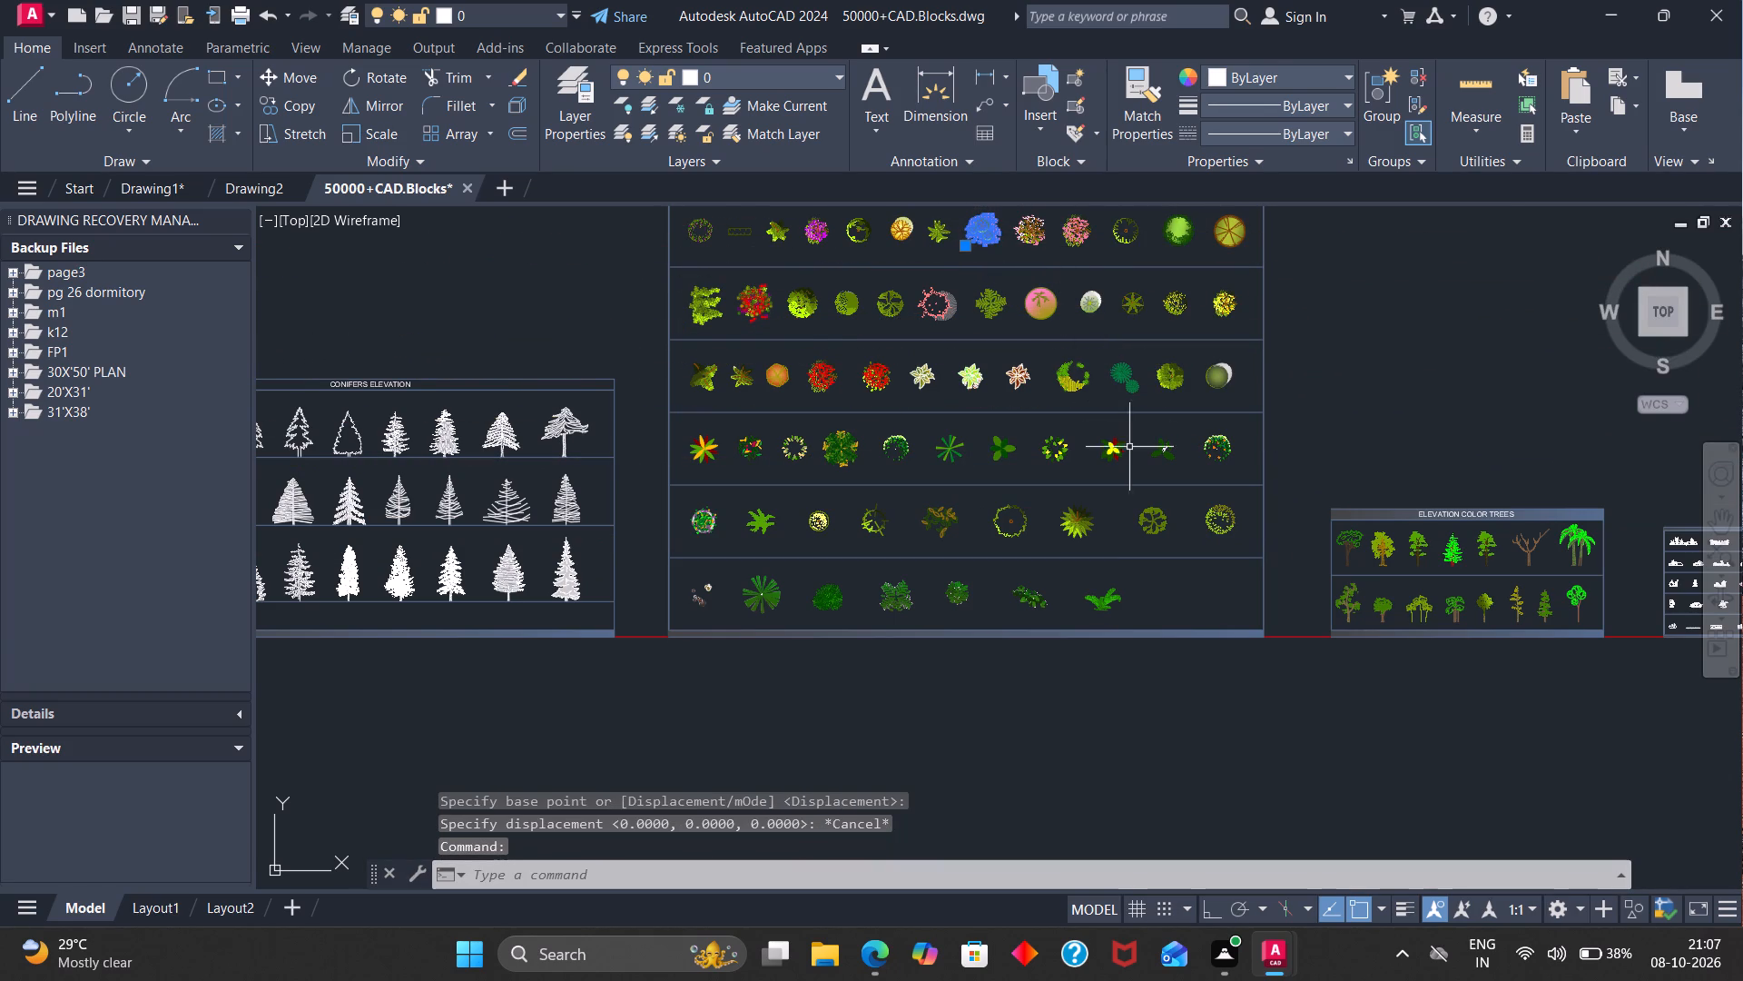
click(1218, 525)
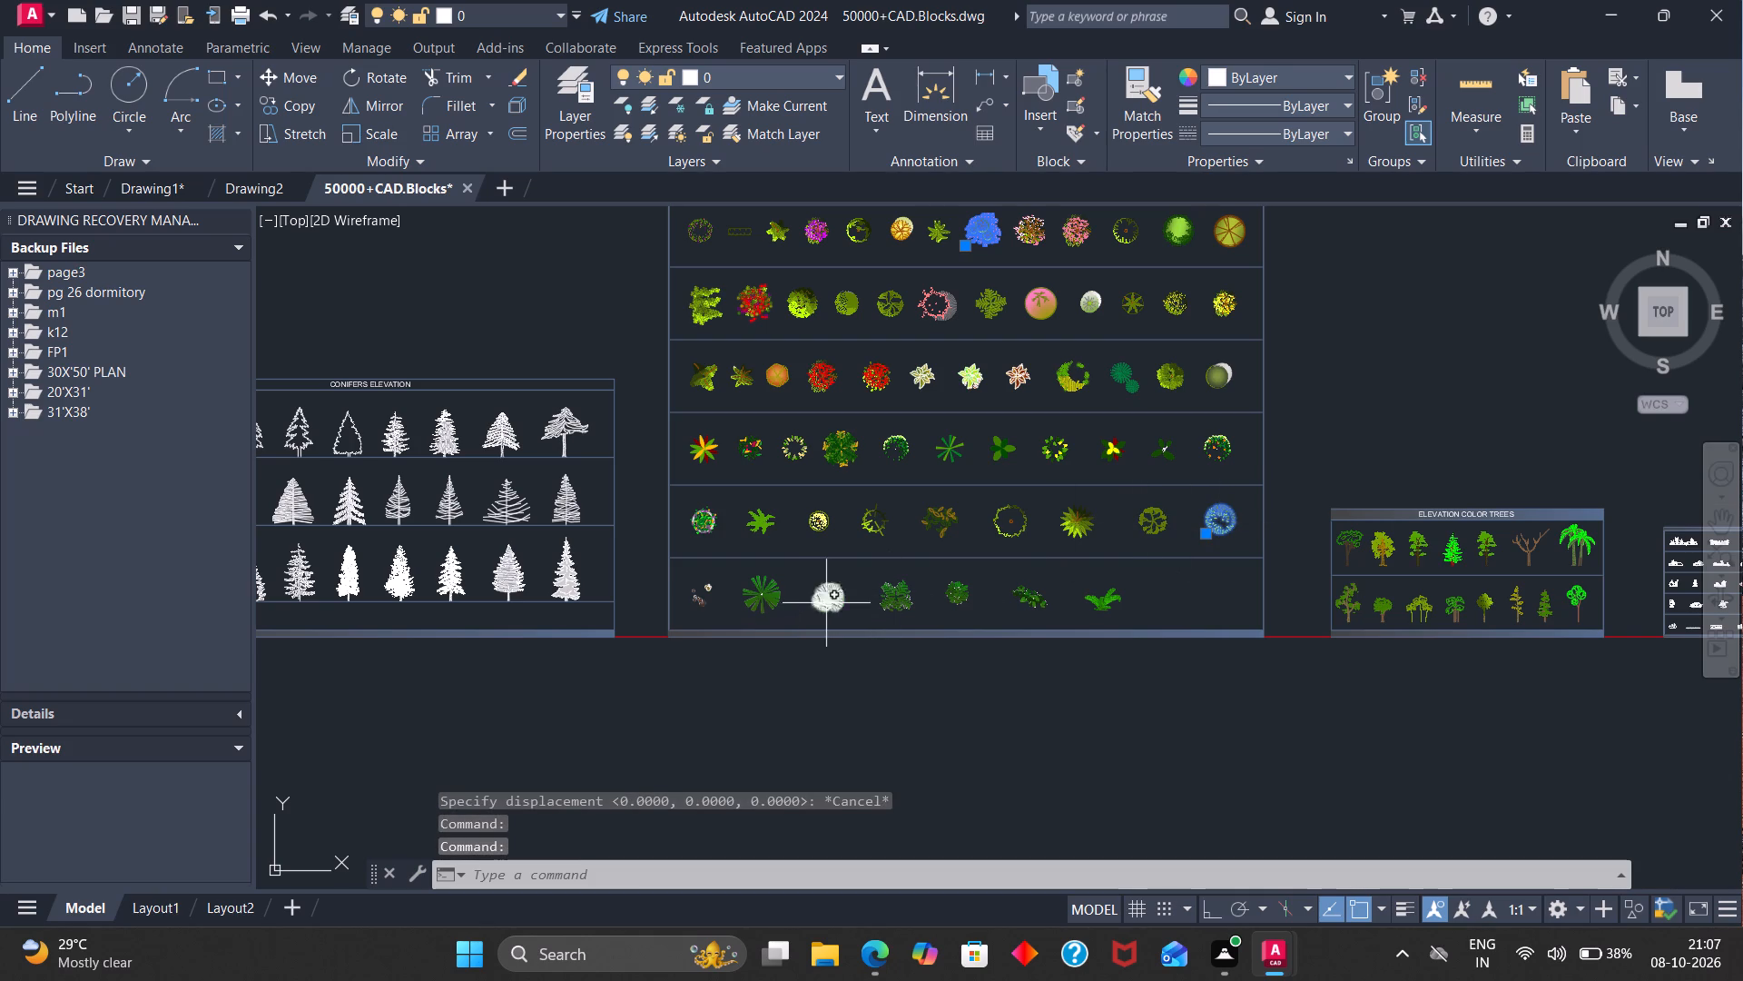
click(826, 603)
key(c)
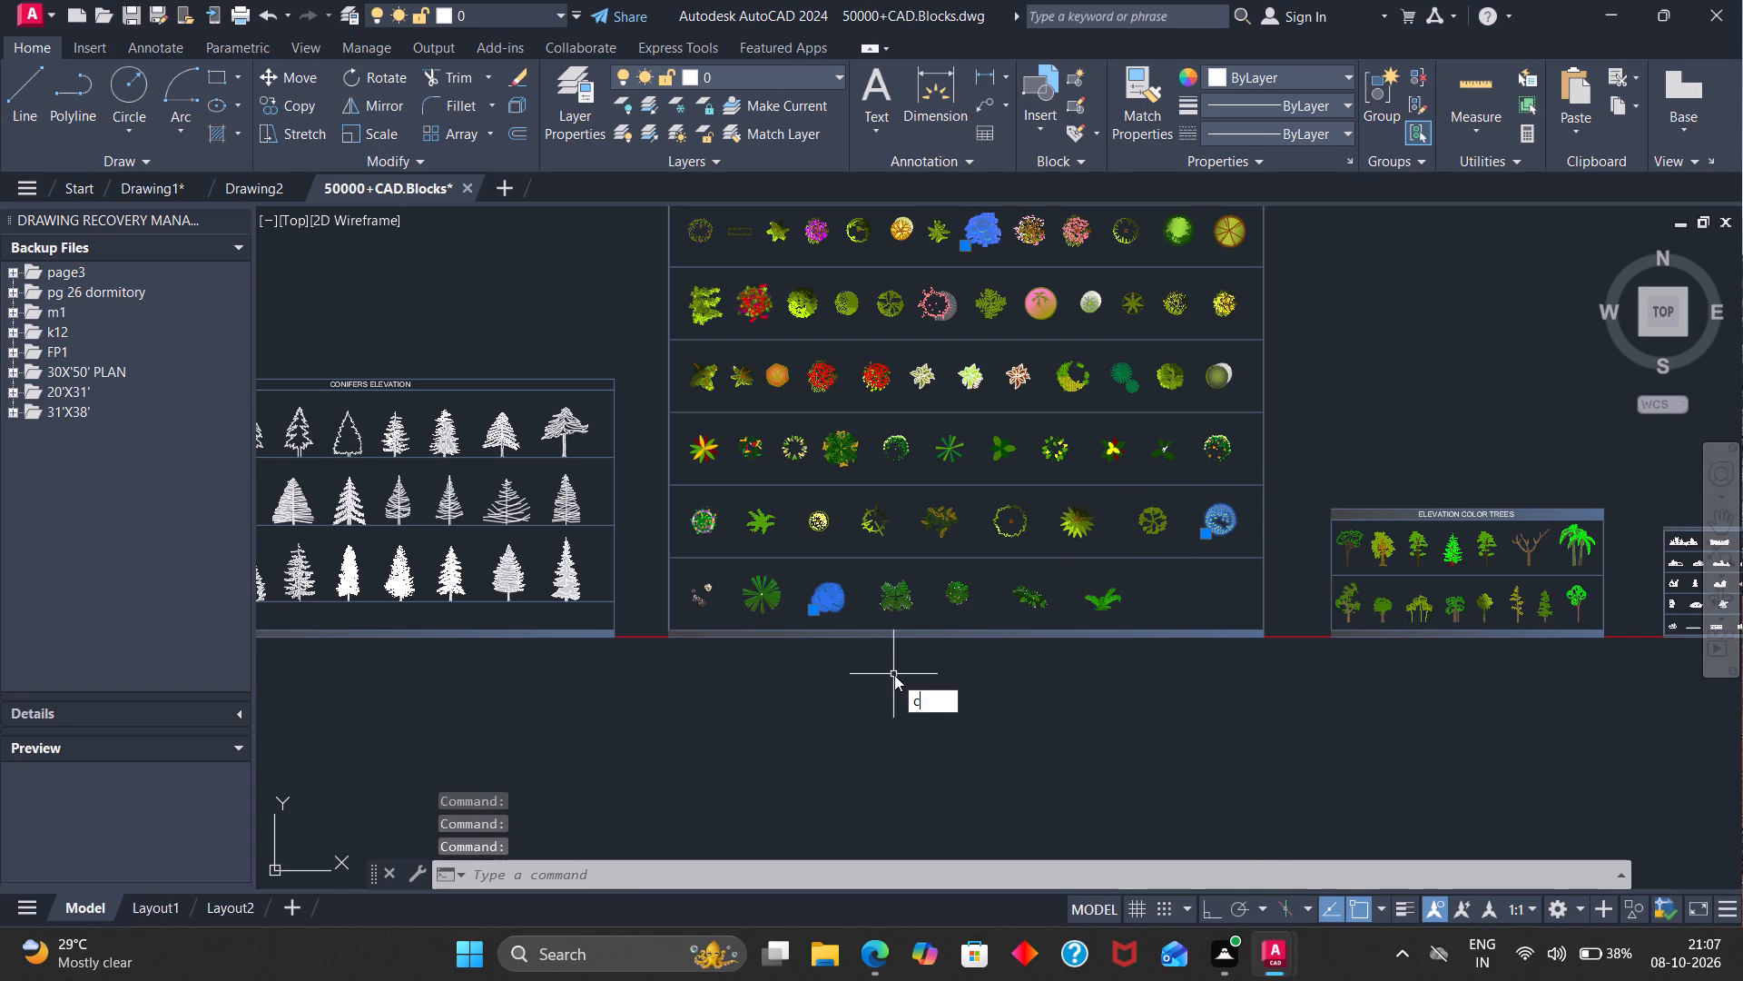
key(o)
key(Return)
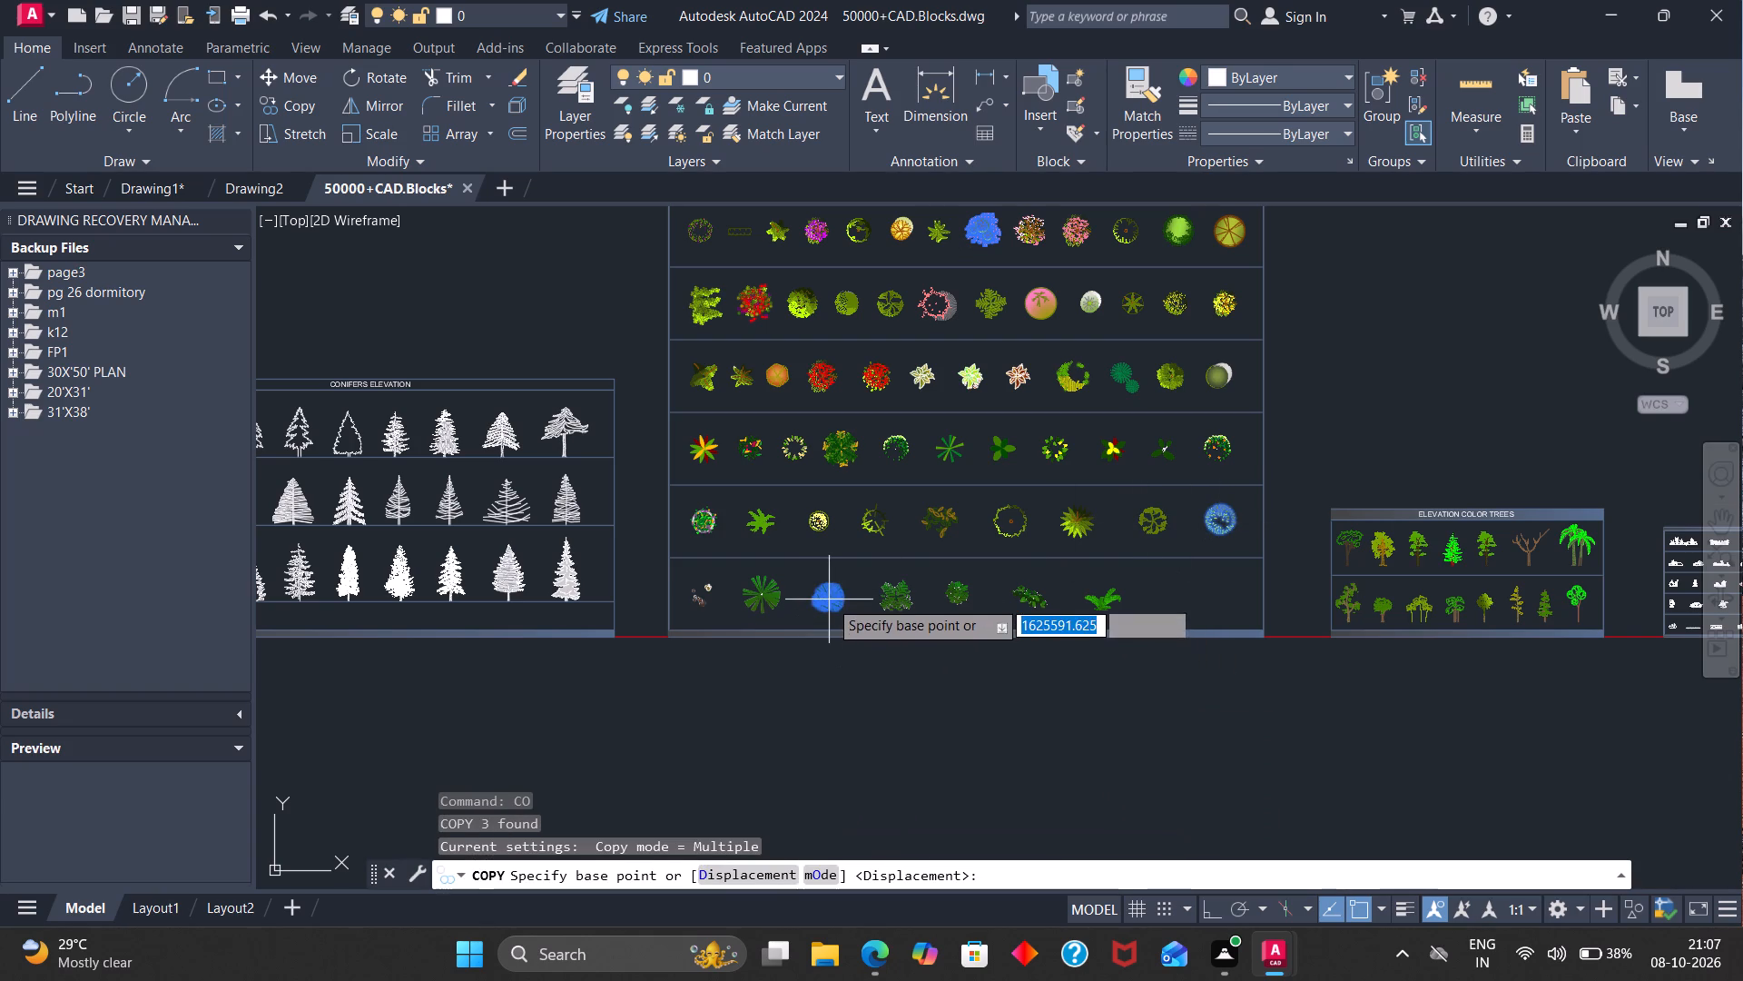
click(829, 599)
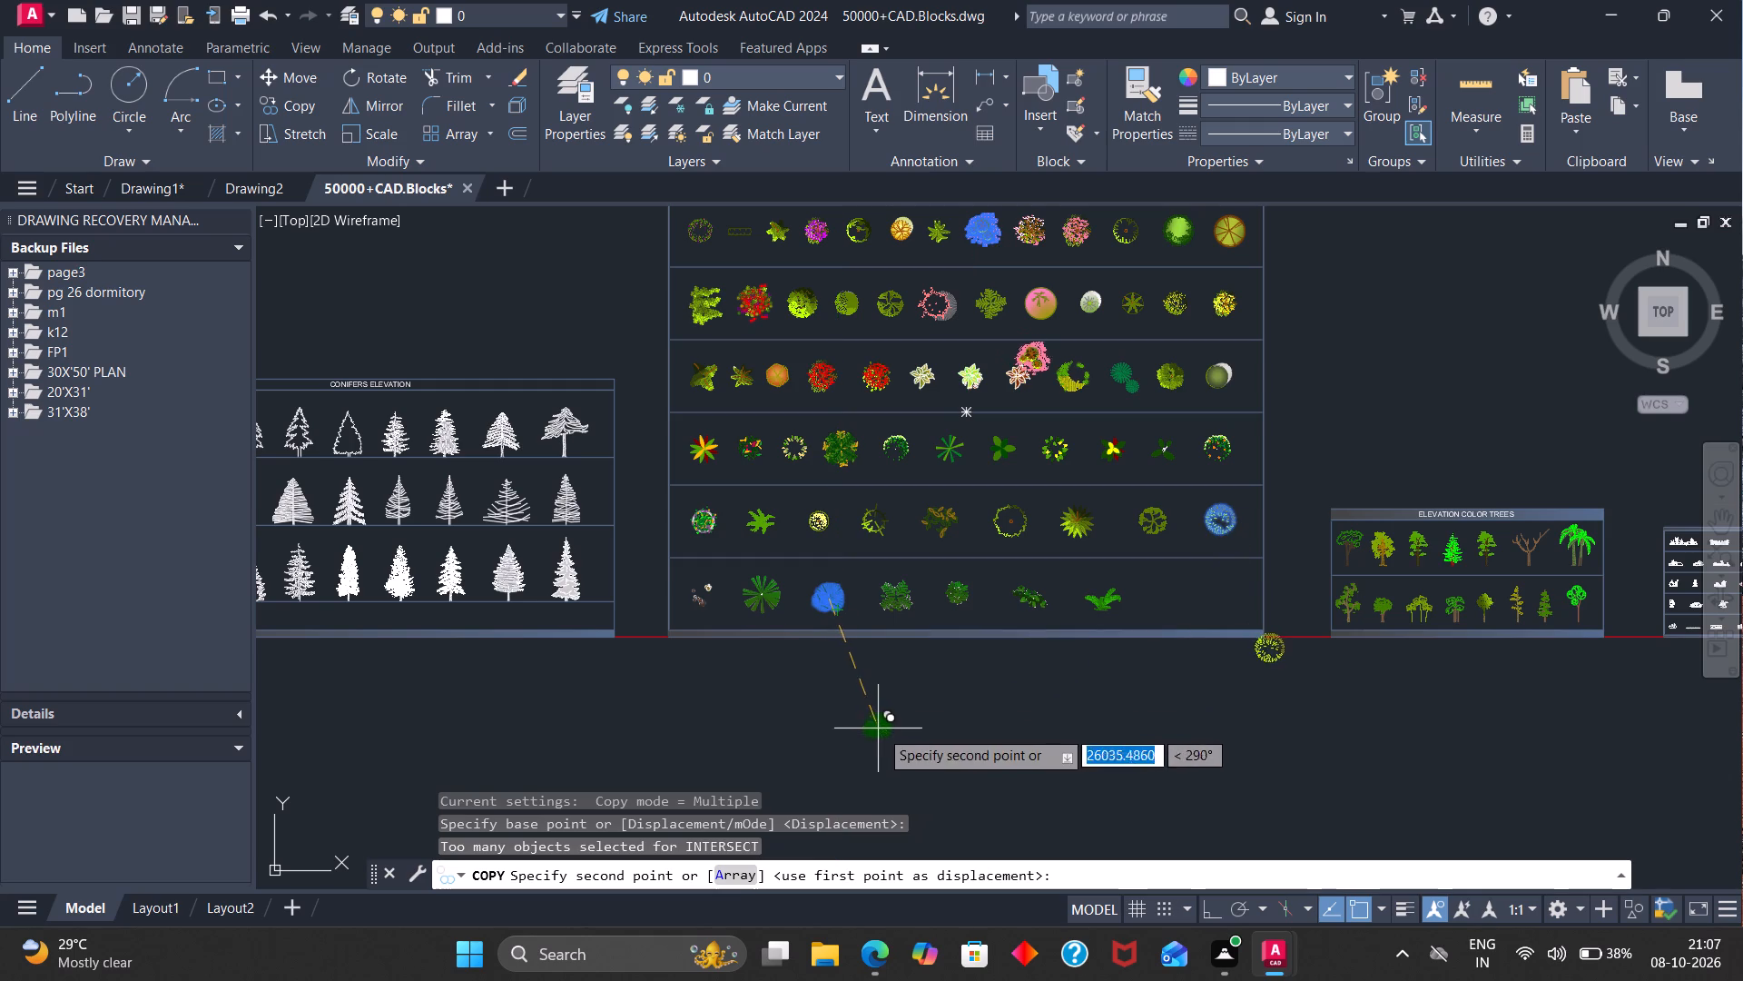
scroll(1093, 748, down, 4)
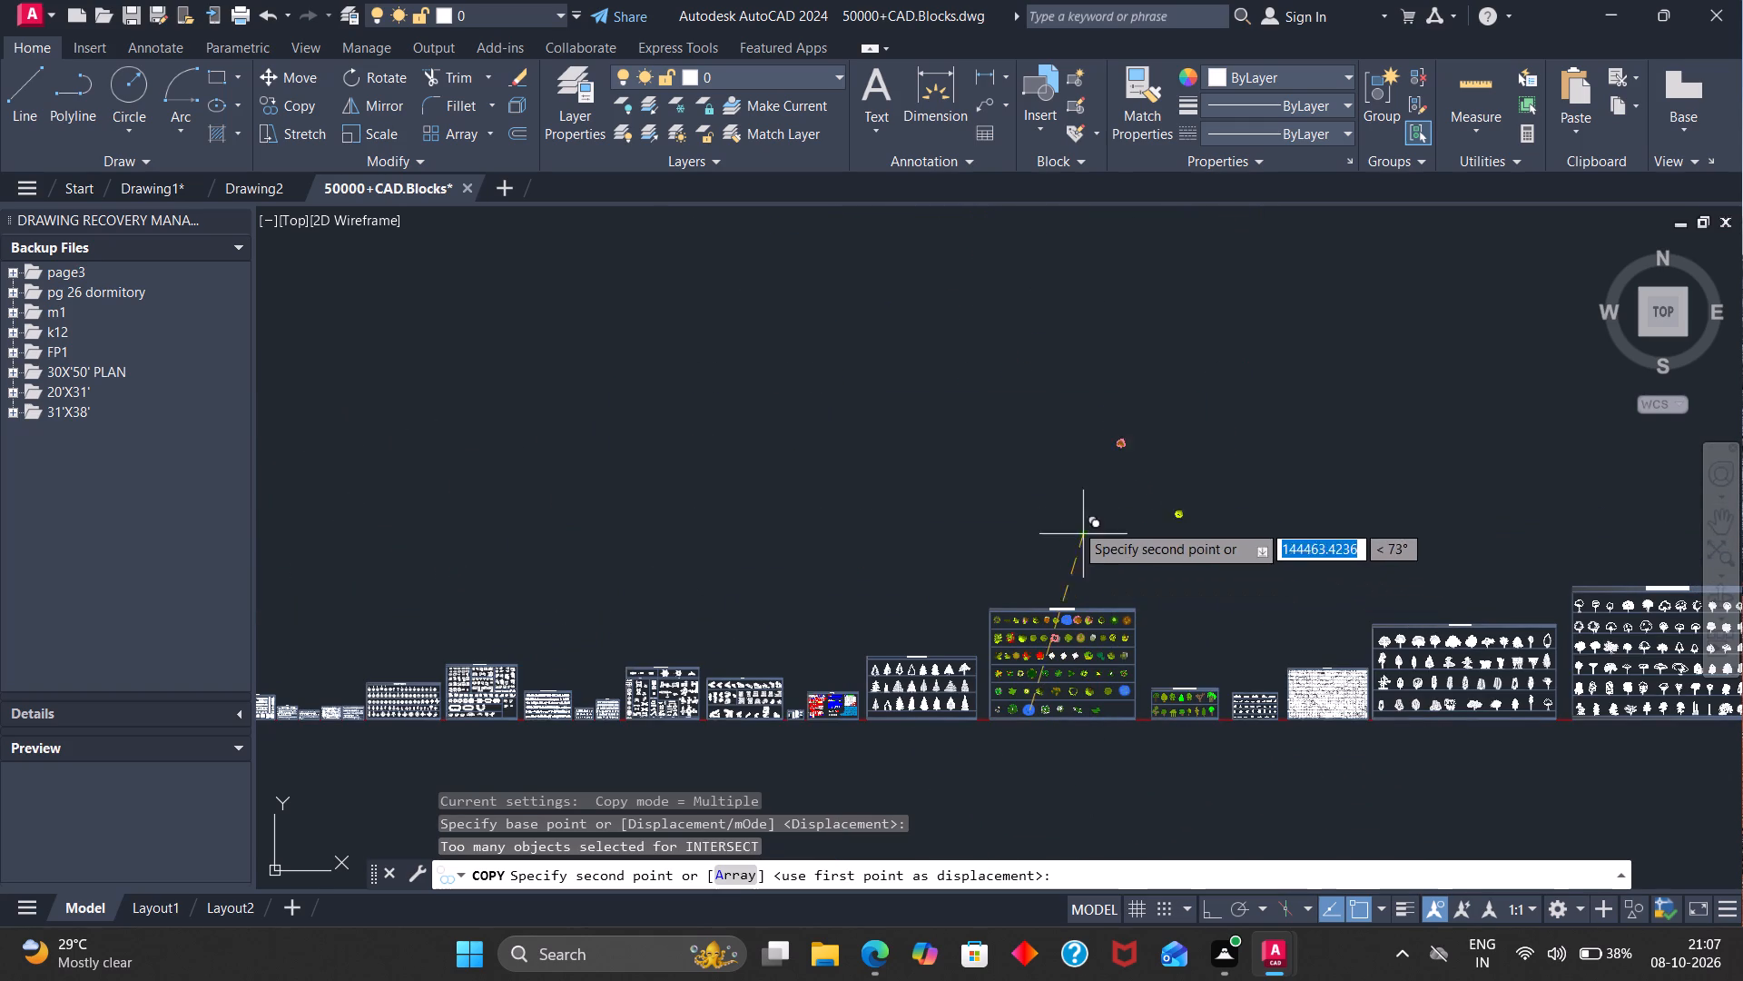
click(1063, 514)
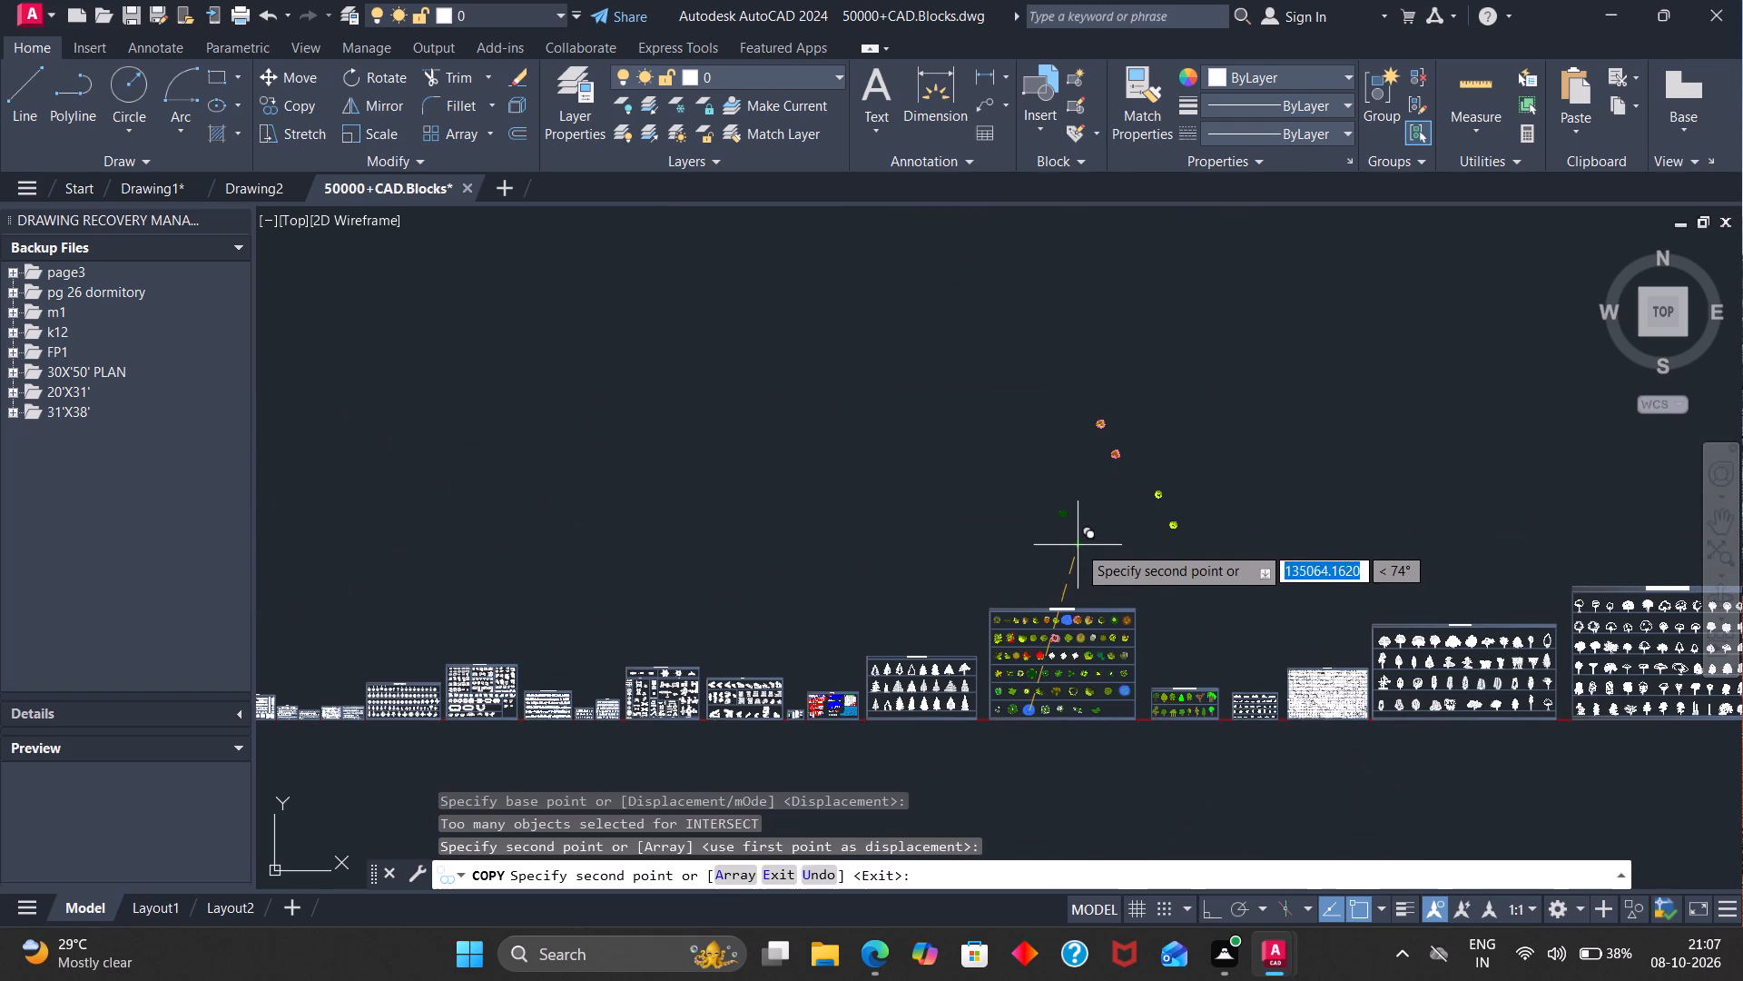
key(Escape)
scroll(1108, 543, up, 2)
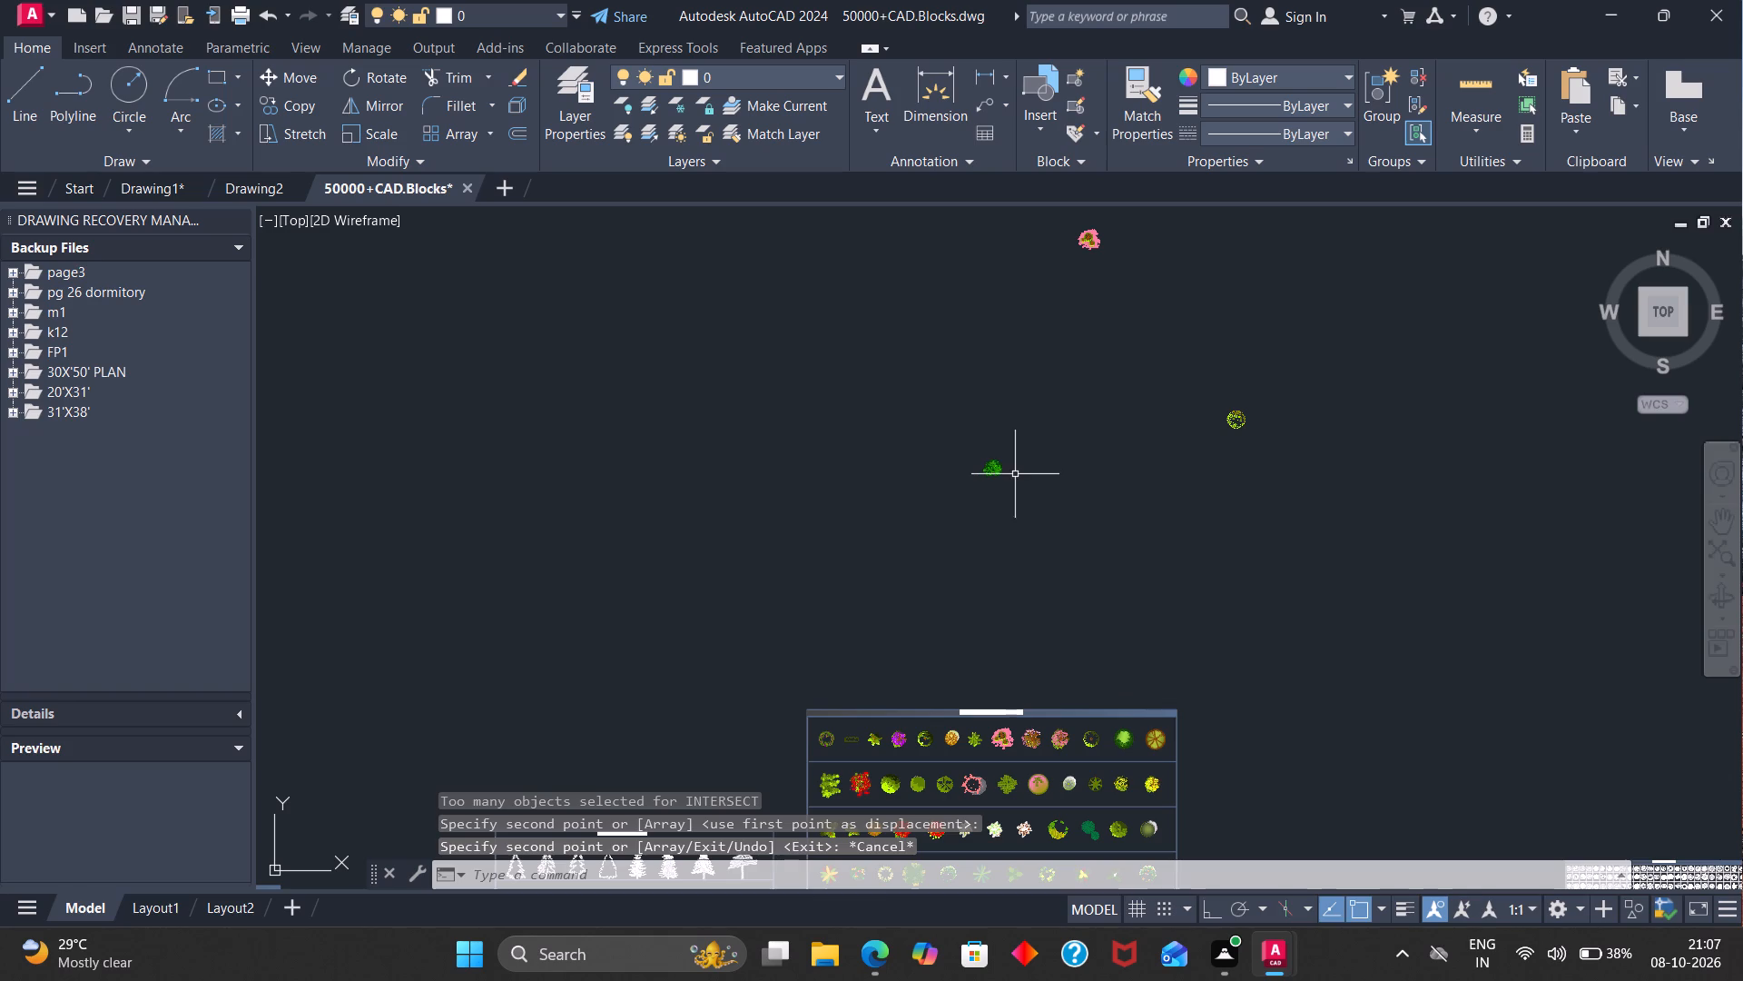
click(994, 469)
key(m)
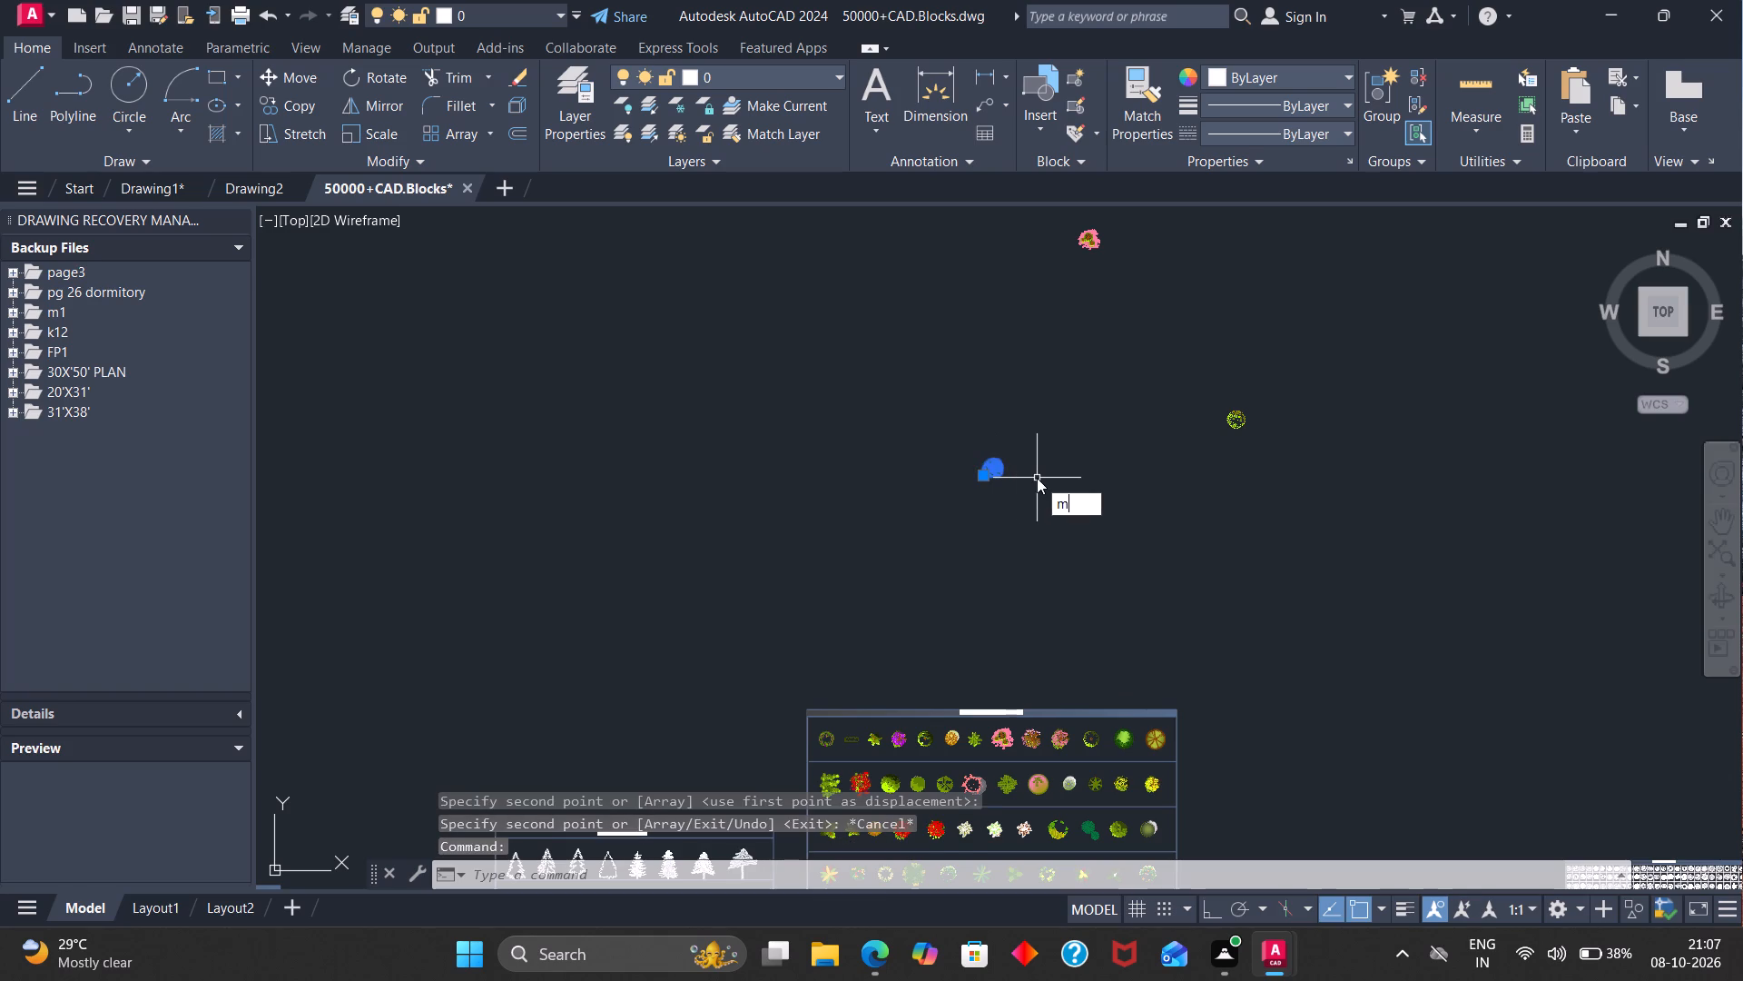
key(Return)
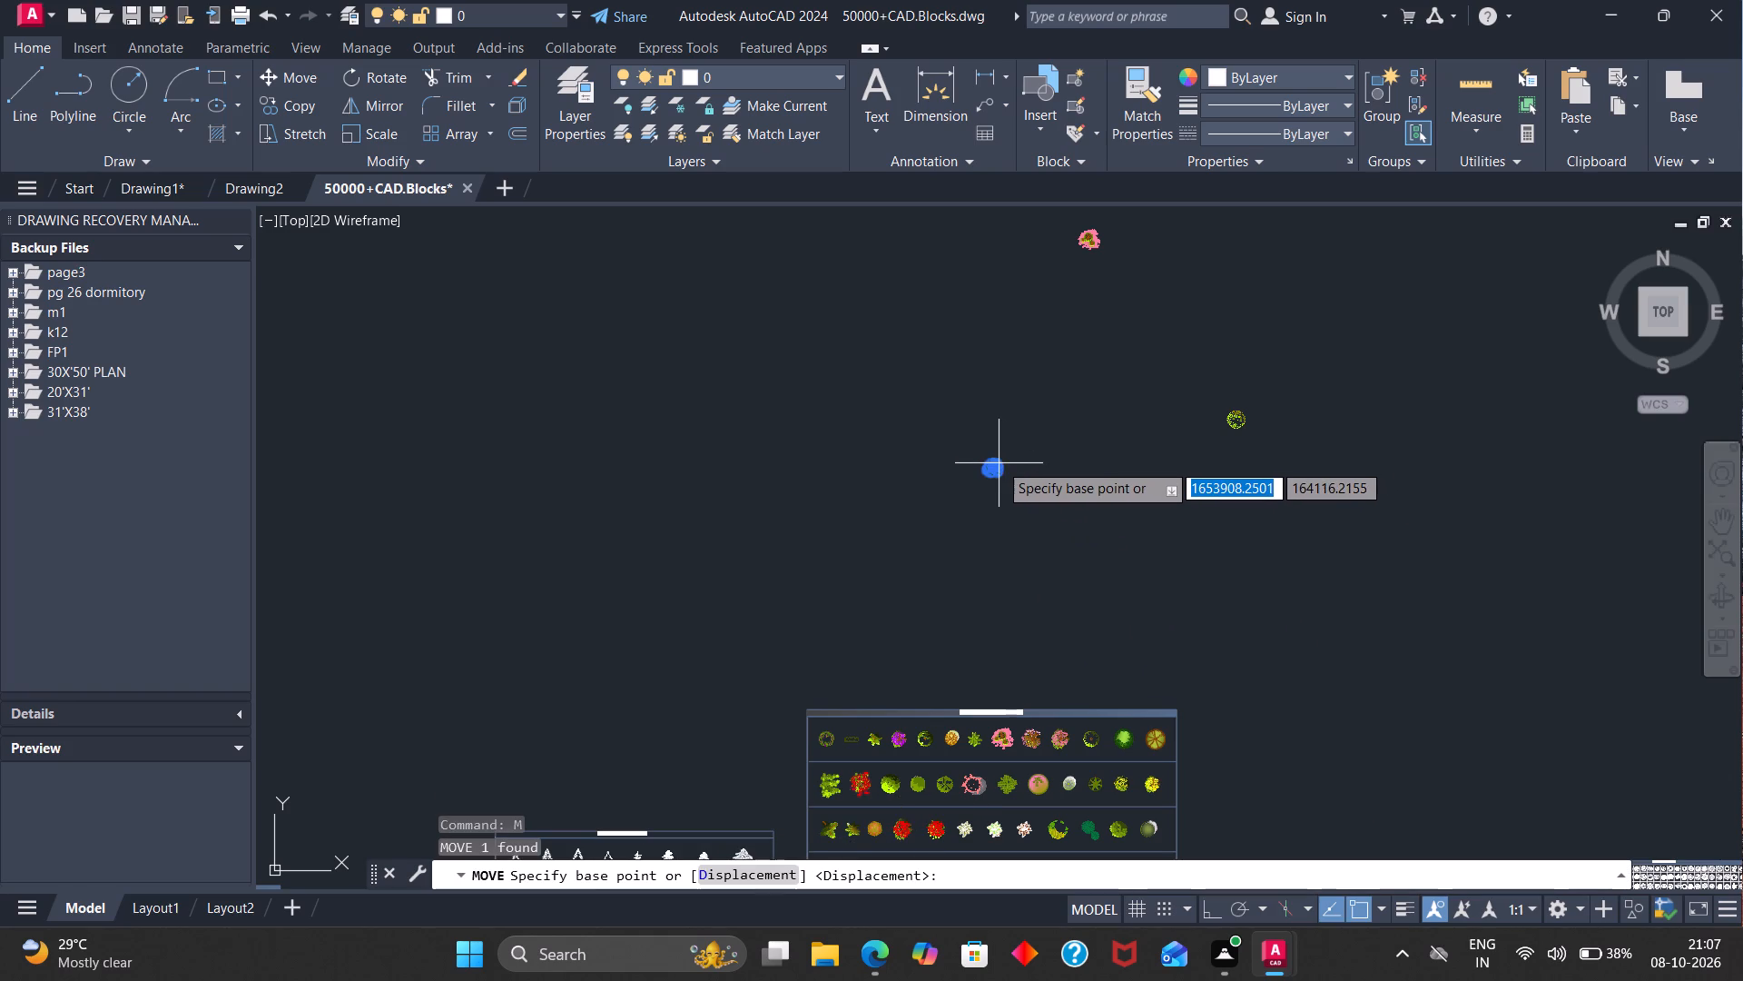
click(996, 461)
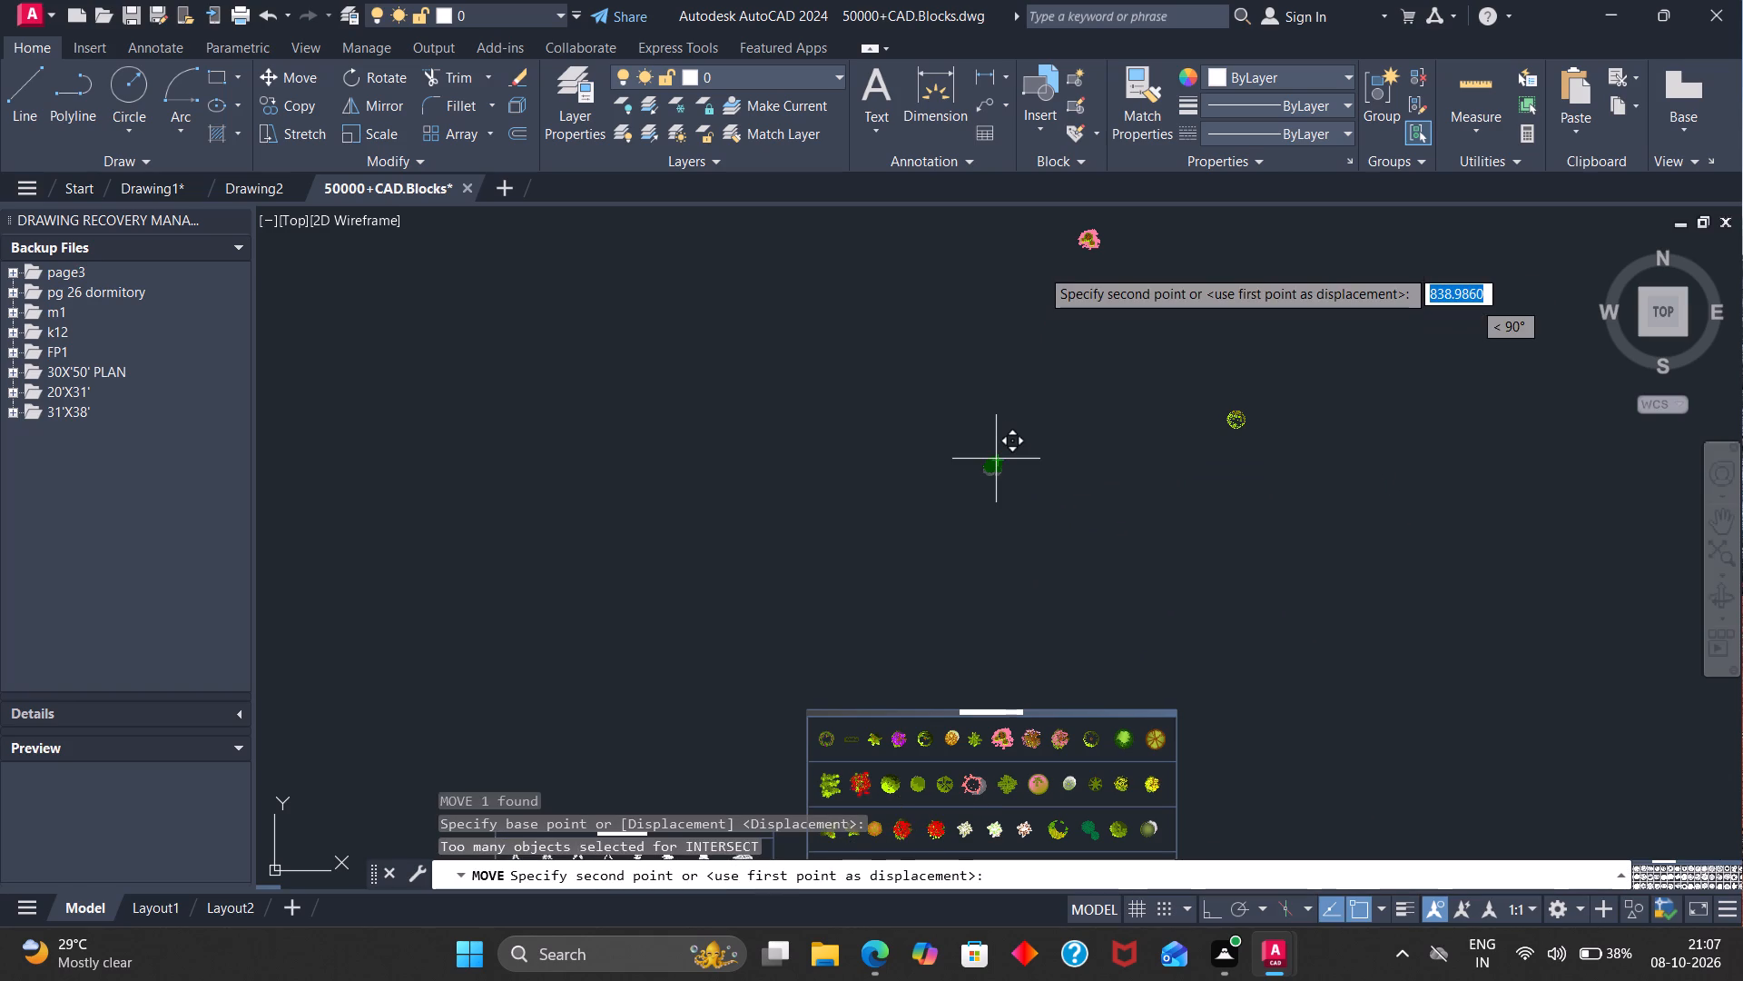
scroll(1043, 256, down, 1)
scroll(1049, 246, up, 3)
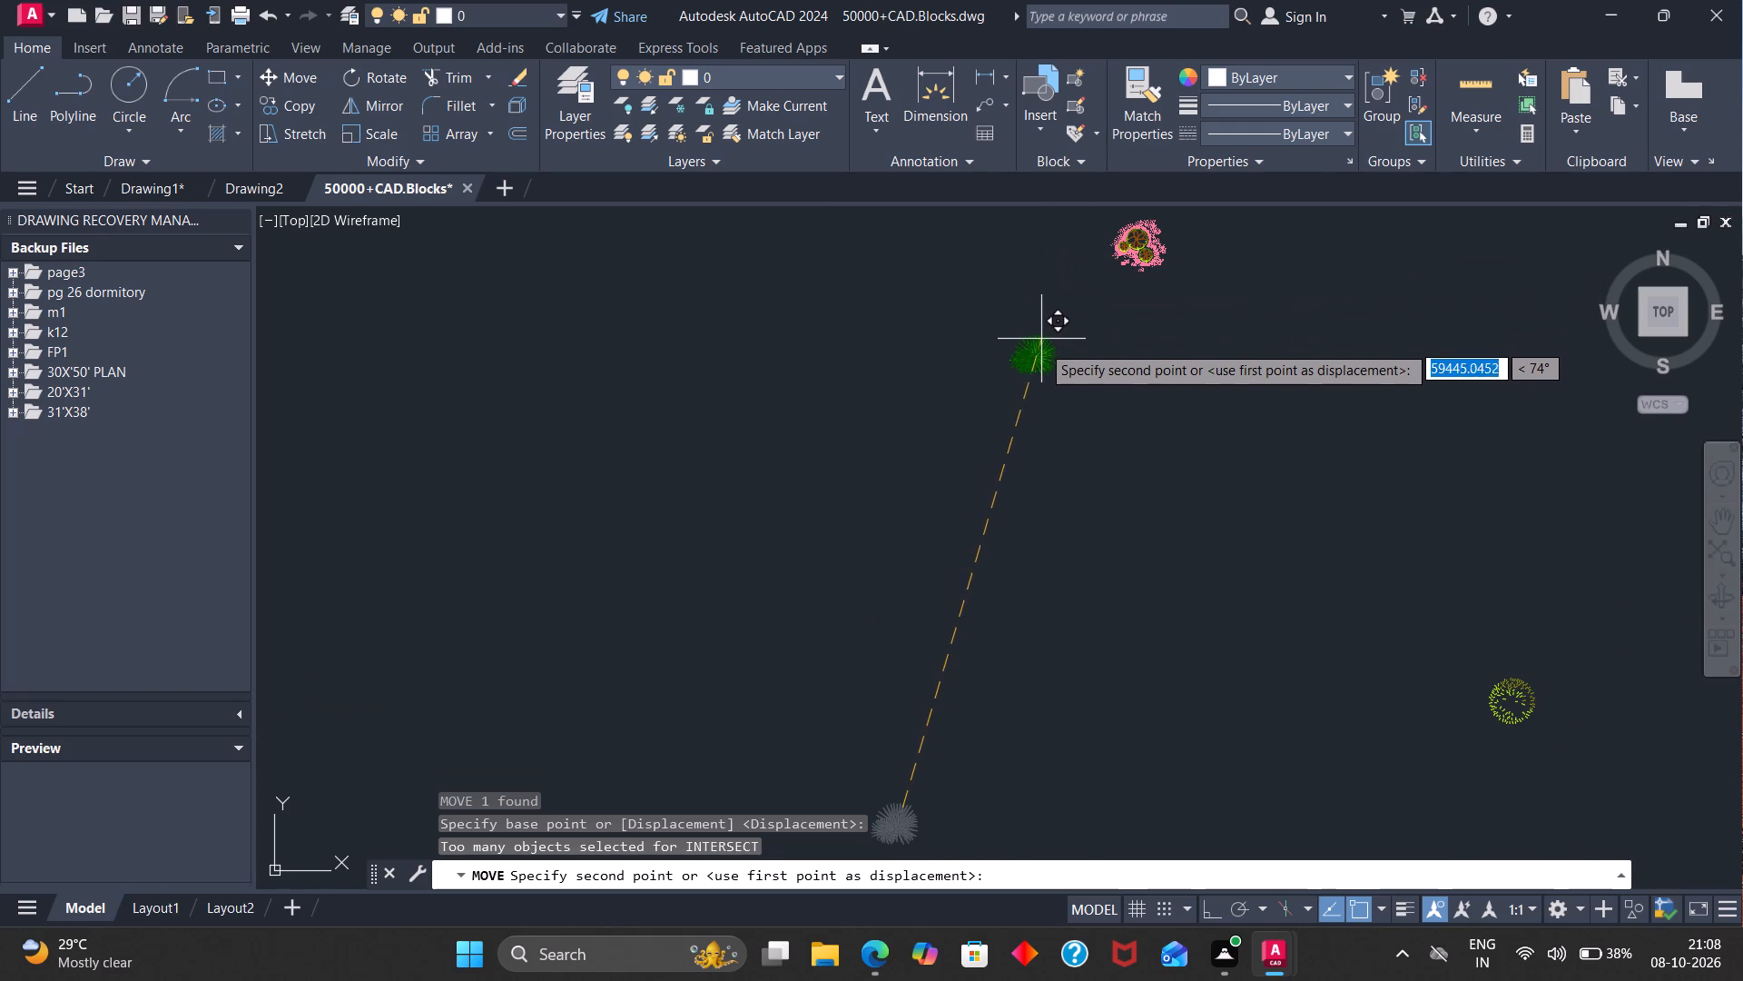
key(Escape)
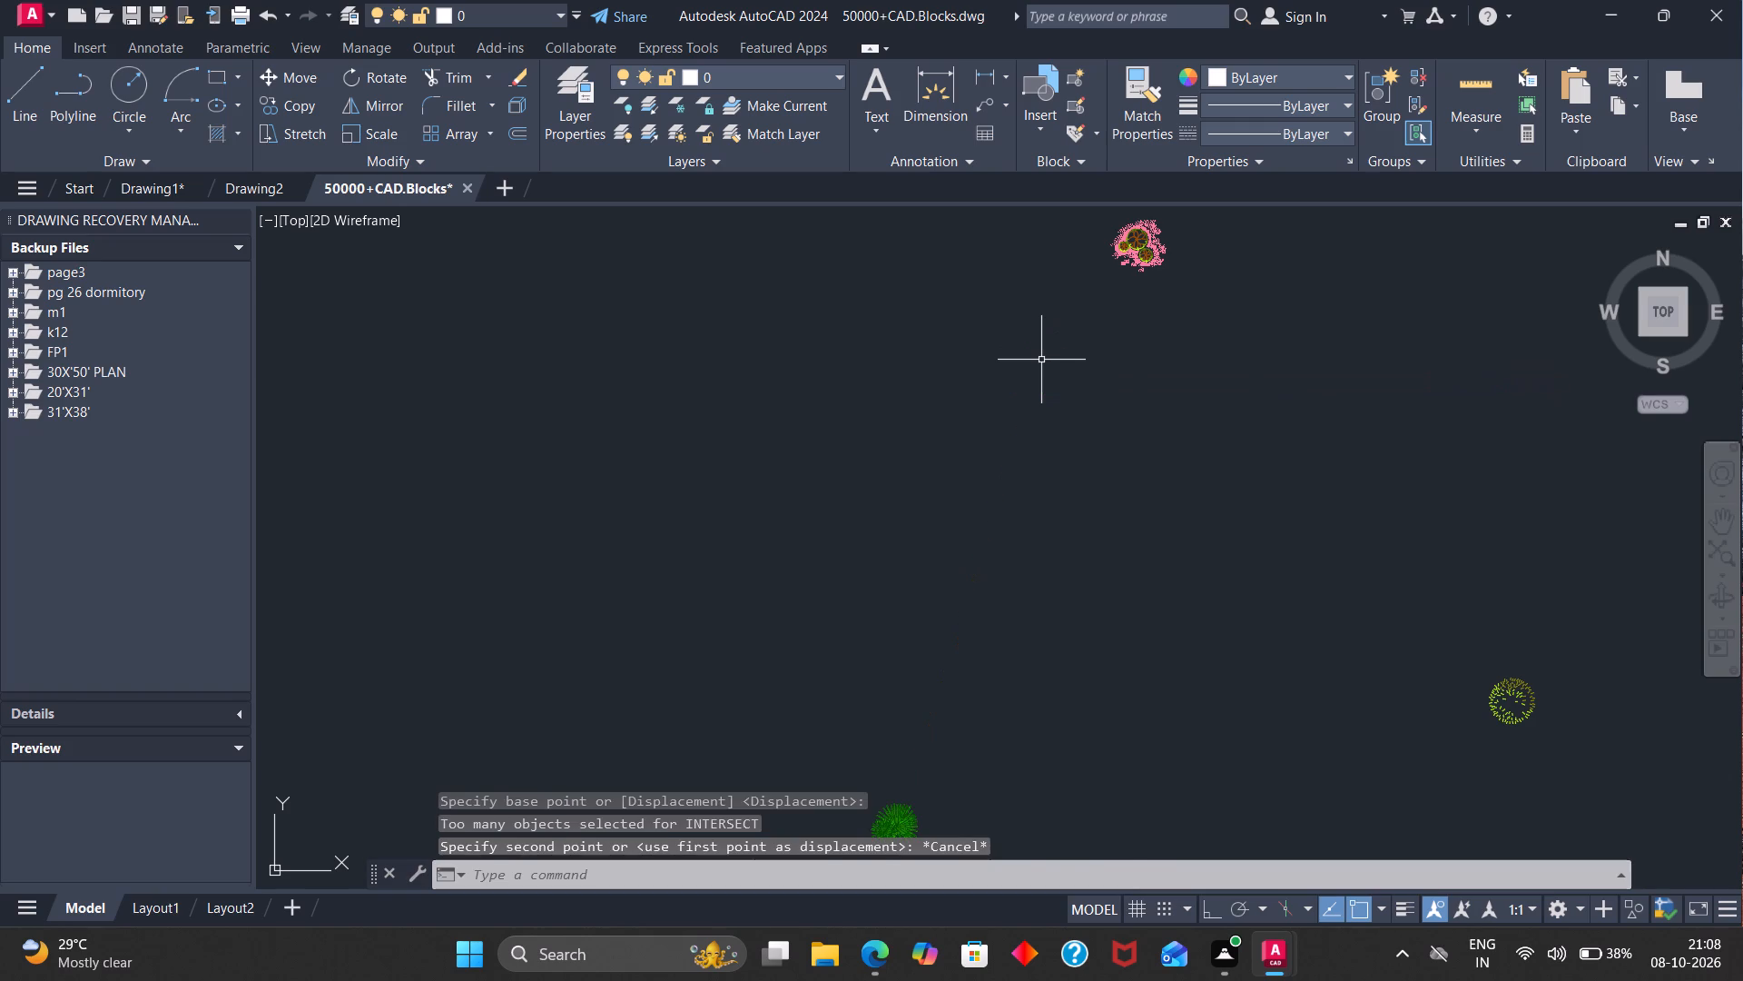
Define the copied dense green plant as a block named t1.
scroll(1041, 360, down, 2)
scroll(995, 562, up, 3)
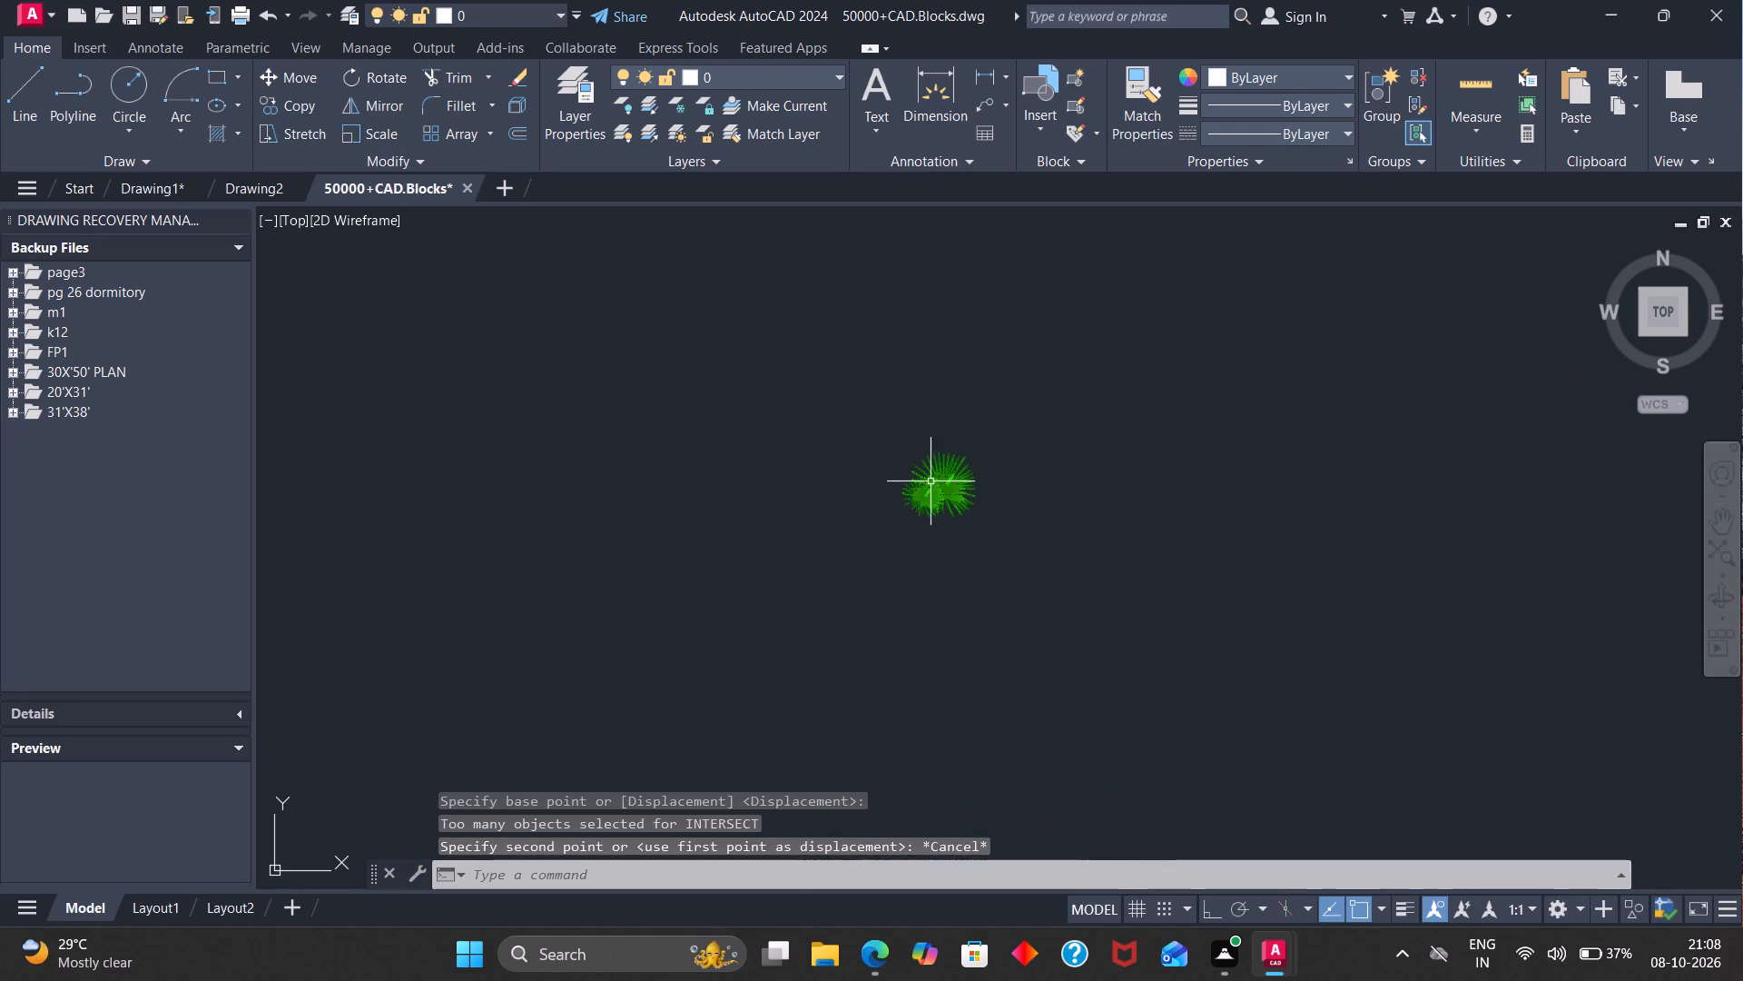
click(931, 481)
key(b)
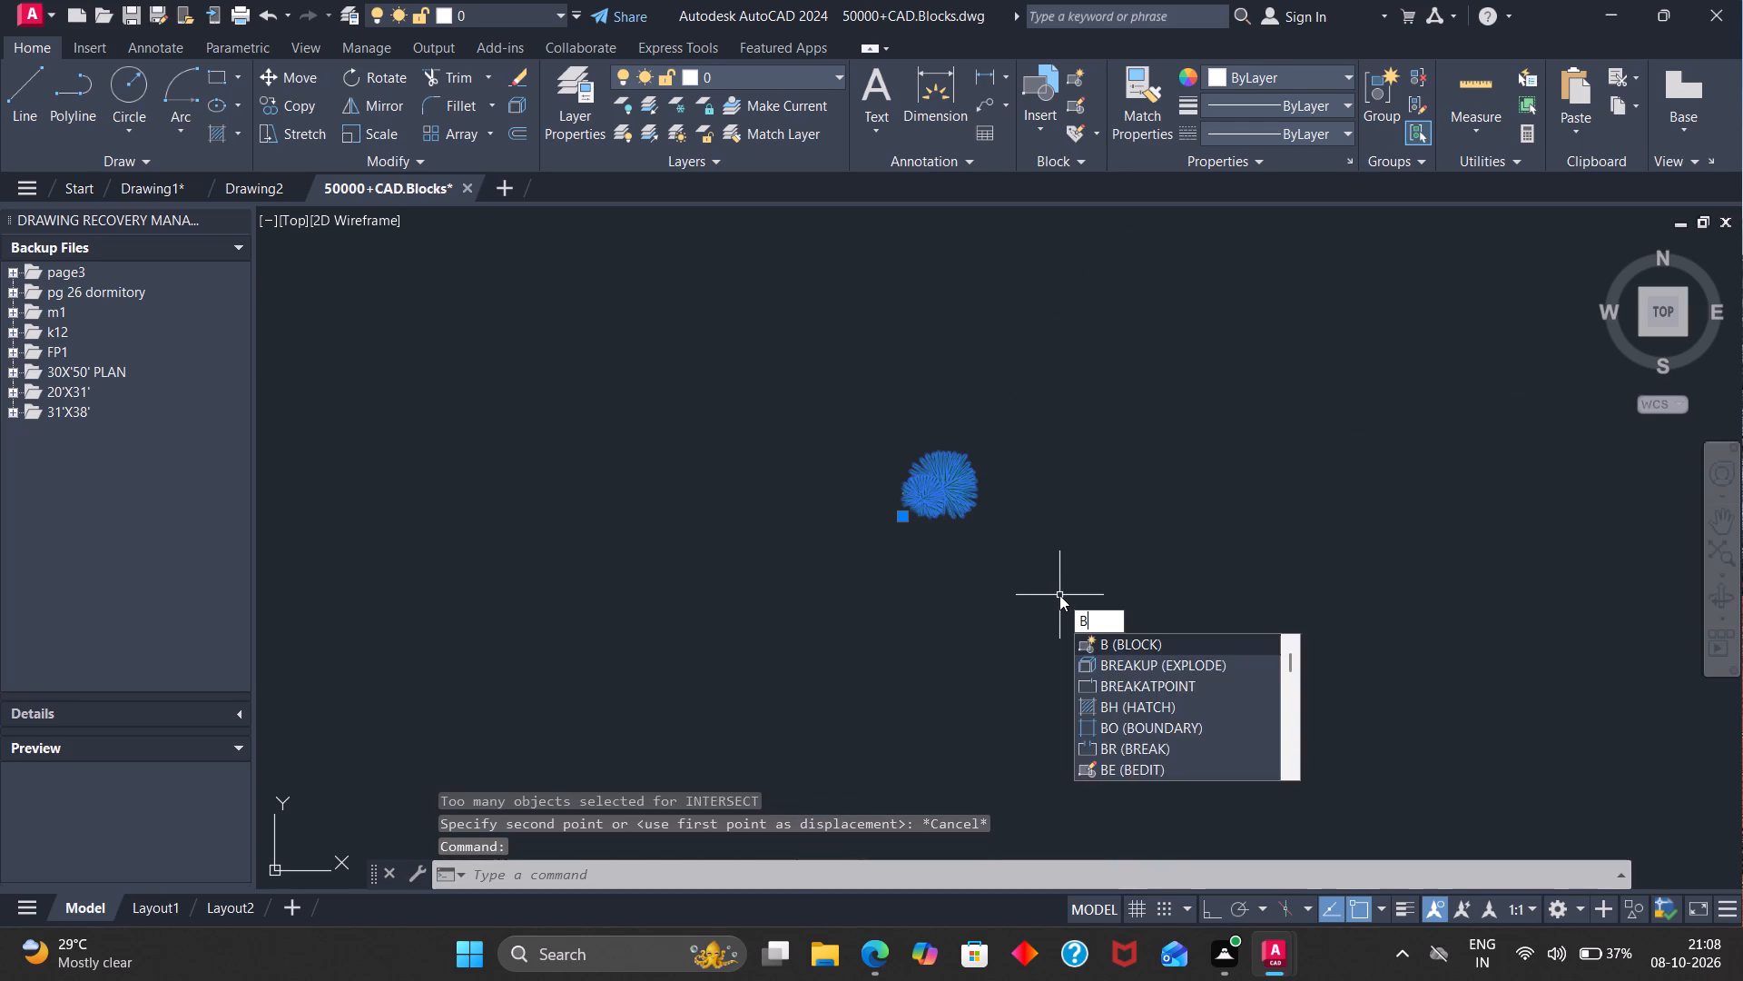
key(Return)
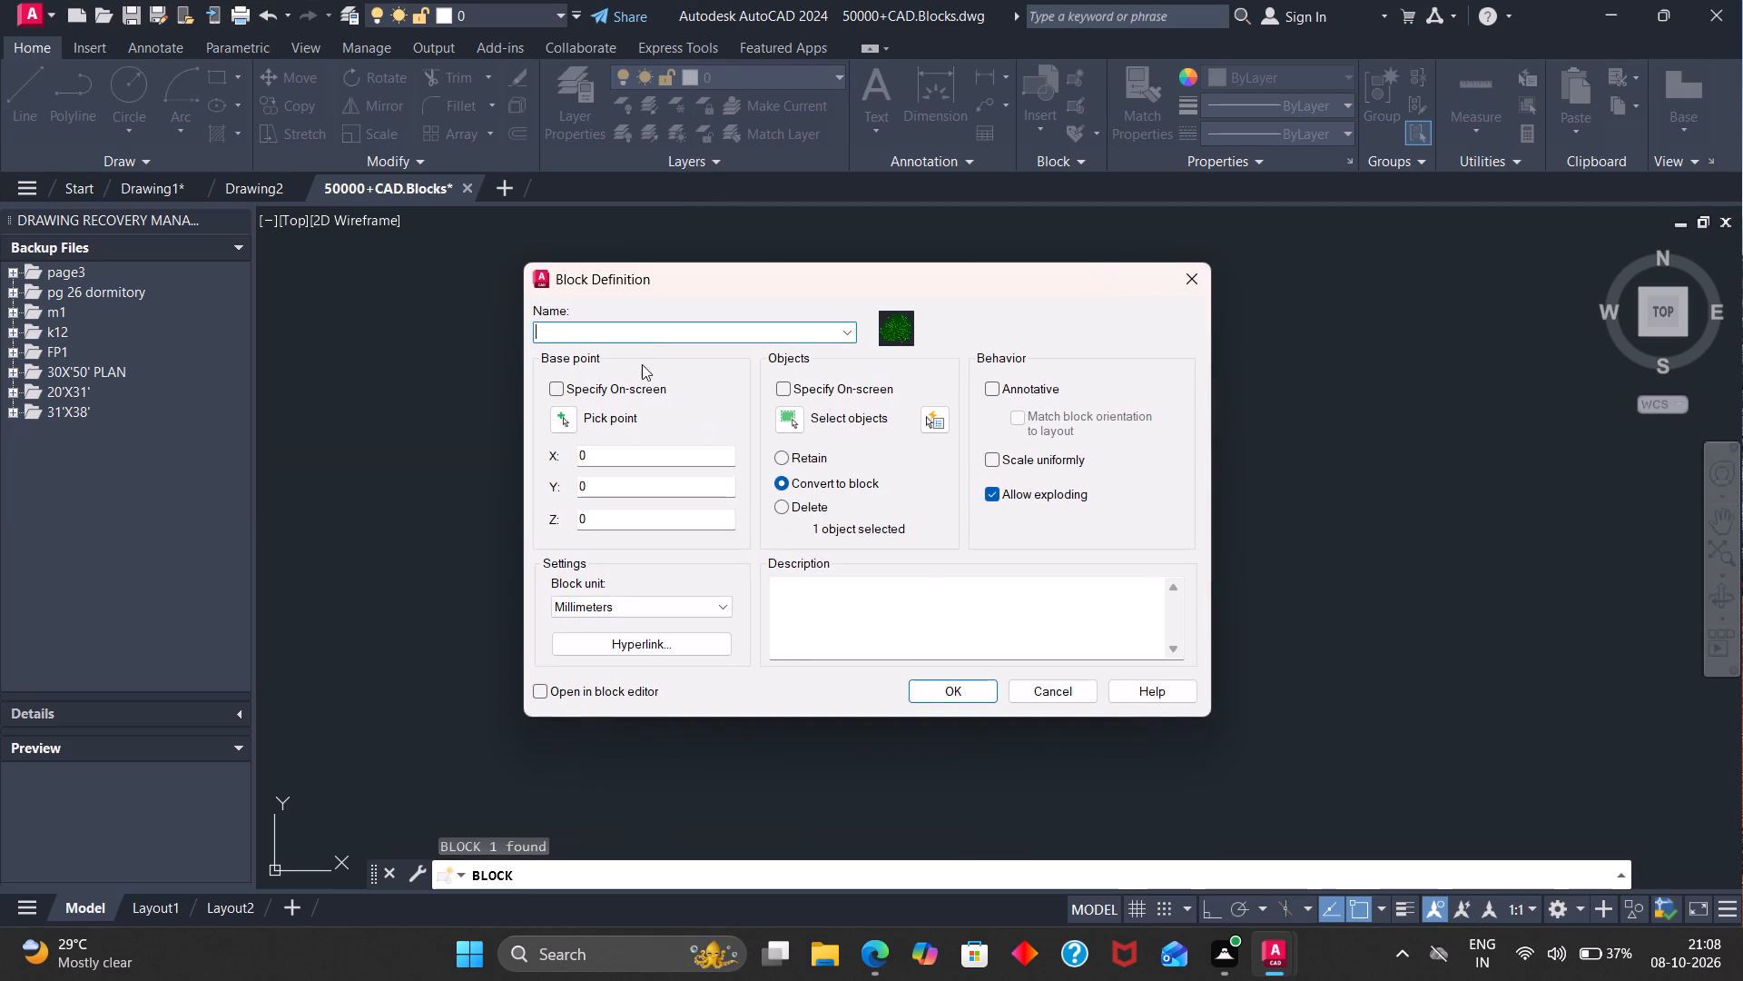
key(t)
key(1)
key(Return)
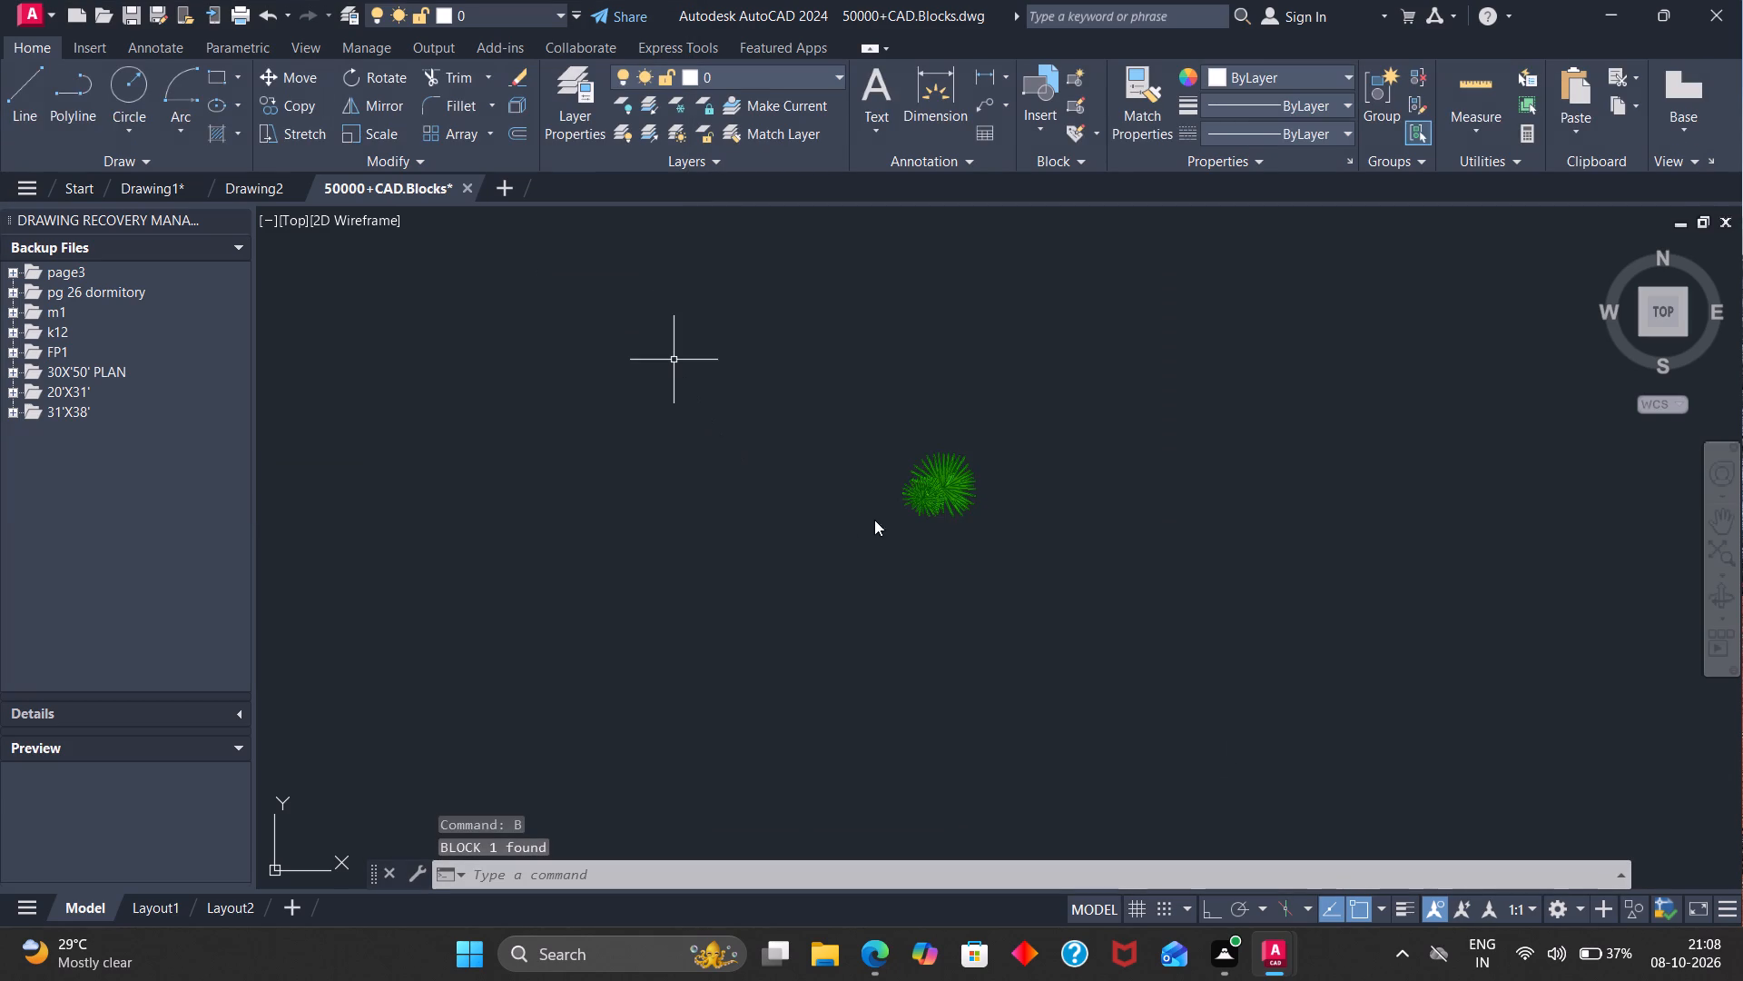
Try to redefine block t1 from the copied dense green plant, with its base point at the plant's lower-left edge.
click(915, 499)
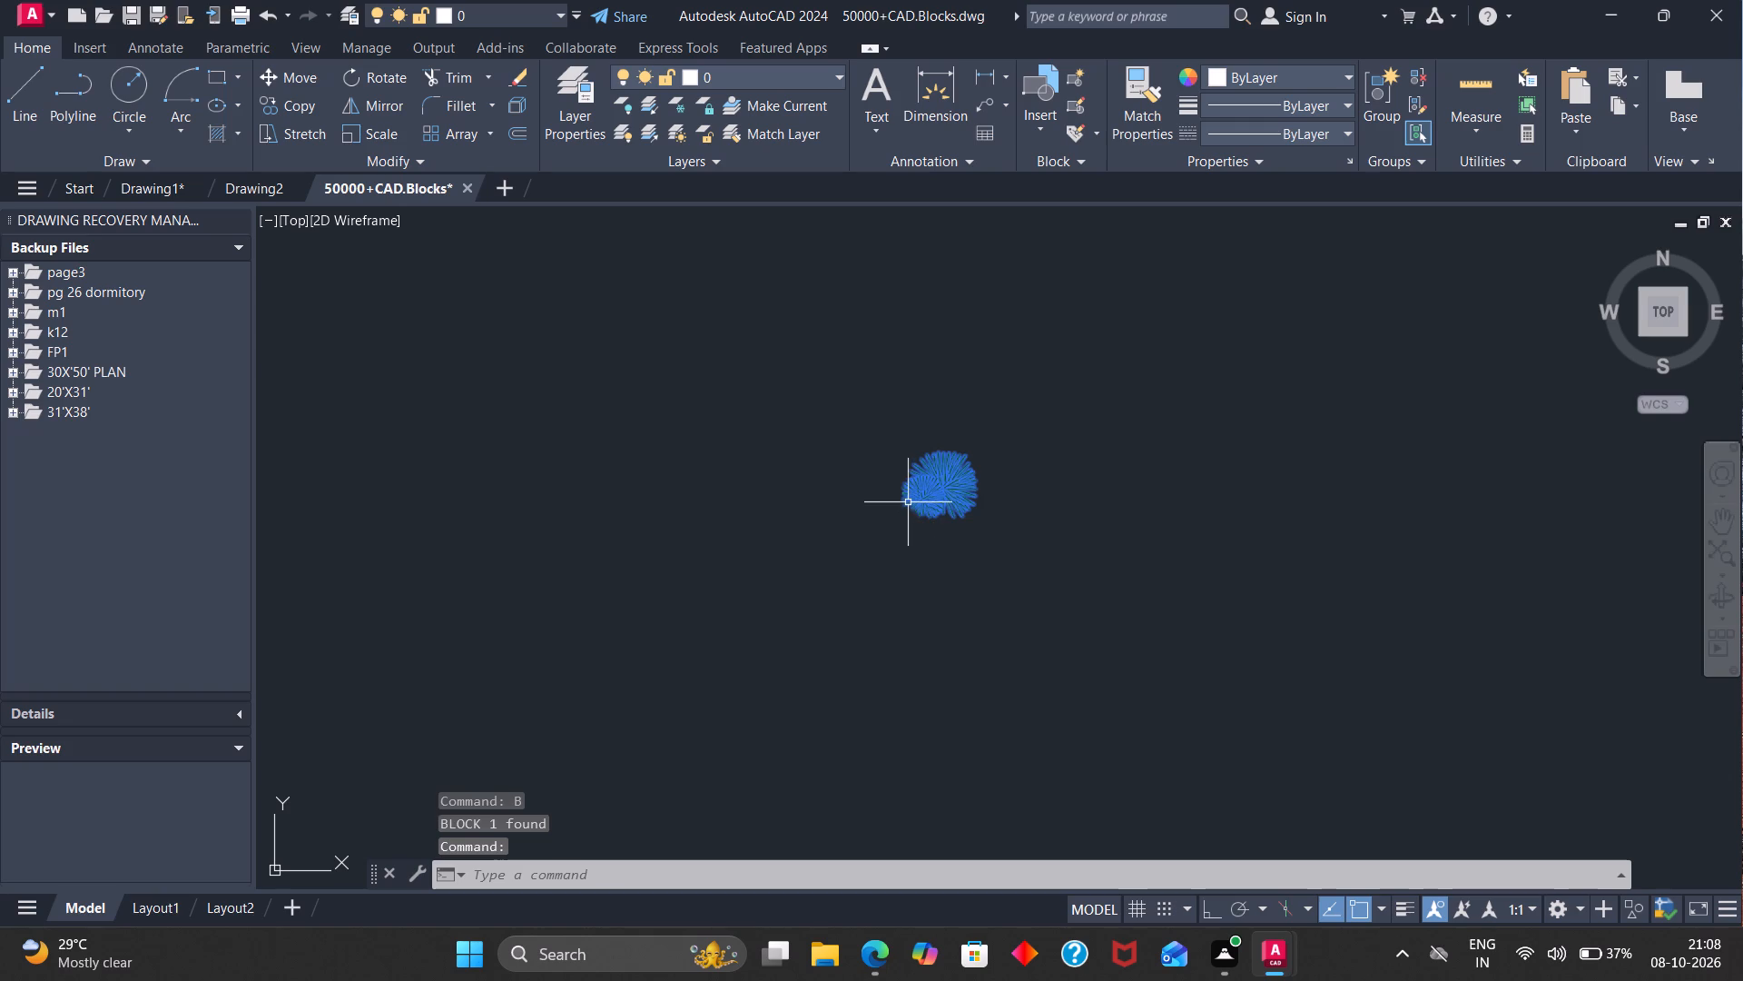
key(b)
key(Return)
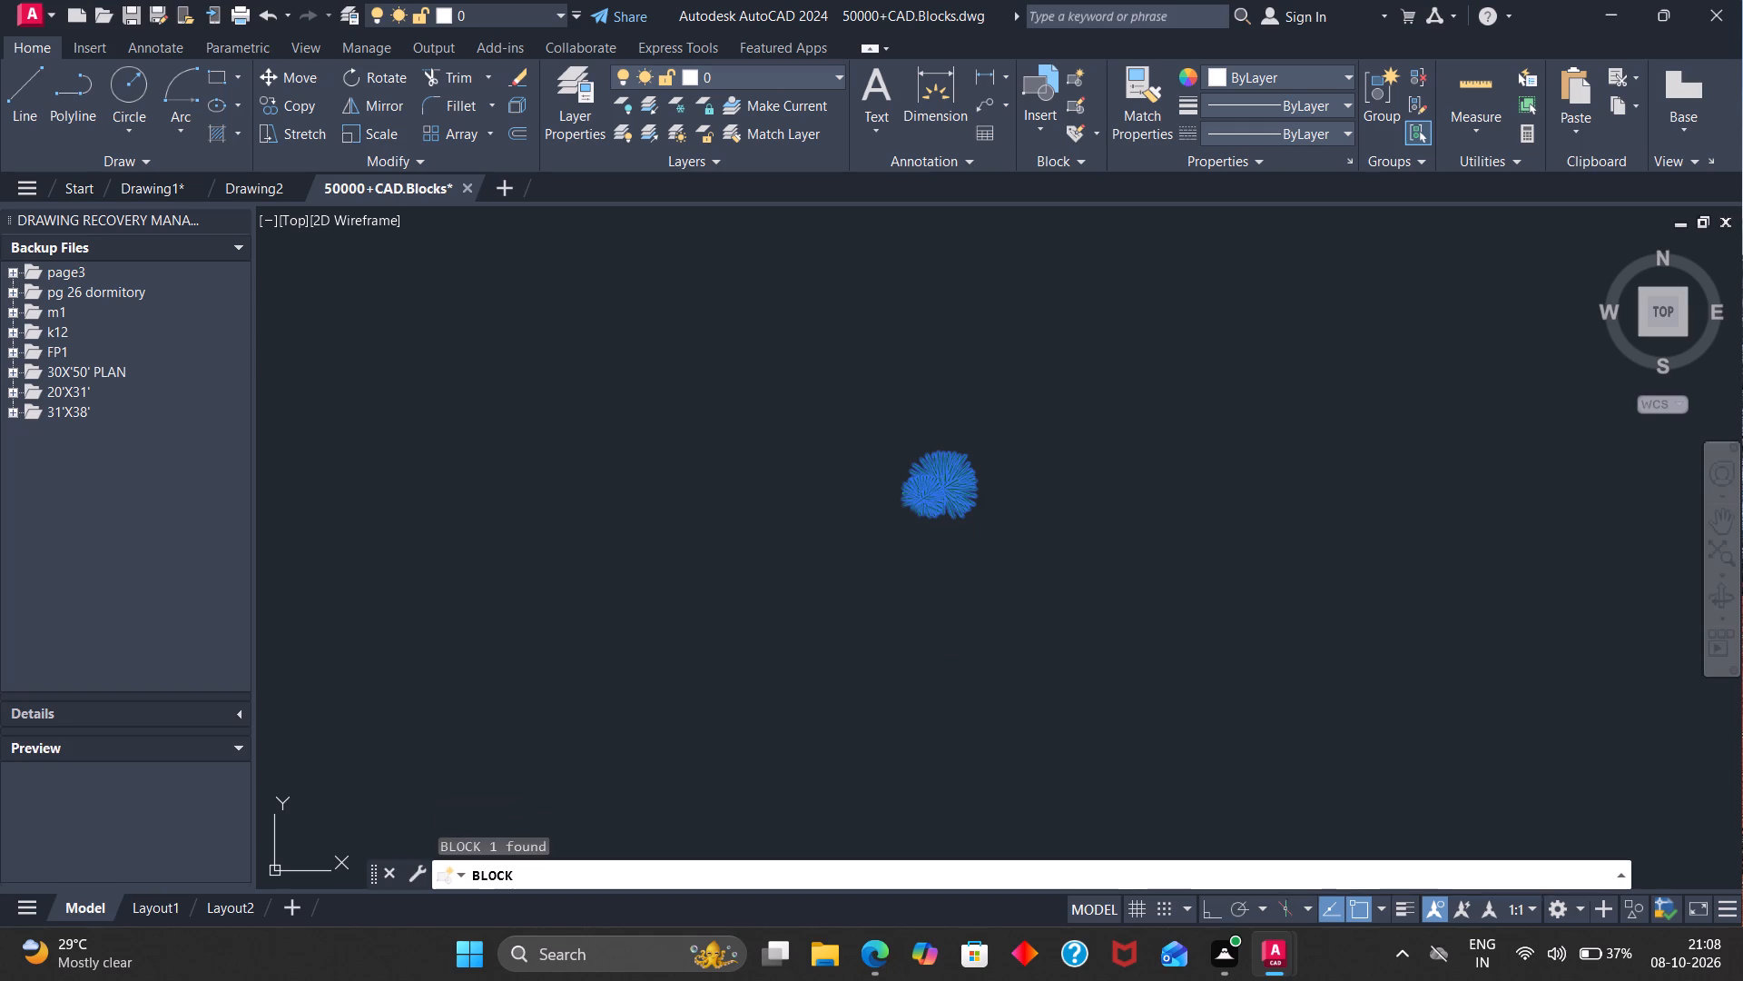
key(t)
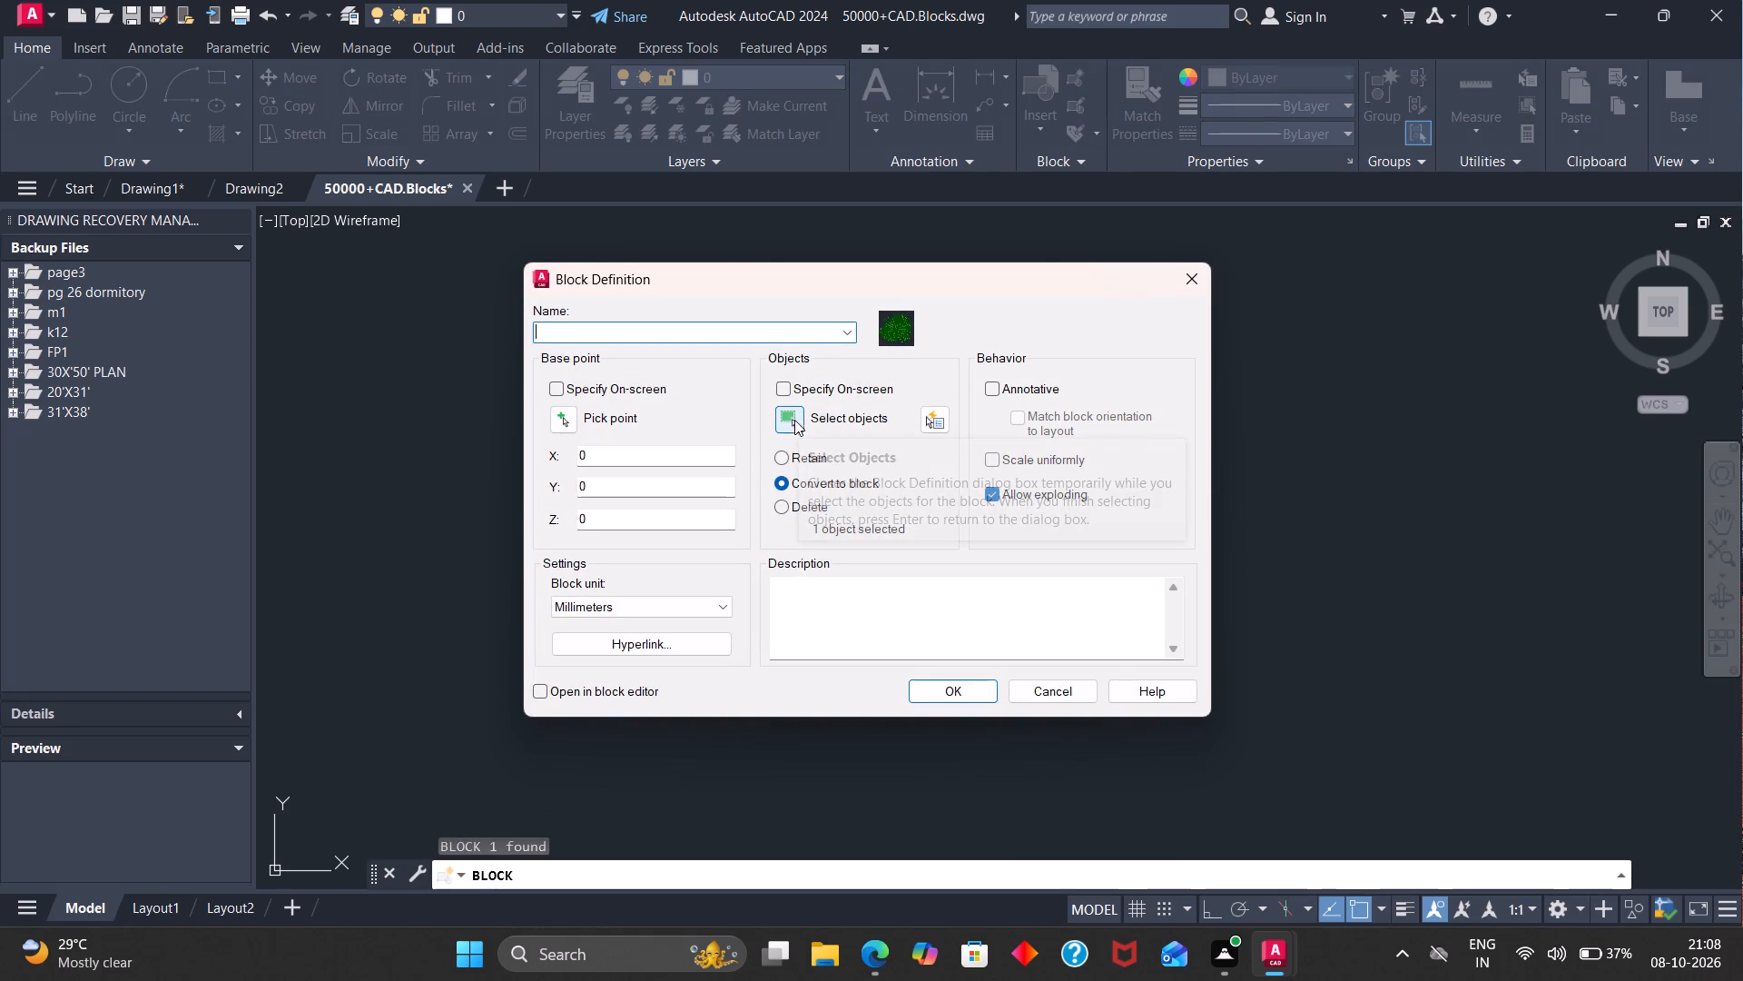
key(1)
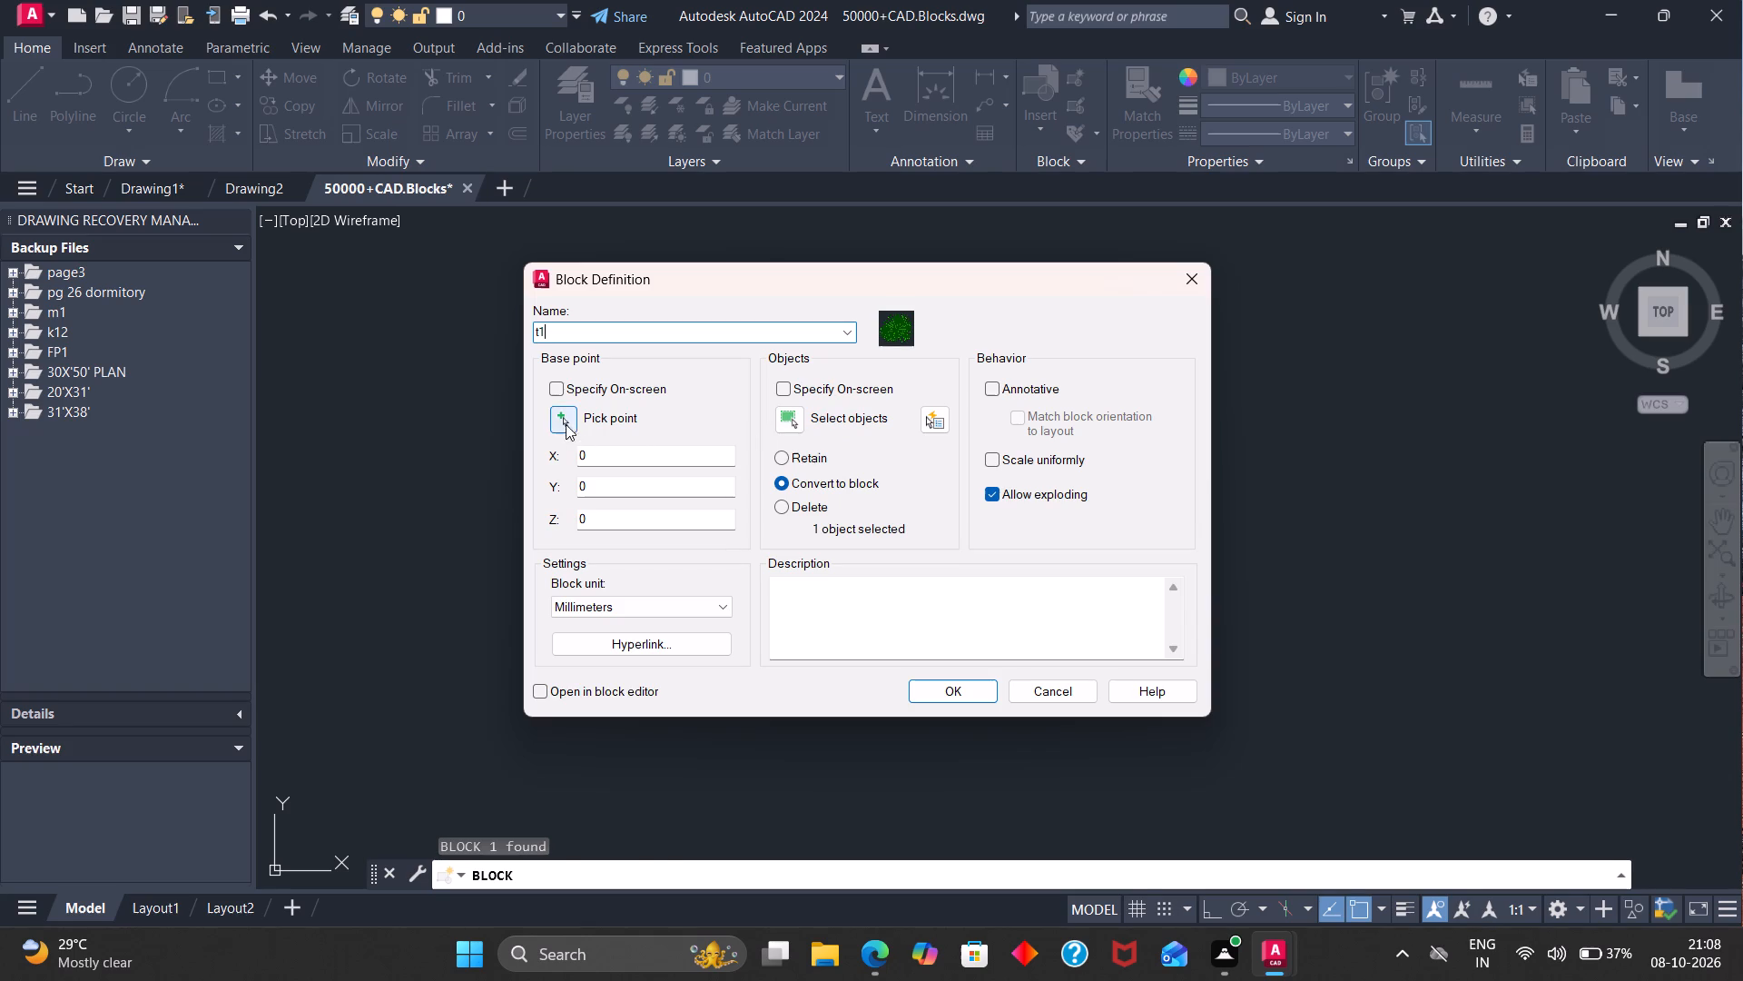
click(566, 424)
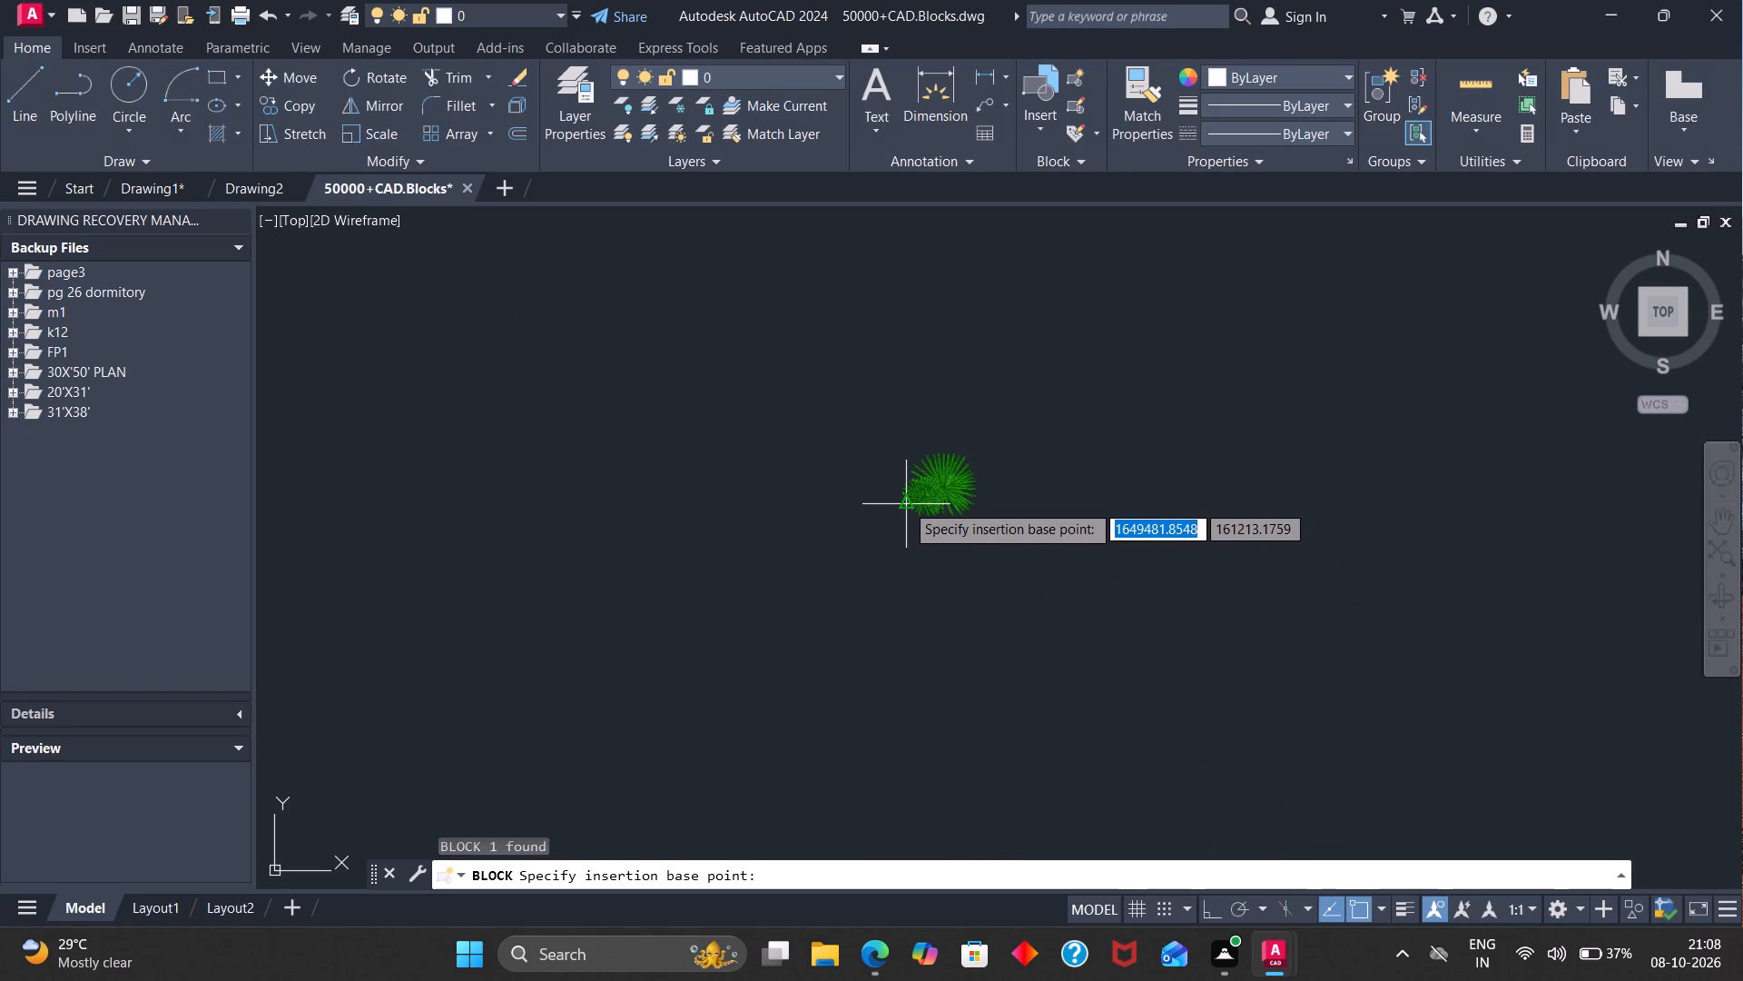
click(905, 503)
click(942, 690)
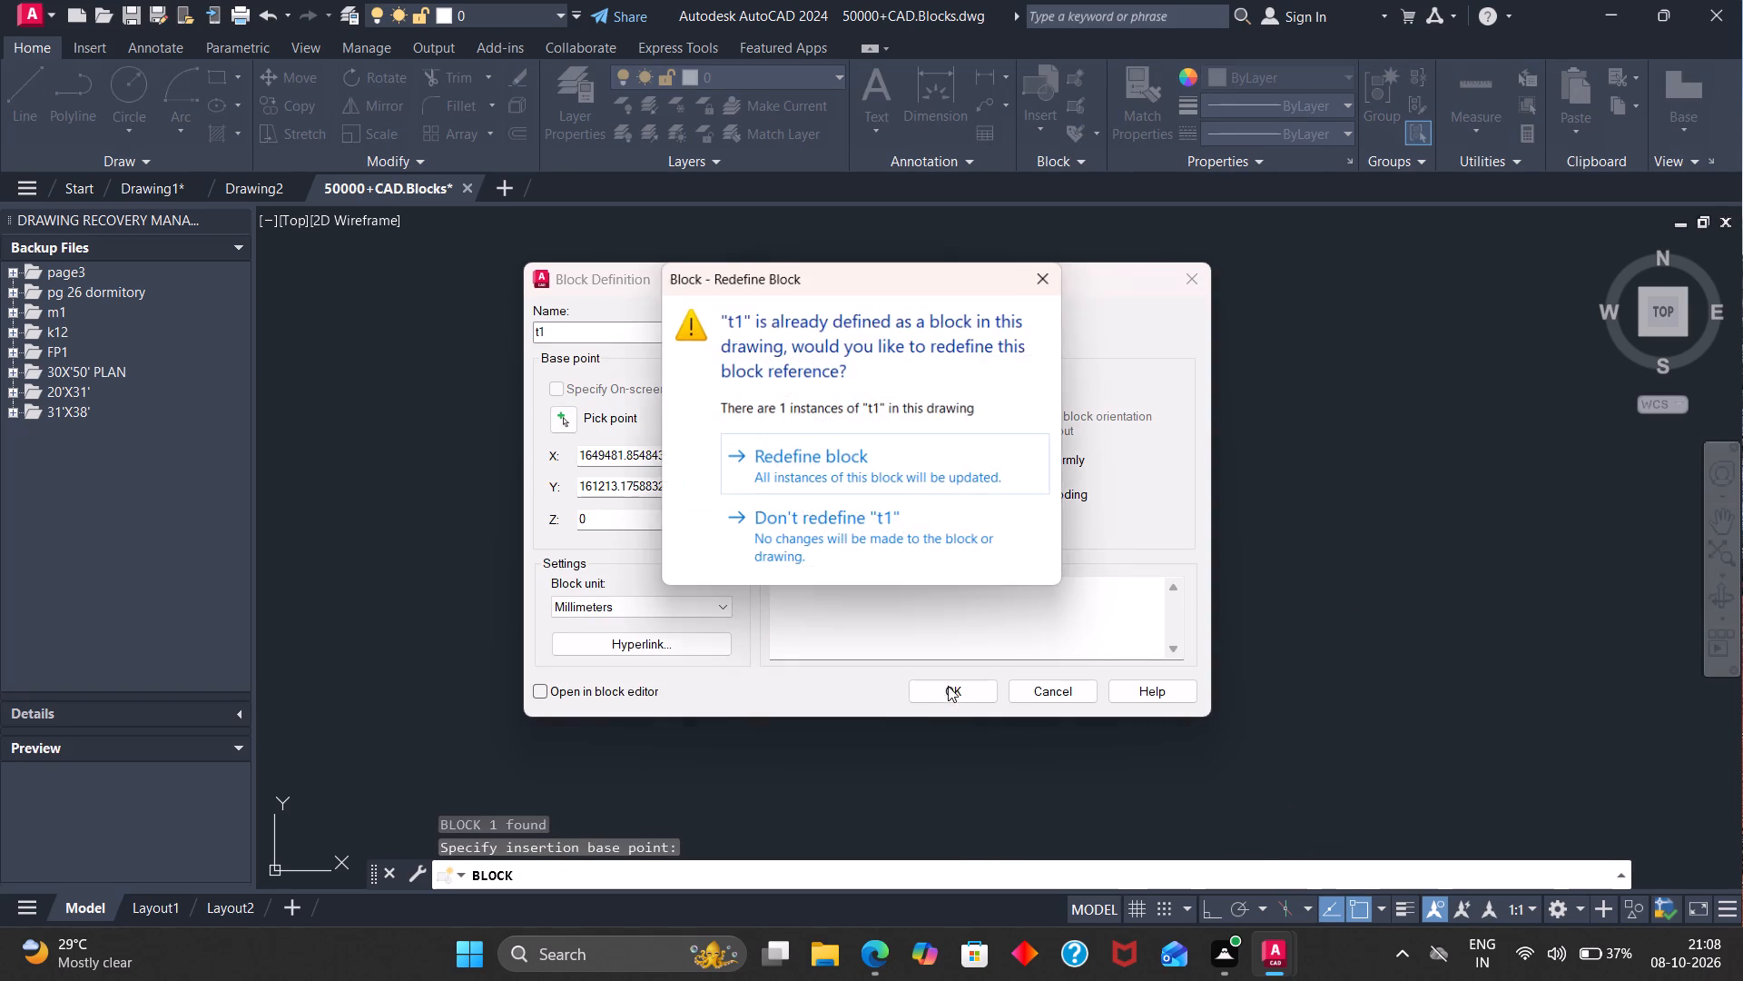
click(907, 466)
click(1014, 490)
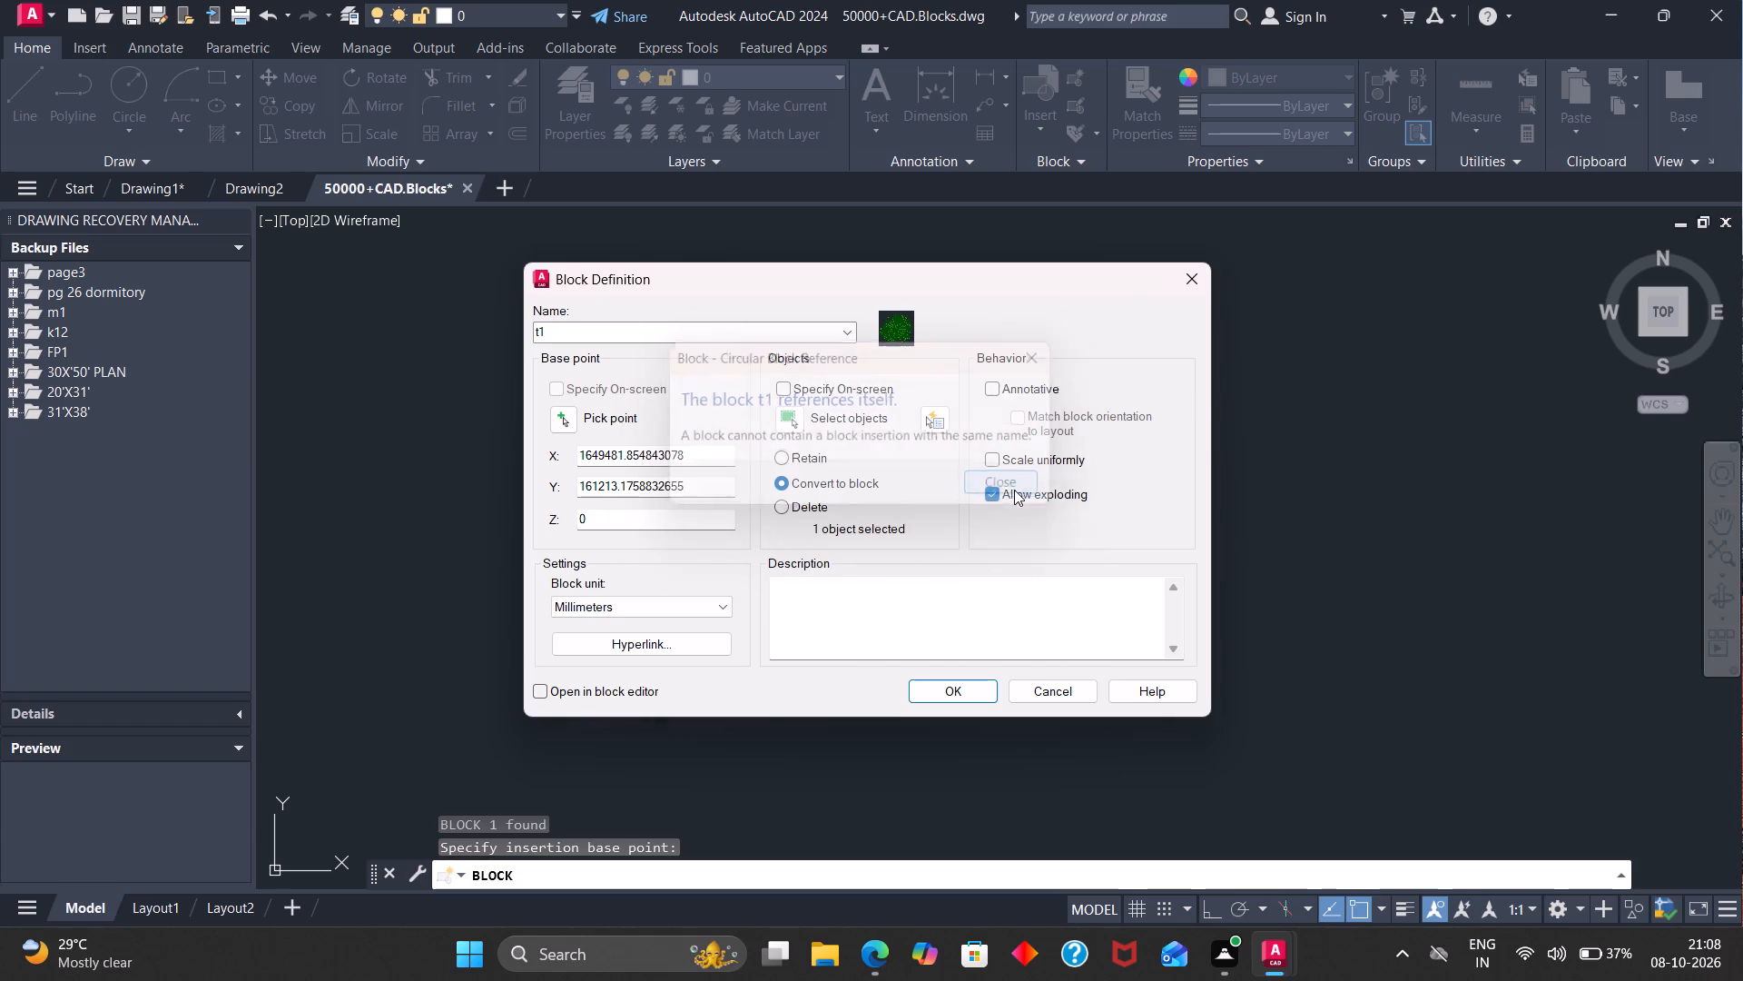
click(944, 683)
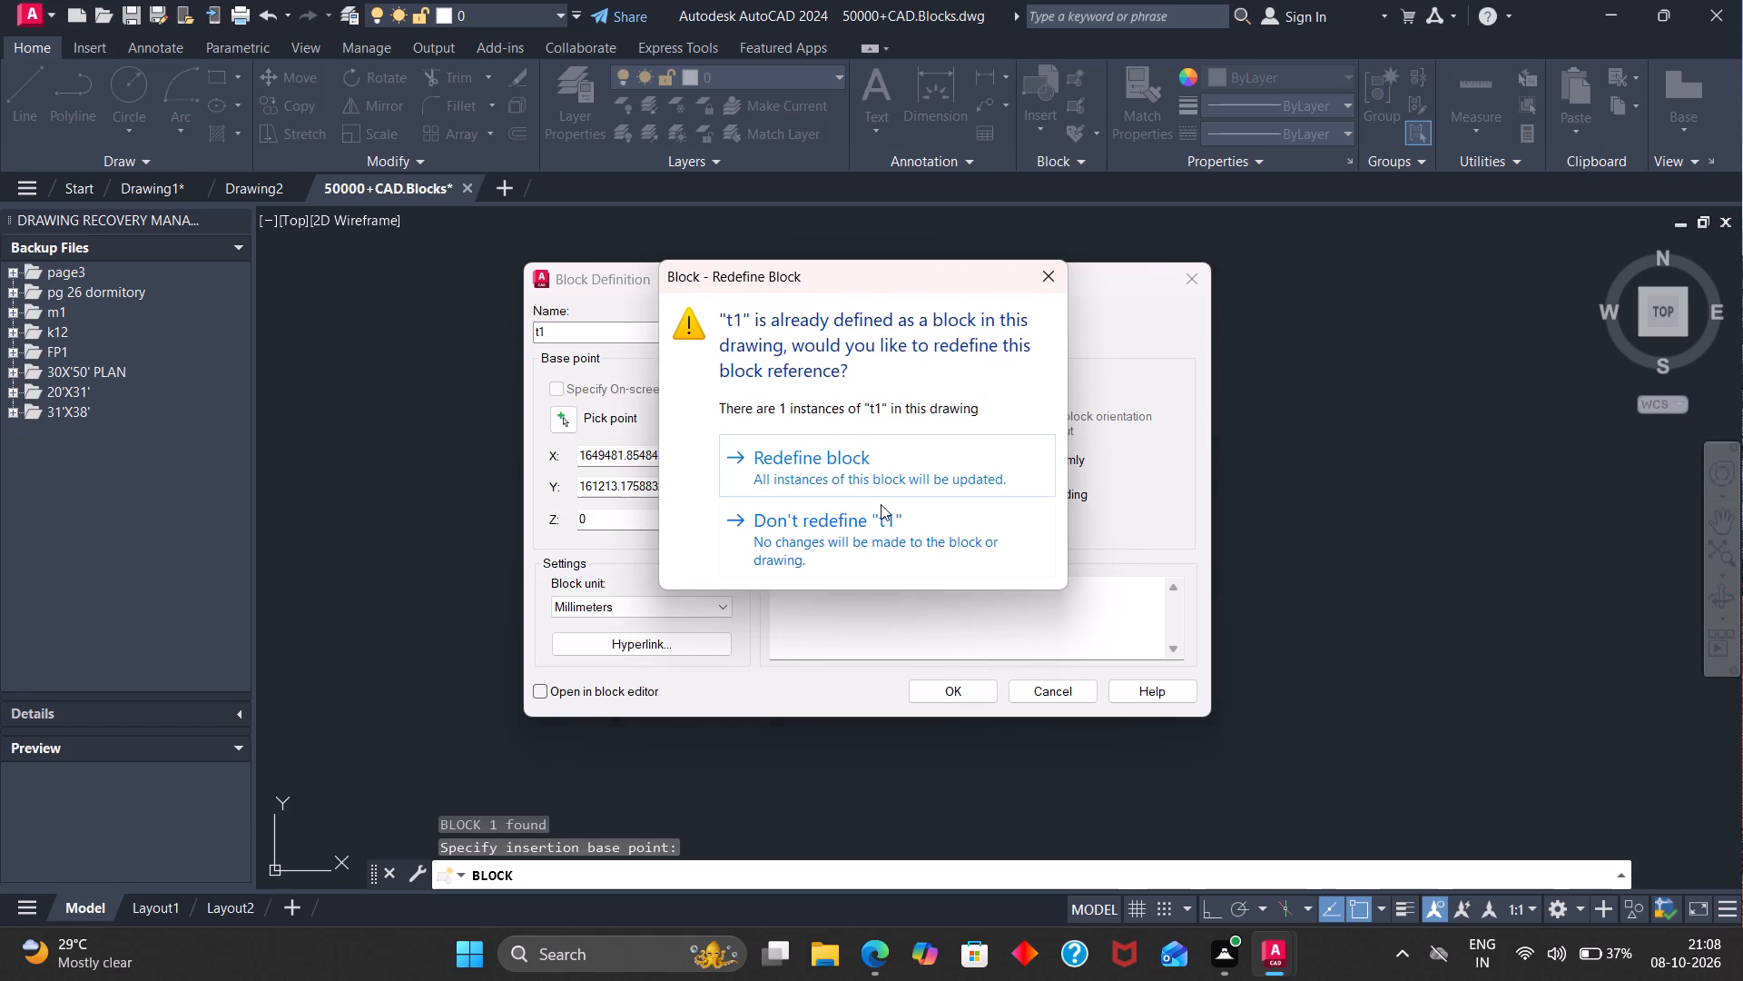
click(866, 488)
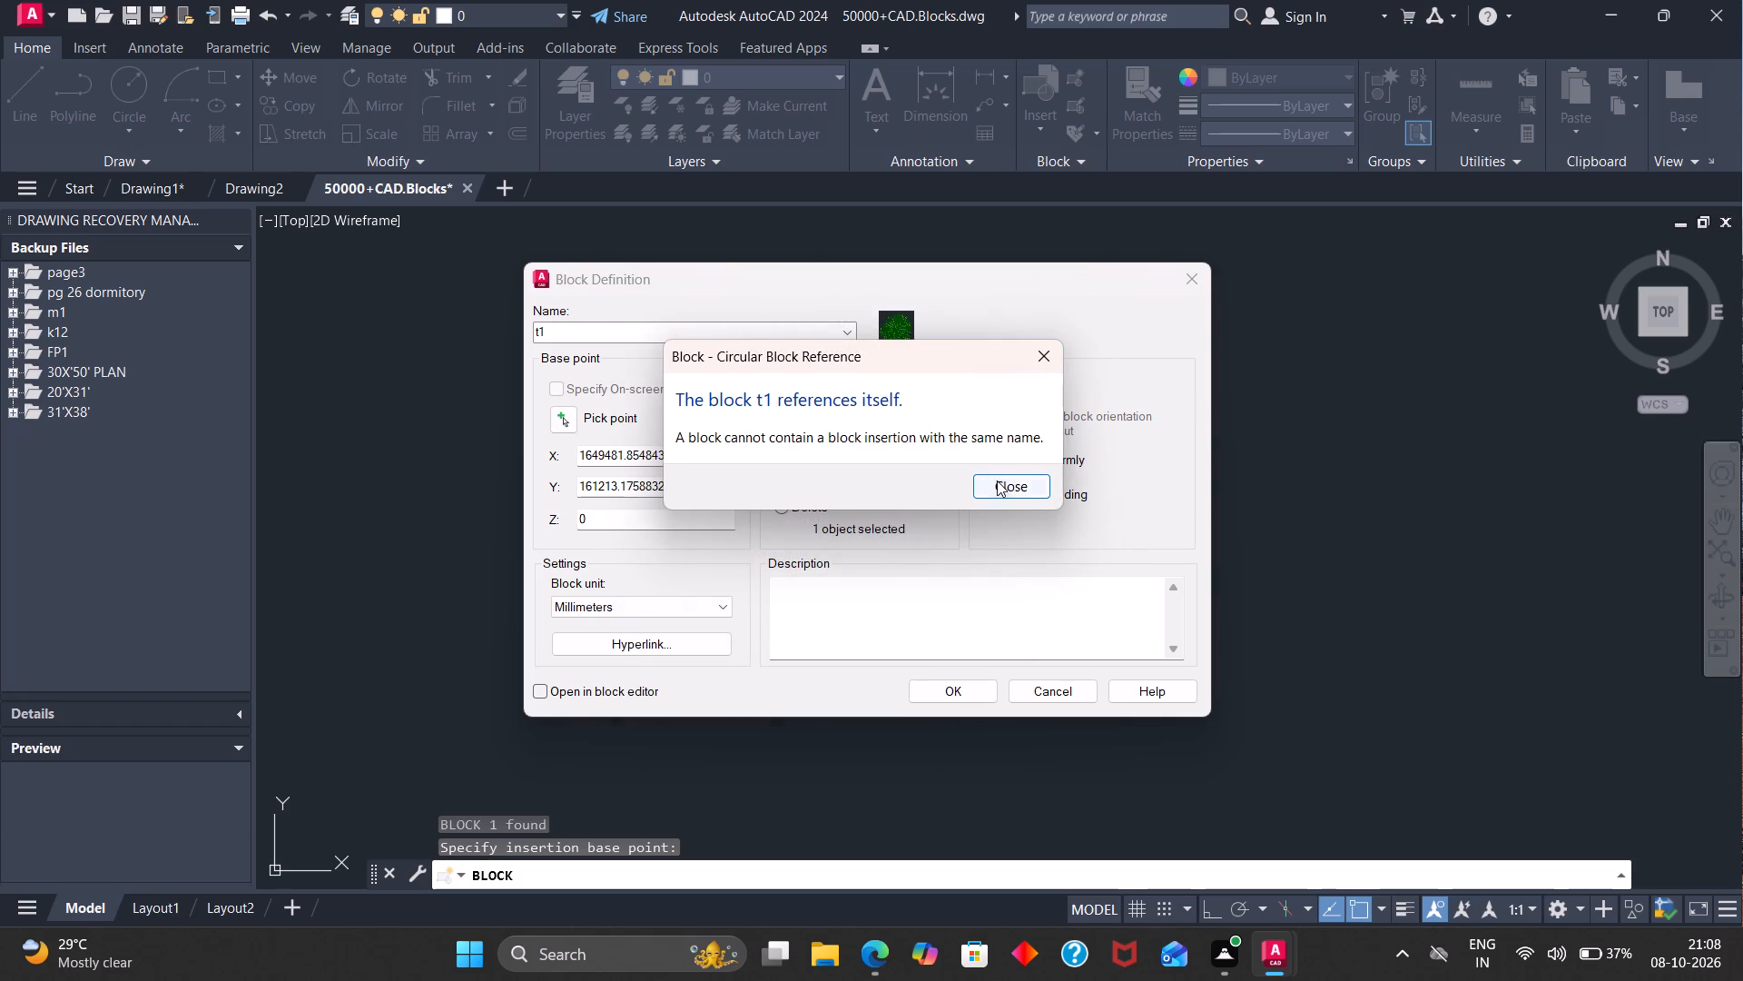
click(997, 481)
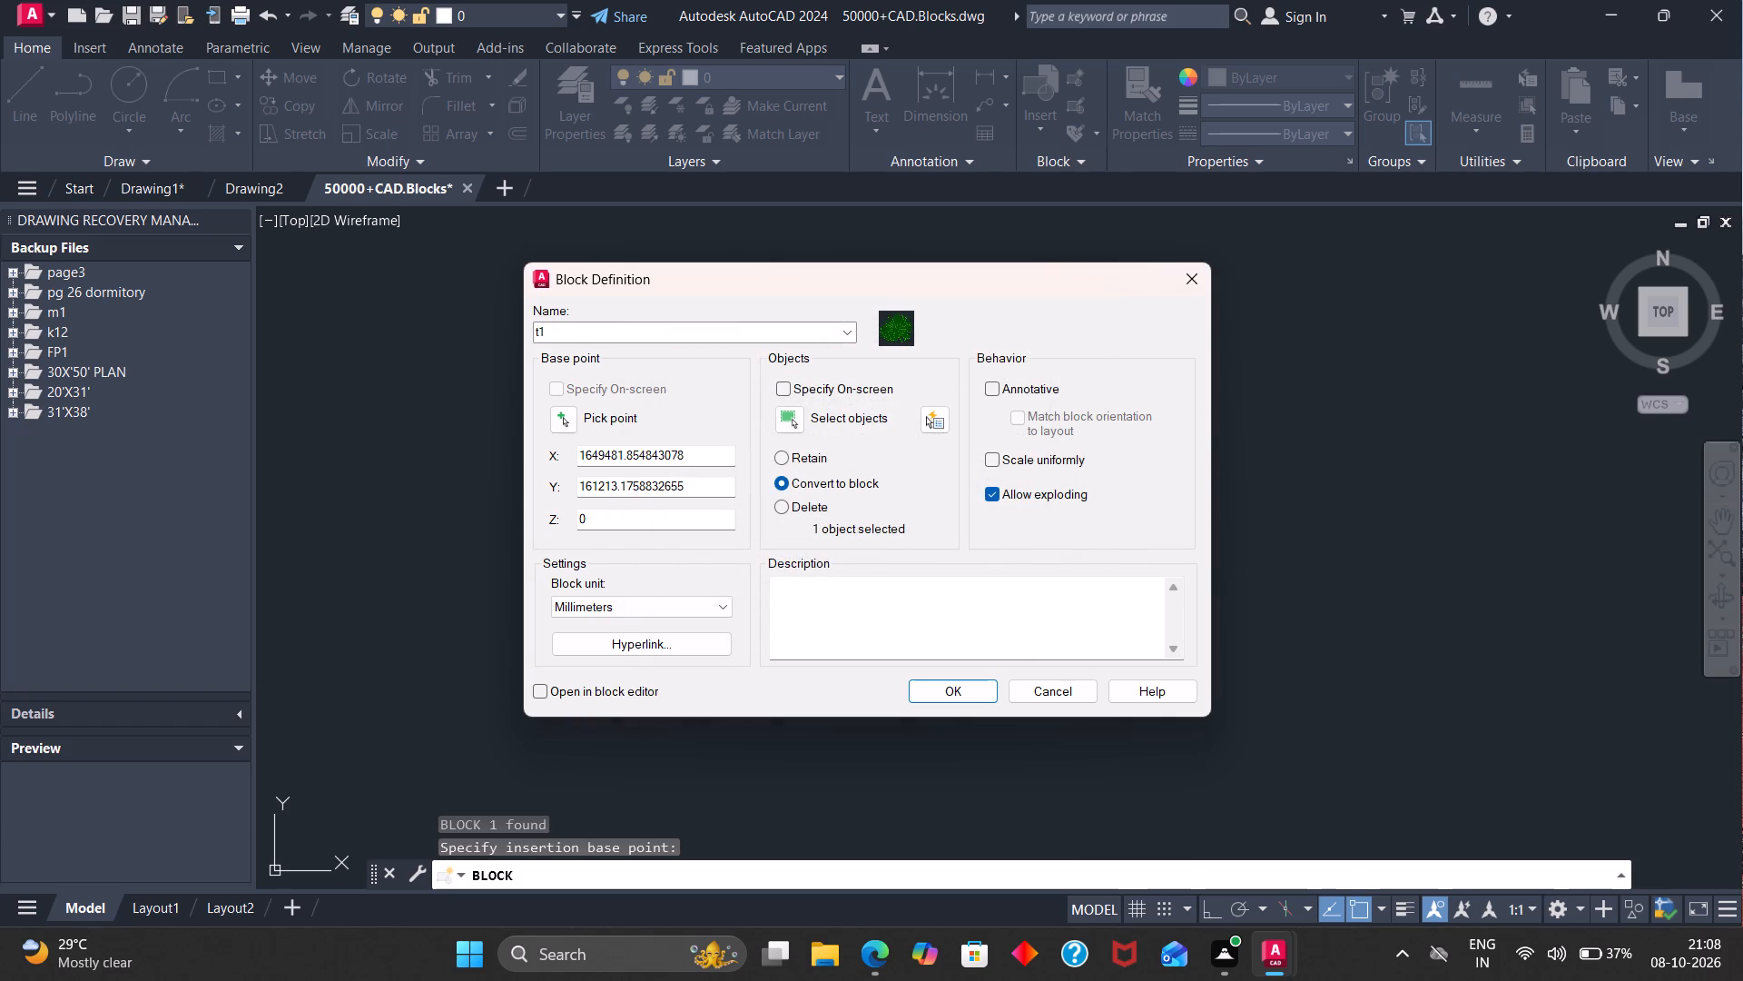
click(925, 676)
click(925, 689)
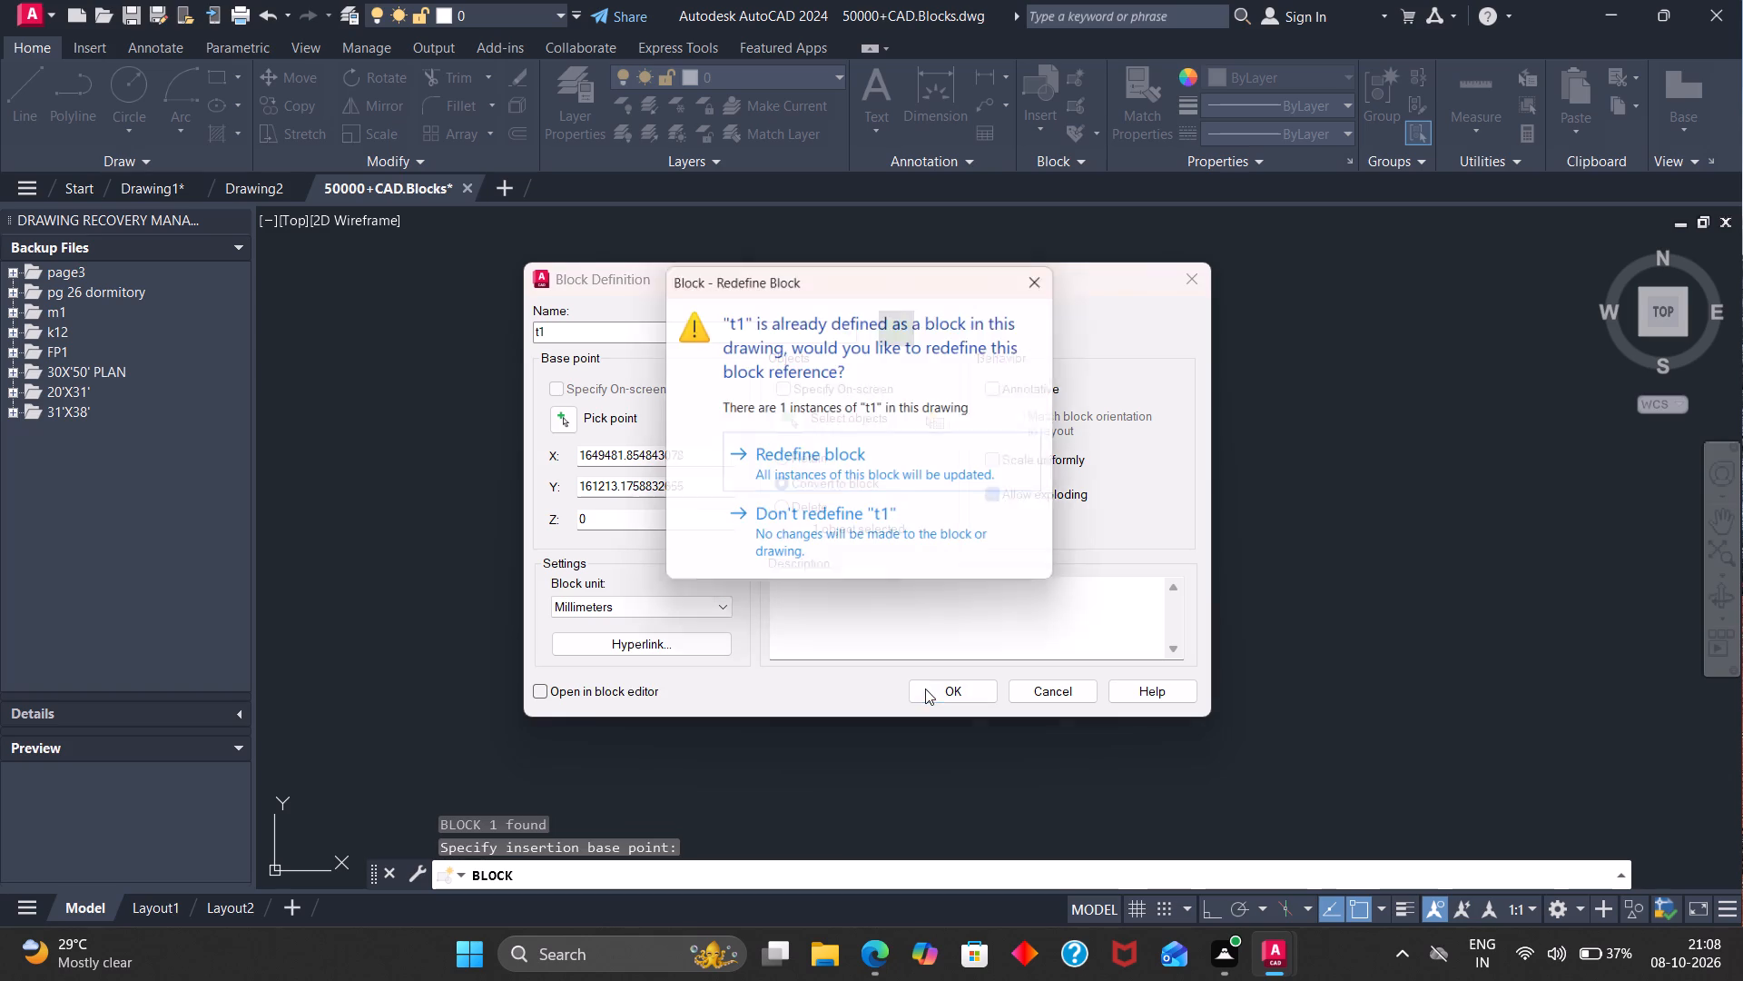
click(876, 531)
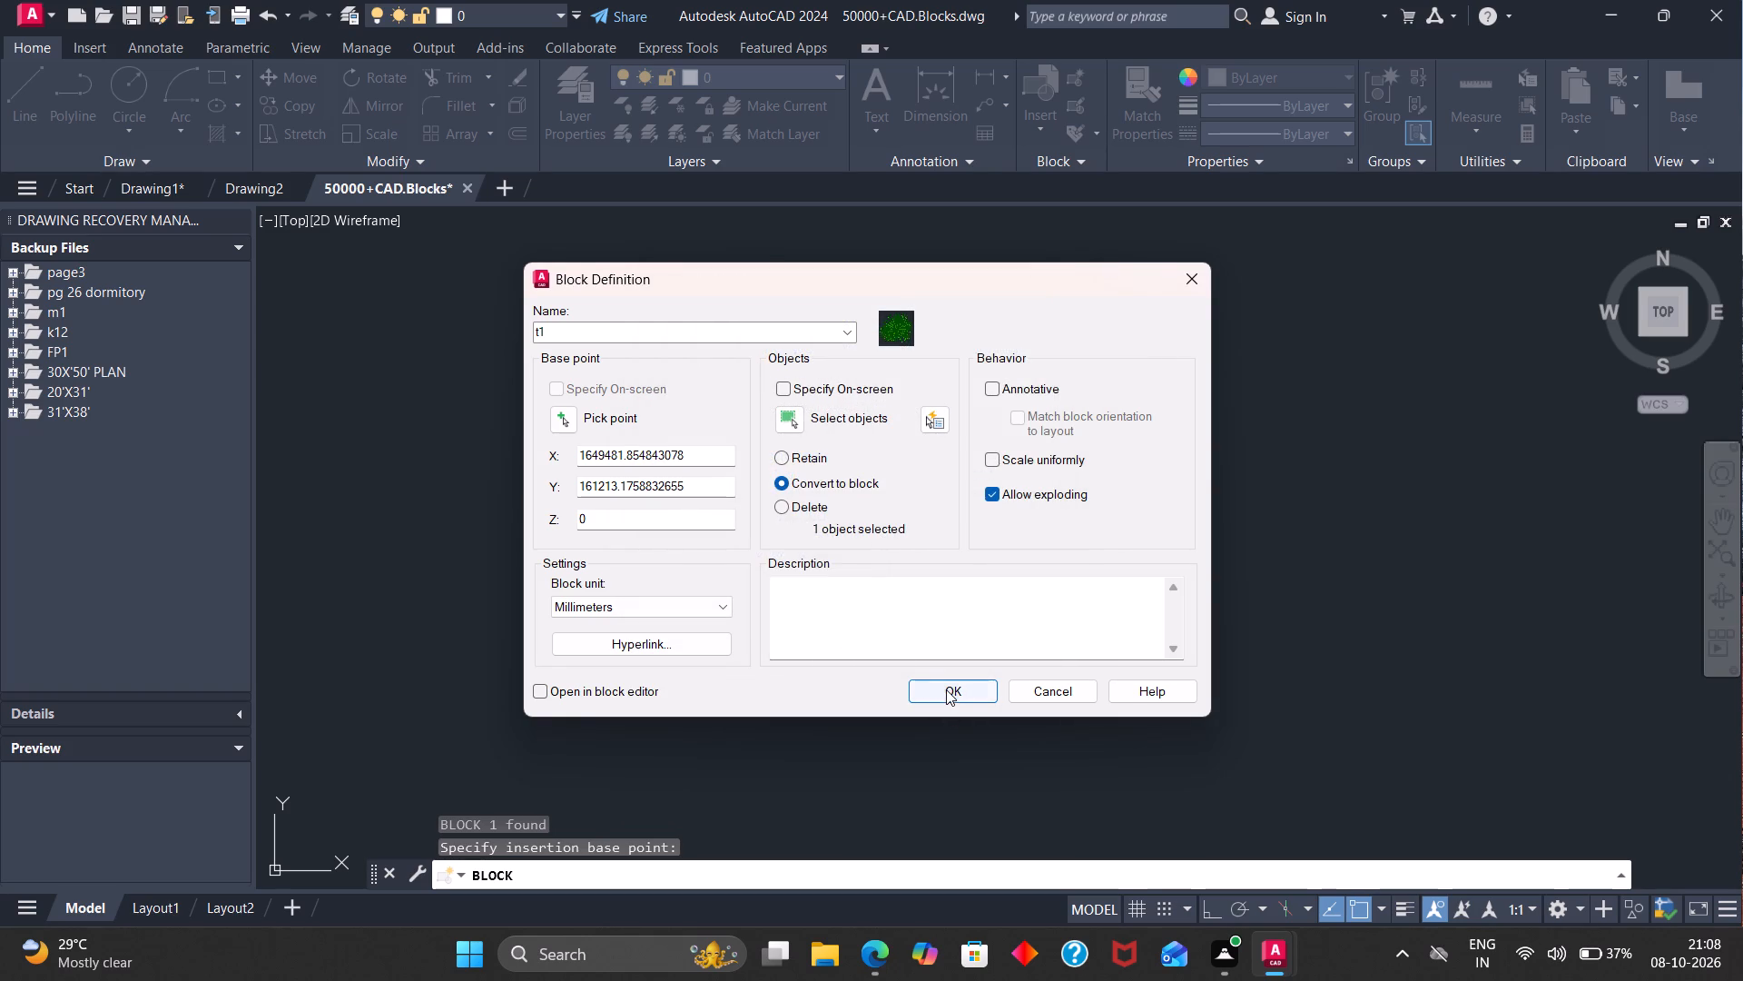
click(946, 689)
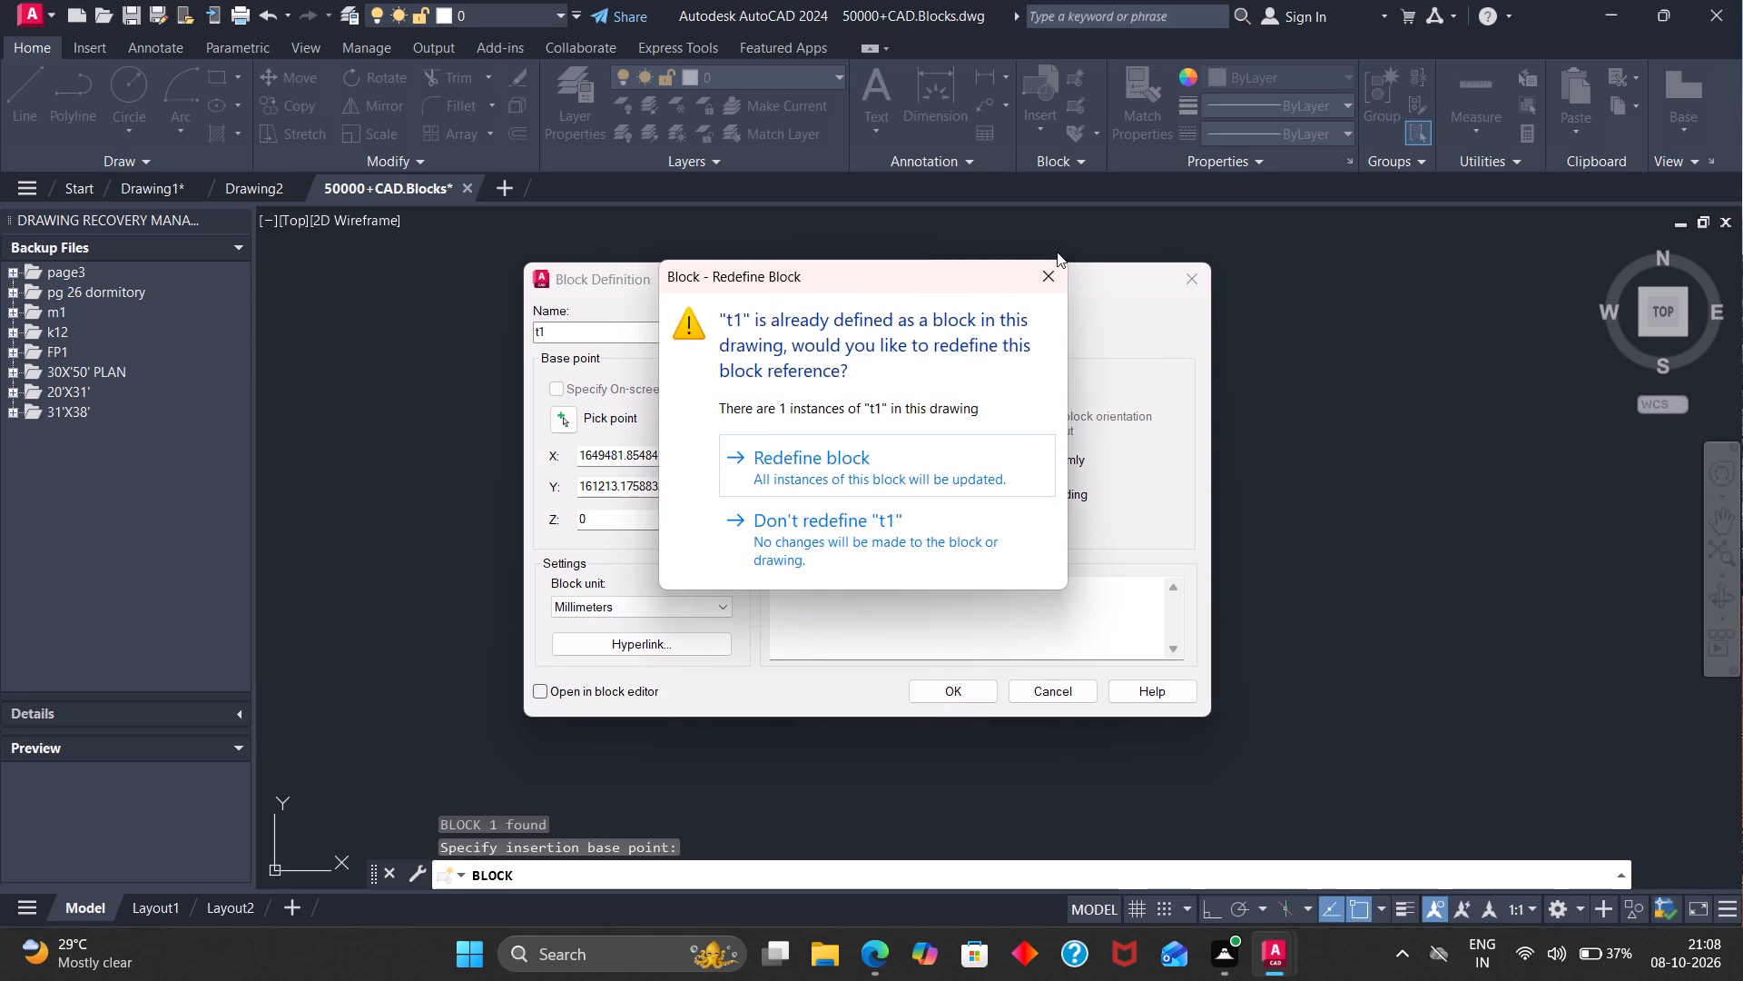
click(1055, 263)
Define the copied dense green plant as a block named p1, with its base point just off the plant's left edge.
click(585, 341)
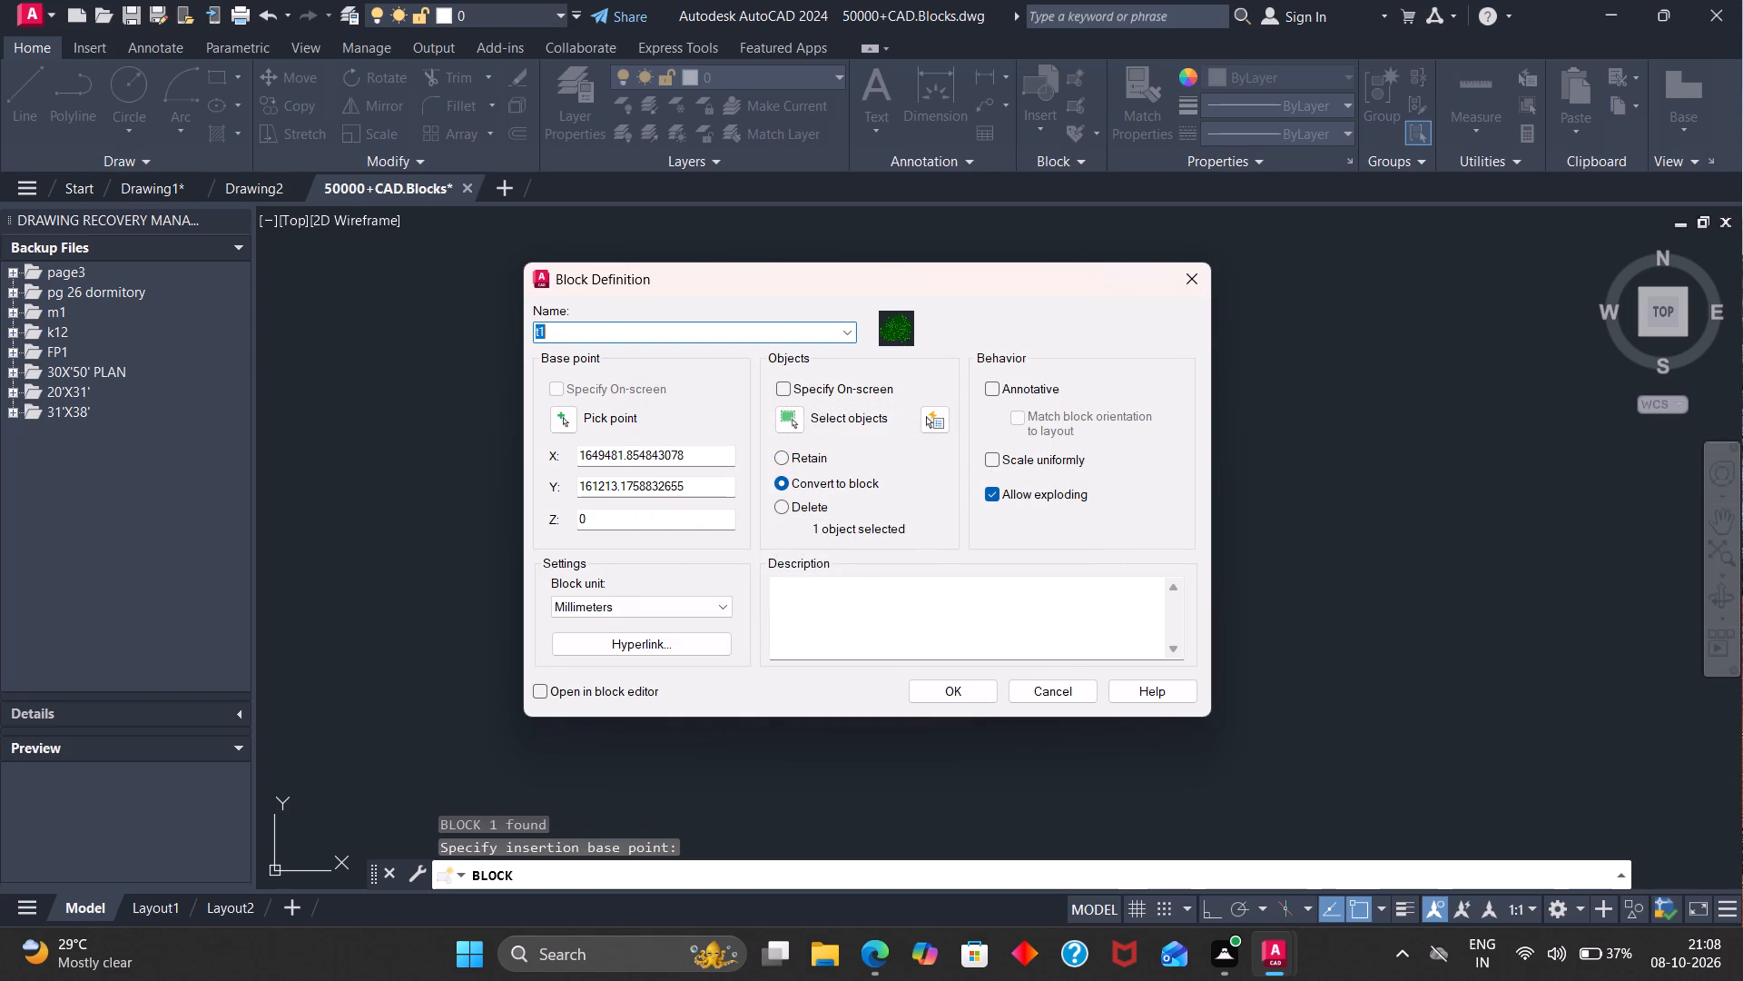
key(BackSpace)
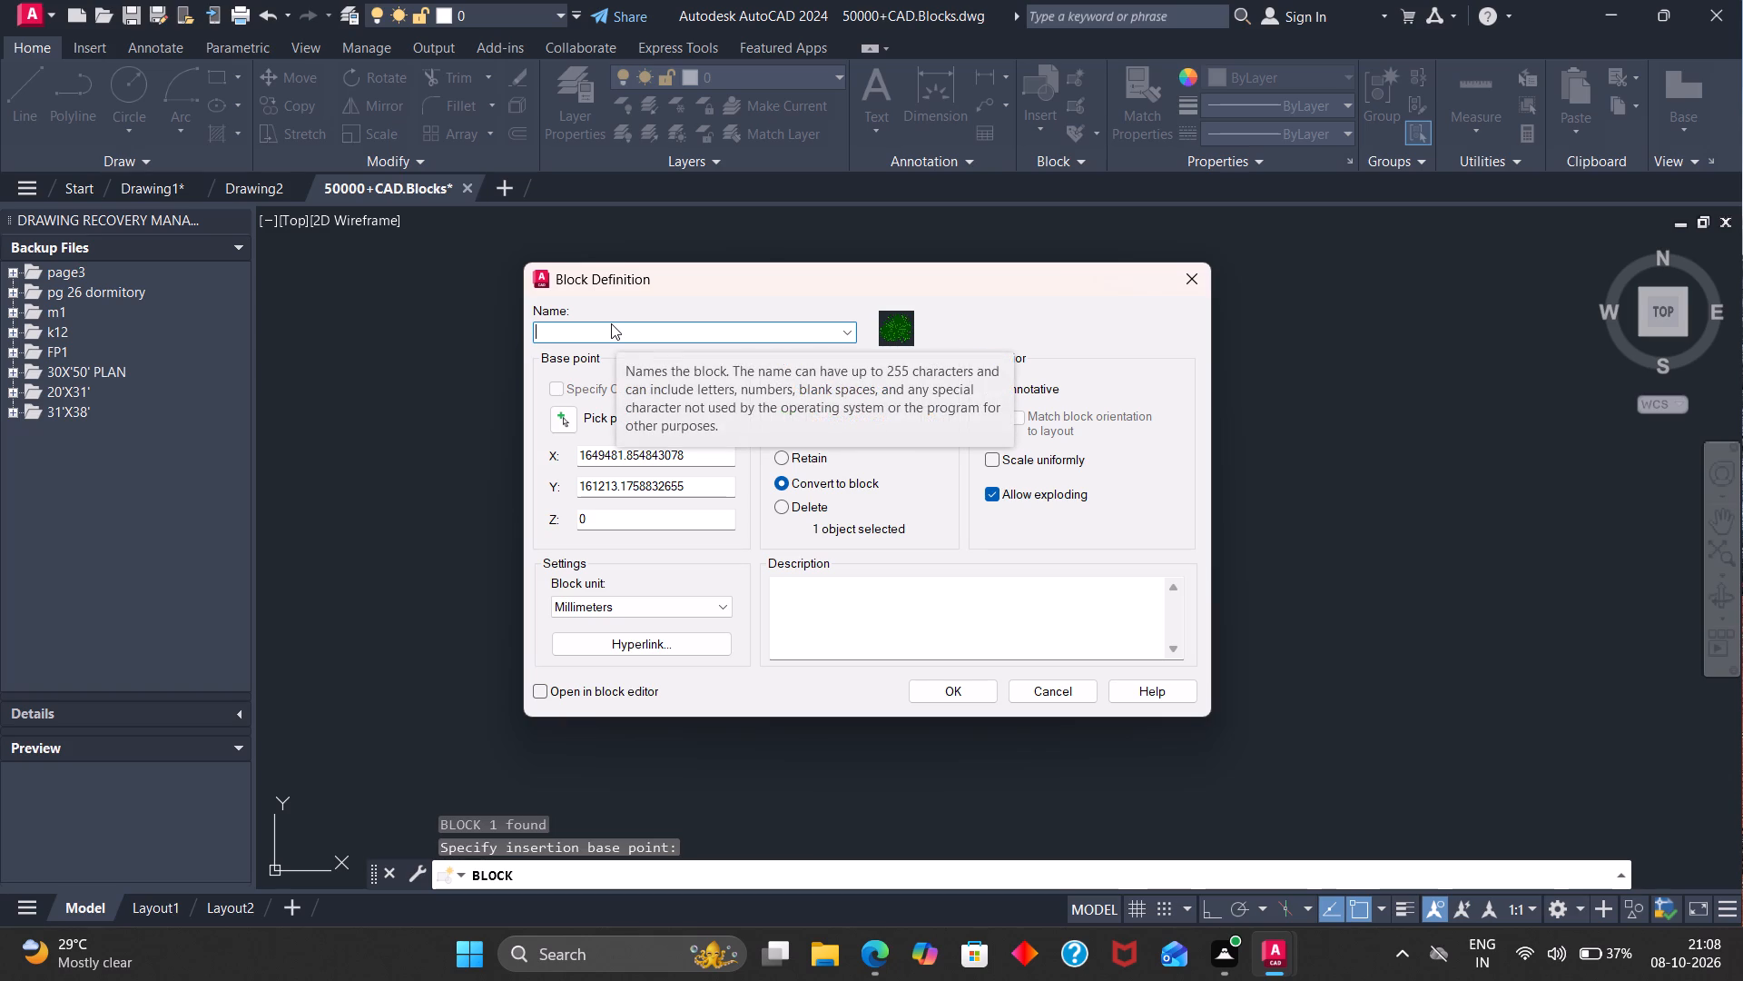
key(p)
key(1)
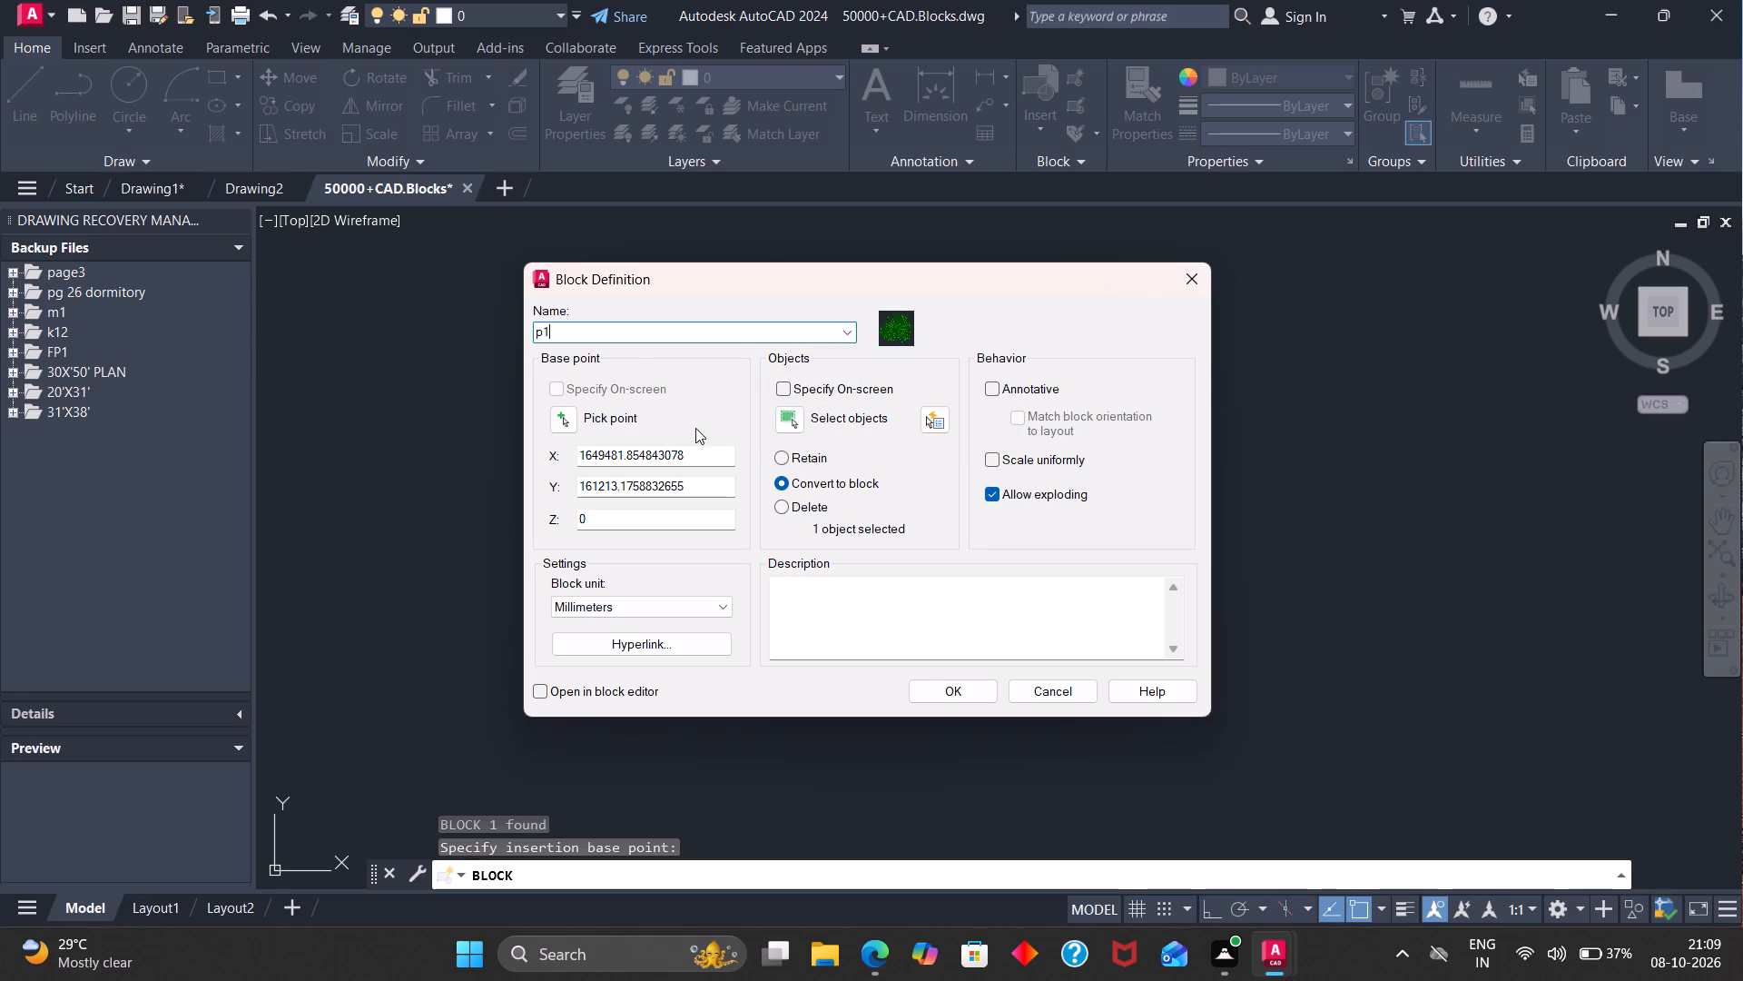
click(558, 421)
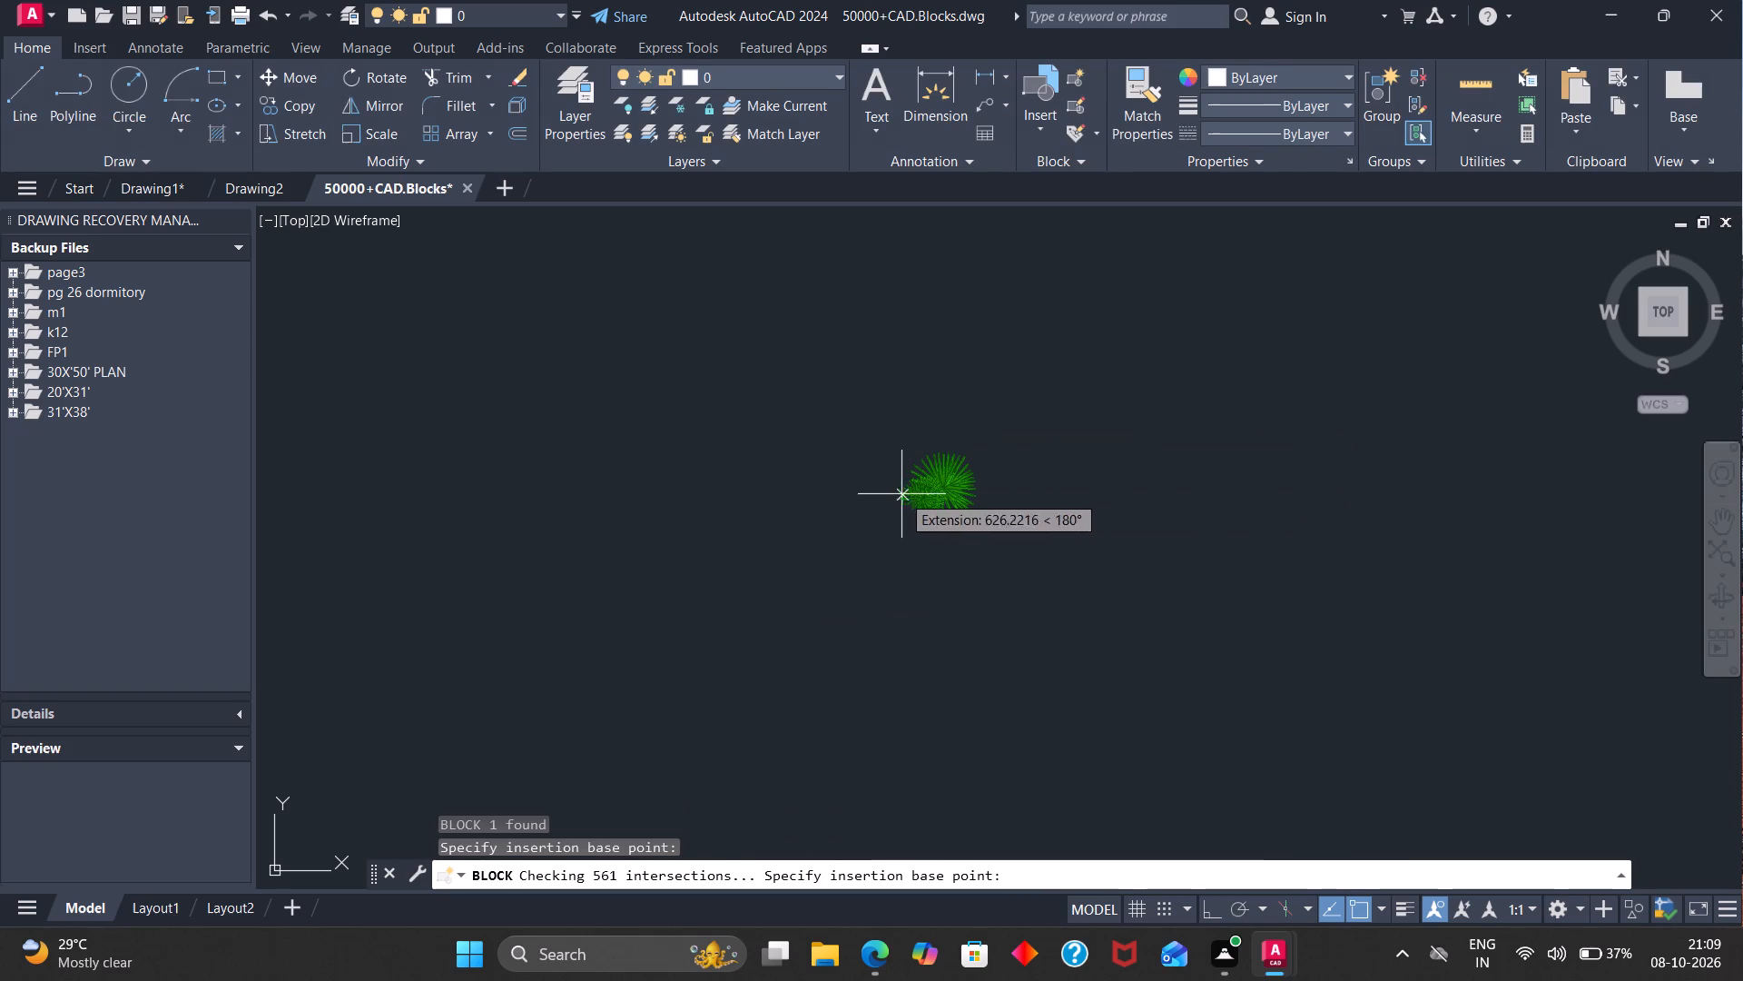
click(899, 497)
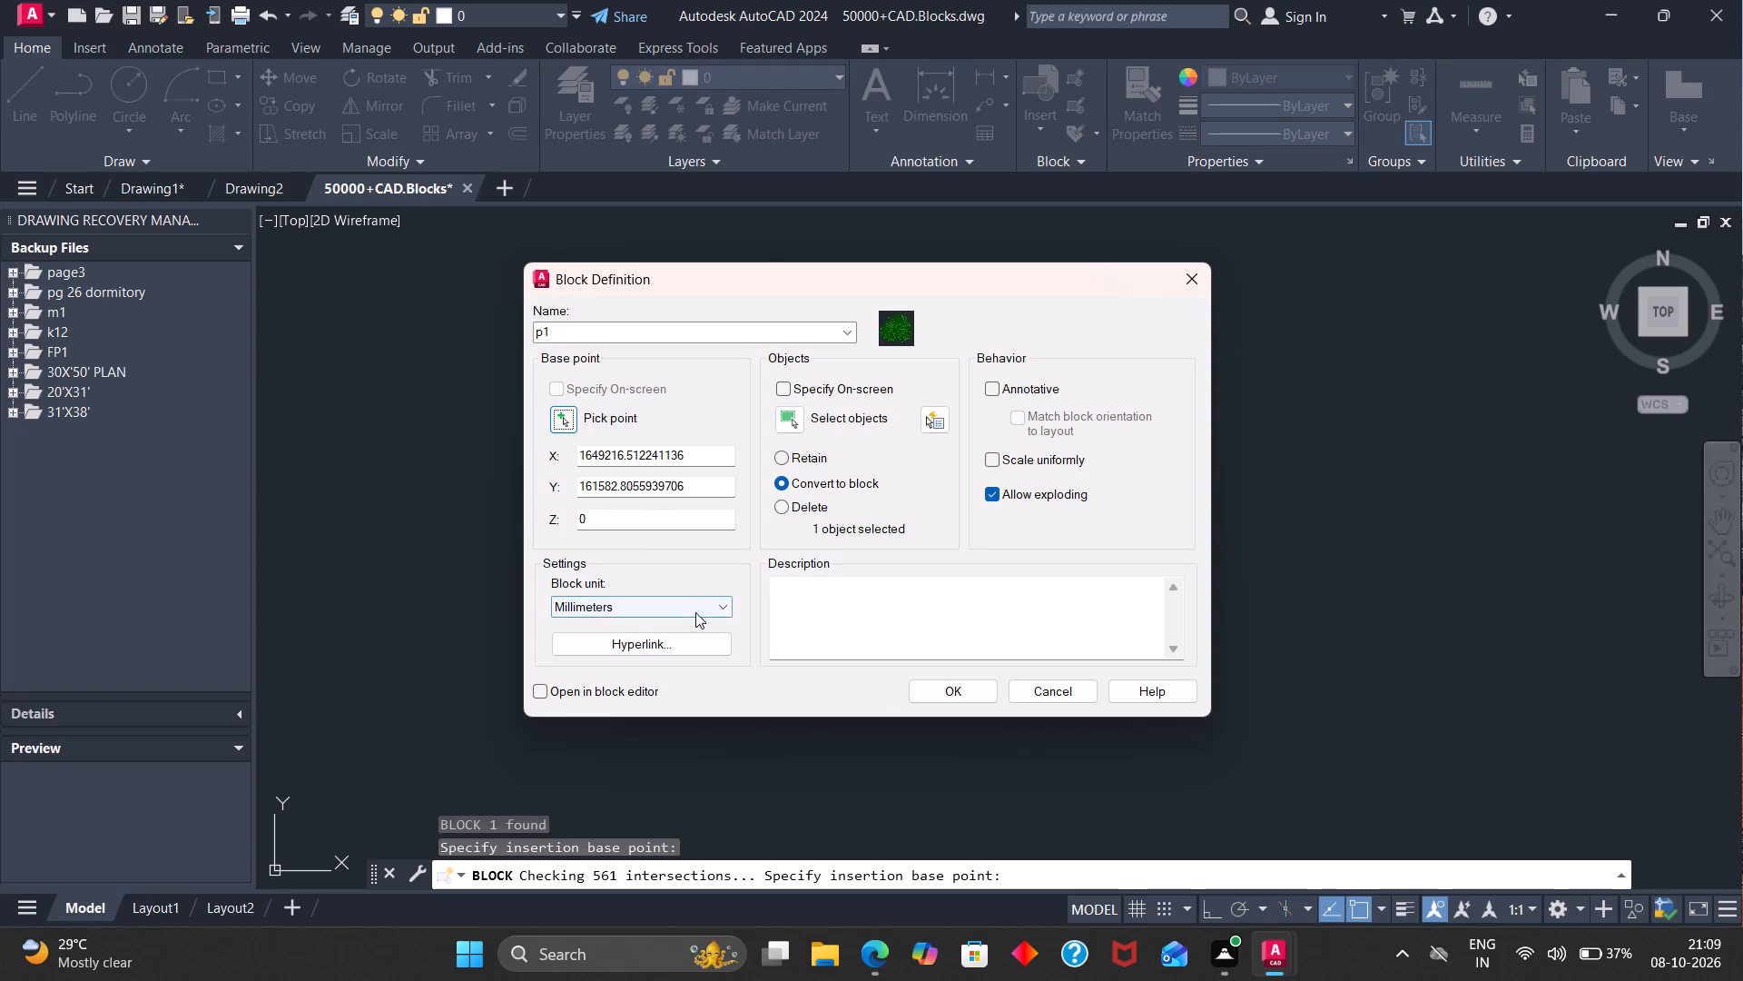
click(968, 682)
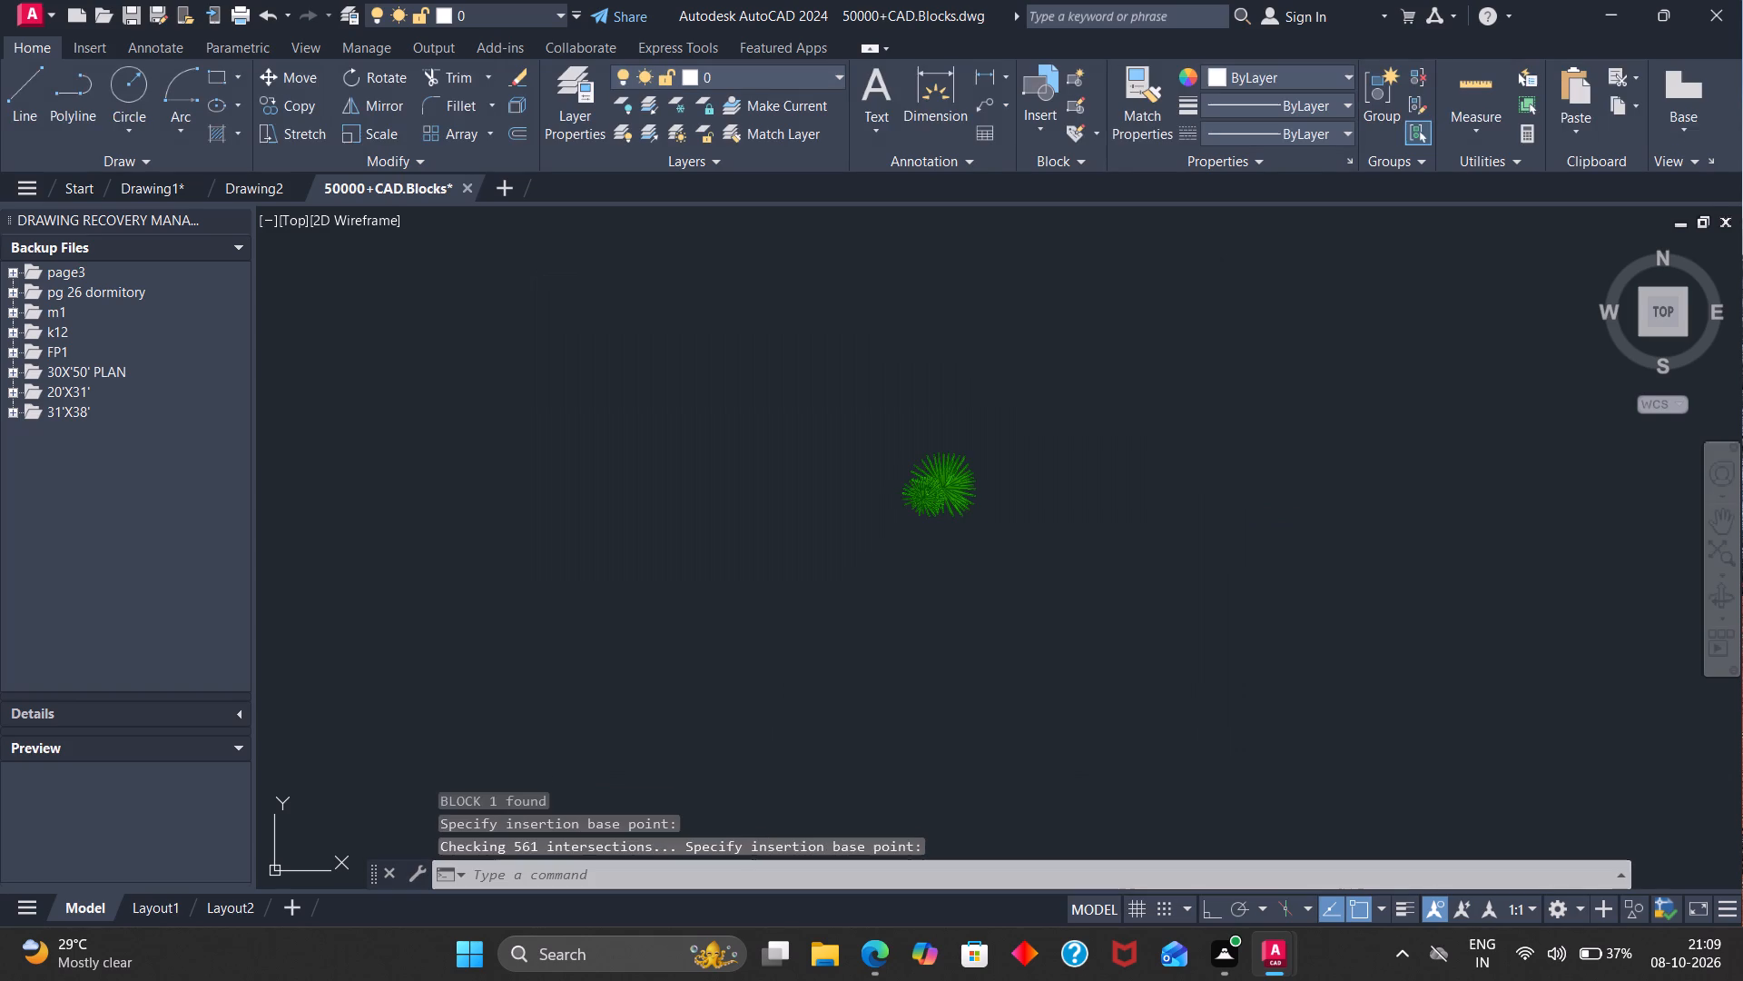
Start writing the dense green plant's block p1 to a file and create a folder named tree on the Desktop while browsing destinations.
scroll(978, 655, down, 3)
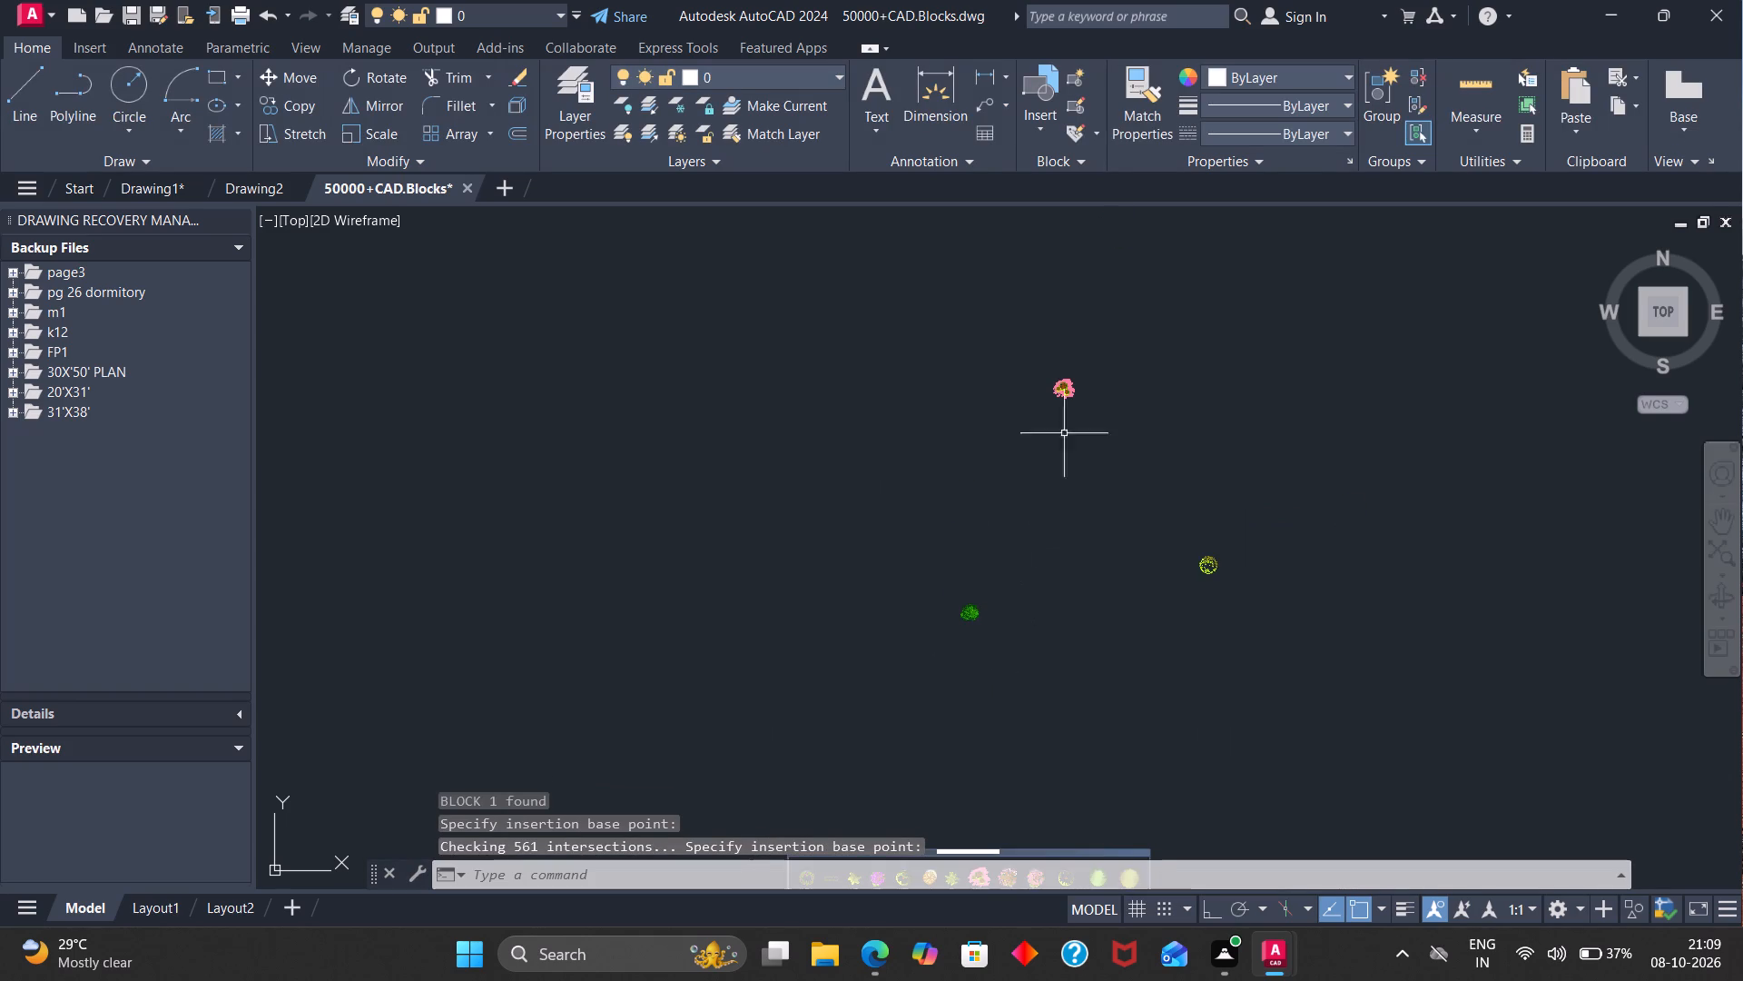
scroll(1087, 368, up, 3)
scroll(987, 441, down, 3)
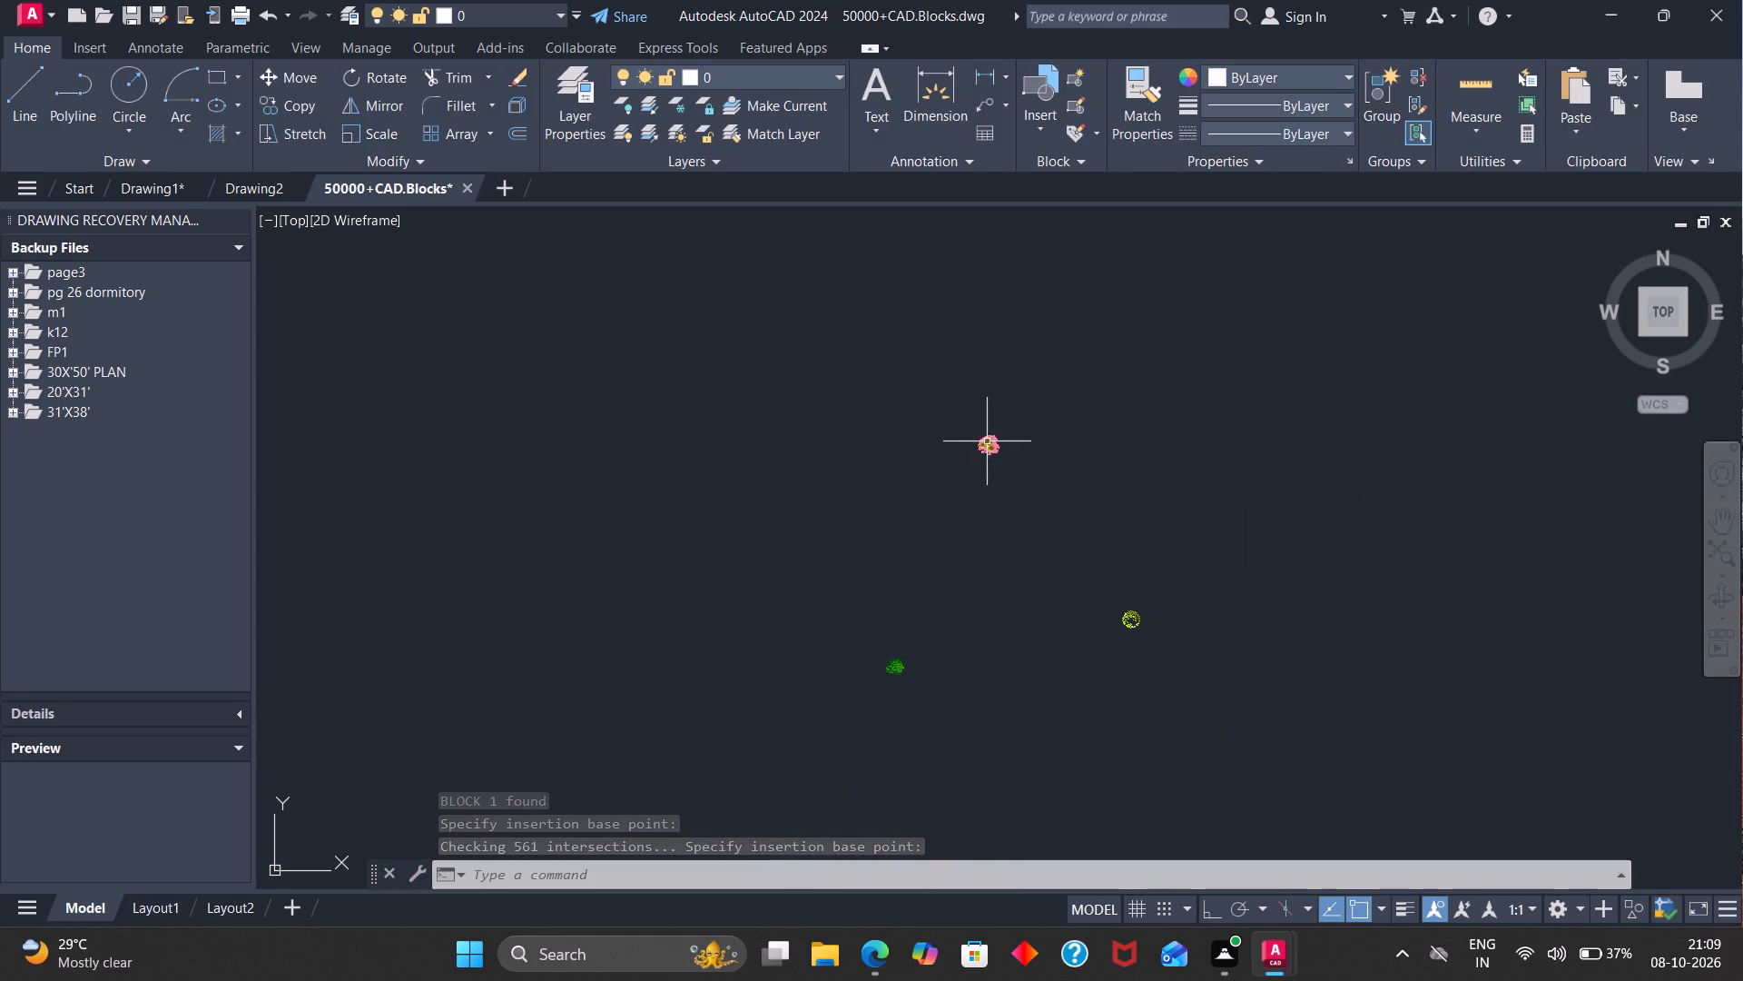
scroll(888, 679, up, 4)
click(900, 640)
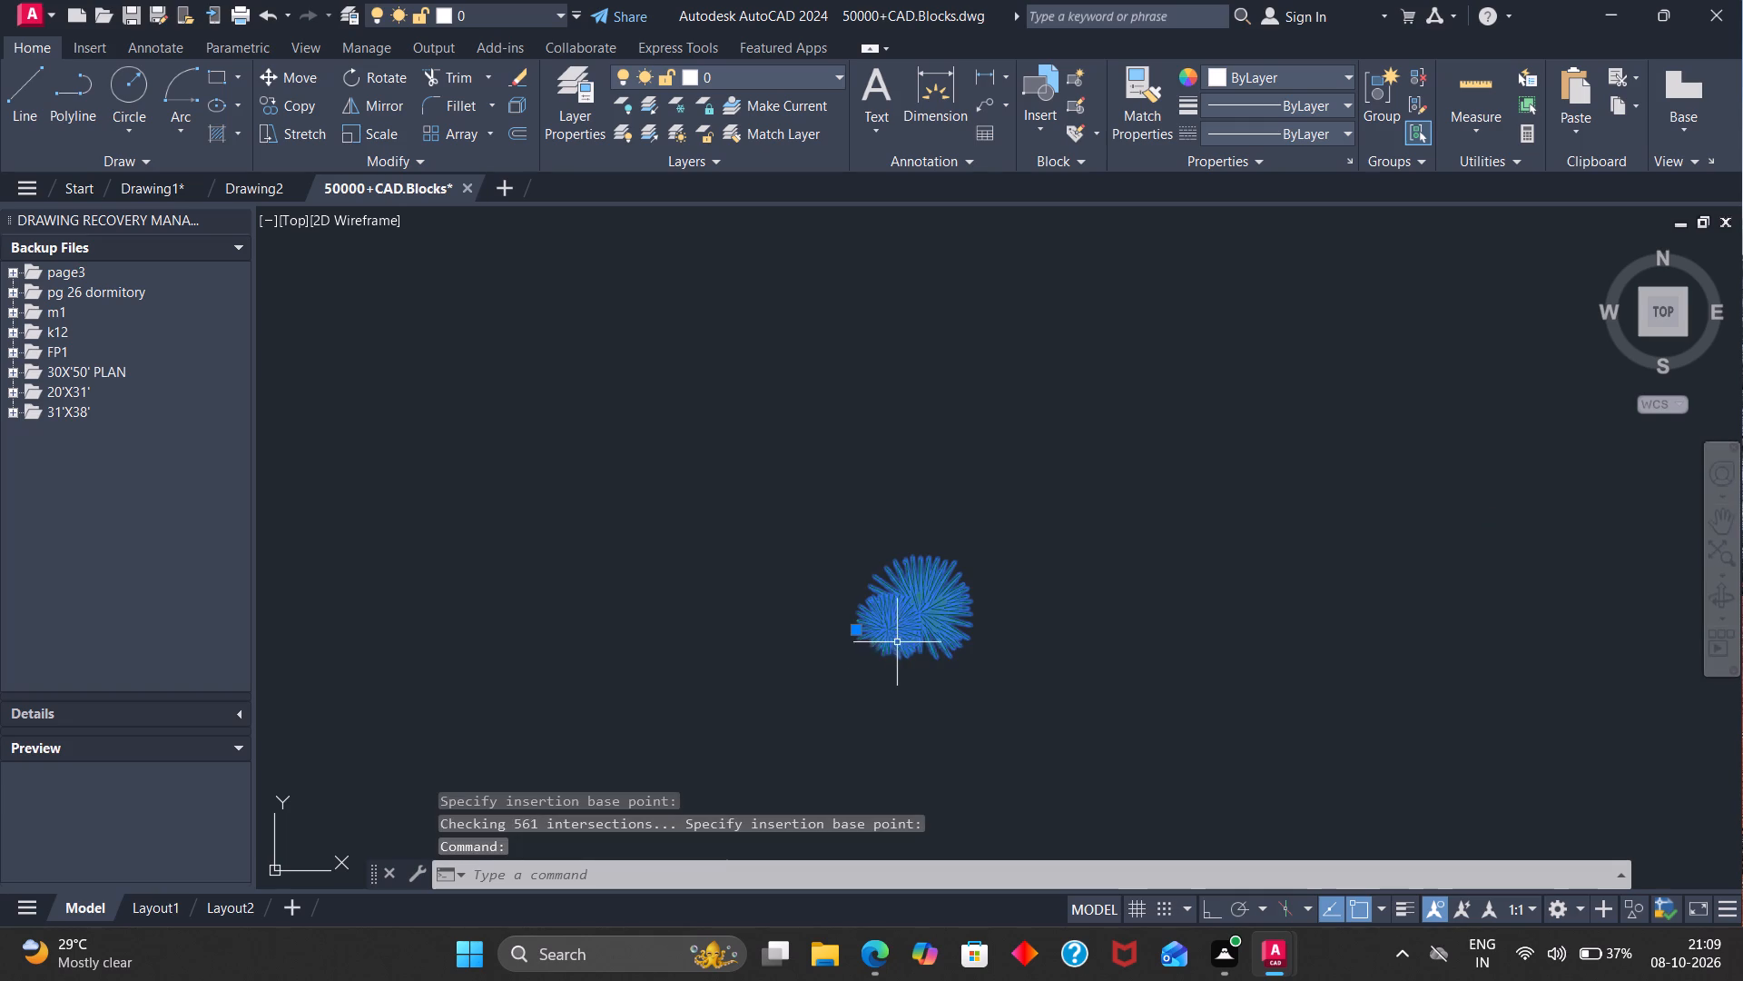
key(w)
key(Return)
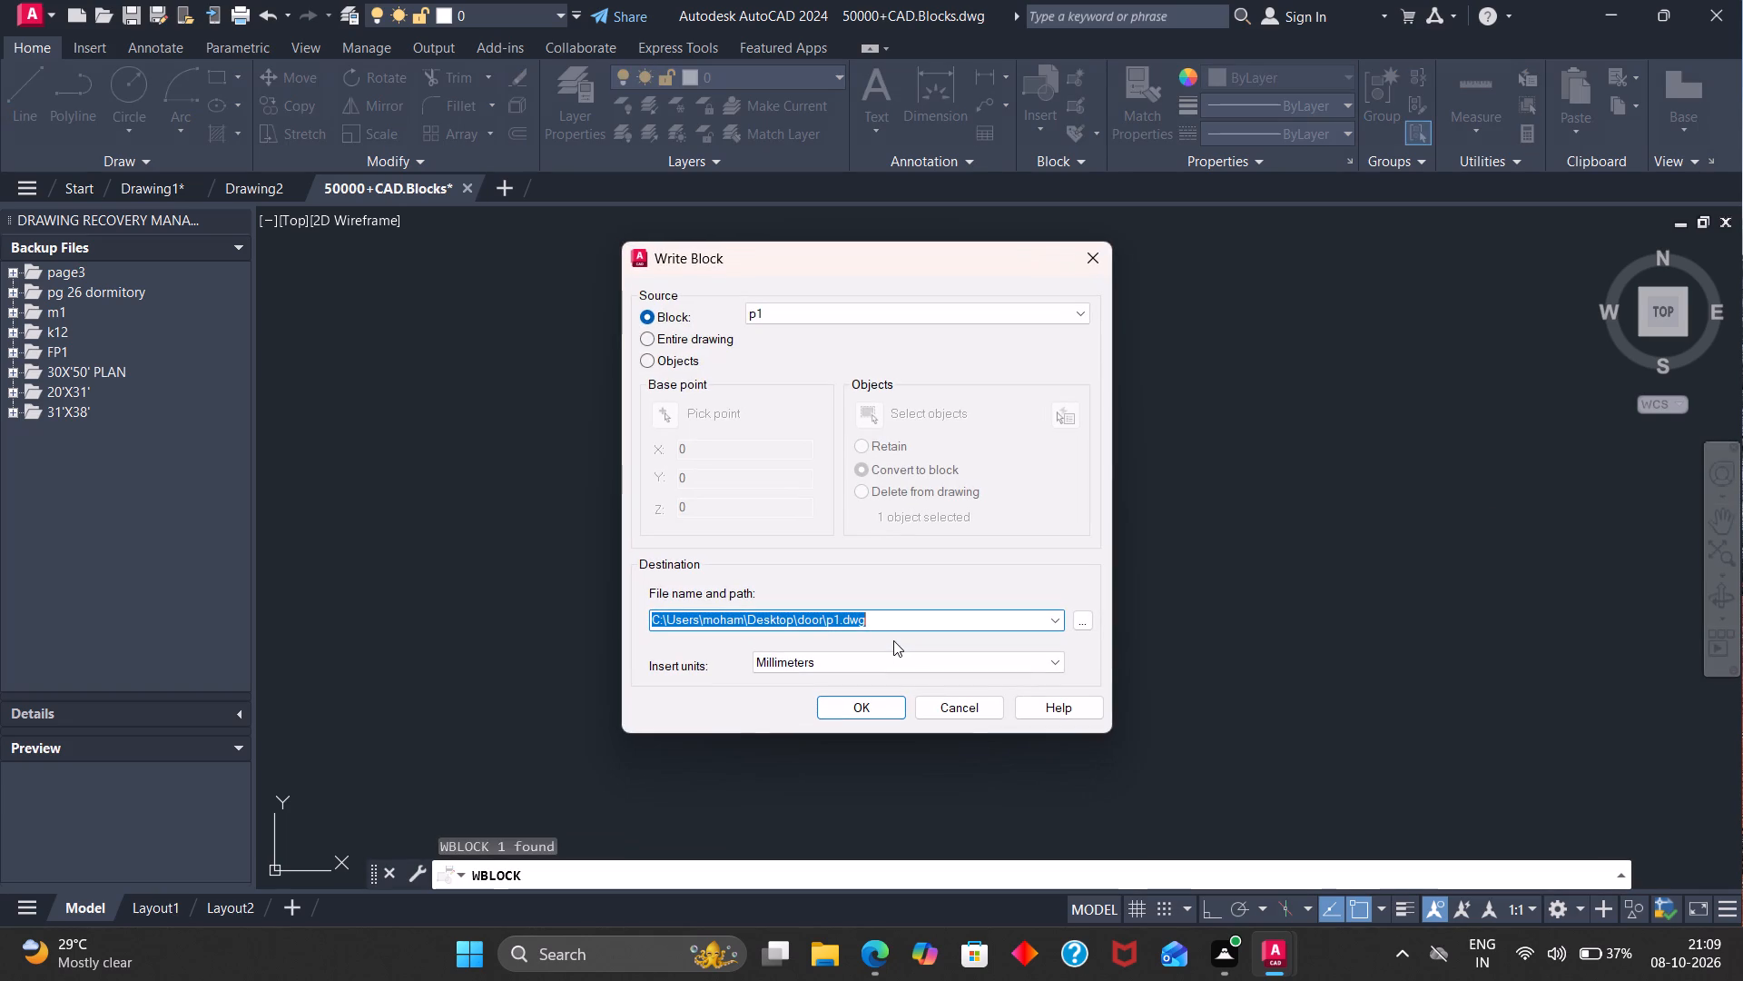
click(1080, 621)
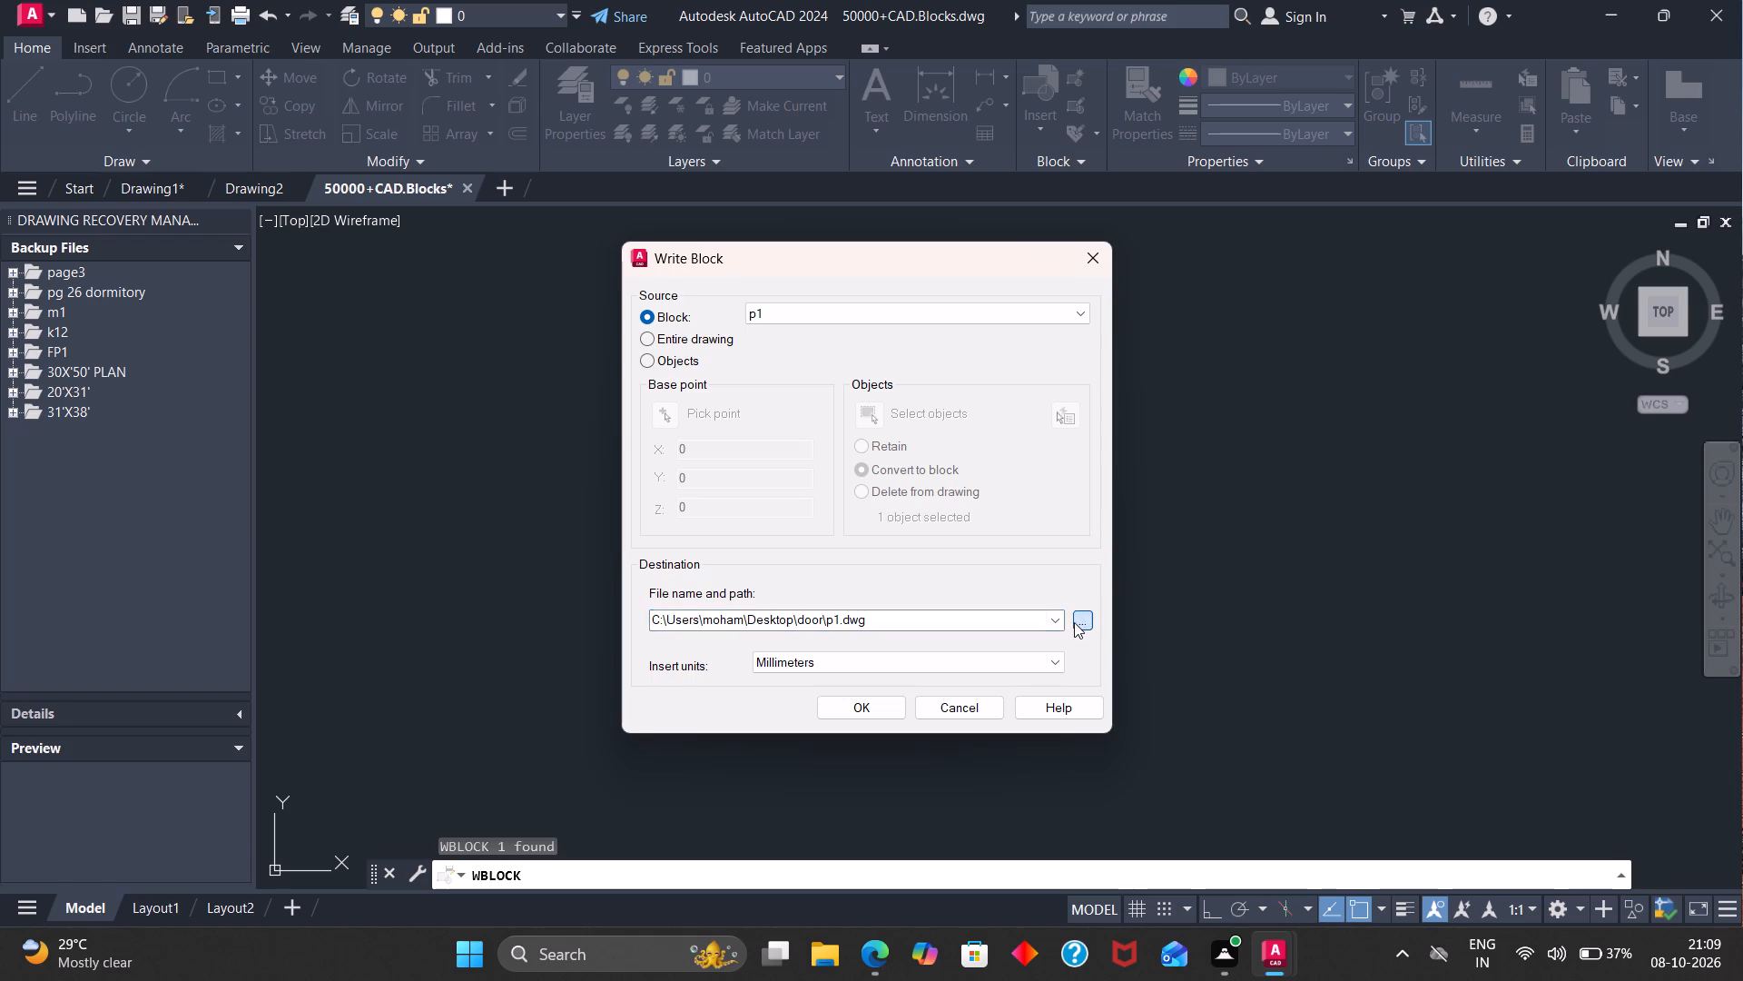
click(579, 456)
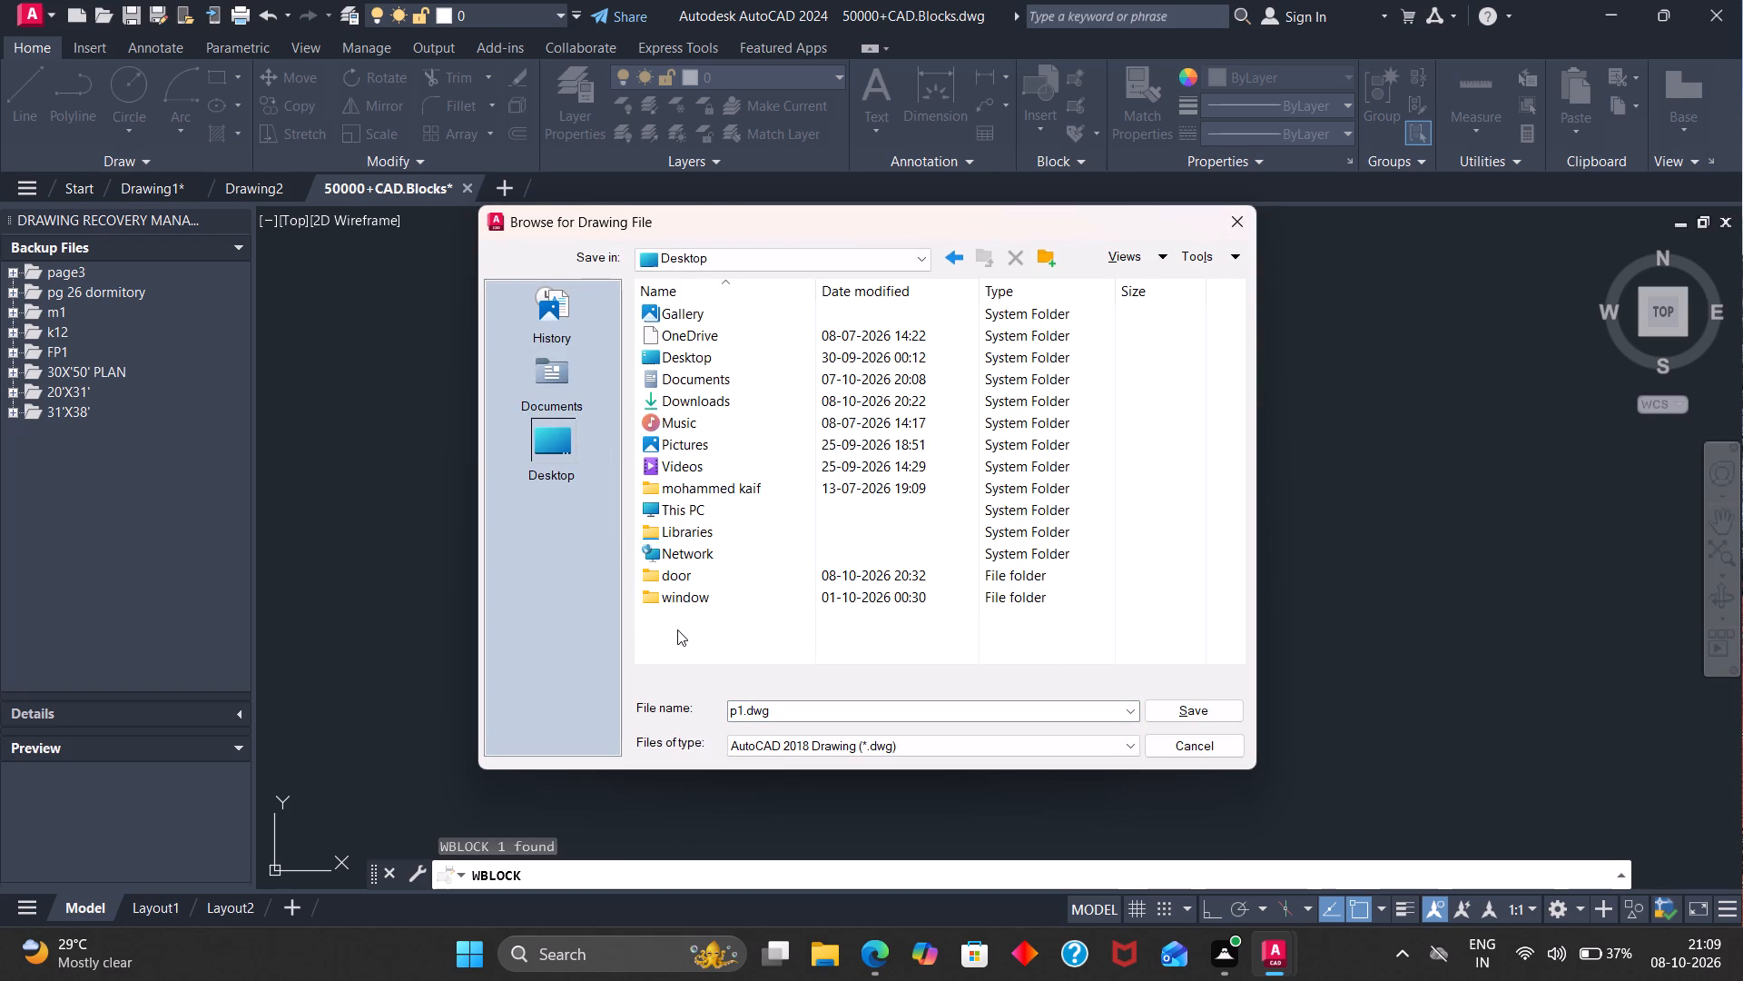
click(1045, 263)
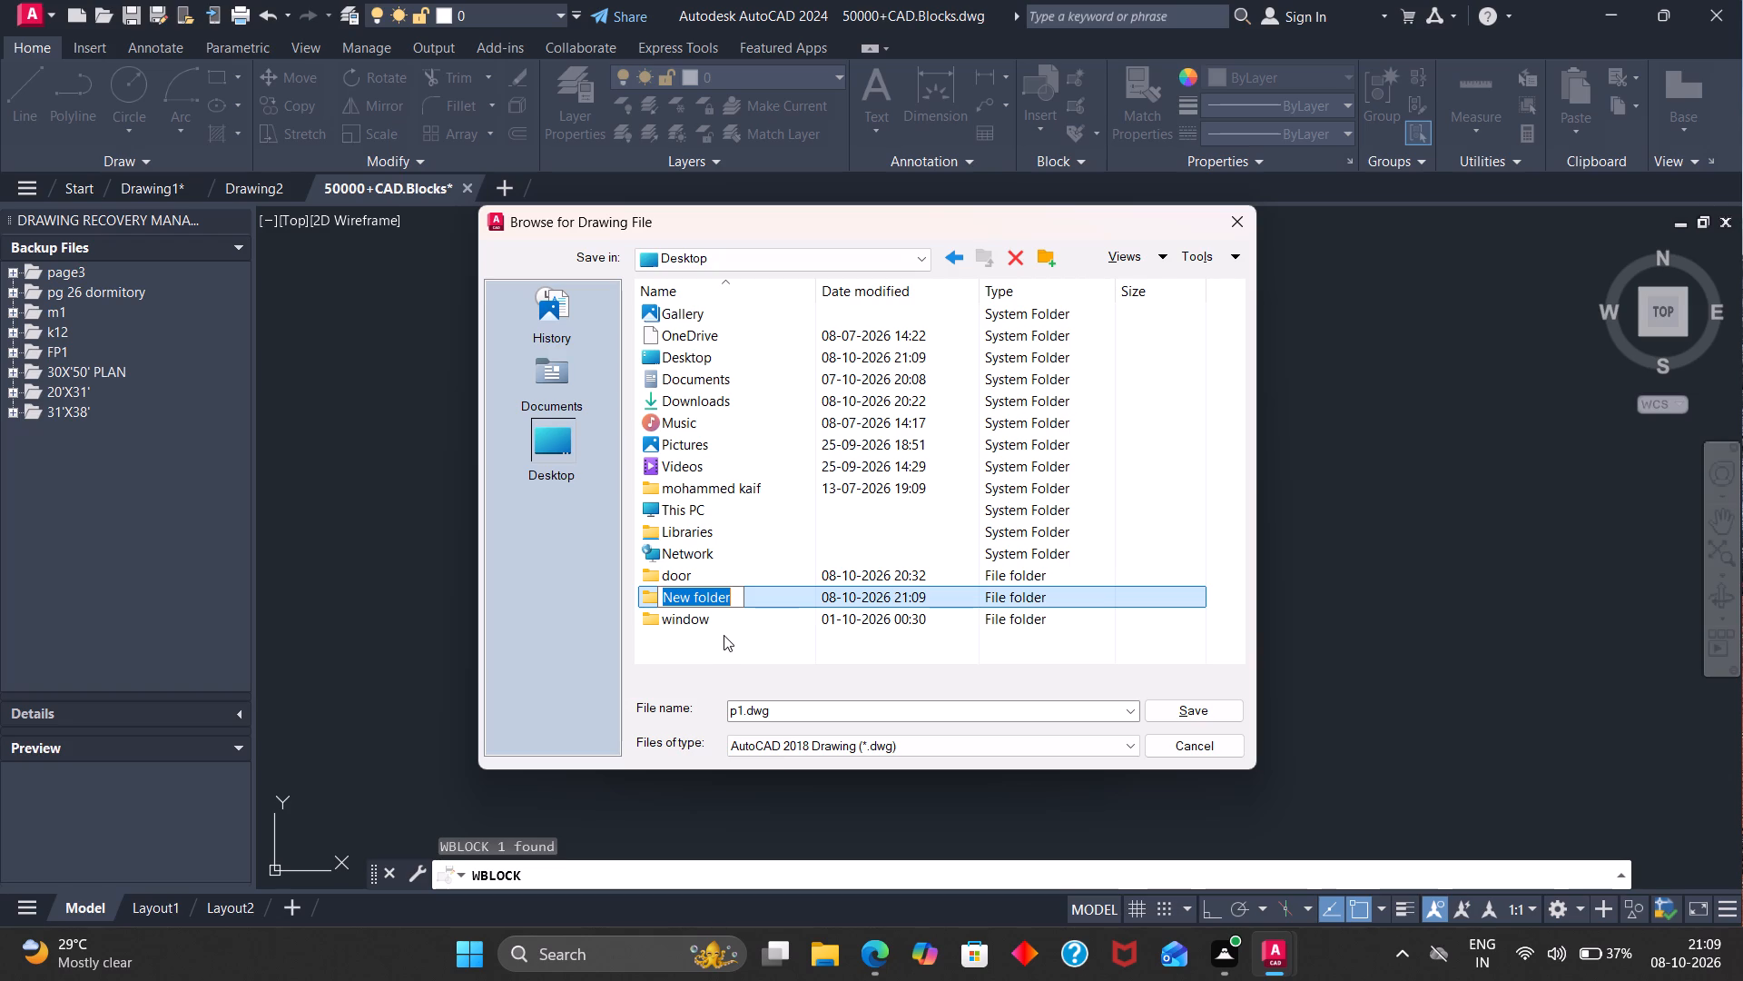
key(BackSpace)
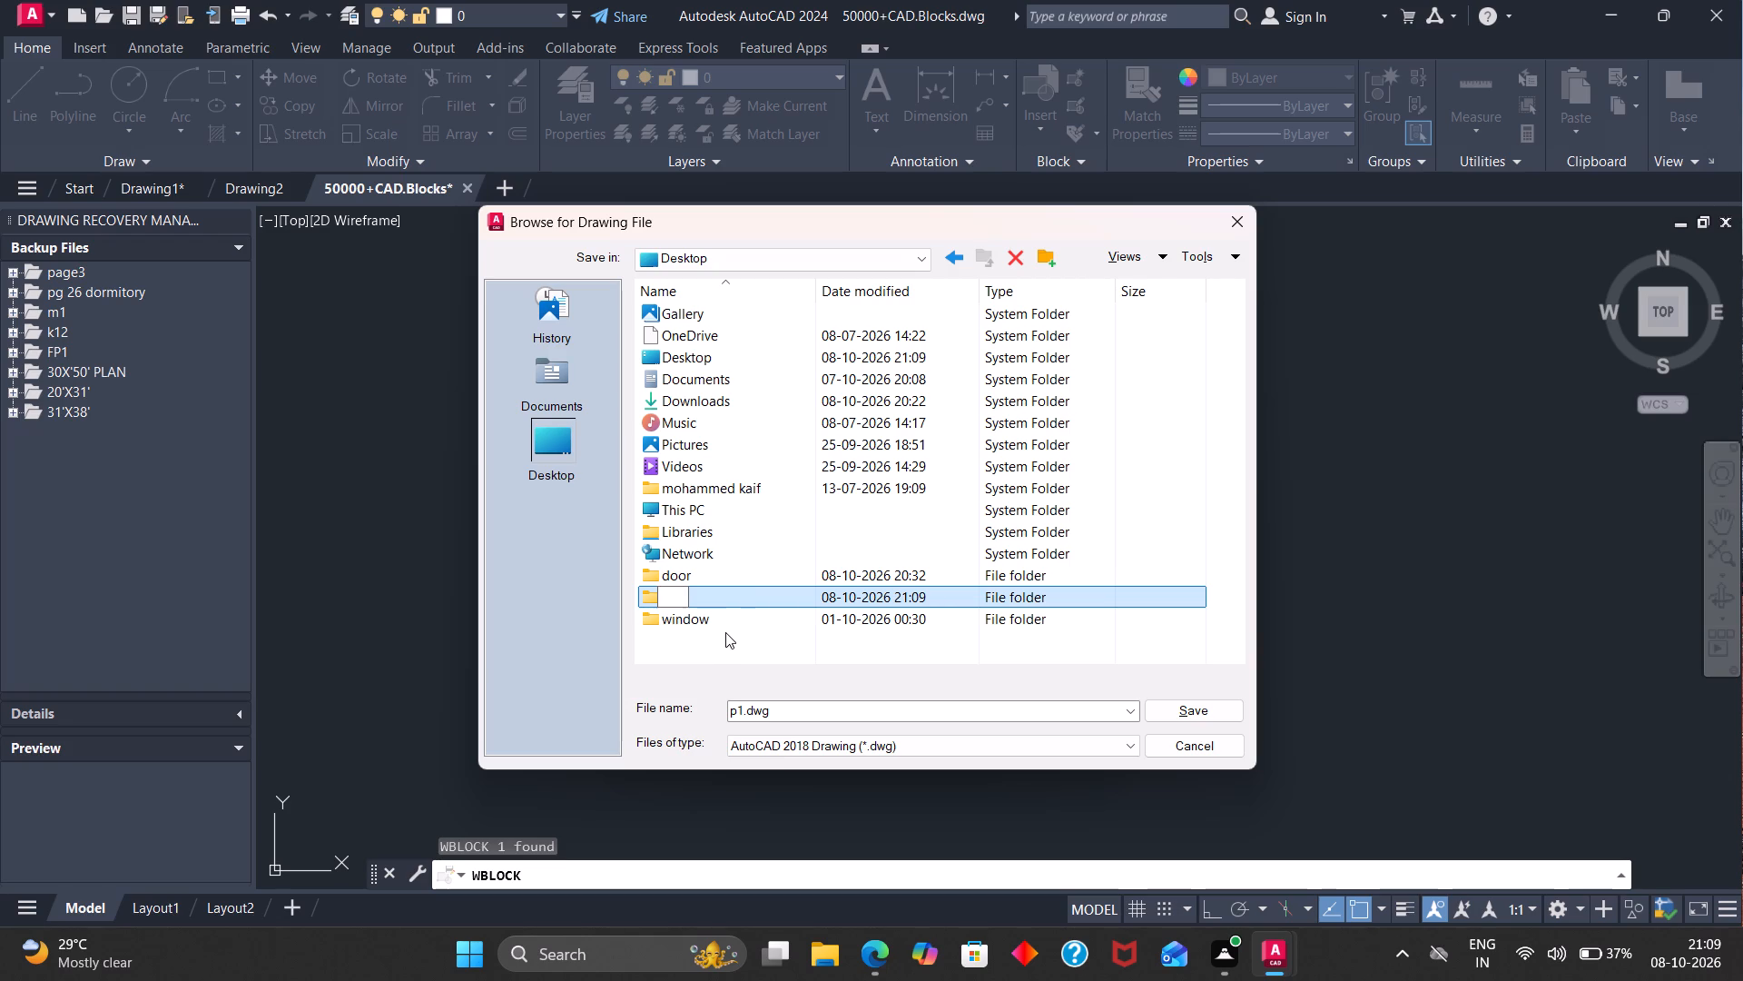
text(tree)
key(Return)
click(1177, 715)
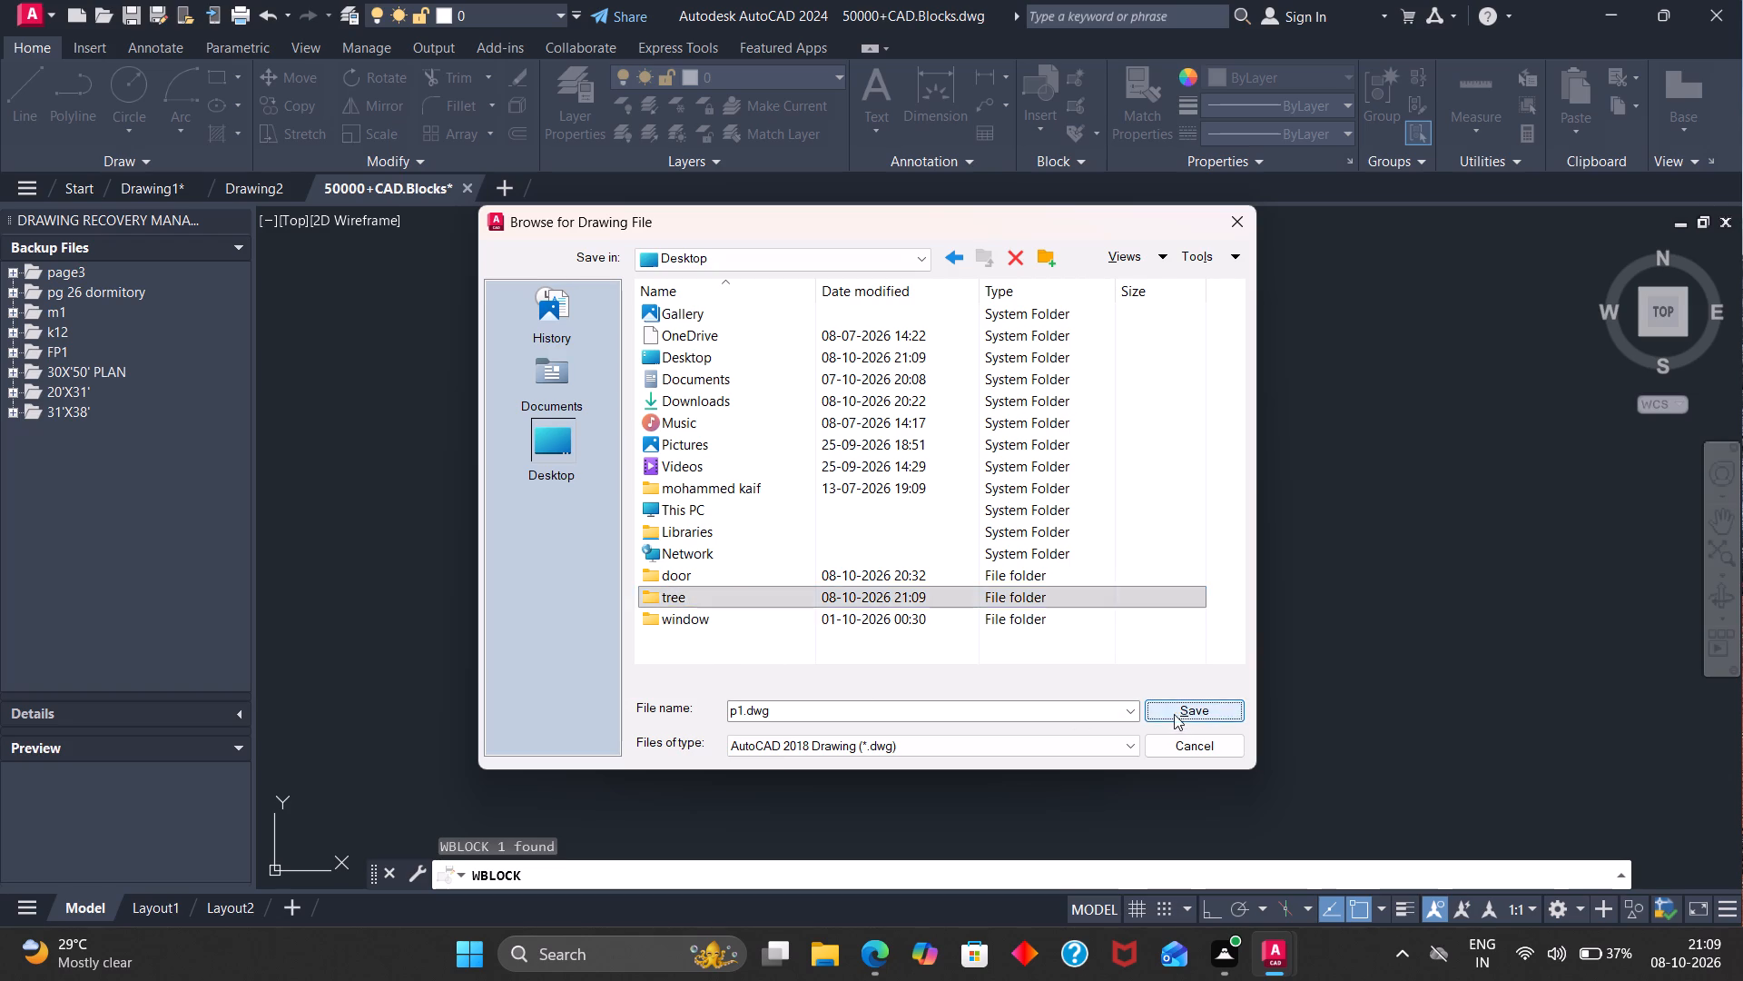
click(1235, 224)
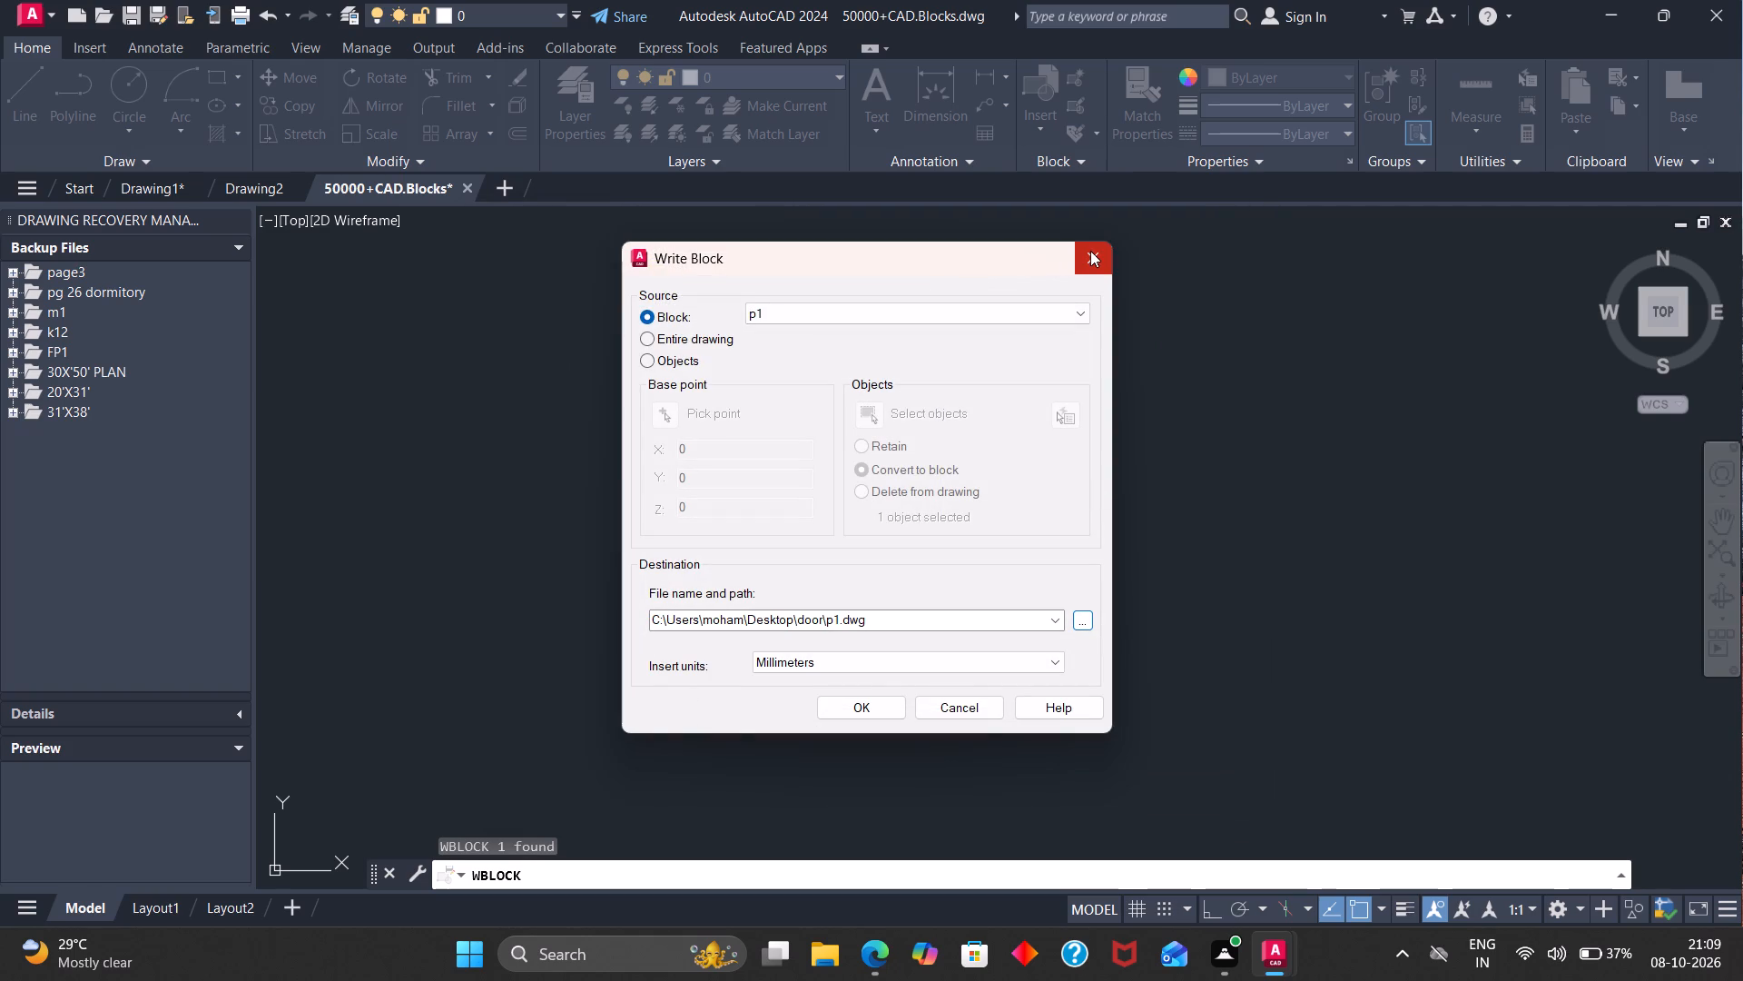
Write block p1 out as p1.dwg in the Desktop's door folder, with millimetres as insert units.
click(864, 703)
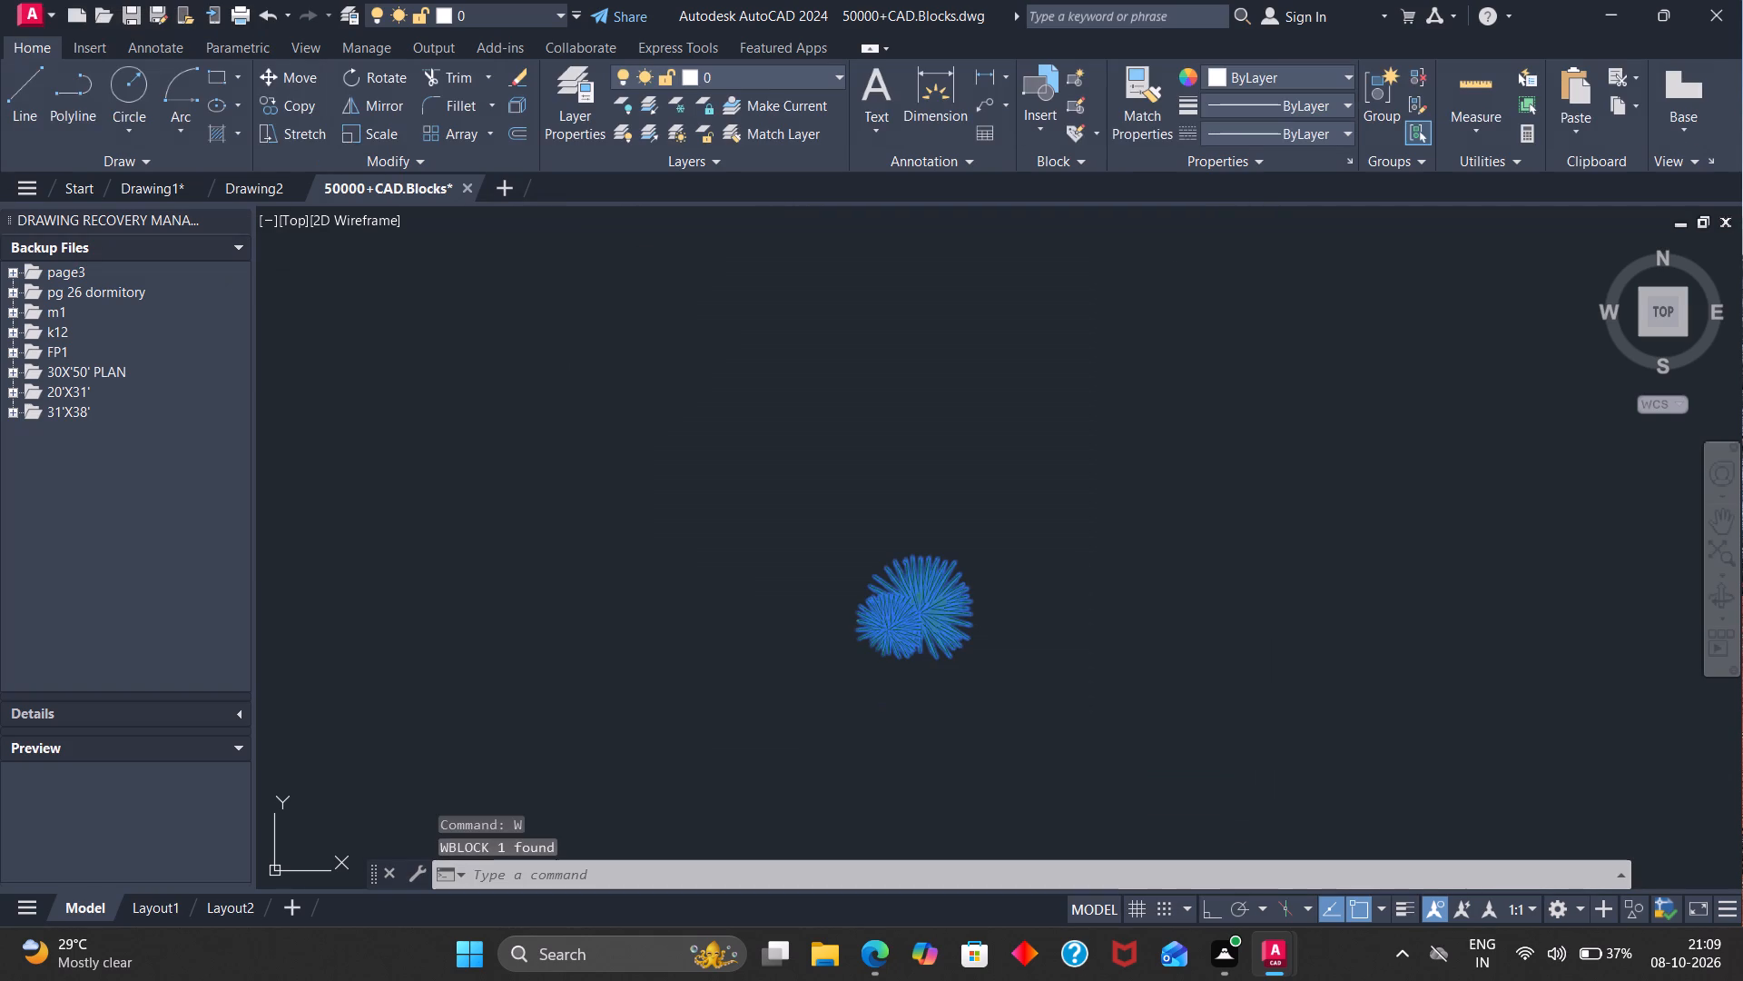
Define the copied pink flowering plant cluster as a block named p2, with its base point at the cluster's lower-left edge.
scroll(1106, 406, down, 4)
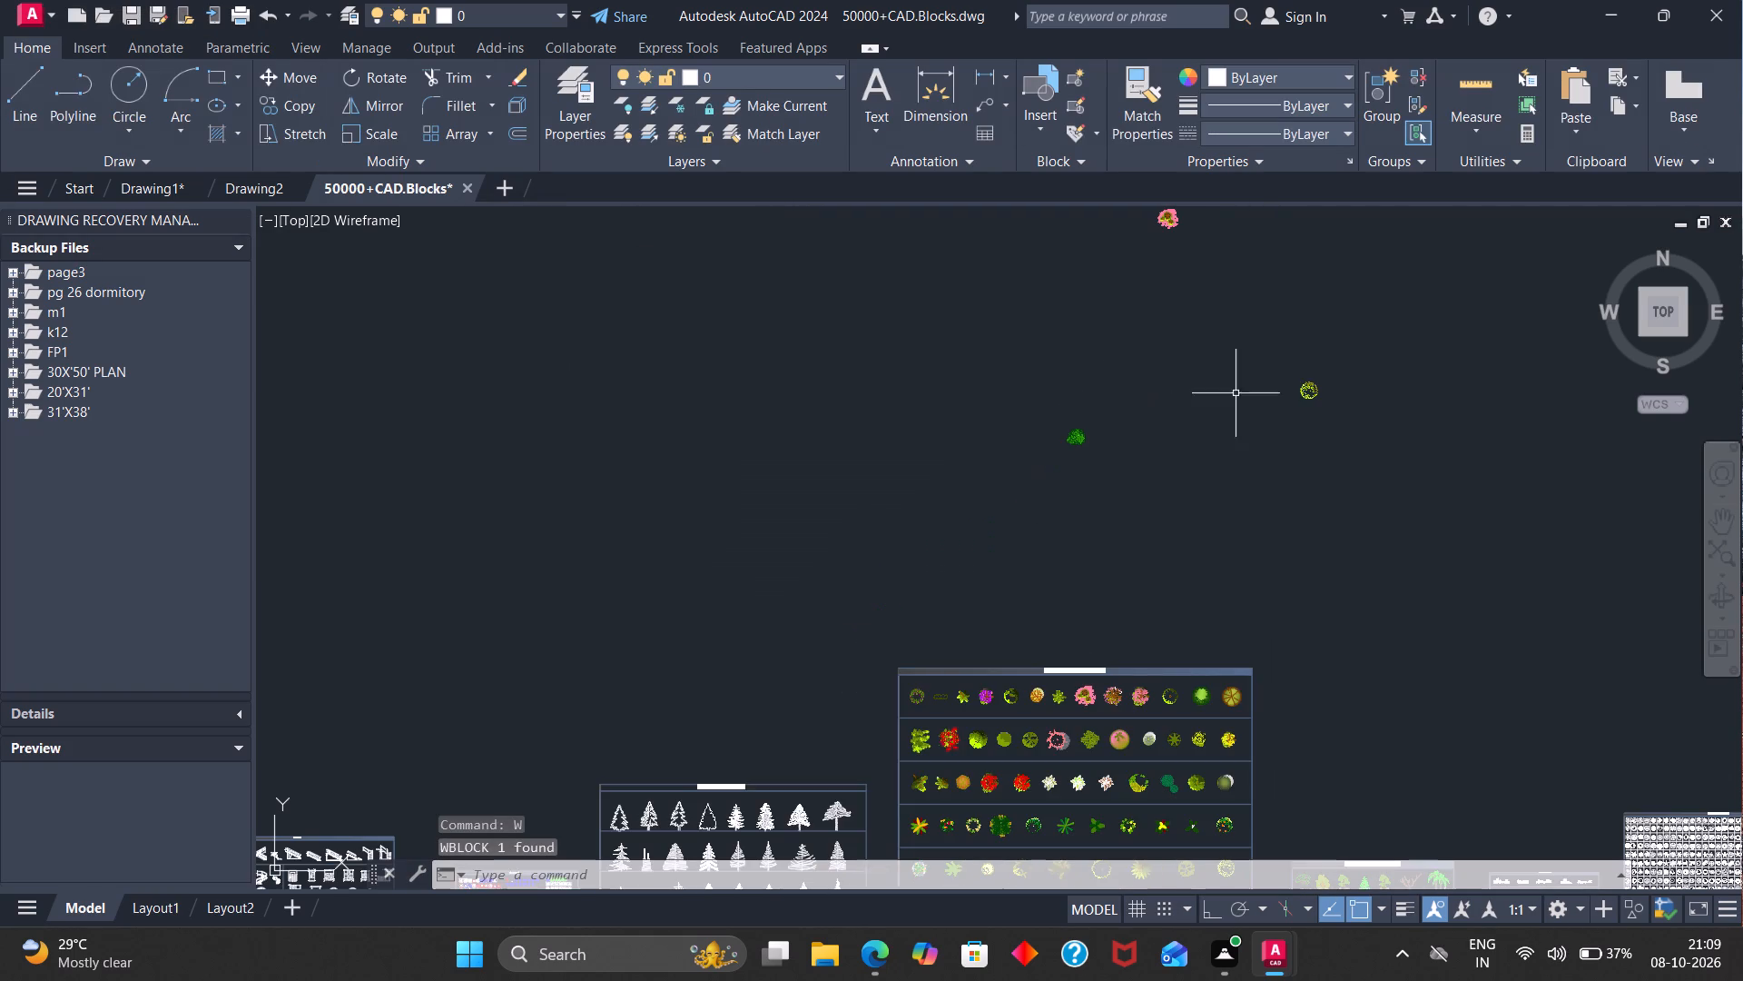
scroll(1181, 304, down, 2)
scroll(1172, 257, up, 6)
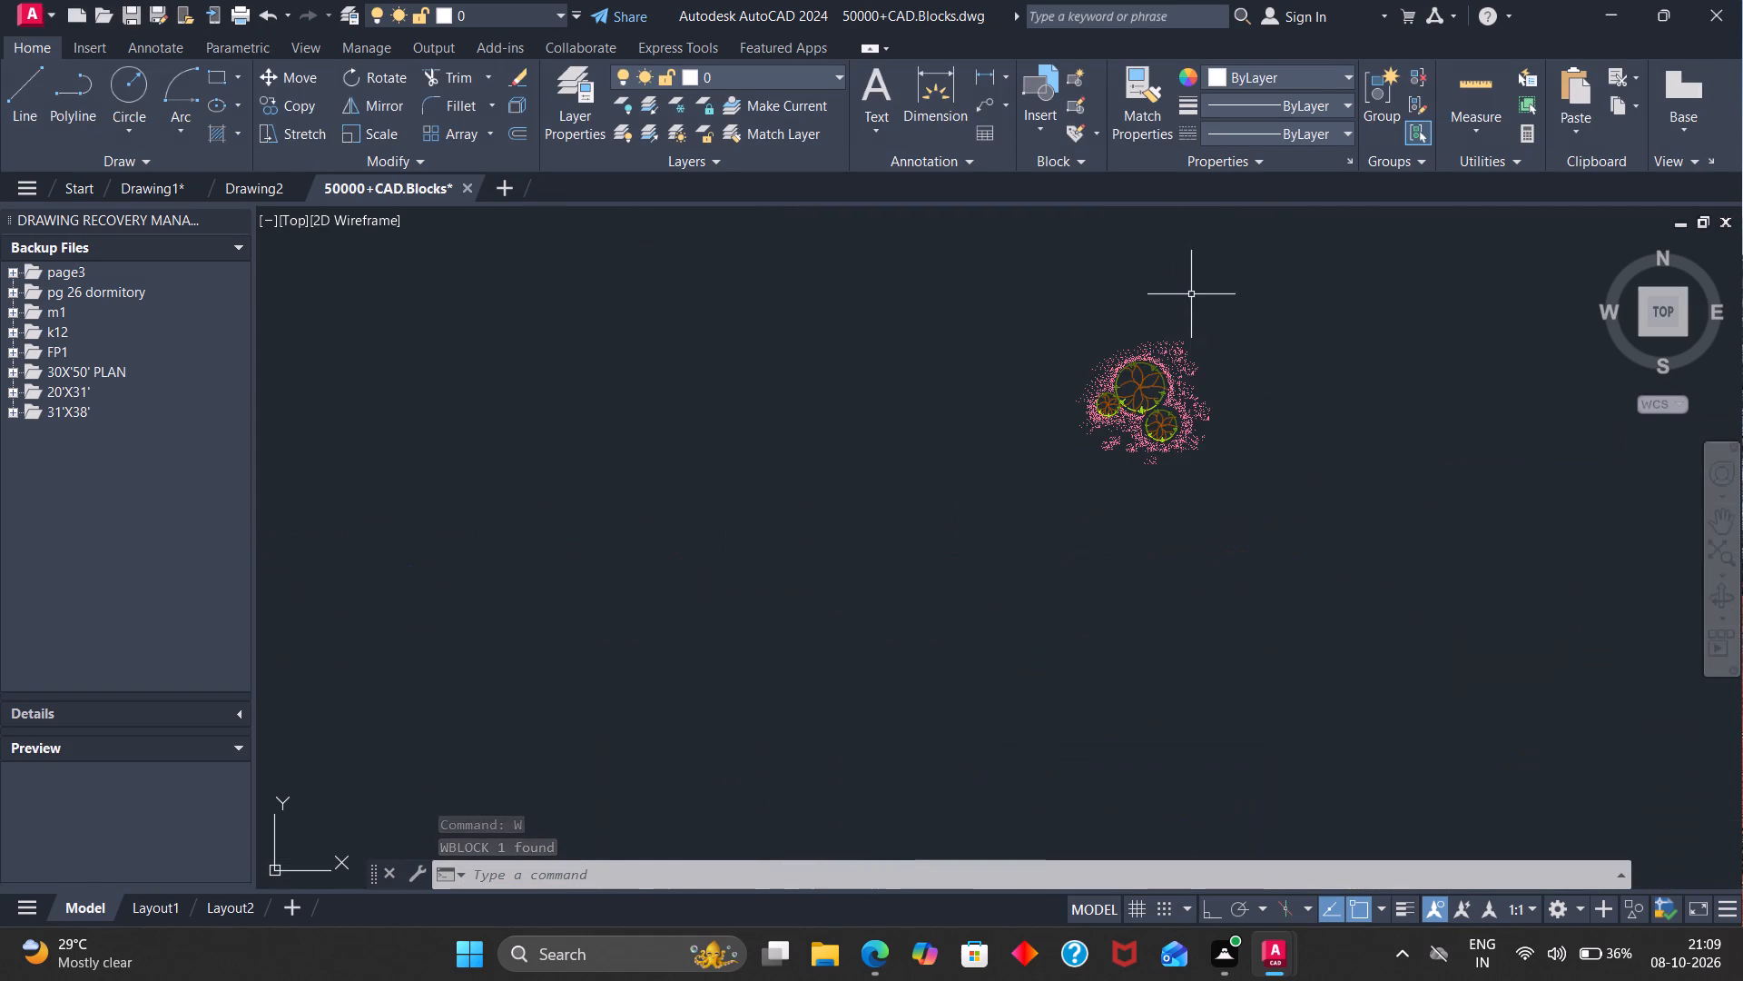
click(1171, 391)
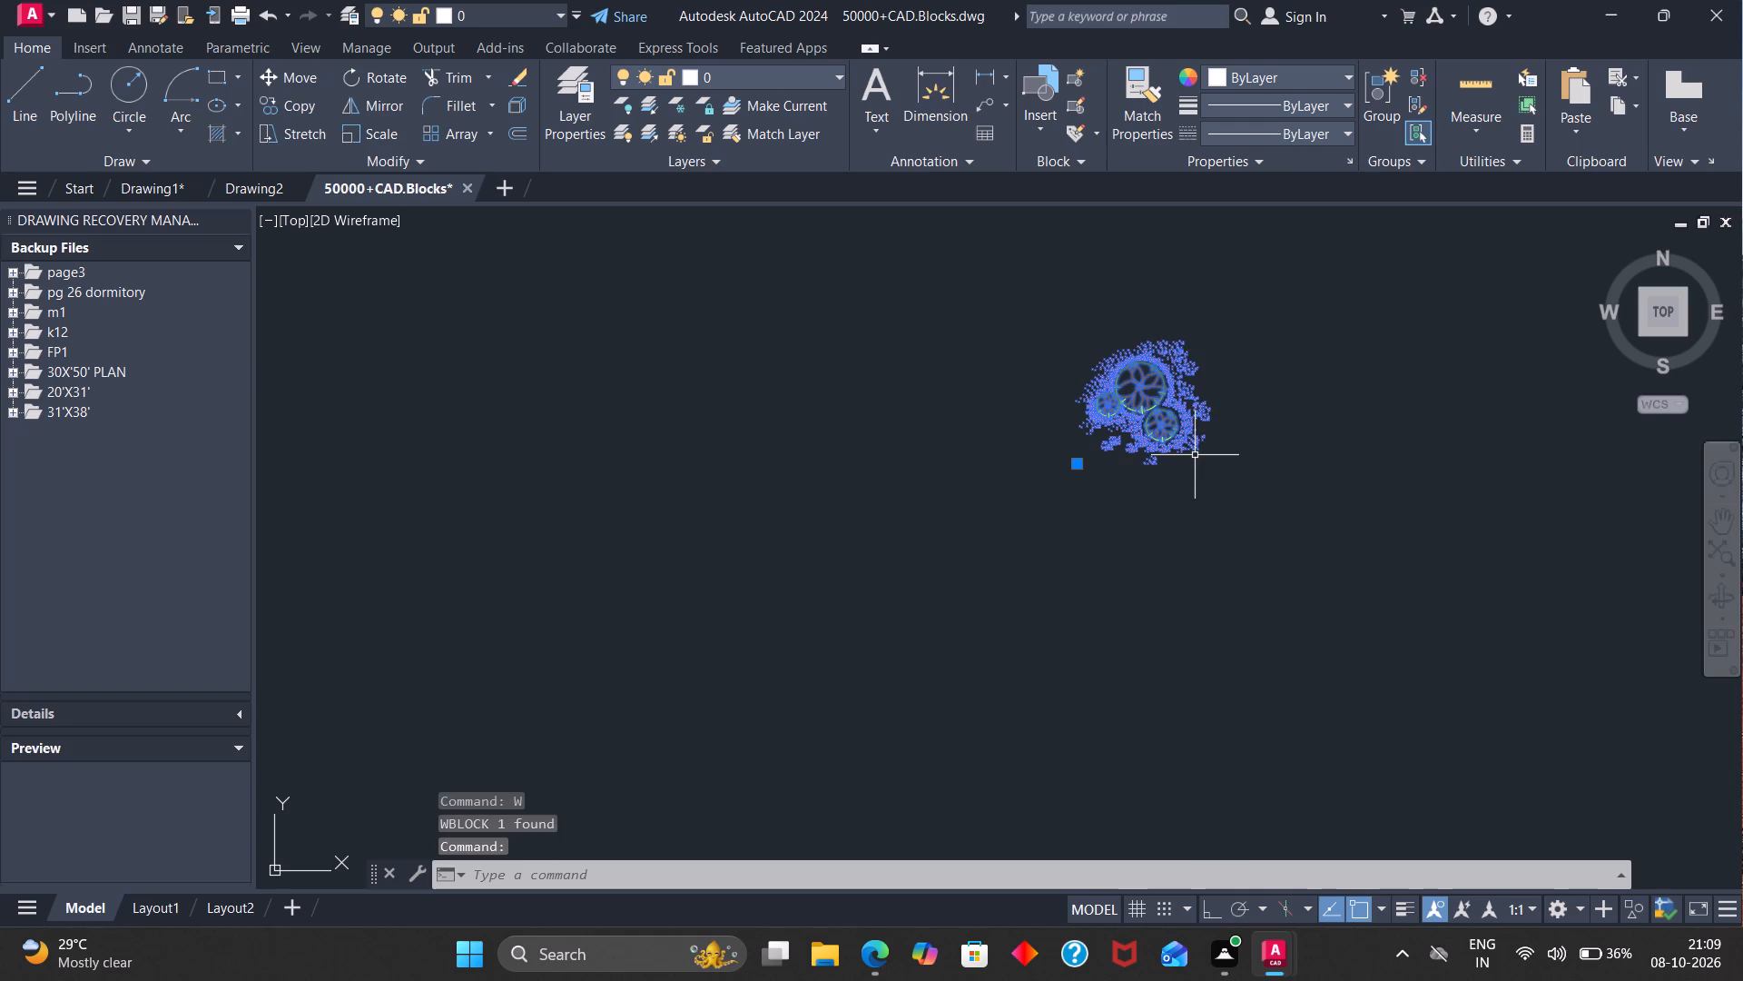
key(b)
key(Return)
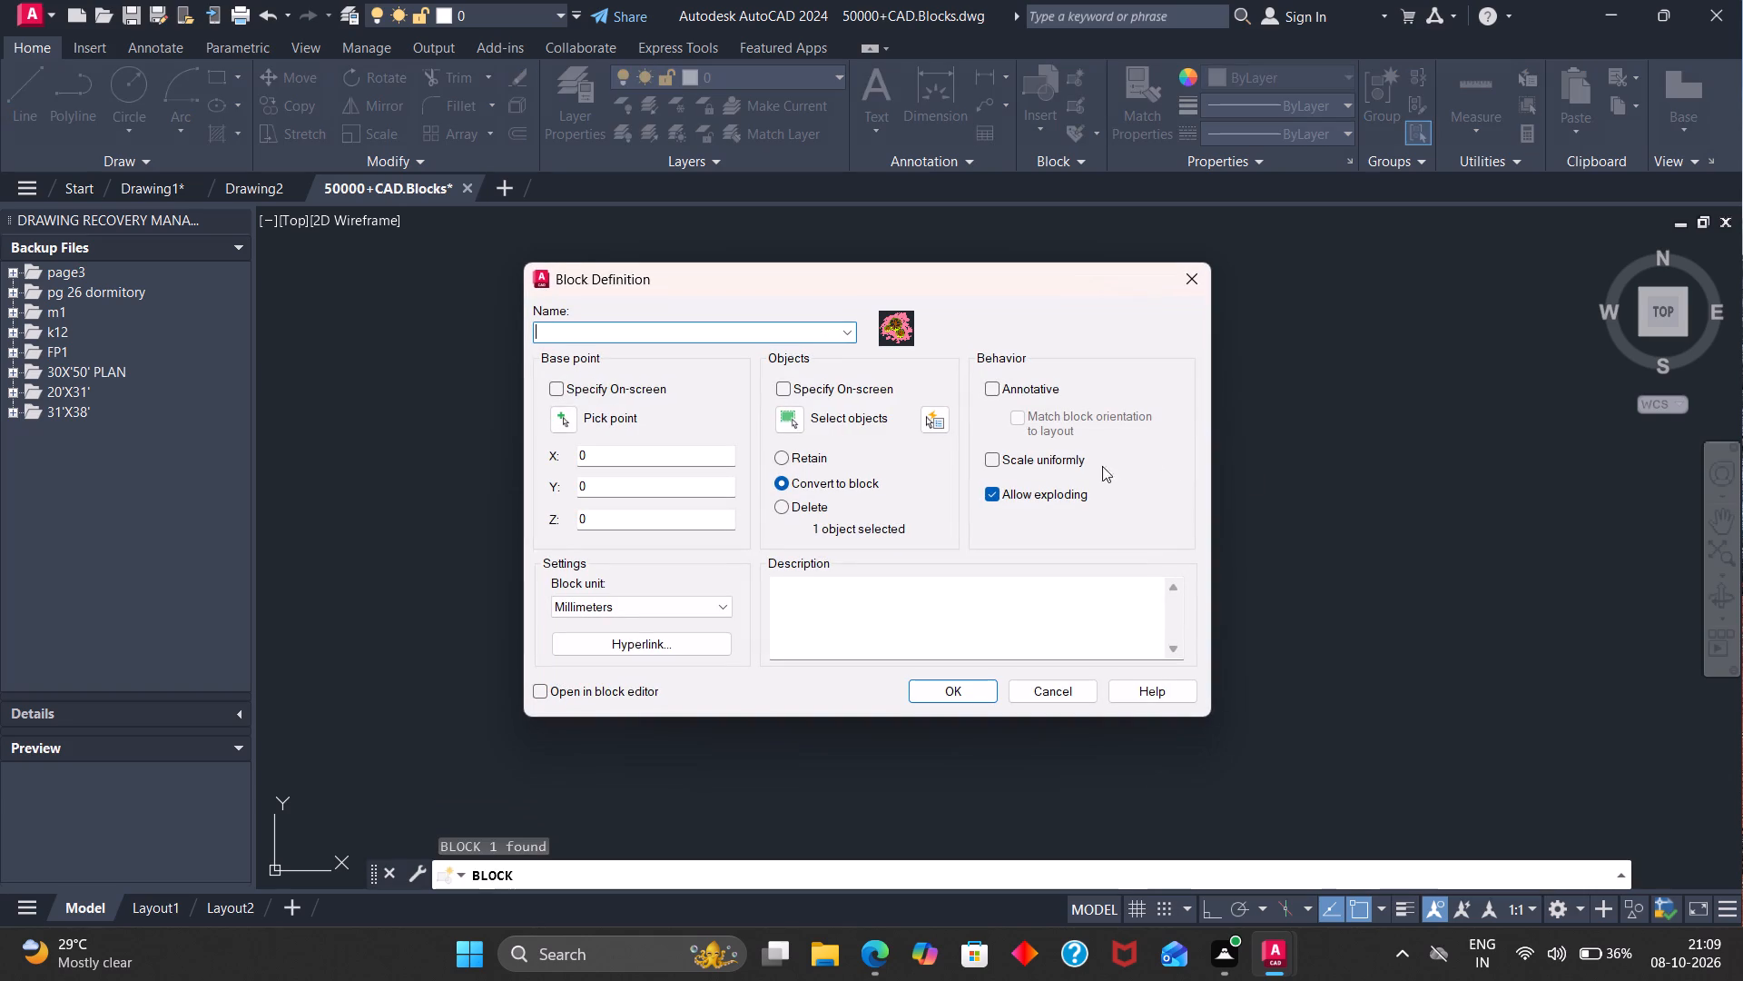
key(p)
key(2)
click(565, 411)
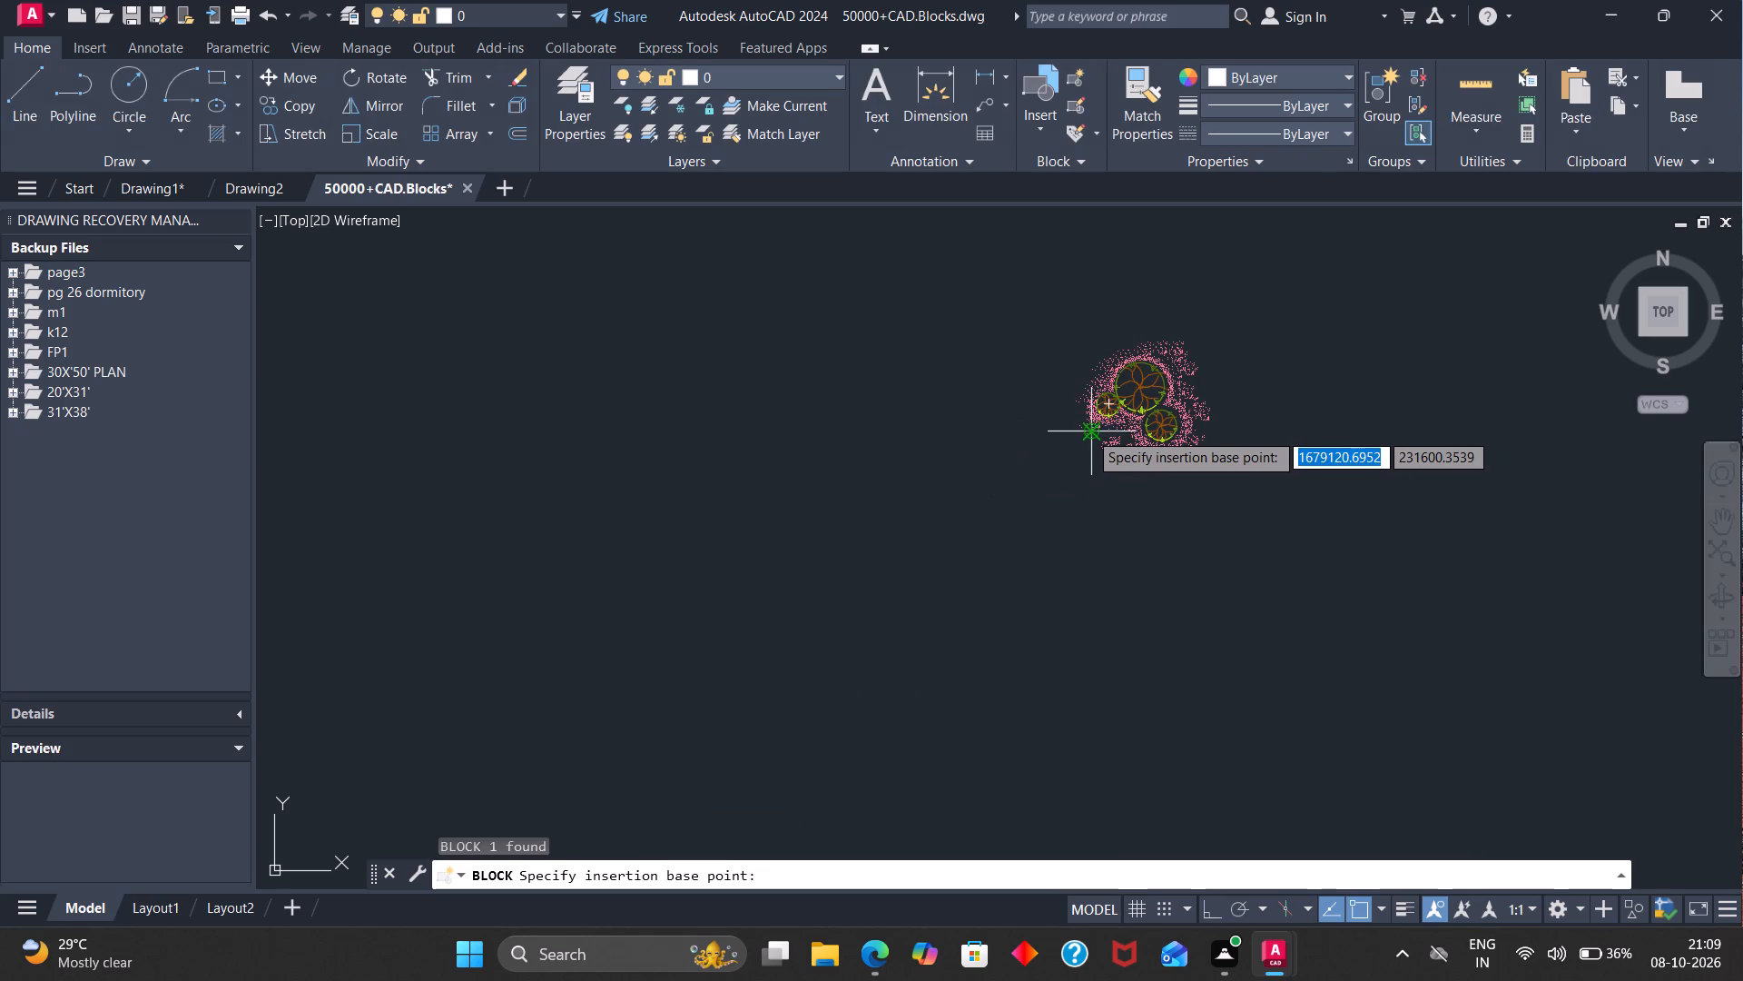
click(1088, 431)
click(935, 698)
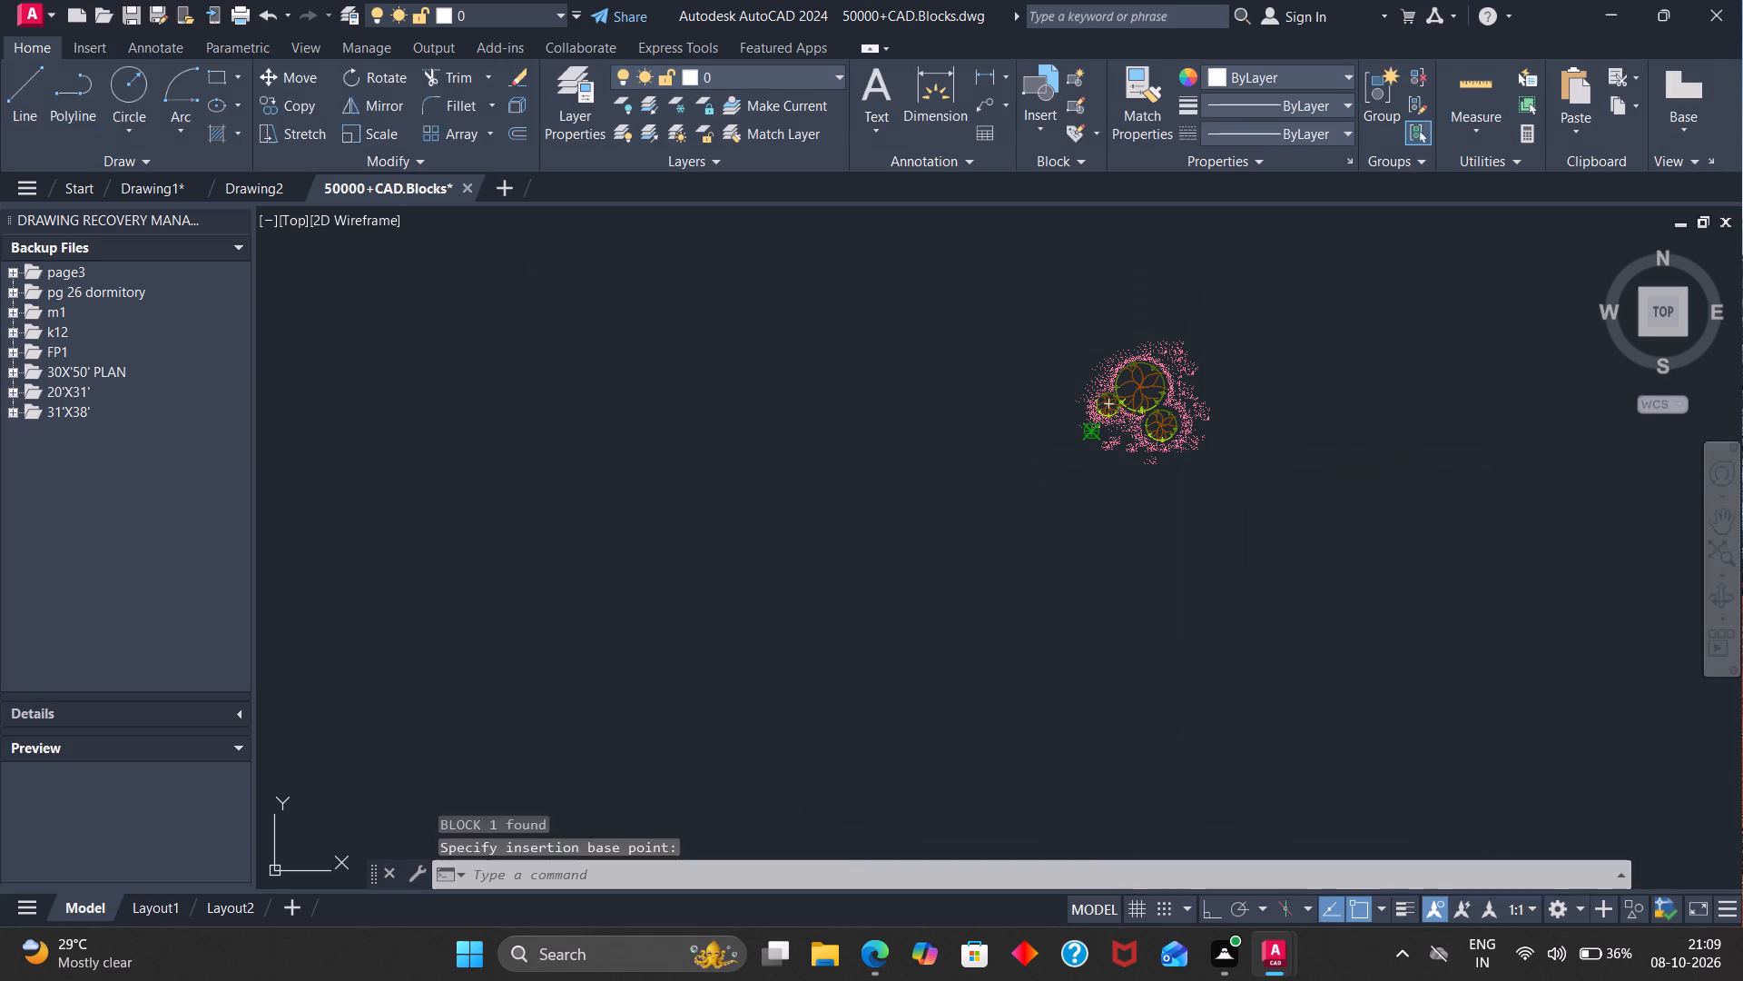
Start writing objects to a file with WBLOCK and select the pink flowering plant cluster as the source object.
key(w)
key(Return)
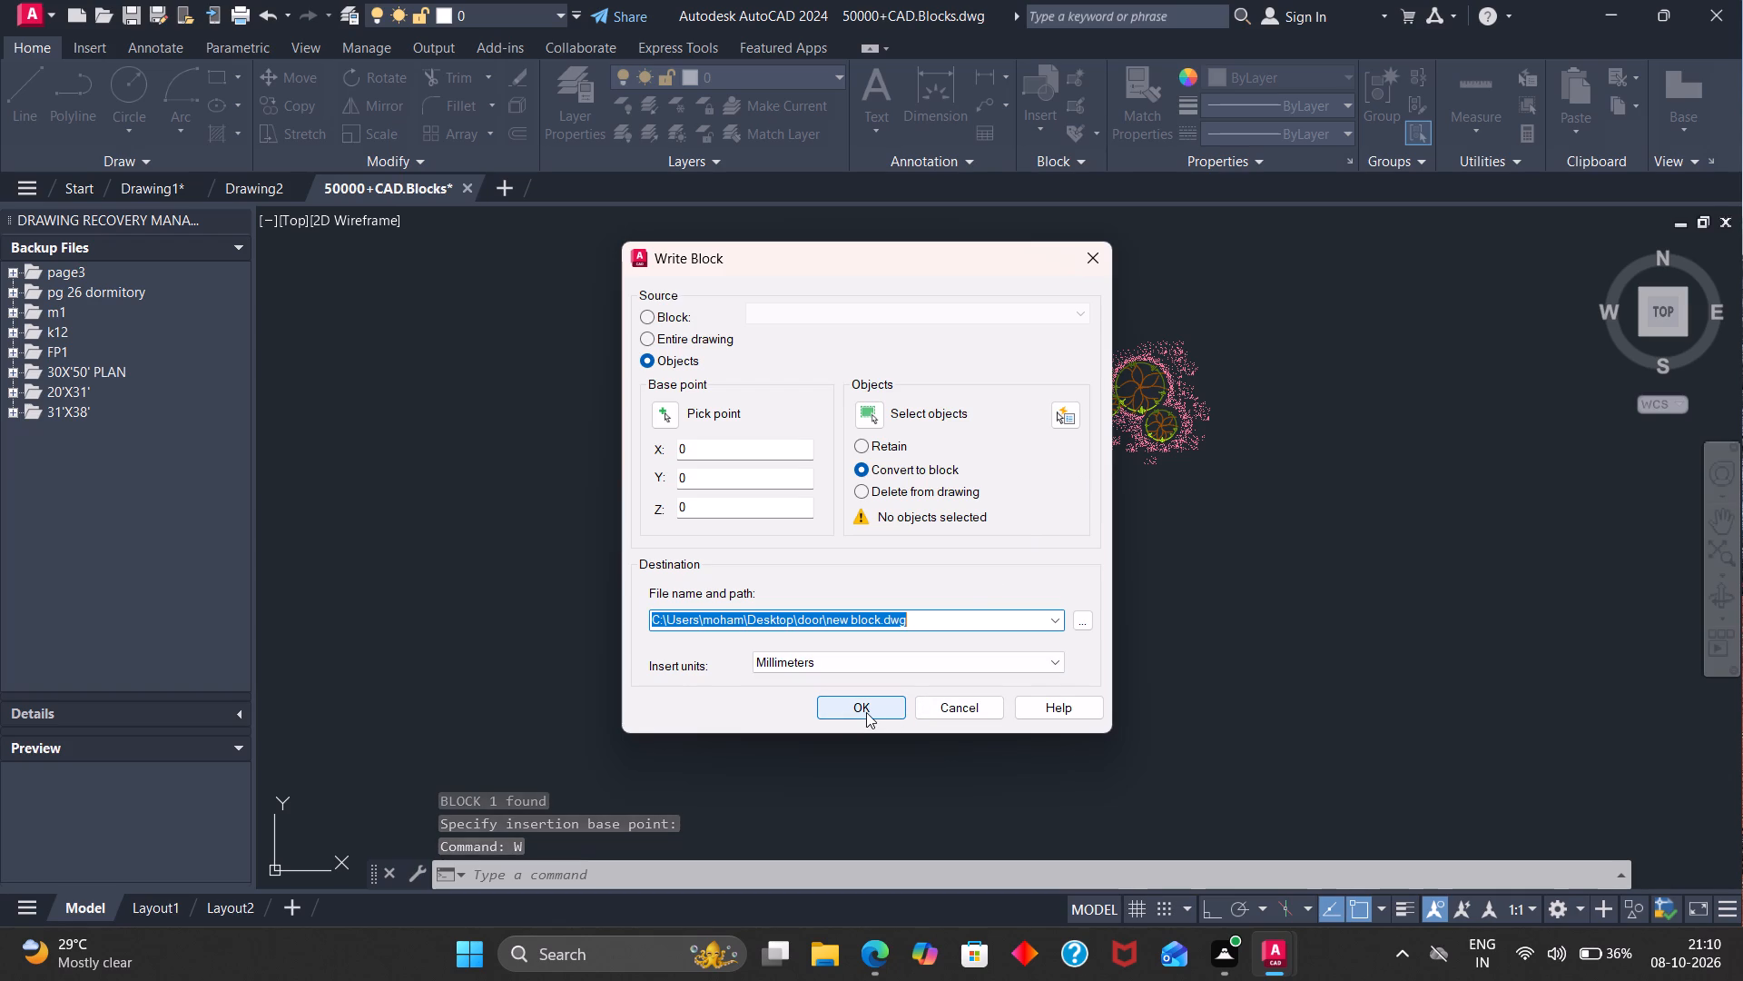
click(864, 711)
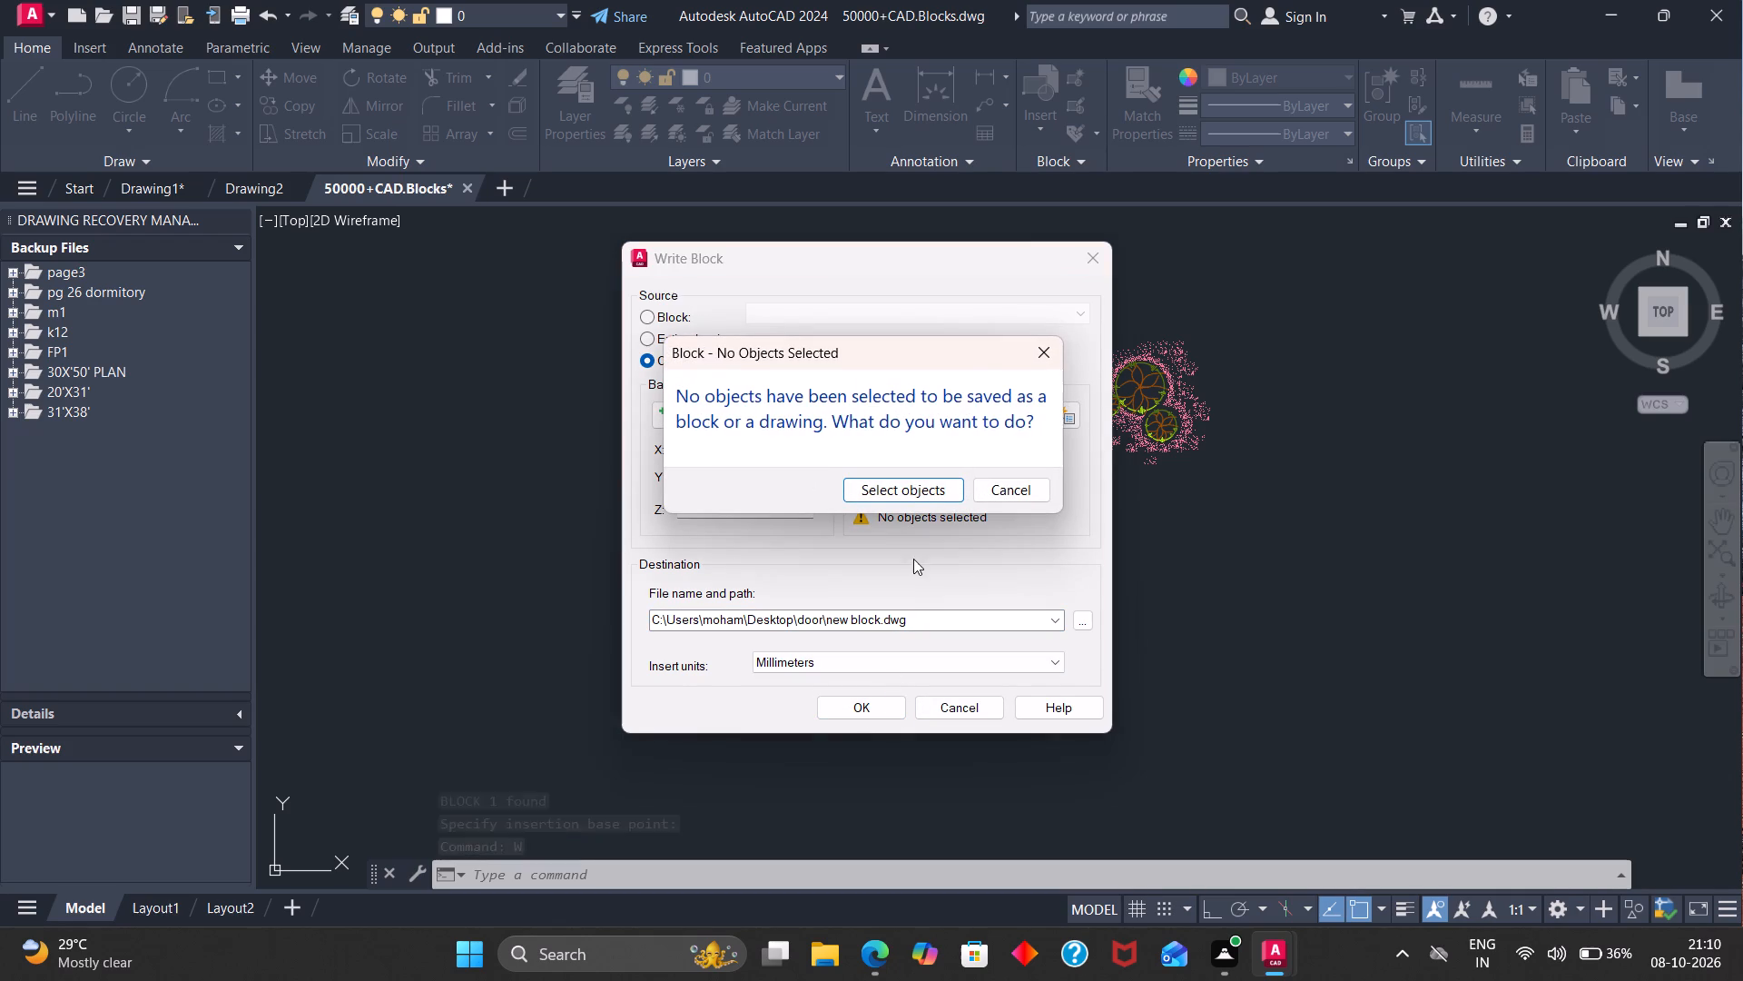
click(932, 493)
drag(1187, 392, 1177, 391)
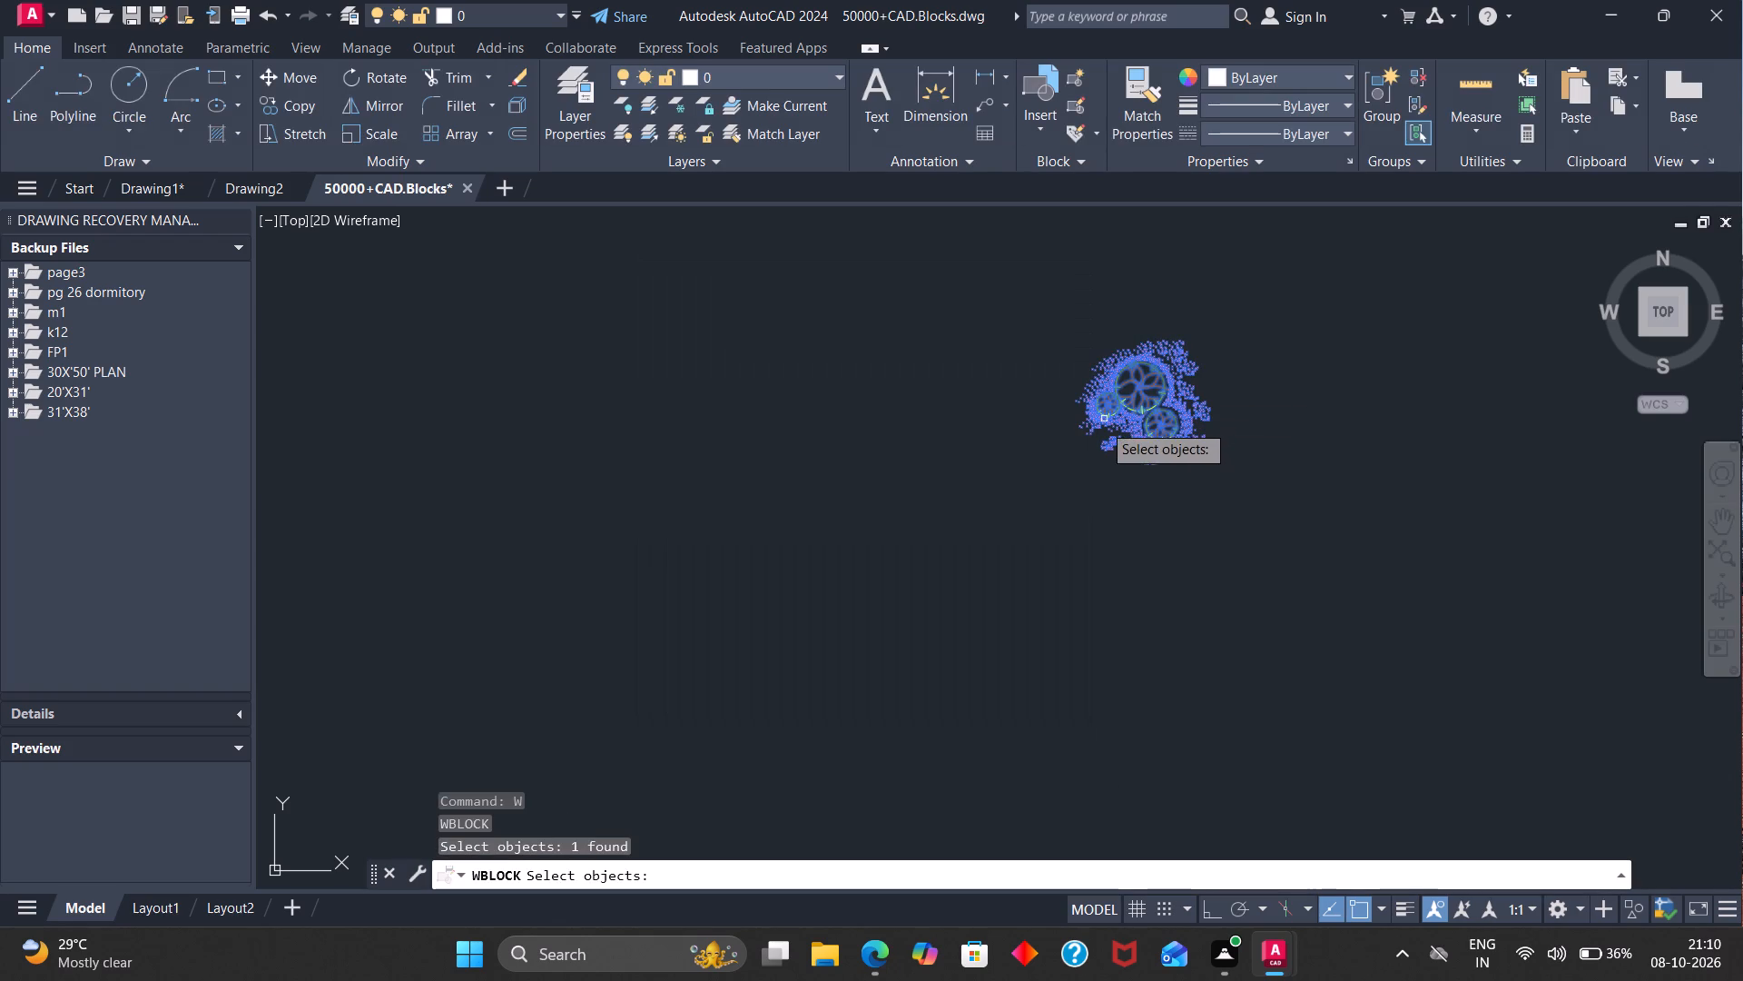
key(w)
key(Return)
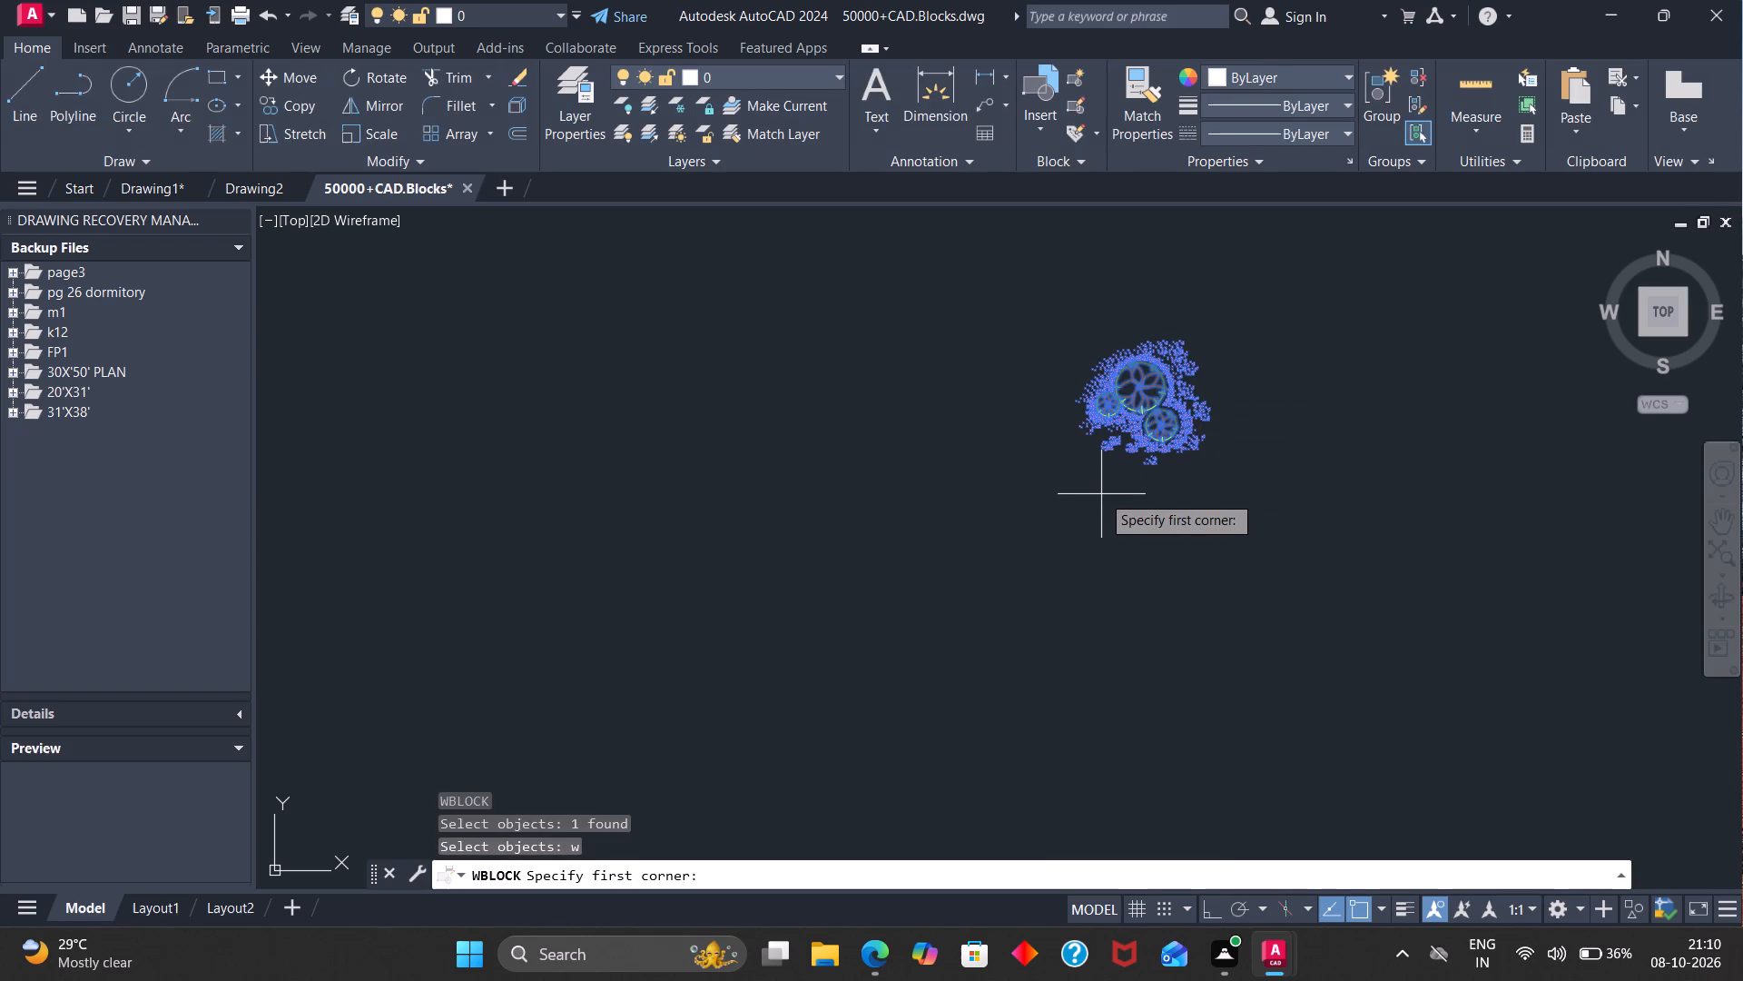
click(1133, 436)
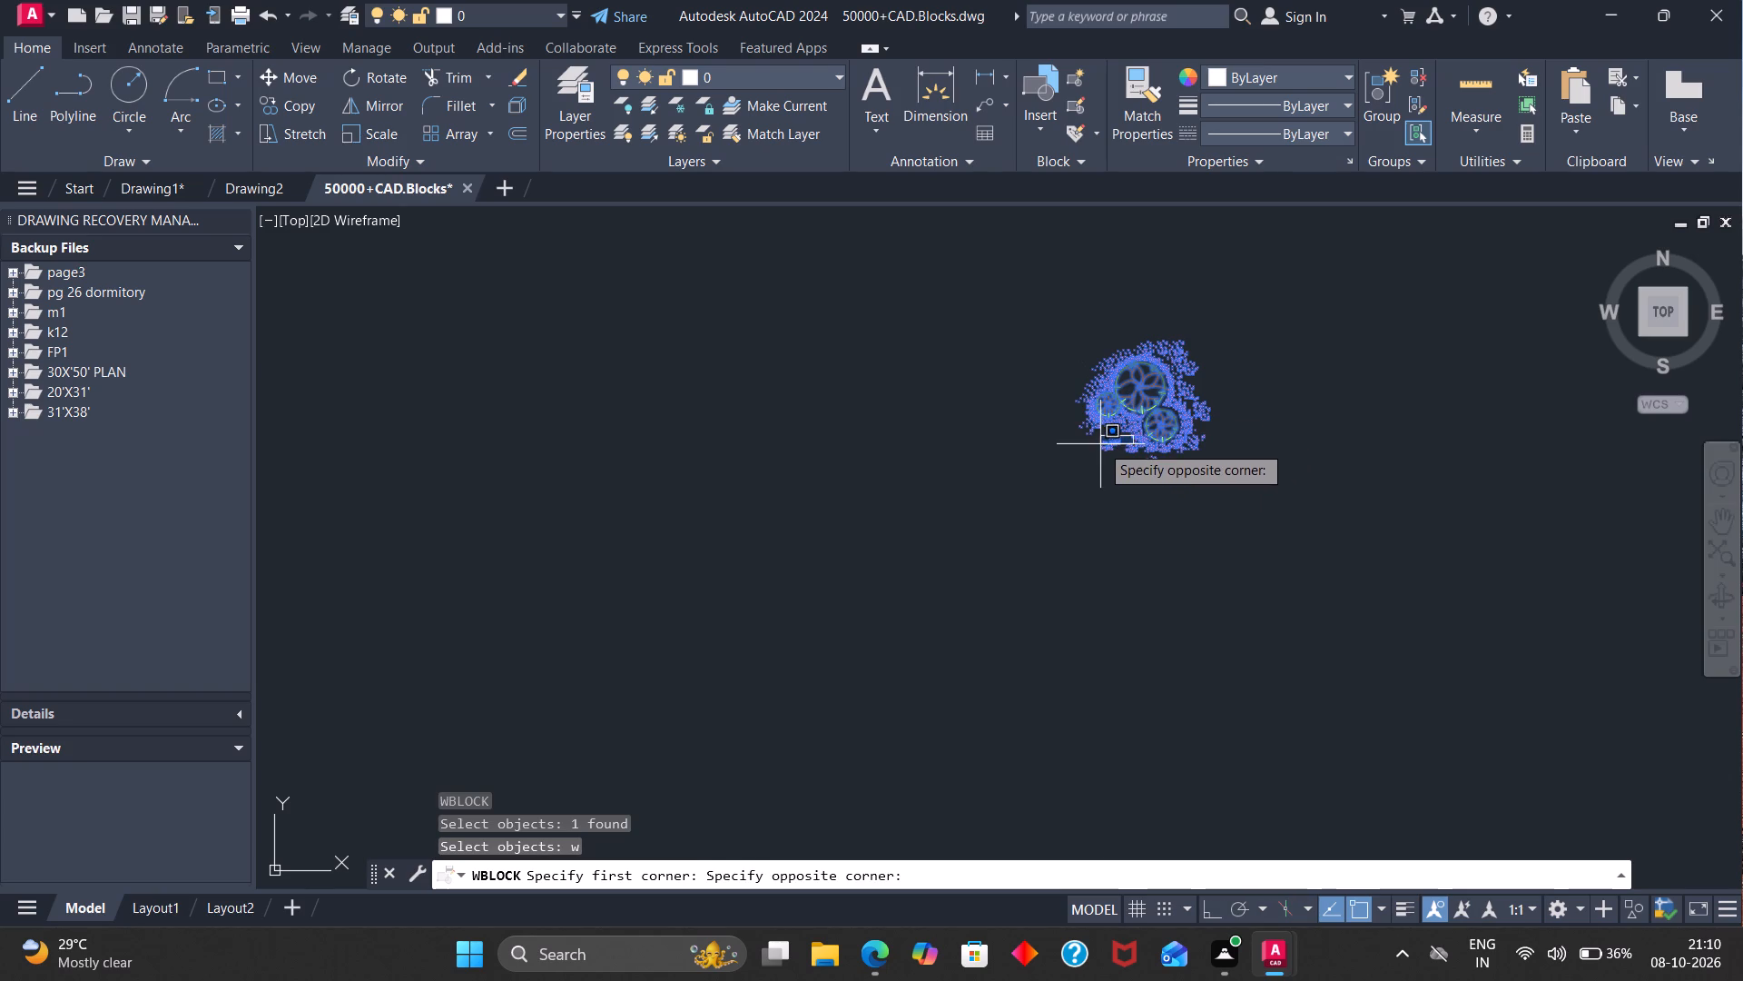
click(1100, 444)
click(1110, 415)
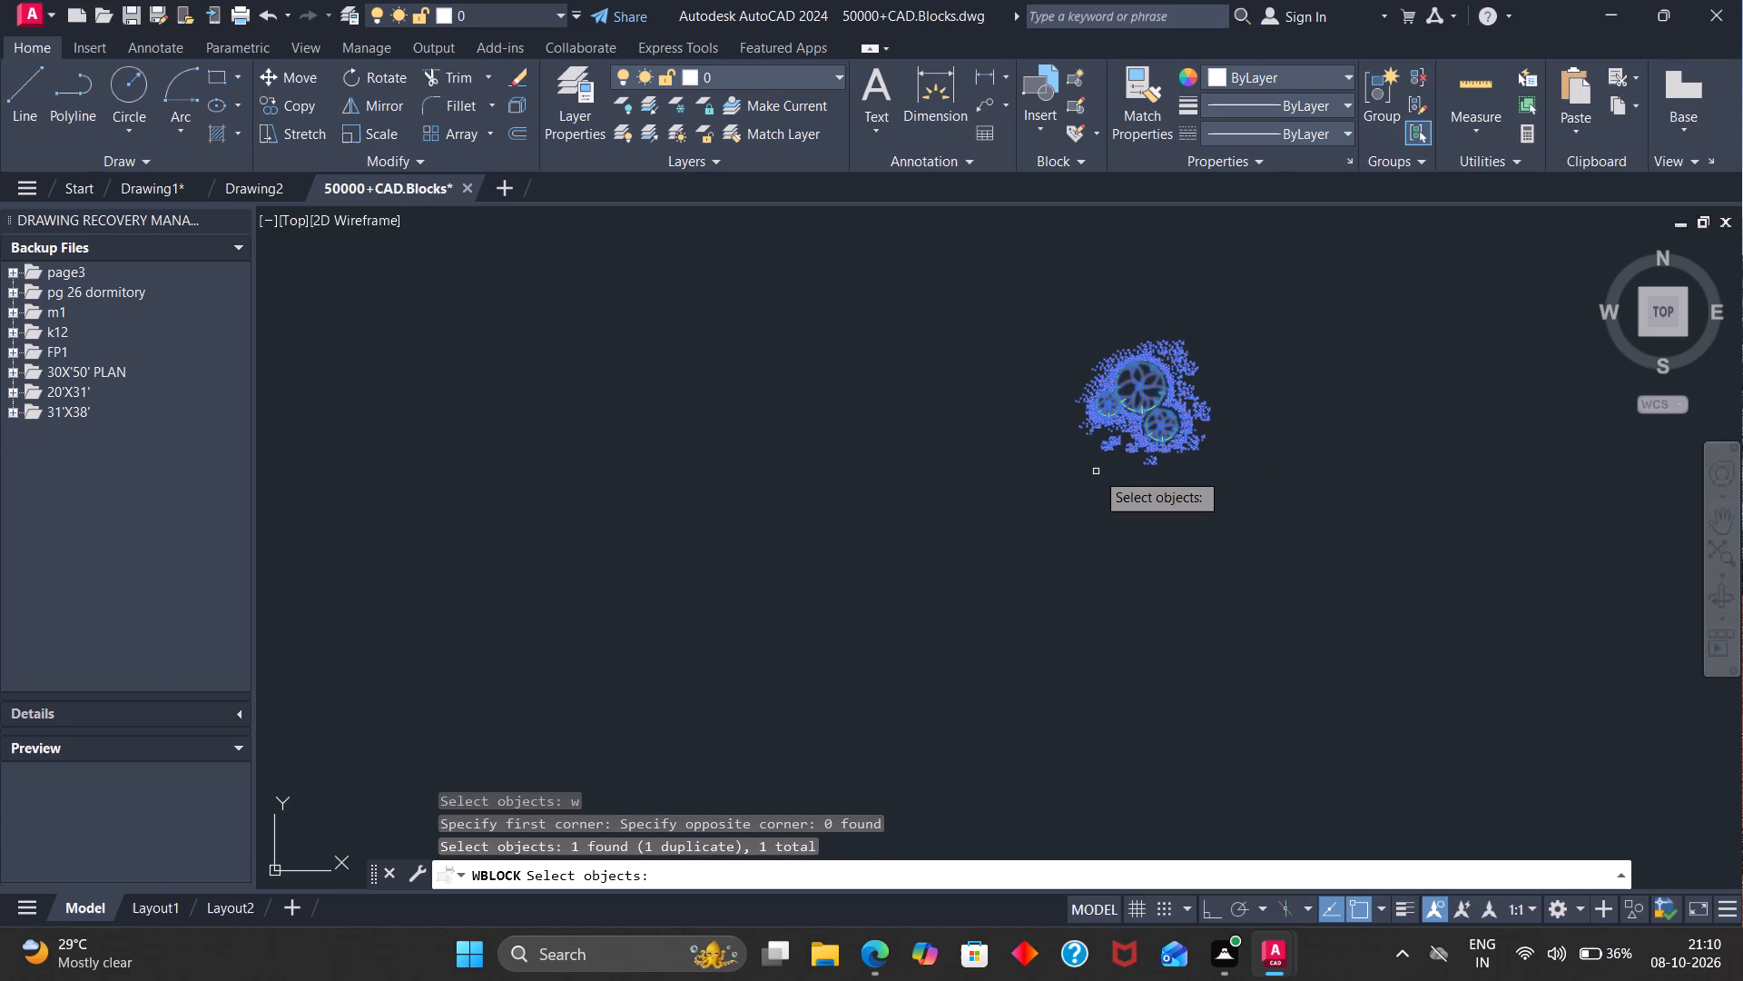
key(Return)
Write the selected pink plant cluster out as new block.dwg in the Desktop's tree folder, with millimetres as insert units.
click(879, 714)
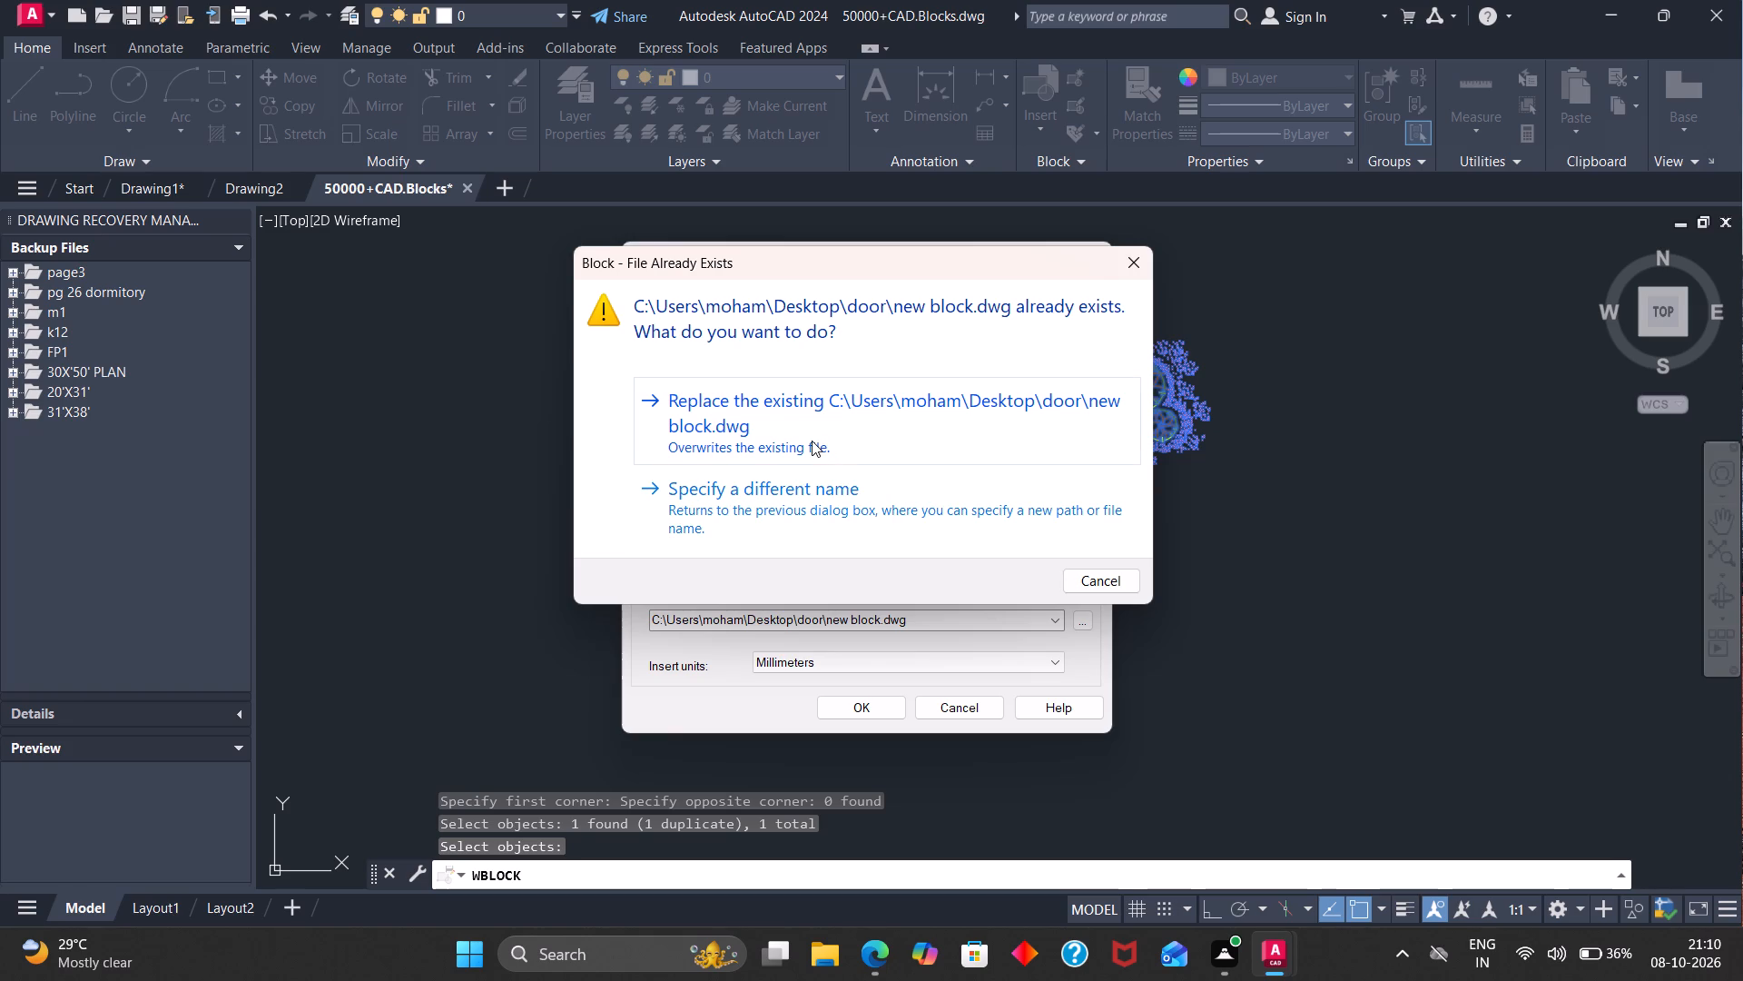
click(795, 492)
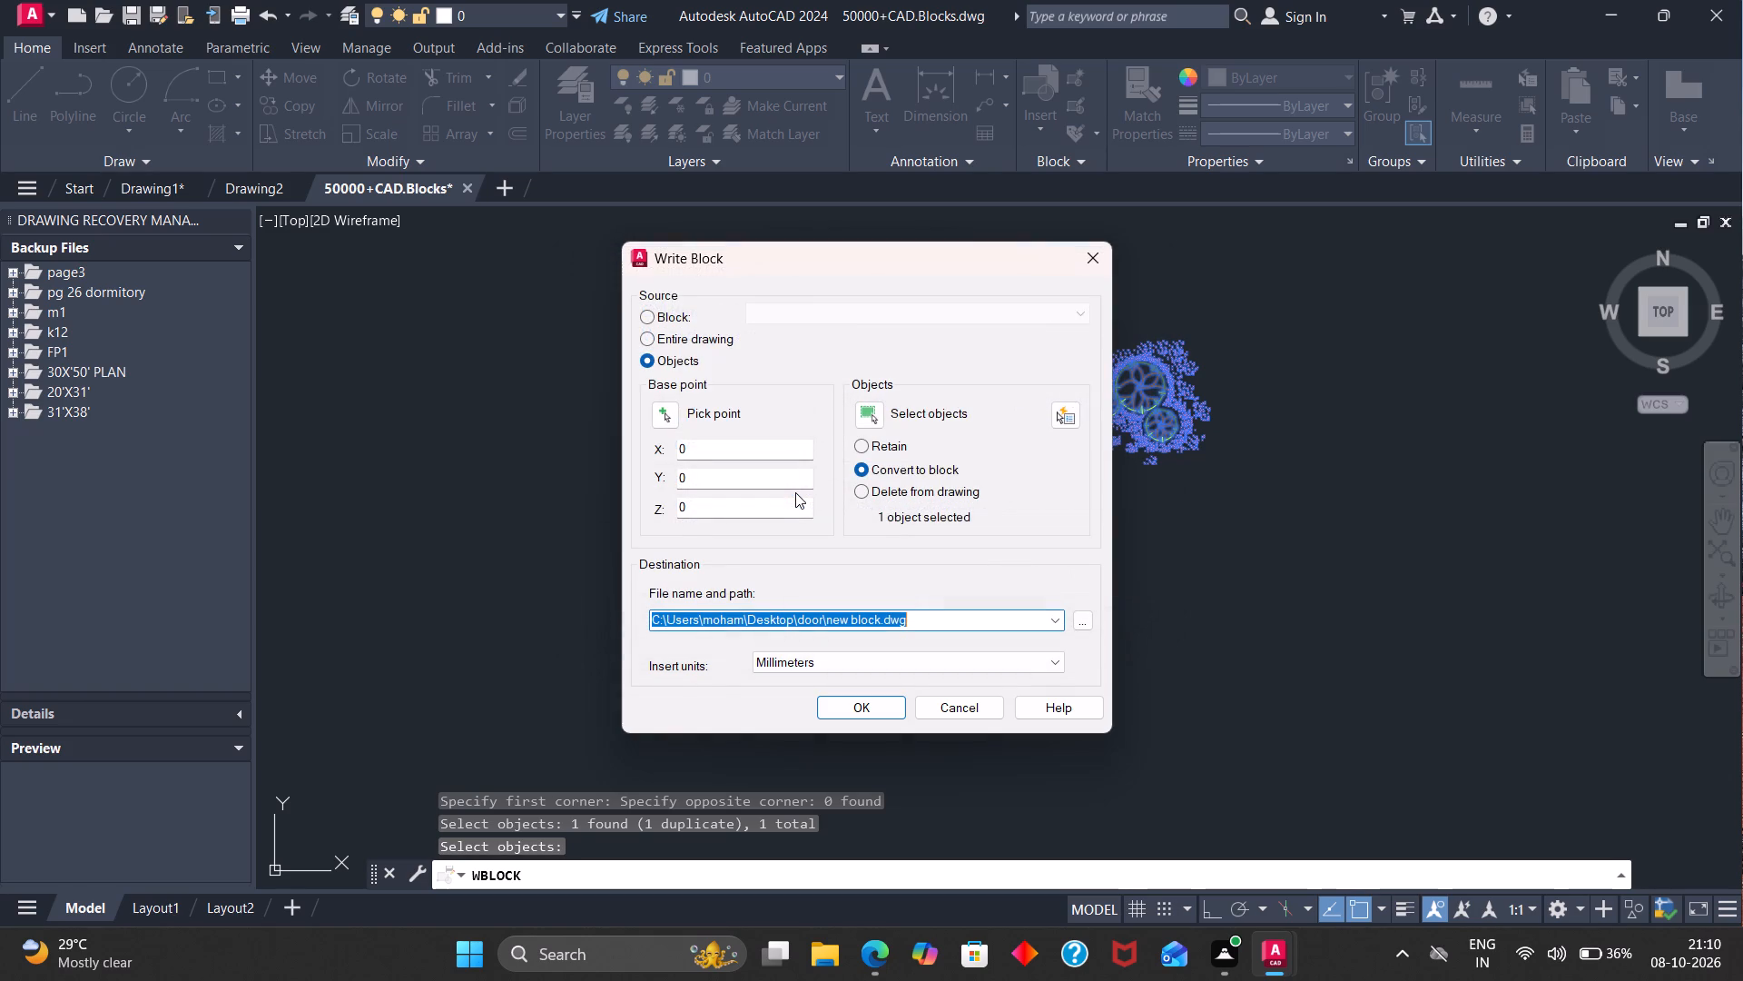
click(1077, 626)
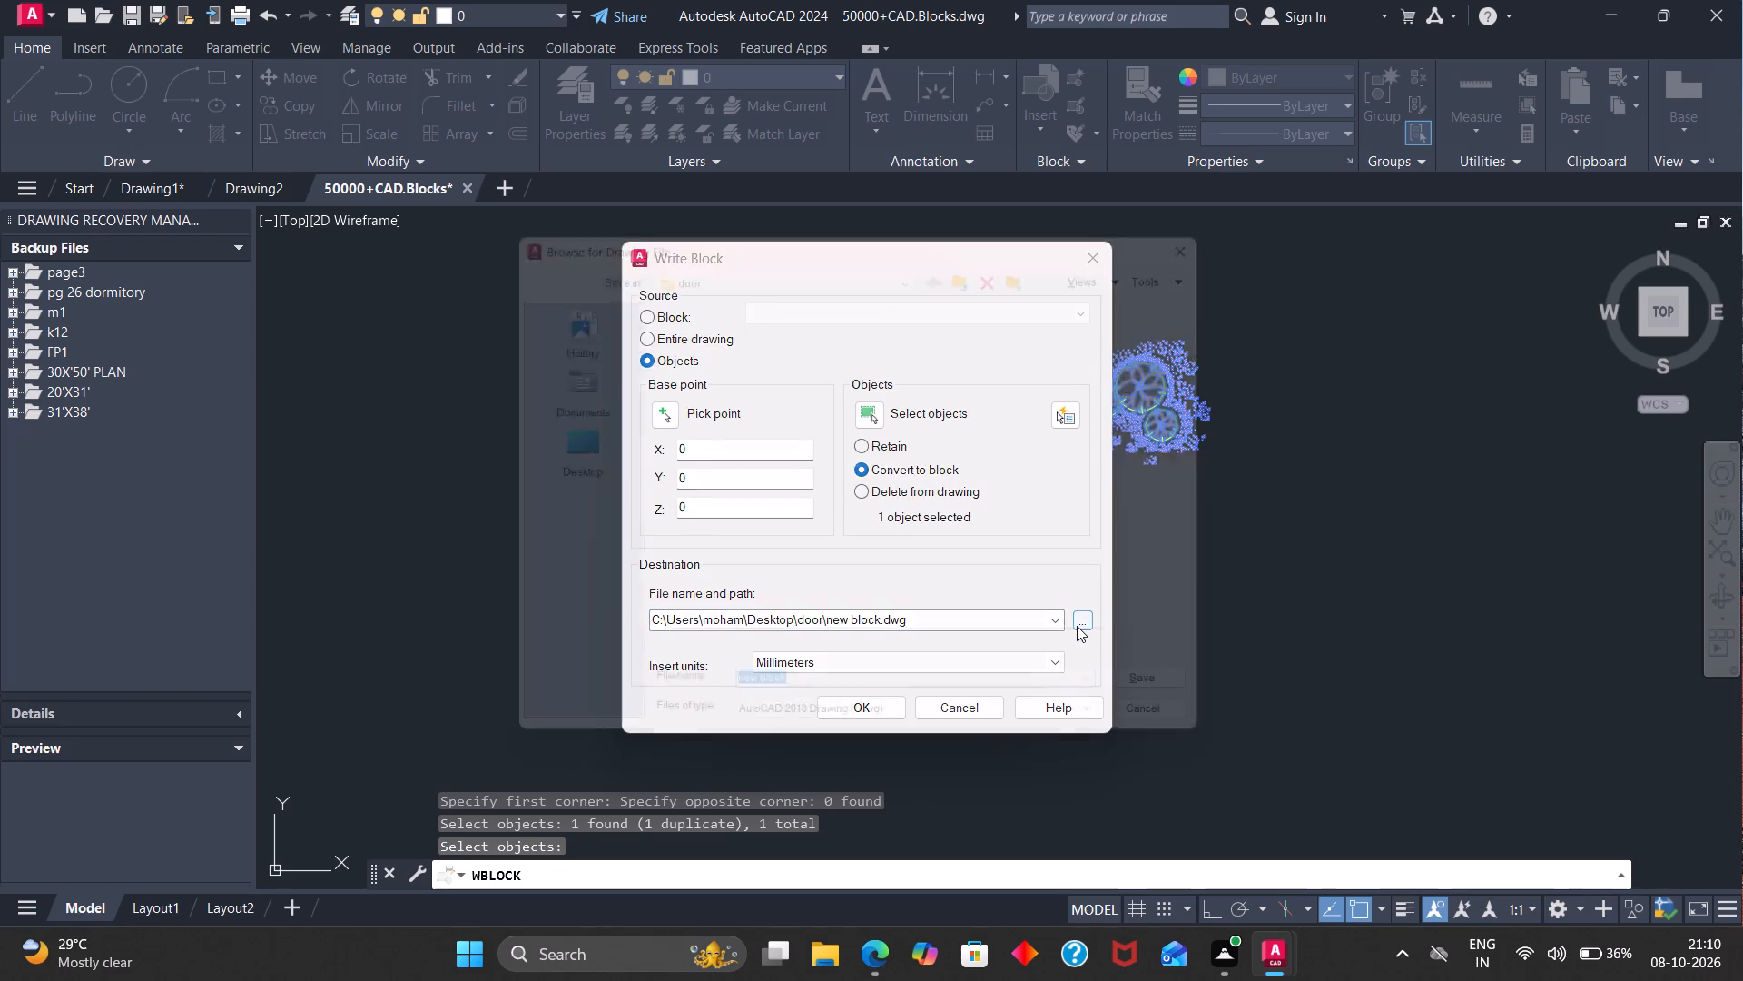
click(582, 458)
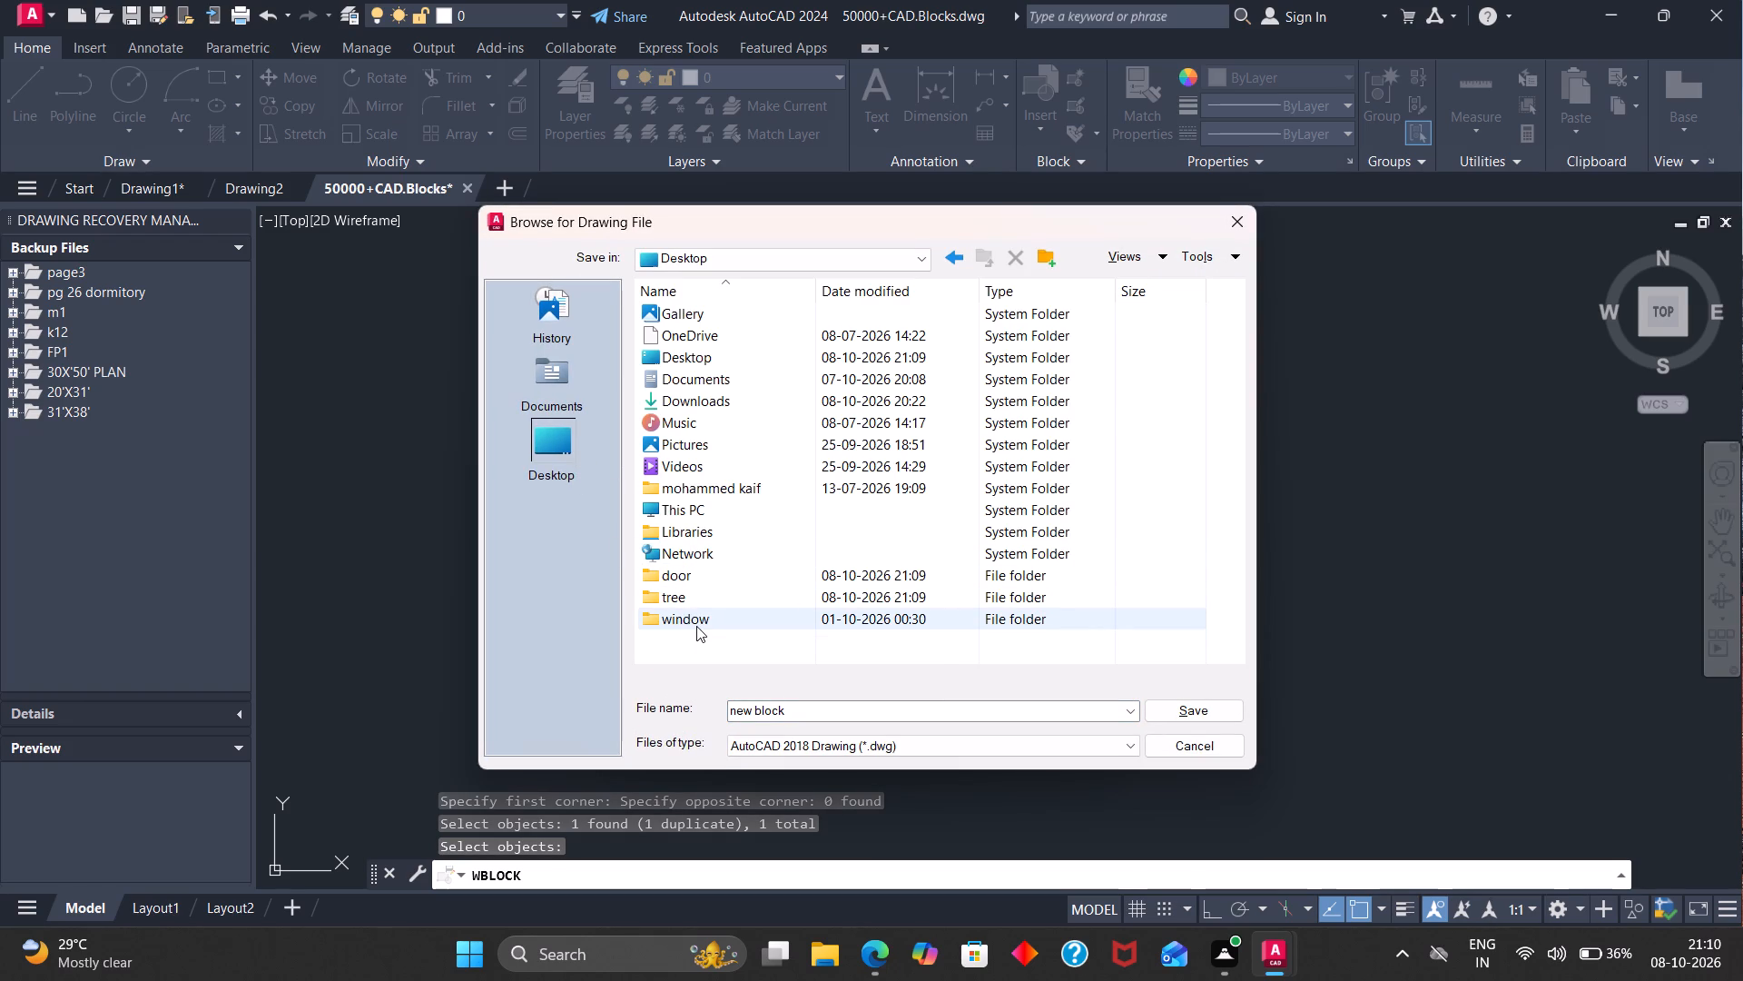
click(708, 597)
double_click(717, 593)
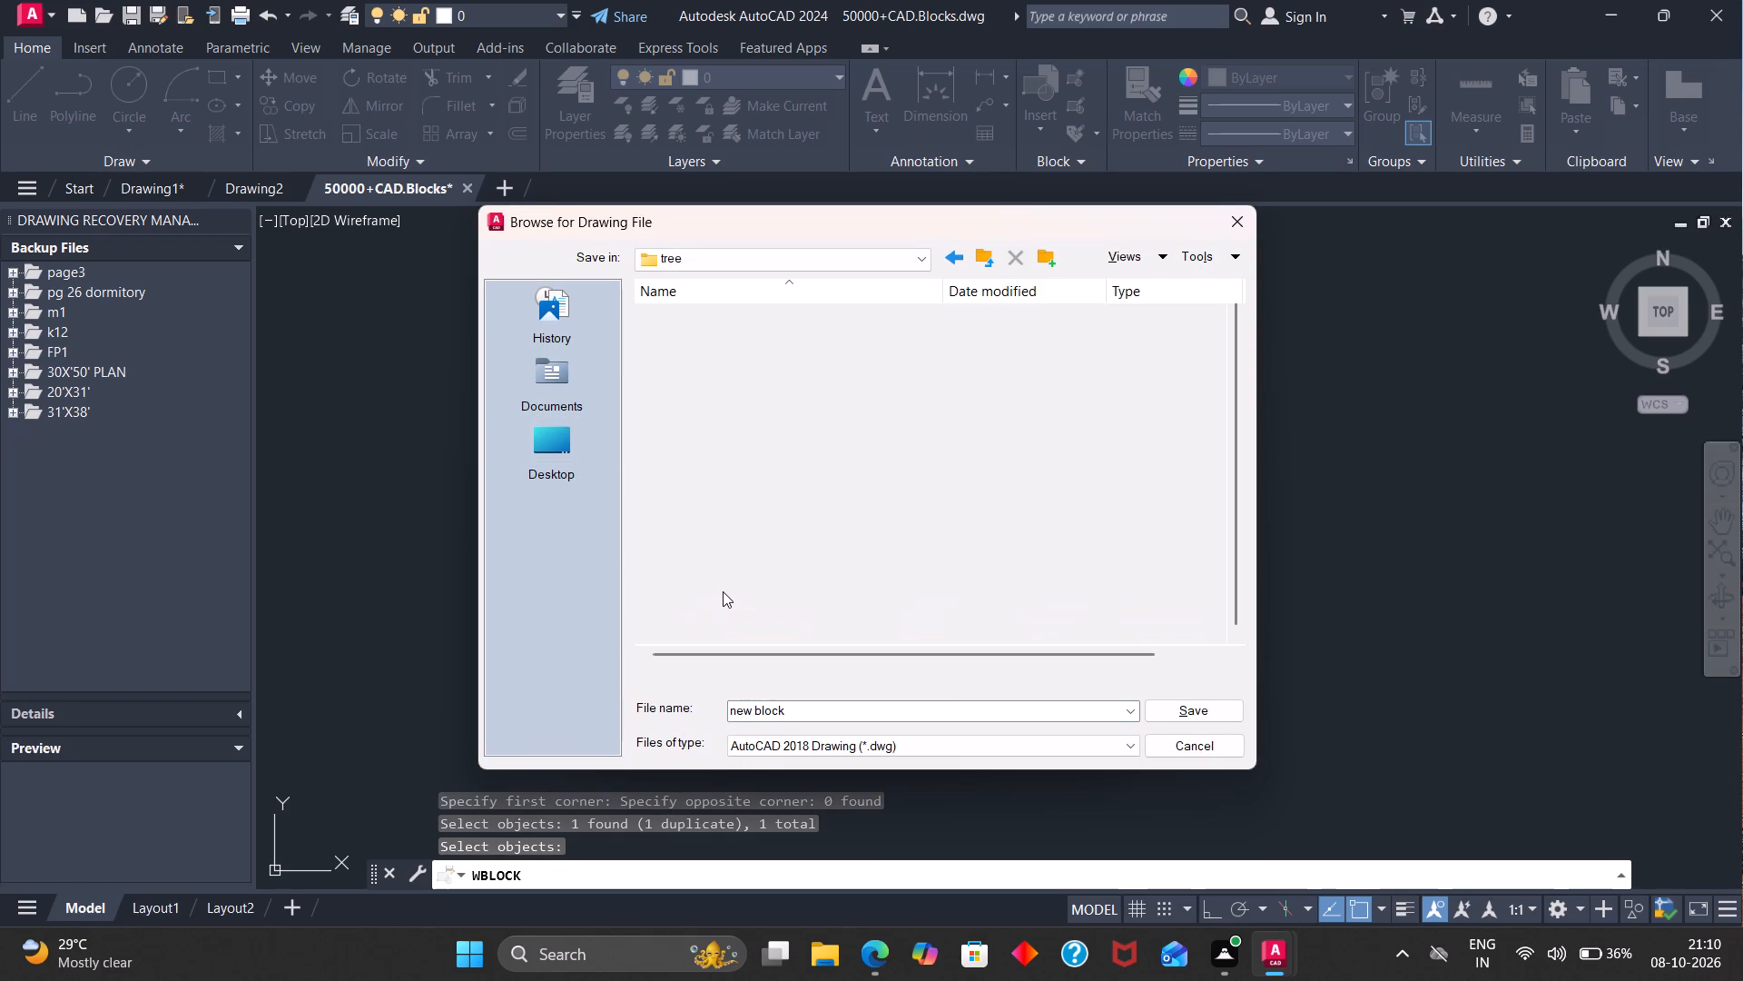
click(1190, 713)
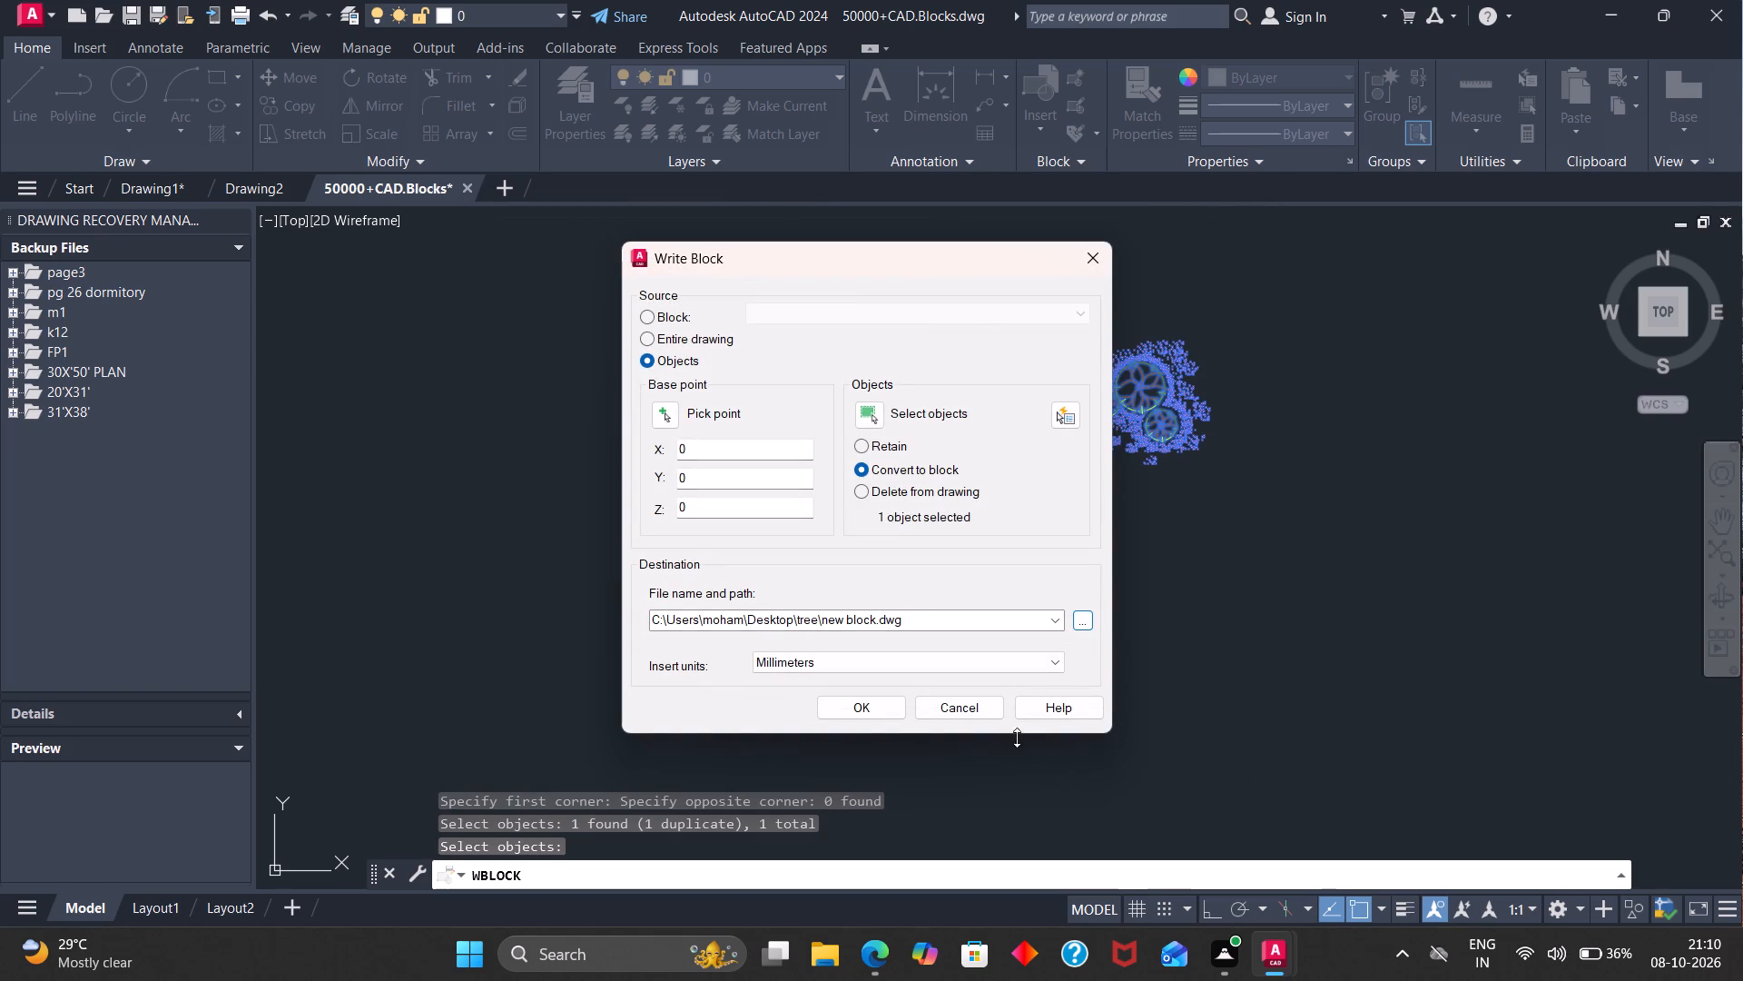
click(886, 717)
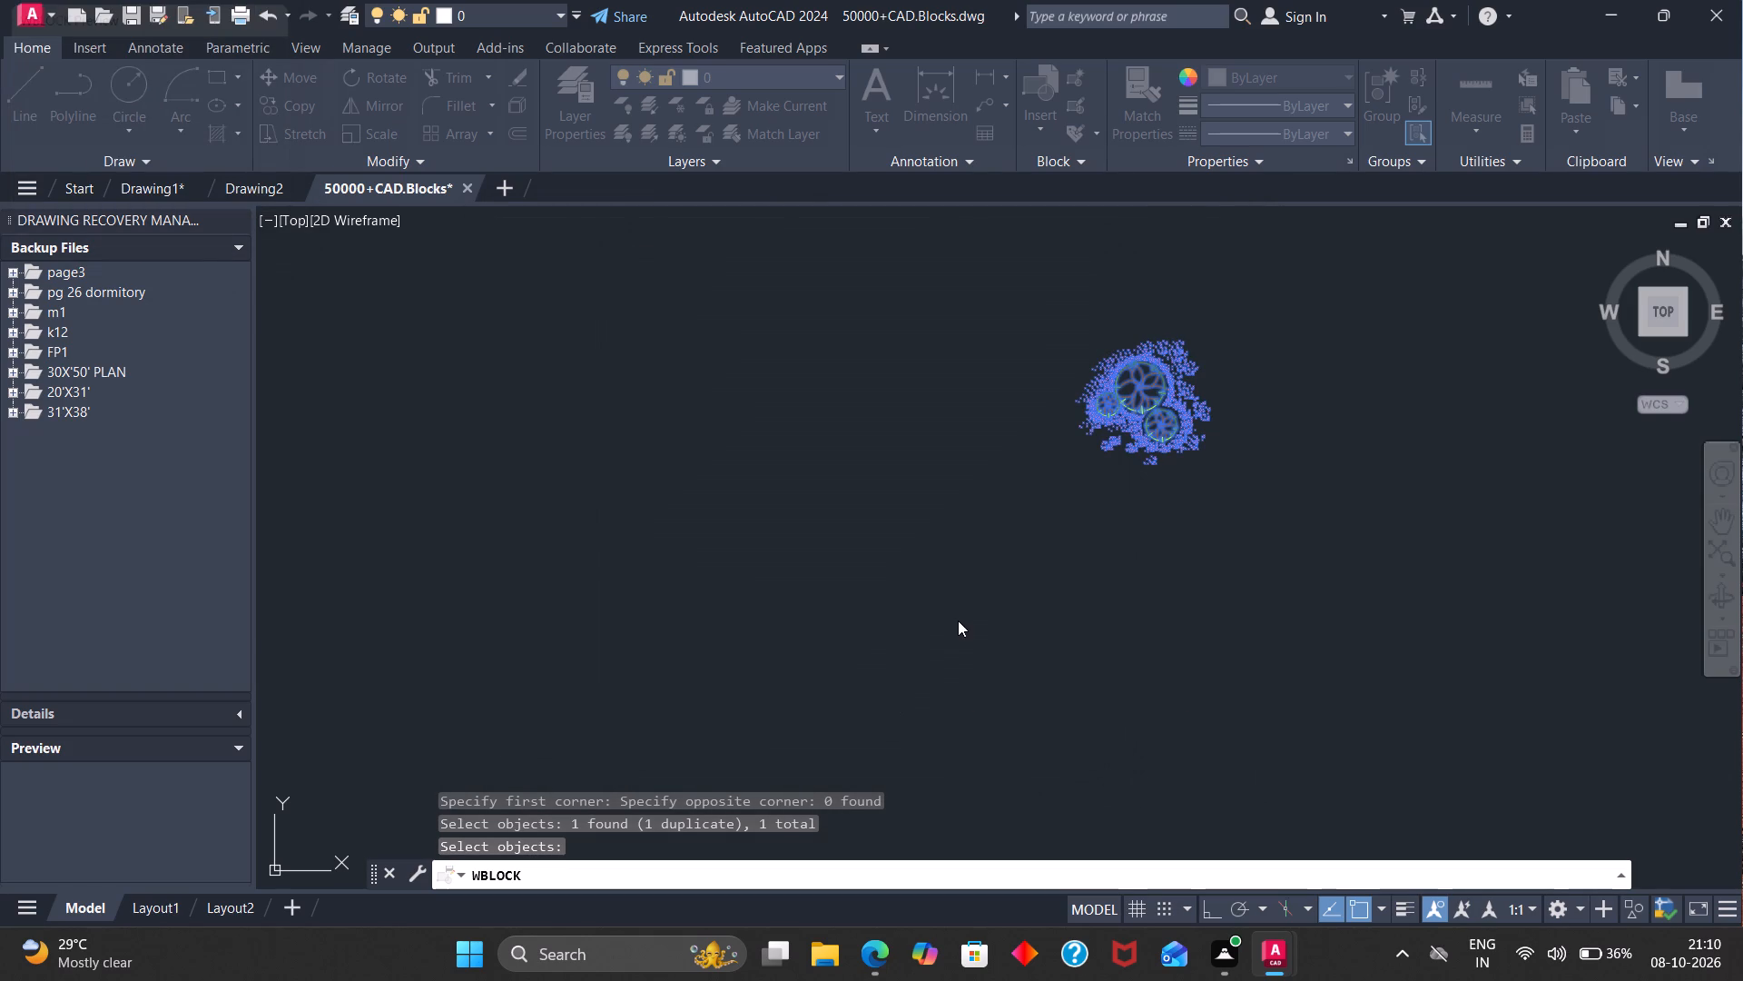
Define the copied round yellow-green plant as a block named p3, with its base point at the plant's left edge.
scroll(958, 620, down, 7)
scroll(1076, 571, down, 3)
scroll(1226, 790, down, 2)
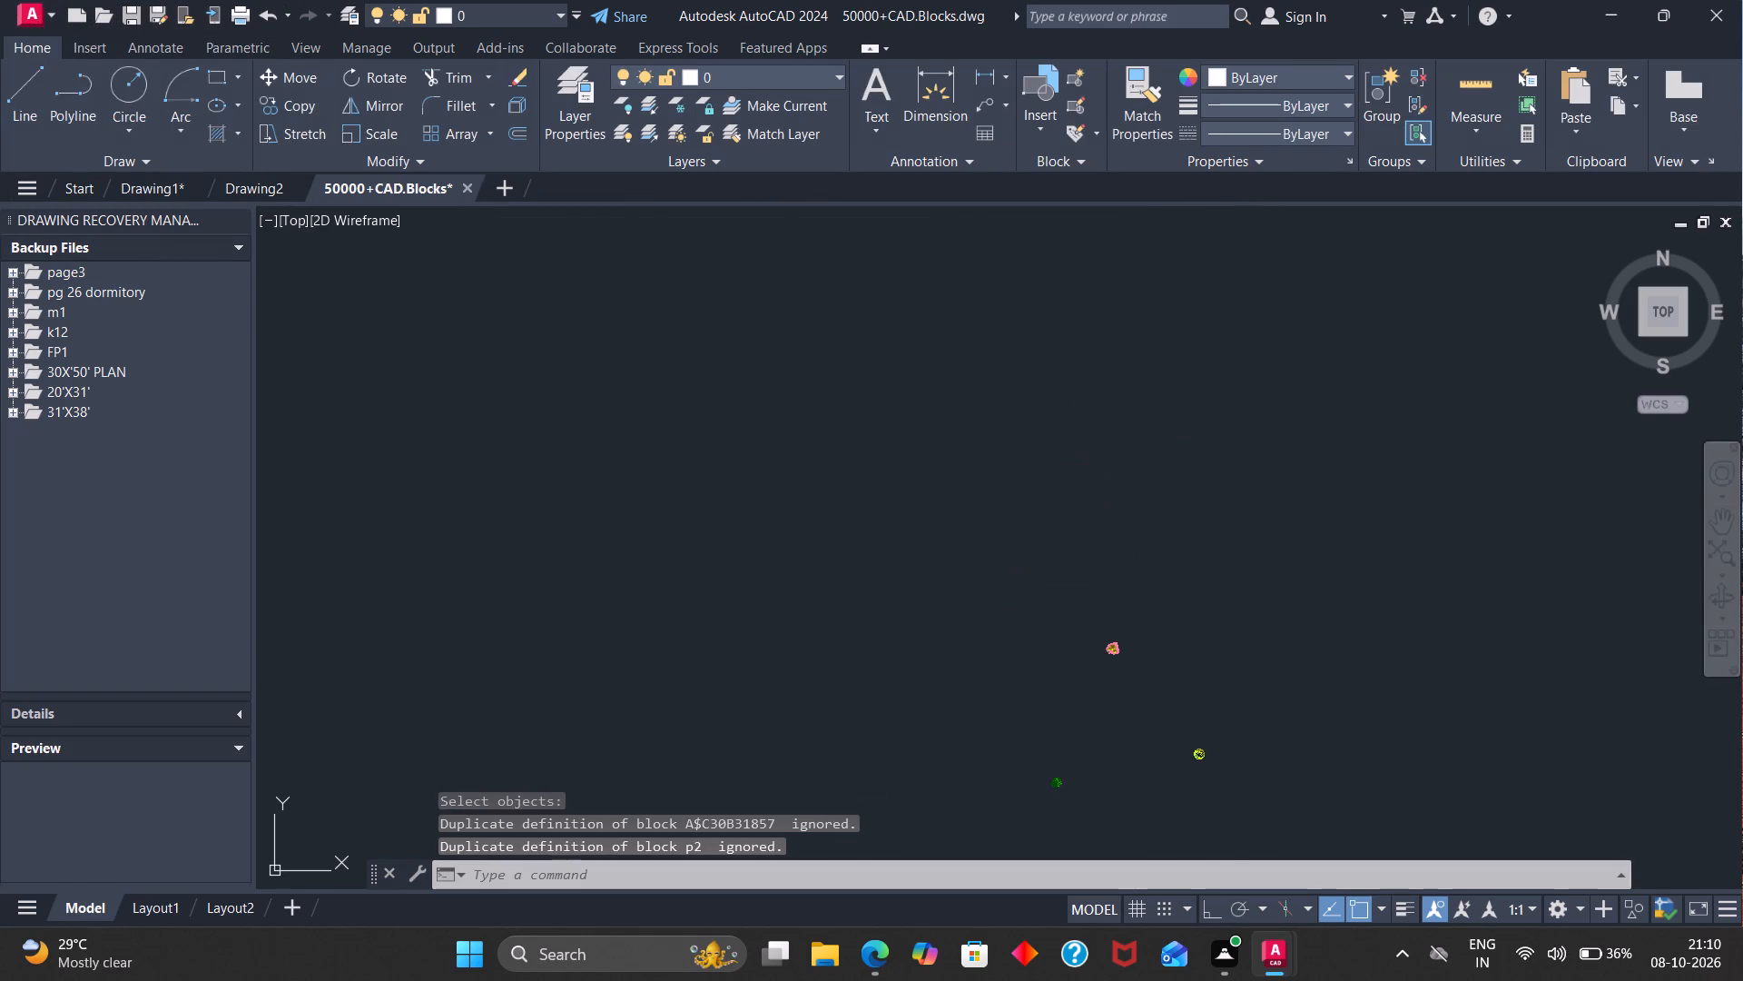
scroll(1236, 818, up, 5)
scroll(1000, 336, down, 3)
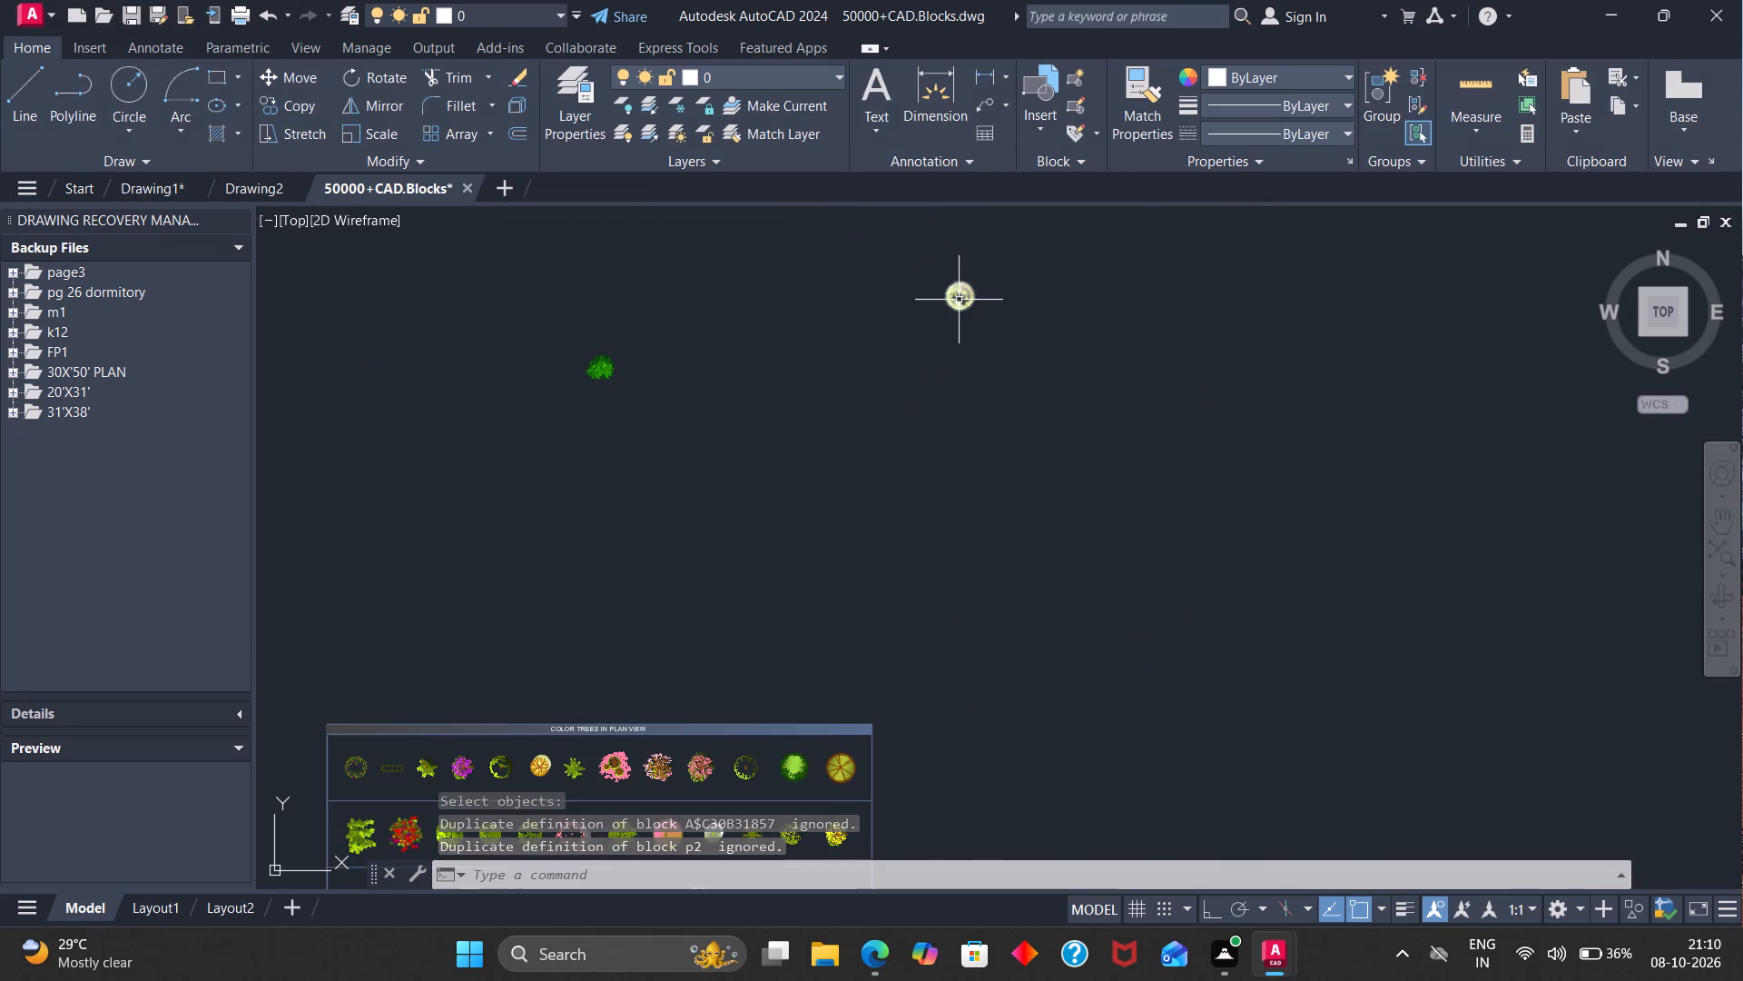
click(956, 297)
key(b)
key(Return)
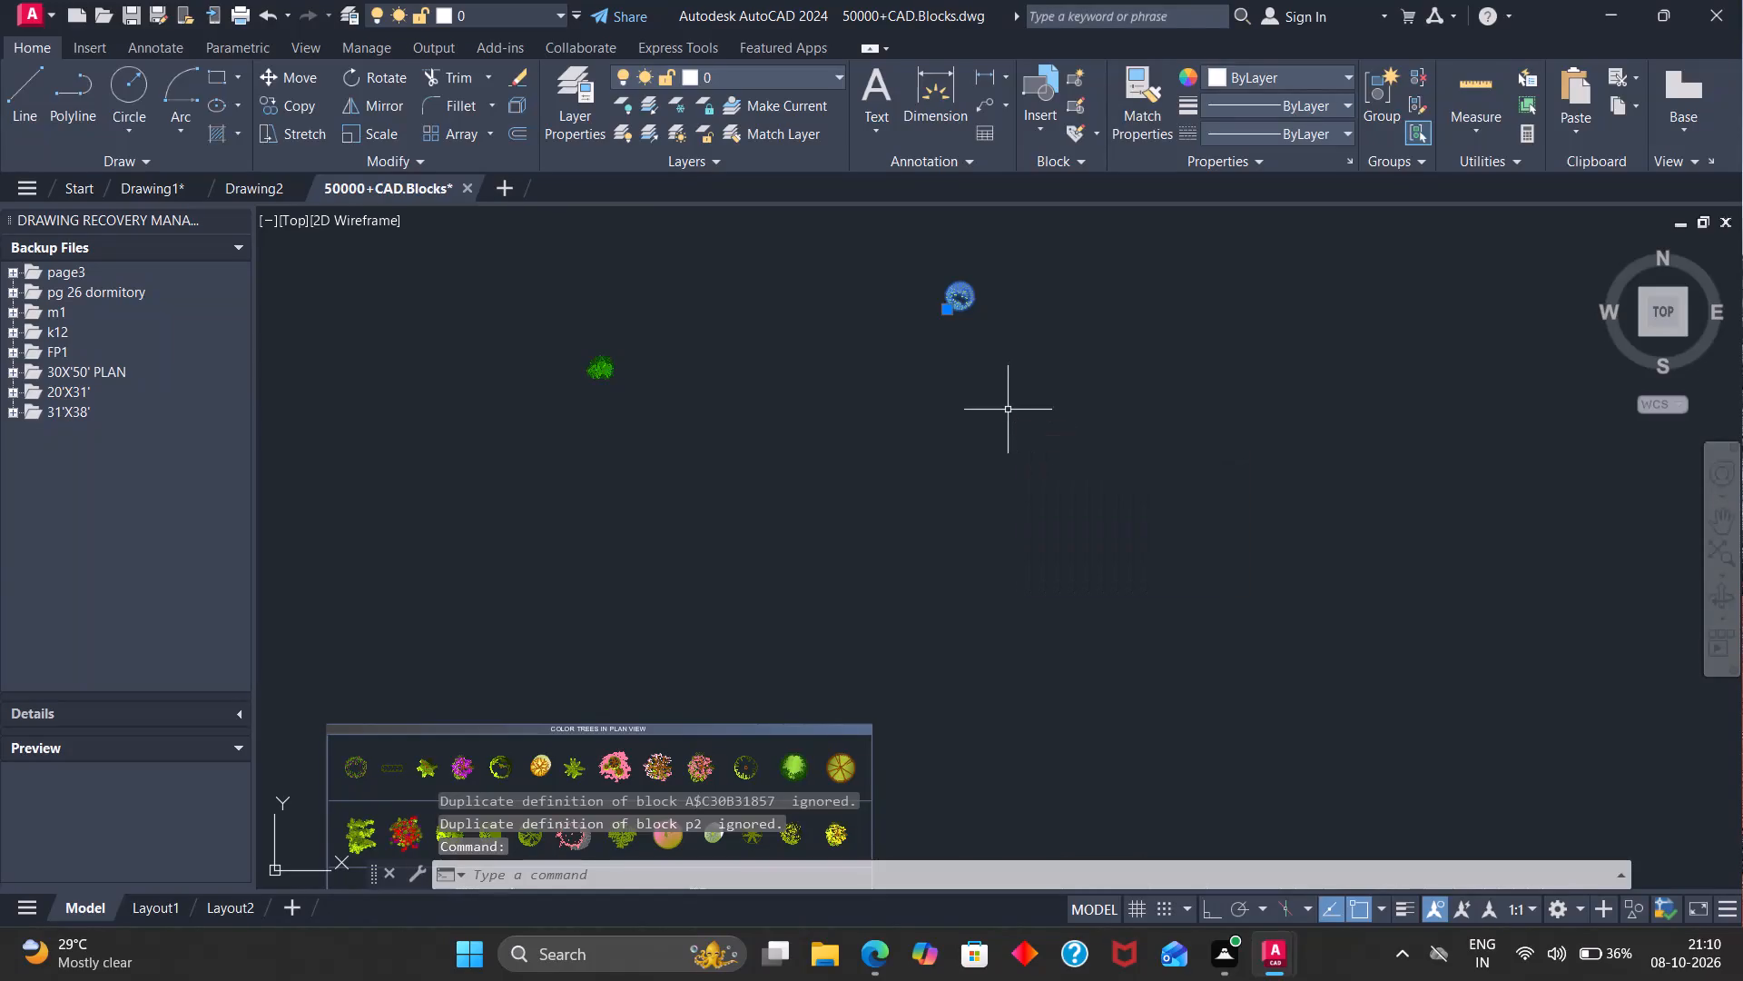
key(p)
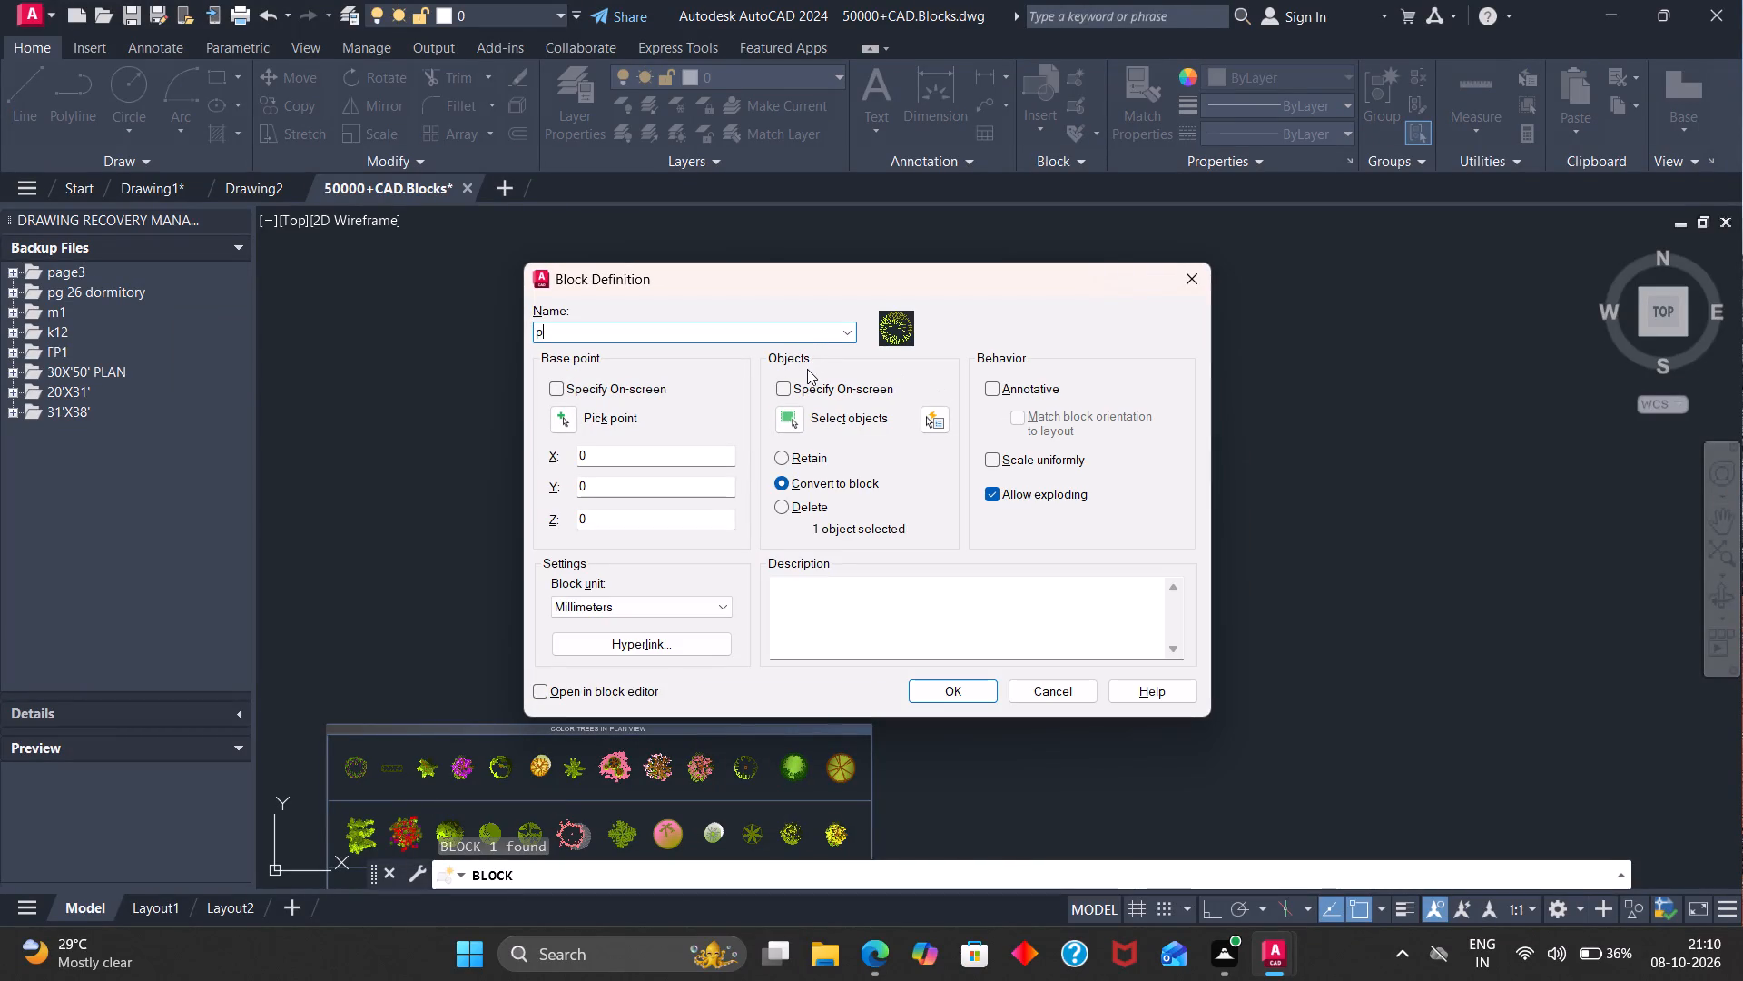
key(3)
click(563, 418)
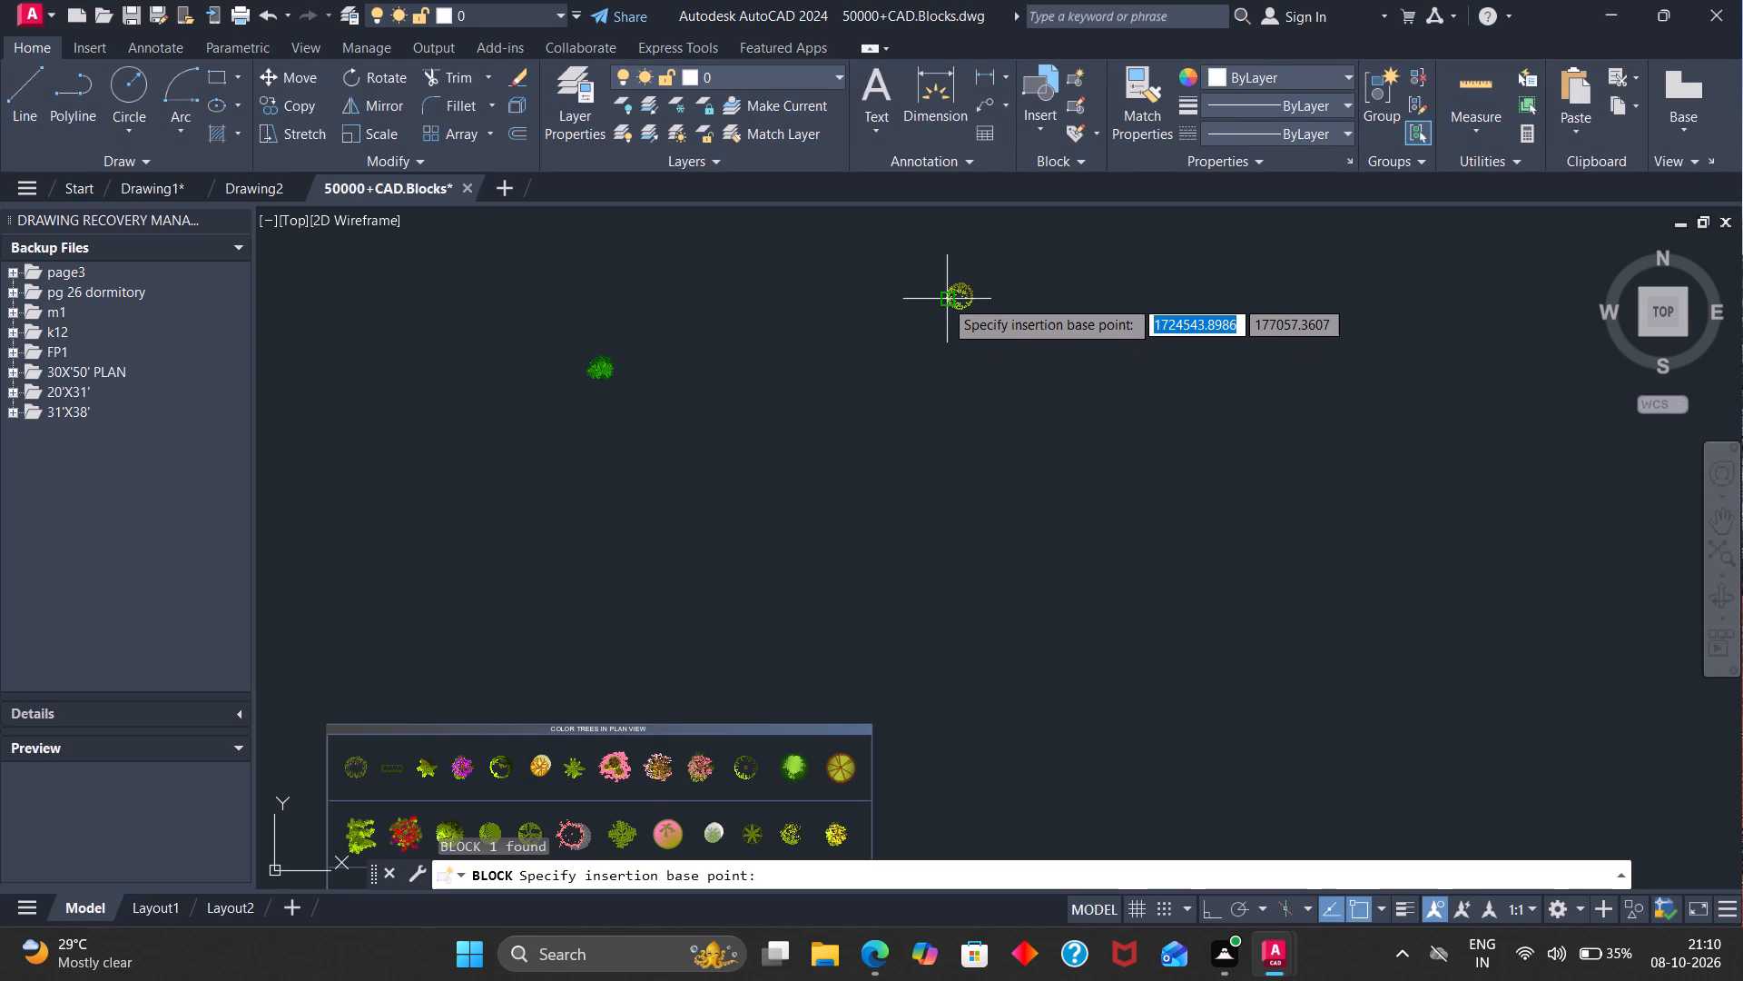
click(944, 299)
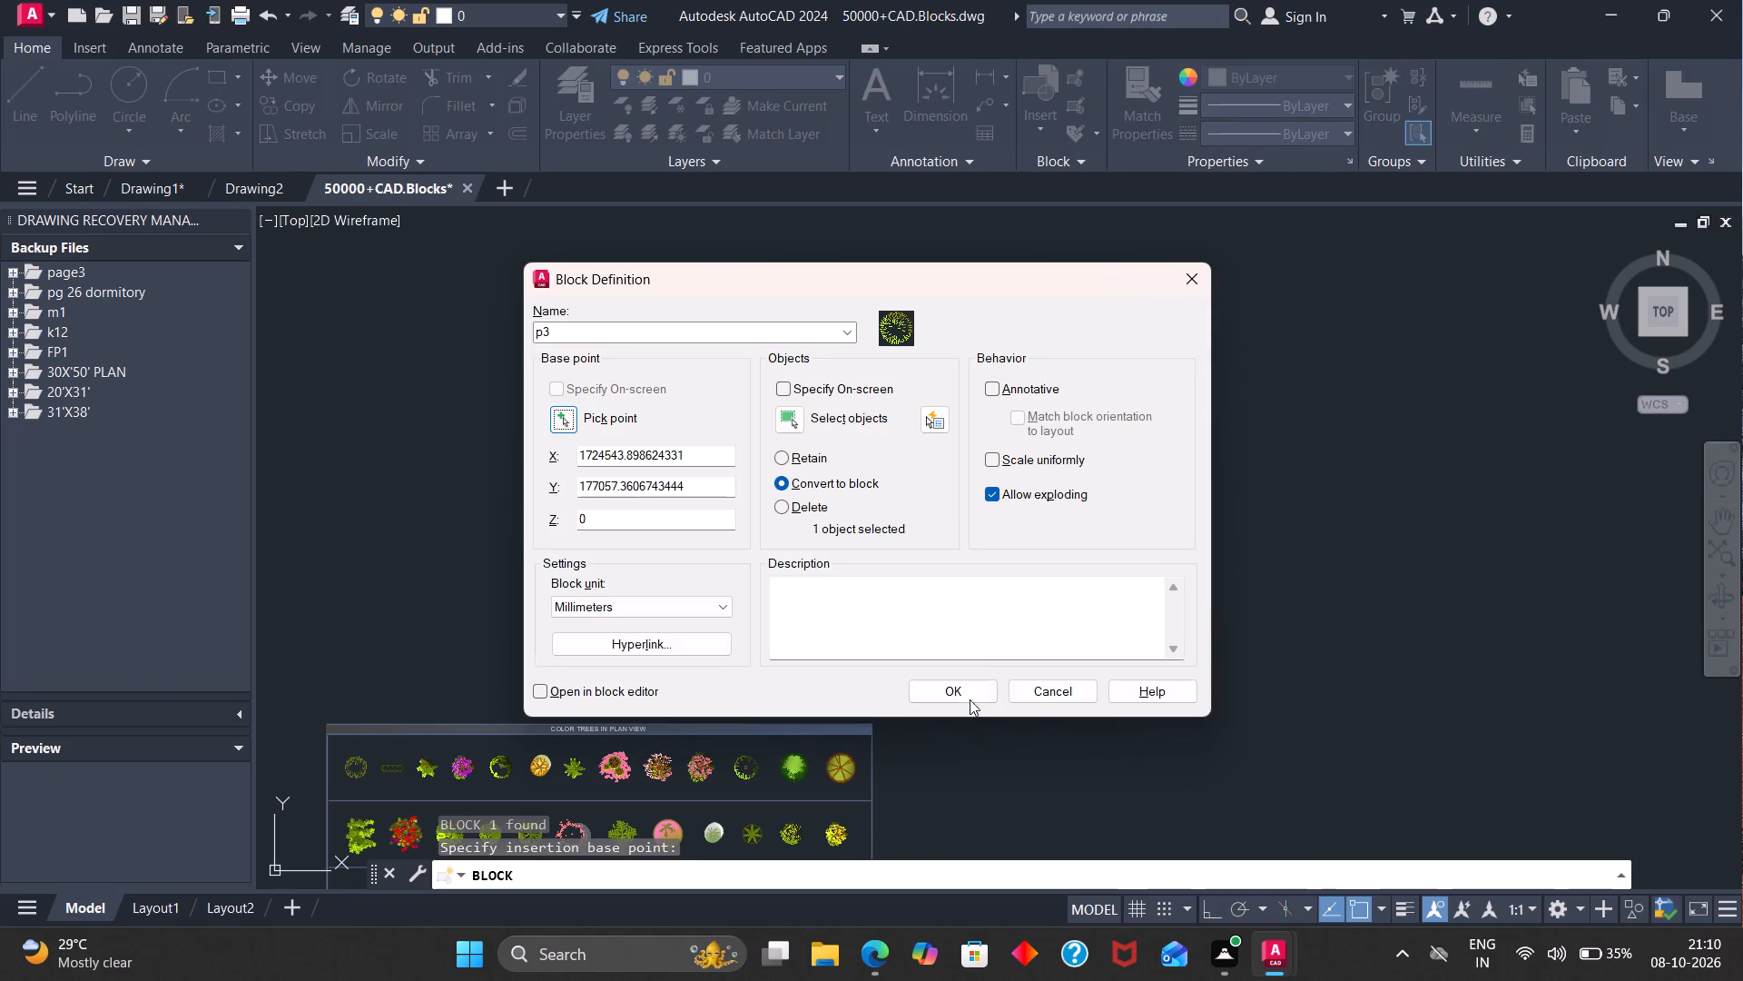
click(961, 695)
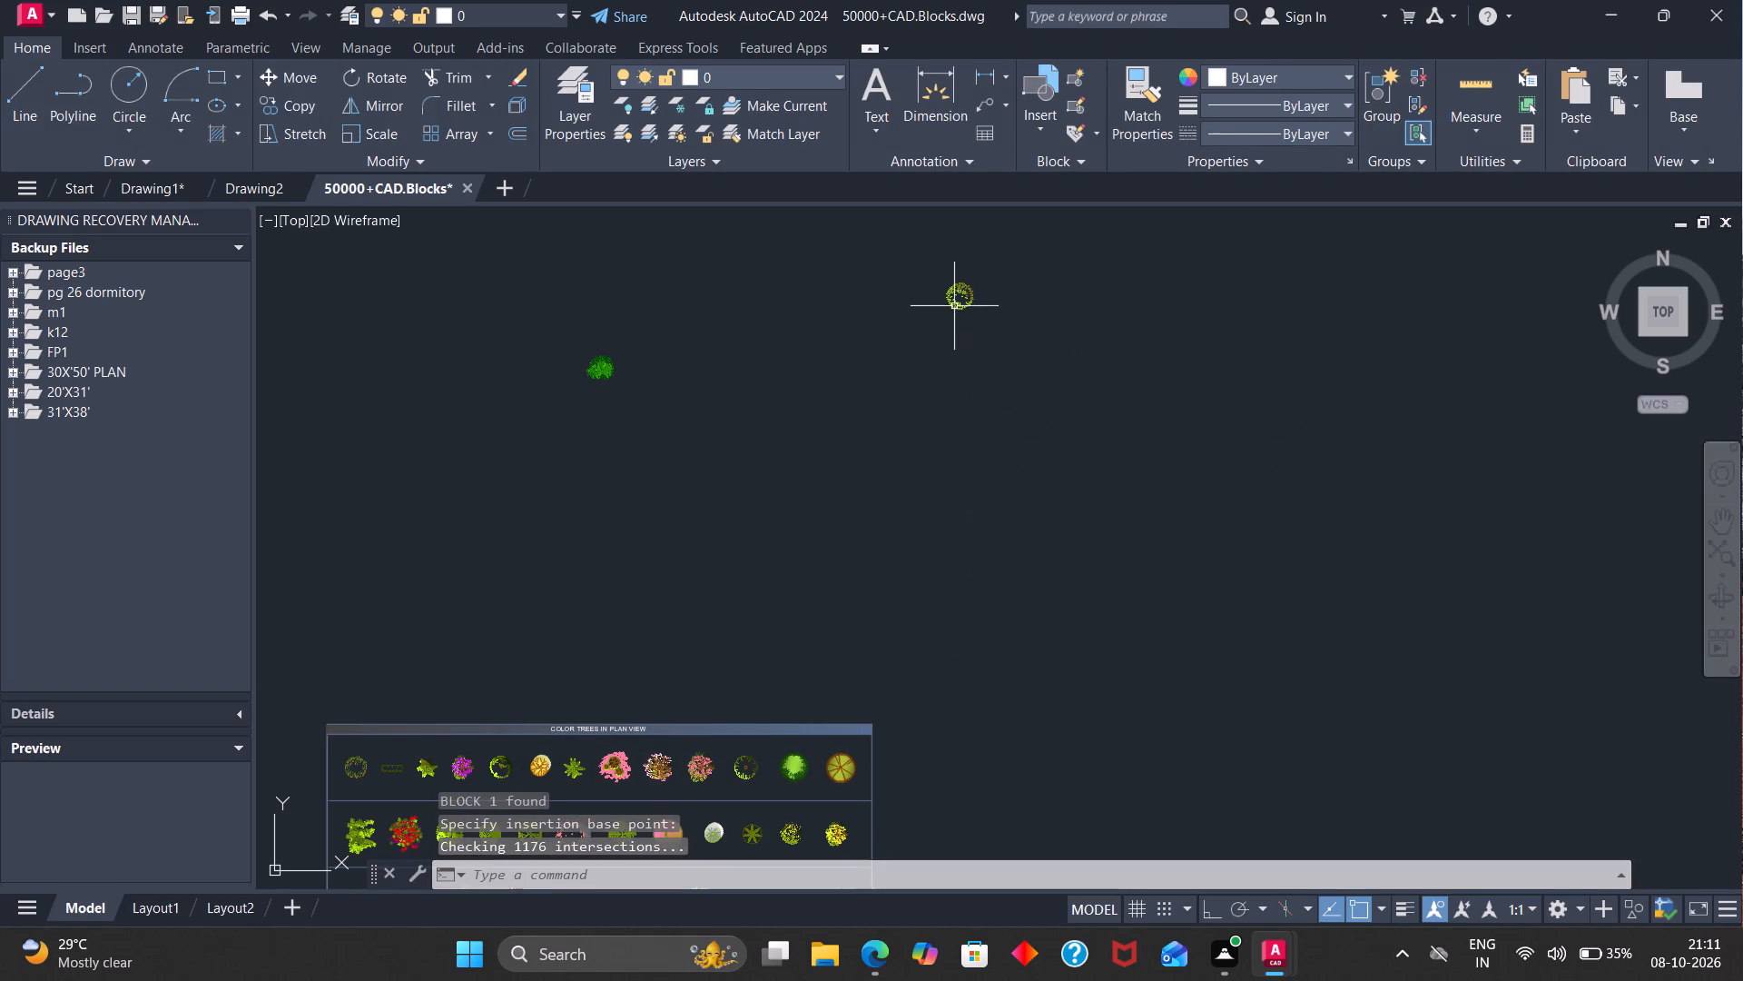
Write block p3 out as p3.dwg in the Desktop's tree folder, with millimetres as insert units.
click(954, 303)
key(w)
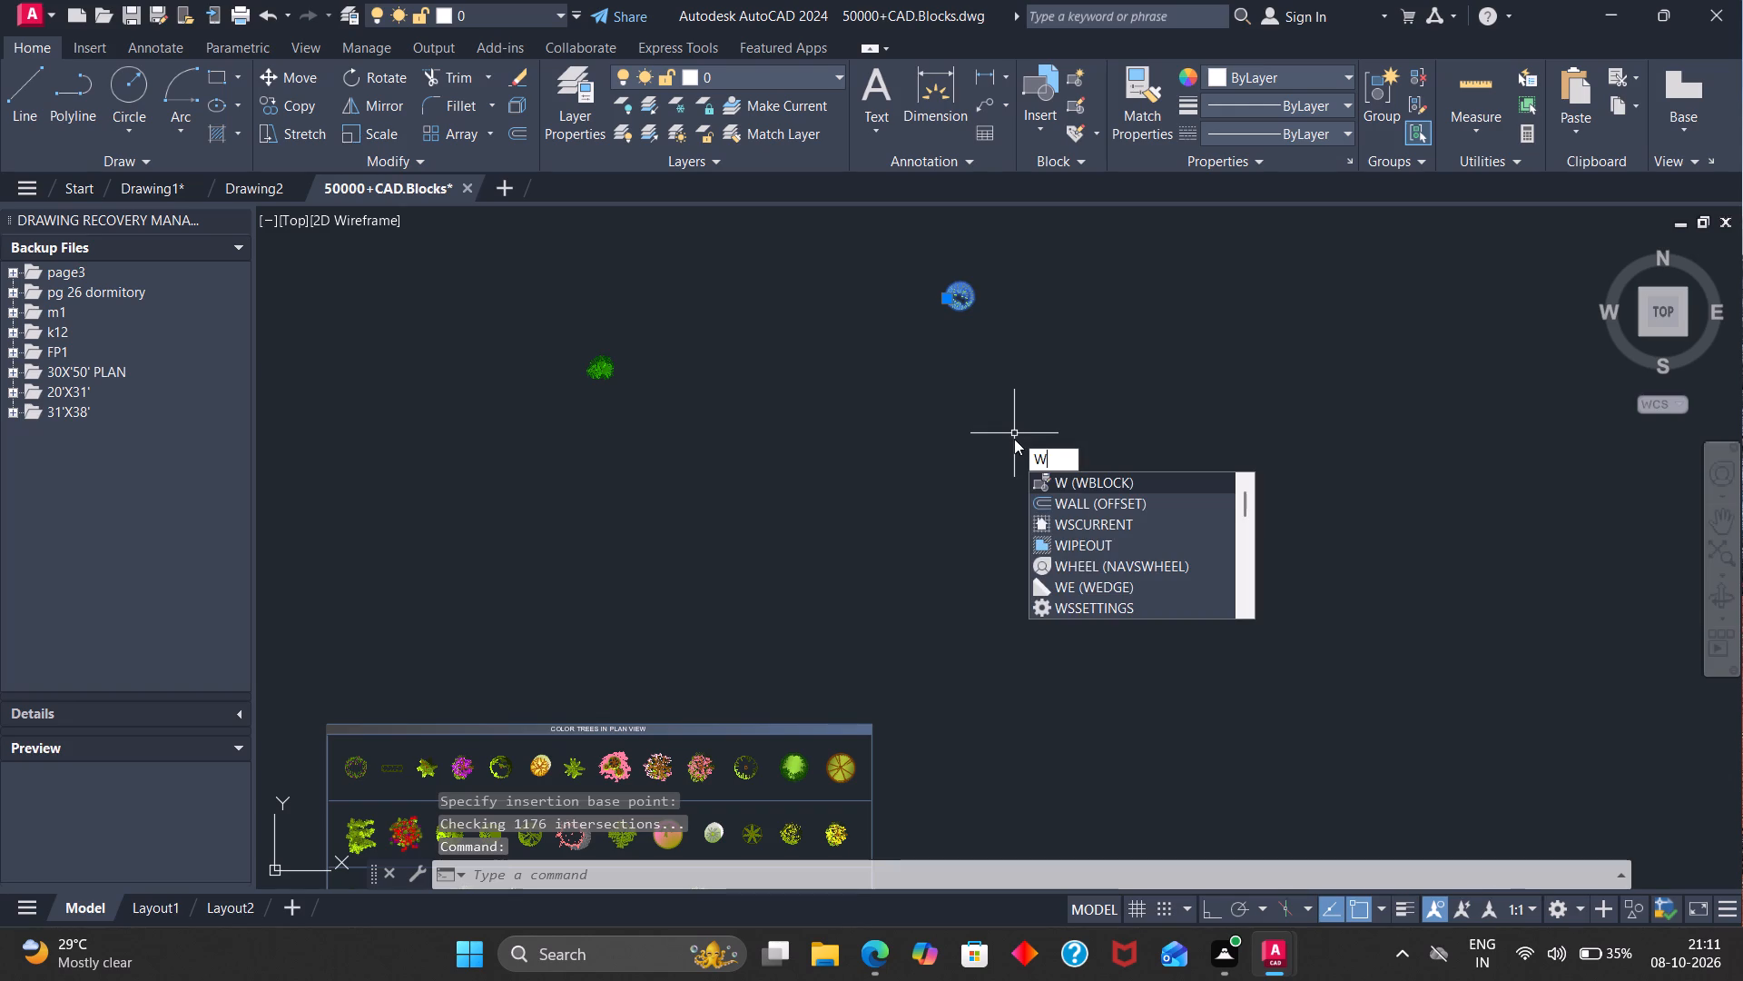
key(Return)
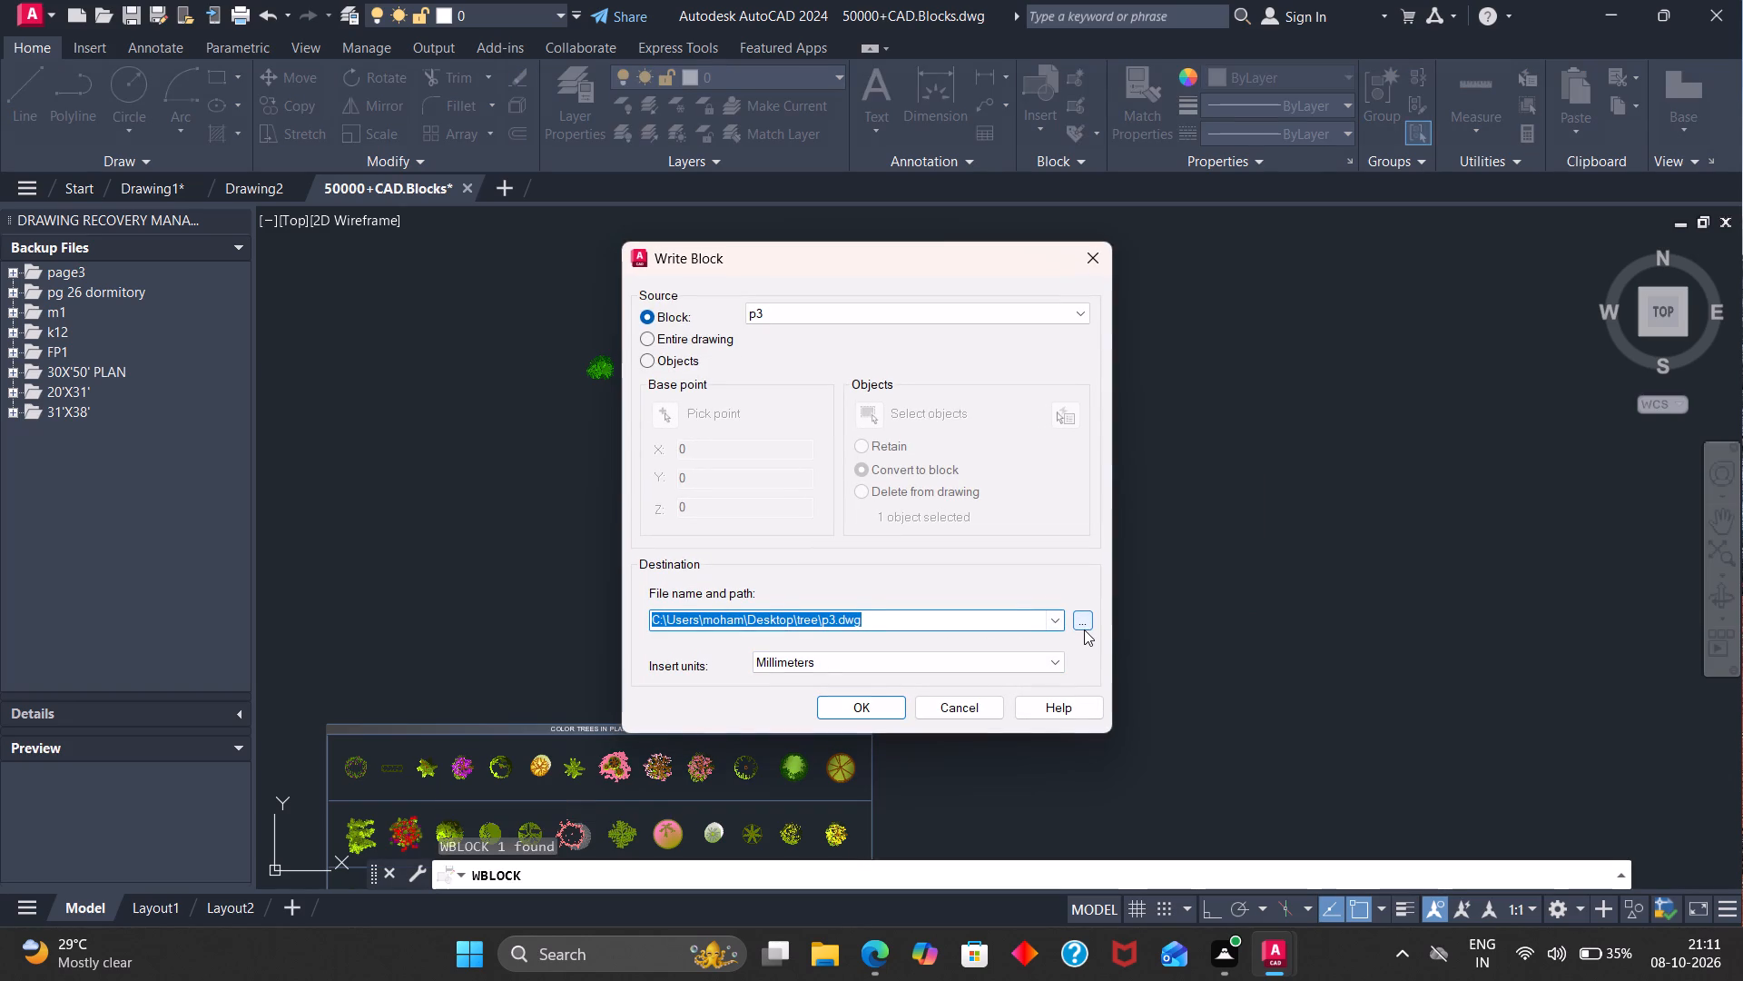
click(1084, 629)
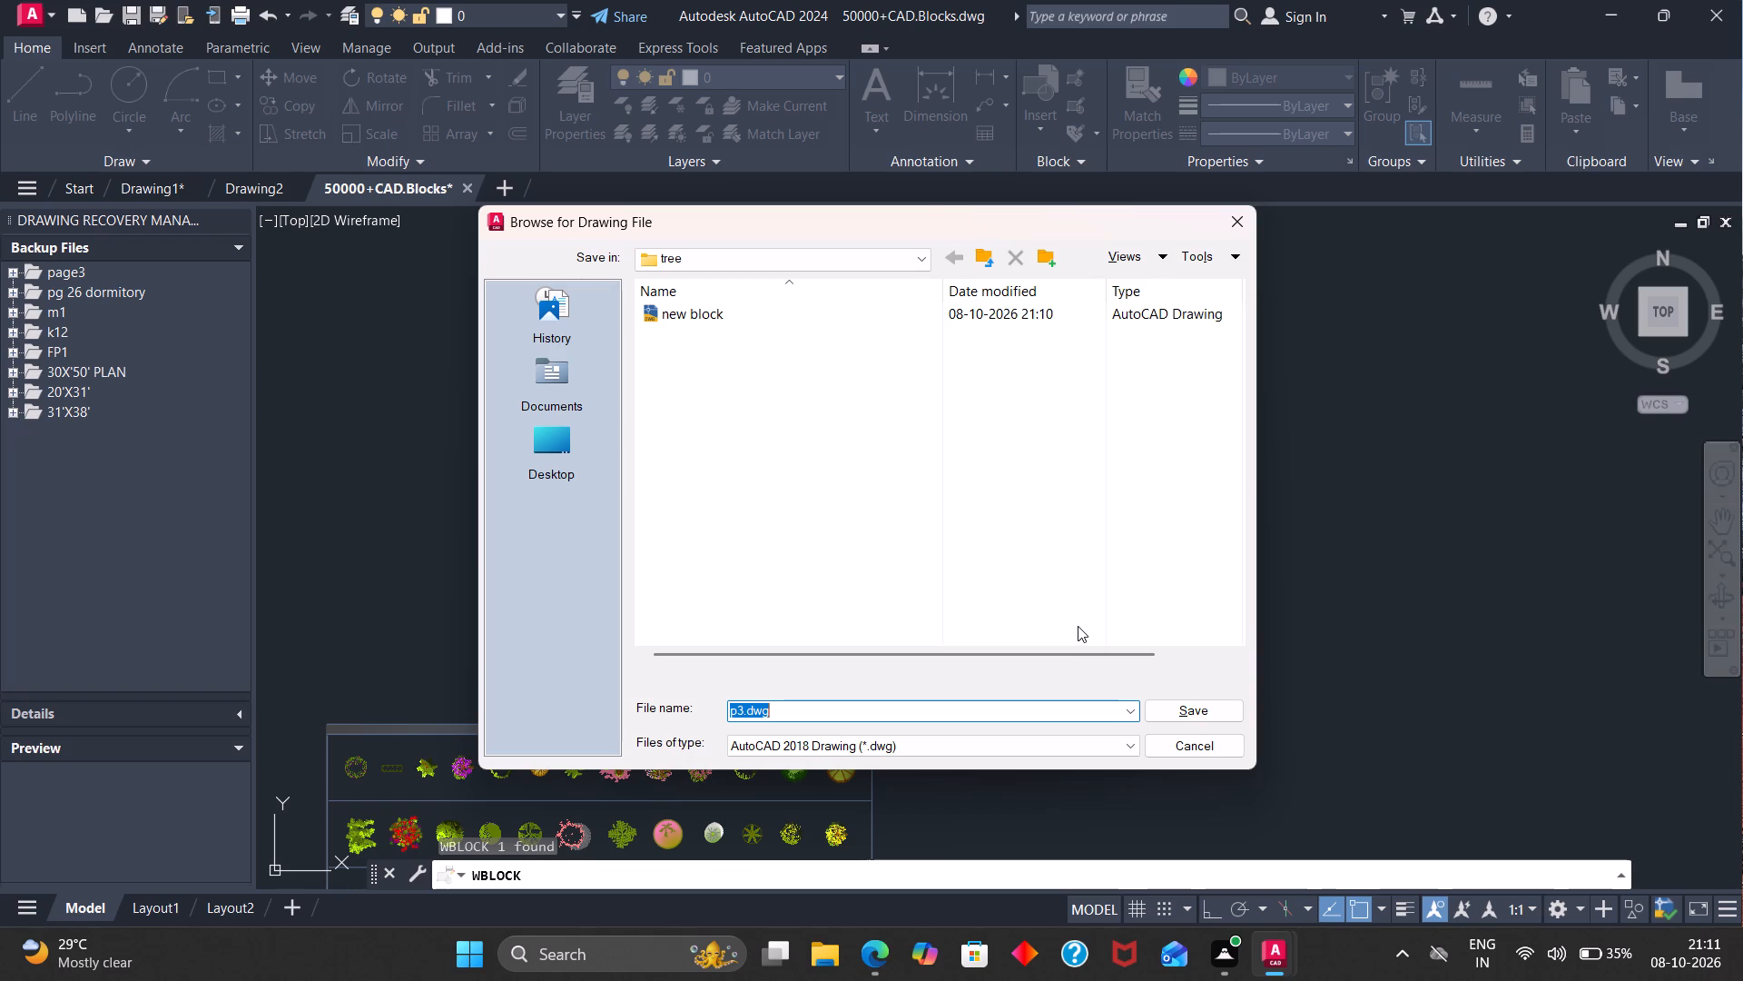
click(1157, 708)
click(870, 708)
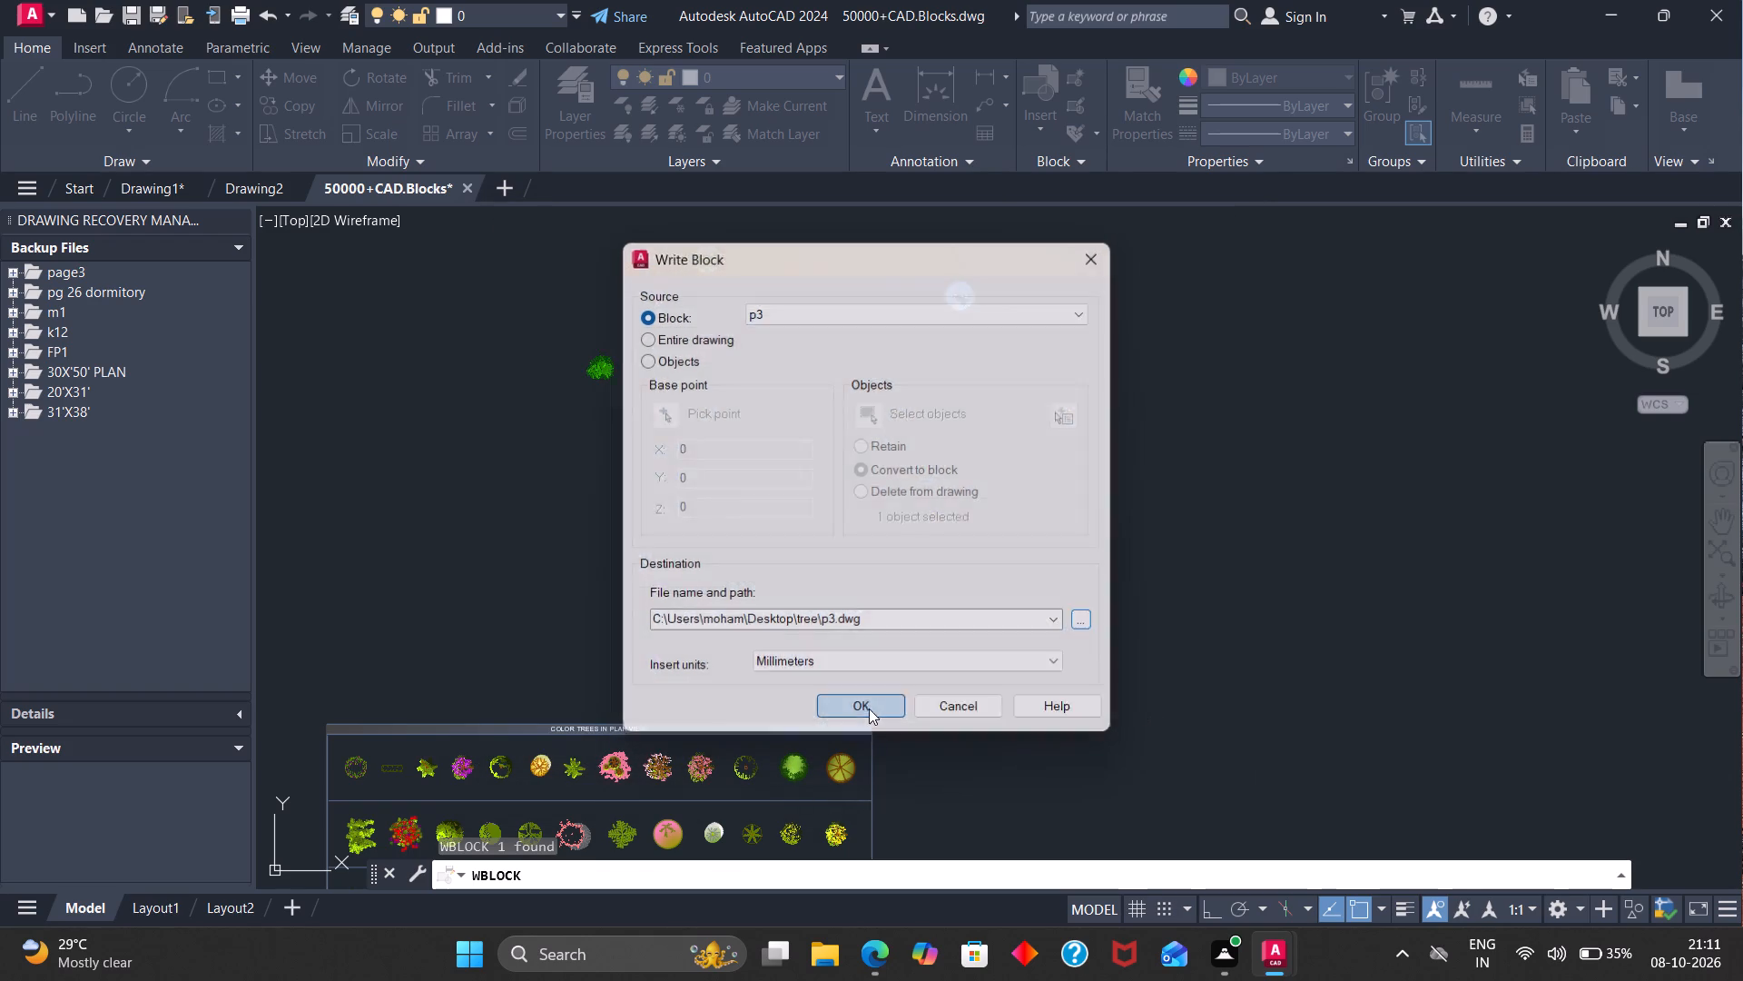
Write the green palm plant block p1 out as p1.dwg in the Desktop's tree folder, with millimetres as insert units.
scroll(647, 530, down, 3)
scroll(612, 473, up, 3)
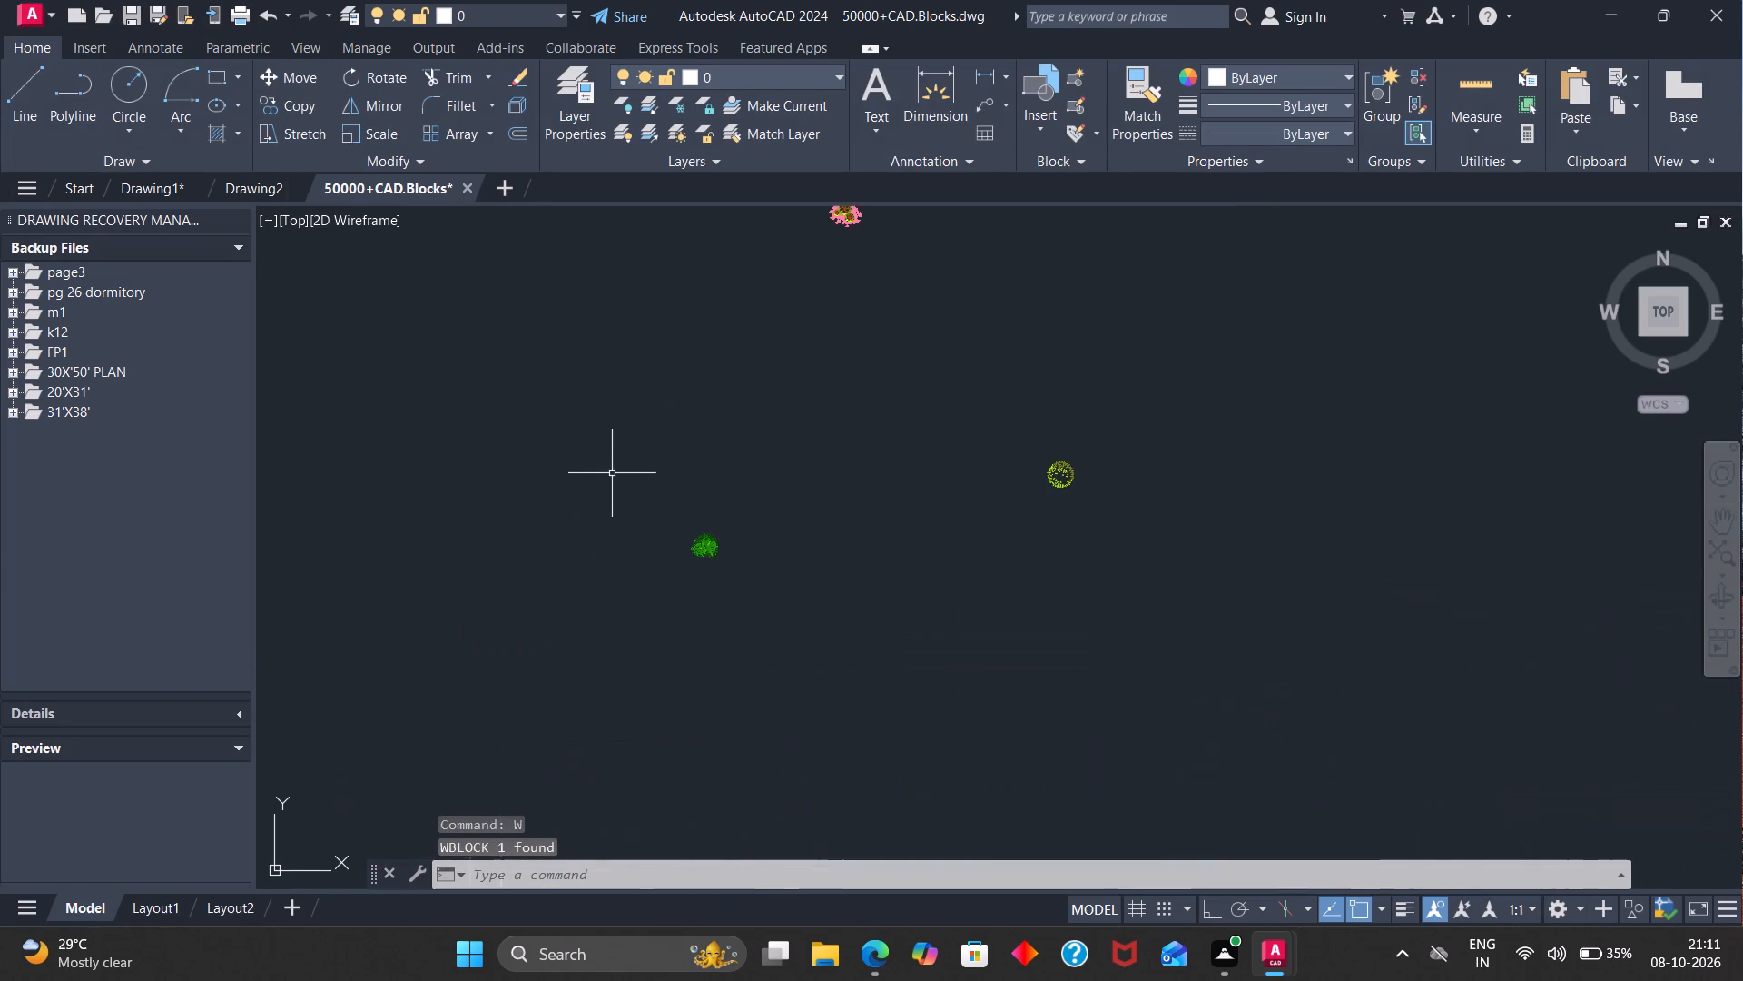
scroll(729, 588, up, 2)
click(659, 476)
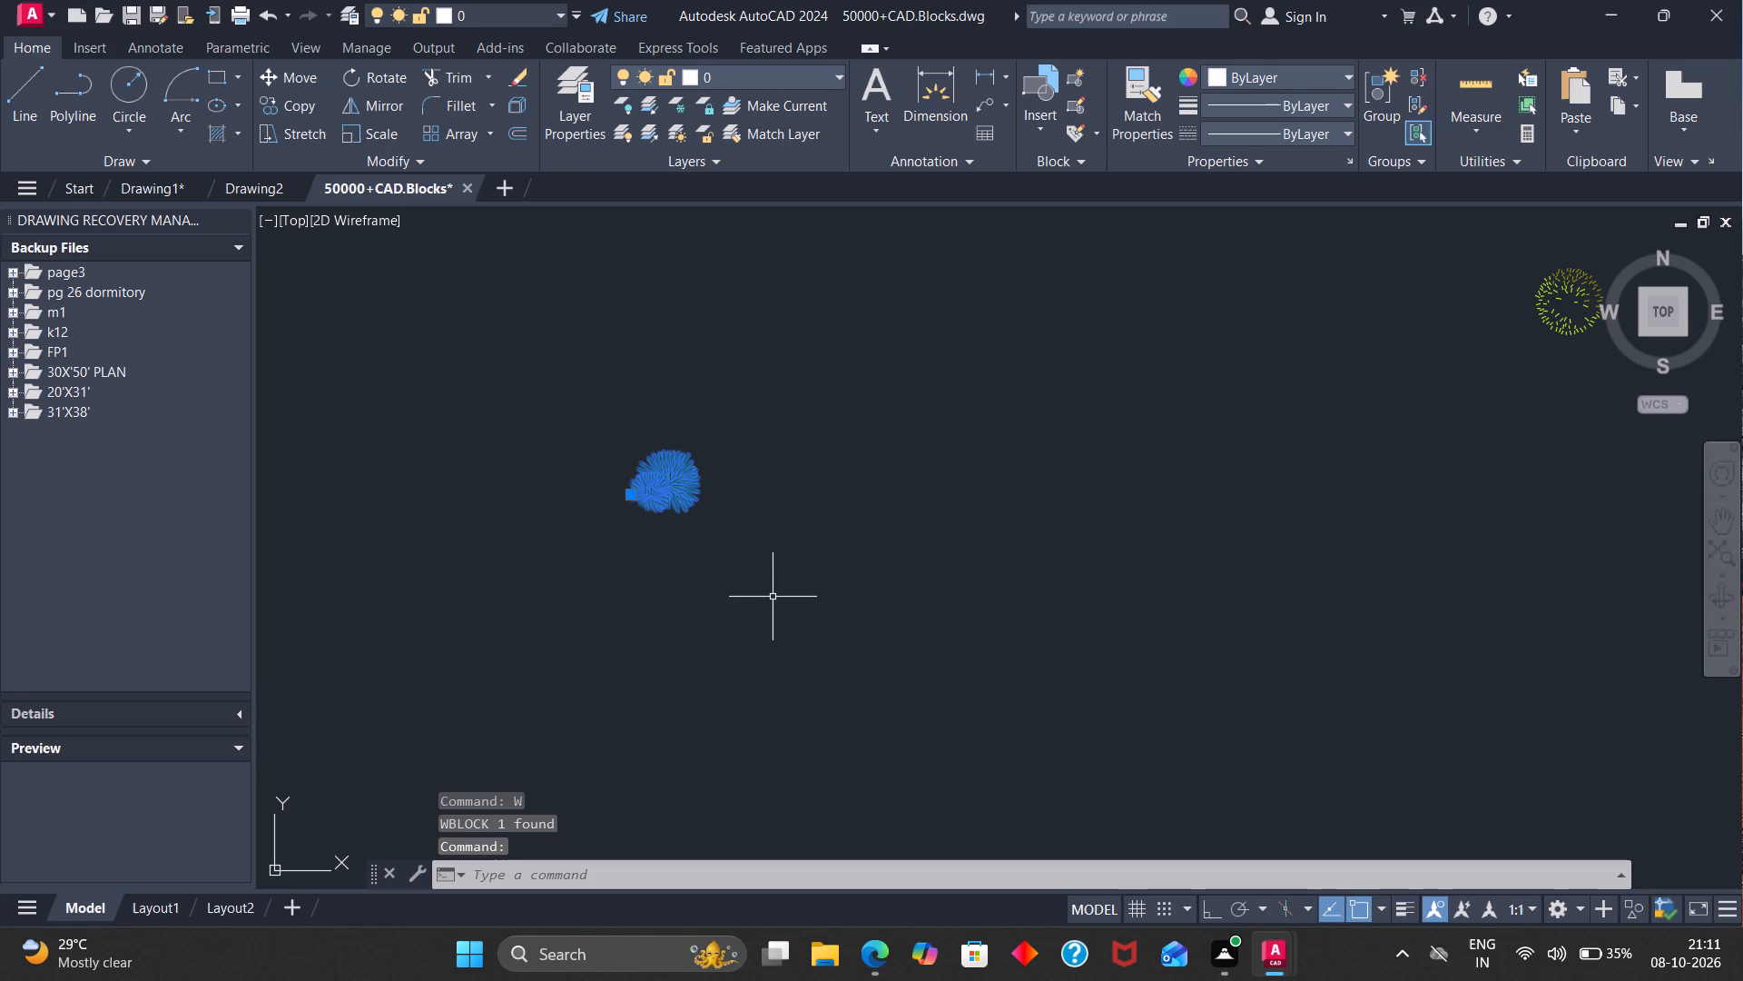
key(w)
key(Return)
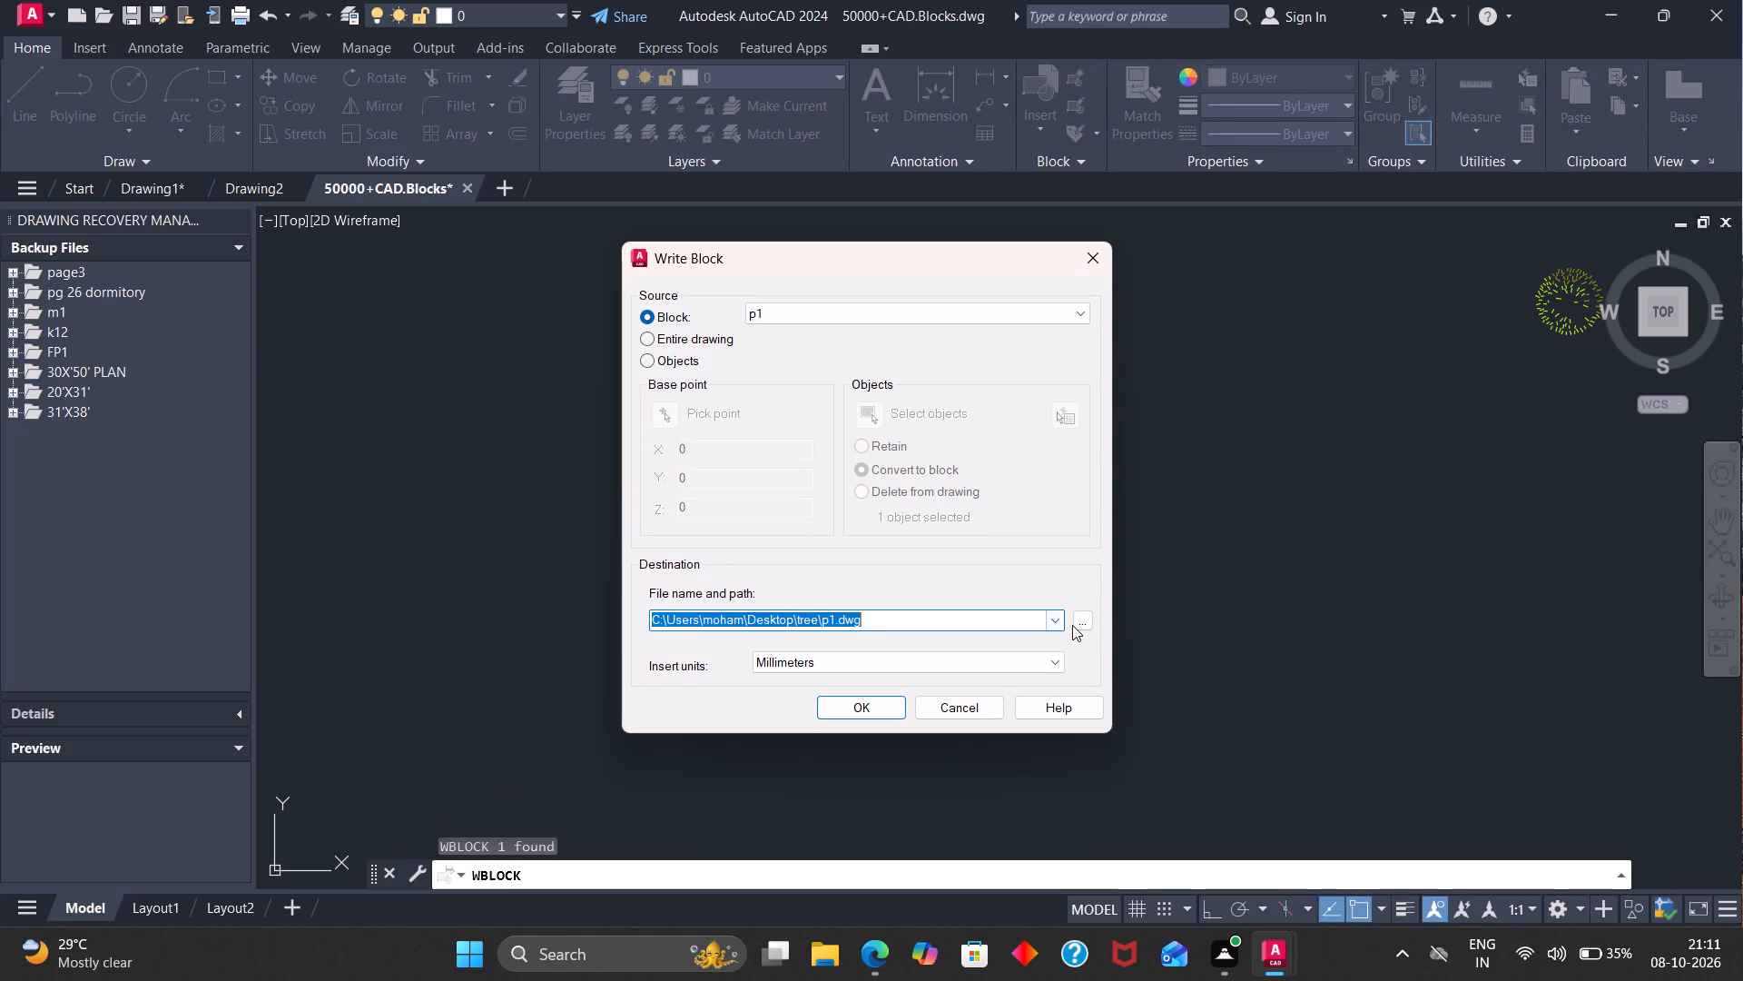
click(1080, 629)
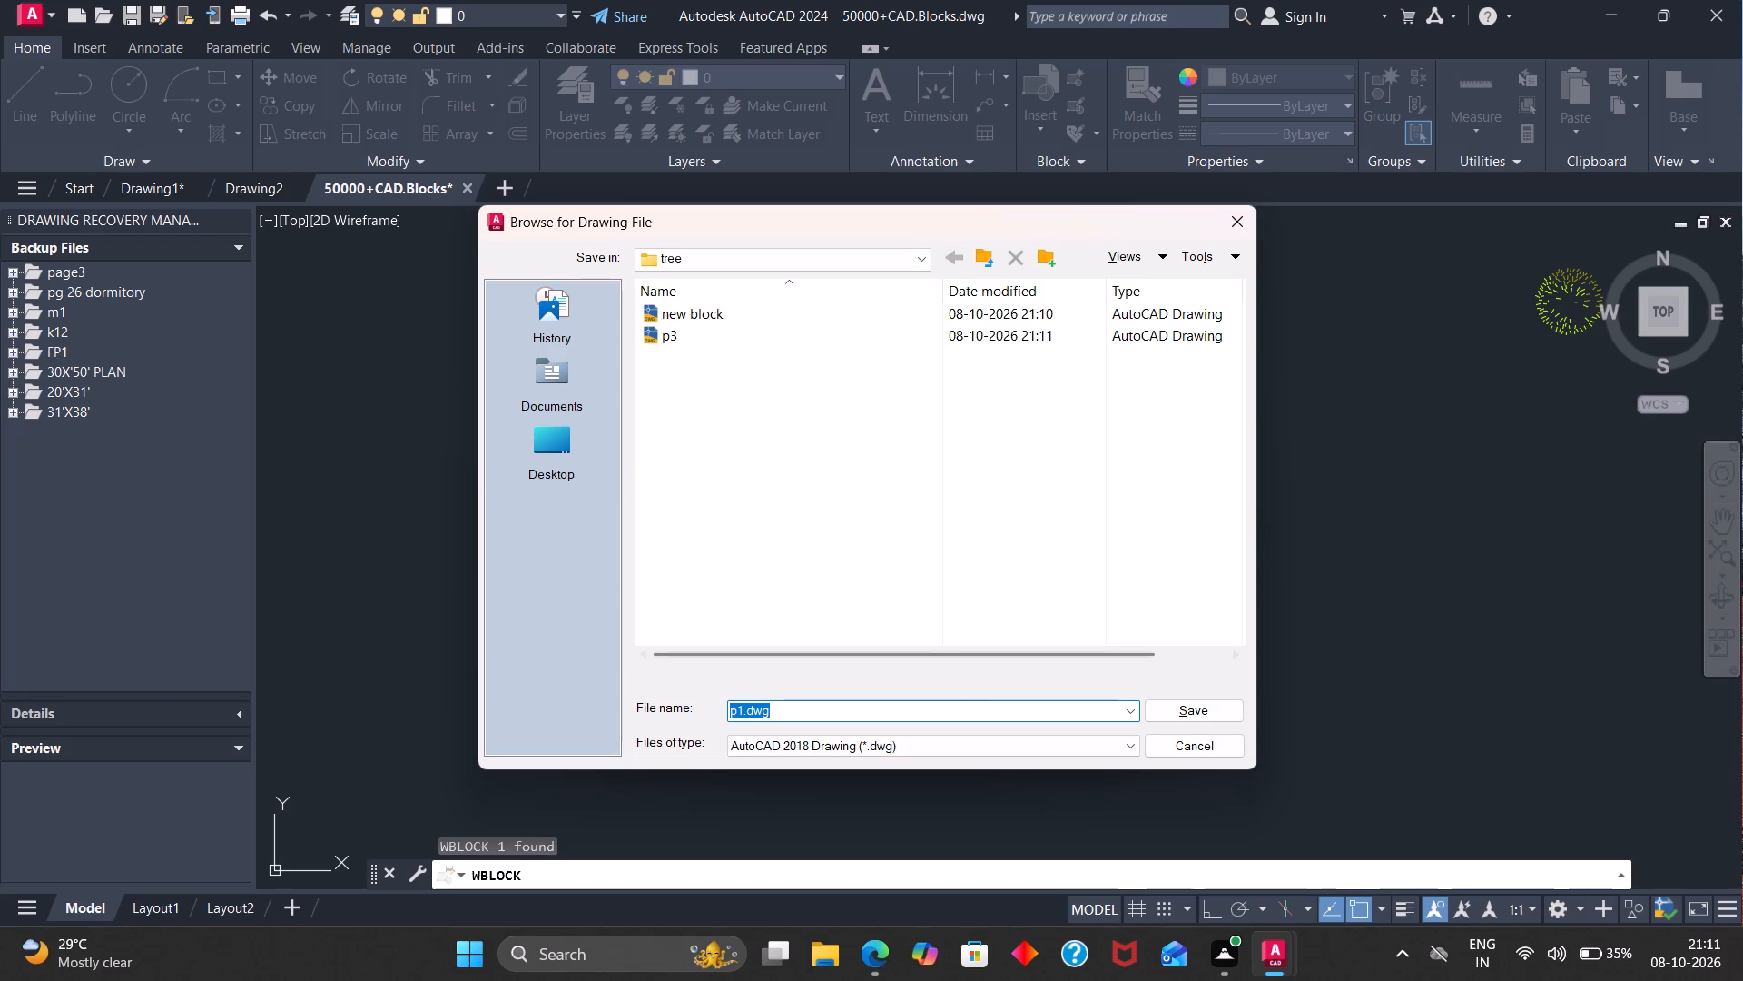
click(1171, 716)
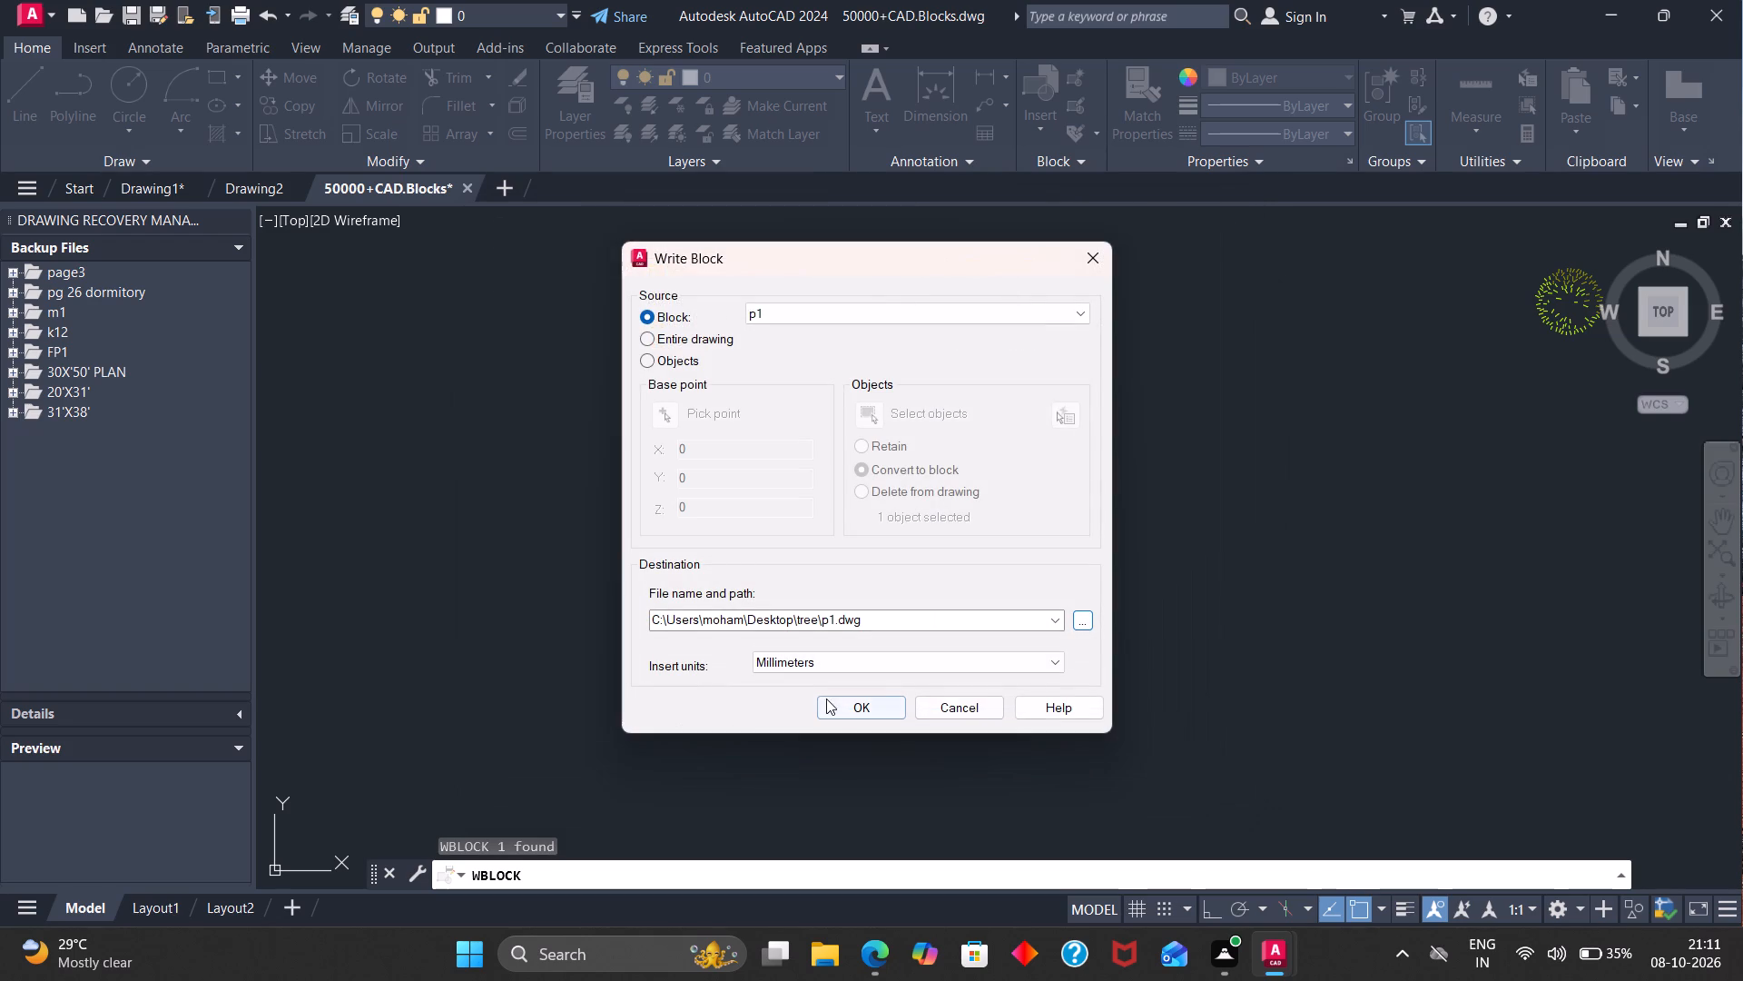
click(850, 698)
scroll(850, 698, down, 6)
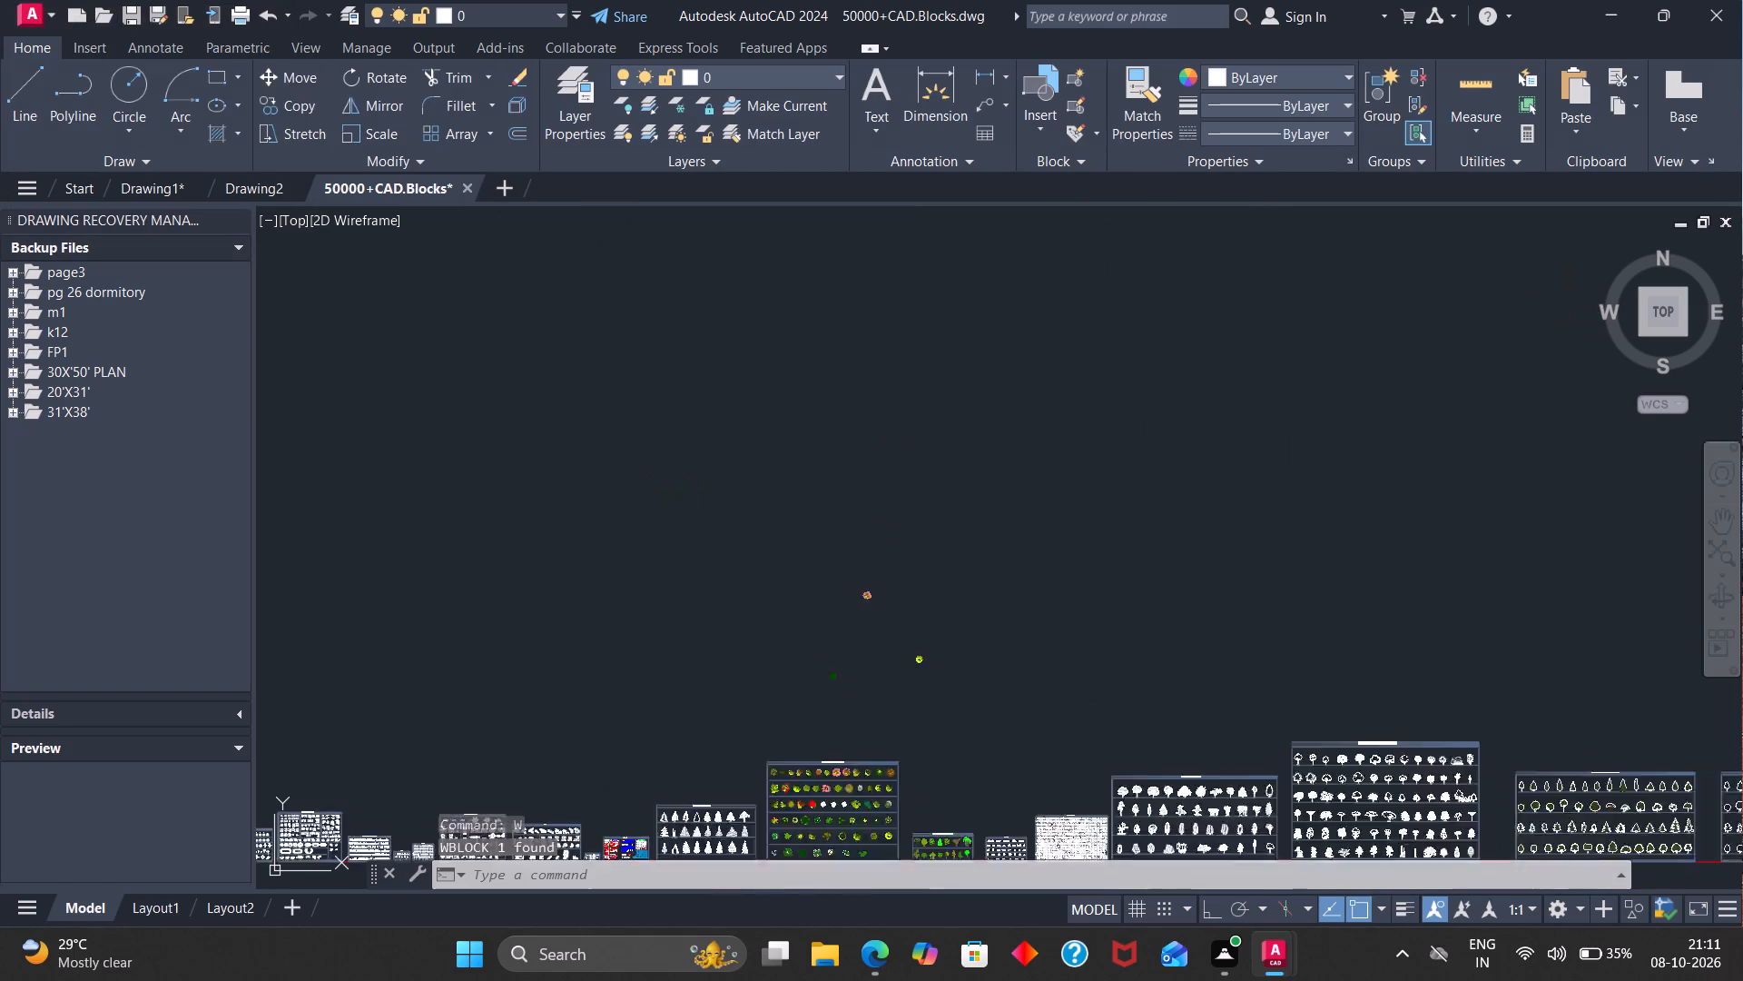
In Drawing1, draw an irregular polyline with Ortho off across the front-left space, from its left wall's inner face to the front wall.
click(166, 193)
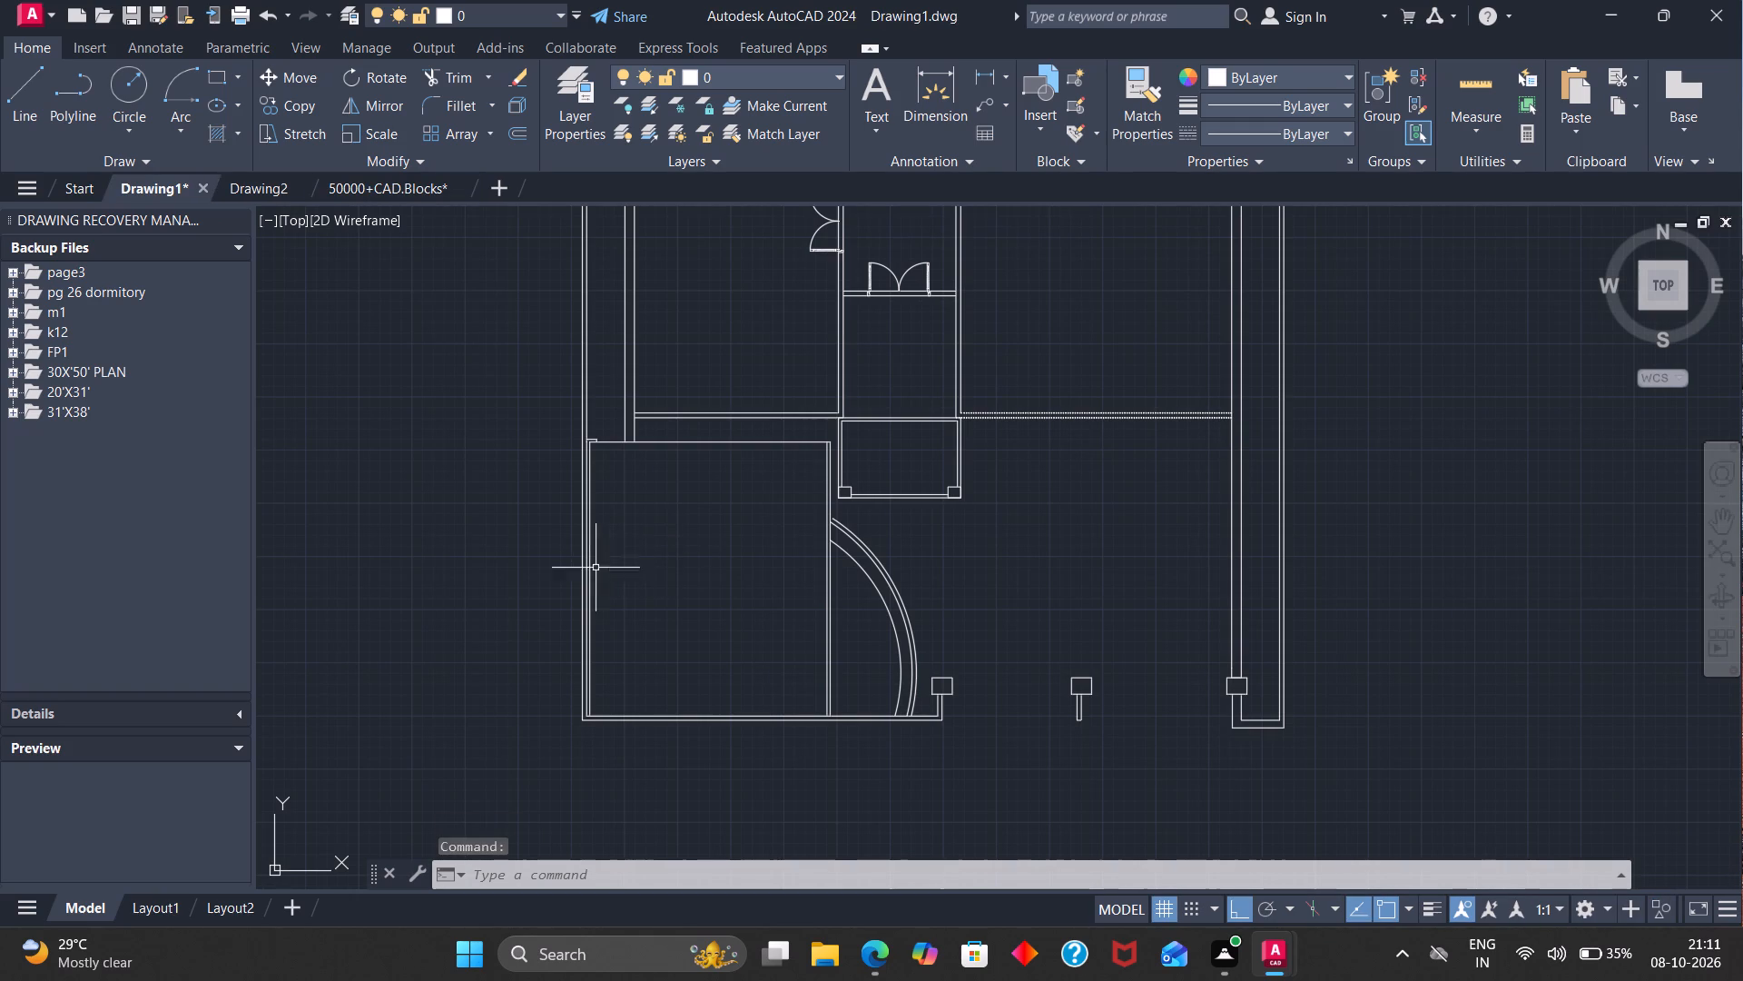
click(85, 102)
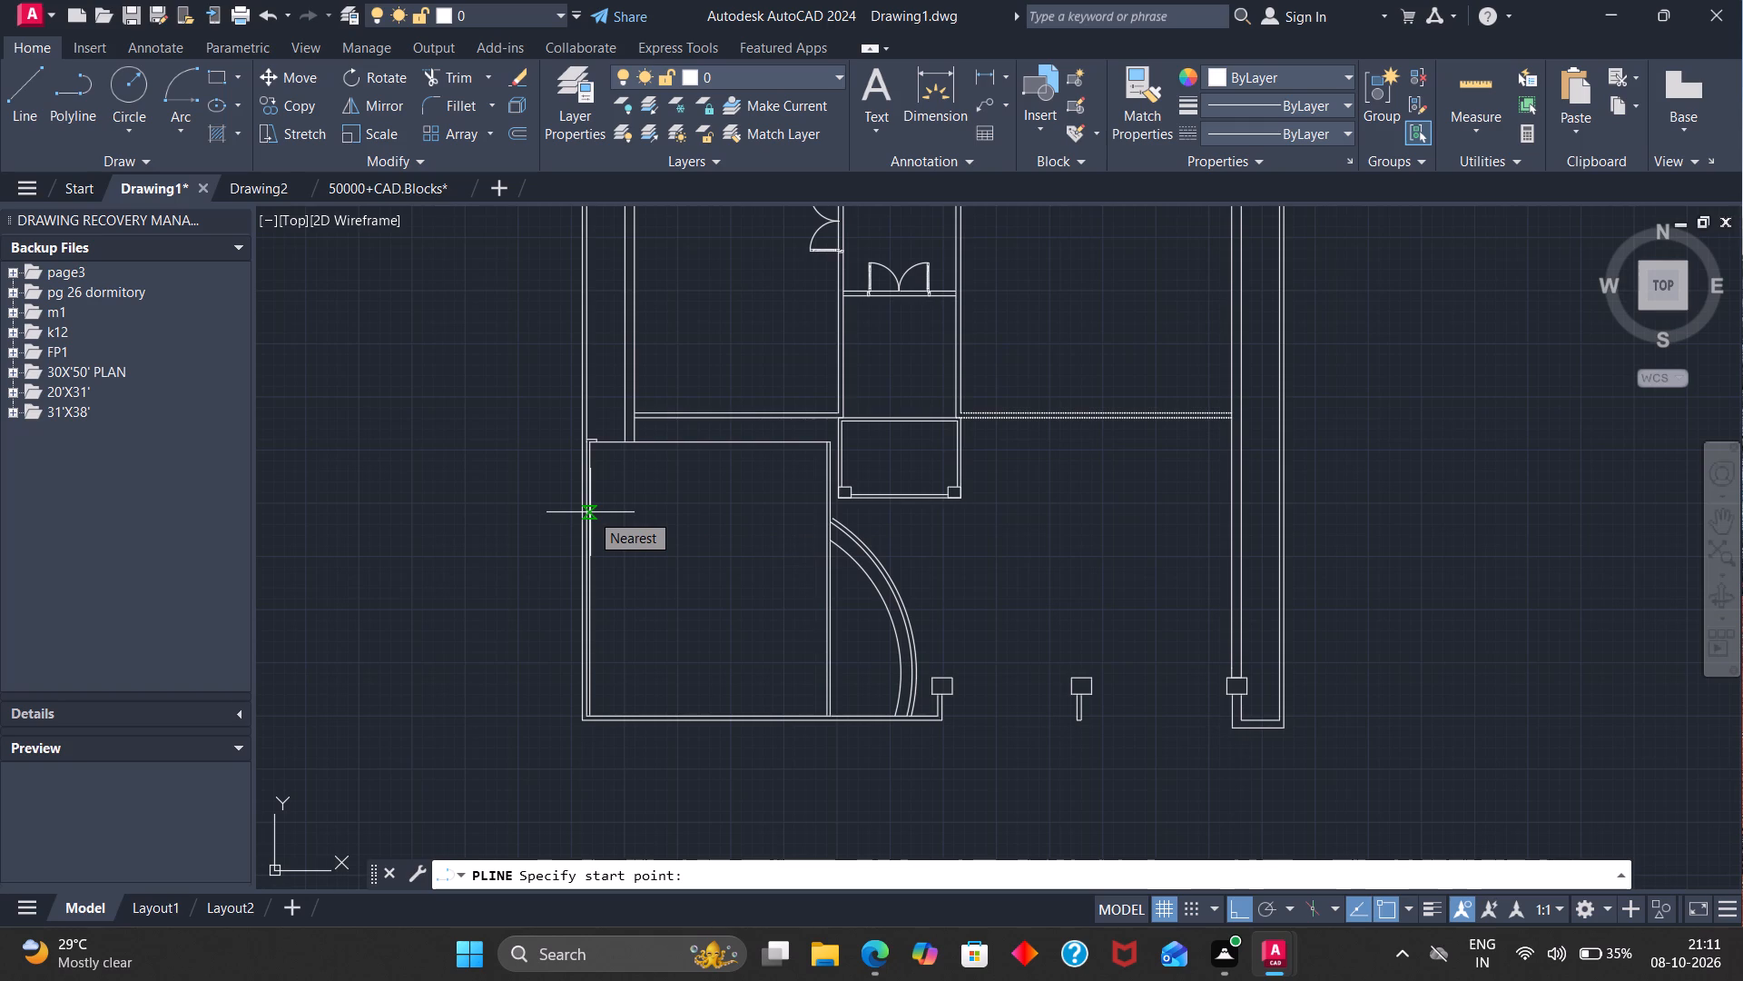
click(590, 512)
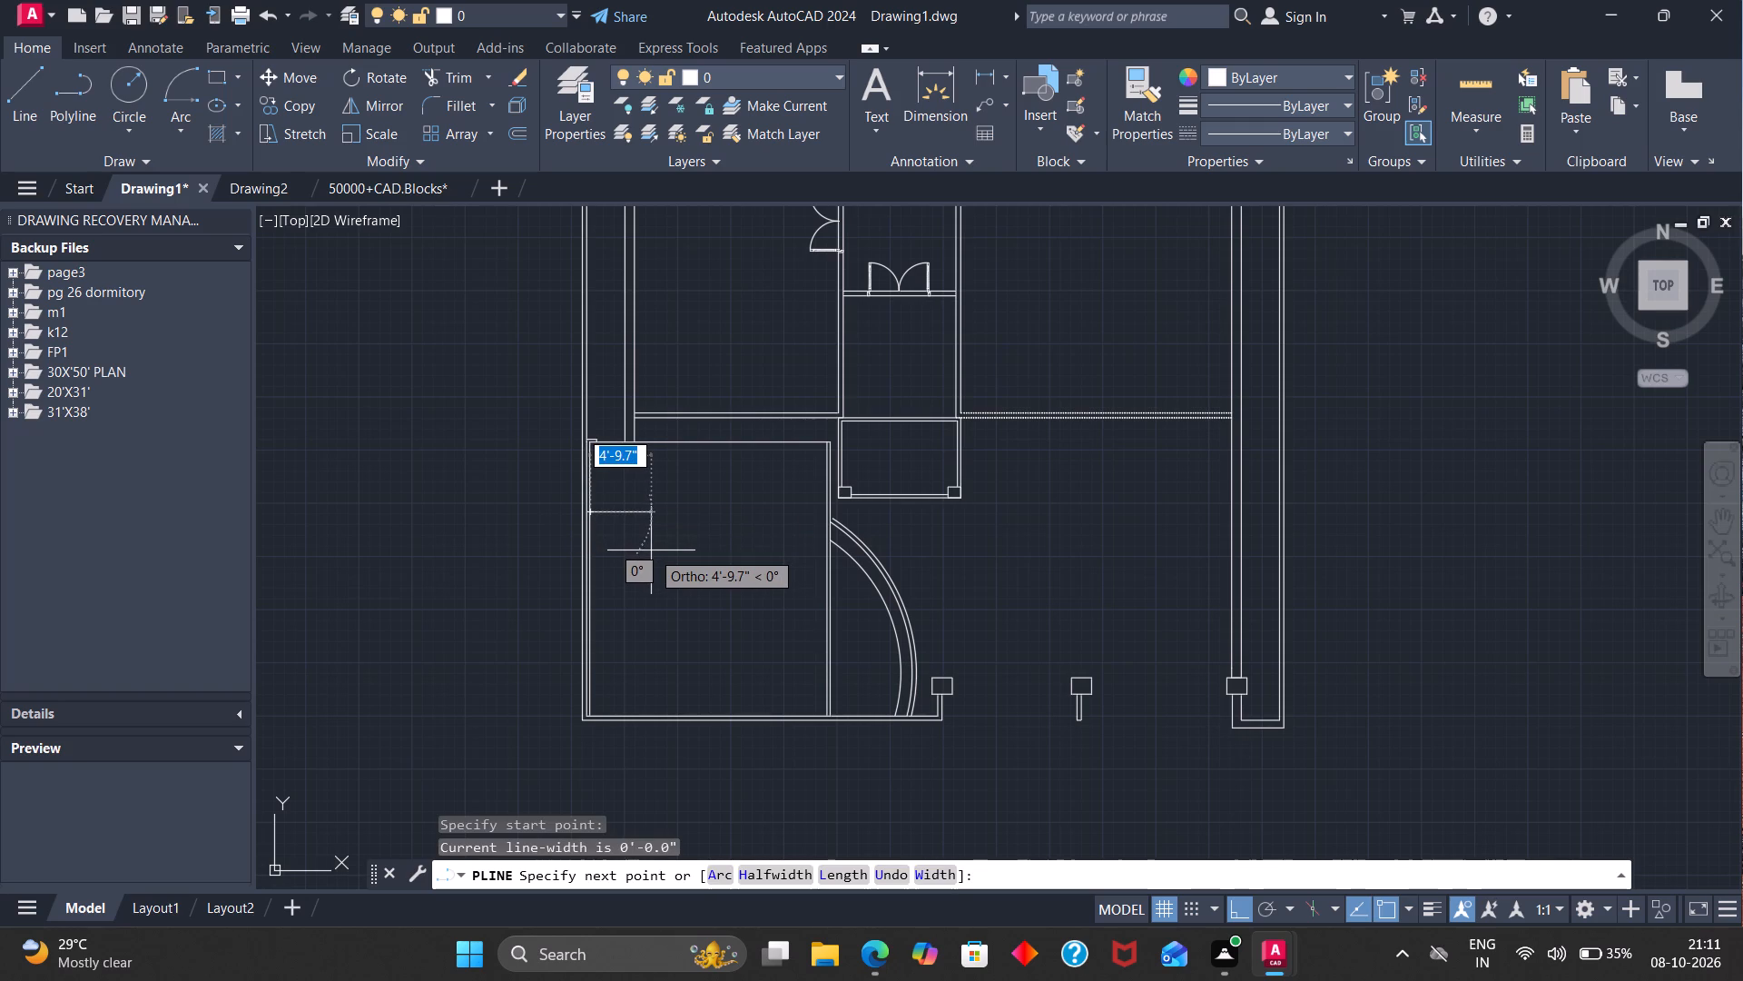
key(F8)
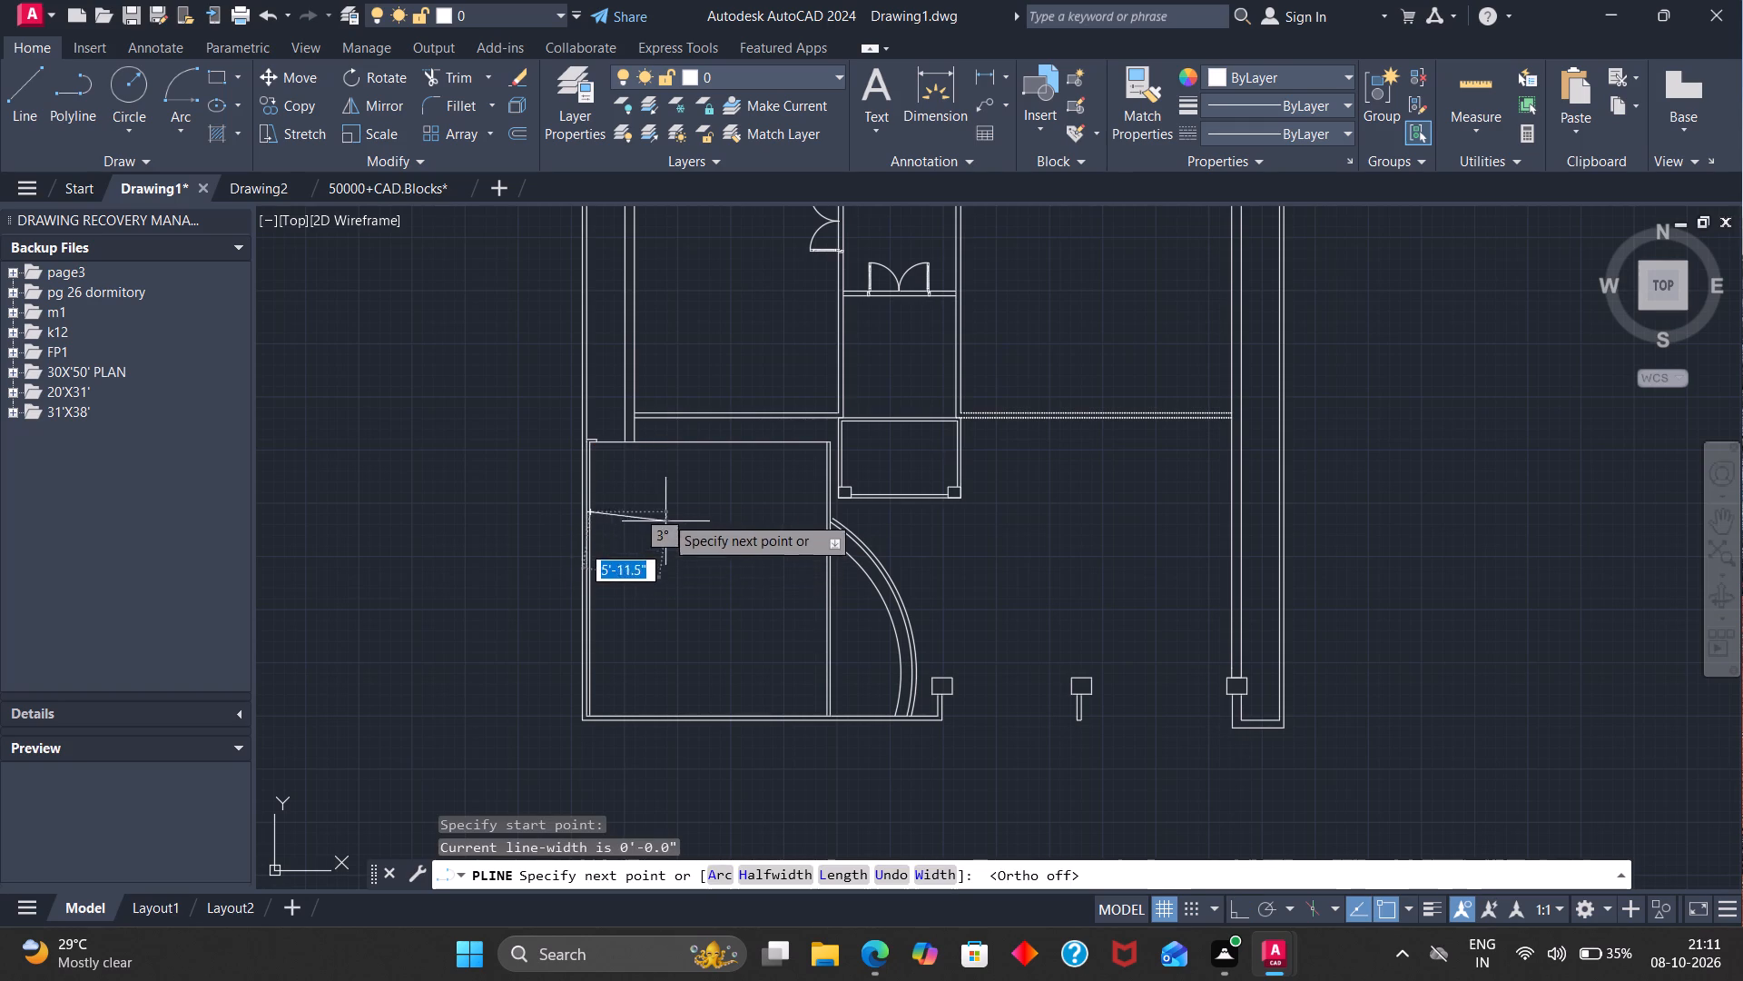
scroll(636, 521, up, 3)
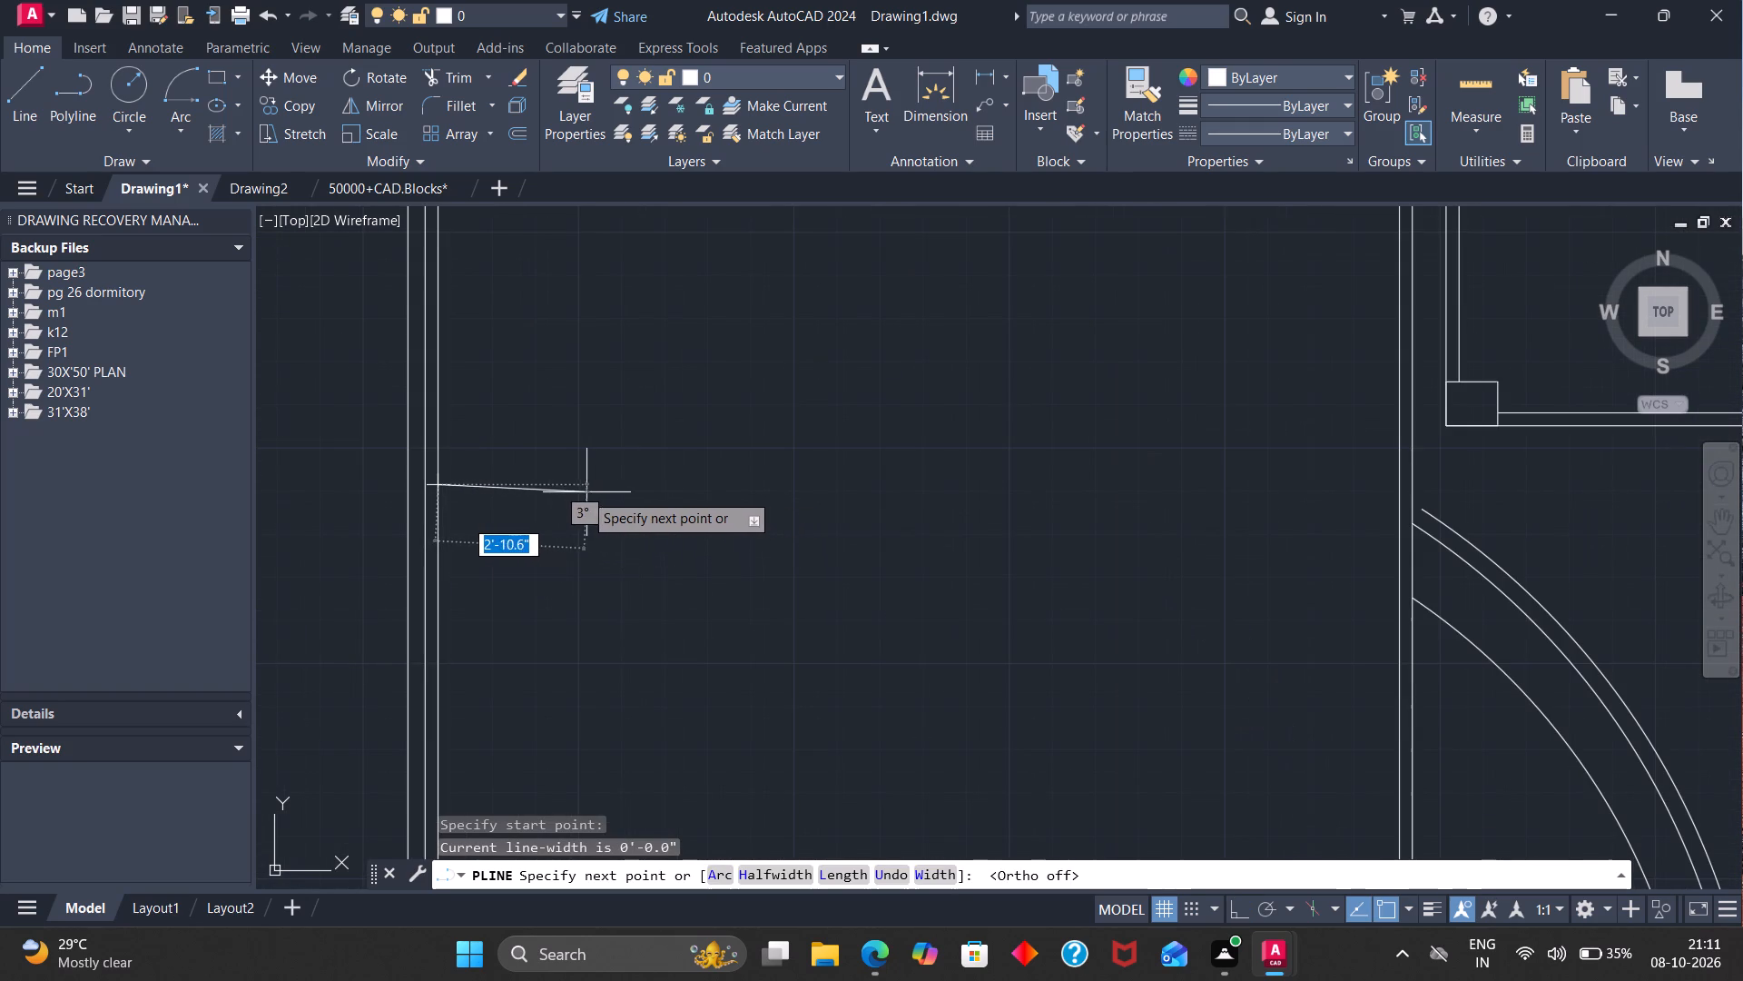
click(577, 492)
click(668, 598)
drag(719, 639, 728, 649)
scroll(792, 692, down, 2)
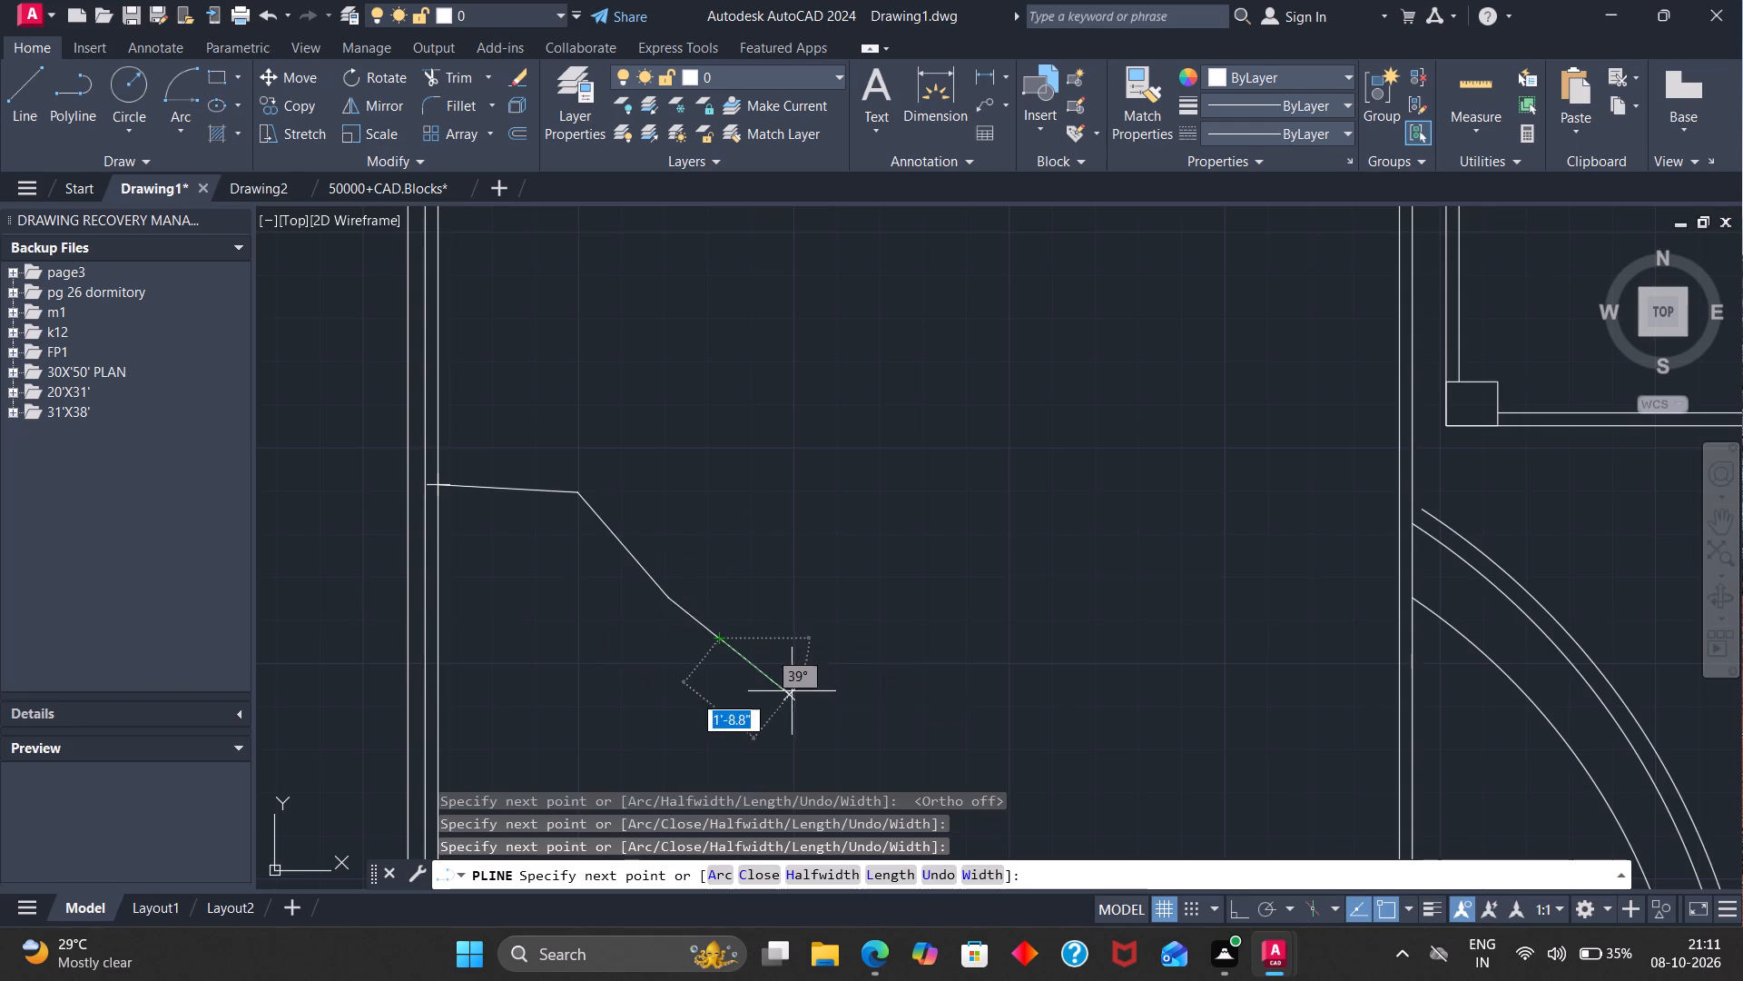
scroll(792, 695, down, 1)
click(796, 719)
scroll(808, 749, down, 5)
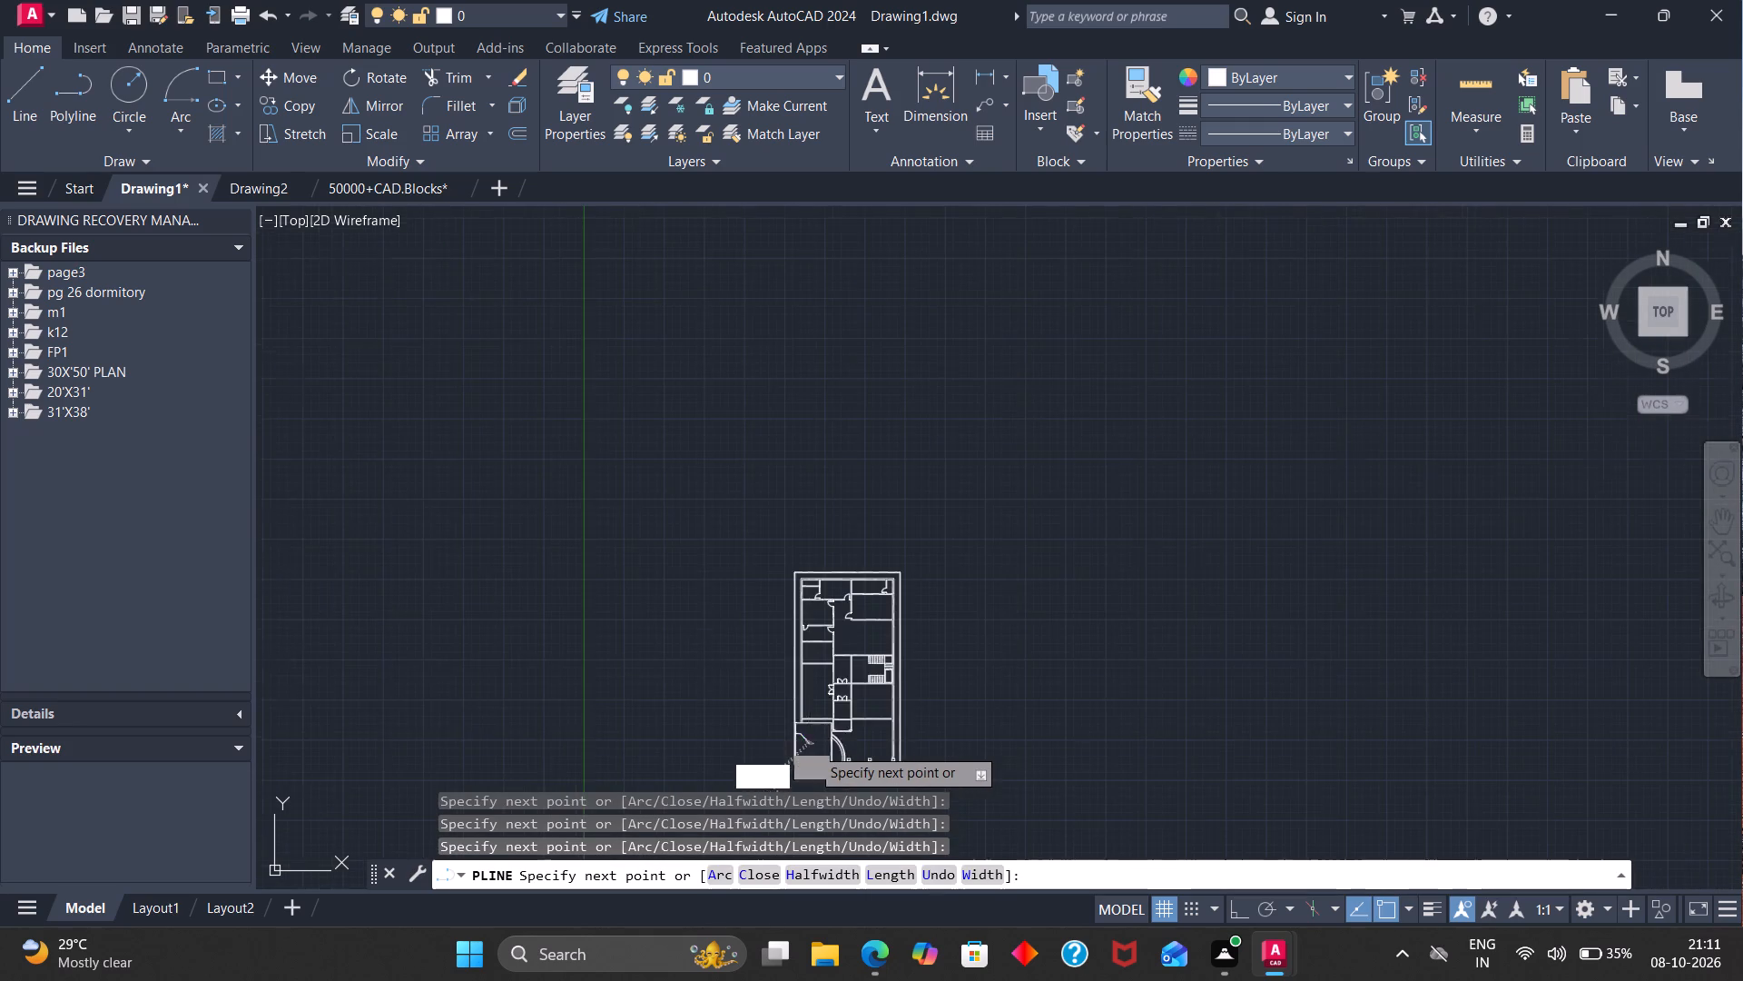
scroll(811, 760, down, 1)
scroll(813, 774, up, 4)
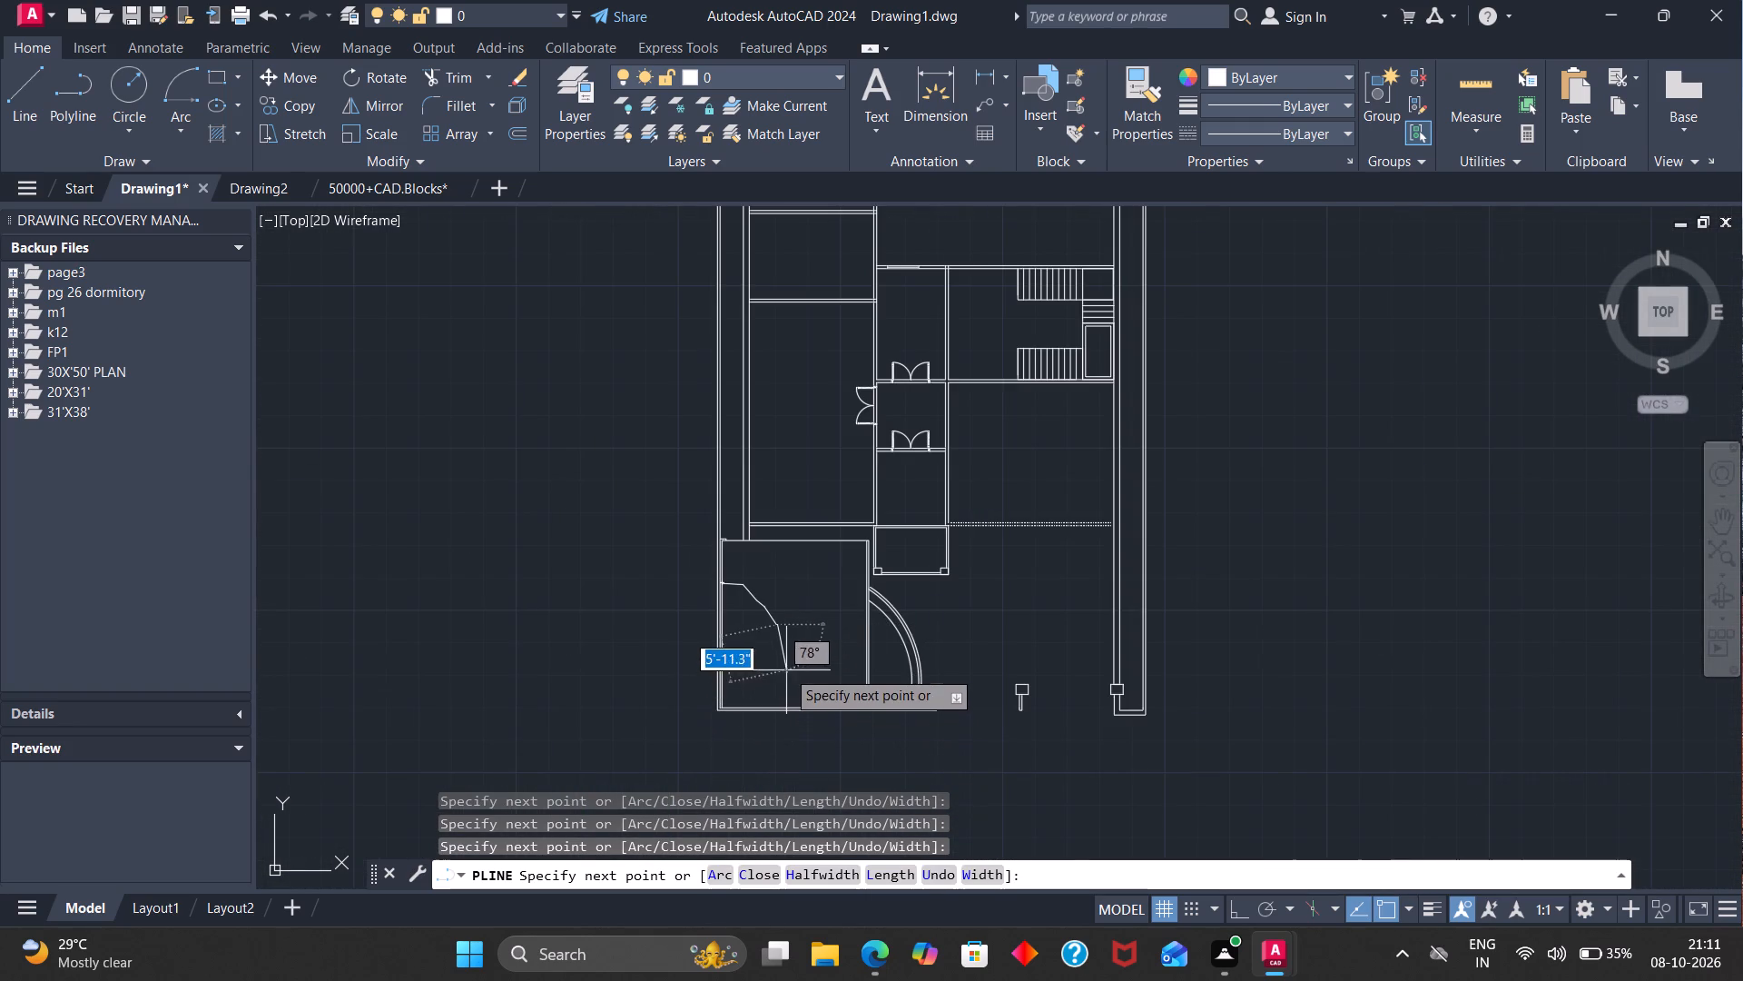
click(788, 669)
click(783, 687)
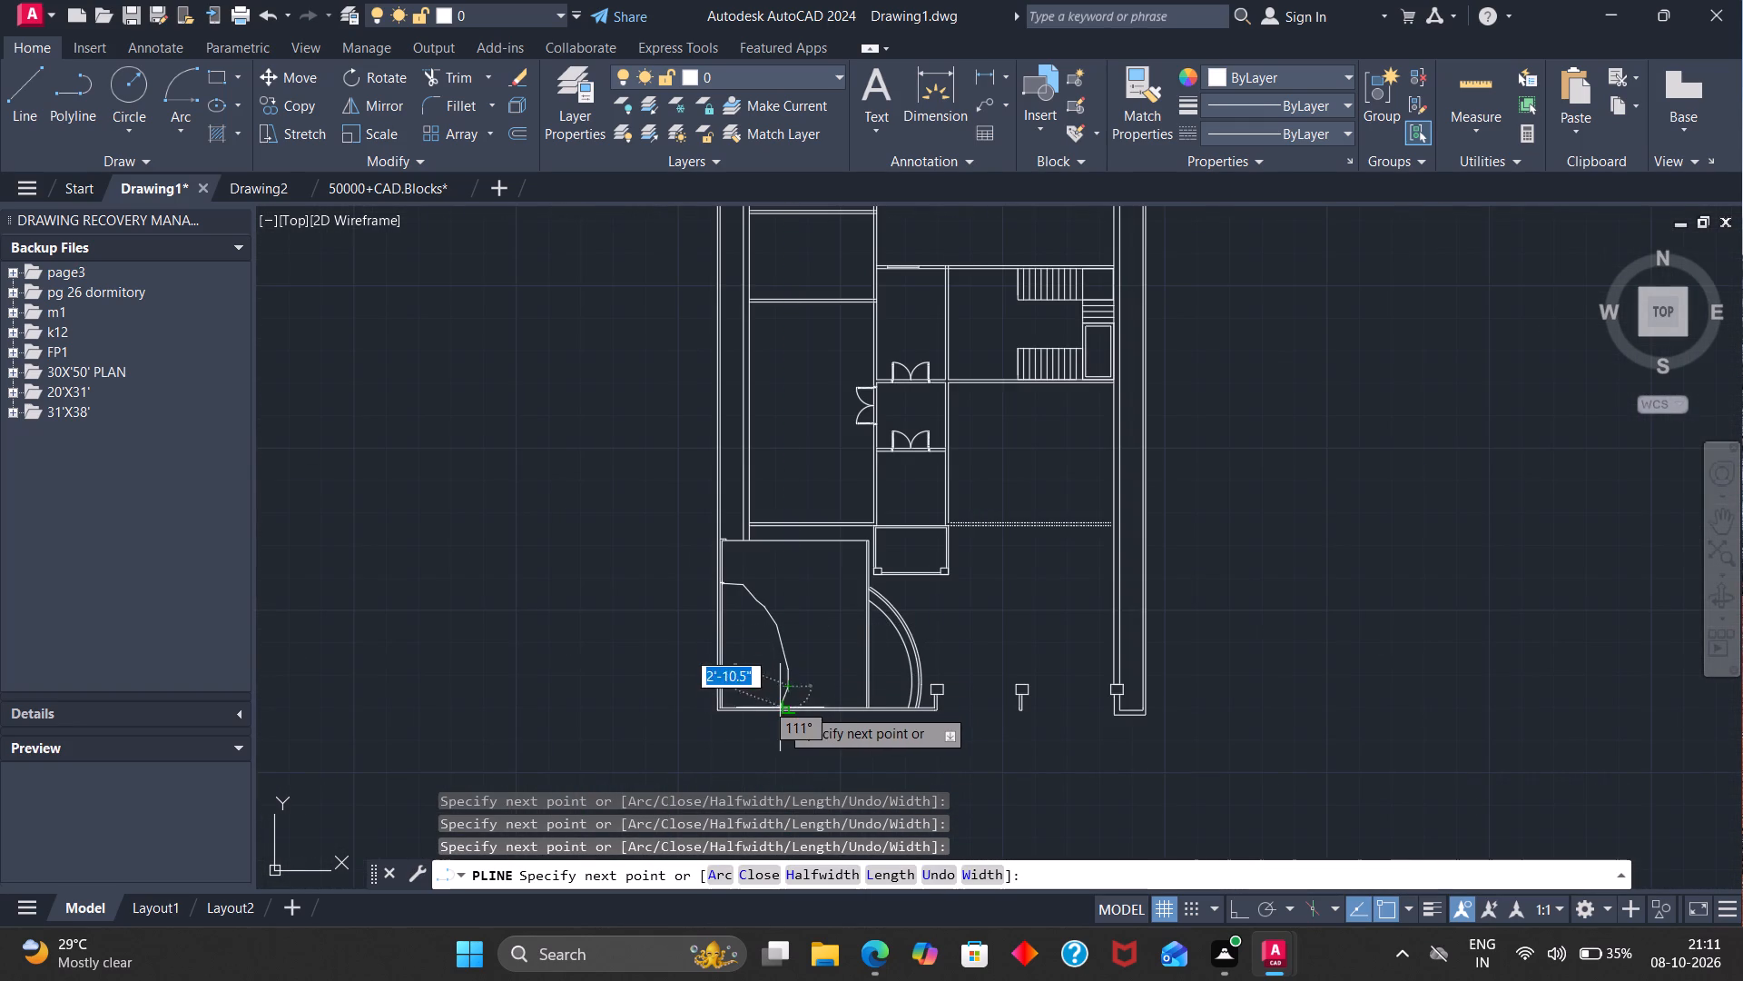
scroll(780, 708, up, 3)
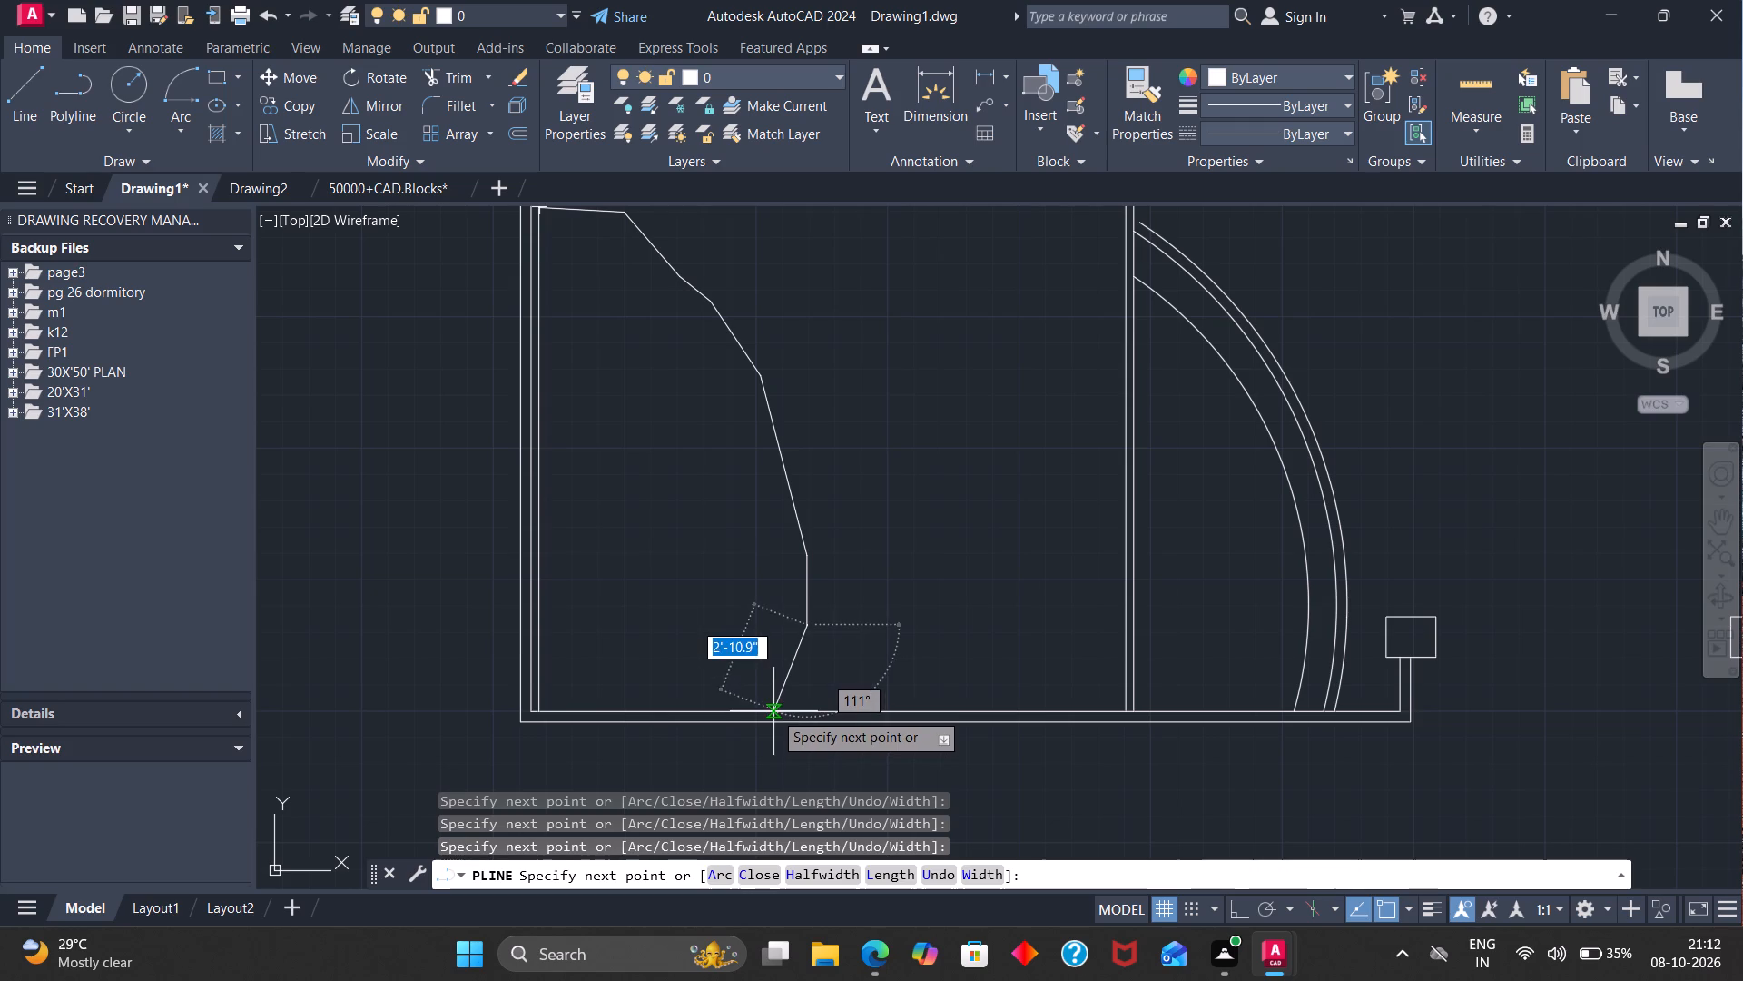
click(773, 711)
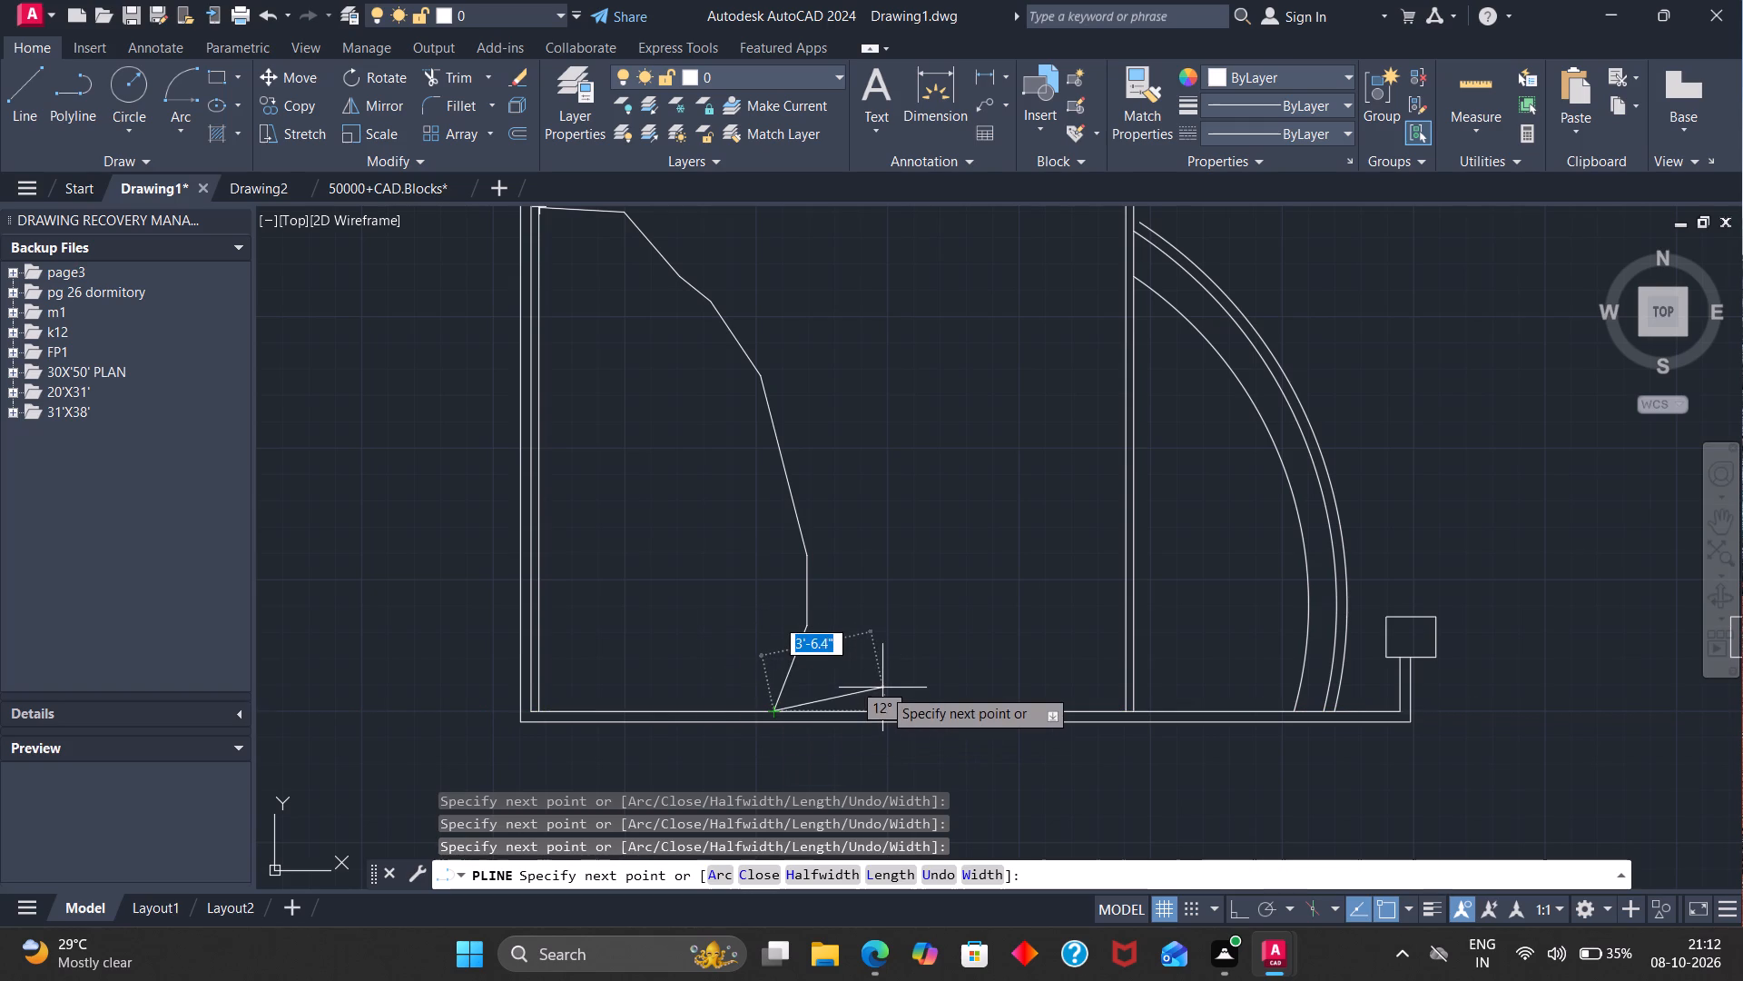
key(Escape)
Insert the p1.dwg palm plant over the left wall of the front-left space.
key(i)
key(Return)
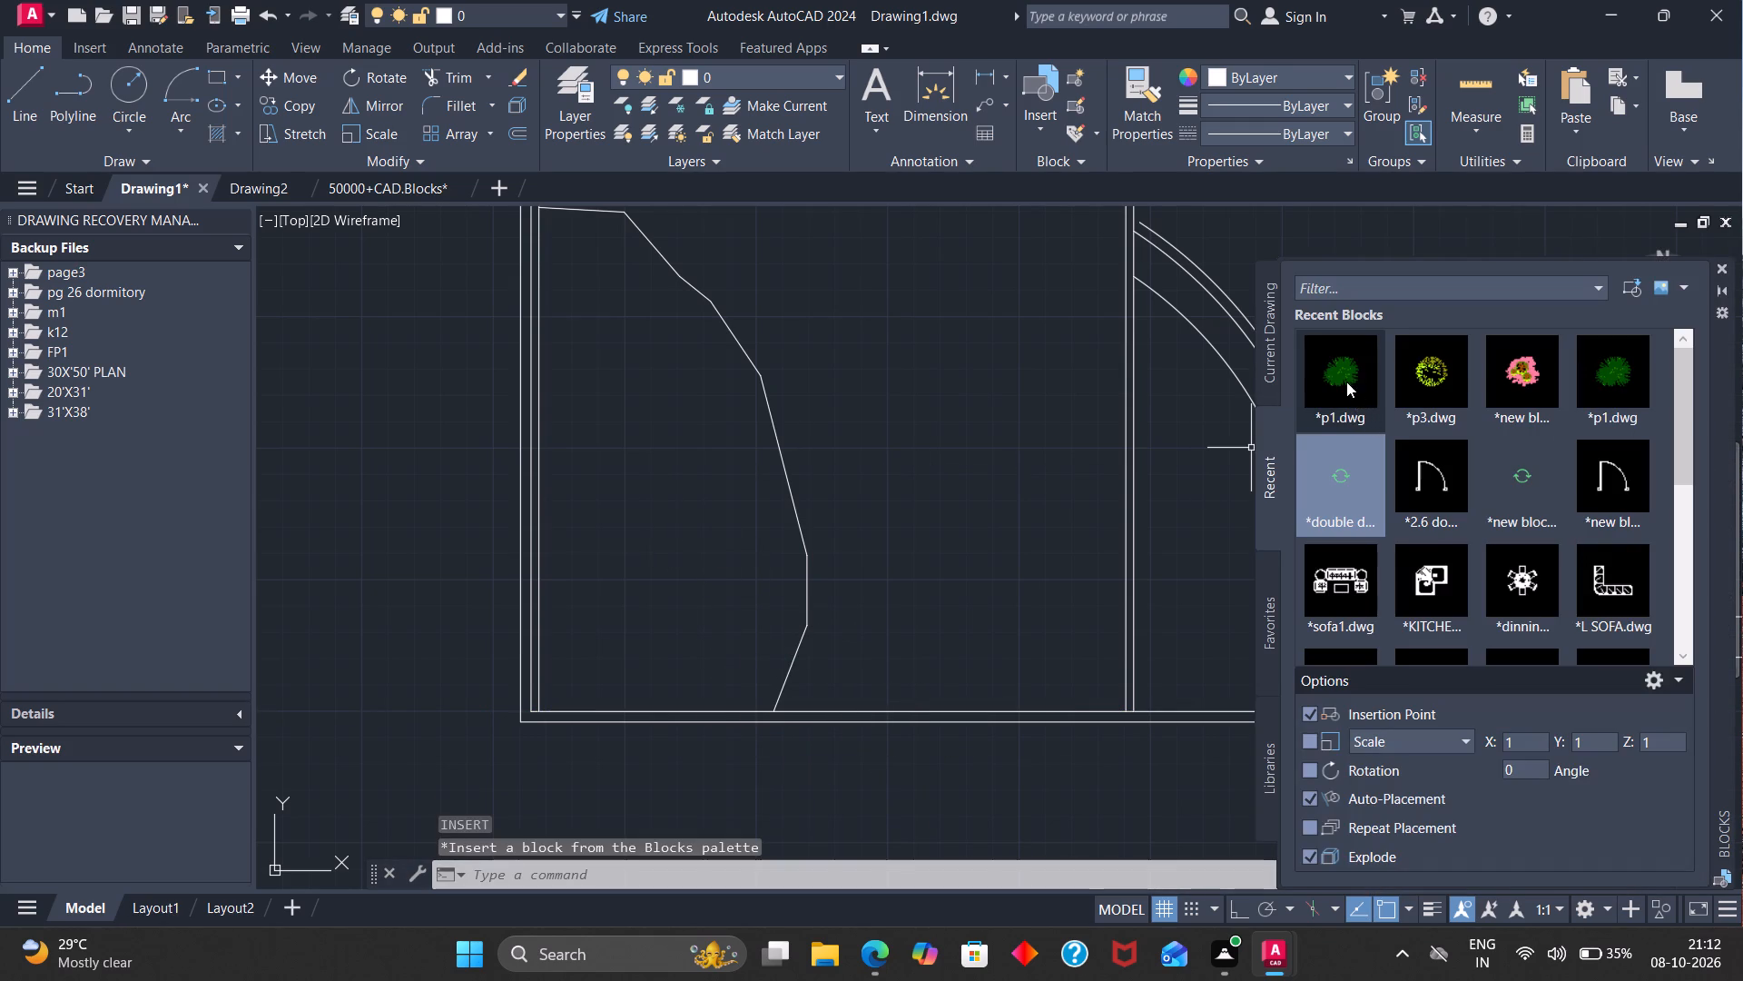
click(1346, 381)
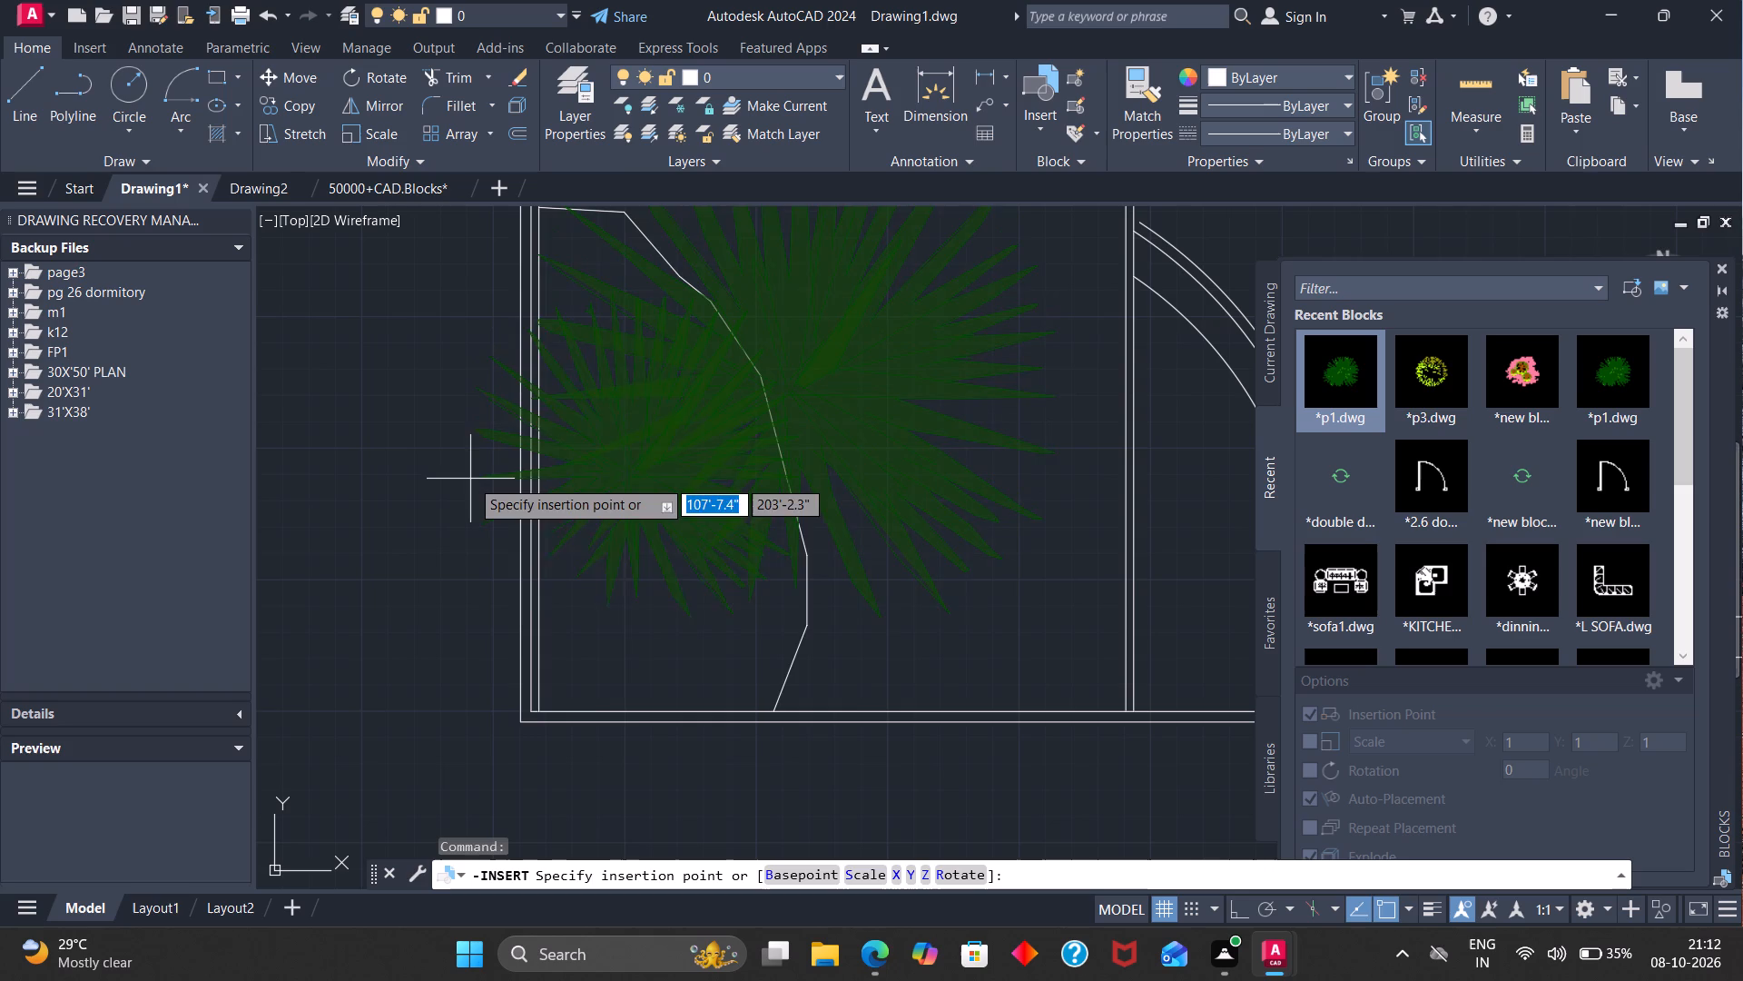
scroll(396, 604, down, 2)
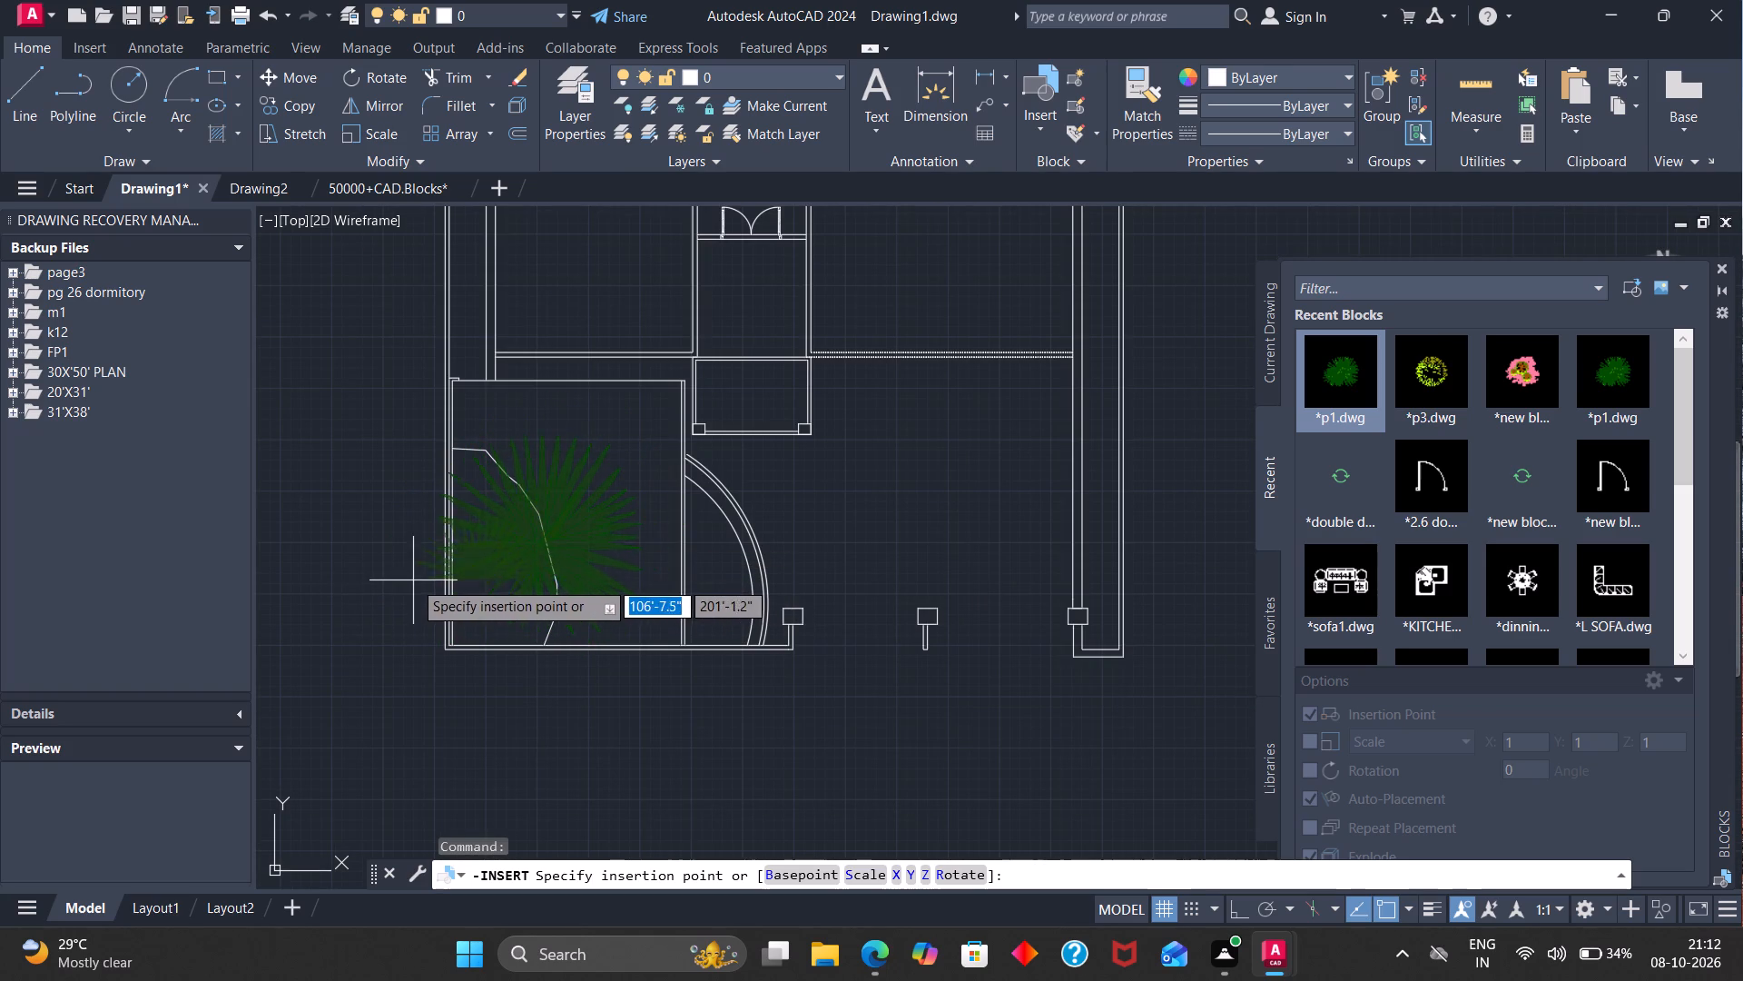
click(388, 564)
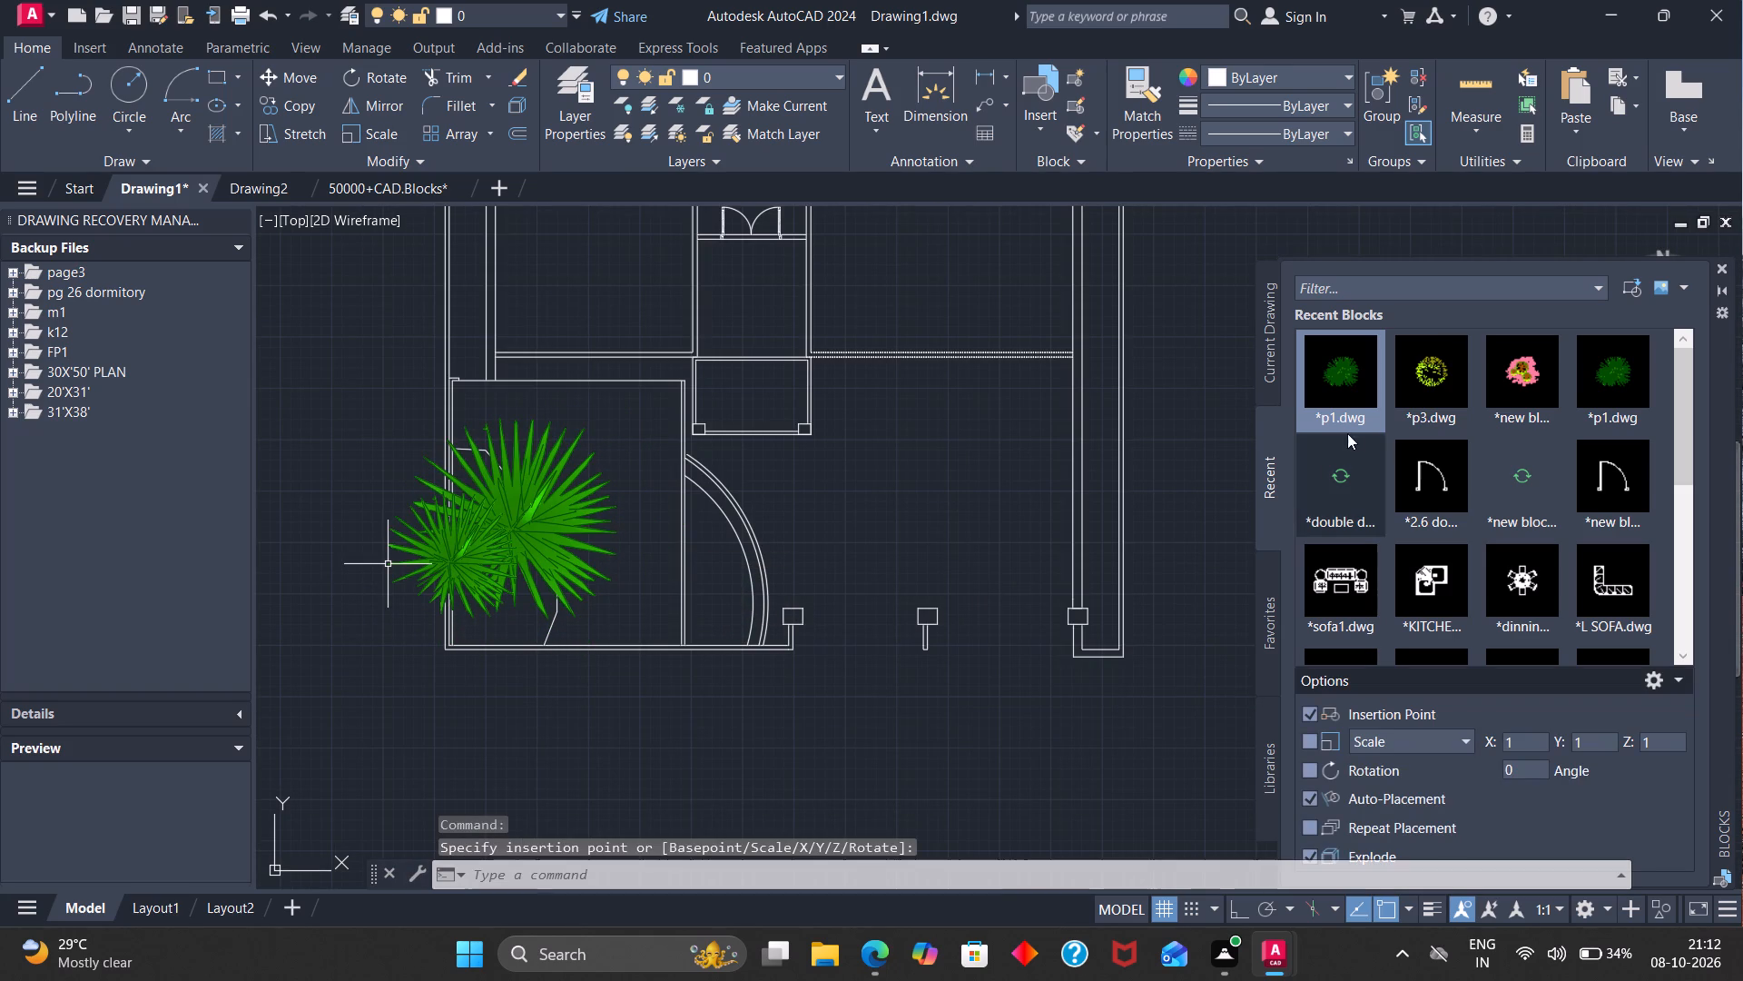
Insert the round yellow-green plant p3.dwg just outside the front wall of the plan.
click(1409, 396)
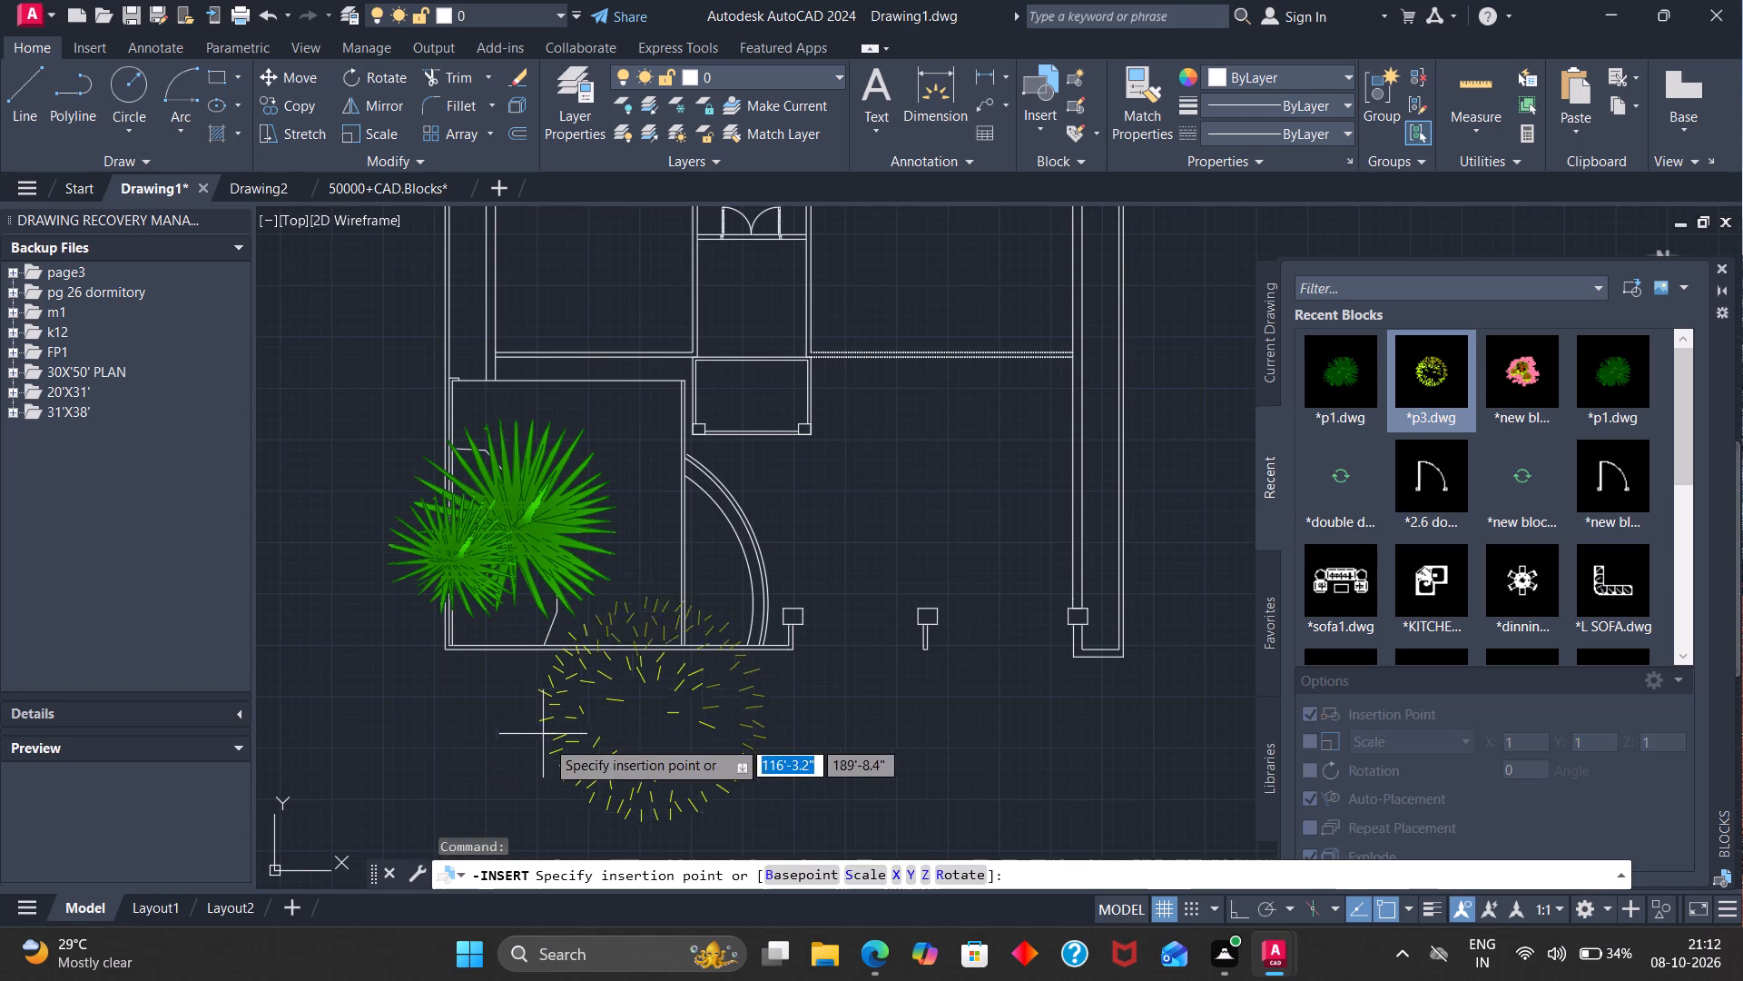
click(550, 742)
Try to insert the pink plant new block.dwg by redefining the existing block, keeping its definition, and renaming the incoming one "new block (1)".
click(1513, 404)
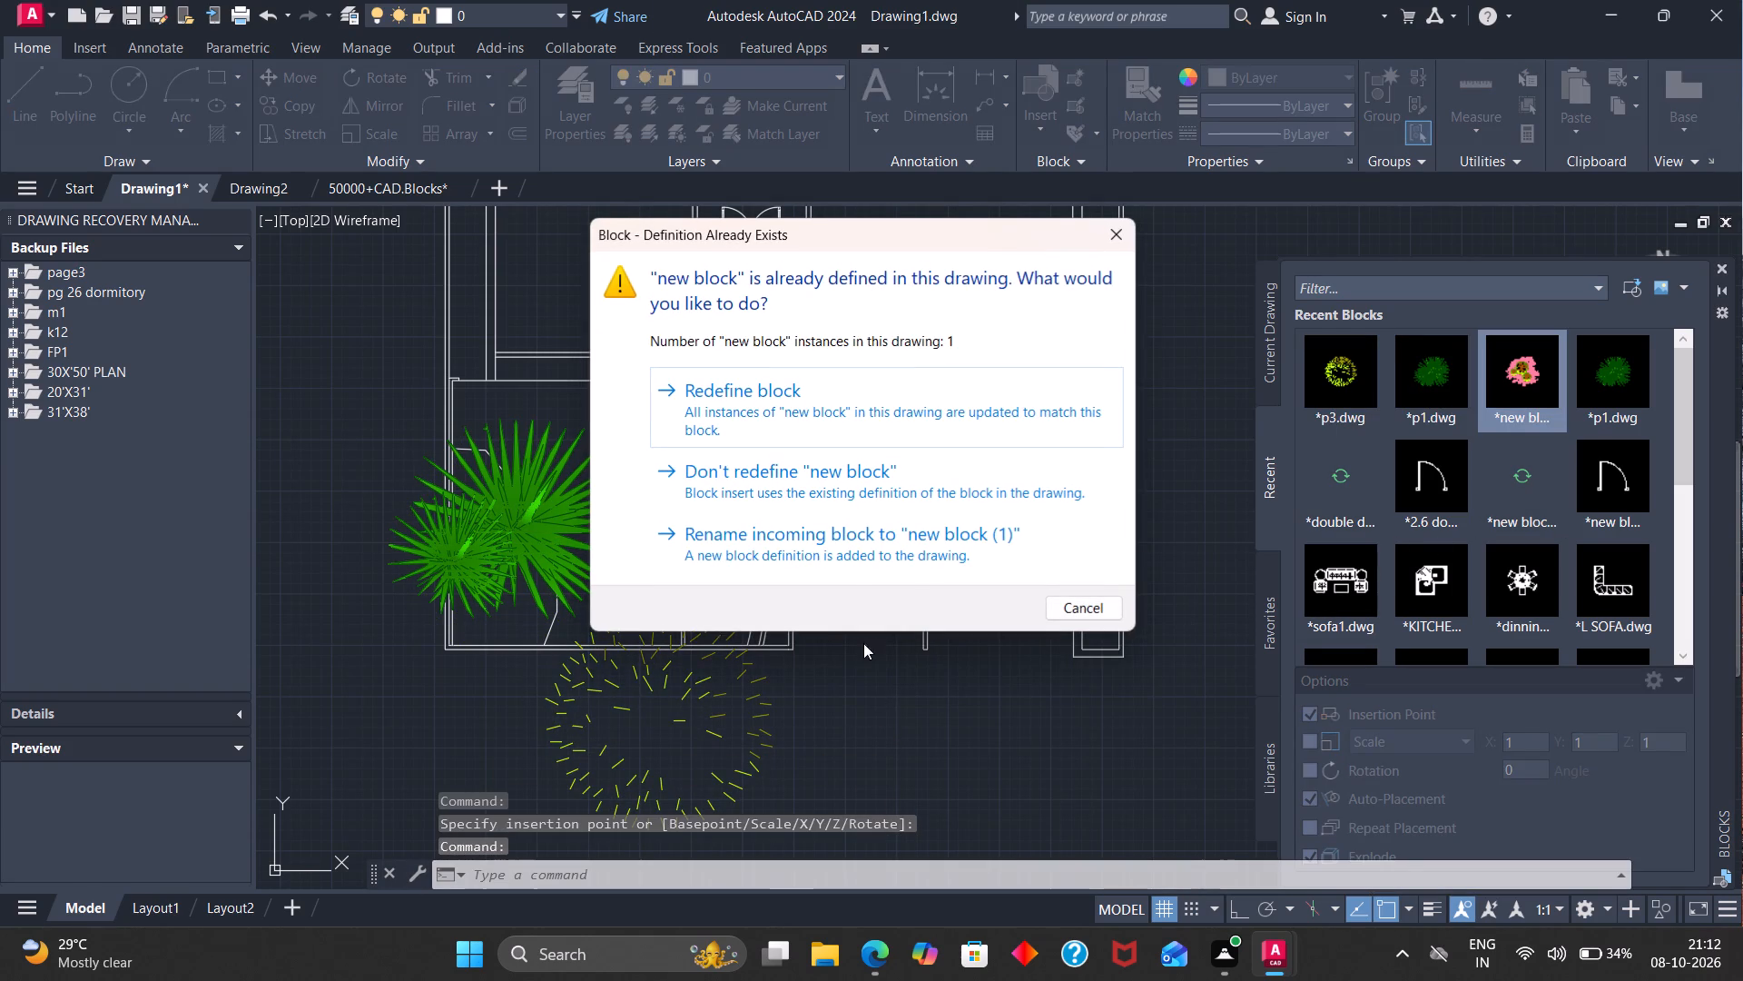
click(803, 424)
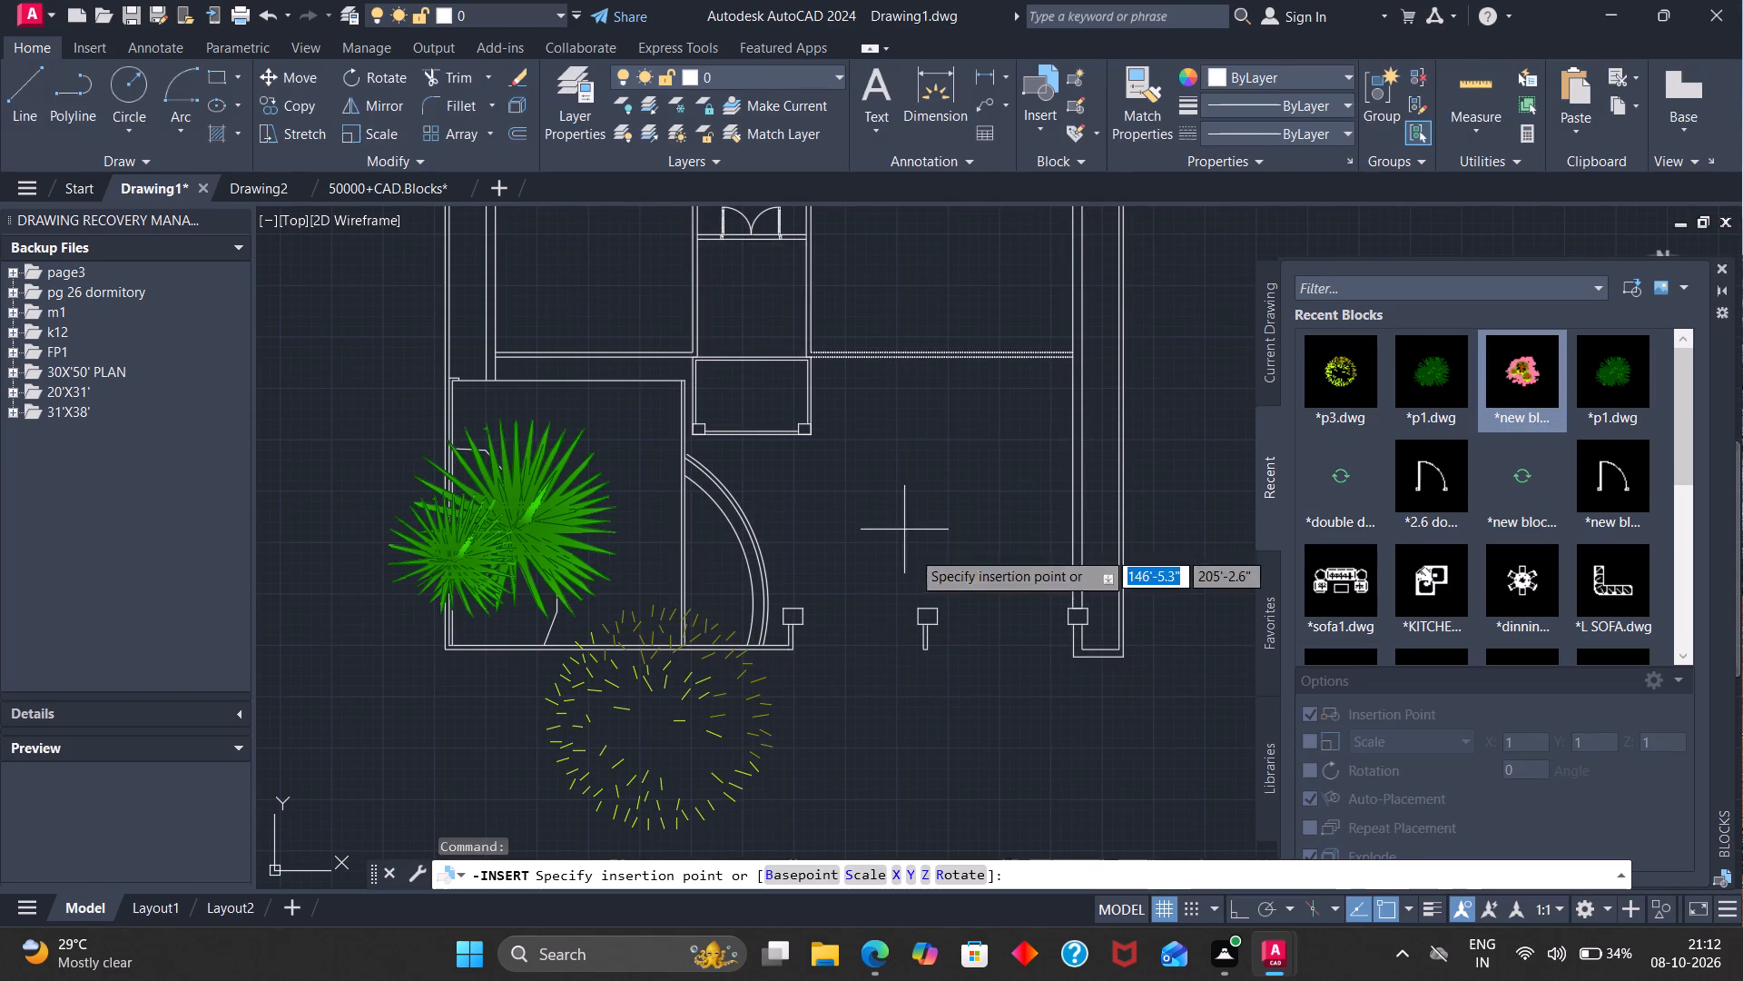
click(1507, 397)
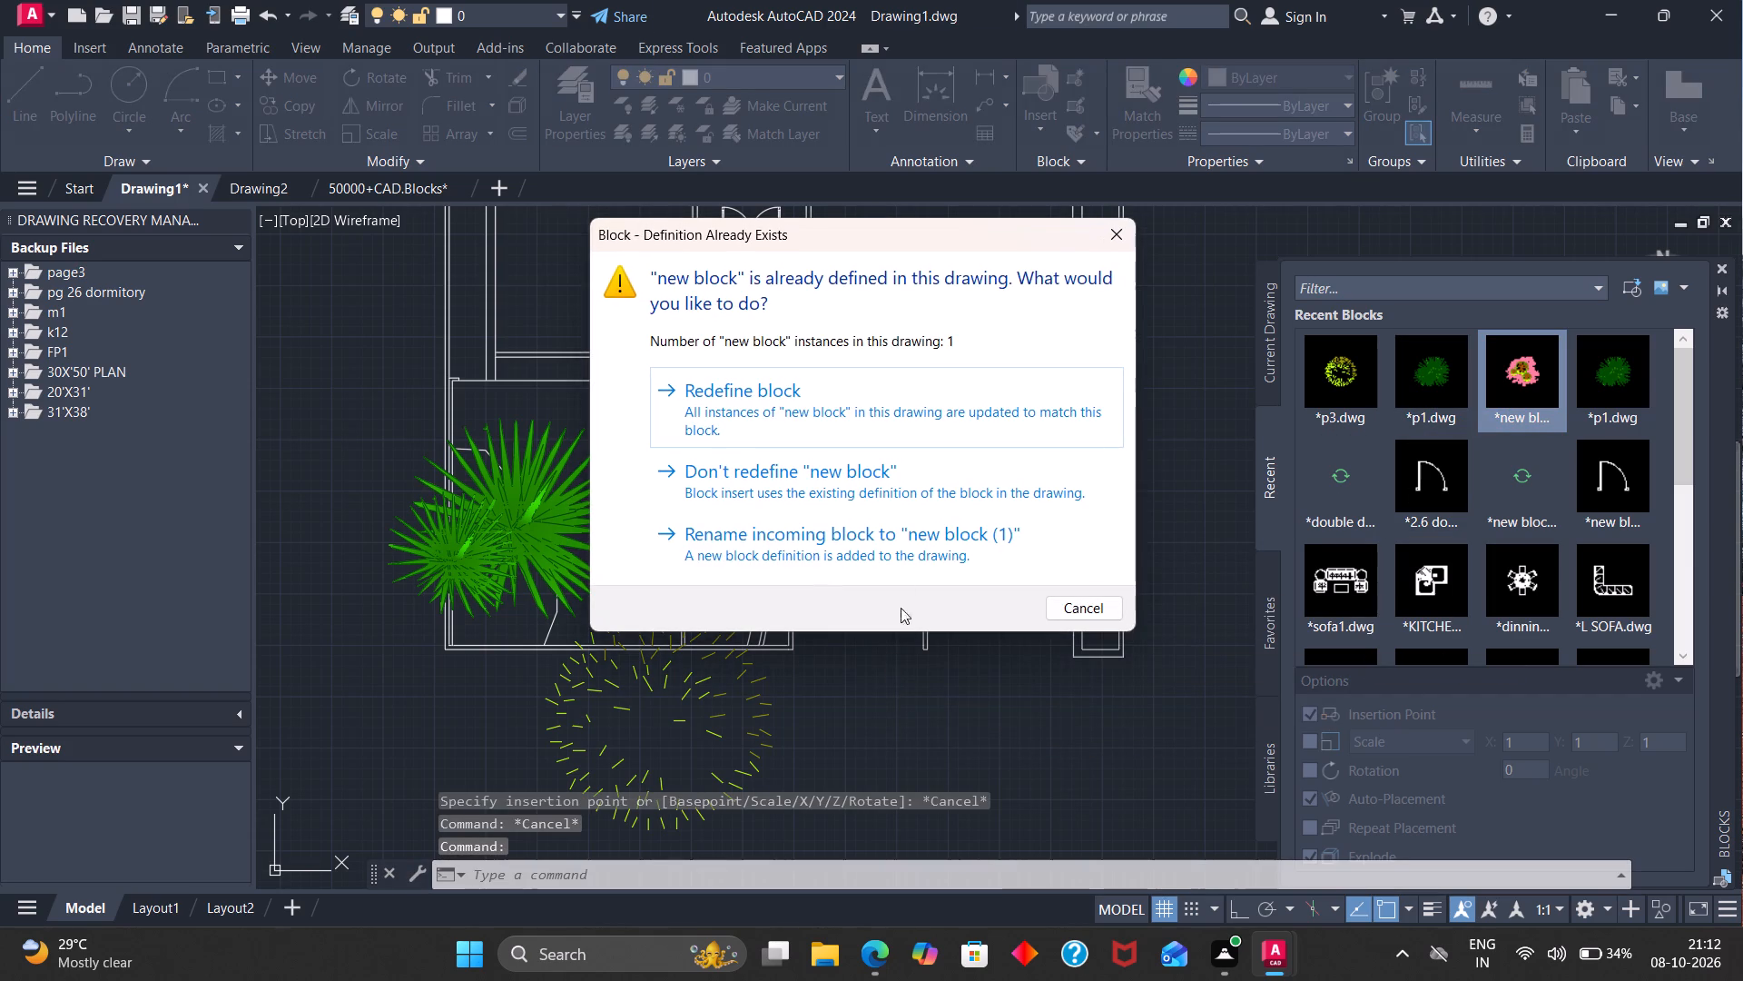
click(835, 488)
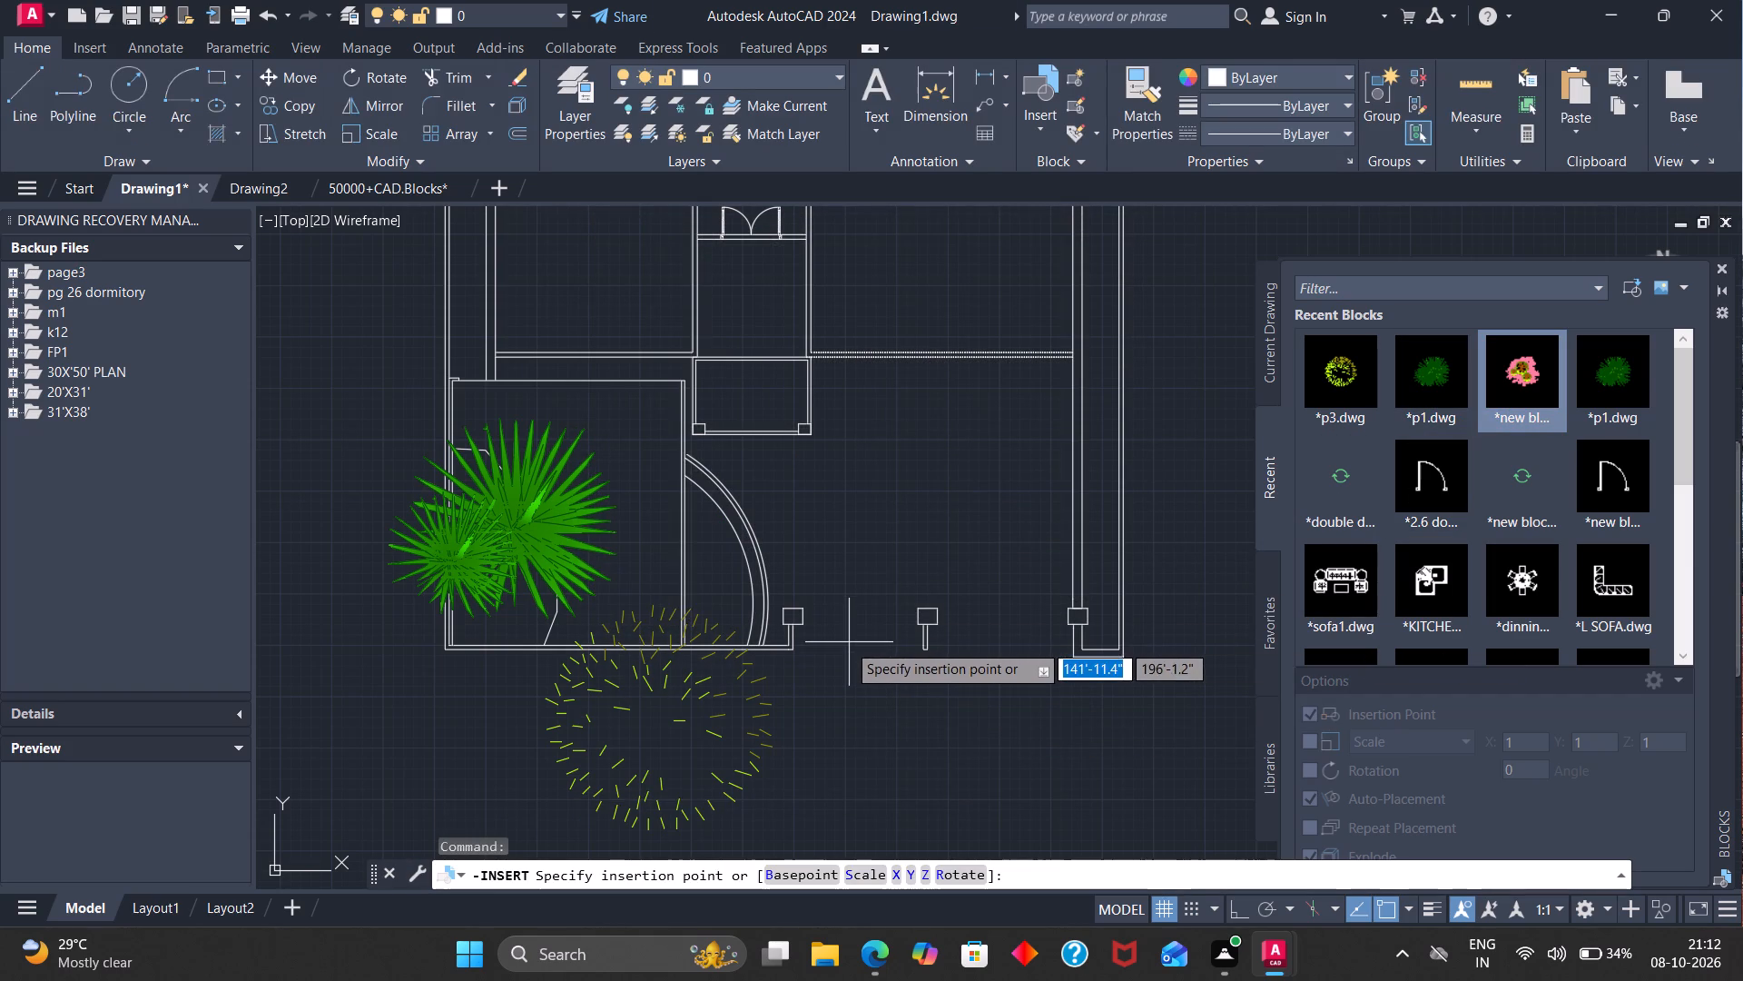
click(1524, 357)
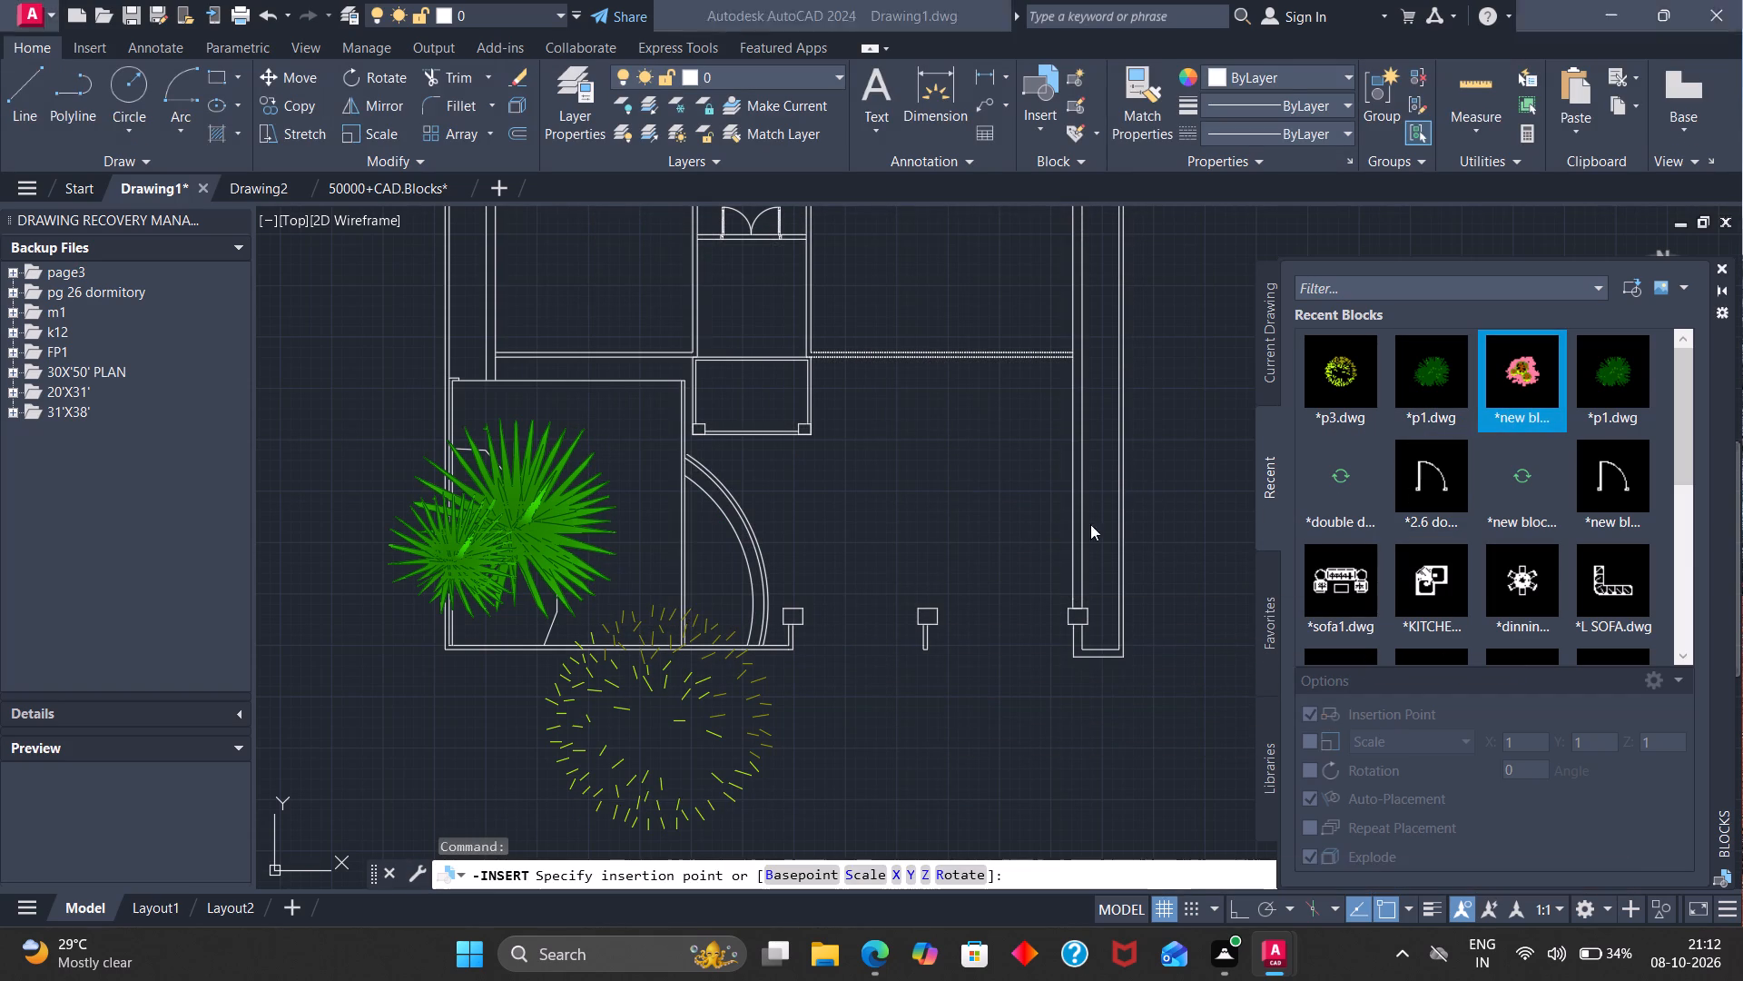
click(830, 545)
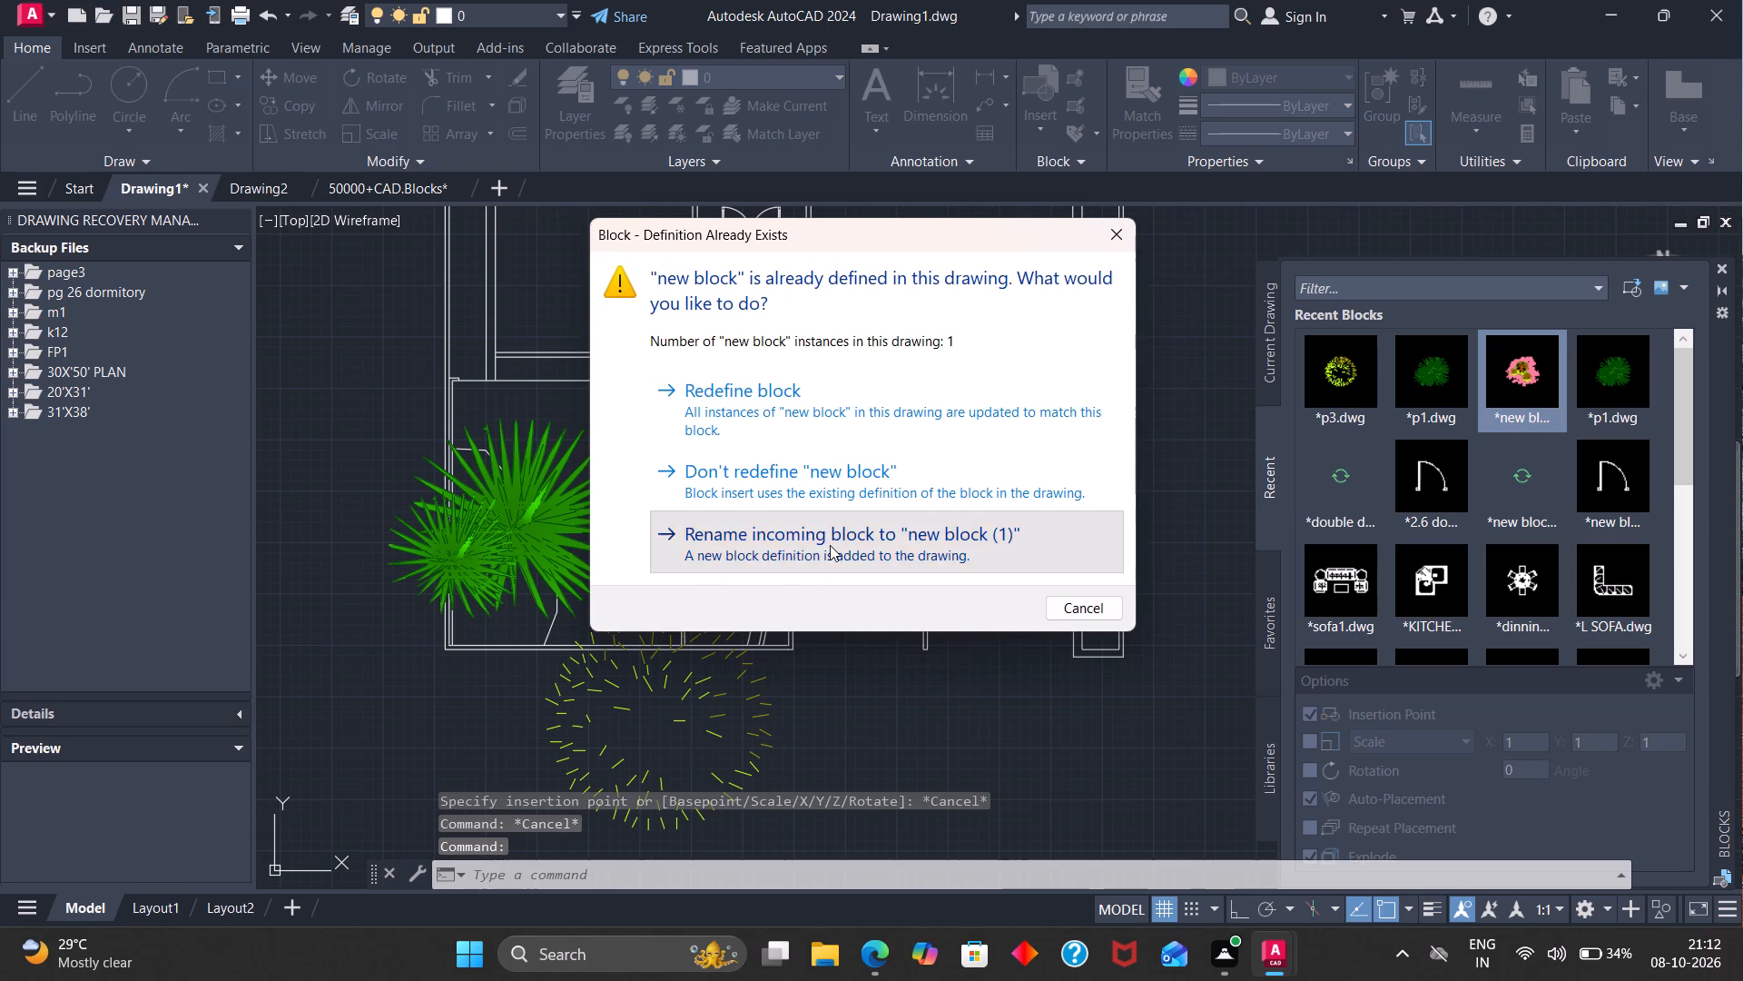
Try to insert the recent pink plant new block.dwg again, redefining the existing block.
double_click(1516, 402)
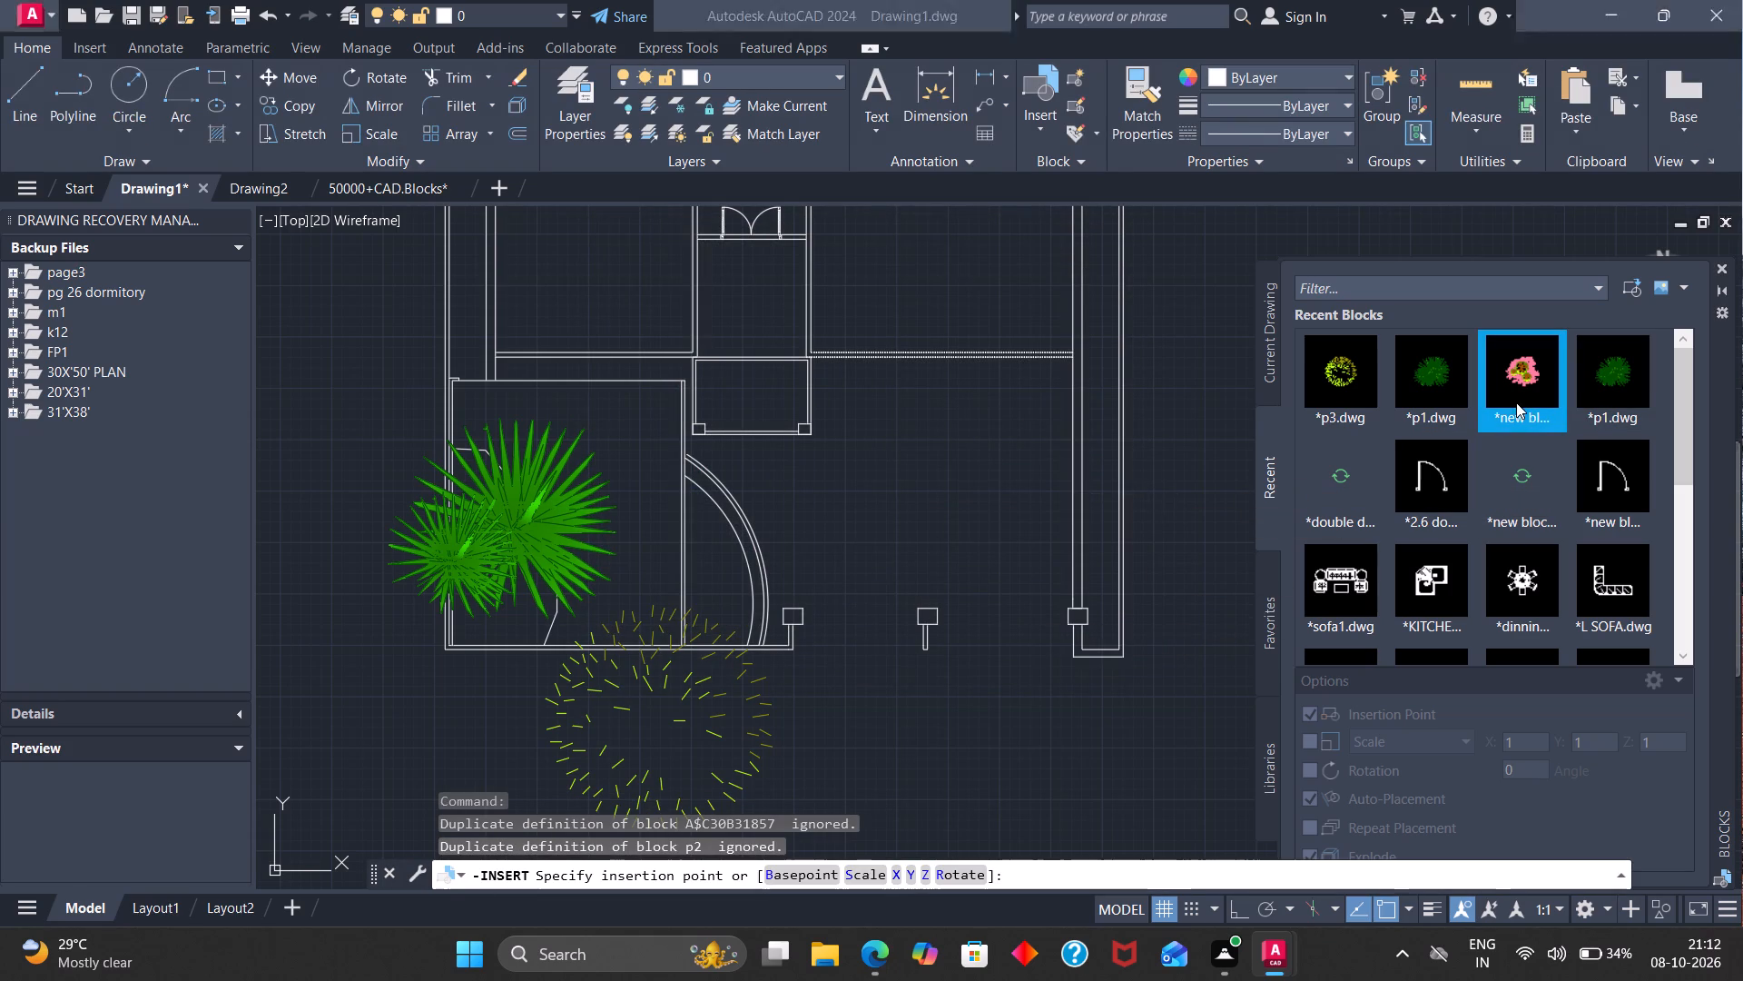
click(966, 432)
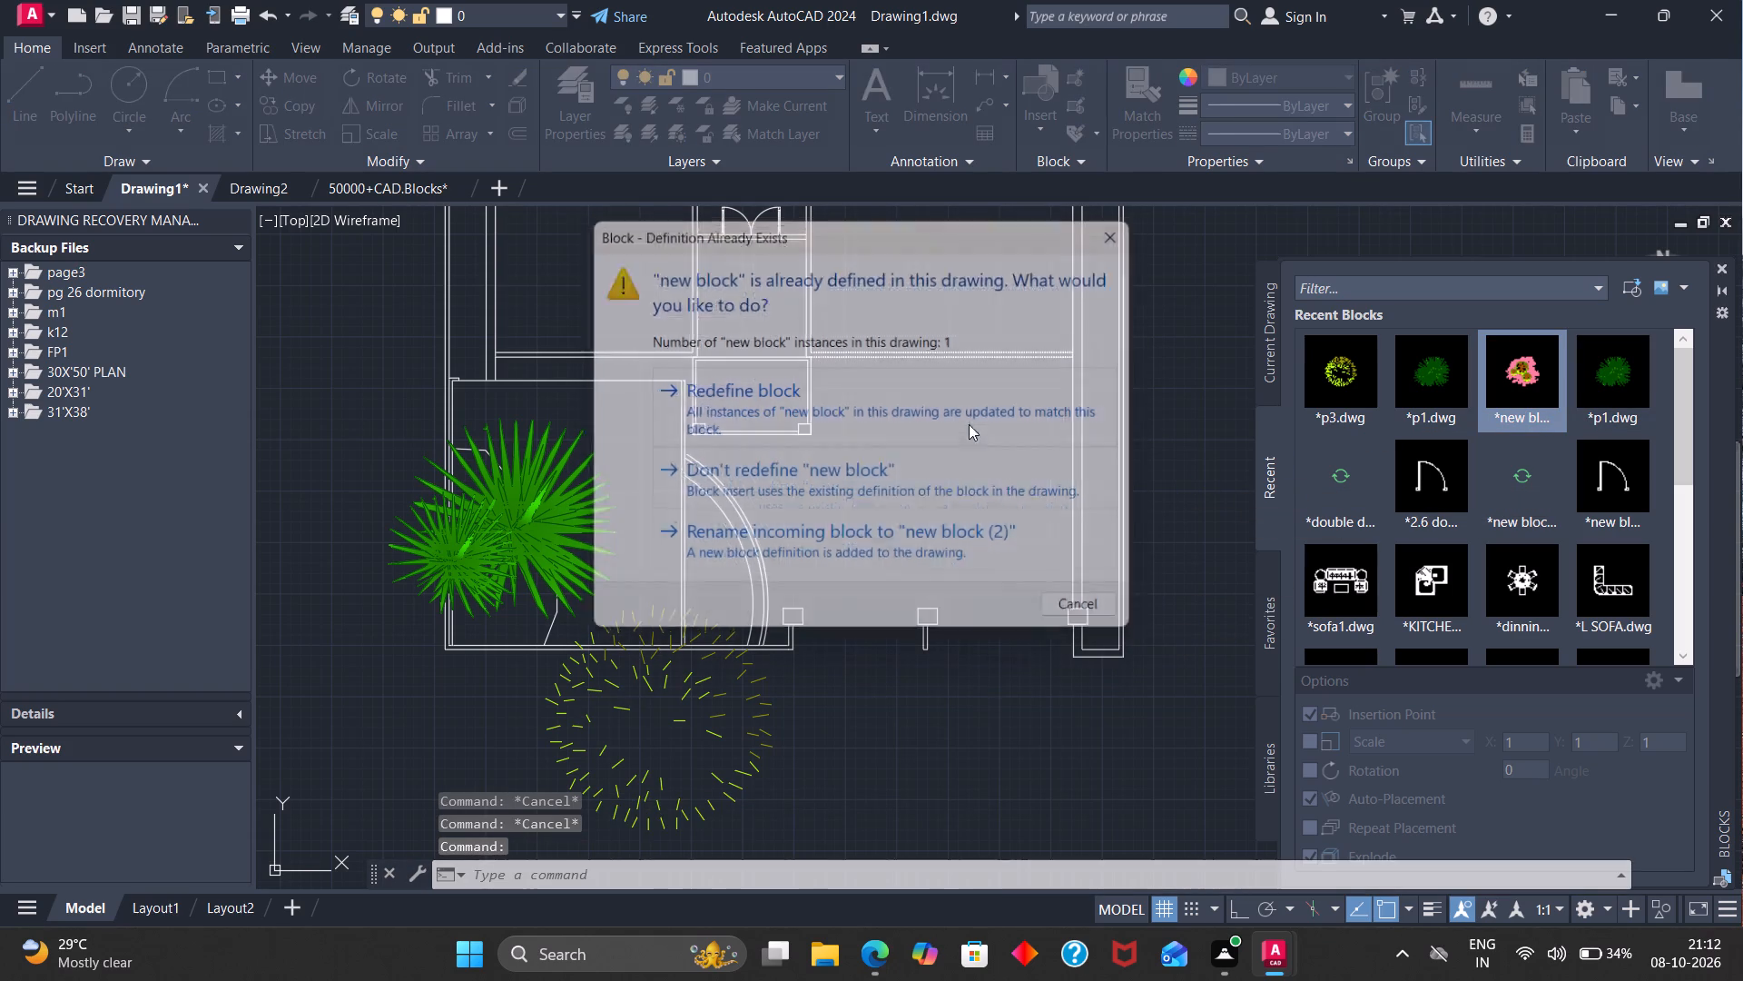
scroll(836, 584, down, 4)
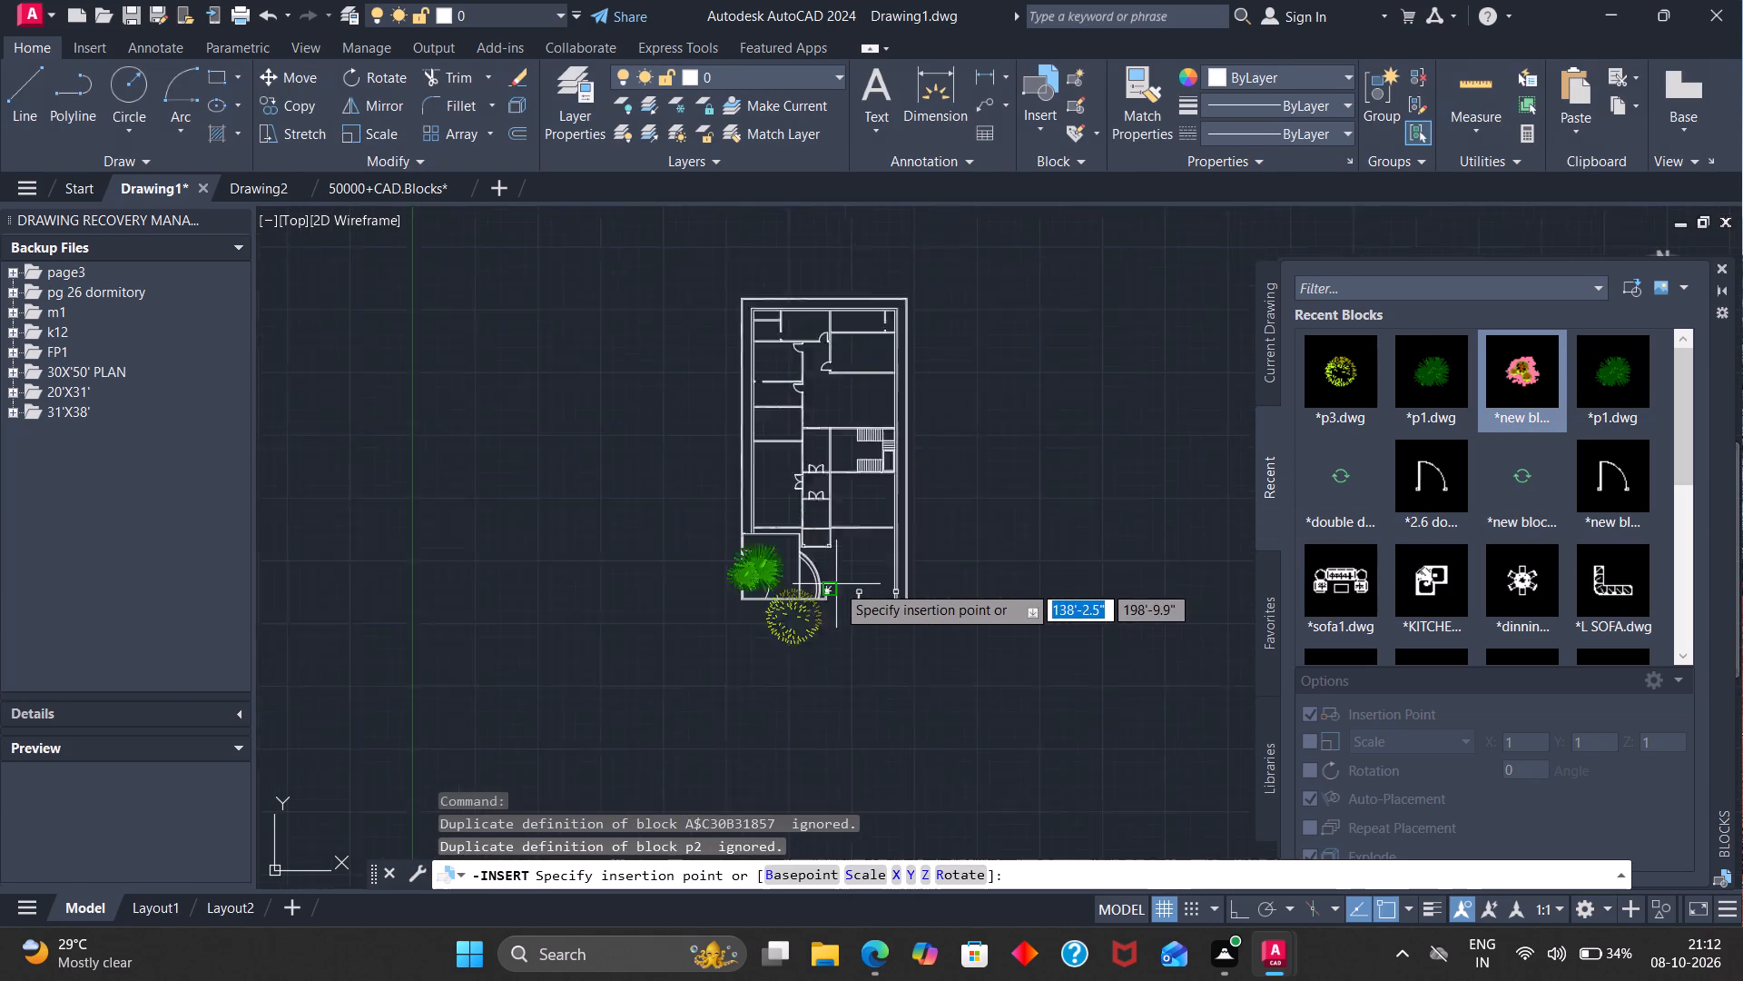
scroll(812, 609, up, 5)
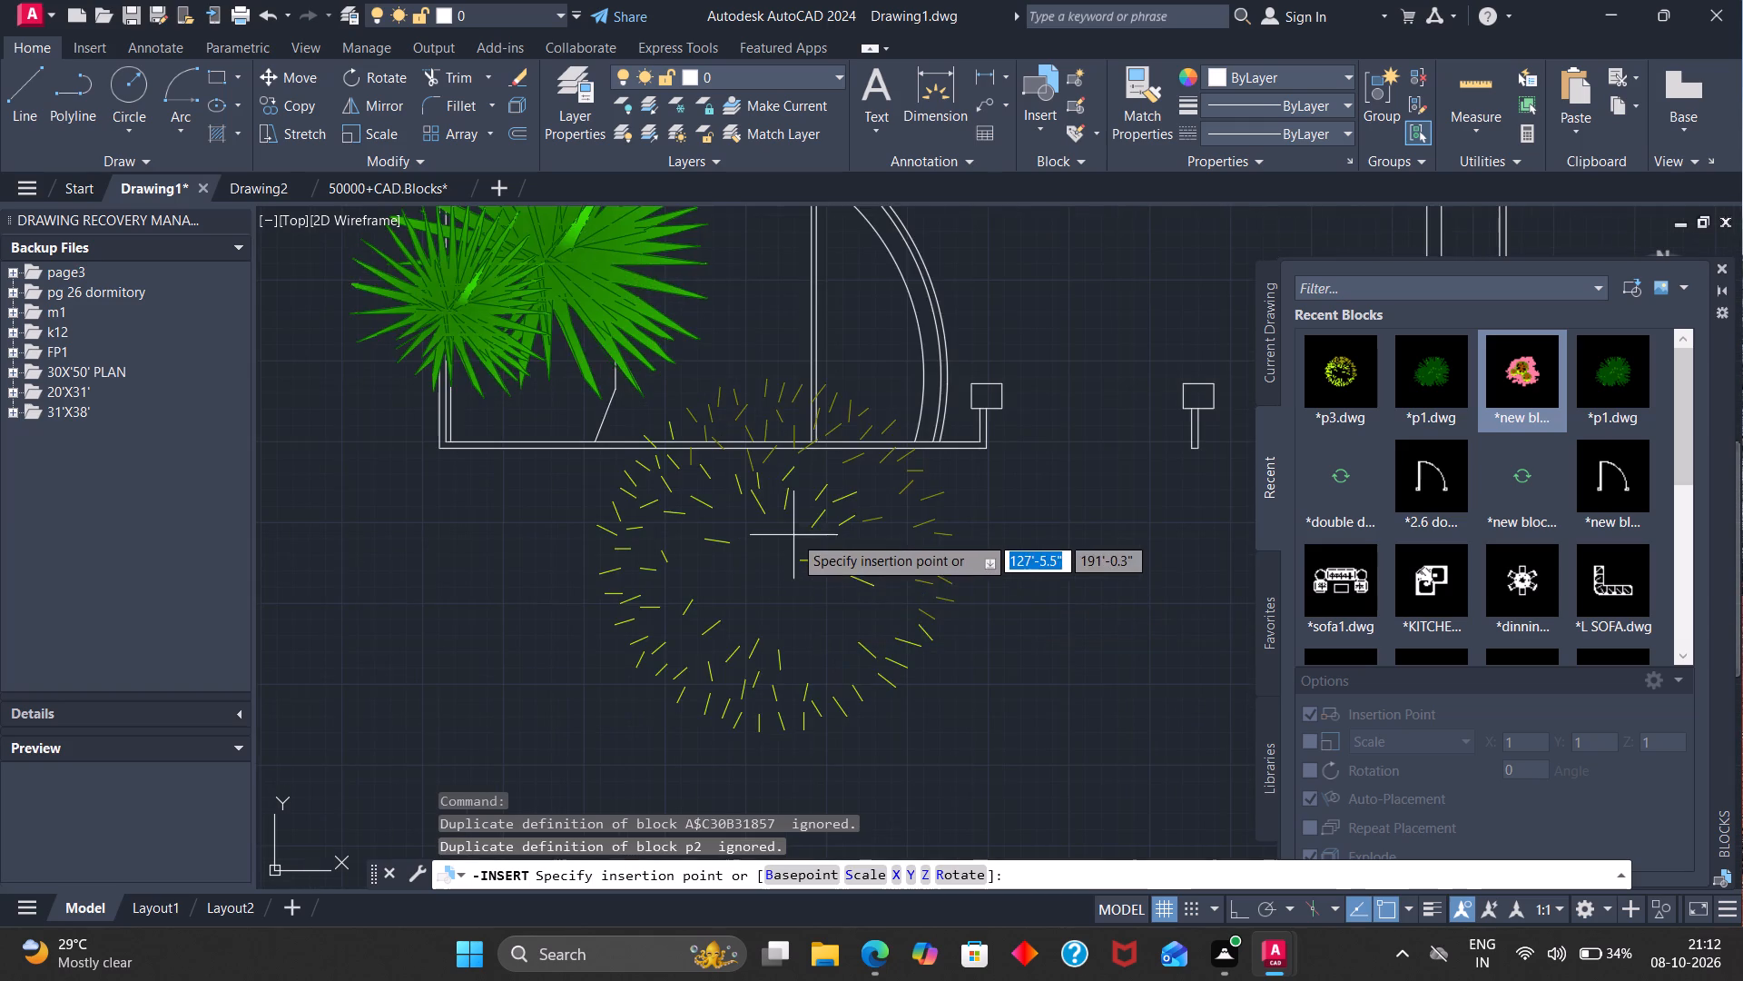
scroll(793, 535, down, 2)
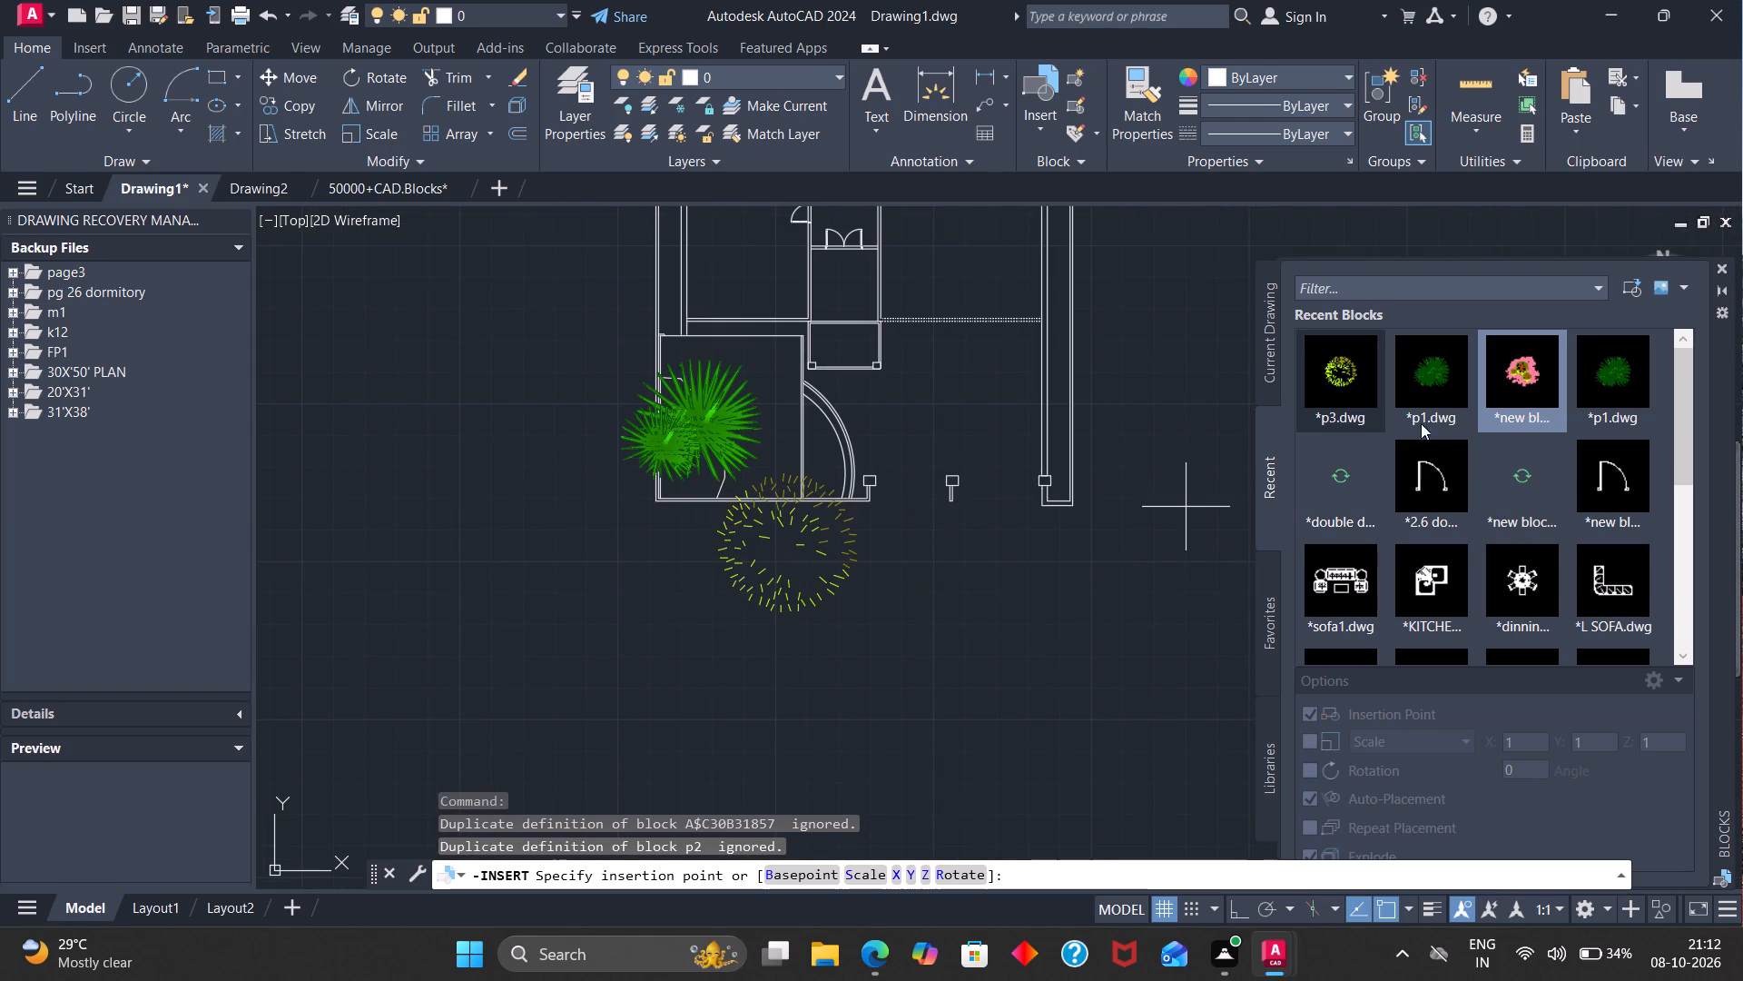
Insert new block from the Desktop's tree folder just in front of the plan's entrance pillars, keeping the existing block definition.
click(1656, 284)
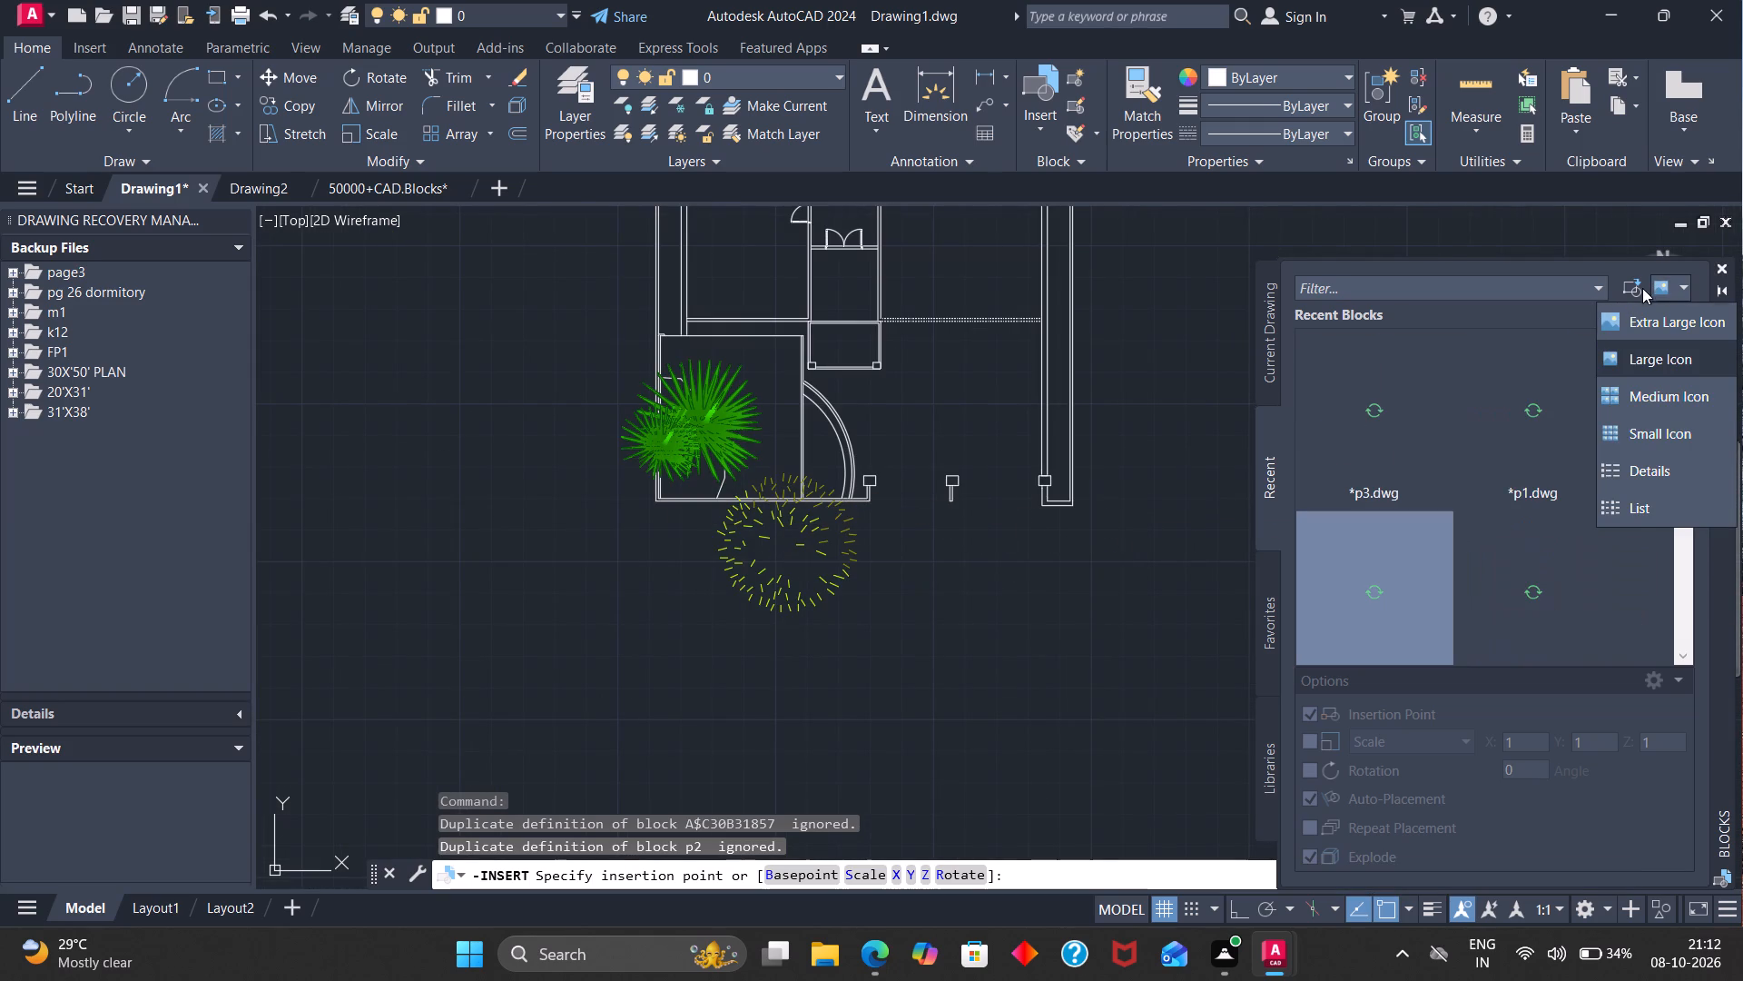
click(1634, 283)
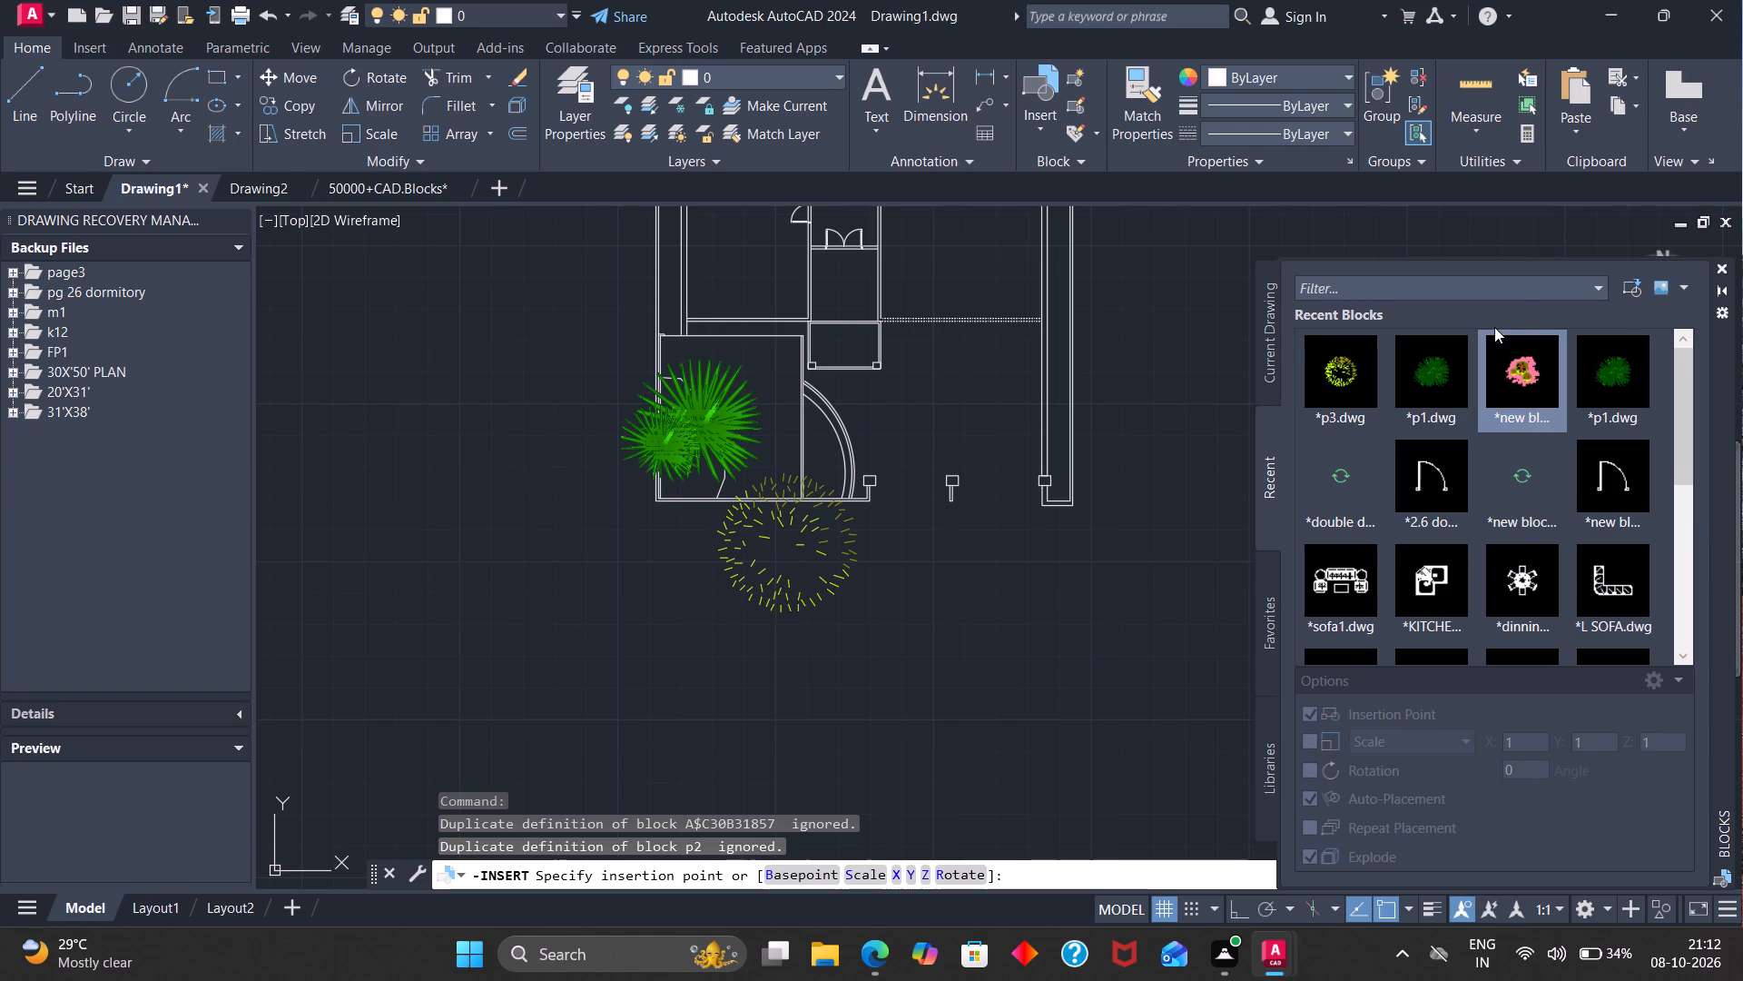
click(1640, 286)
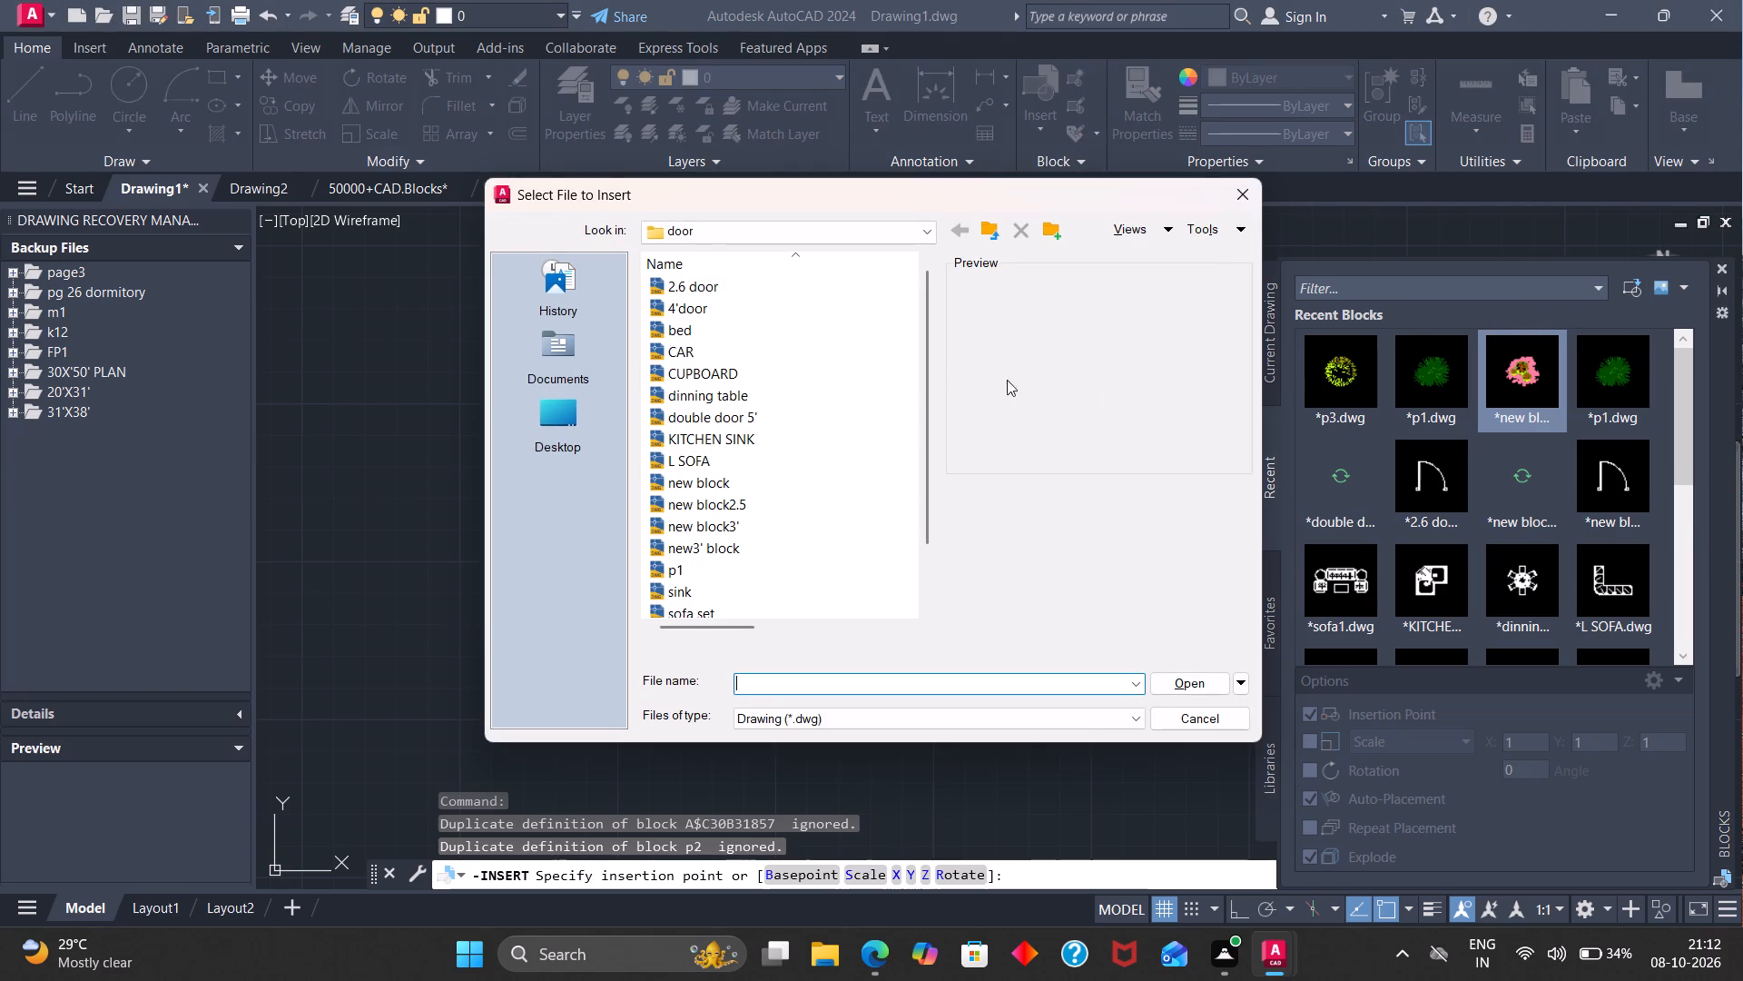
click(557, 442)
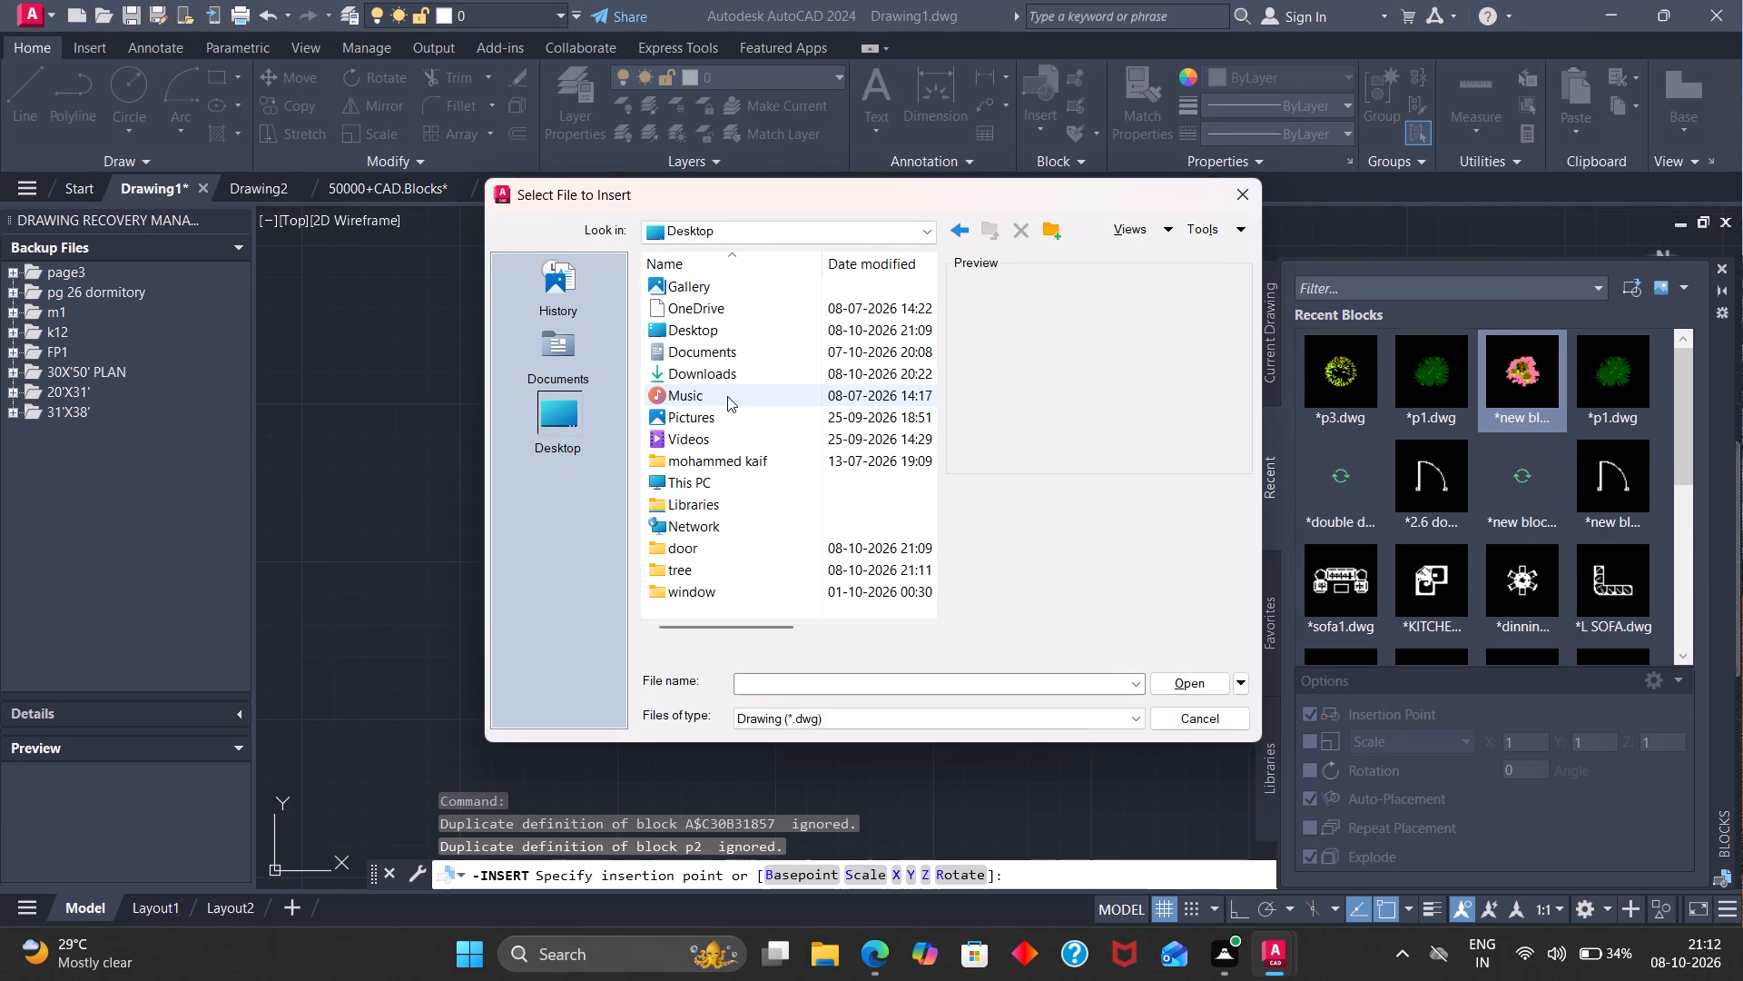
click(711, 562)
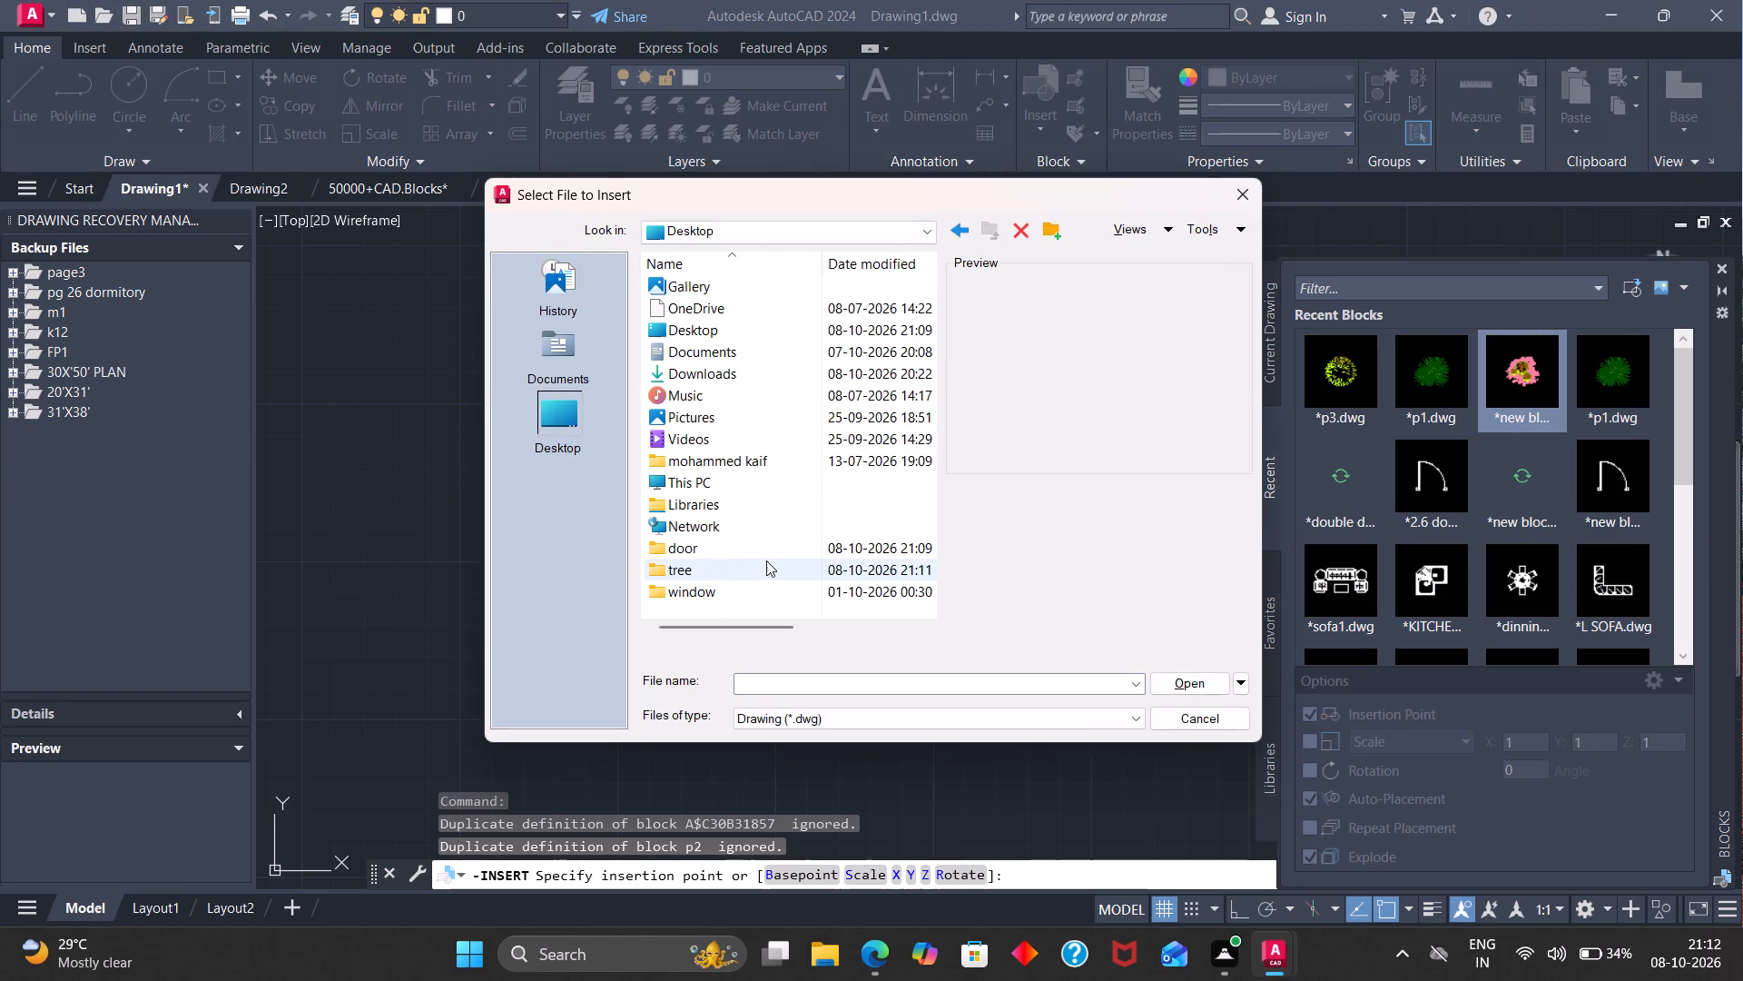
double_click(774, 567)
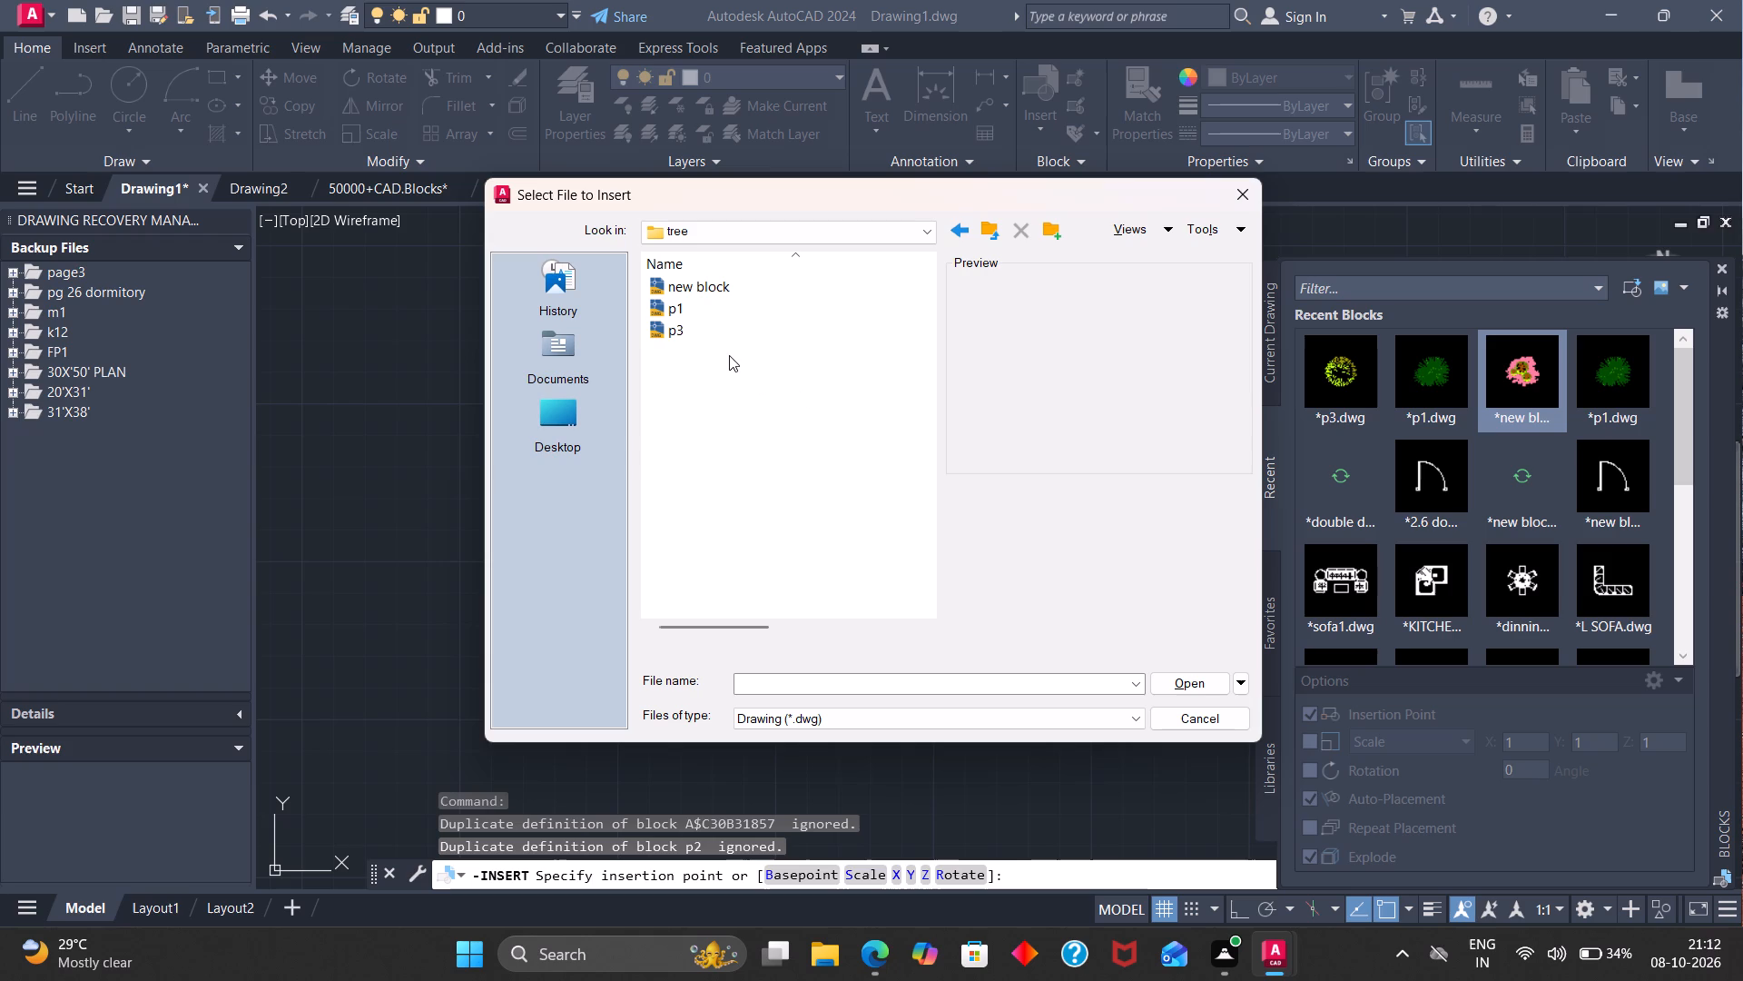
click(731, 339)
click(753, 313)
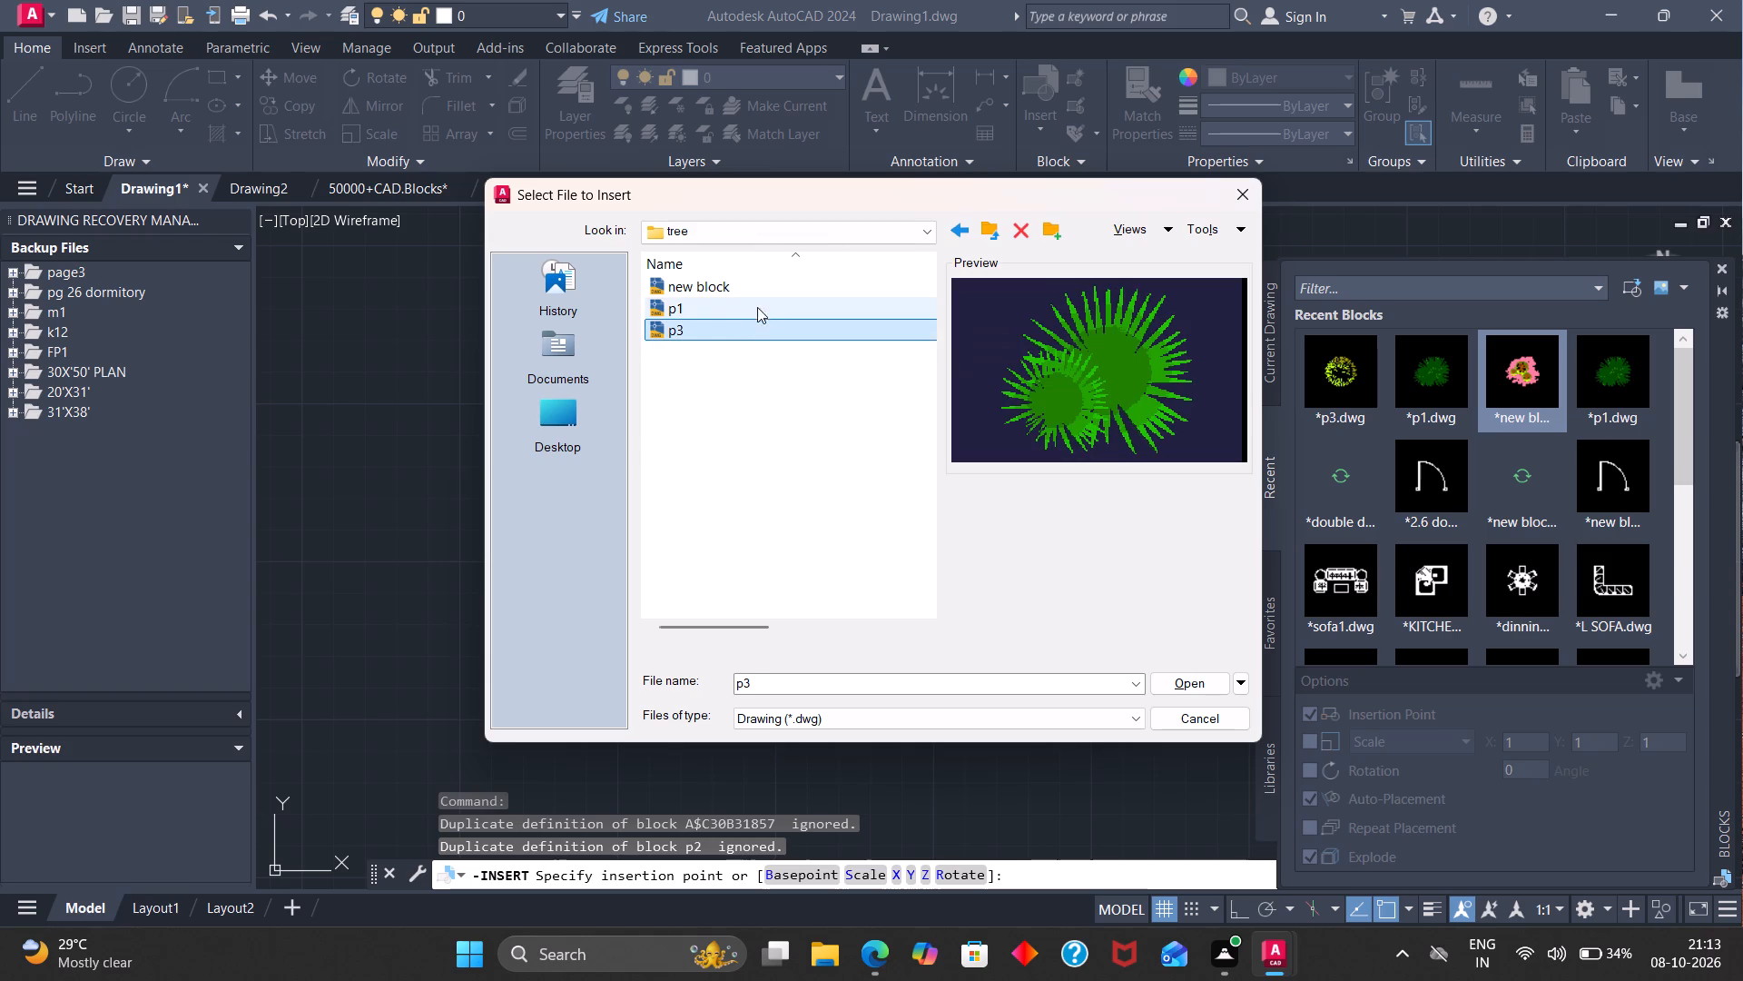
click(767, 288)
click(768, 288)
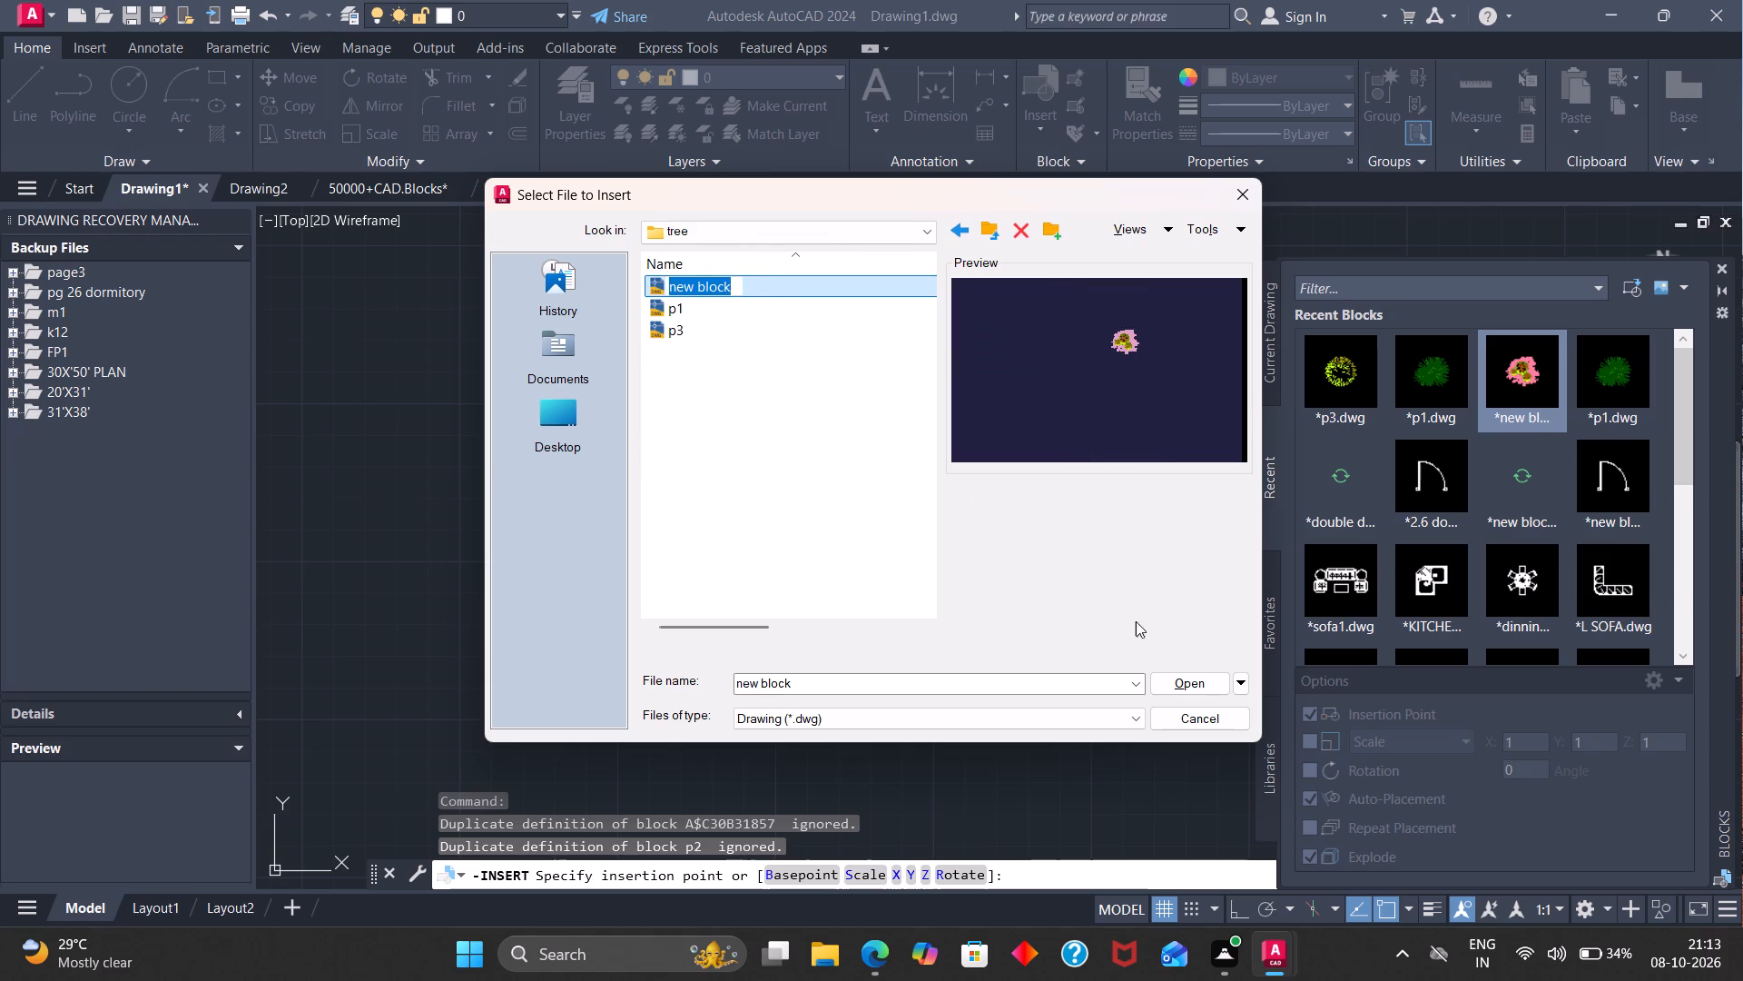
click(1182, 686)
click(1171, 685)
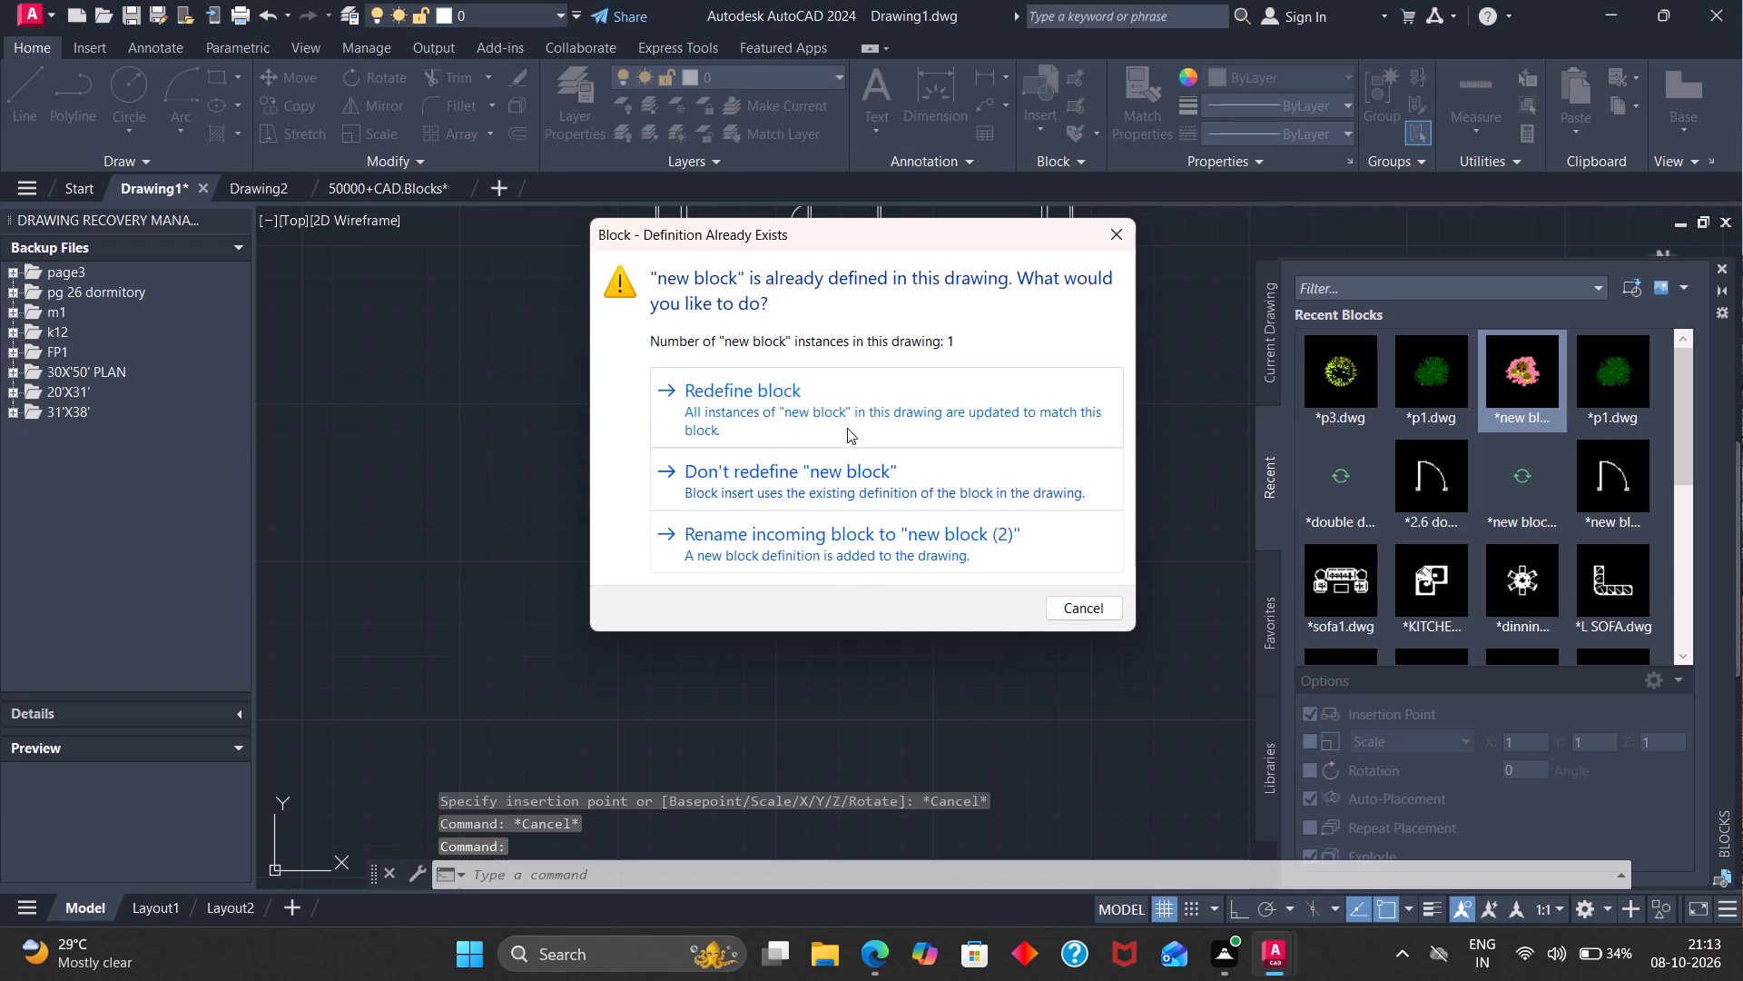
click(792, 483)
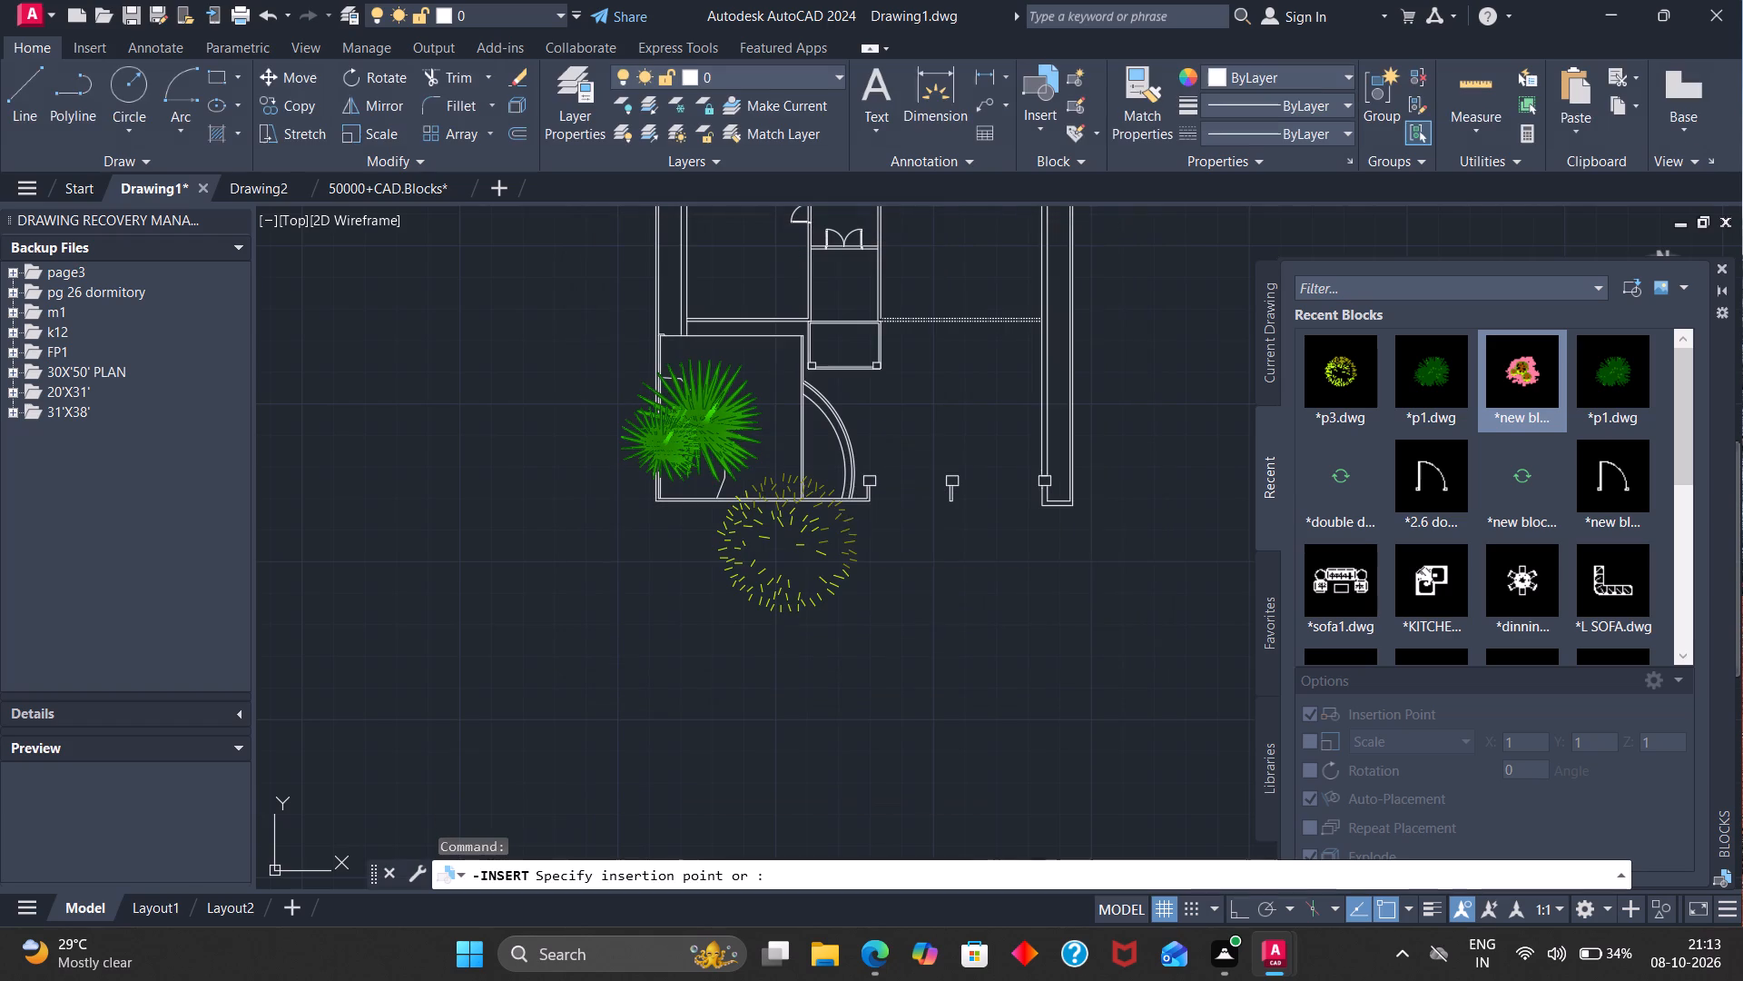
click(956, 566)
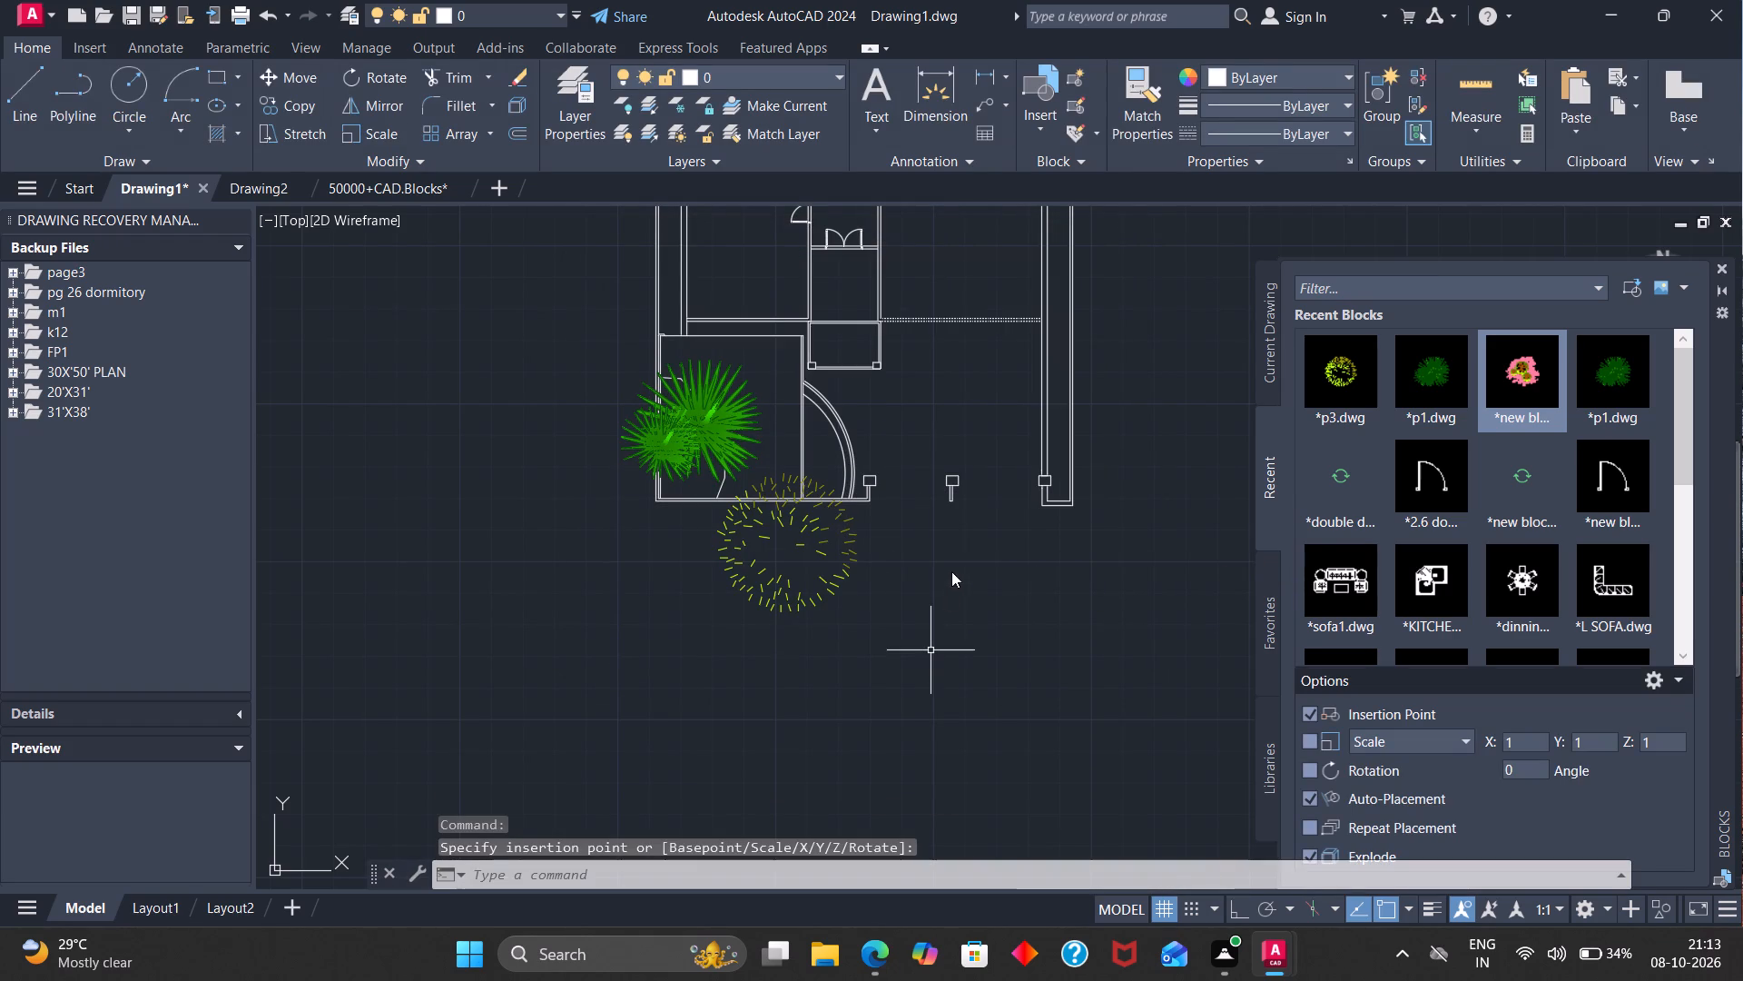
Insert the recent new block.dwg over the palm plant, redefining the existing block and setting its scale by two picked points.
scroll(951, 571, up, 3)
scroll(951, 571, down, 3)
click(1378, 394)
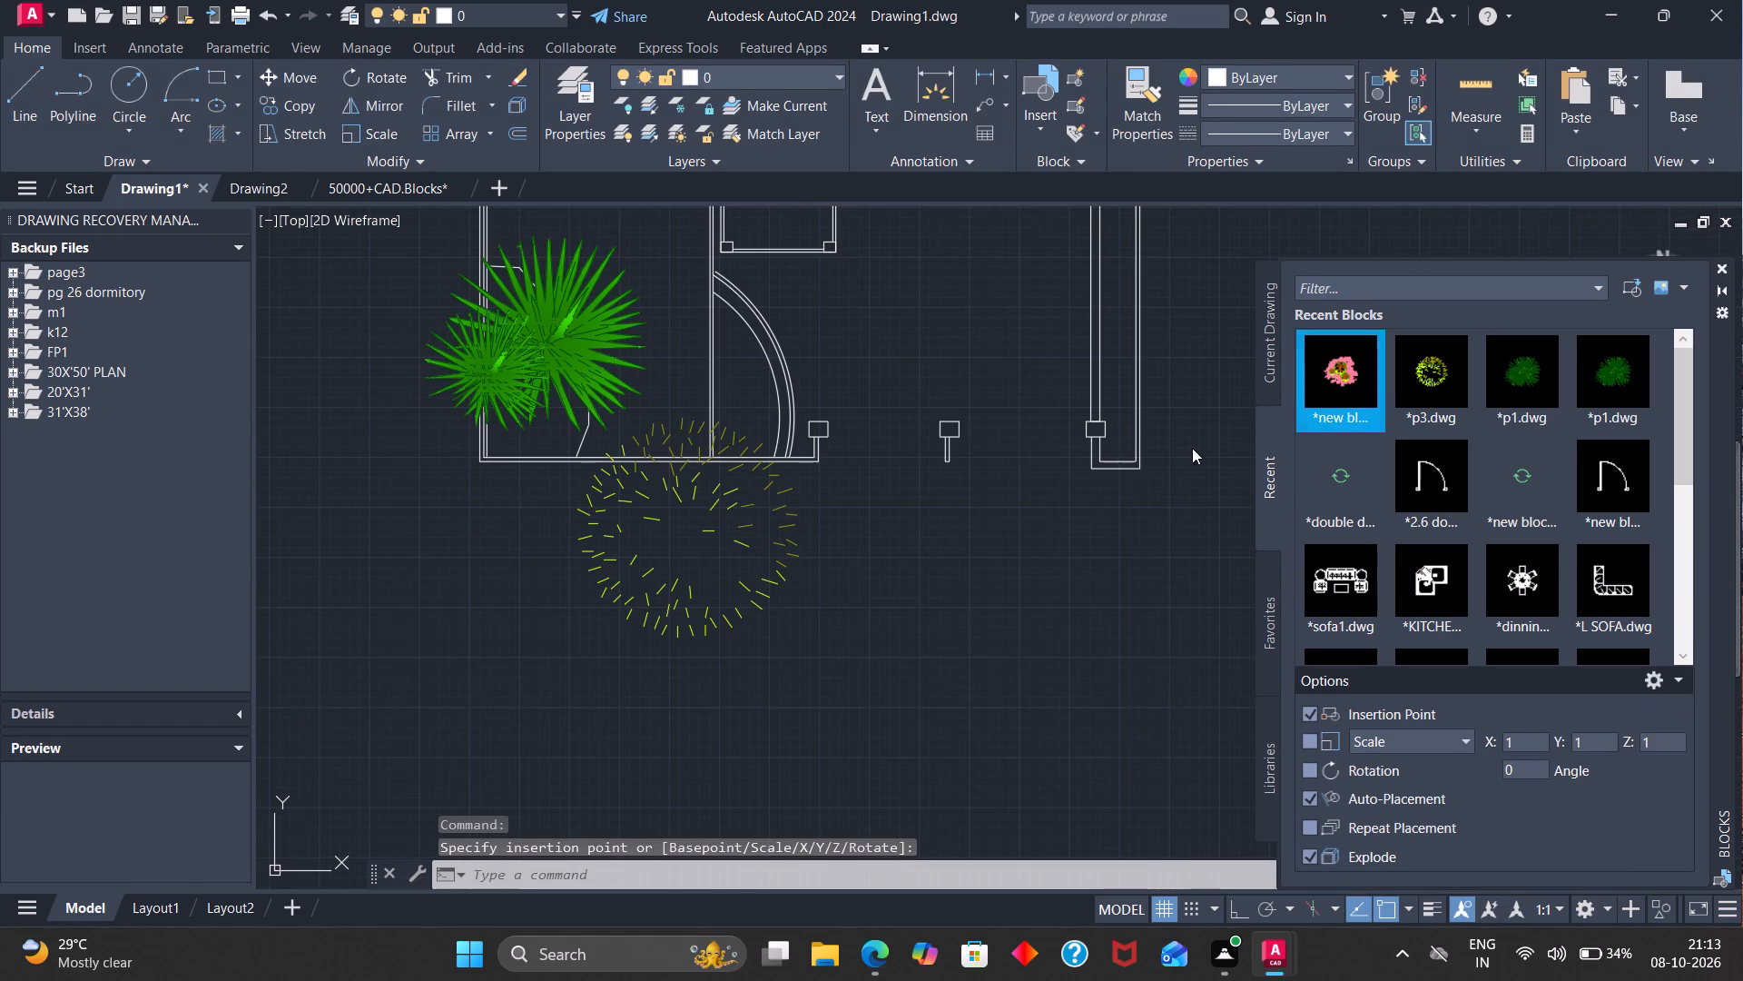
click(849, 489)
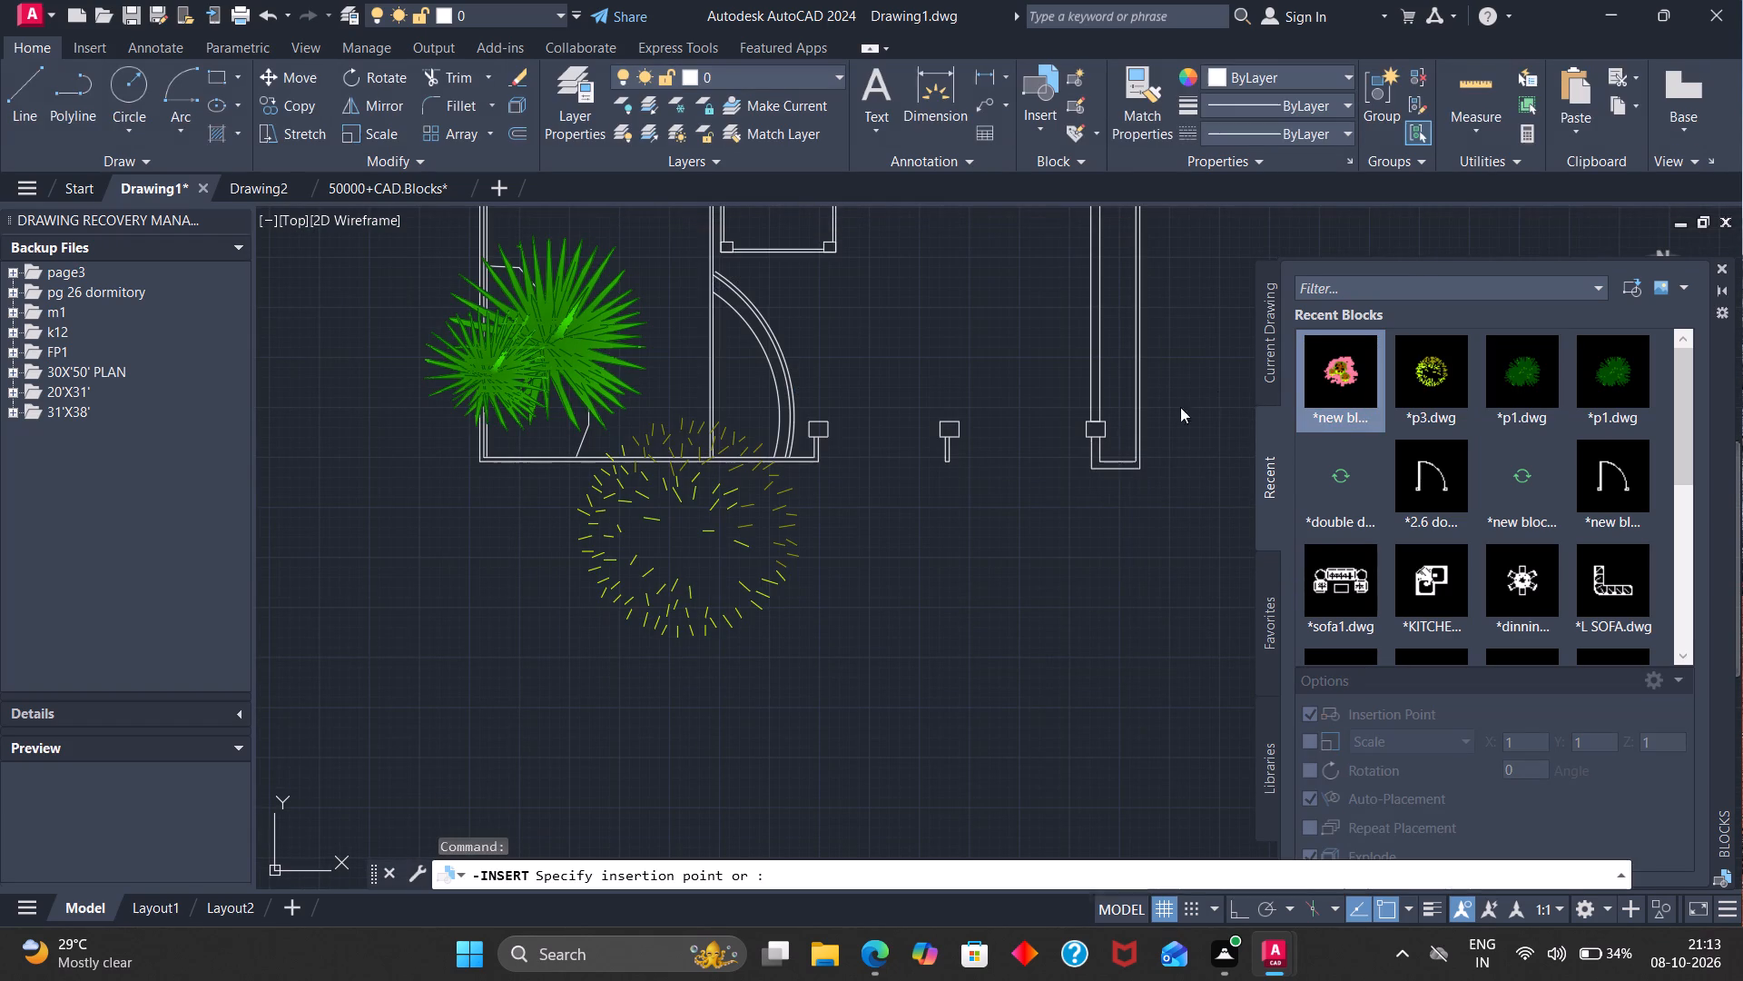
click(1318, 380)
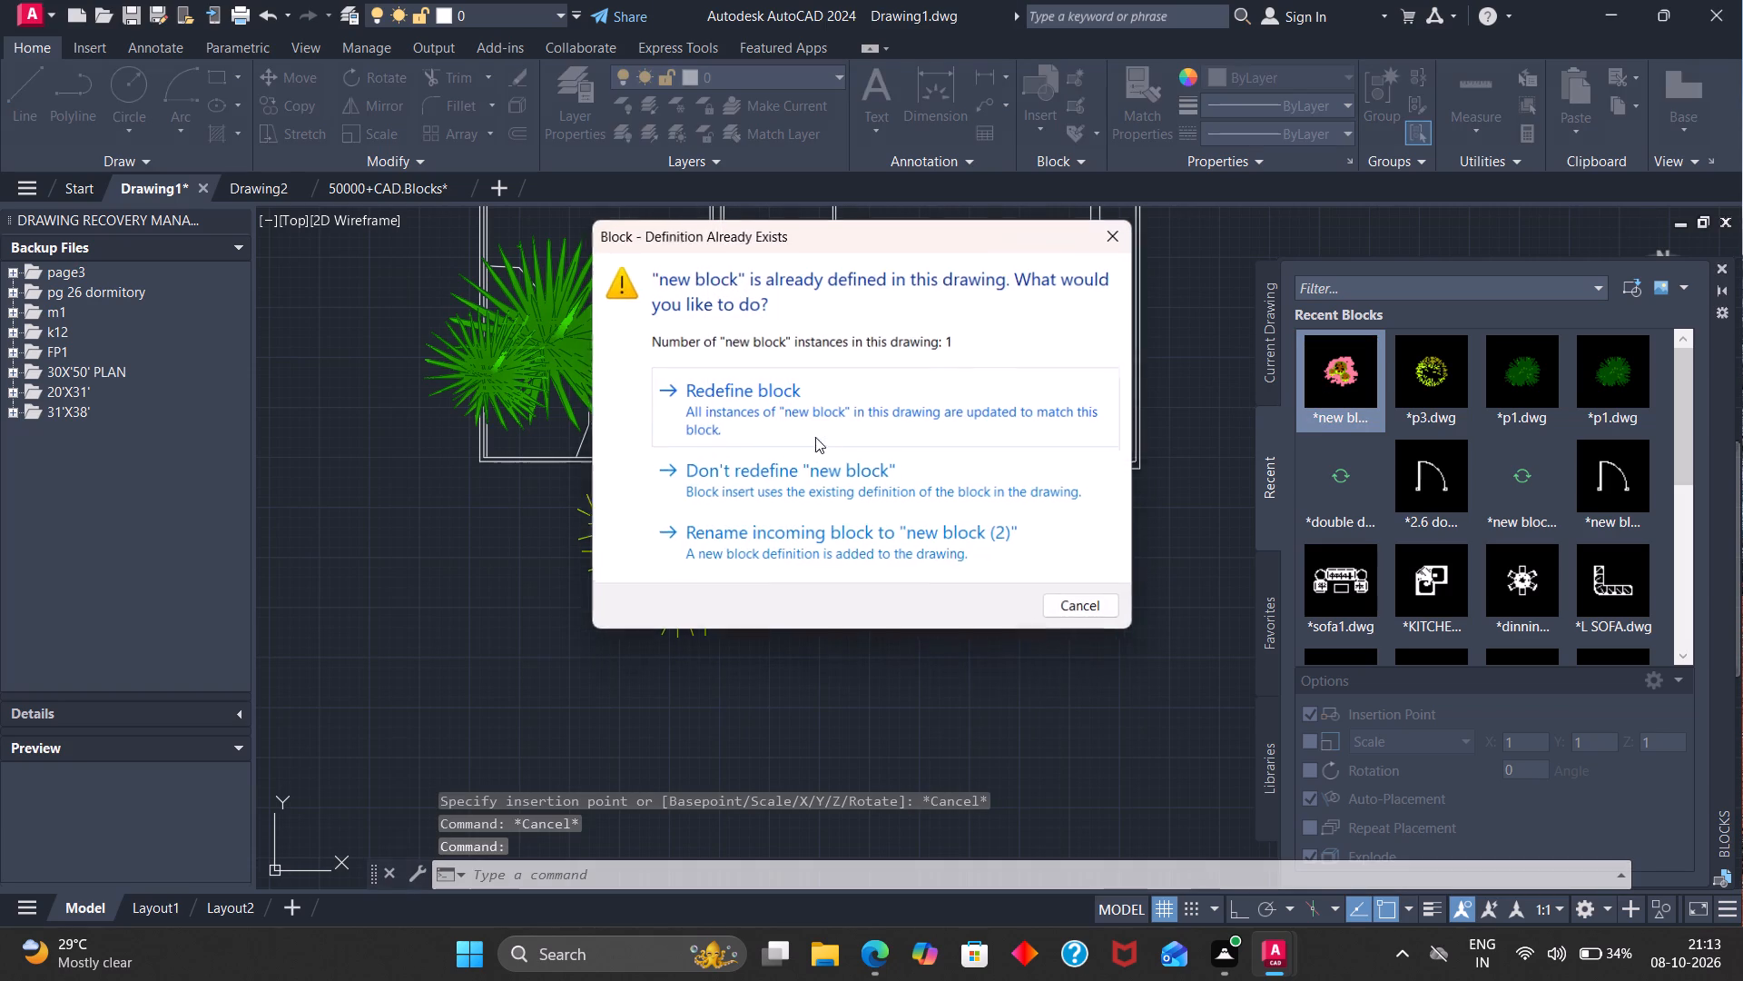
click(815, 408)
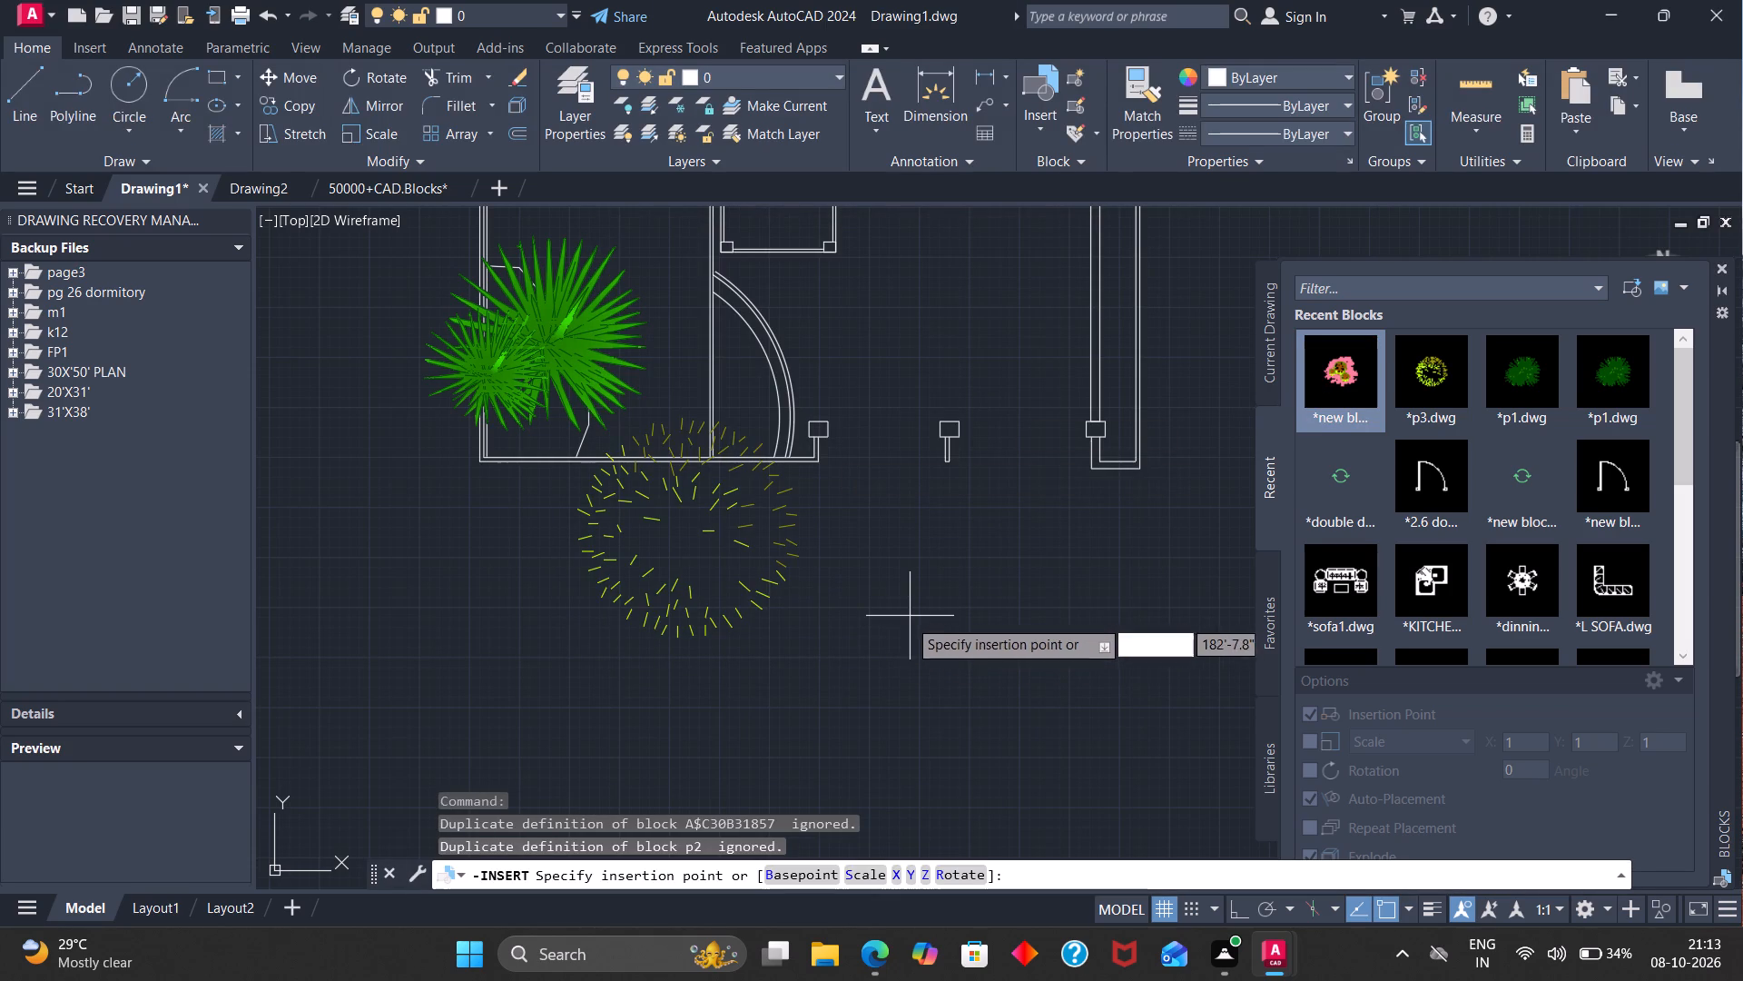
scroll(753, 638, down, 3)
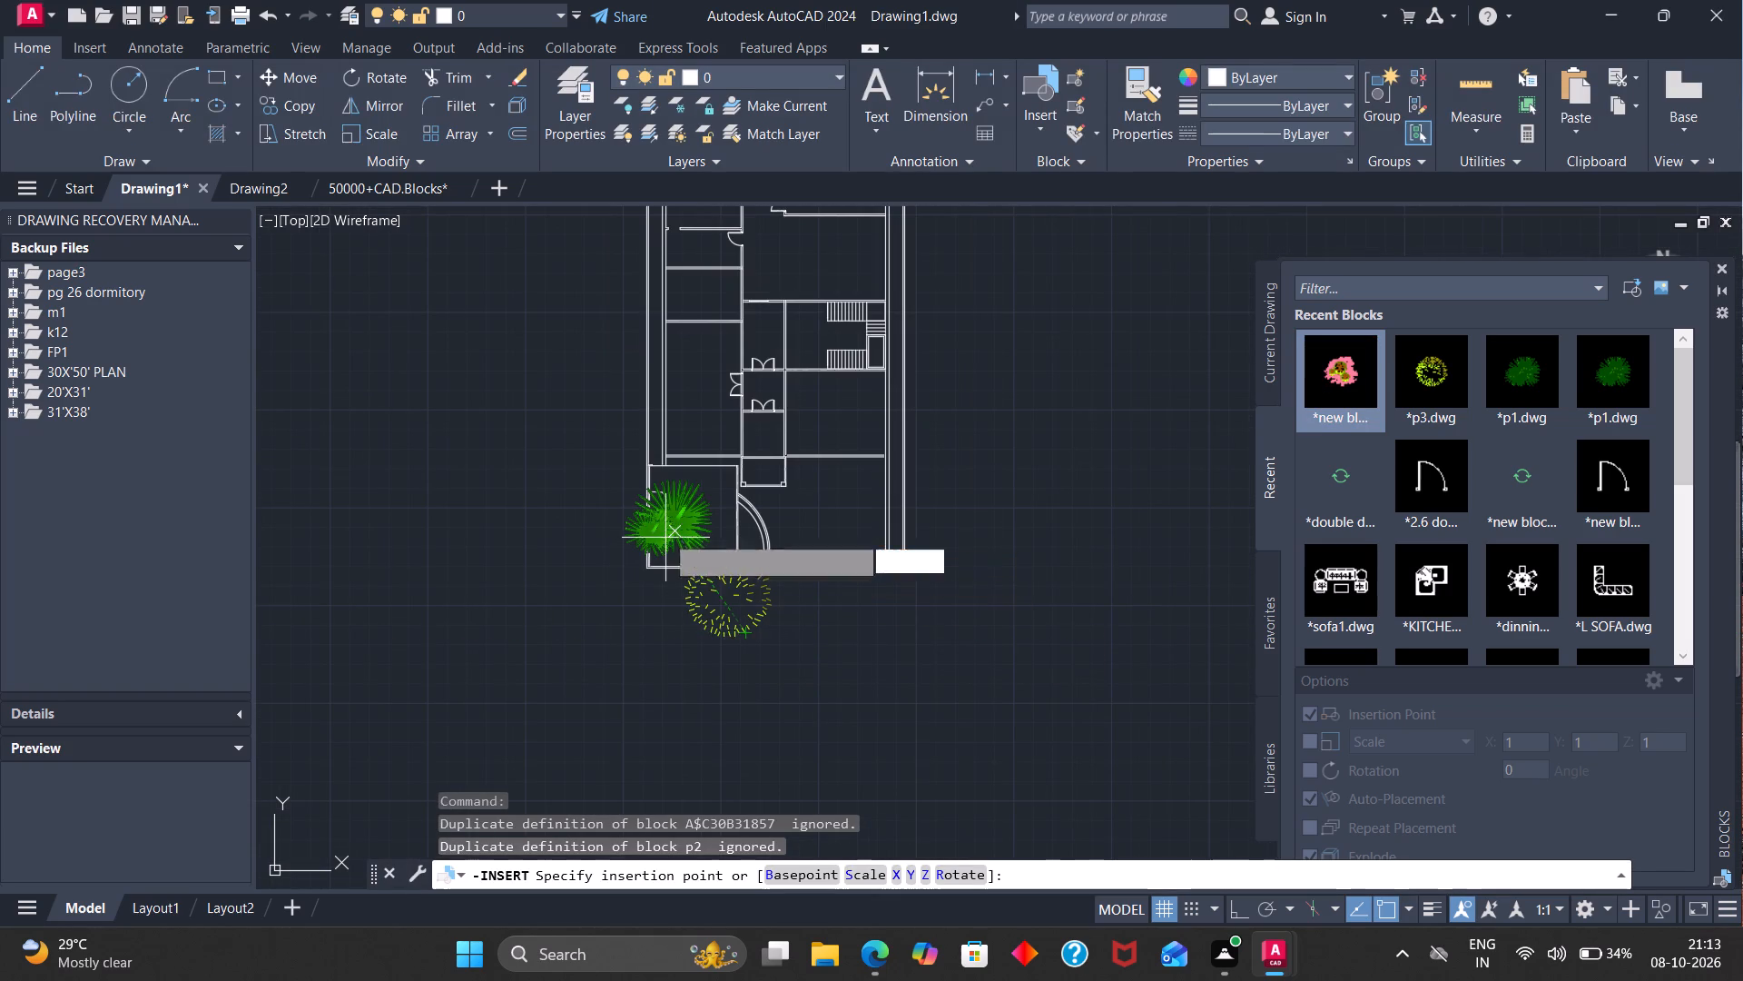
text(sc)
key(Return)
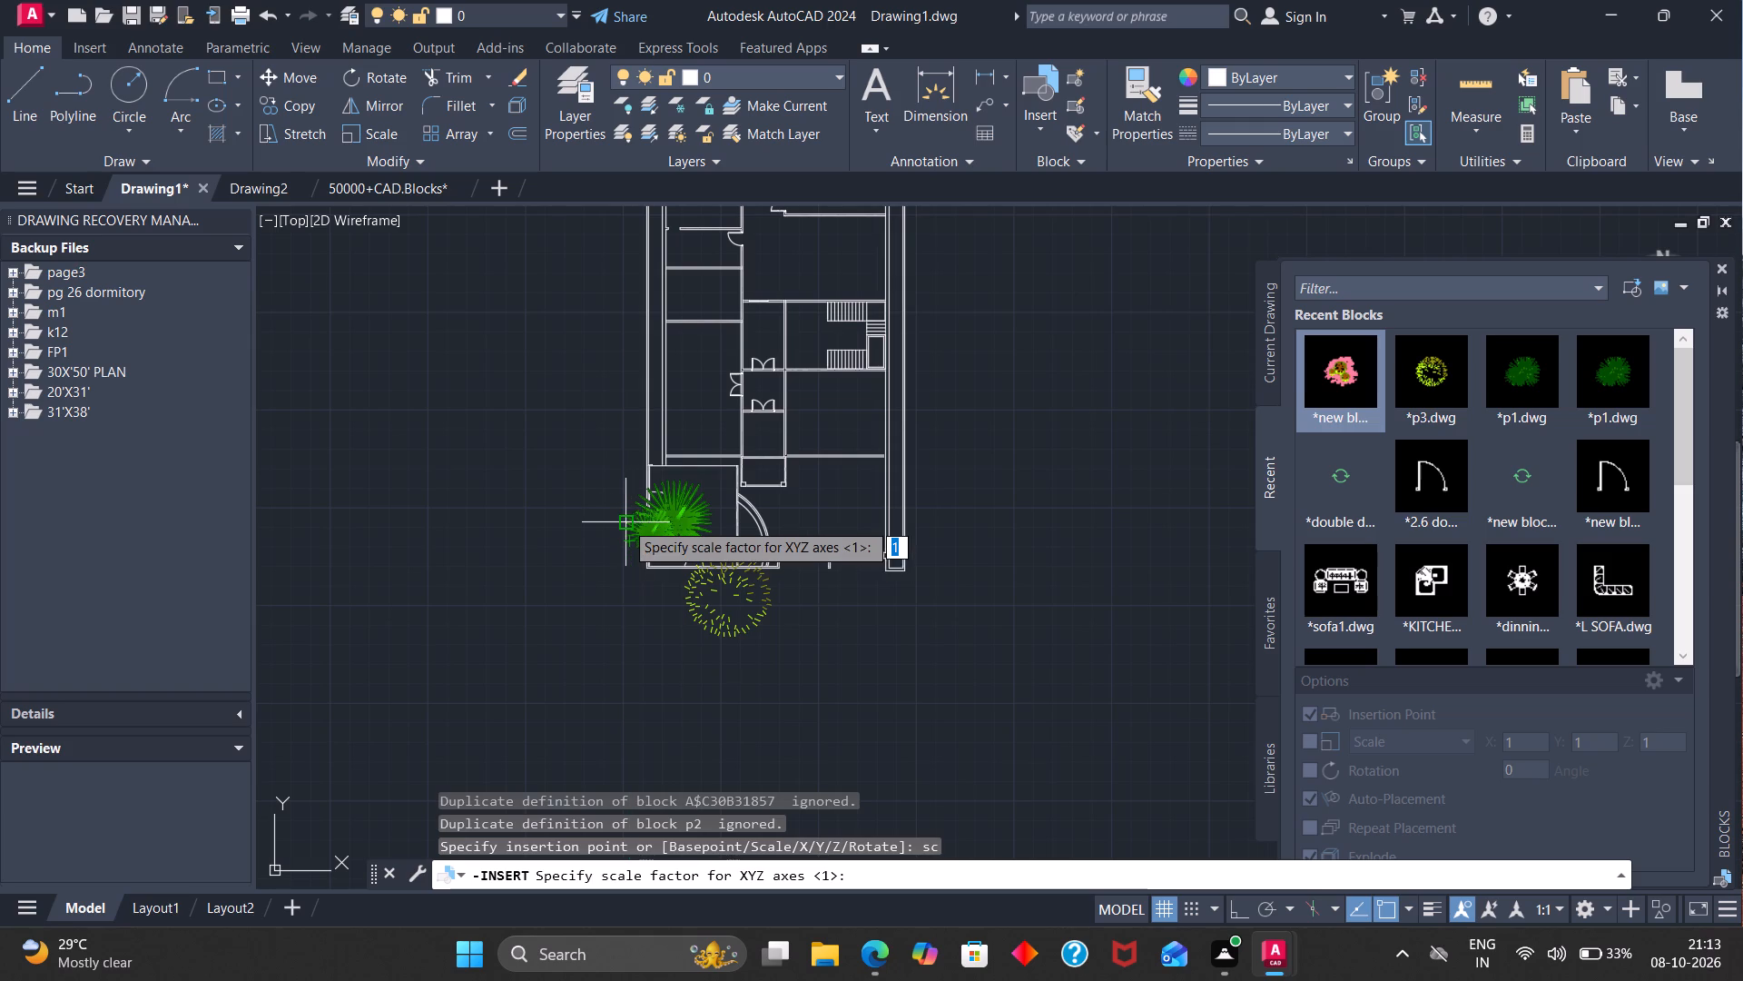
click(625, 525)
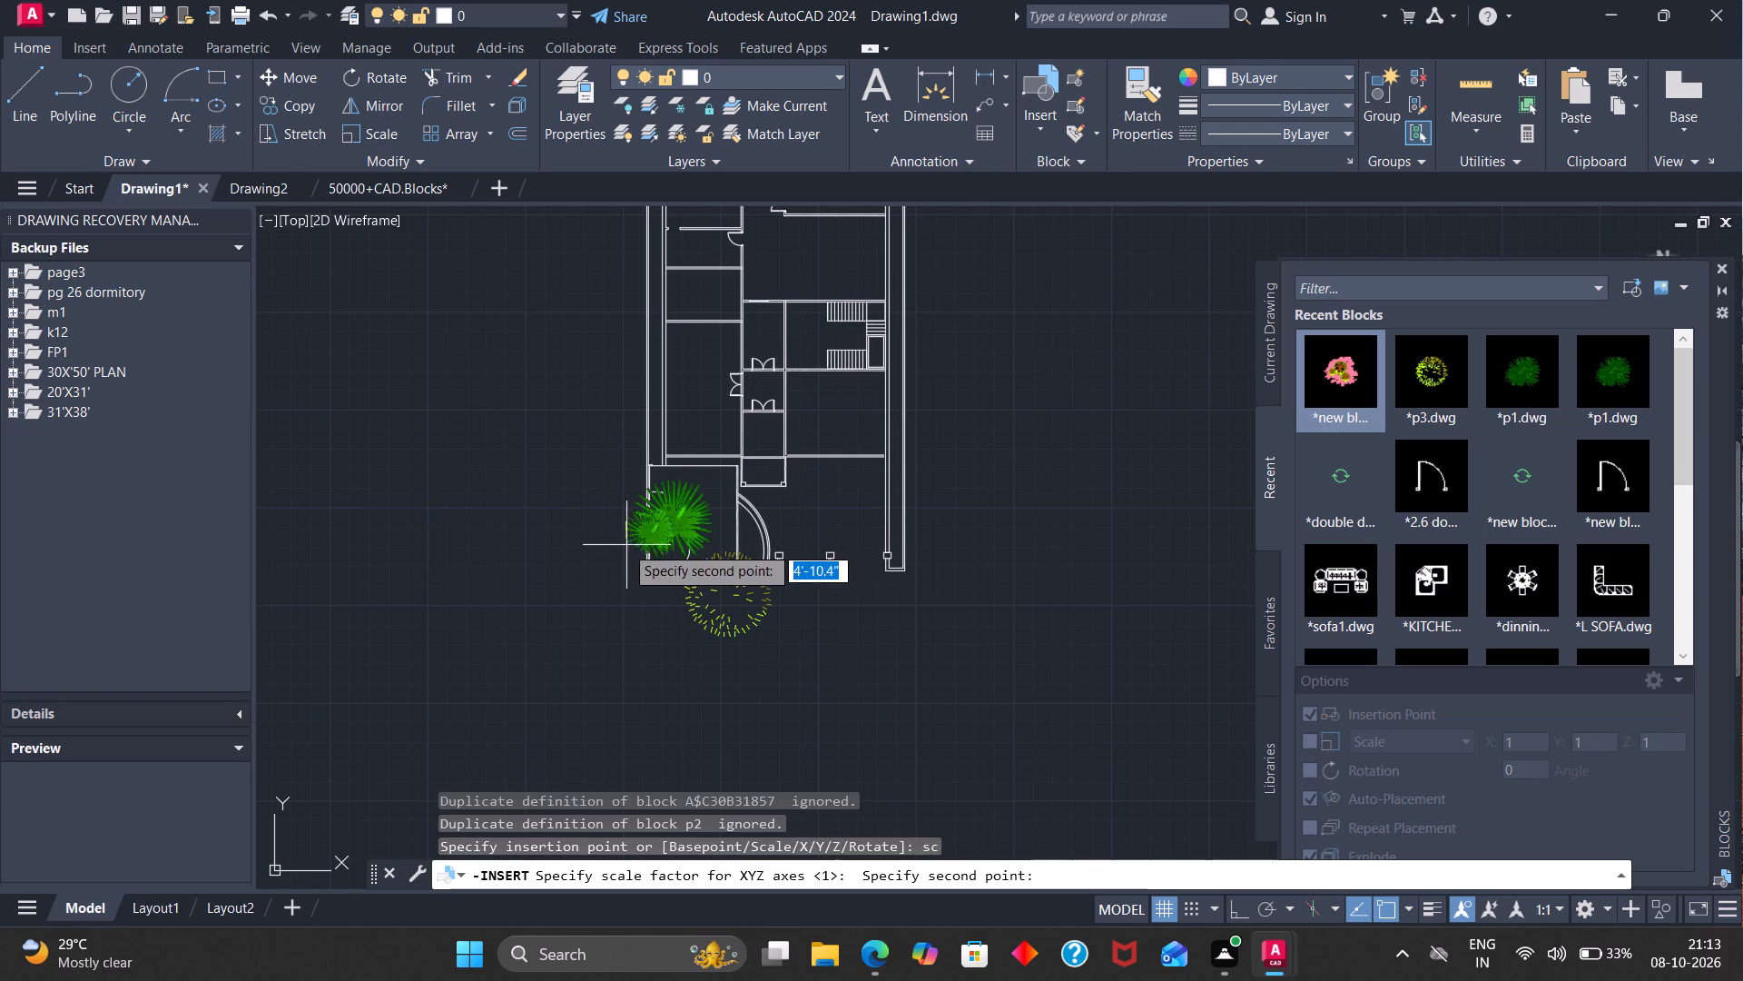
click(624, 536)
click(655, 535)
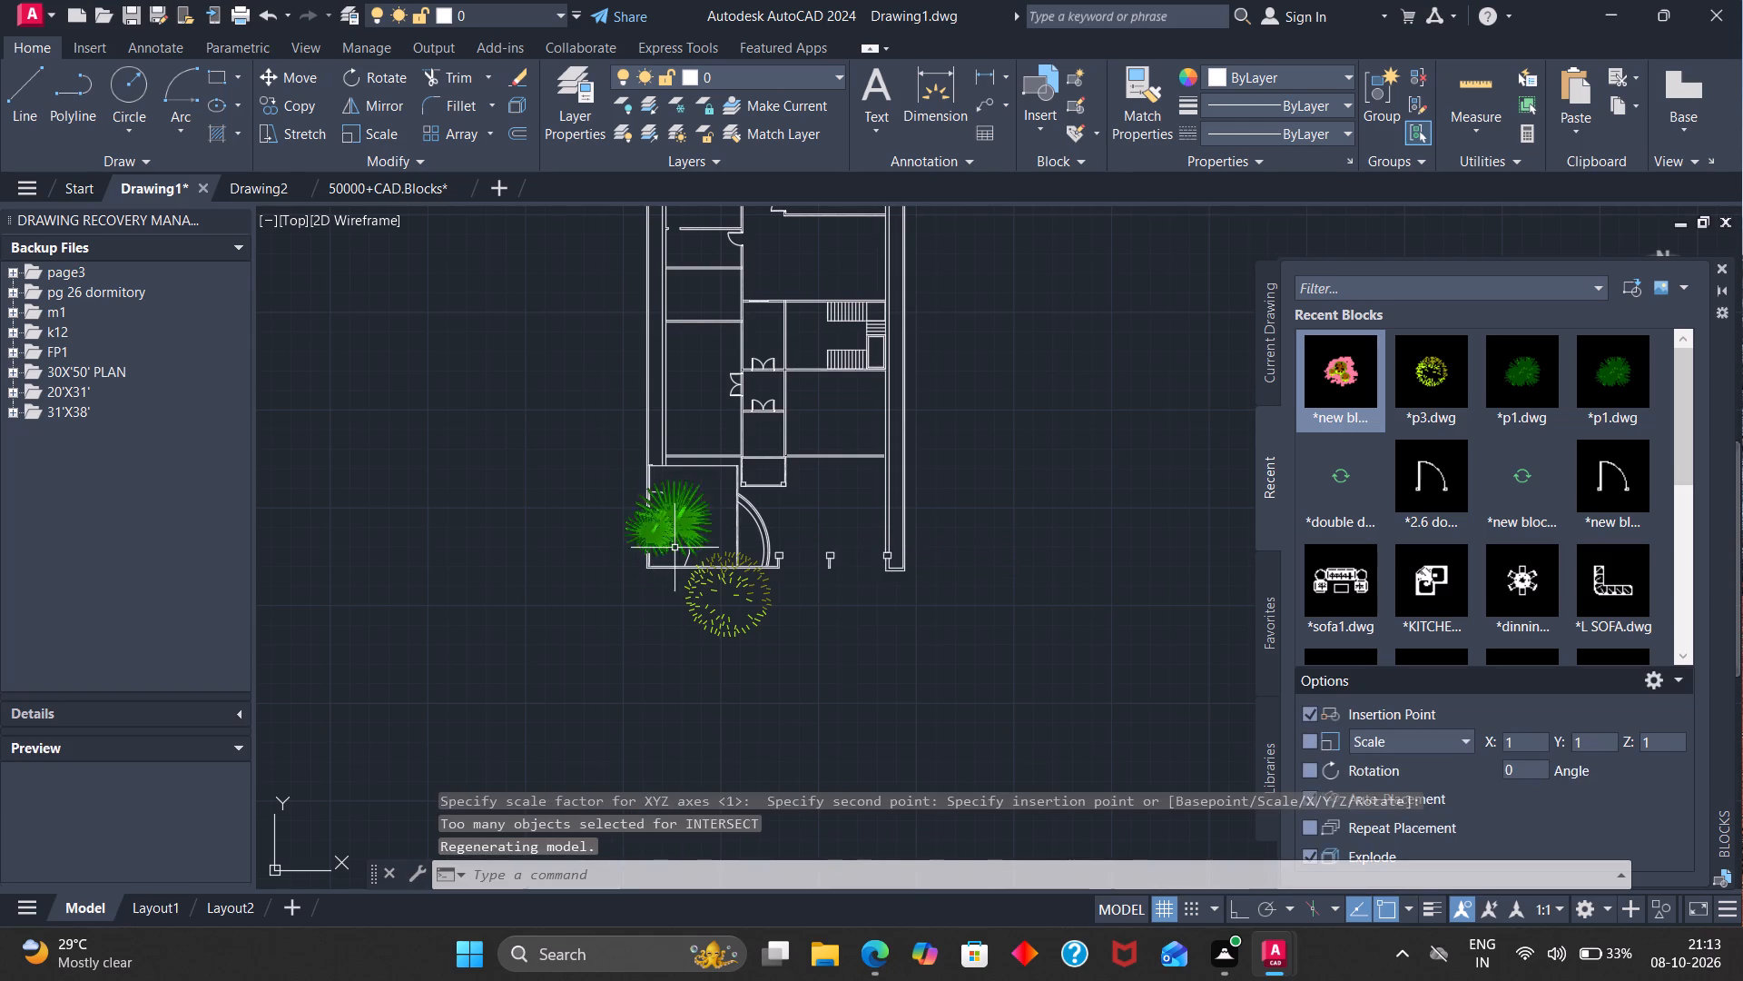
Scale the palm plant slightly larger freehand, using its leftmost leaf tip as the base point.
scroll(664, 550, down, 2)
scroll(664, 550, up, 3)
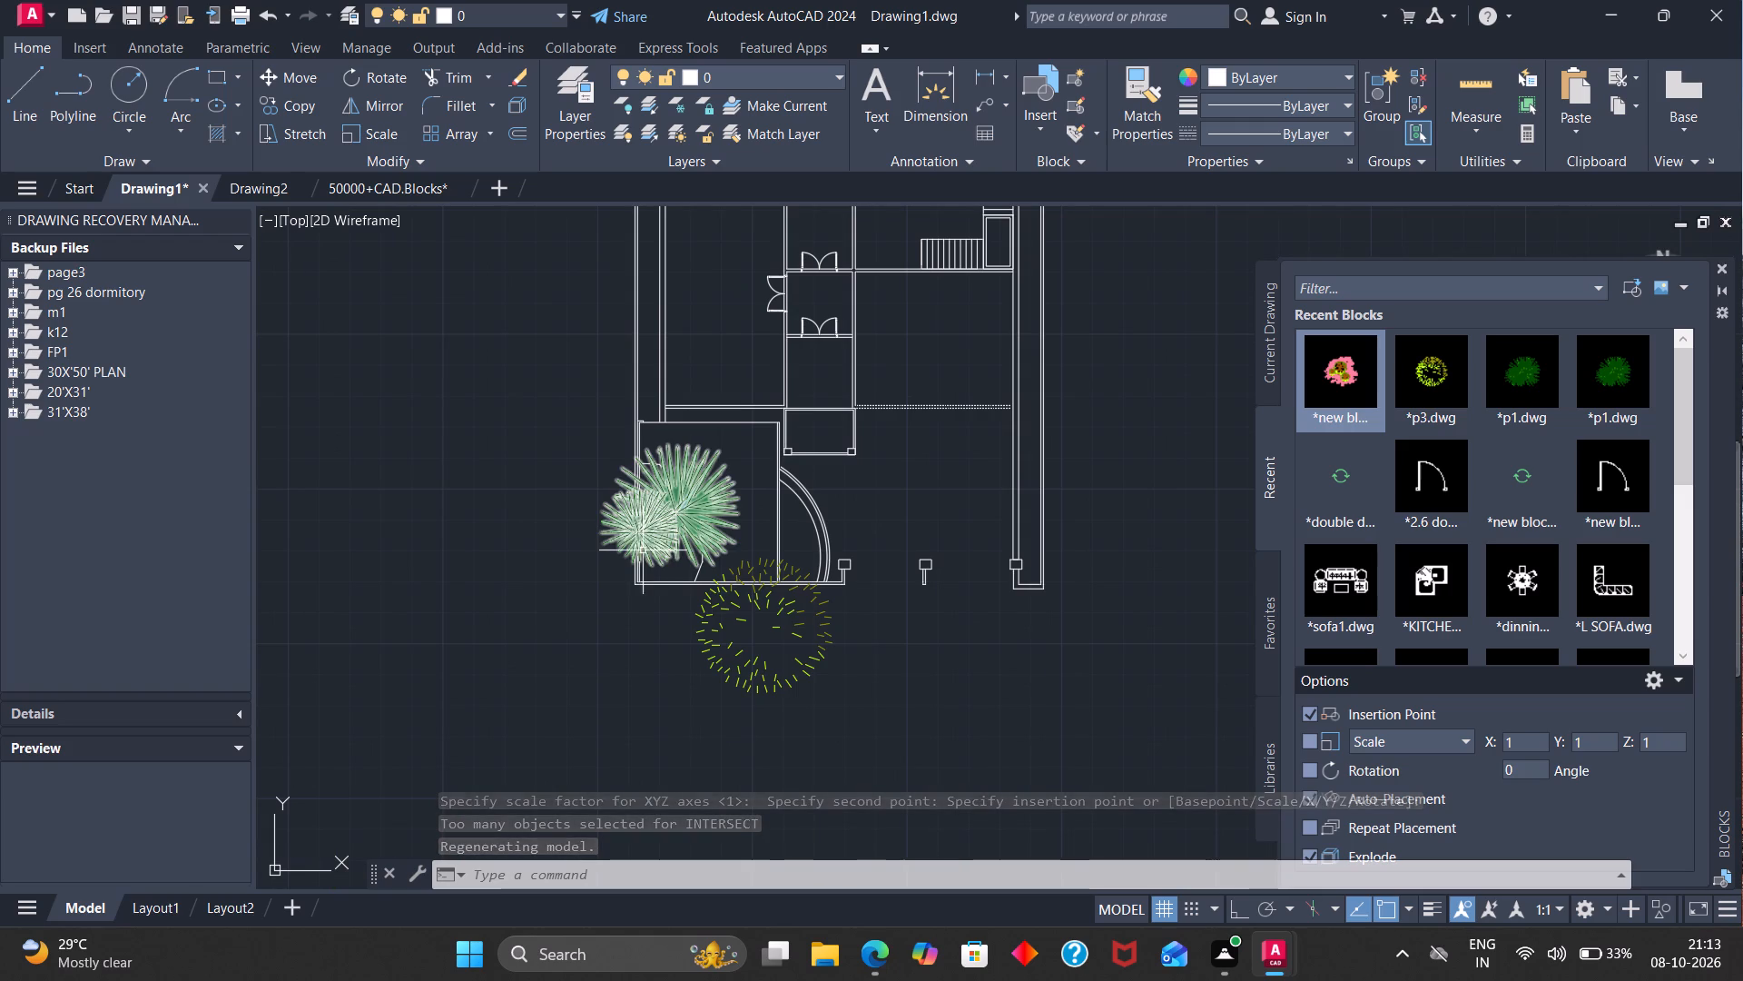
text(sc)
key(Return)
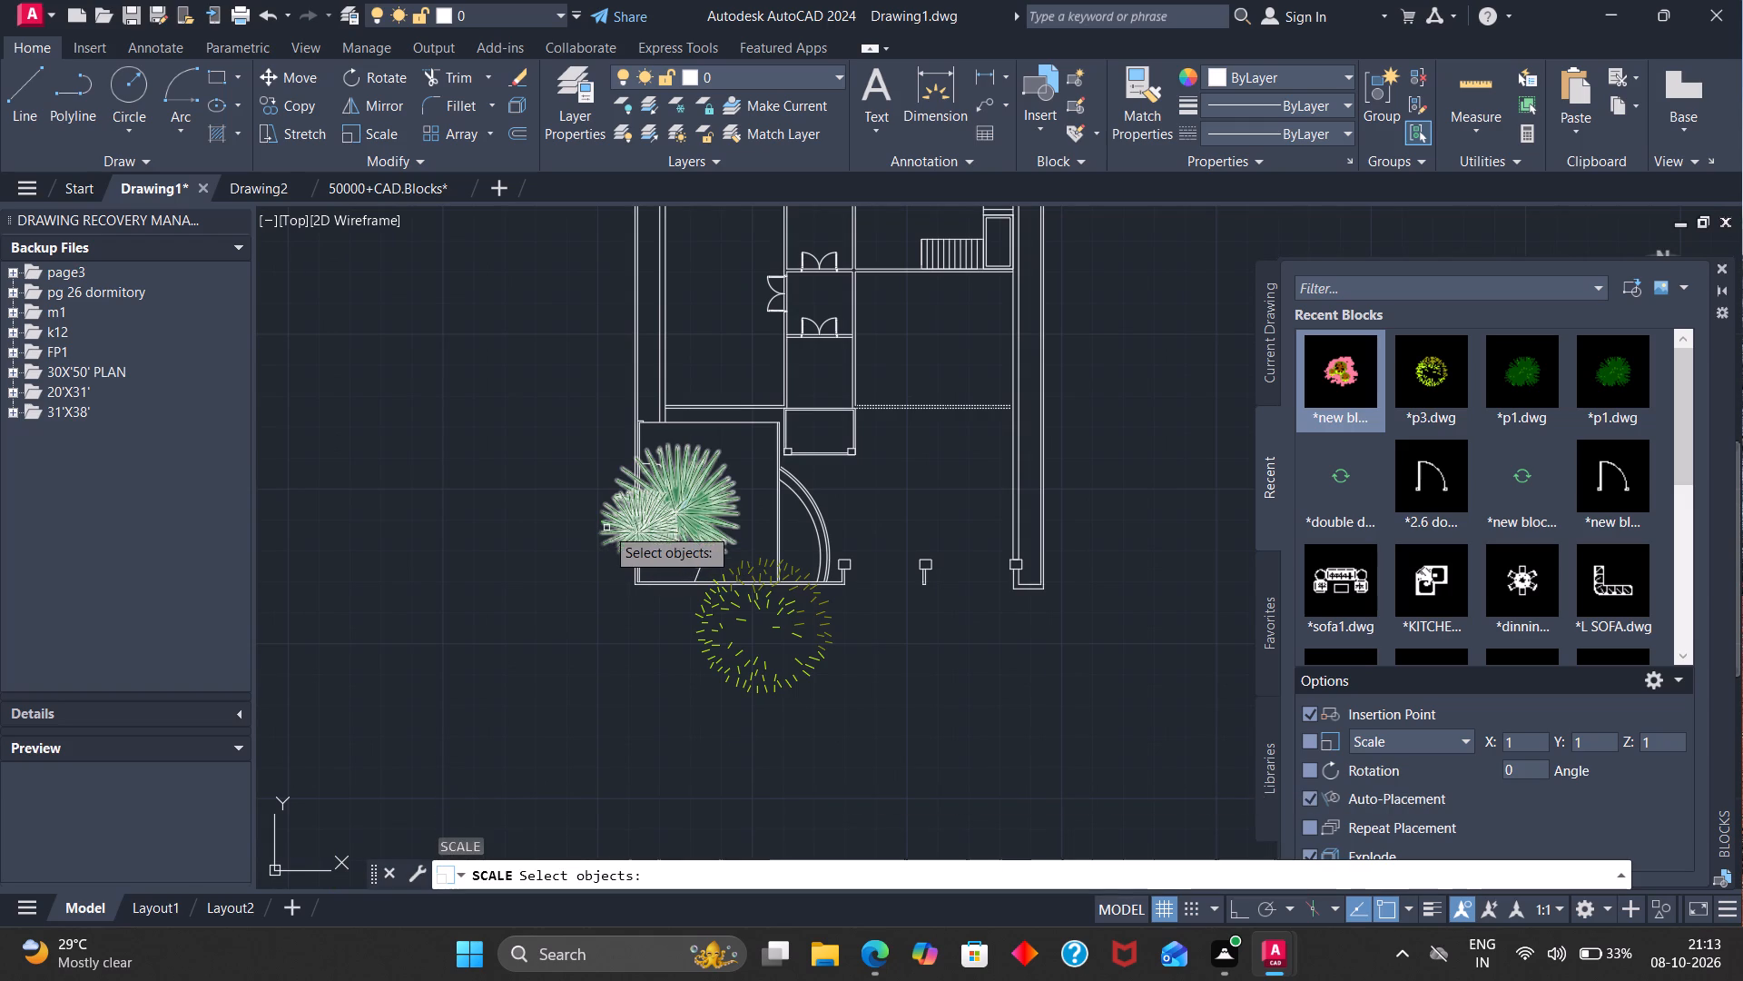
click(614, 519)
key(Return)
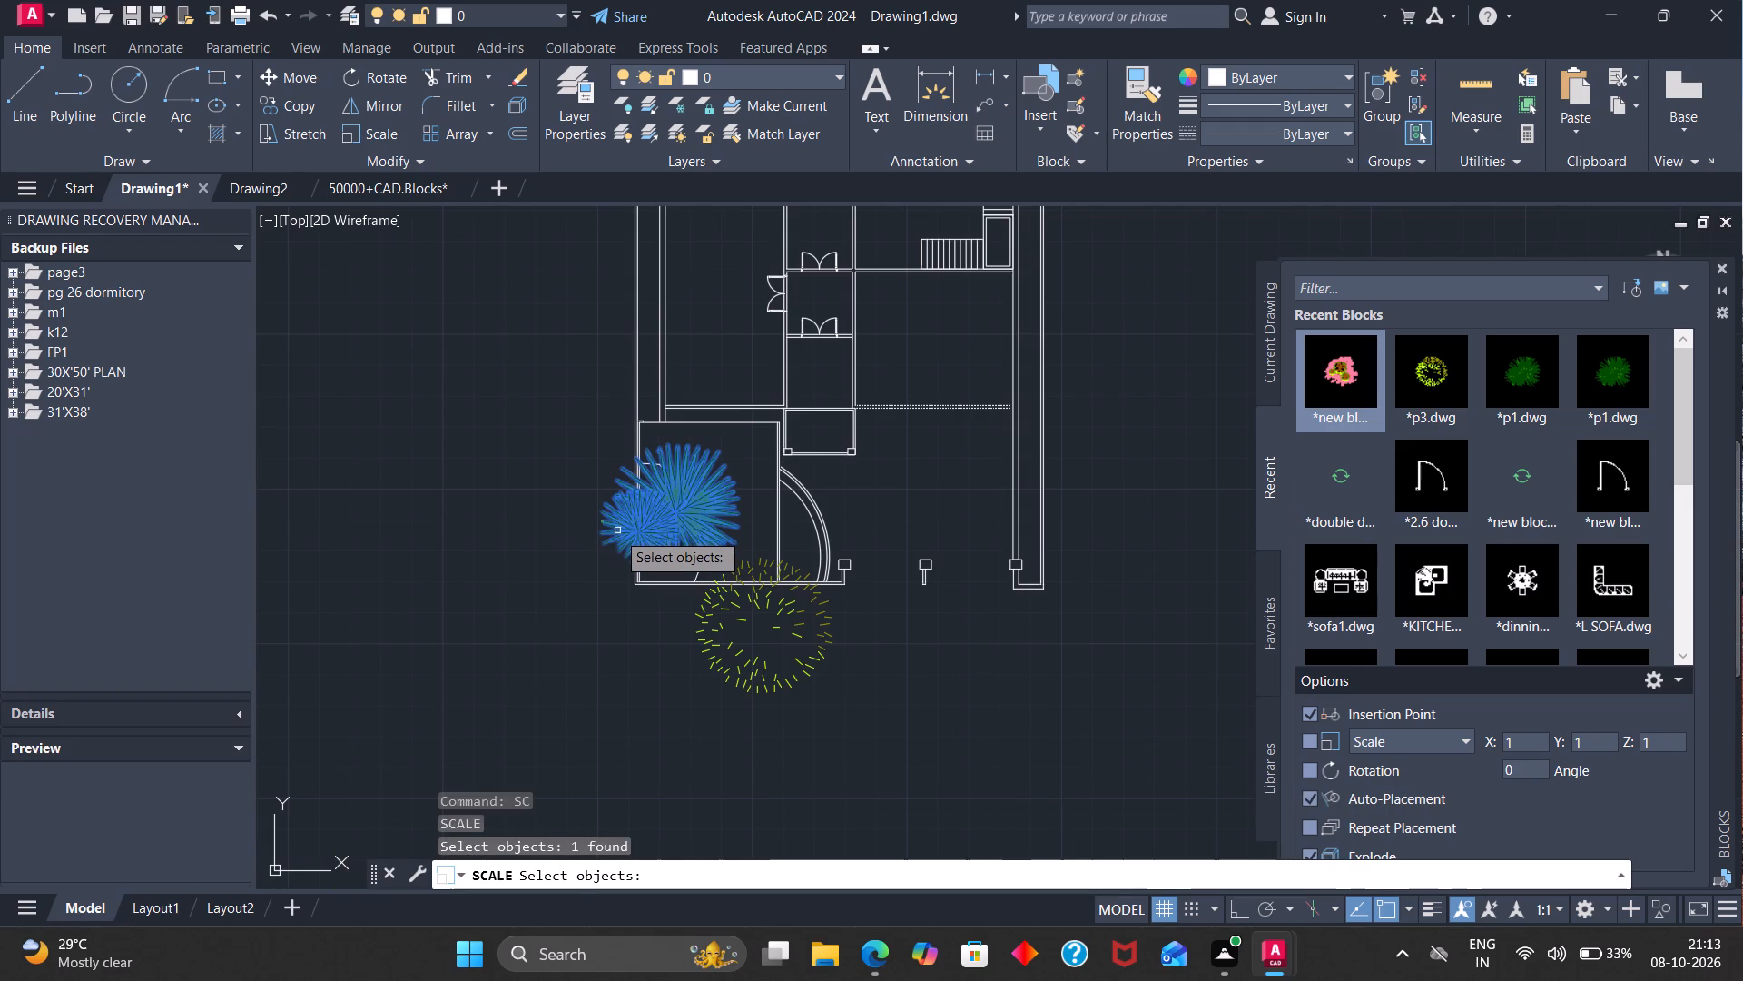
click(602, 530)
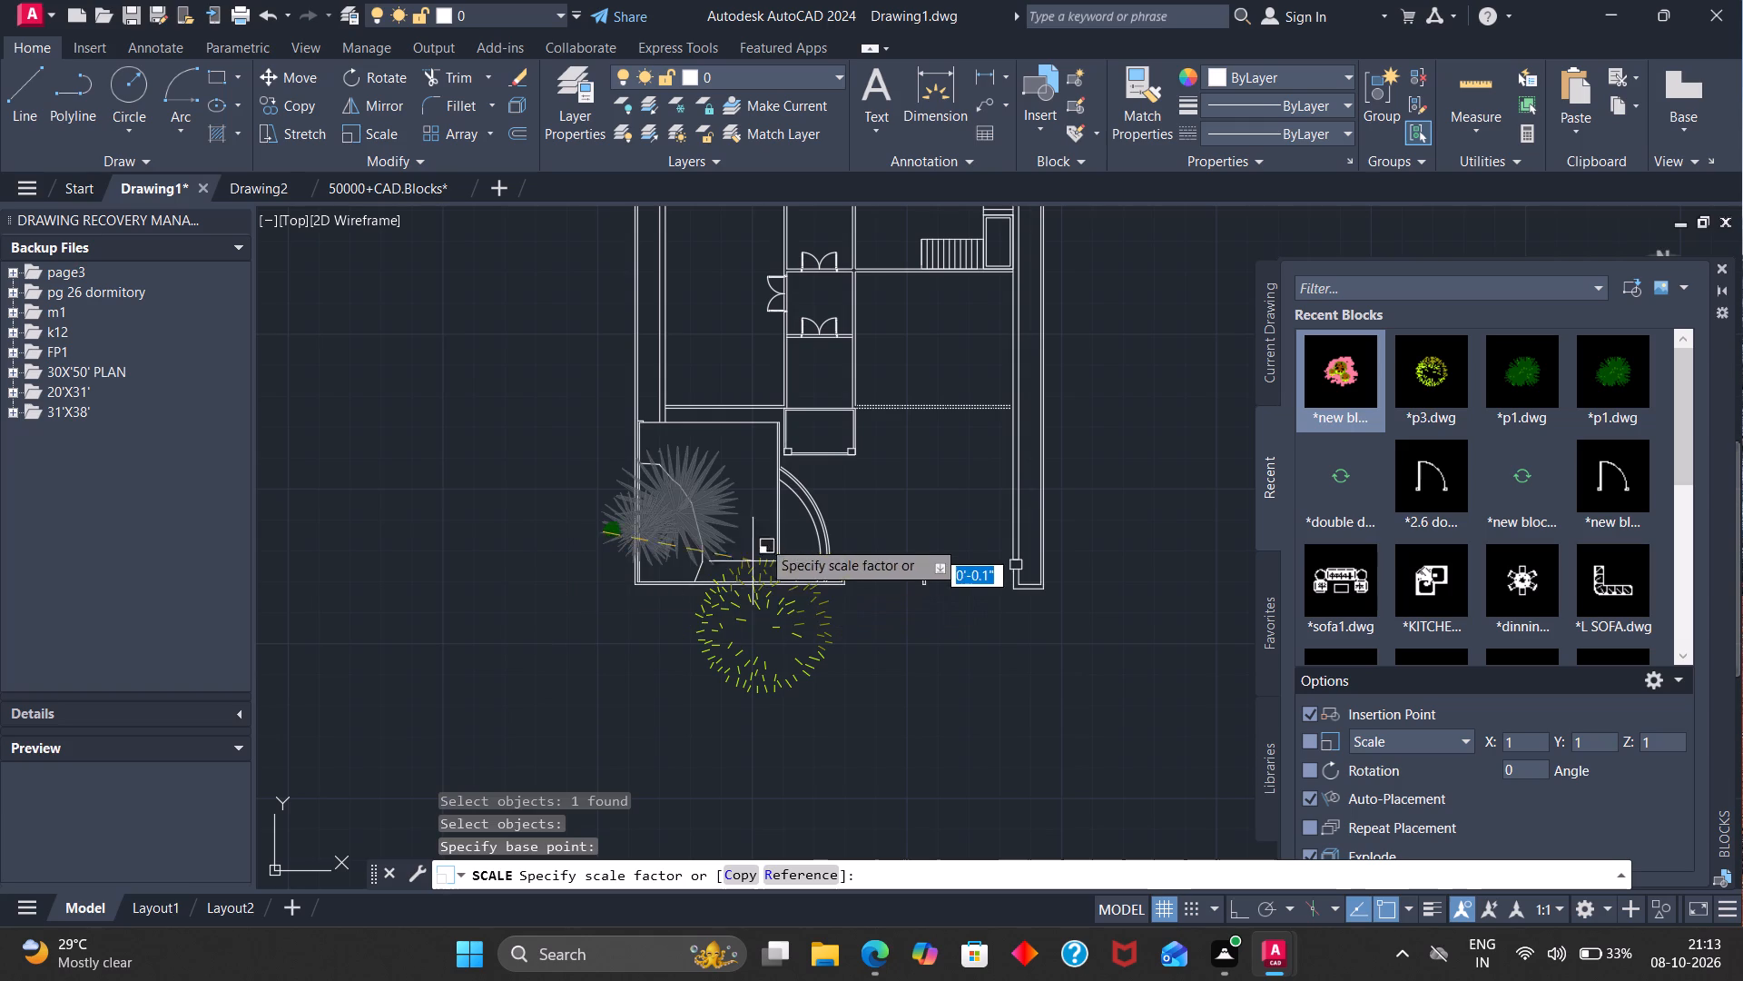
scroll(621, 547, up, 3)
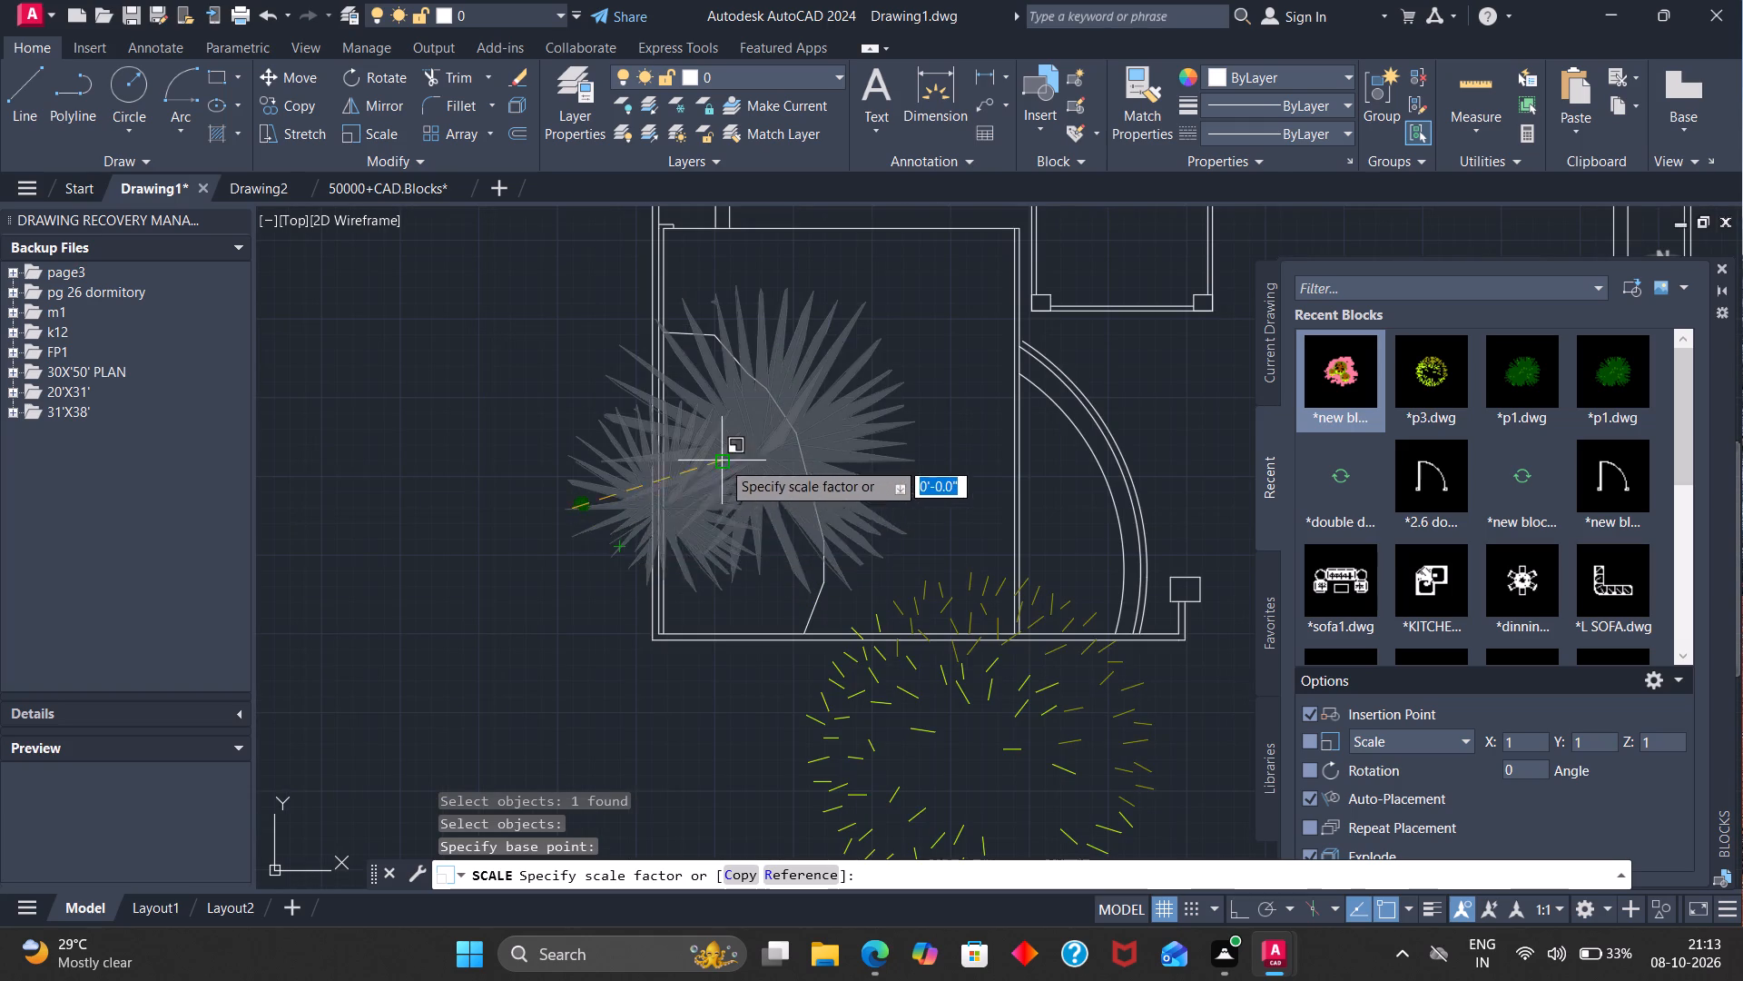
click(722, 461)
Scale the palm plant down freehand, again using its leftmost leaf tip as the base point.
scroll(661, 550, down, 3)
scroll(670, 540, up, 1)
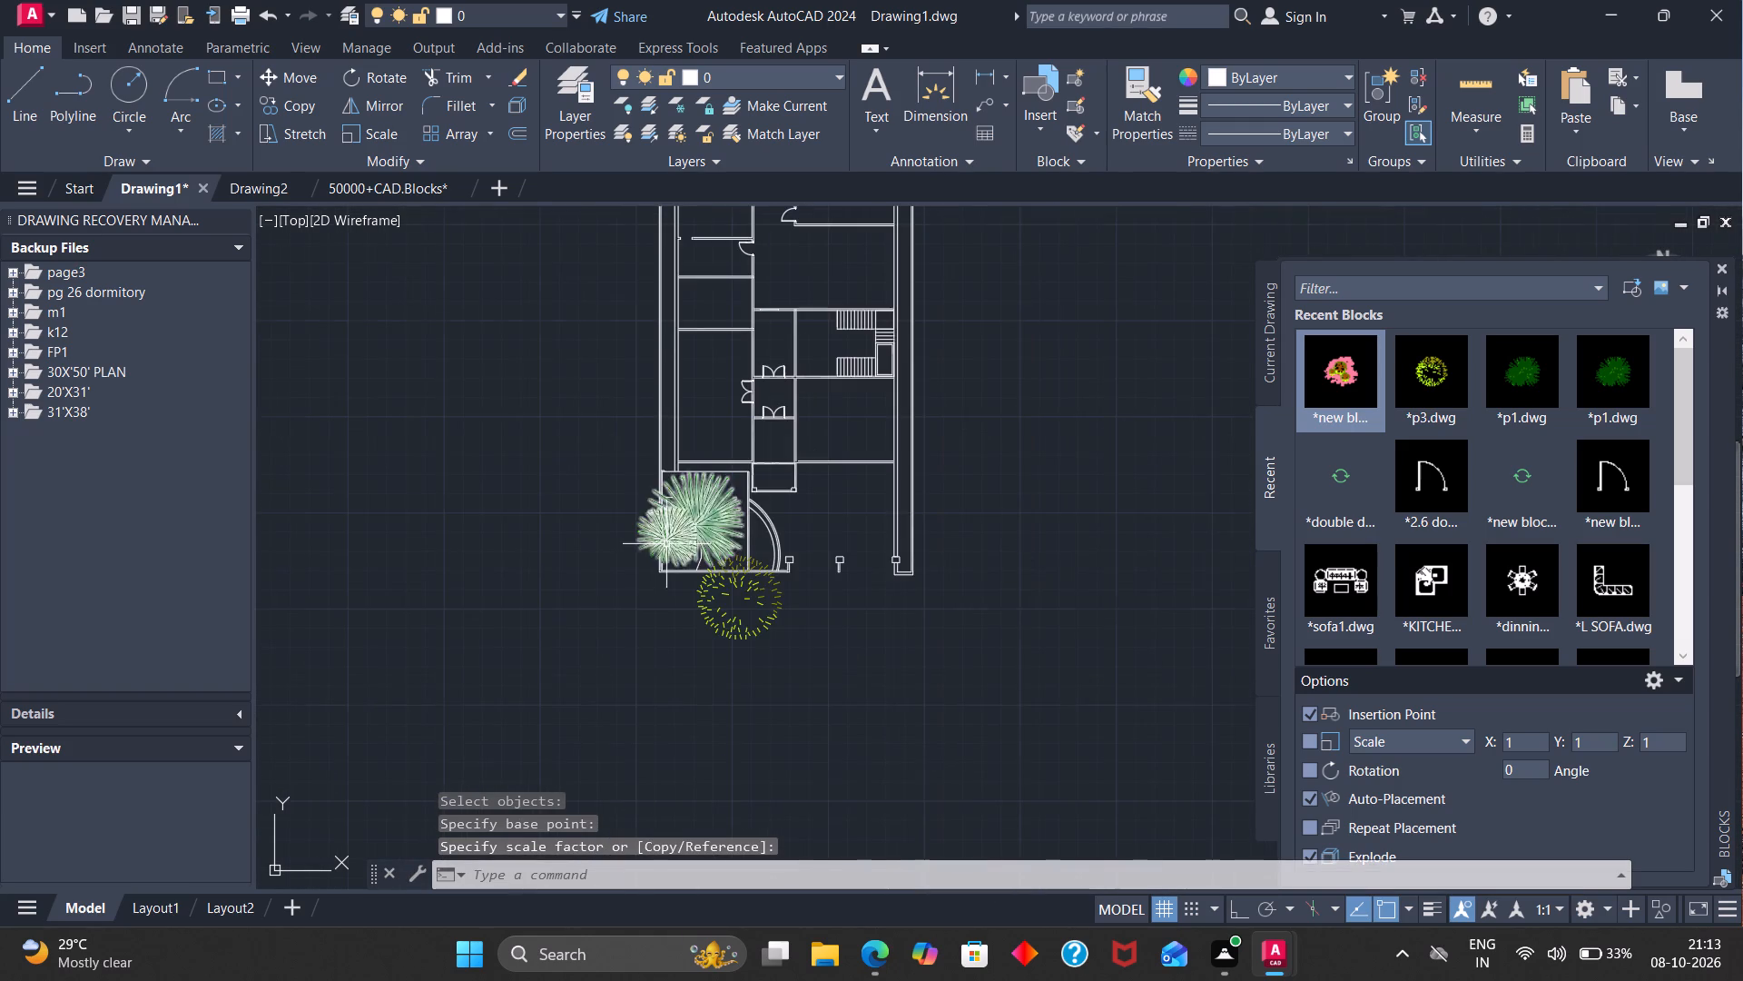
scroll(670, 540, up, 1)
click(659, 544)
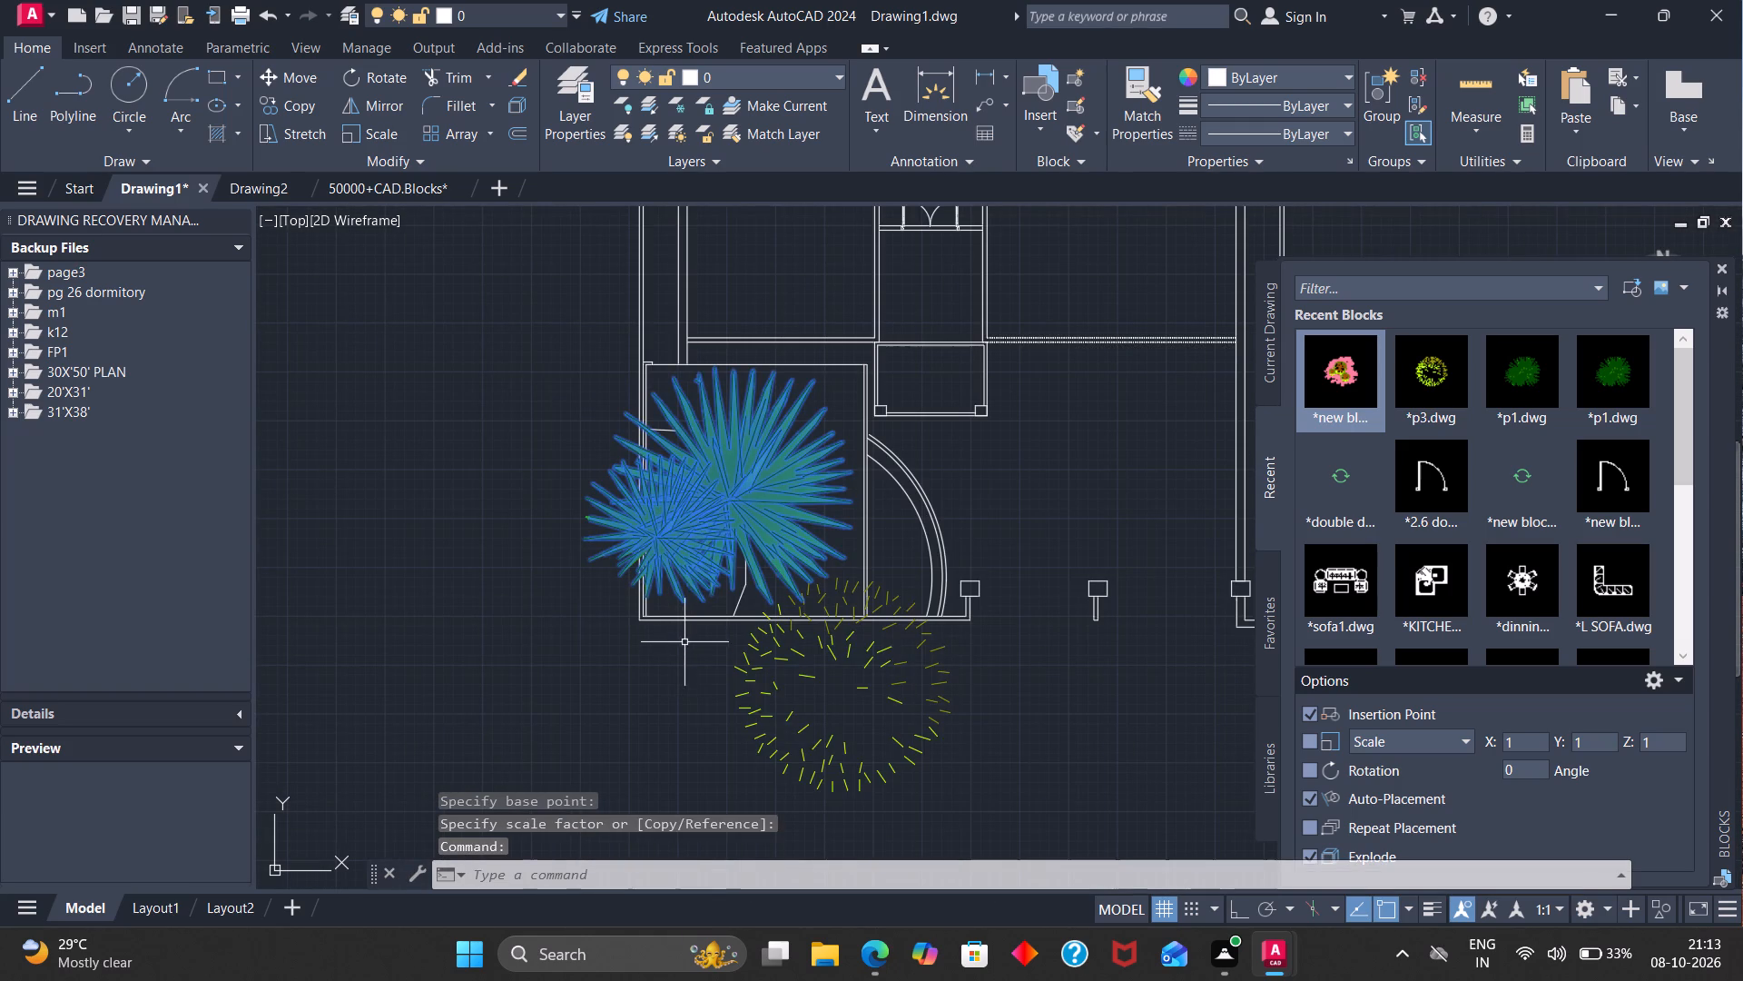
text(sc)
key(Return)
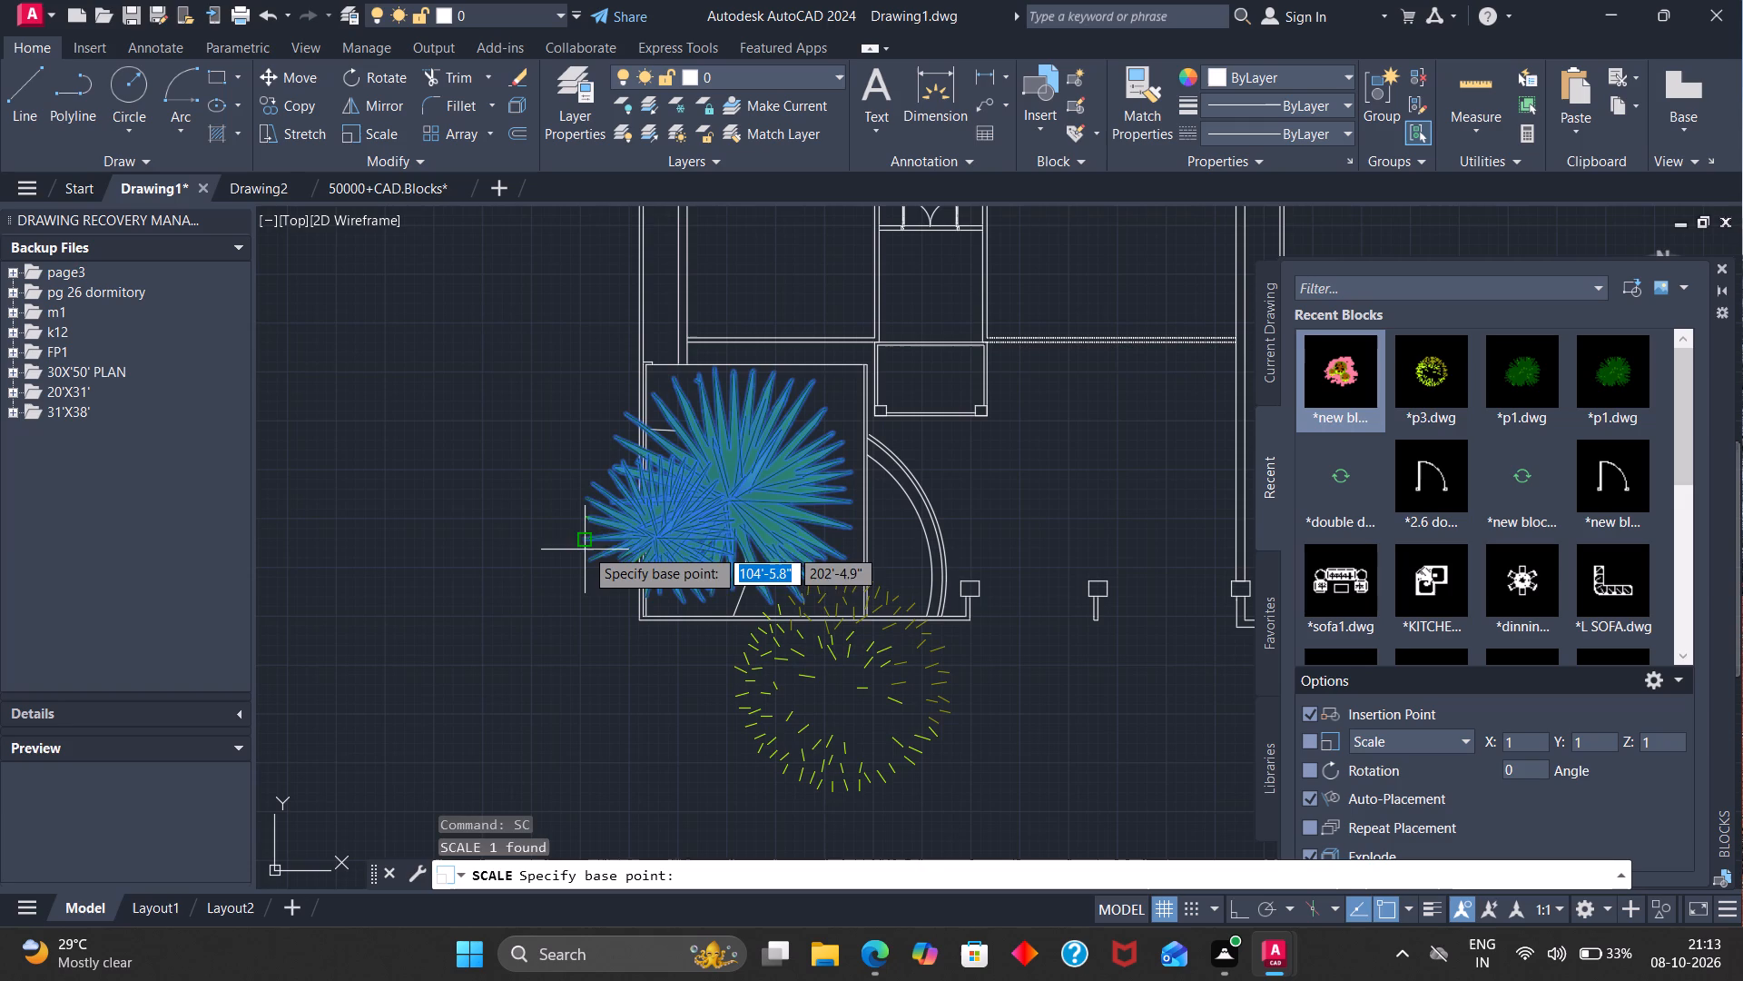
click(591, 537)
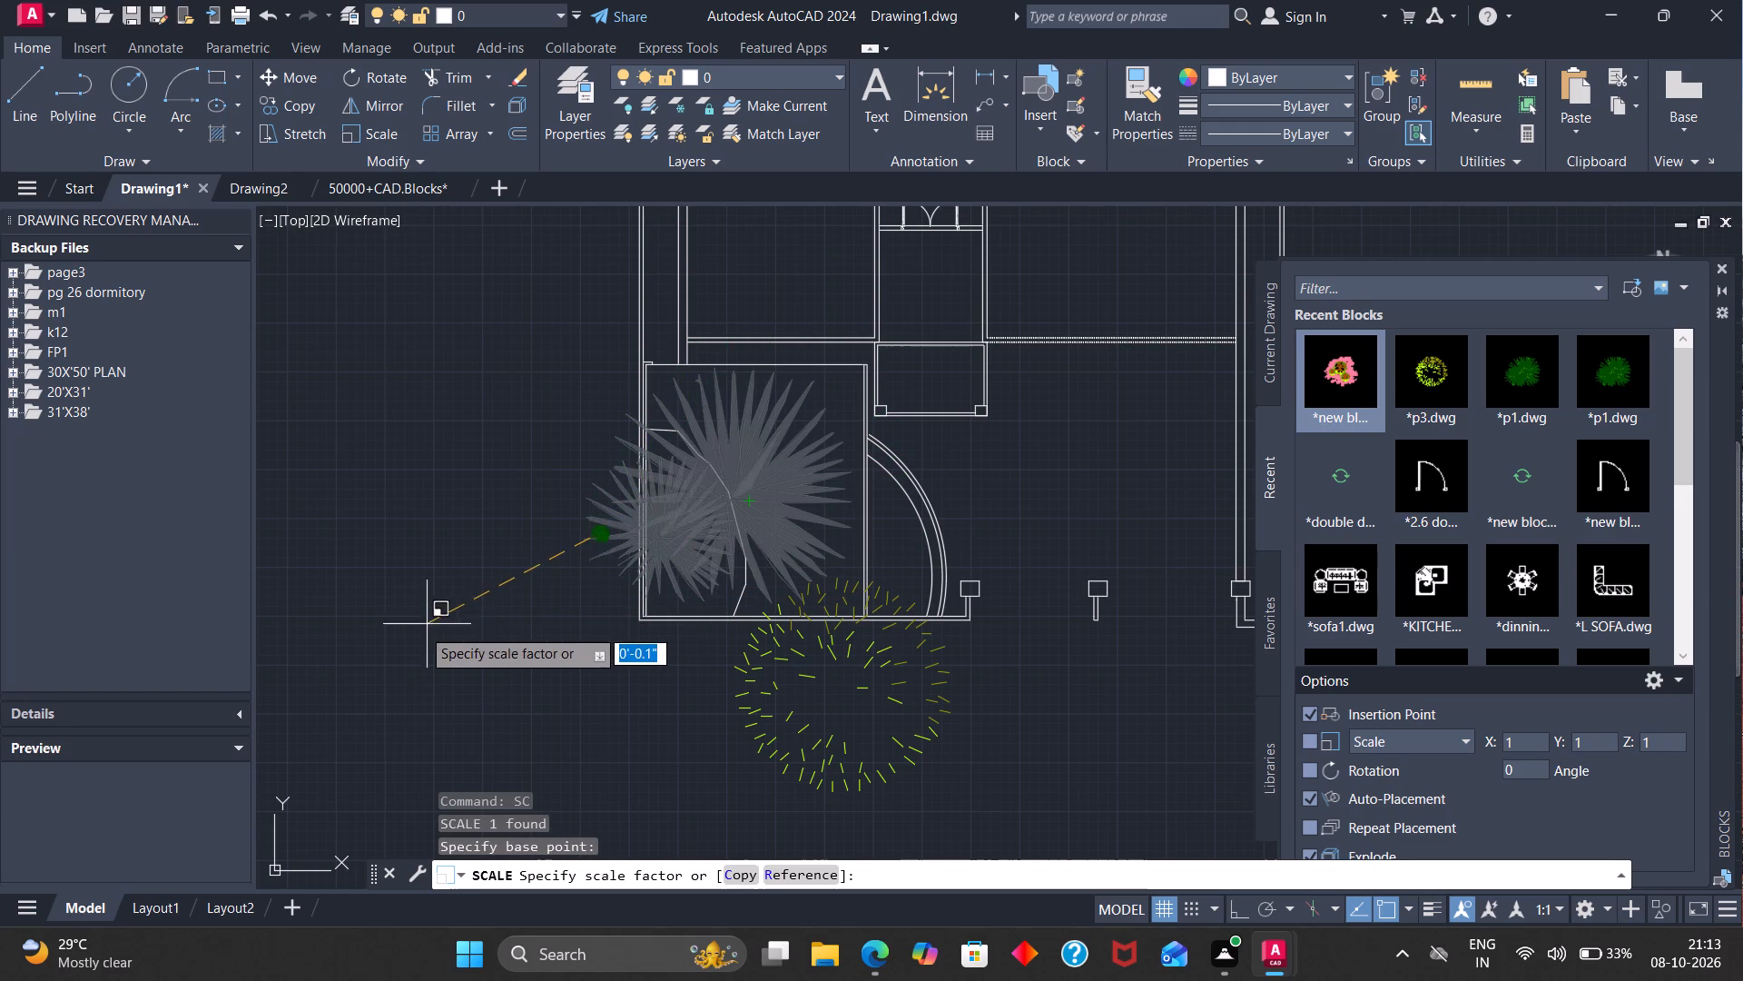
scroll(532, 560, up, 3)
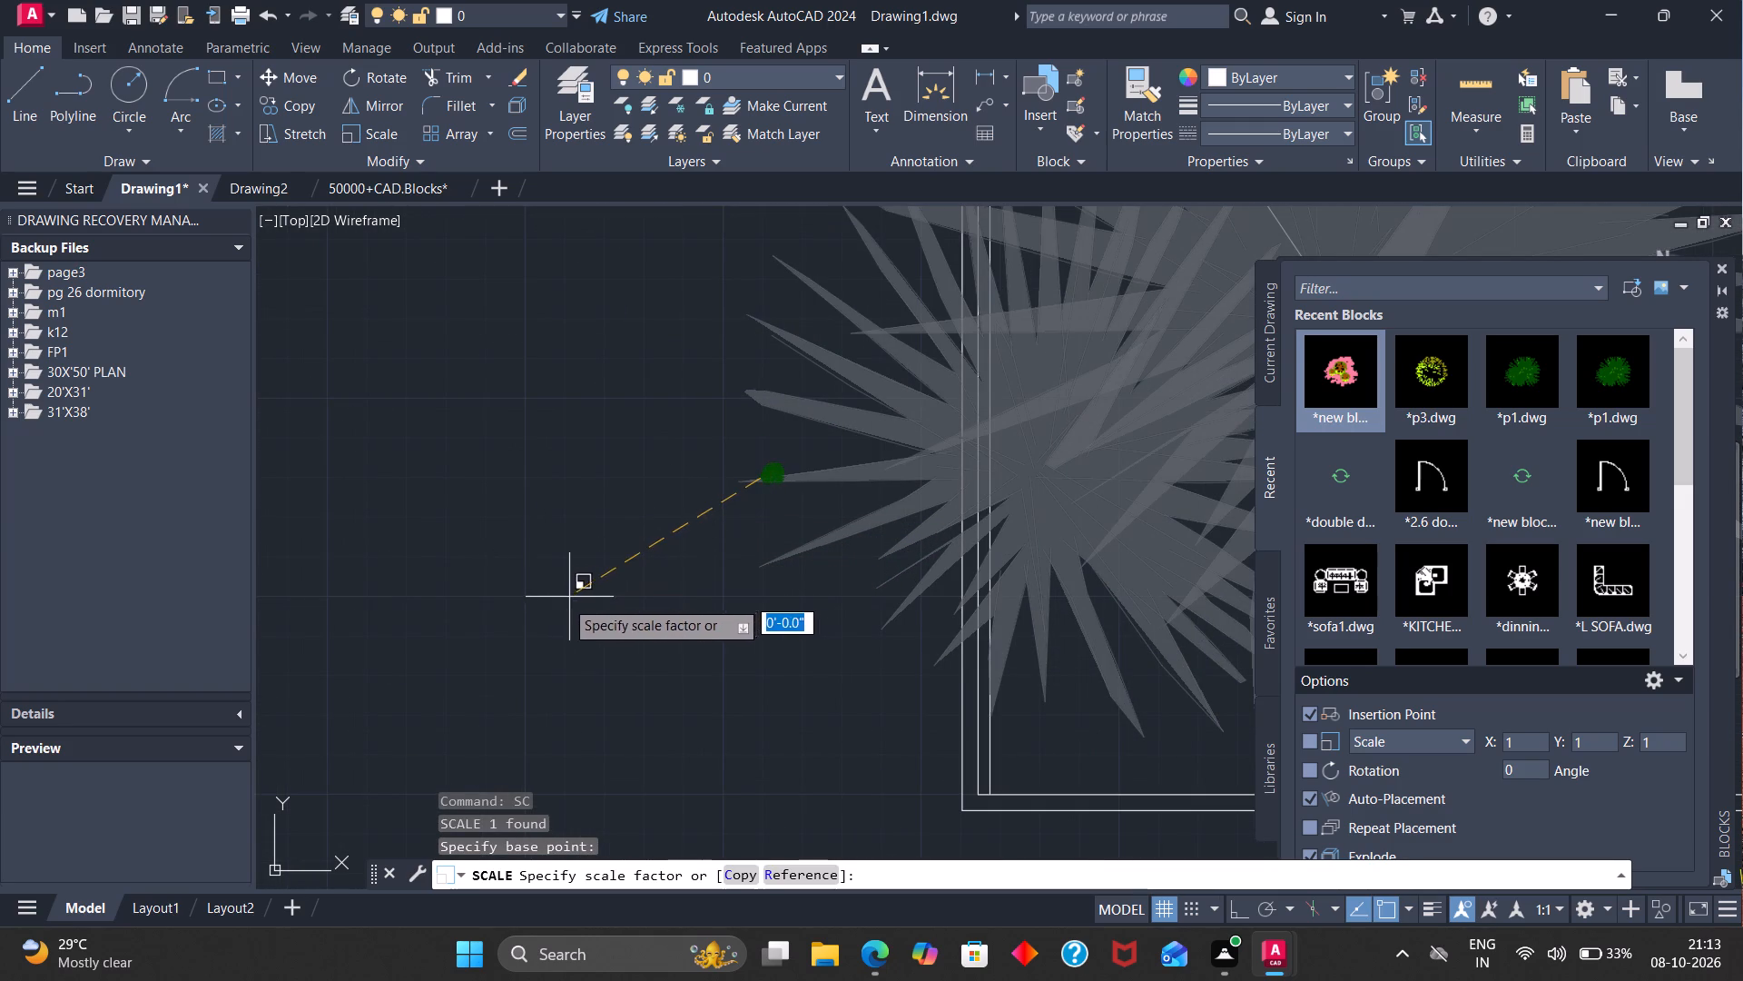
click(506, 628)
scroll(756, 526, down, 4)
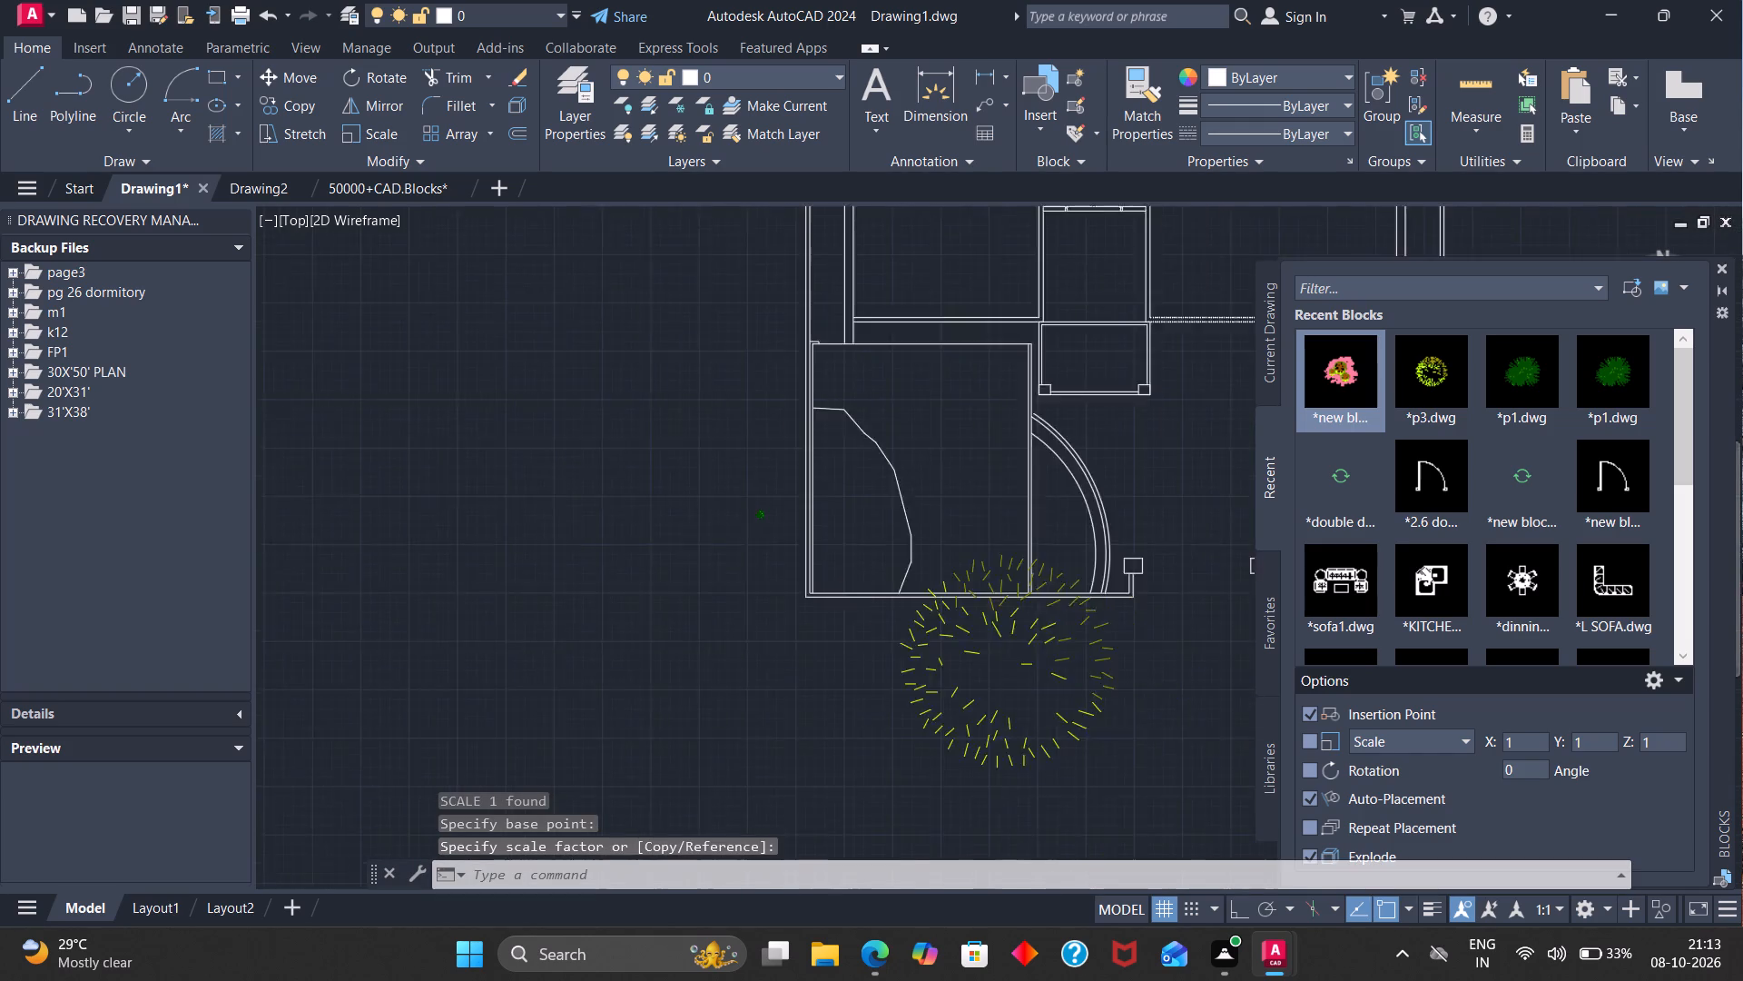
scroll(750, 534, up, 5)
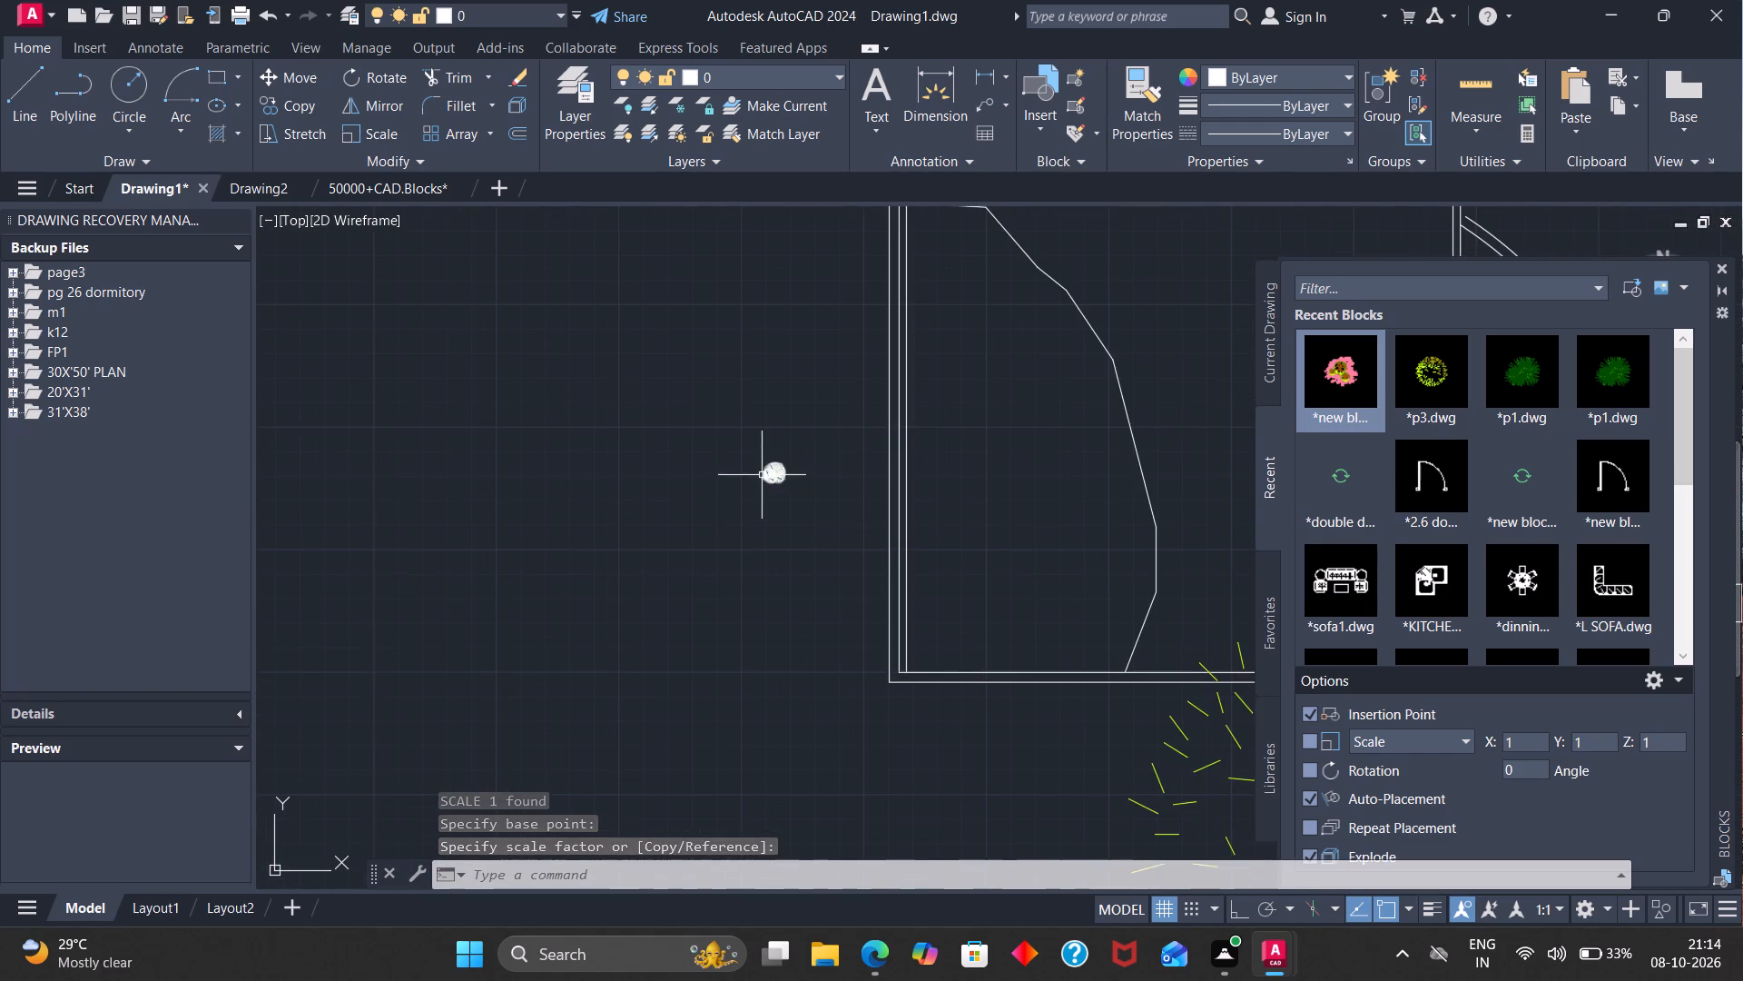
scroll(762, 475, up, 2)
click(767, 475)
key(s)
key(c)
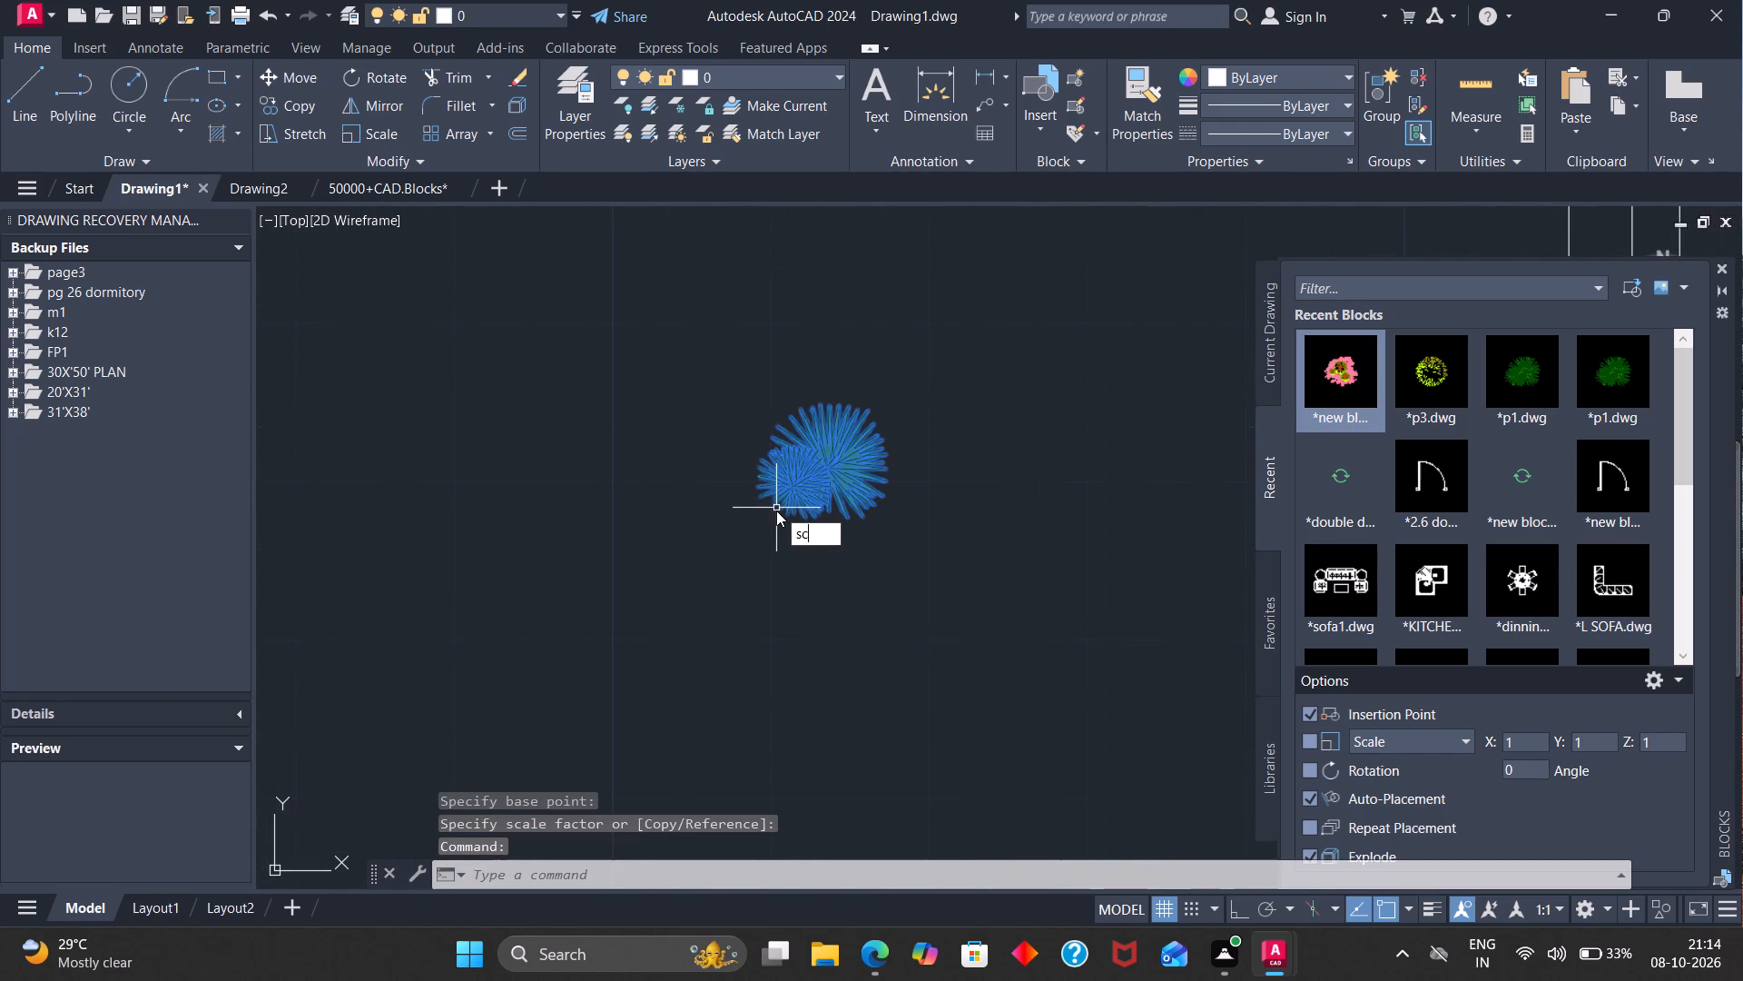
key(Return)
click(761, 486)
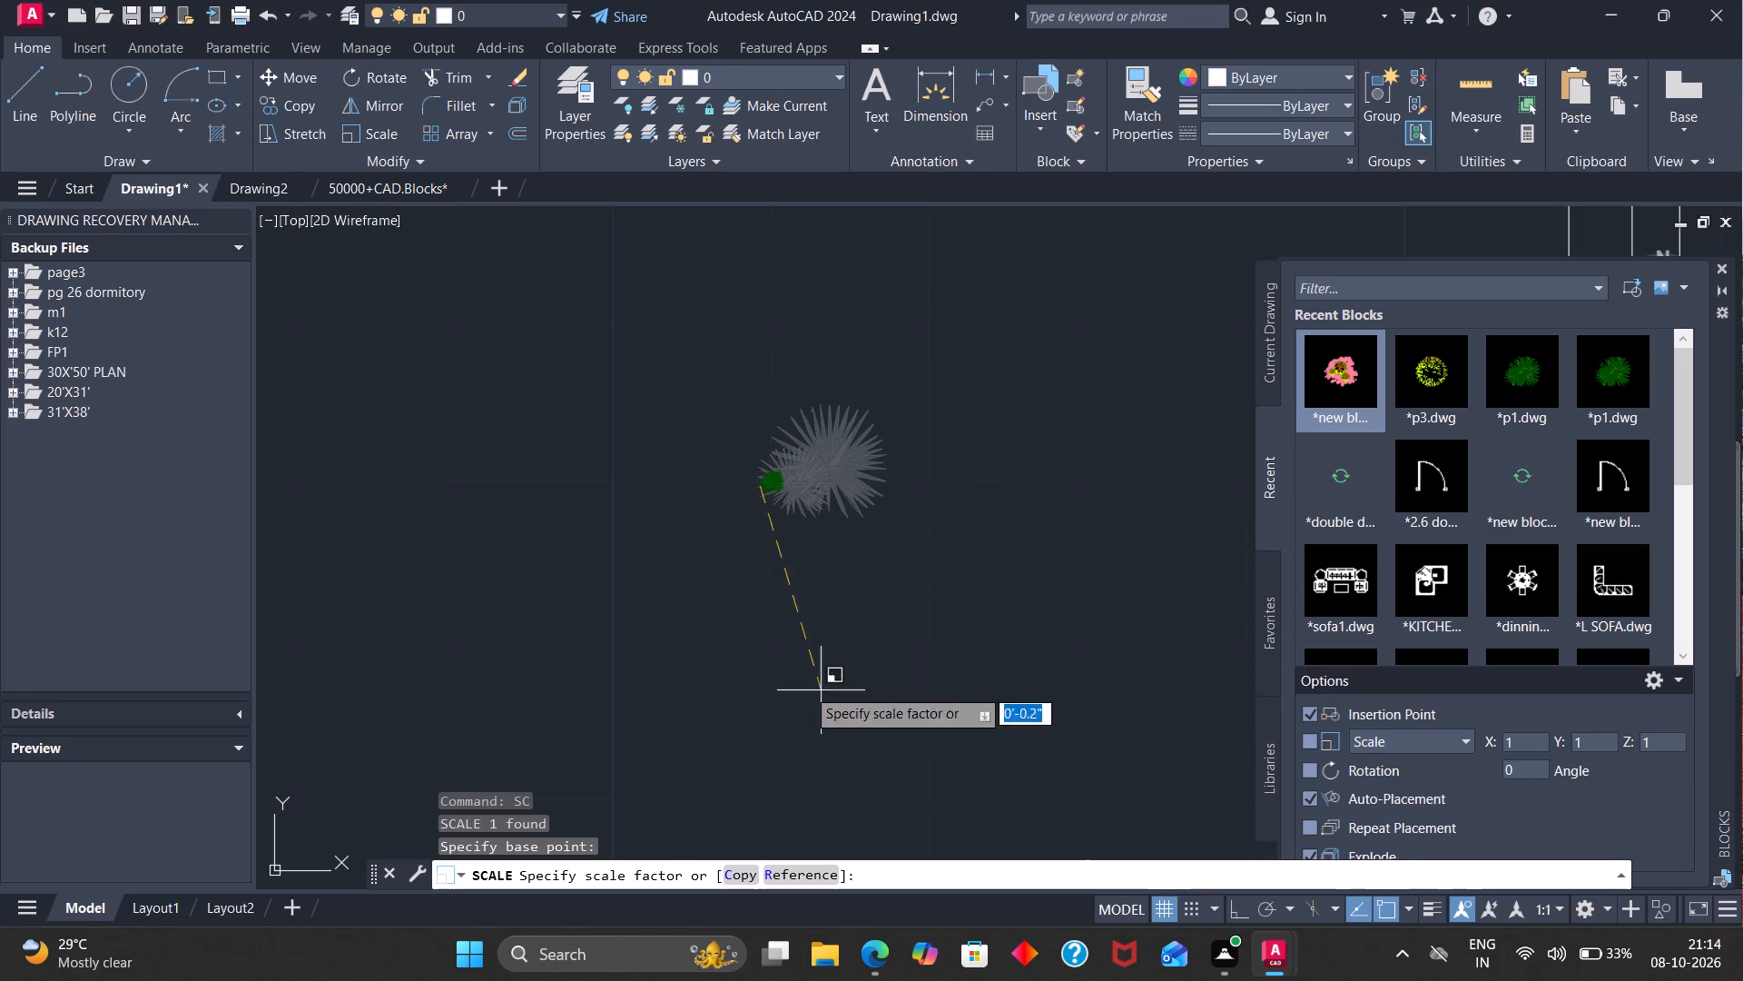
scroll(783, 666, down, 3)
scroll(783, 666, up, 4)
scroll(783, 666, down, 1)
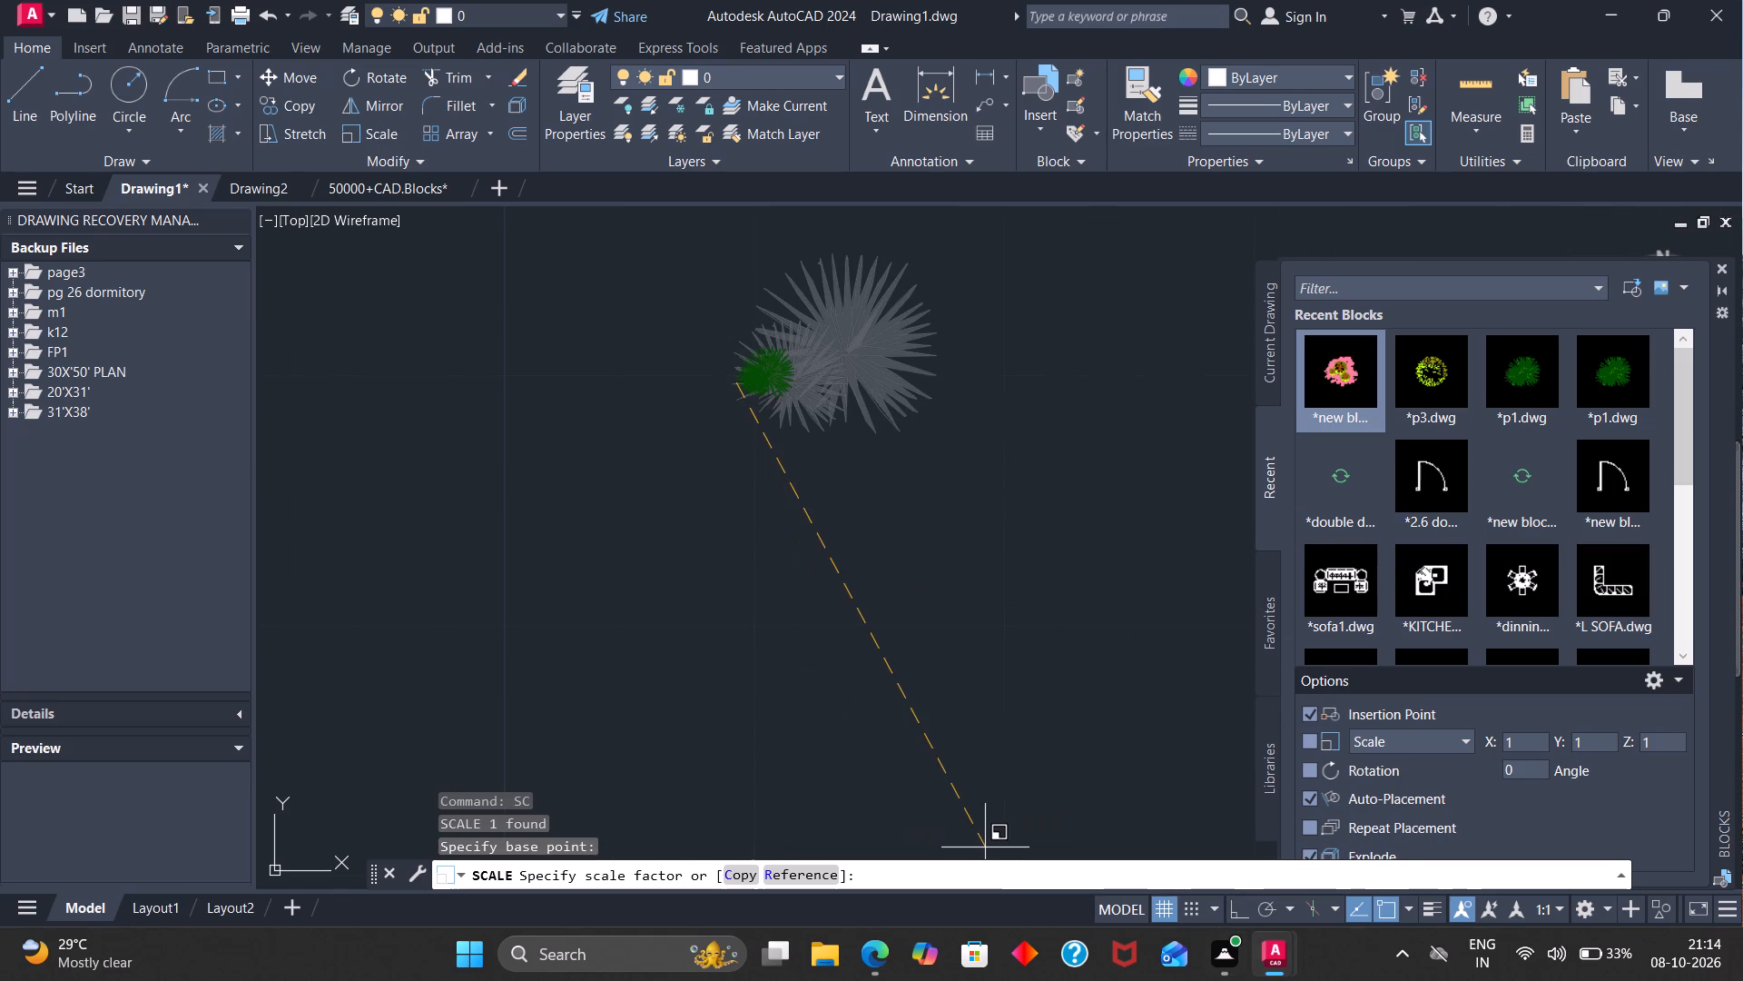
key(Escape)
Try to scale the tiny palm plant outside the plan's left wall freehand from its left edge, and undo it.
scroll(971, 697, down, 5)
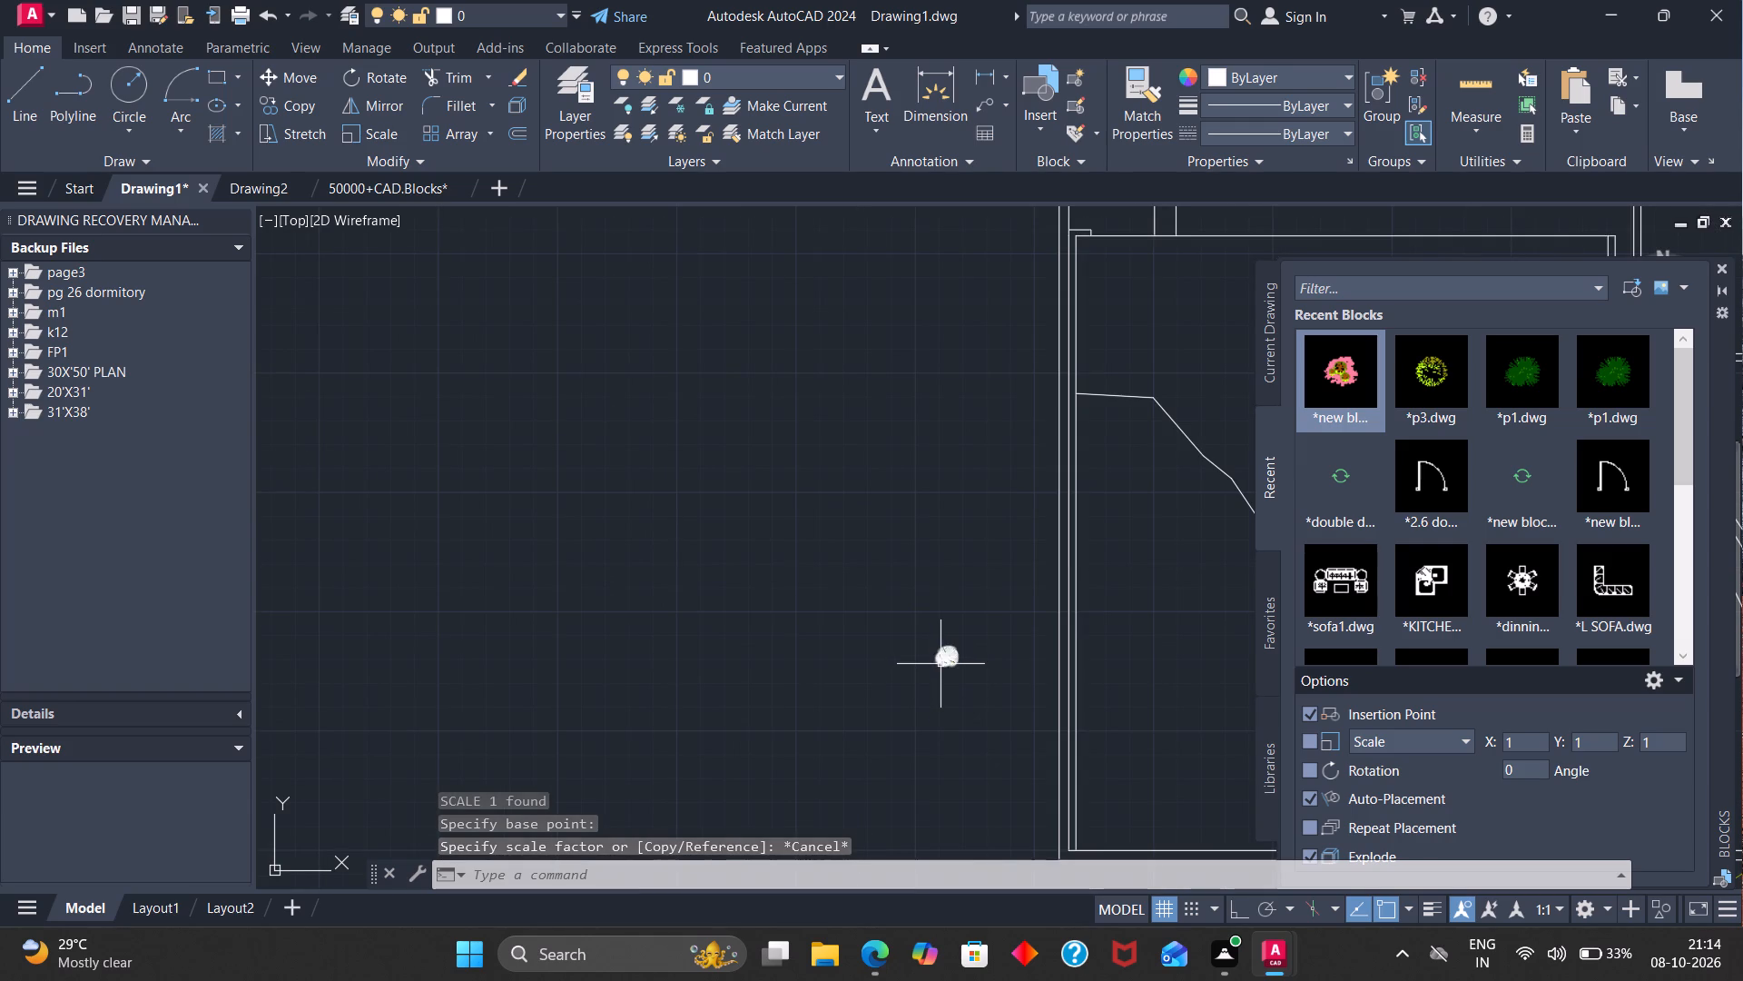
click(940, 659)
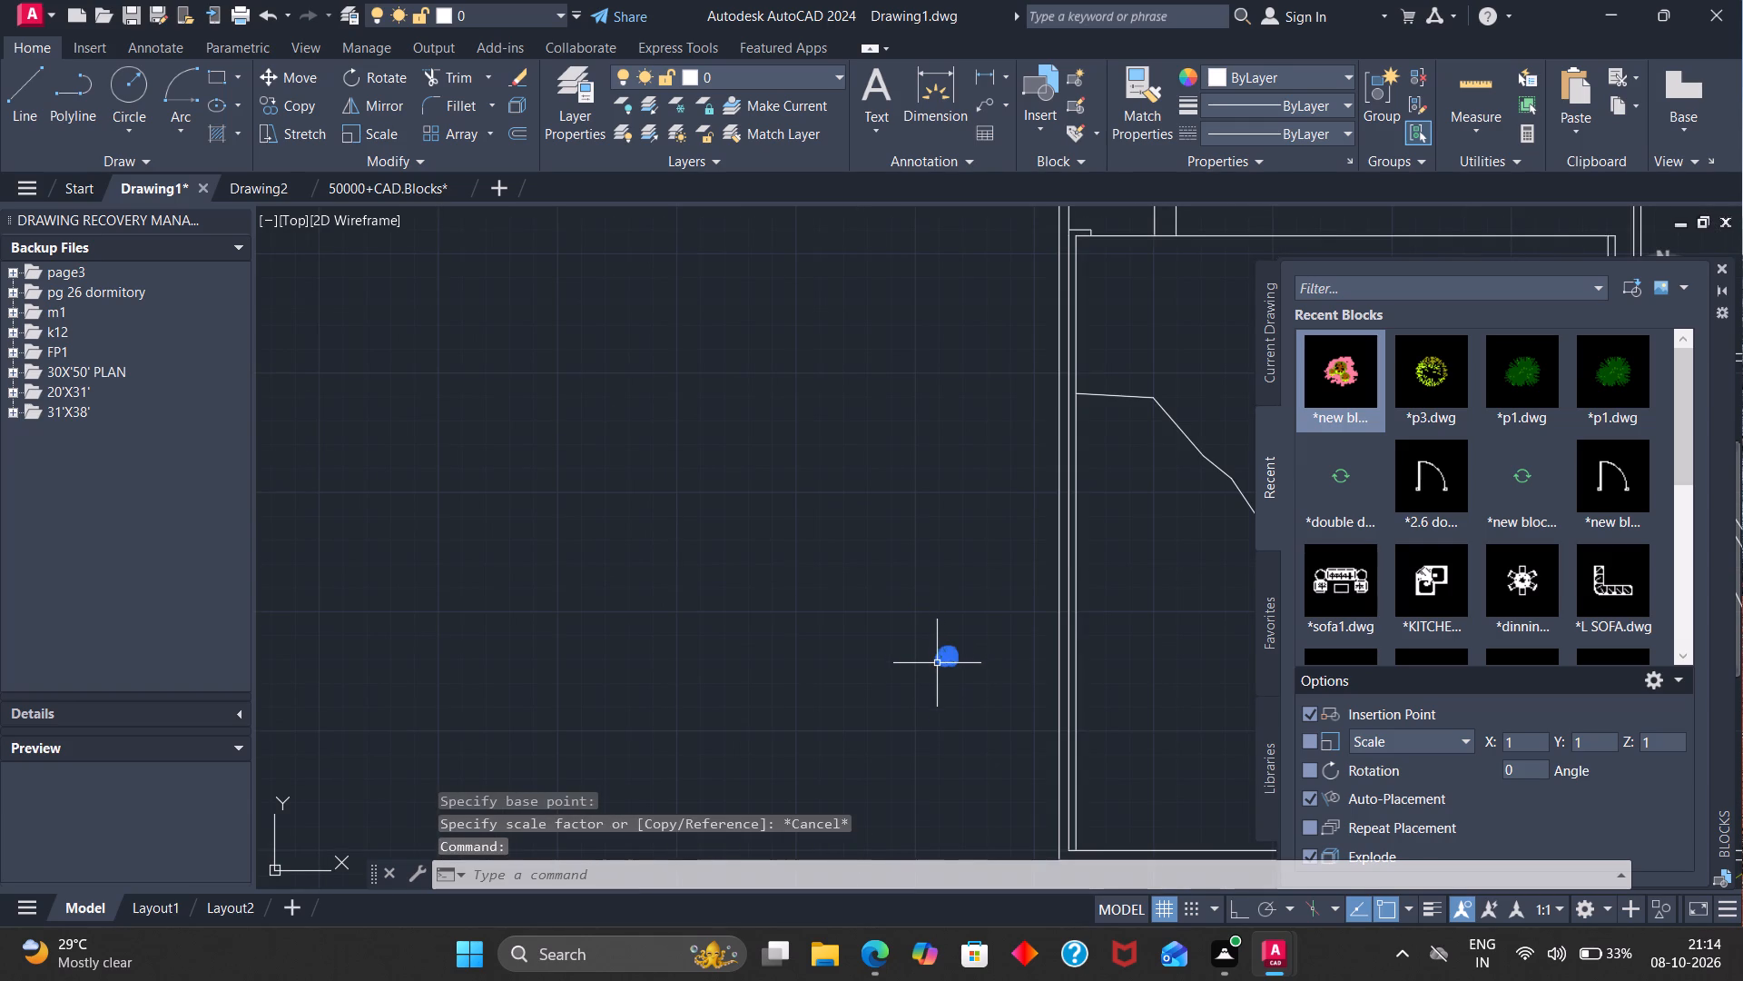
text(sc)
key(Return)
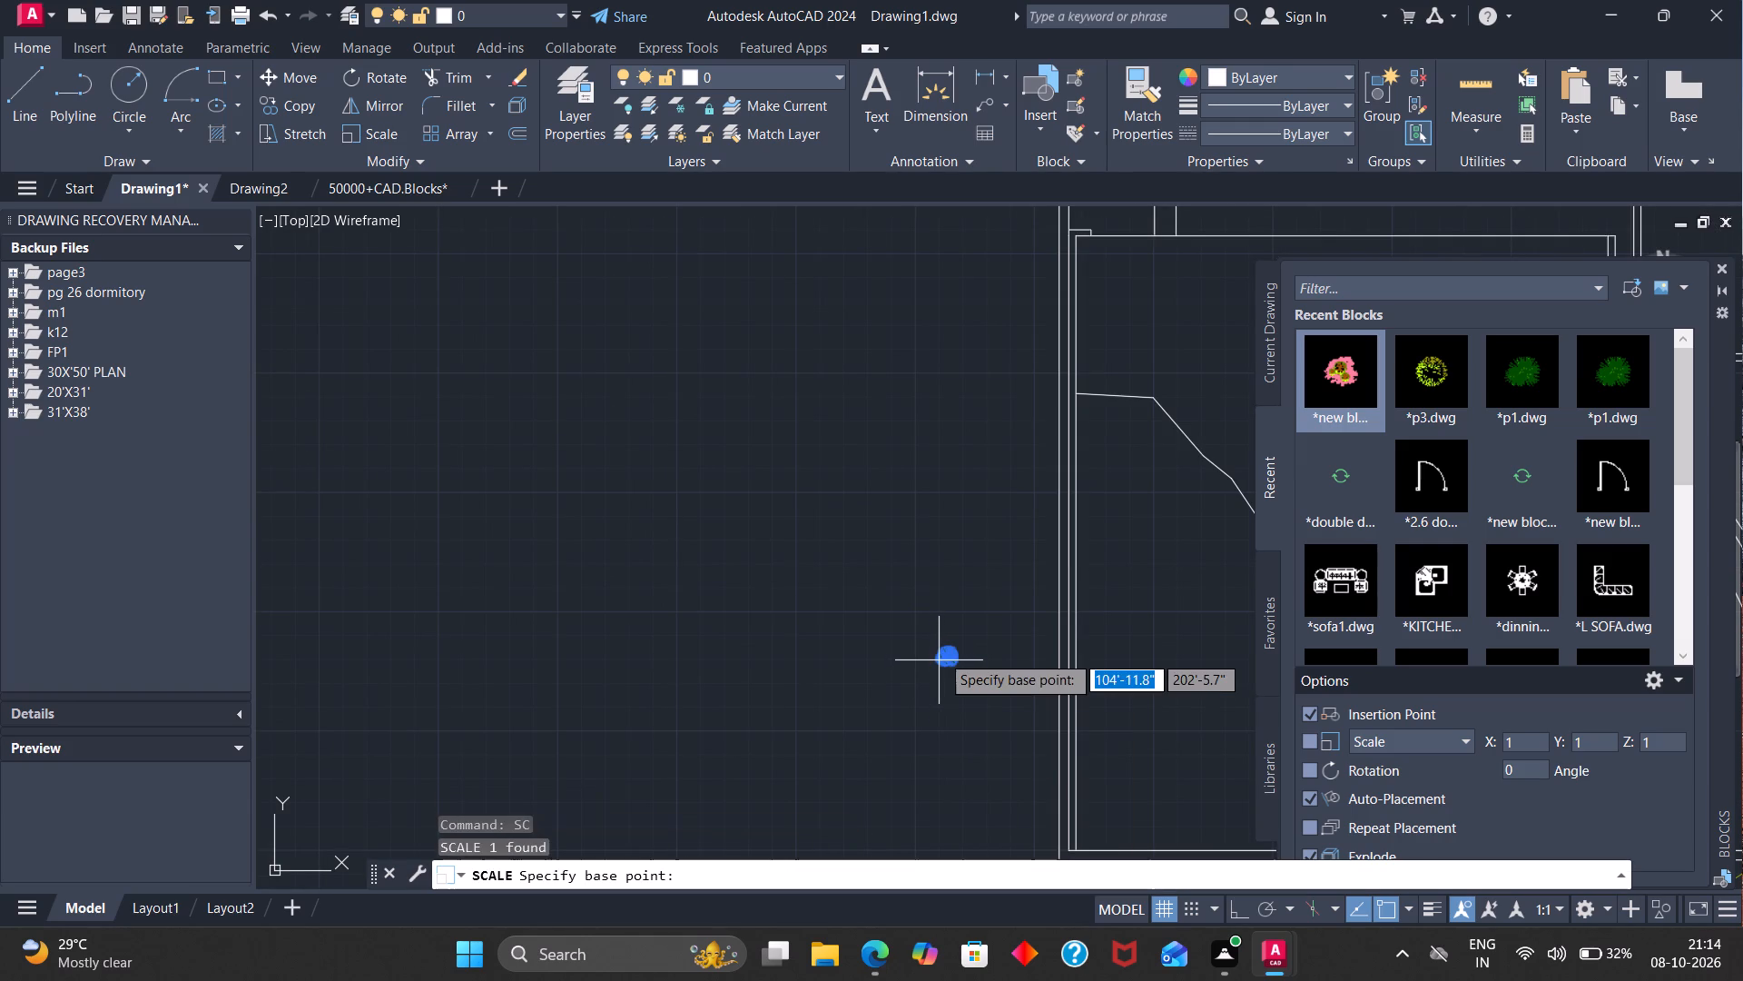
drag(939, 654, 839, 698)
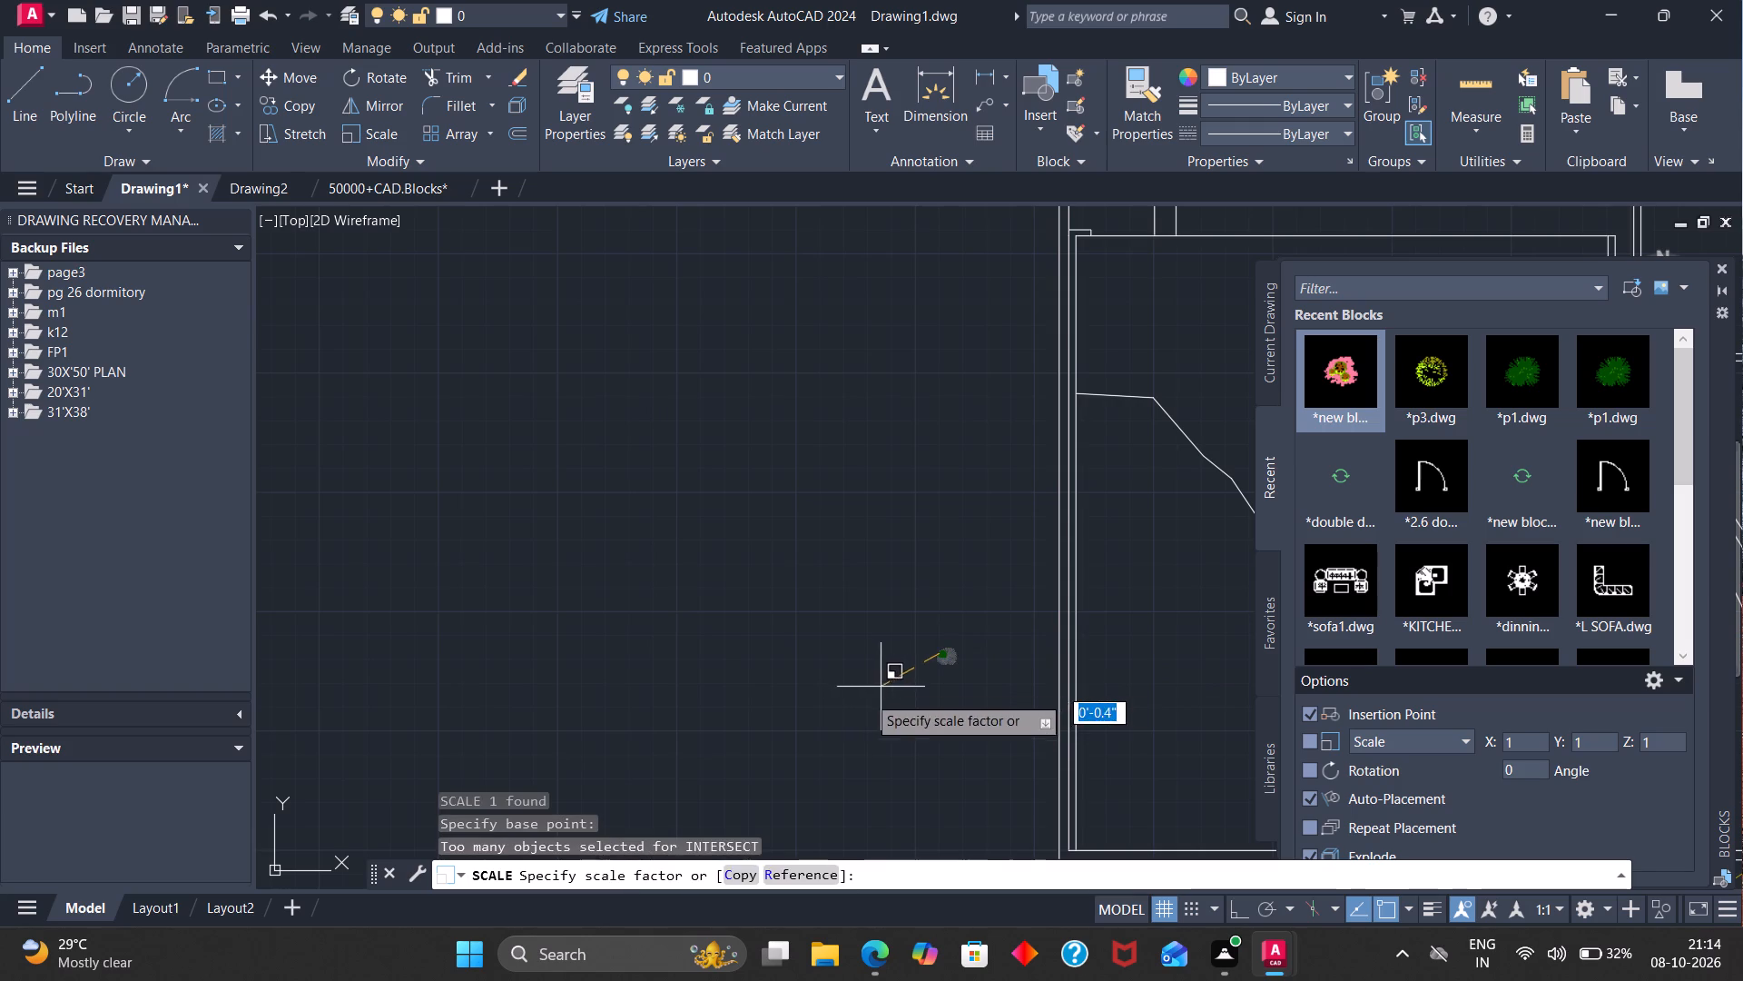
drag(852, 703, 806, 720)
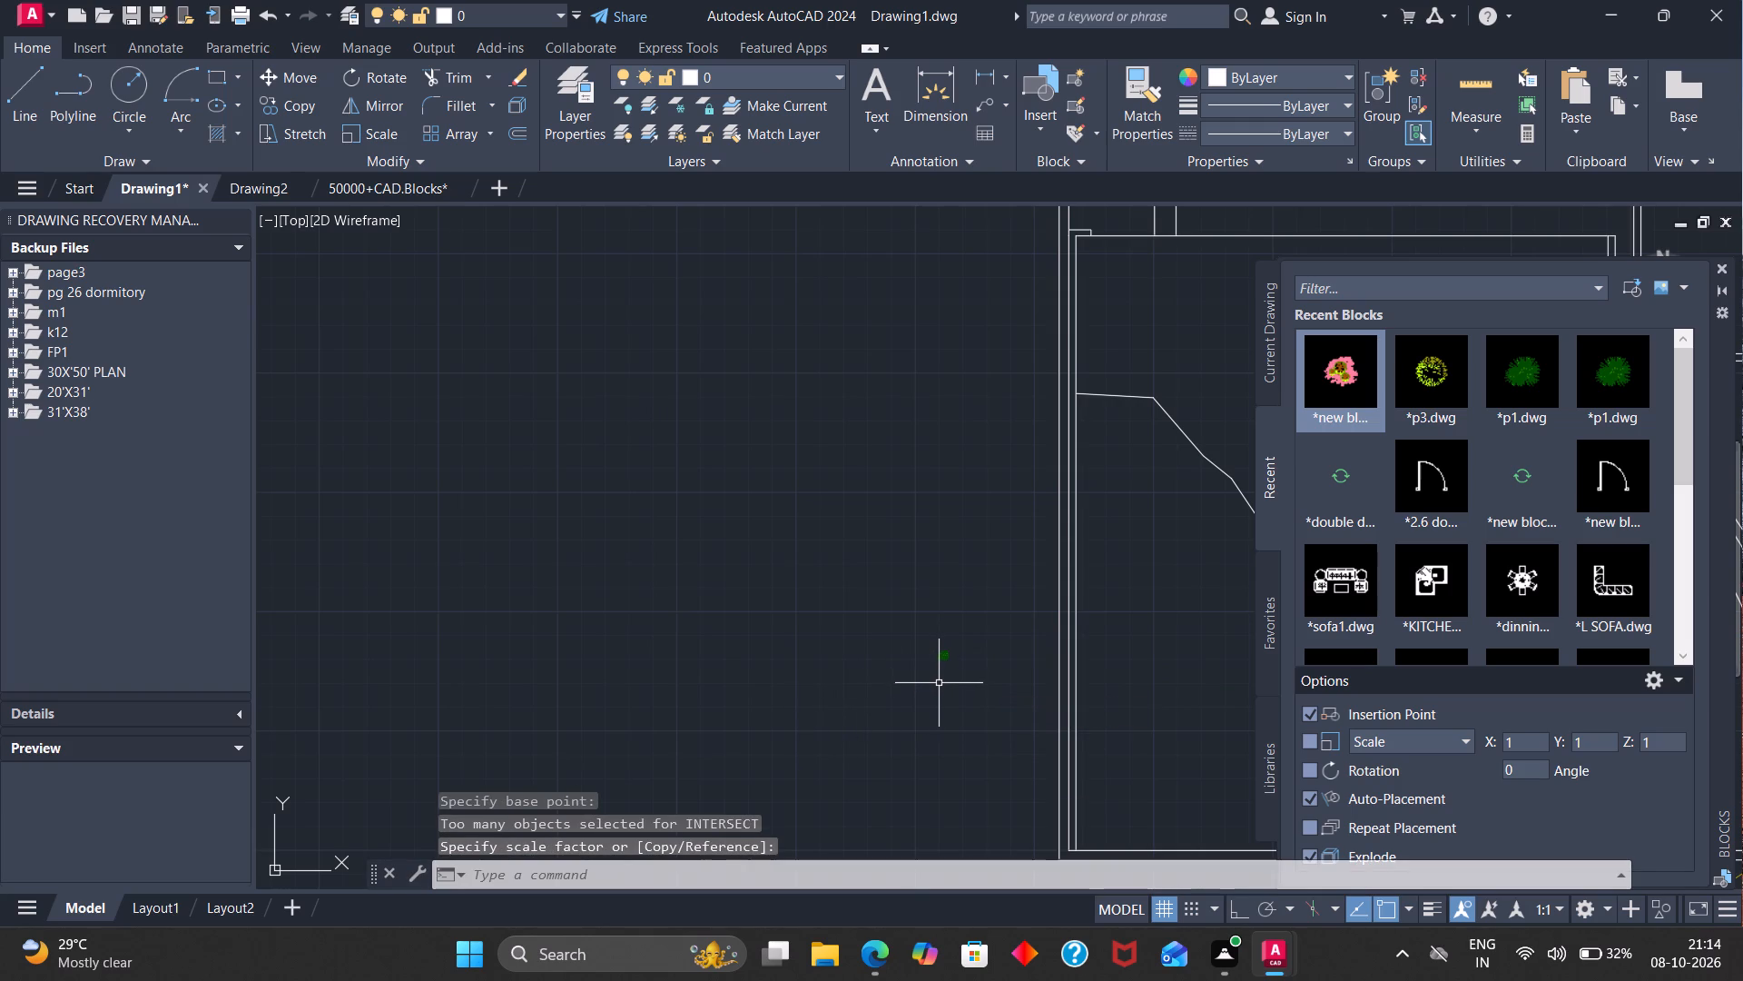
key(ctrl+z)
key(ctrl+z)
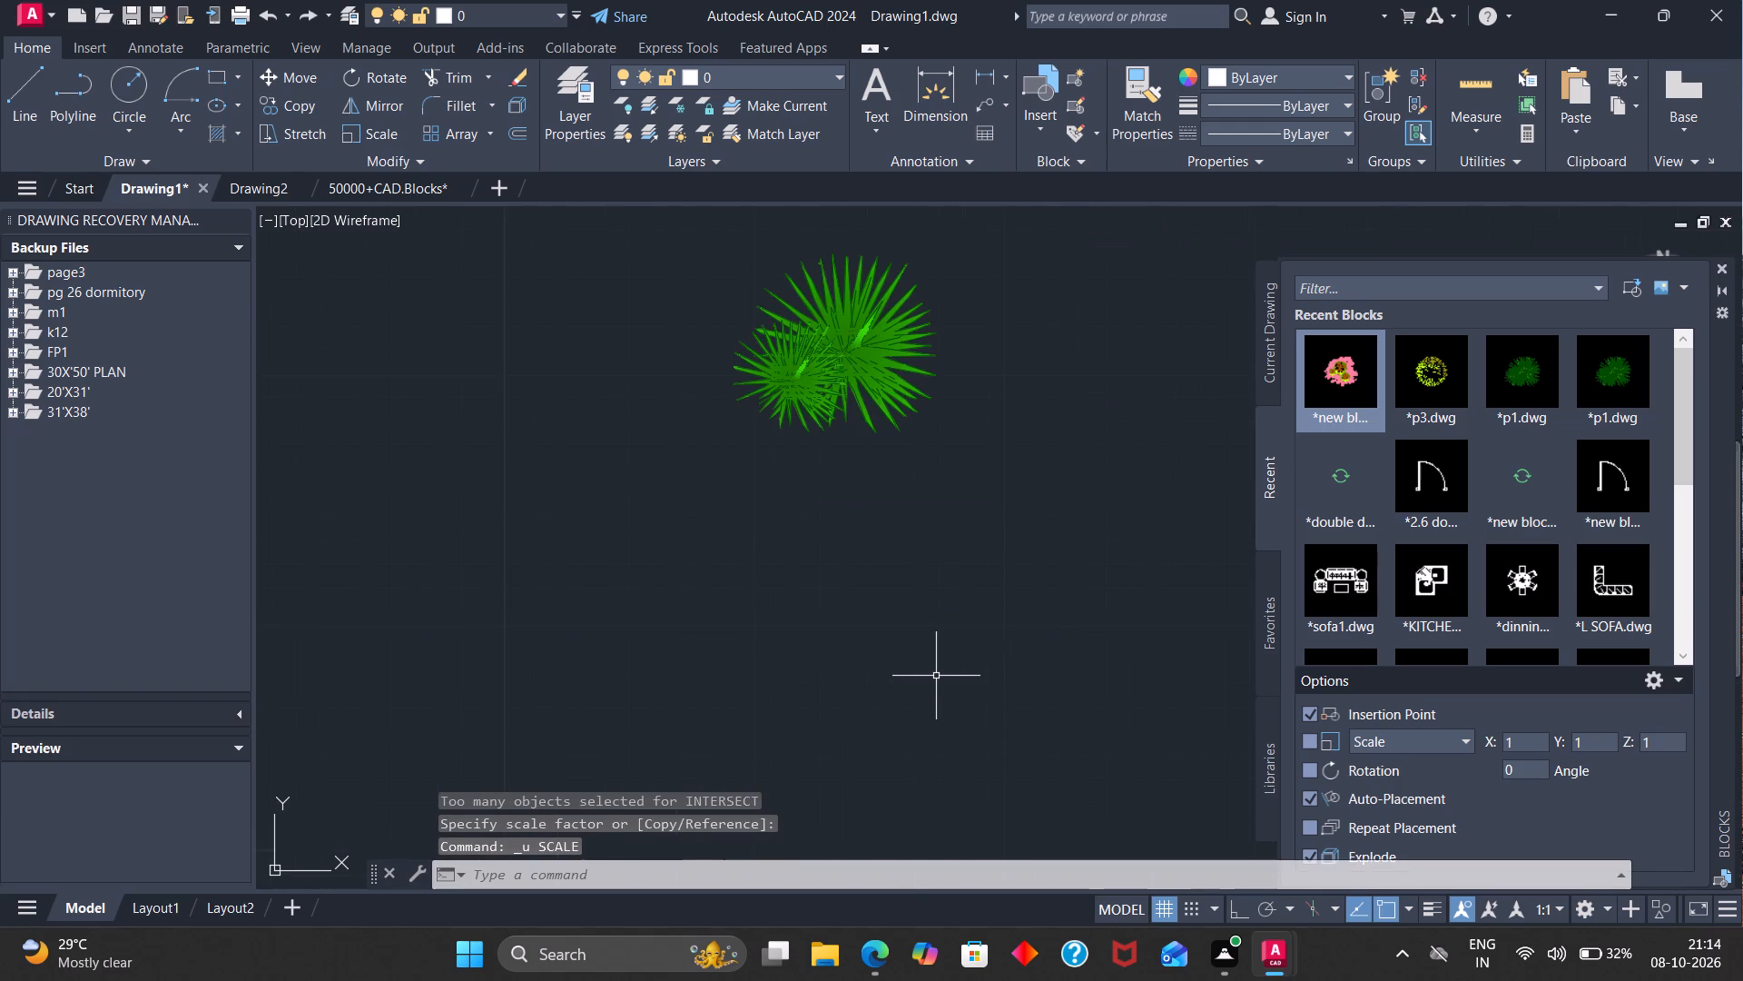
Scale the yellow round p3 plant down freehand to a small shrub, using a base point on its lower-left edge.
scroll(905, 613, down, 7)
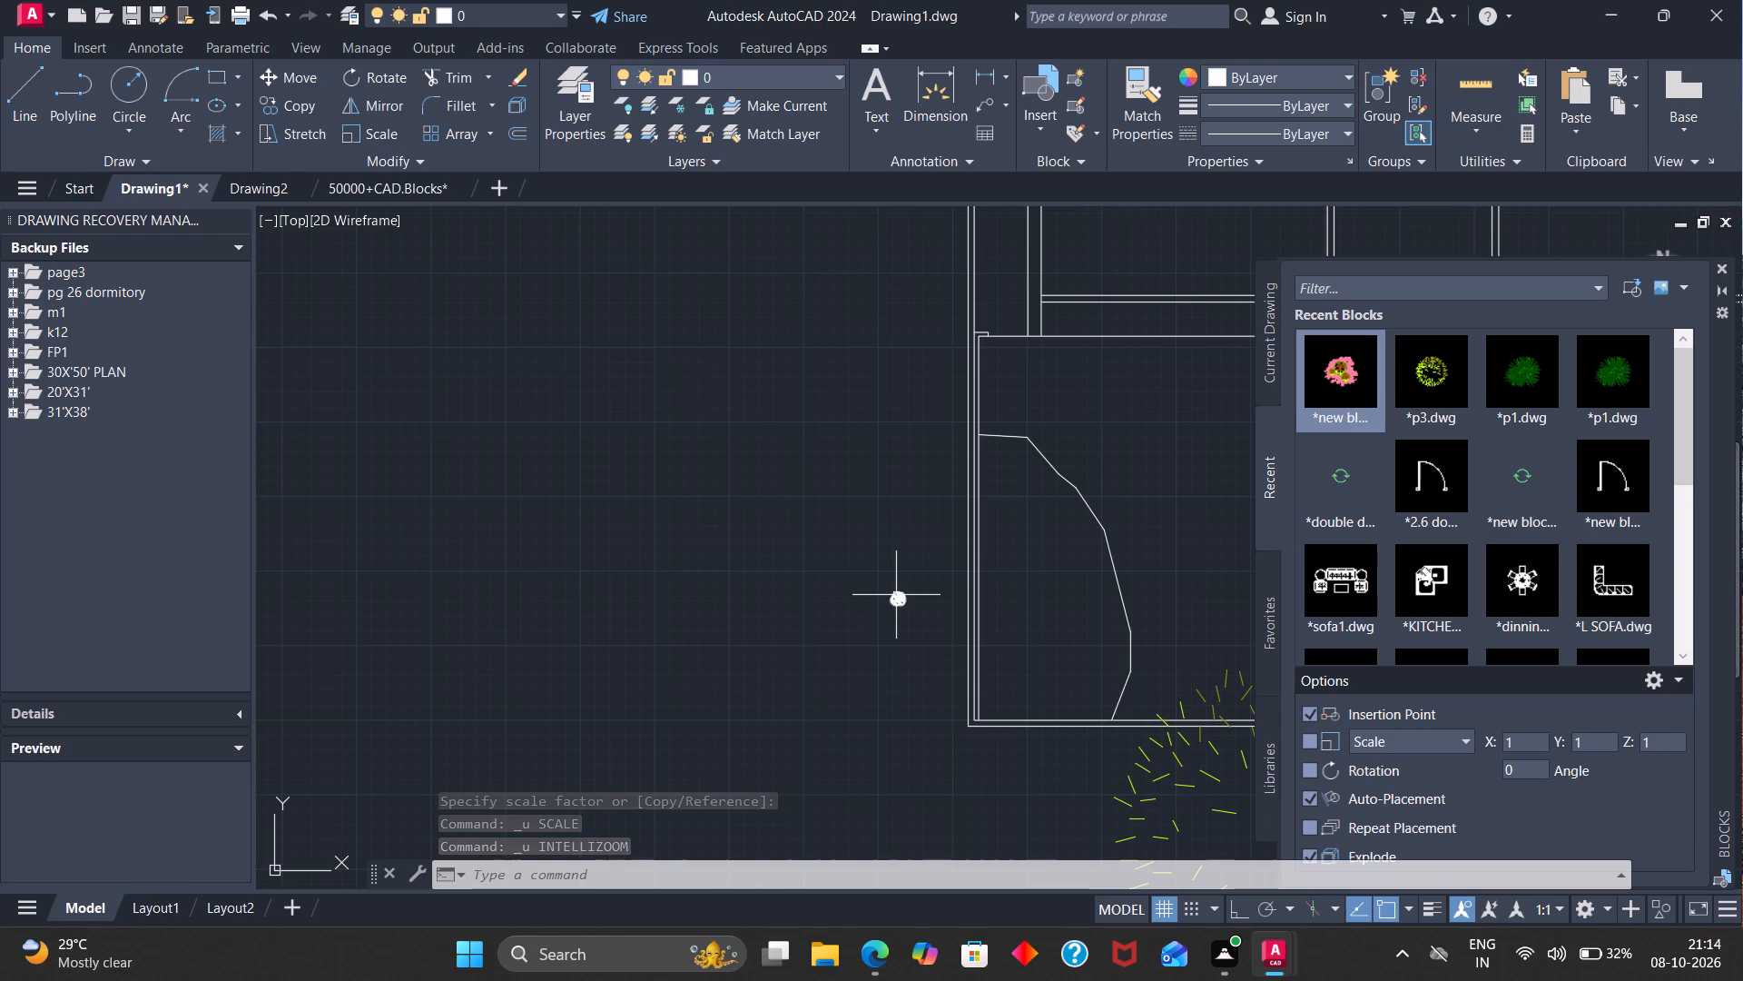
scroll(899, 603, down, 3)
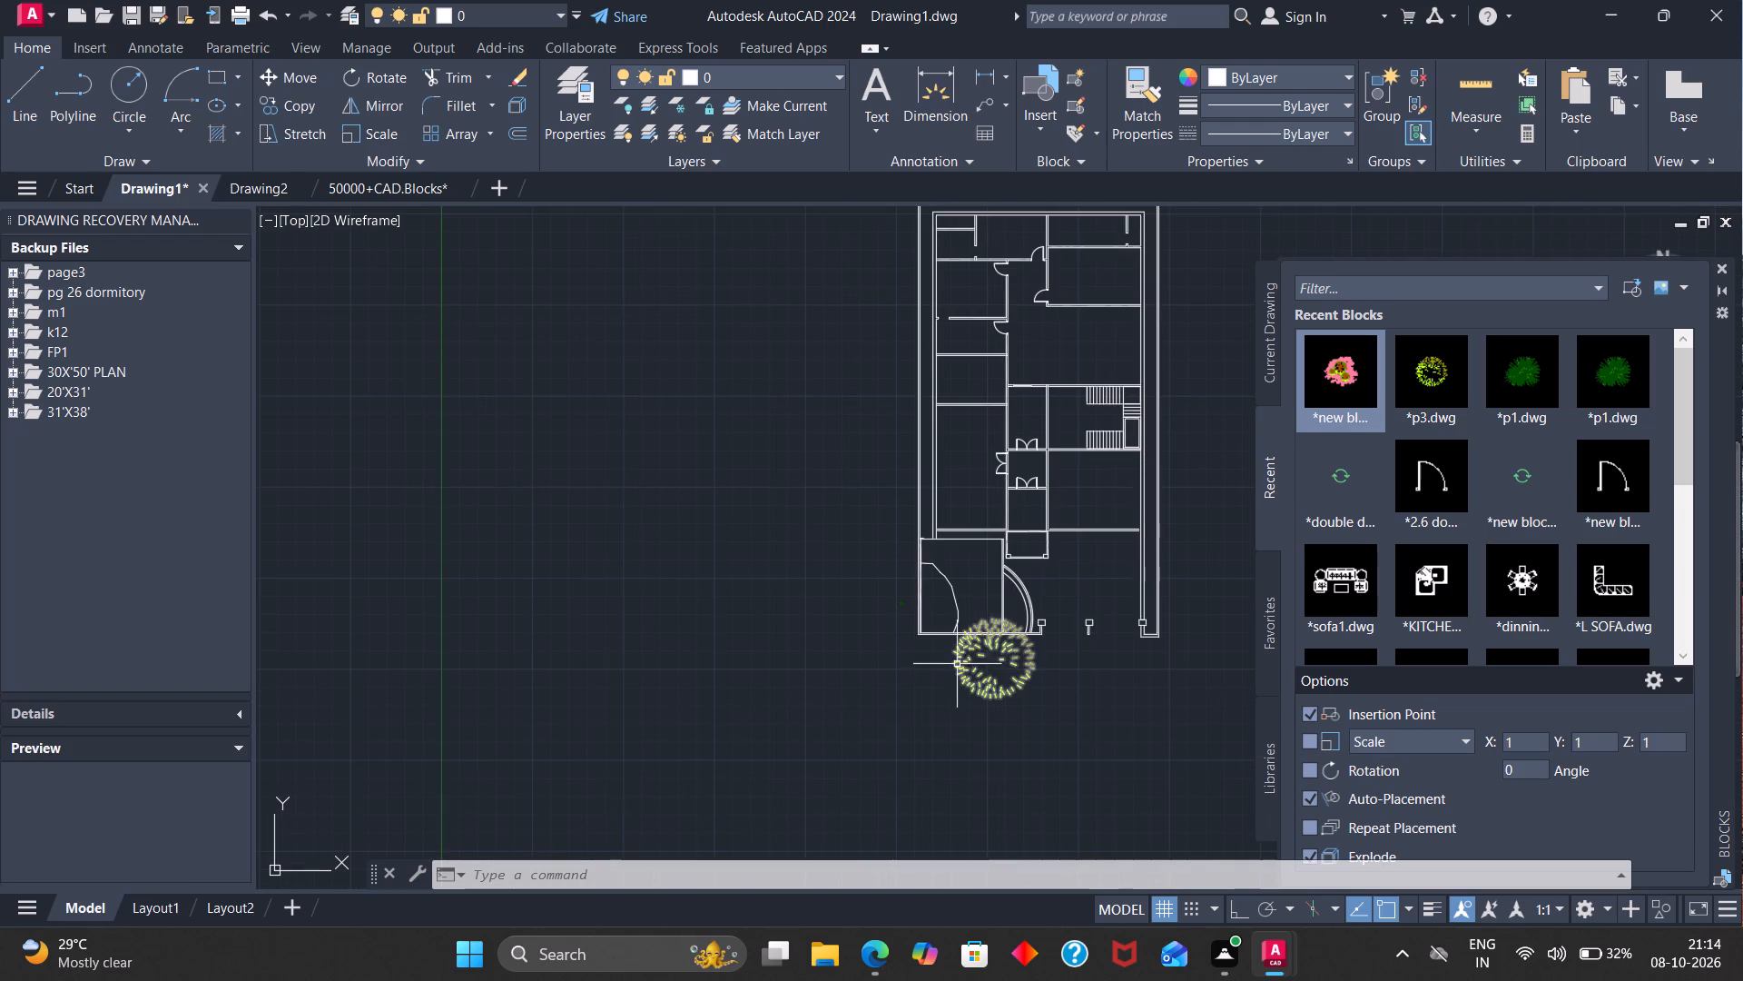
click(954, 664)
text(sc)
key(Return)
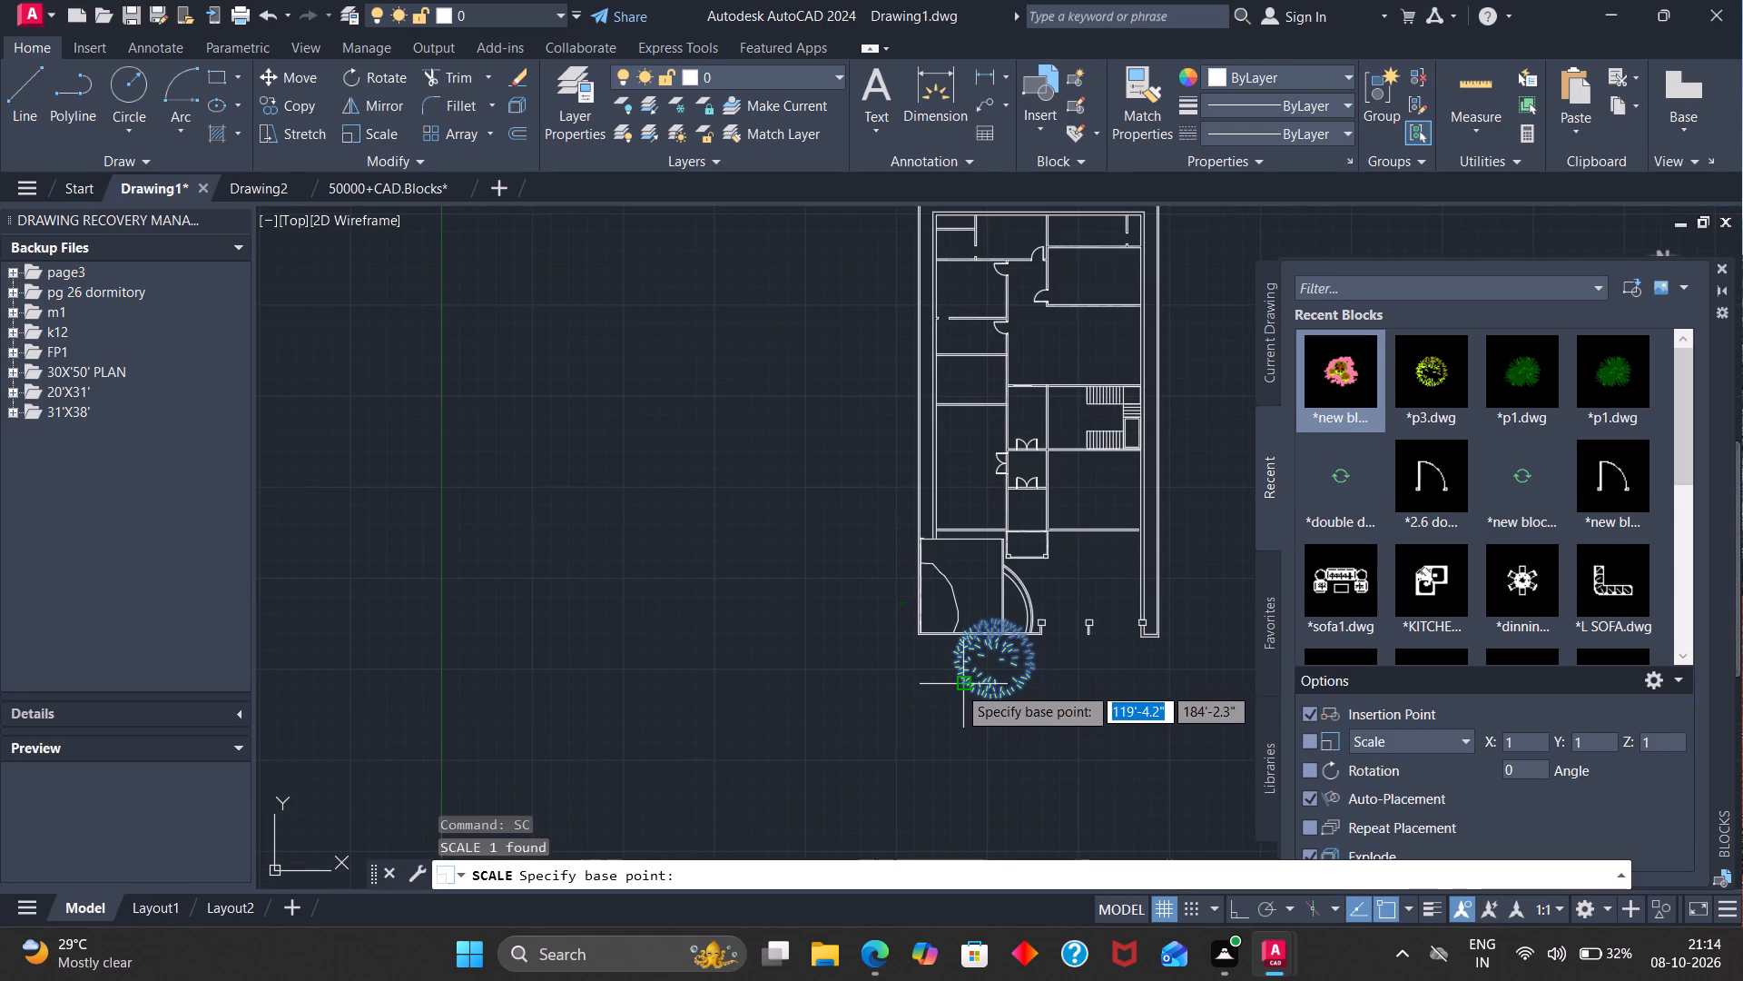
scroll(958, 686, up, 2)
click(958, 686)
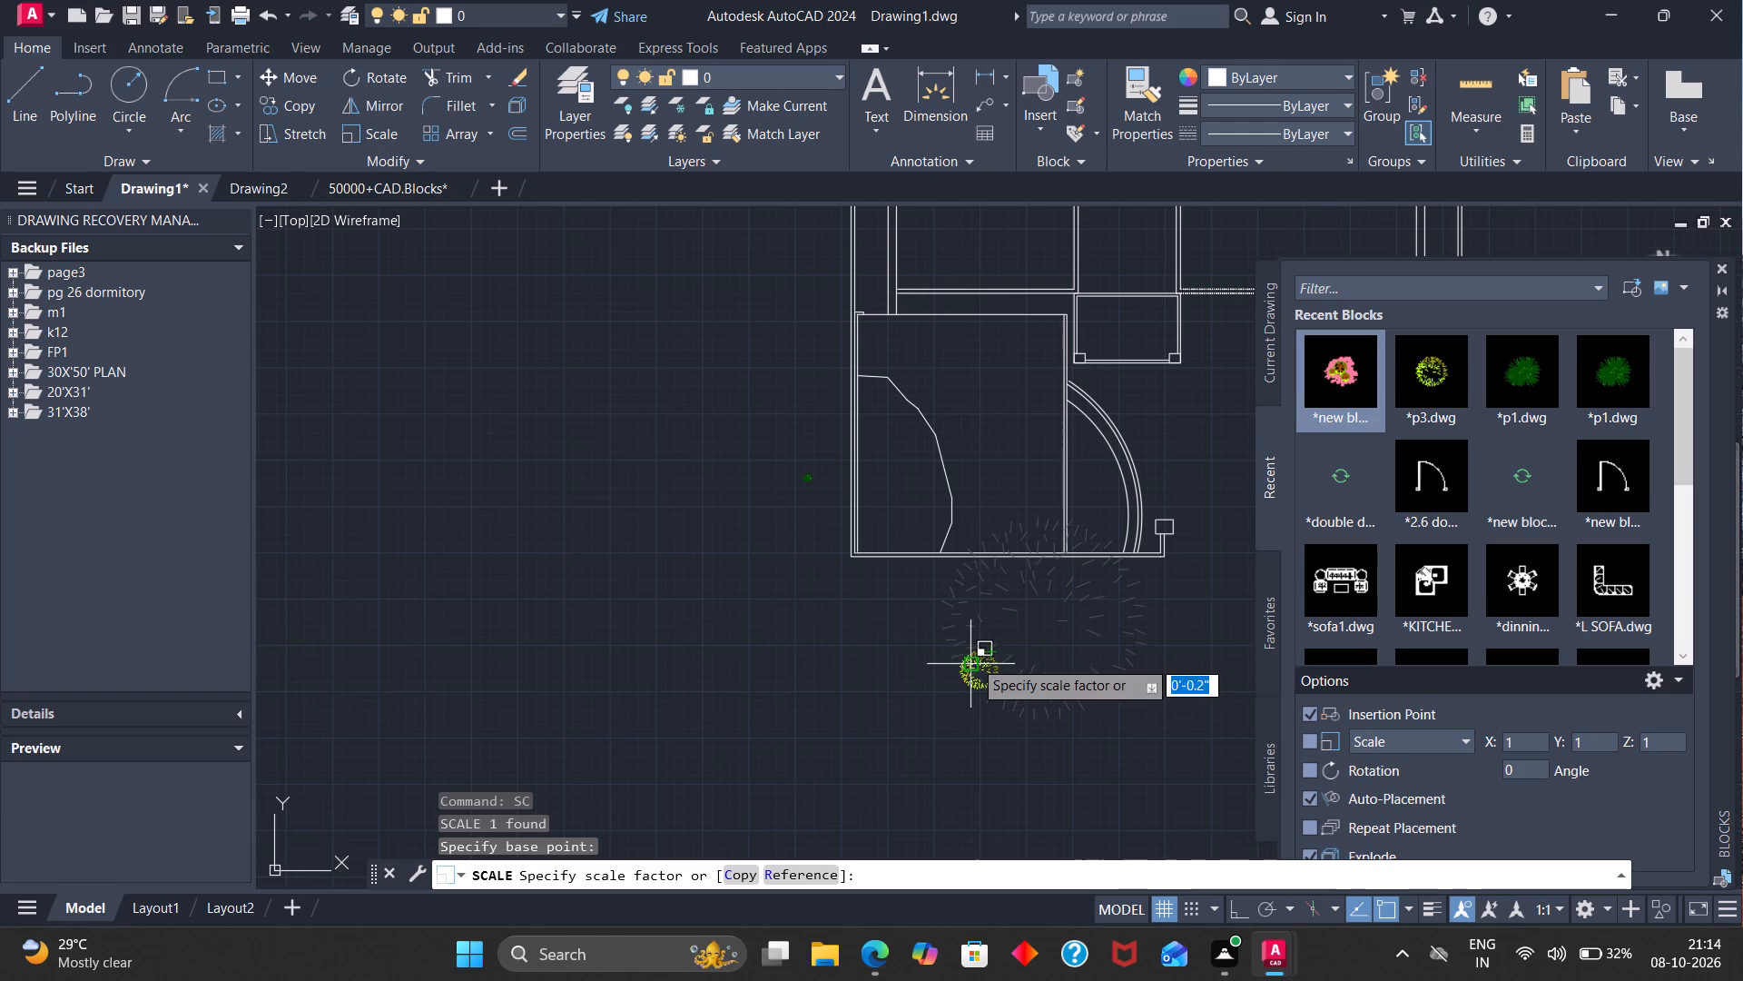
scroll(970, 661, down, 1)
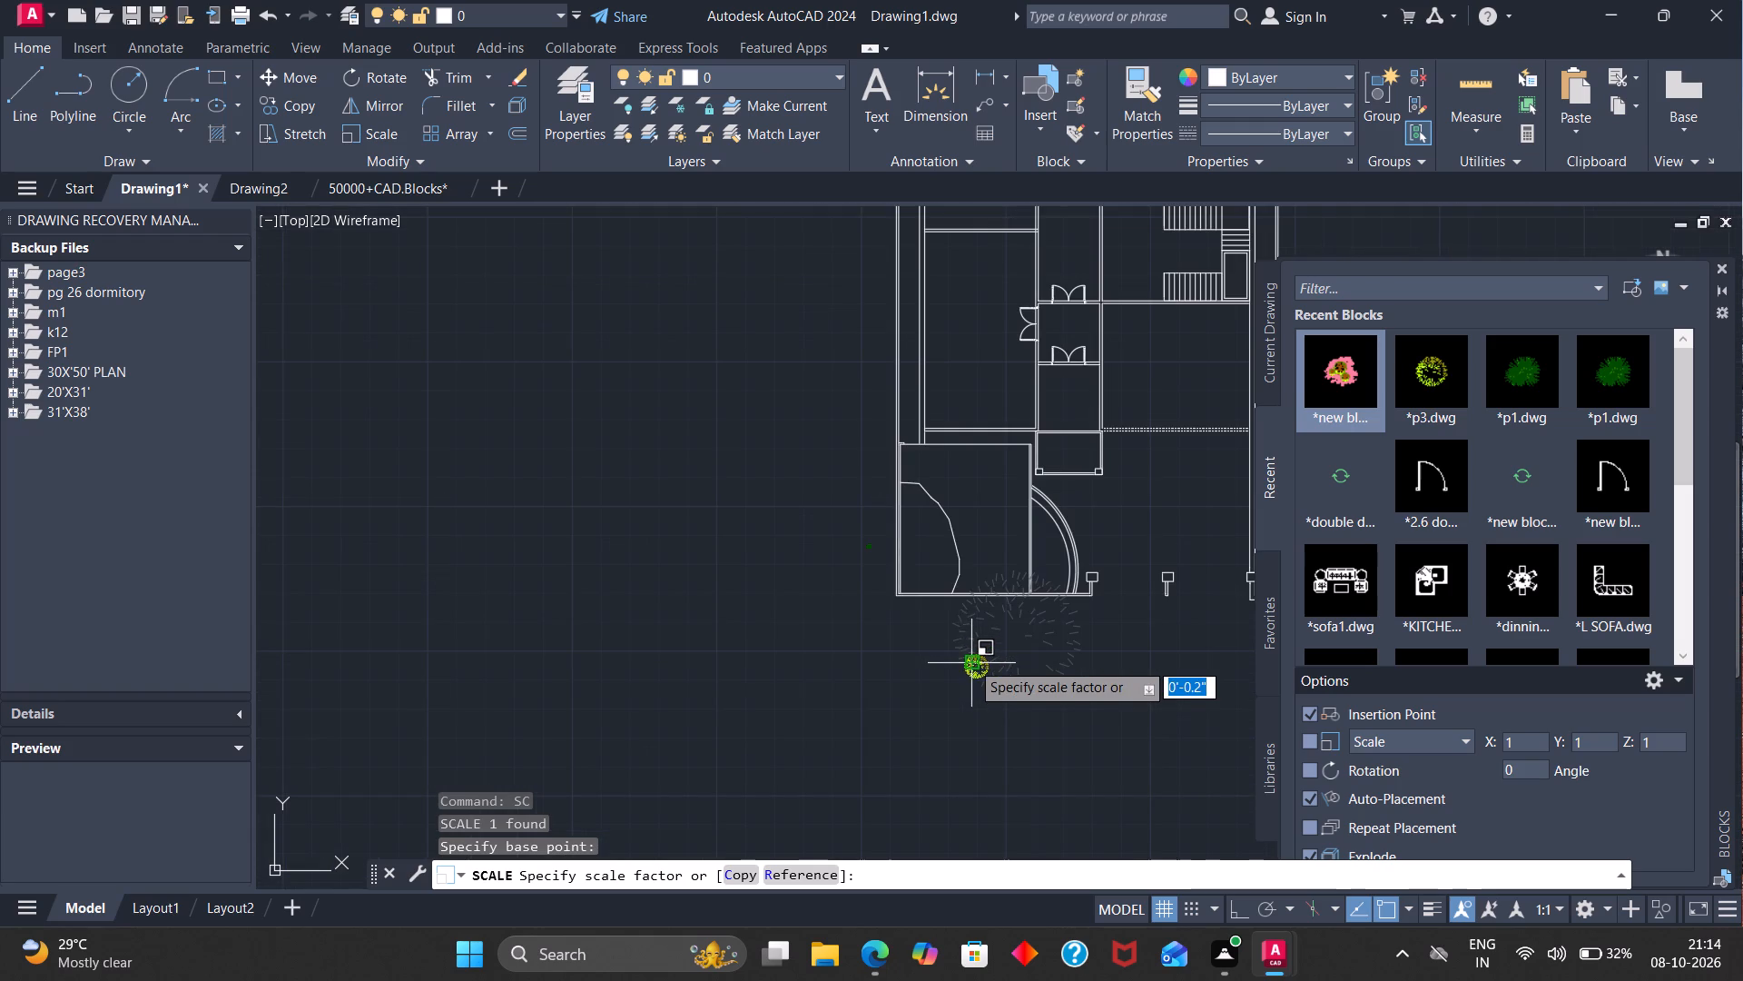
scroll(960, 671, up, 2)
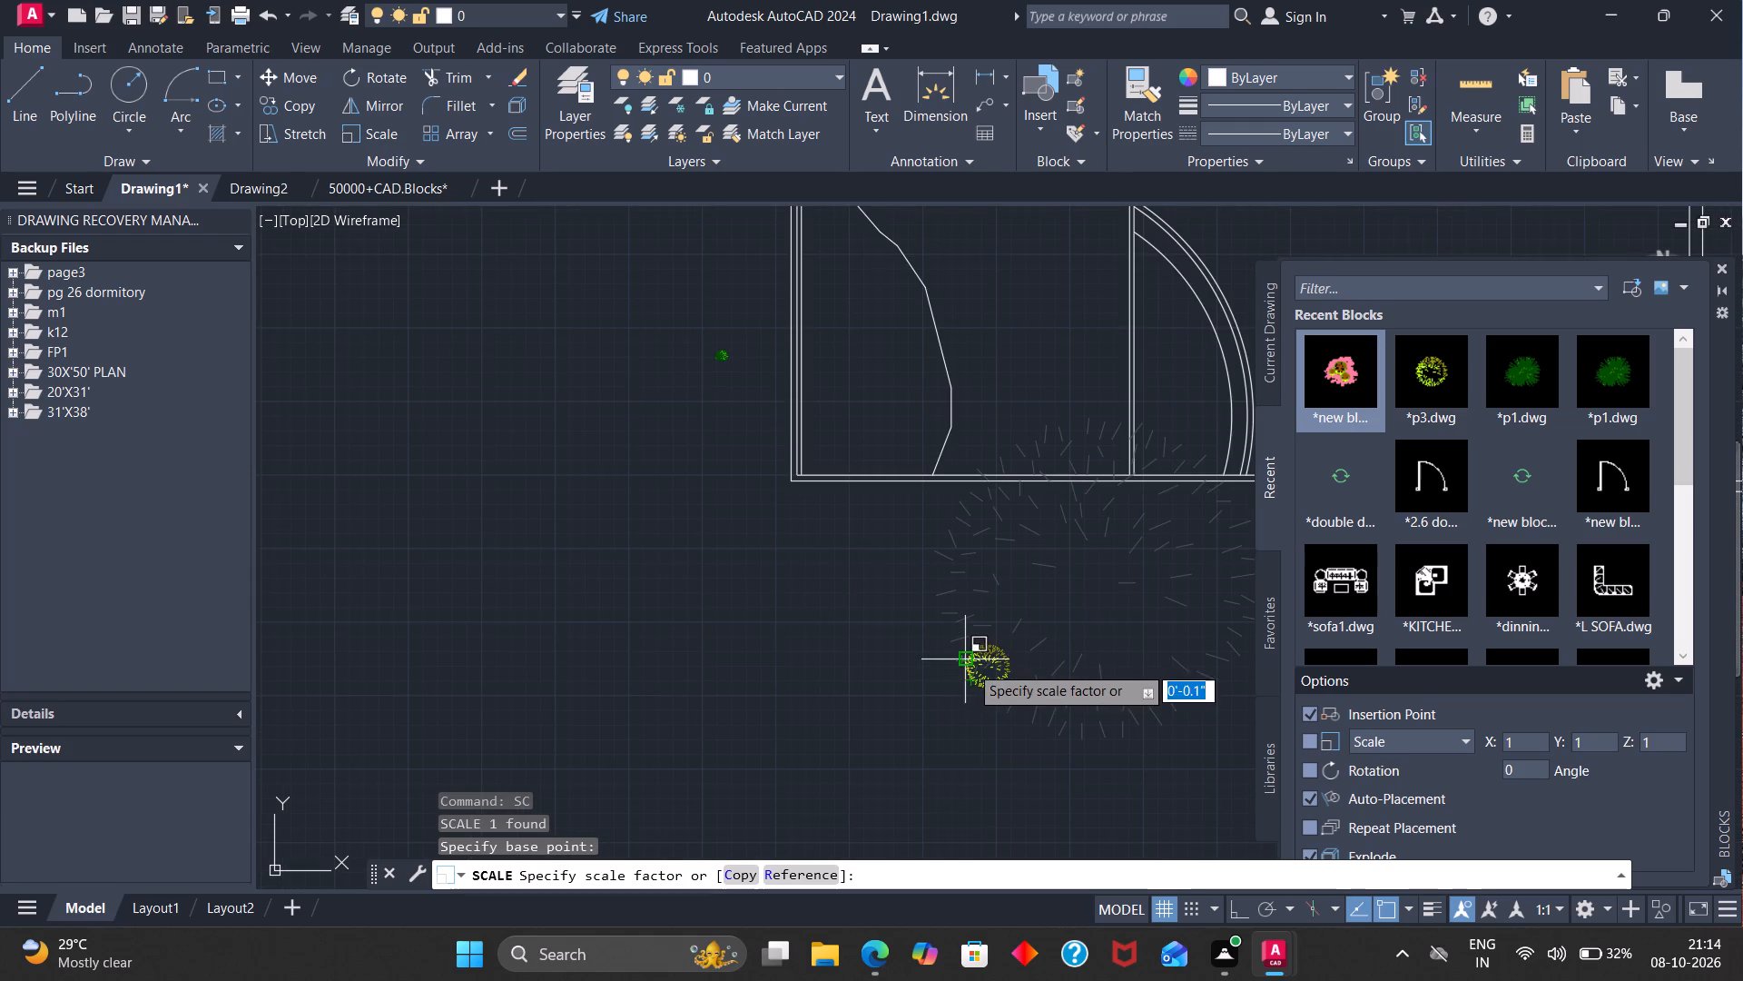
click(970, 665)
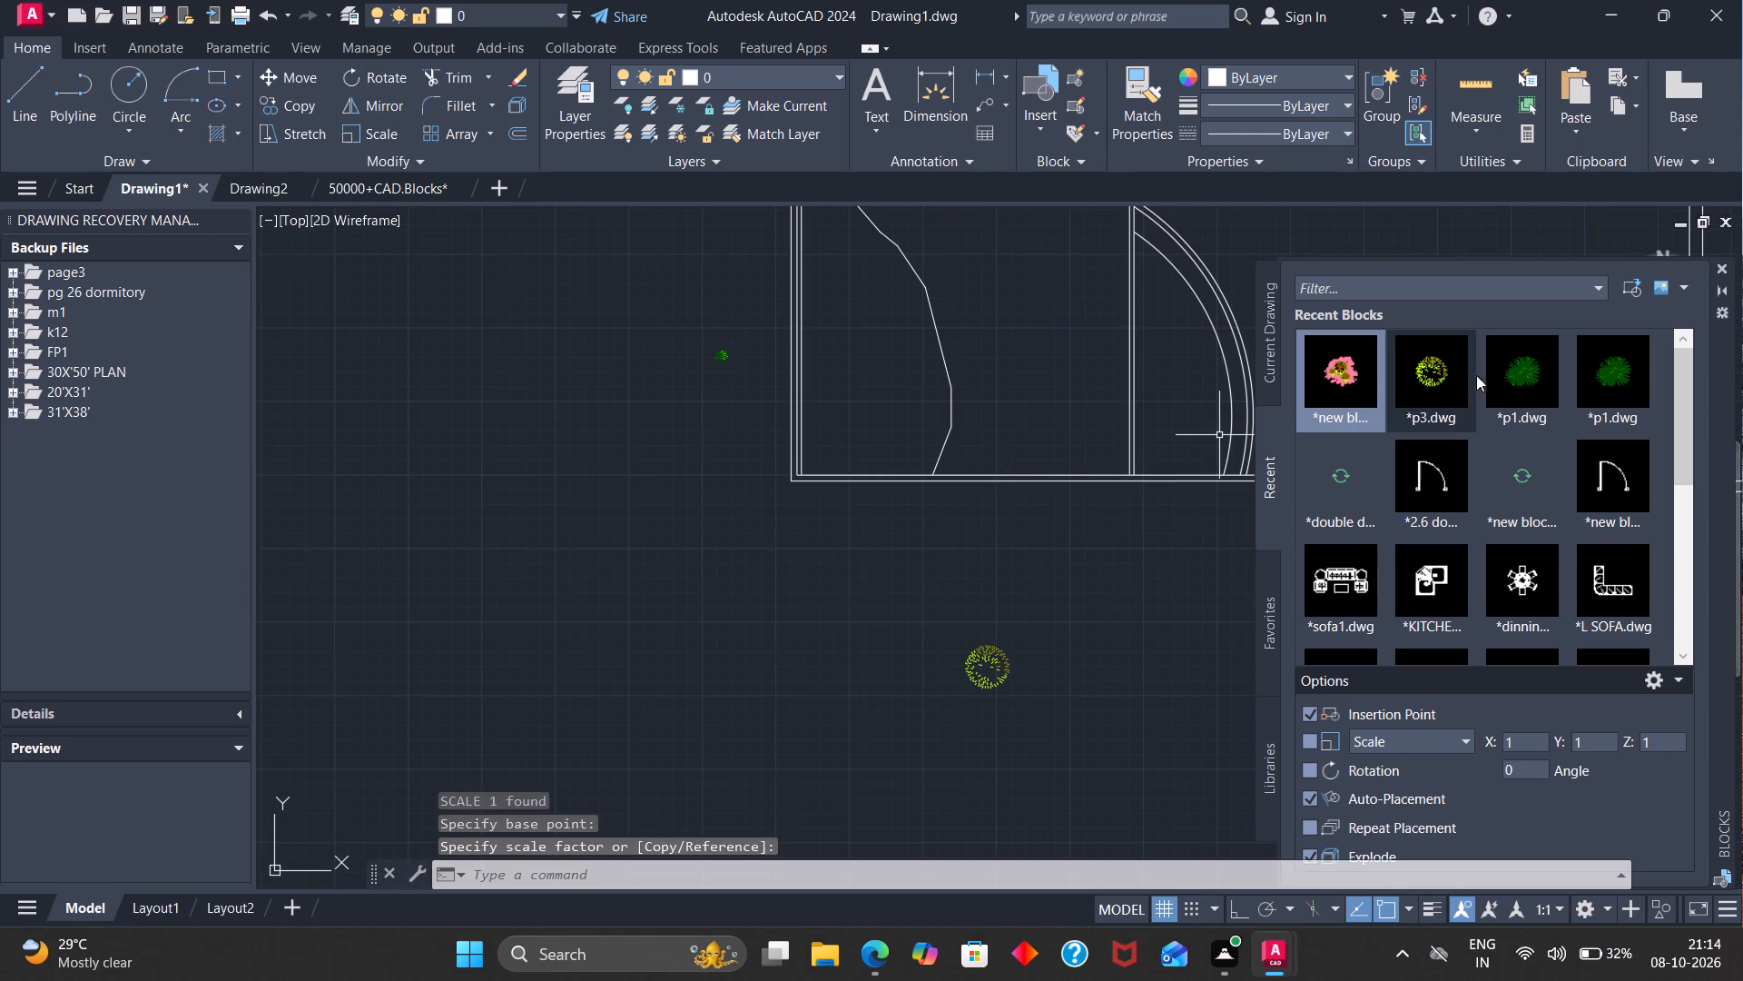
Insert the recent p1.dwg palm block just outside the plan's front-left corner.
click(1492, 372)
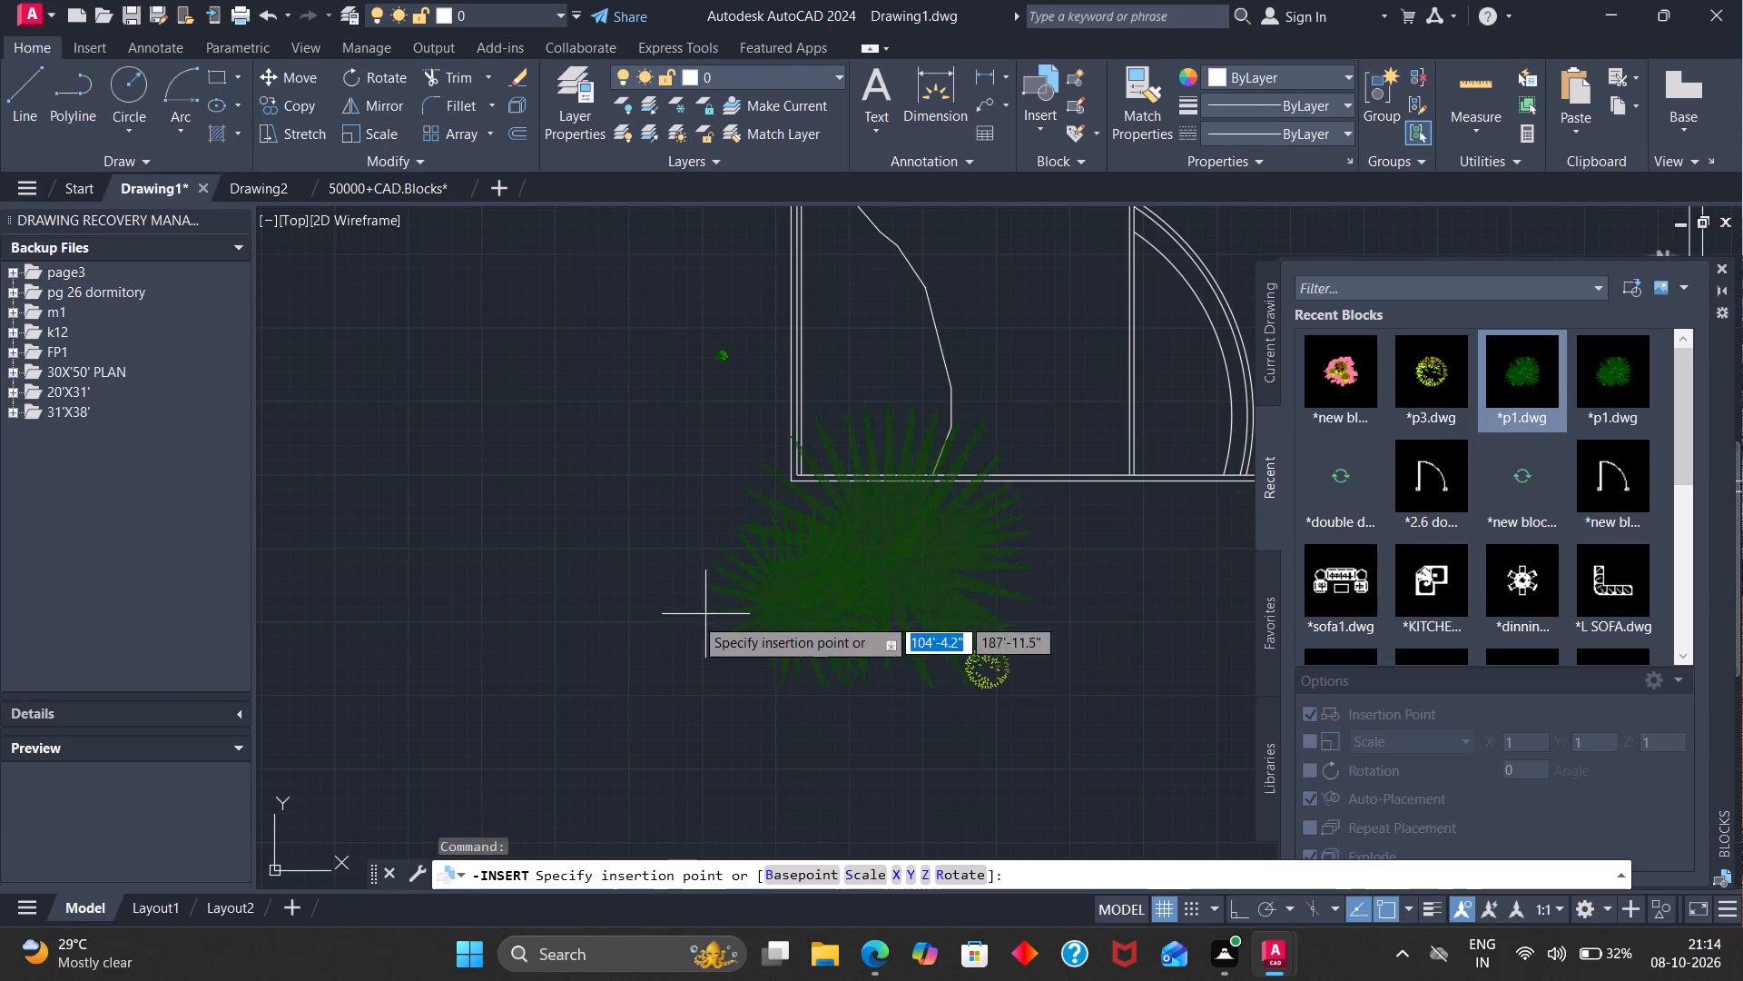
click(611, 639)
Scale the newly inserted palm down freehand to about the yellow shrub's size, using its leftmost leaf tip as the base point.
text(sc)
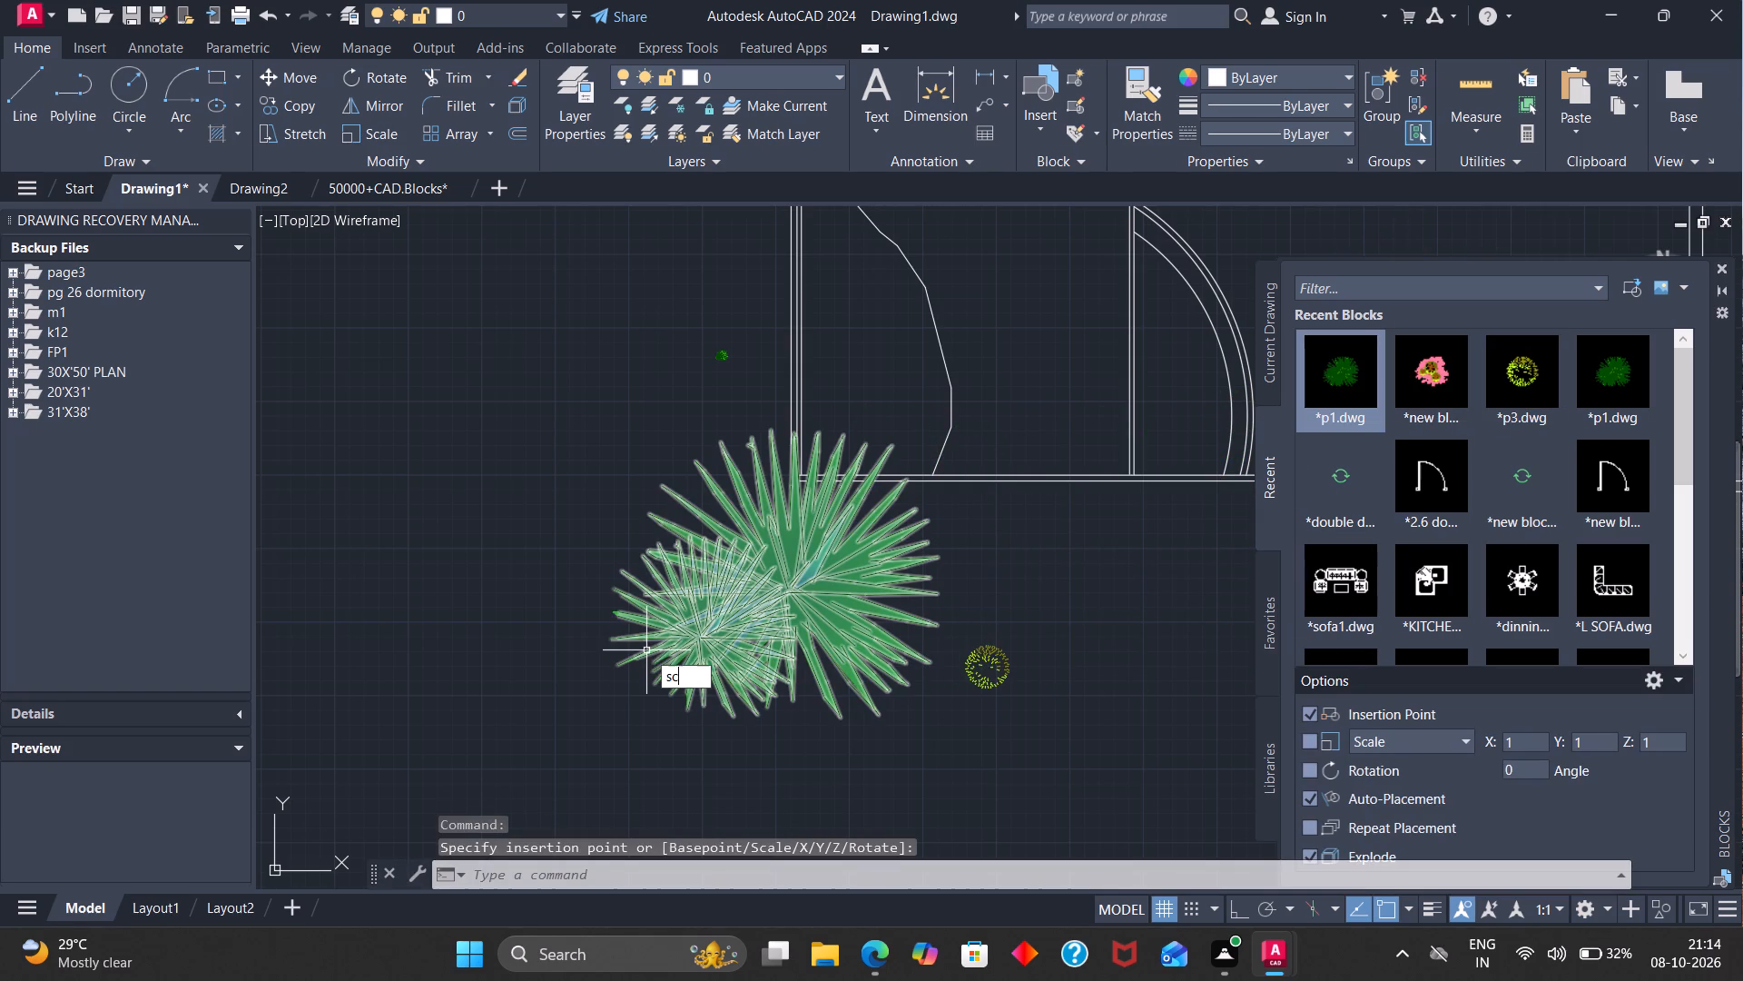
key(Return)
click(623, 636)
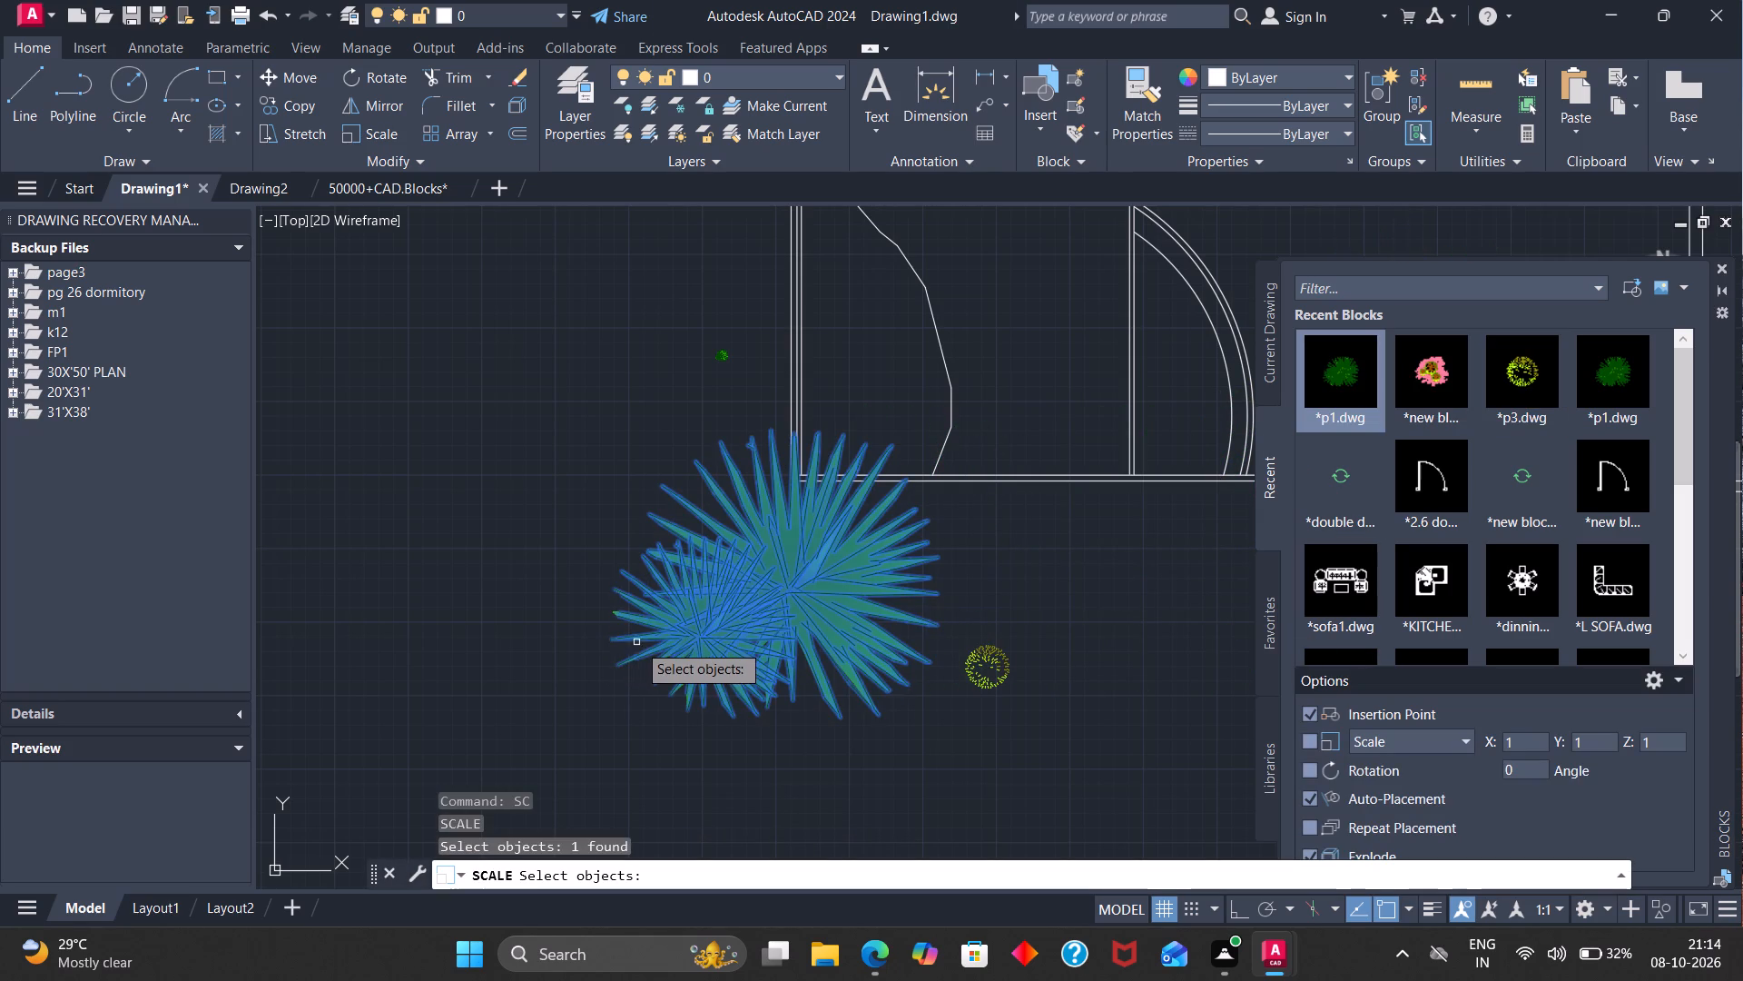
key(Return)
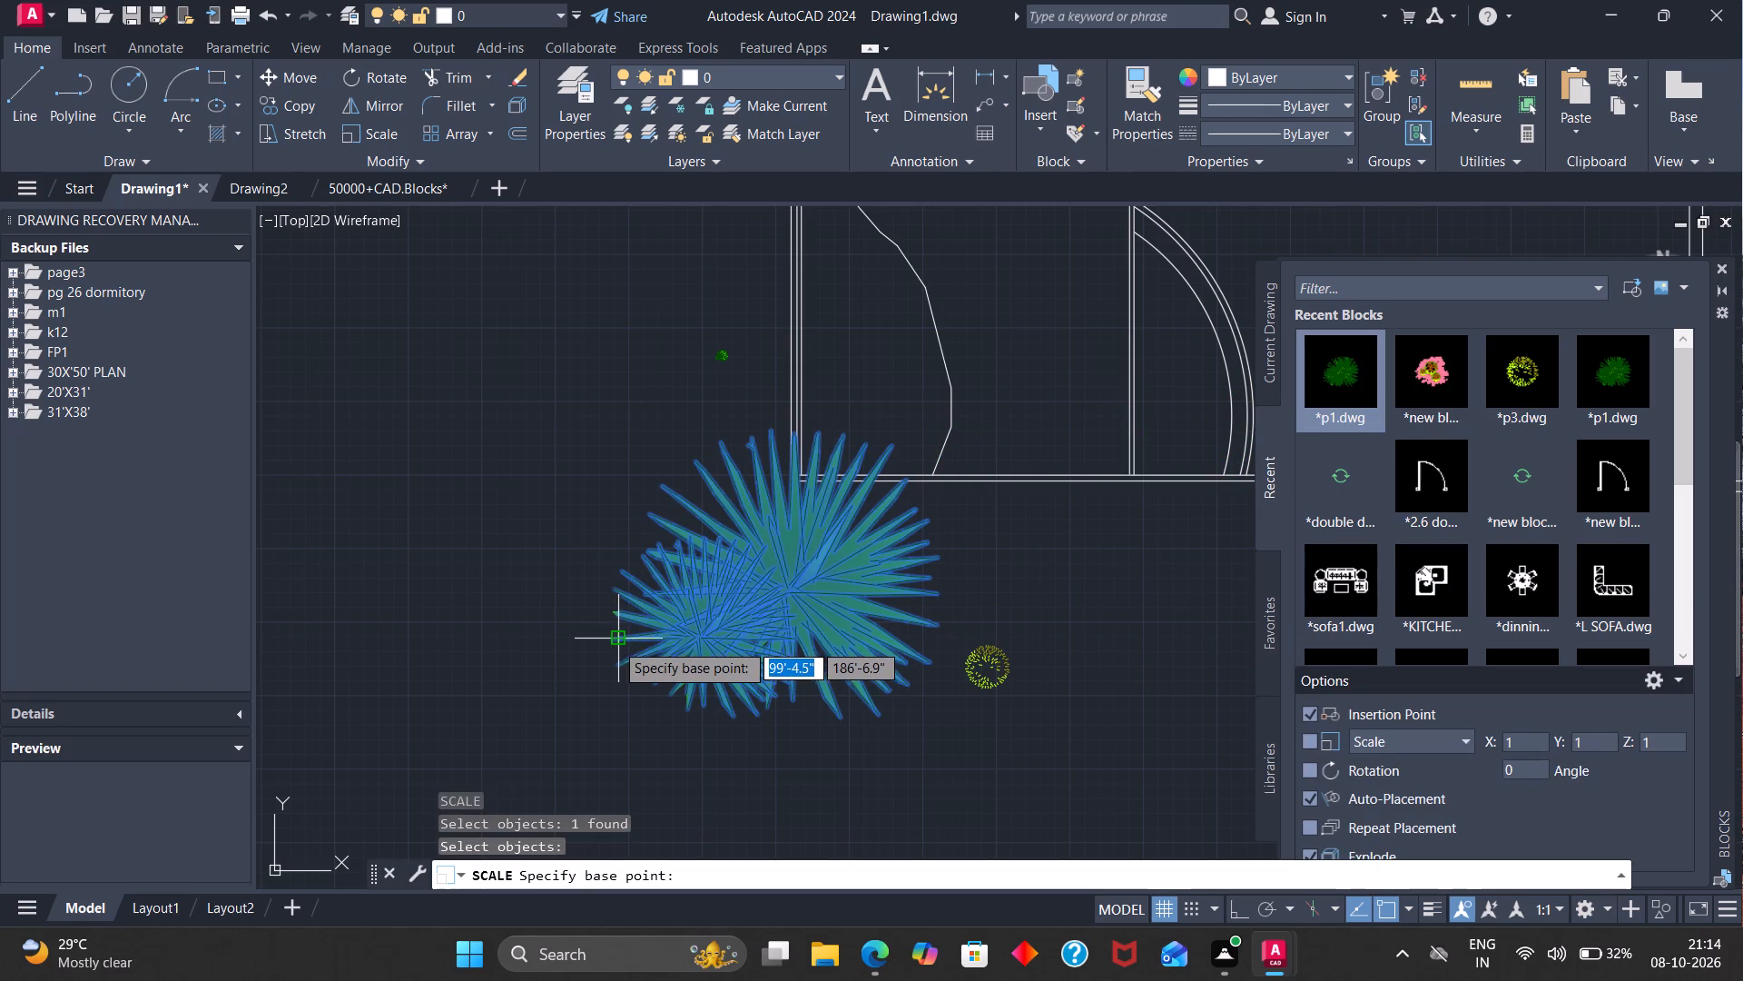
click(615, 642)
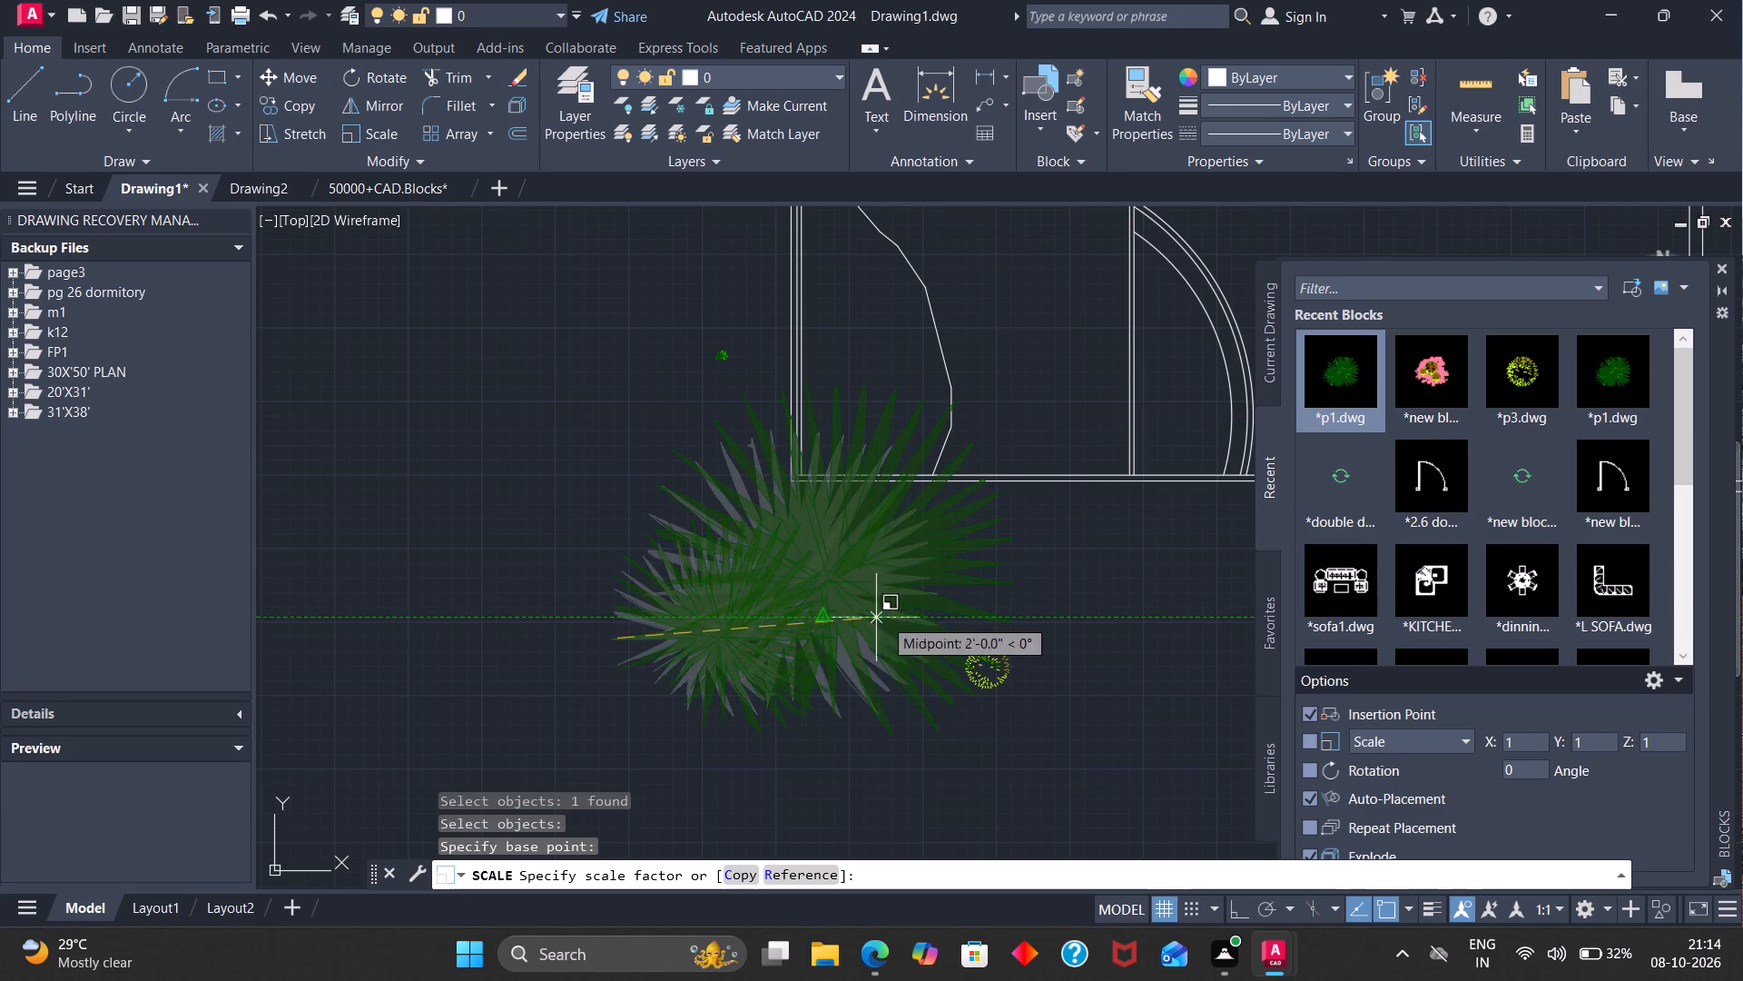
click(1057, 691)
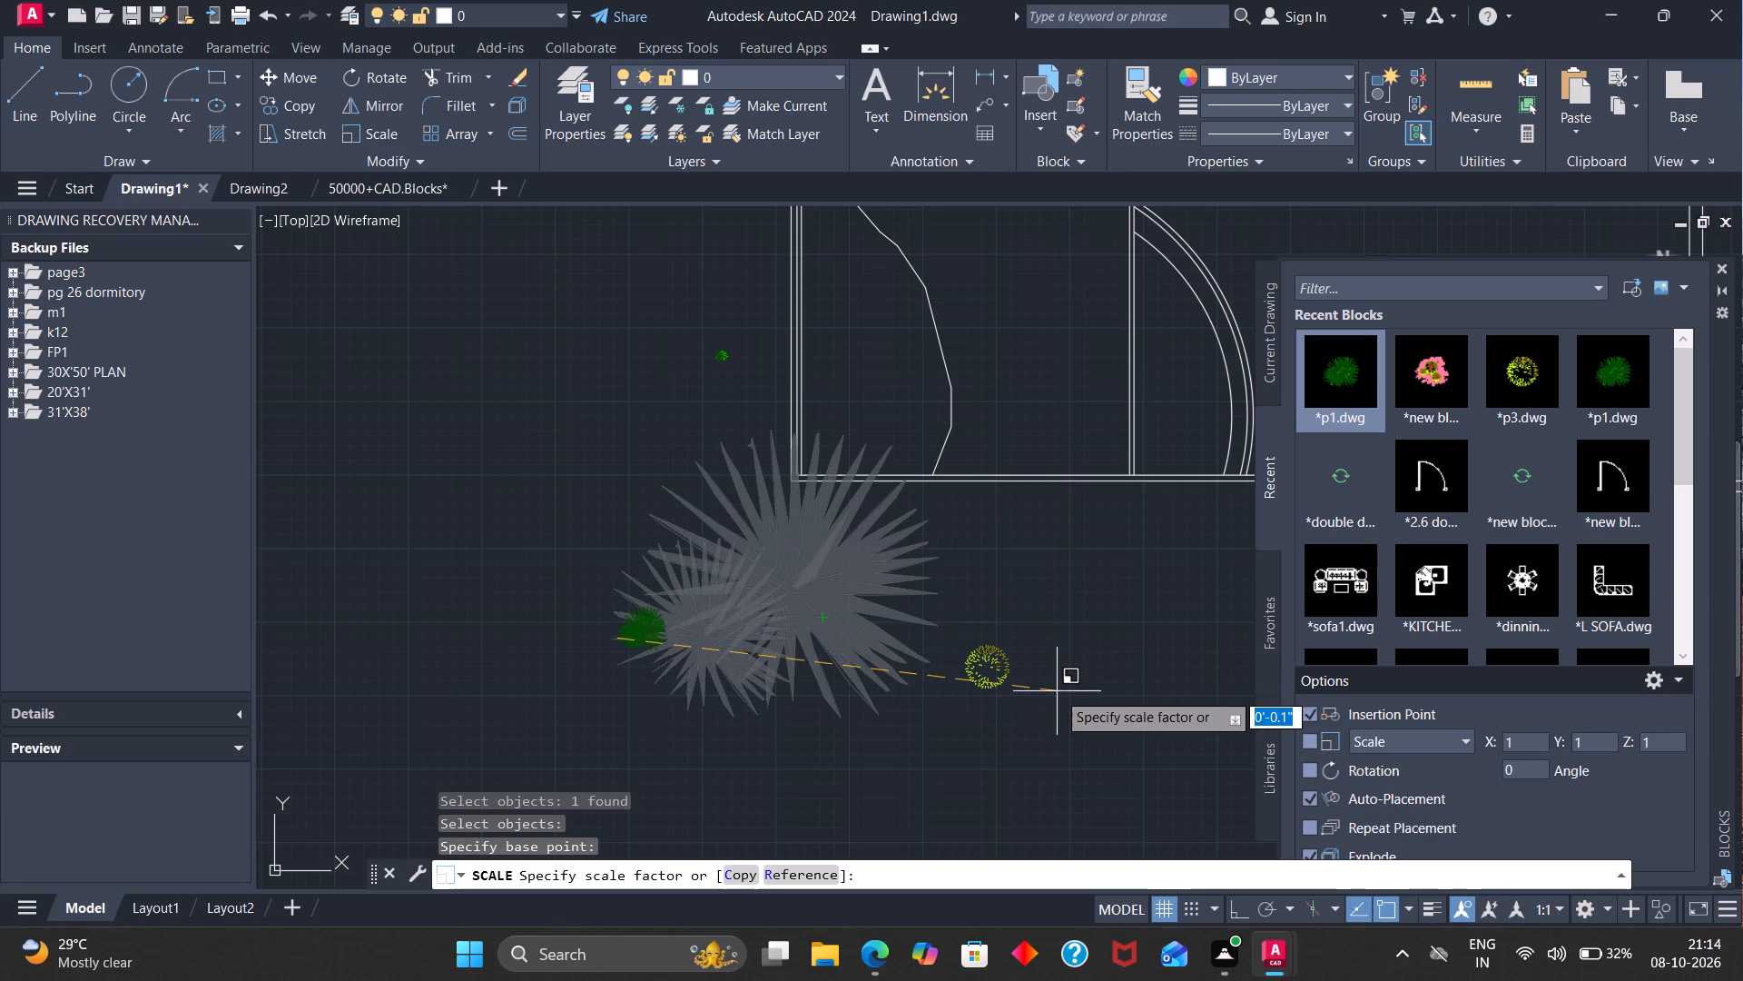
Delete the earlier tiny palm plant outside the plan's left wall.
click(724, 360)
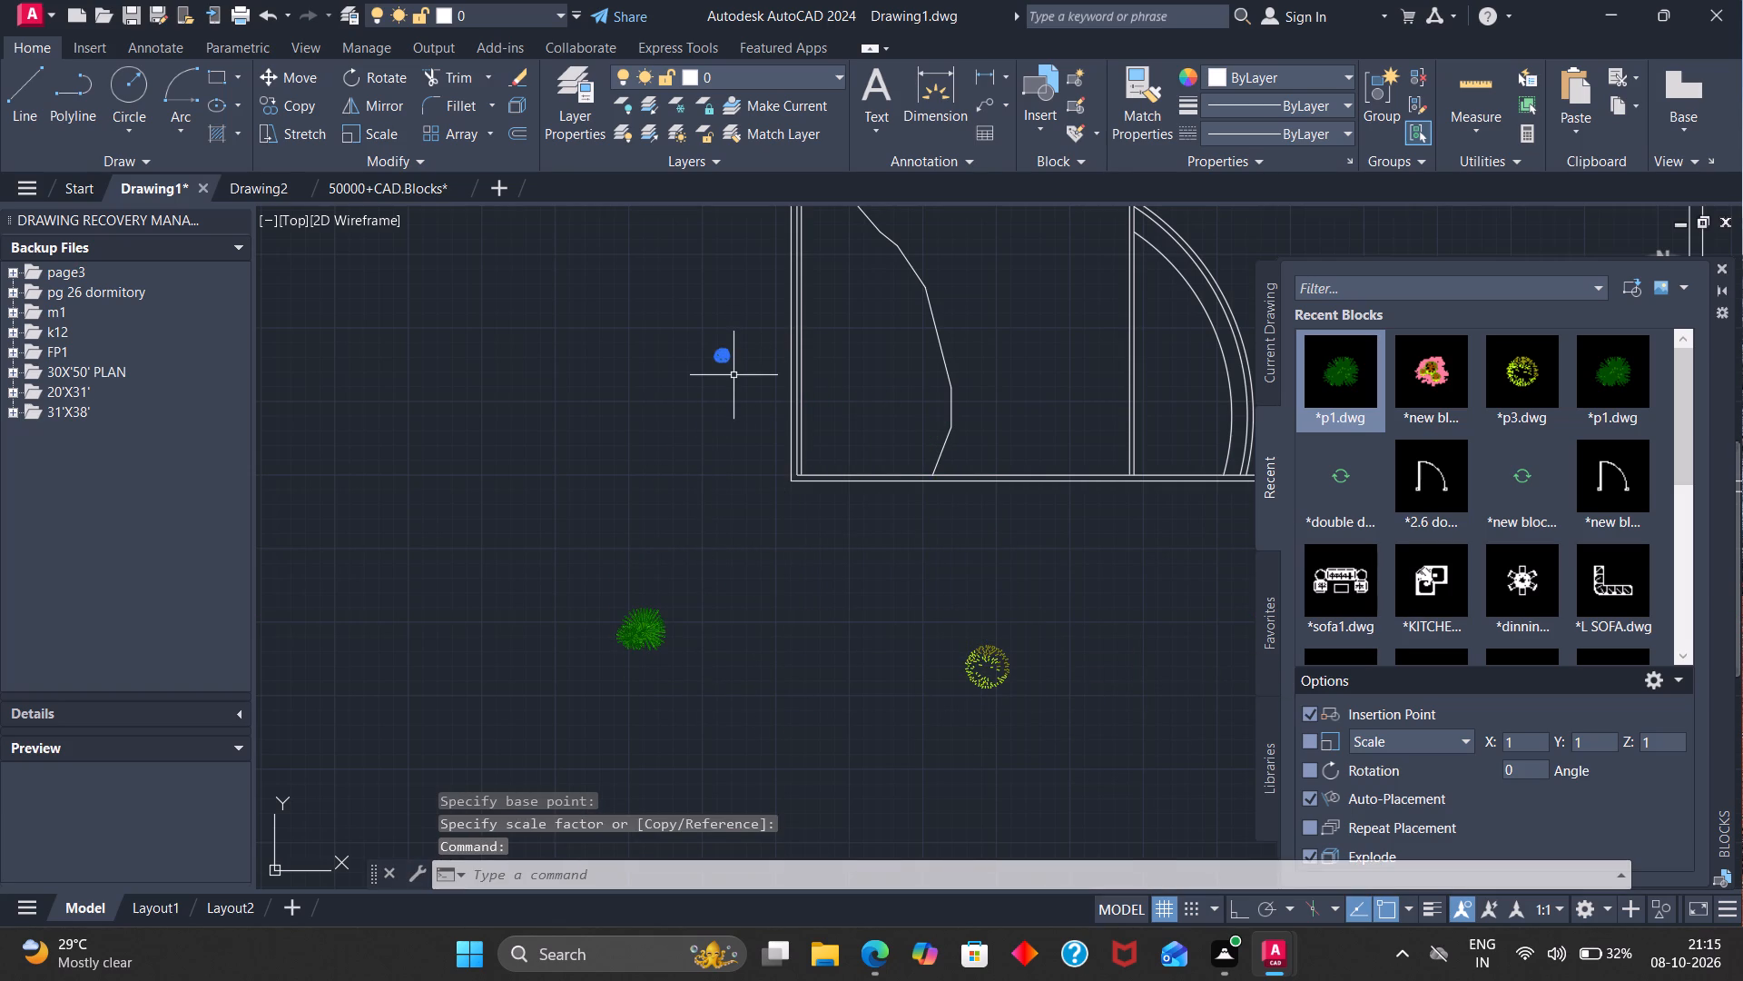
key(Delete)
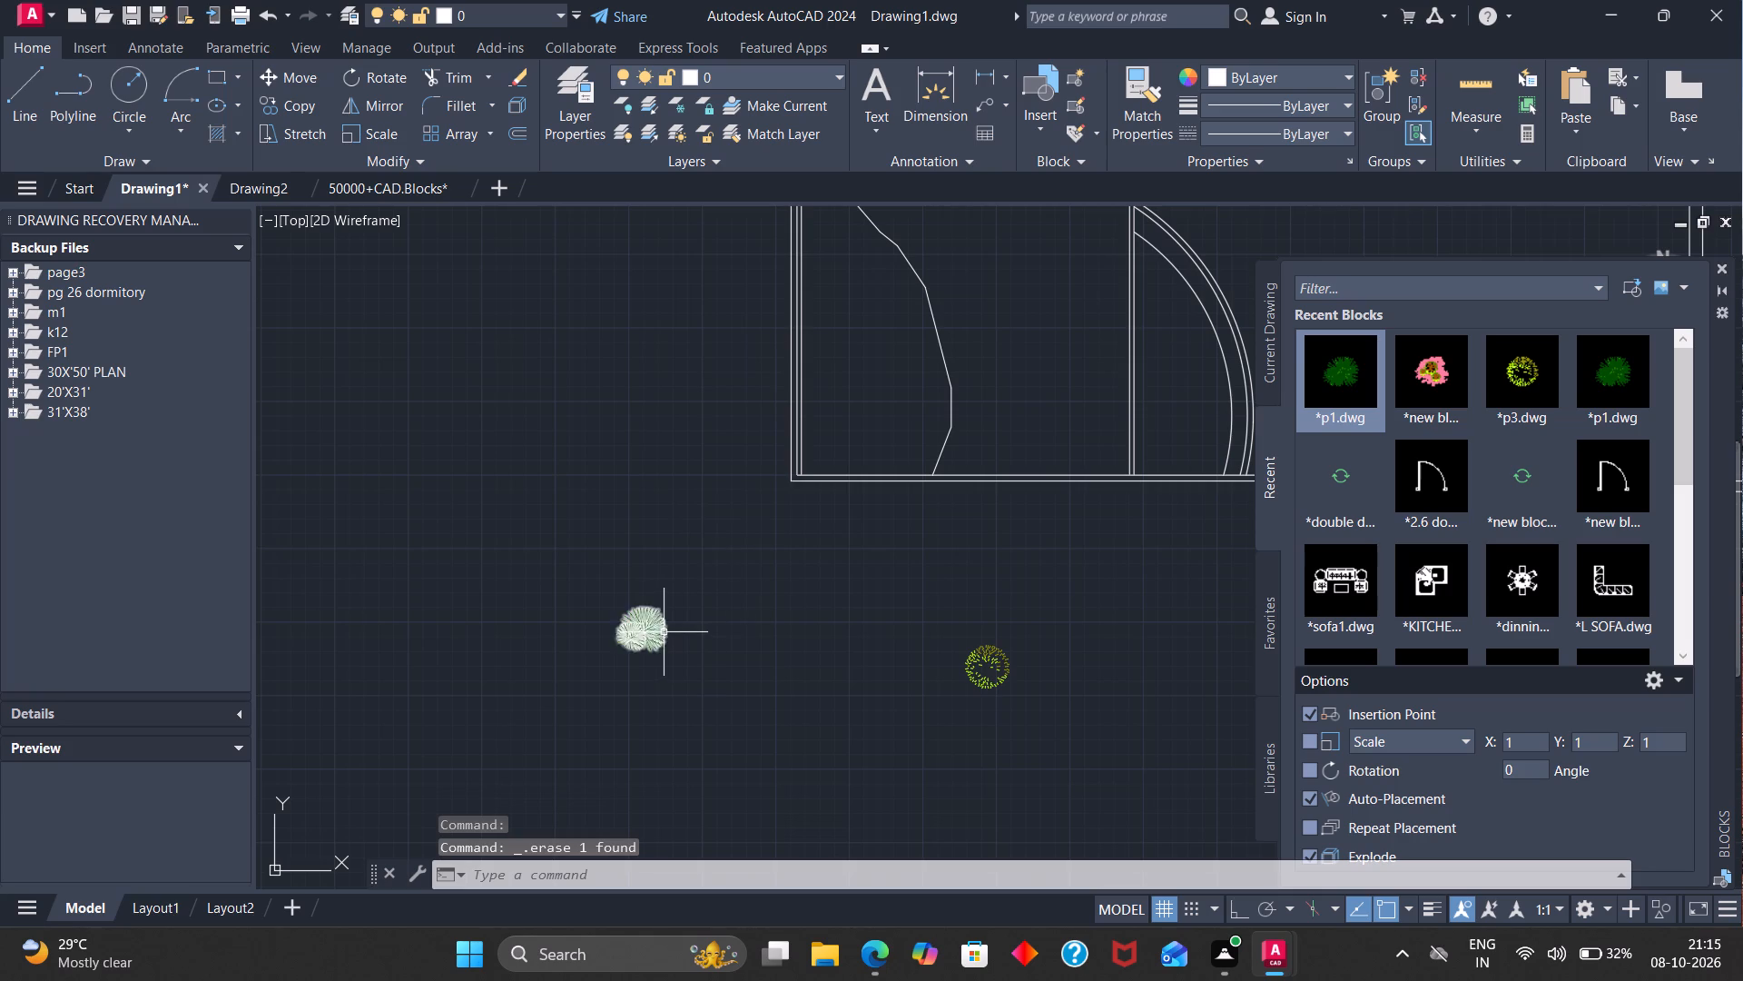
Move the resized palm plant into the front-left corner of the planting bed, just inside the walls.
click(661, 632)
key(m)
key(Return)
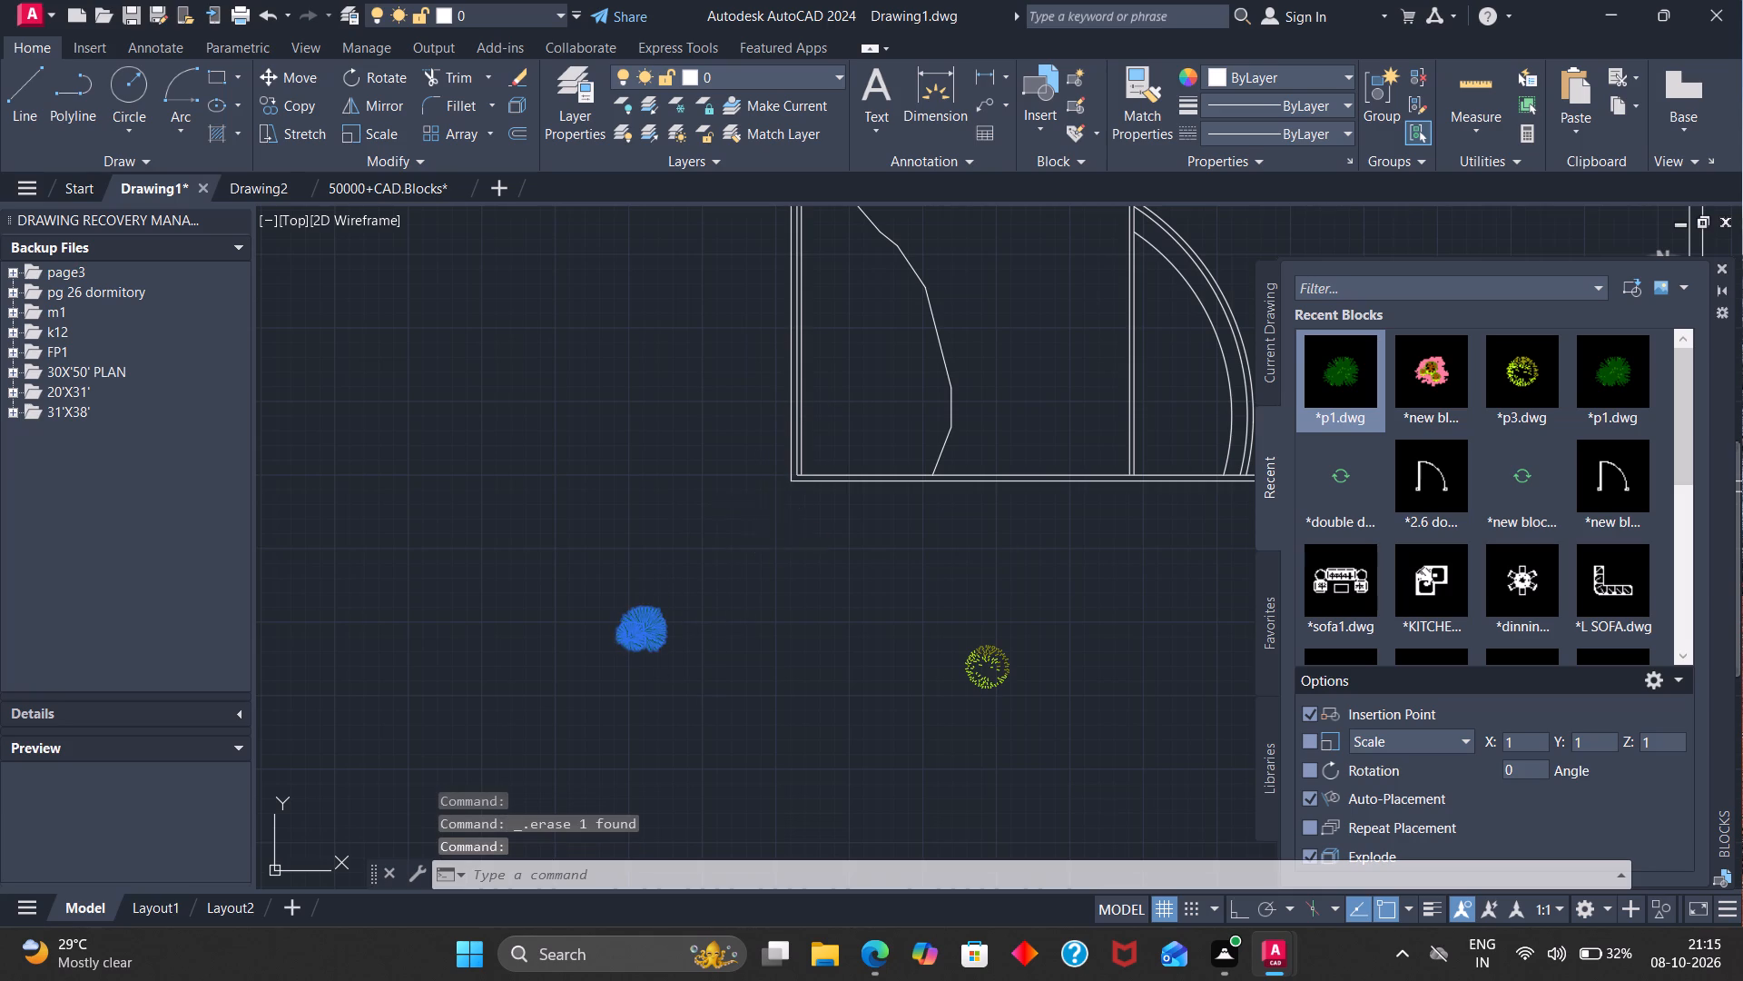
click(636, 612)
scroll(842, 336, down, 1)
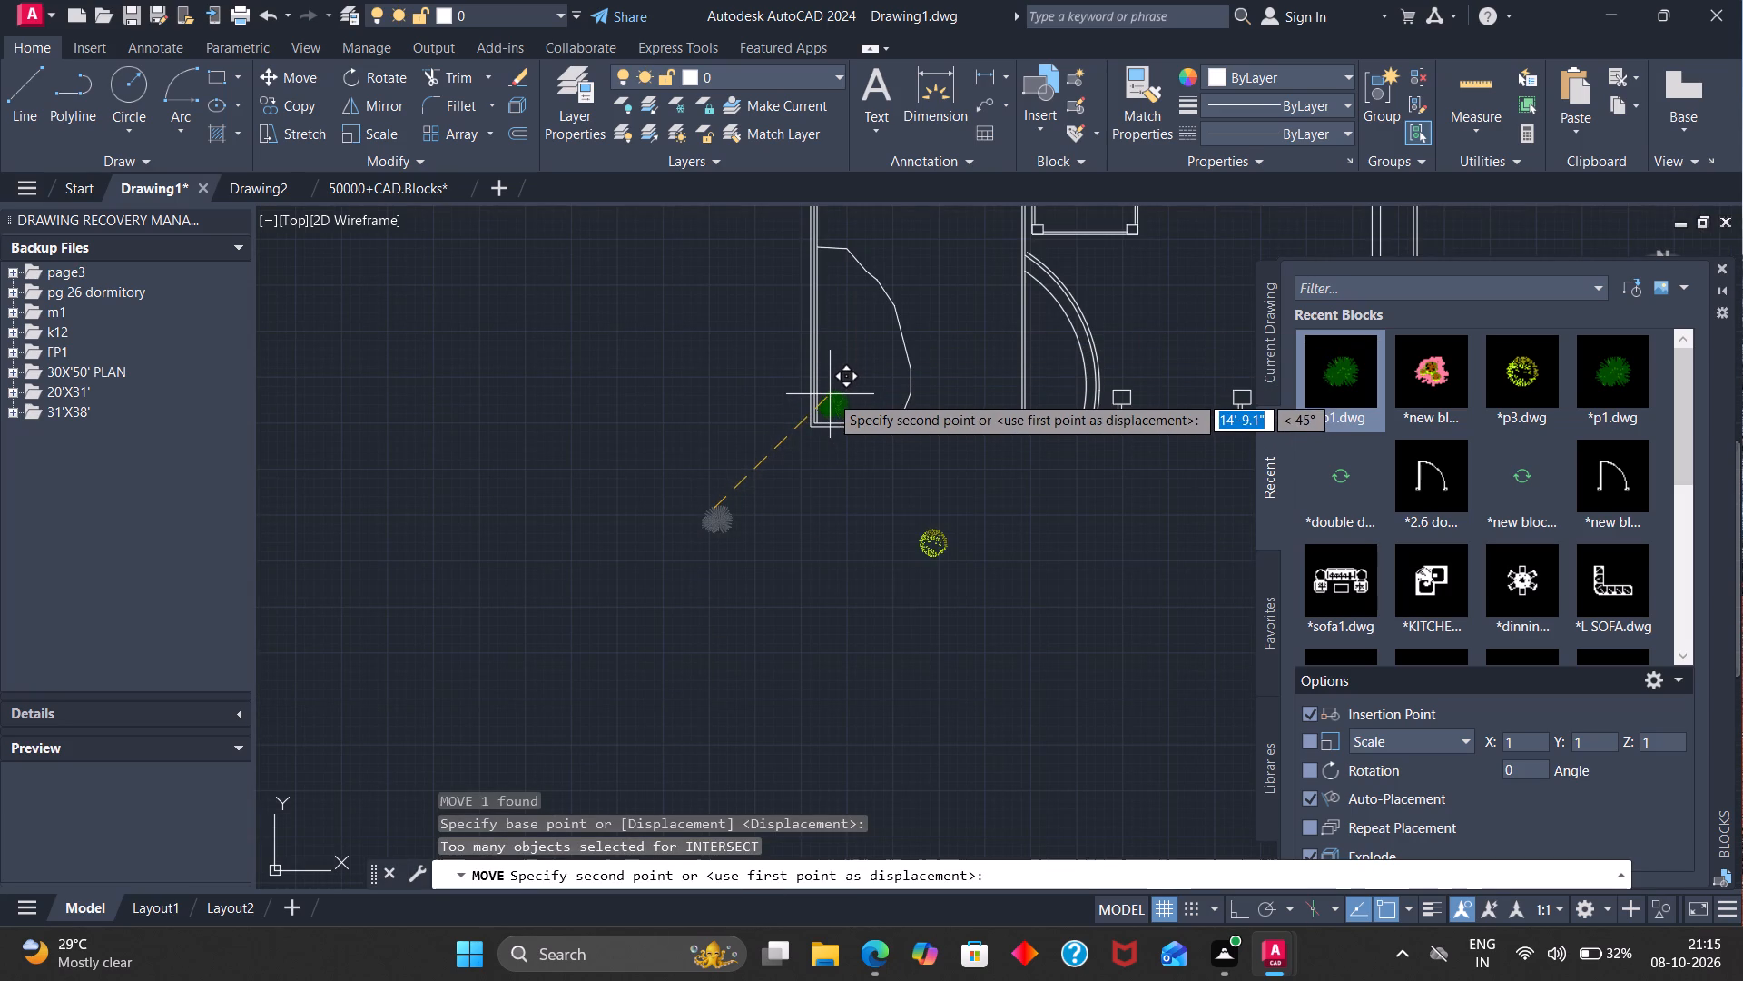
scroll(830, 394, up, 2)
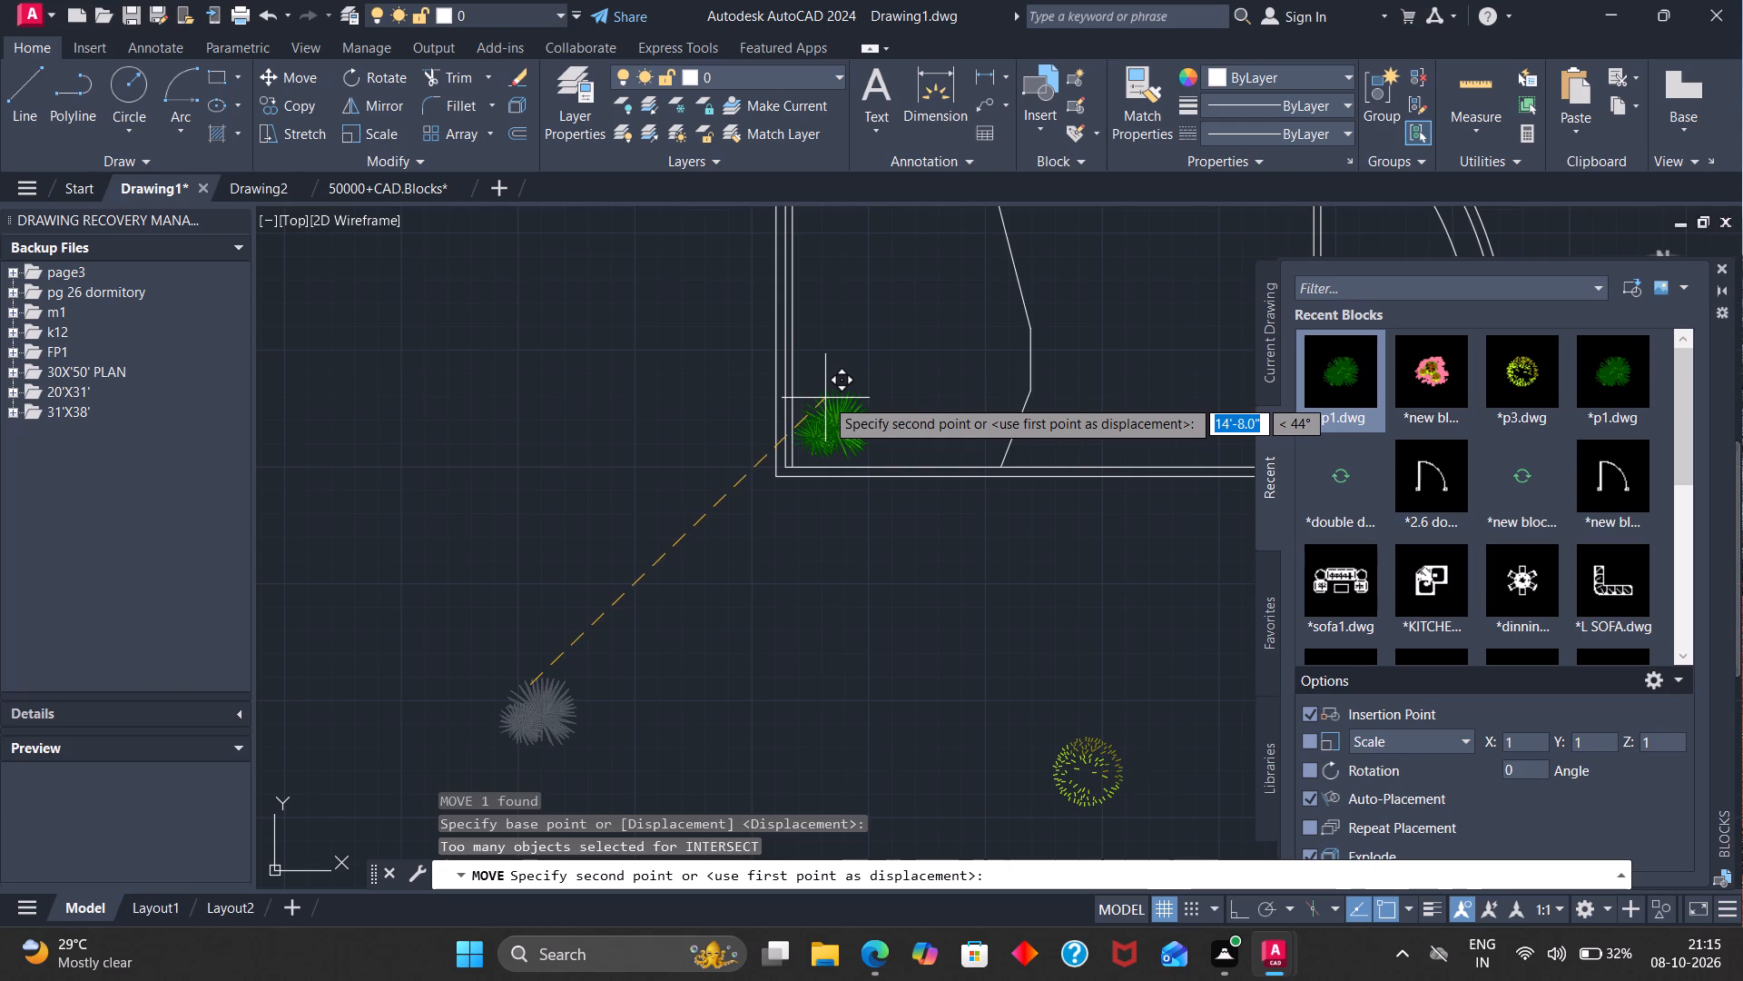
click(825, 398)
Move the yellow shrub to the bed's front wall, against the lower end of the curved border.
click(1090, 775)
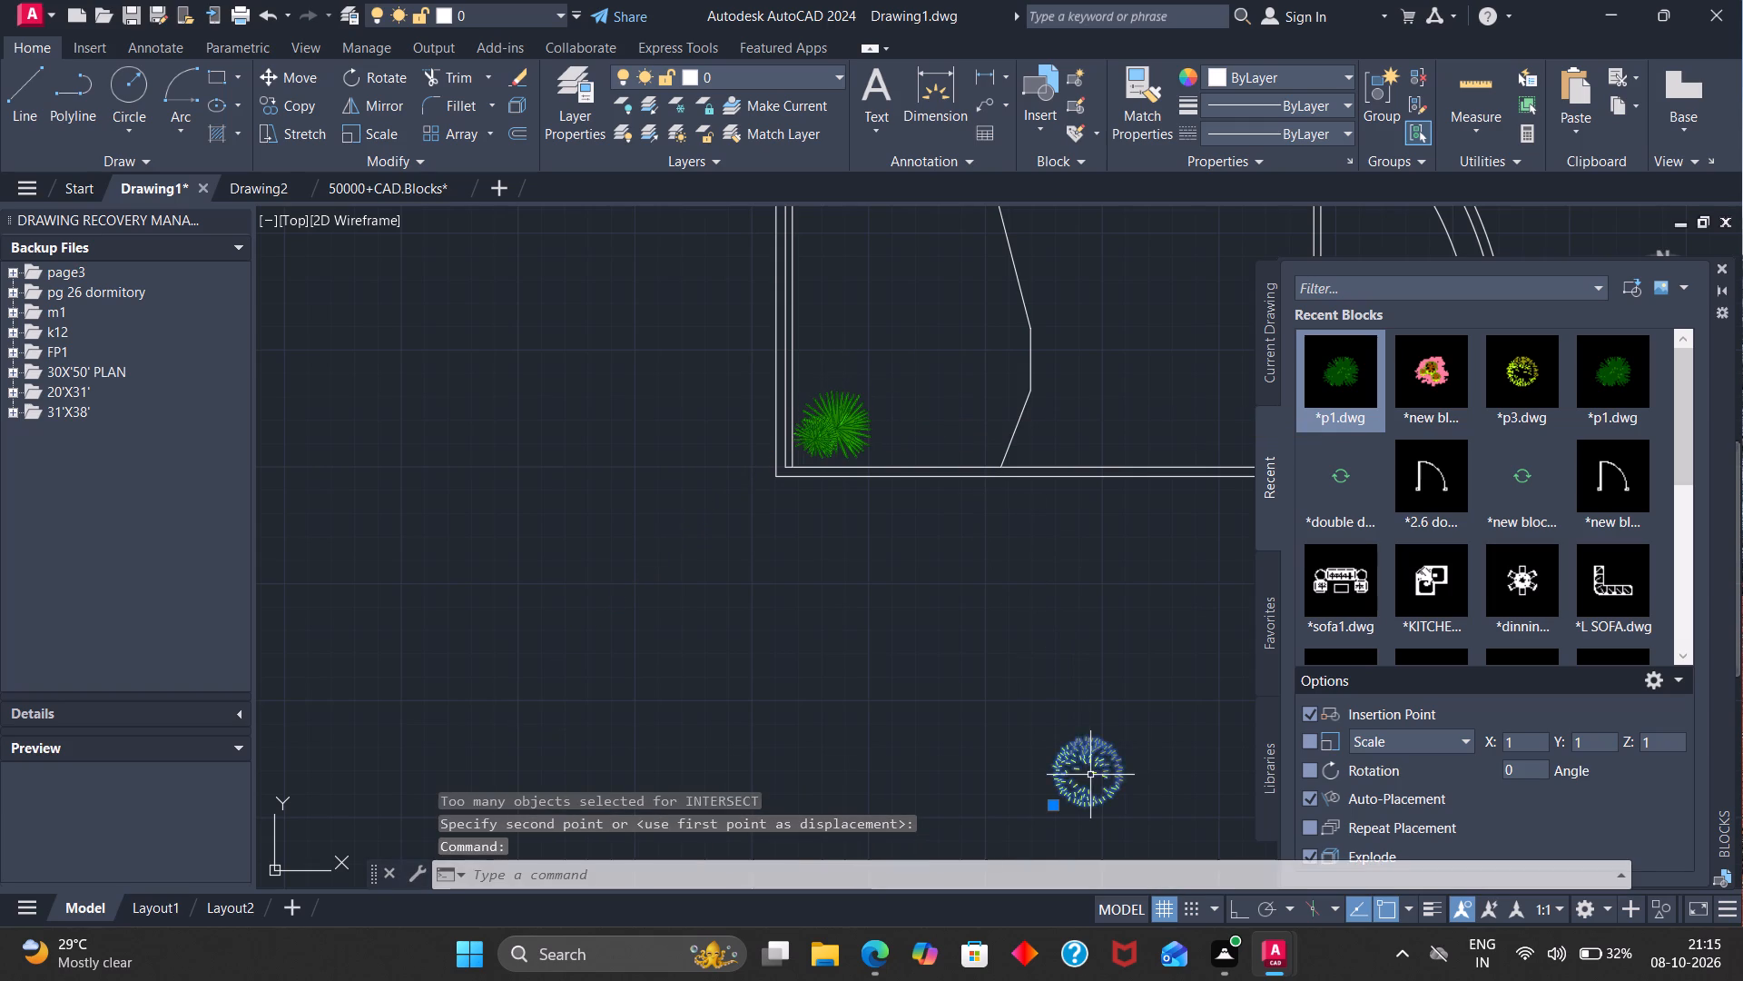
key(m)
key(Return)
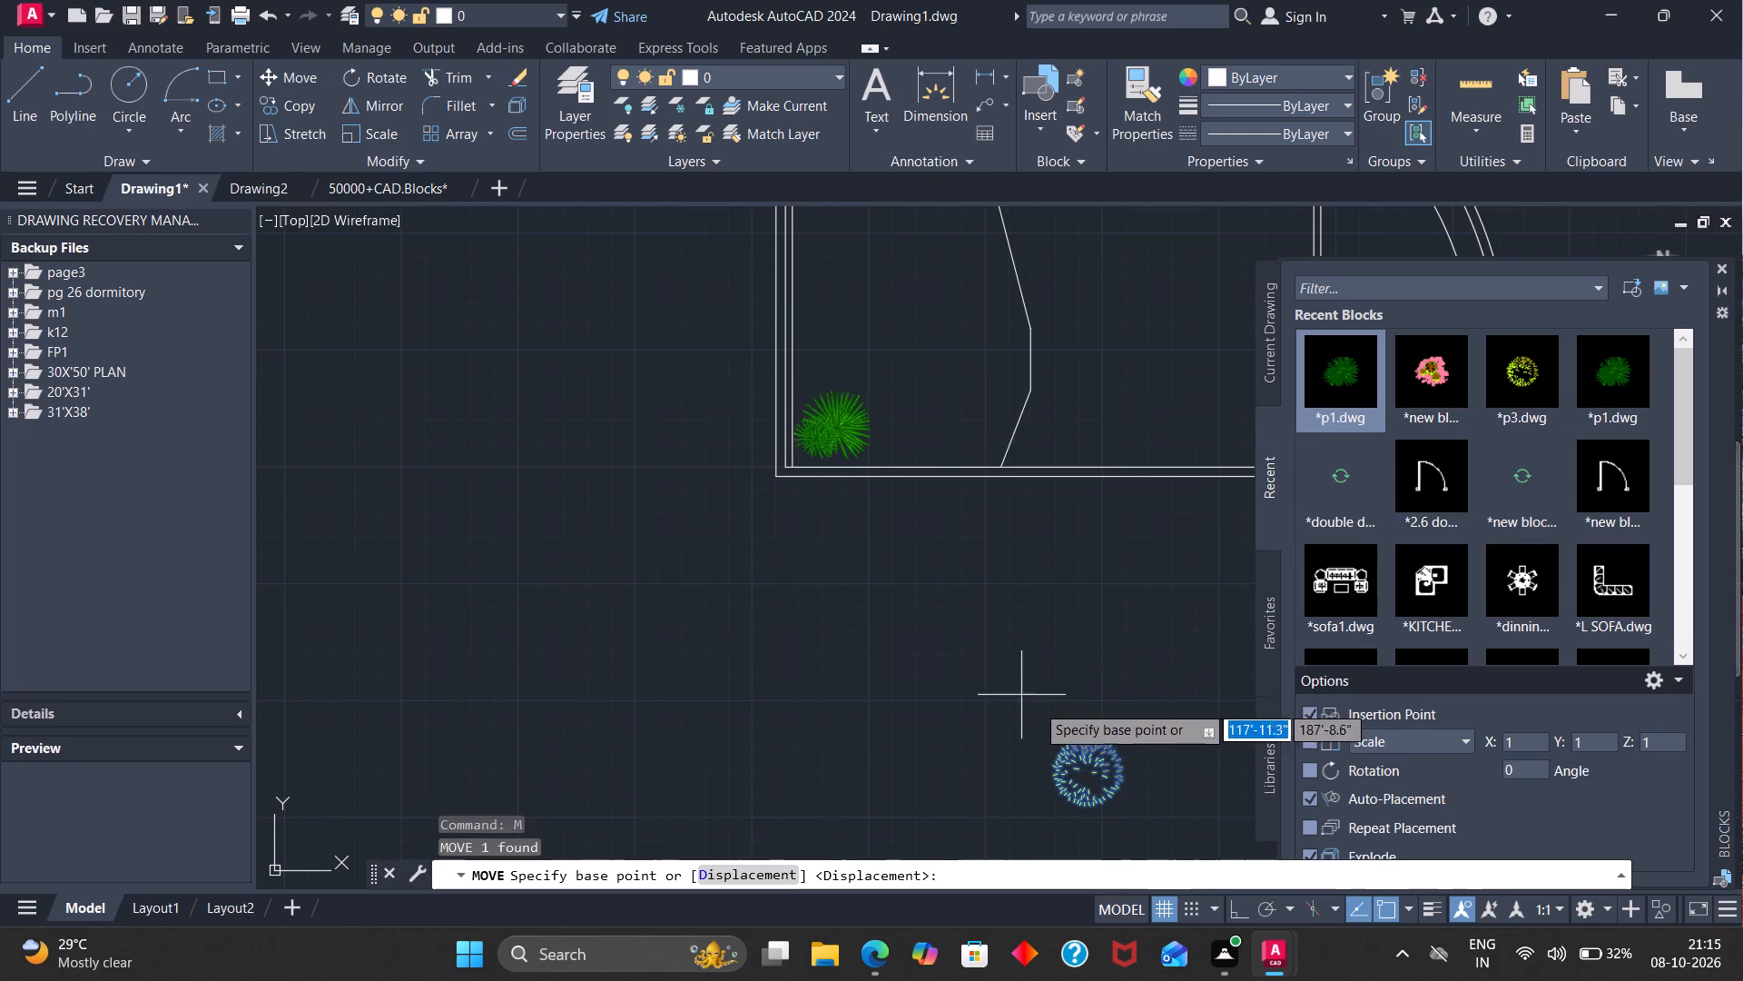
click(1062, 753)
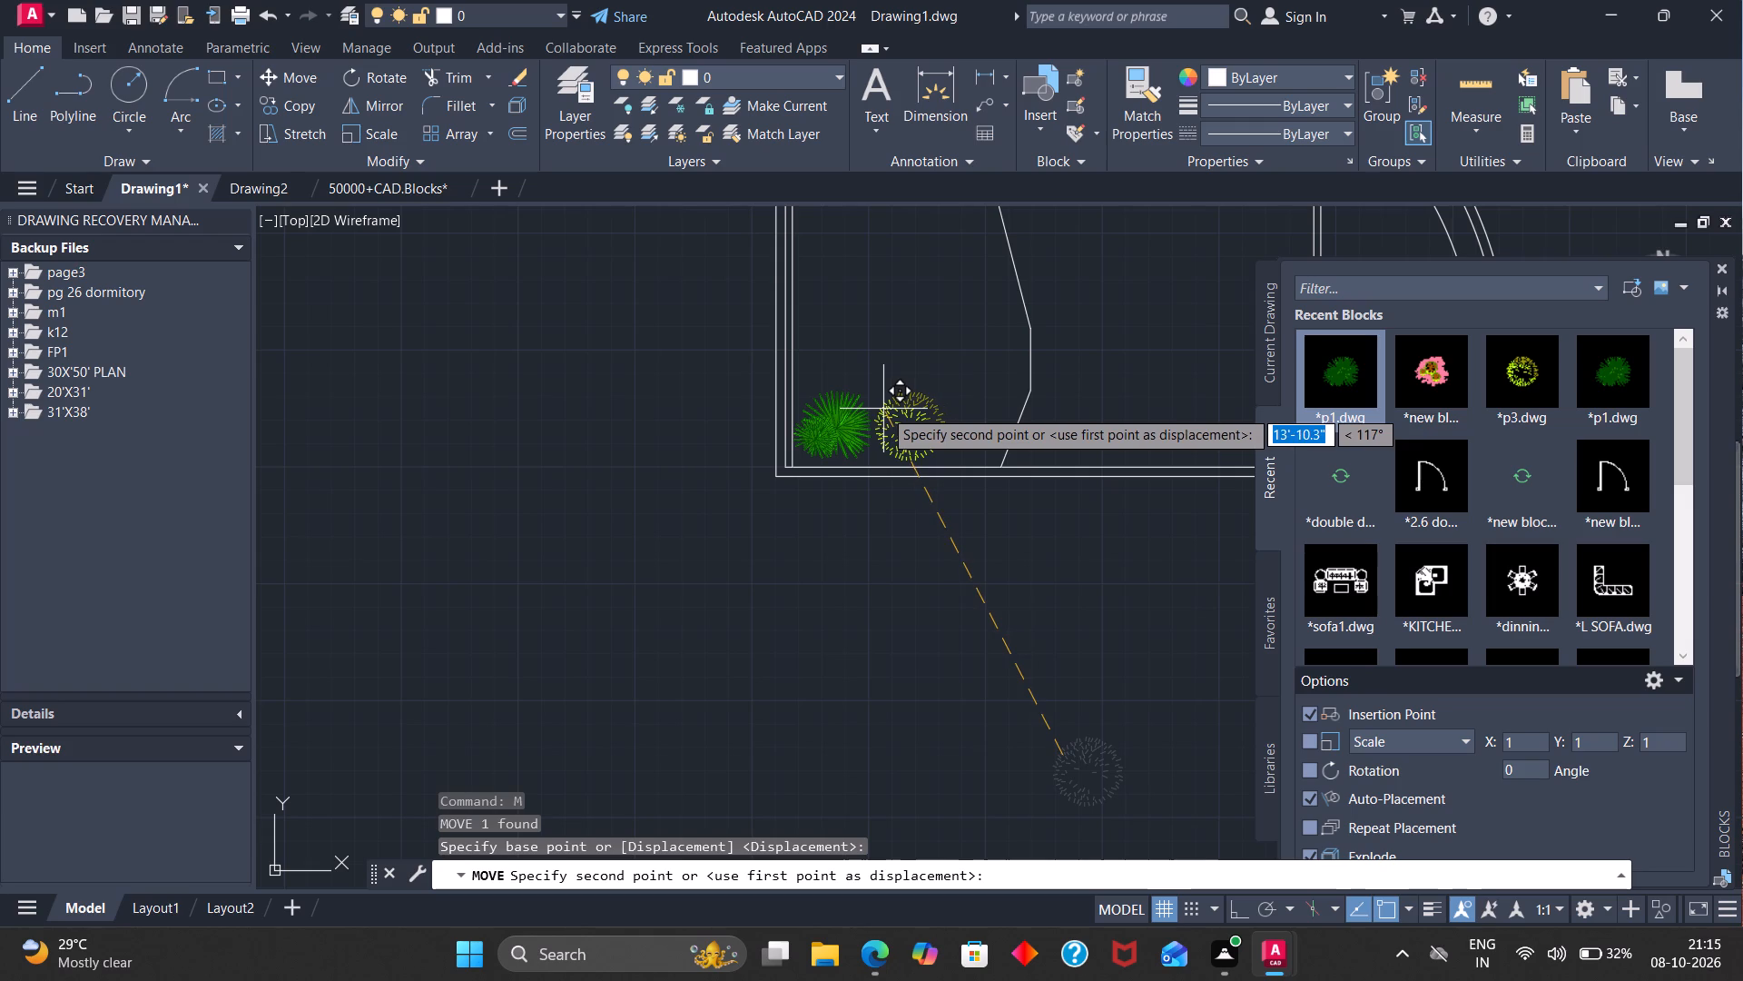
click(950, 408)
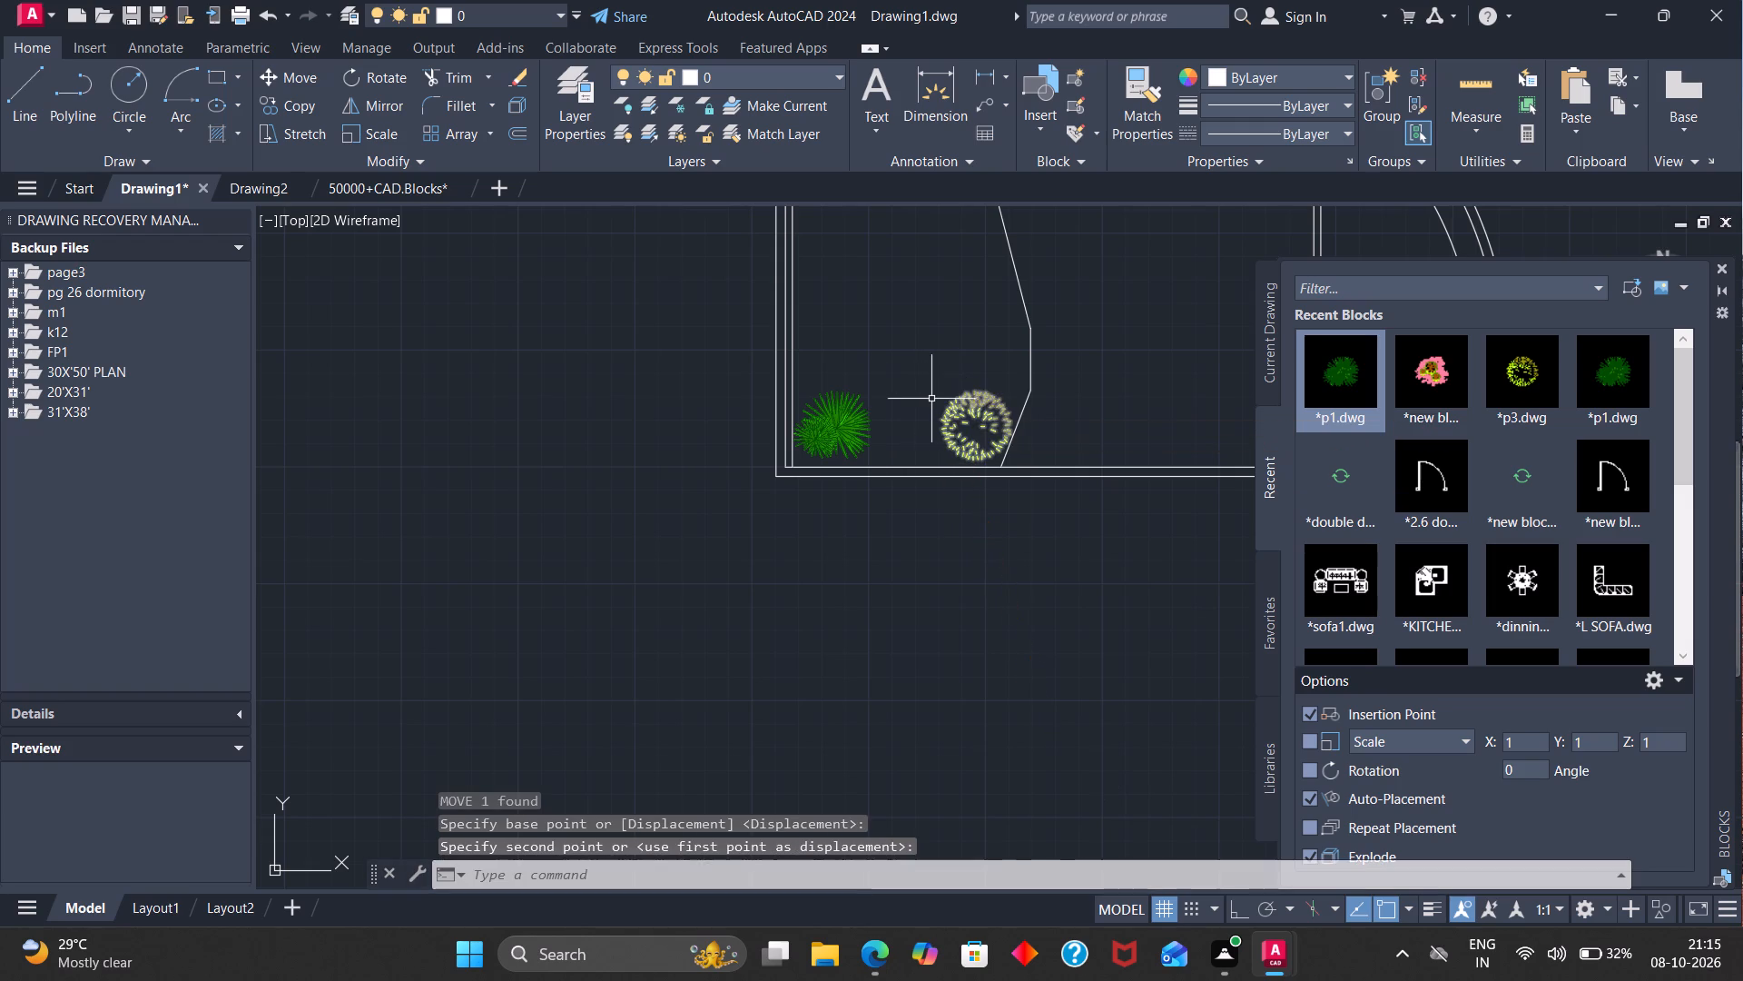
Copy the corner palm repeatedly up the bed's left wall to form a continuous overlapping column of palms.
key(c)
key(o)
key(Return)
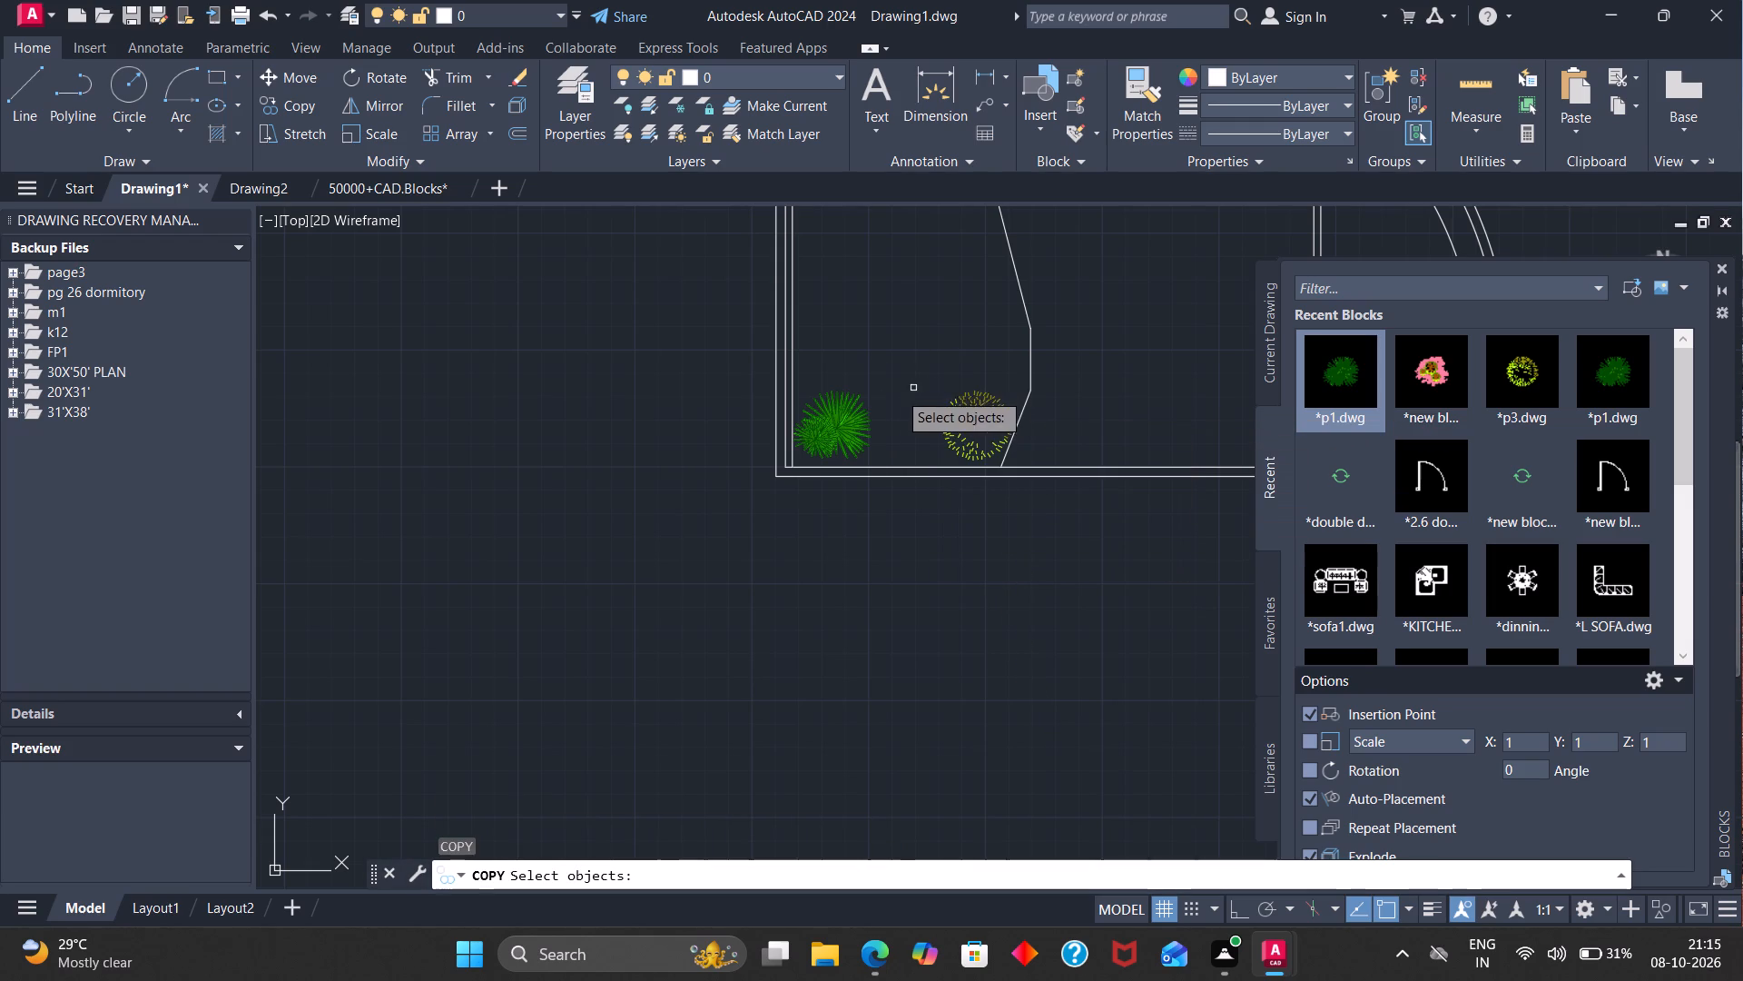
scroll(888, 381, down, 2)
scroll(879, 368, up, 3)
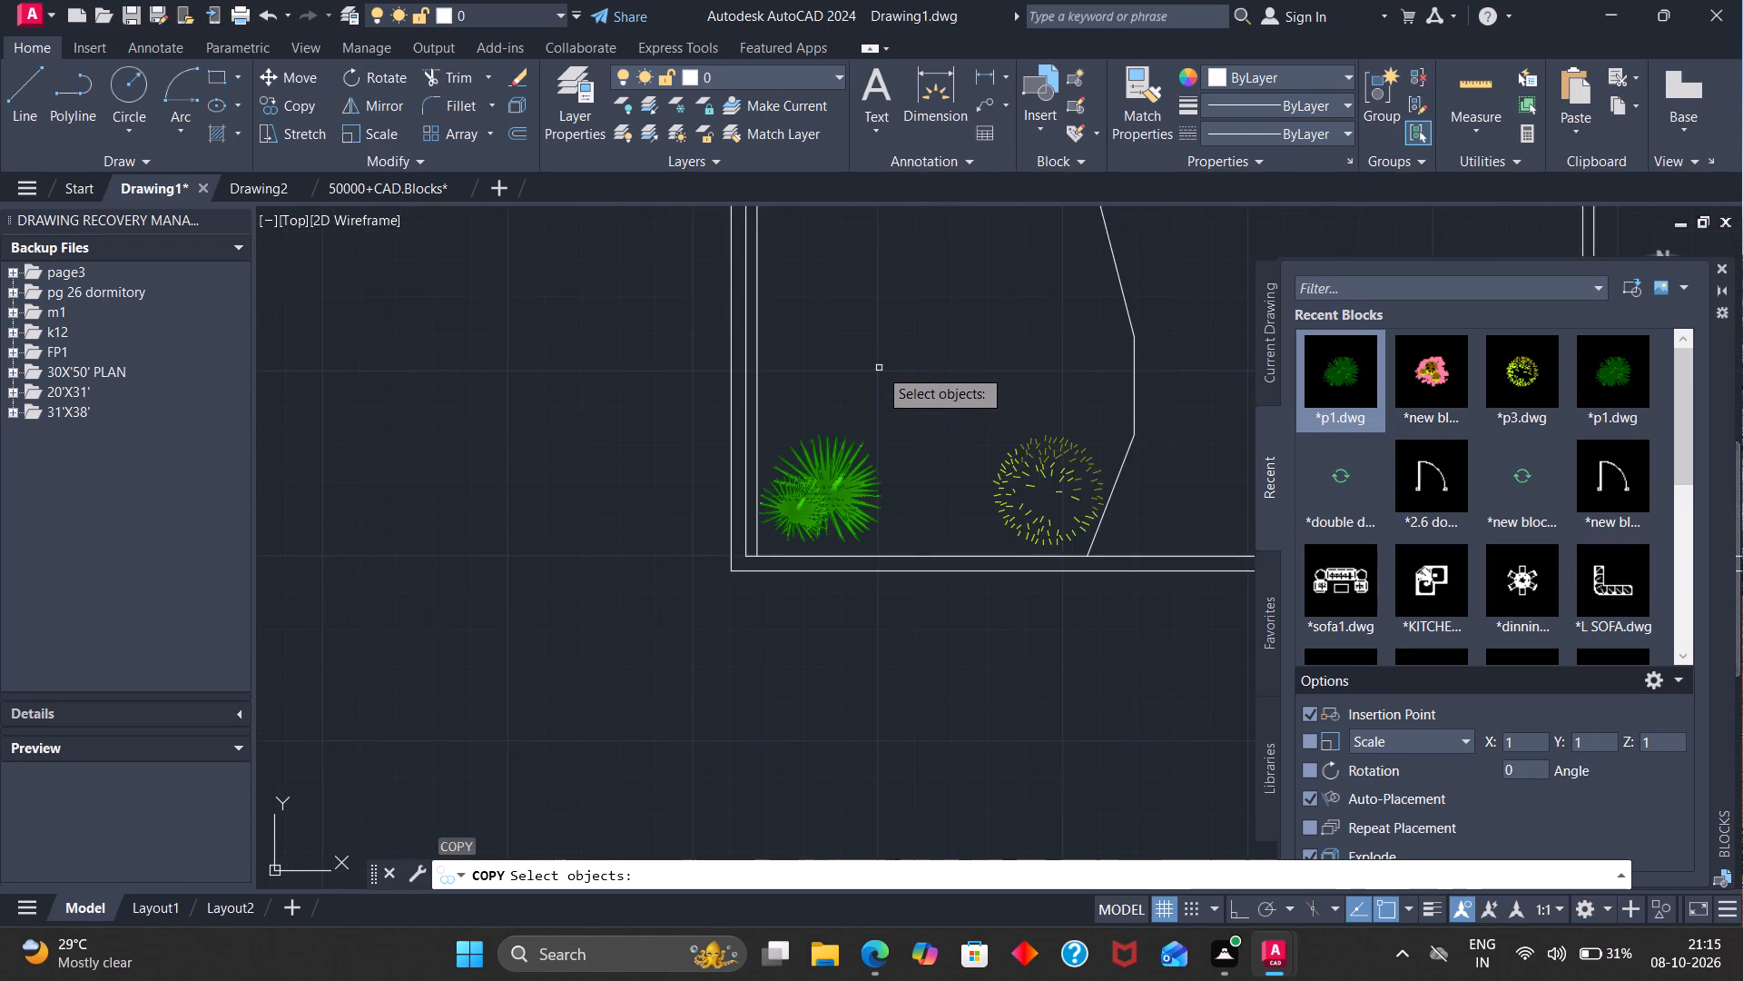
scroll(878, 368, down, 1)
click(841, 415)
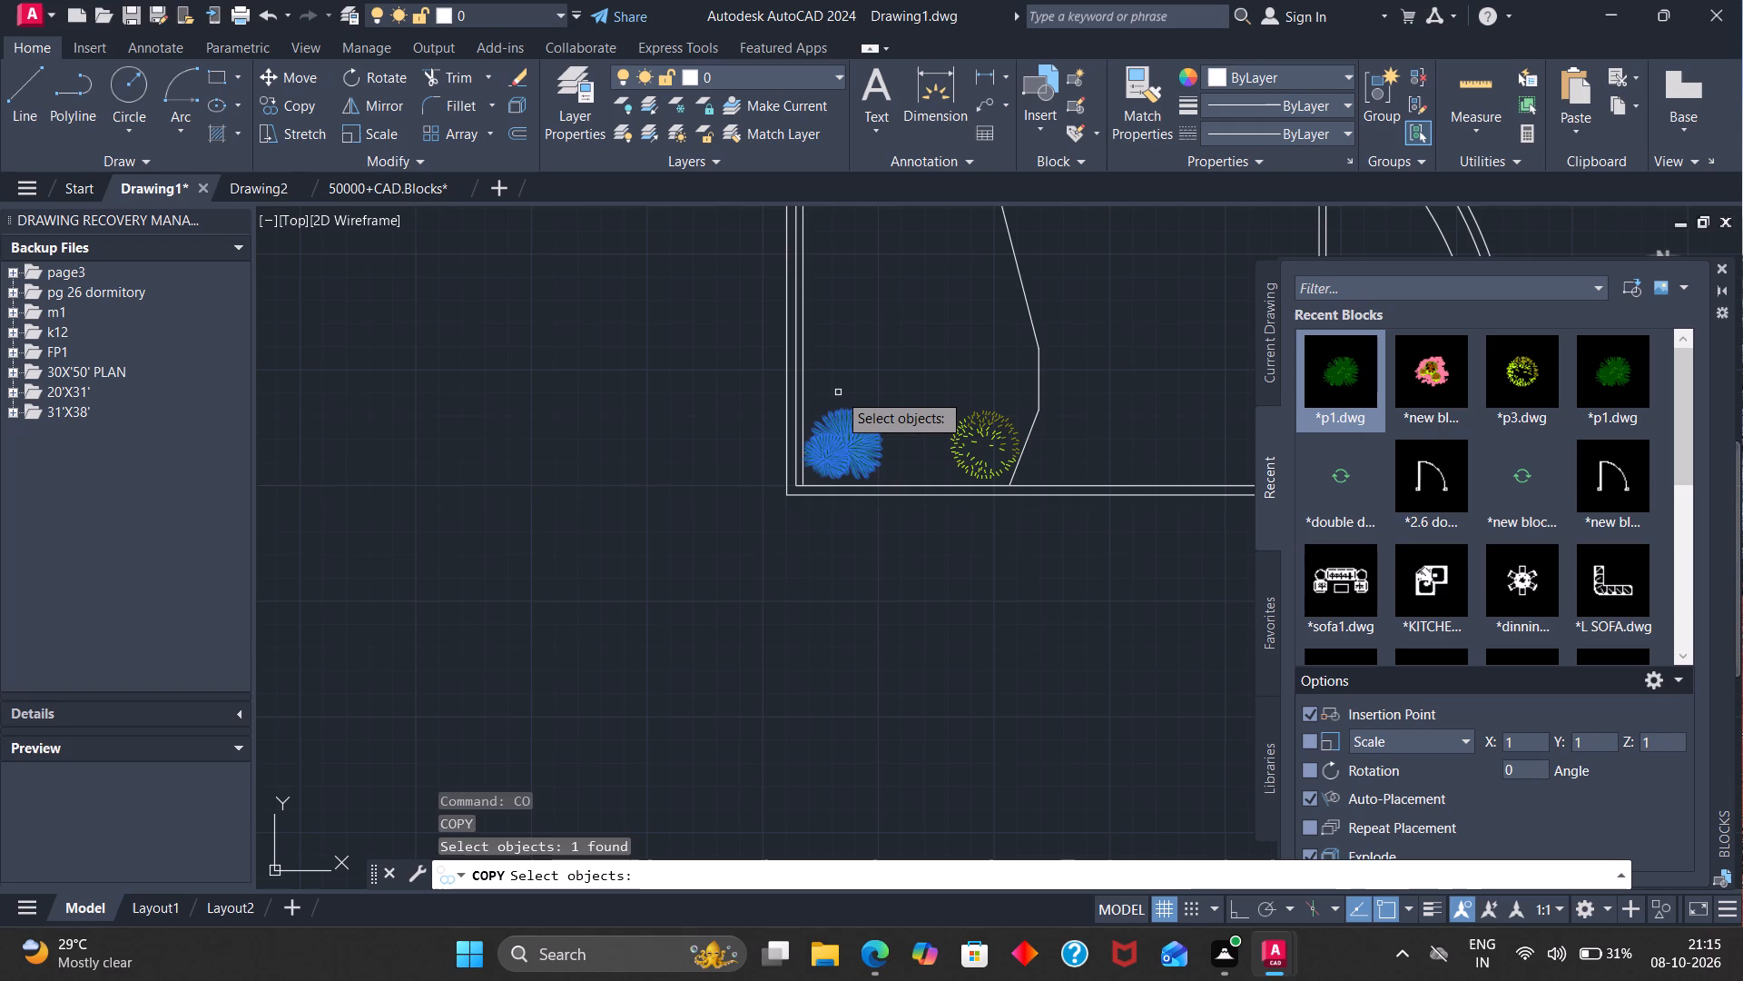
key(Return)
click(839, 411)
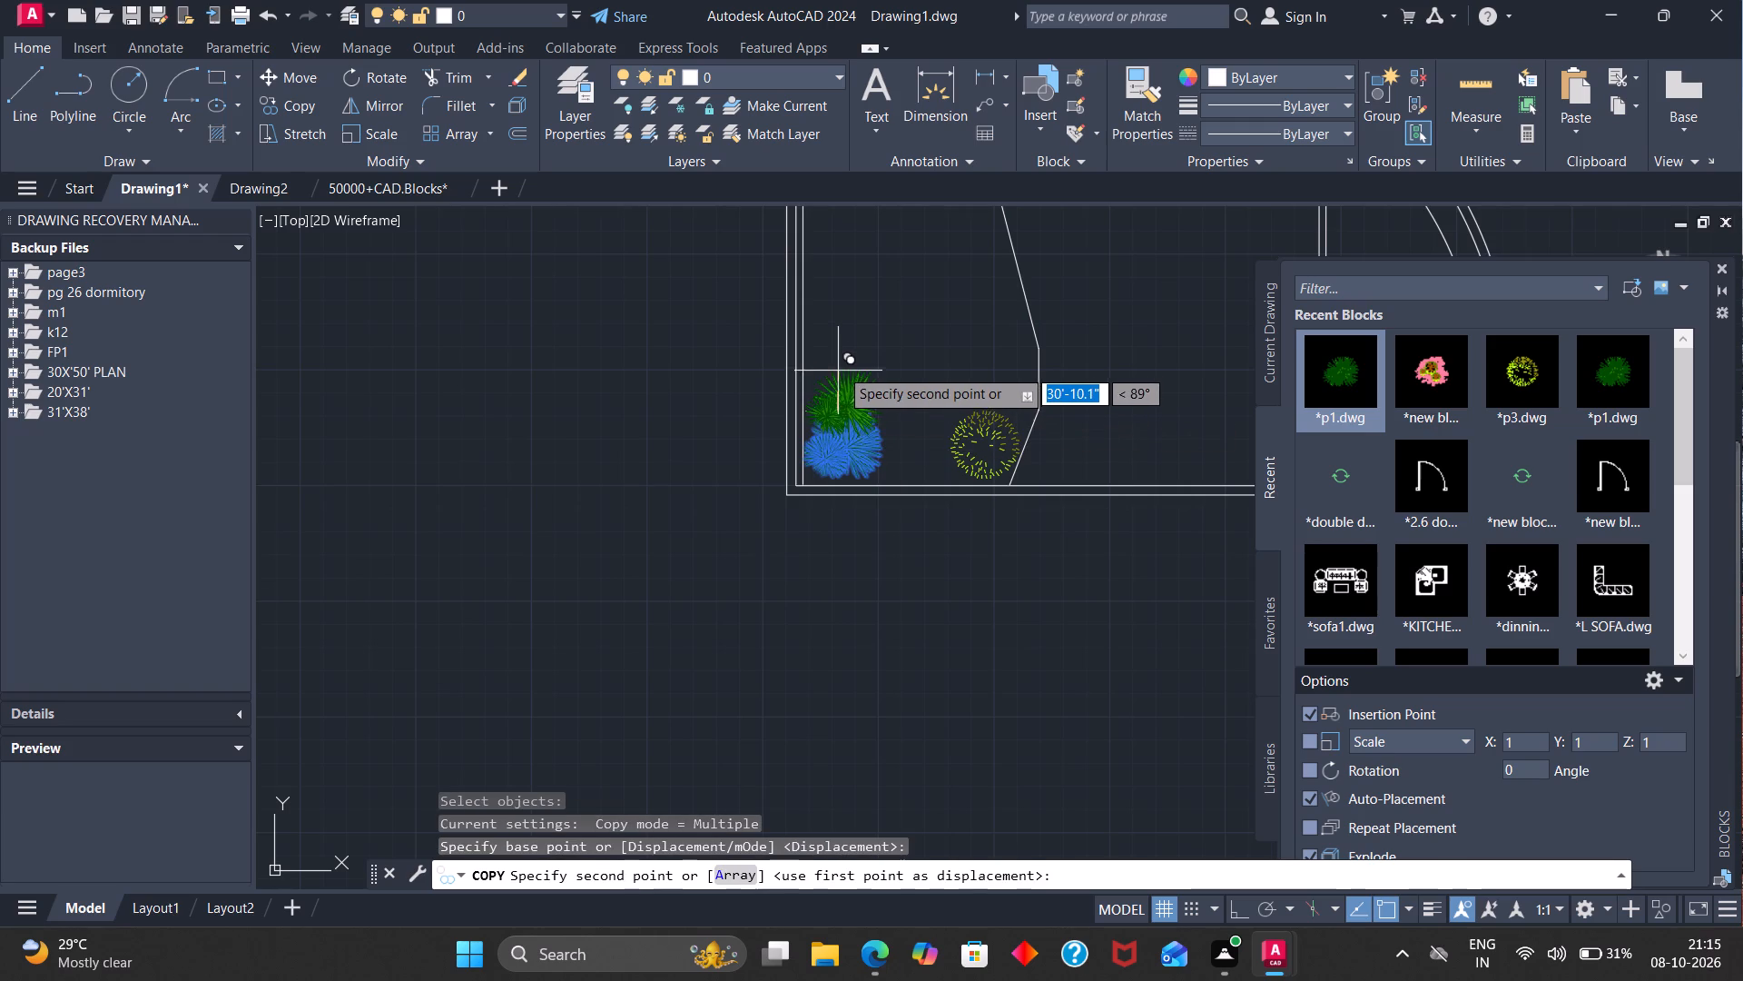
click(836, 343)
scroll(877, 310, down, 1)
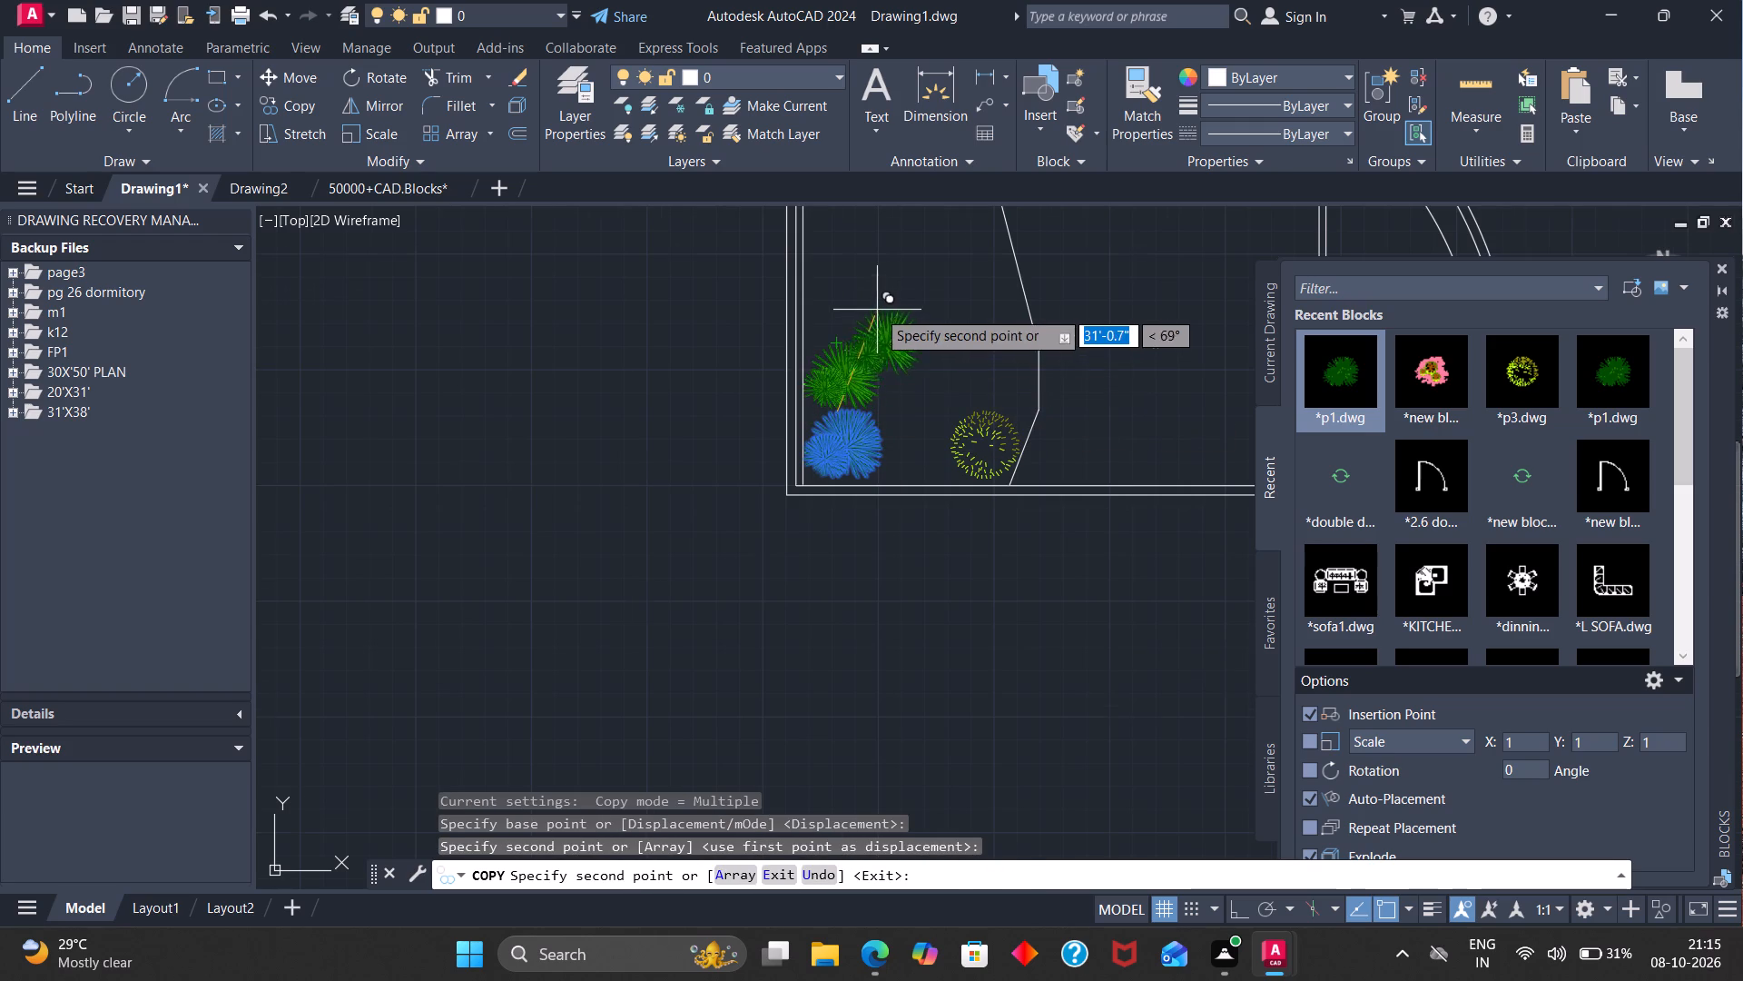
scroll(877, 310, down, 1)
scroll(867, 292, up, 2)
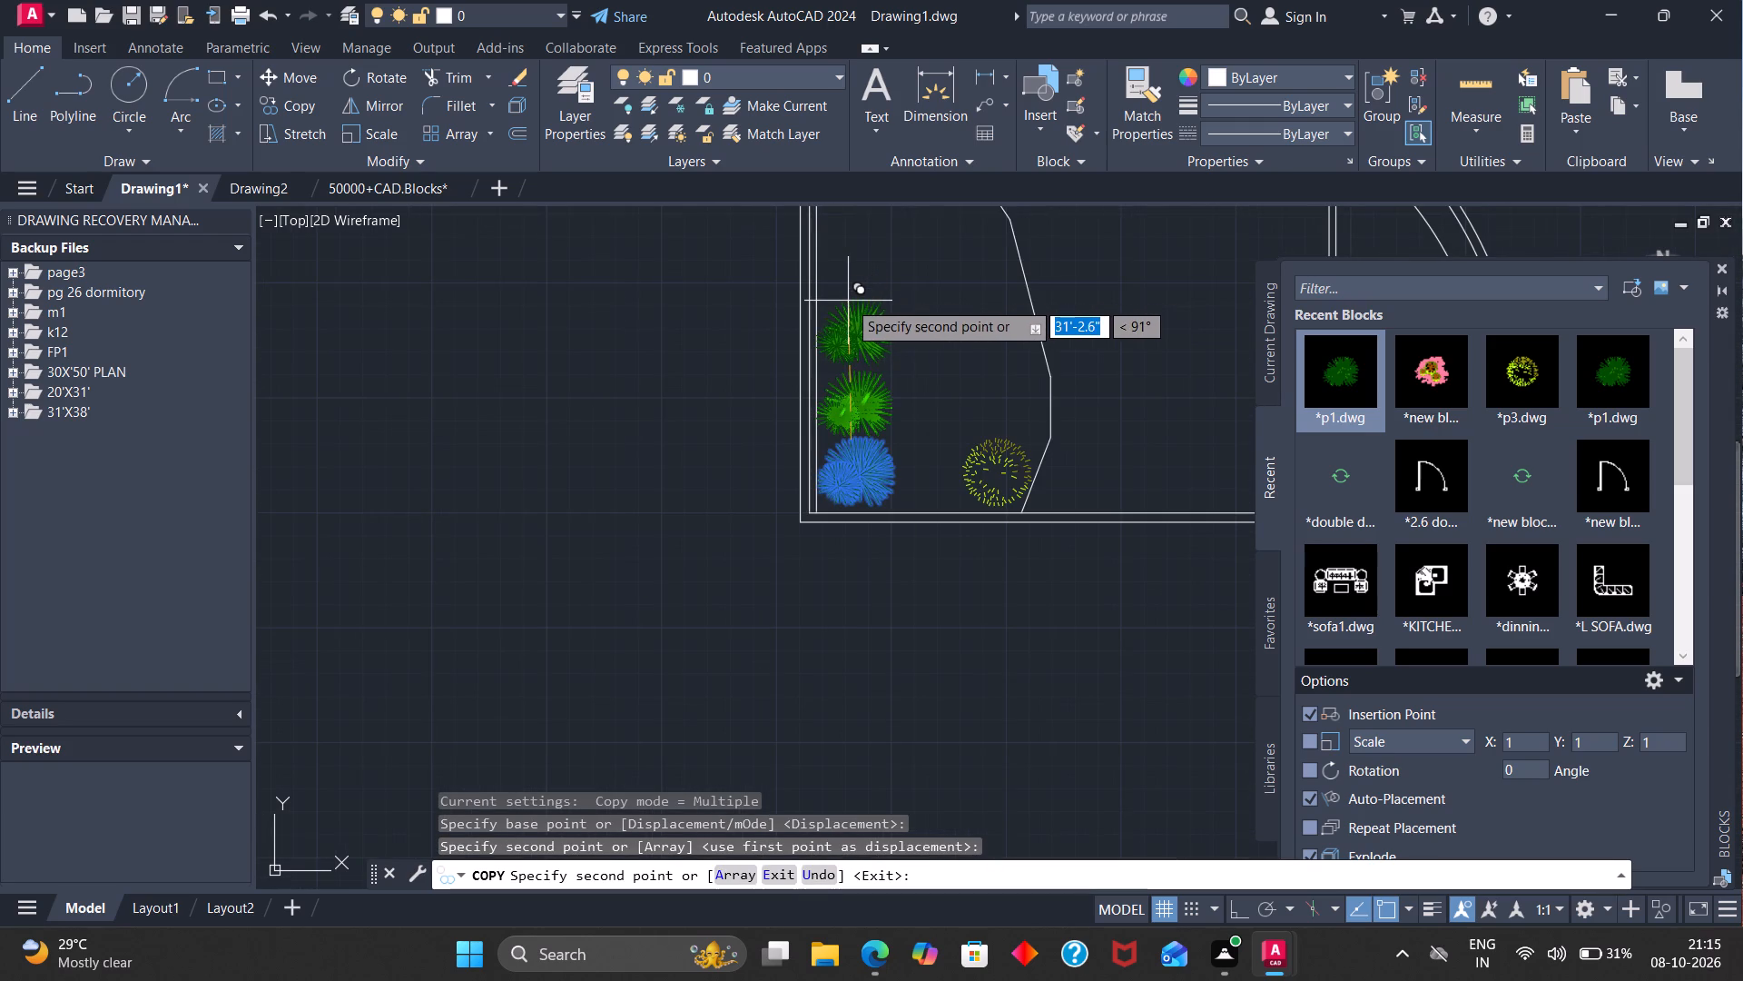
click(848, 301)
scroll(848, 301, down, 2)
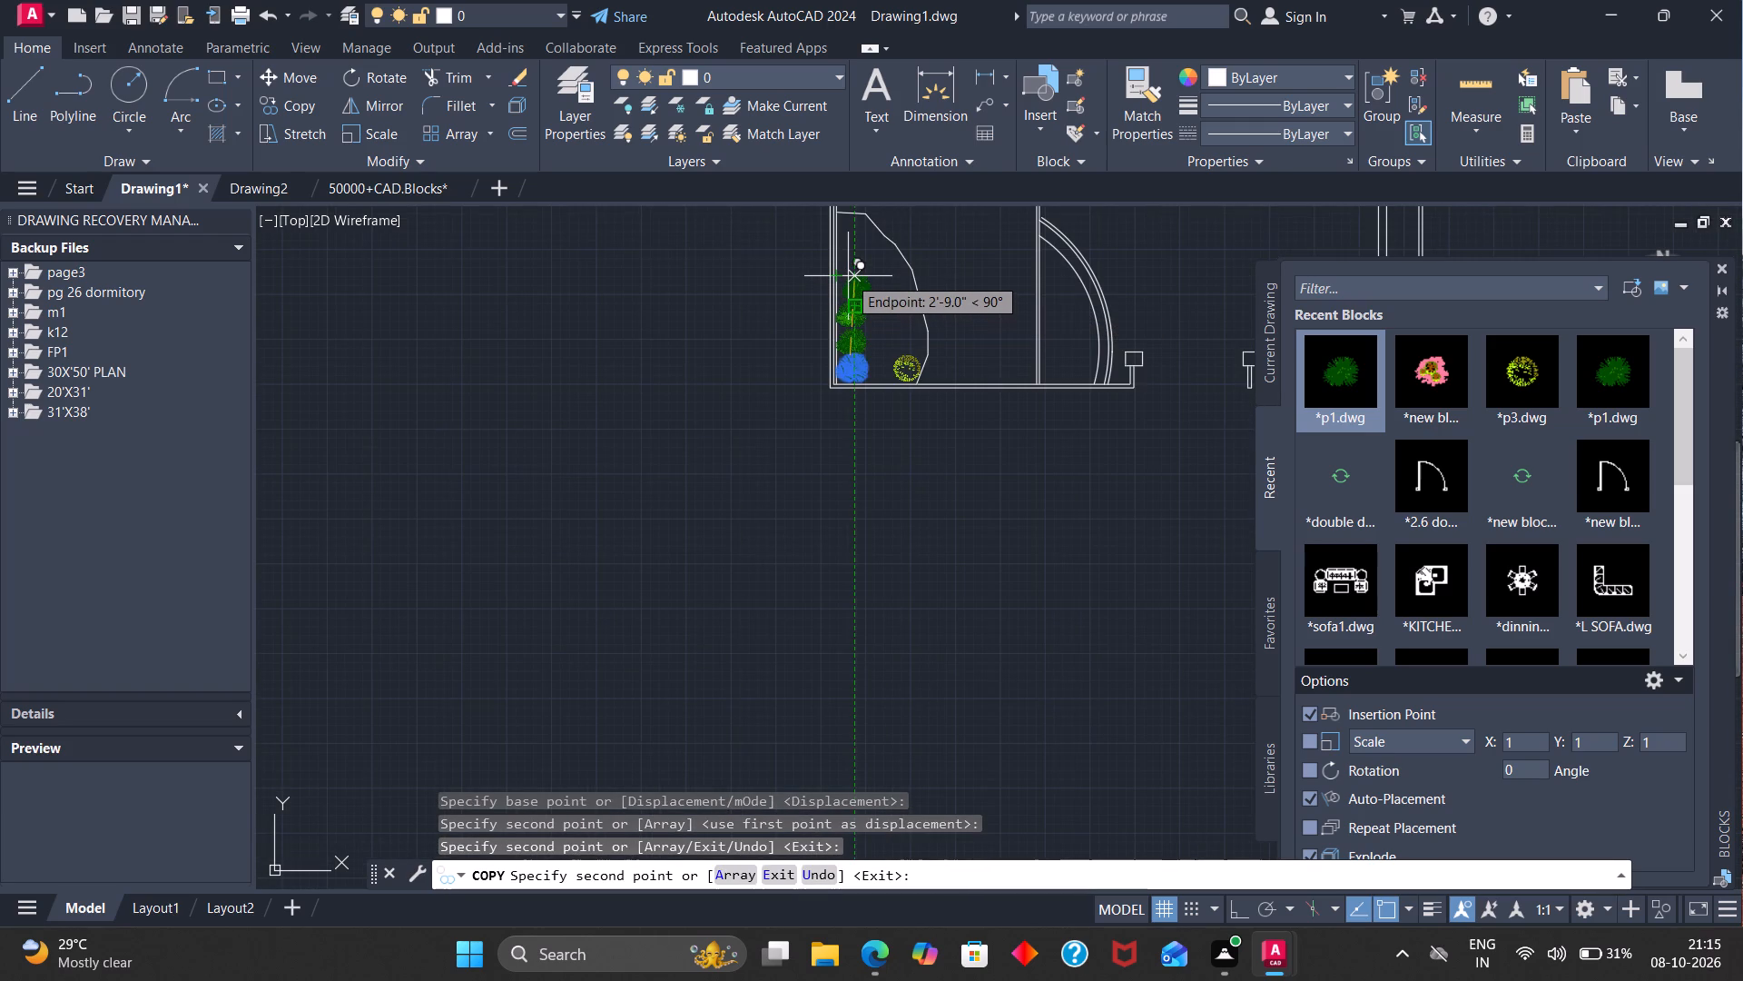
click(847, 276)
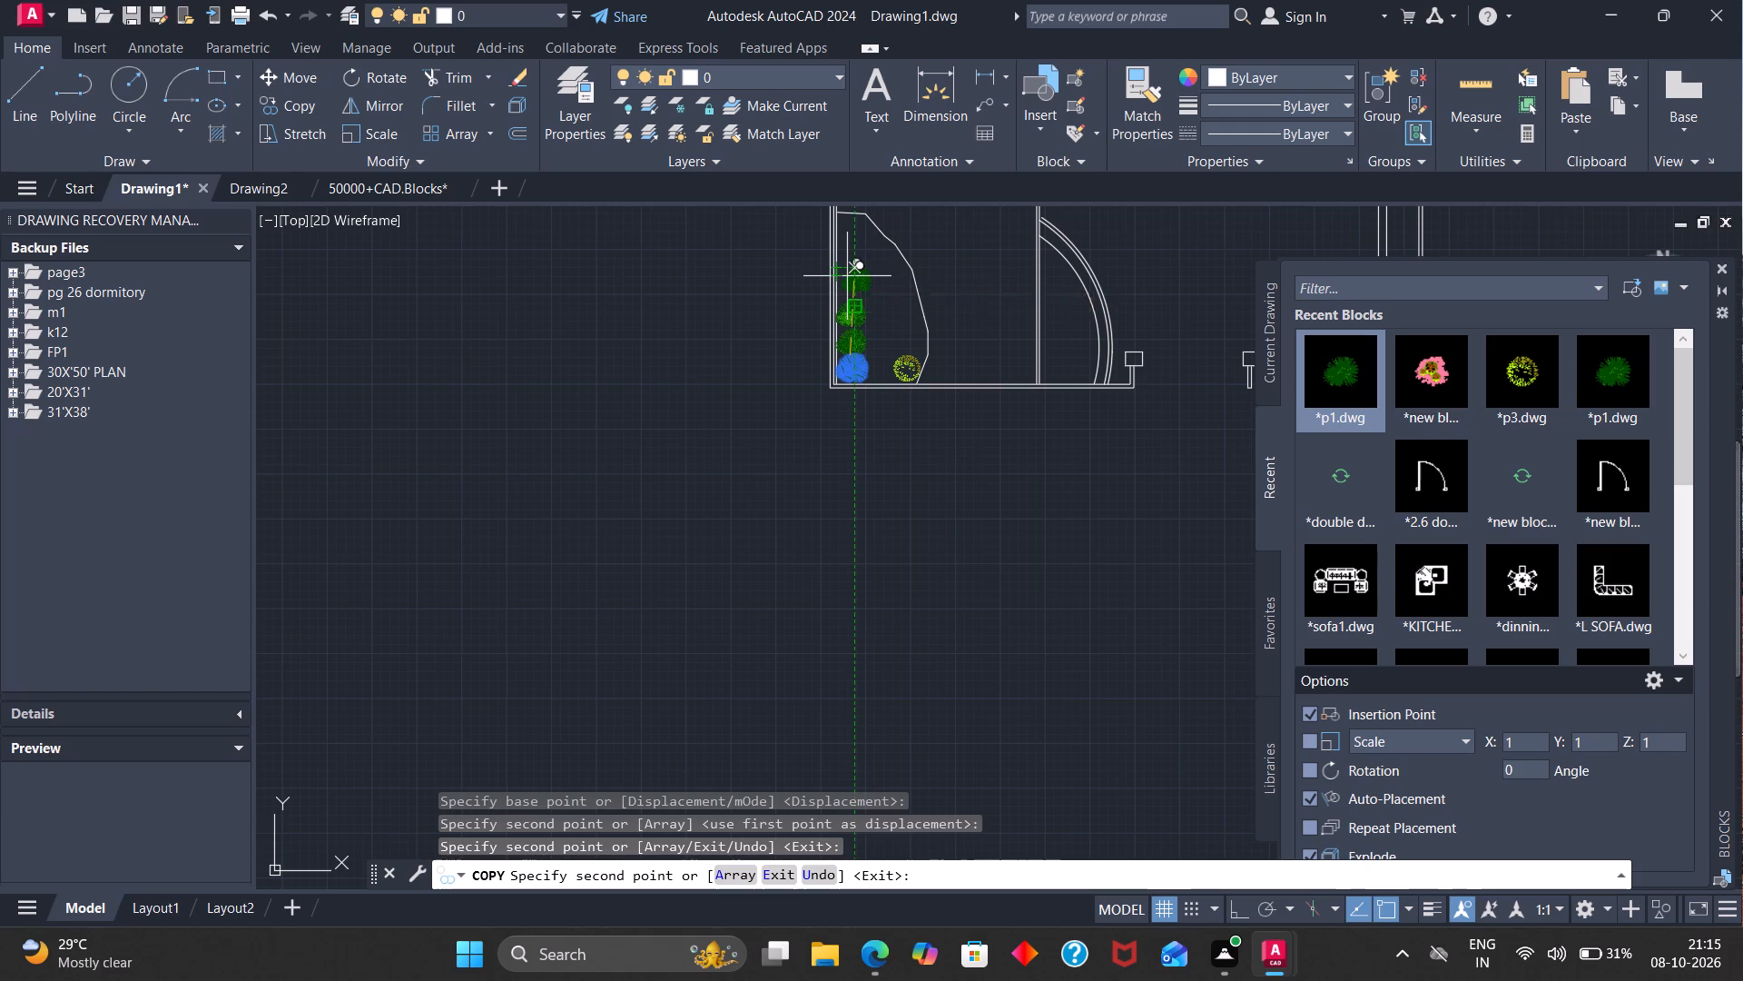
scroll(858, 253, up, 3)
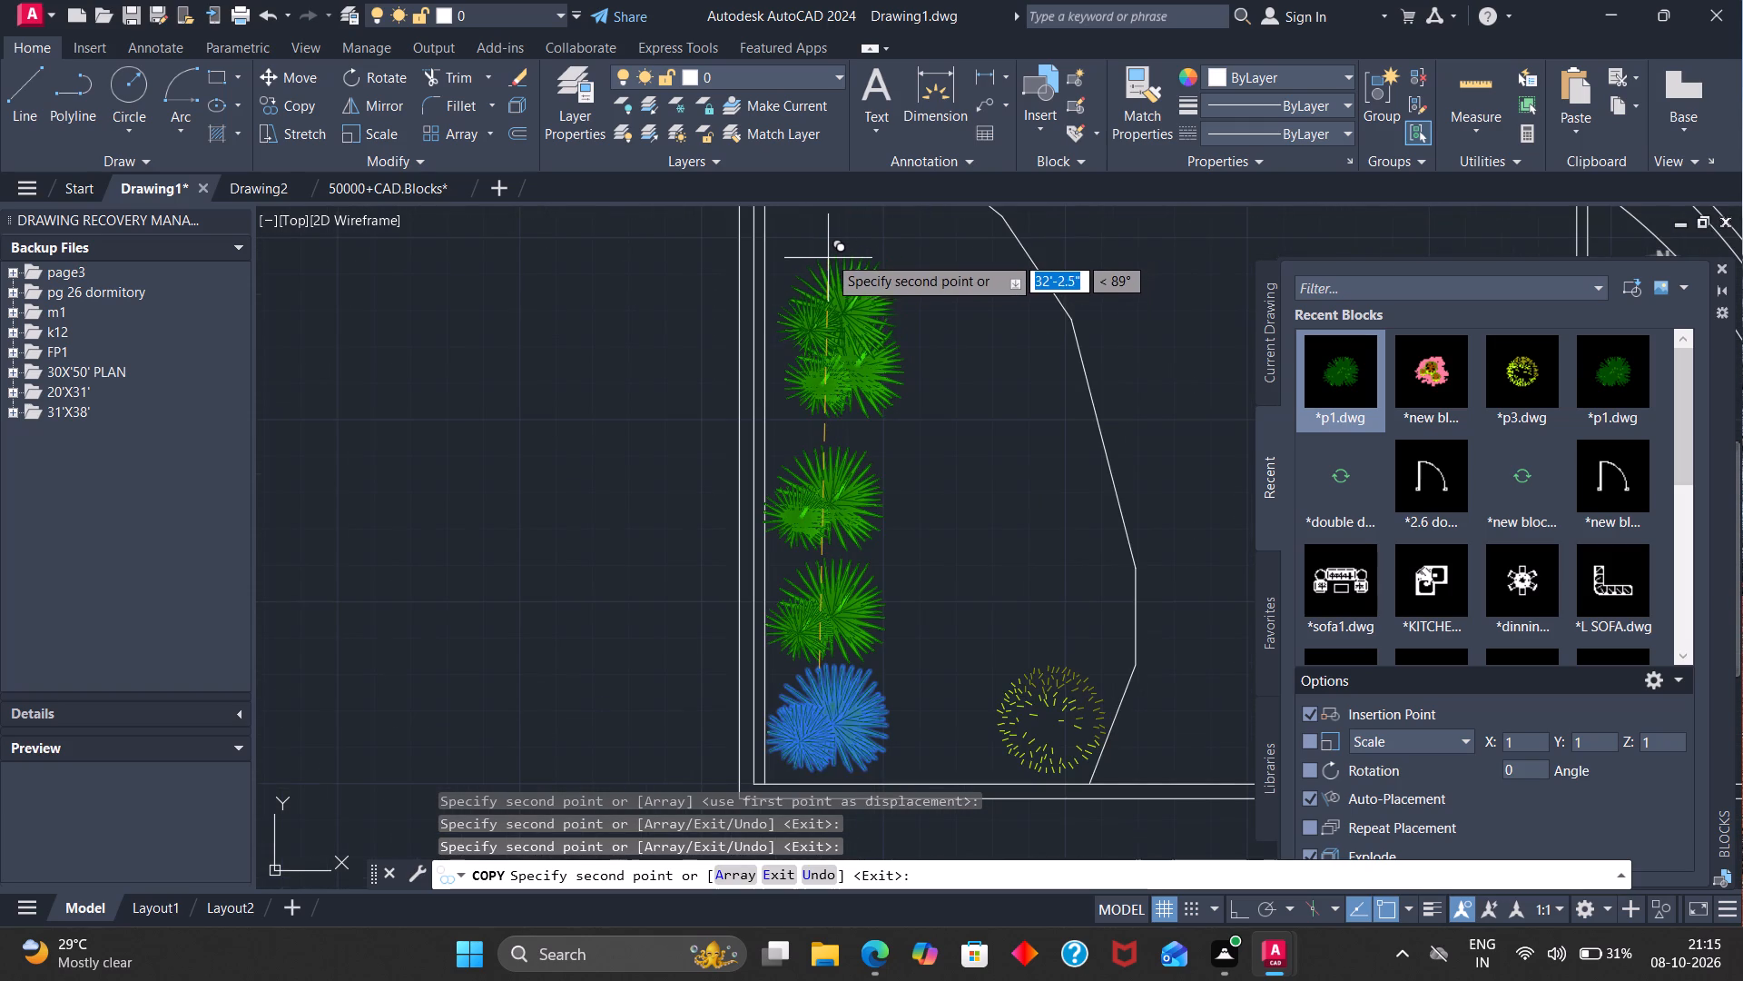
click(828, 254)
scroll(828, 252, down, 1)
click(821, 222)
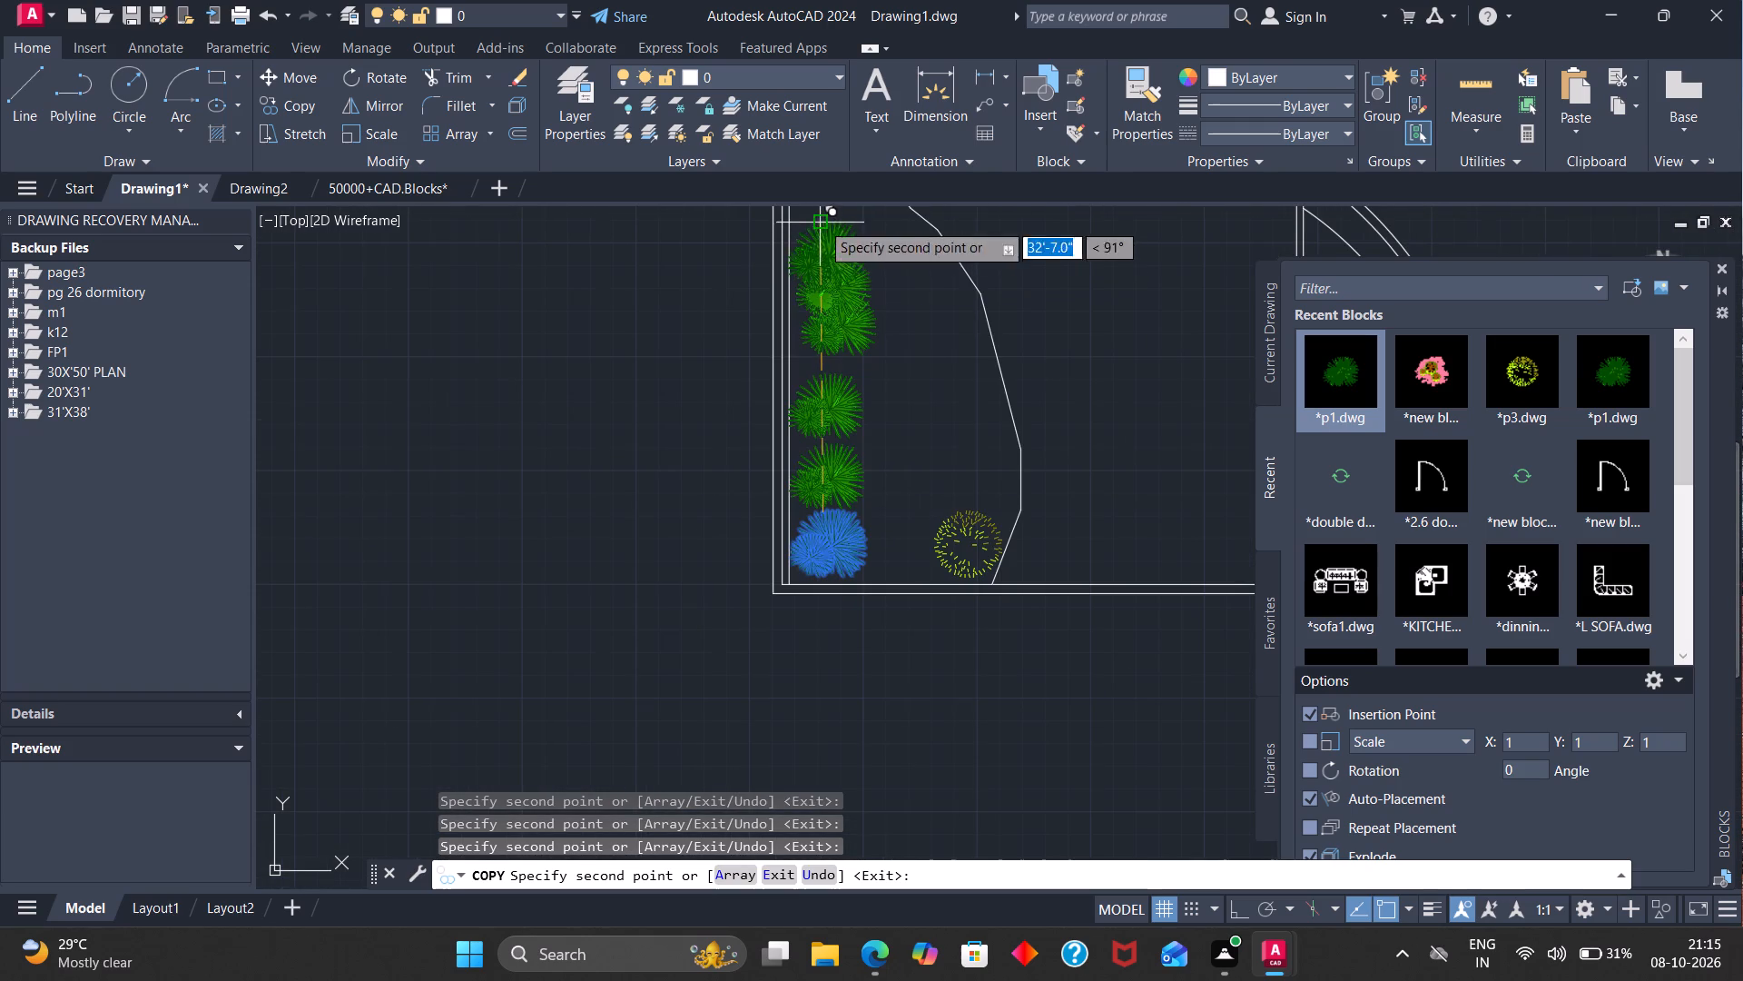
click(819, 332)
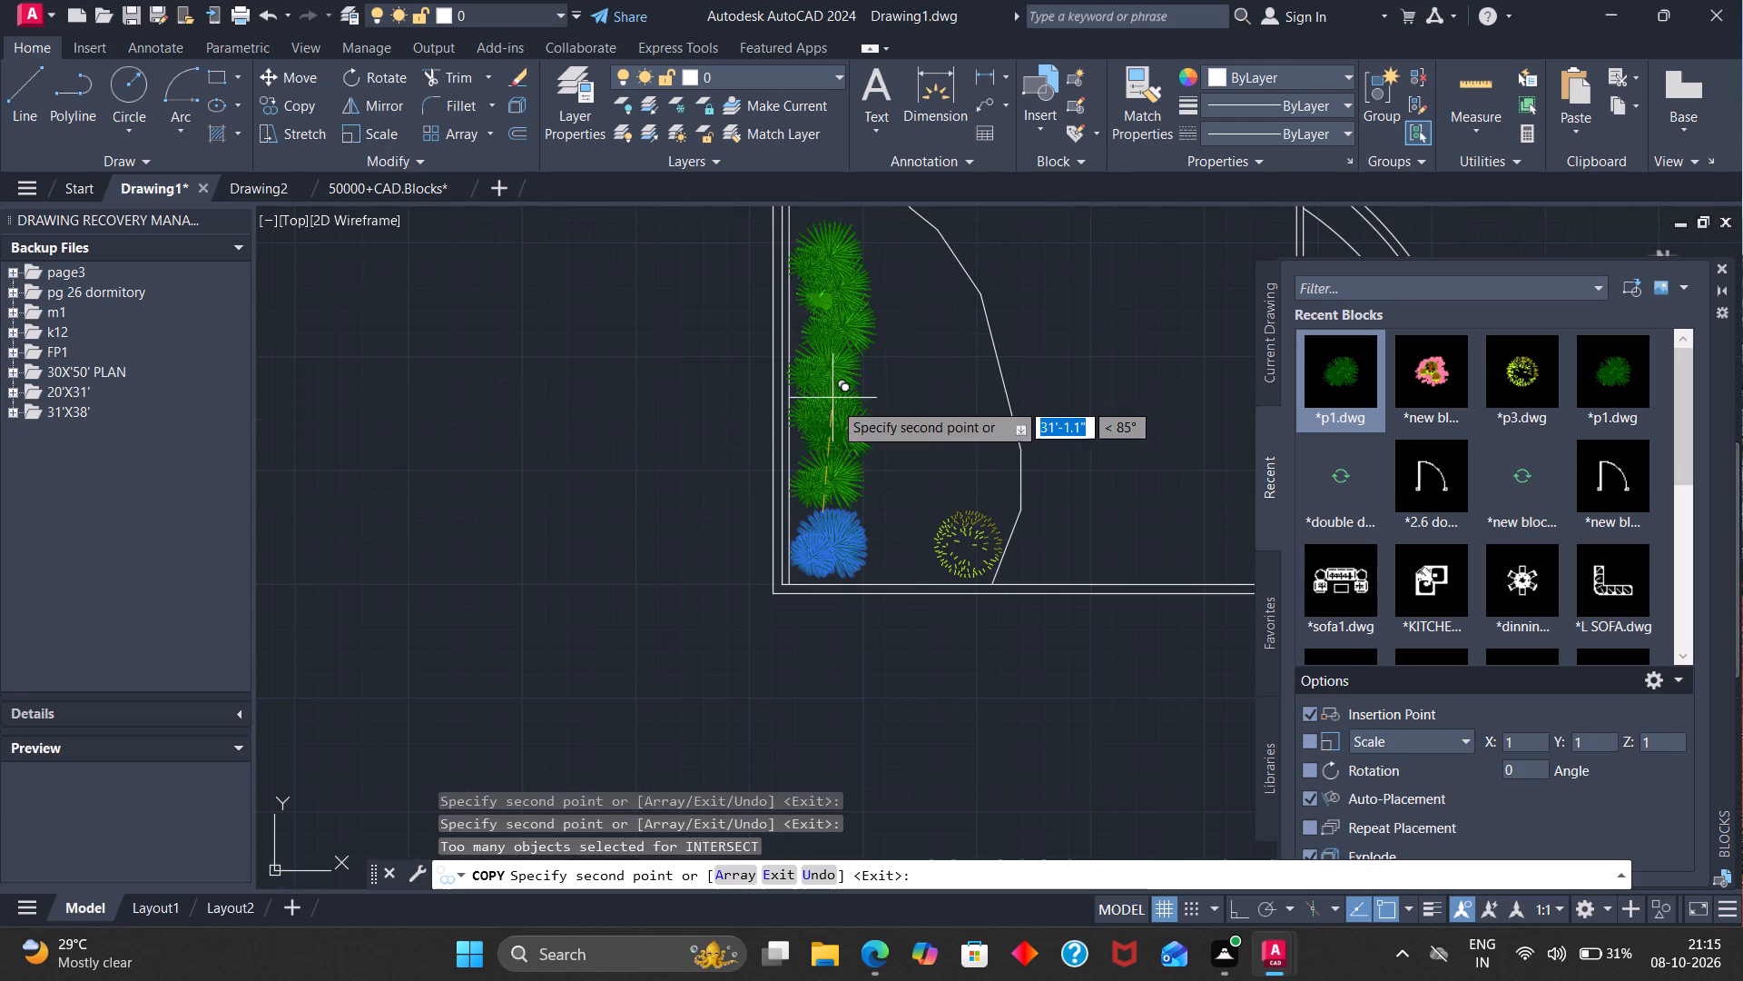
click(817, 402)
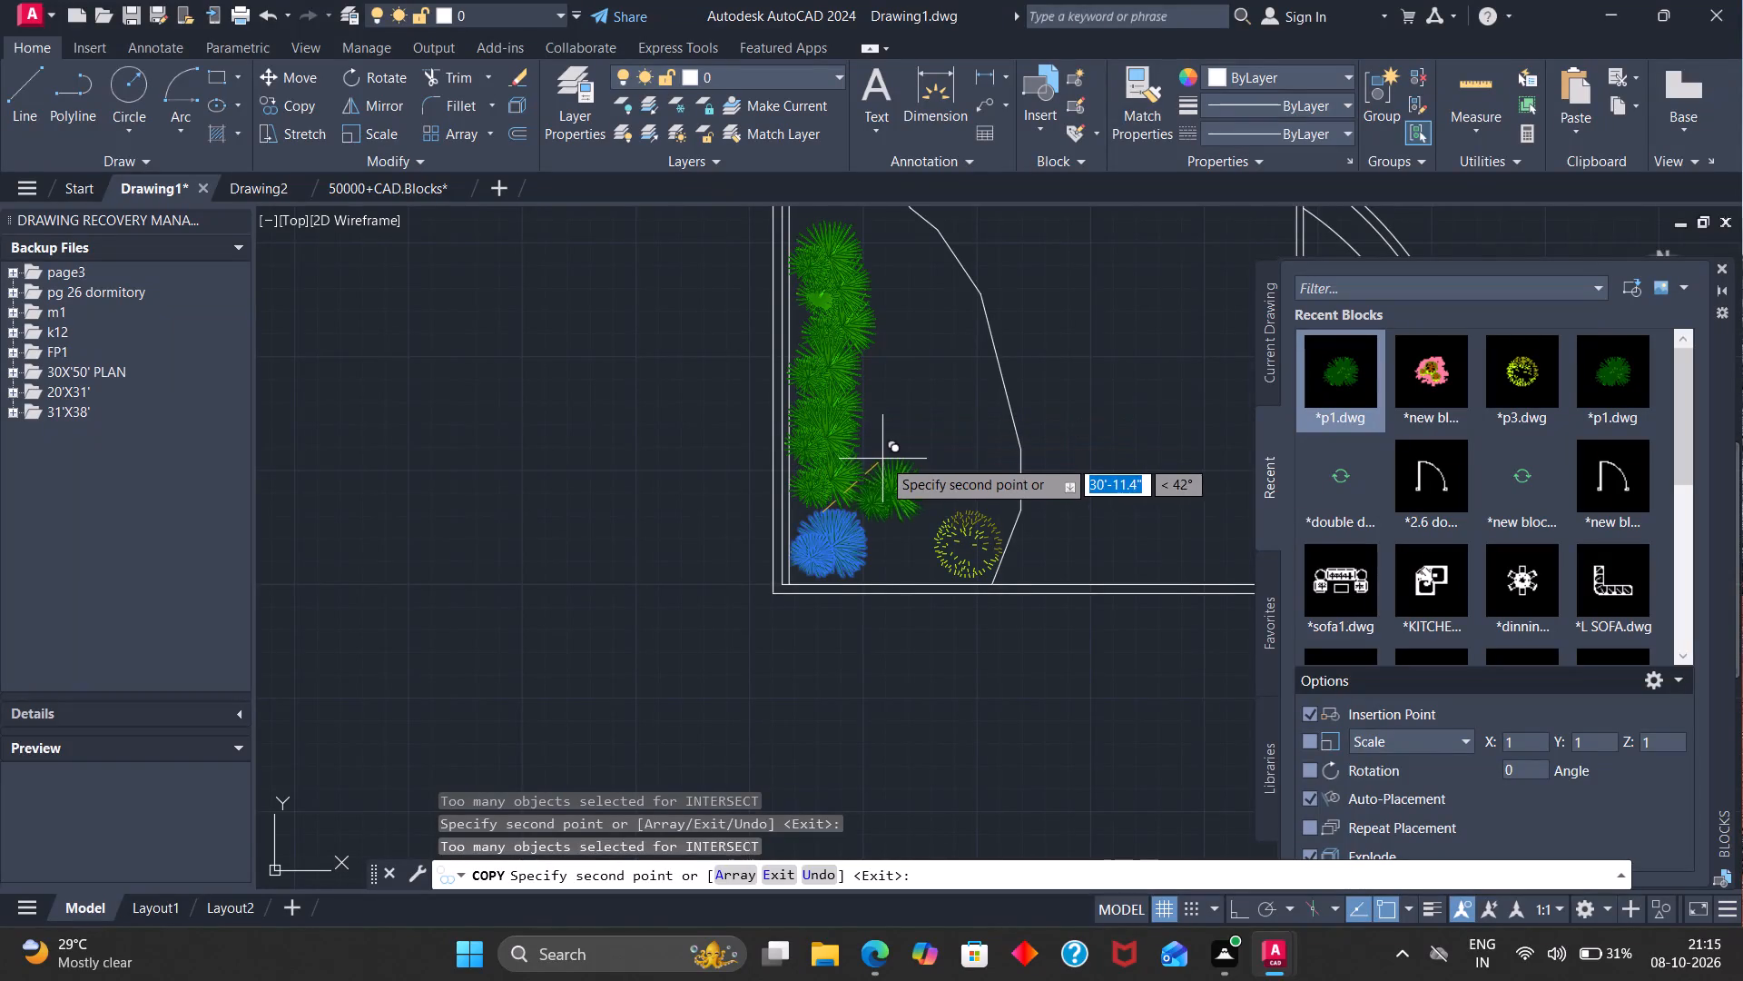
Place two more palm copies beside the base of the column, between the corner palm and the yellow shrub.
click(872, 462)
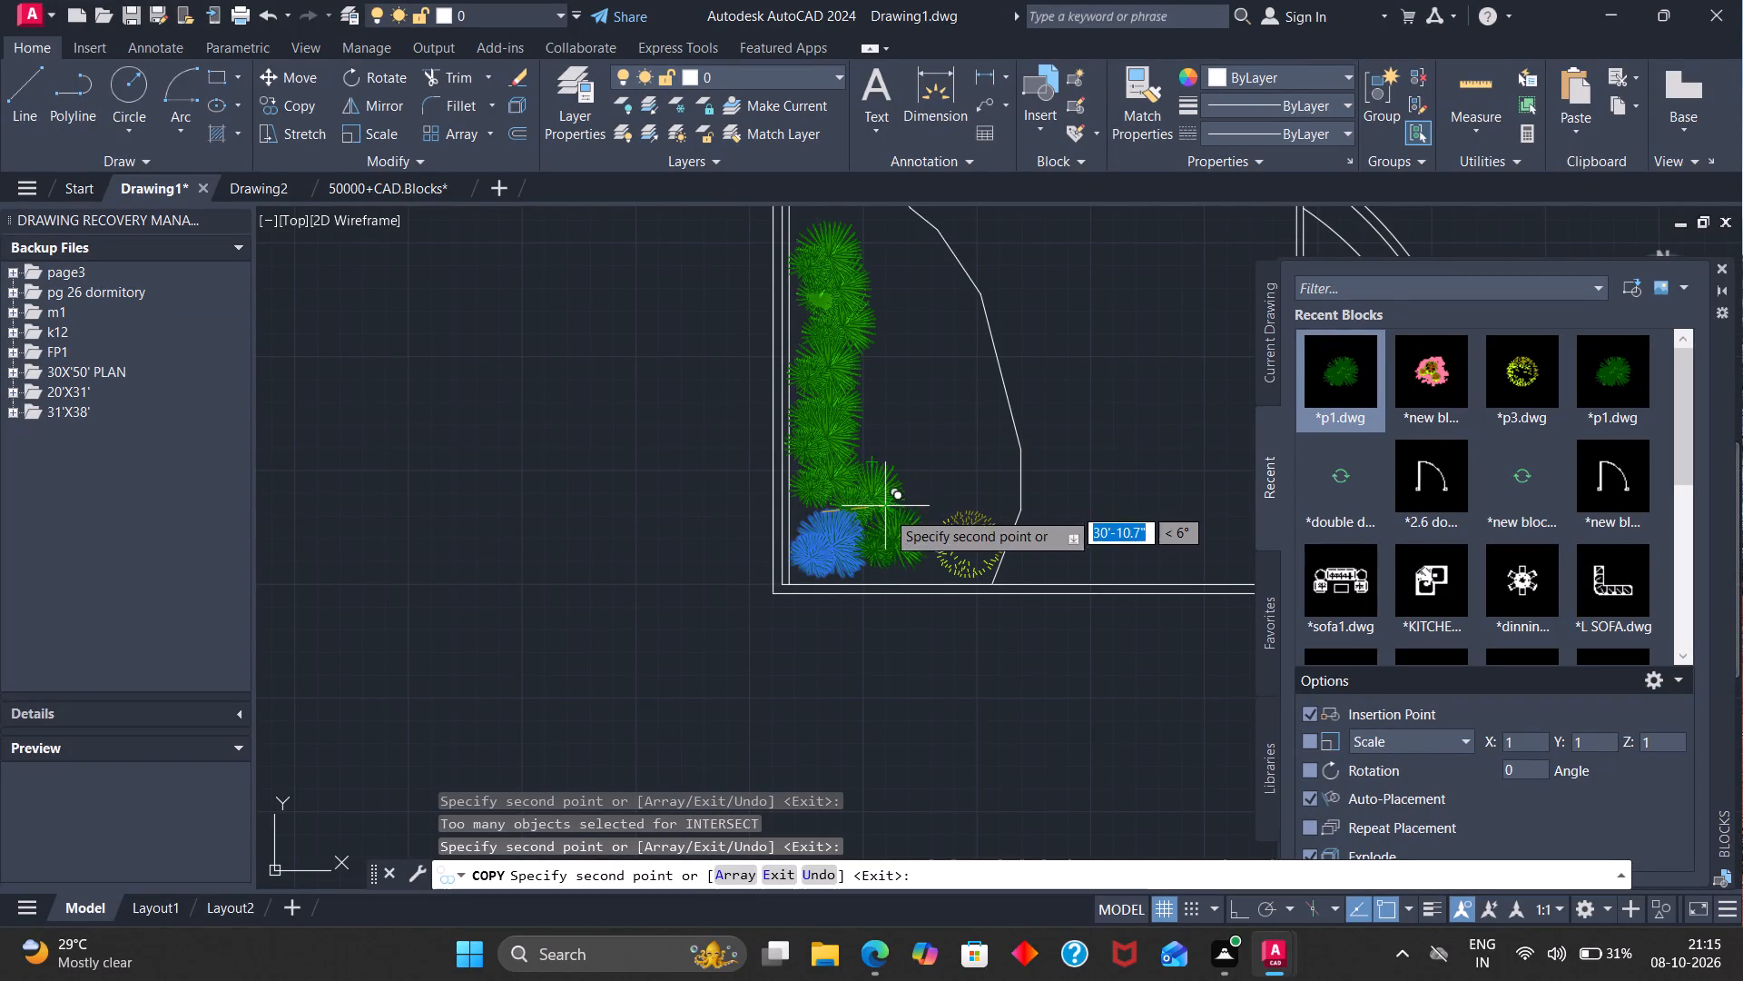
click(886, 521)
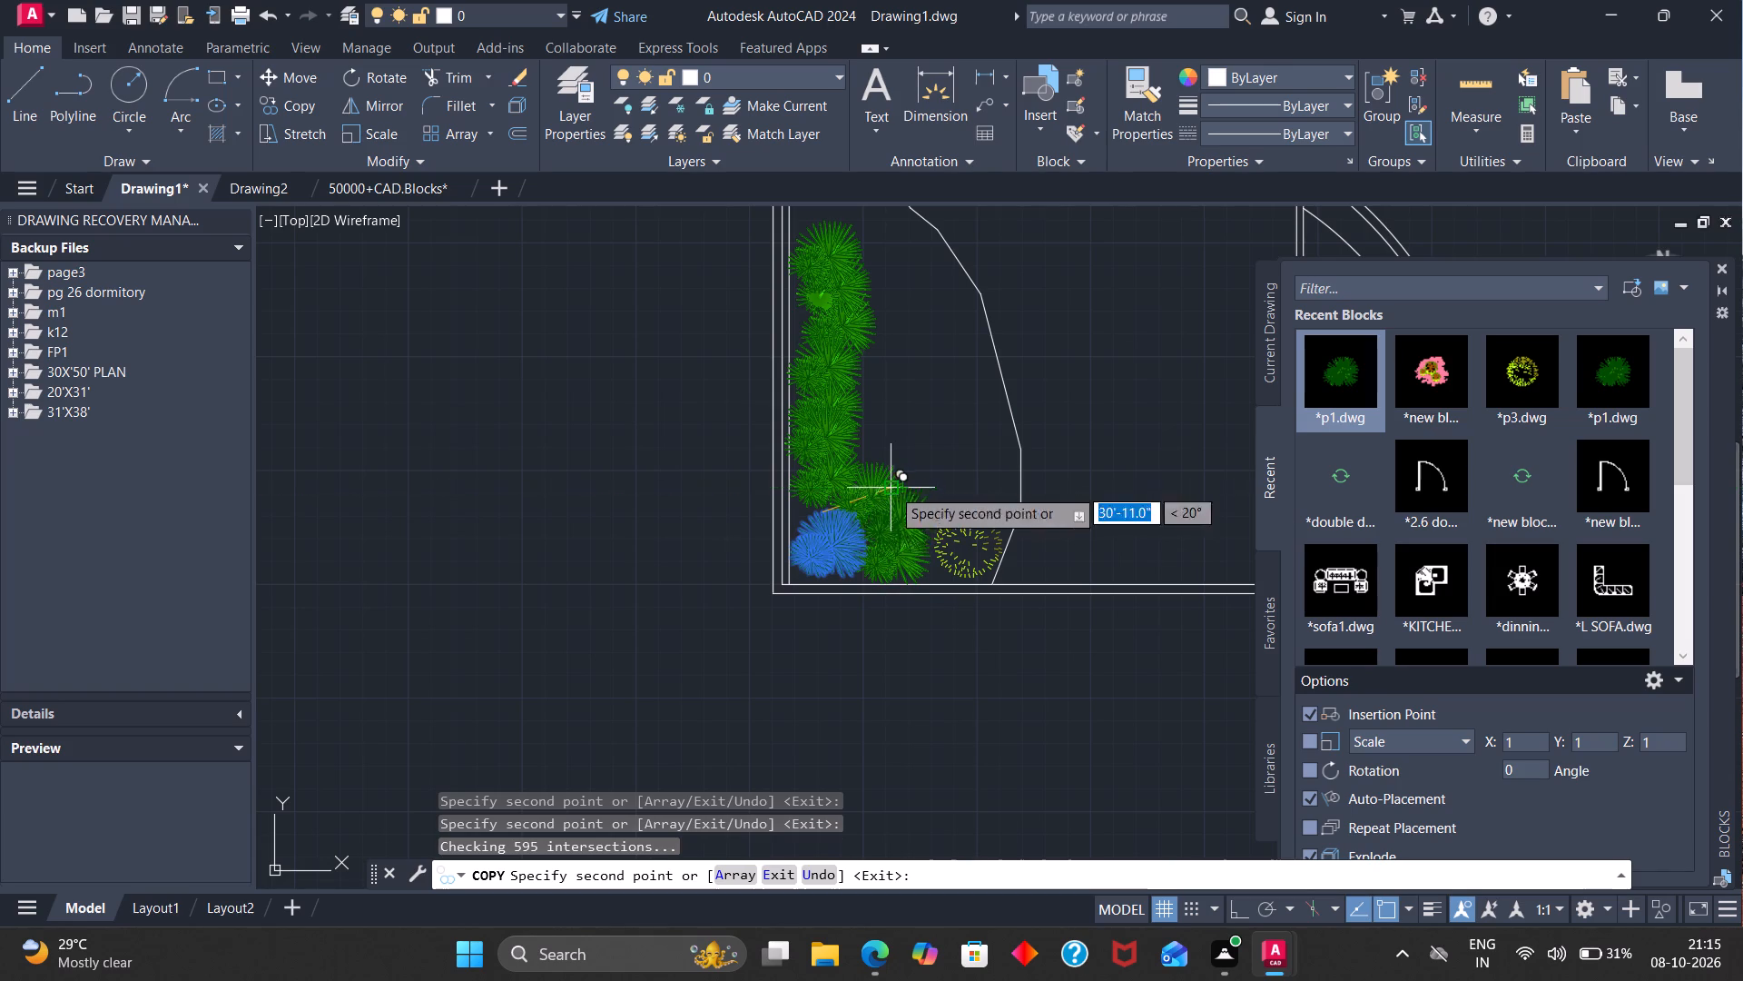
Place overlapping palm copies up the straight wall of the adjacent arc-edged area, starting from its front corner.
scroll(1088, 497, down, 2)
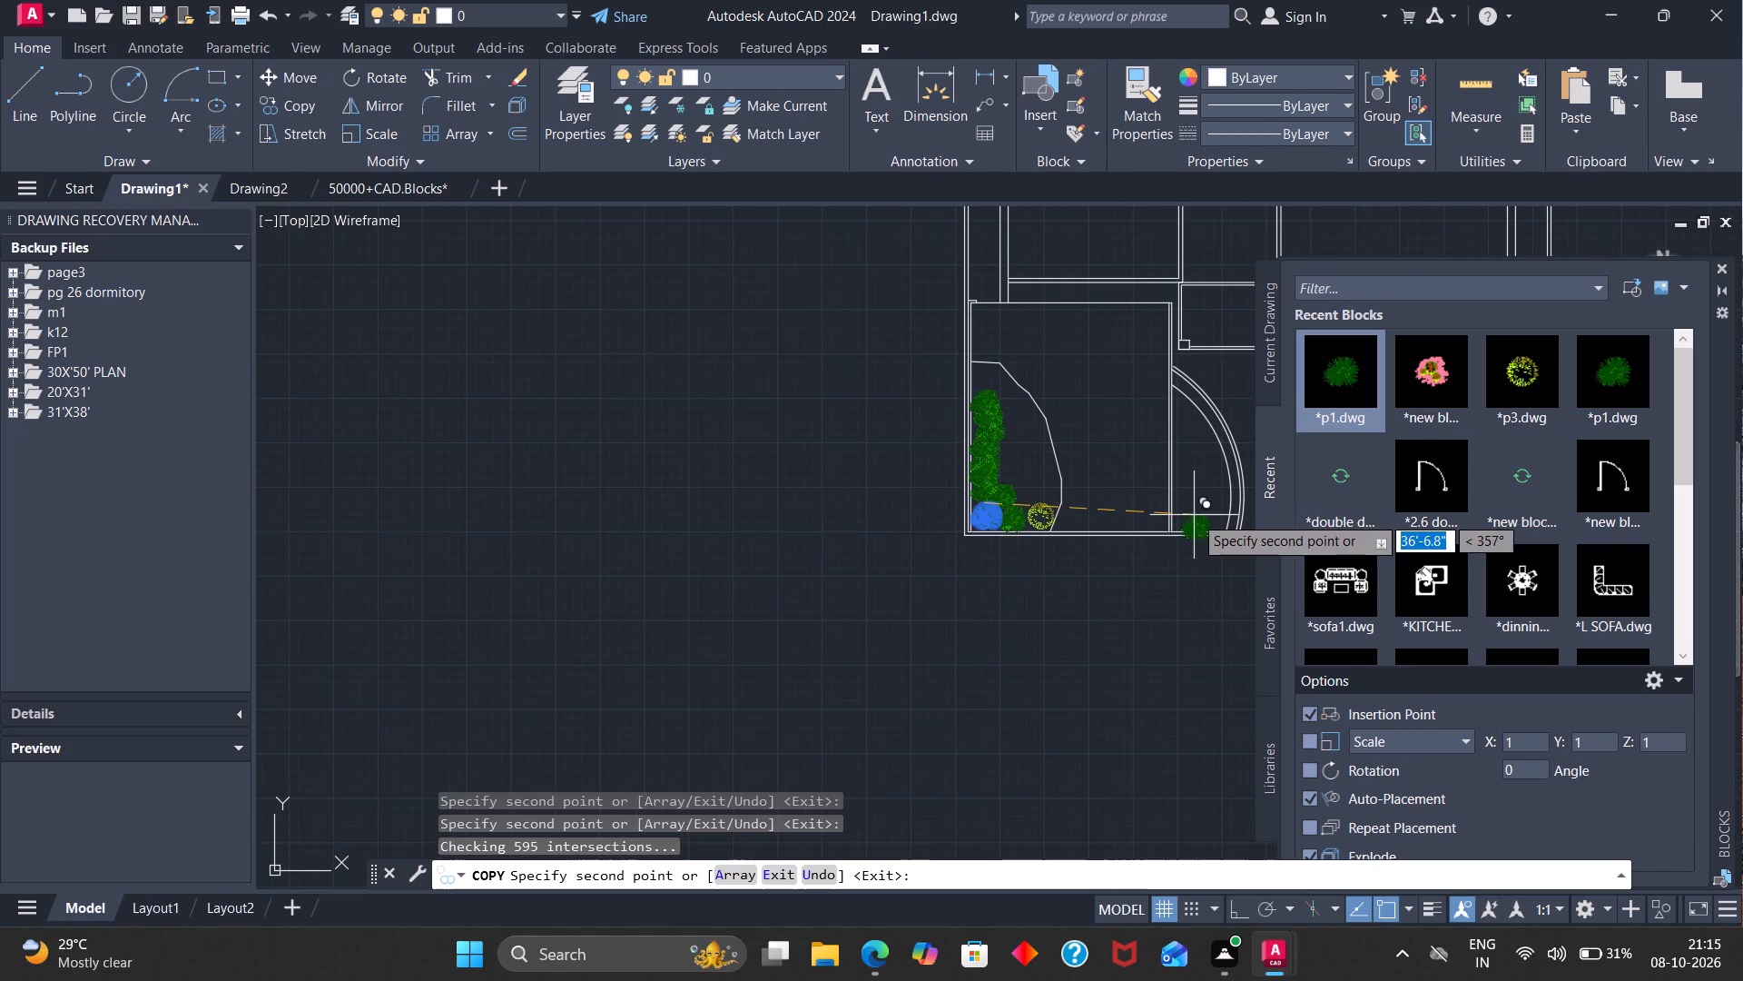
scroll(1194, 515, up, 2)
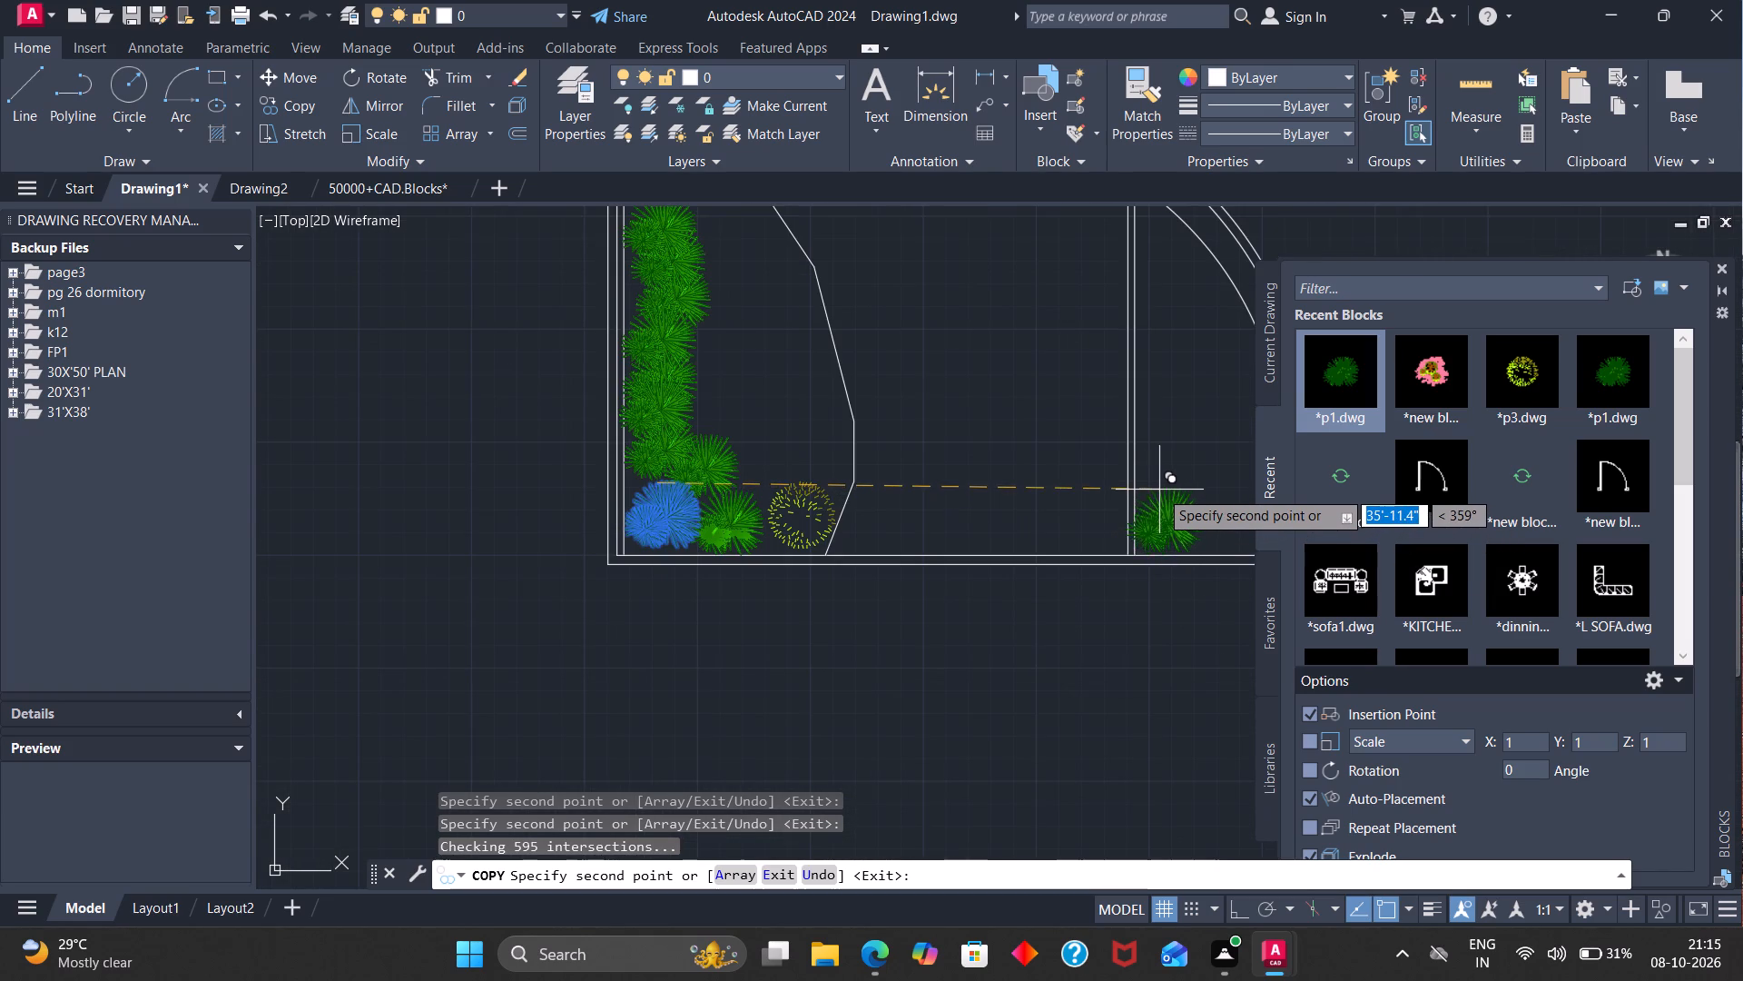
scroll(1159, 490, up, 2)
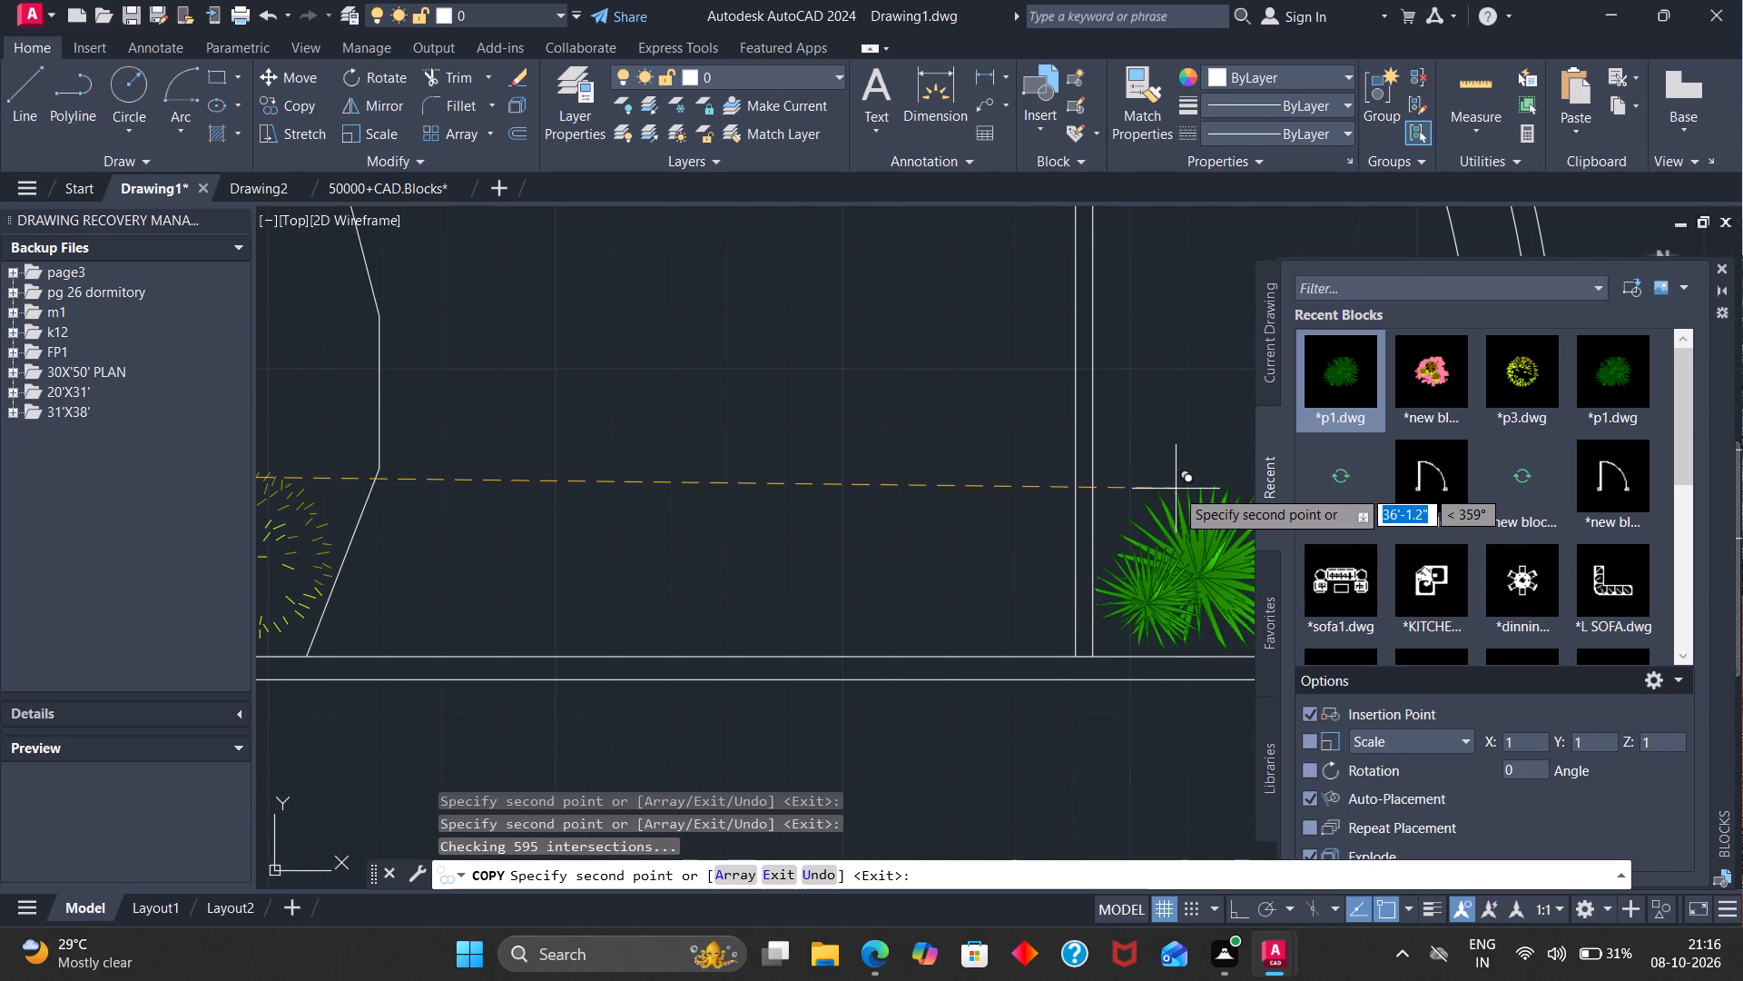
click(1176, 489)
scroll(1176, 489, down, 1)
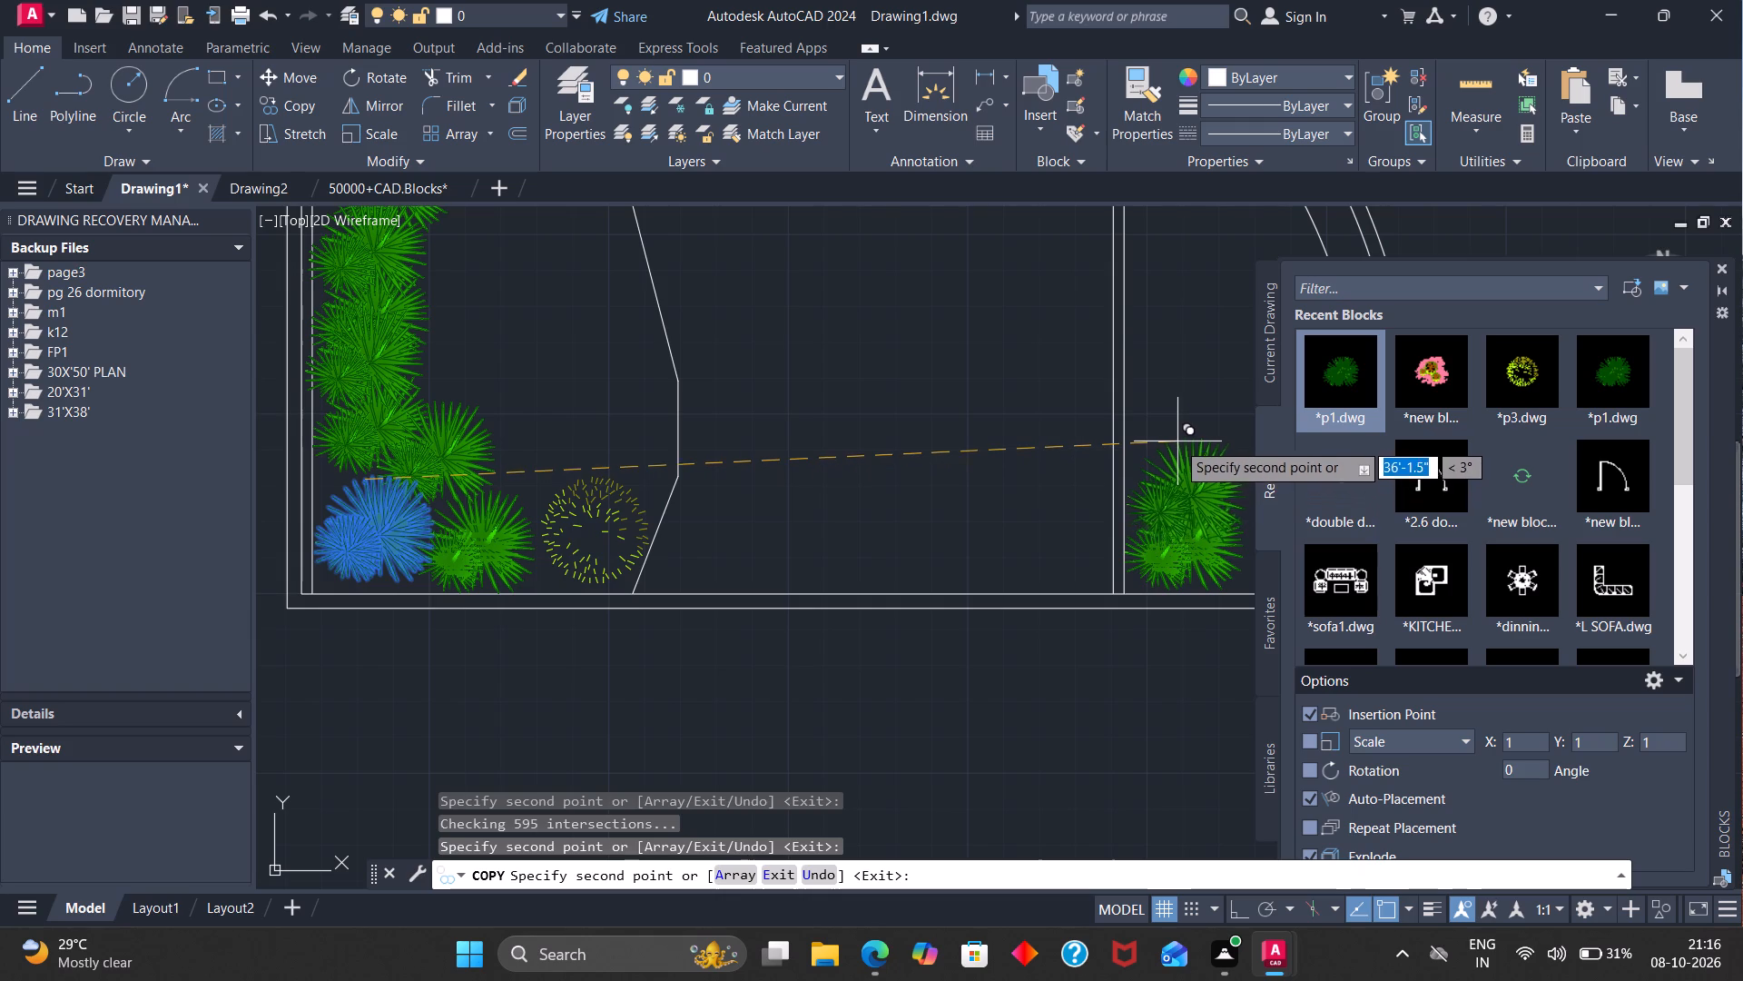
click(1173, 439)
click(1168, 411)
scroll(1166, 386, down, 1)
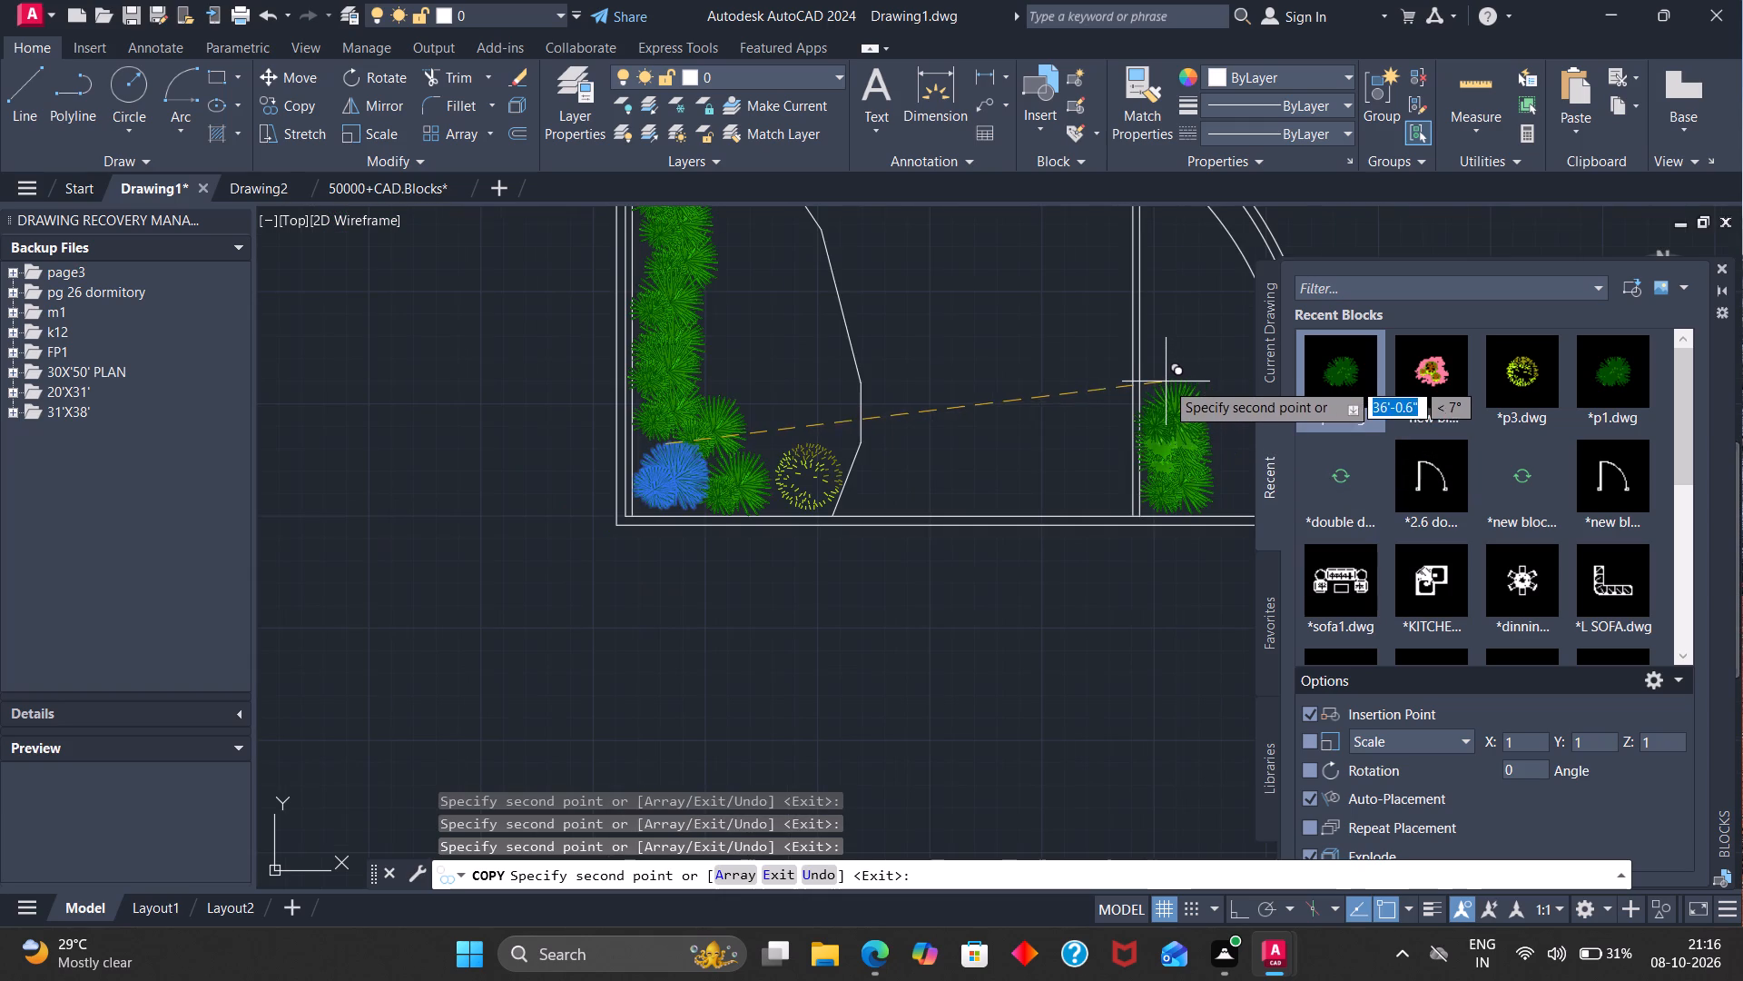
click(1166, 374)
click(1166, 344)
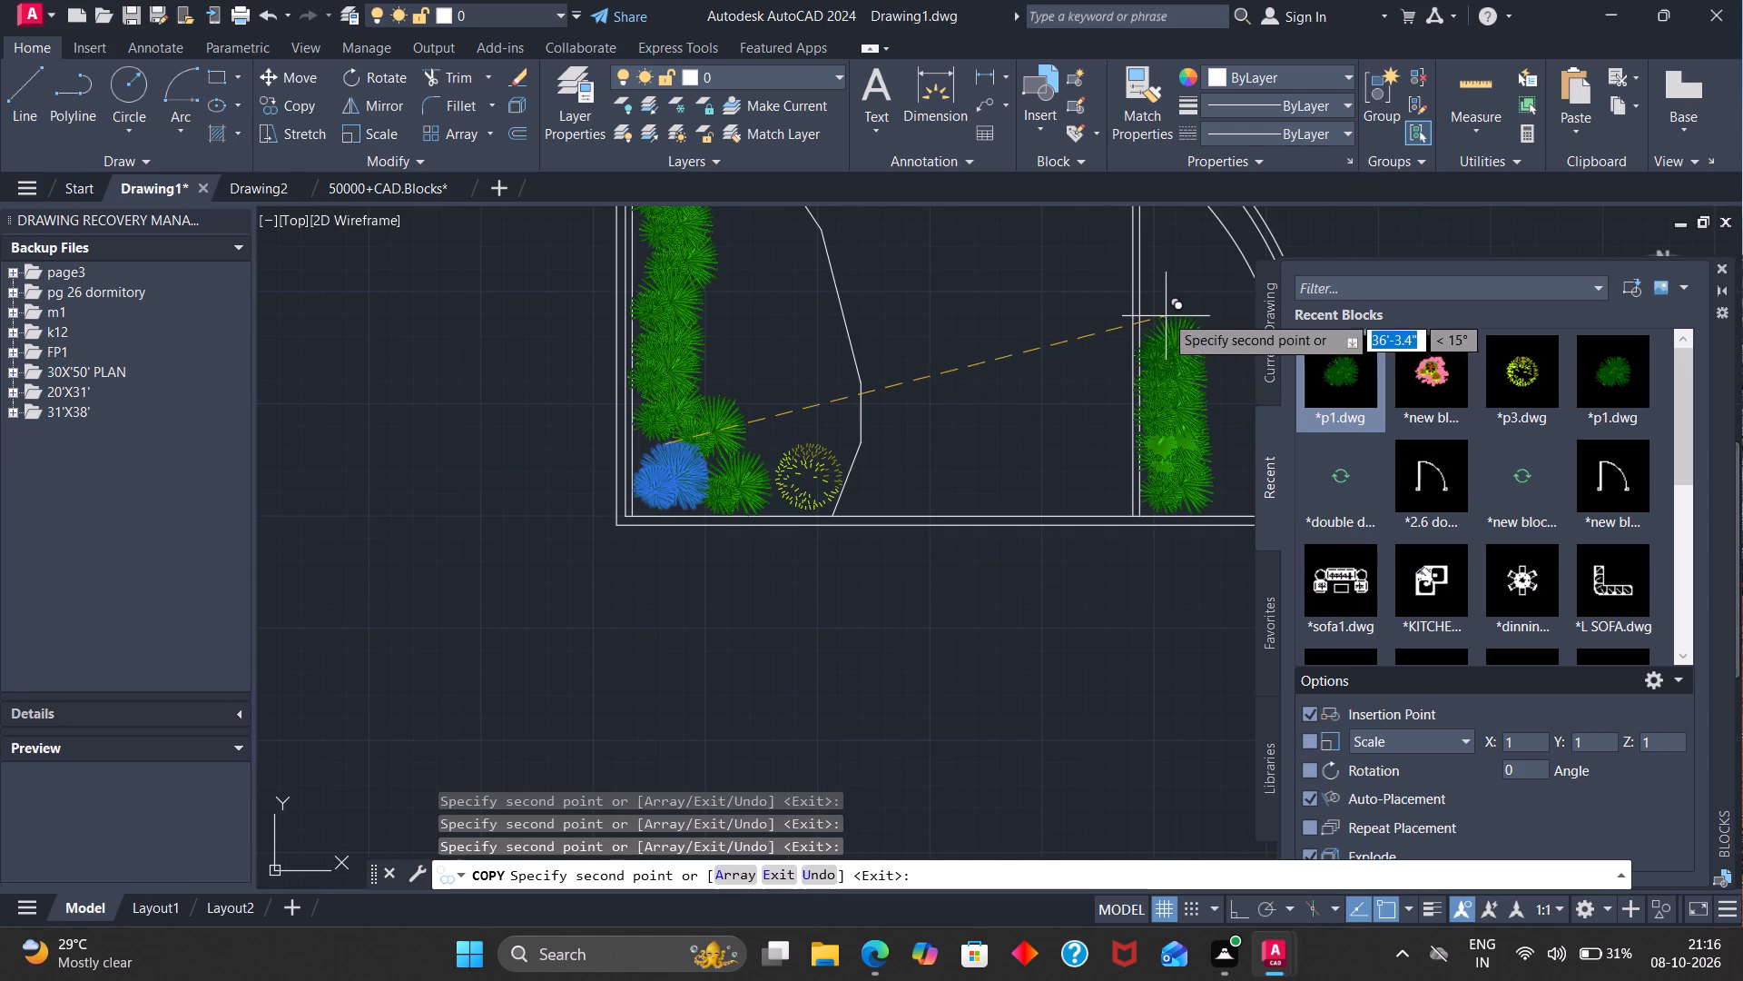
click(1165, 314)
scroll(1165, 312, down, 1)
scroll(1168, 281, up, 3)
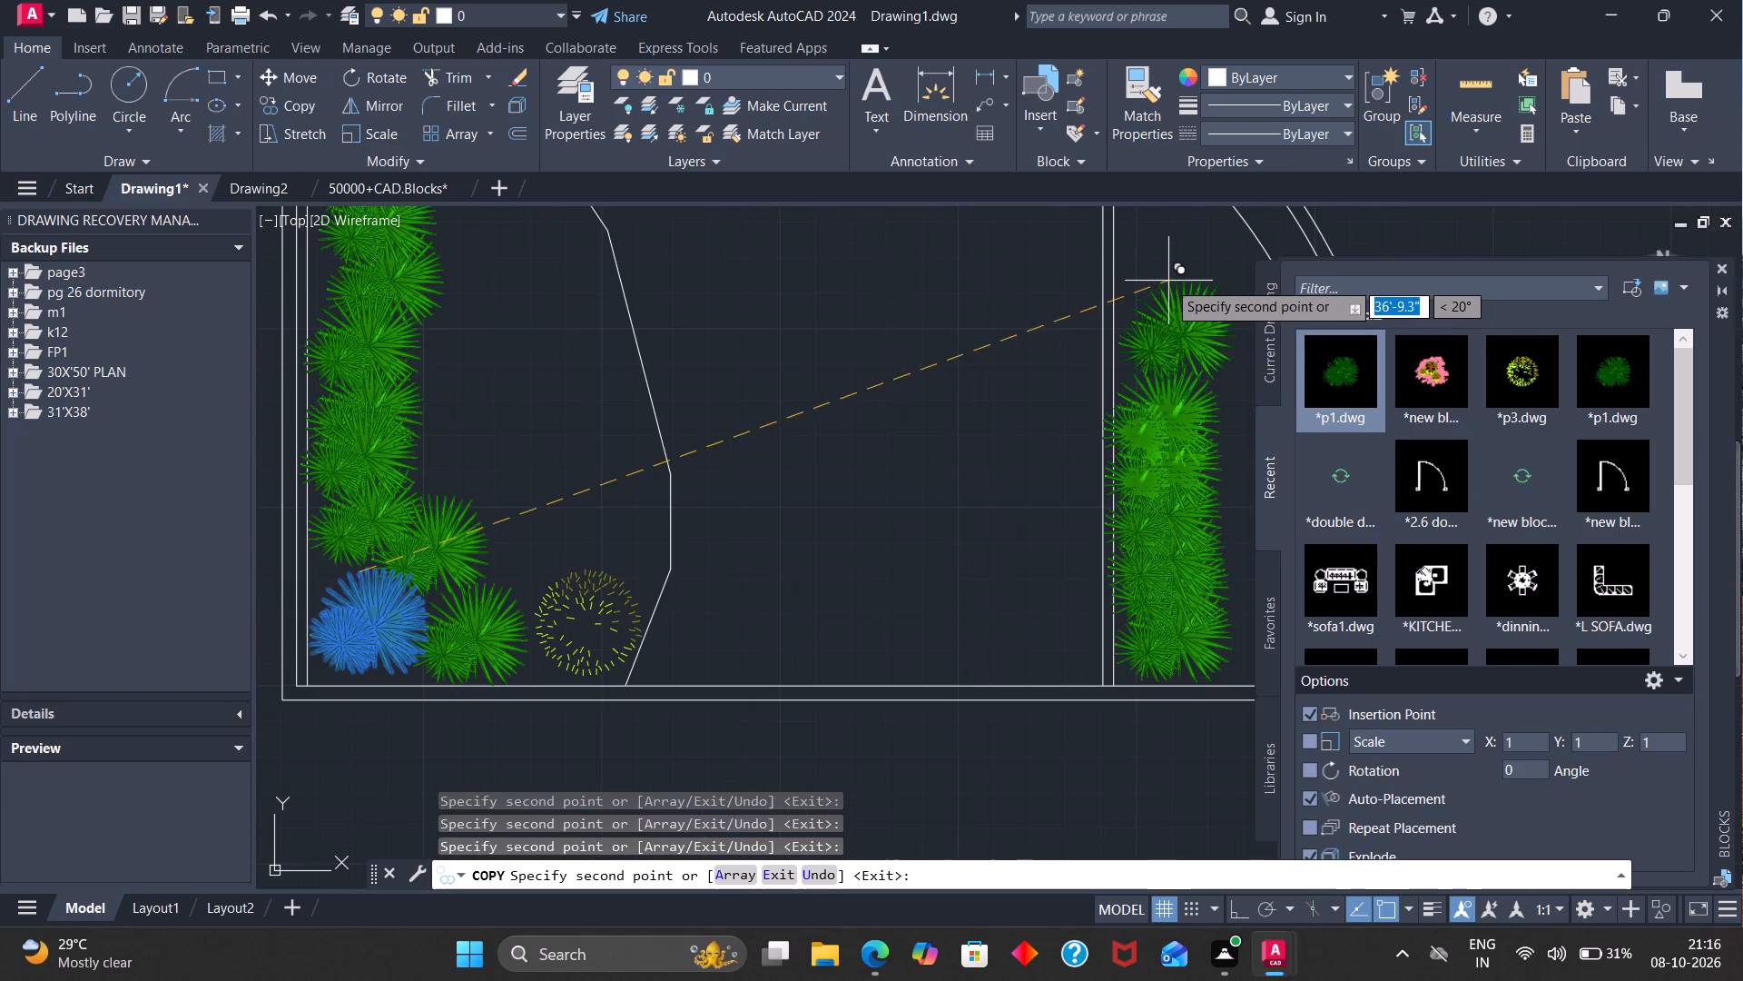
click(1161, 300)
click(1167, 253)
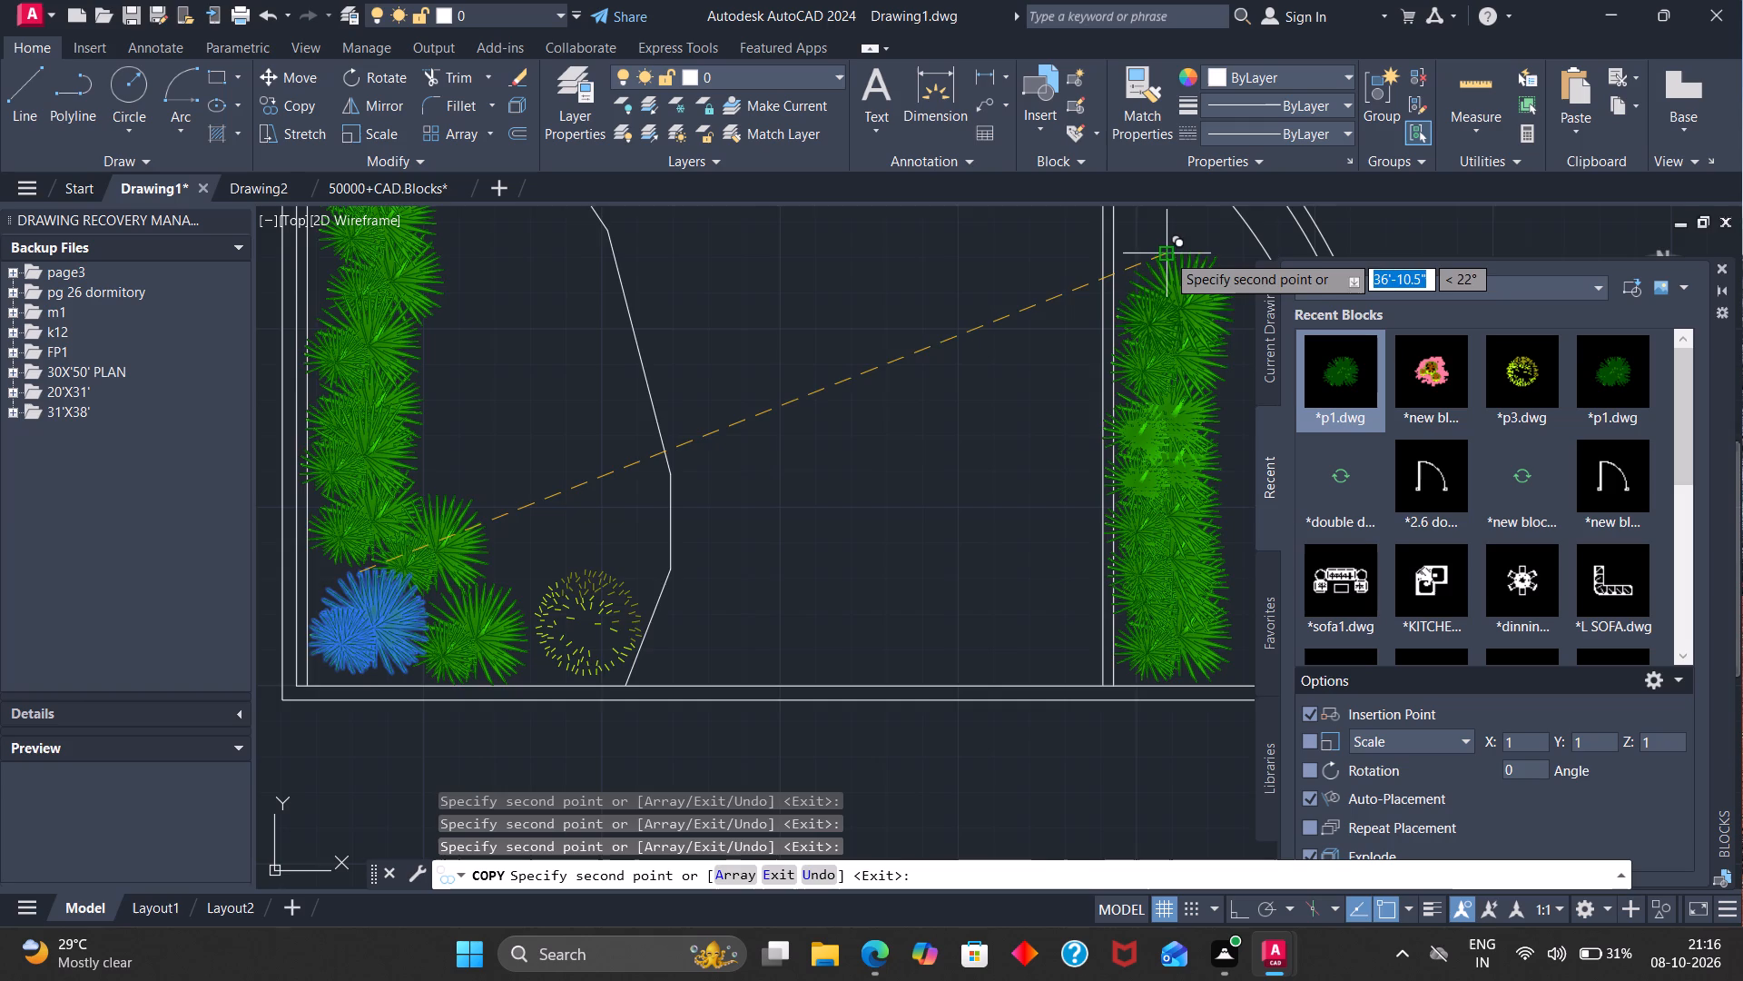
scroll(1167, 250, down, 2)
click(1166, 229)
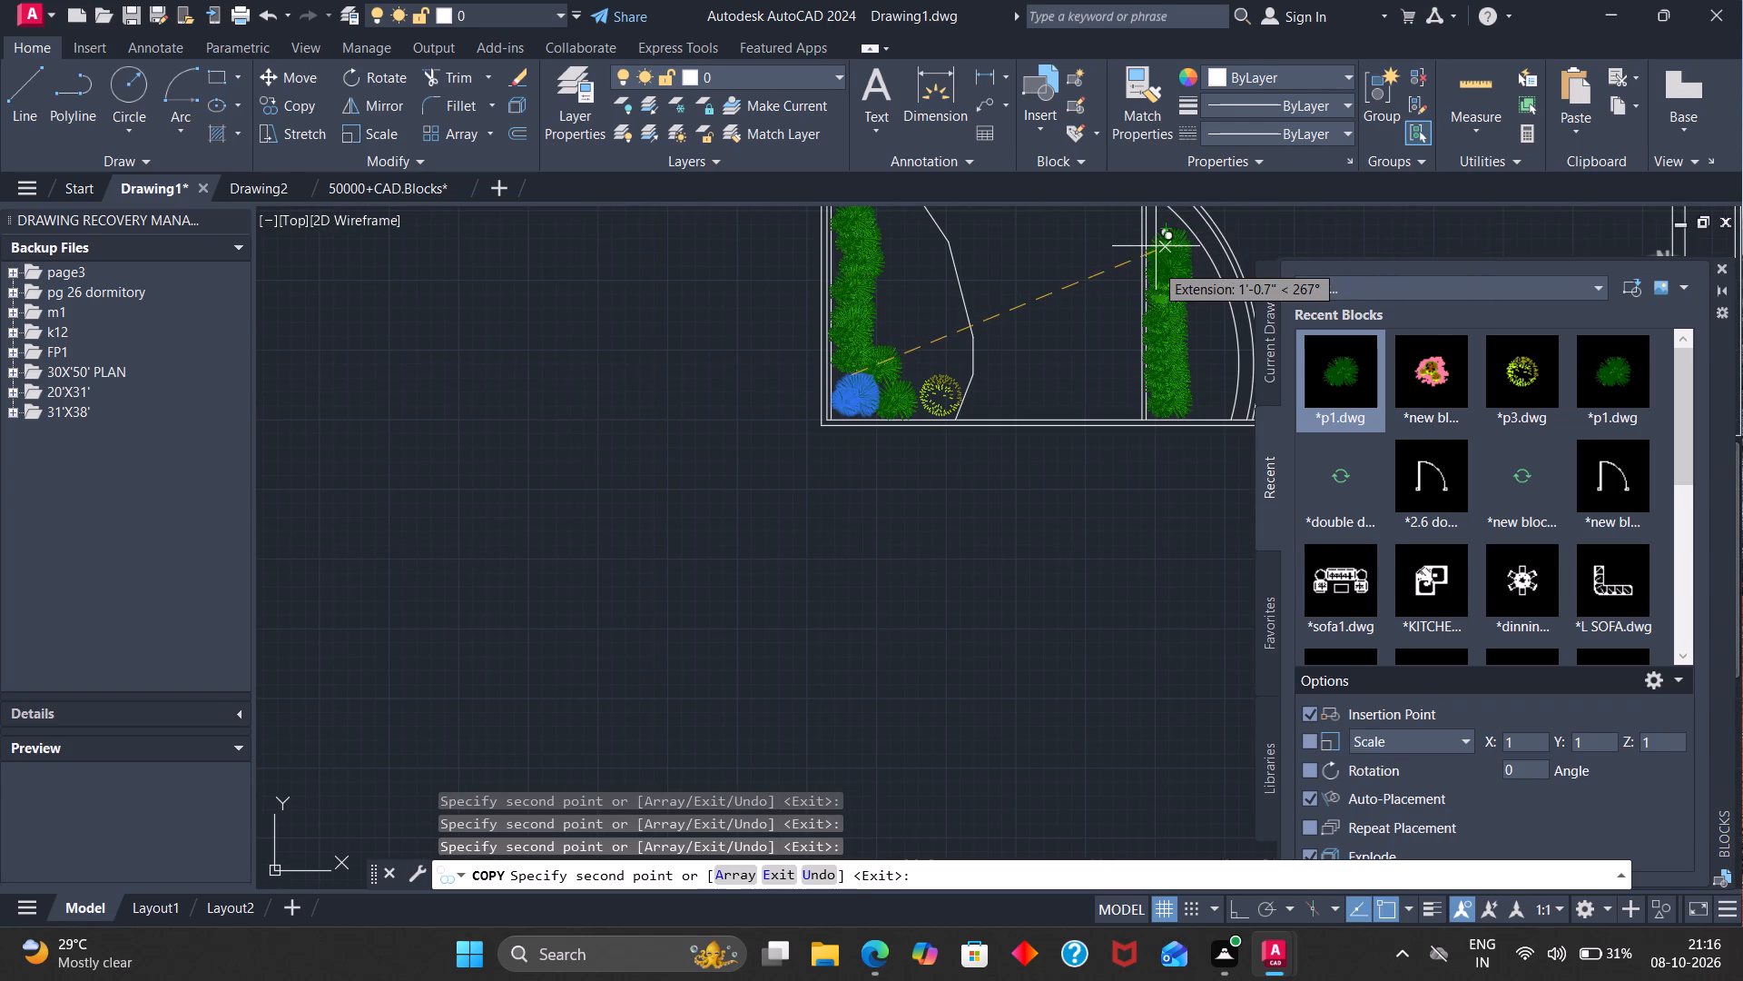
Add a cluster of palm copies on the inner side of the left bed's palm column, above its lower end.
click(881, 320)
click(902, 312)
click(892, 297)
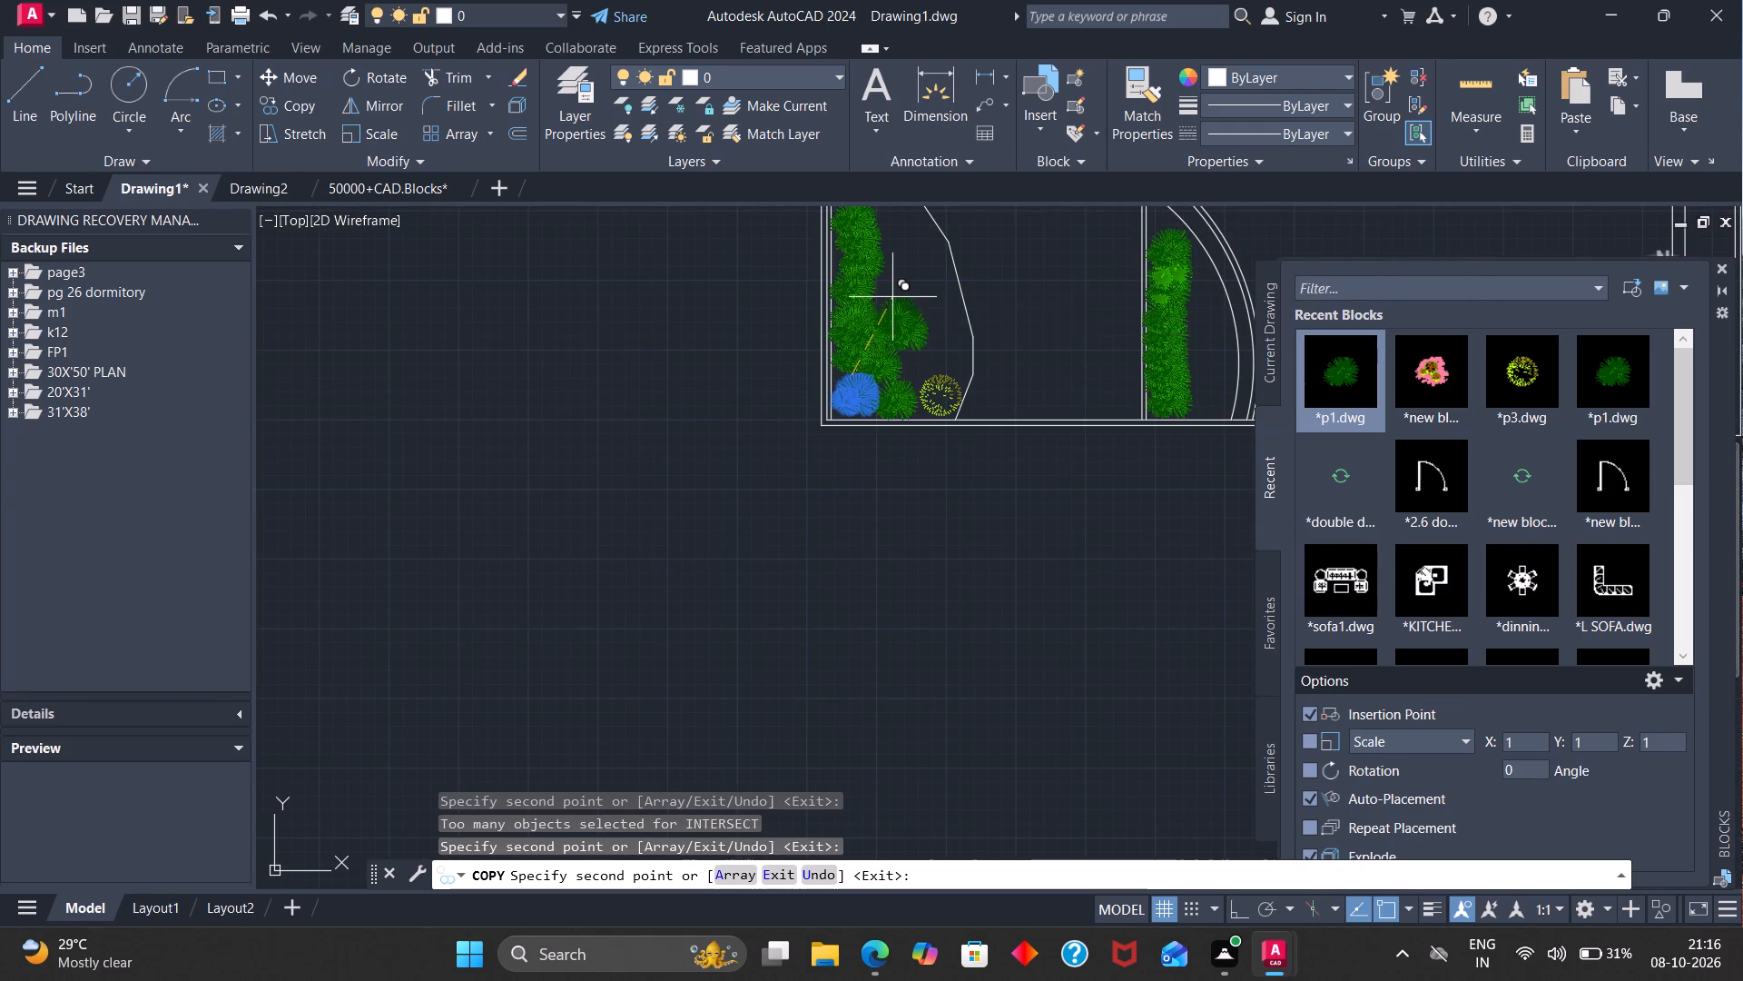
click(883, 276)
key(Escape)
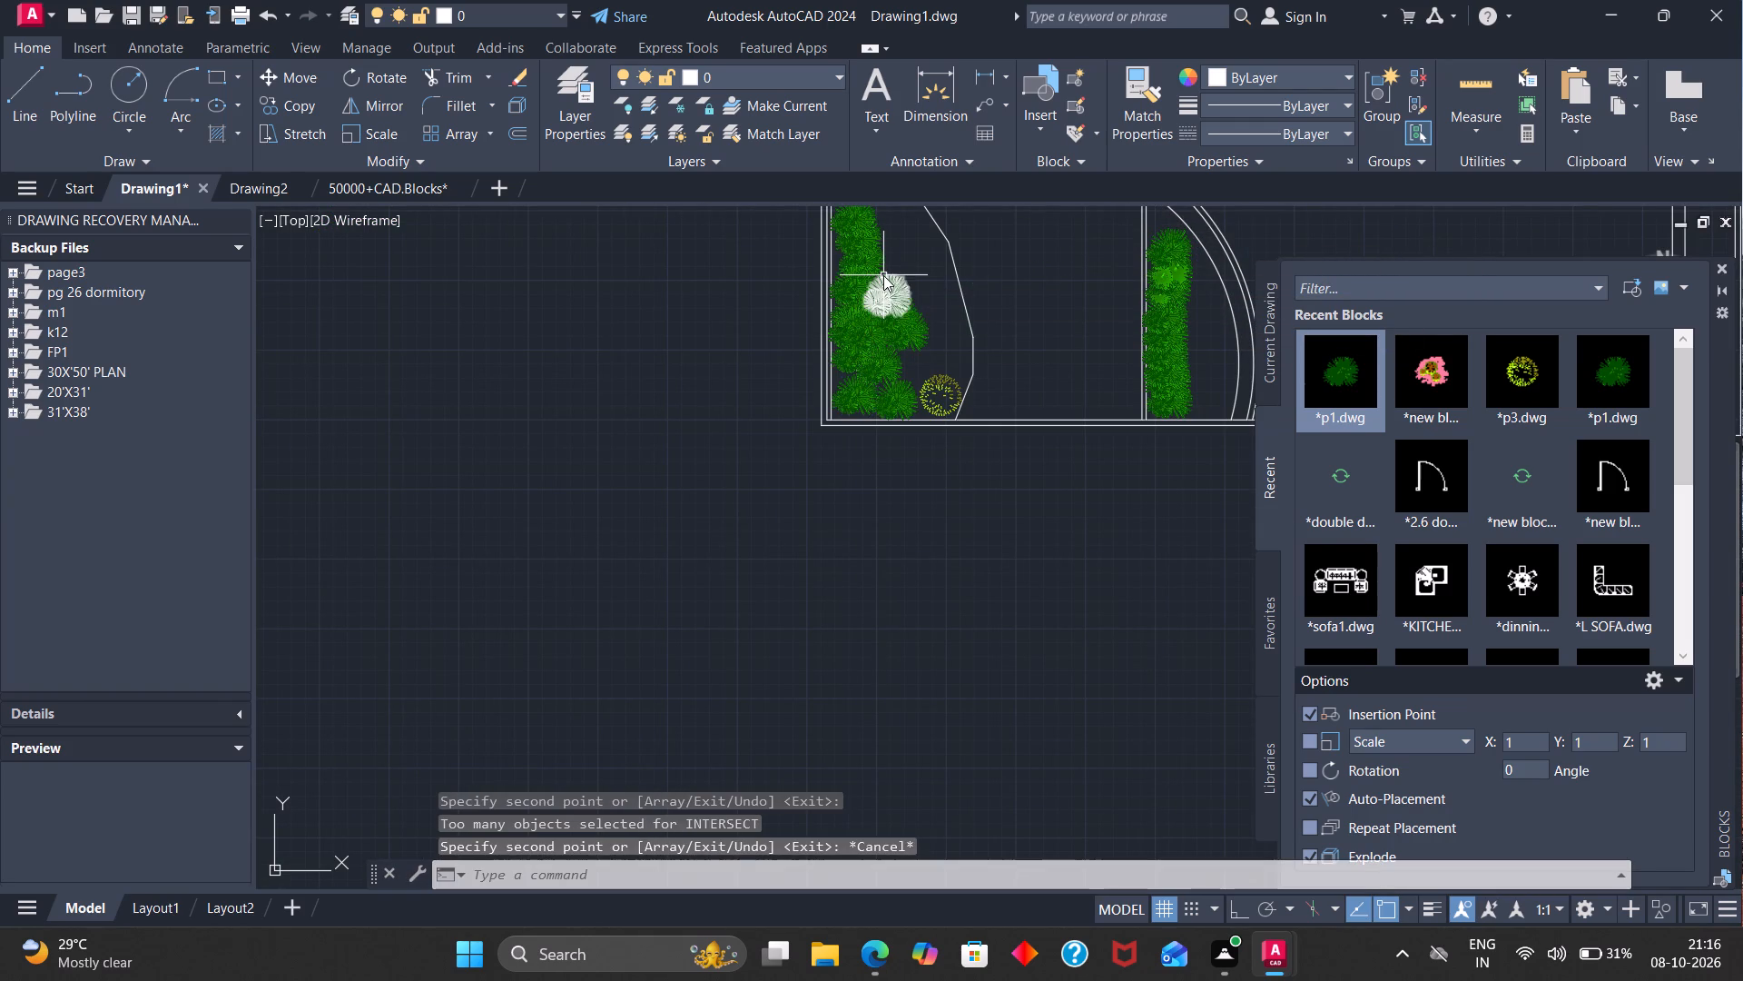
Close the Blocks palette and copy the yellow shrub over the lower half of the bed, between the palms and the curved border.
click(947, 407)
key(c)
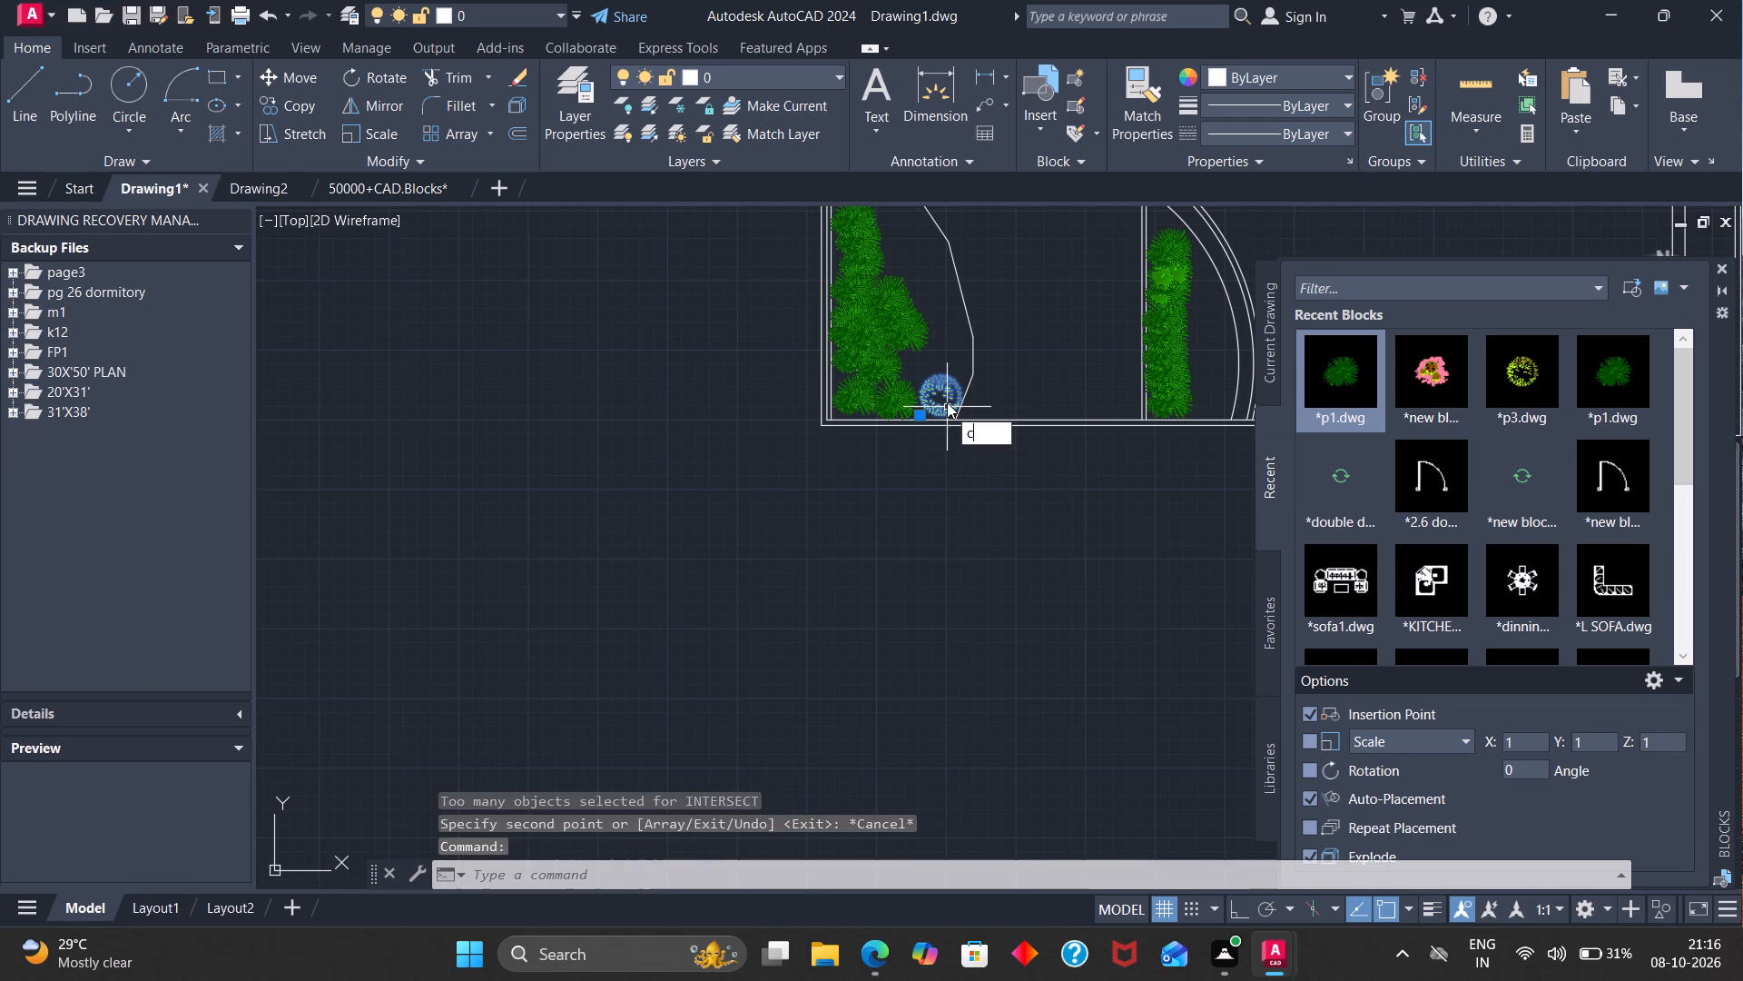
key(o)
key(Return)
scroll(948, 386, up, 1)
scroll(940, 390, down, 2)
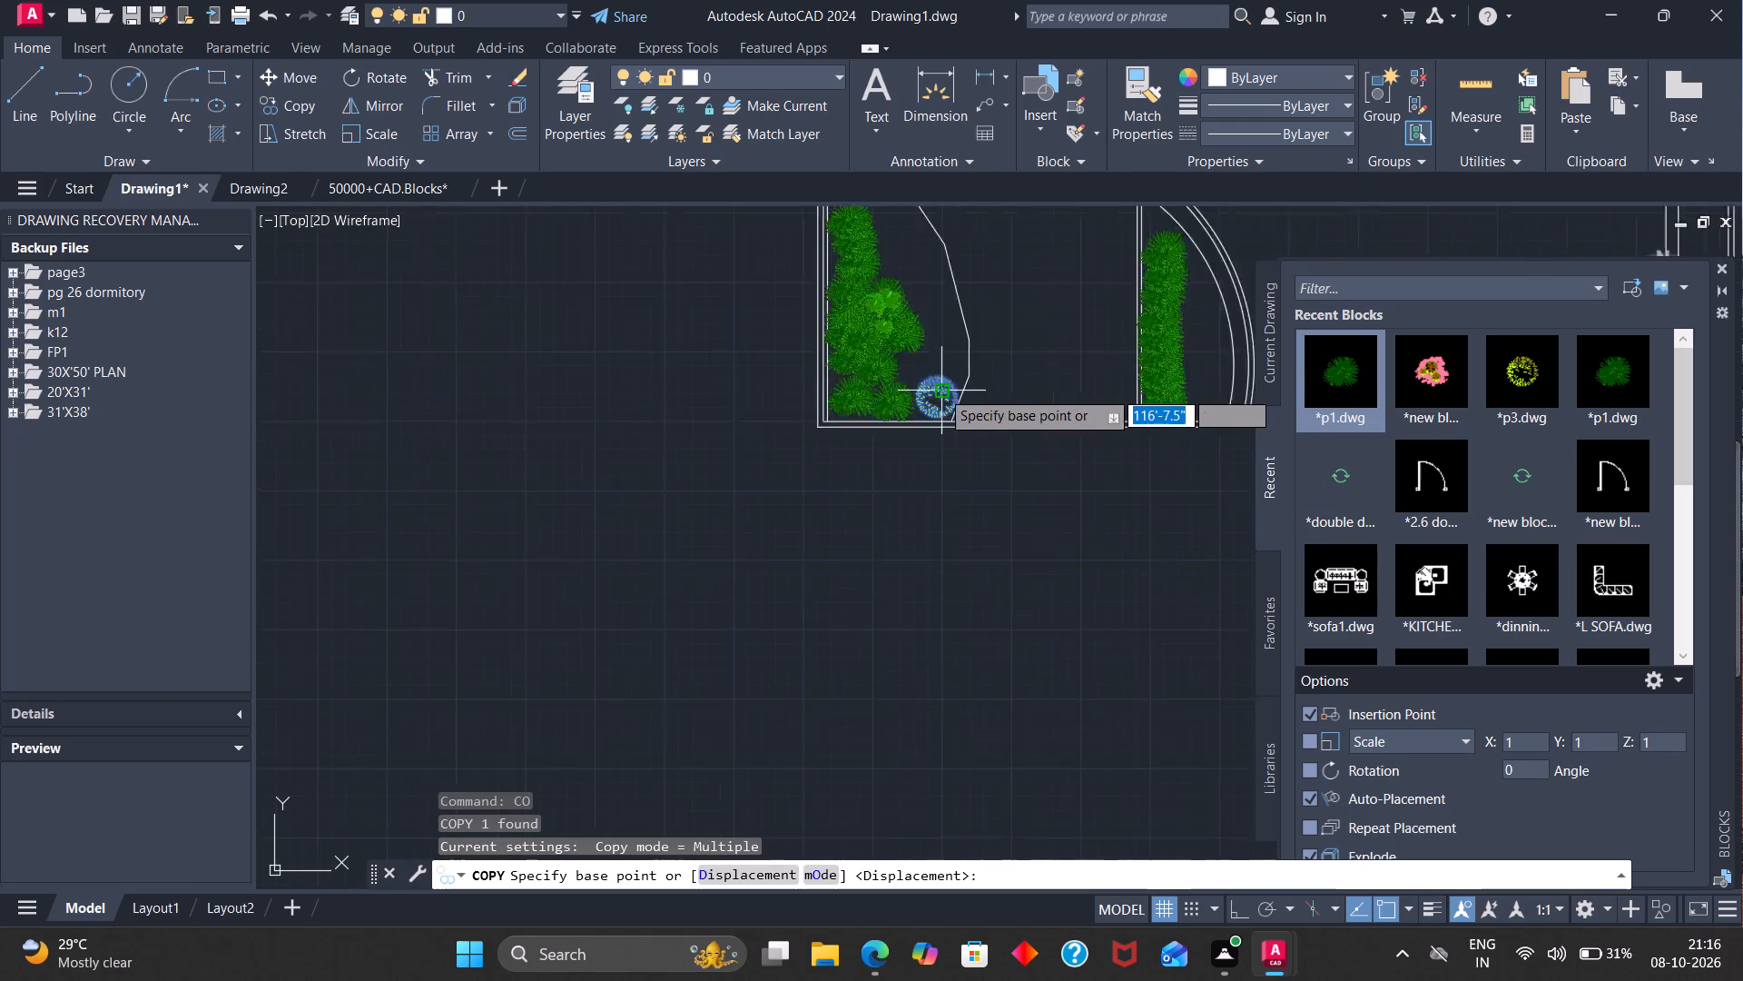
click(1724, 262)
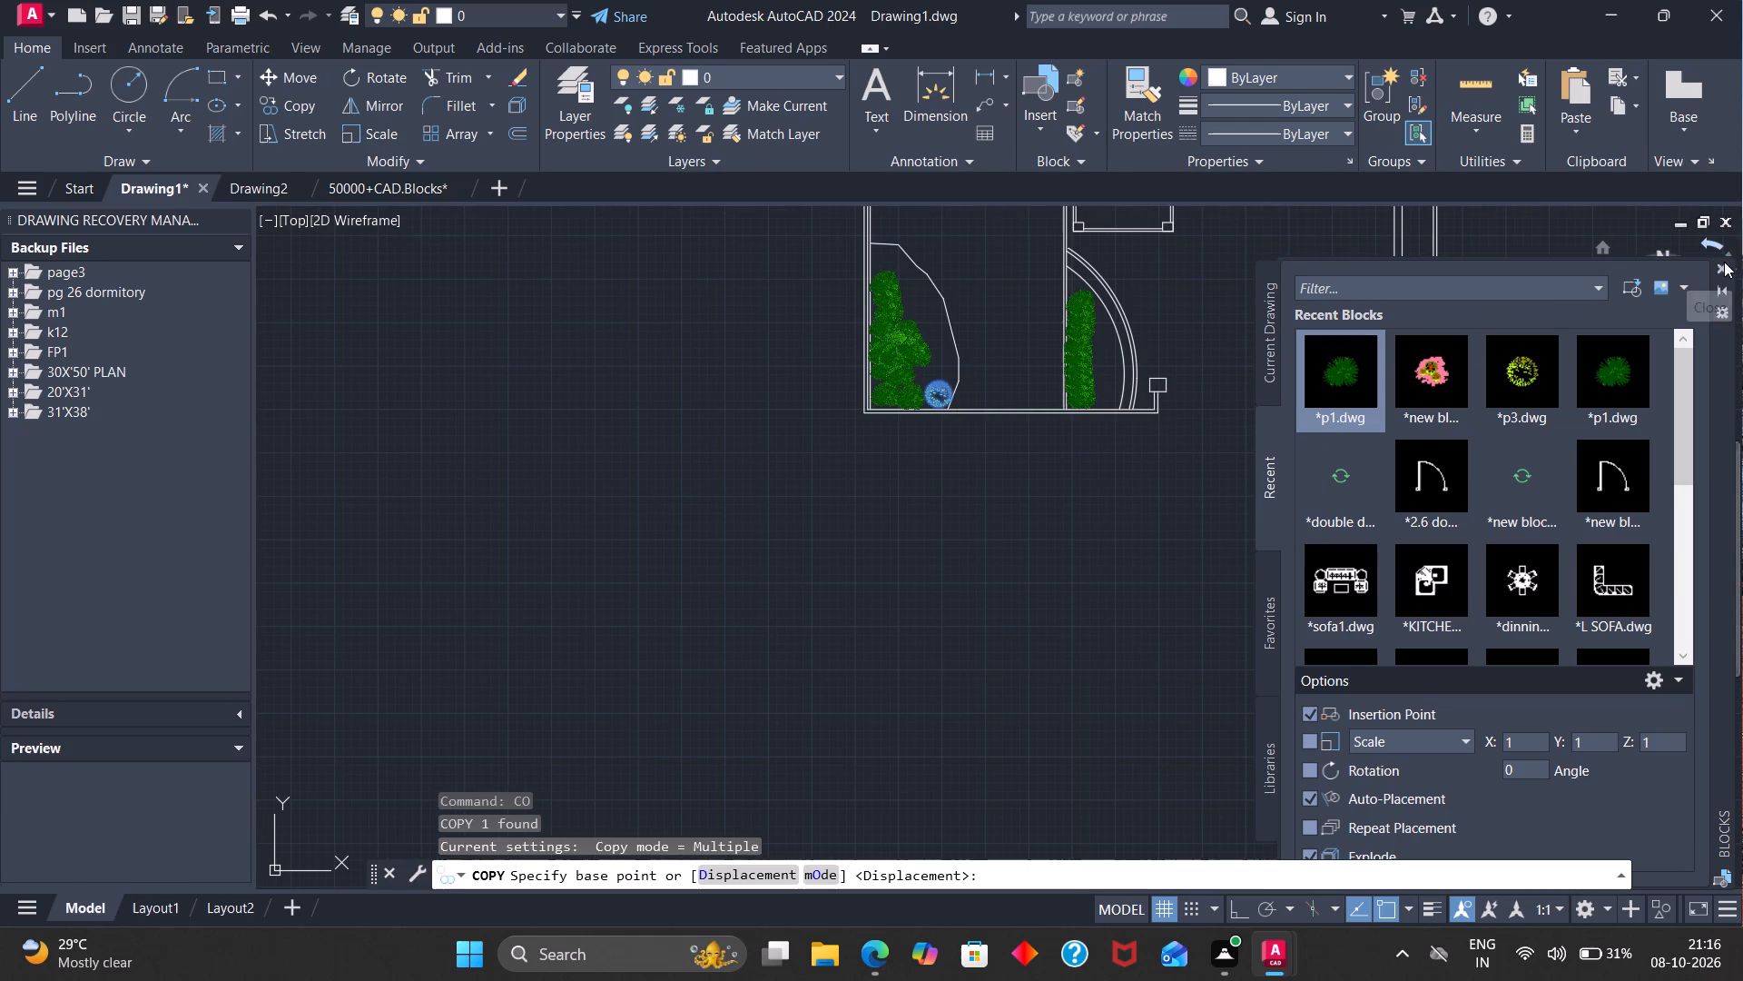
scroll(980, 252, up, 1)
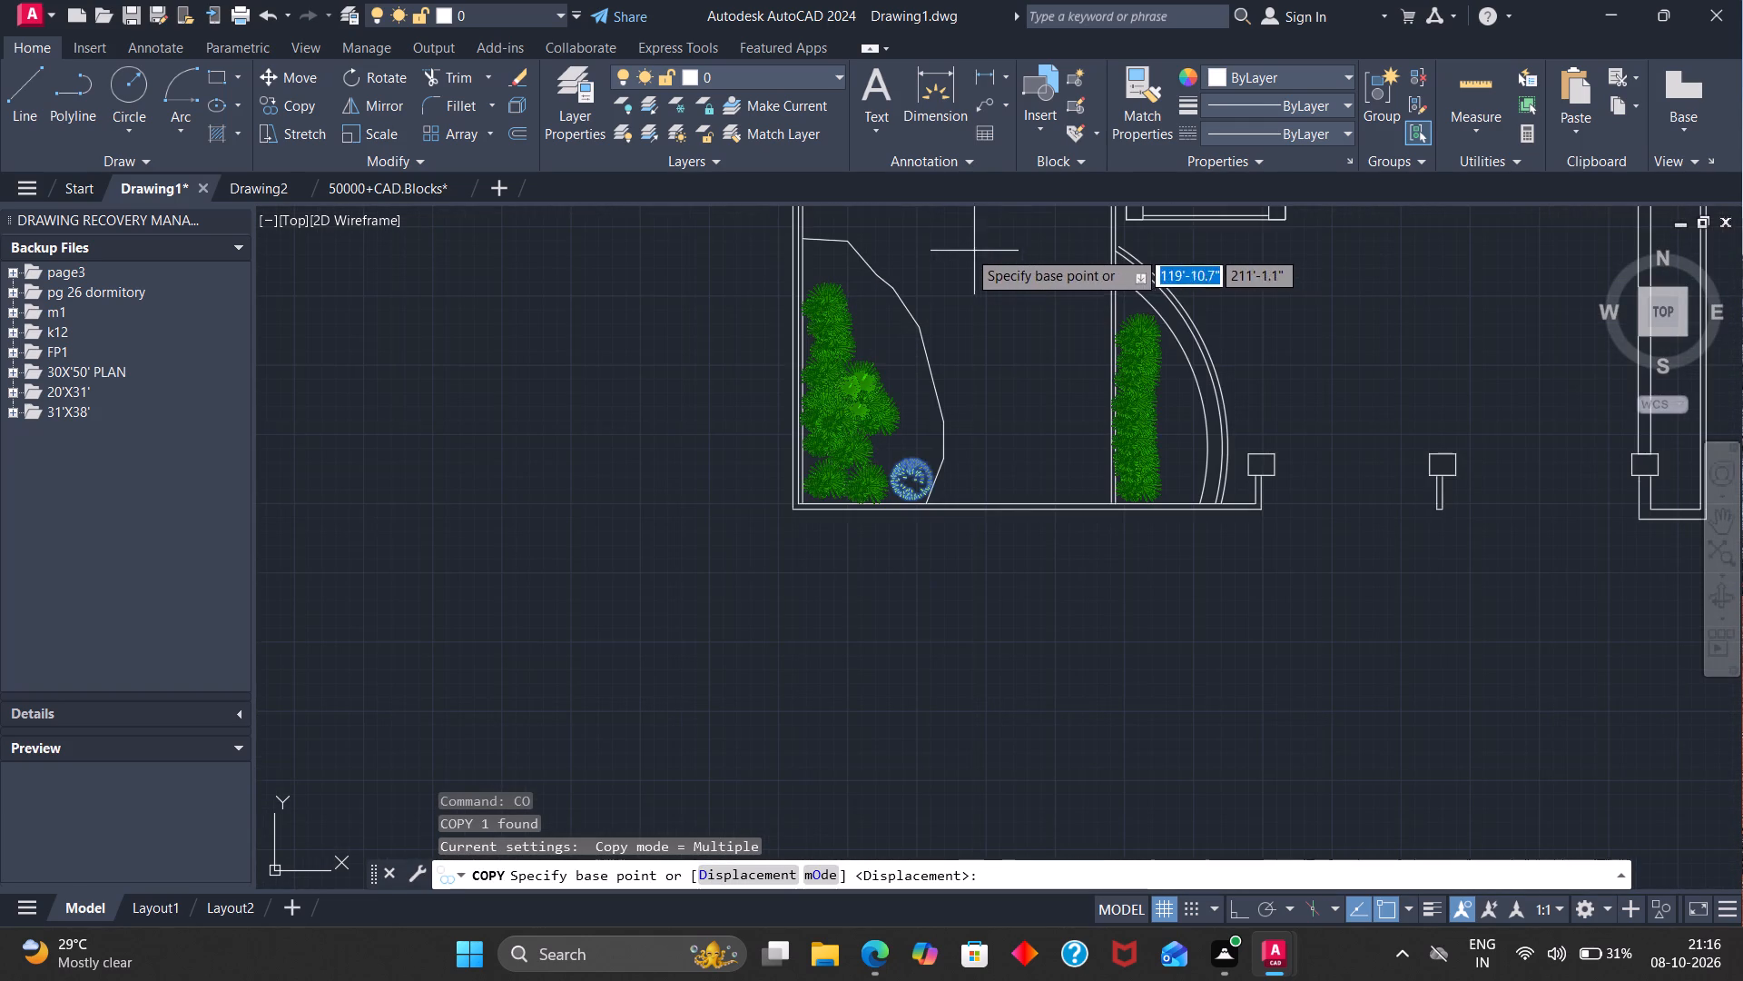
scroll(952, 250, up, 1)
scroll(838, 244, up, 1)
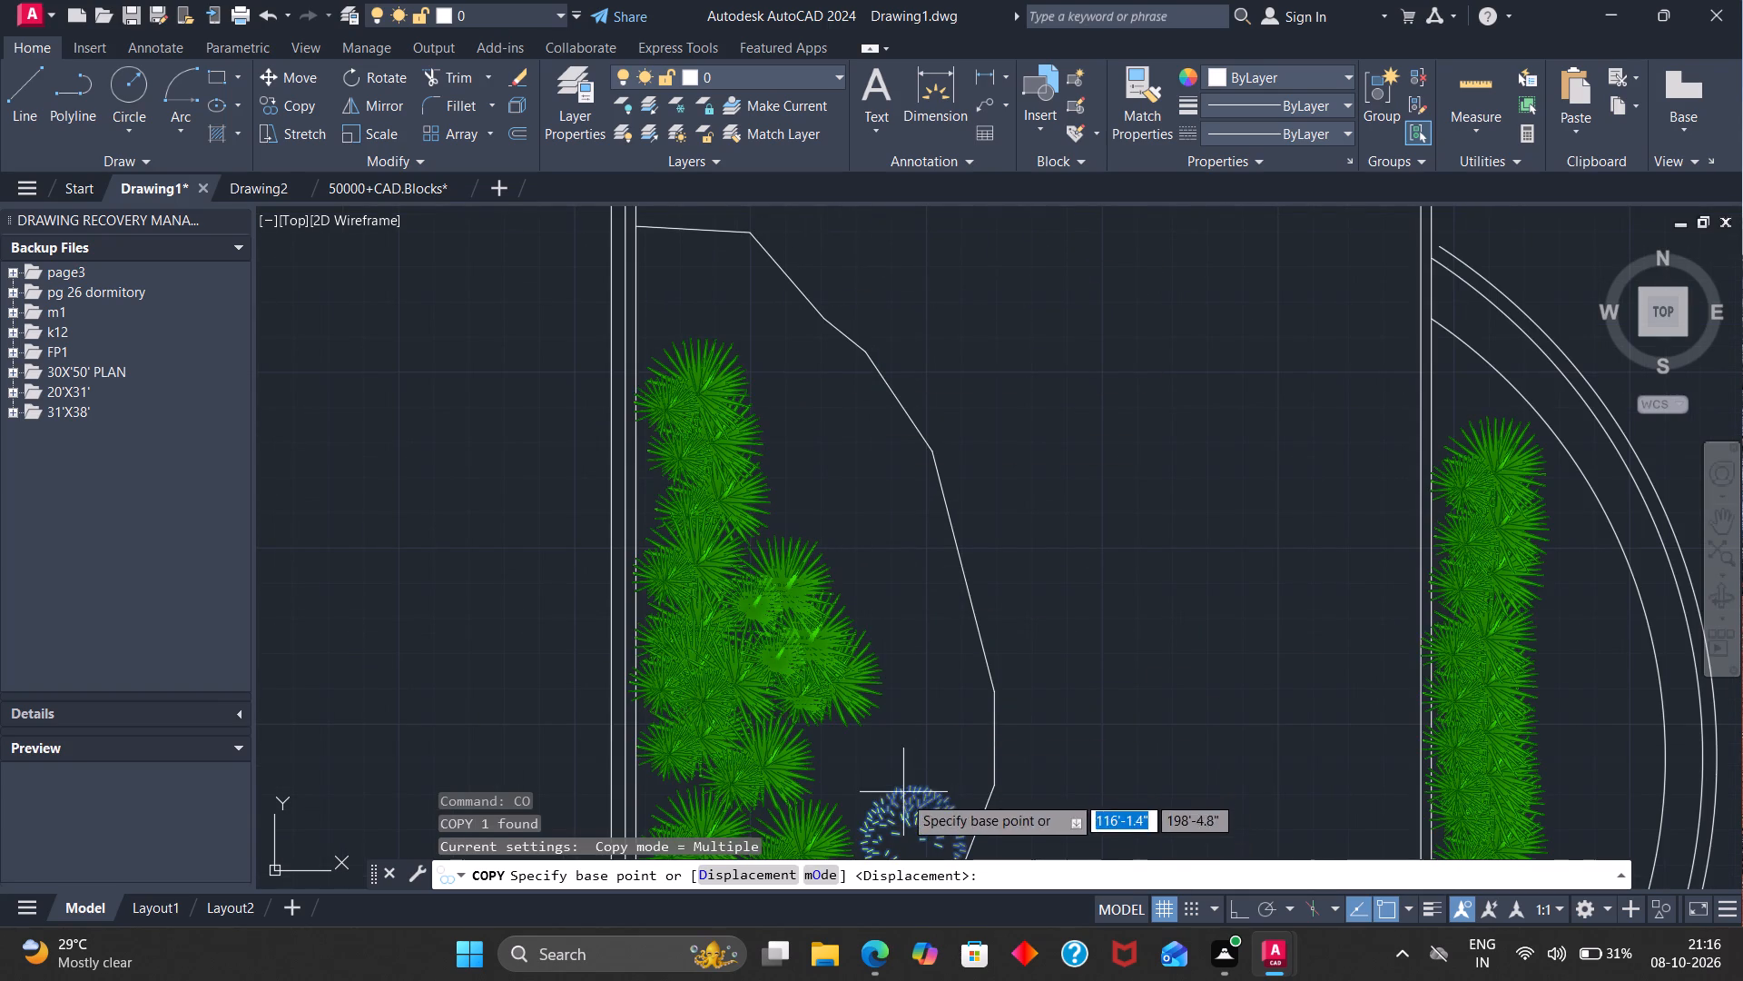
click(903, 795)
click(847, 758)
click(887, 703)
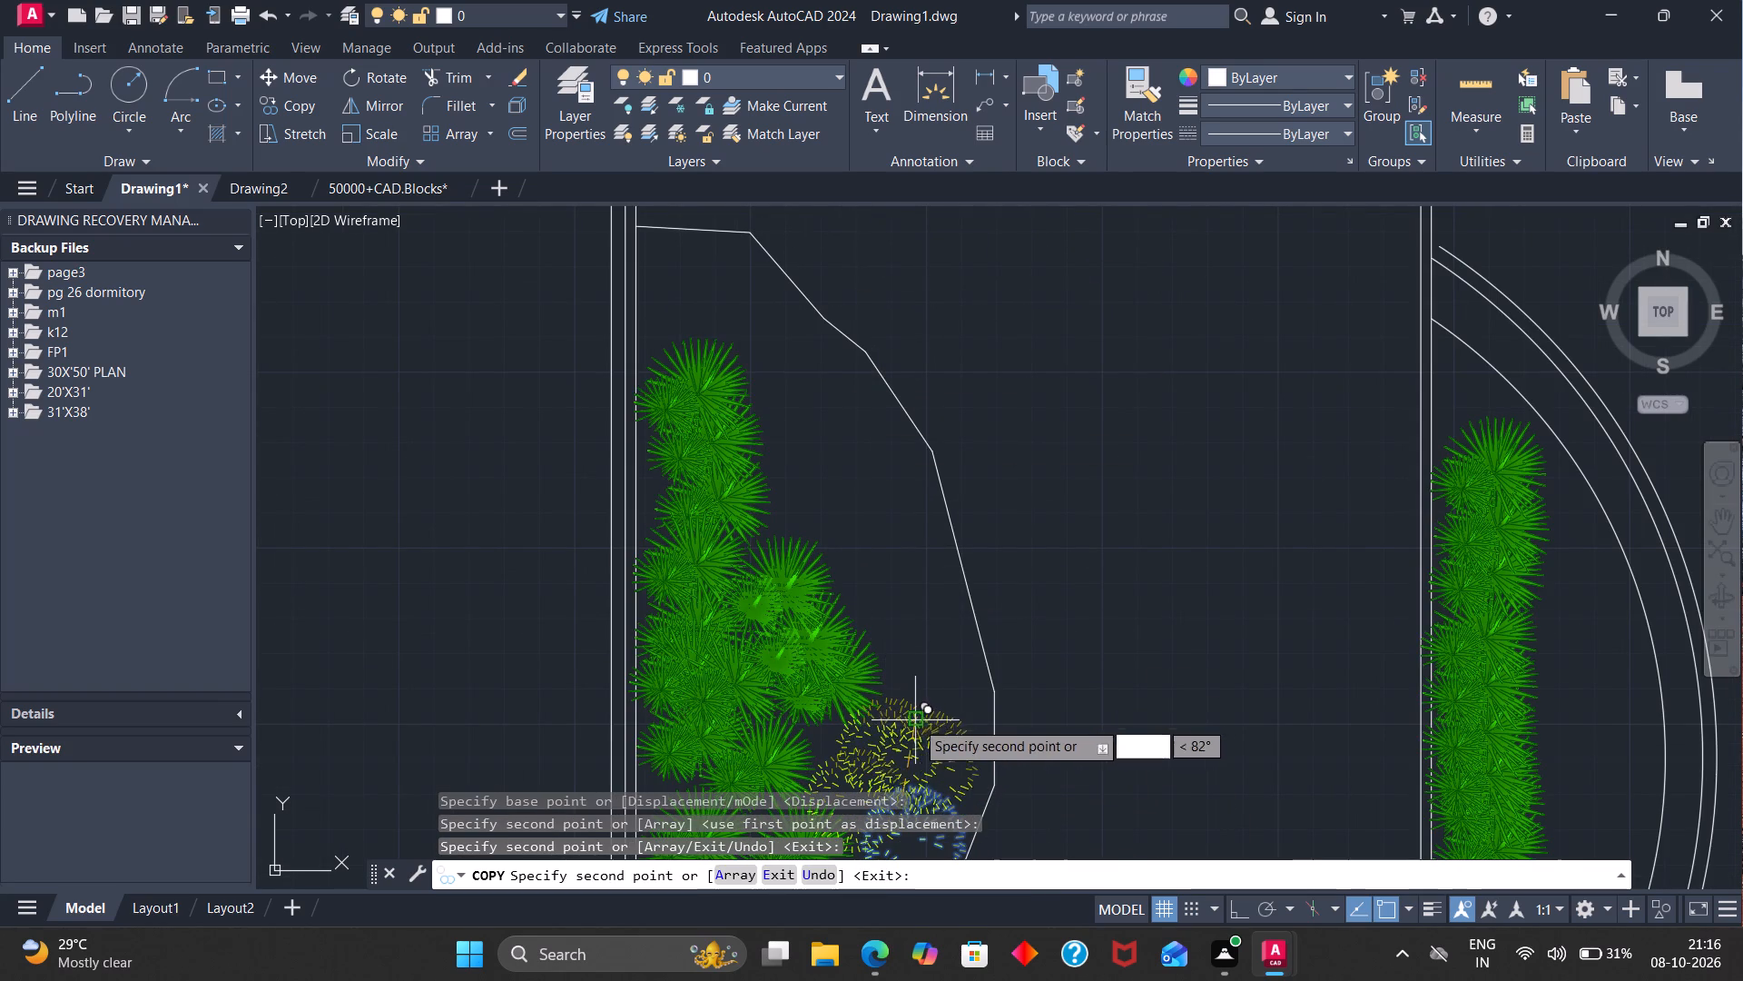
click(927, 725)
click(914, 658)
click(876, 645)
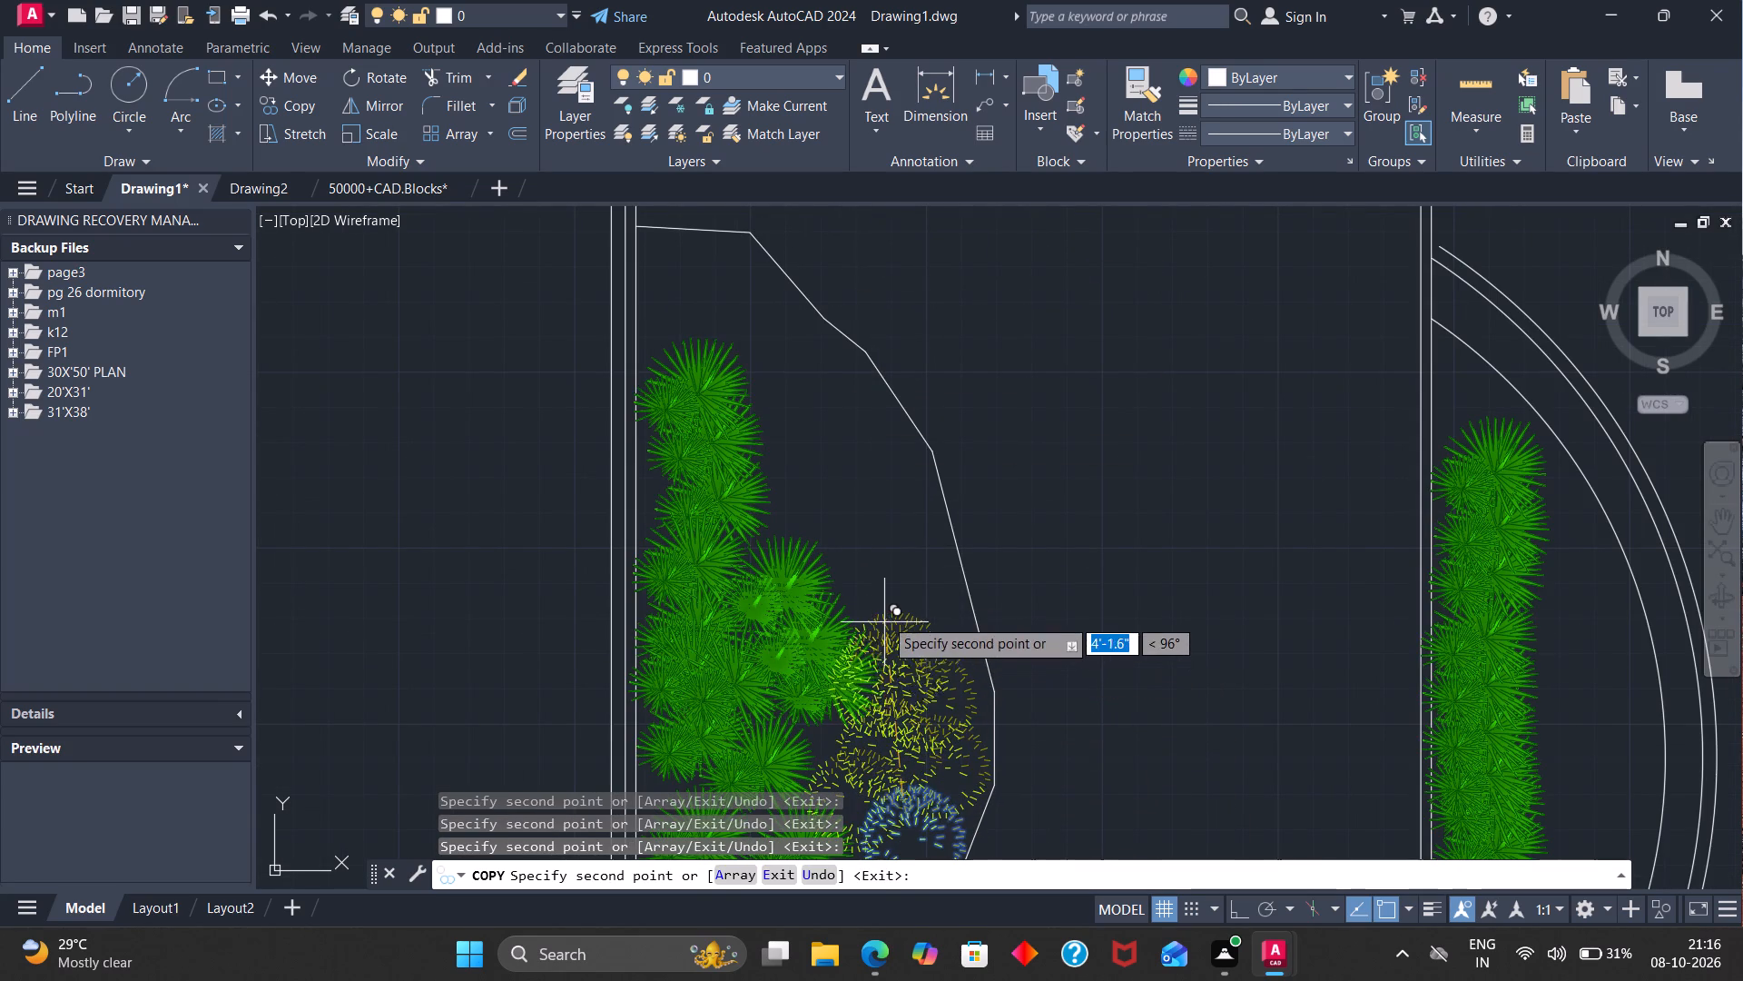
click(884, 602)
click(866, 590)
click(848, 538)
drag(894, 526, 904, 539)
drag(932, 594, 937, 605)
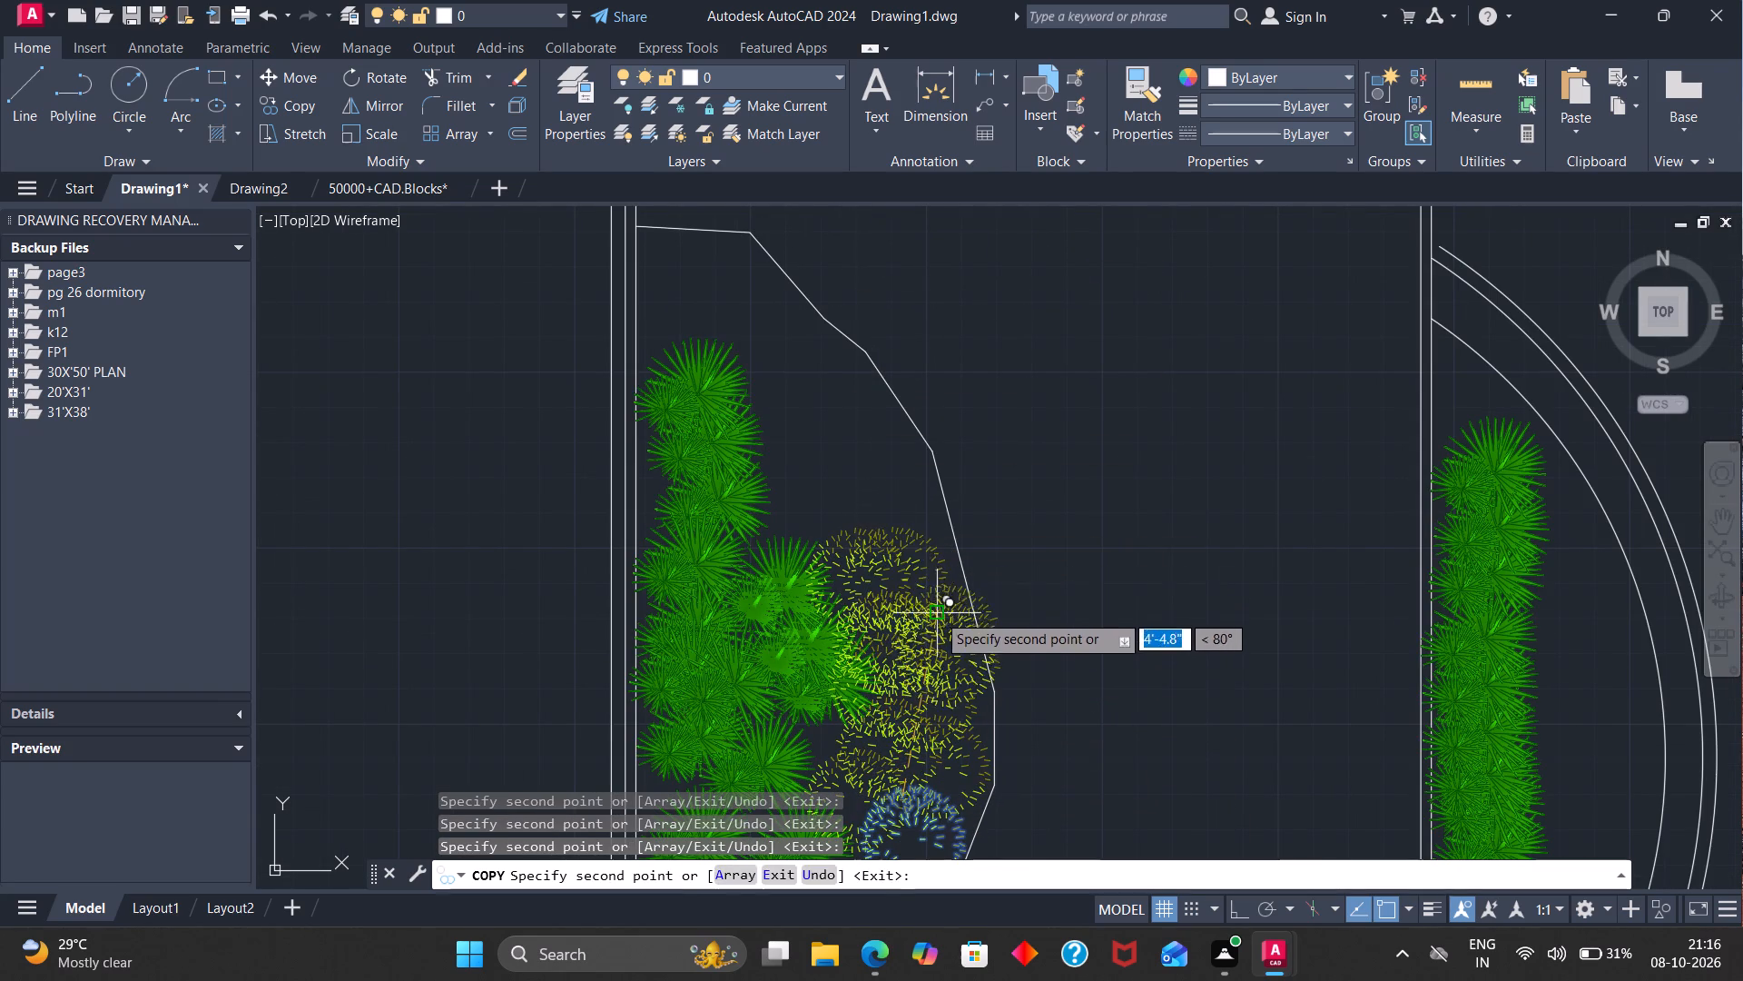
Place more yellow shrub copies over the middle of the left bed, between the palm column and the curved border.
drag(885, 502, 880, 490)
click(872, 477)
drag(846, 461, 818, 481)
drag(802, 461, 802, 451)
drag(799, 441, 802, 428)
drag(838, 408, 867, 427)
drag(871, 425, 878, 425)
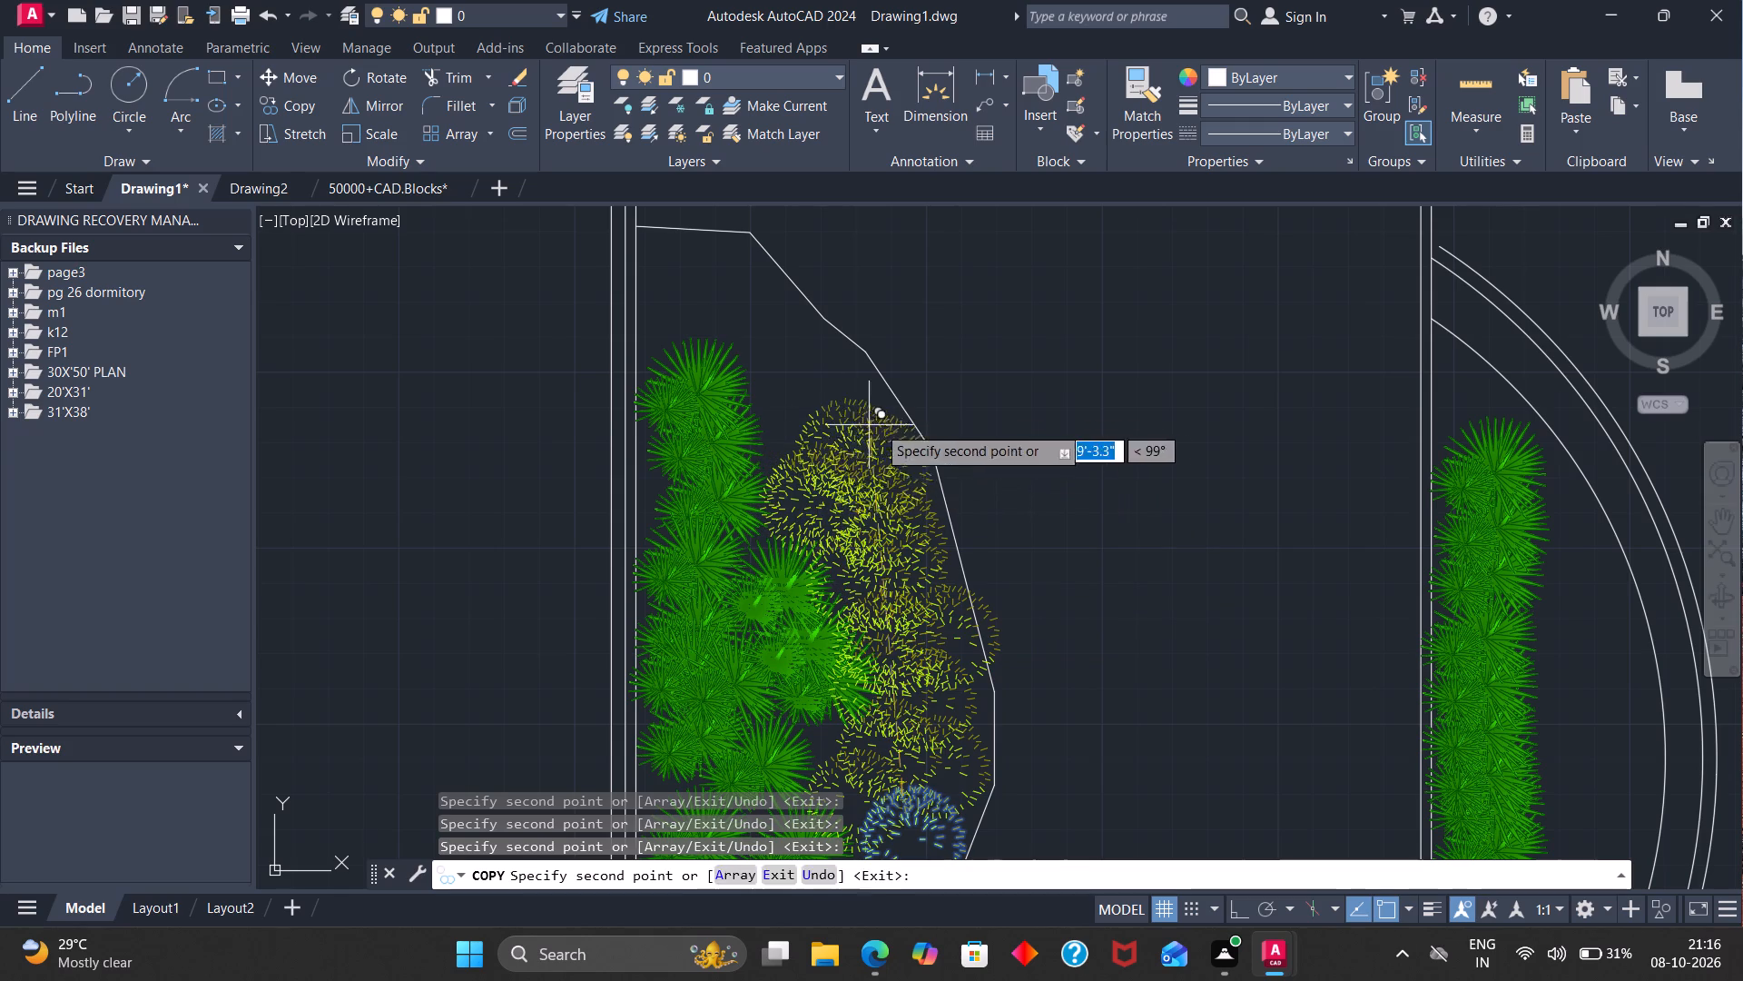
drag(878, 425, 882, 422)
click(883, 417)
Place yellow shrub copies along the left bed's tapering border and above the palms, filling it up to the top corner.
drag(832, 406, 814, 407)
drag(794, 396, 790, 385)
click(779, 366)
drag(762, 338, 755, 330)
drag(721, 300, 703, 294)
click(681, 282)
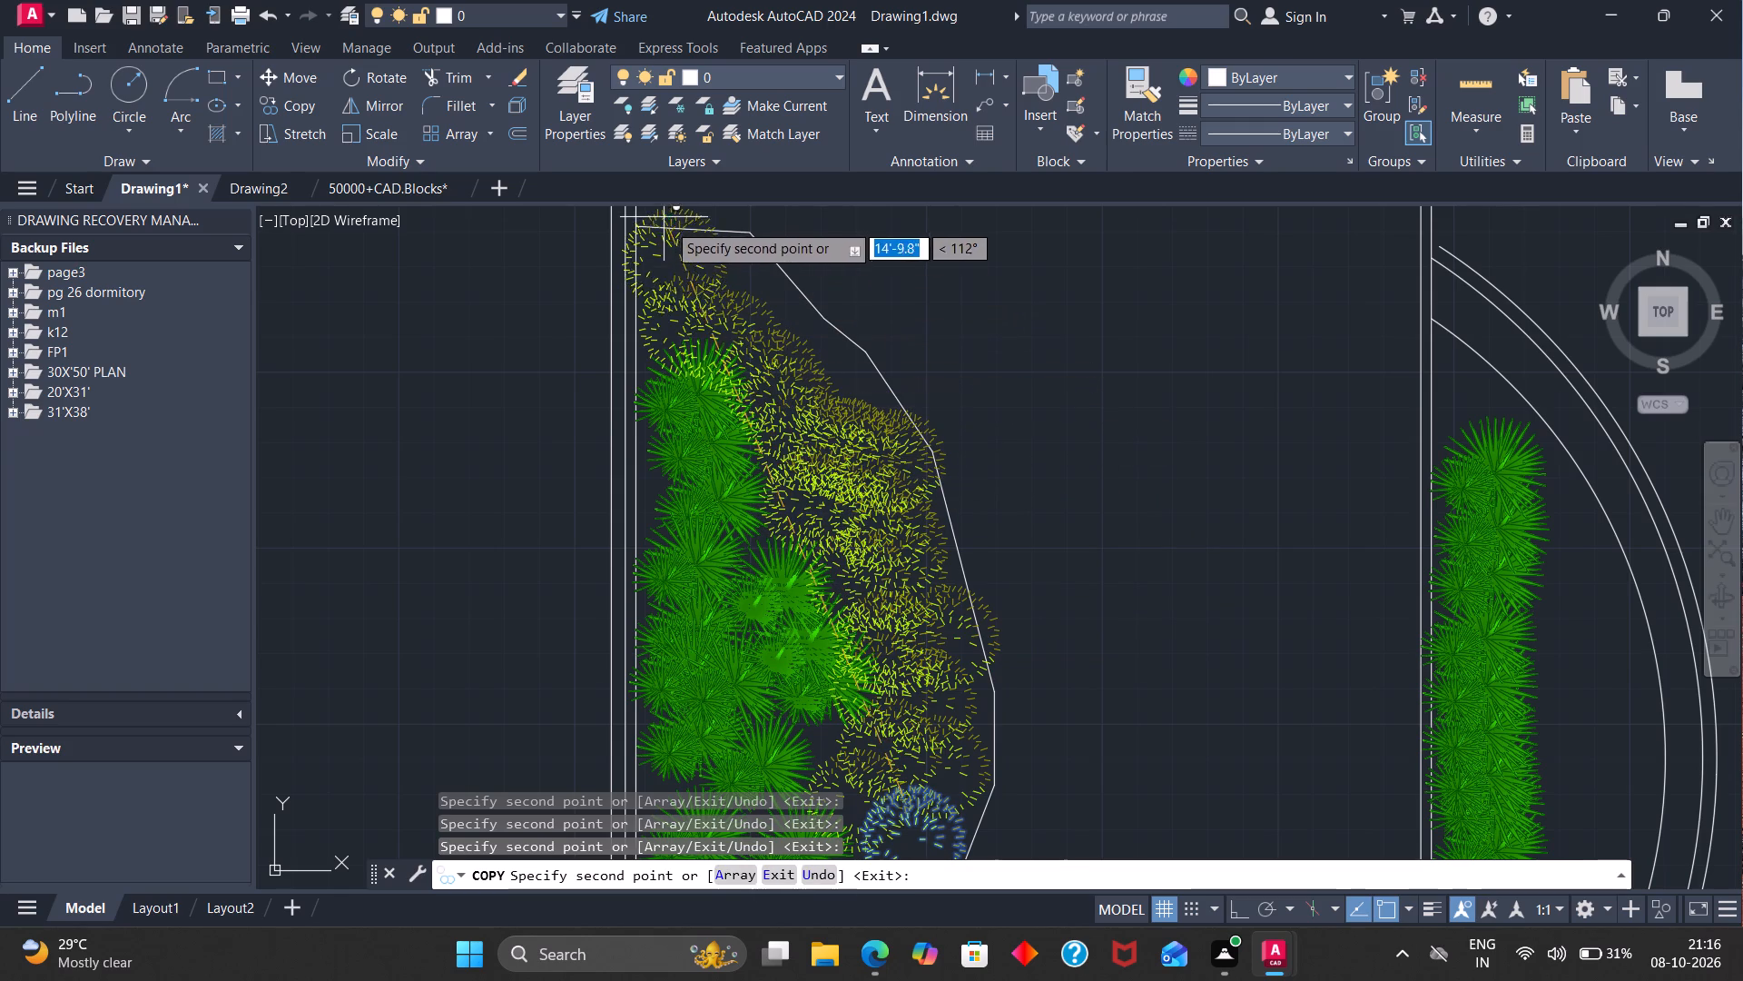
click(687, 242)
click(762, 299)
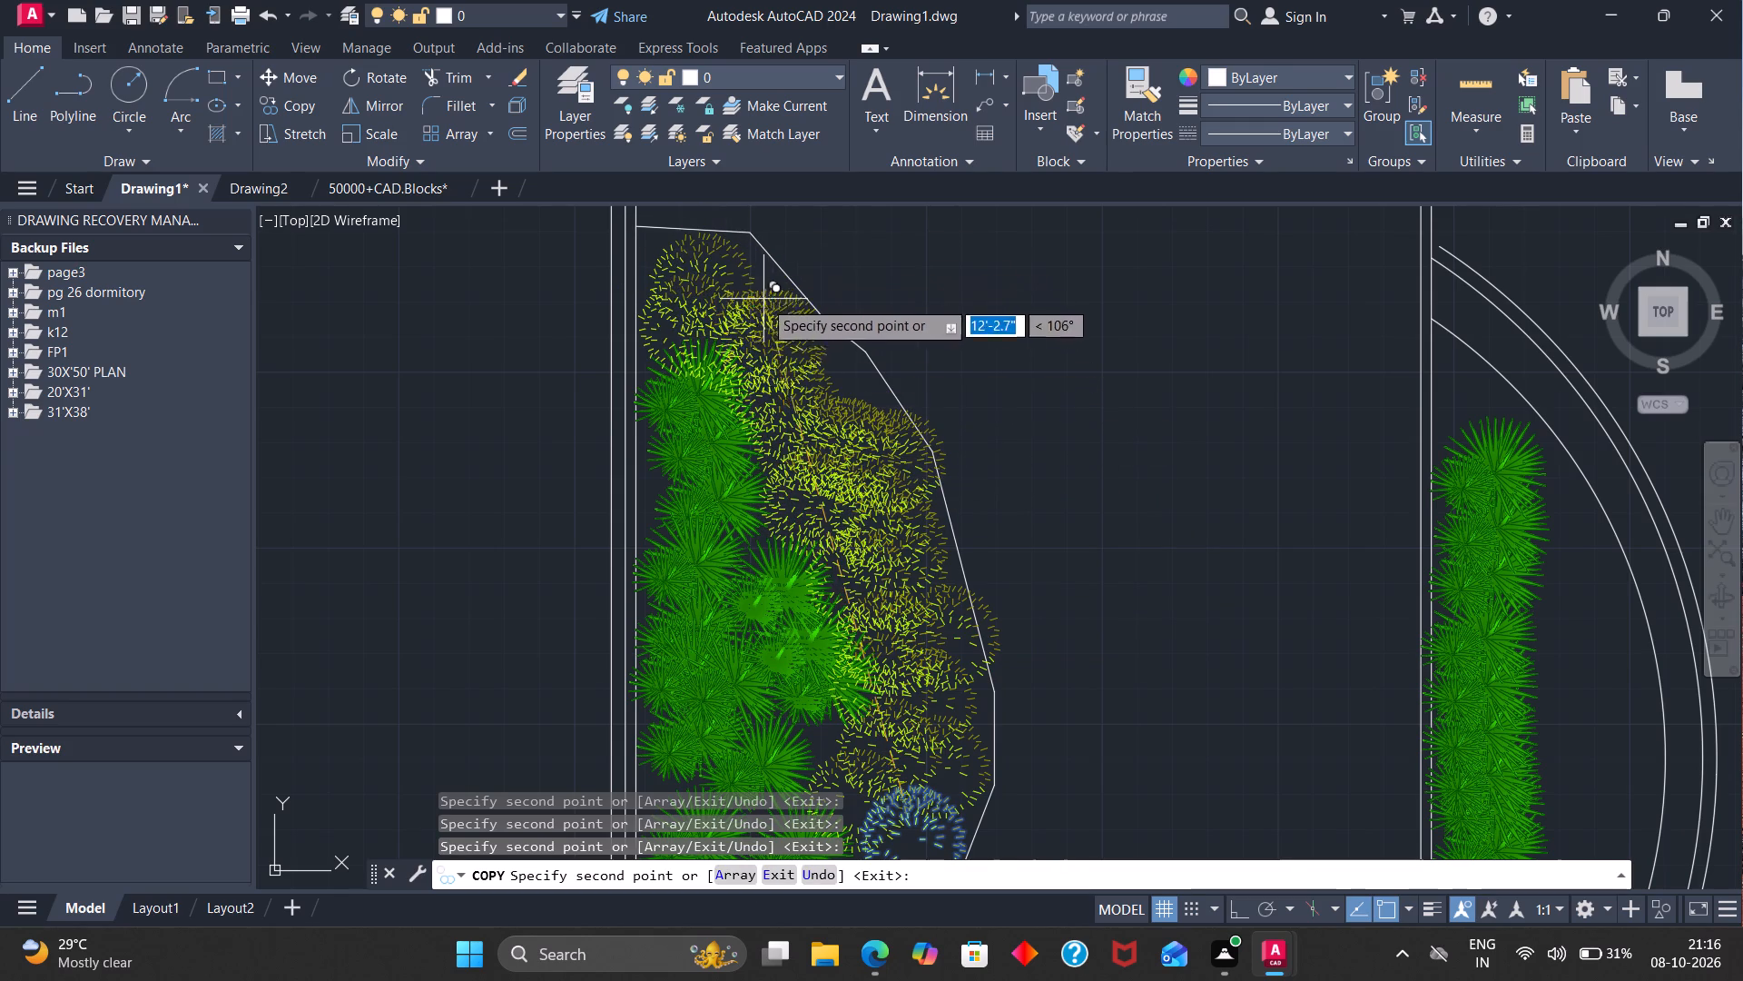
click(815, 341)
Copy the yellow shrub into the arc-edged bed, above the palm column and down the upper part of the arc.
scroll(1278, 627, down, 2)
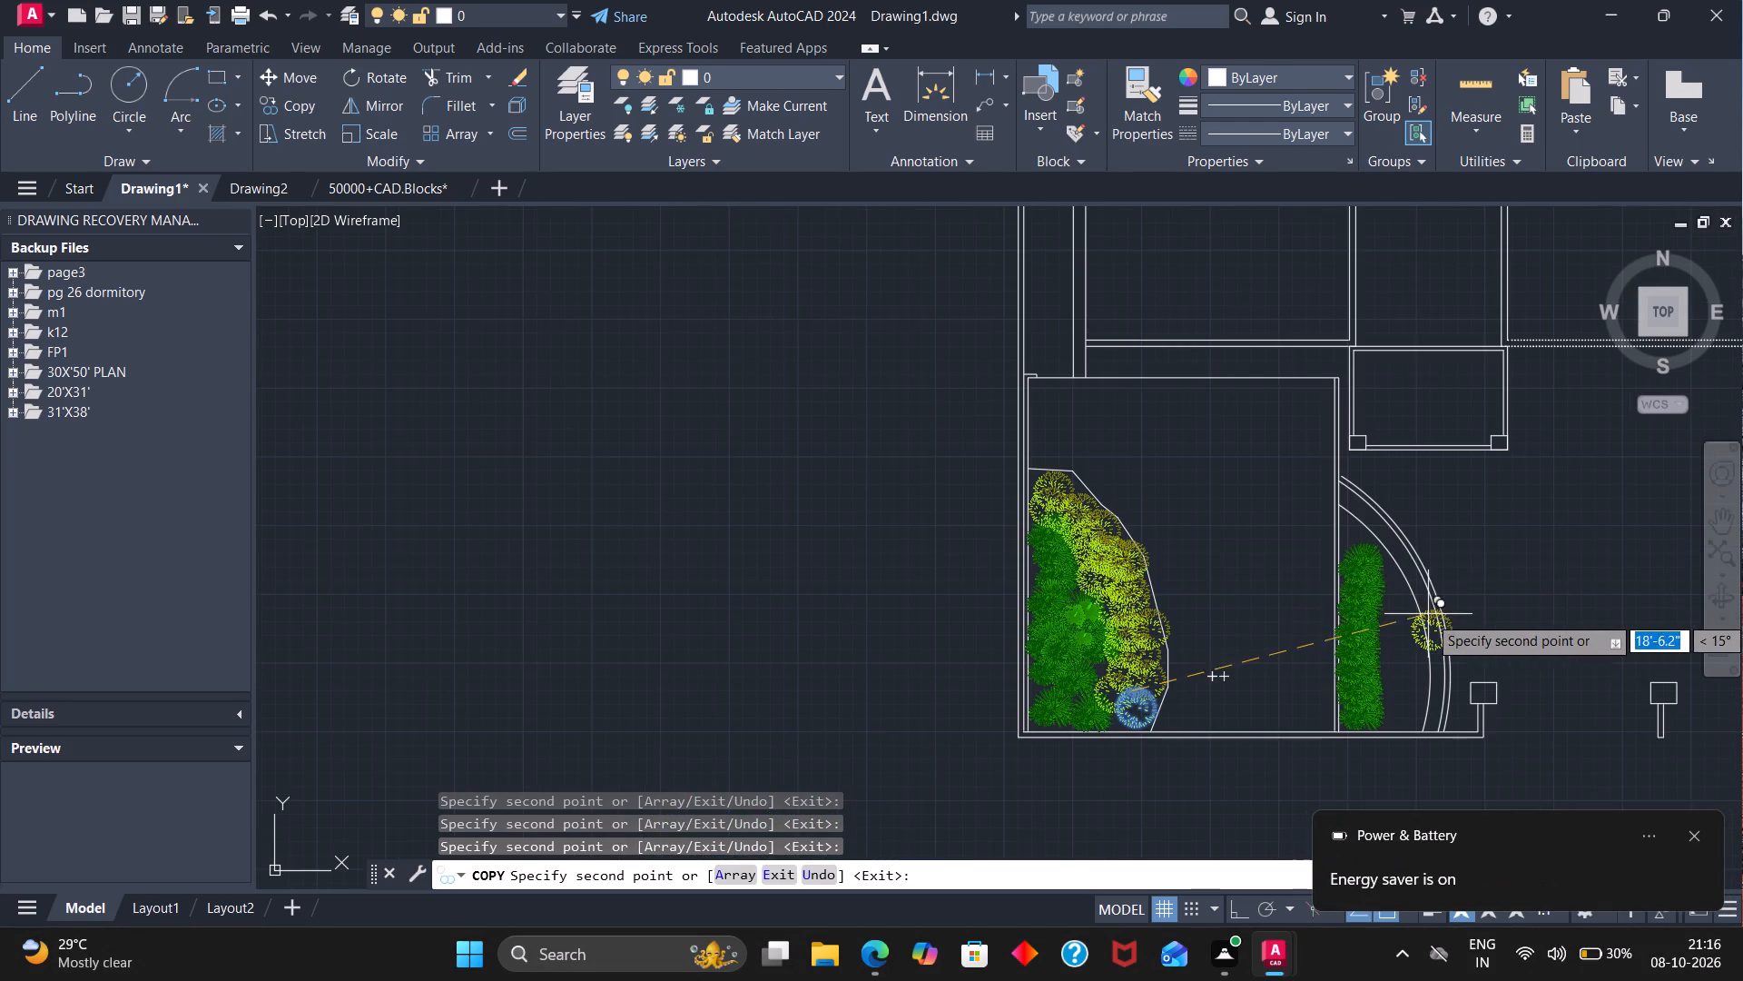
scroll(1415, 621, up, 3)
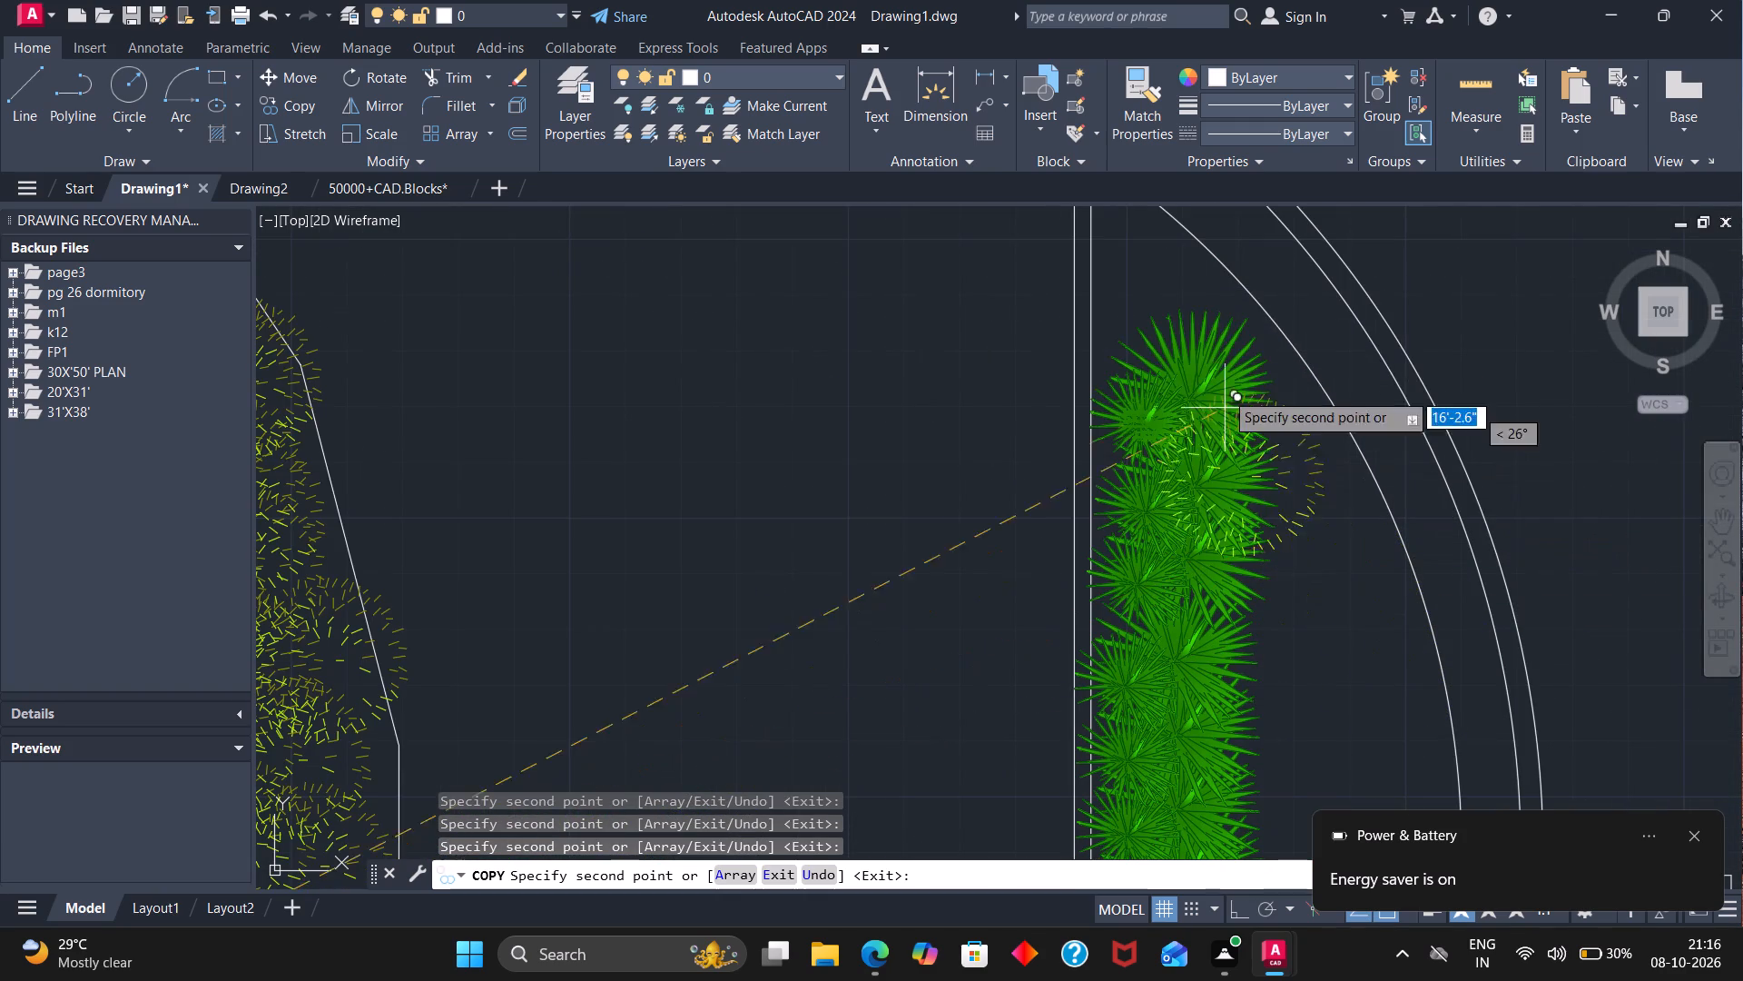
click(1154, 245)
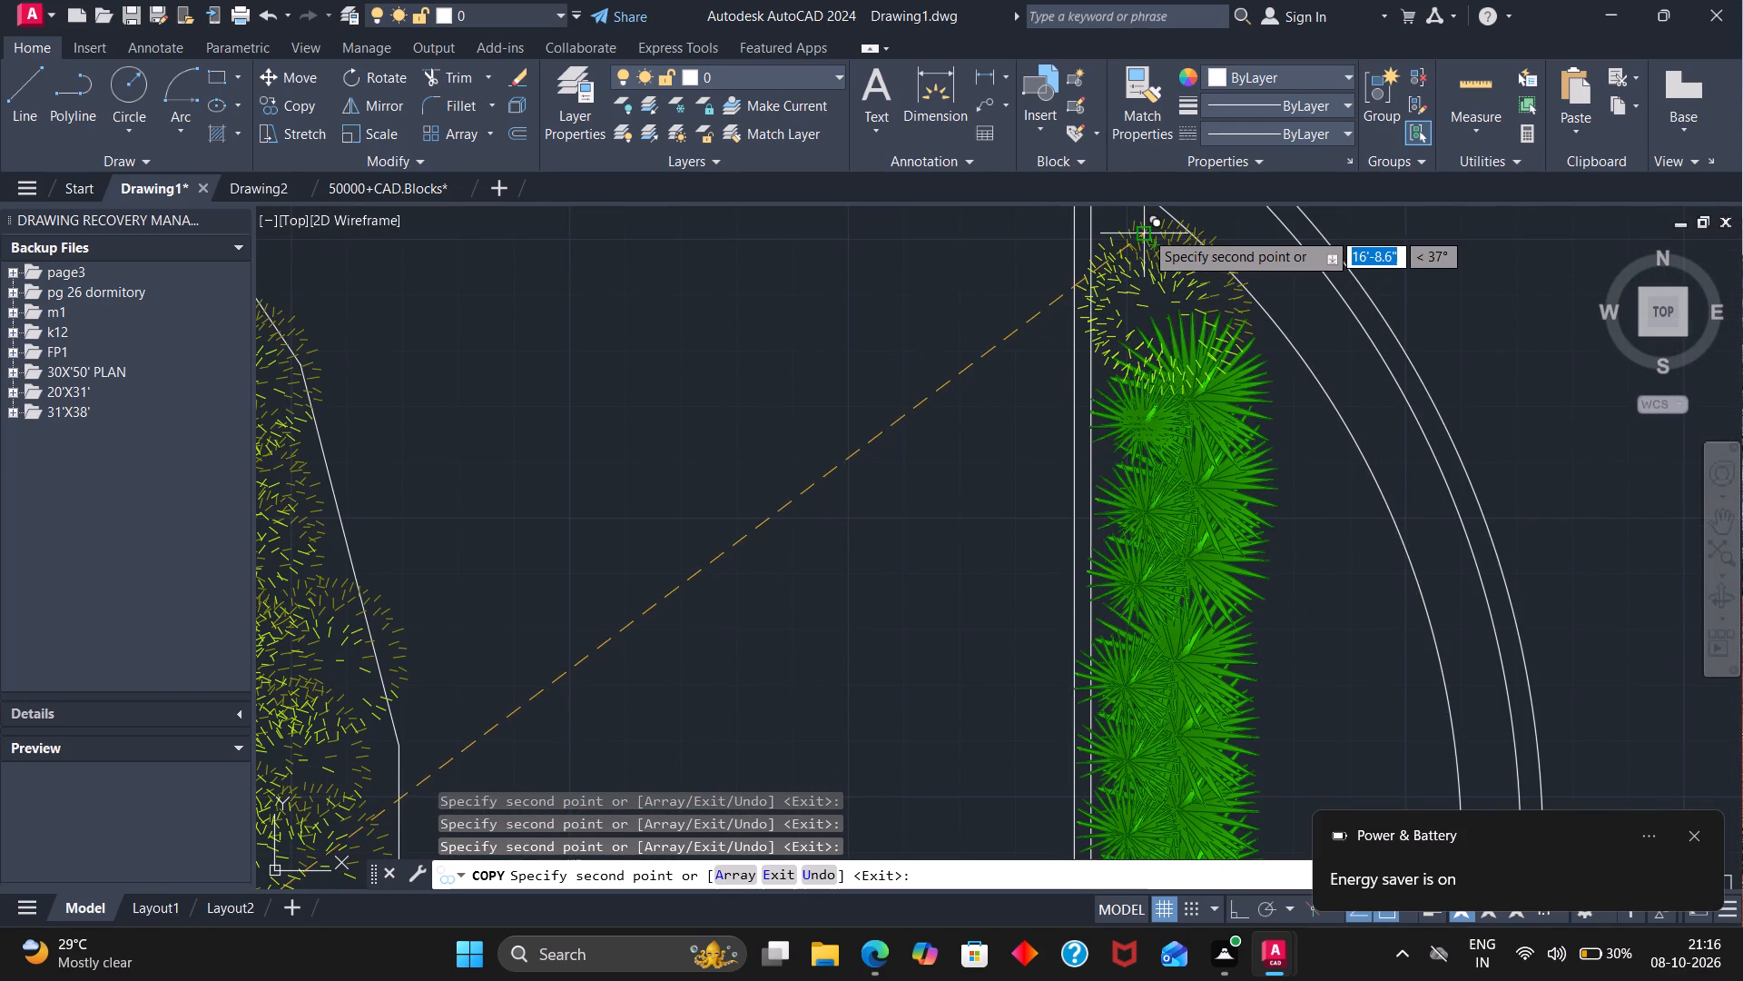
click(1145, 231)
click(1235, 386)
drag(1249, 425, 1264, 453)
drag(1287, 506, 1296, 535)
drag(1306, 577, 1324, 603)
drag(1330, 609, 1334, 619)
click(1340, 620)
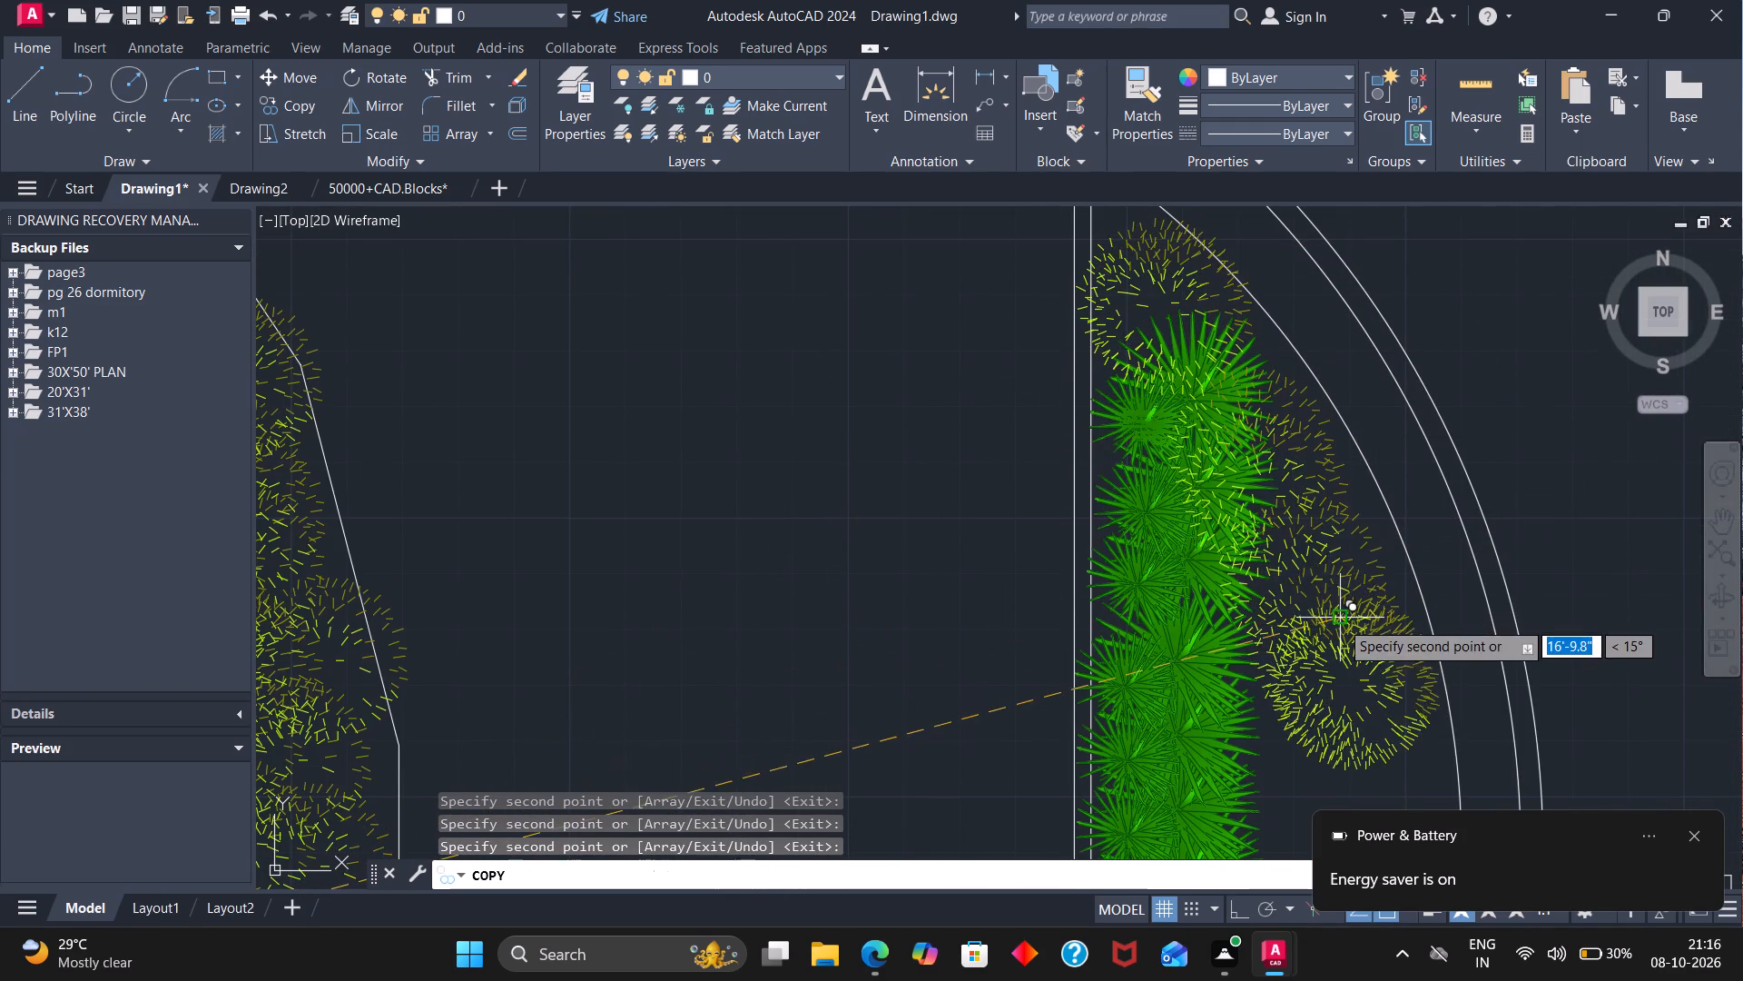
Fill the lower part of the arc-edged bed with yellow shrub copies between the palms and the arc, and finish copying.
scroll(1340, 619, down, 2)
click(1338, 658)
click(1320, 678)
click(1315, 679)
drag(1338, 690, 1344, 703)
click(1346, 722)
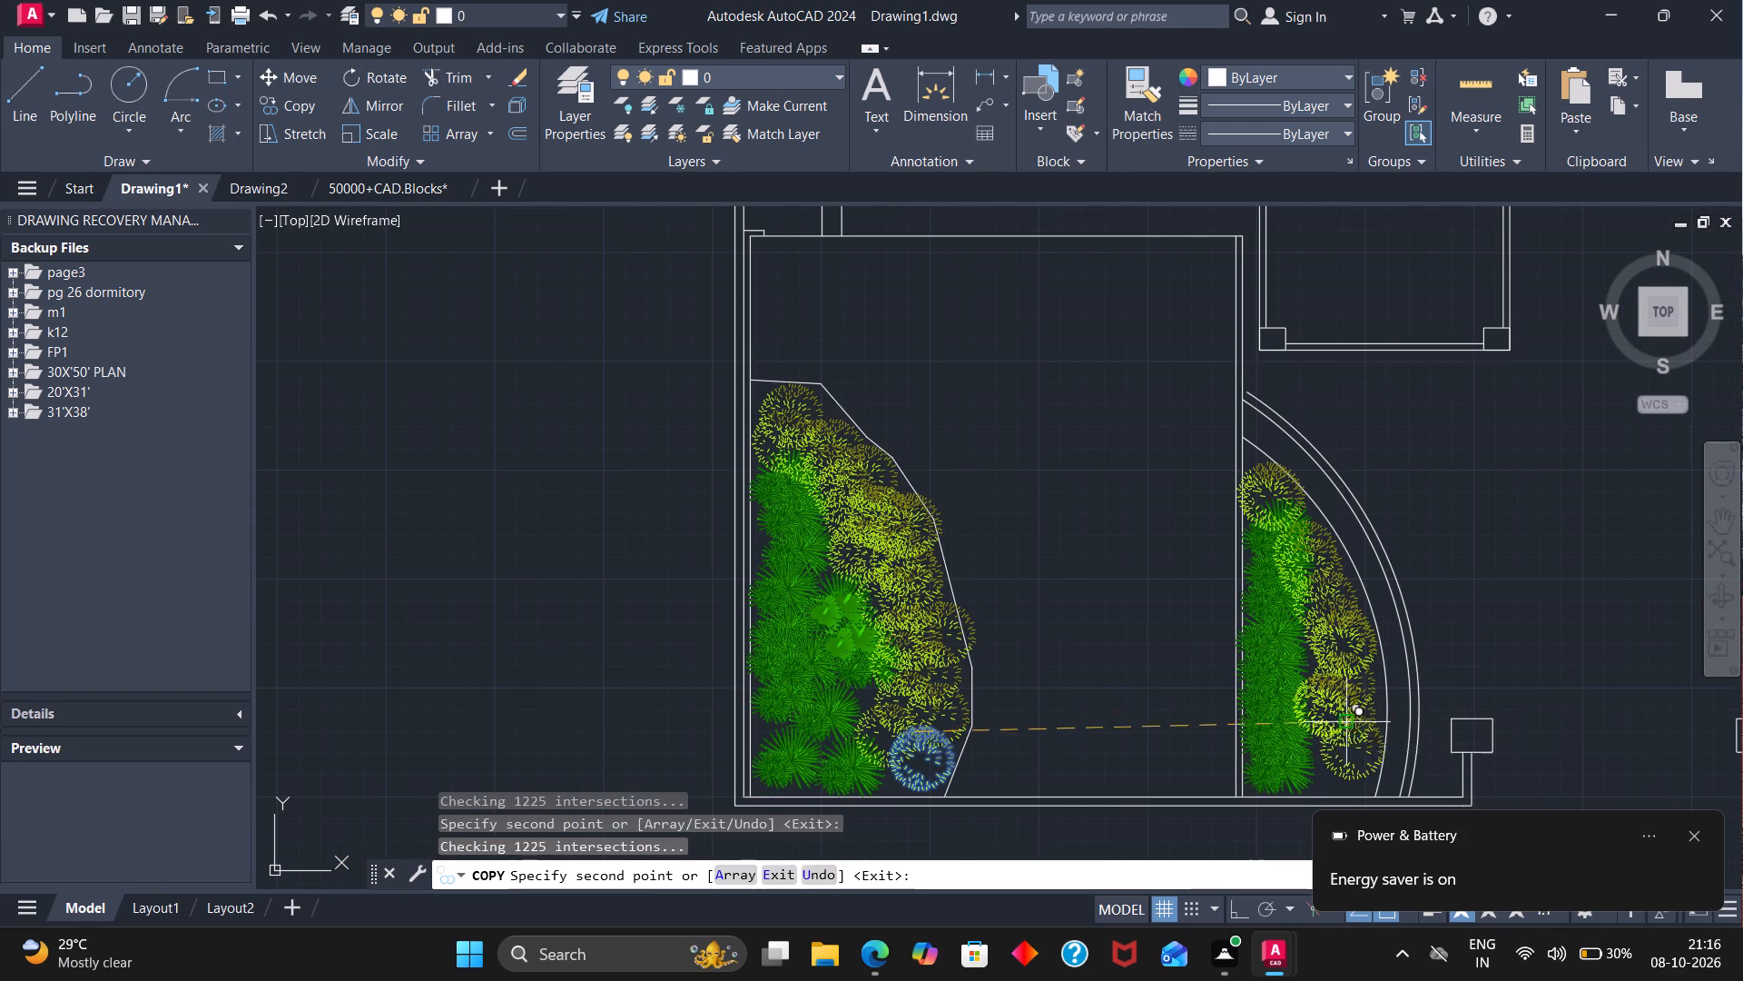
click(1345, 735)
click(1334, 753)
click(1354, 692)
click(1347, 649)
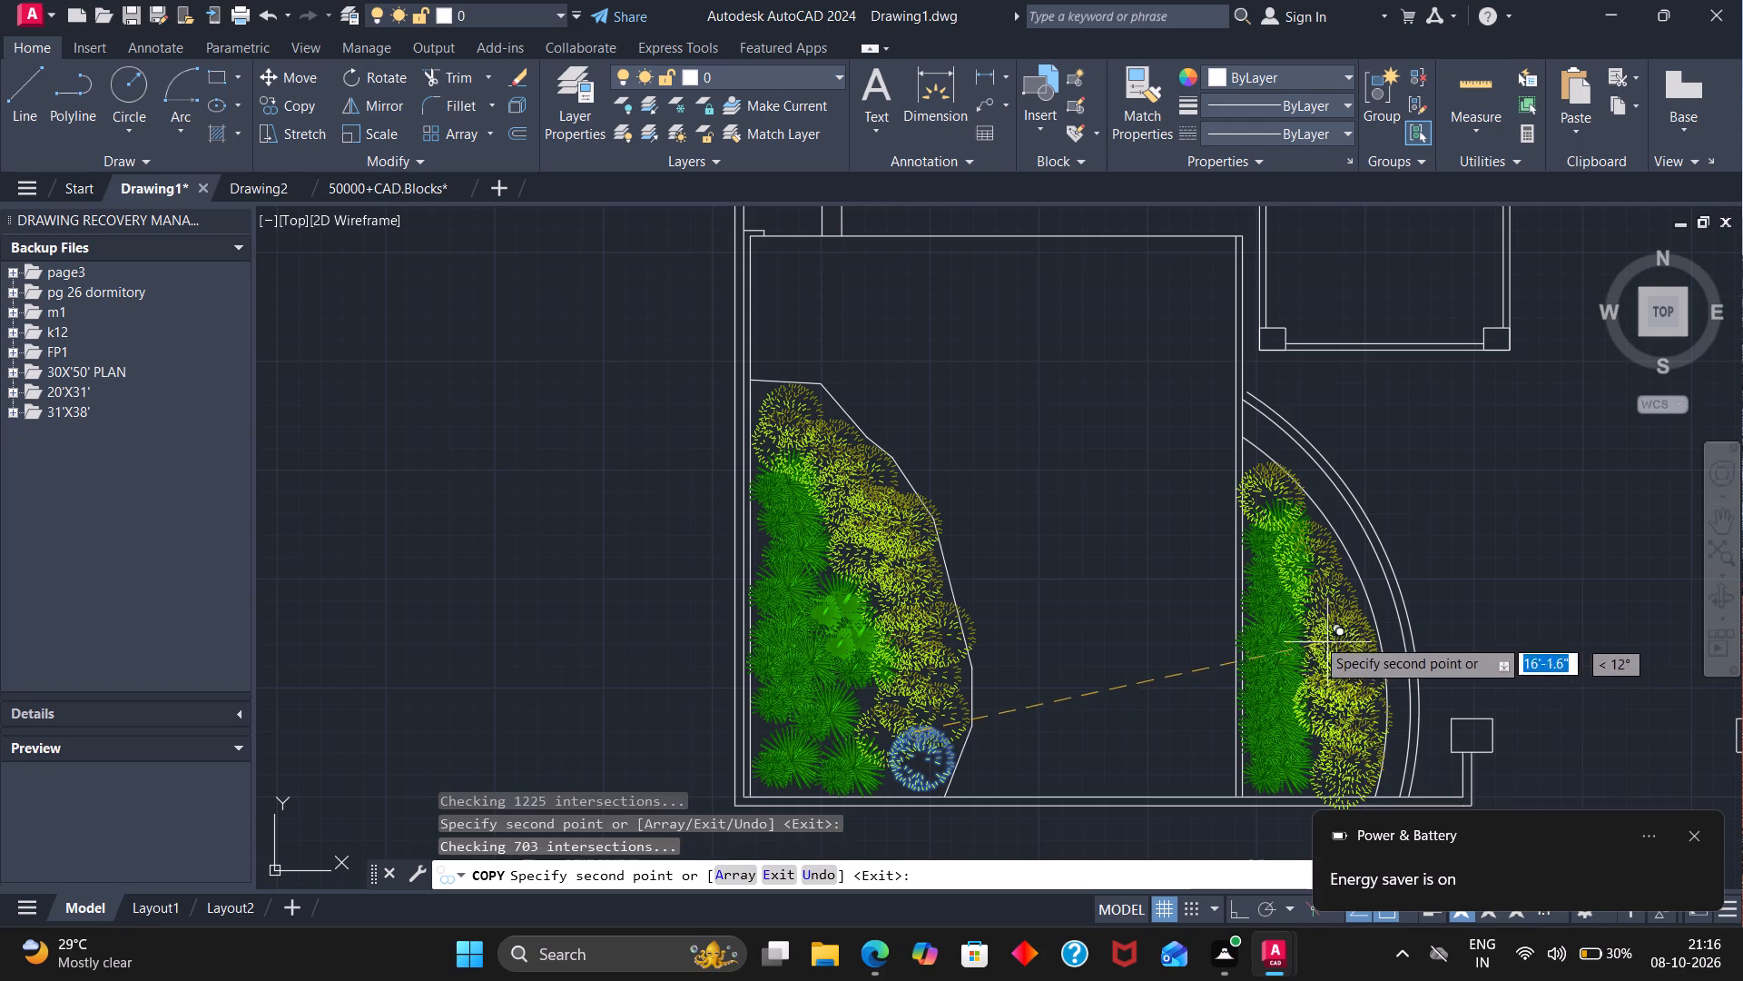
click(1314, 637)
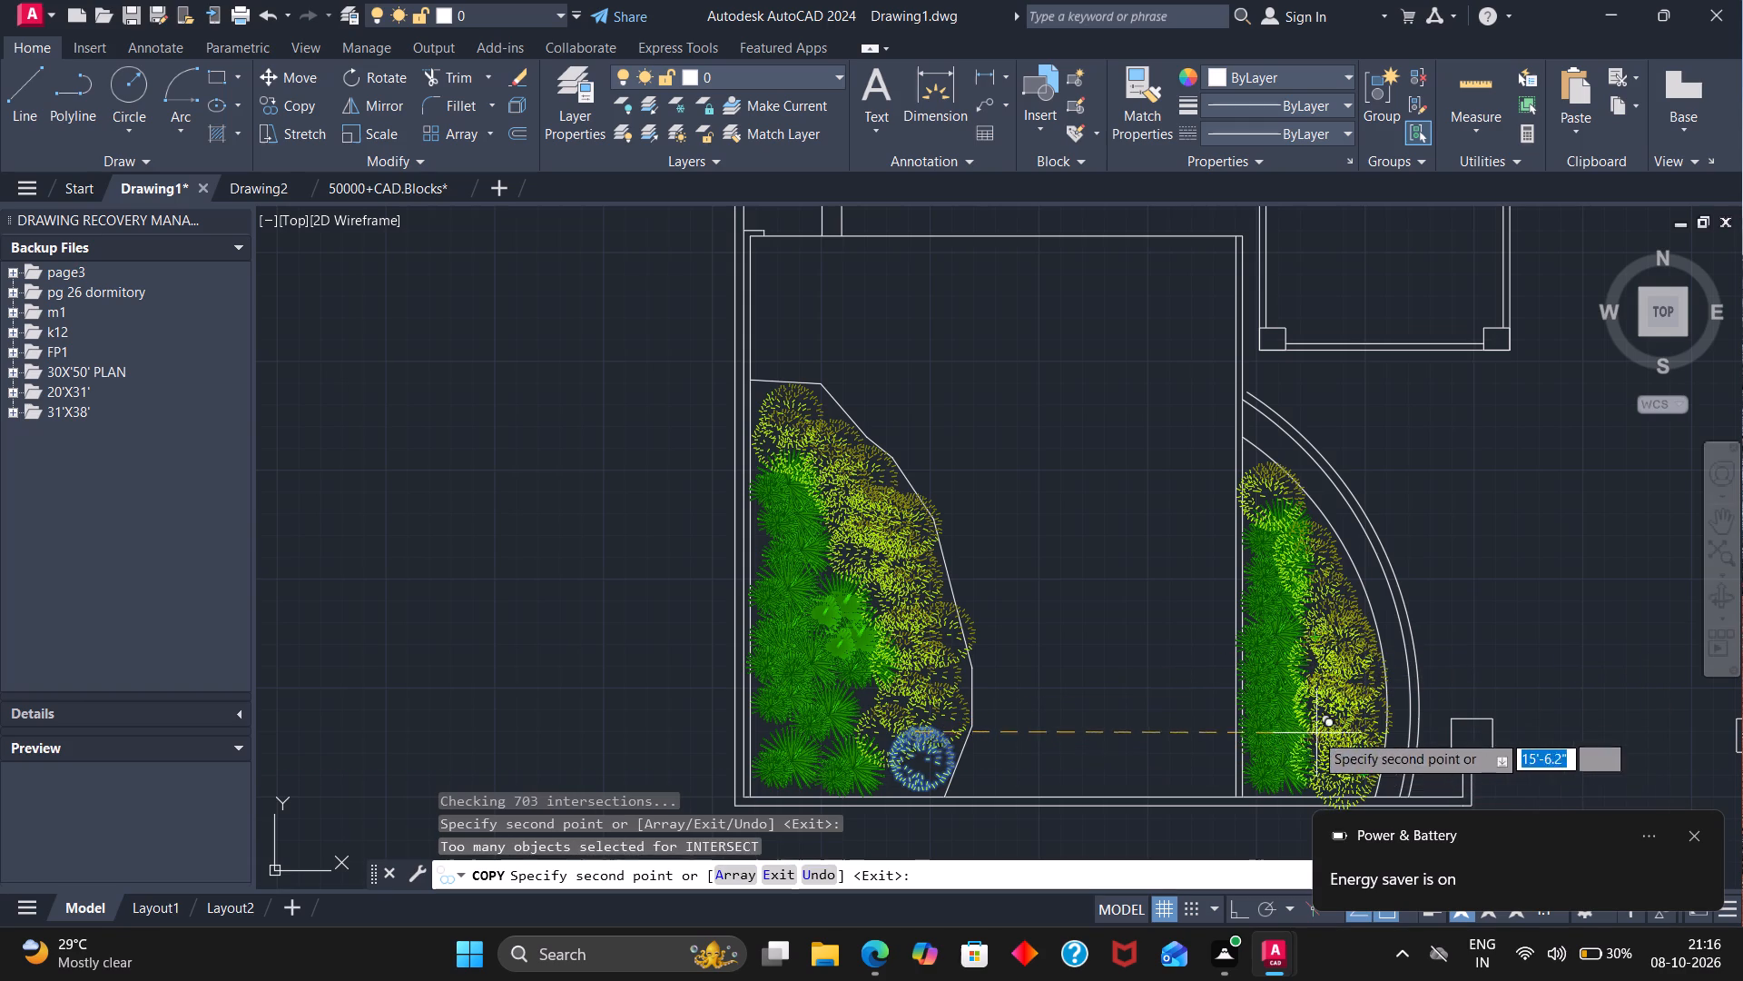
key(Escape)
Insert the CAR.dwg block from the recent blocks into the open front parking area beside the arc-edged bed.
scroll(1297, 694, down, 4)
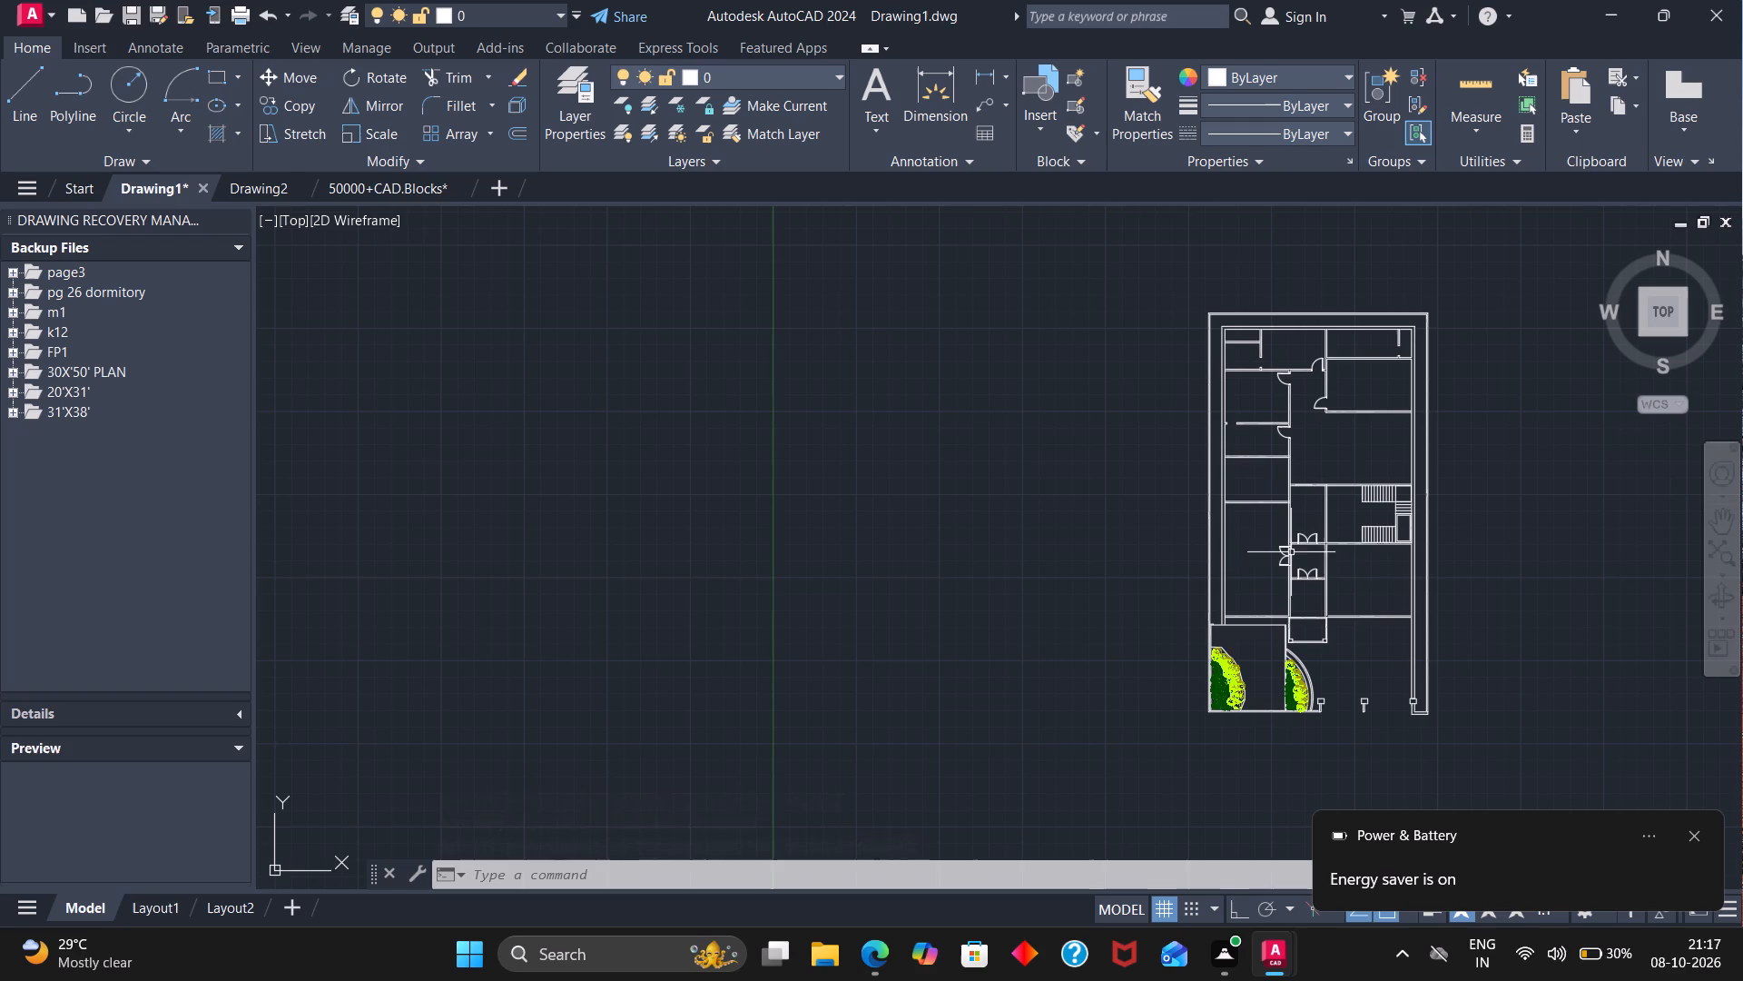
key(i)
key(Return)
scroll(1530, 511, down, 3)
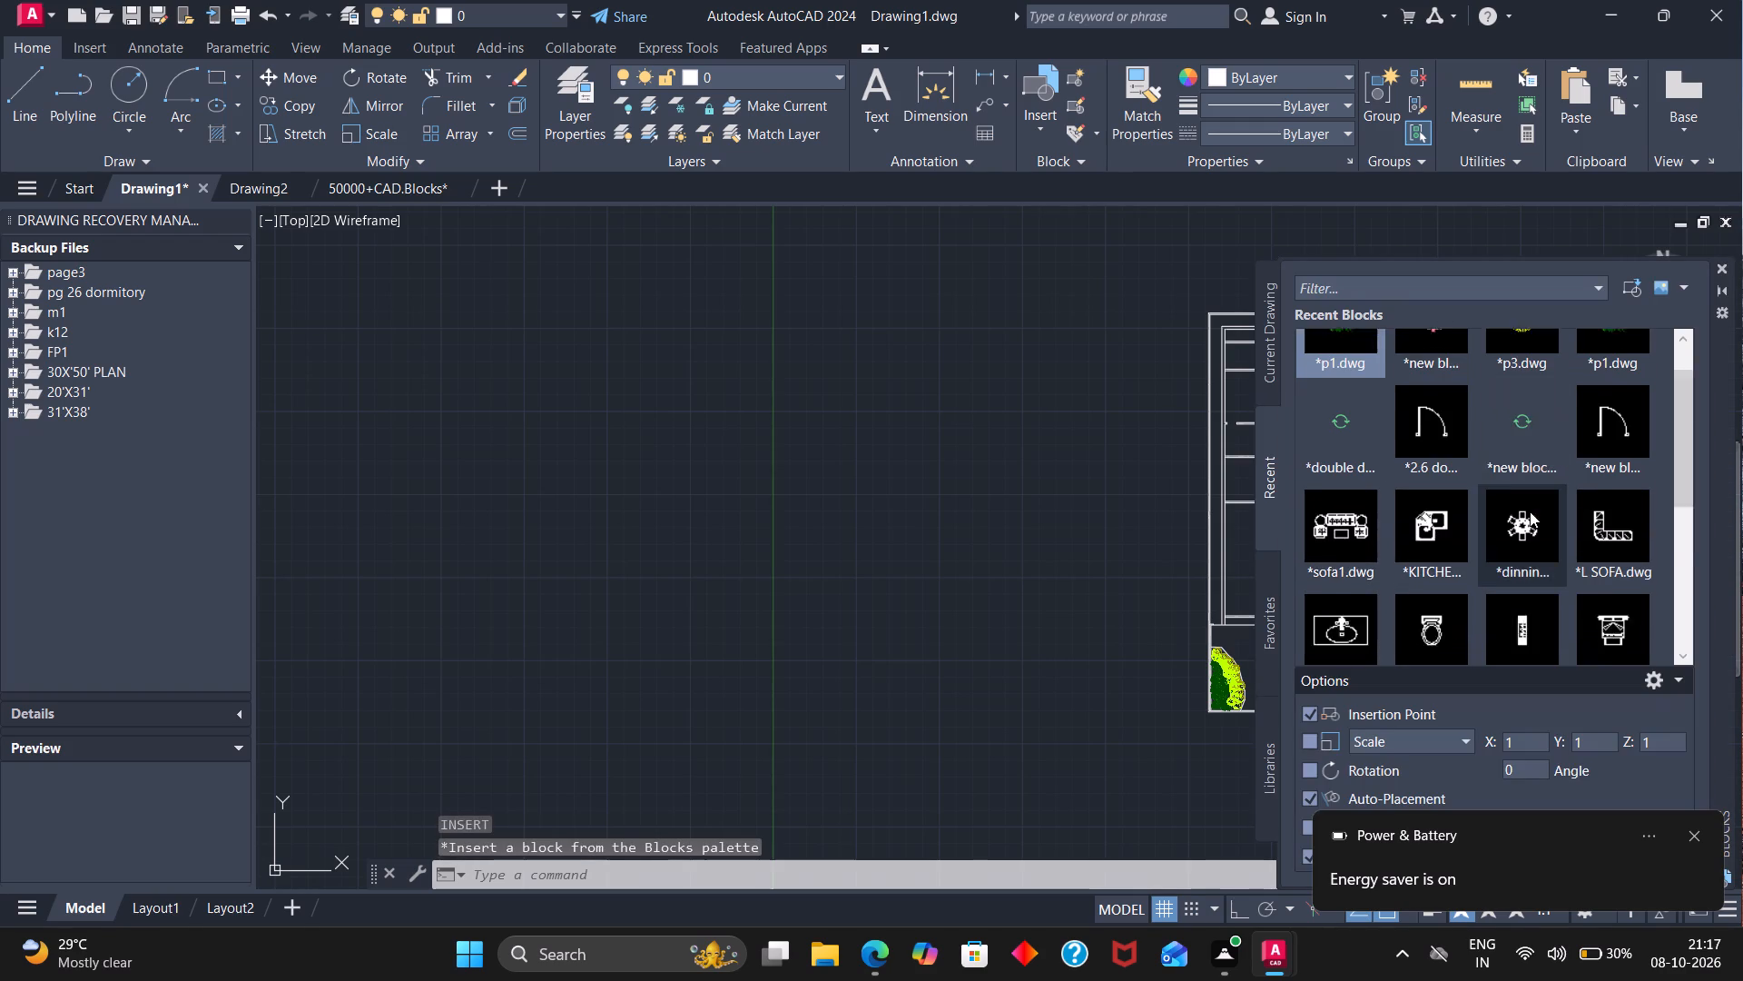
click(1355, 625)
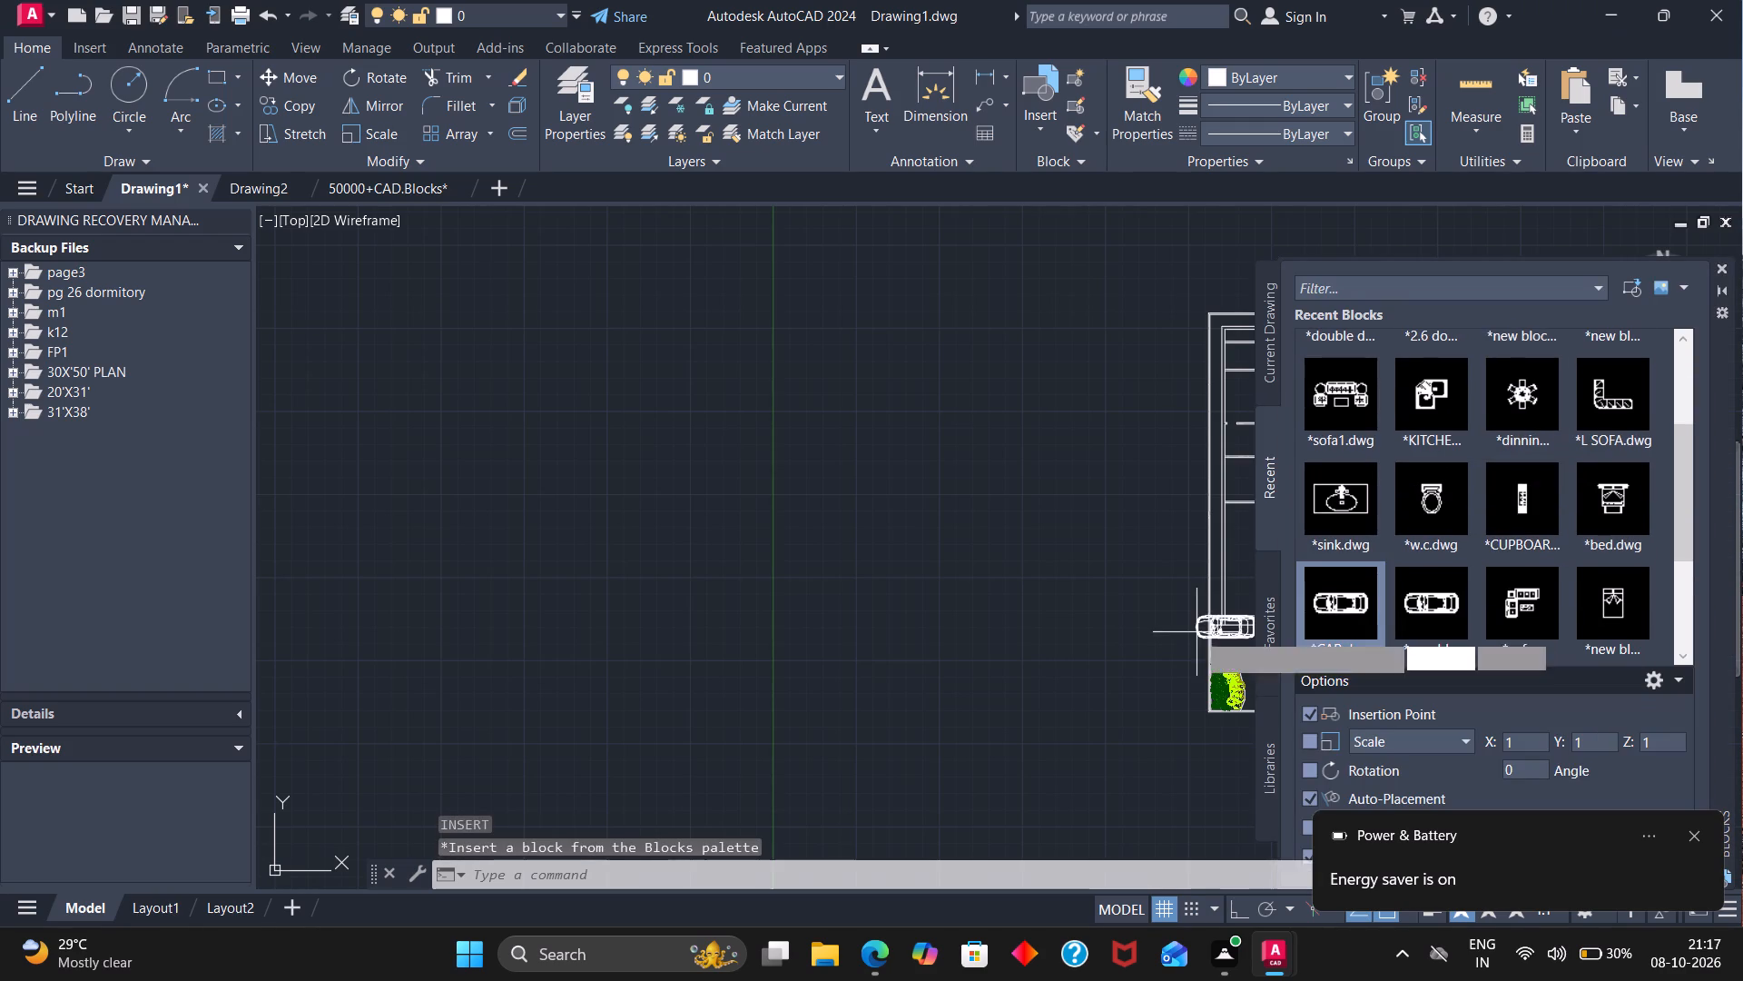
scroll(1071, 664, down, 2)
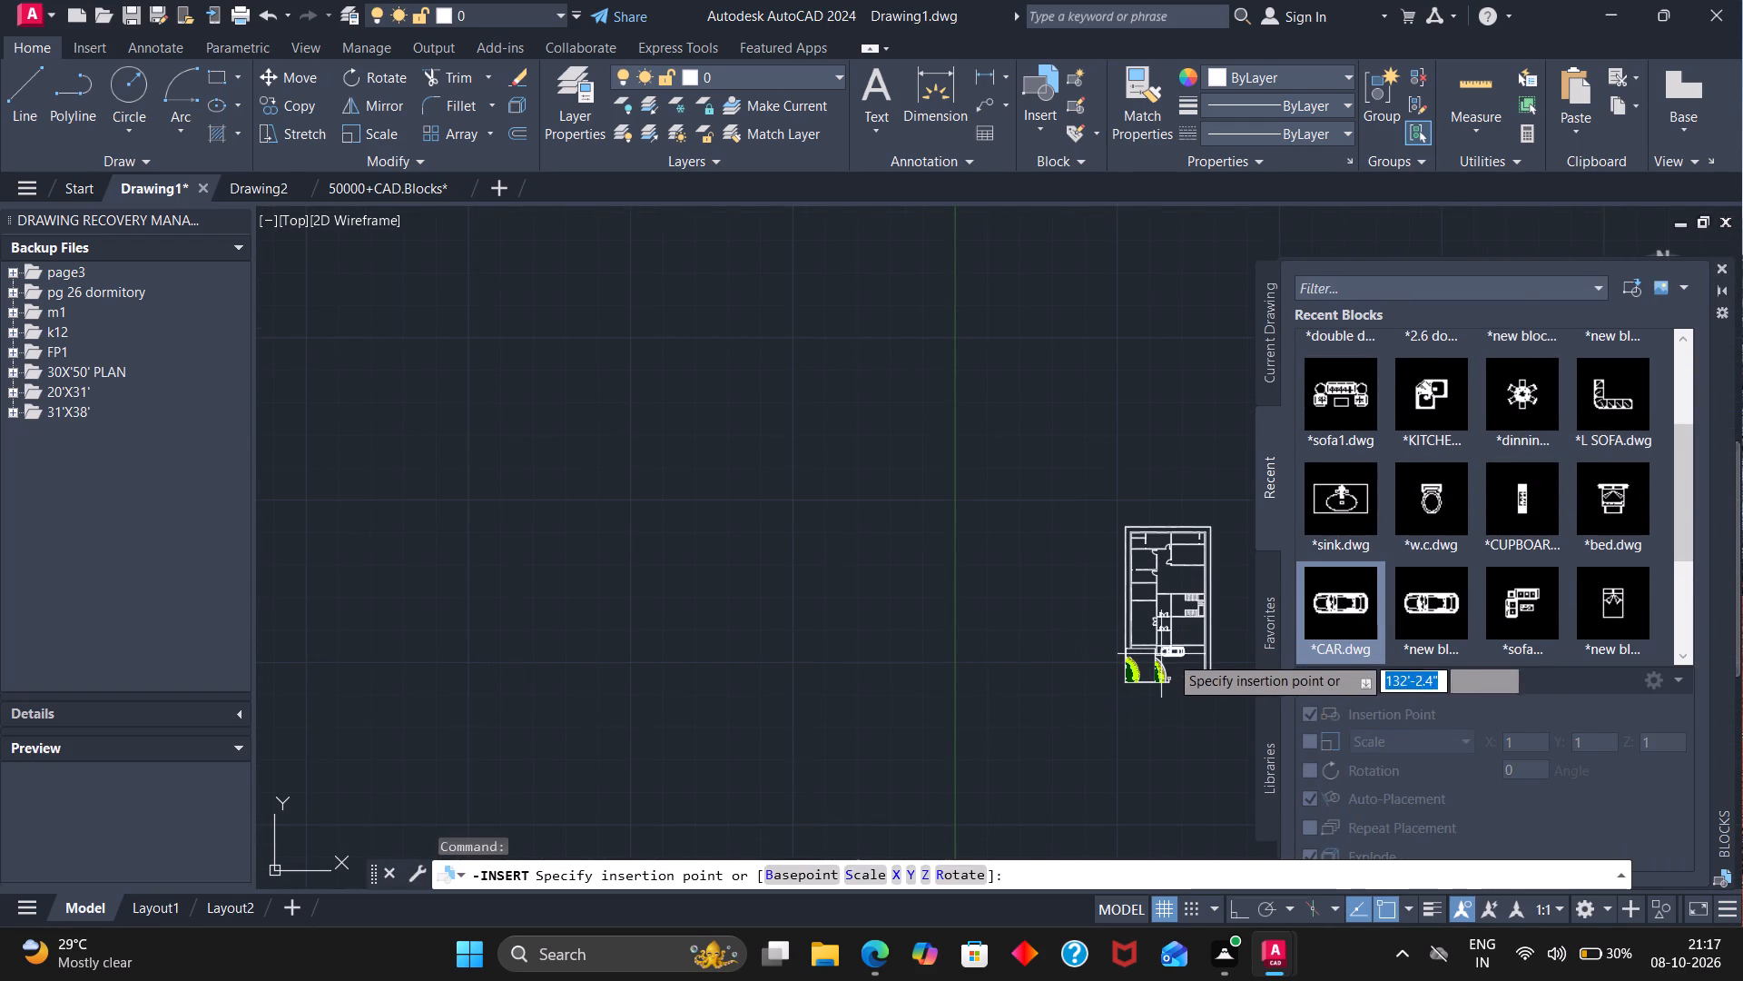
scroll(1205, 668, up, 3)
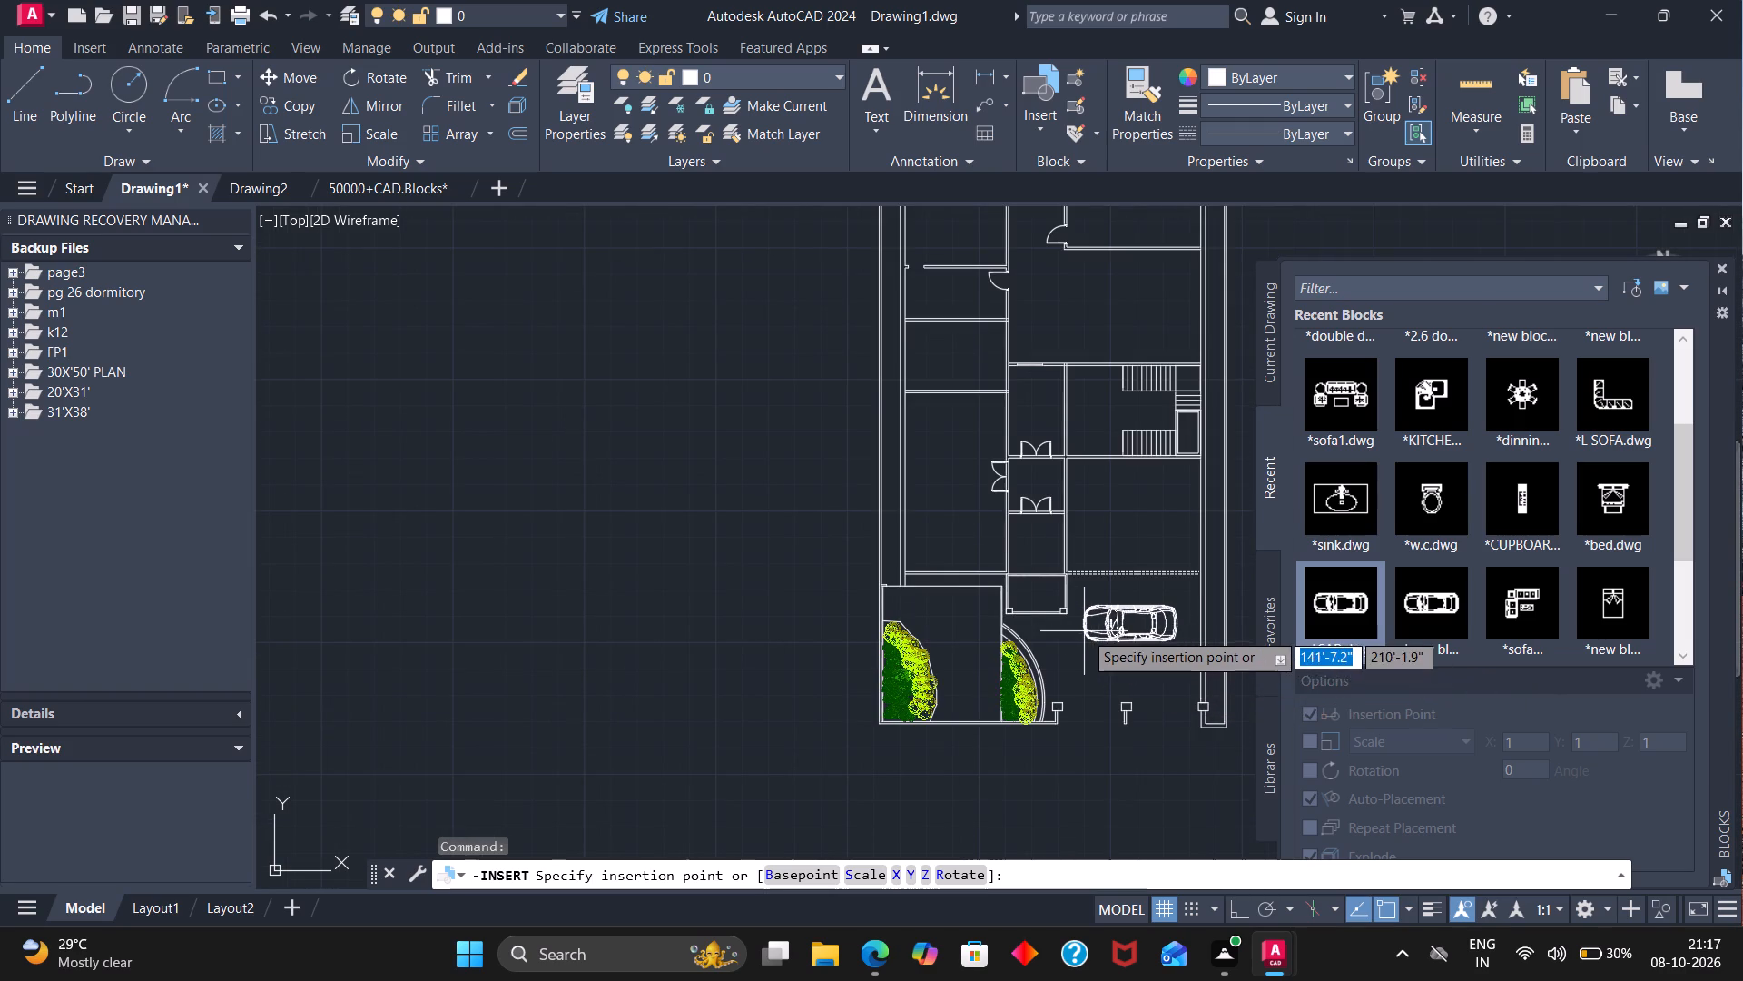
click(1084, 637)
Rotate the car a quarter turn about its end so it lies lengthwise along the plot, parallel to the side walls.
key(r)
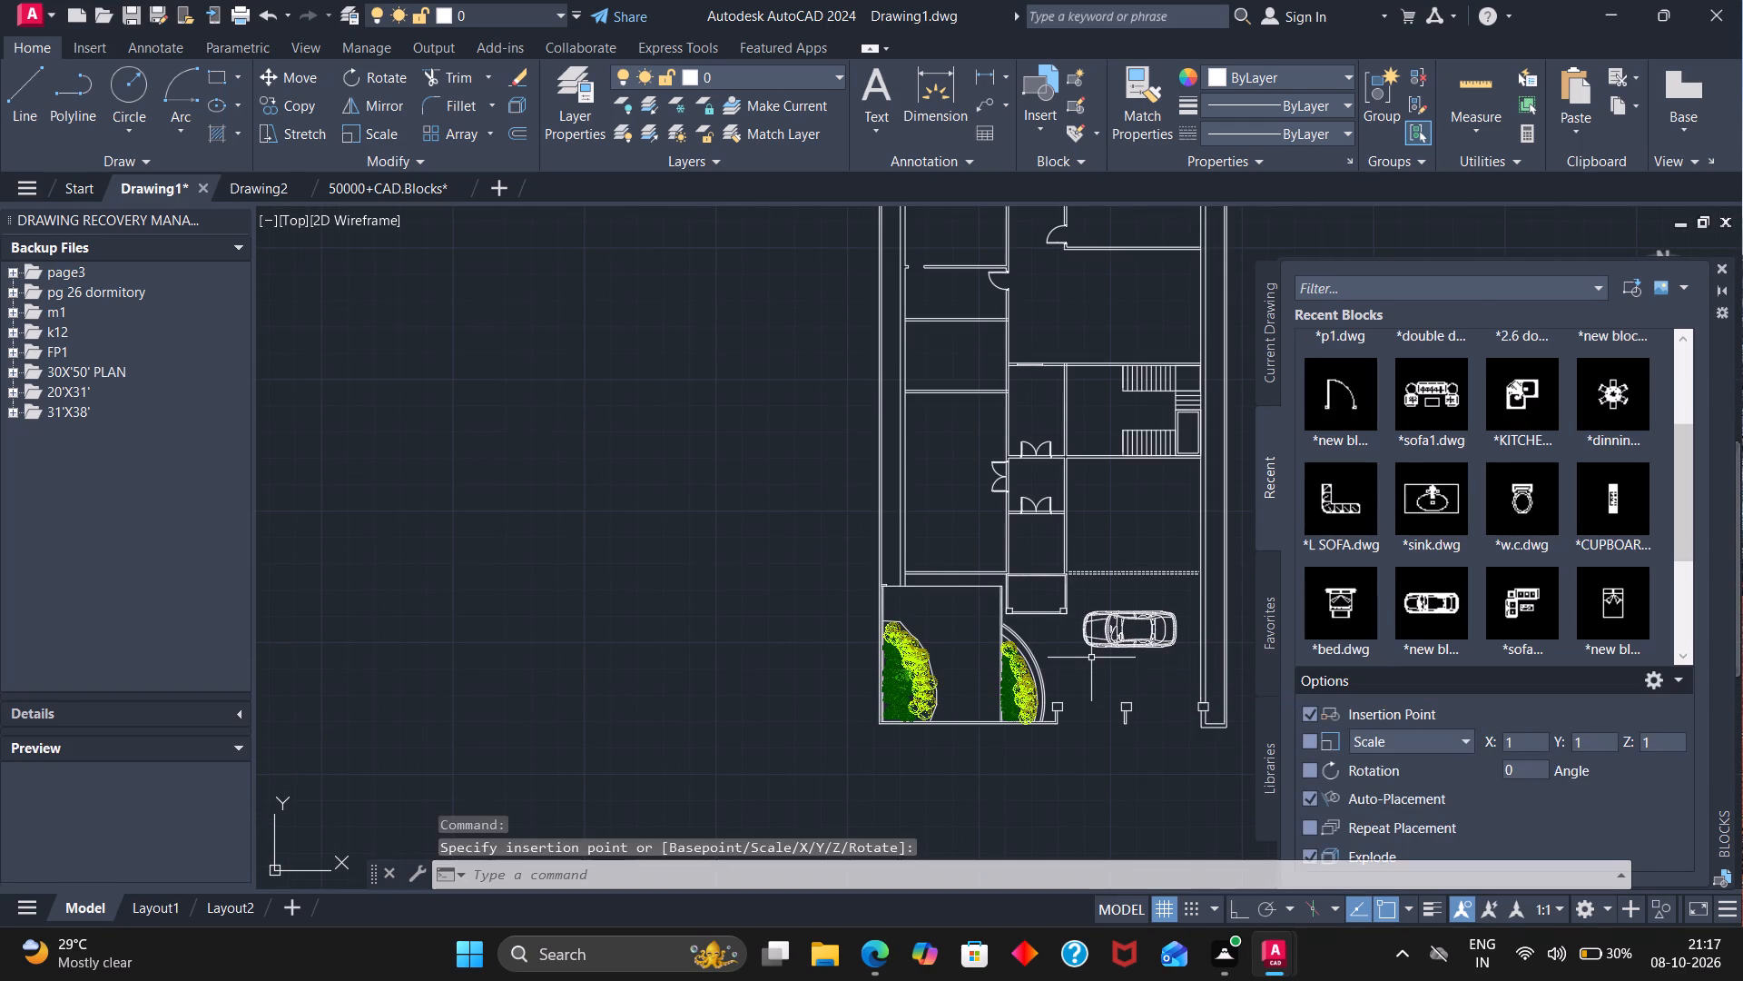
key(o)
key(Return)
click(1092, 621)
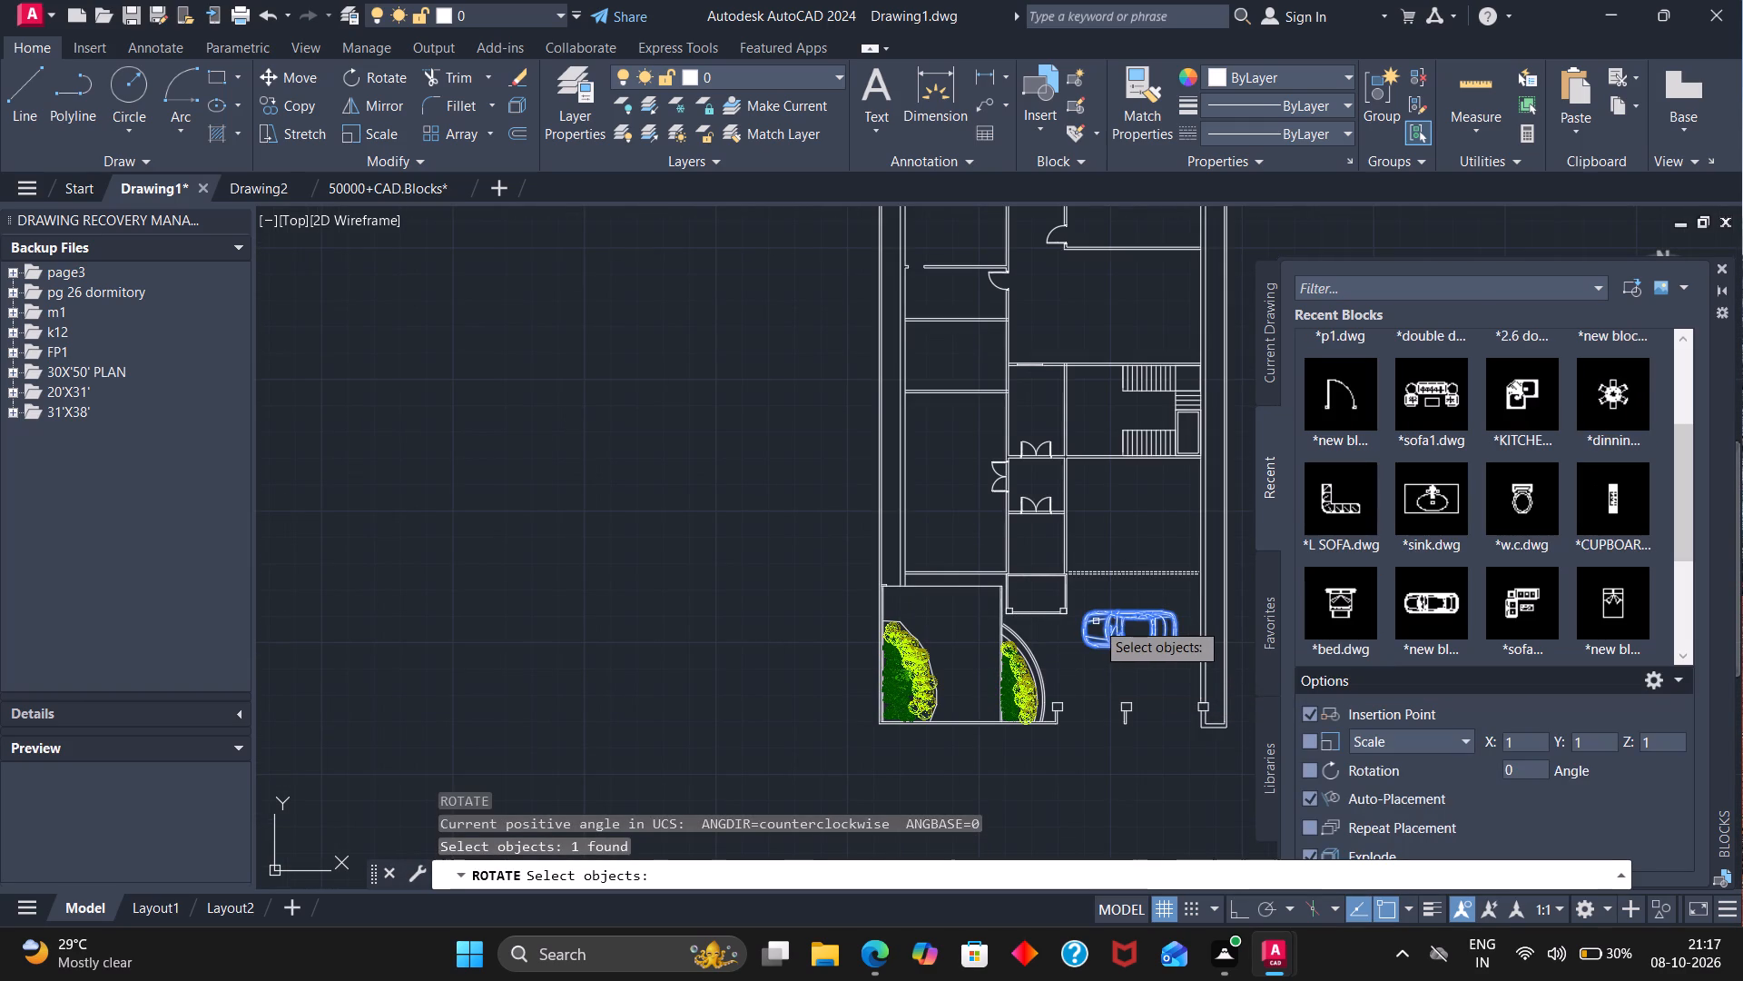
key(Return)
click(1082, 629)
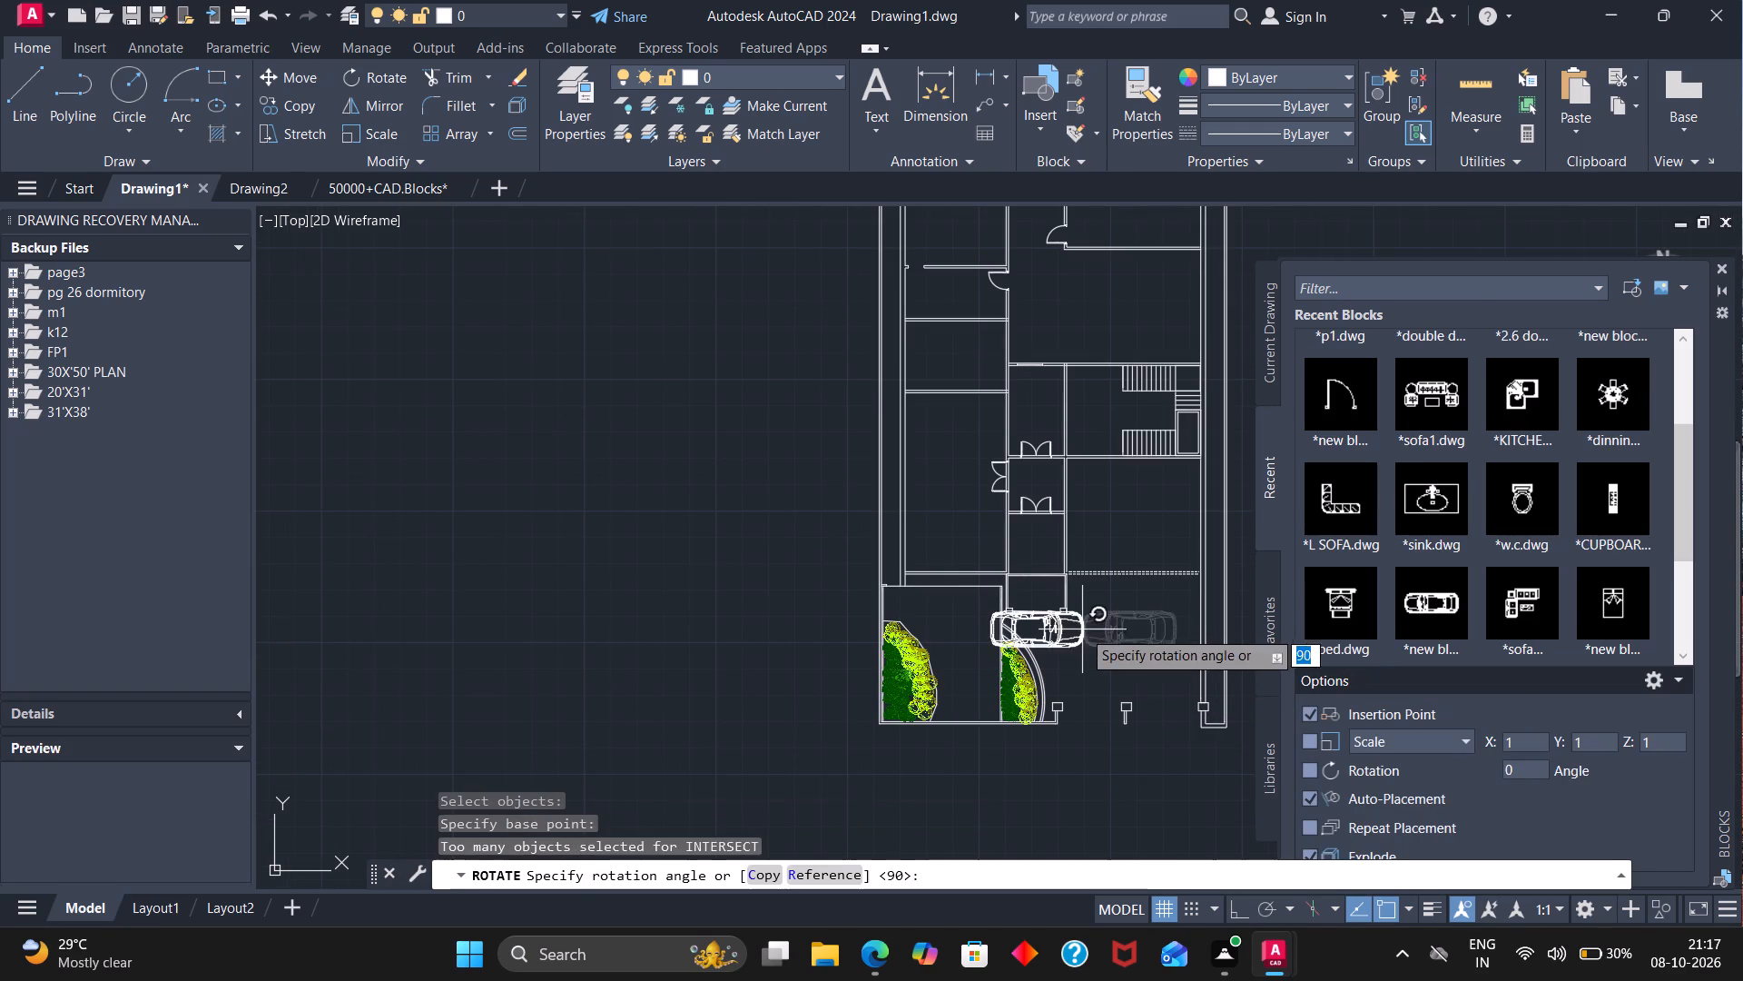
click(1086, 669)
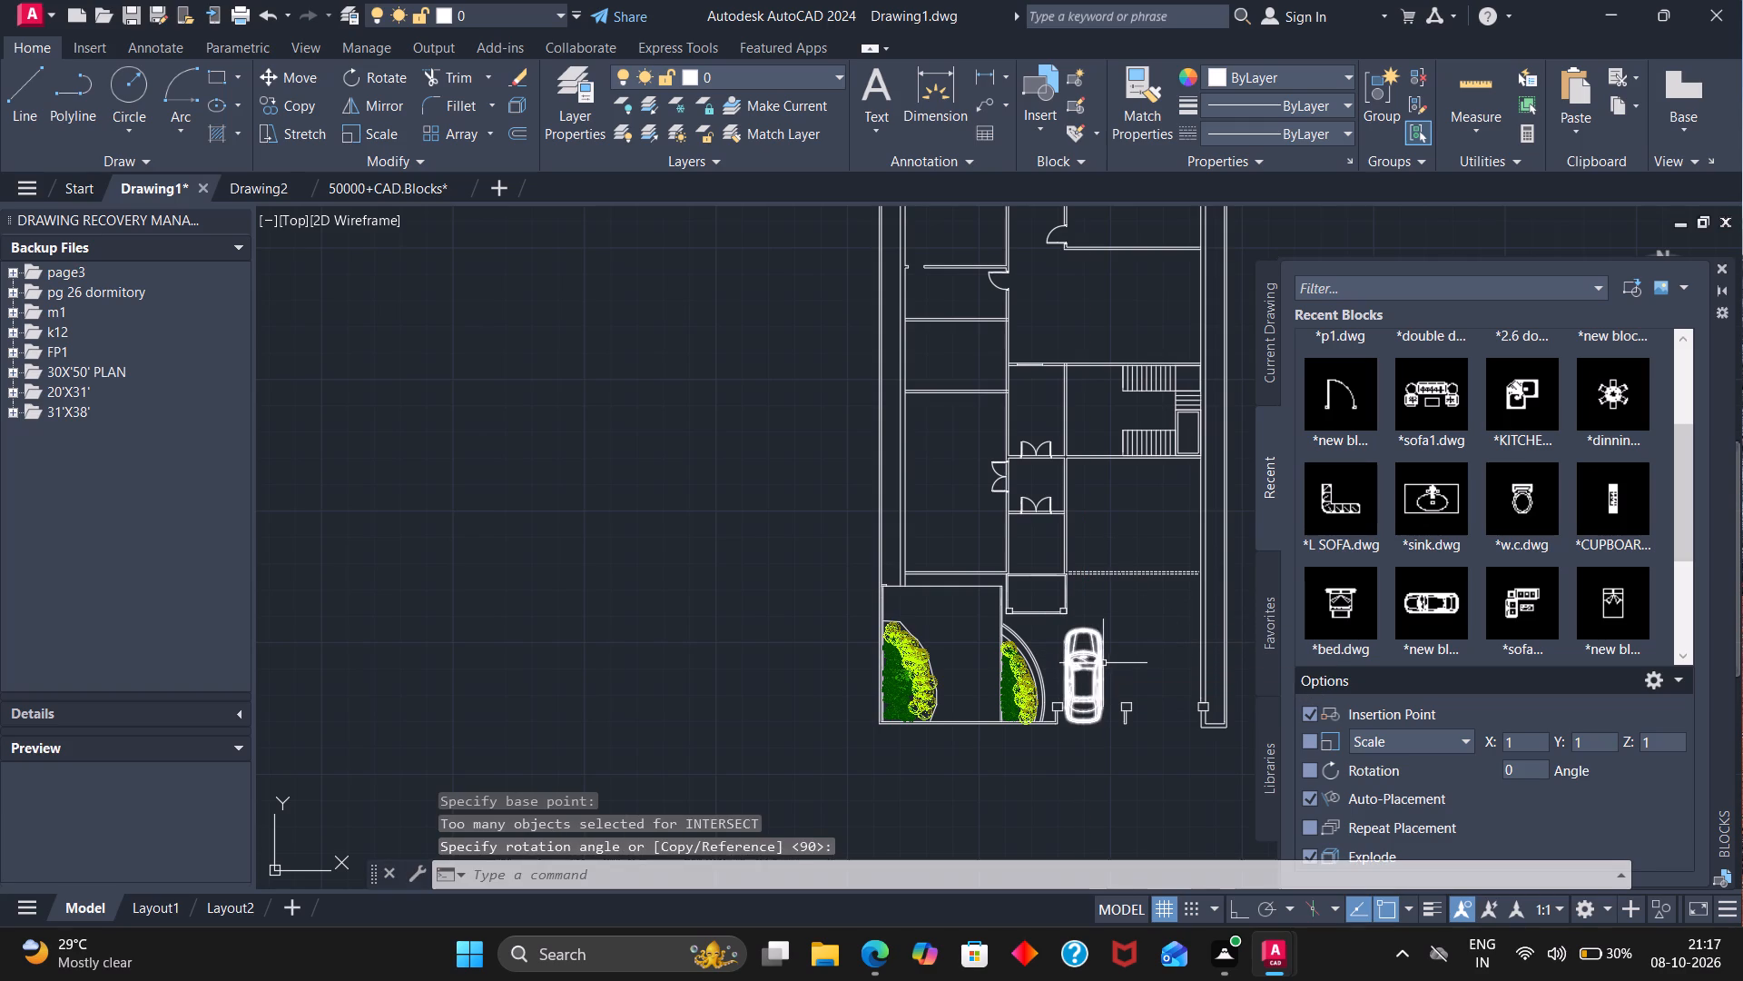
Move the car about 7'-5" up and away from the arc-edged bed, clear of the front gate columns.
key(m)
key(Return)
click(1093, 647)
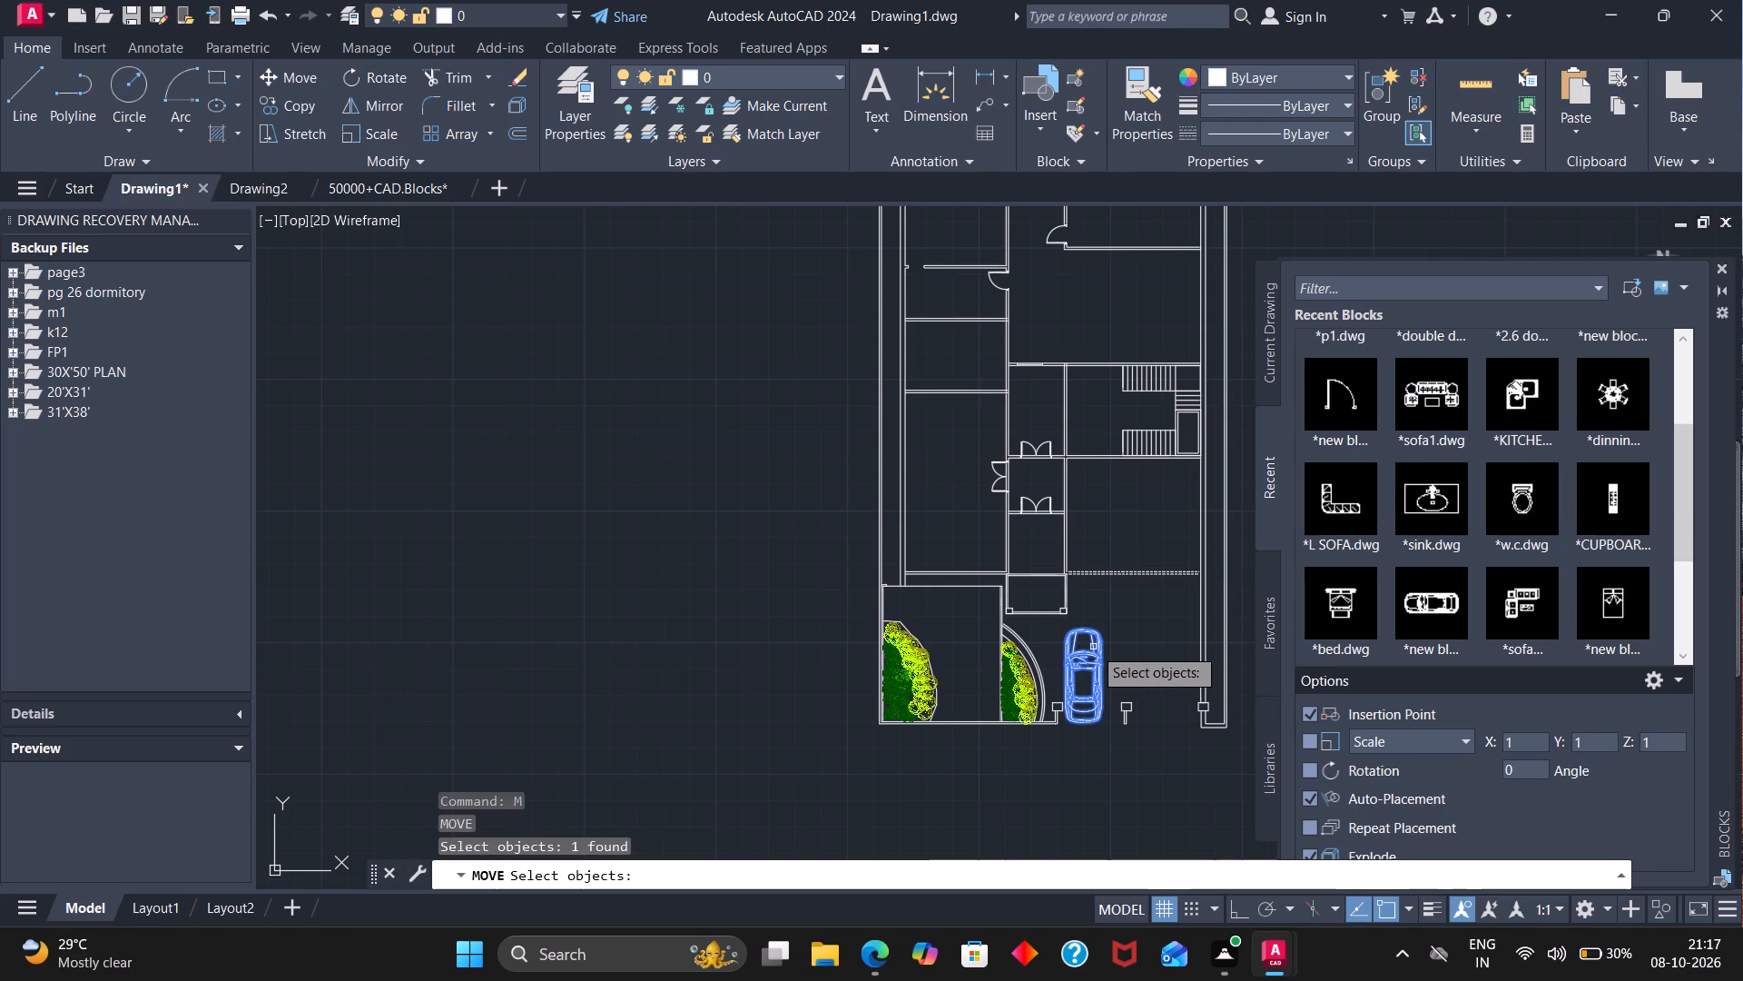
key(Return)
click(1086, 629)
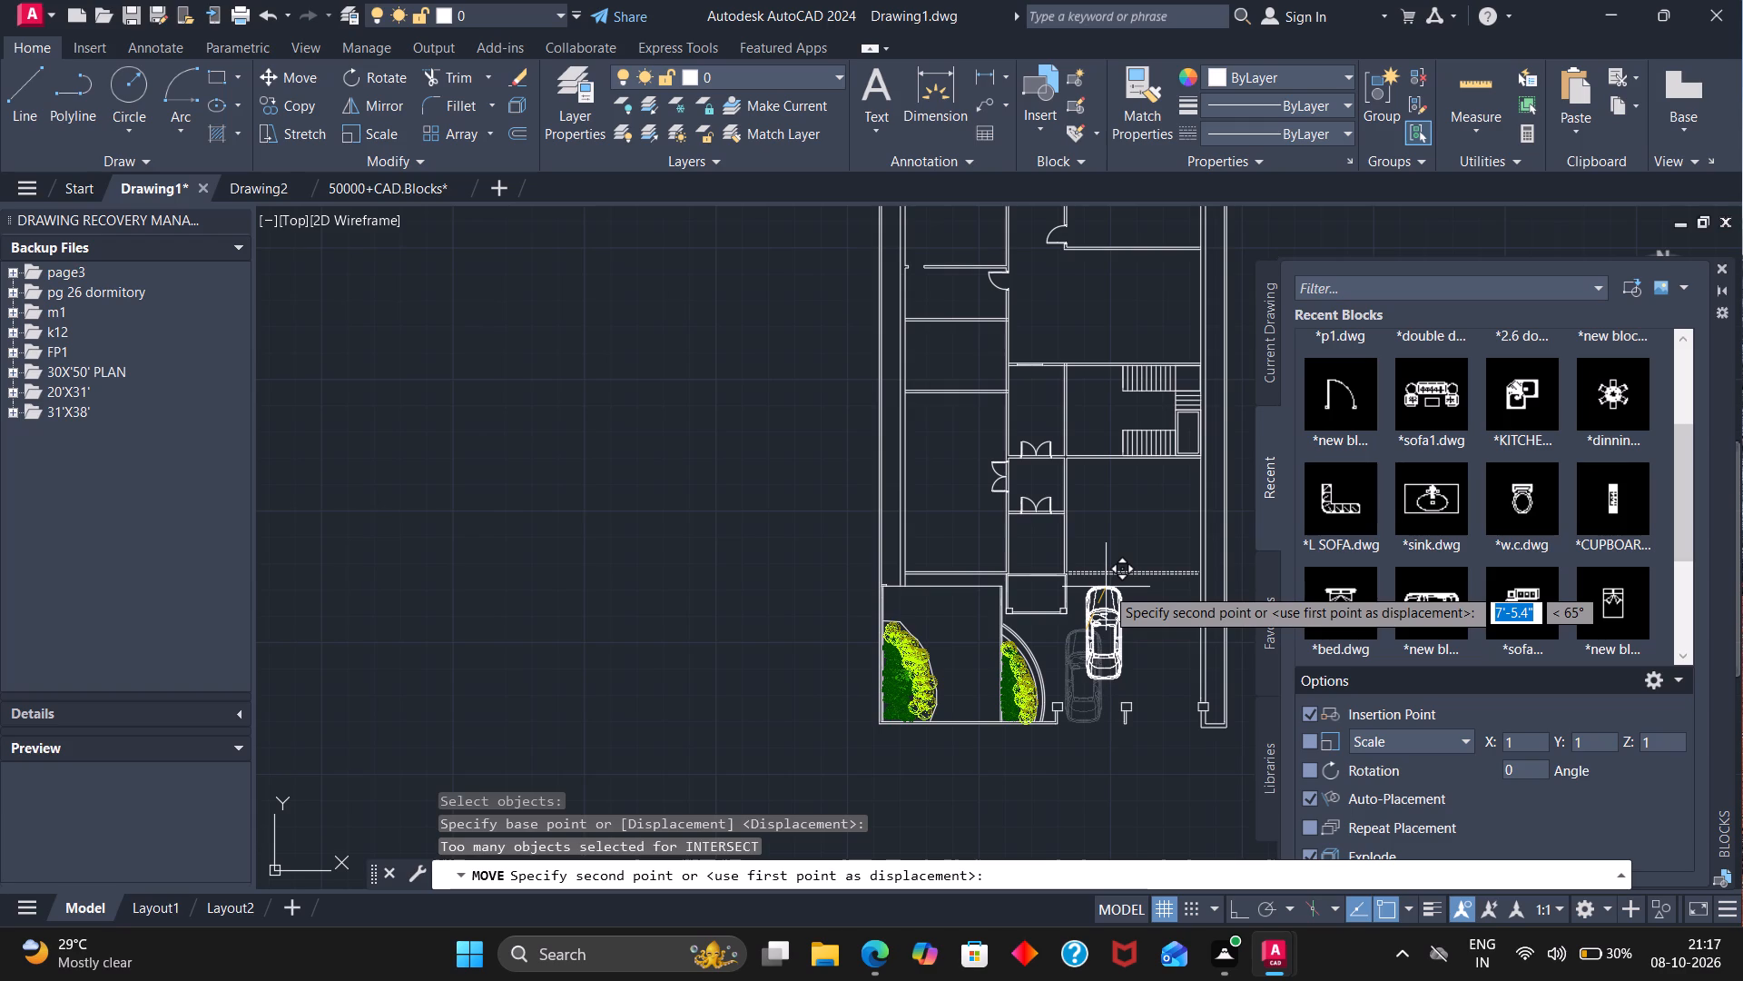
click(1106, 587)
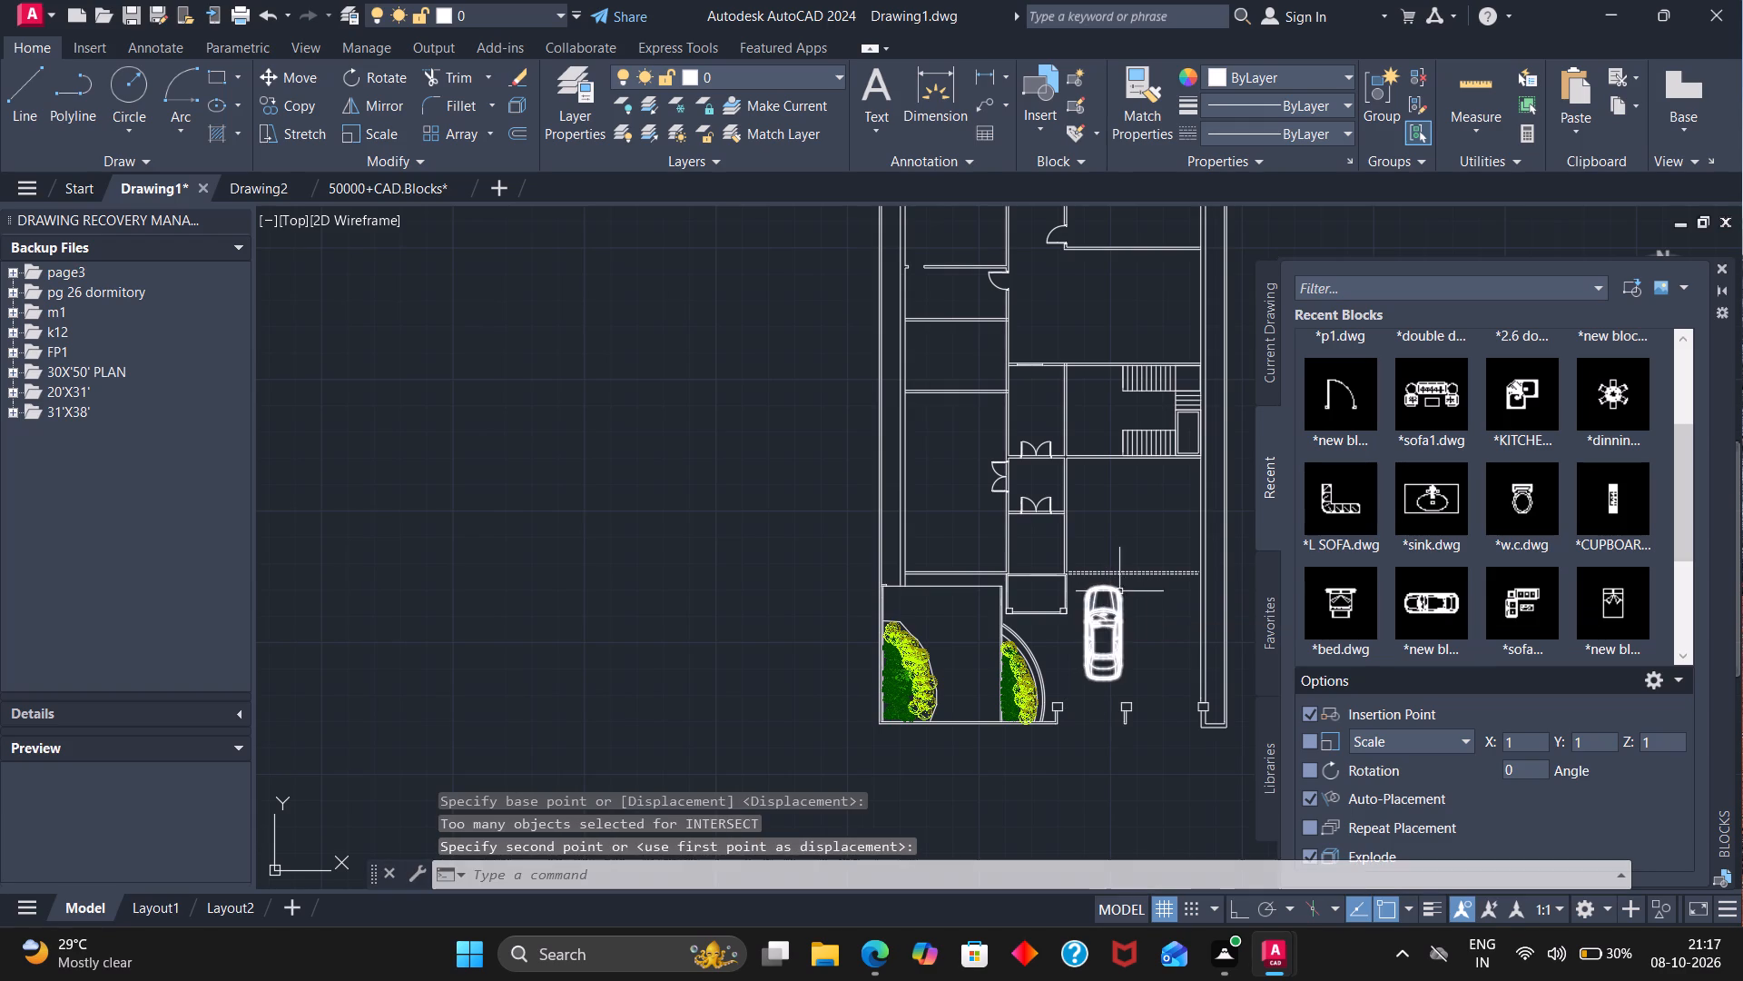
Turn Ortho on and copy the car about 10' horizontally, placing a second car alongside it near the side wall.
key(c)
key(o)
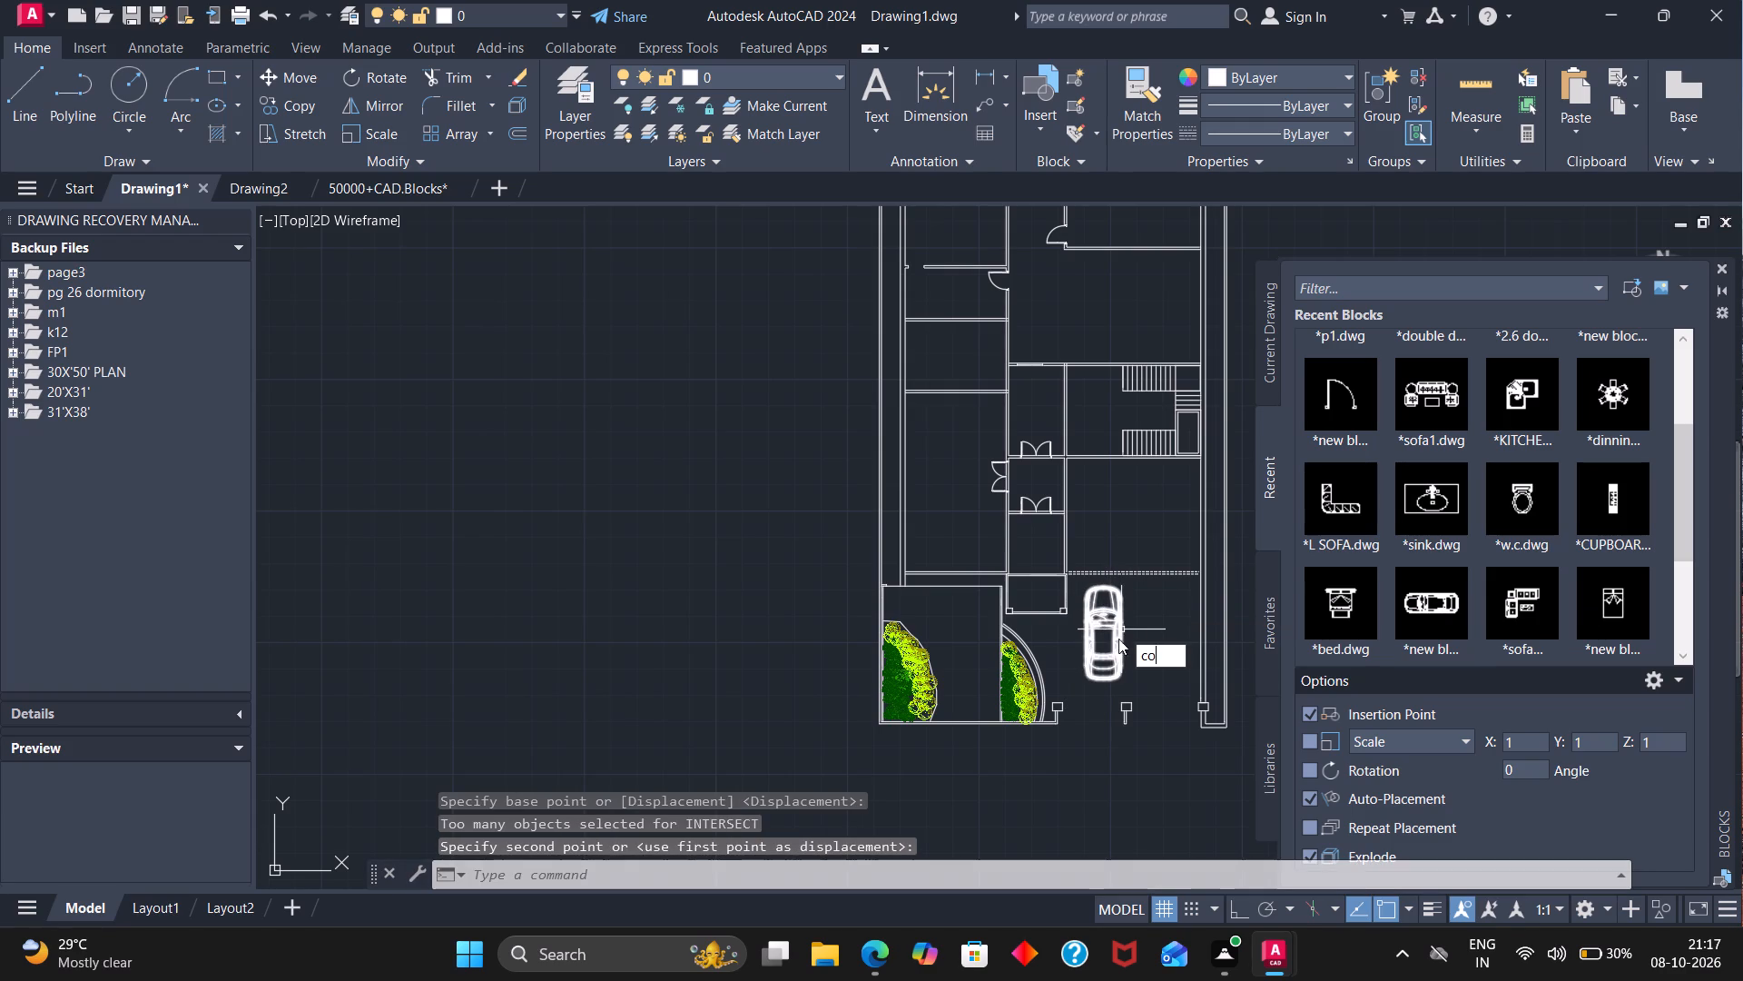
key(Return)
click(1106, 654)
key(Return)
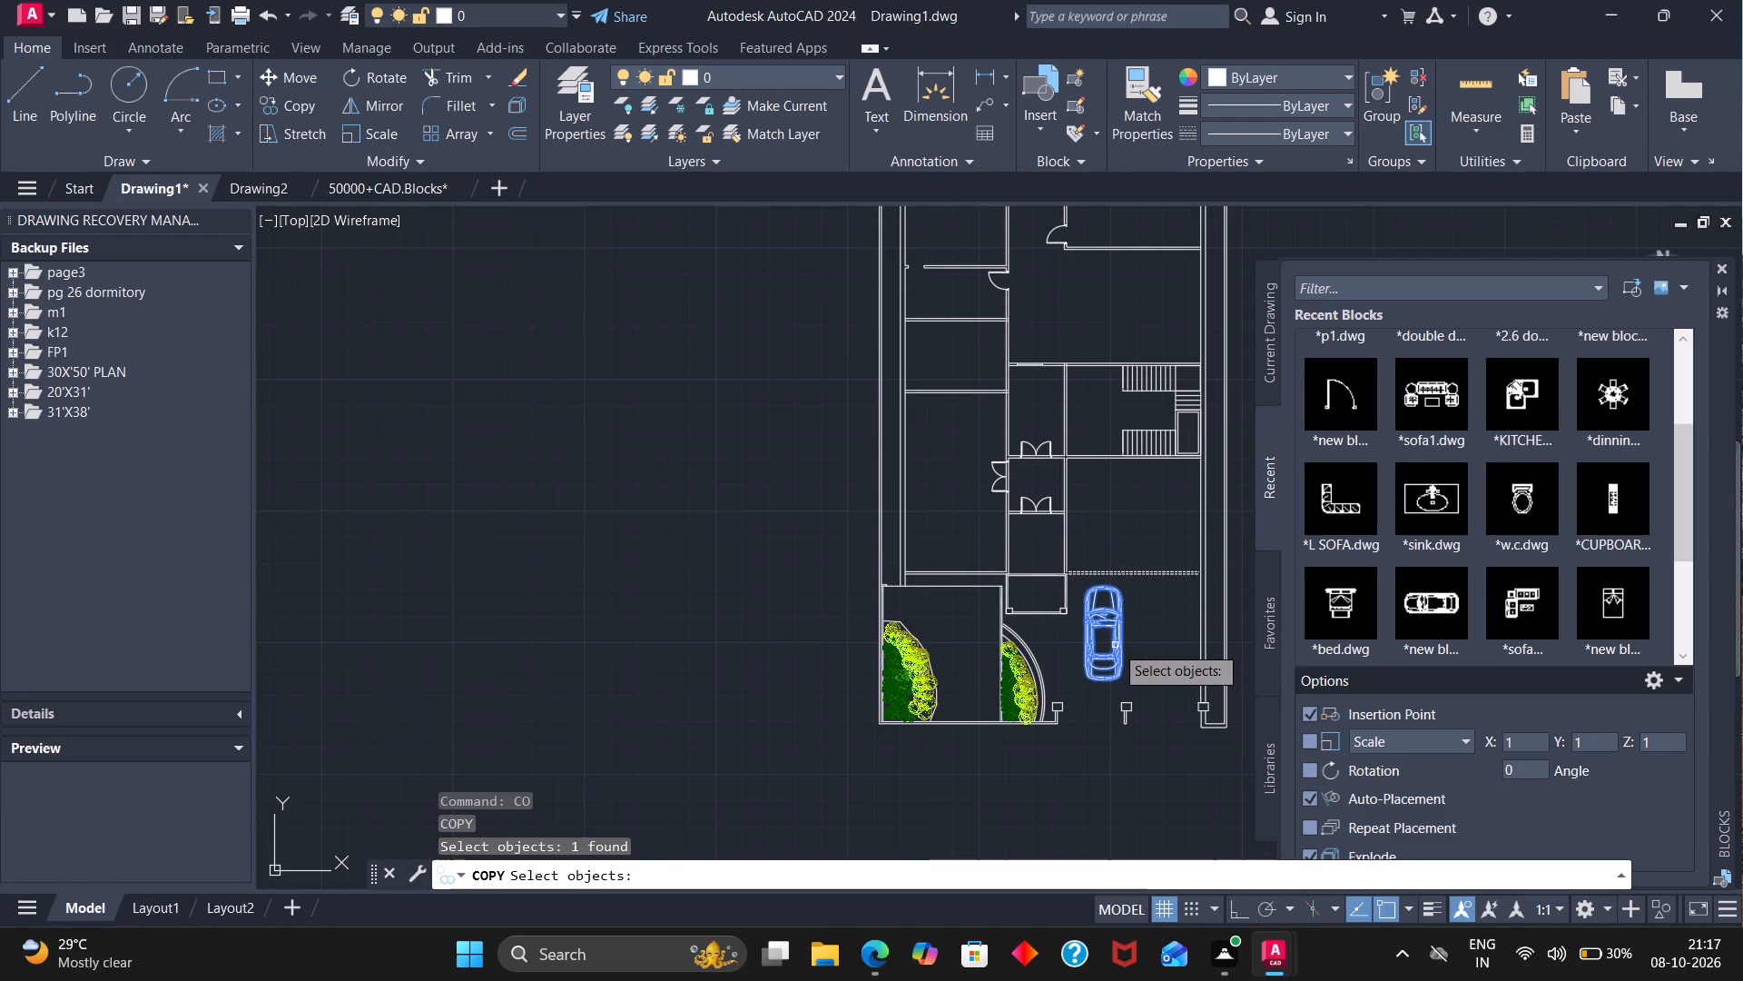
click(1100, 627)
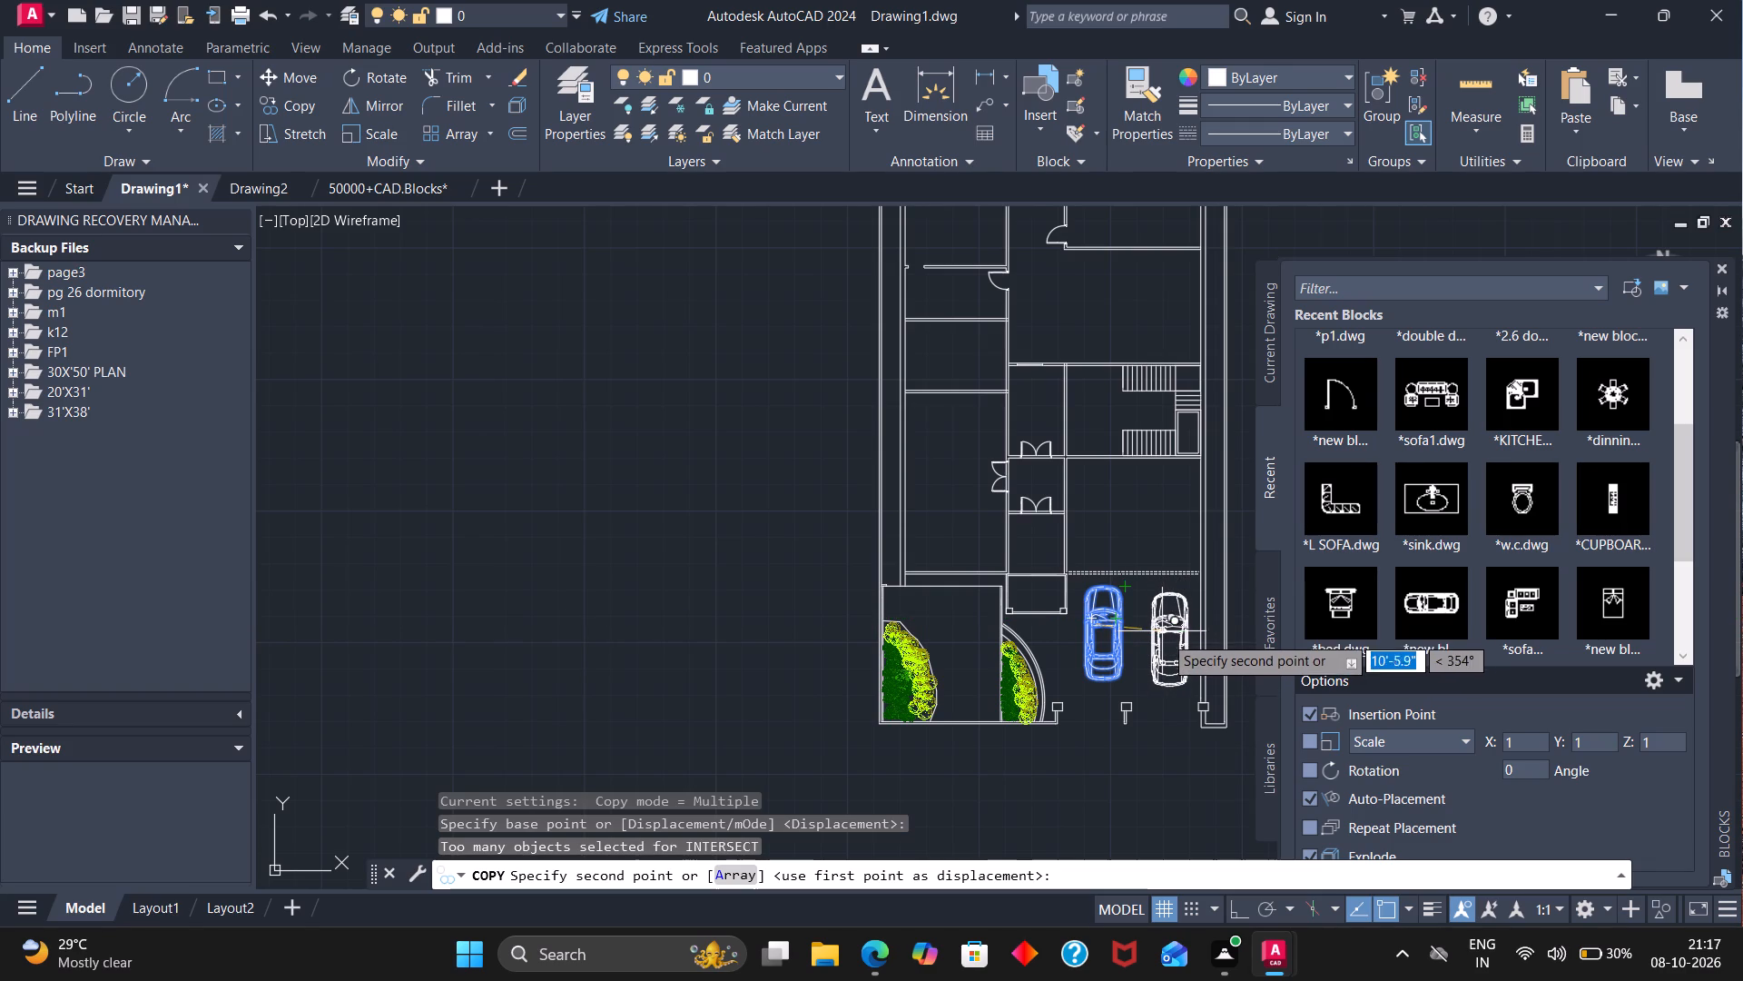
key(F8)
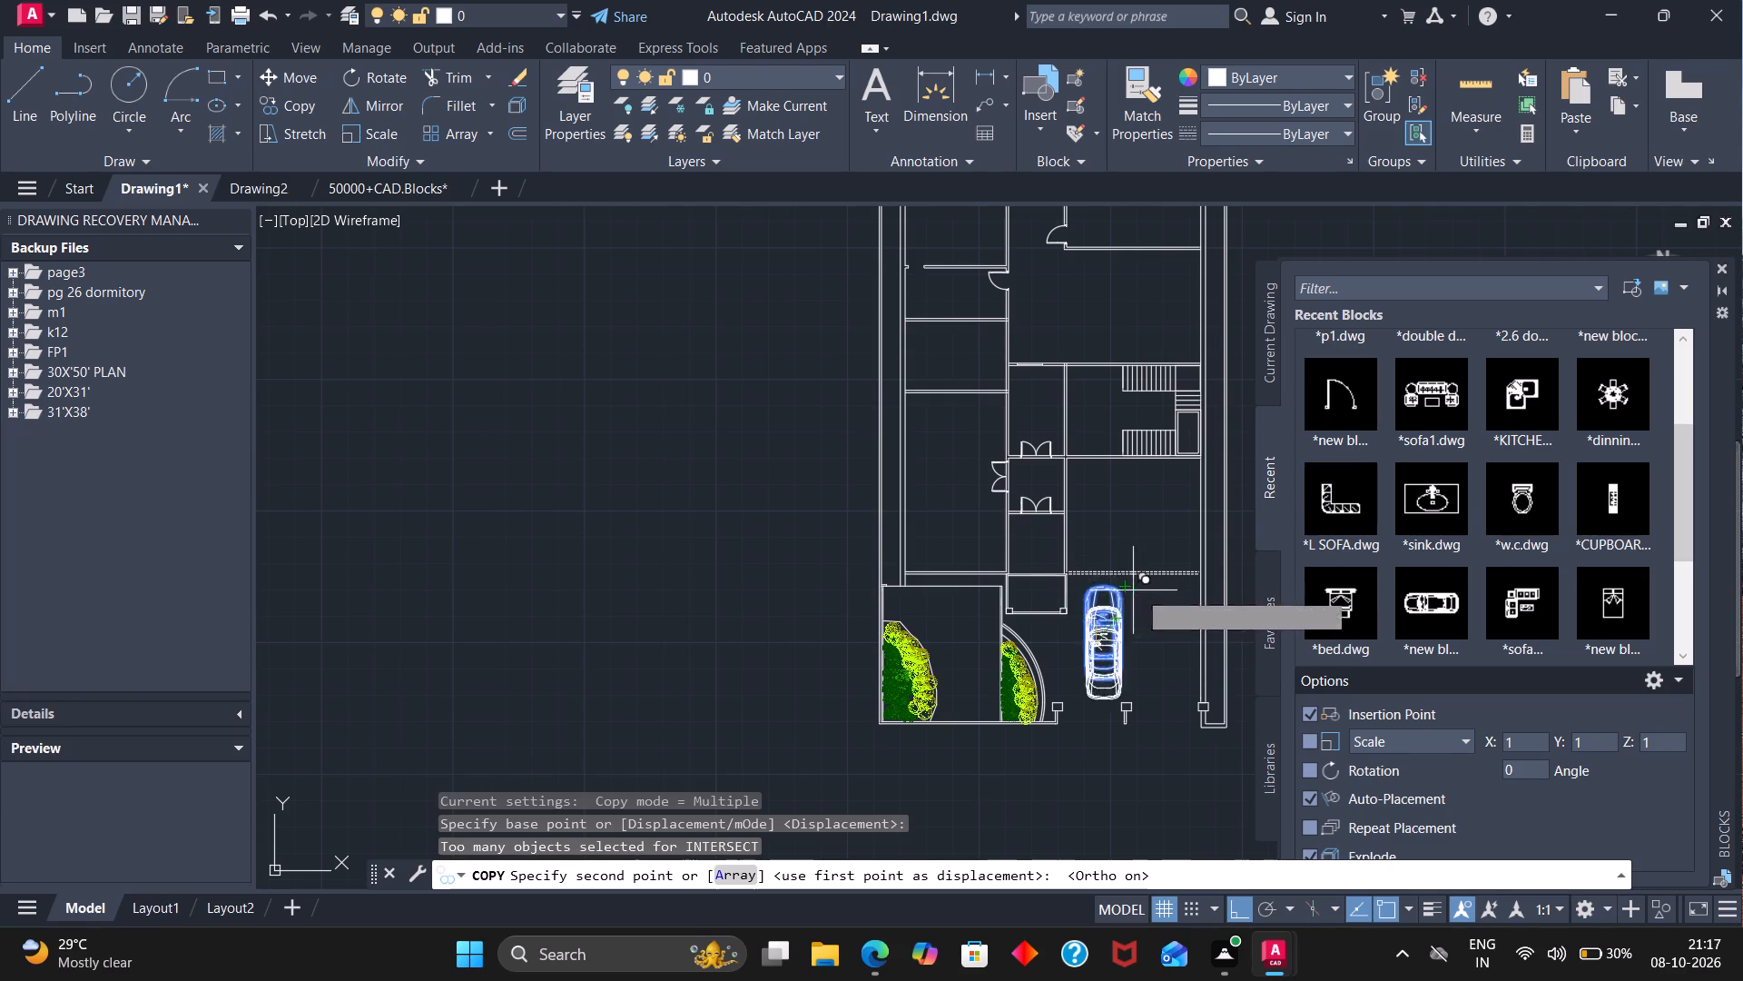
click(1159, 644)
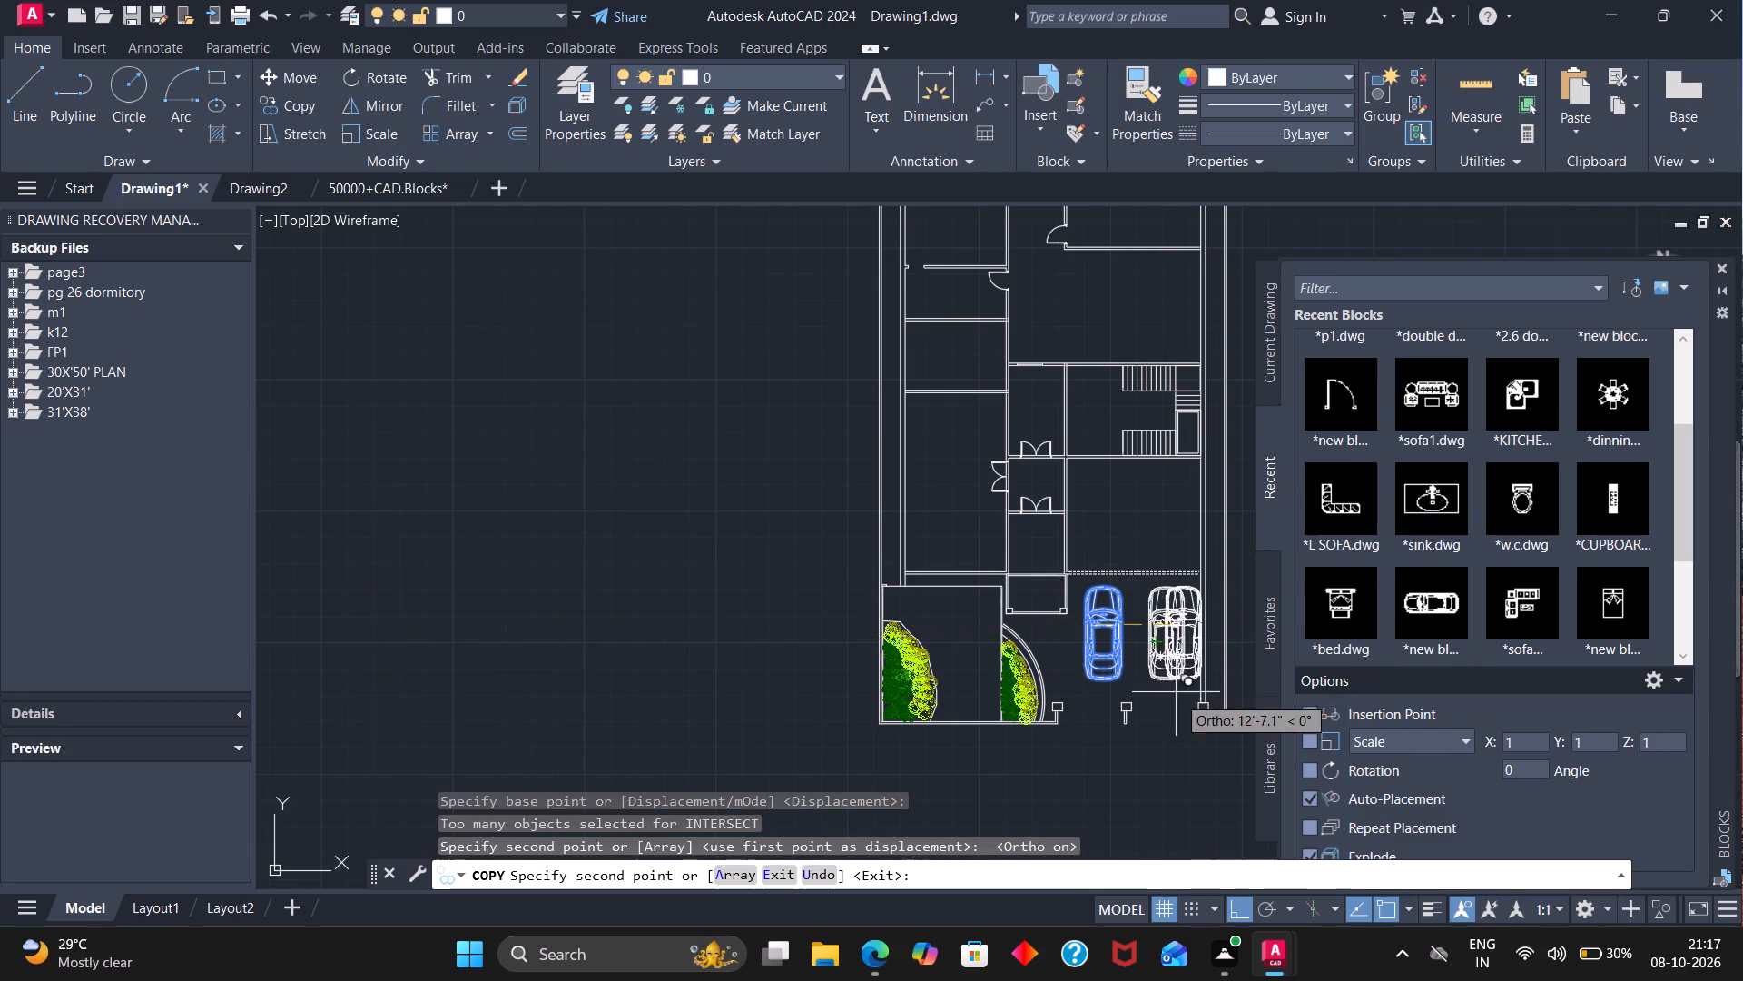
key(Escape)
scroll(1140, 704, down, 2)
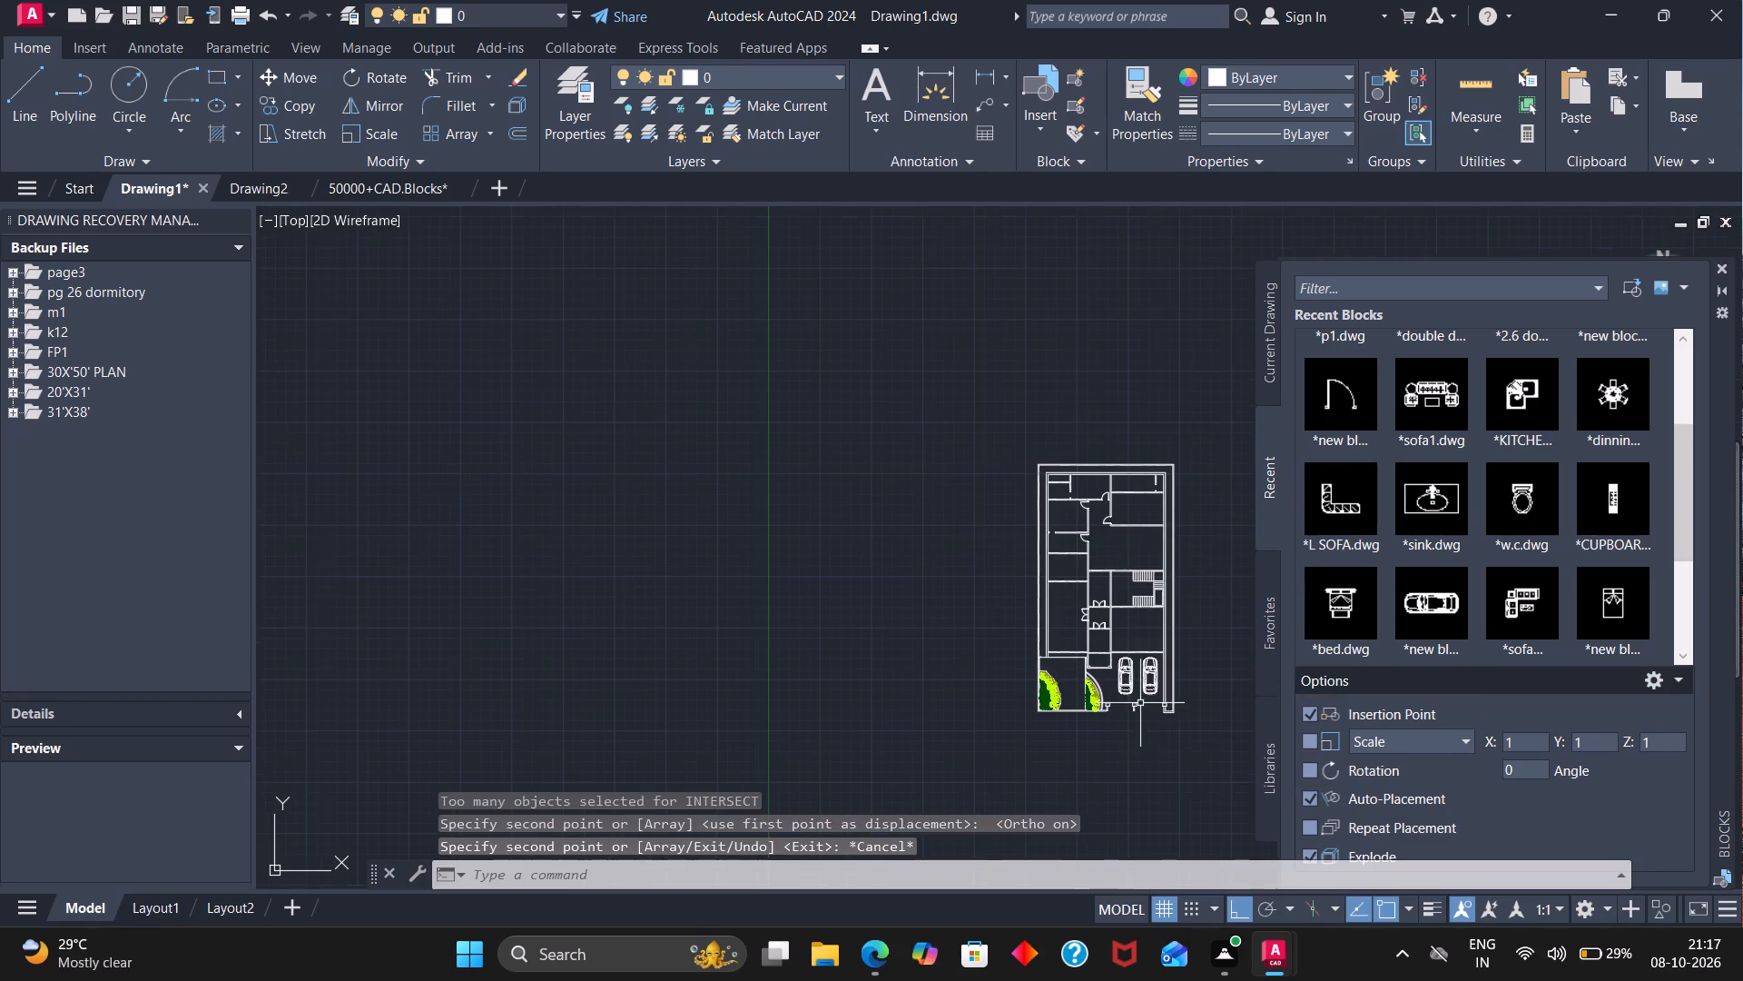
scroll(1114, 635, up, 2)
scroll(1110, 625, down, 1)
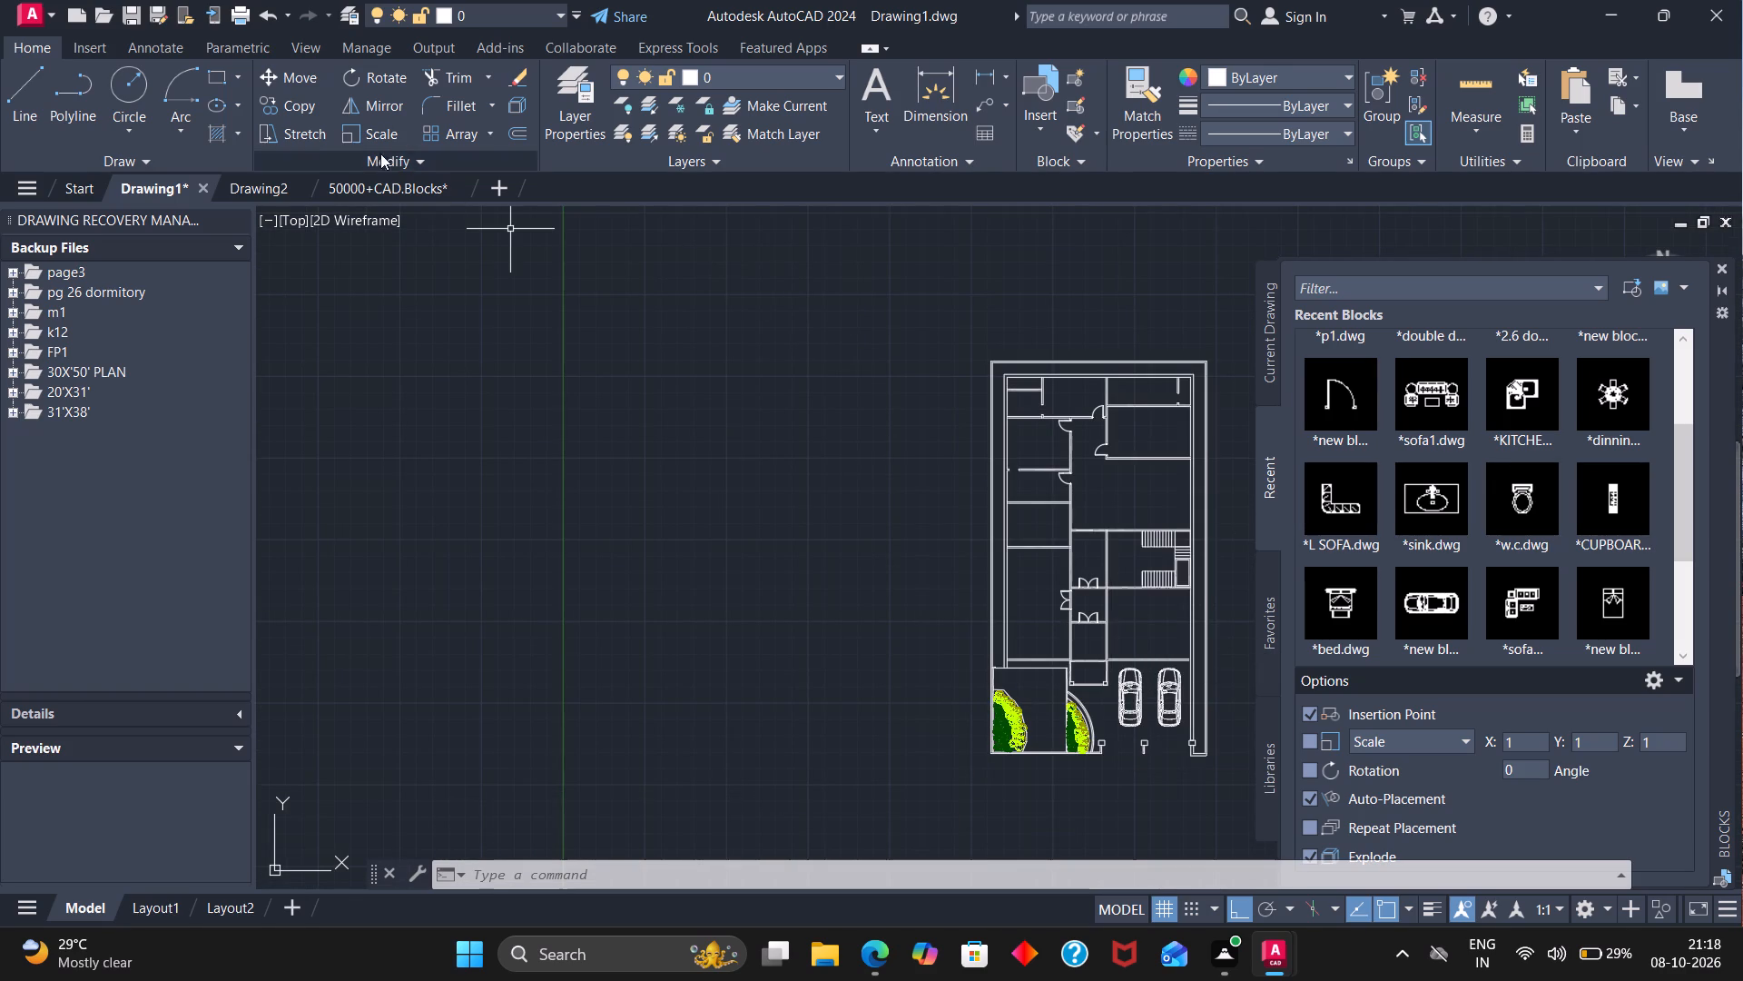
Switch to the 50000+CAD.Blocks drawing and close the Blocks palette to clear the drawing area.
click(359, 183)
scroll(871, 467, down, 2)
scroll(1095, 730, down, 2)
scroll(1202, 783, up, 3)
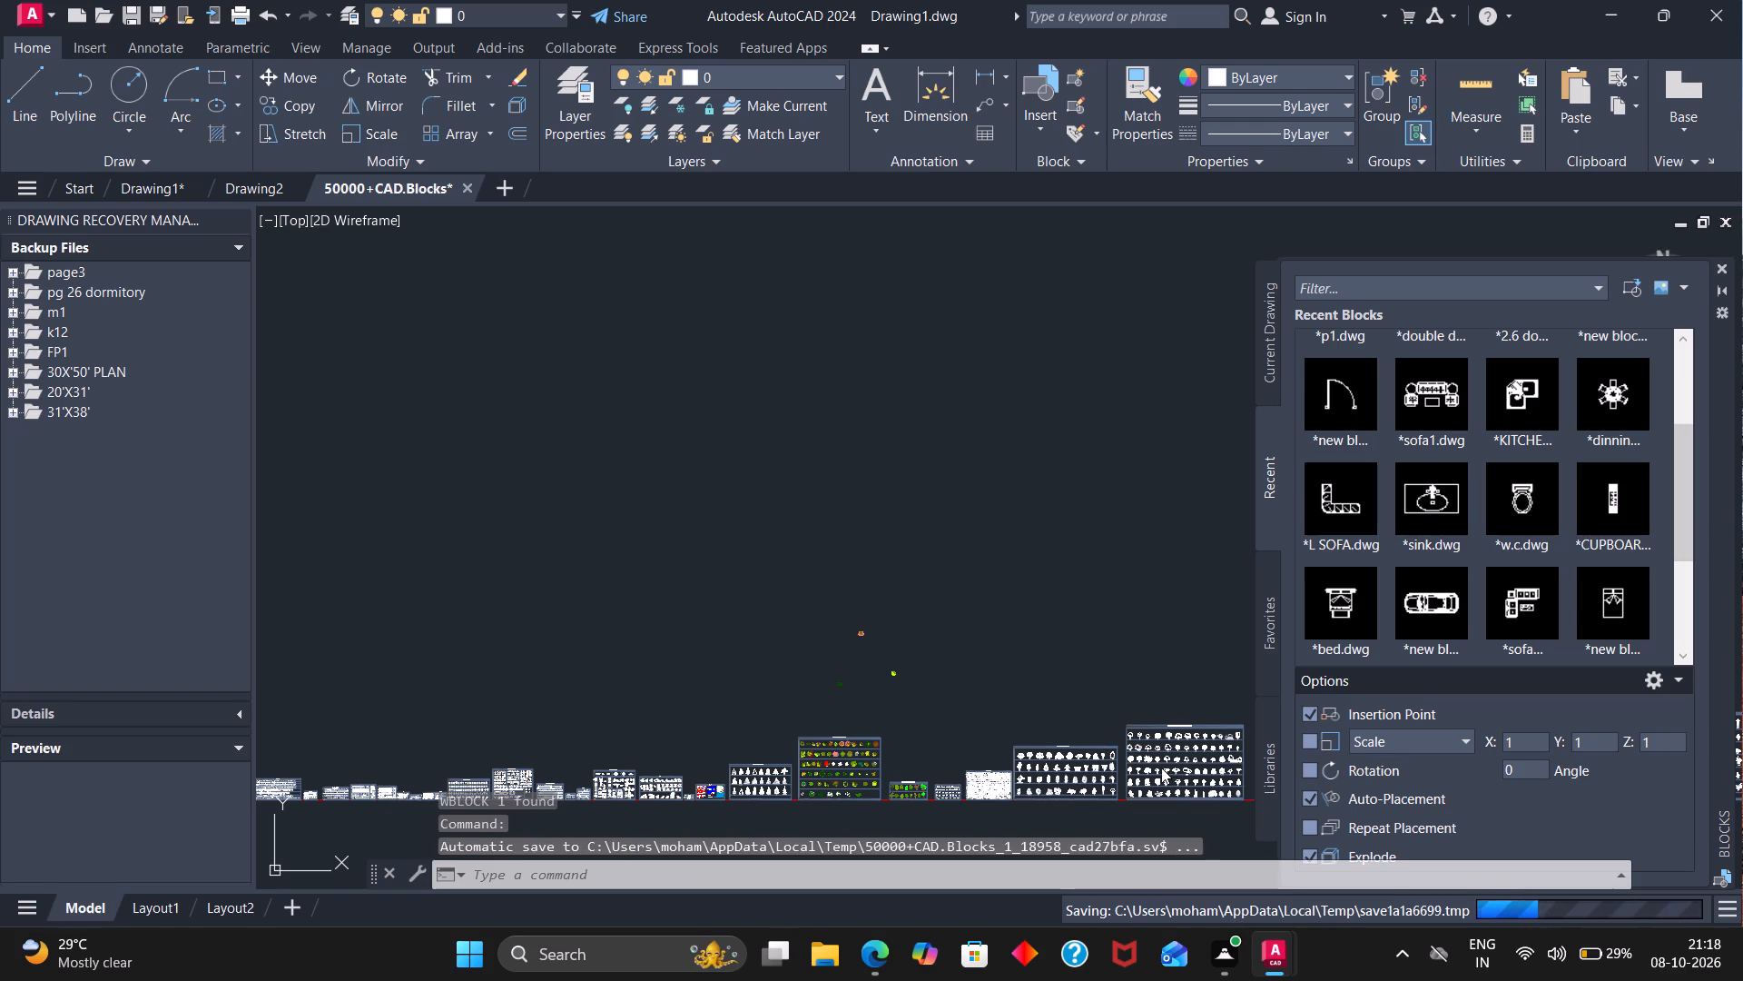
scroll(1161, 768, down, 2)
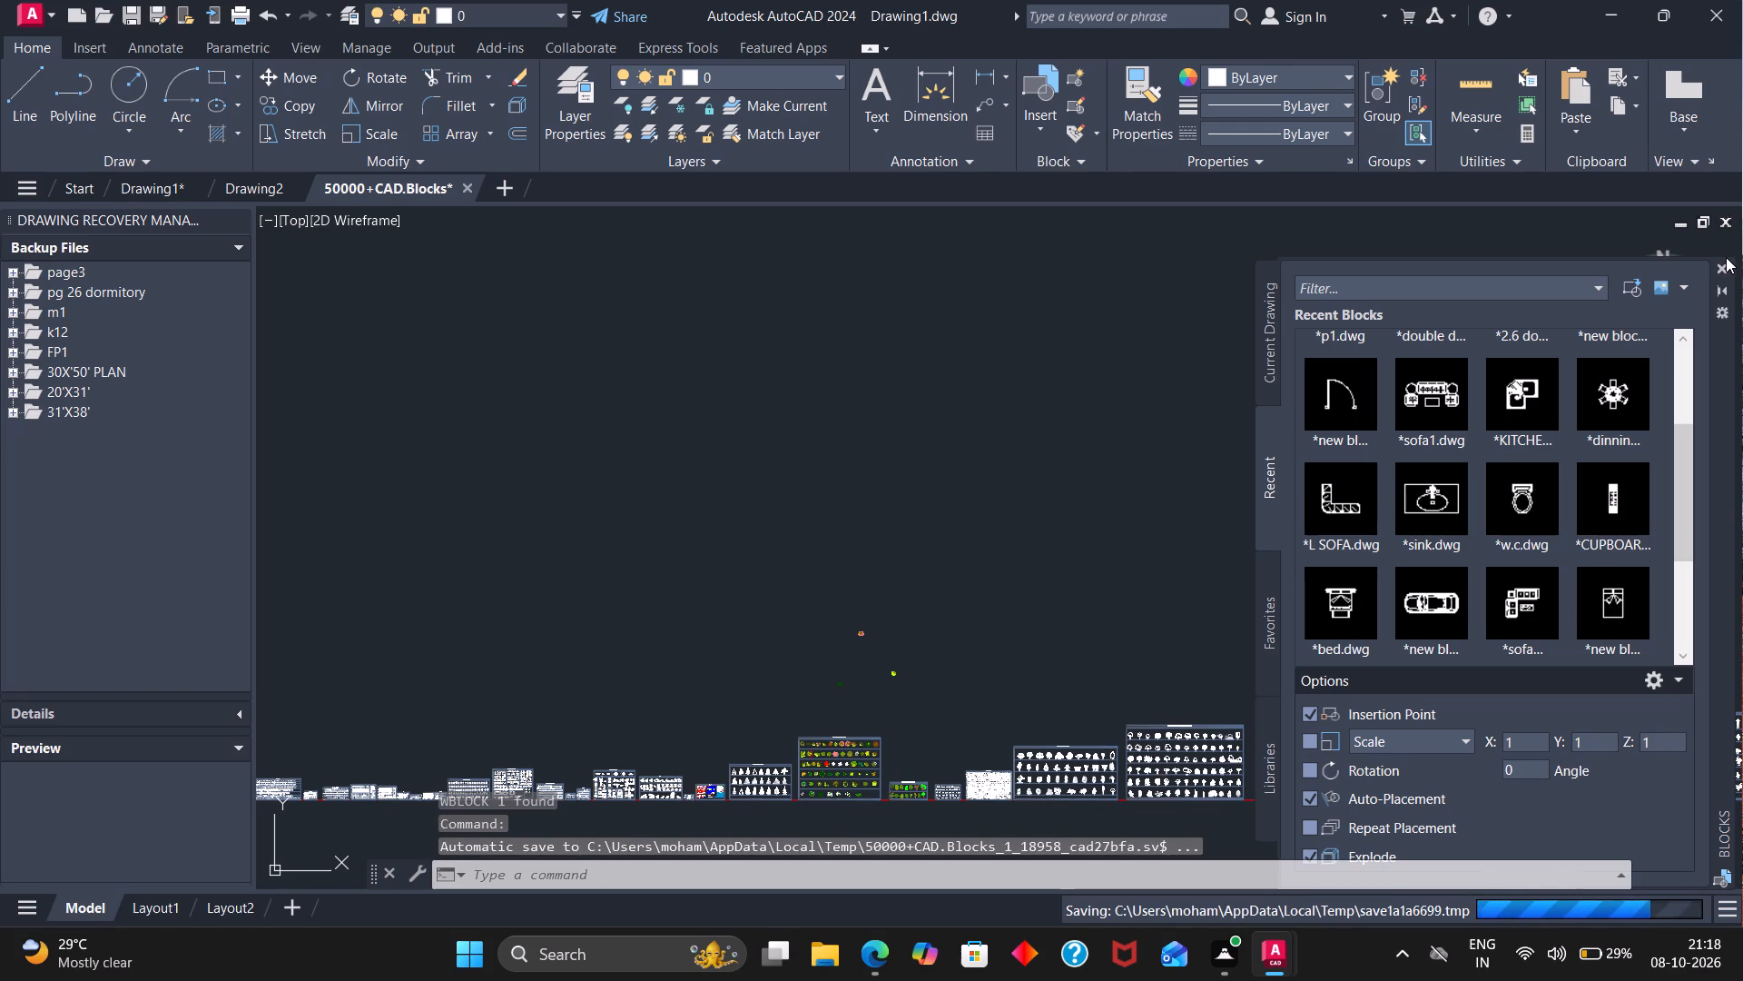
click(1726, 257)
click(1723, 259)
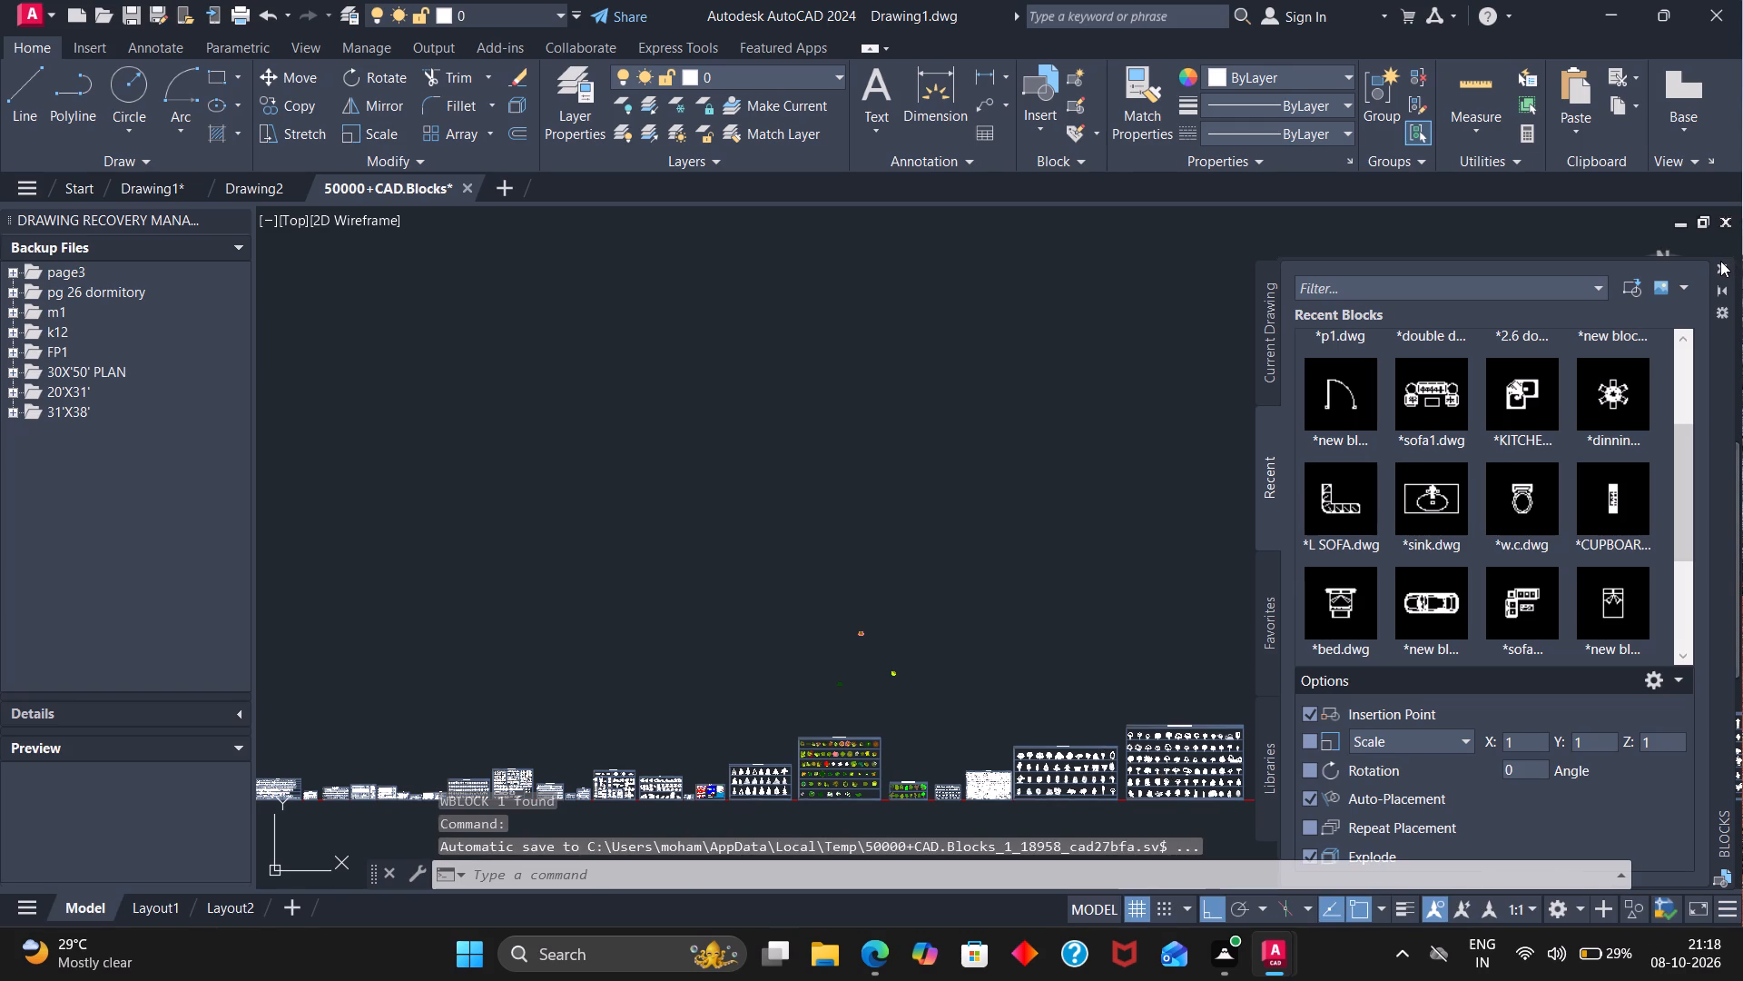
click(1720, 261)
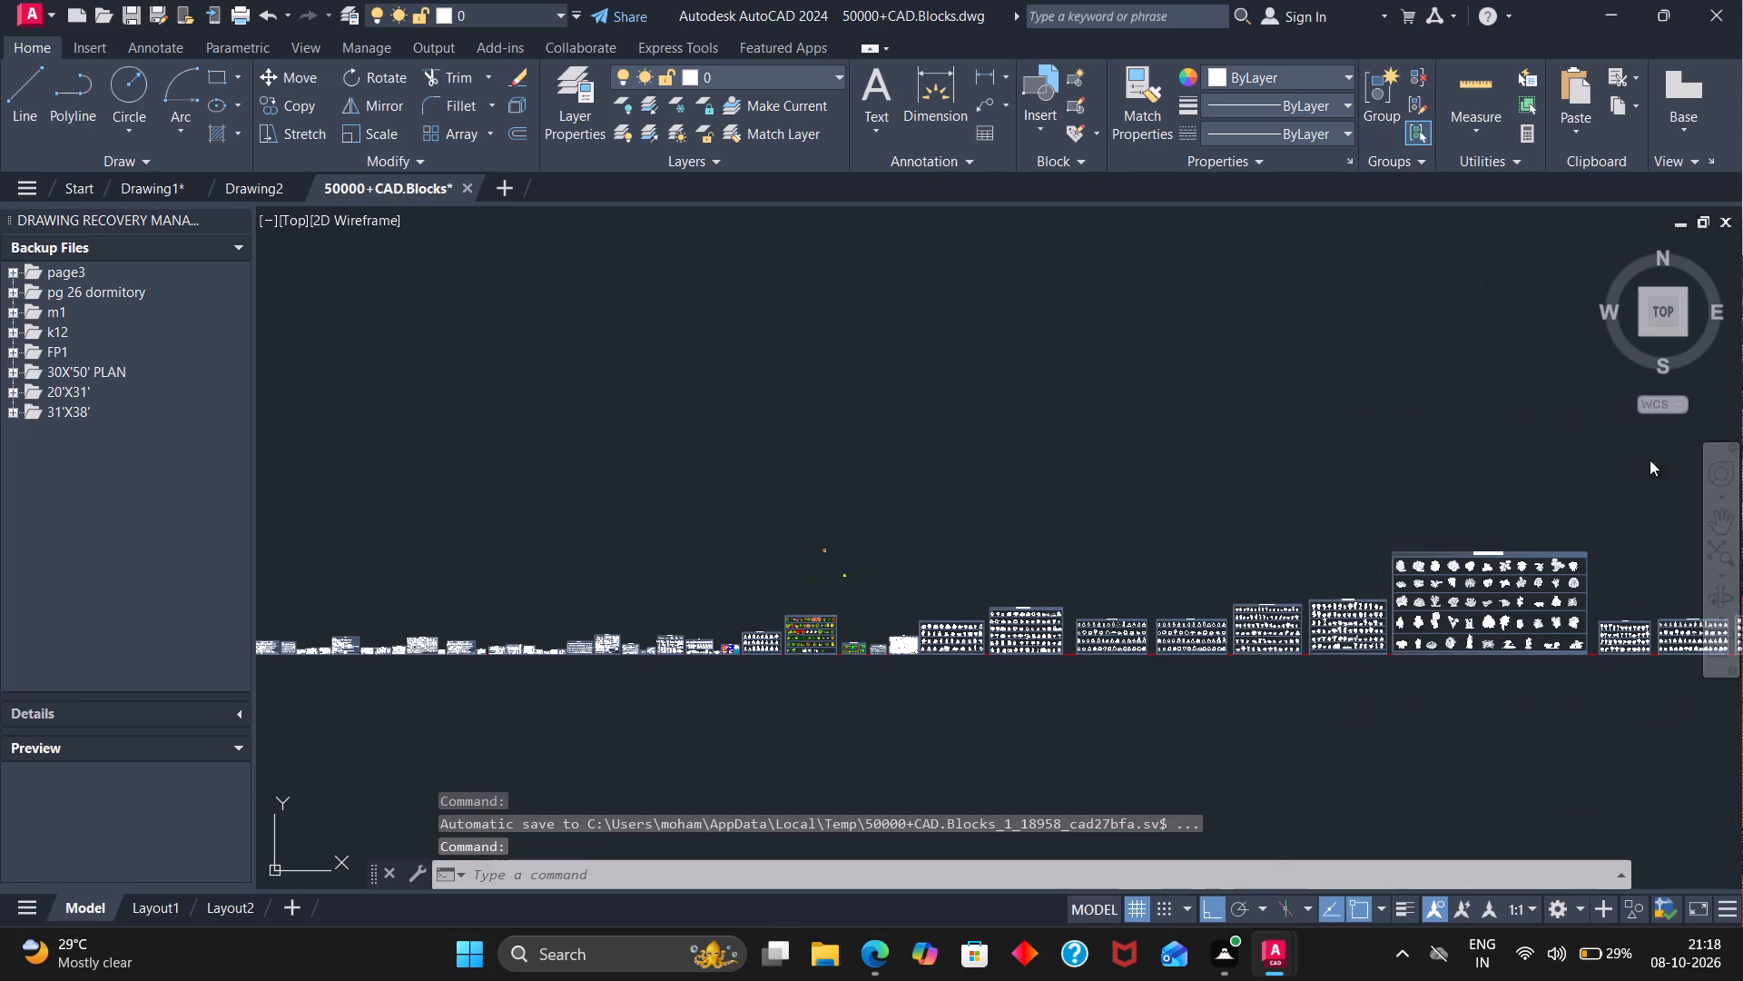
Browse the aircraft, heavy equipment, lorry, bus and car sheets of the block library.
scroll(1553, 560, down, 2)
scroll(1045, 636, down, 2)
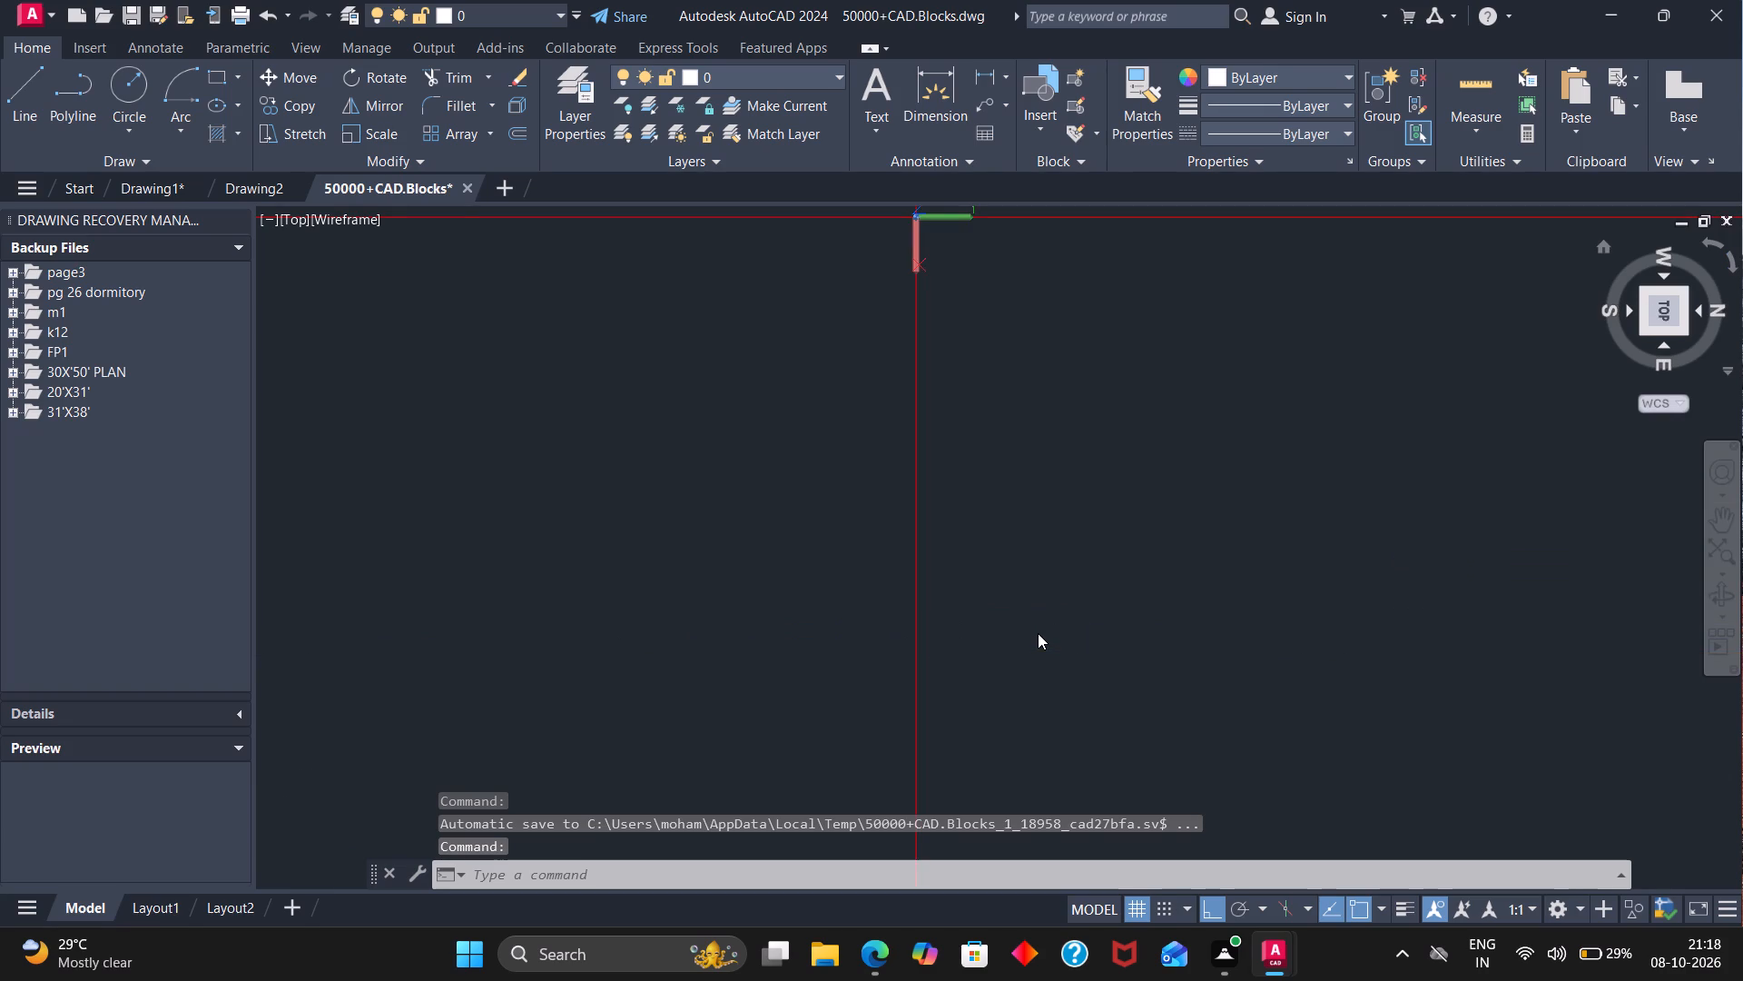
scroll(937, 622, down, 2)
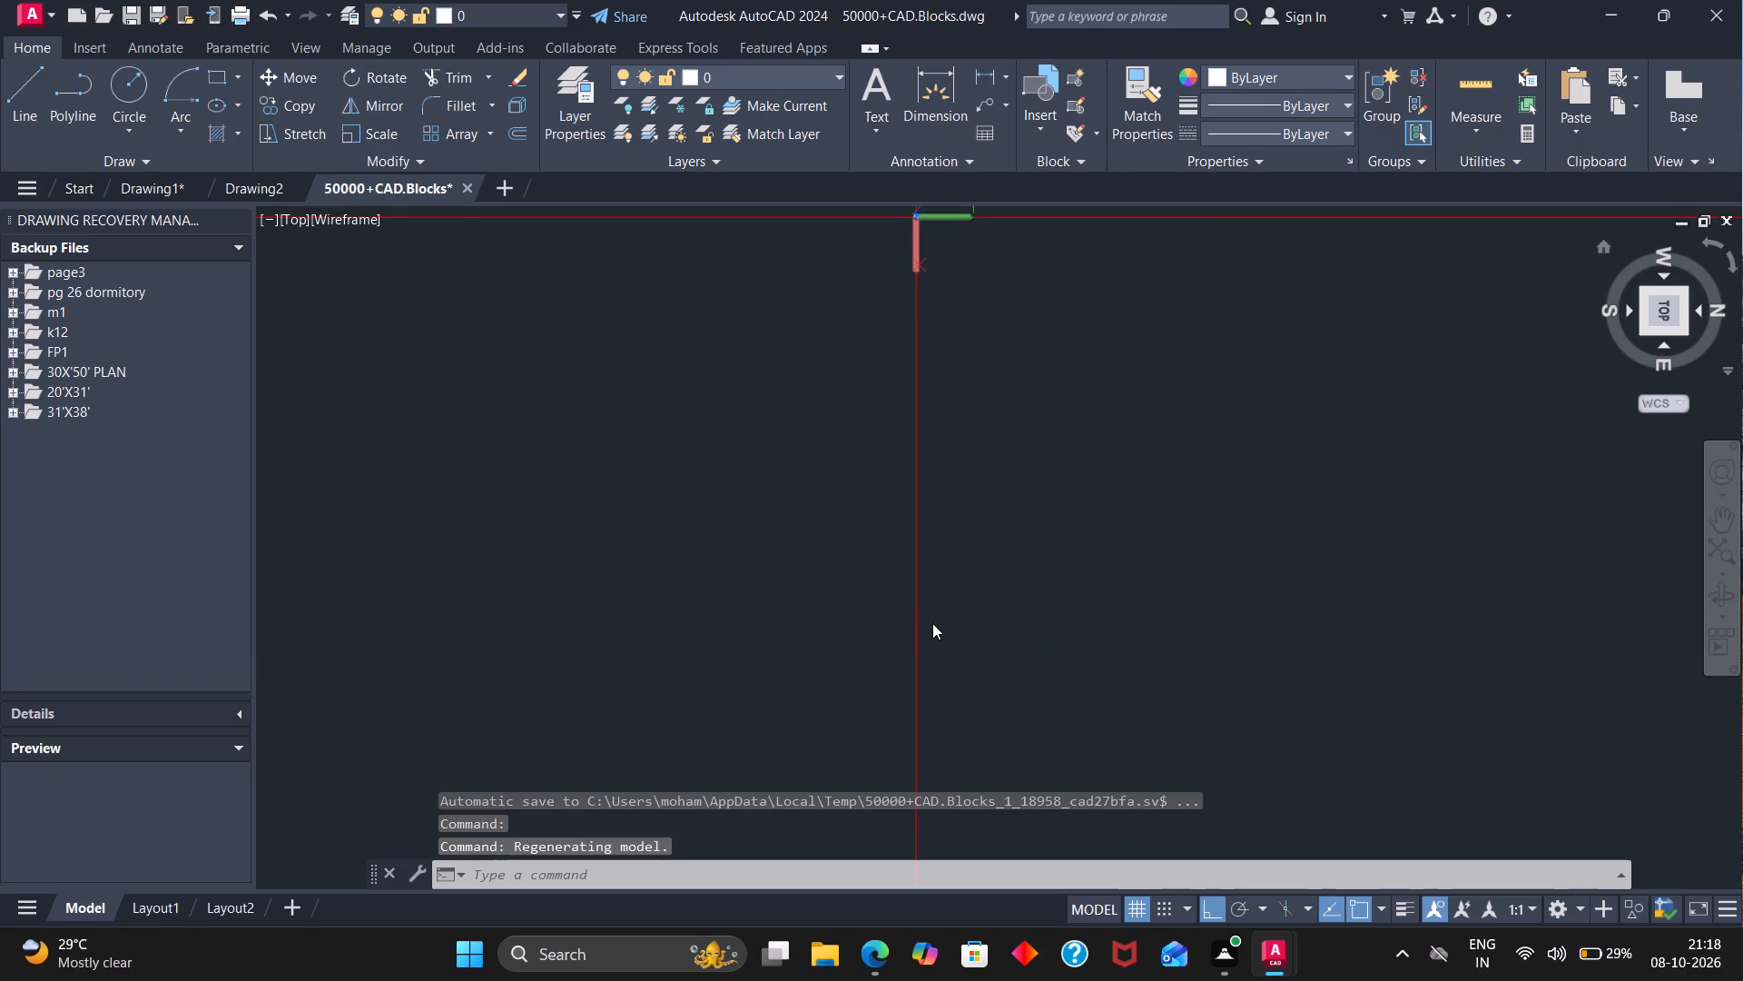
scroll(938, 615, down, 1)
scroll(939, 735, up, 3)
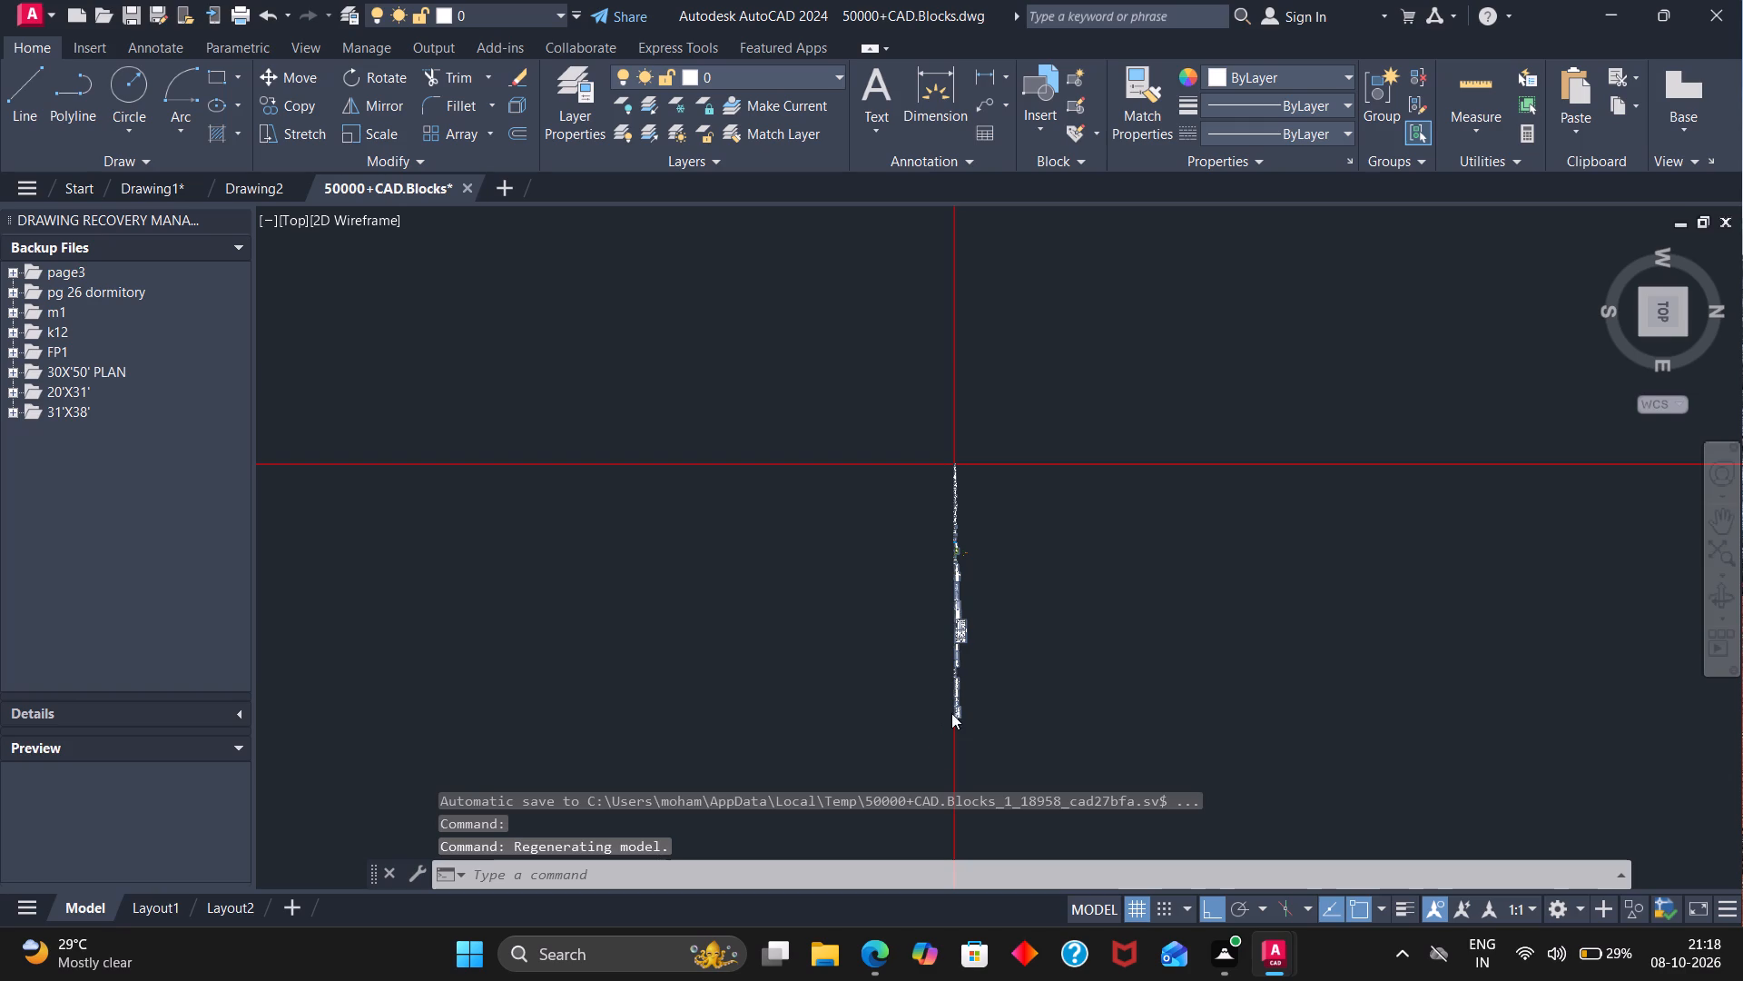
scroll(967, 711, up, 11)
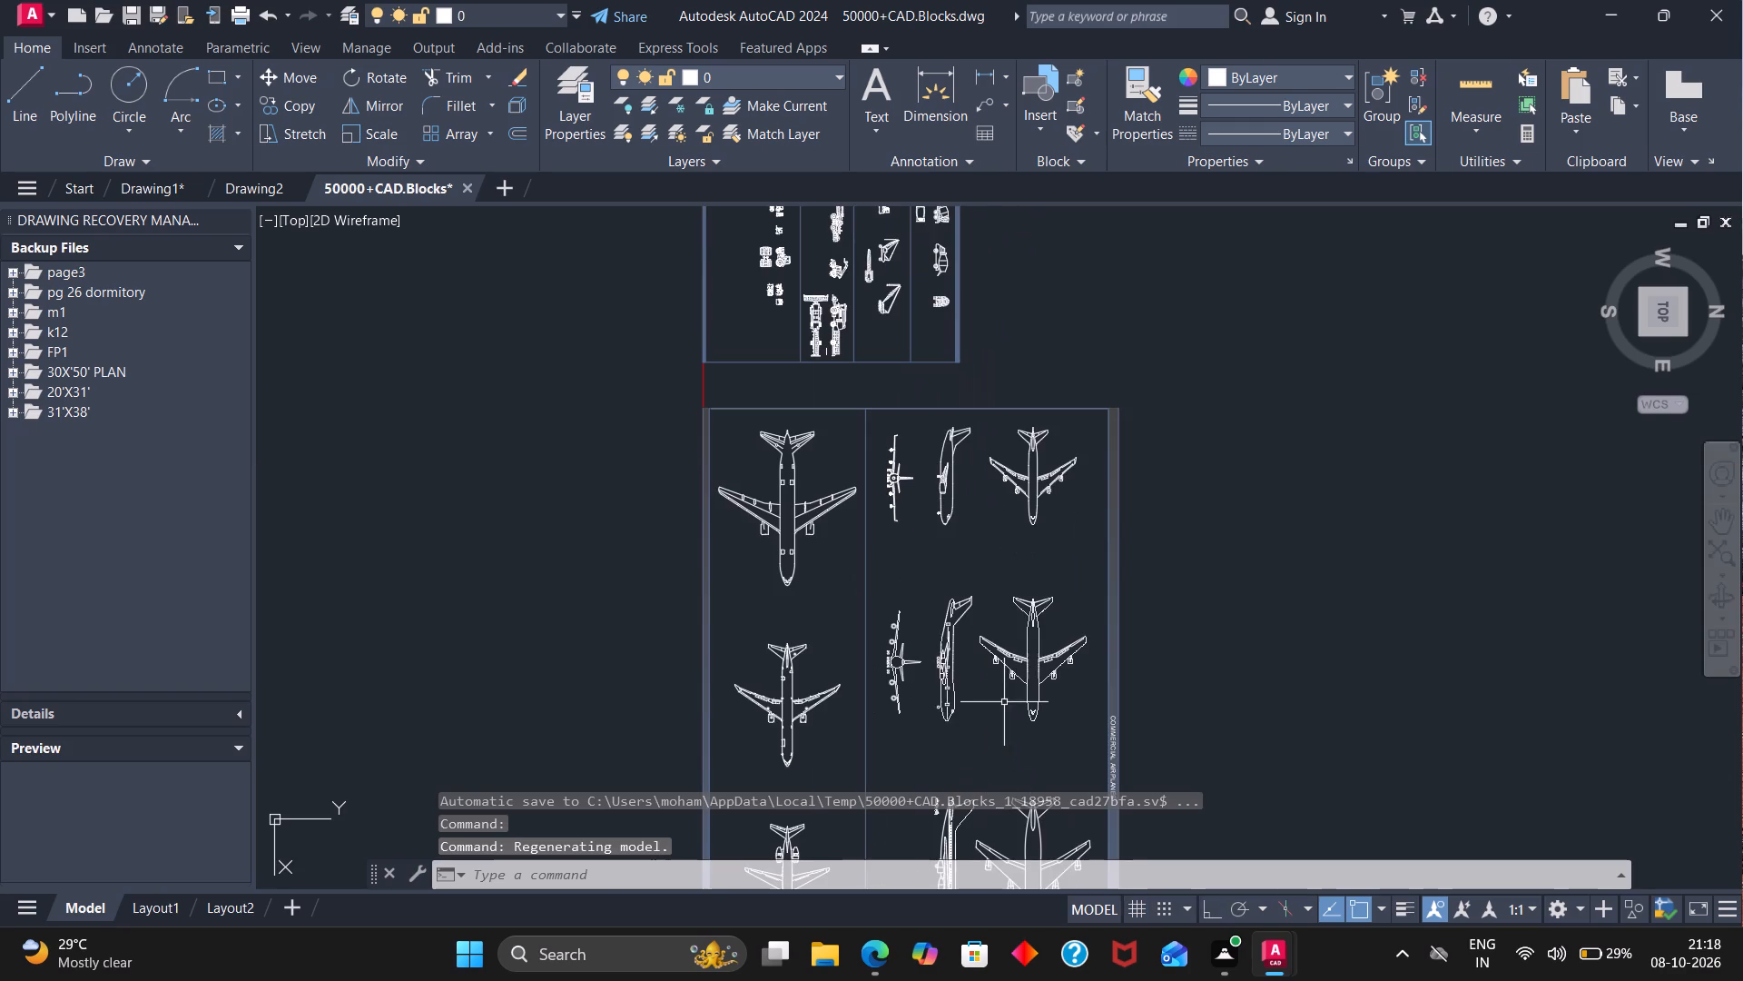
scroll(905, 468, down, 2)
scroll(892, 325, up, 3)
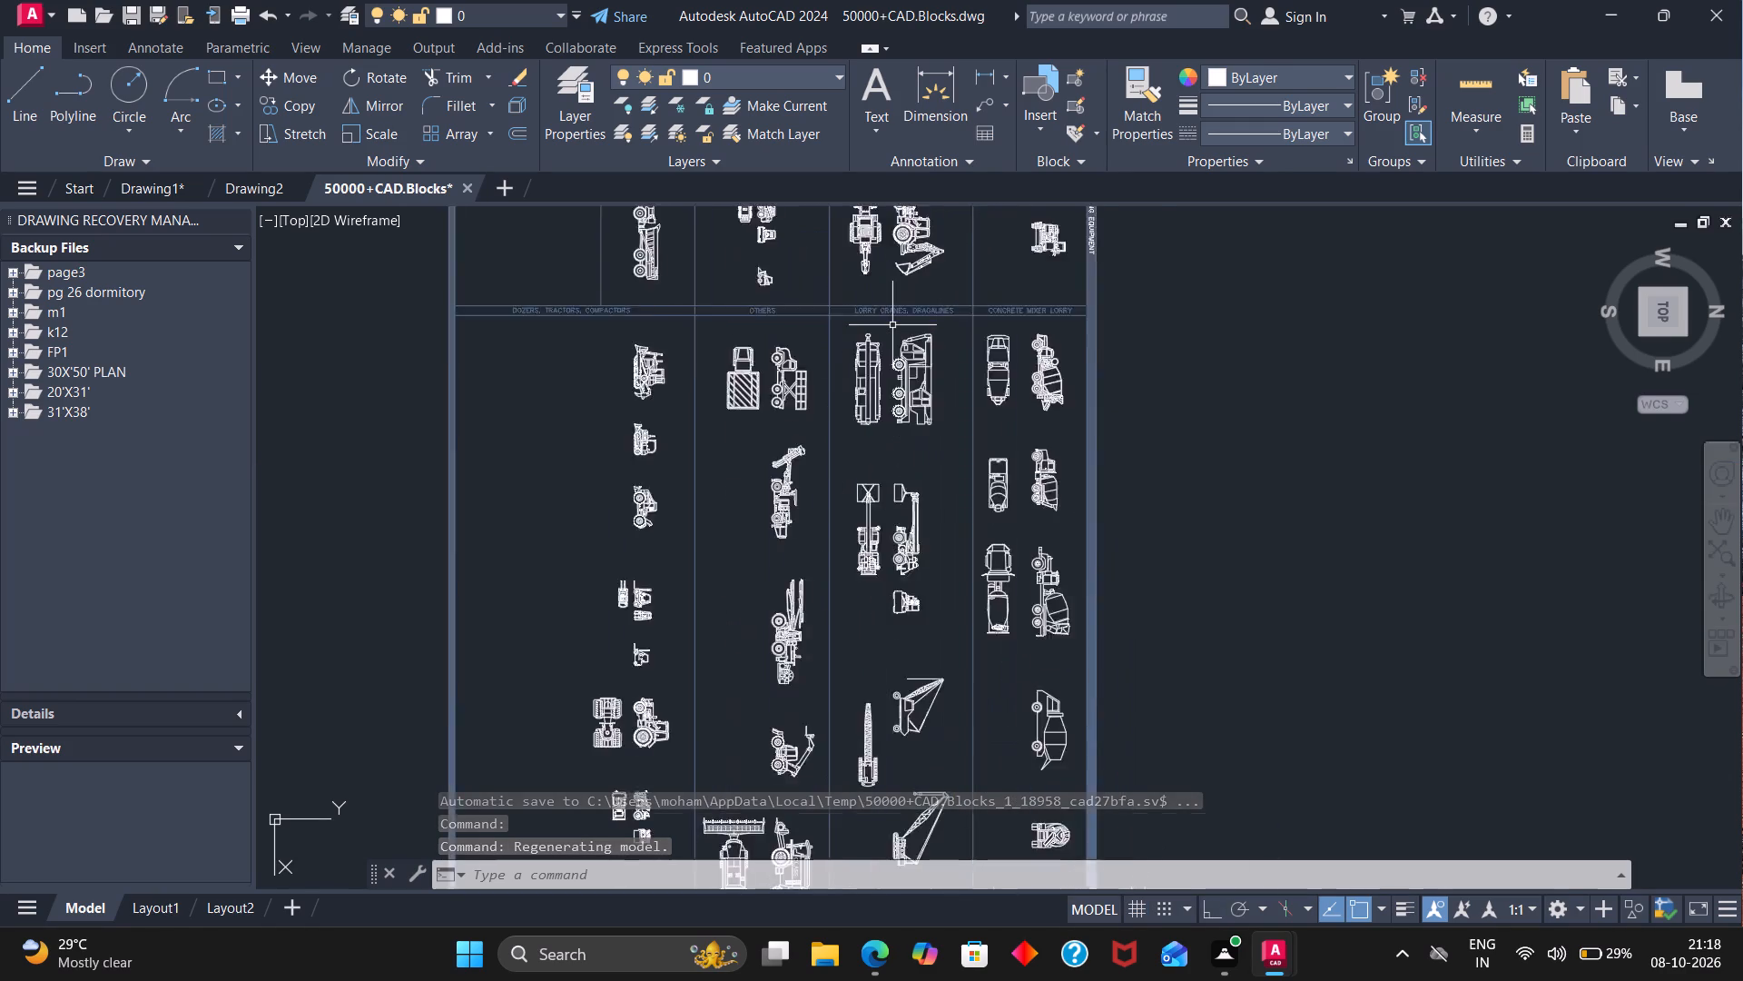
scroll(892, 325, up, 2)
scroll(892, 325, down, 8)
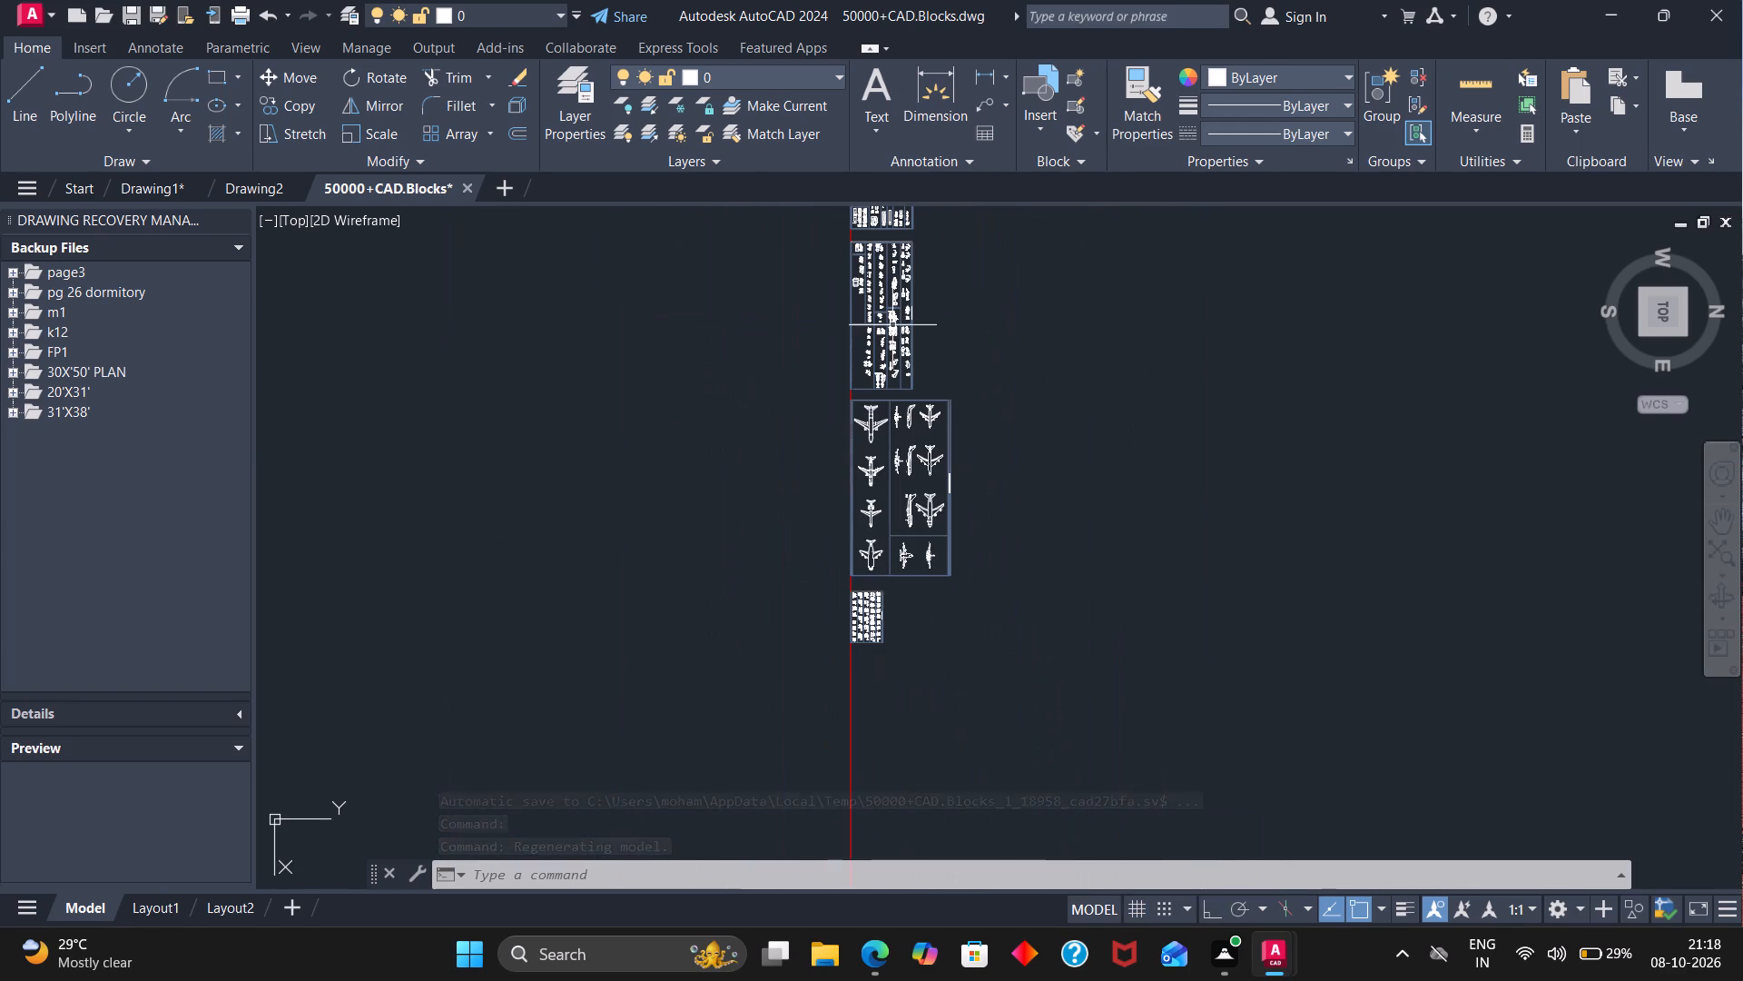
click(1711, 512)
drag(900, 375, 904, 520)
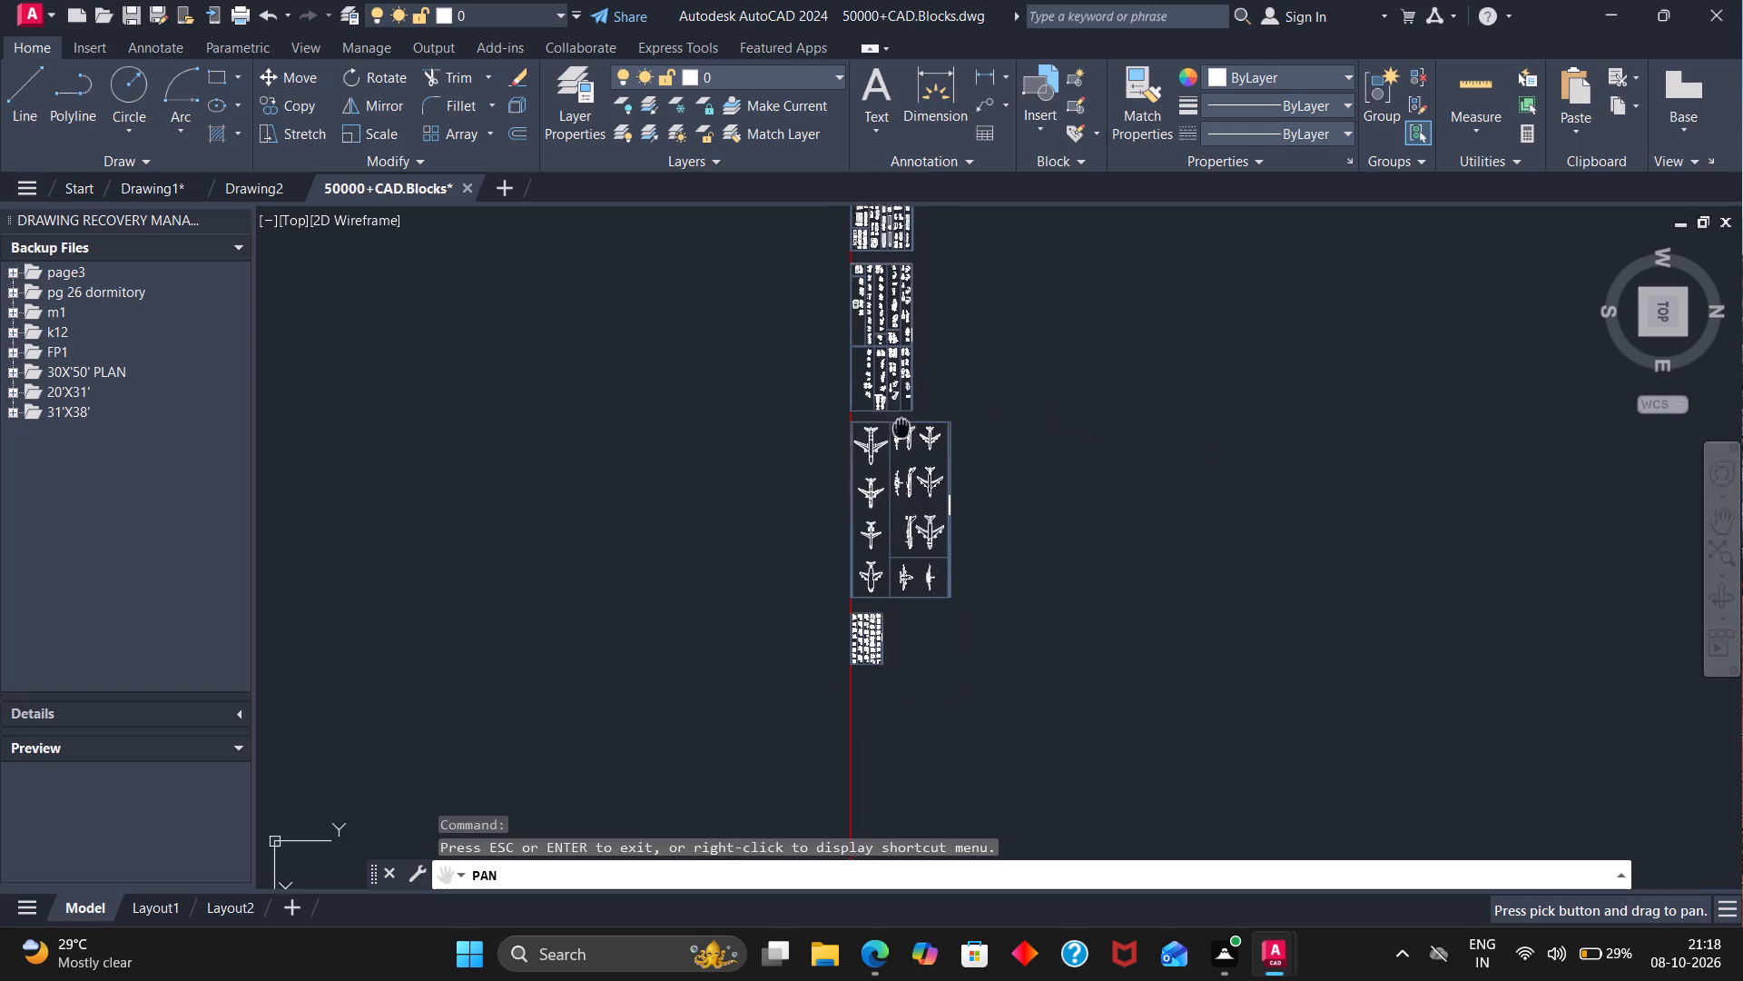
drag(904, 520, 887, 649)
scroll(859, 565, up, 3)
drag(859, 554, 893, 737)
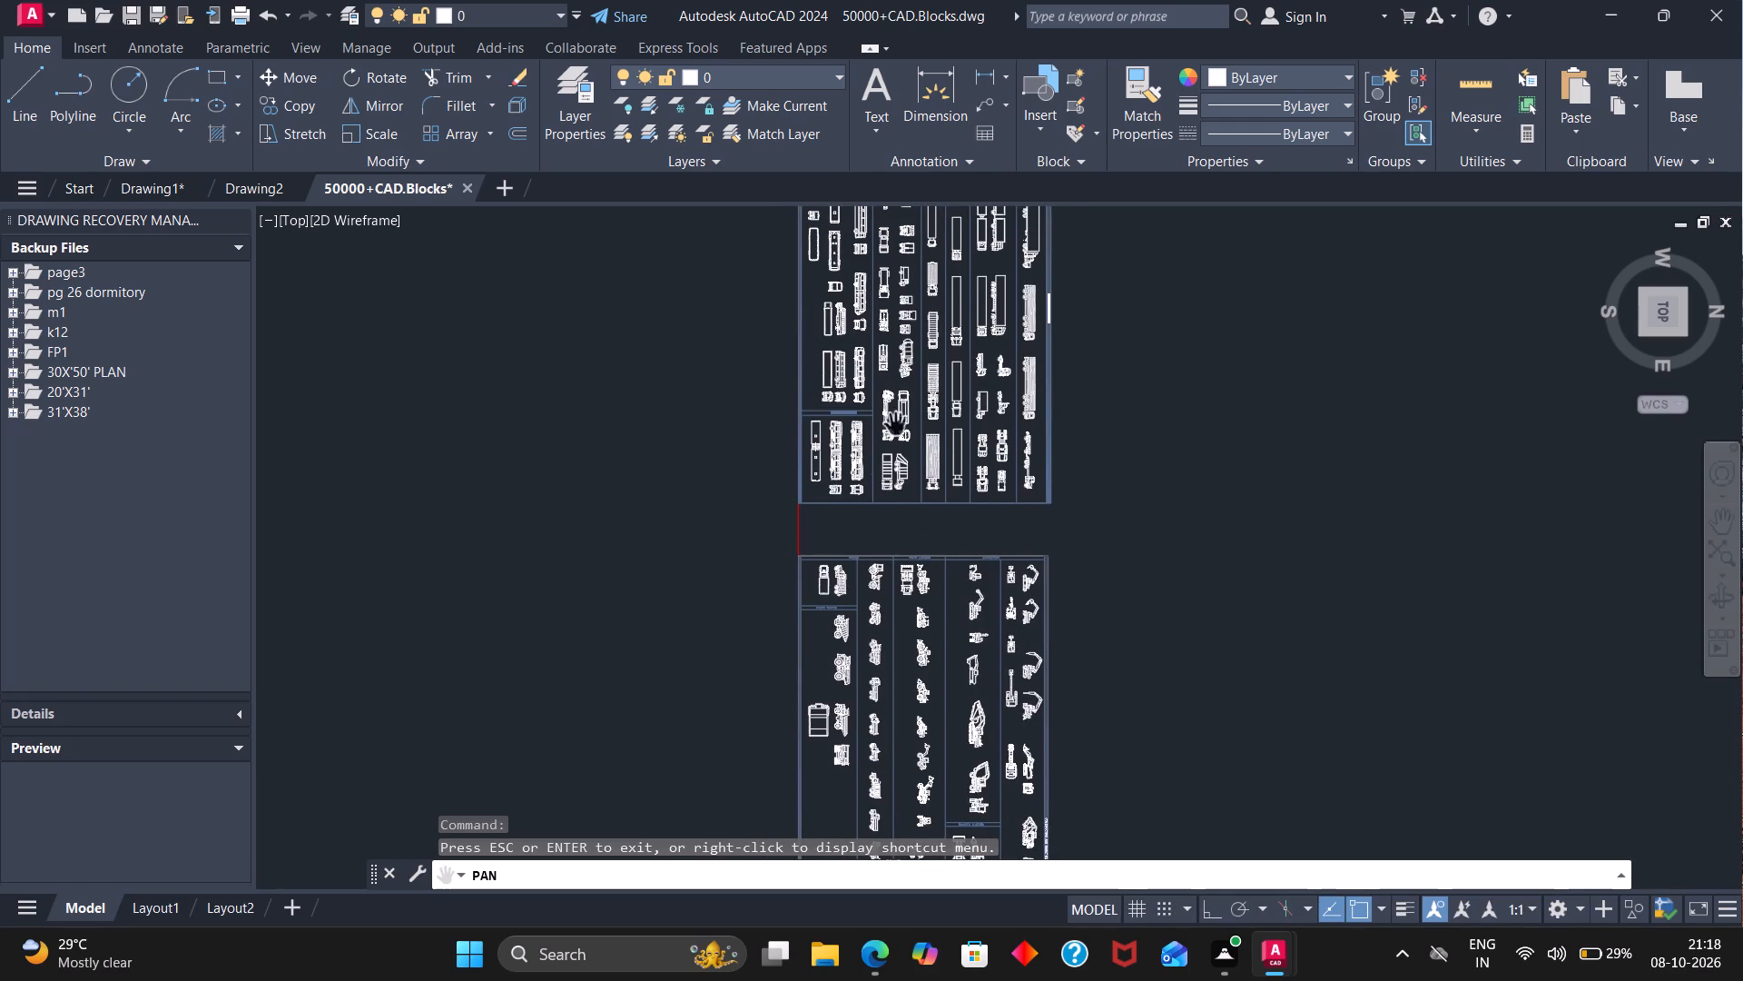
drag(923, 344, 940, 635)
scroll(939, 618, up, 3)
scroll(939, 618, down, 1)
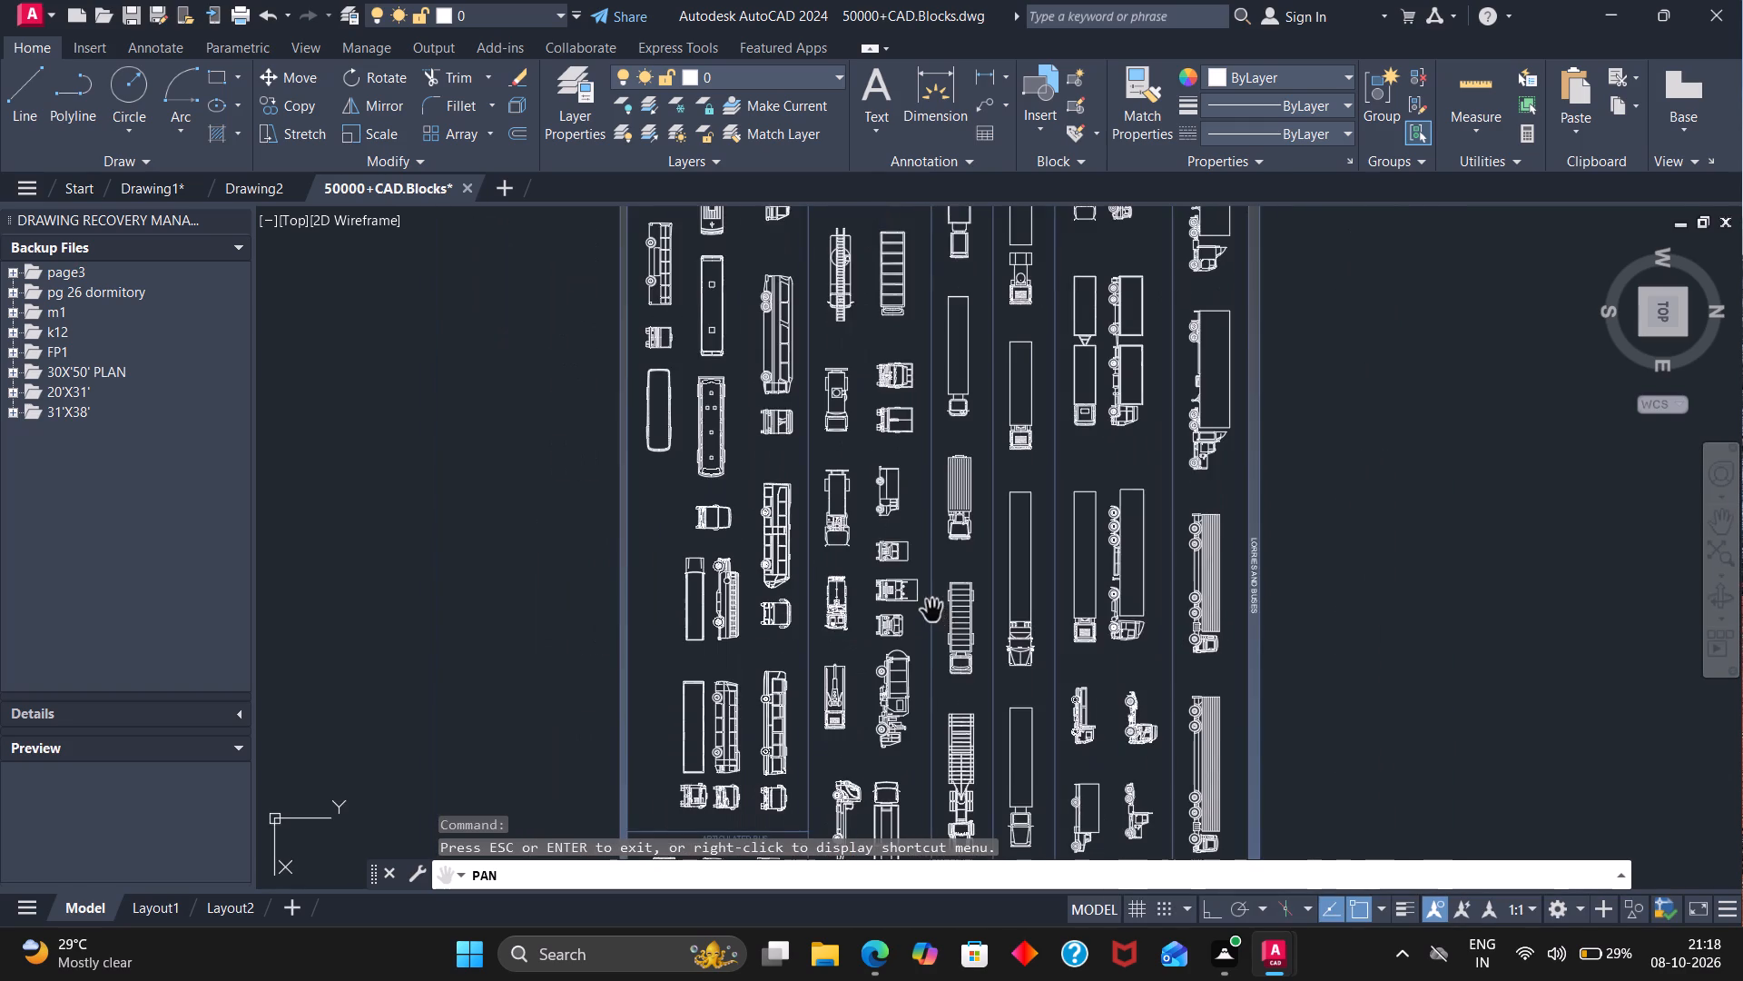
drag(931, 629, 909, 902)
drag(963, 426, 966, 863)
scroll(977, 560, down, 1)
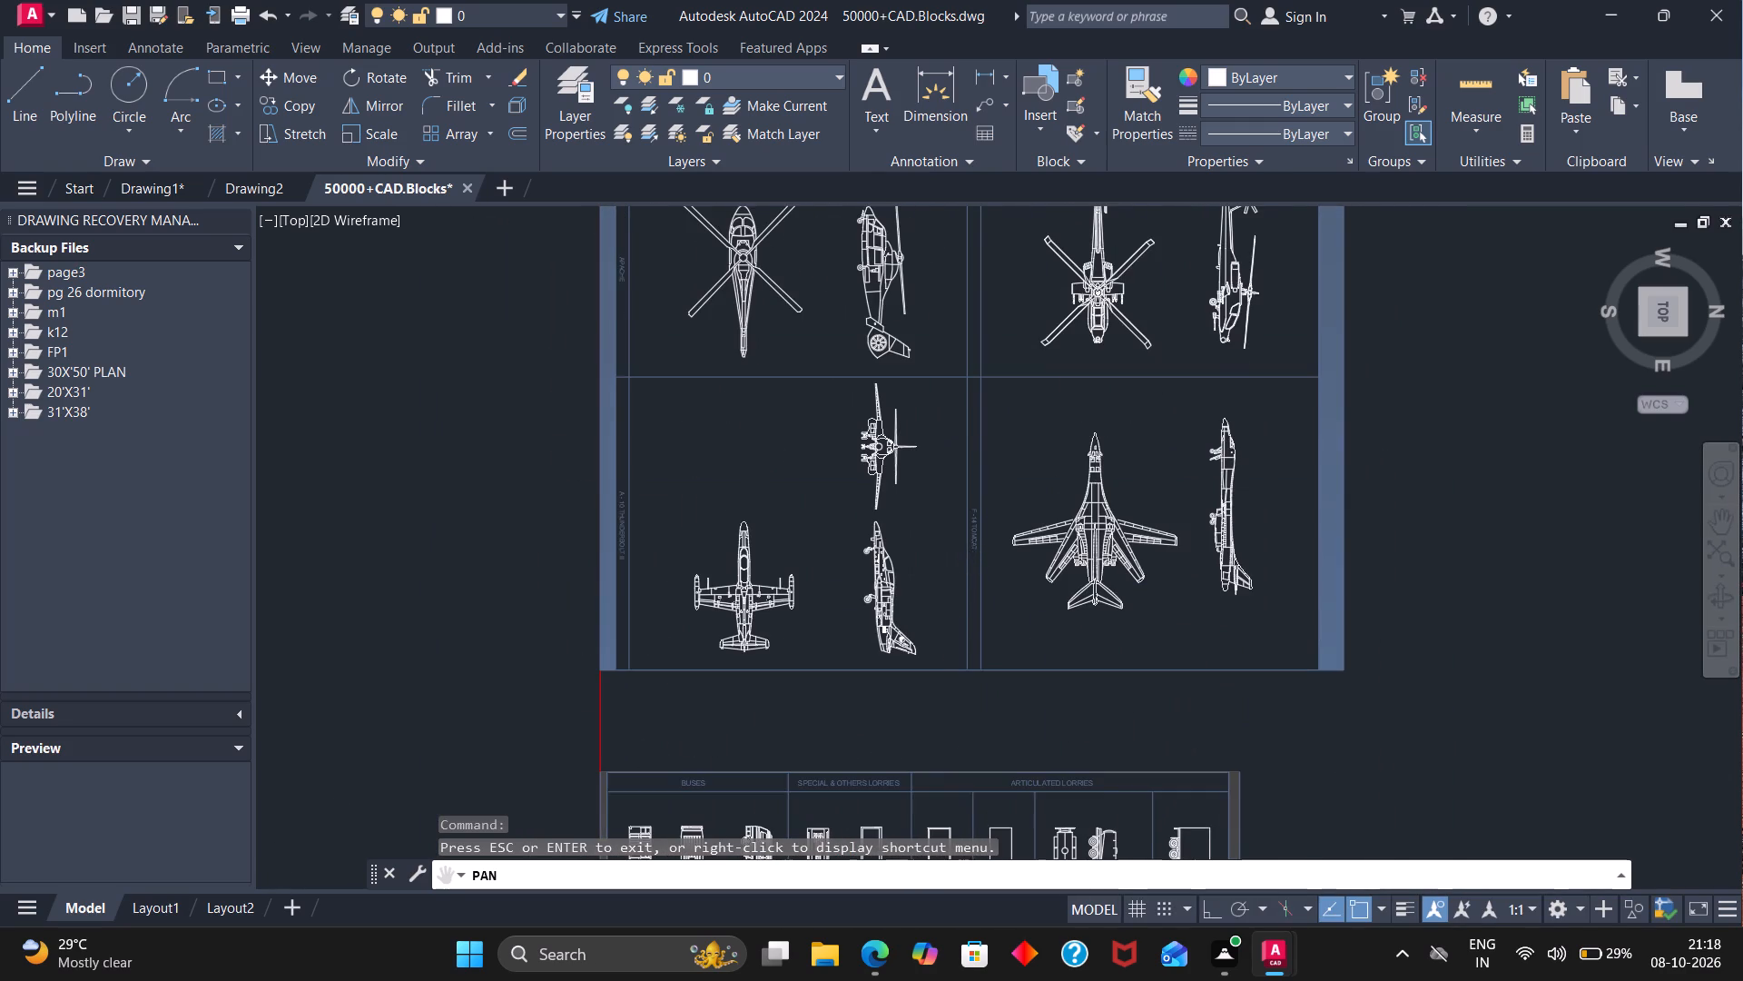
scroll(977, 560, down, 1)
drag(990, 408, 1014, 980)
drag(941, 383, 986, 826)
scroll(965, 810, up, 3)
scroll(965, 810, down, 2)
drag(975, 317, 1009, 697)
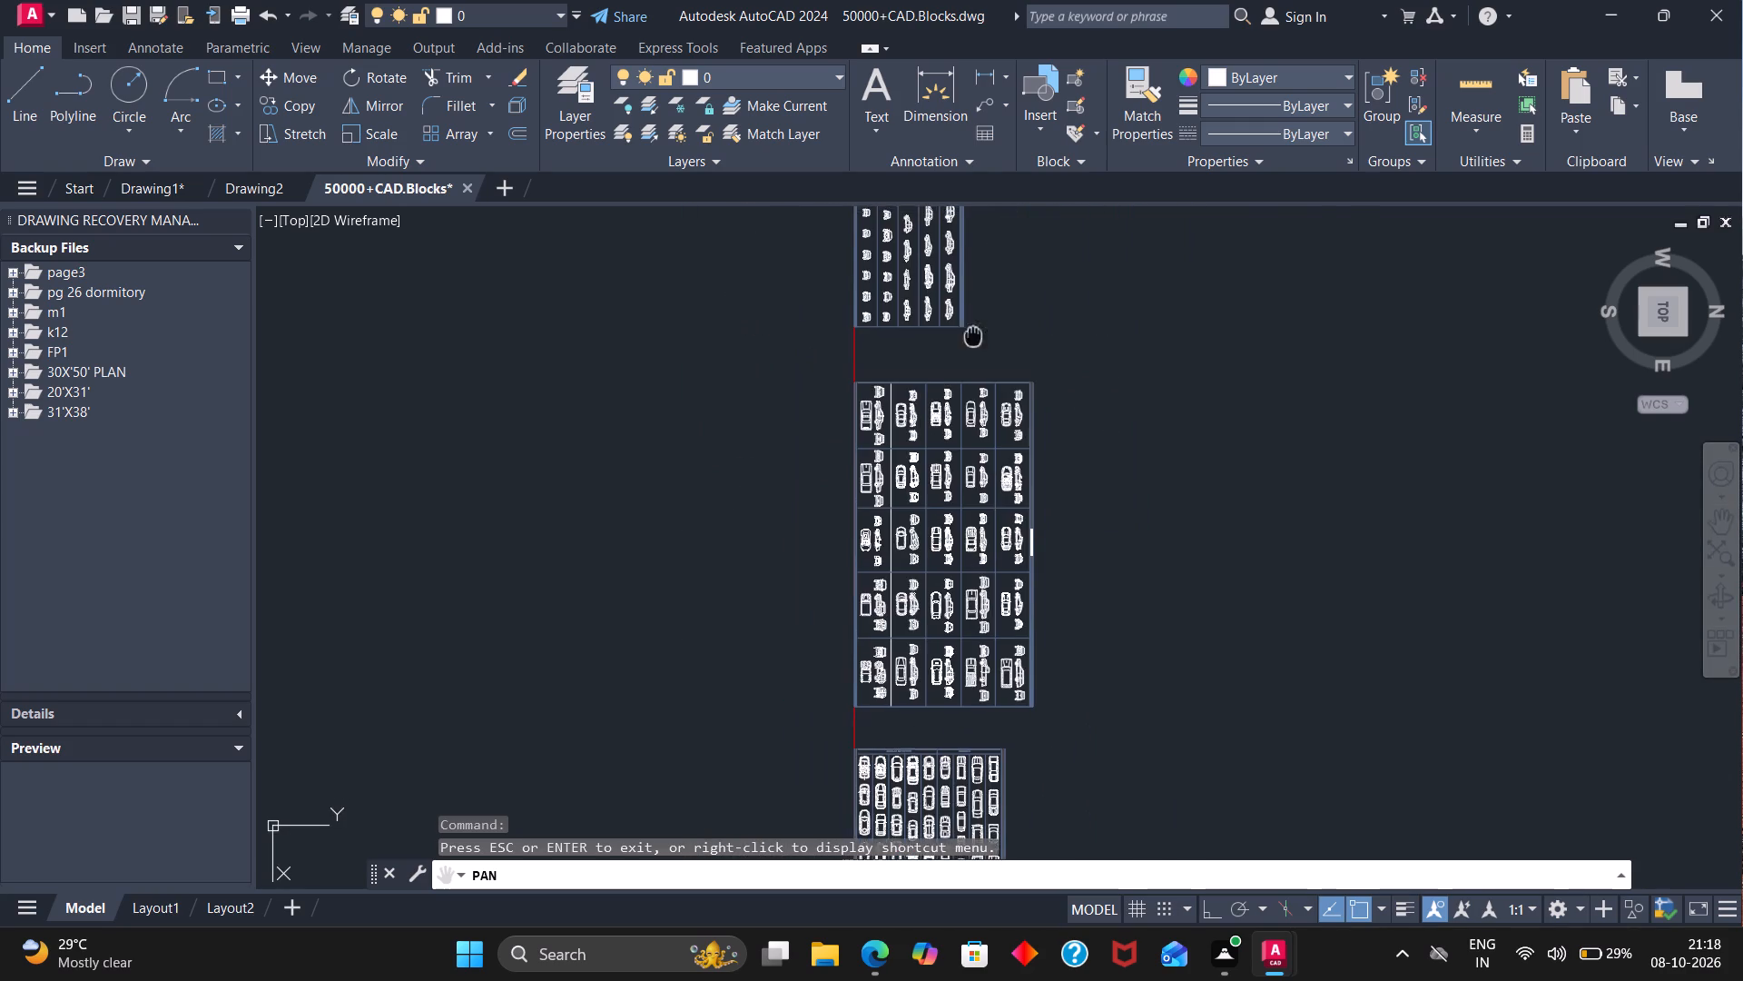
drag(1009, 697, 1008, 980)
drag(1073, 401, 979, 675)
drag(1015, 359, 976, 980)
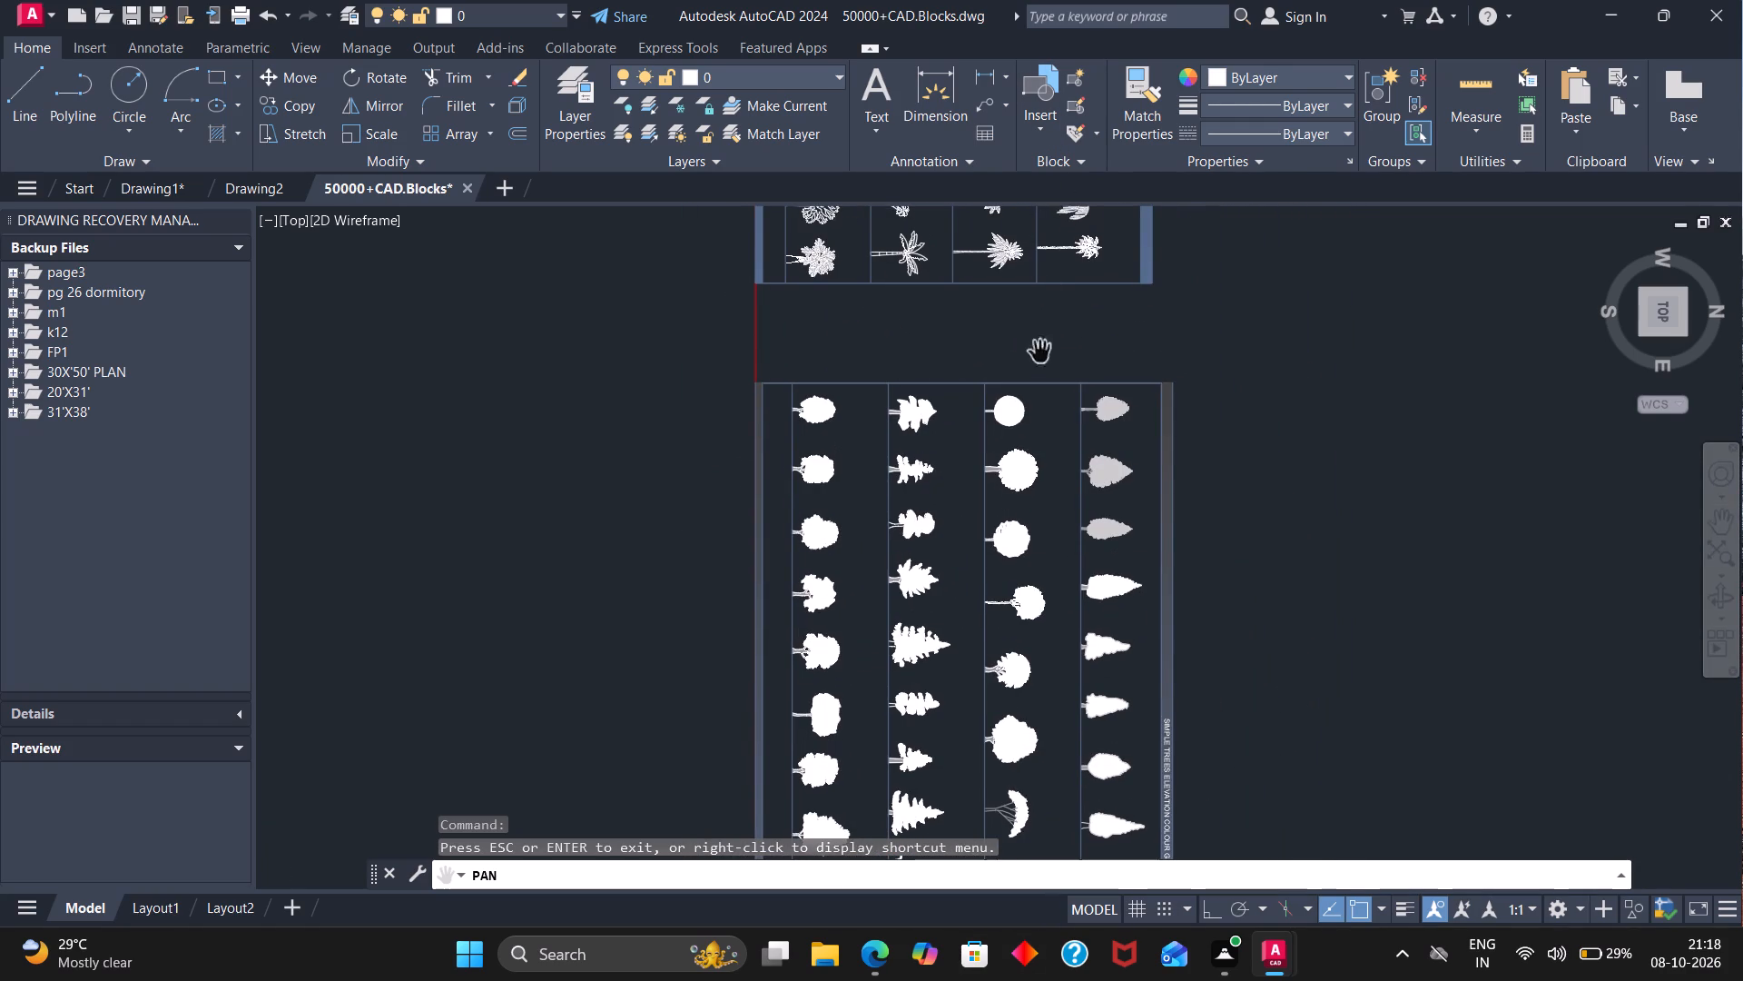
Look through the tree and plant sheets of the block library, including the elevations and the coloured plan plants.
drag(1039, 272, 1069, 980)
drag(1012, 303, 936, 818)
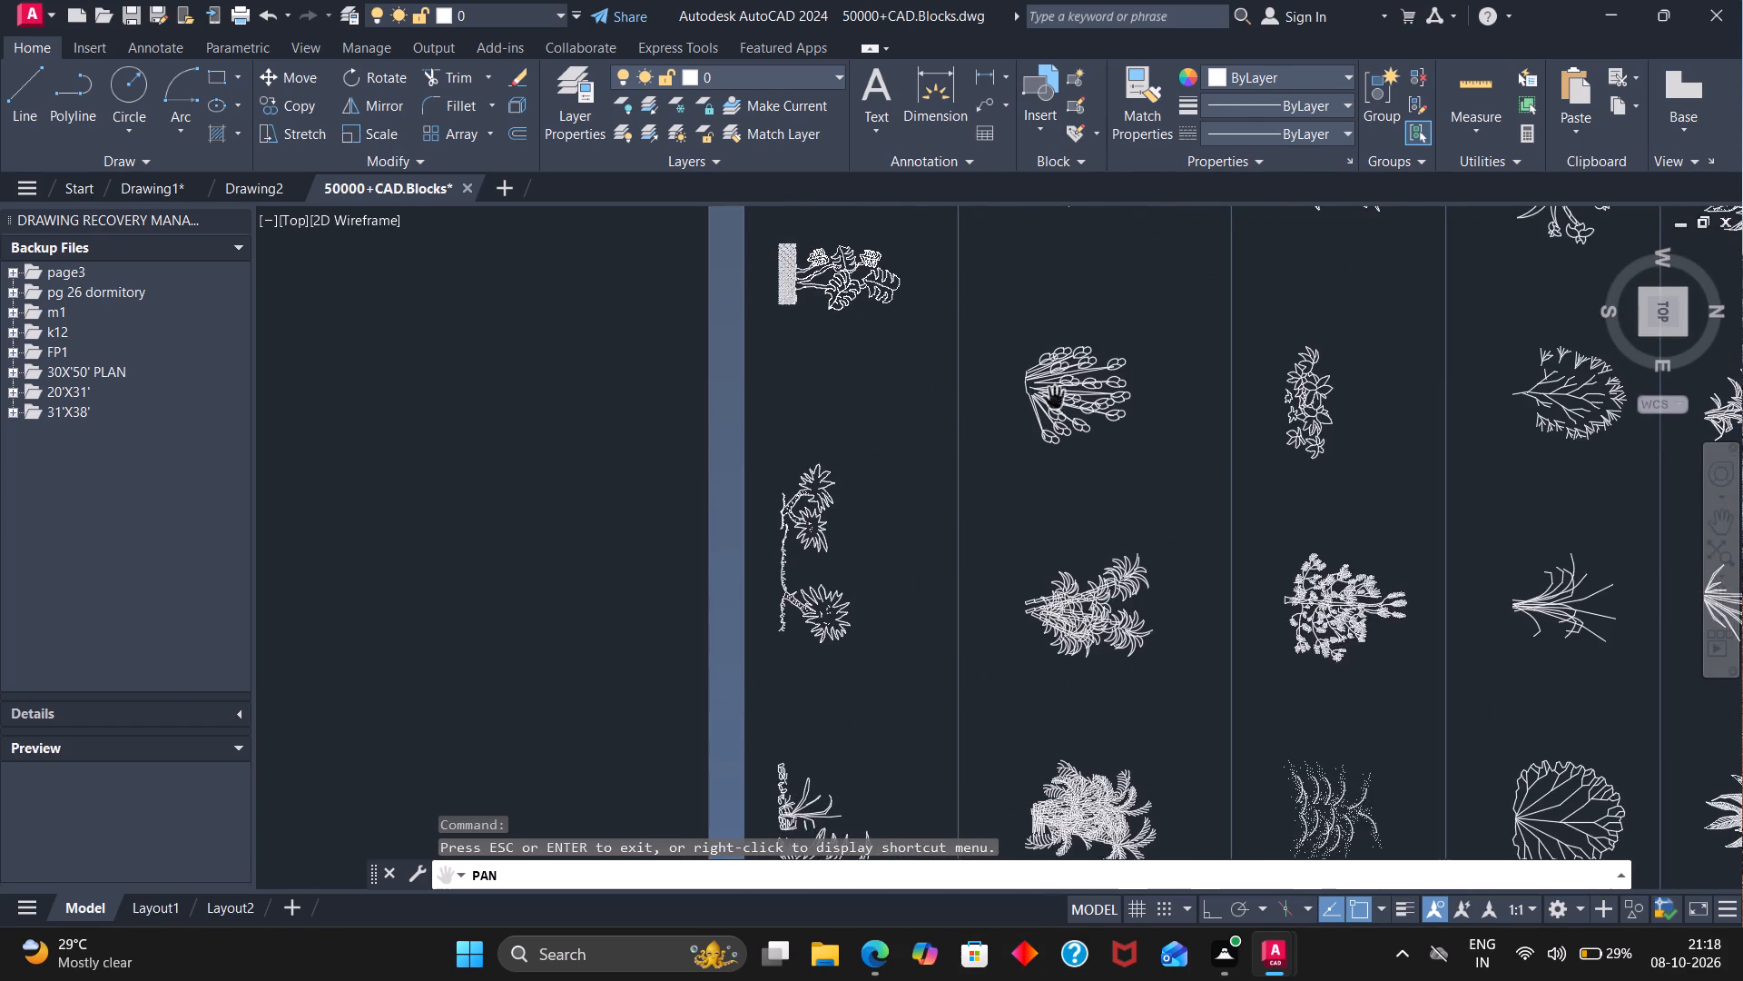
drag(1055, 408, 1052, 974)
drag(1111, 481, 1037, 980)
drag(1094, 497, 1027, 980)
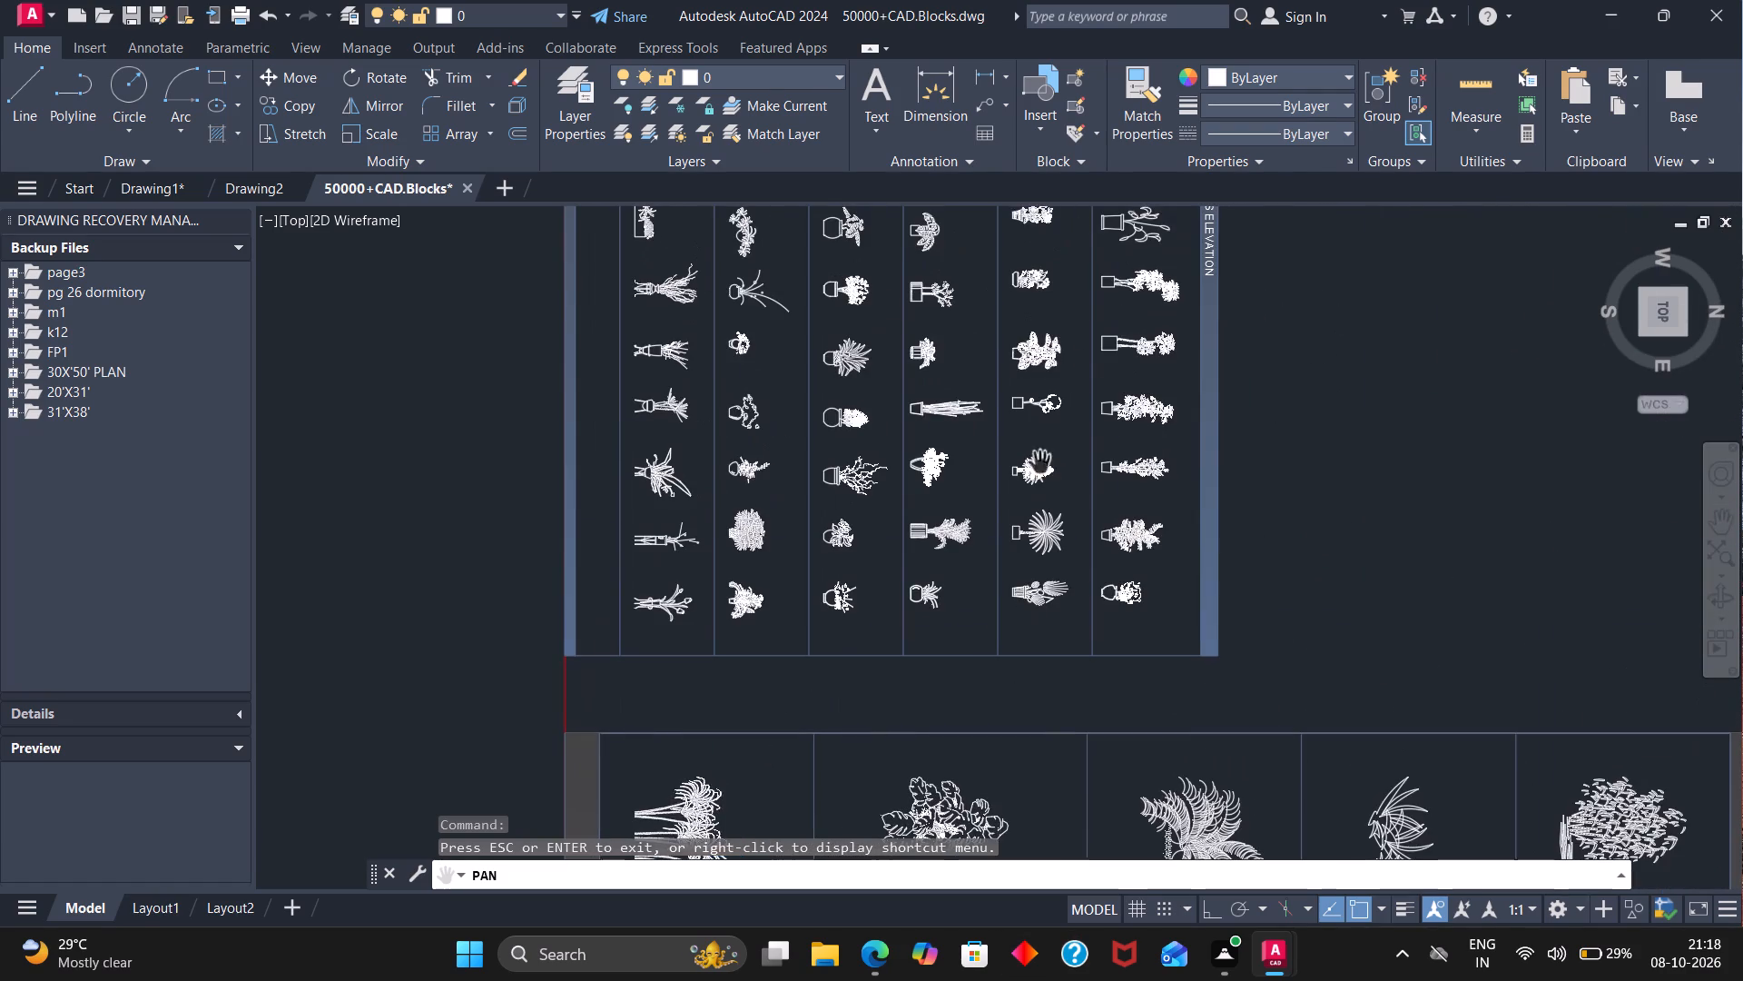
drag(1055, 274, 1116, 980)
drag(939, 419, 1028, 980)
drag(1030, 404, 1049, 980)
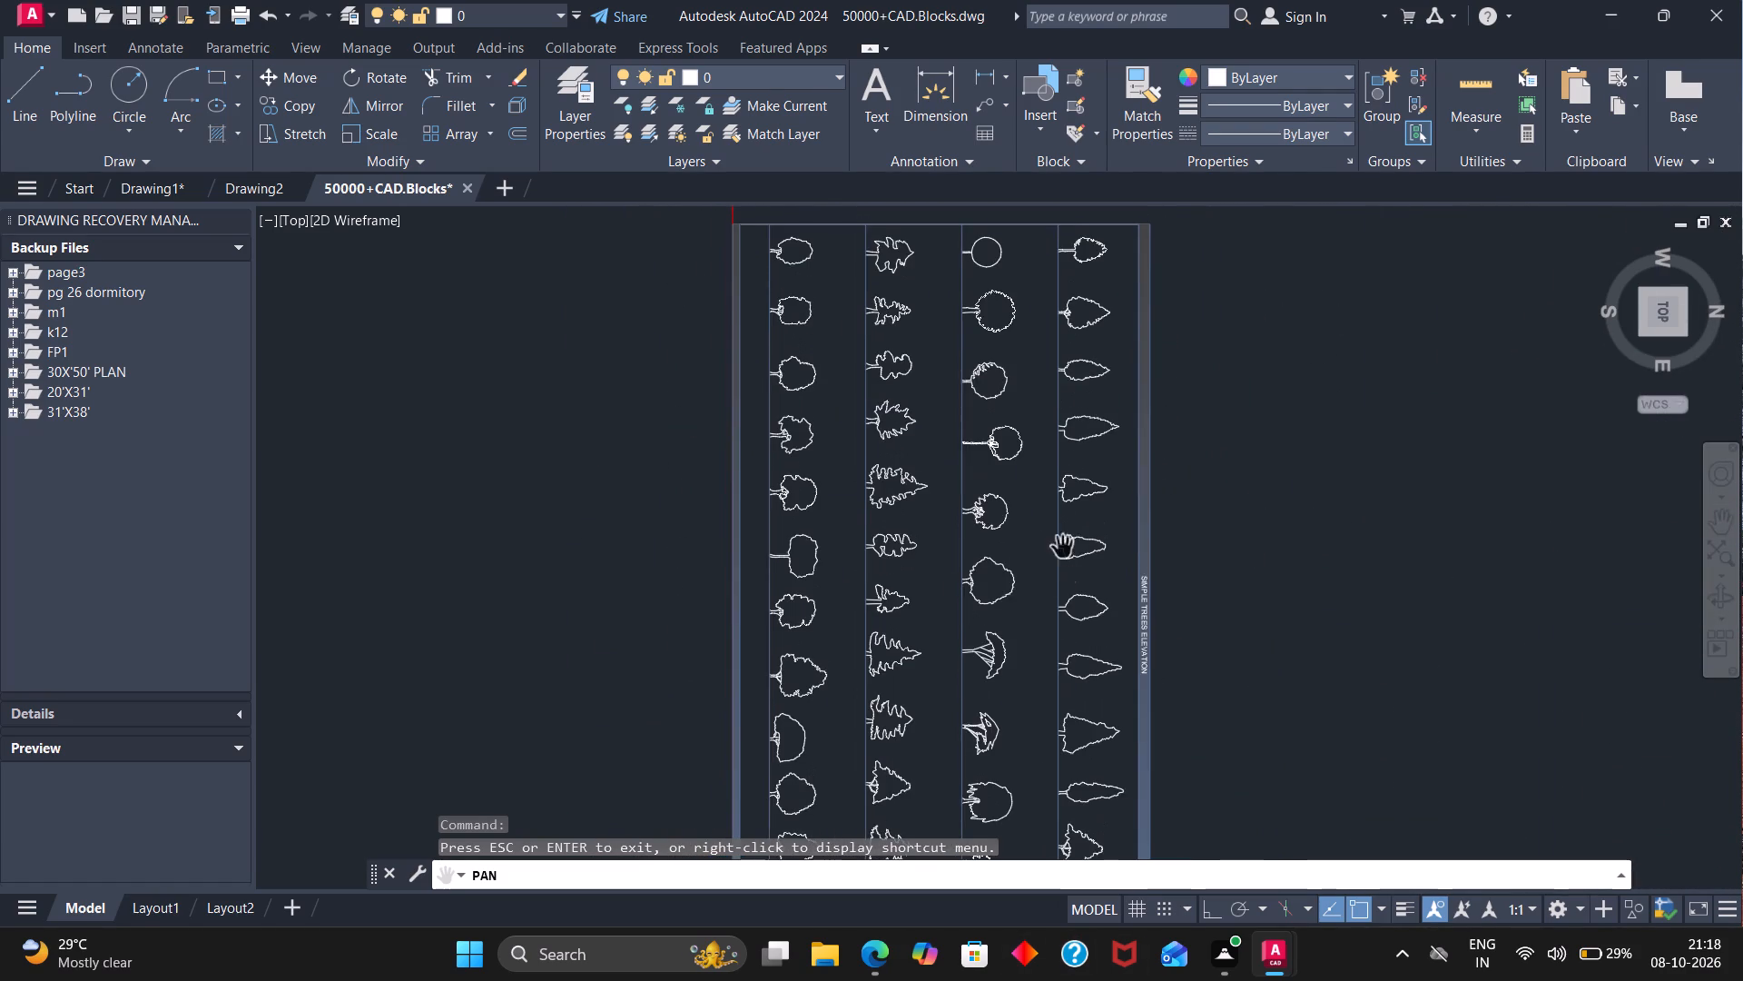
drag(1060, 396, 1069, 980)
drag(1046, 360, 1056, 980)
drag(1008, 273, 994, 980)
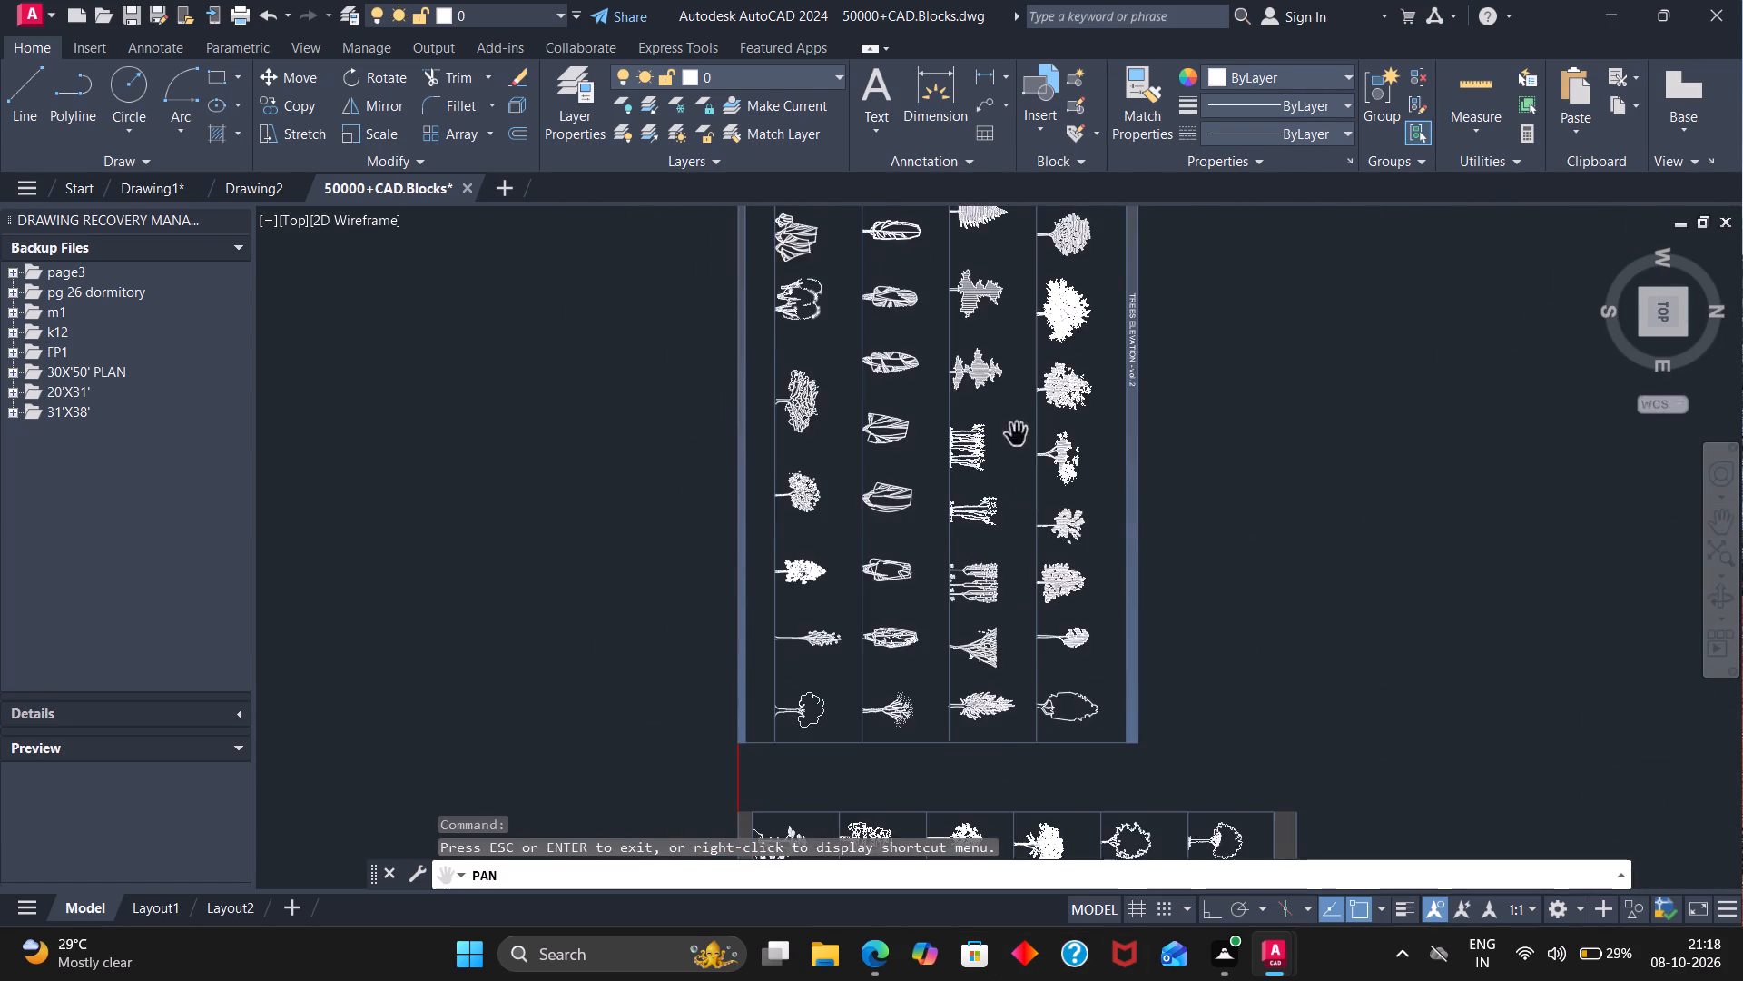
drag(1030, 354, 1012, 980)
drag(1025, 371, 1046, 708)
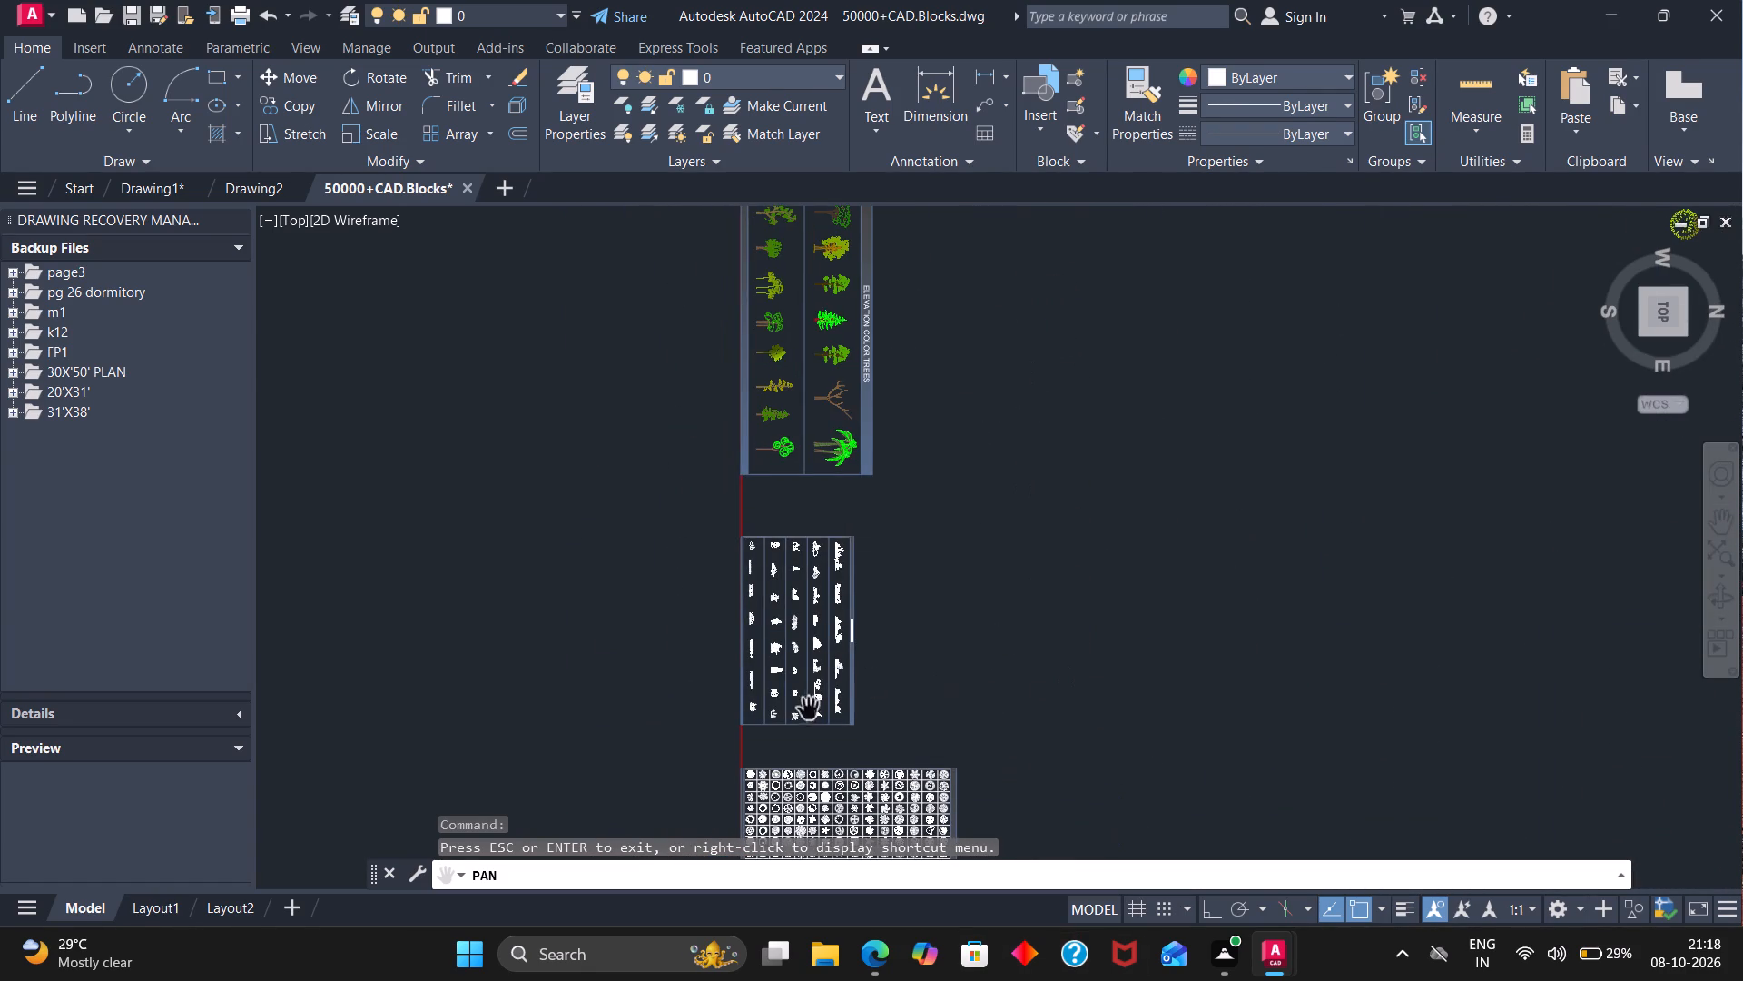
scroll(822, 789, up, 2)
drag(806, 530, 1130, 980)
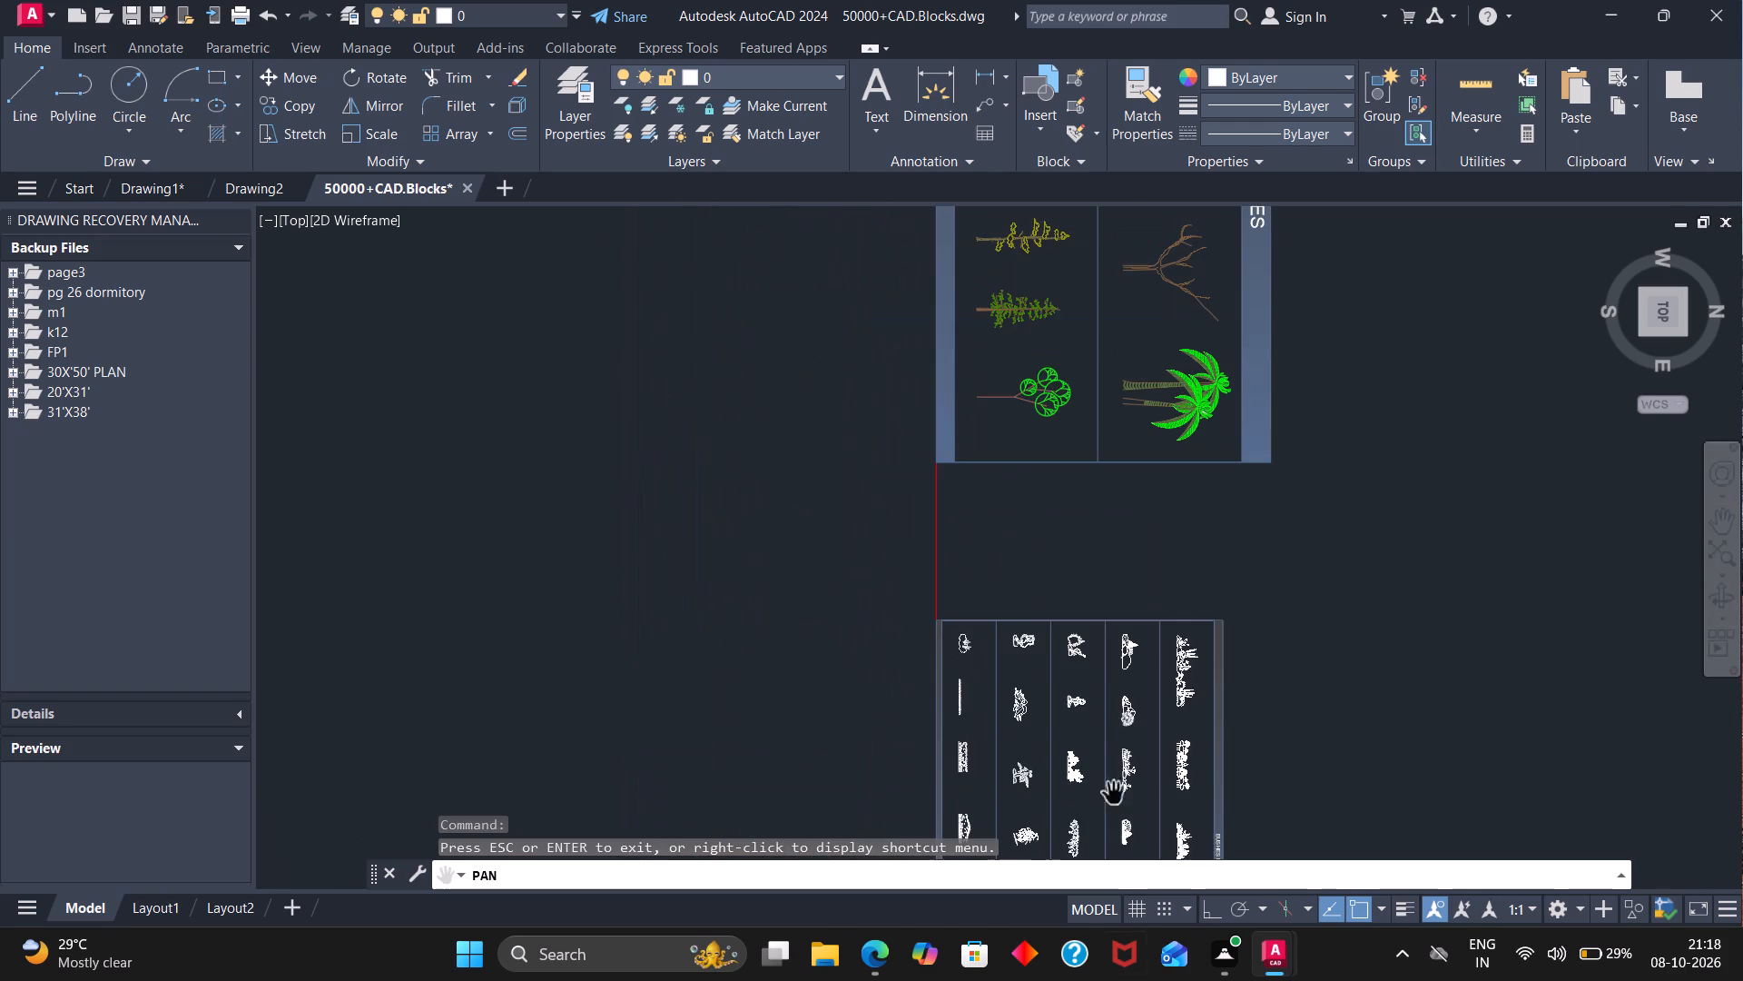
drag(1087, 484, 998, 980)
drag(1083, 330, 974, 980)
drag(1083, 494, 933, 980)
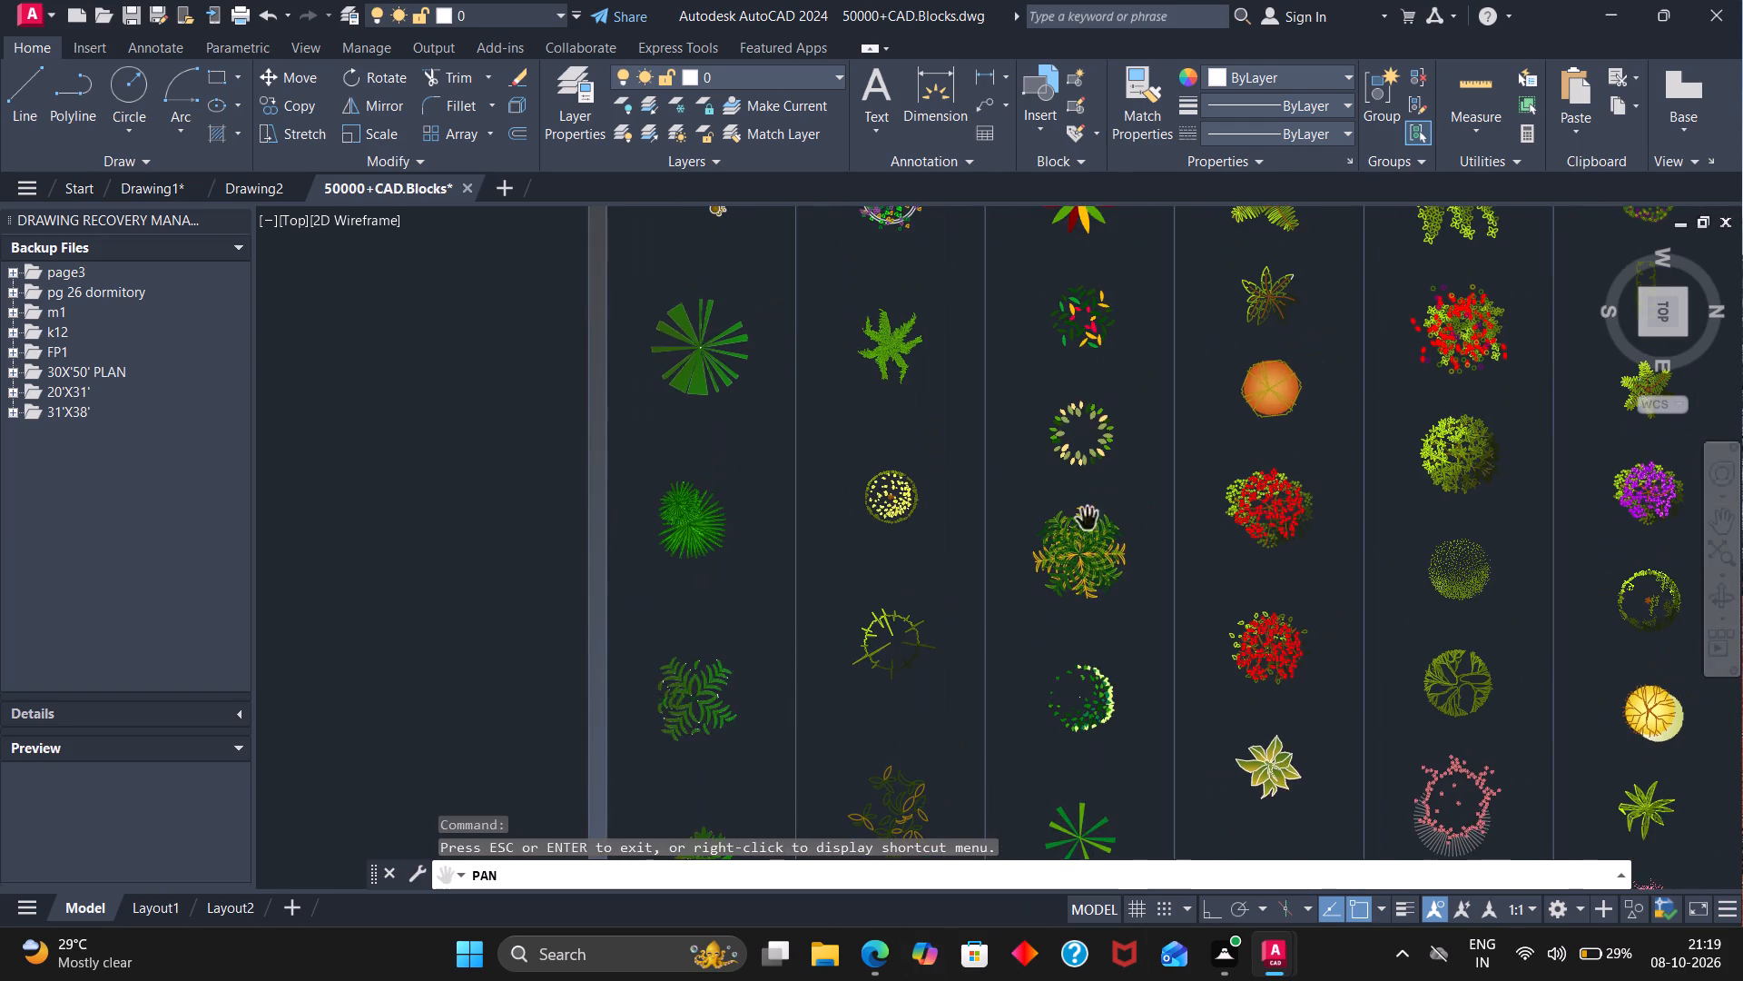
drag(1122, 294, 959, 980)
drag(943, 226, 1191, 980)
Look through the road sign, stair, people, playground, office equipment, north symbol and gym equipment sheets.
drag(1012, 445, 989, 980)
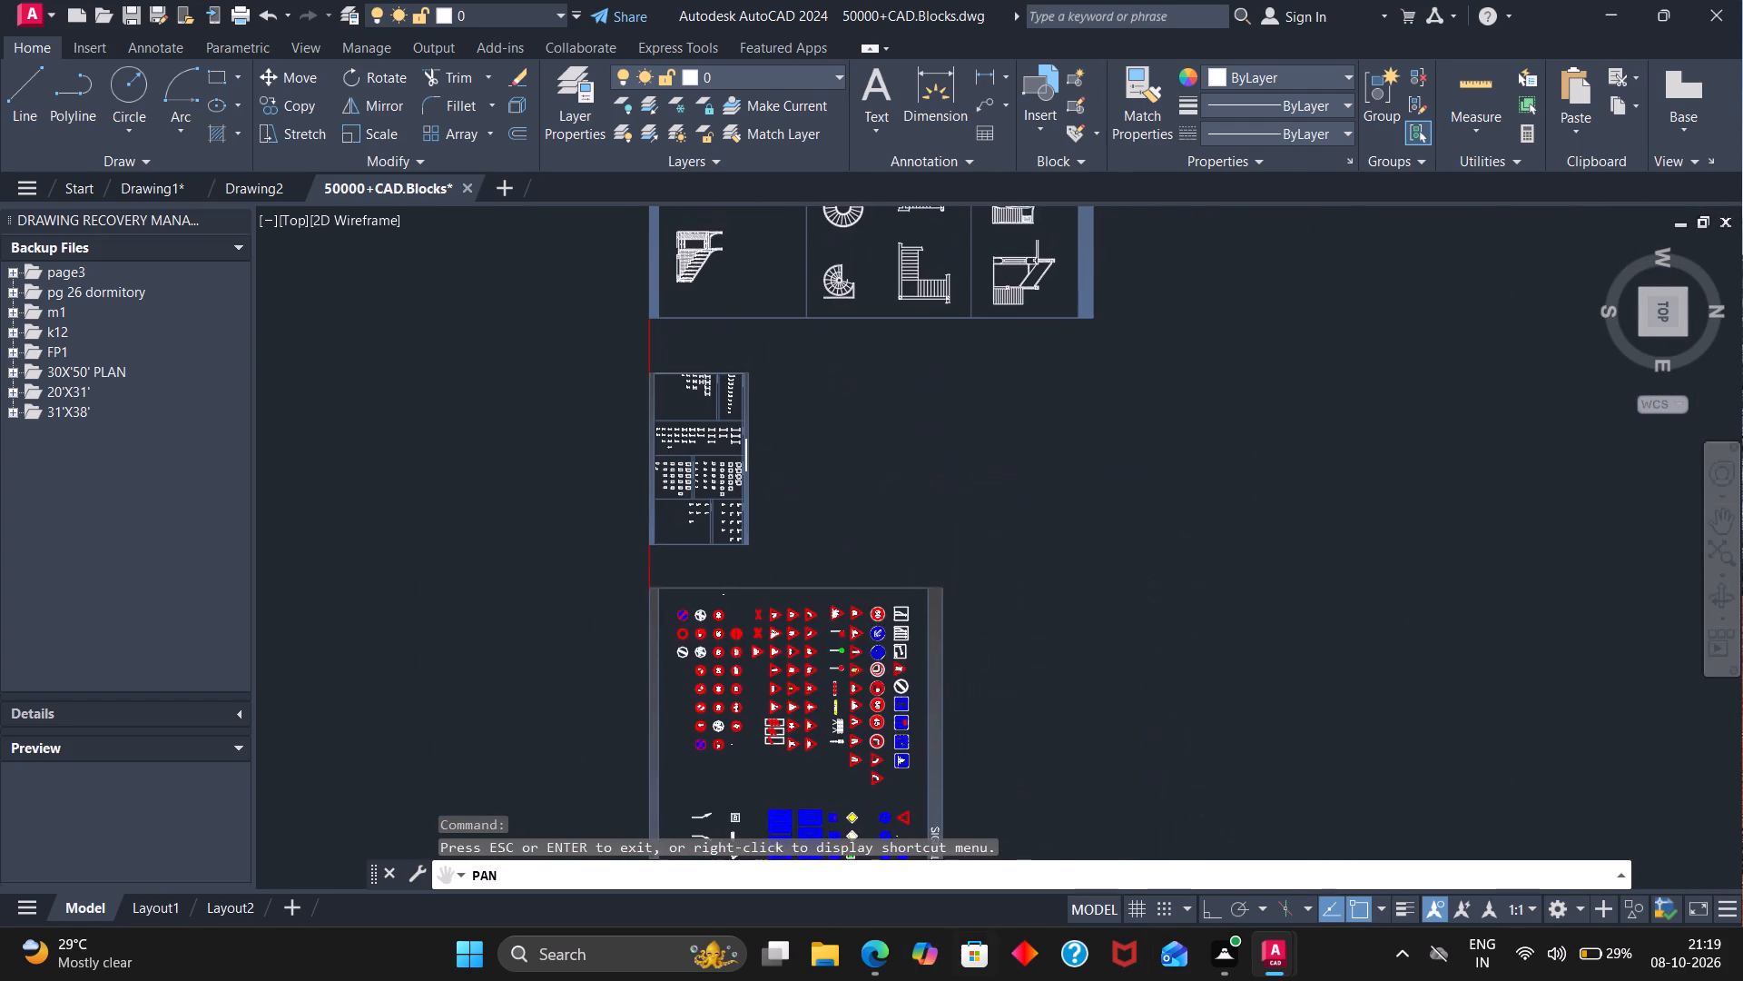
drag(836, 274, 990, 980)
drag(1048, 456, 1047, 980)
drag(1118, 363, 1120, 542)
drag(1123, 520, 1119, 923)
drag(1074, 514, 1199, 827)
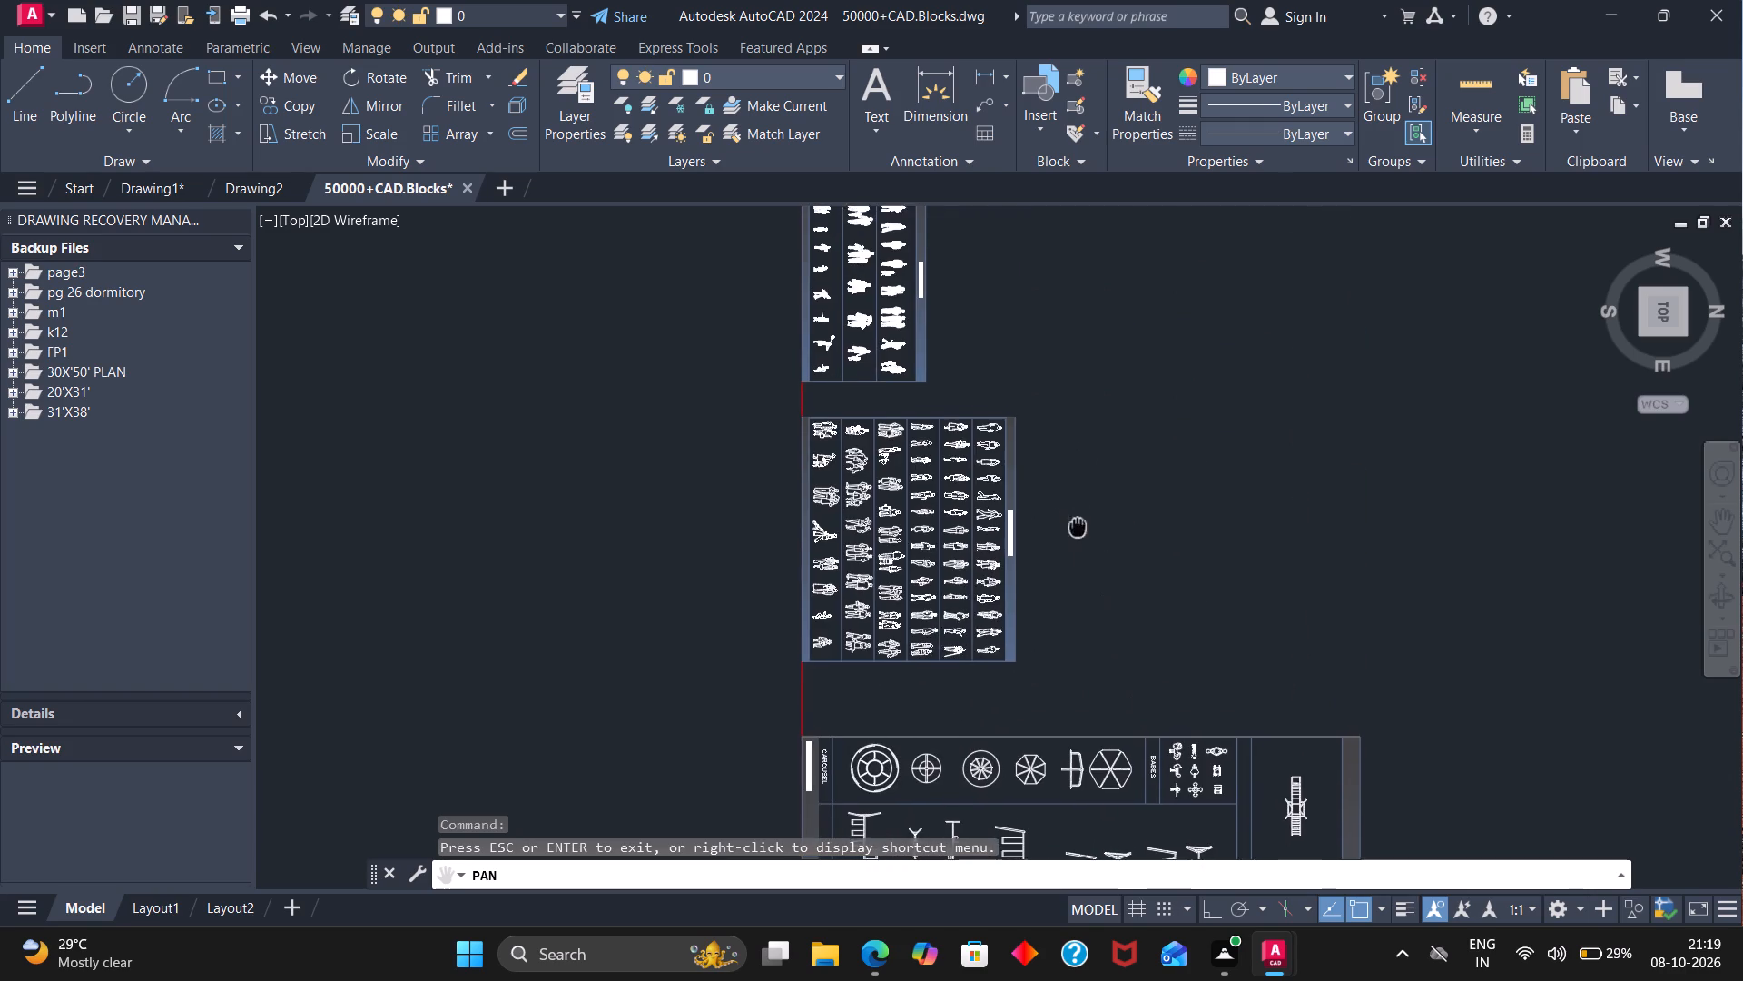
drag(1199, 827, 1253, 962)
drag(1134, 551, 1028, 980)
drag(1133, 485, 1105, 731)
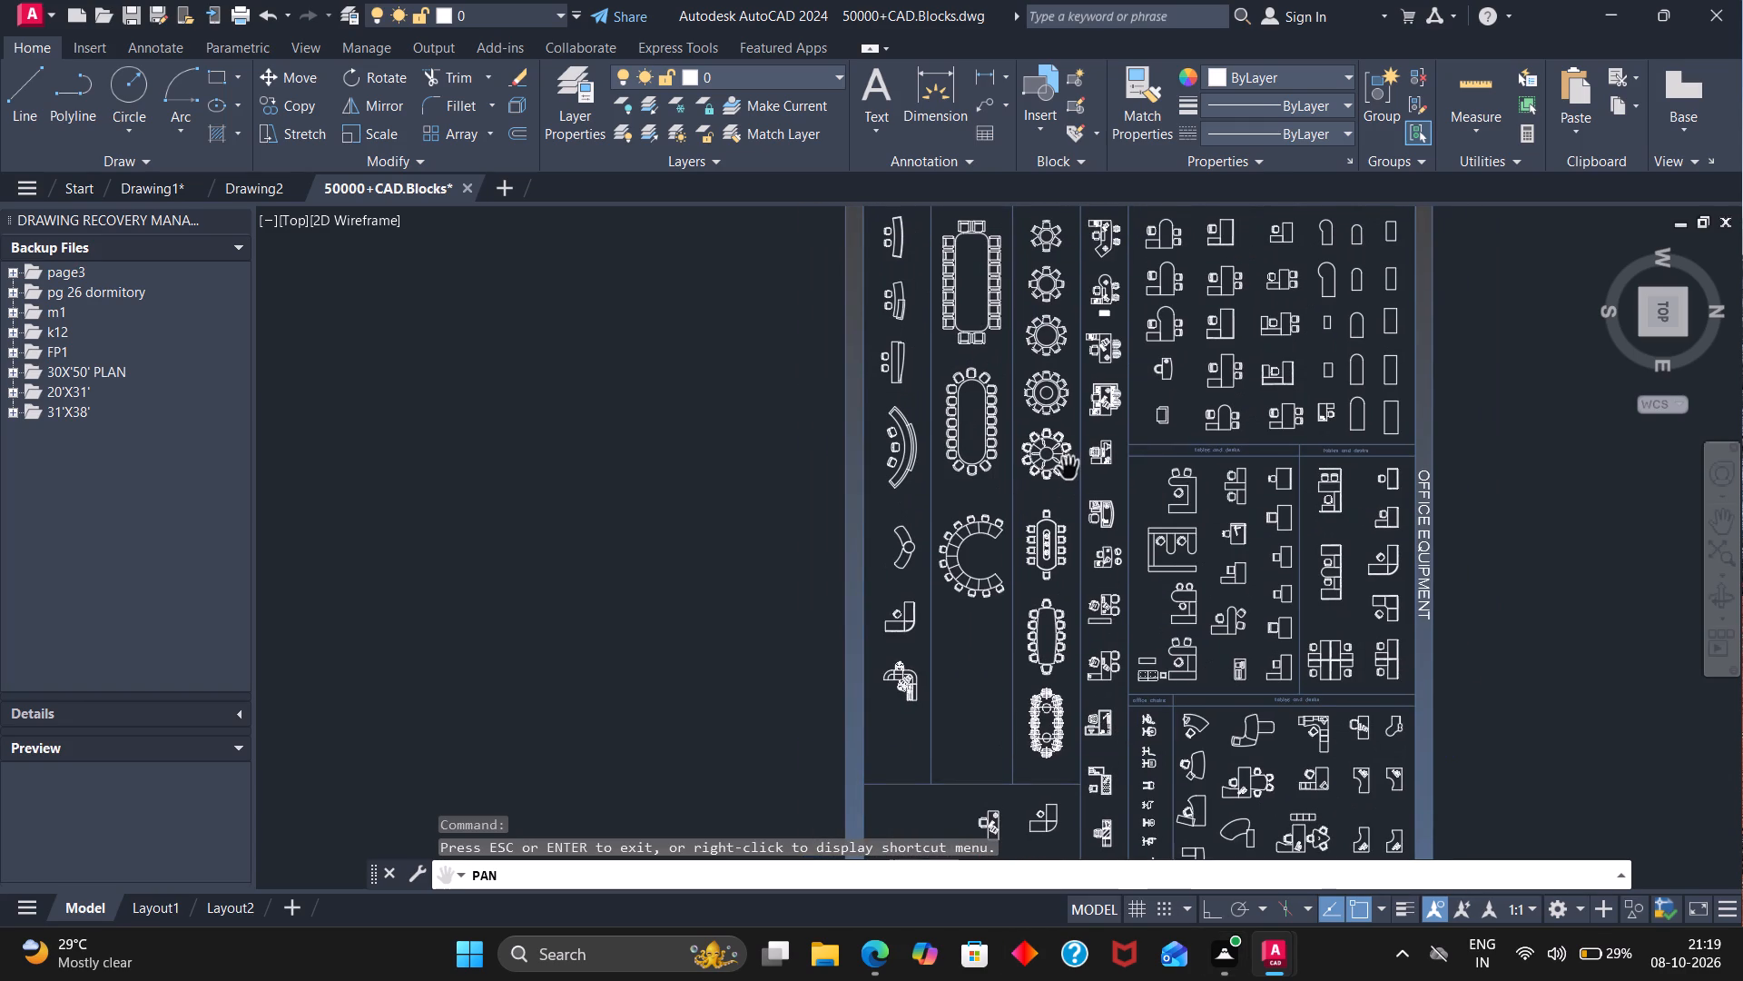
drag(1040, 398, 1032, 942)
drag(1049, 533, 1071, 676)
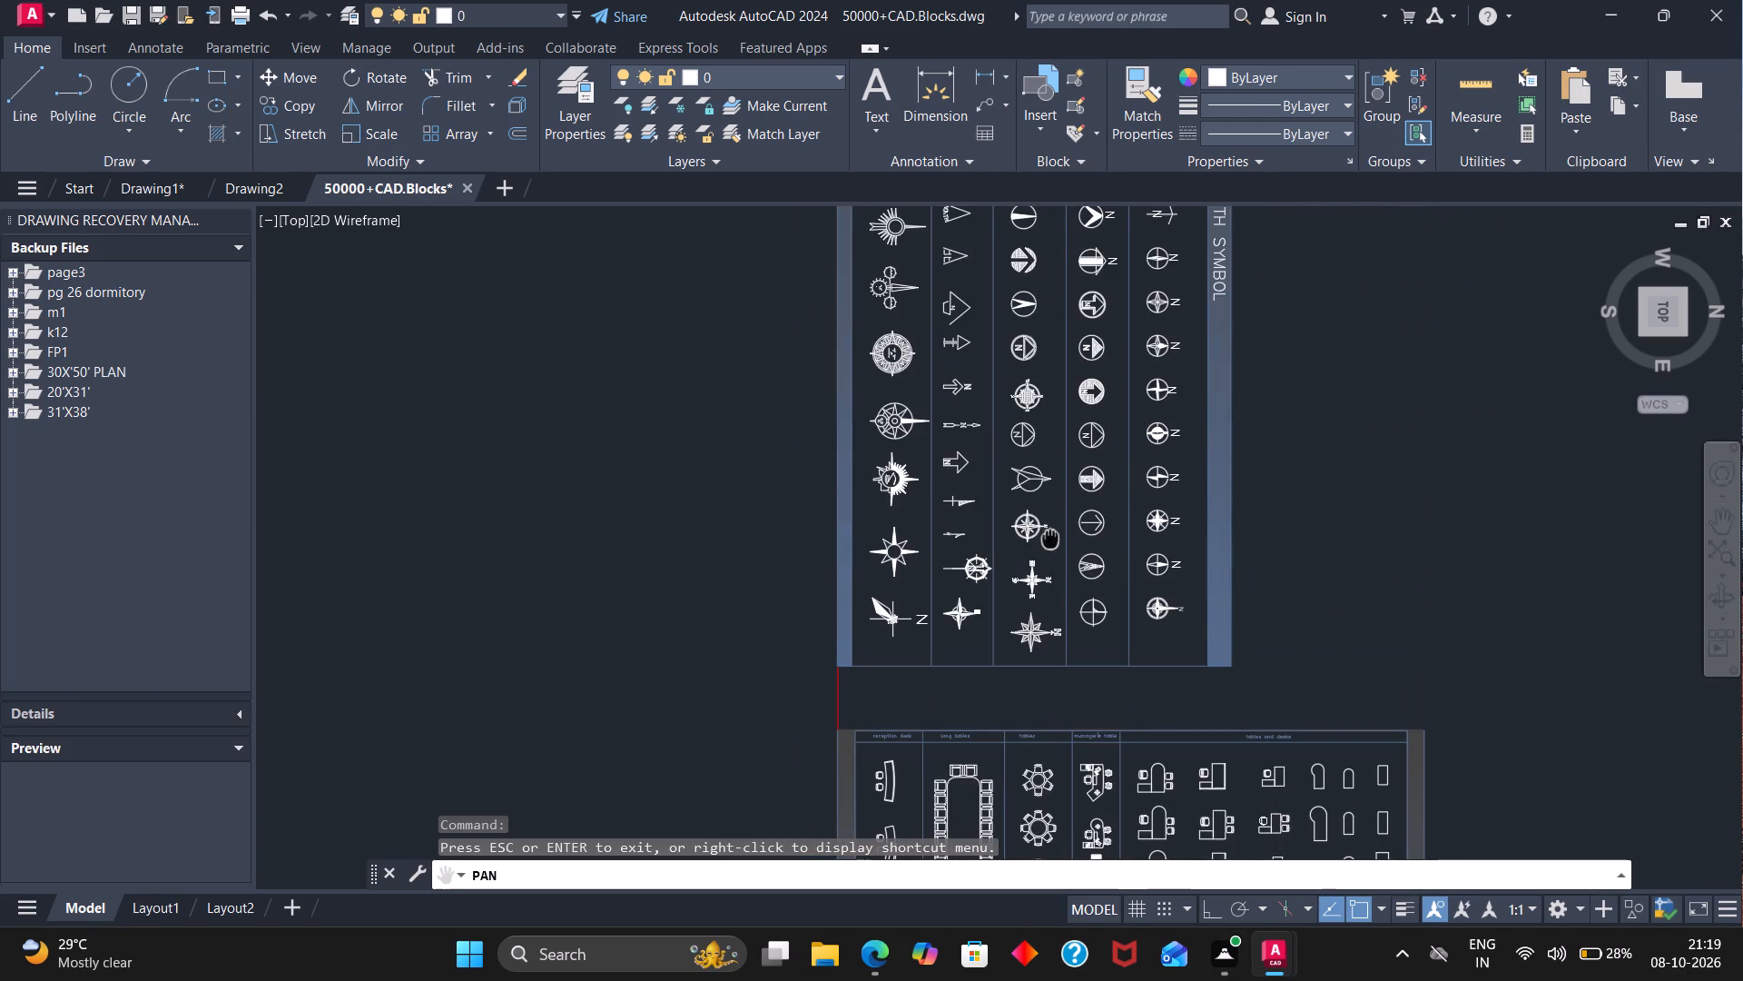
drag(1071, 676, 1141, 980)
drag(1091, 421, 1221, 980)
drag(1116, 480, 1004, 980)
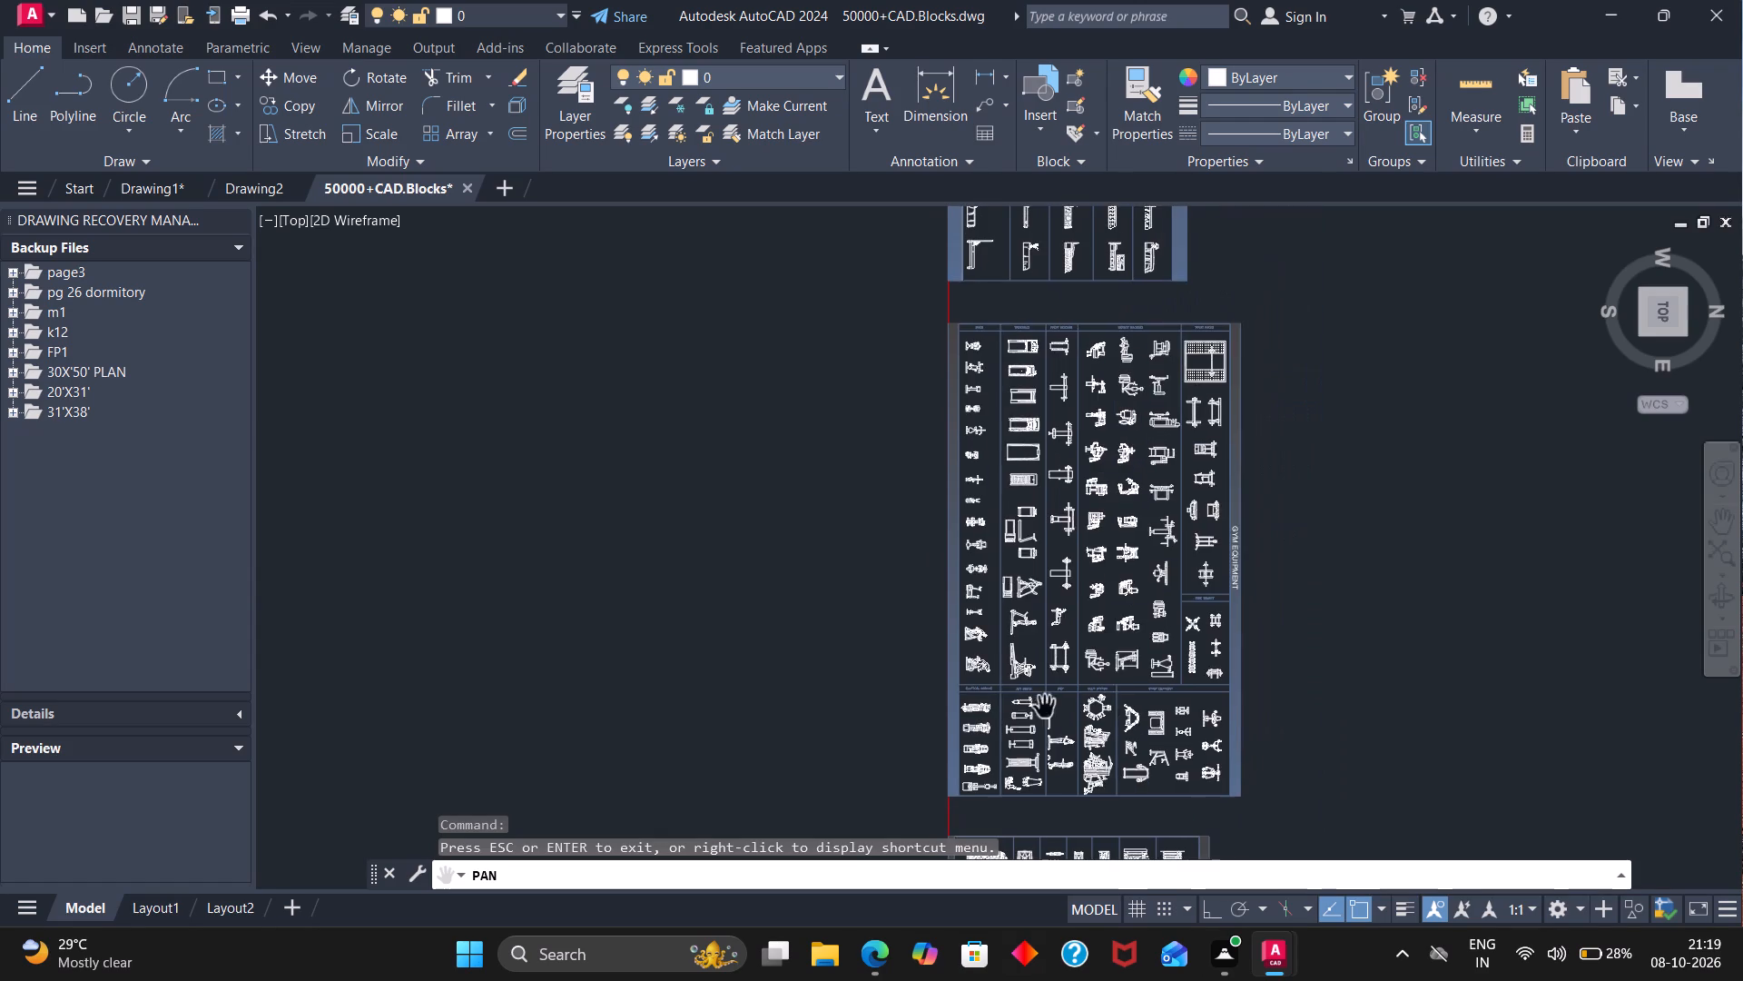
drag(1113, 403, 1073, 980)
drag(1074, 326, 1222, 980)
Examine the furniture plan sheets for beds, sofas and armchairs, and tables.
drag(1043, 340, 927, 842)
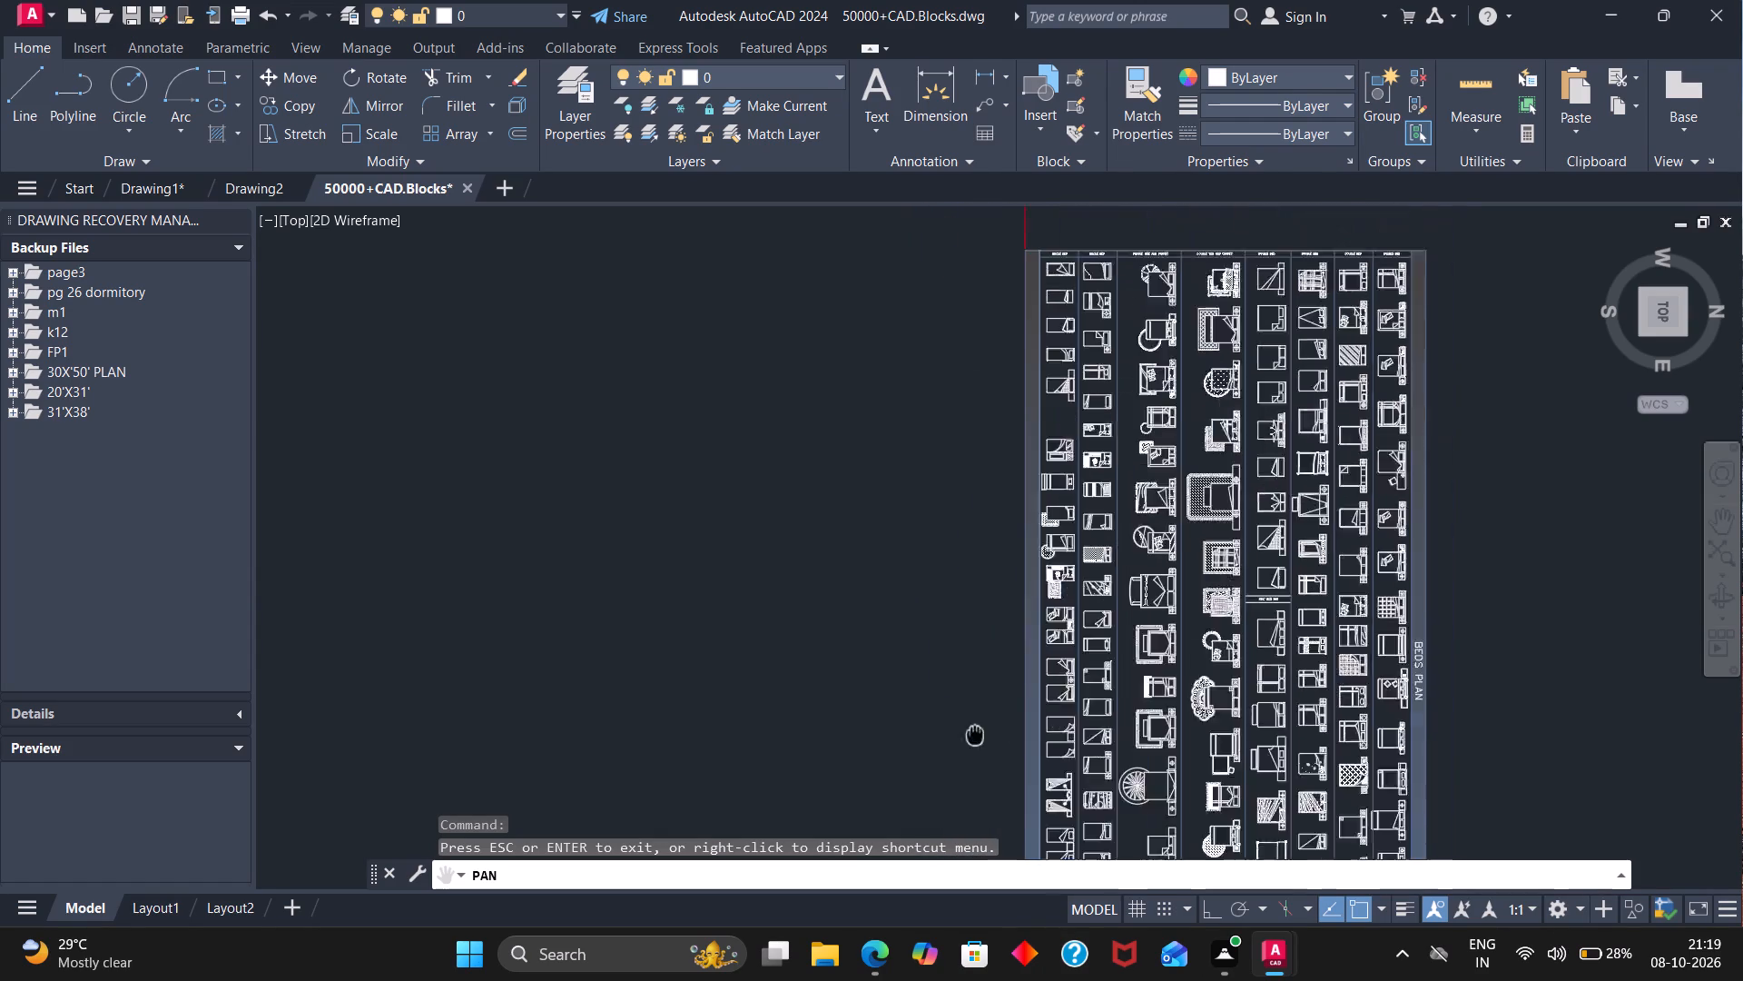
drag(927, 842, 923, 845)
drag(1059, 610, 1058, 961)
drag(1078, 365, 1059, 719)
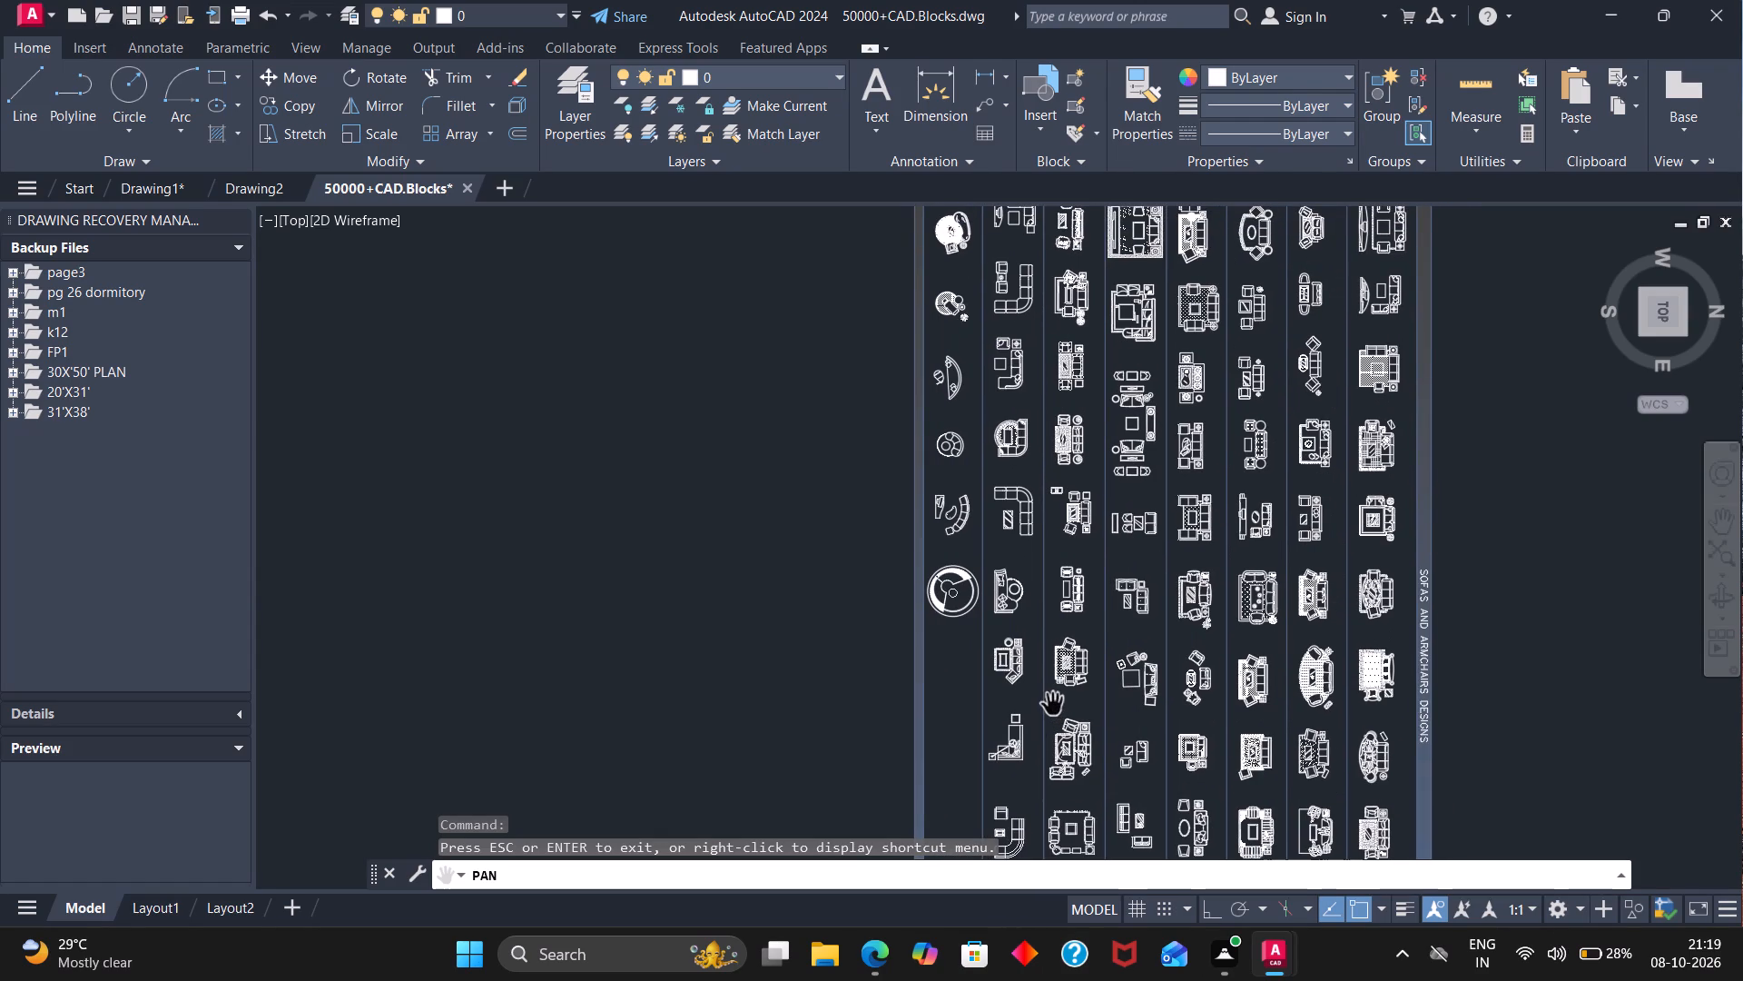
drag(1034, 573, 950, 980)
drag(1098, 501, 1157, 980)
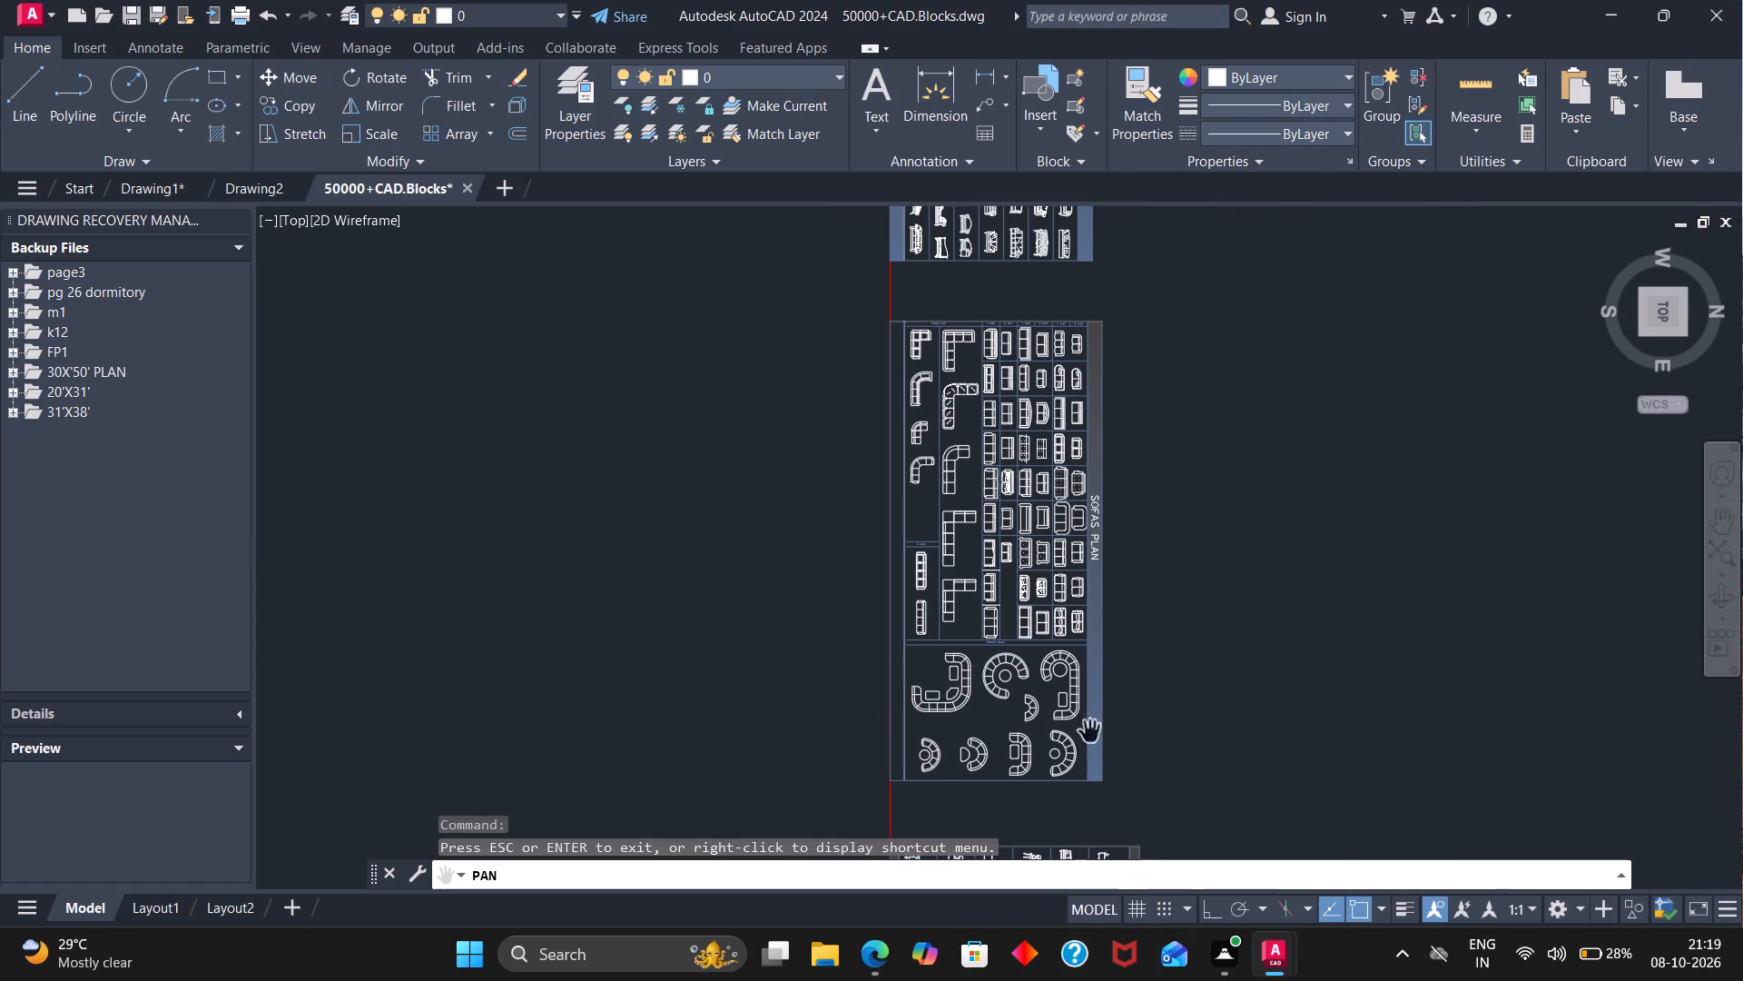
drag(1076, 585, 1063, 907)
drag(1052, 578, 1064, 980)
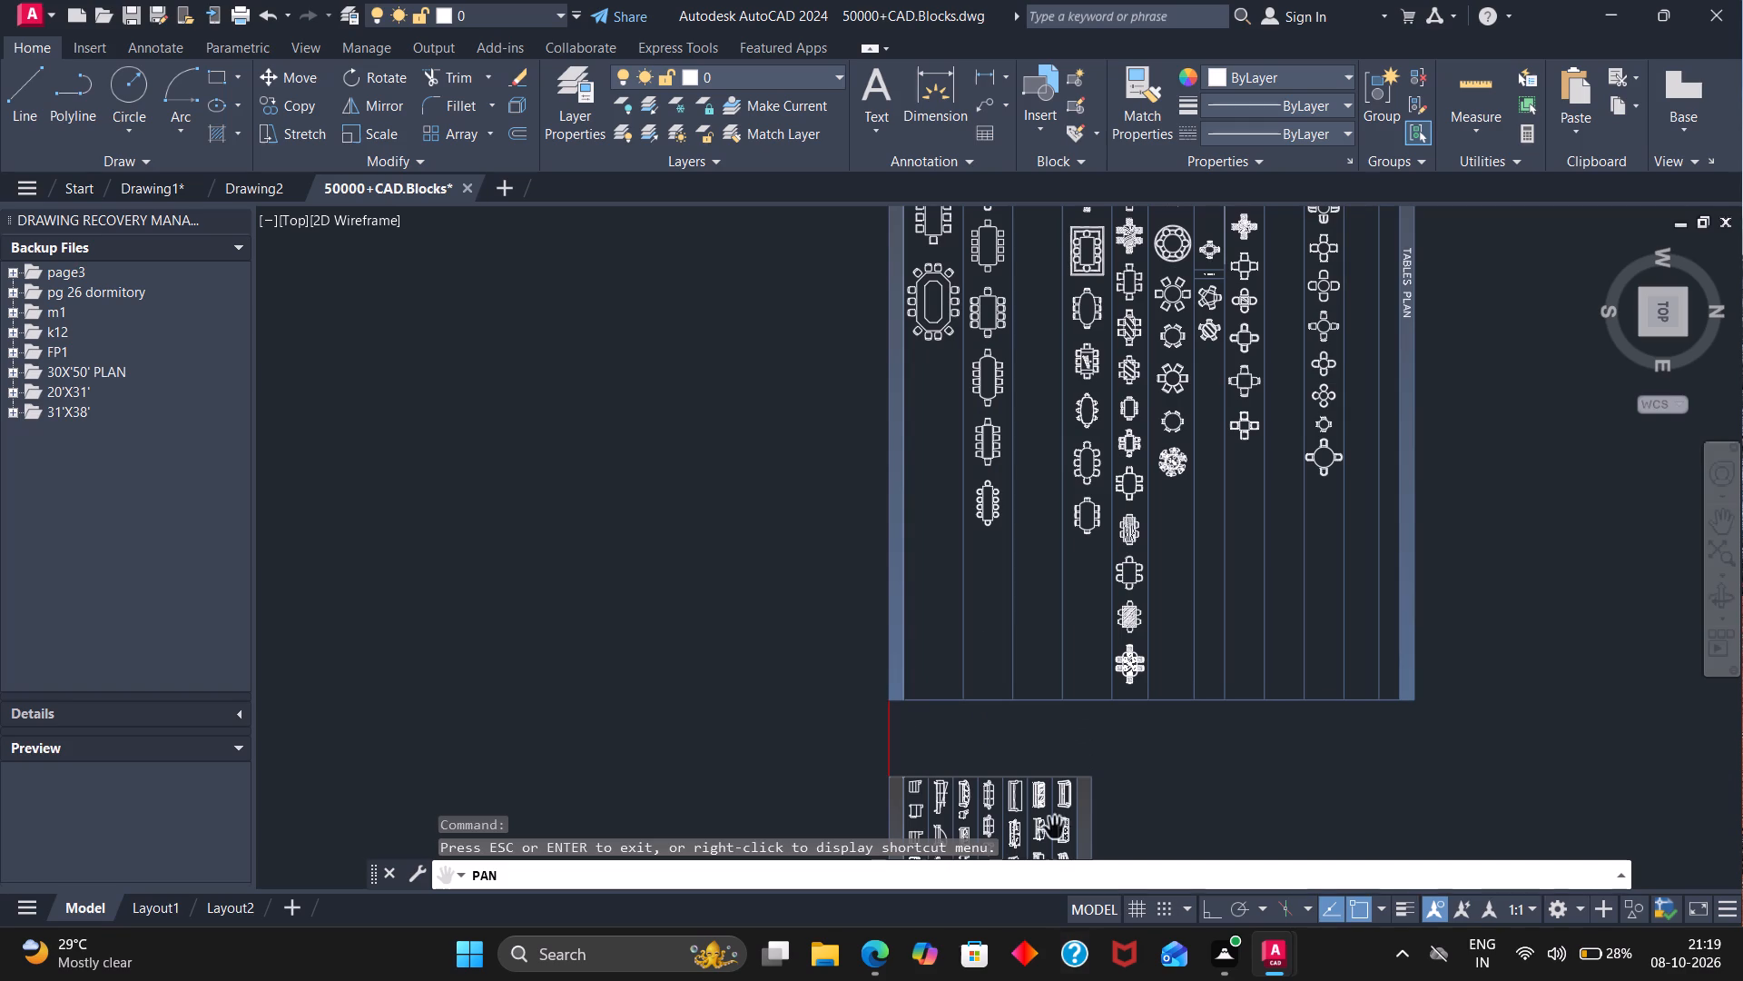
Return to the Drawing1 floor plan.
click(143, 177)
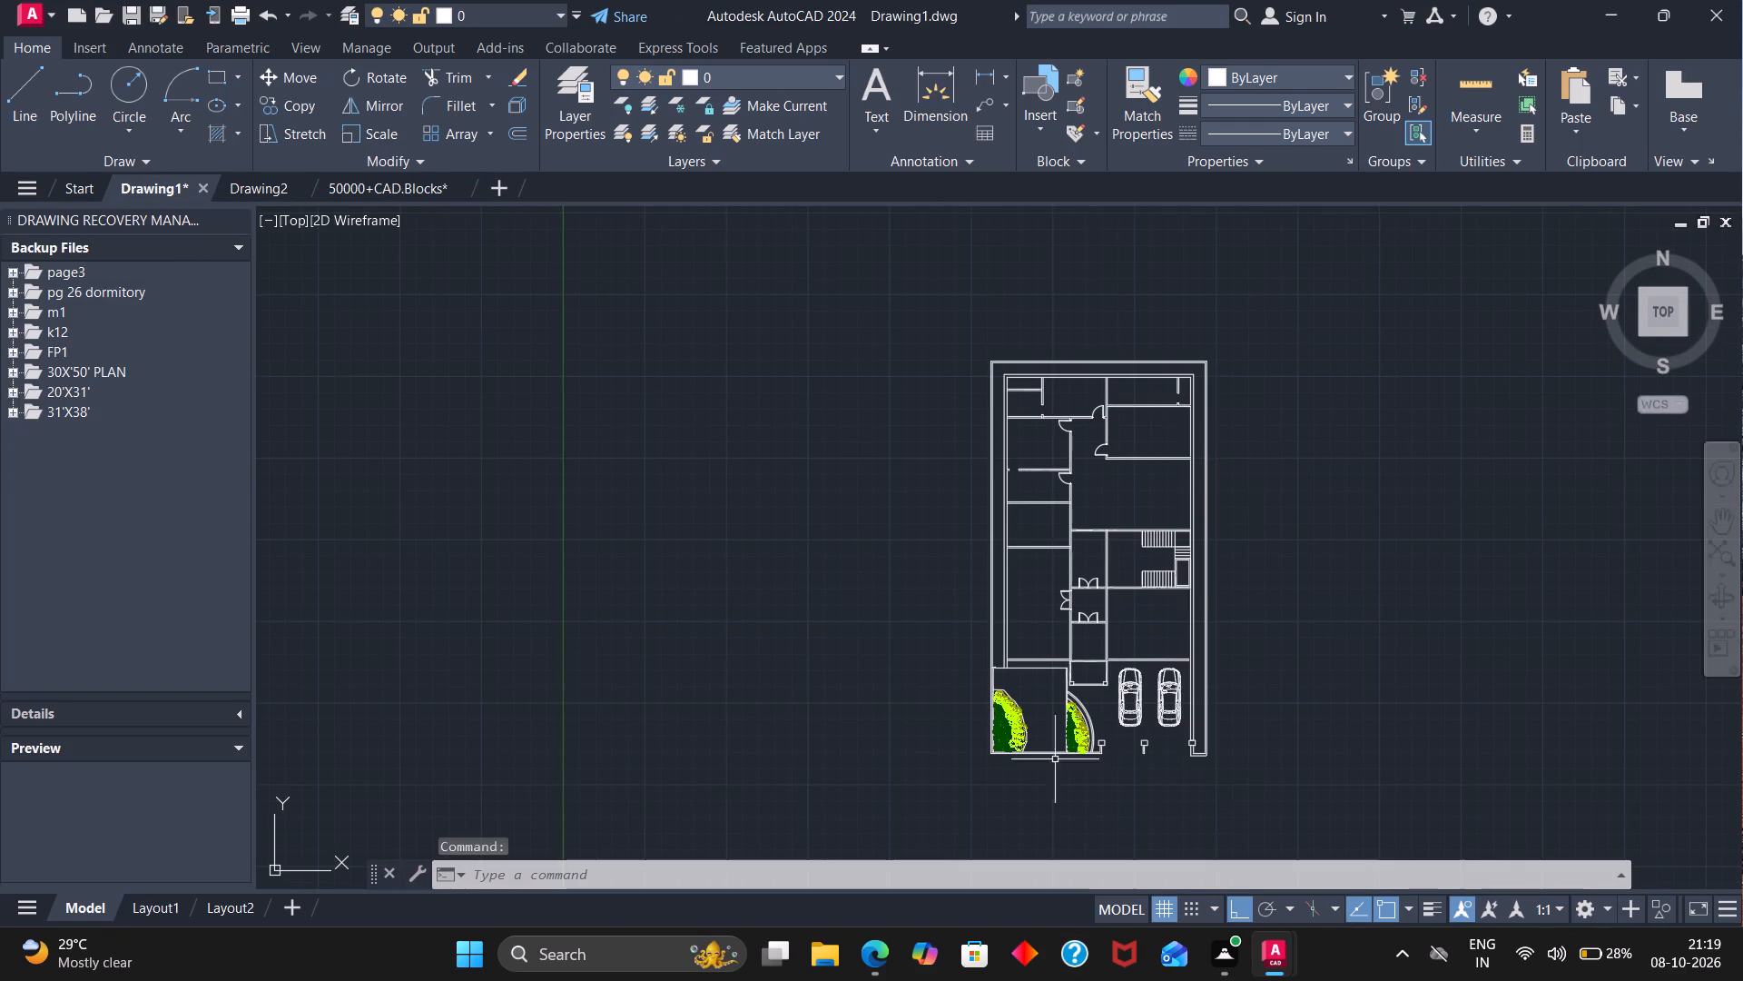
Insert the round dining table block from the recent blocks into the open front area between the two planted beds.
scroll(1049, 695, up, 2)
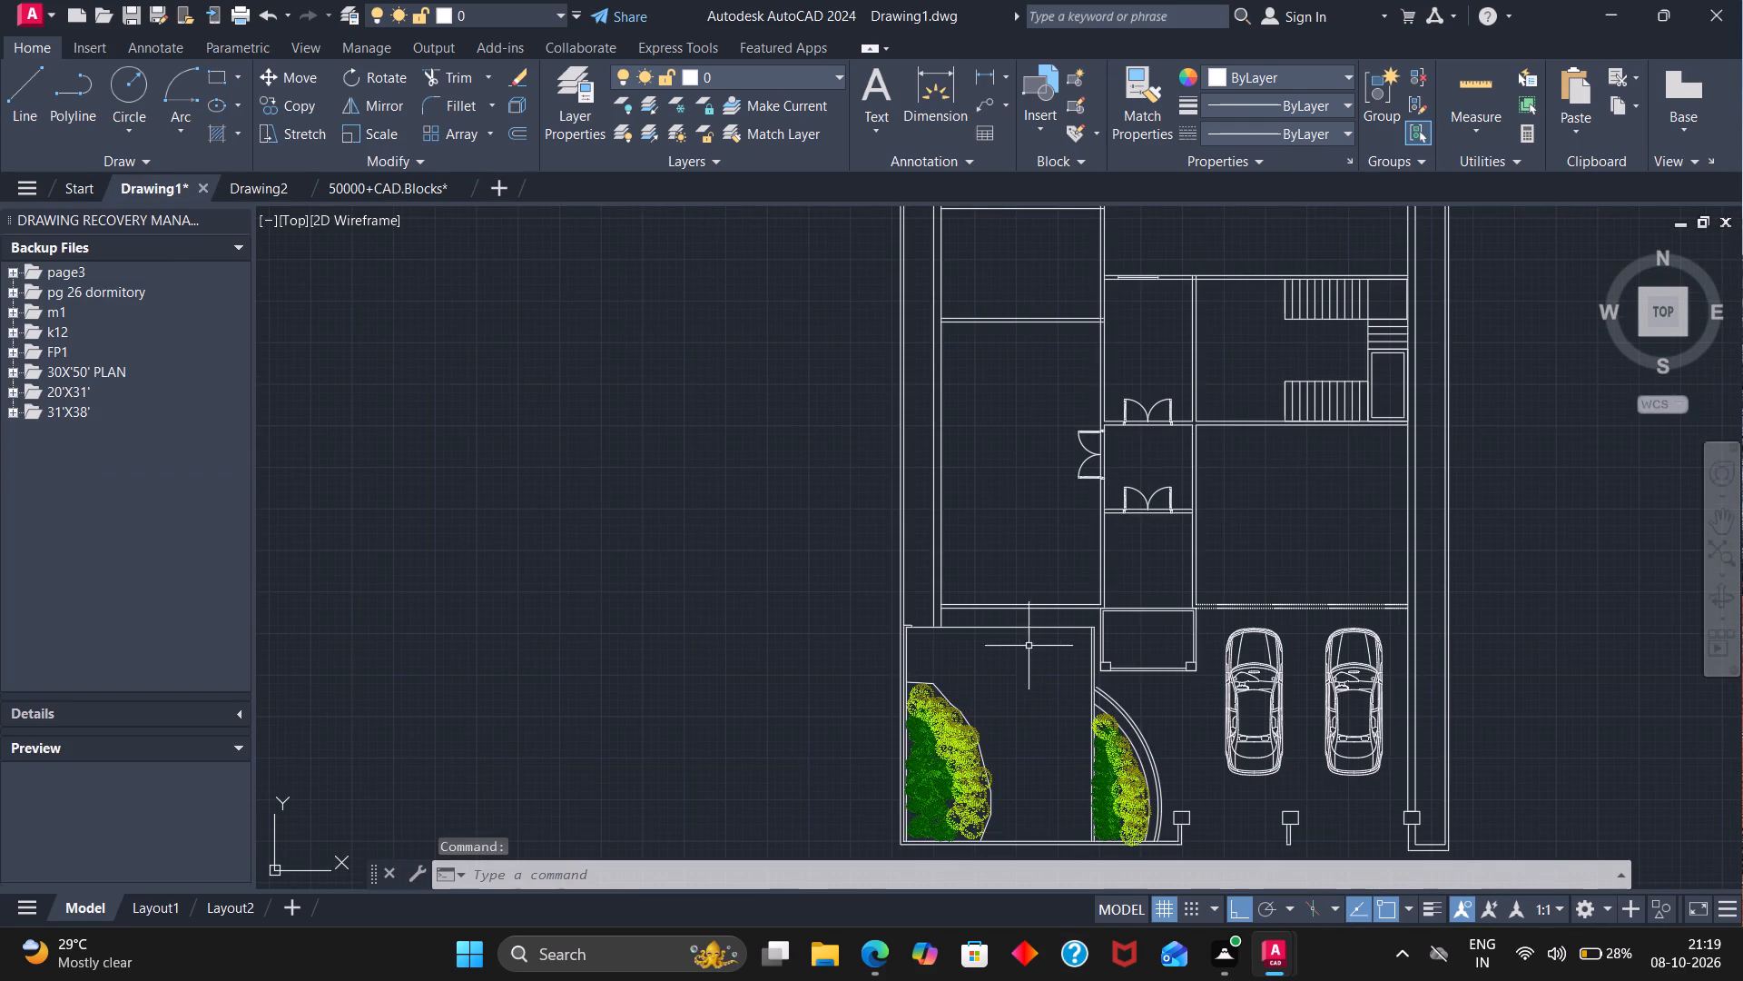
key(i)
key(Return)
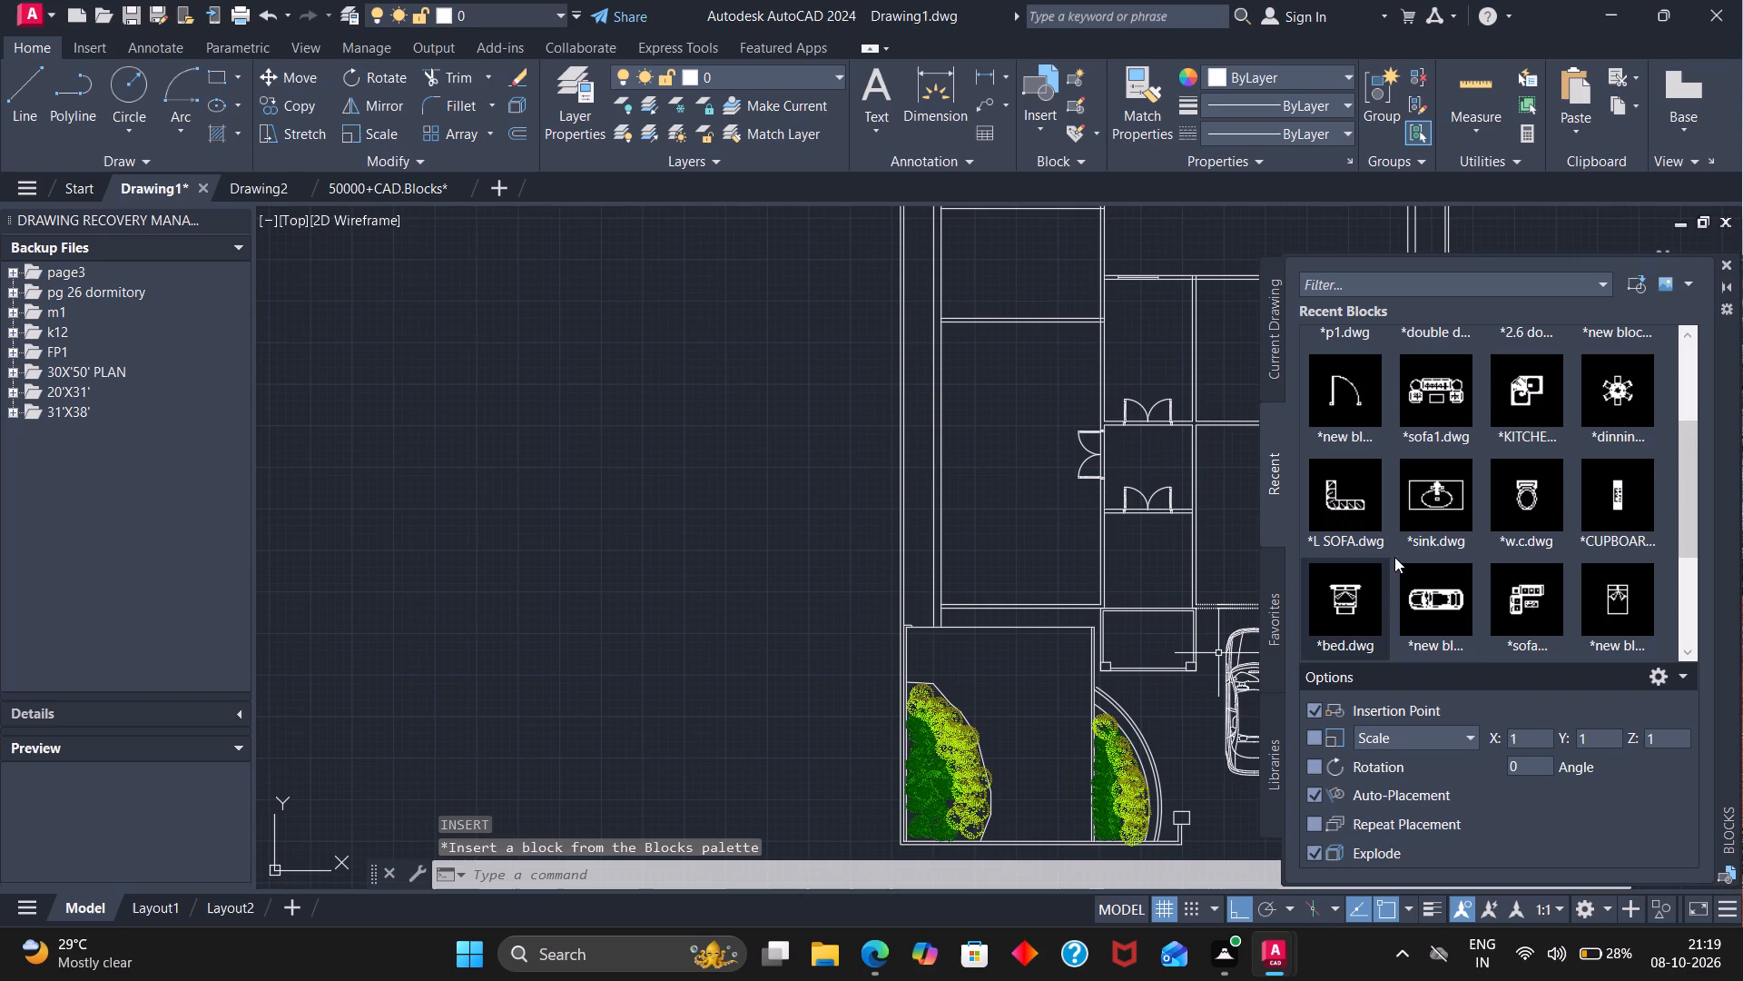
click(1607, 391)
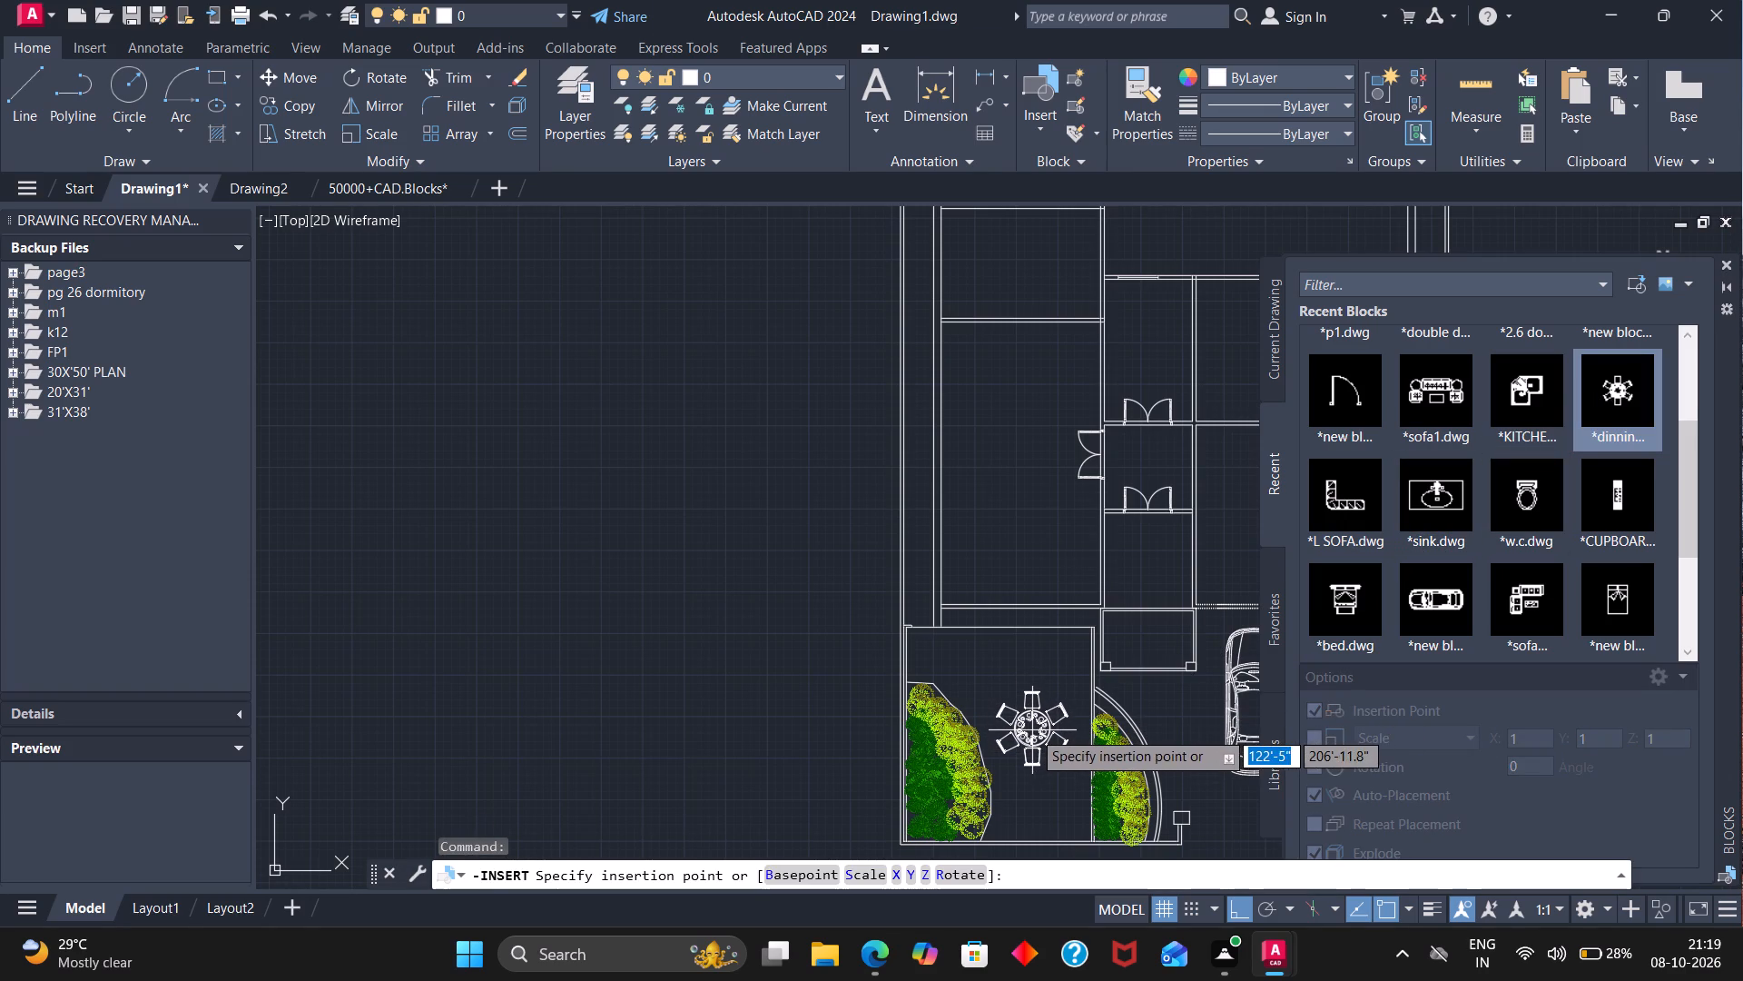
click(1031, 730)
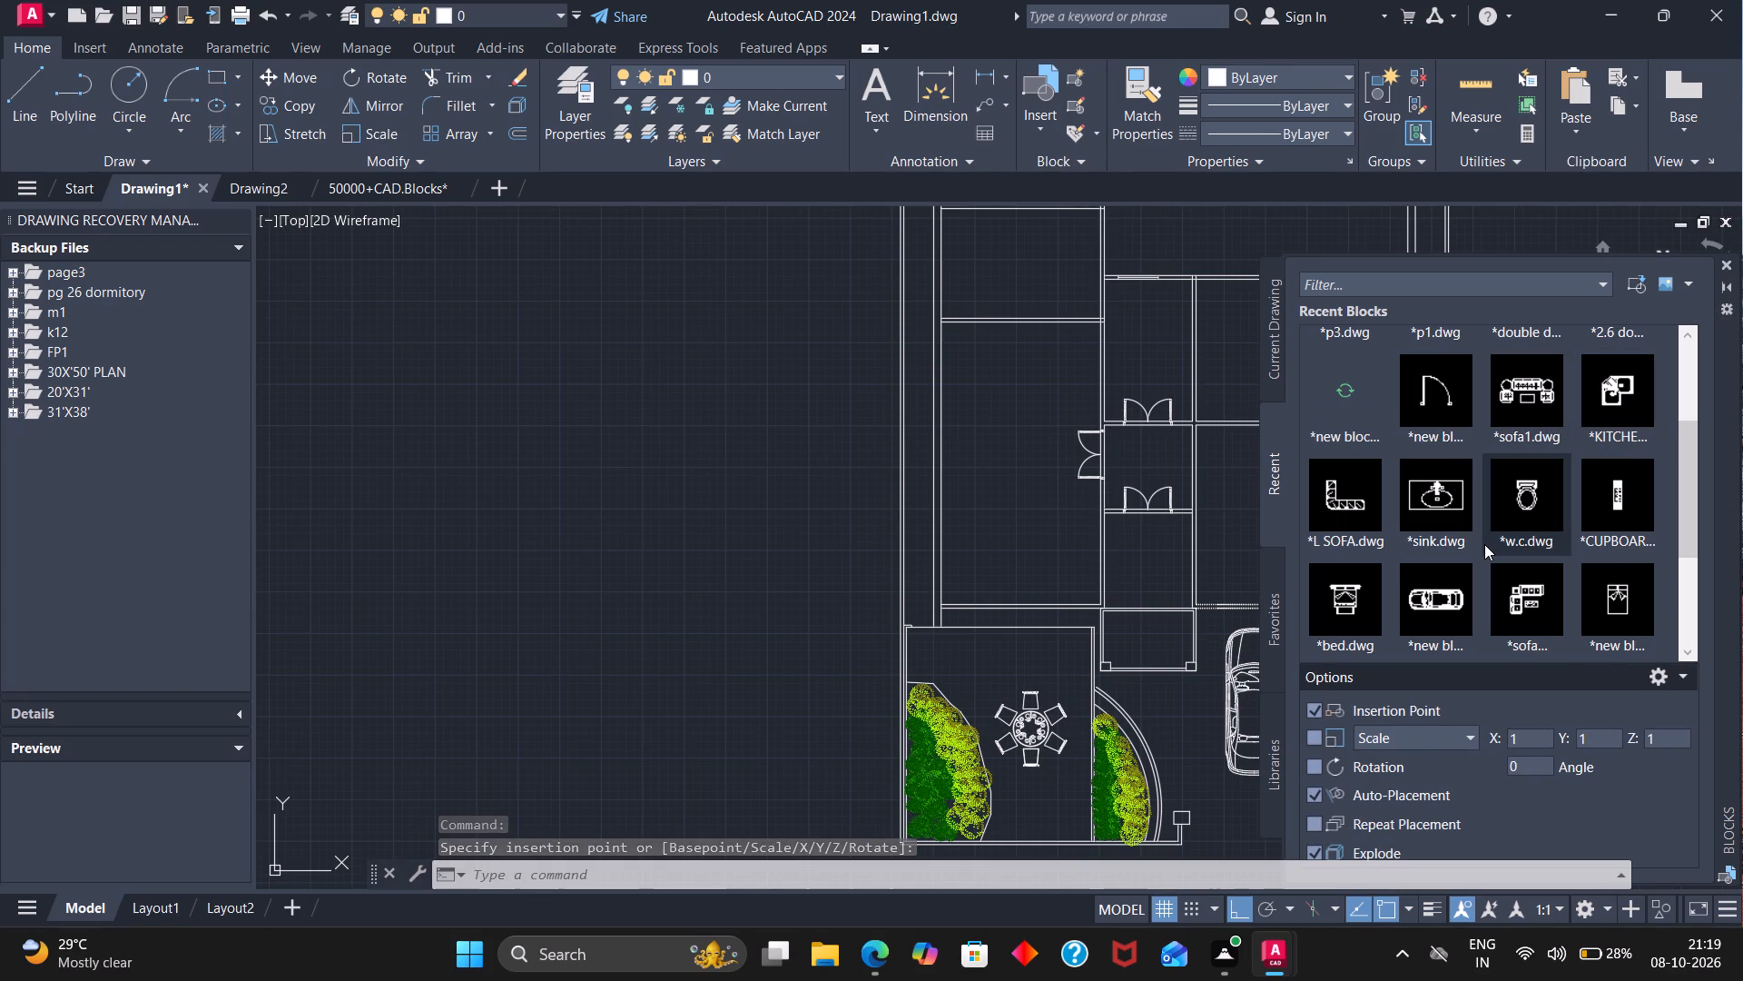
Insert the L SOFA block into the south-west corner of the front room with the double door, against its west wall.
click(1519, 581)
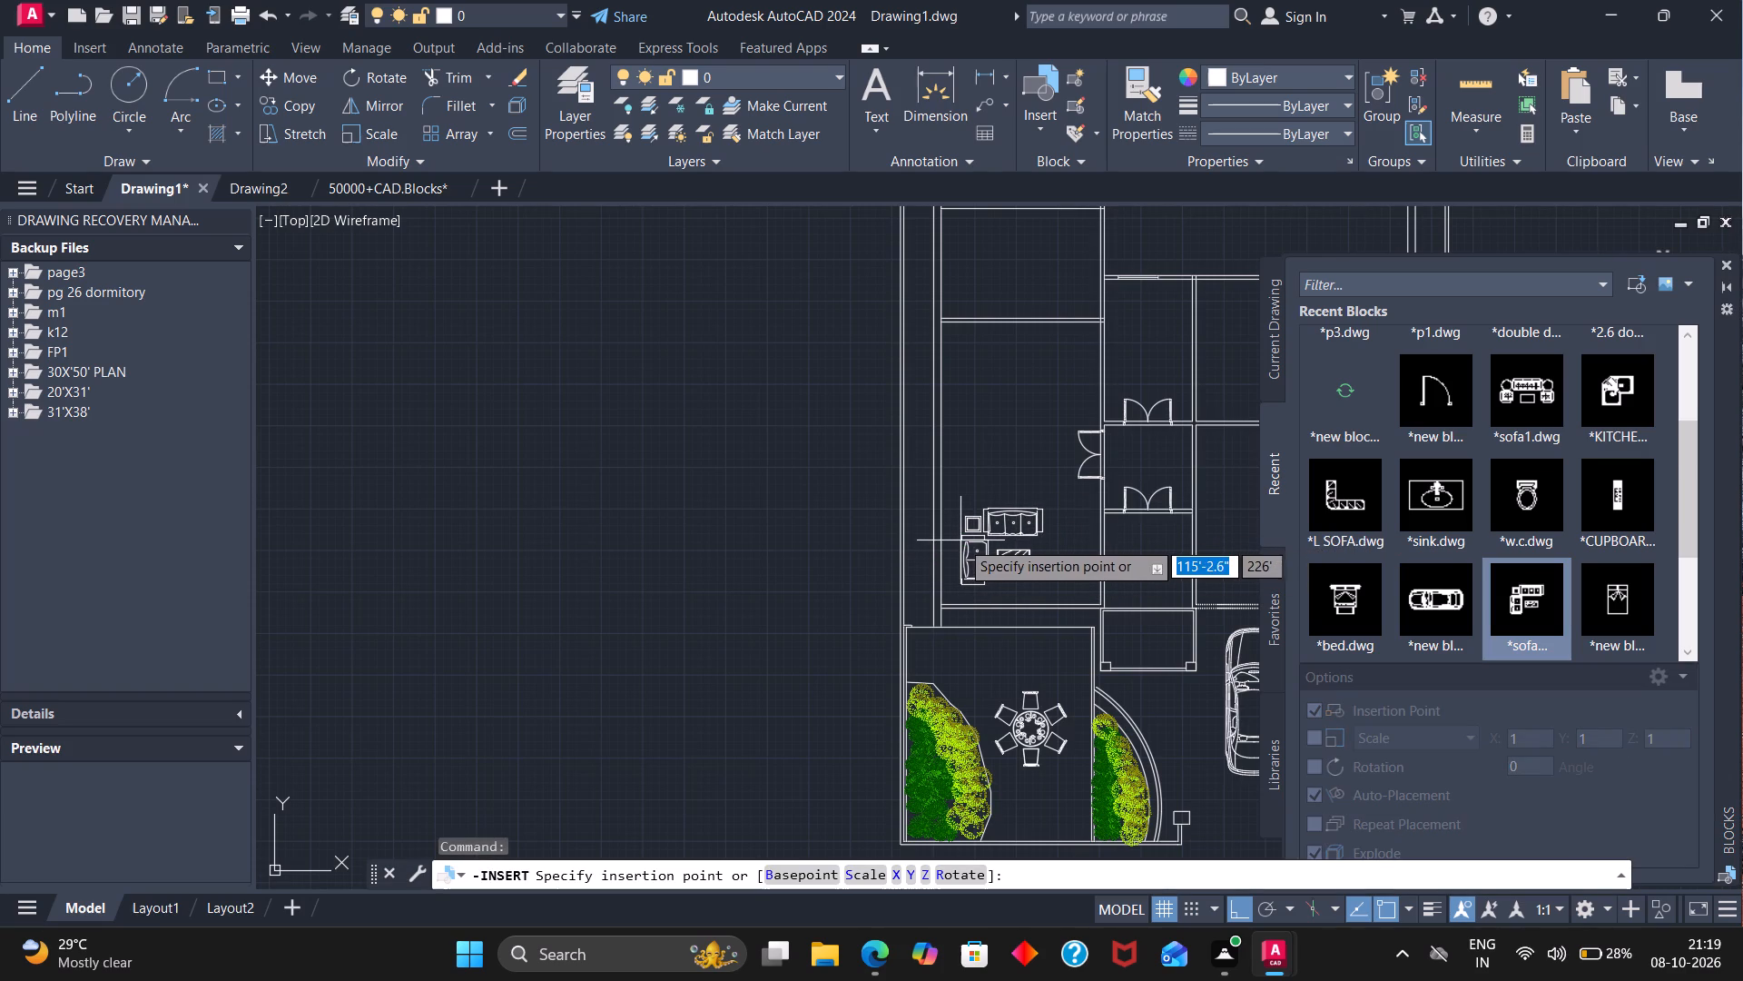
key(Escape)
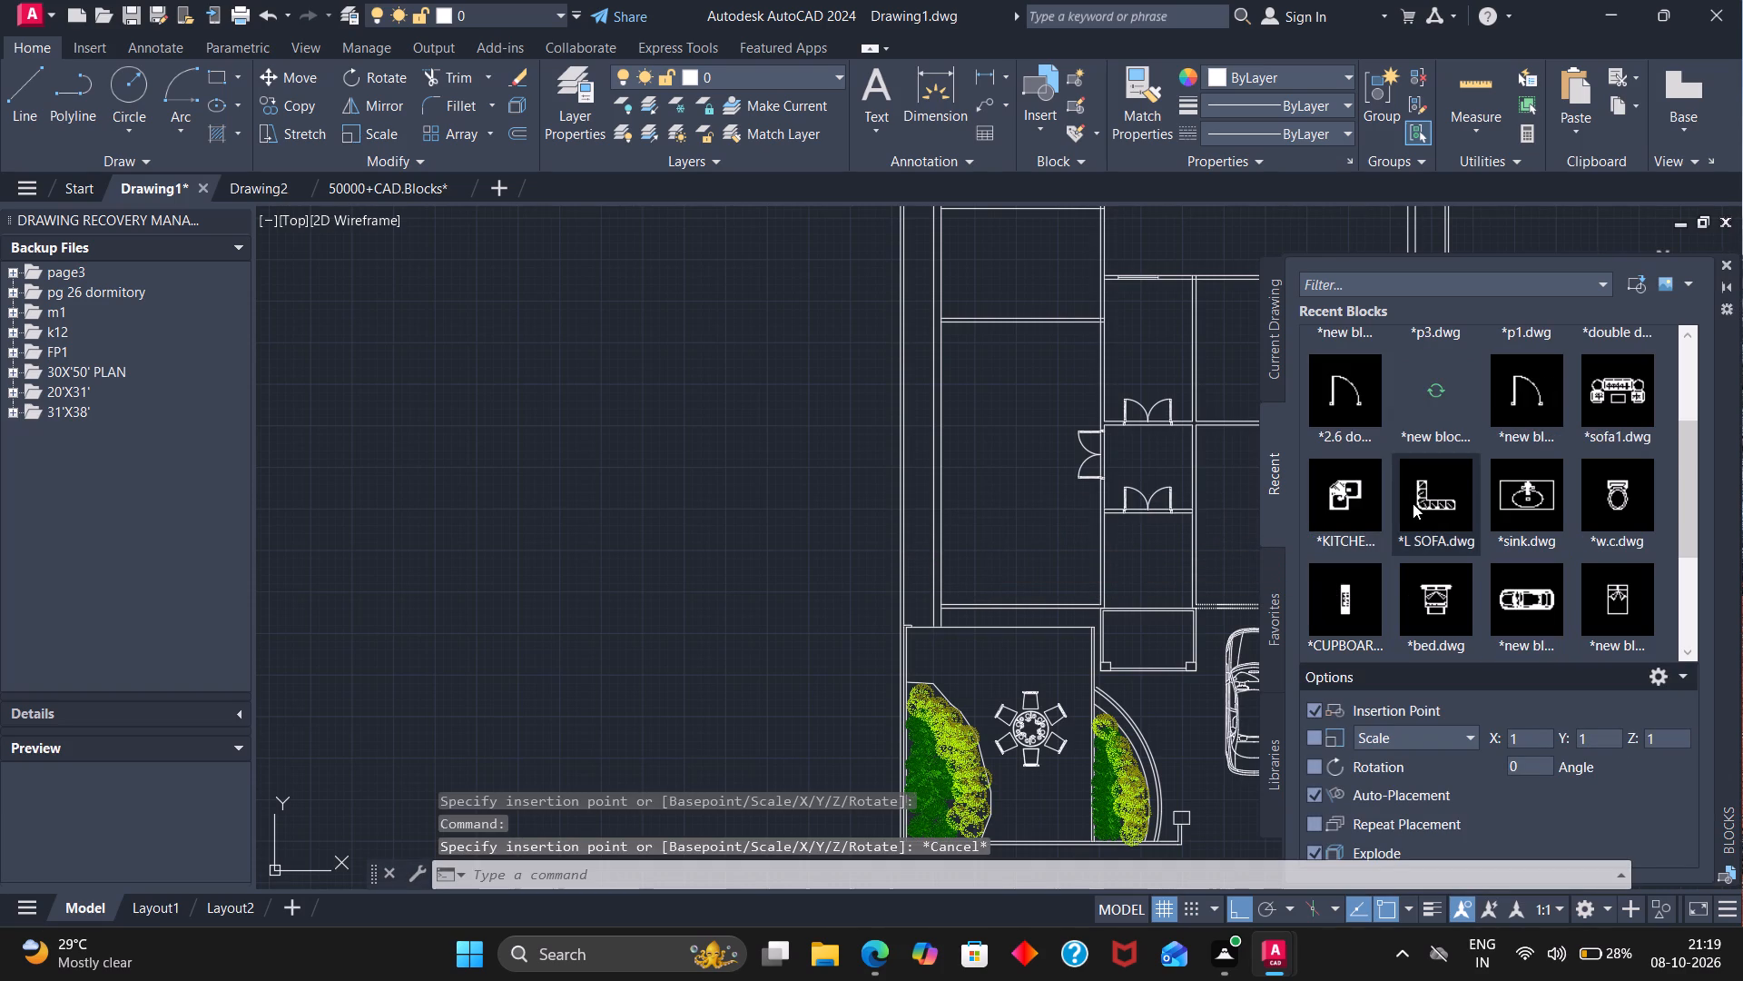
click(1413, 503)
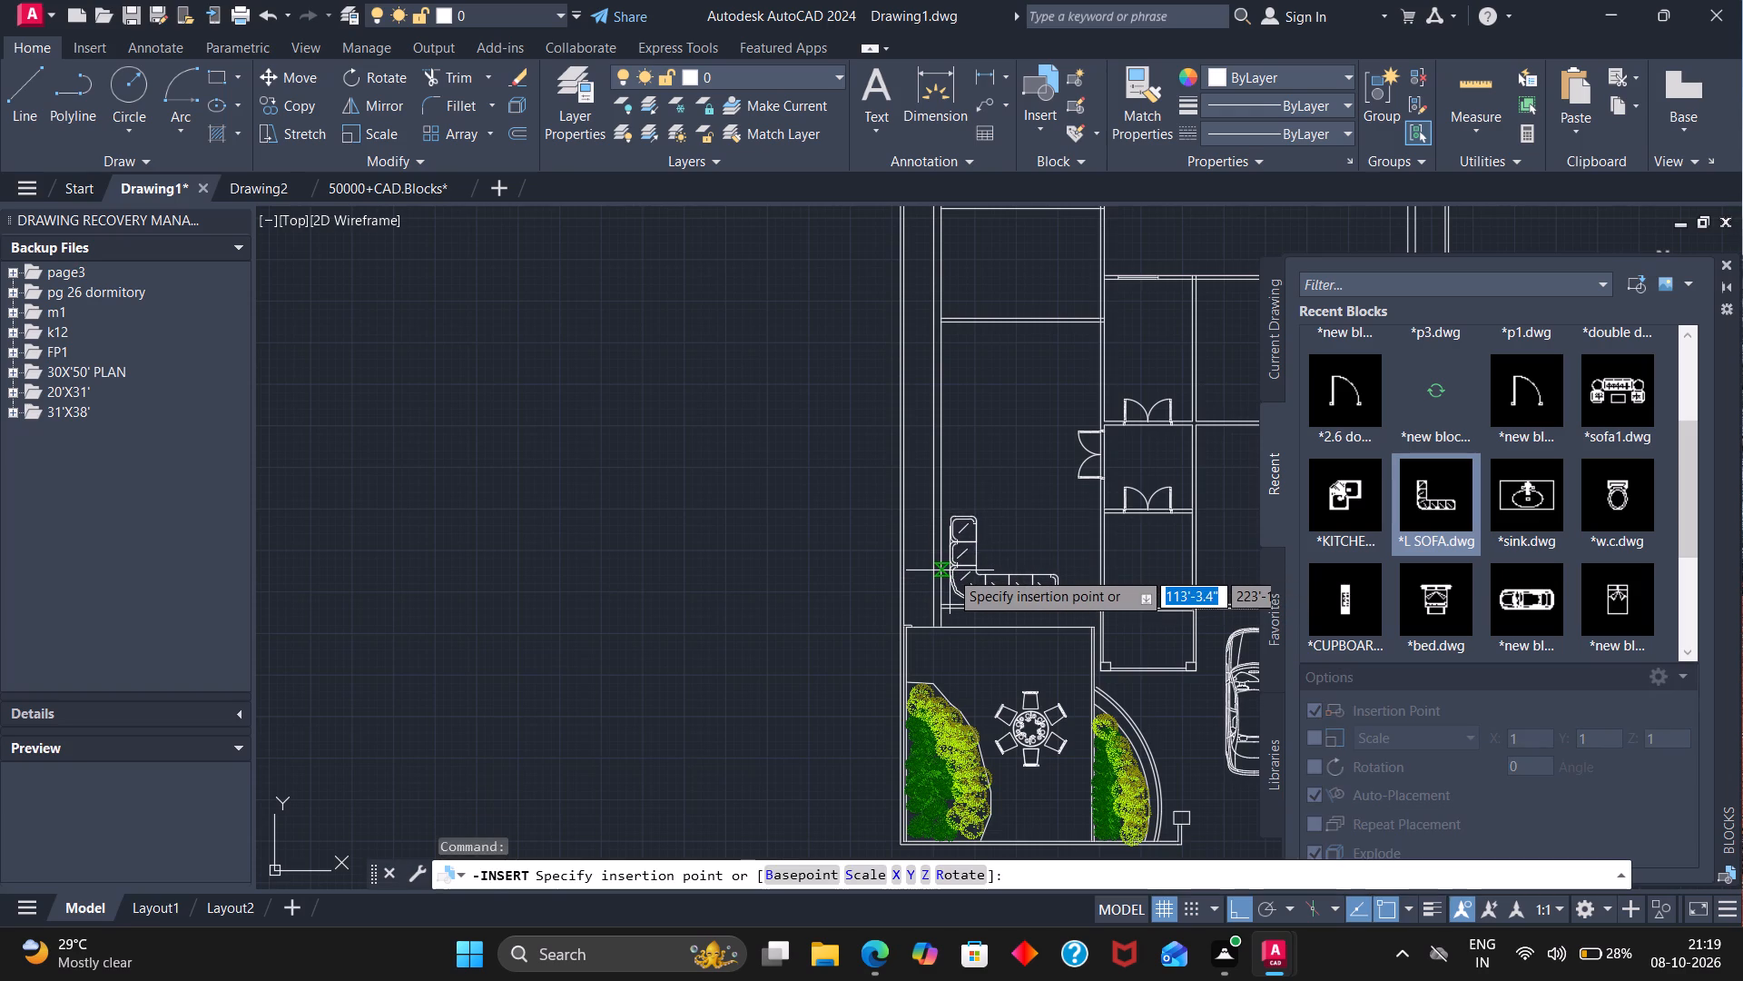
scroll(950, 570, up, 2)
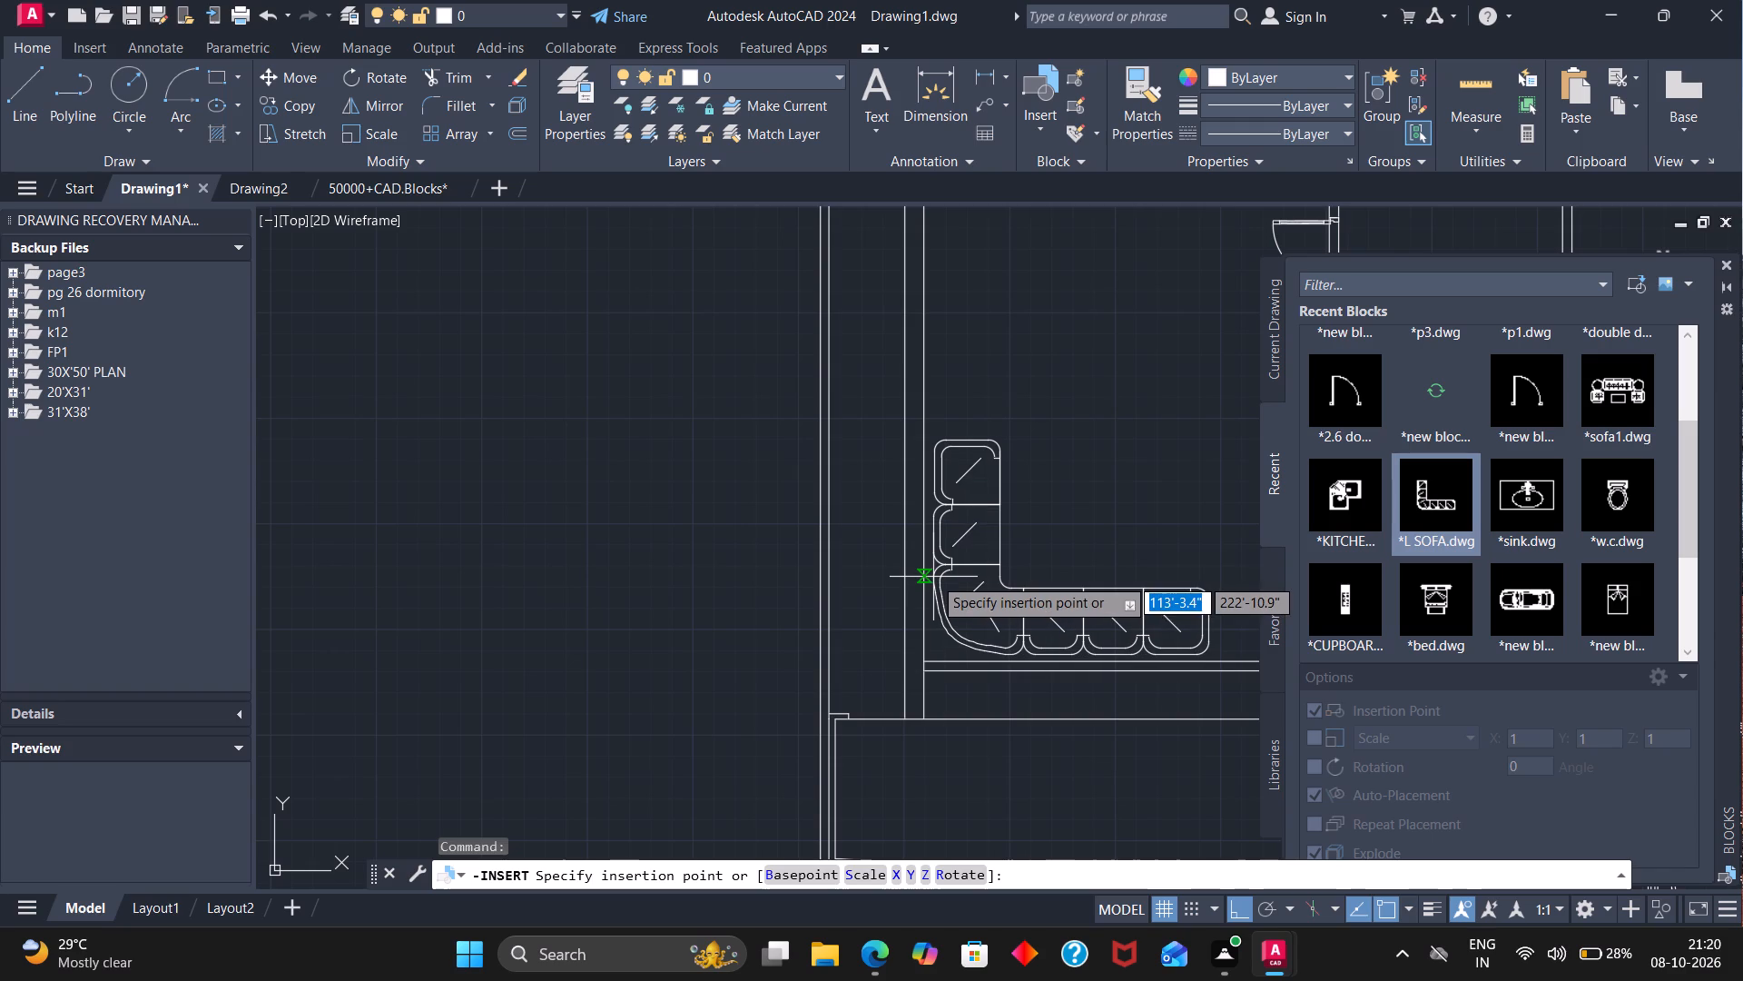
click(932, 577)
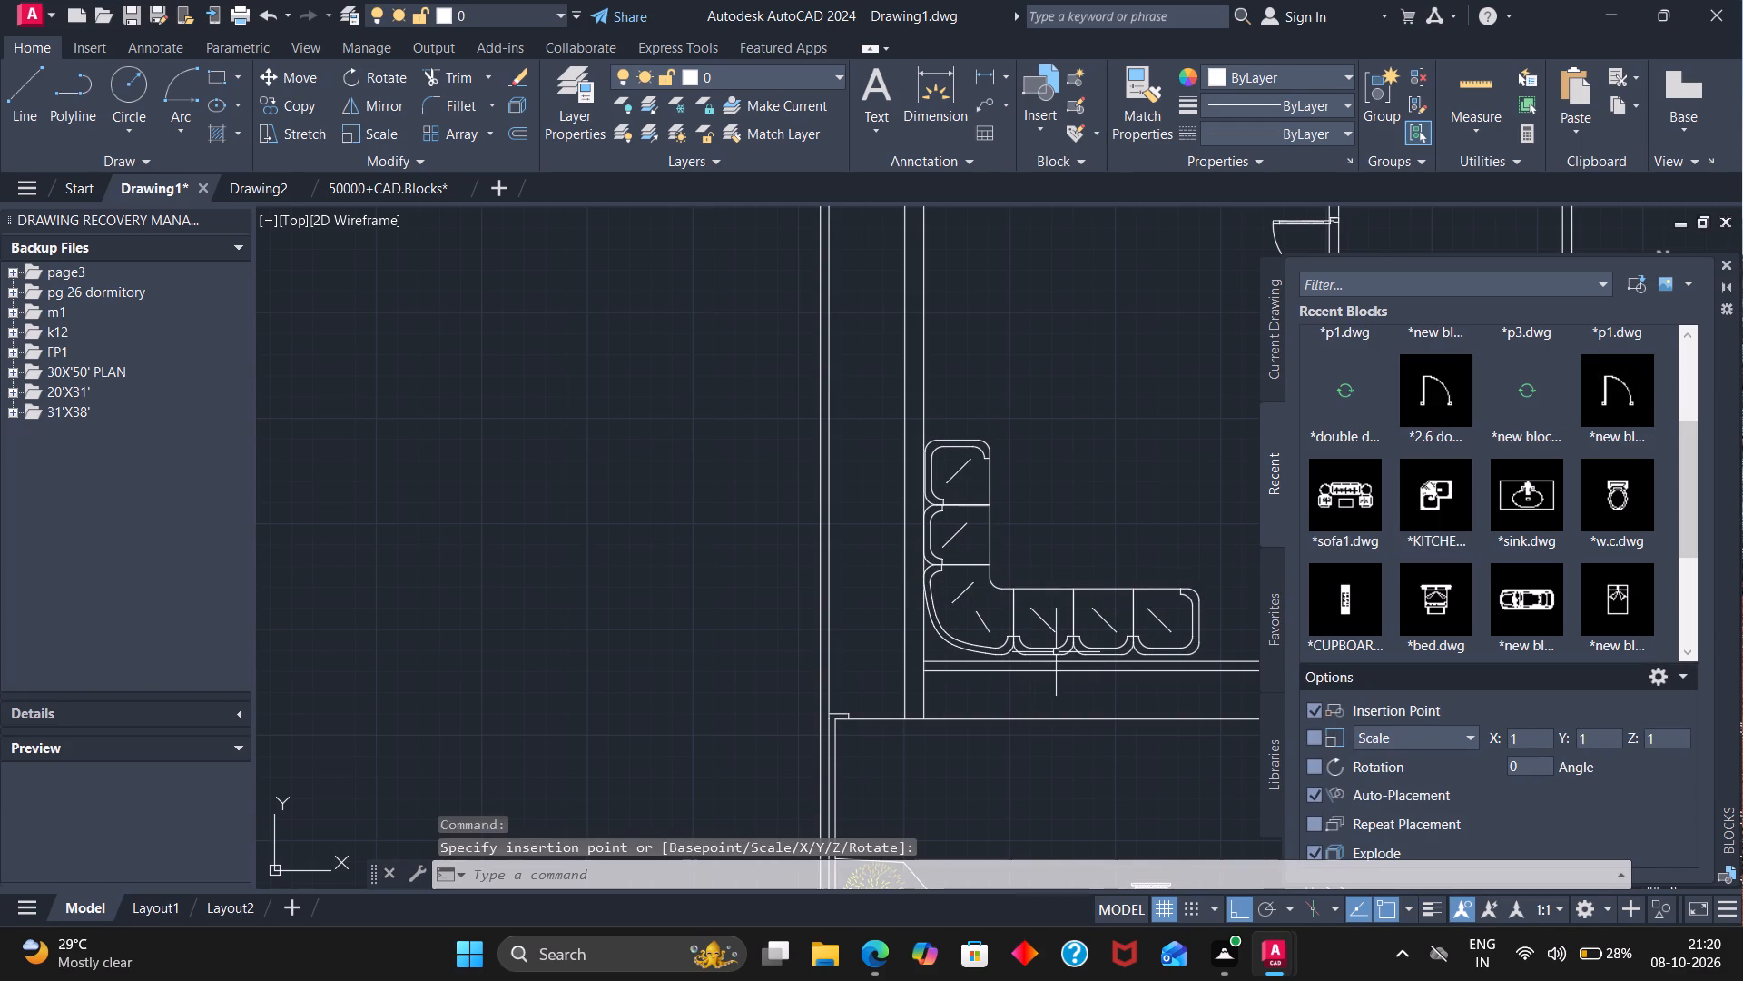
Copy the dining table set from the front garden straight north into the room with the L-shaped sofa, near its north end.
scroll(1056, 652, down, 1)
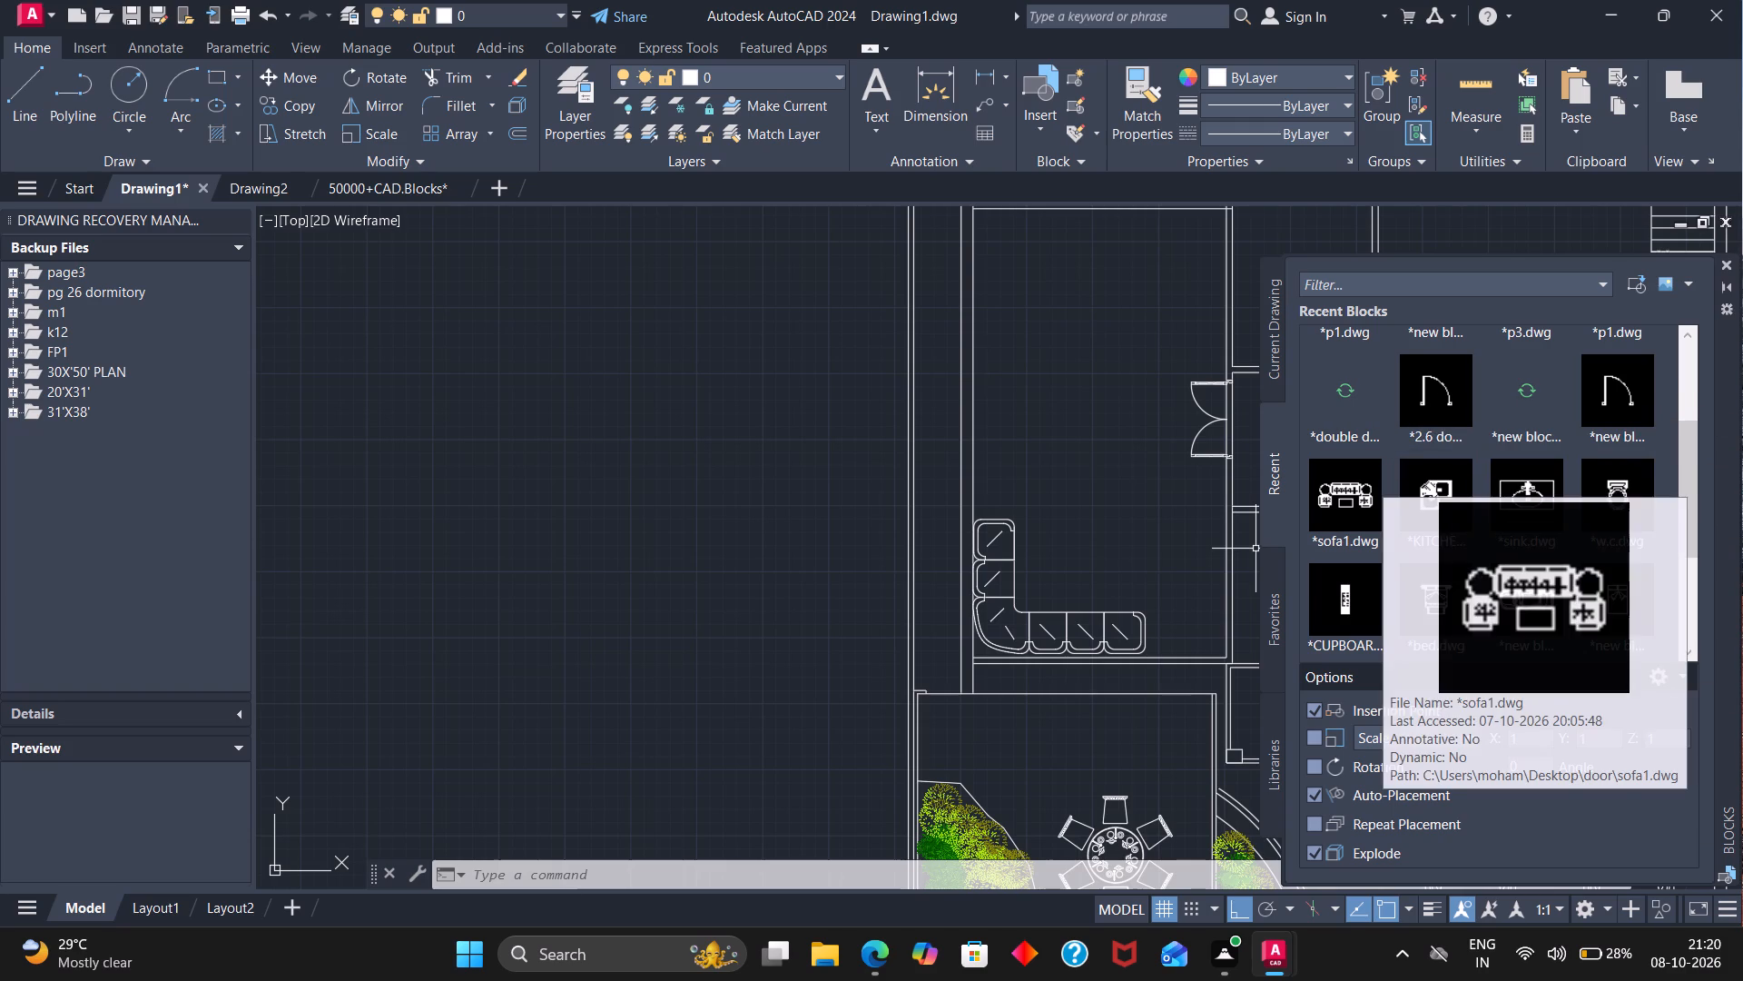
scroll(1224, 642, down, 2)
click(1180, 735)
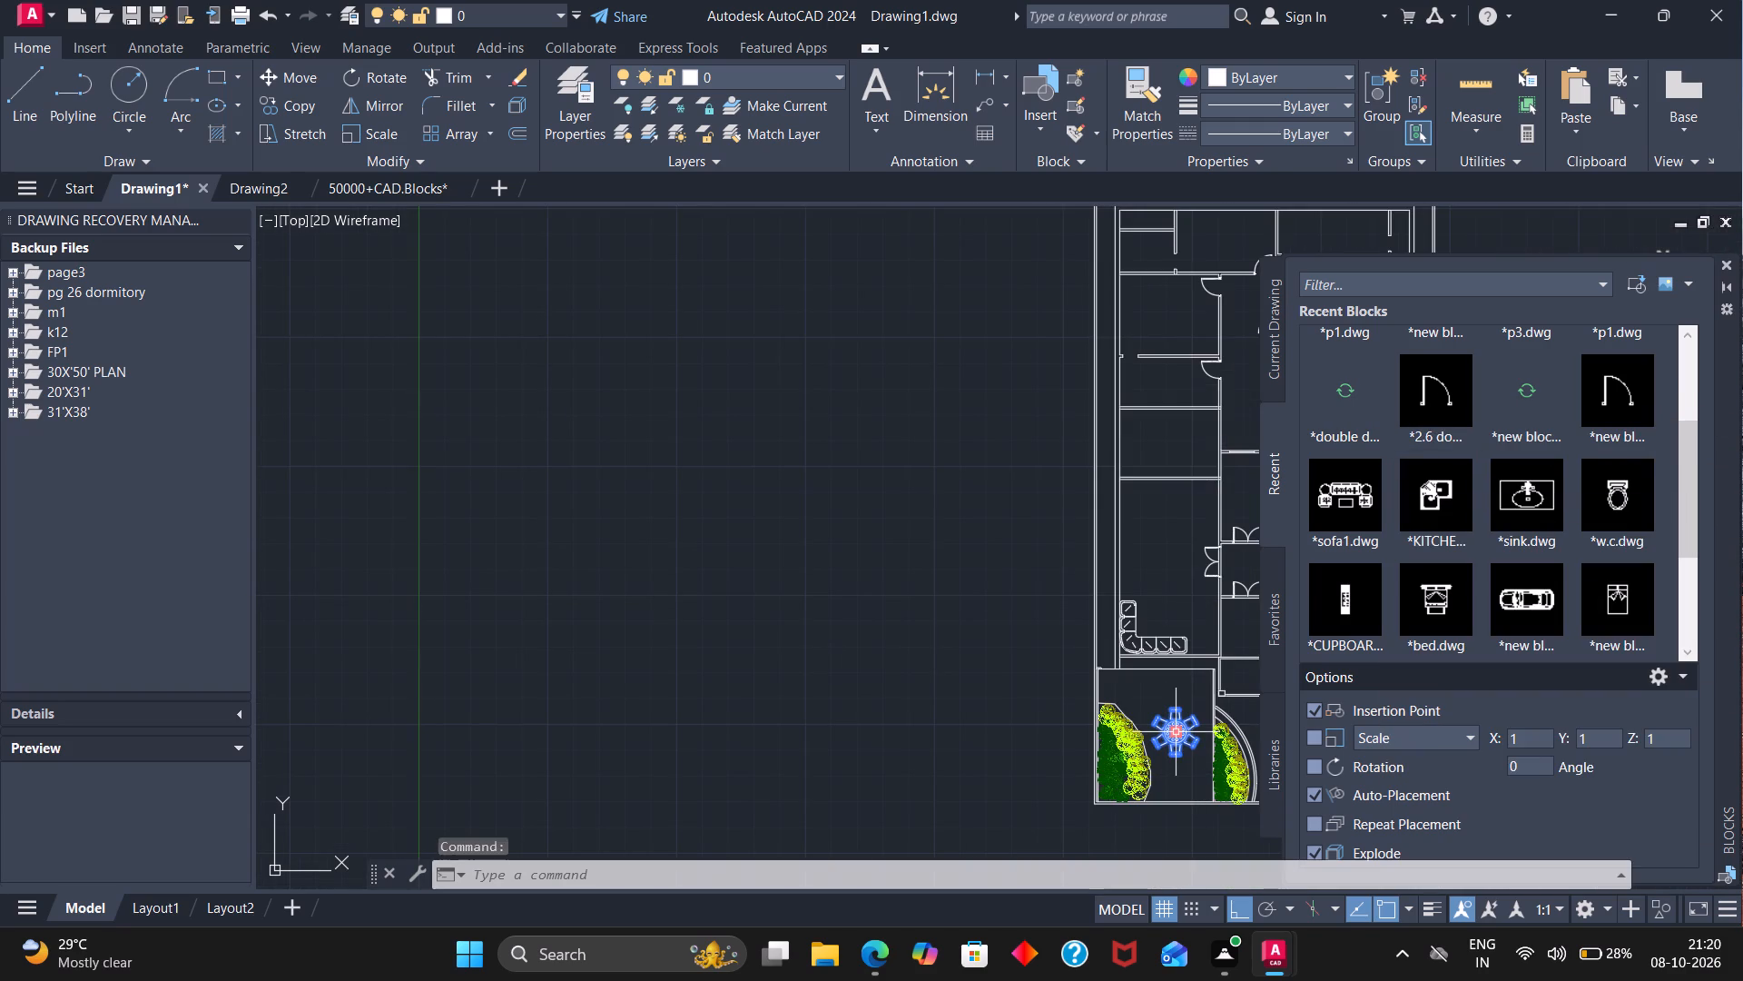
text(co)
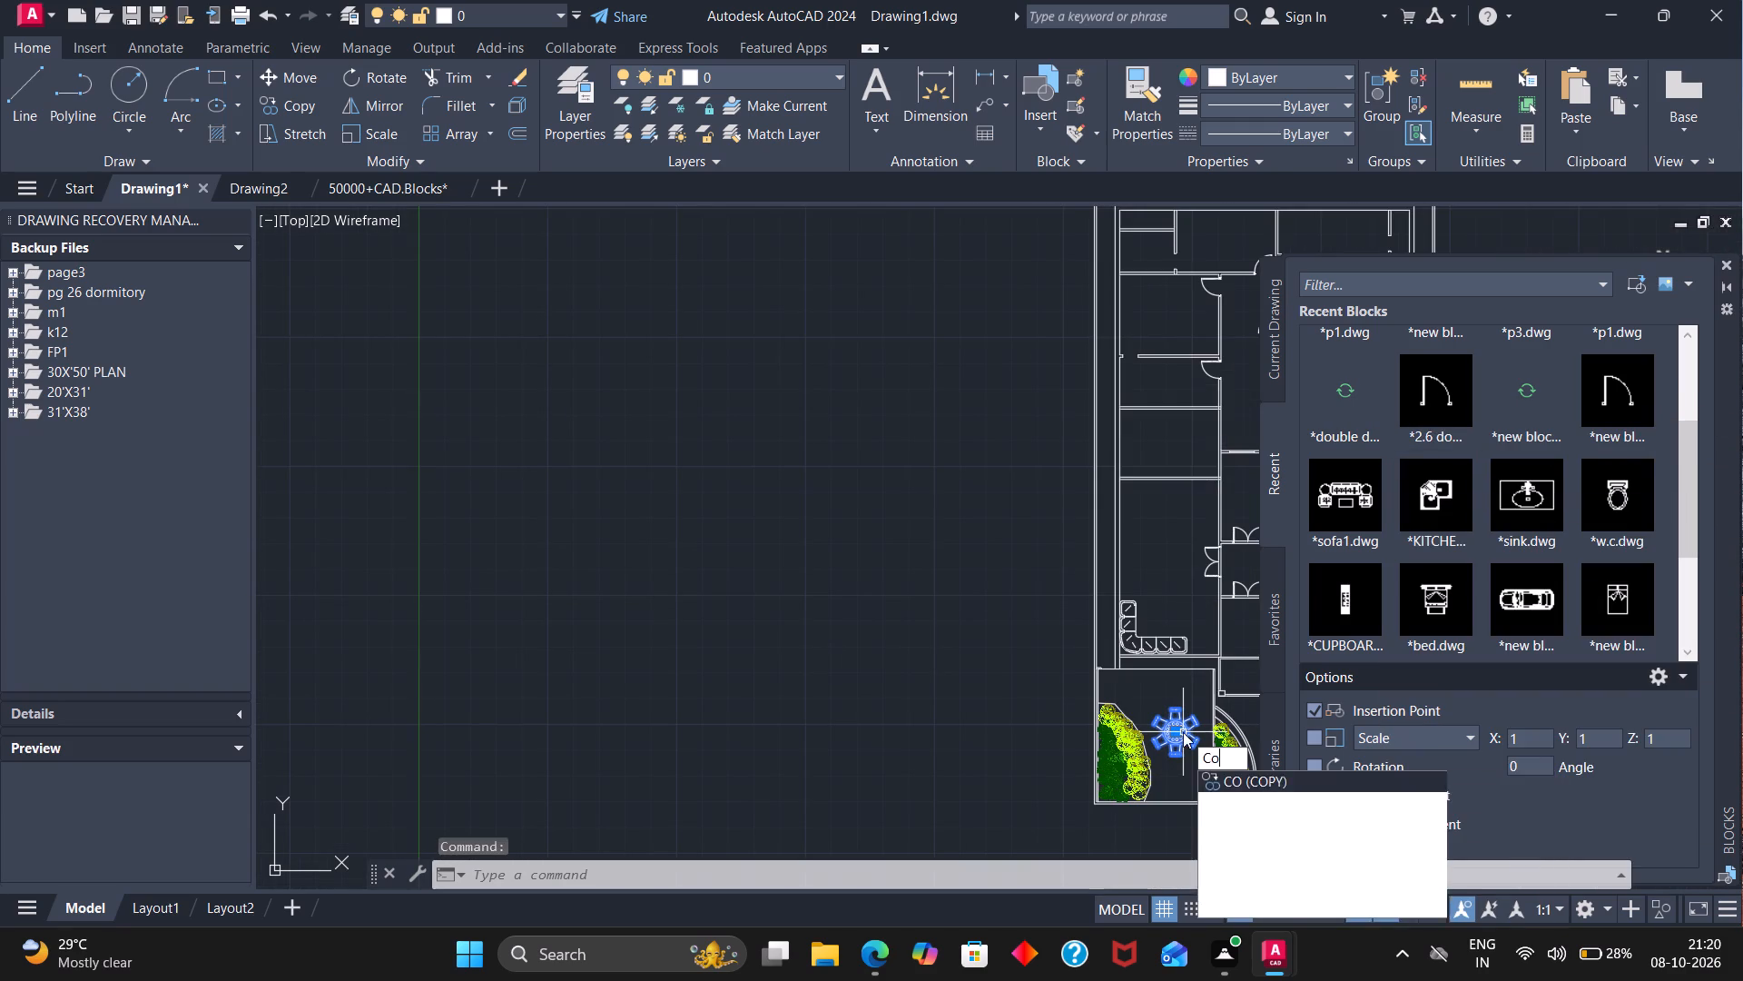
key(Return)
click(1180, 729)
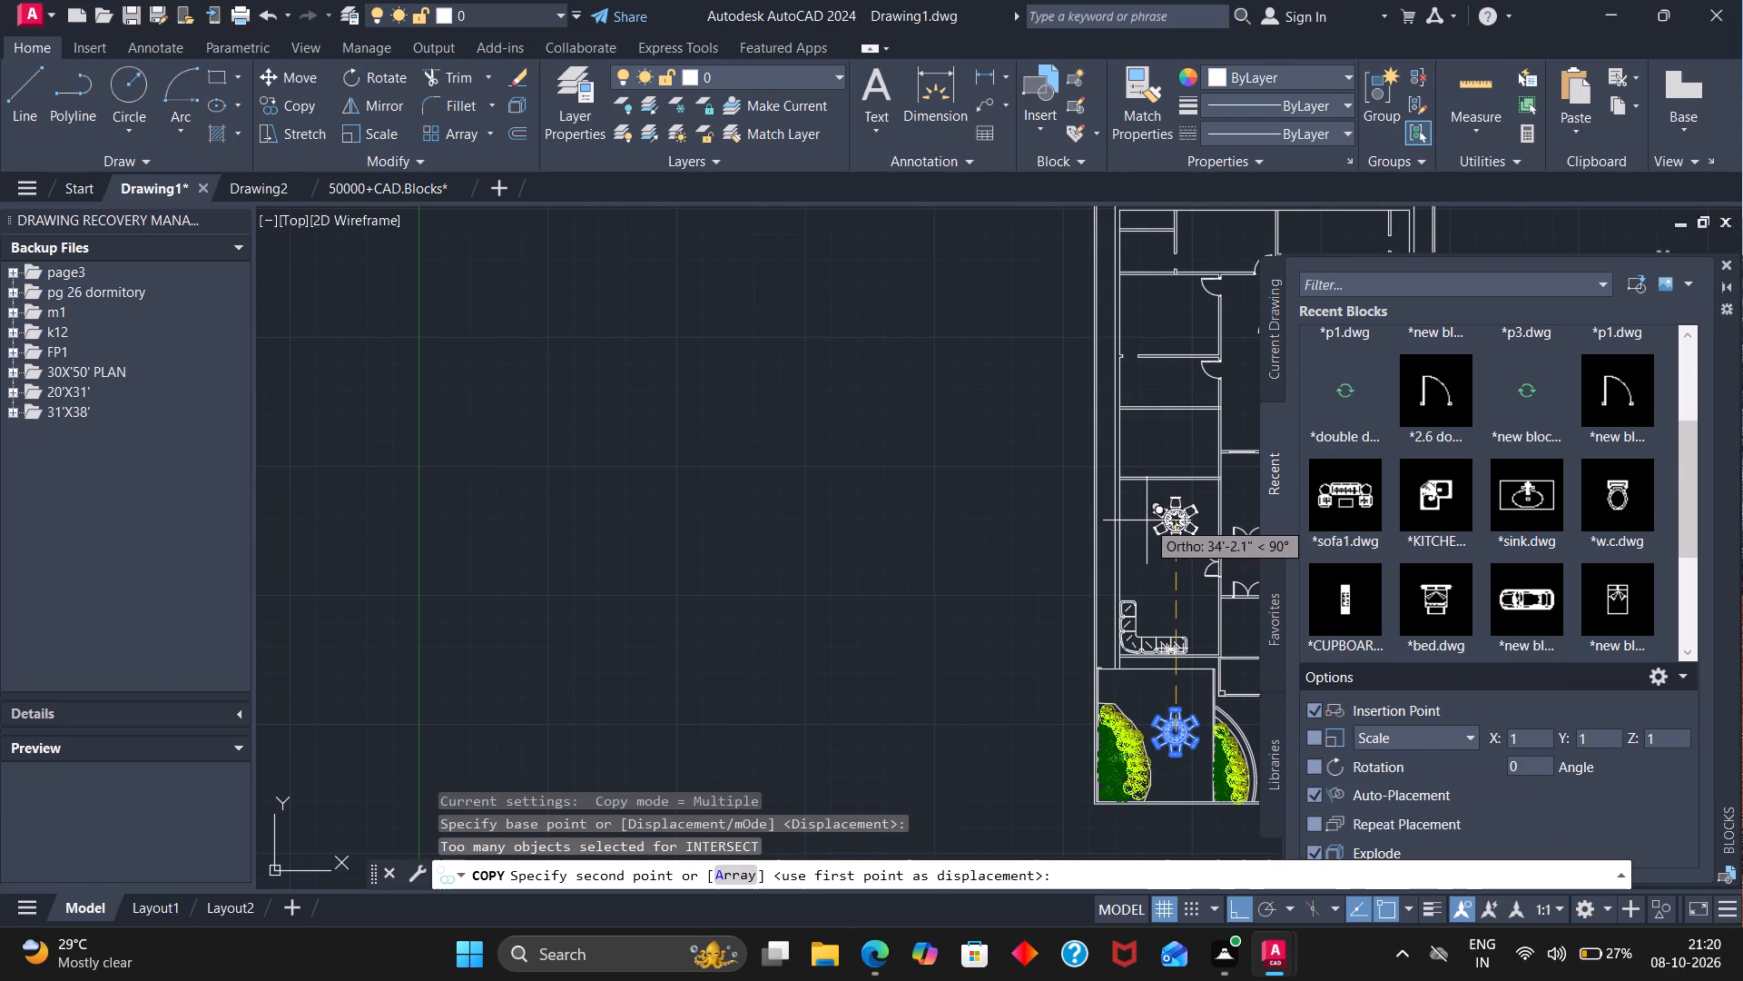
click(1147, 515)
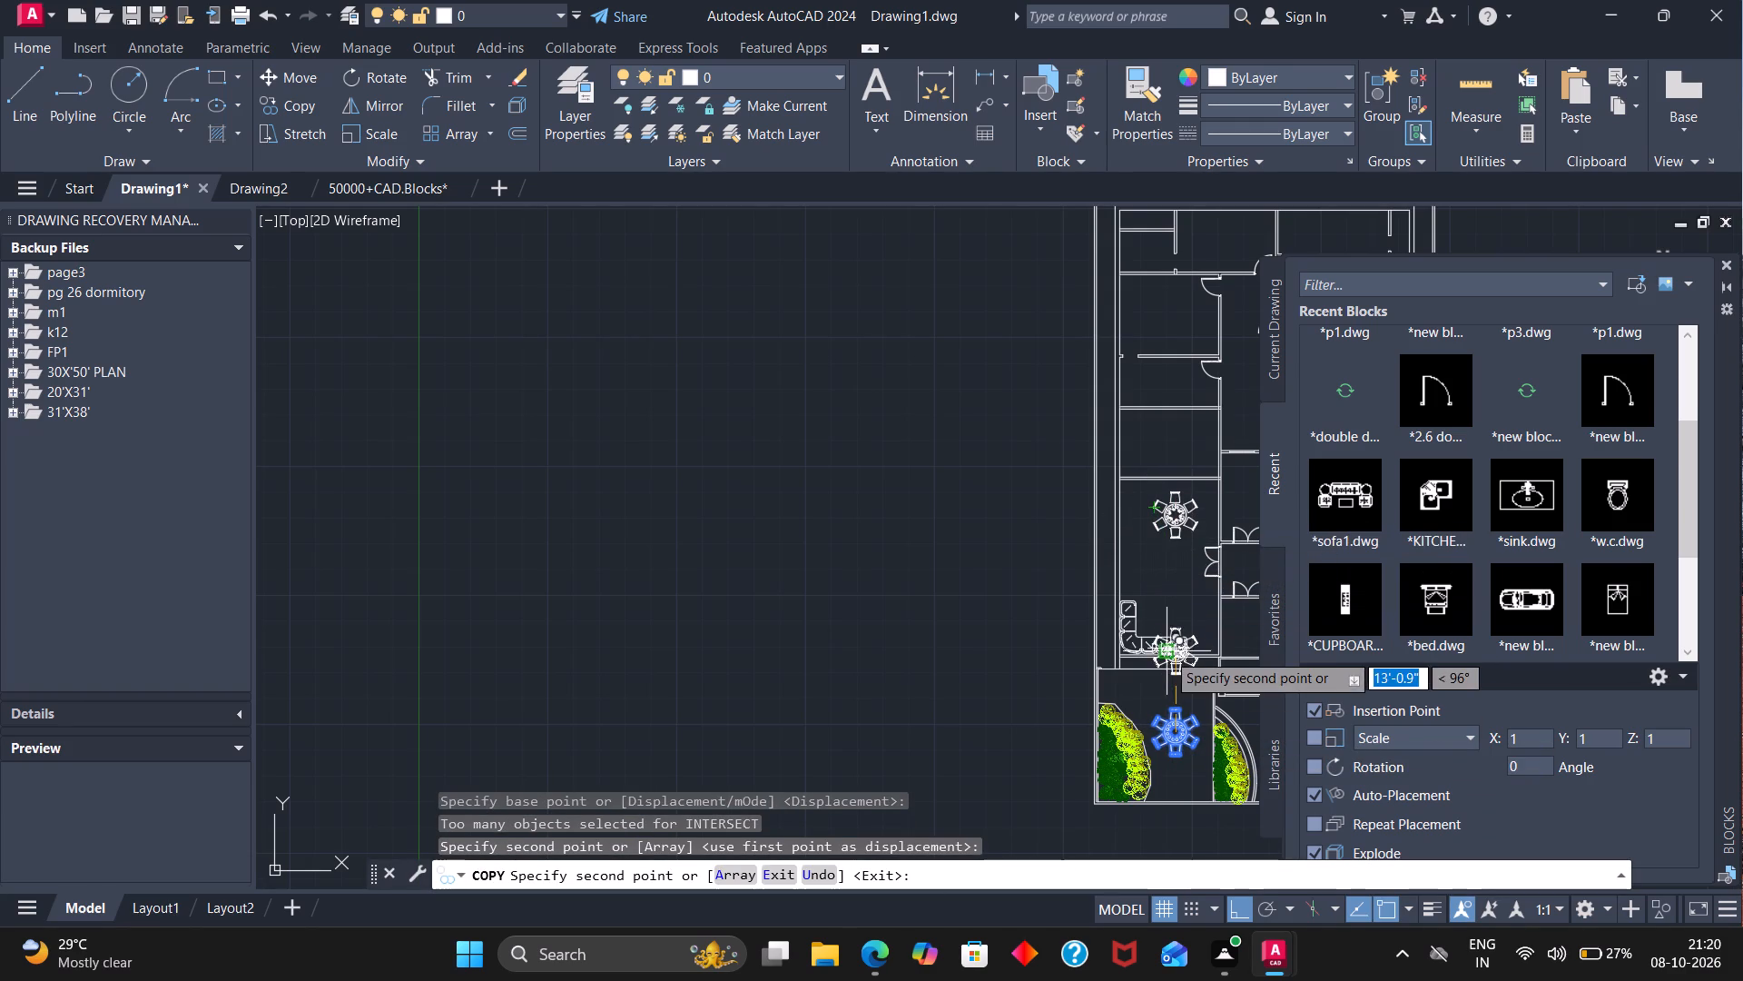
key(Escape)
Insert the KITCHEN SINK block in the north-west corner of the room directly north of the dining and sofa room.
scroll(1164, 652, down, 2)
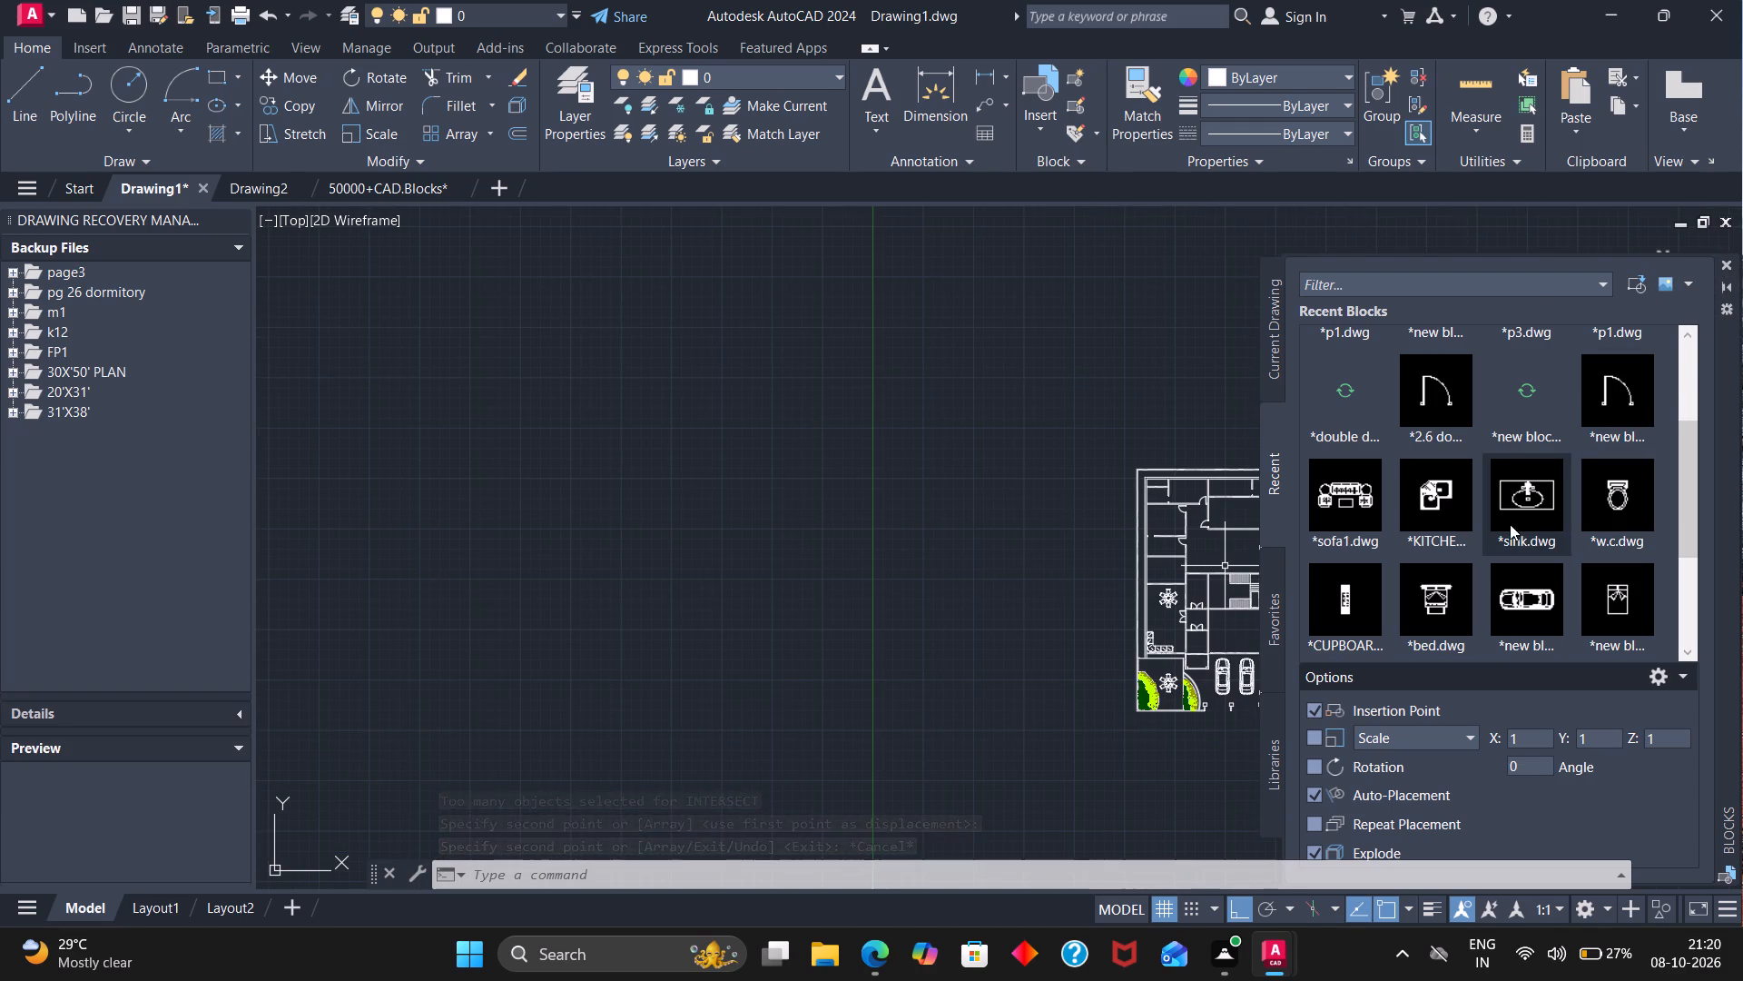
click(1450, 511)
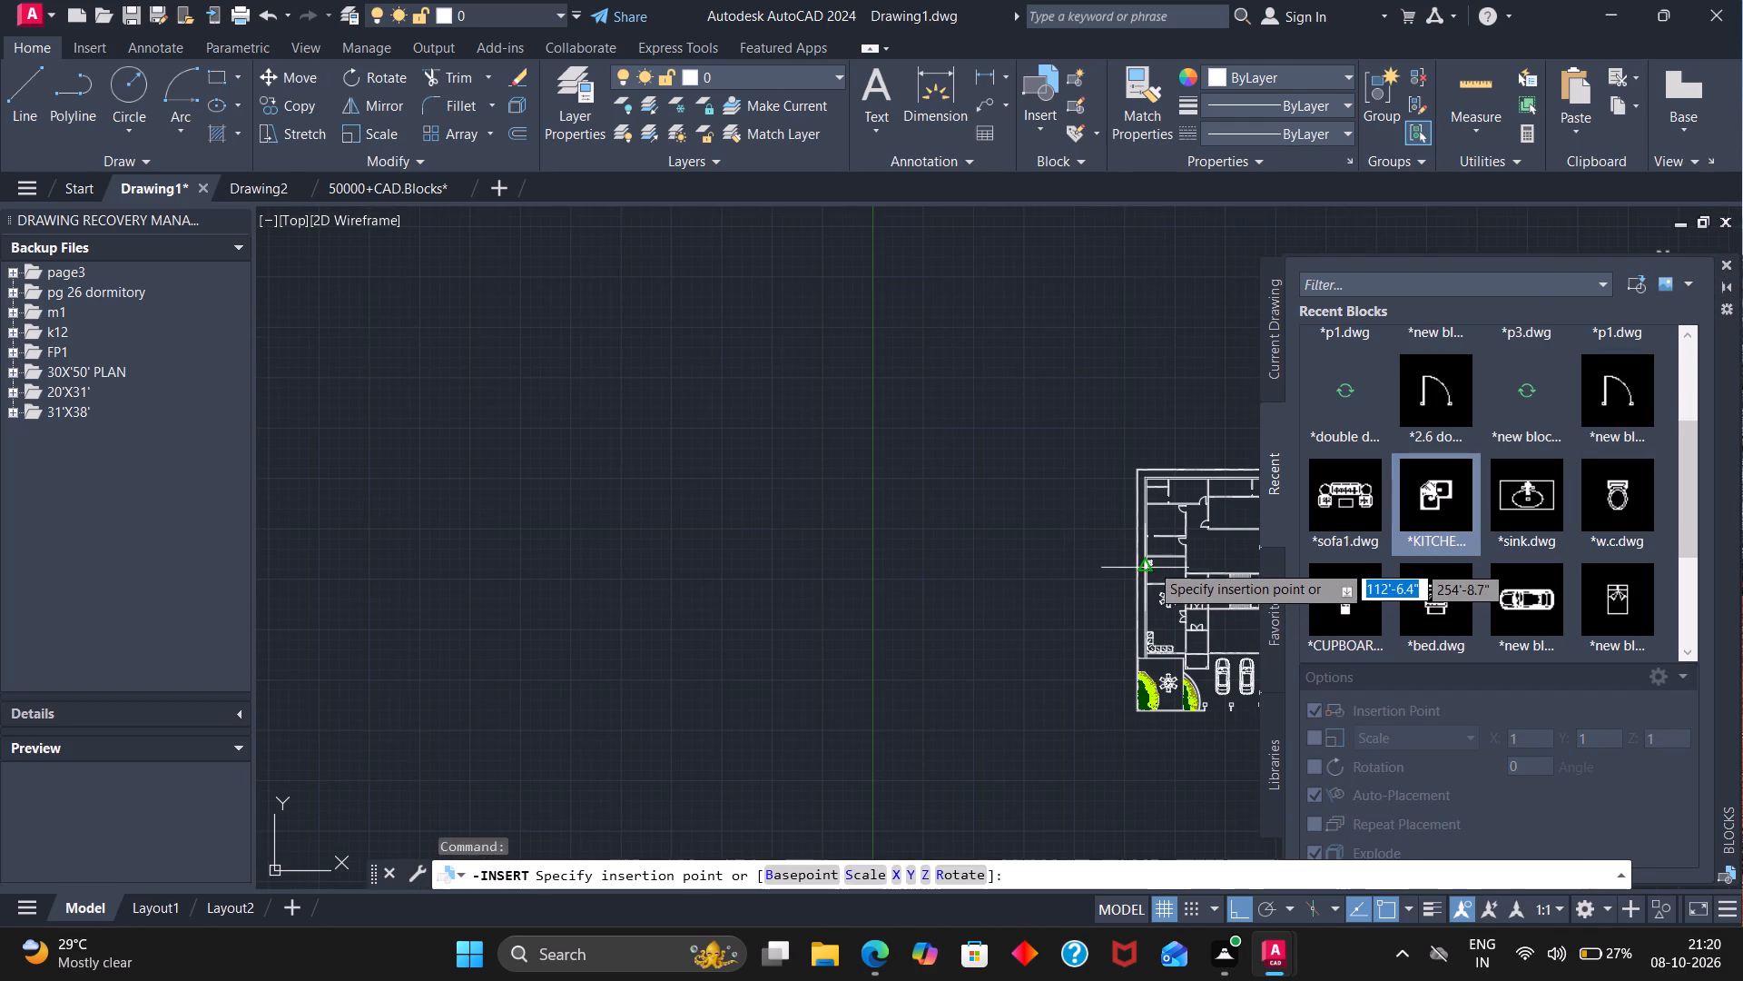
scroll(1165, 560, up, 4)
scroll(1096, 595, up, 2)
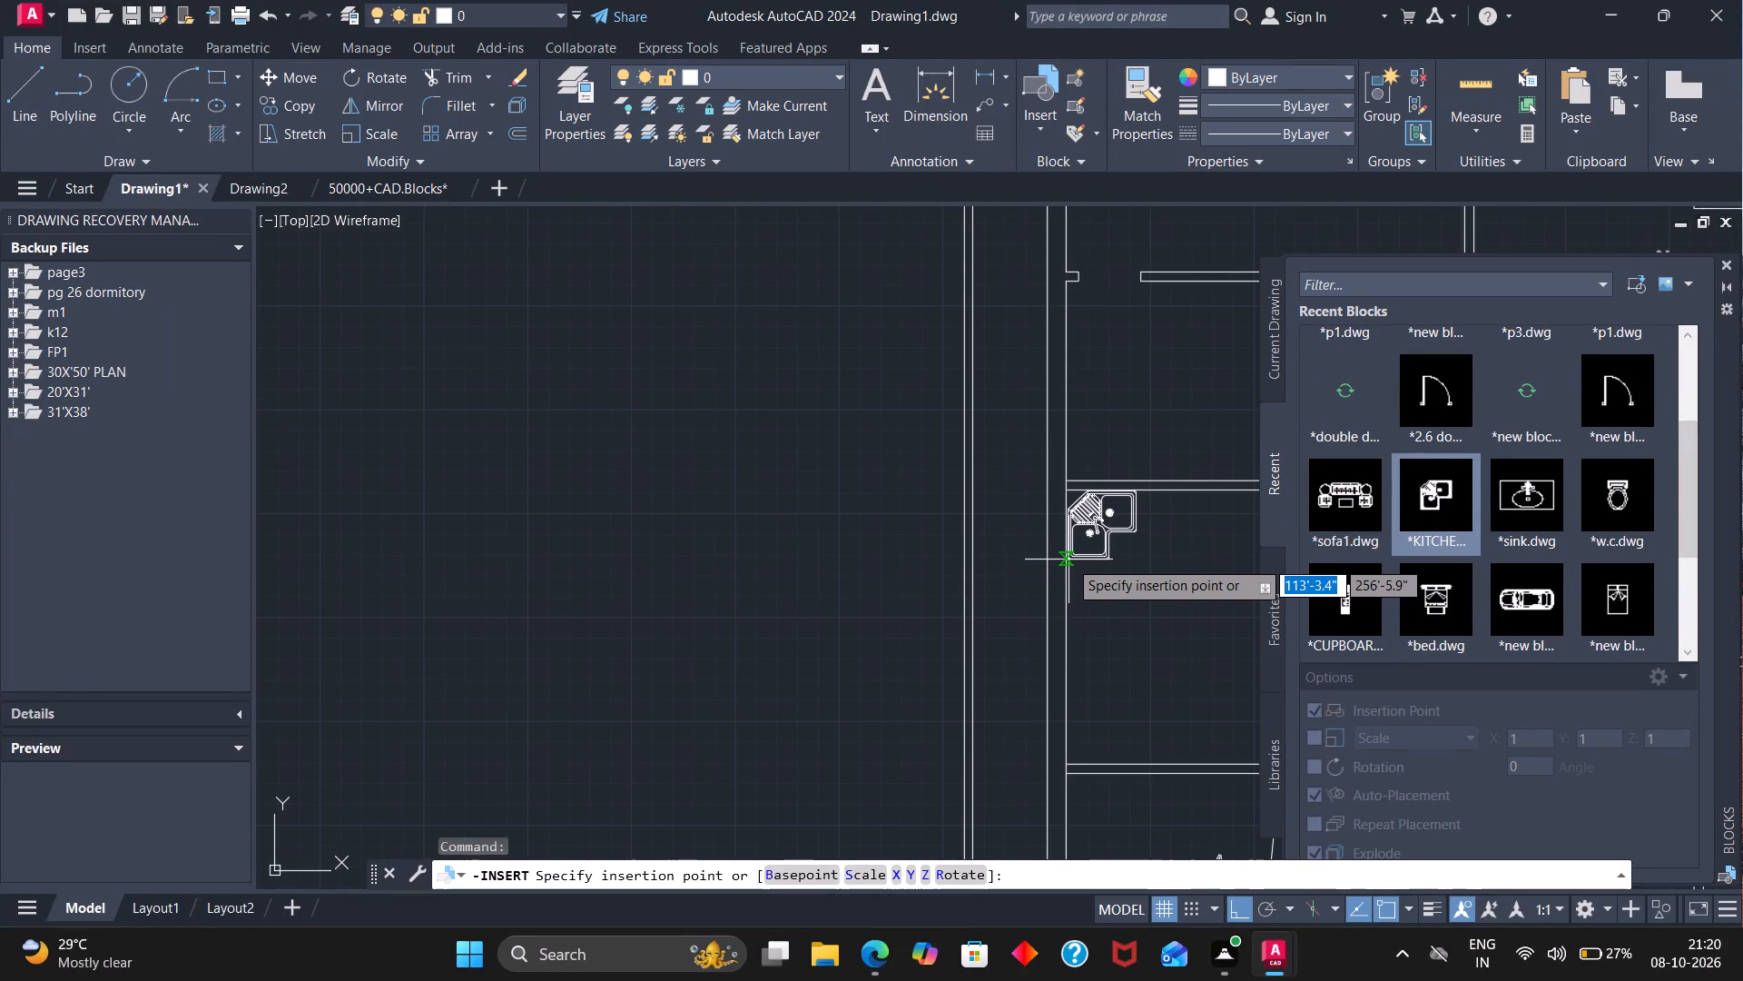
scroll(1068, 560, up, 1)
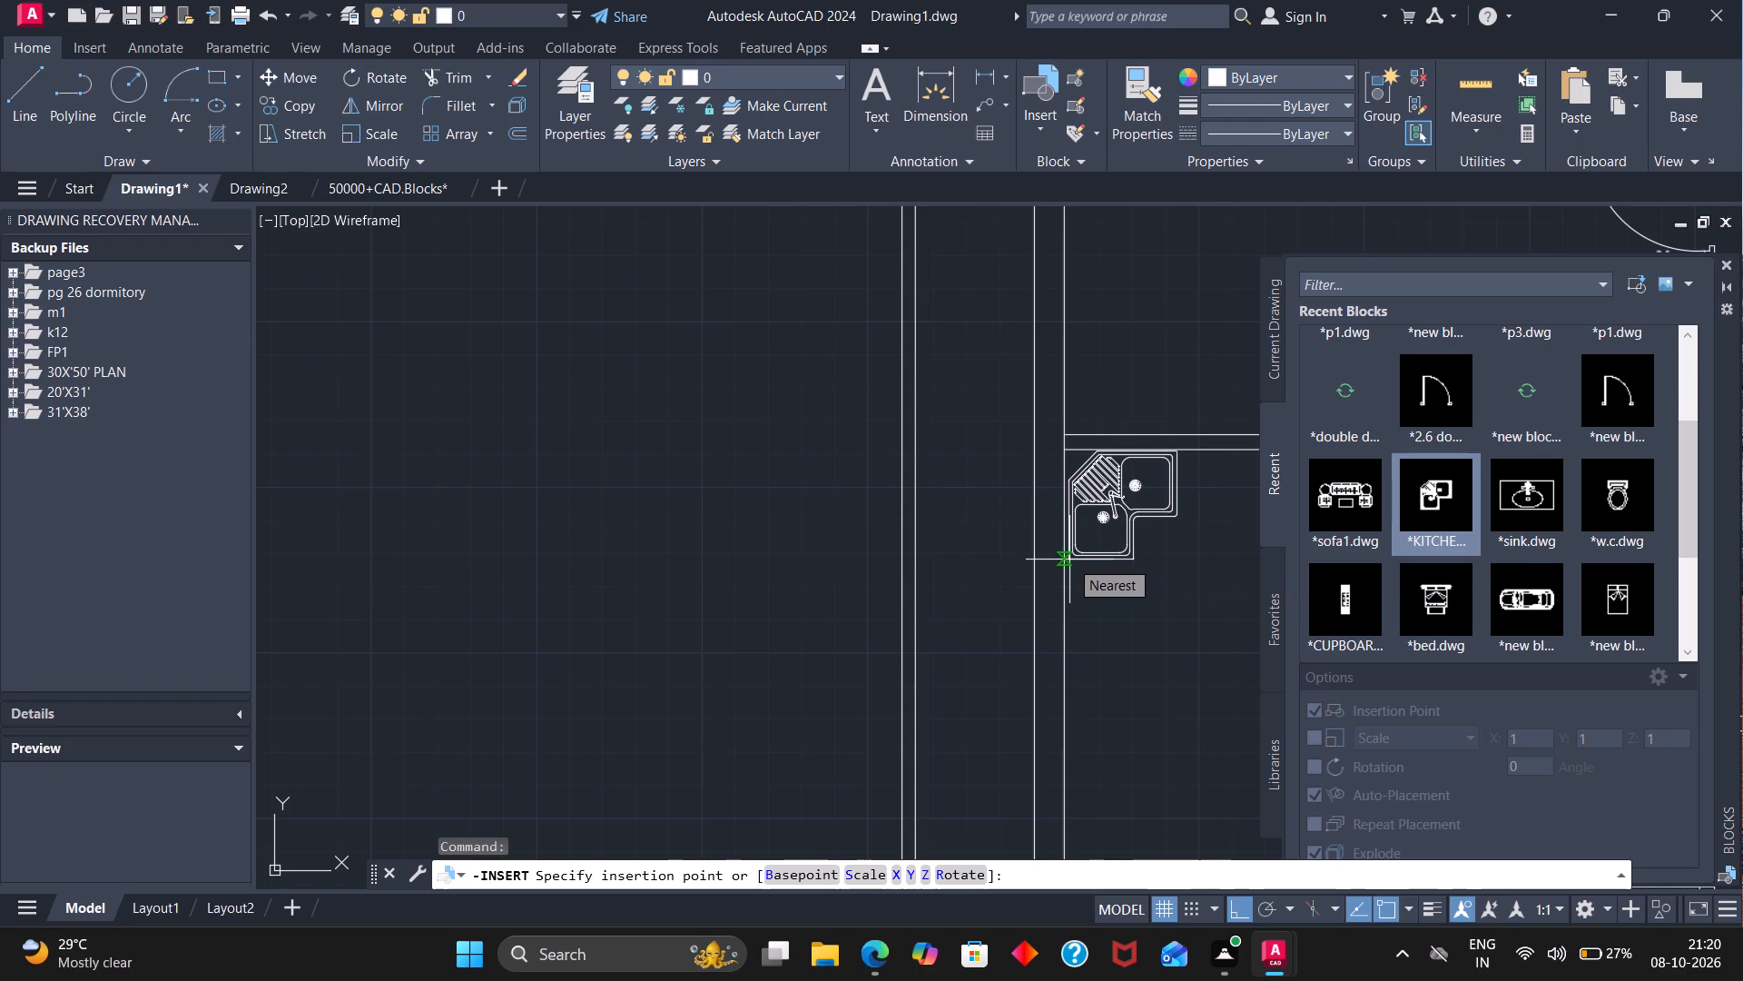
click(1069, 561)
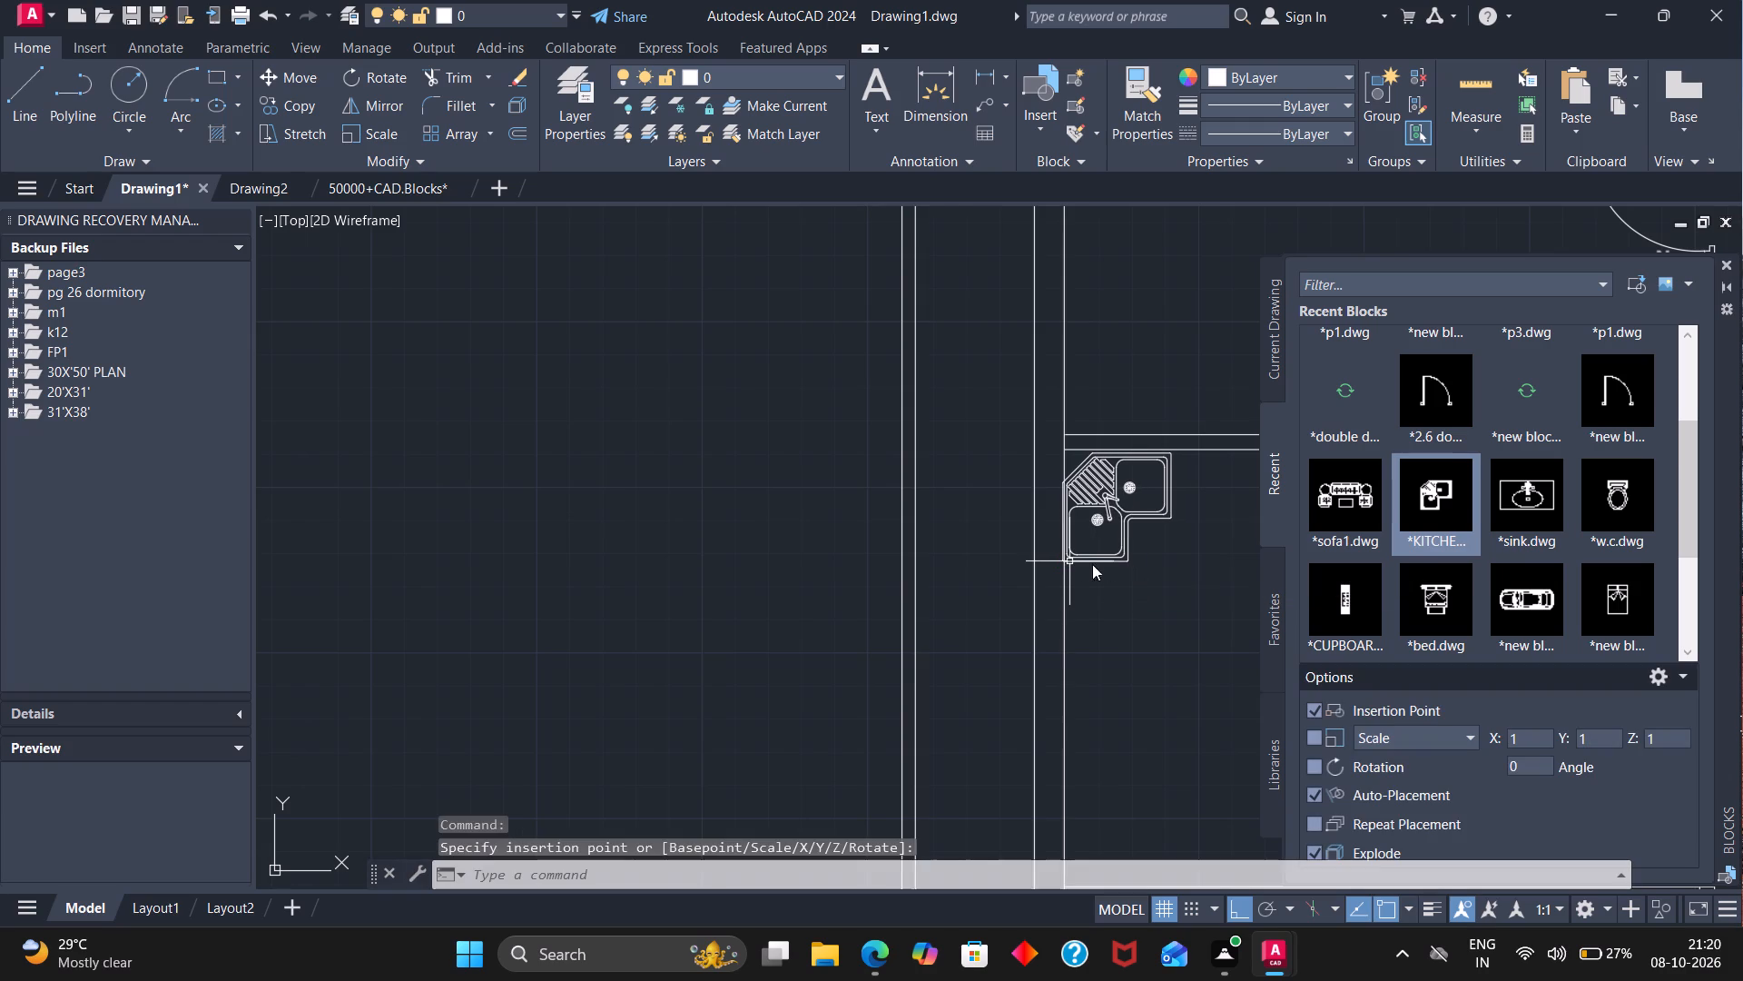
Insert the w.c block in the north-west corner of the small bathroom at the rear of the plan.
scroll(1128, 567, down, 2)
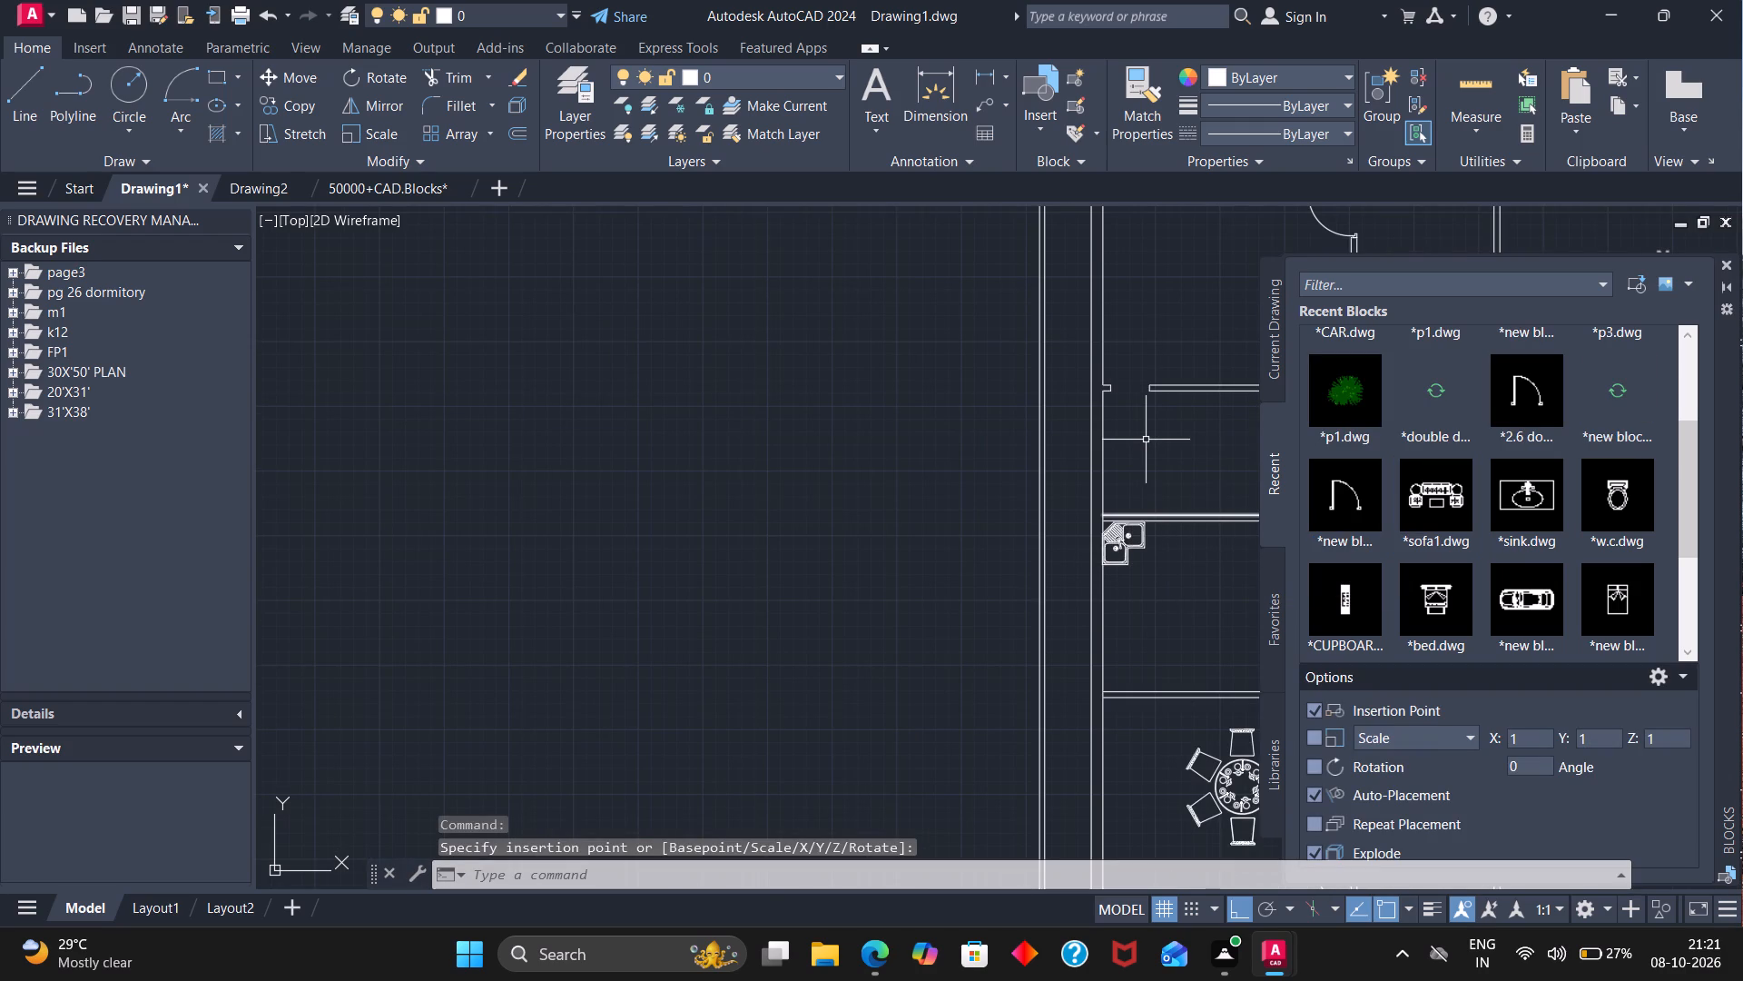
scroll(1146, 439, down, 2)
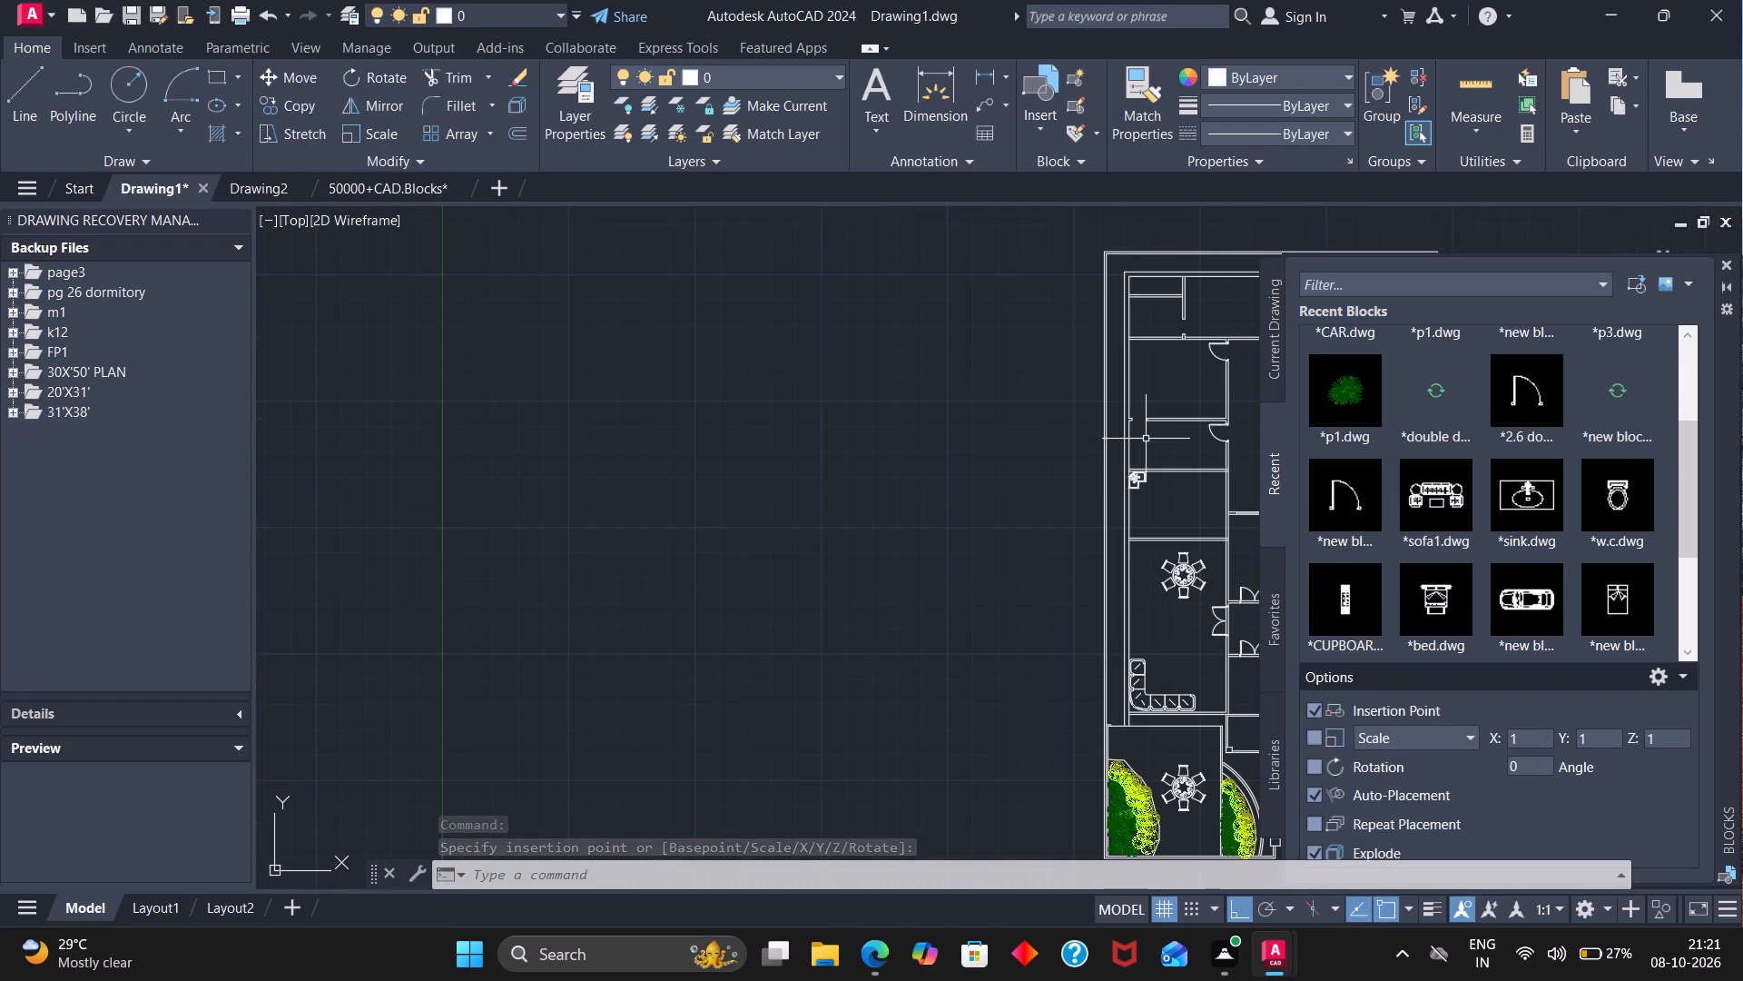
scroll(1209, 430, up, 1)
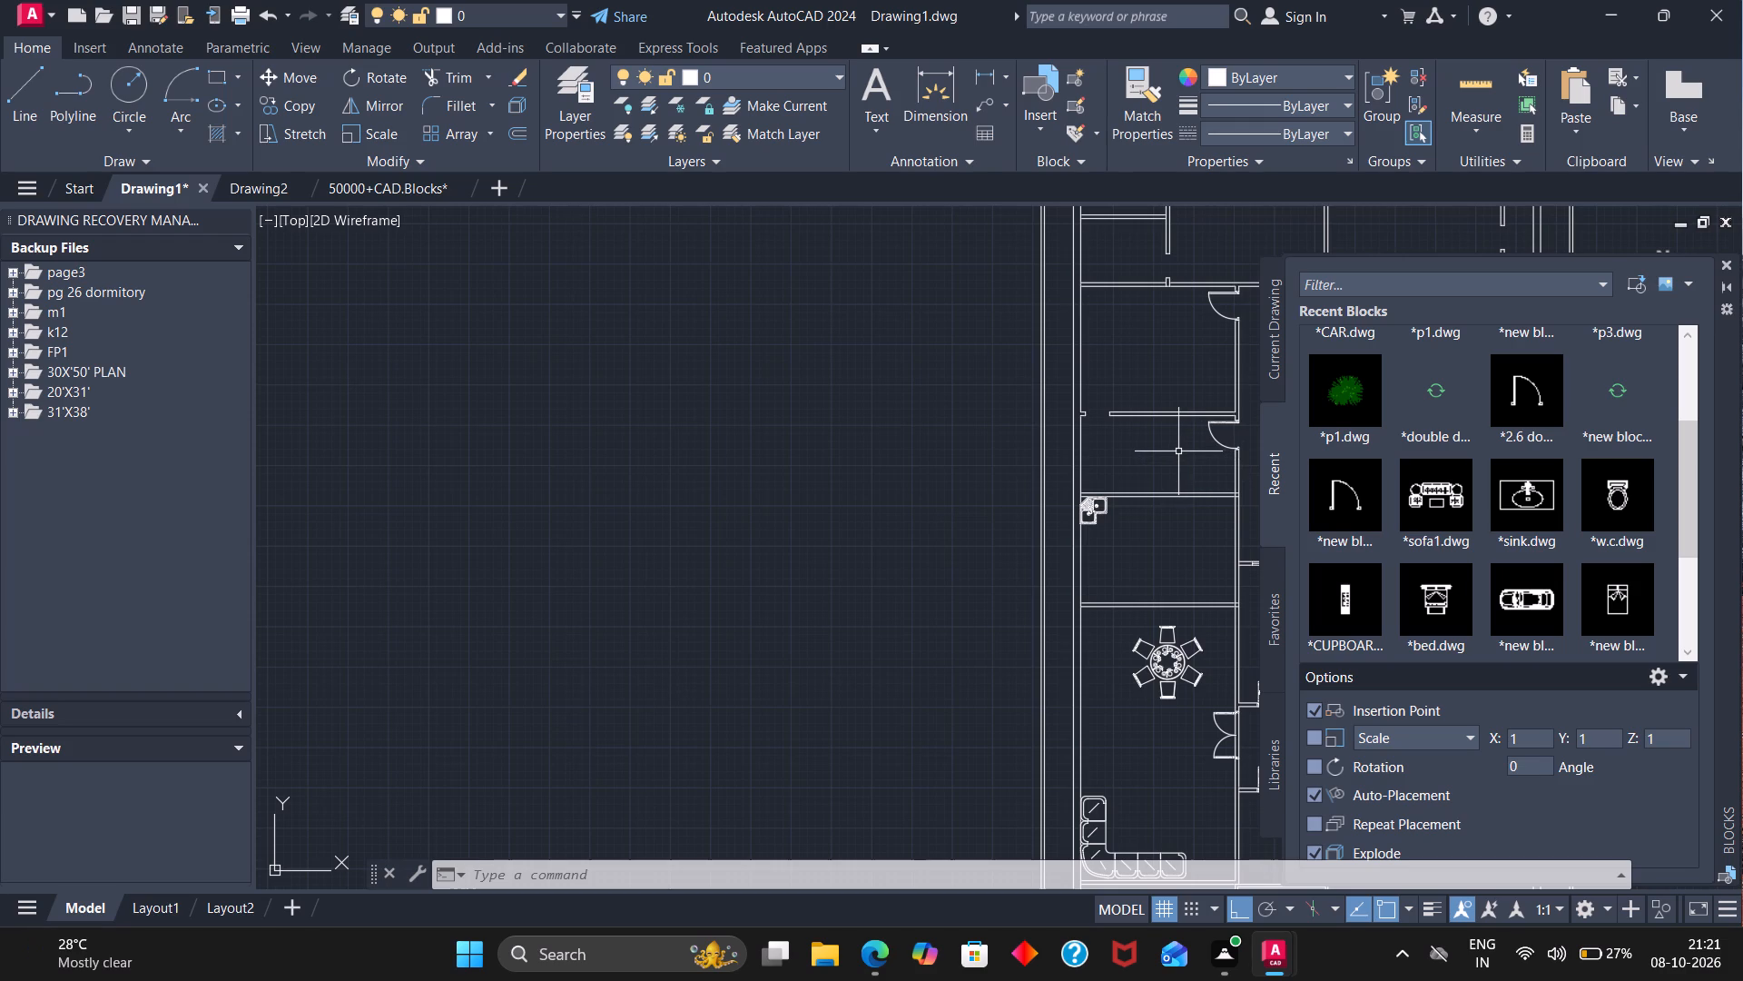
scroll(1178, 451, down, 1)
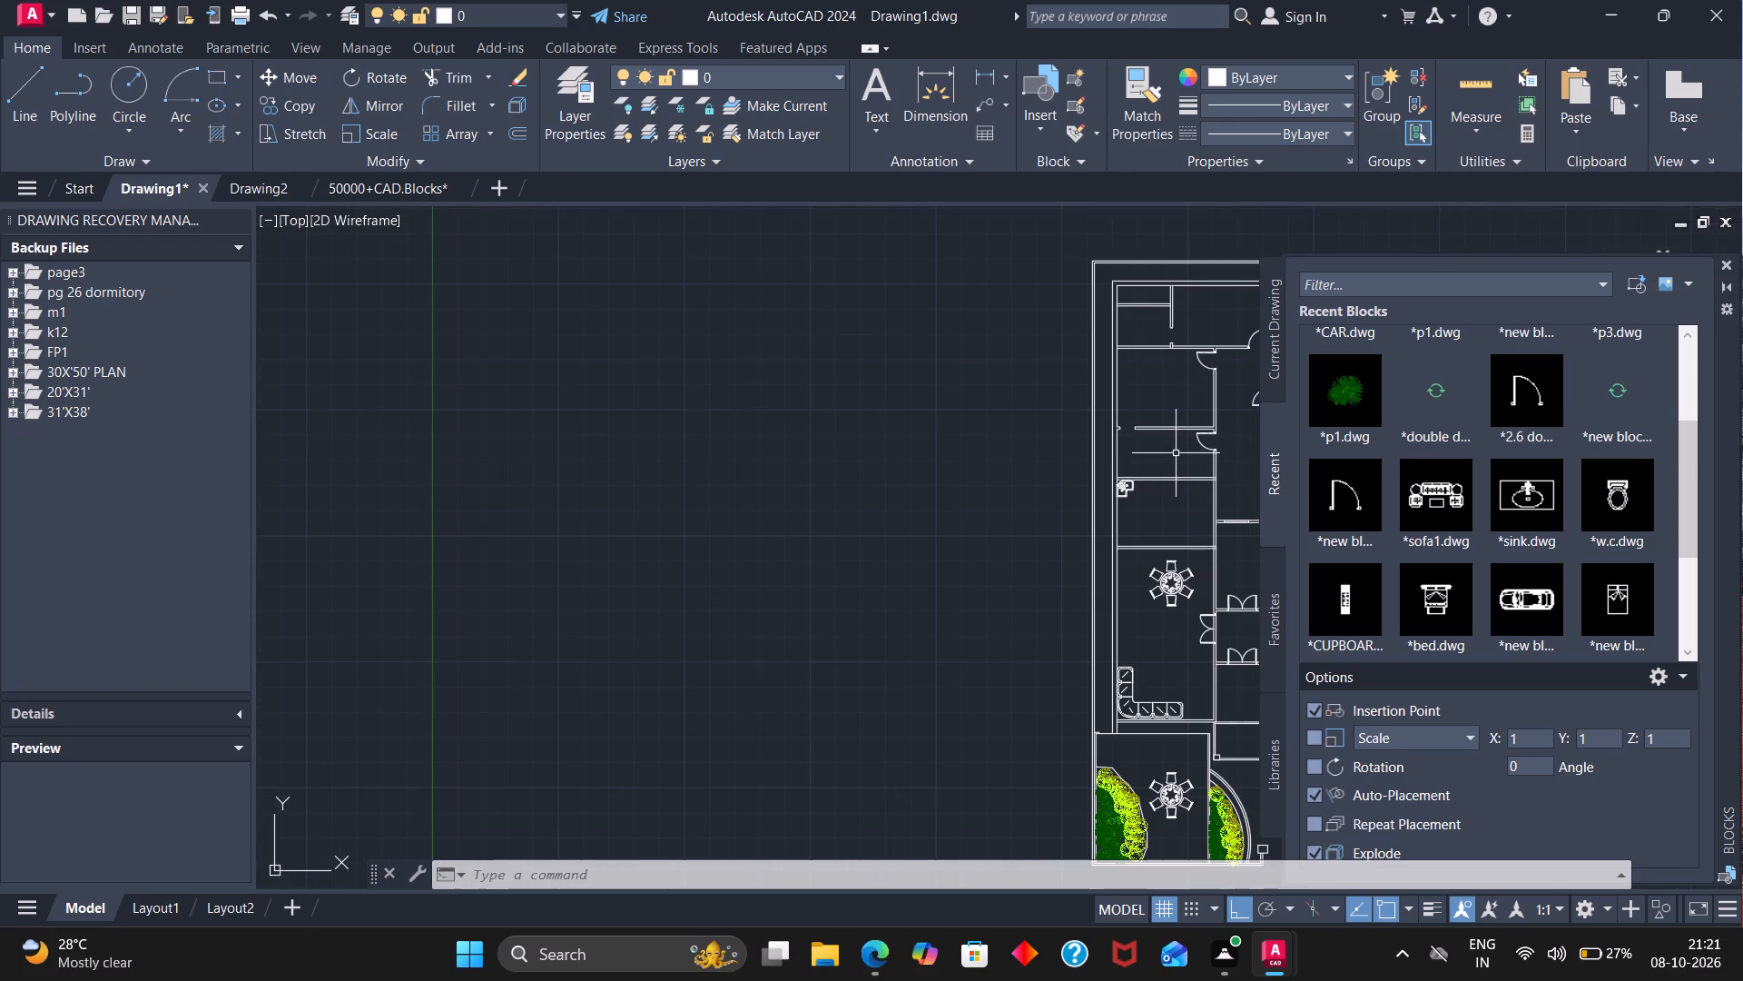
click(1592, 500)
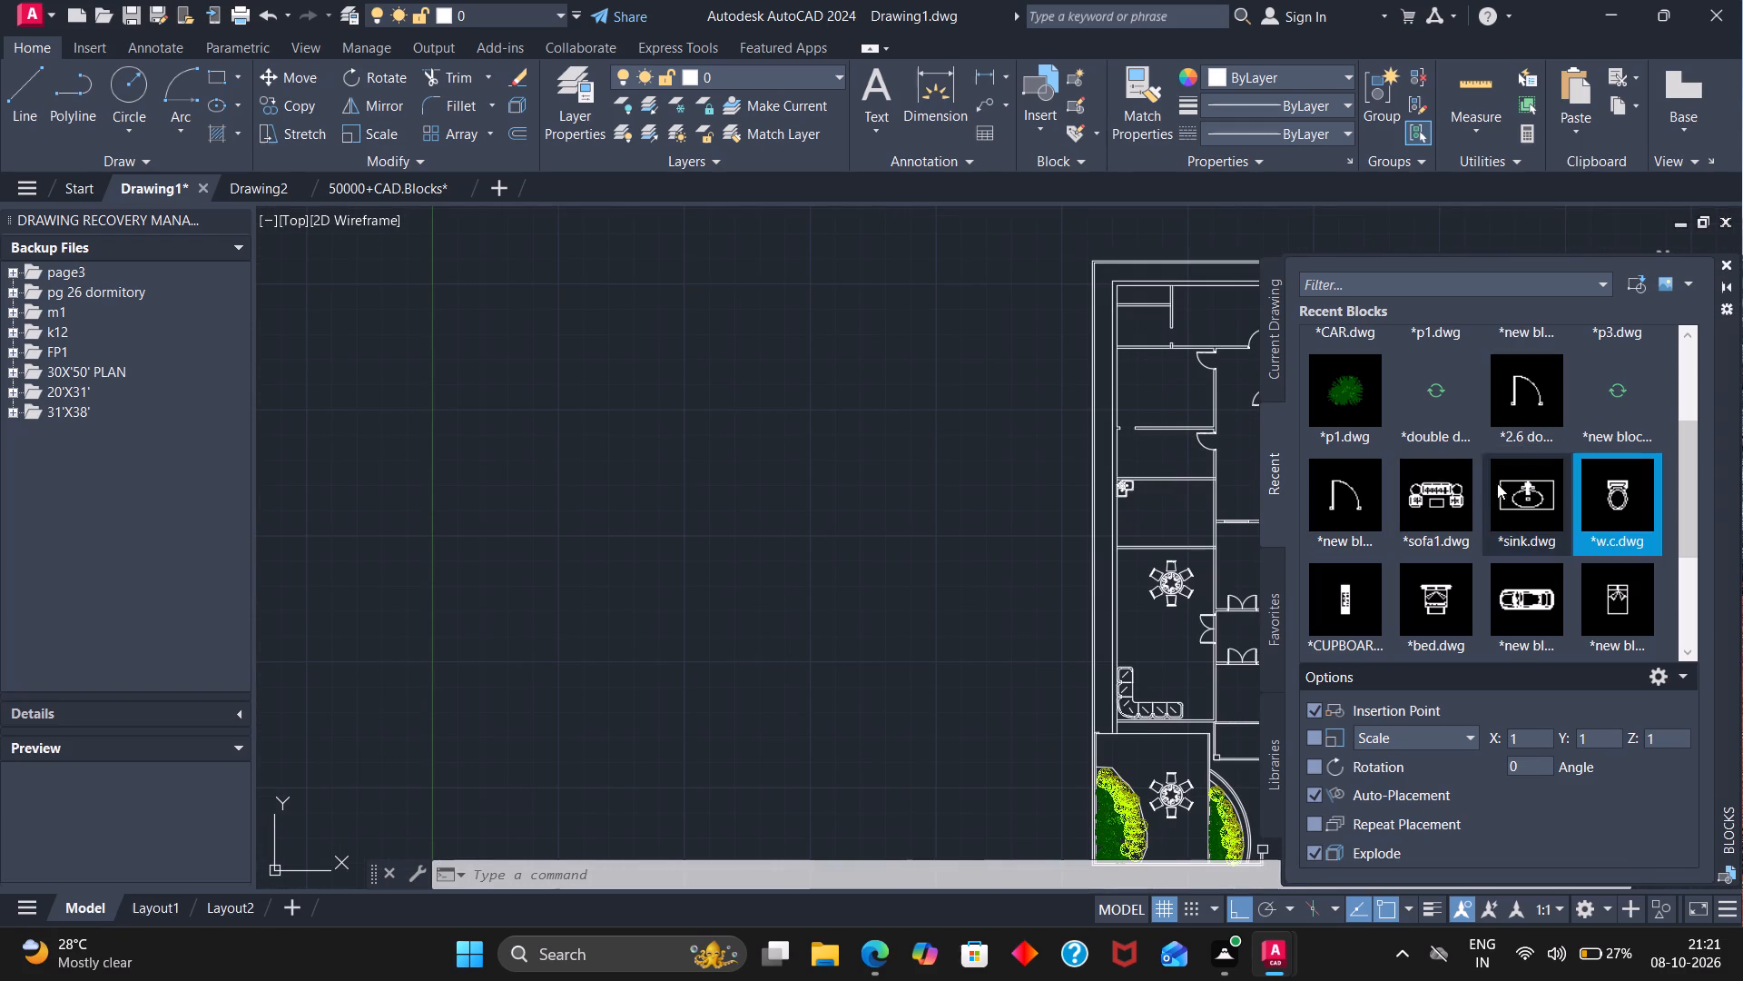
scroll(1122, 321, up, 4)
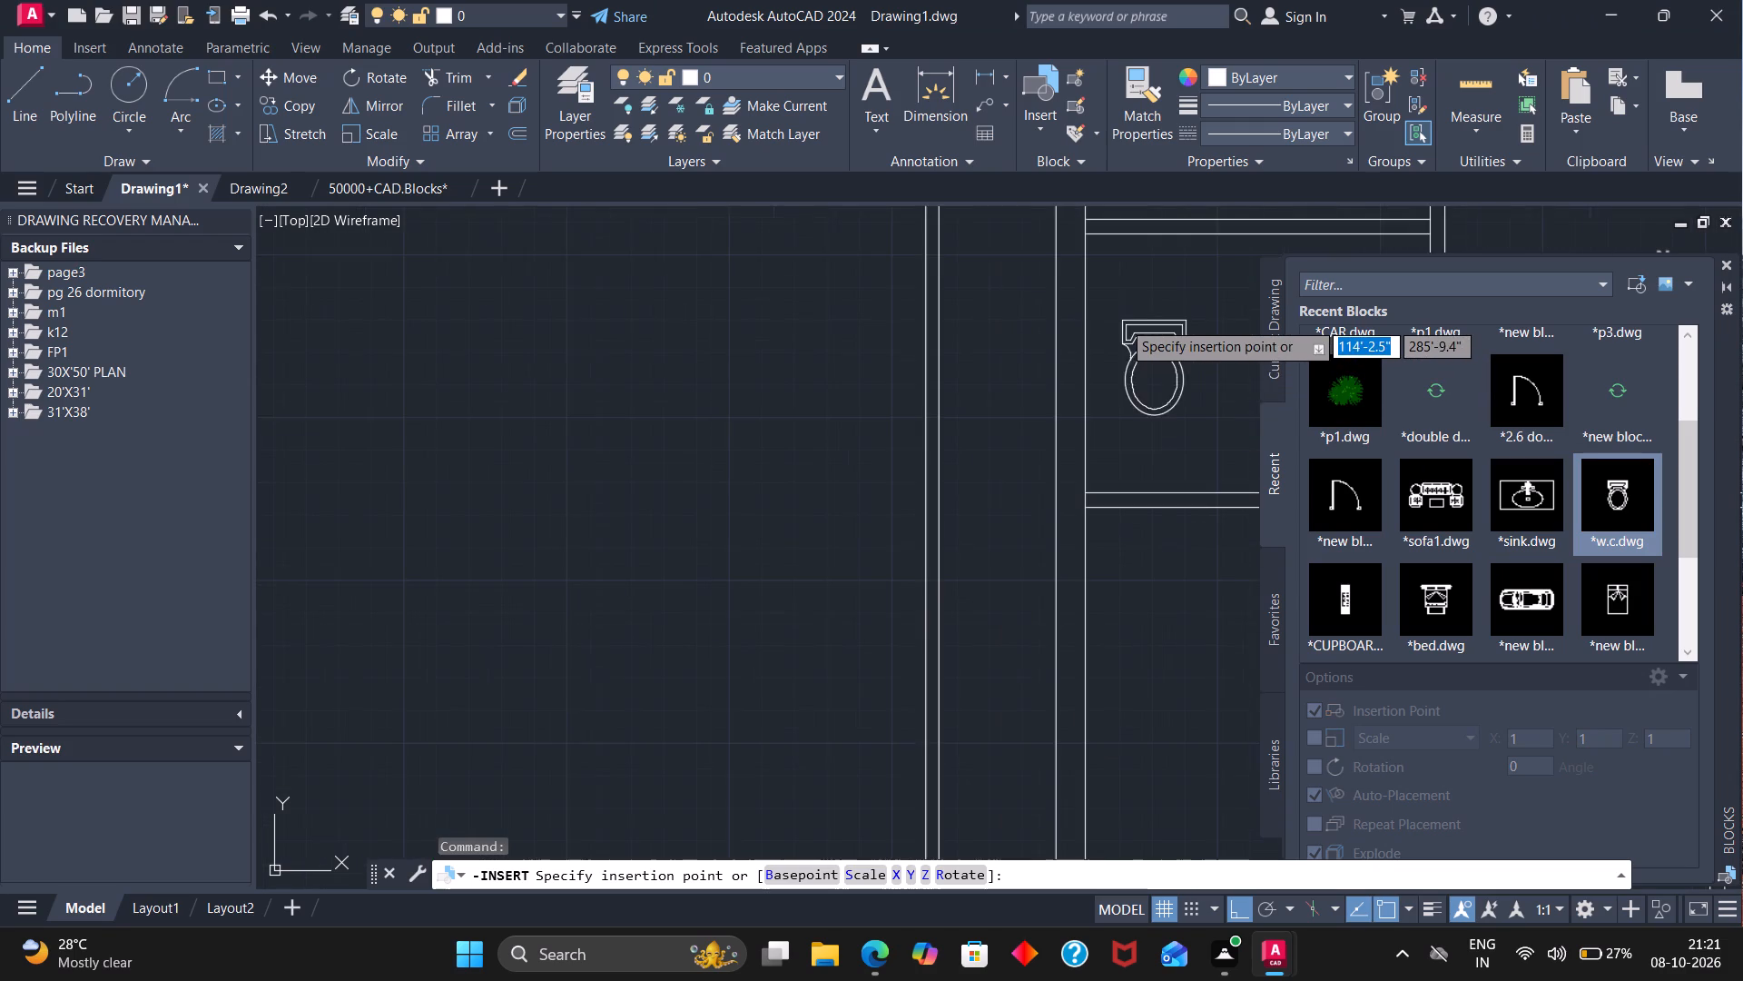
click(1090, 237)
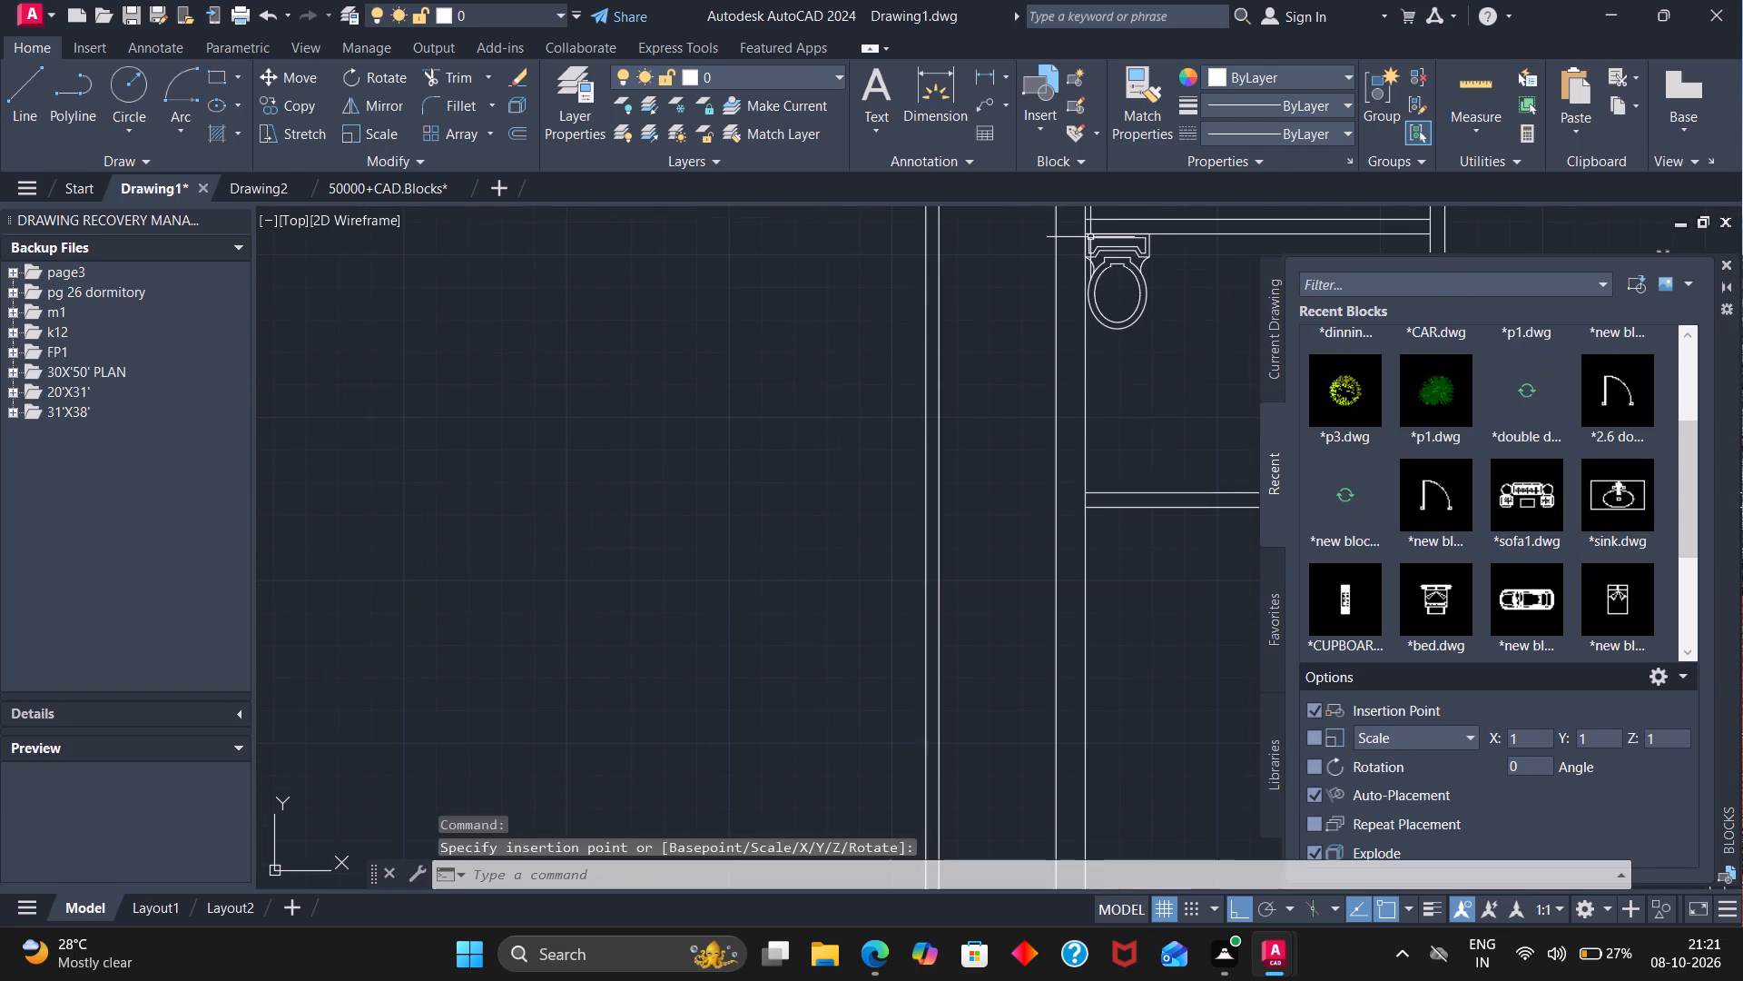
Insert the sink block from the recent blocks into the same rear bathroom, south-east of the toilet, and close the Blocks palette.
scroll(1214, 351, down, 1)
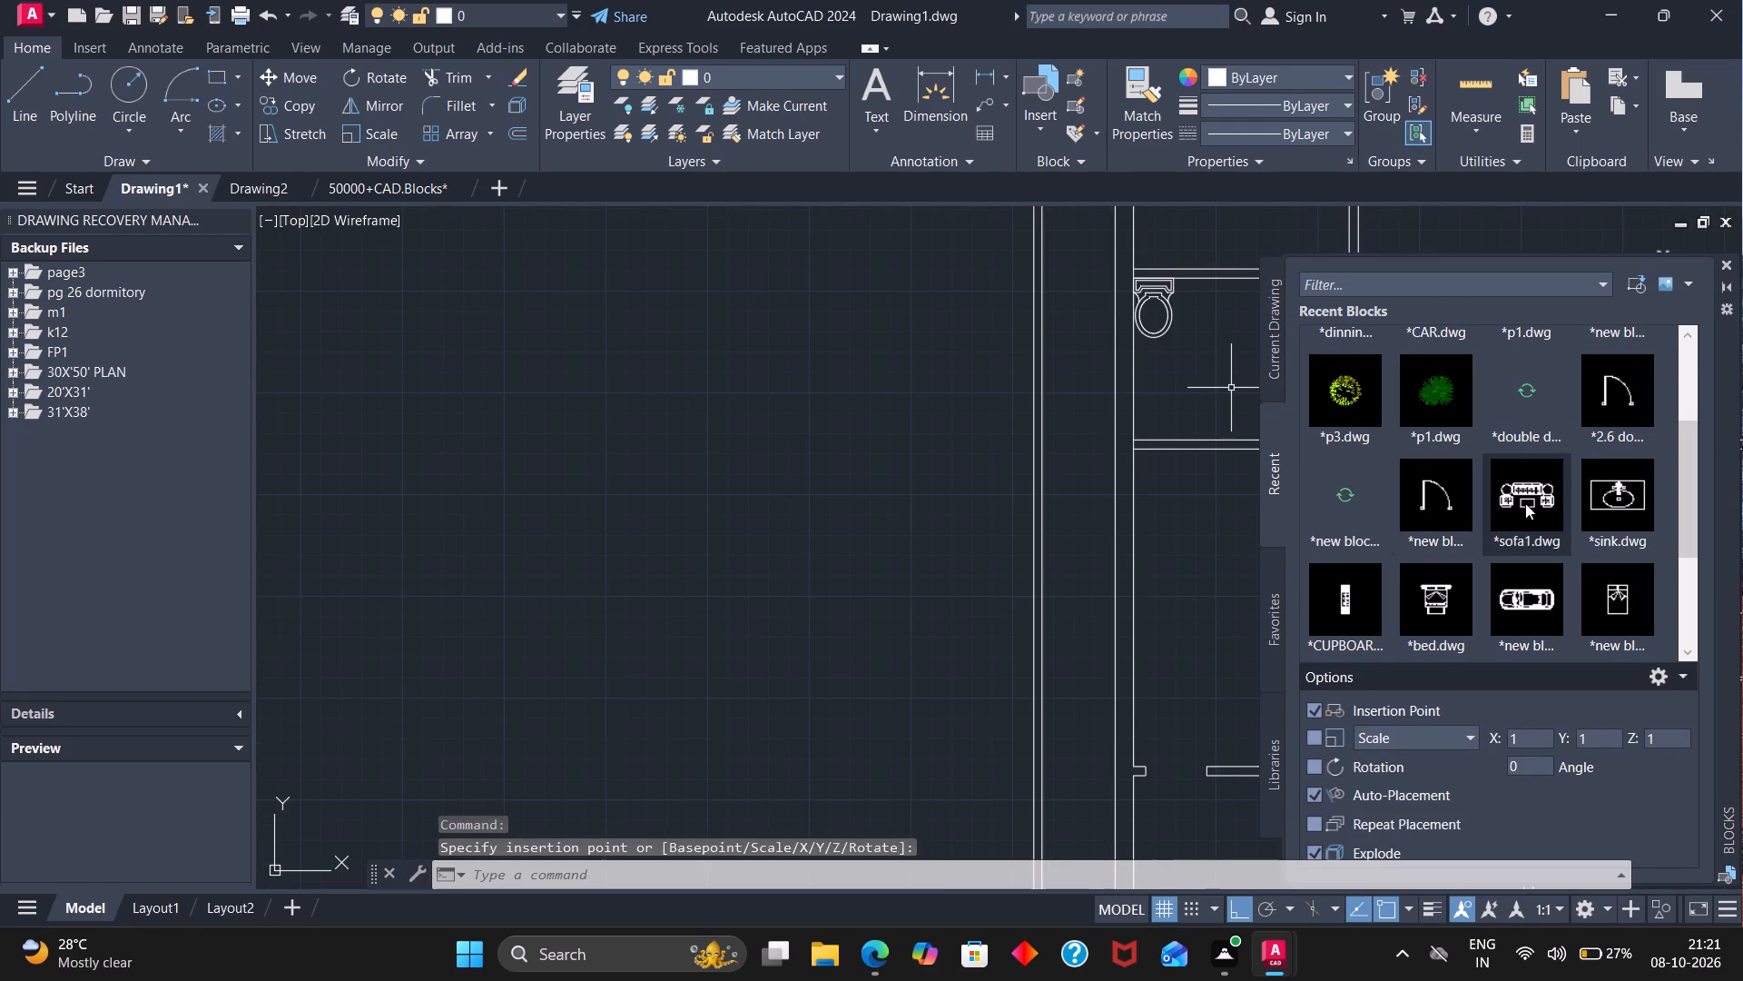
scroll(1529, 504, down, 3)
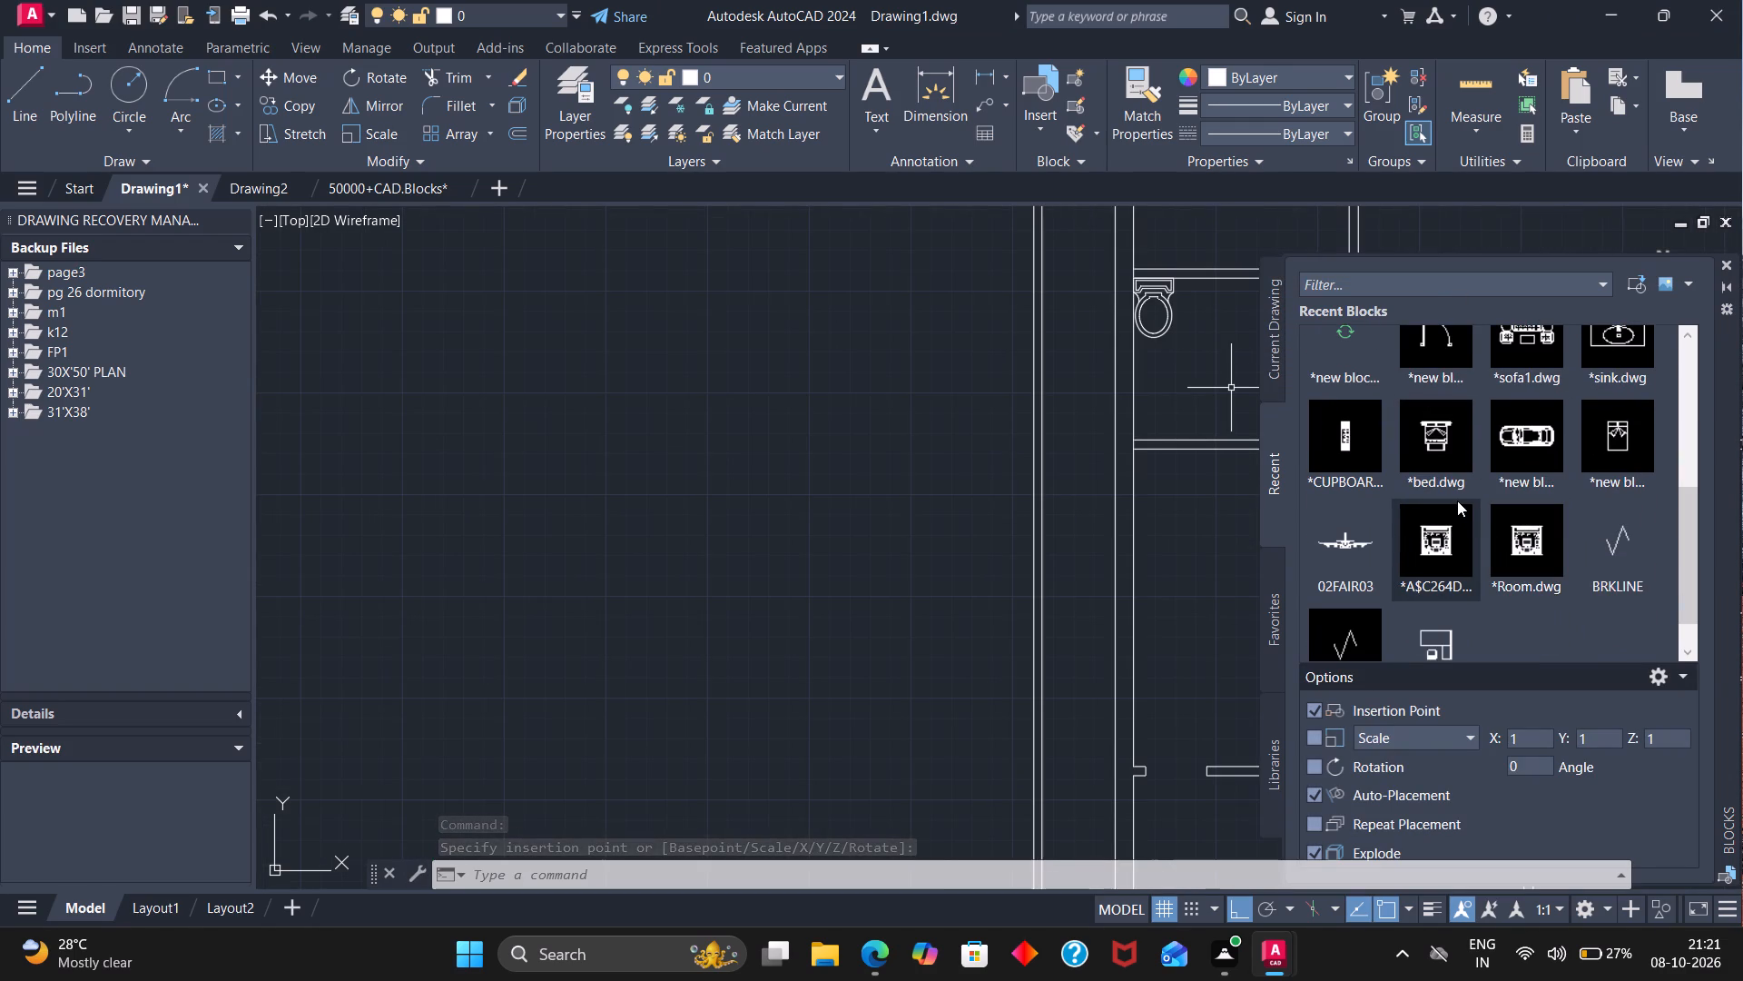
scroll(1425, 469, down, 2)
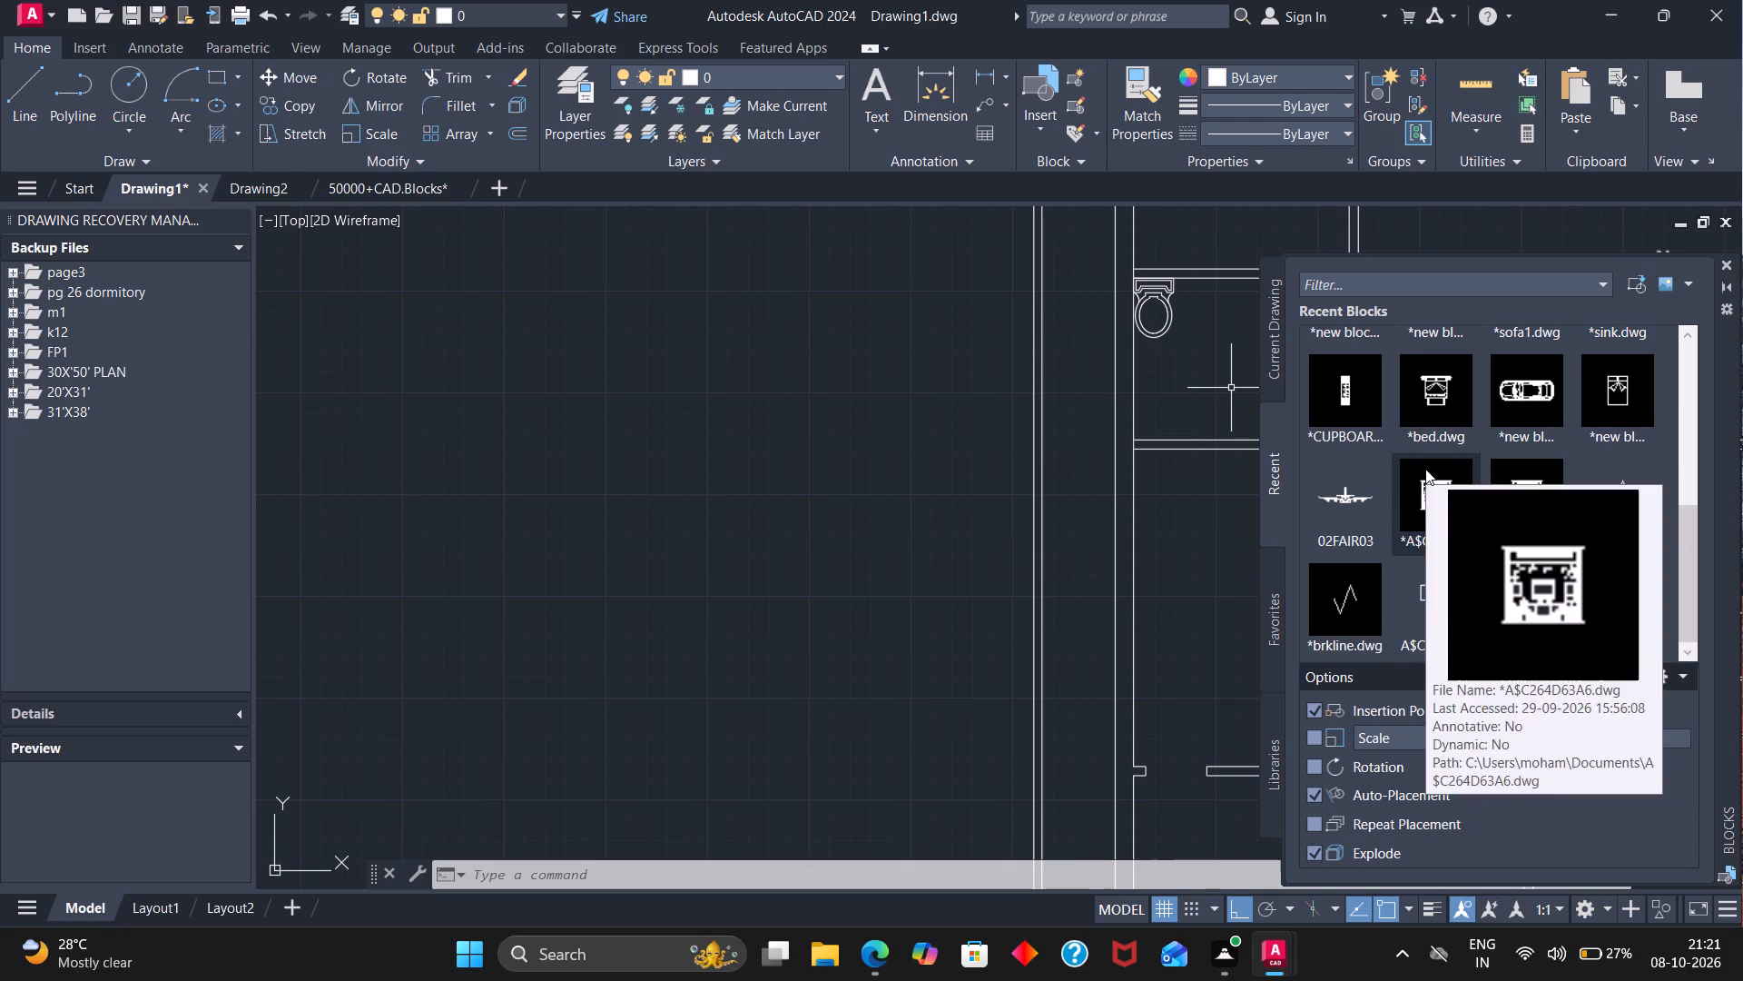
scroll(1425, 469, up, 7)
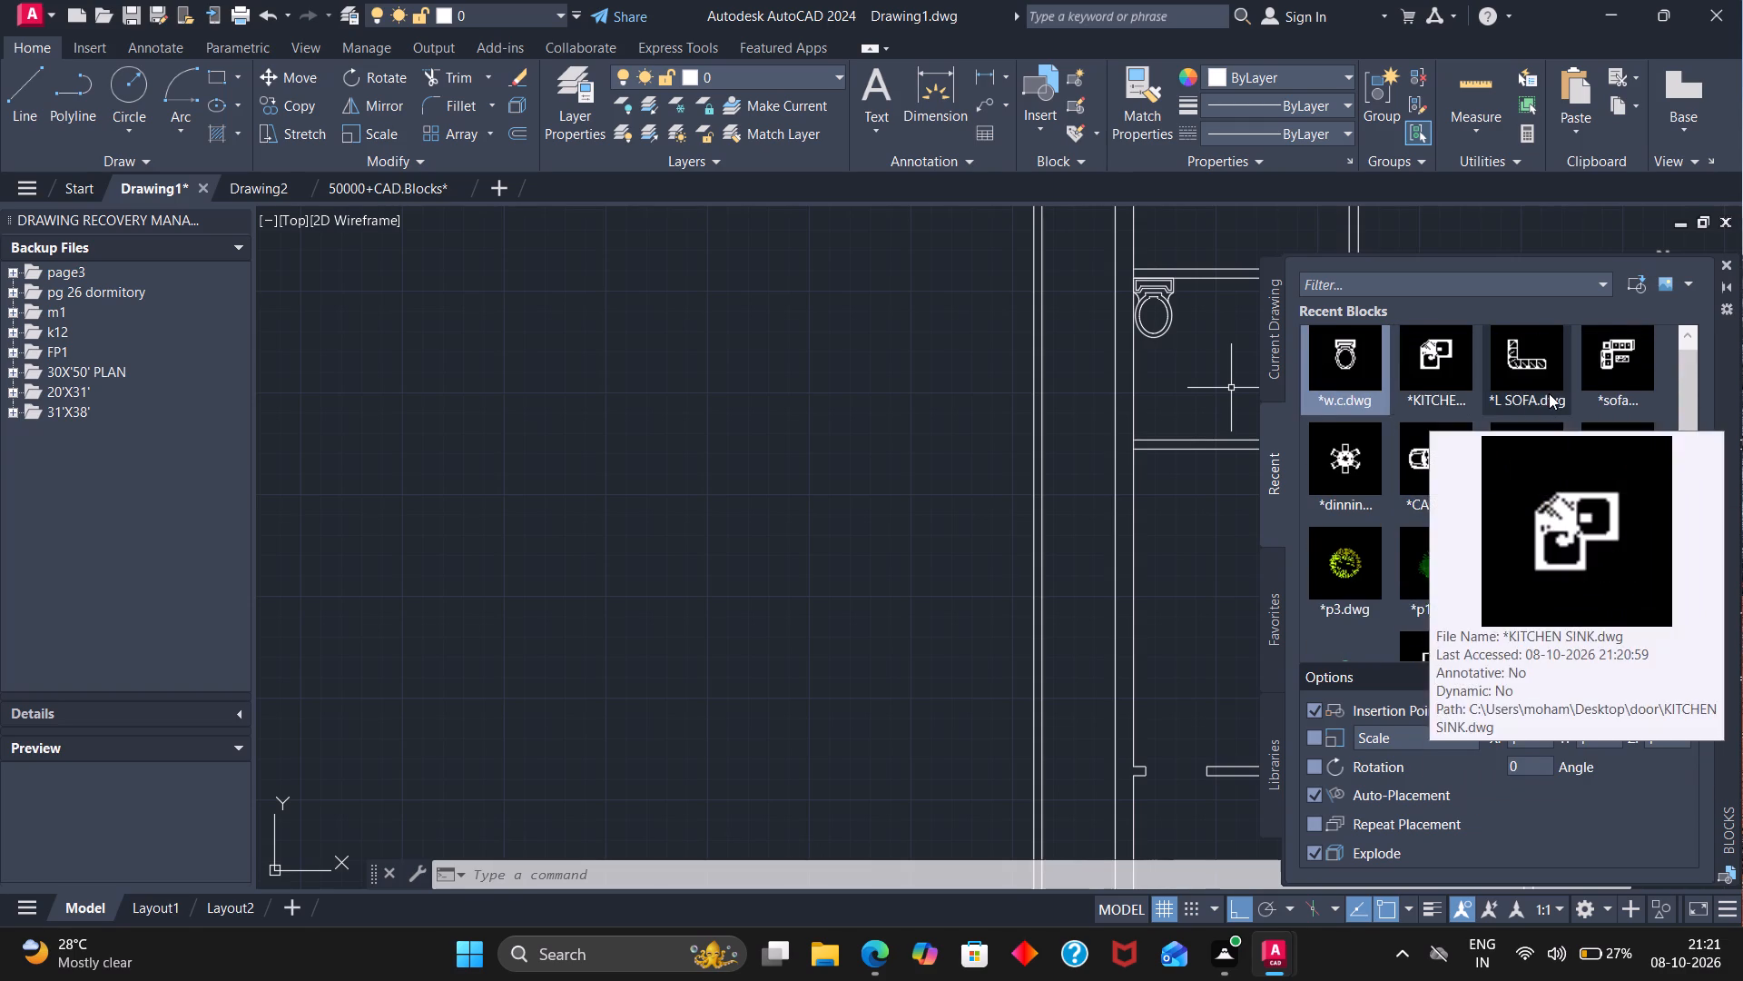
scroll(1549, 393, down, 2)
scroll(1441, 411, up, 3)
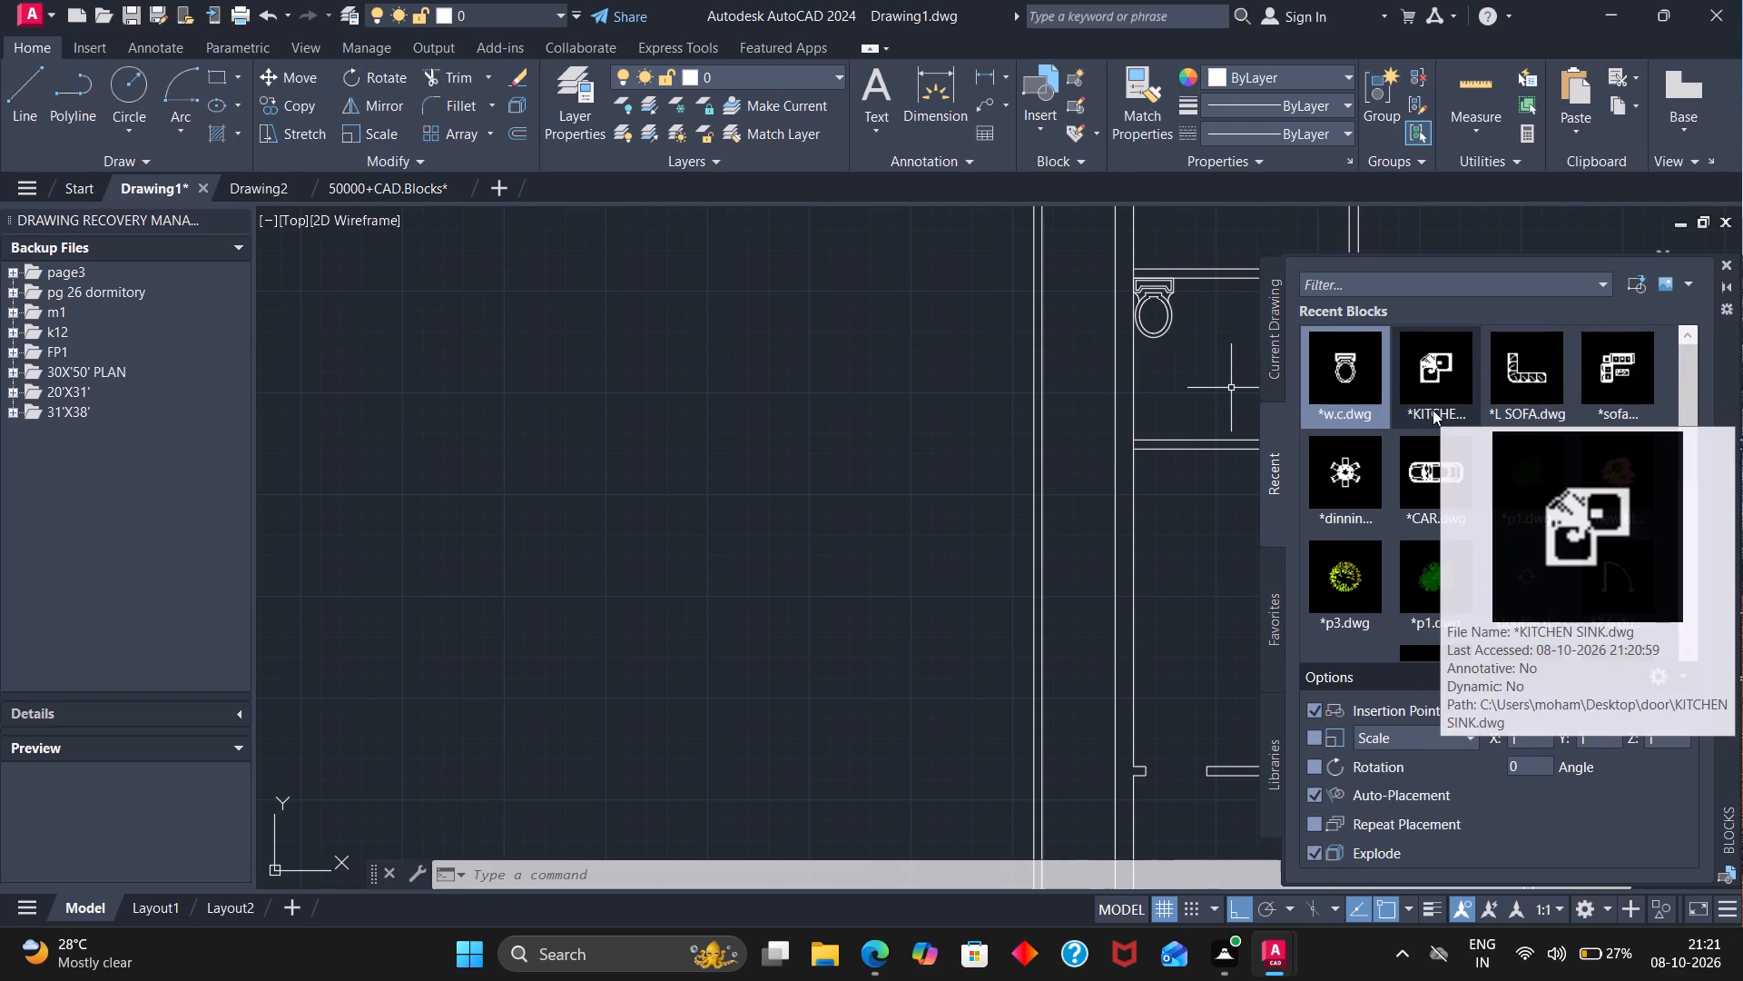
scroll(1432, 410, down, 1)
scroll(1432, 410, up, 3)
scroll(1426, 397, down, 2)
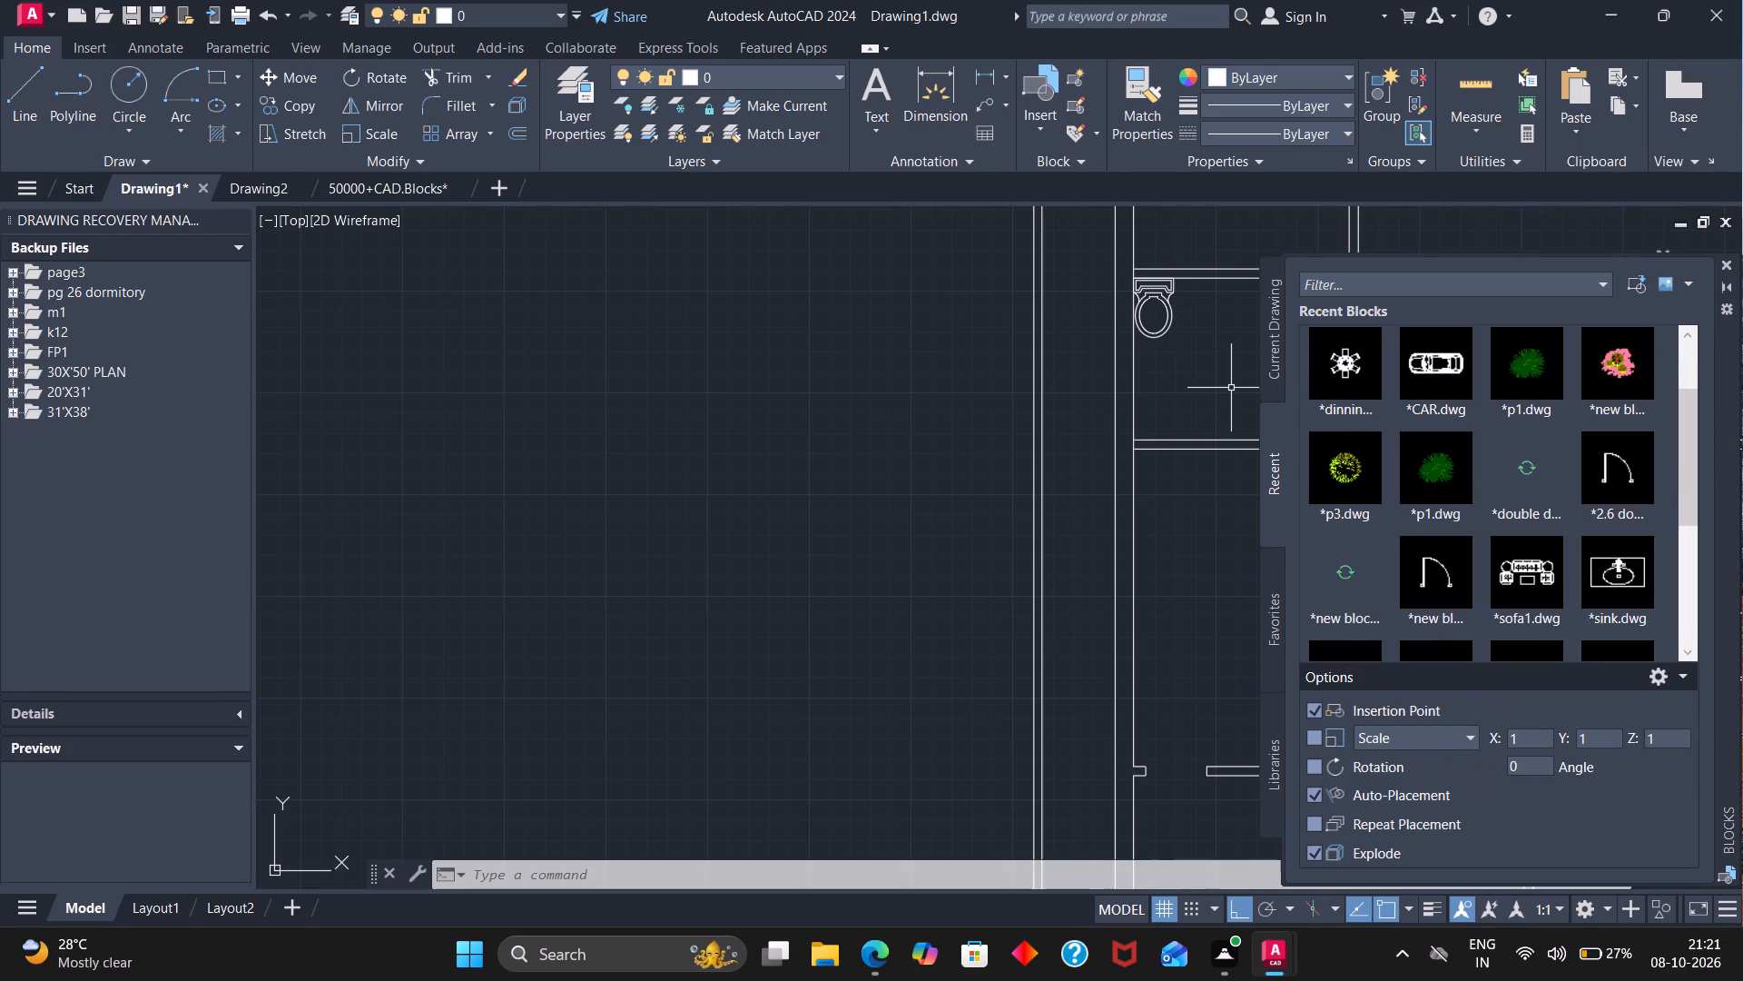
scroll(1188, 703, down, 1)
click(1610, 592)
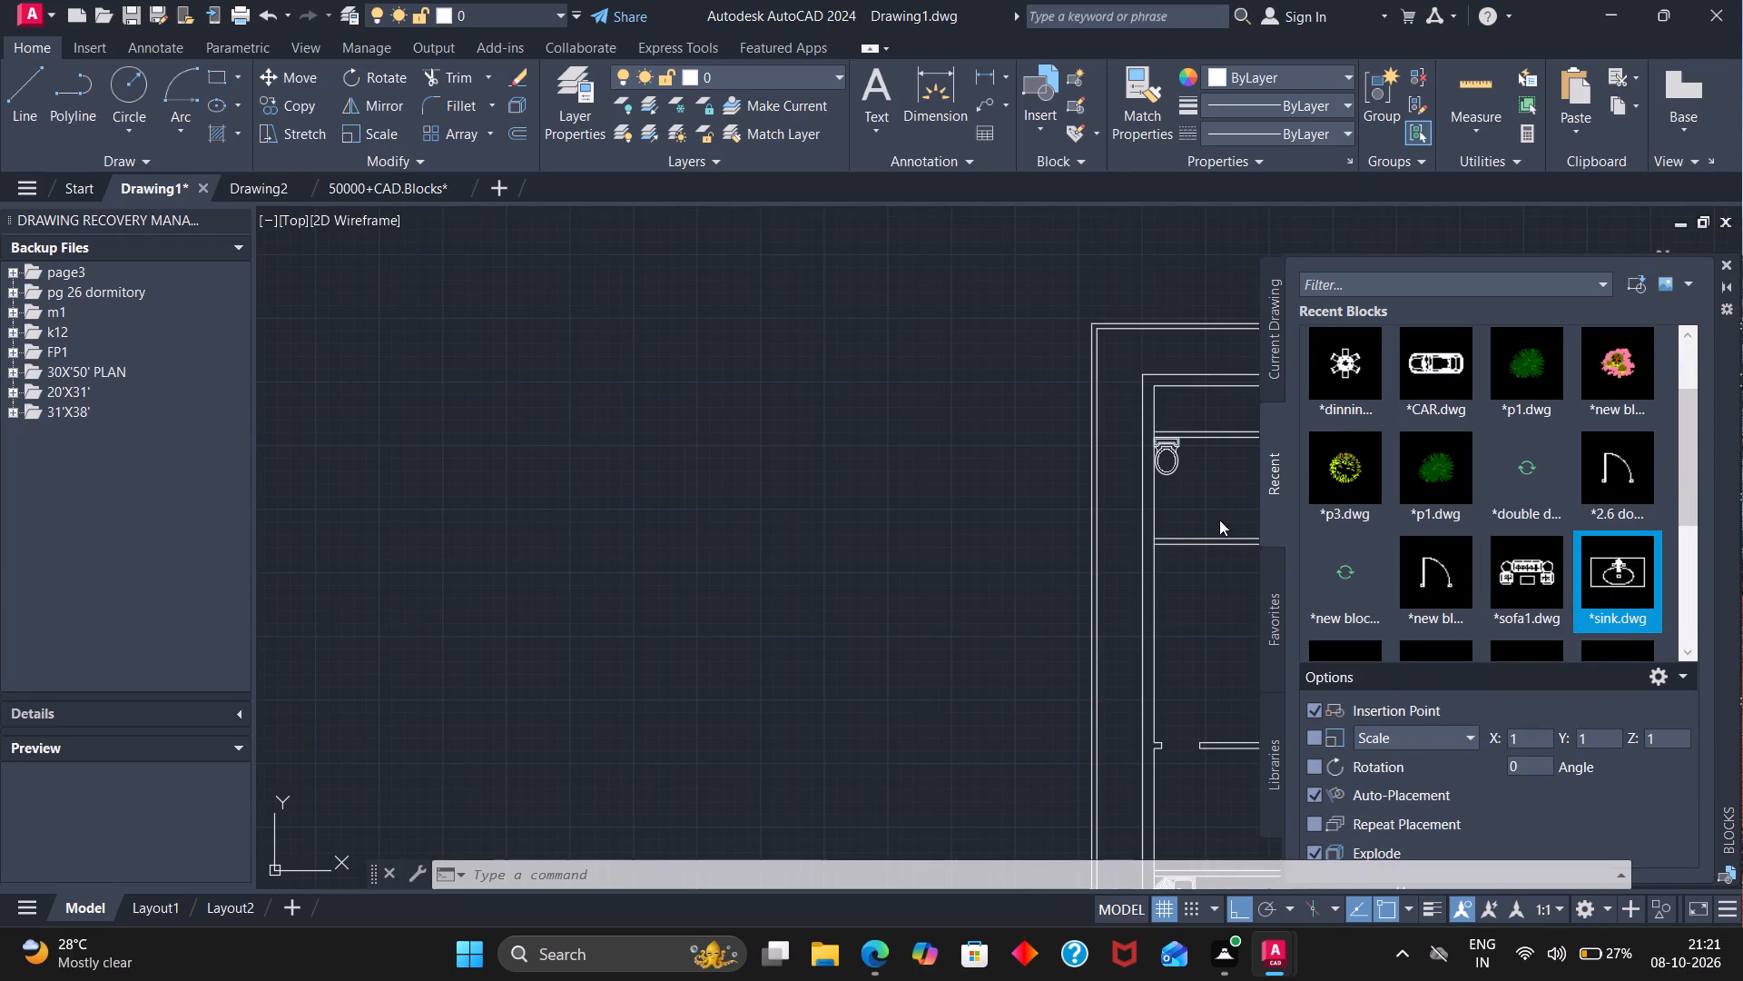
scroll(1216, 482, up, 3)
scroll(1196, 490, down, 2)
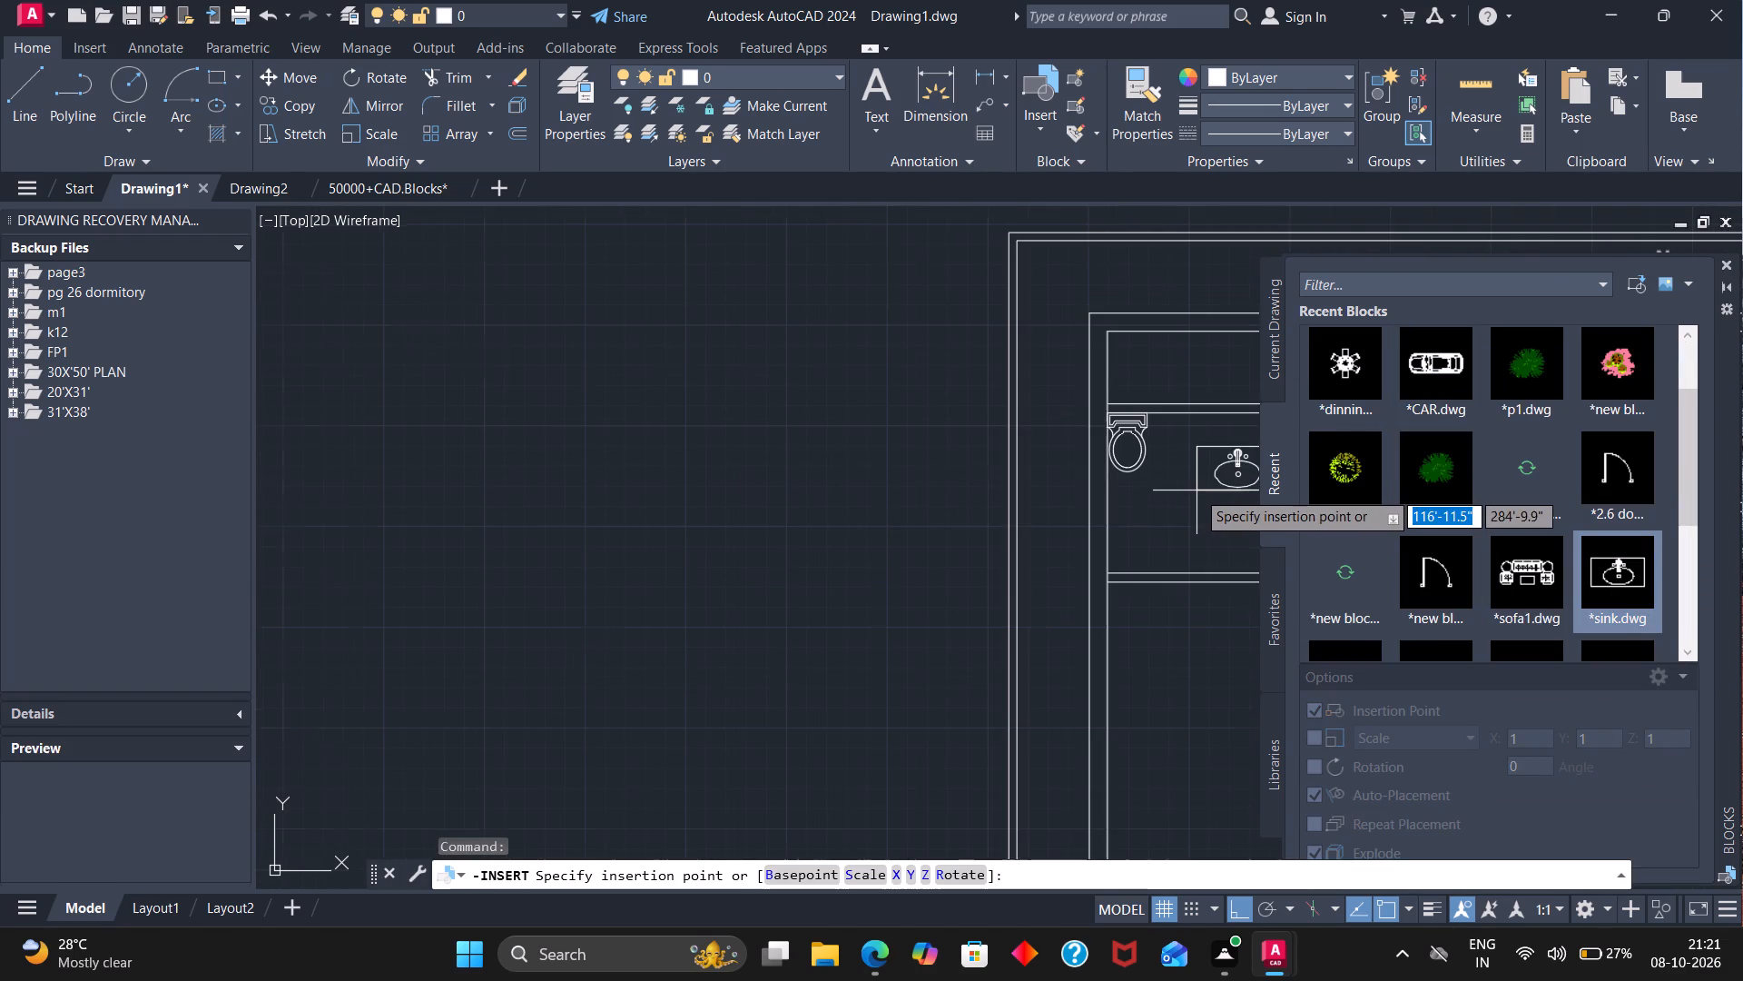
click(1182, 534)
click(1722, 262)
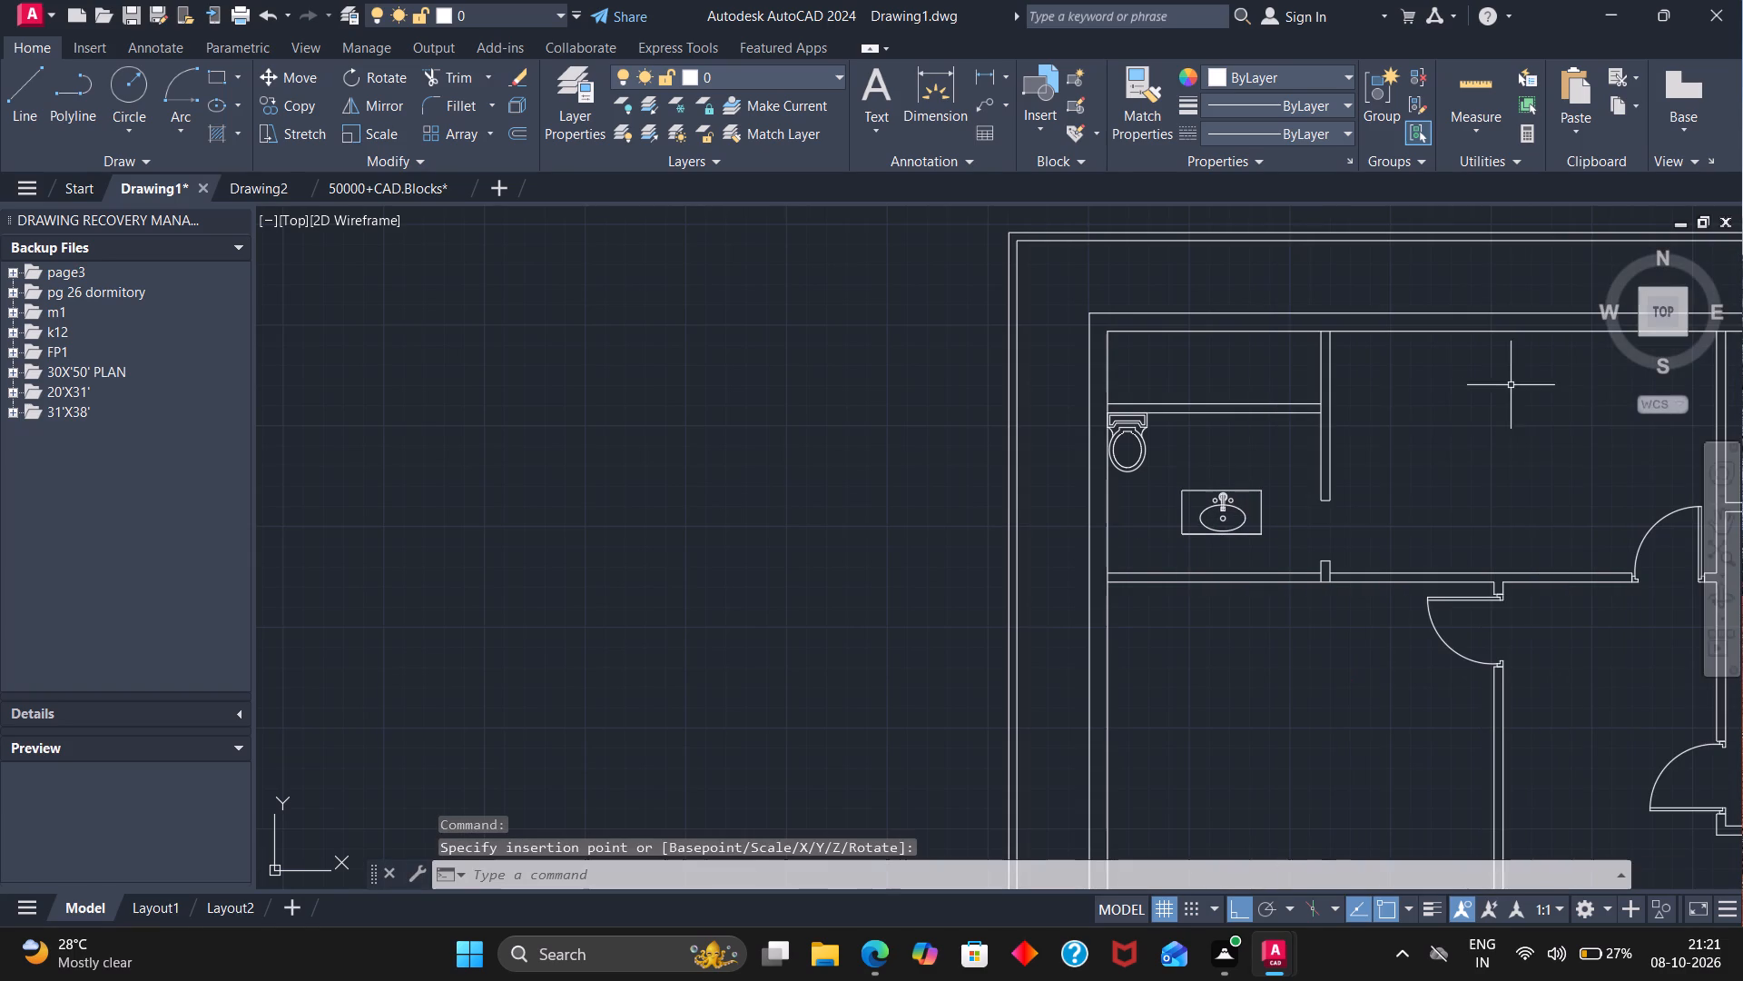
Move the sink in the rear bathroom by its north-east corner into the room's north-east corner.
click(1247, 502)
click(1257, 497)
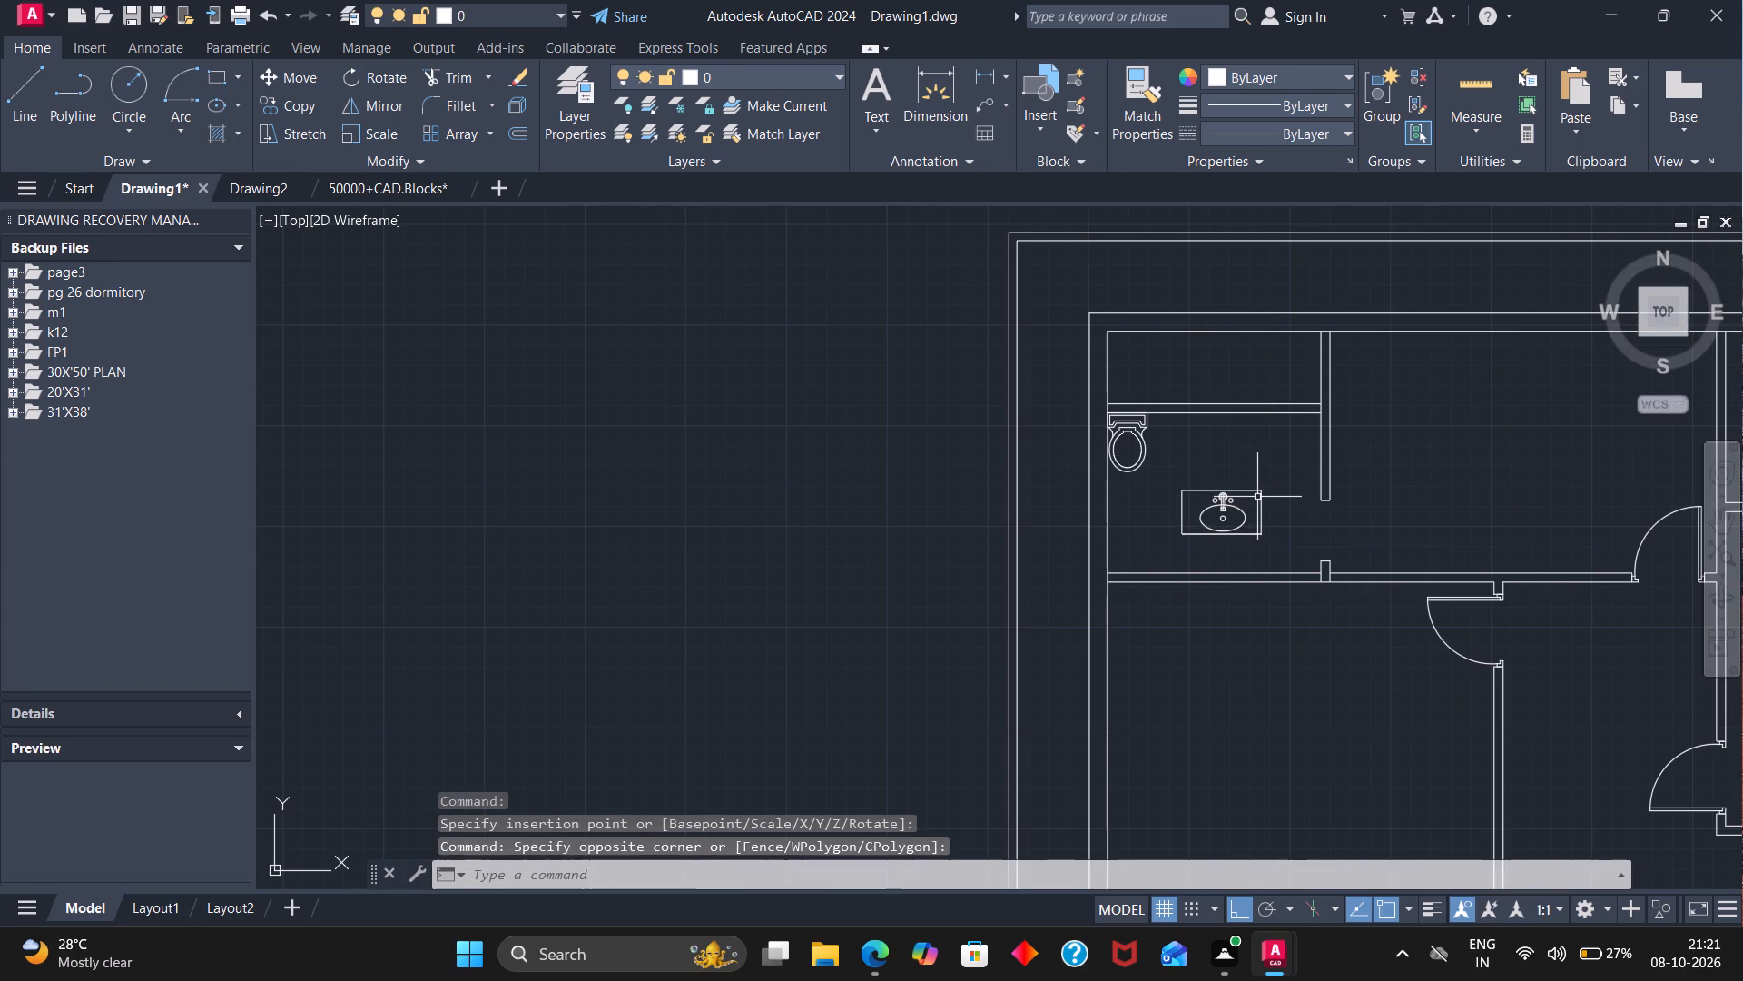
click(1257, 492)
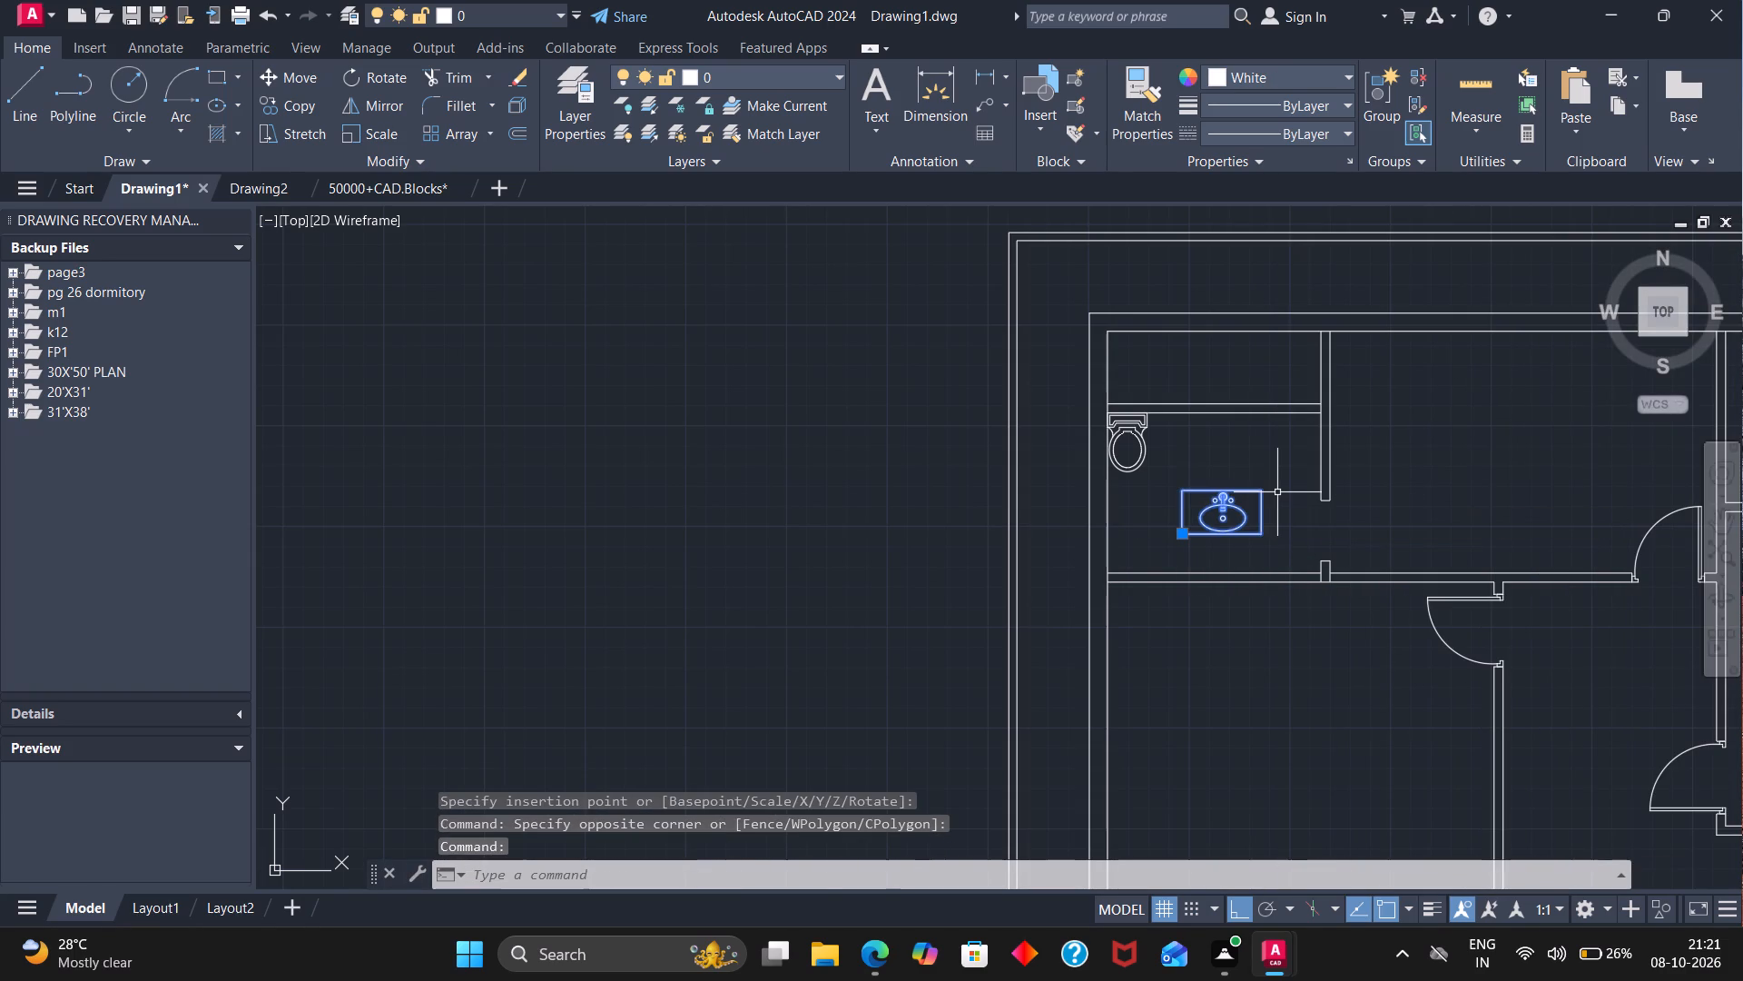
key(m)
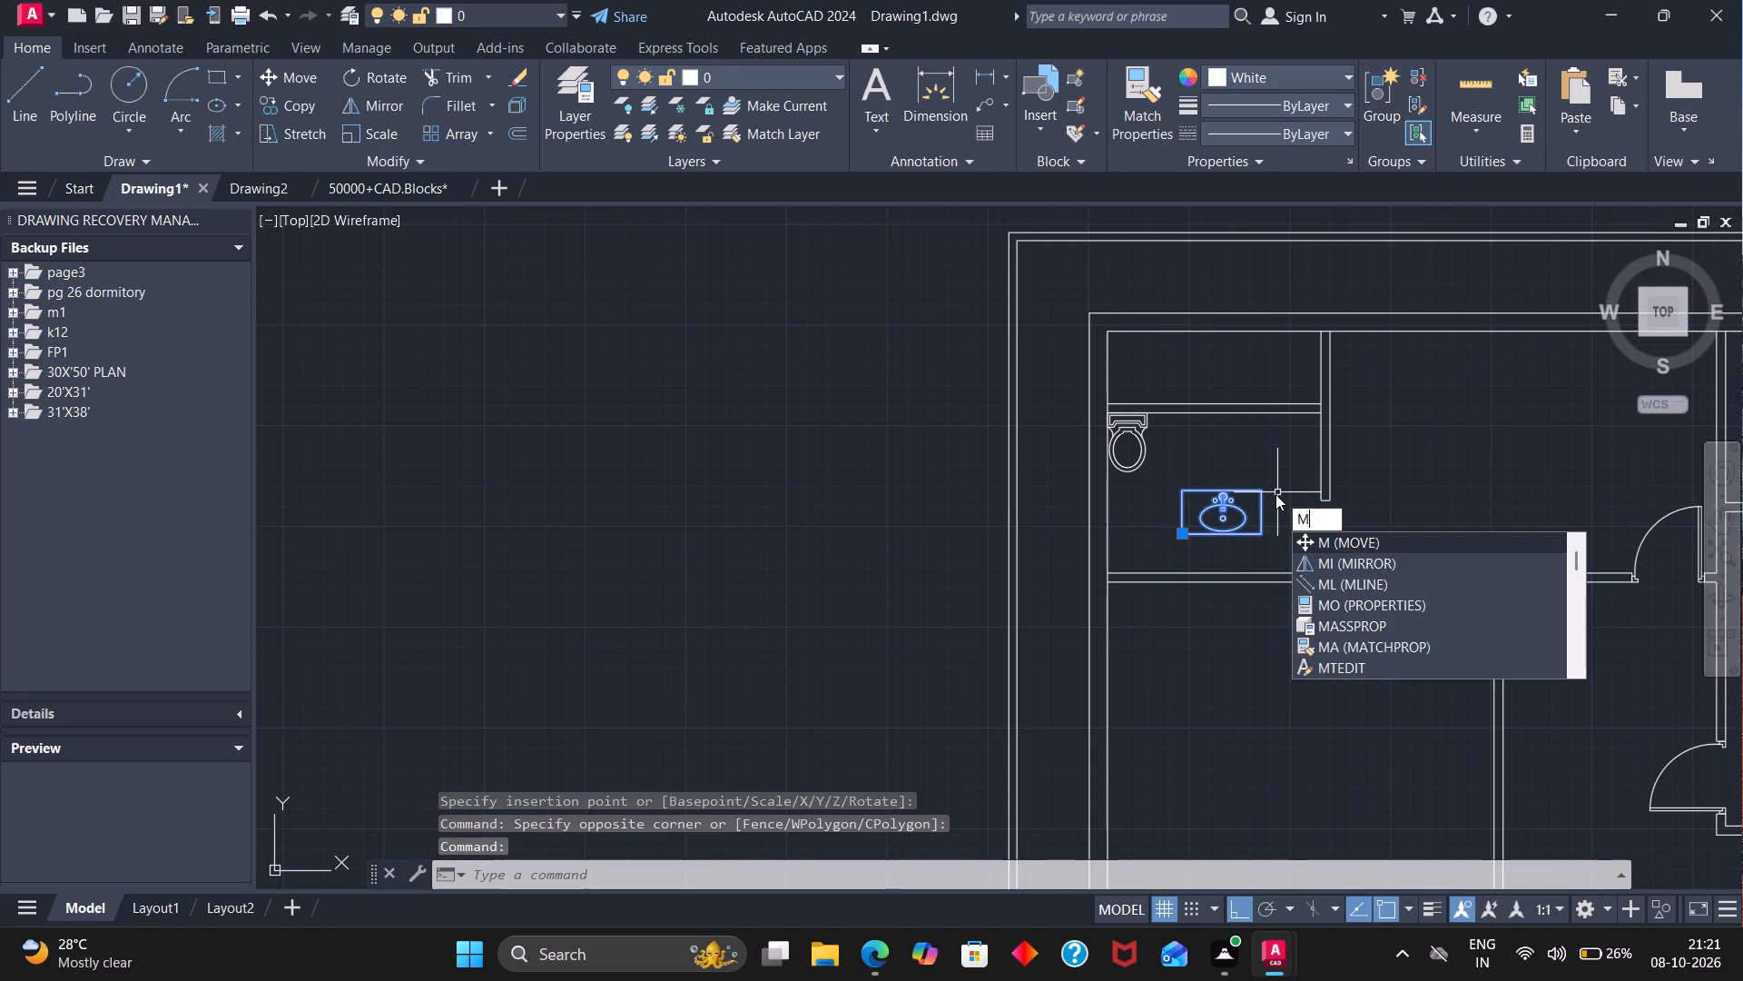
key(Return)
click(1262, 490)
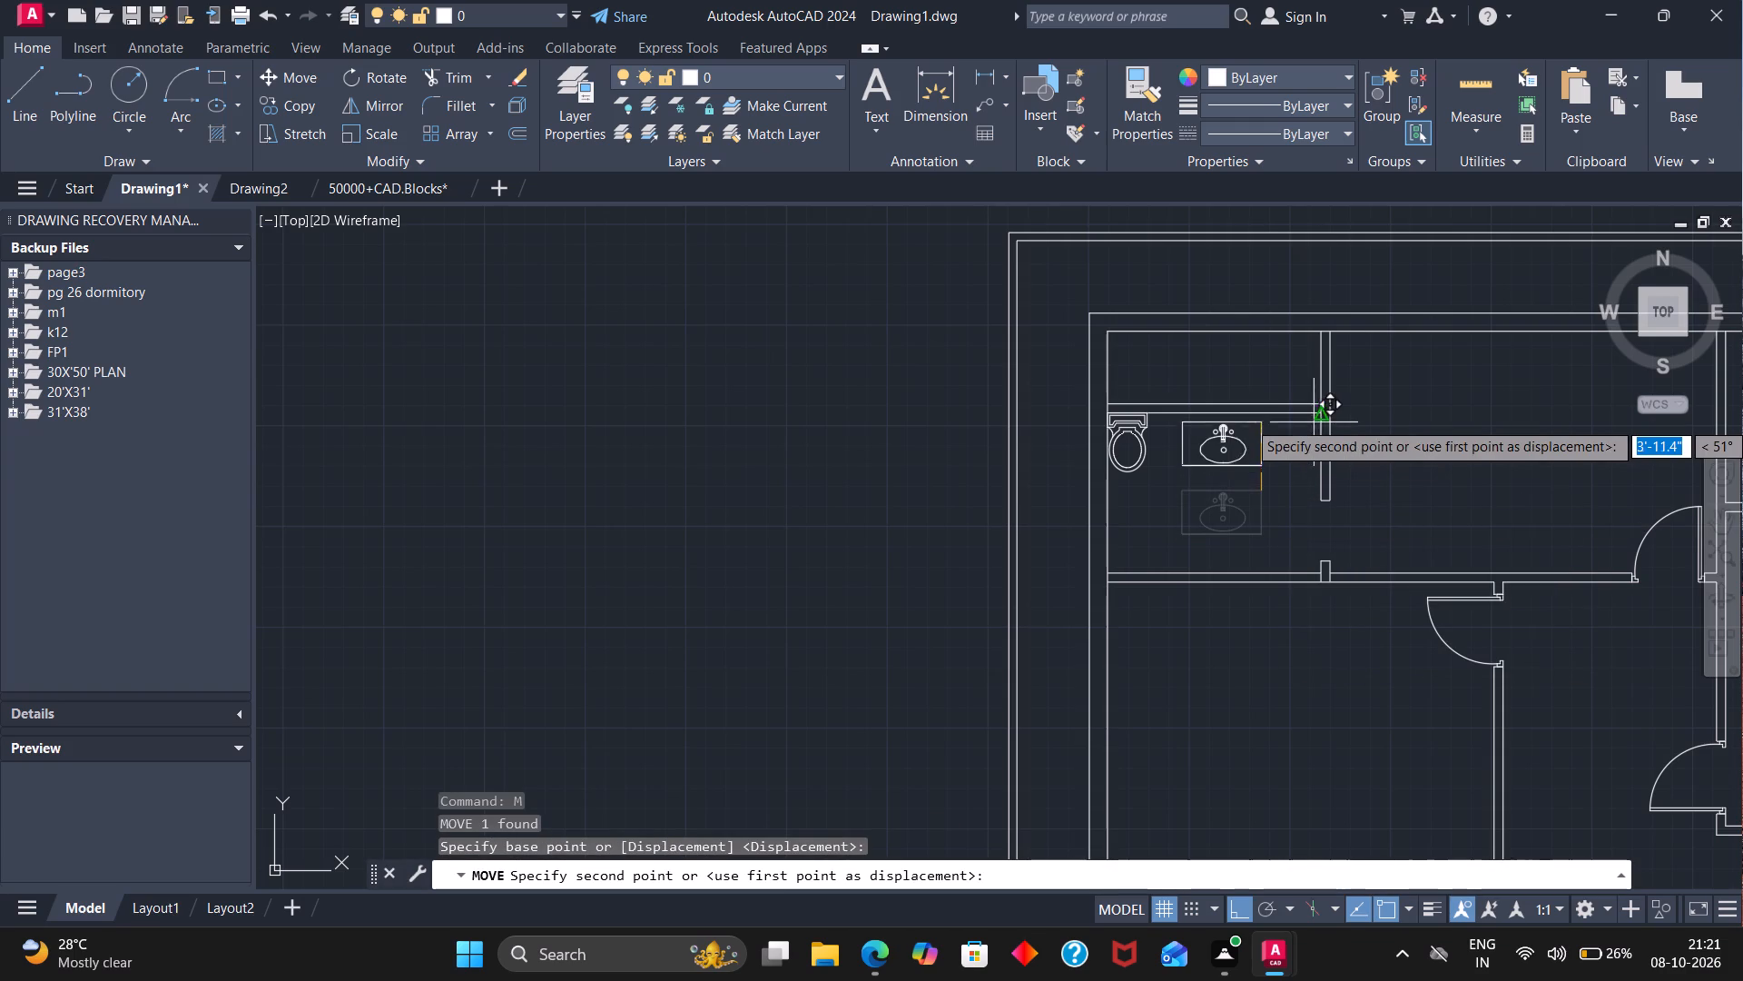
click(1316, 418)
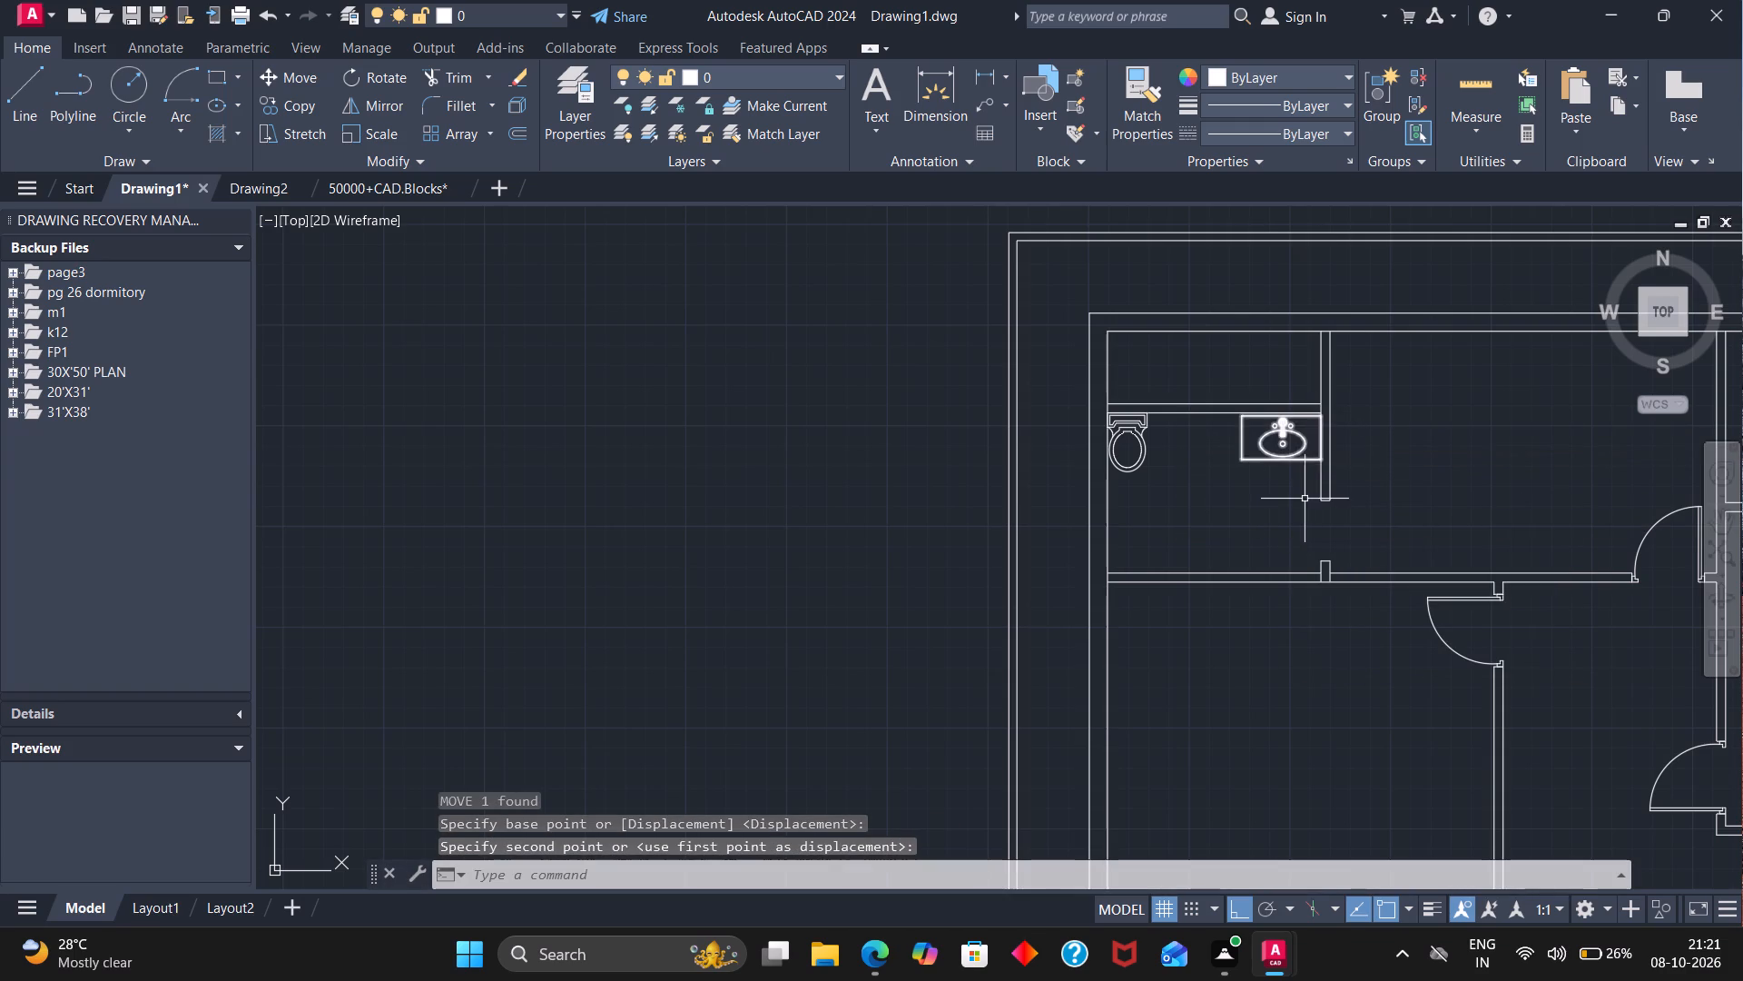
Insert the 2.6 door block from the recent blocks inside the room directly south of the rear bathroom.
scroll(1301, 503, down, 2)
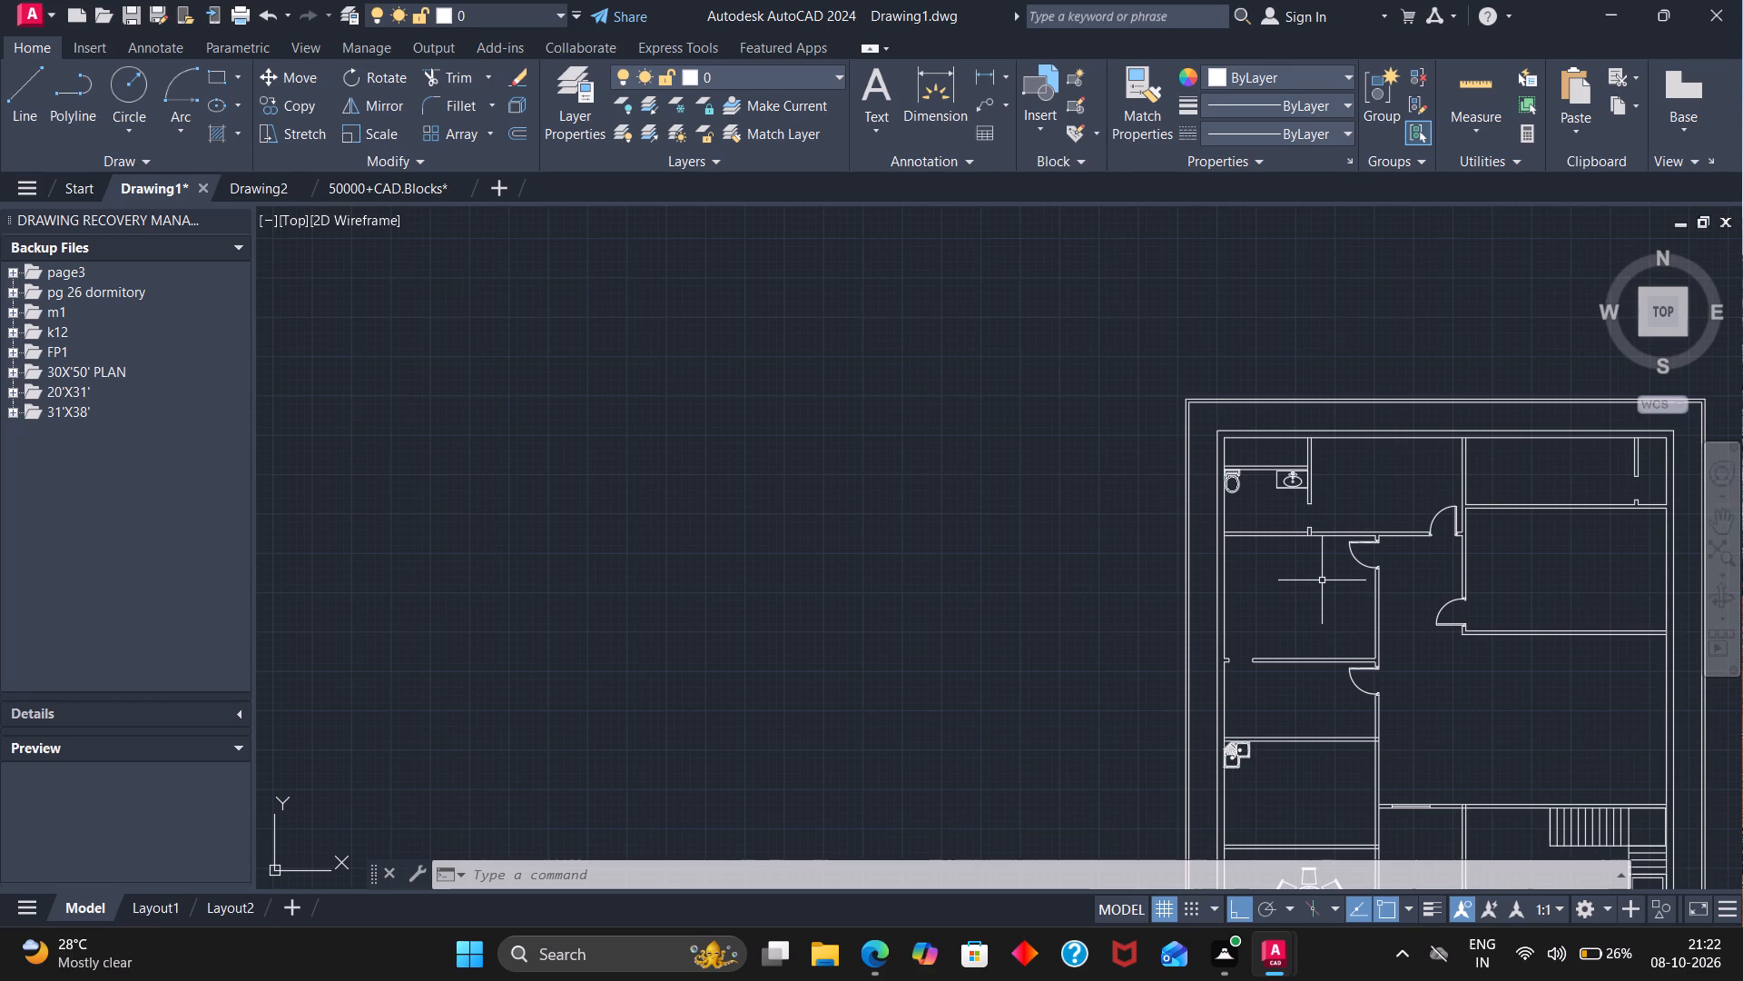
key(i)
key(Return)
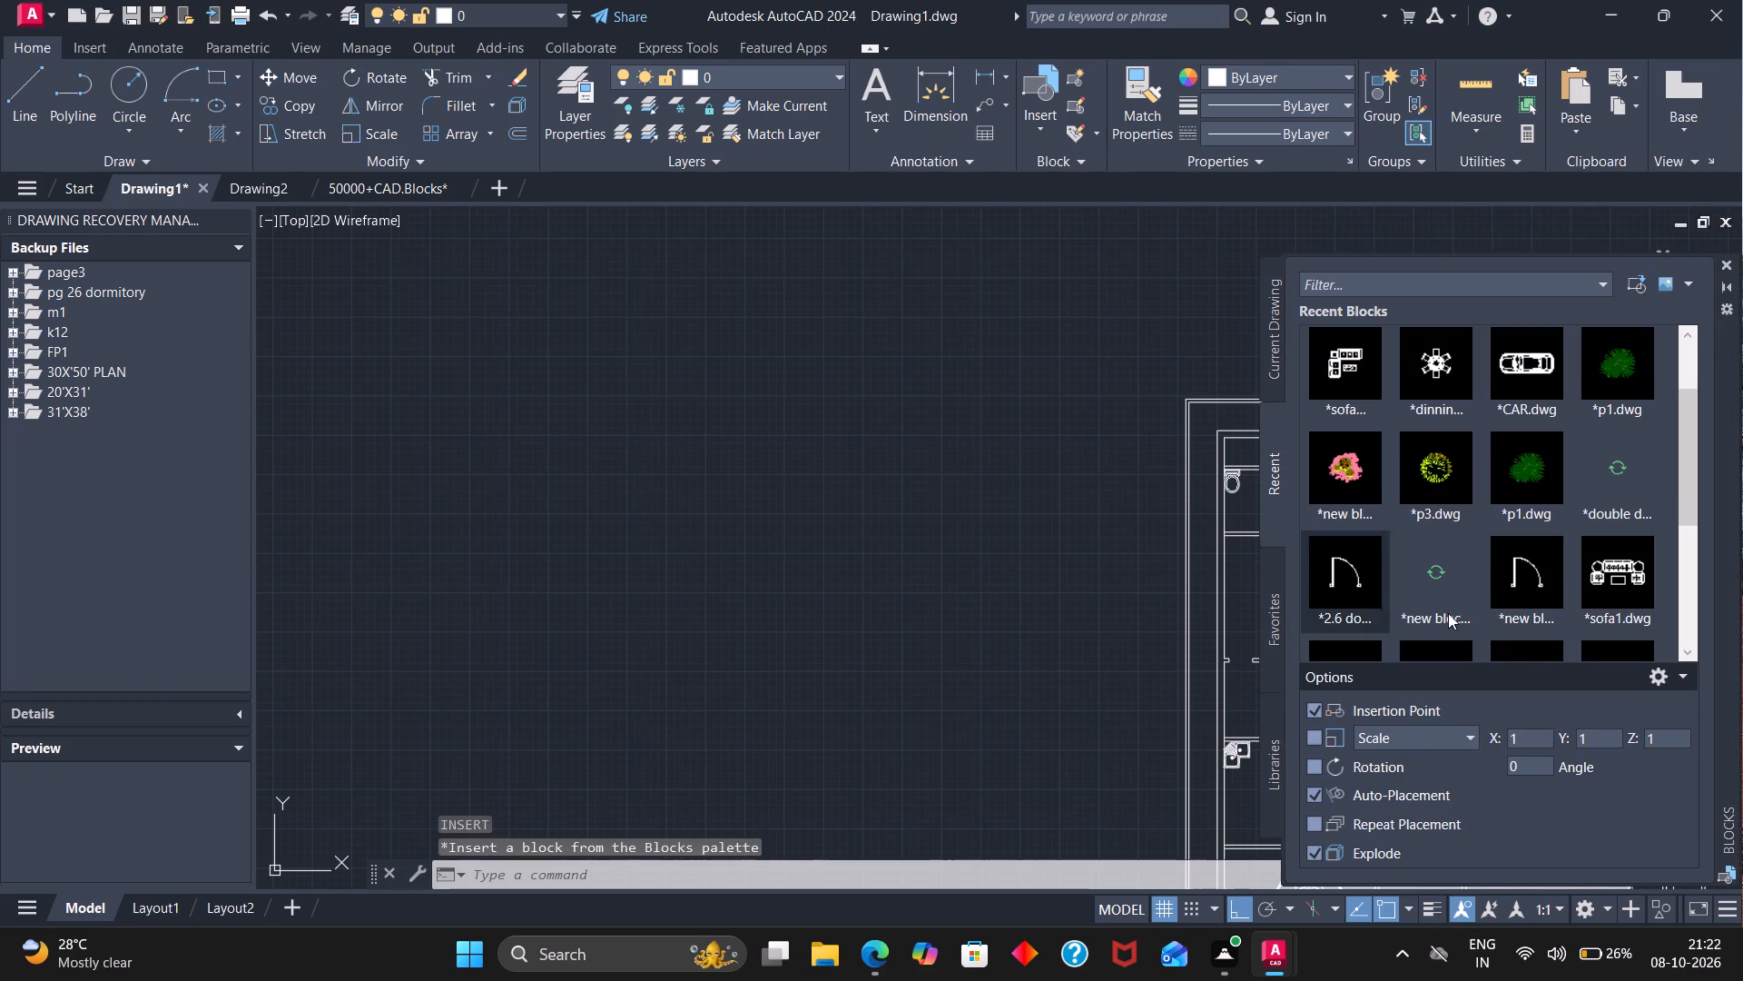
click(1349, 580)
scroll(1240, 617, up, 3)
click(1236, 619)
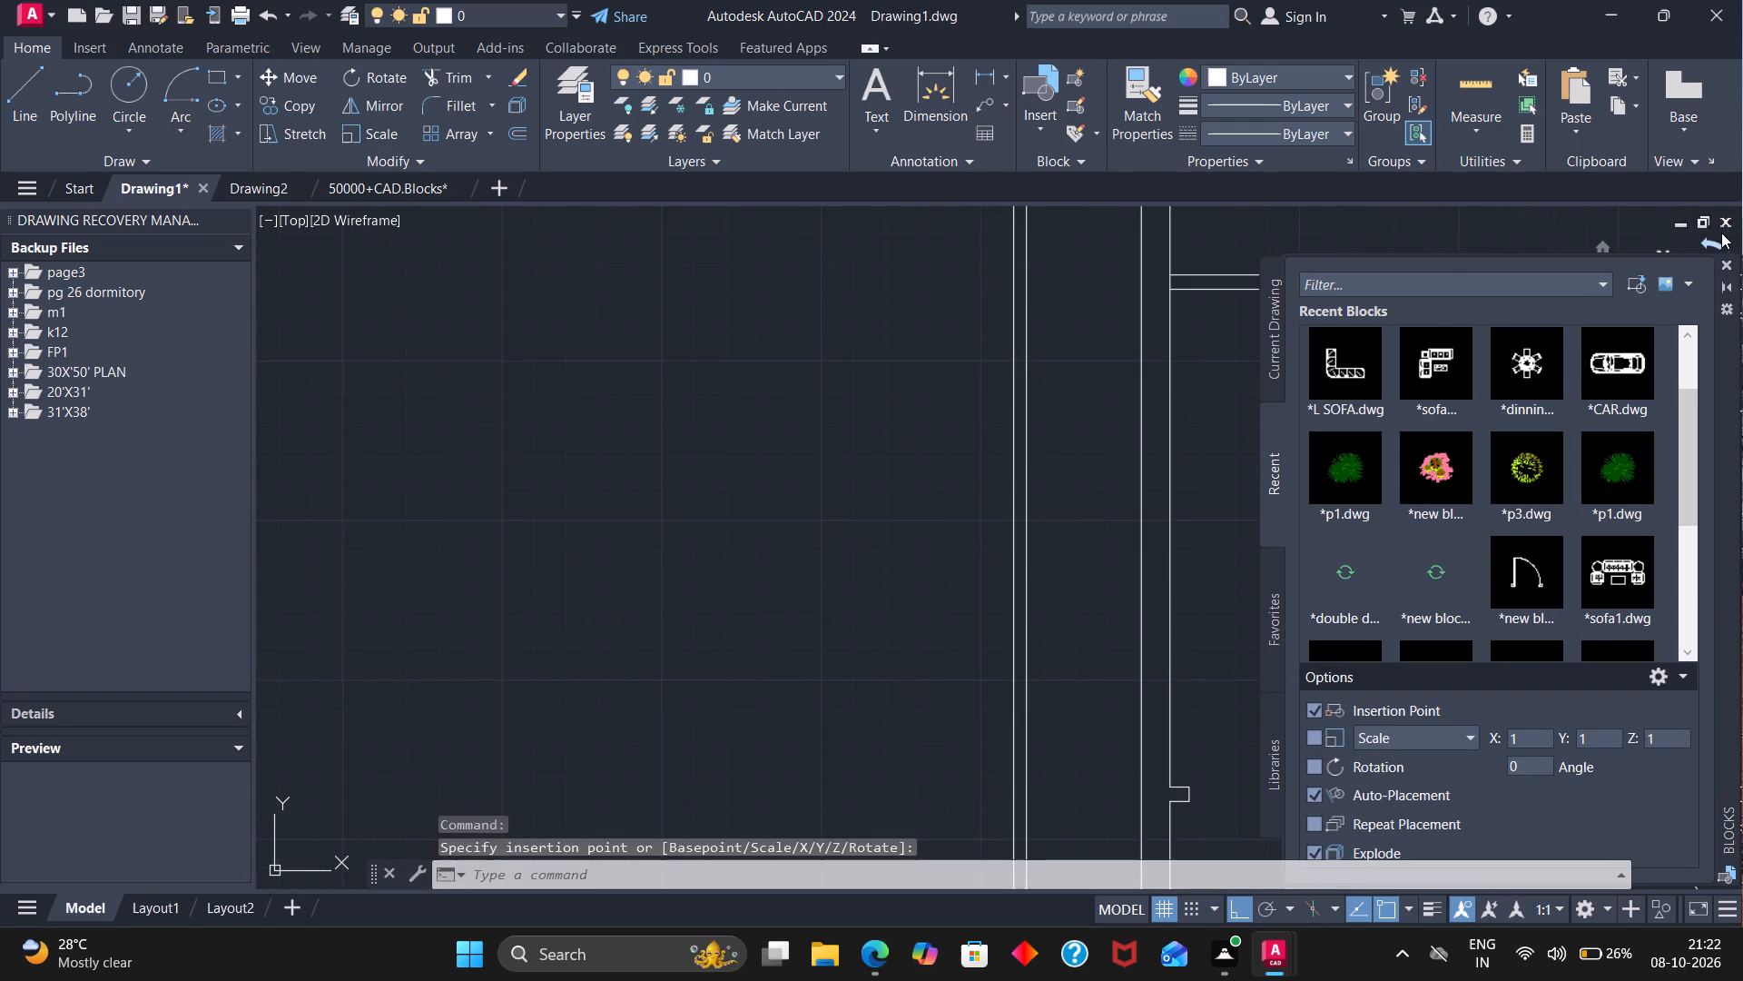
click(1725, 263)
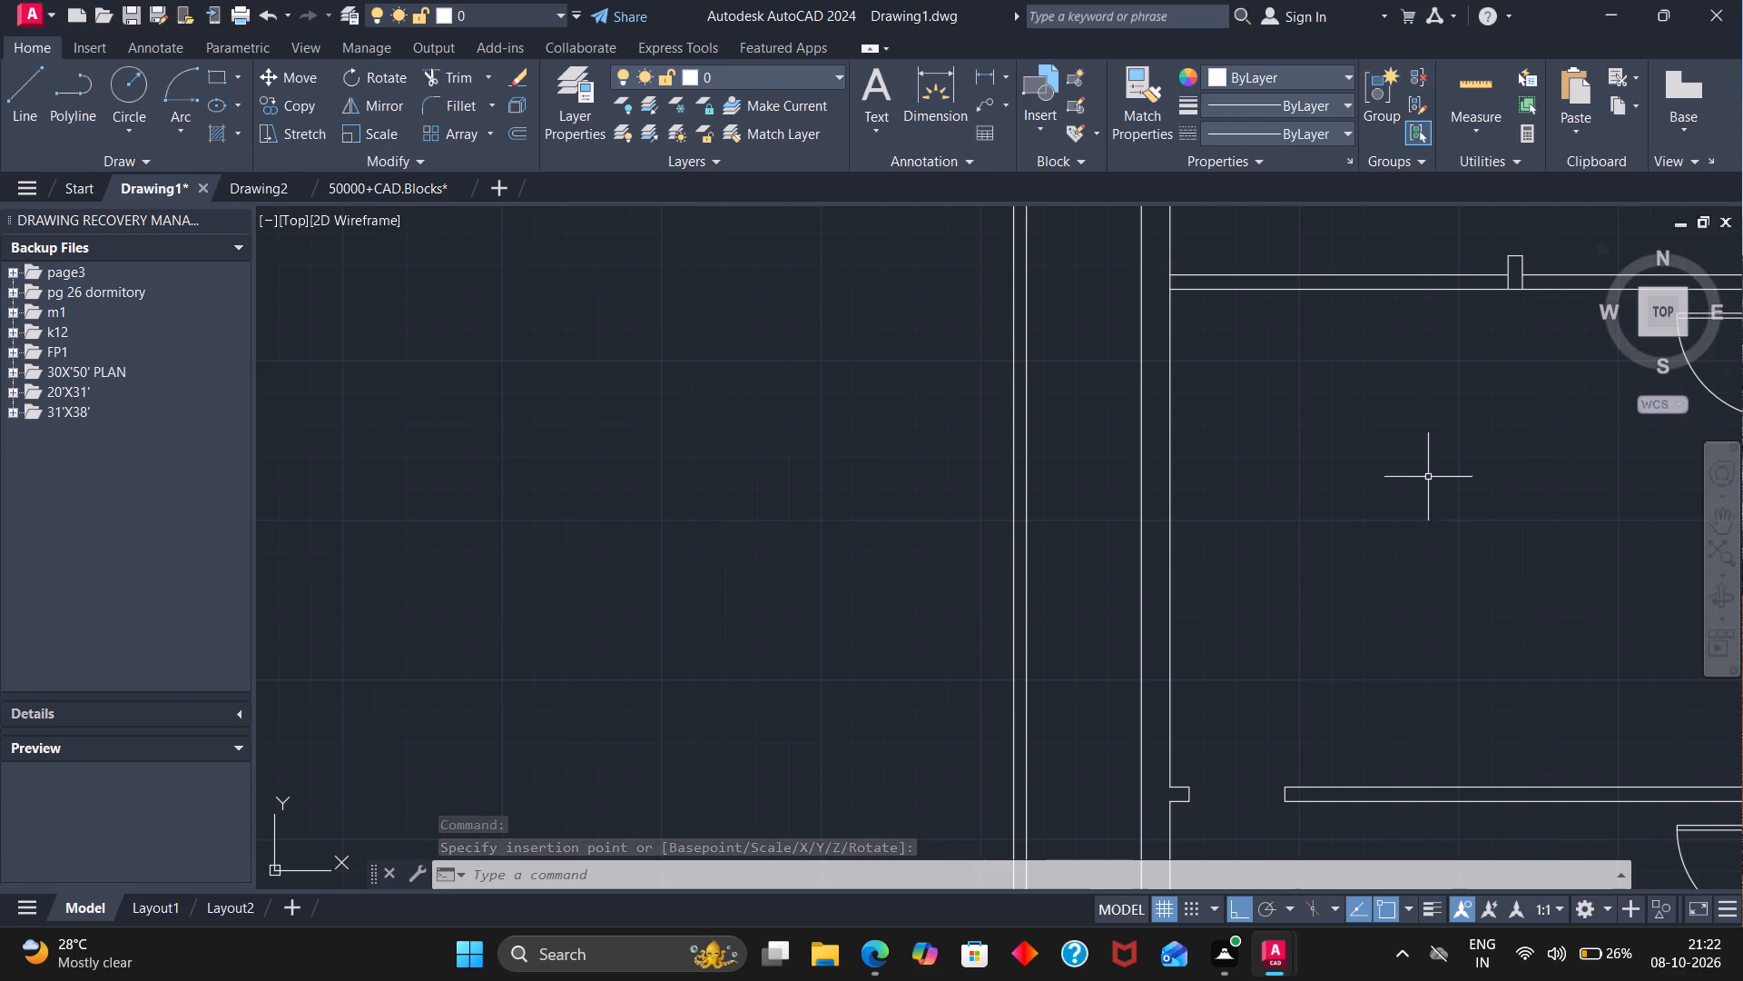
Insert the door-shaped "new block" in the room south of the rear bathroom, redefining the existing block definition, and close the Blocks palette.
scroll(1428, 477, down, 3)
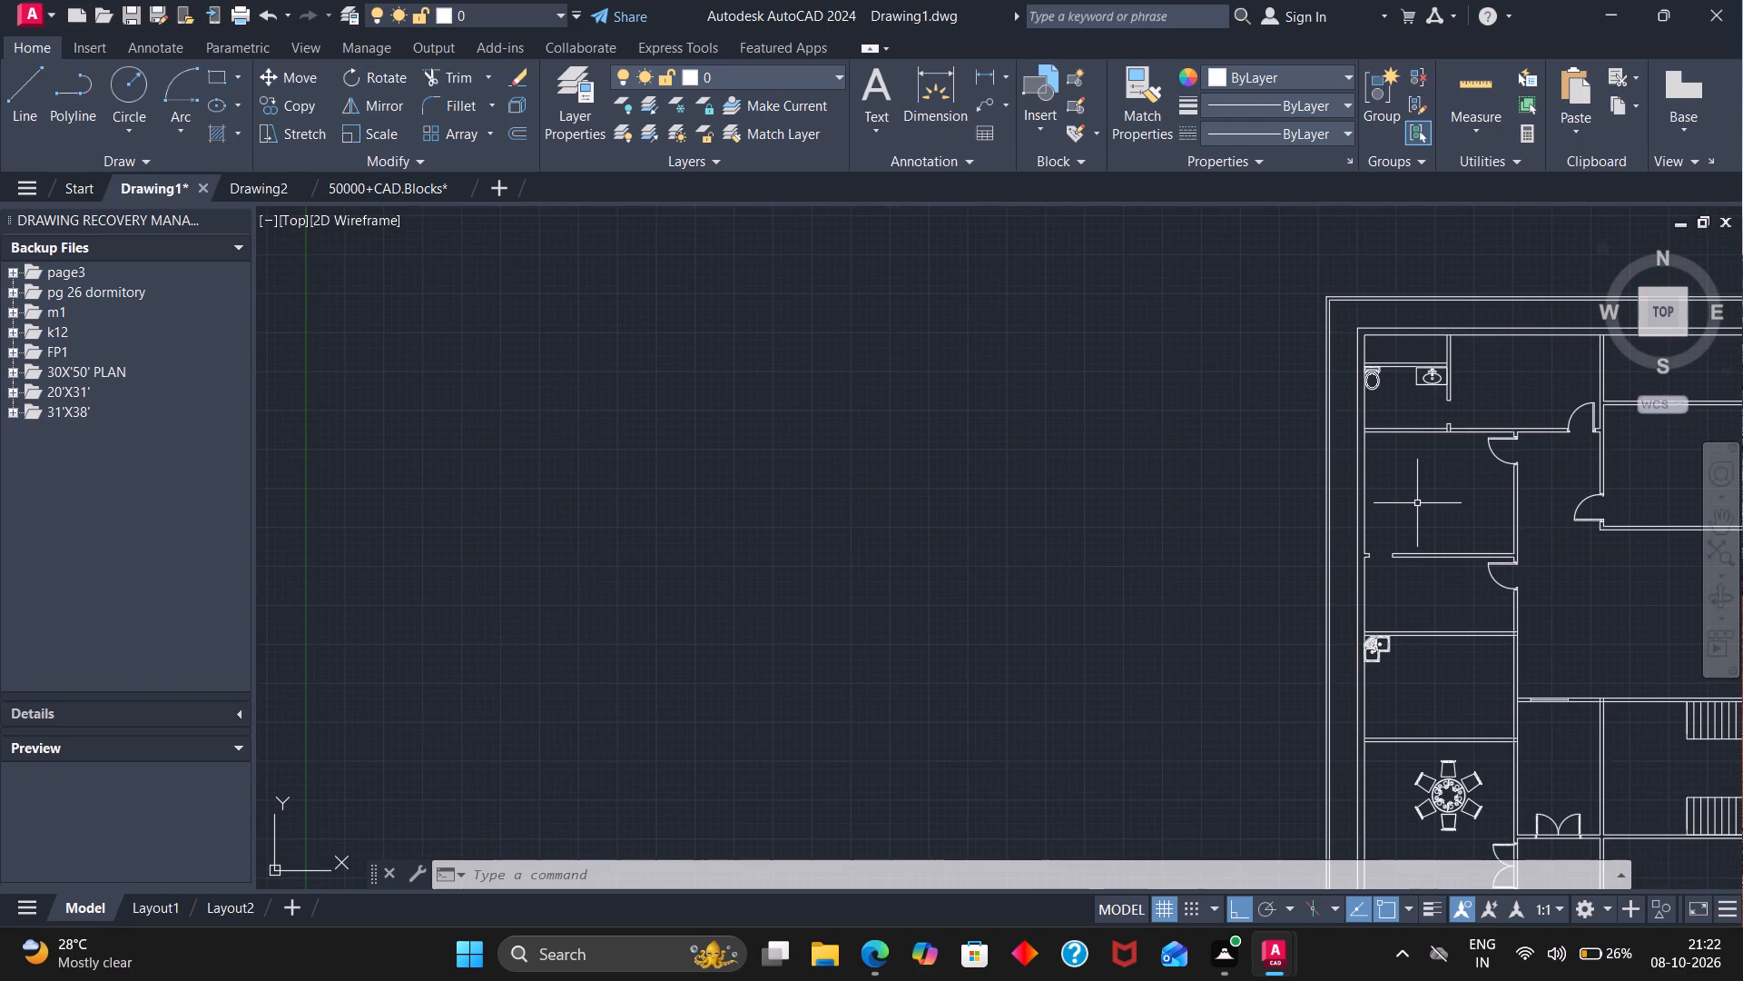
key(i)
key(Return)
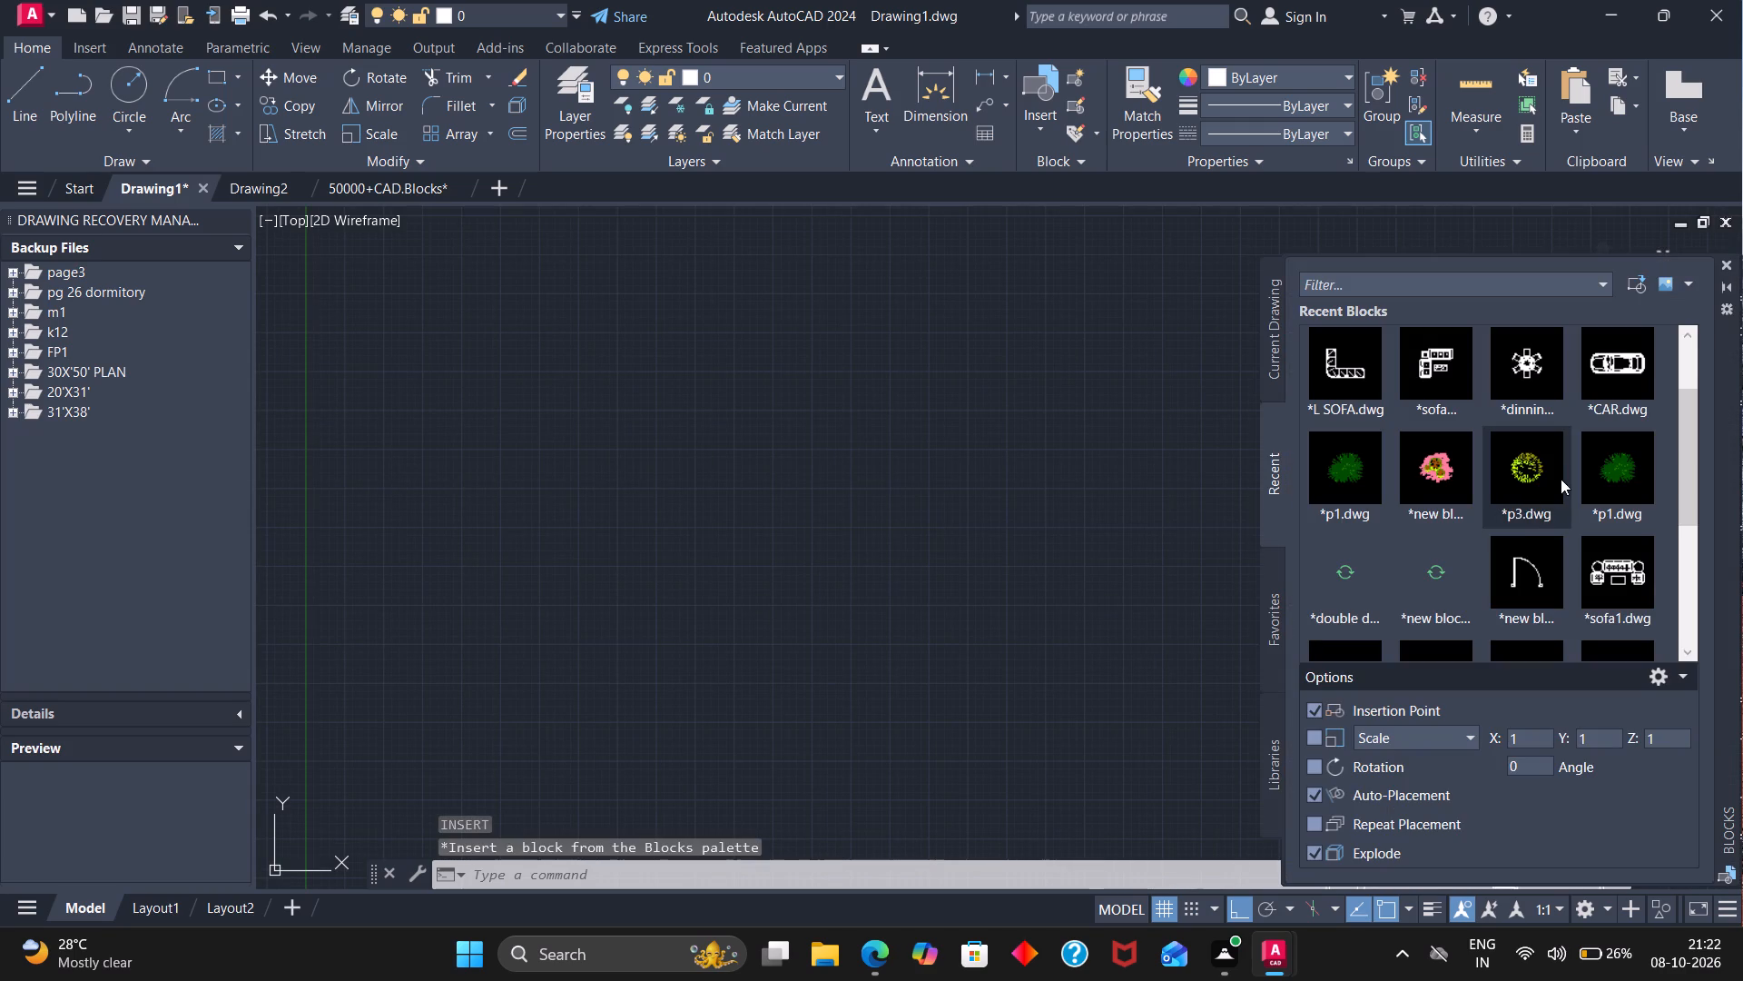
click(1503, 567)
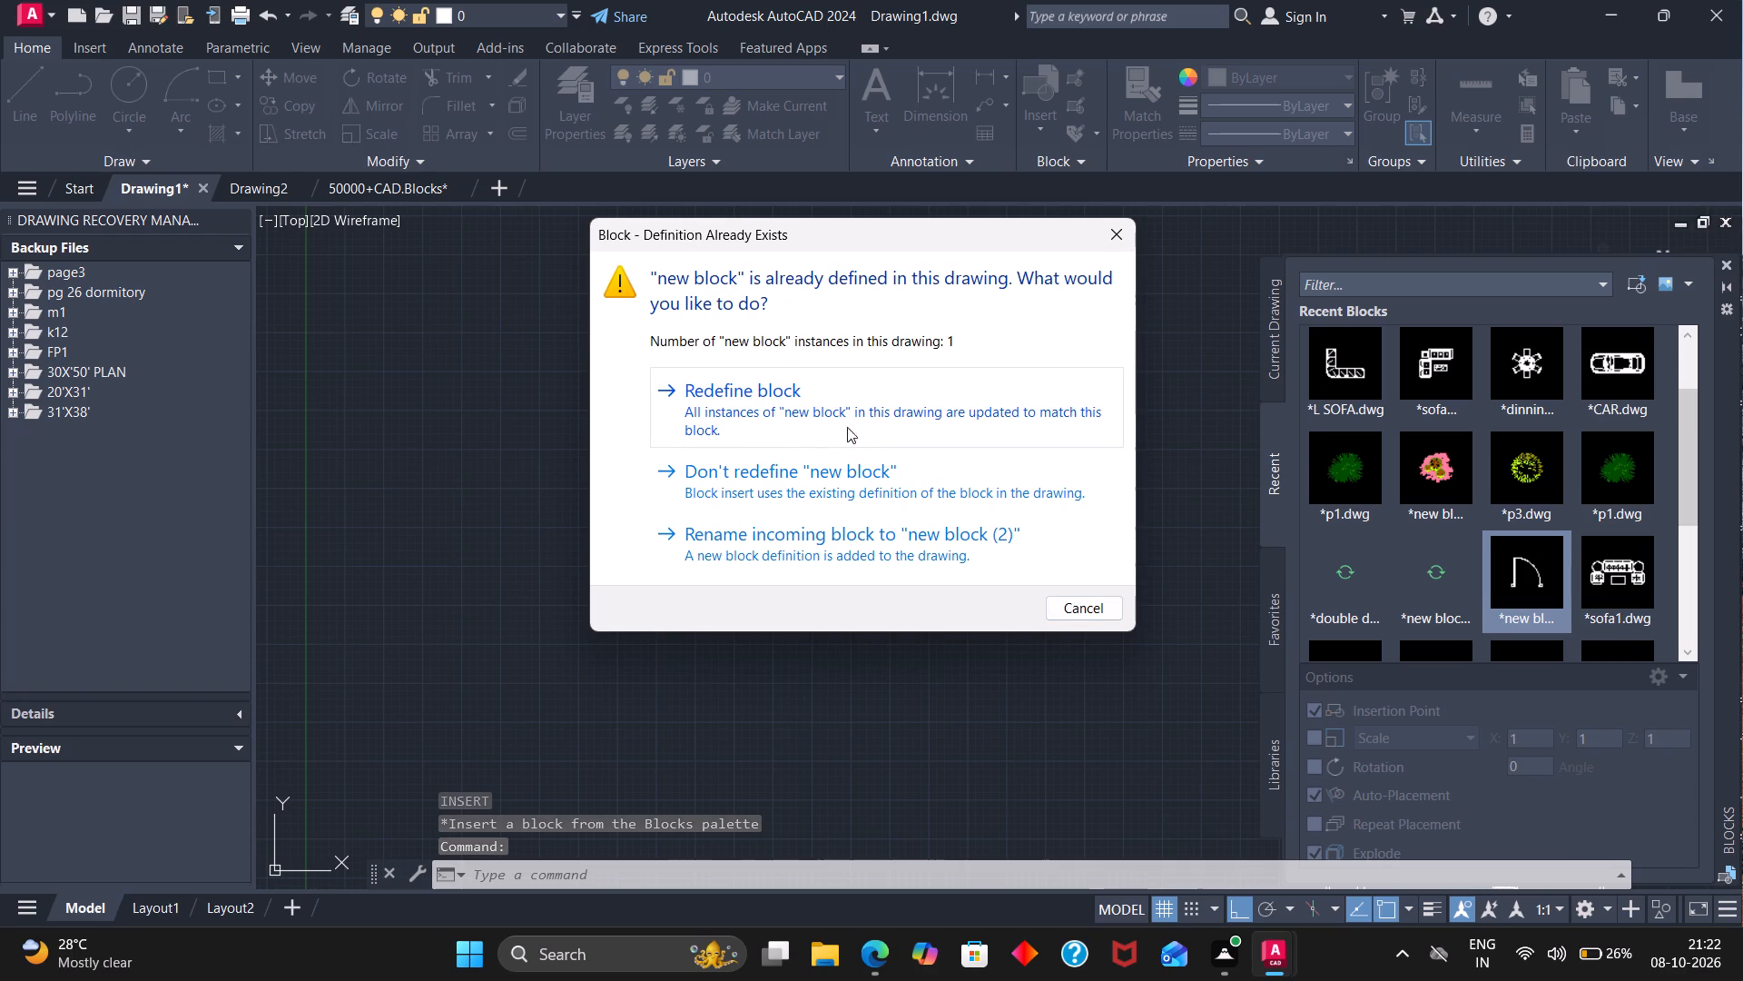
click(775, 394)
scroll(876, 500, down, 1)
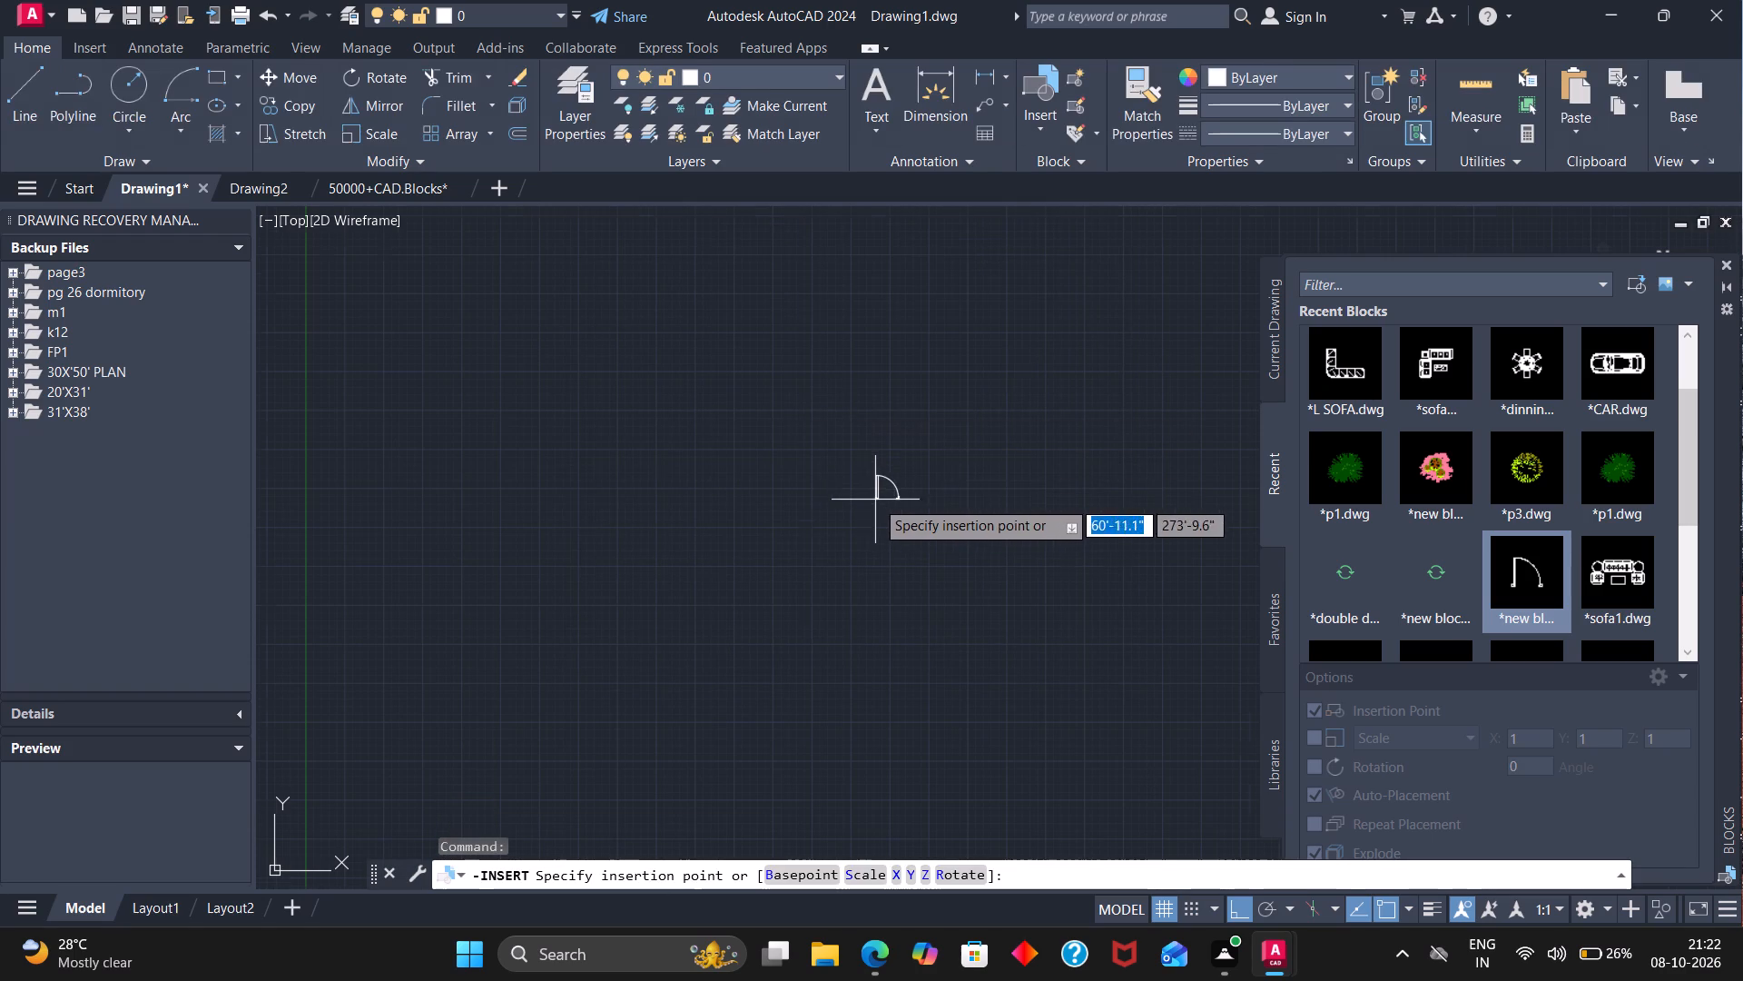
scroll(1070, 539, down, 1)
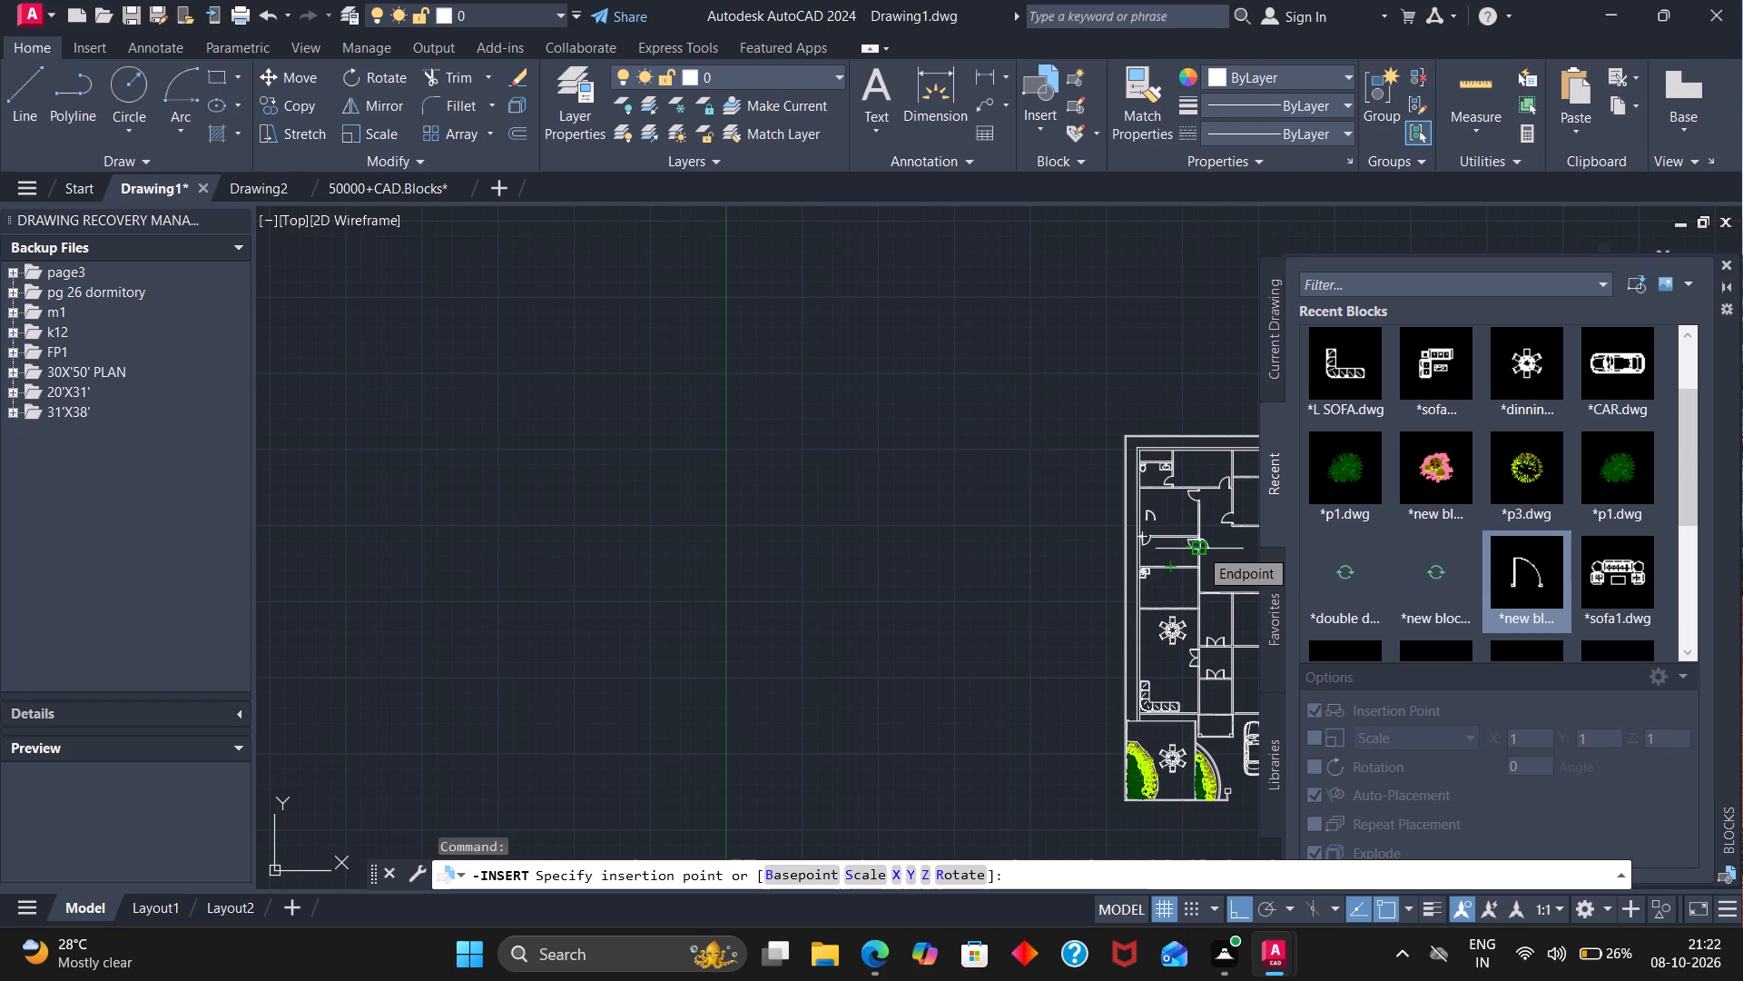
scroll(1199, 548, up, 3)
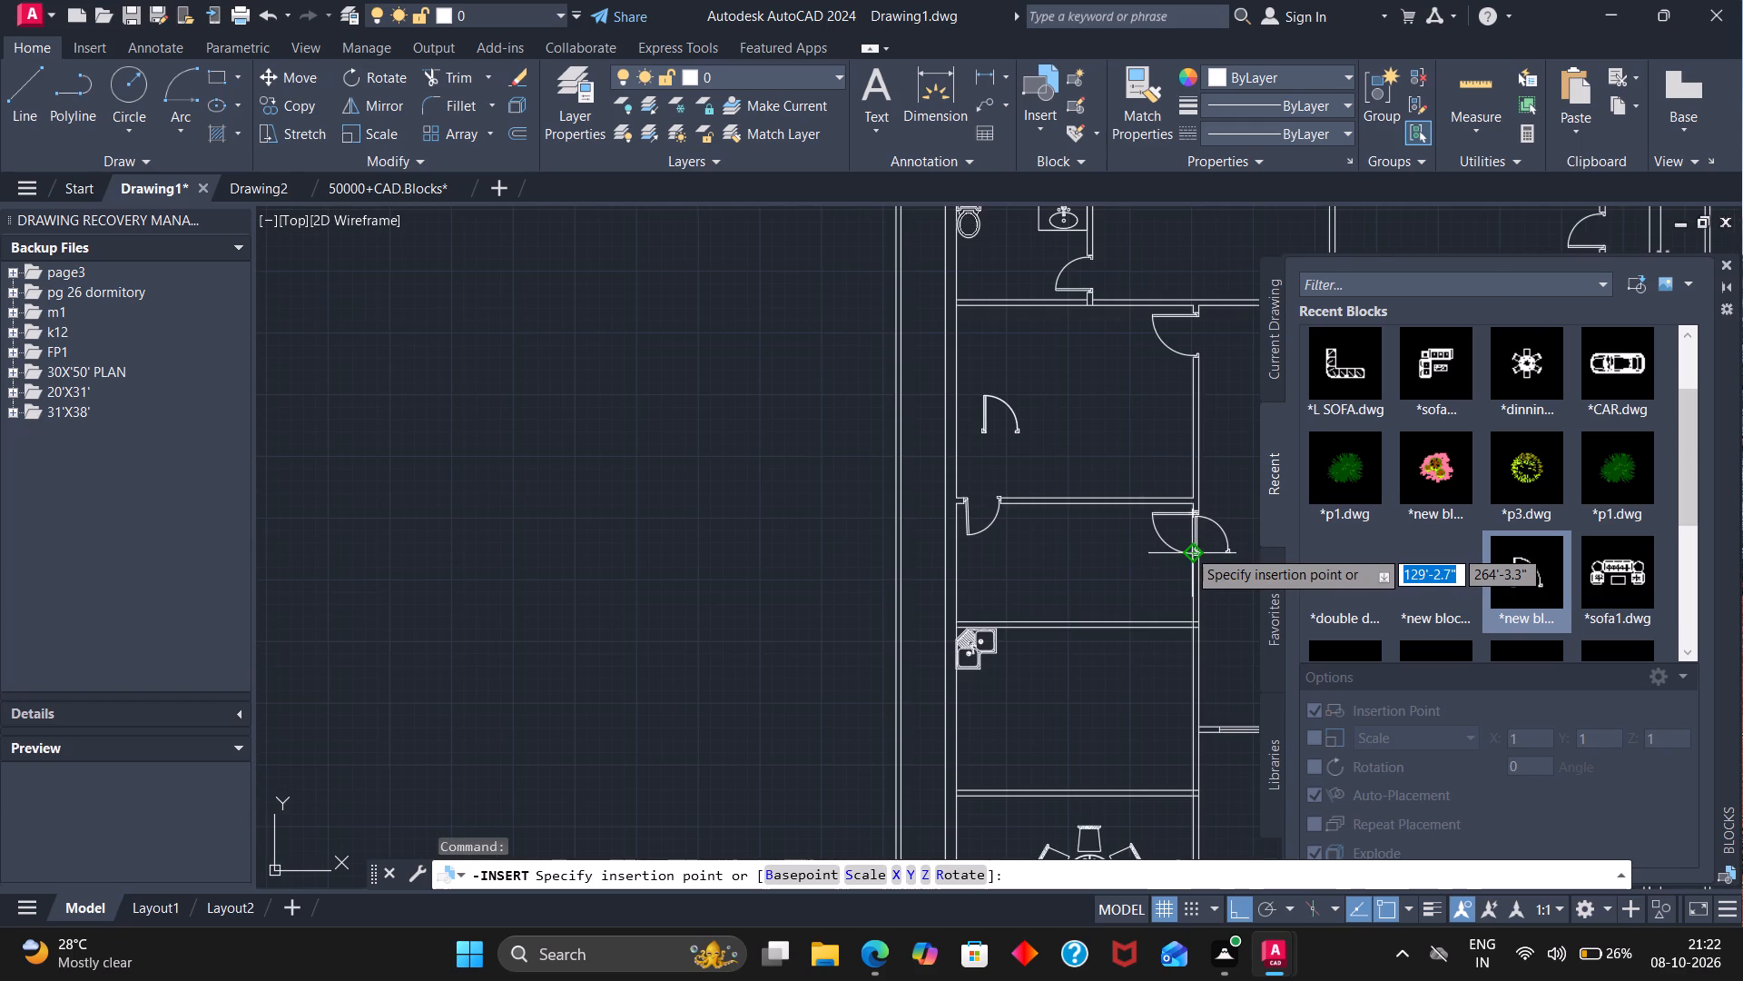
click(1073, 418)
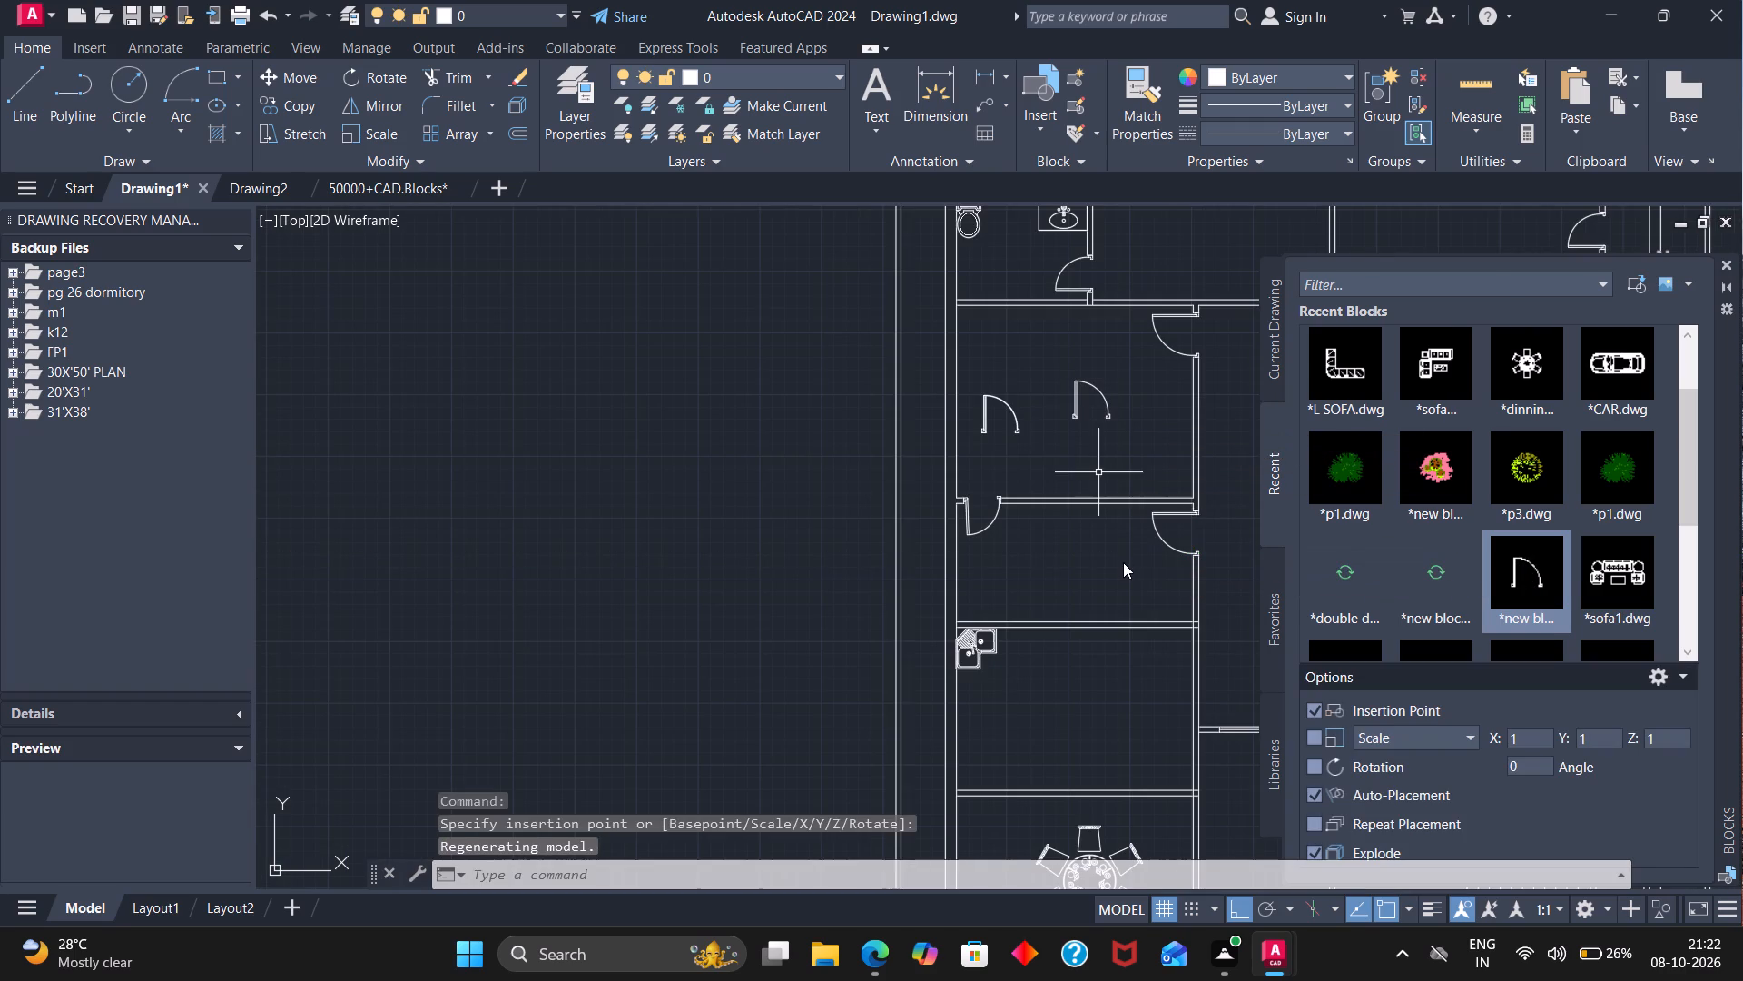
key(Escape)
click(1725, 259)
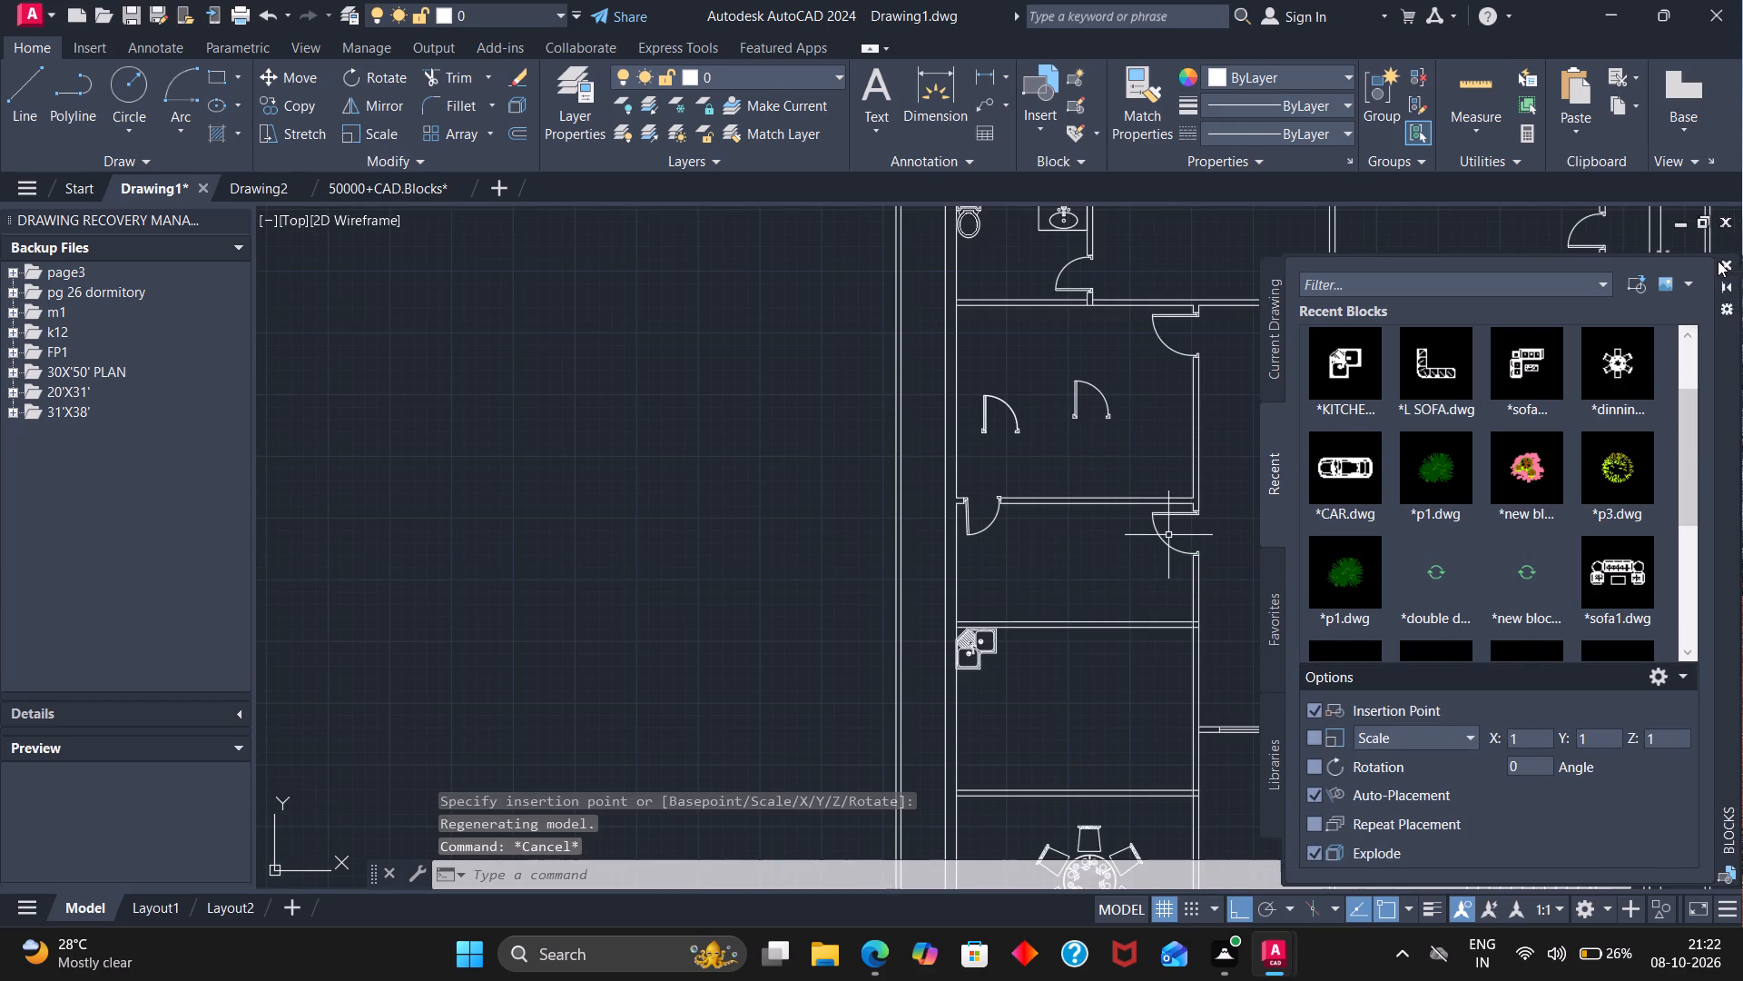
Delete the two loose door blocks standing inside the room south of the rear bathroom.
scroll(1258, 486, down, 2)
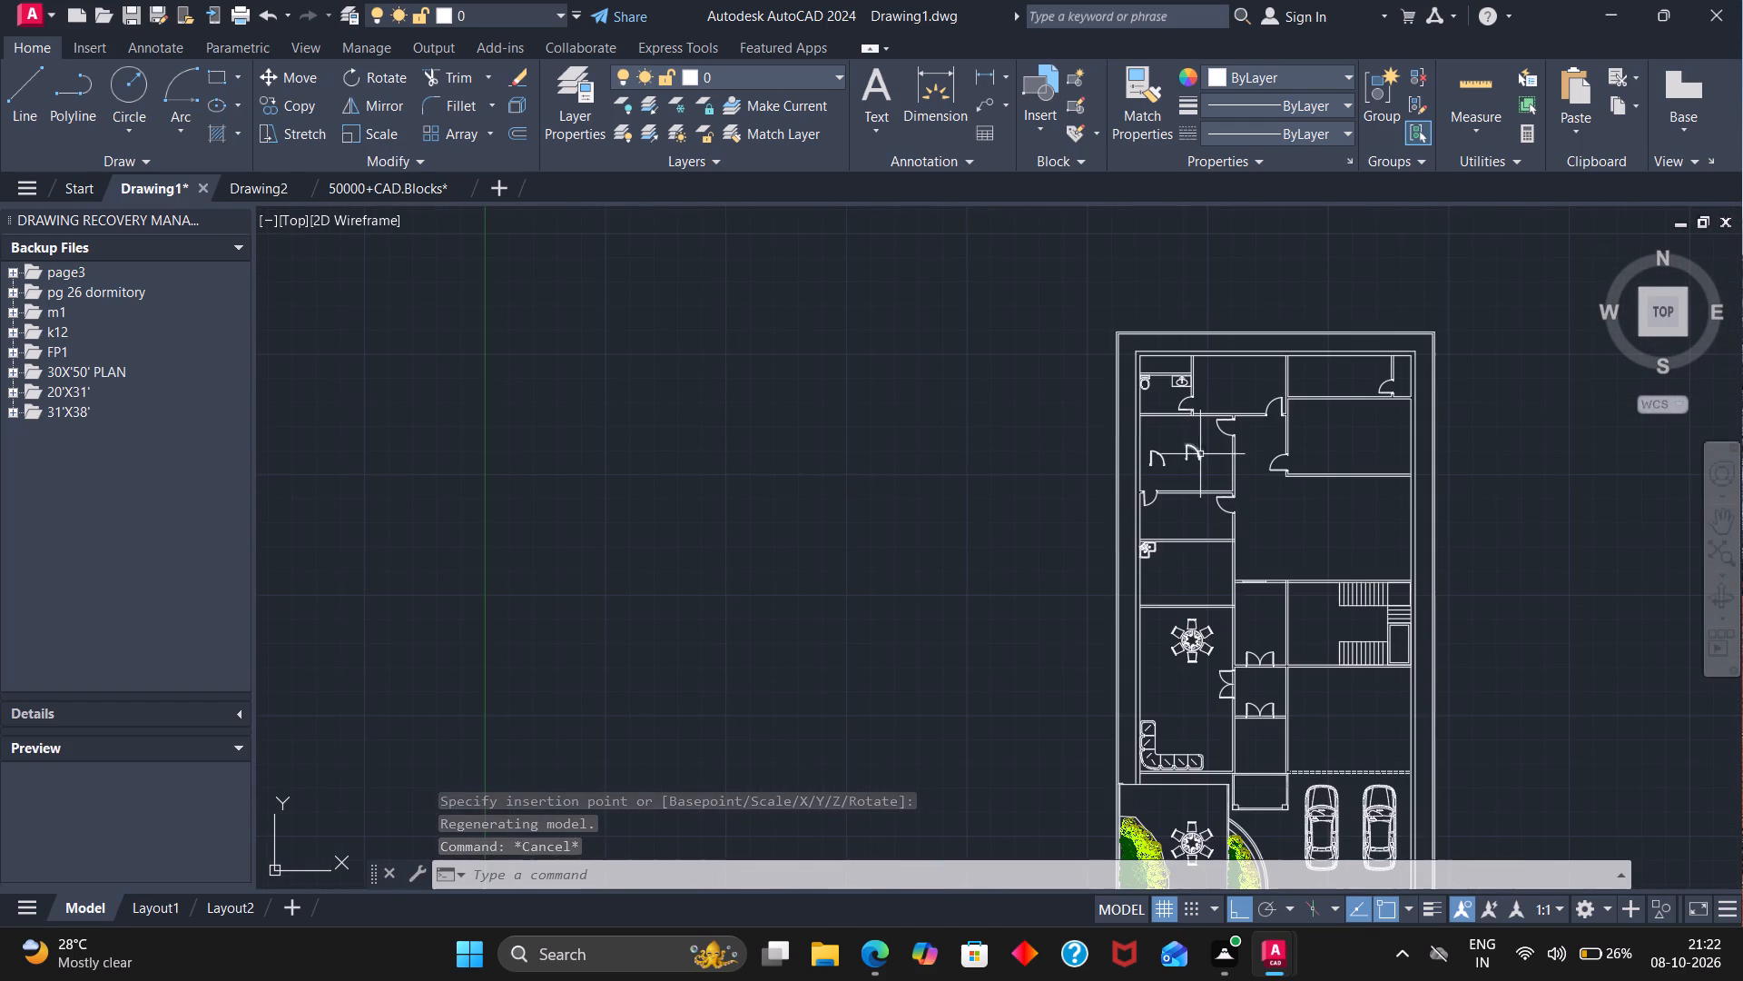
click(1186, 452)
scroll(1156, 451, up, 3)
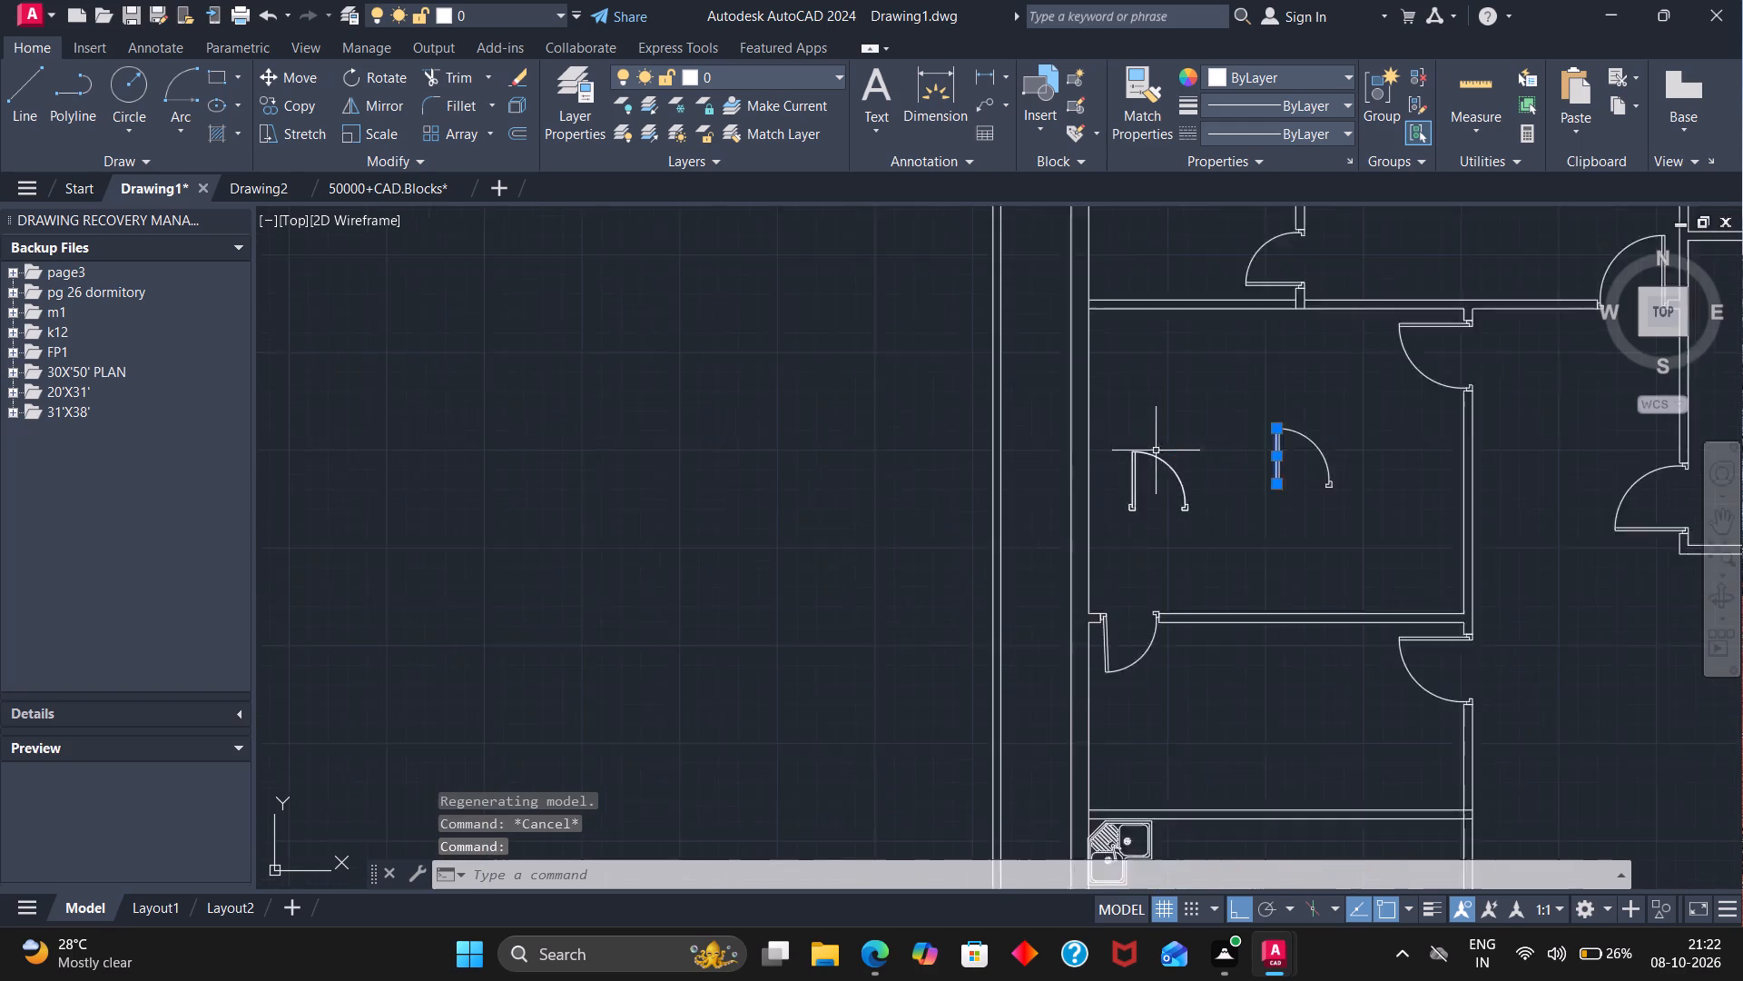
scroll(1156, 451, up, 1)
drag(1128, 418, 1547, 438)
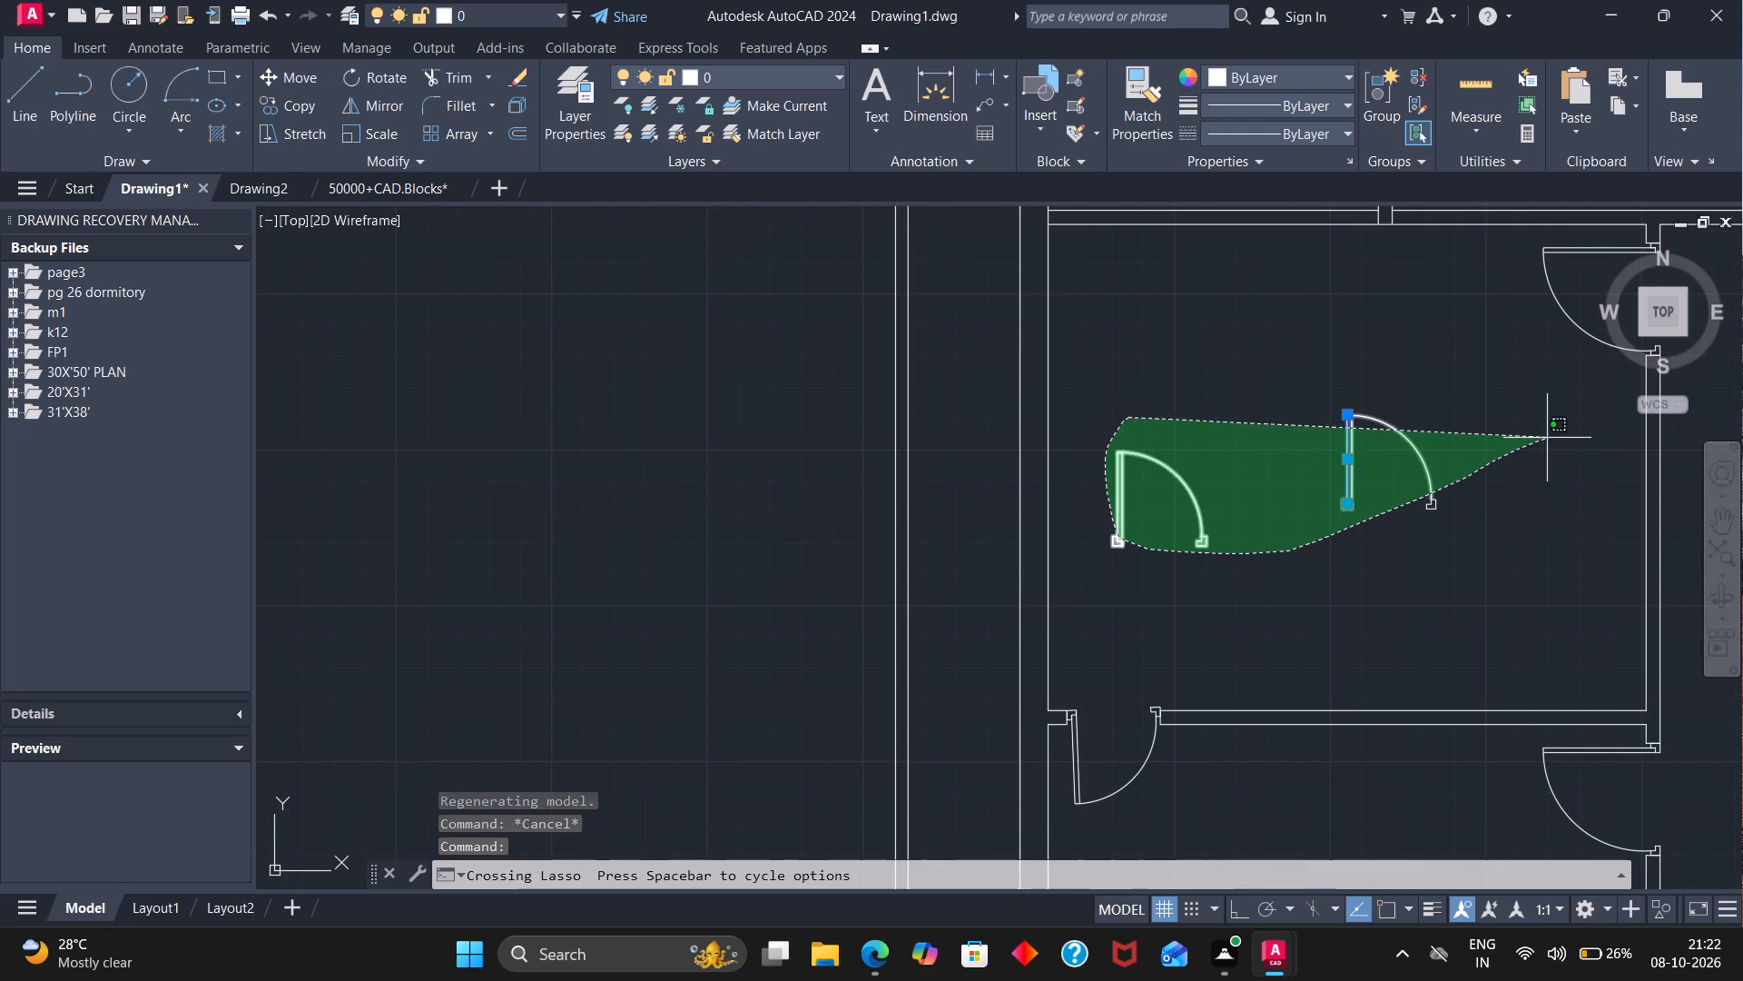
drag(1496, 460, 1371, 478)
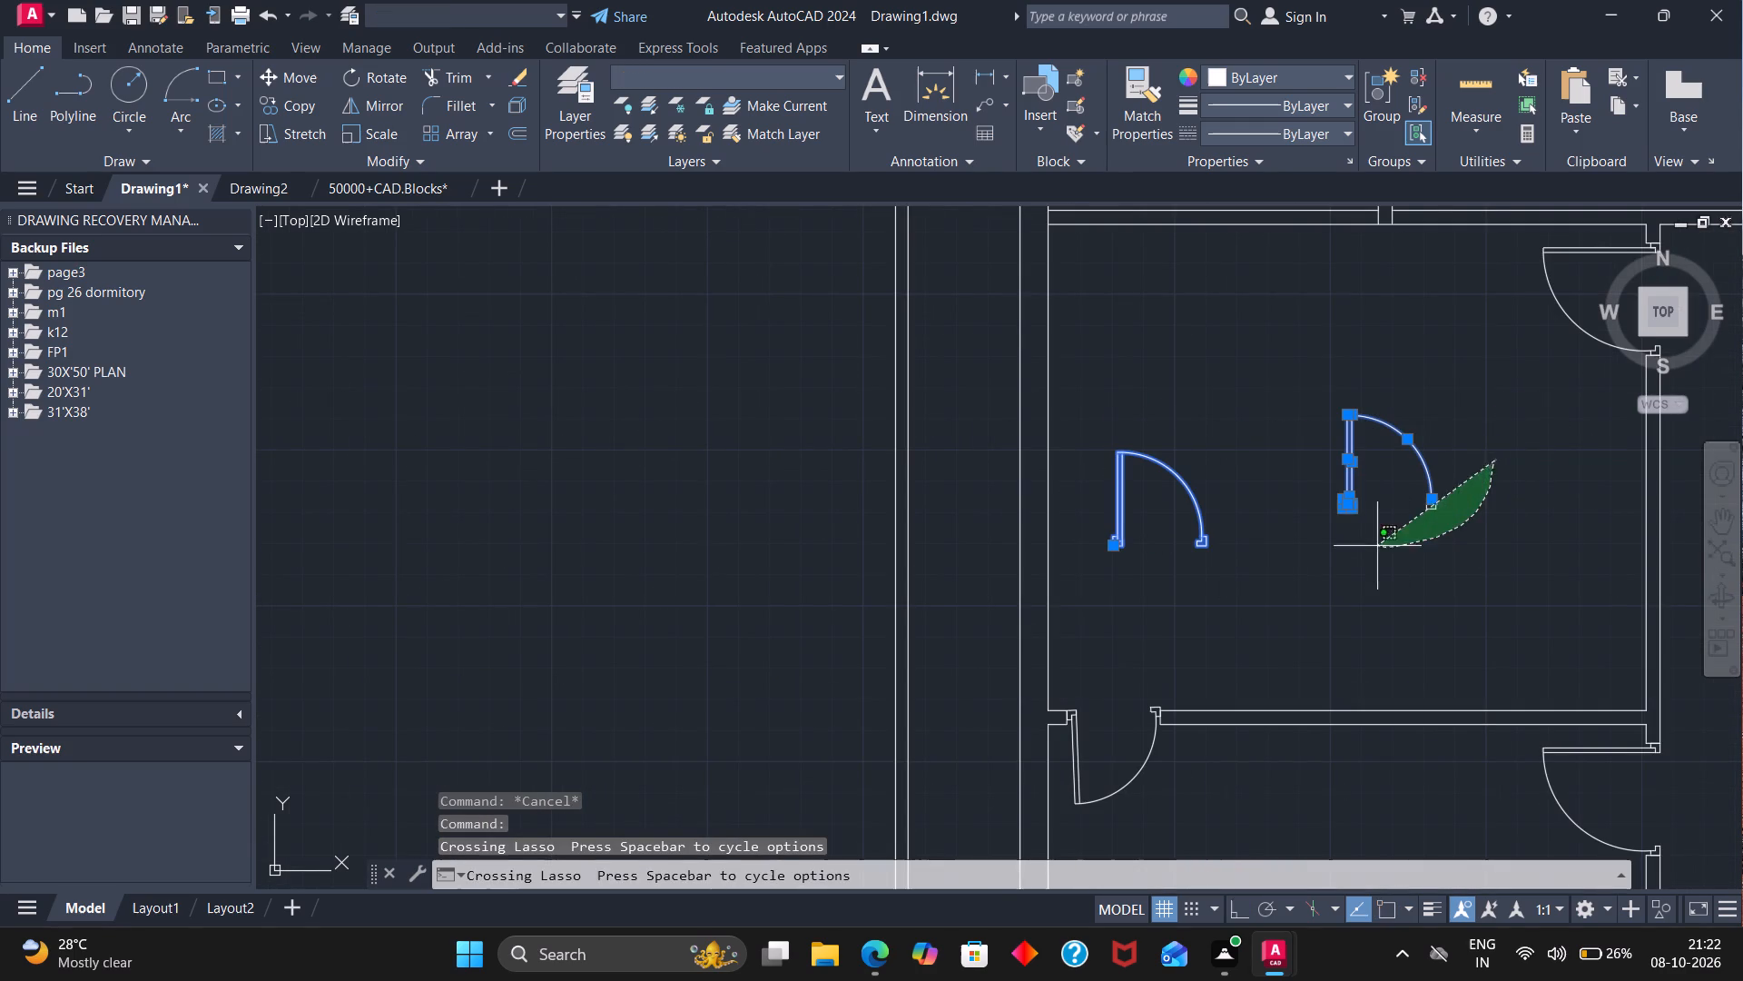
drag(1371, 478, 1371, 441)
key(Delete)
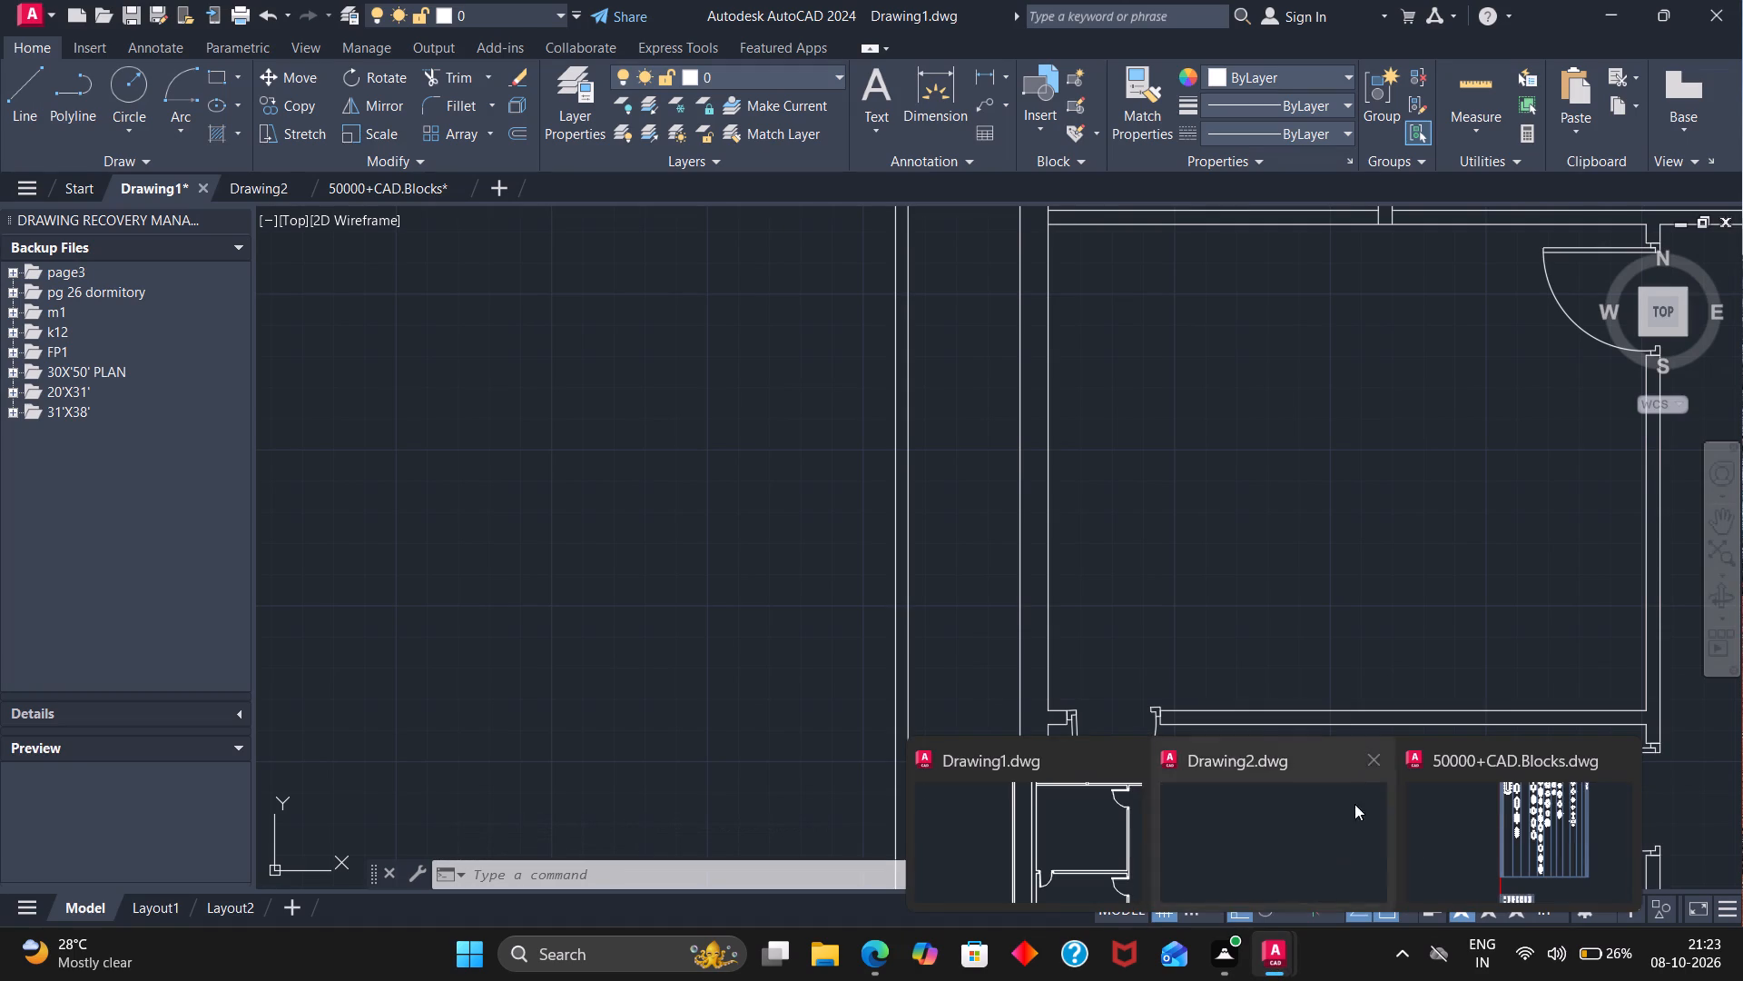
Look over the whole floor plan, including the front garden, the parking area and the entrance.
scroll(1361, 593, down, 5)
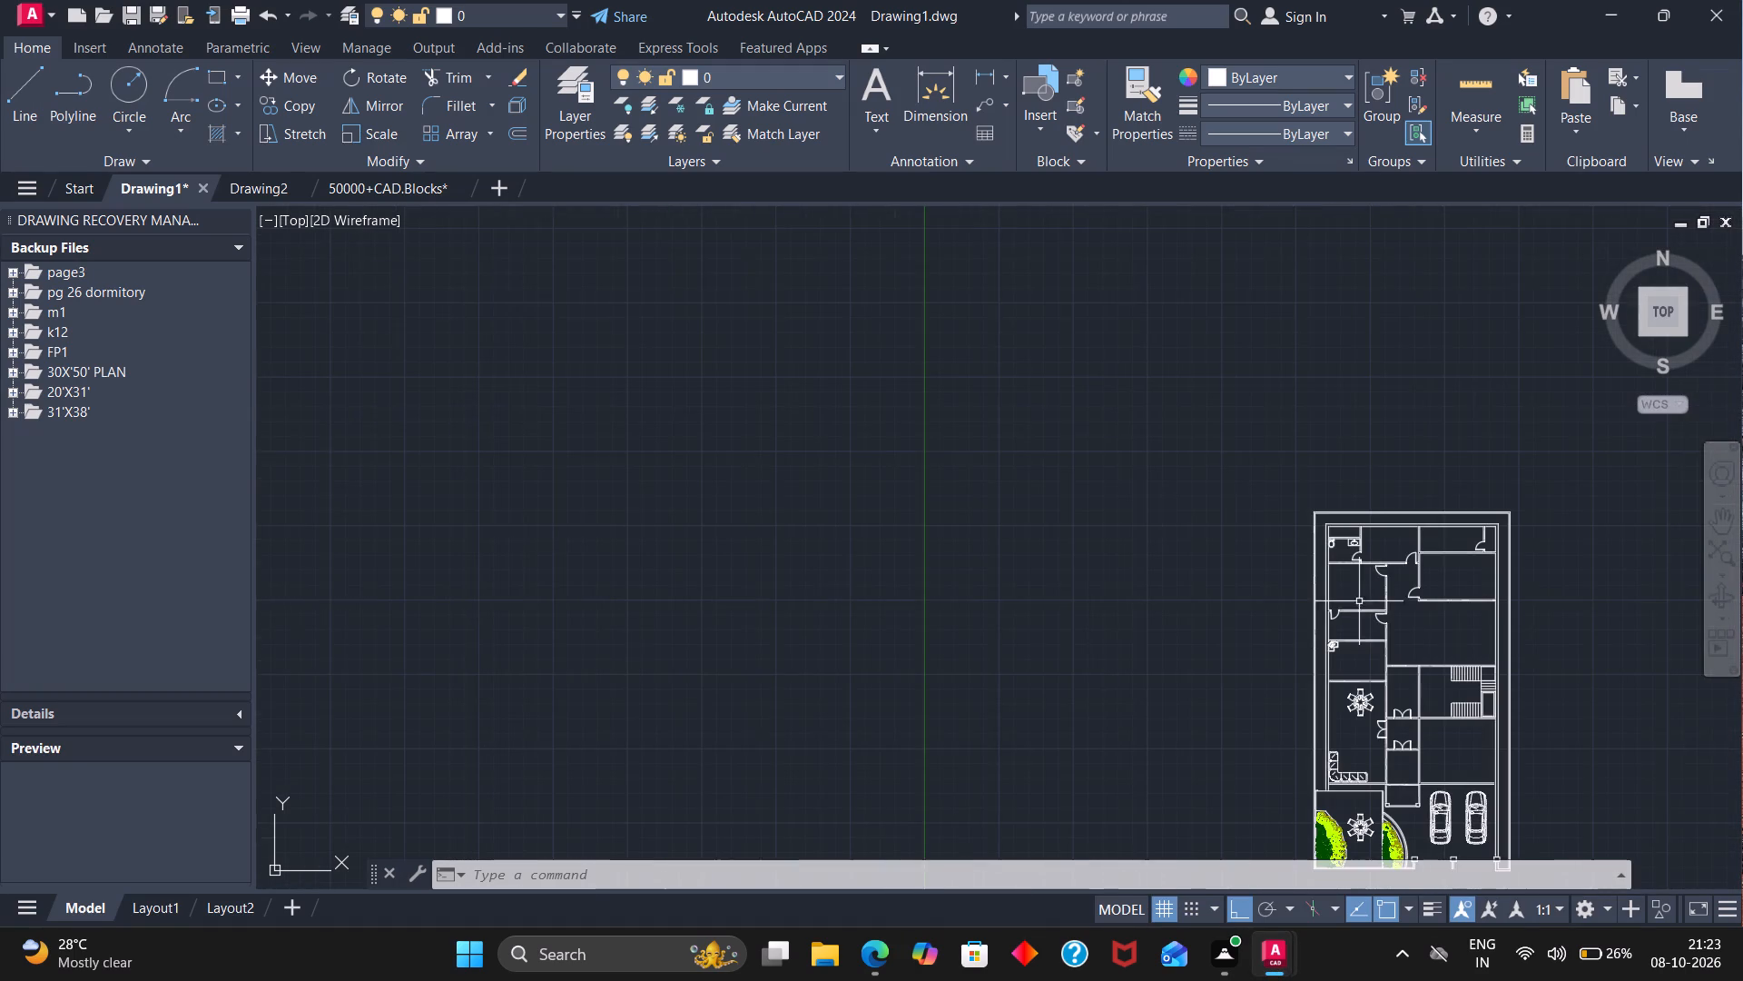
scroll(1395, 730, down, 2)
scroll(1408, 785, up, 4)
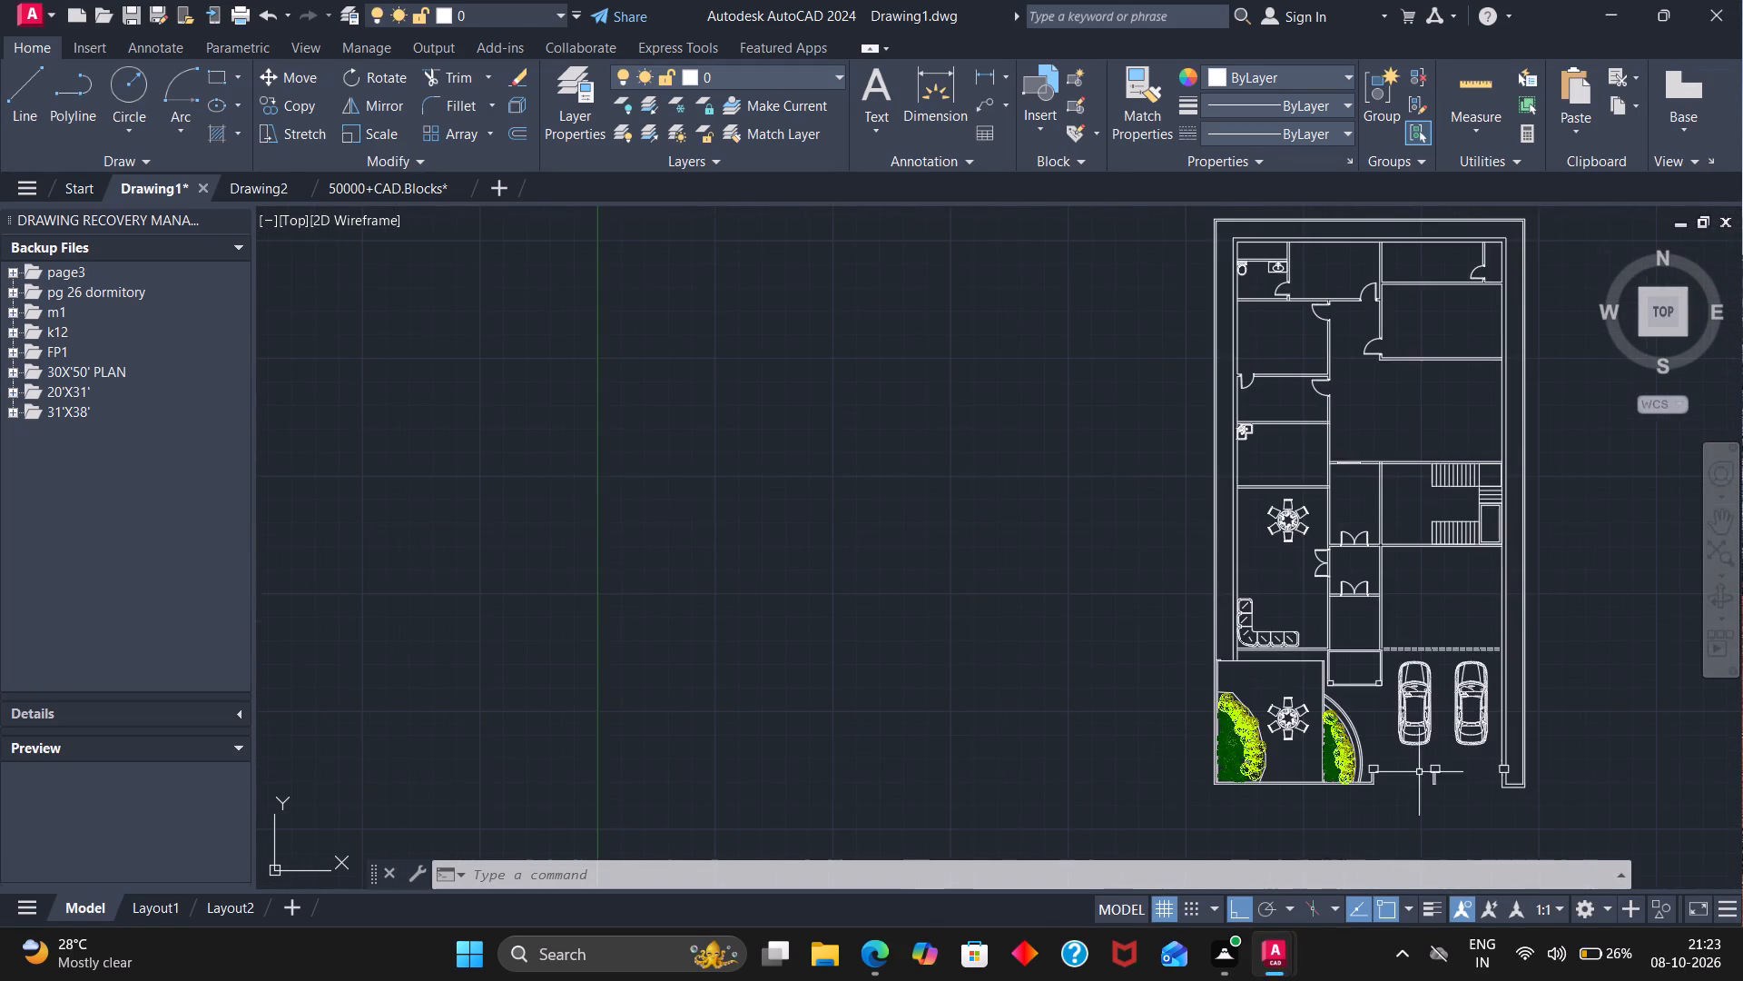
scroll(1450, 728, up, 3)
scroll(1446, 728, down, 1)
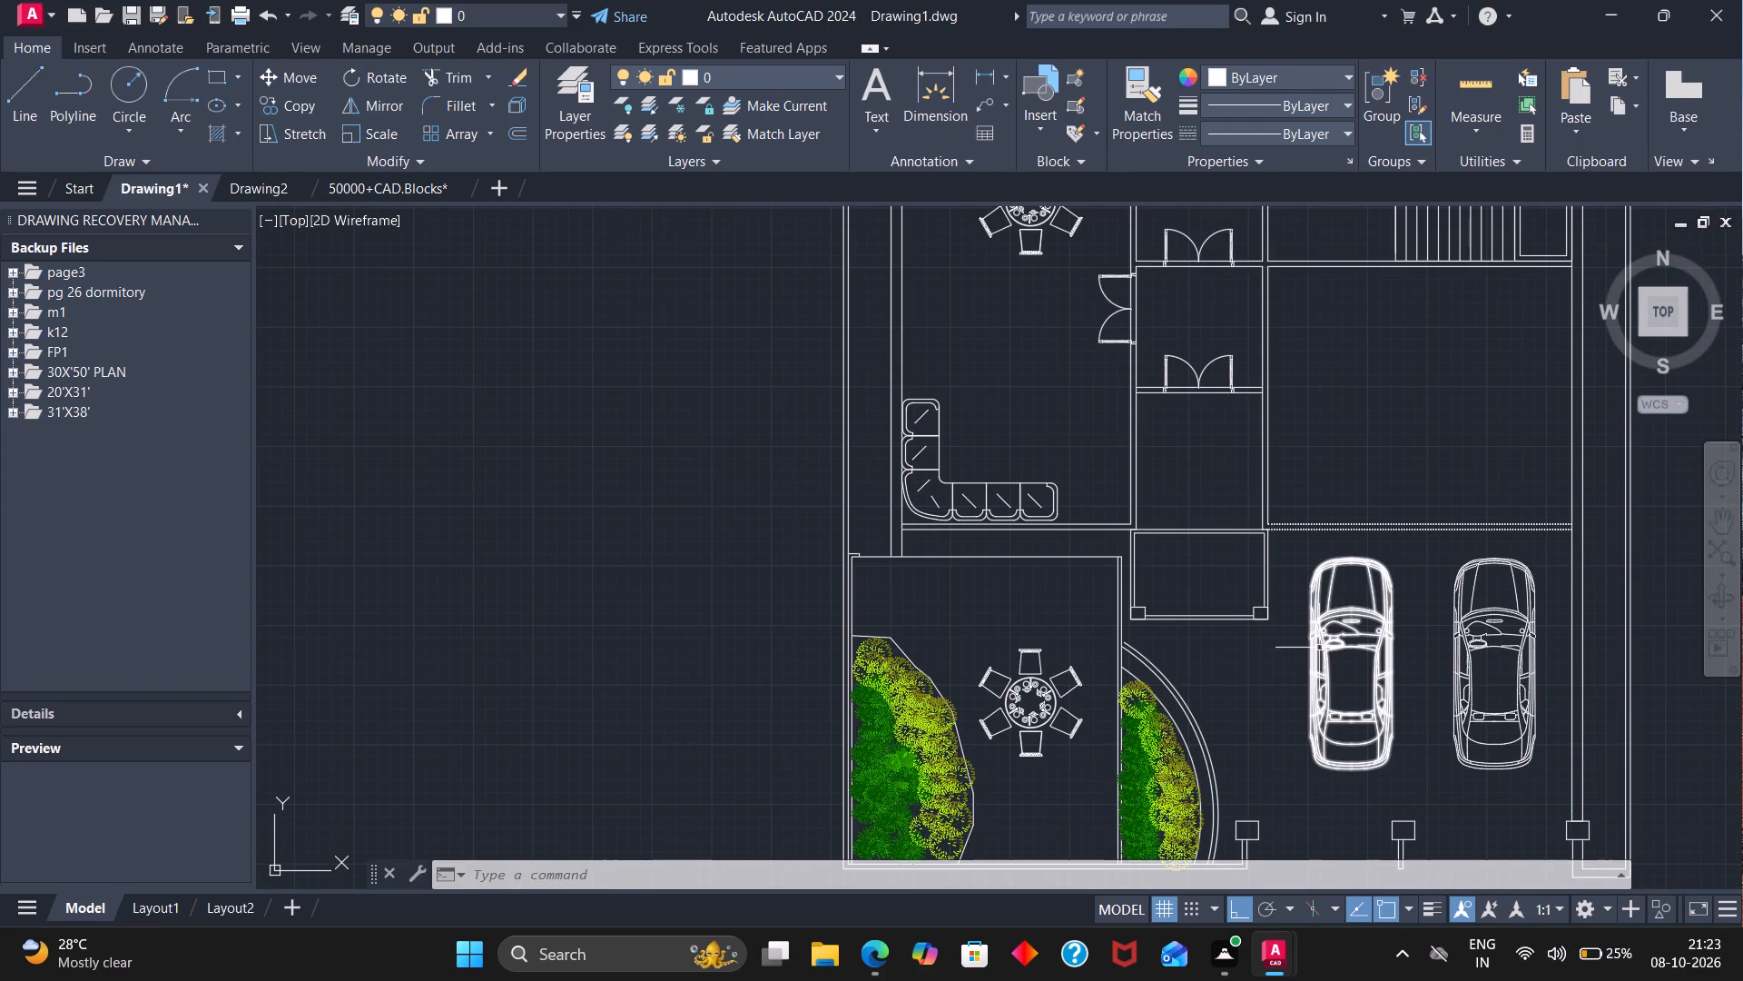
scroll(1271, 594, down, 3)
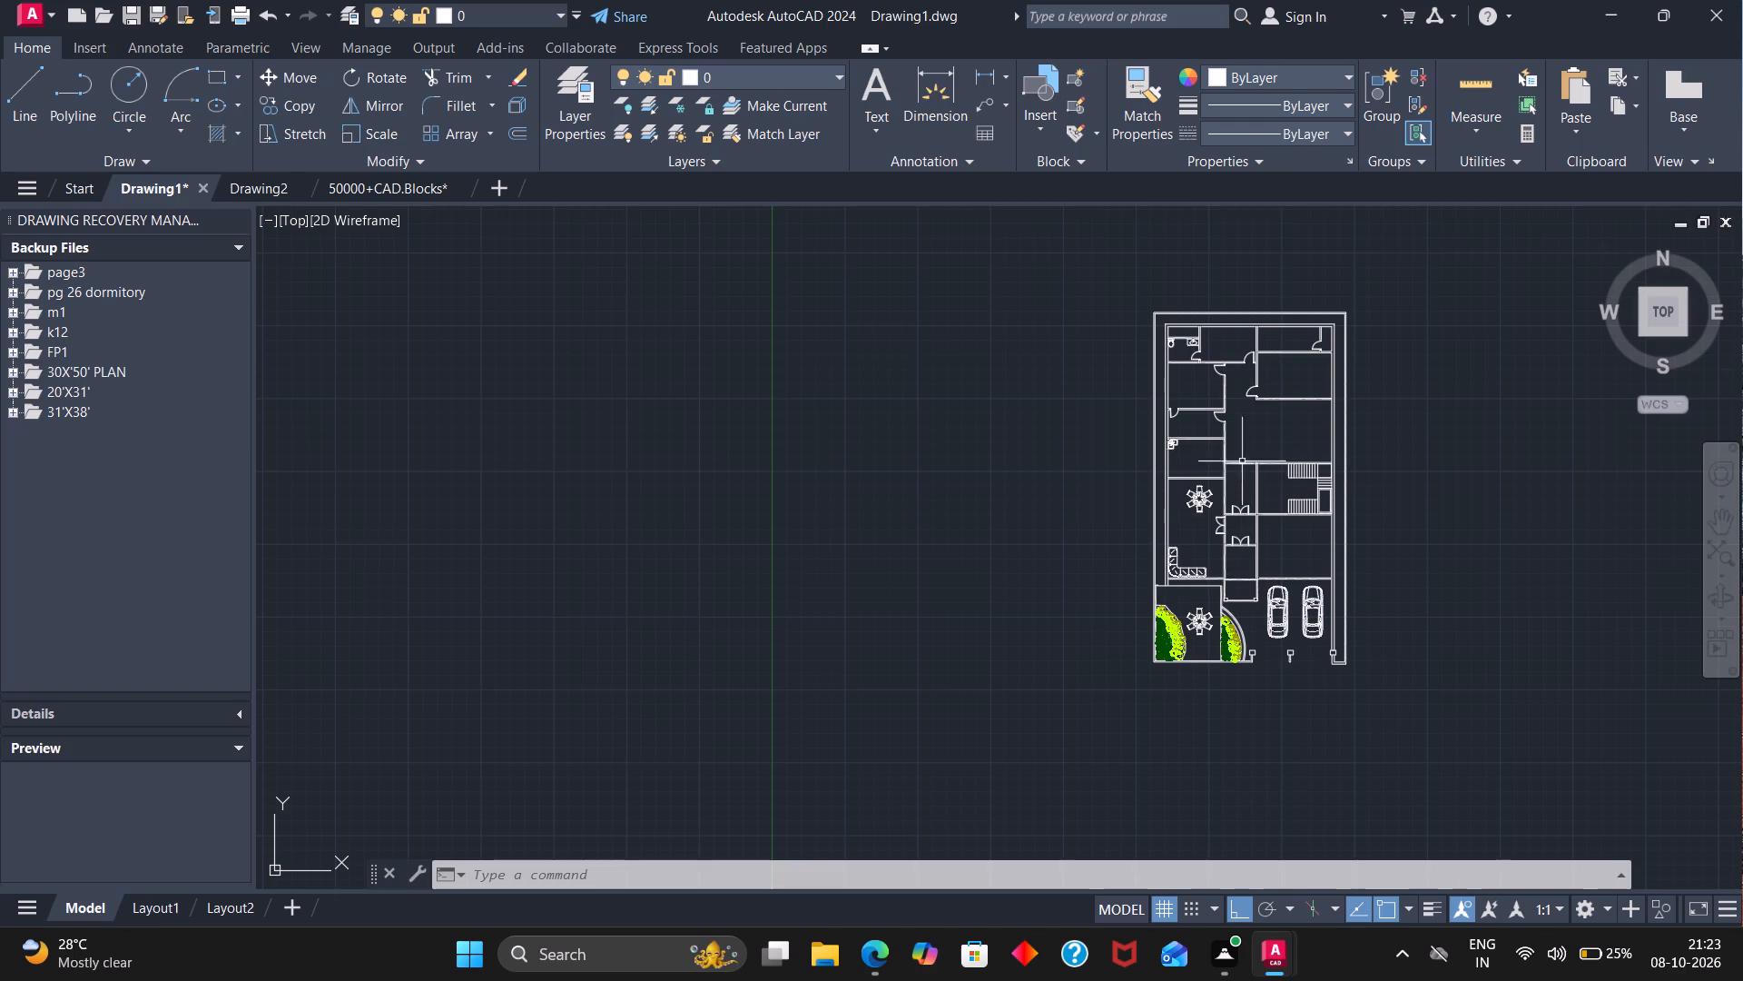
Insert the bed block against the north wall of the room south of the rear bathroom, and close the Blocks palette.
scroll(1239, 339, up, 2)
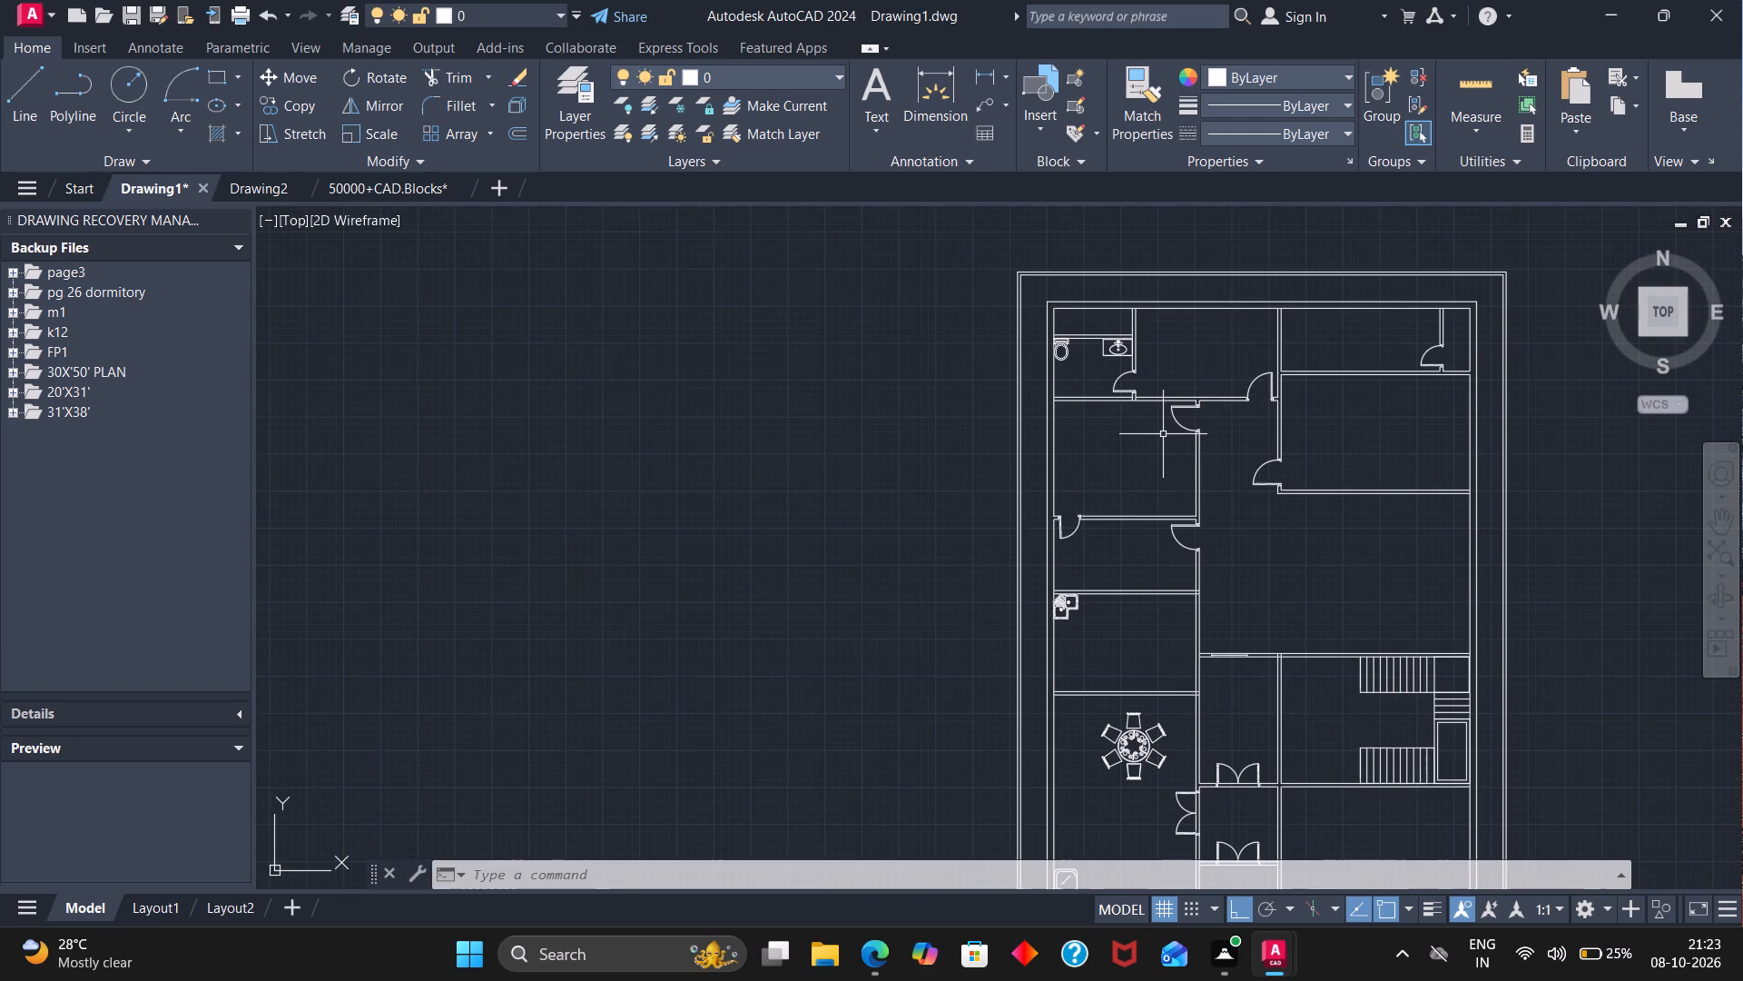
key(i)
key(Return)
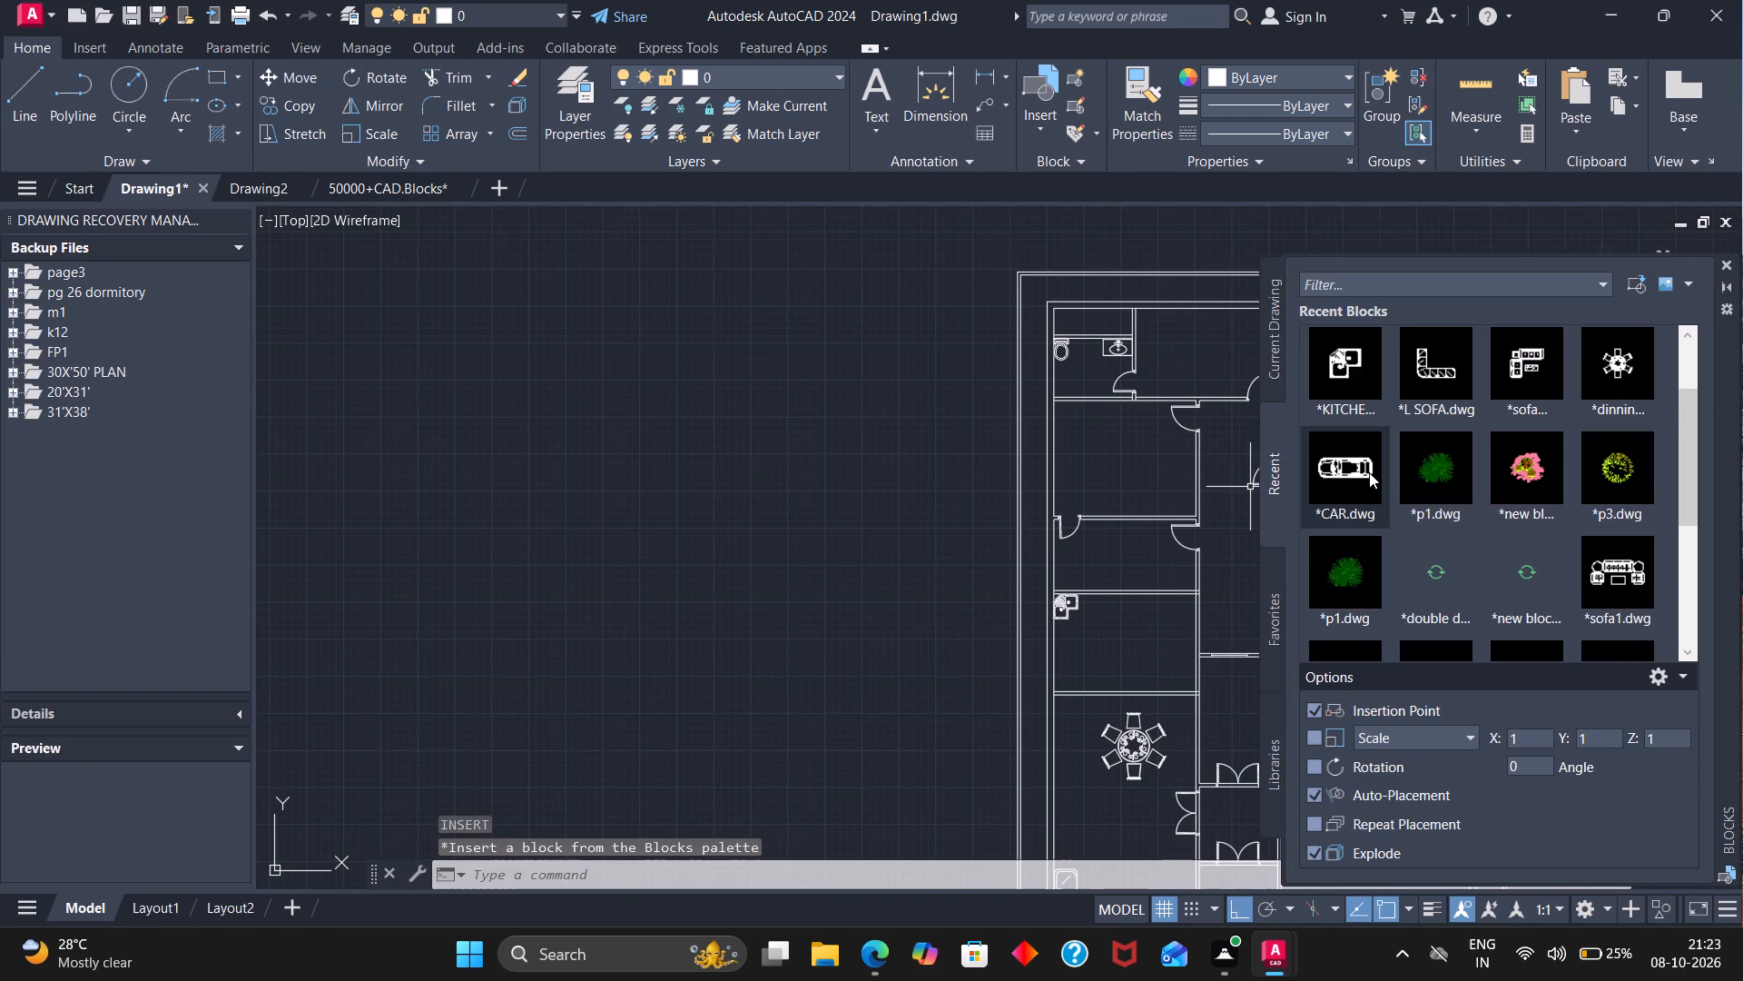
scroll(1411, 445, up, 2)
scroll(1411, 445, down, 3)
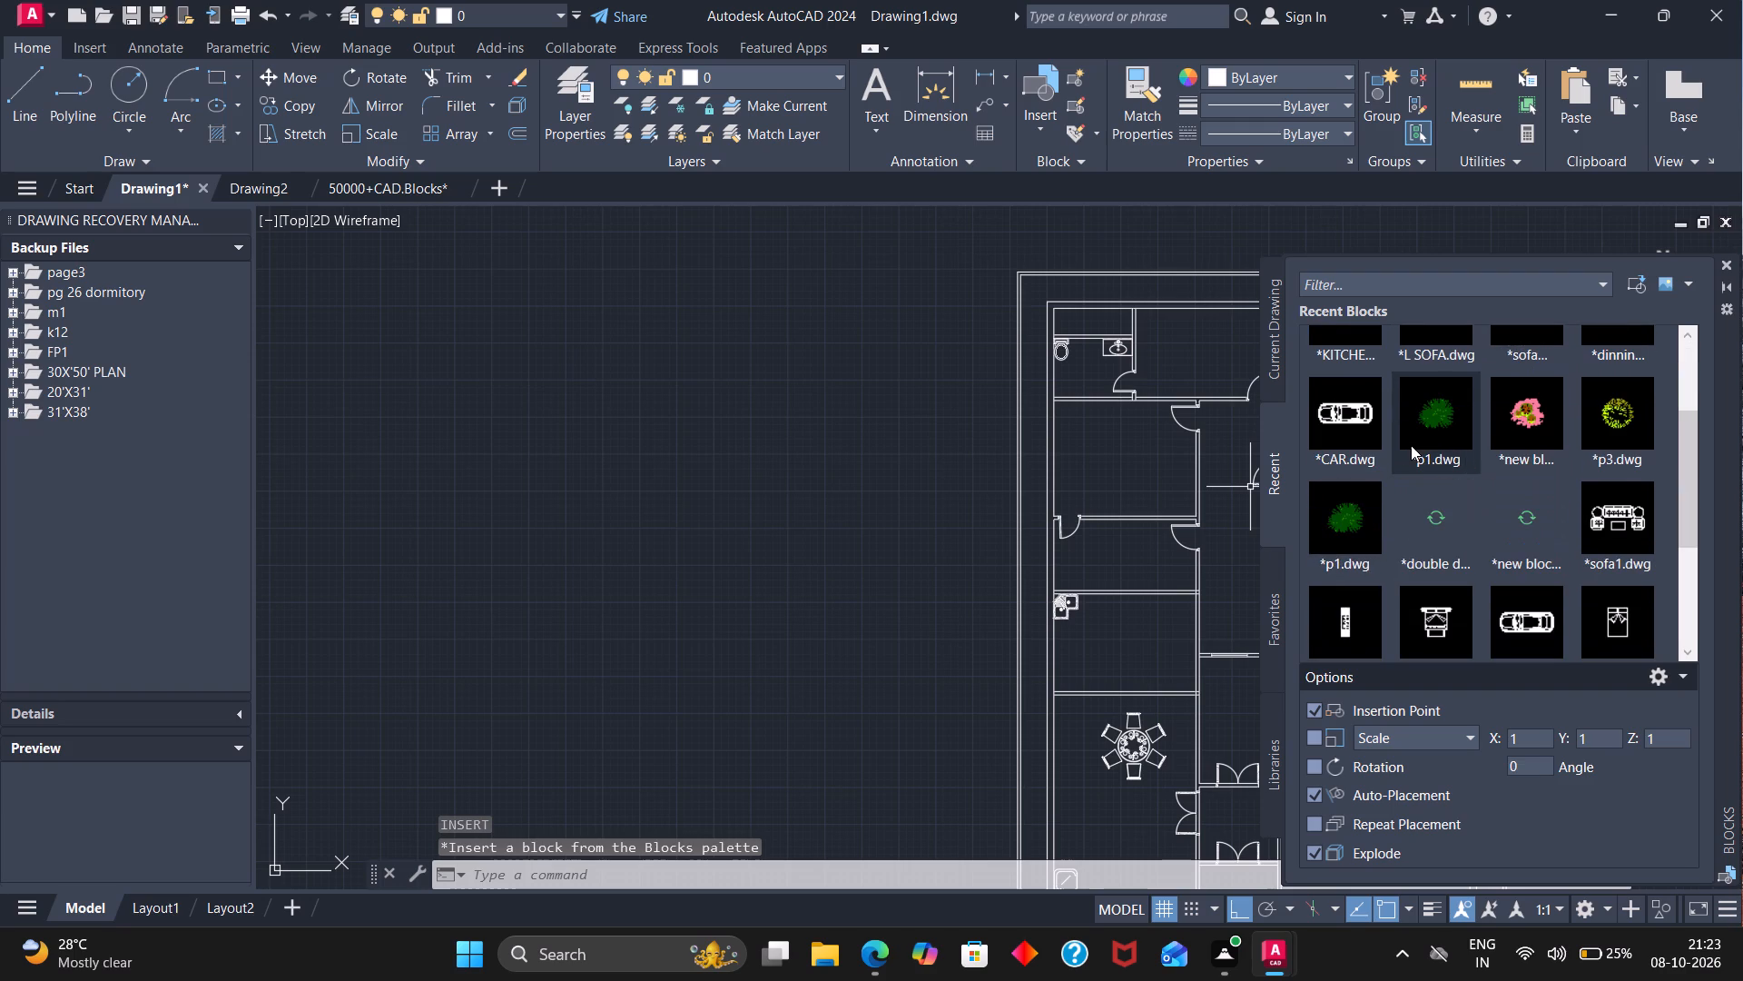
click(1423, 603)
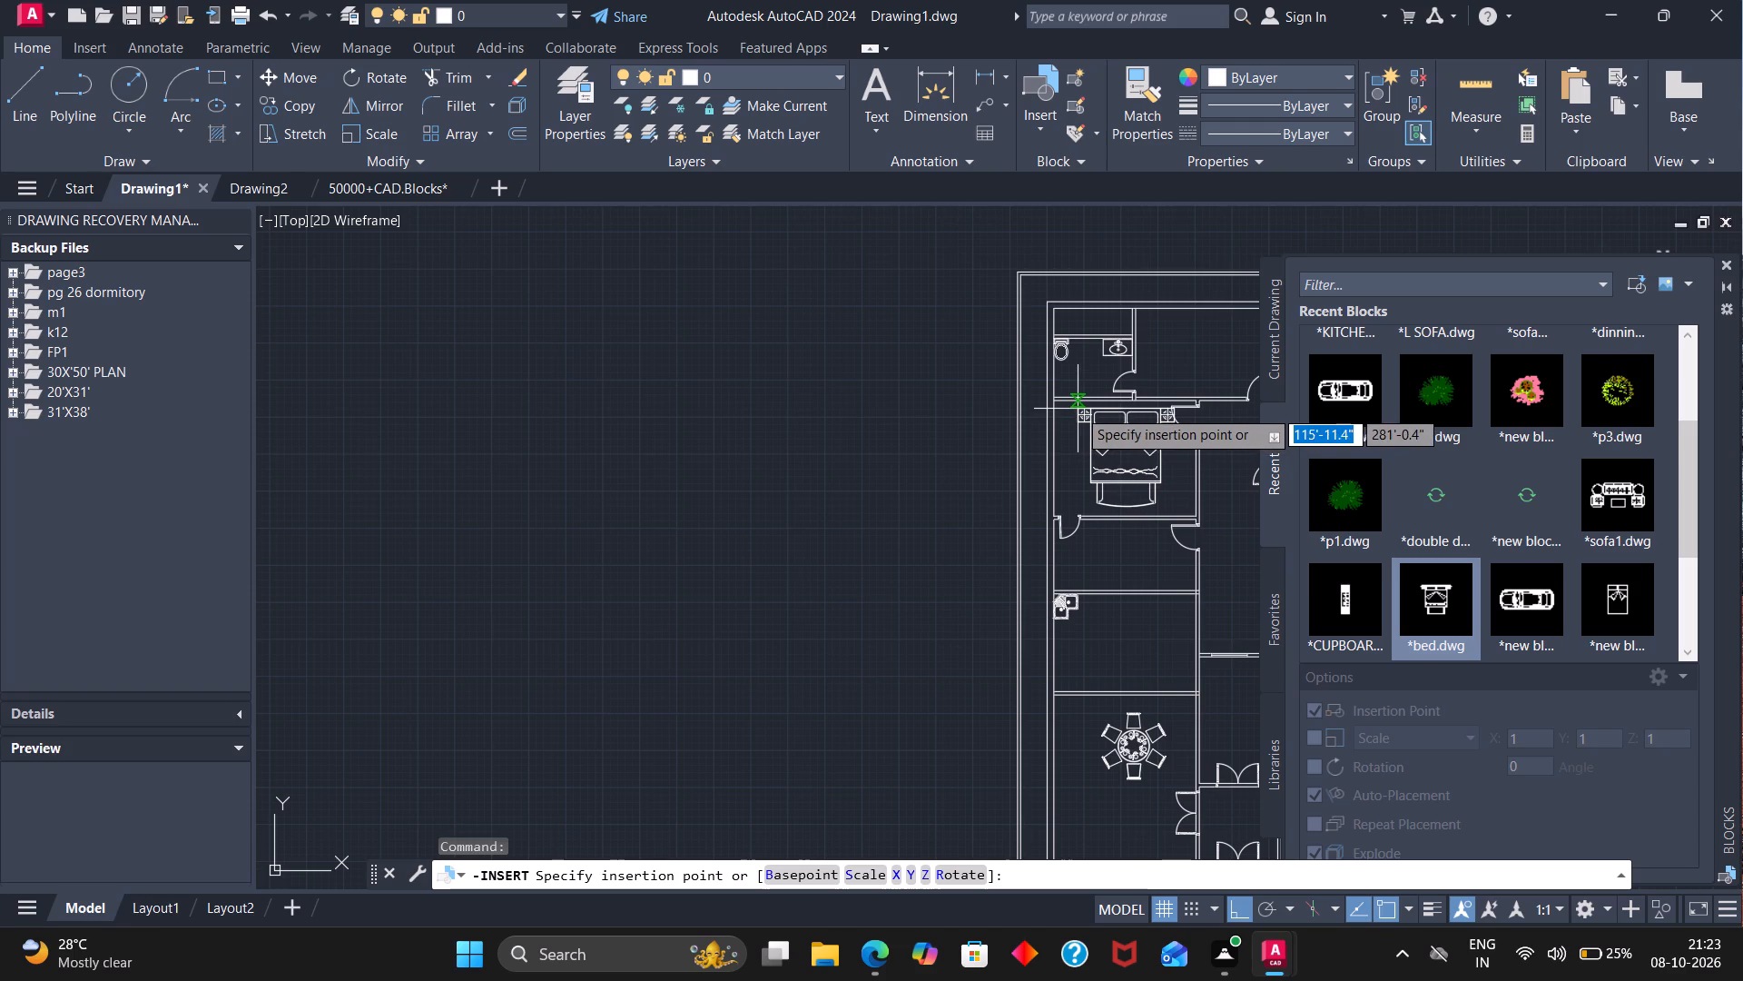
click(1074, 411)
scroll(1094, 427, down, 1)
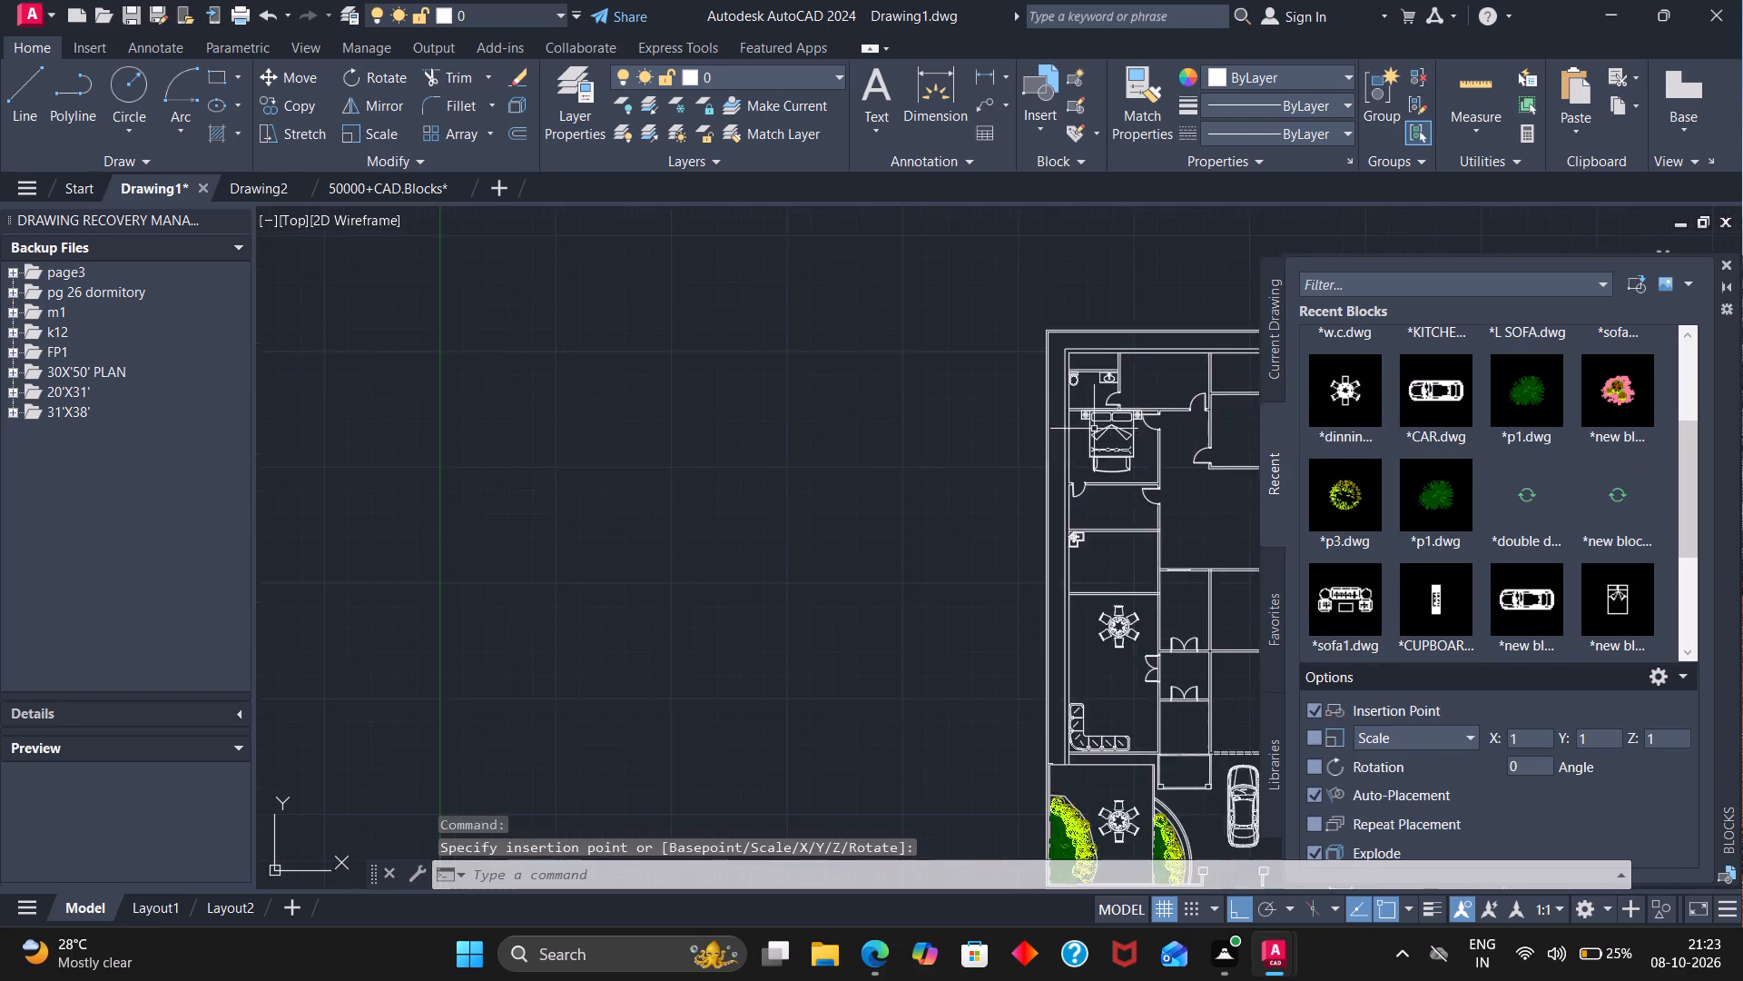
scroll(1094, 431, down, 2)
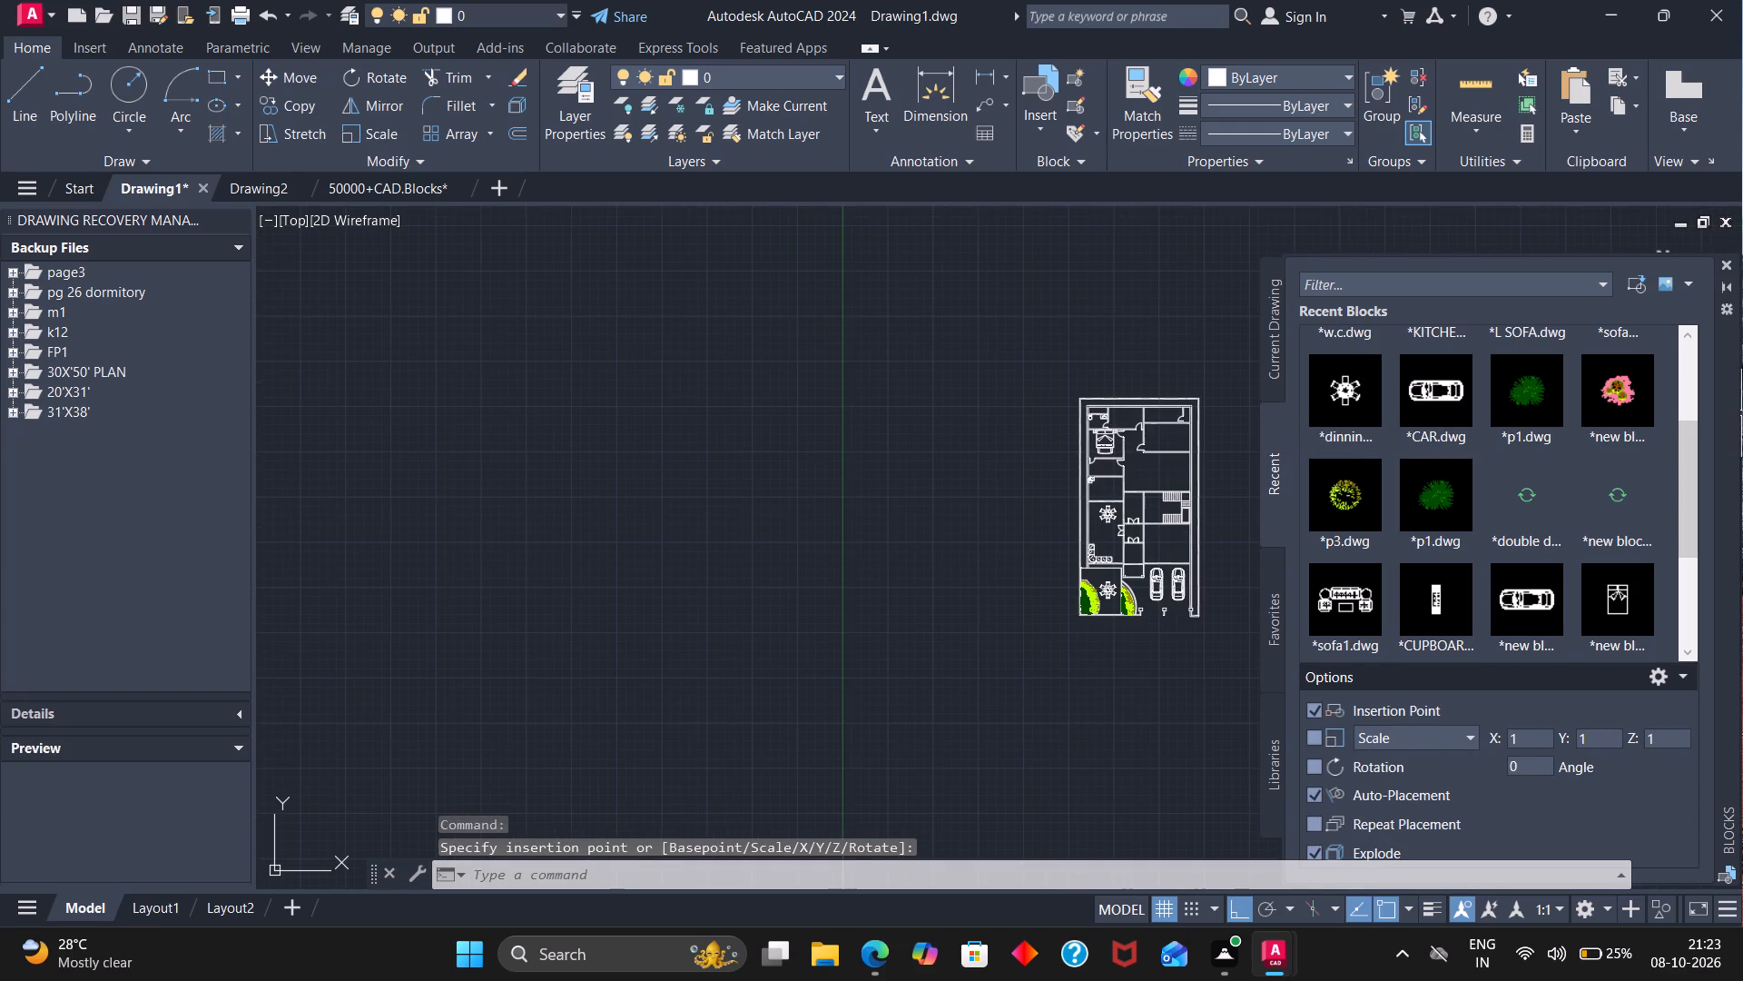
click(1724, 261)
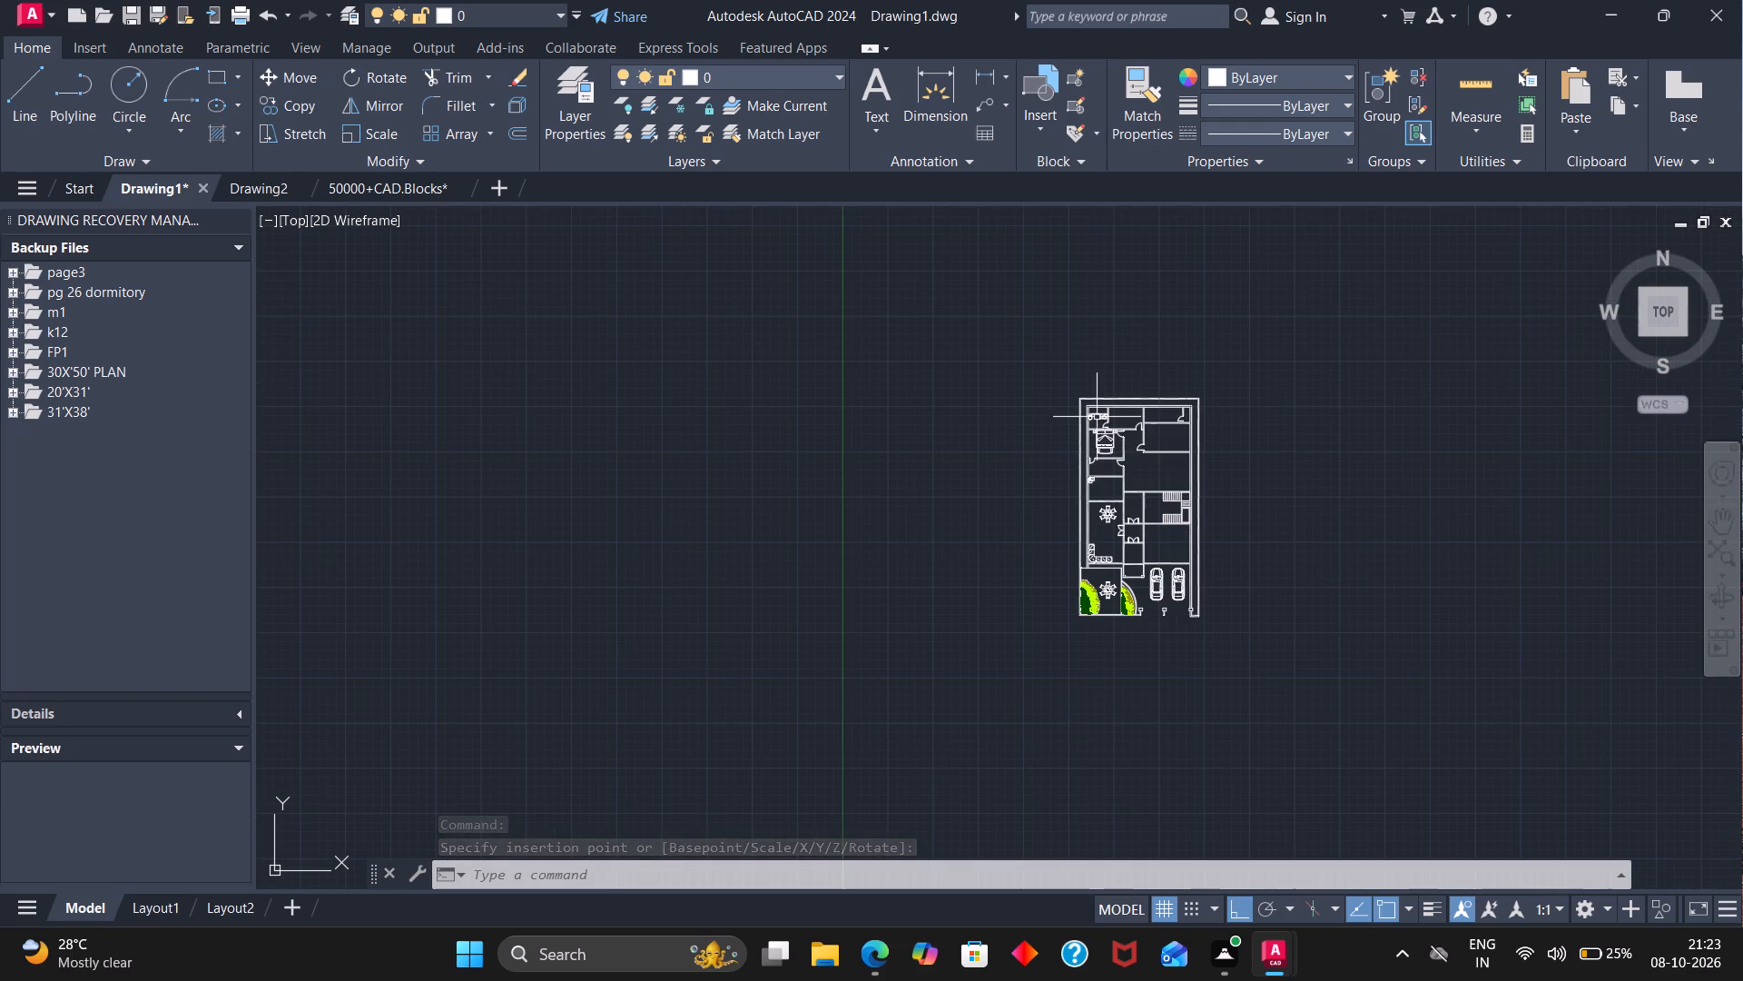
Scale the bed in the room south of the rear bathroom down to about 0.7 of its size.
scroll(1097, 417, up, 3)
click(1136, 512)
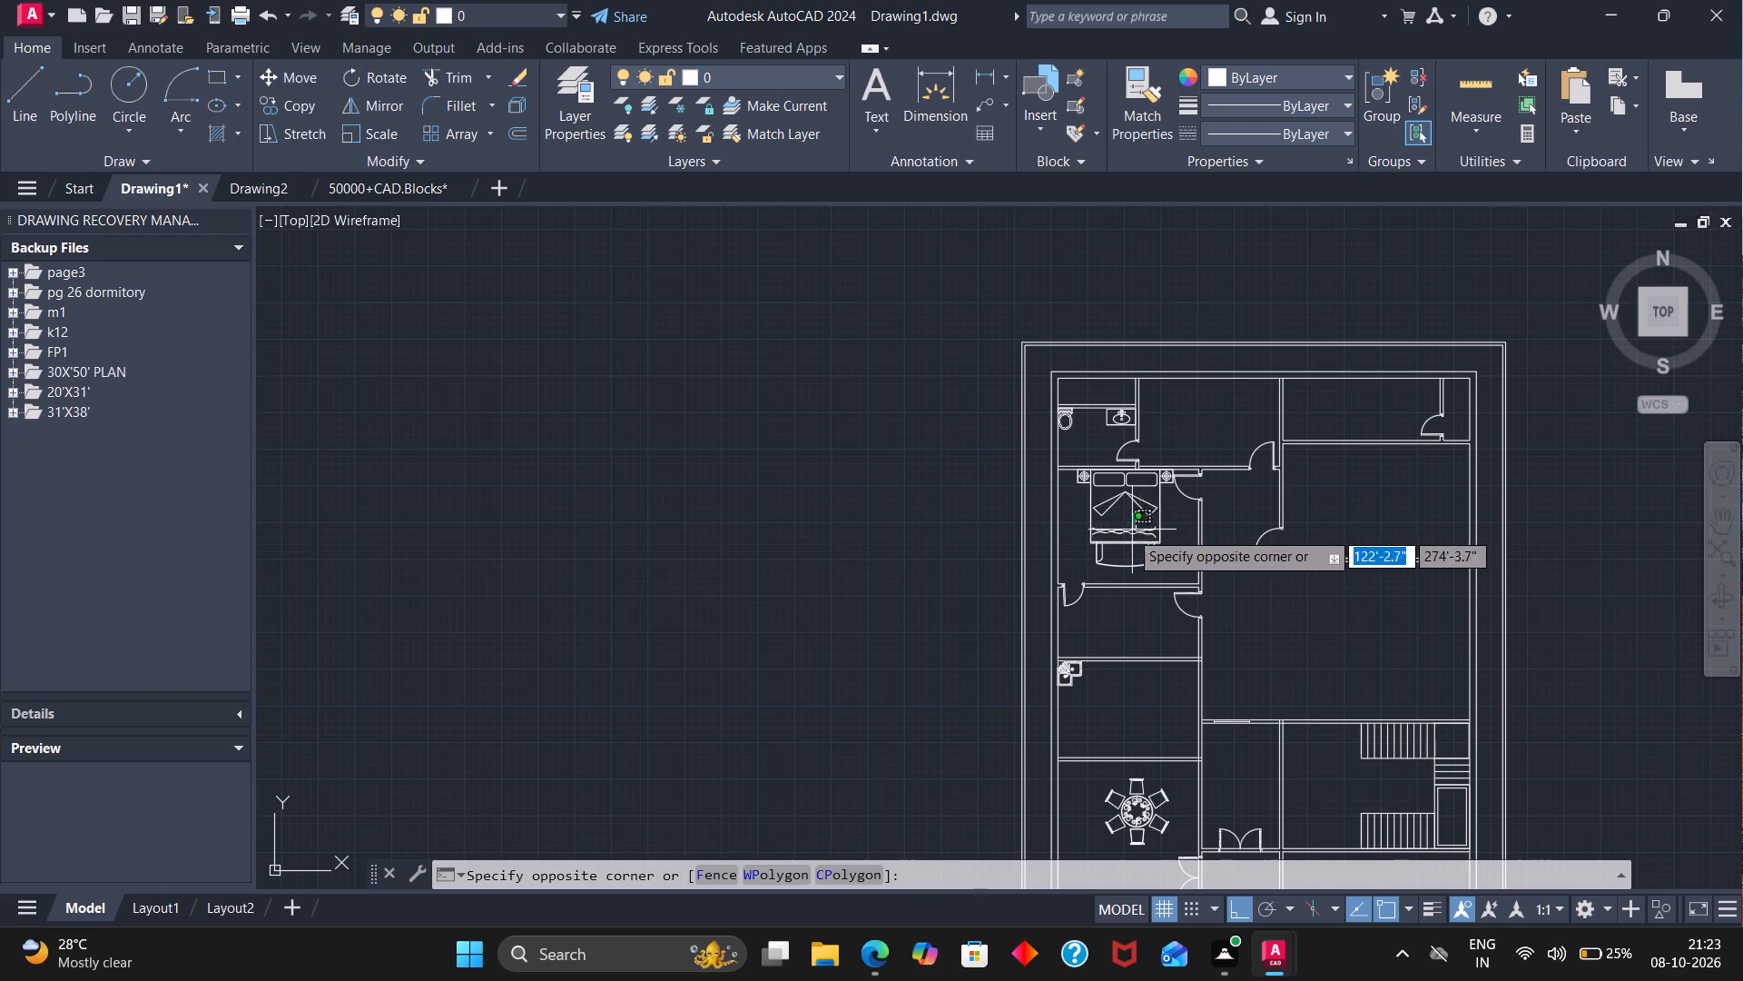
click(1128, 530)
text(sc)
key(Return)
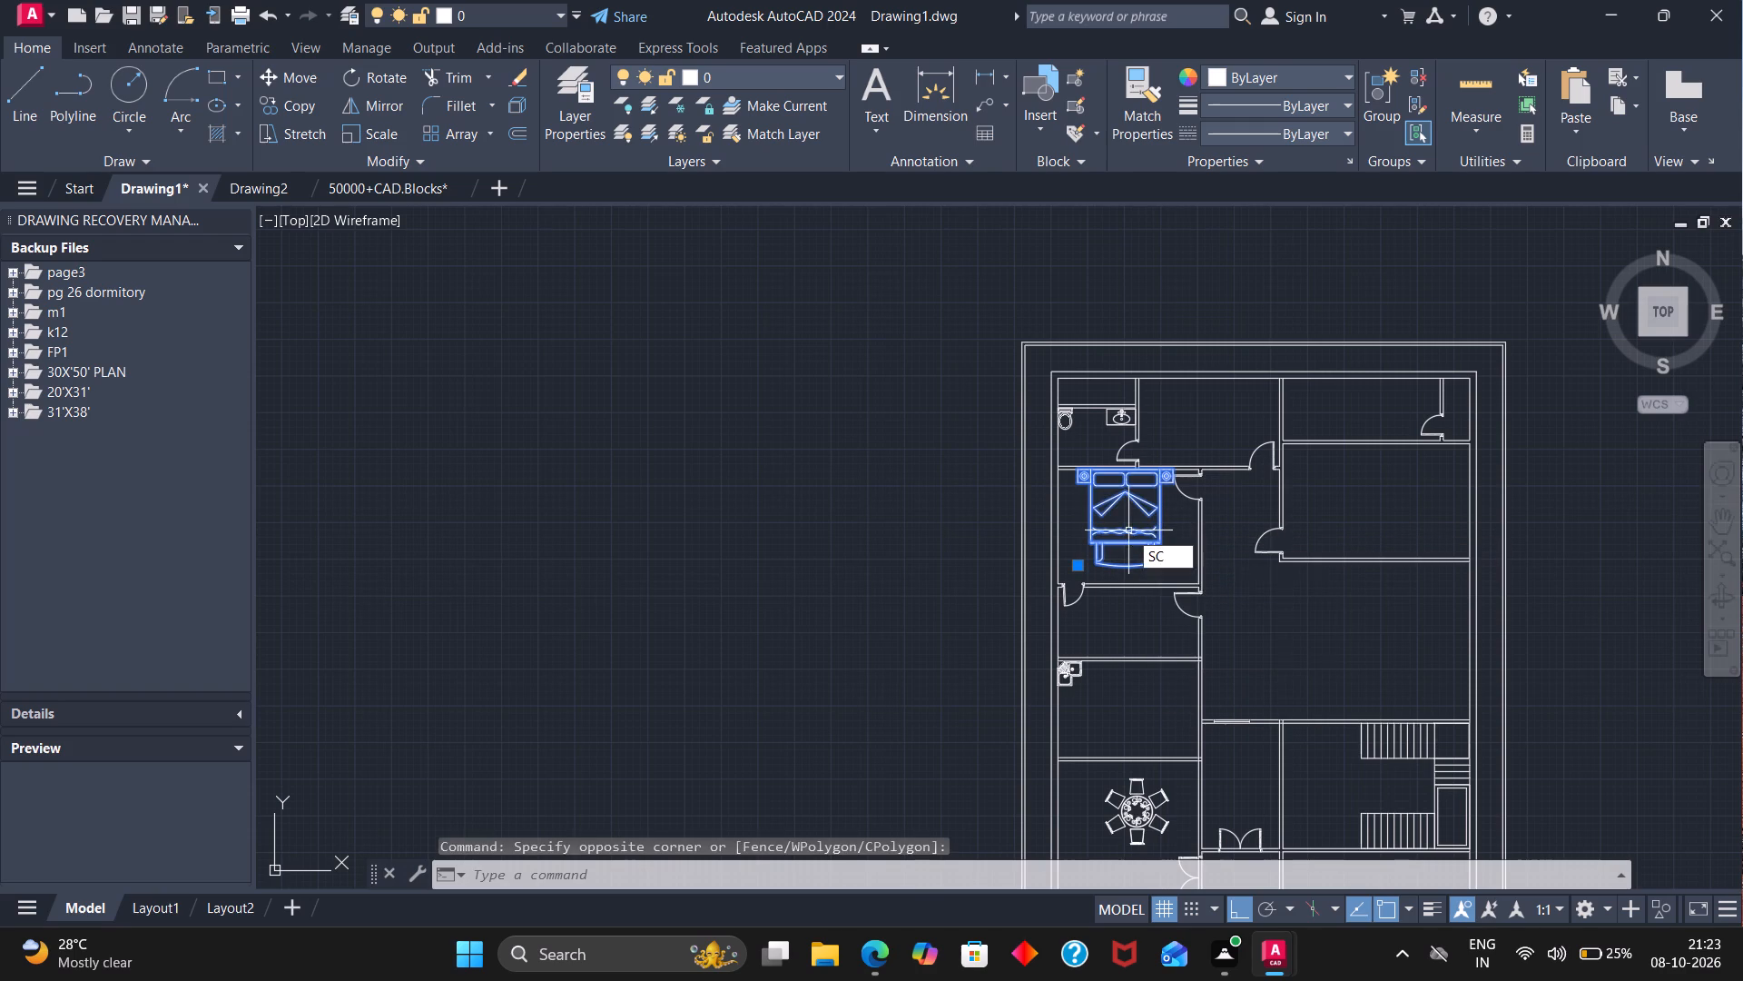
click(1095, 561)
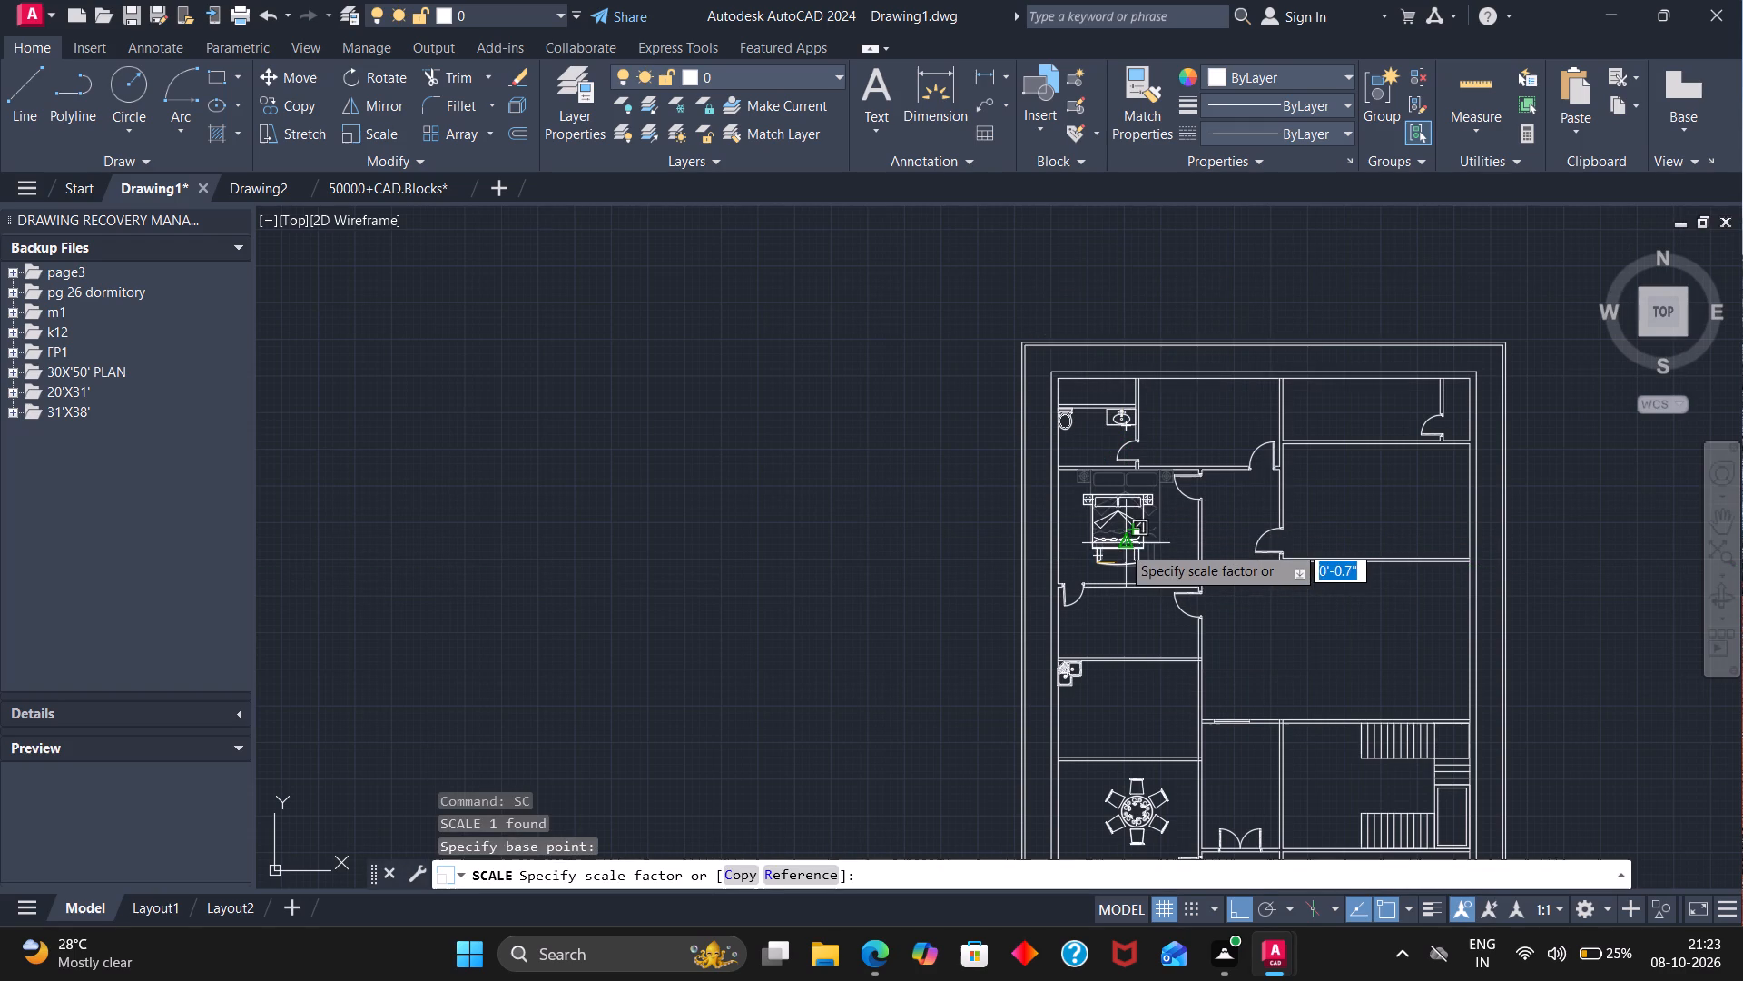
click(1123, 542)
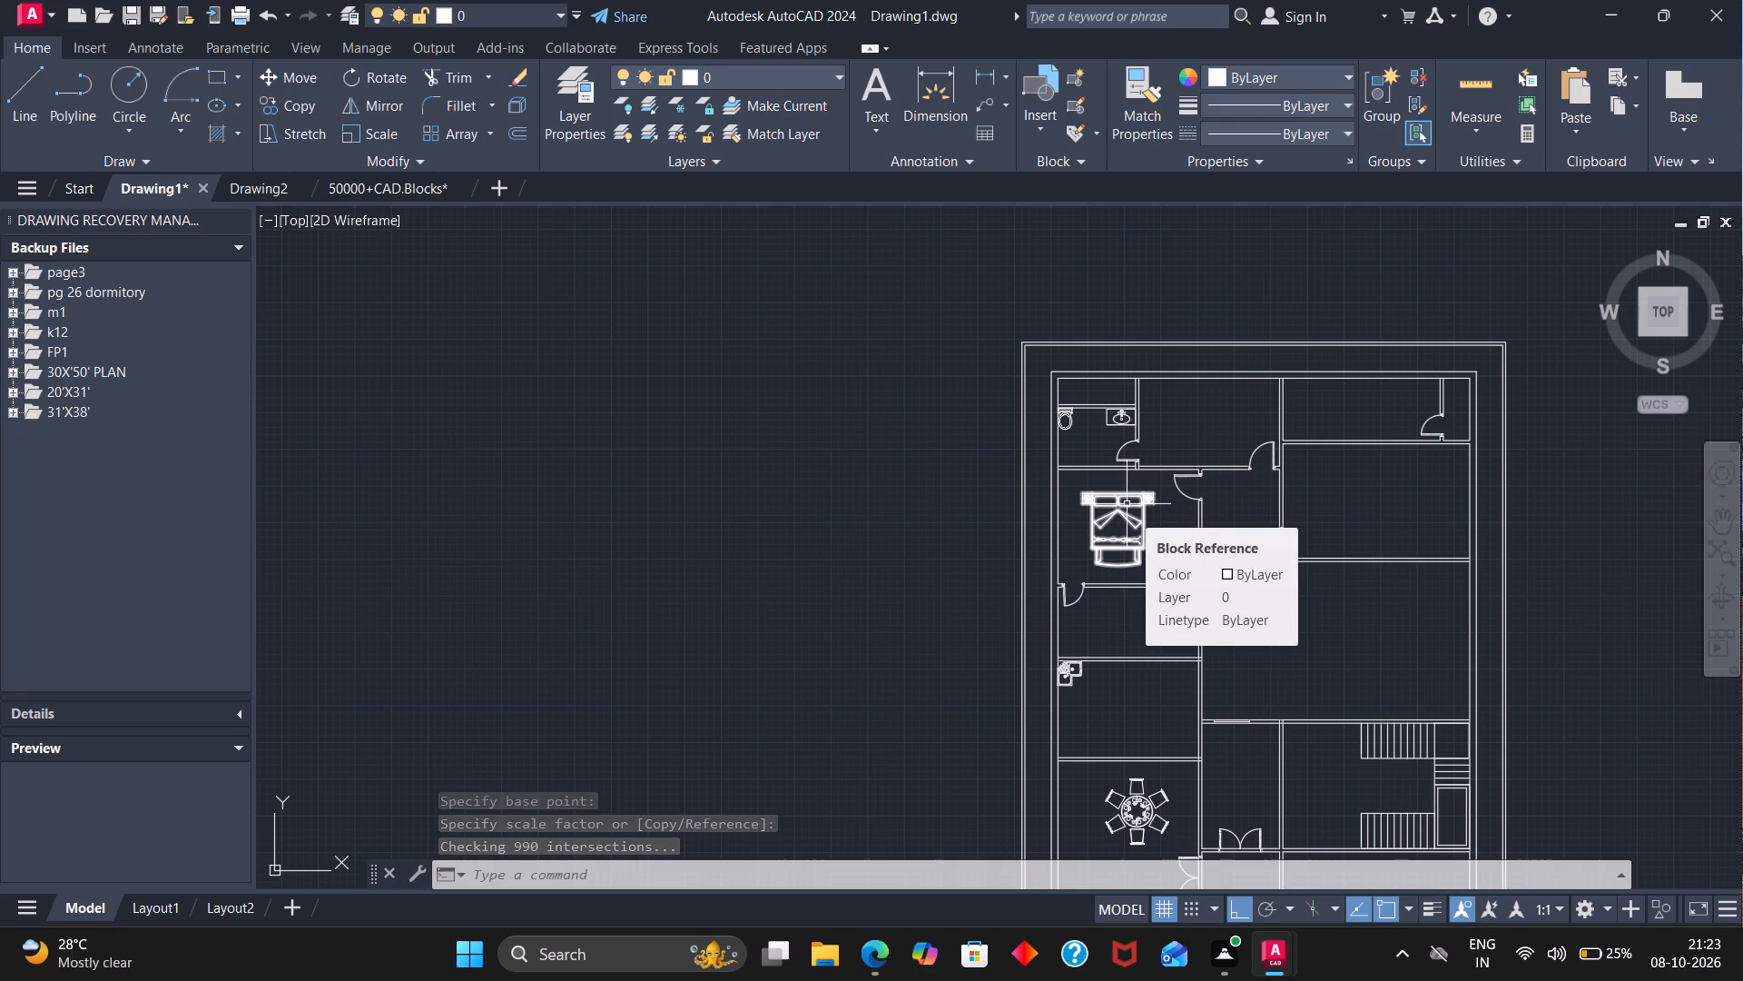
Move the reduced bed about 2'-9" north so its headboard rests against the room's north wall.
click(1127, 504)
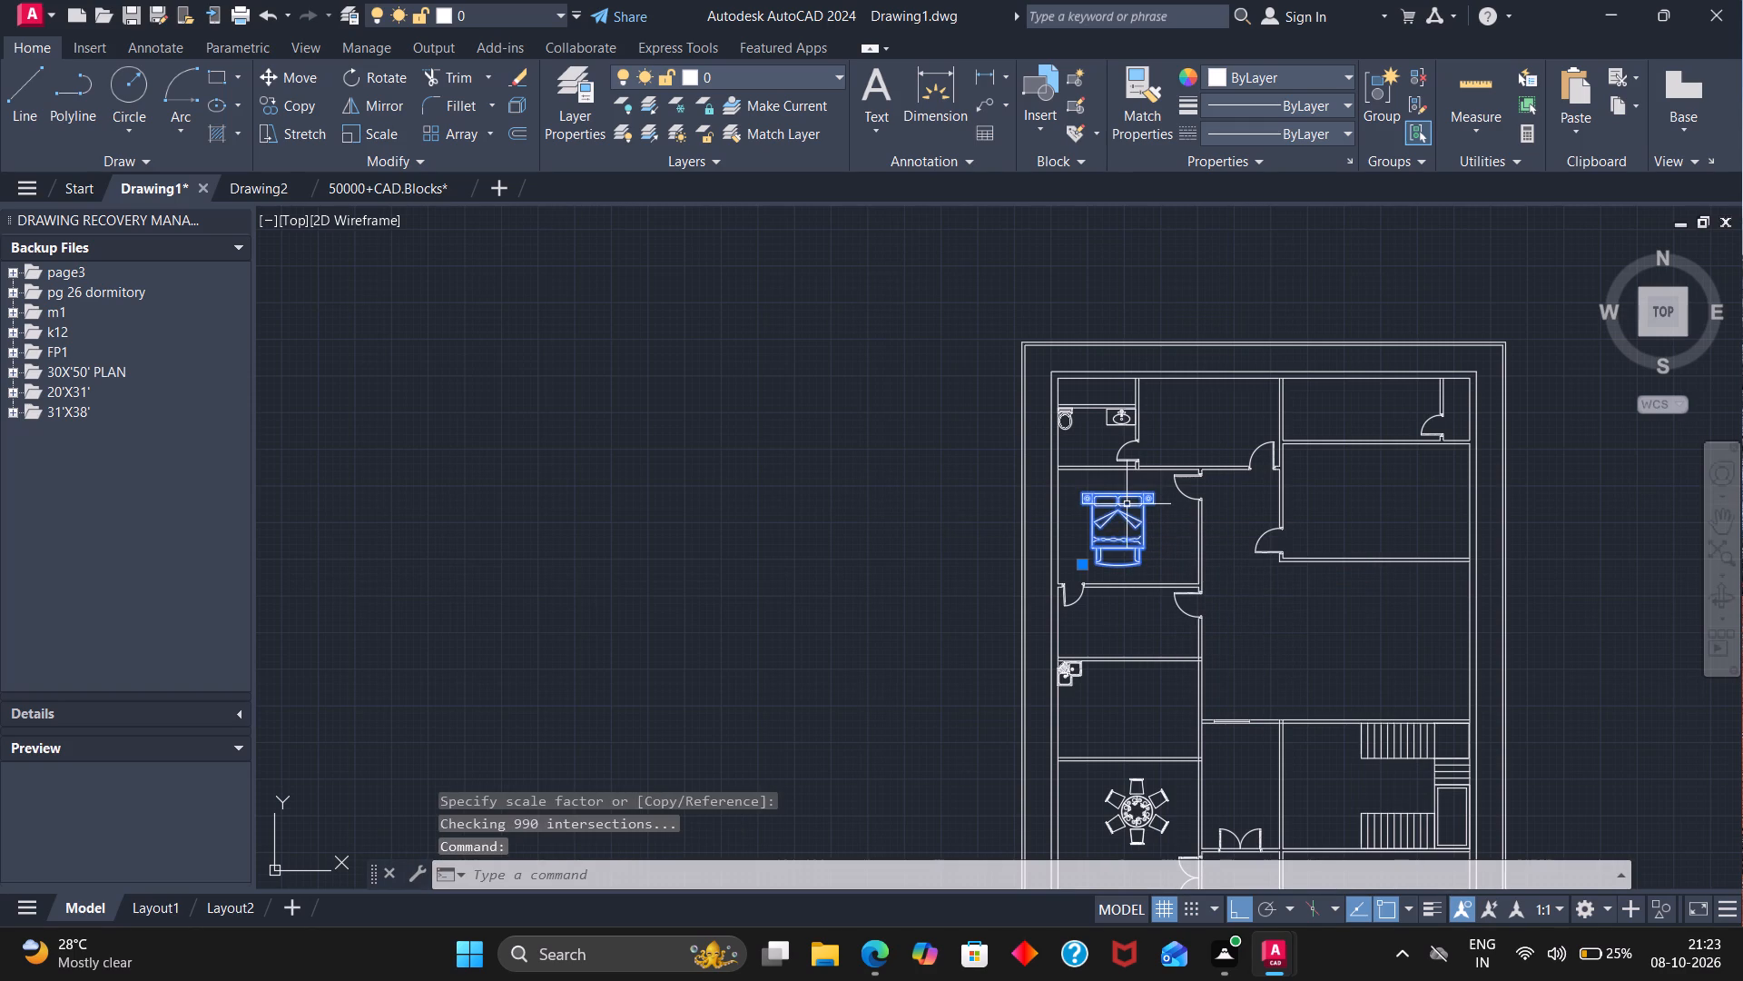
key(m)
key(Return)
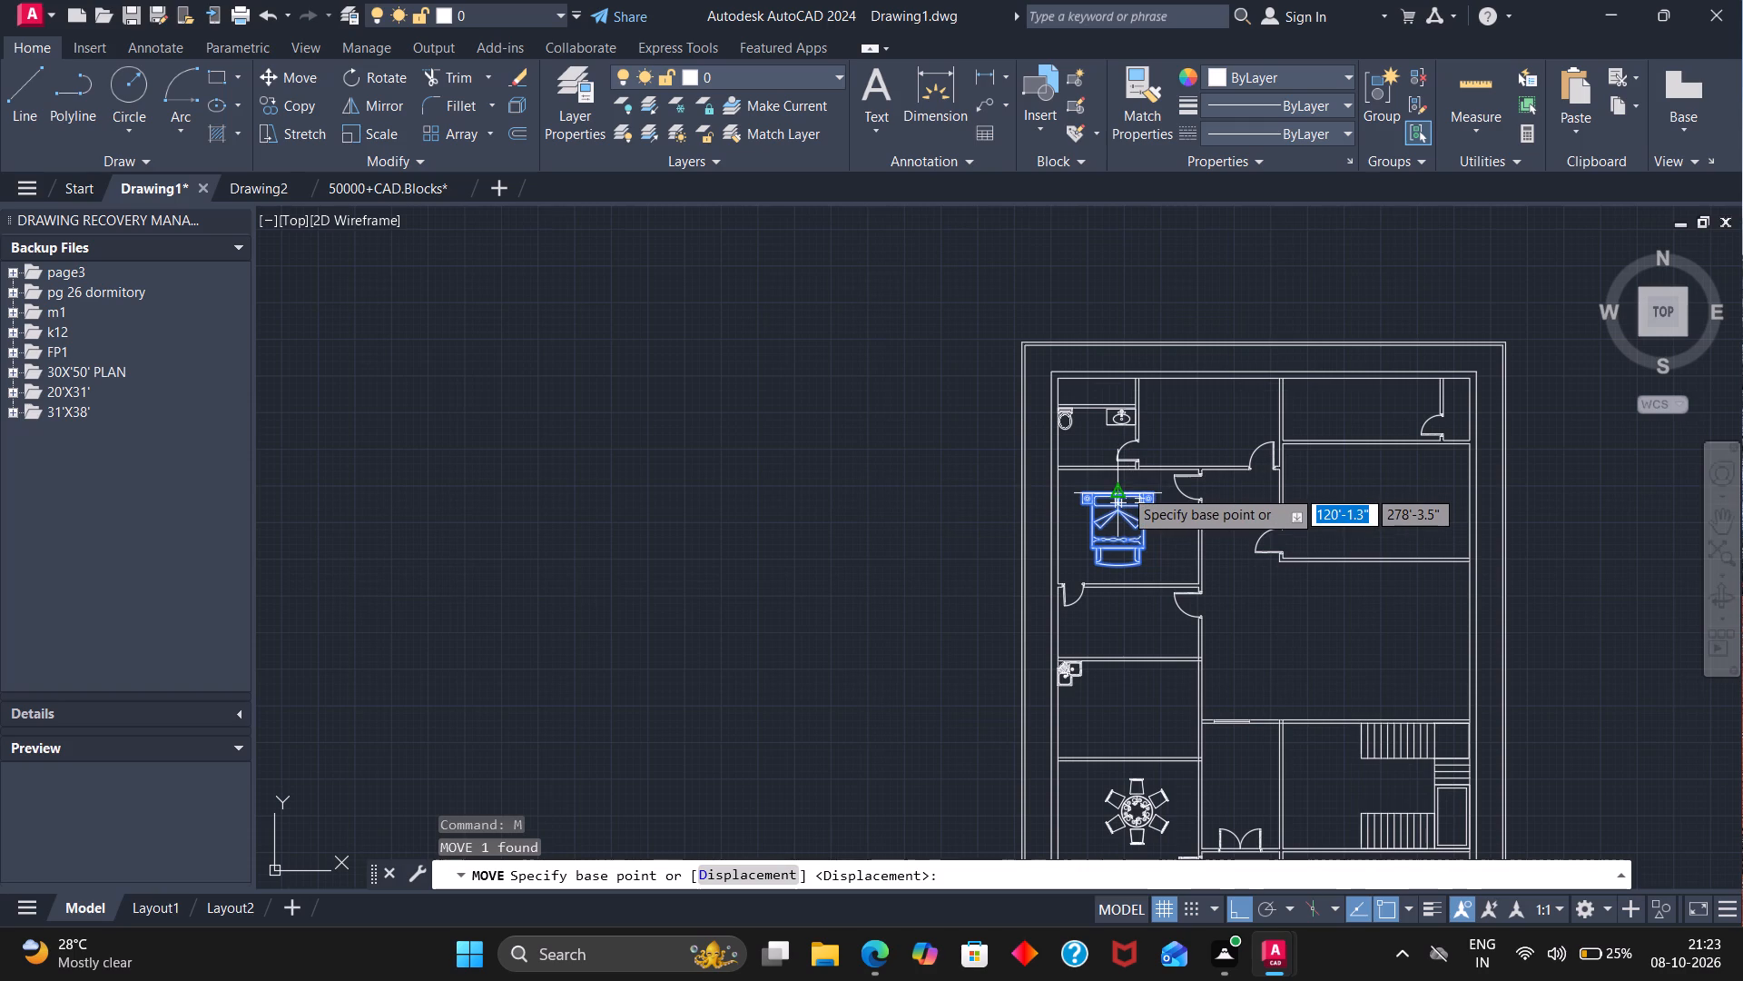
click(1124, 489)
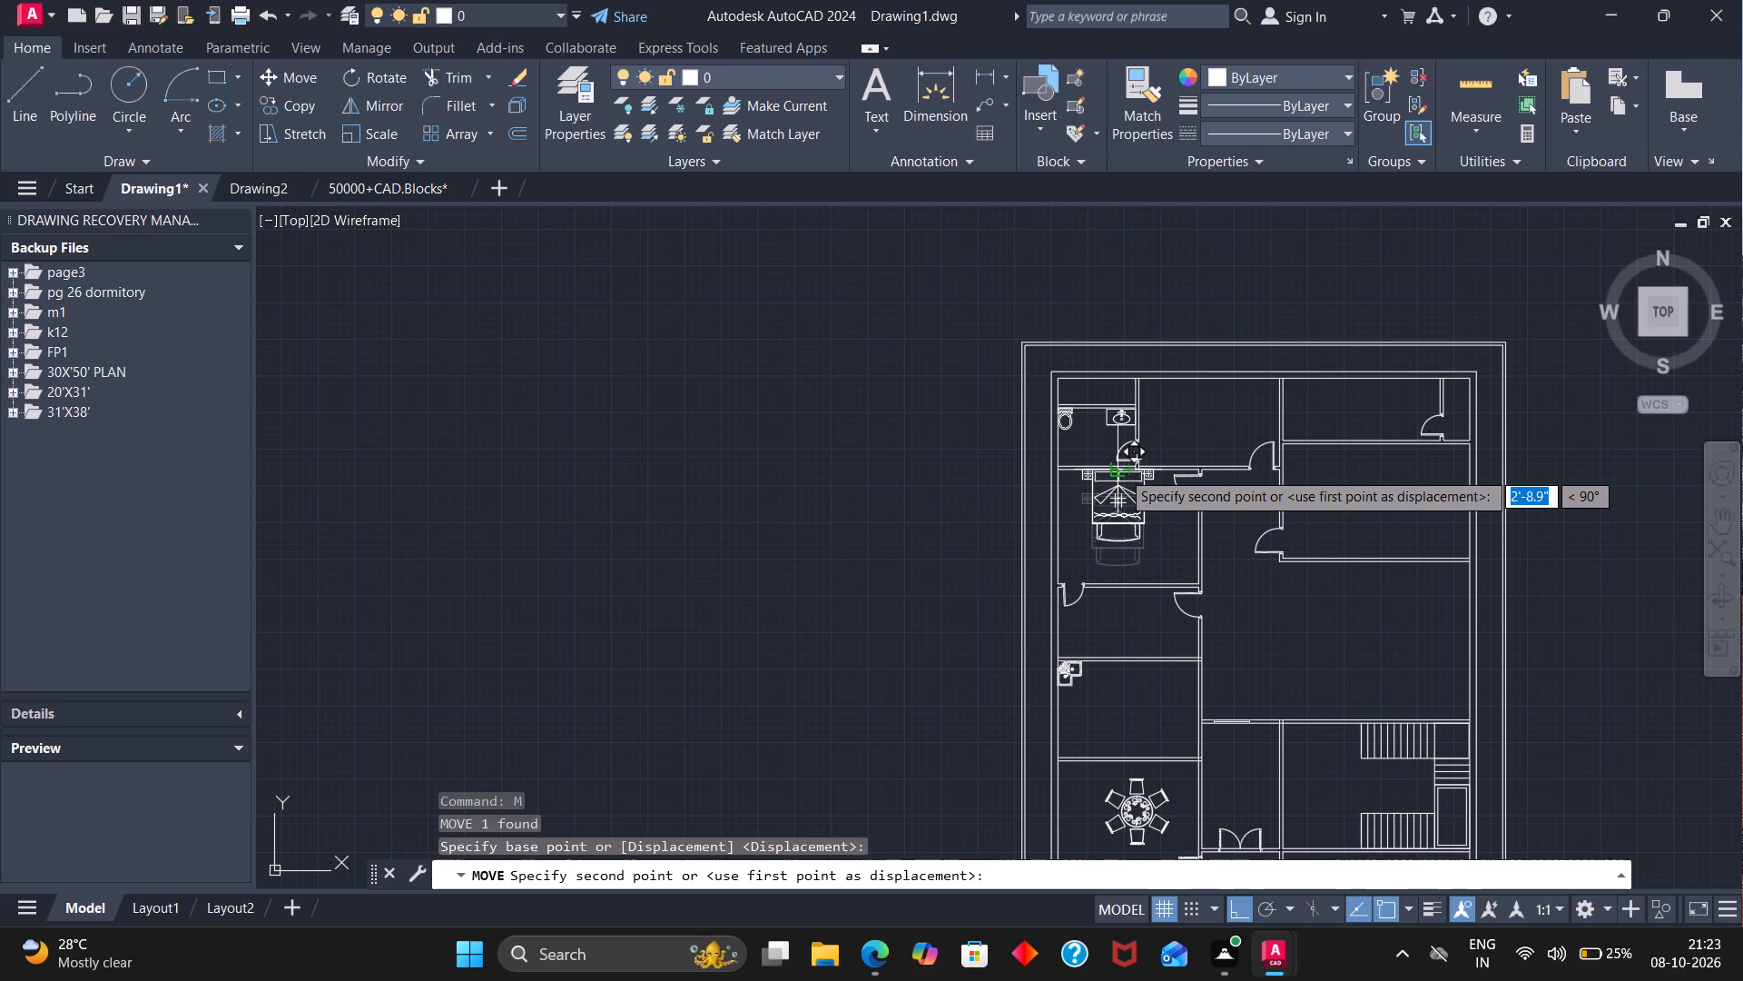
click(1121, 471)
Copy the bed about 28'-5" east into the bedroom on the plan's east side.
scroll(1139, 530, down, 1)
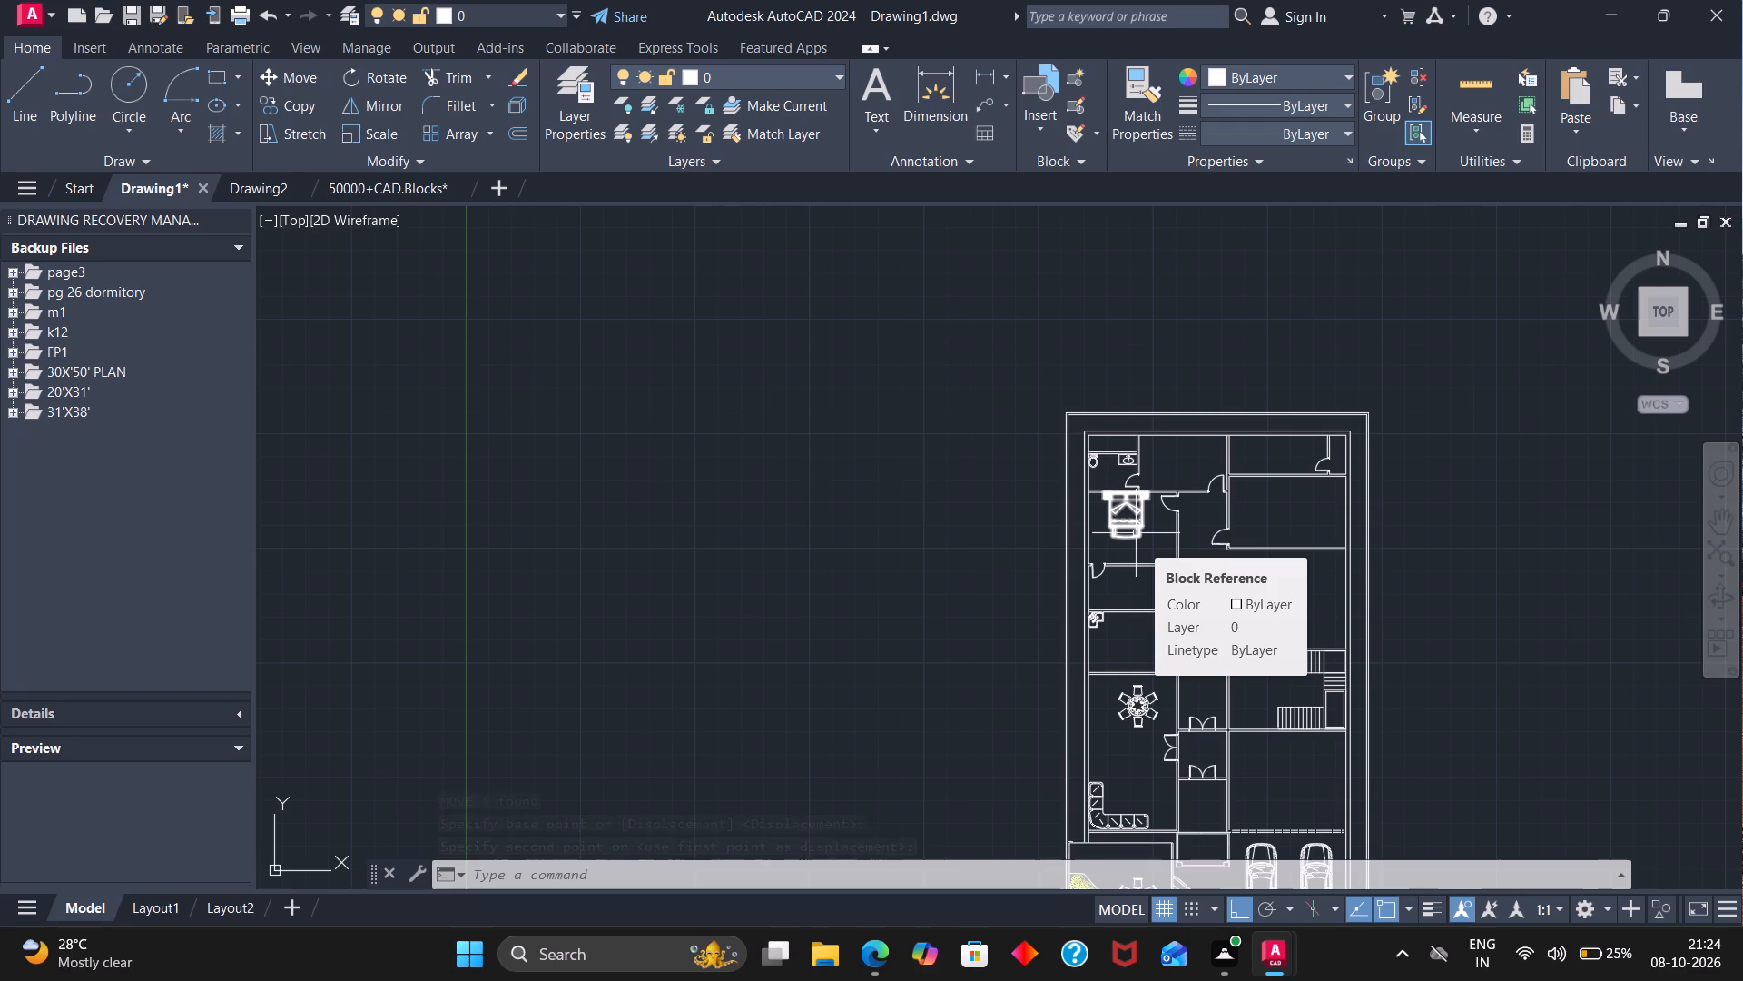
click(1126, 524)
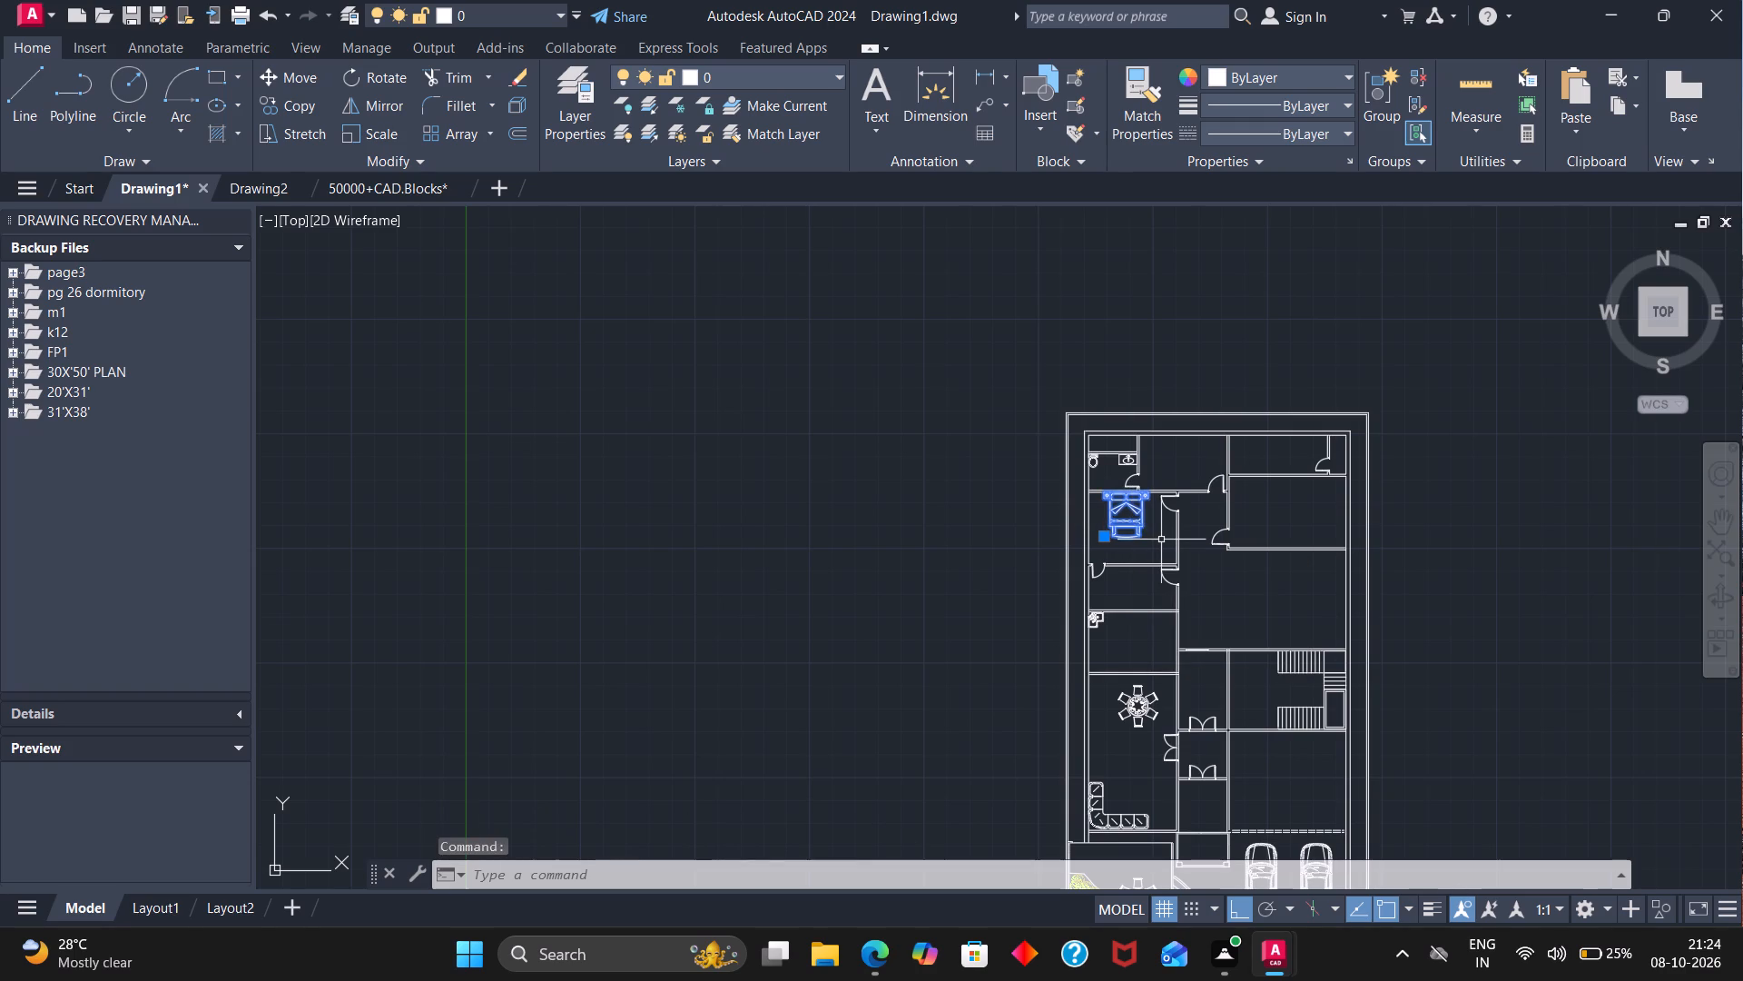
text(co)
key(Return)
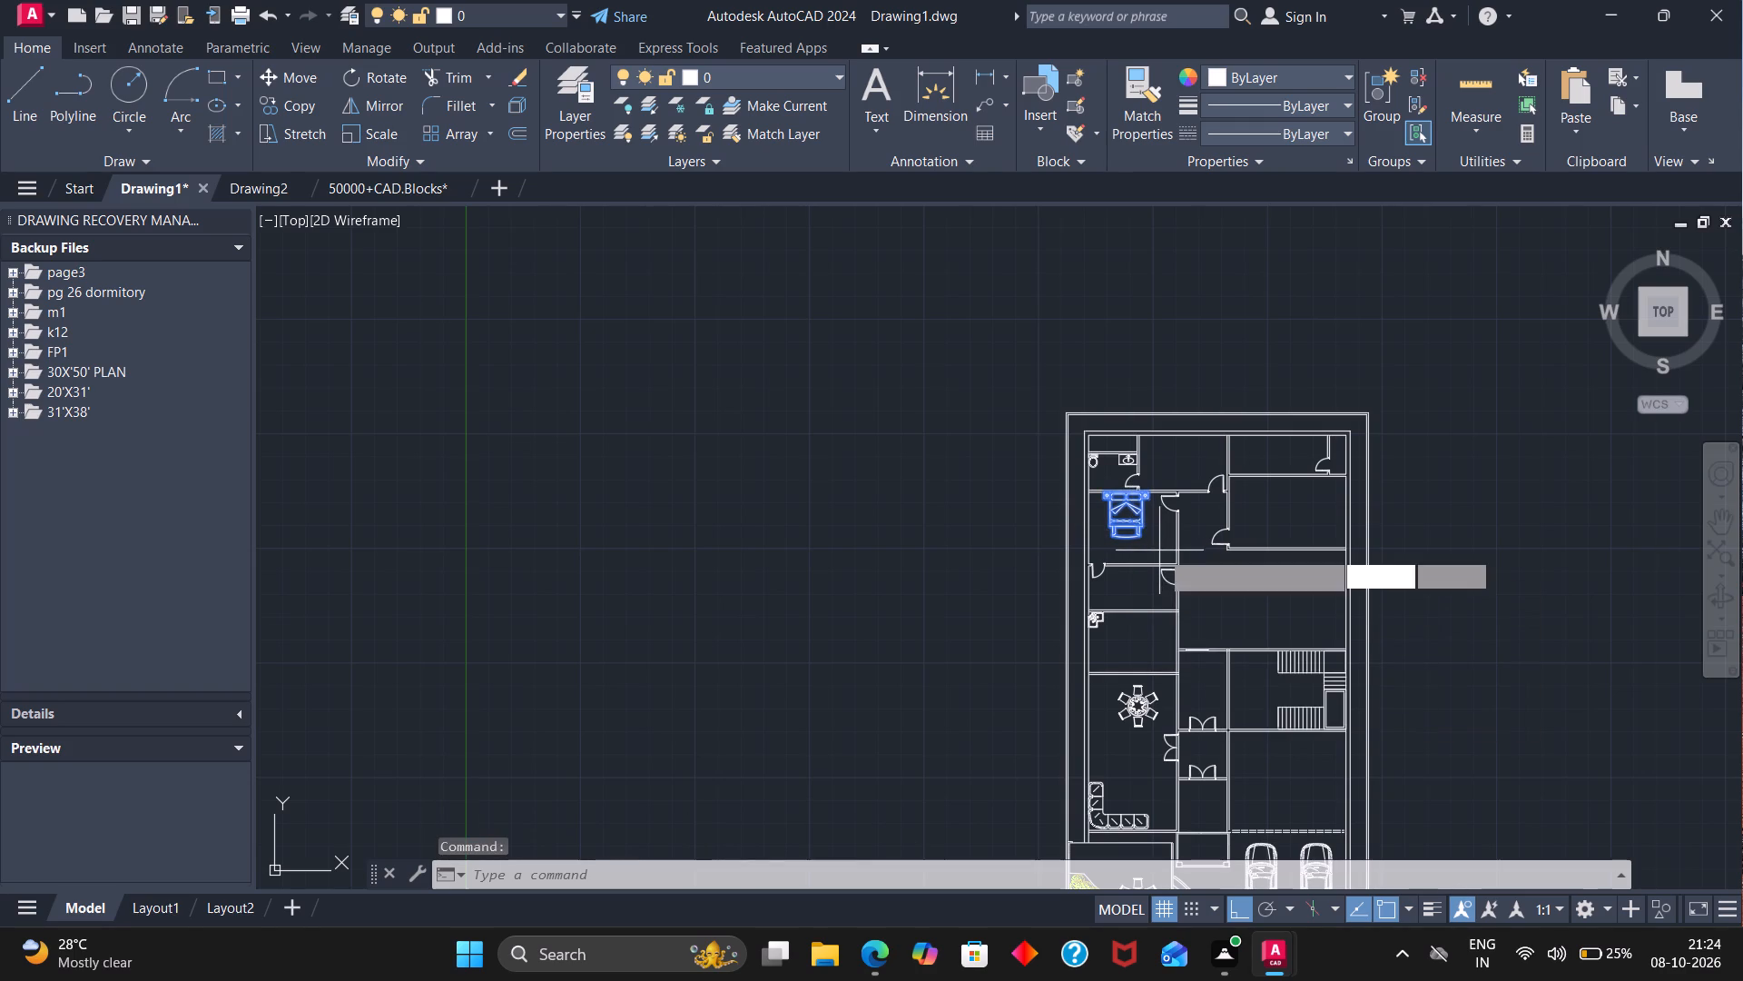
click(1140, 526)
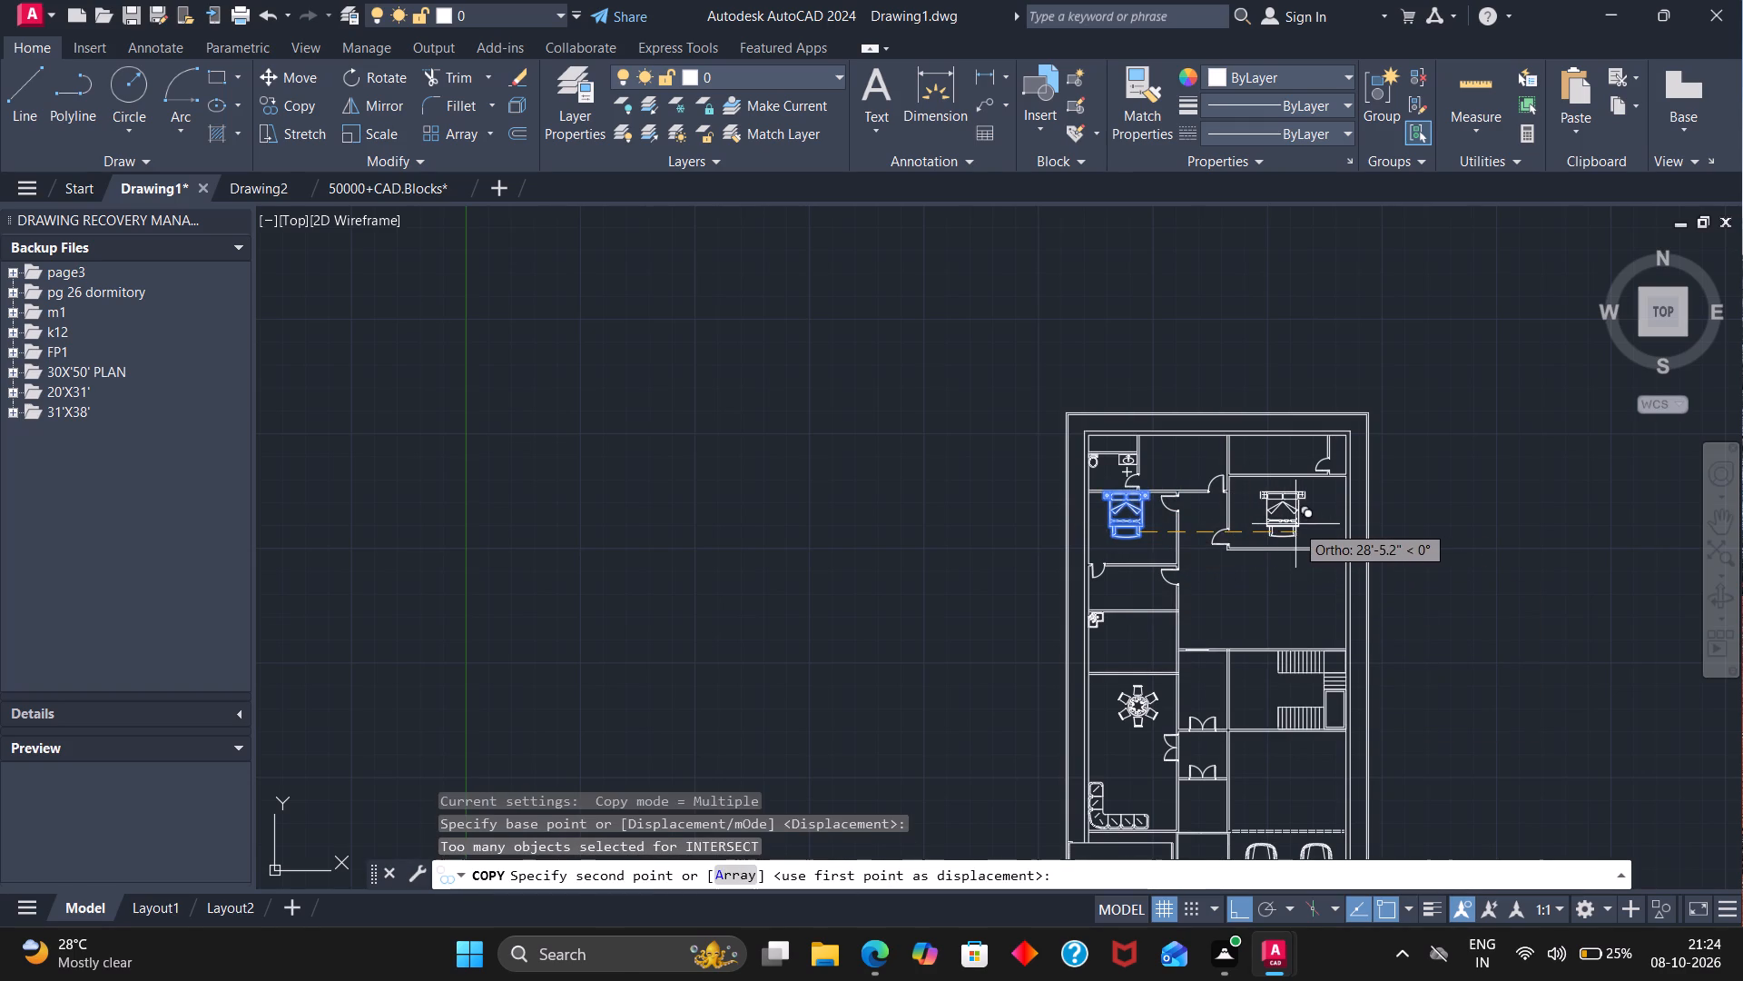
click(1295, 524)
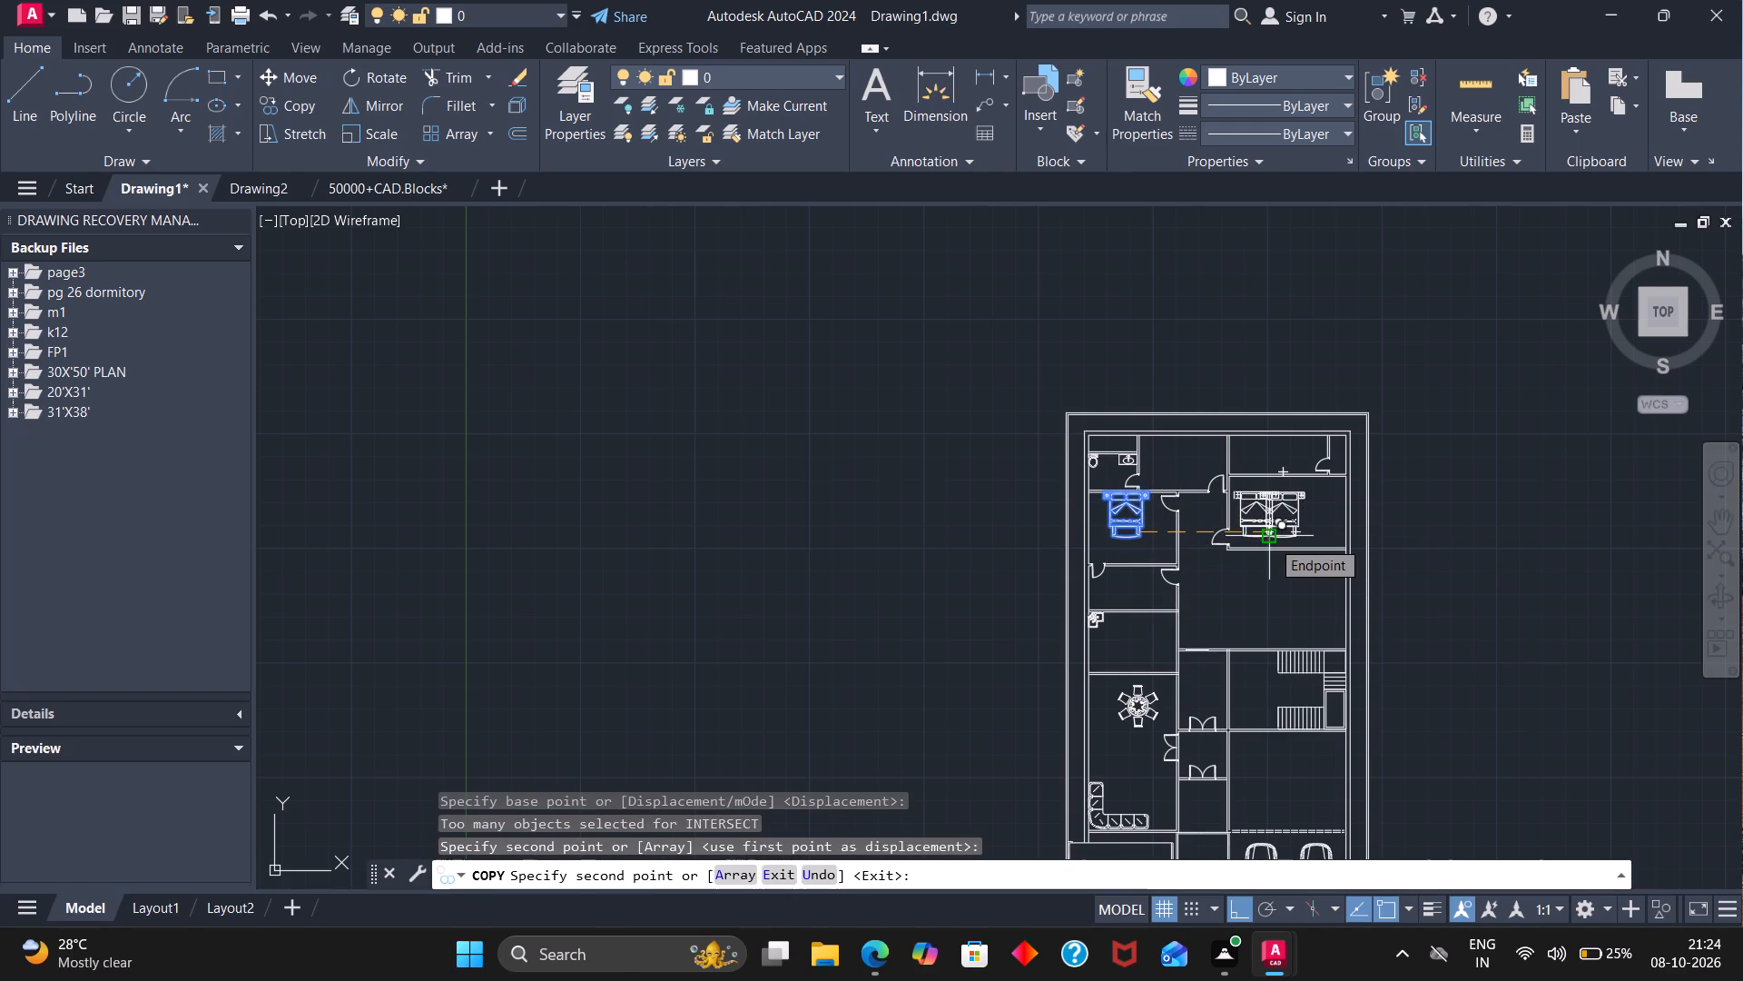
key(Escape)
Rotate the copied bed in the east bedroom 90° counterclockwise about its headboard's northwest corner.
key(r)
key(o)
key(Return)
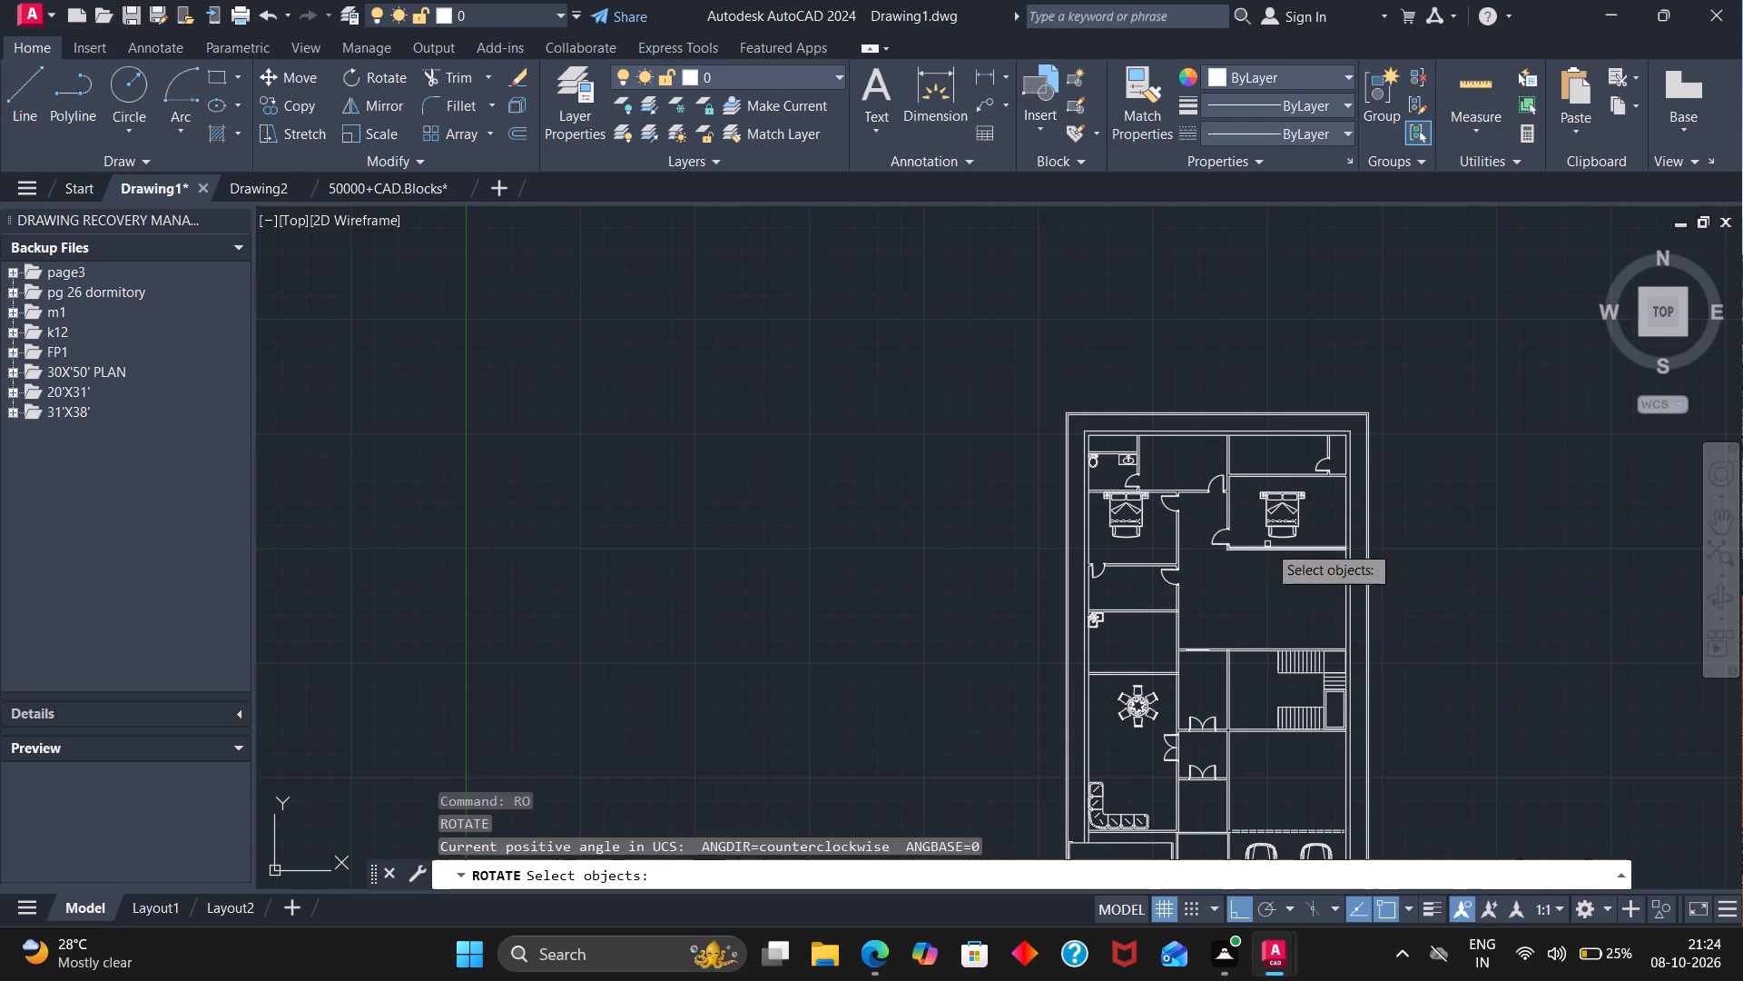
click(1265, 498)
key(Return)
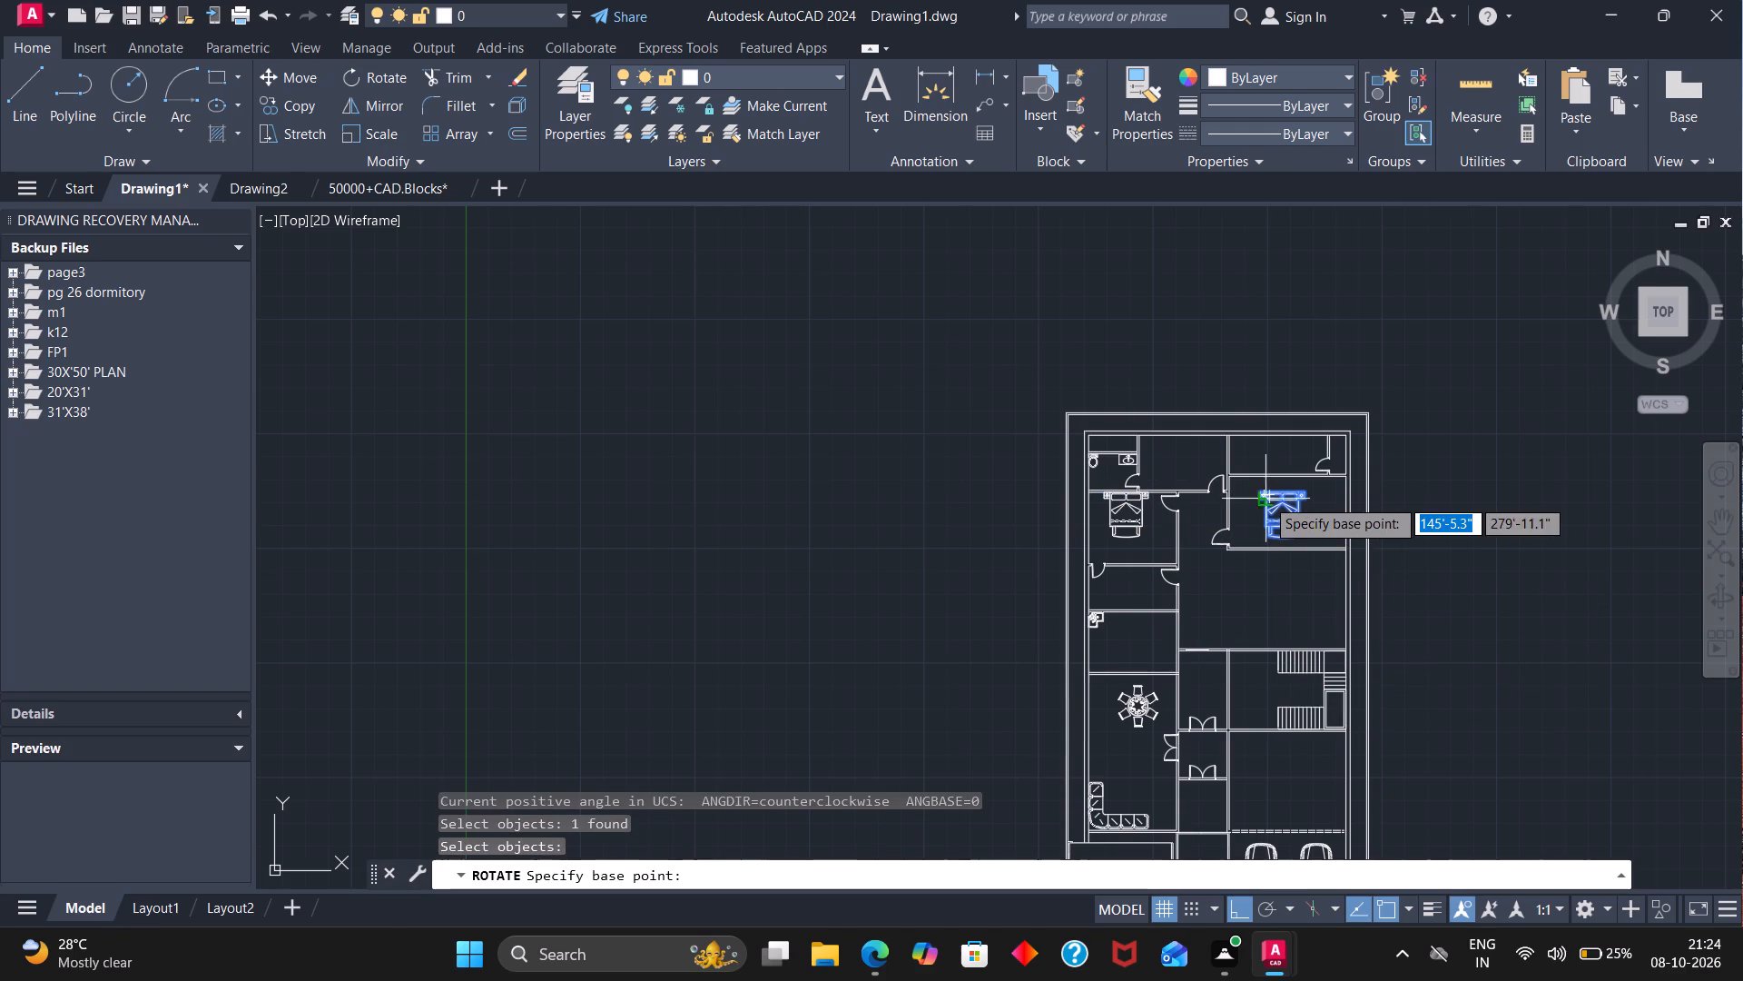
scroll(1257, 491, up, 4)
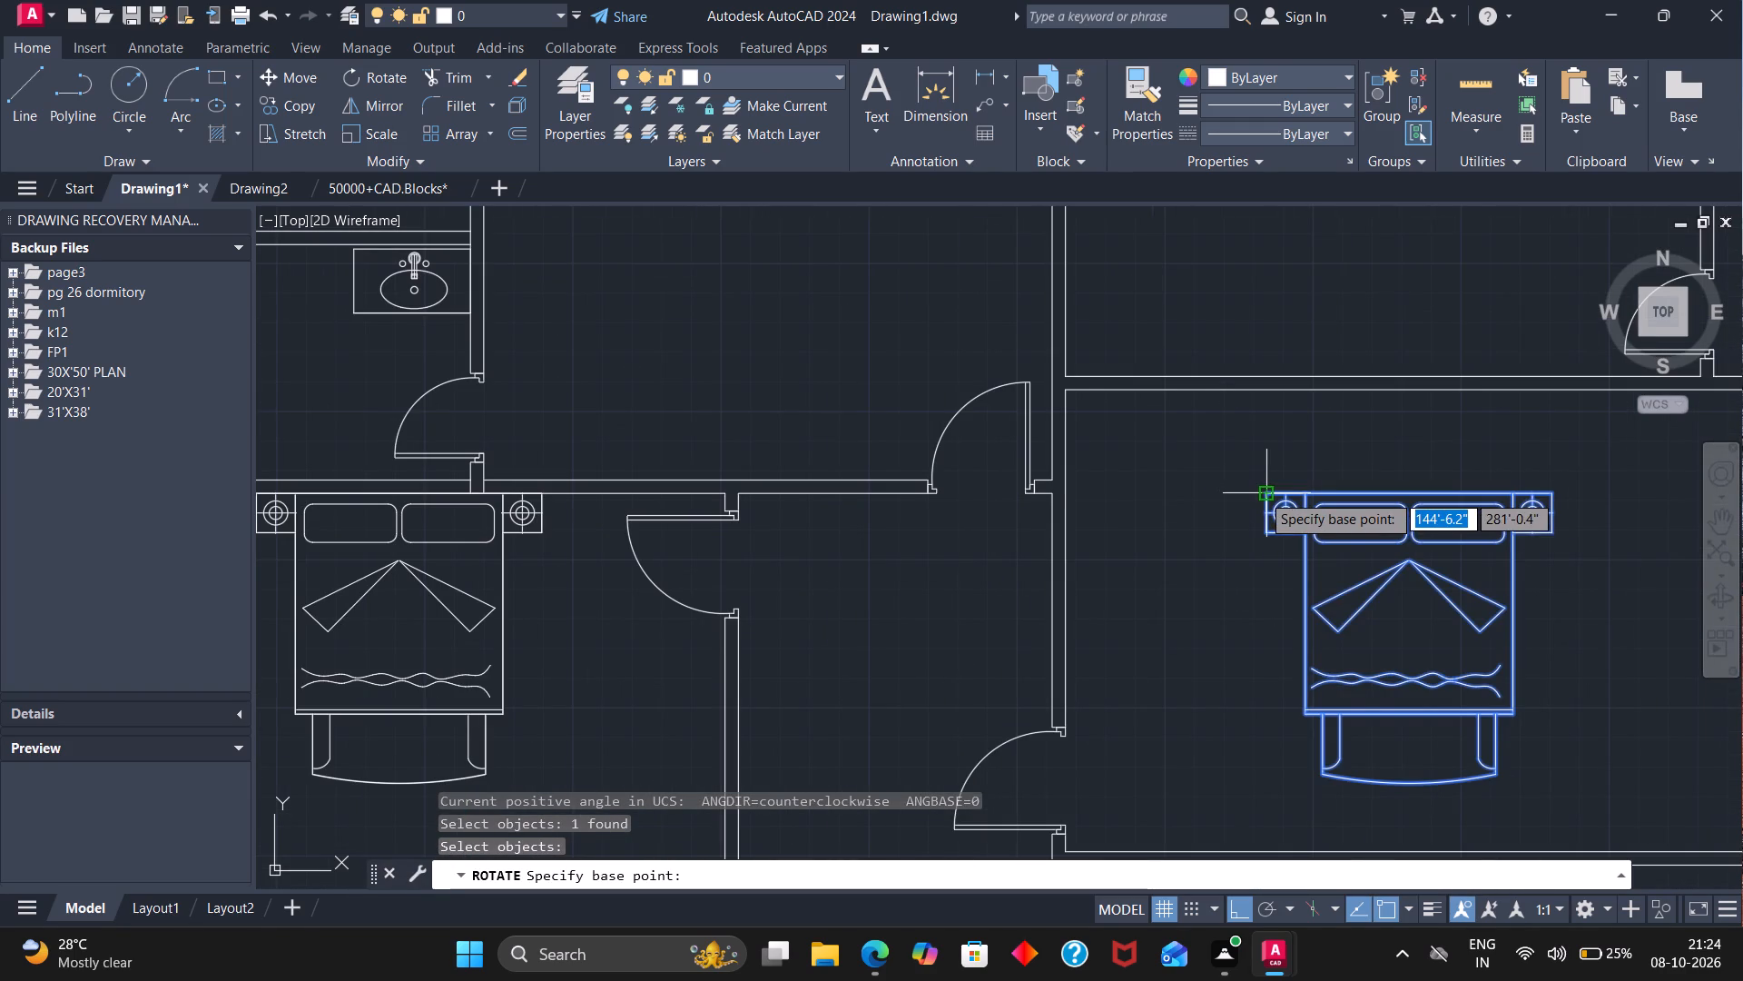
click(1261, 493)
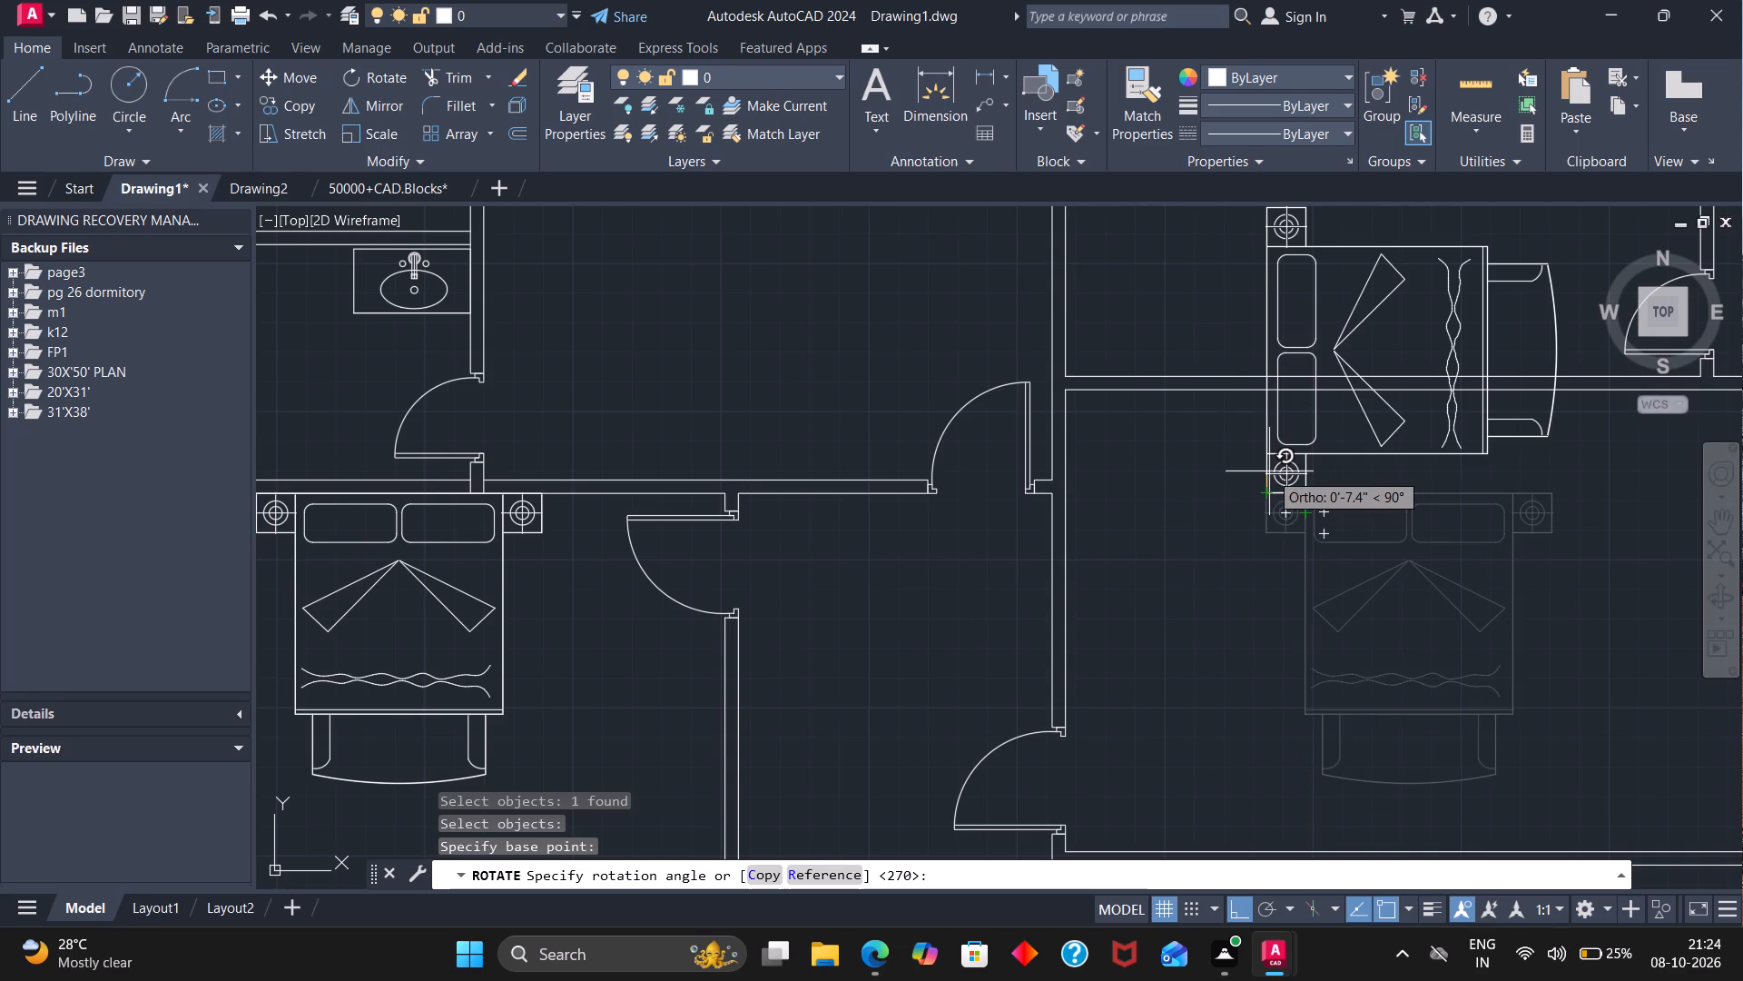
click(1269, 471)
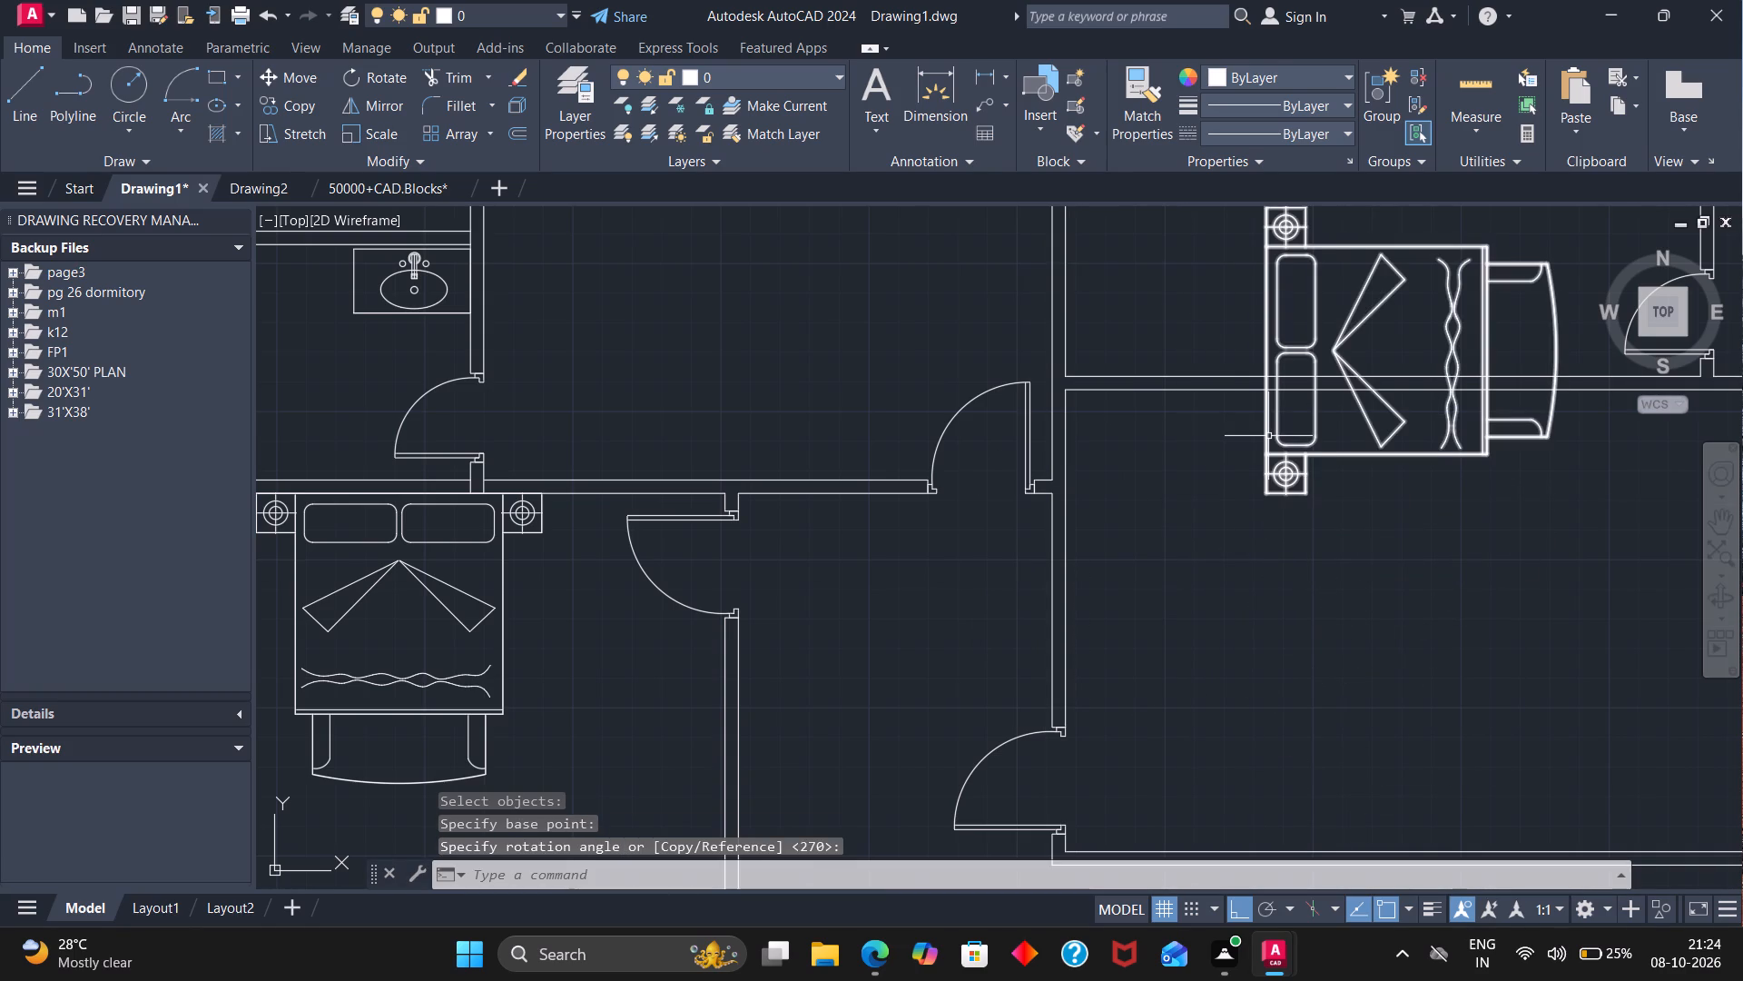
Move the rotated bed so its headboard rests against the east bedroom's west wall, north of the door.
click(1268, 436)
key(m)
key(Return)
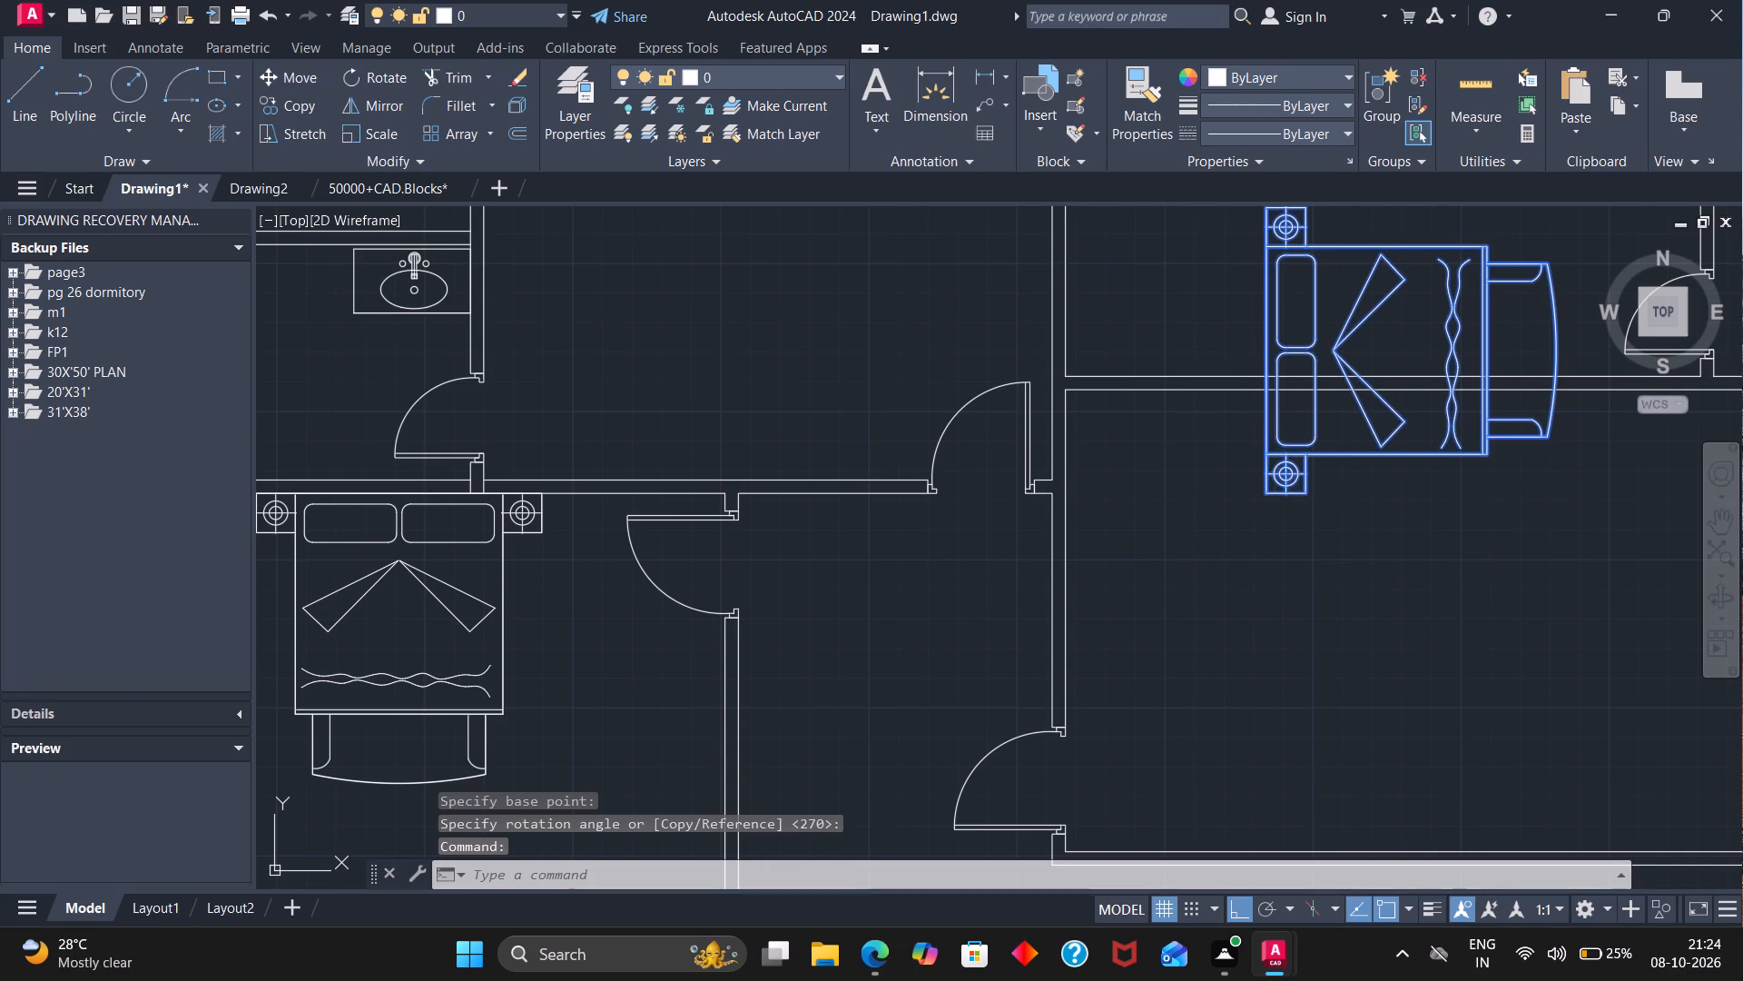
click(1260, 374)
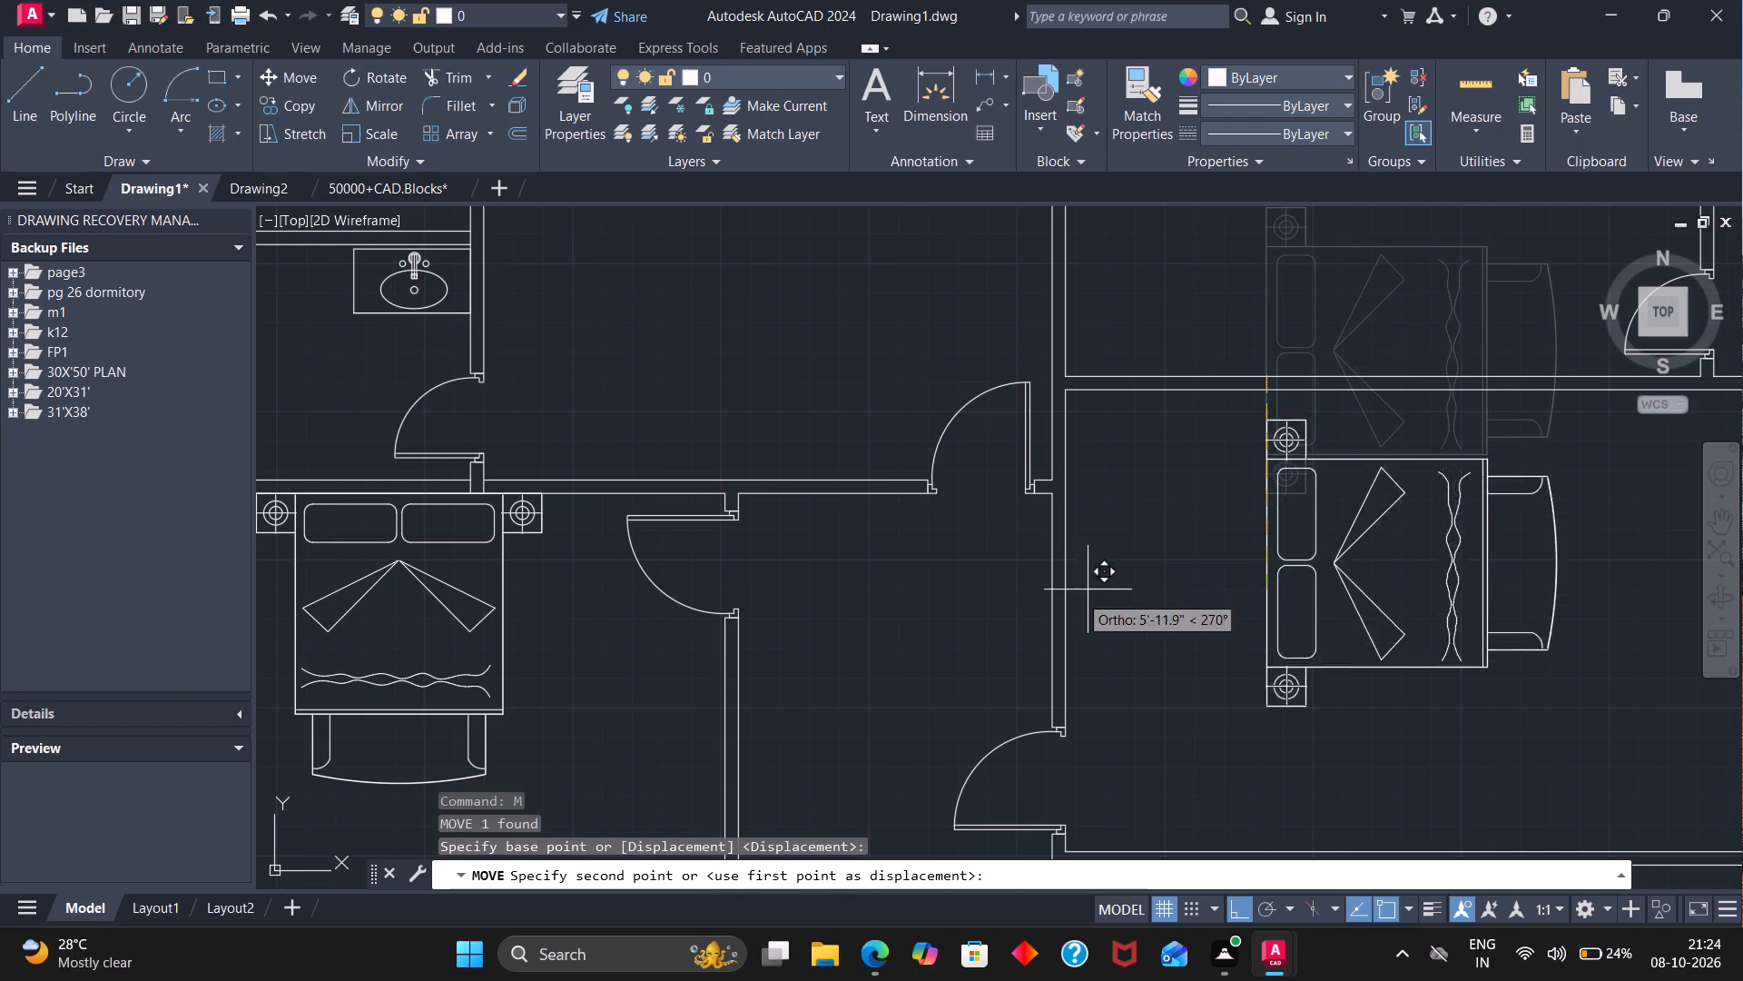
click(1068, 601)
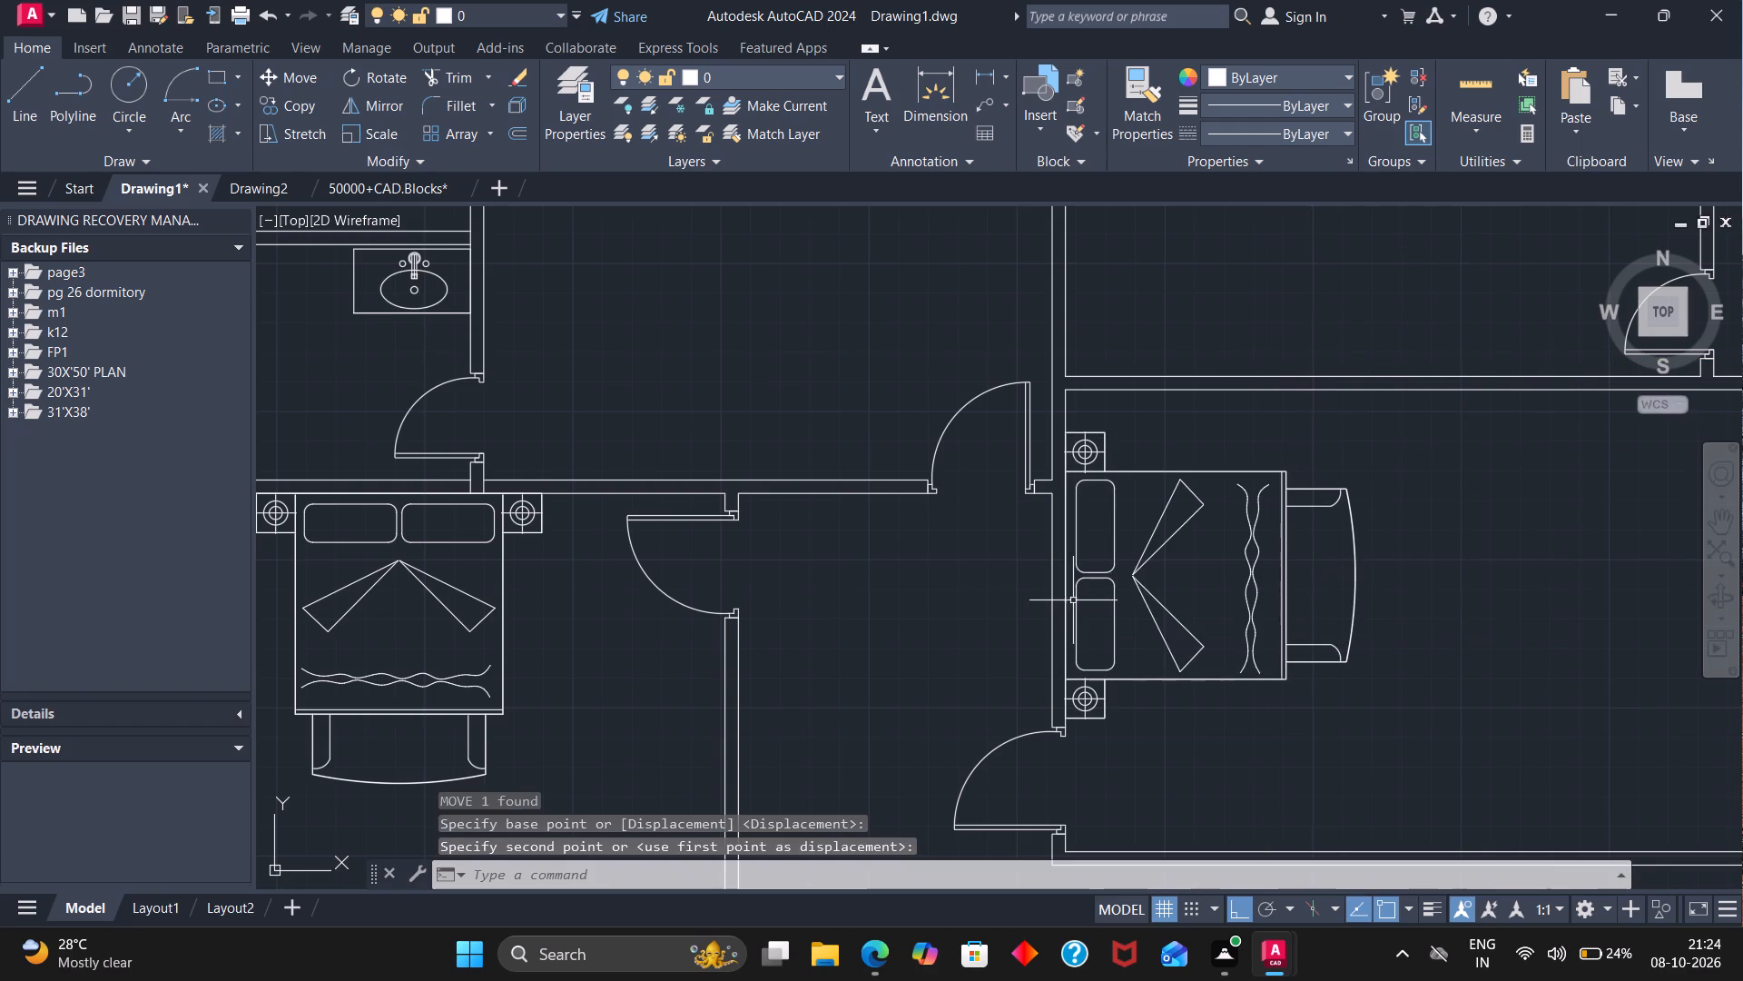
Look over the whole floor plan, from the furnished bedrooms to the garden and parking area.
scroll(1110, 590, down, 2)
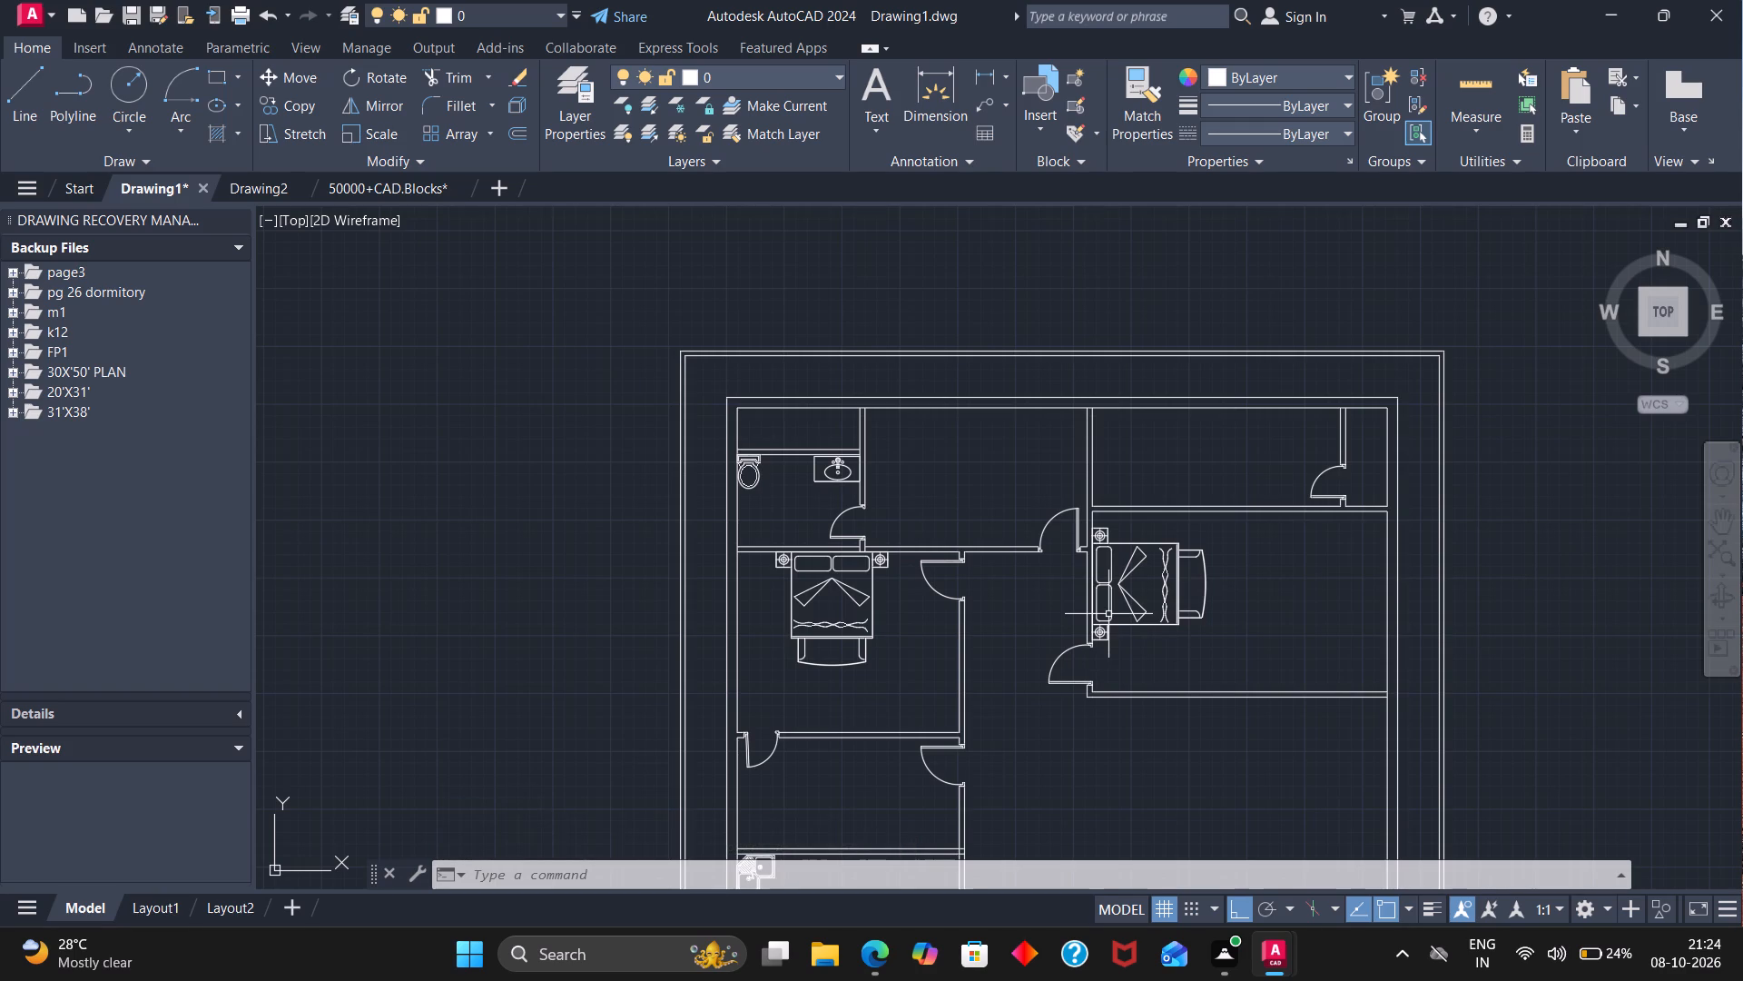
scroll(1108, 614, down, 4)
scroll(1104, 776, up, 3)
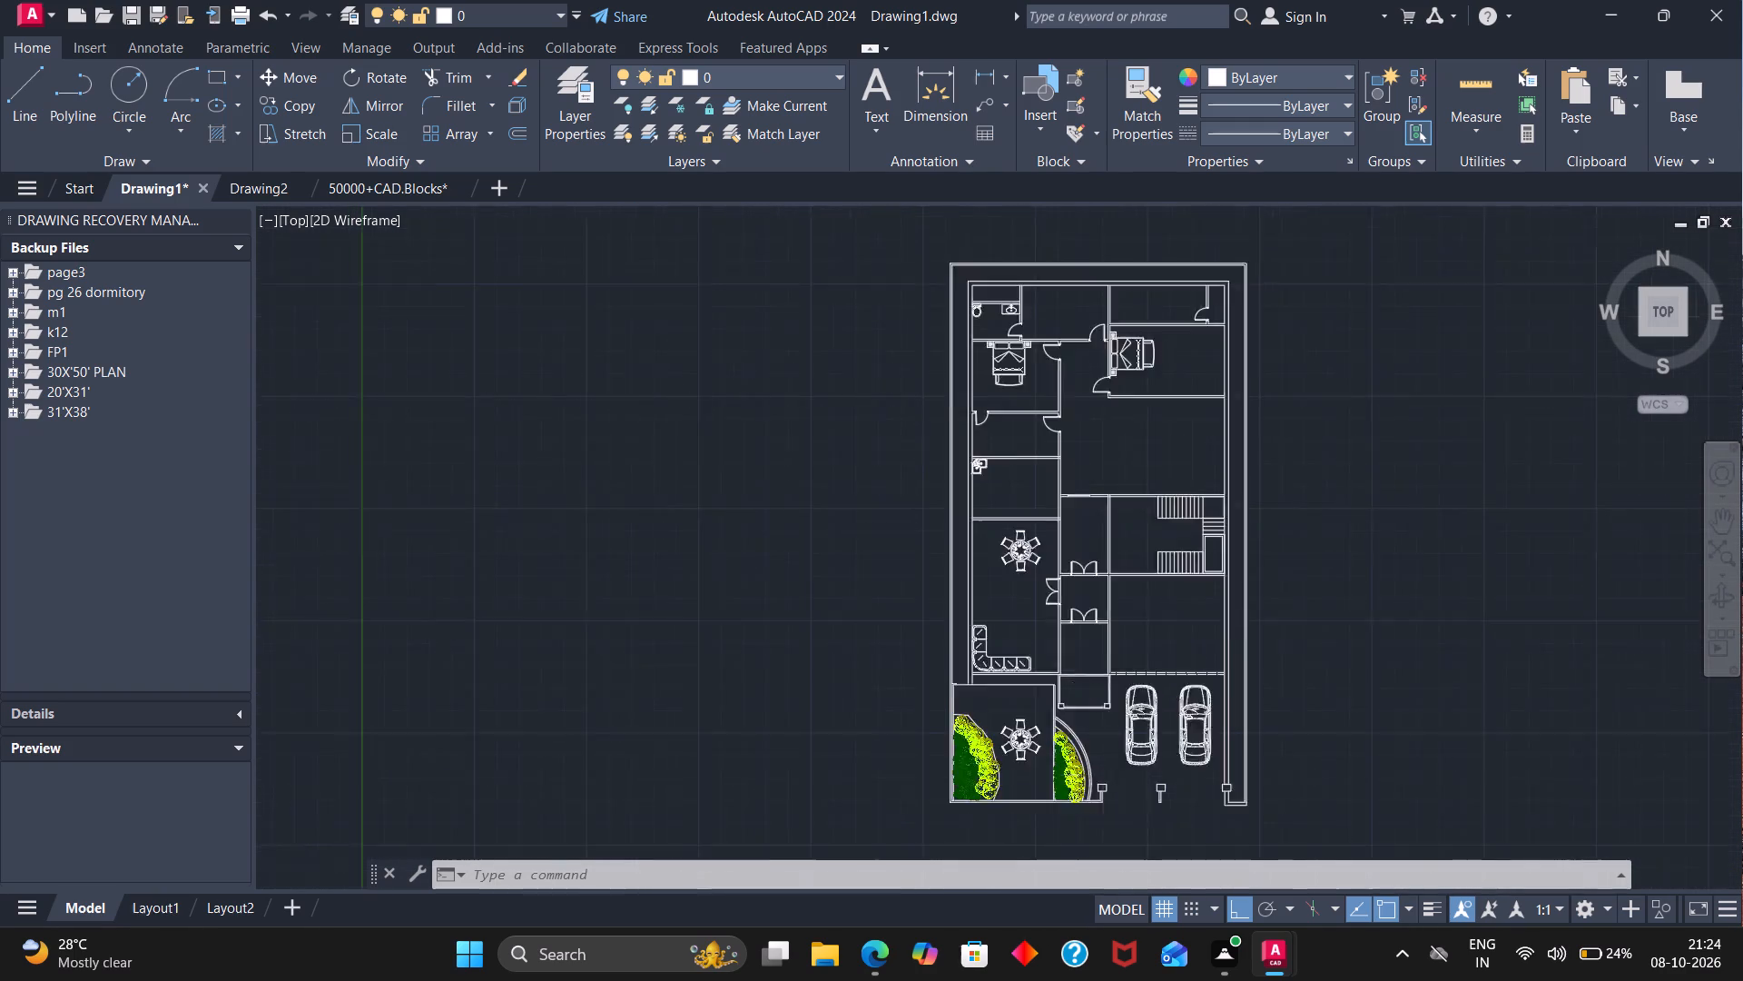
scroll(1104, 776, down, 1)
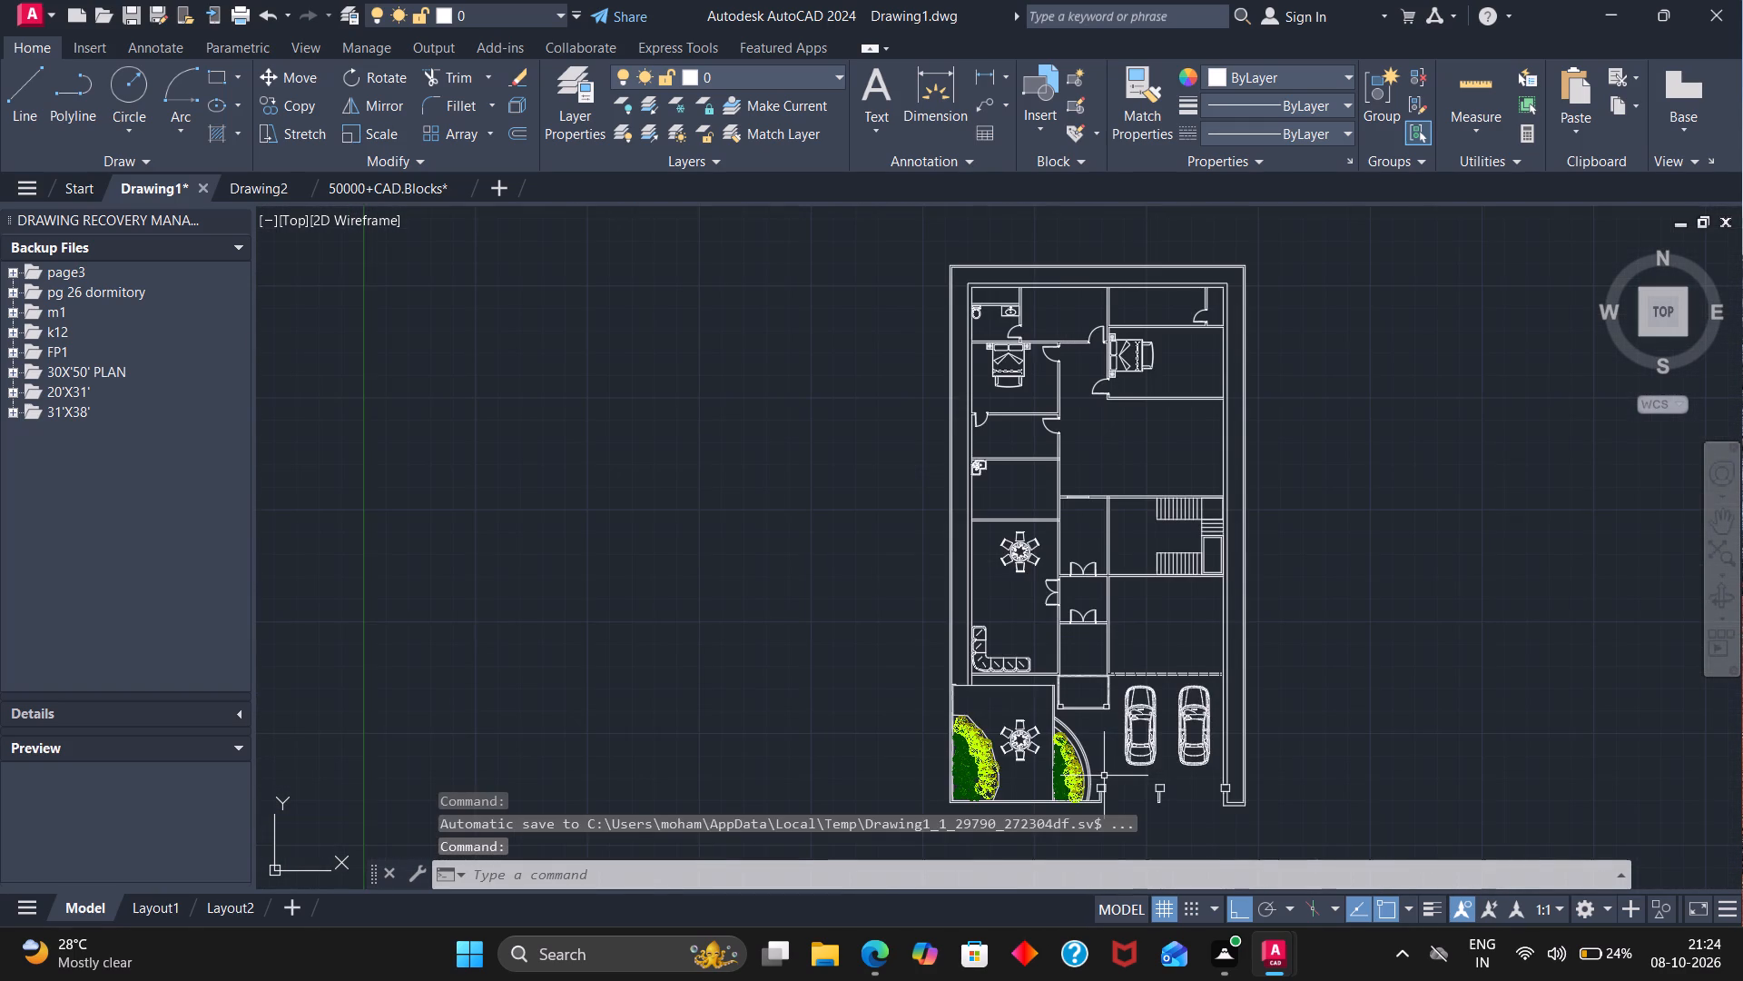
scroll(1104, 776, down, 2)
scroll(1104, 776, up, 3)
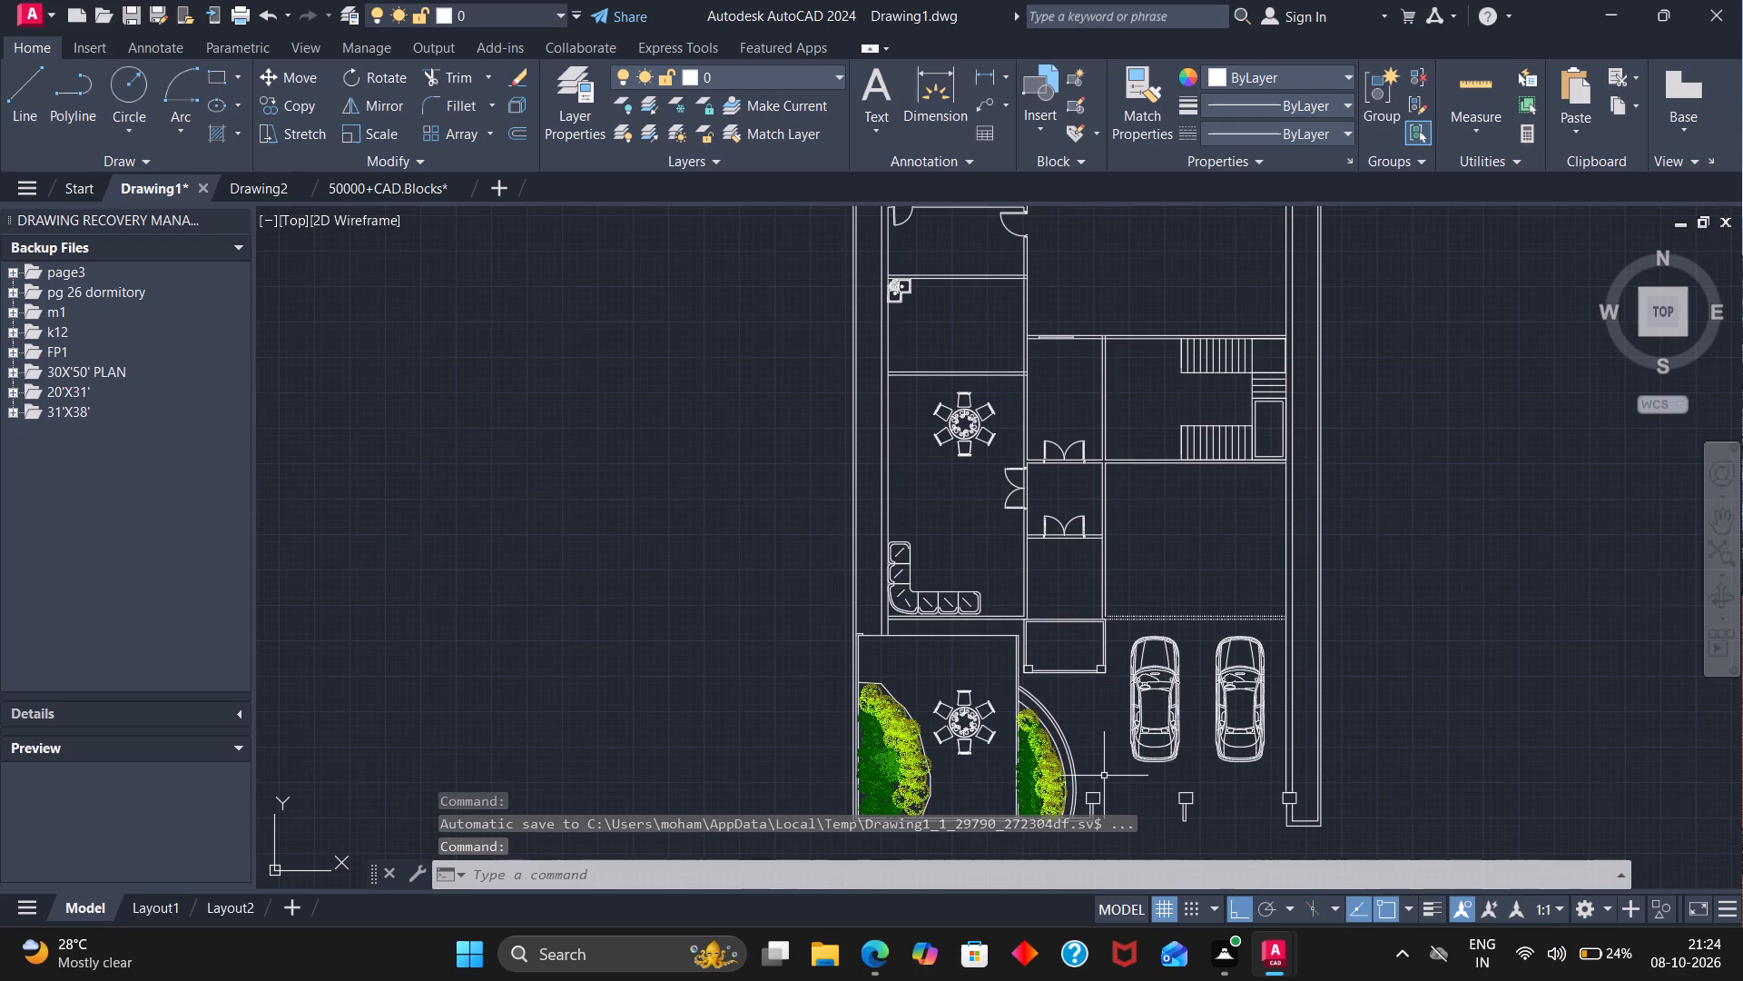
scroll(1104, 776, down, 1)
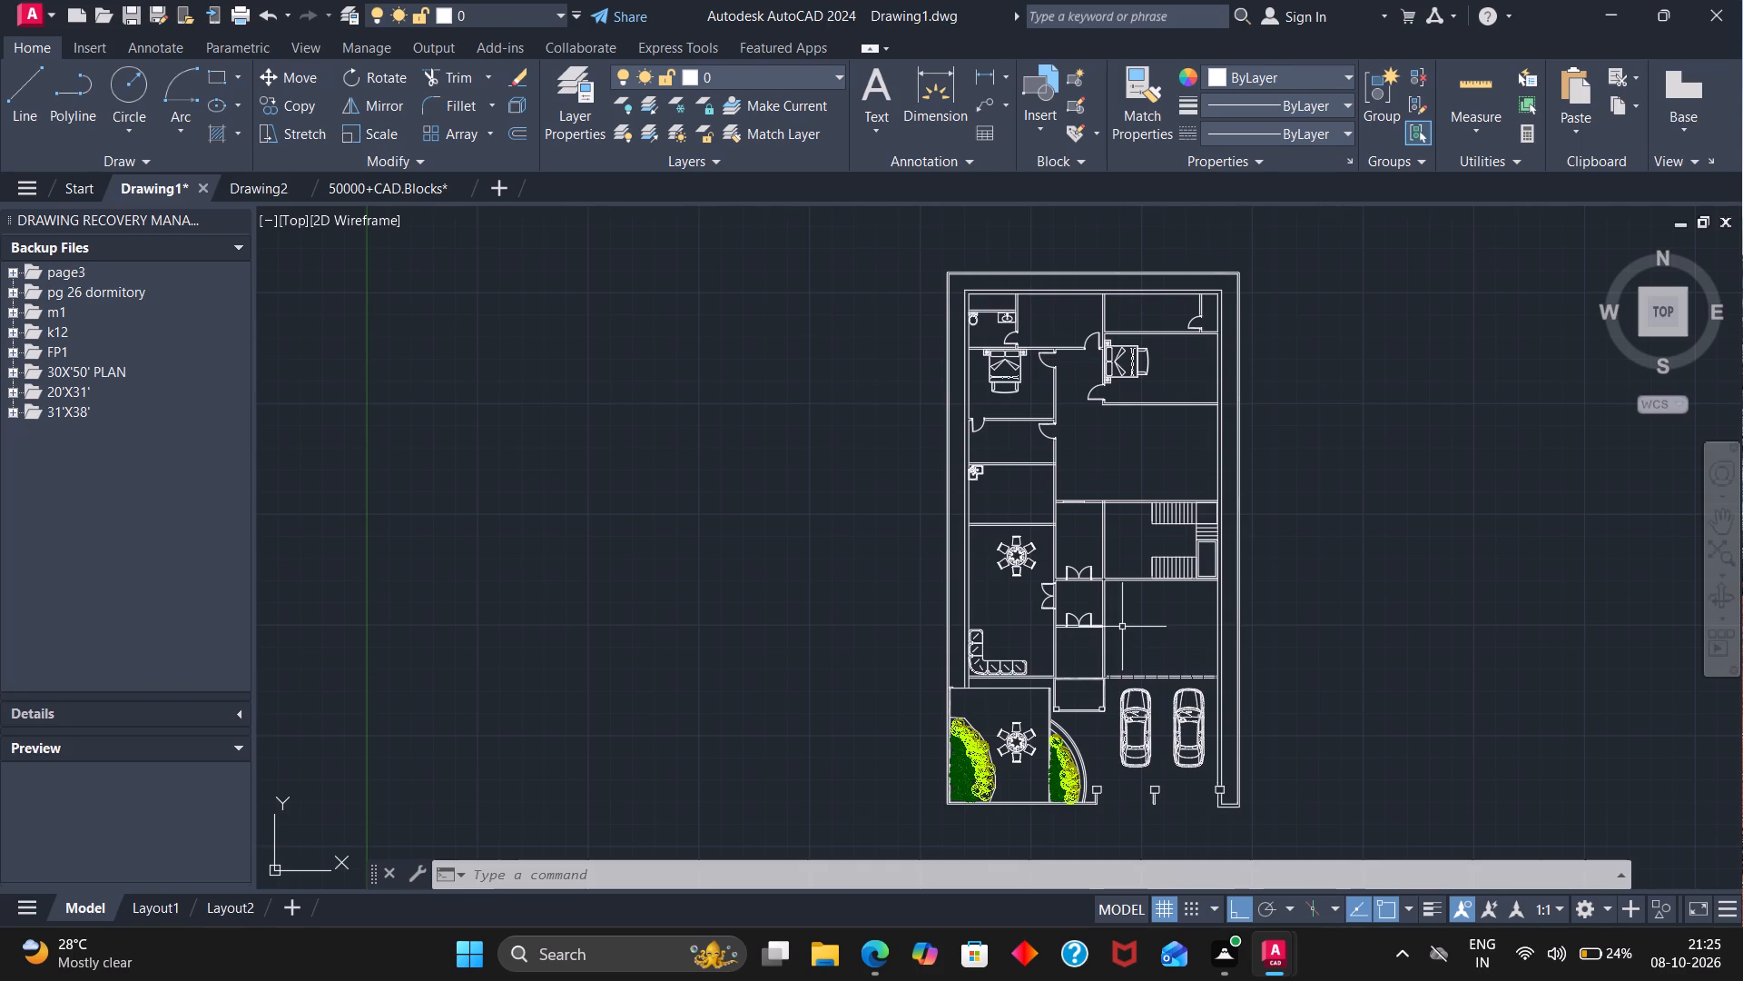
scroll(1100, 591, down, 2)
scroll(1098, 675, up, 1)
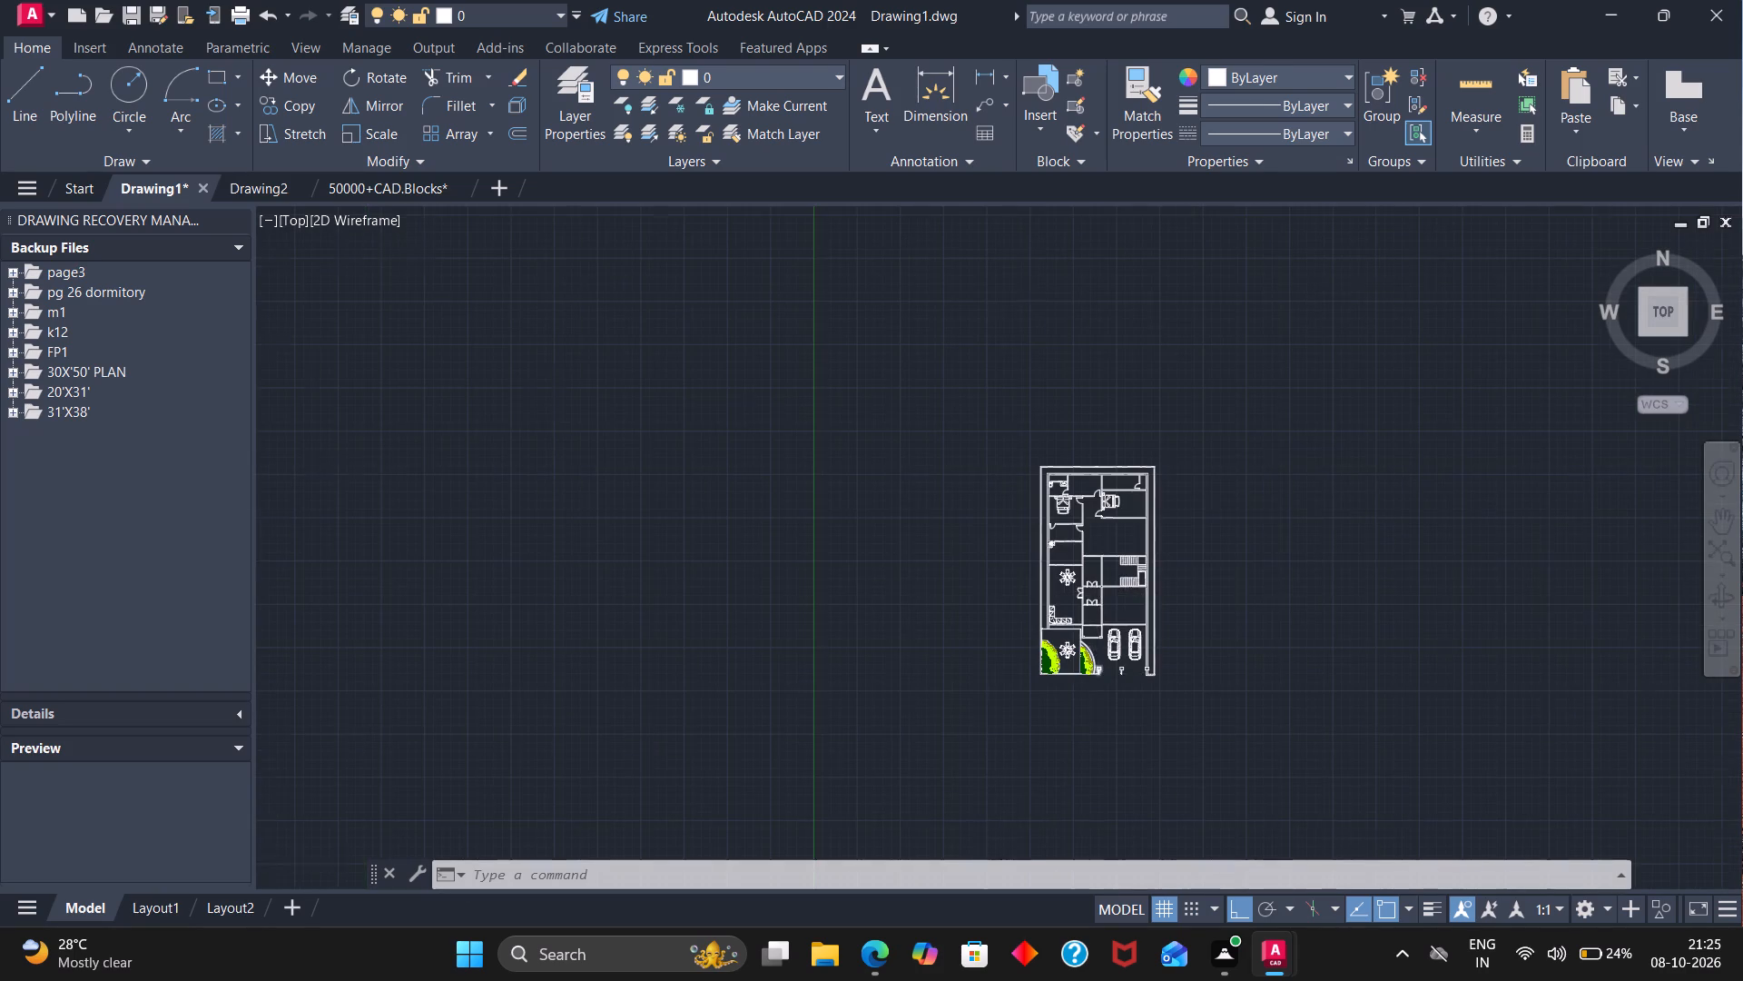
scroll(1098, 675, up, 3)
scroll(1098, 675, down, 3)
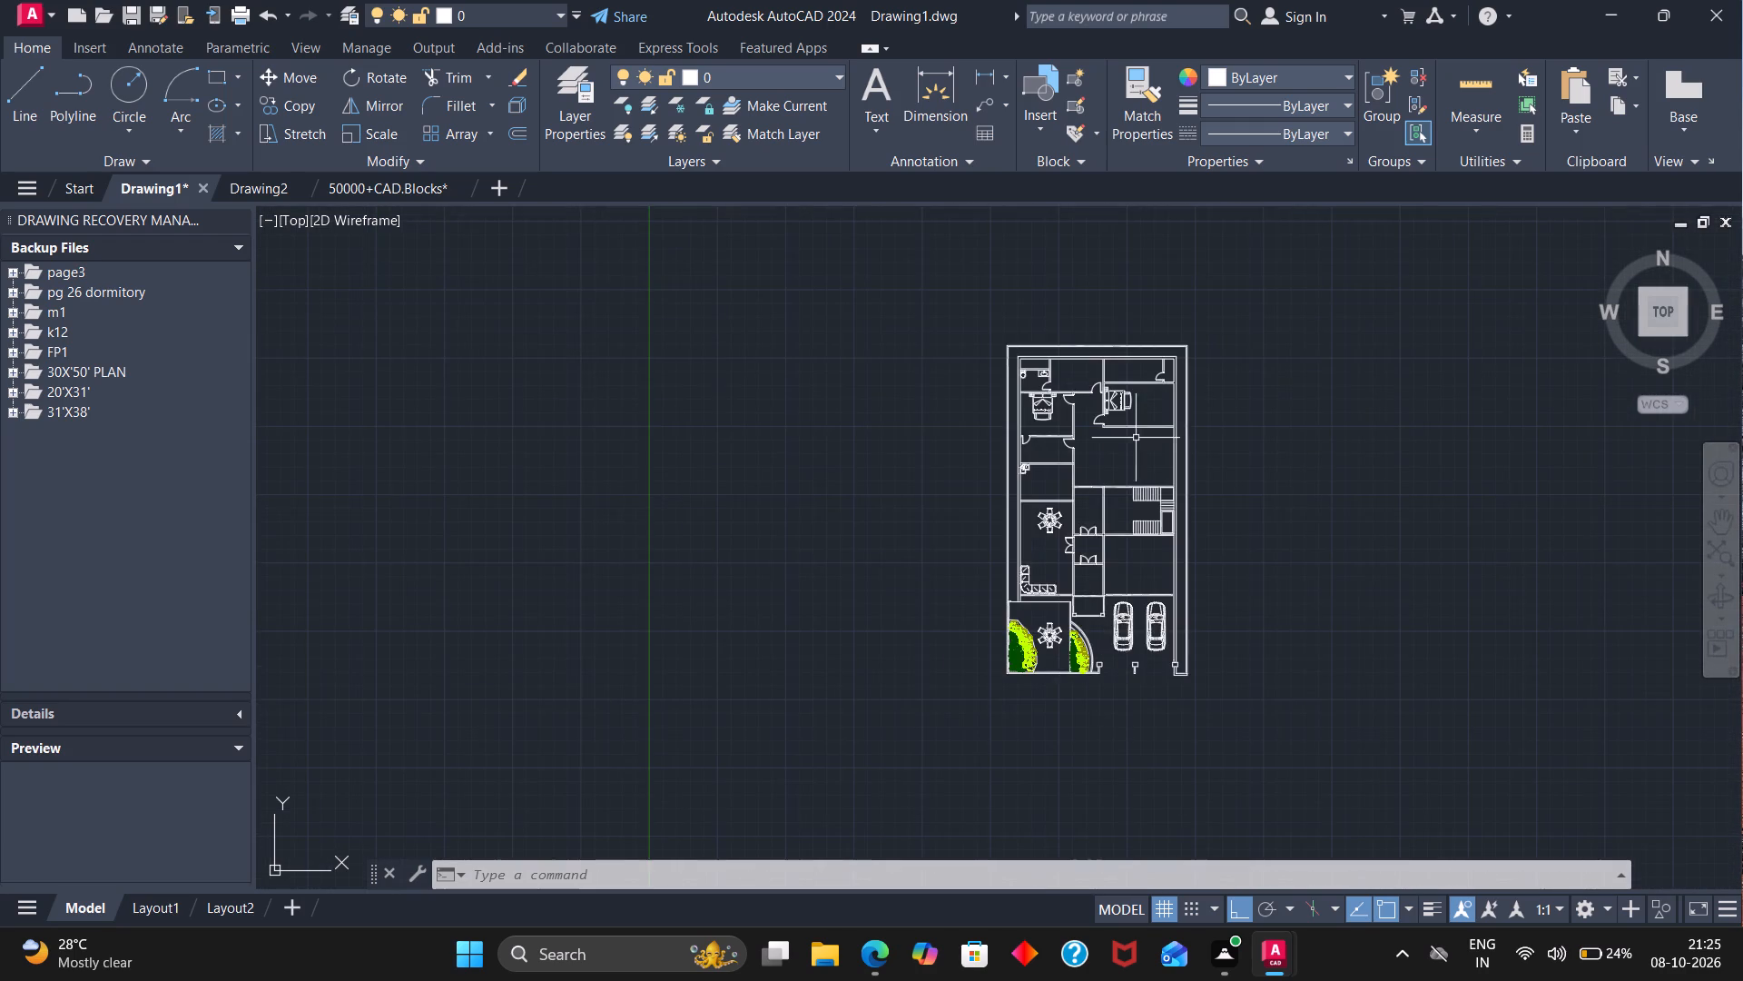
scroll(1136, 438, up, 2)
scroll(1136, 438, down, 2)
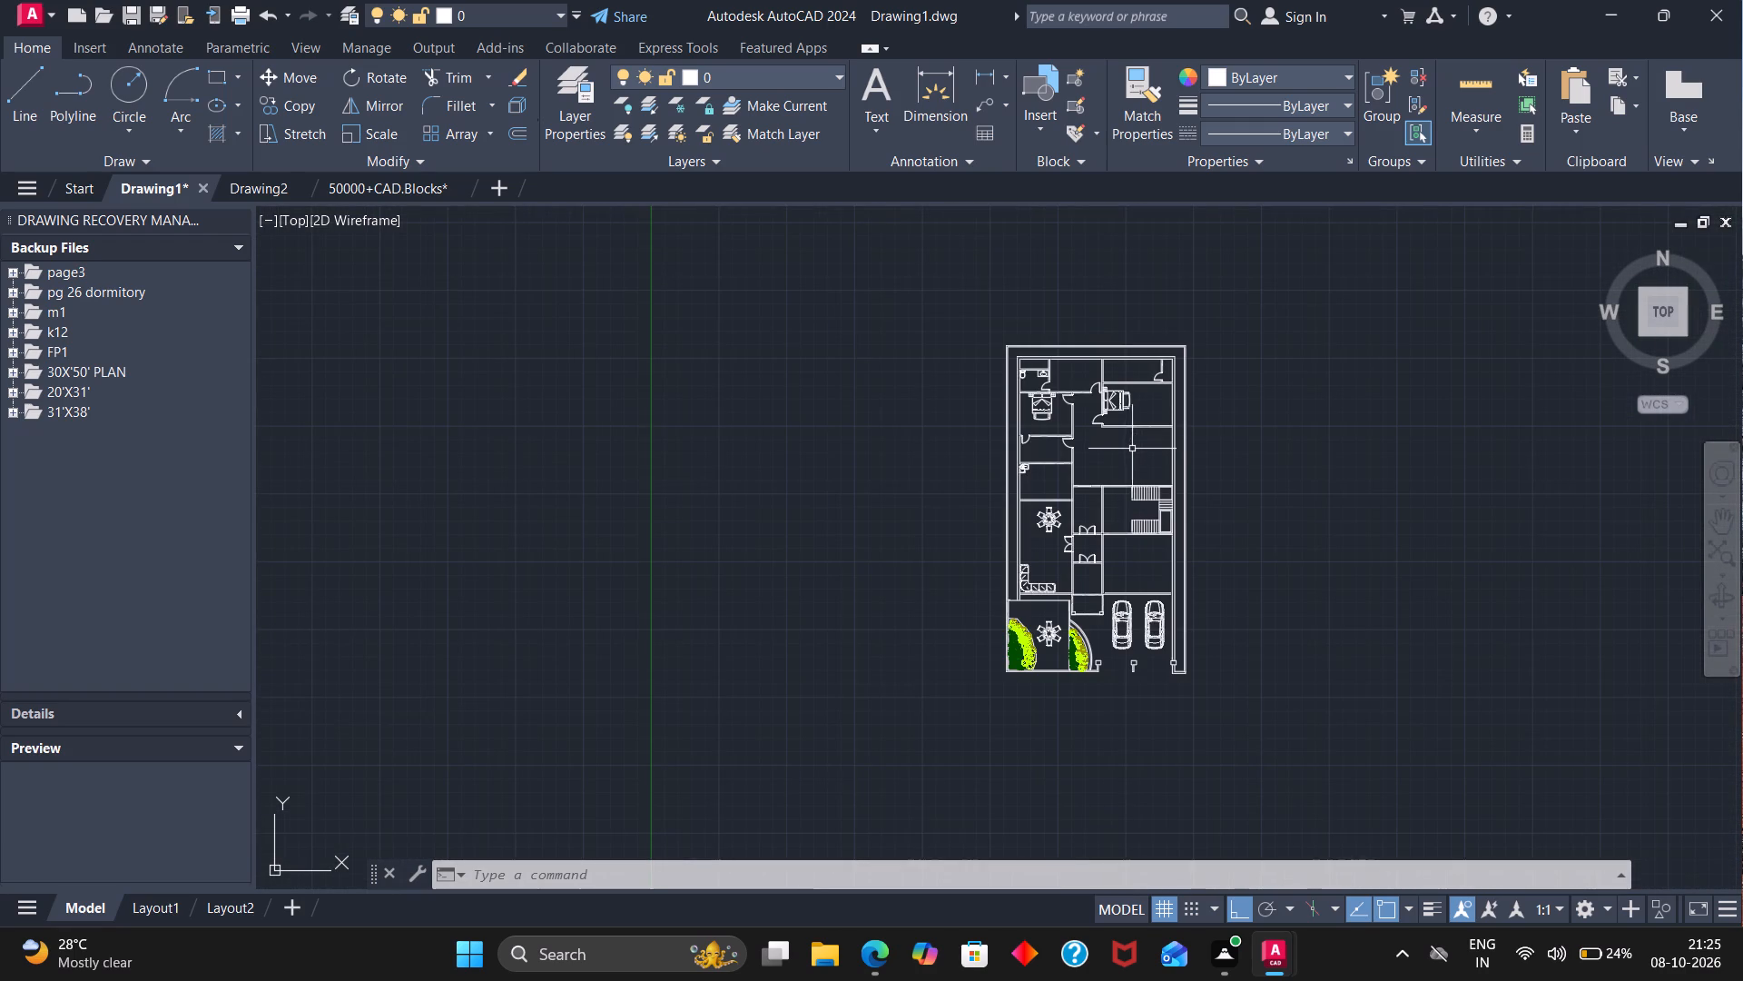
Save the drawing under the new name "55x100 plan" in the Downloads folder as an AutoCAD 2018 drawing.
click(47, 4)
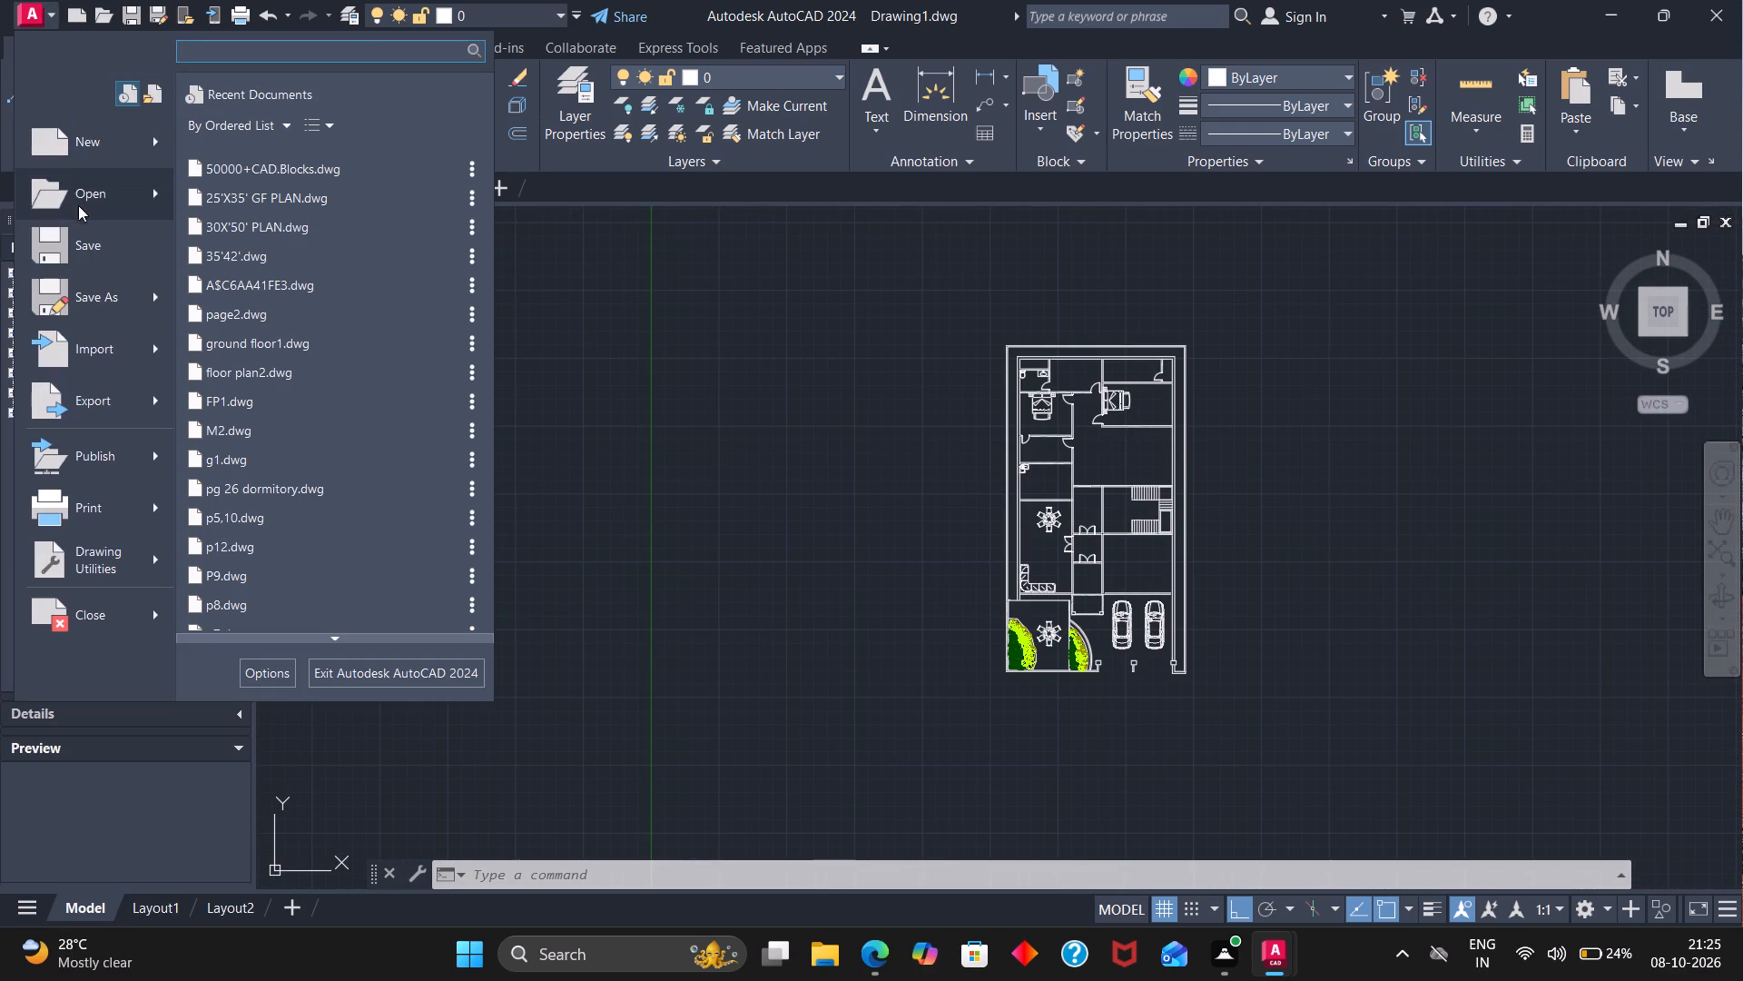
click(95, 294)
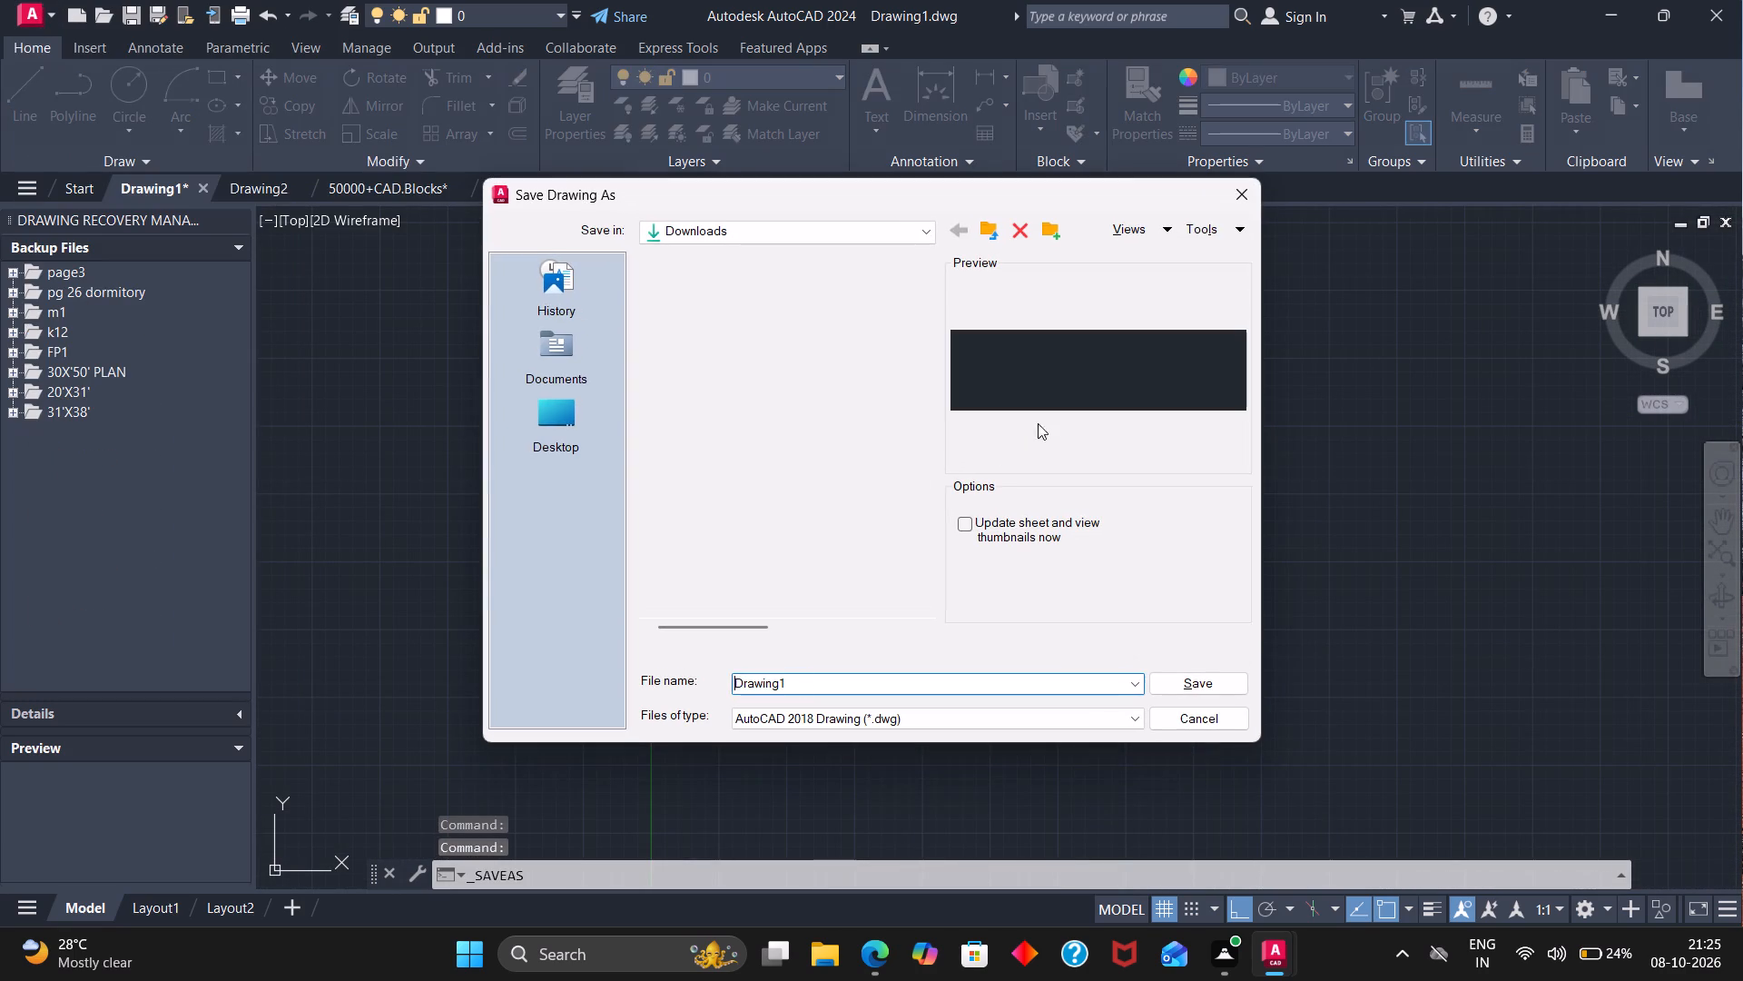
click(811, 675)
click(811, 681)
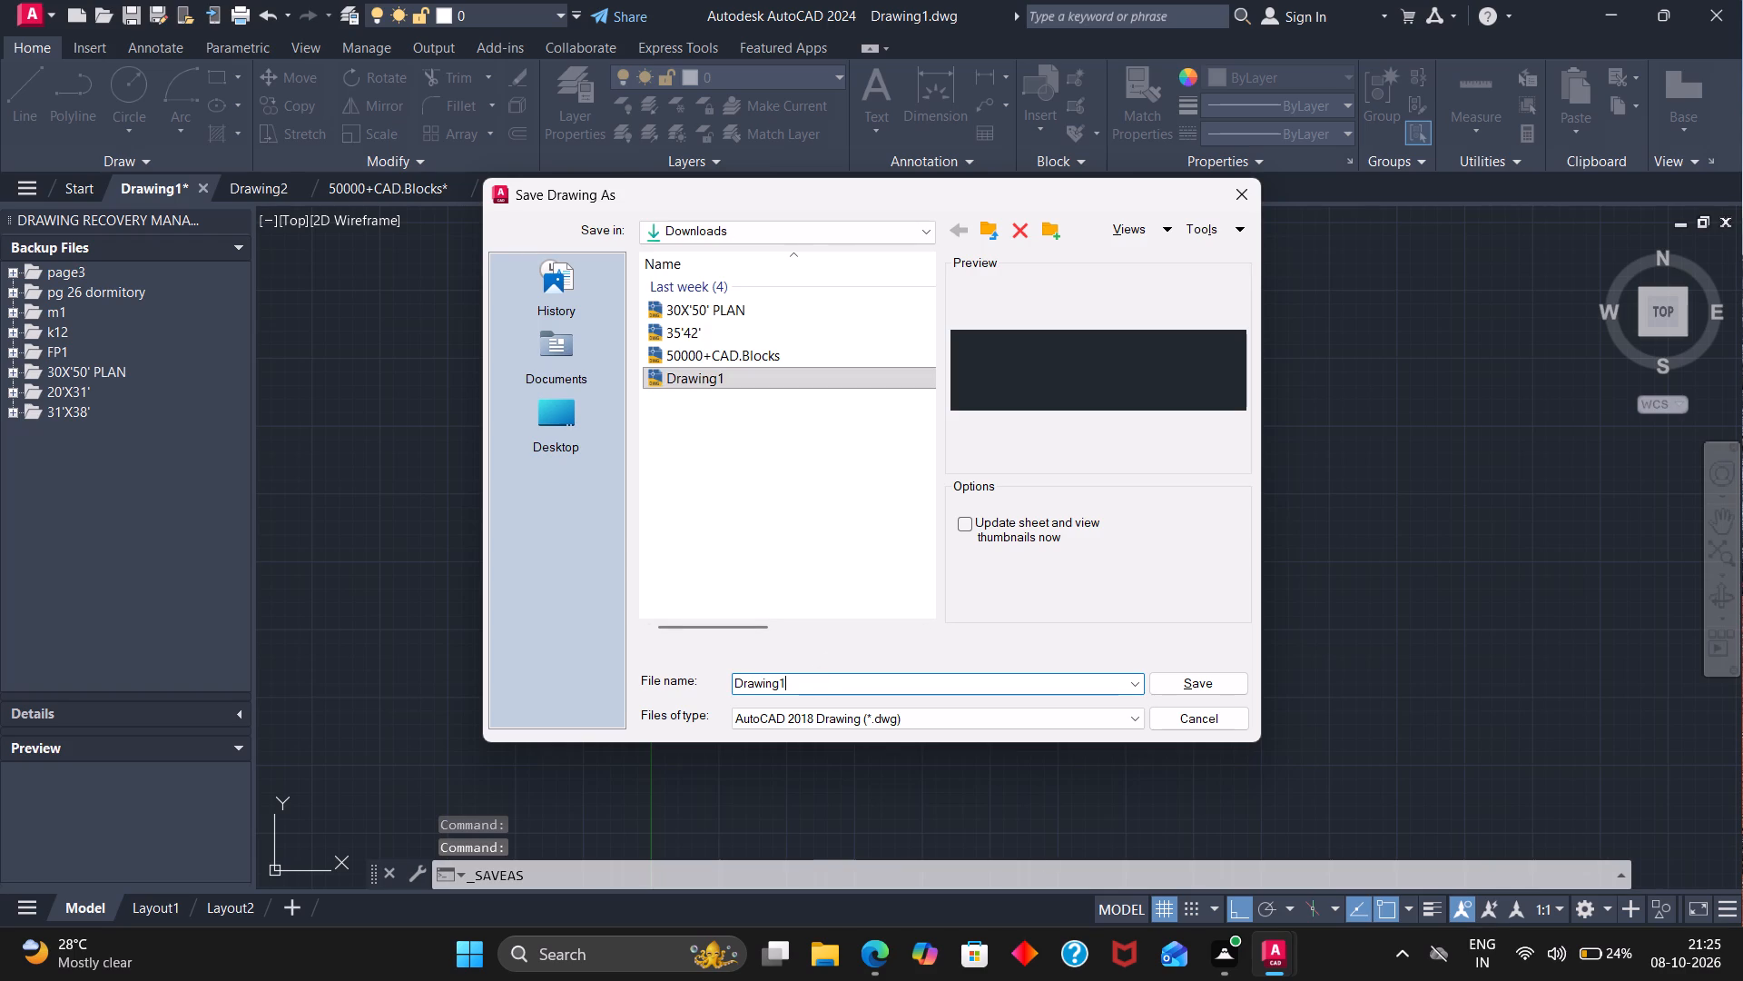
key(BackSpace)
key(BackSpace)
key(BackSpace)
key(BackSpace)
key(BackSpace)
key(BackSpace)
key(BackSpace)
key(BackSpace)
key(BackSpace)
key(BackSpace)
key(BackSpace)
key(BackSpace)
key(BackSpace)
key(BackSpace)
key(BackSpace)
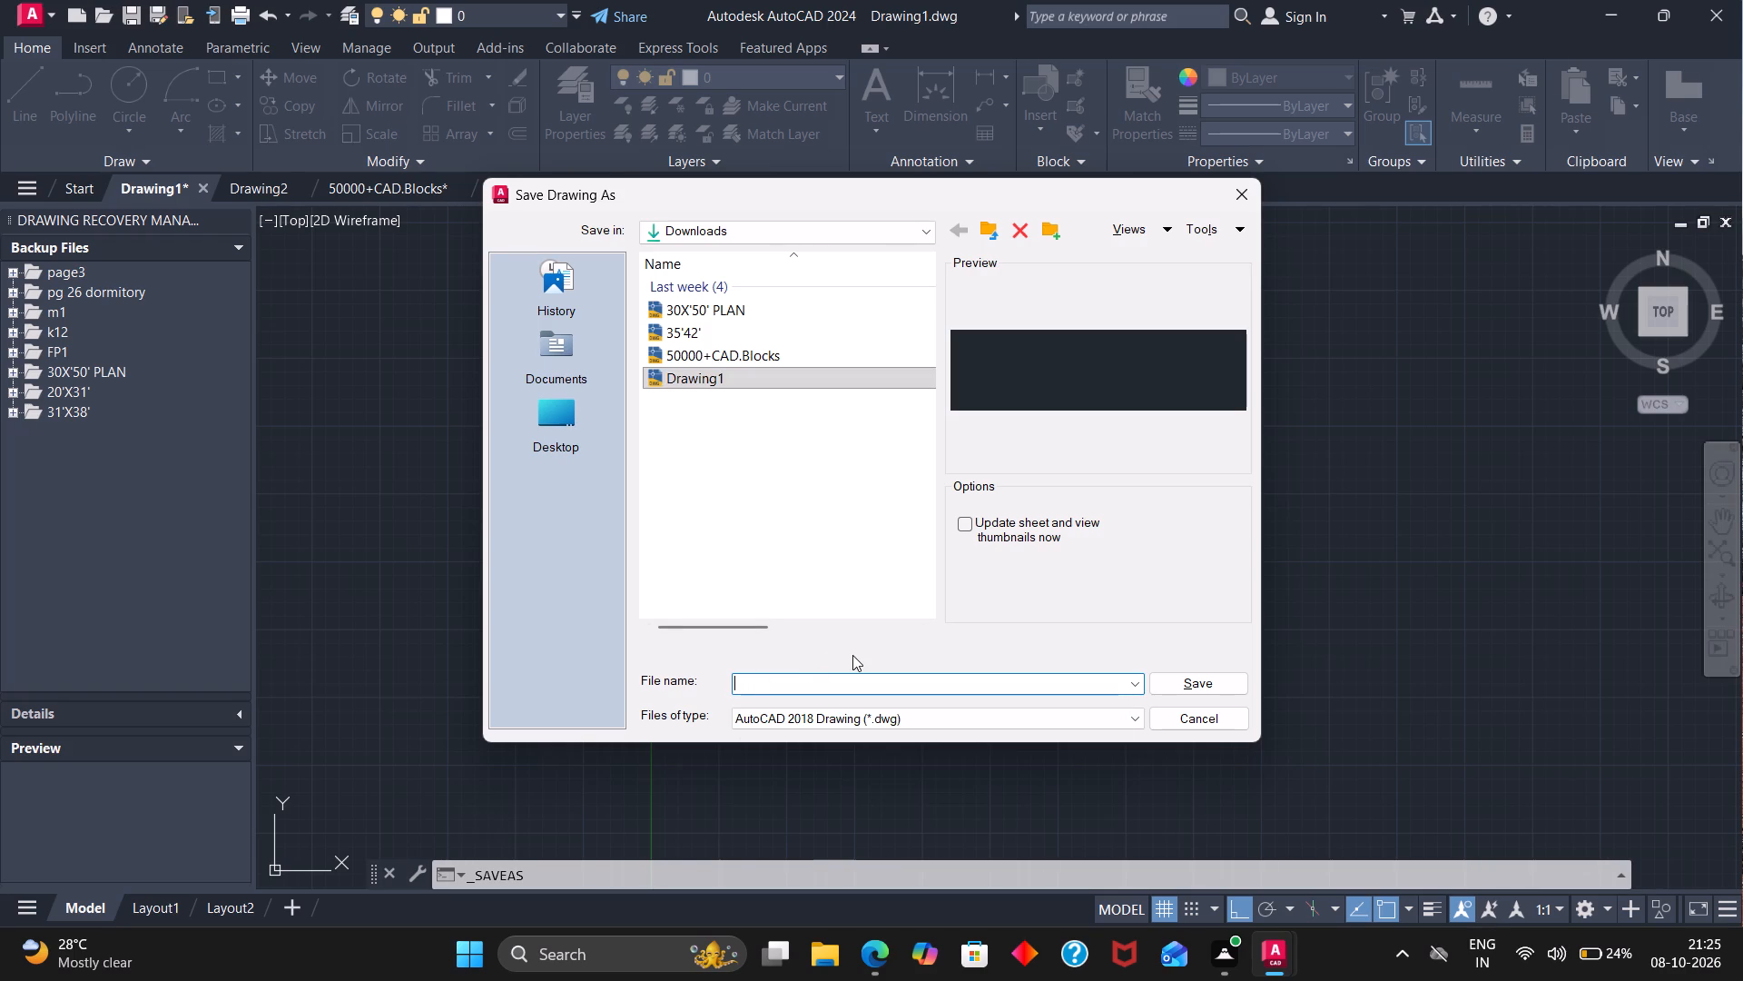
text(55)
text(x100)
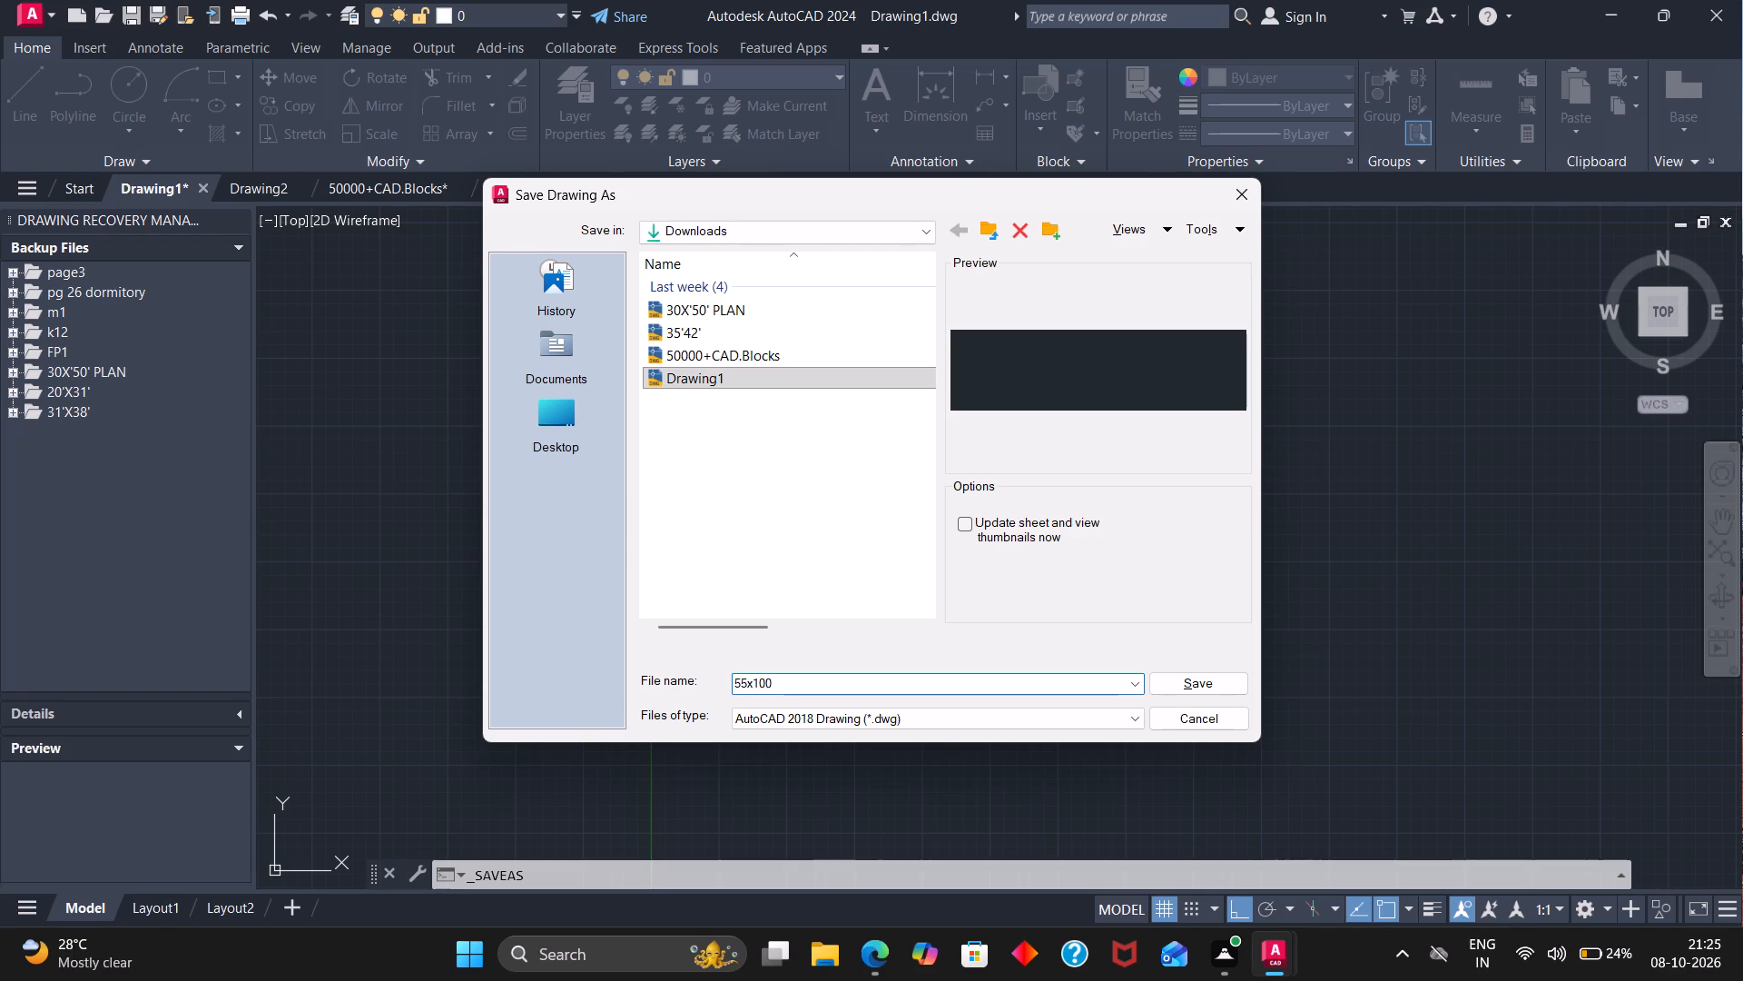
key(space)
text(plan)
key(Return)
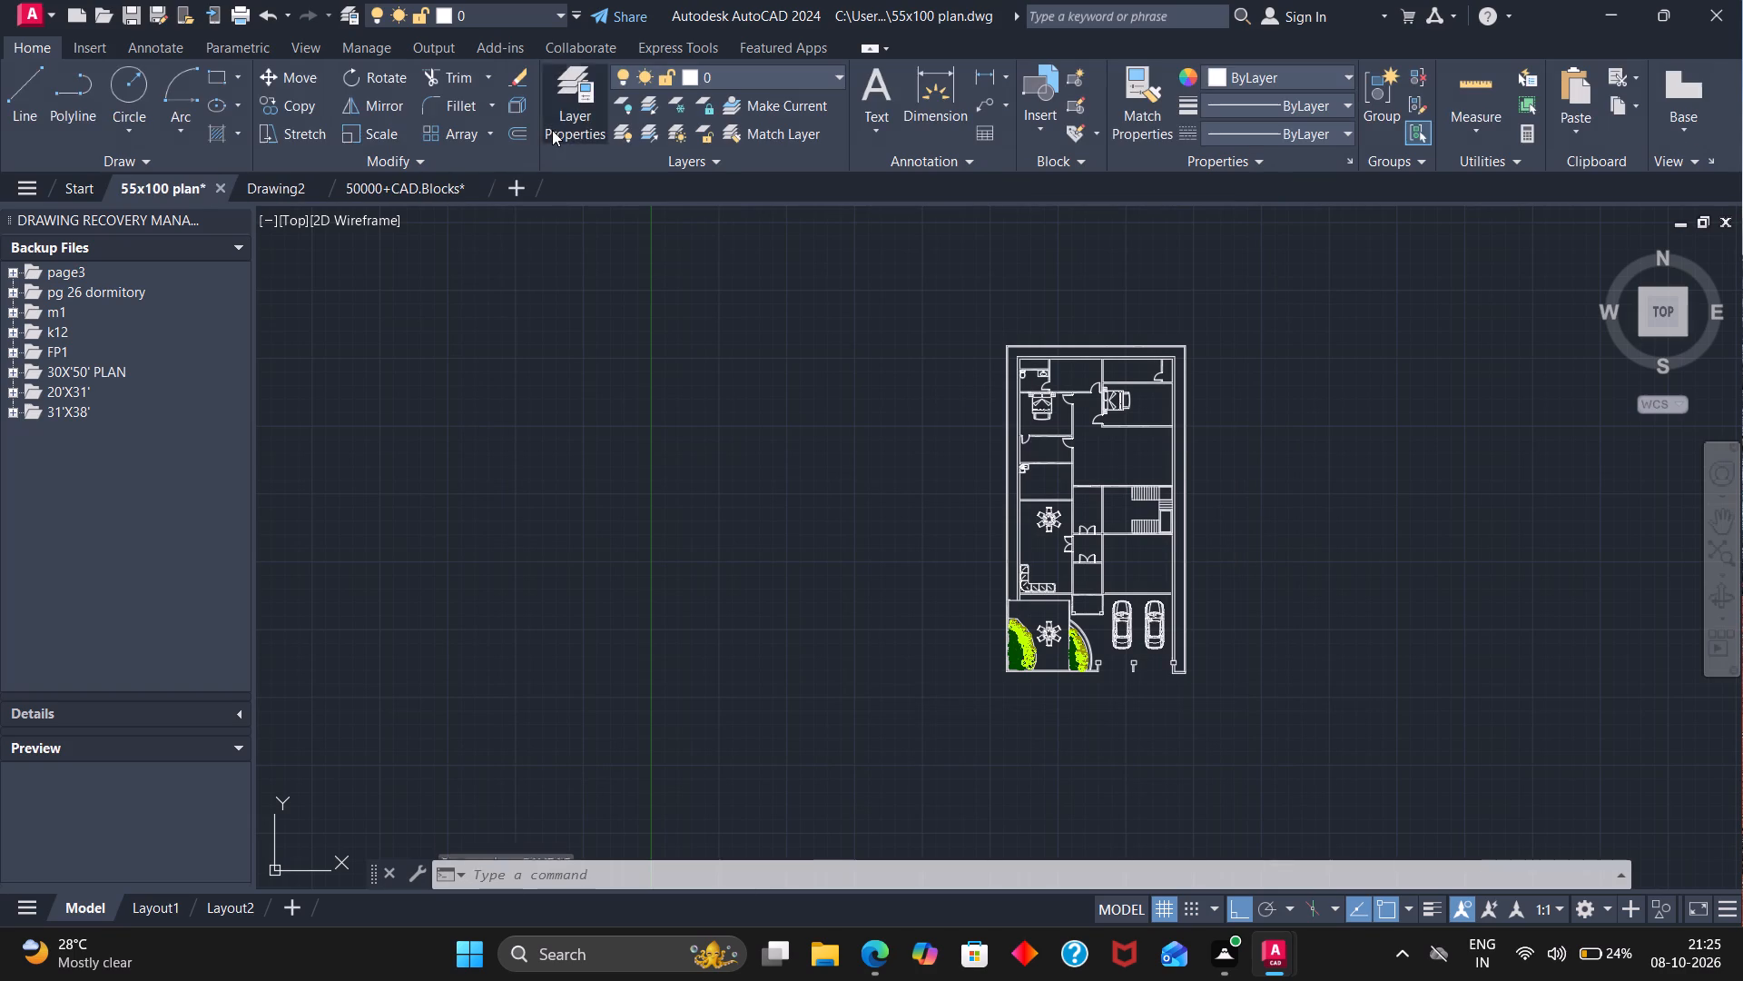
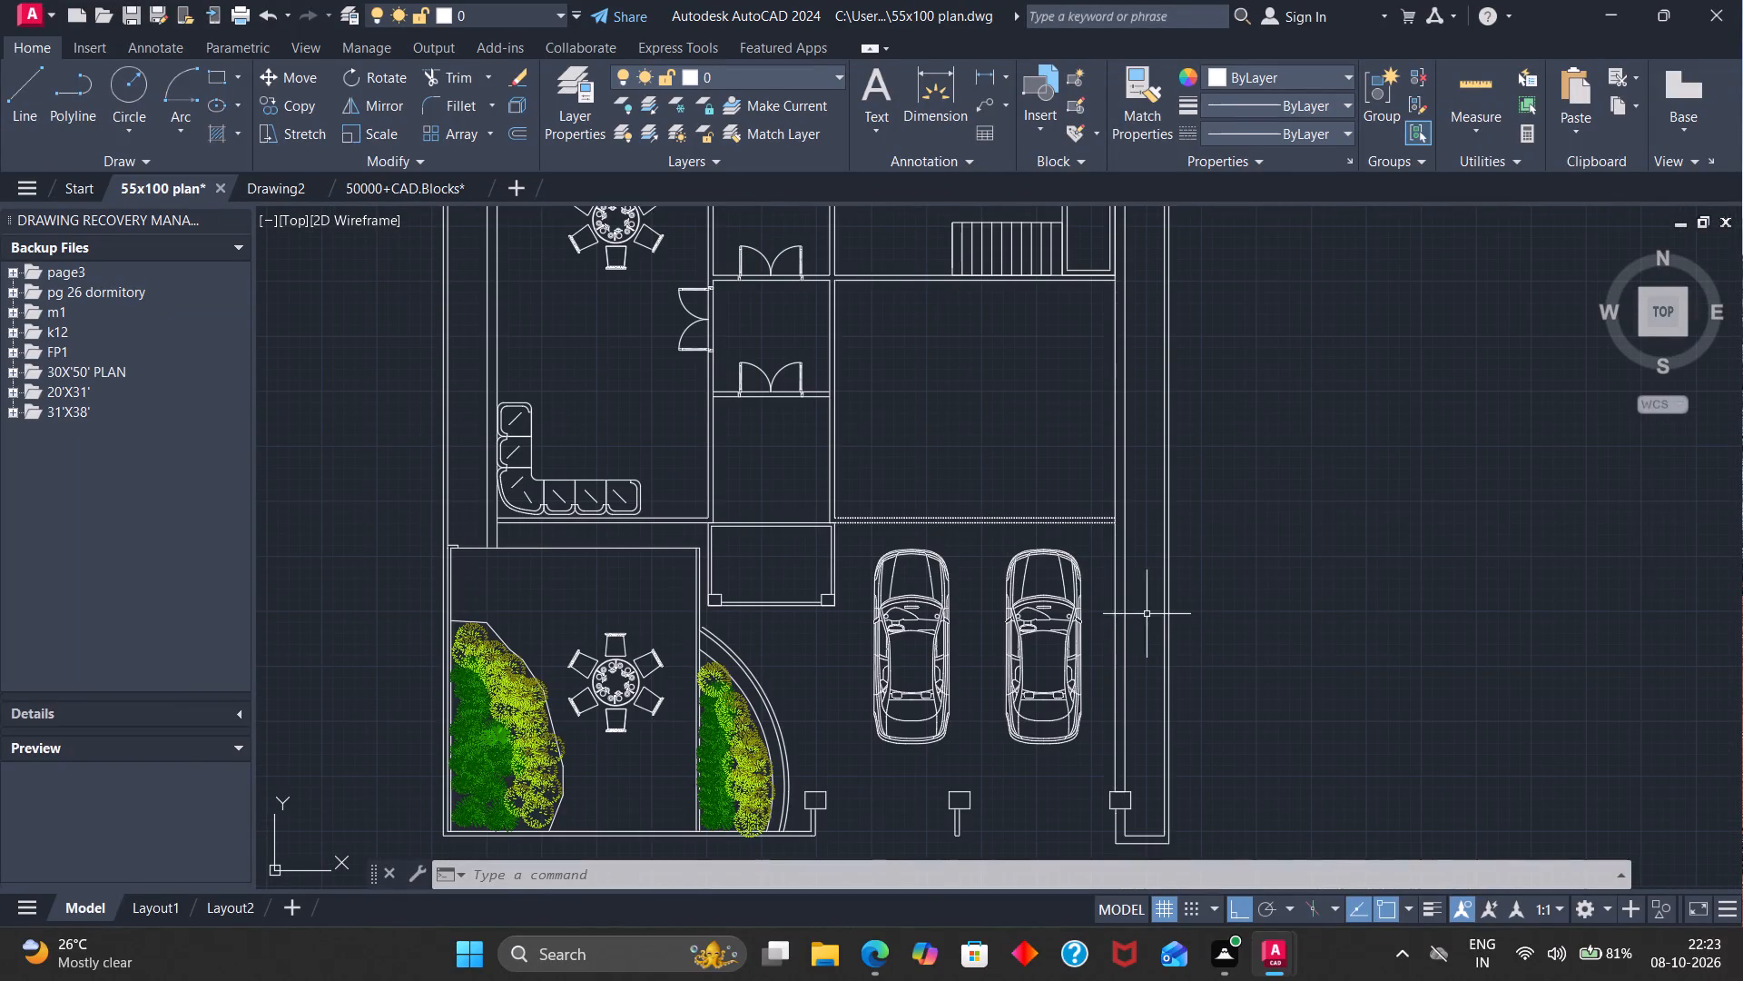
Copy the double bed from the left bedroom to the top wall of the bedroom beside the toilet, with Ortho off.
scroll(1023, 590, down, 1)
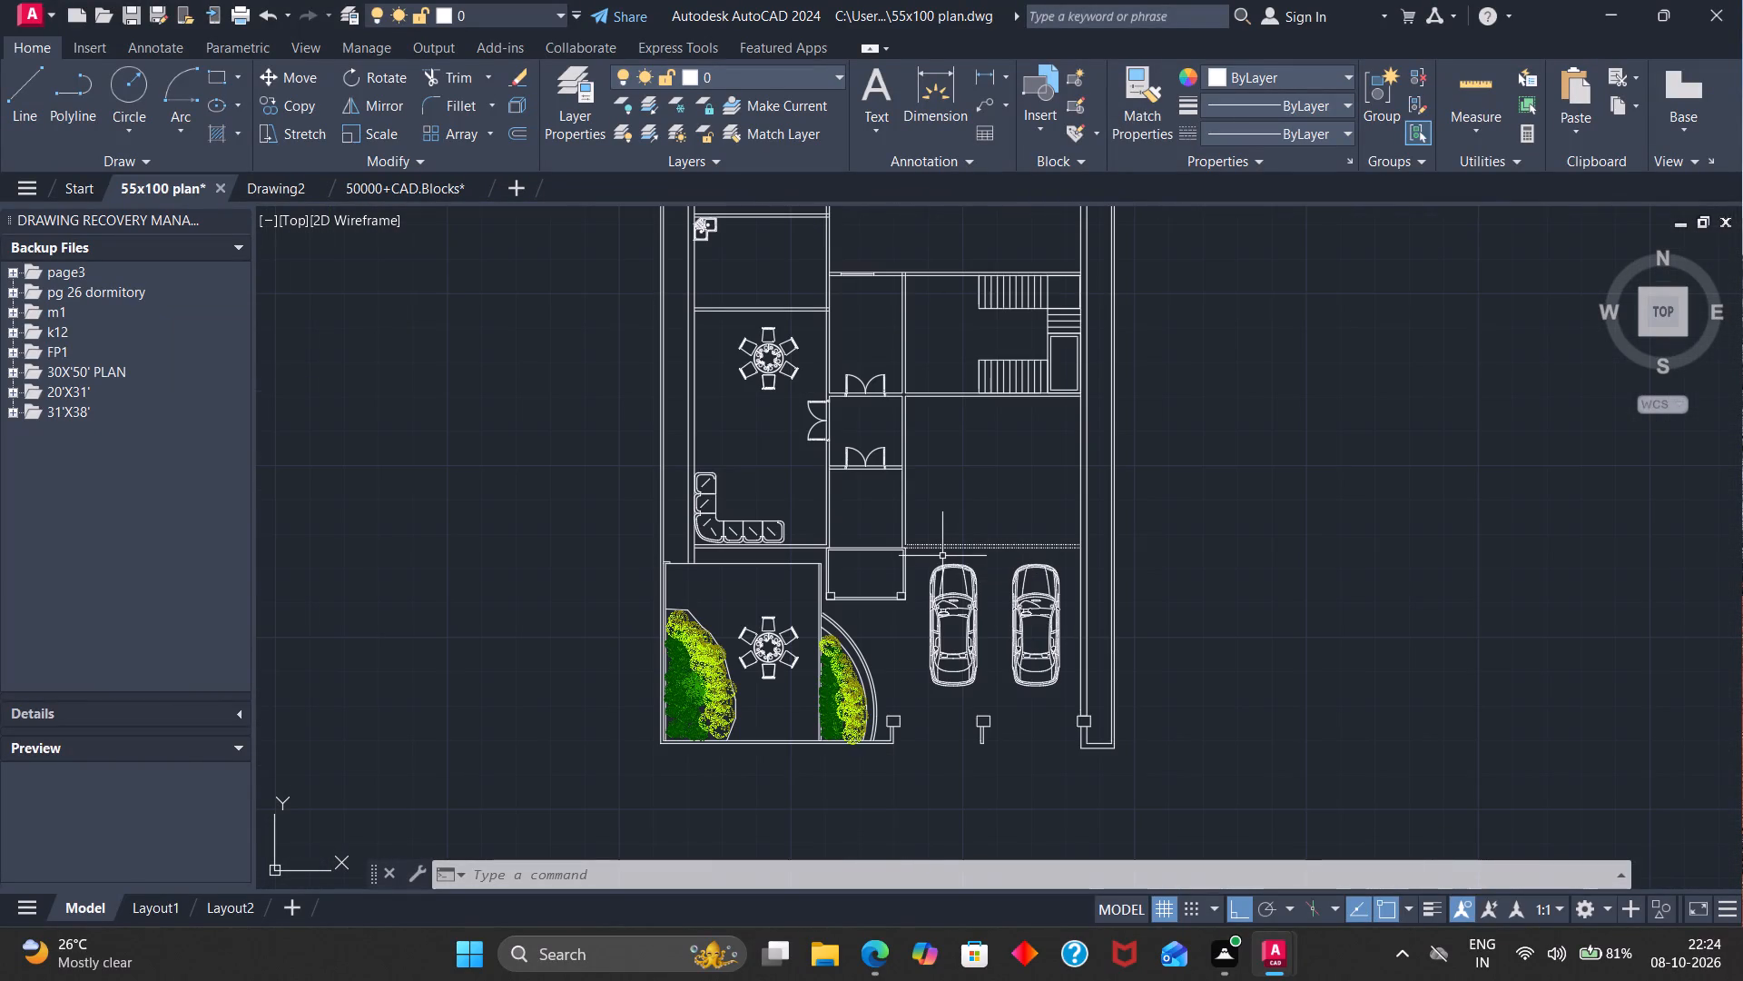
scroll(942, 556, down, 2)
scroll(907, 336, up, 2)
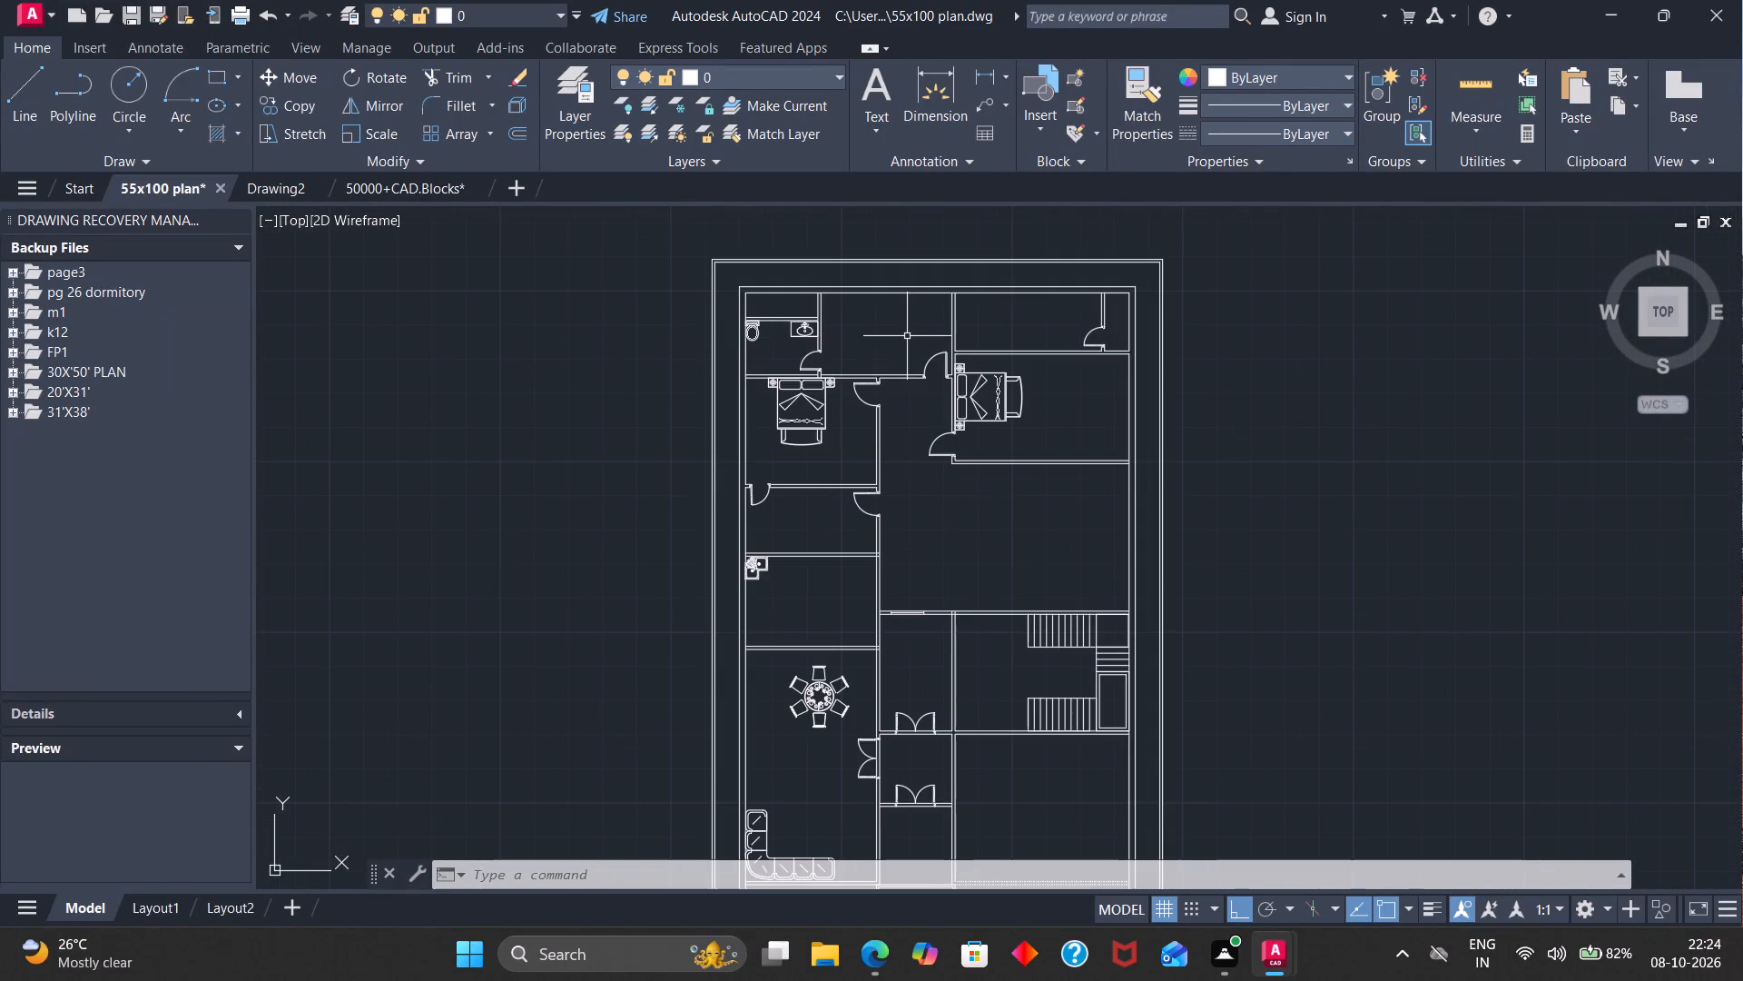
scroll(907, 336, up, 1)
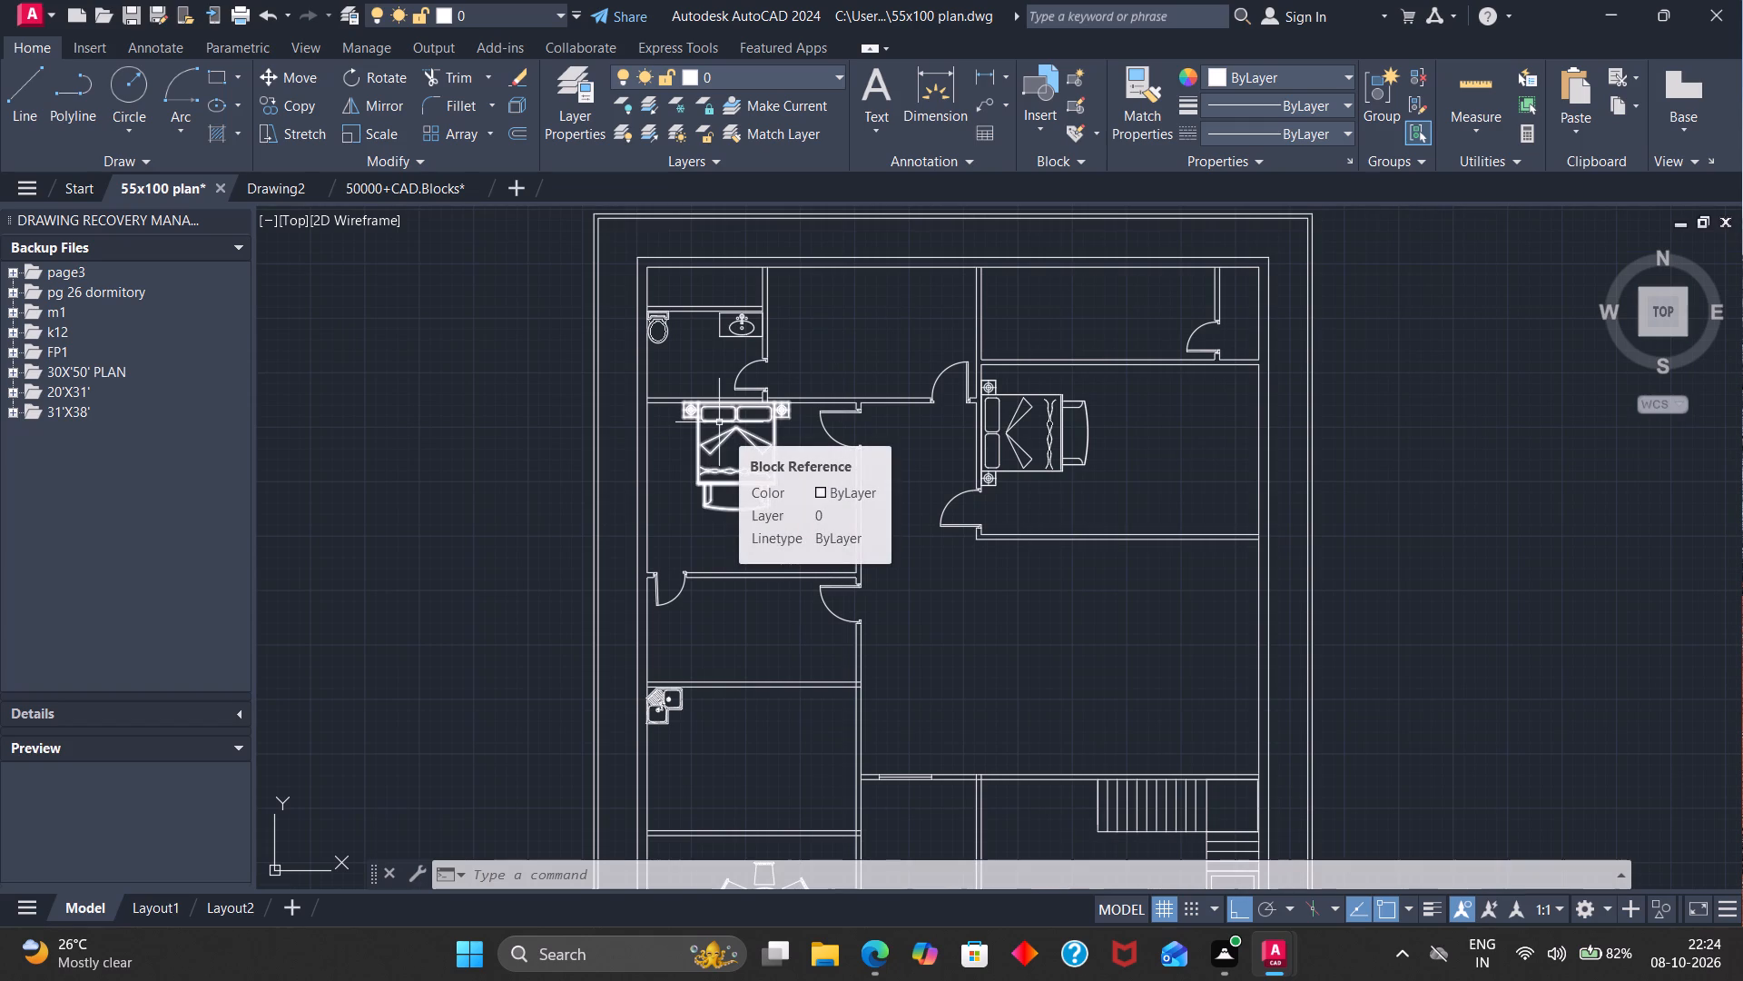
text(co)
key(Return)
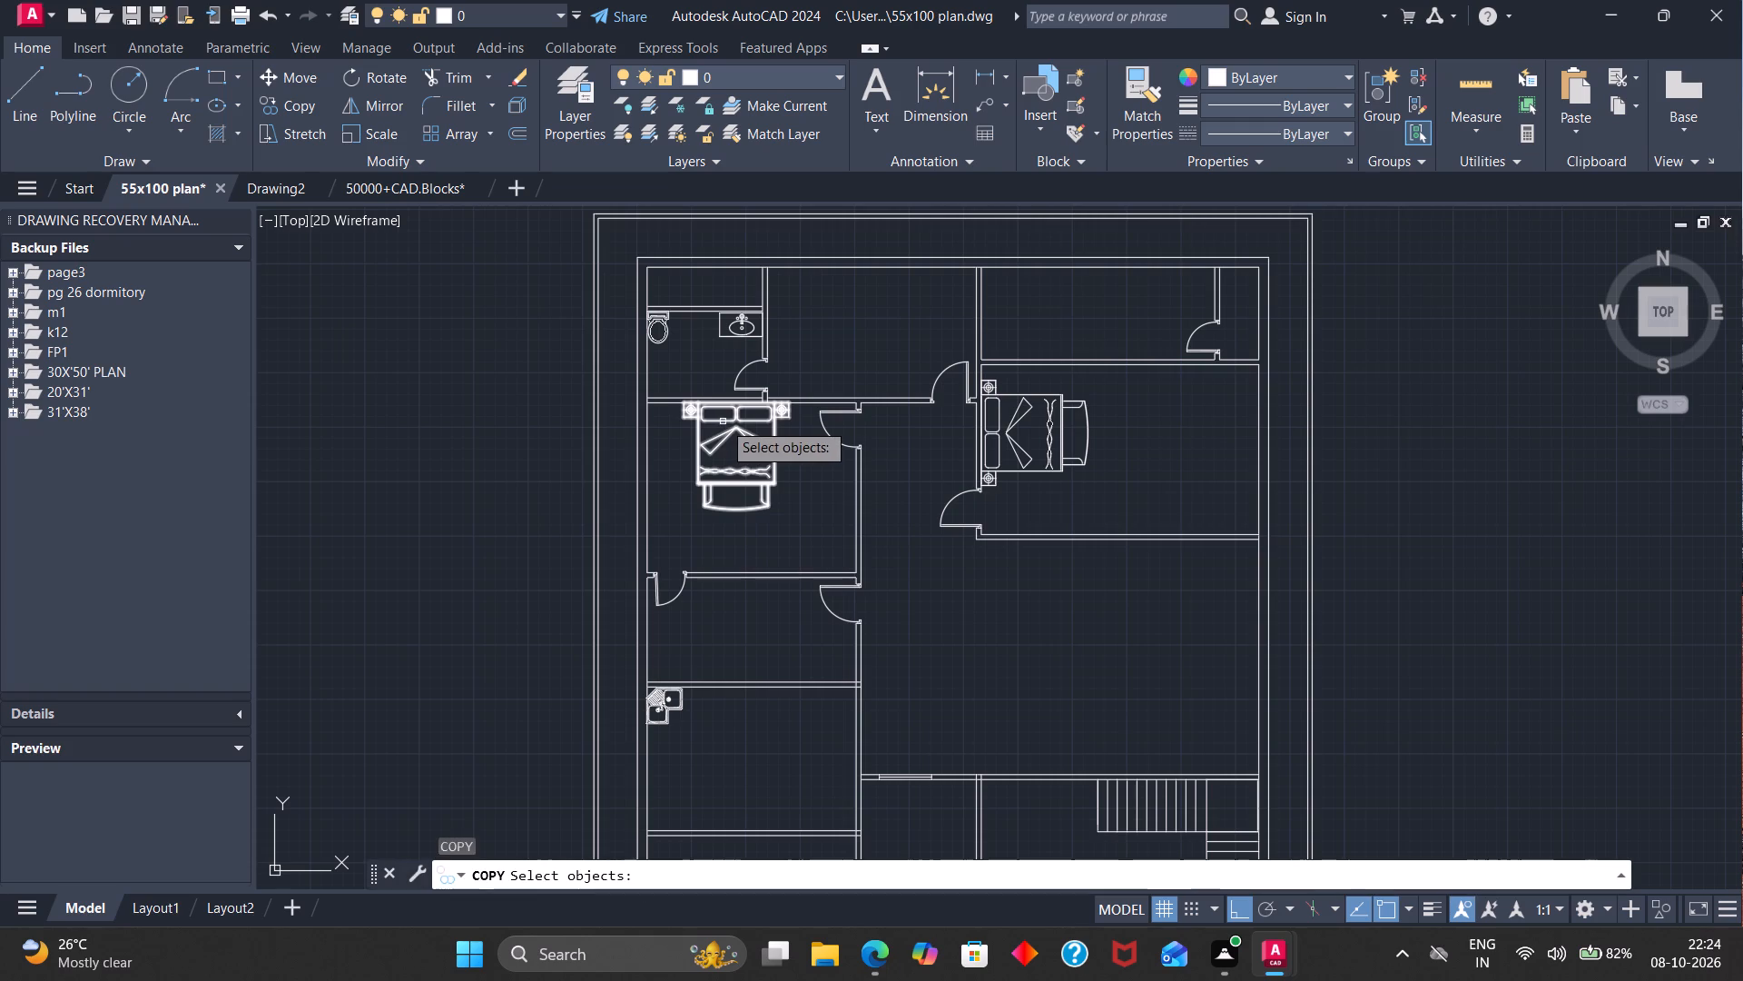
click(723, 421)
key(Return)
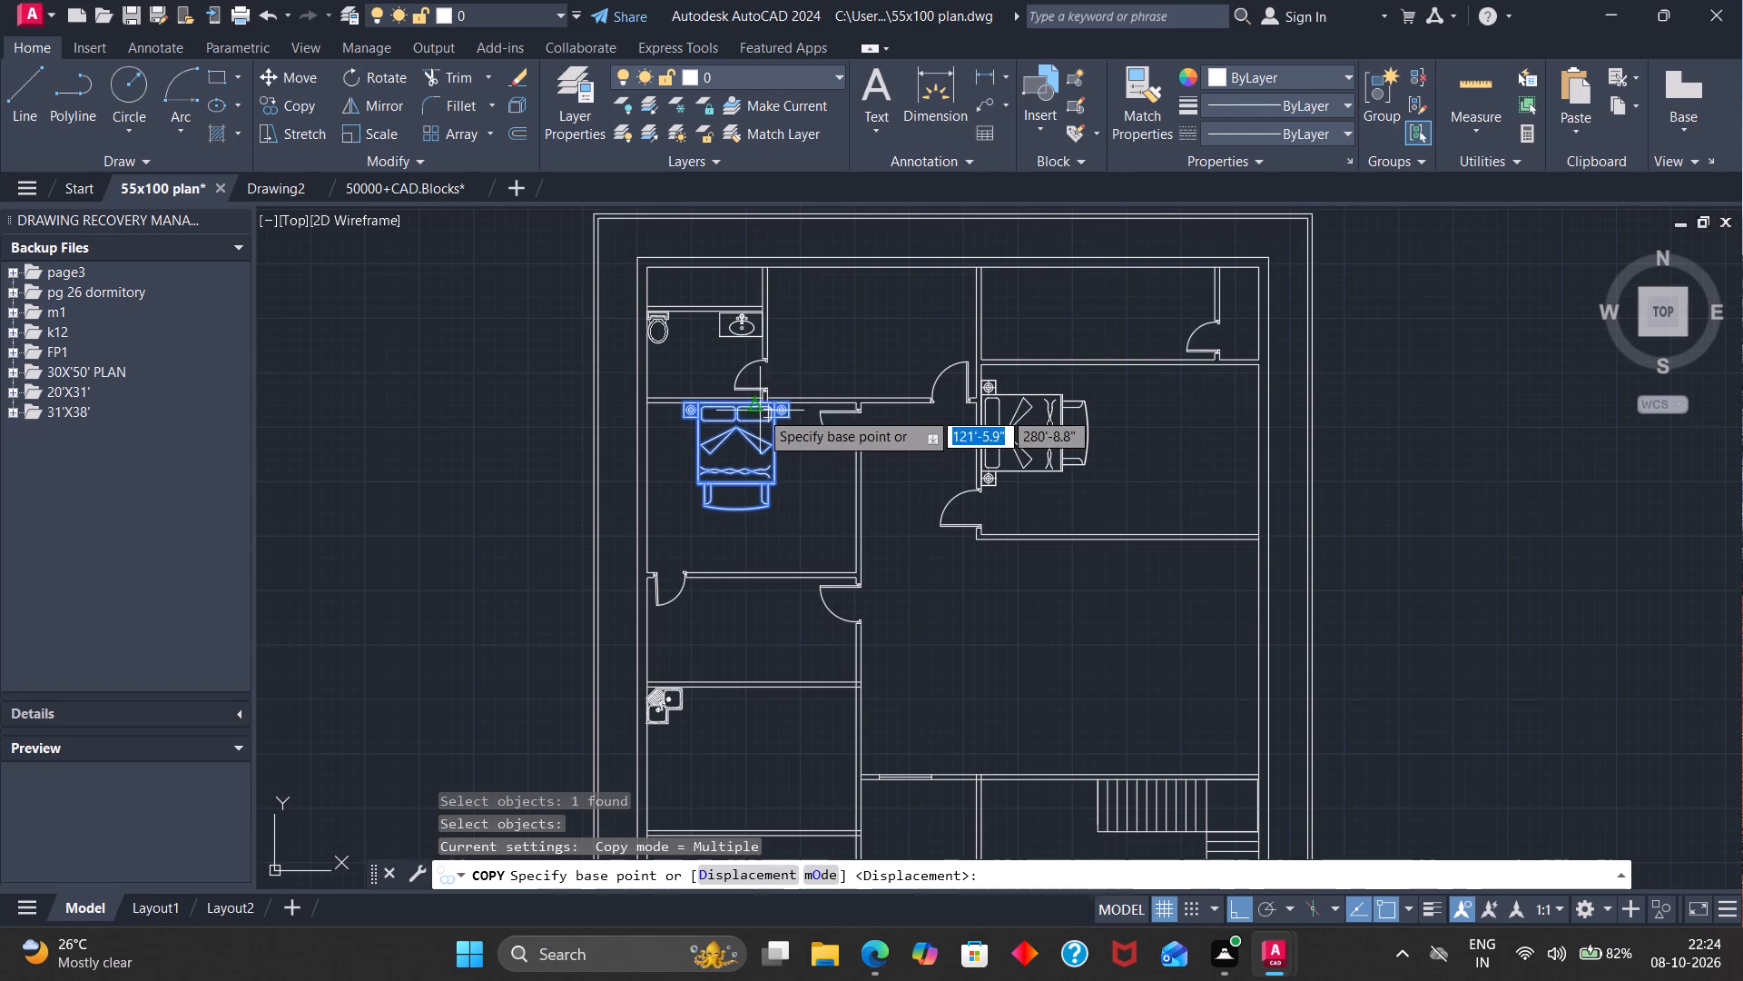
scroll(737, 403, up, 3)
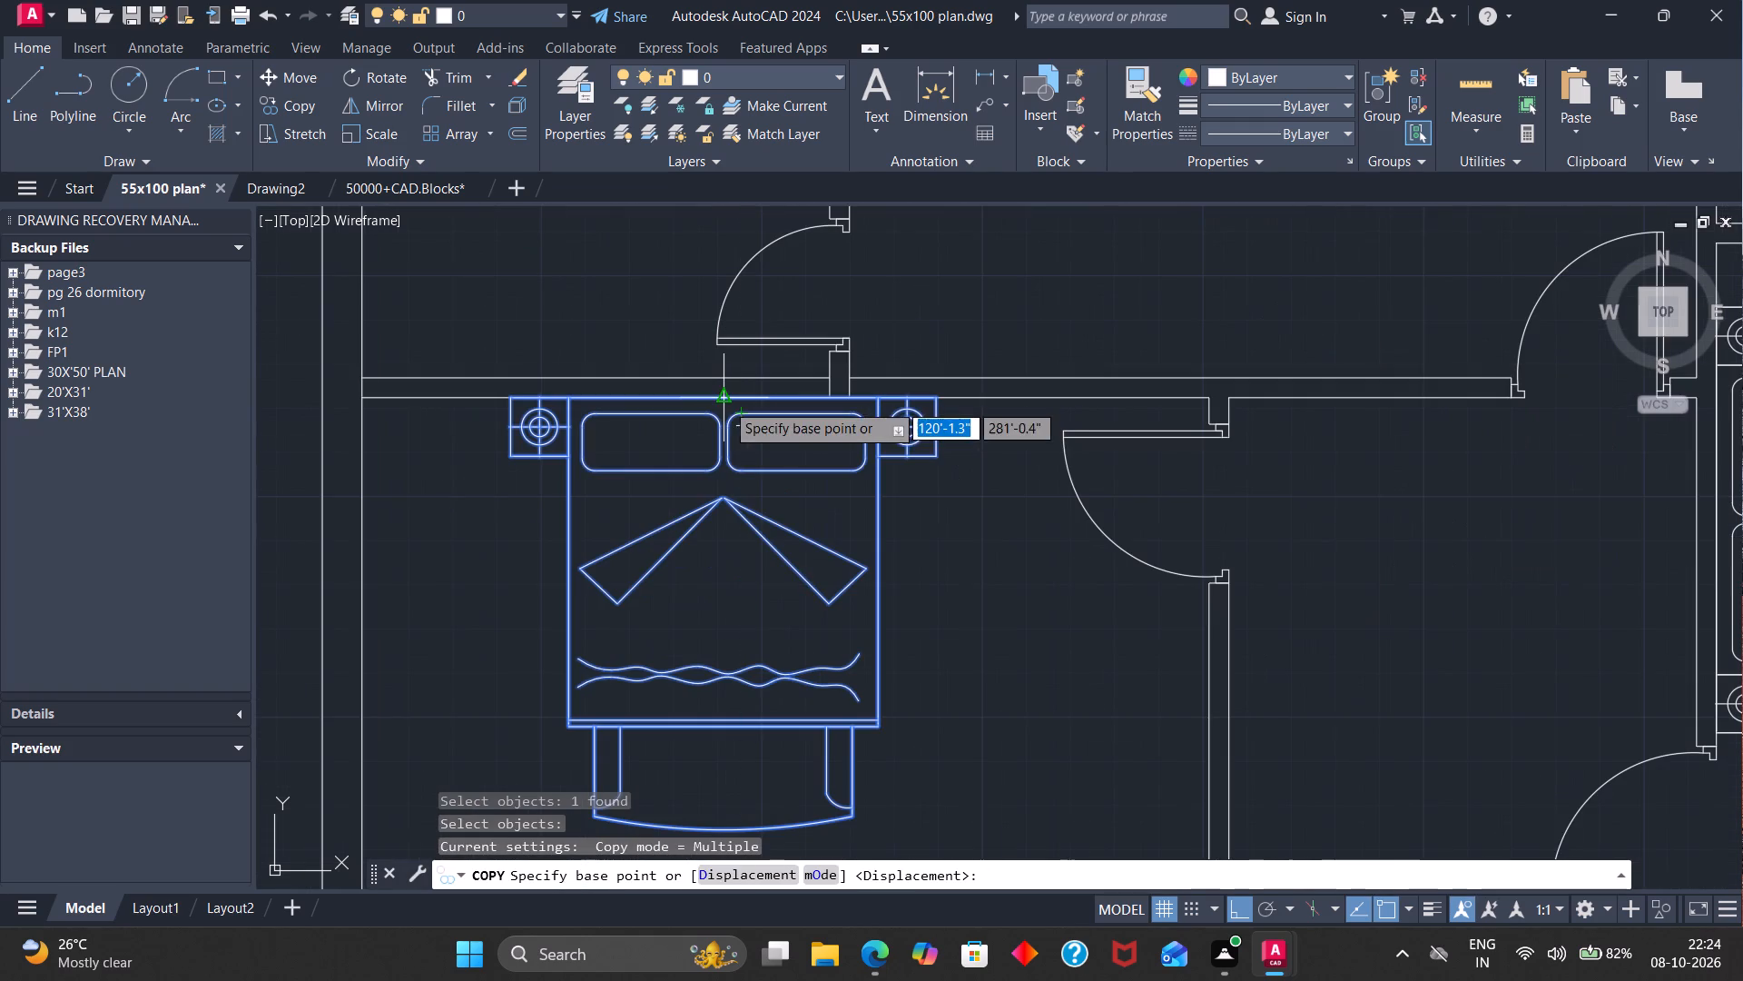
click(724, 398)
scroll(921, 317, down, 4)
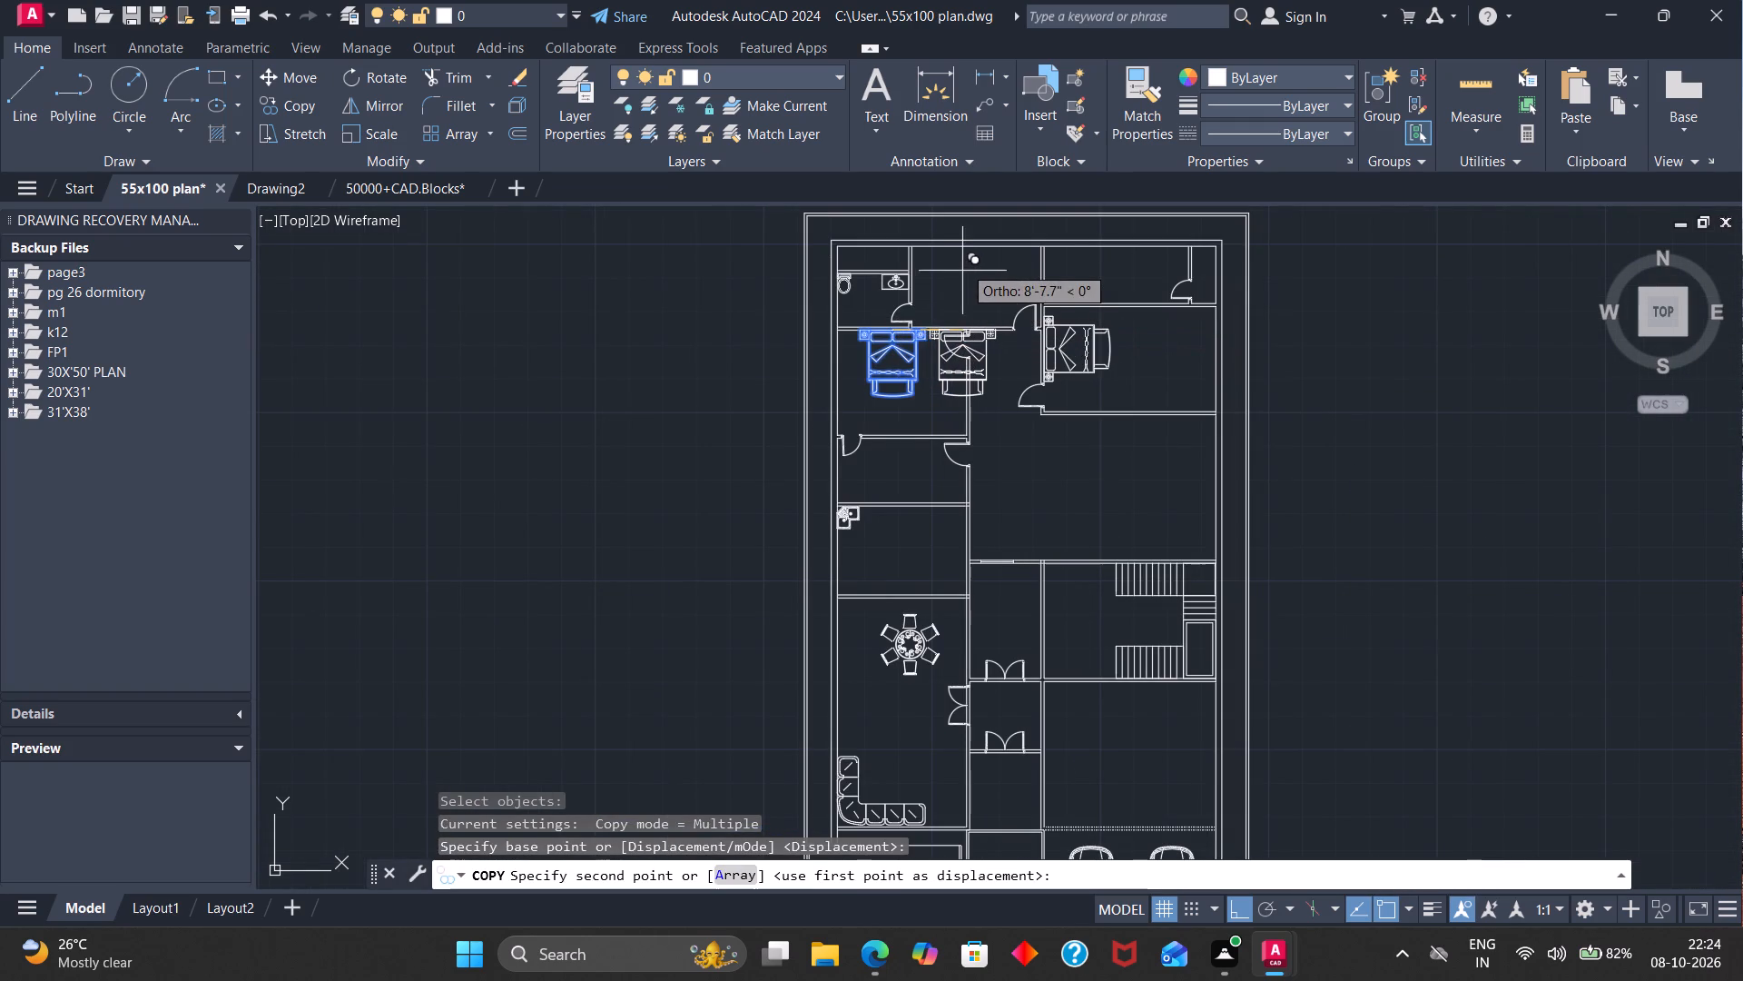
key(F8)
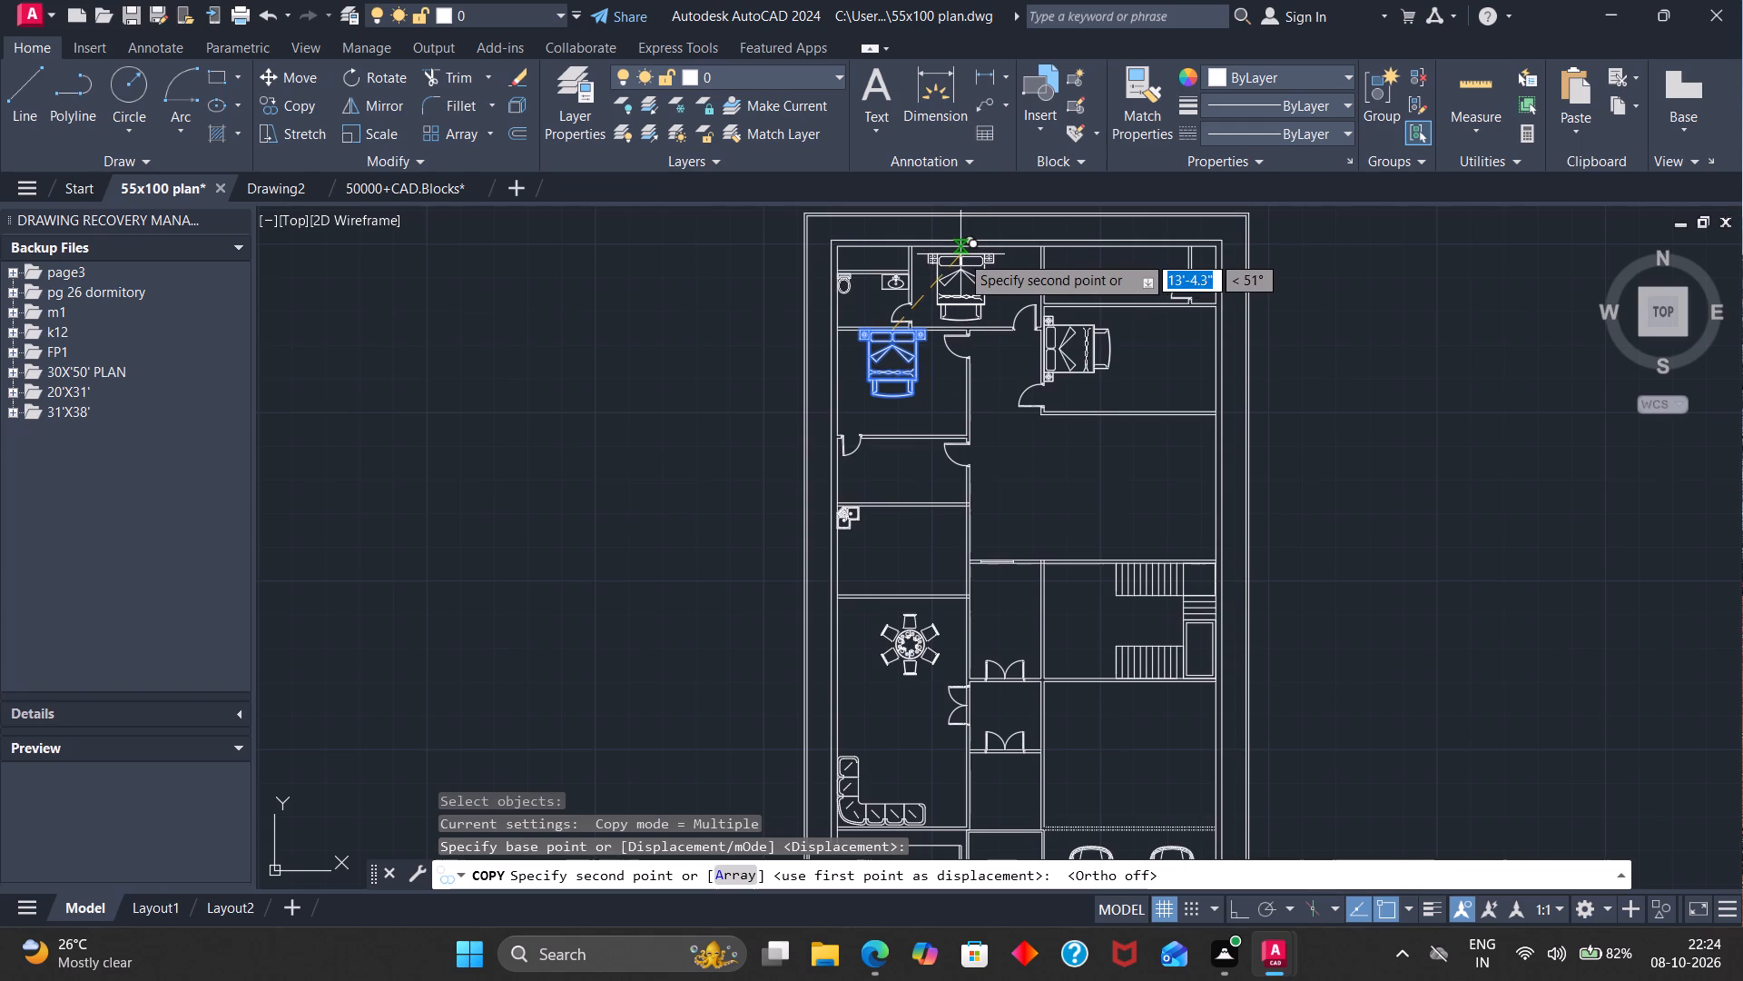
scroll(957, 252, up, 2)
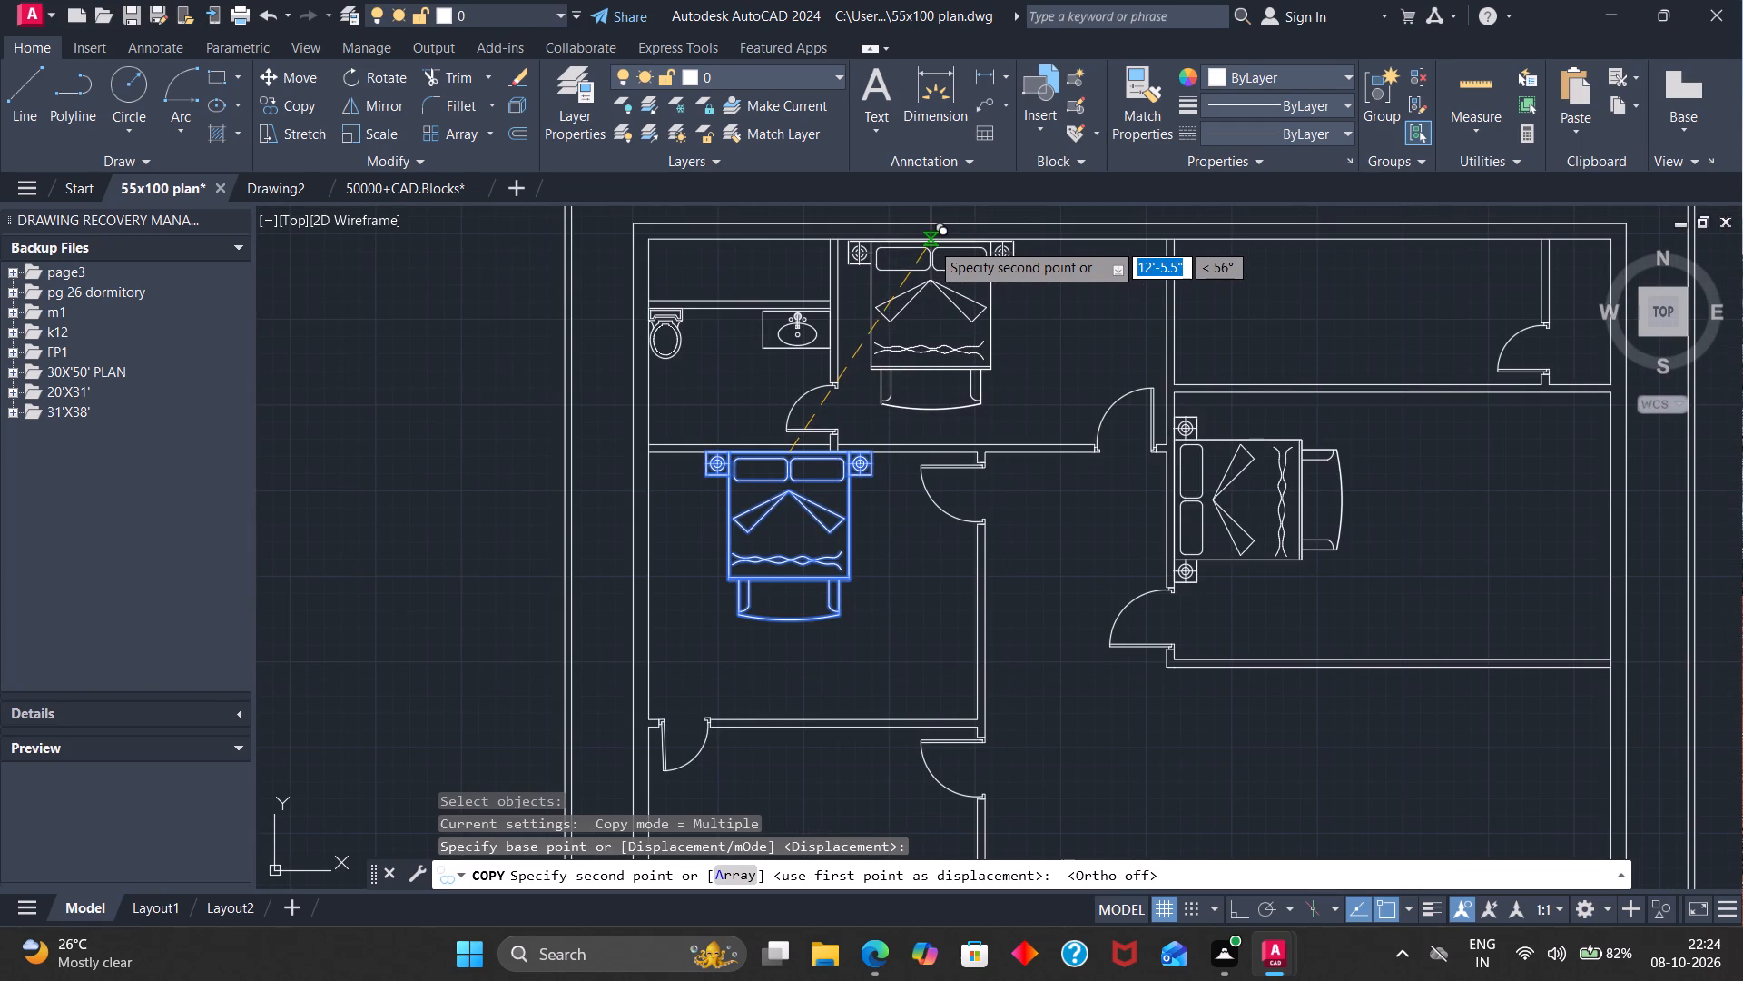
click(930, 242)
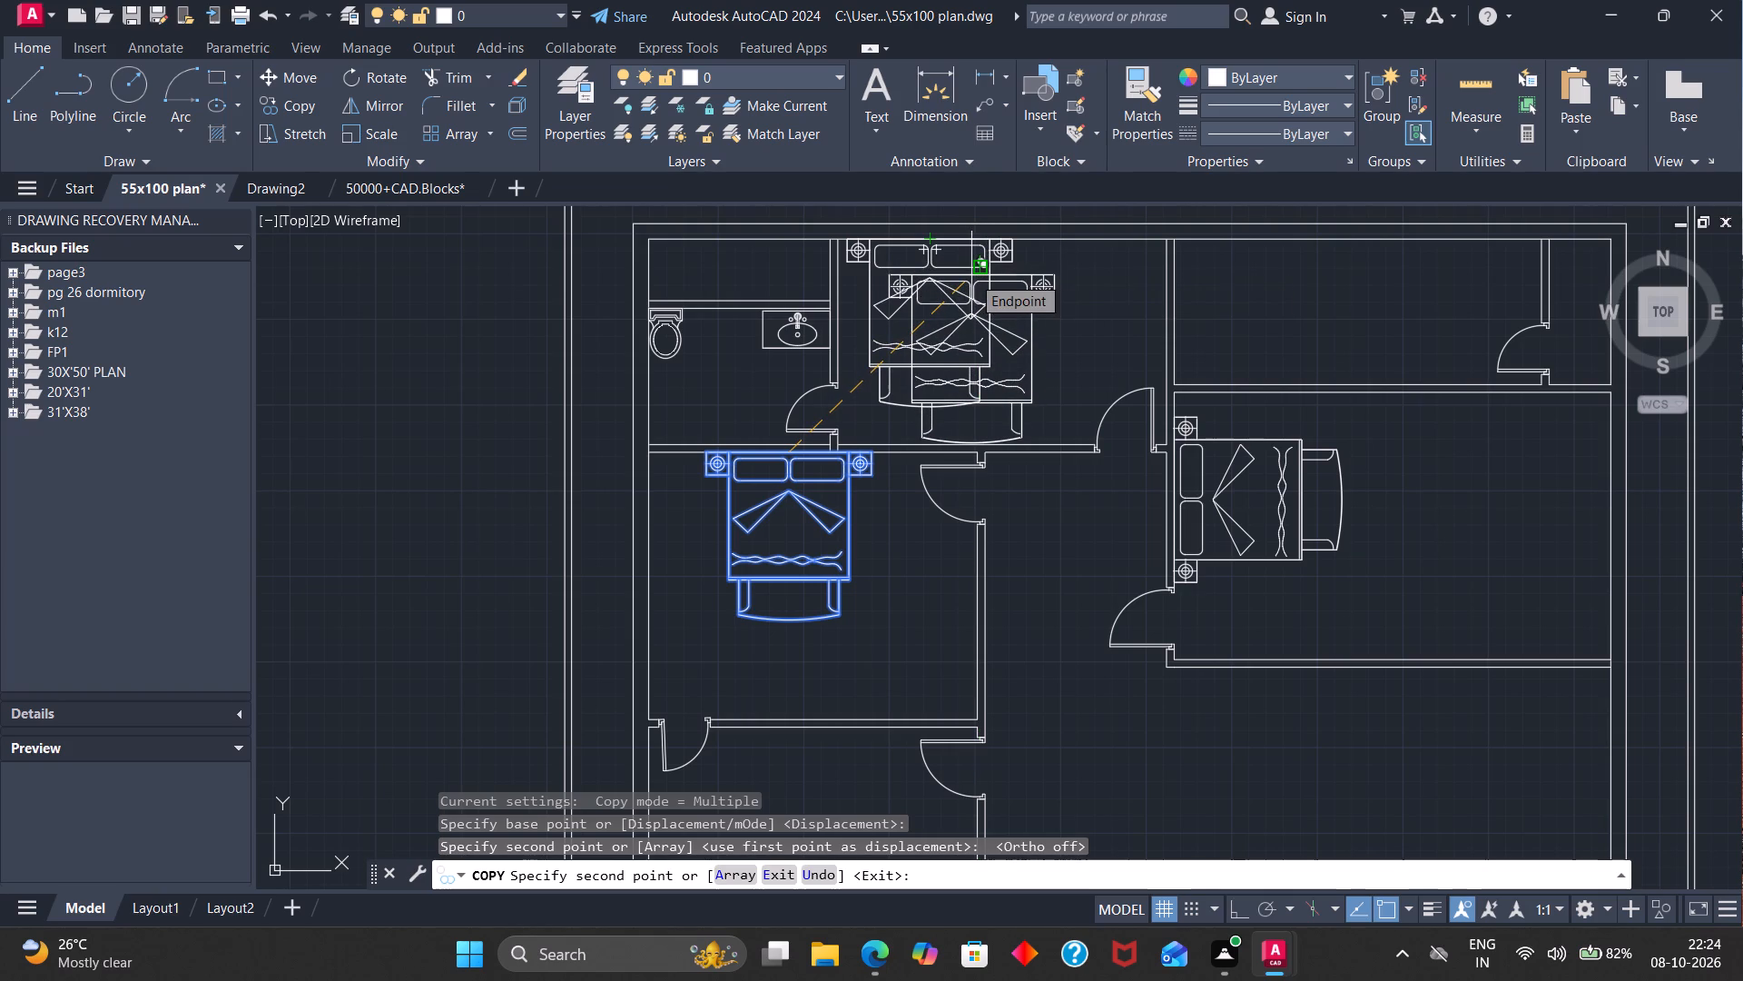
key(Escape)
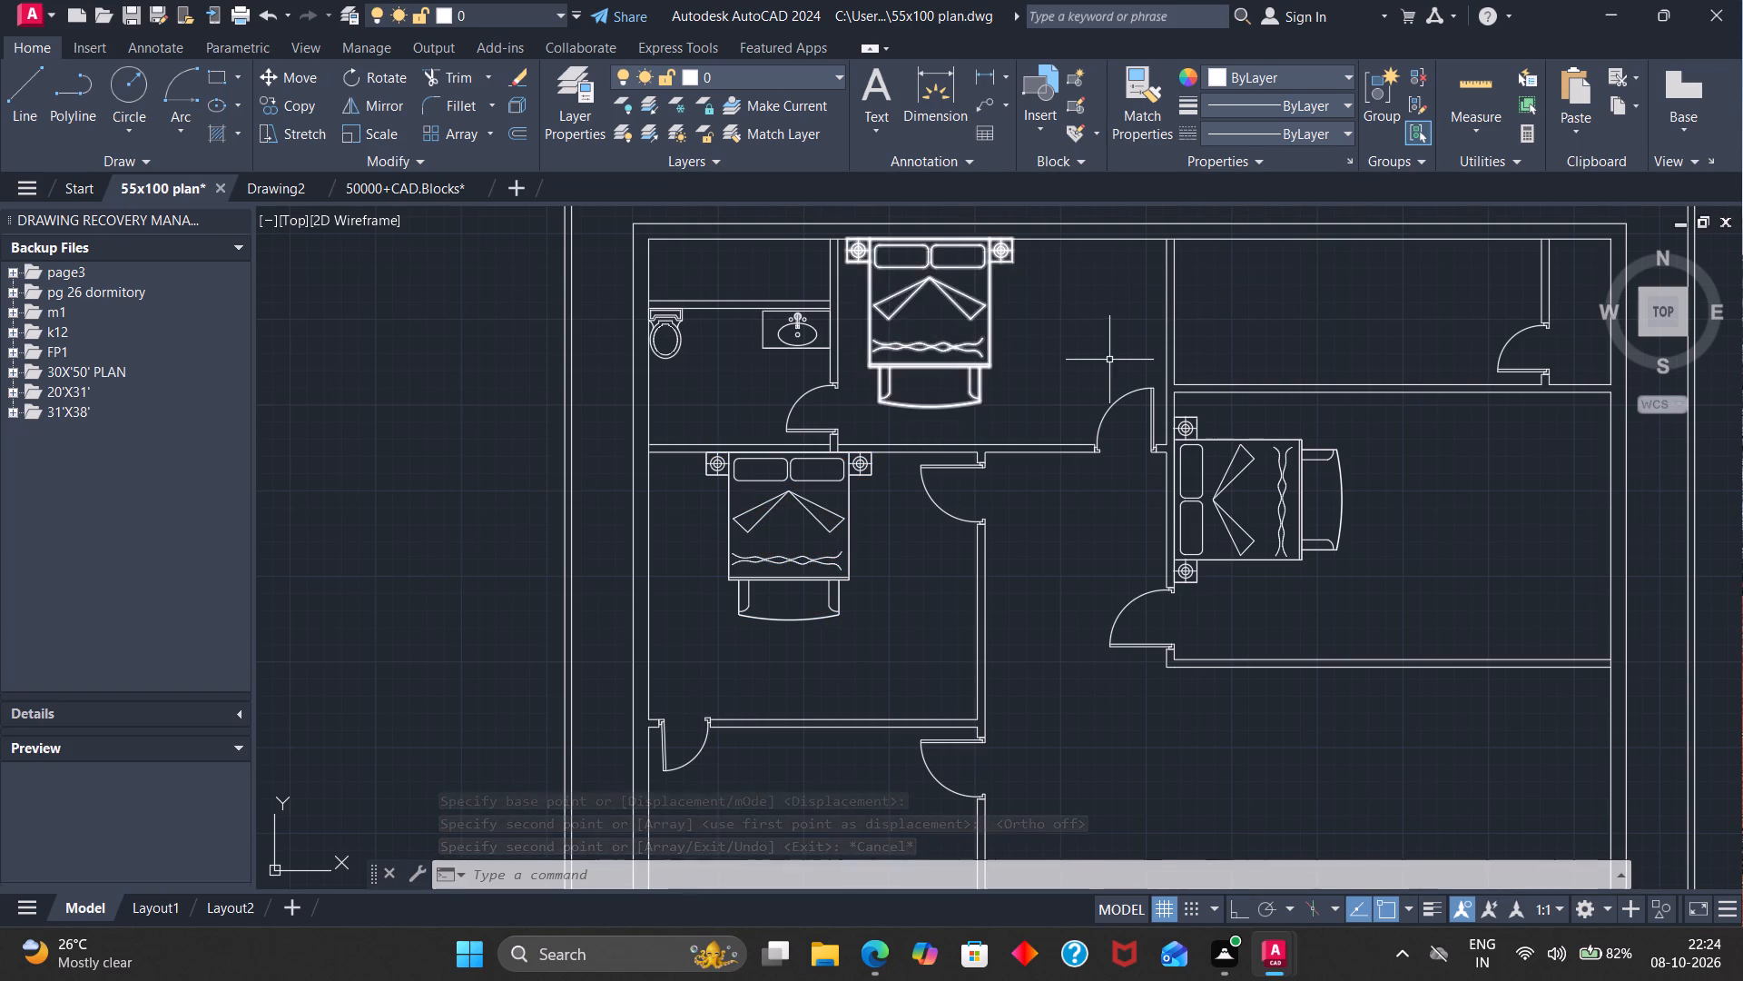
Insert the CUPBOARD block in the left bedroom, near its wall below the door.
key(i)
key(Return)
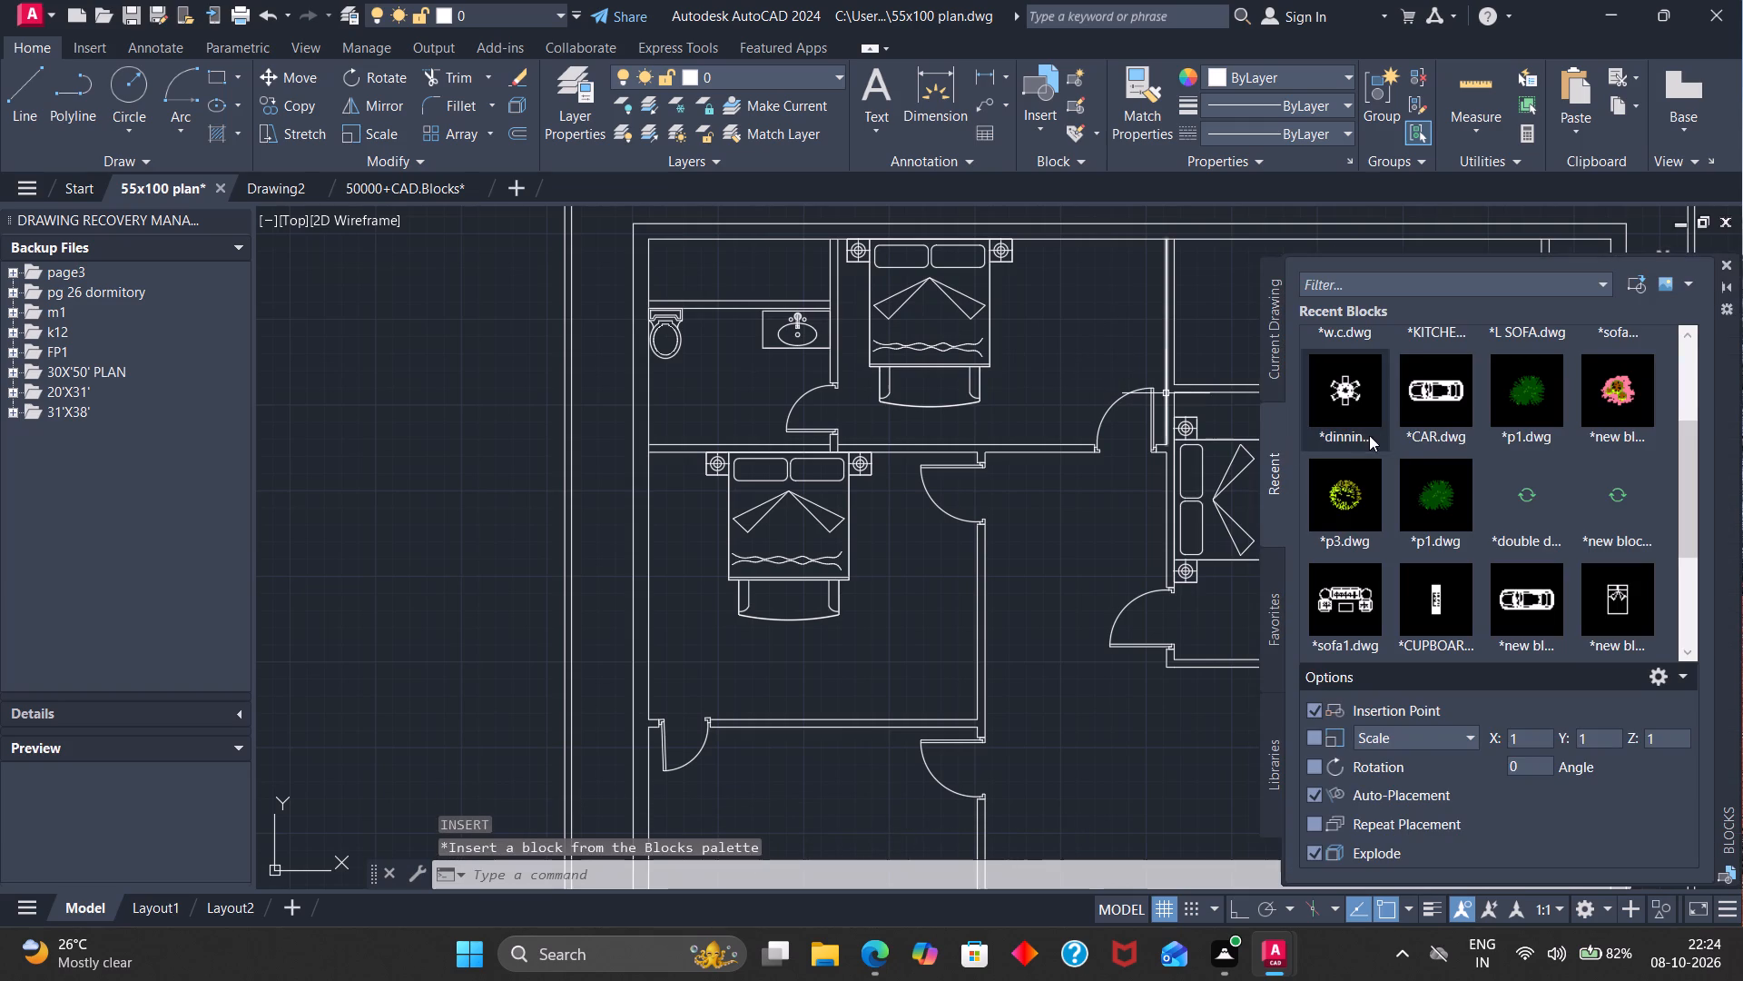
click(1427, 597)
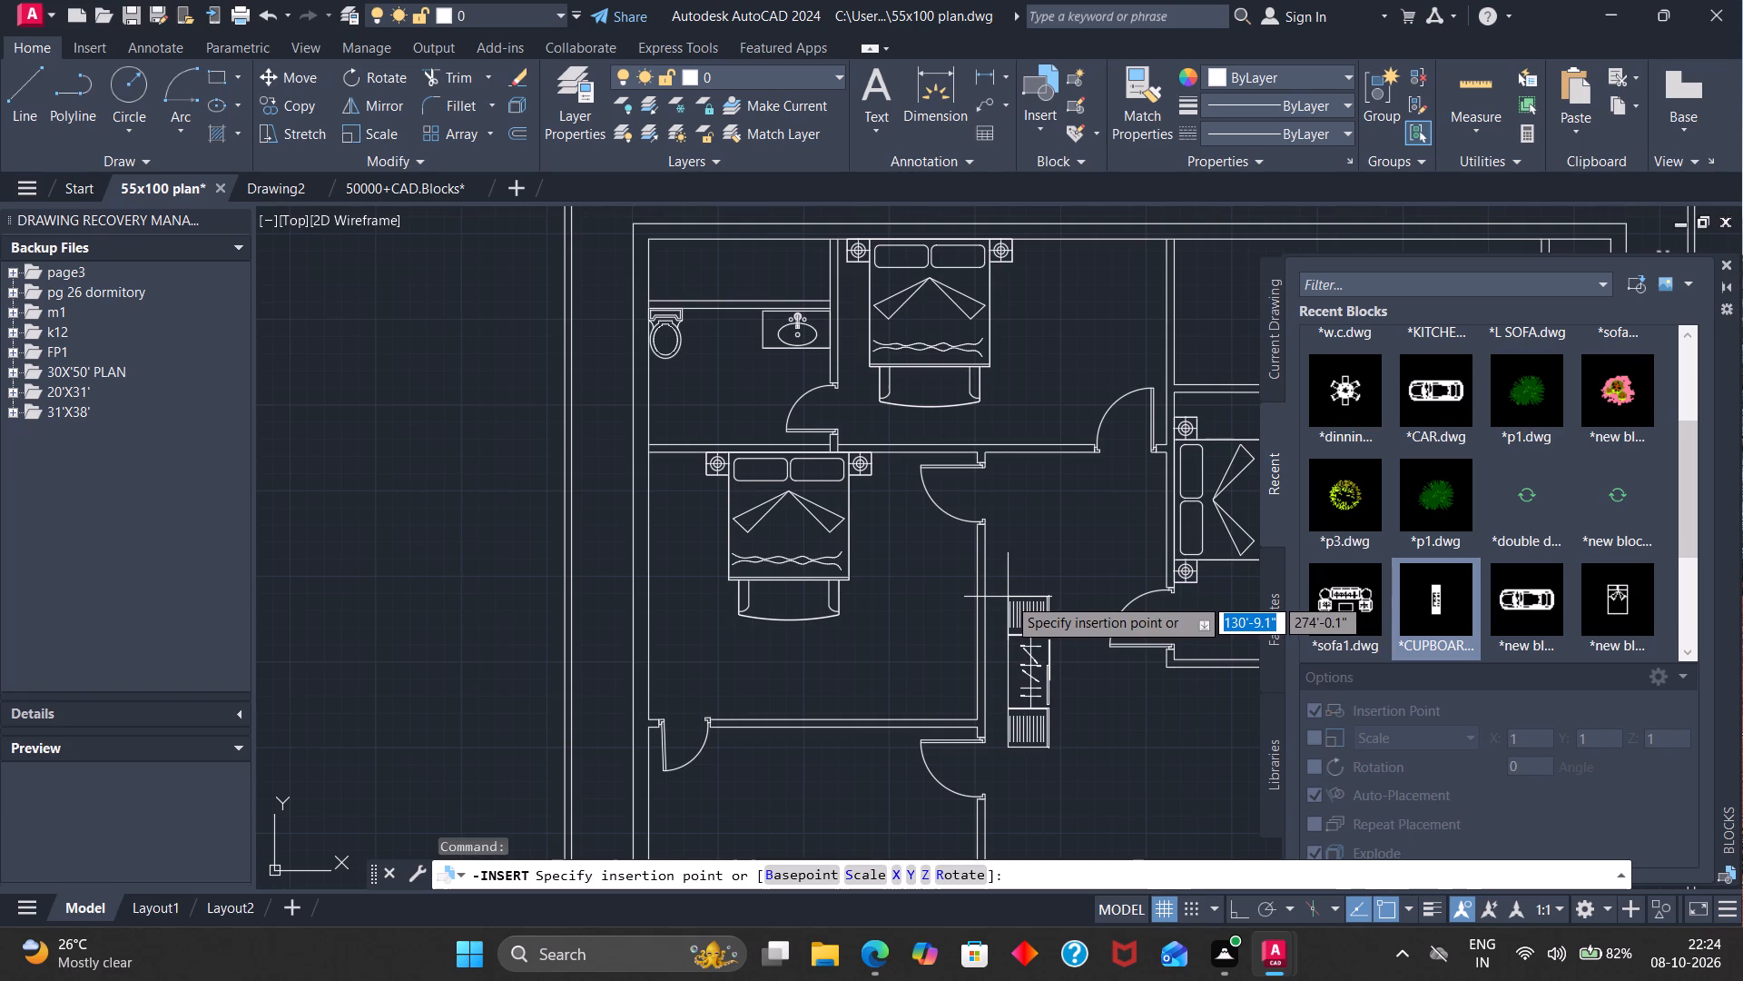
click(921, 559)
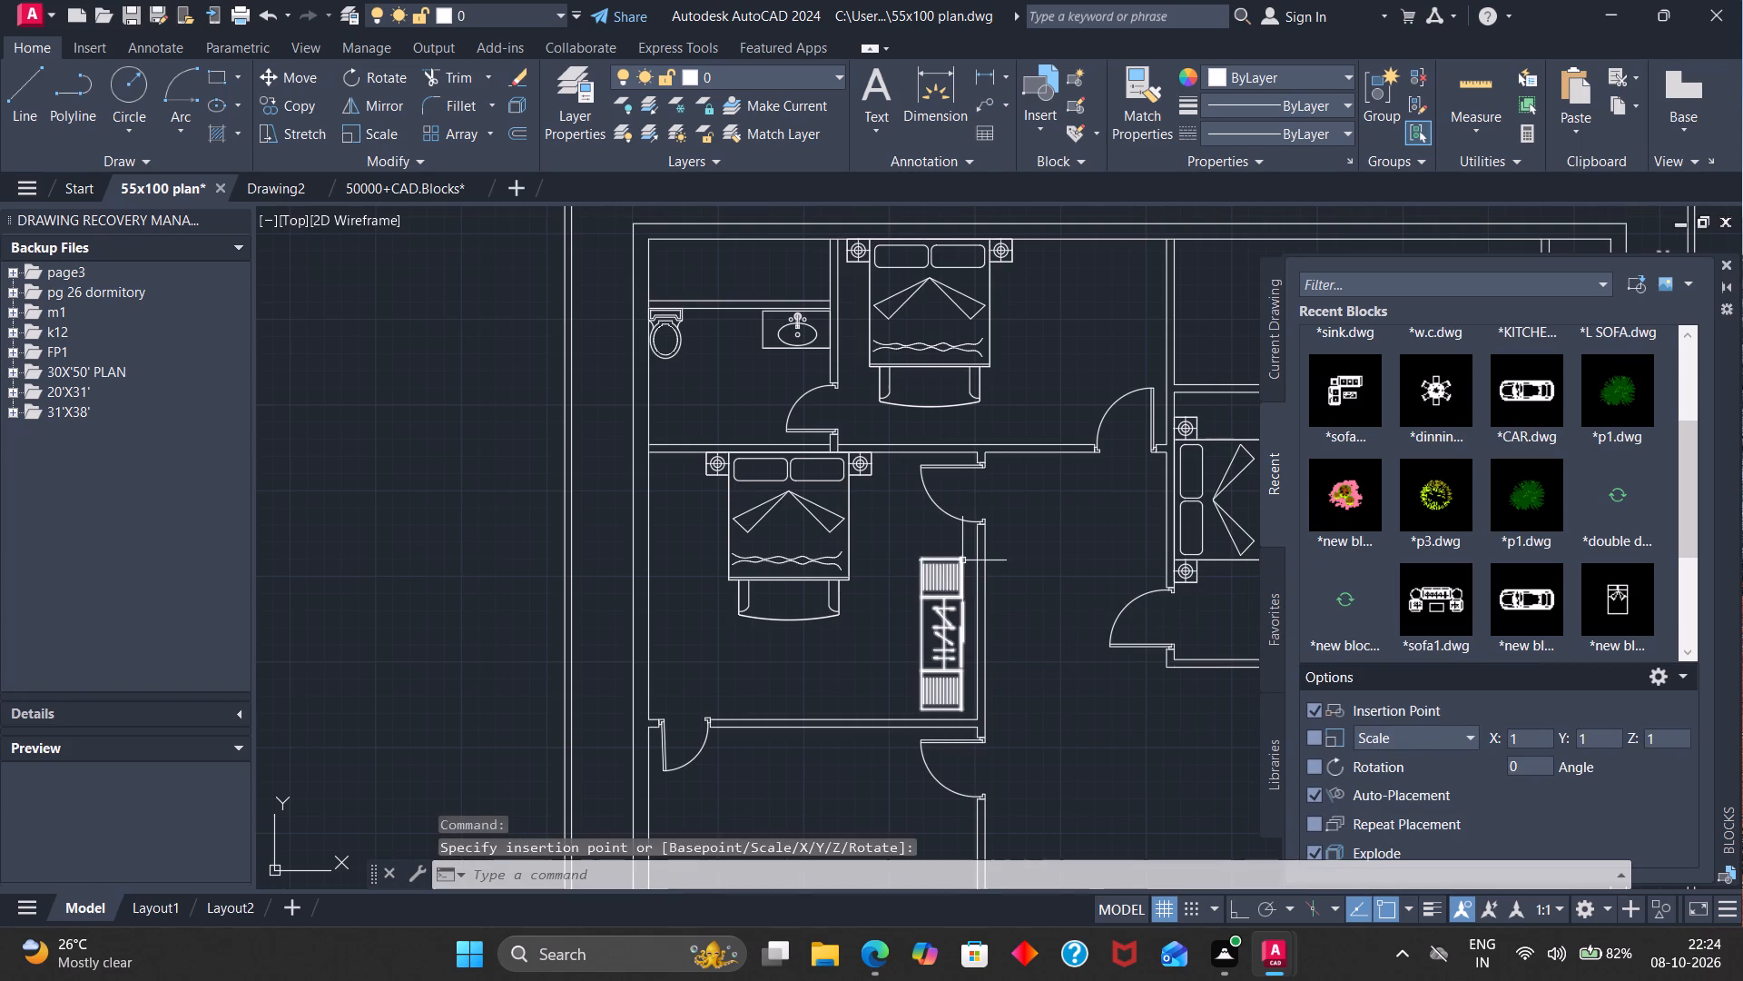
Move the cupboard up into the top bedroom, into the open space between the copied bed and the room's door.
key(m)
key(Return)
click(963, 557)
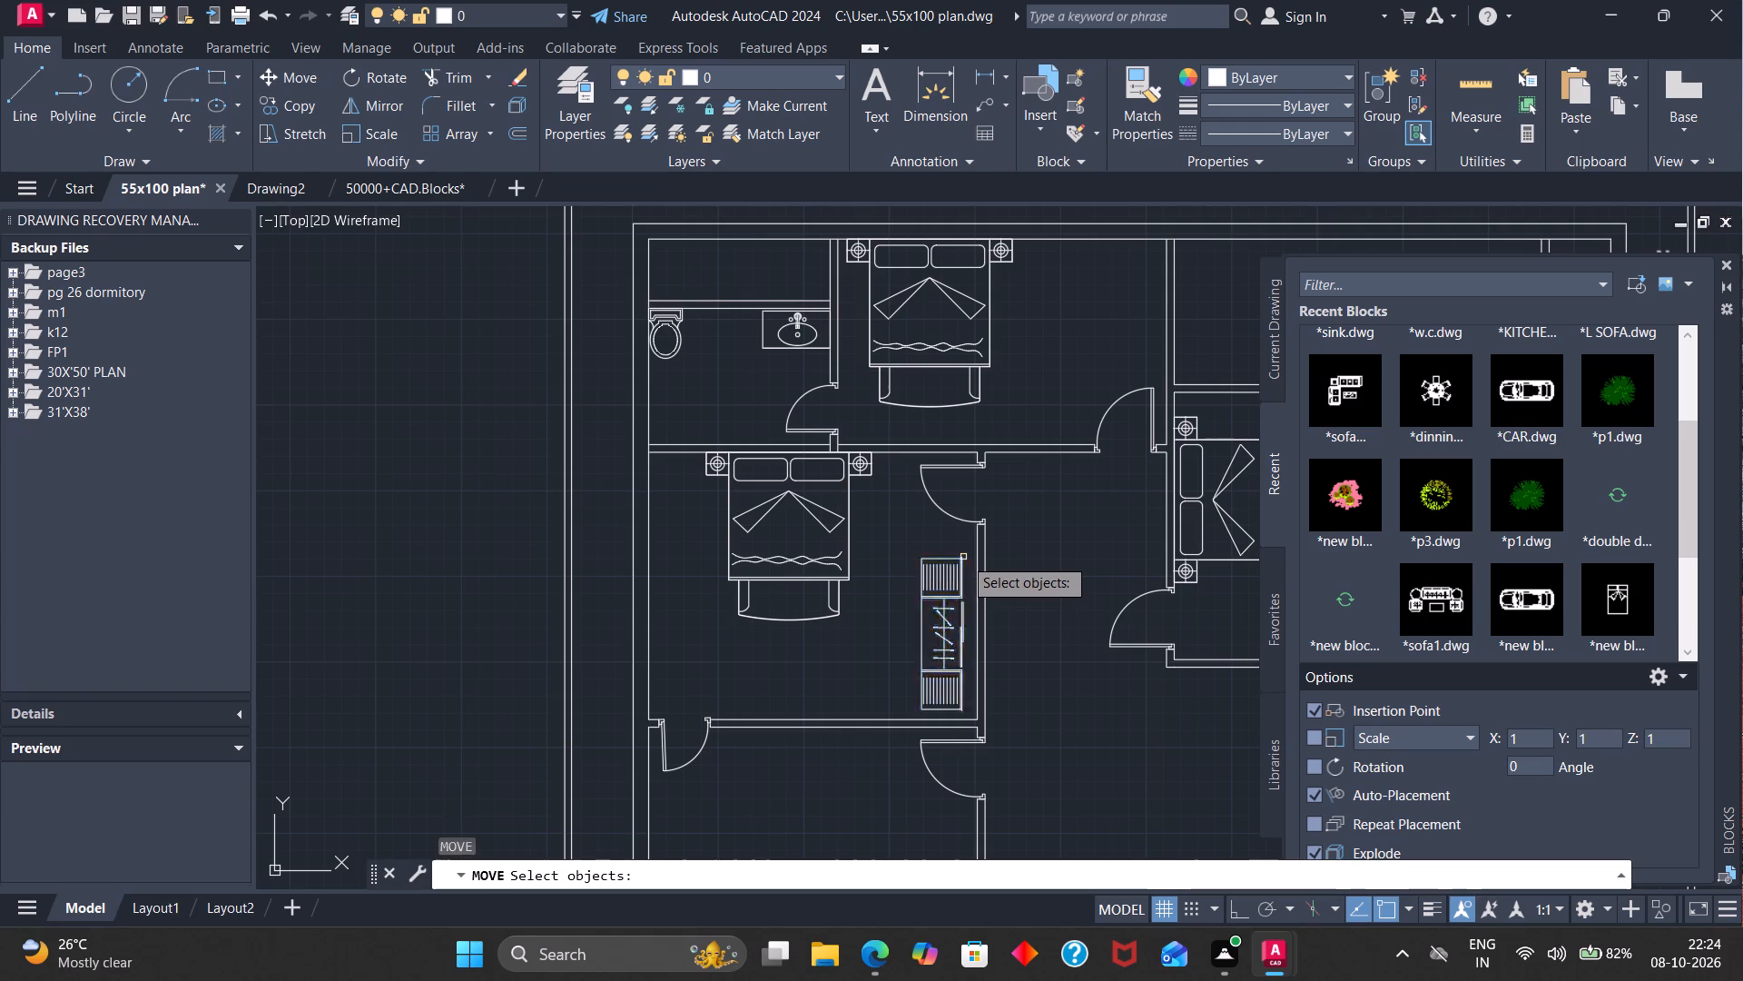
key(Return)
click(962, 561)
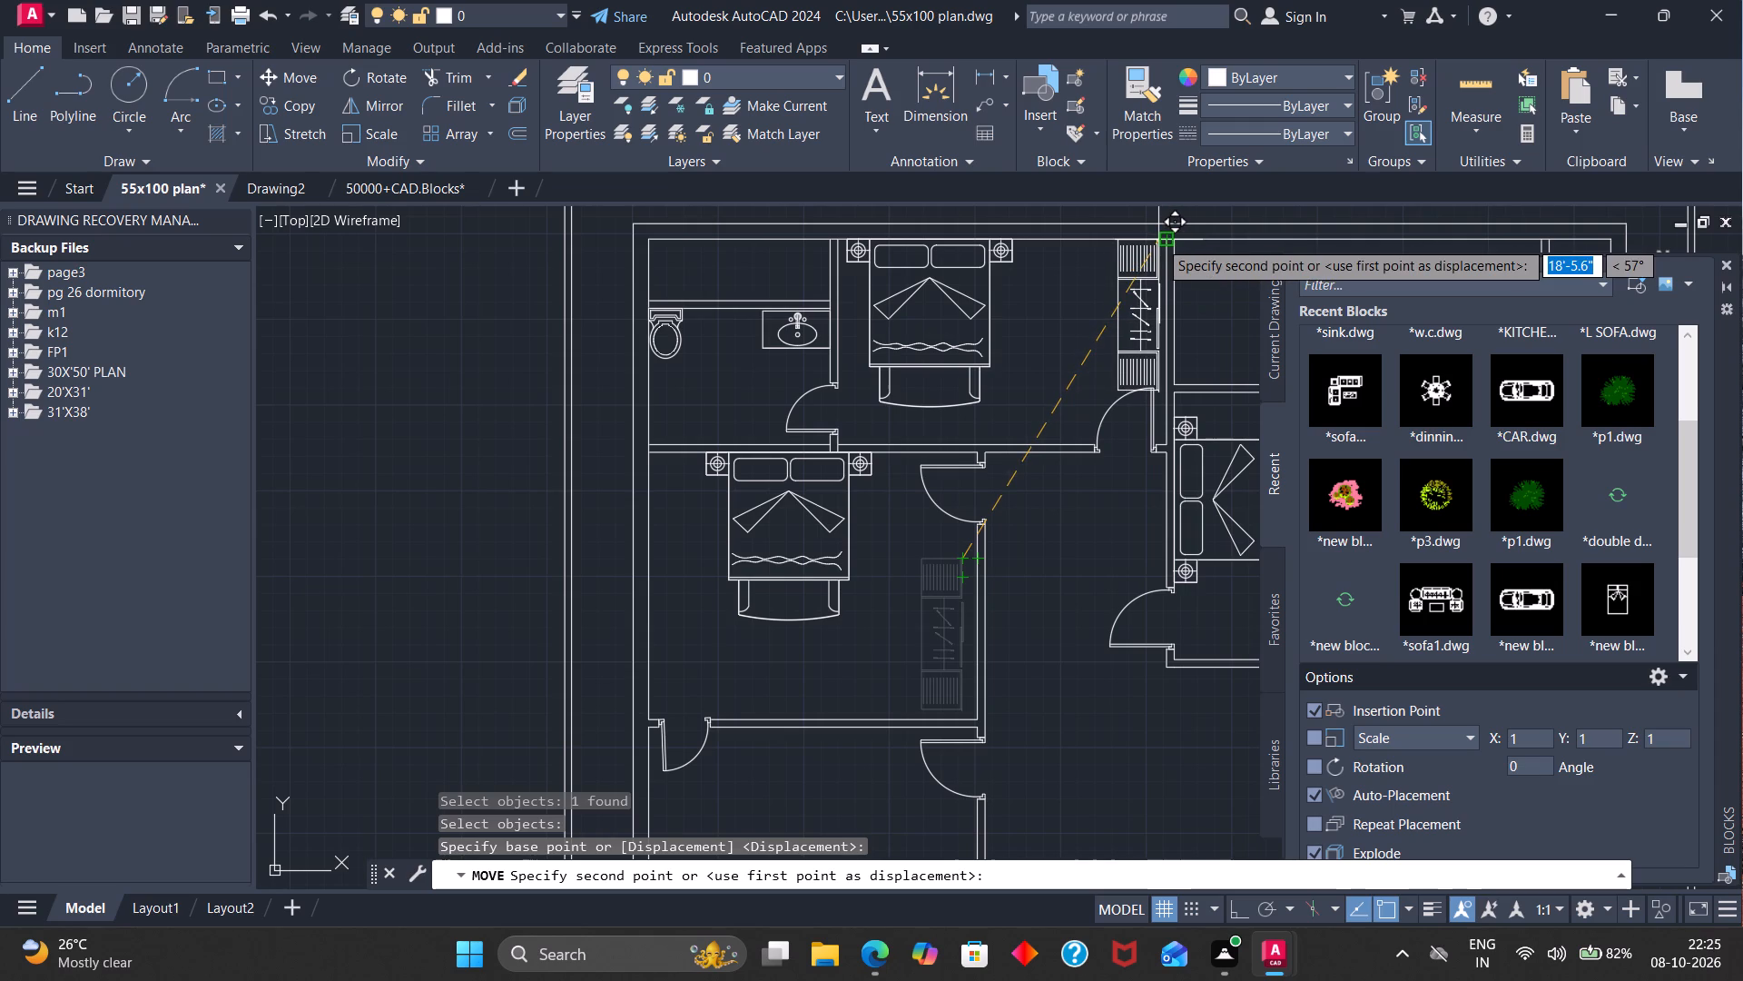
scroll(1159, 248, up, 3)
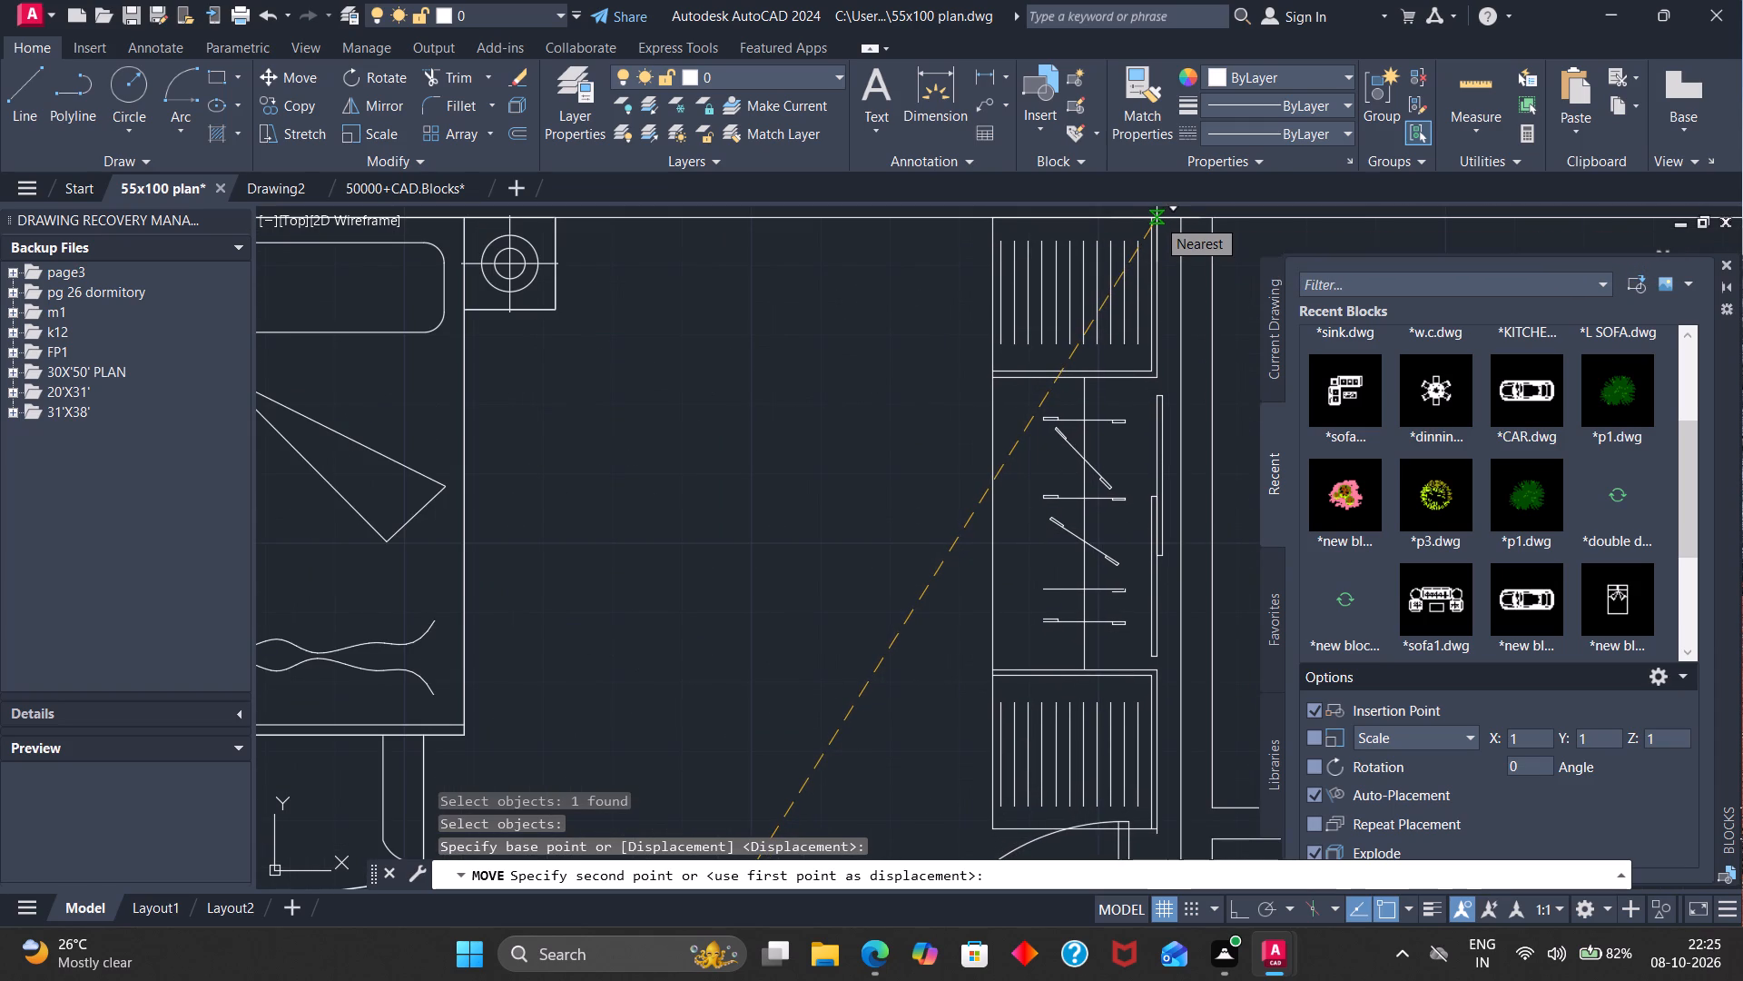
scroll(1157, 218, down, 1)
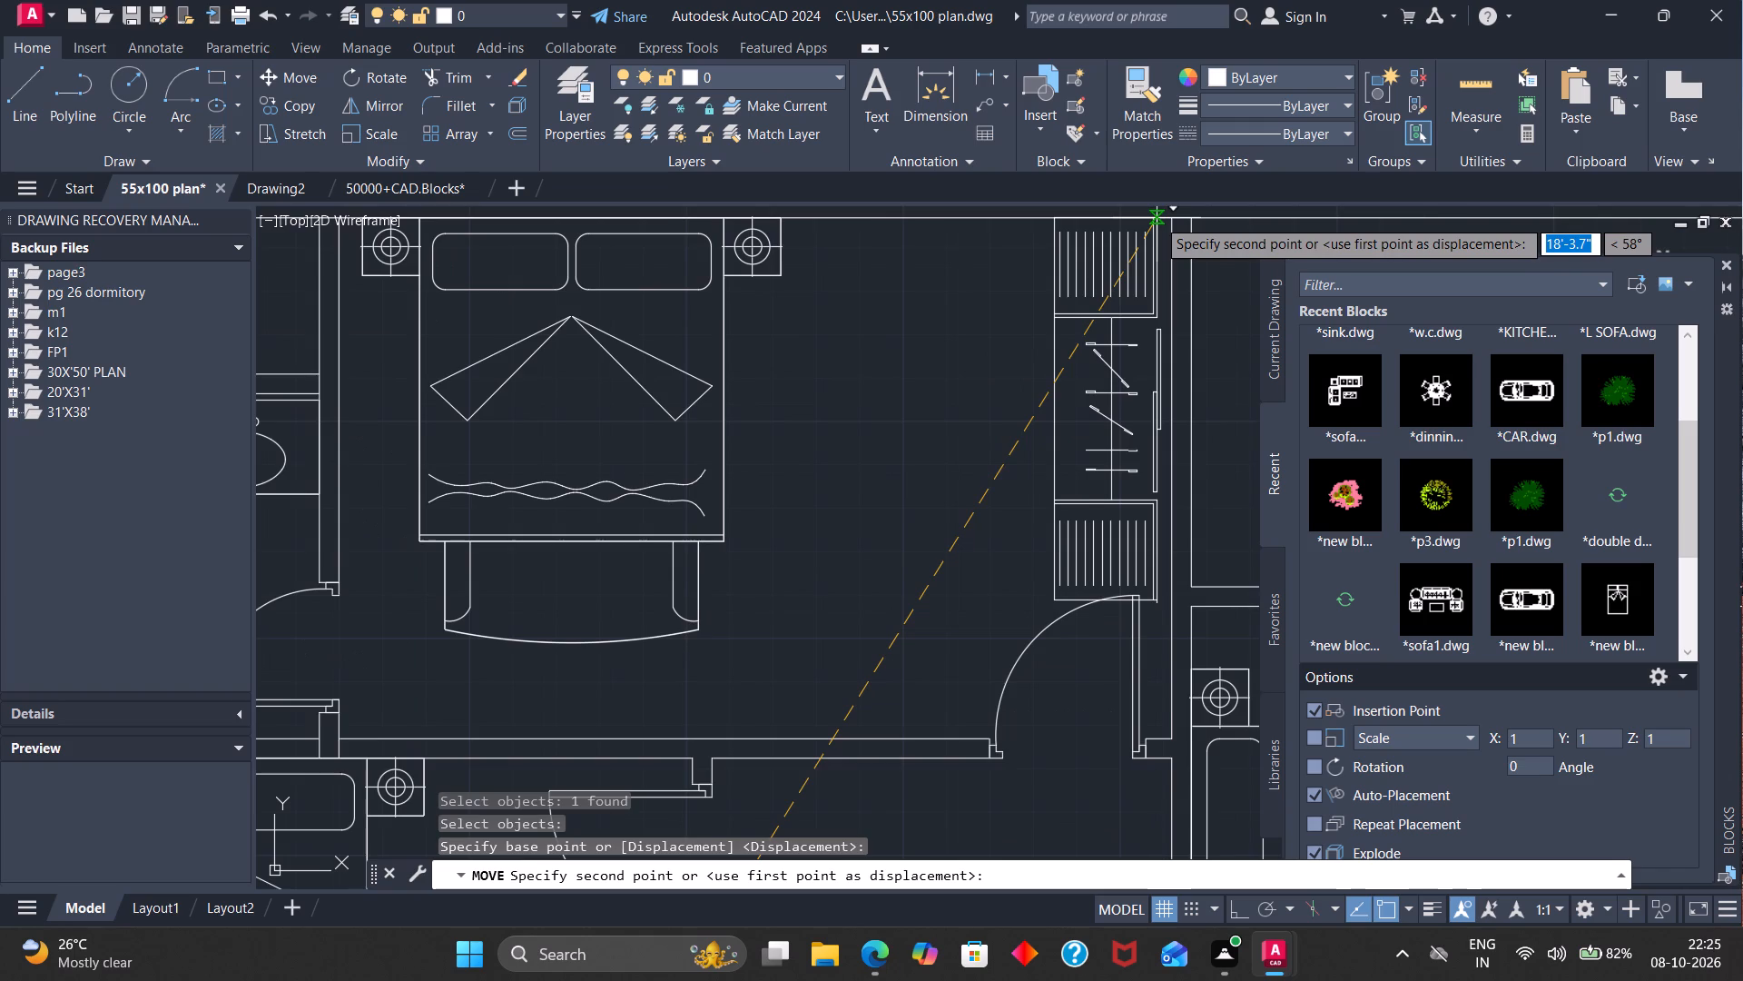
scroll(1157, 218, down, 1)
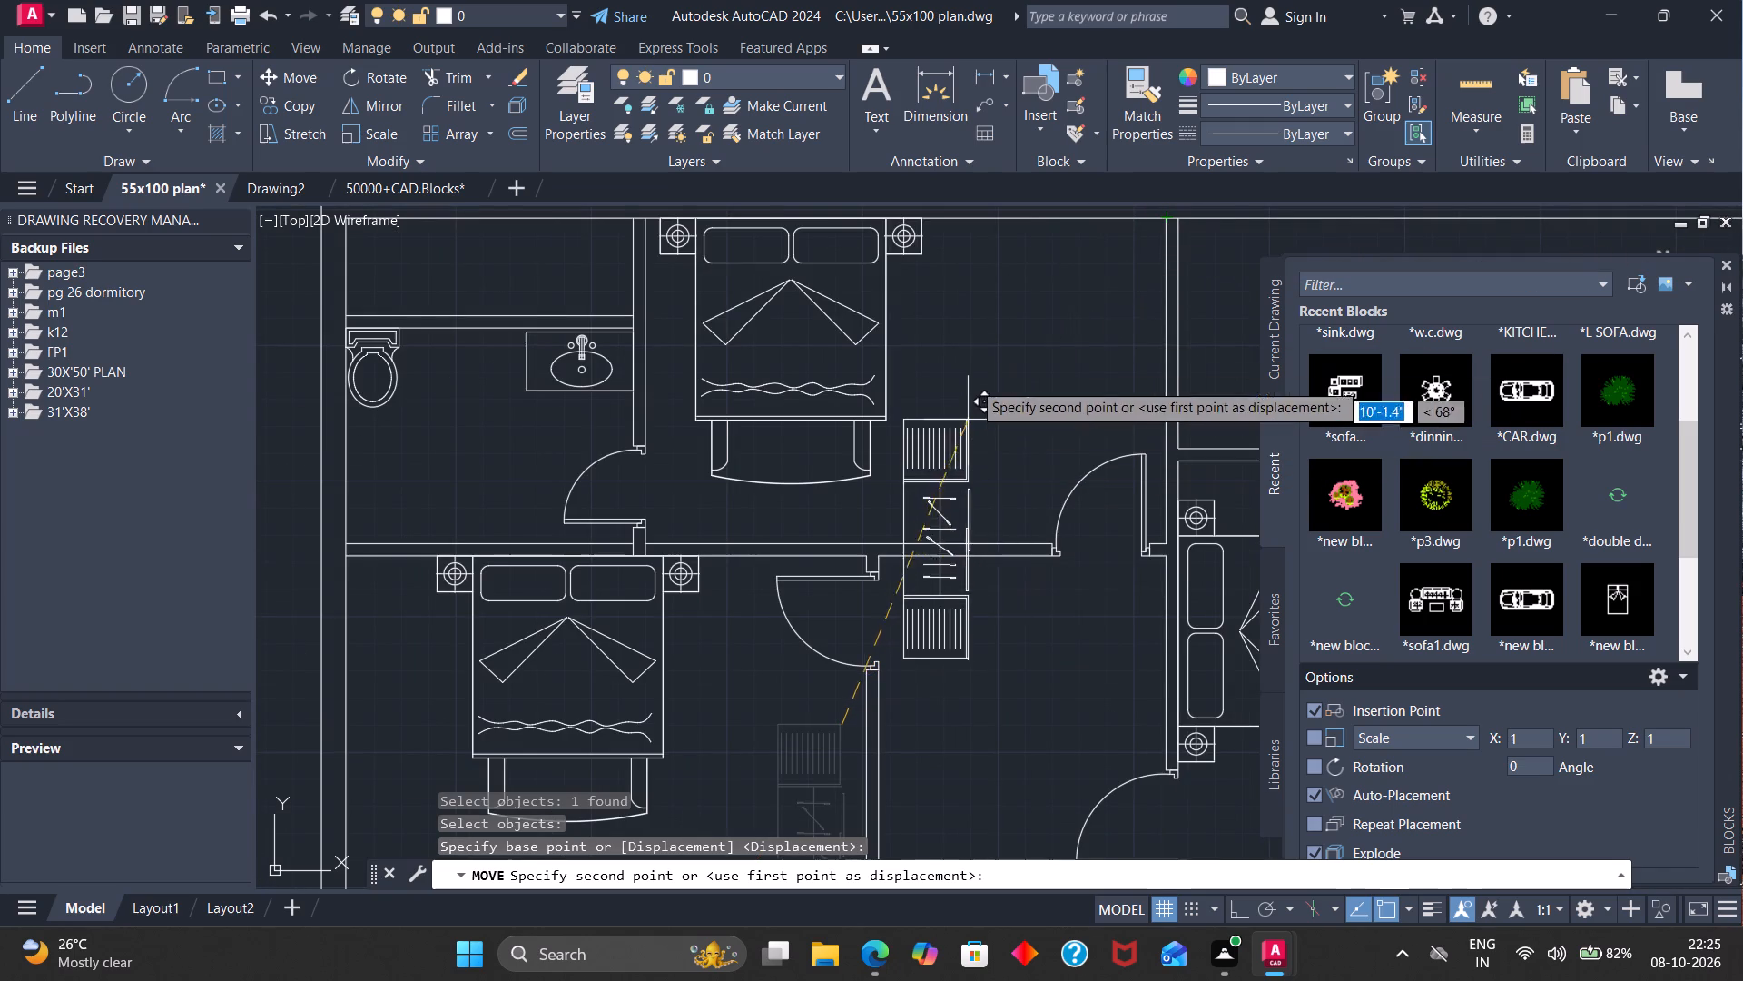
click(1034, 280)
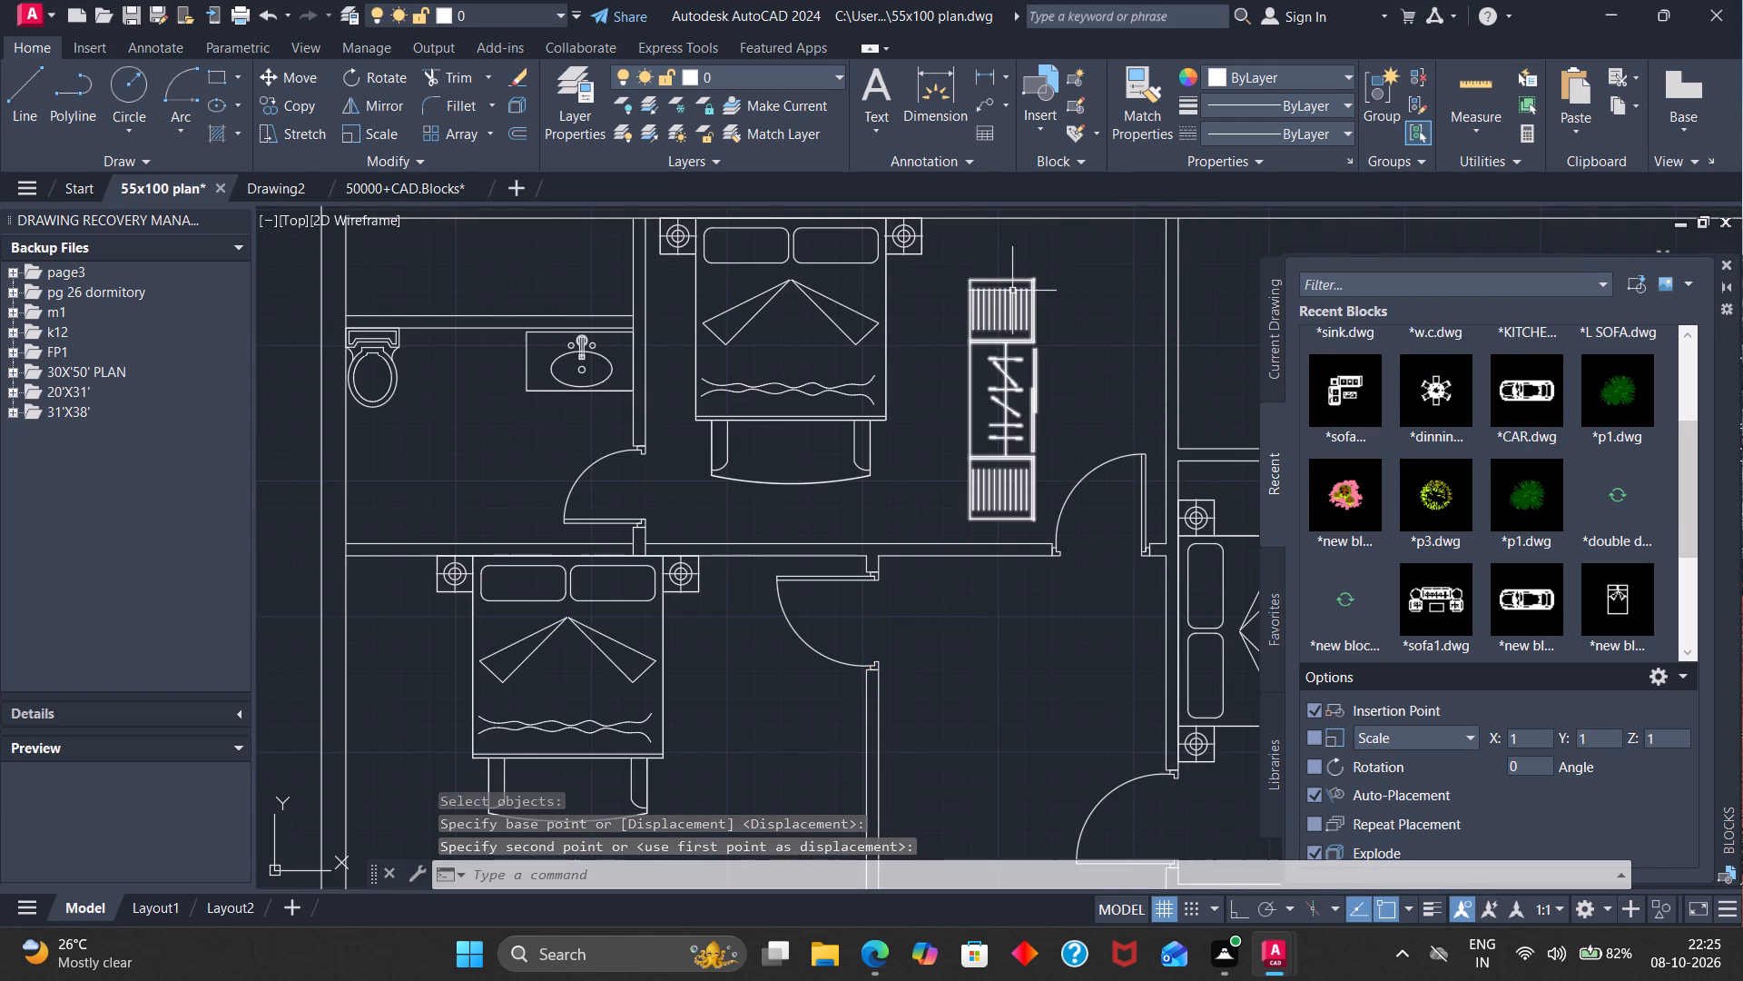
Move the top bedroom's bed about 2'-2" along the top wall, away from the toilet wall.
key(Return)
click(846, 263)
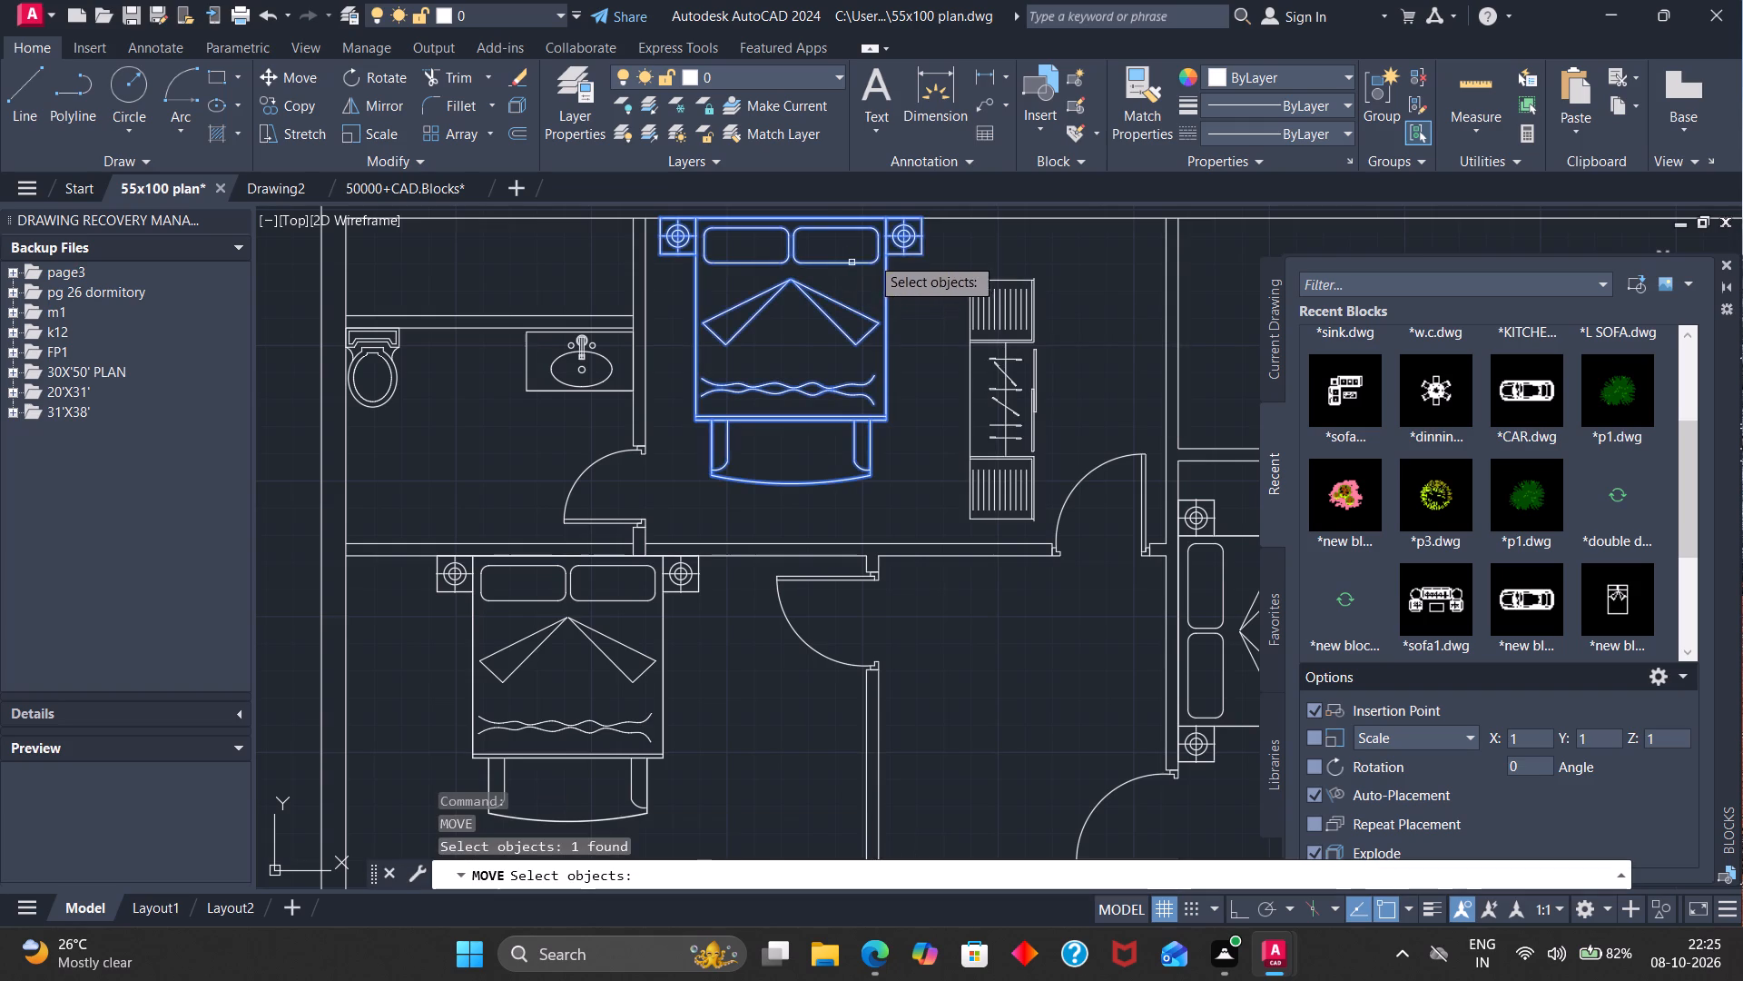
key(Return)
click(927, 223)
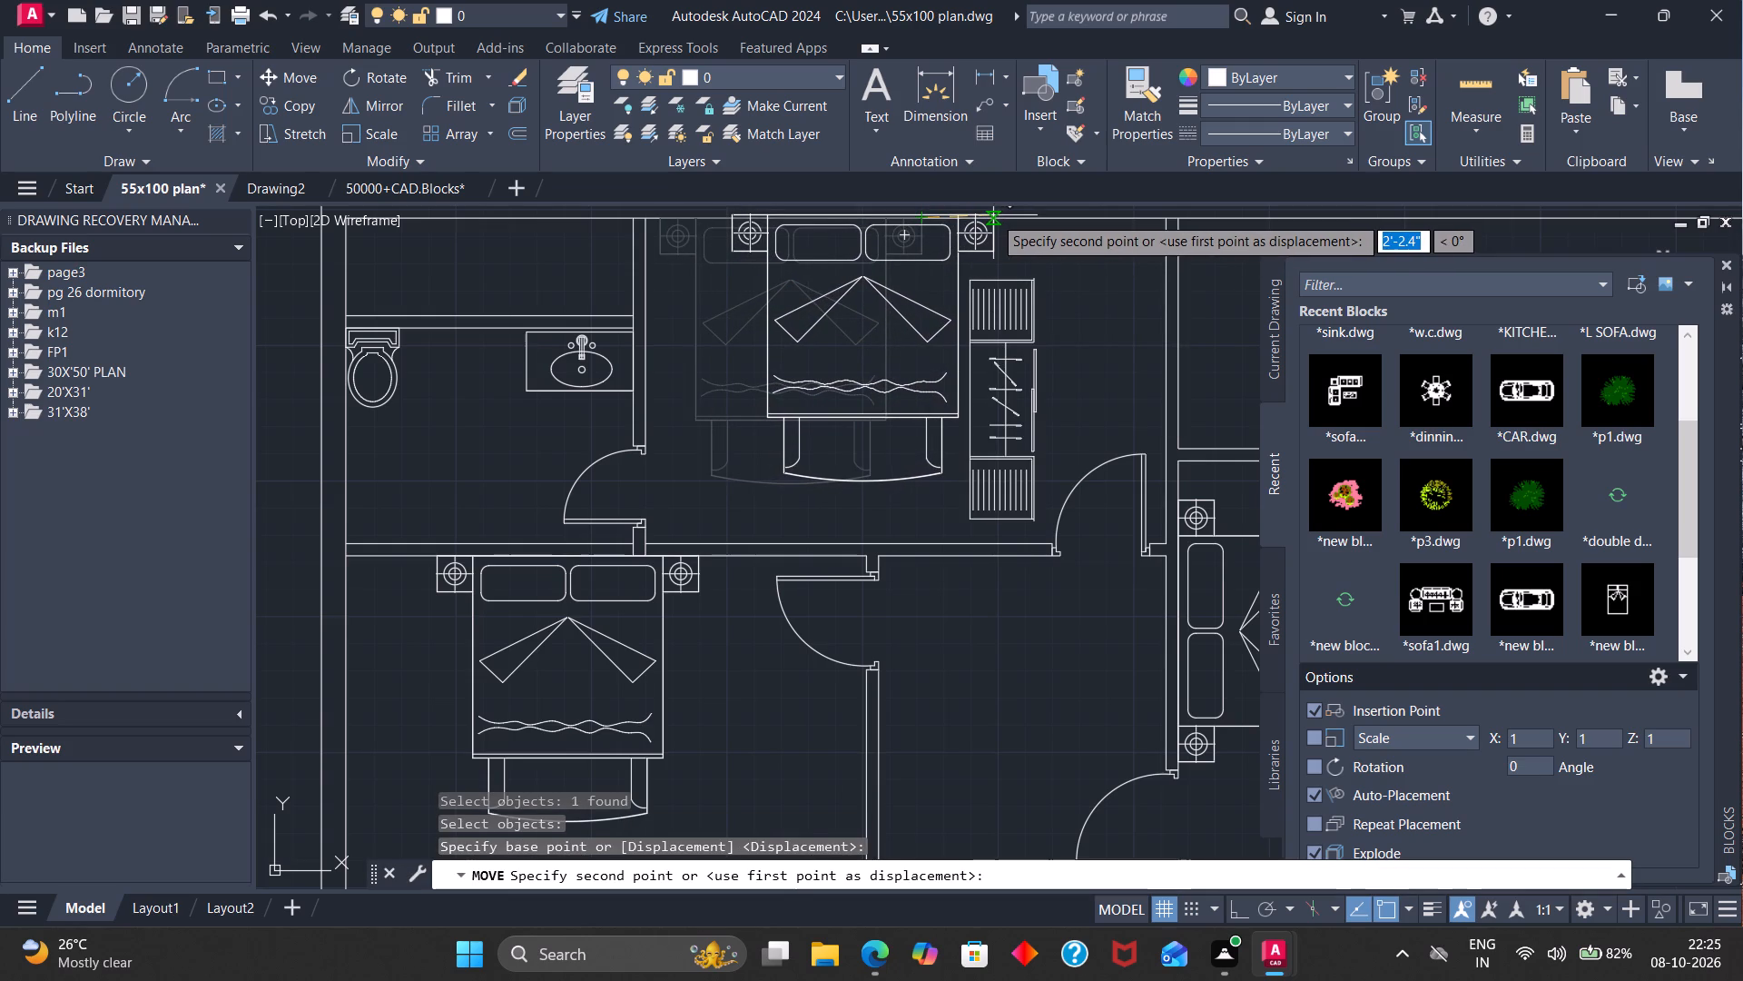
click(993, 215)
Move the cupboard into the top bedroom's corner where the toilet wall meets the outer wall.
key(Return)
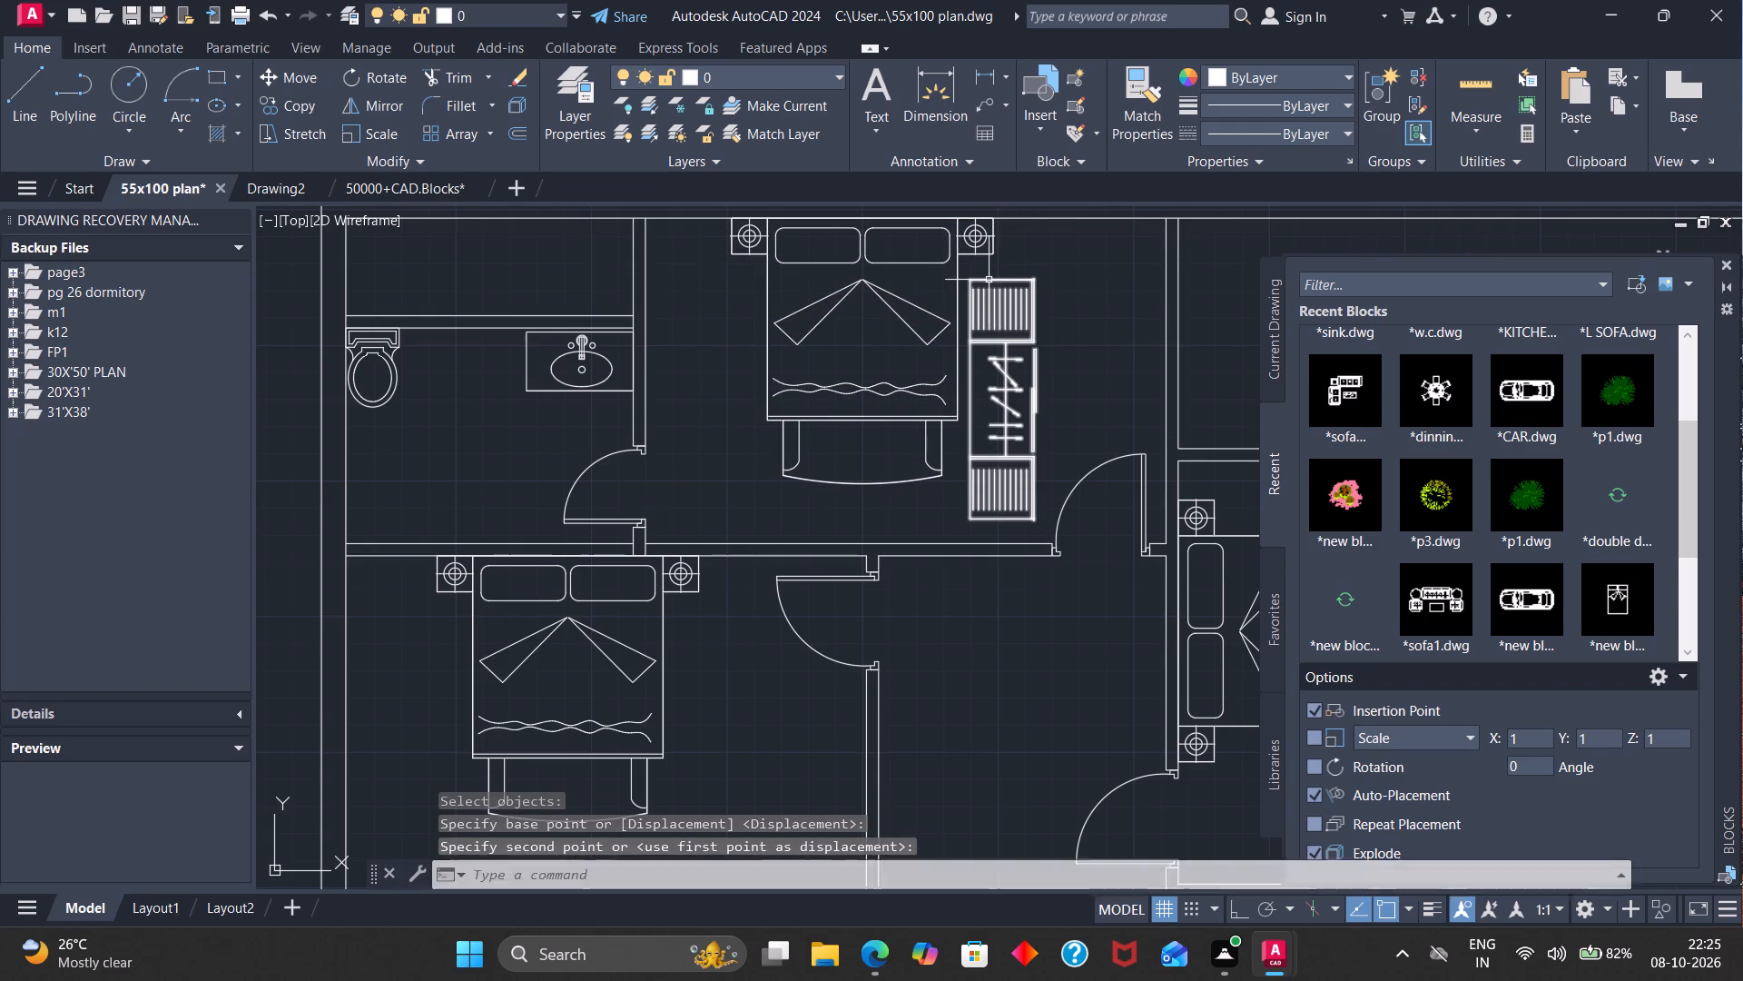
click(965, 282)
click(975, 282)
click(975, 285)
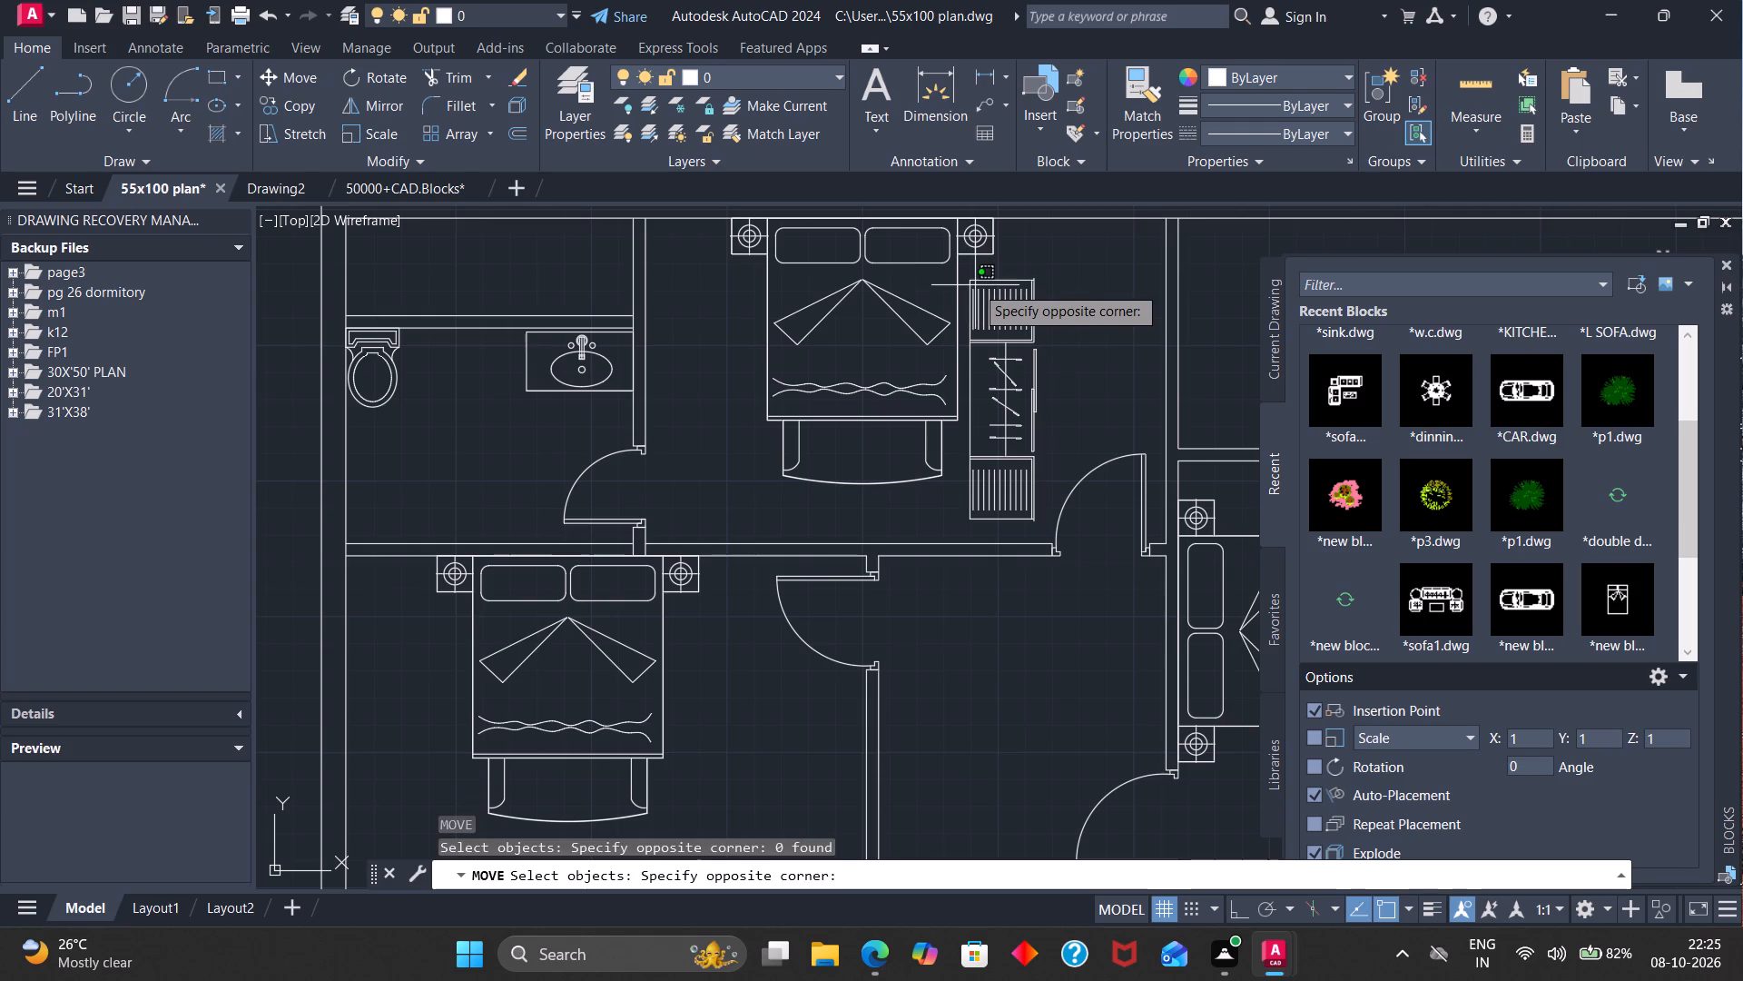
key(Return)
click(968, 282)
key(Return)
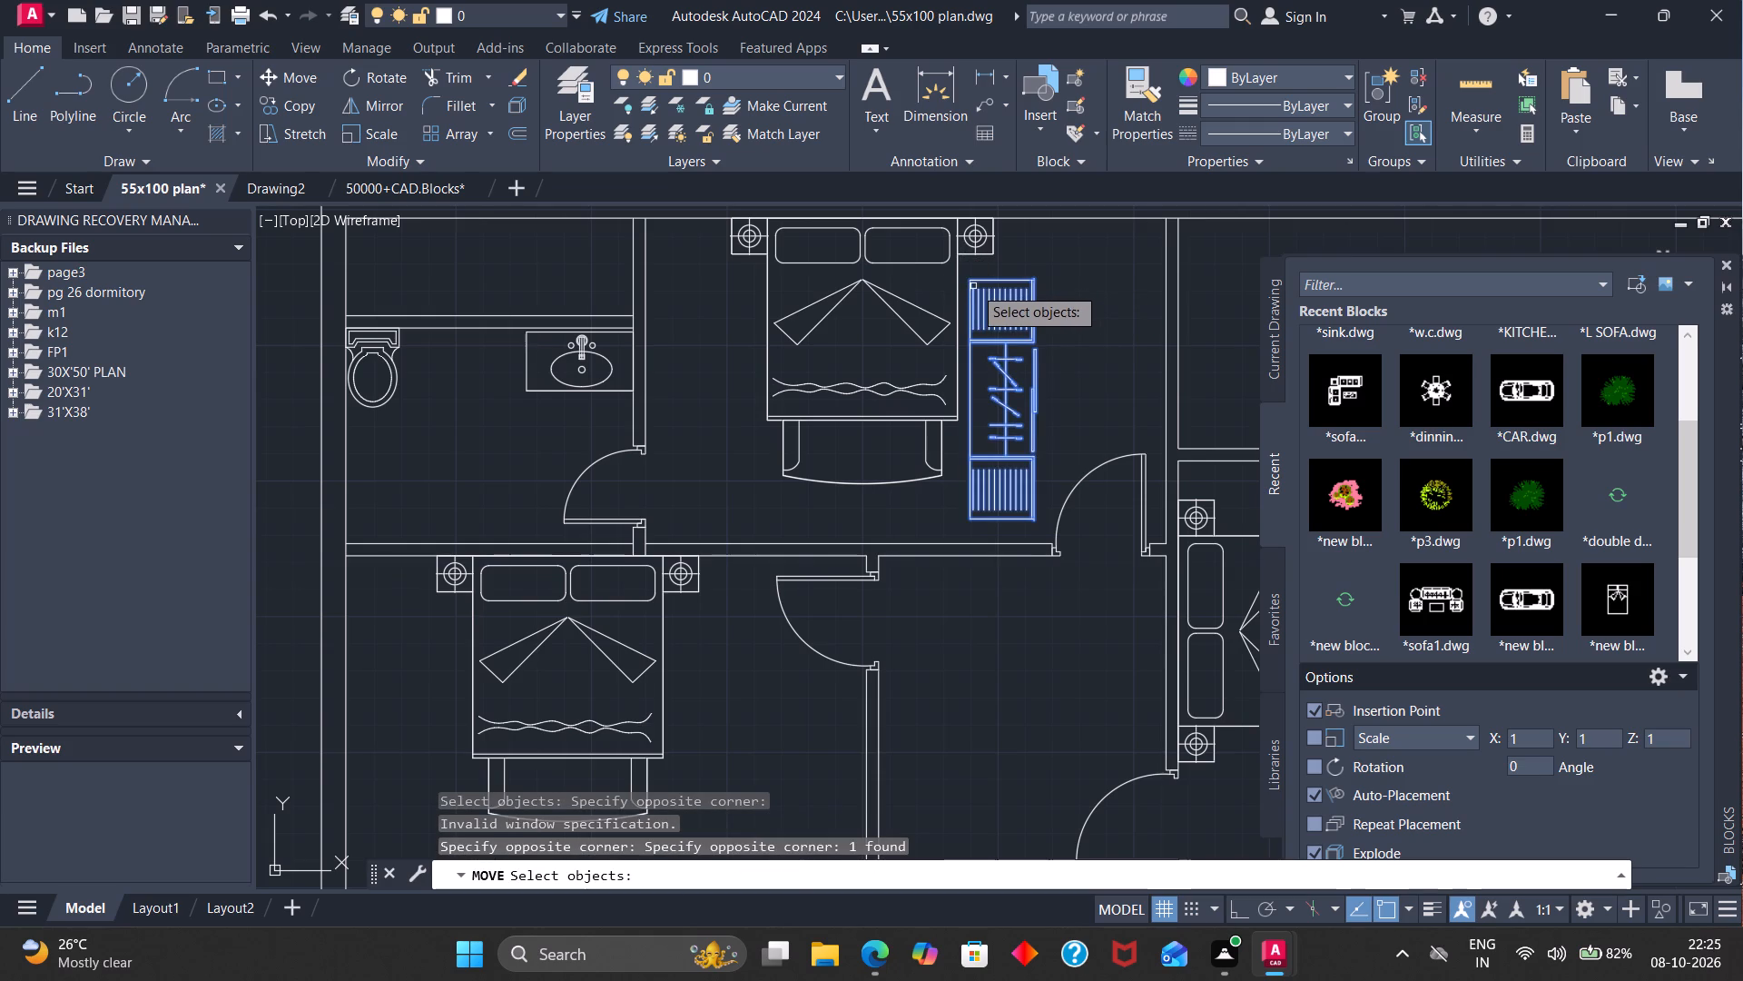
click(968, 278)
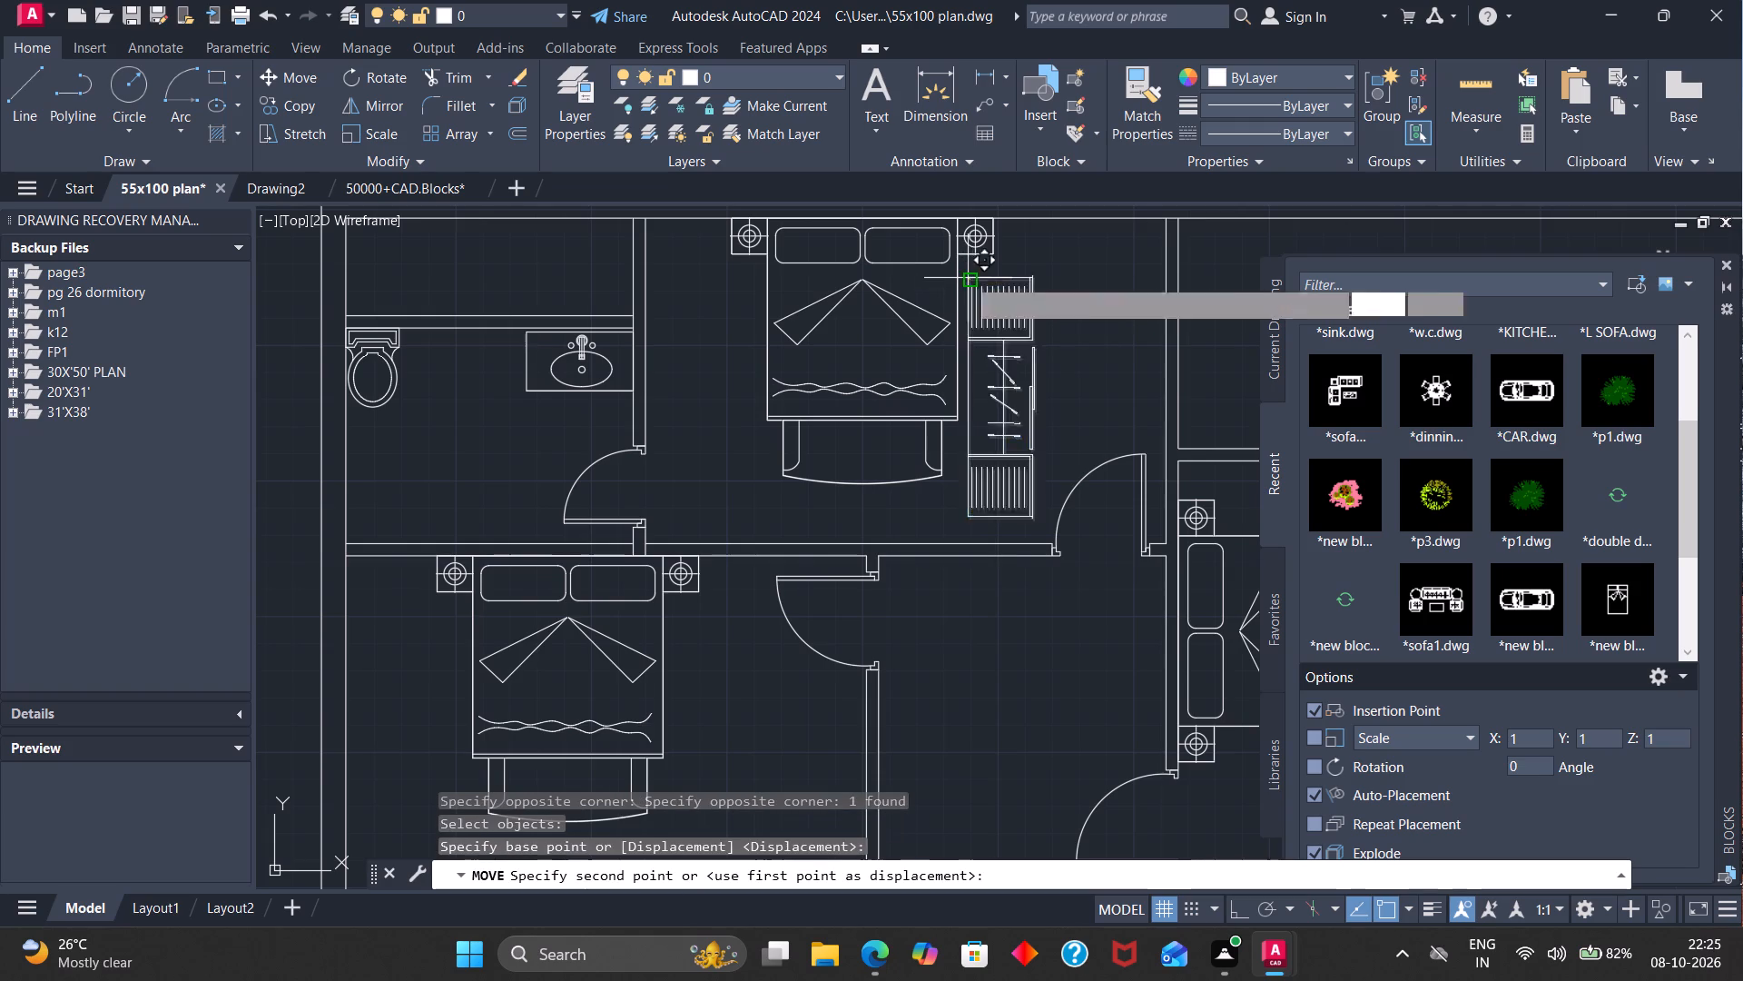
click(645, 226)
Scale the cupboard down by a factor of about 0.8 from its lower corner nearest the bed.
scroll(722, 336, down, 2)
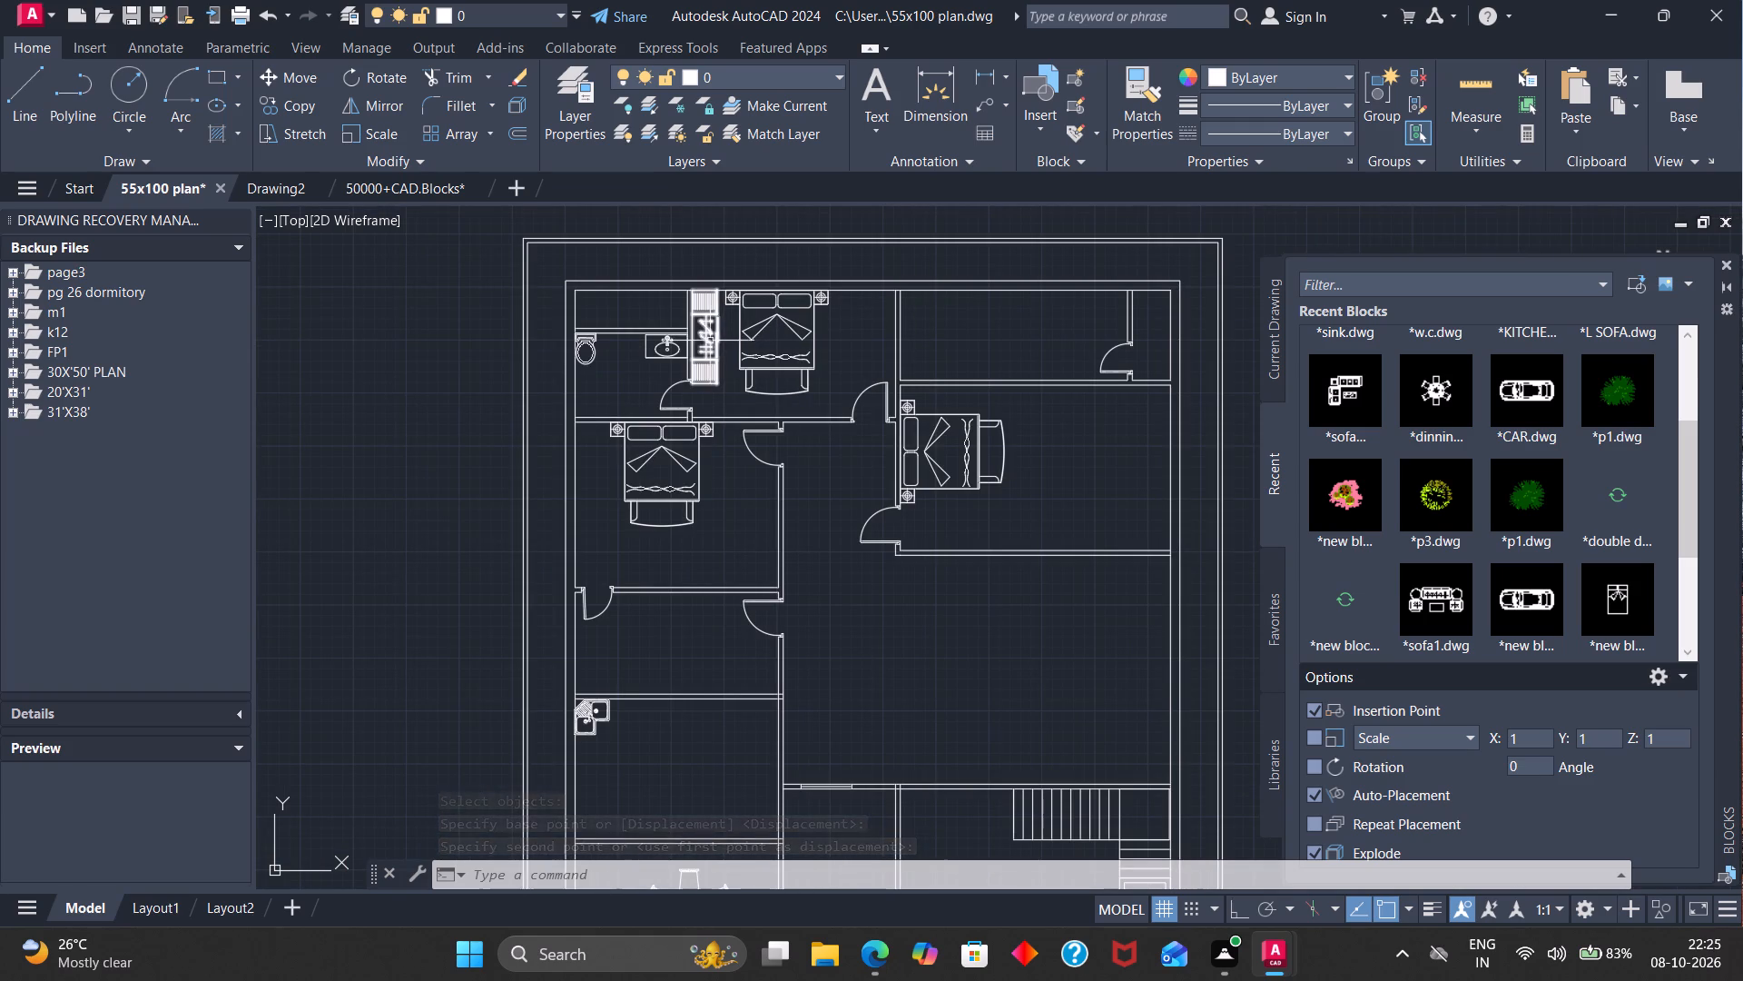
click(706, 343)
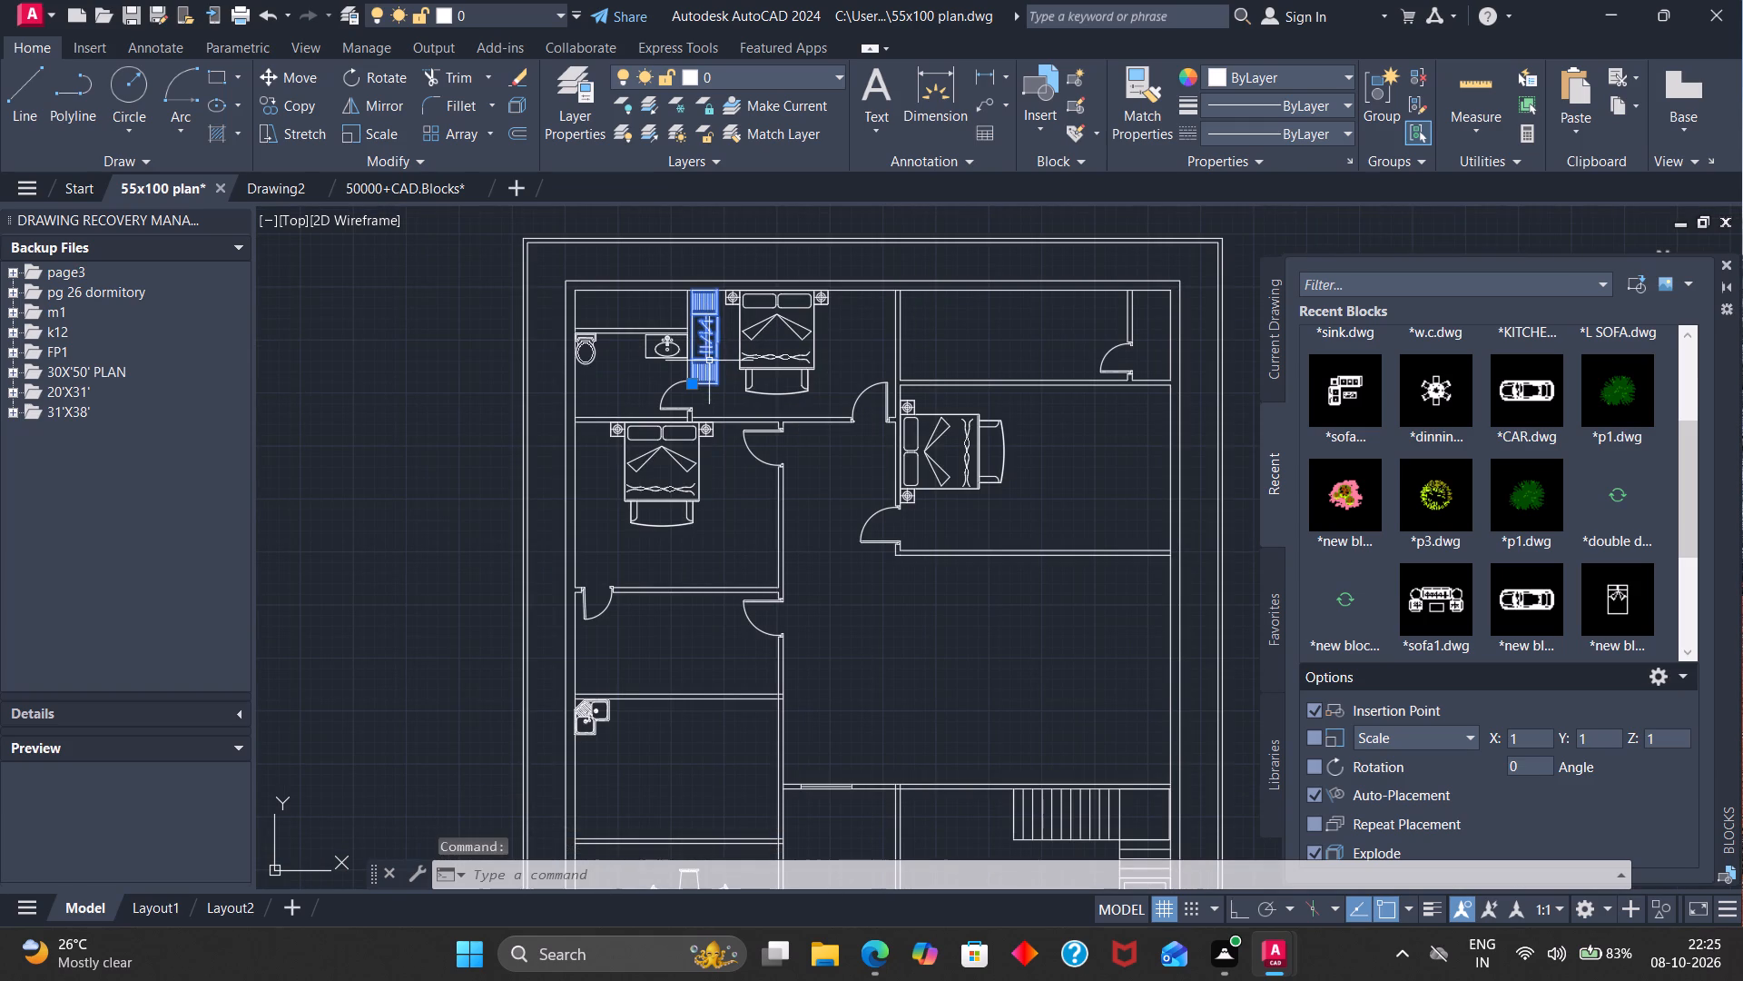
text(sc)
key(Return)
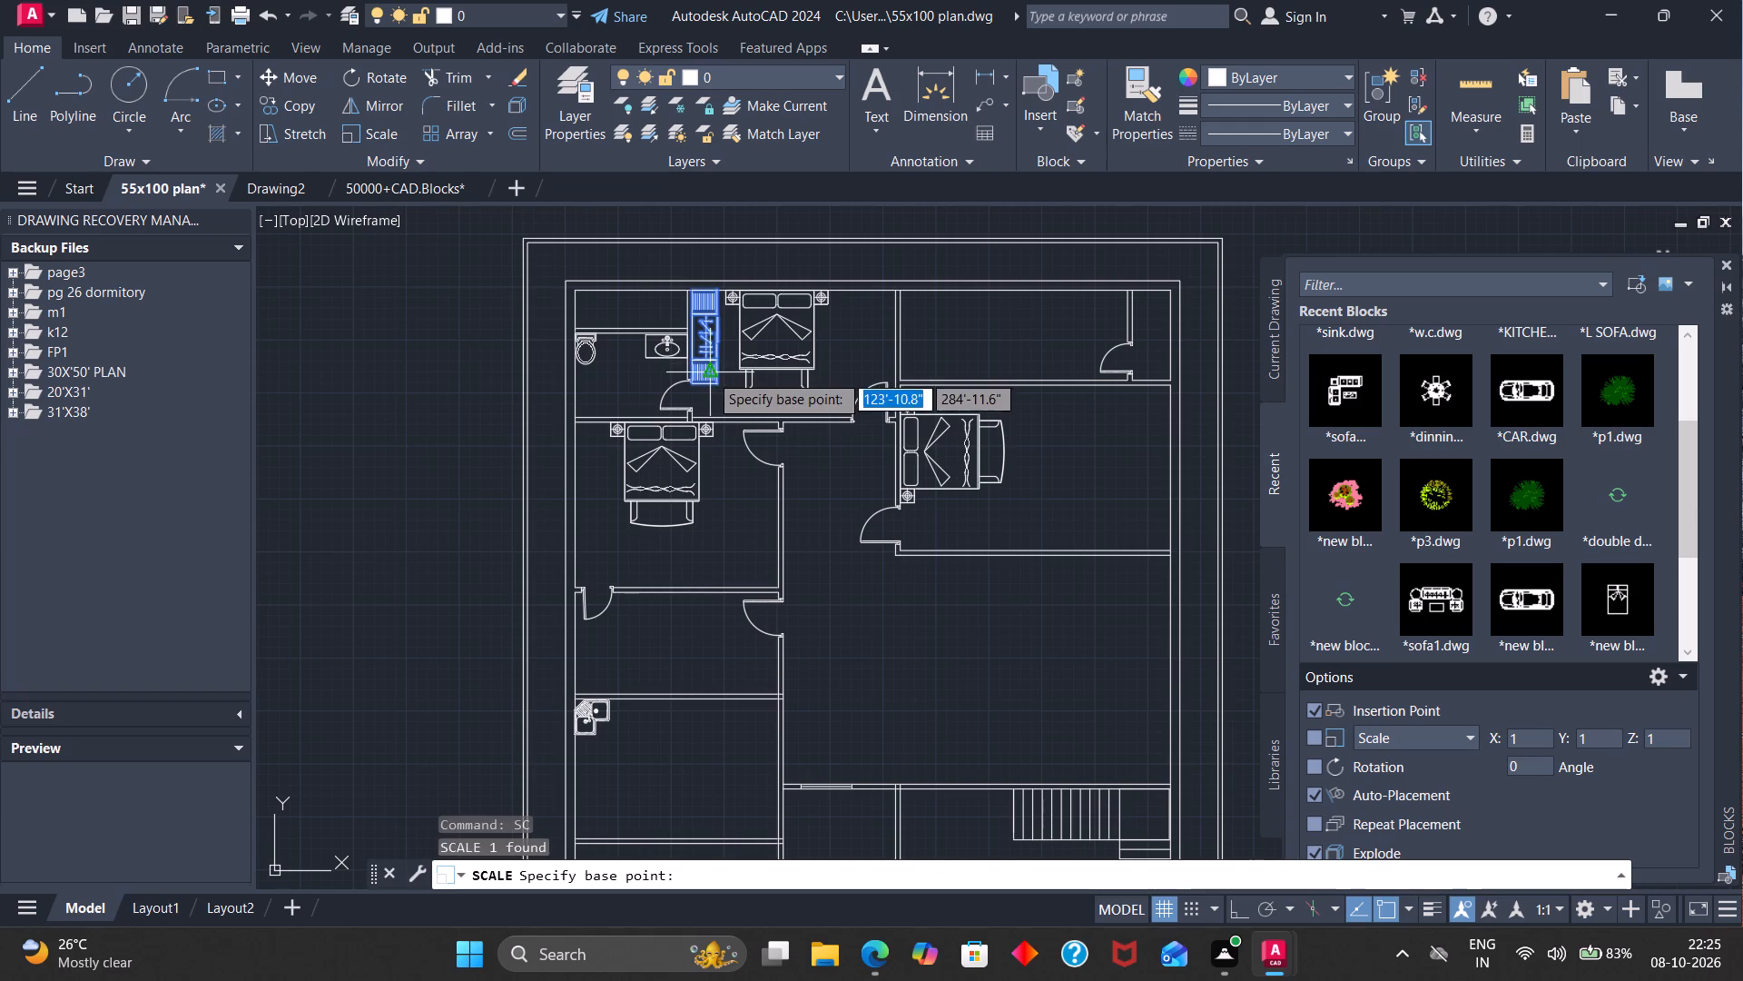
click(718, 381)
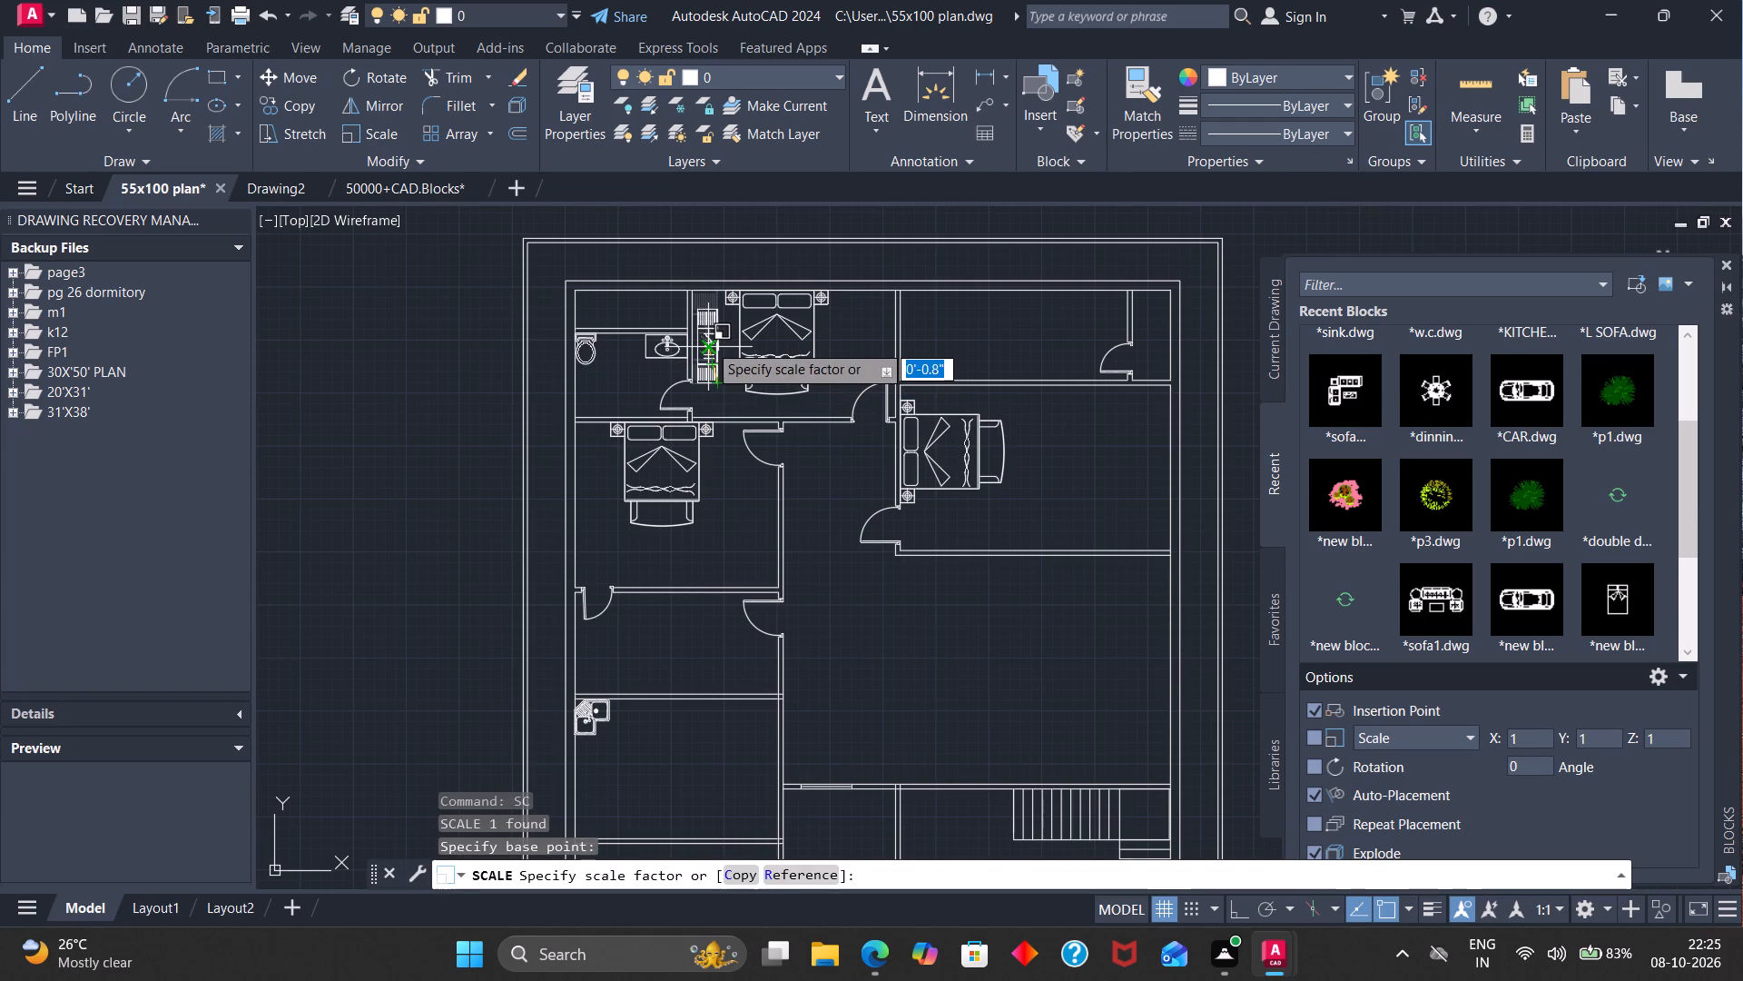
click(708, 343)
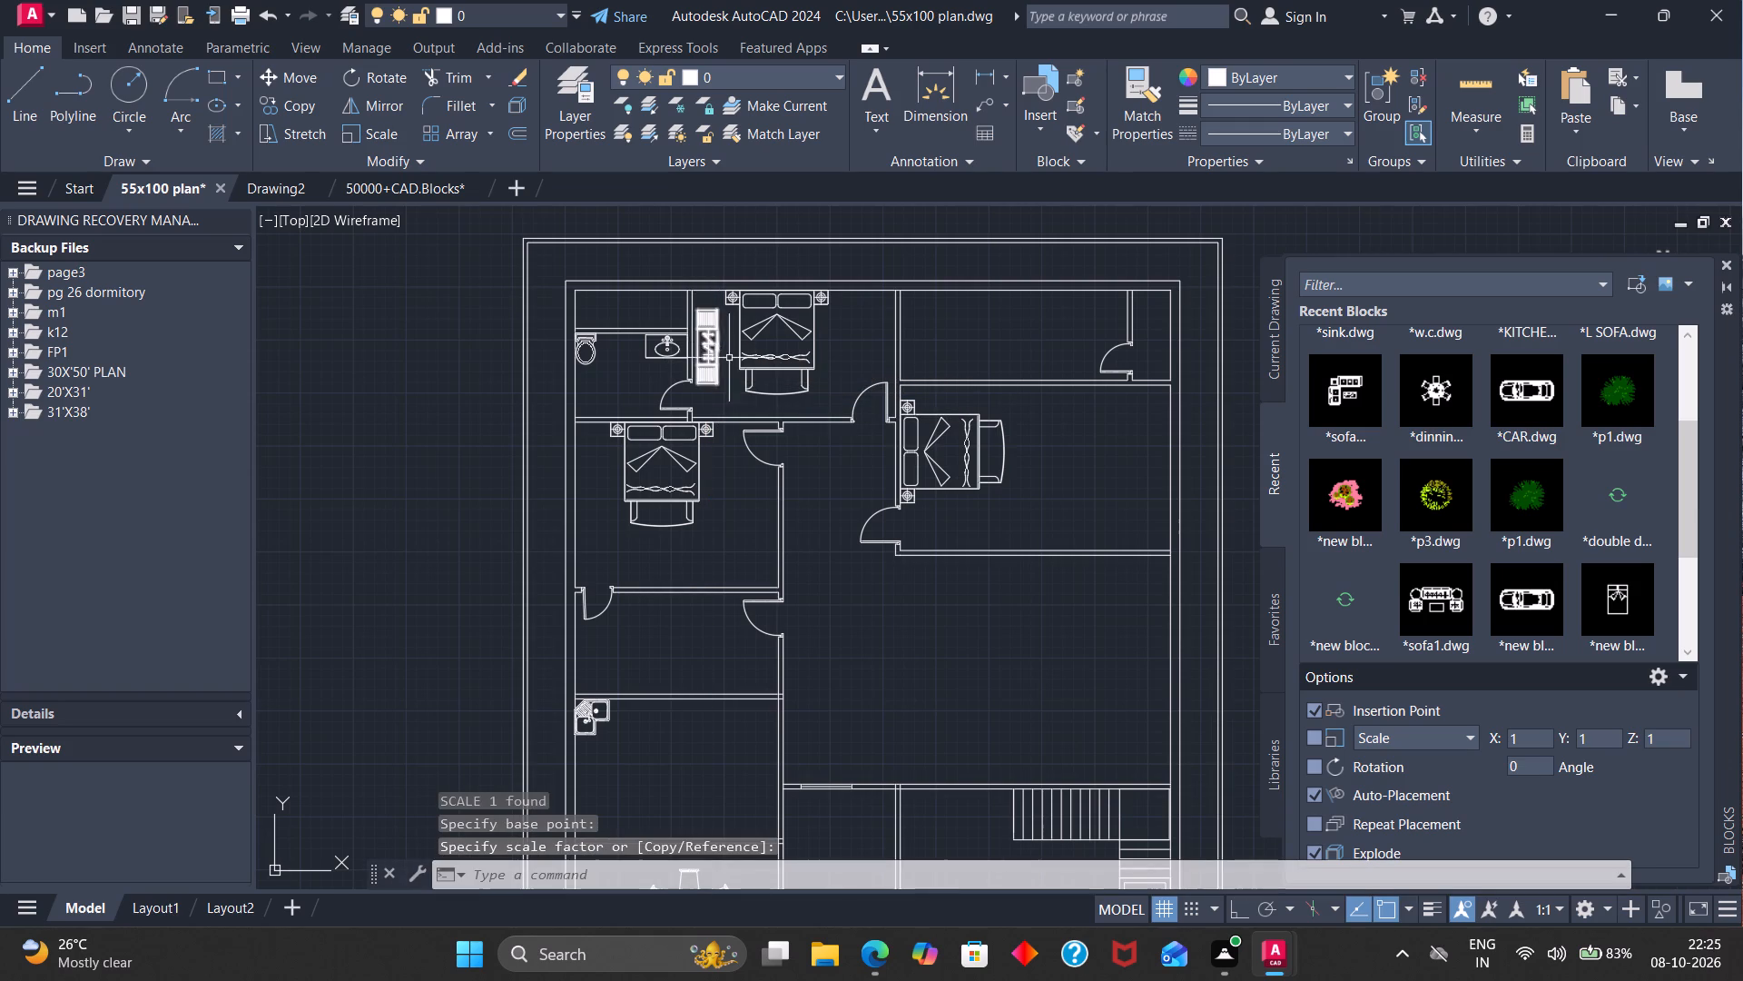
Move the scaled cupboard back into the corner between the toilet wall and the top wall.
key(m)
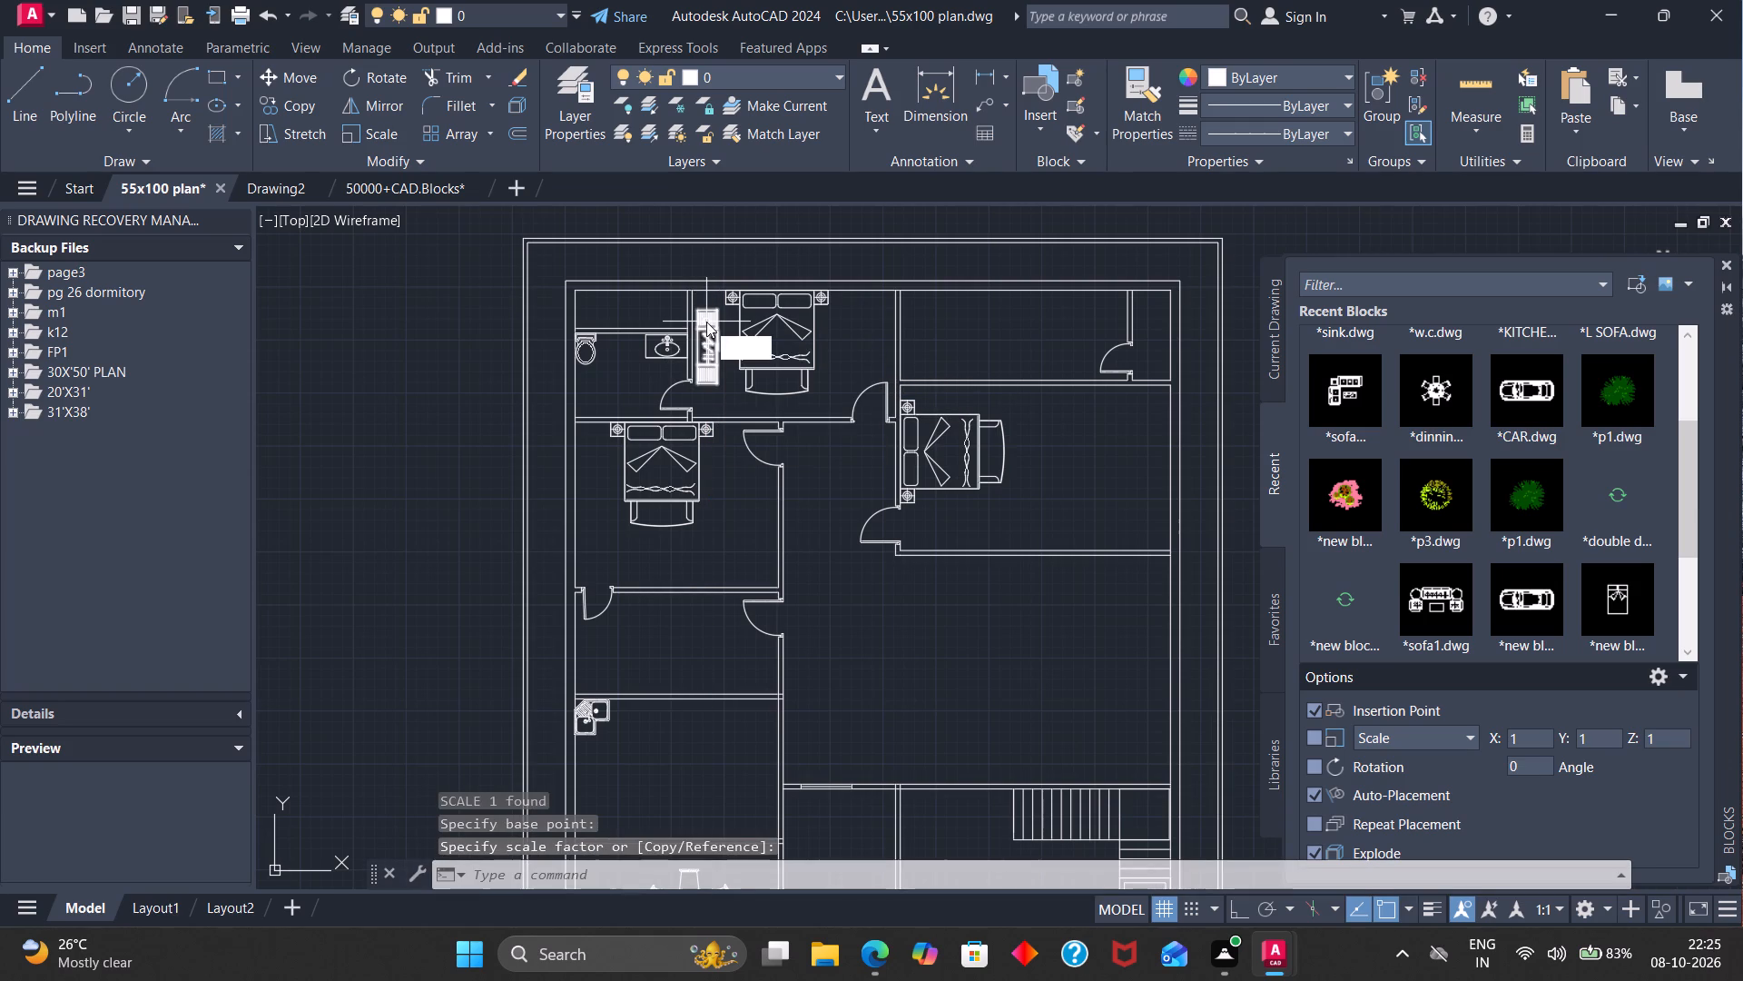
key(Return)
click(703, 322)
key(Return)
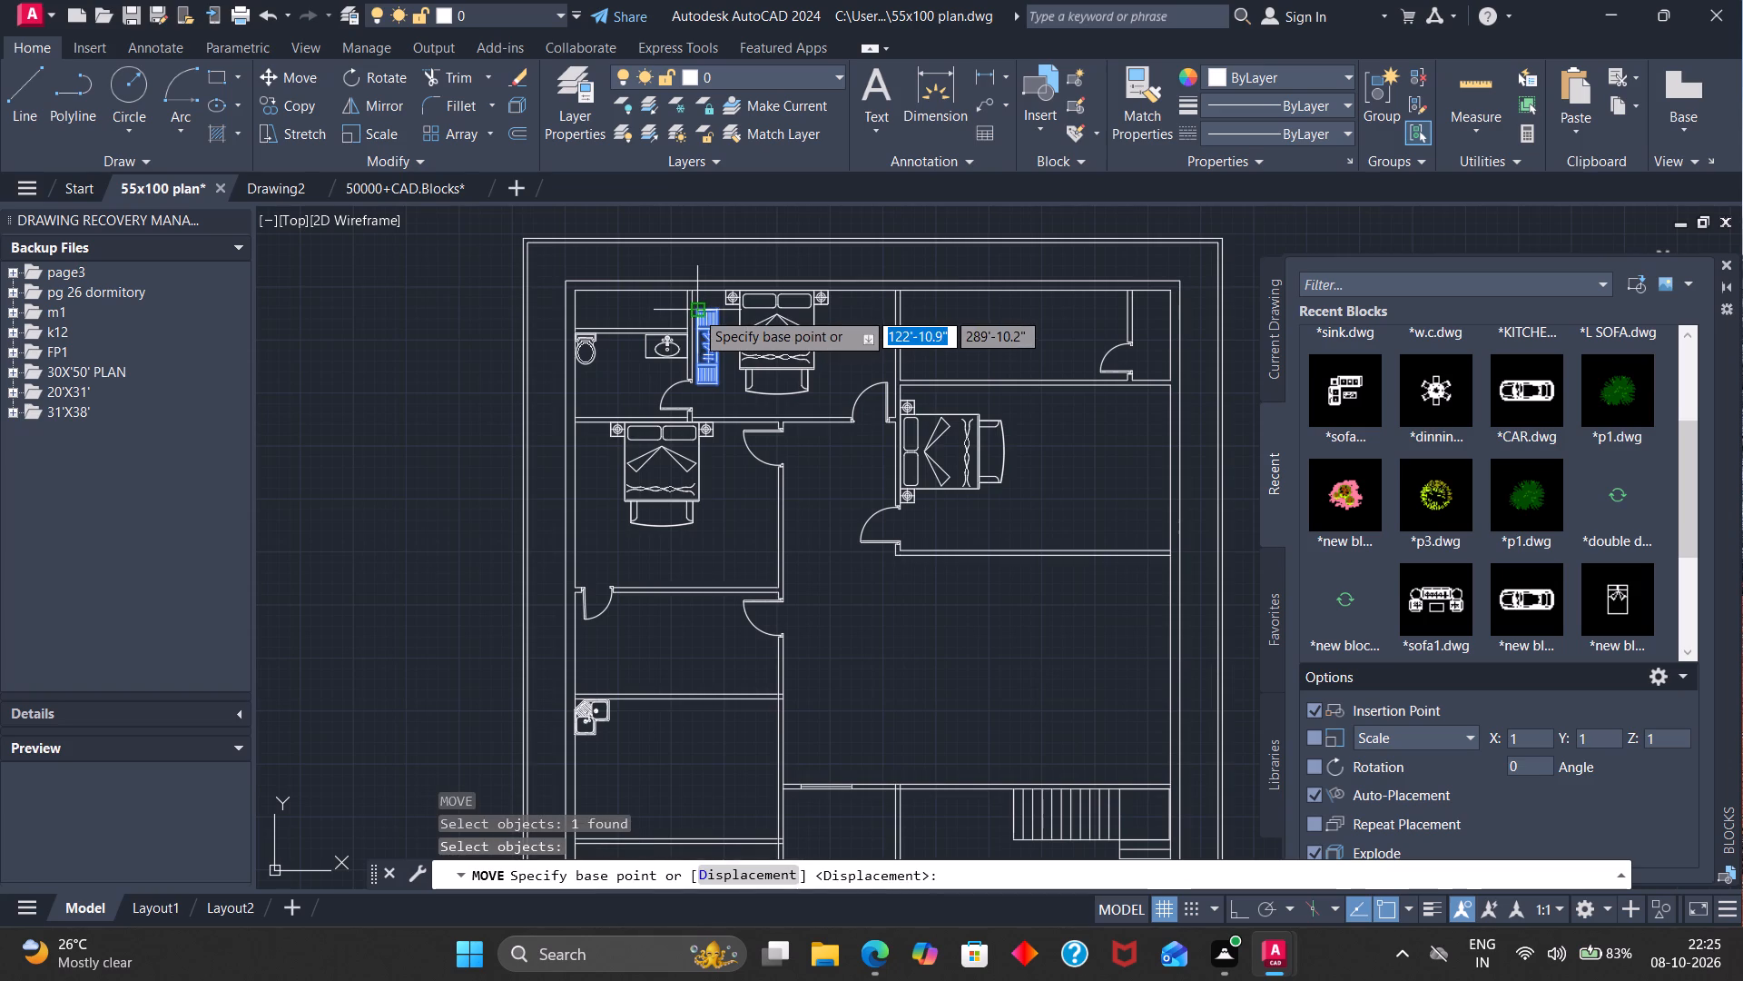
click(695, 311)
click(693, 294)
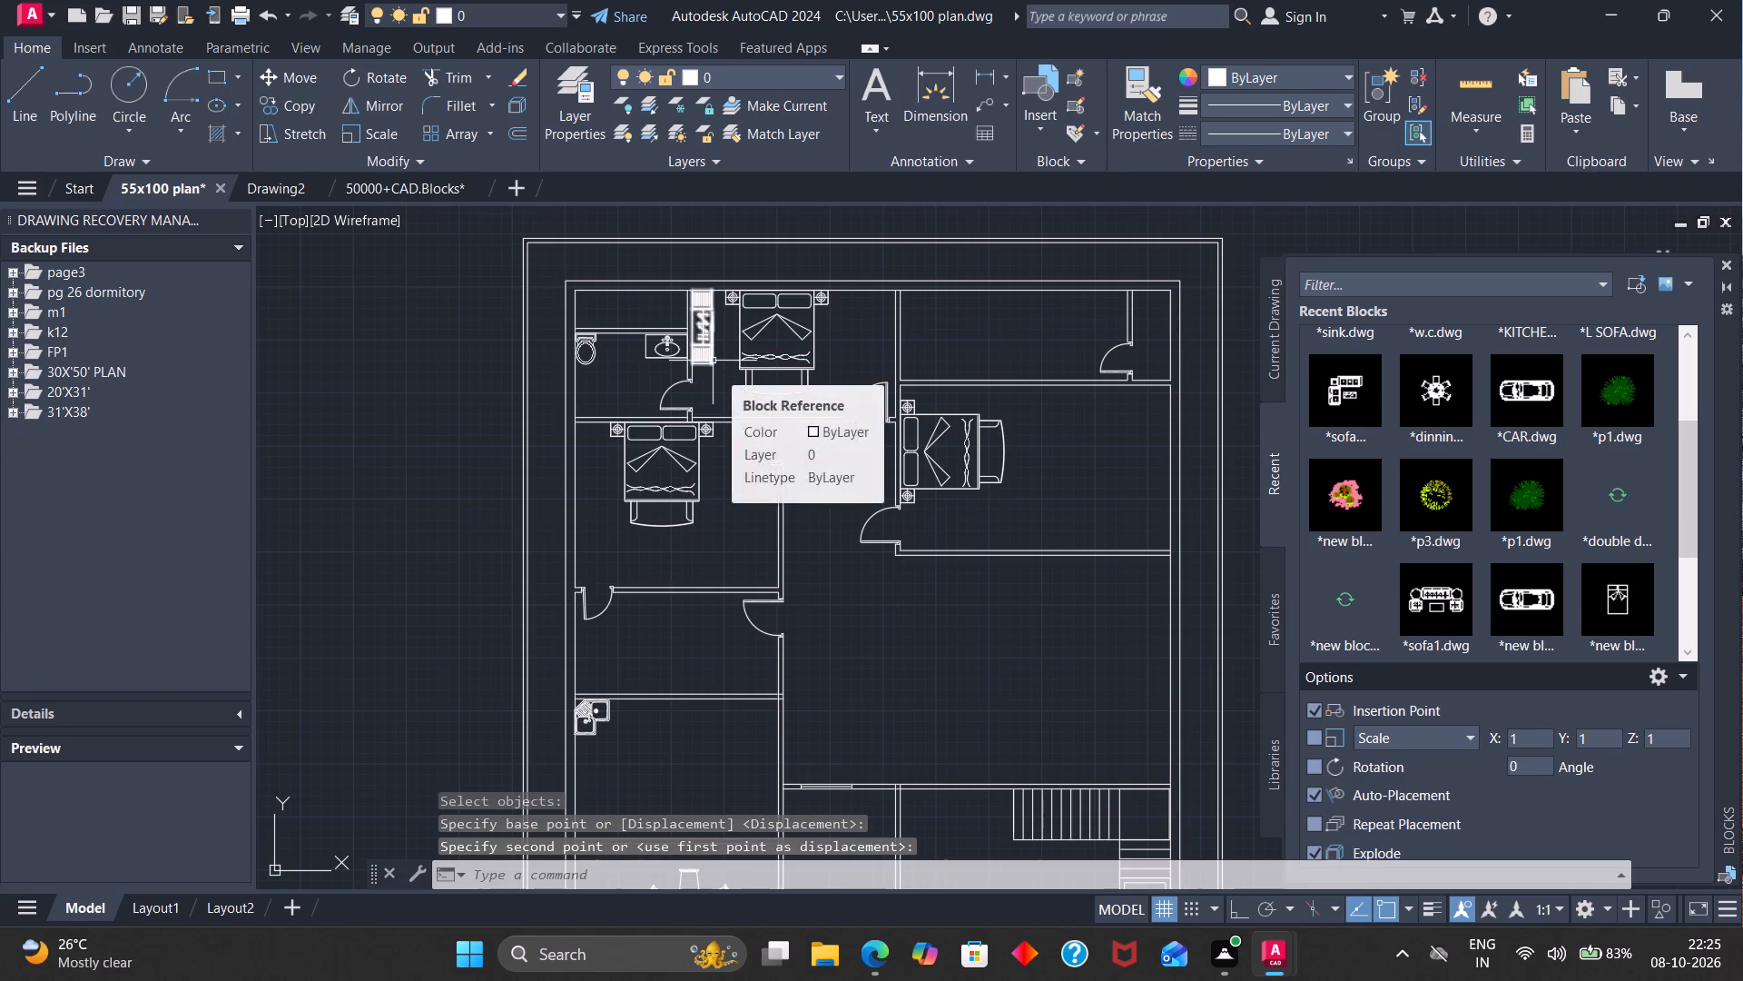
Copy the top bedroom's cupboard into the left bedroom's lower corner beside the hall and against the right bedroom's outer wall.
click(713, 361)
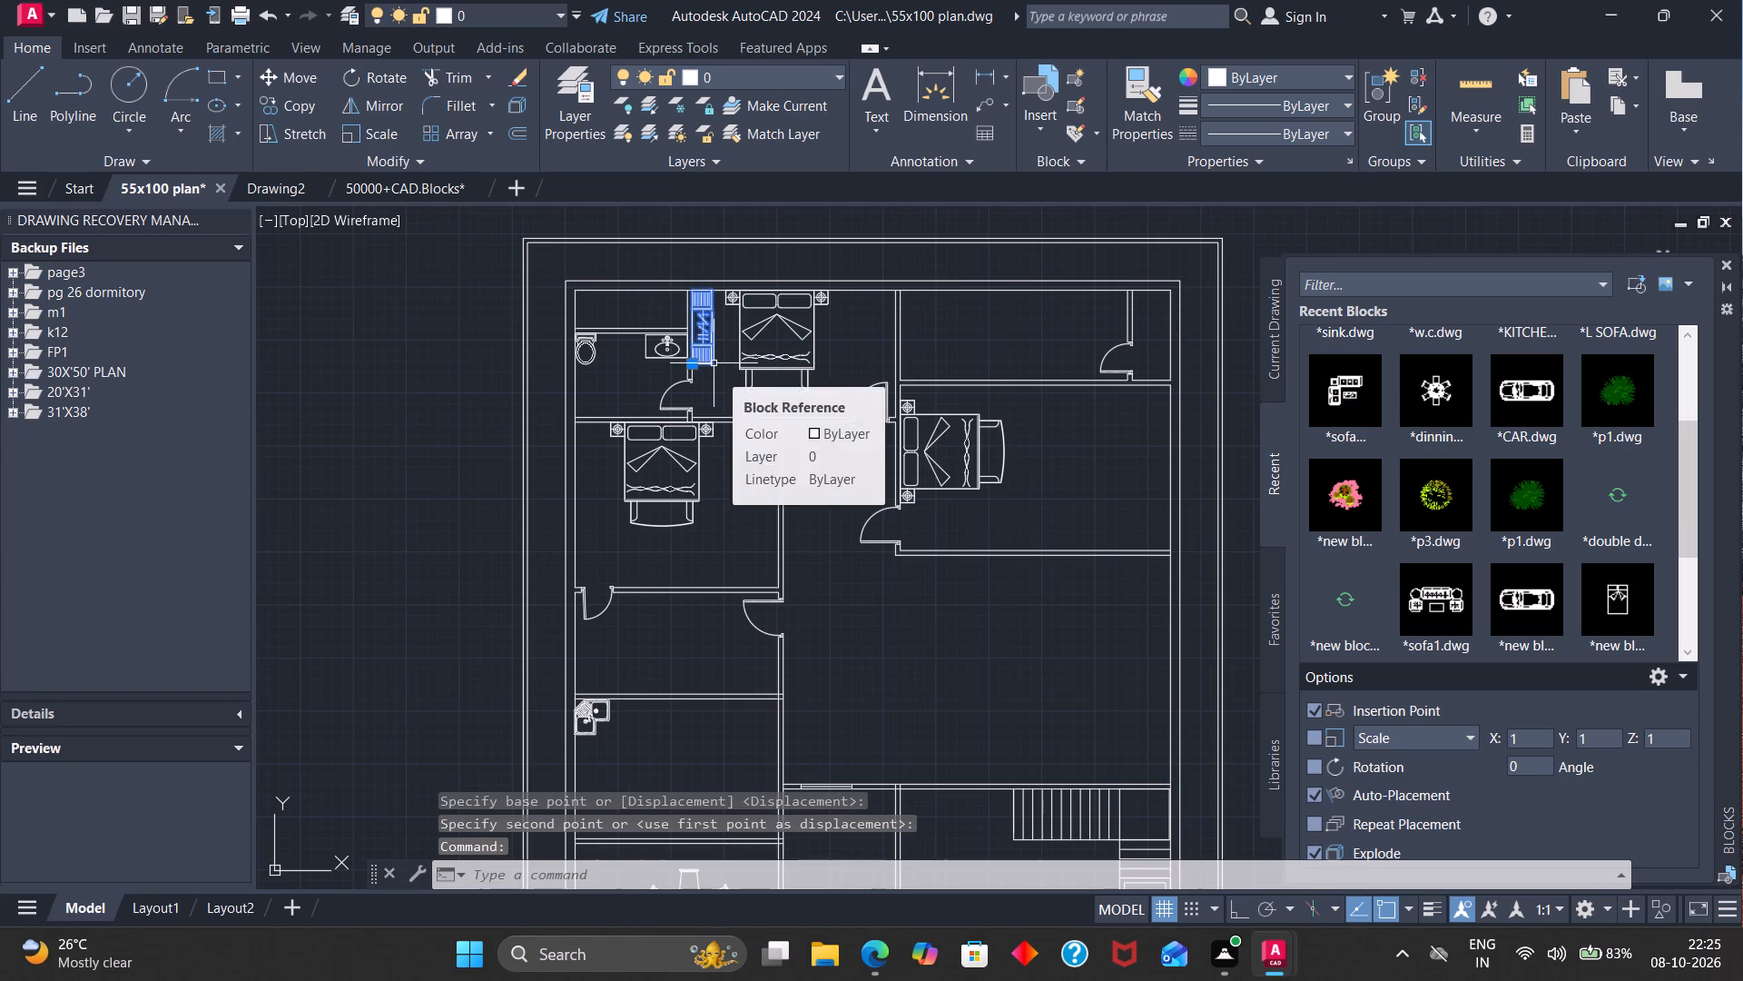
text(co)
key(Return)
click(713, 365)
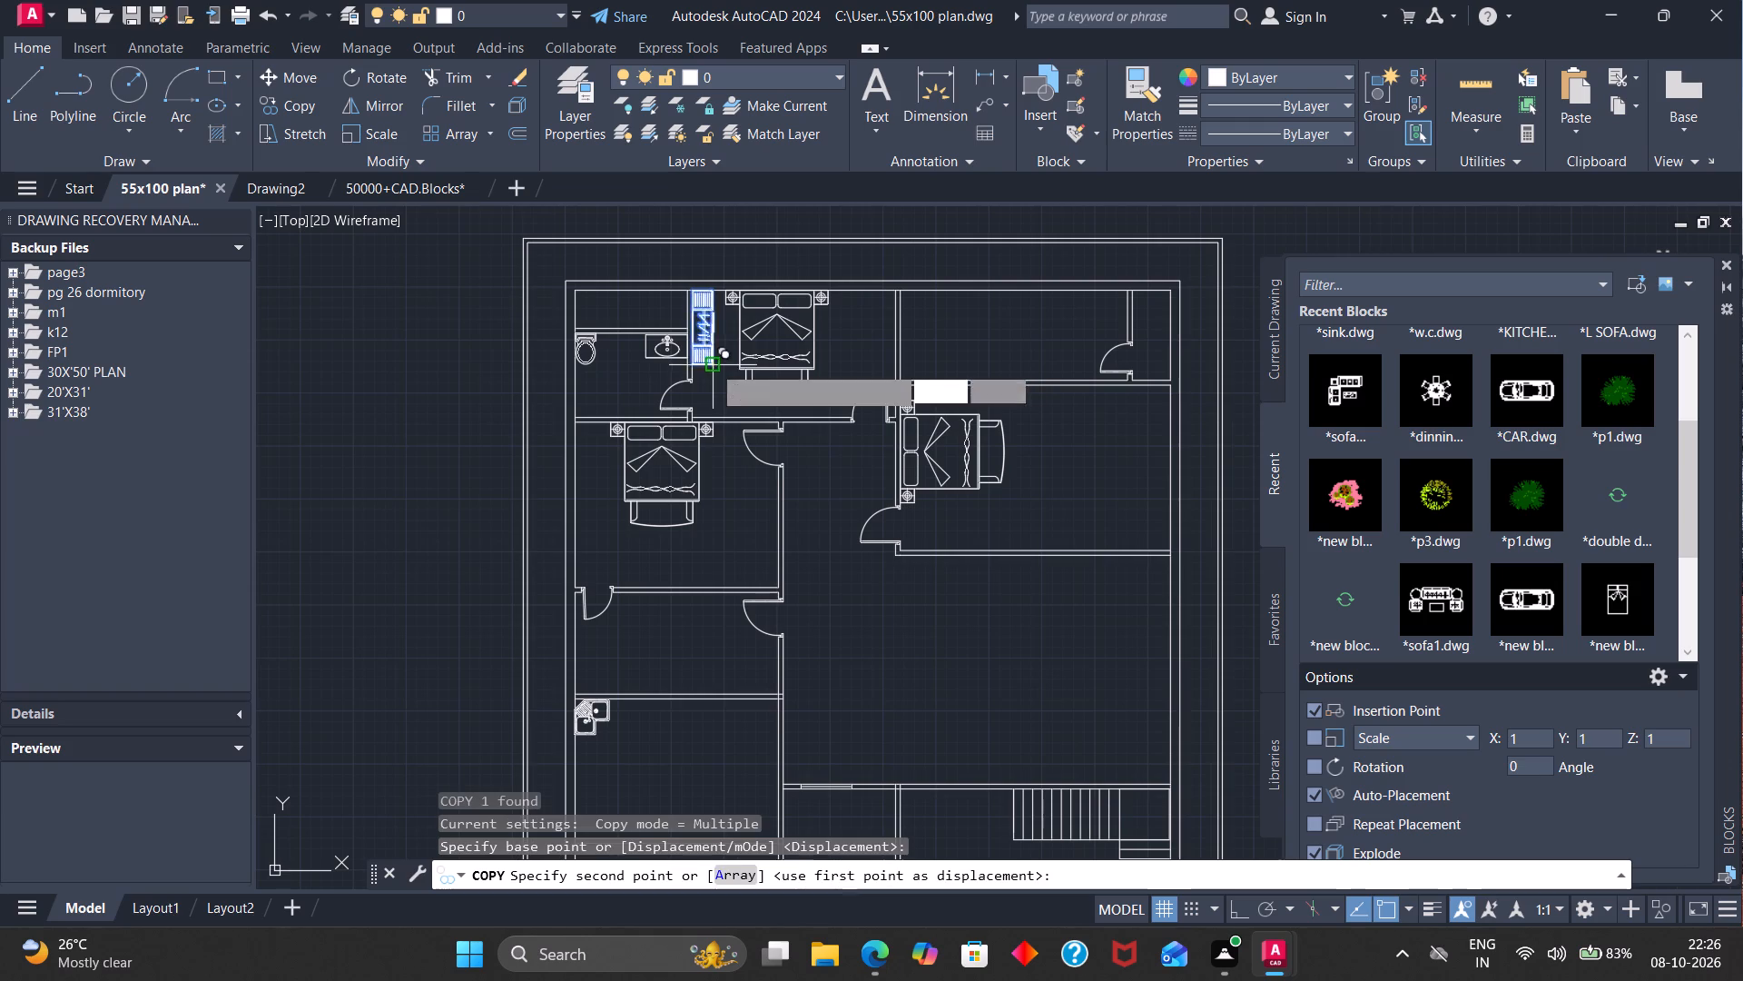
click(775, 580)
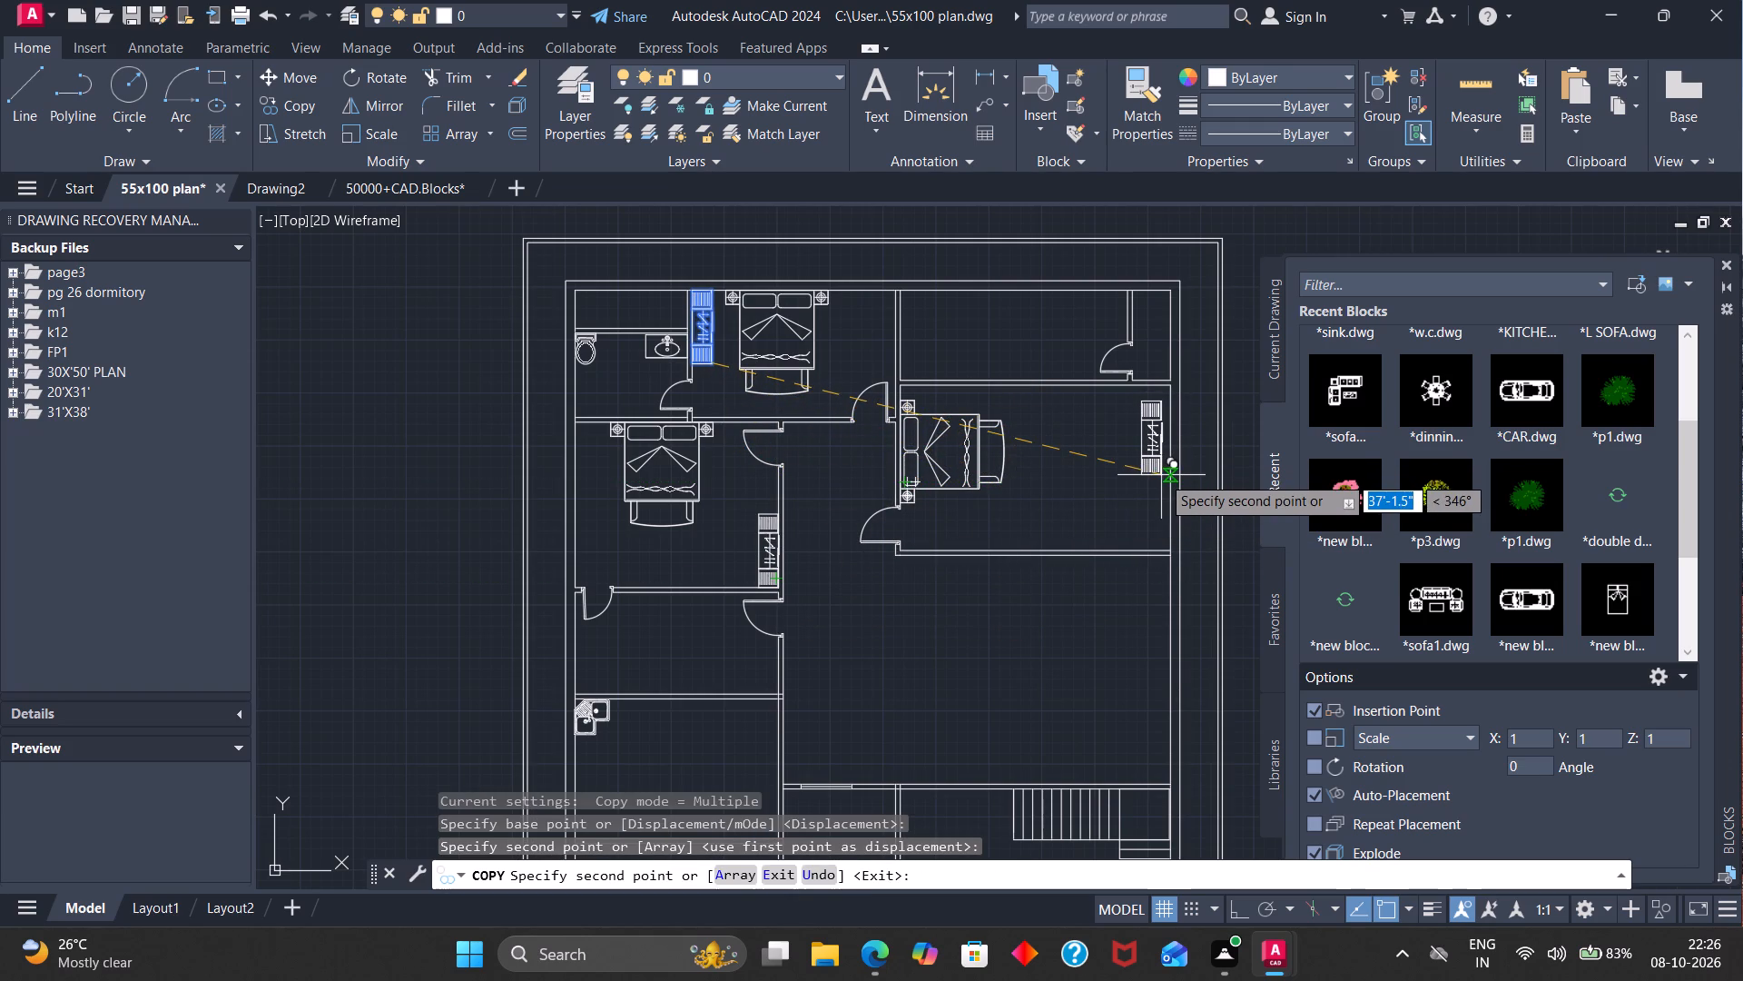
click(1161, 471)
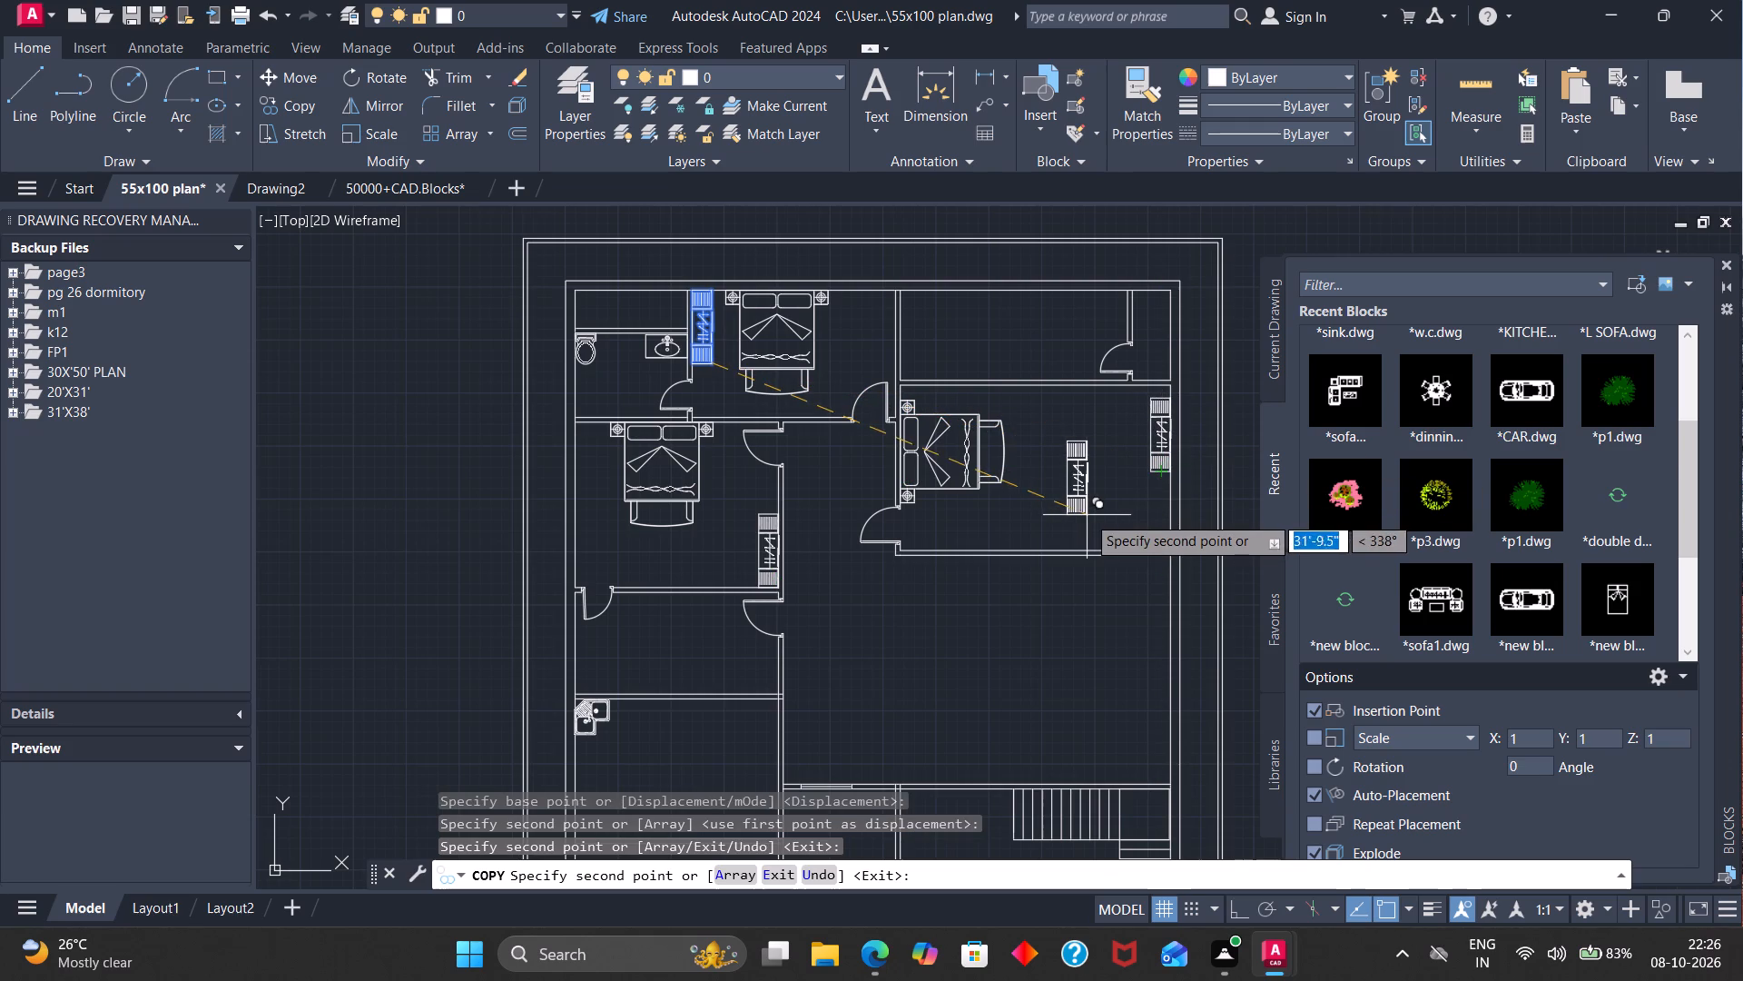
key(Escape)
Move the right bedroom's cupboard up about 1'-3" along the outer wall towards the room's upper corner.
key(m)
key(Return)
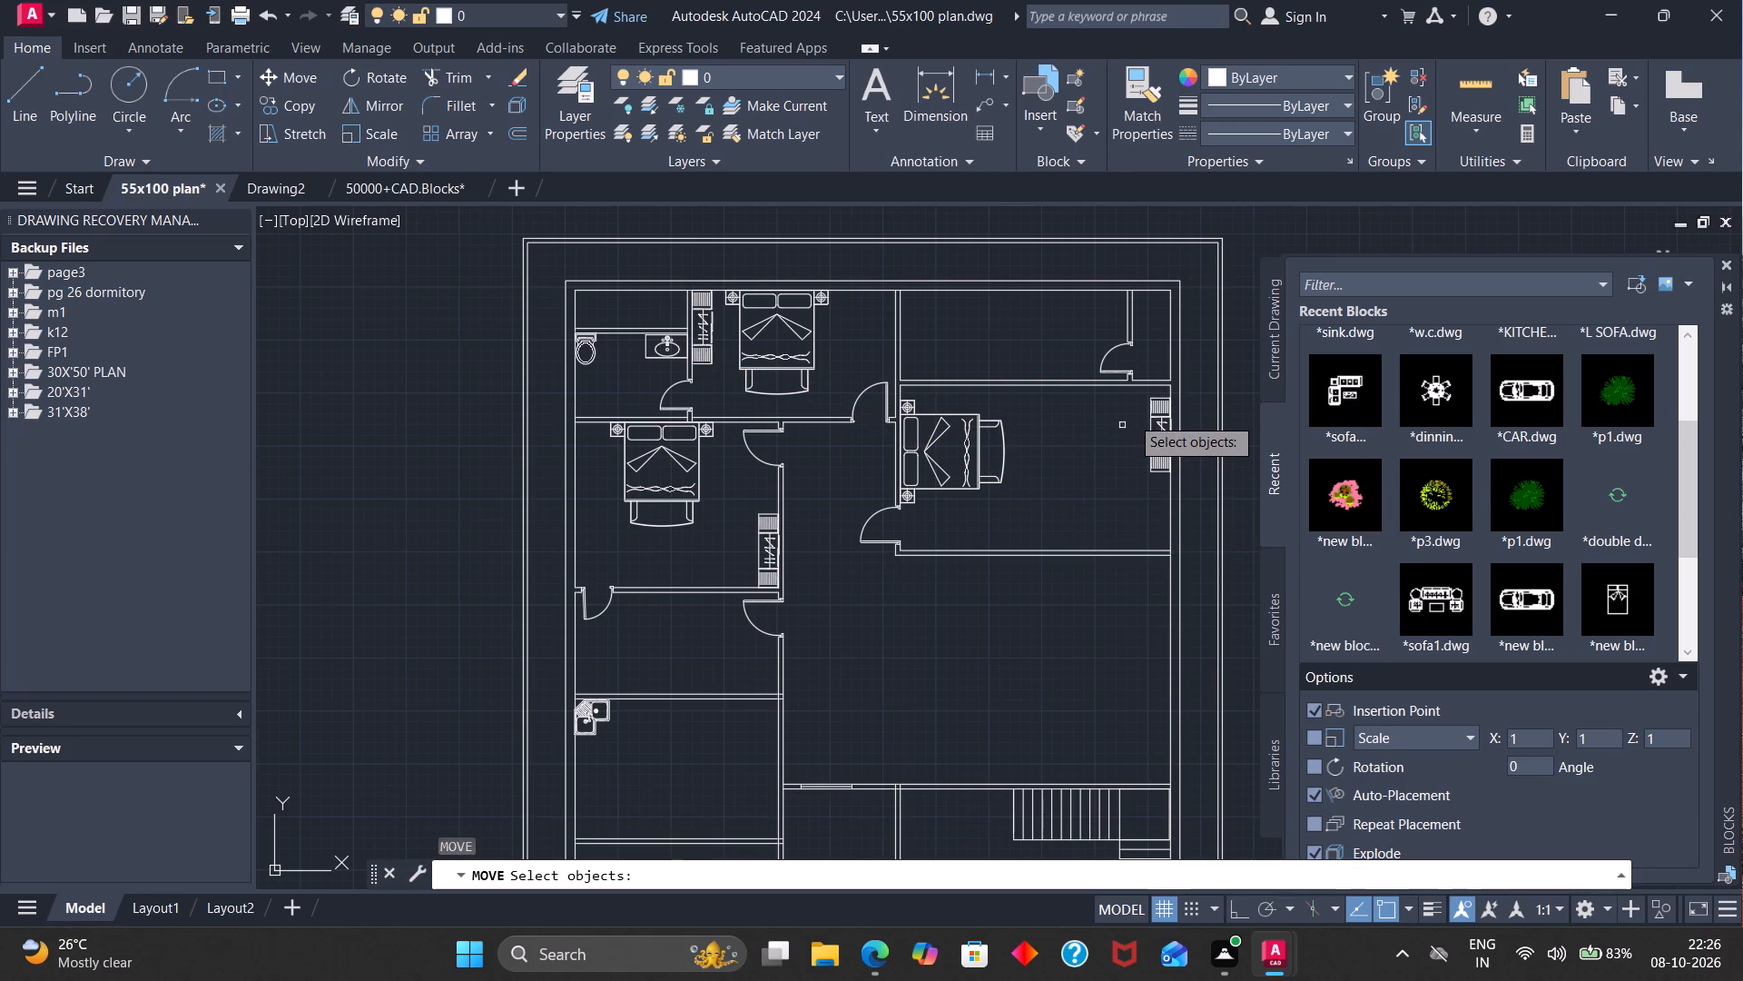
click(1146, 413)
click(1155, 413)
click(1158, 413)
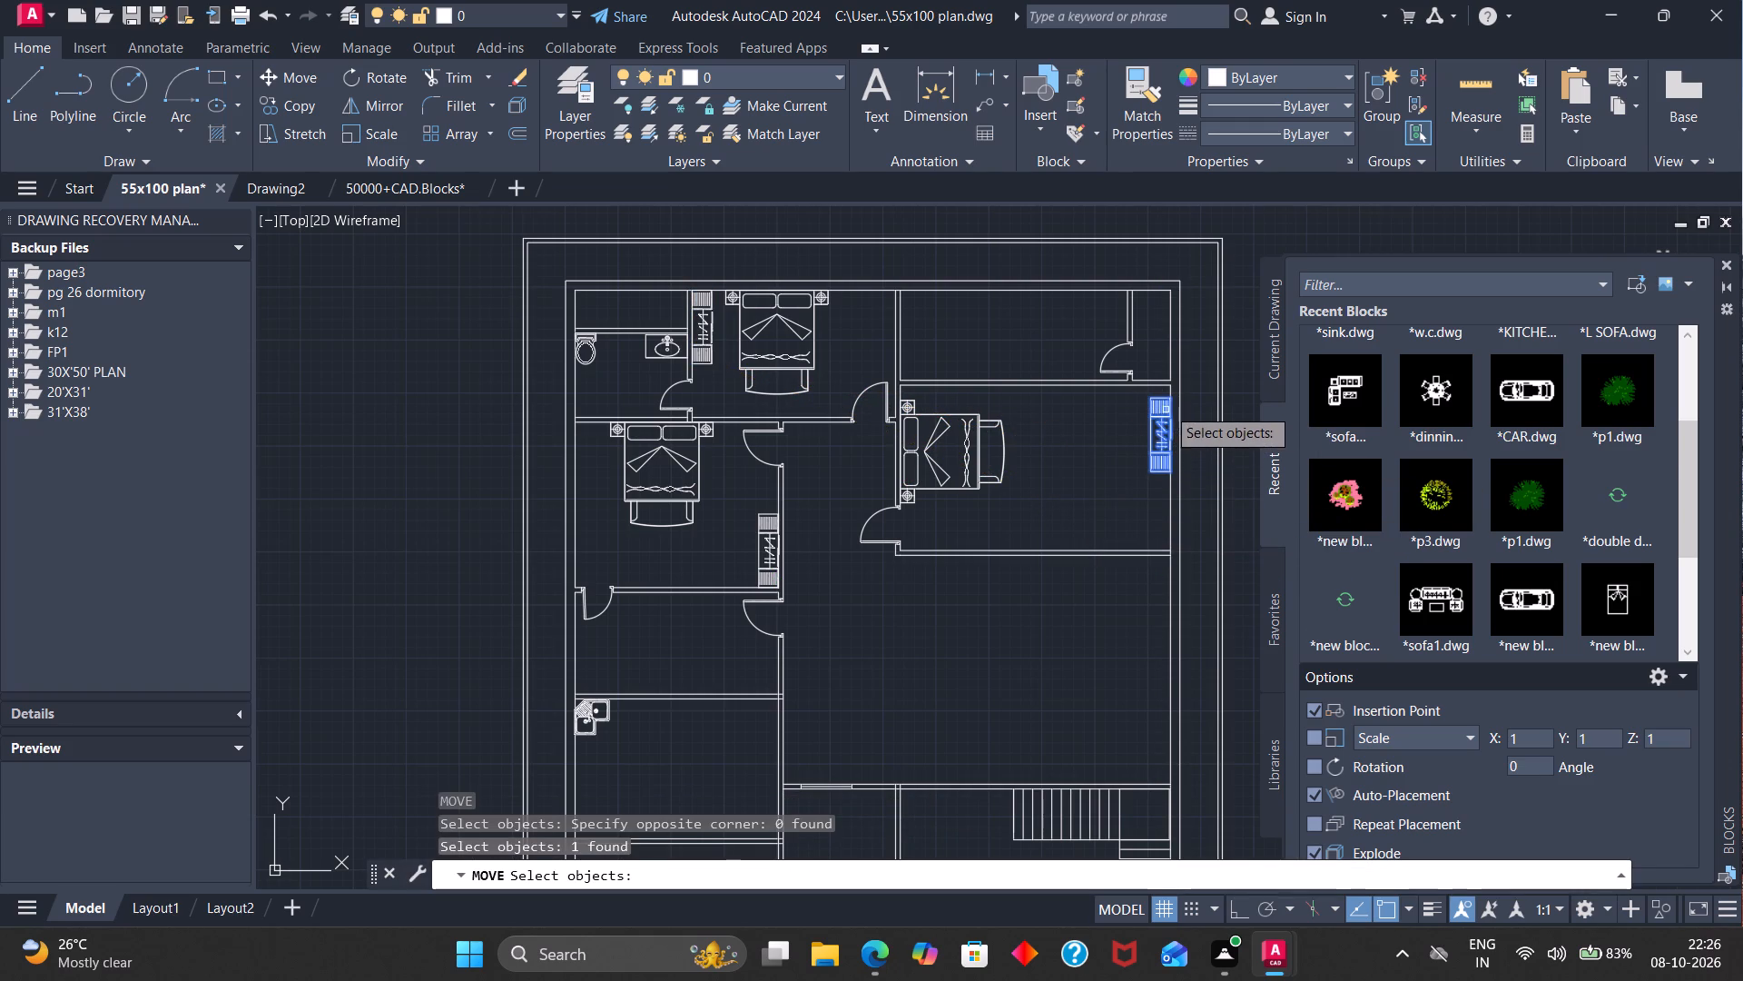
key(Return)
click(1169, 401)
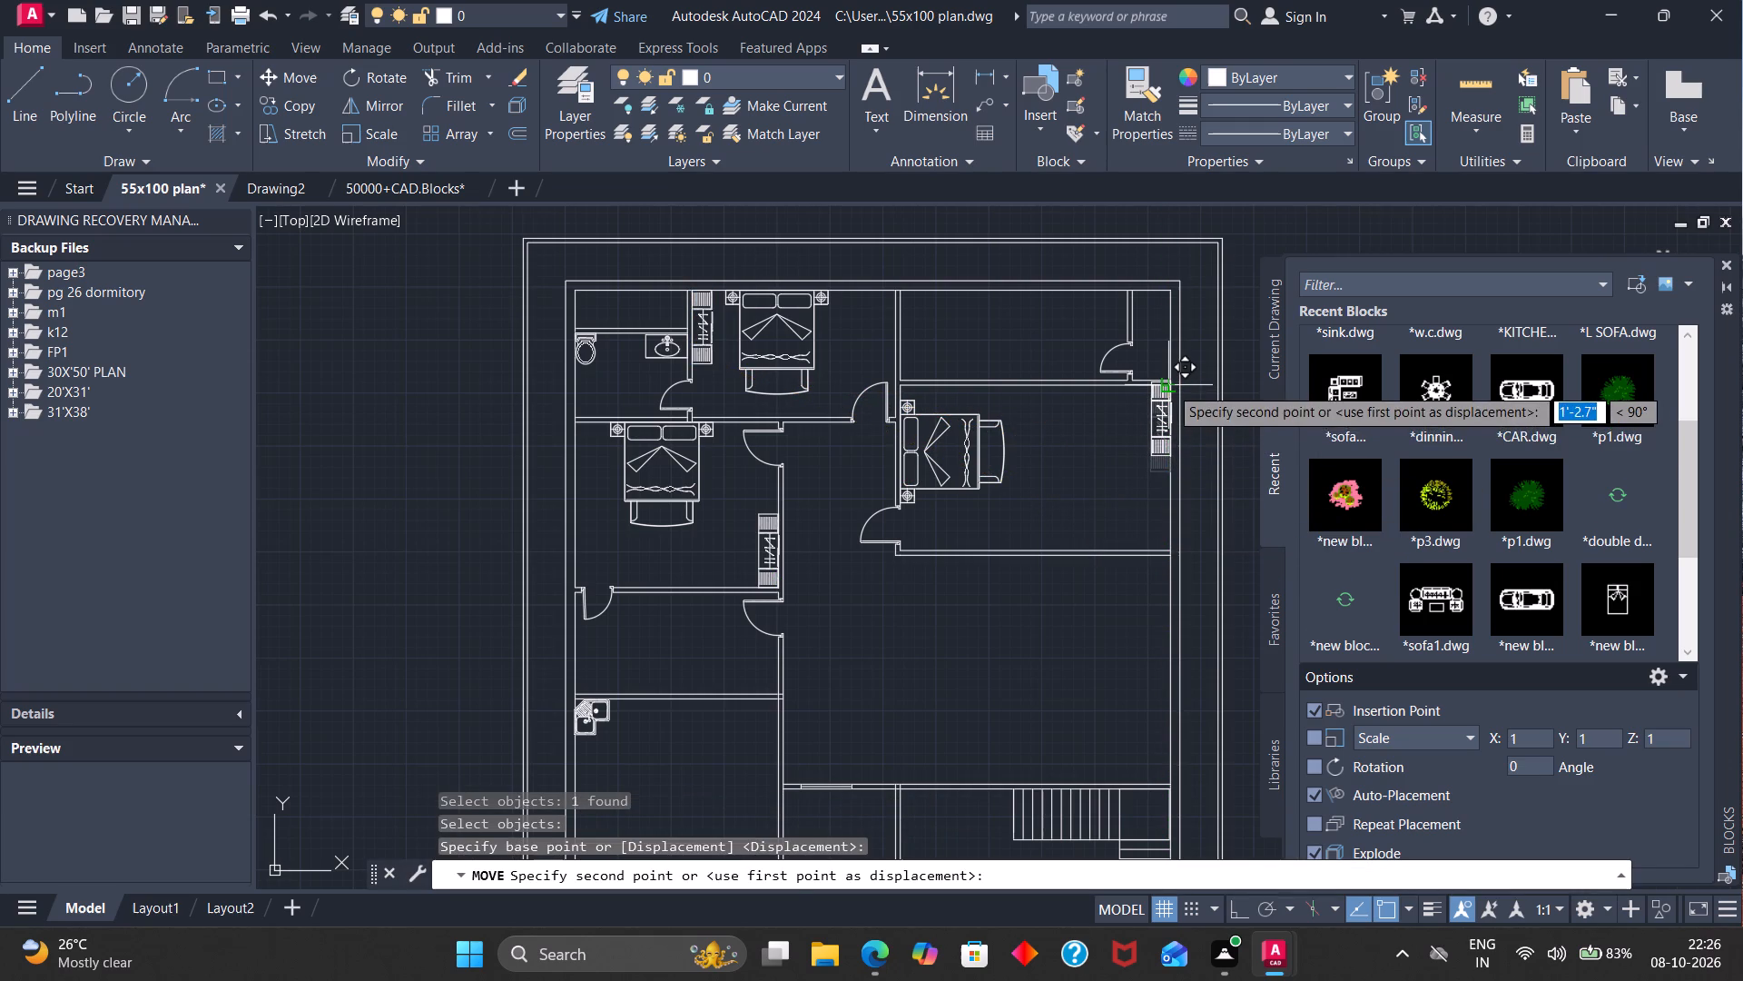
scroll(1168, 386, up, 3)
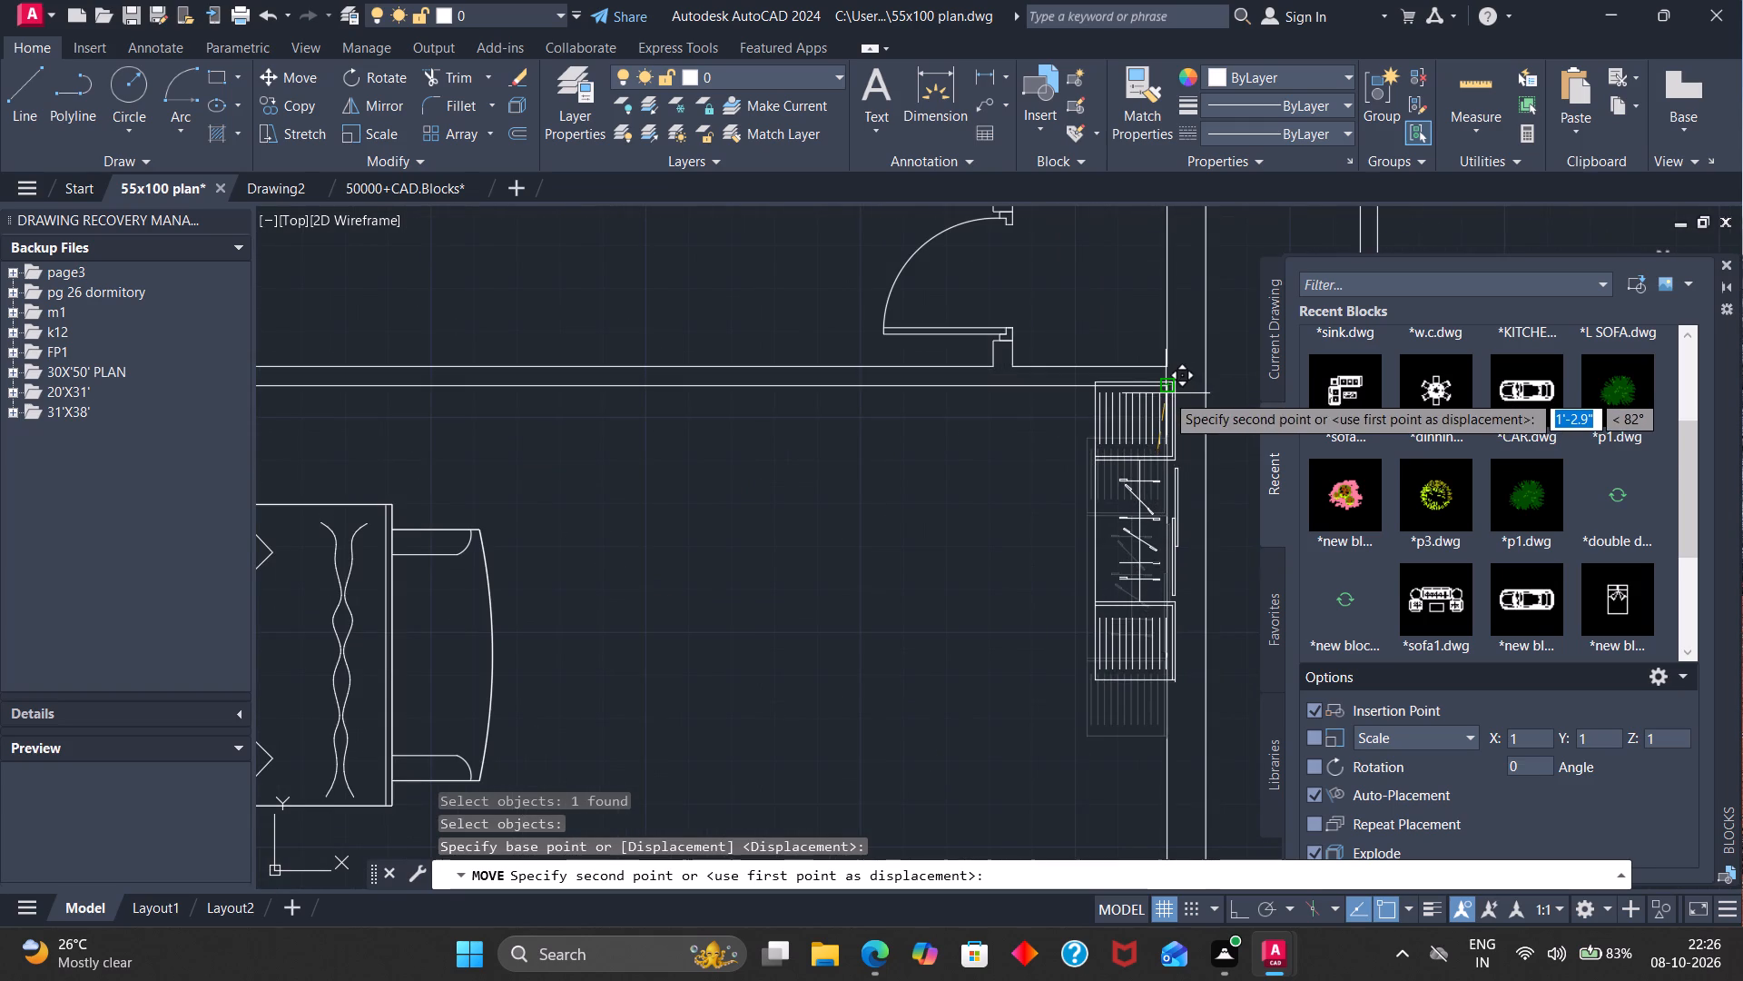
click(1166, 393)
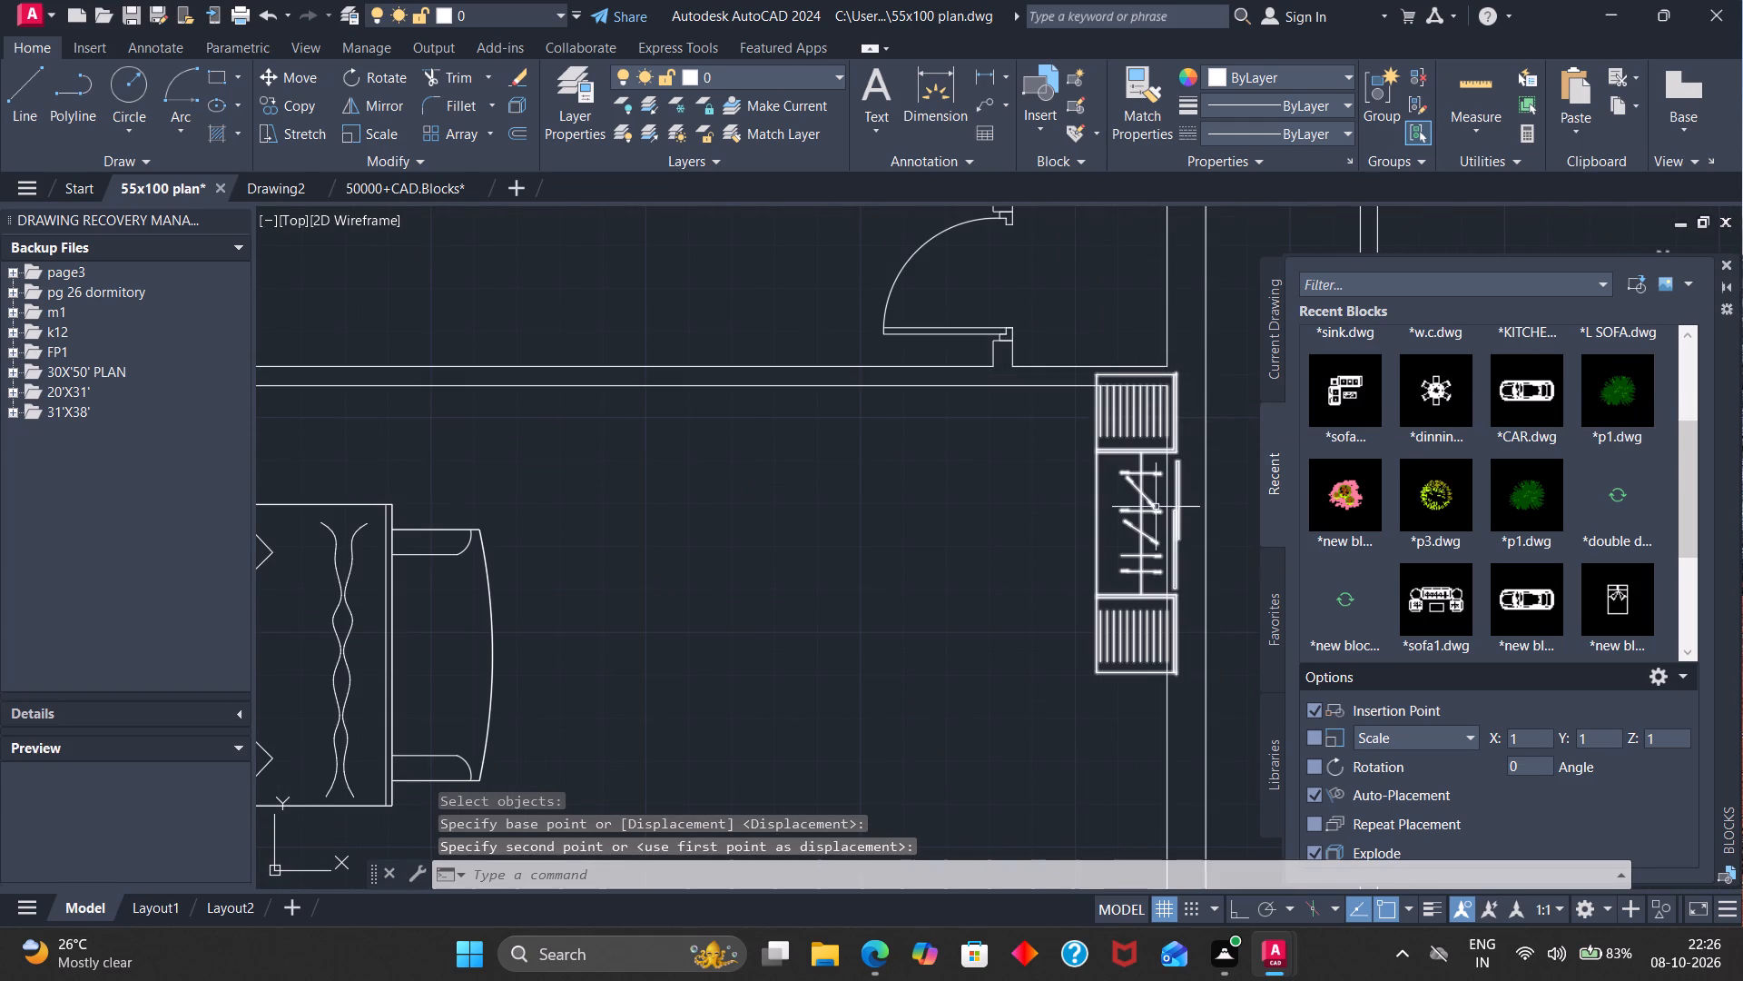
Shift the right bedroom's cupboard again to fit its upper outer corner into the inner corner of the walls.
key(Return)
click(1145, 429)
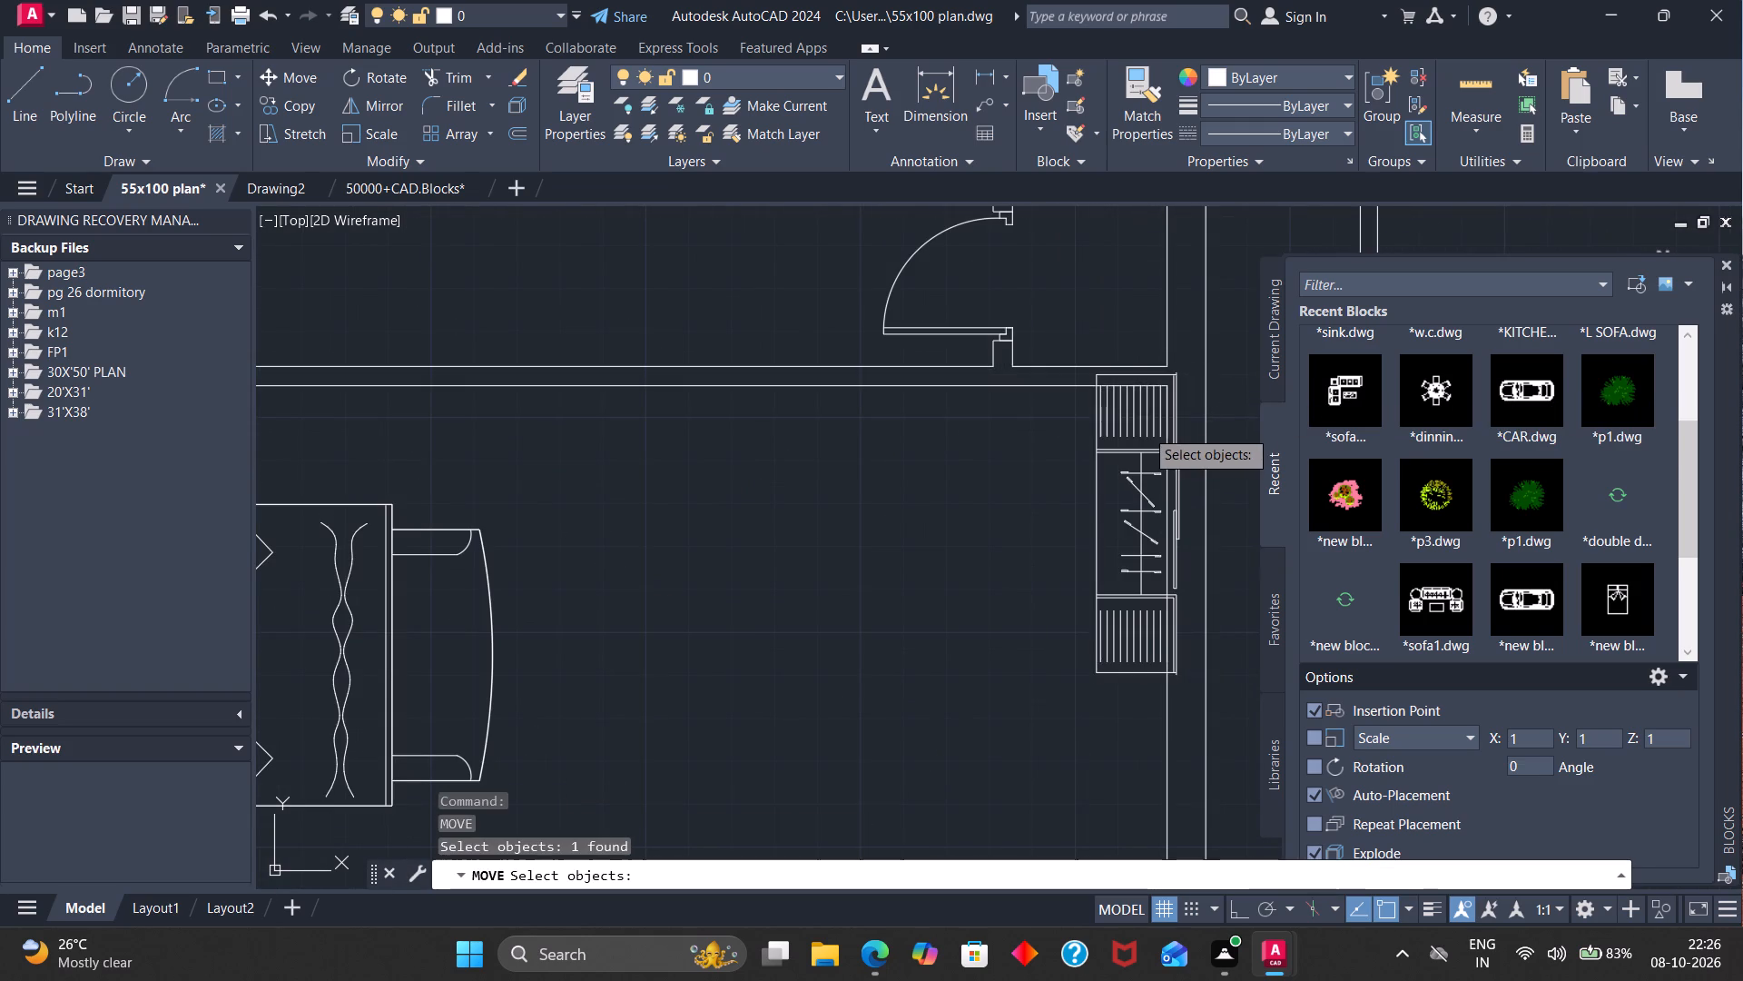
key(Return)
click(1174, 375)
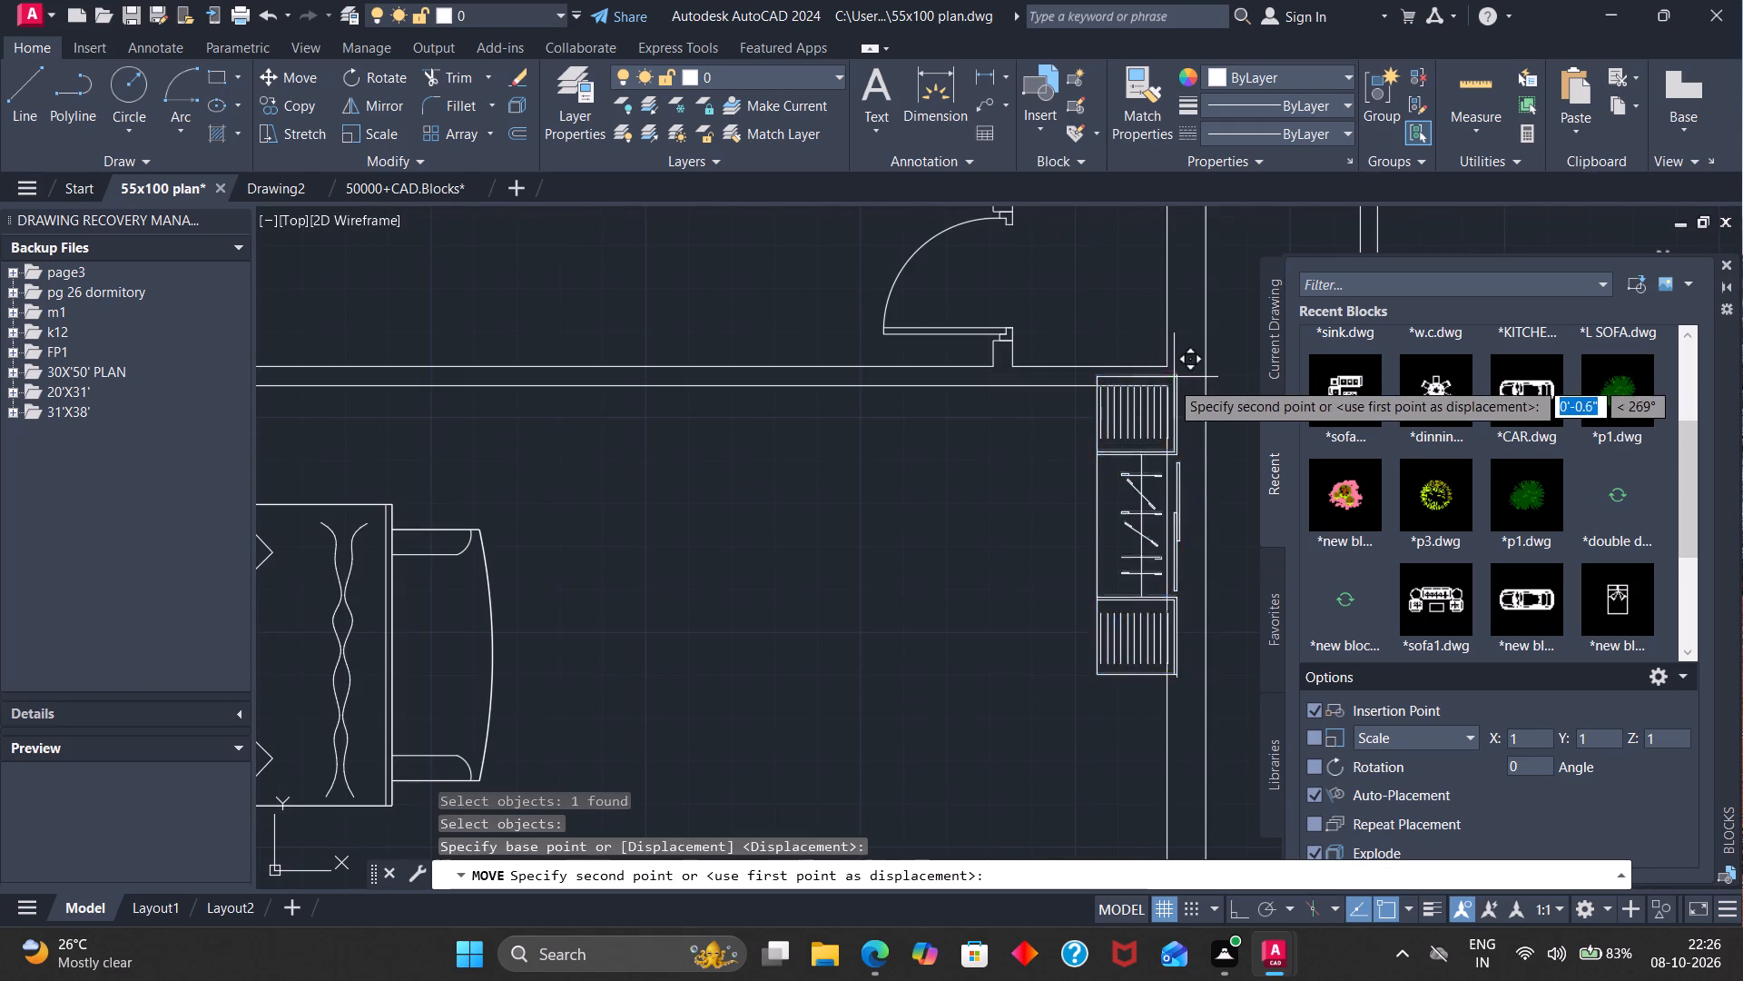
click(1160, 393)
Insert the sofa1.dwg block into the large hall below the right bedroom.
scroll(1074, 478, down, 2)
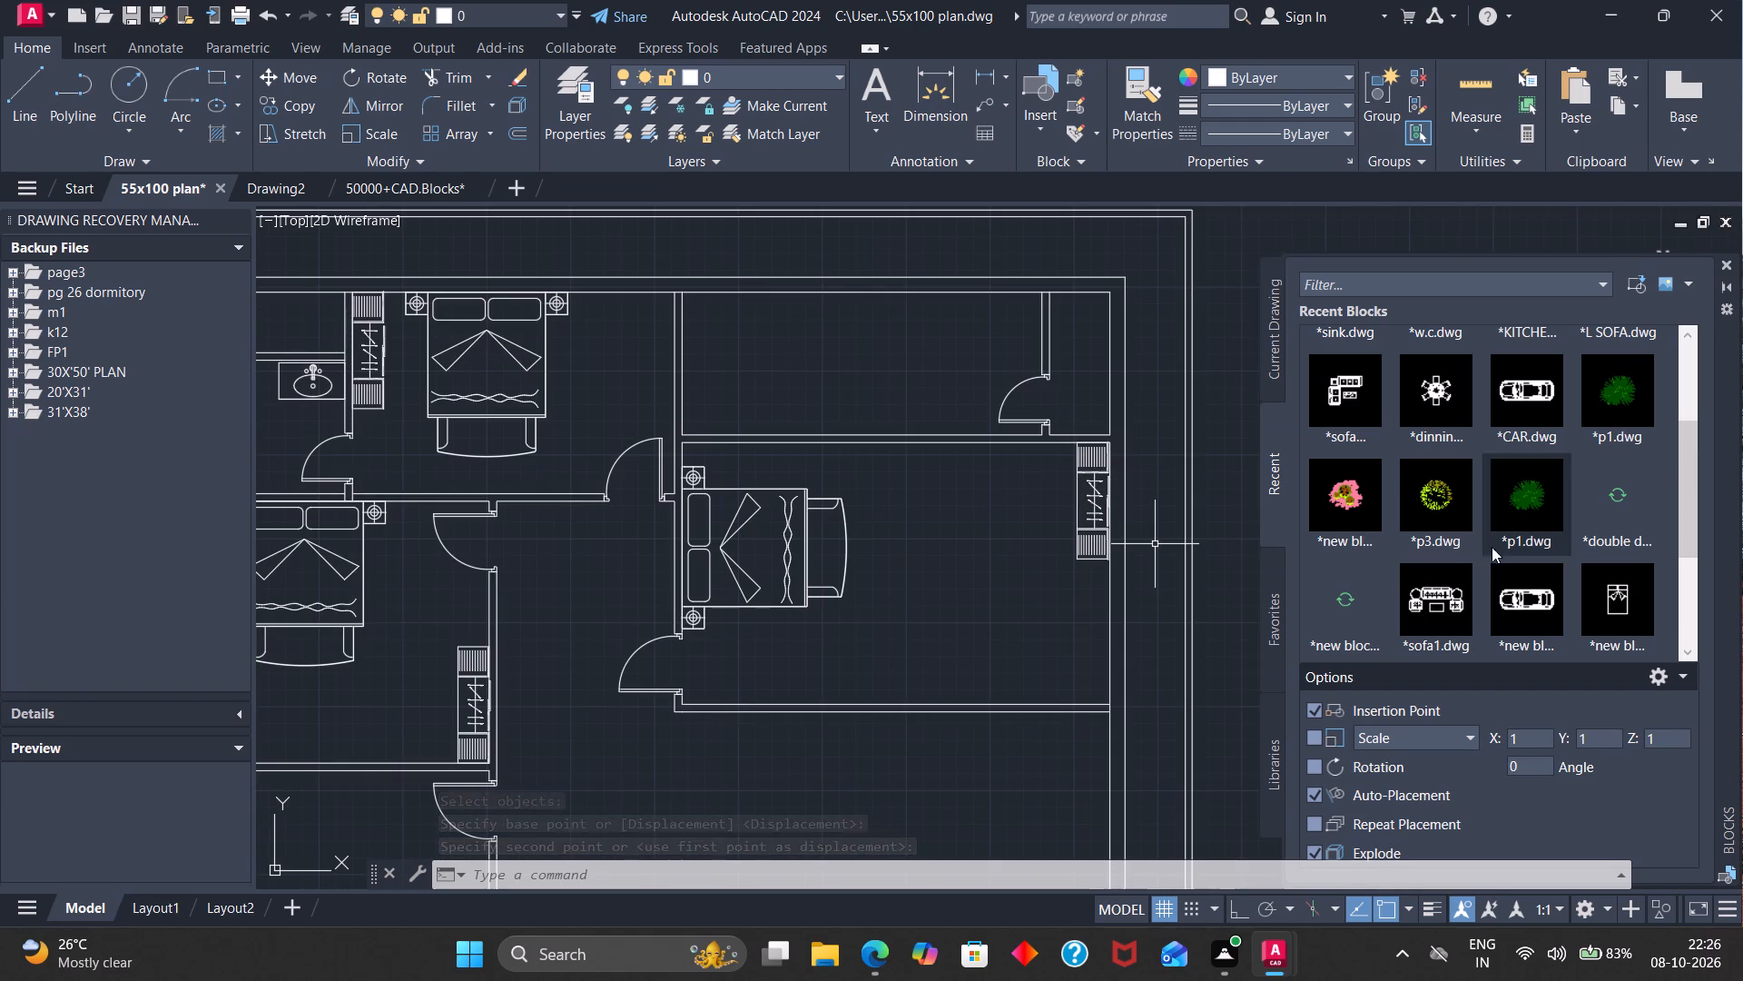
scroll(1429, 599, down, 1)
scroll(1195, 654, down, 2)
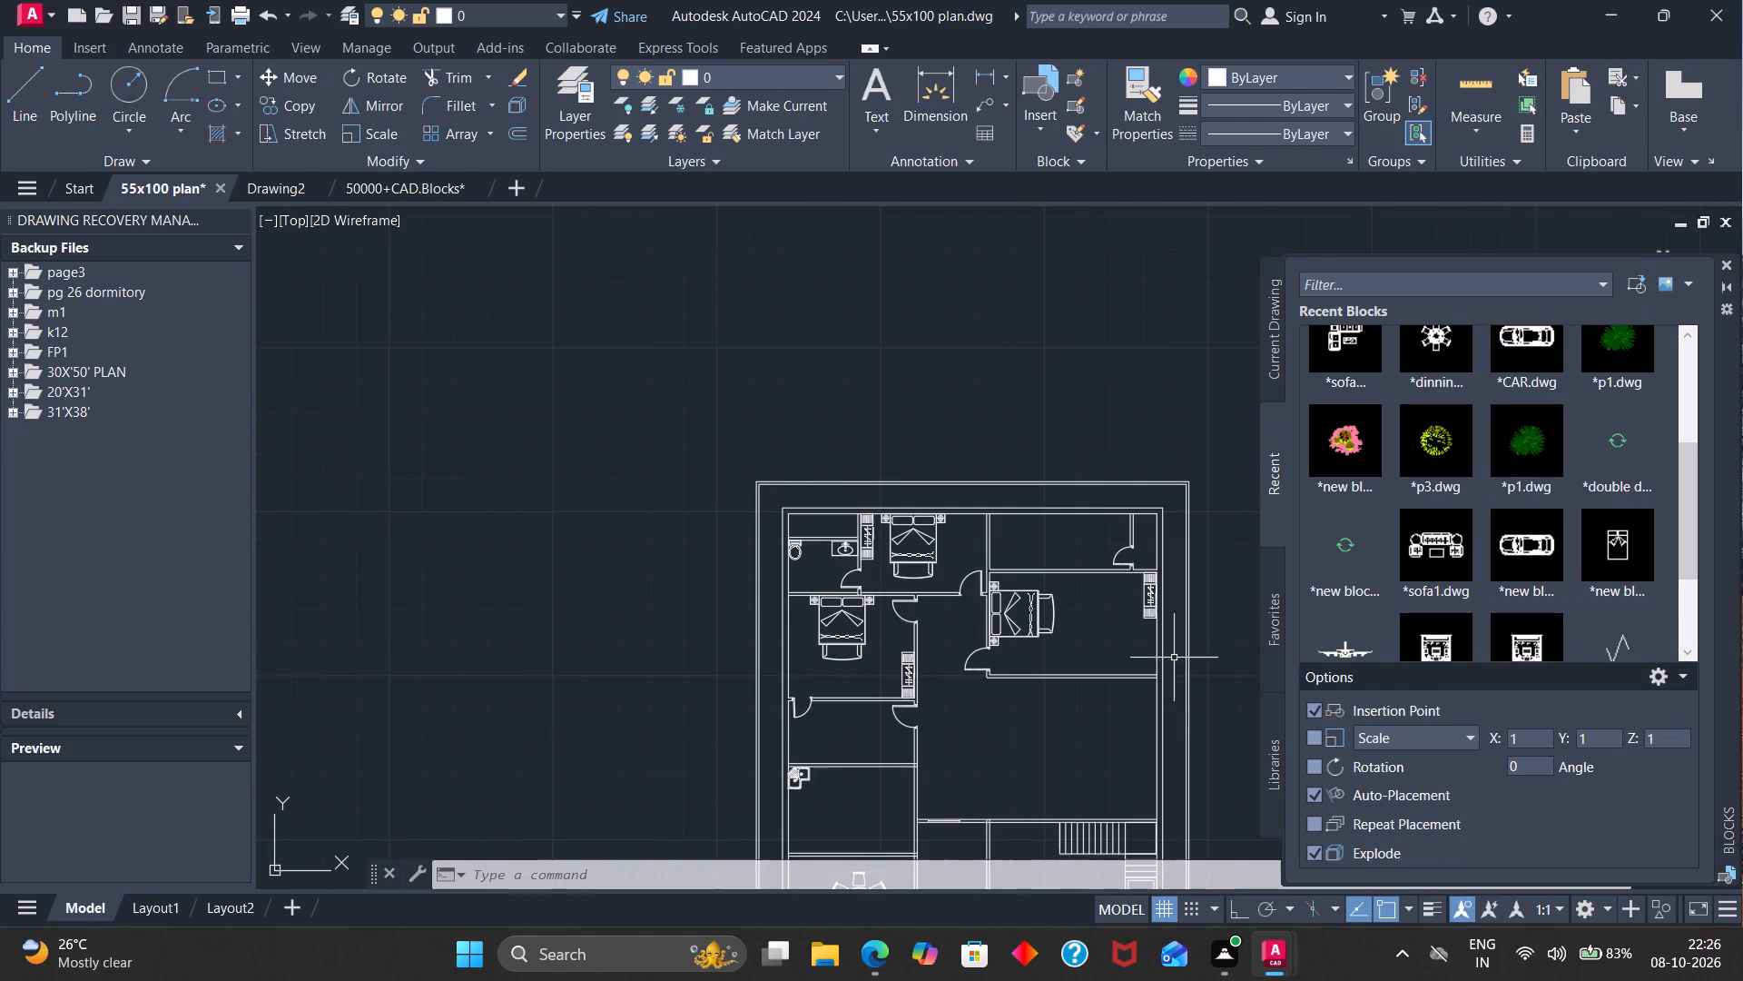
scroll(1143, 671, down, 1)
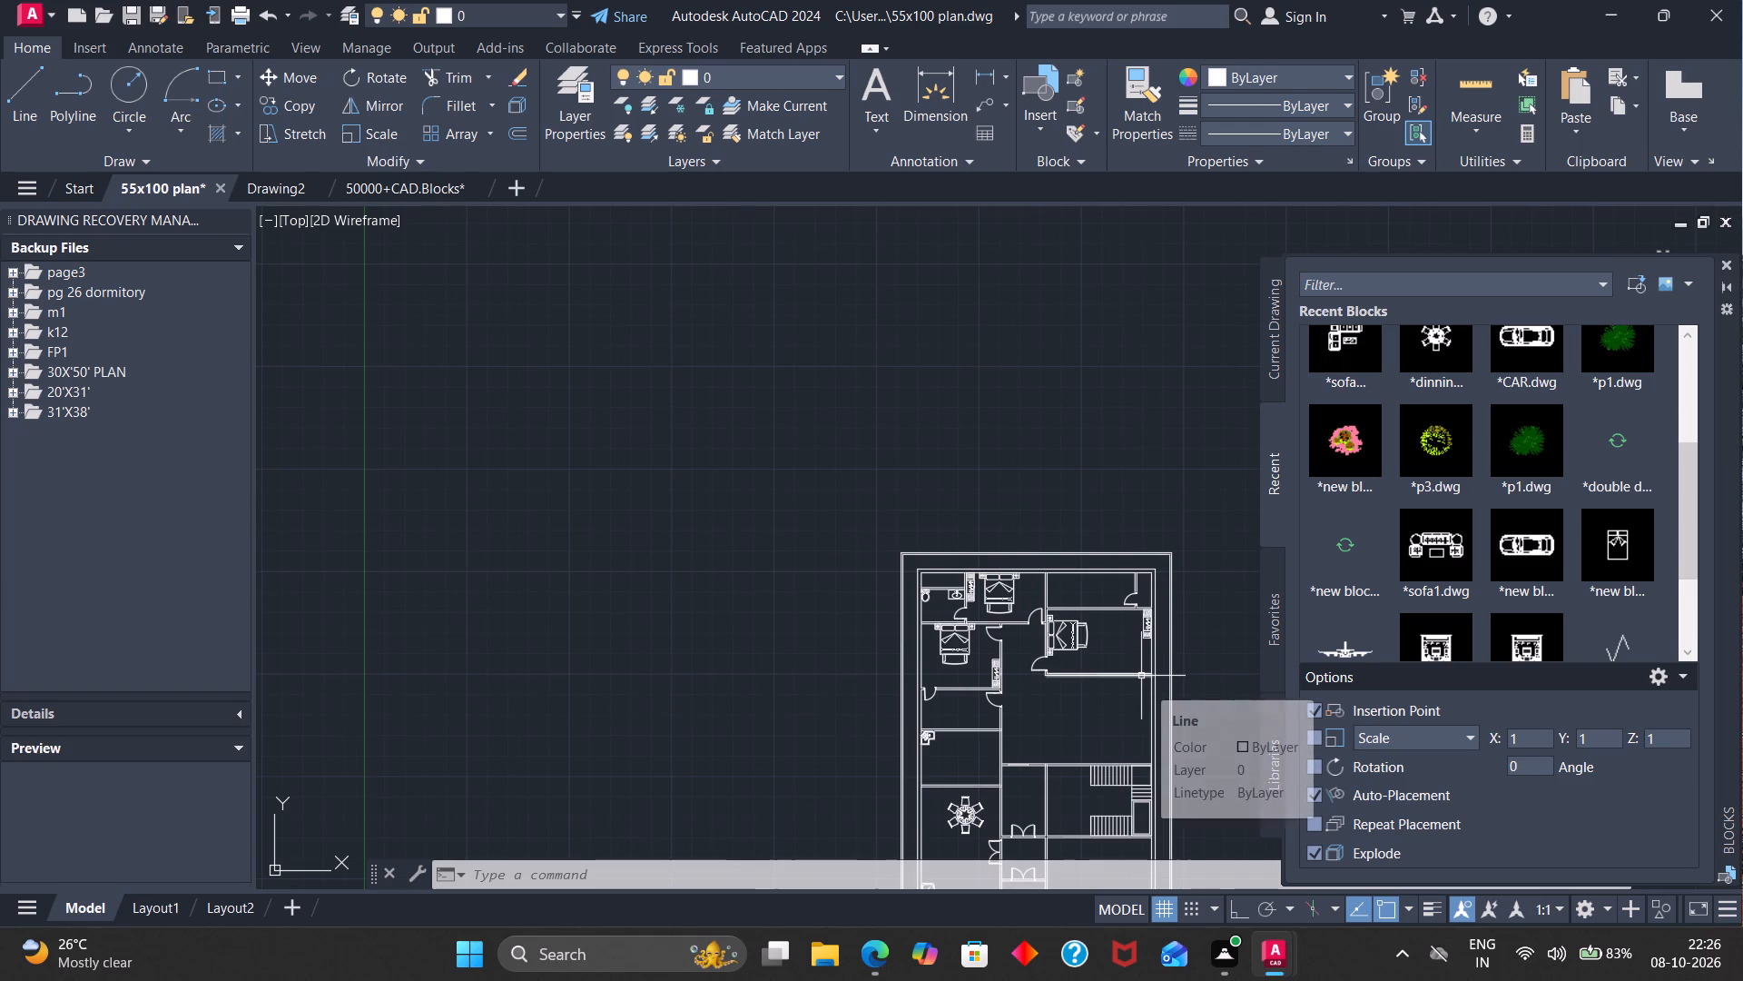
click(1400, 568)
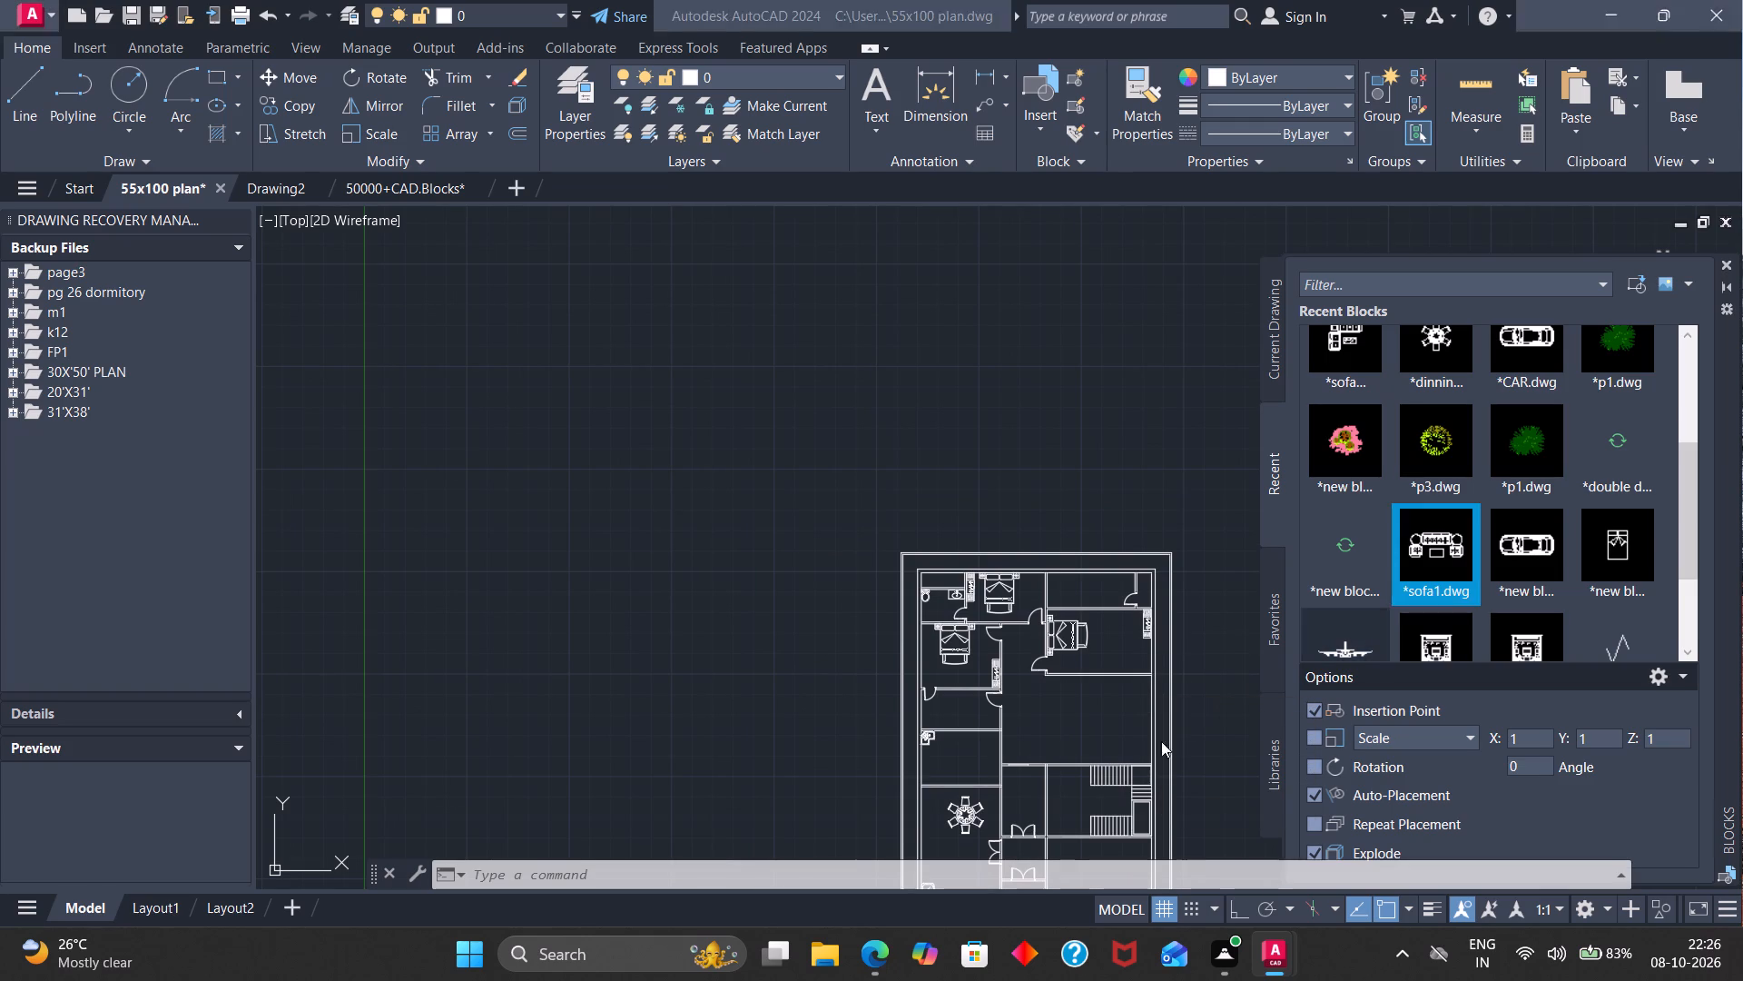
click(1079, 720)
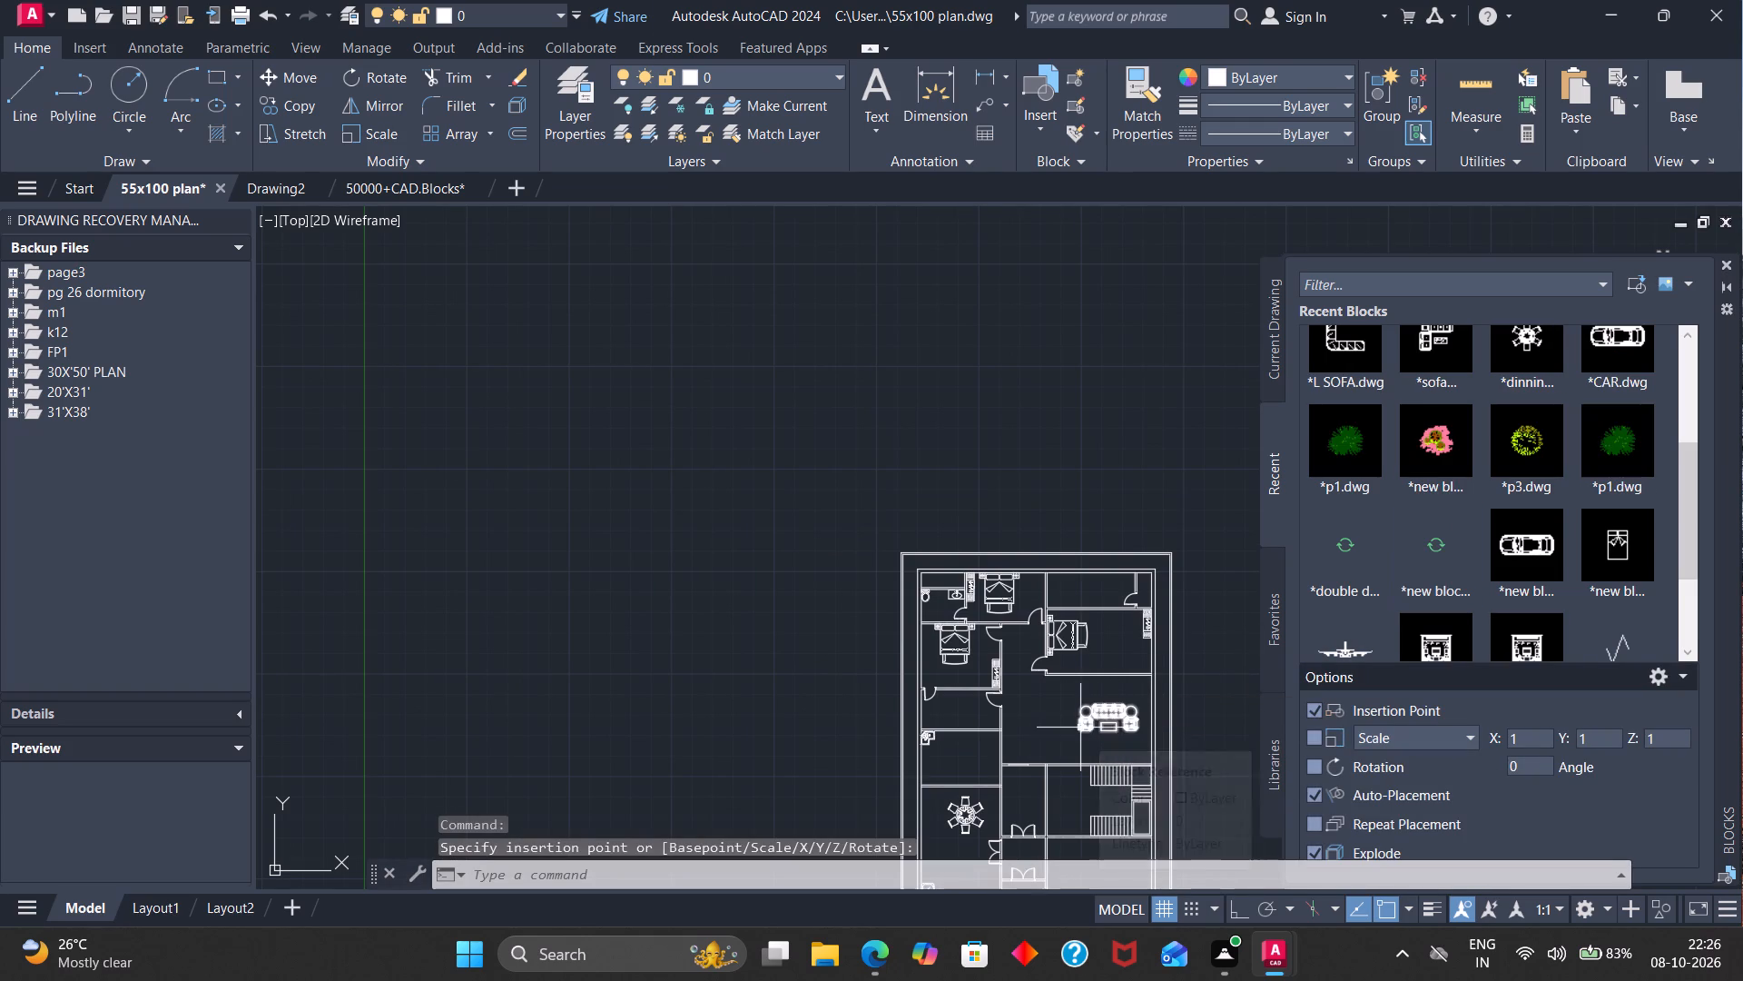
Rotate the sofa set 90° clockwise about the top of its side table, with the sofa's back towards the outer wall.
scroll(1097, 715, up, 2)
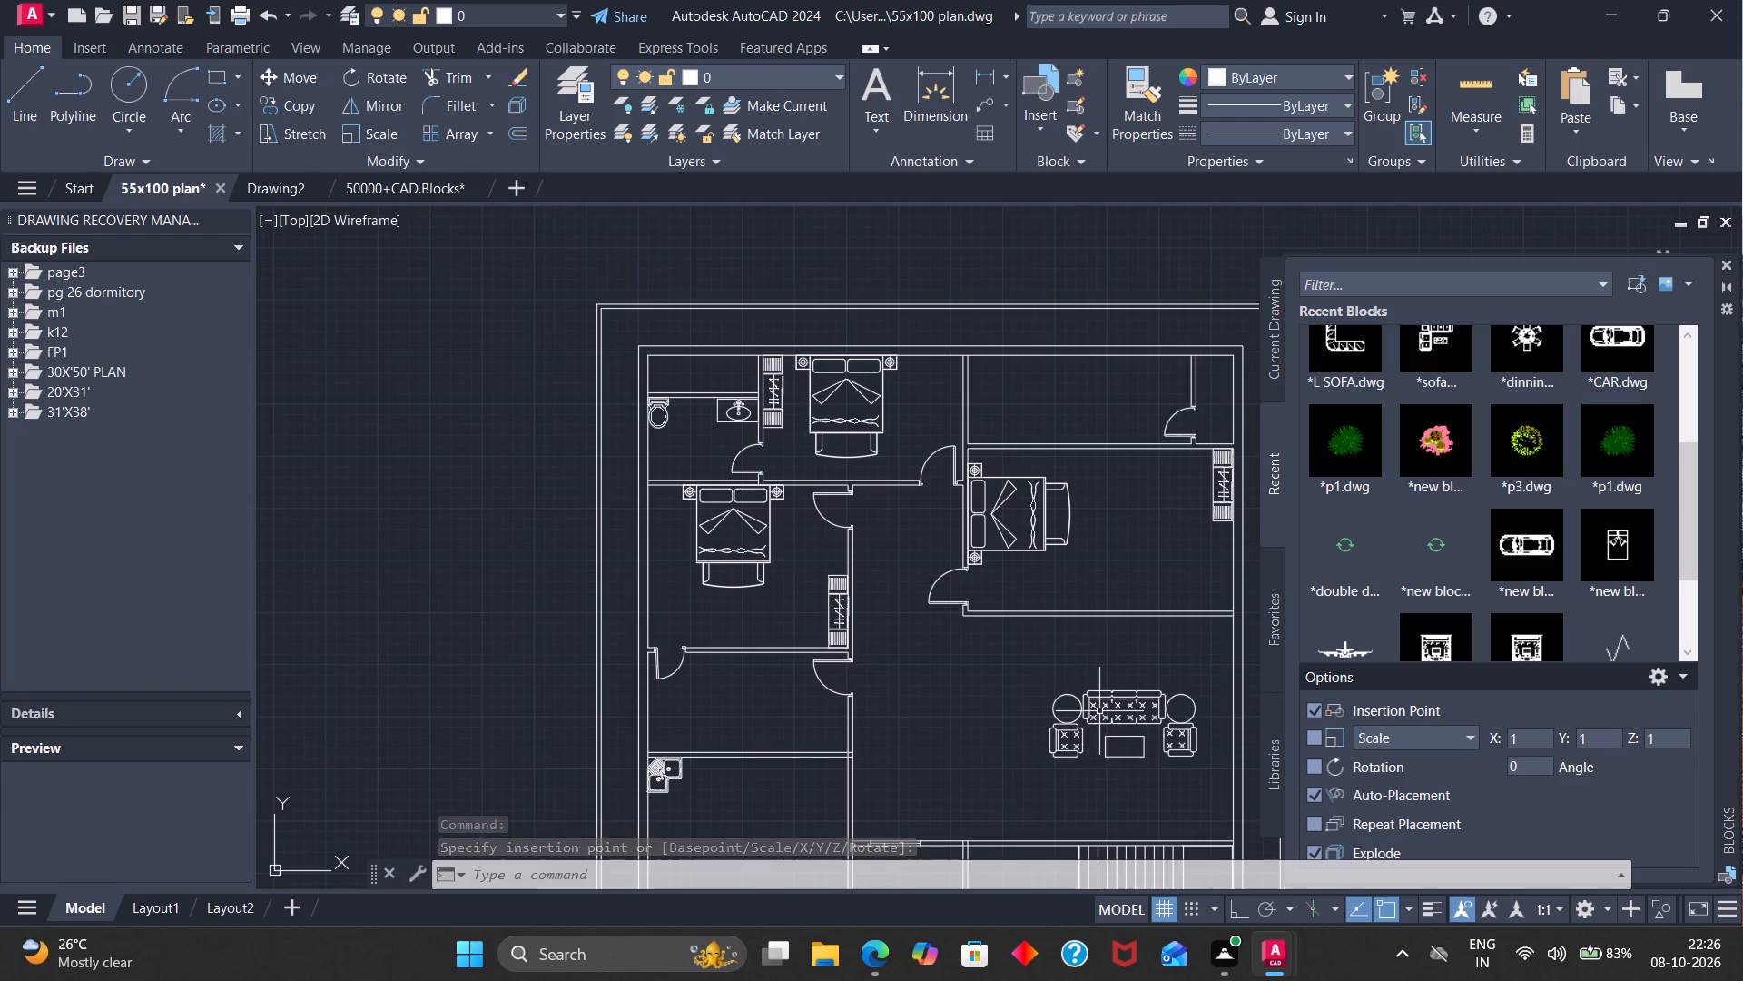
text(ro)
key(Return)
click(1105, 707)
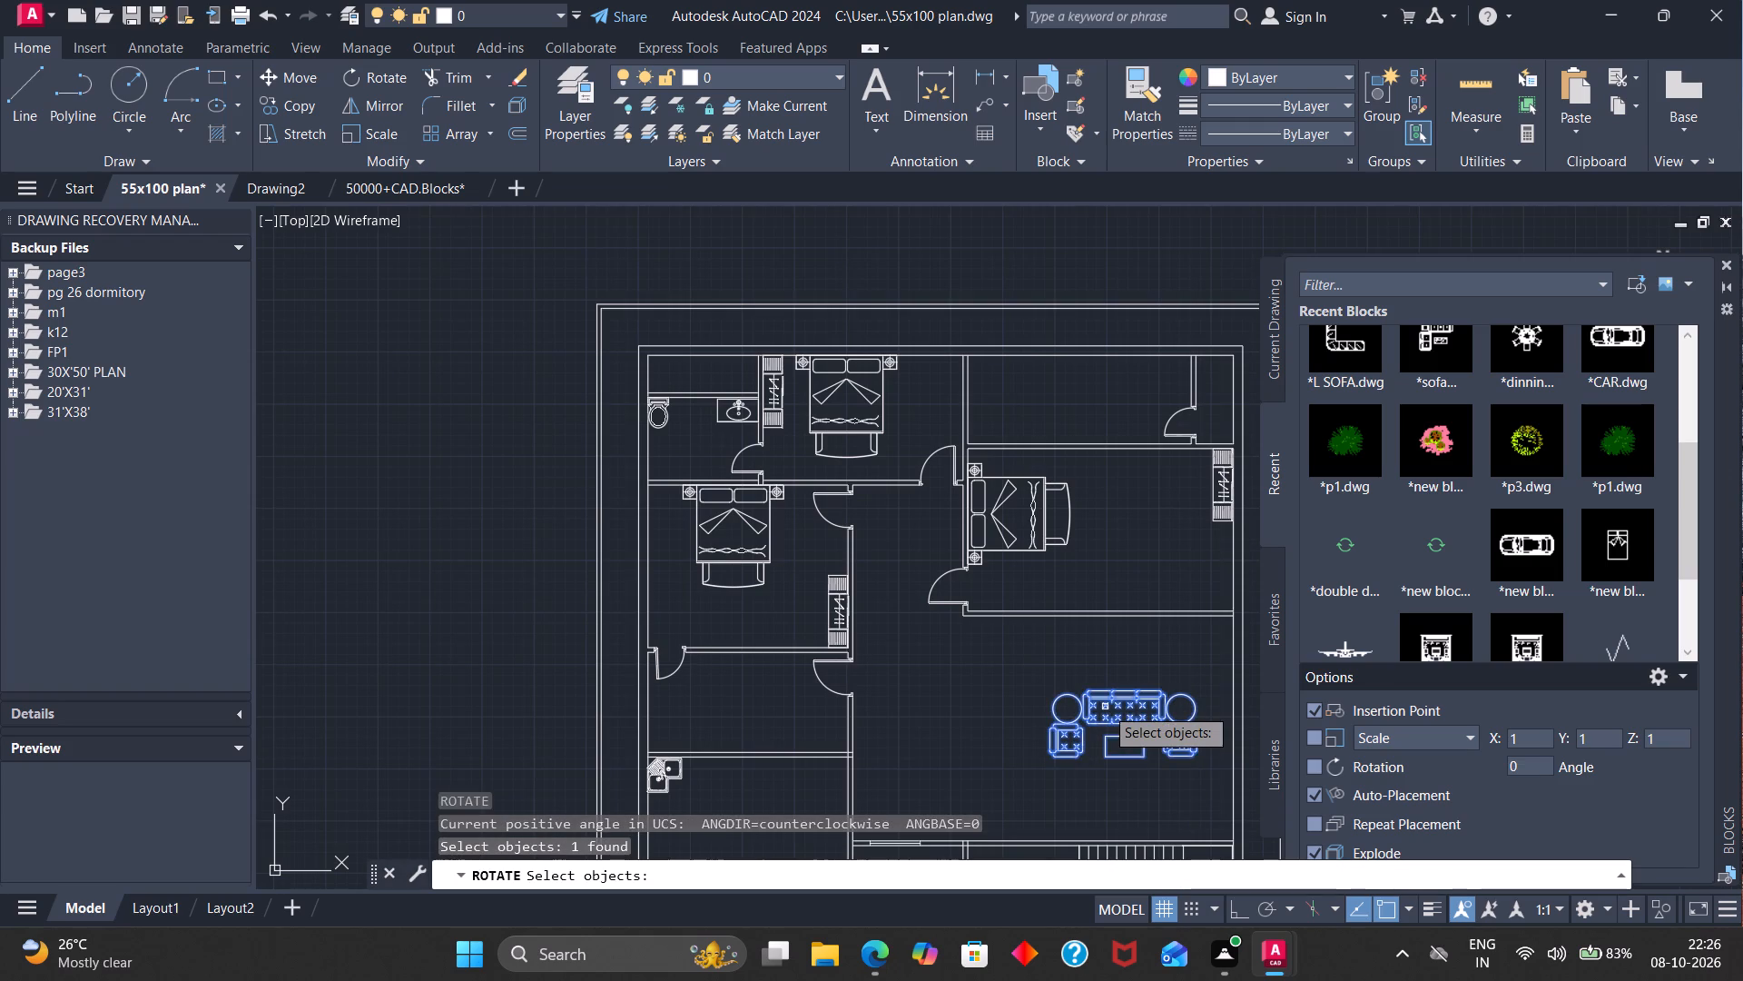
key(Return)
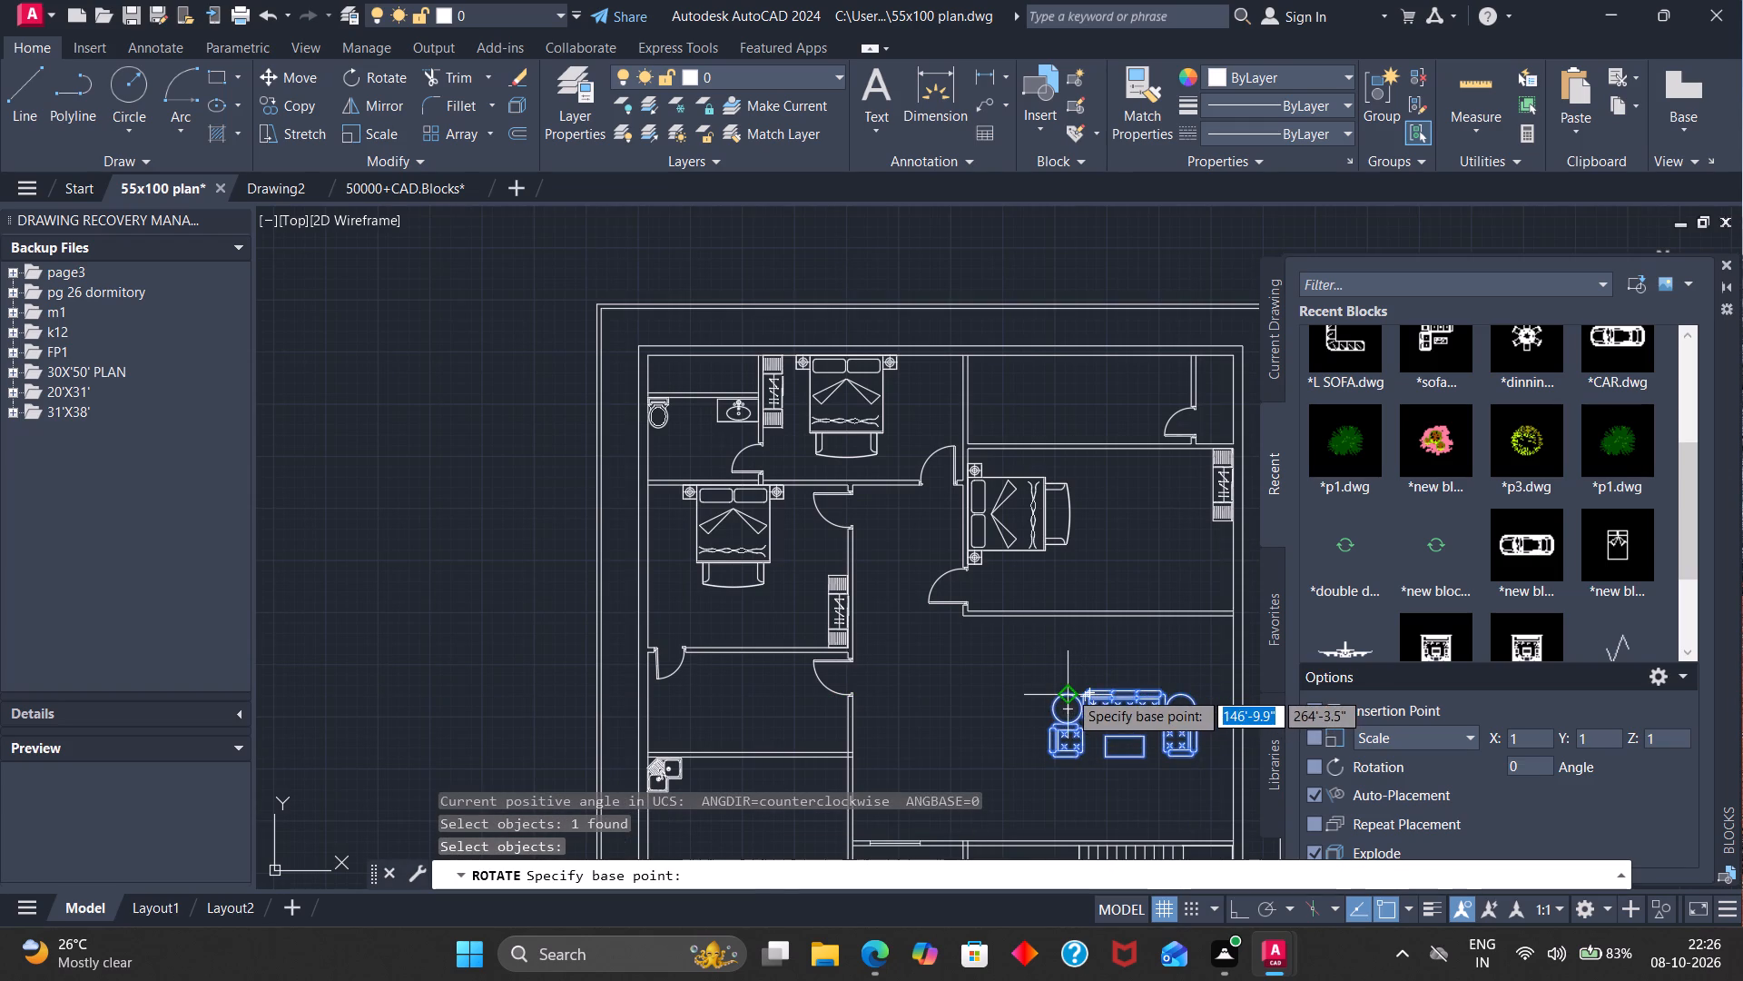
click(1068, 690)
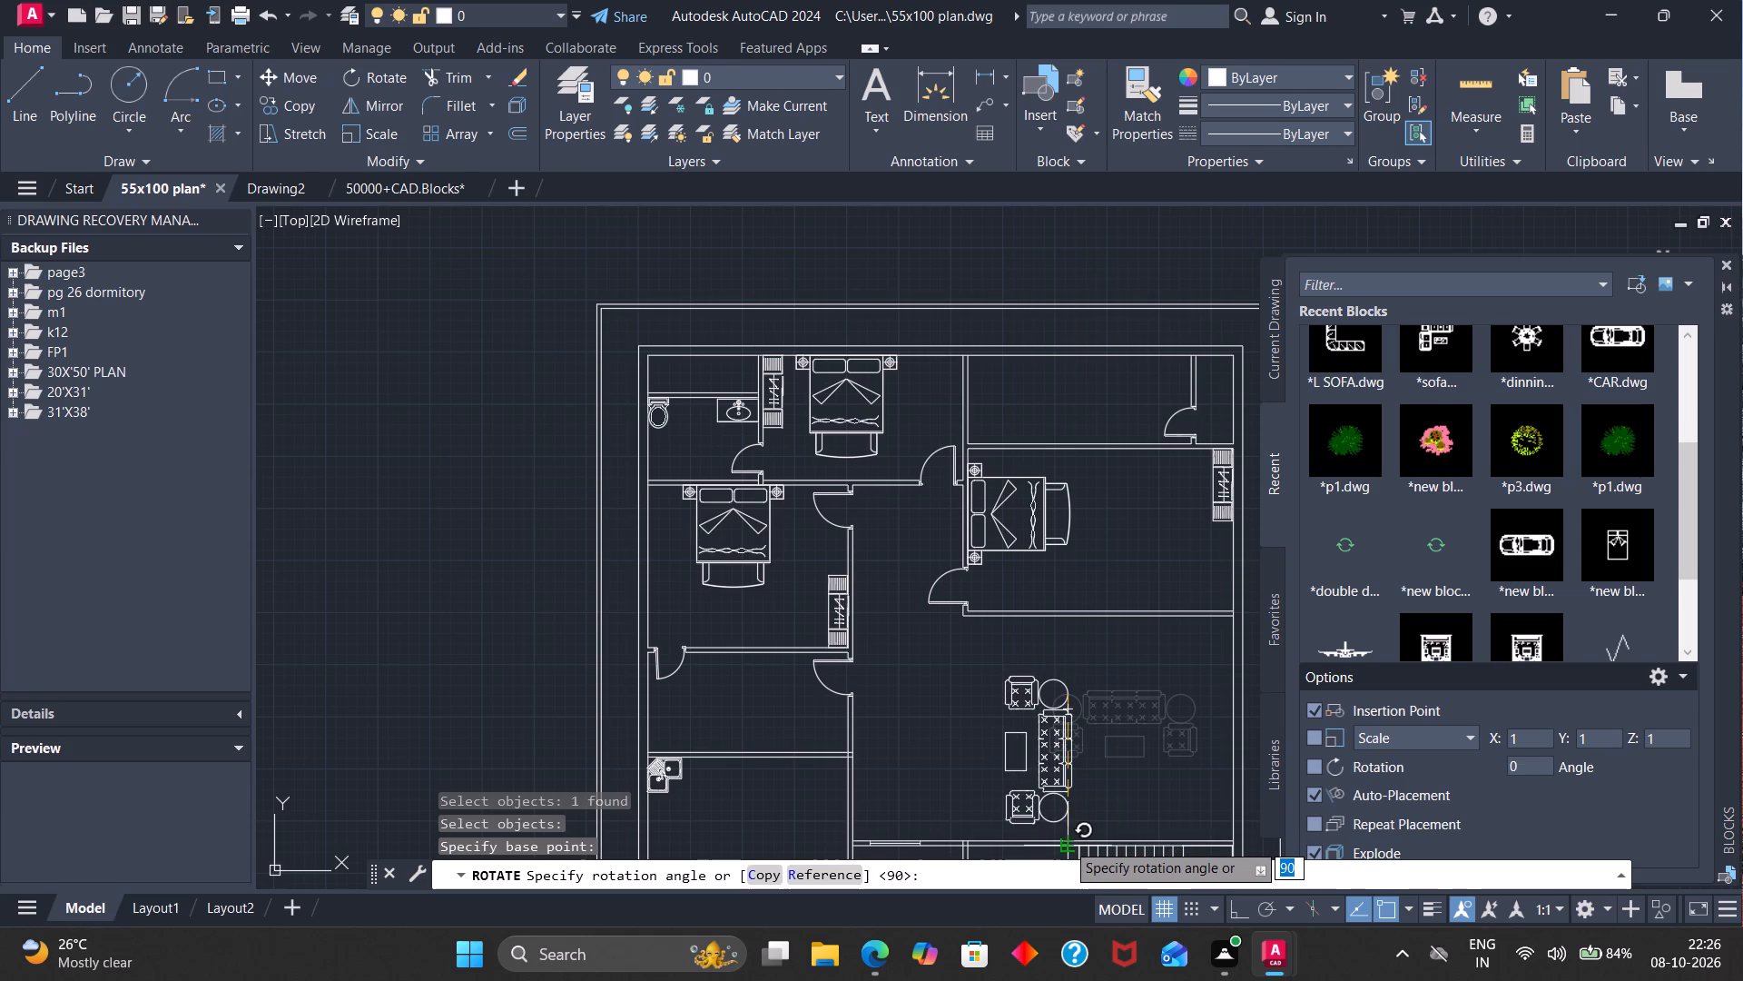
click(1066, 842)
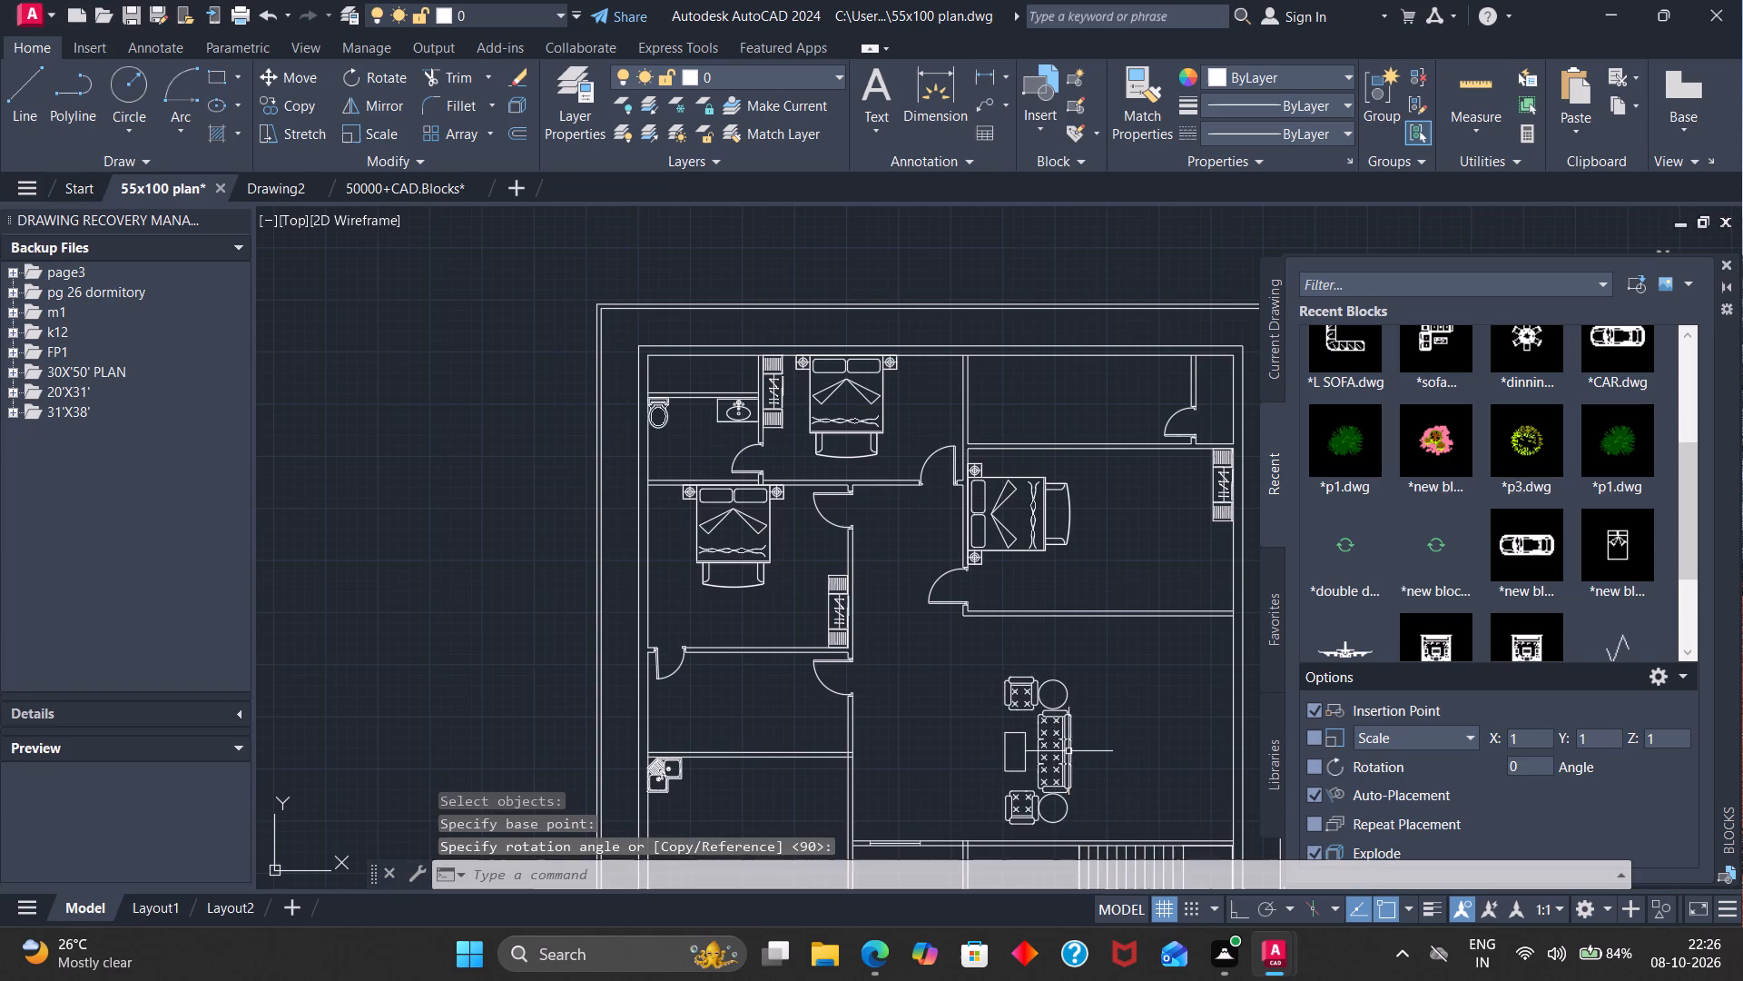
Move the rotated sofa set across the hall, close to the right outer wall and below the bedroom wall.
click(1068, 751)
key(m)
key(Return)
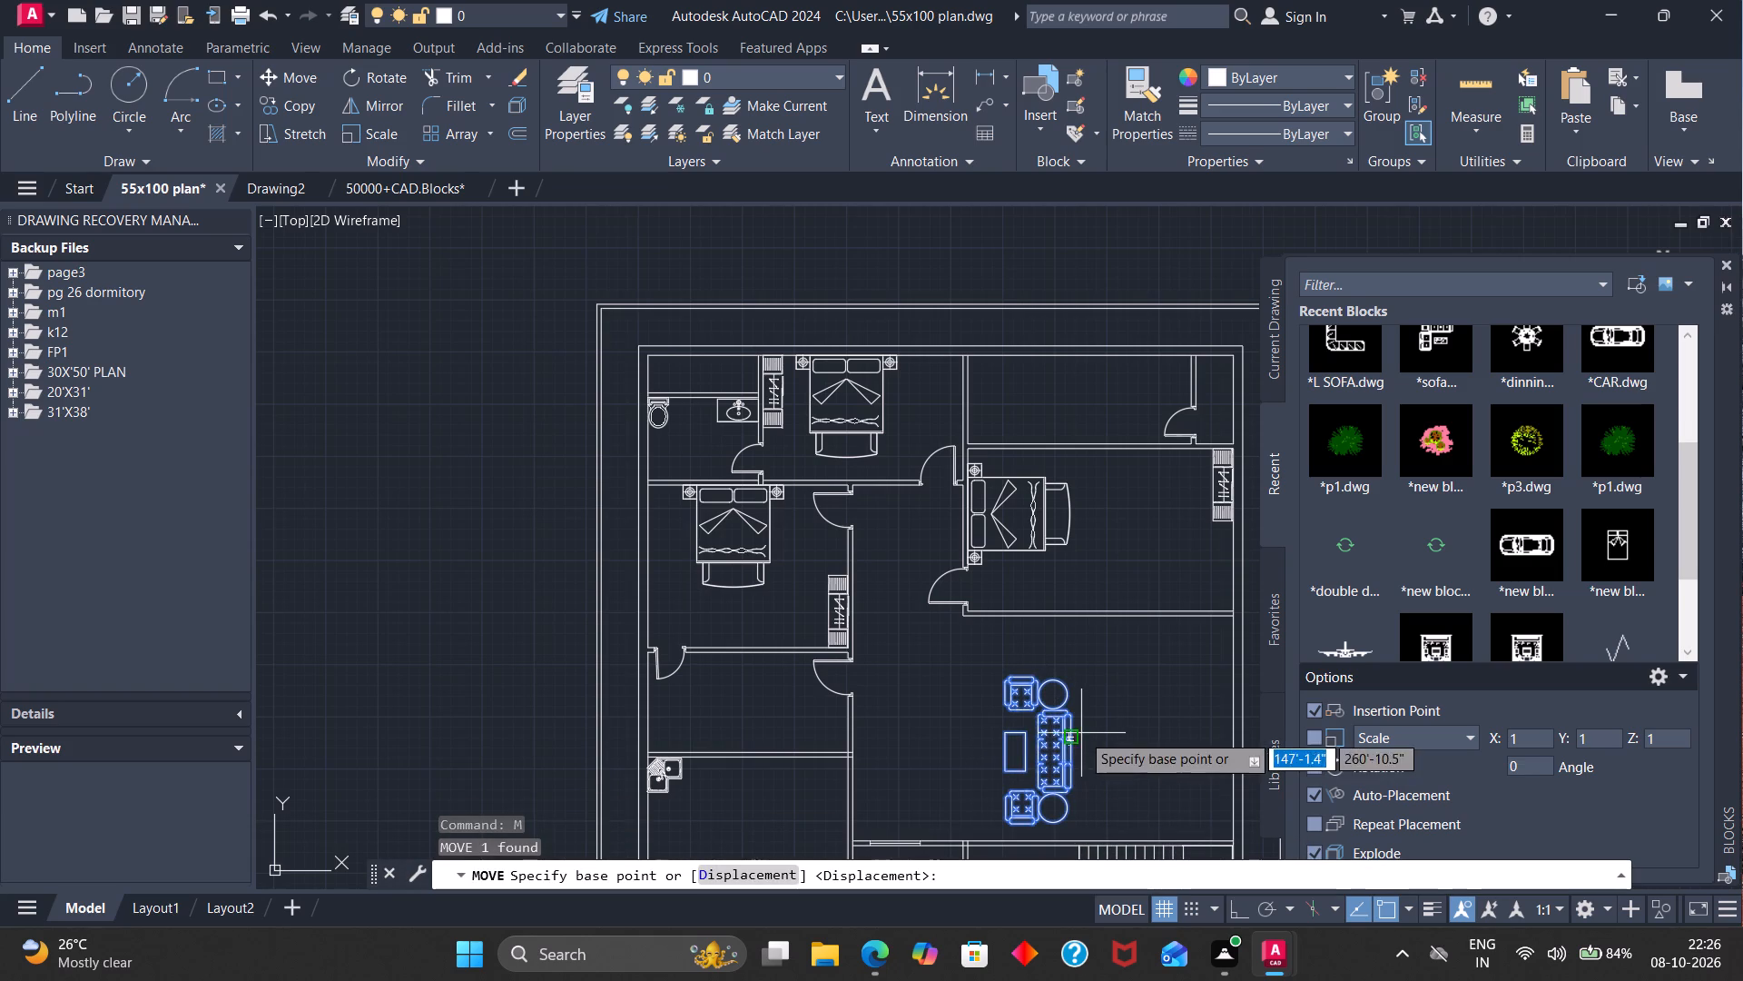
click(1059, 677)
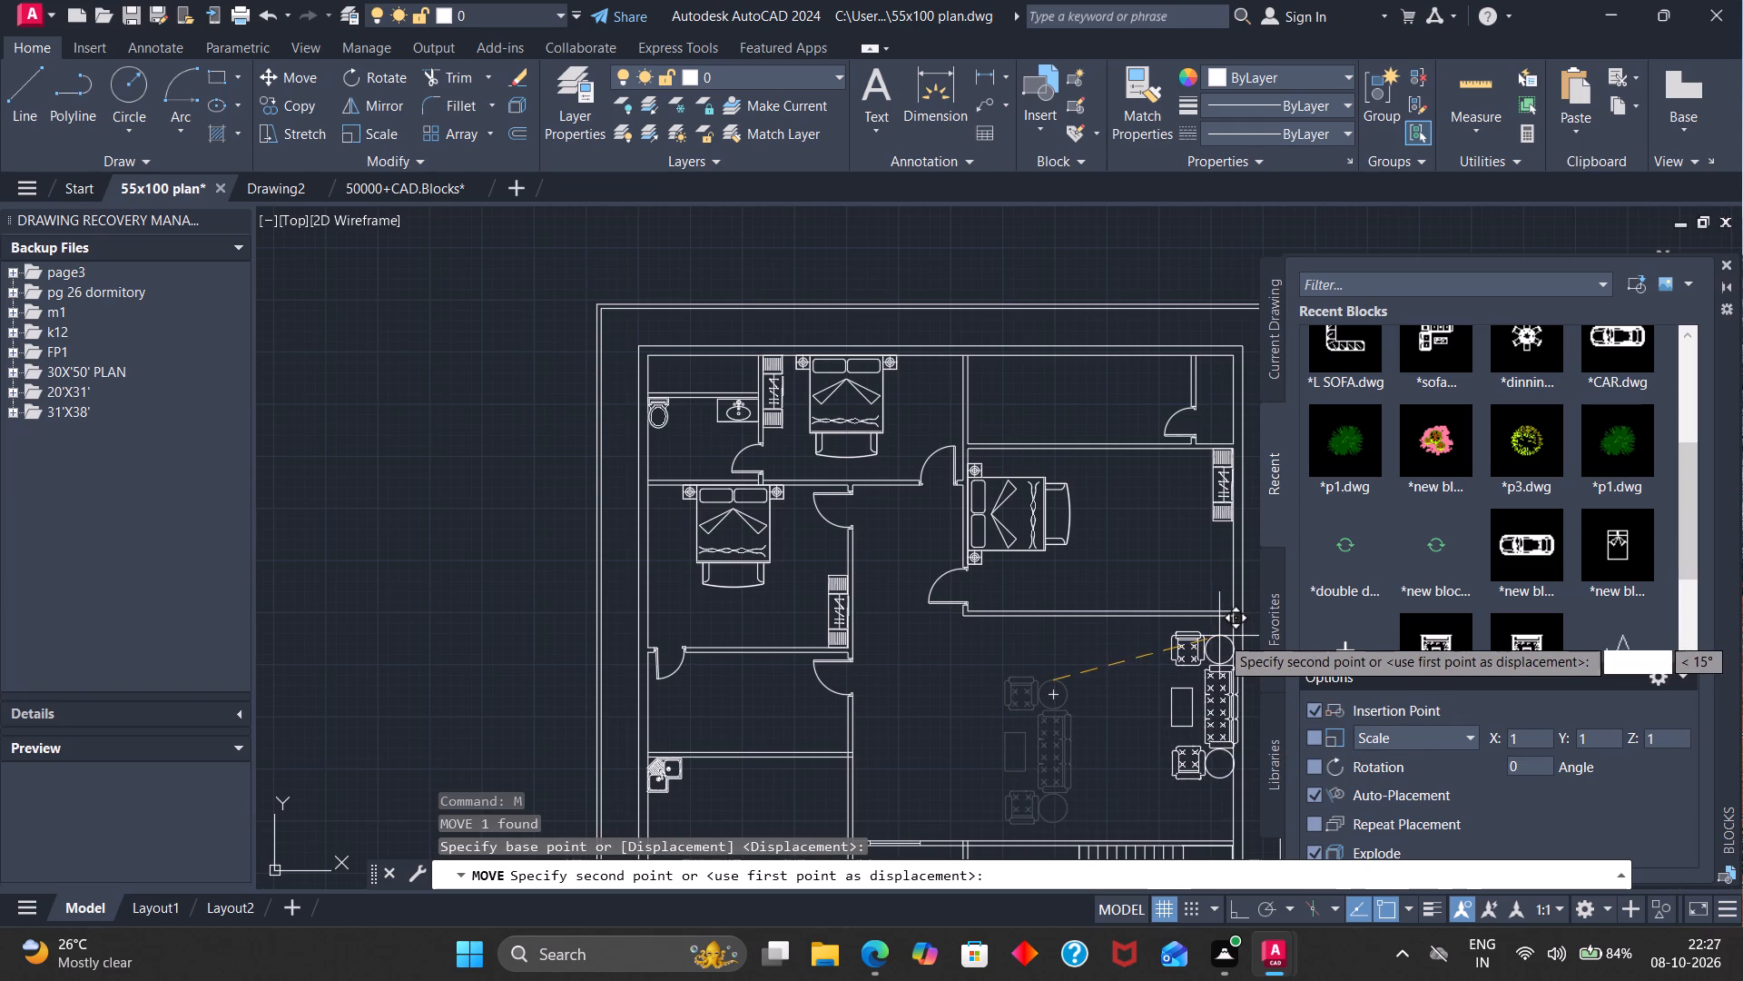
click(1207, 640)
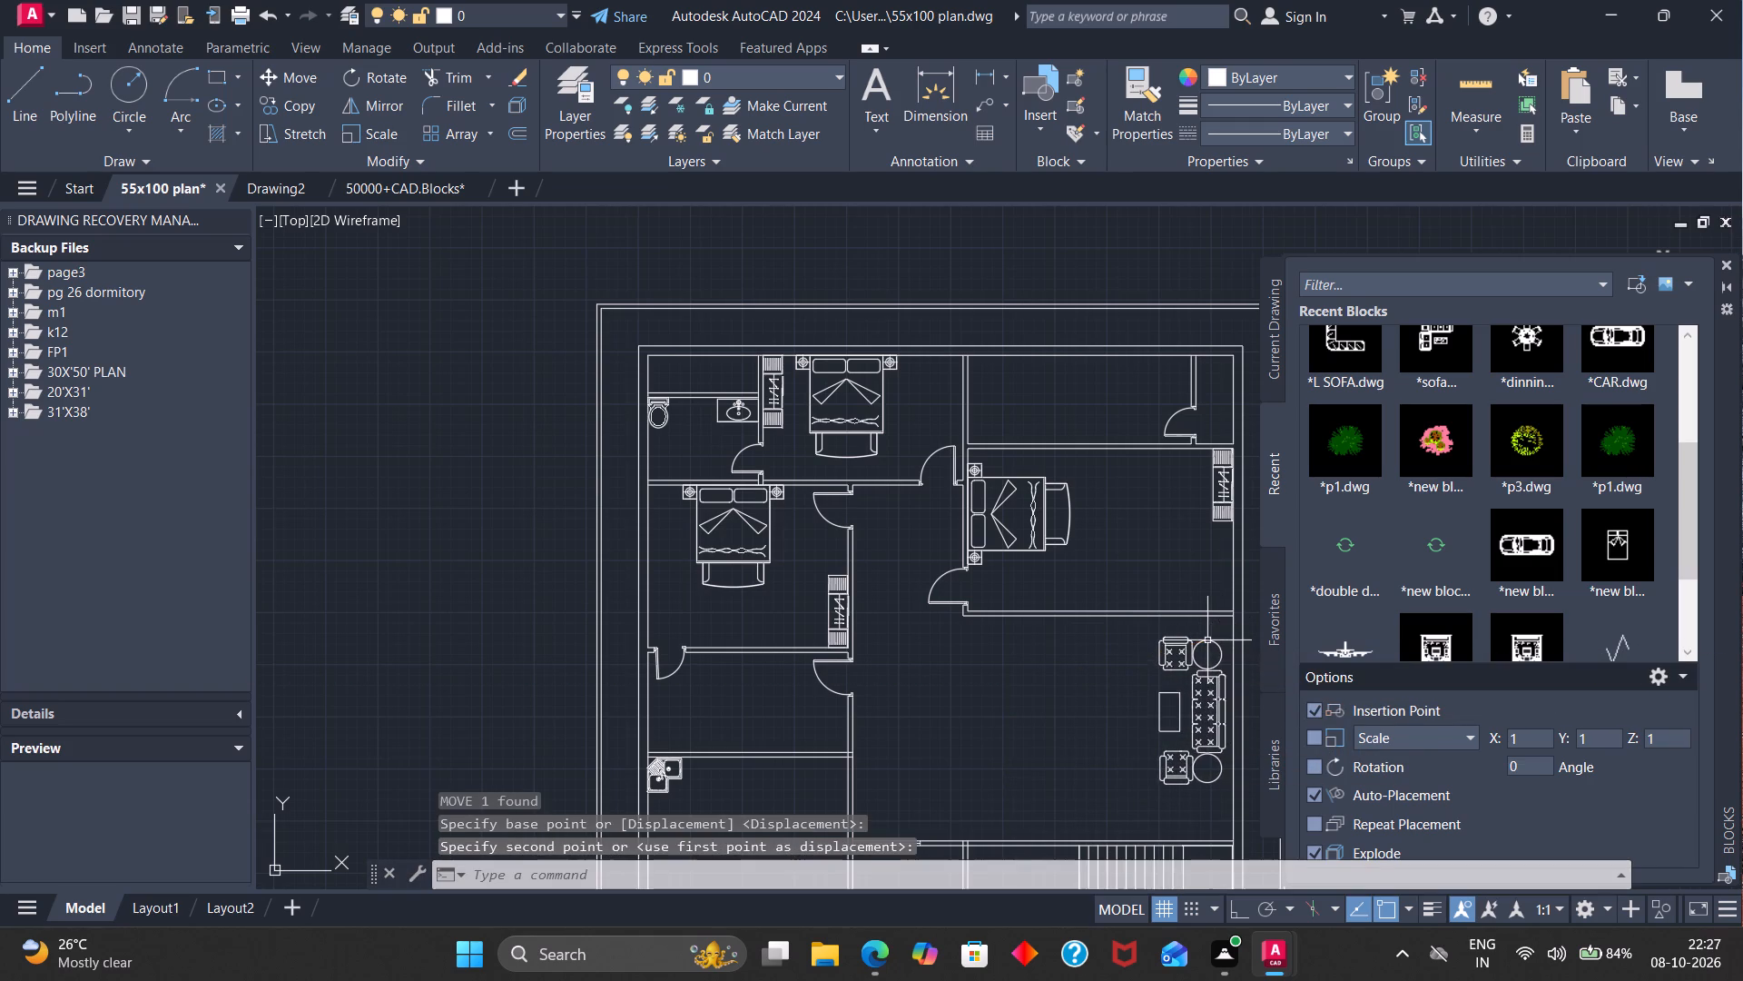
Move the sofa set again to bring the back of the long sofa against the outer wall's inner face.
key(Return)
click(1224, 706)
key(Return)
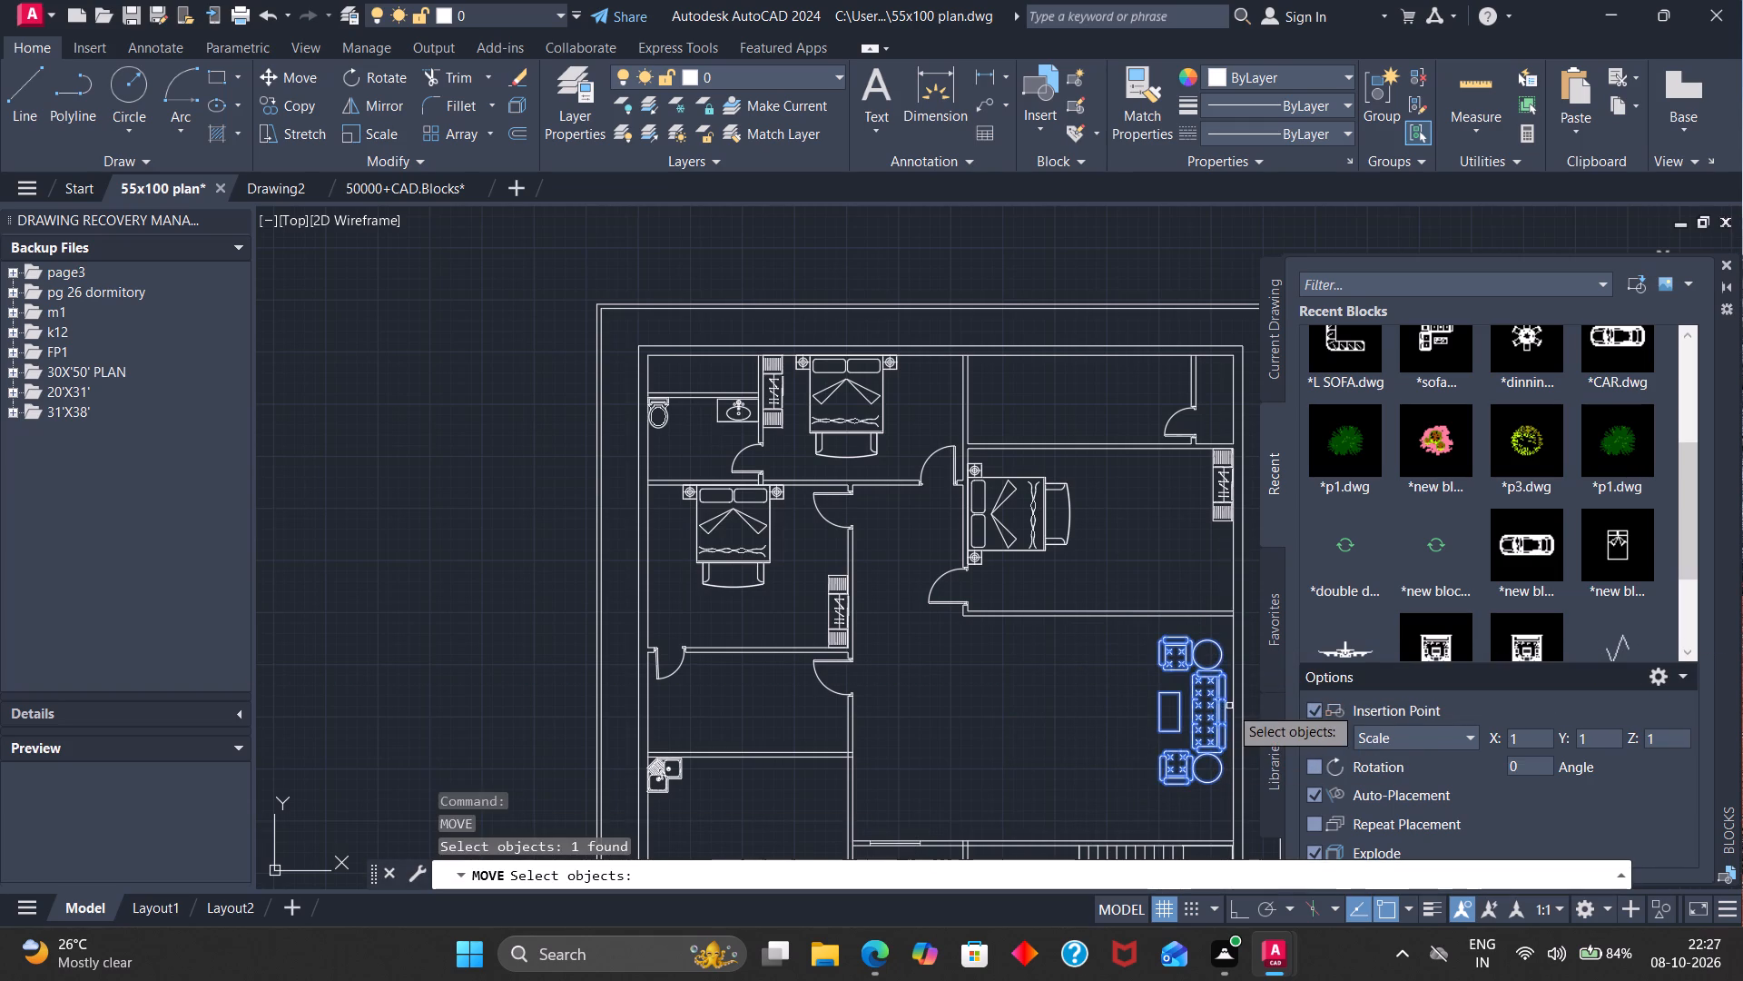
scroll(1226, 699, up, 3)
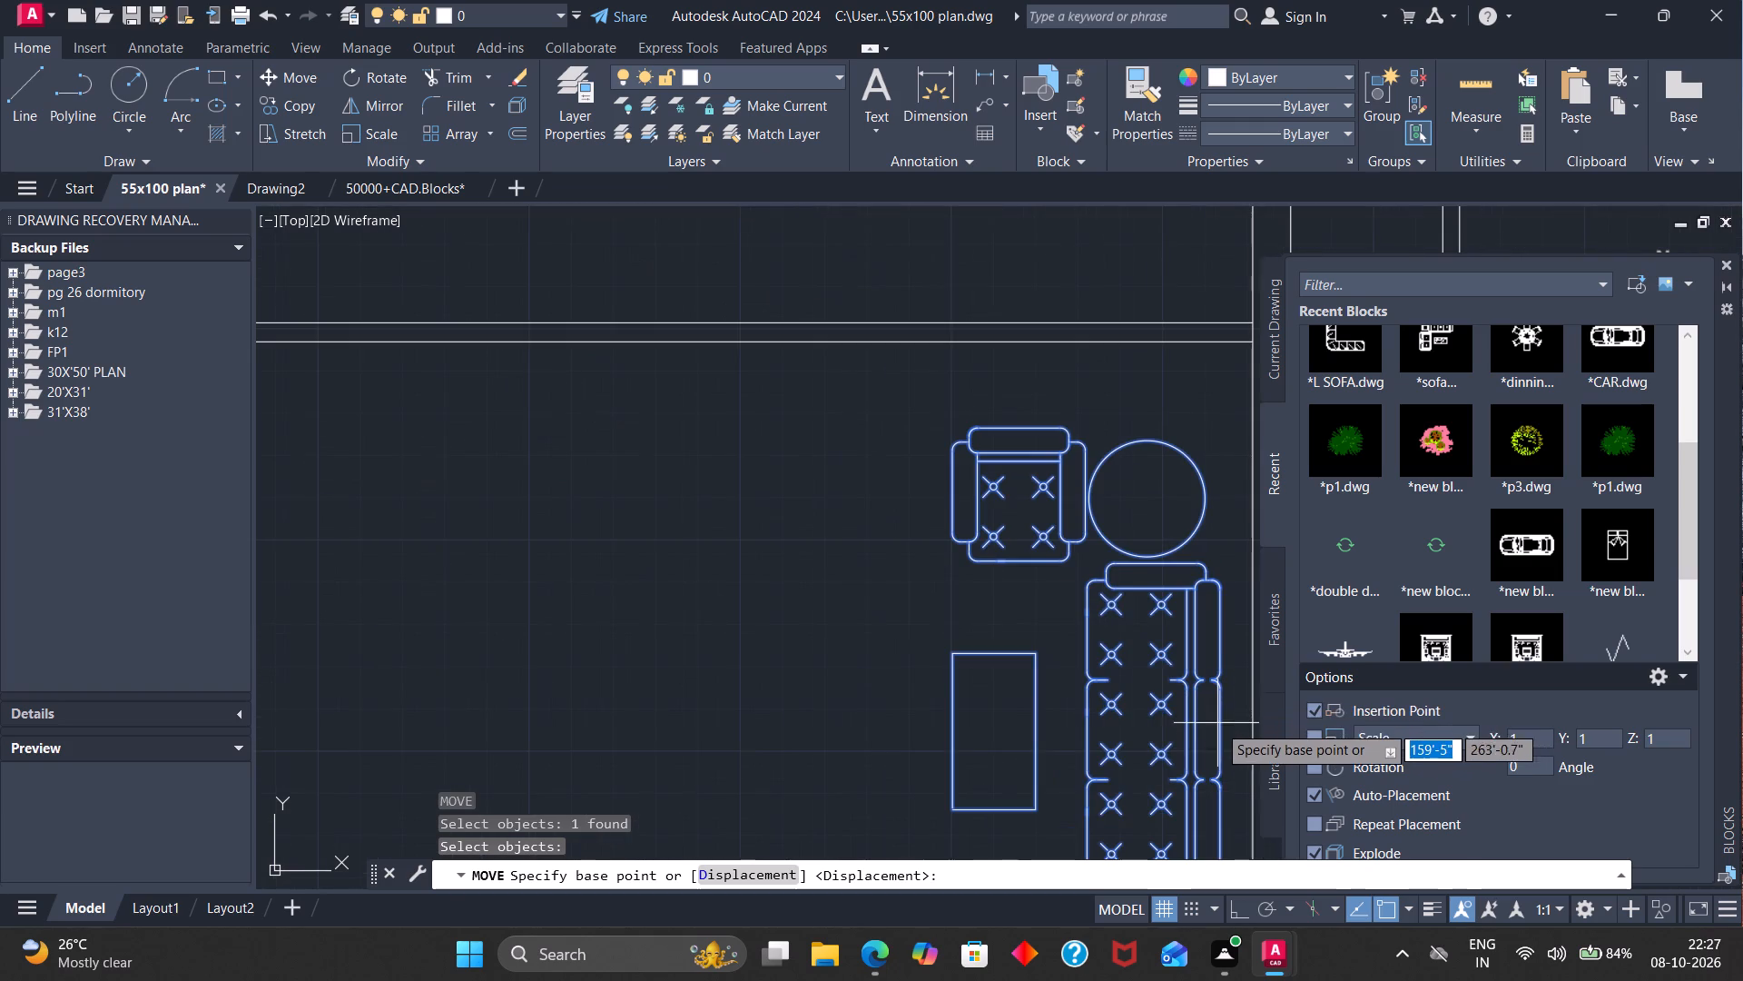
click(1218, 769)
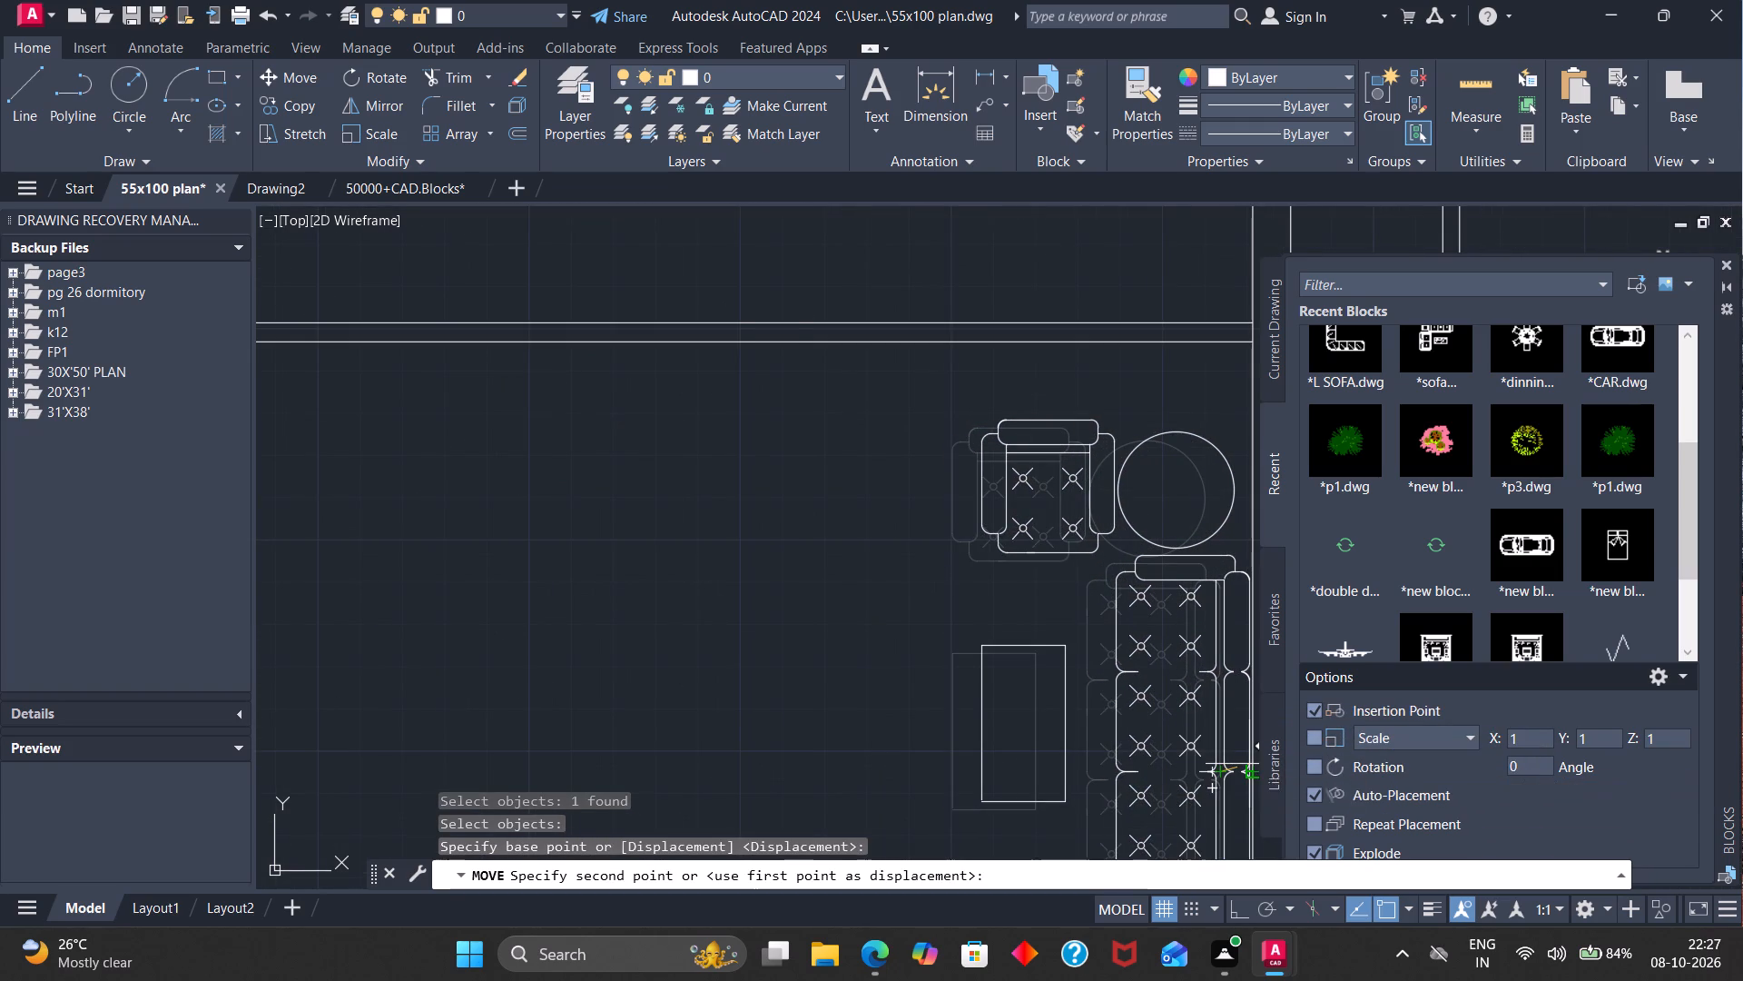
click(1249, 764)
Review the furnished rooms across the floor plan and browse the recent blocks for further furniture.
scroll(1230, 765, down, 3)
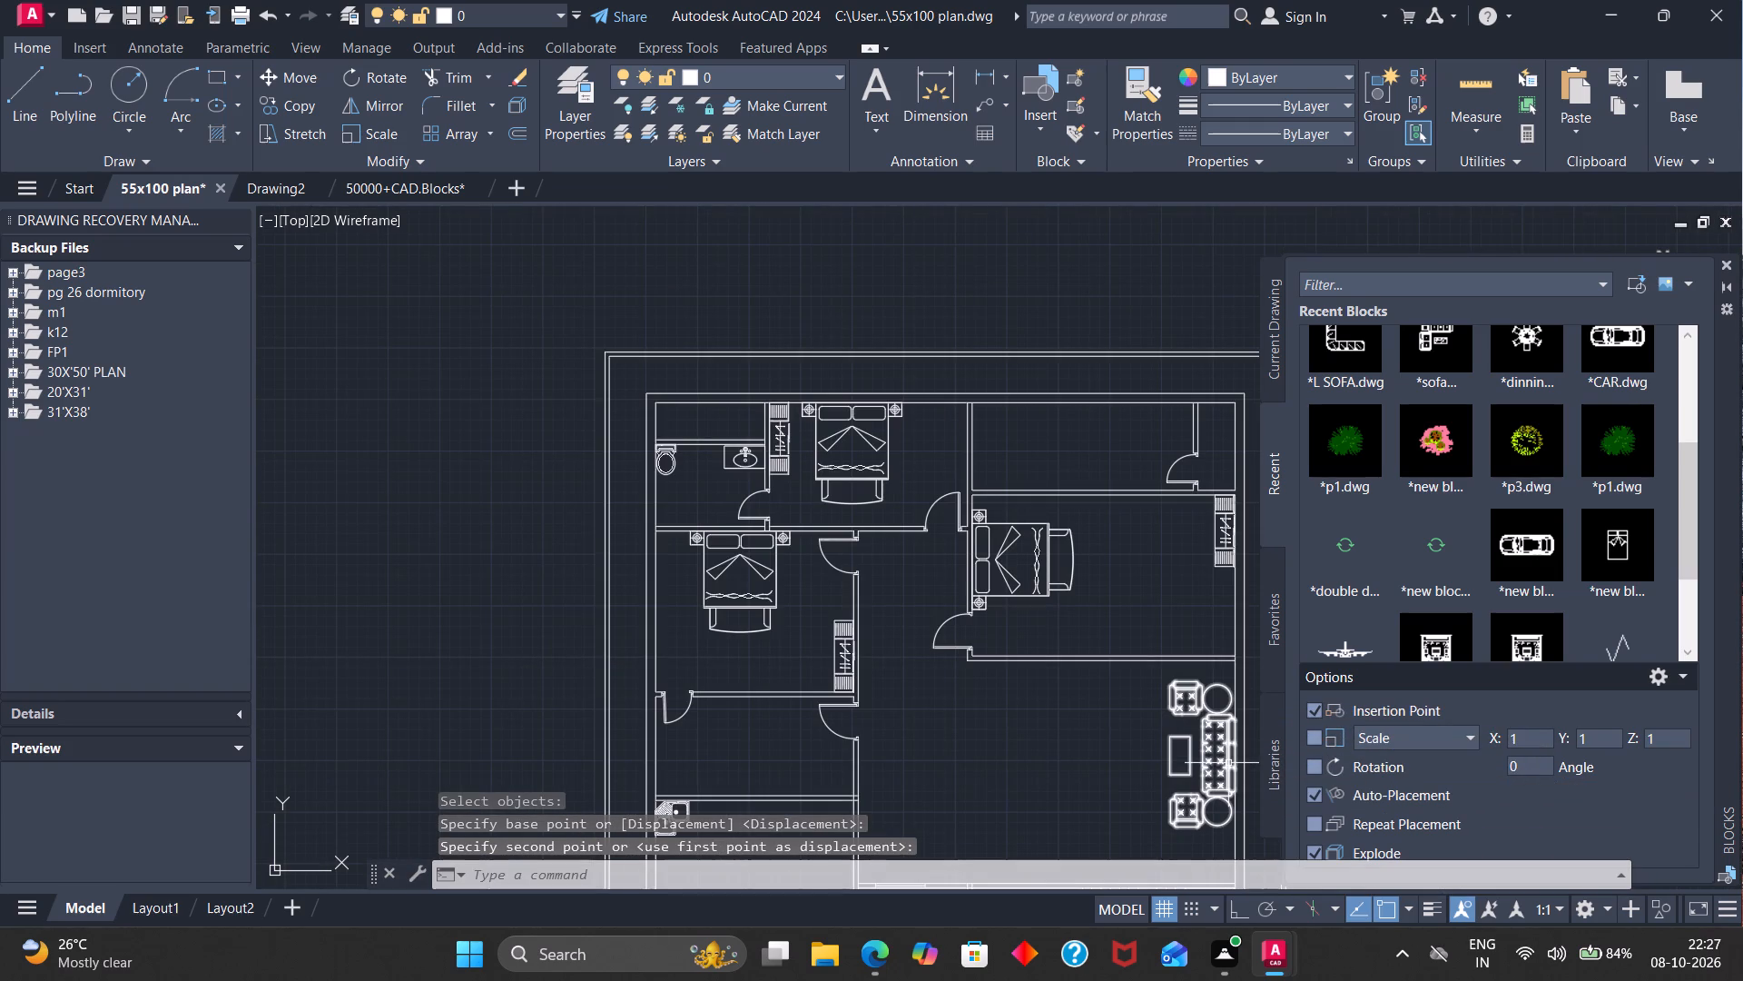
scroll(1204, 758, down, 2)
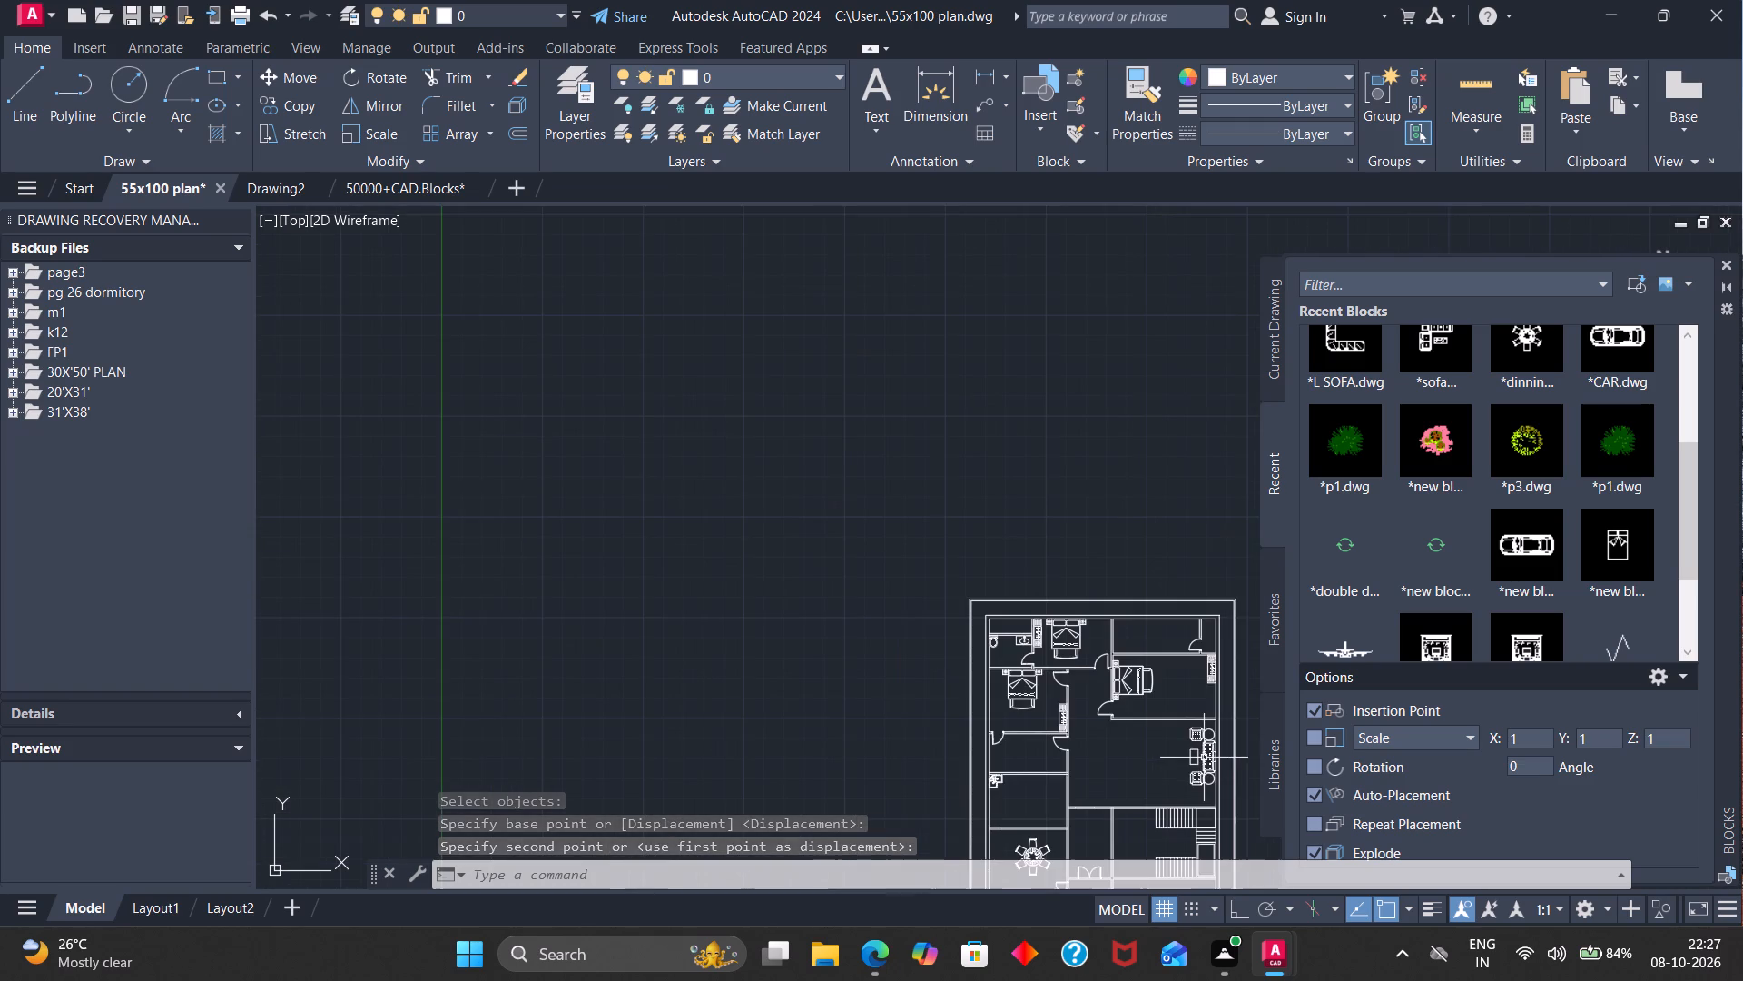
scroll(1233, 744, down, 1)
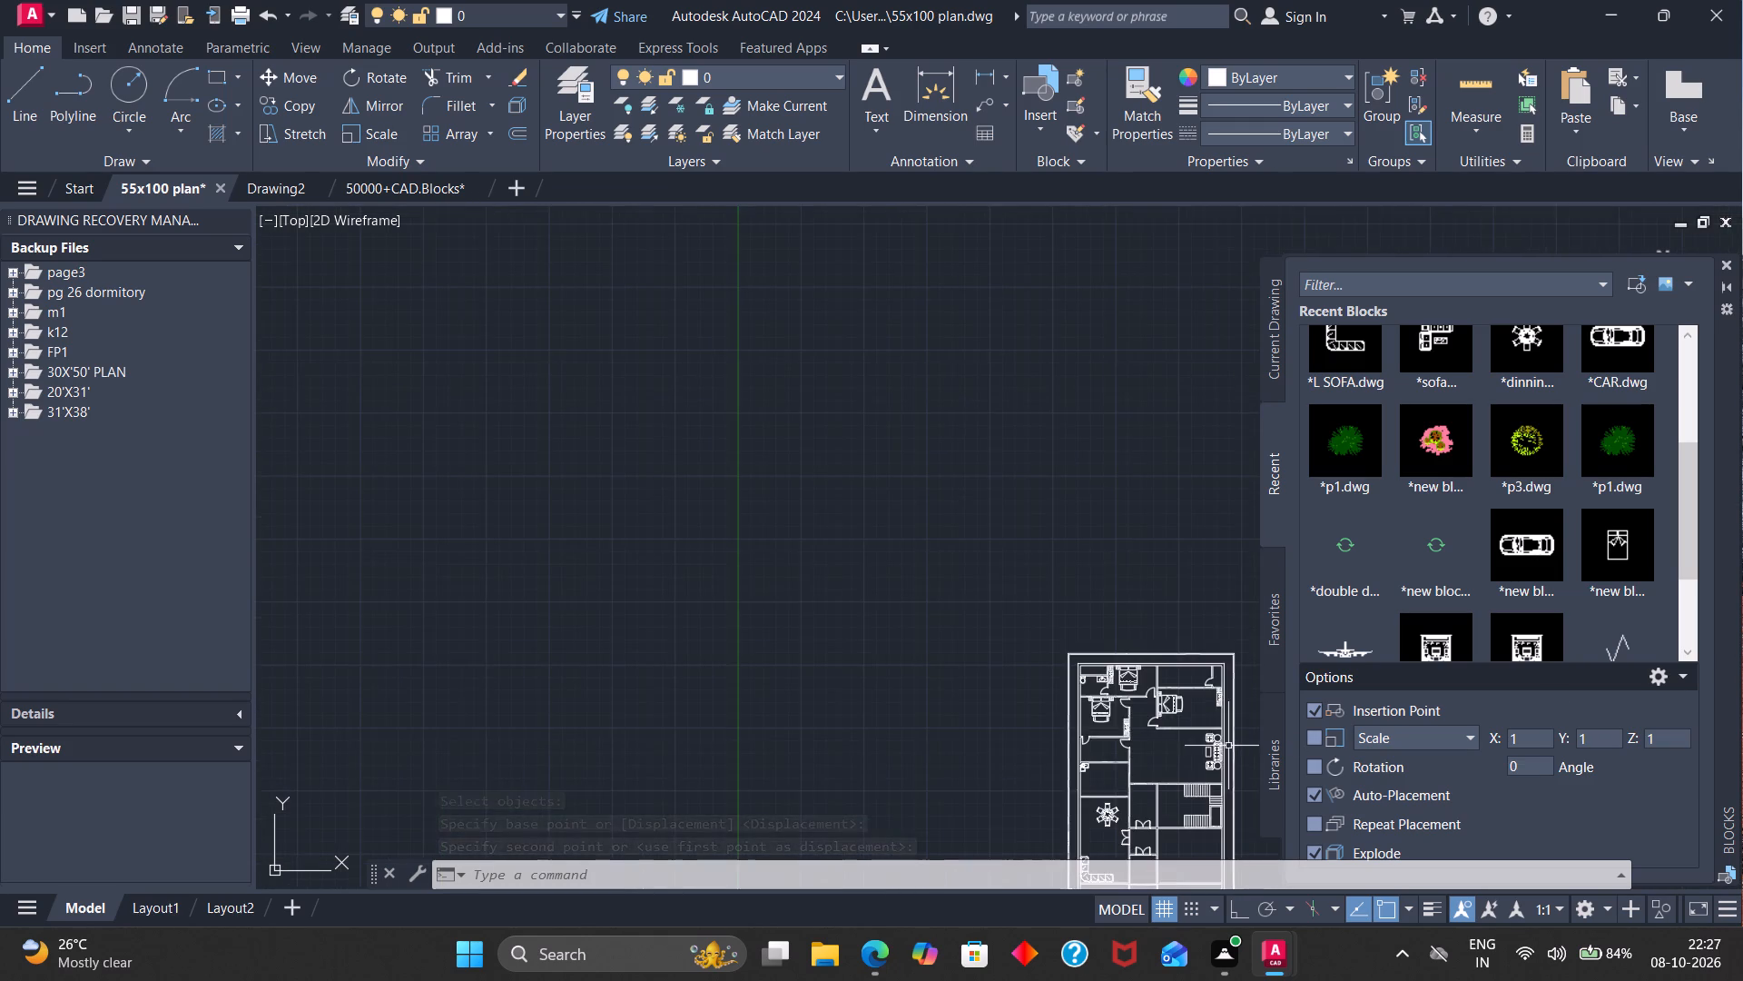
scroll(1222, 756, down, 2)
scroll(1200, 831, up, 5)
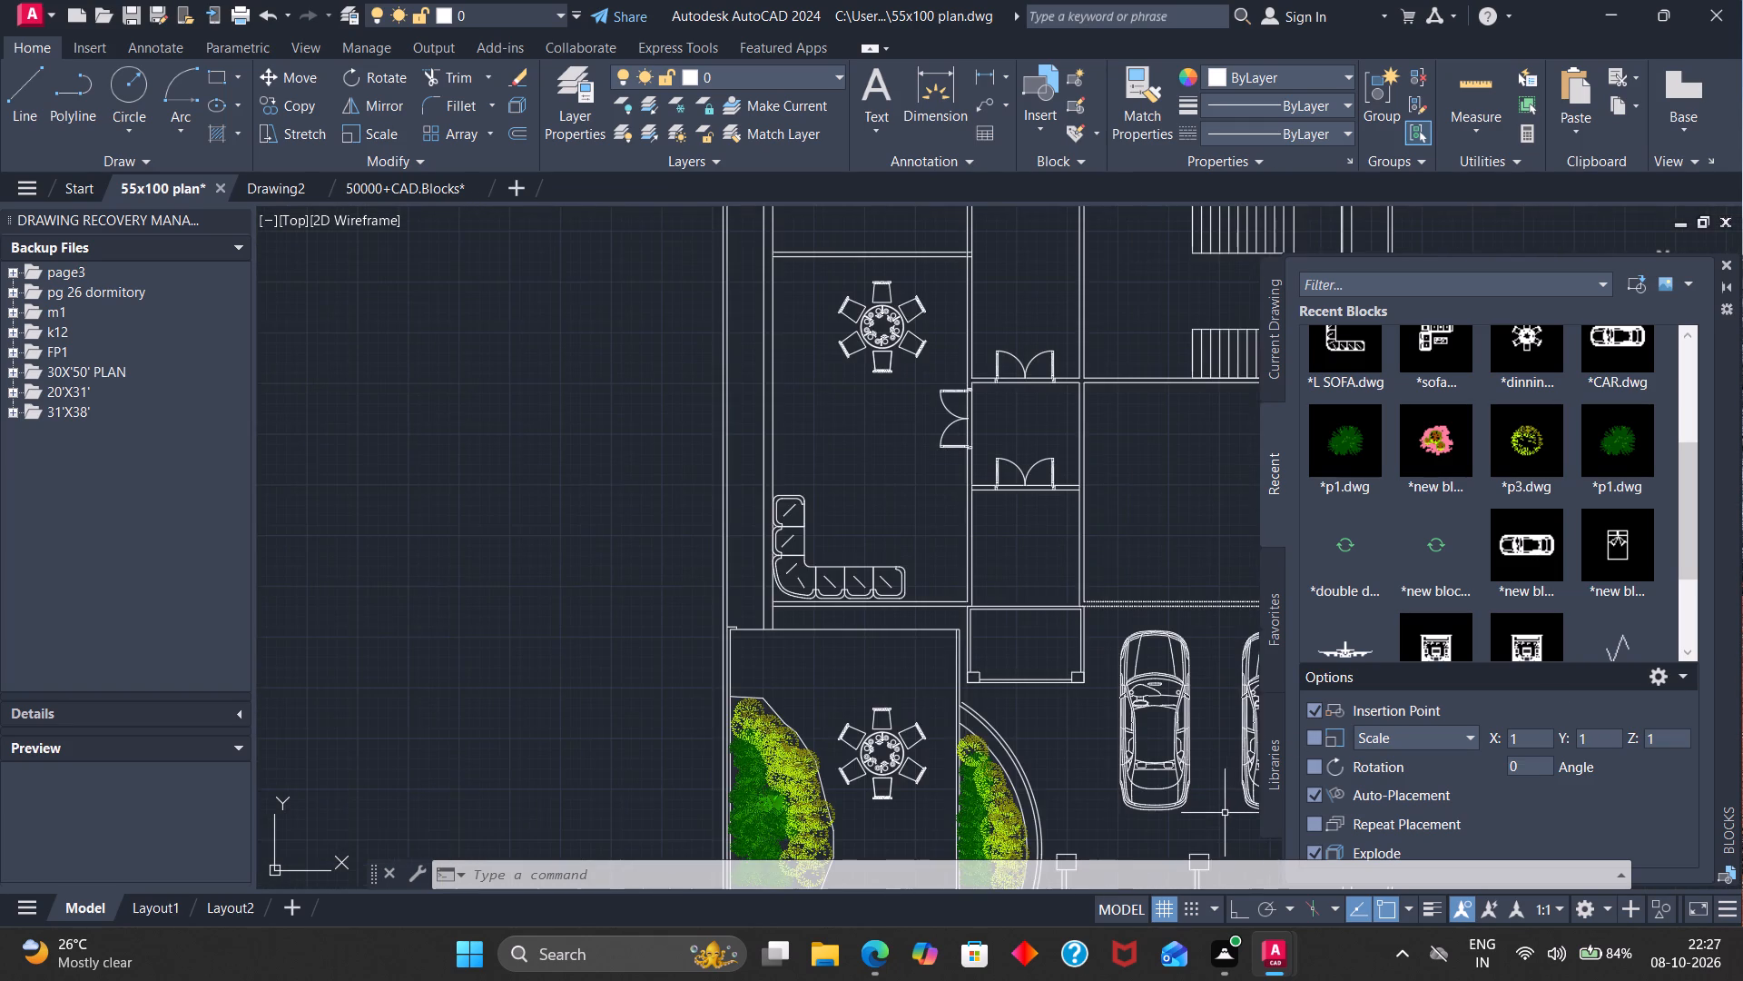
scroll(1218, 809, down, 2)
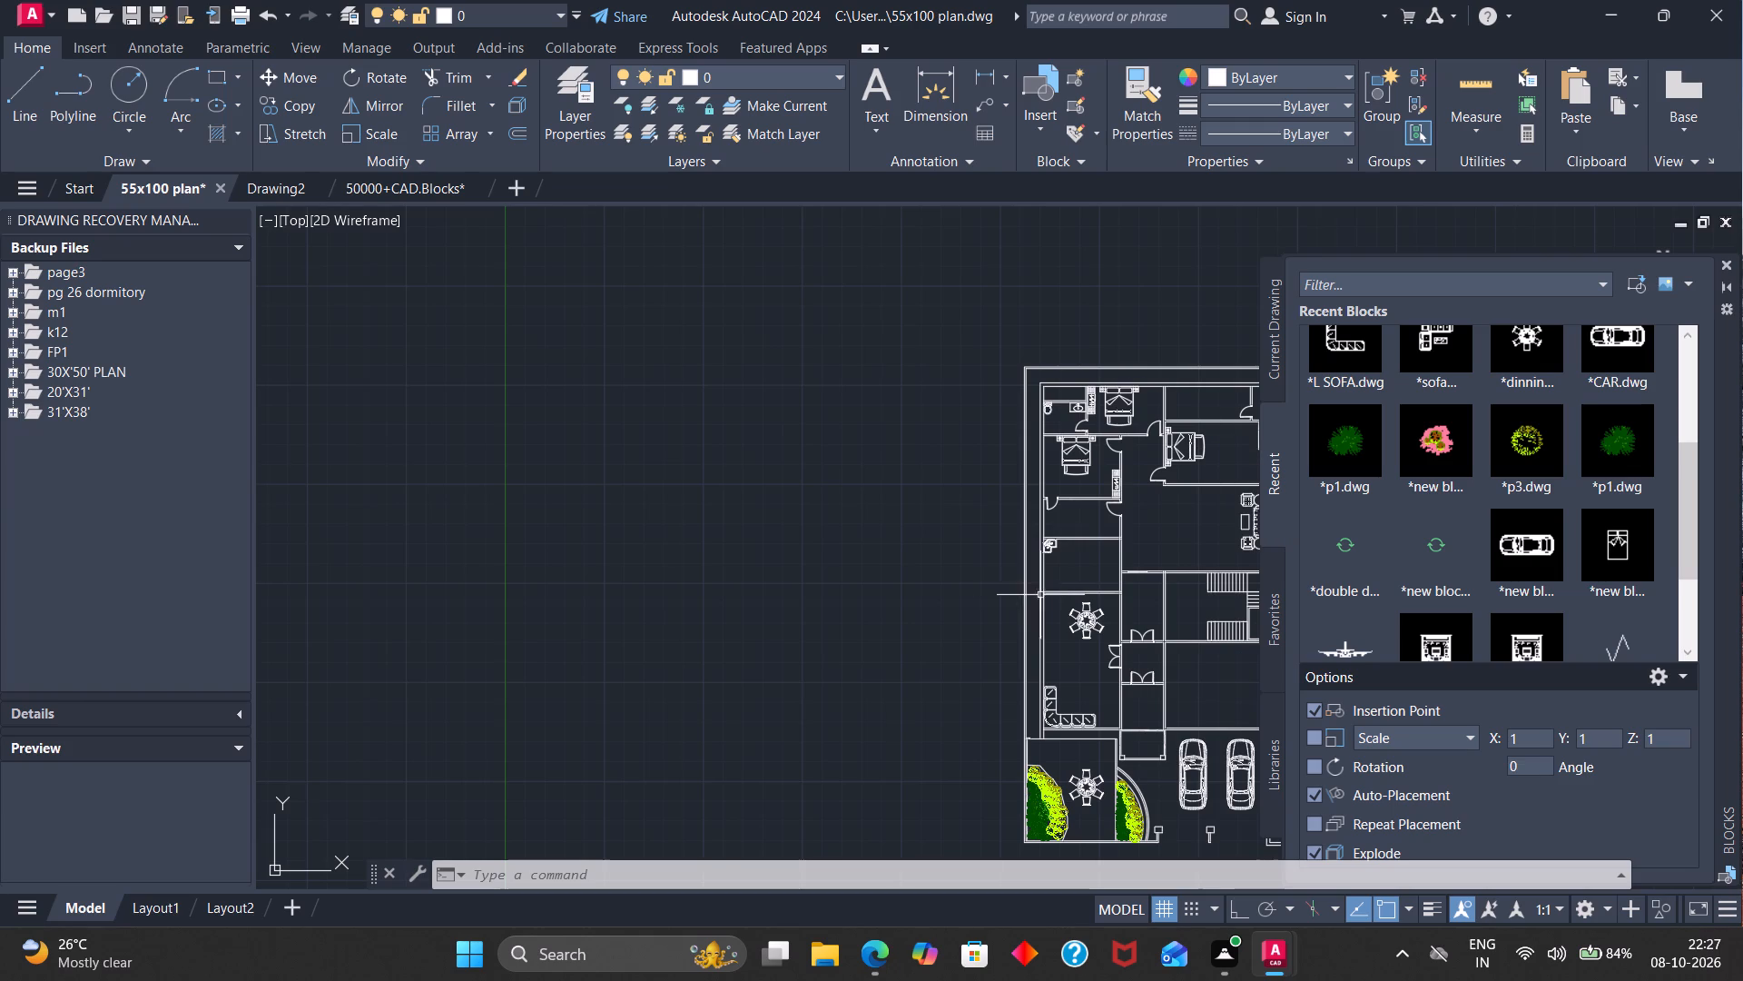
scroll(1066, 591, up, 2)
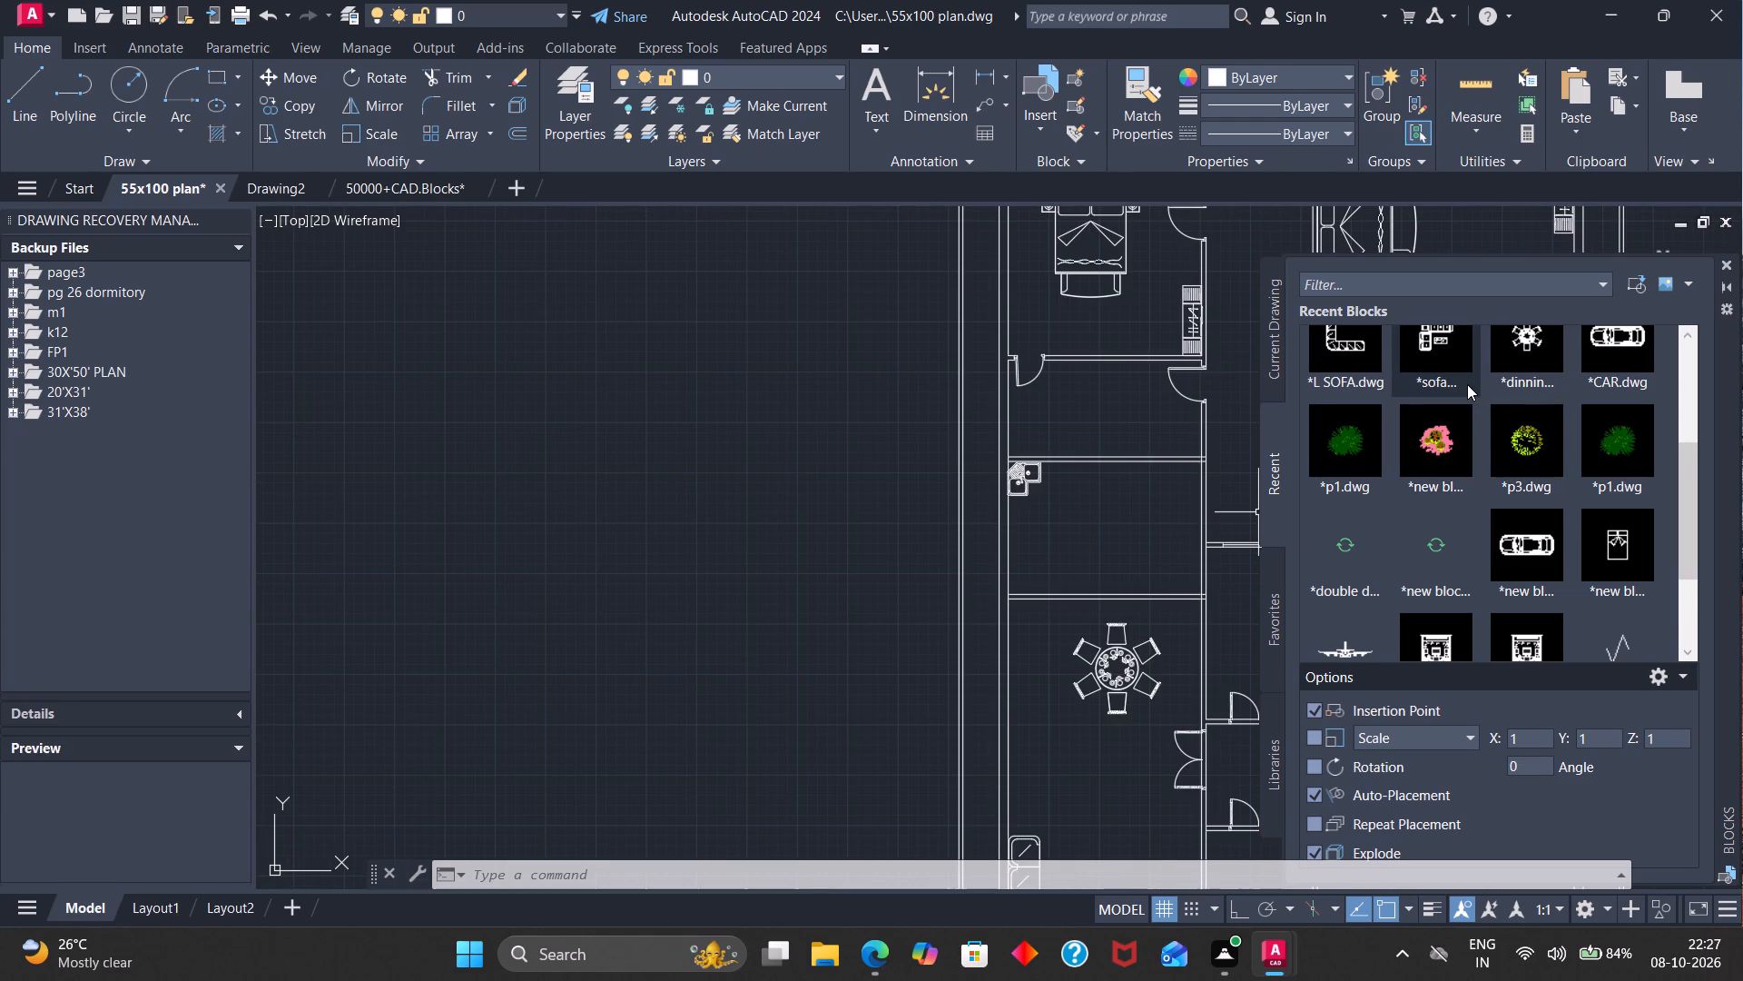
scroll(1467, 384, down, 2)
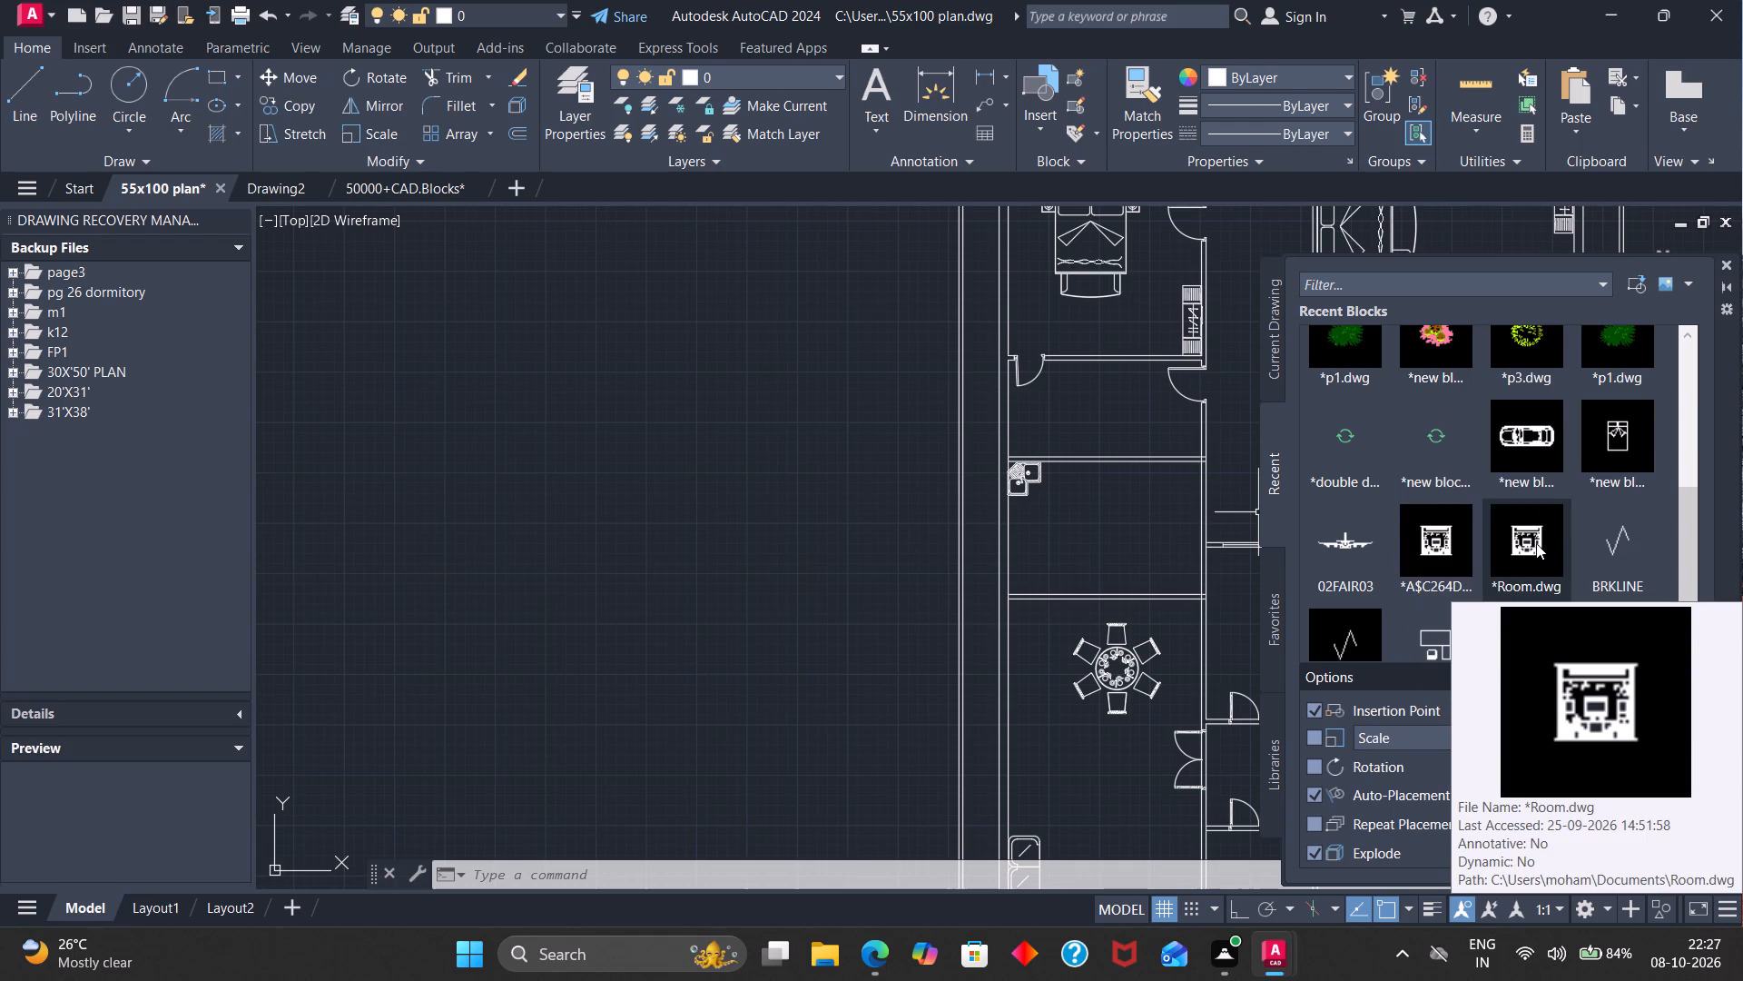
scroll(1175, 566, down, 3)
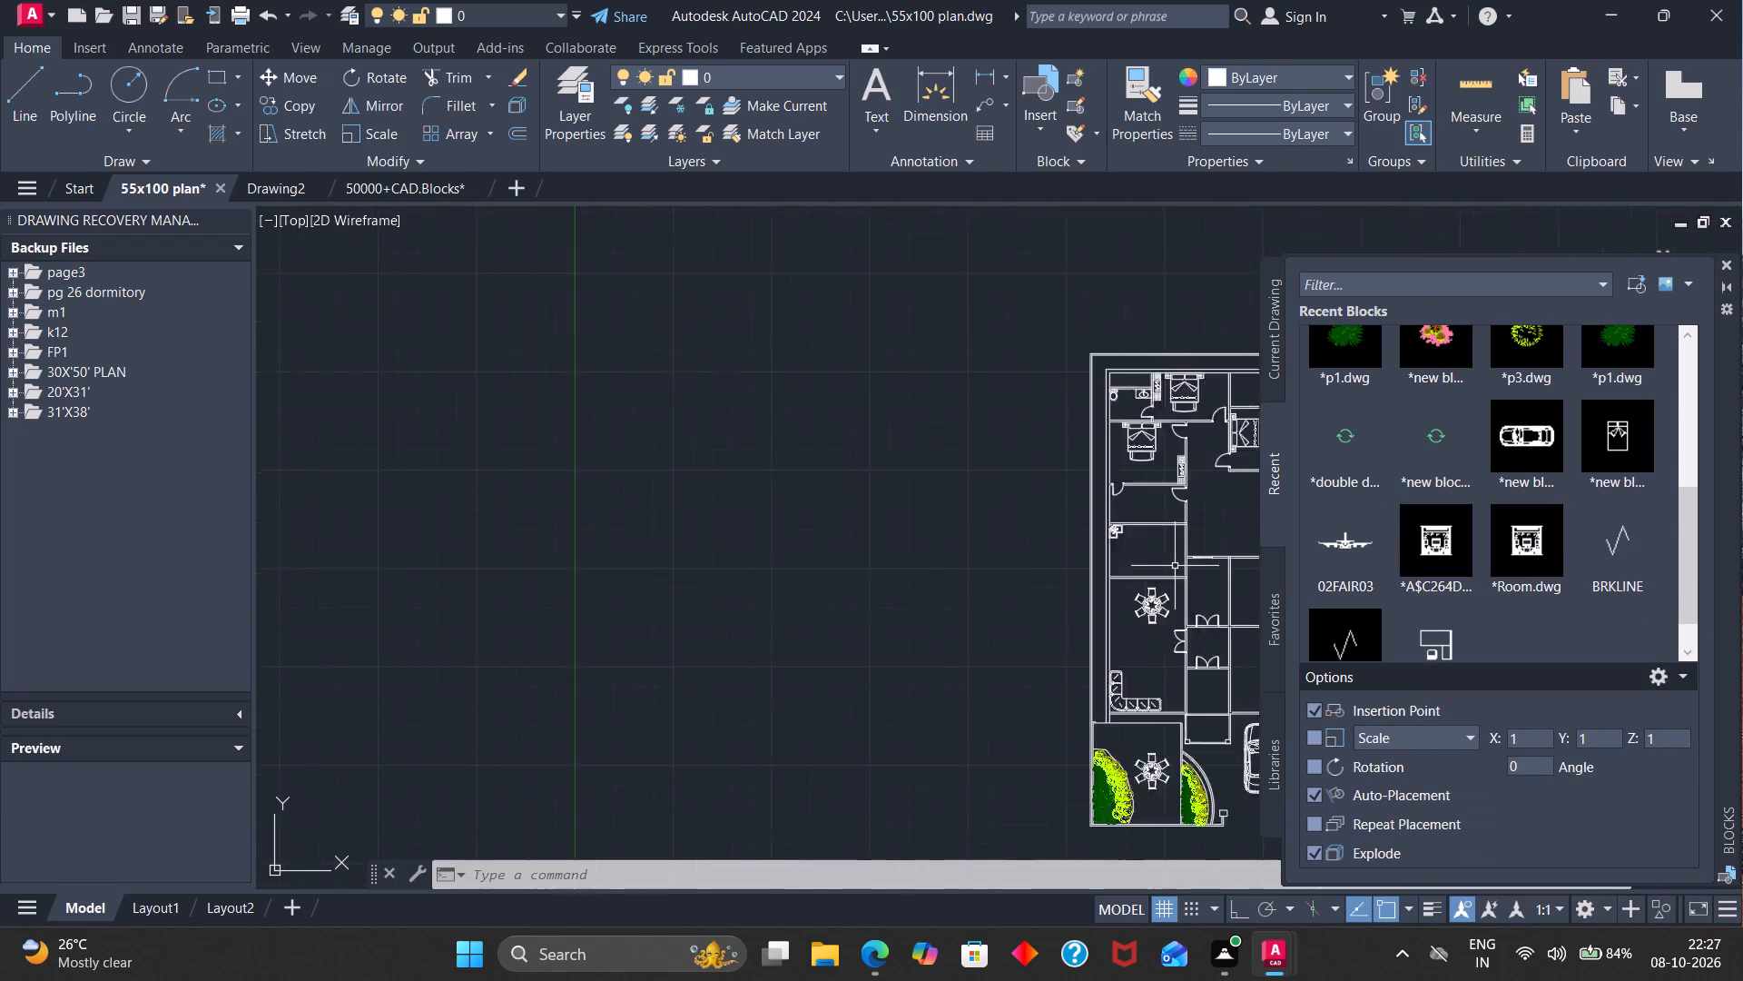
Copy the toilet and washbasin together from the upper-left bathroom to the top wall of the upper-right bathroom.
click(1728, 263)
scroll(1358, 603, up, 3)
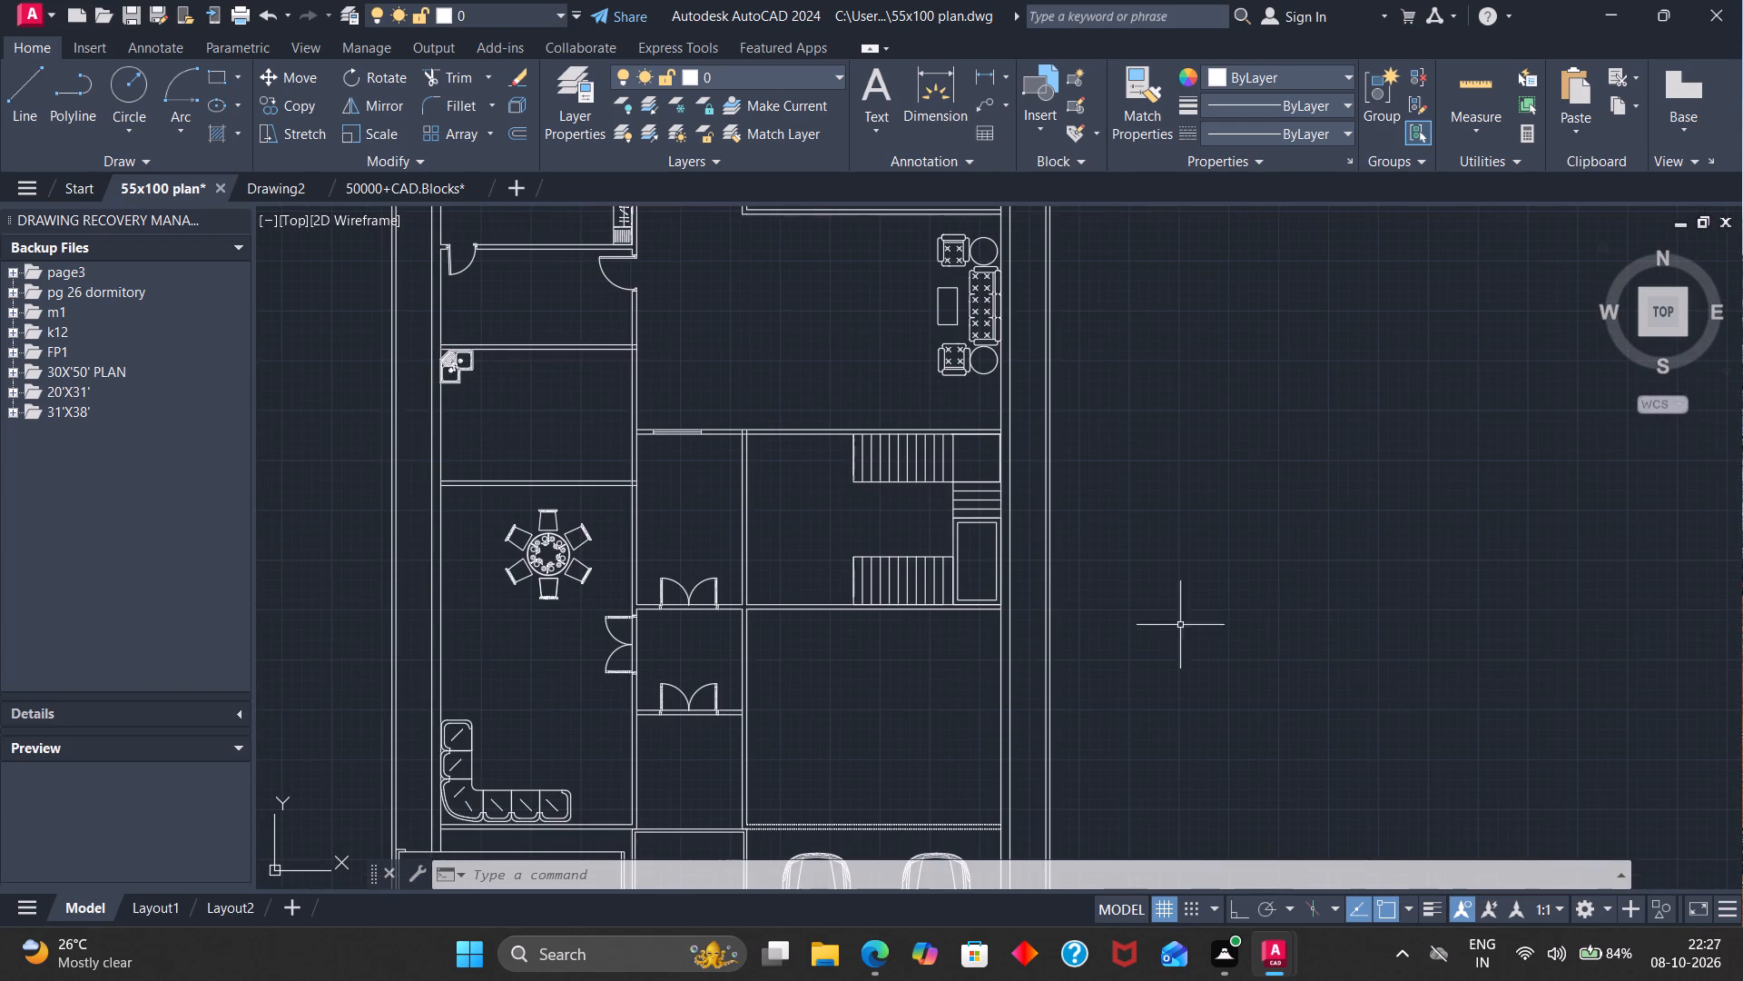
scroll(1061, 639, down, 1)
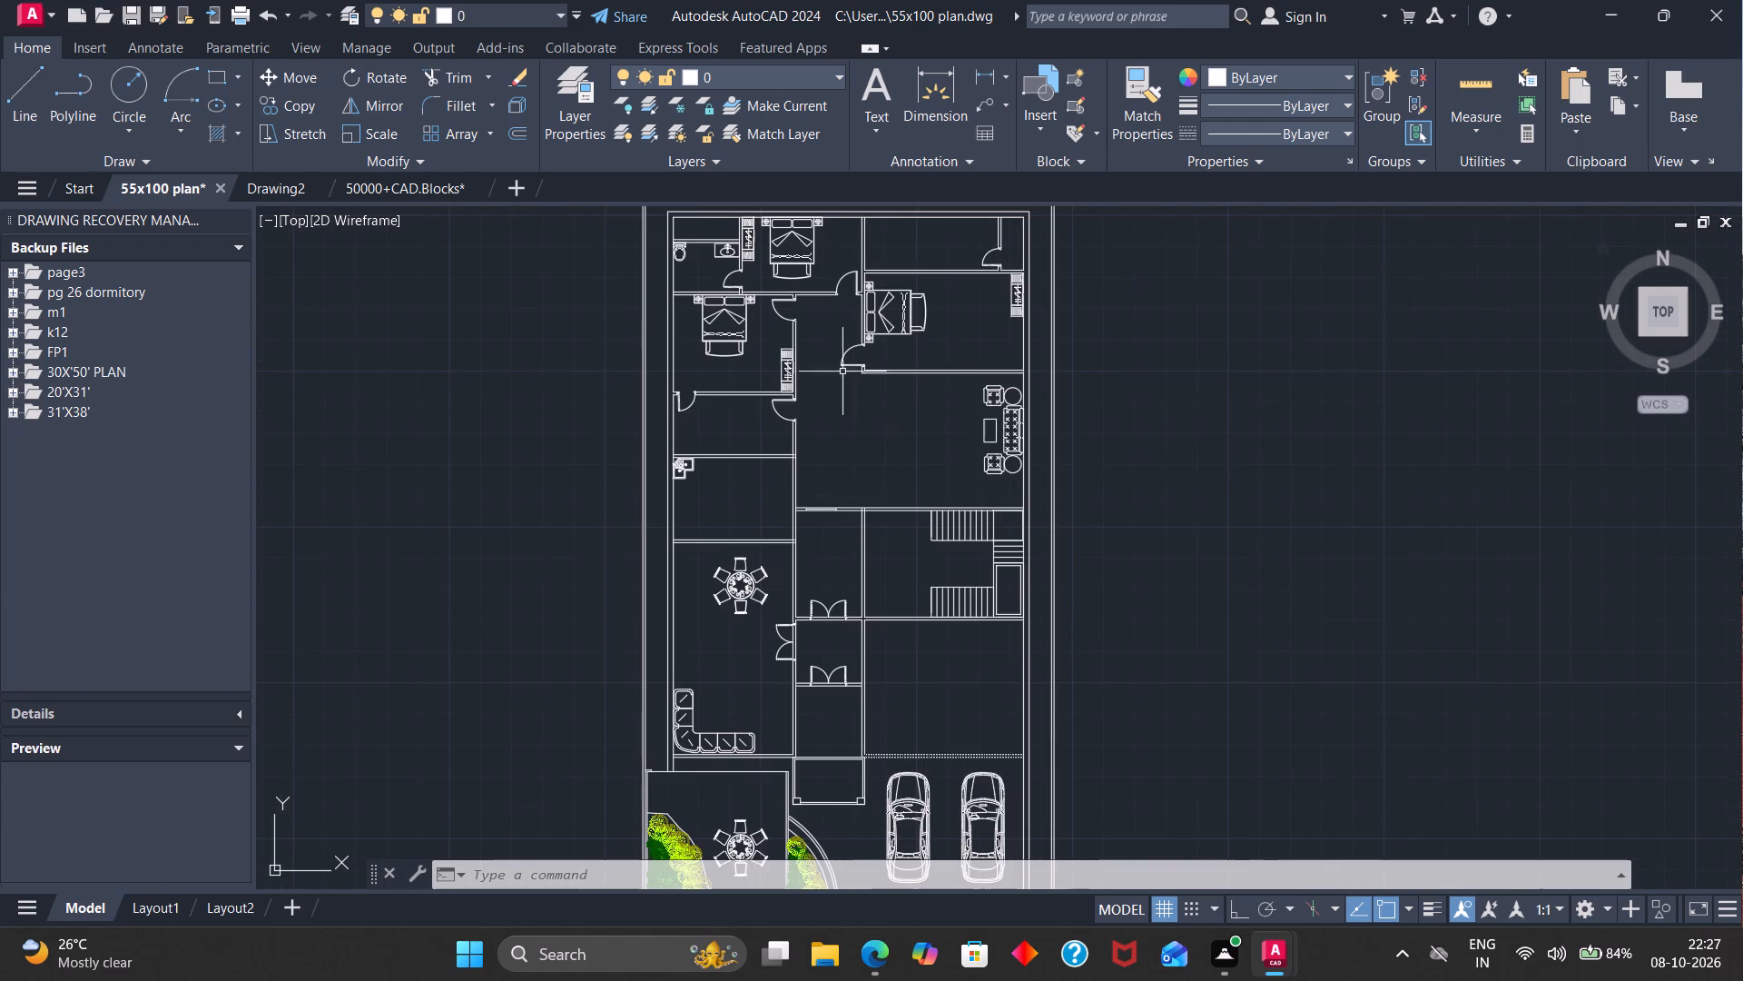
scroll(707, 240, up, 3)
click(602, 282)
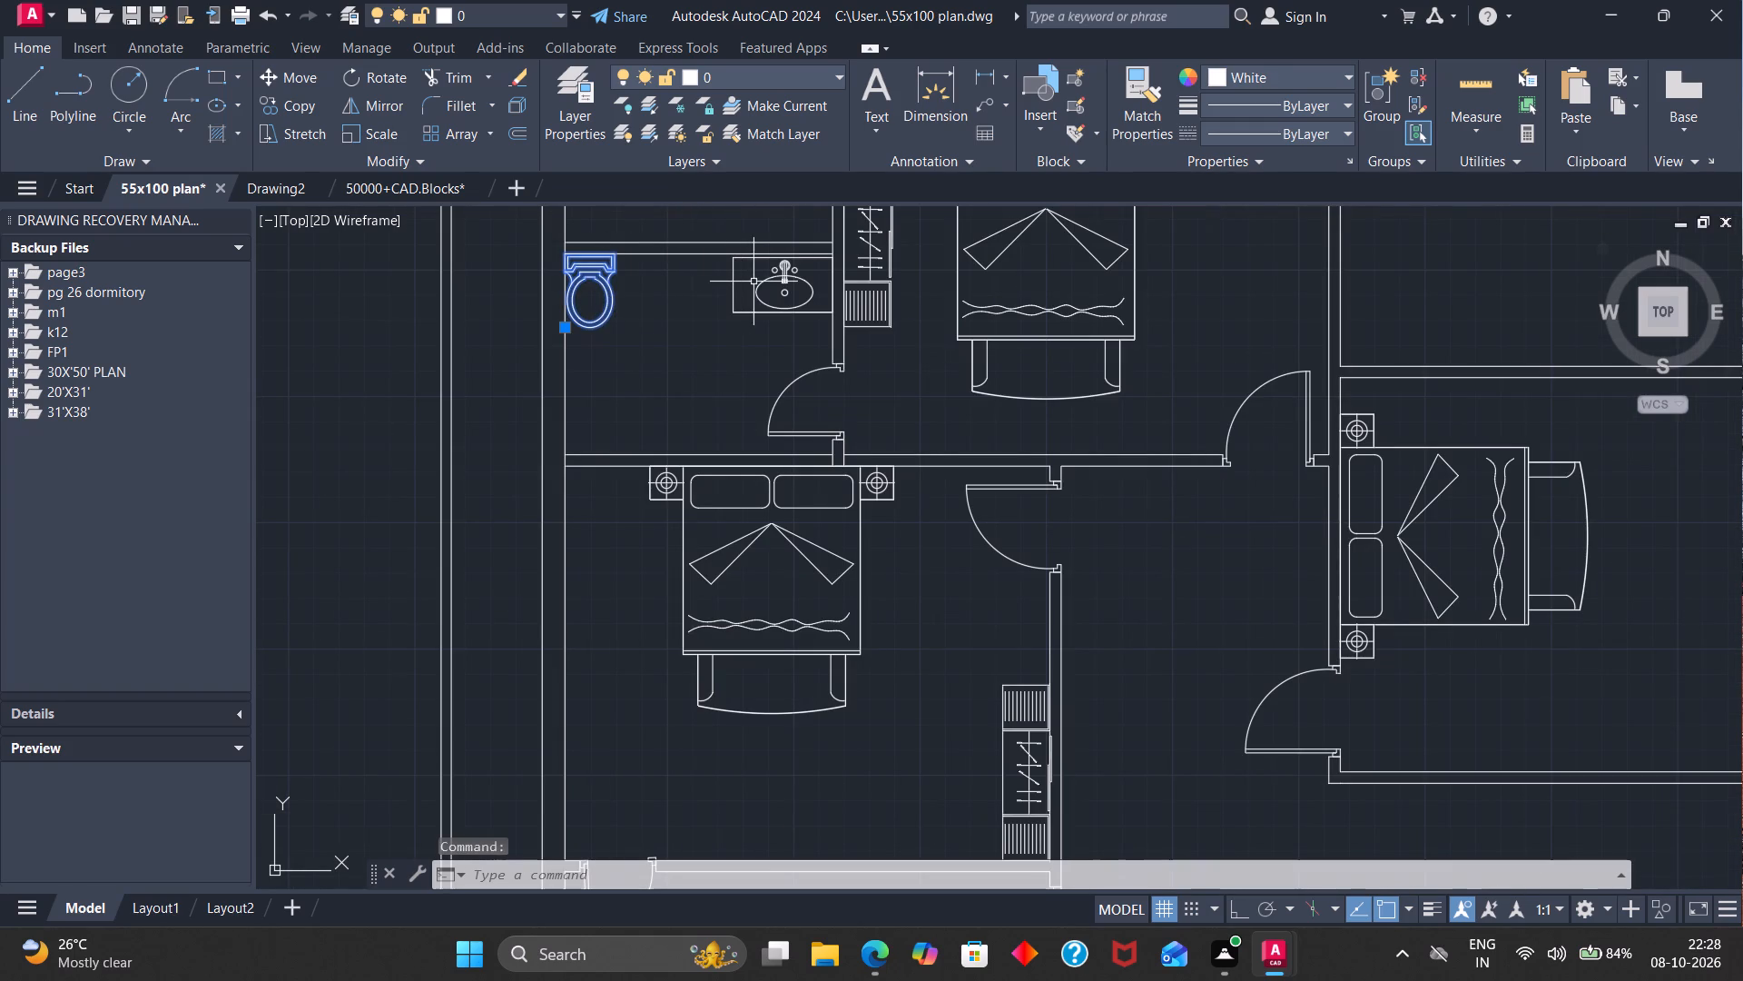
click(732, 292)
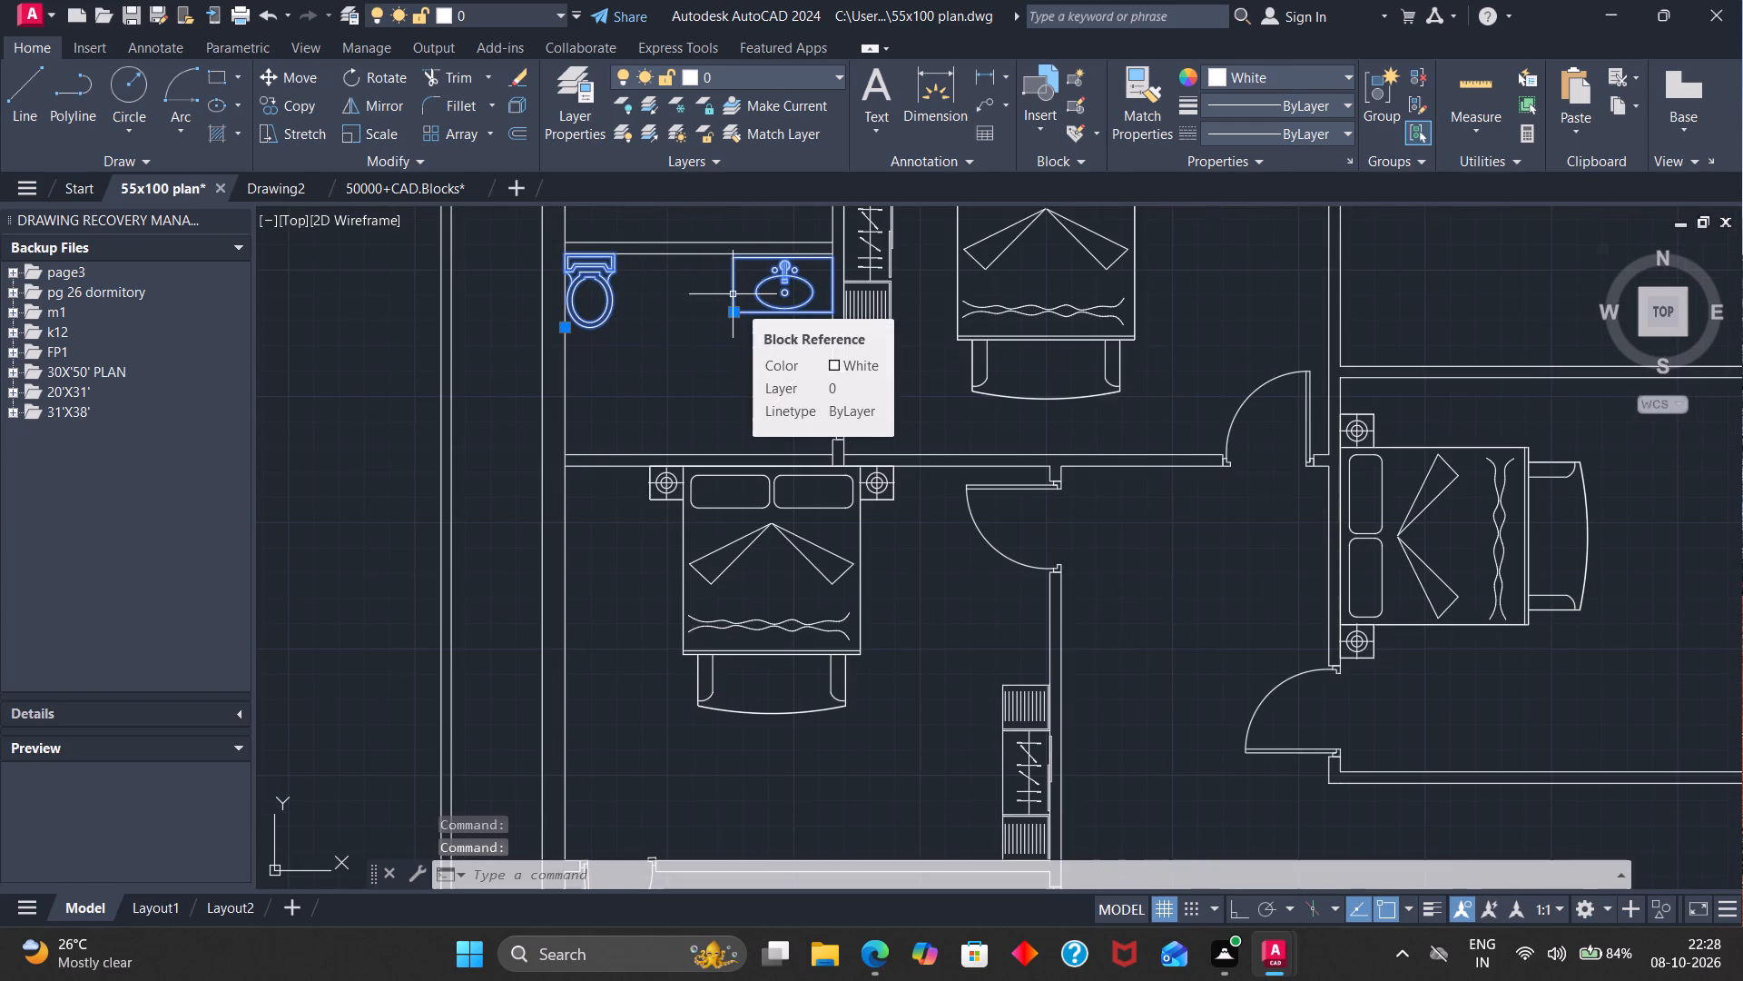
key(c)
key(o)
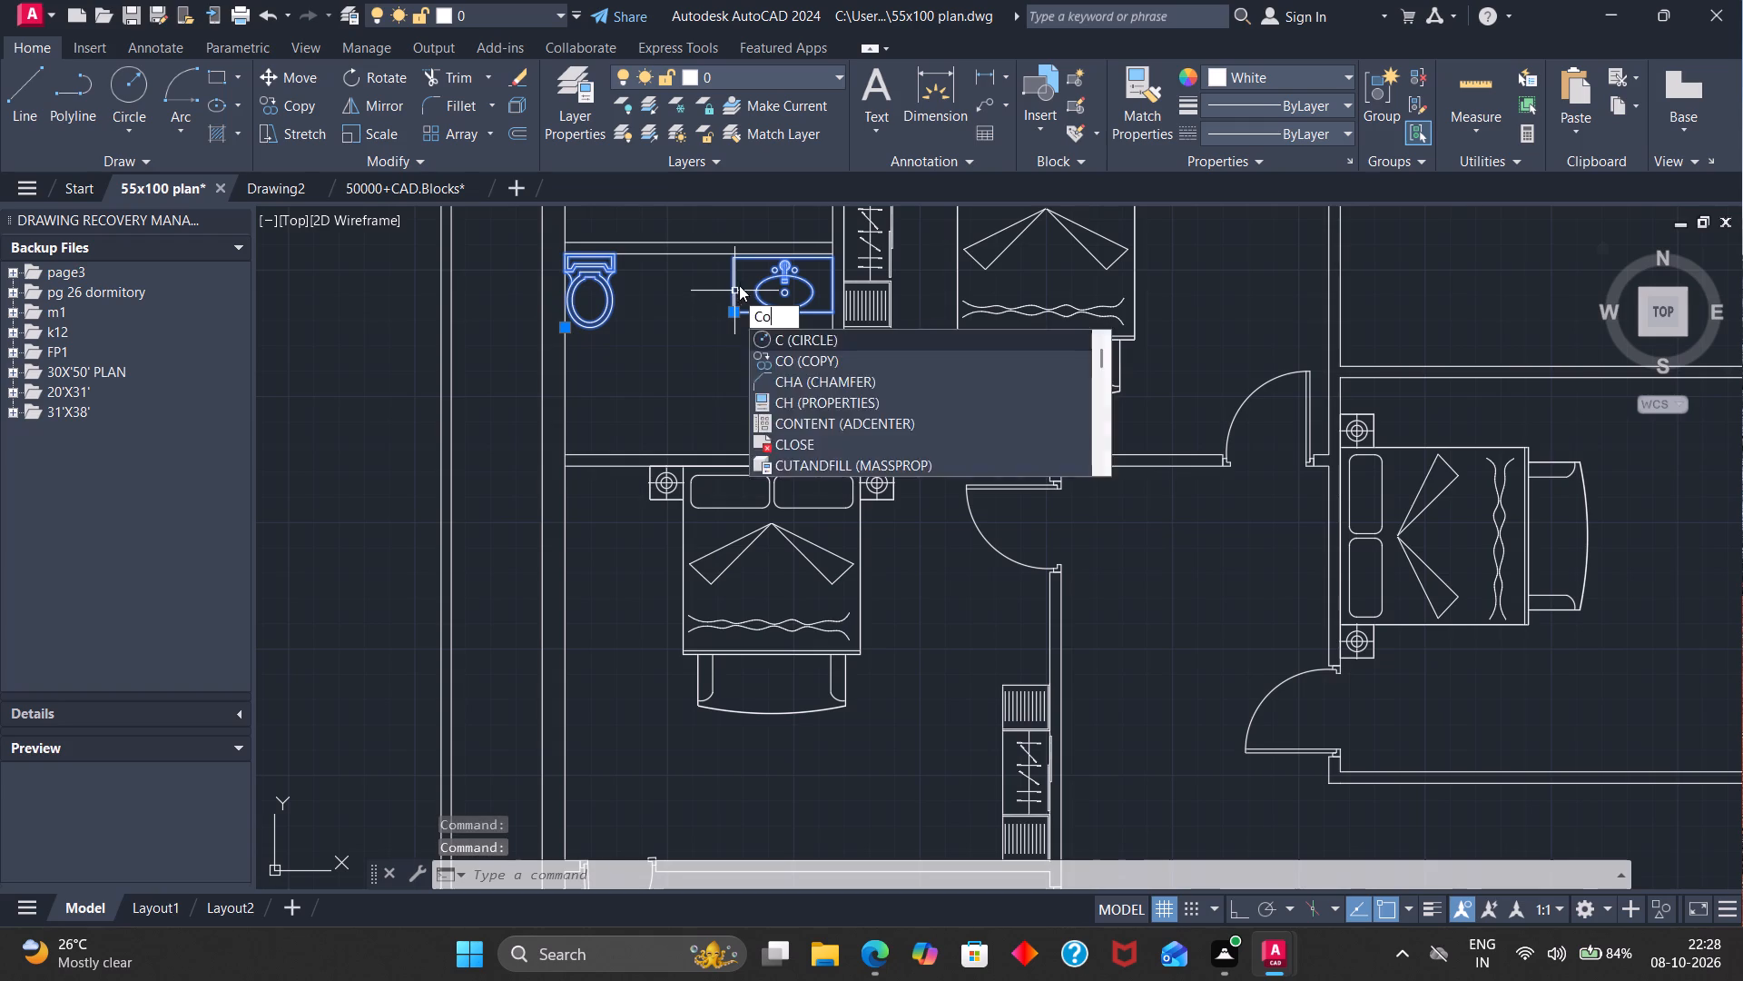
key(Return)
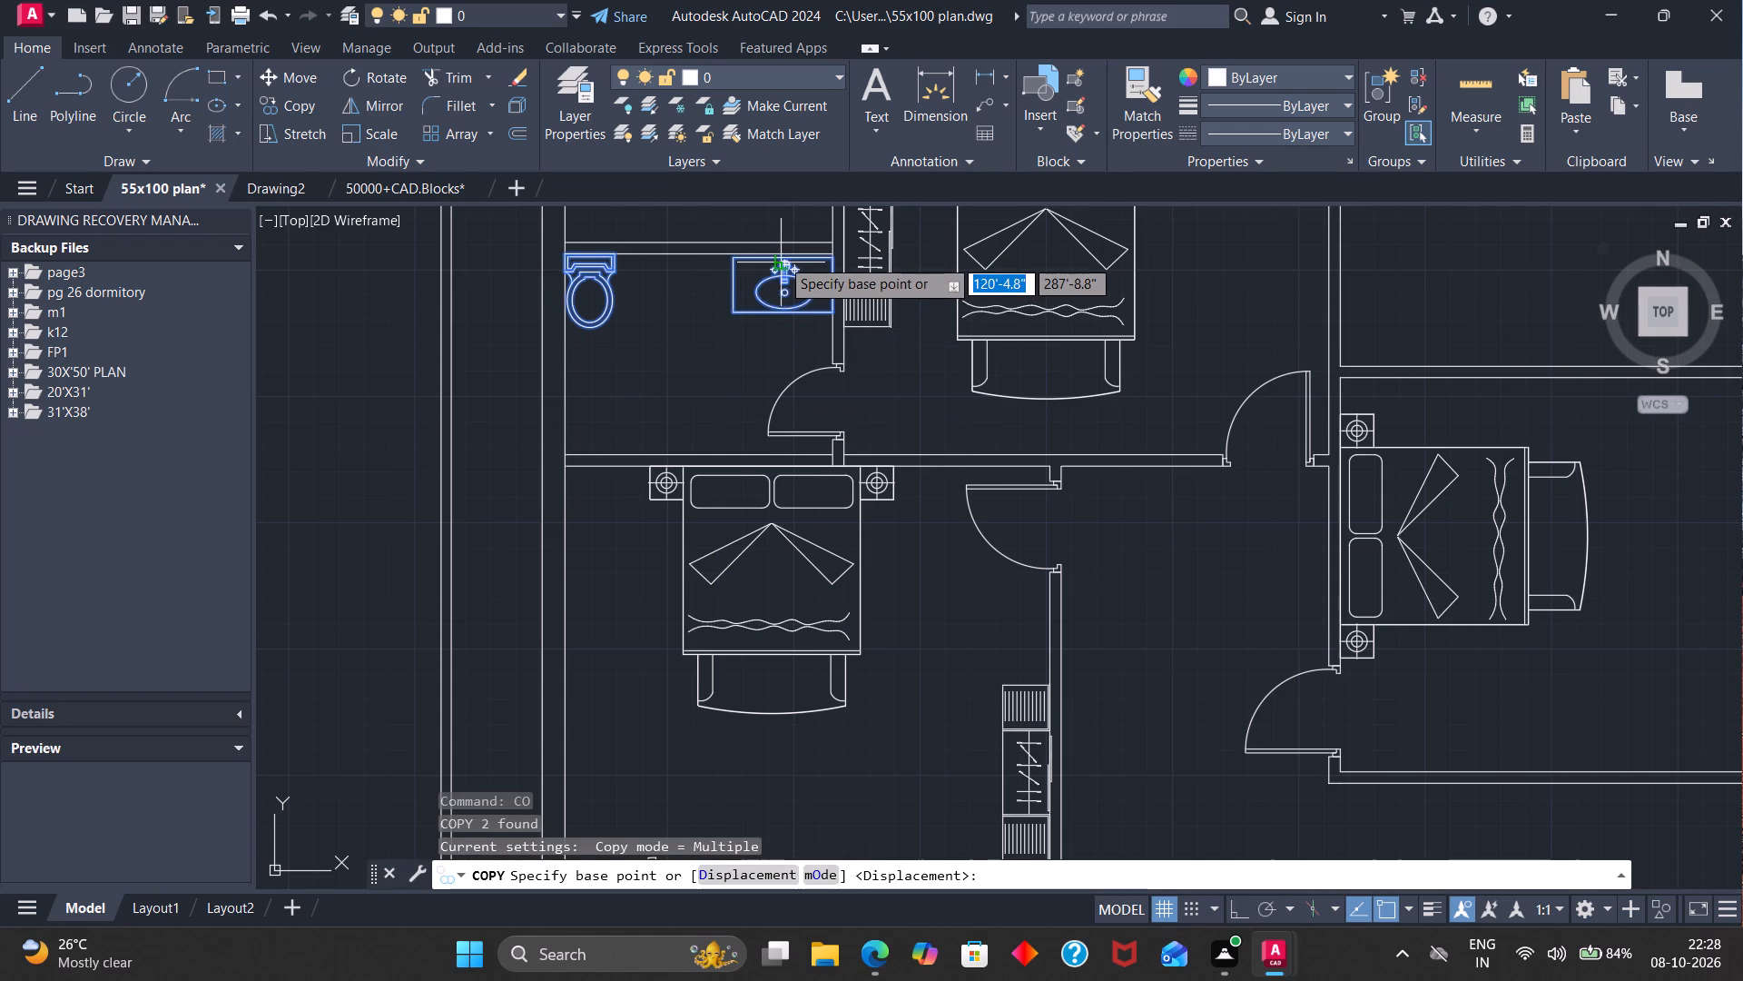
click(781, 258)
scroll(1081, 312, down, 3)
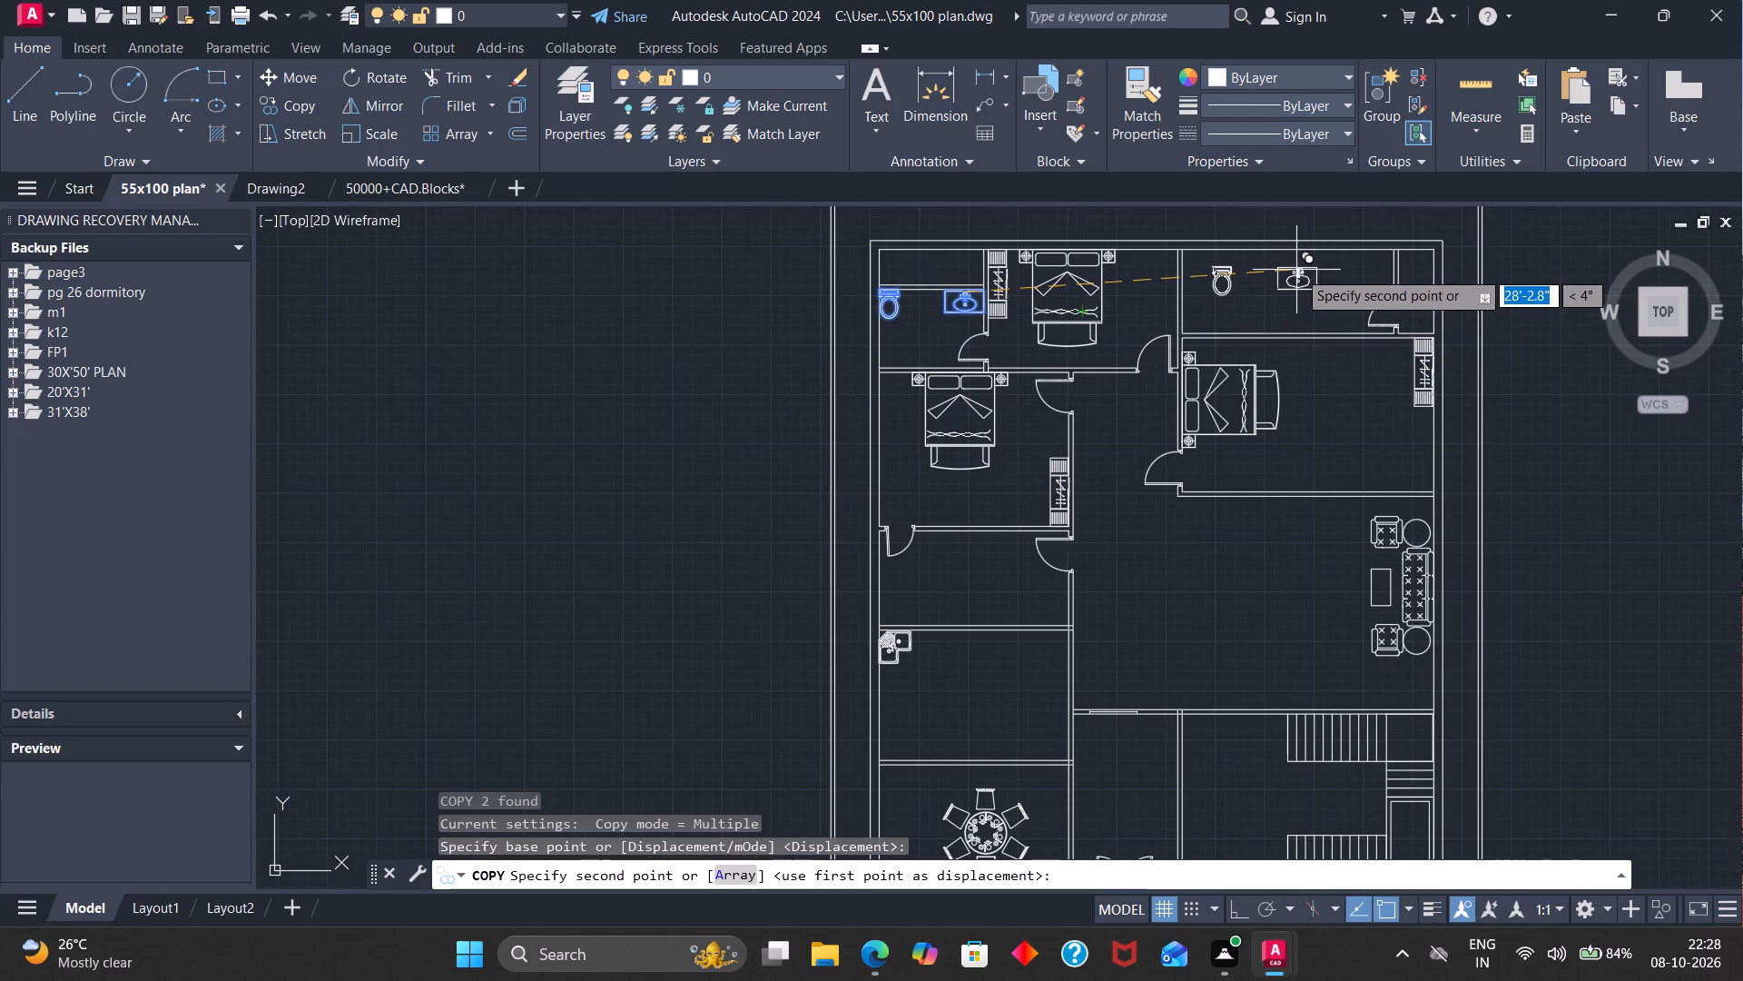
scroll(1310, 268, up, 3)
scroll(1315, 246, down, 1)
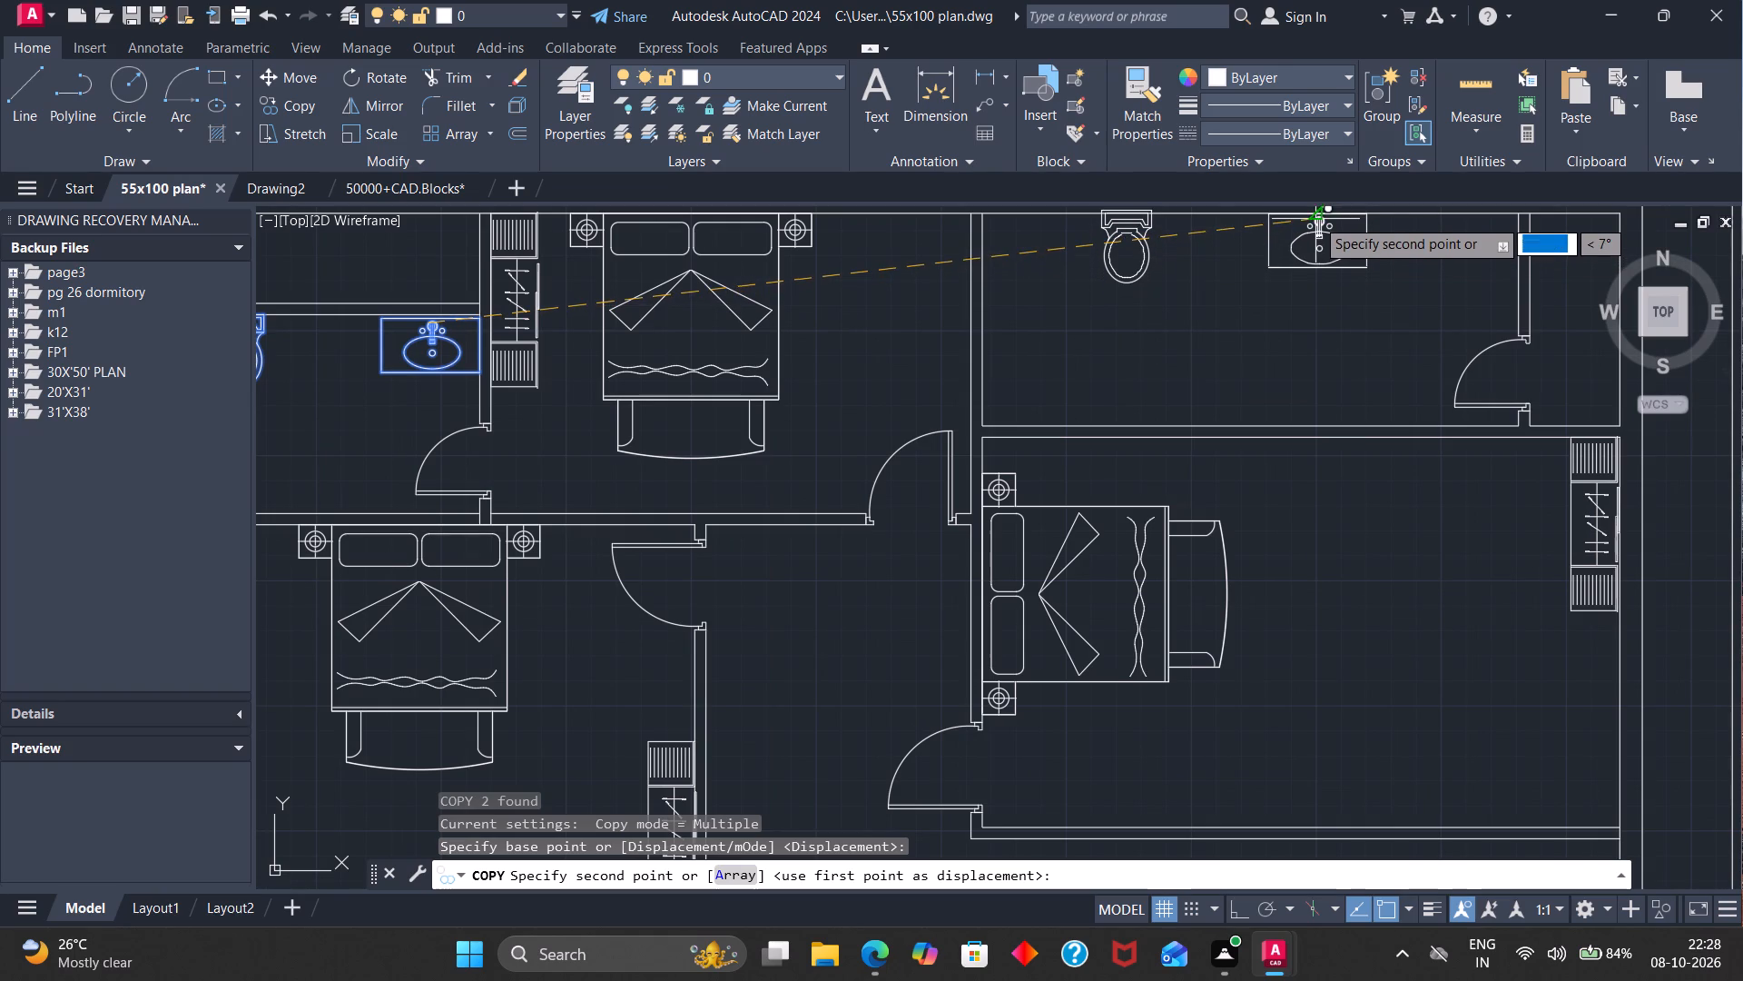
click(1309, 220)
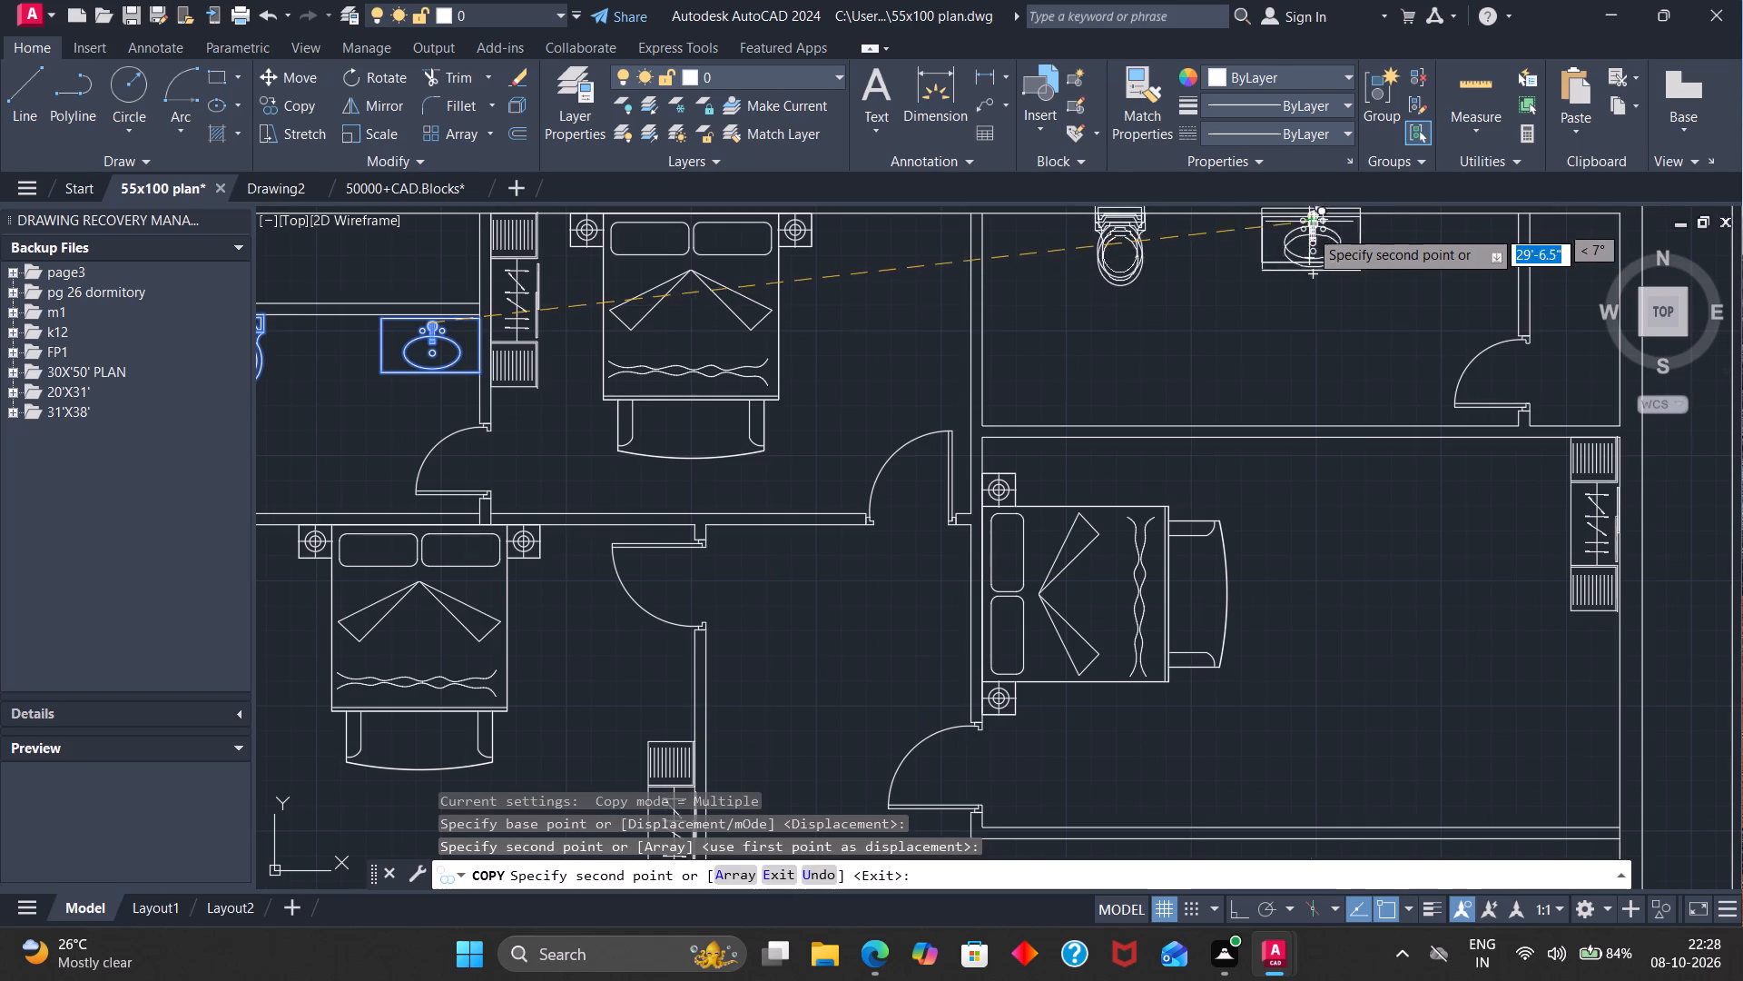
scroll(1261, 323, down, 1)
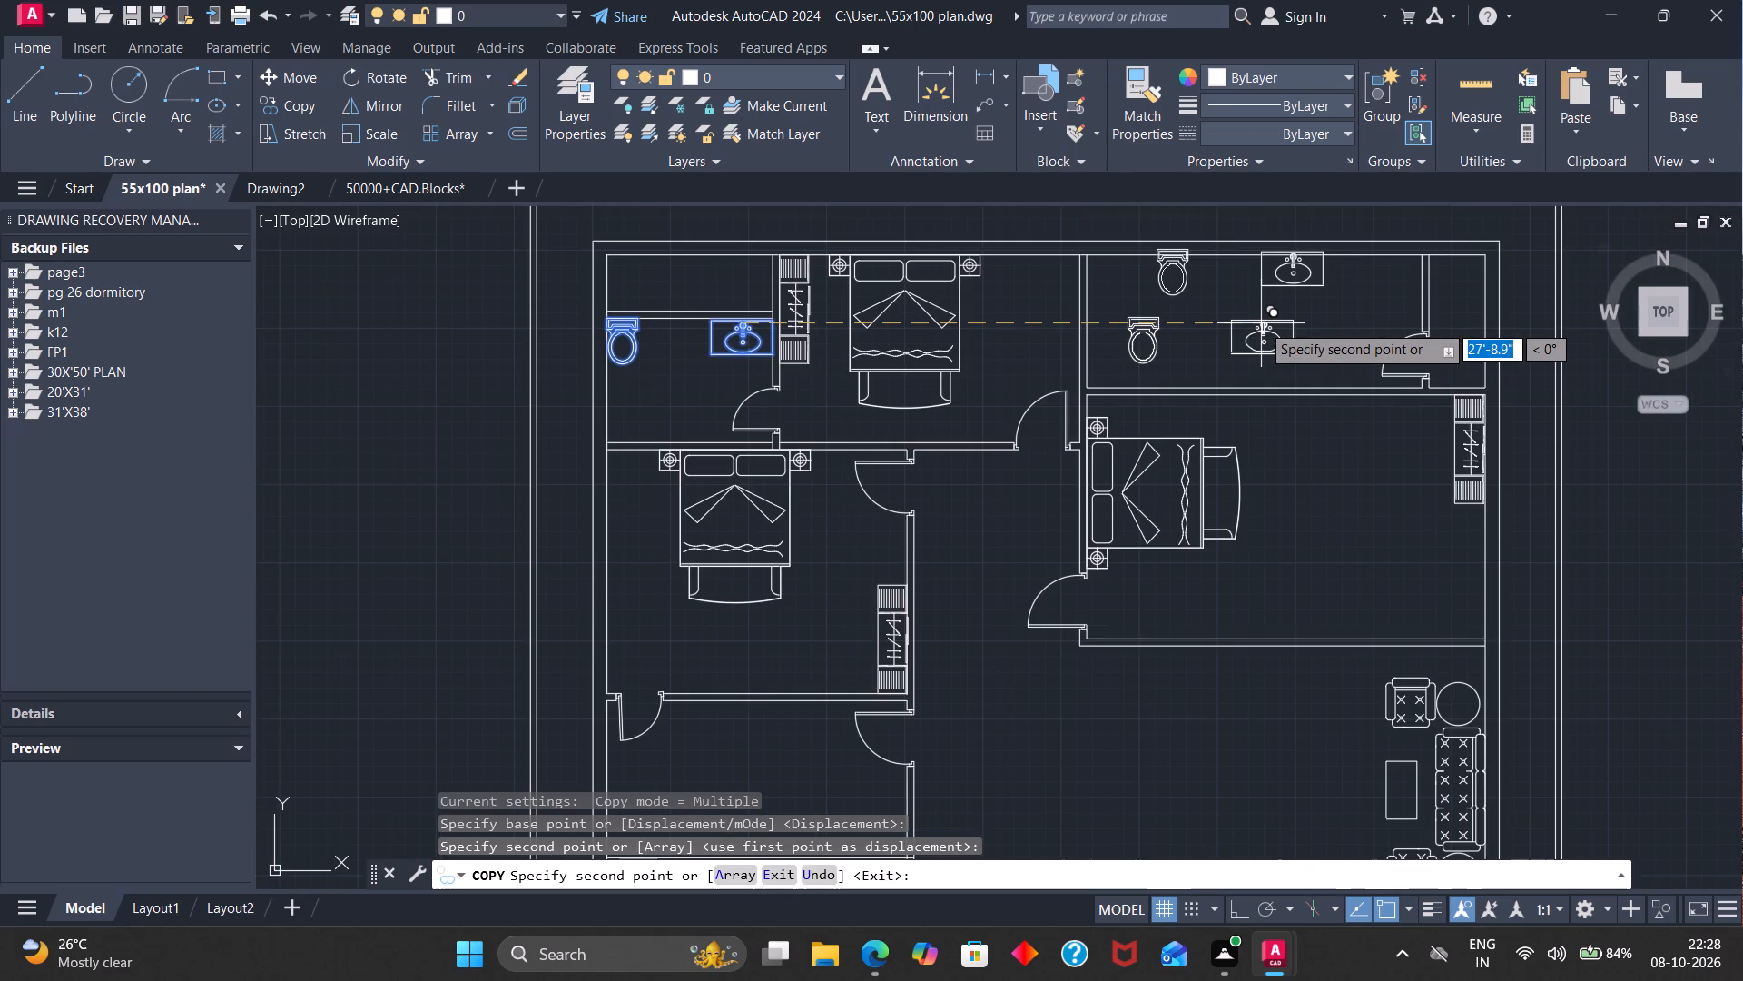
key(Escape)
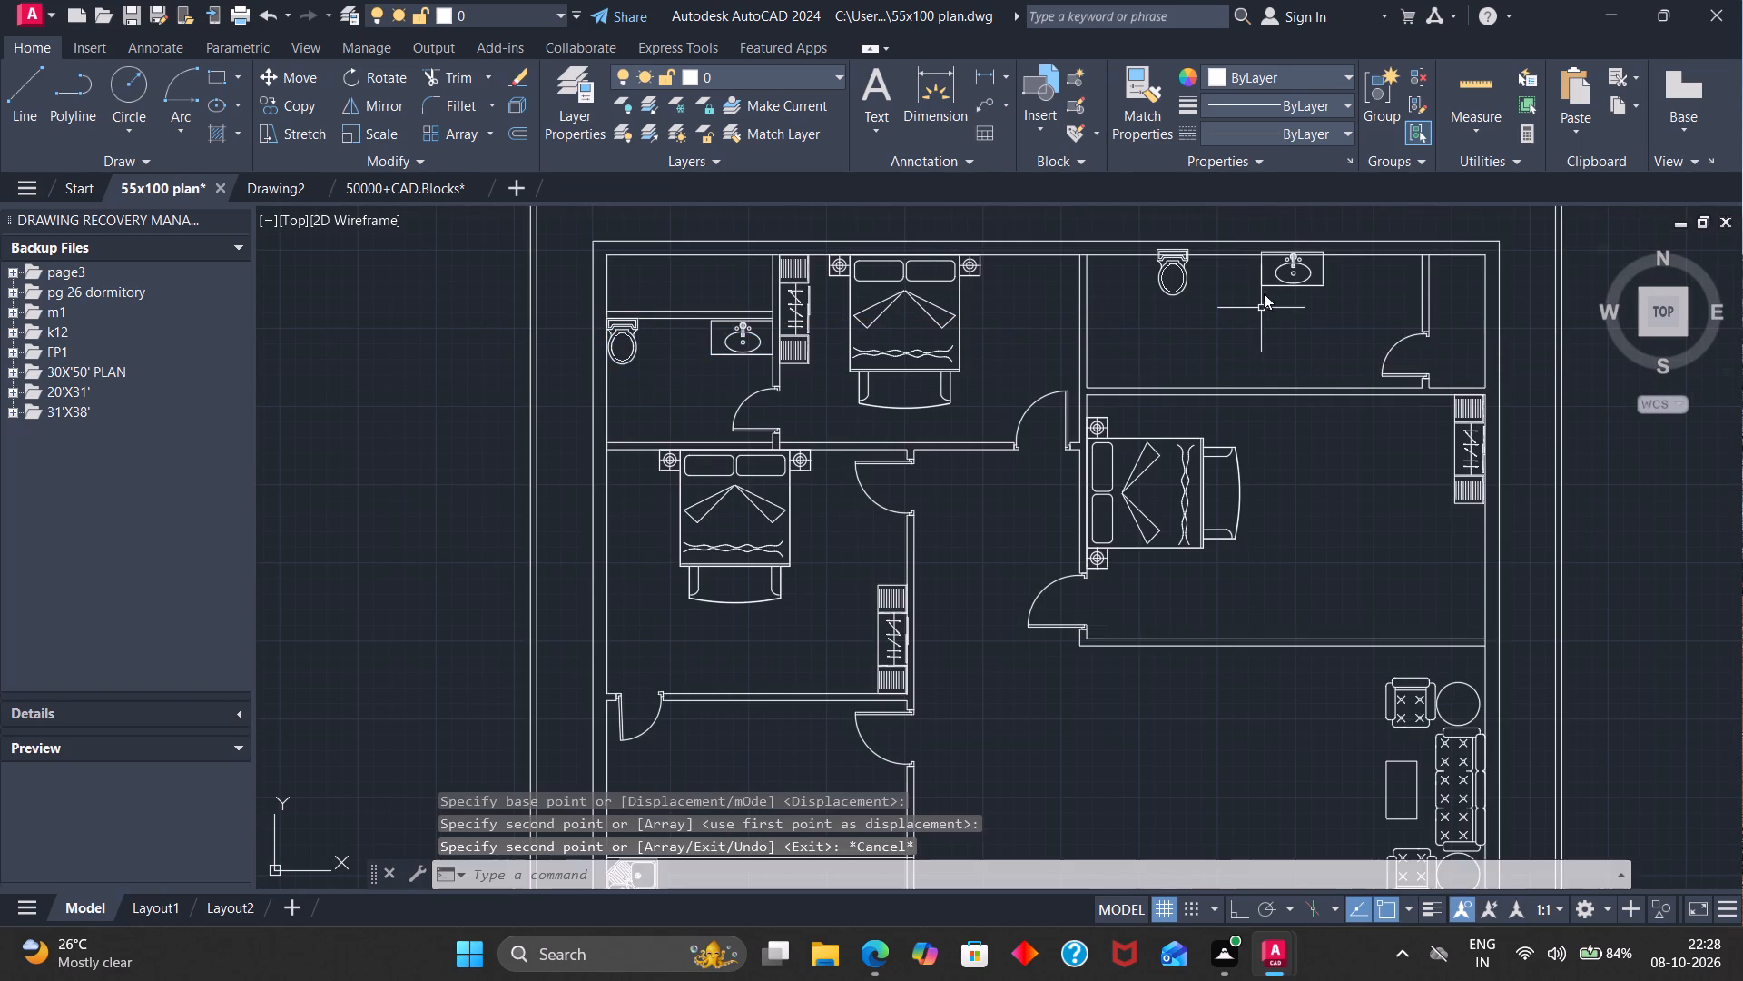
Move the copied washbasin slightly down so its back sits on the inner face of the upper-right bathroom's top wall.
key(Return)
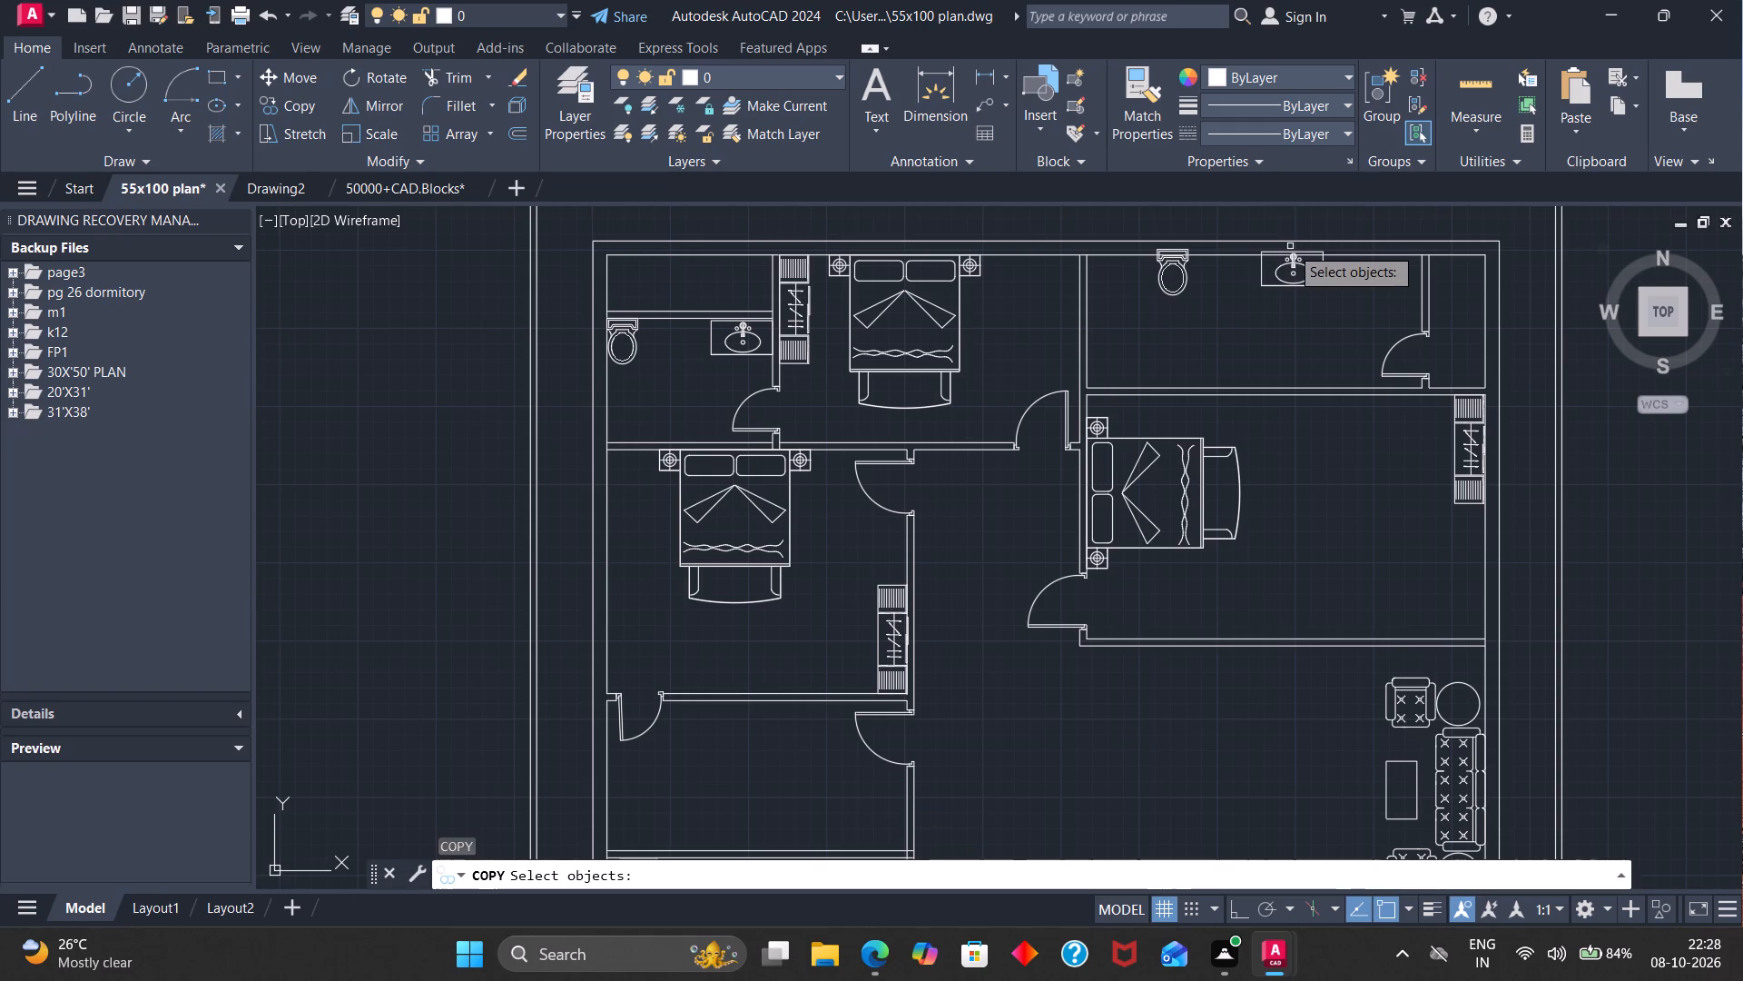
key(Escape)
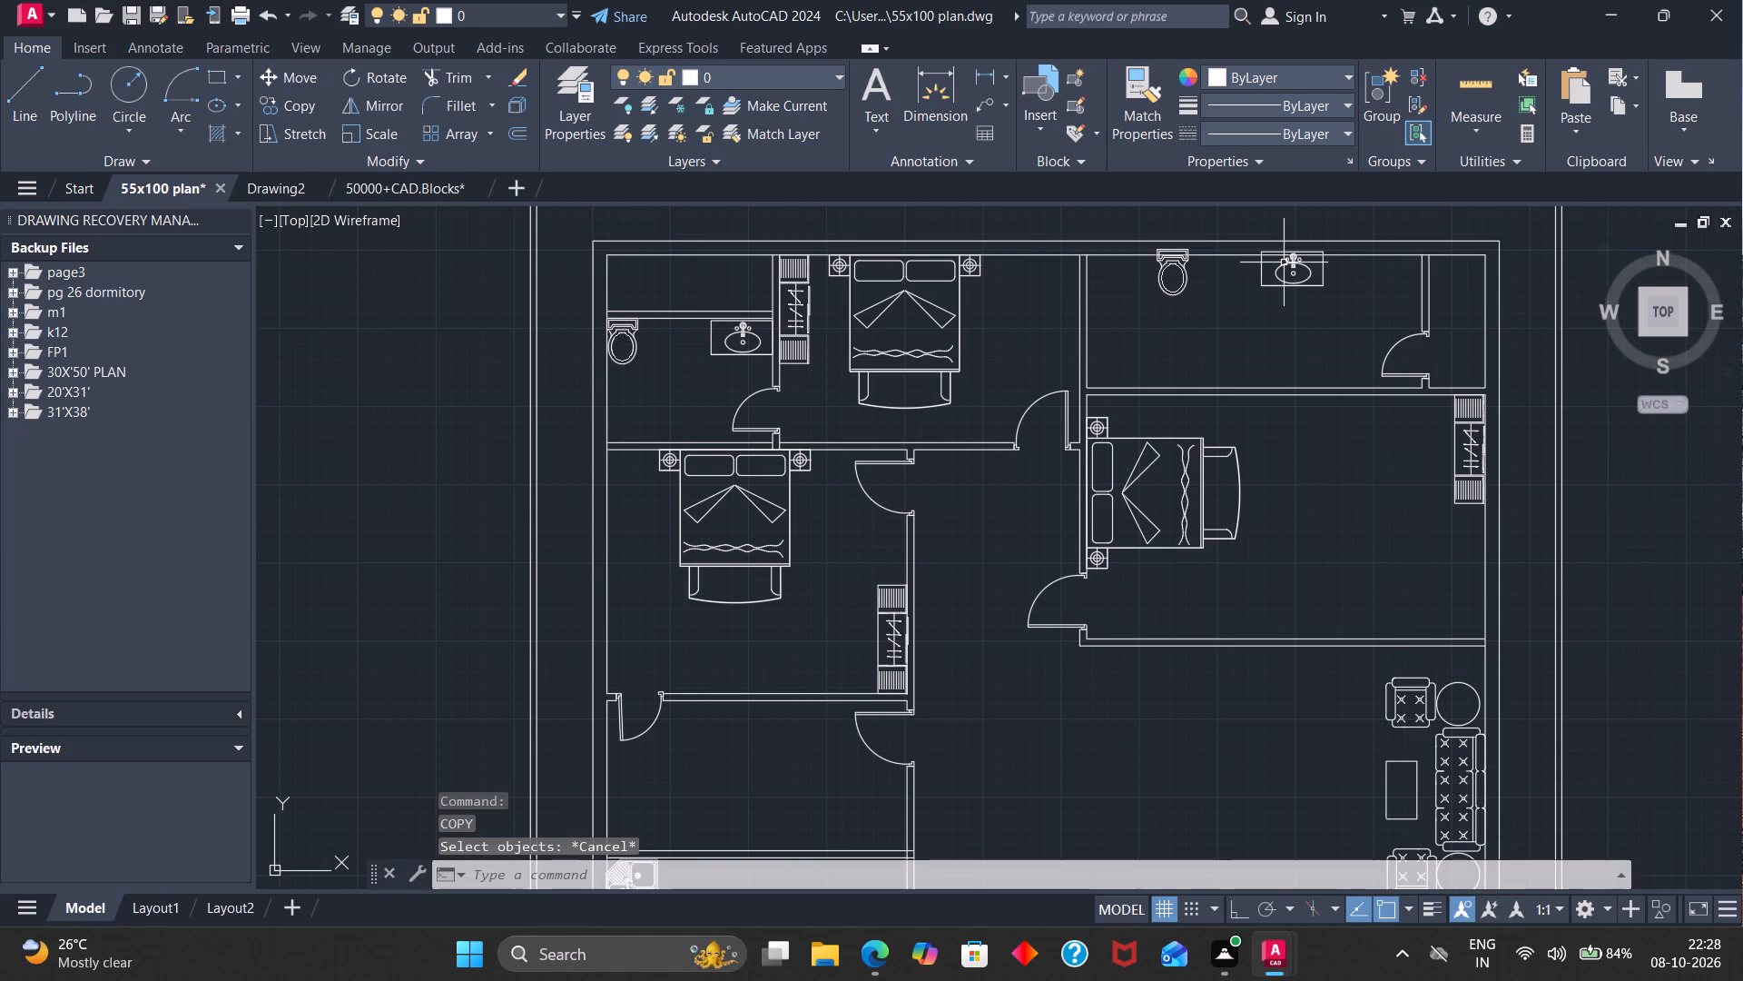
key(m)
key(Return)
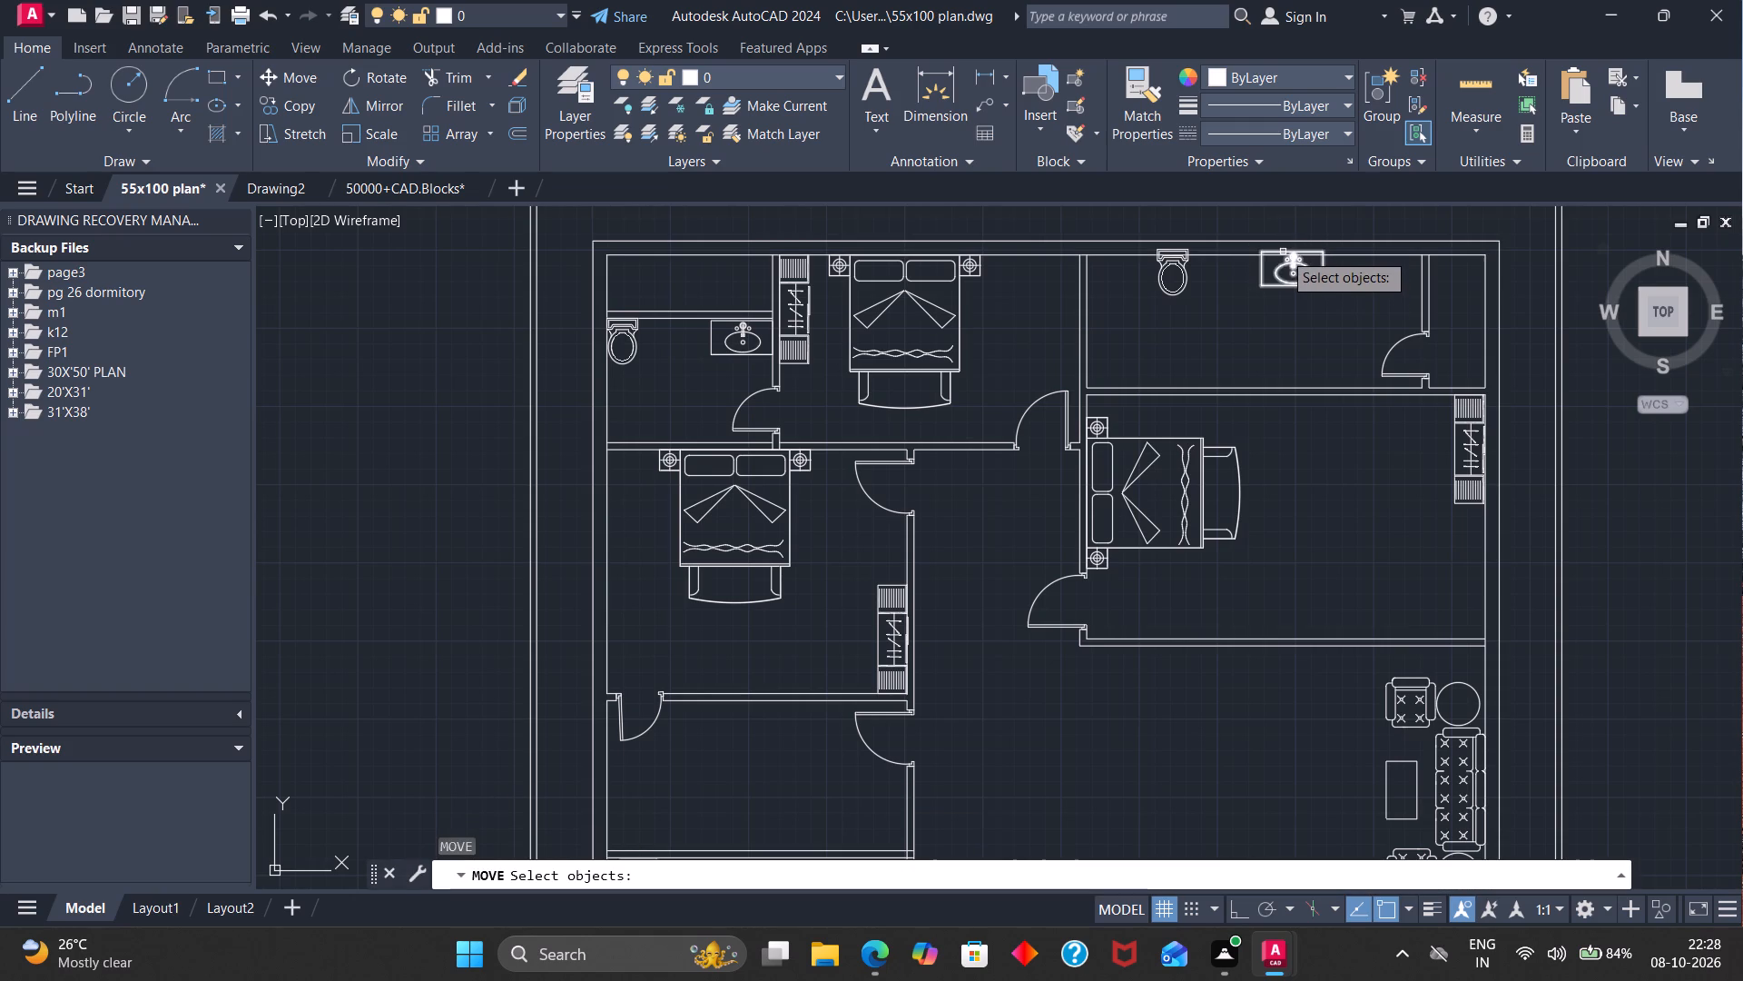
click(1286, 266)
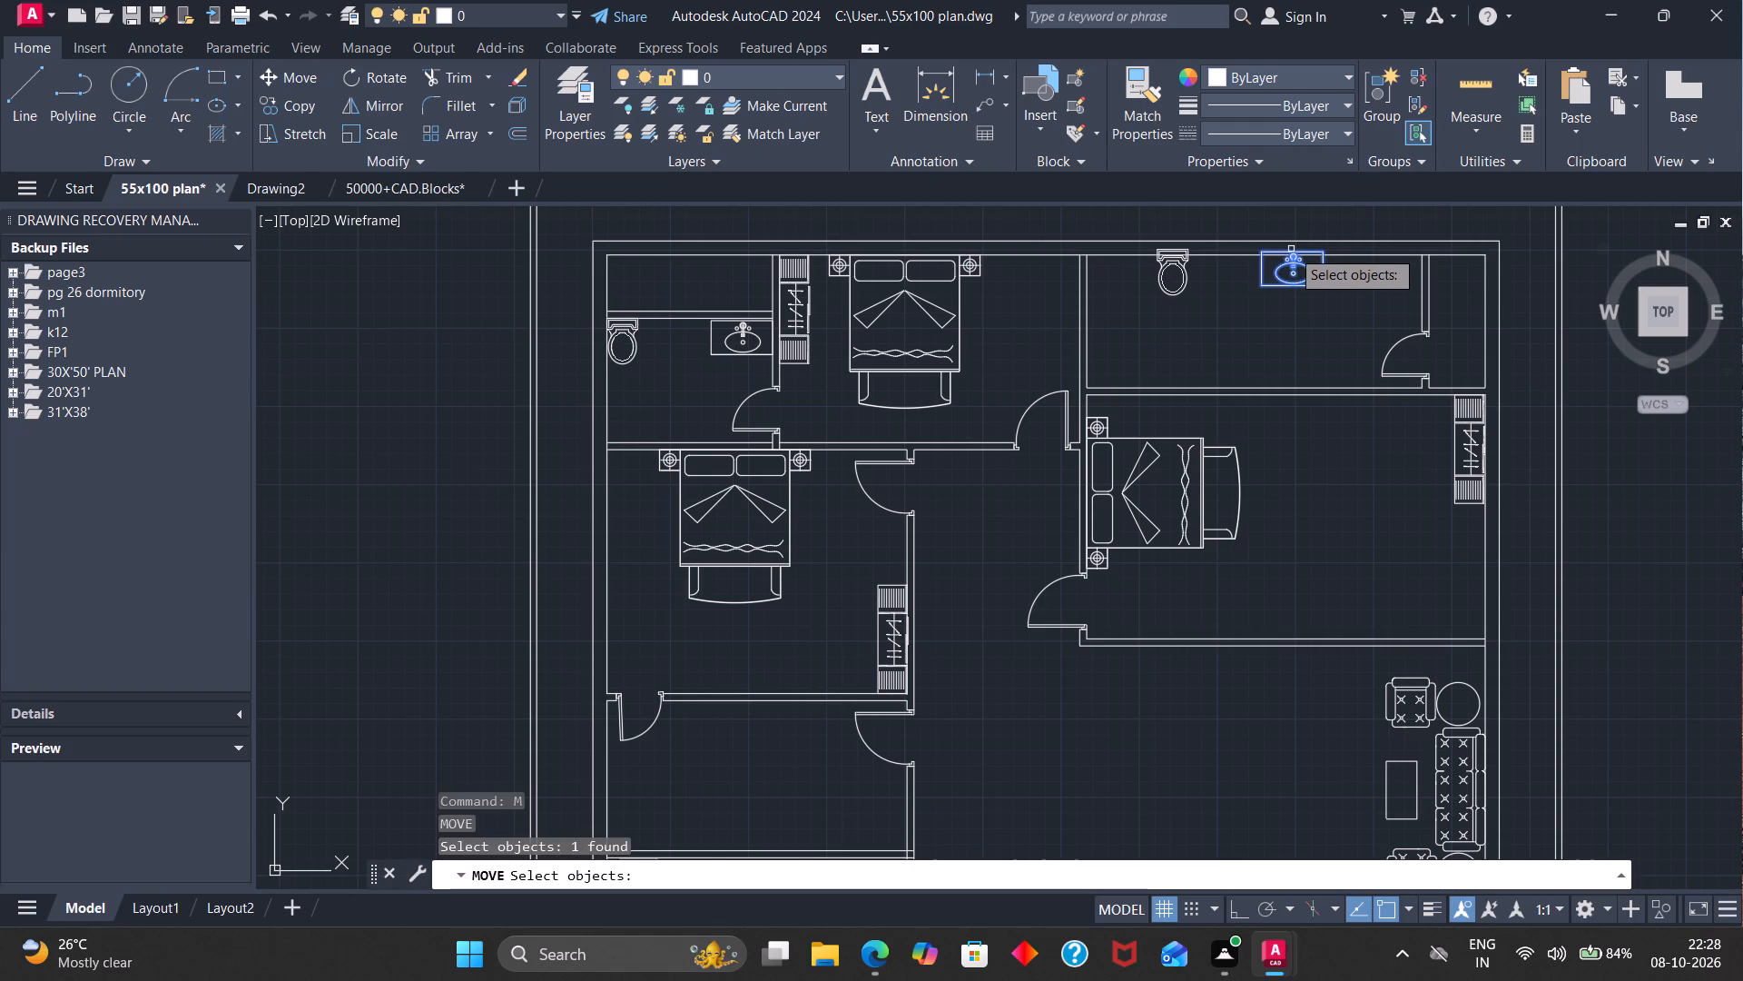
key(Return)
click(1290, 249)
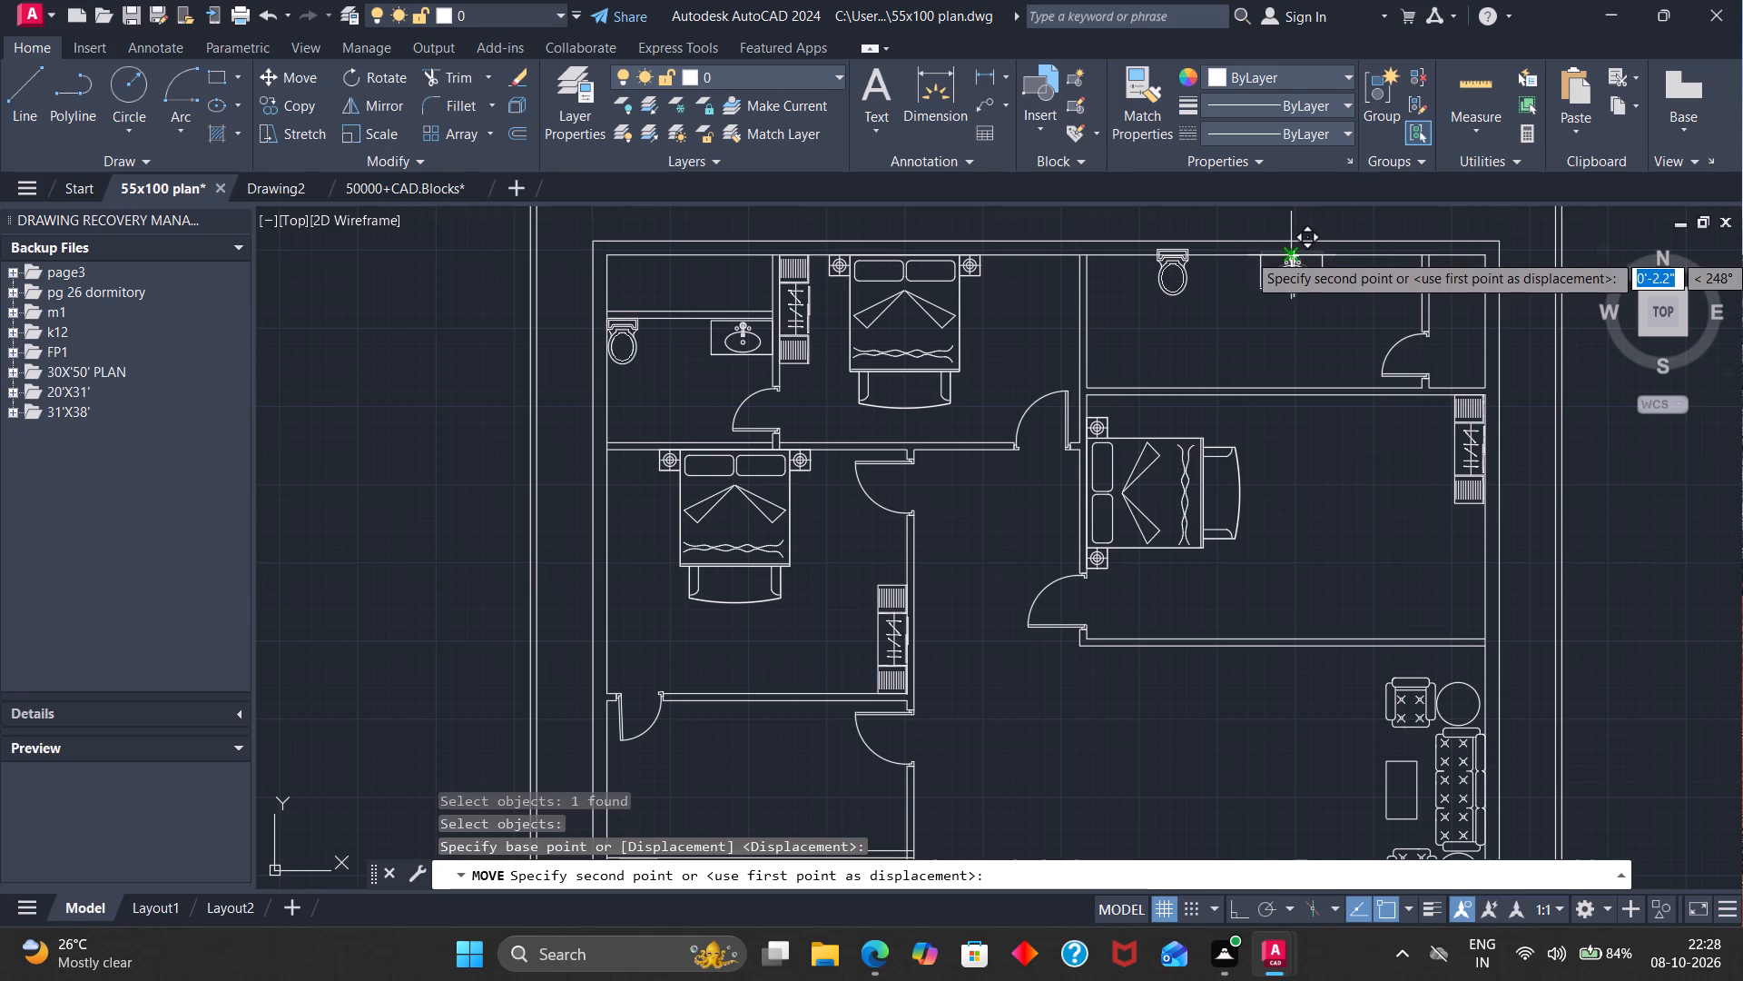
click(1290, 254)
Move the copied toilet slightly down so its tank sits on the inner face of the same top wall.
key(Return)
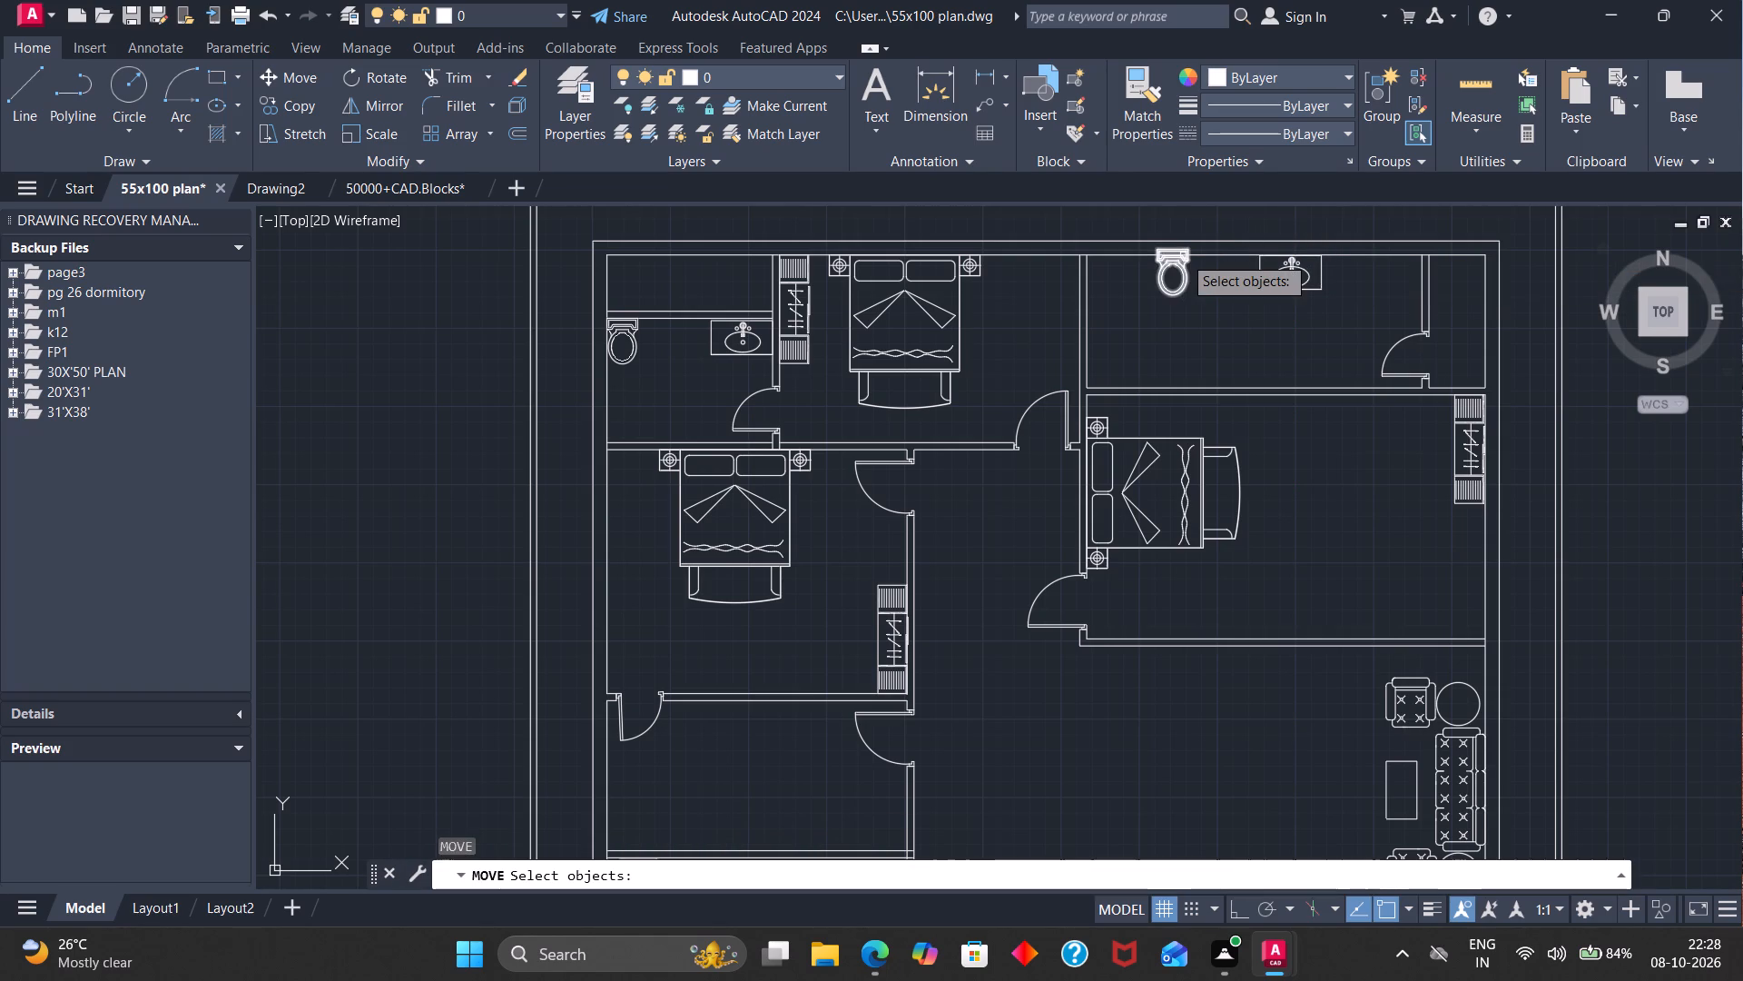
click(1176, 255)
key(Return)
click(1174, 249)
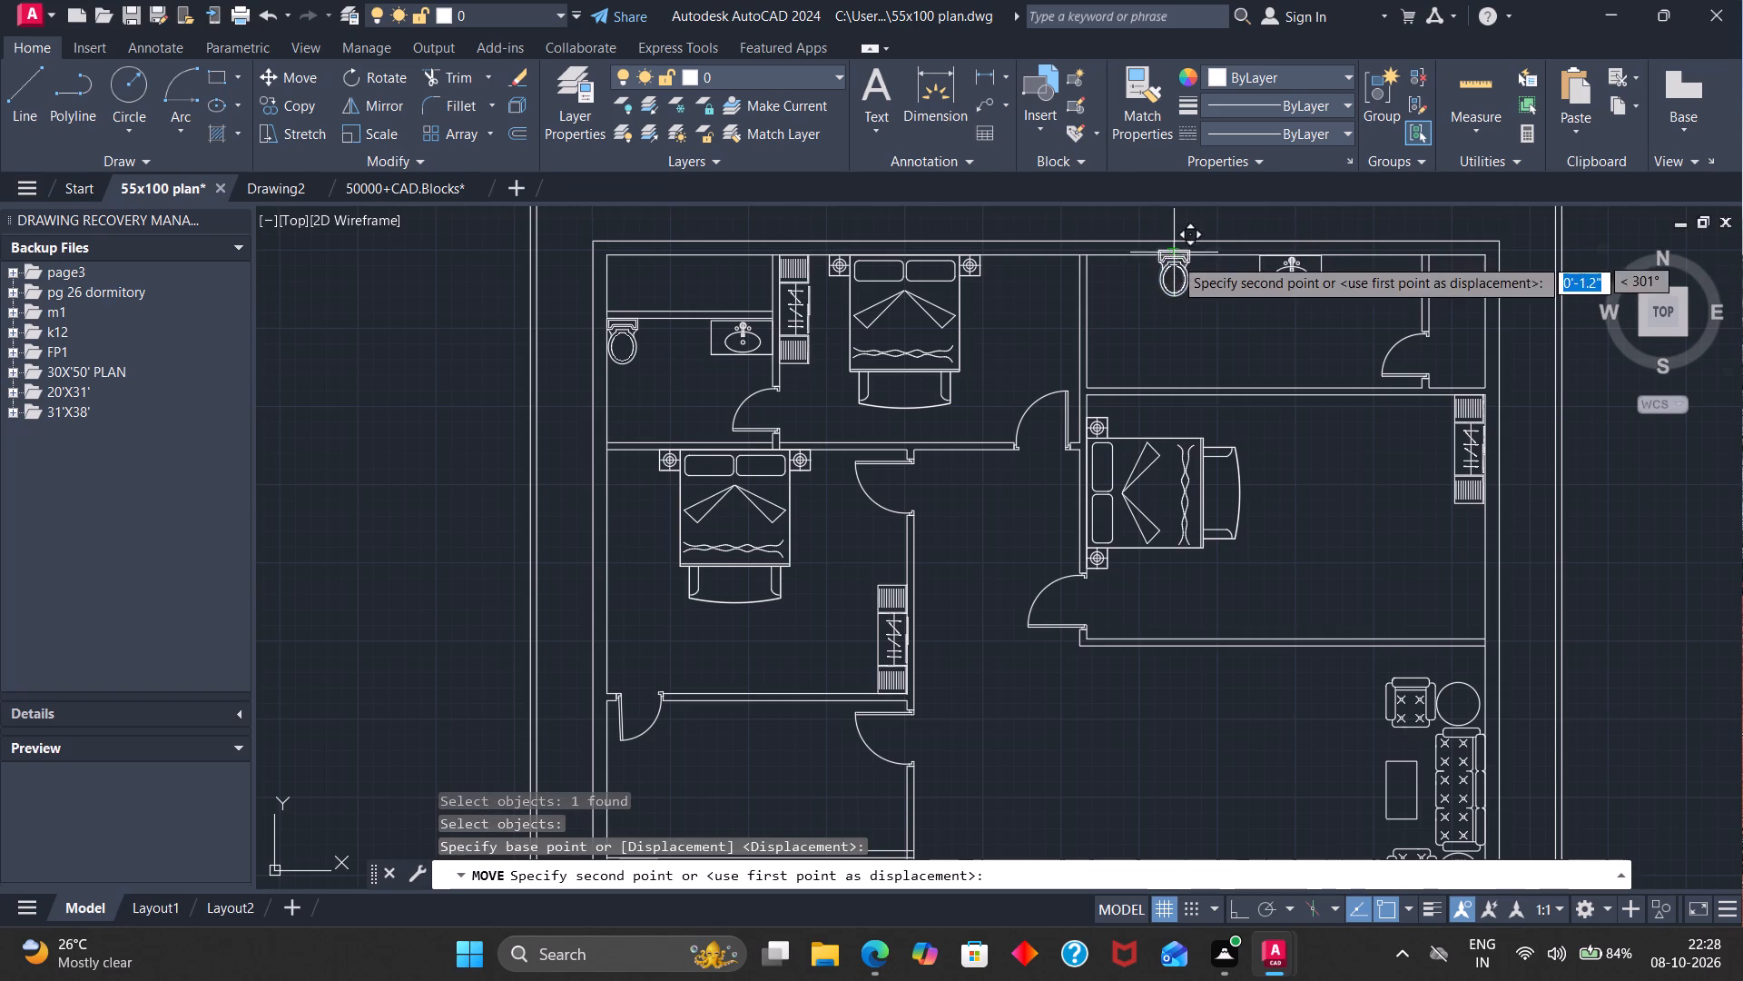
click(1176, 258)
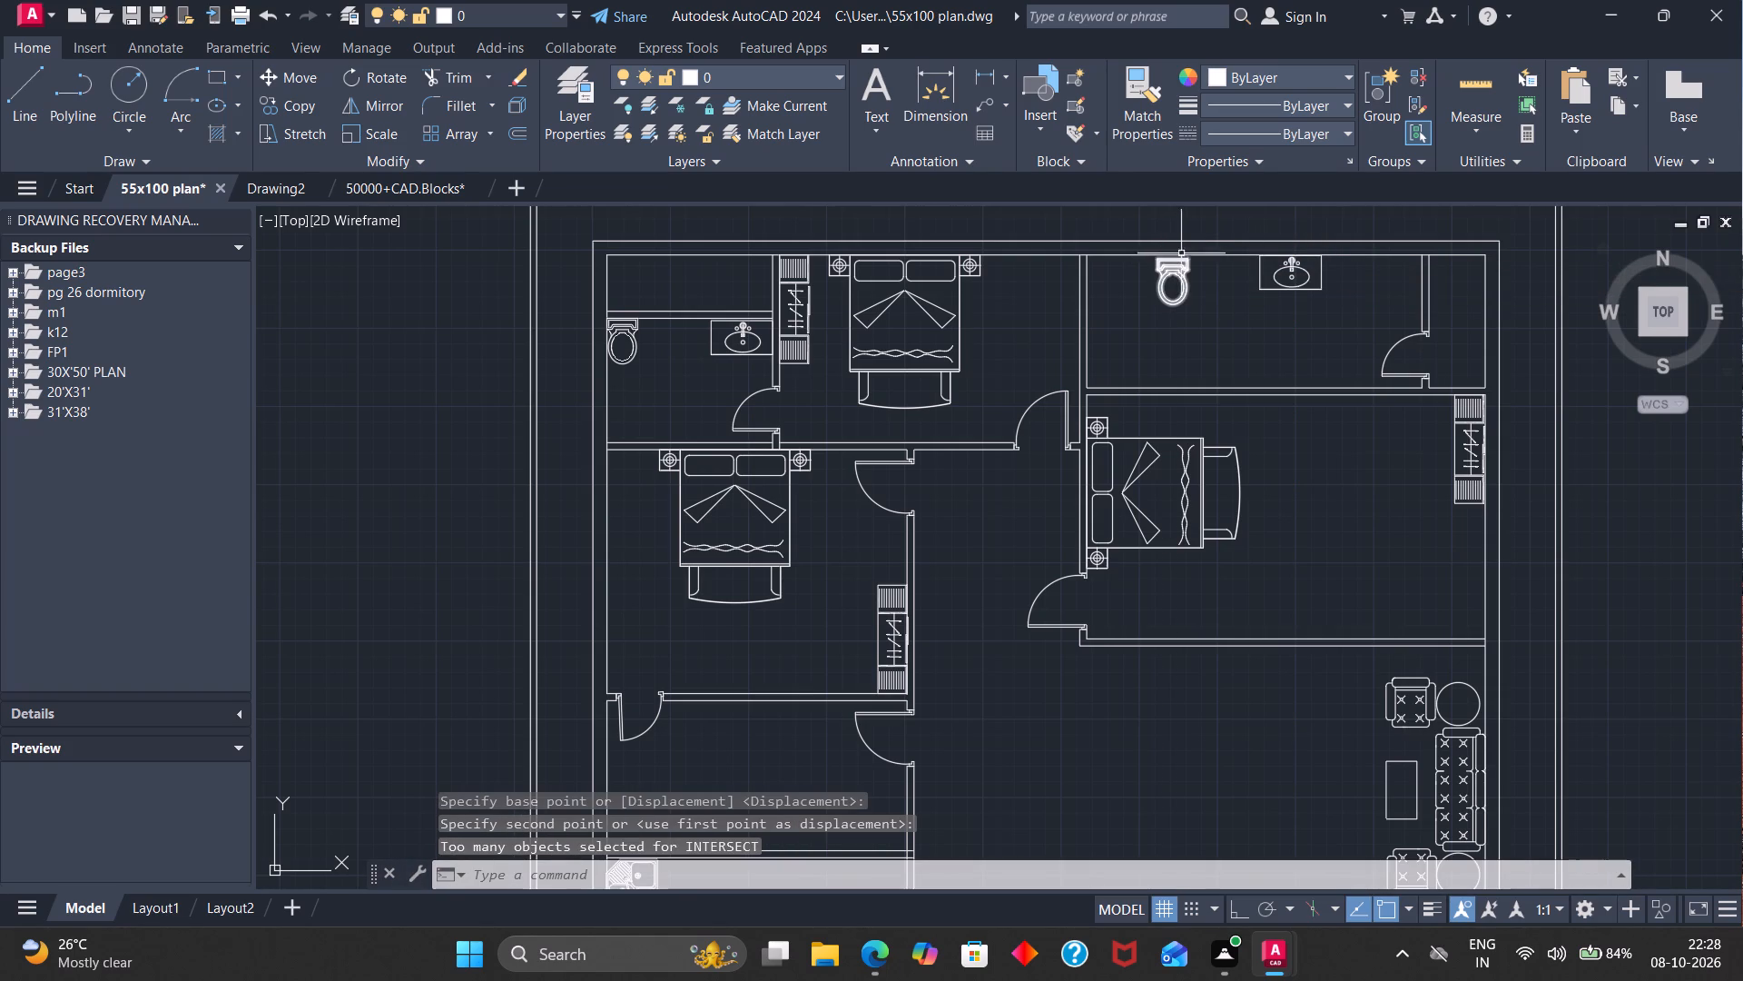
Examine the whole furnished floor plan, from the bedrooms and bathrooms down to the dining area and car porch.
scroll(1258, 262, down, 1)
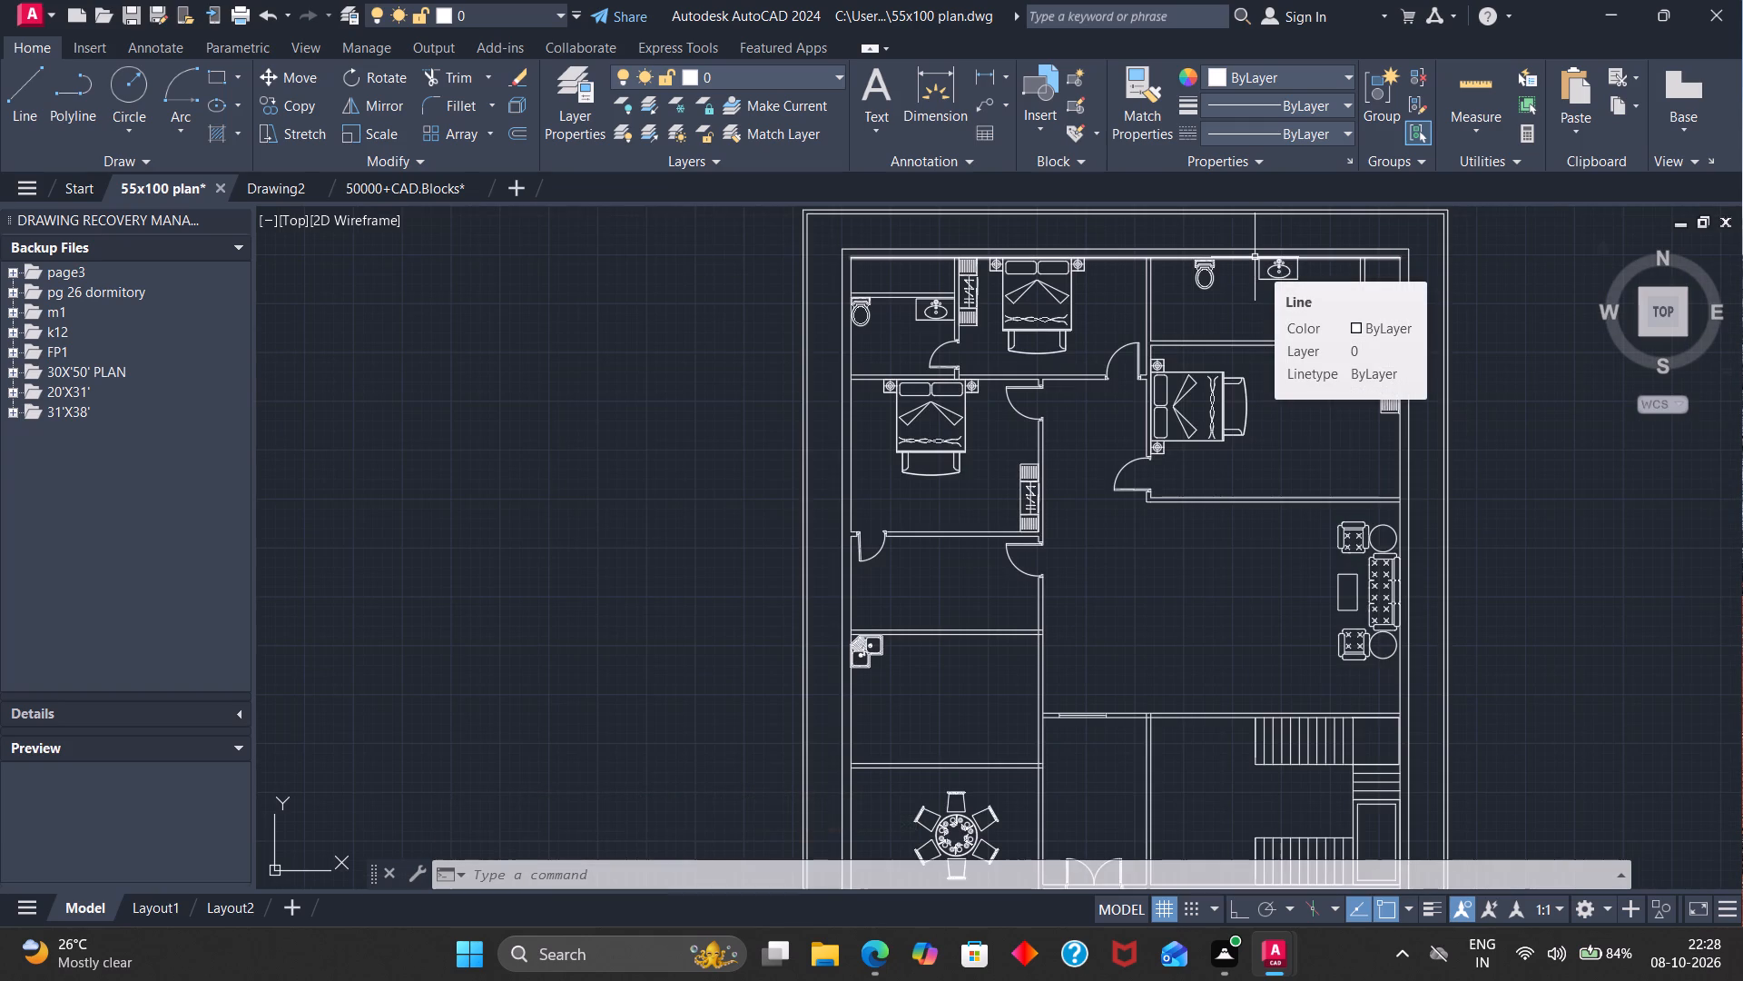
scroll(1255, 257, down, 2)
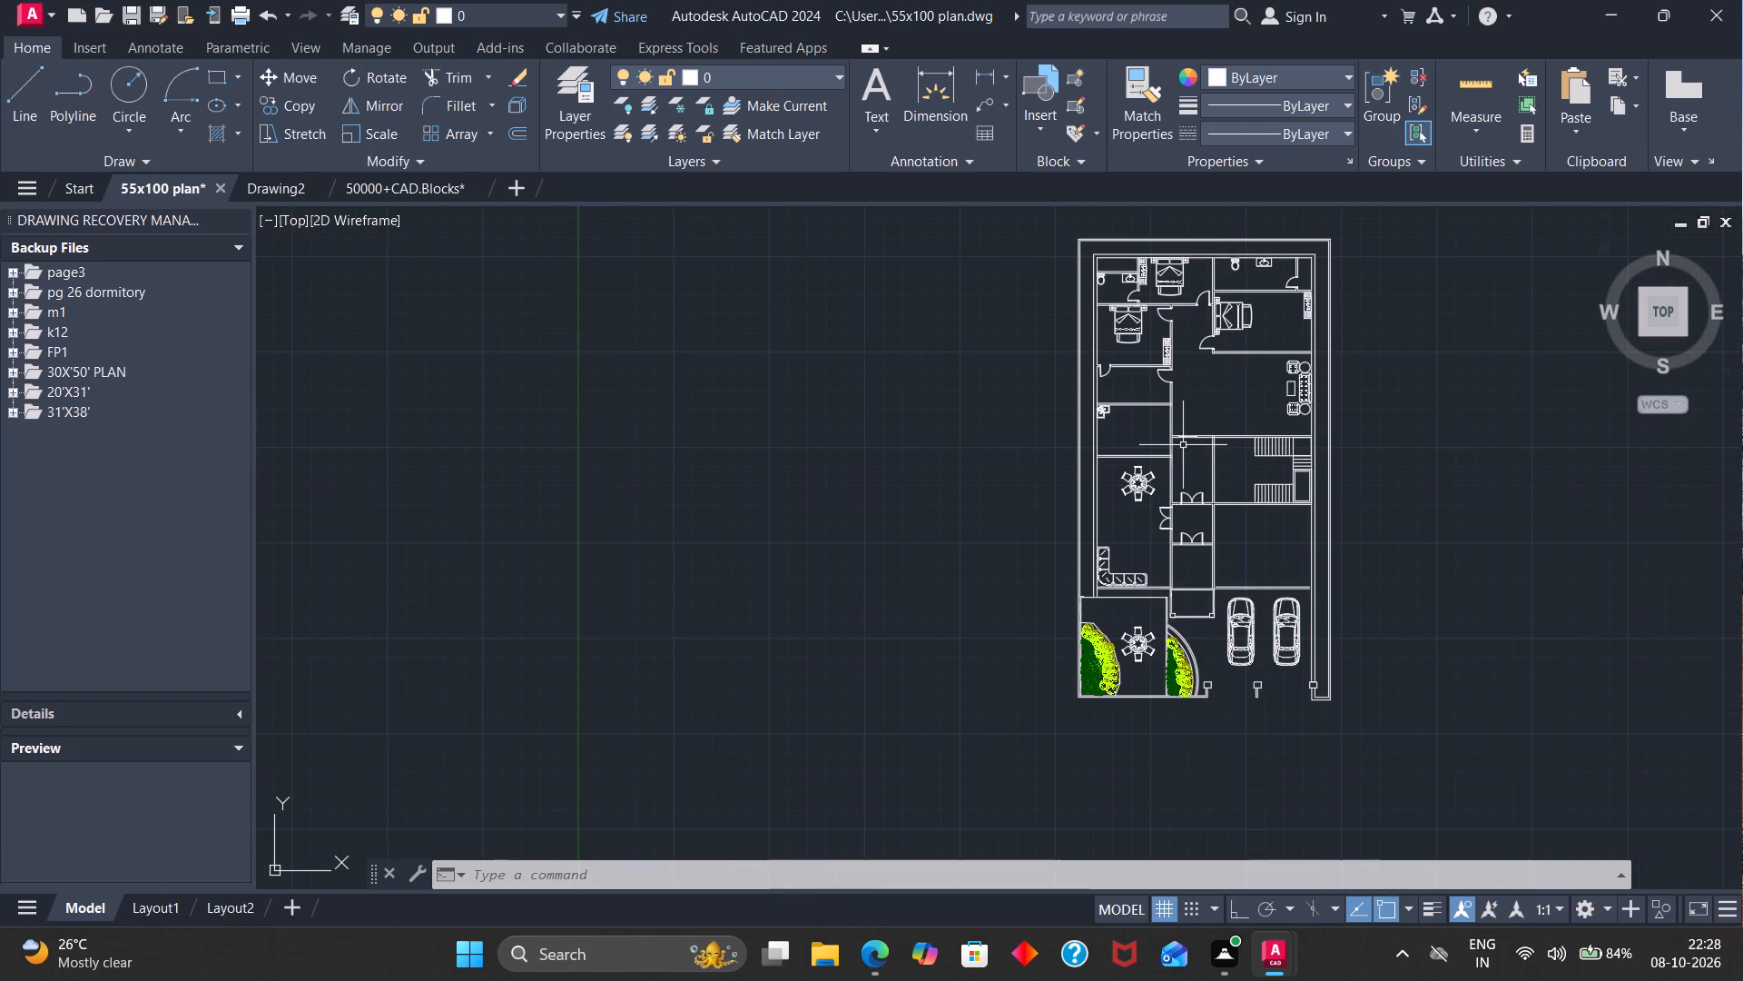
scroll(1187, 549, up, 2)
scroll(1186, 546, down, 1)
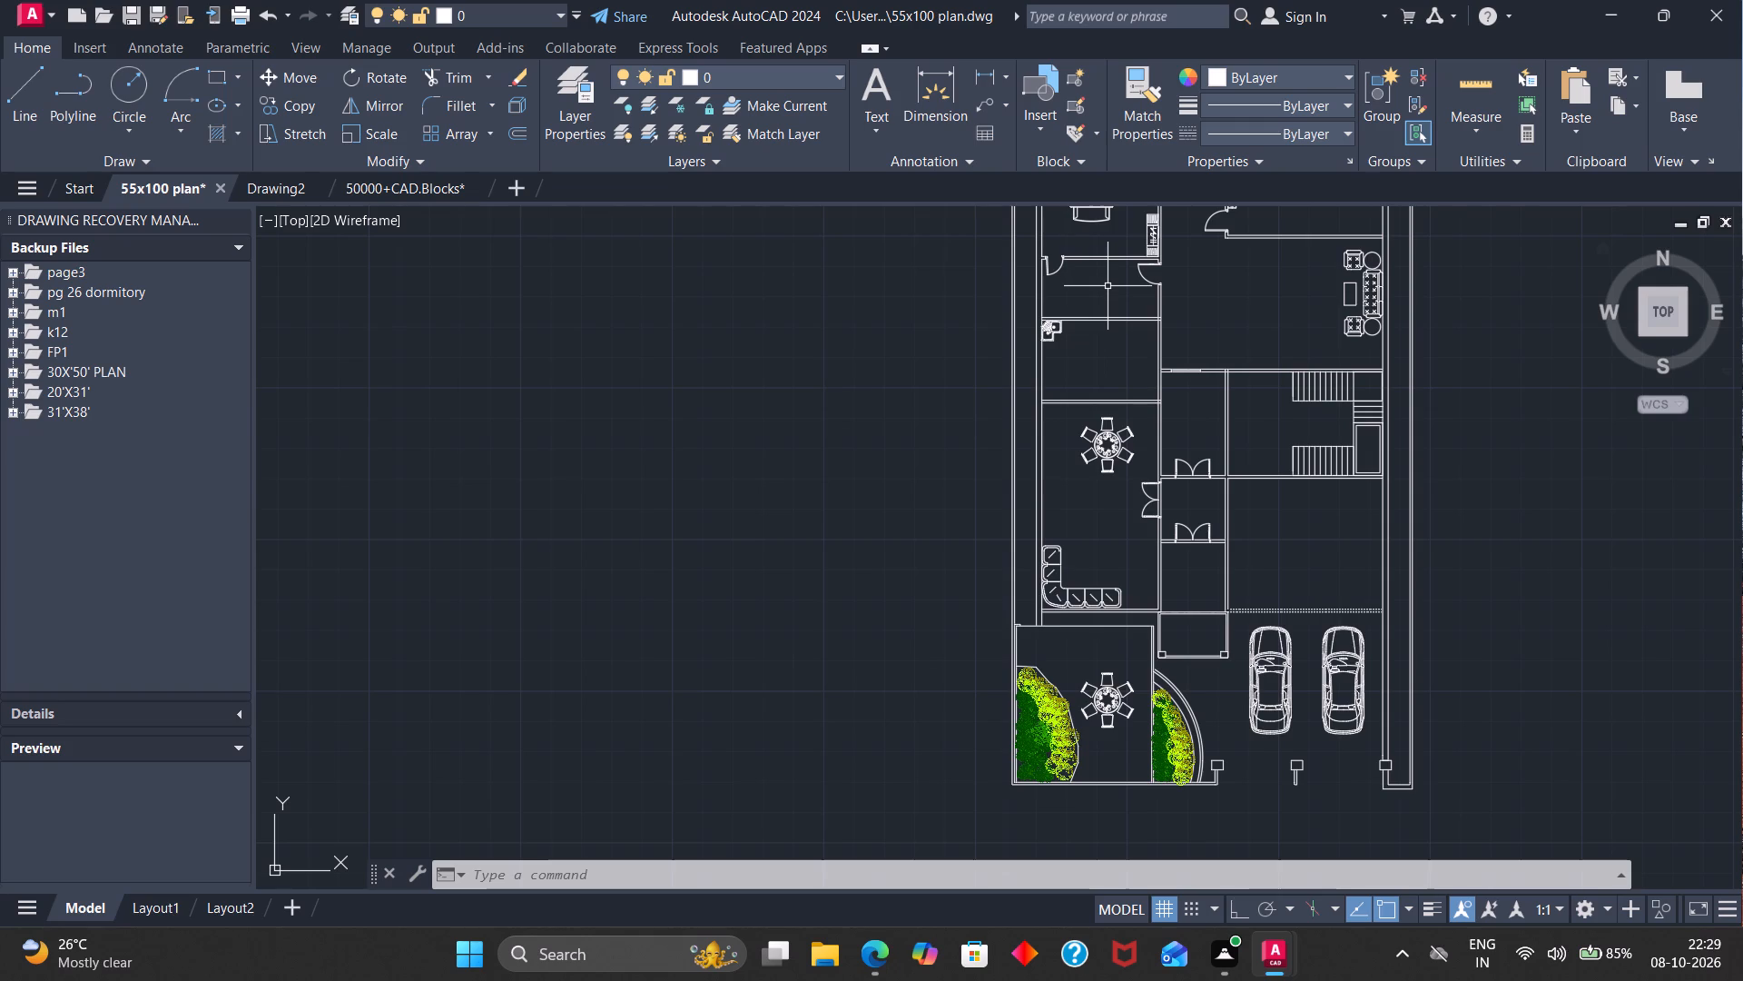
scroll(1108, 287, down, 1)
scroll(1104, 252, up, 2)
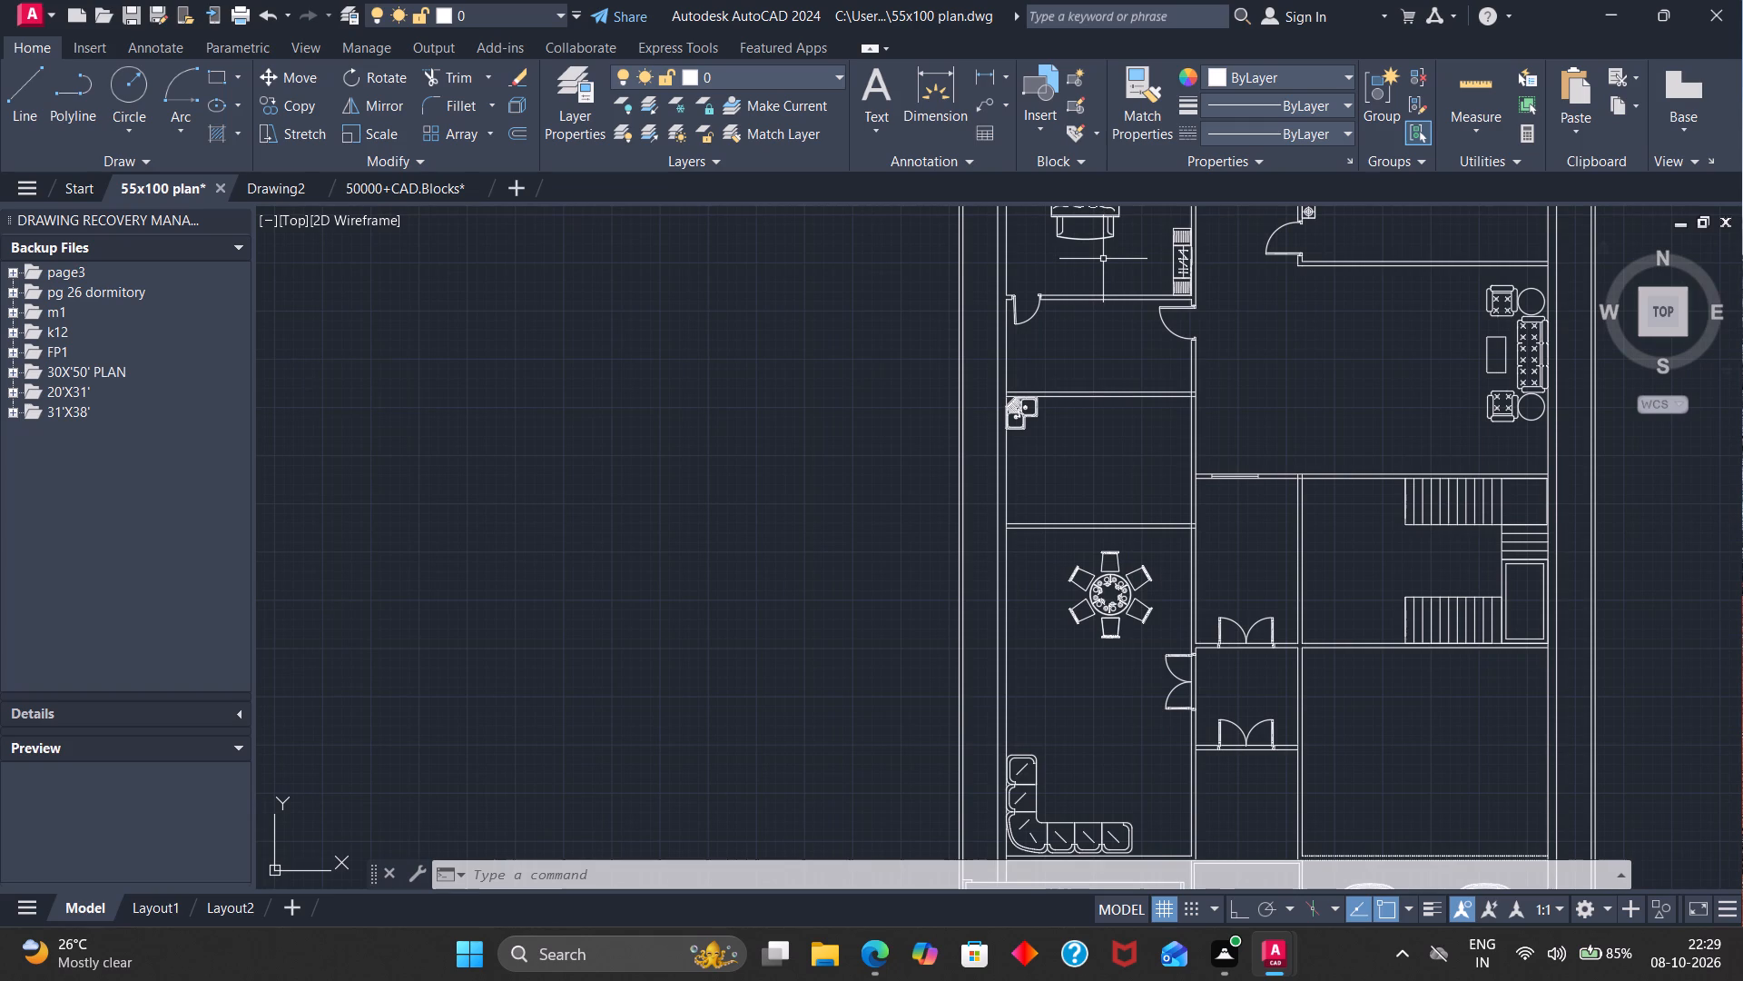
scroll(1103, 263, down, 4)
scroll(1087, 234, up, 1)
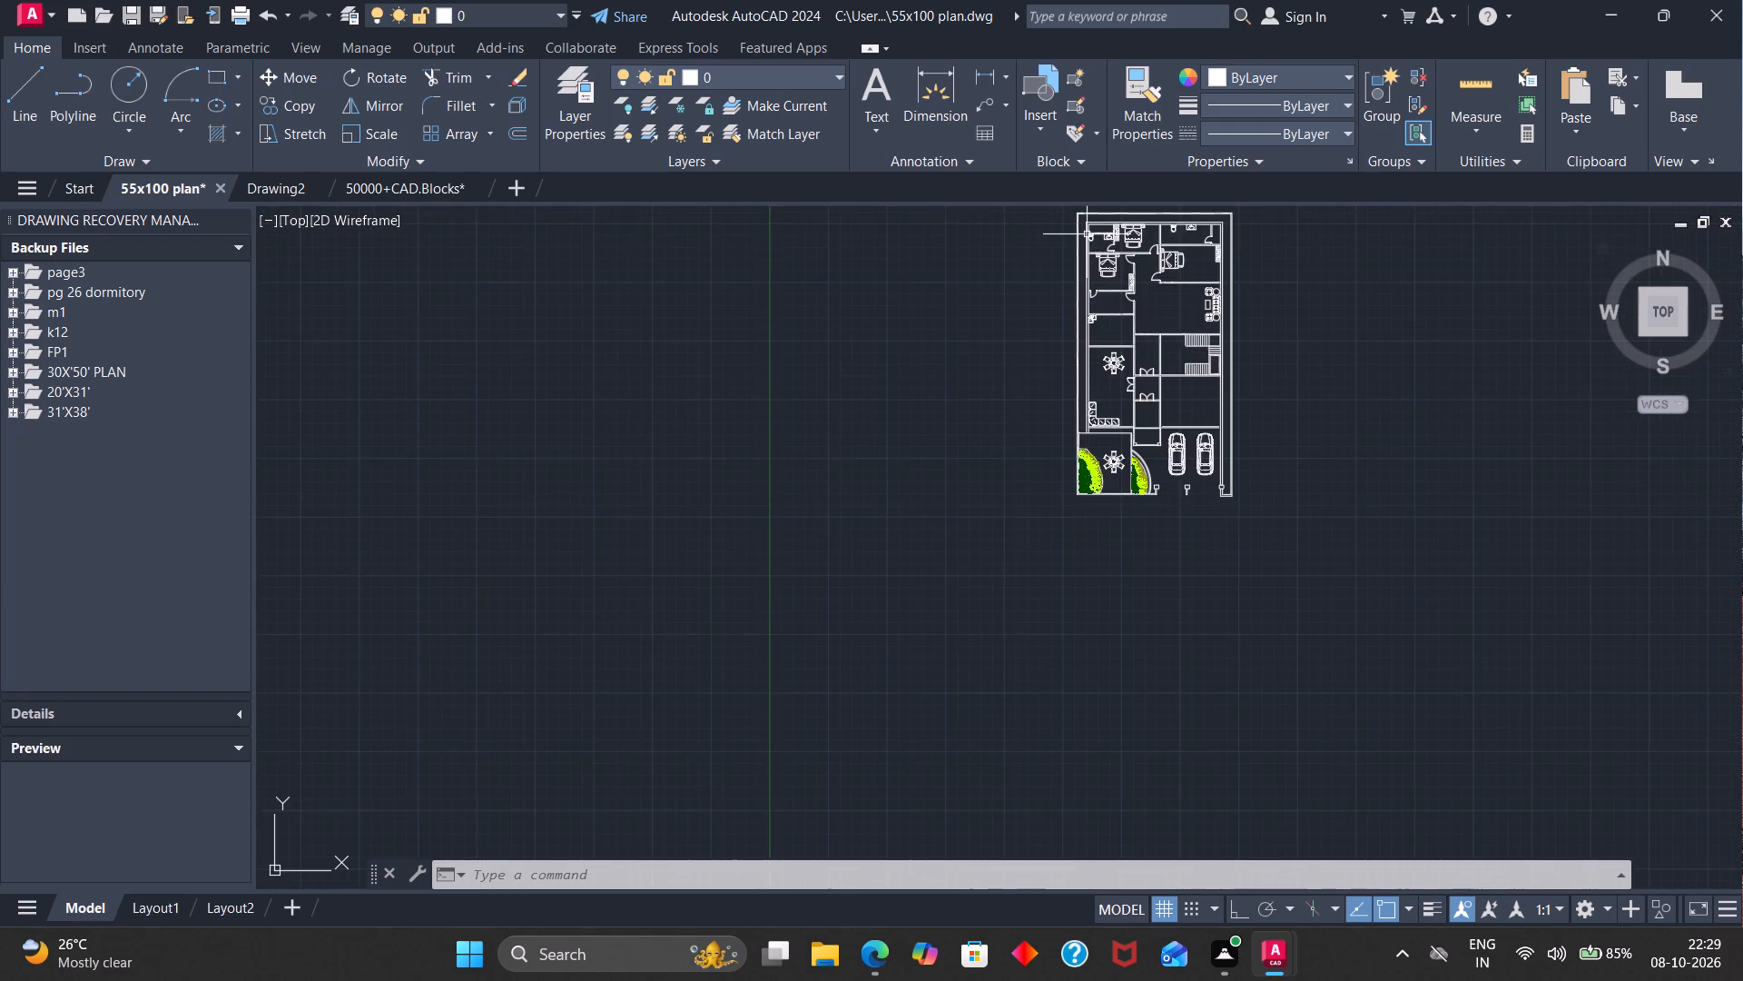
scroll(1087, 234, up, 3)
scroll(1087, 234, down, 2)
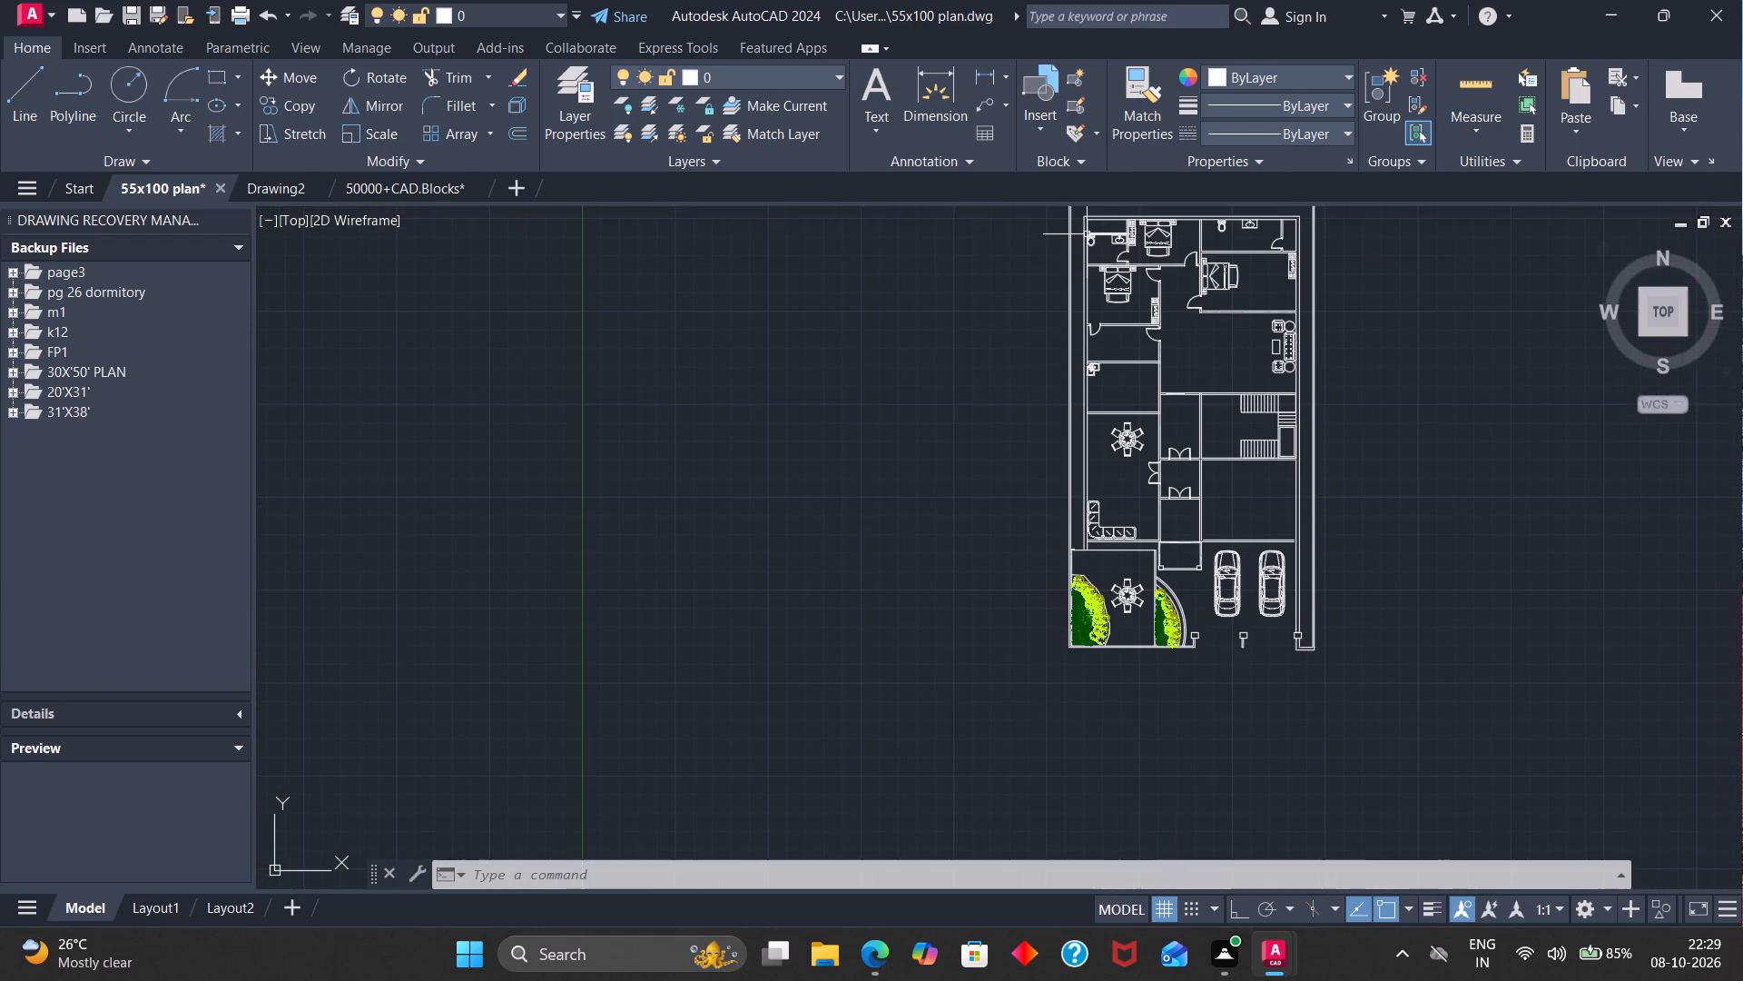
scroll(1087, 234, up, 1)
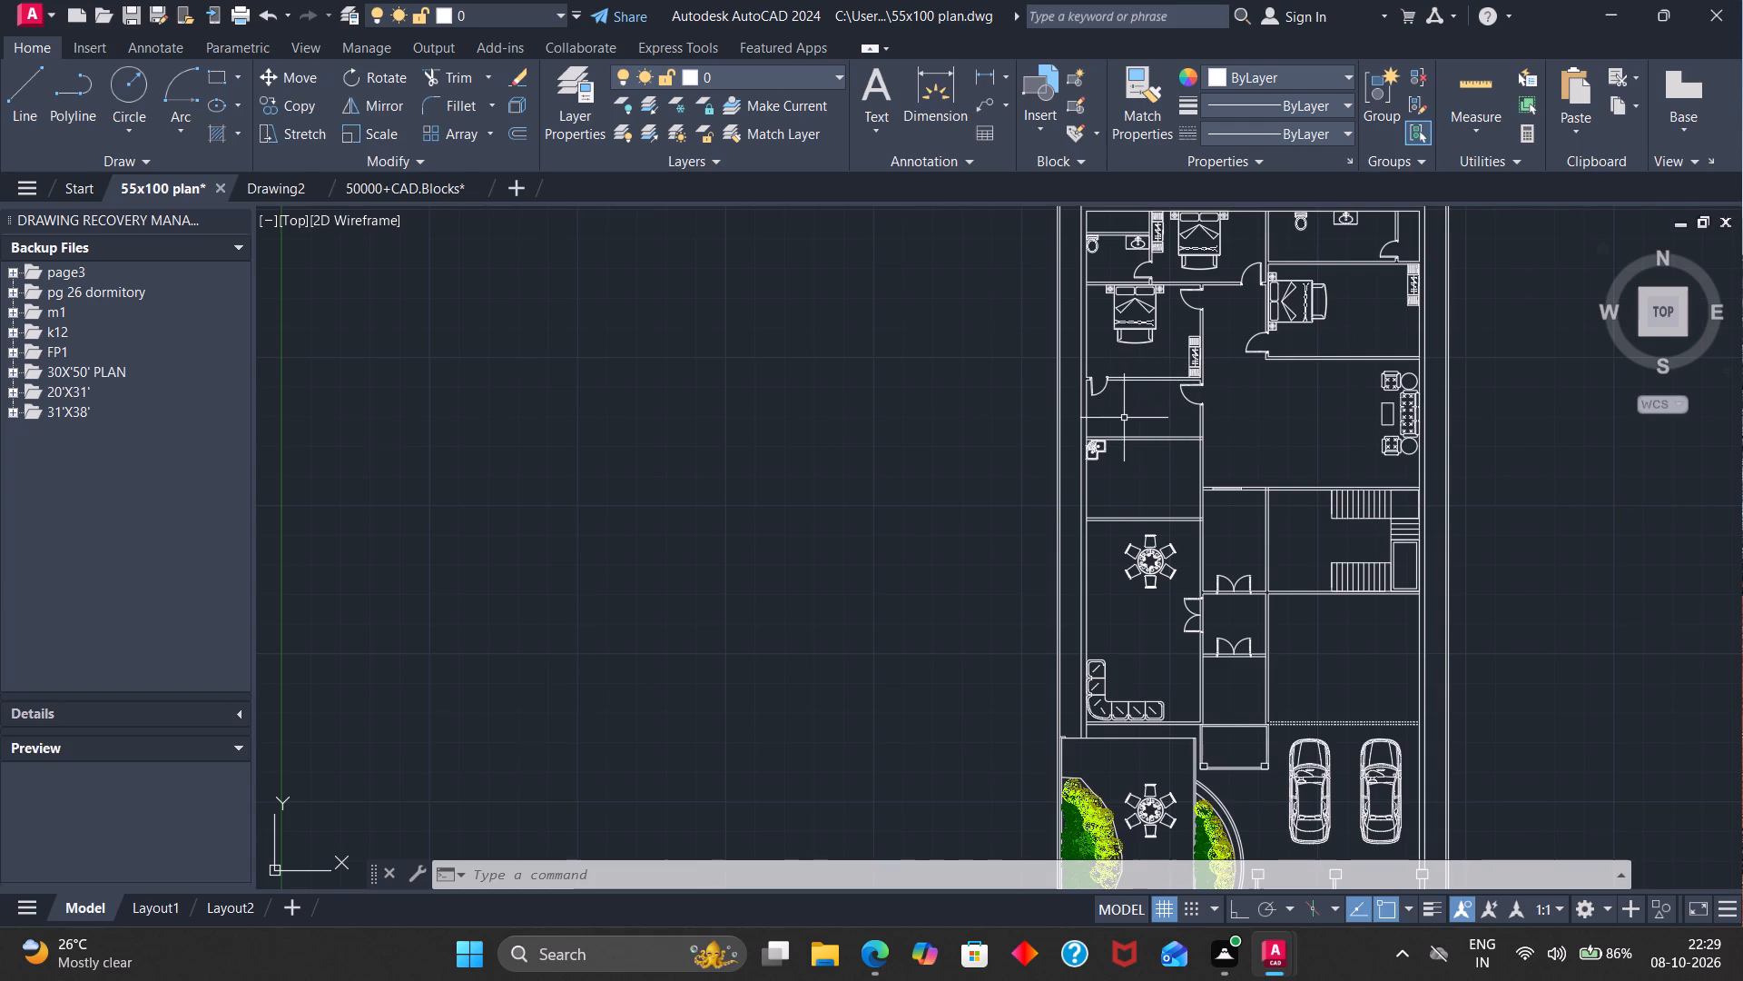
Trim the two horizontal wall line ends inside the hall's vertical wall, at the partition above the corner-sink room.
scroll(1211, 372, up, 2)
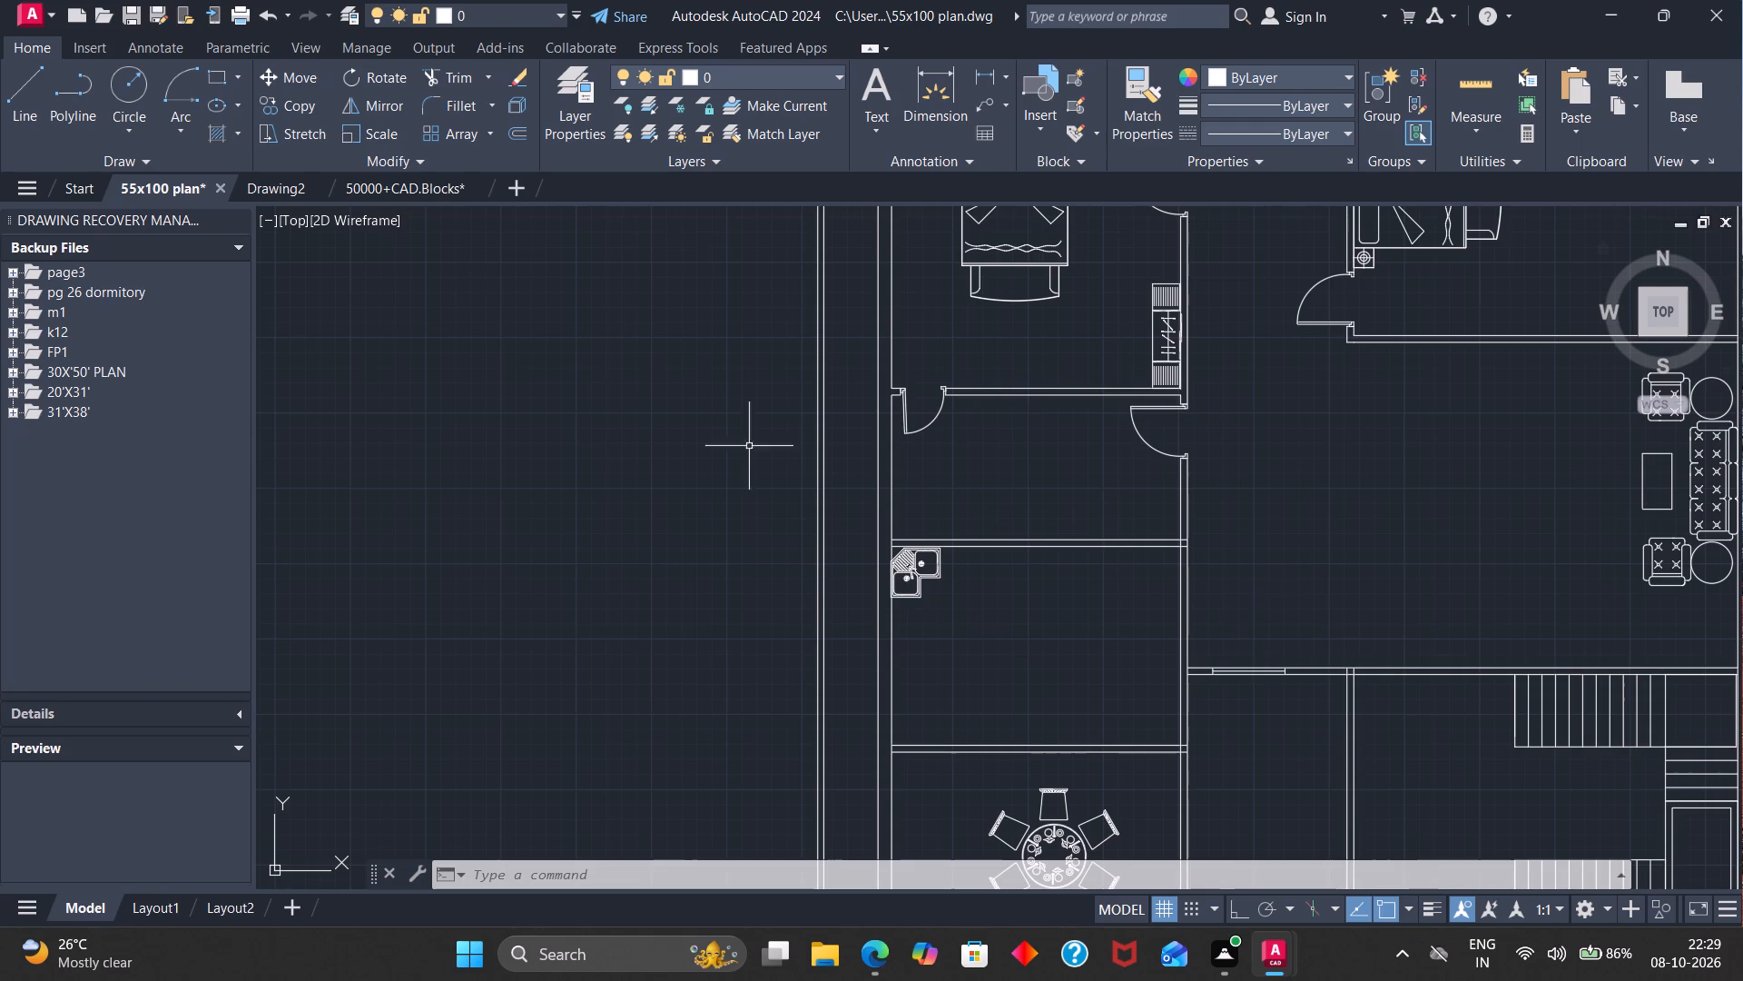
click(426, 85)
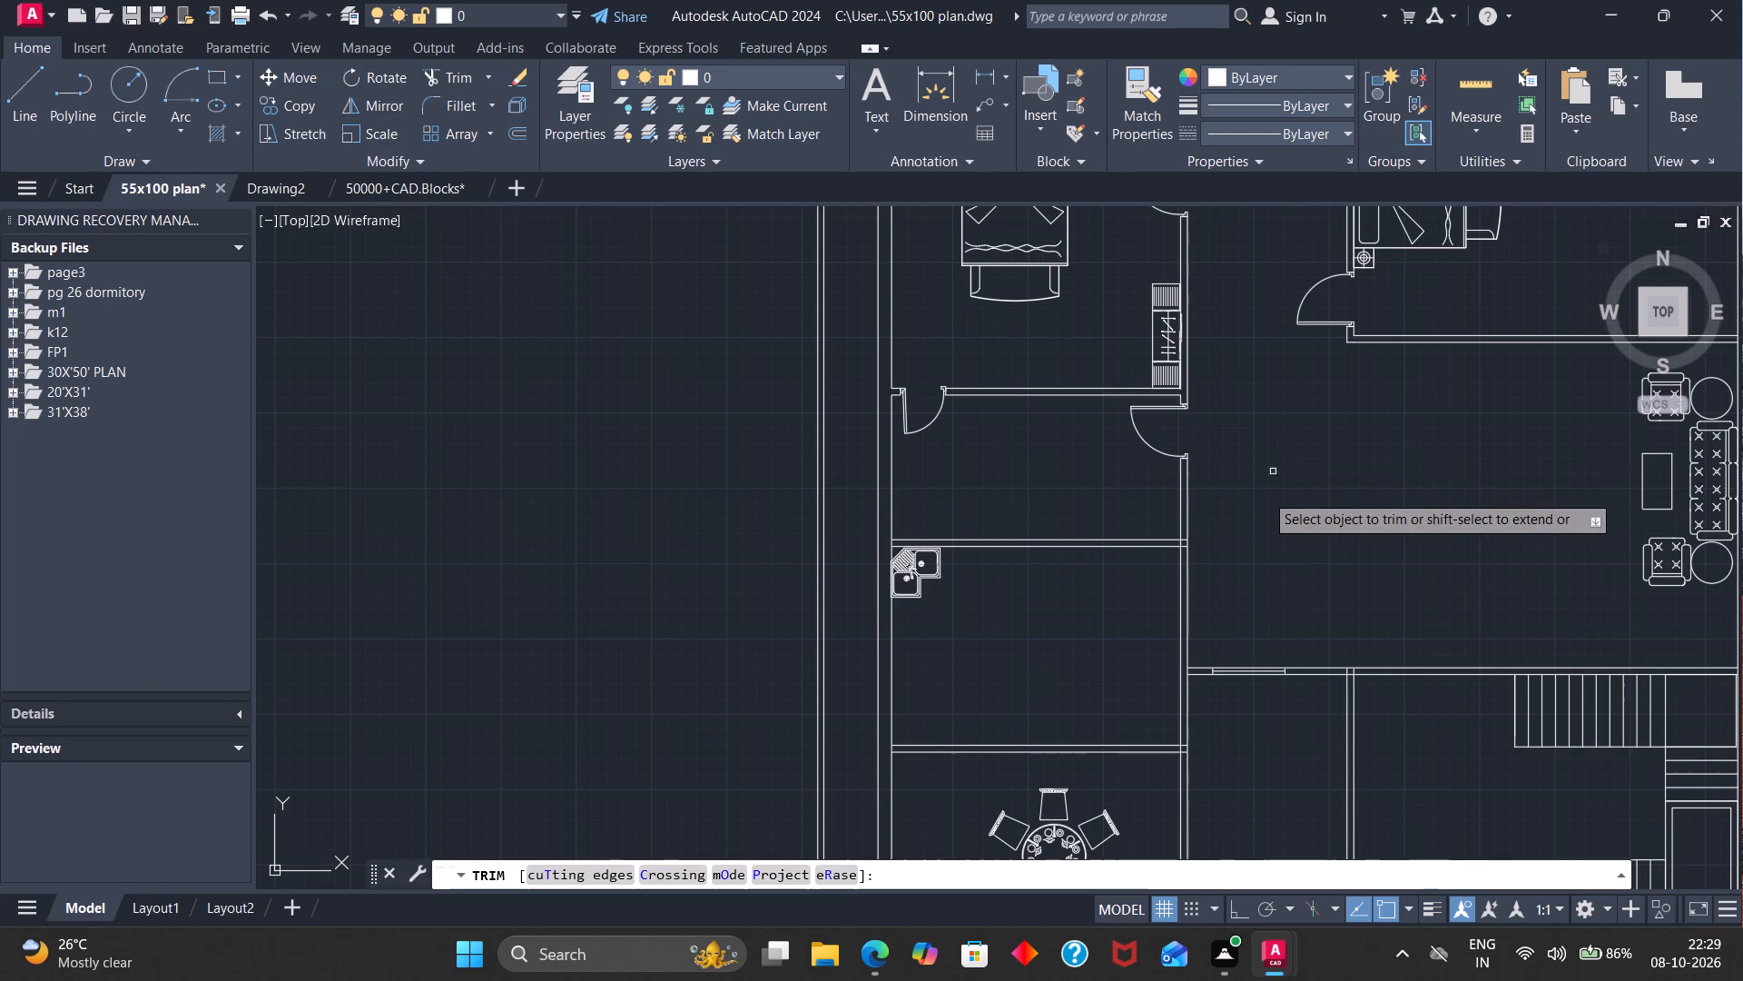
scroll(1244, 514, up, 3)
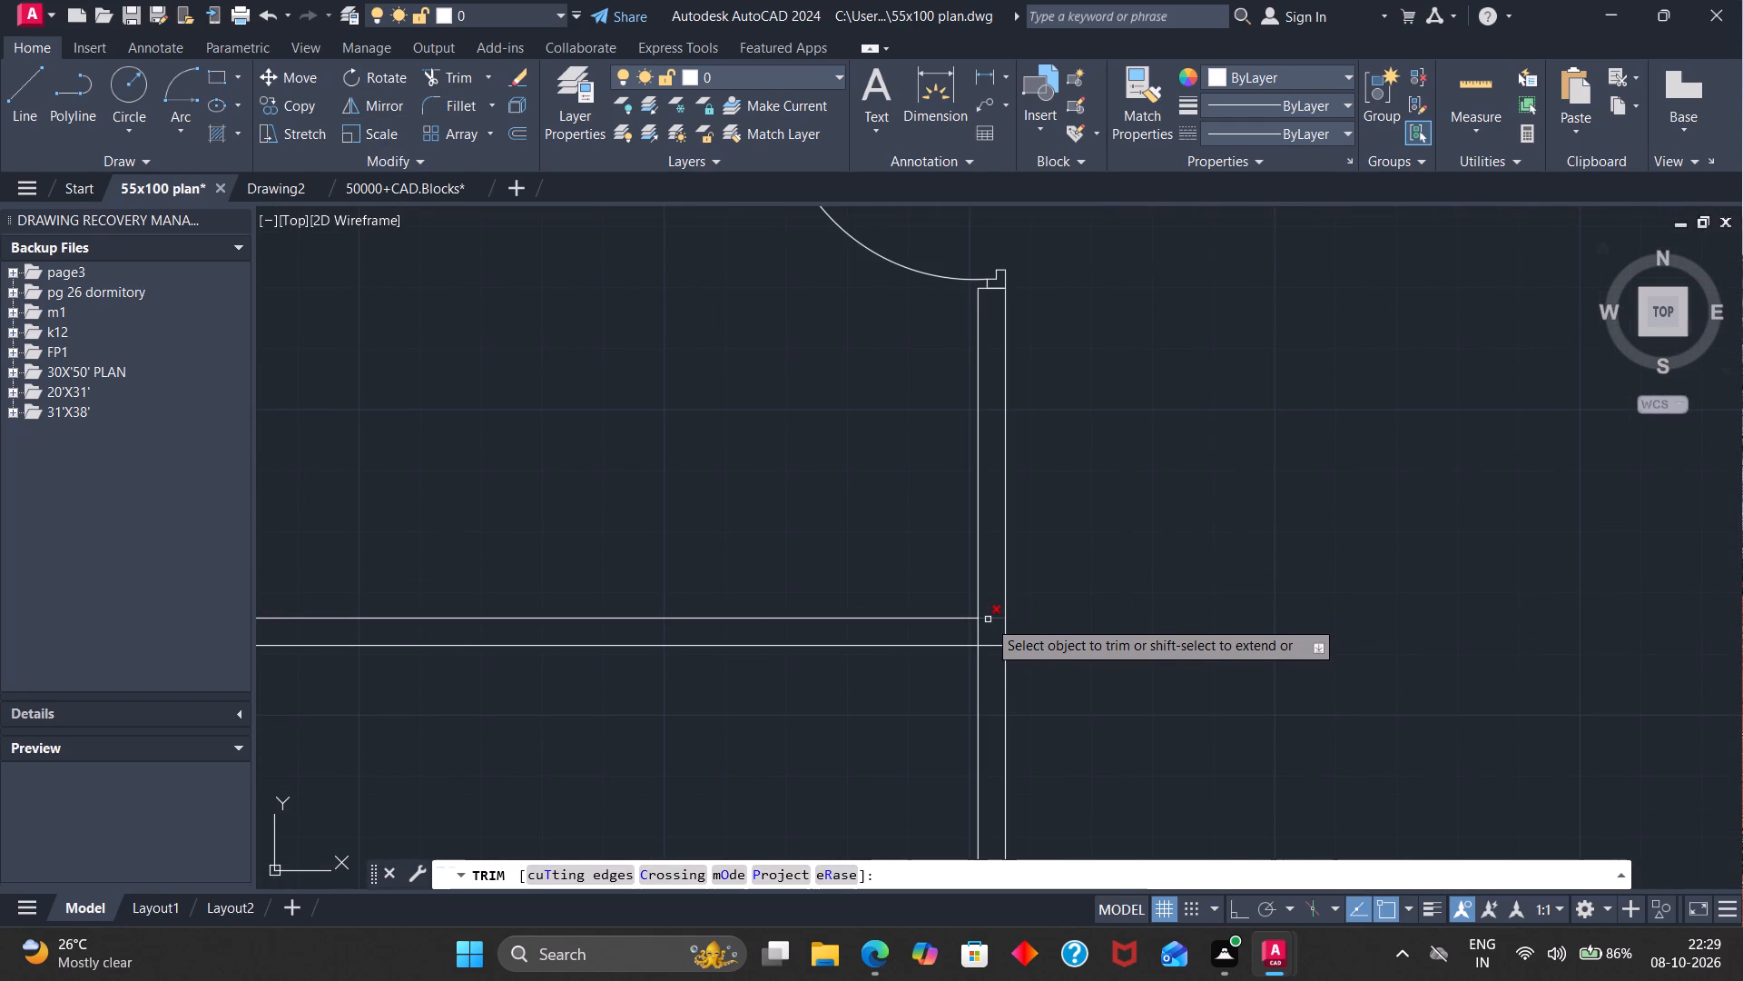
click(988, 619)
click(990, 649)
scroll(996, 628, down, 2)
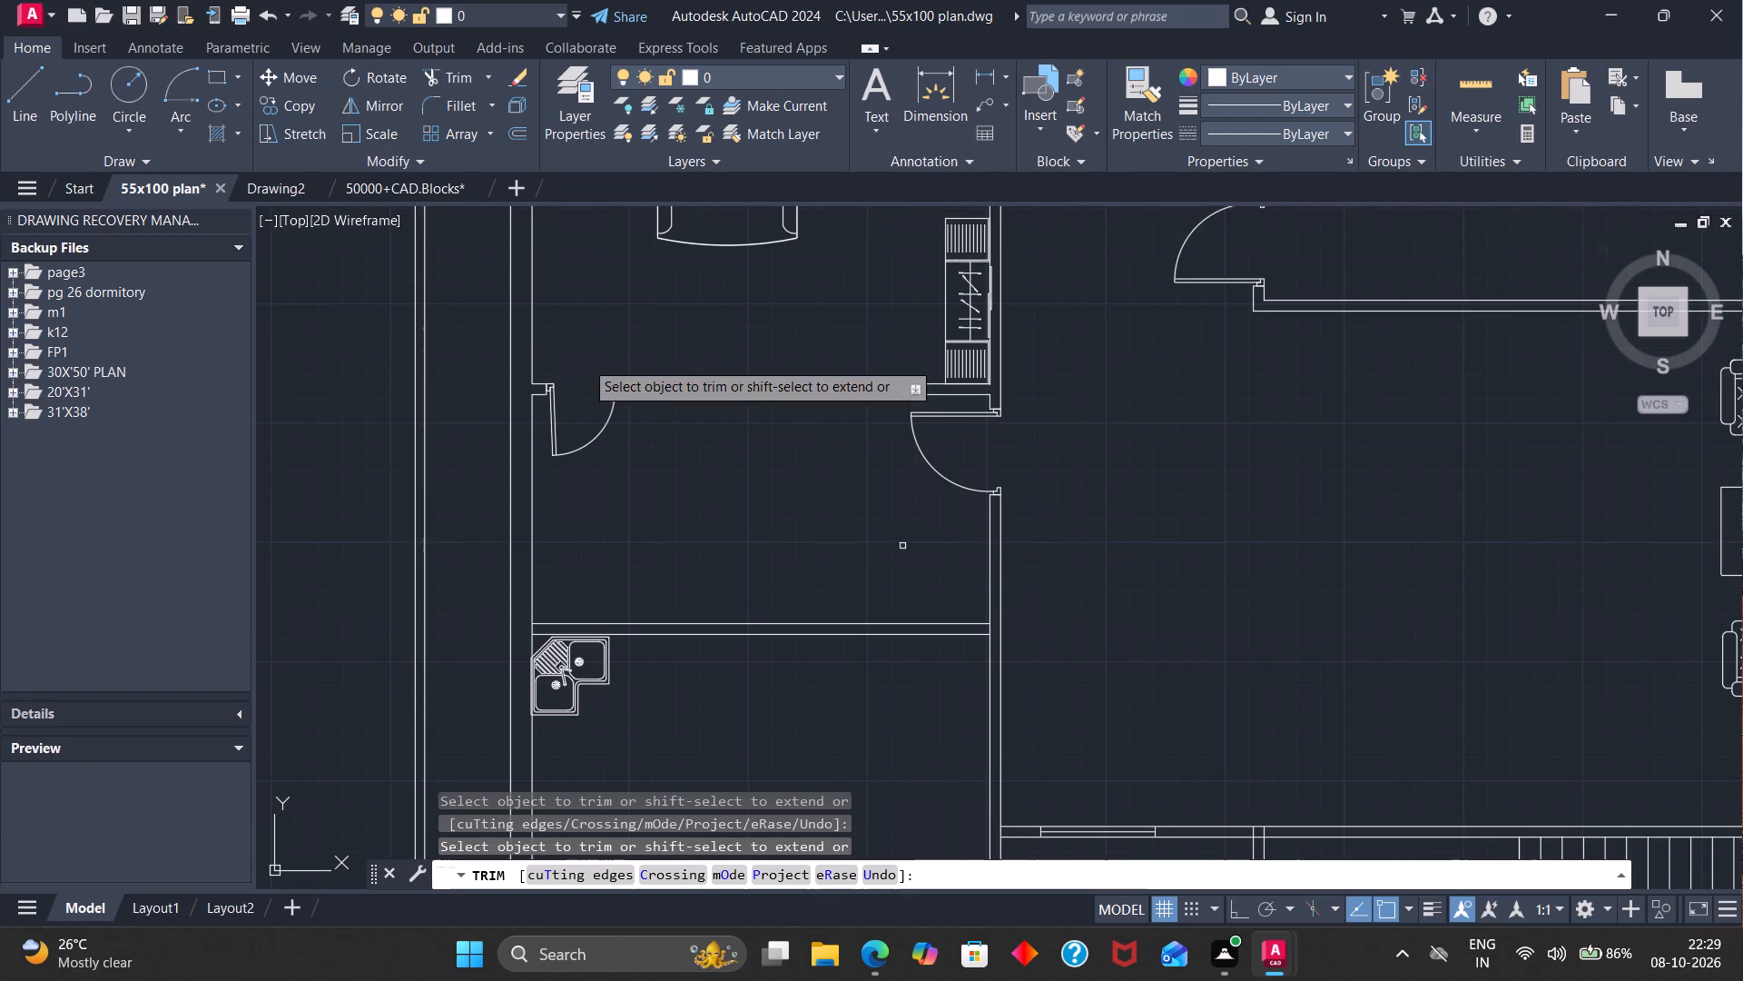
Draw a short line across the thickness of the vertical wall, in line with the partition's lower face.
click(34, 109)
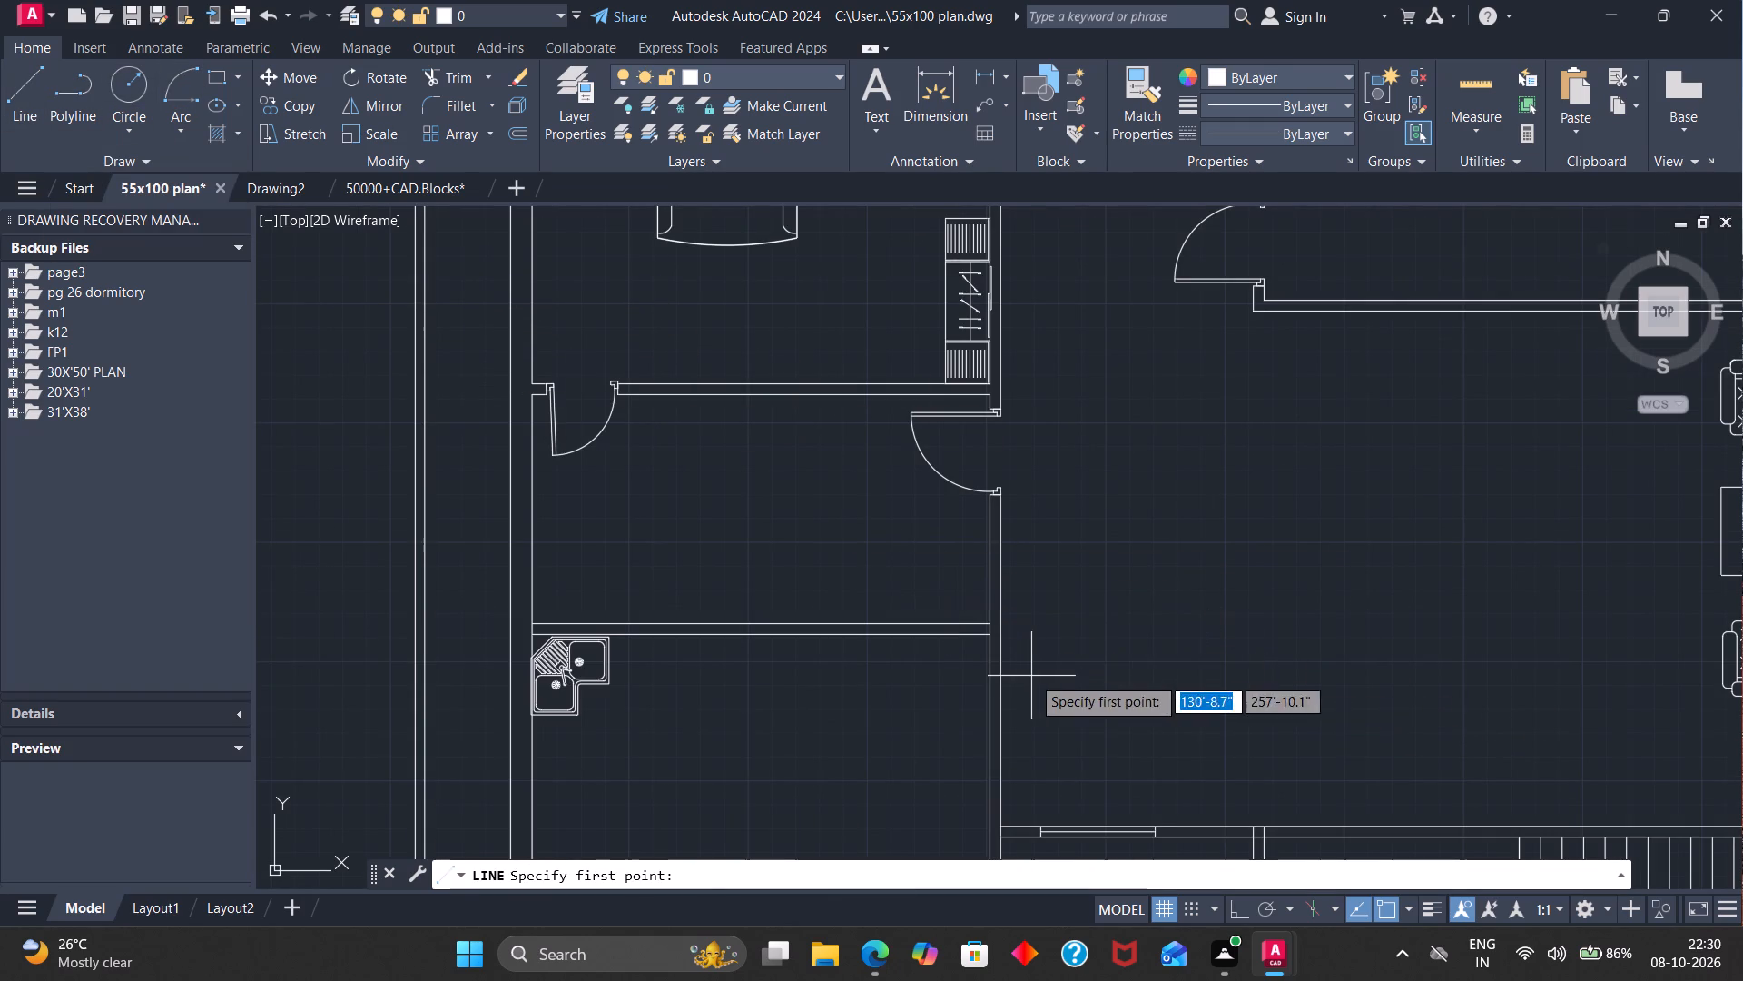
scroll(983, 644, up, 2)
click(998, 619)
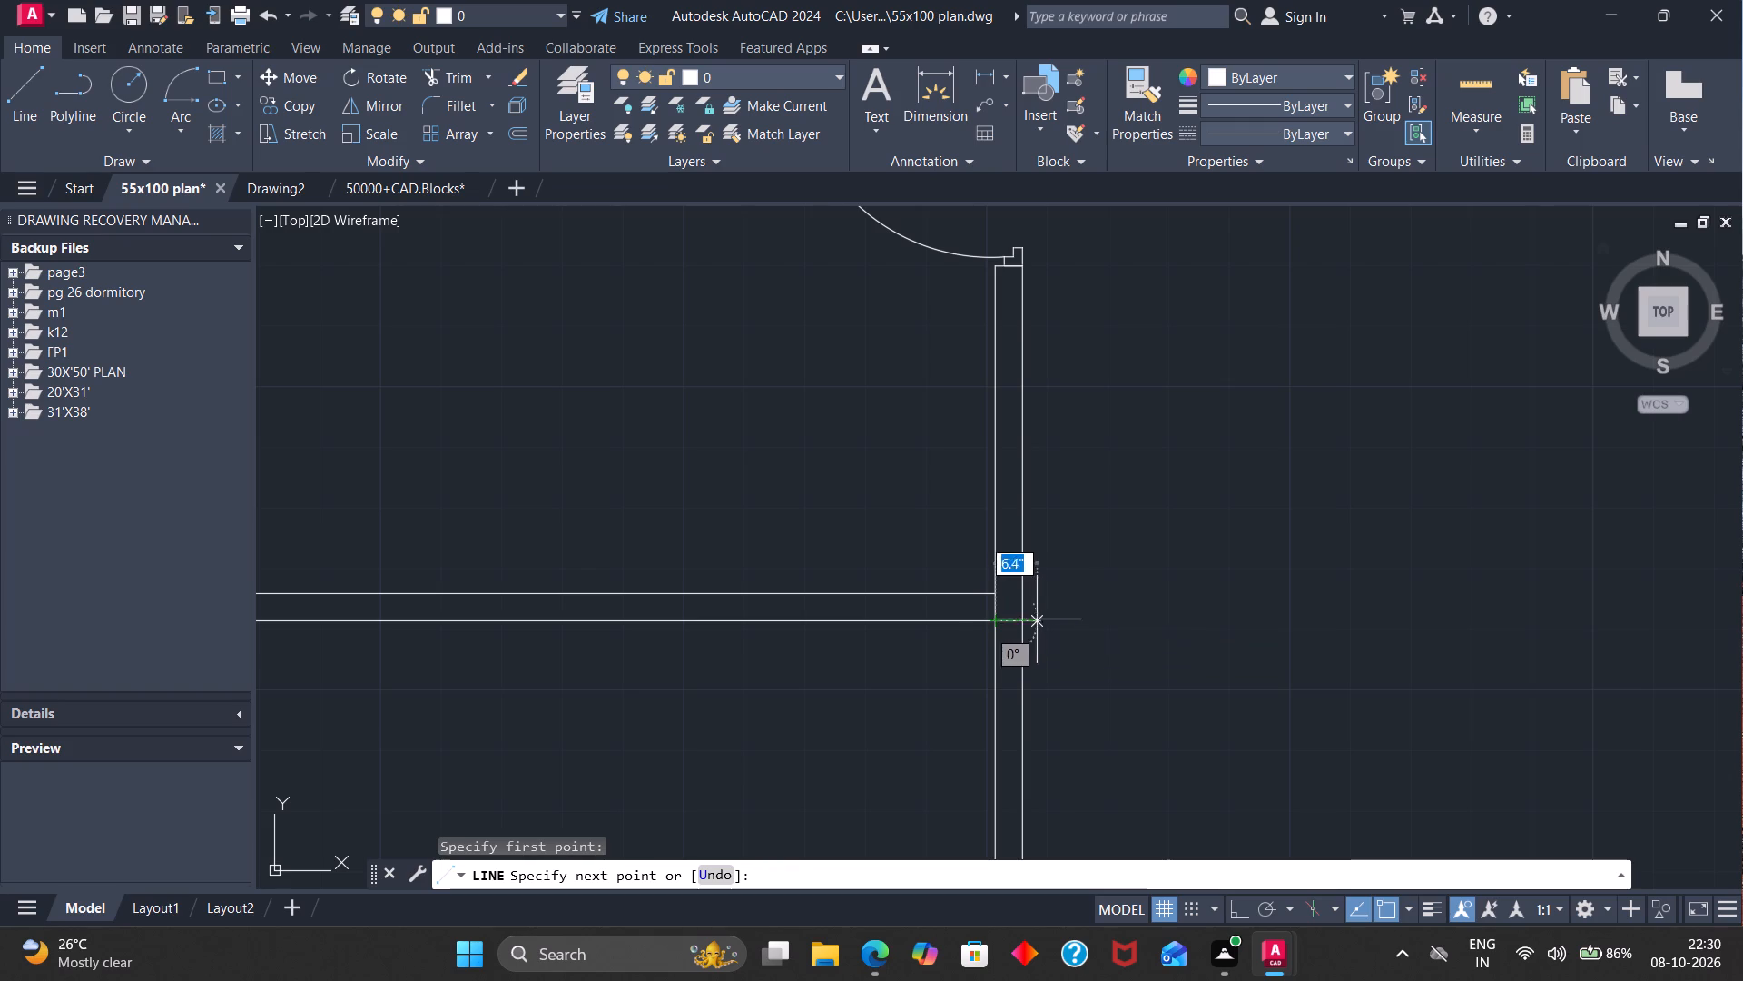
click(1026, 619)
key(Escape)
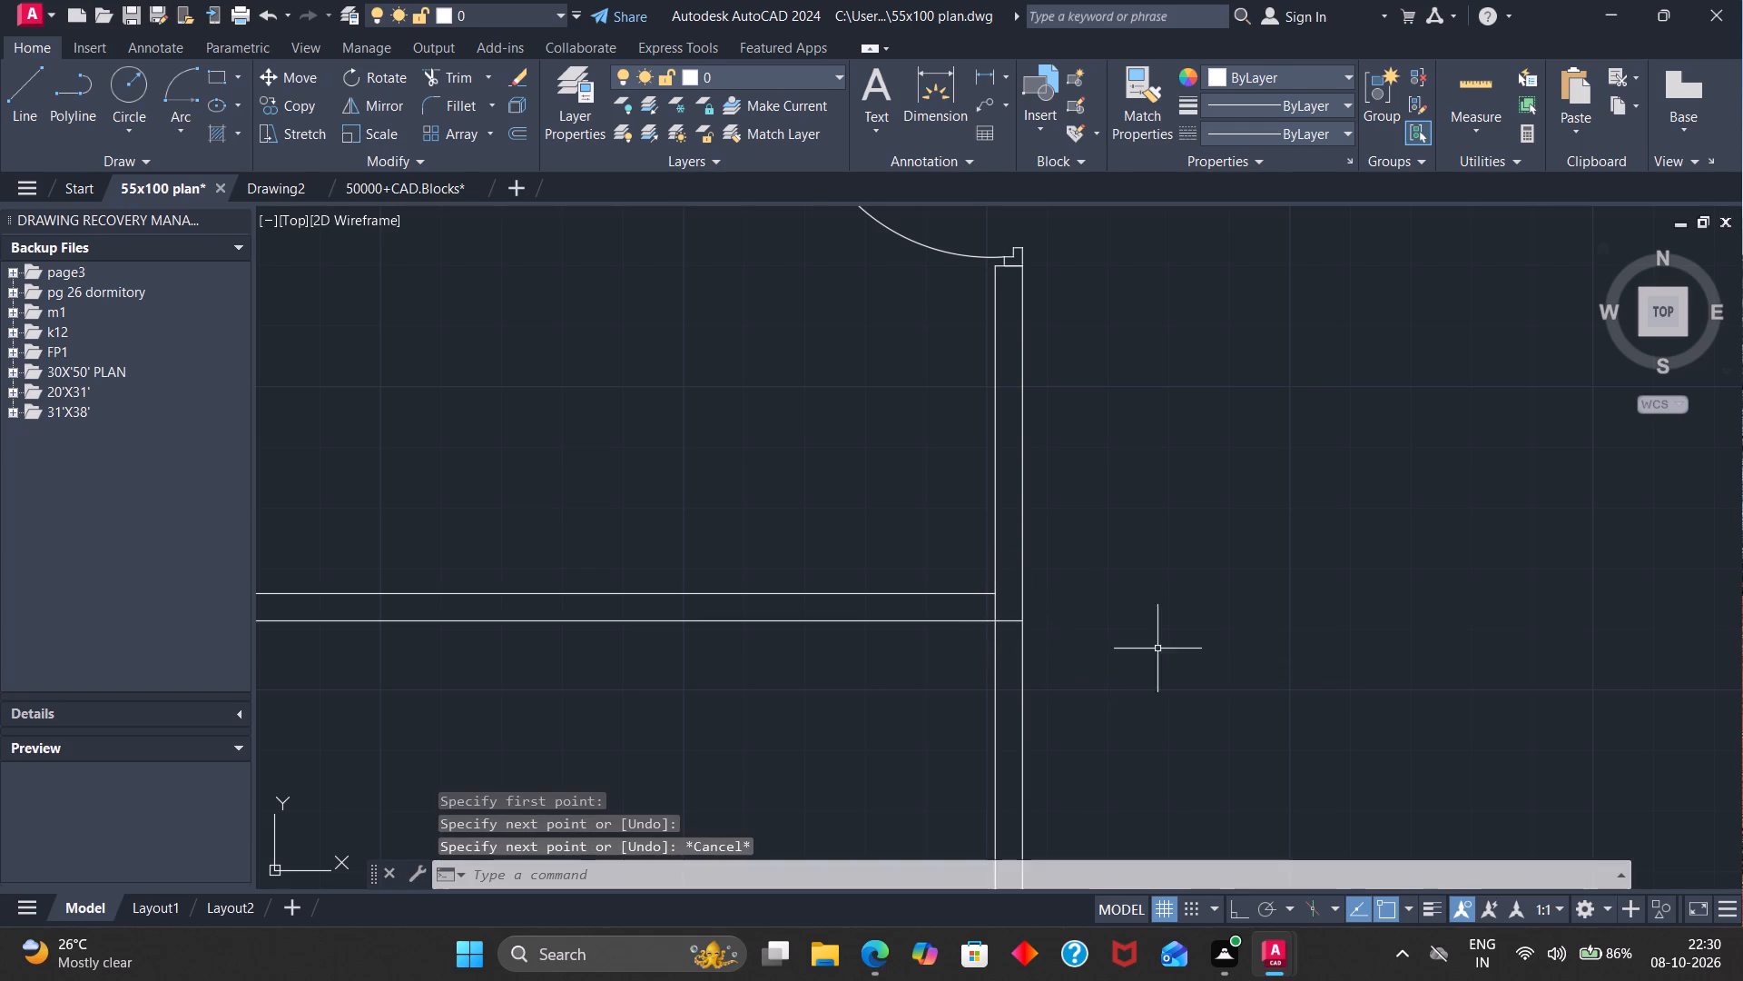
Offset the short line across the vertical wall 6" down, and offset that copy another 2'6" down to mark a door opening.
key(o)
key(Return)
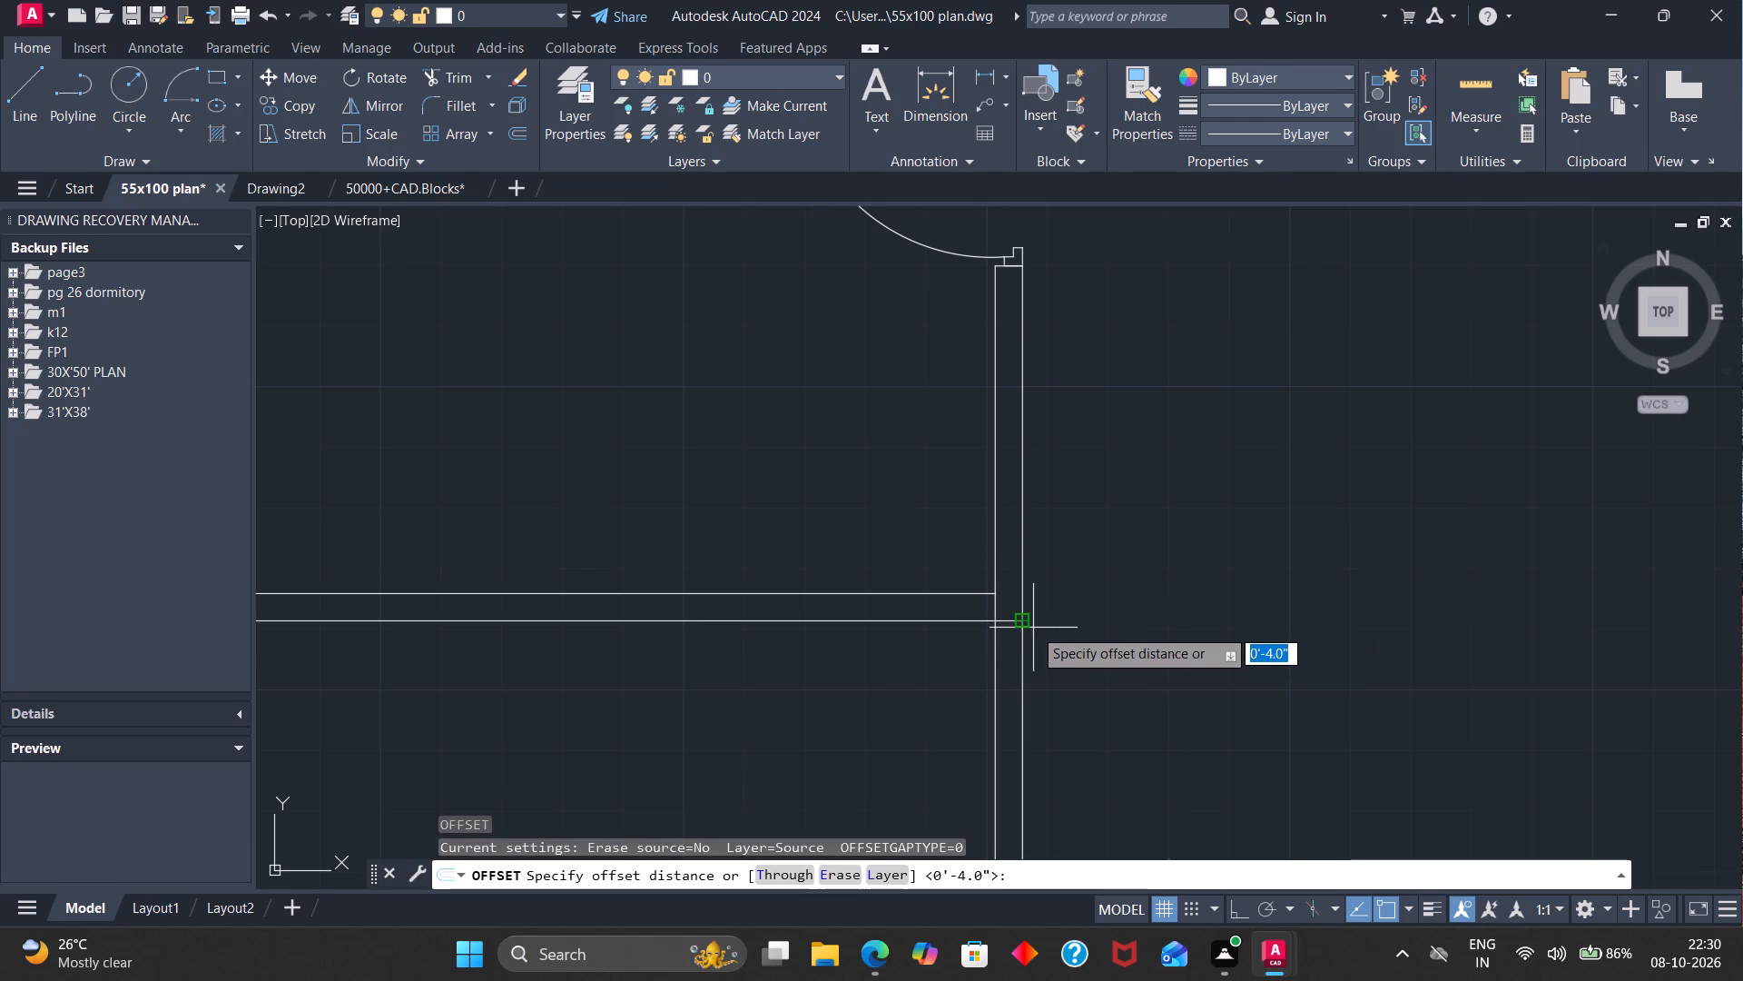
key(6)
key(Return)
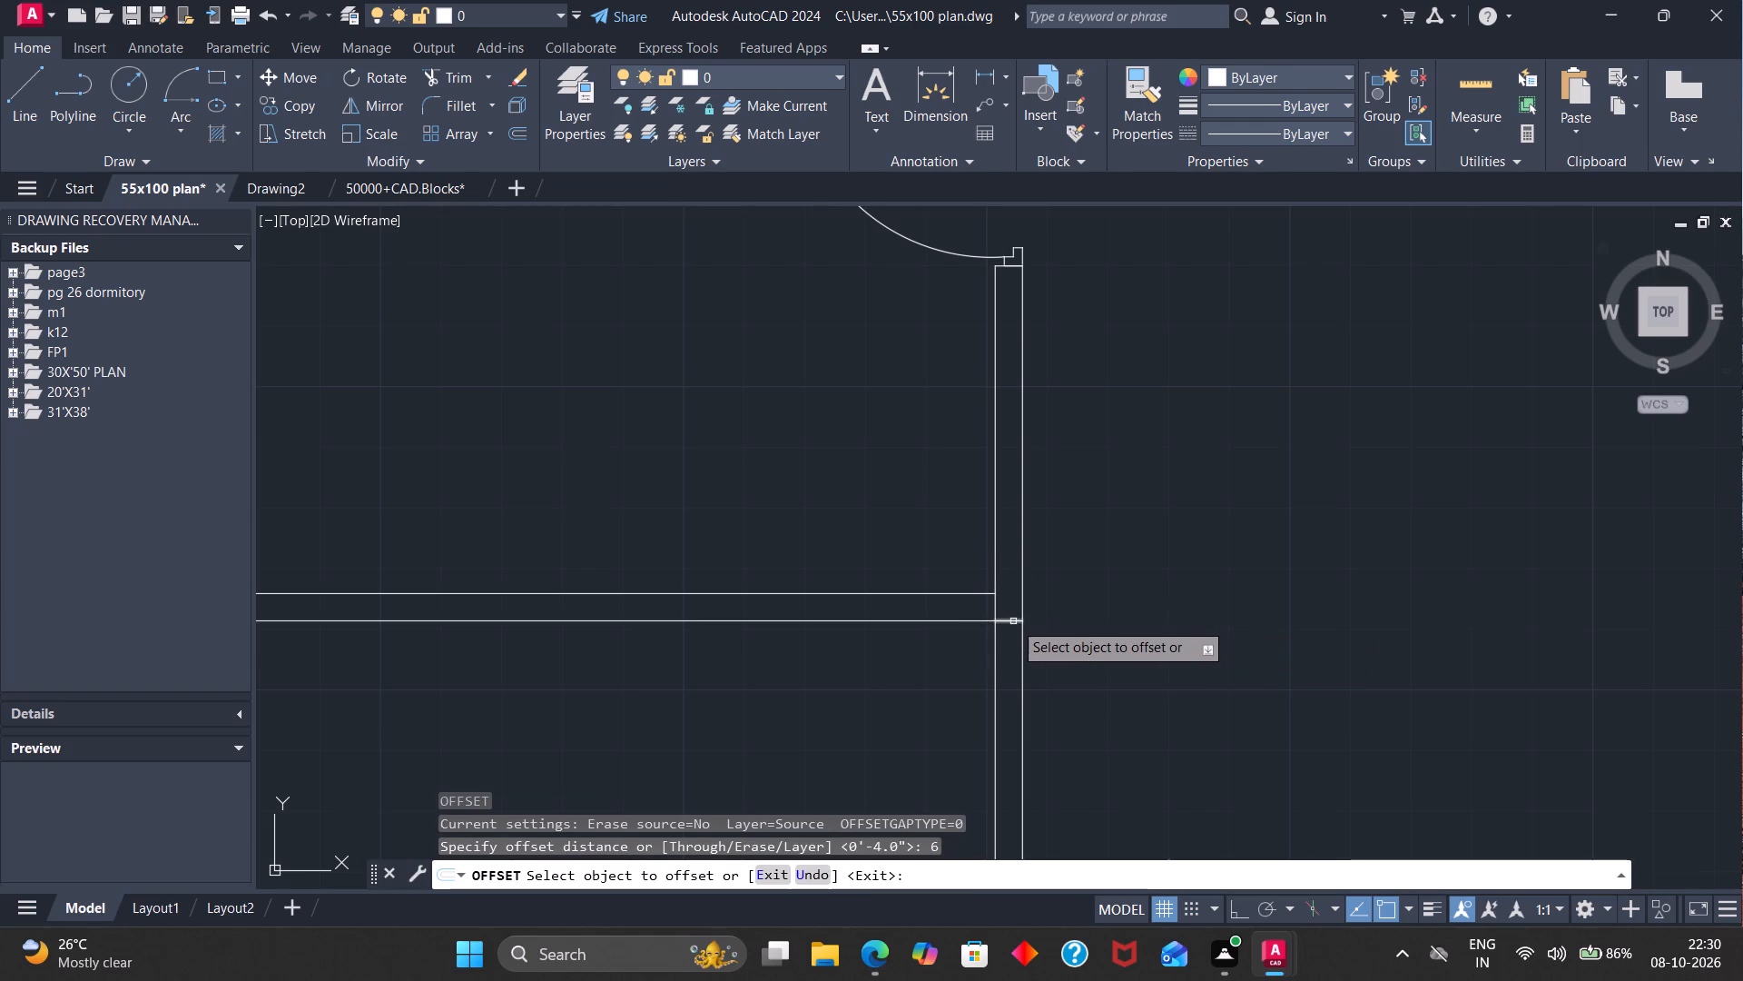
click(1013, 621)
click(1016, 659)
click(1013, 658)
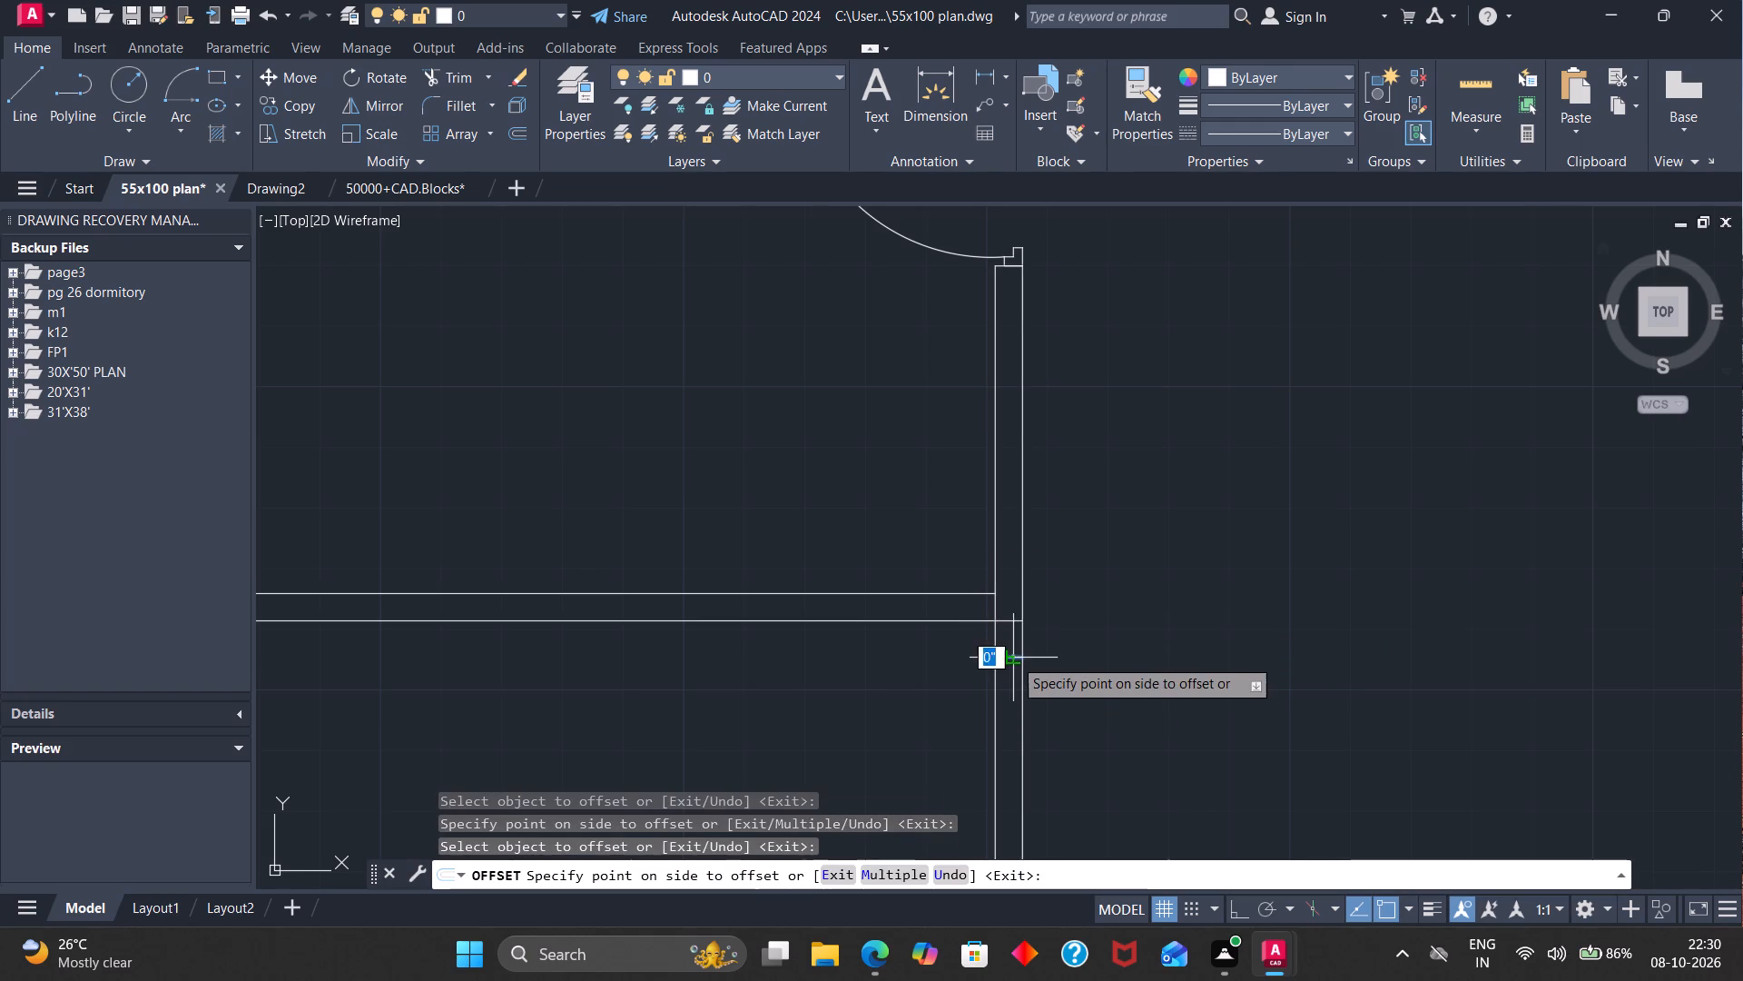
key(2)
key(apostrophe)
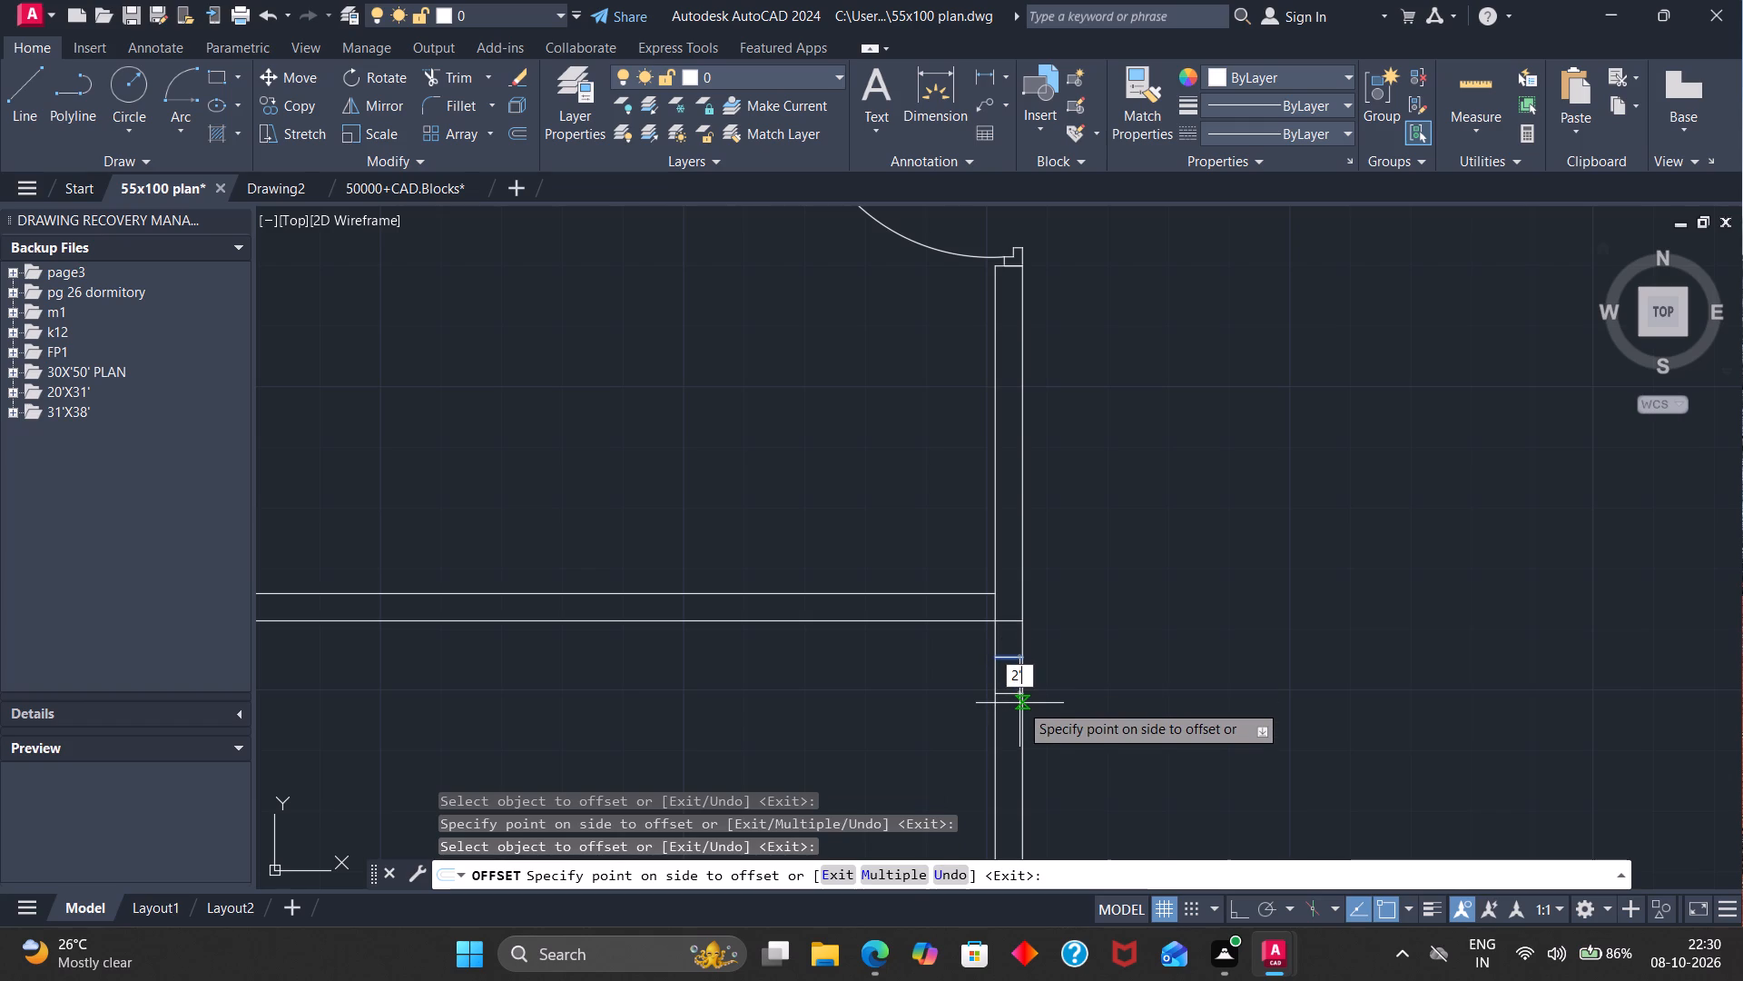
key(6)
key(shift+quotedbl)
key(Return)
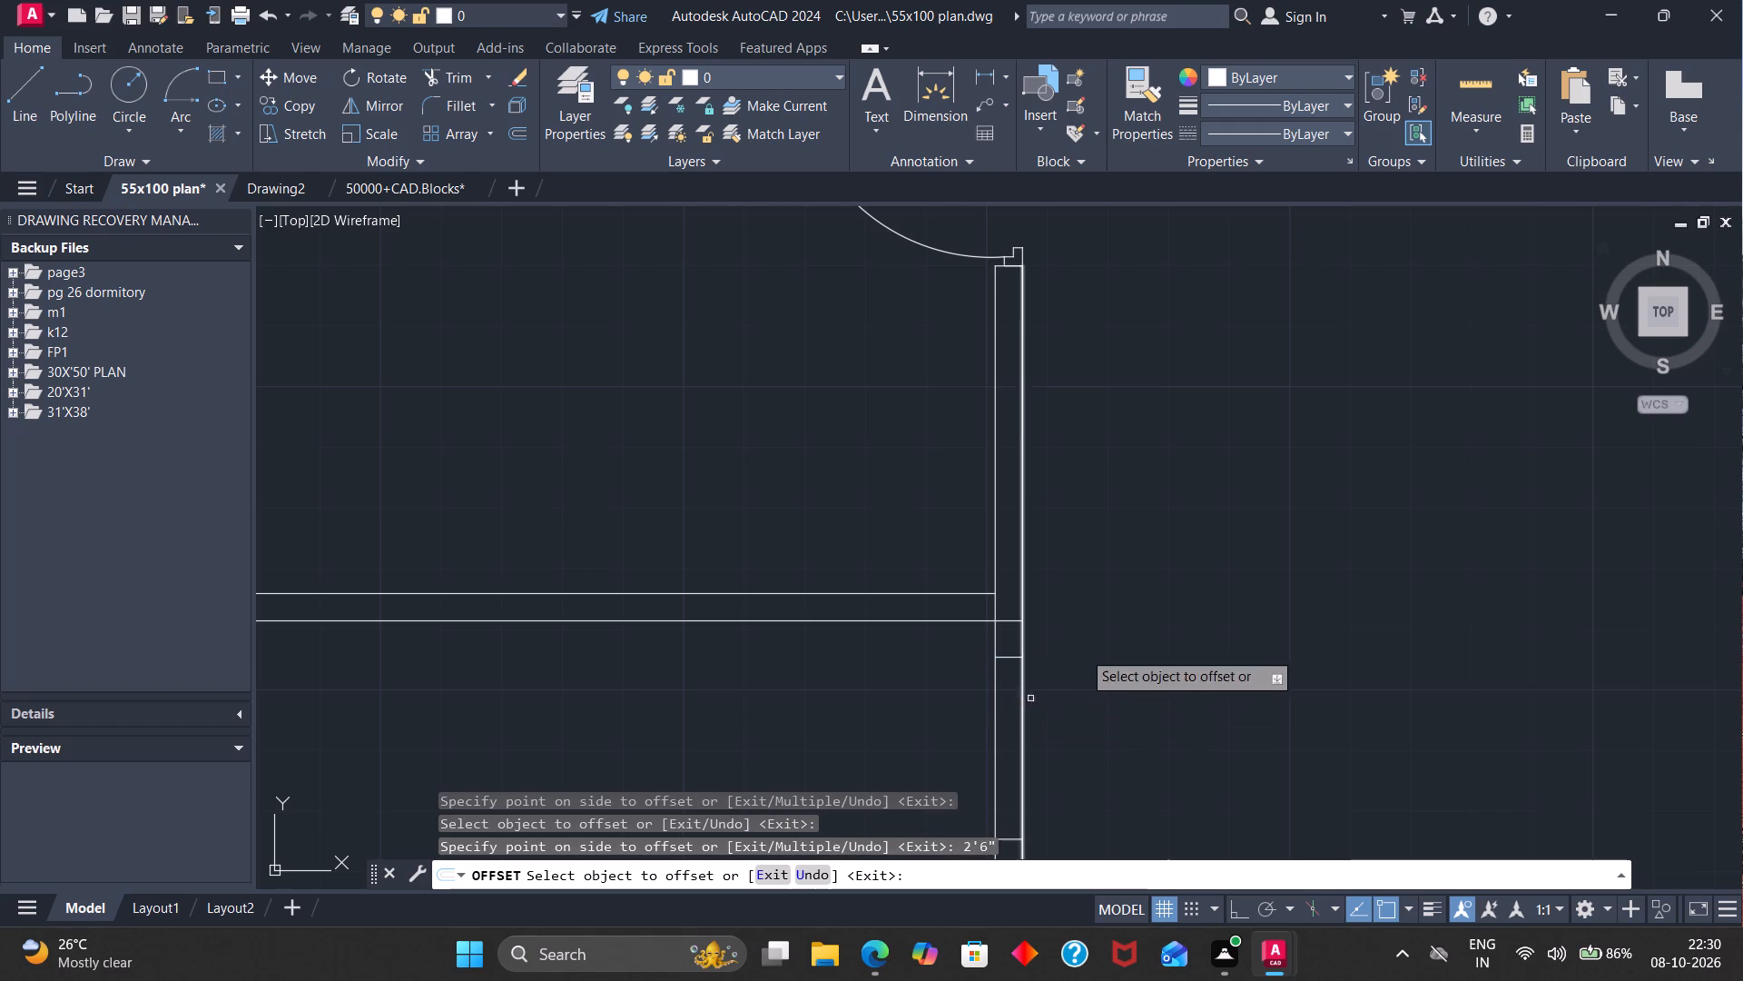
Trim both vertical wall lines between the opening marks, and remove the leftover short line at the partition's lower face.
click(449, 81)
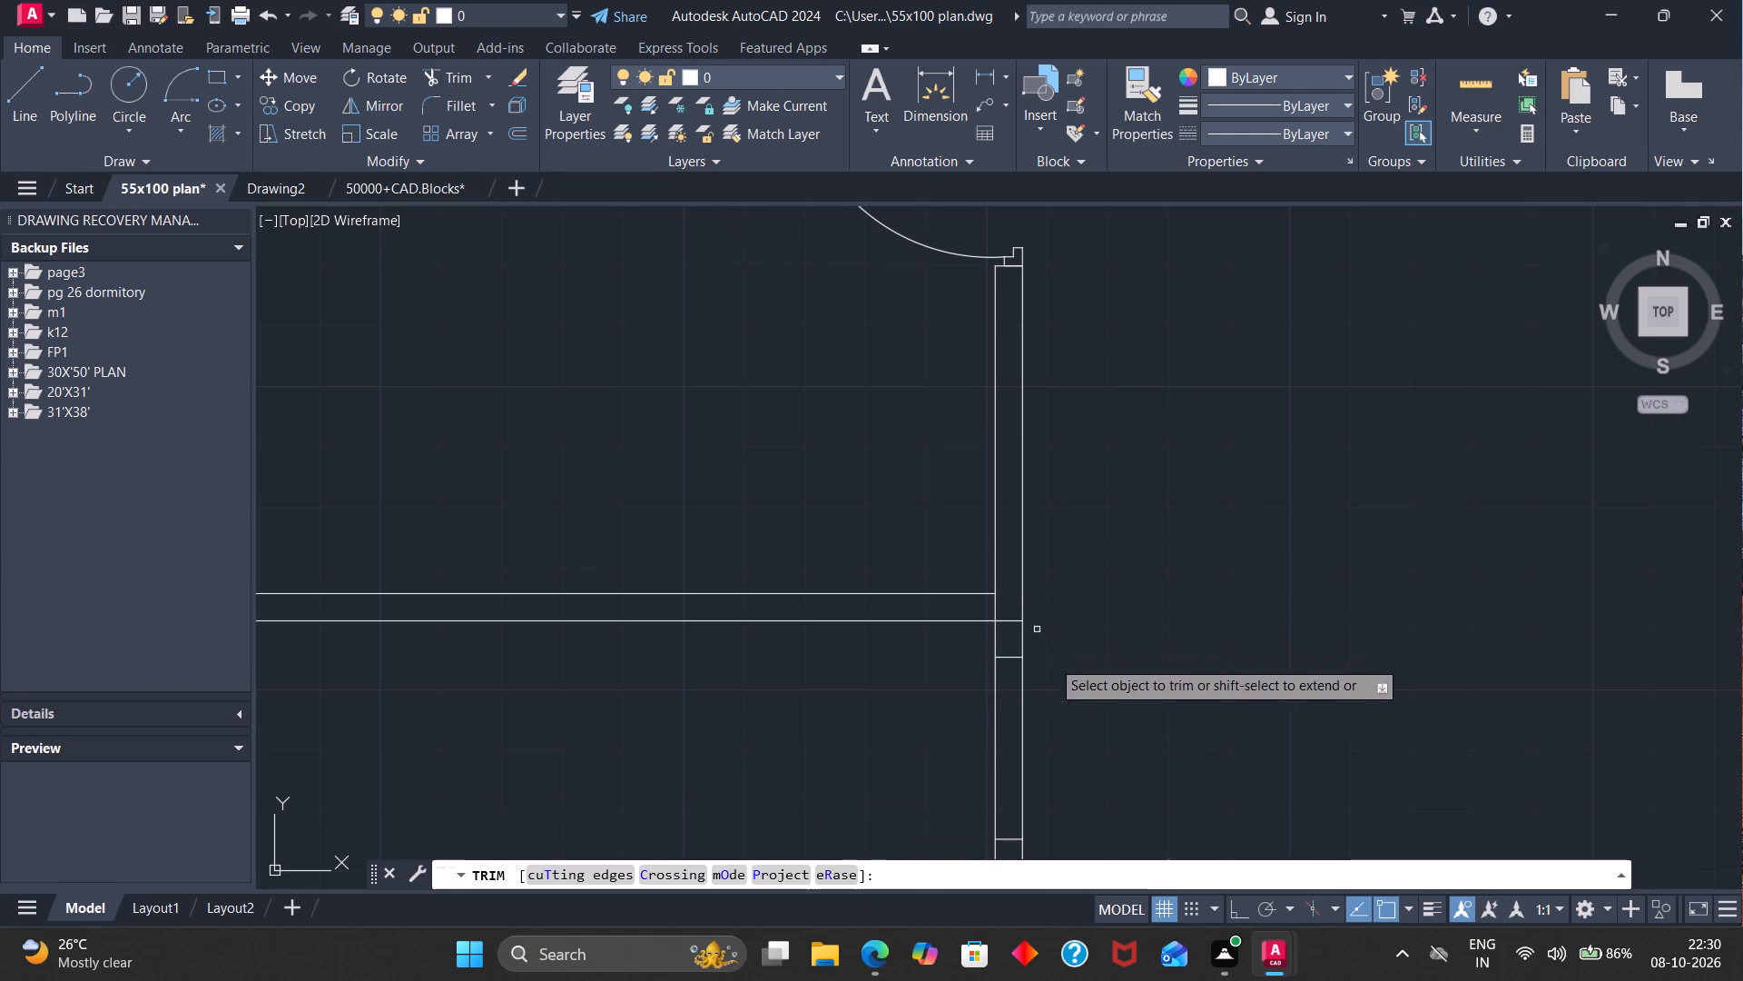
drag(1080, 741, 883, 742)
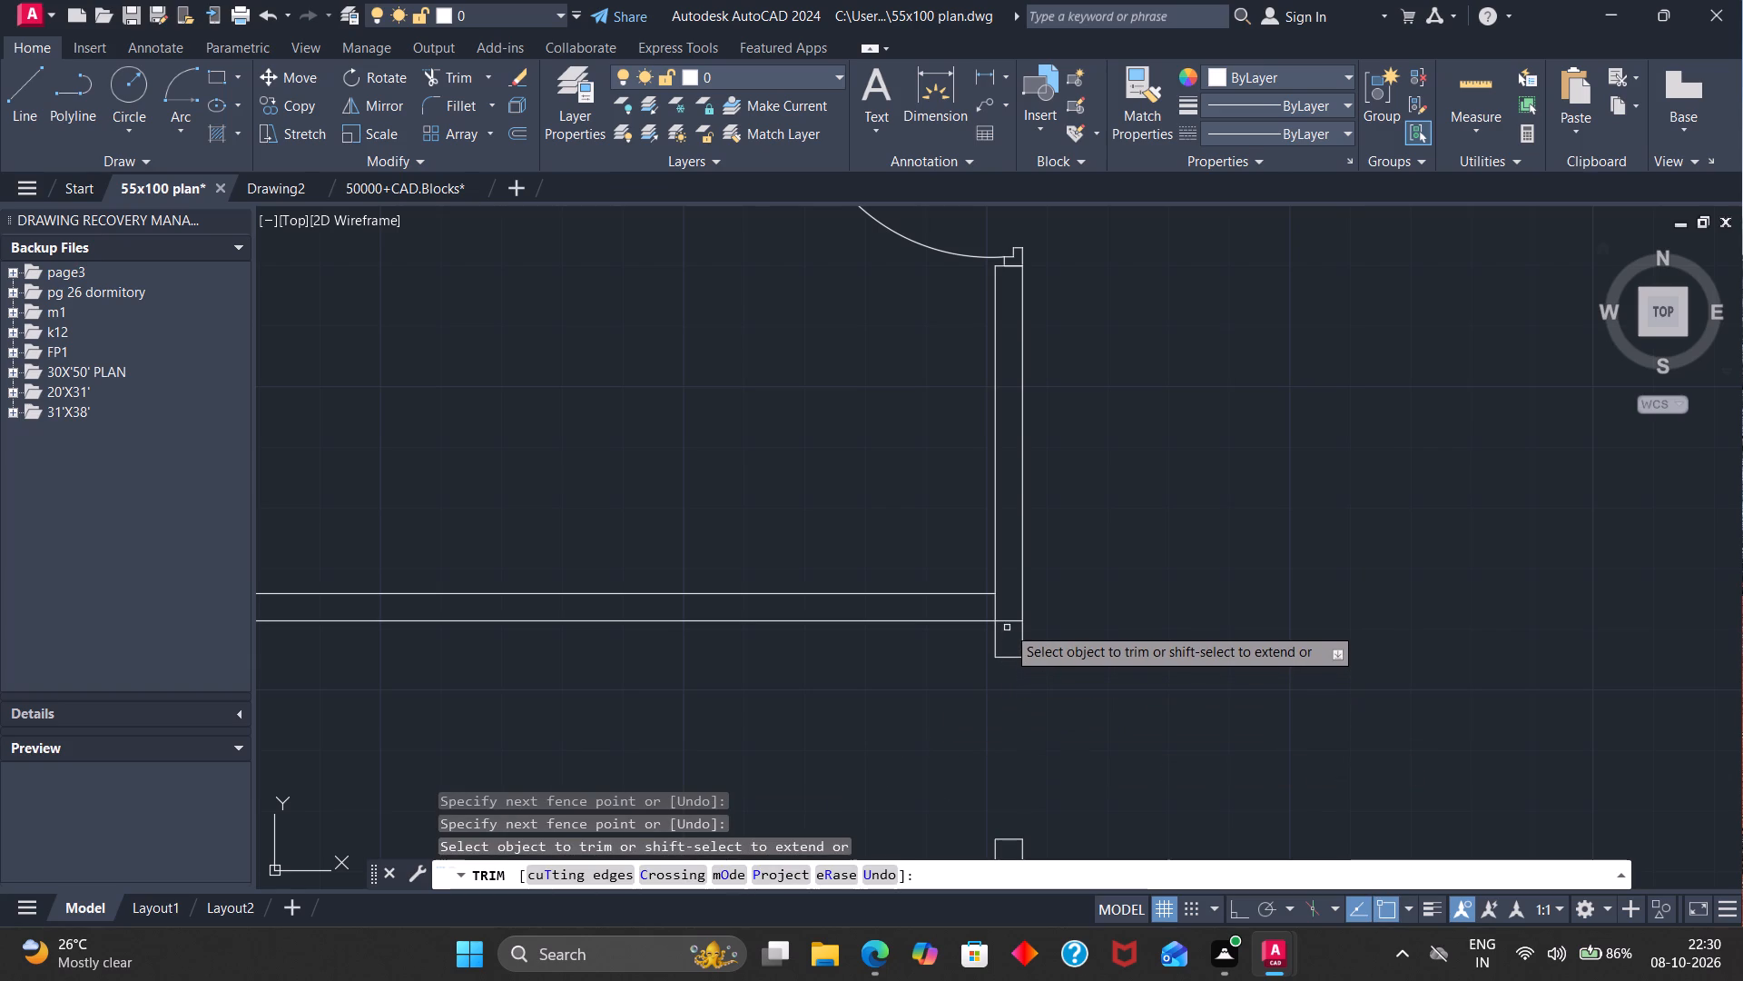
click(1009, 623)
scroll(1033, 574, down, 1)
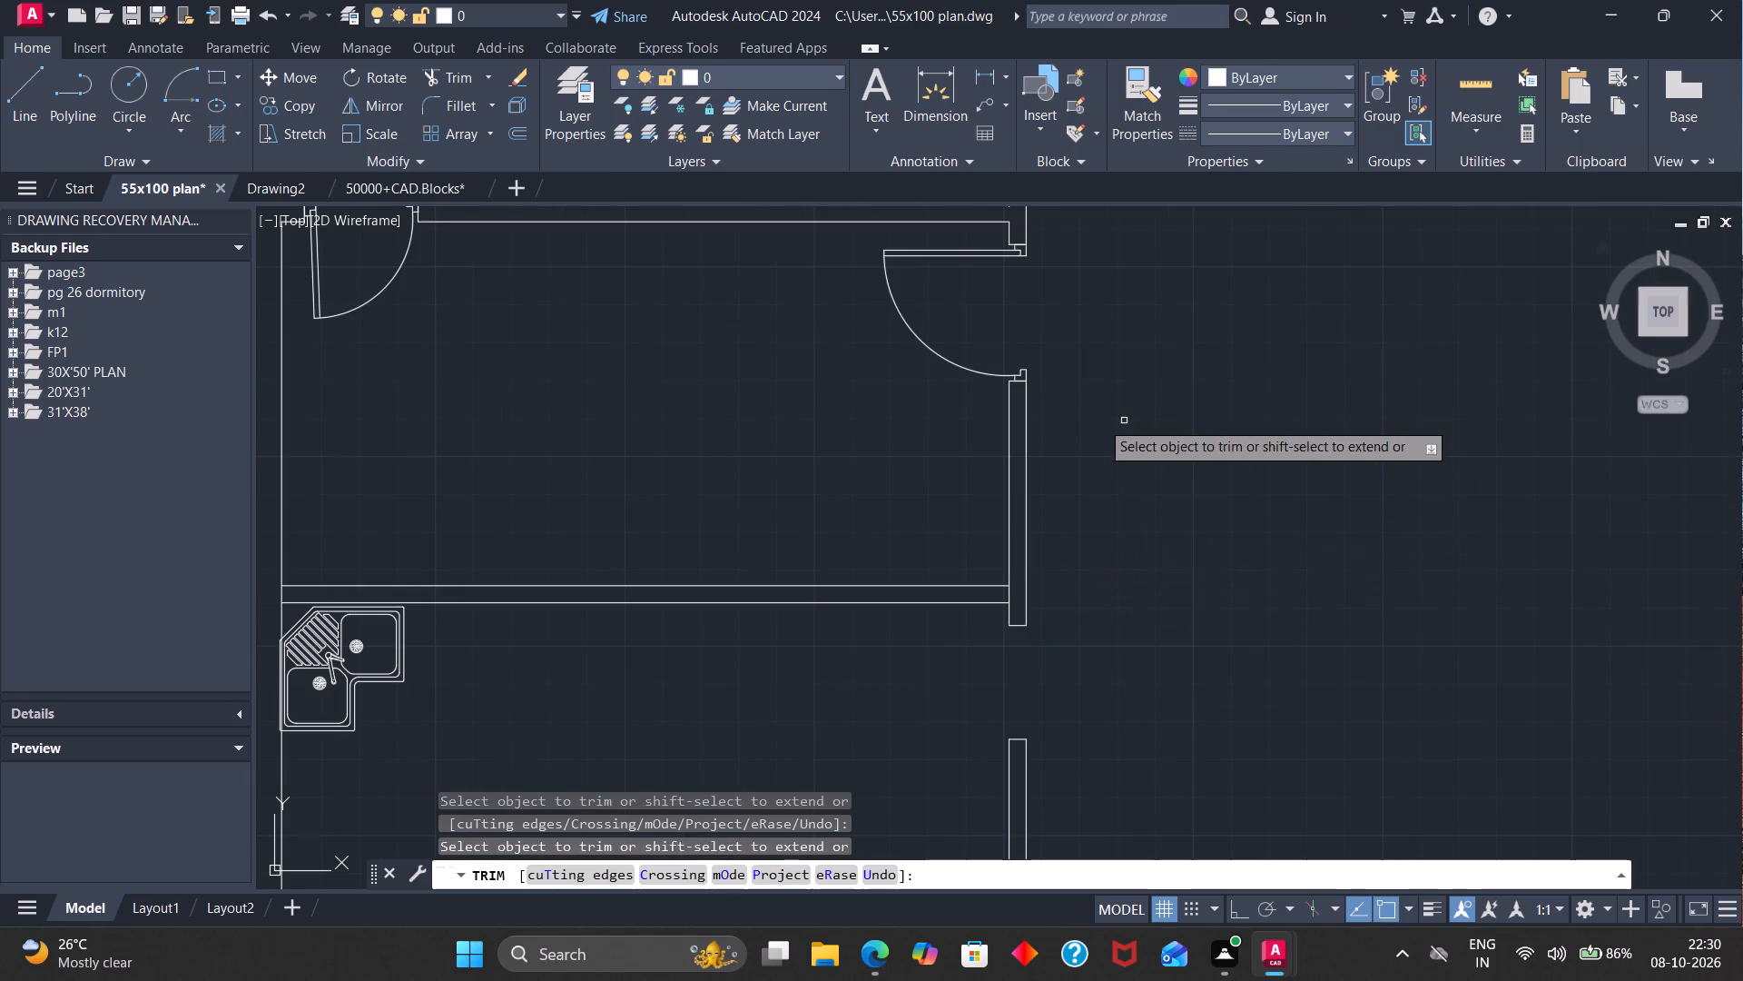
key(m)
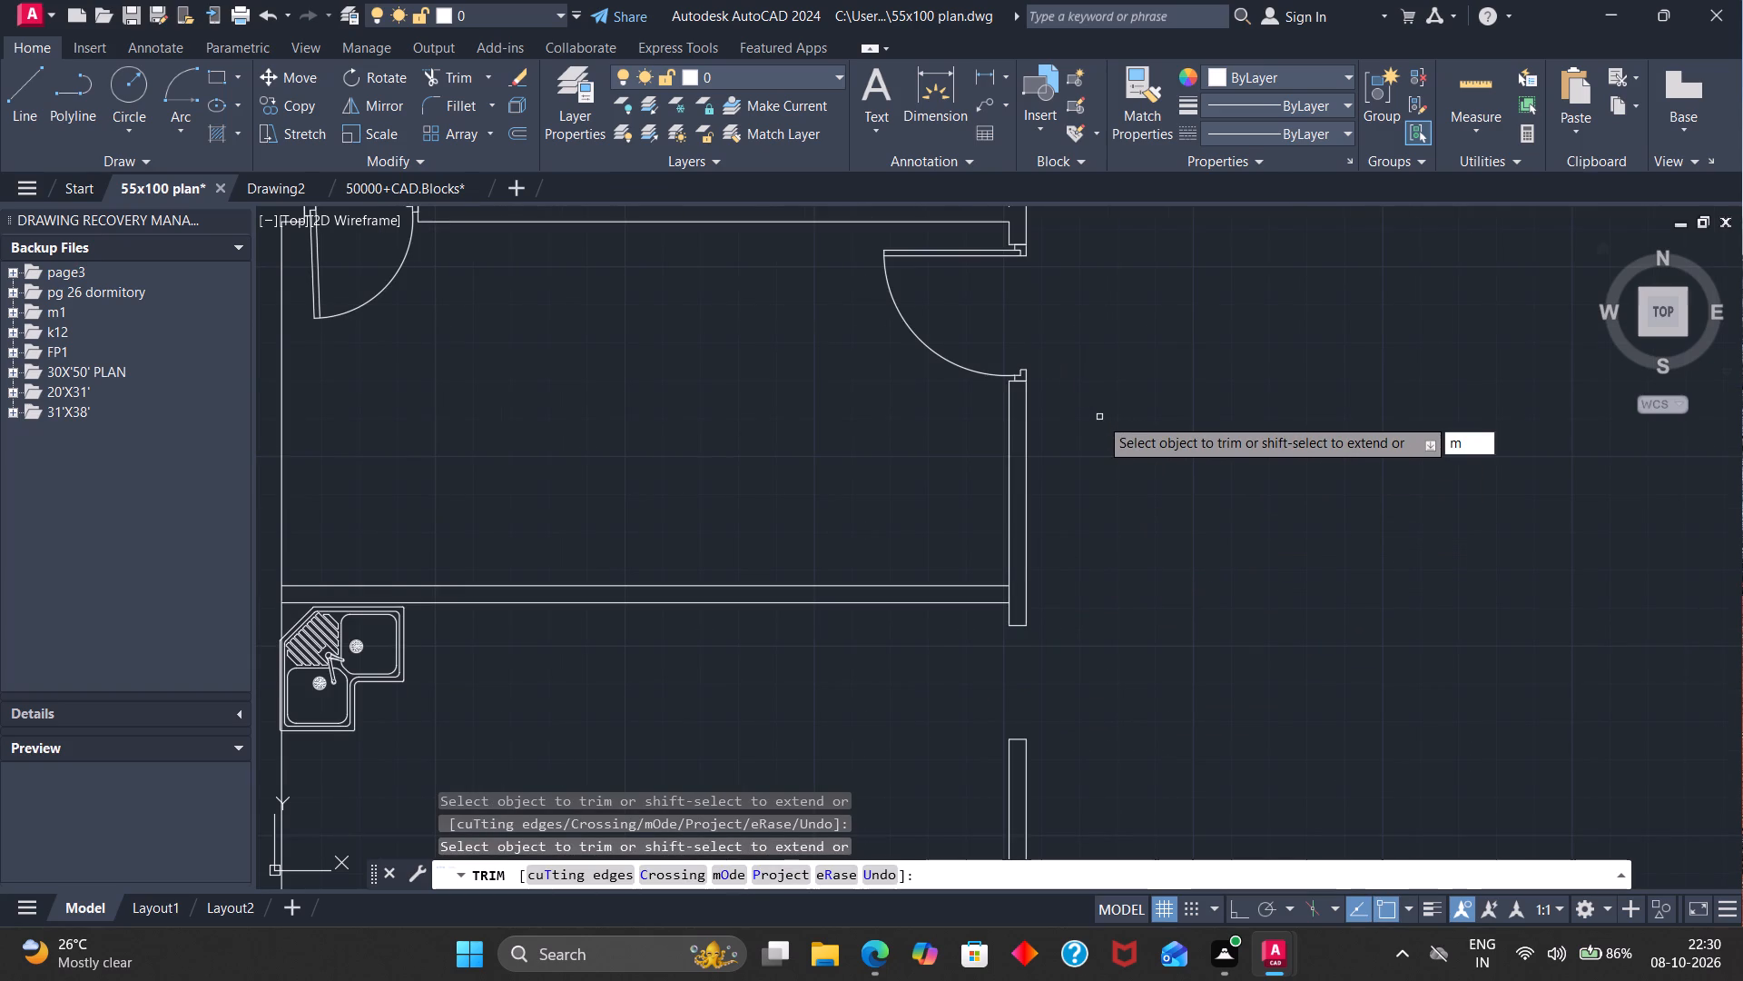
key(Return)
key(Escape)
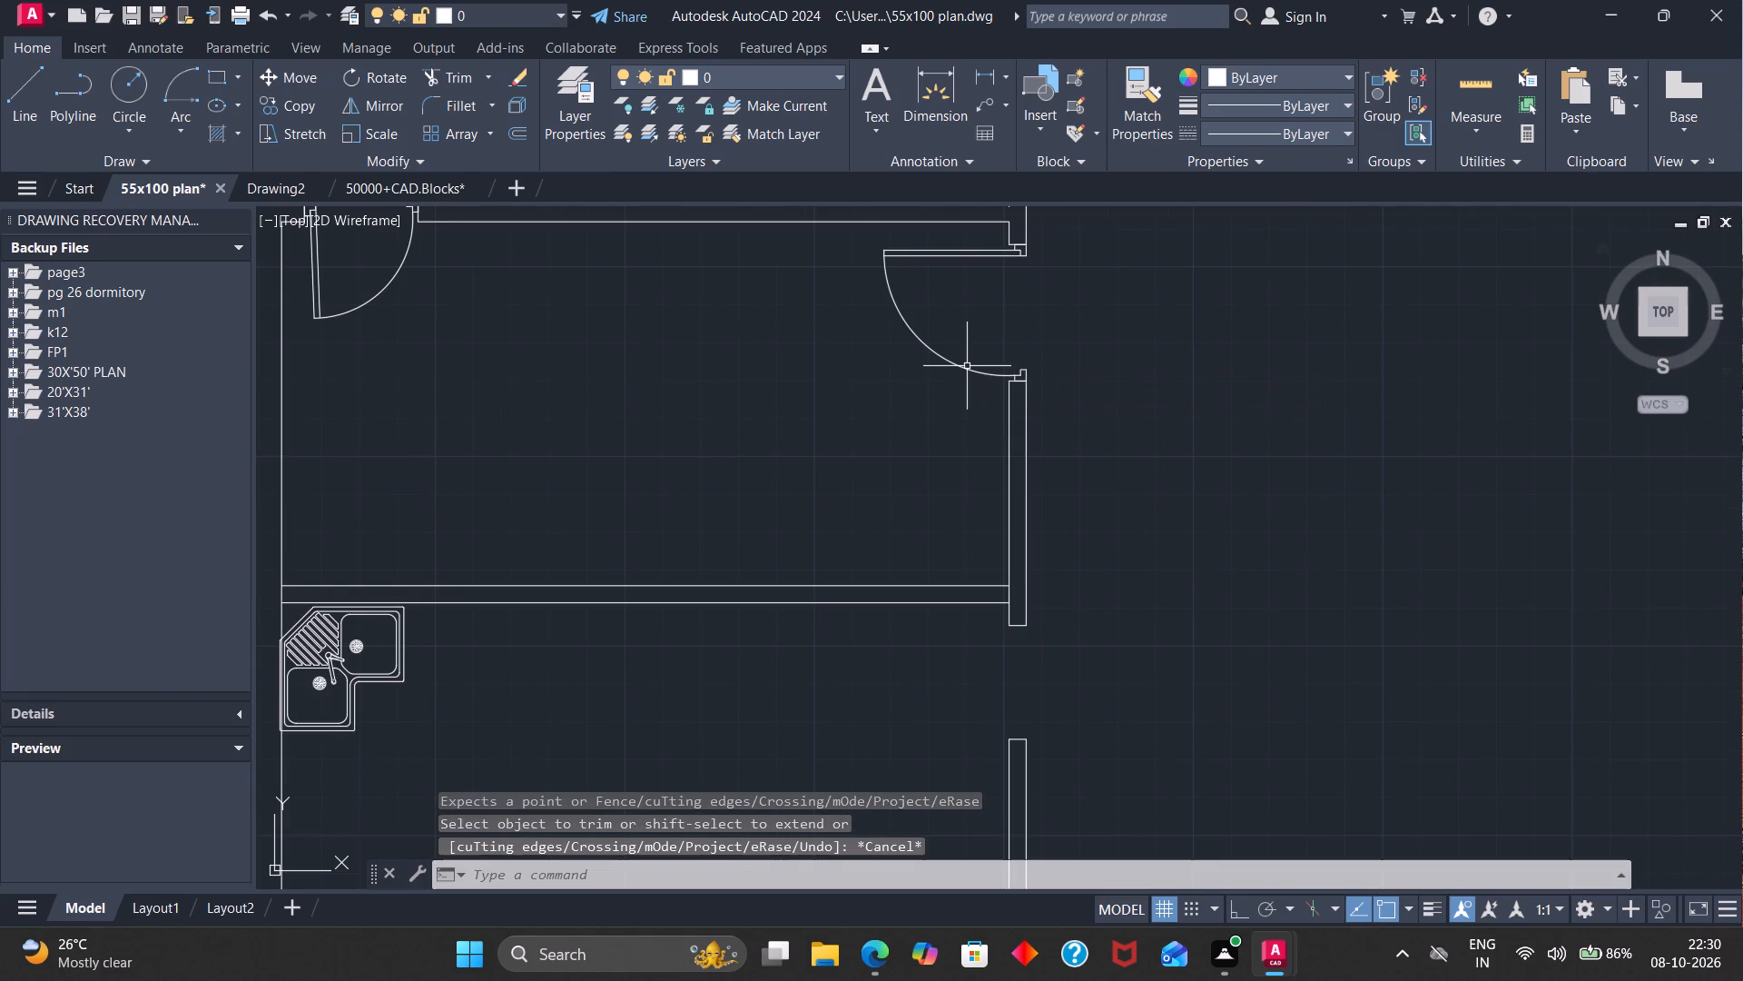
Move the door out of the opening above the partition into the open hall space beside the vertical wall.
key(m)
key(Return)
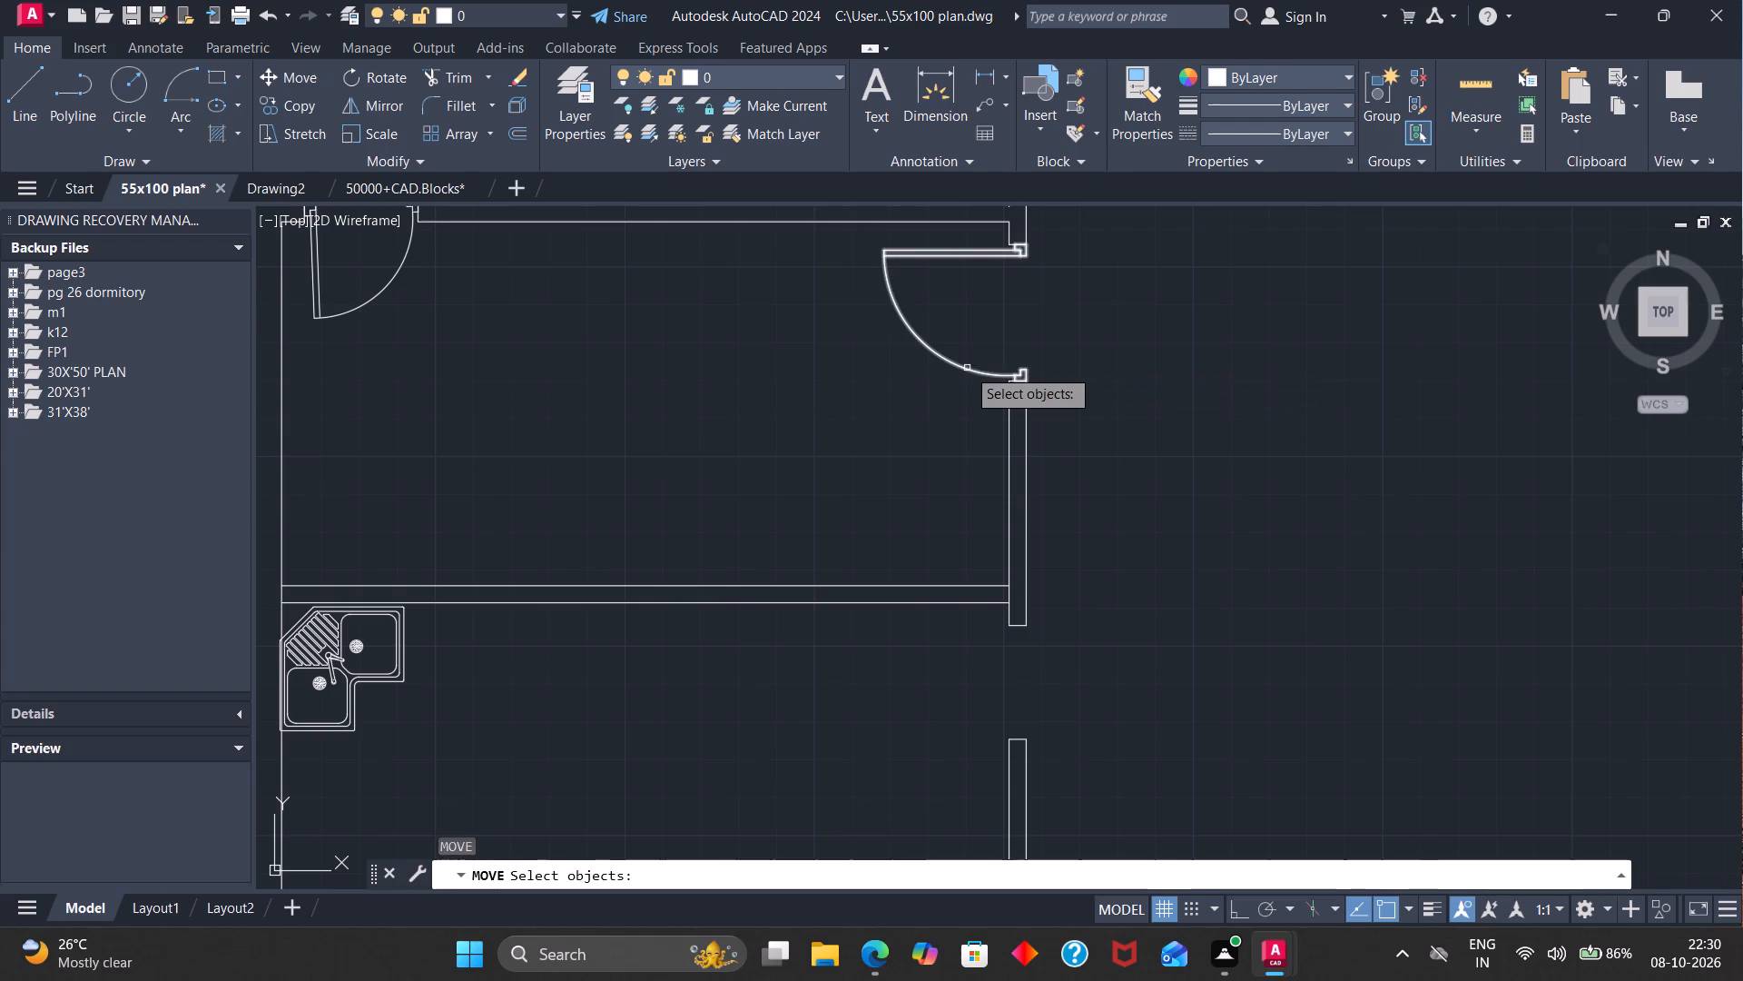
click(967, 368)
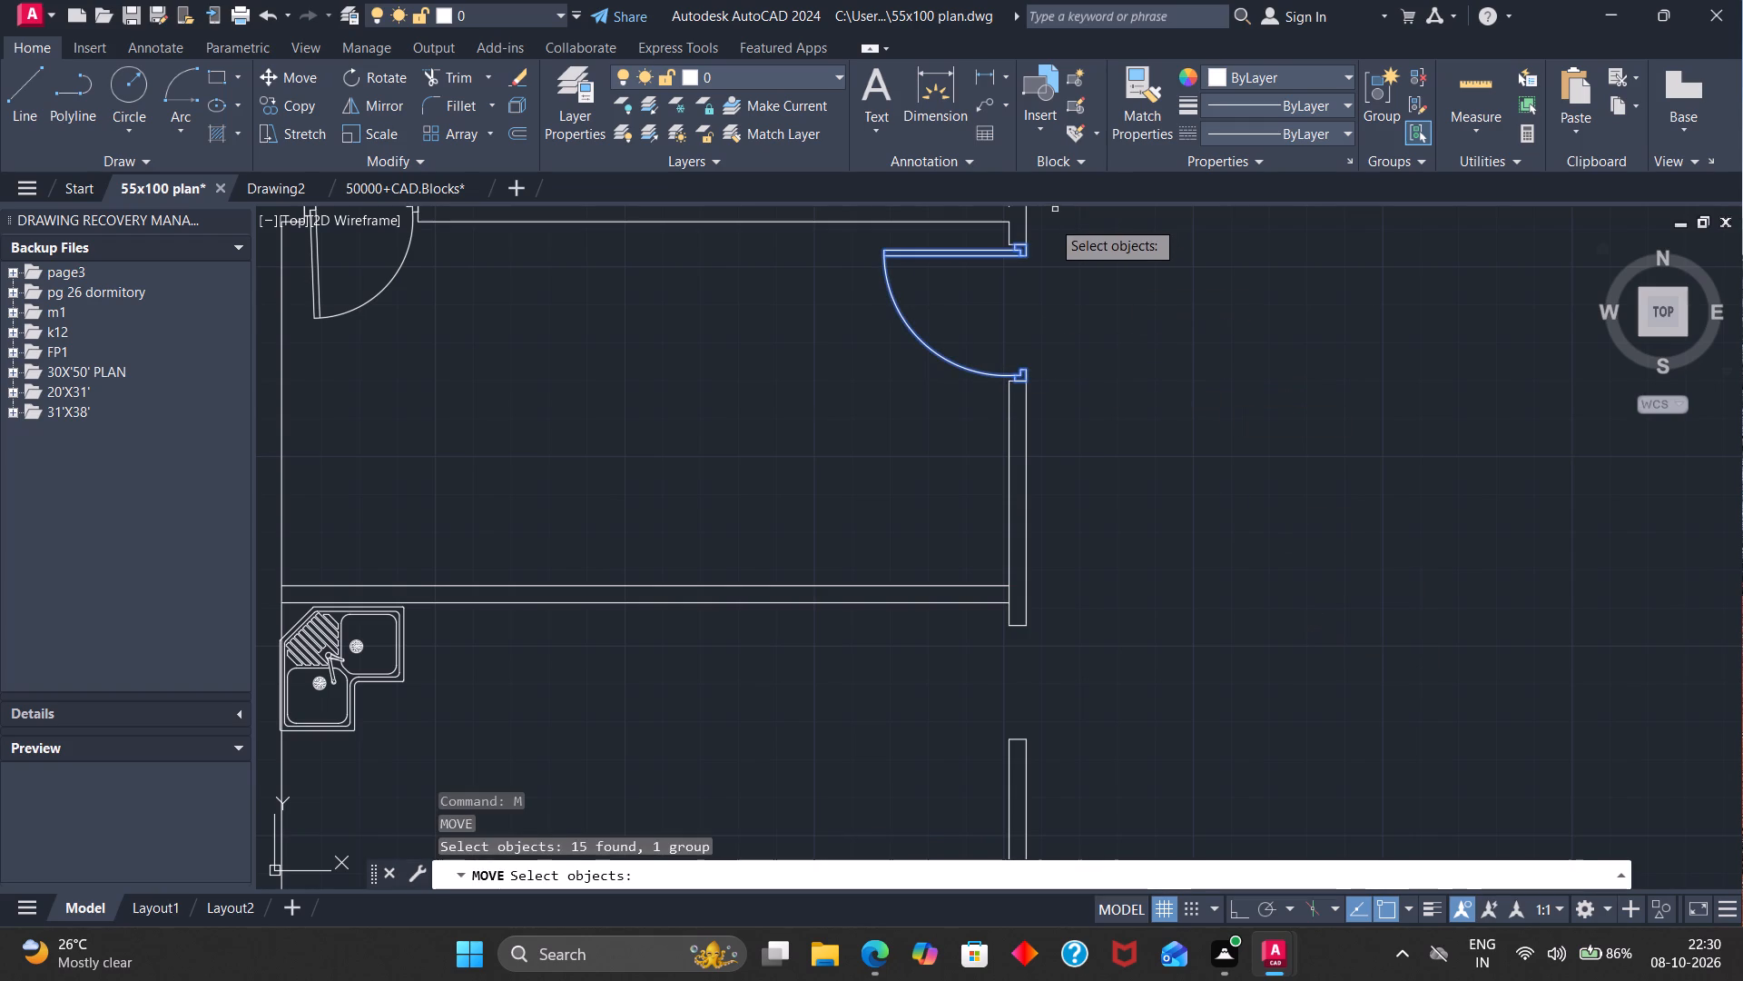
key(Return)
scroll(1027, 252, up, 3)
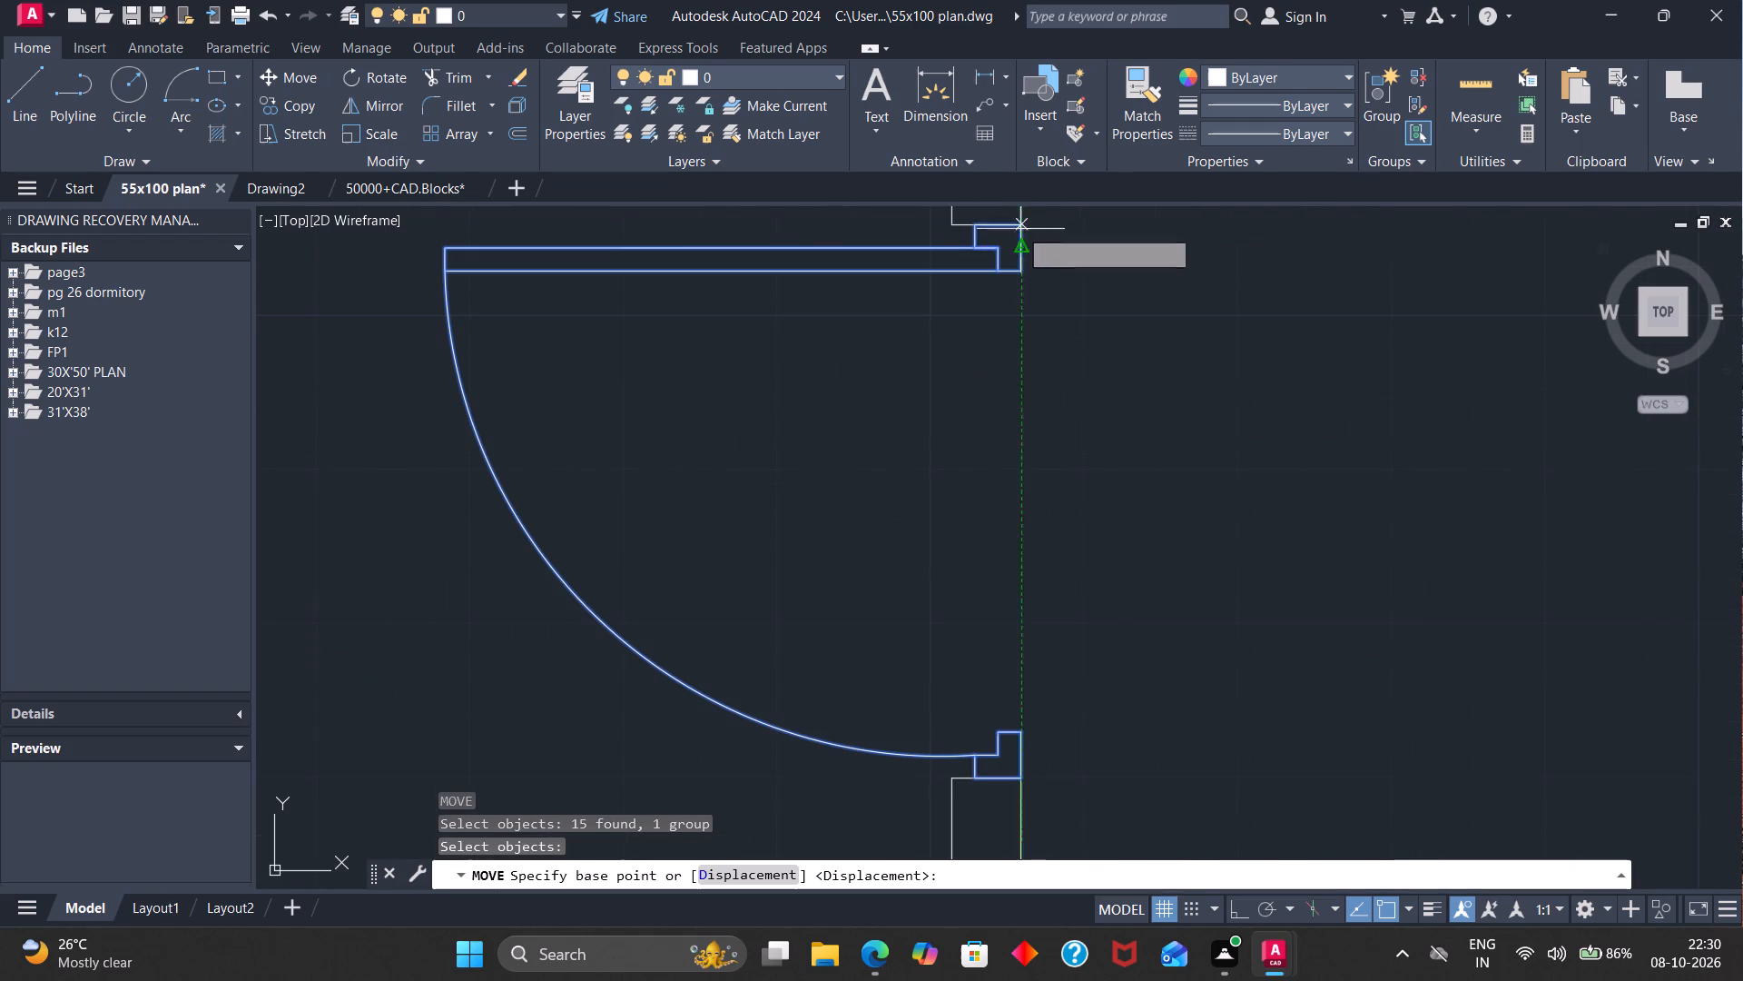
click(1019, 228)
scroll(1019, 370, down, 7)
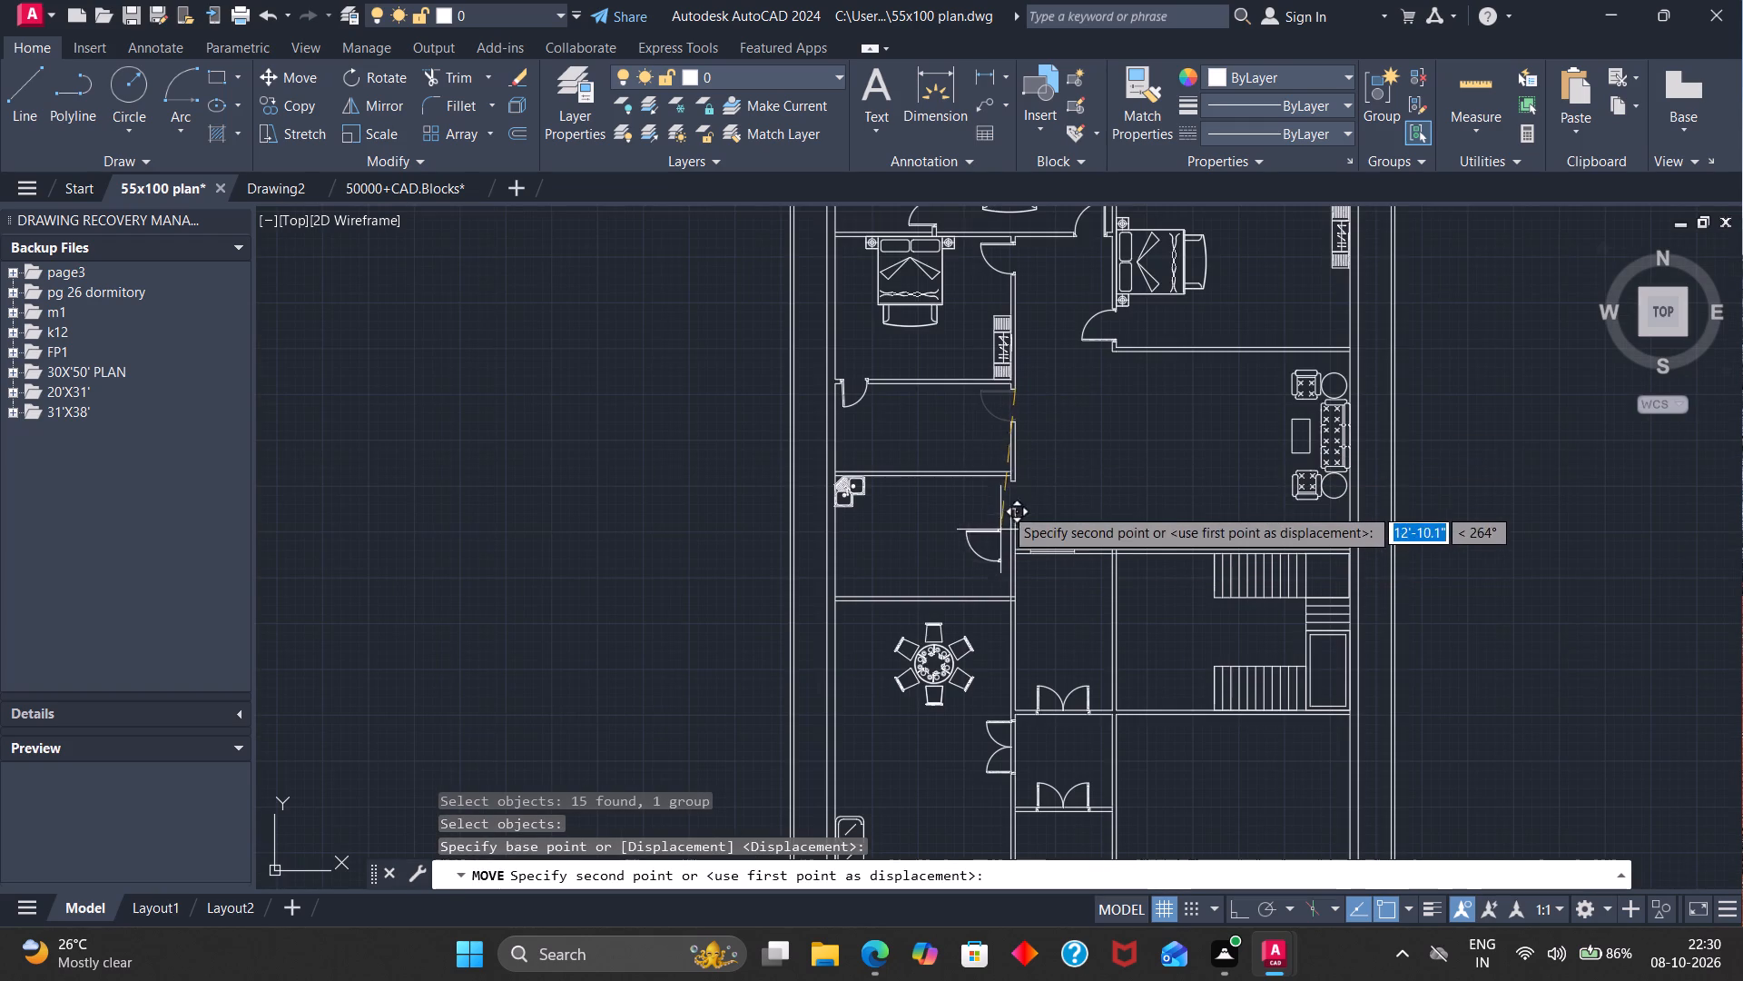
scroll(1012, 495, up, 5)
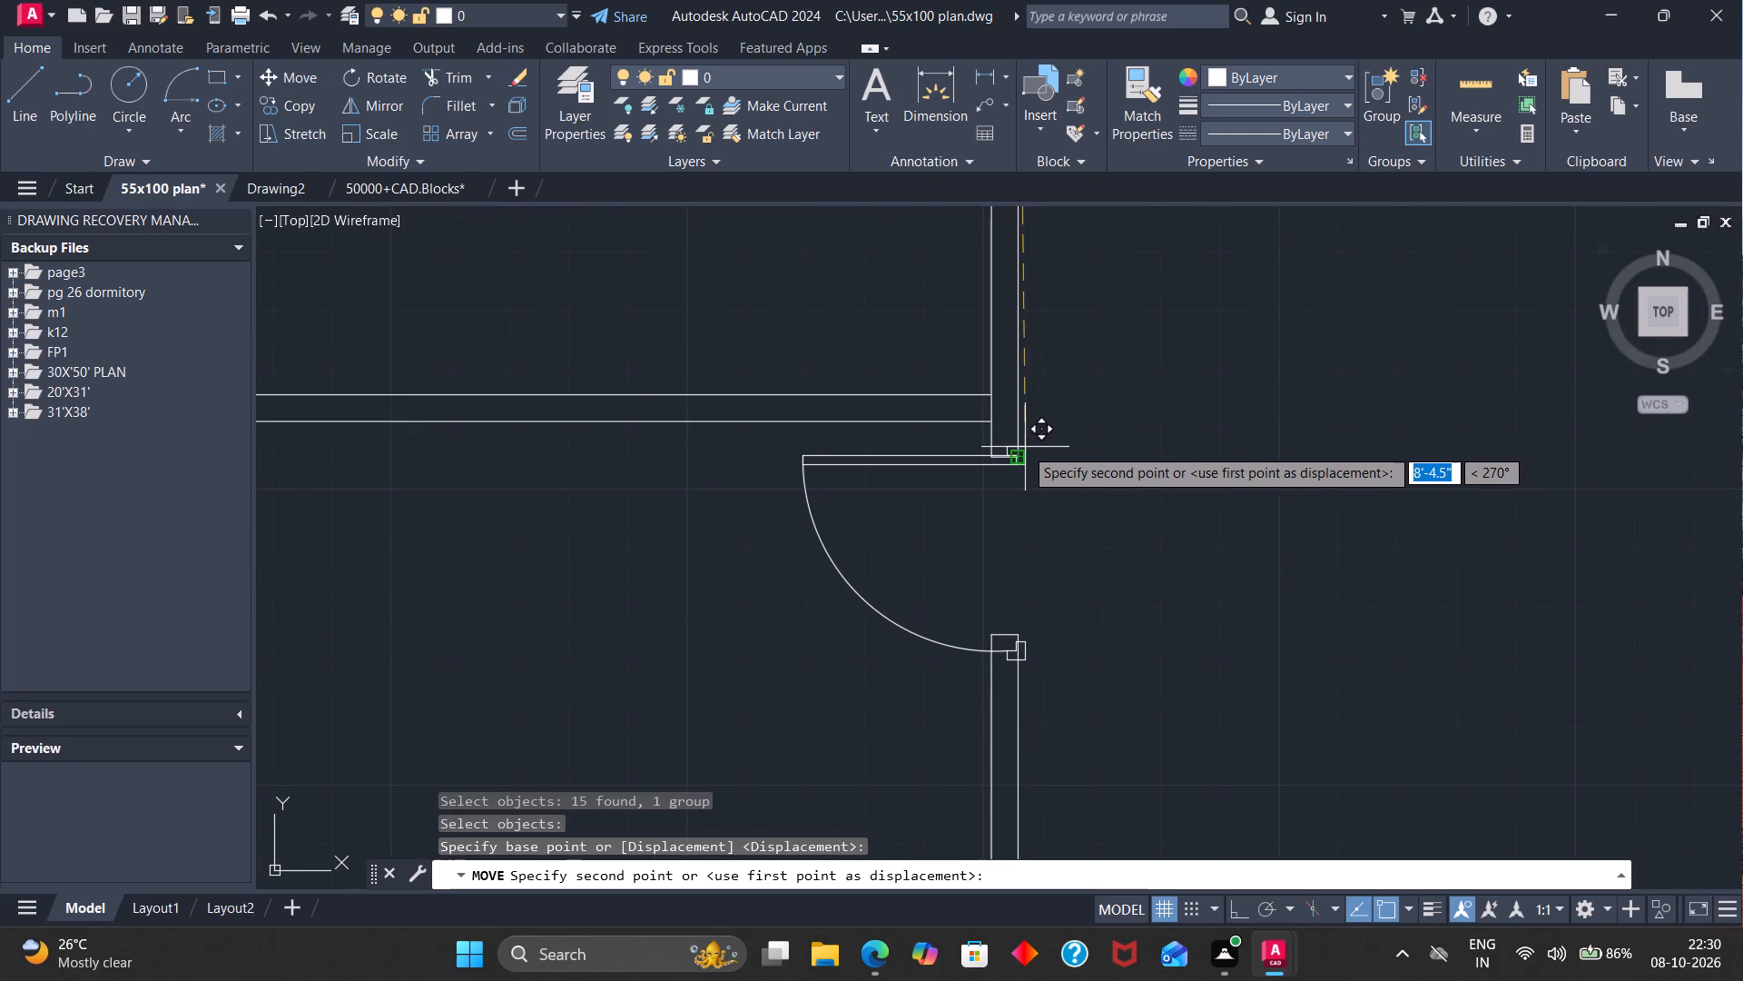
scroll(1022, 448, down, 3)
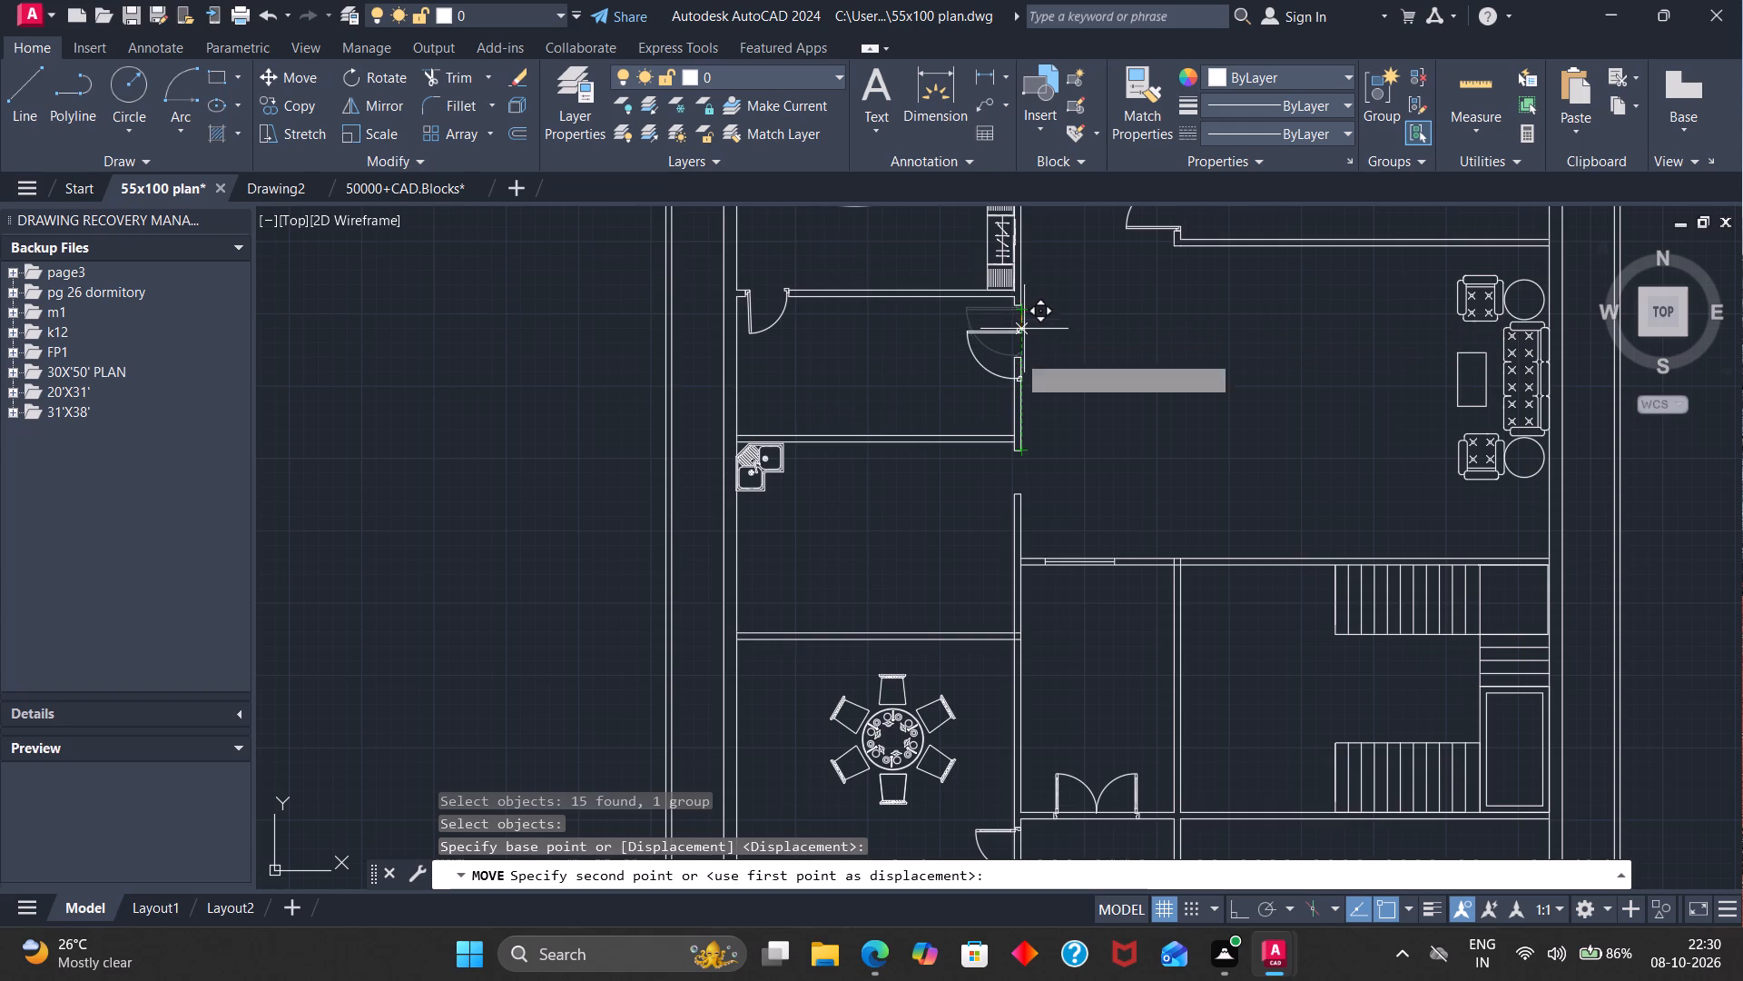
scroll(1018, 456, up, 3)
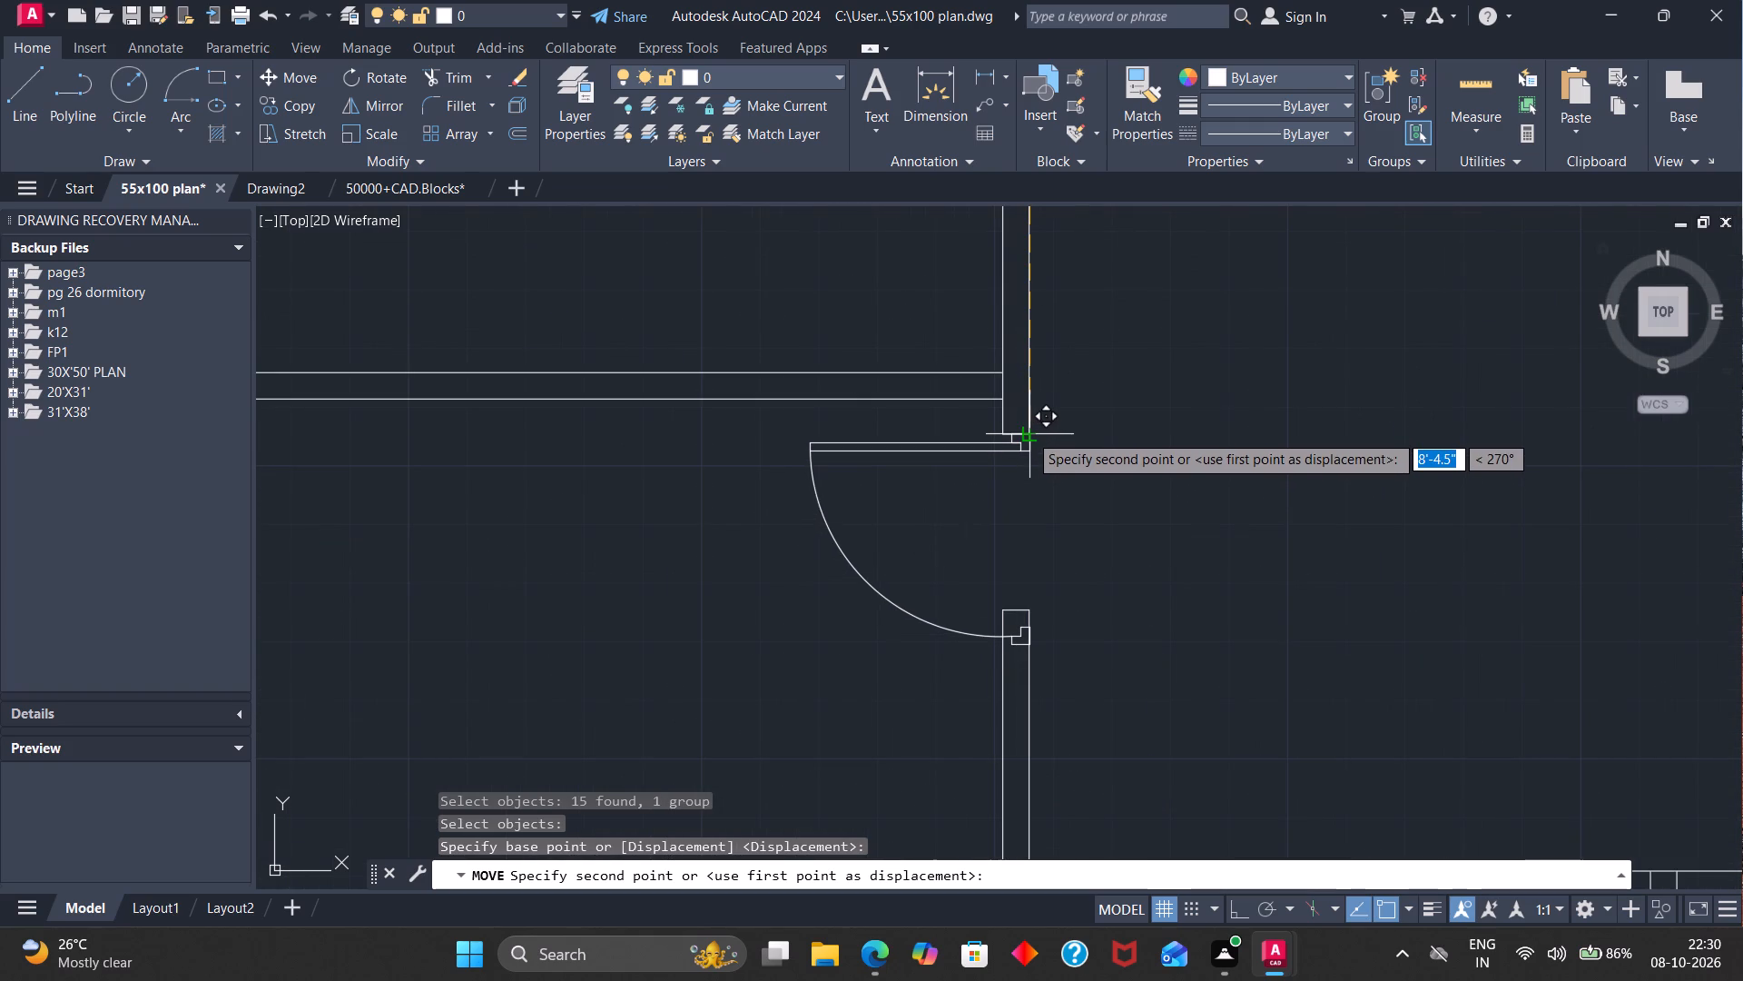
scroll(1029, 433, down, 3)
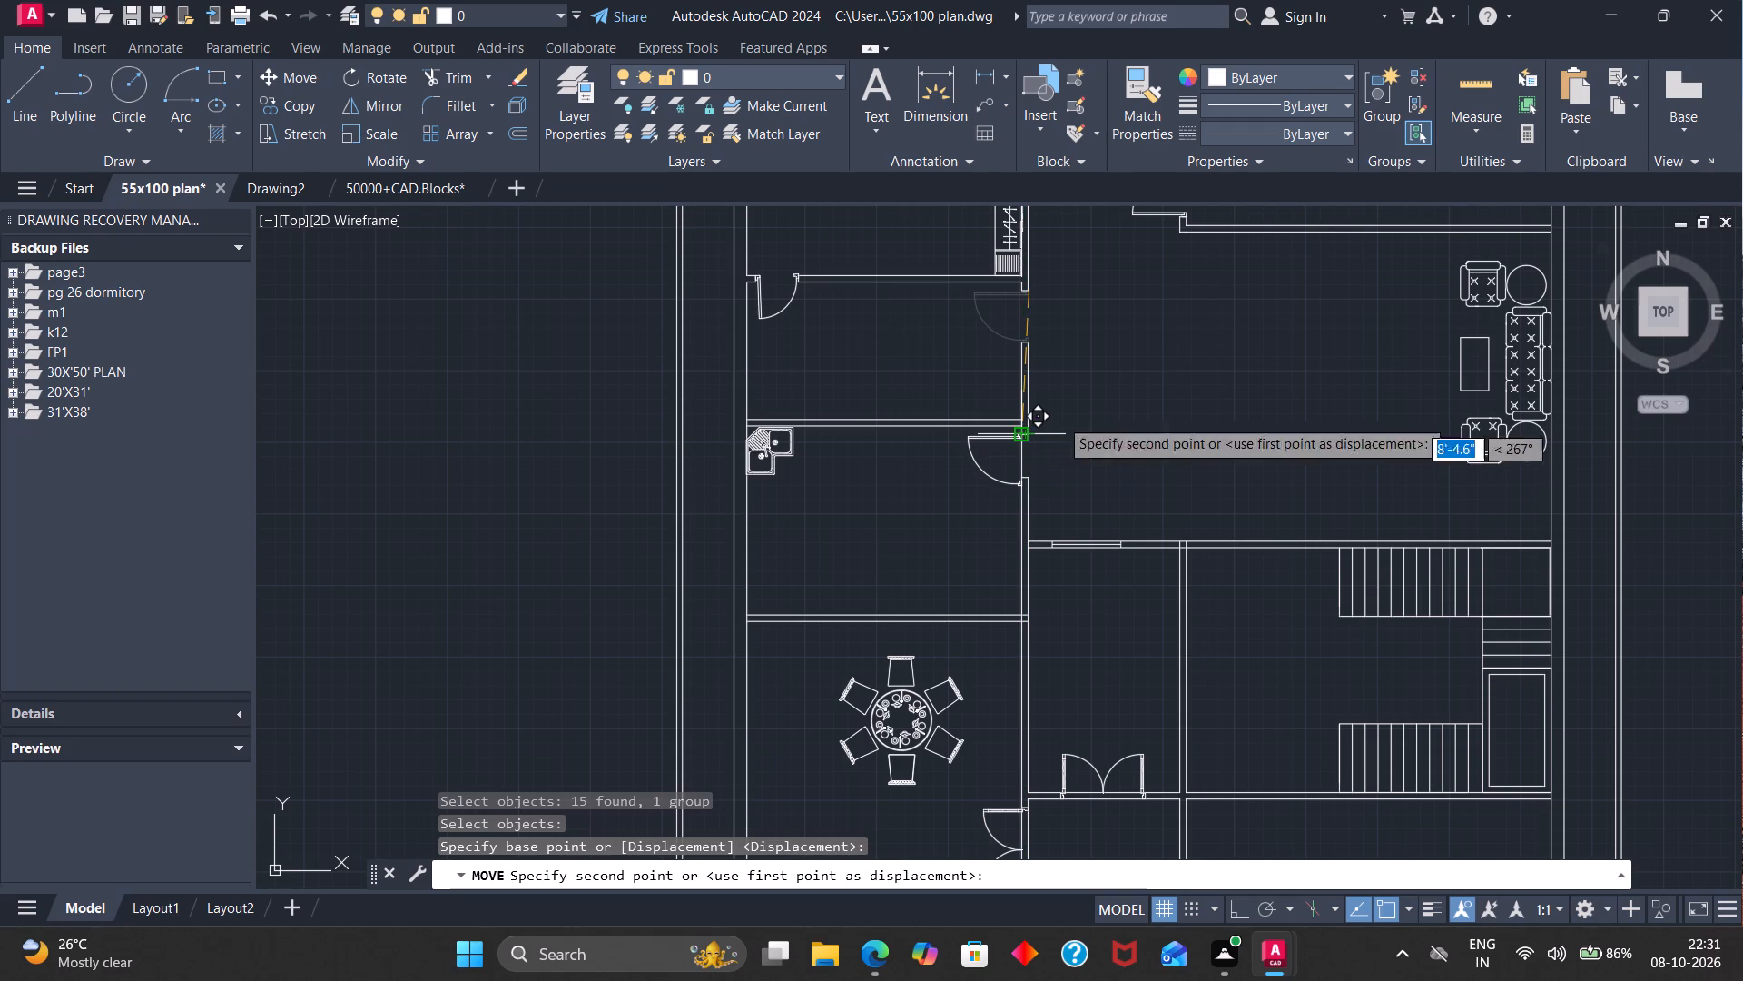
click(1143, 400)
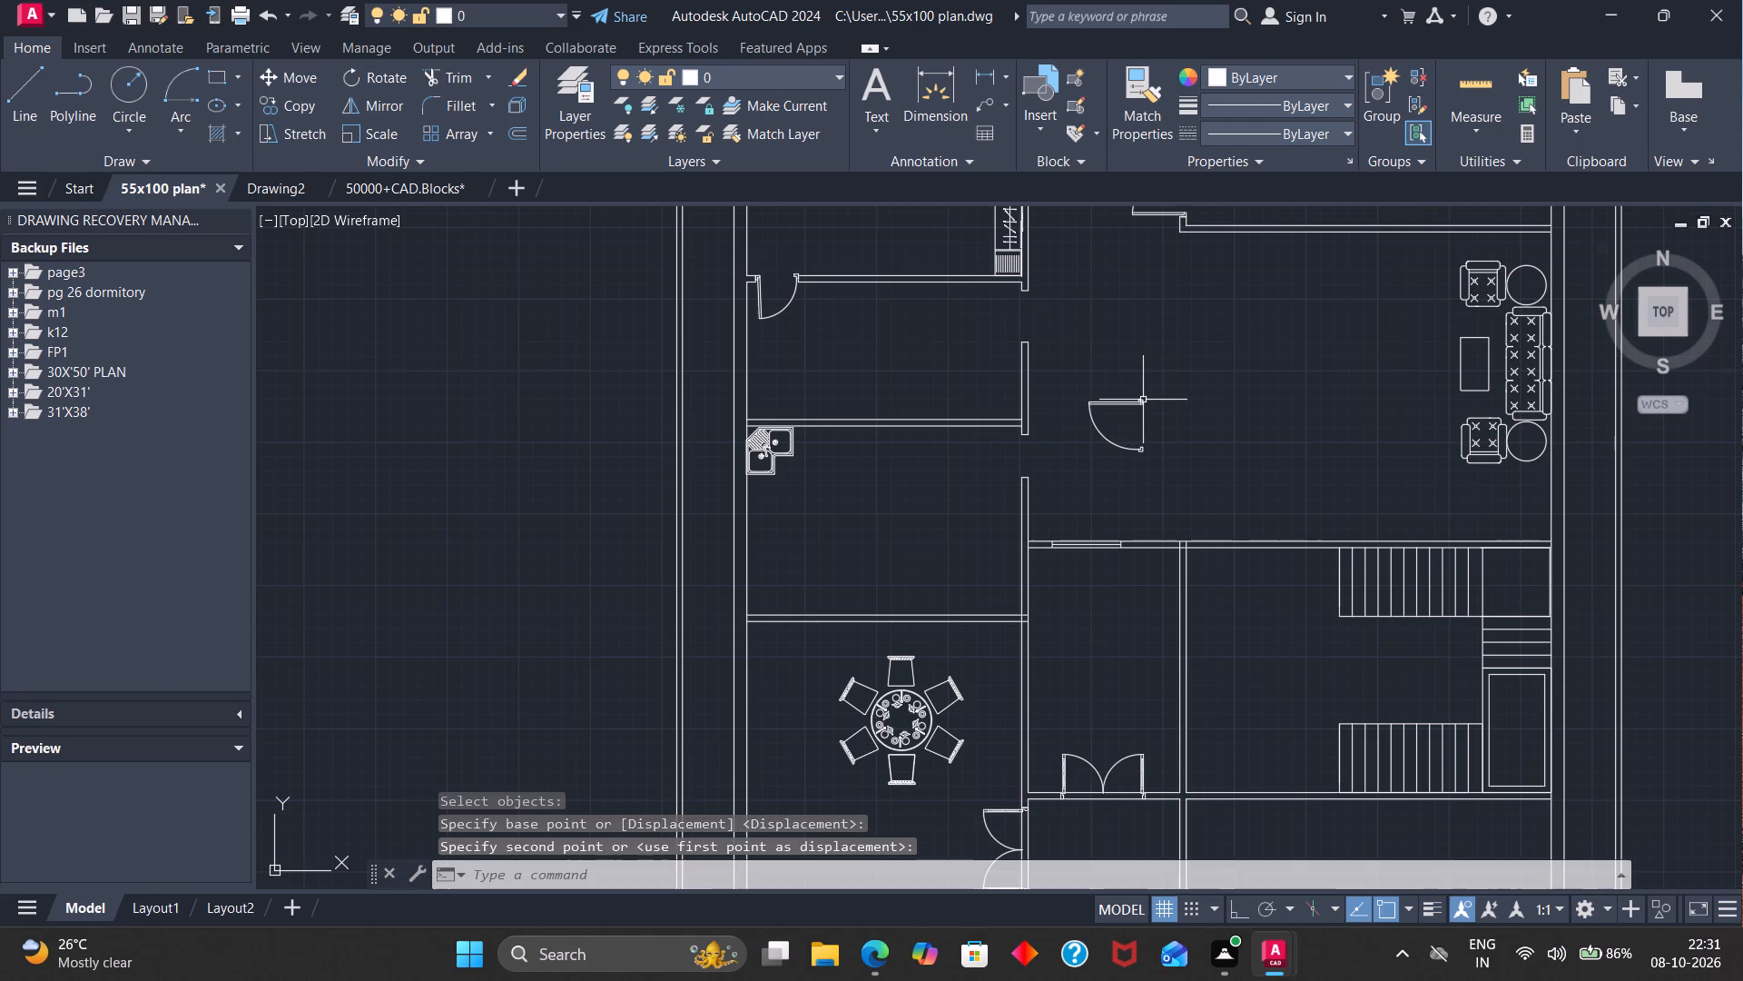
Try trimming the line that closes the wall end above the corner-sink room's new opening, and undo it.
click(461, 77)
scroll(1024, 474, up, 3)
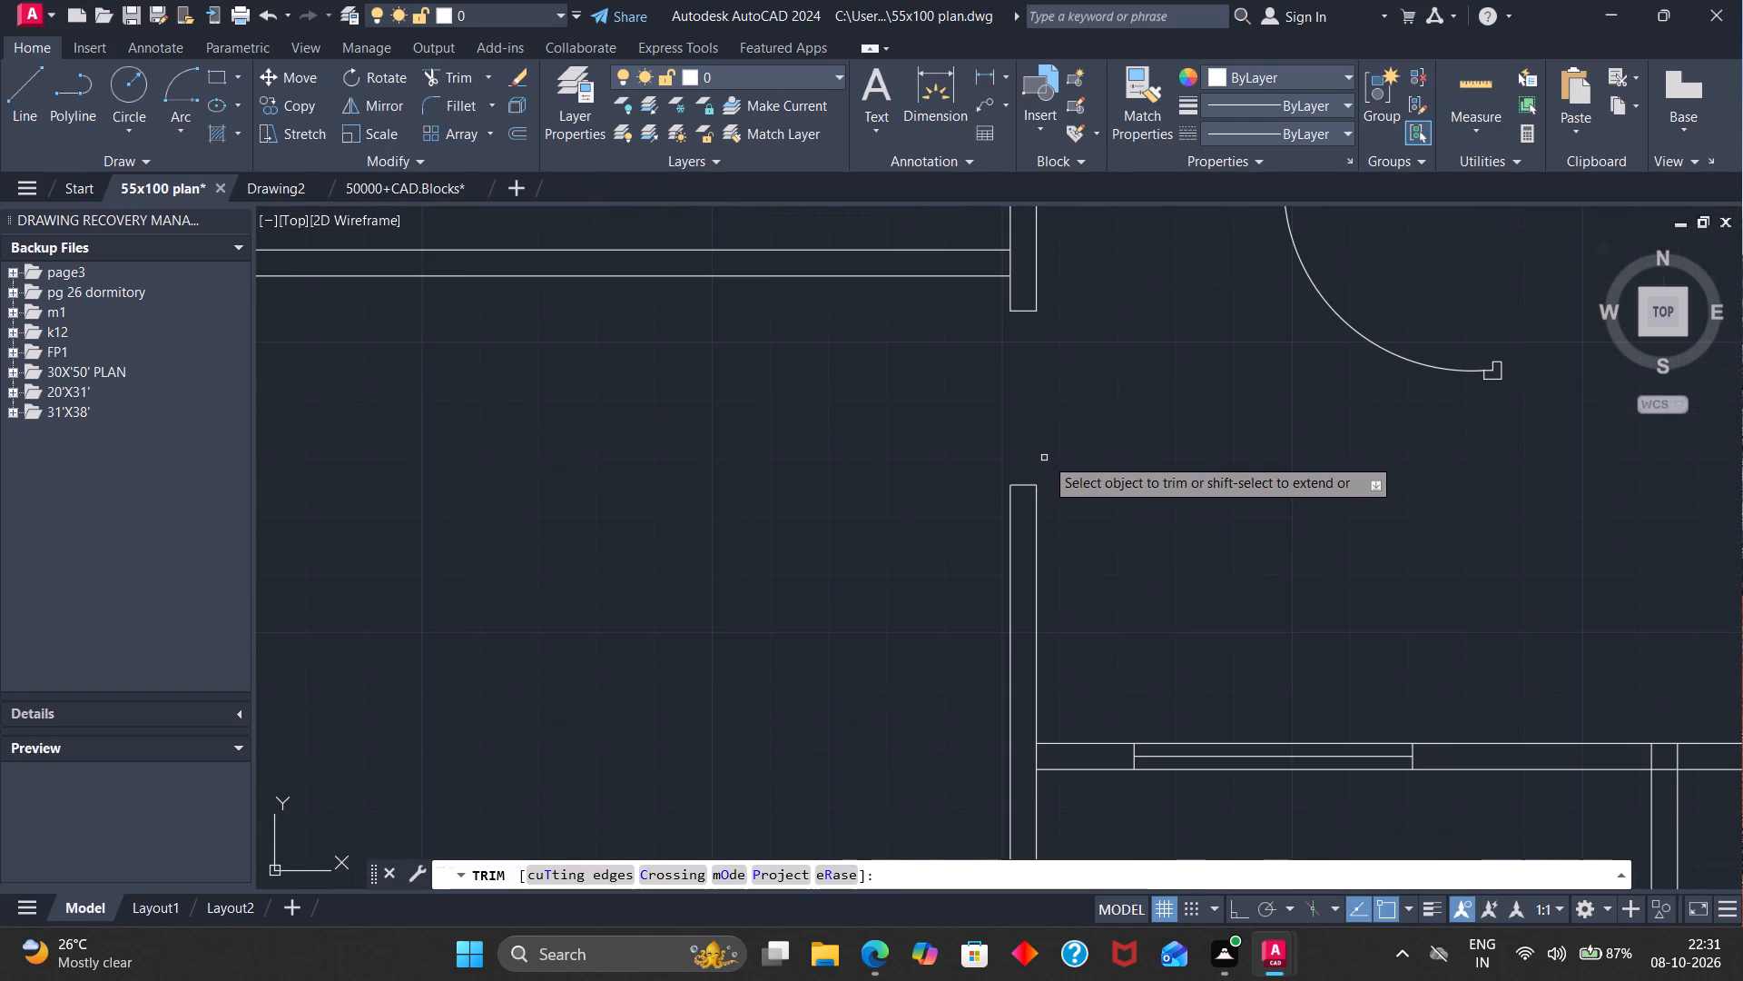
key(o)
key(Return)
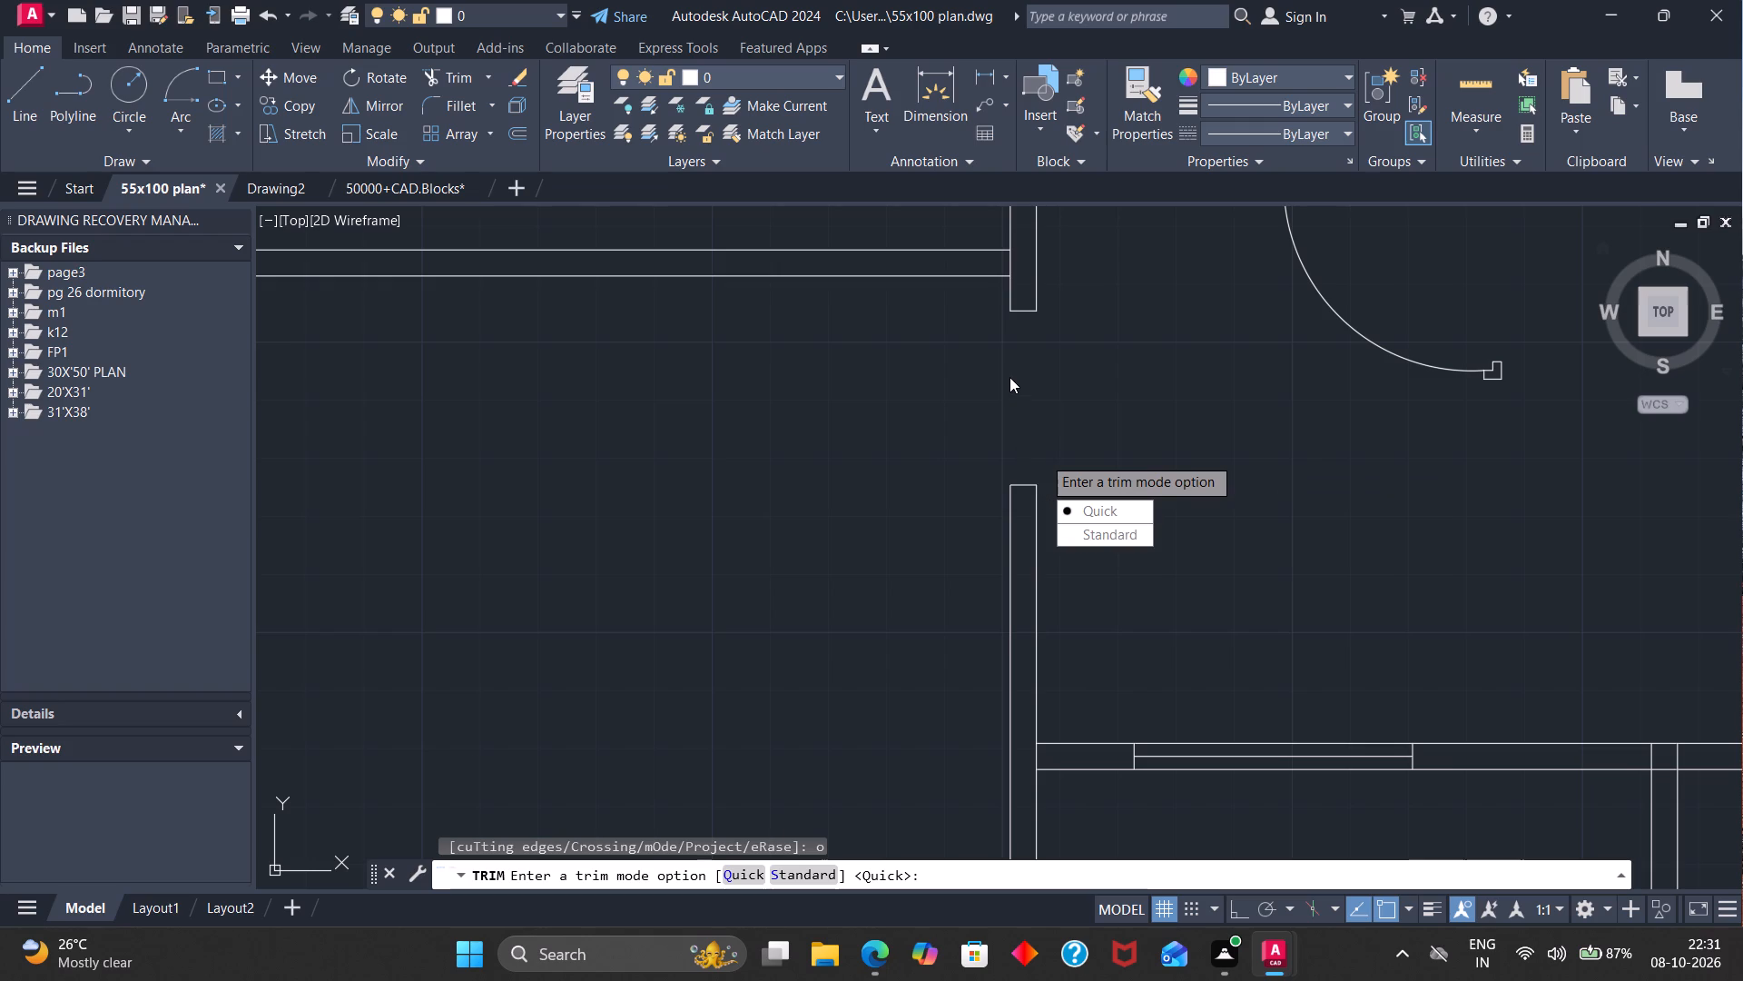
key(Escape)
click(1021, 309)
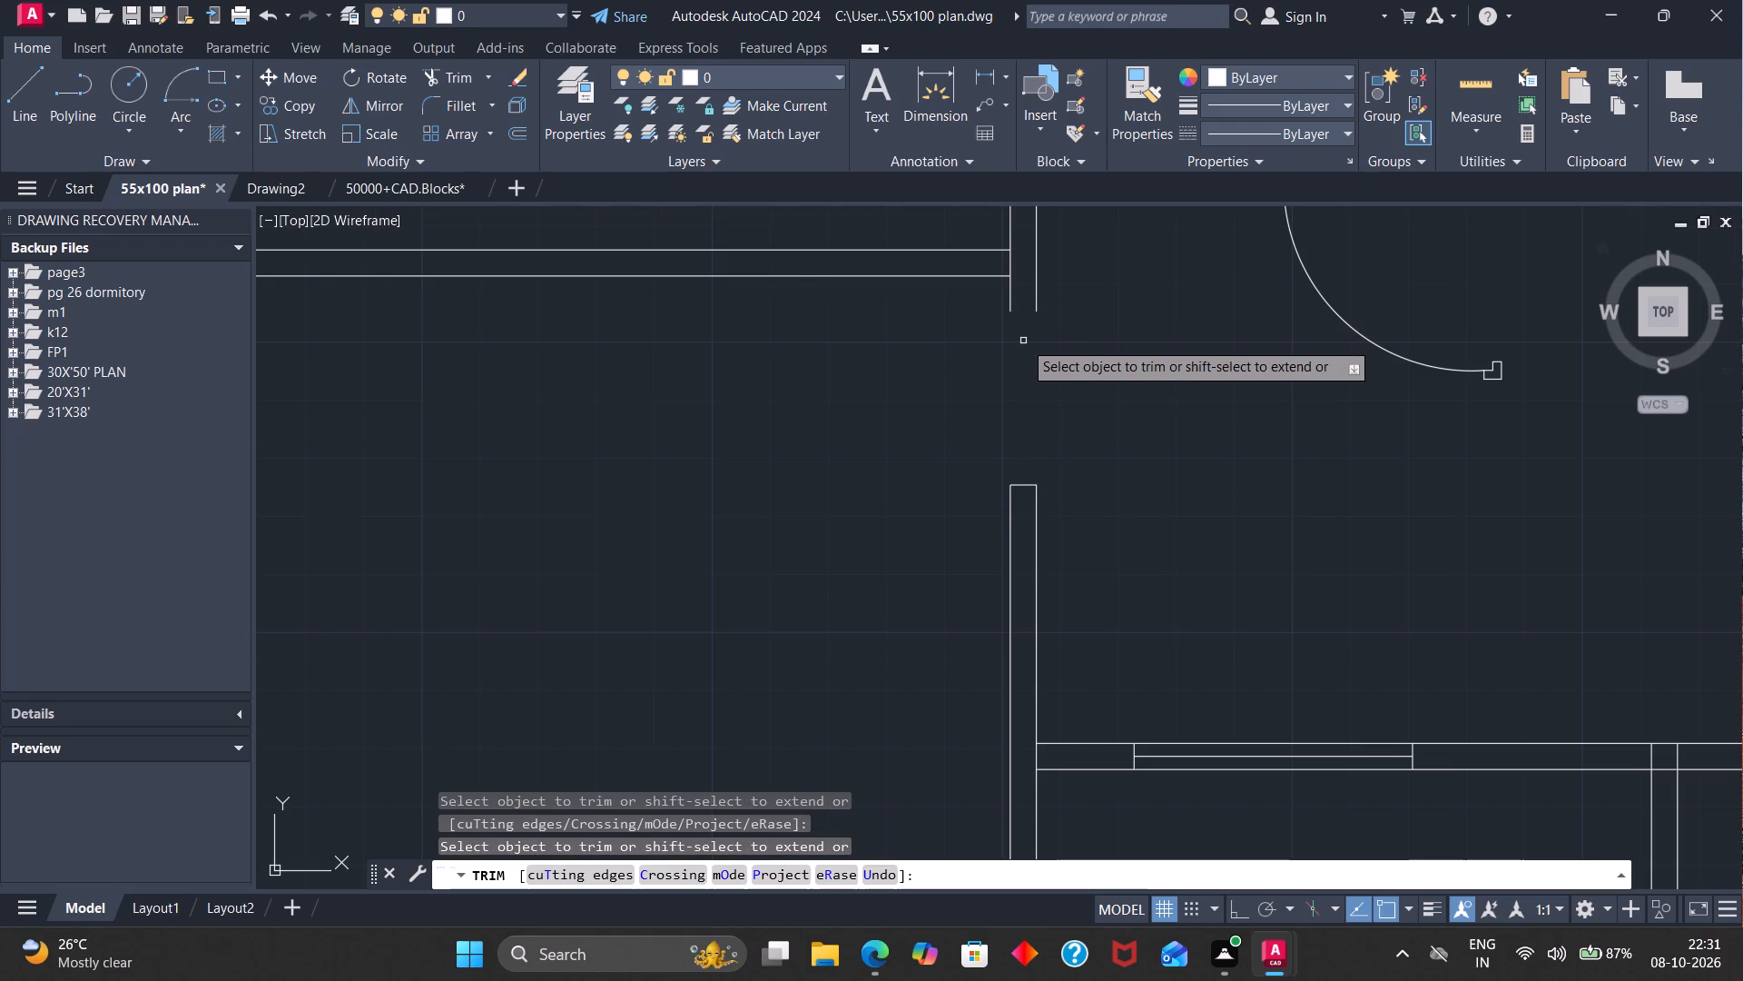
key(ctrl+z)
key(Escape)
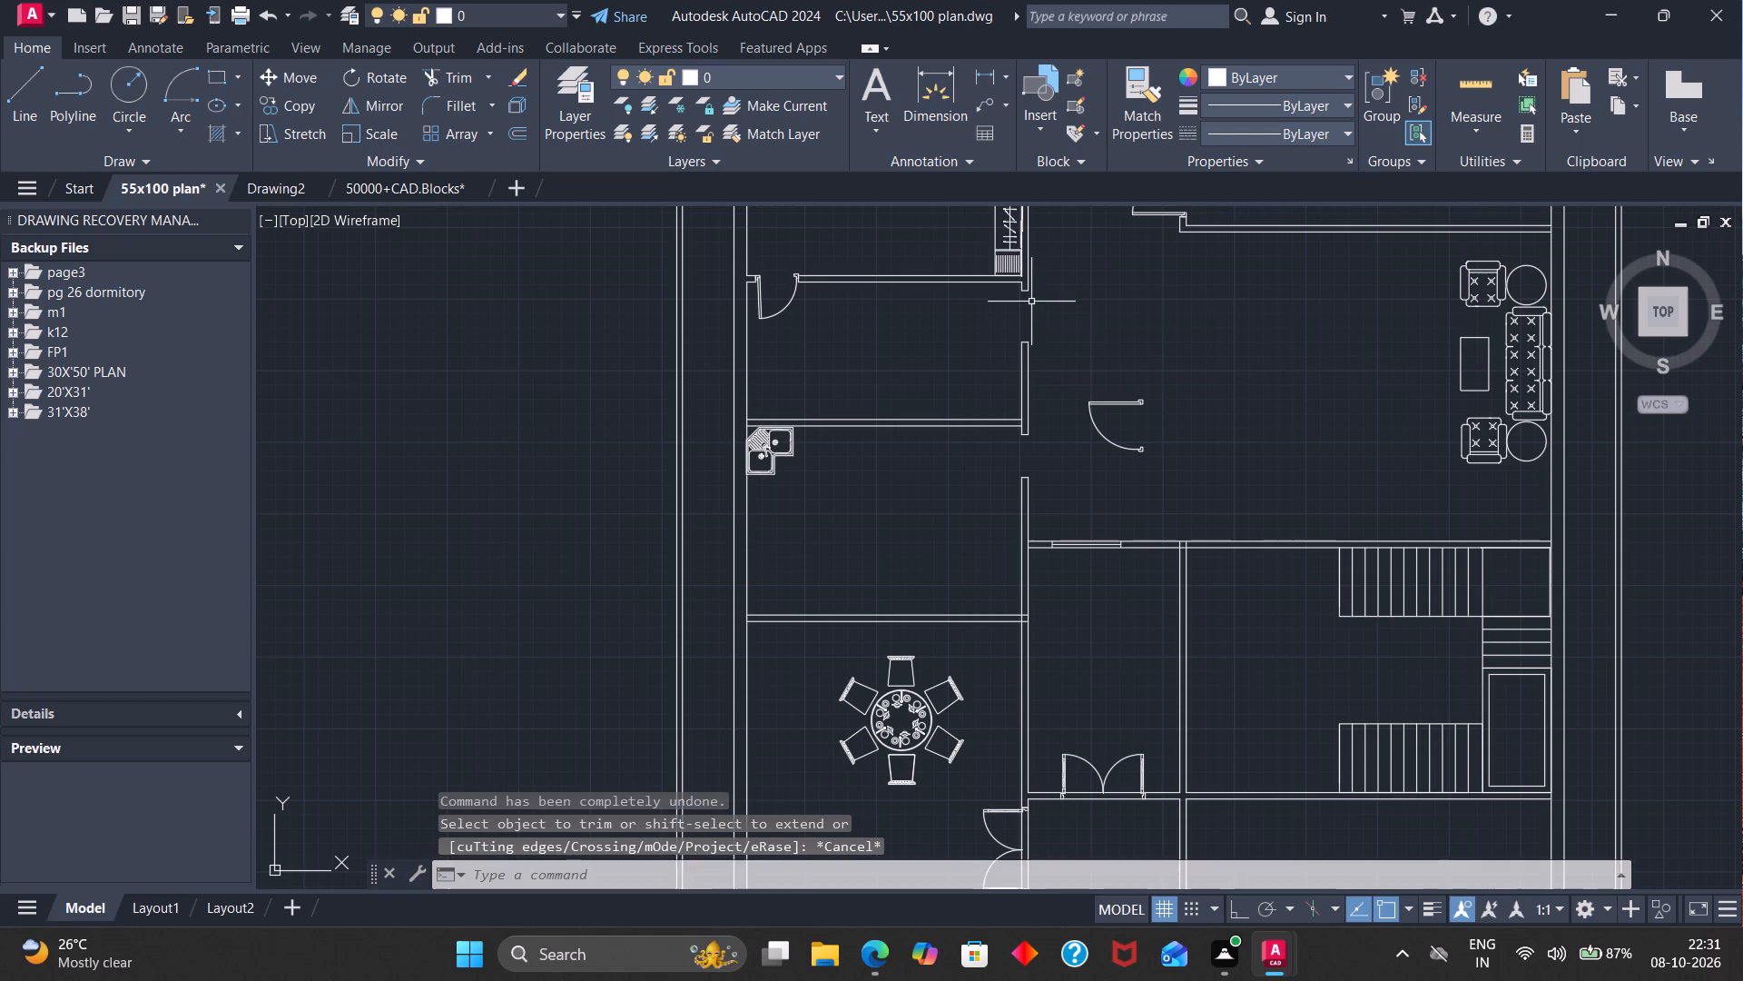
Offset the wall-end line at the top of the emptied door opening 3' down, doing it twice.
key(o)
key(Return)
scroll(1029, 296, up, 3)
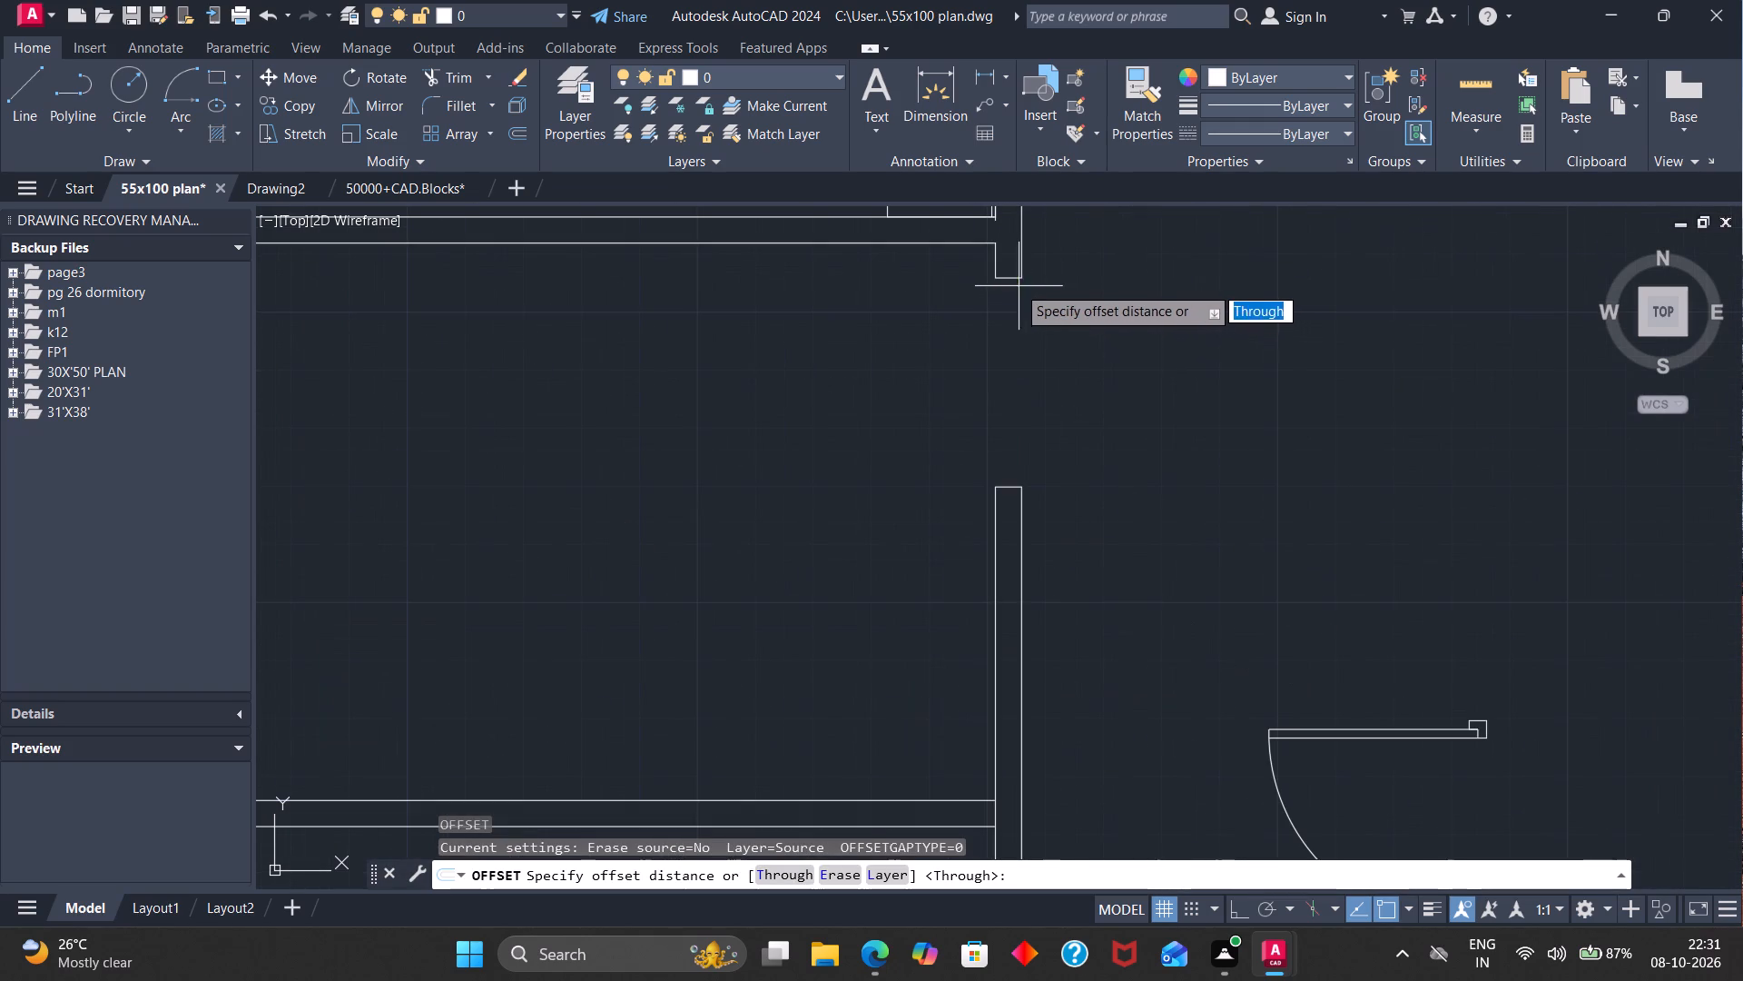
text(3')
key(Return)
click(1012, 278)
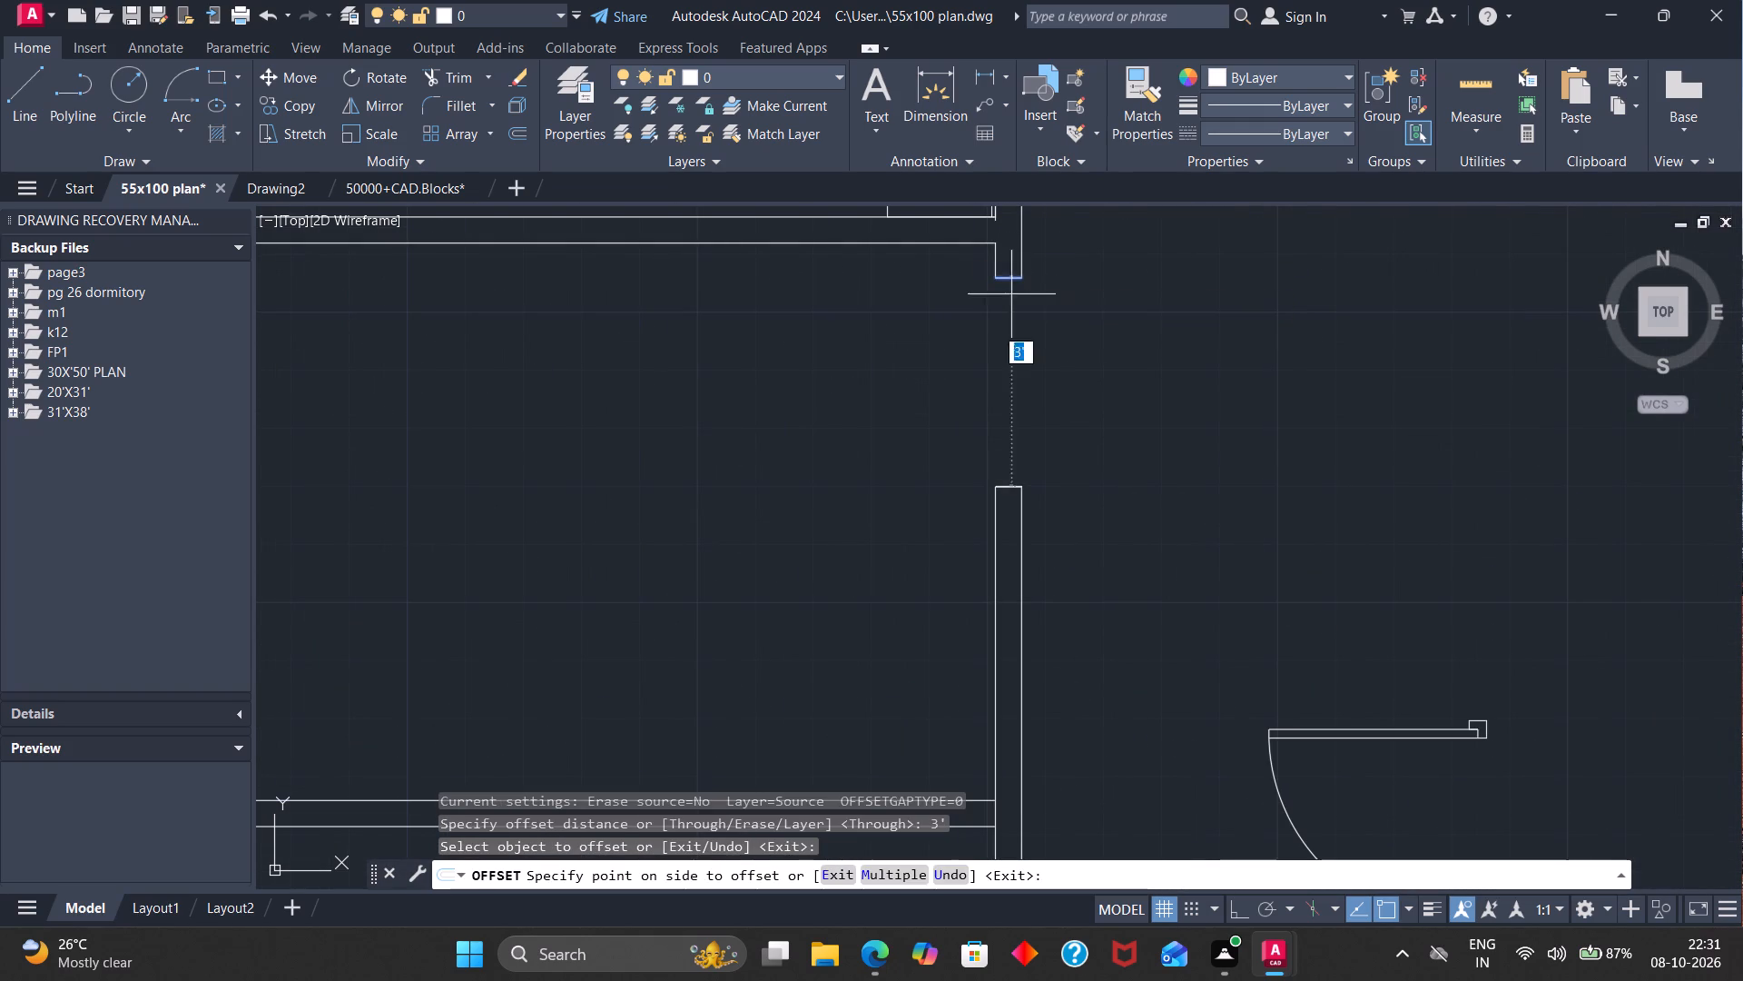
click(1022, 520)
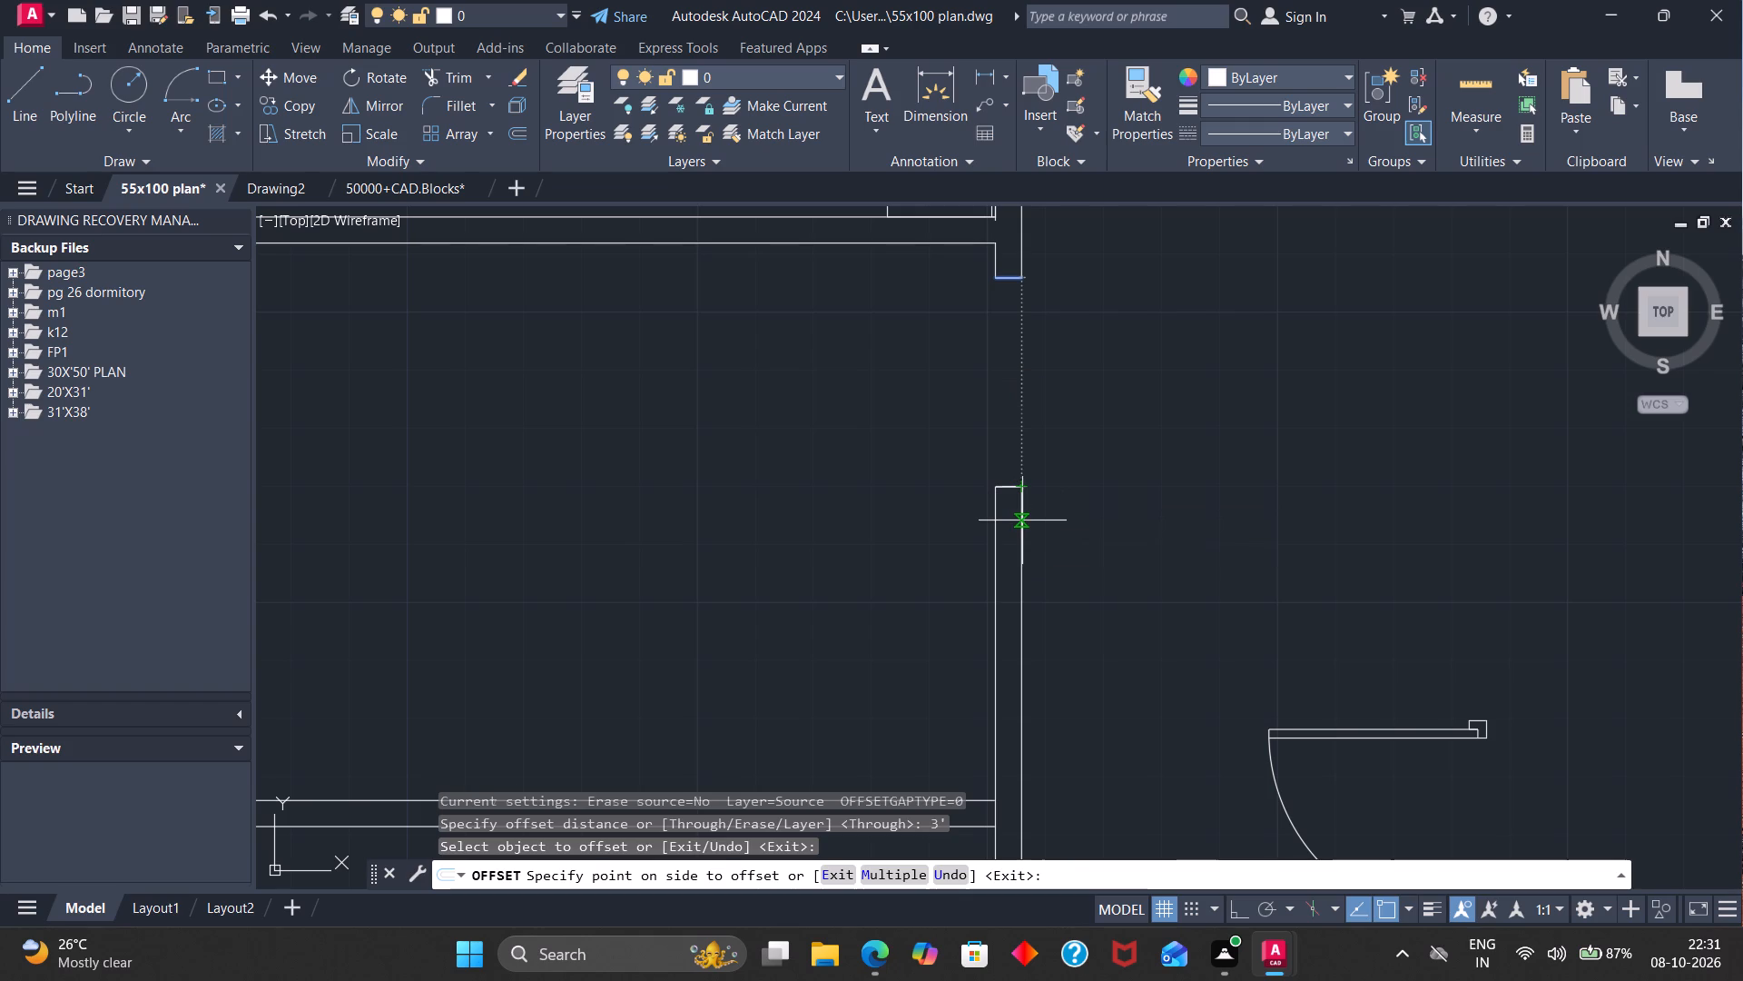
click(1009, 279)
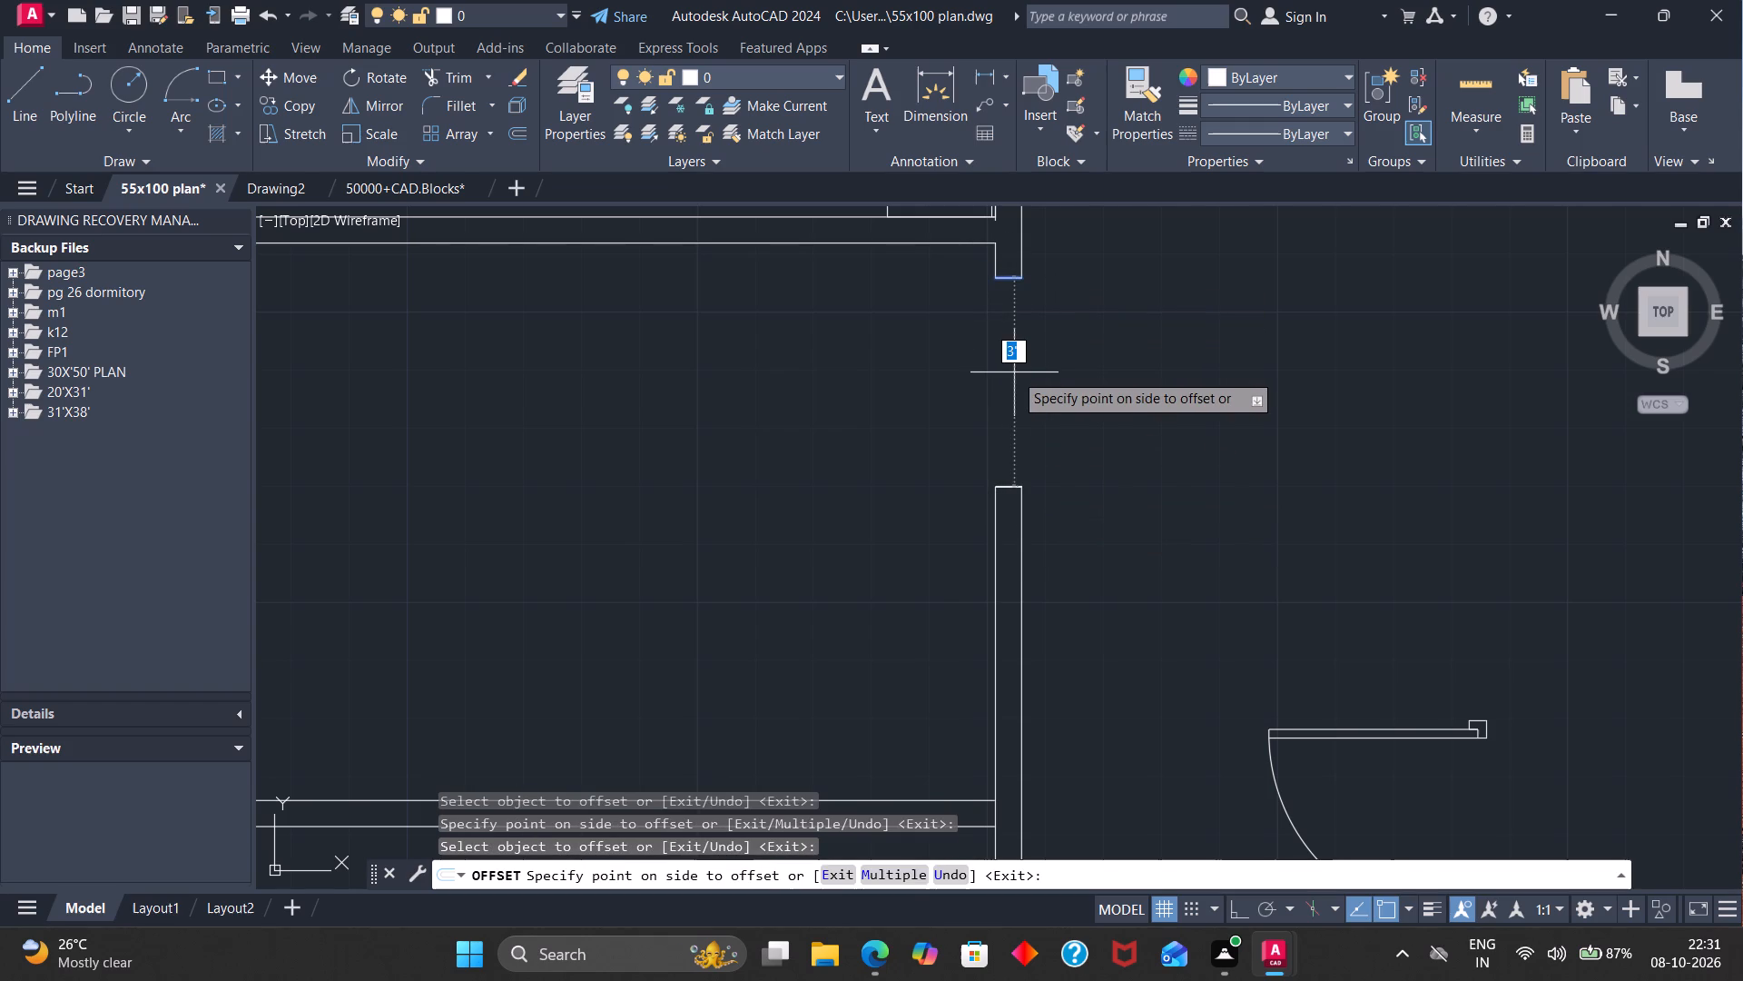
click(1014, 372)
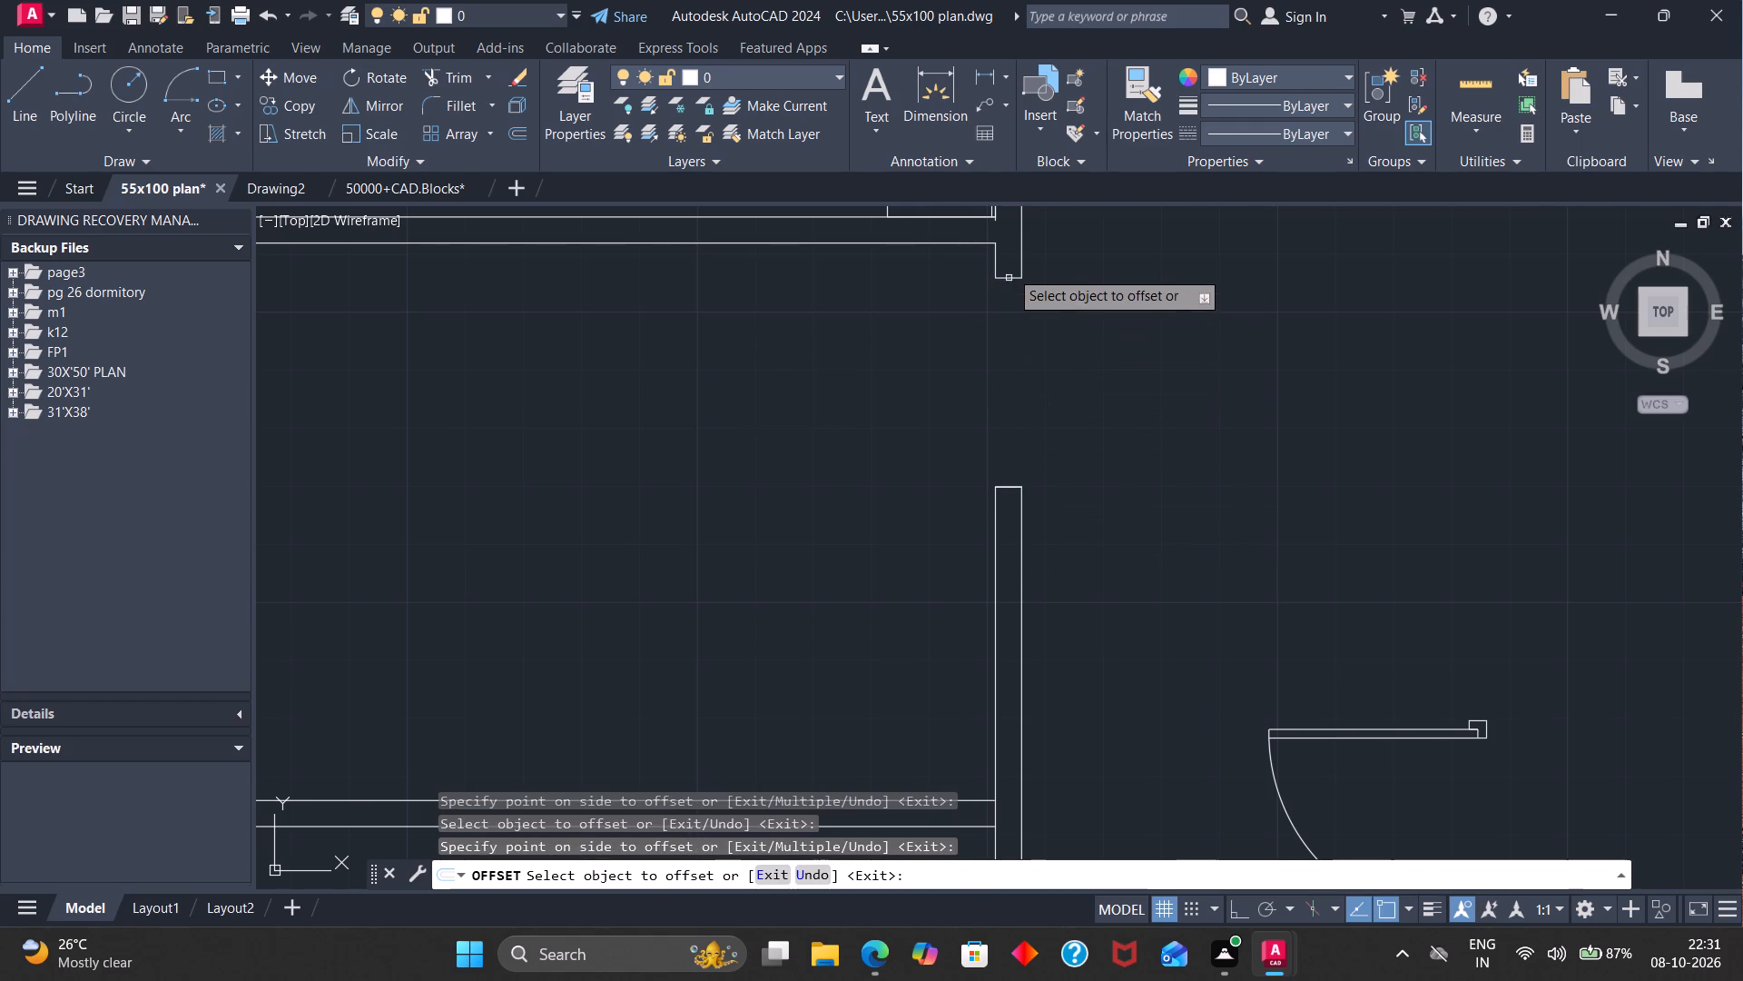
Offset the wall-end line at the top of the emptied door opening 2'6" down.
click(1009, 280)
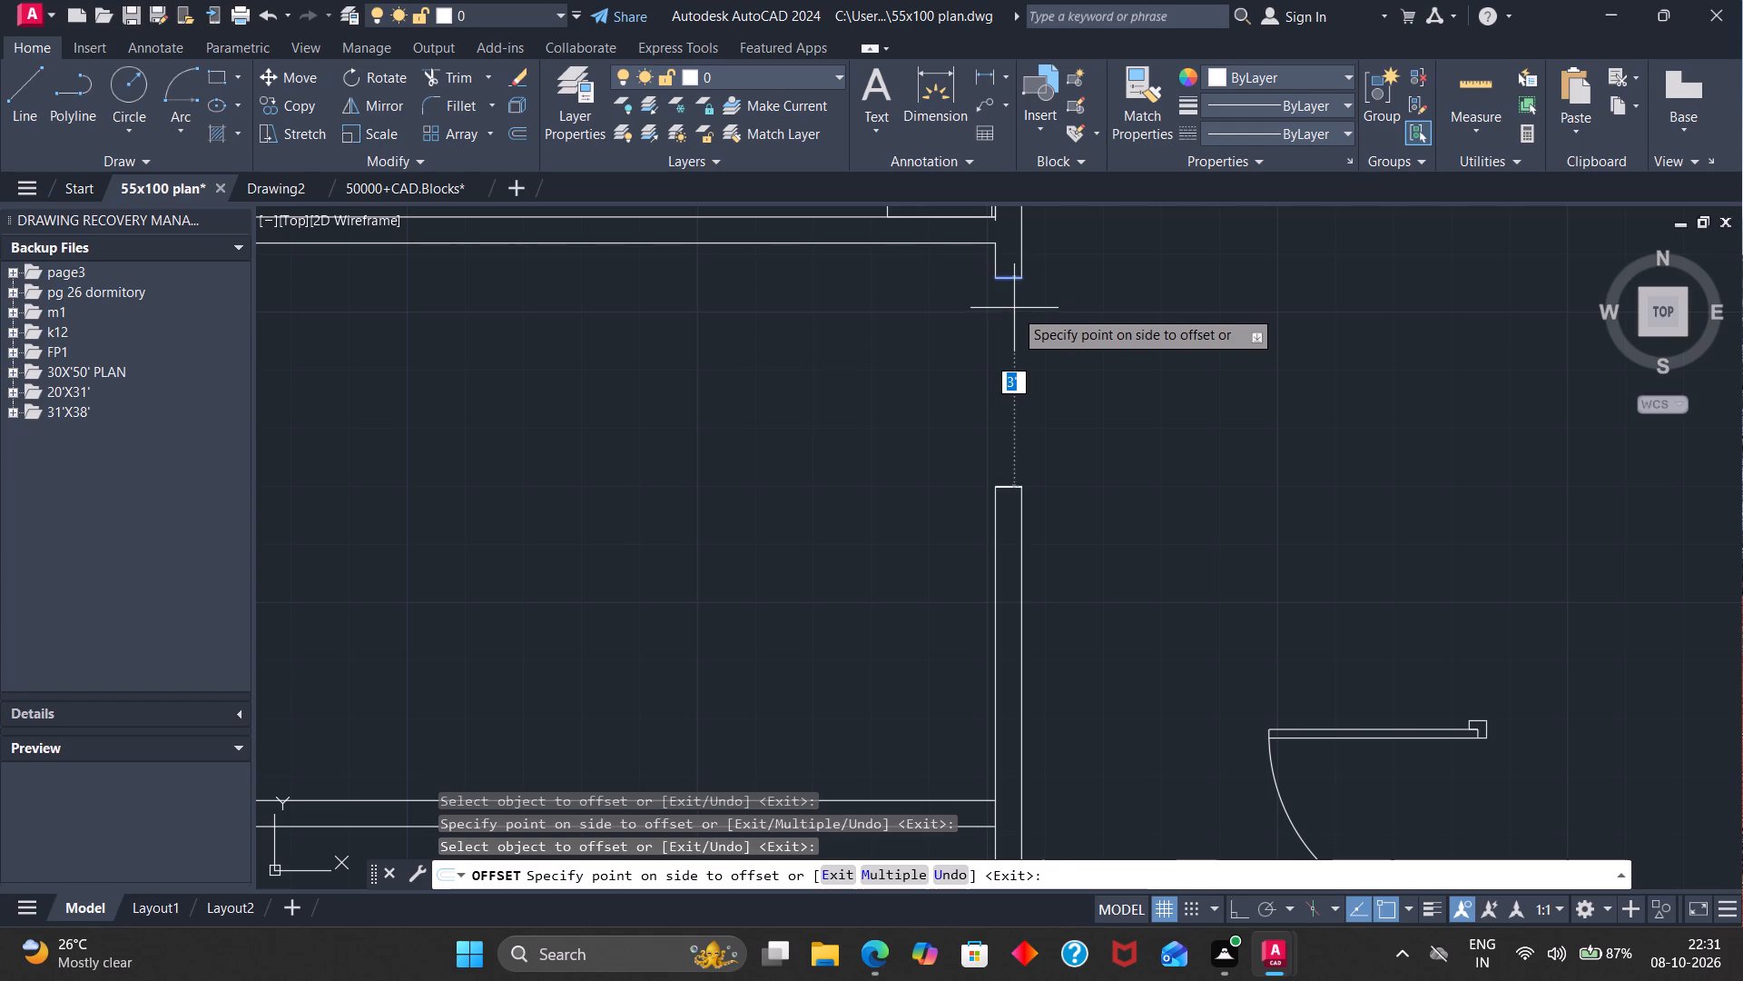
text(2')
key(6)
key(shift+quotedbl)
key(Return)
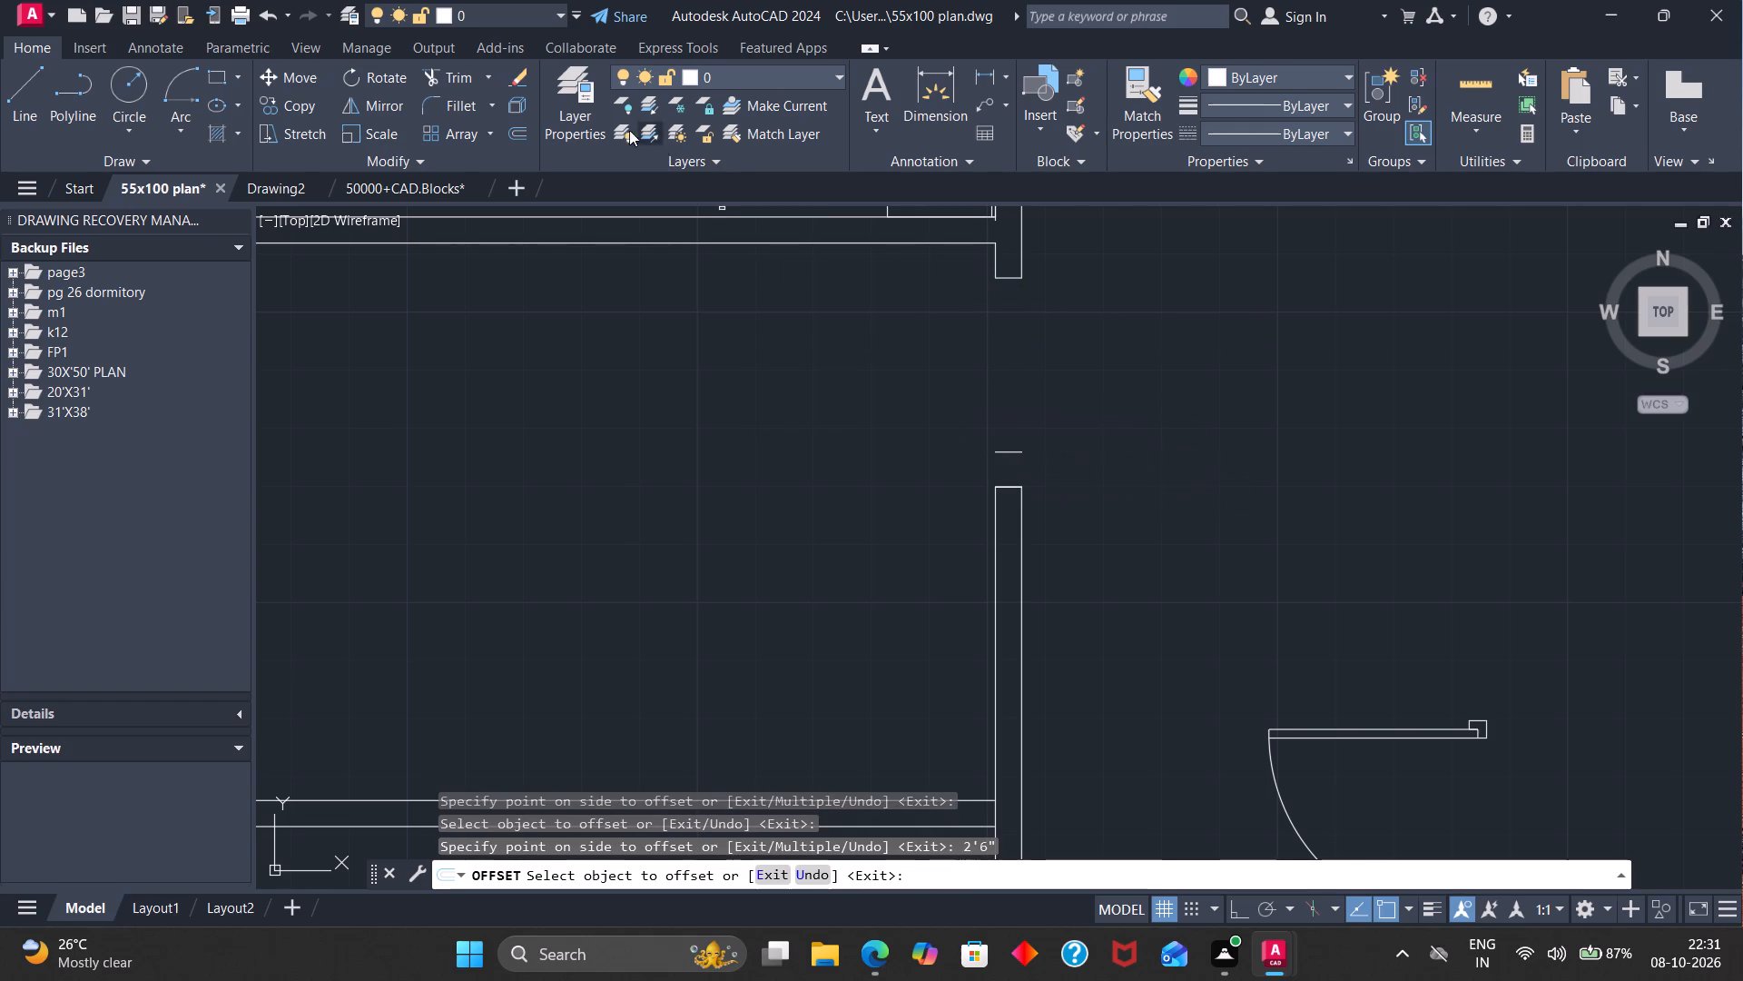
Trim away the old closing lines at the lower side of the emptied door opening.
click(461, 80)
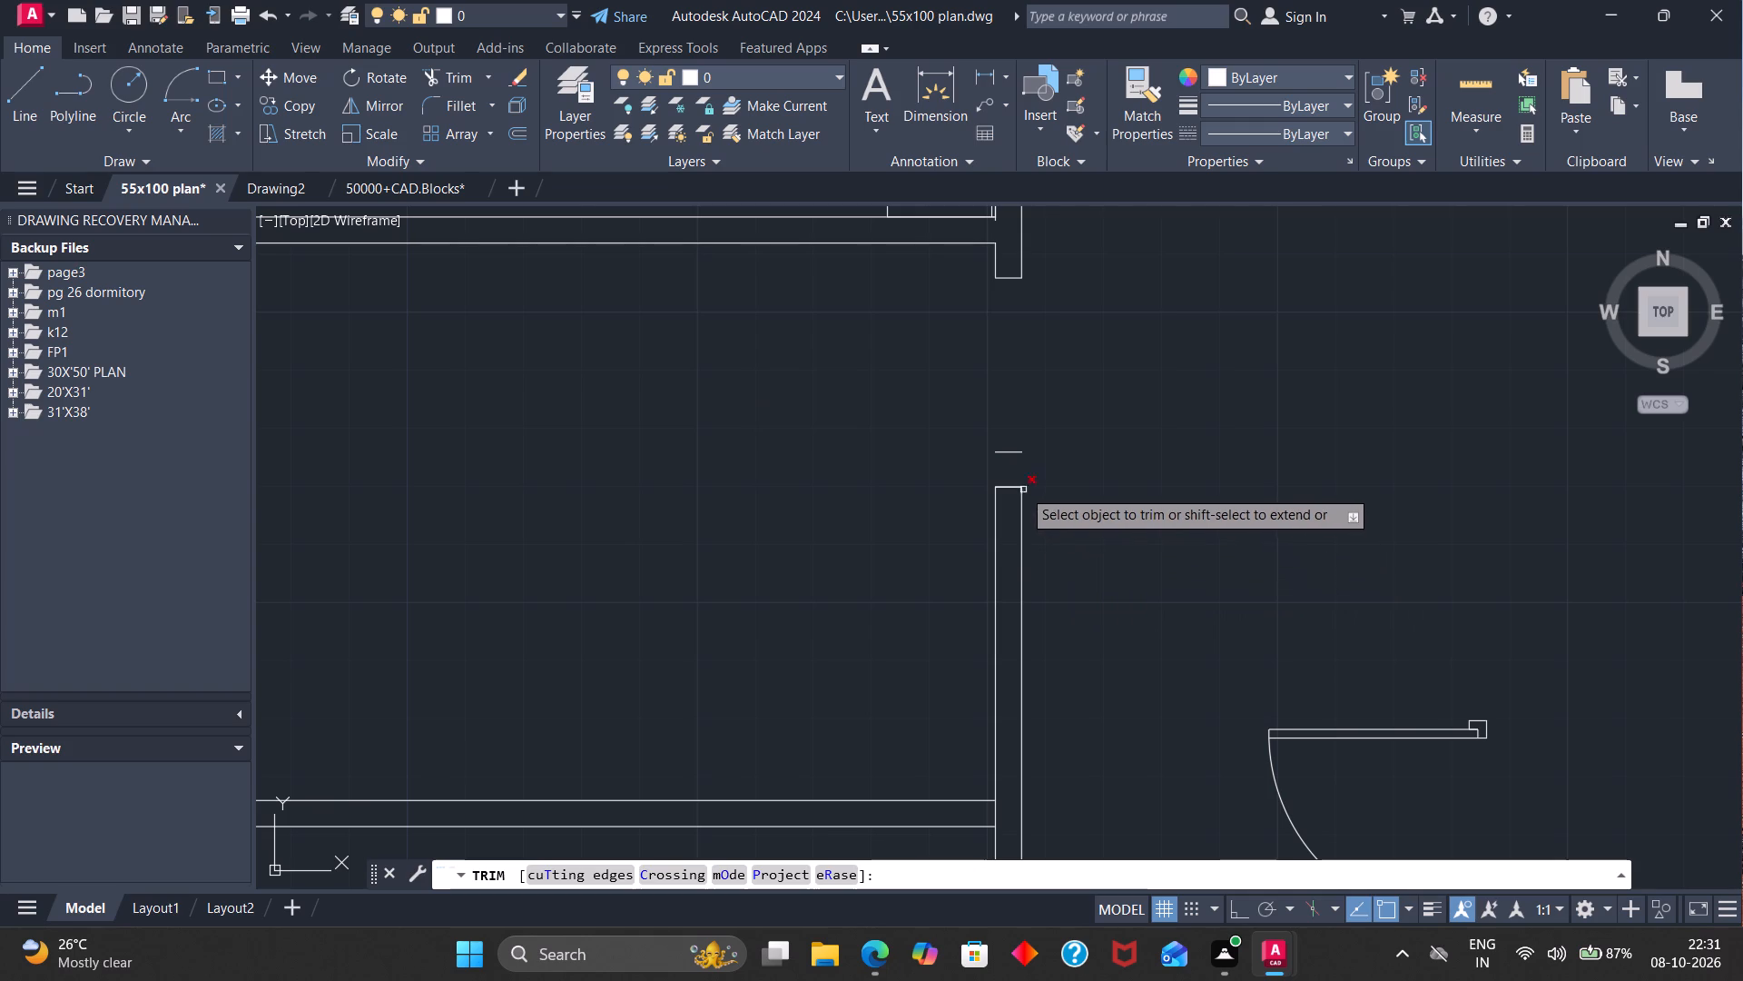
click(1009, 488)
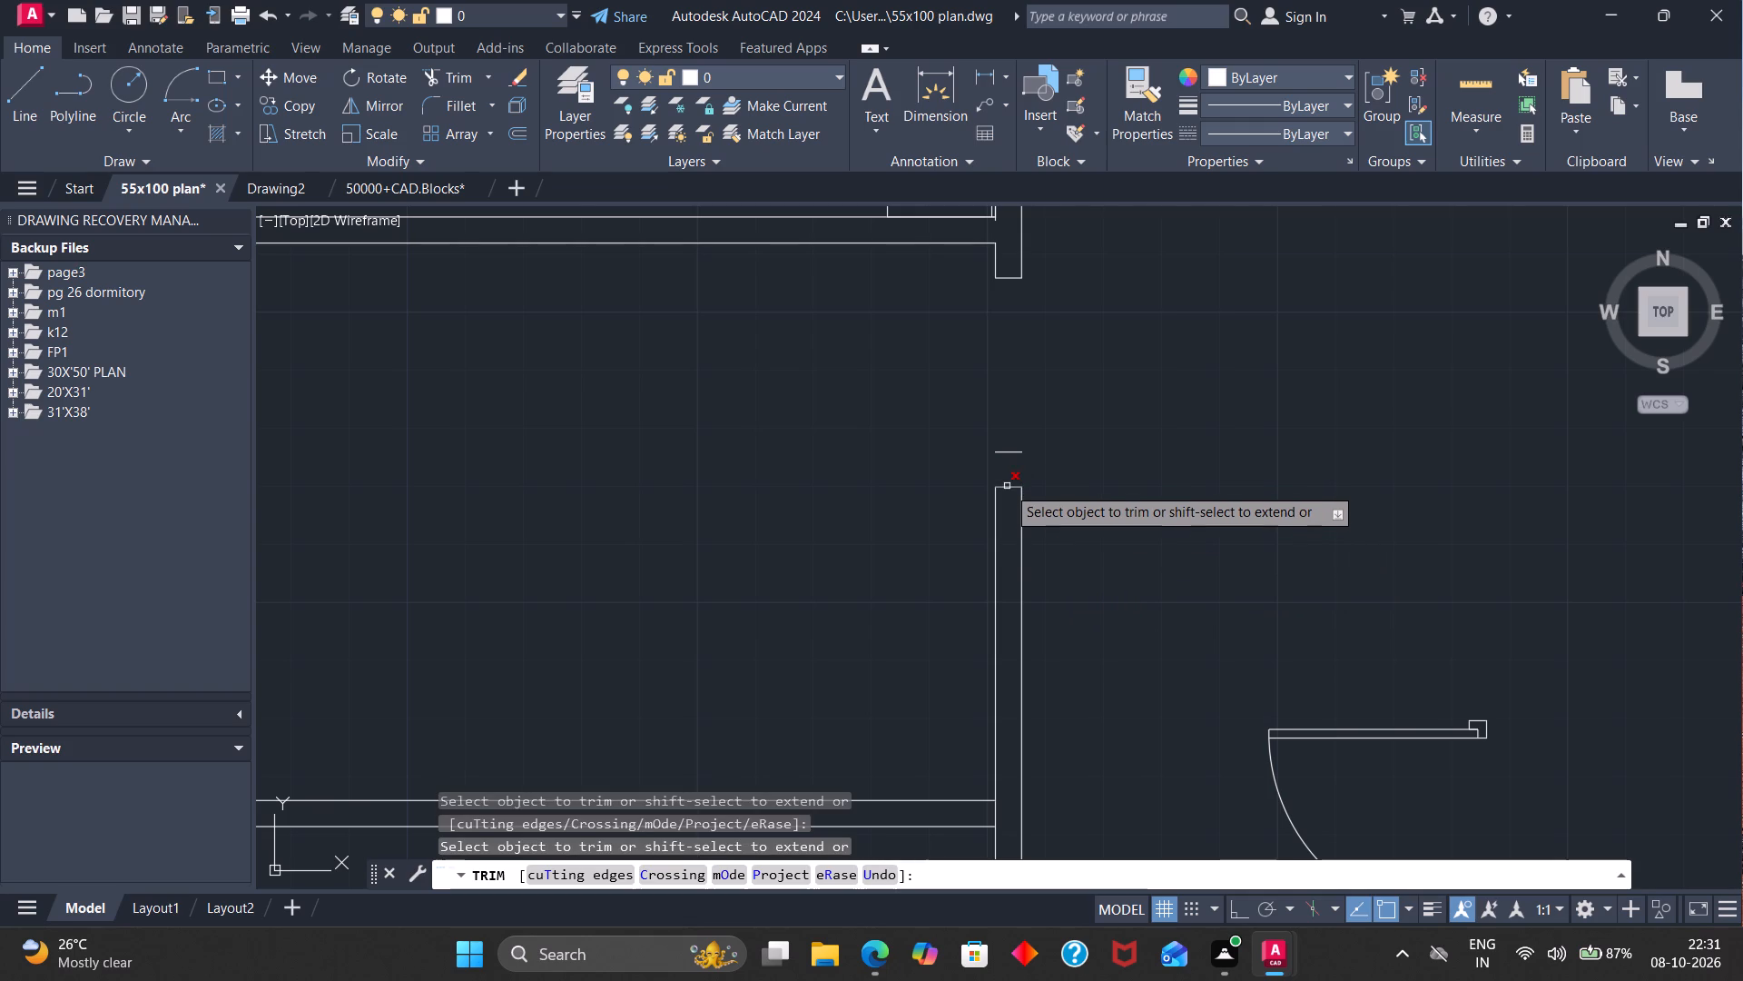
click(1007, 486)
click(1009, 484)
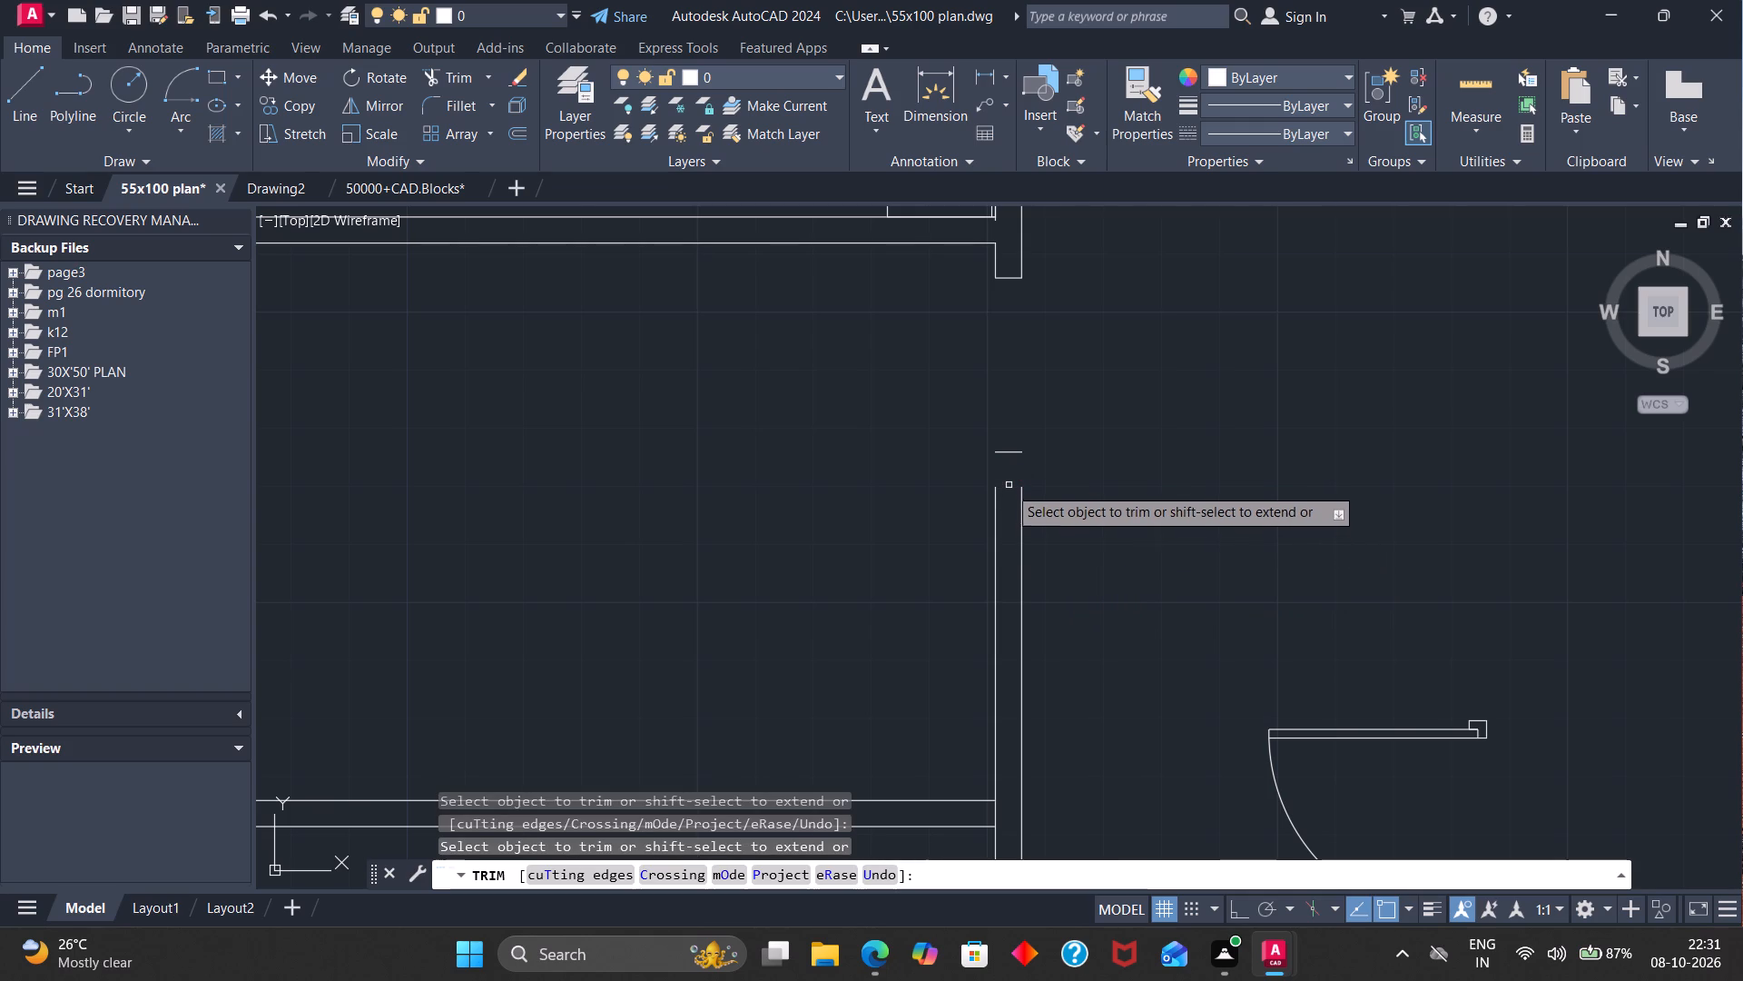
Extend both wall face lines below the emptied door opening up to the new wall-end line.
key(Escape)
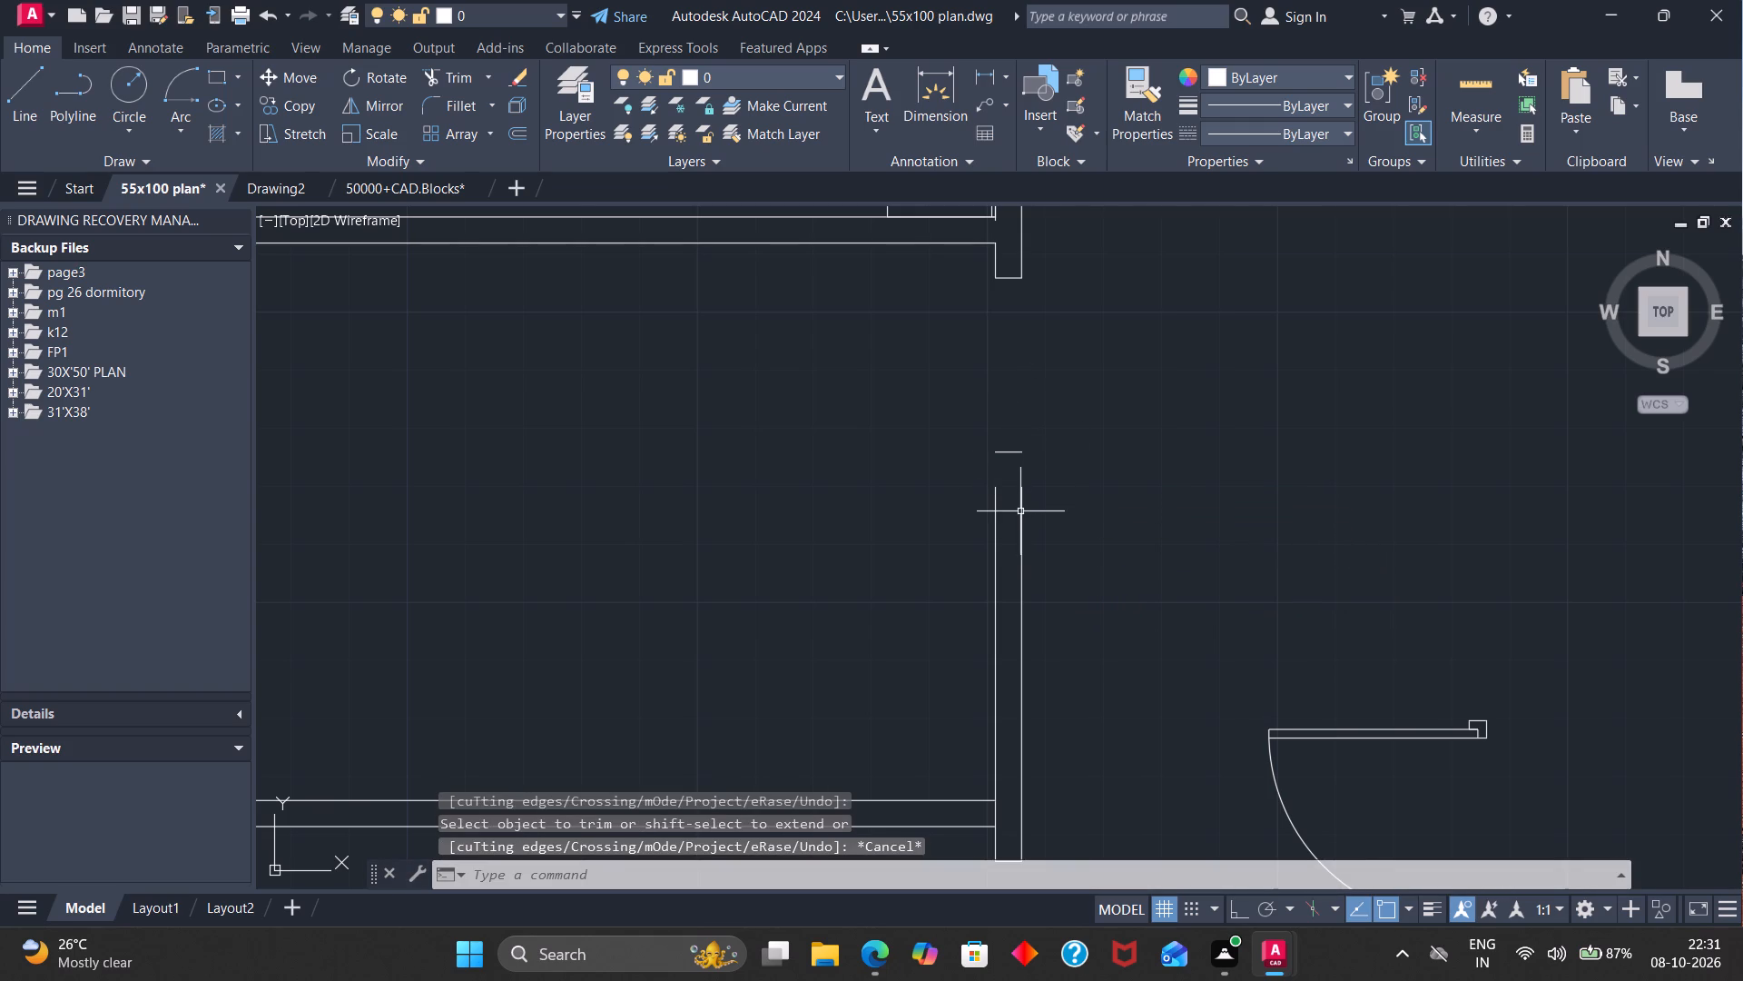
key(e)
key(x)
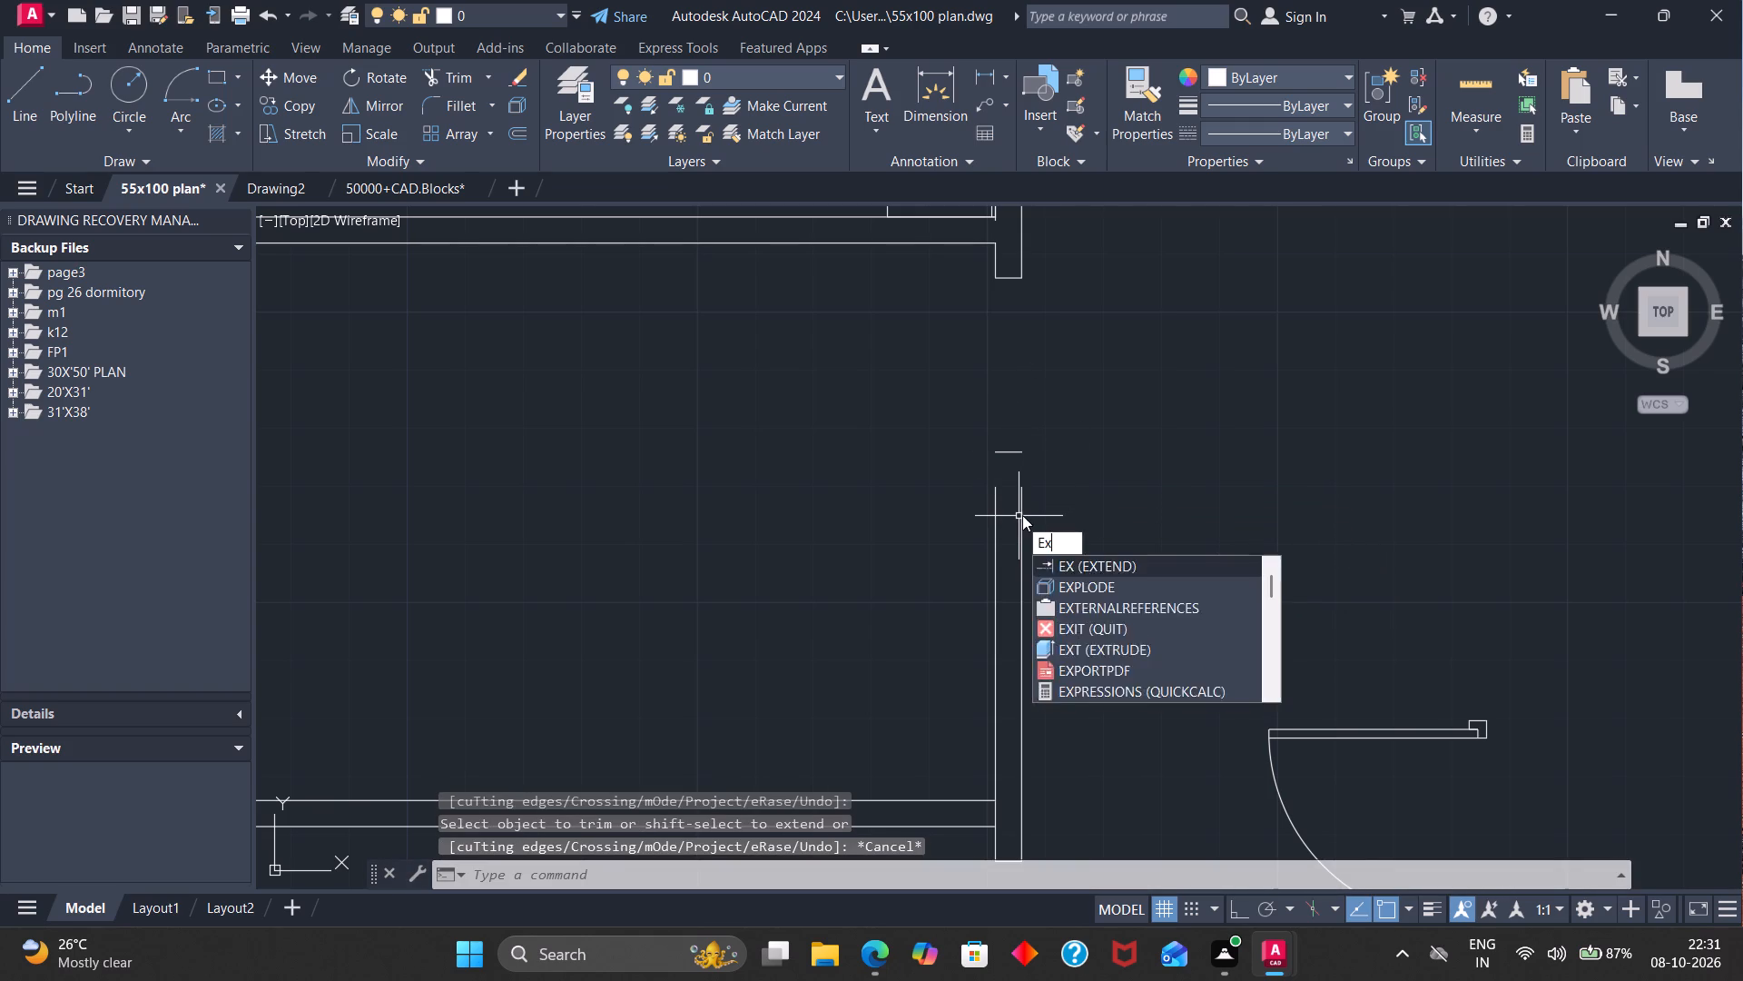
key(Return)
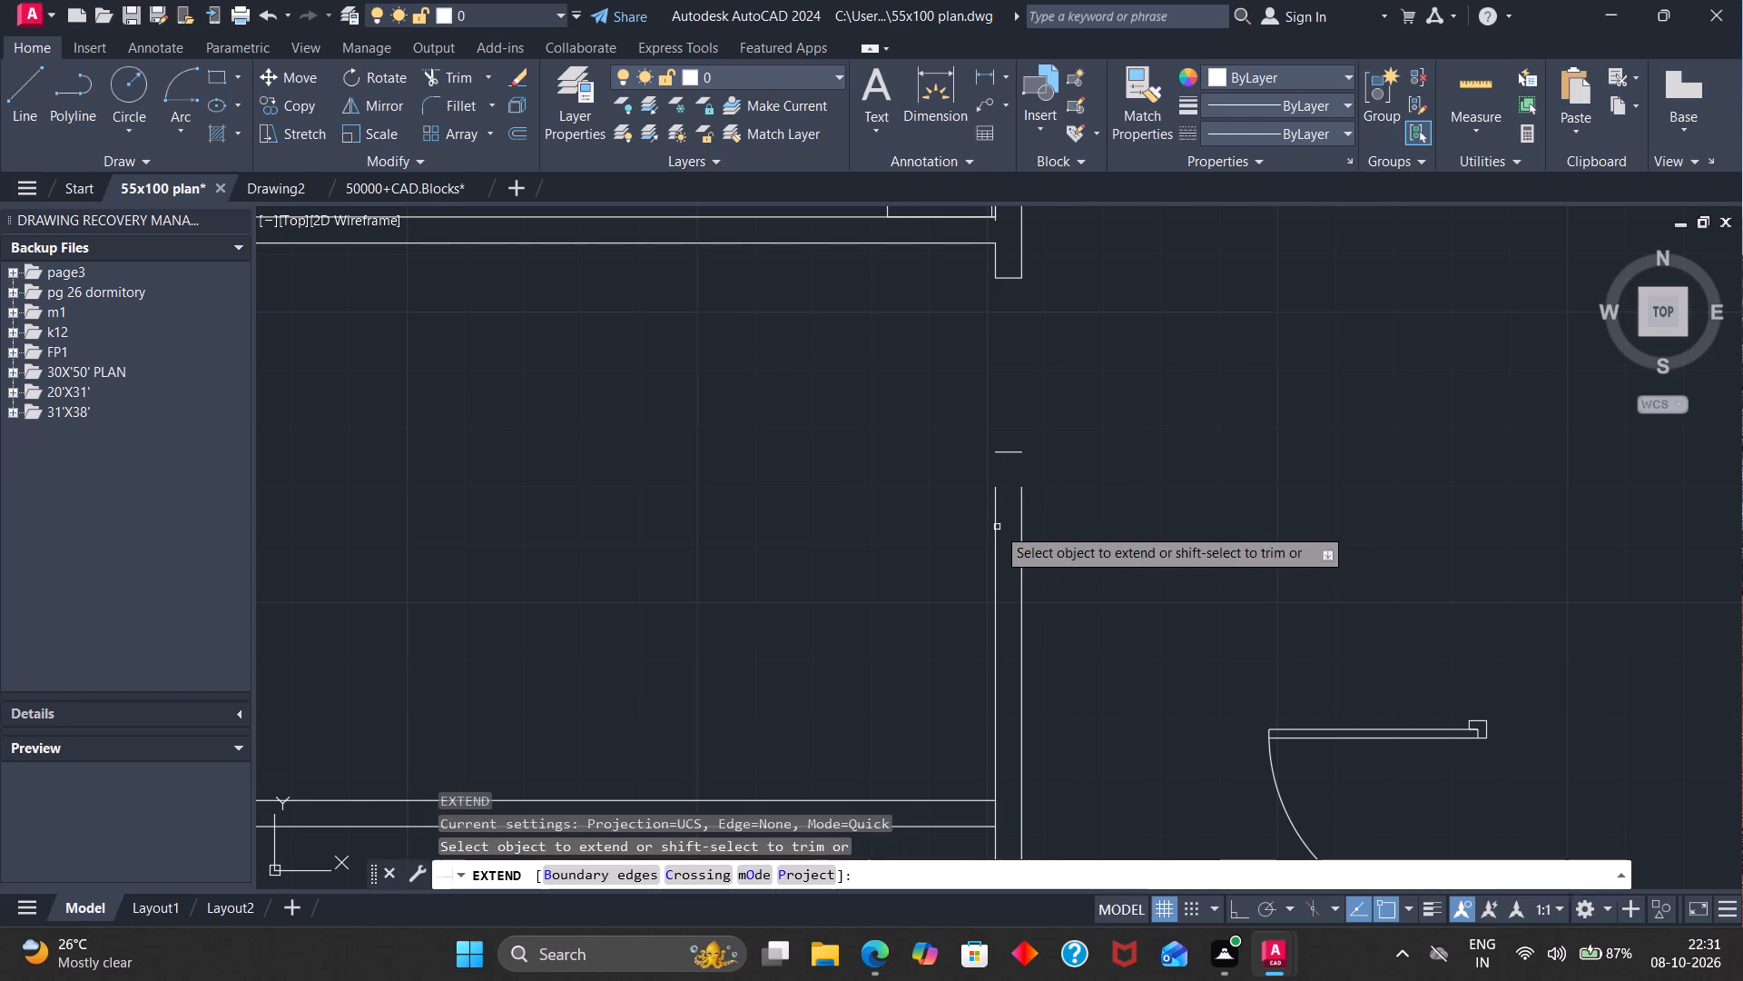
click(995, 529)
click(1019, 516)
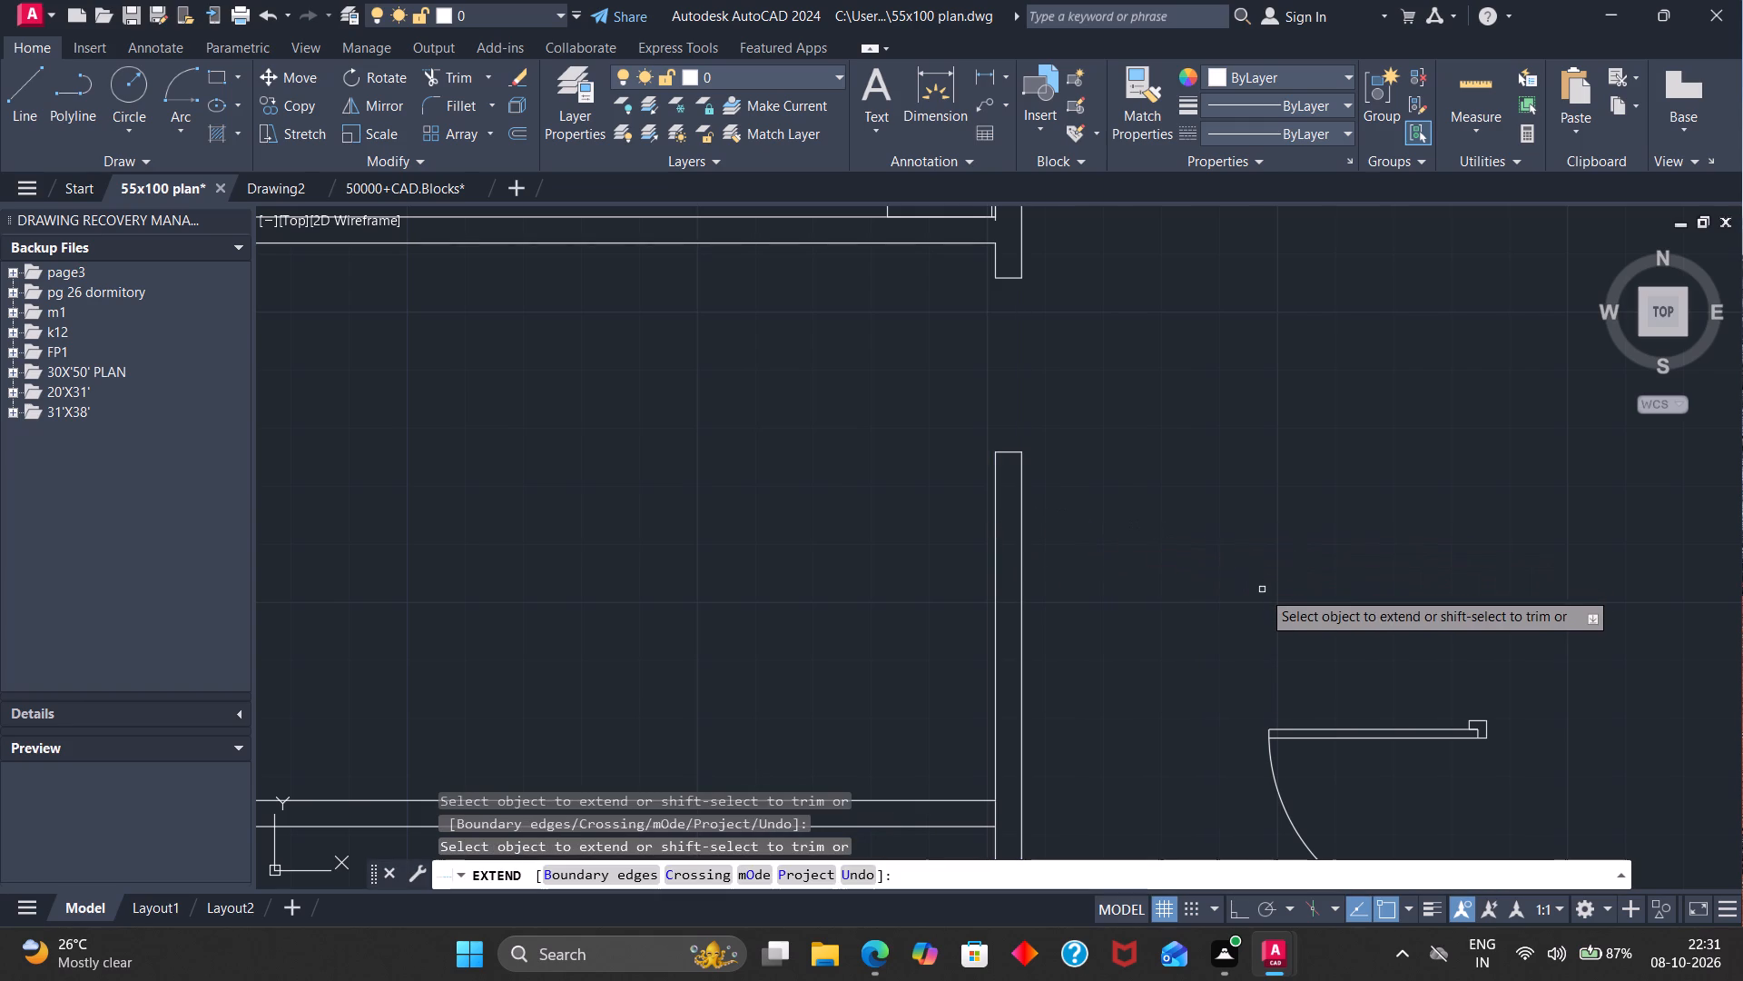
key(Escape)
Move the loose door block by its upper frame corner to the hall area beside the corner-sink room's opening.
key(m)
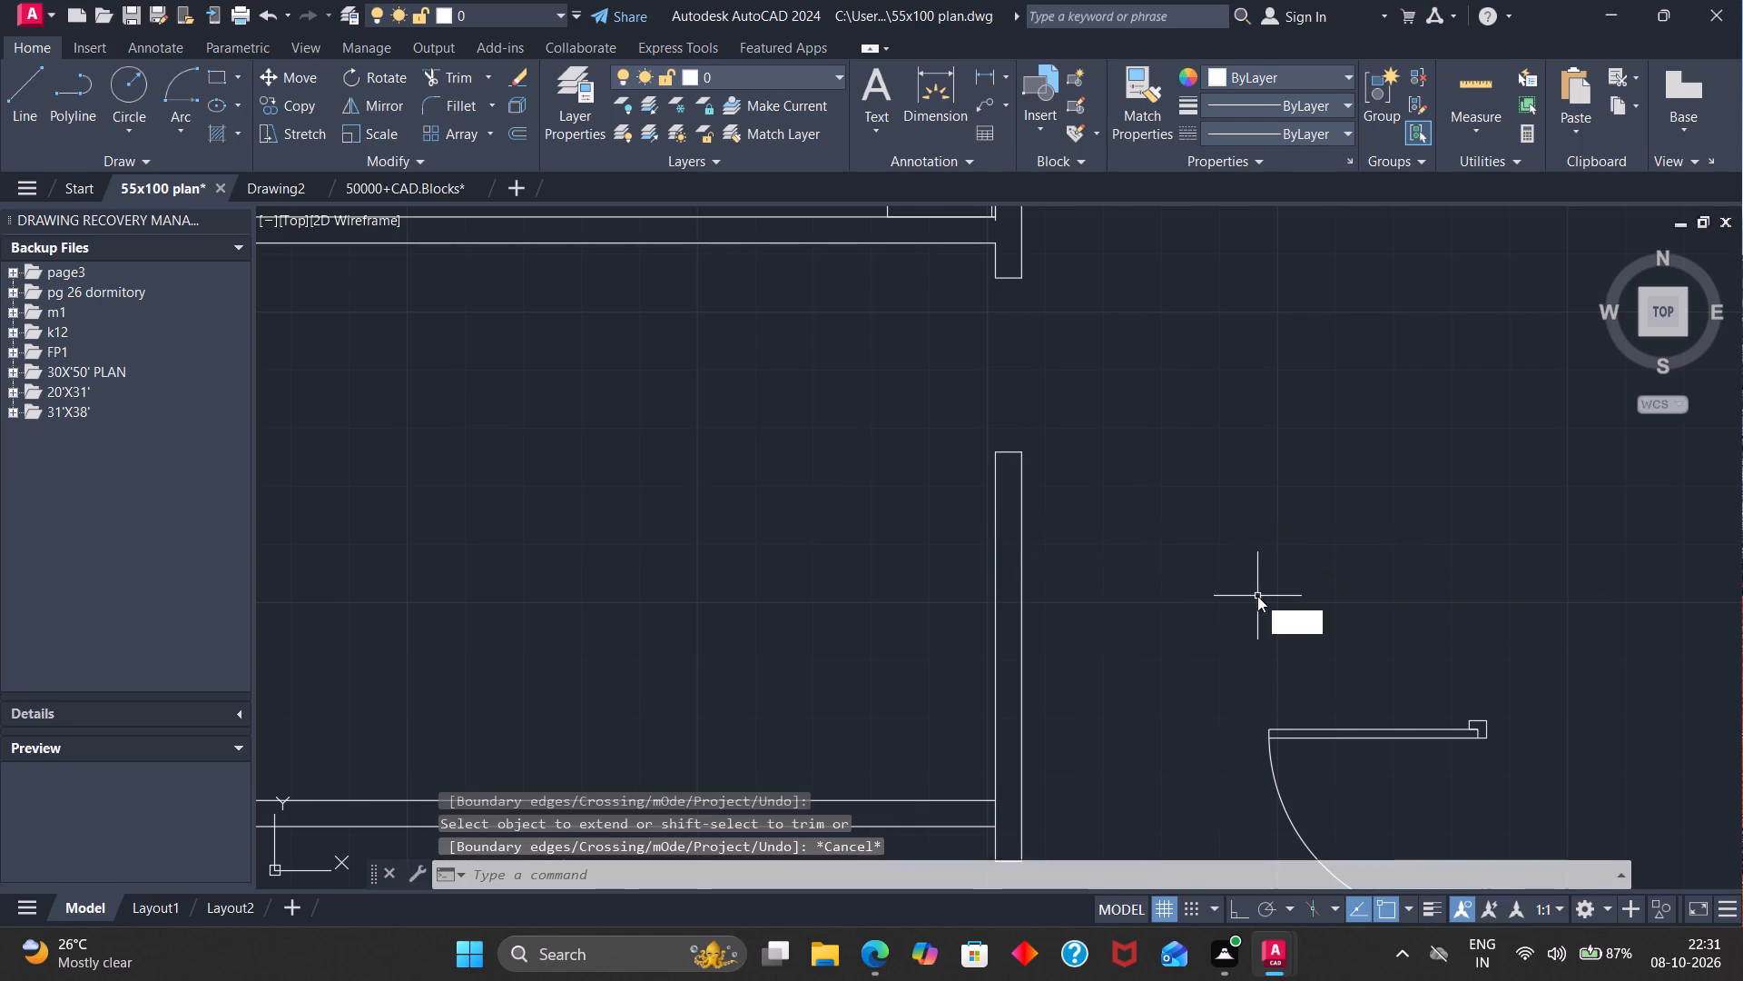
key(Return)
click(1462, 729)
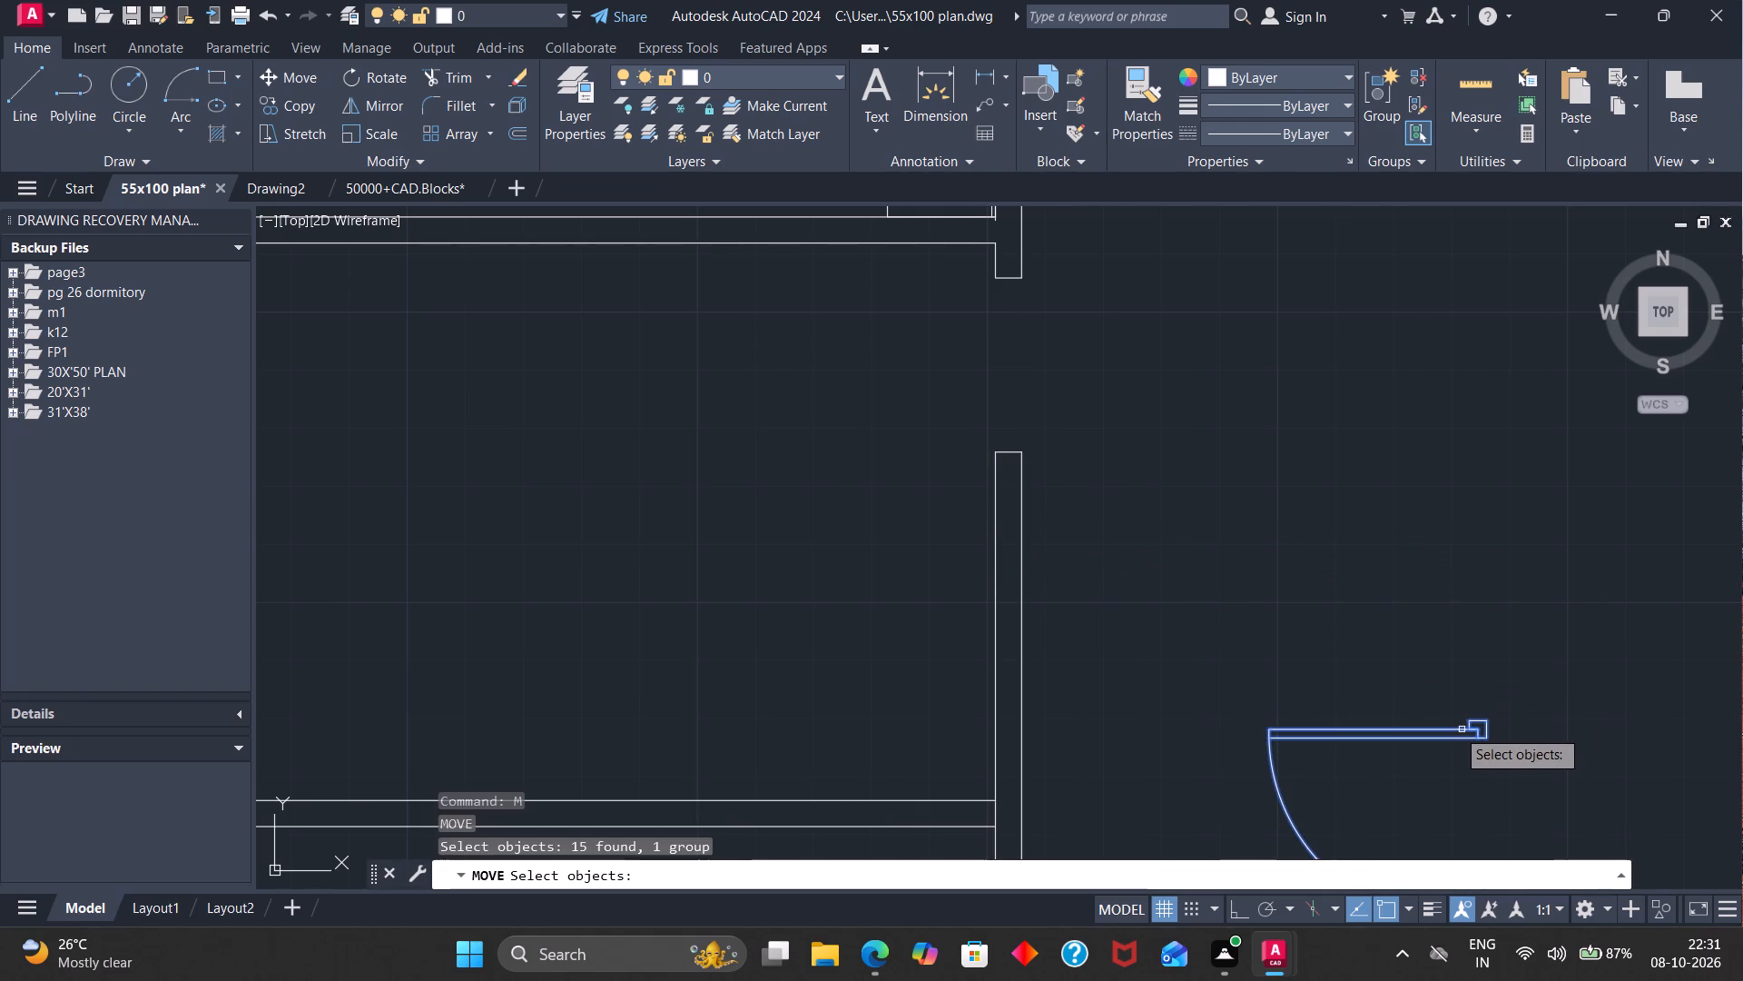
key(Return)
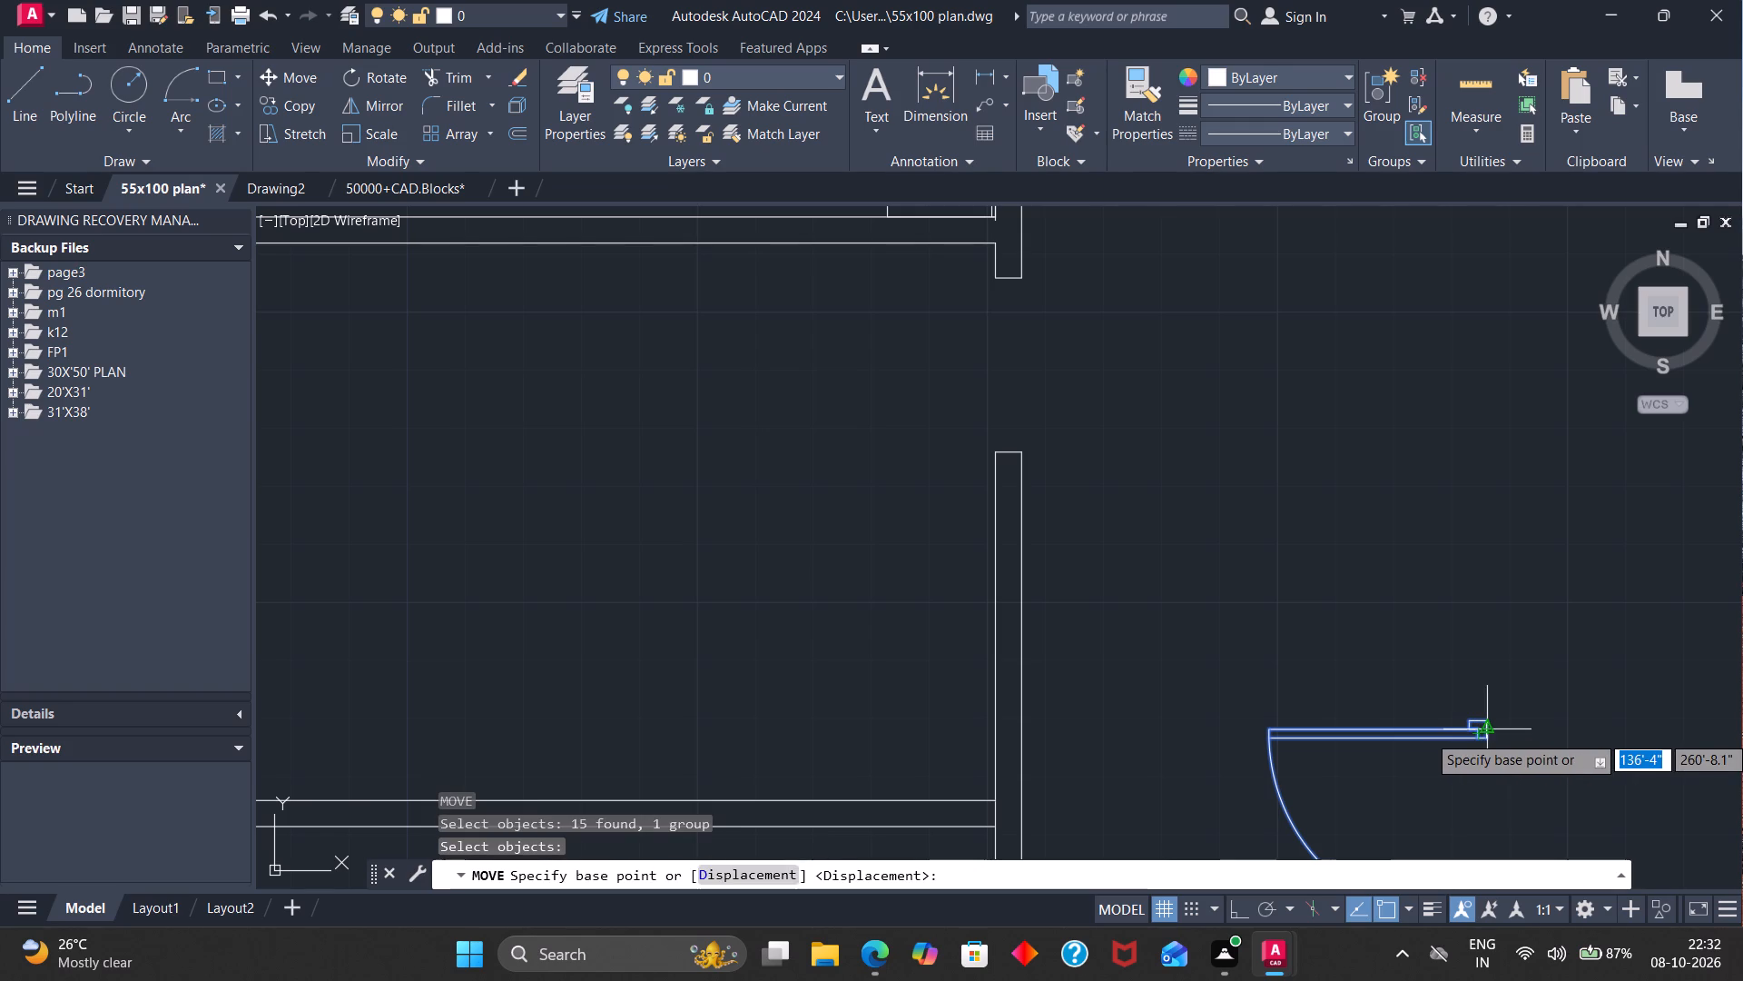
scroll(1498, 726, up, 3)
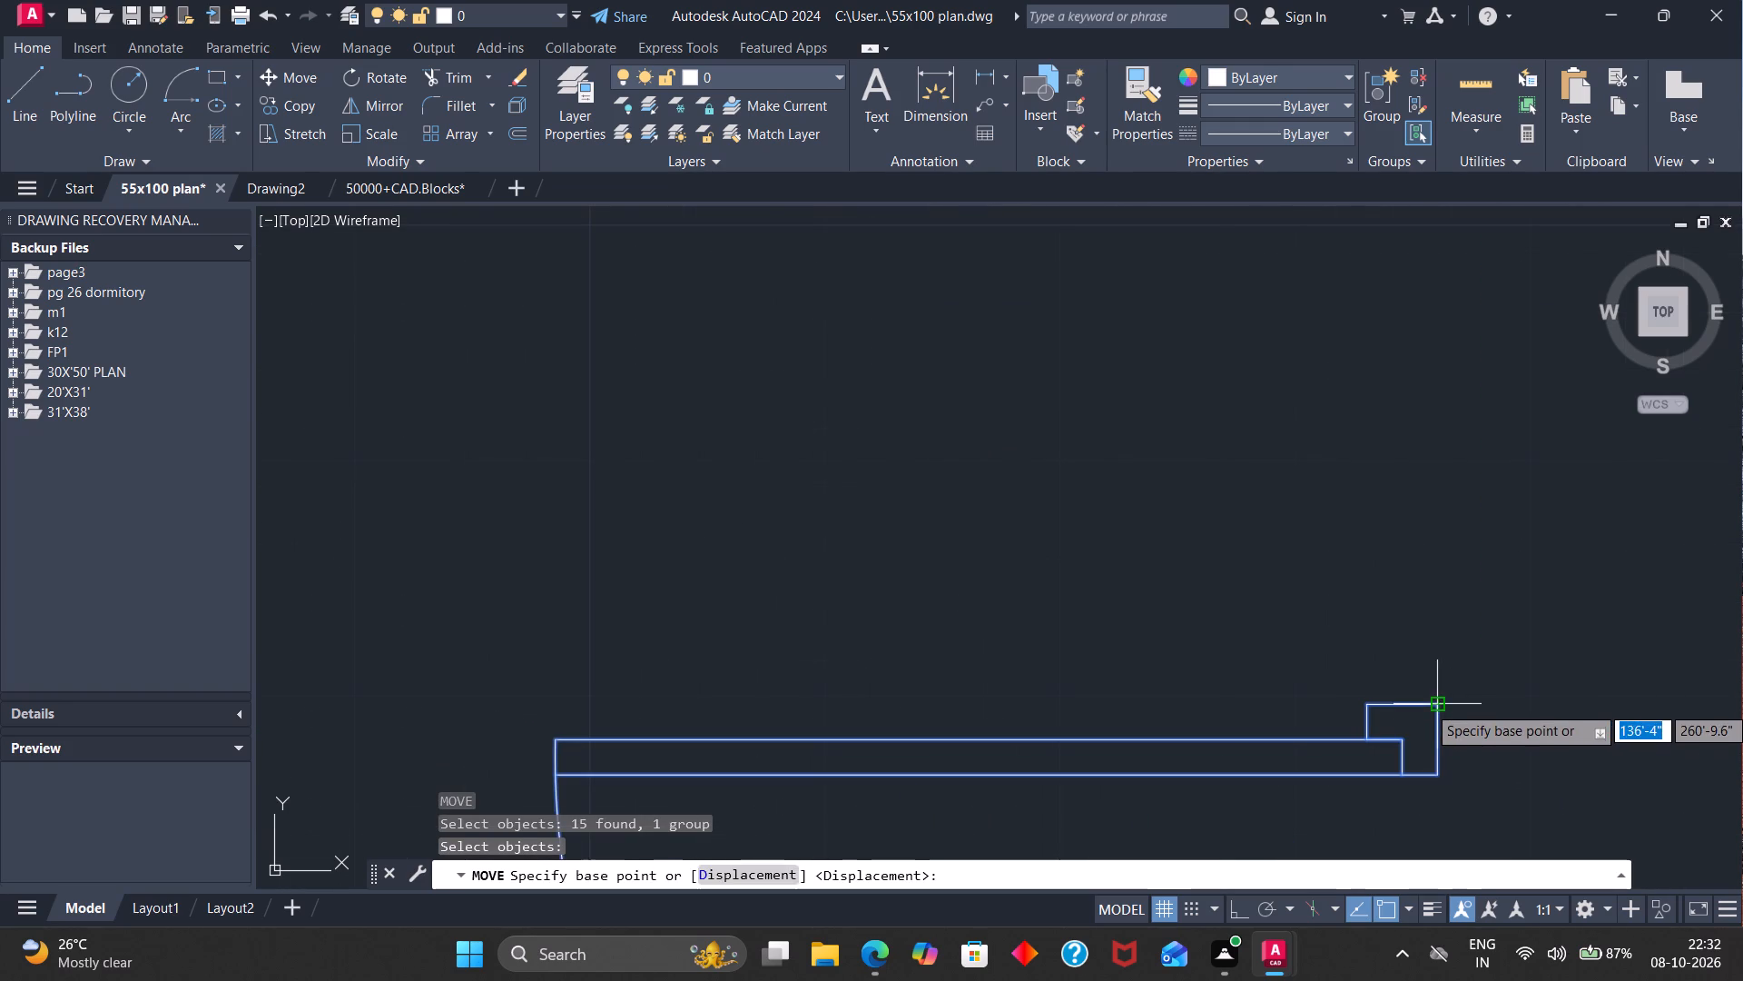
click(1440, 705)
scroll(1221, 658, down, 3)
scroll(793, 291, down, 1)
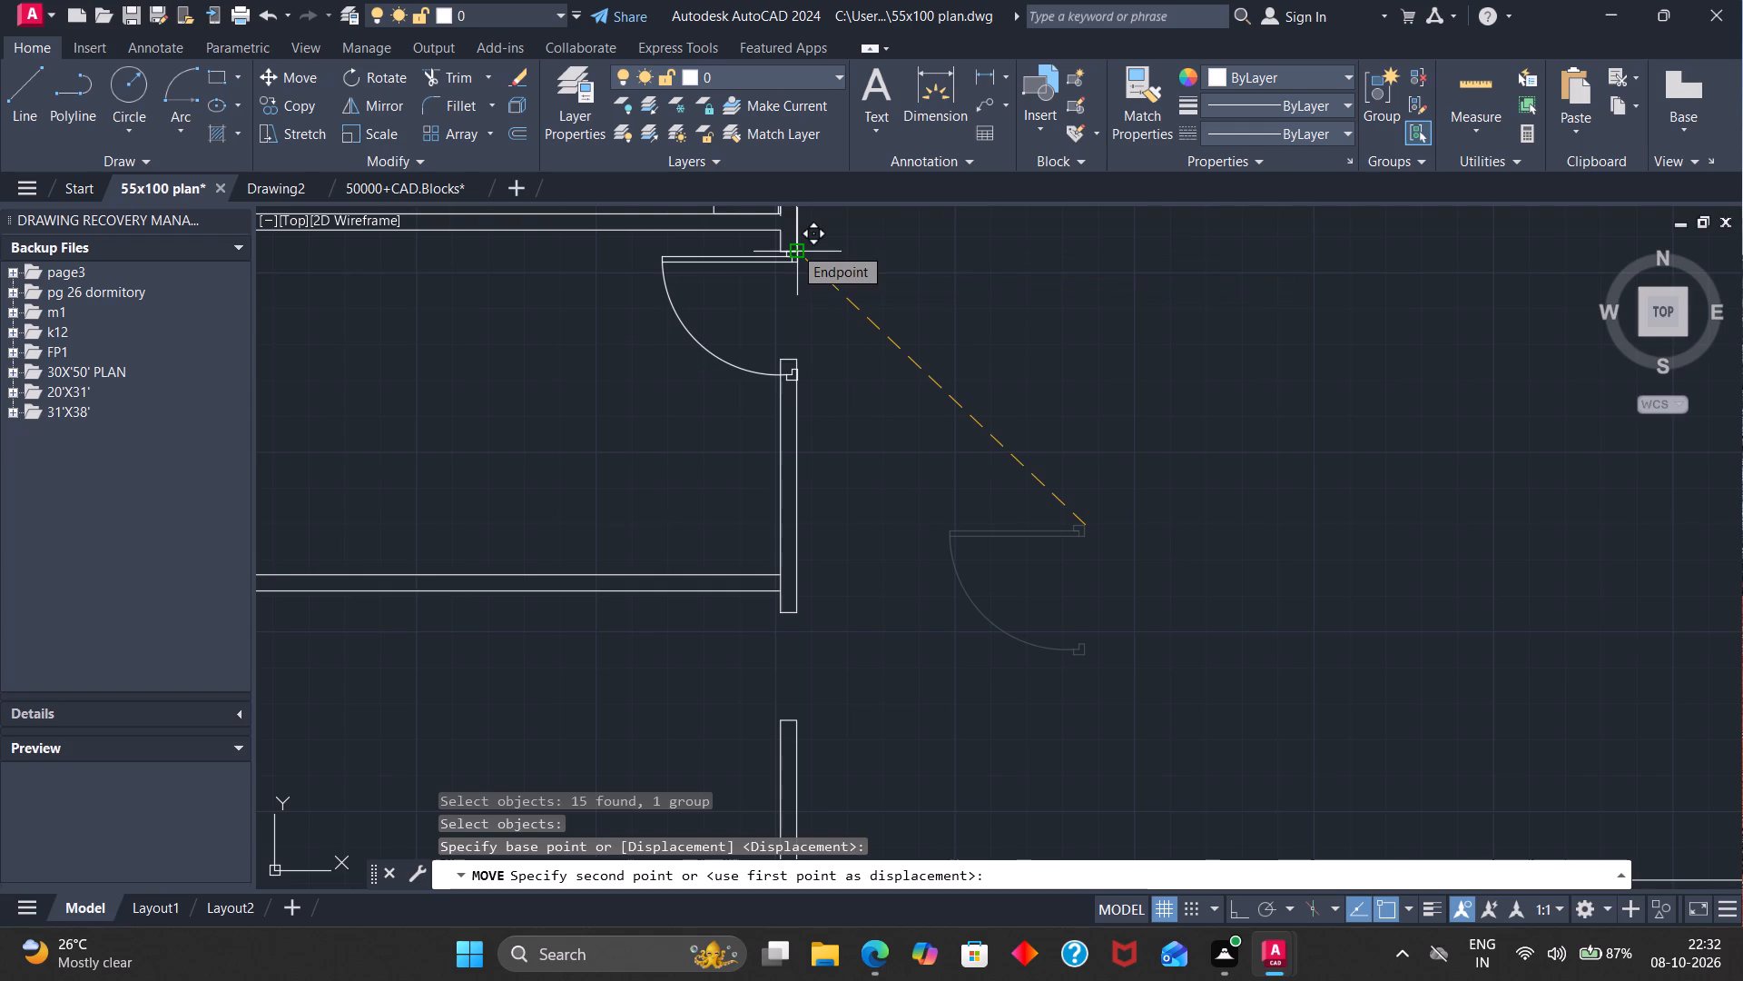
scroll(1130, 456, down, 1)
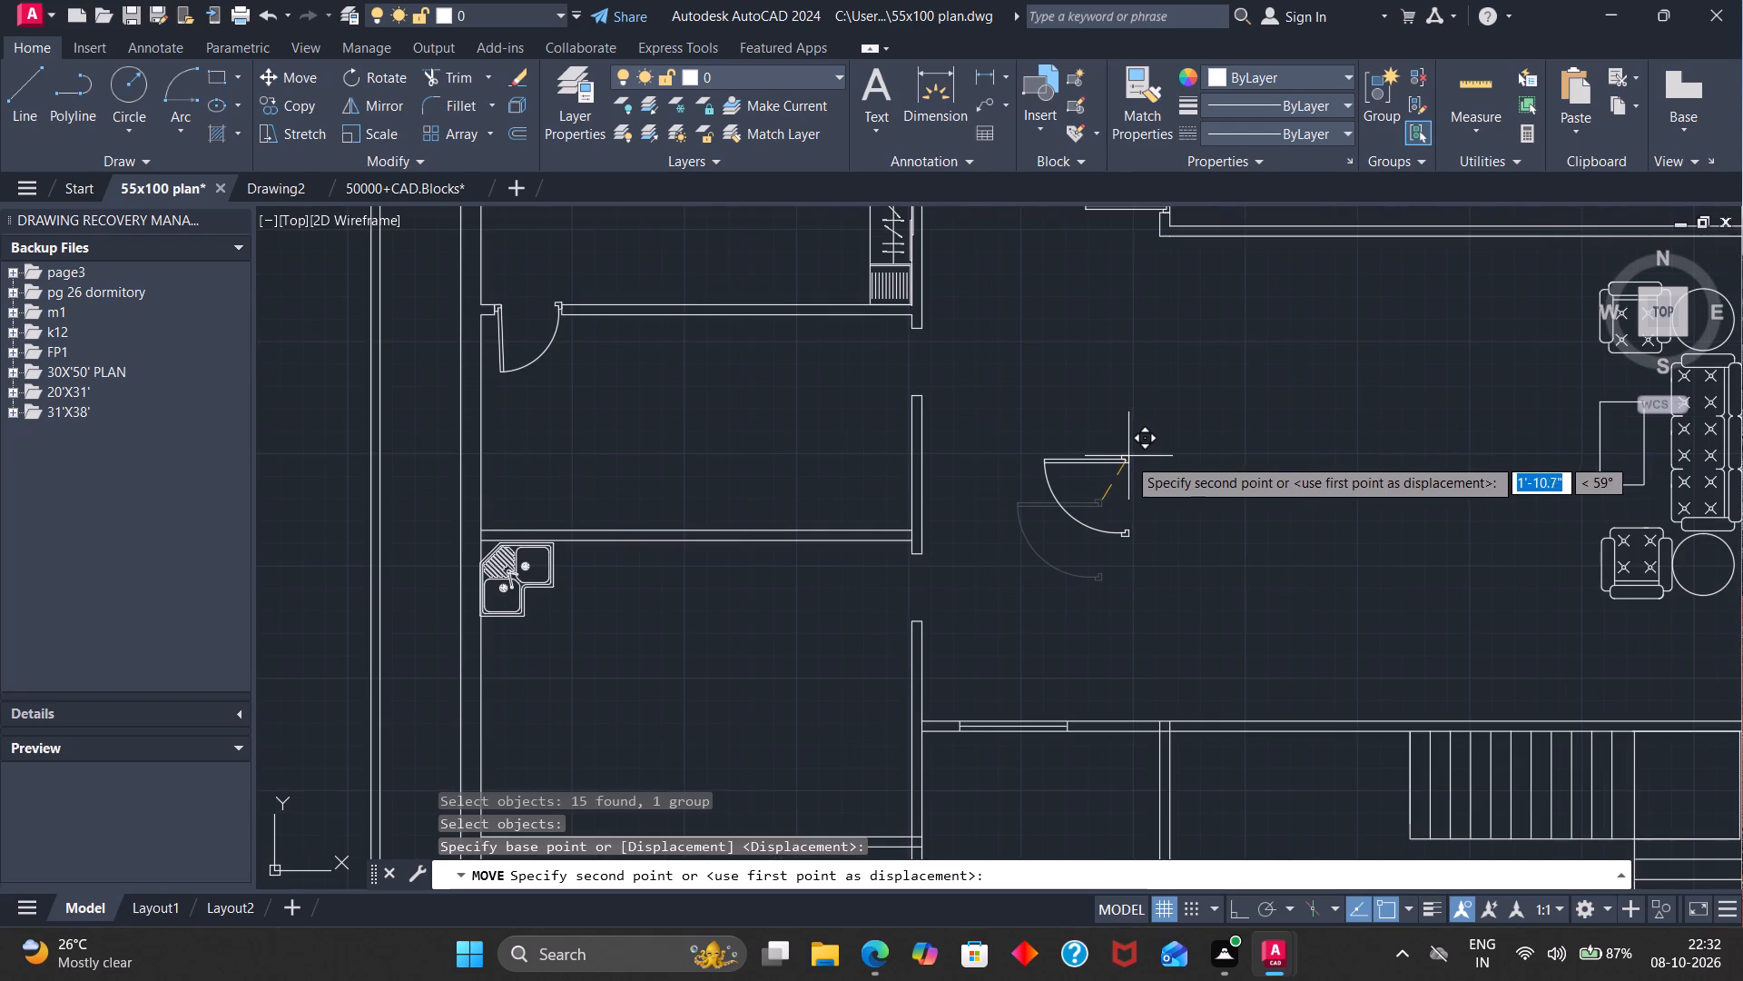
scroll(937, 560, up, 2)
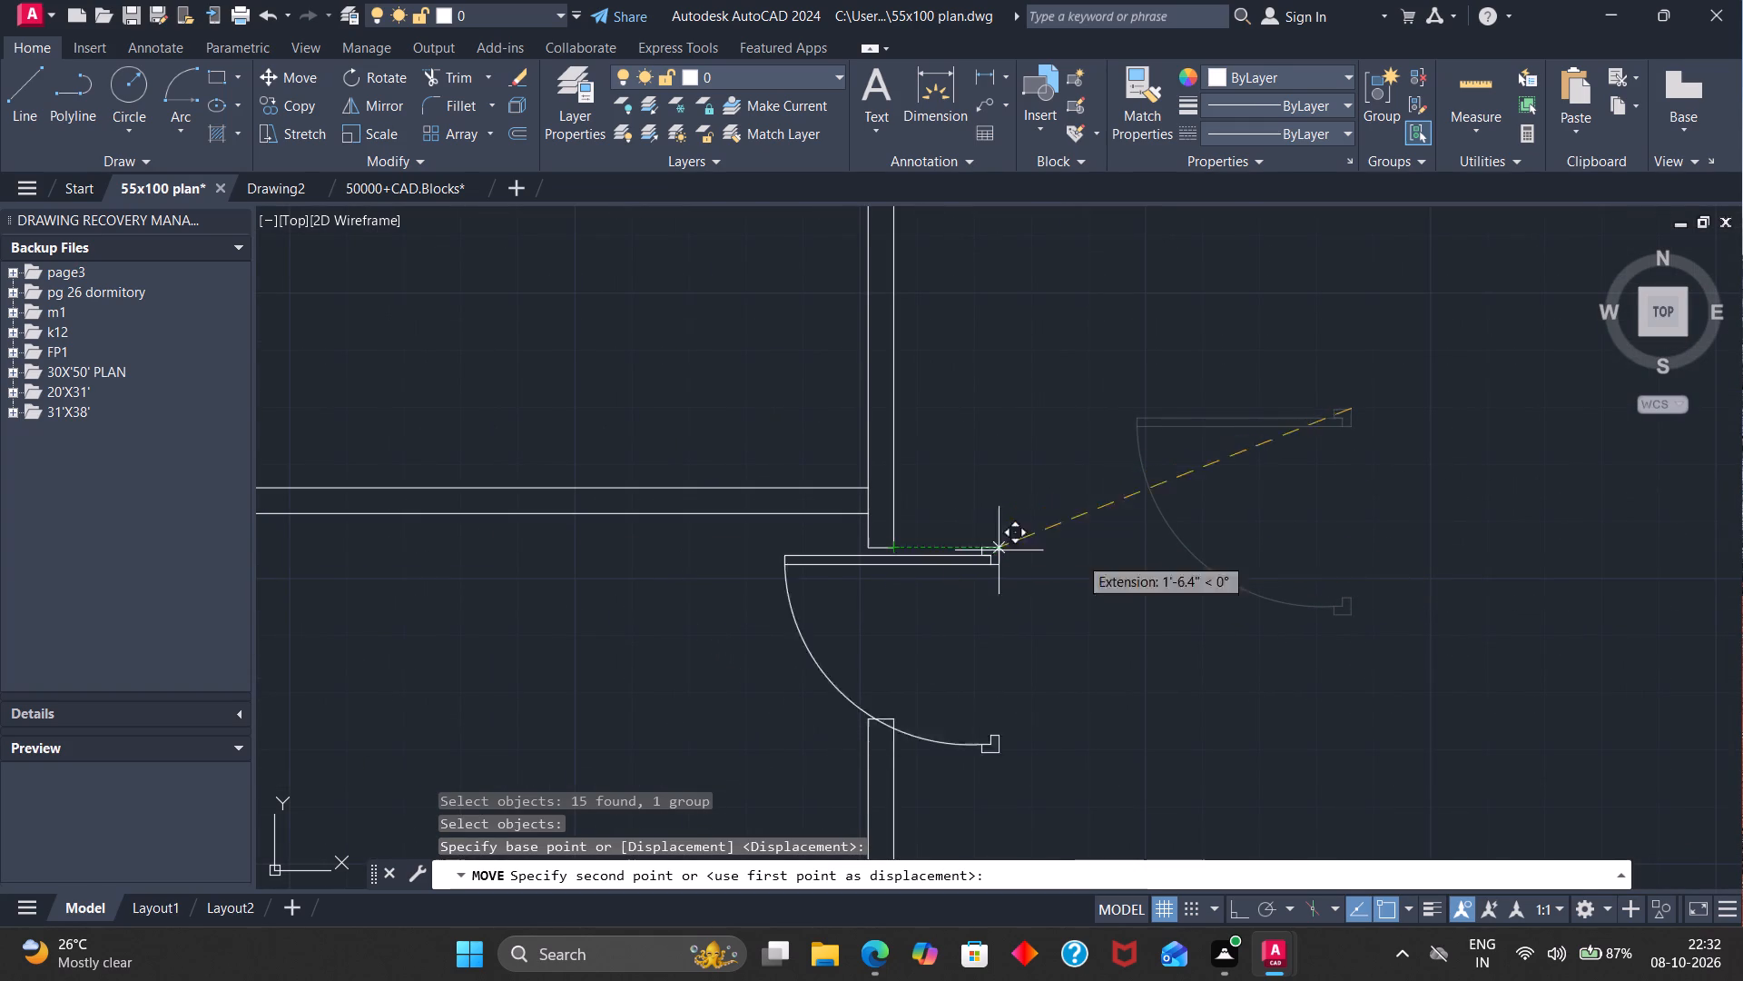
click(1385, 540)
Measure the width of the corner-sink room's opening and of the door block between its frame corners.
drag(775, 384, 807, 342)
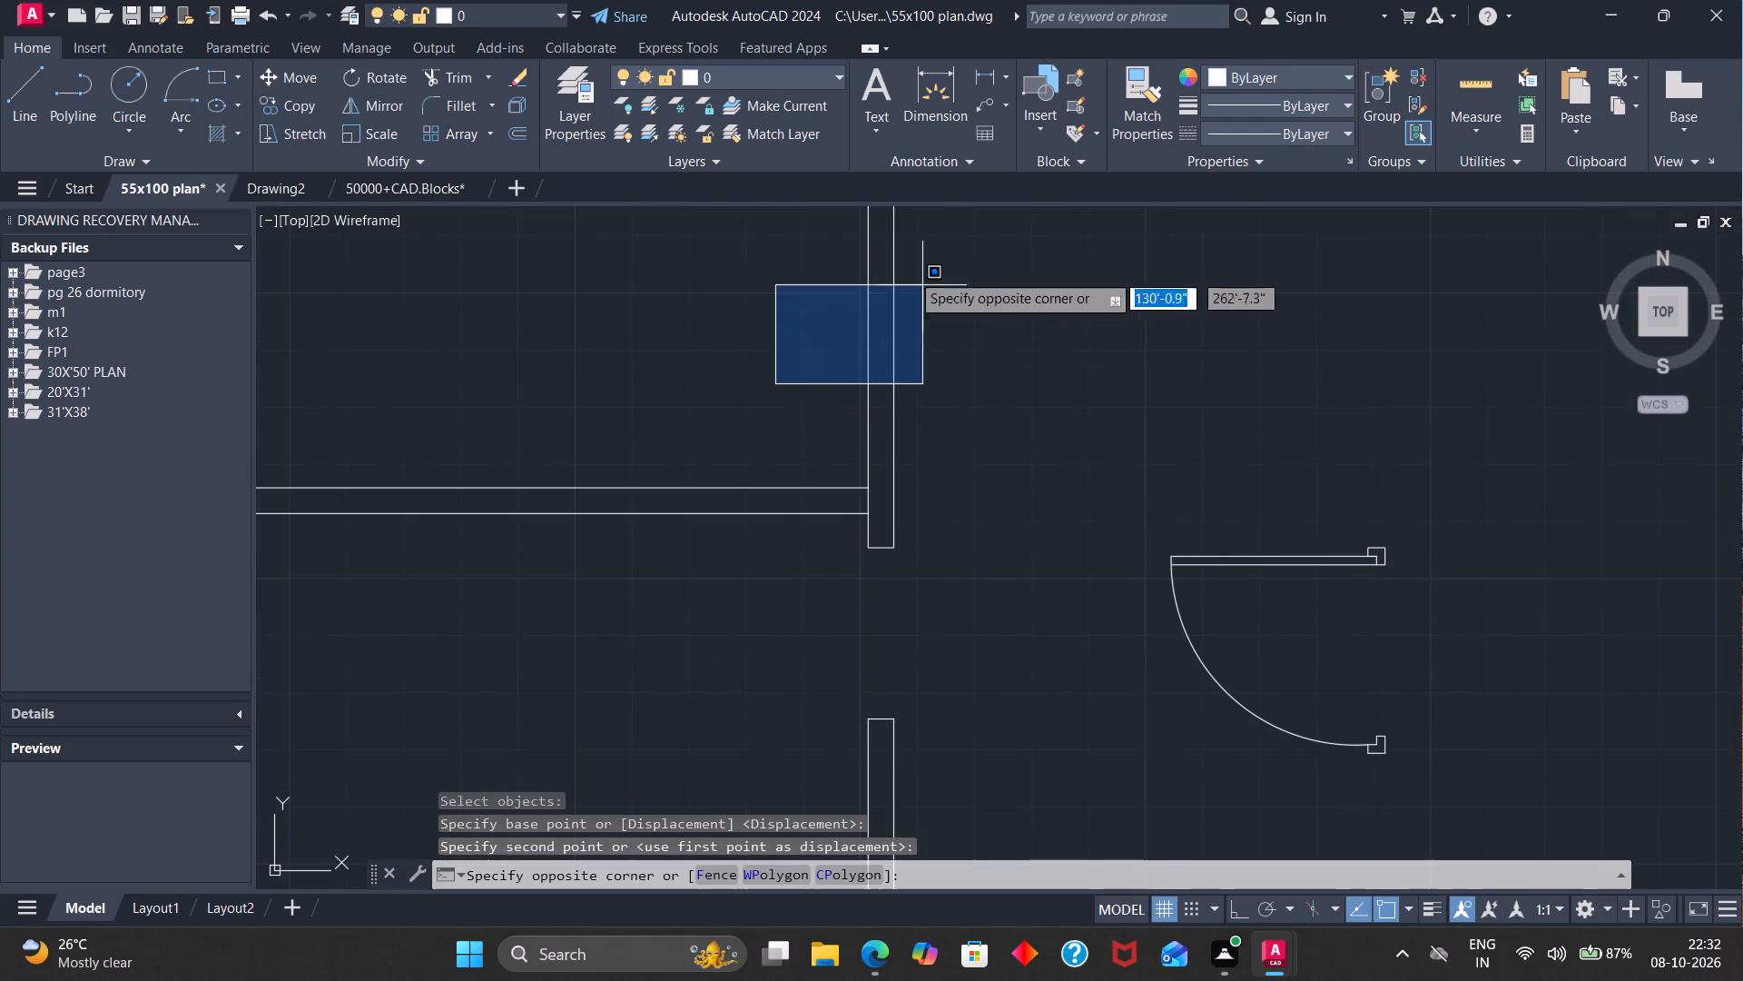
click(912, 131)
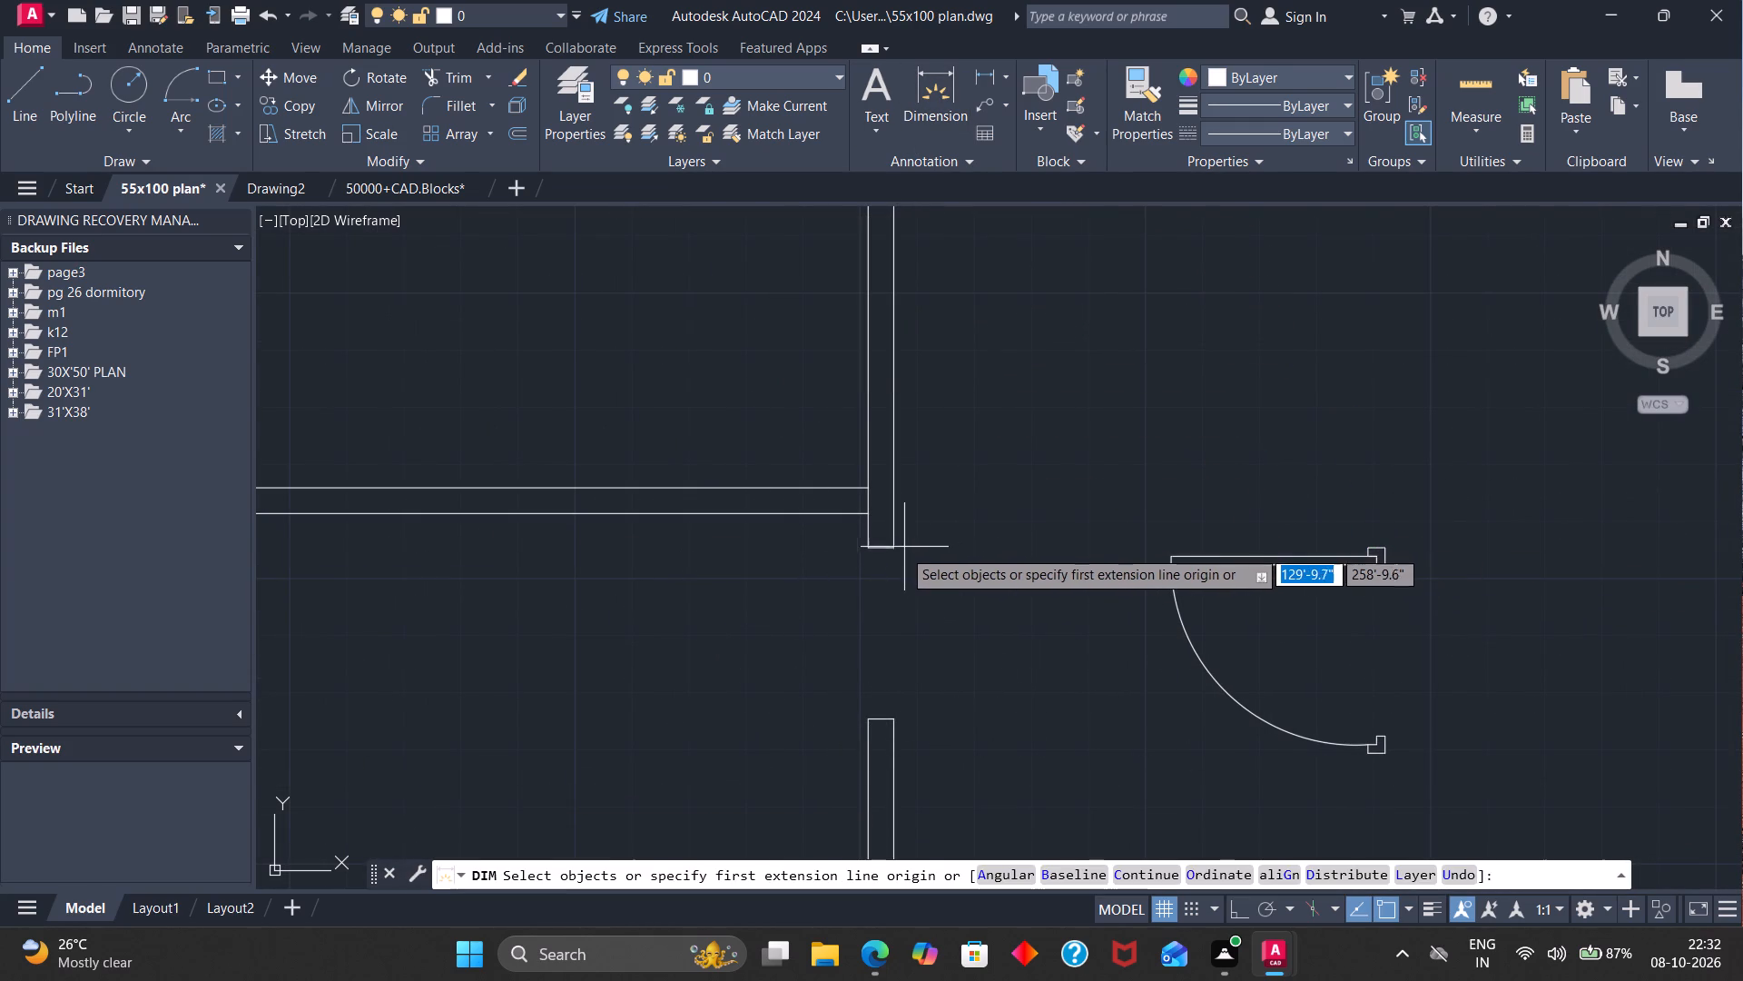
click(895, 549)
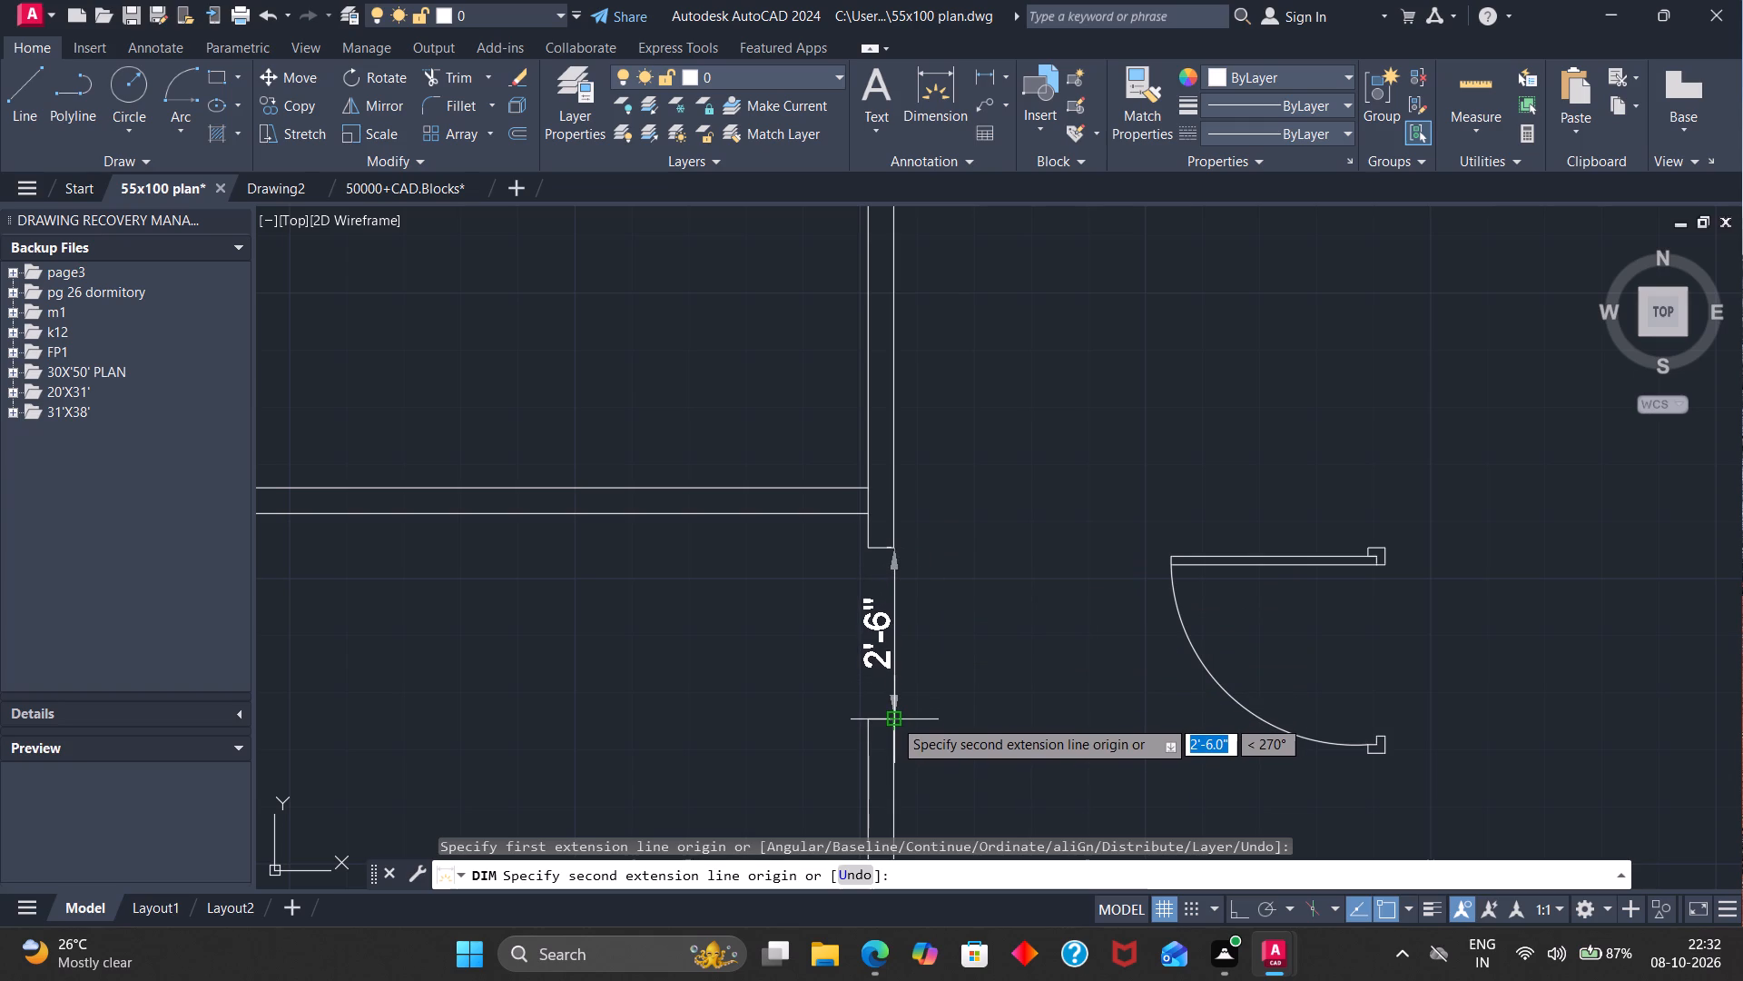
key(Escape)
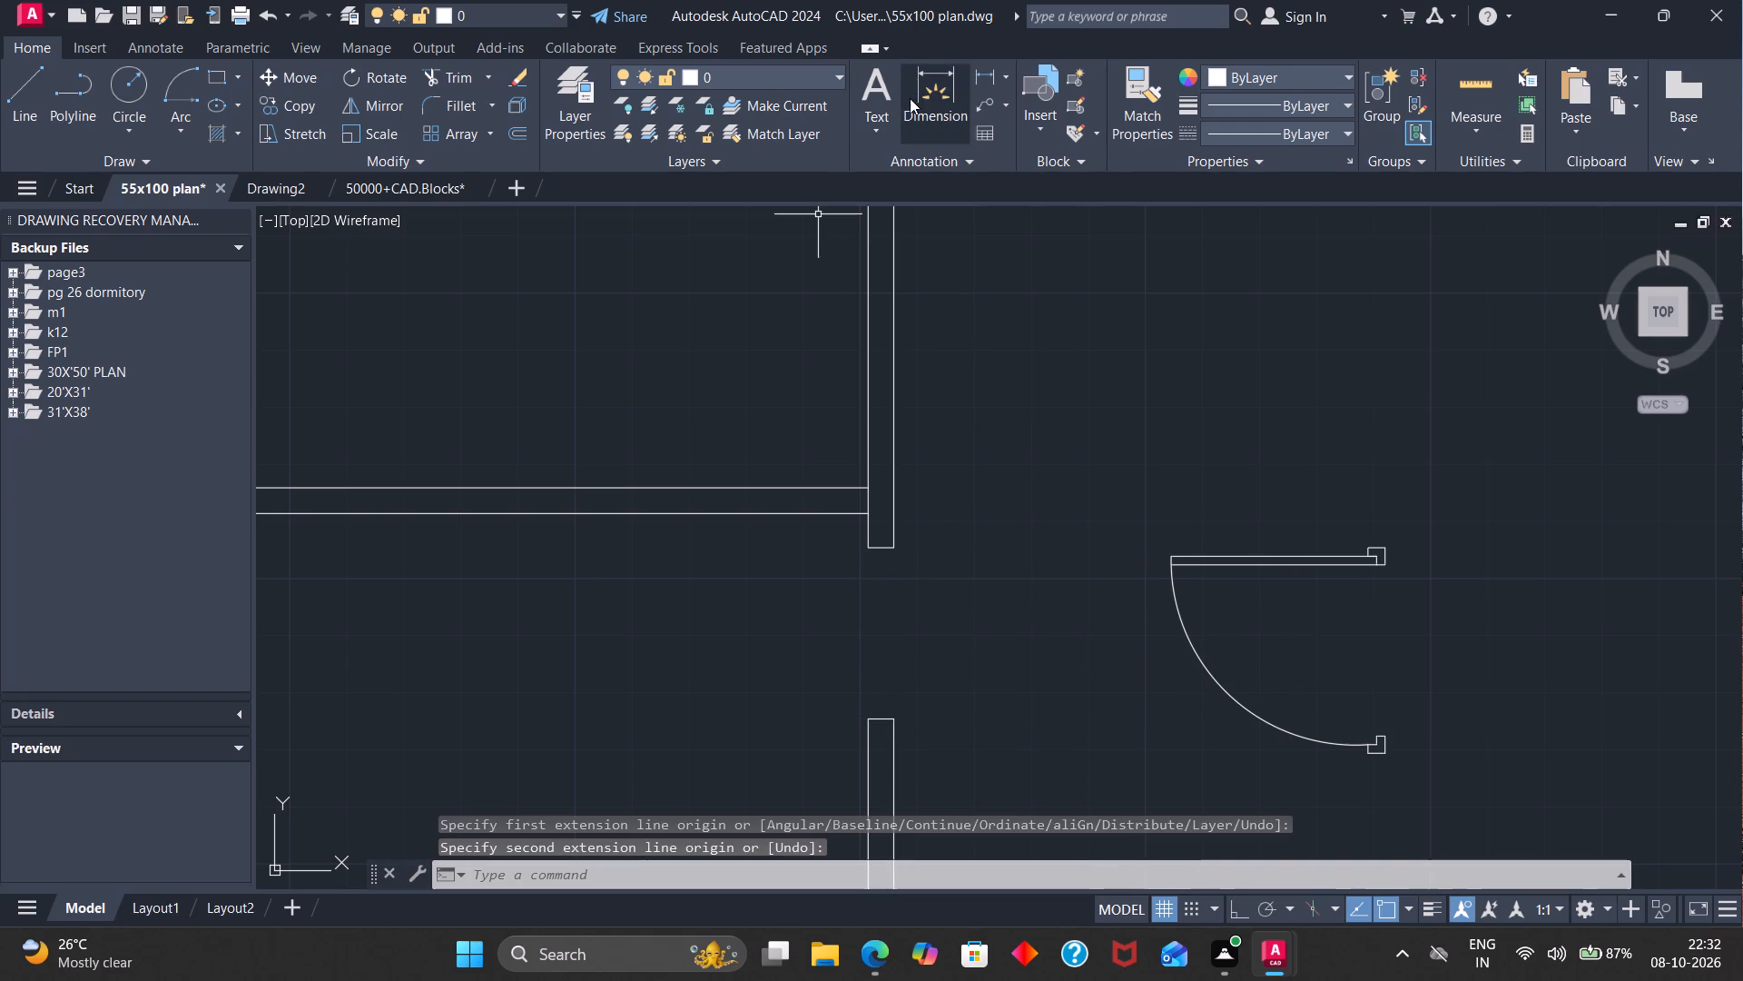
click(911, 97)
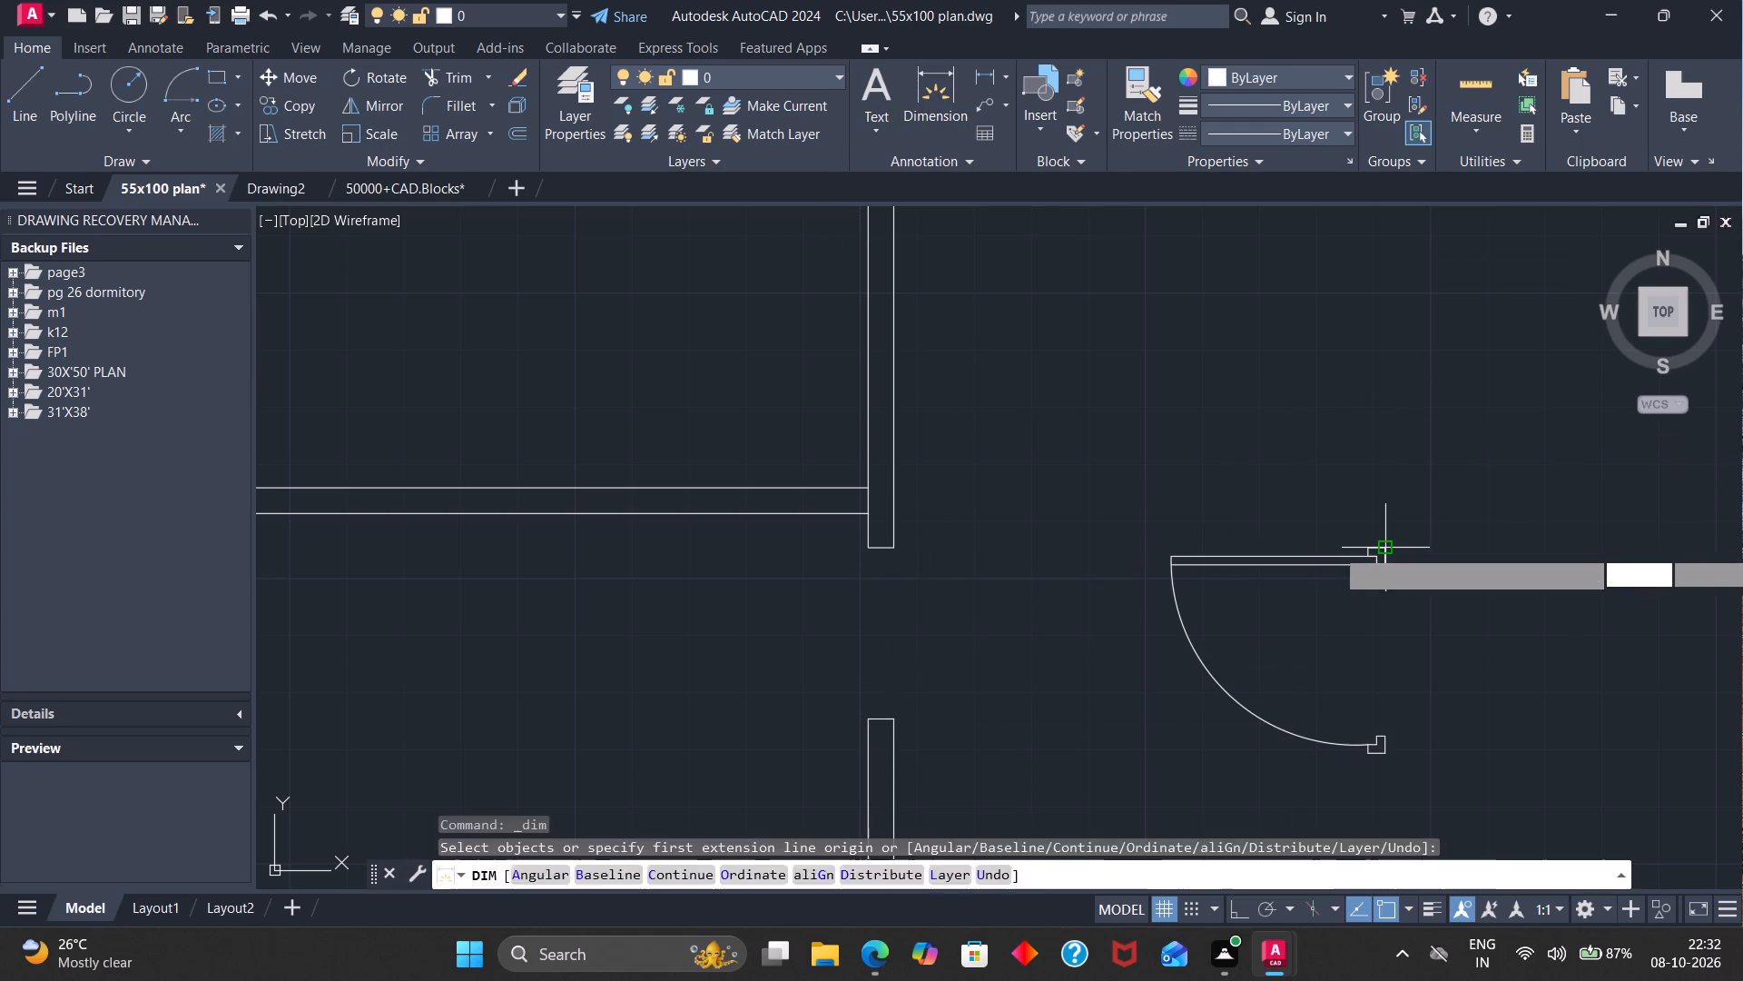
click(1385, 549)
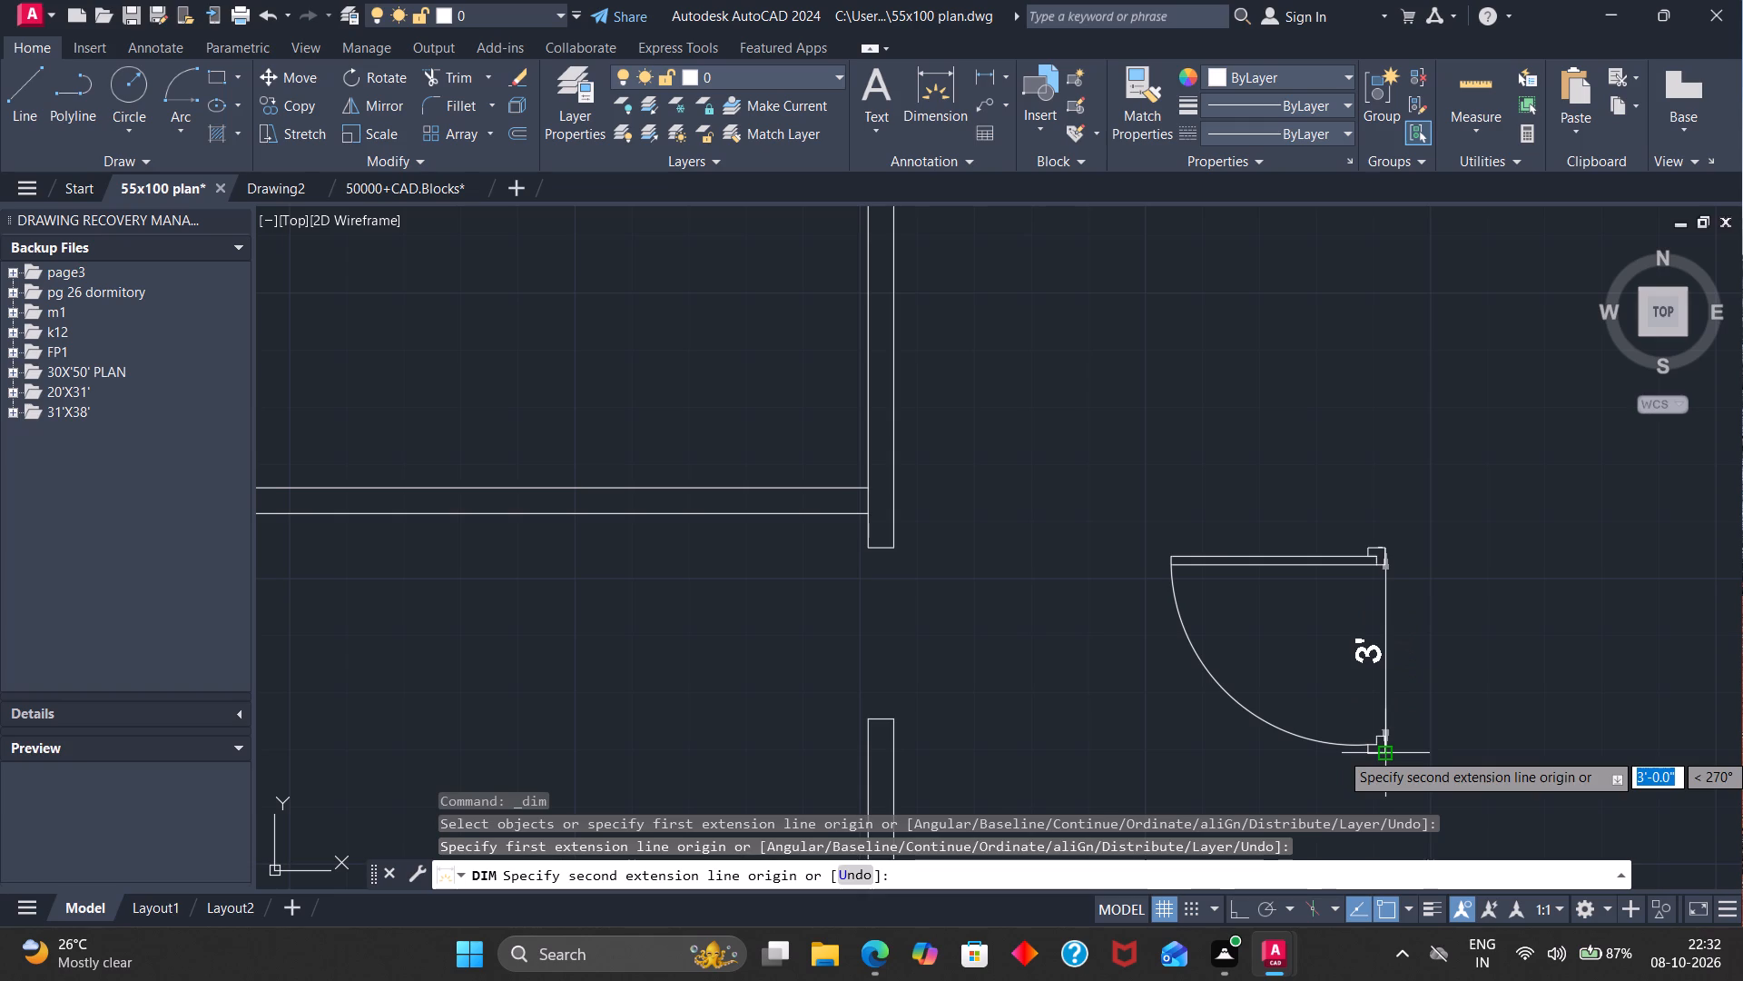
key(Escape)
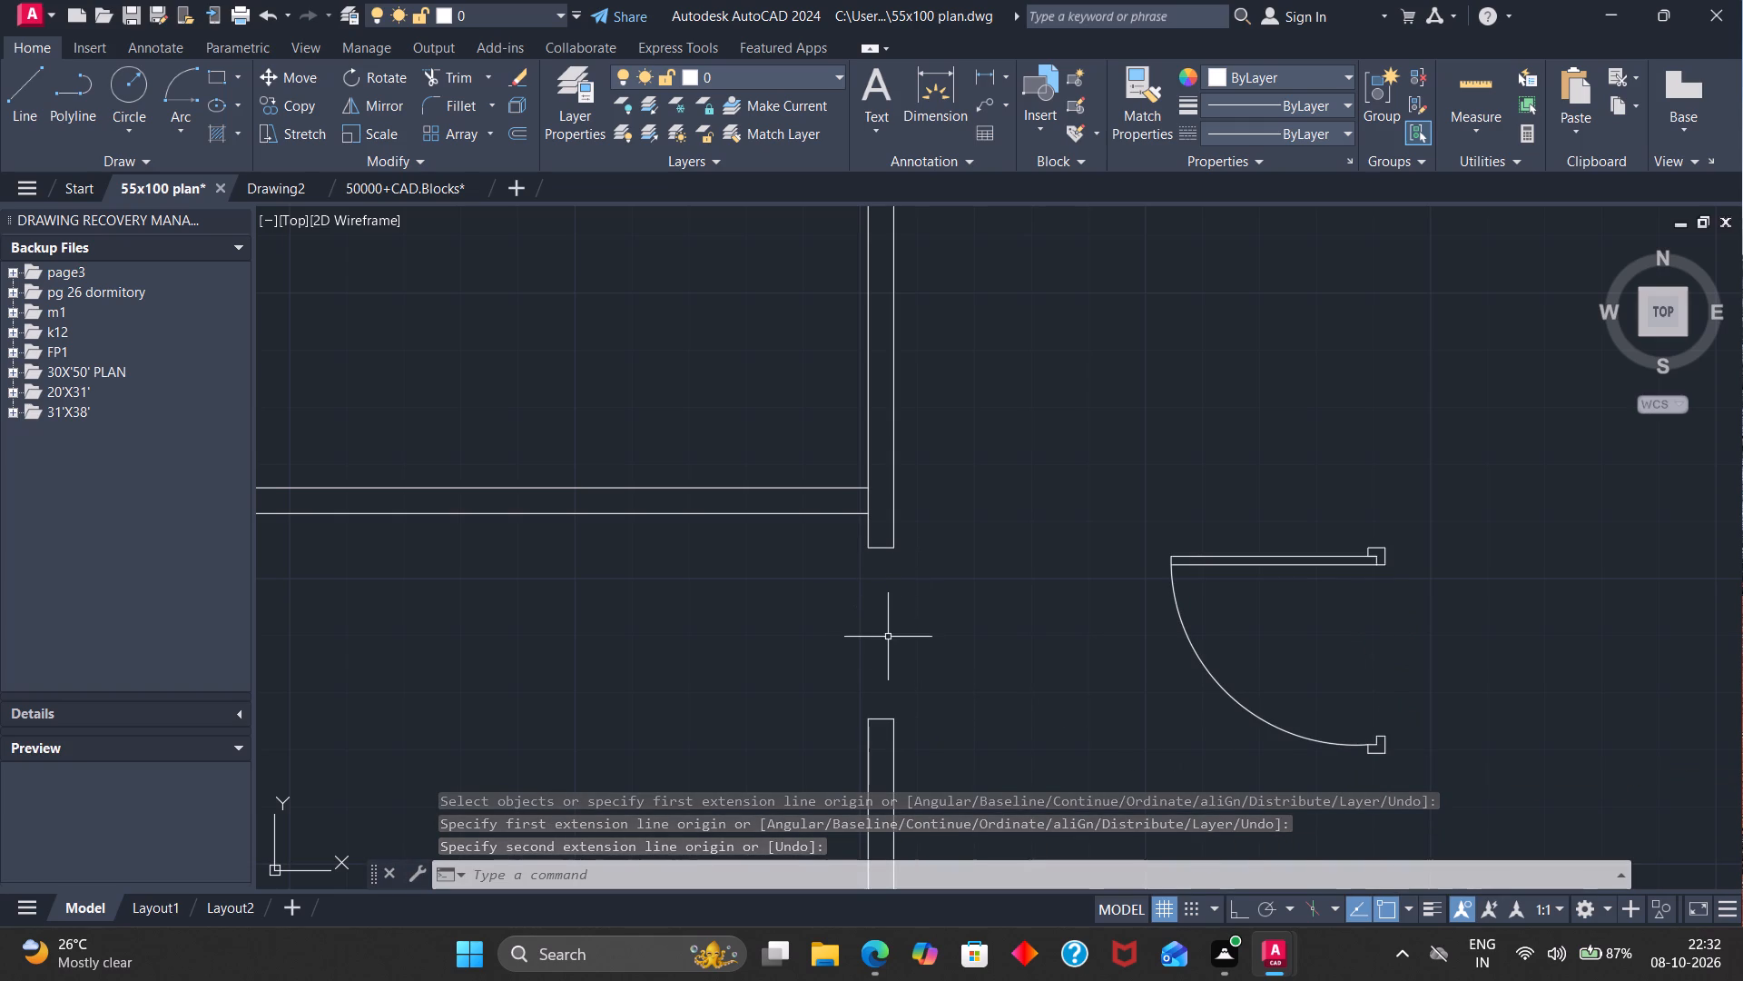
Offset the wall-end line at the top of the corner-sink room's opening 3' down.
key(o)
key(Return)
click(880, 548)
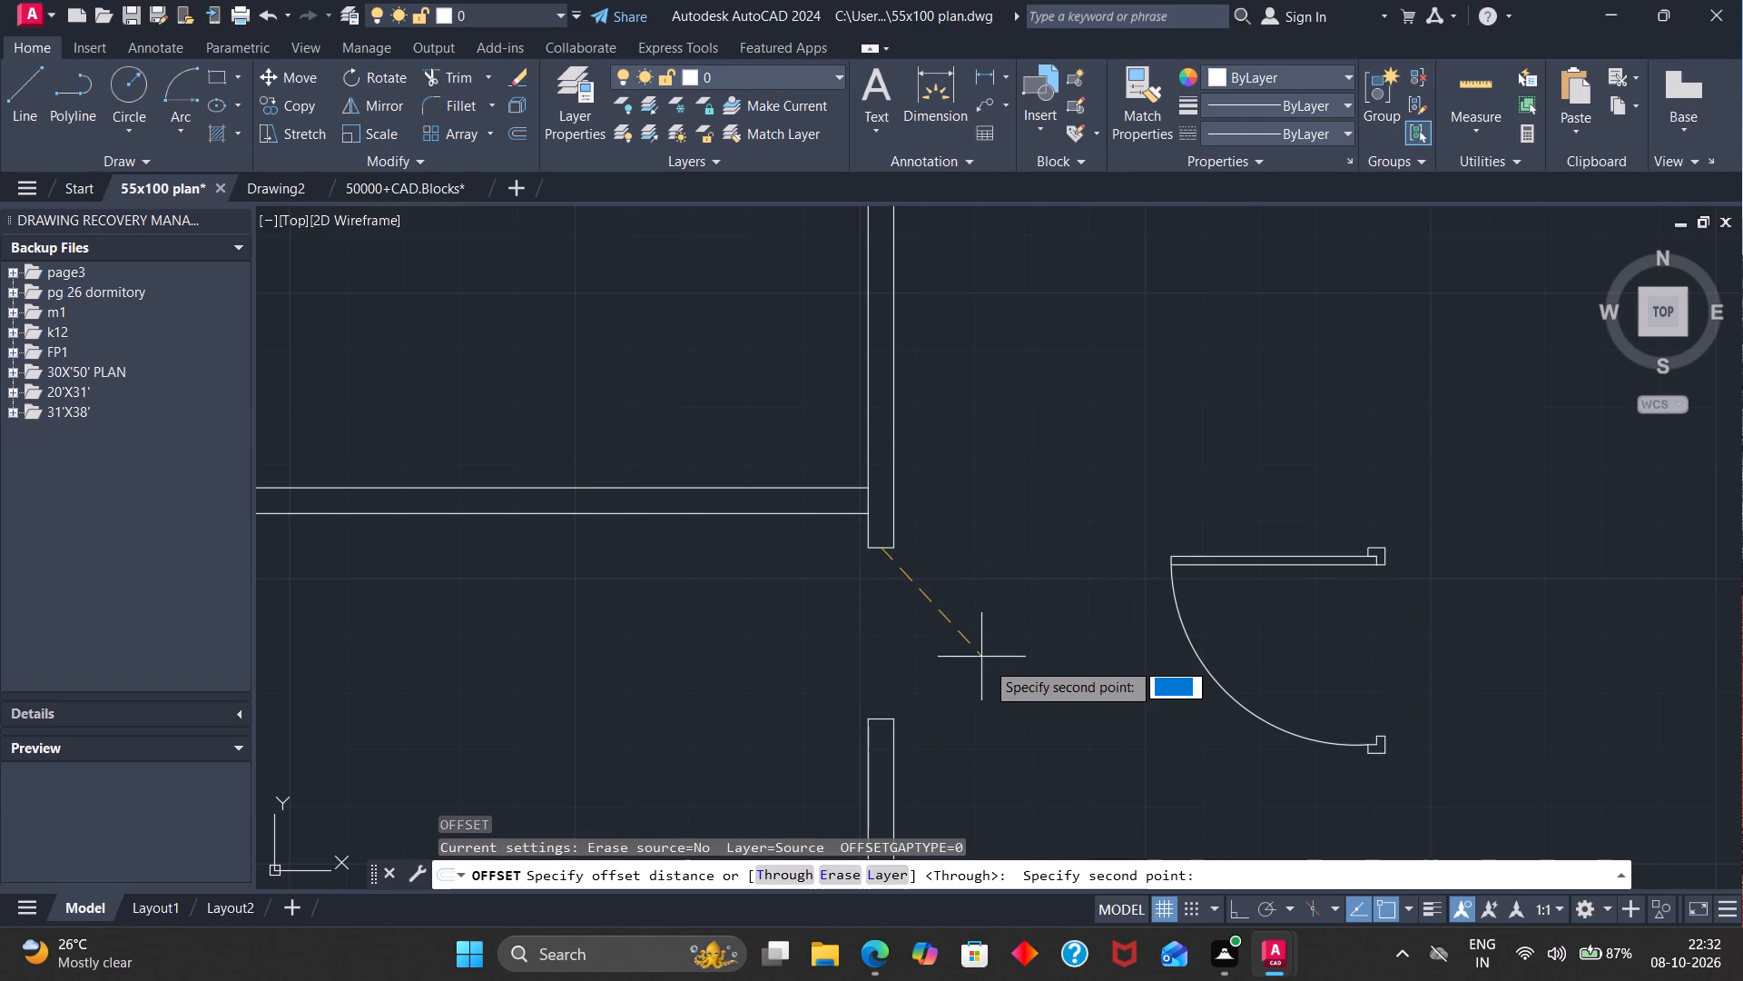
key(3)
key(apostrophe)
key(Return)
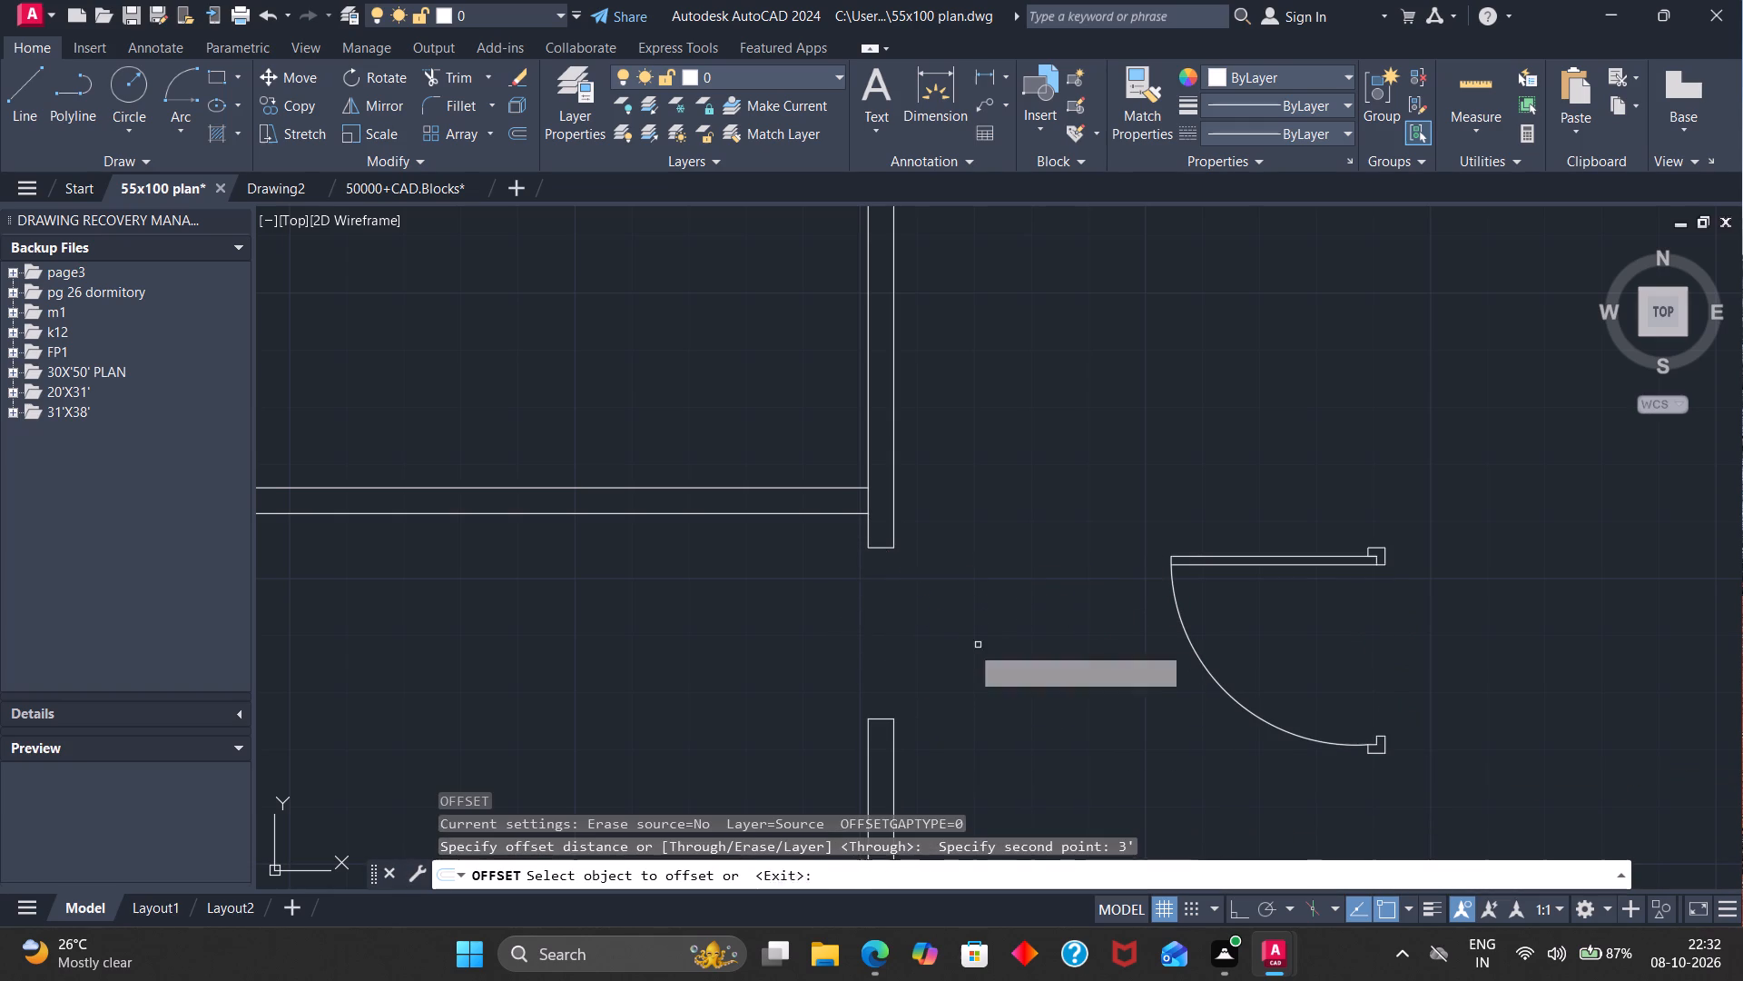
click(885, 545)
click(903, 631)
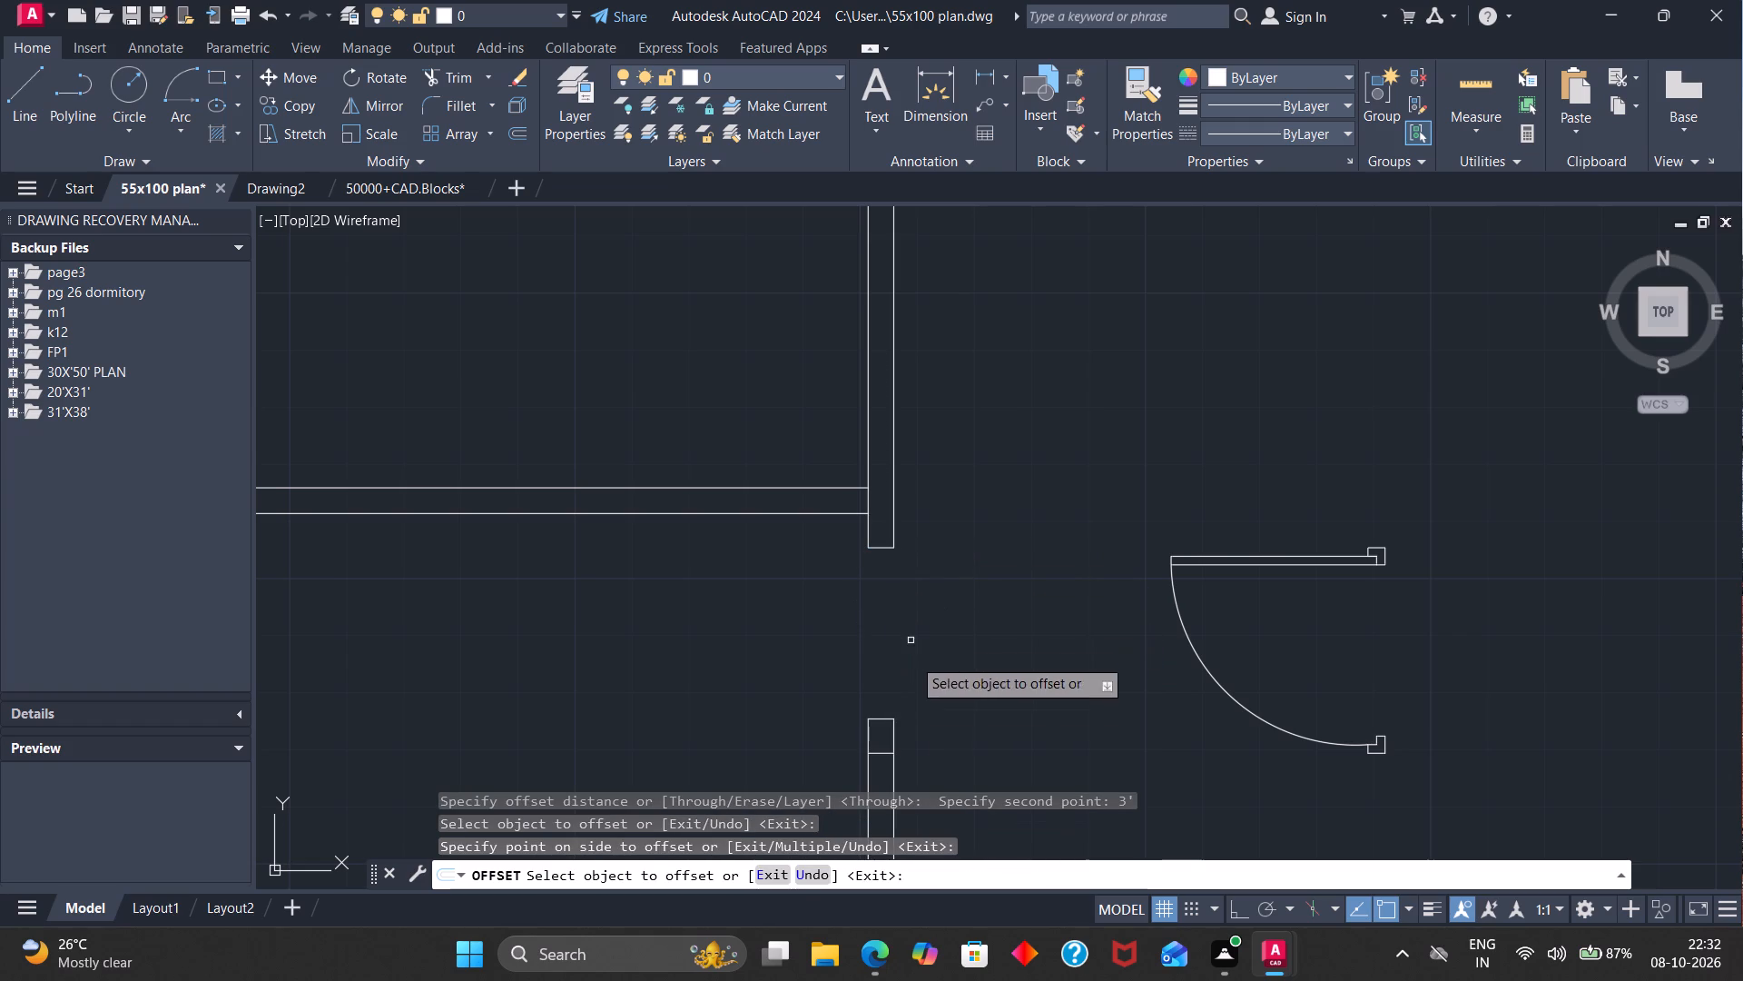
Trim away the short wall piece above the new 3' line at the lower side of the corner-sink room's opening.
drag(493, 104, 468, 128)
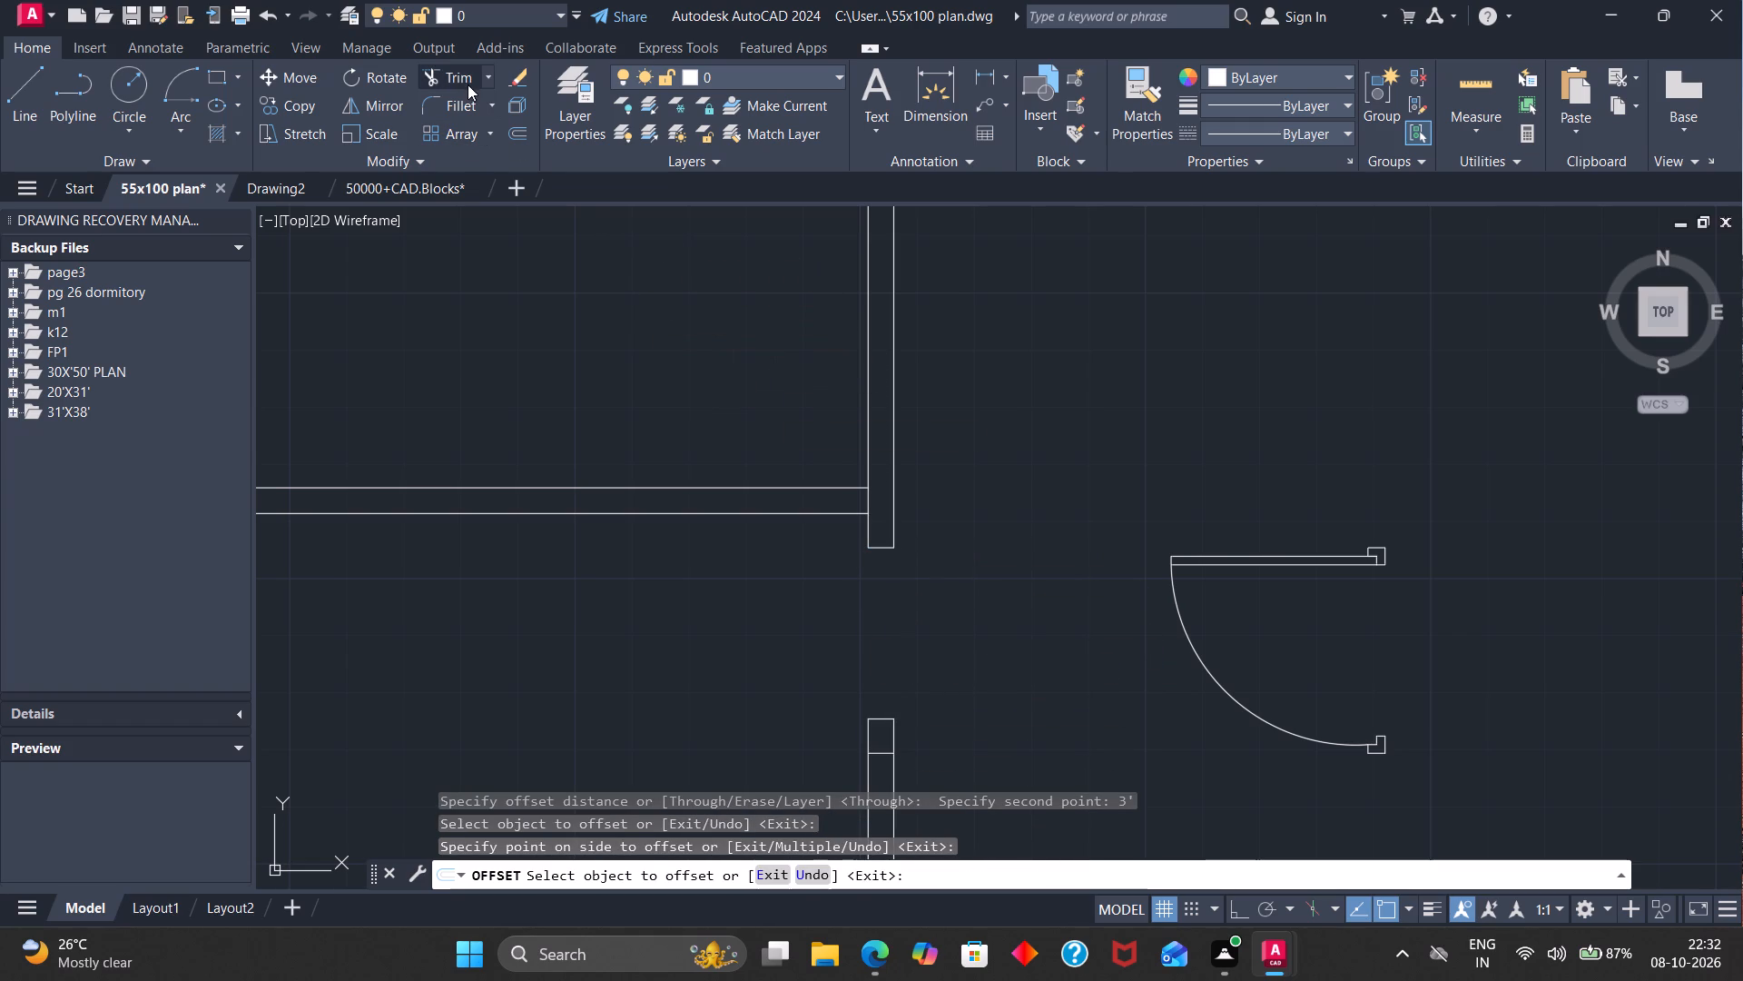
click(467, 84)
drag(936, 734, 867, 736)
drag(881, 726, 882, 707)
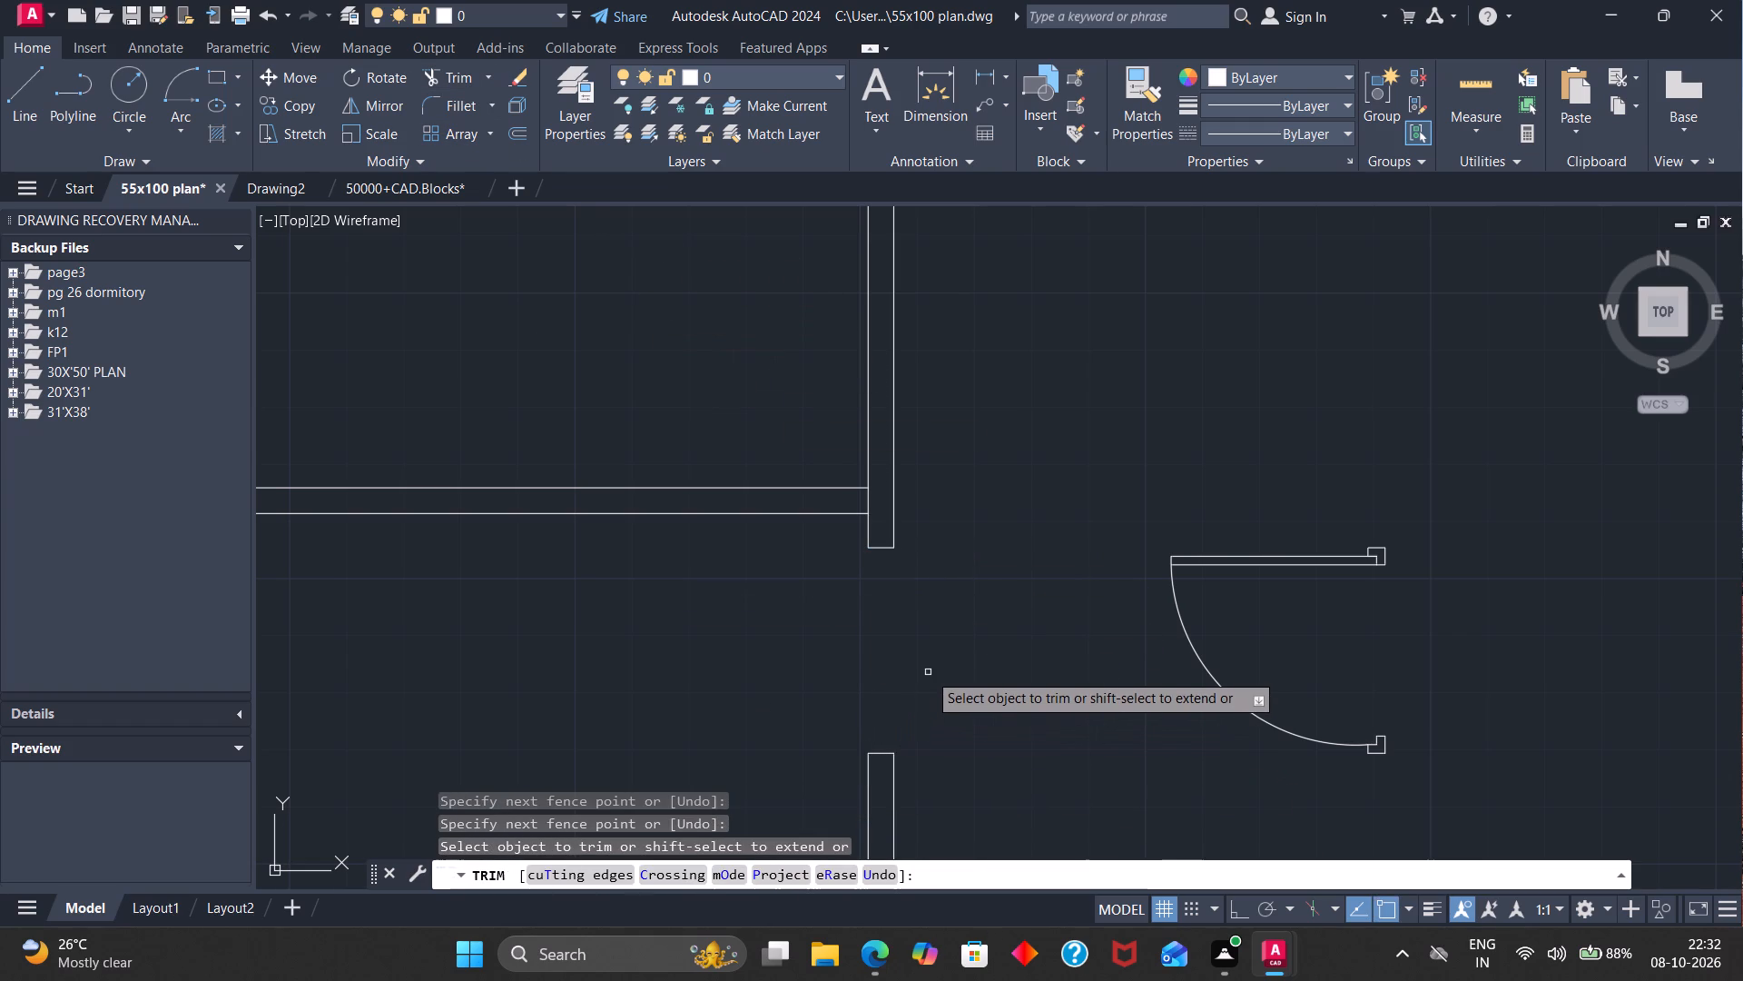
key(Escape)
Move the door block by its upper frame corner onto the upper wall-end corner of the corner-sink room's opening.
key(m)
key(Return)
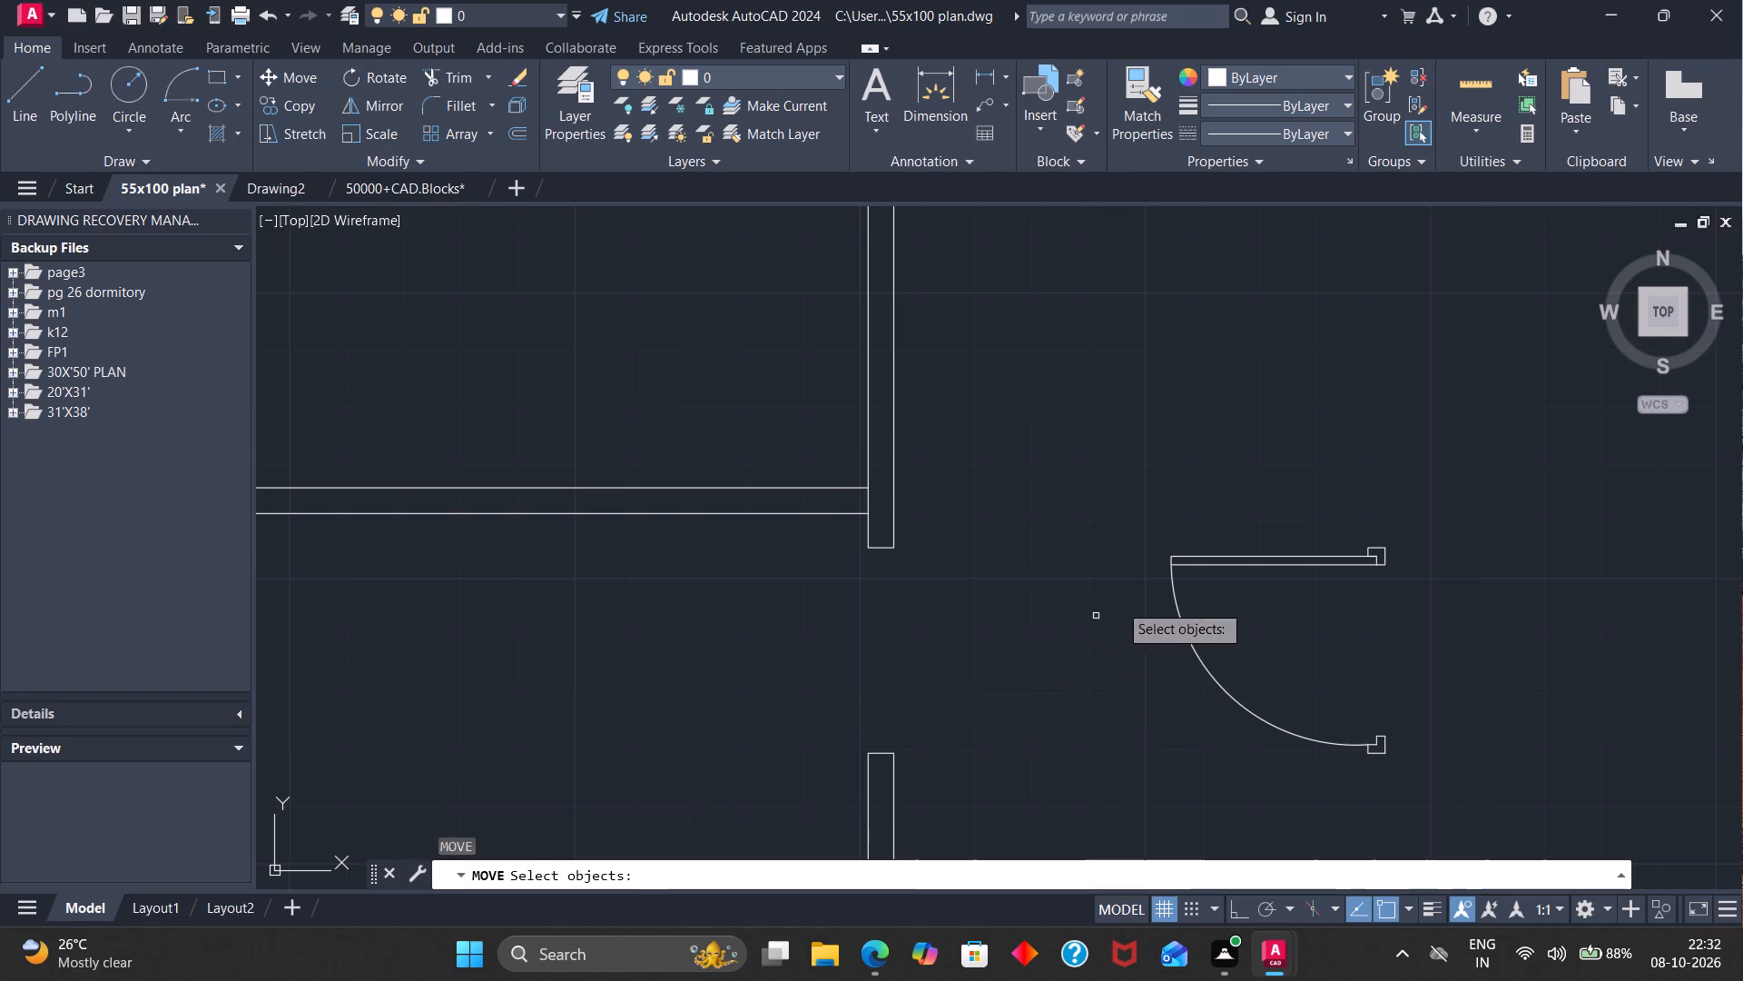
click(1200, 563)
key(Return)
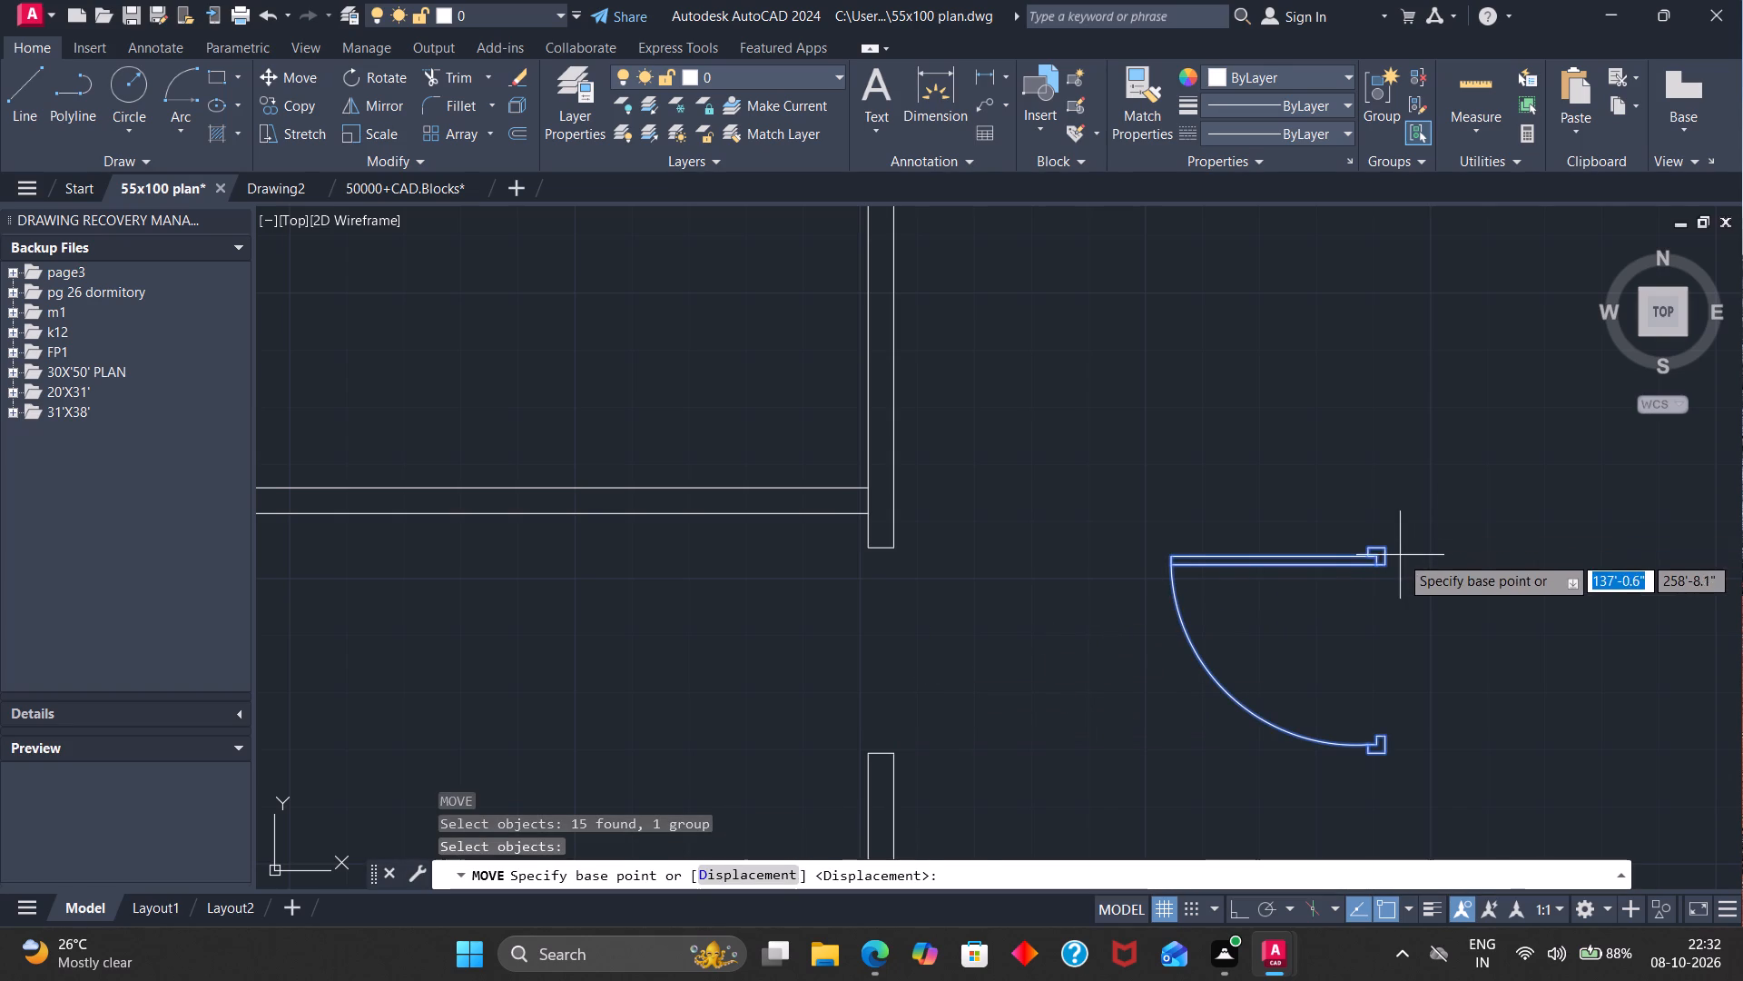
click(1391, 550)
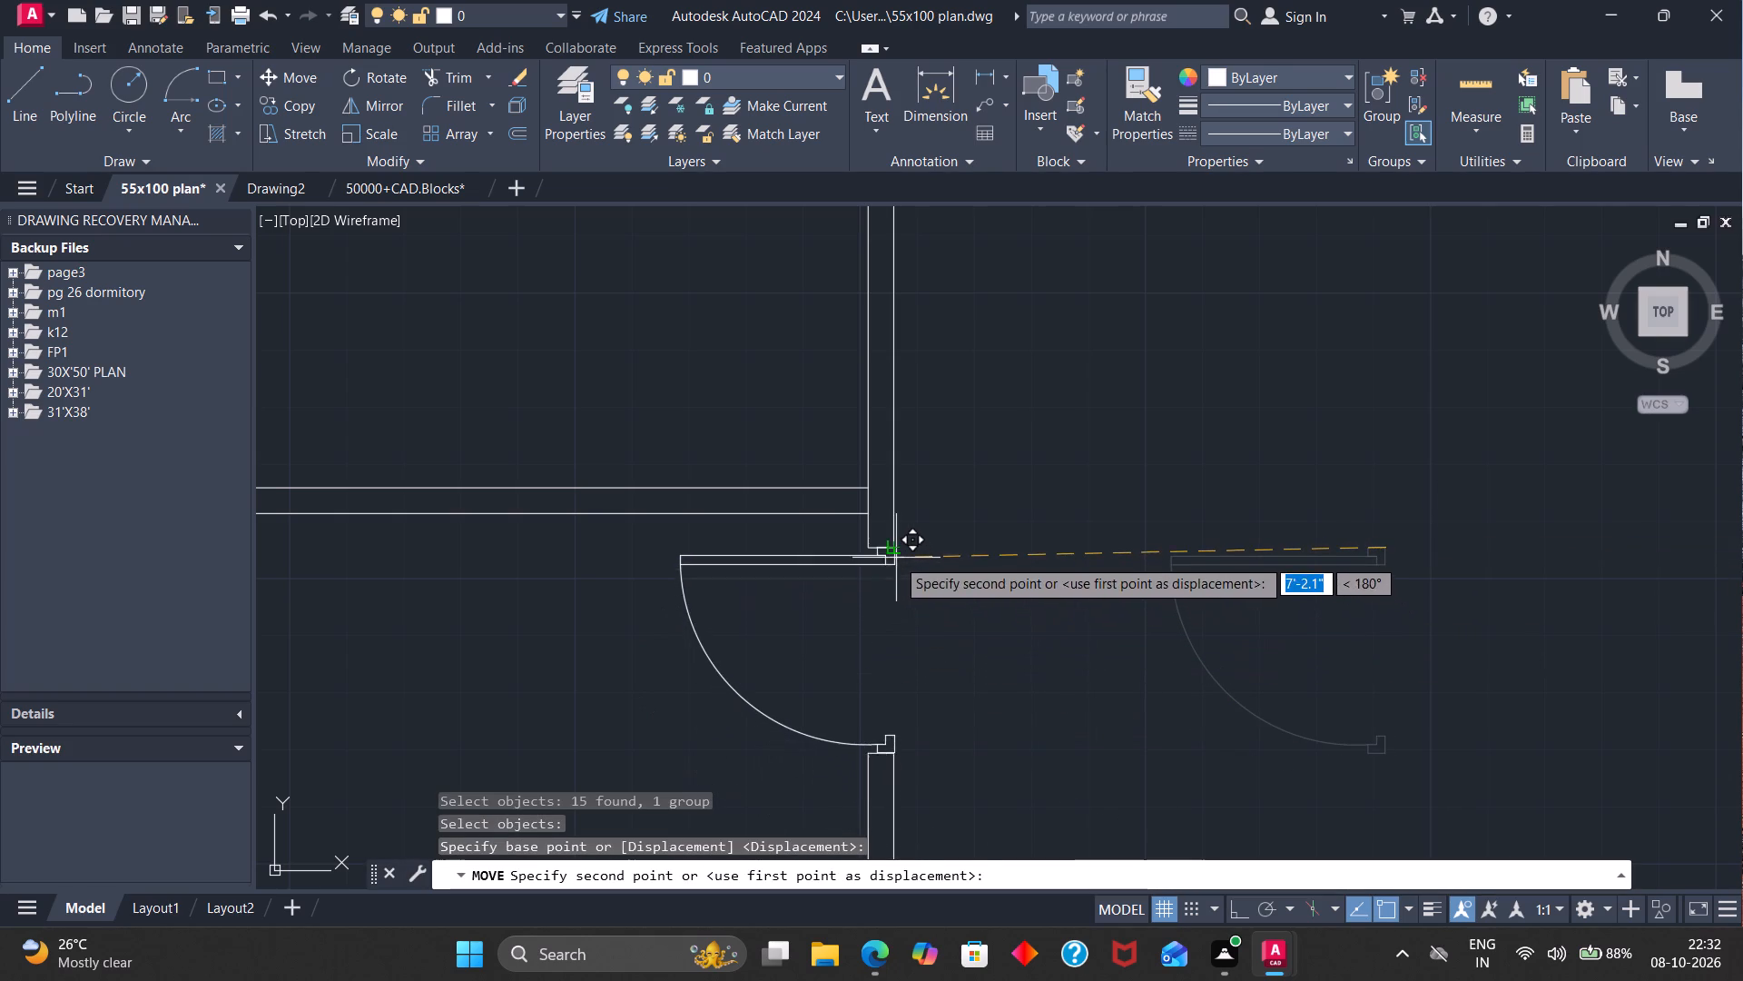
click(895, 553)
Trim away the closing lines at both ends of the empty opening in the room above the corner-sink room.
scroll(895, 553, down, 3)
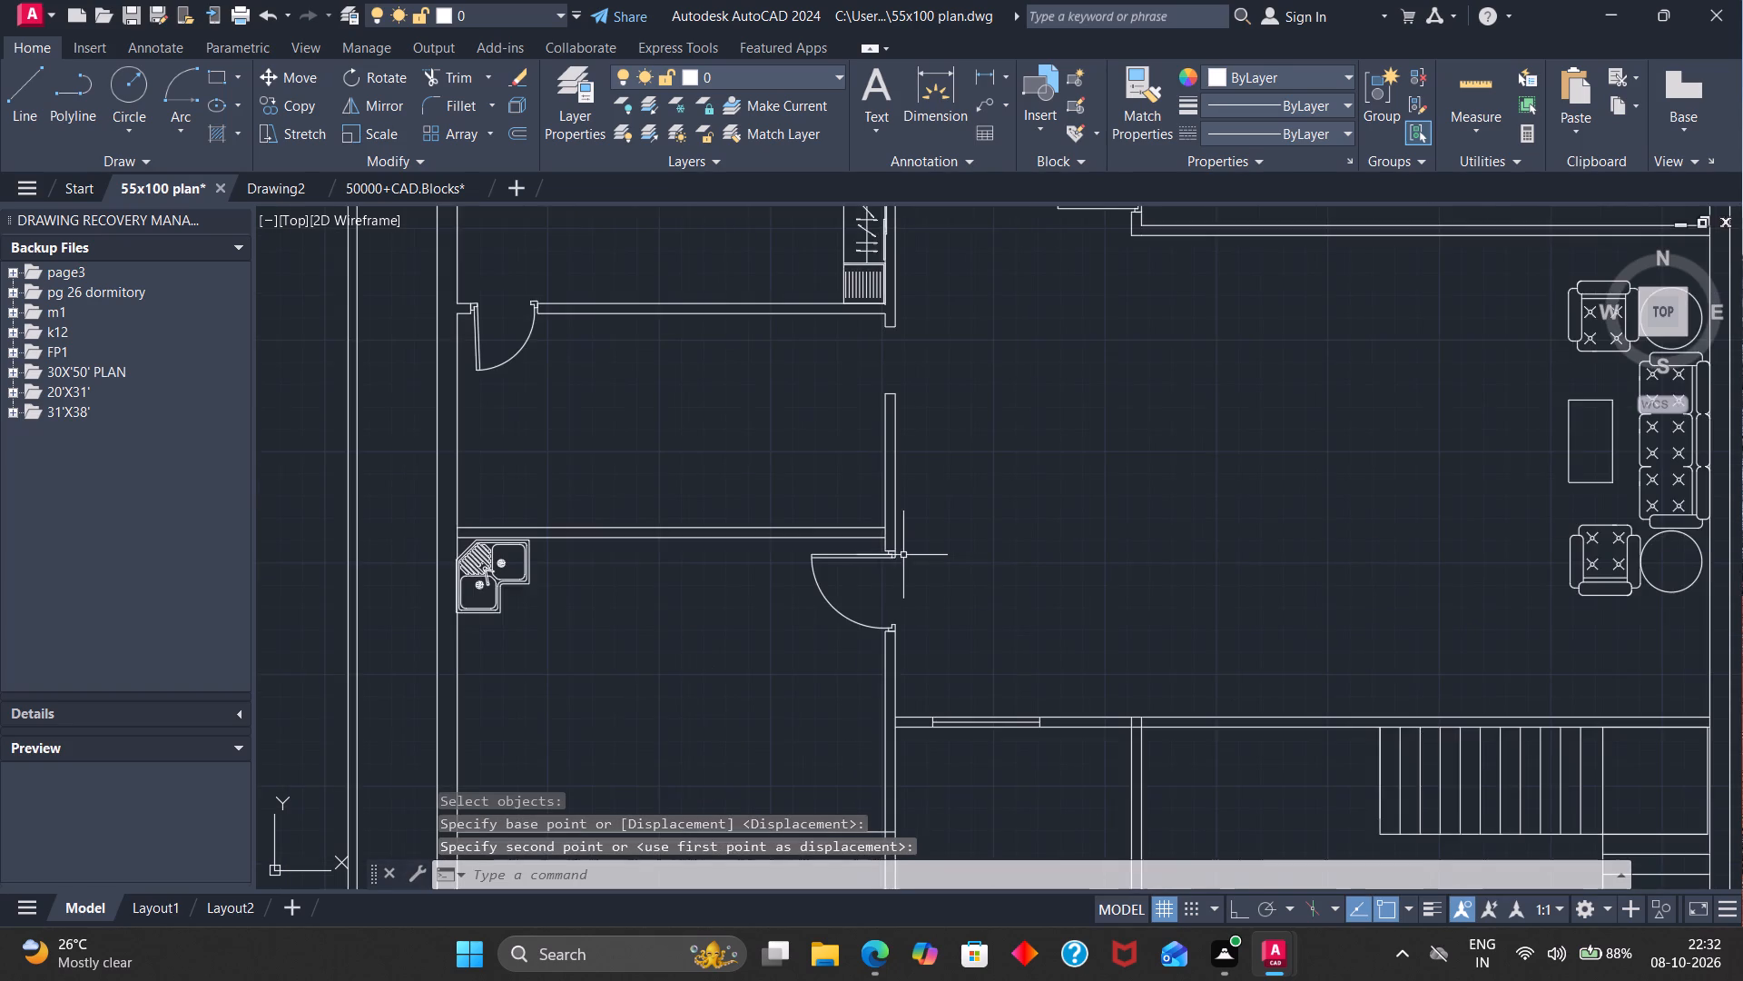
scroll(903, 555, down, 1)
scroll(907, 472, up, 3)
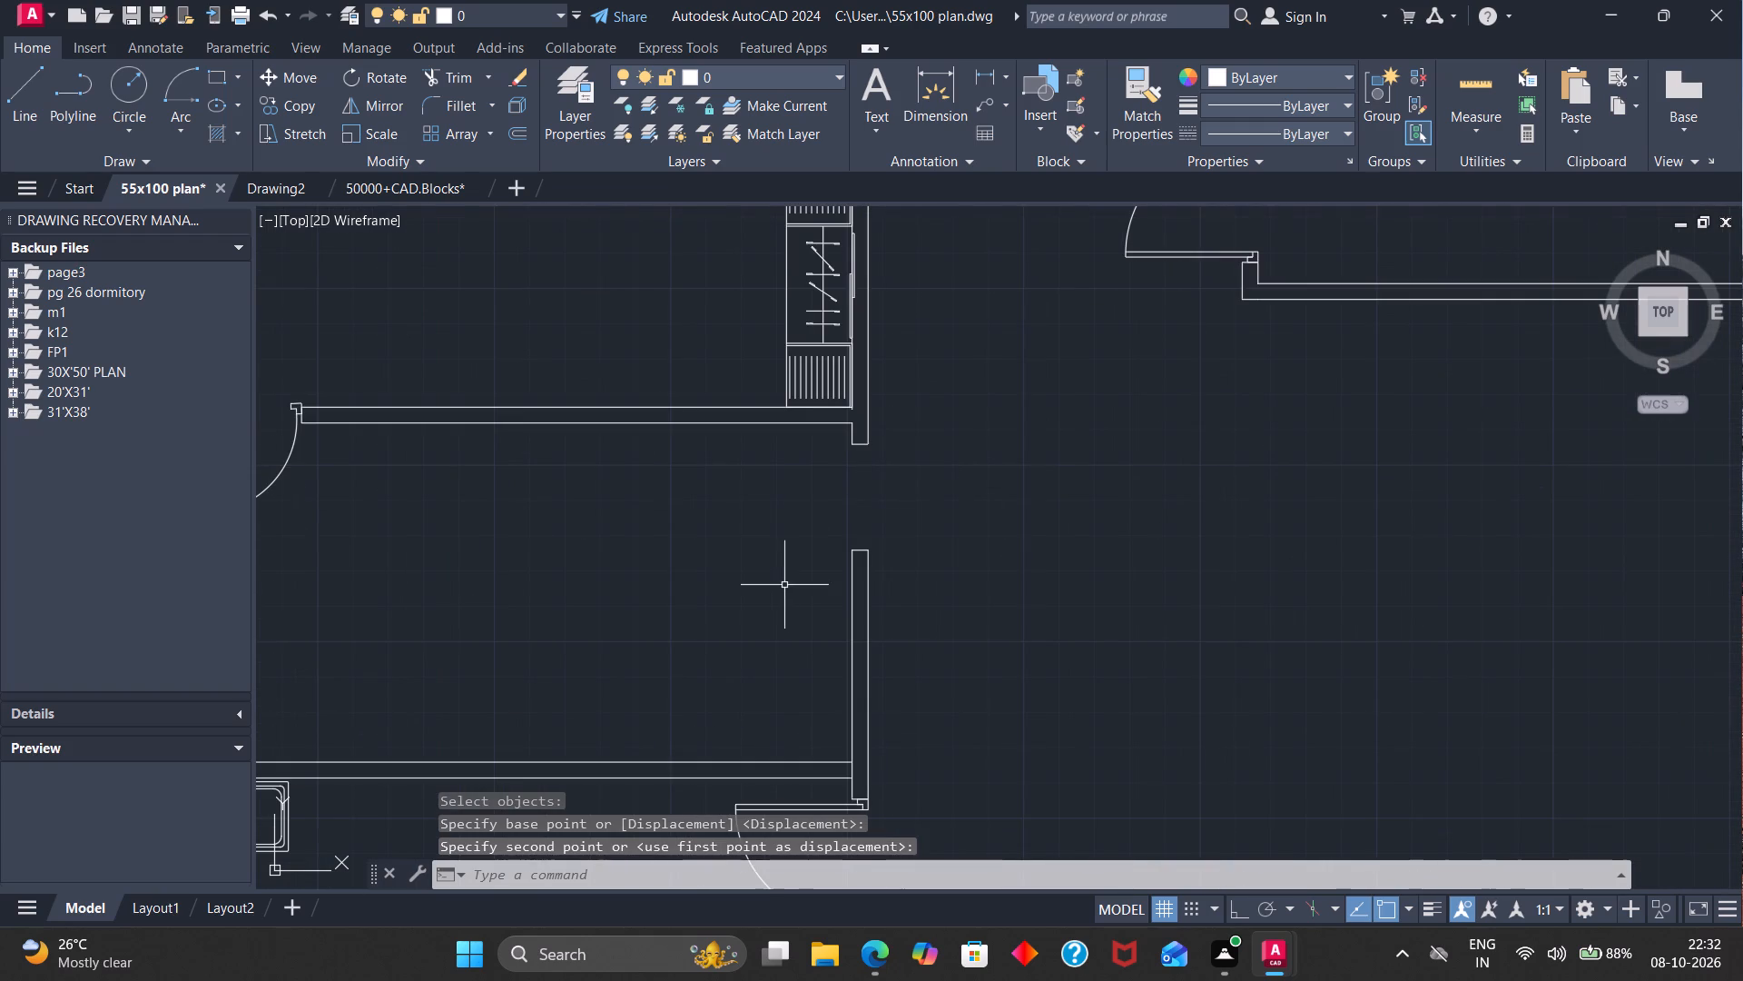
click(454, 68)
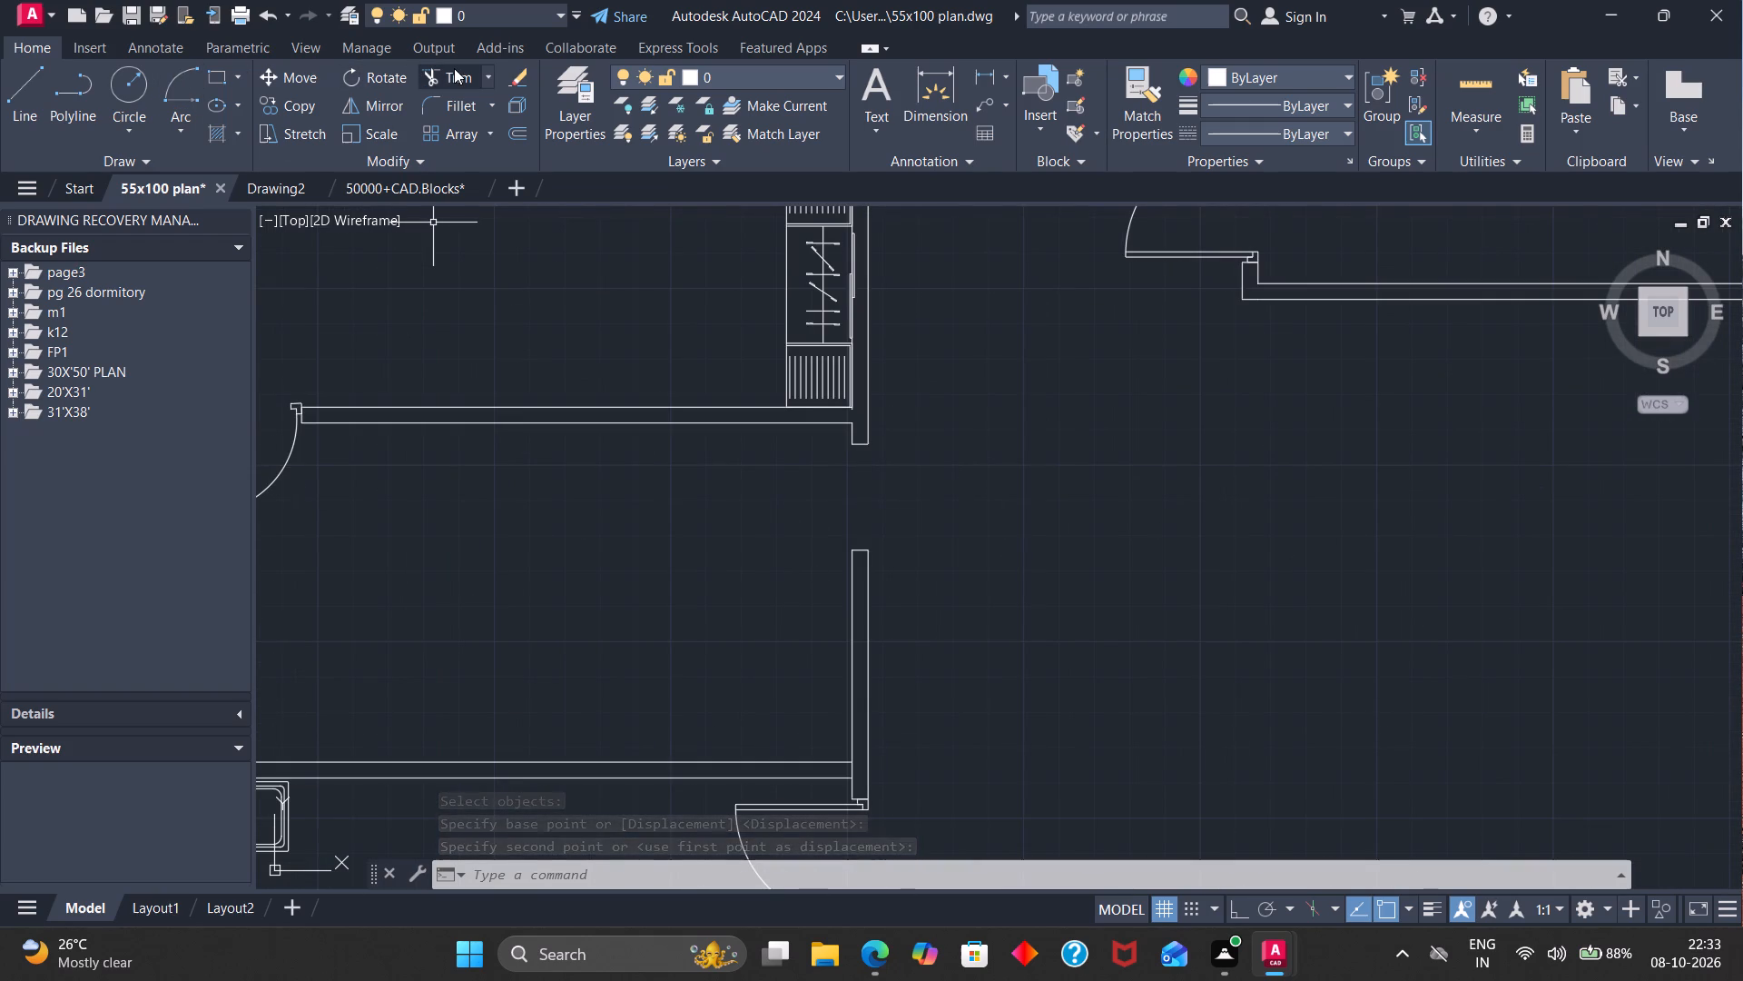
scroll(858, 418, up, 2)
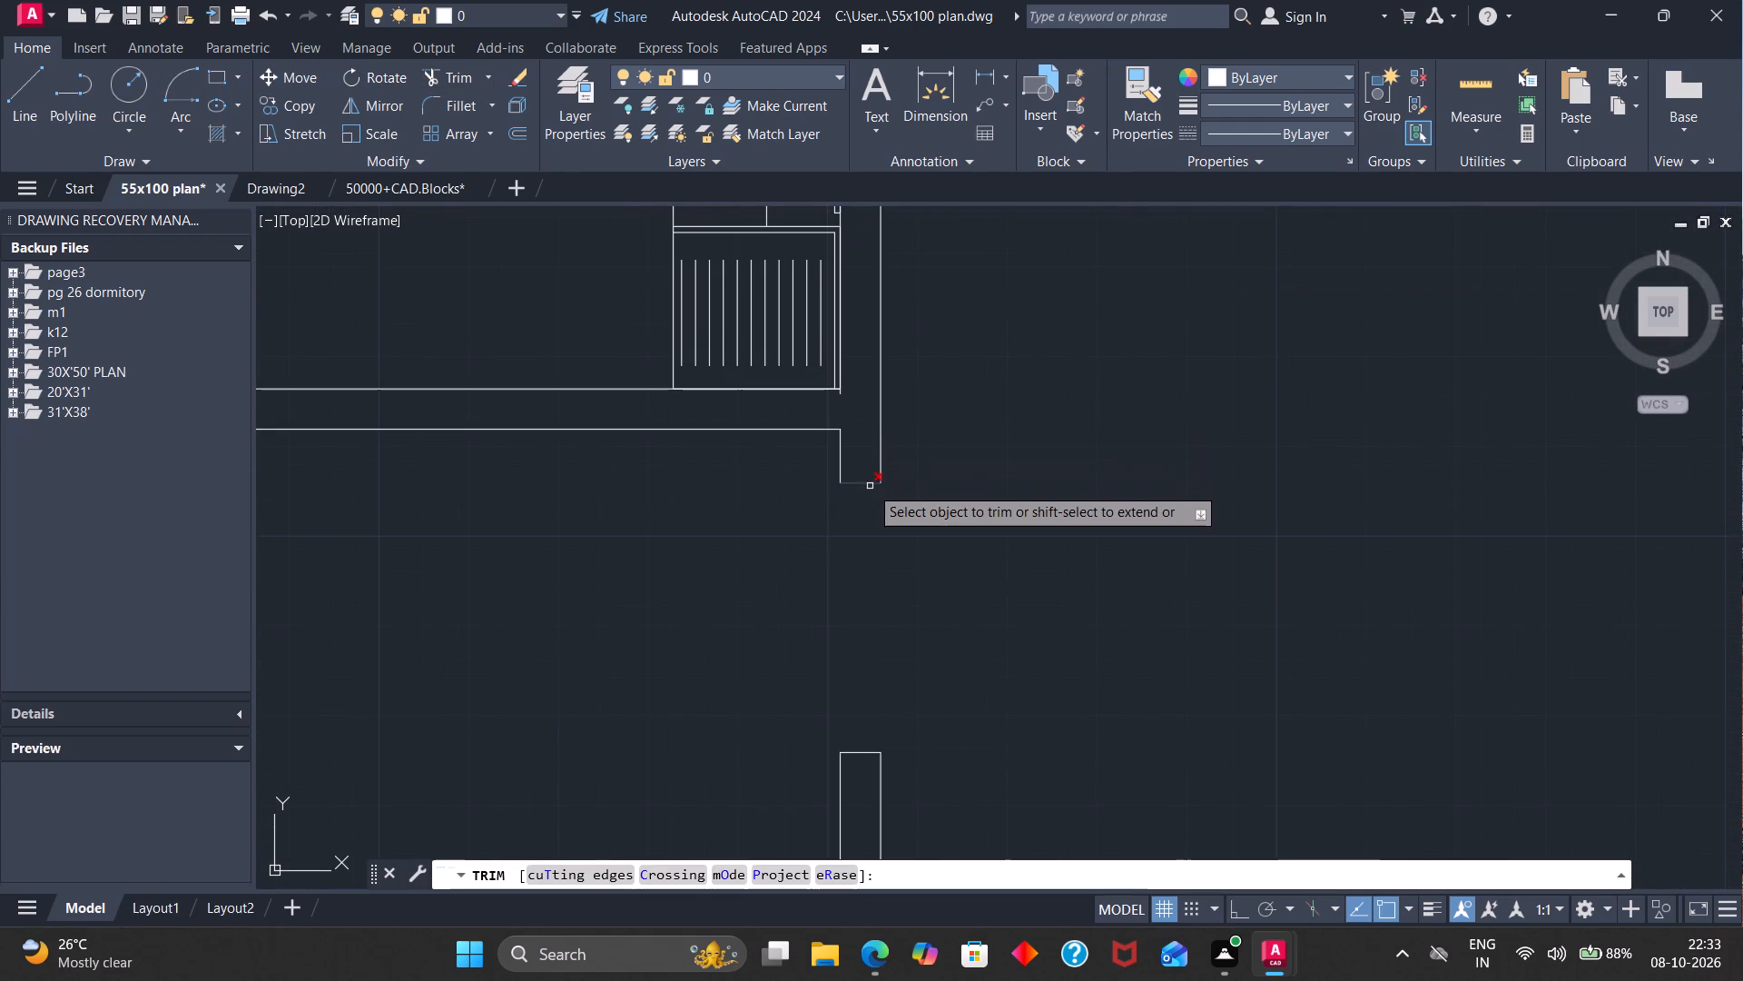
click(870, 481)
click(854, 750)
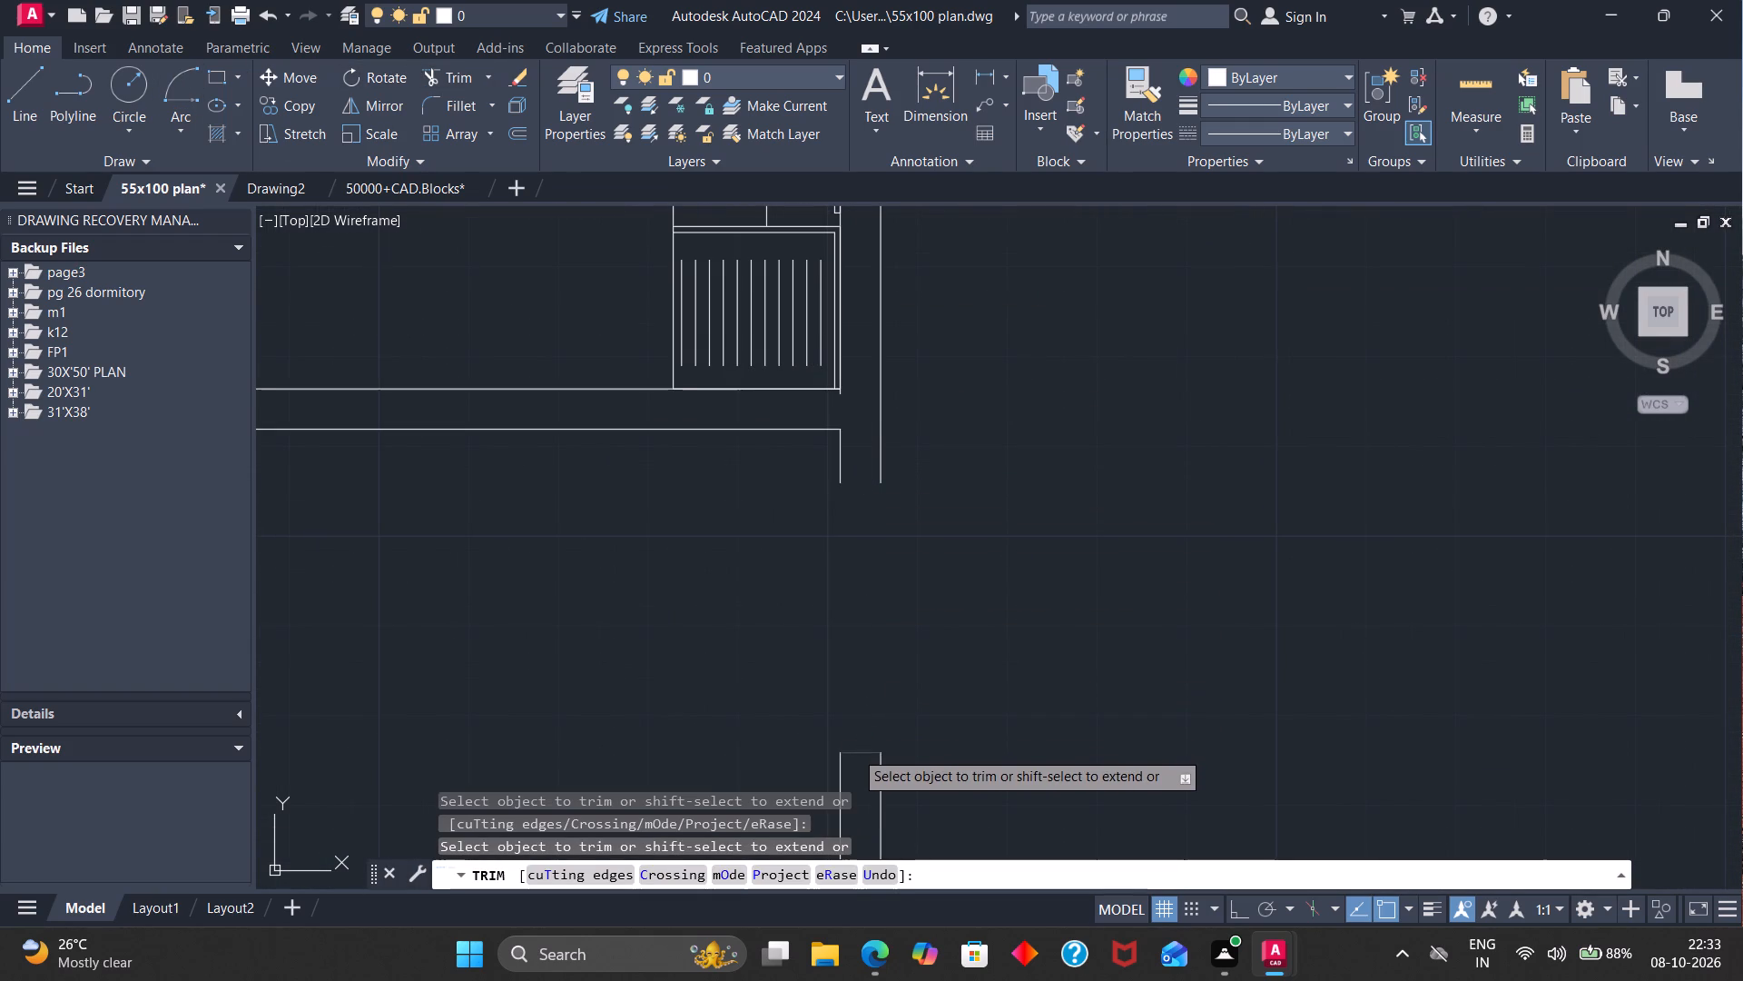
key(Escape)
Extend the inner wall line across the empty opening in the room above the corner-sink room.
key(e)
key(x)
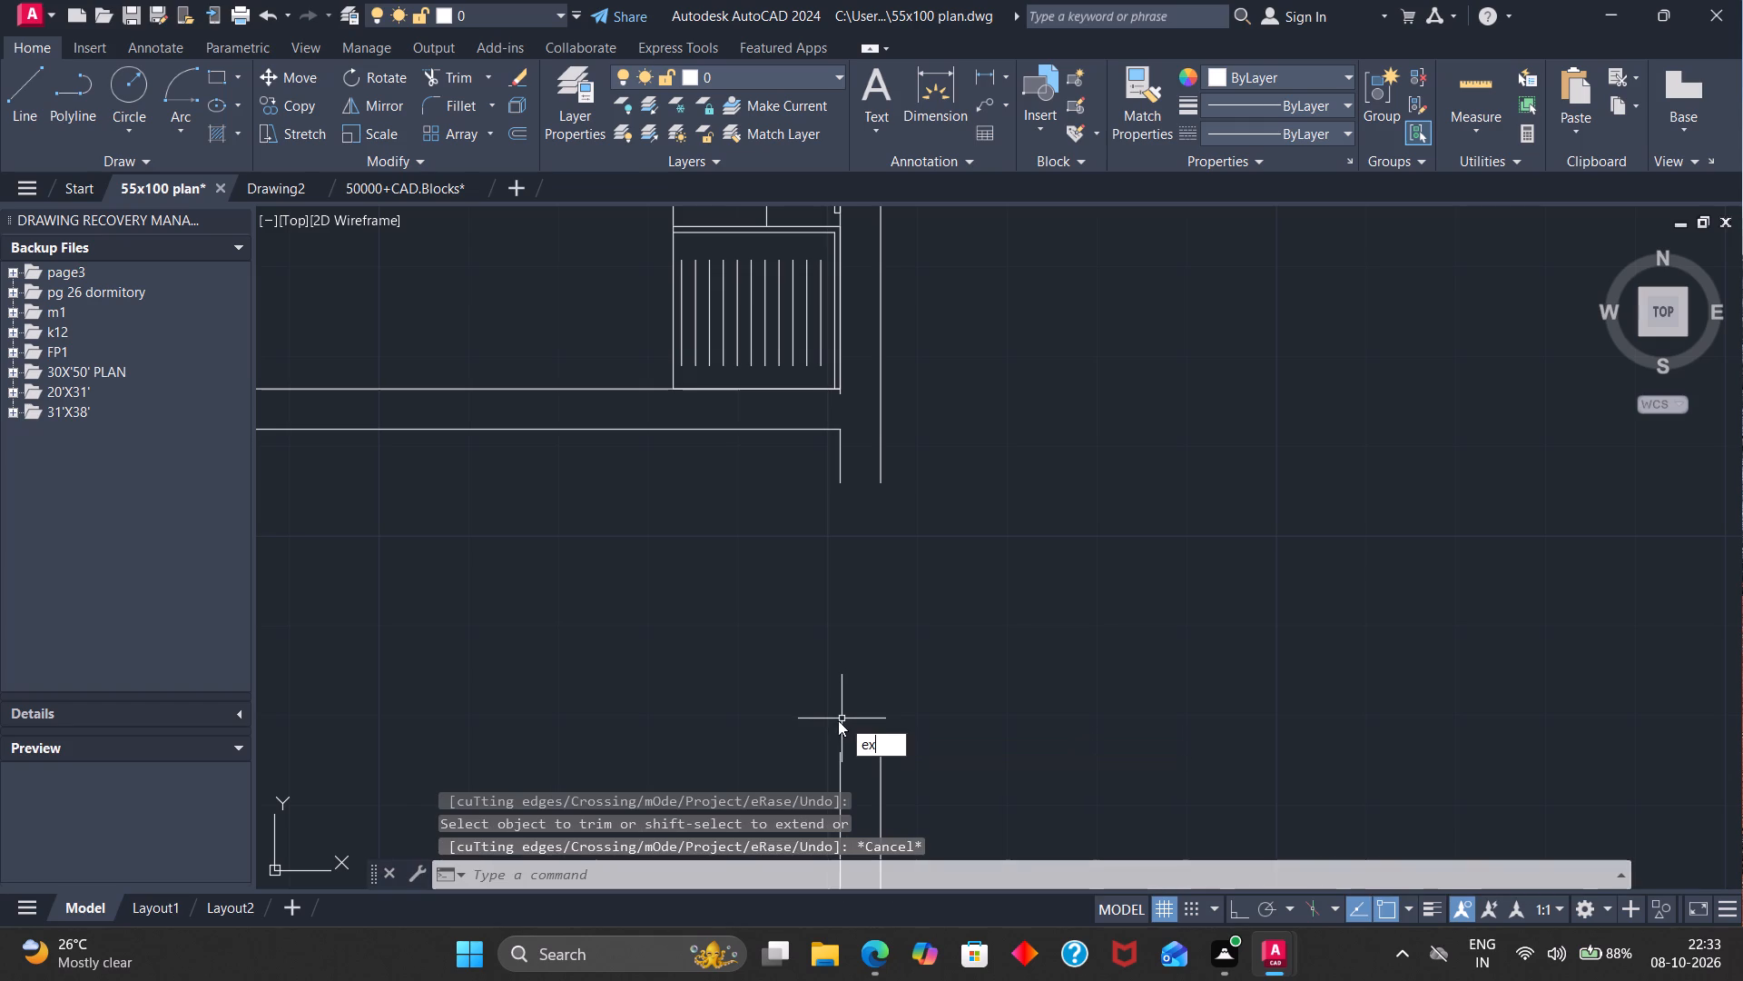
key(Return)
click(843, 755)
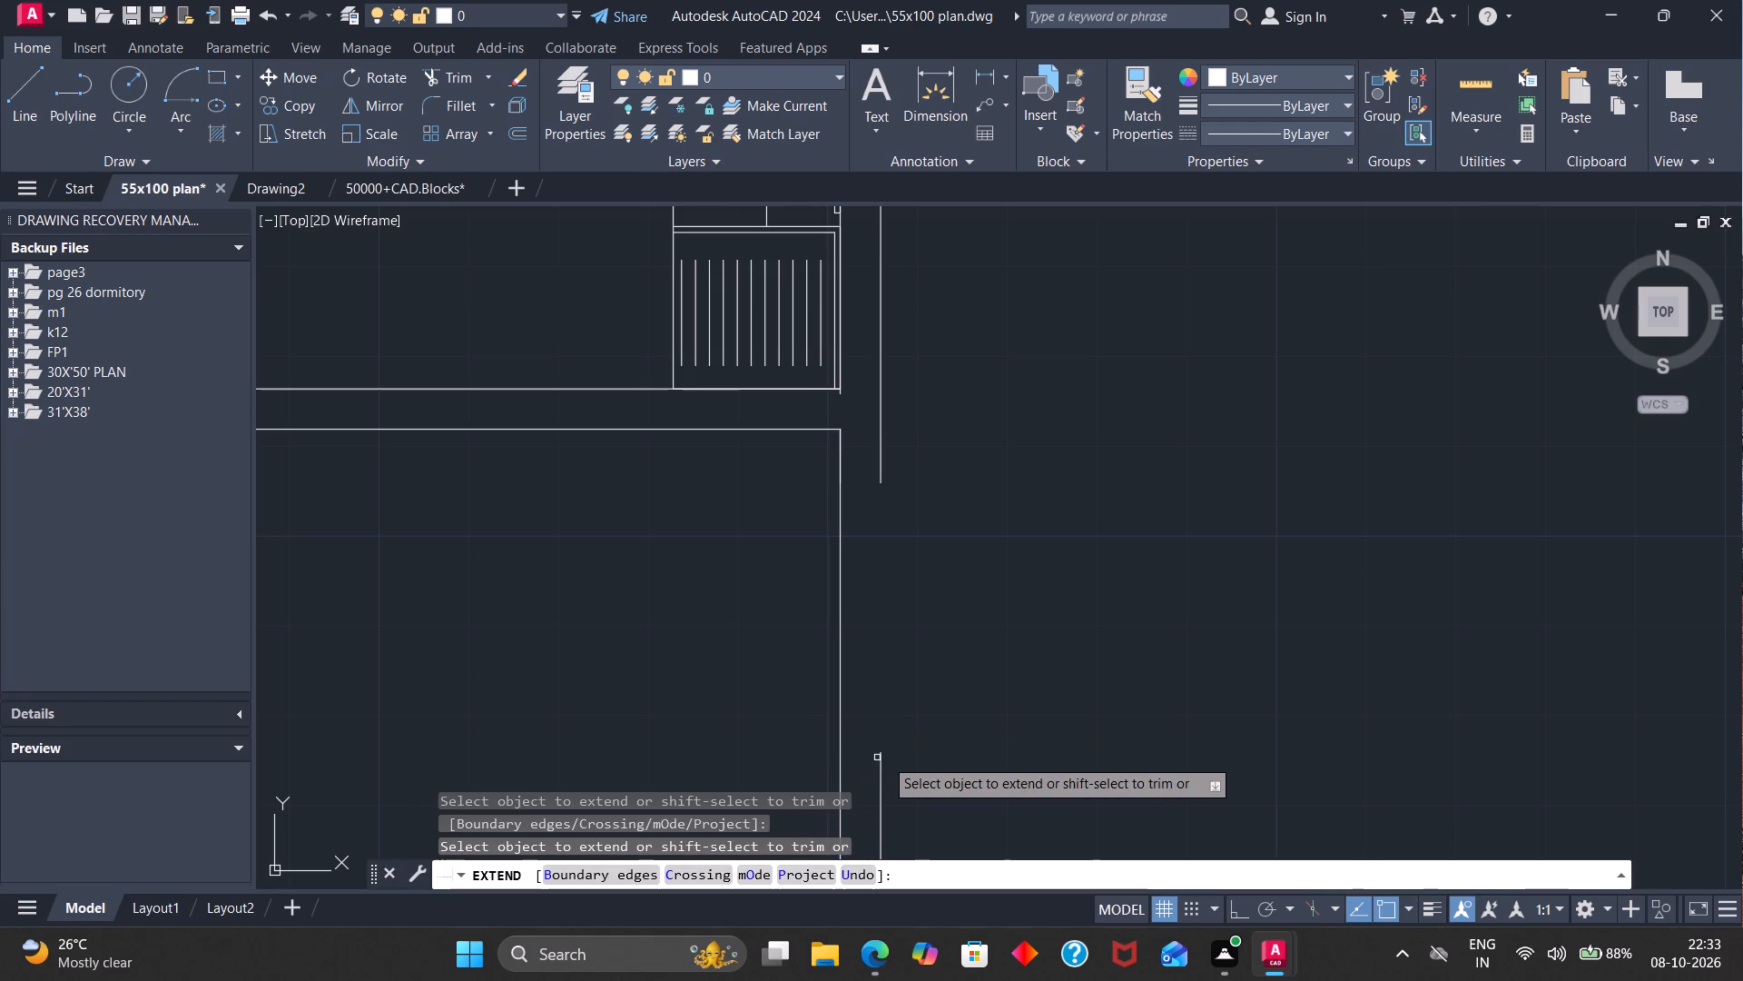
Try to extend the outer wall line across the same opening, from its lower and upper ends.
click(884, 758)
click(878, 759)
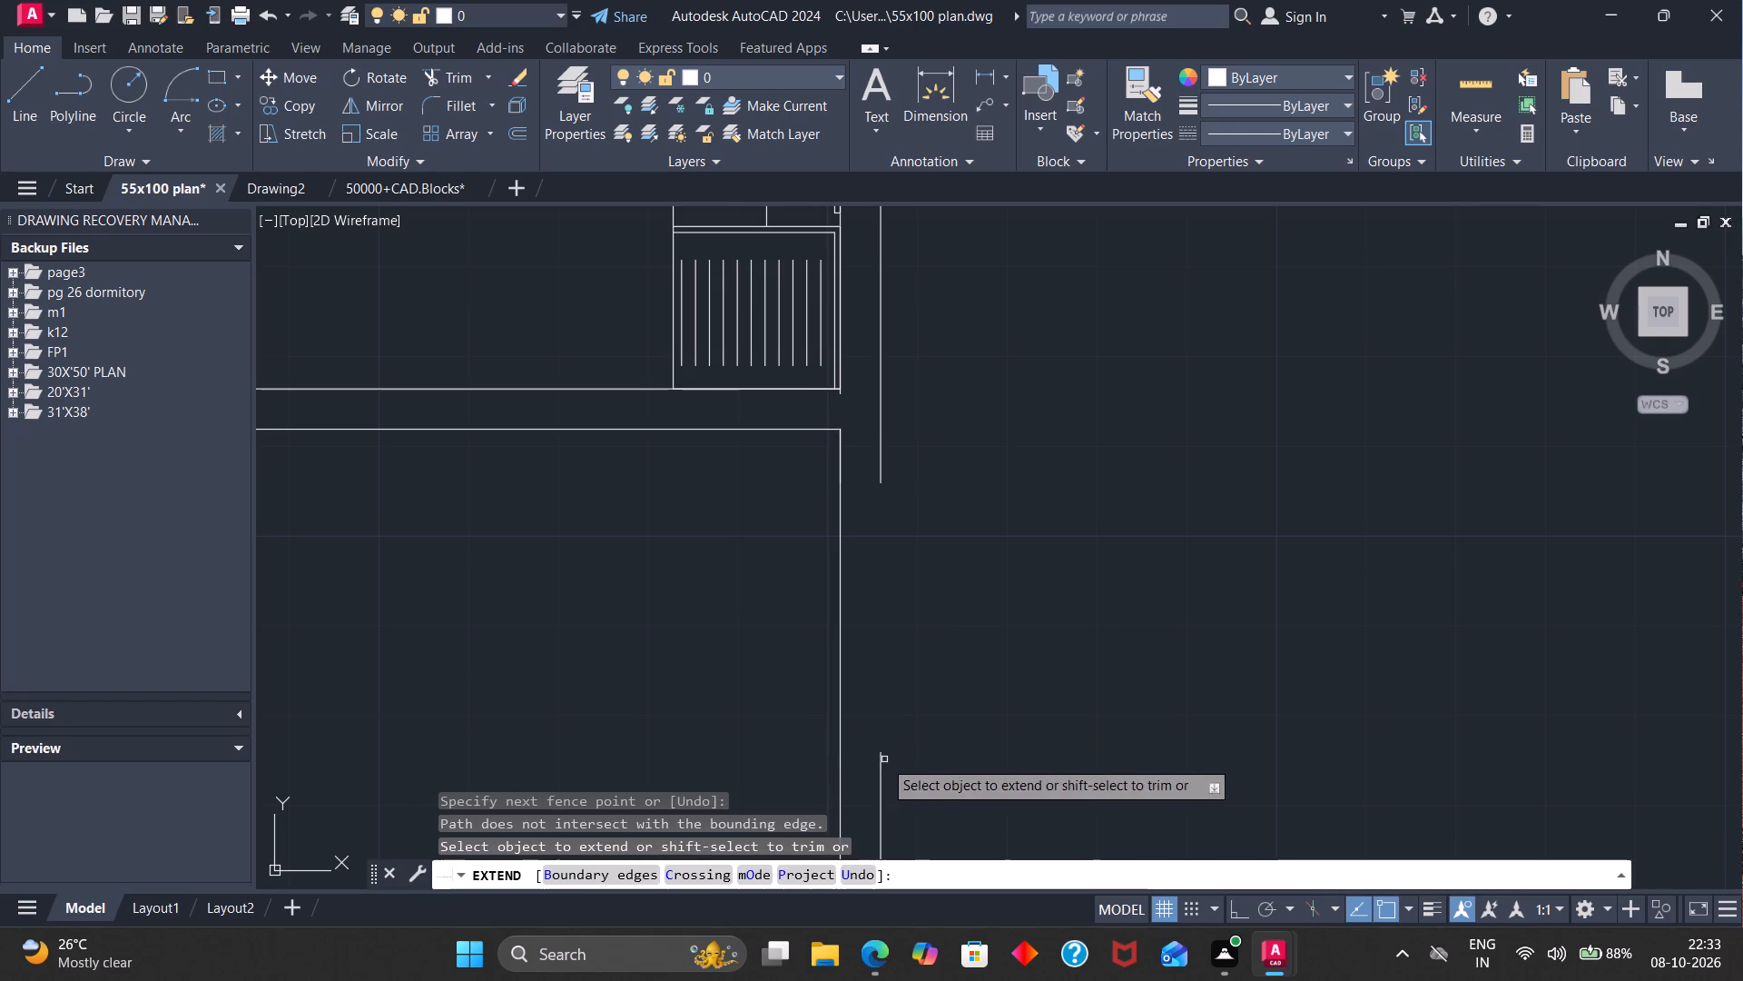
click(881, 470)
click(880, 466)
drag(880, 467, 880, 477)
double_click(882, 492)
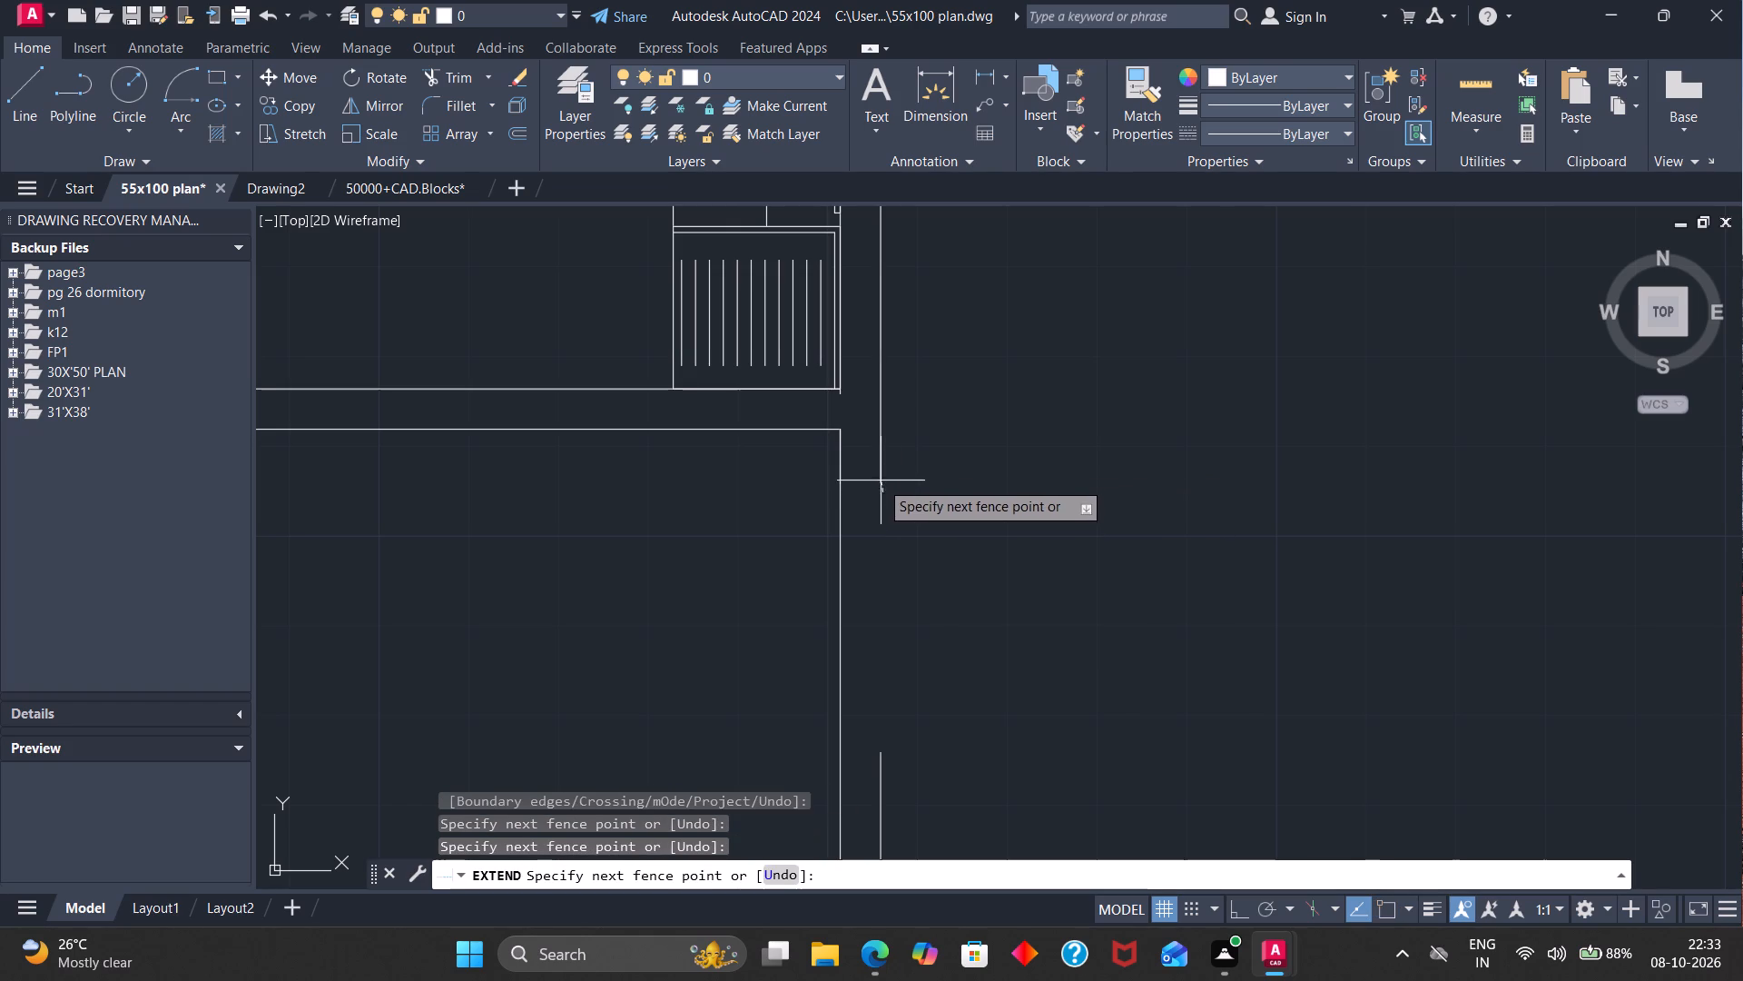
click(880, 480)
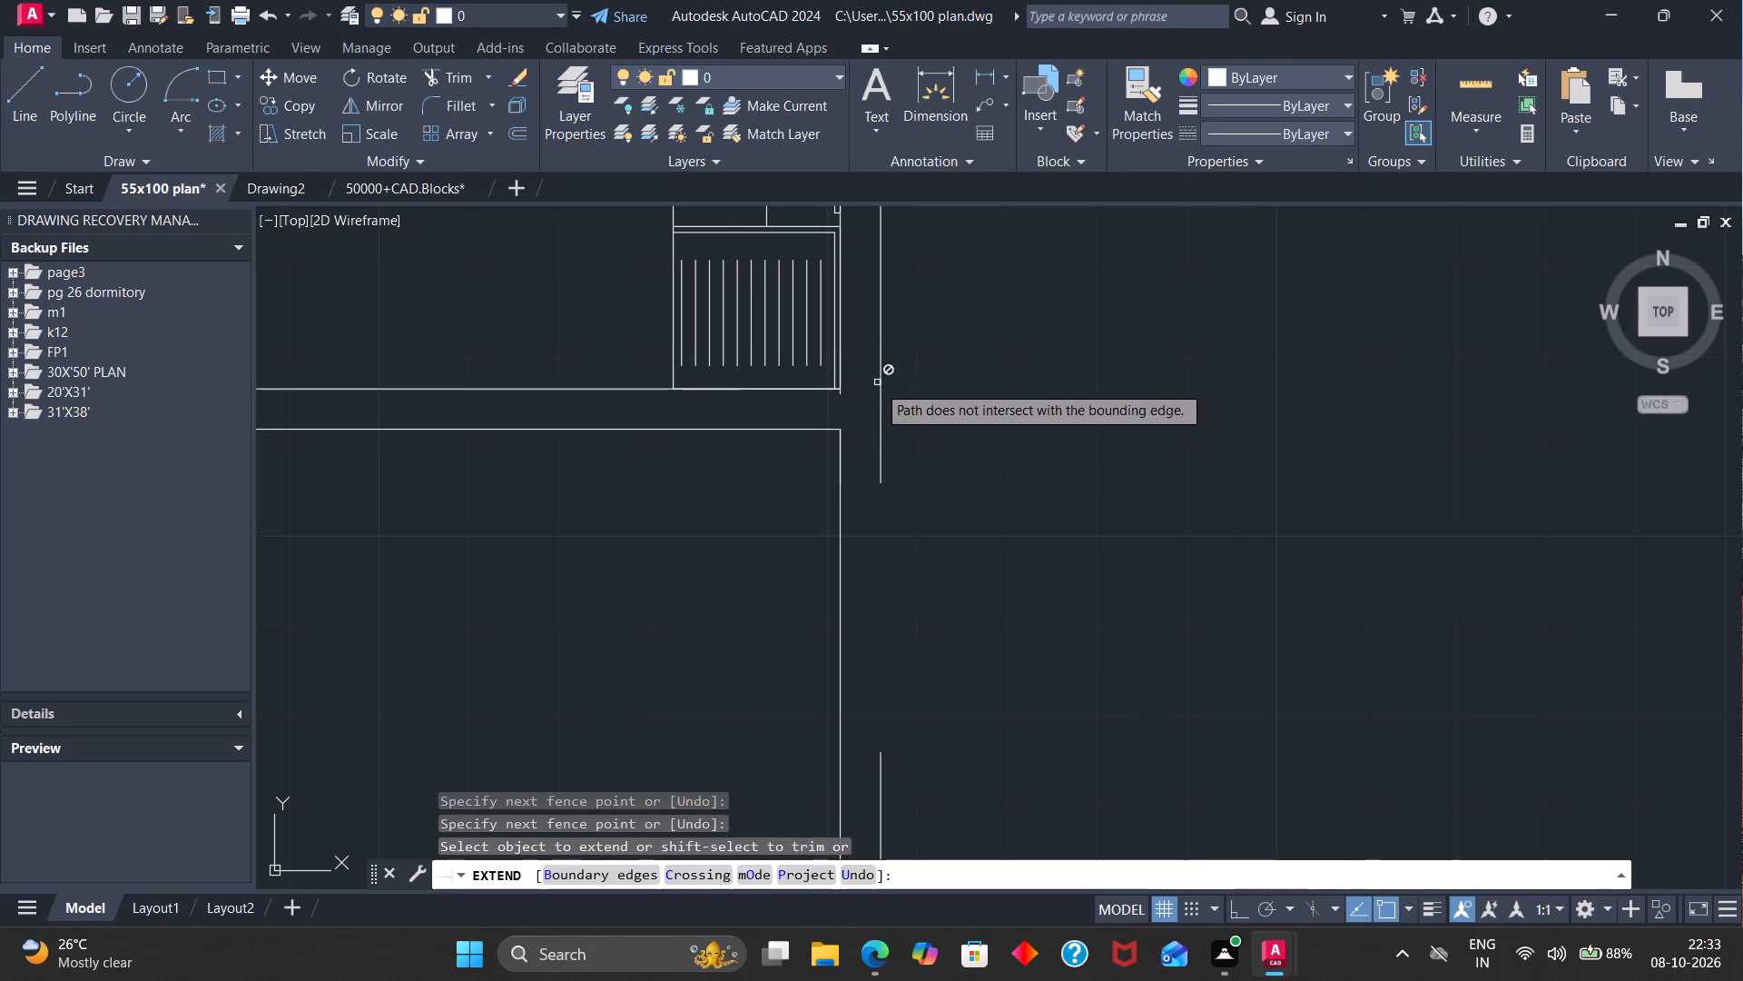
Draw a vertical line joining the two ends of the outer wall line to close the opening.
click(23, 85)
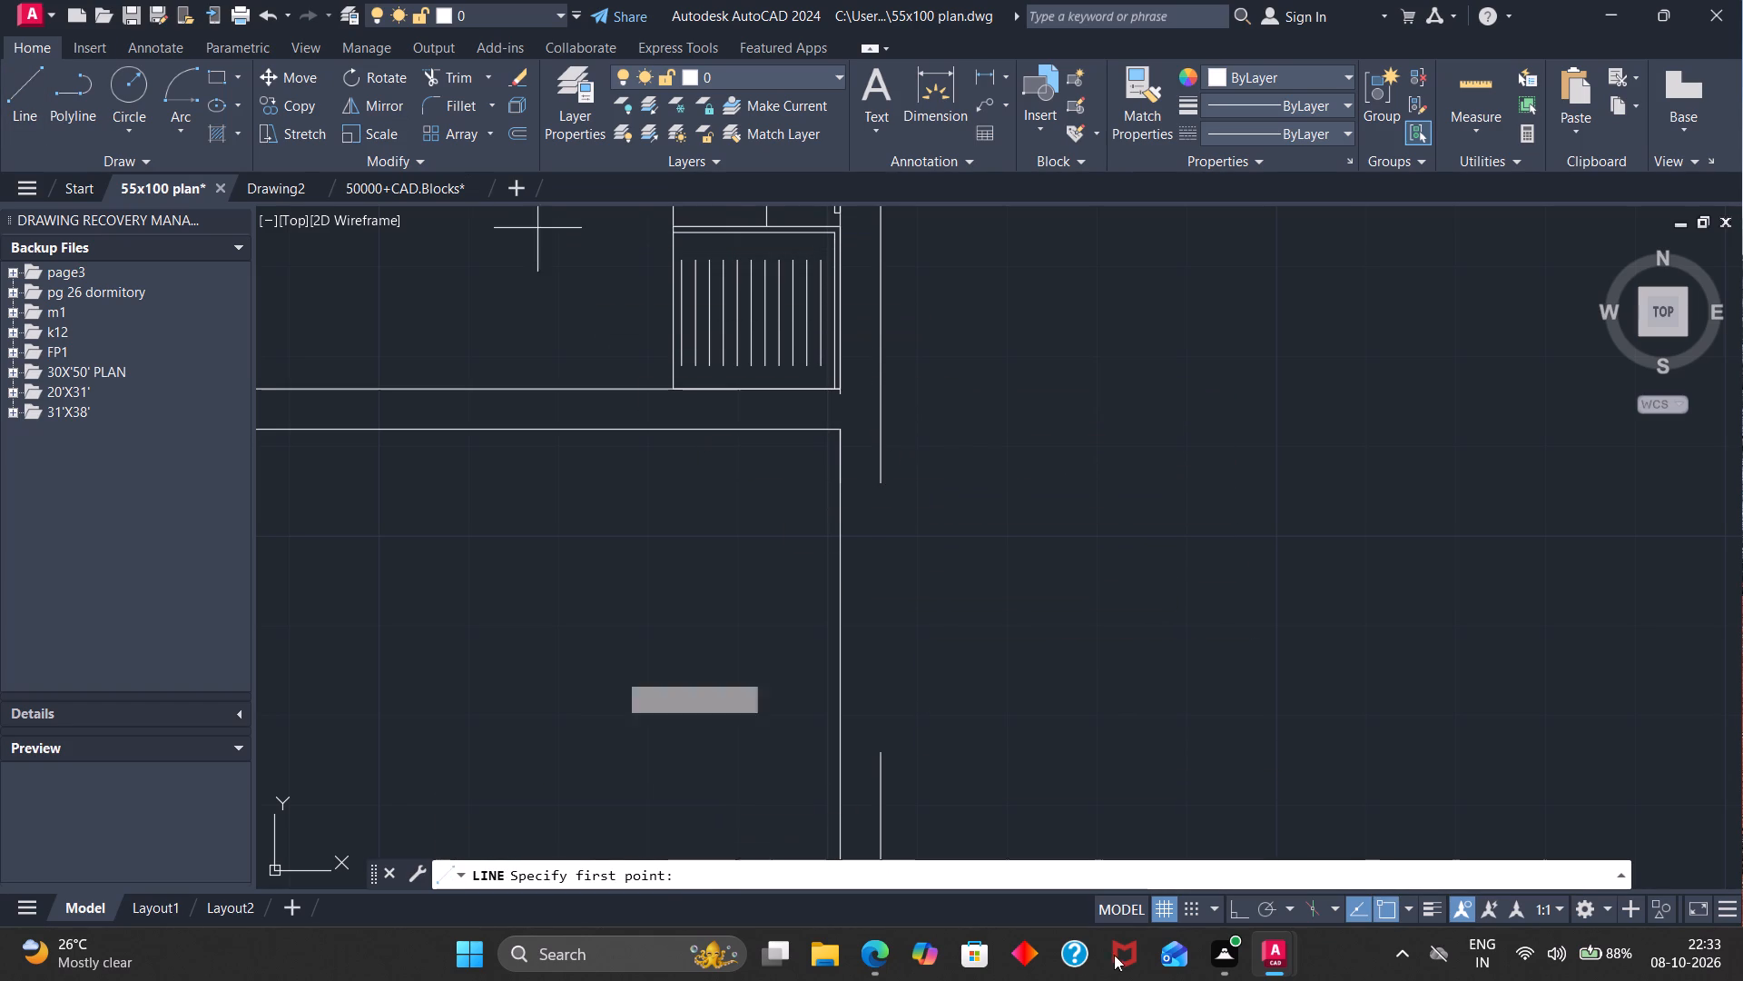
click(886, 750)
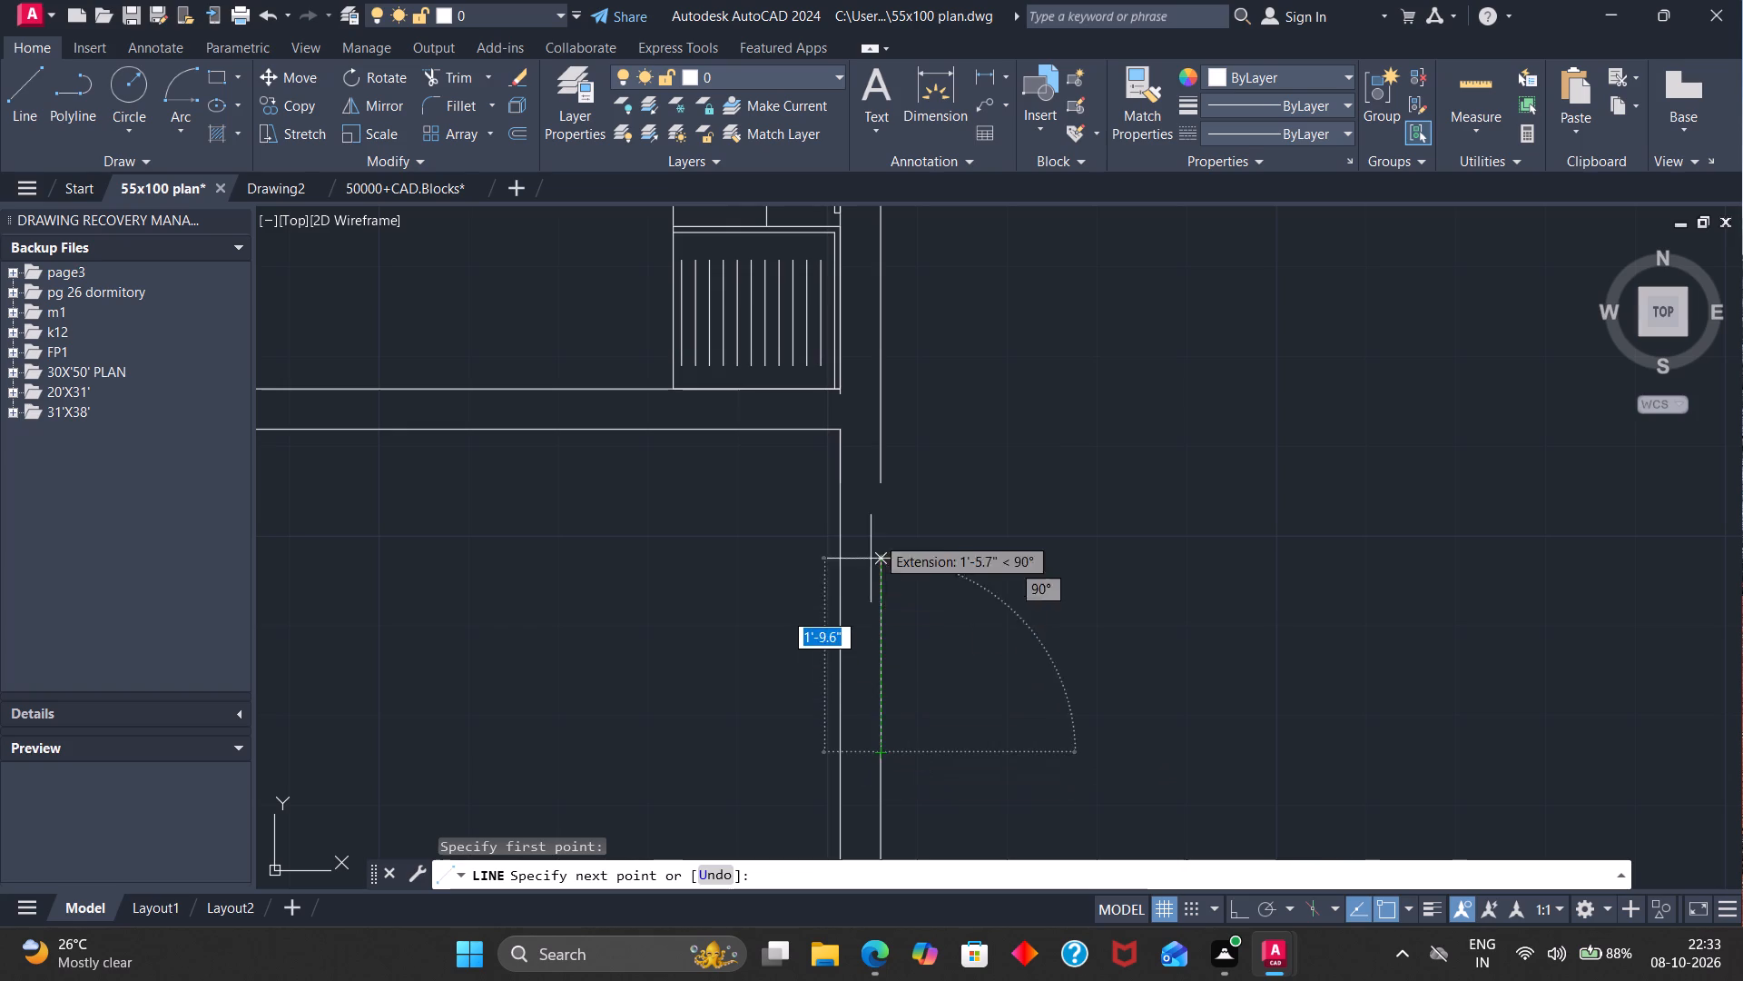
click(882, 479)
key(Escape)
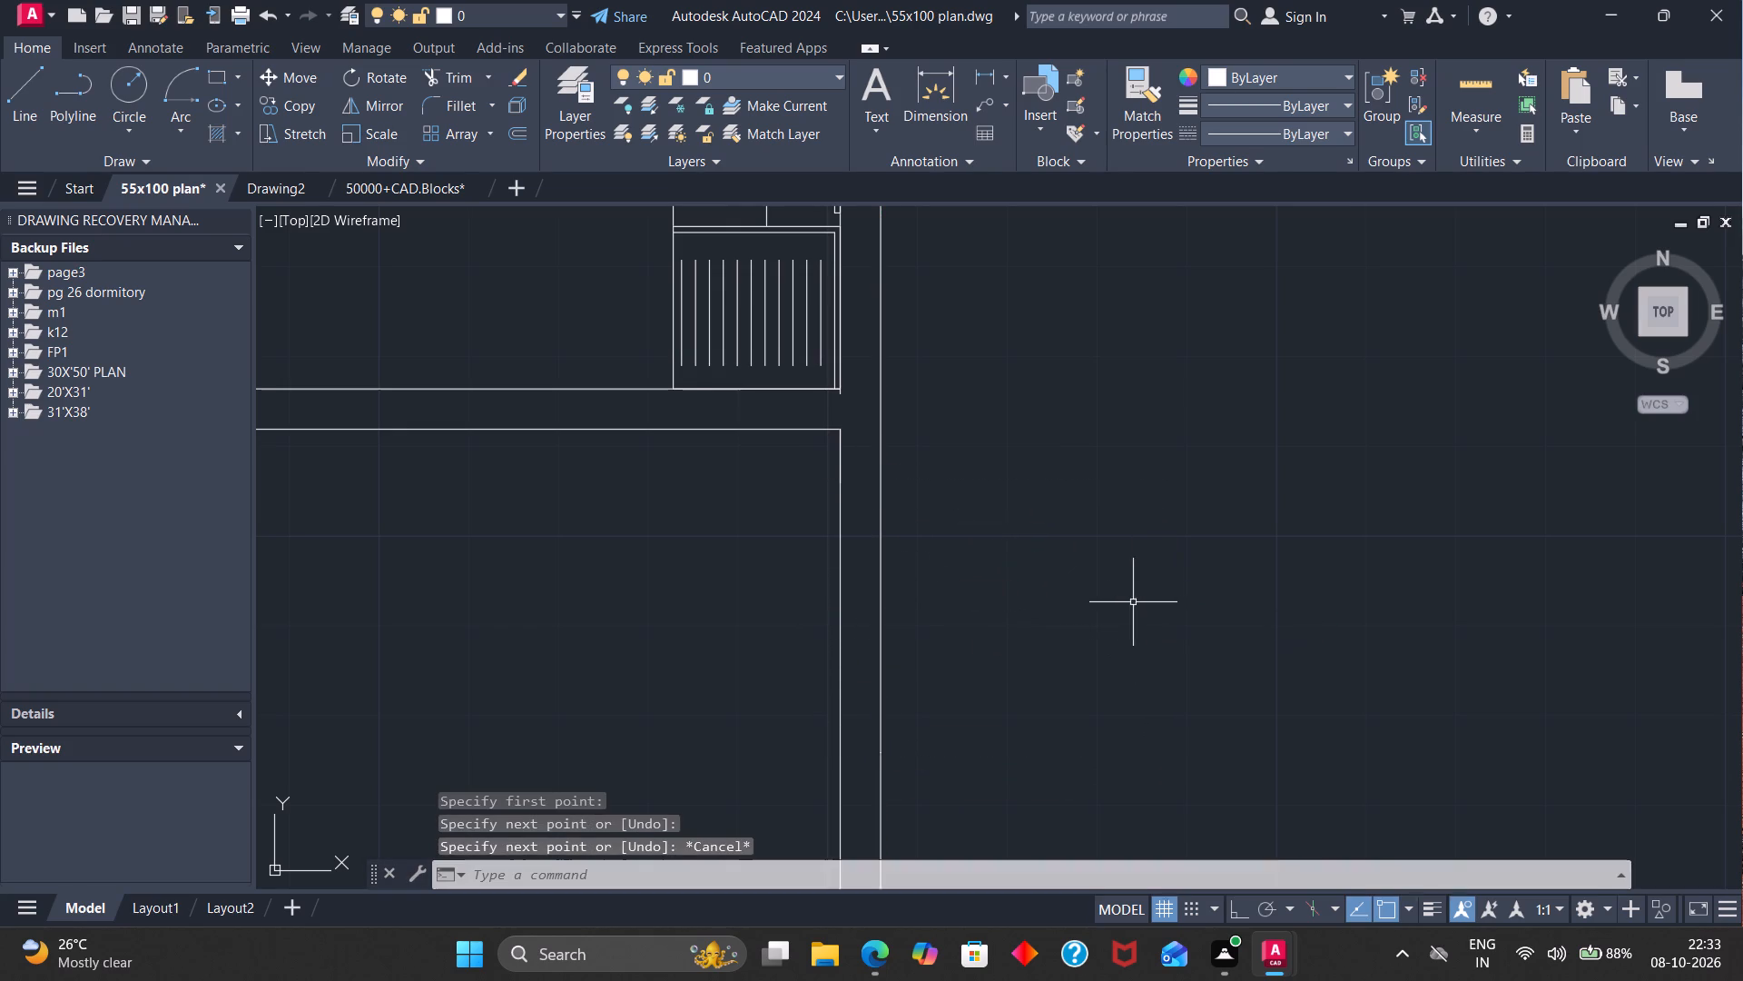
Offset the inner line of the hall-side wall 8' into the room above the corner-sink room.
scroll(1039, 601, down, 5)
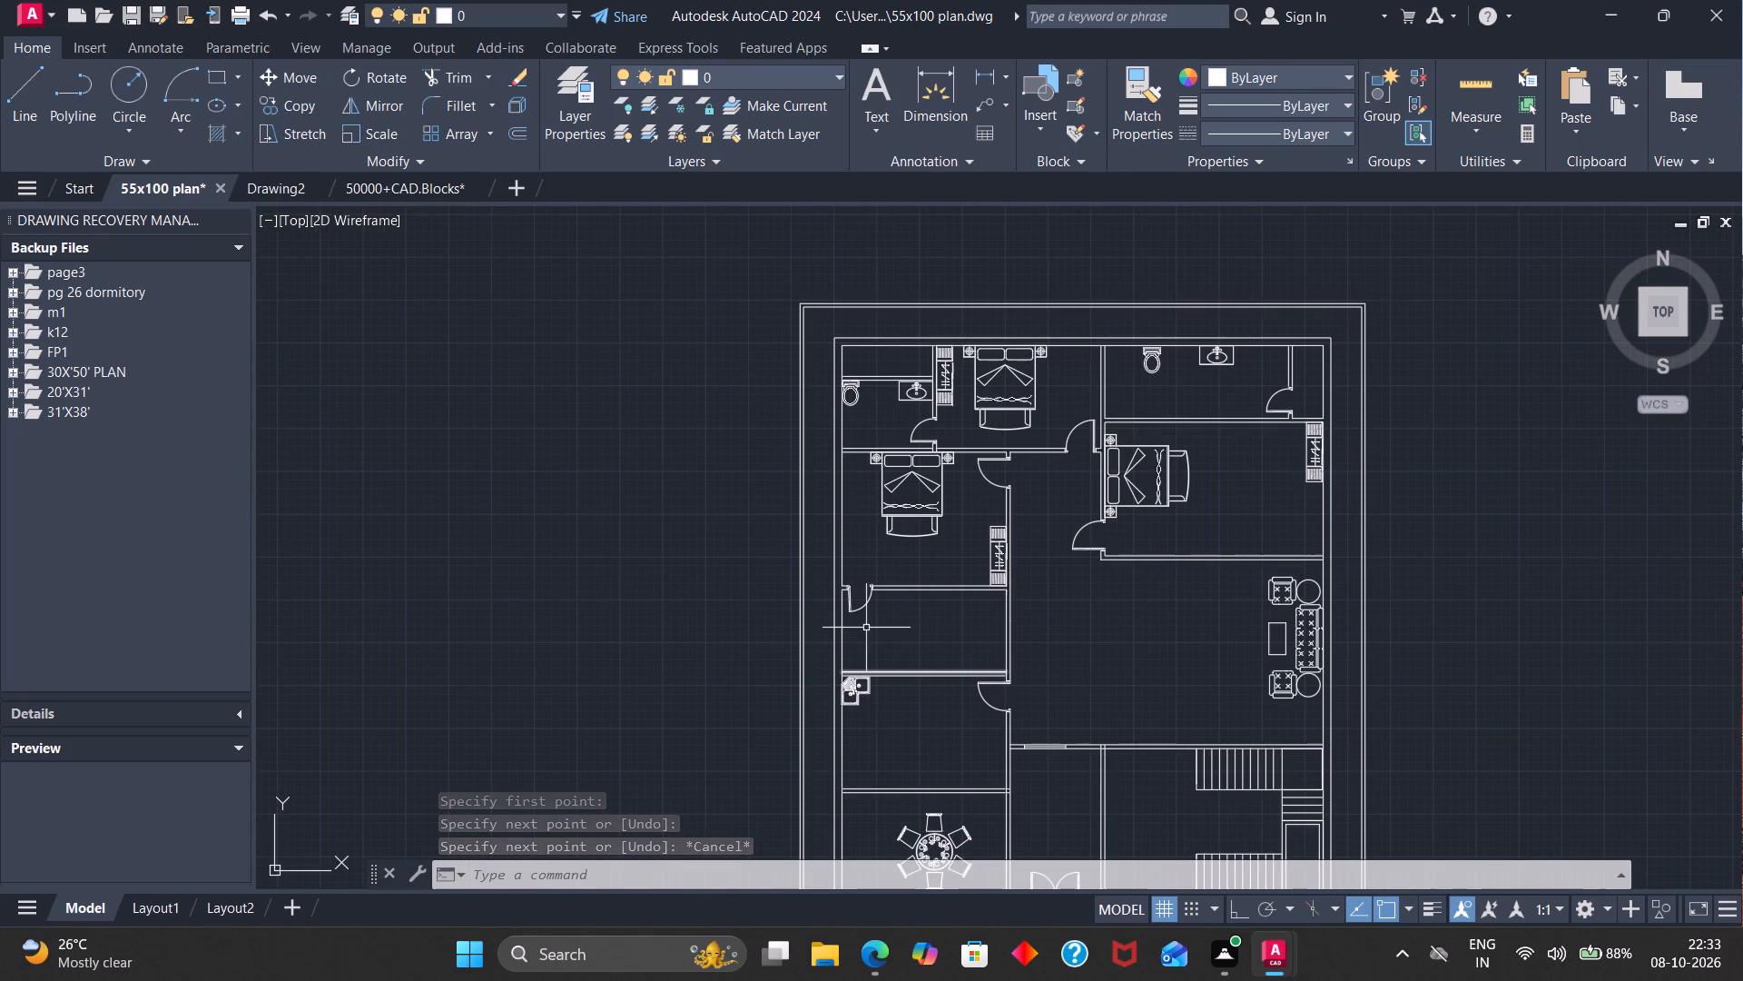
scroll(1029, 615, up, 3)
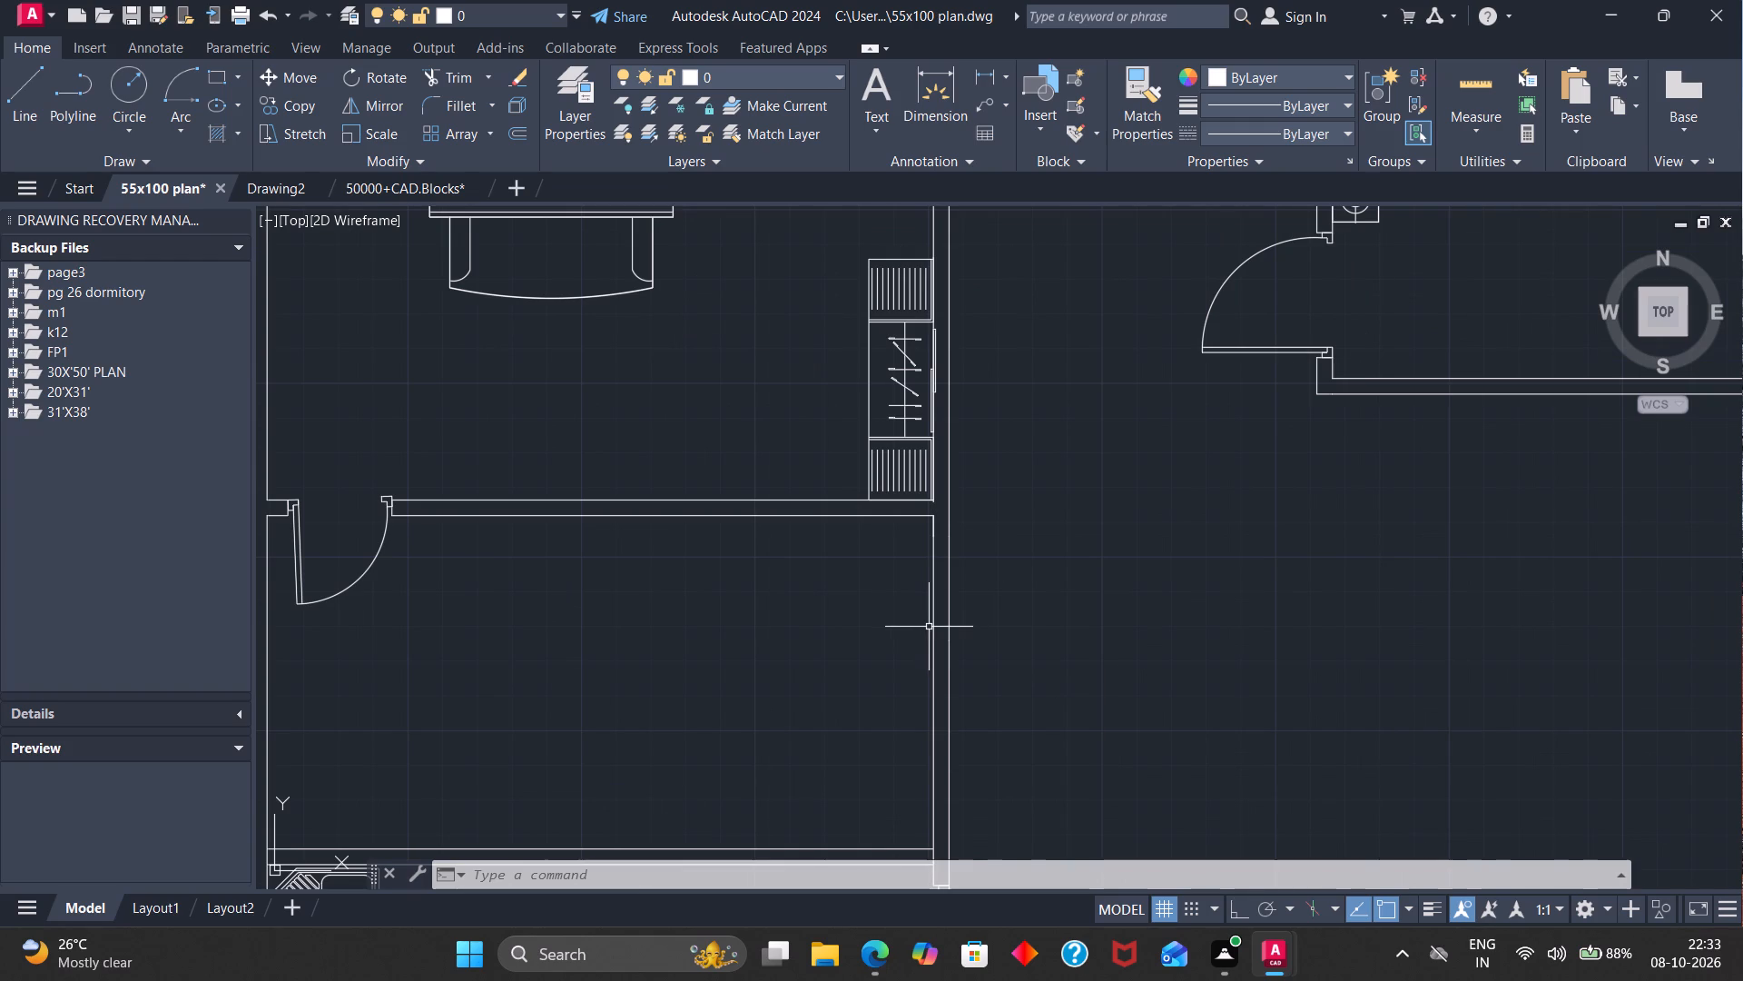
key(o)
key(Return)
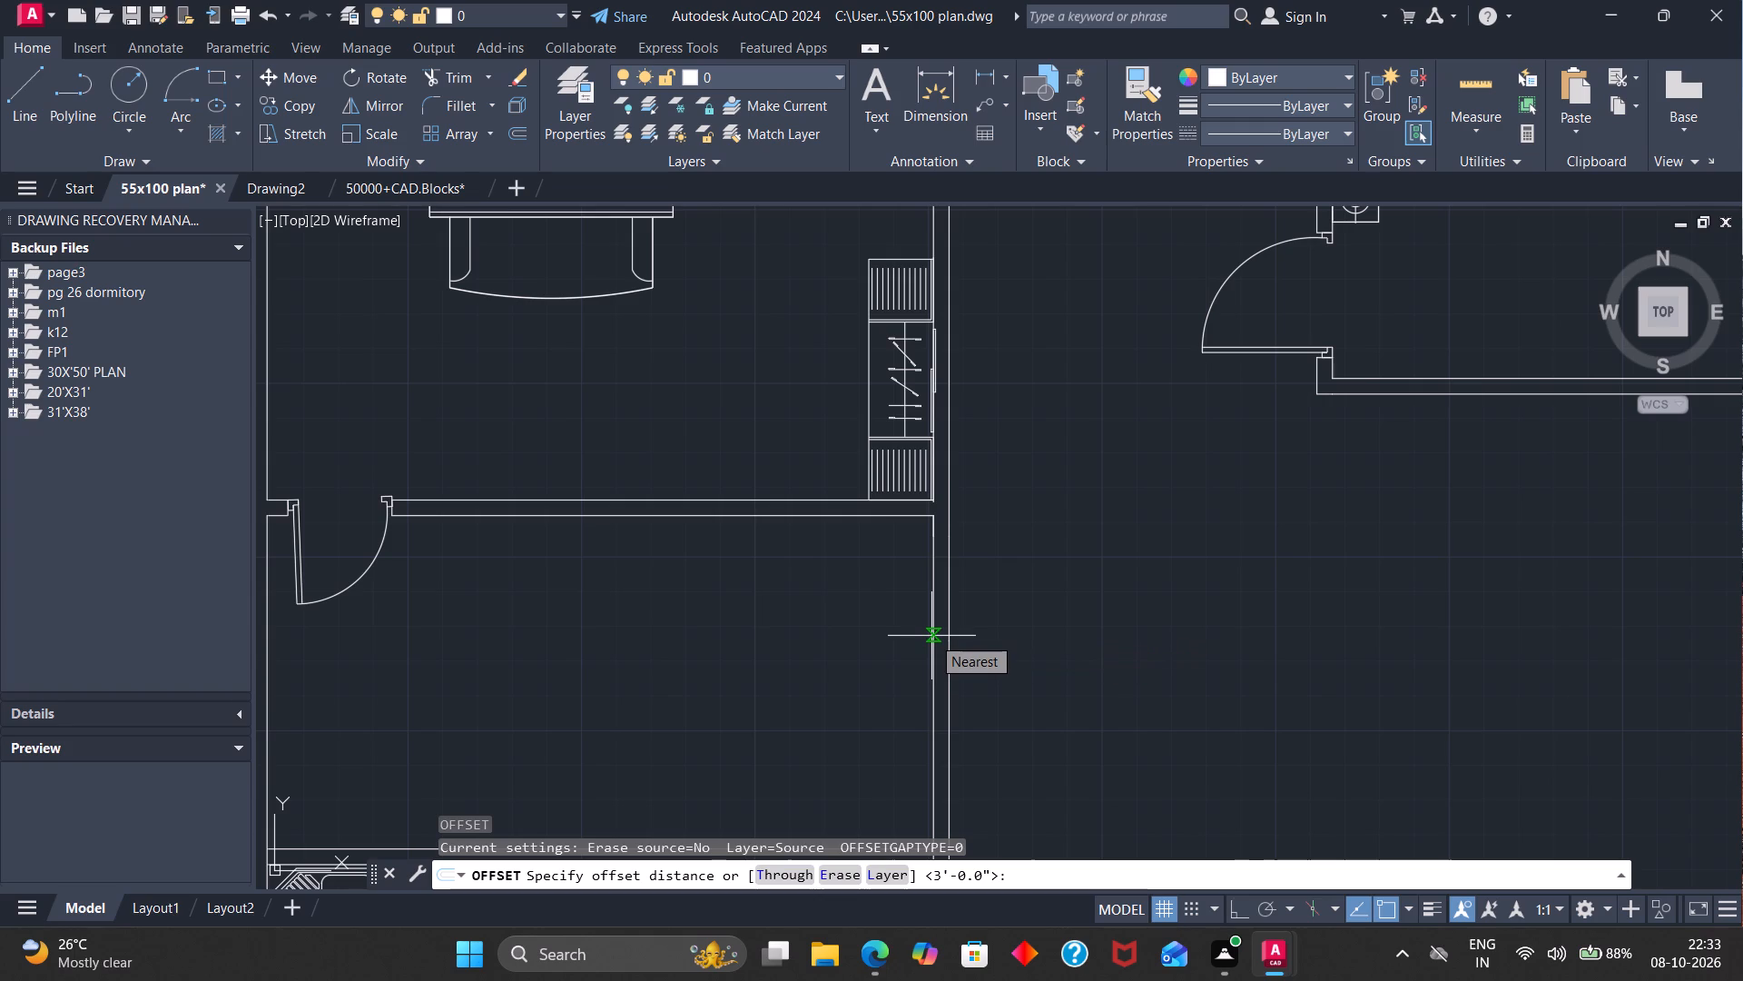
text(8')
key(Return)
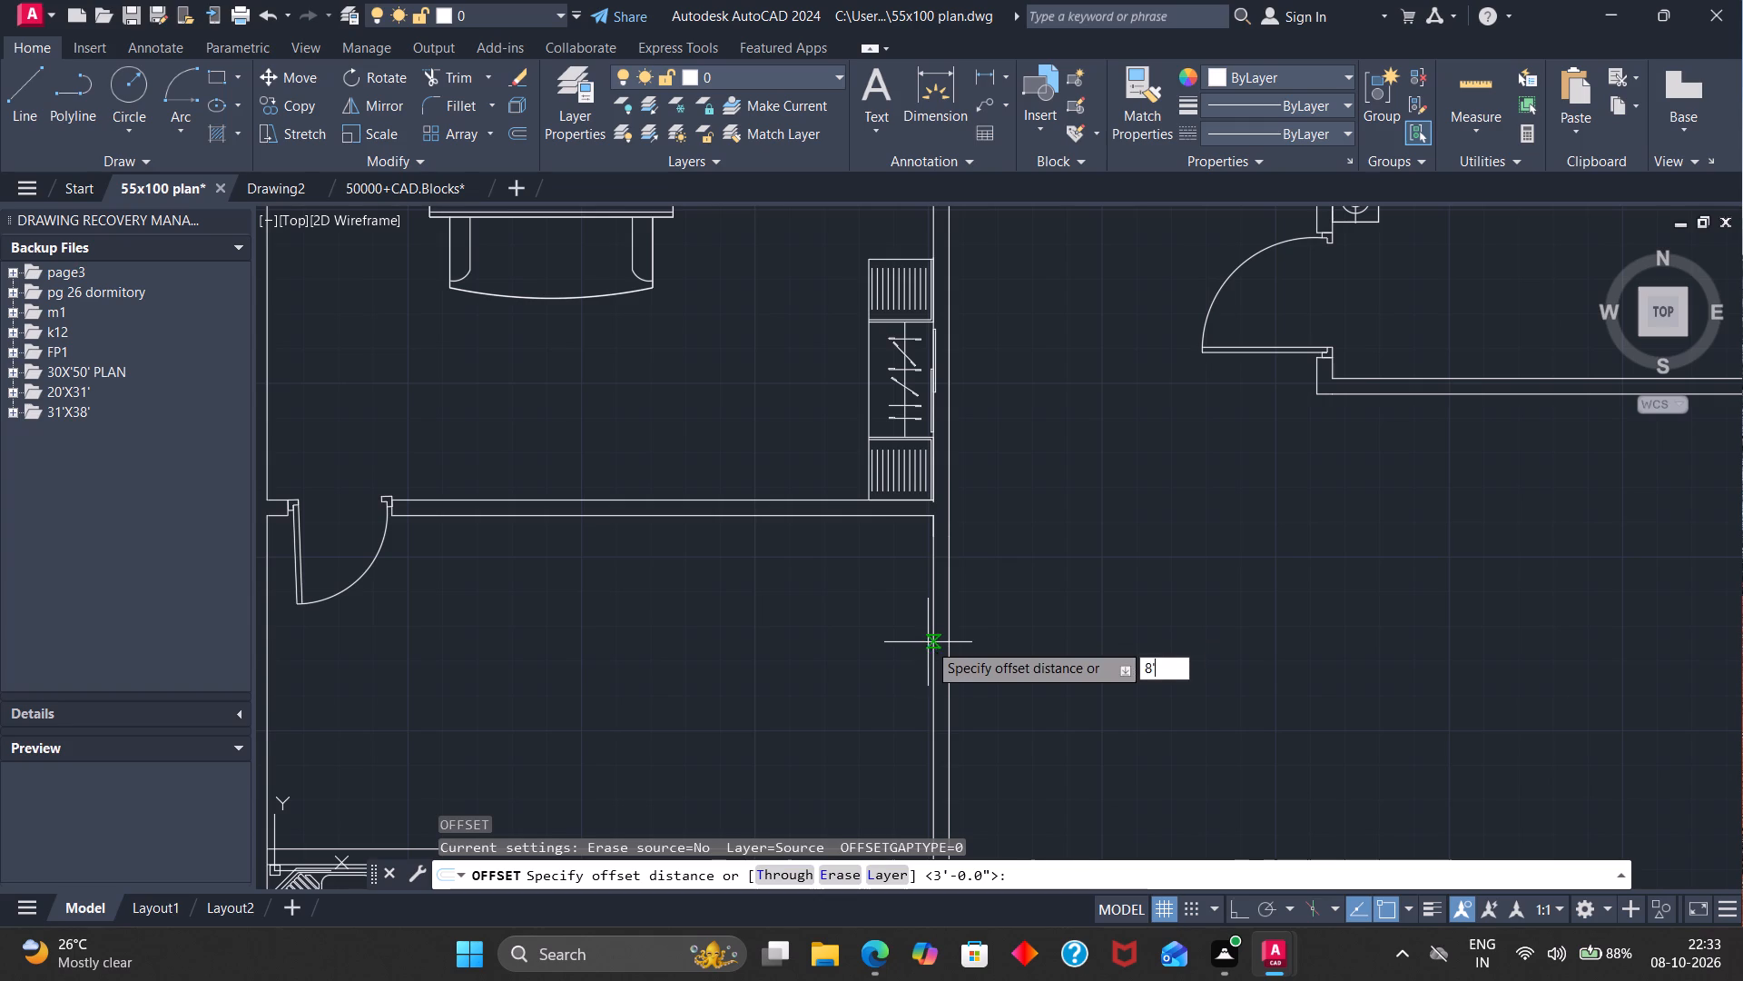
click(932, 639)
click(842, 672)
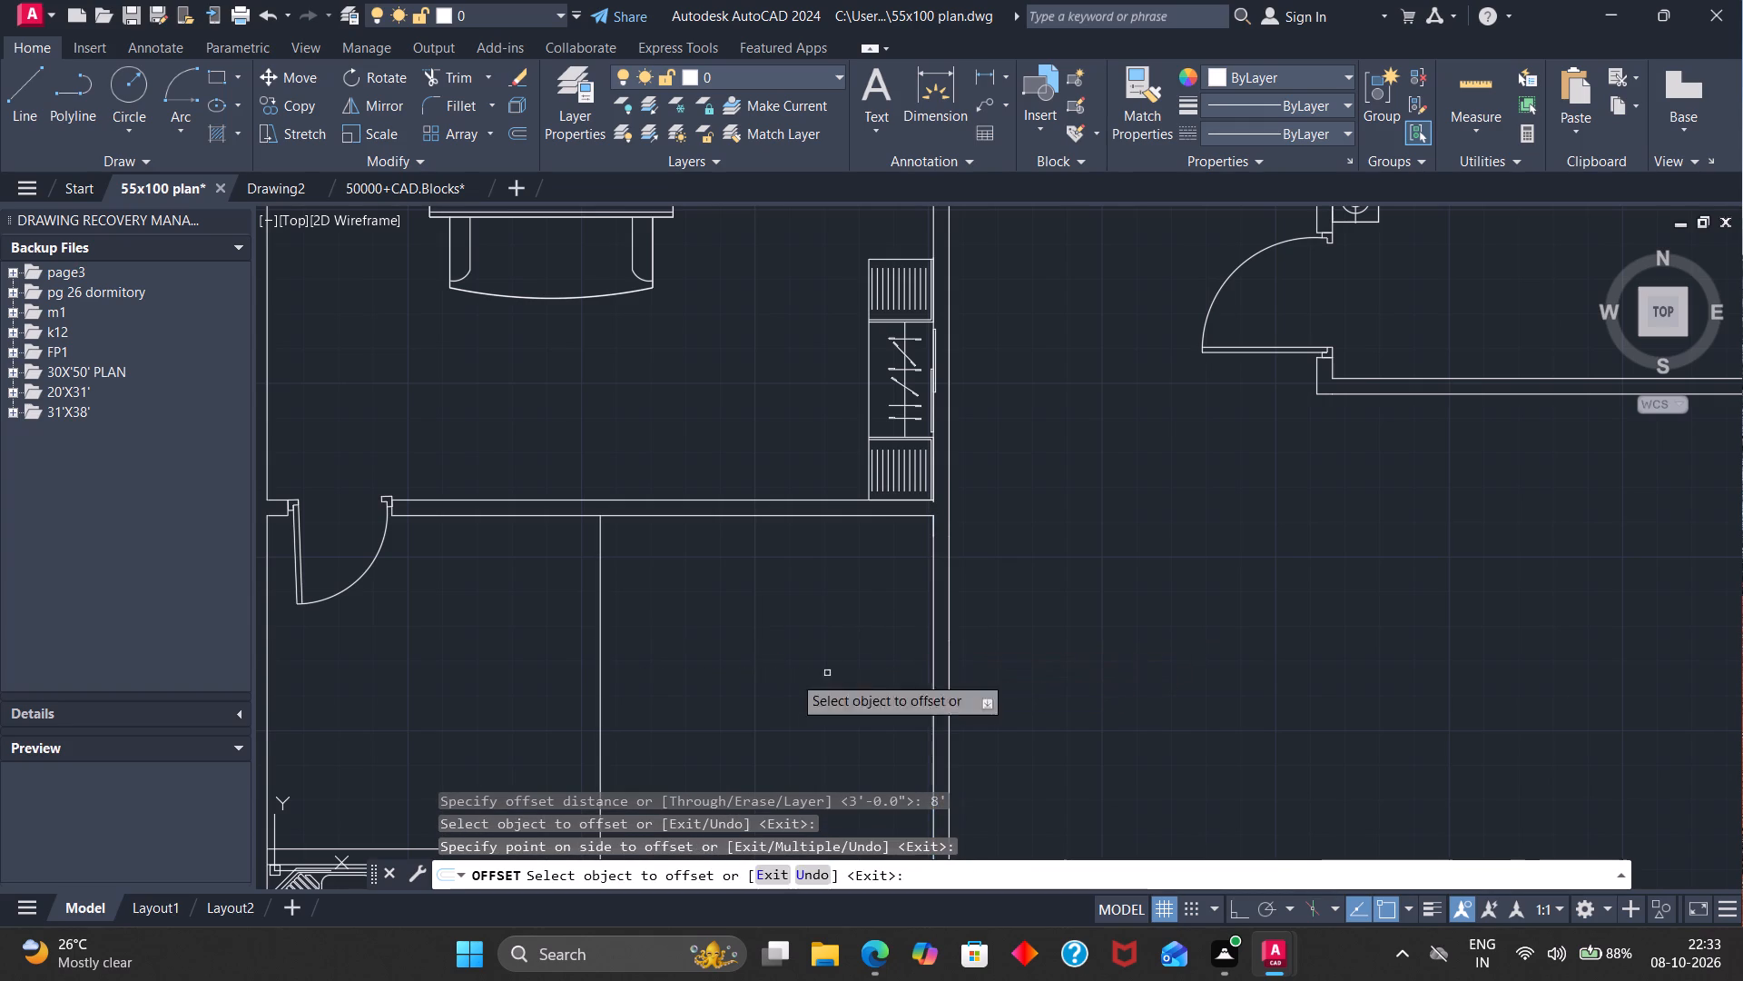
Select the new vertical line inside the room as the source for another offset.
click(602, 682)
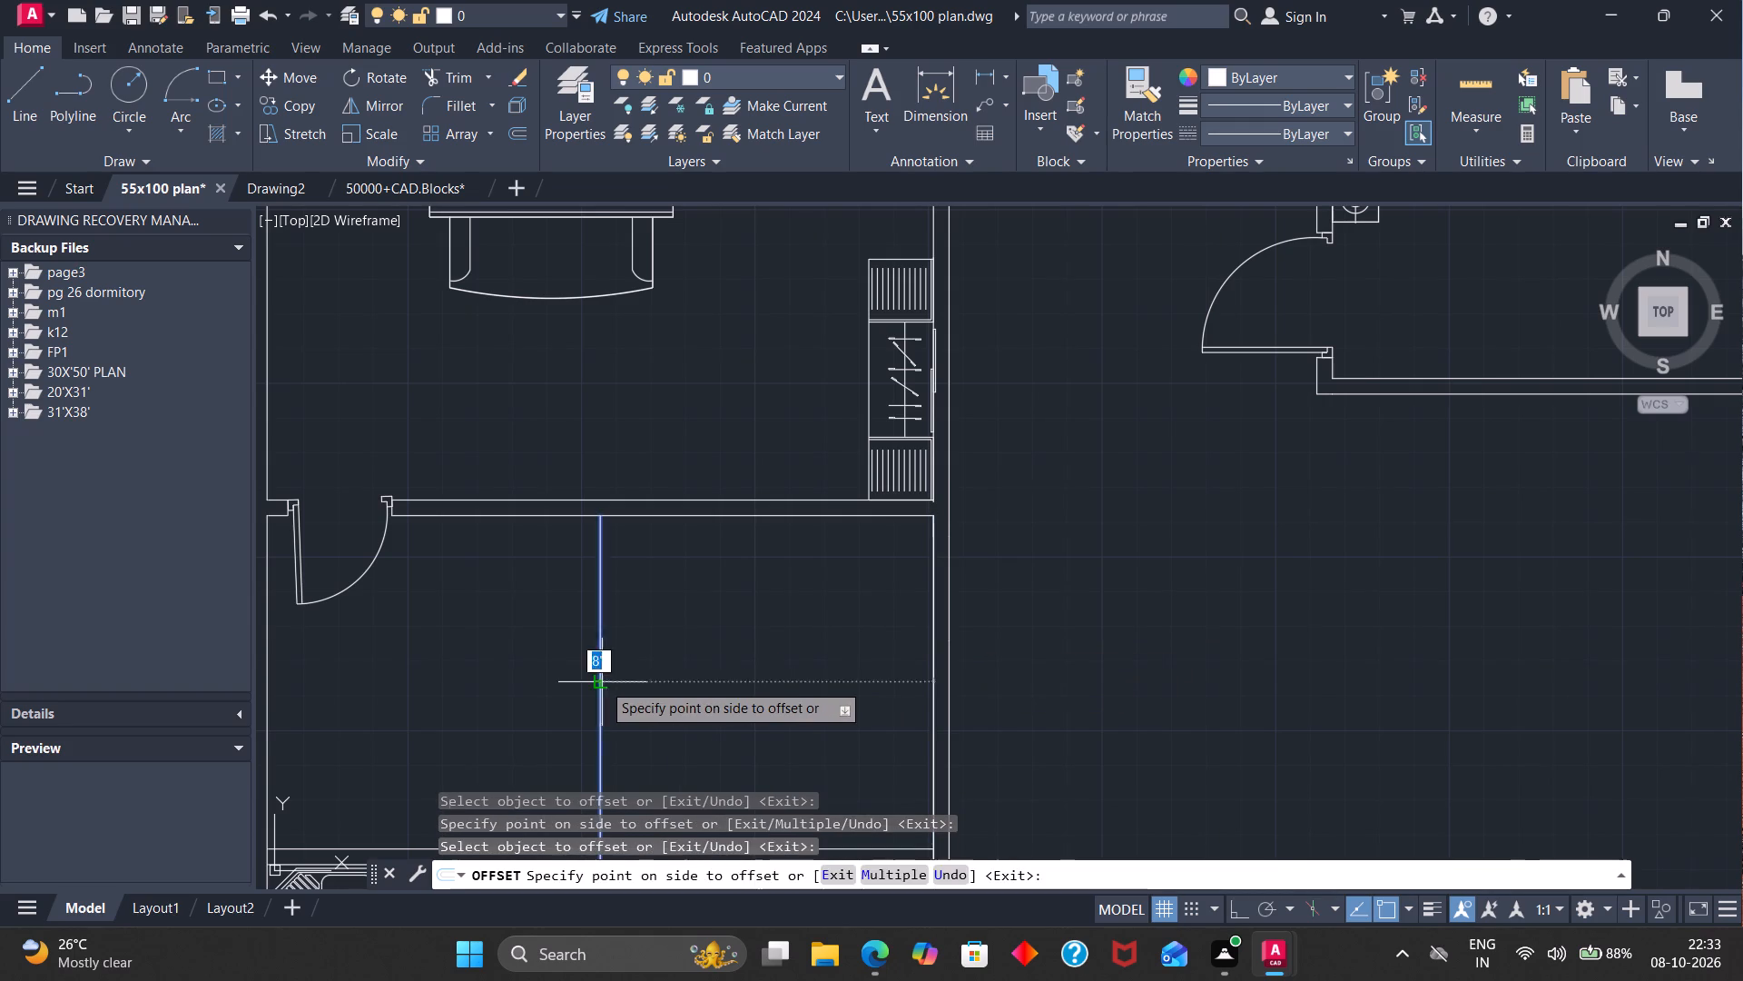
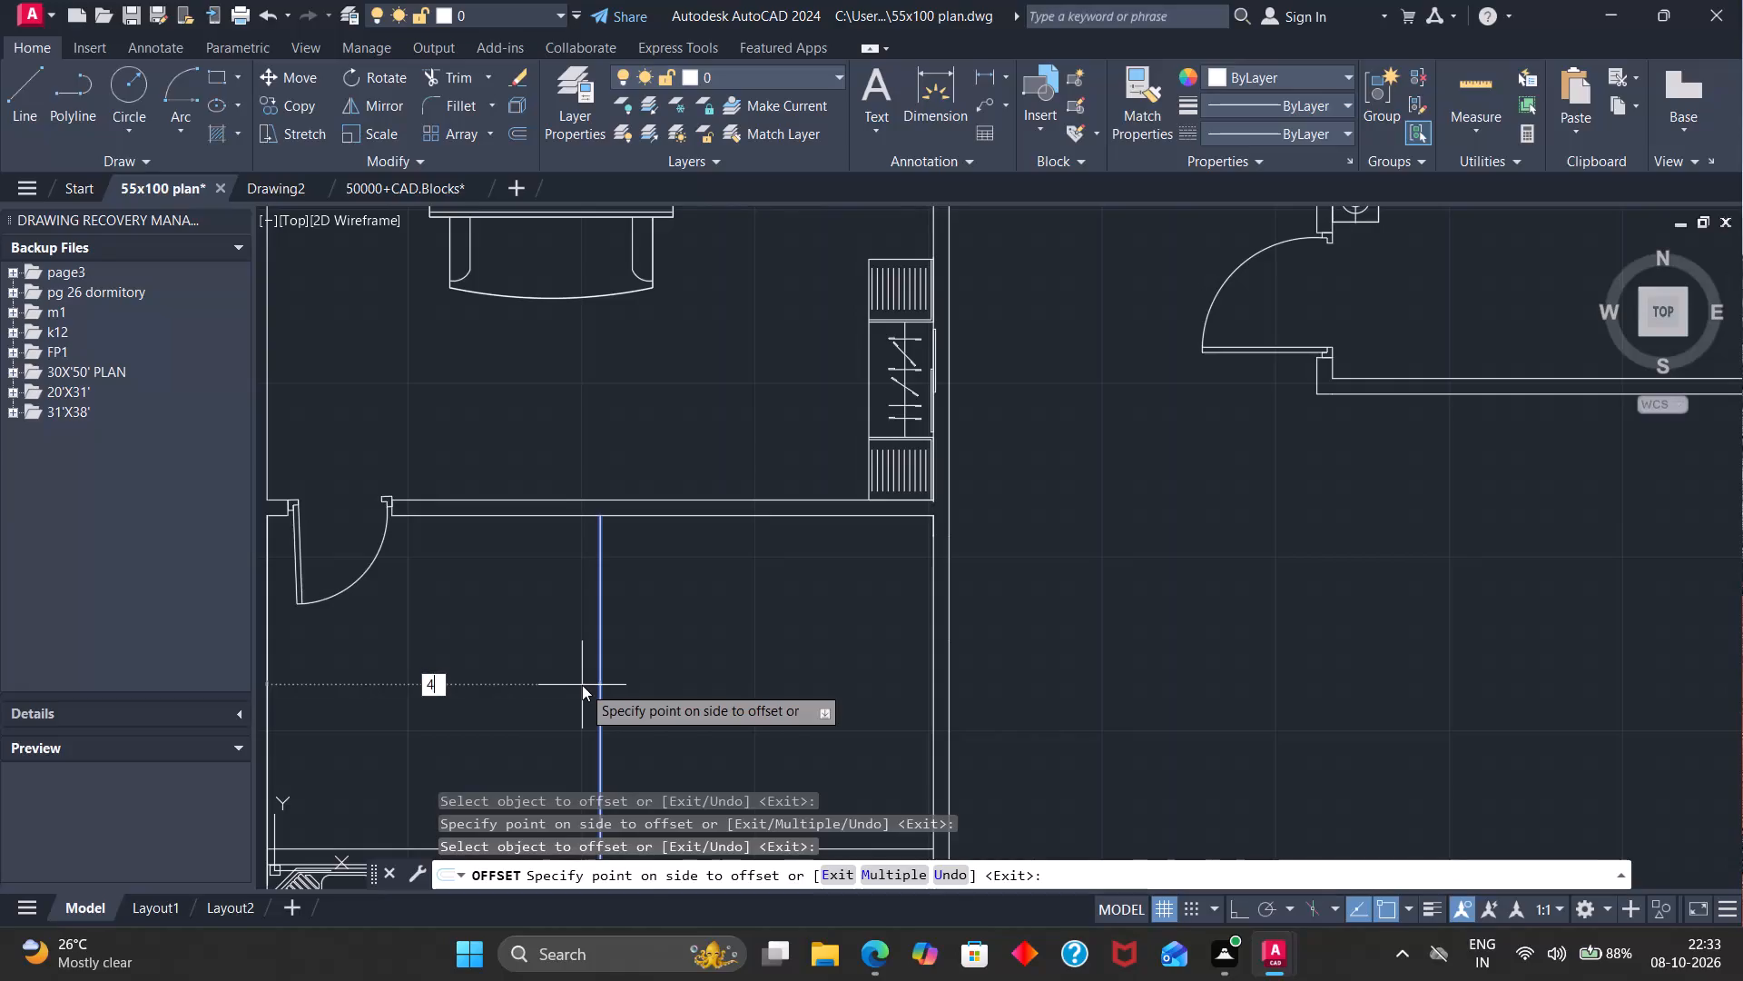
Insert the w.c. block into the small room between the lower-left bedroom and the corner-sink room.
scroll(582, 683, down, 2)
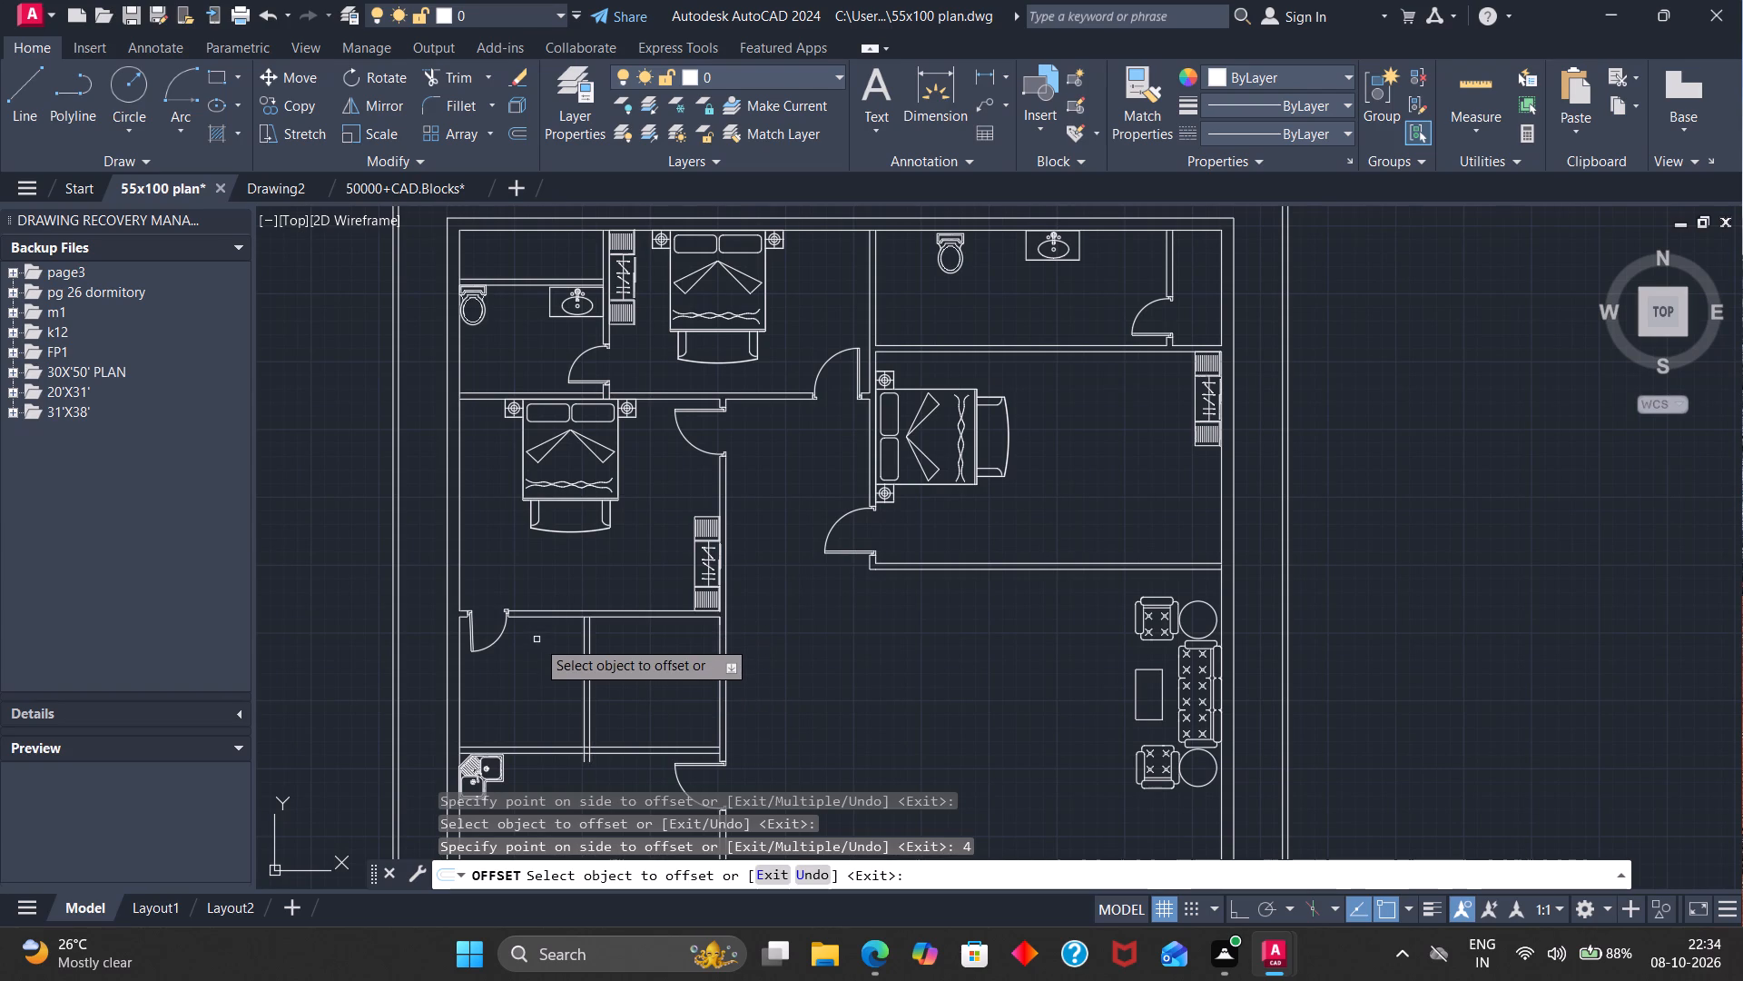
key(i)
key(Return)
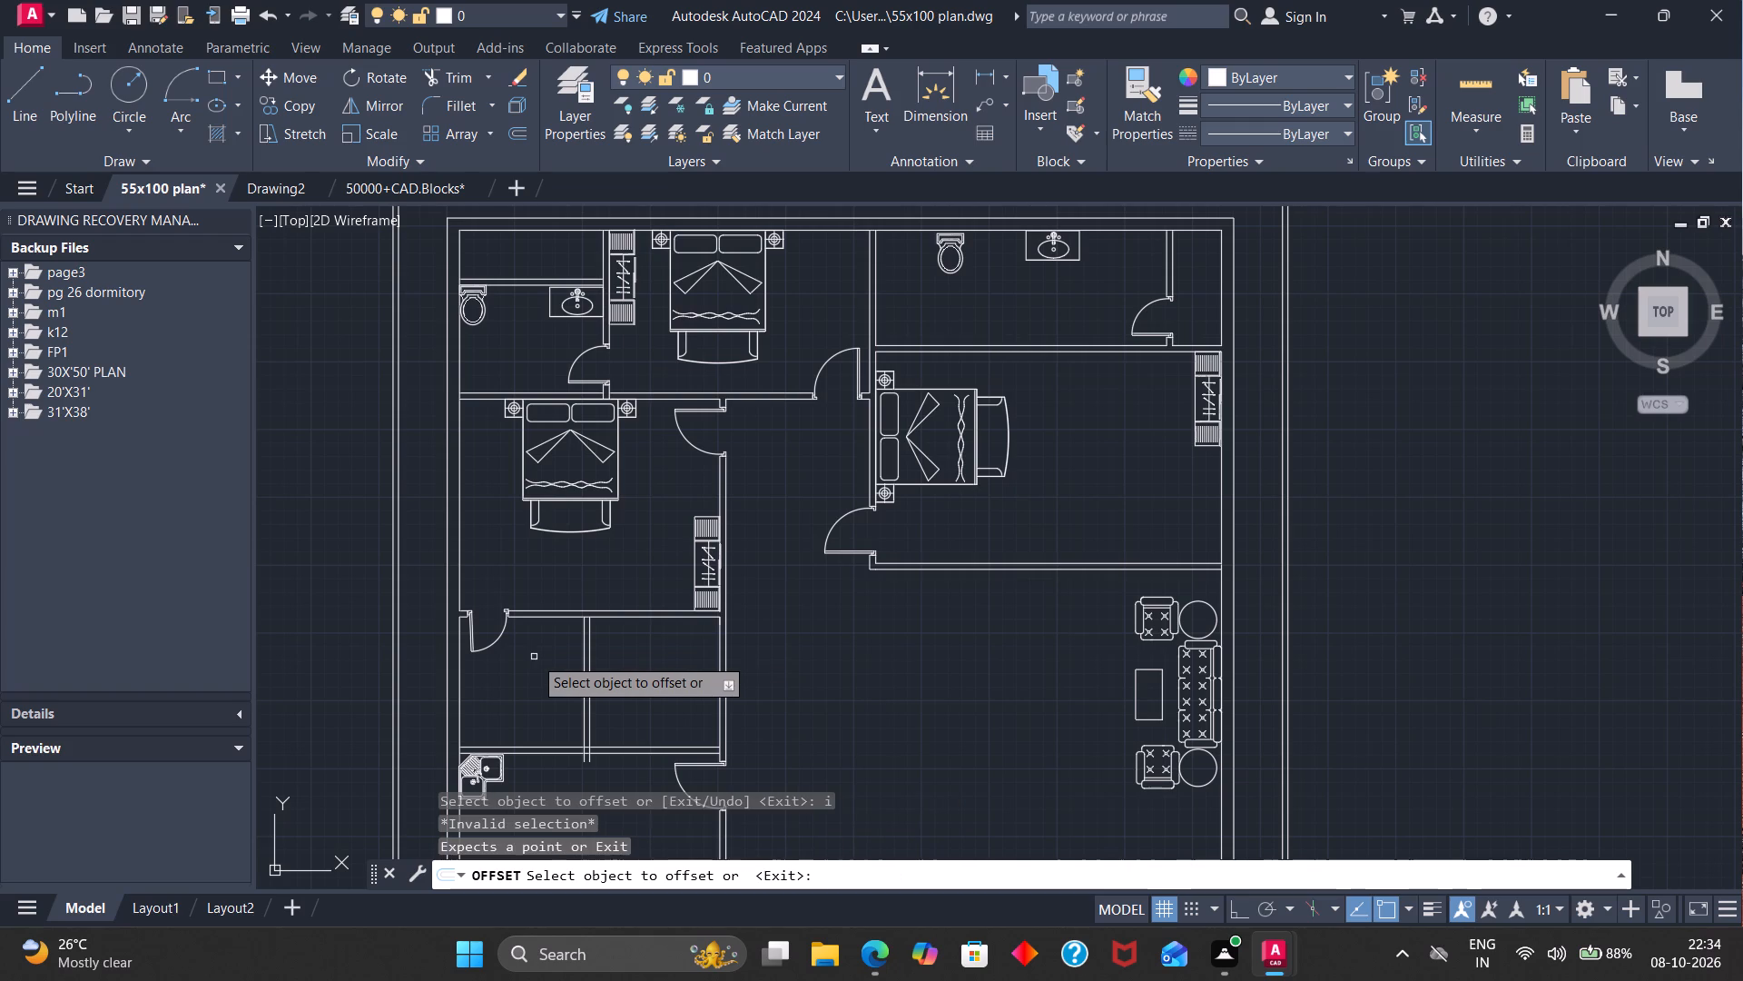
key(Escape)
key(i)
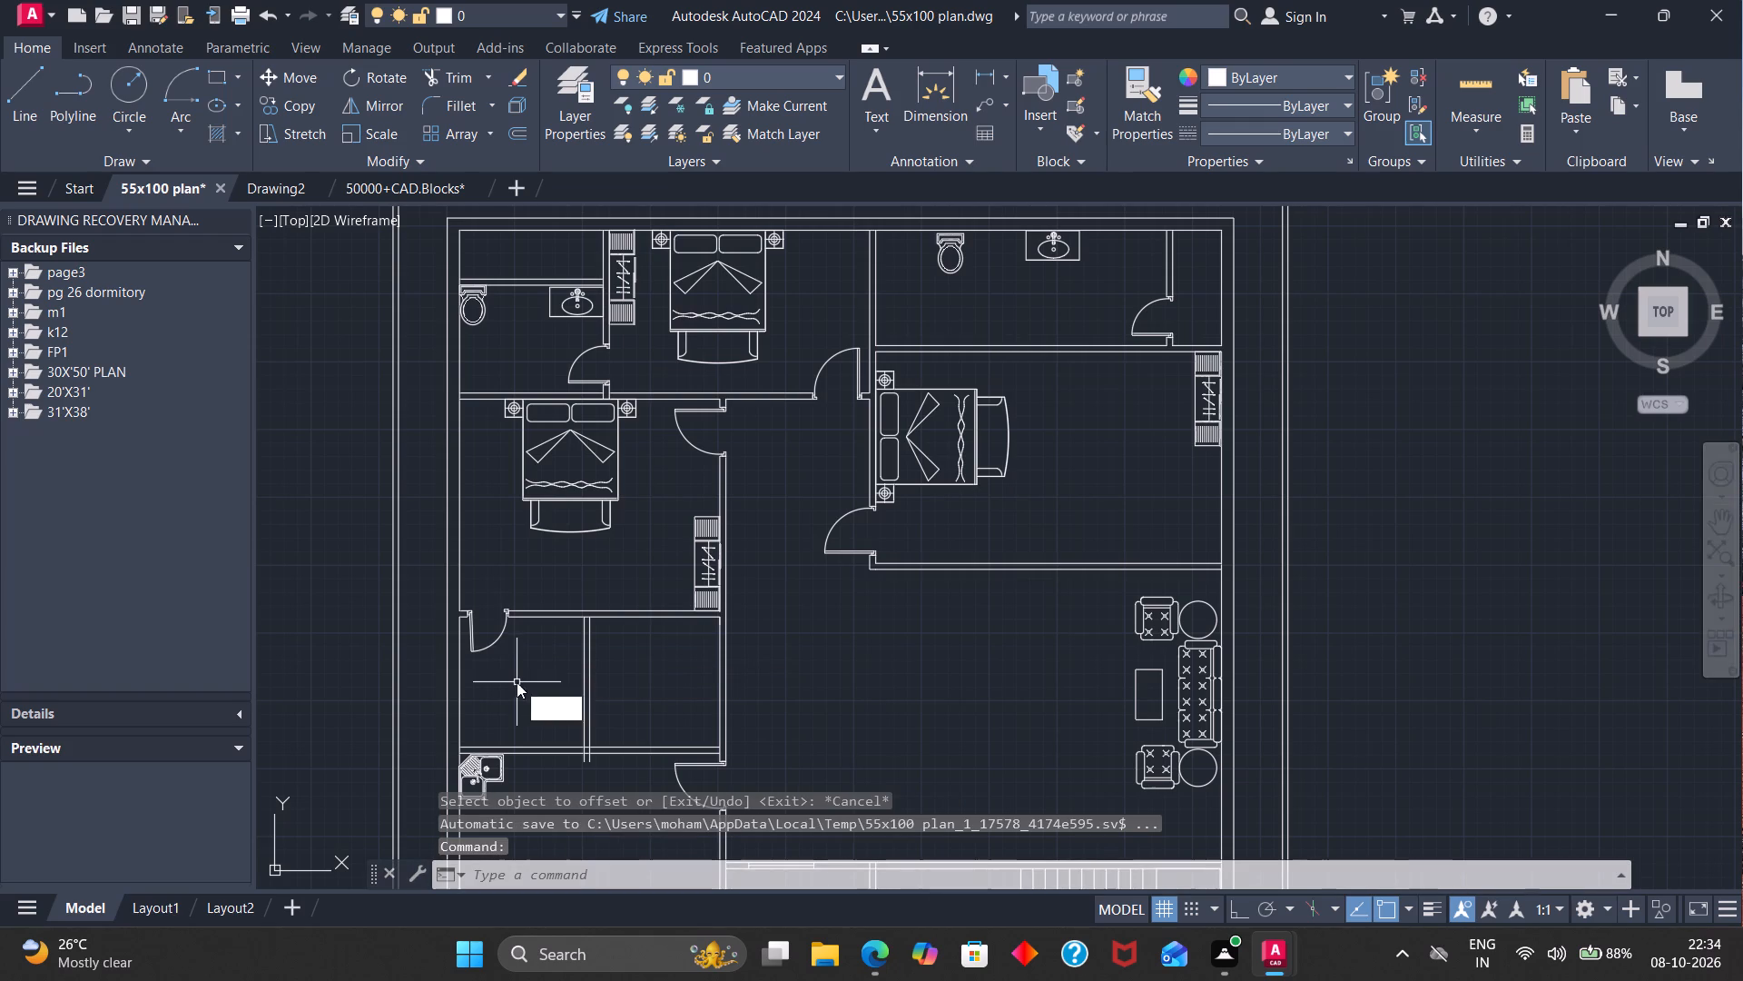
key(Return)
scroll(1492, 594, up, 3)
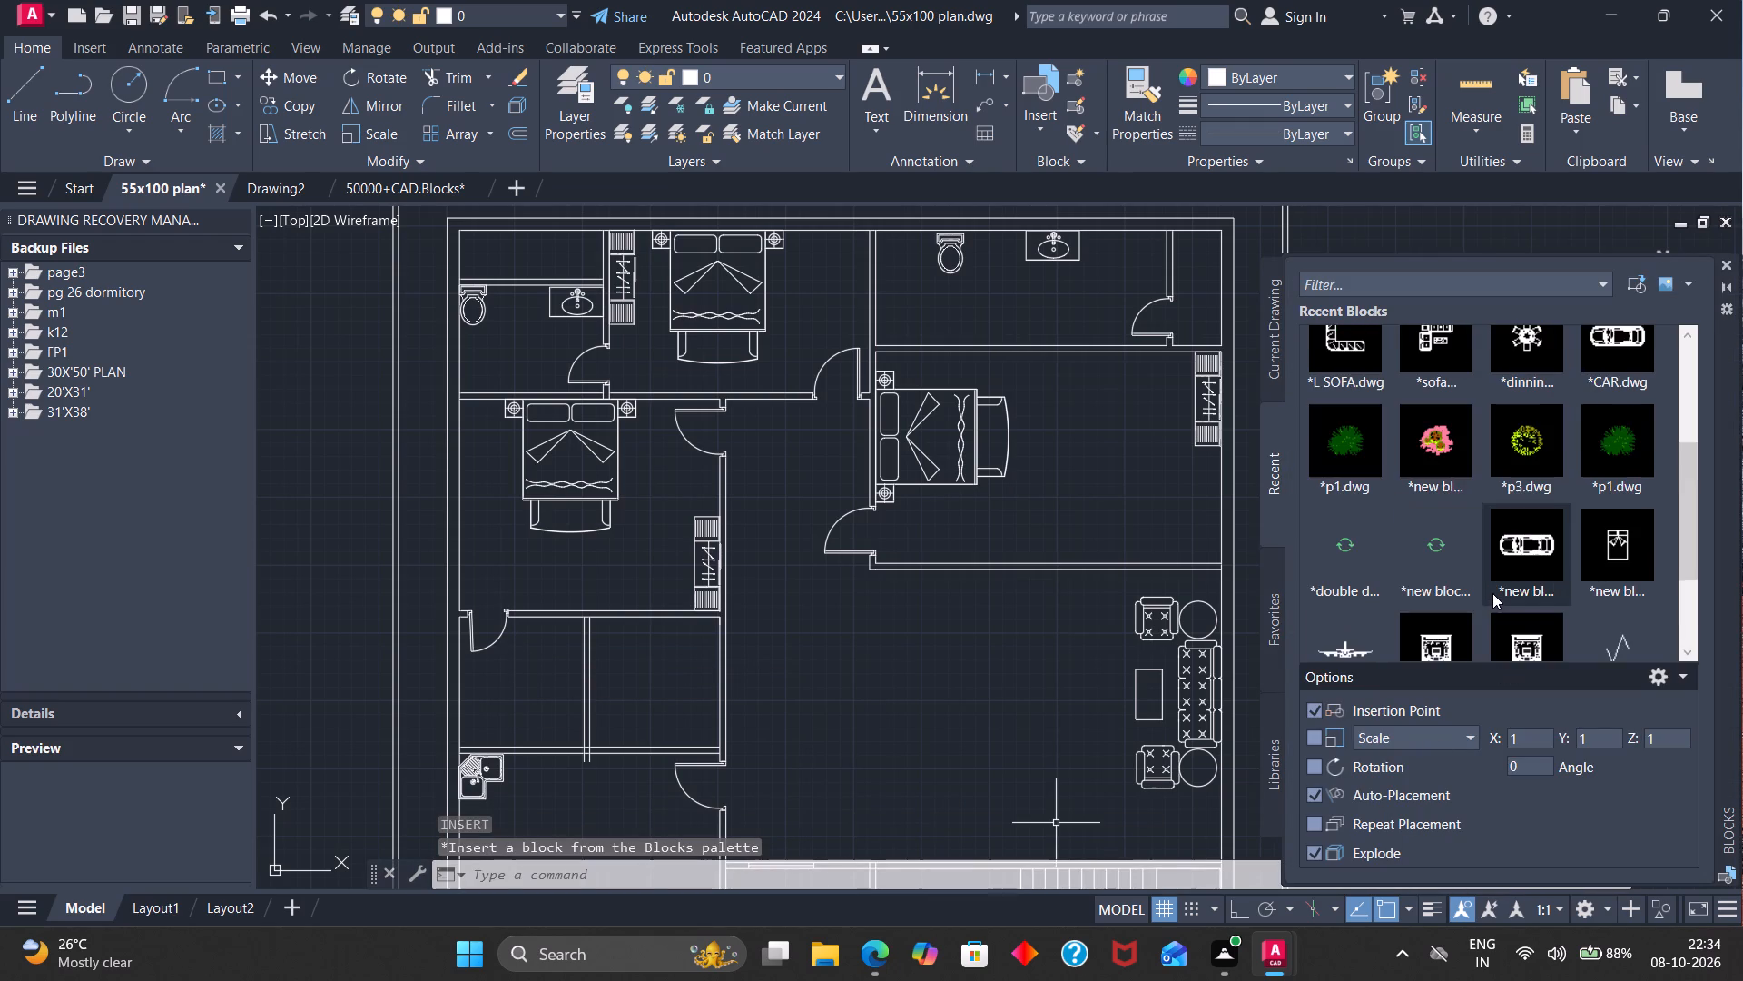
scroll(1518, 506, up, 3)
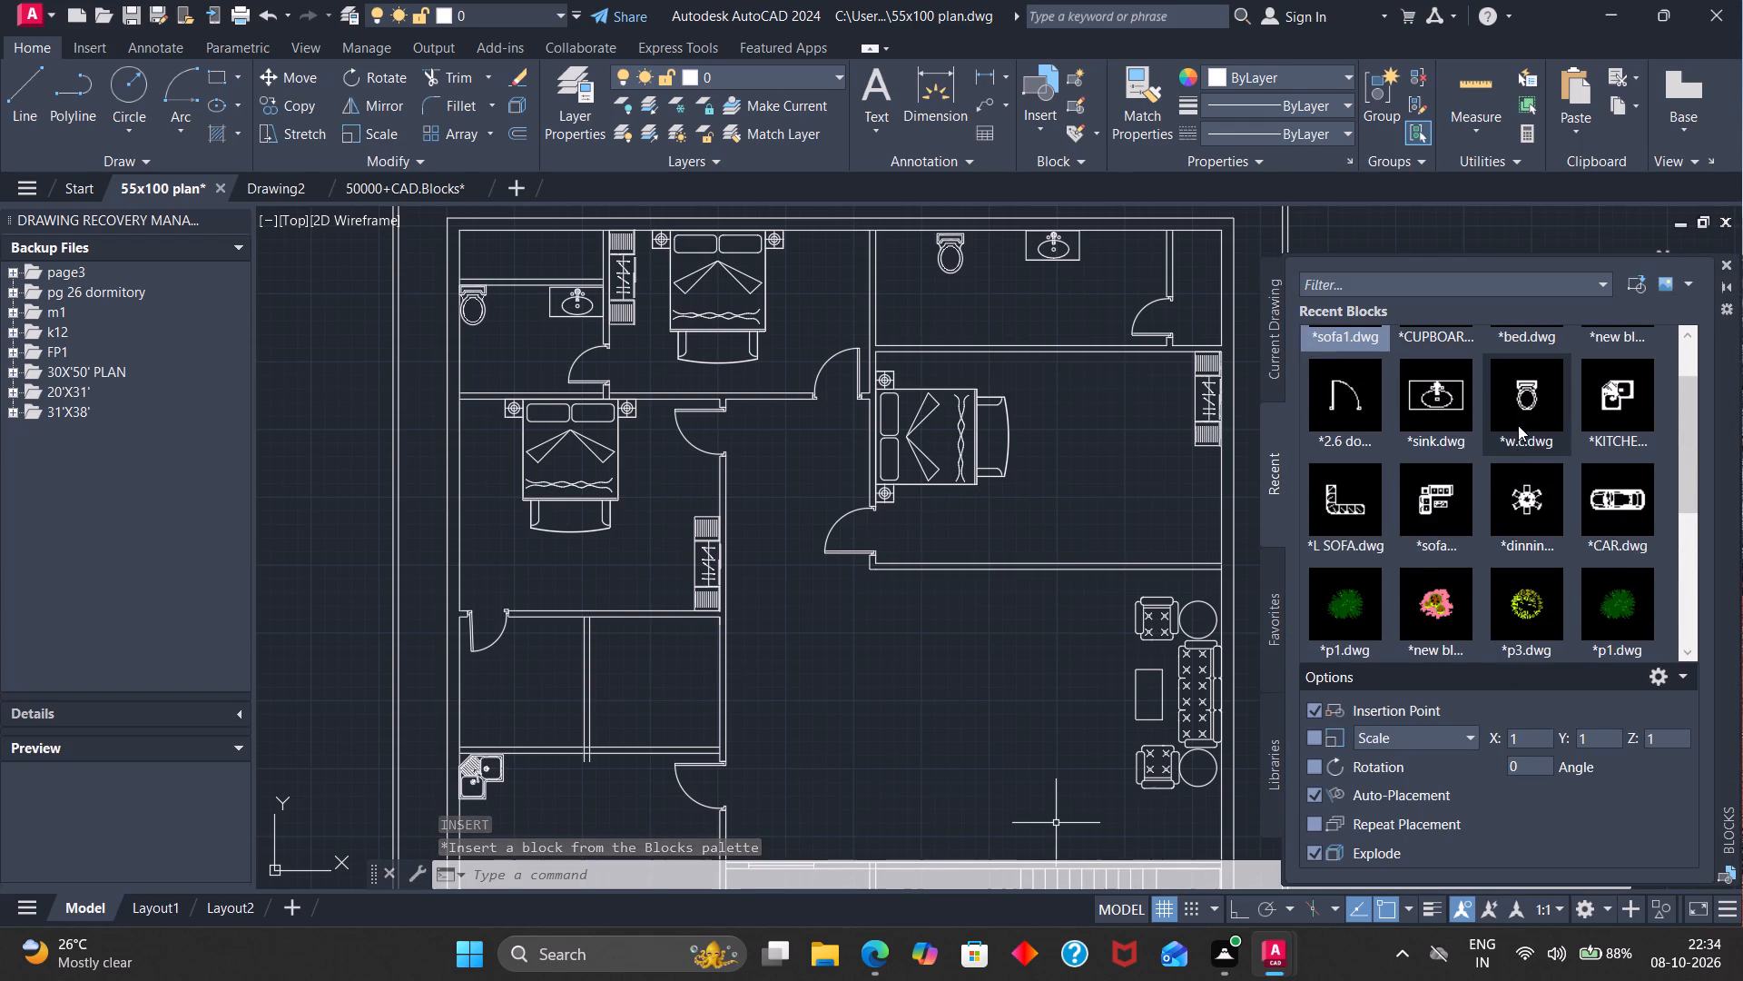
click(1518, 423)
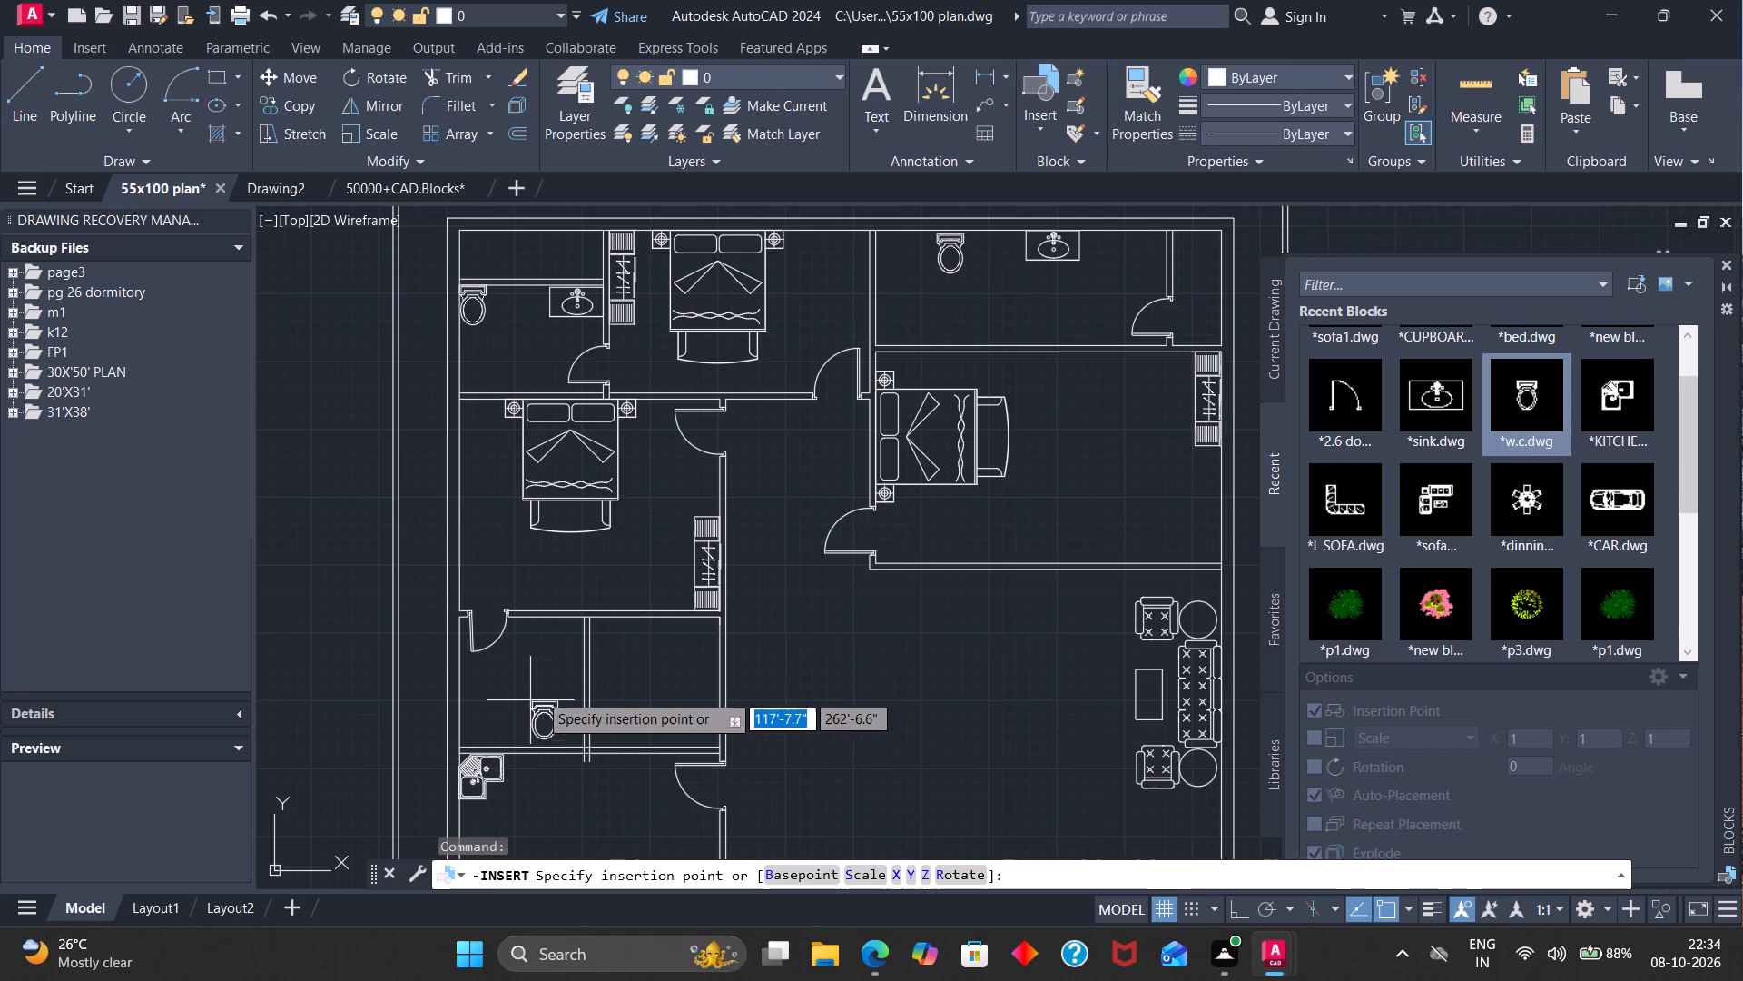
click(539, 671)
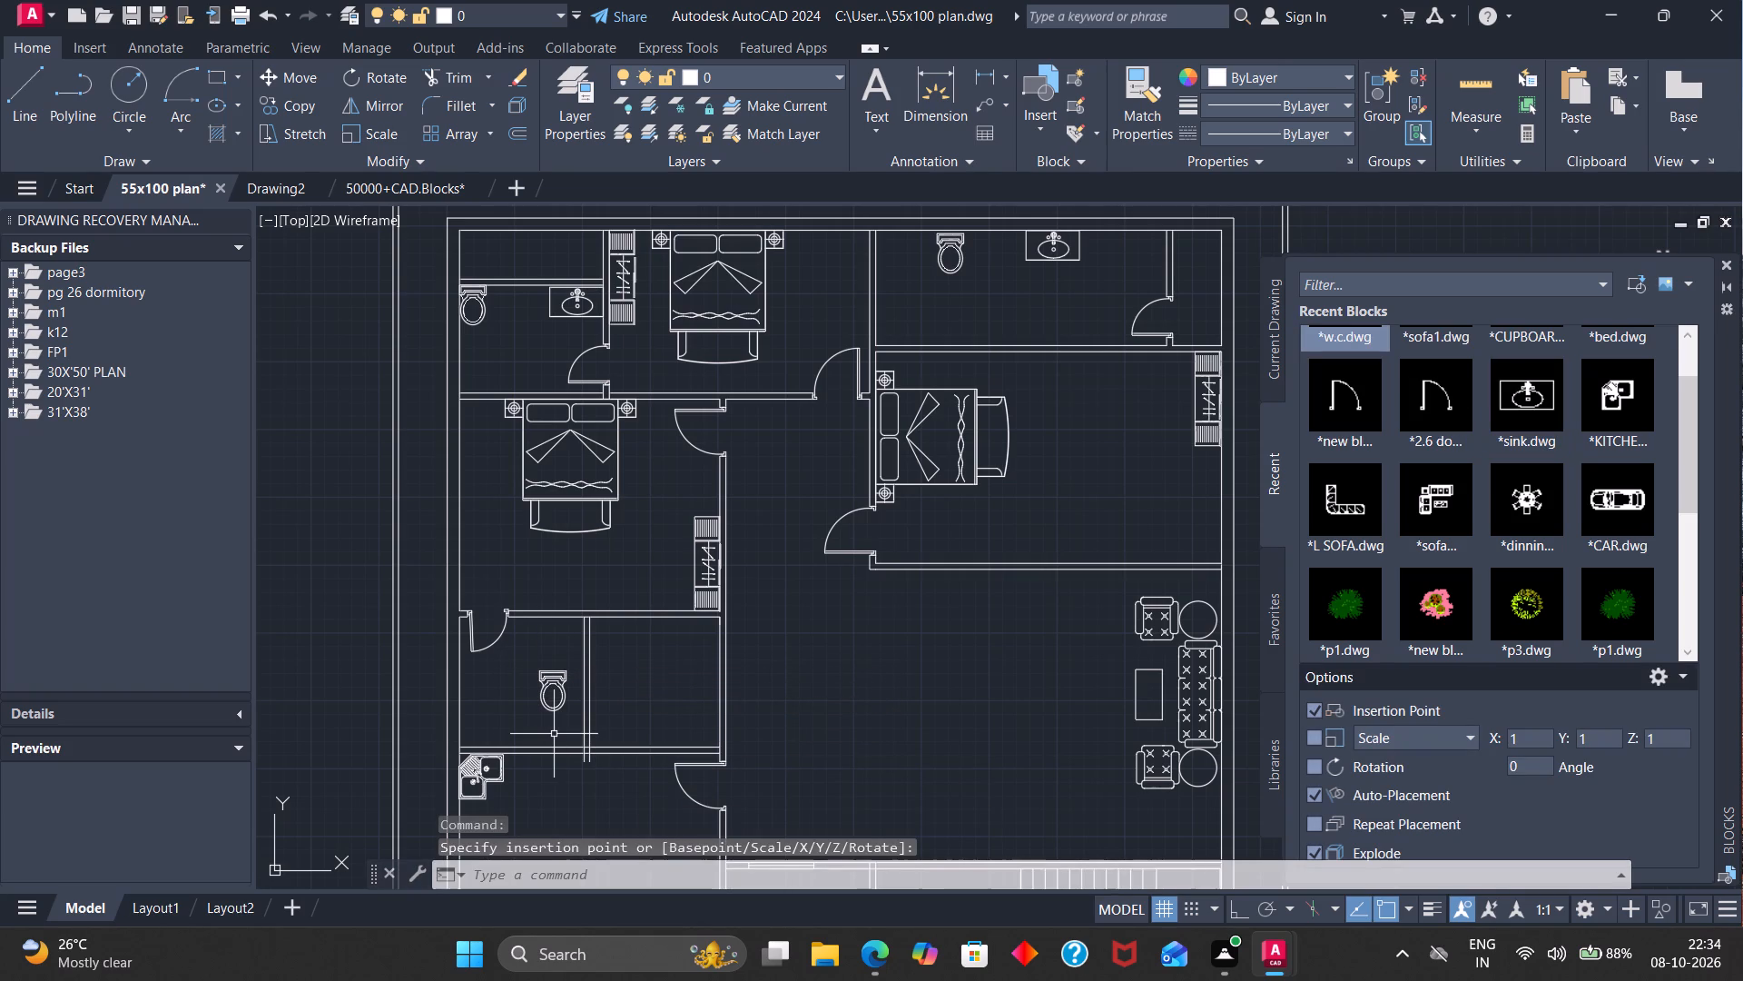
key(Escape)
Rotate the inserted w.c. half a turn about its tank corner so the tank faces the room's lower wall.
text(ro)
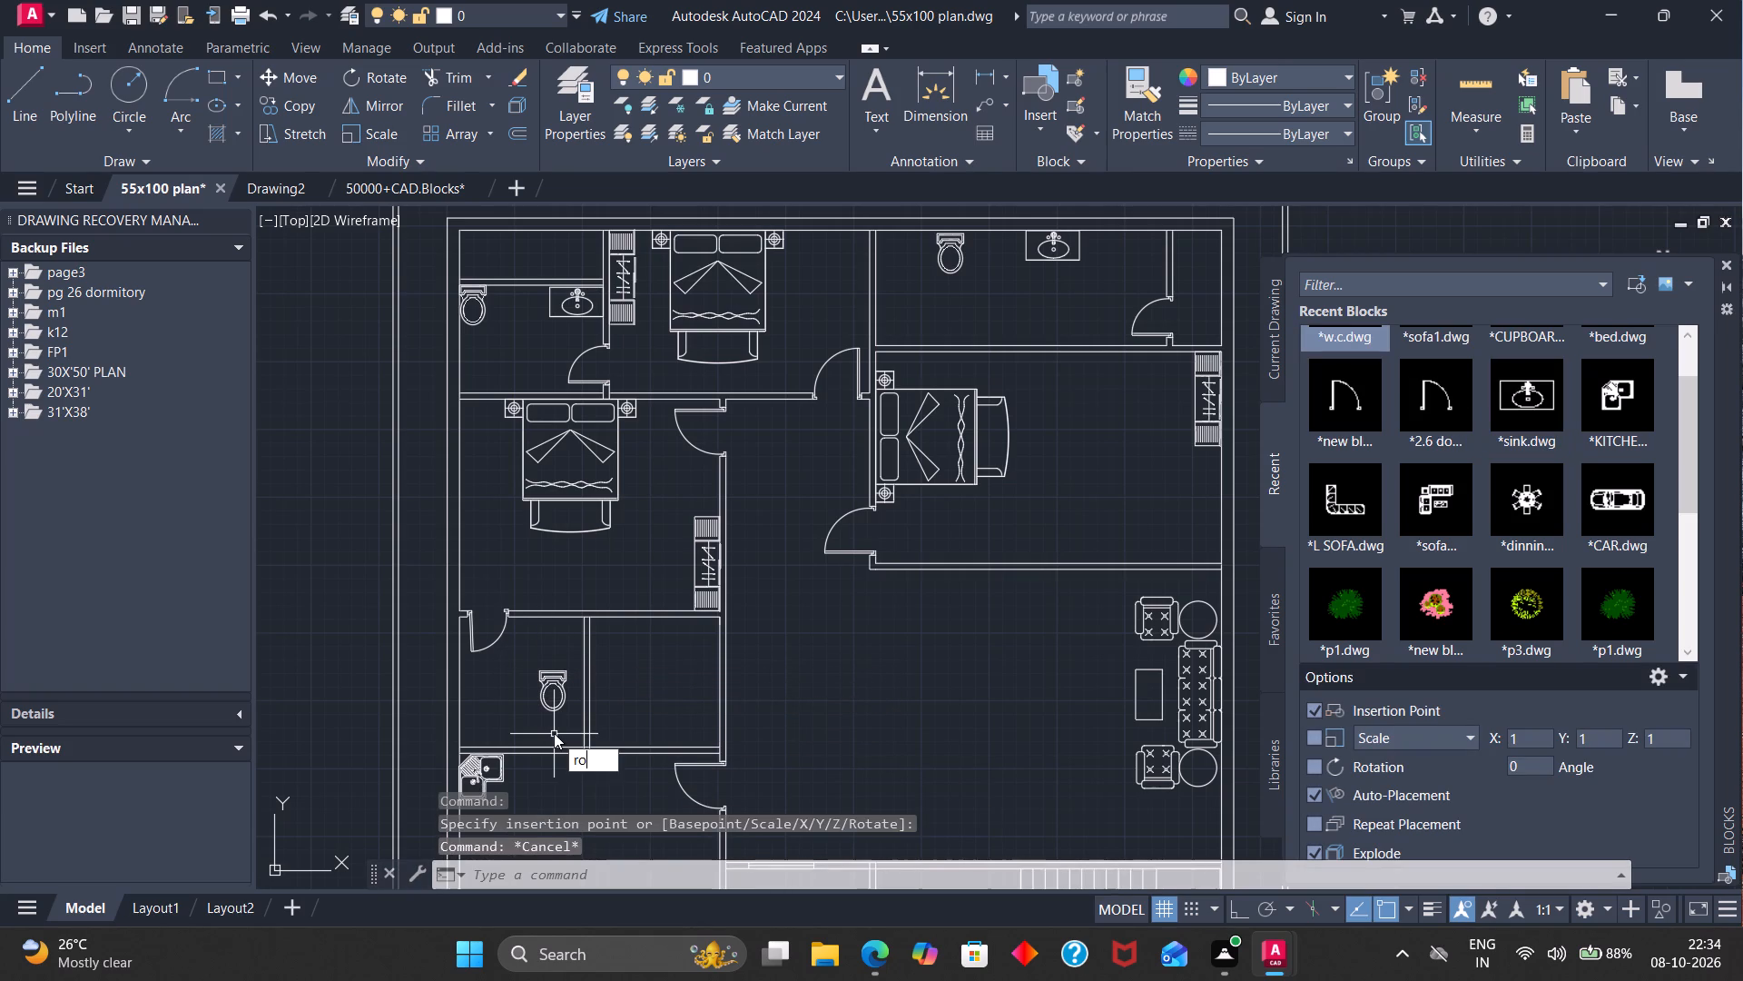
key(Return)
click(546, 699)
key(Return)
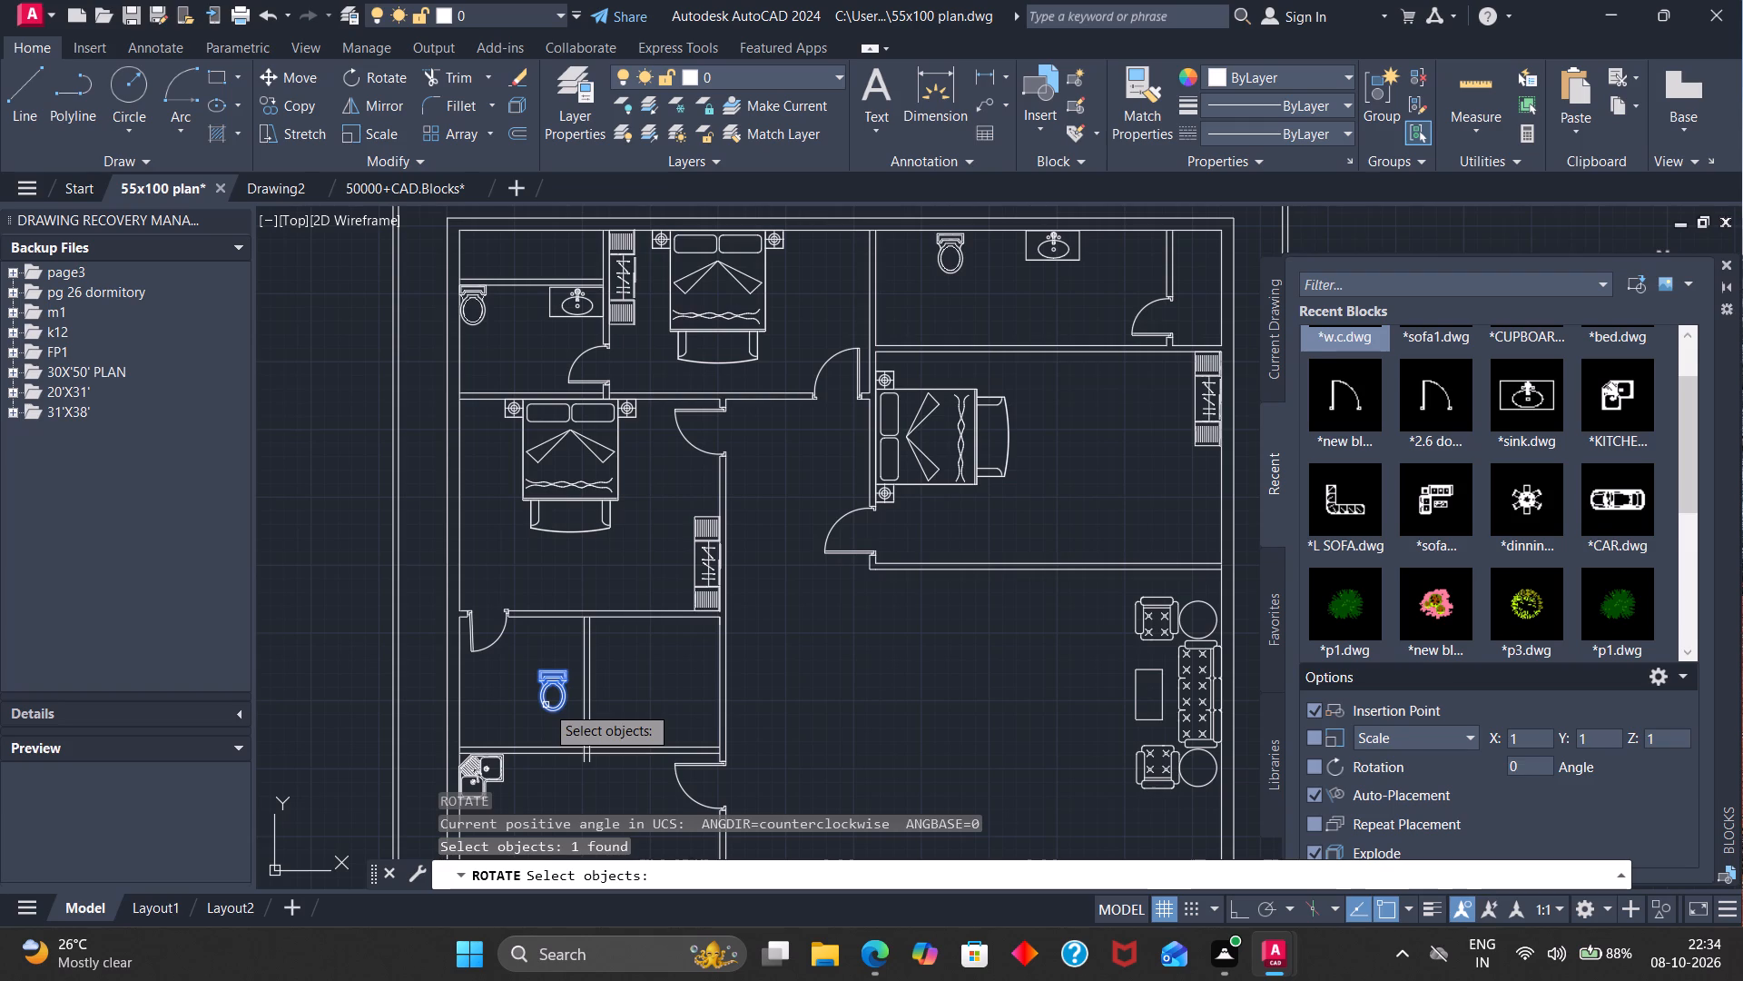
click(542, 672)
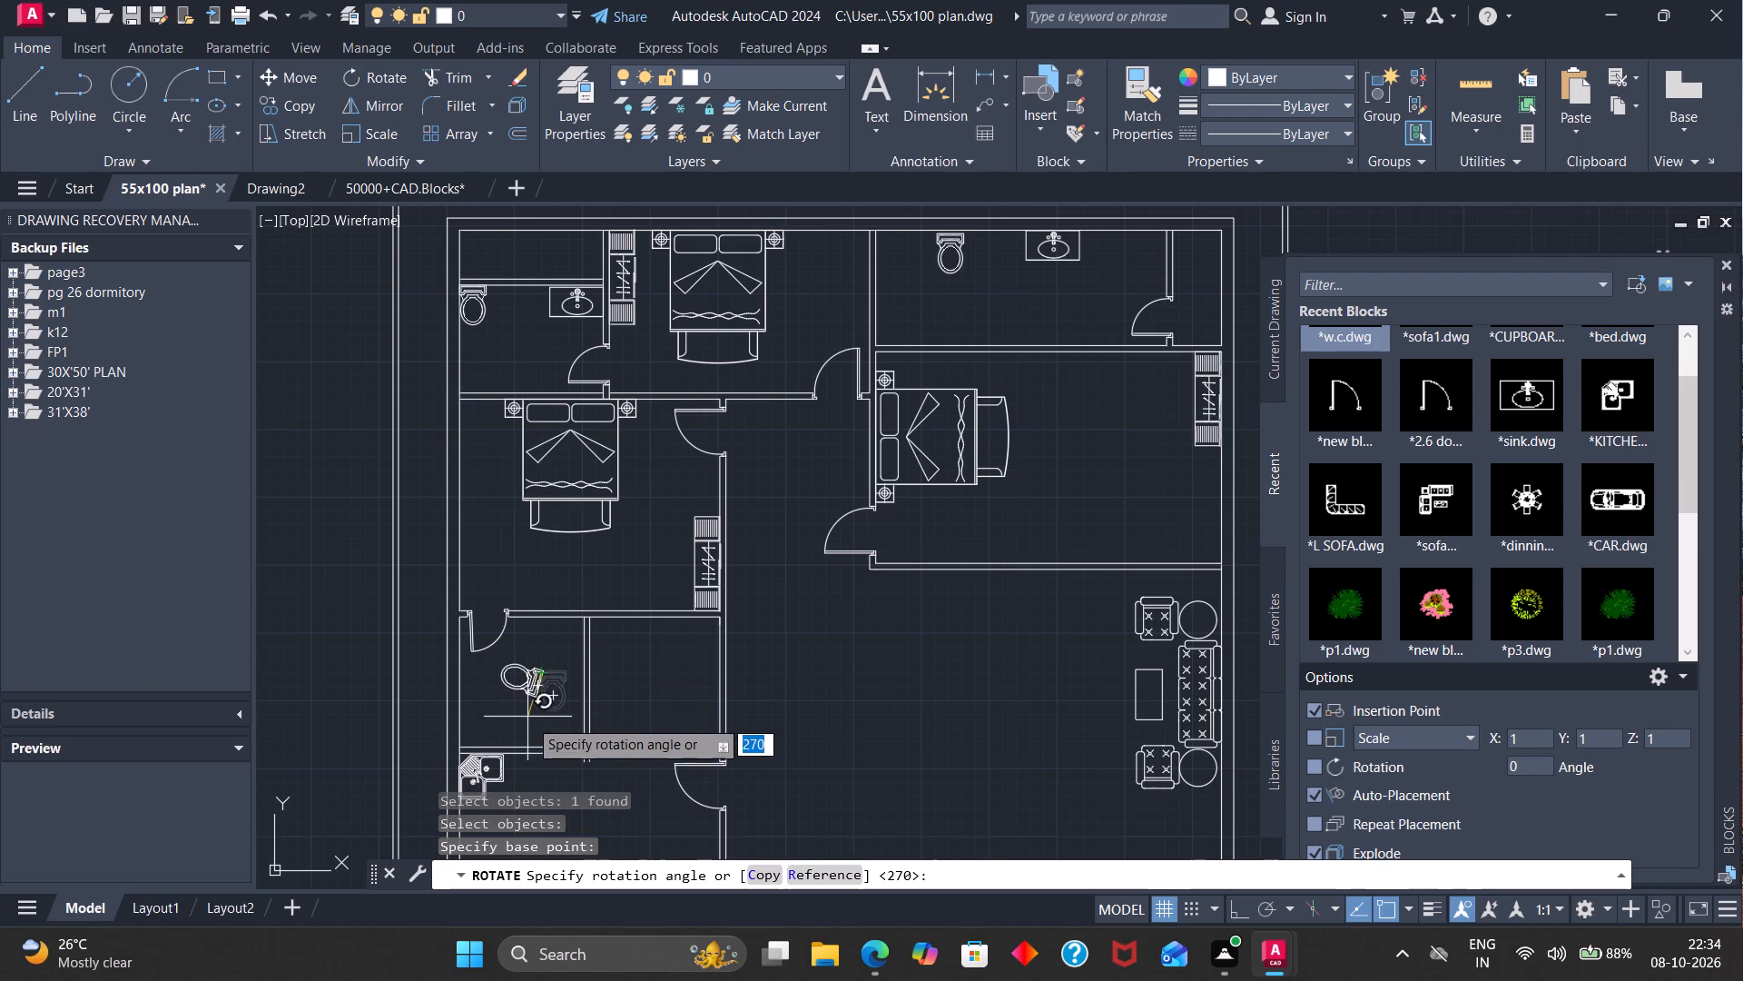
click(535, 672)
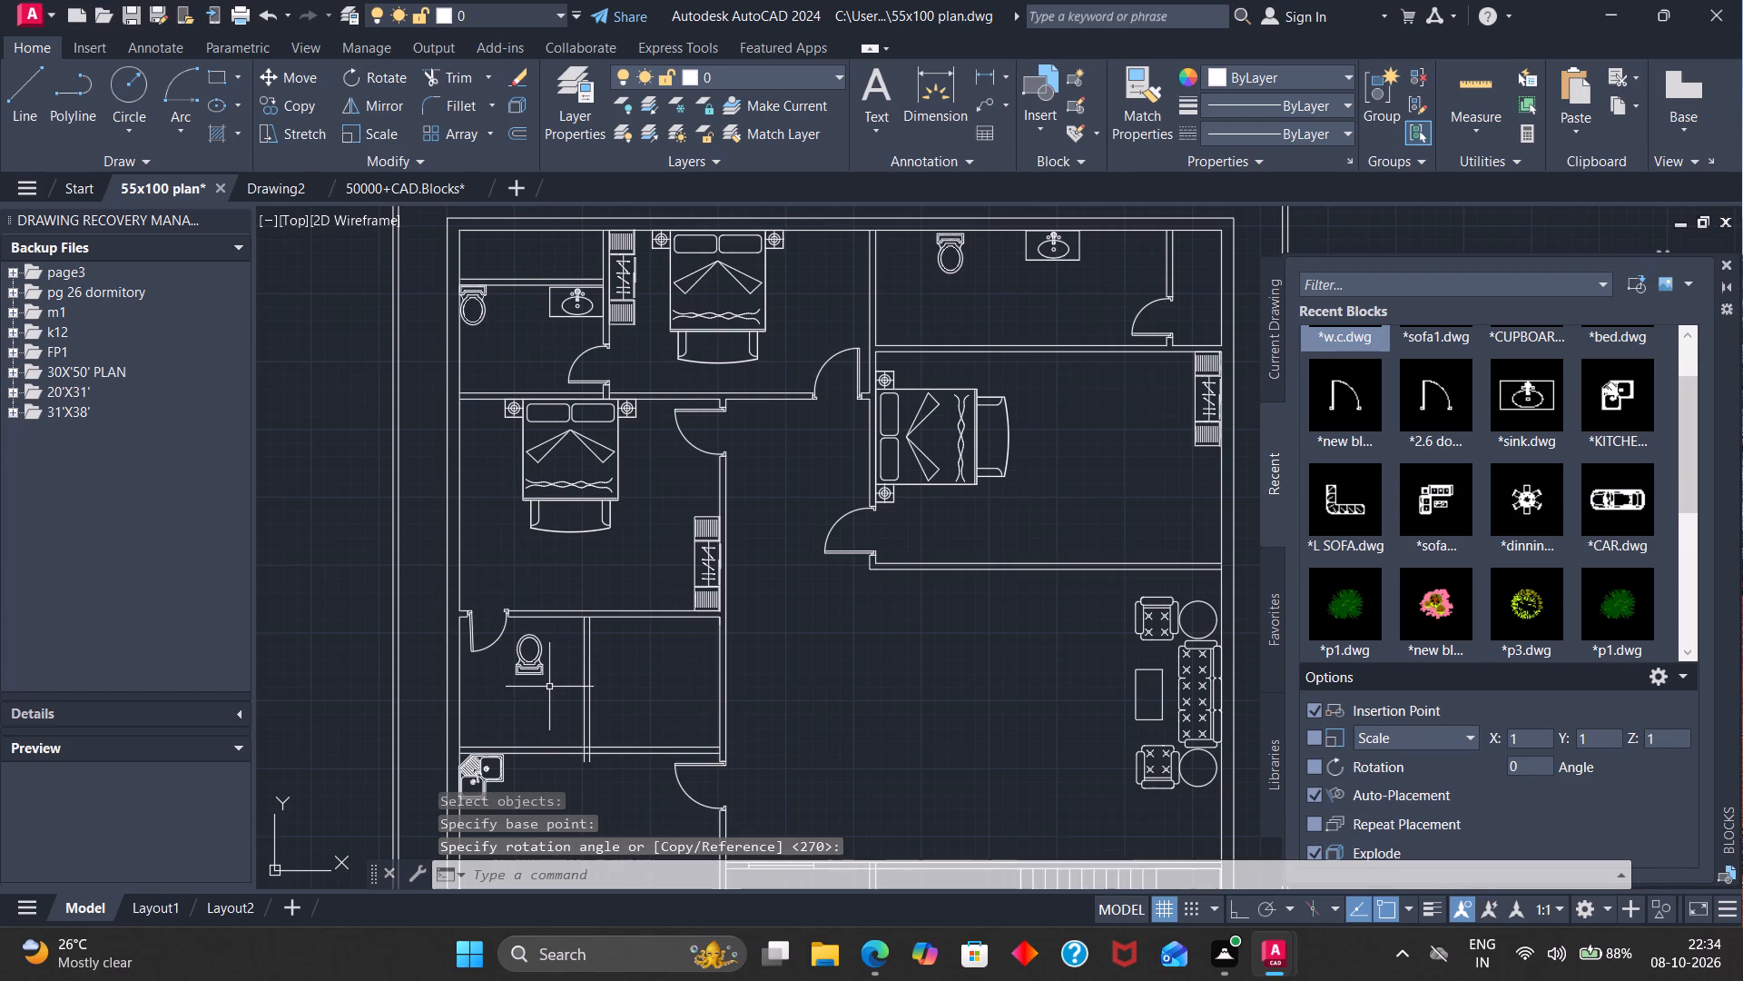
Move the w.c. by the midpoint of its tank's back edge onto the inner line of the room's lower wall.
key(m)
key(Return)
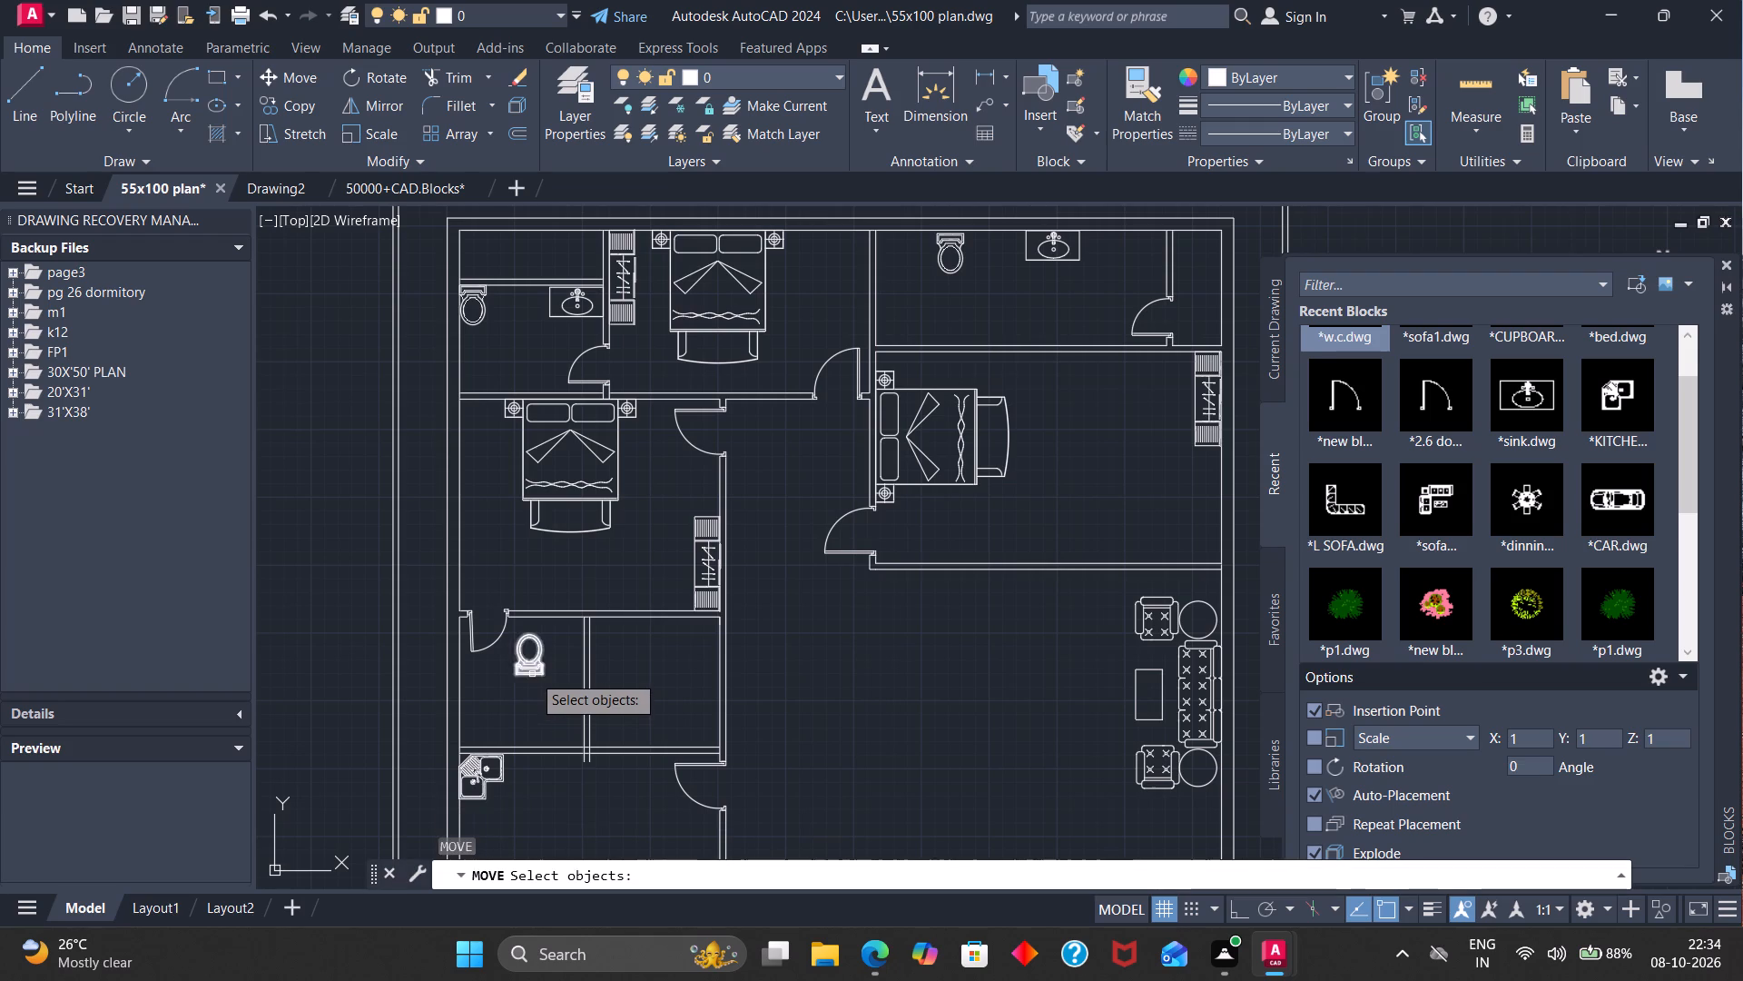
click(532, 674)
key(Return)
scroll(530, 674, up, 2)
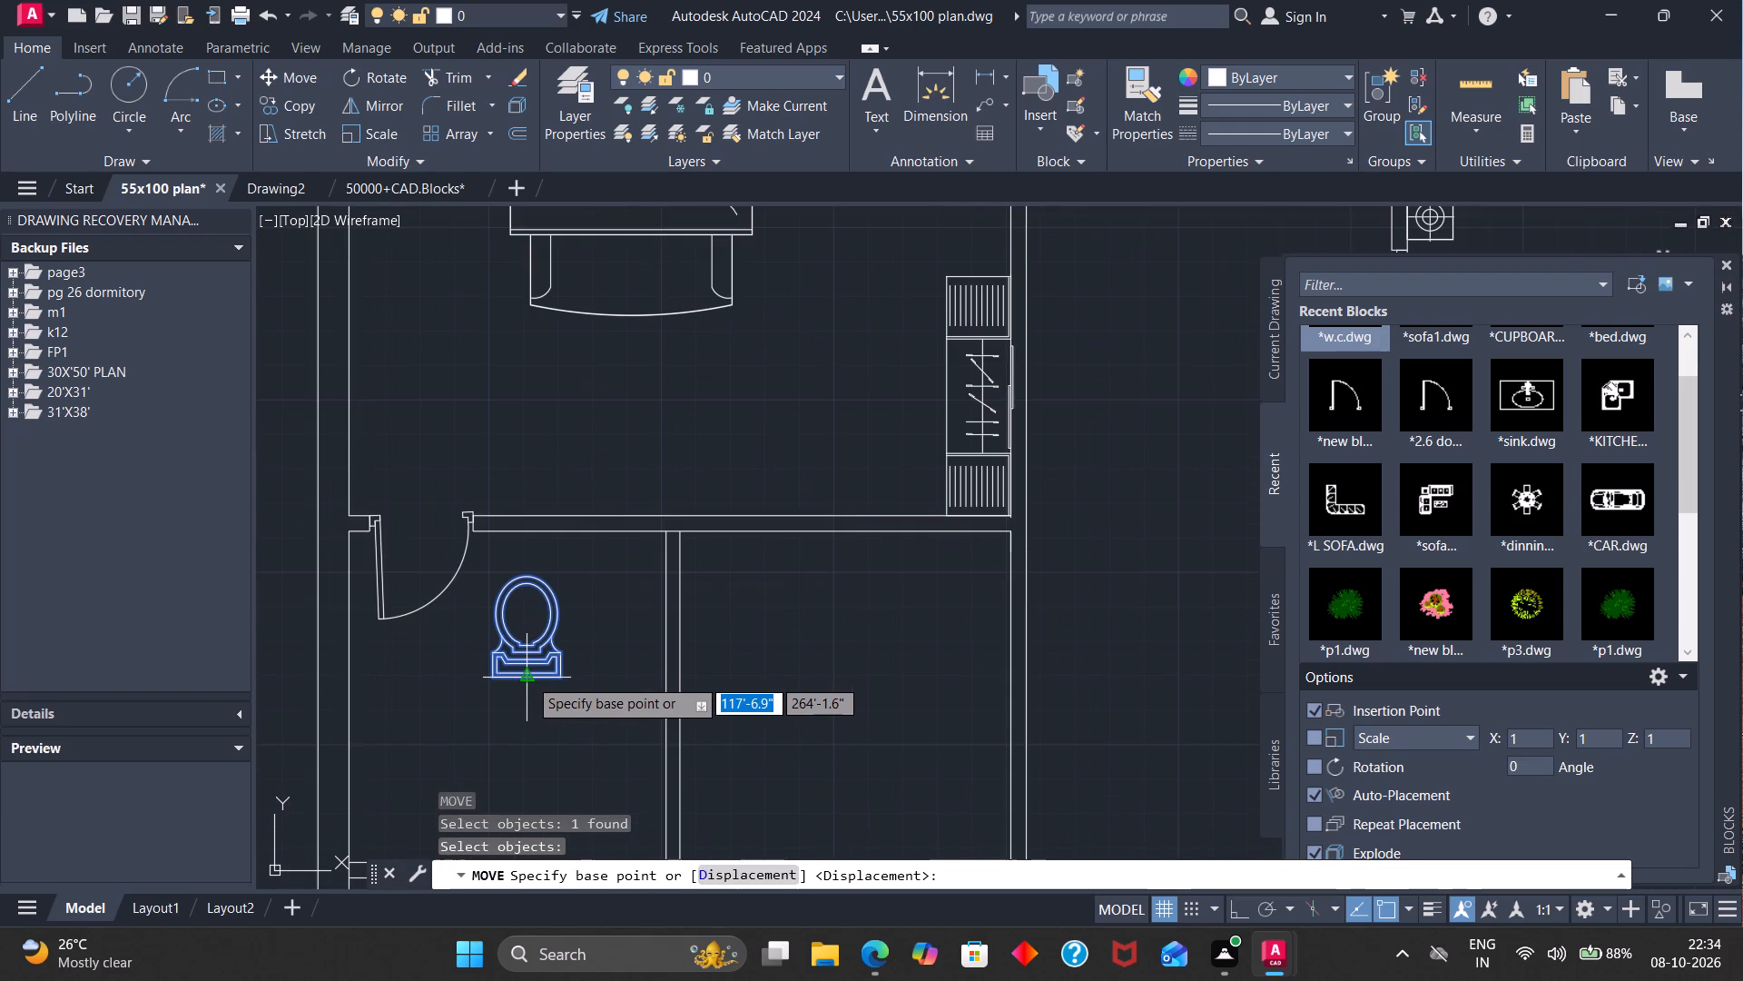
click(528, 678)
scroll(531, 720, down, 2)
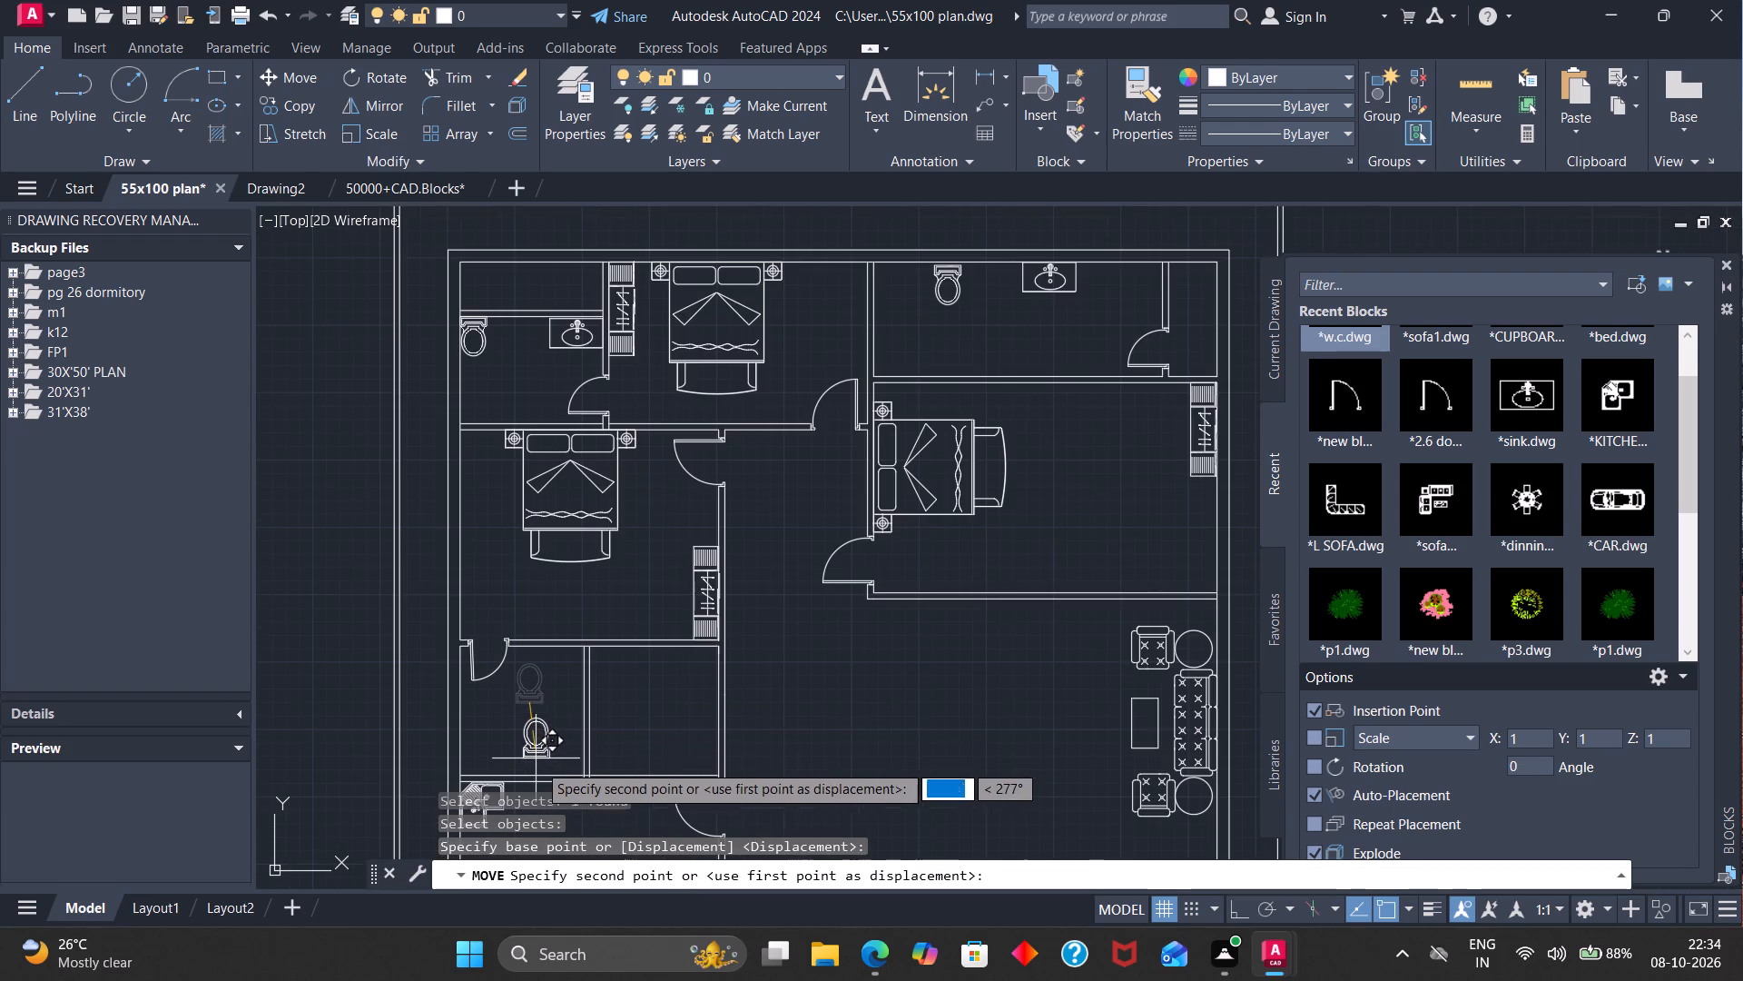
scroll(547, 763, down, 1)
scroll(550, 776, up, 6)
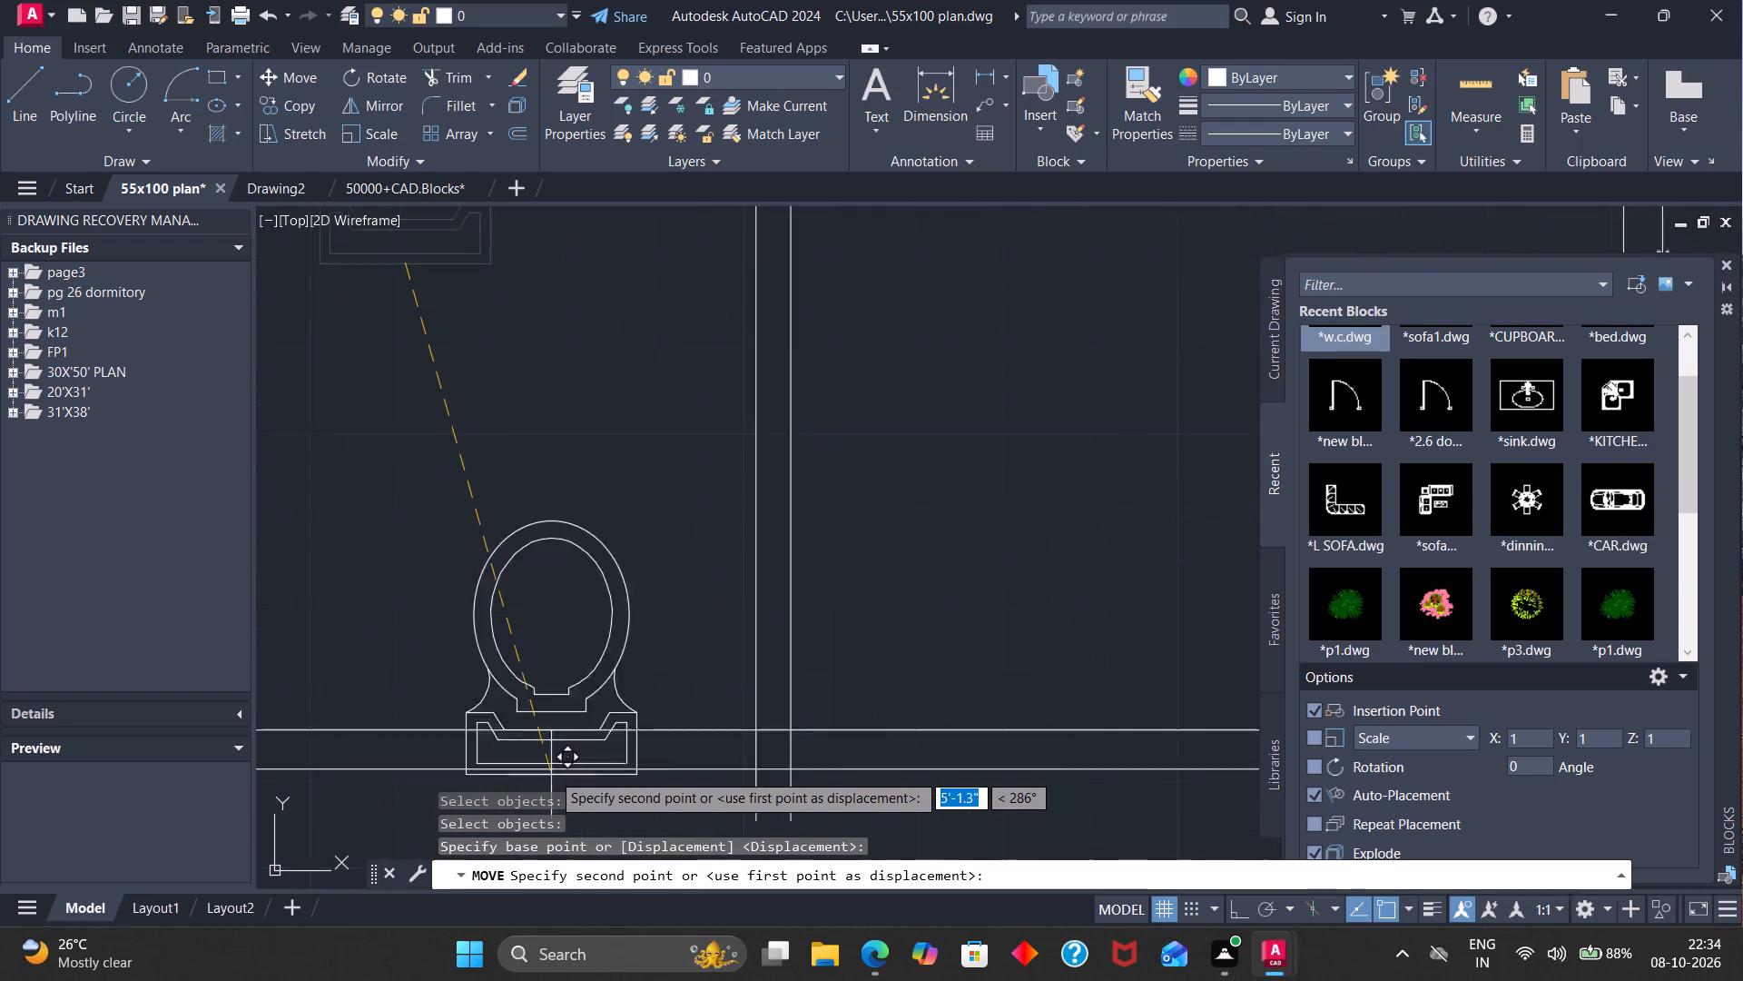
click(563, 705)
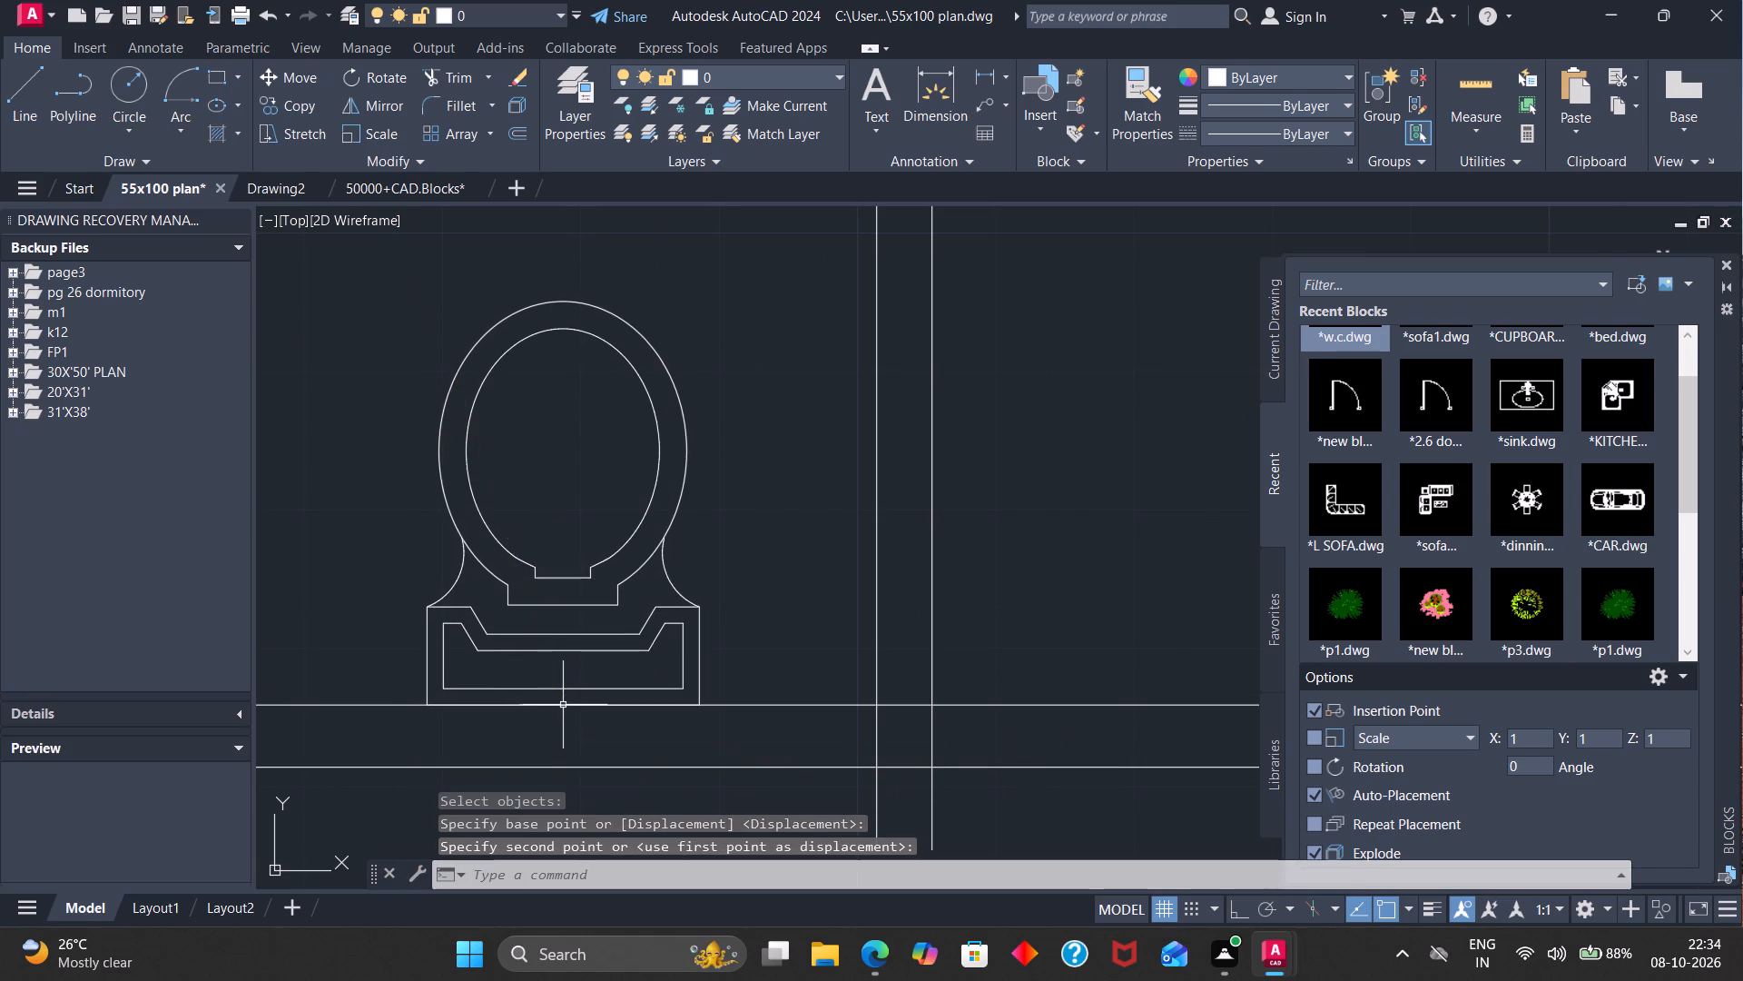
Examine the overall plan layout and the bedrooms and bathrooms at its upper end.
scroll(605, 702, down, 6)
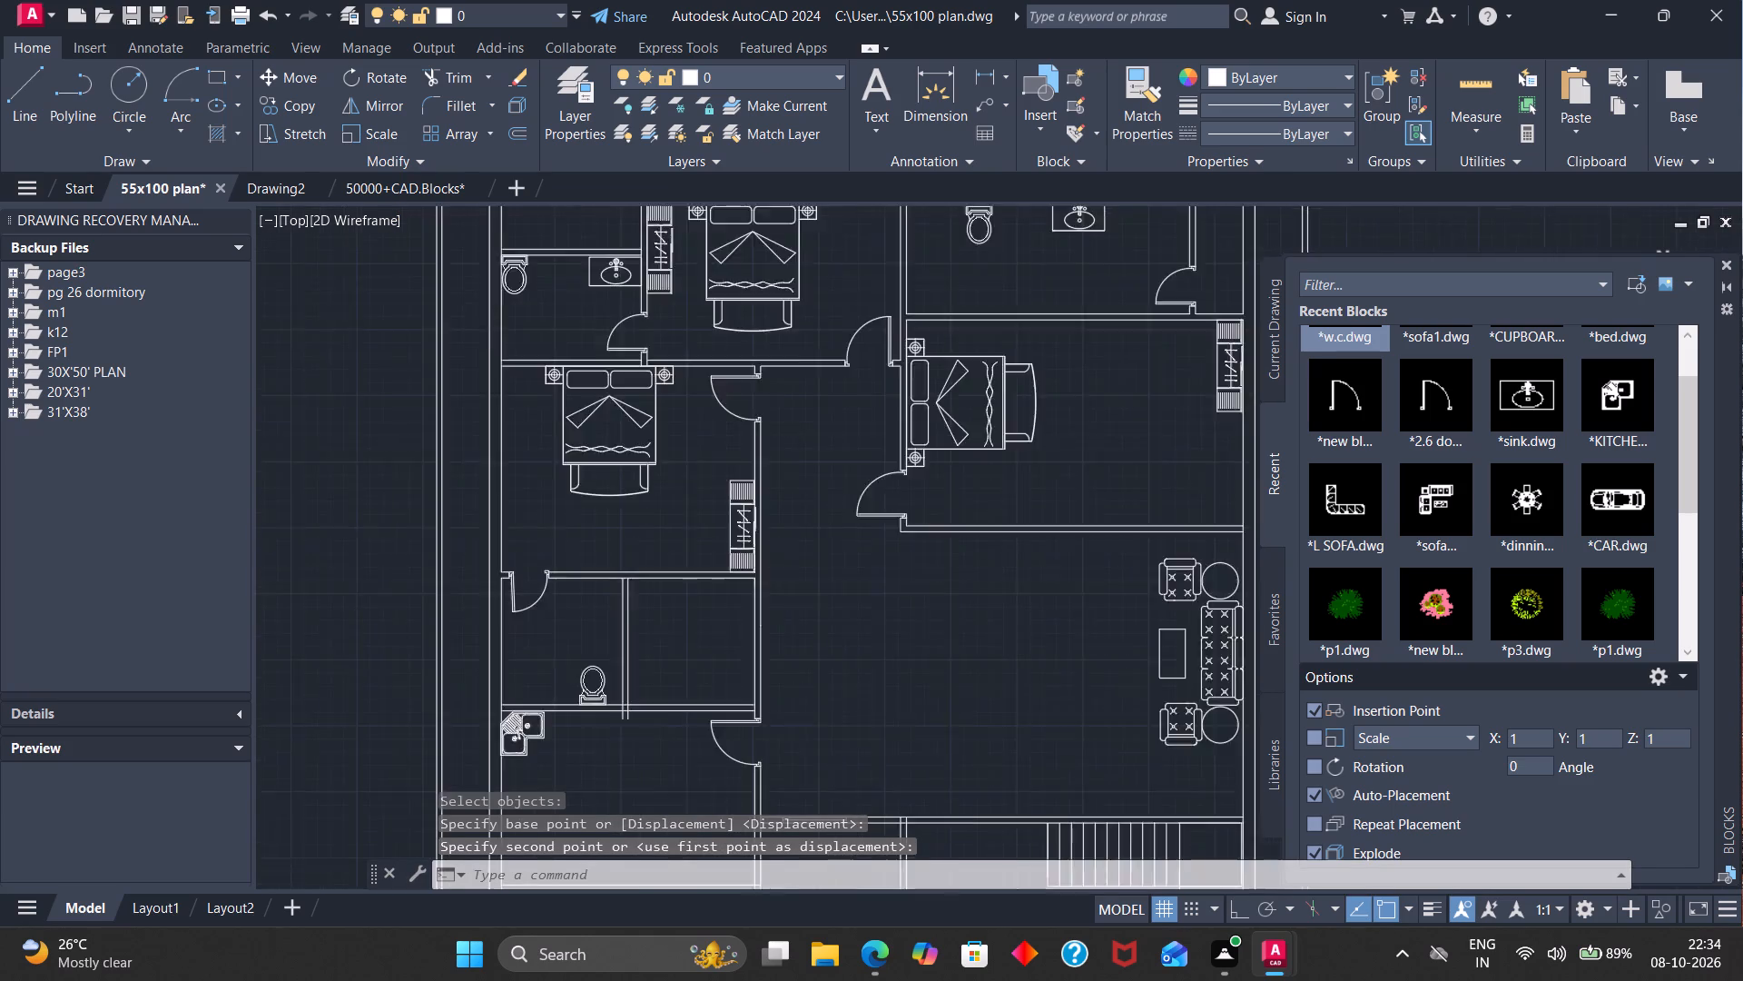
scroll(655, 673, down, 4)
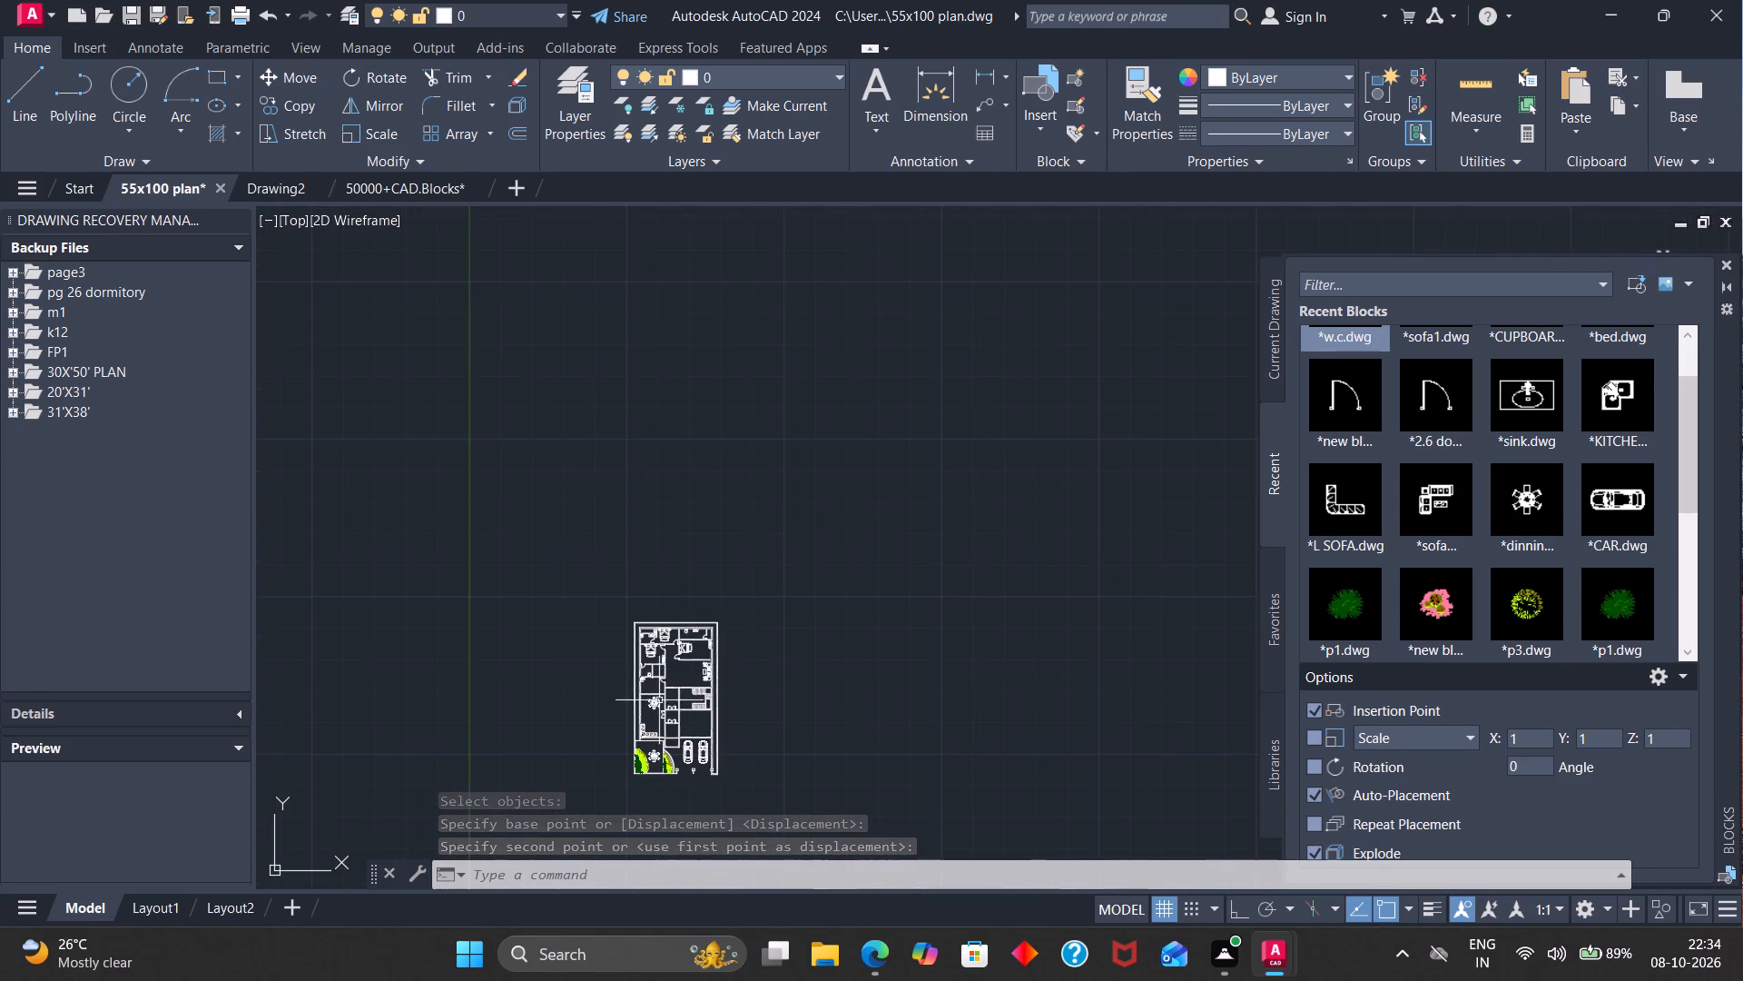
scroll(706, 776, up, 3)
scroll(599, 555, down, 1)
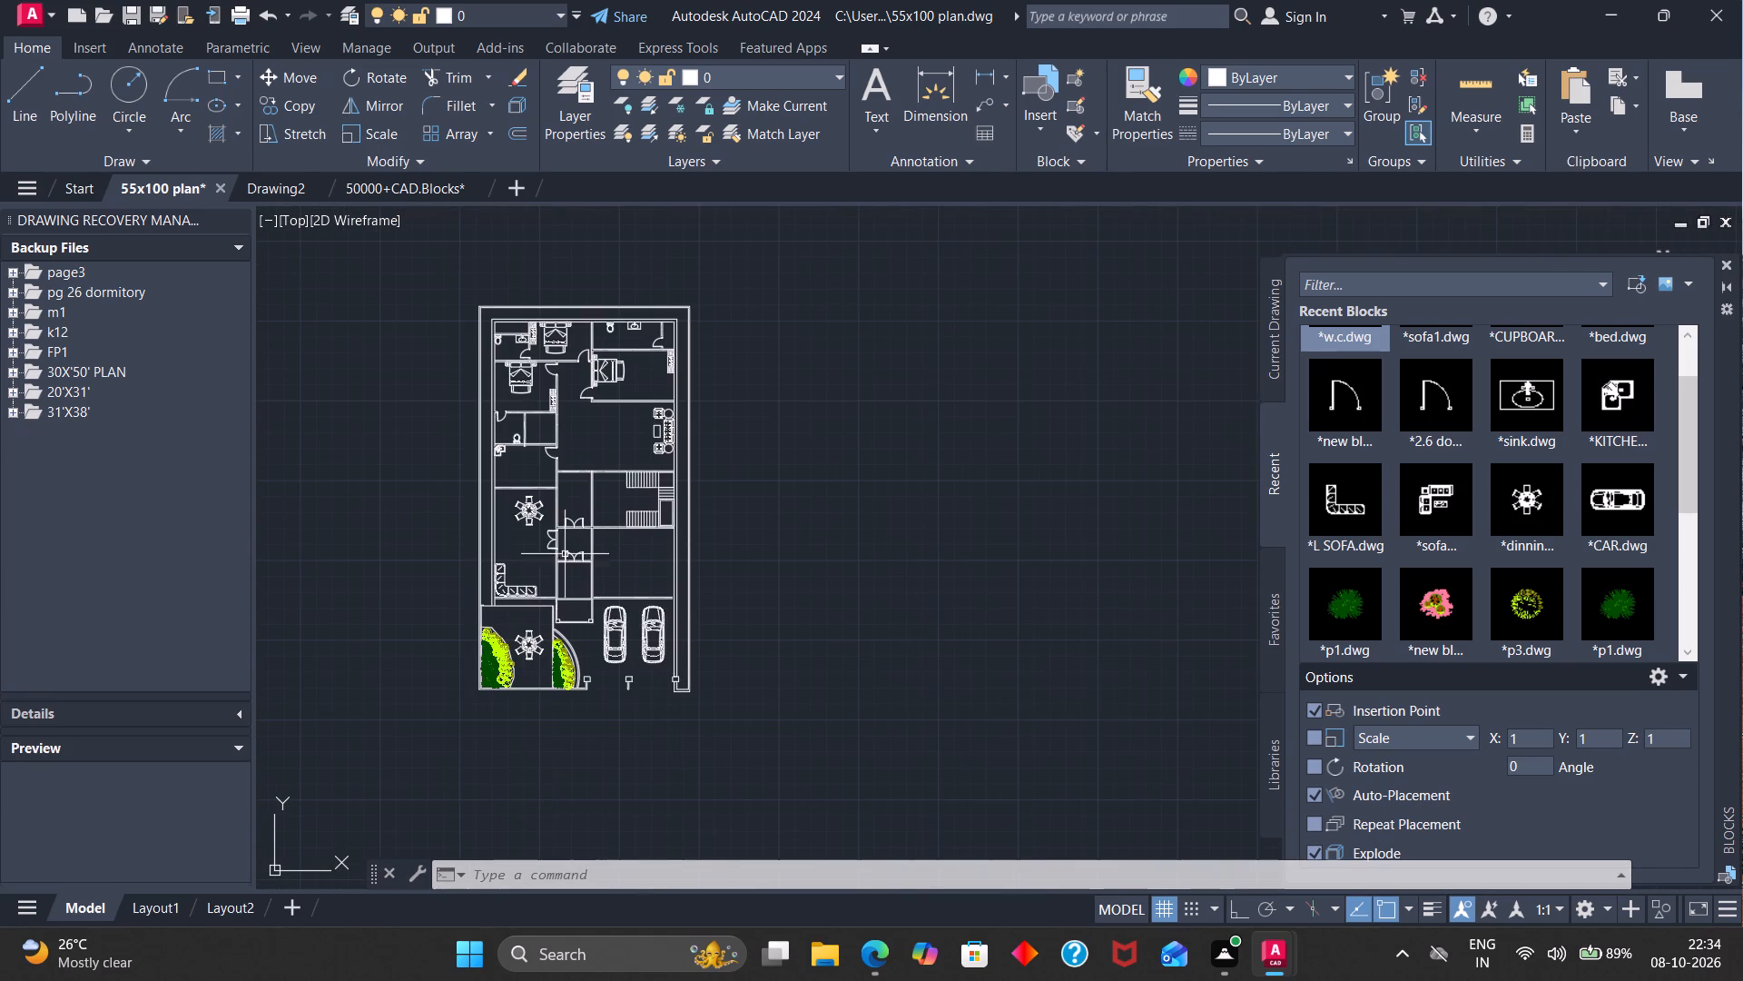
scroll(510, 396, up, 2)
scroll(510, 396, down, 1)
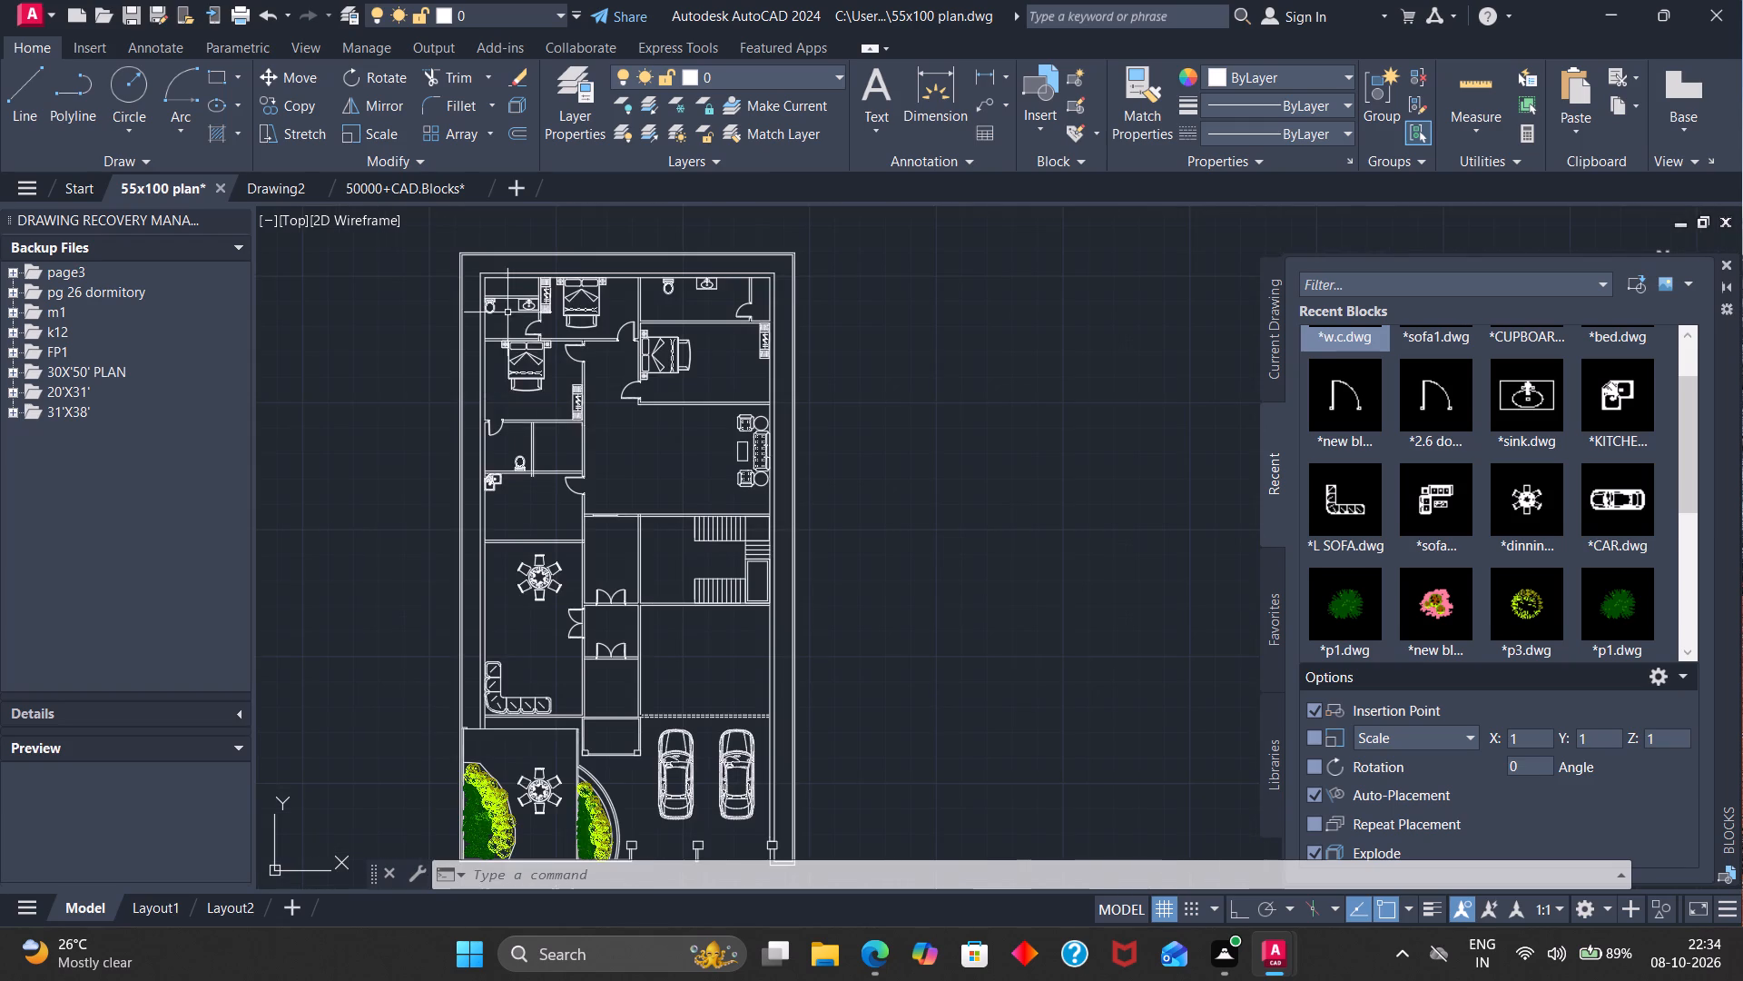
scroll(509, 298, up, 3)
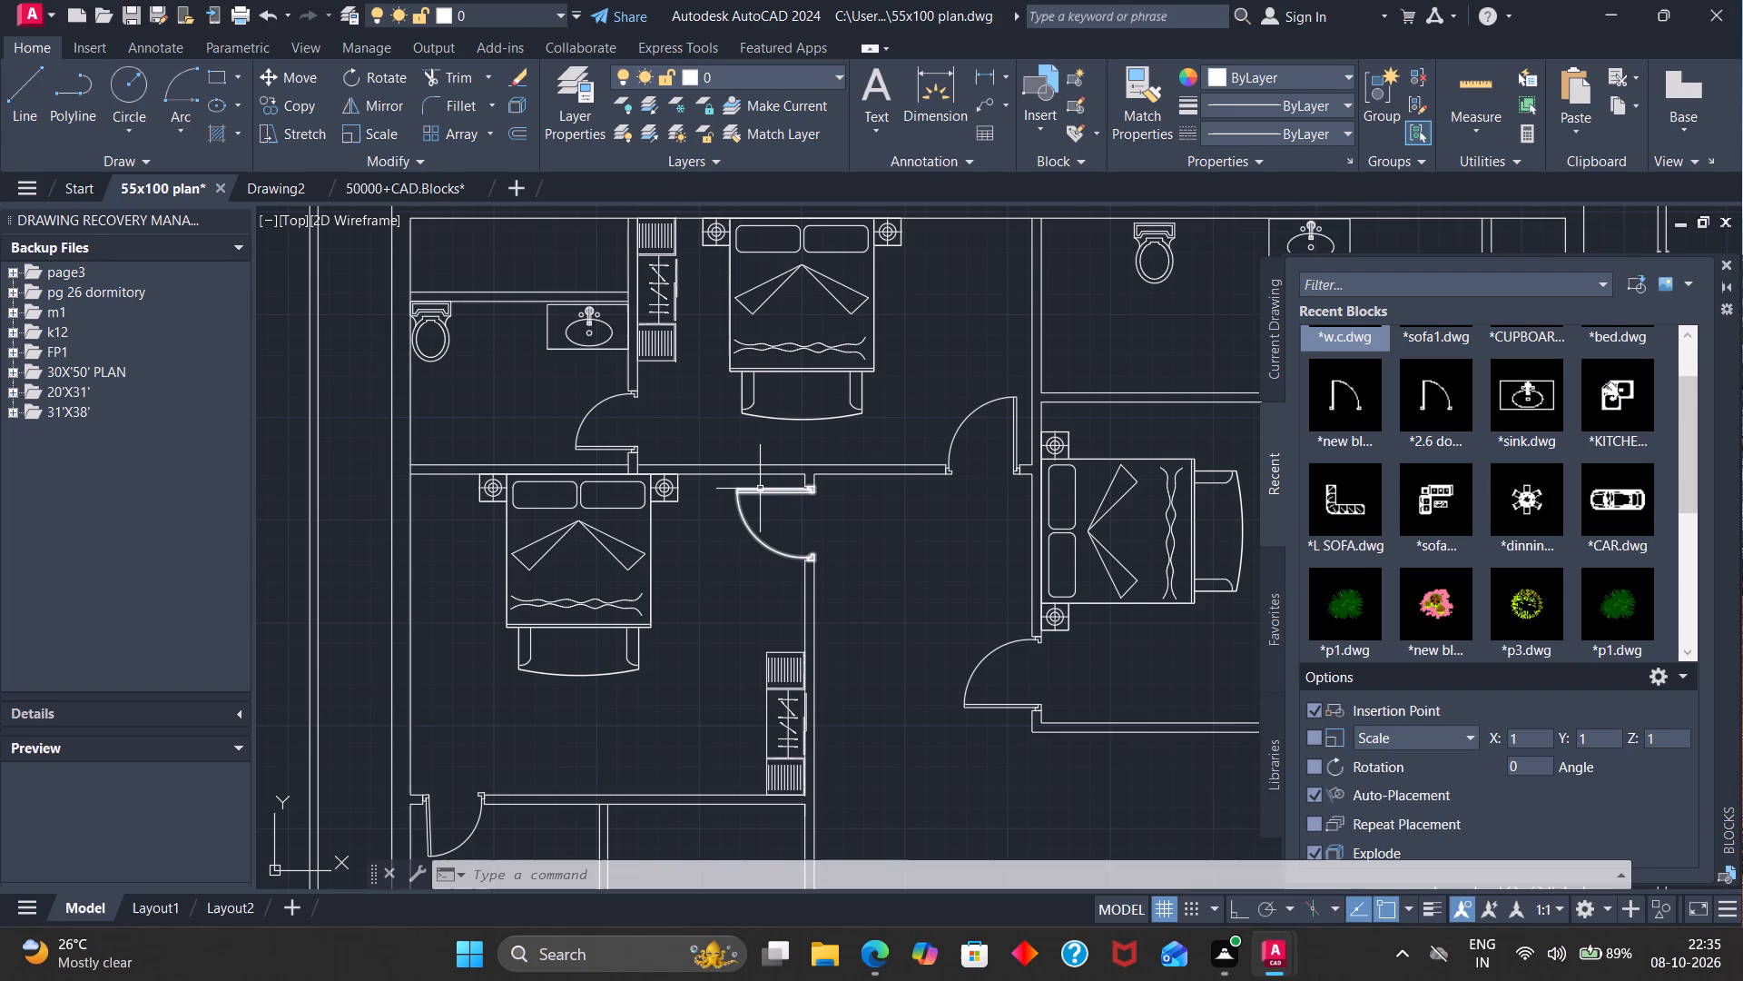
scroll(760, 489, down, 1)
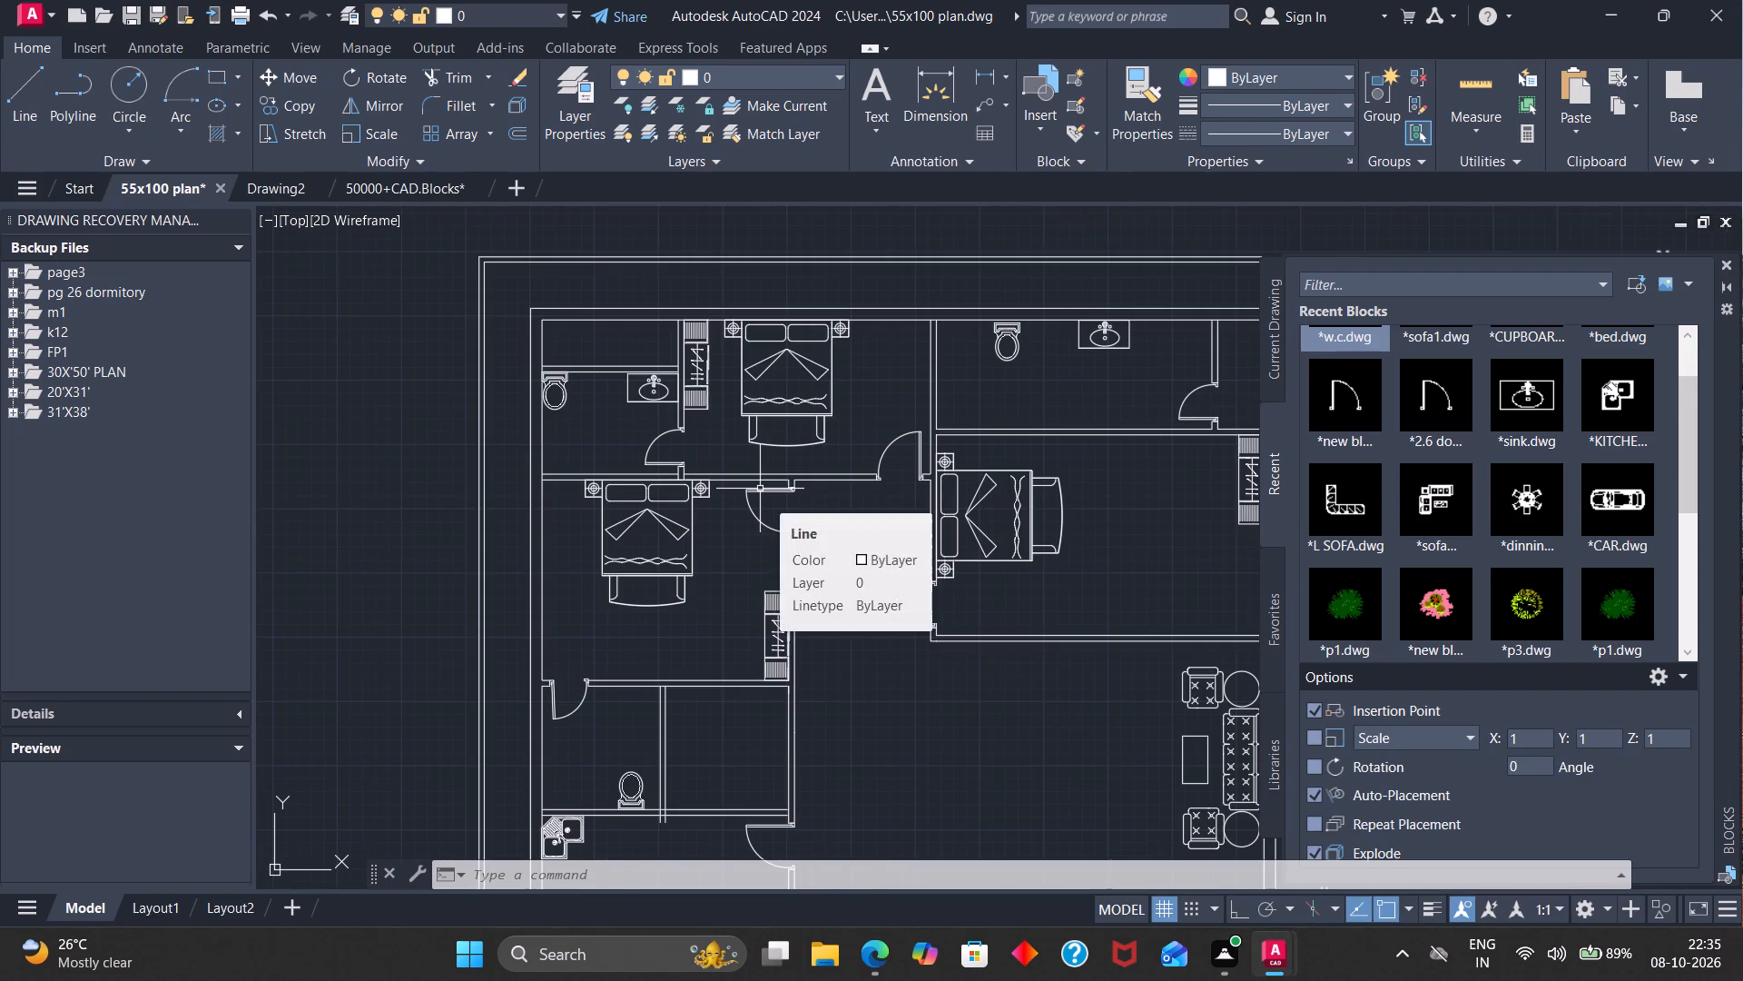
scroll(760, 489, down, 1)
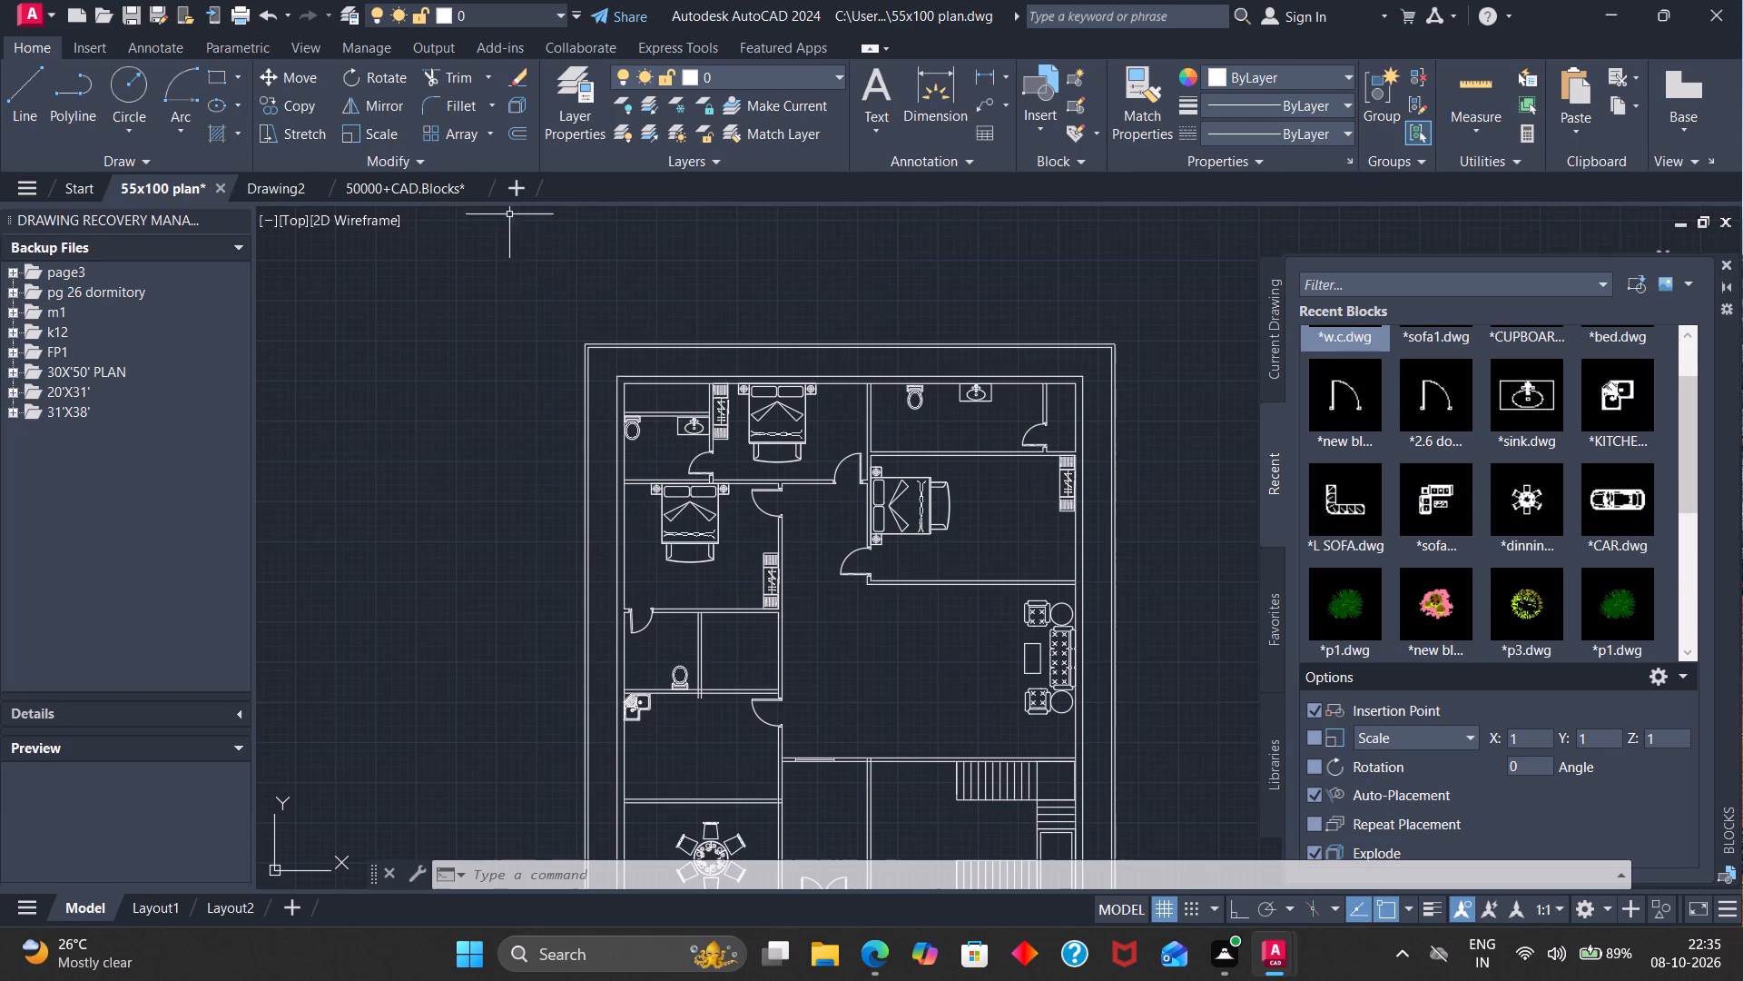
Draw a vertical line about 7'-1" long across the upper-right bathroom, between its upper and lower walls beside the w.c.
click(38, 97)
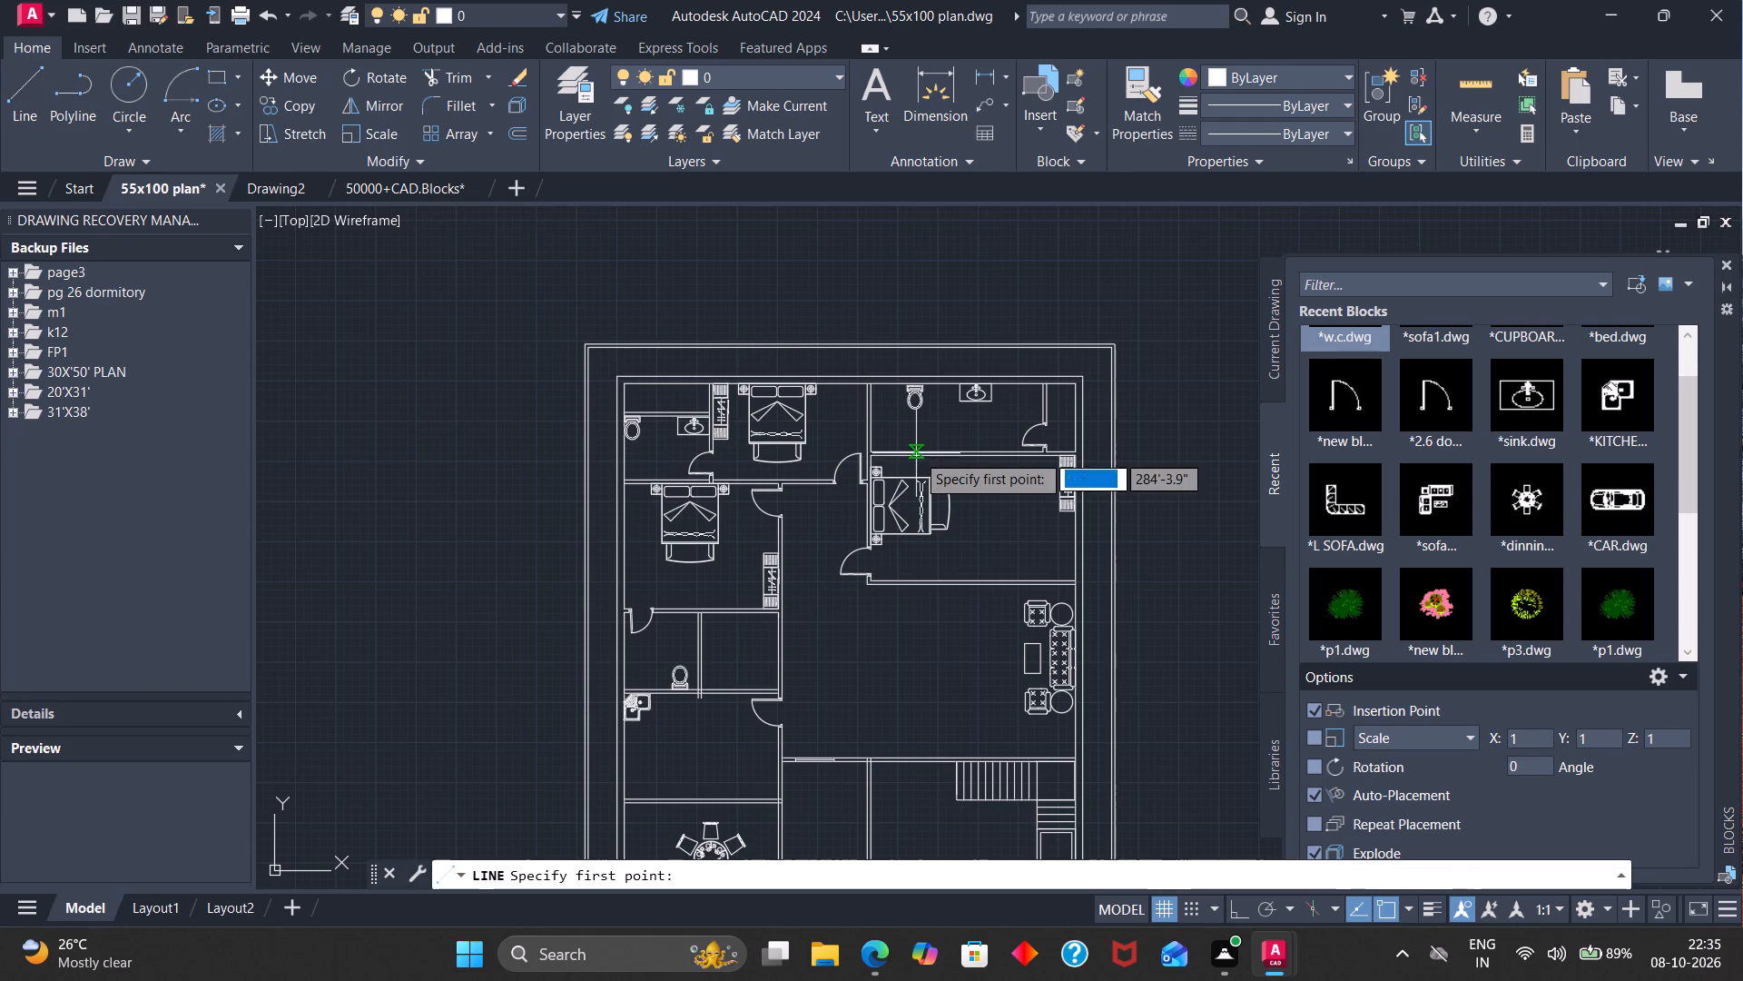
scroll(892, 360, up, 3)
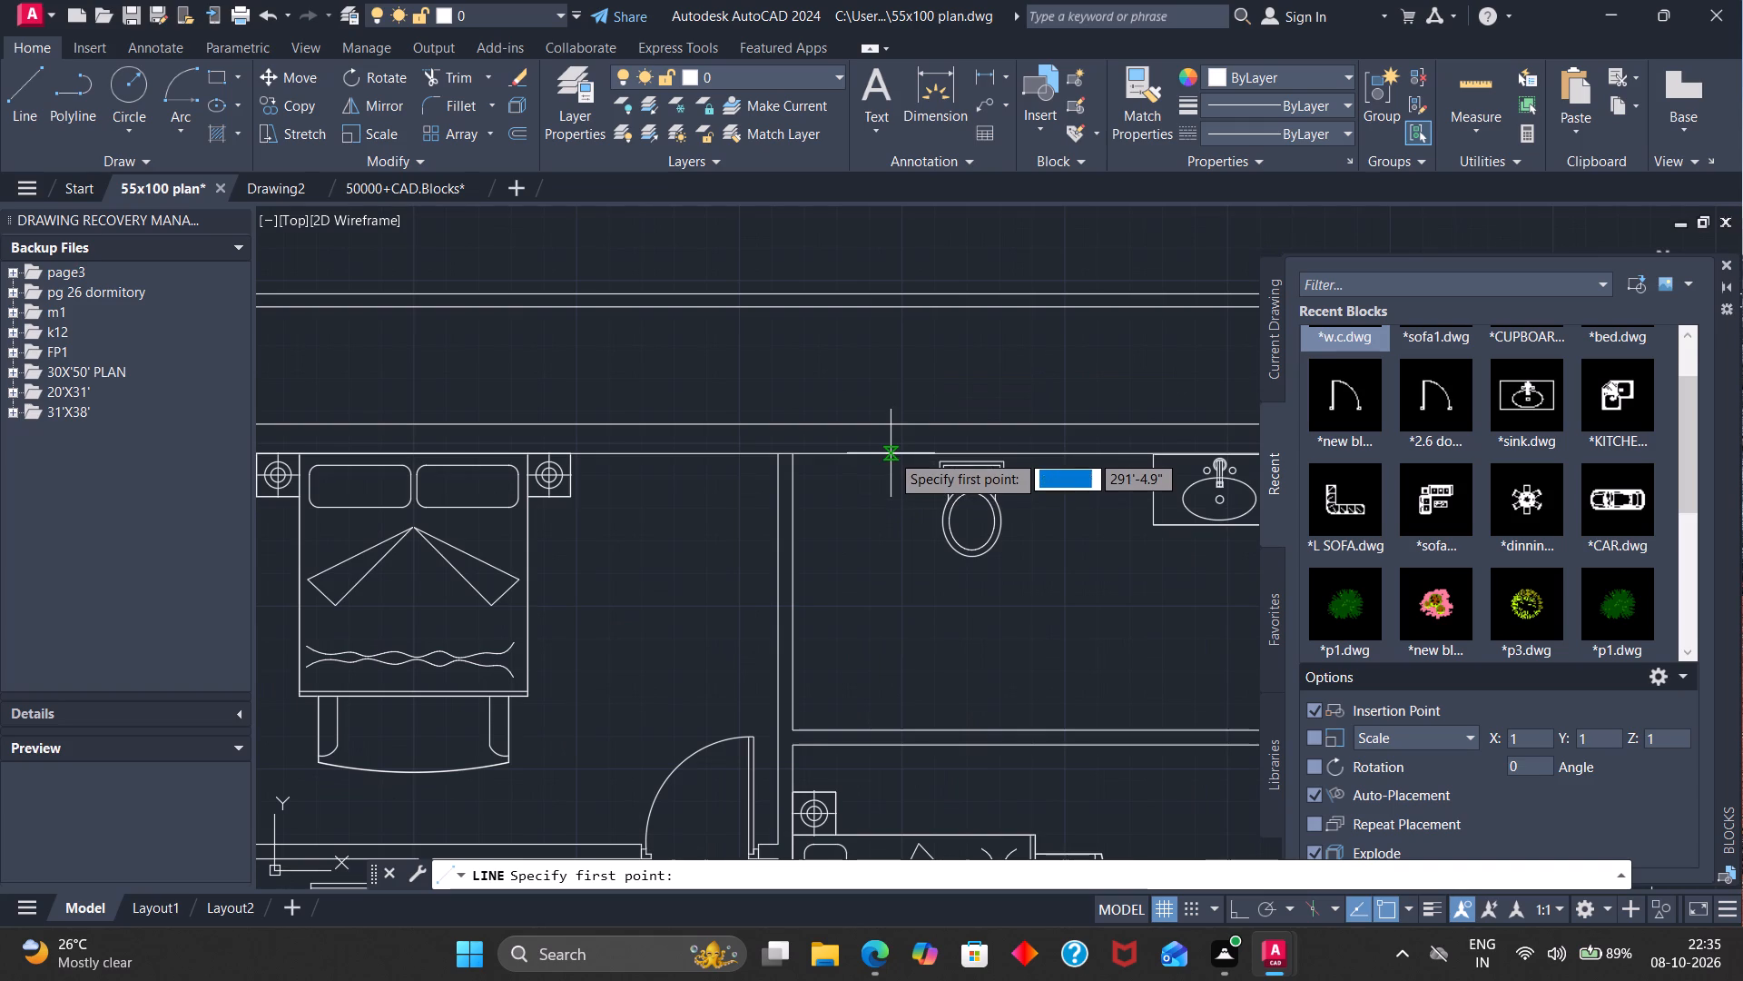
click(891, 453)
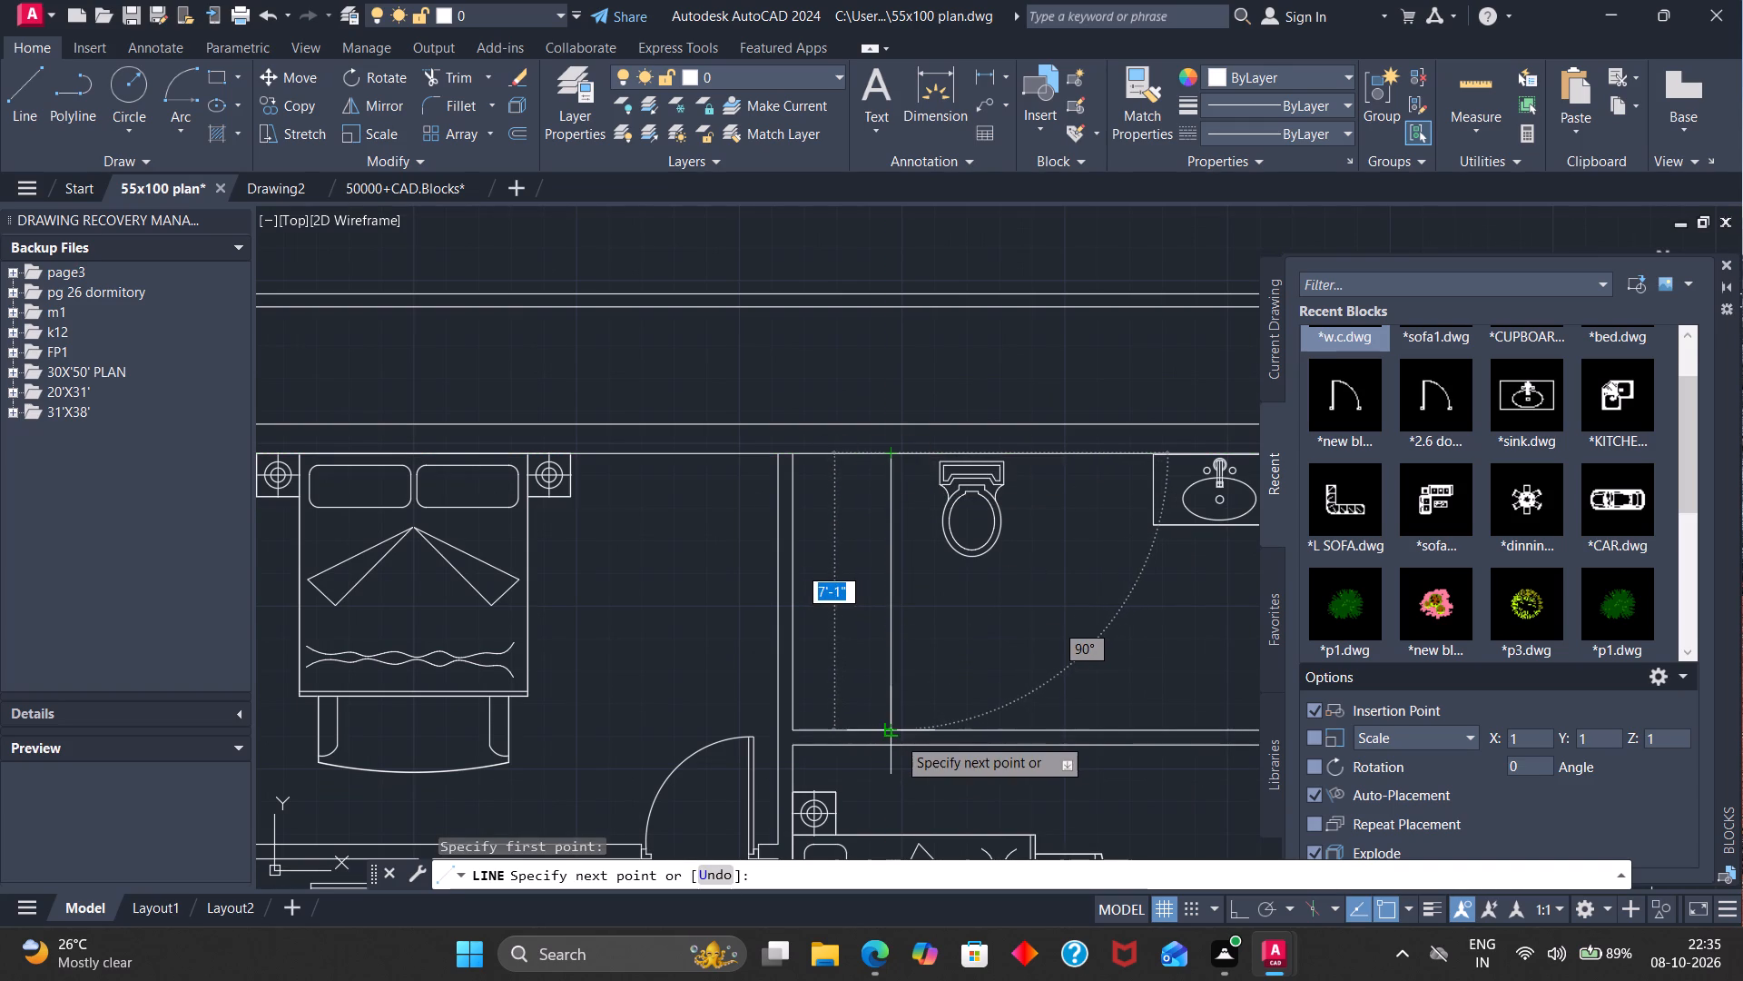
click(897, 737)
key(Escape)
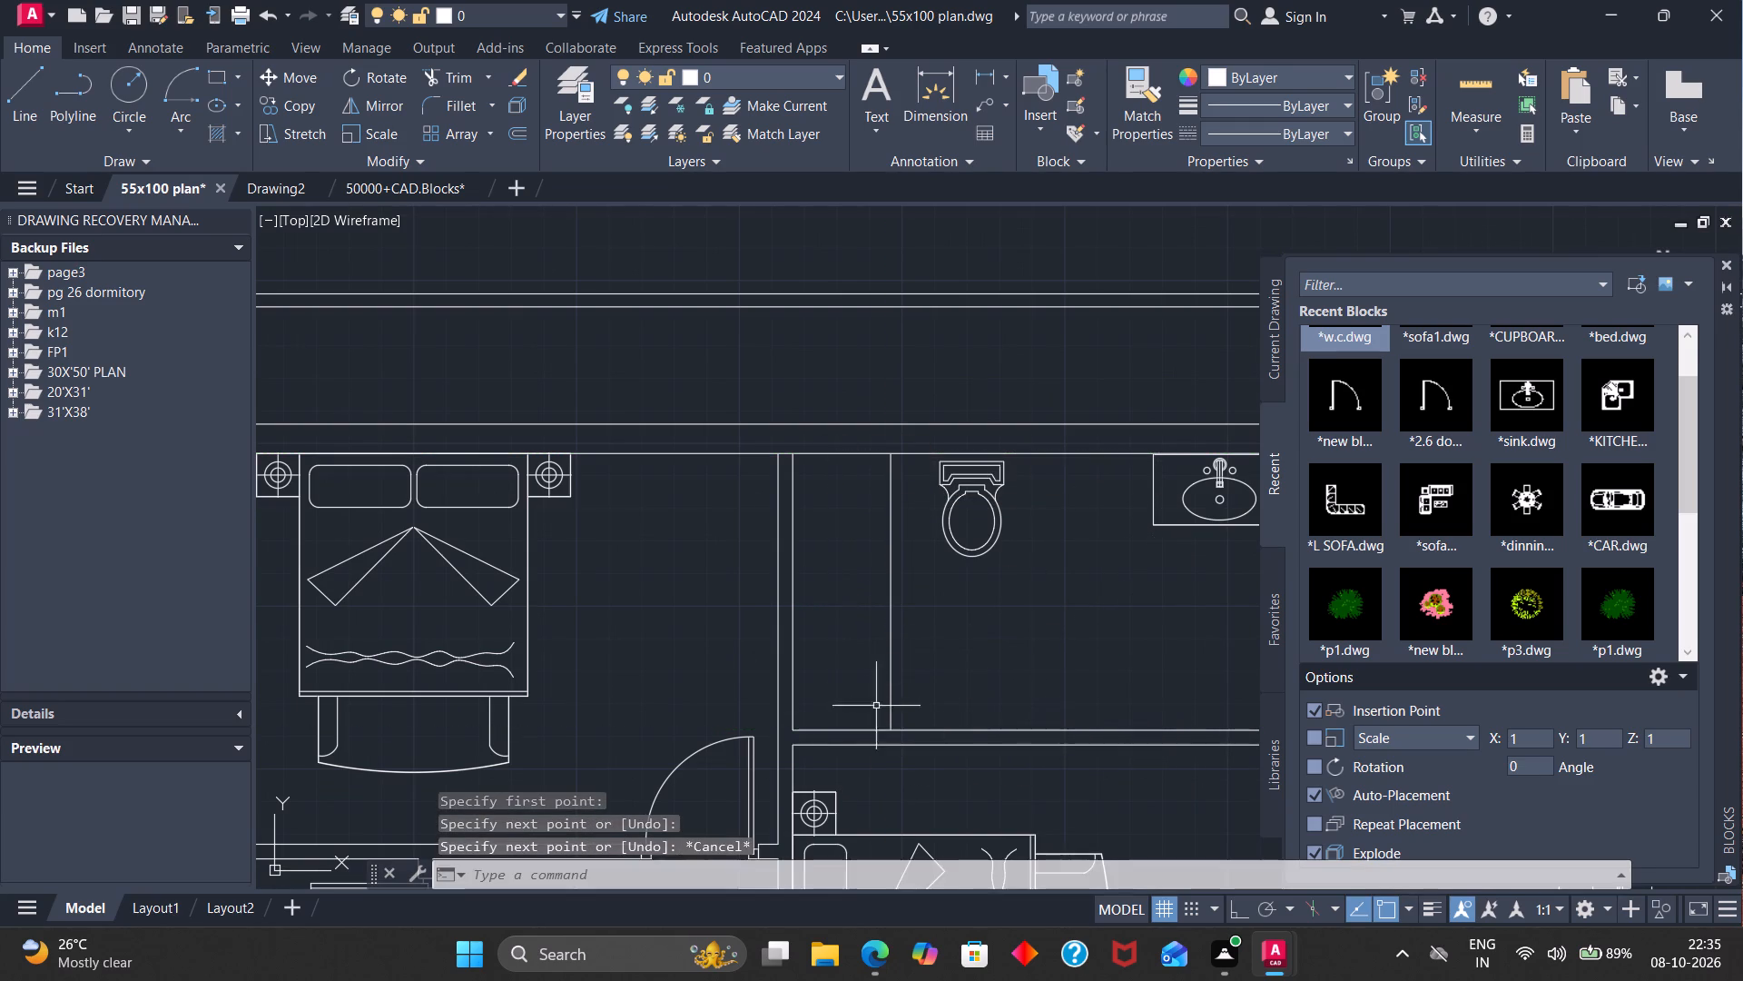
Draw the staircase walking line from the upper flight's first tread about 10'-4" to the corner landing, down the side flight, and out through the lower flight.
scroll(704, 687, down, 4)
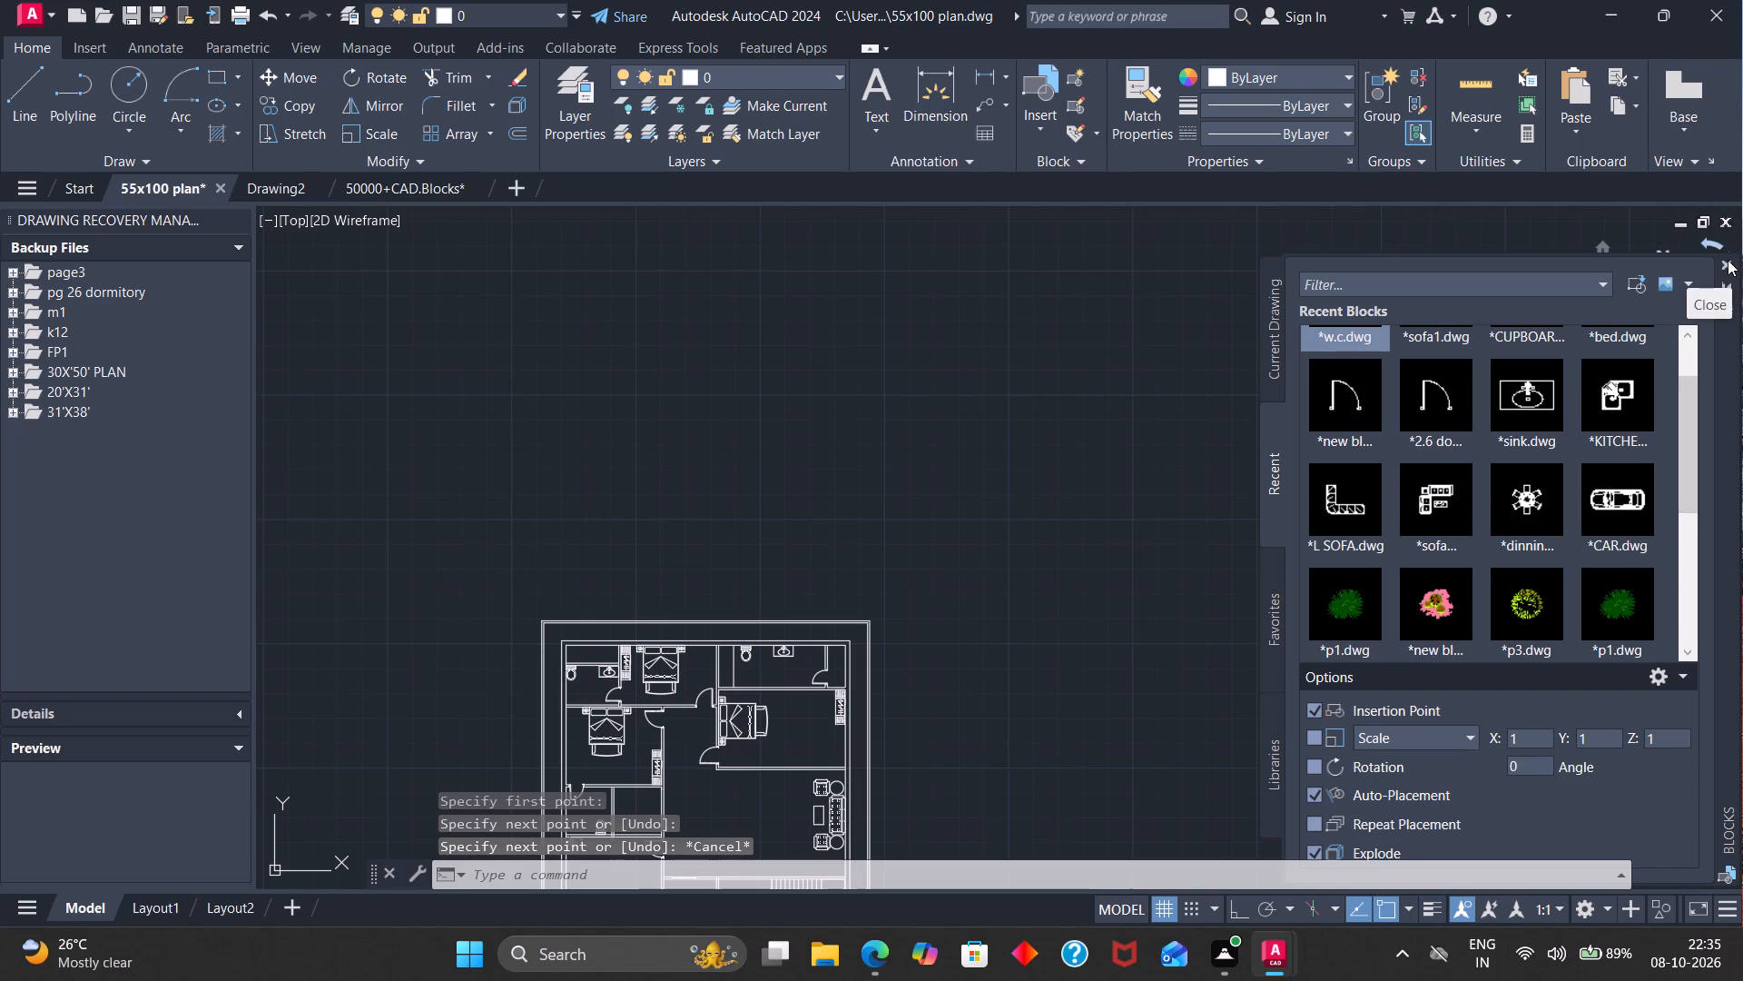
scroll(1003, 666, down, 2)
scroll(888, 847, down, 1)
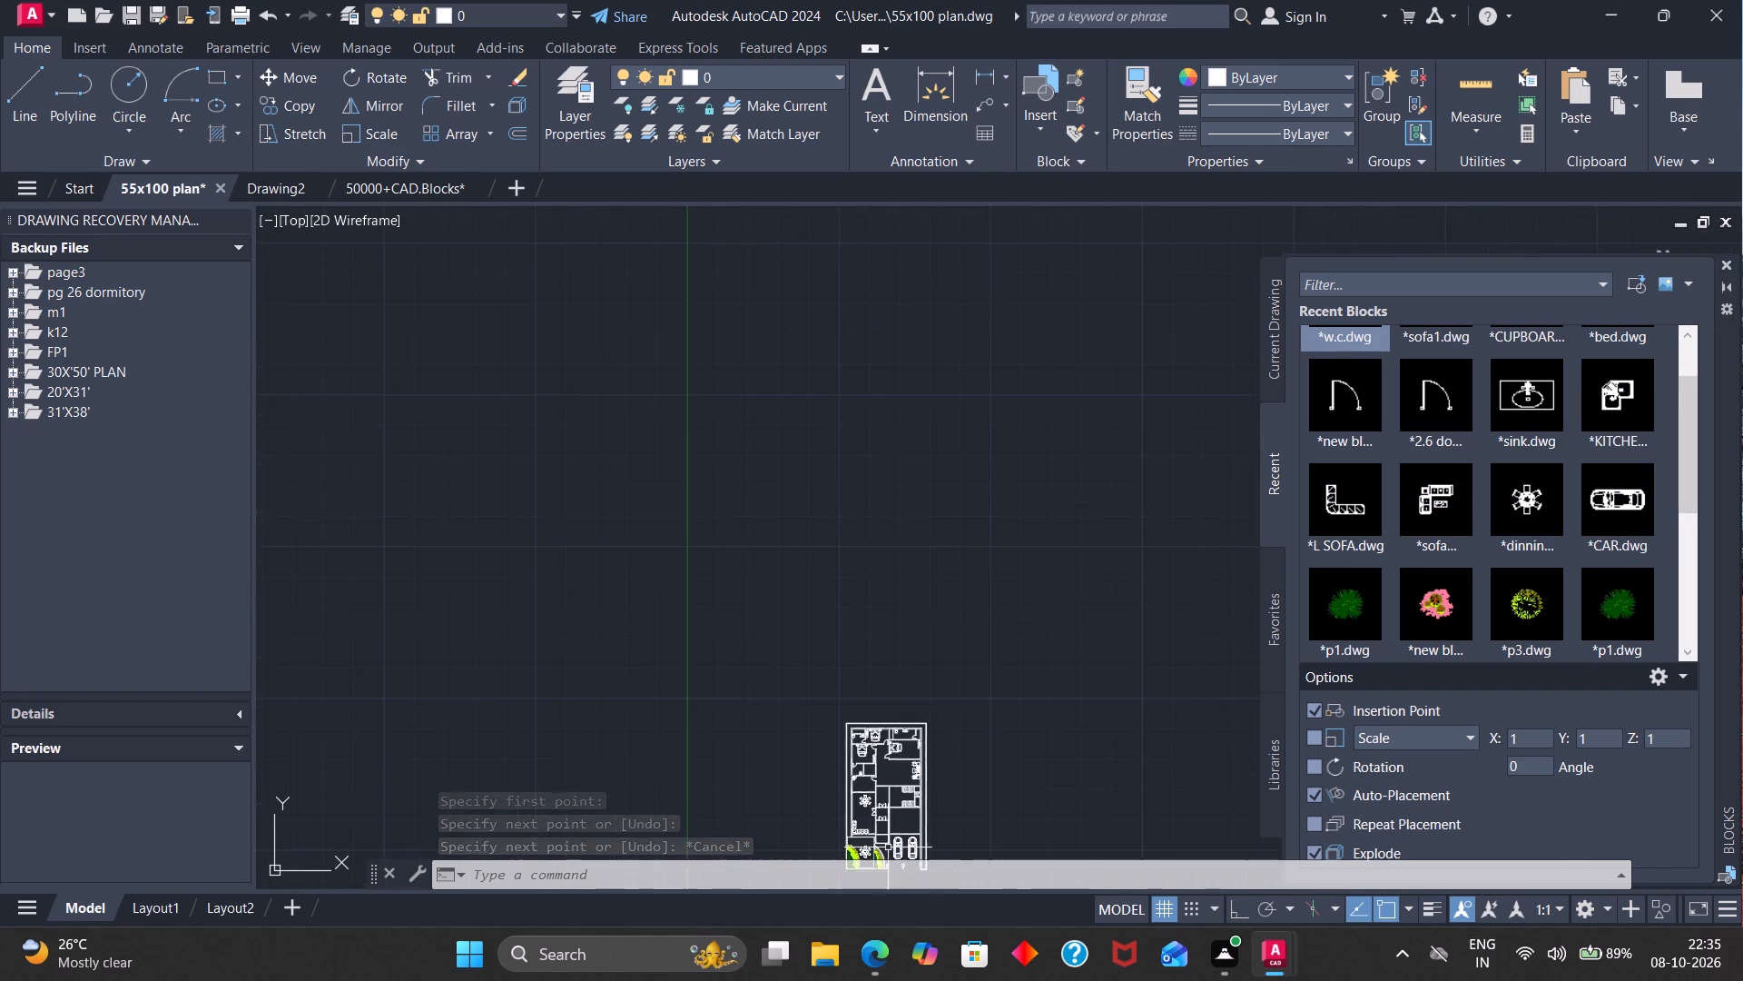
scroll(900, 860, up, 6)
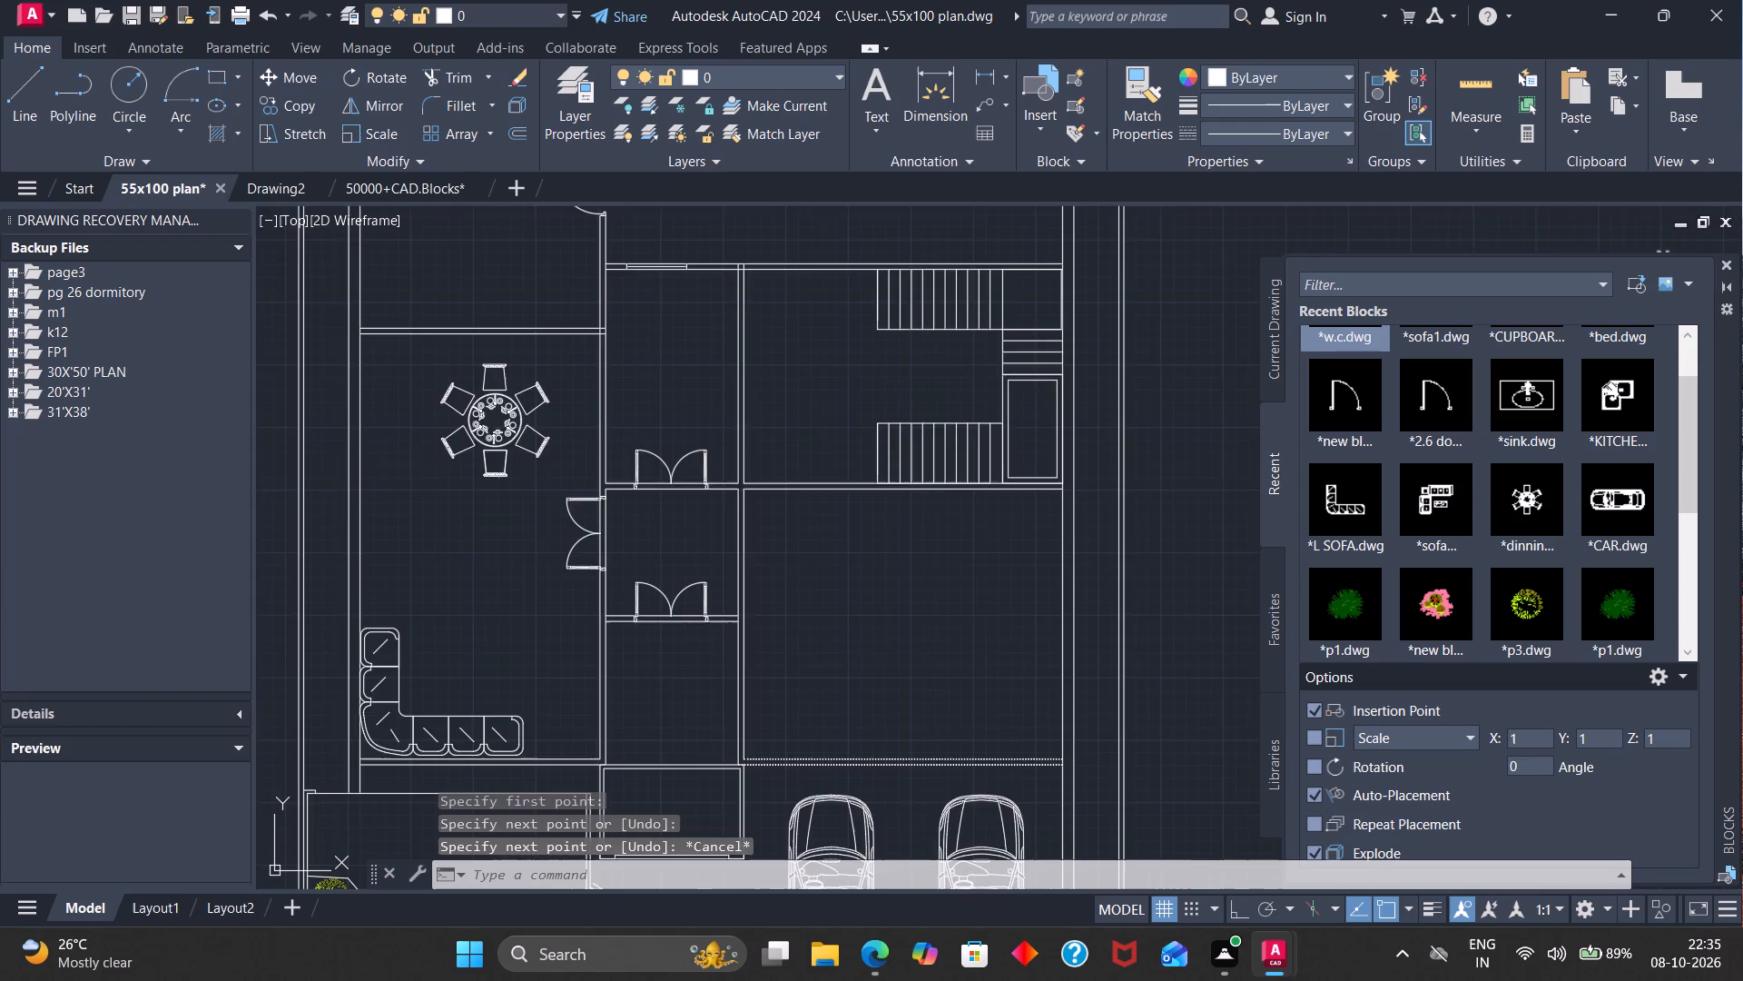
scroll(901, 808, up, 1)
scroll(901, 808, down, 1)
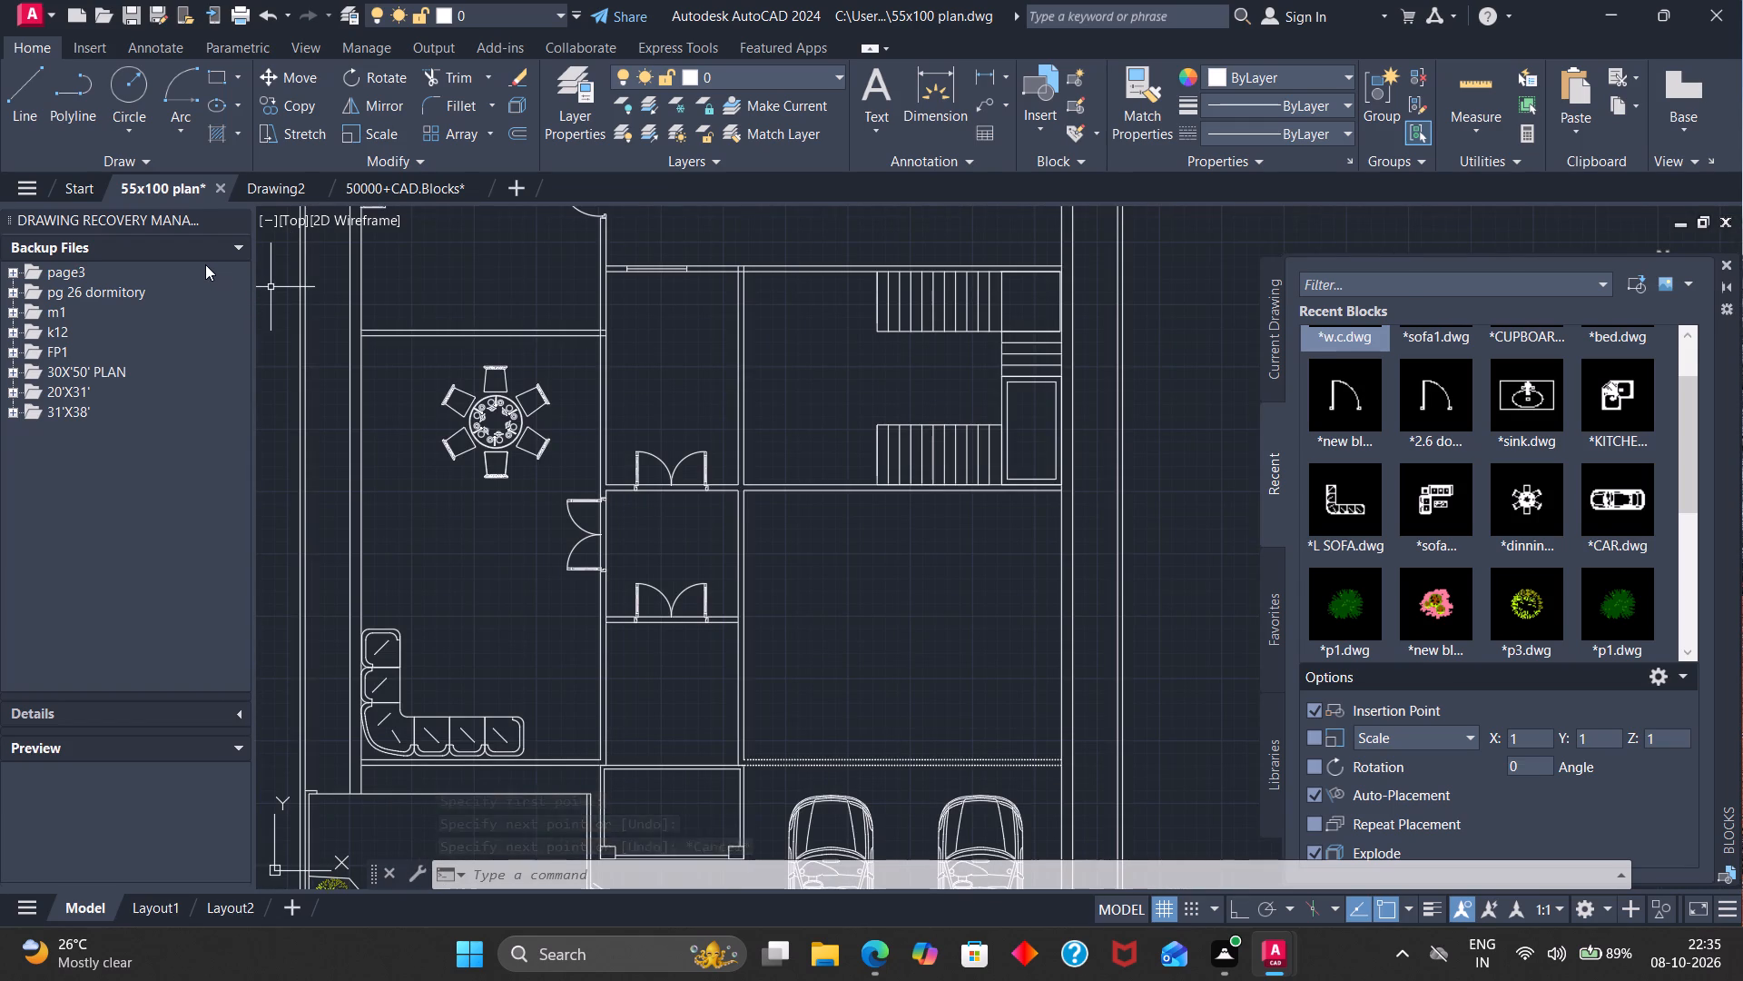
click(21, 84)
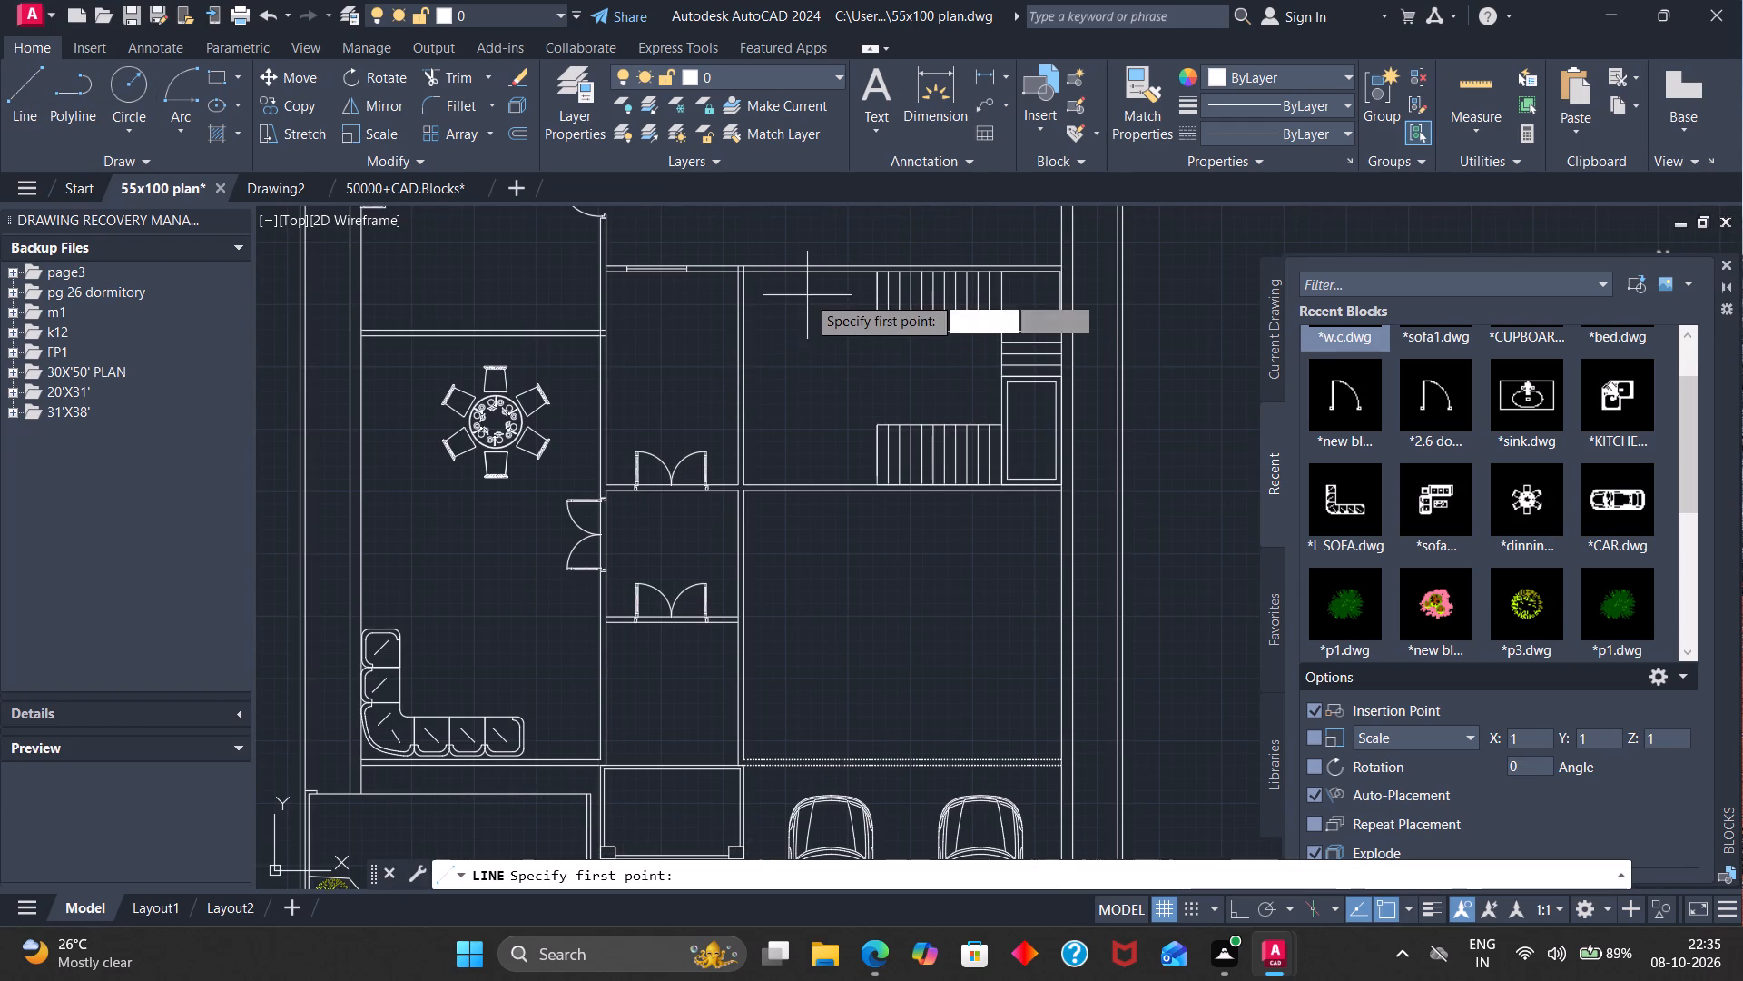
click(872, 293)
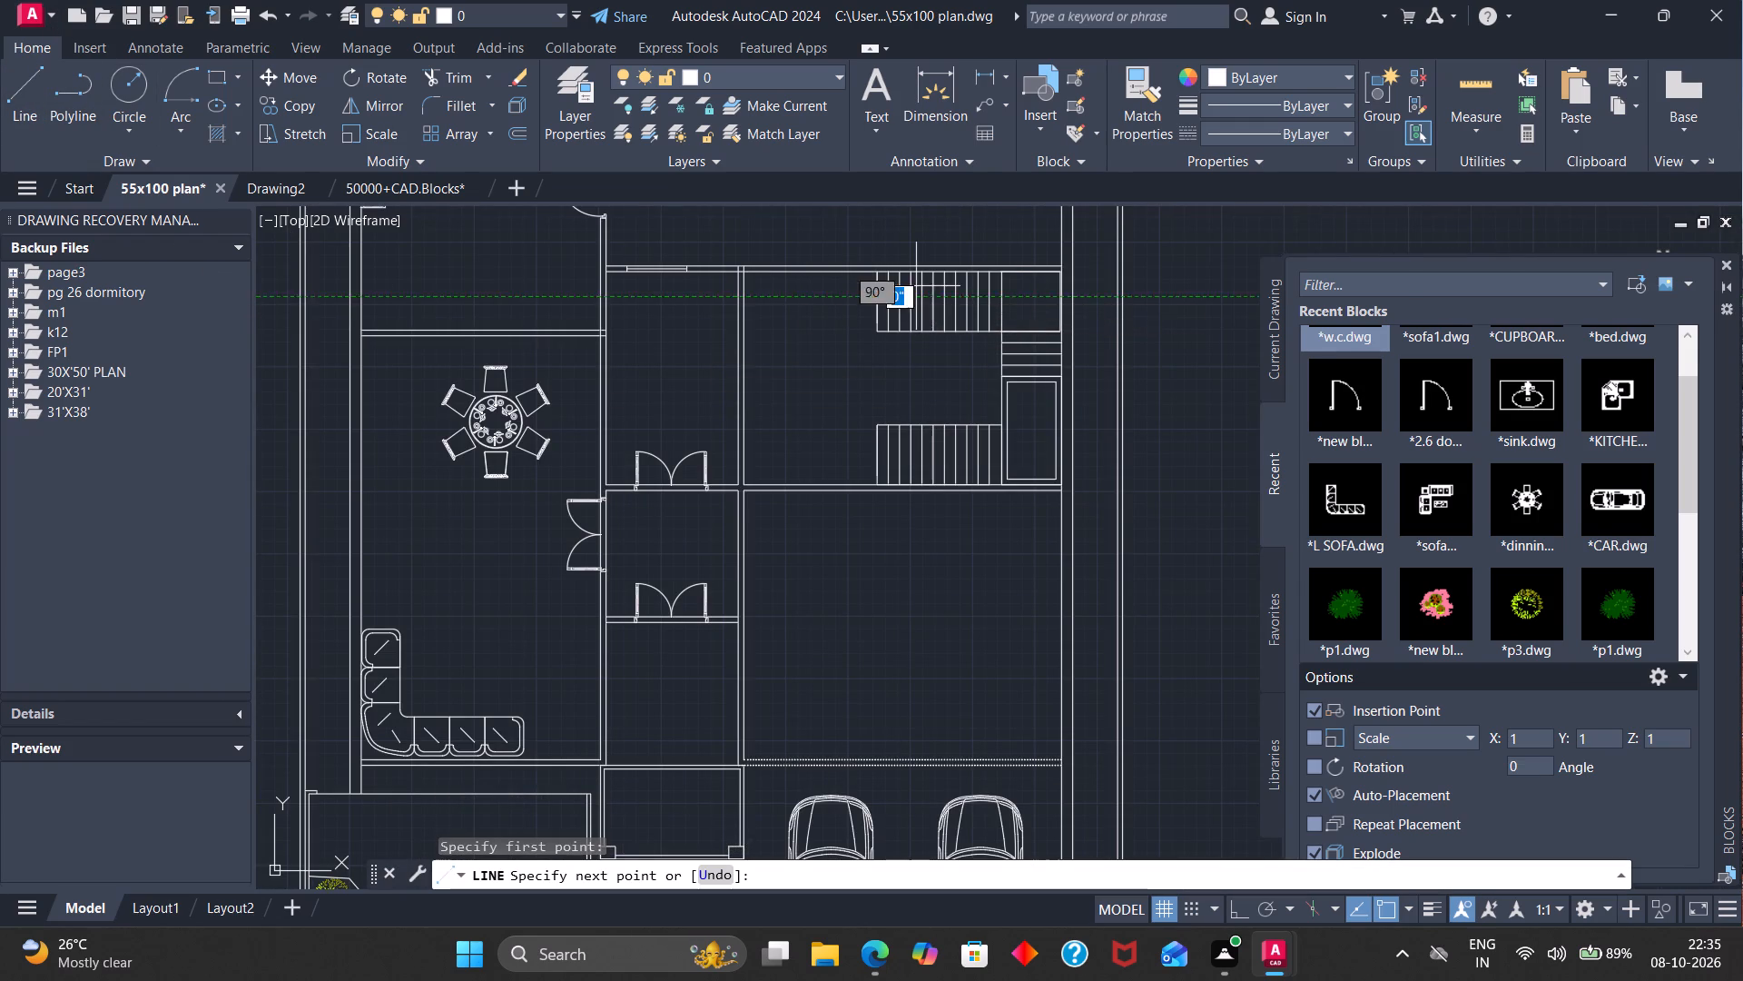
click(1043, 305)
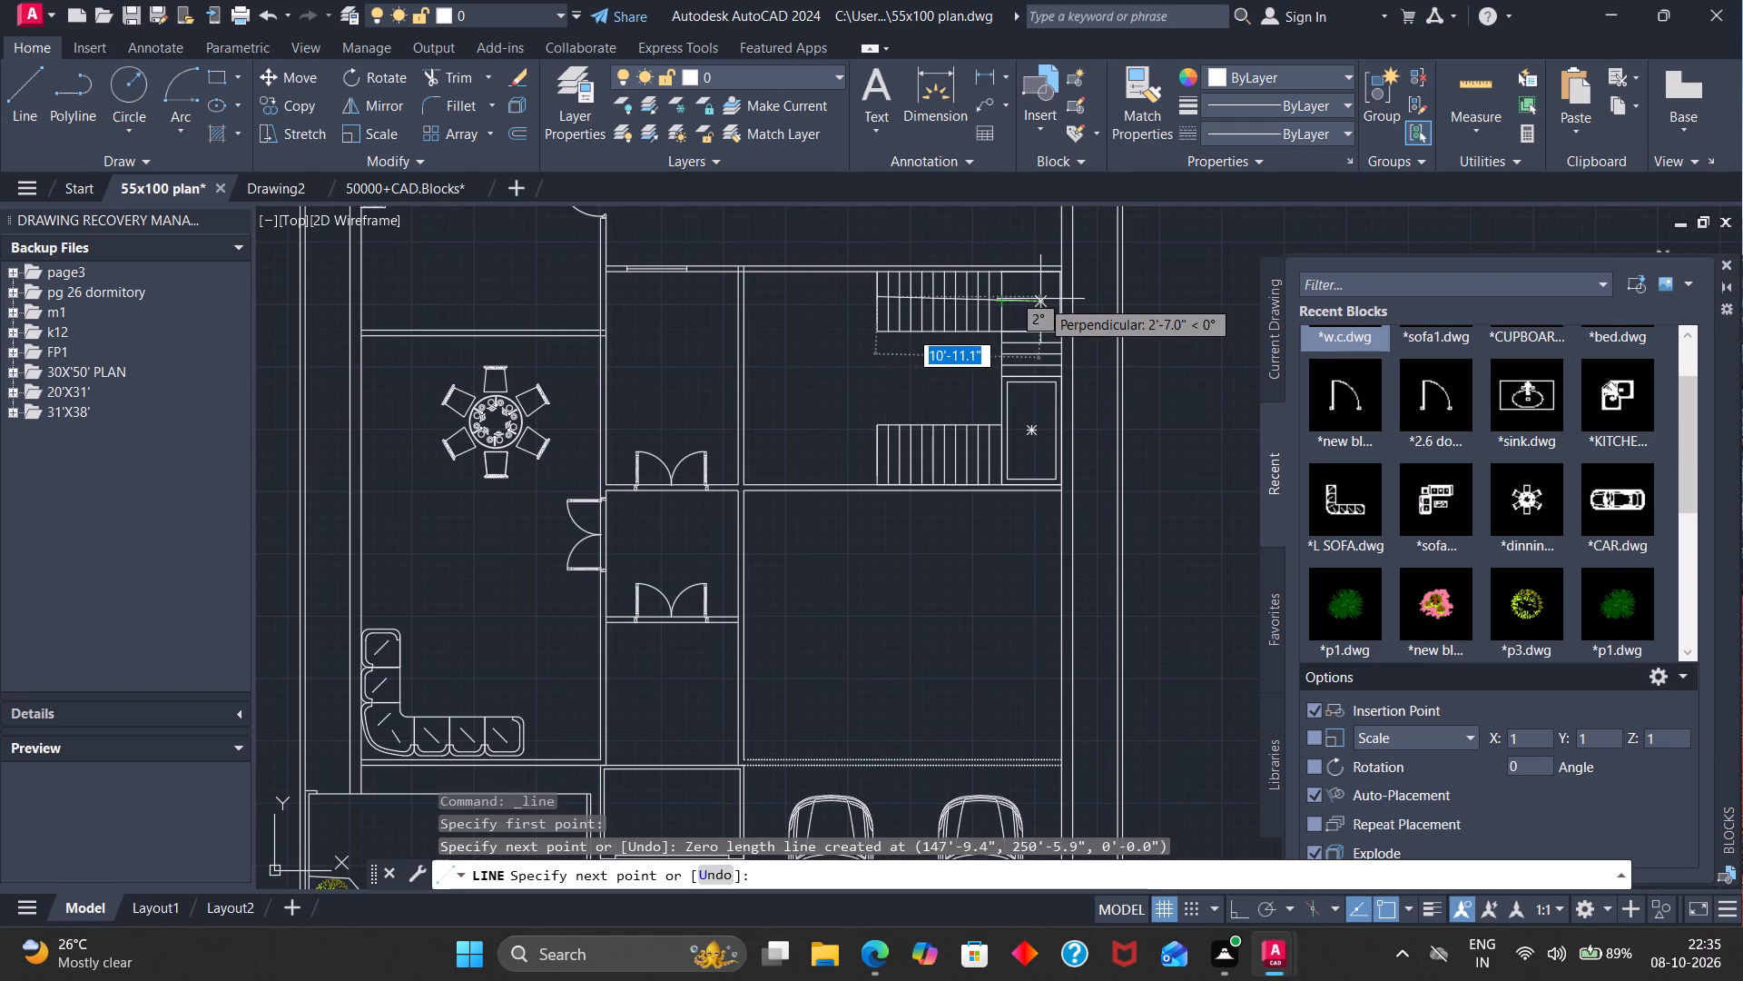
click(1040, 299)
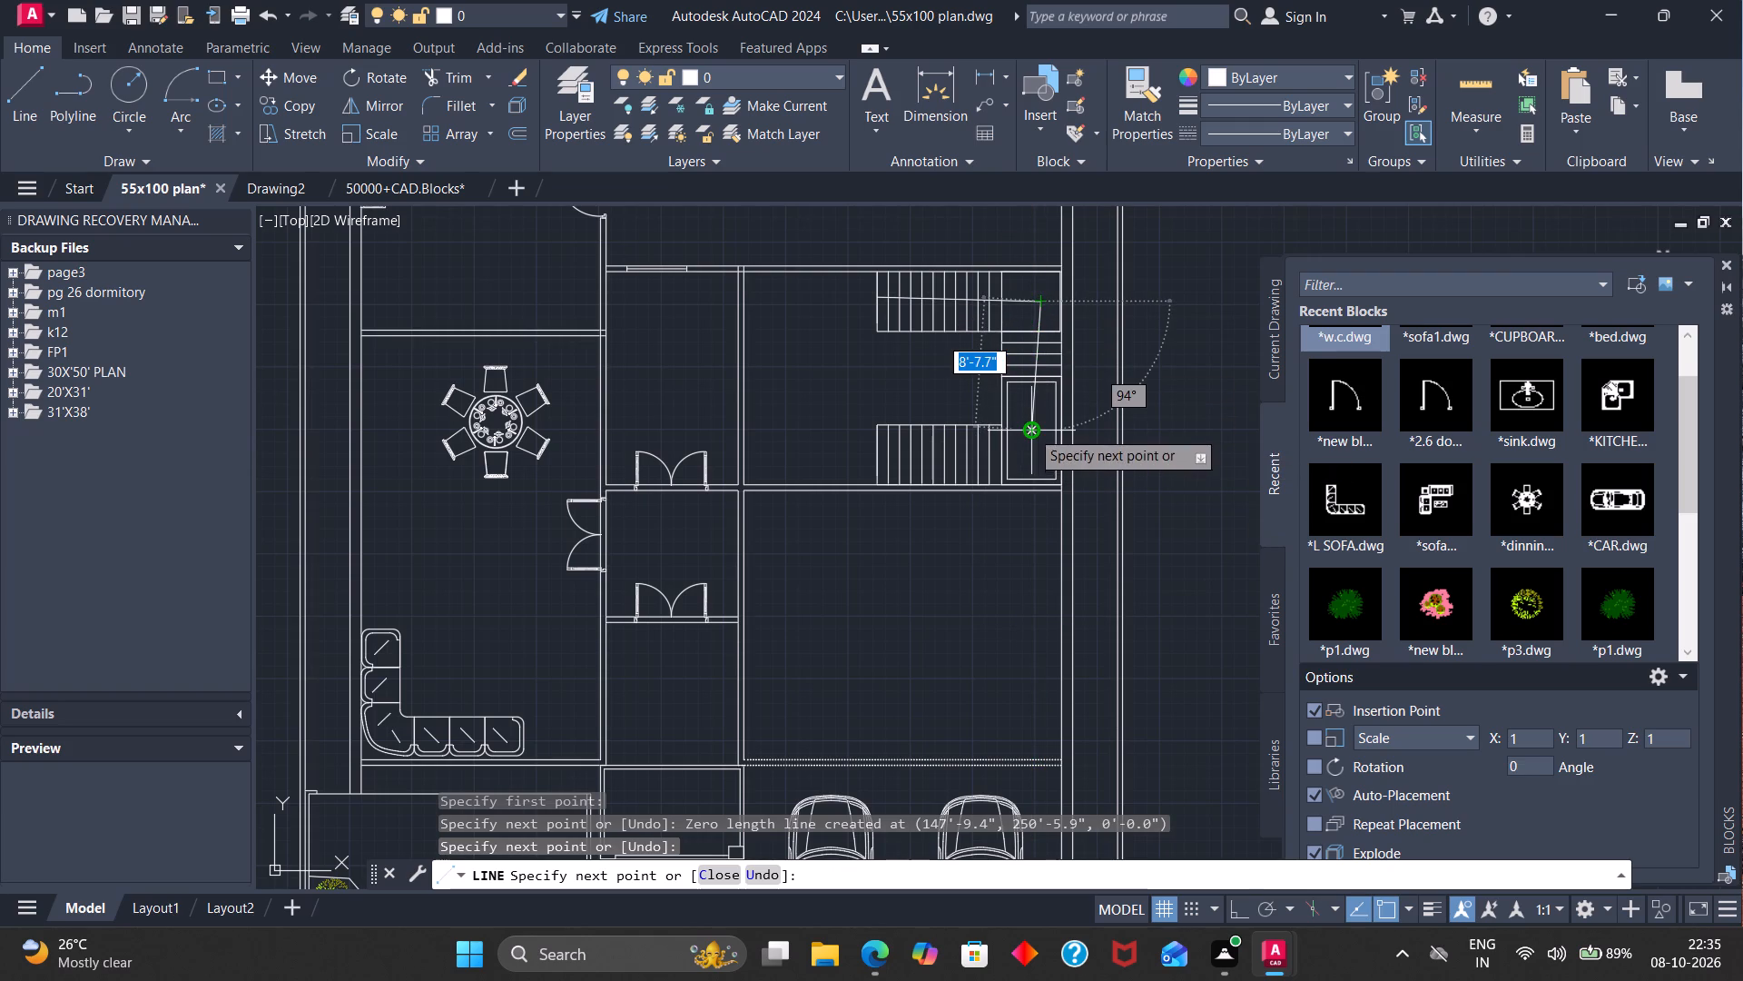
key(F8)
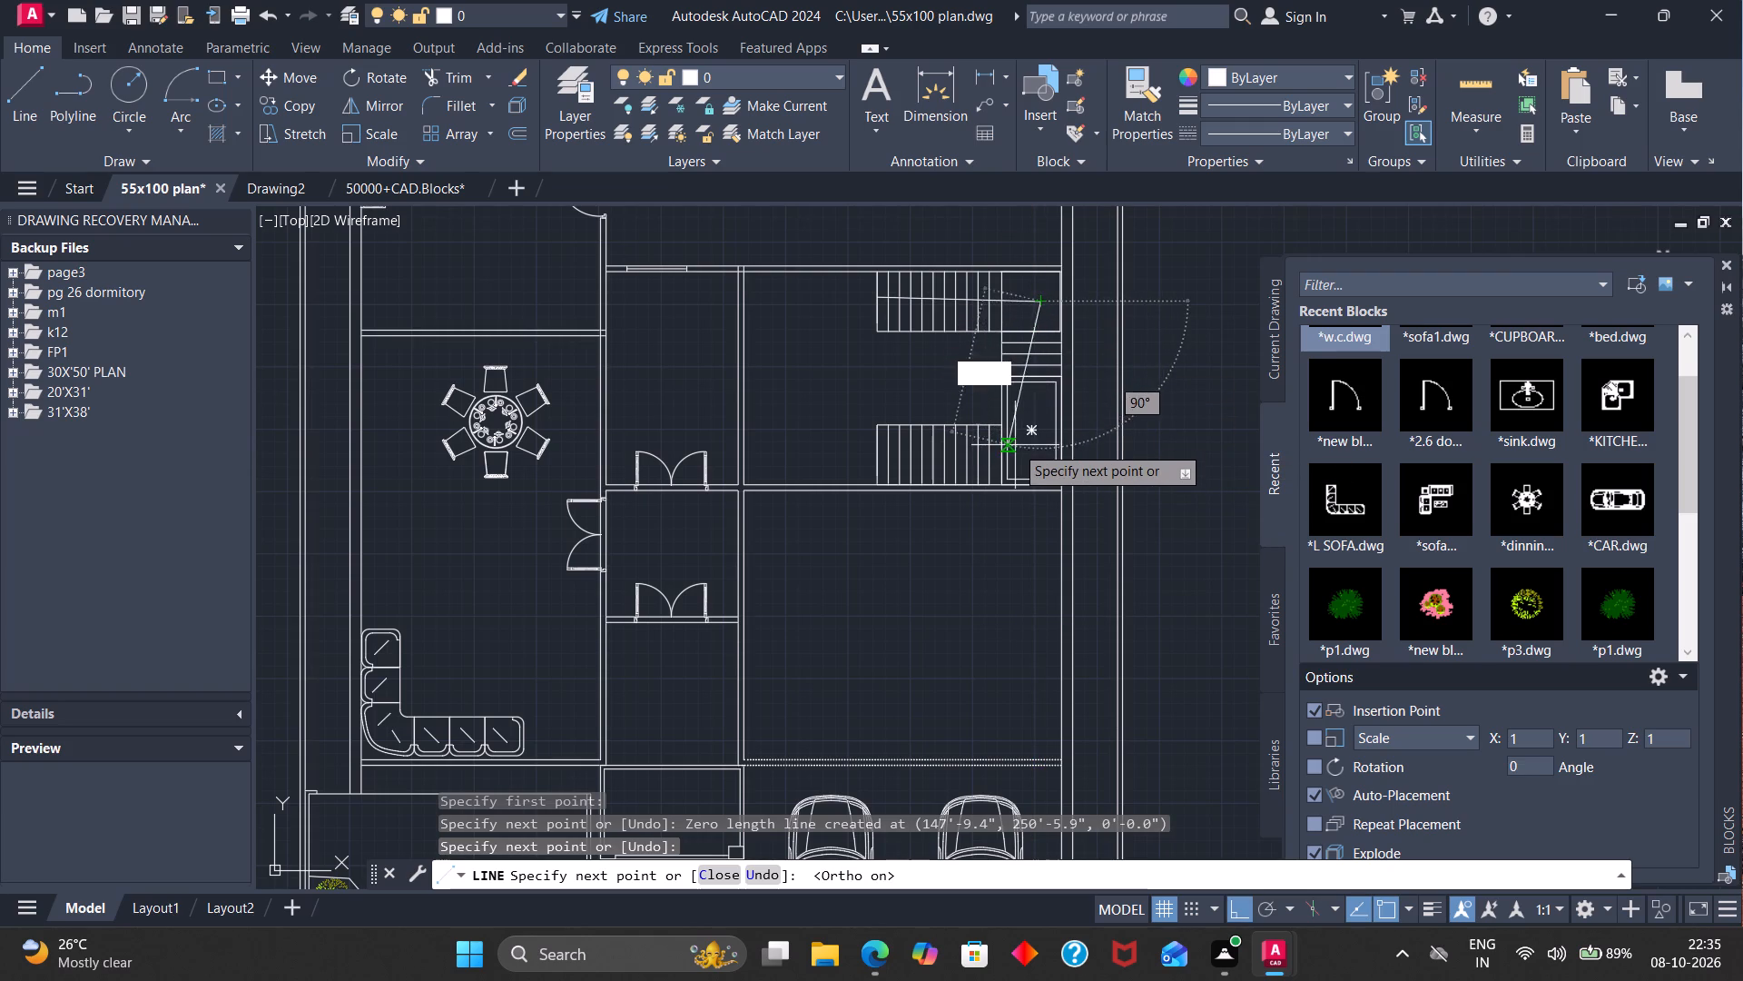
key(ctrl+z)
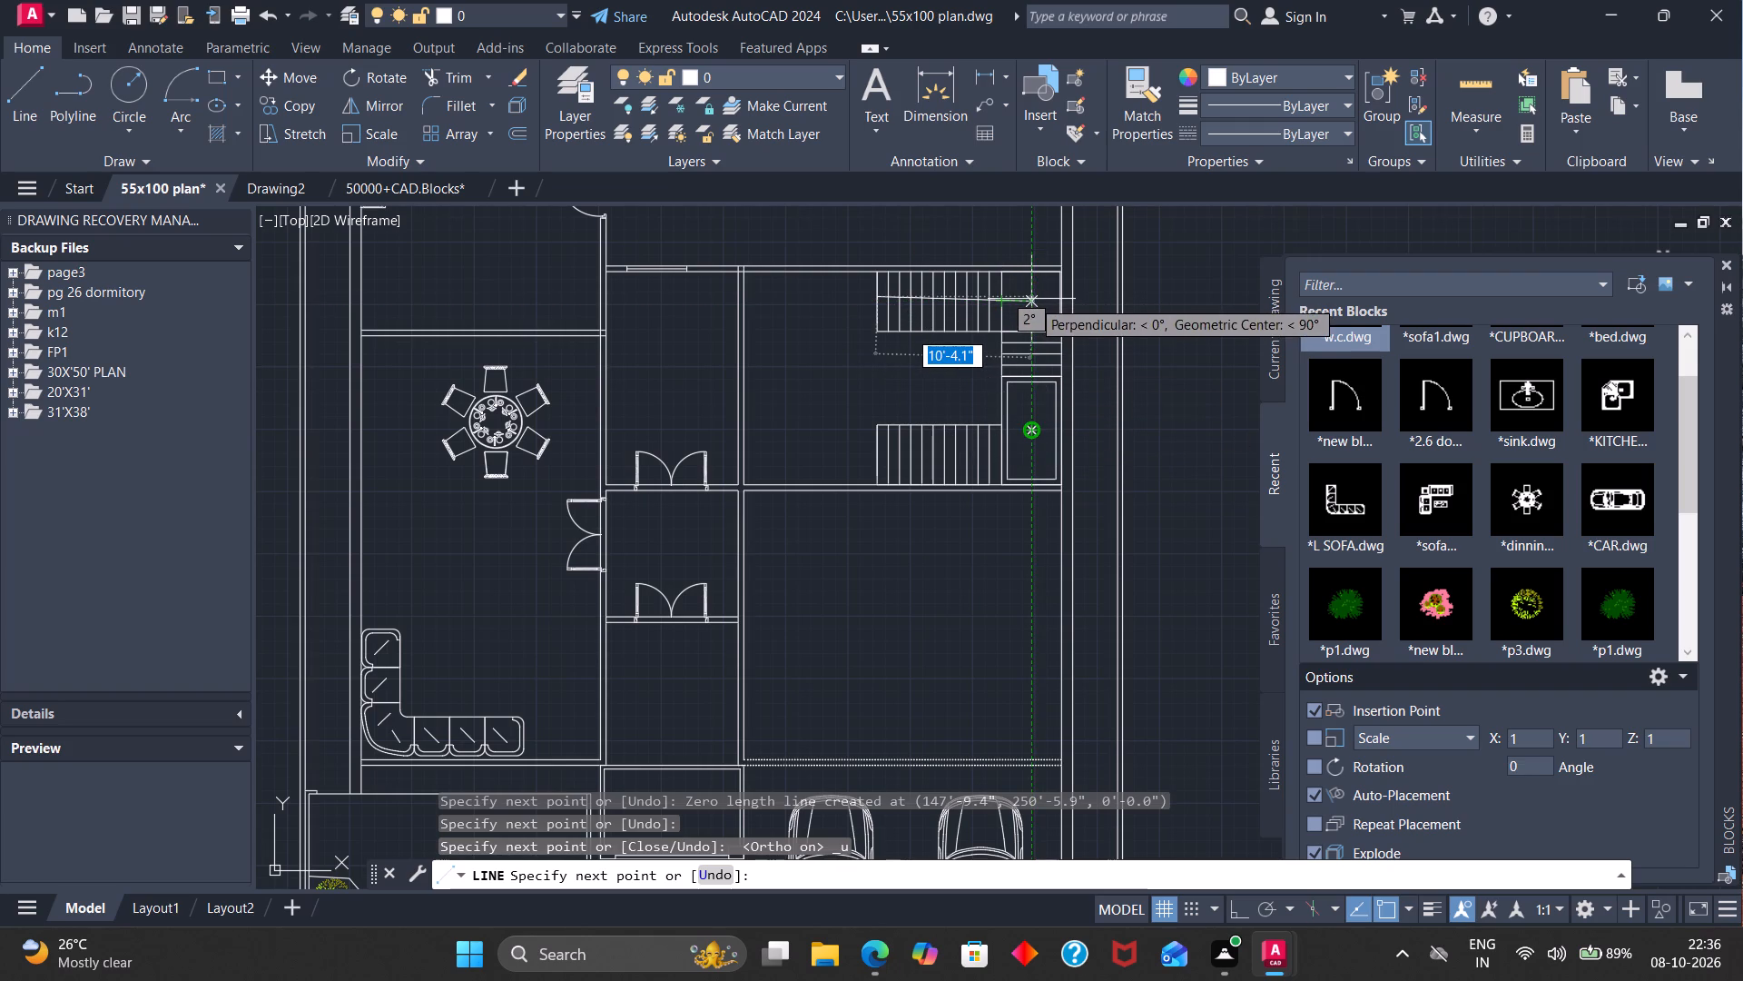
click(1031, 299)
click(1030, 424)
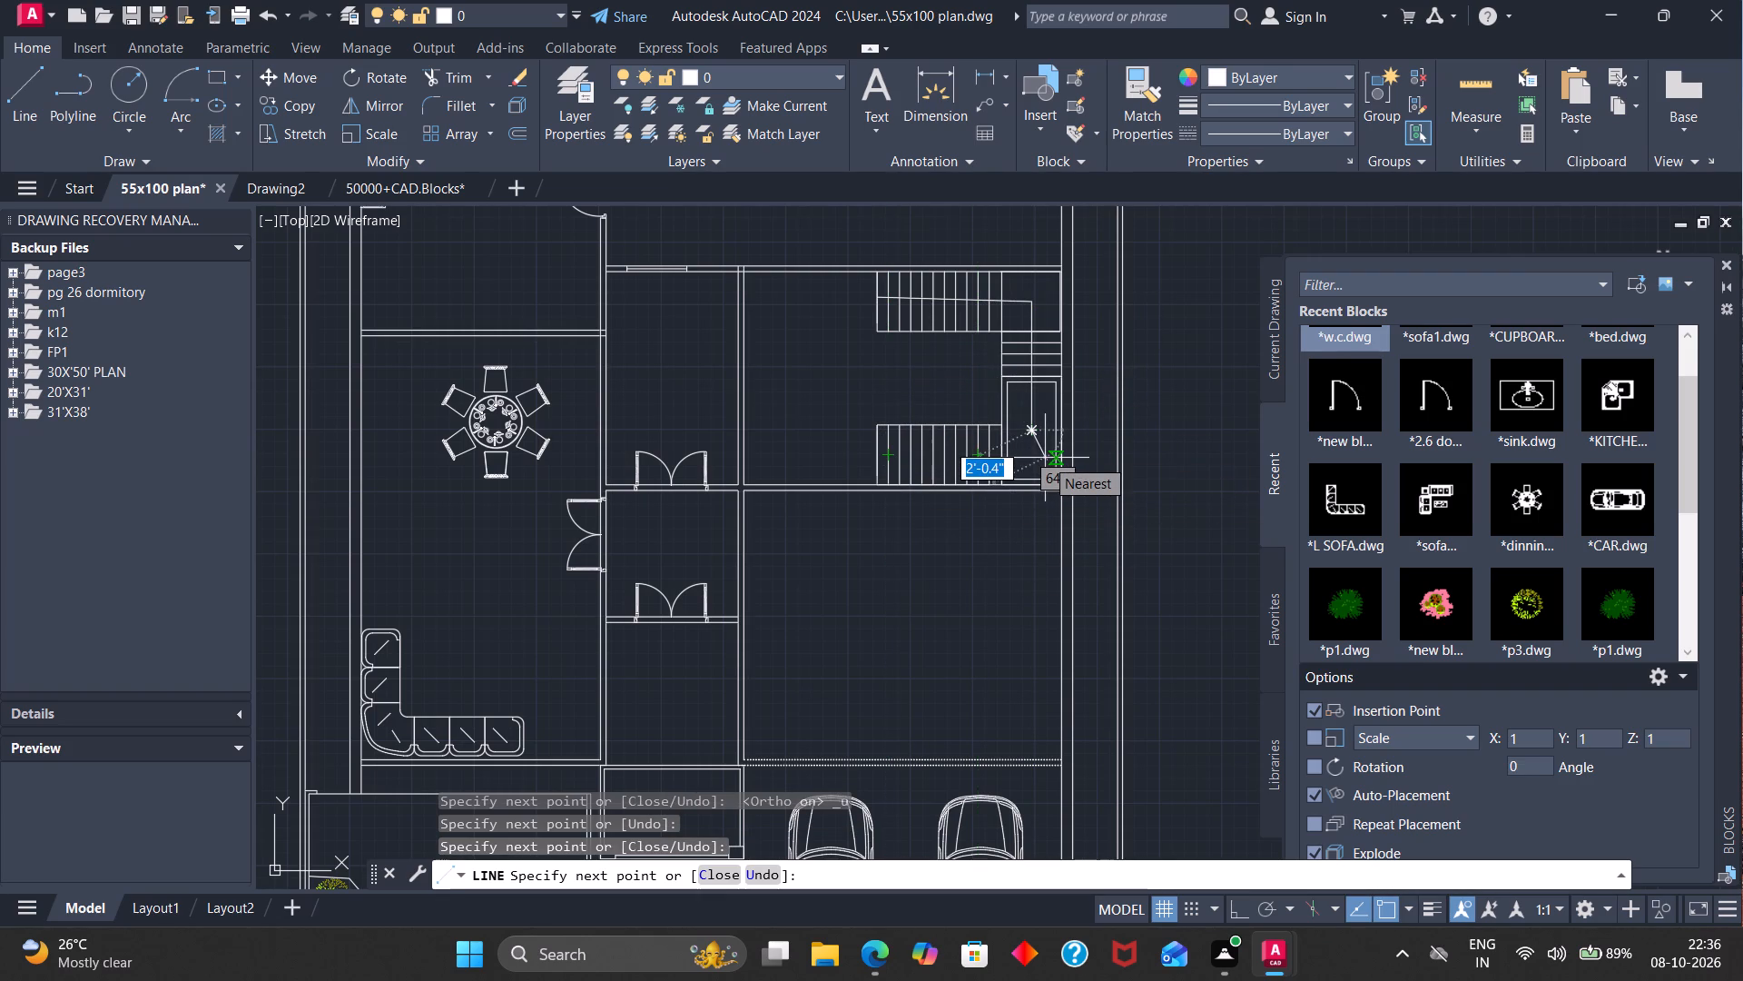
key(ctrl+z)
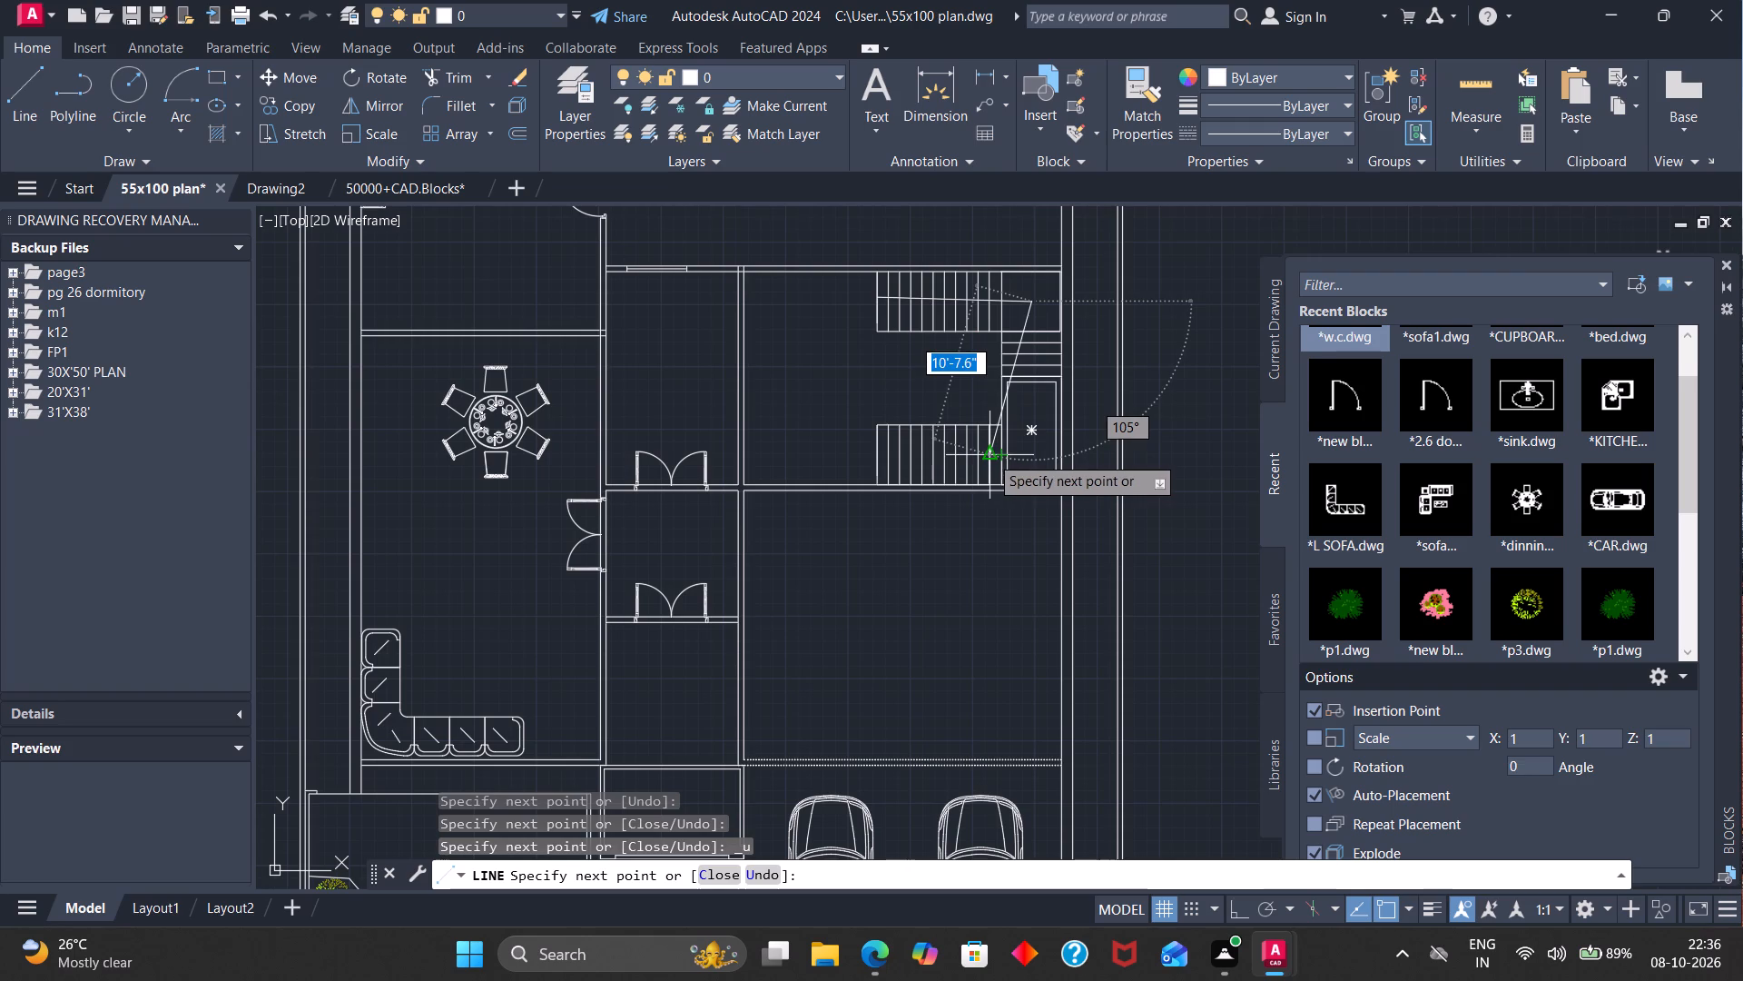
click(1032, 455)
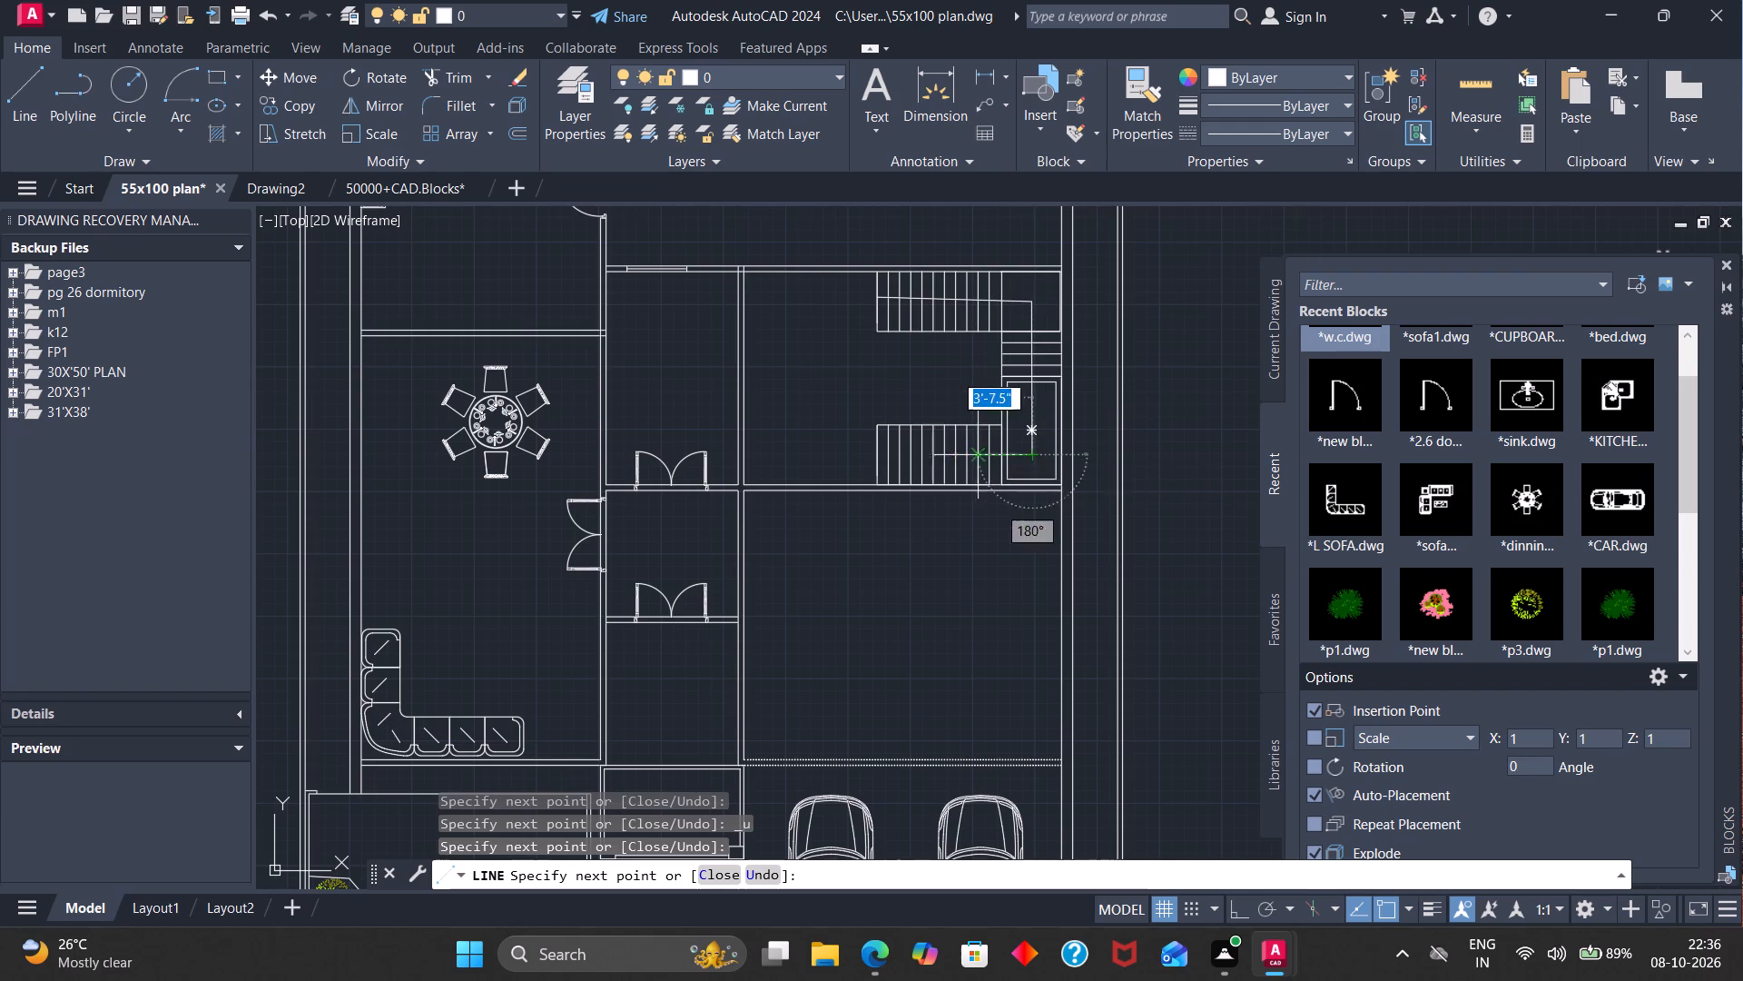
click(858, 460)
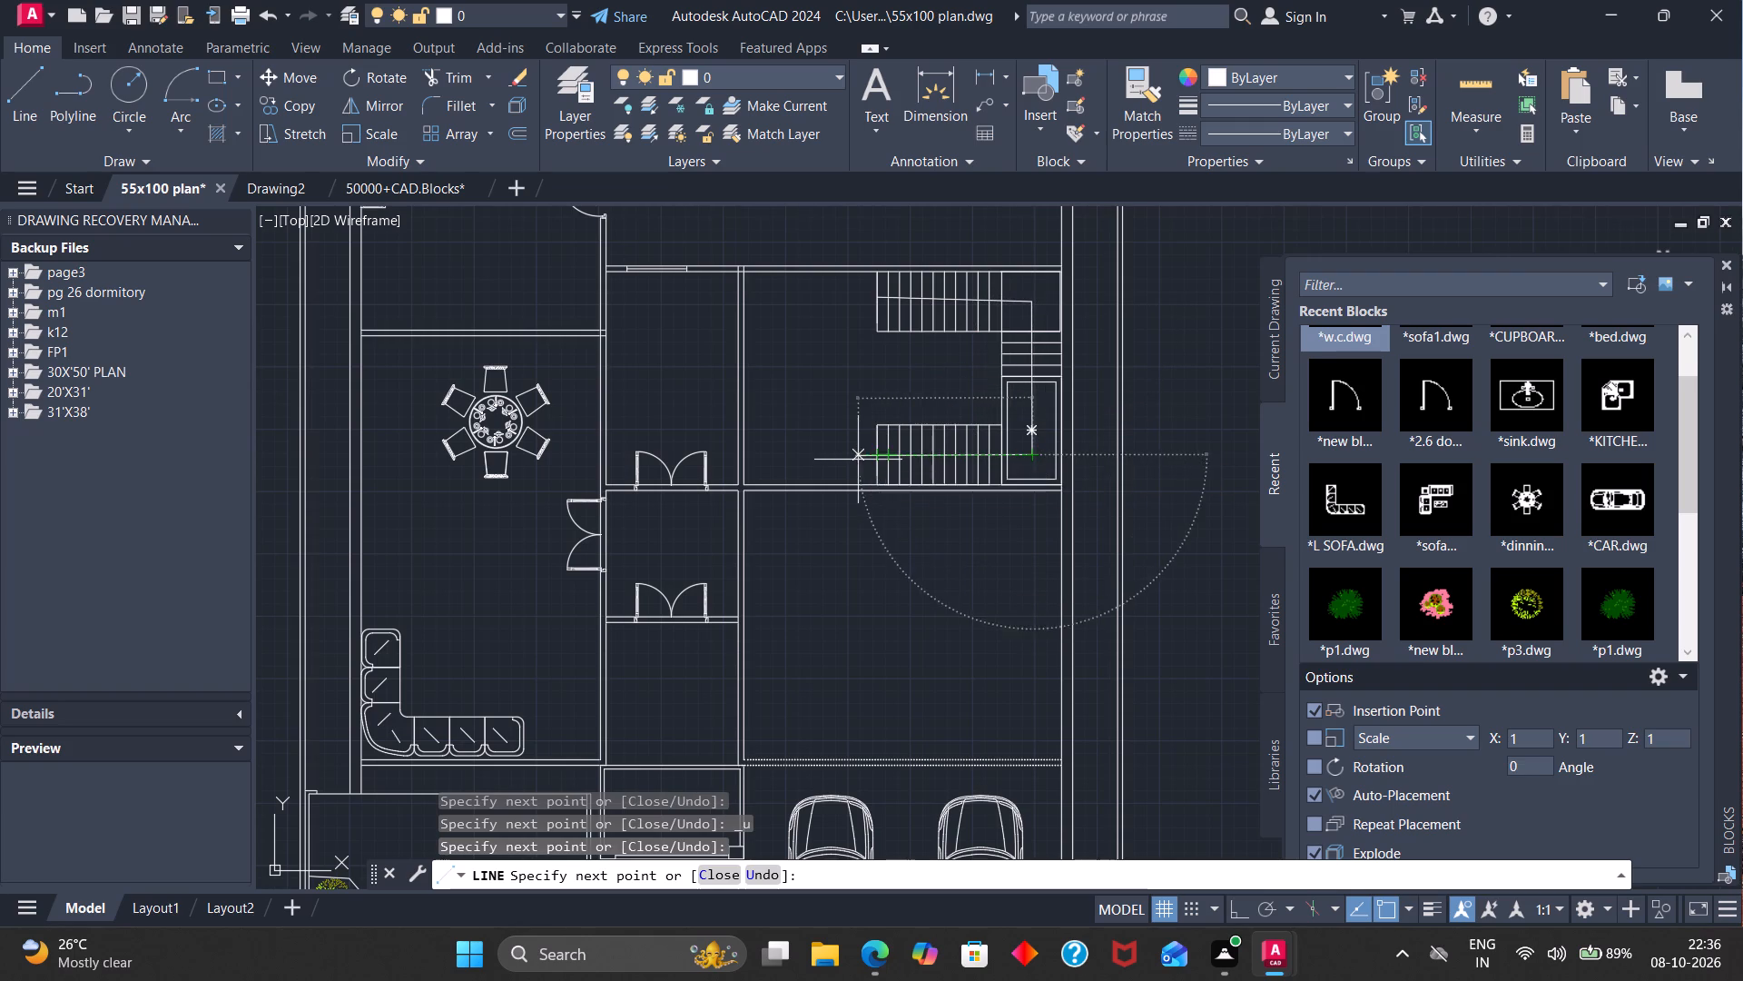
key(Escape)
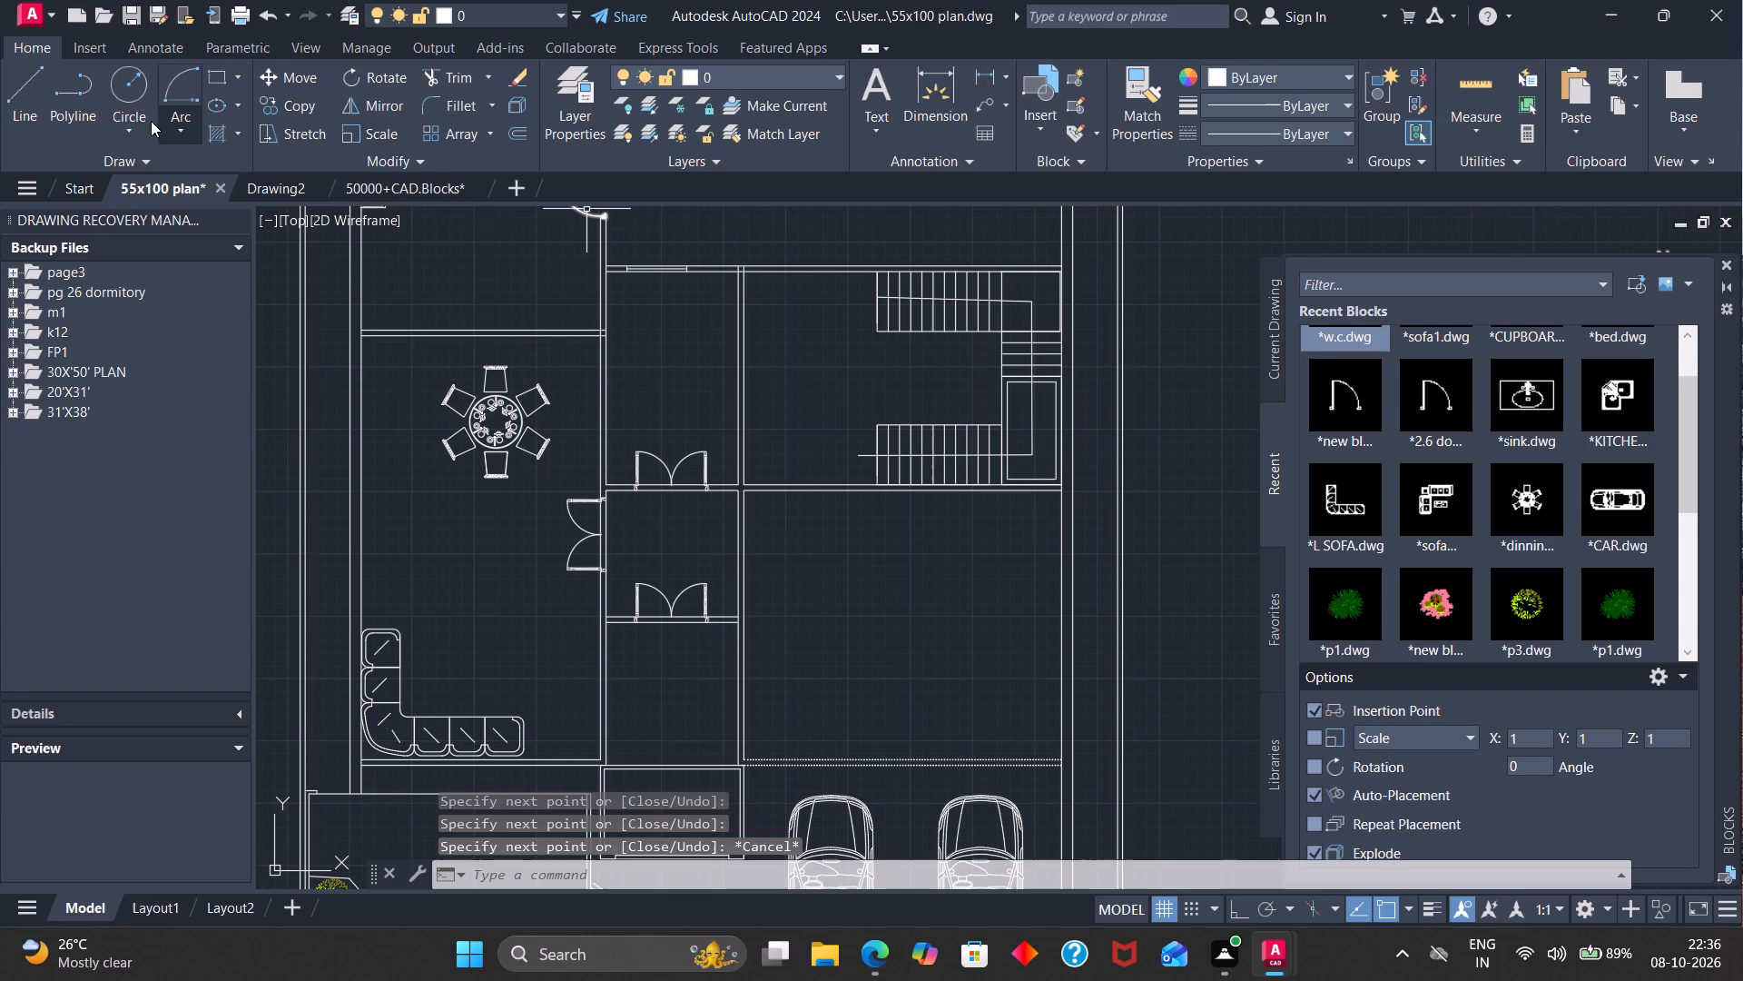
Draw a diagonal line across the staircase's upper-right landing, from its outer wall corner to its inner corner.
click(32, 104)
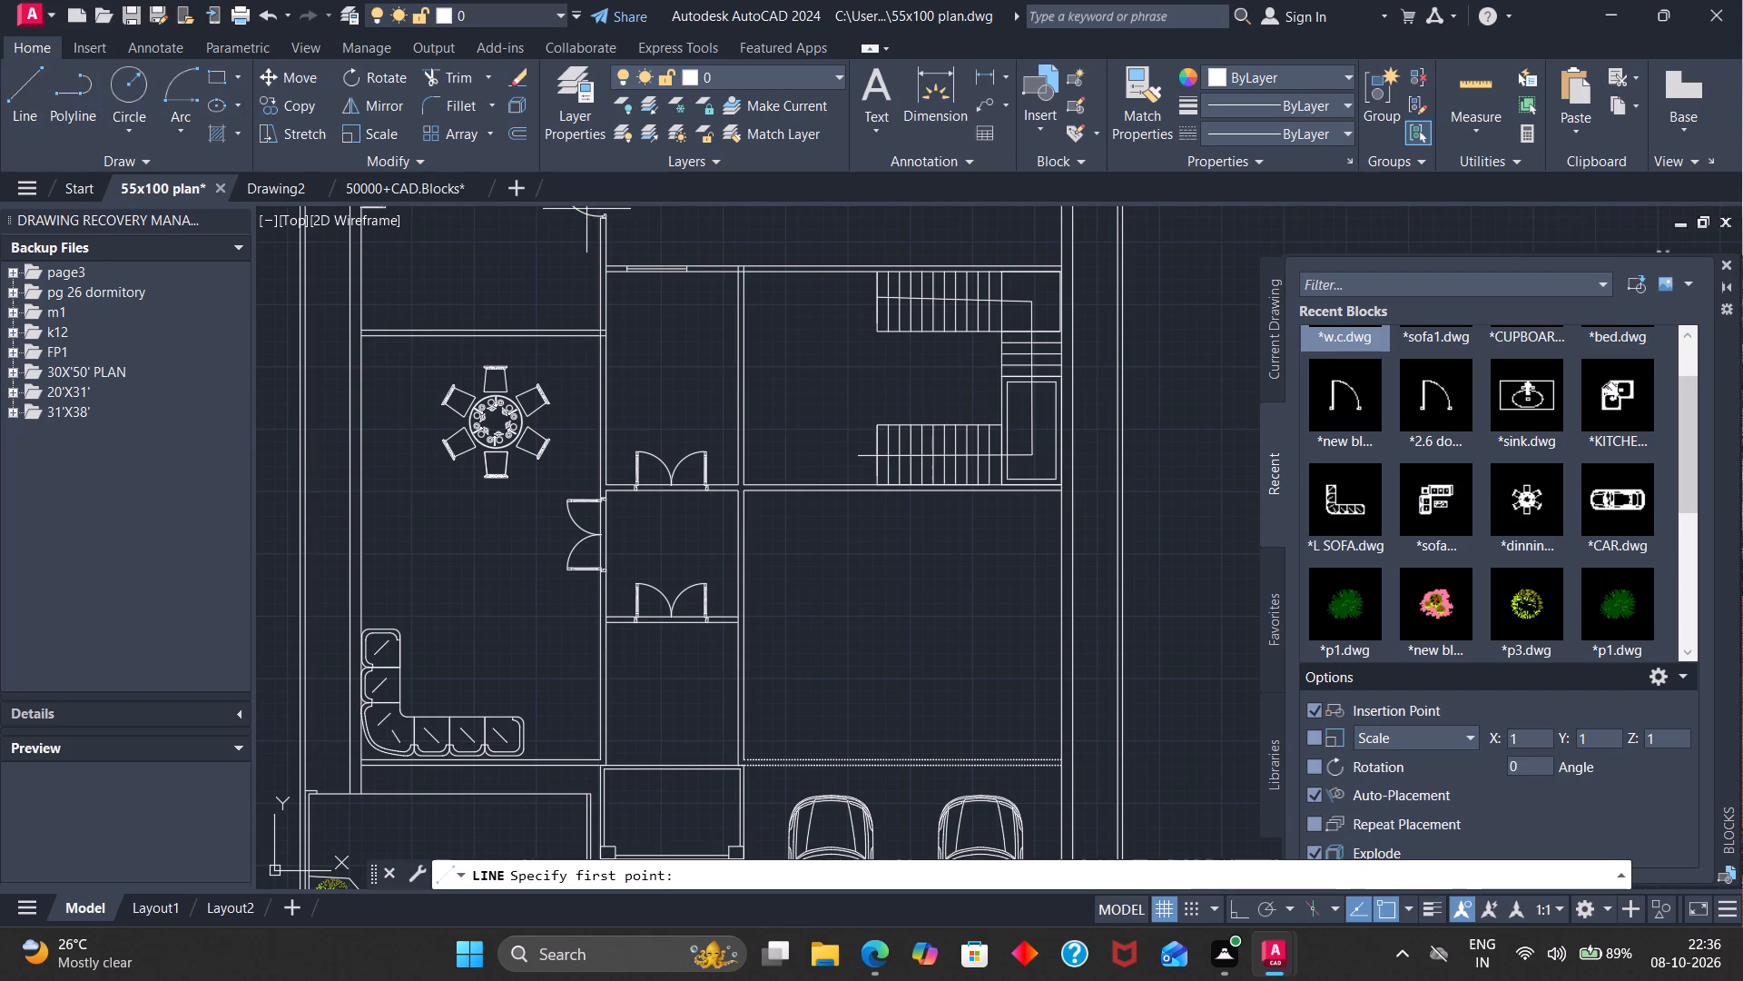
click(1054, 277)
click(1000, 328)
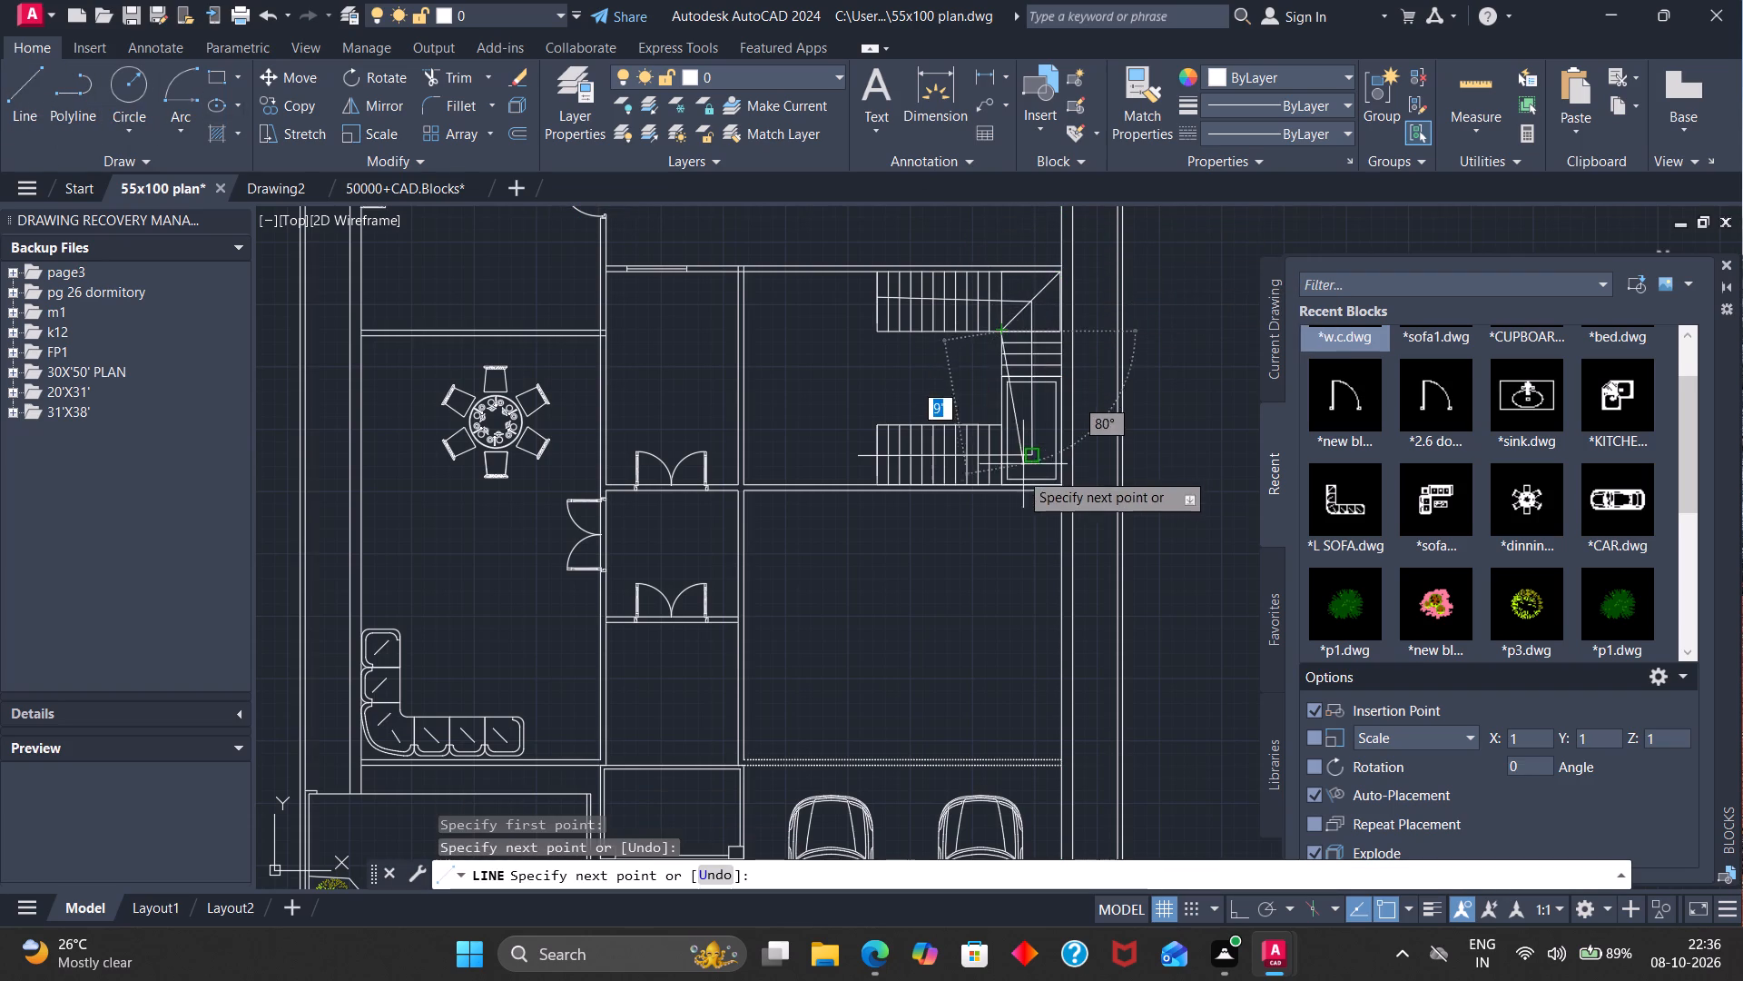
key(Escape)
Draw a three-point arc across the left gate opening, from the left pillar's upper inner corner through the middle pillar's upper corner to its centre.
scroll(994, 475, down, 1)
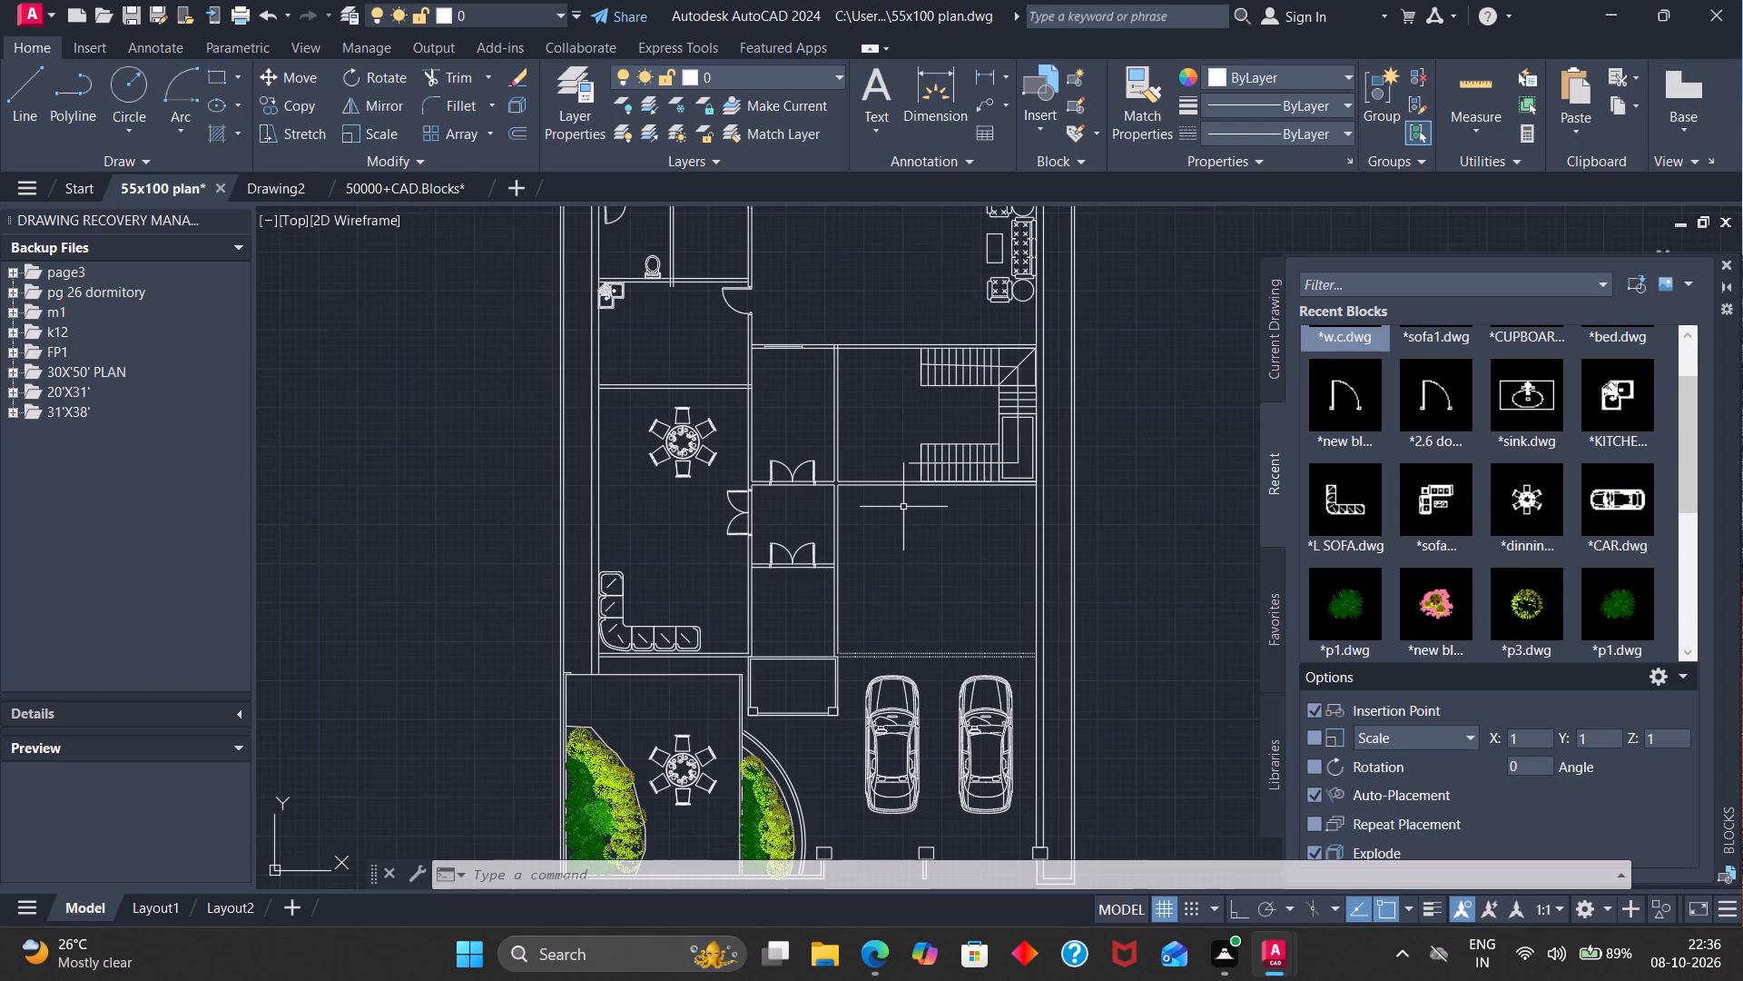
scroll(903, 507, down, 2)
scroll(896, 511, up, 1)
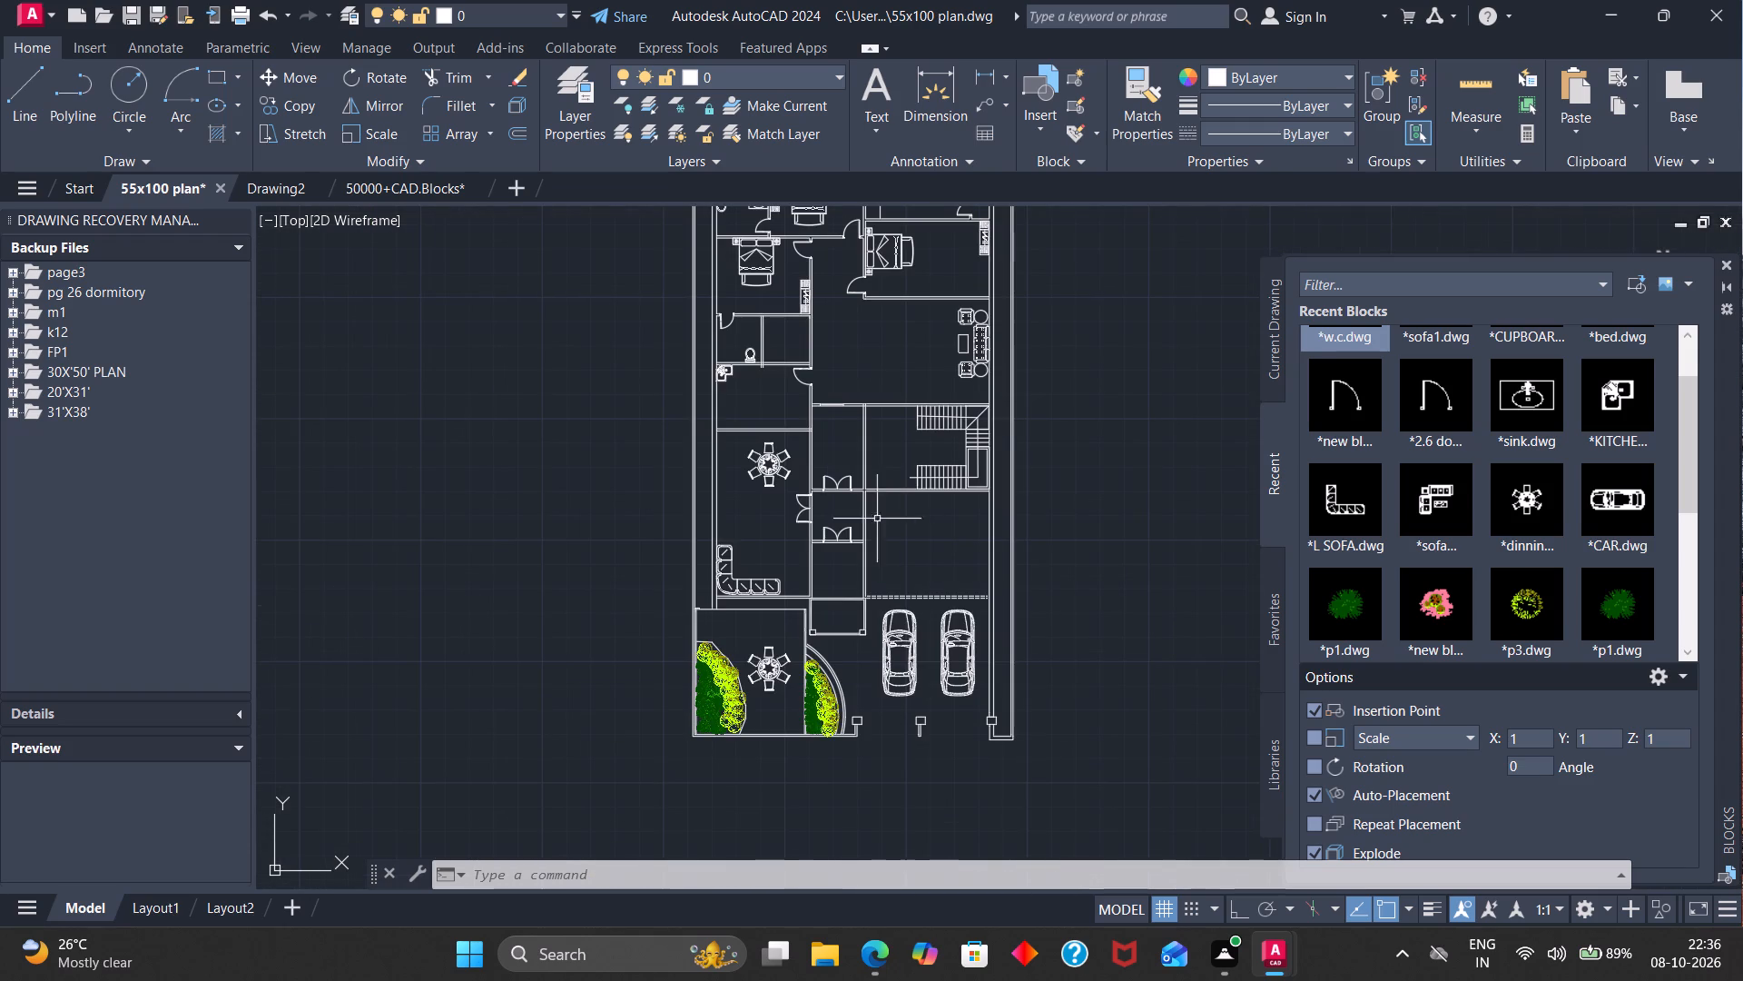
click(173, 120)
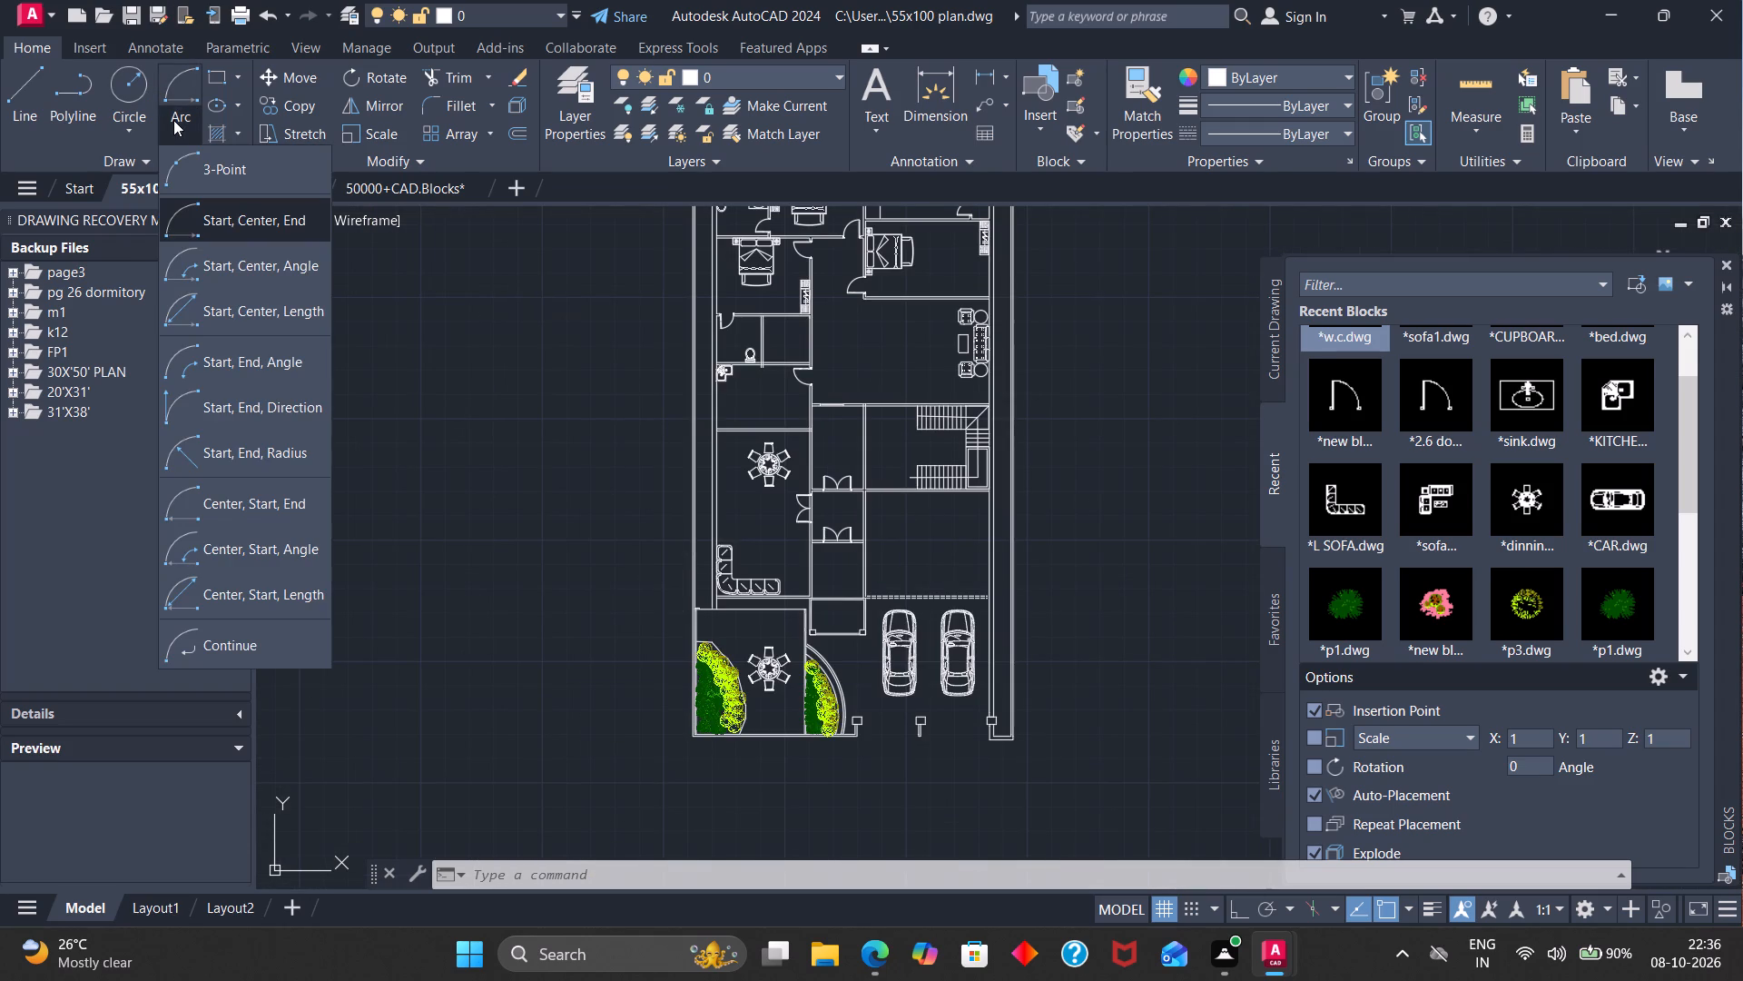
click(241, 179)
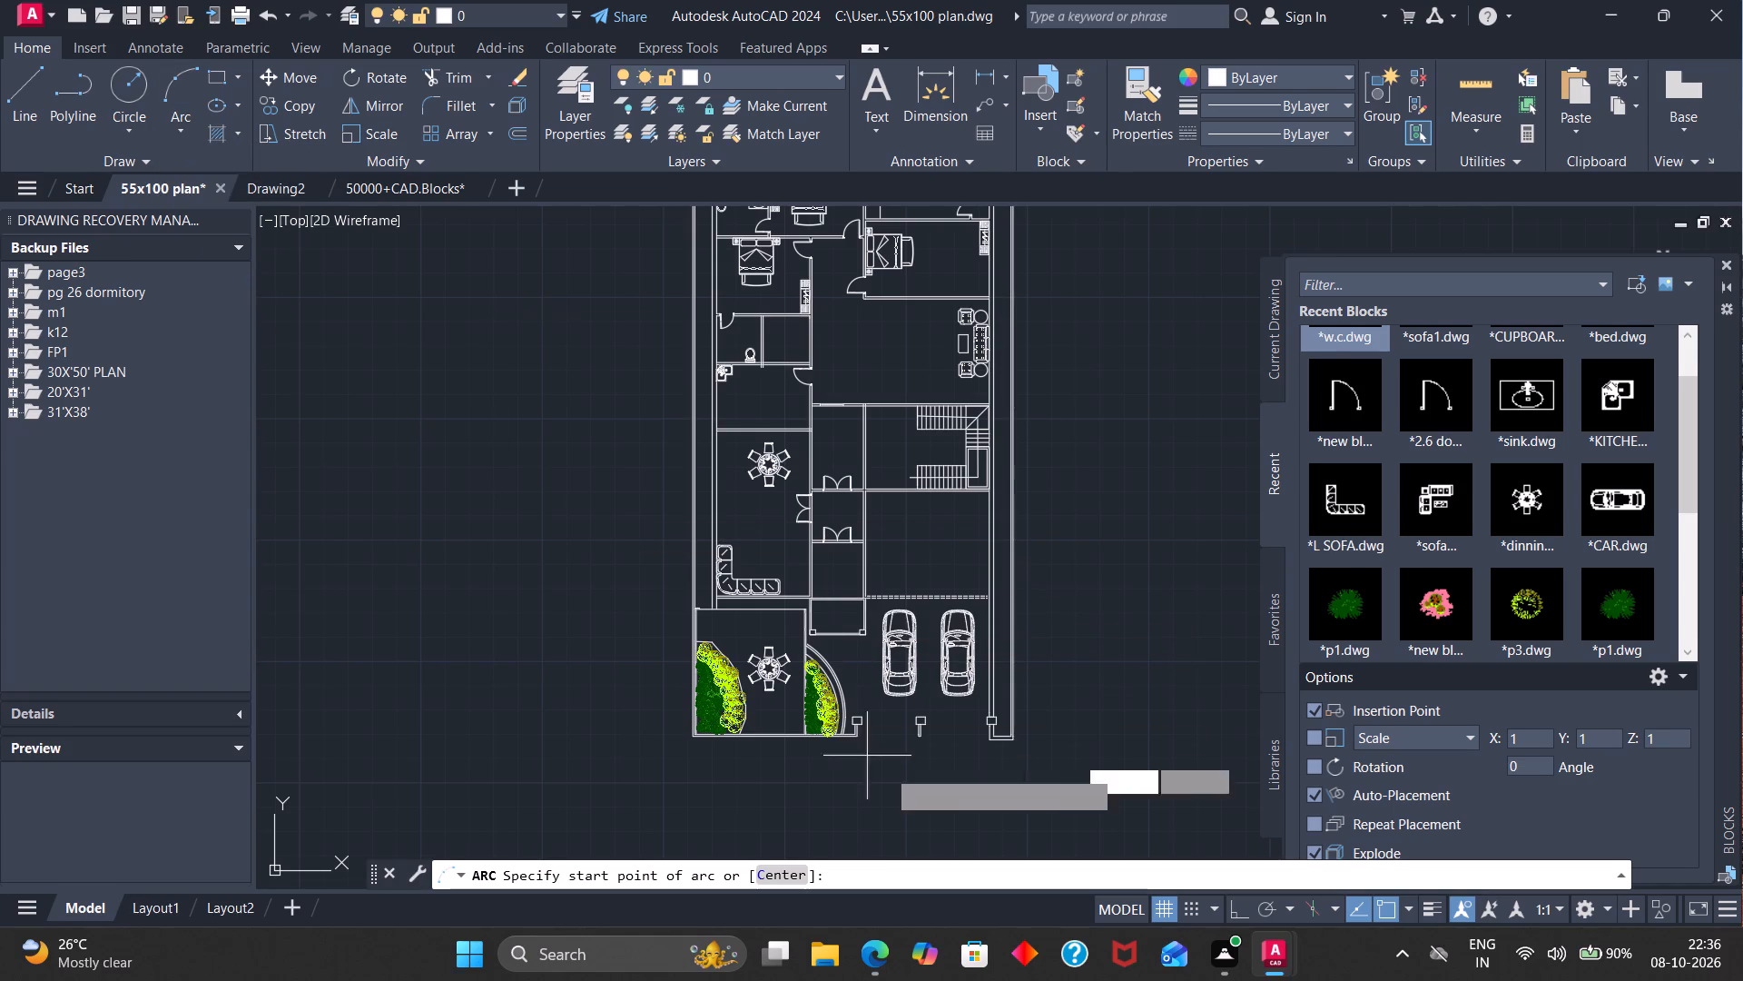
scroll(871, 715, up, 3)
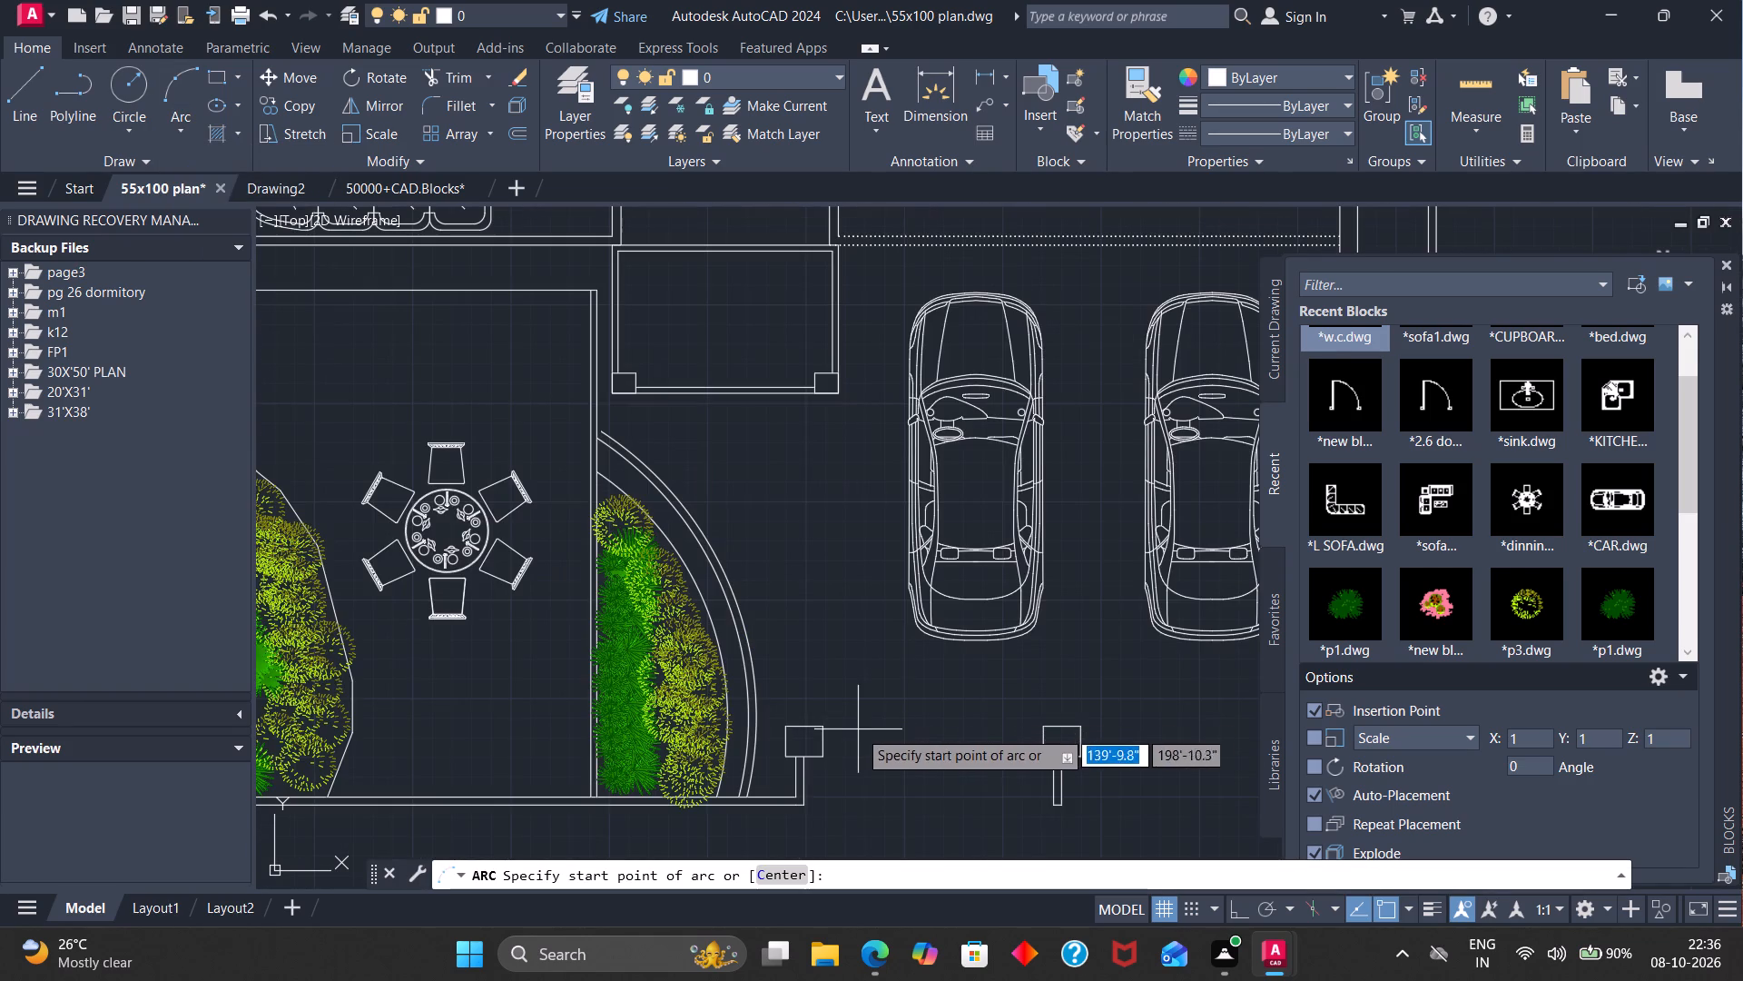
click(824, 728)
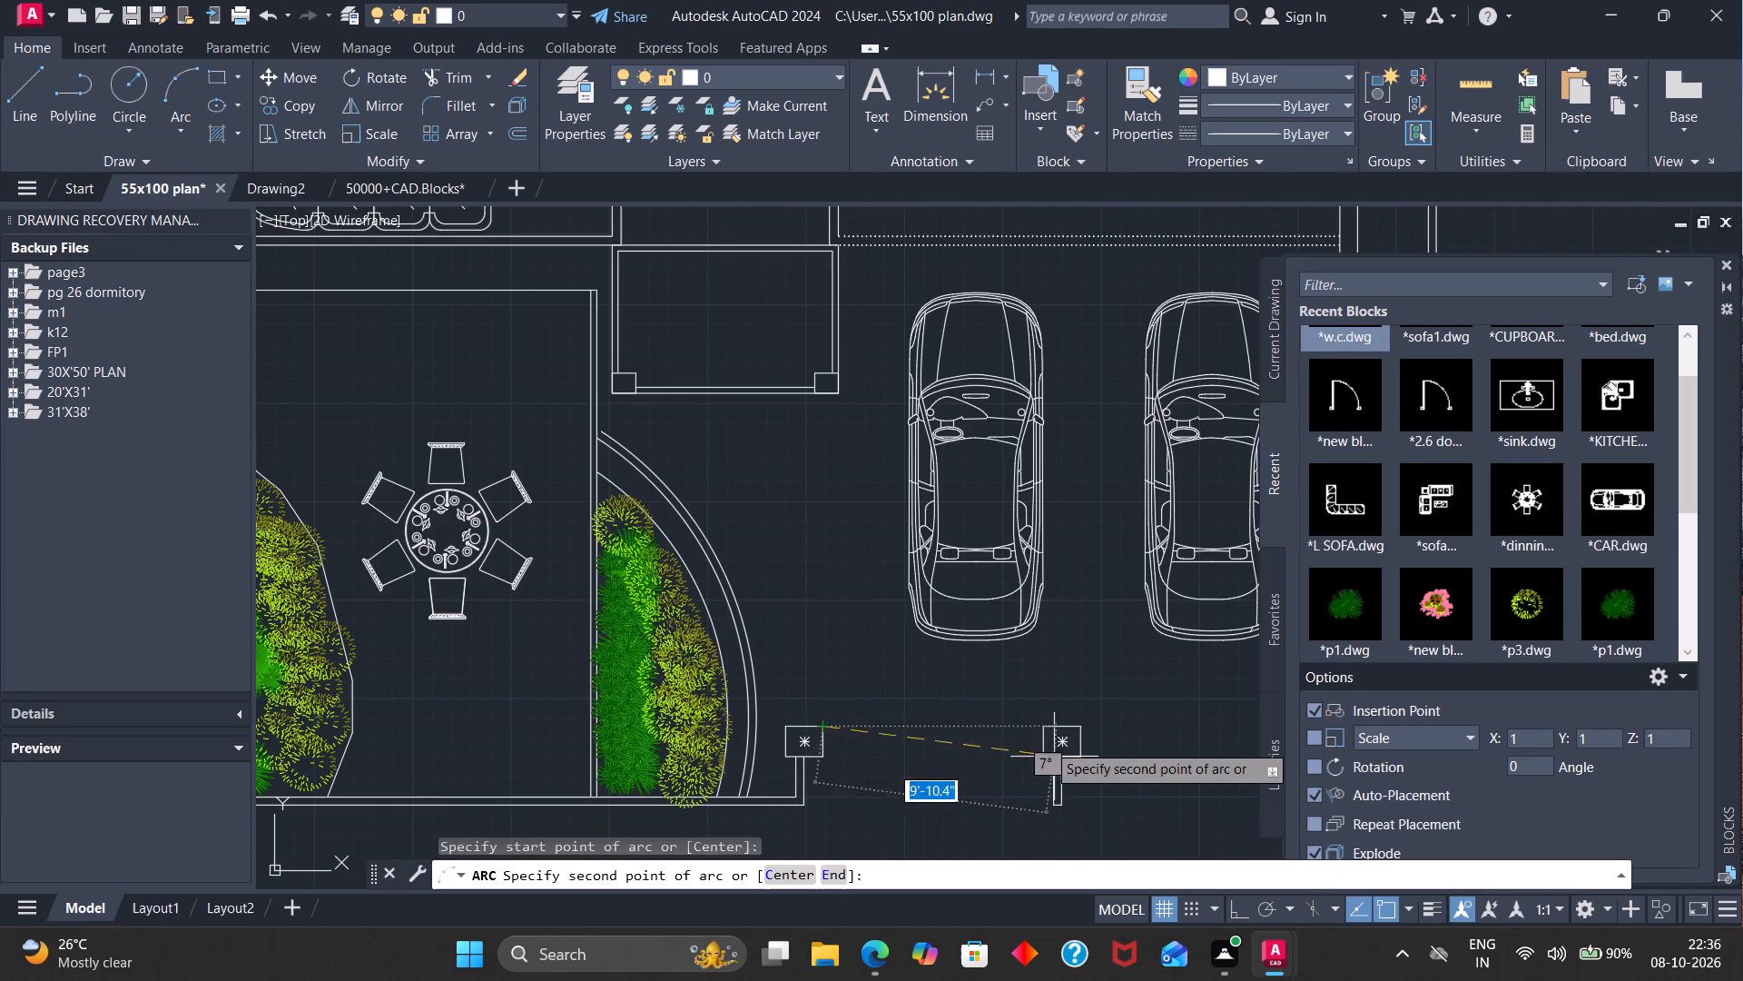
click(1042, 723)
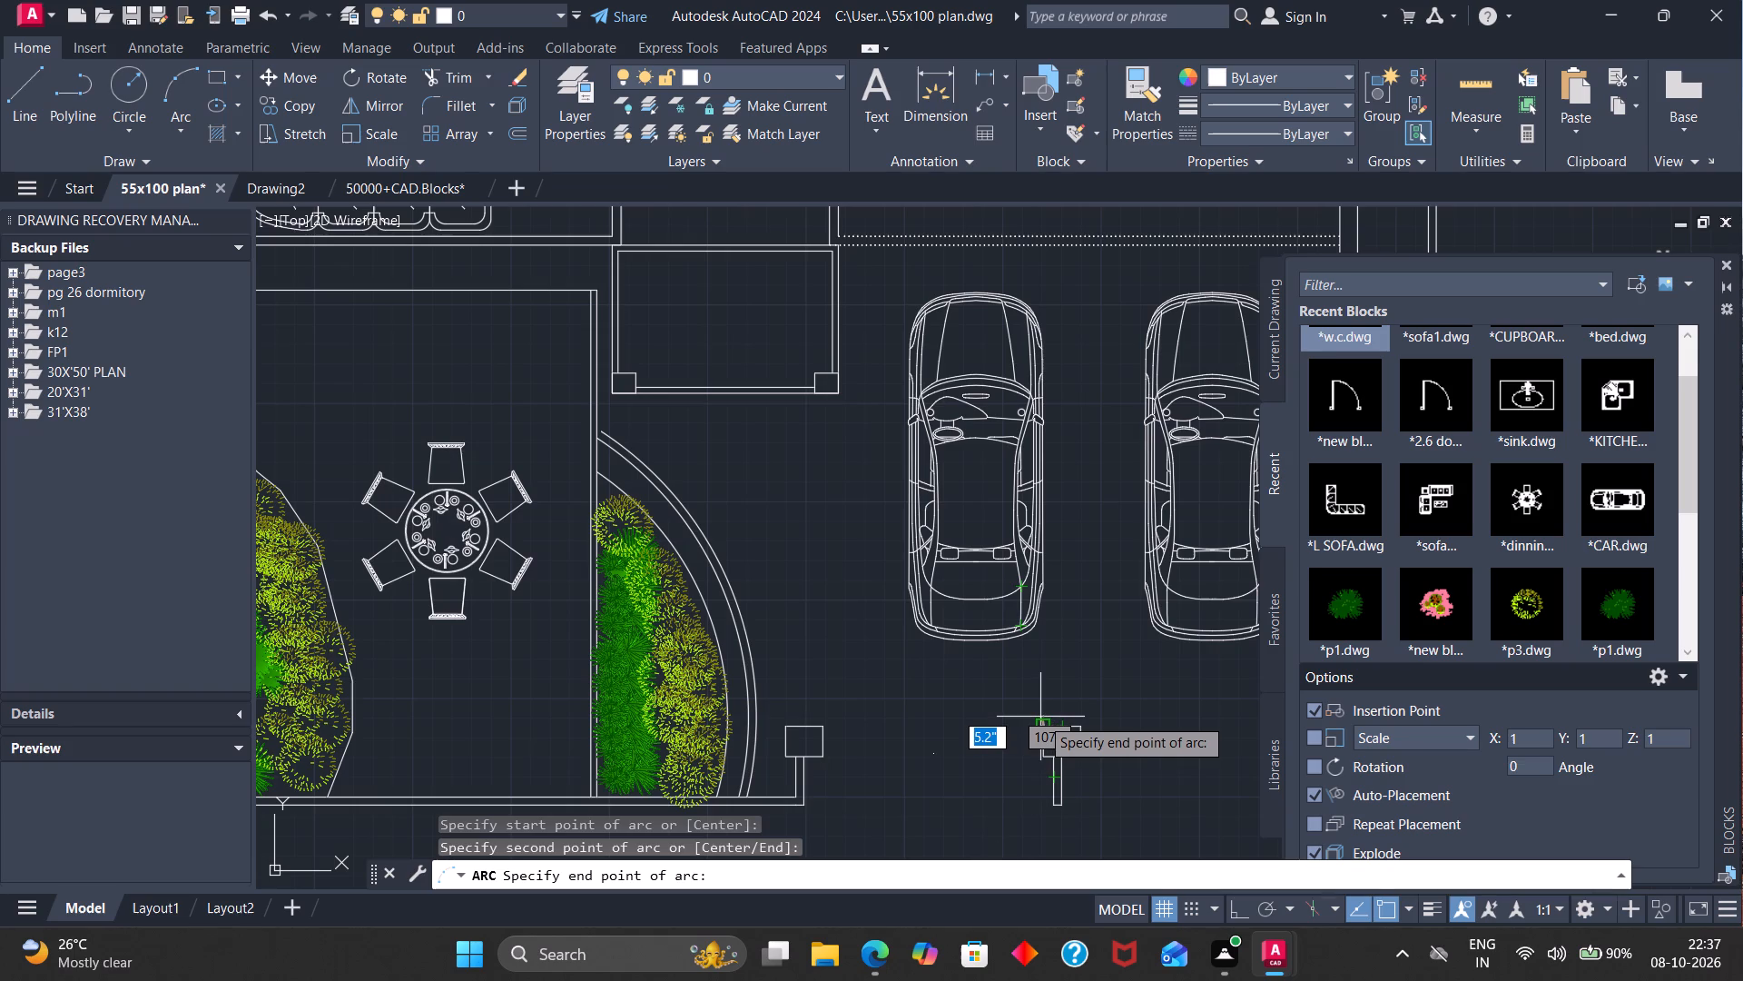
scroll(1040, 722, up, 2)
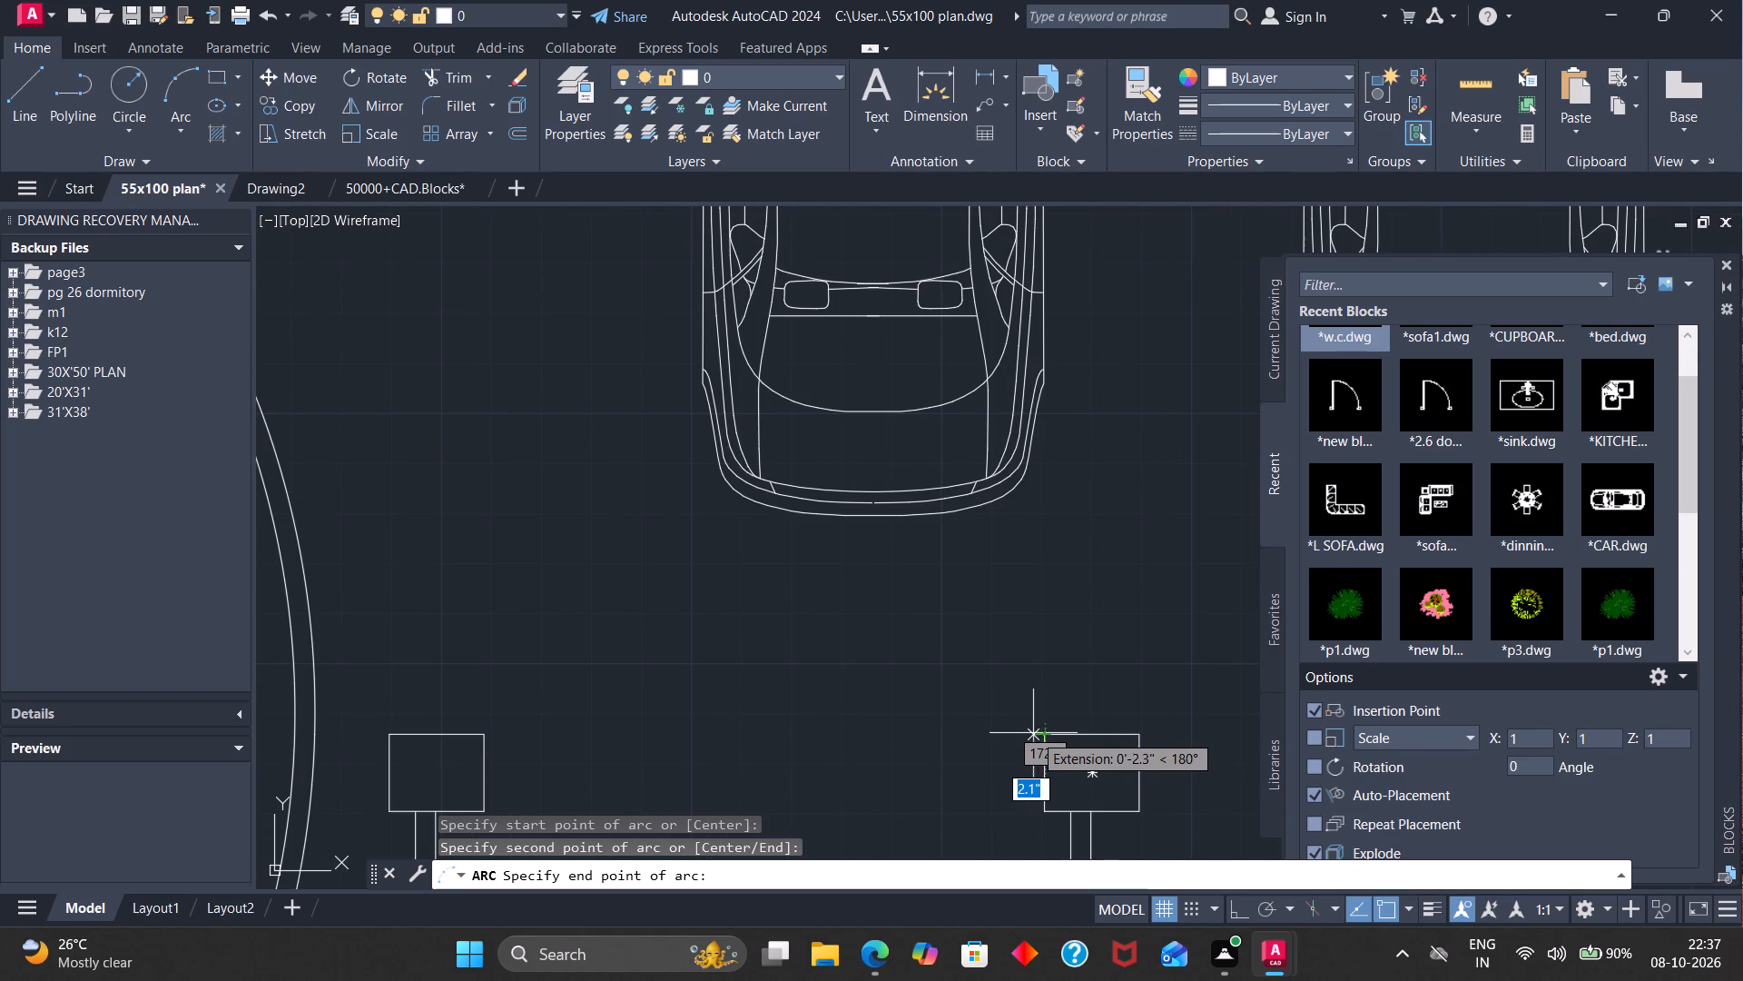
scroll(1033, 733, down, 2)
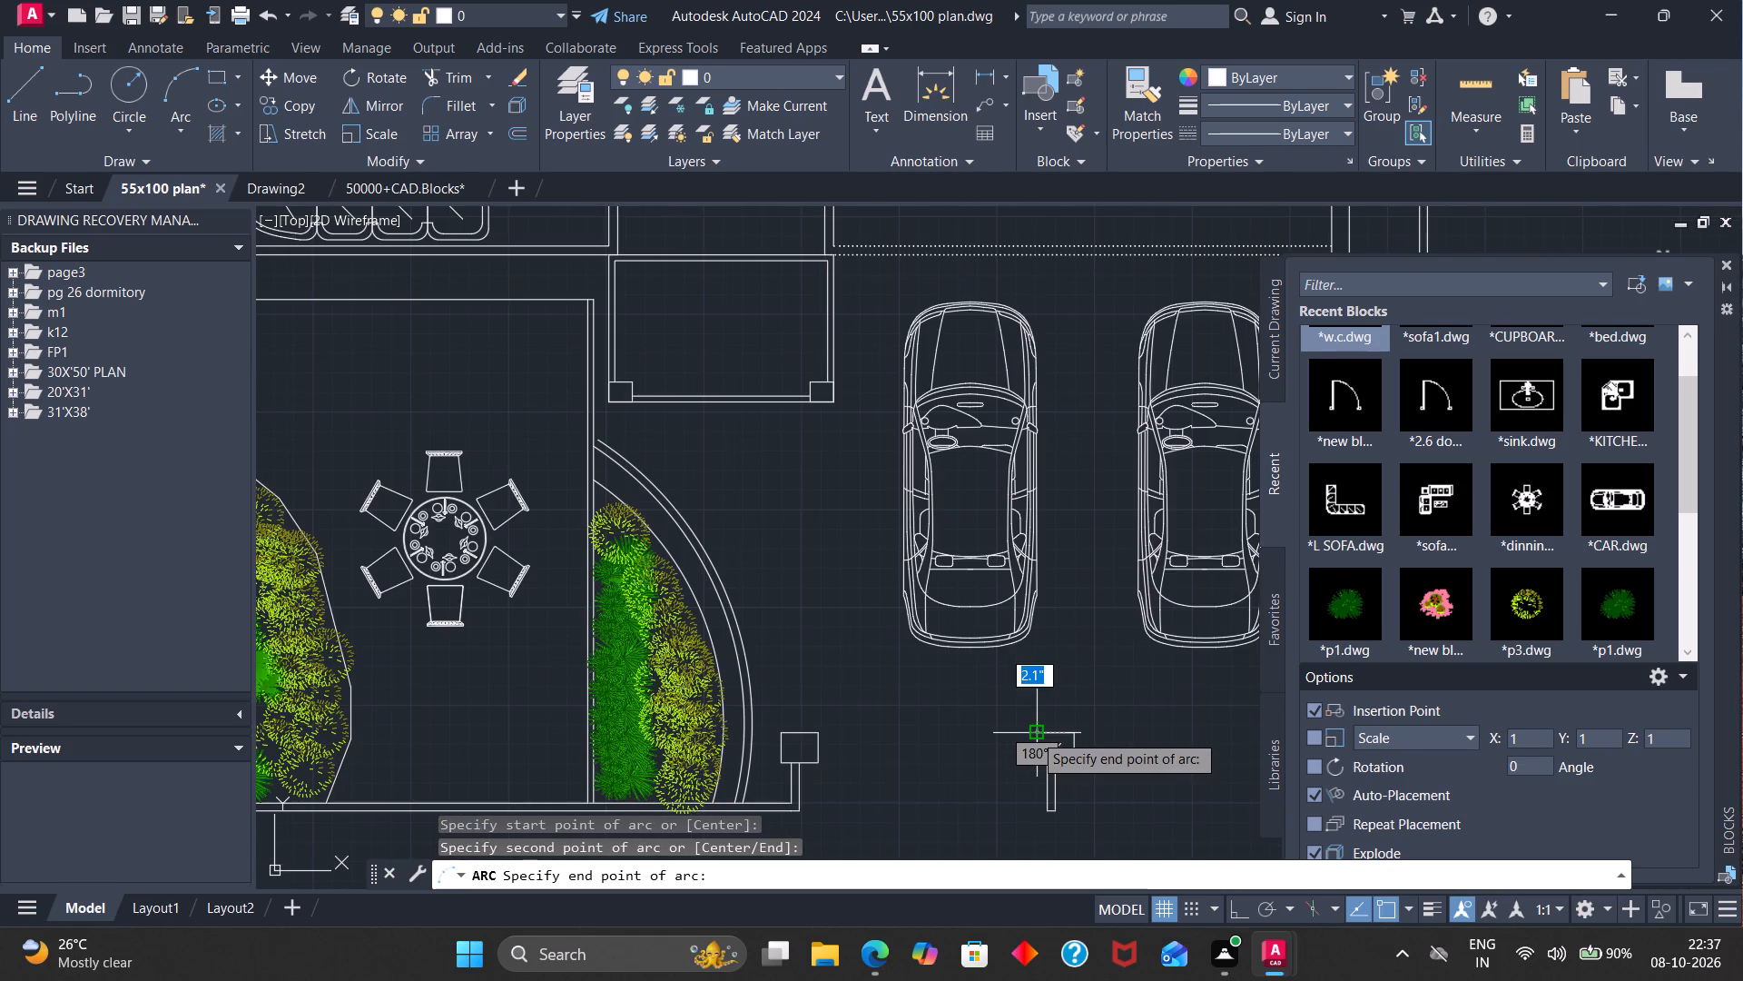
scroll(1035, 737, down, 1)
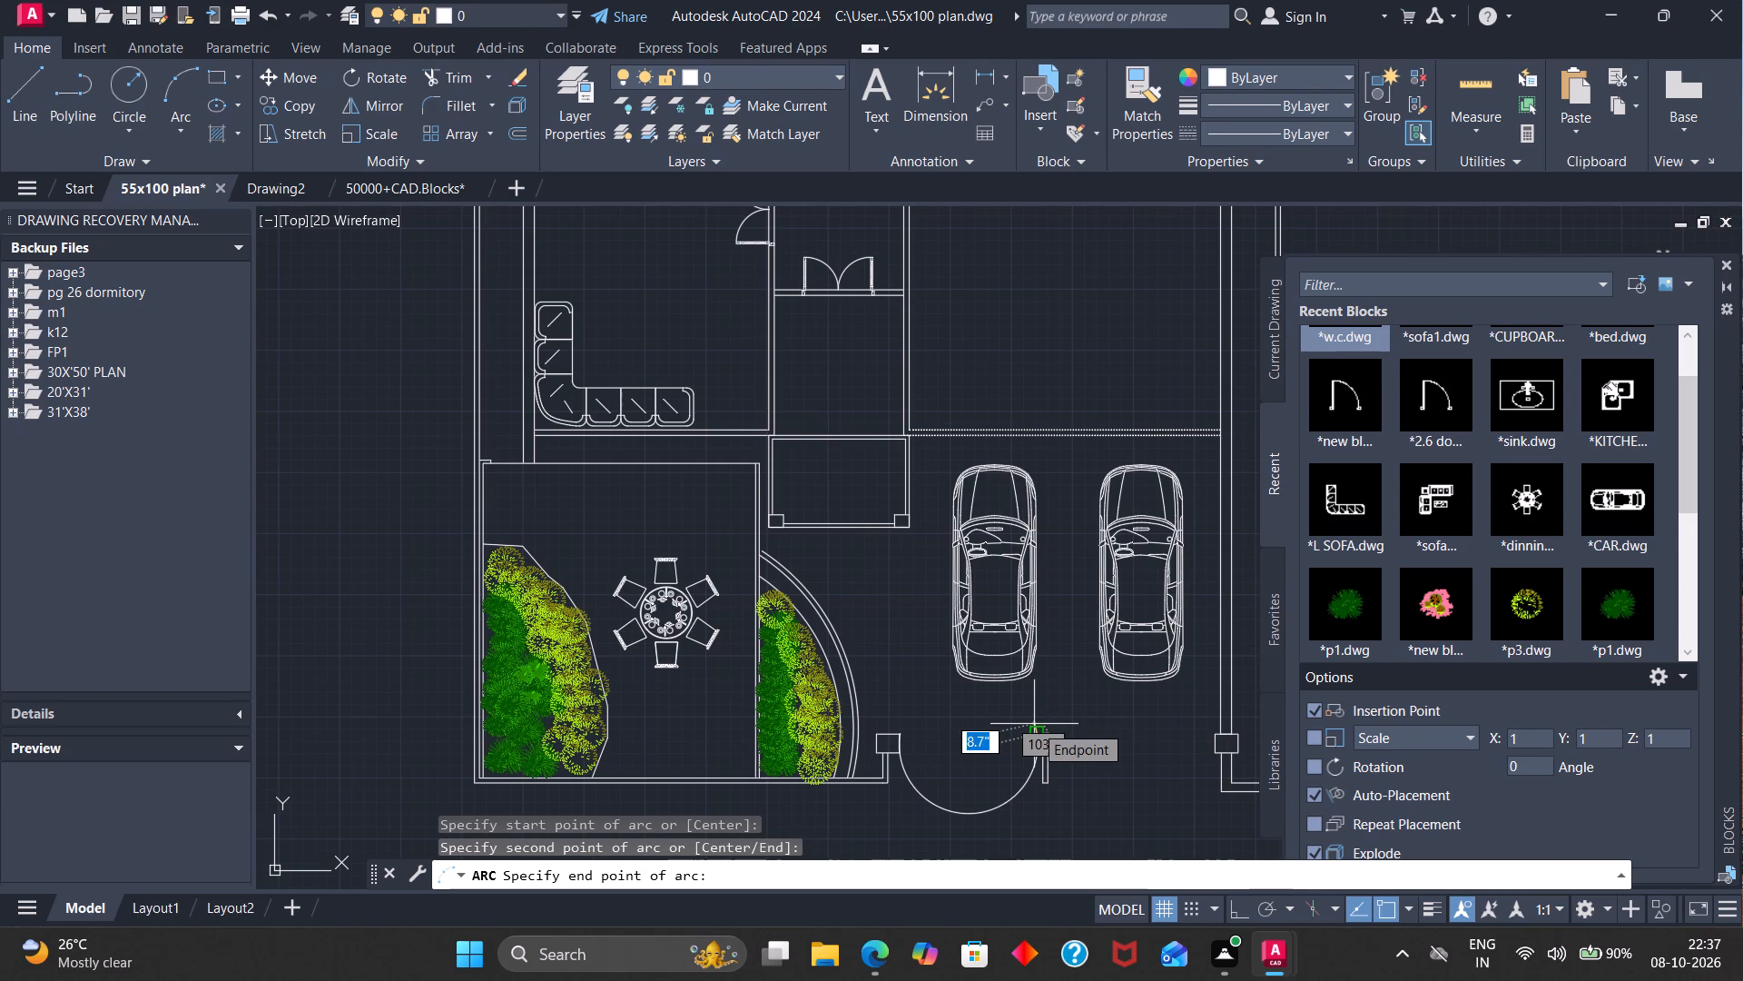
click(1033, 724)
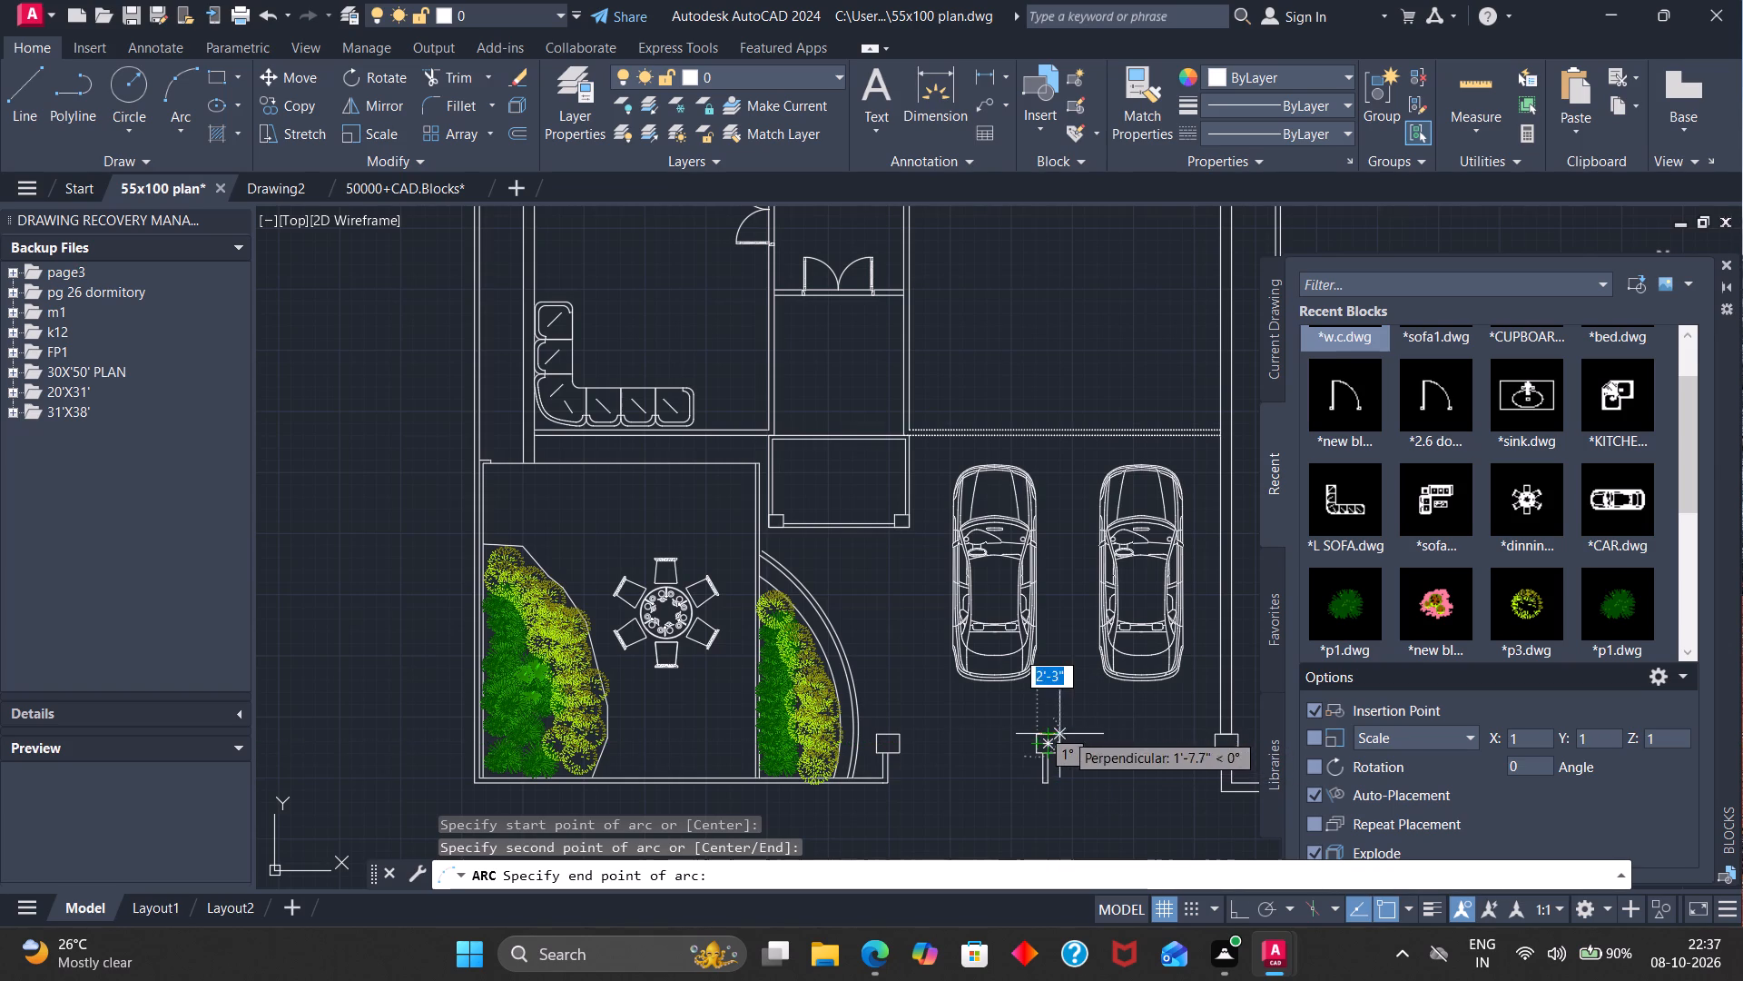
click(1066, 736)
click(1066, 736)
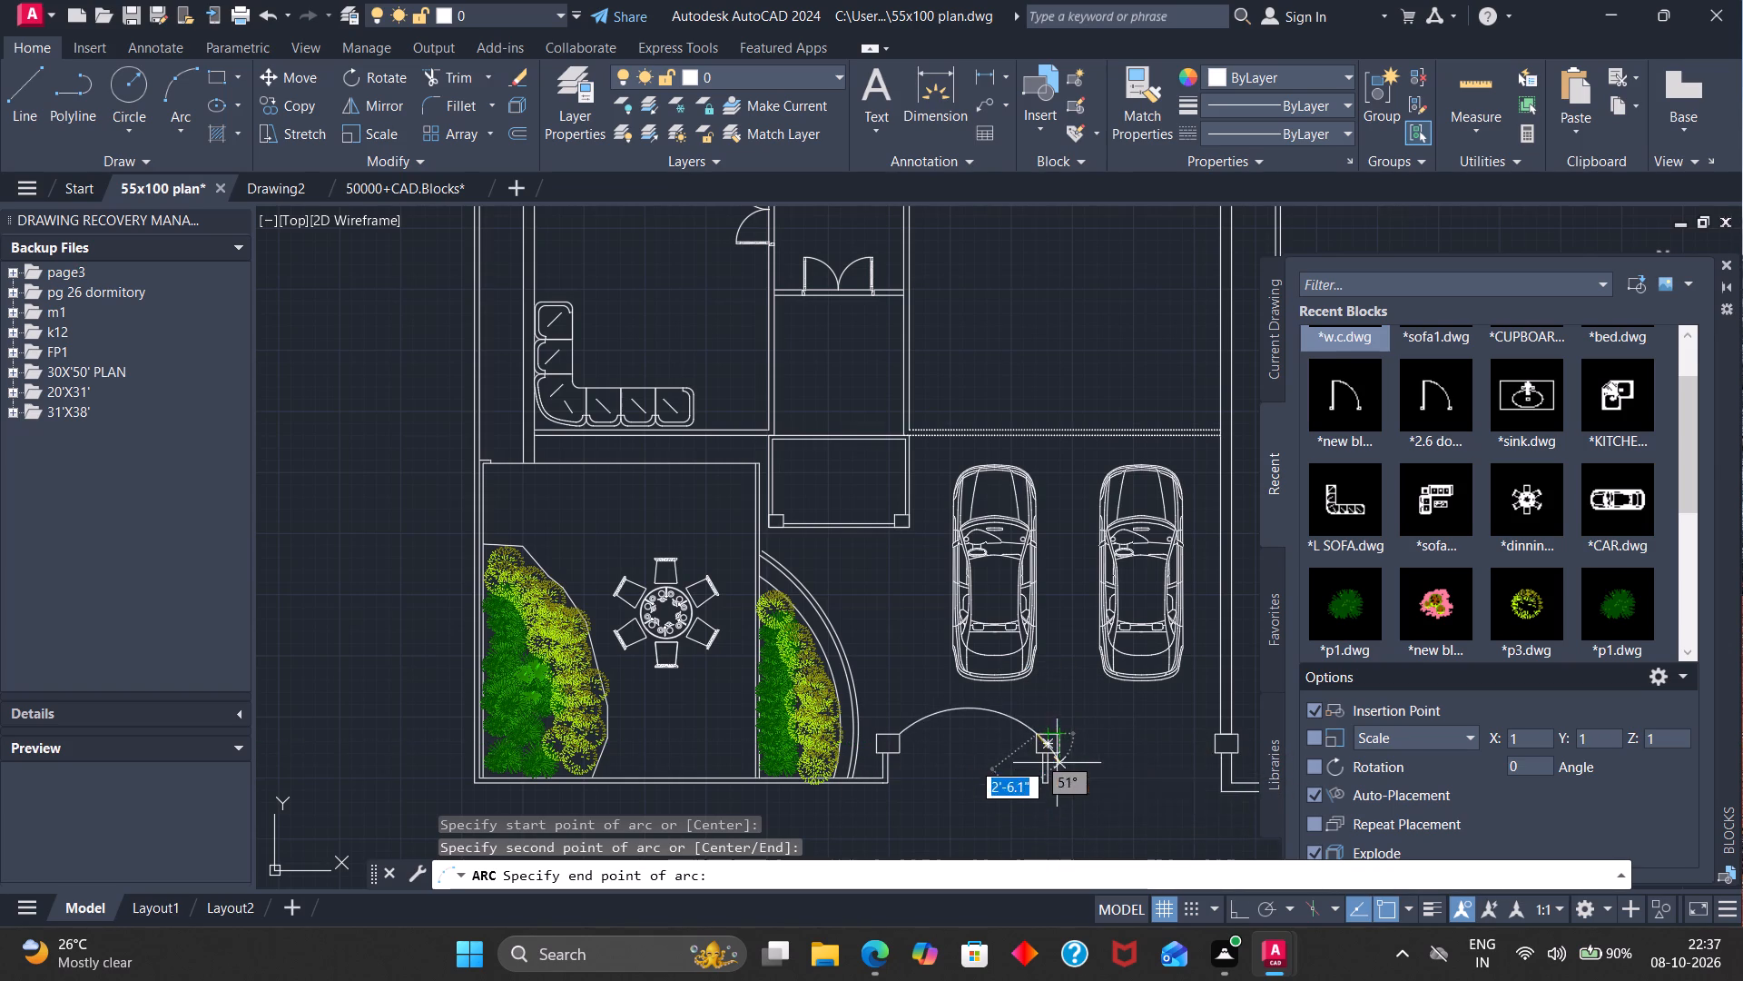
click(1049, 742)
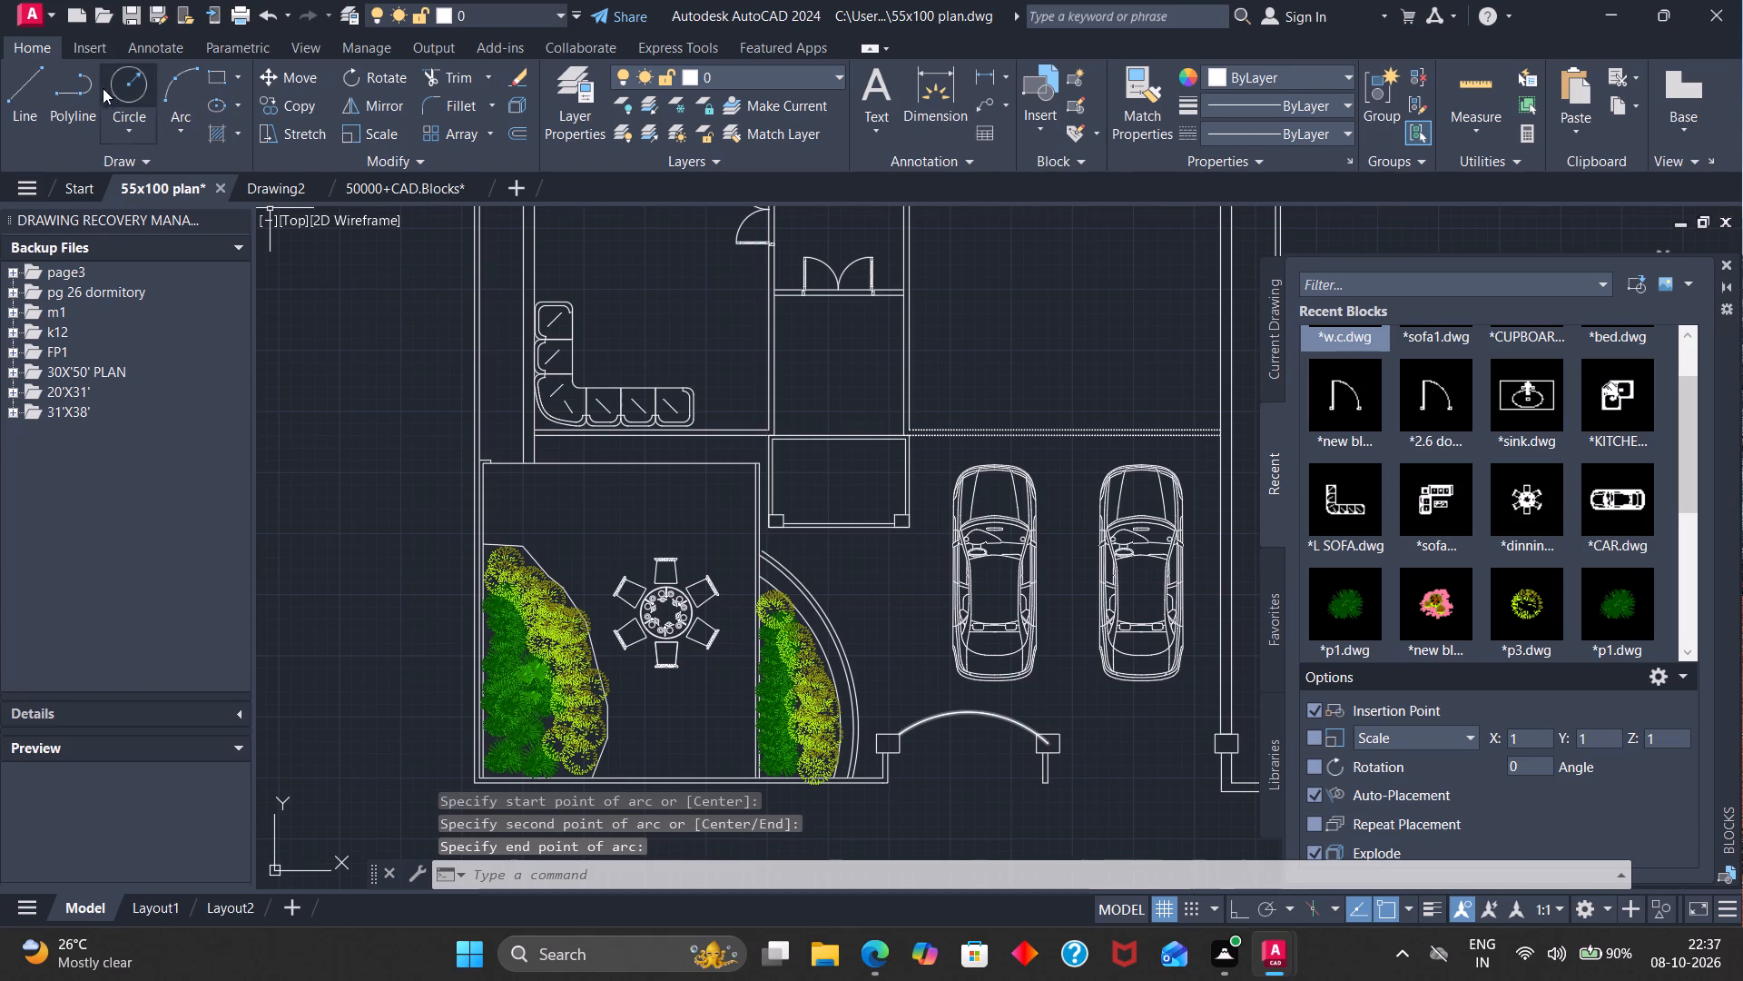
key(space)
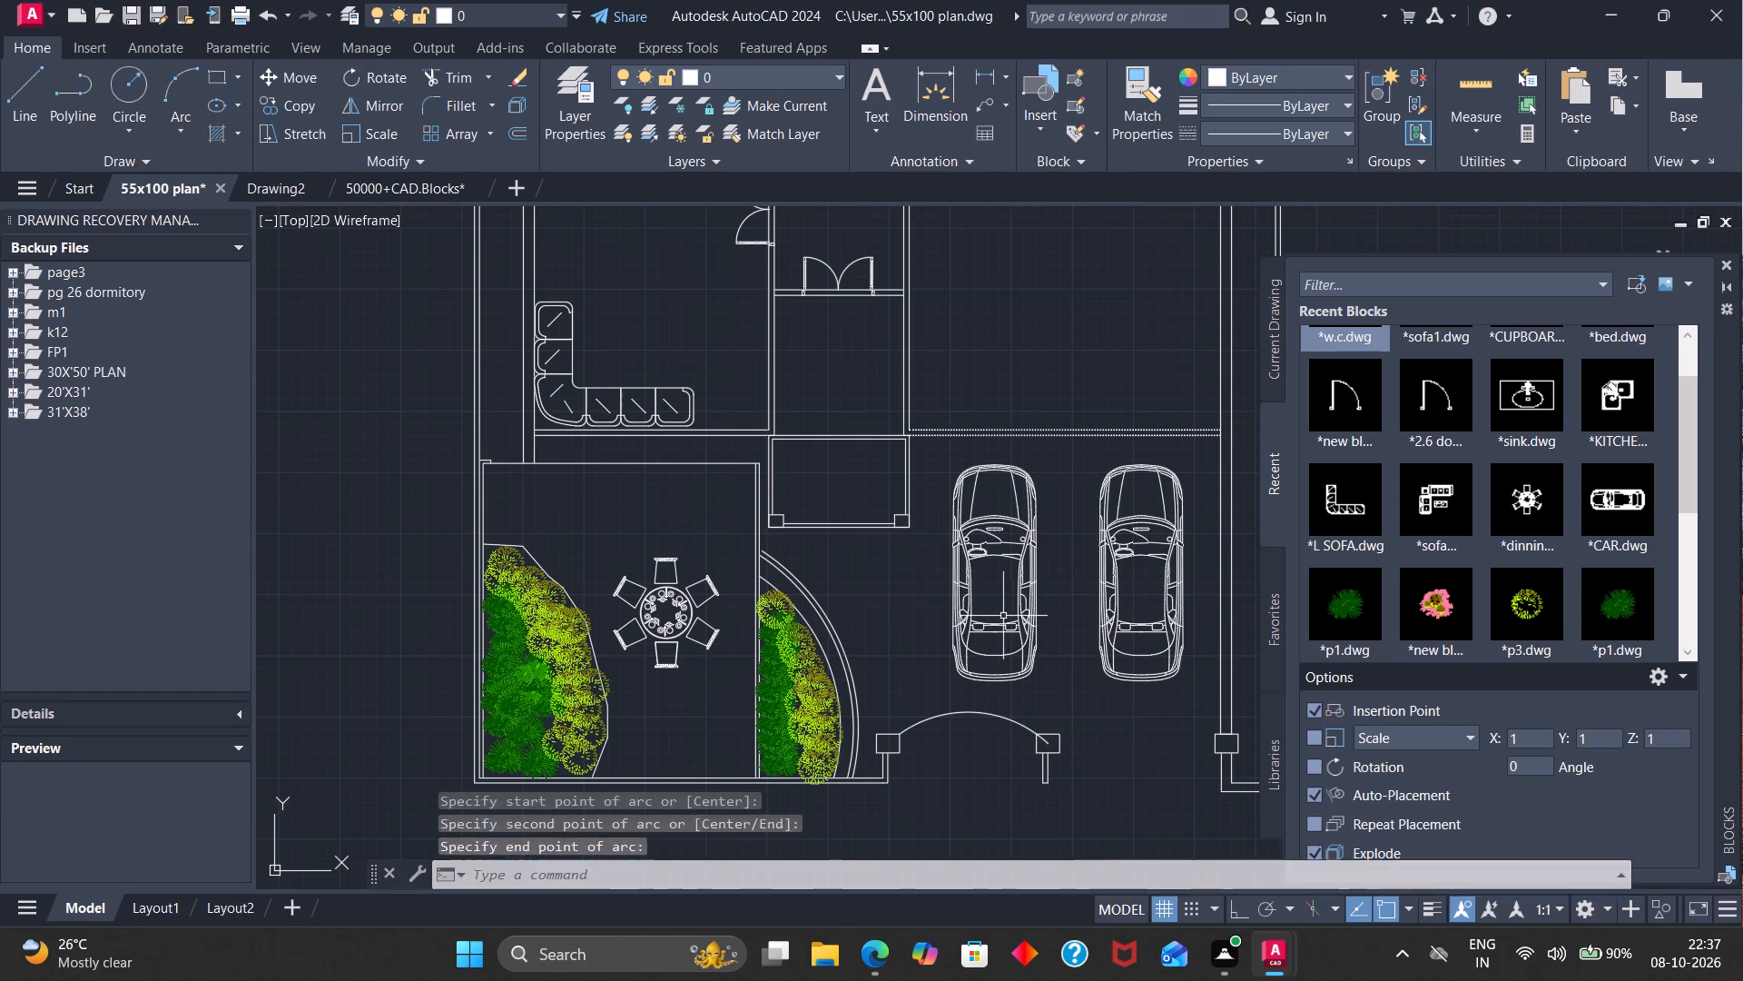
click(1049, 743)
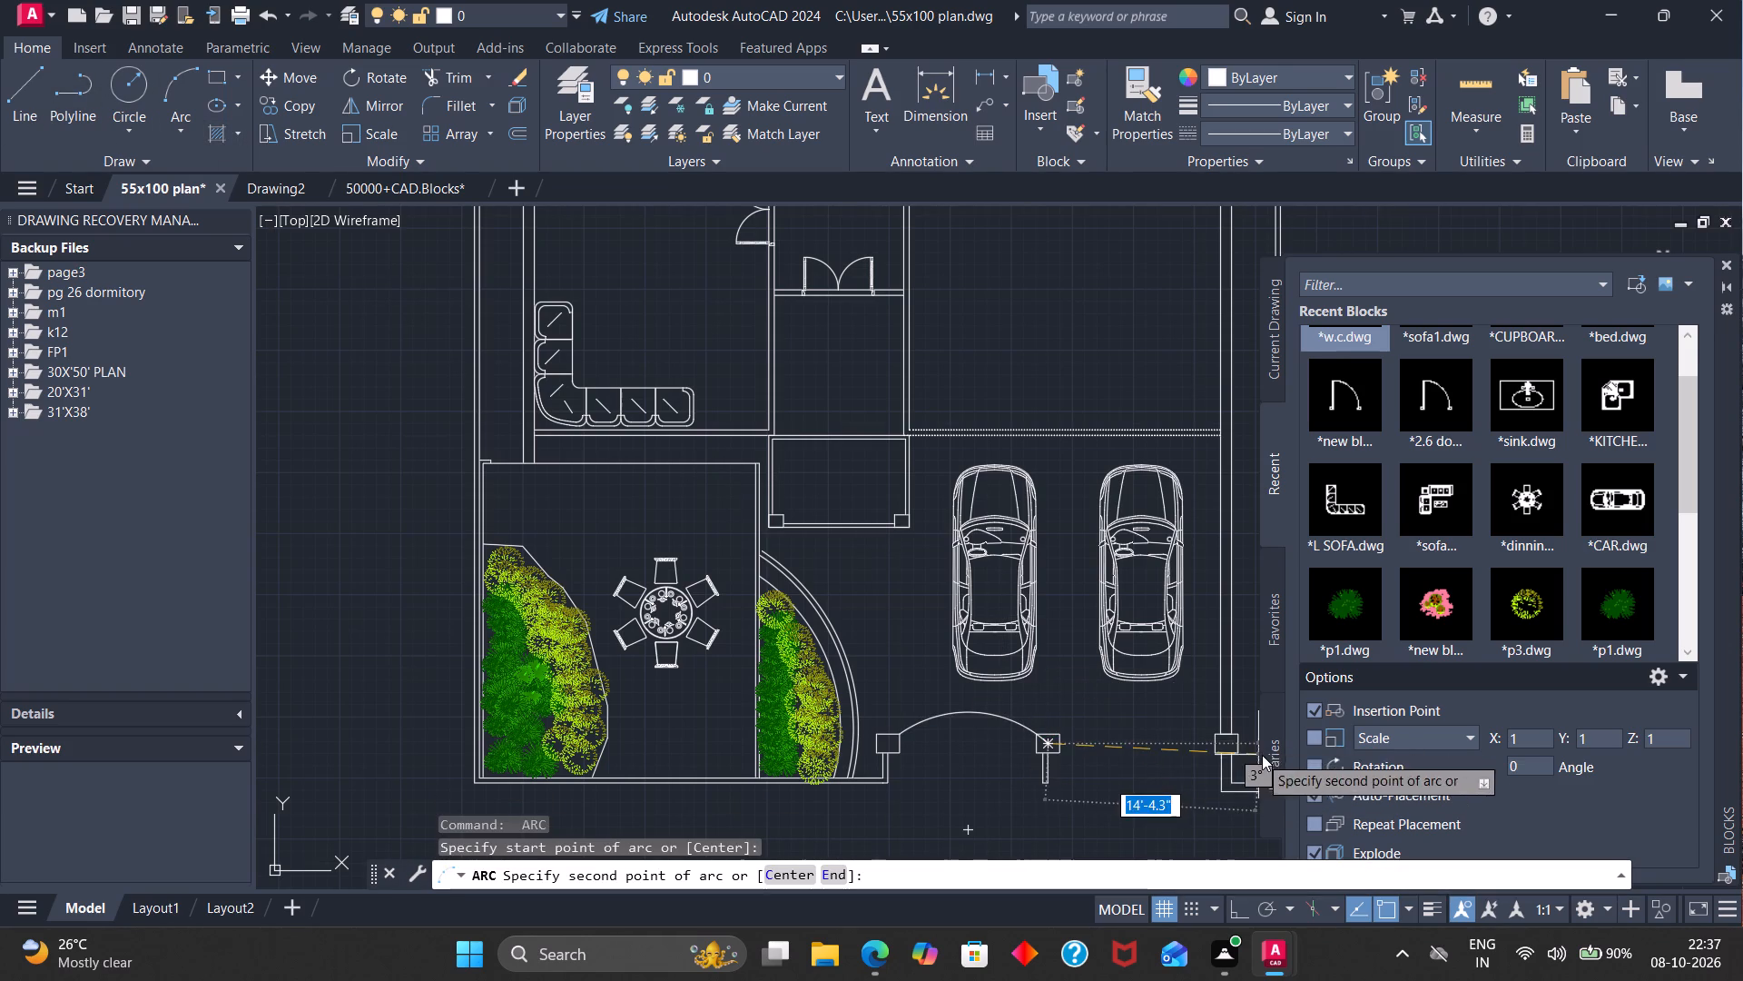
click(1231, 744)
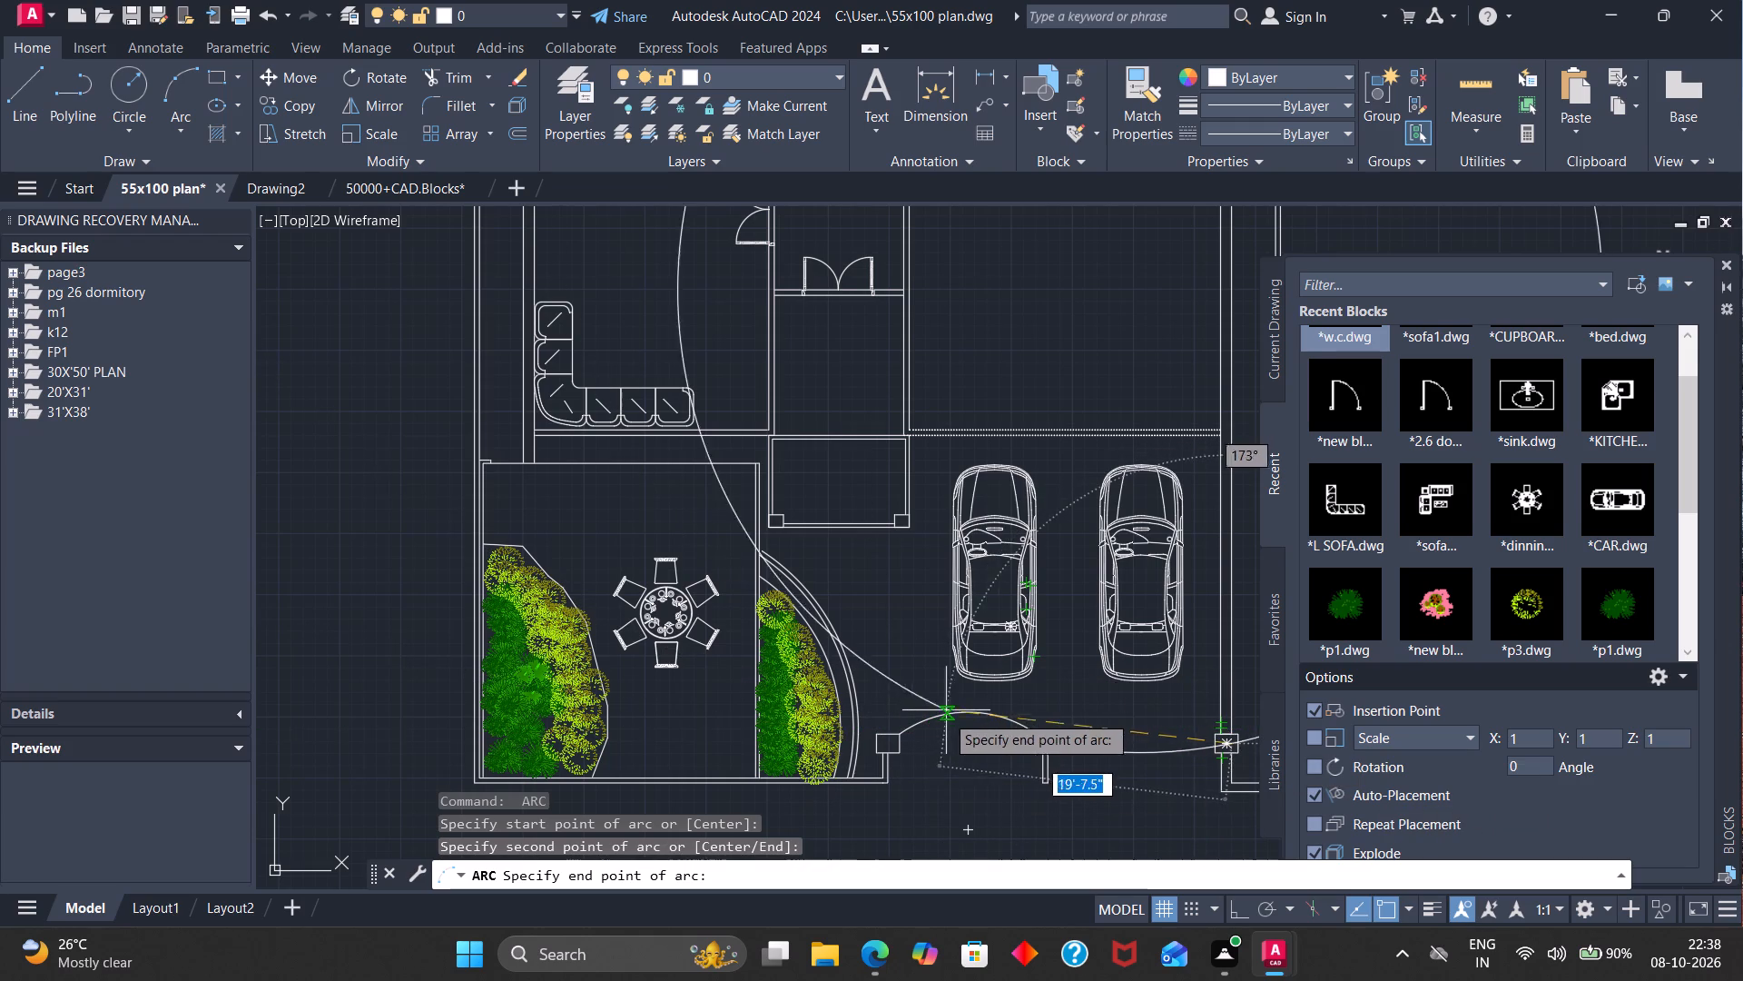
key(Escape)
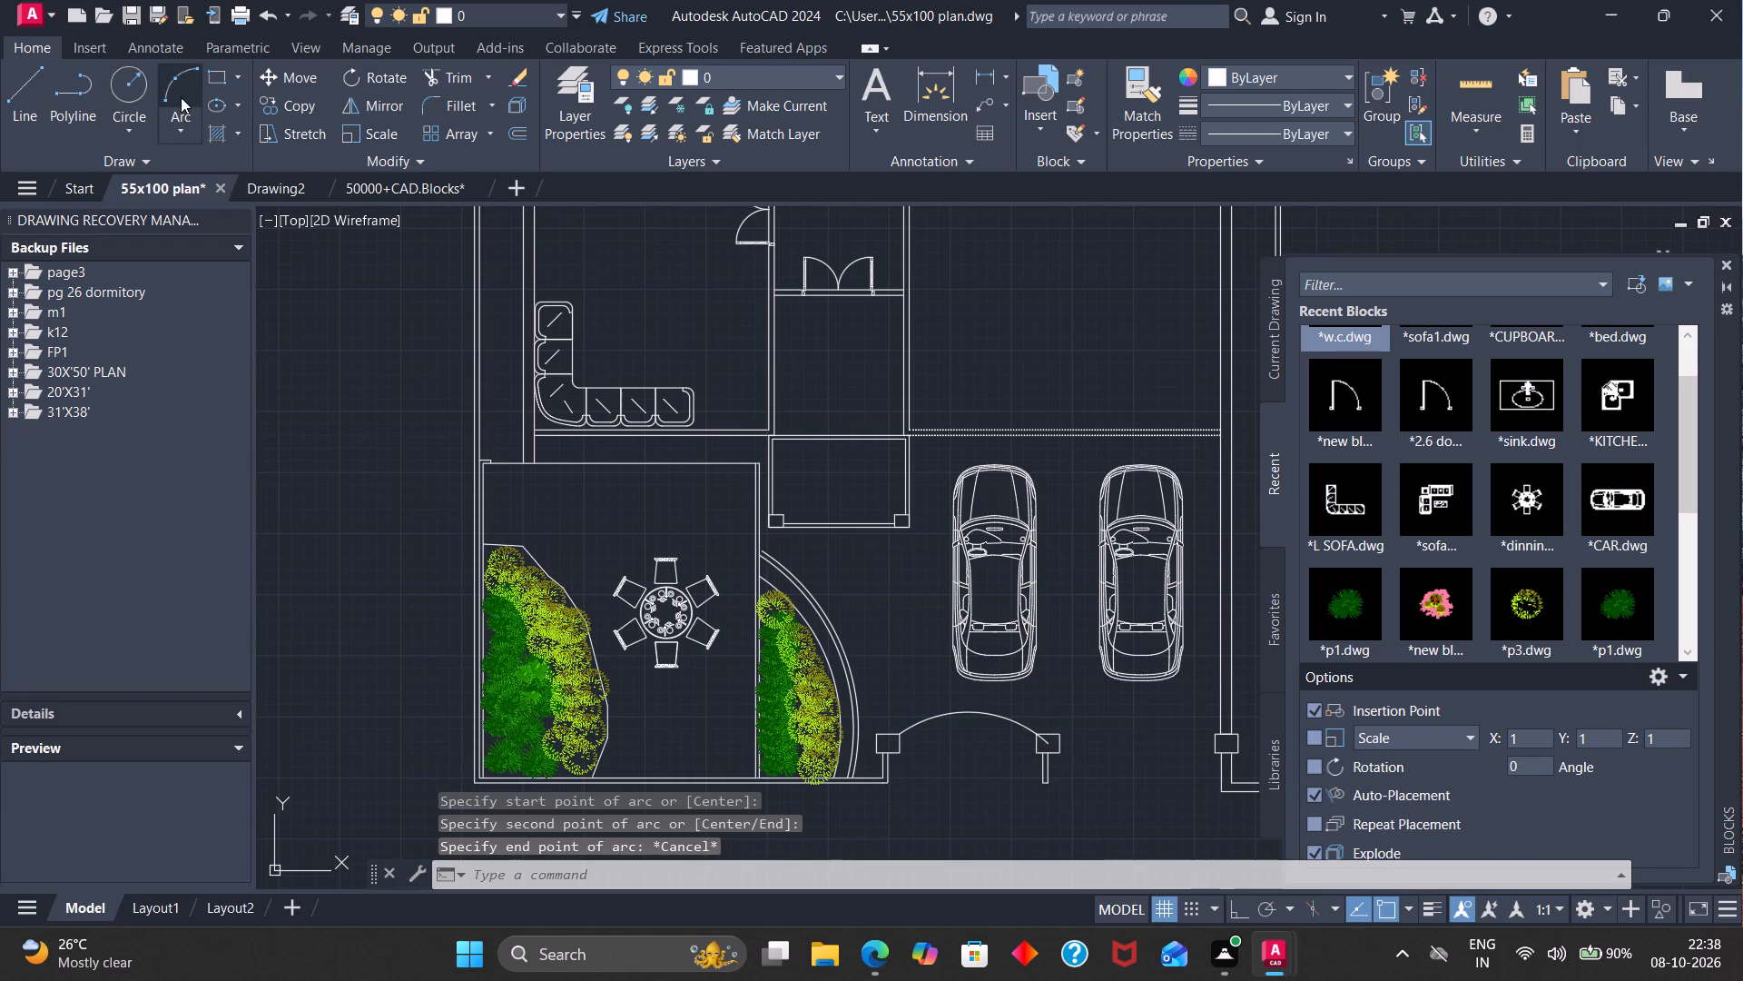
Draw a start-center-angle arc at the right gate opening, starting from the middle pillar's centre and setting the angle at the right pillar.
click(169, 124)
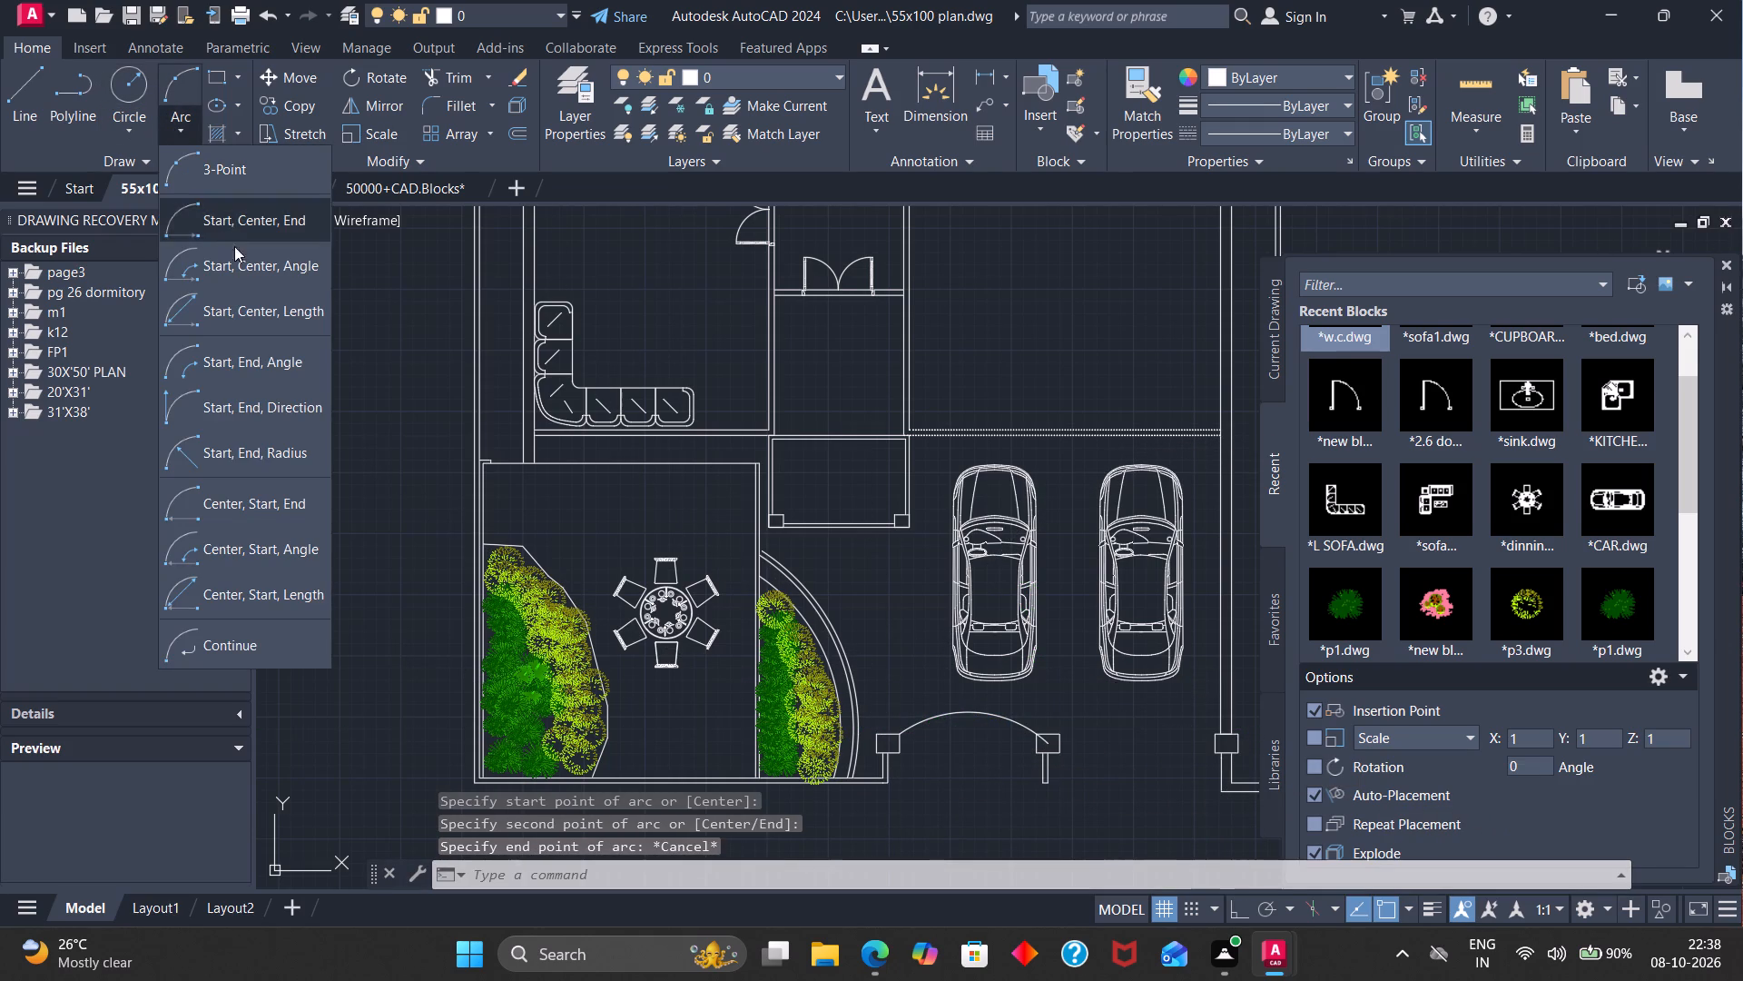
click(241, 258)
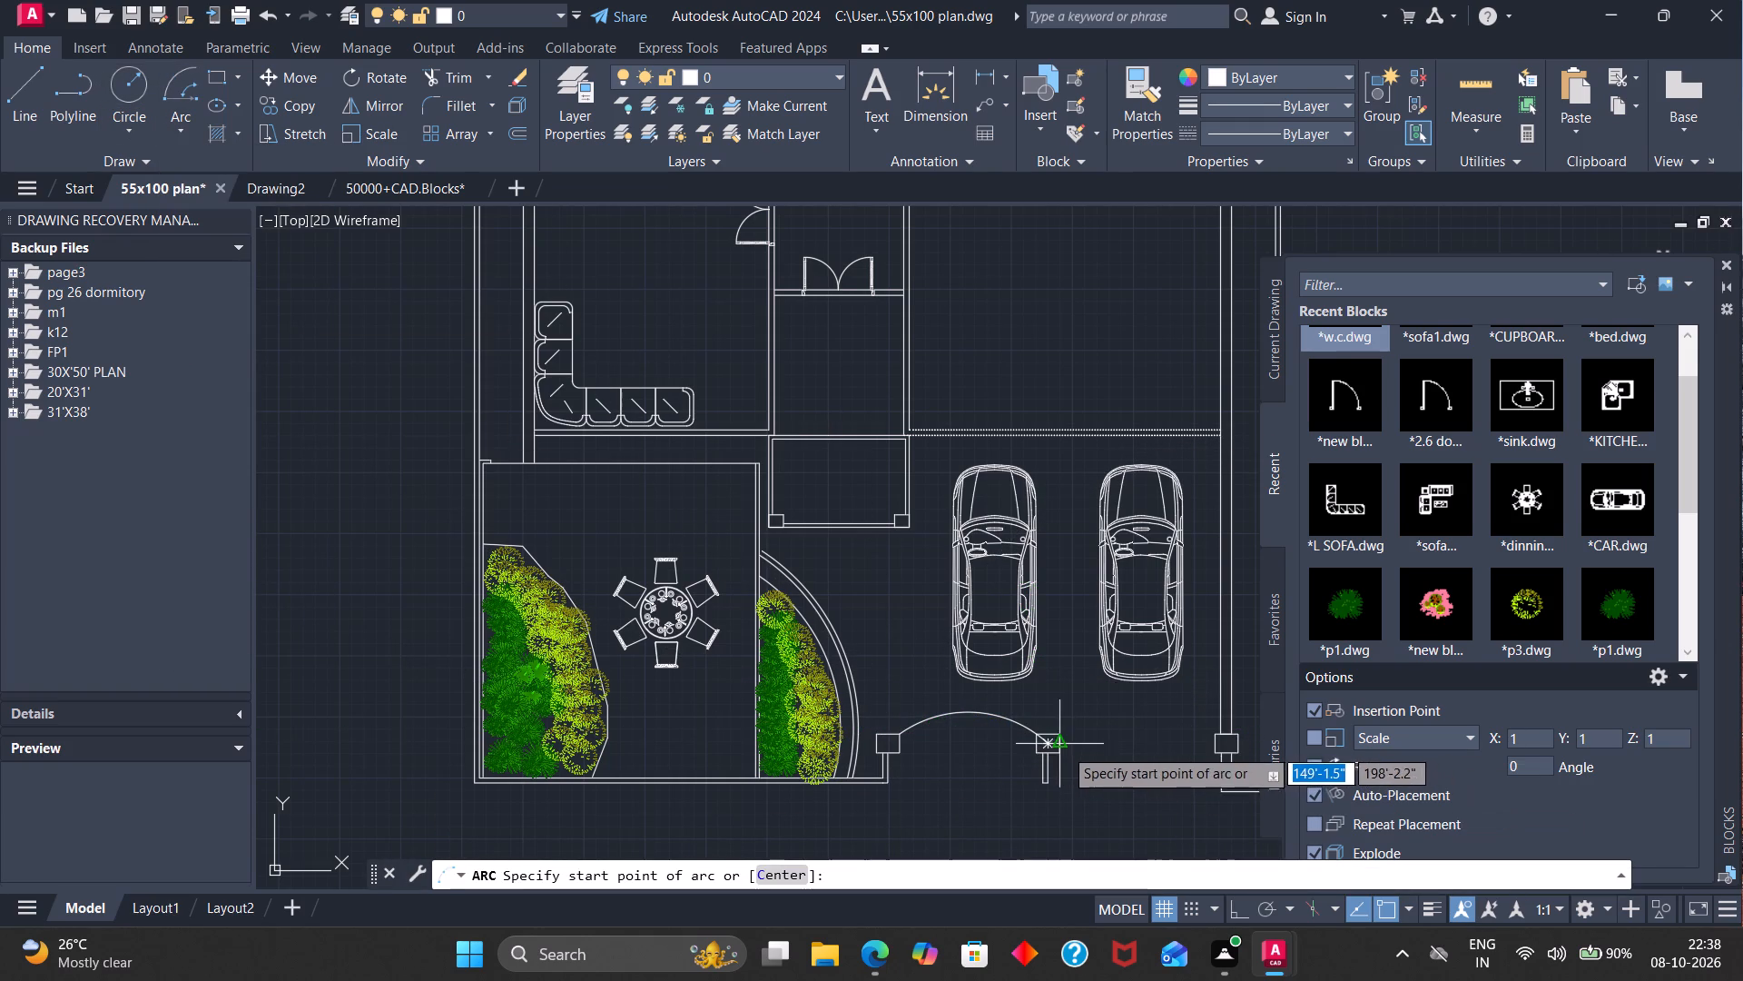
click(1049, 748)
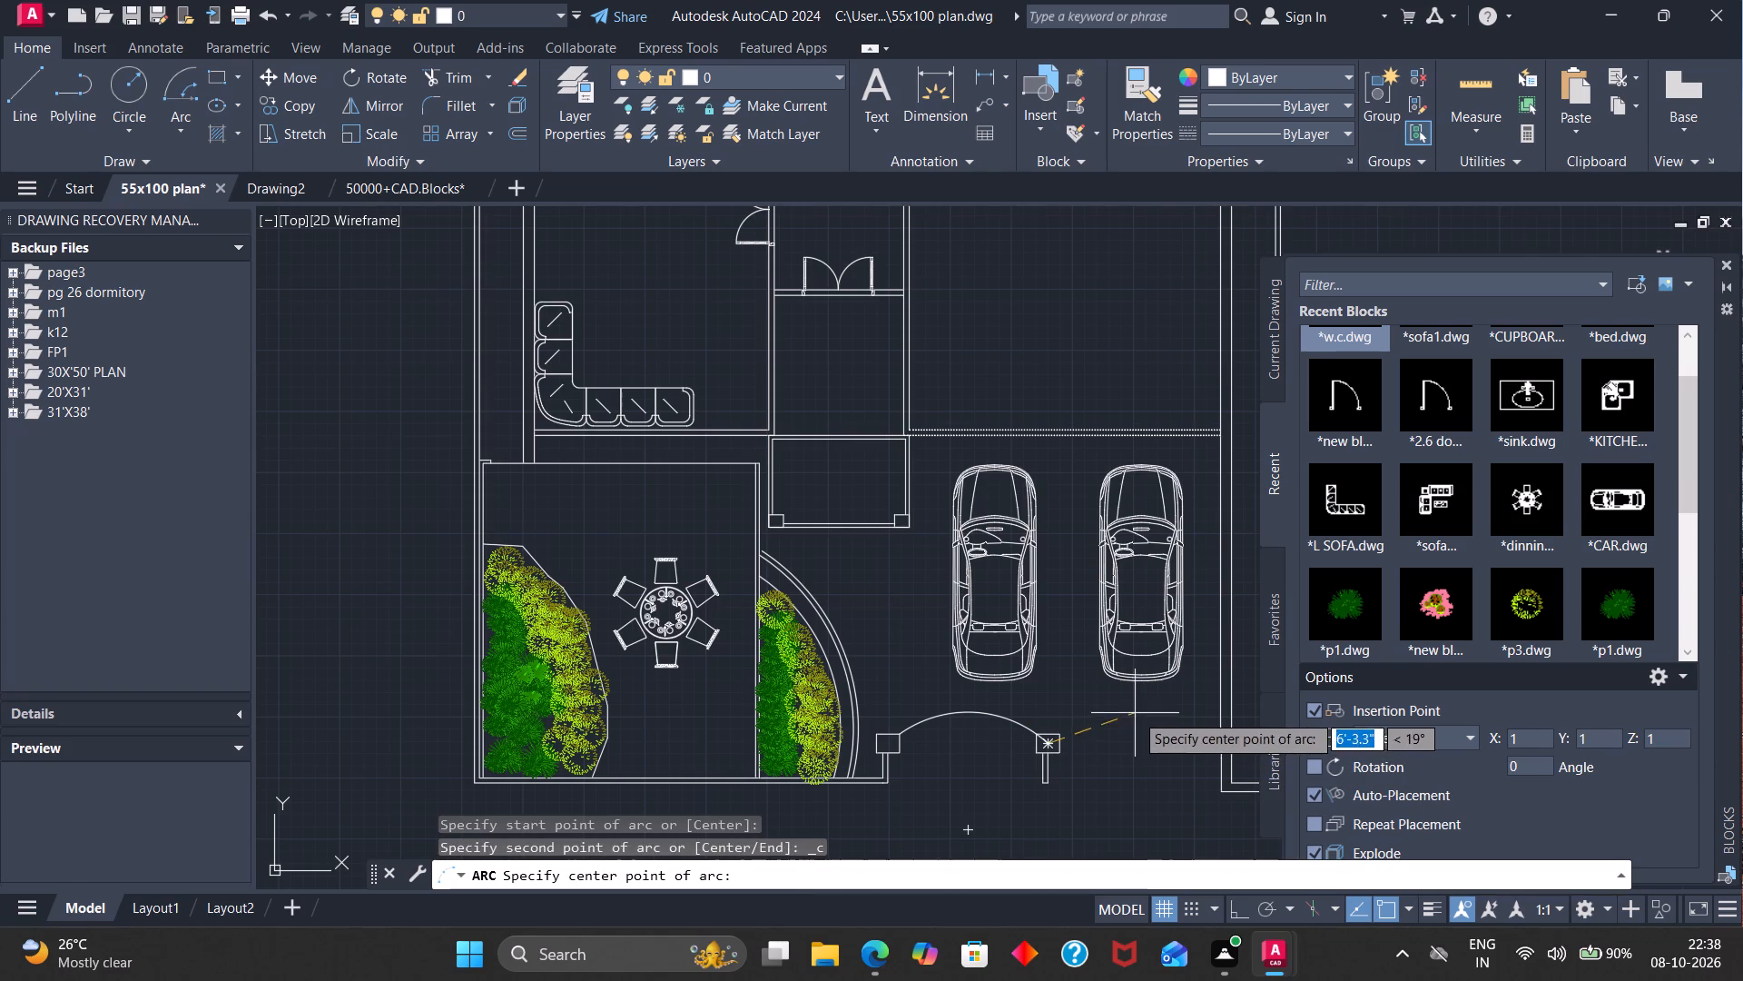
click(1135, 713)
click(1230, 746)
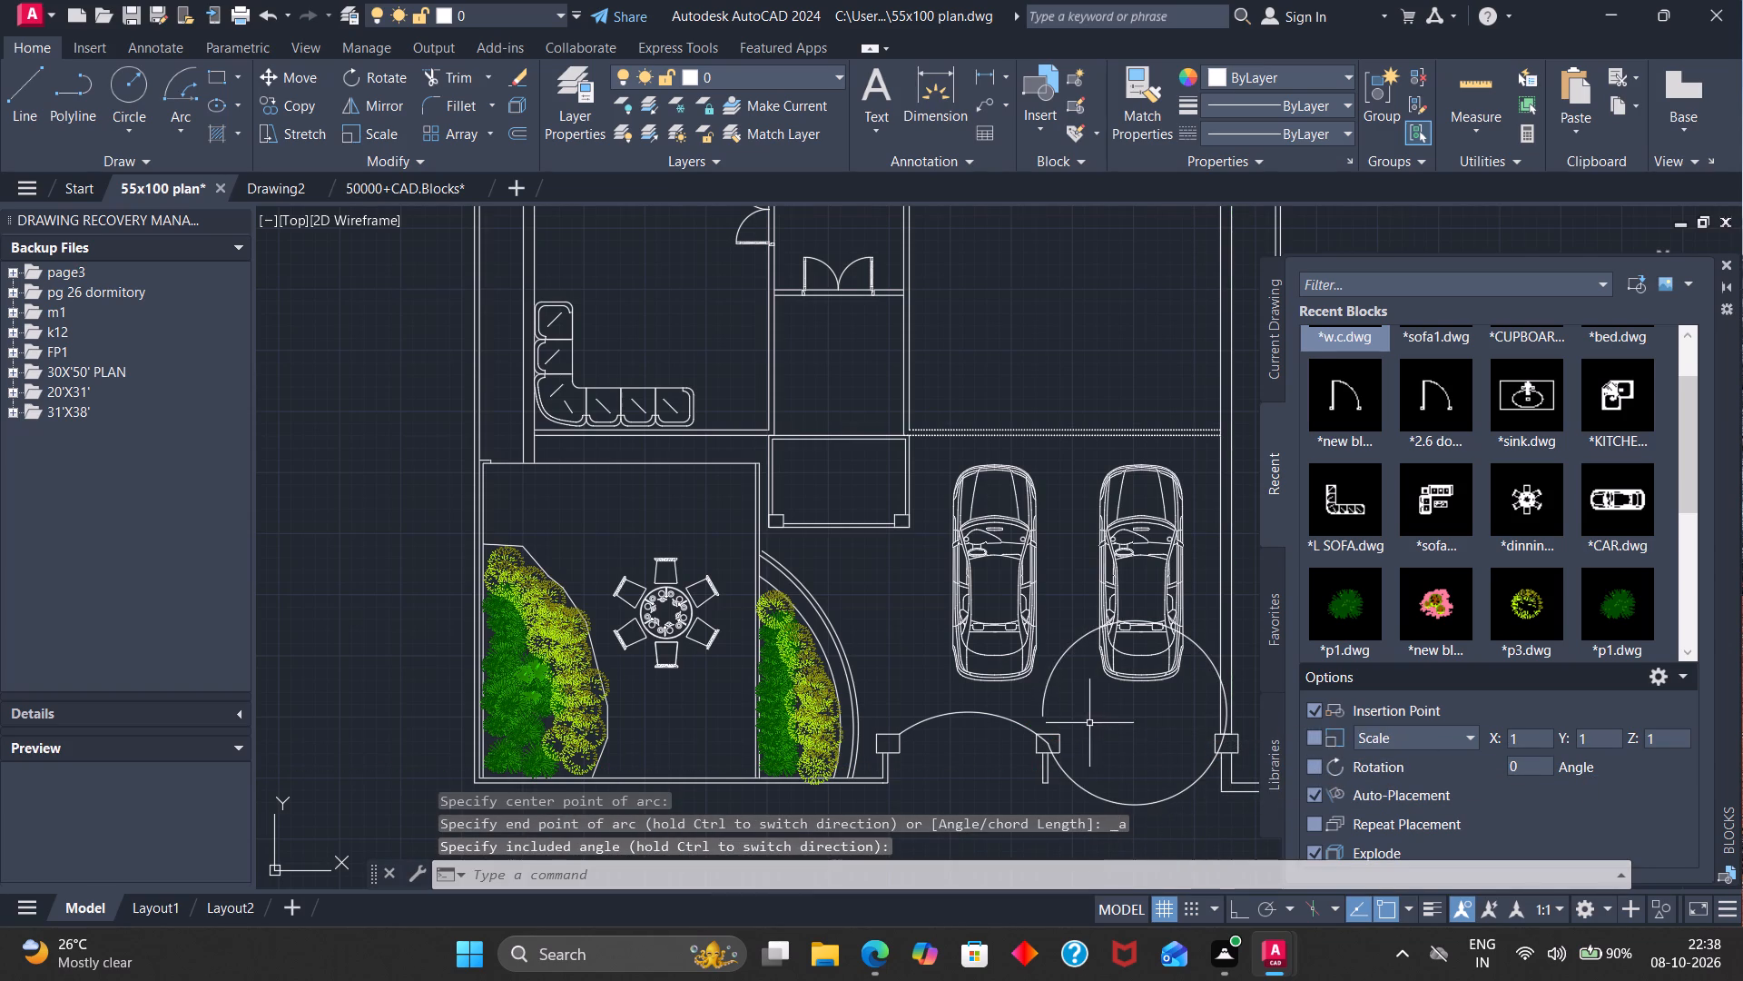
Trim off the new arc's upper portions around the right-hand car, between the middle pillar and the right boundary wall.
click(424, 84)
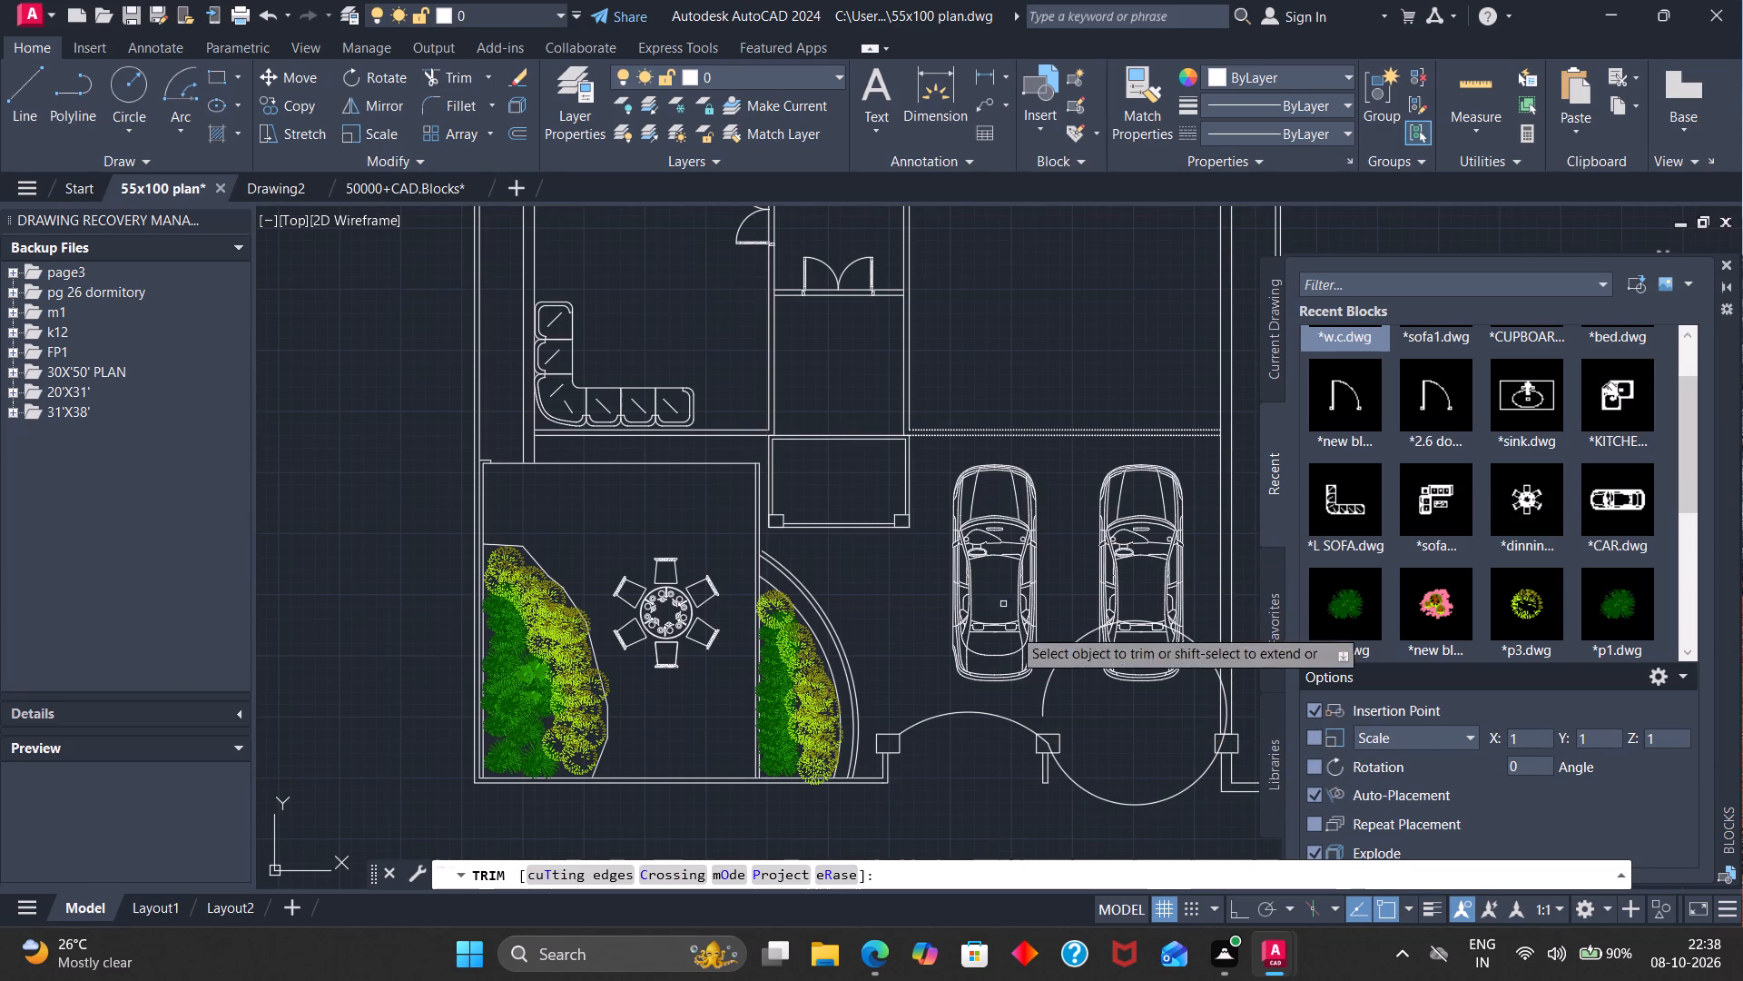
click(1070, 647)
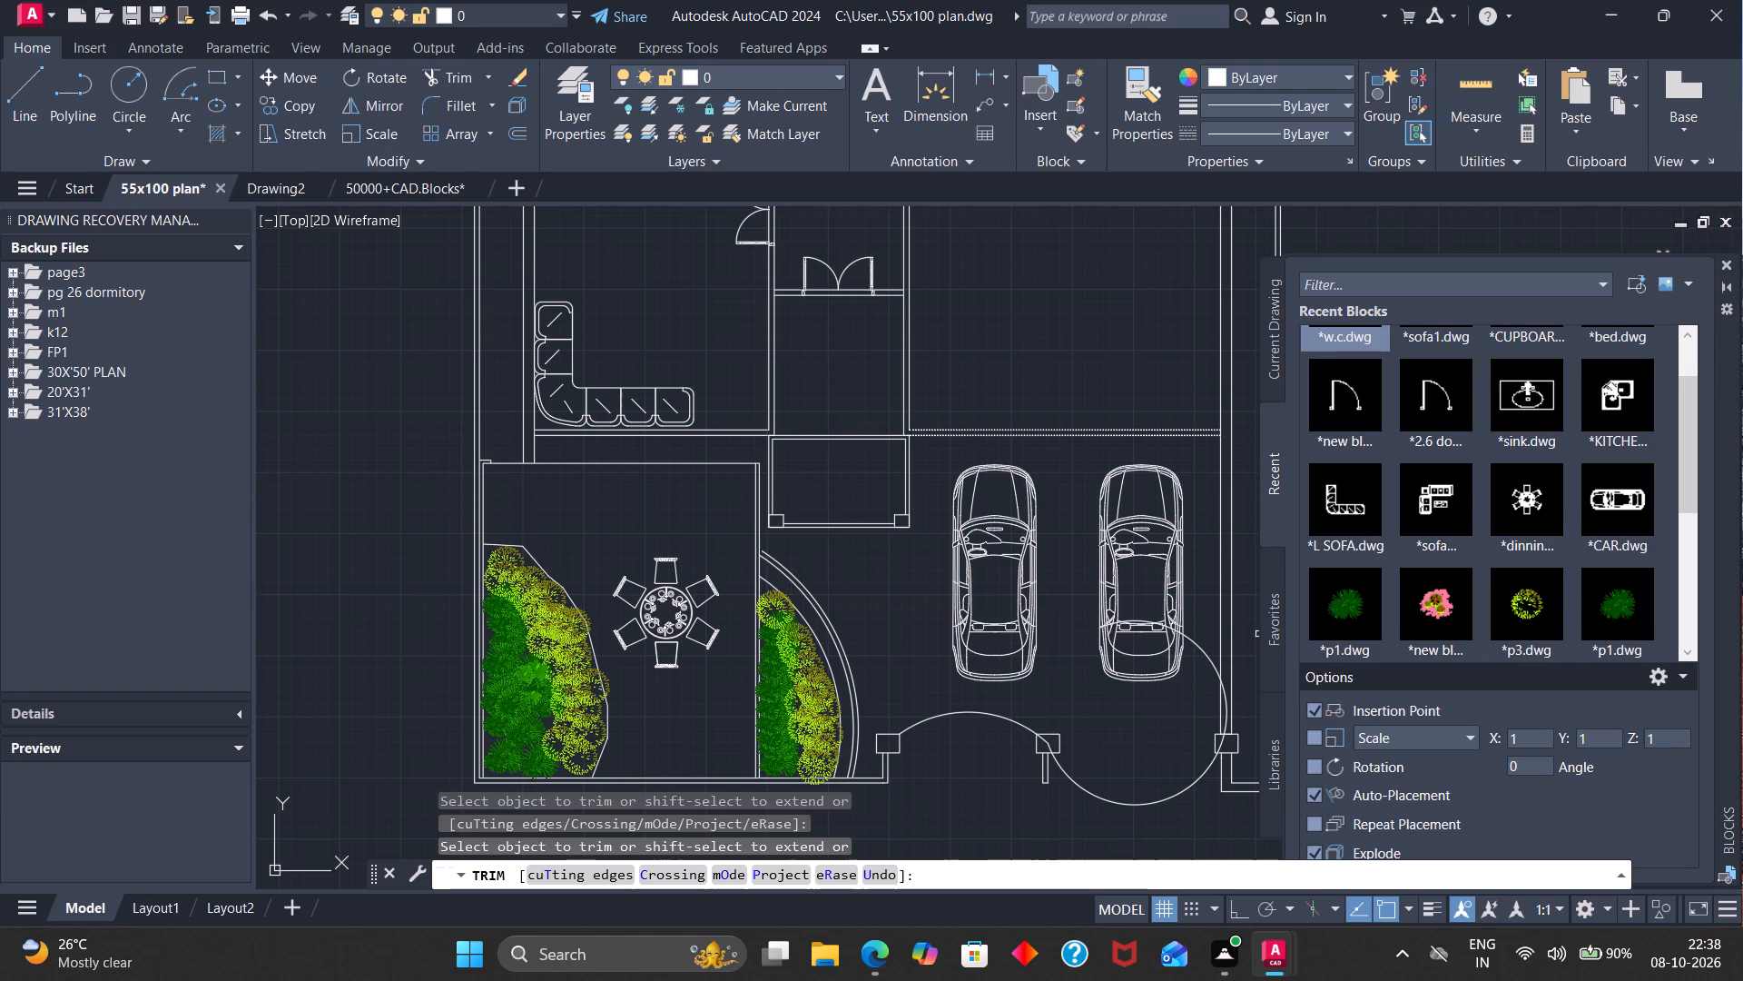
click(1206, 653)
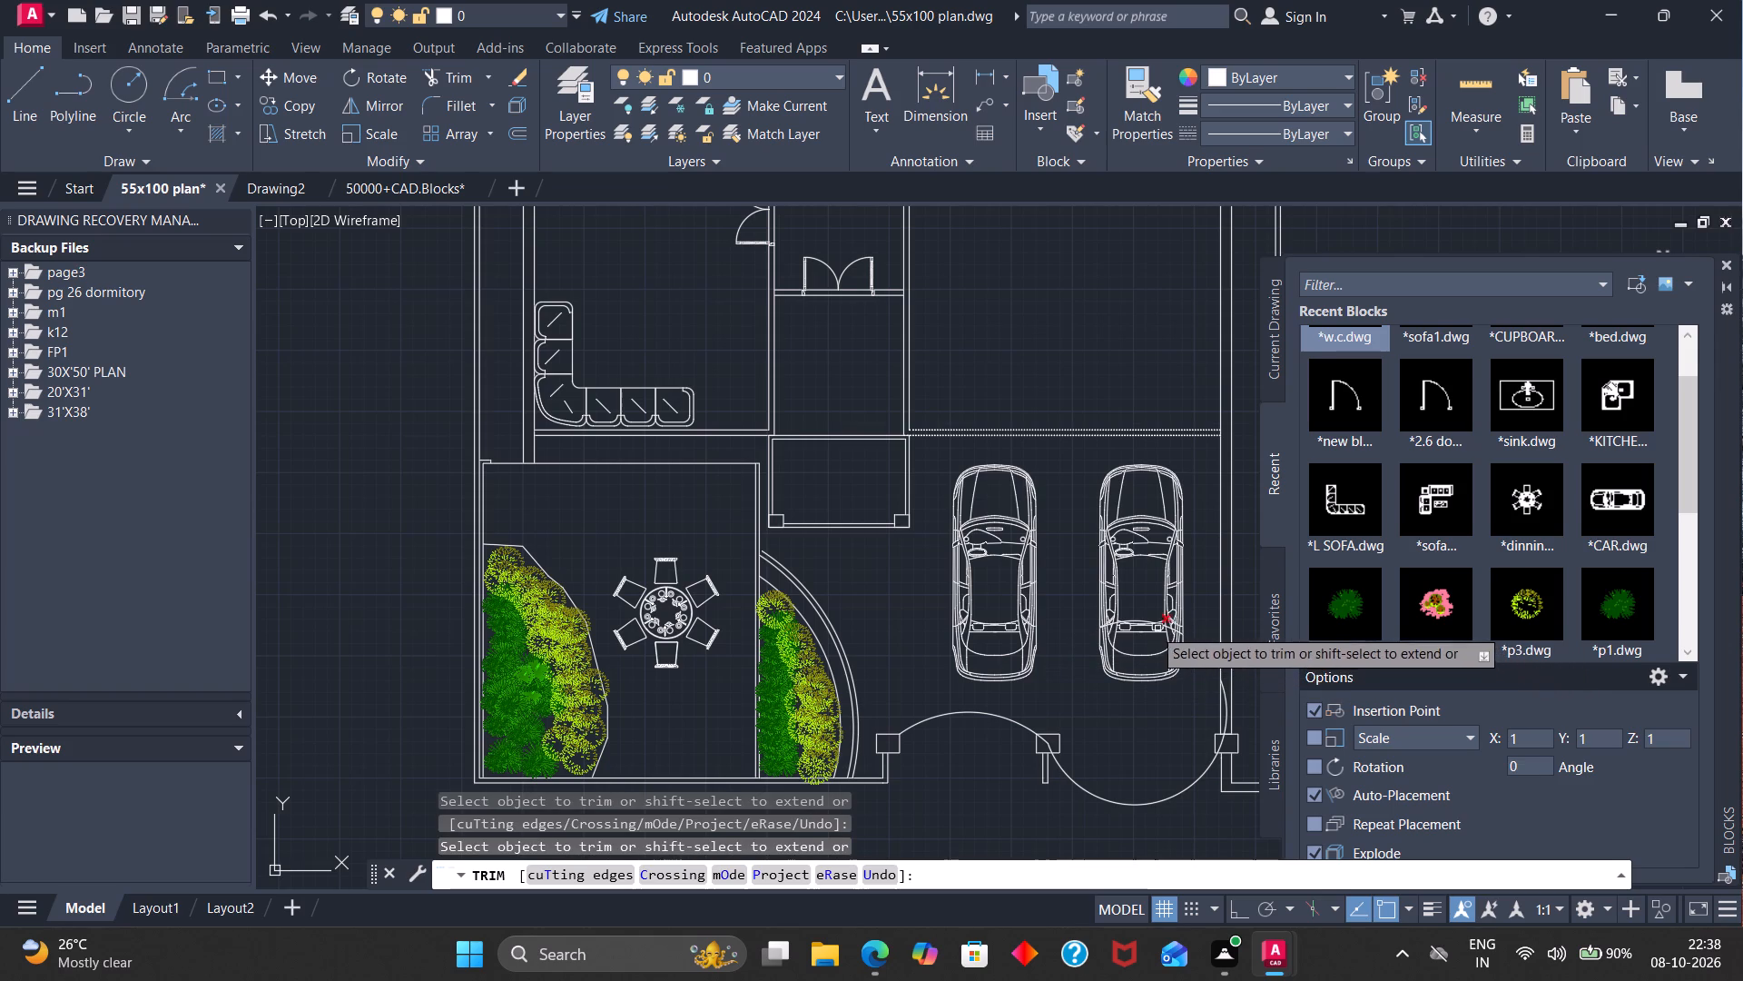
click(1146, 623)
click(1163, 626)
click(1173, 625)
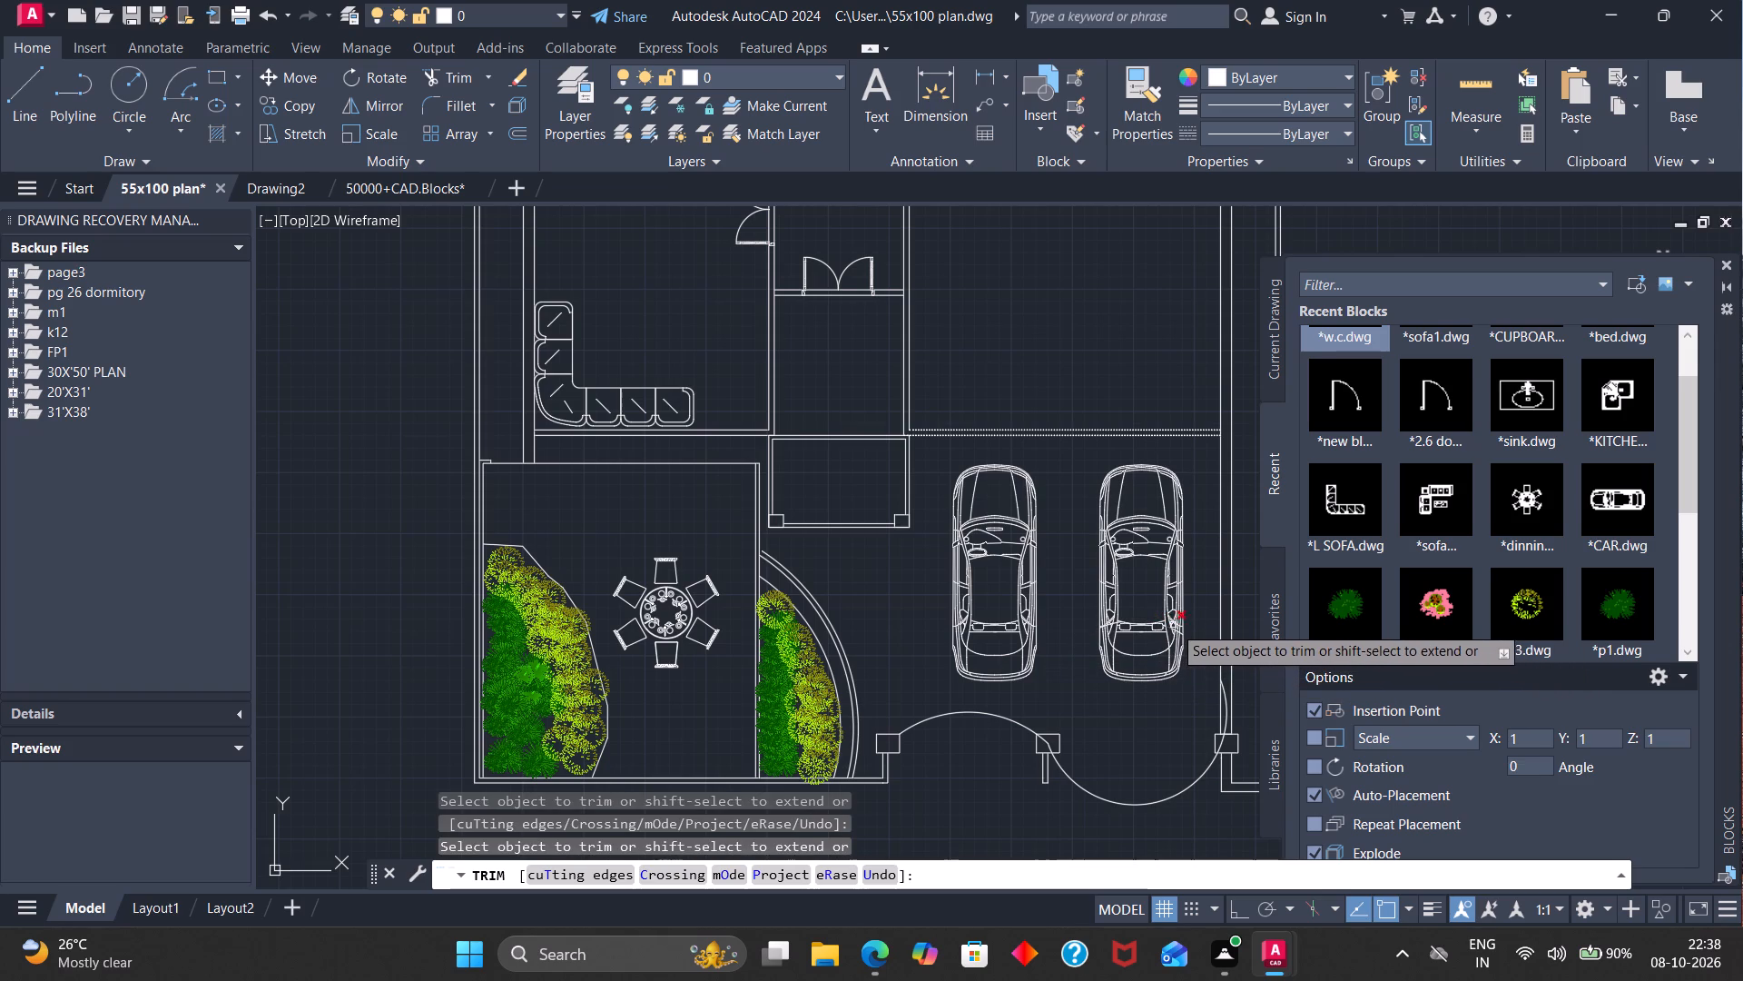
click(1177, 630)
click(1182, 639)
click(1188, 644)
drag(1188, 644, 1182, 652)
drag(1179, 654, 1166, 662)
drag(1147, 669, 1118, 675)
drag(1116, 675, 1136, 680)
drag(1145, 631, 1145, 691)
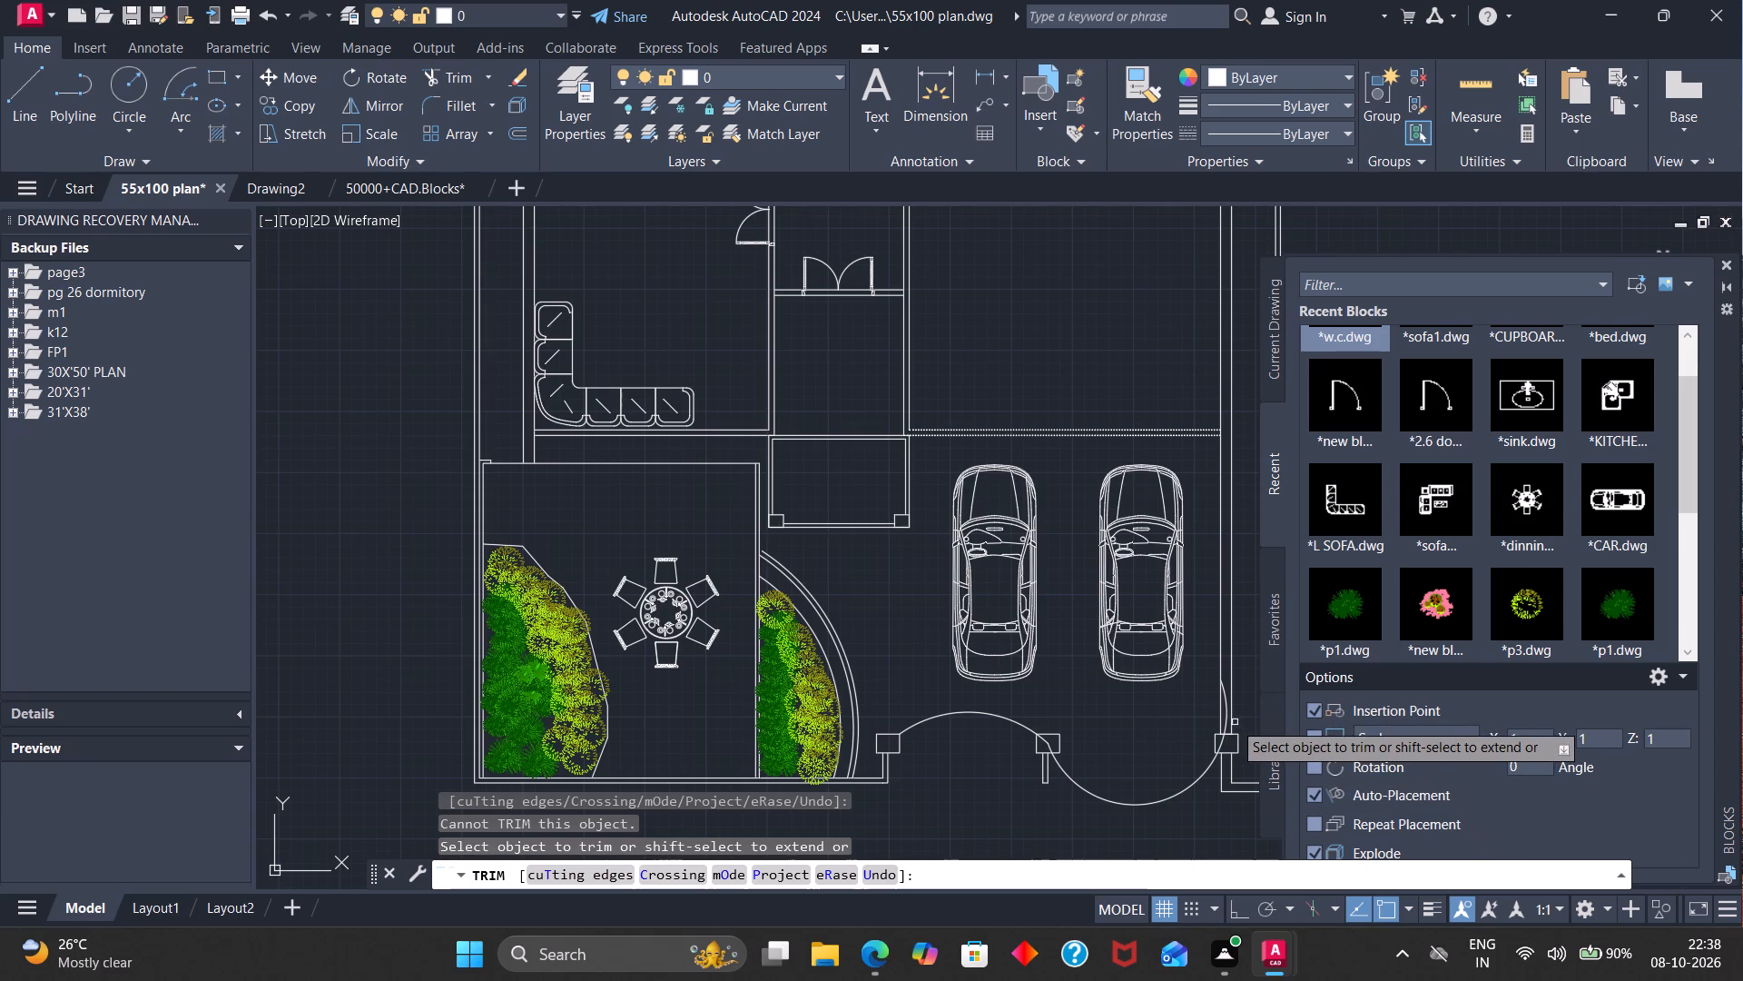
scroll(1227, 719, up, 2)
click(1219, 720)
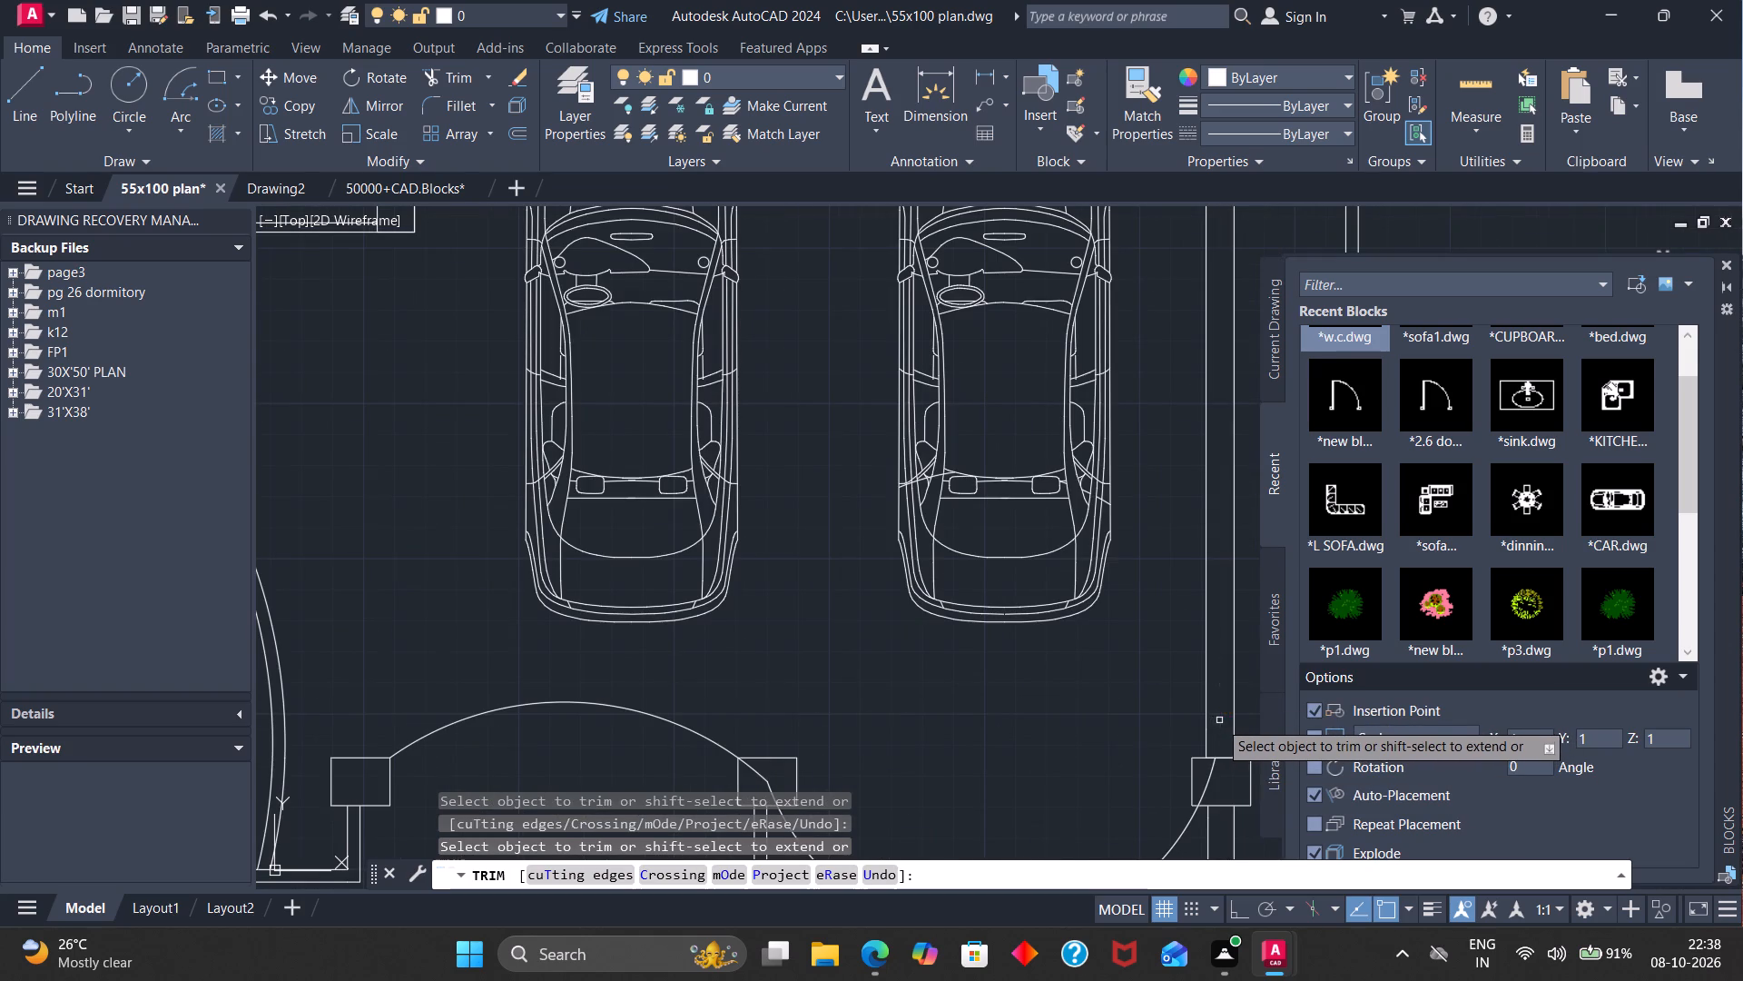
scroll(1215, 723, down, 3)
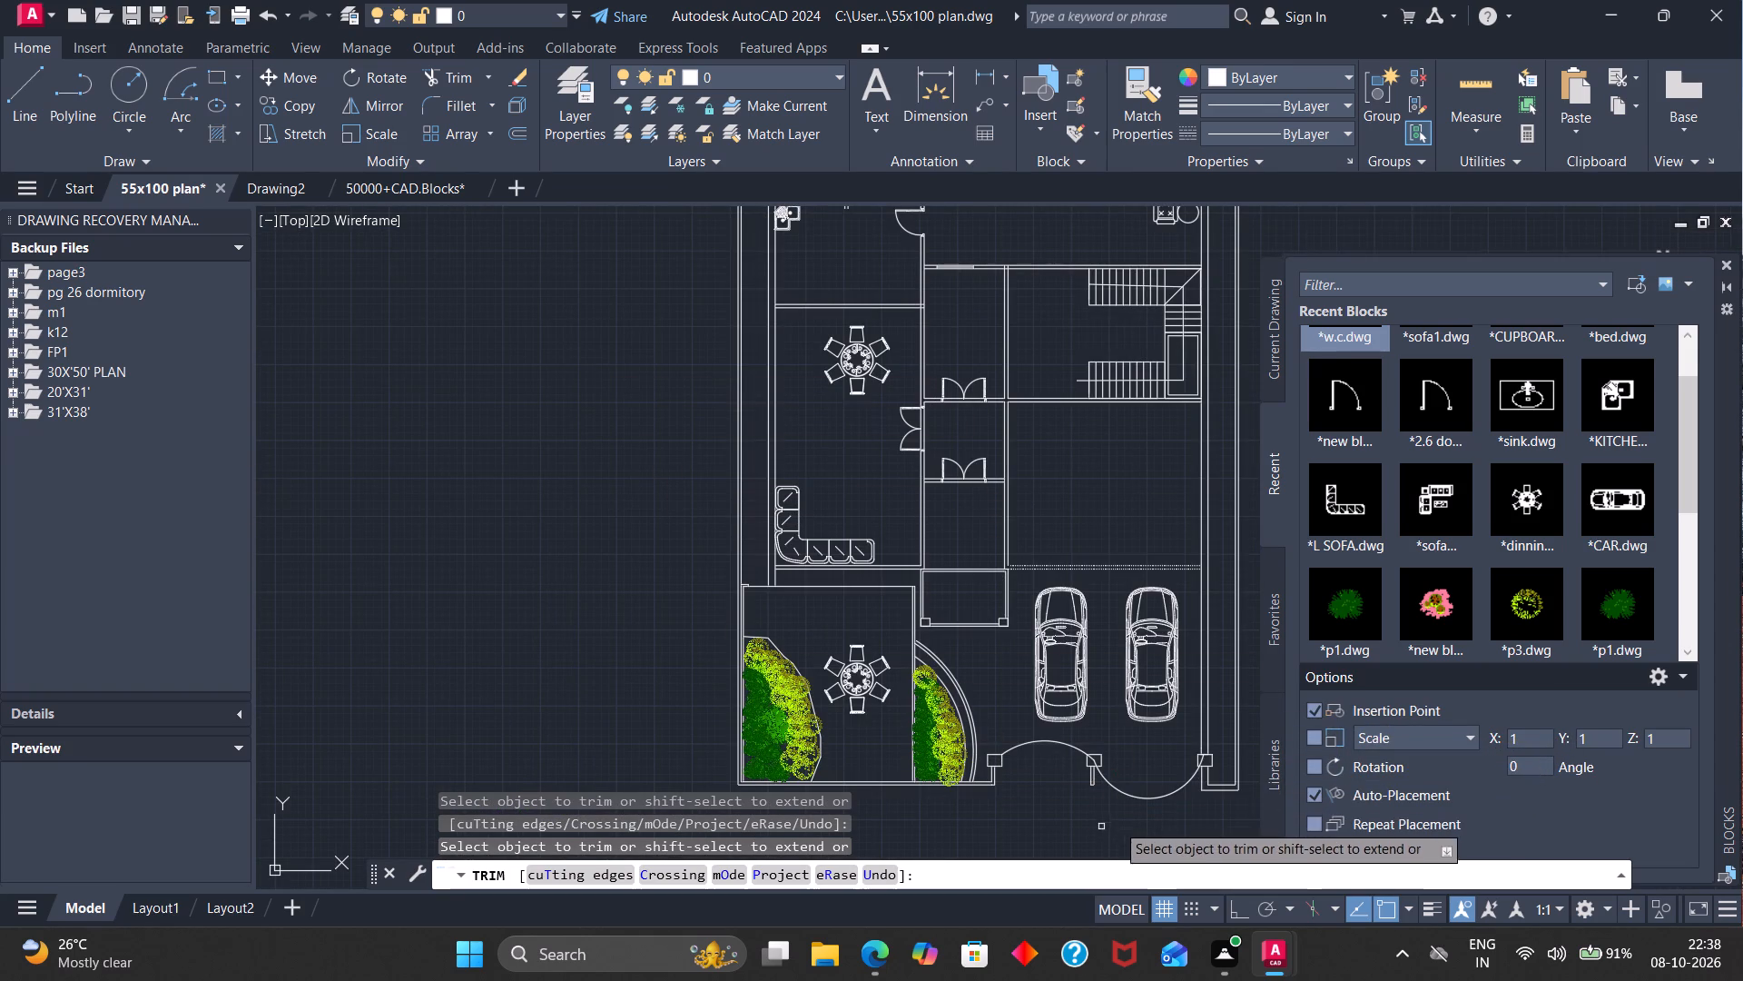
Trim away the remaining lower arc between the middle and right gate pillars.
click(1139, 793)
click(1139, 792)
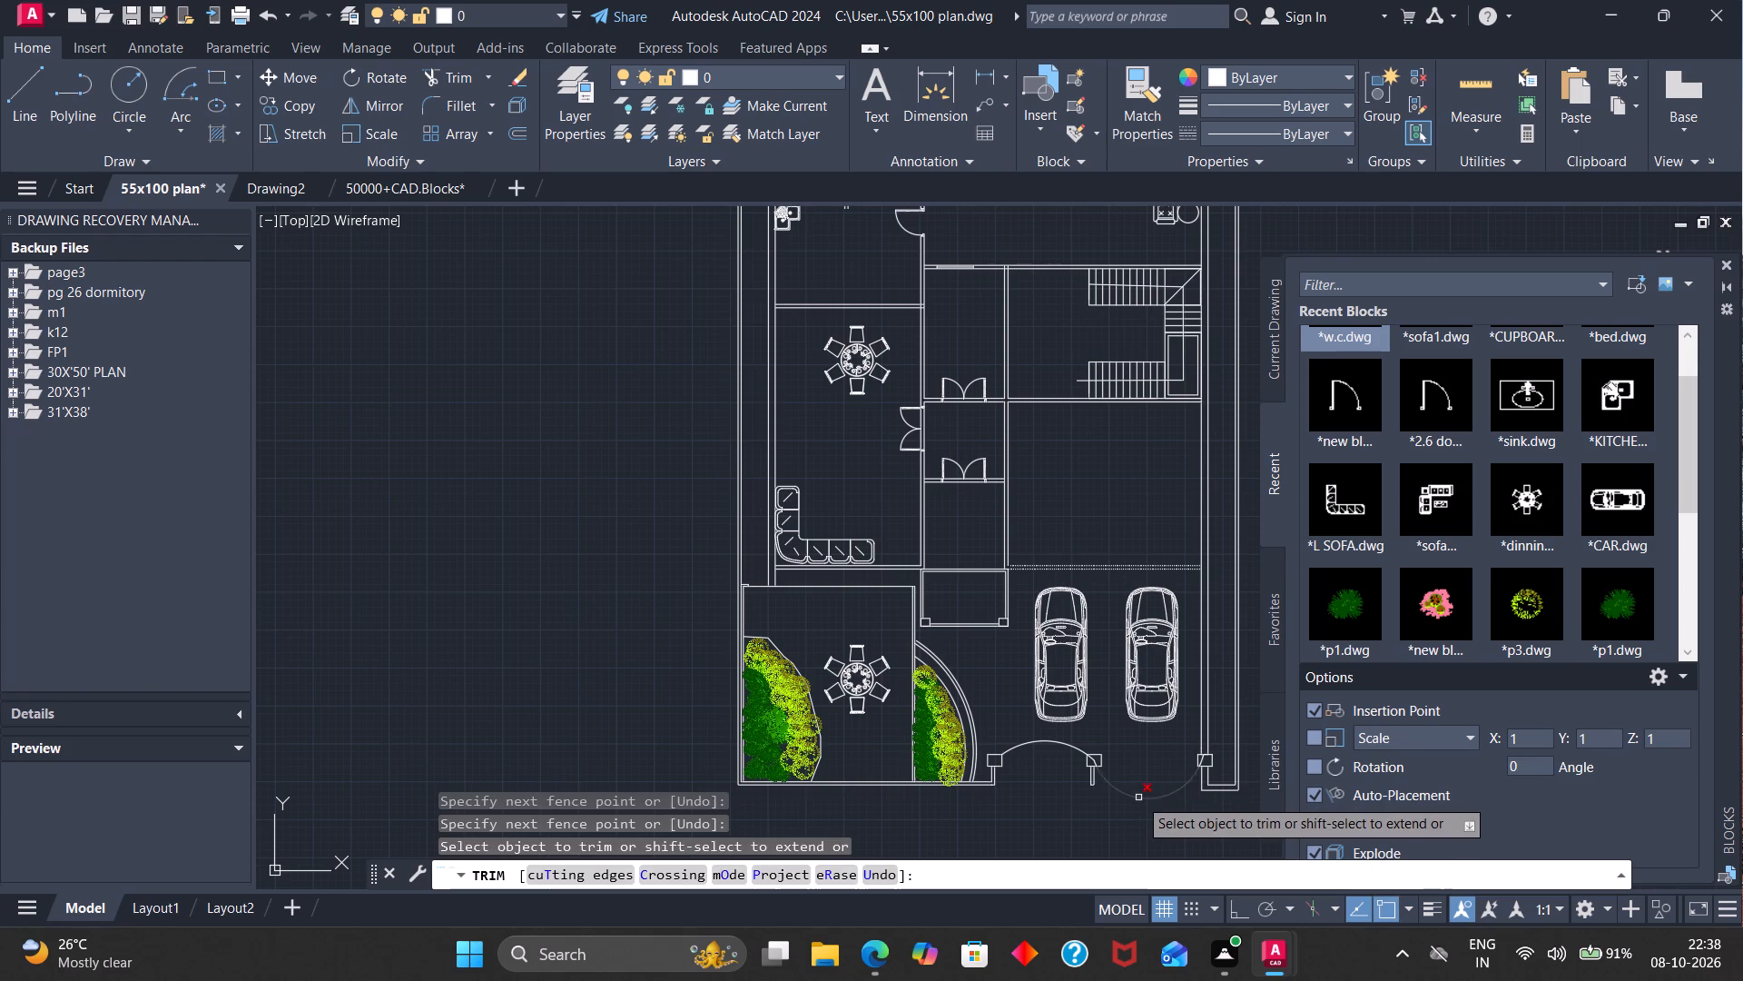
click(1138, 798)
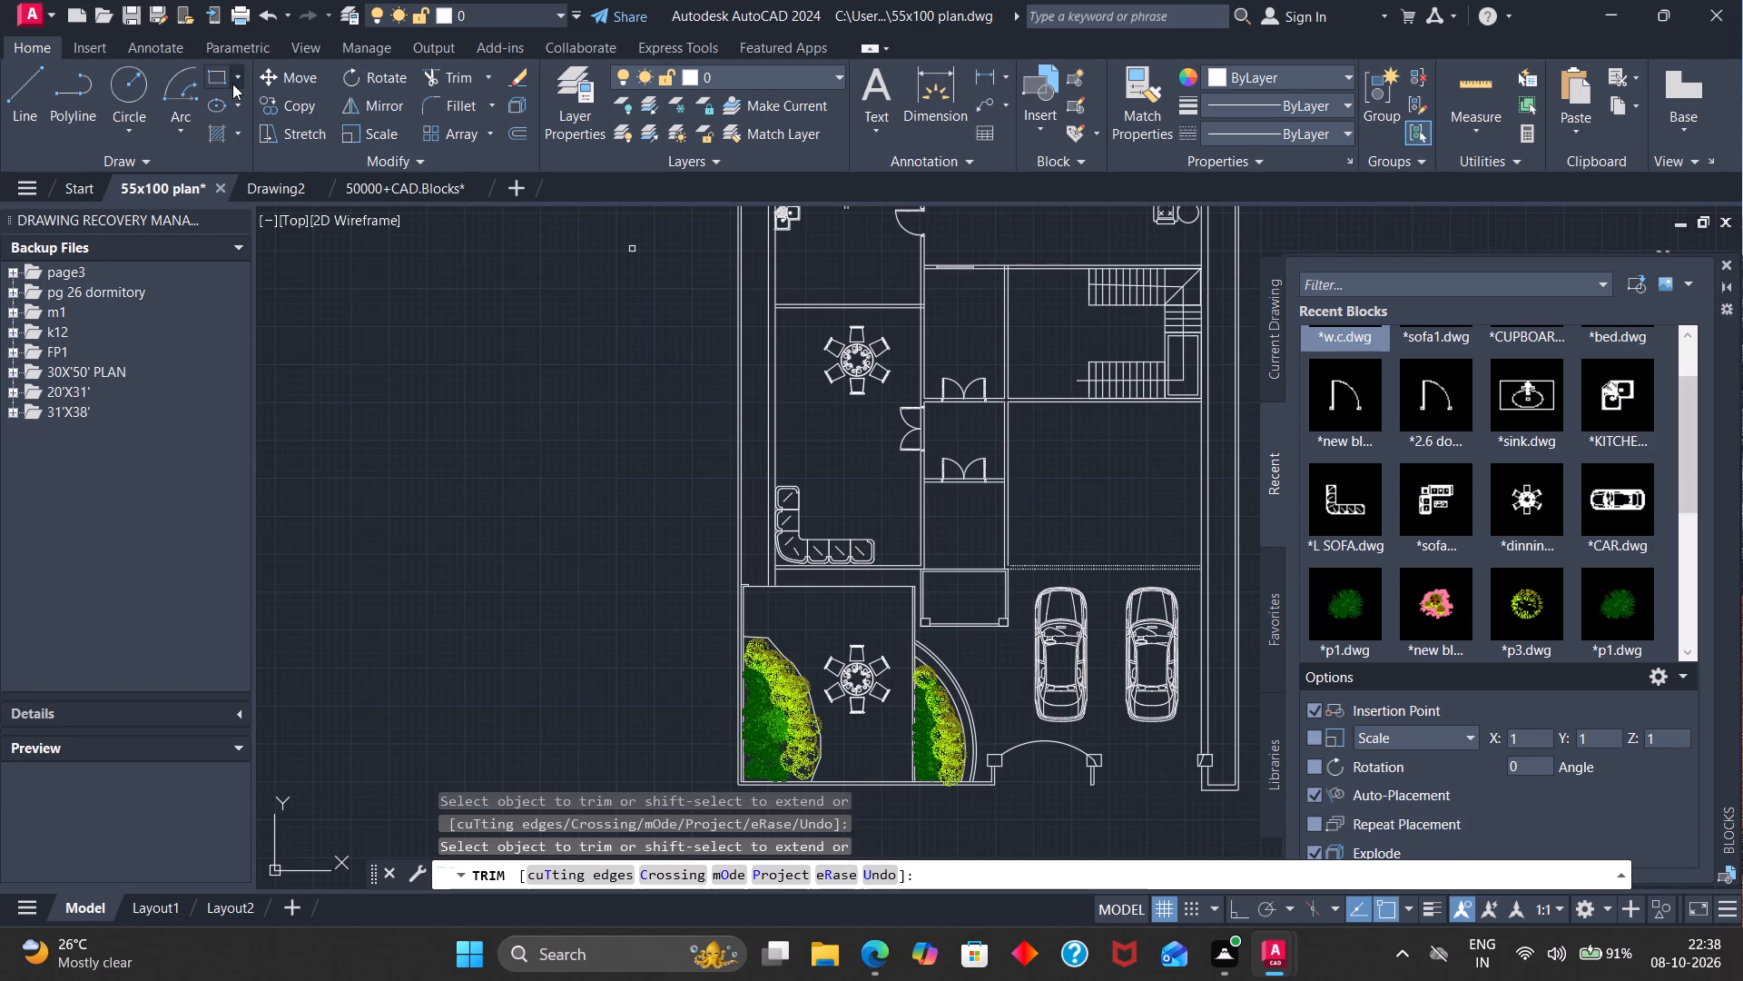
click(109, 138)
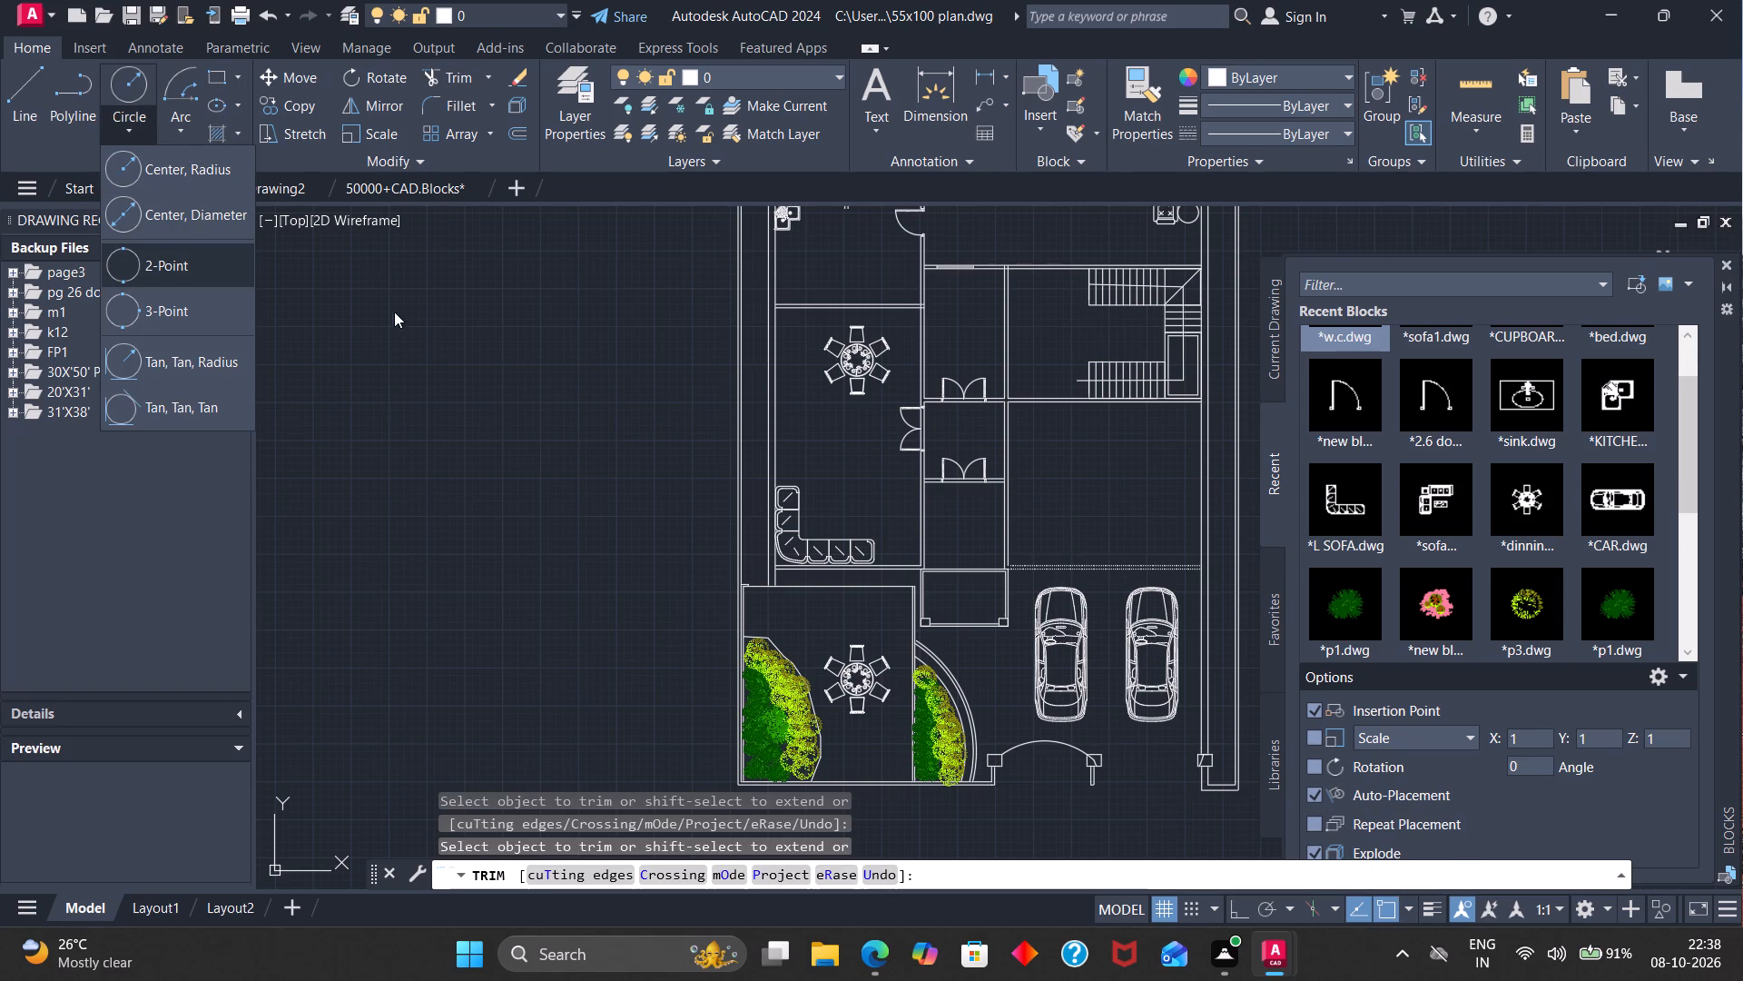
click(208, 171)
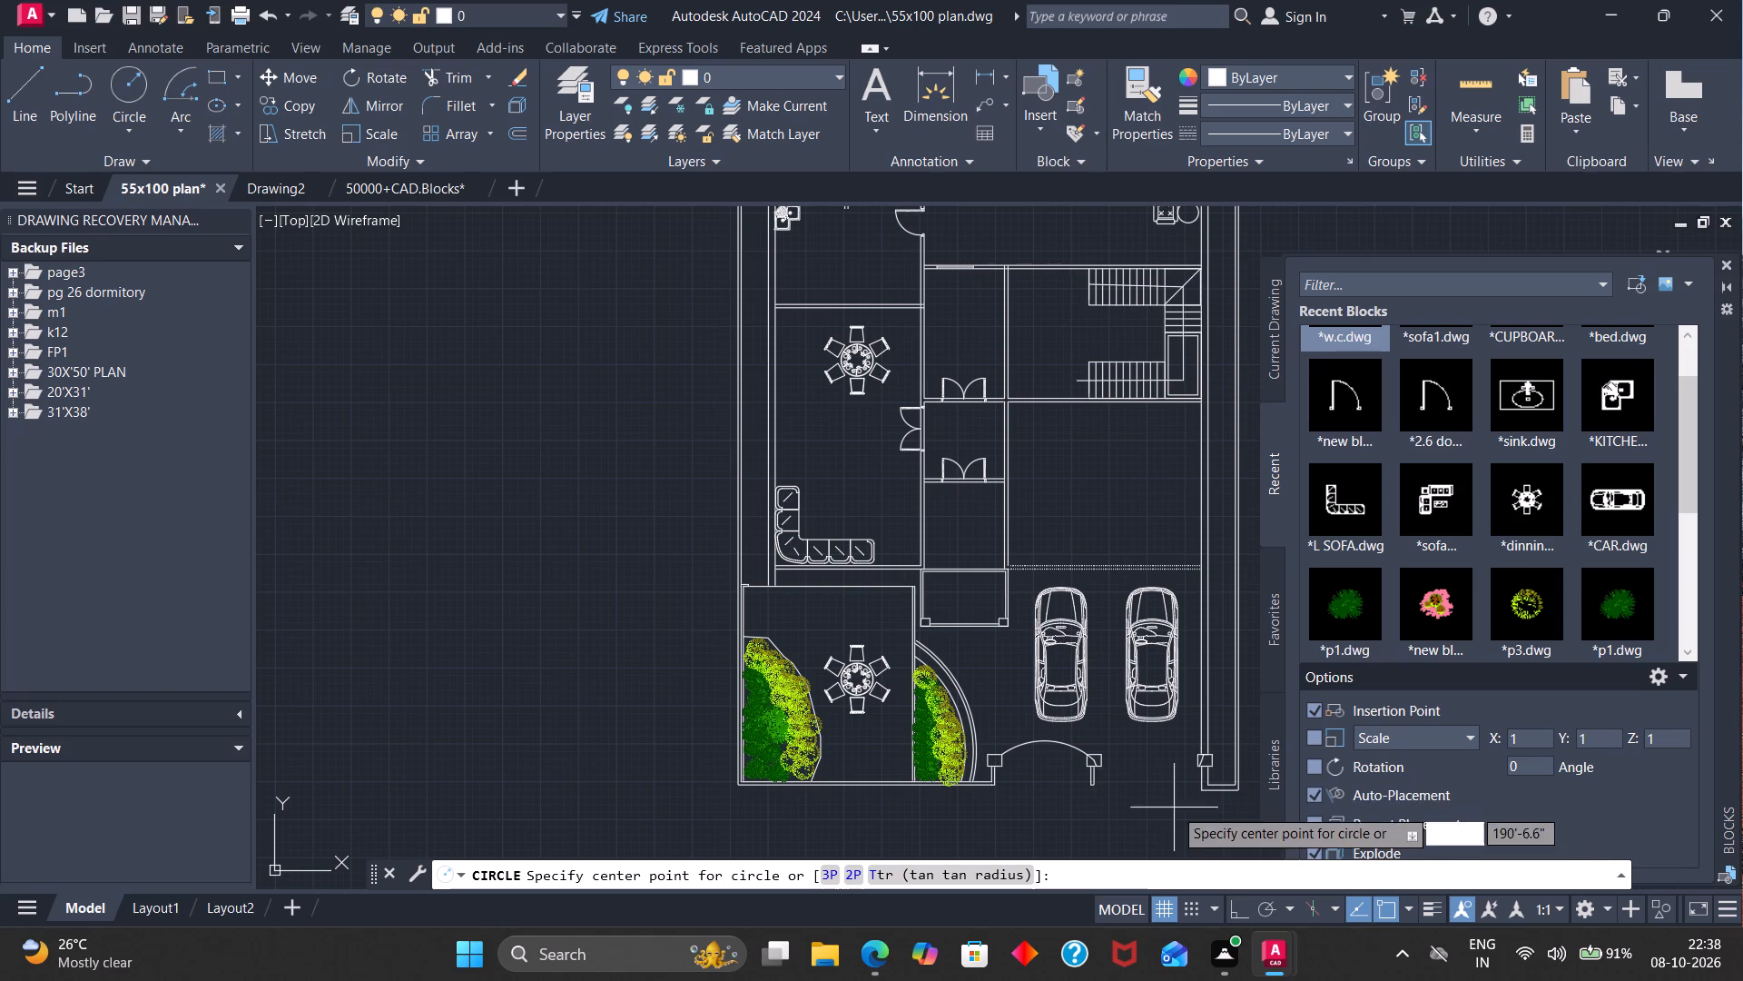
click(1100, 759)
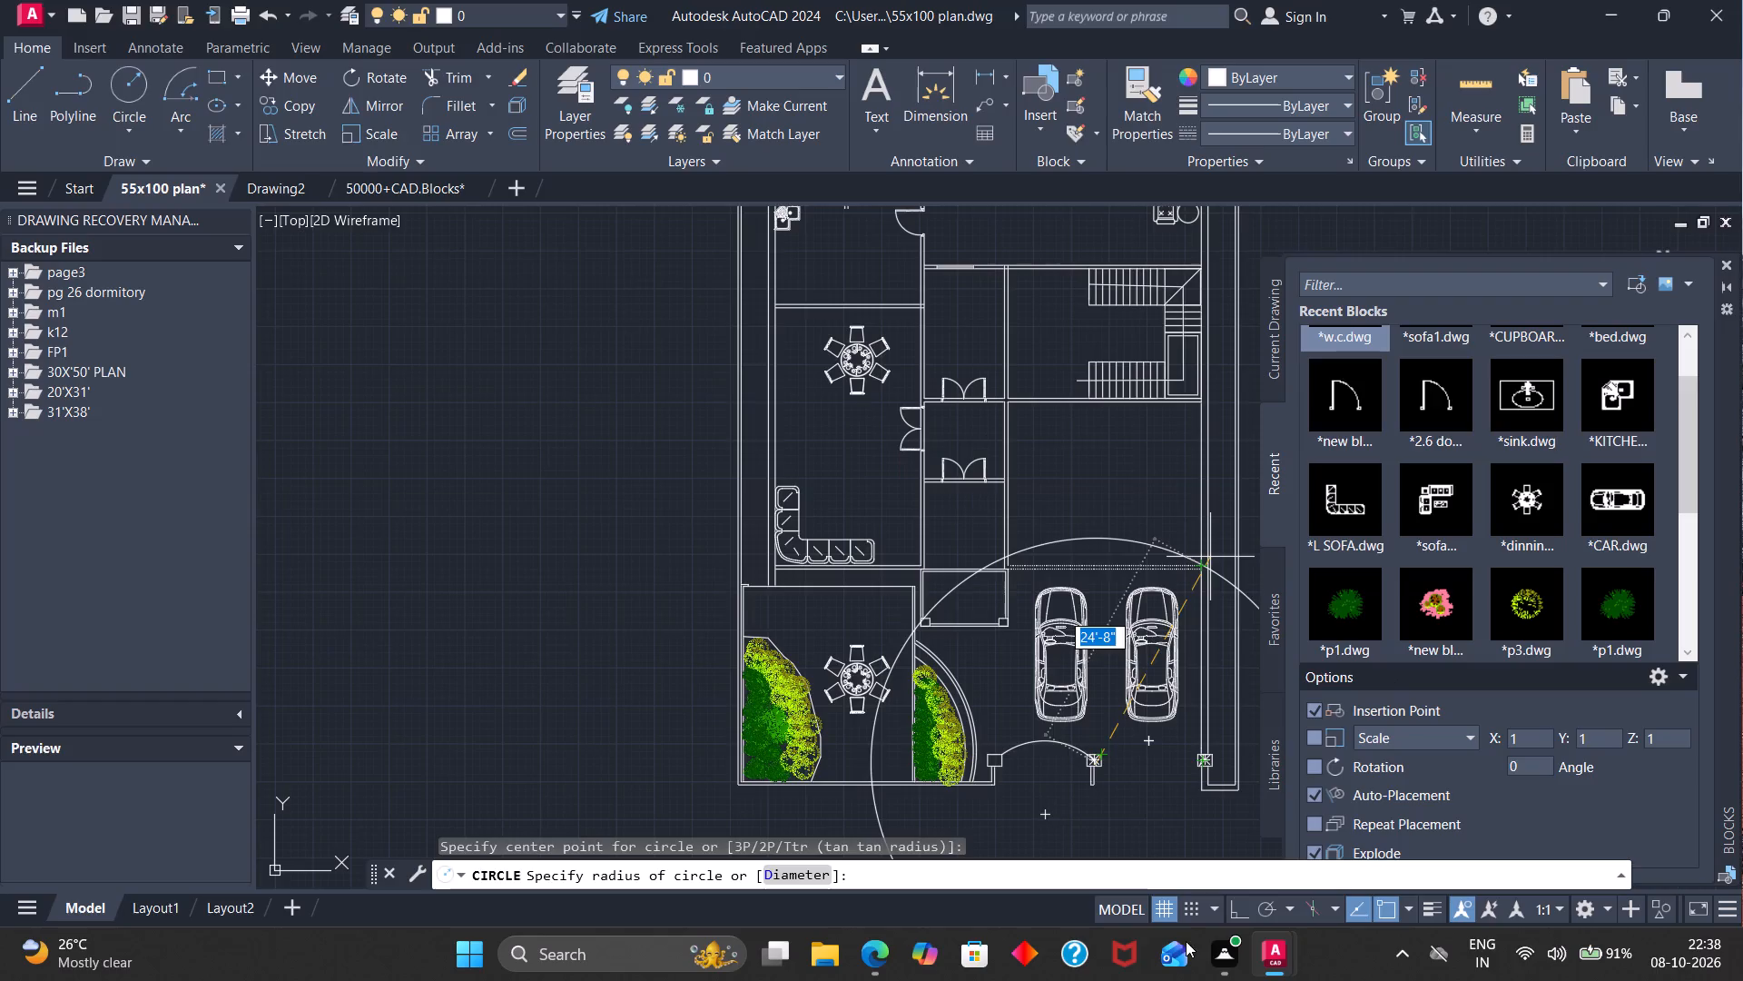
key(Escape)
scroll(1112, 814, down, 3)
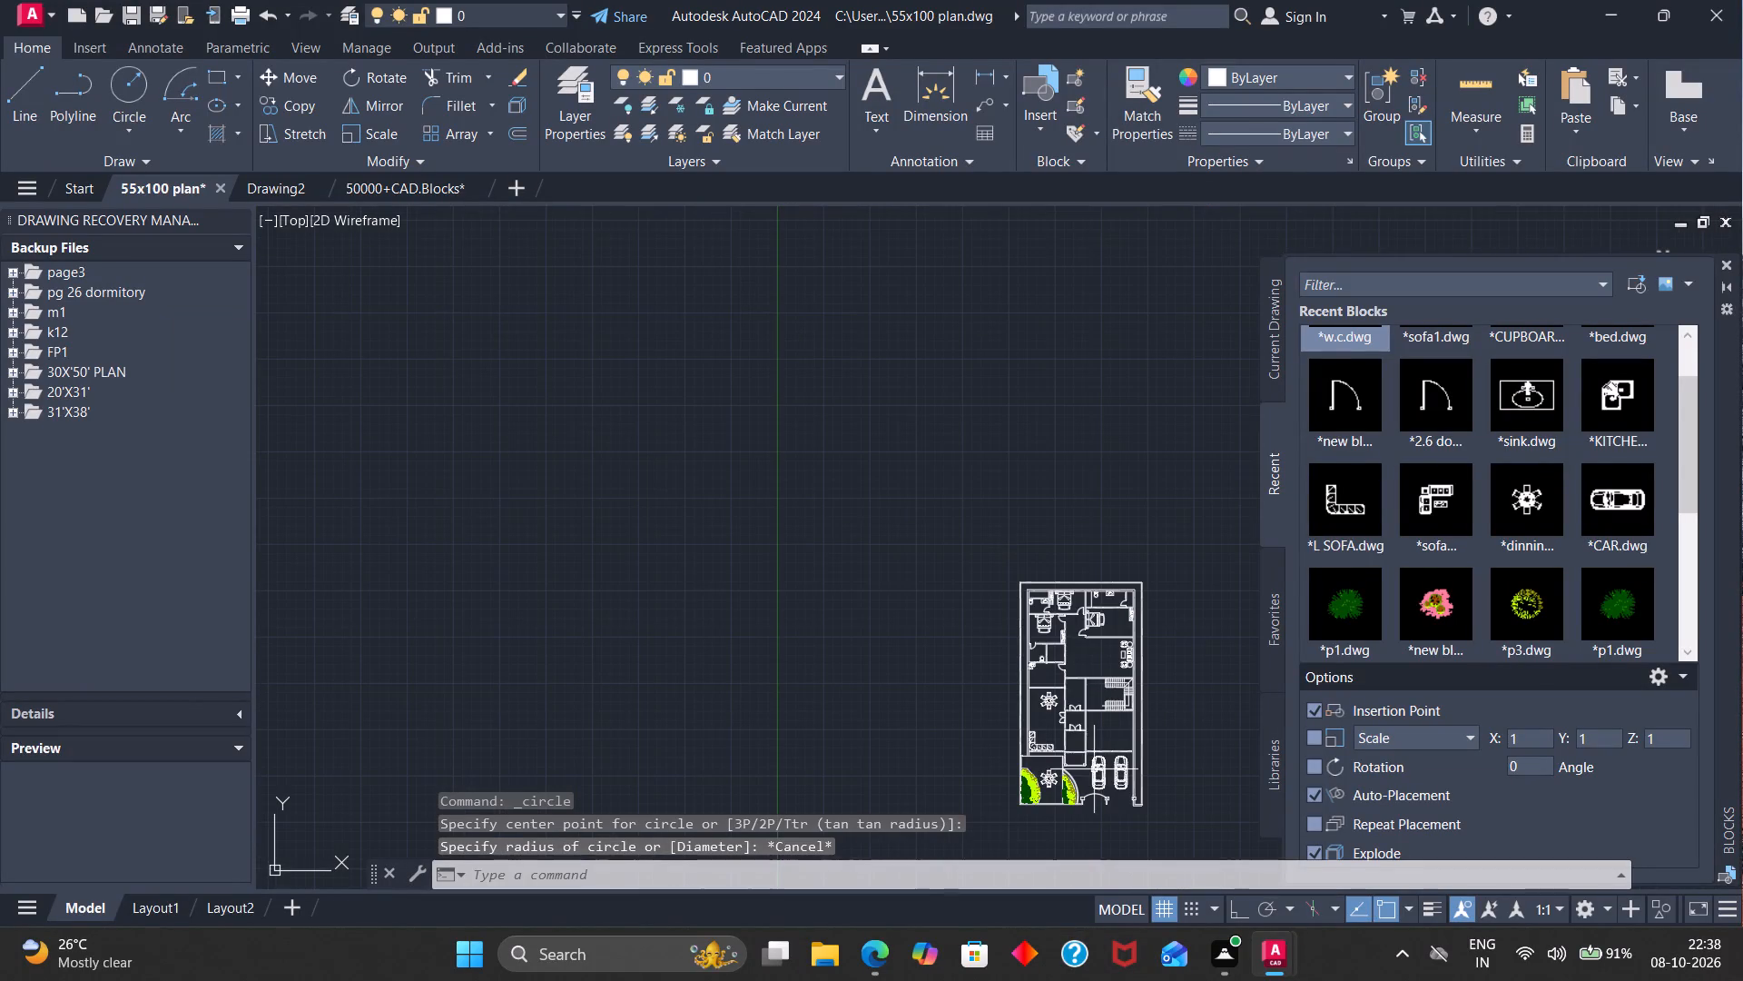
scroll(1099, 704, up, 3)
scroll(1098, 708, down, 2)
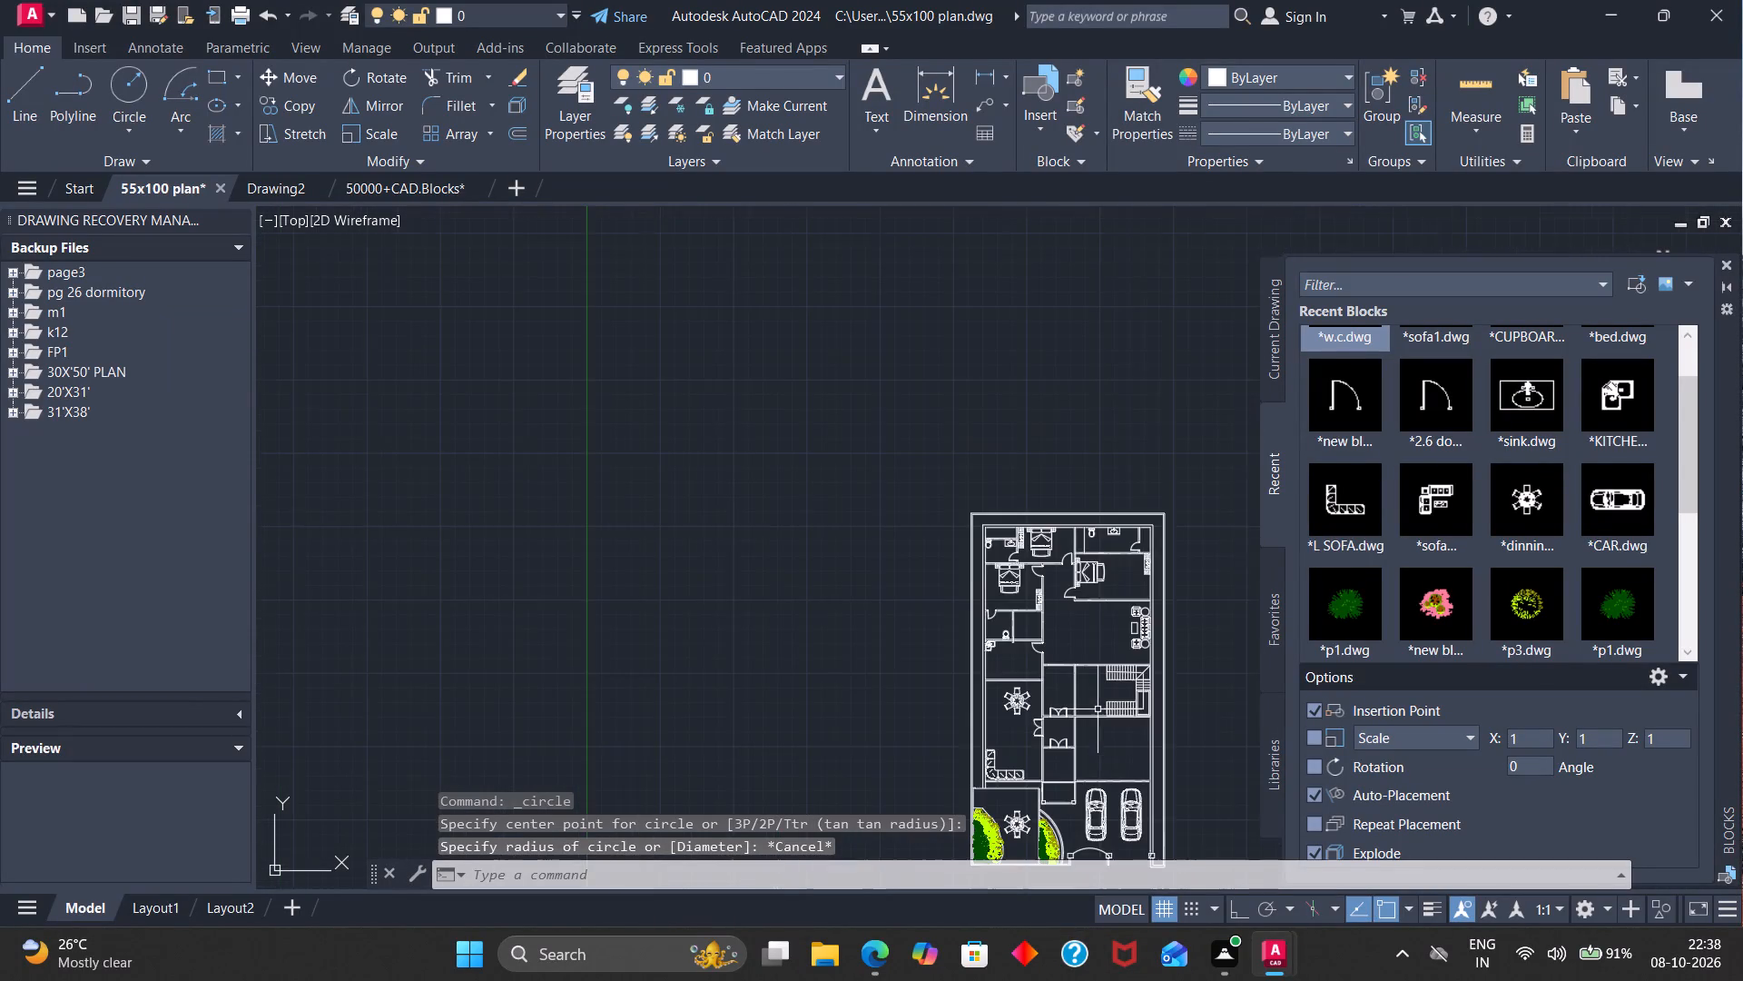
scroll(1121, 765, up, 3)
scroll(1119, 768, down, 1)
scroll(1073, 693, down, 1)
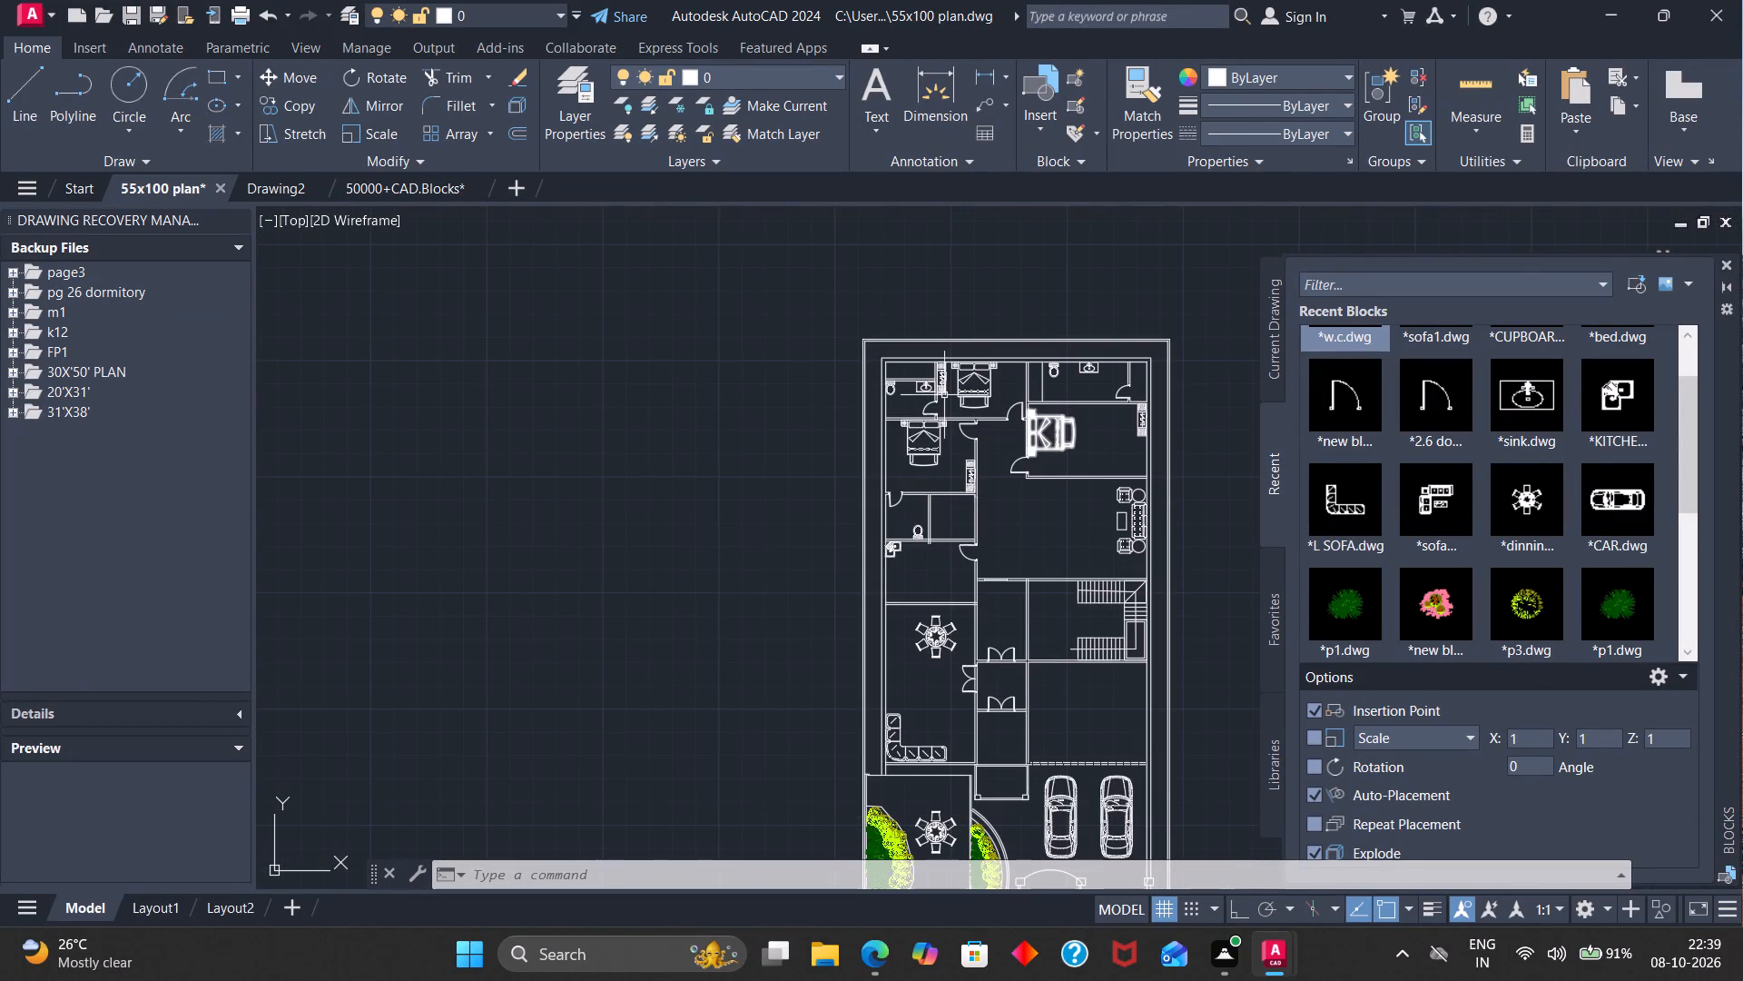
Close the Blocks palette.
click(1728, 262)
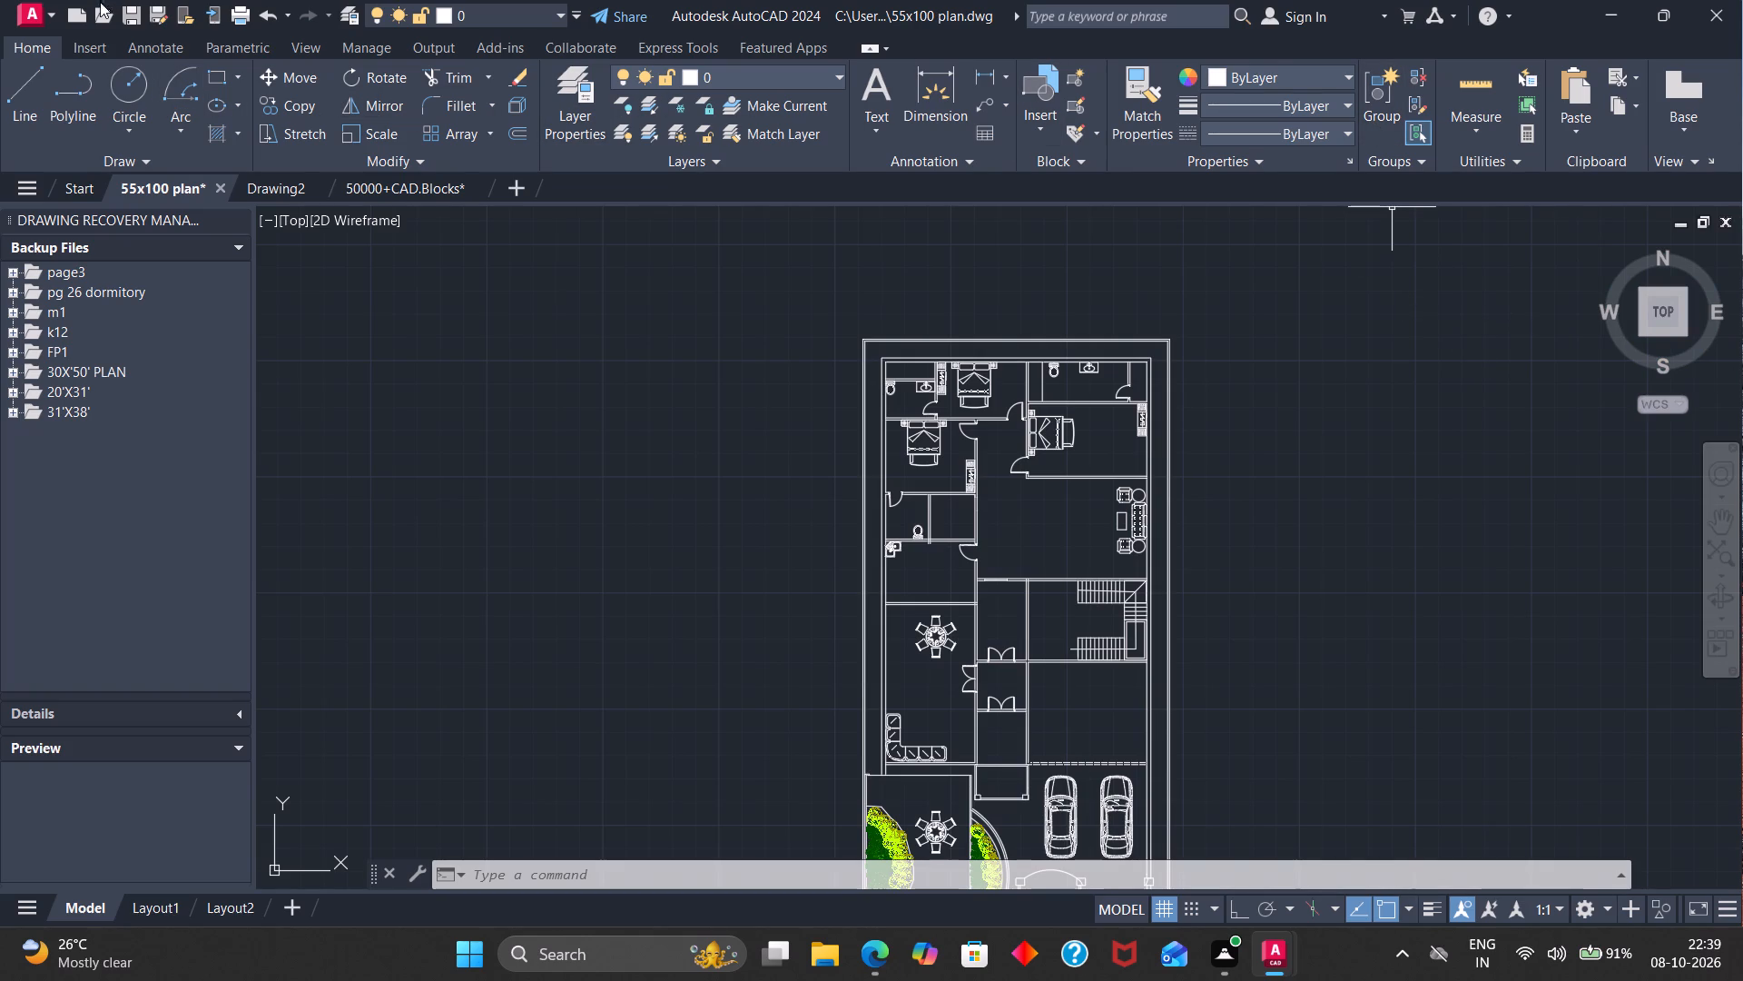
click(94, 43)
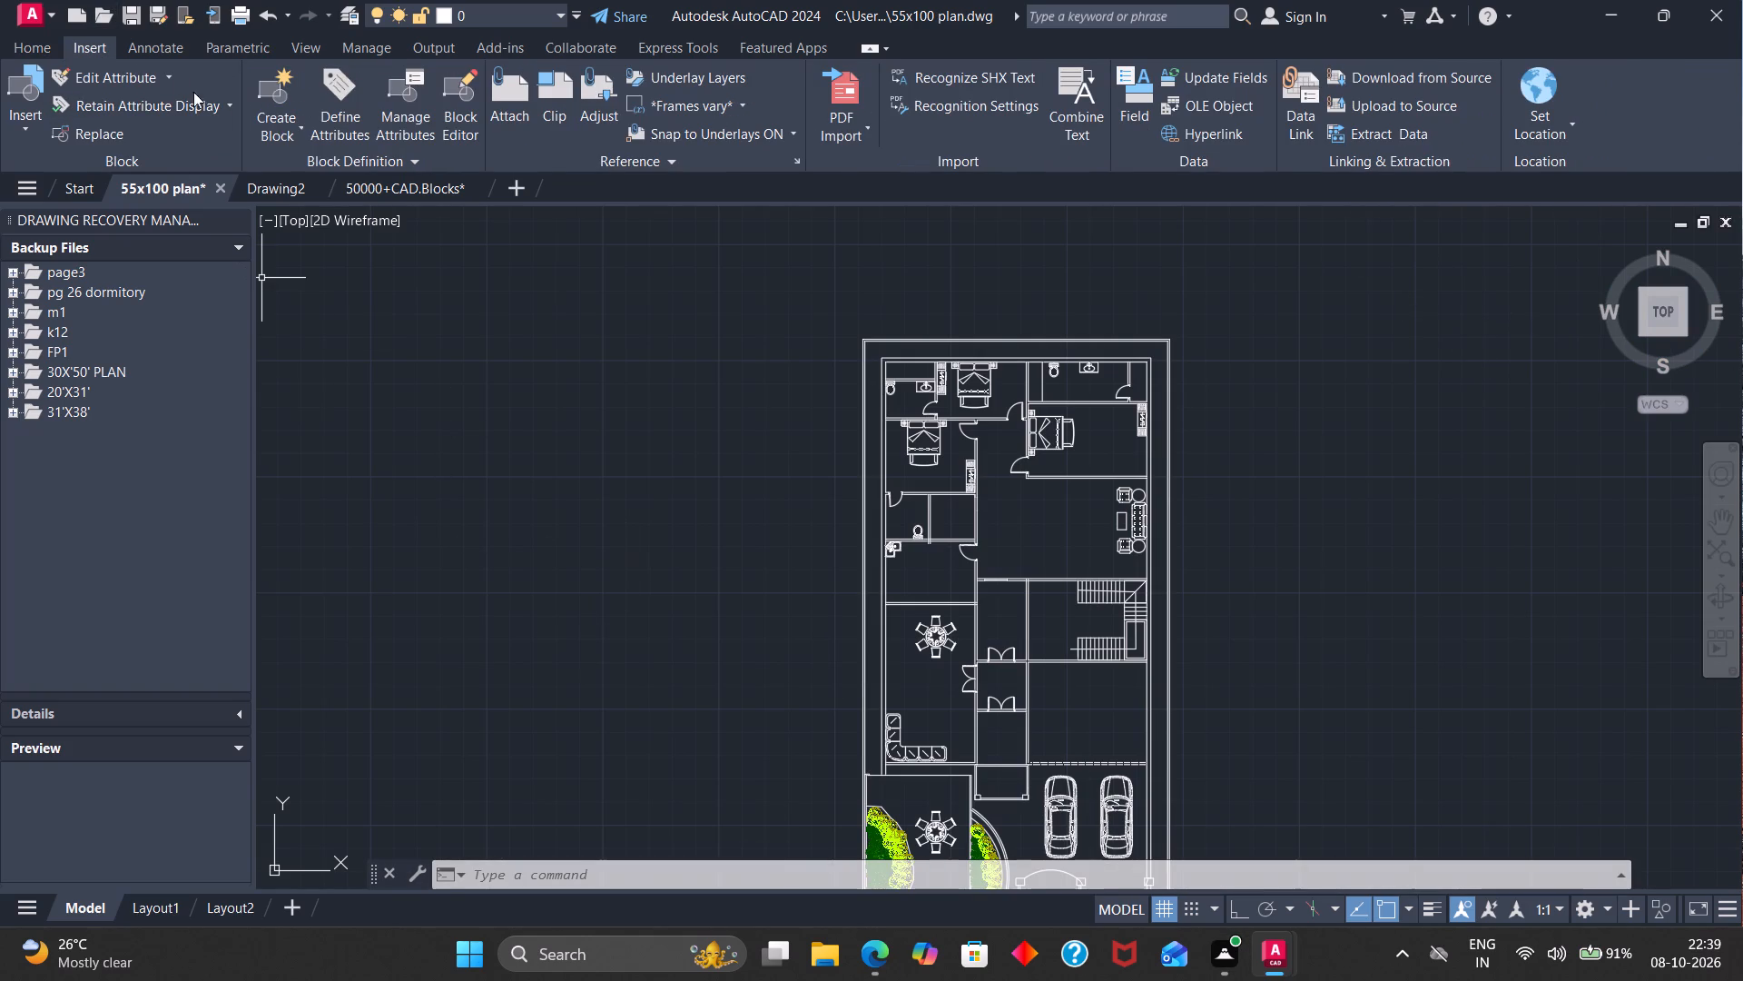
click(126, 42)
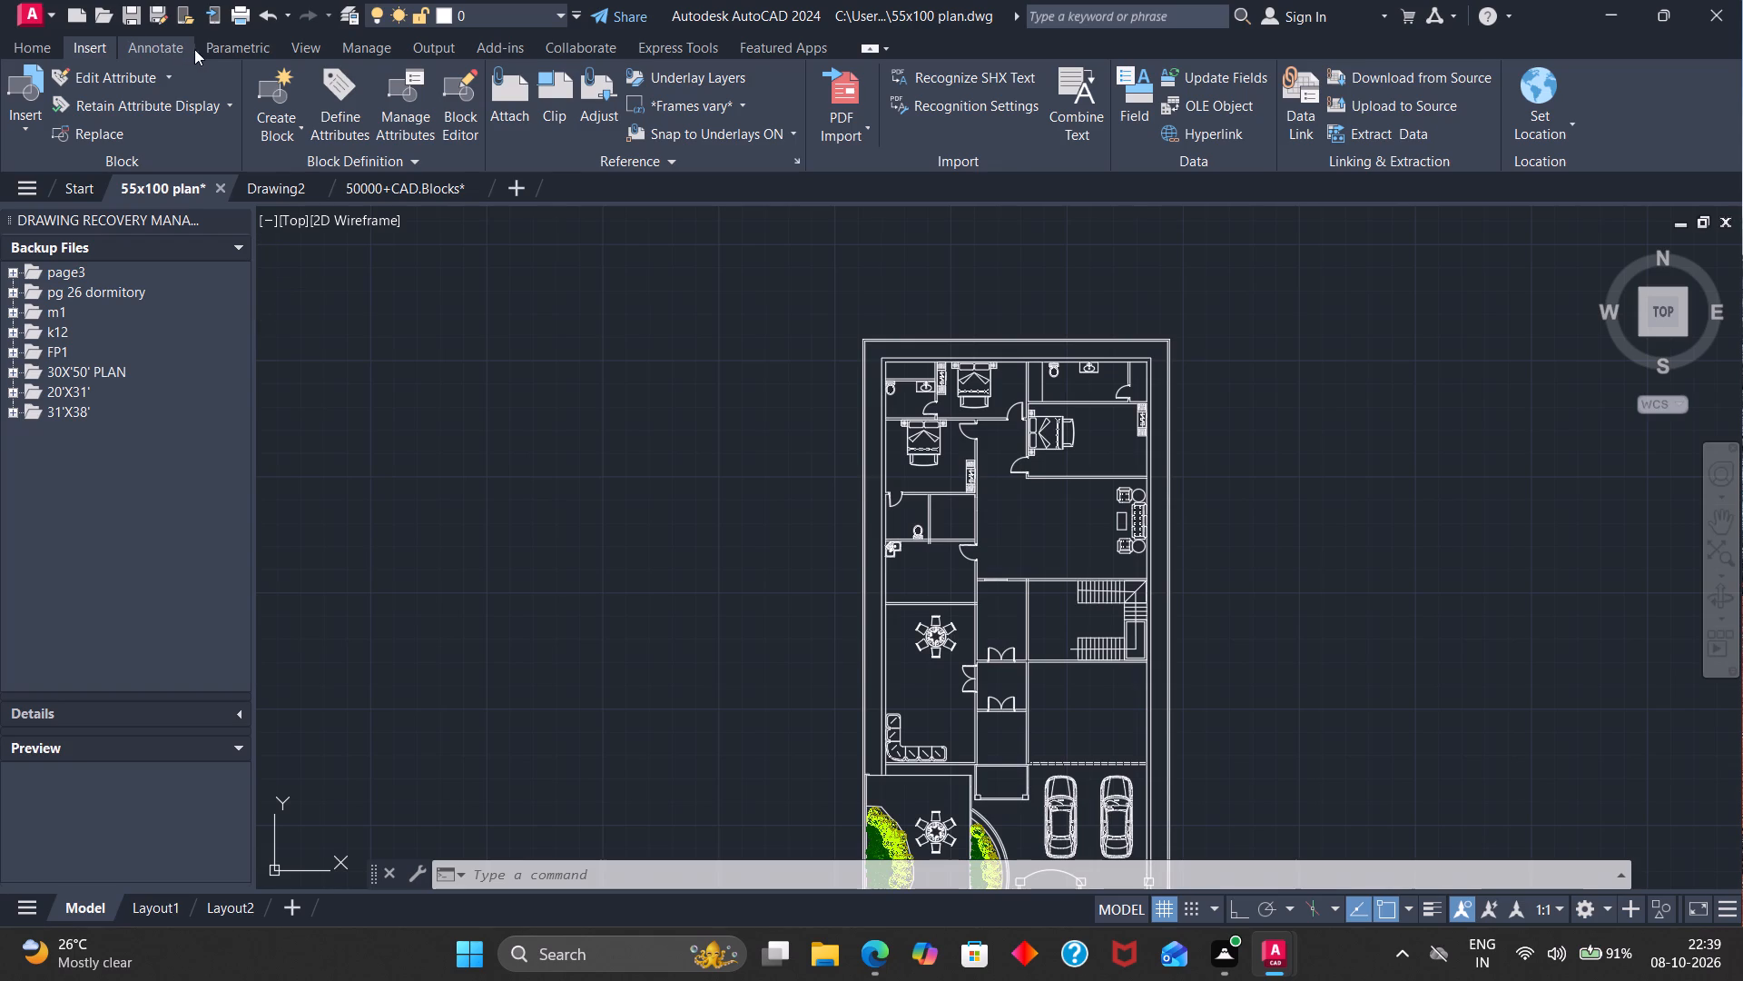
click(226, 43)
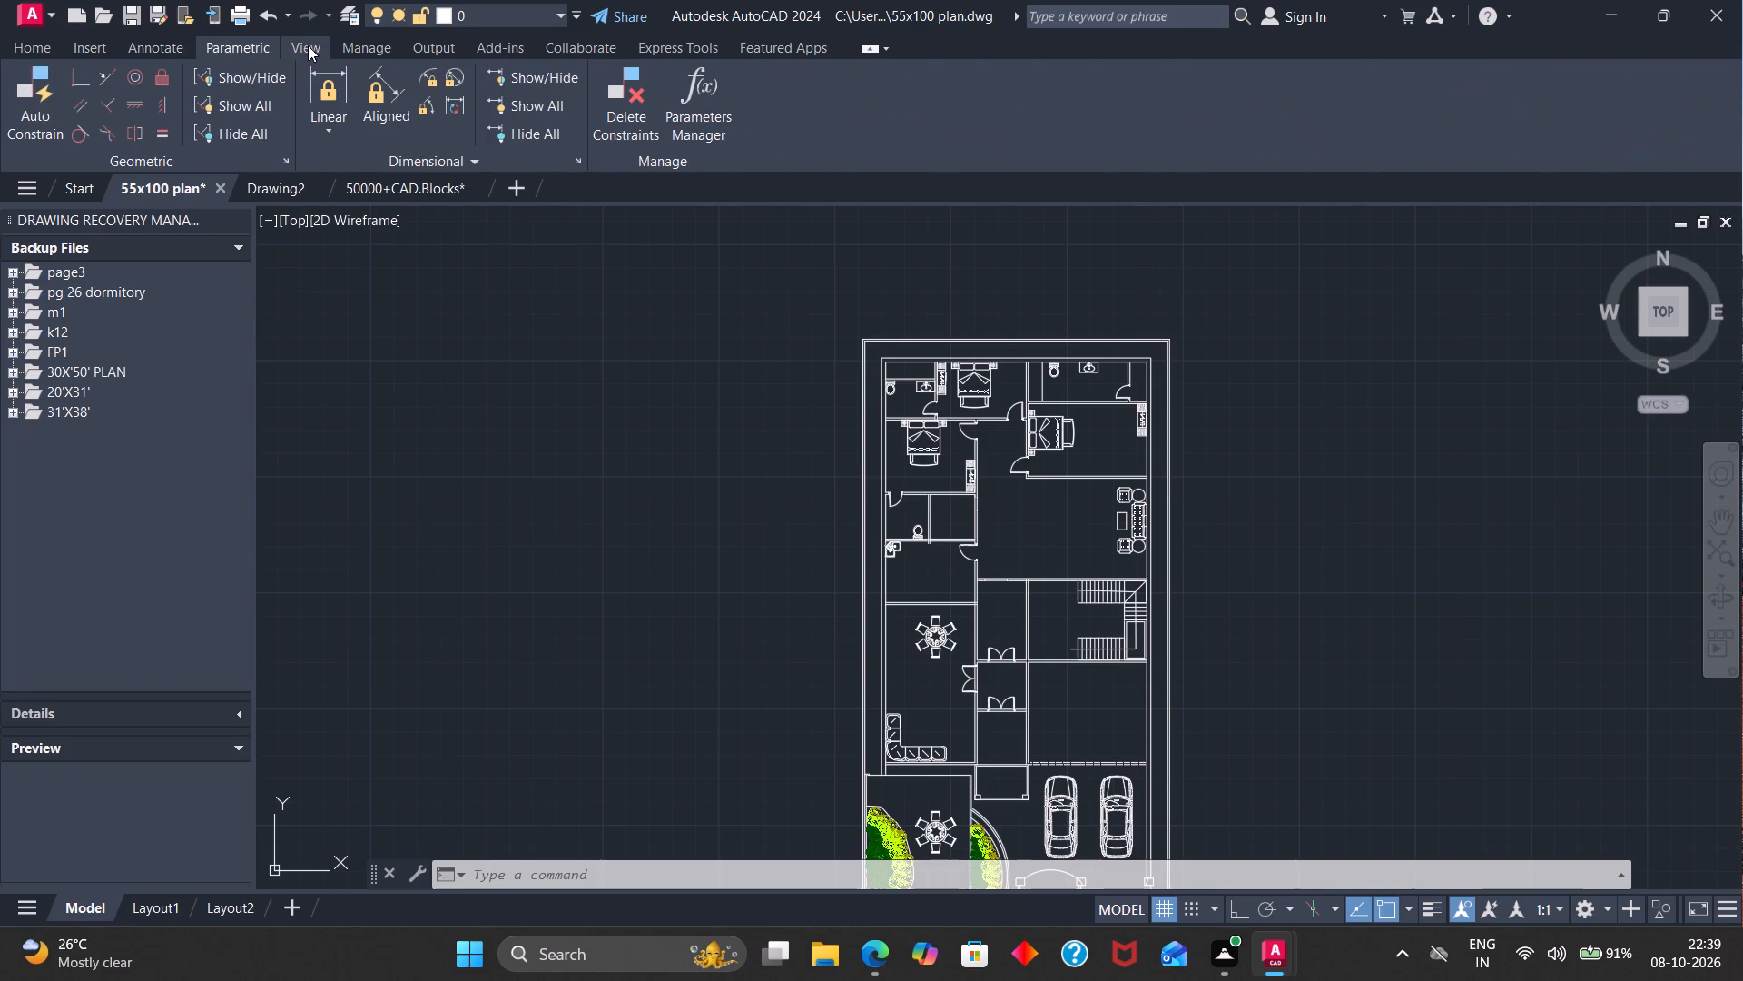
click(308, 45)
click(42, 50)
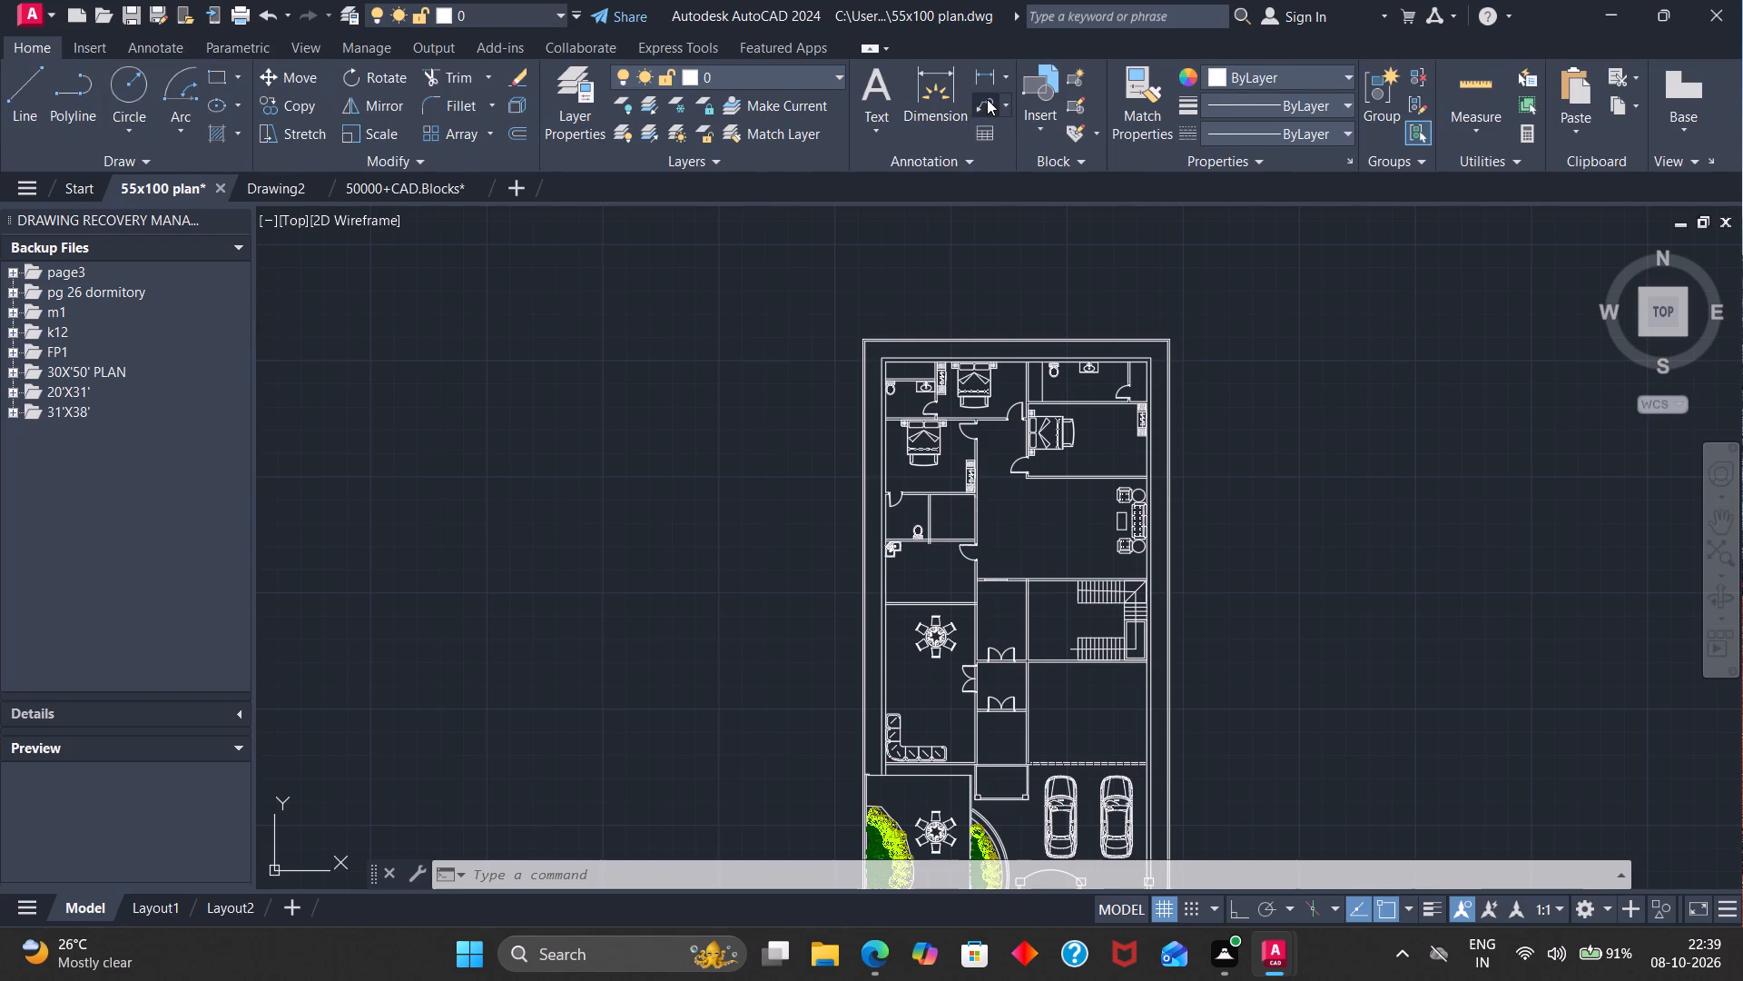
Add a multiline text label "passage" in the strip between the upper boundary wall and the house's top wall.
click(864, 123)
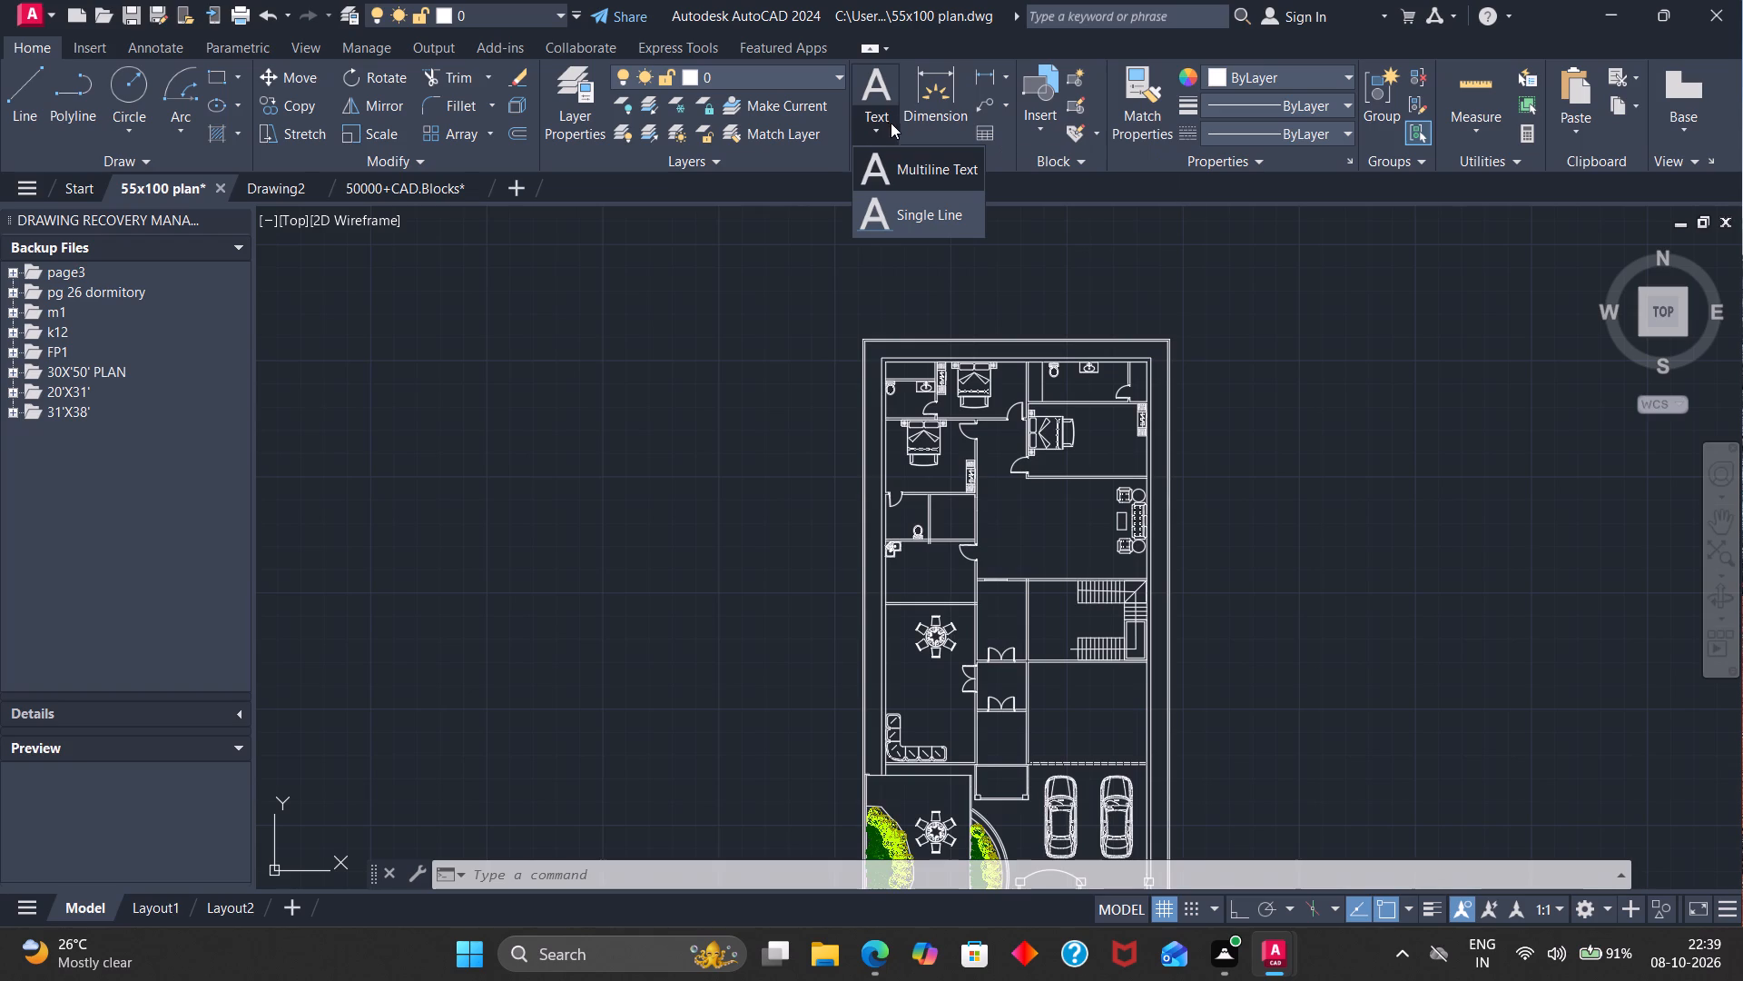
click(911, 170)
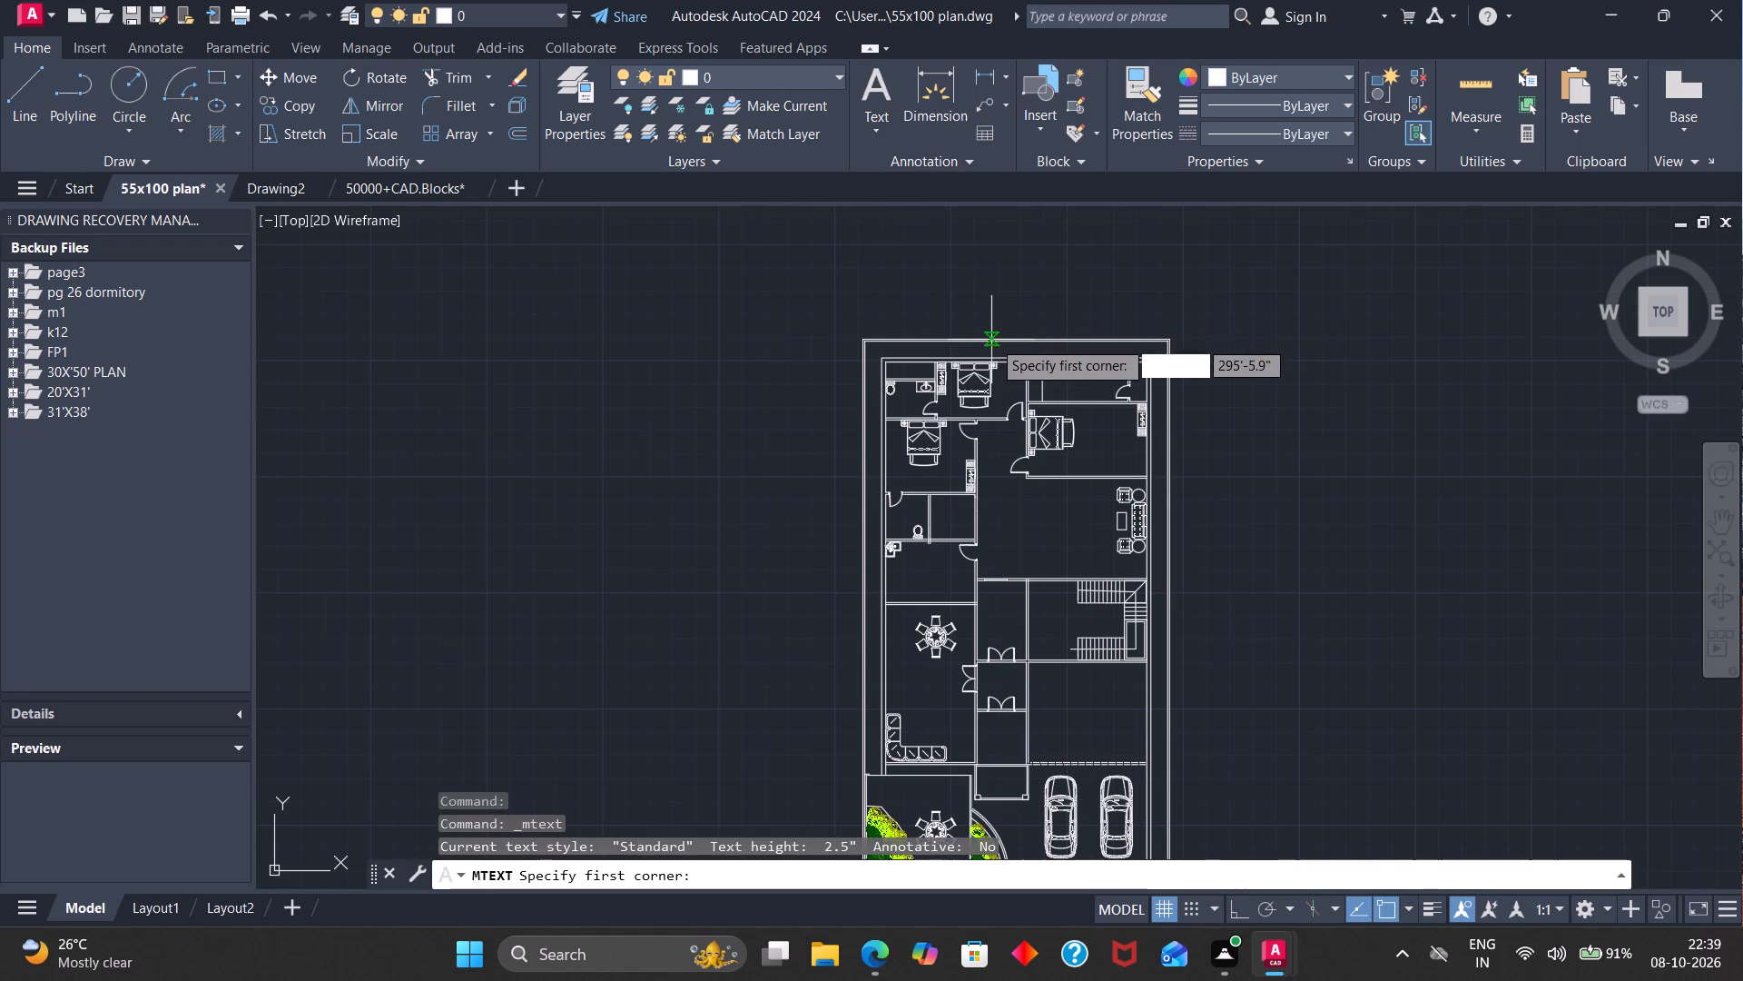
scroll(993, 340, up, 7)
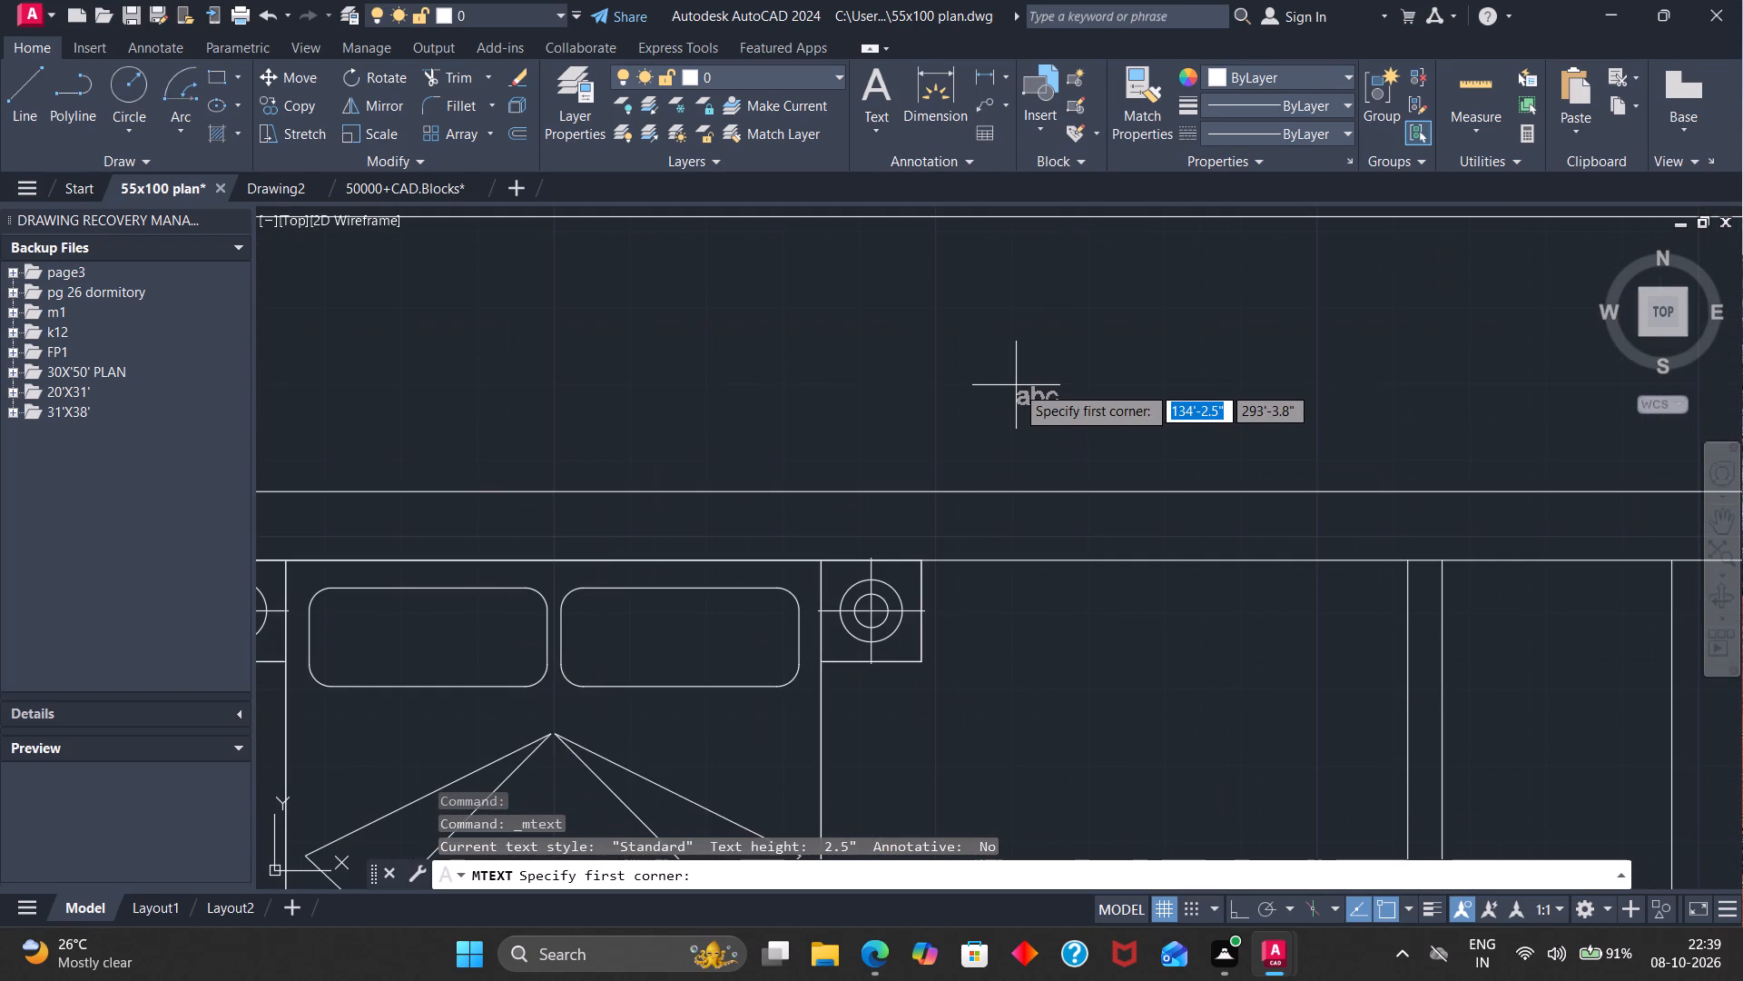
click(968, 330)
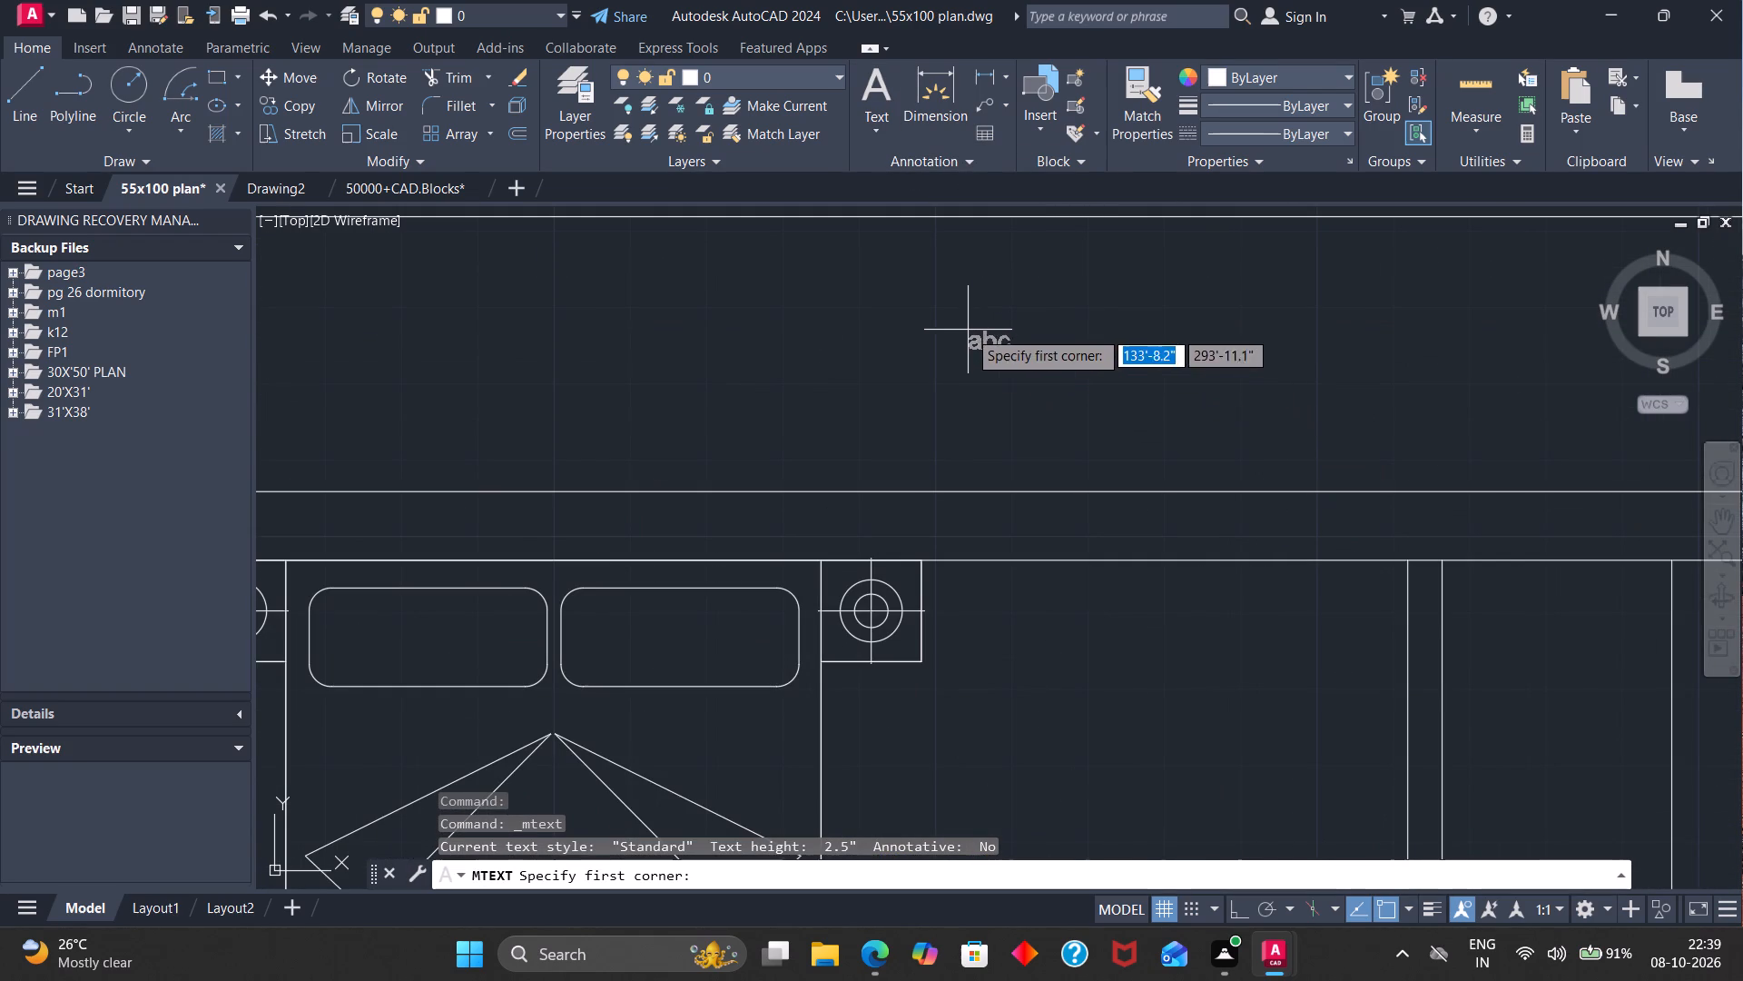
click(1311, 421)
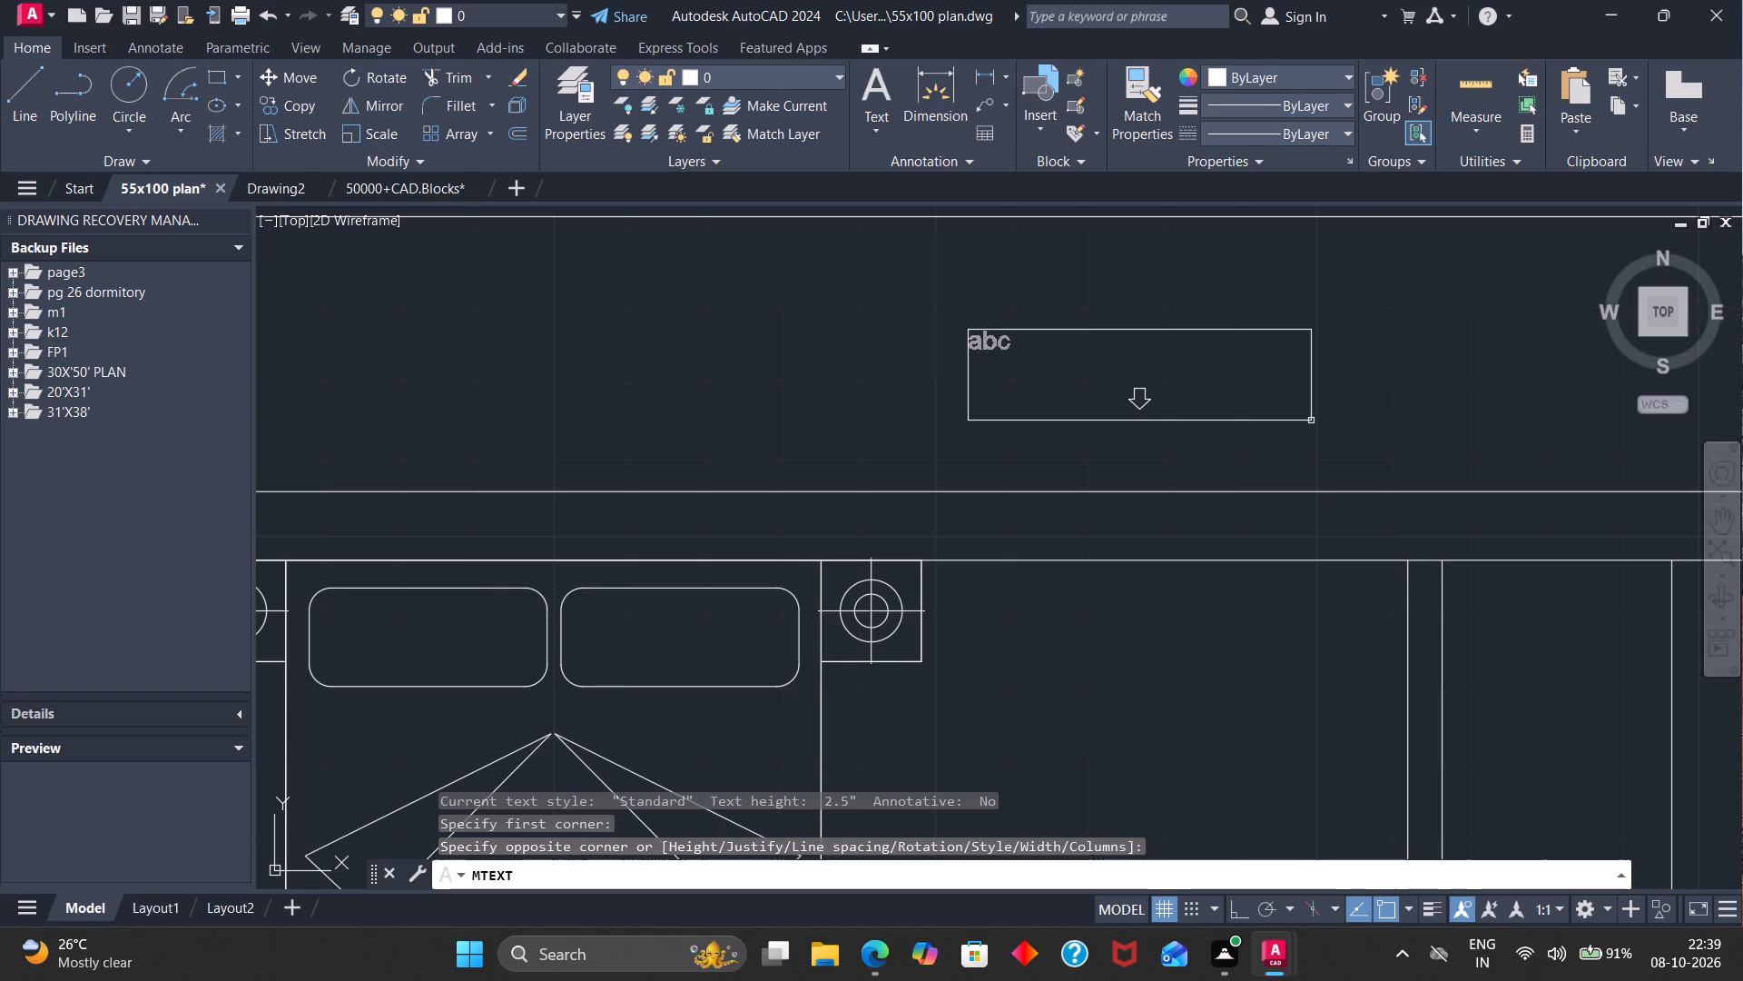
text(passs)
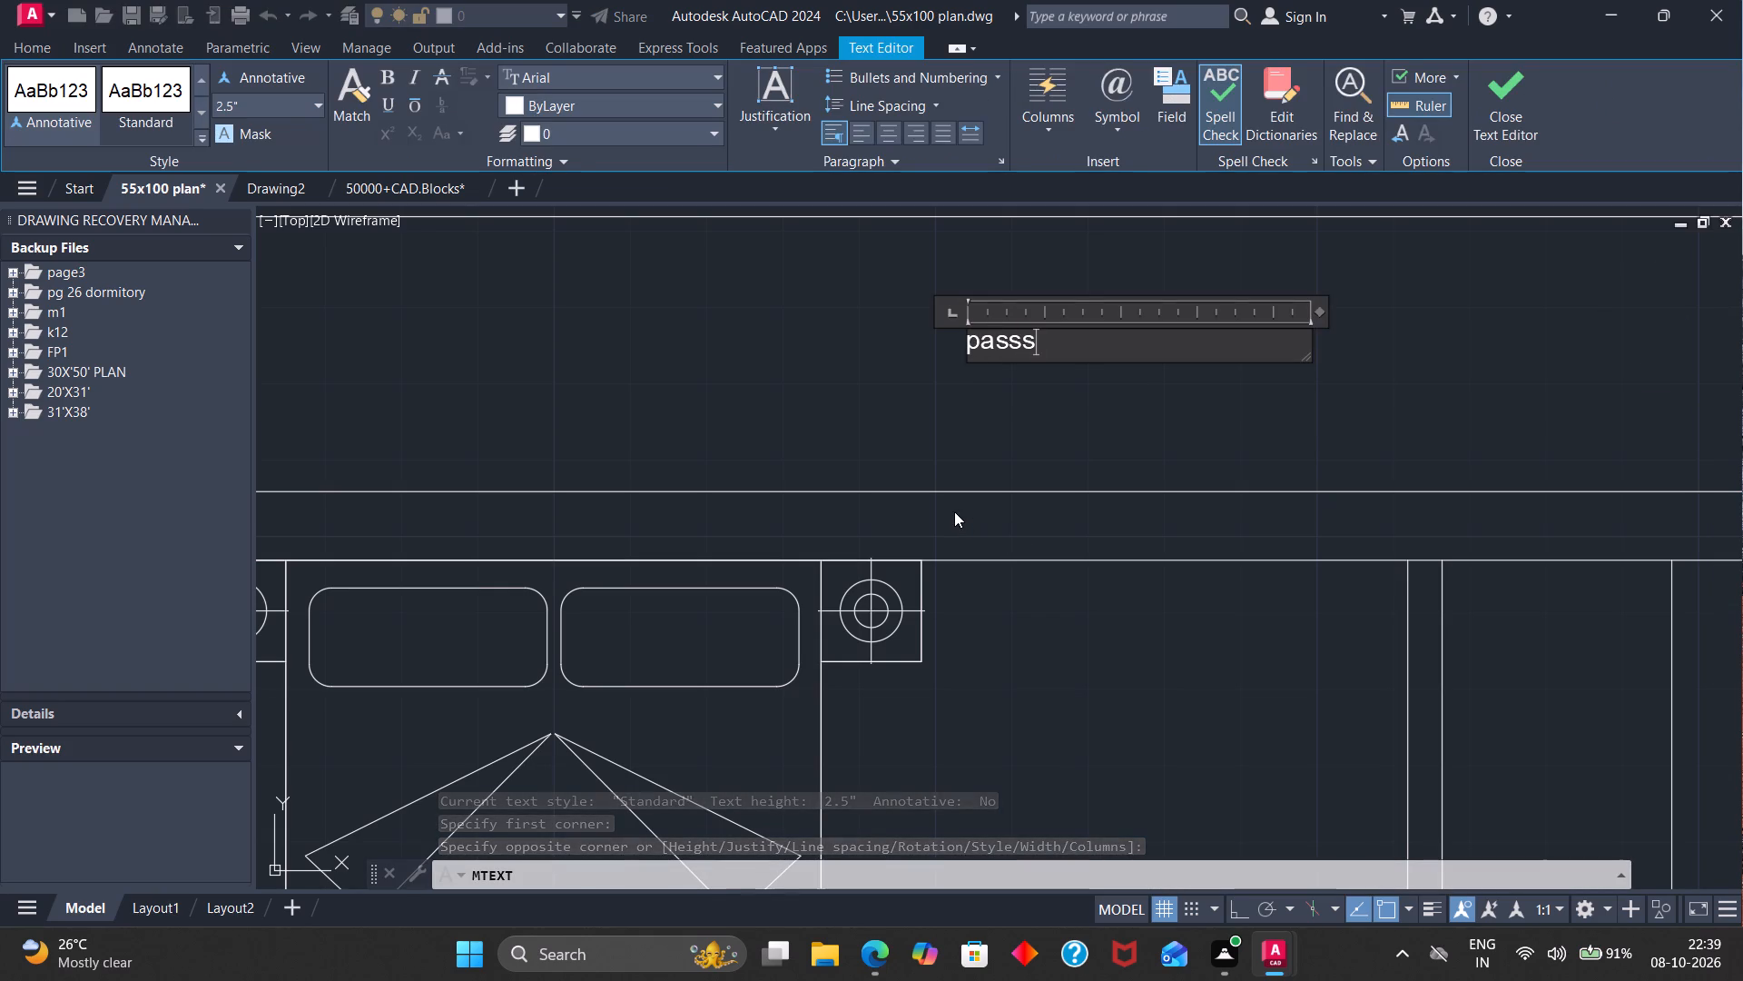
key(BackSpace)
key(a)
text(ge)
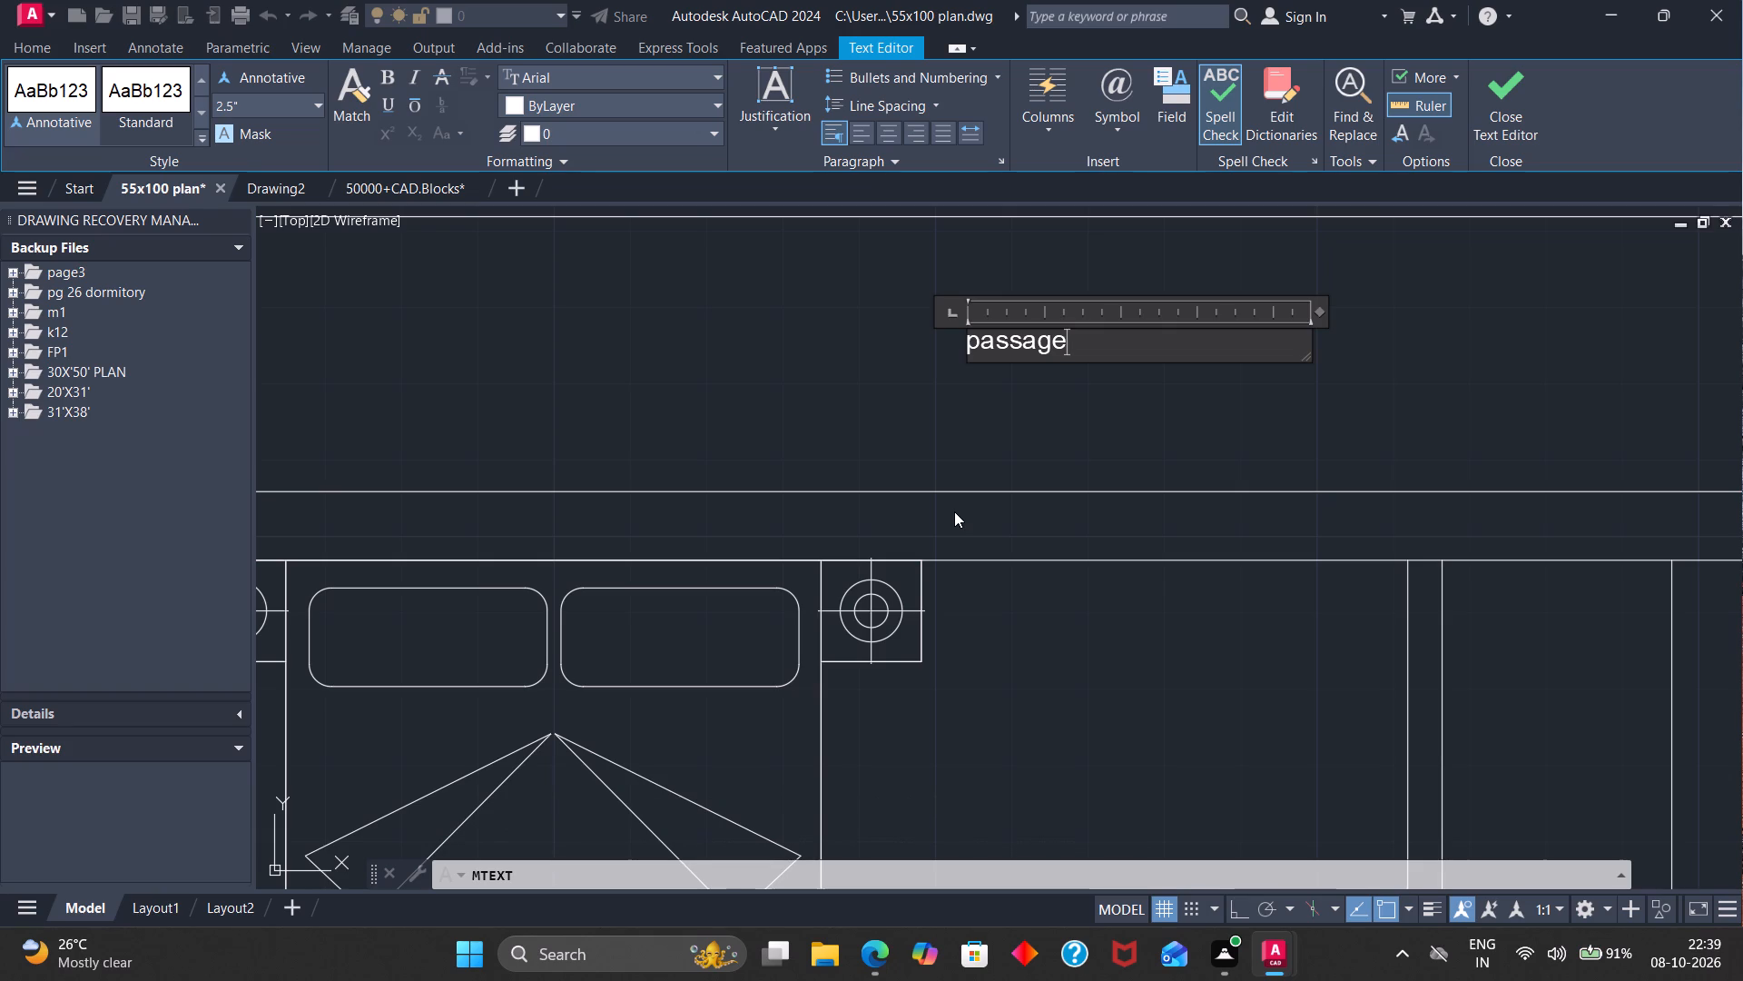
key(space)
key(Return)
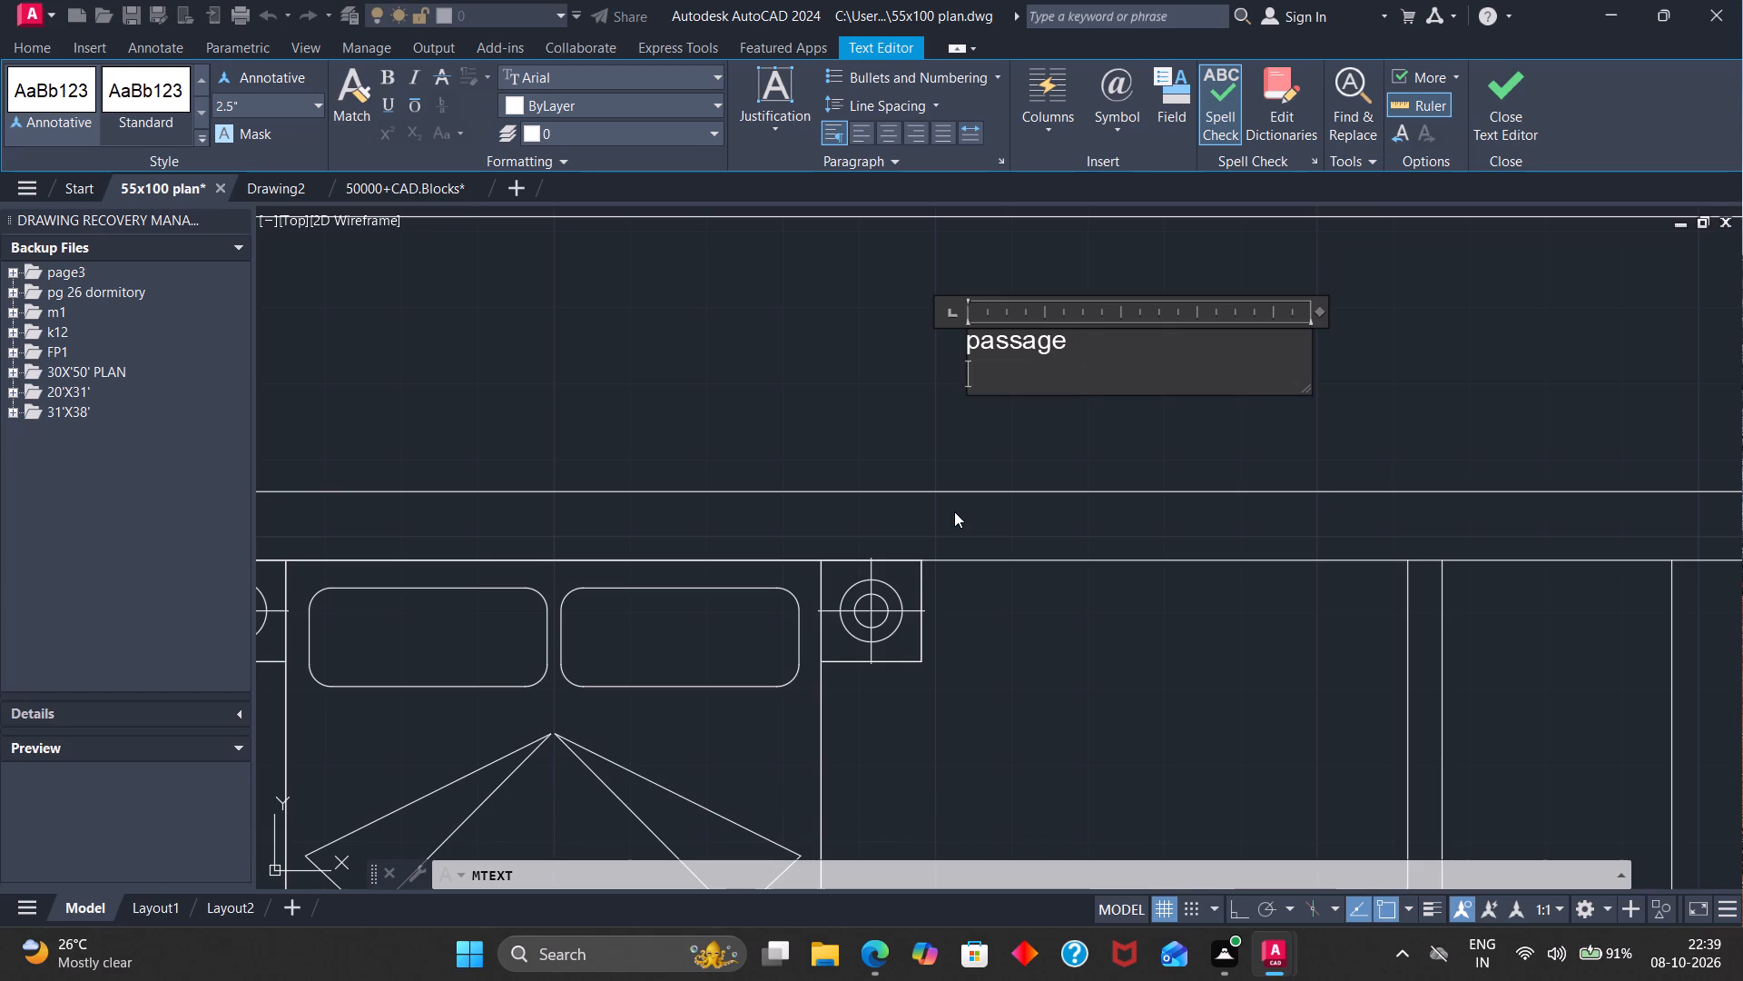
key(BackSpace)
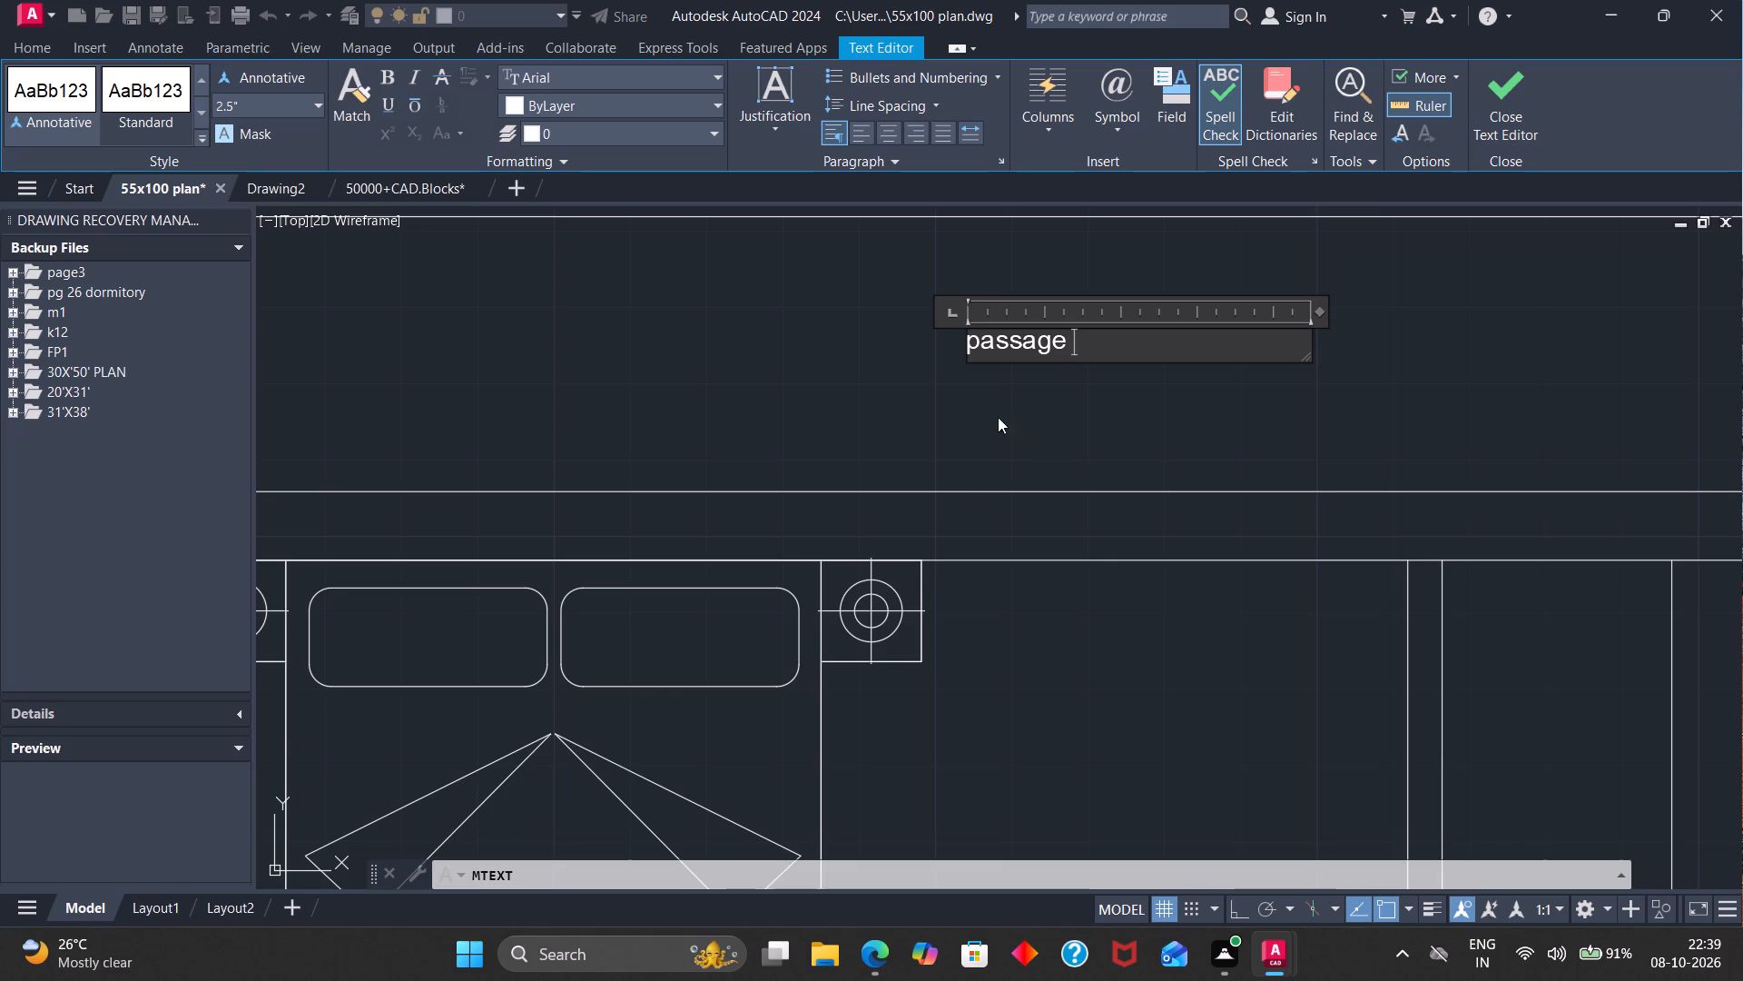
scroll(954, 661, down, 3)
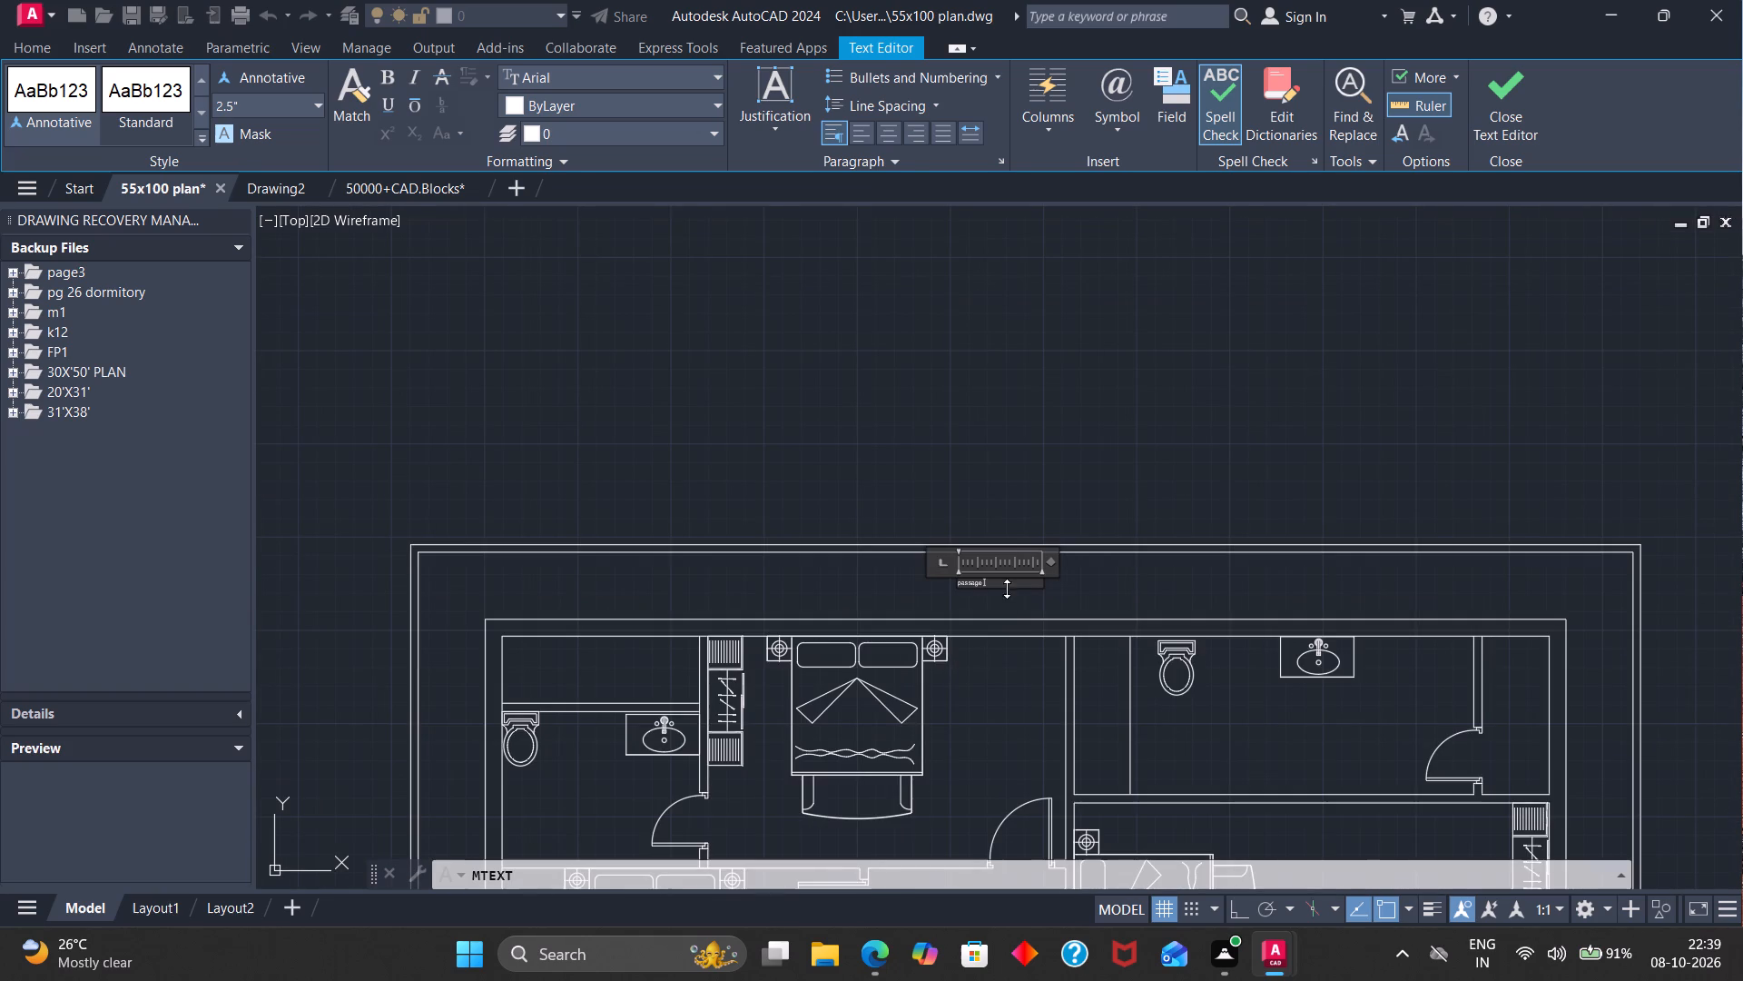
click(981, 585)
key(Escape)
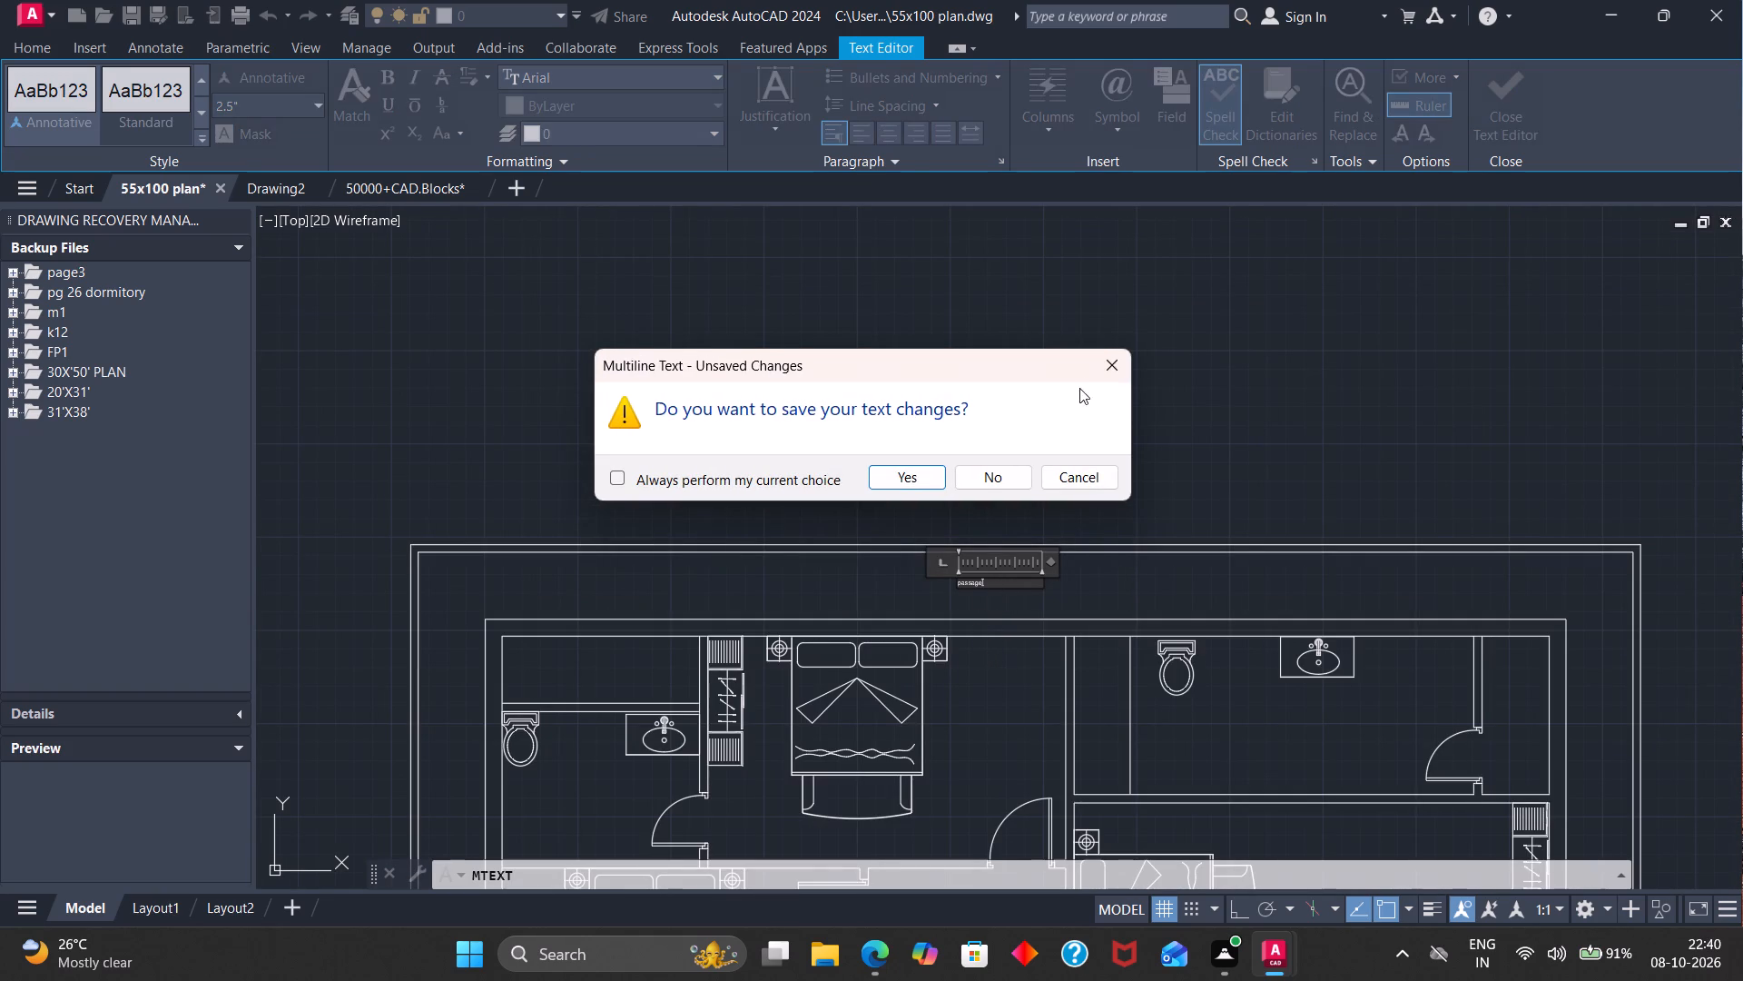
click(1108, 352)
click(979, 574)
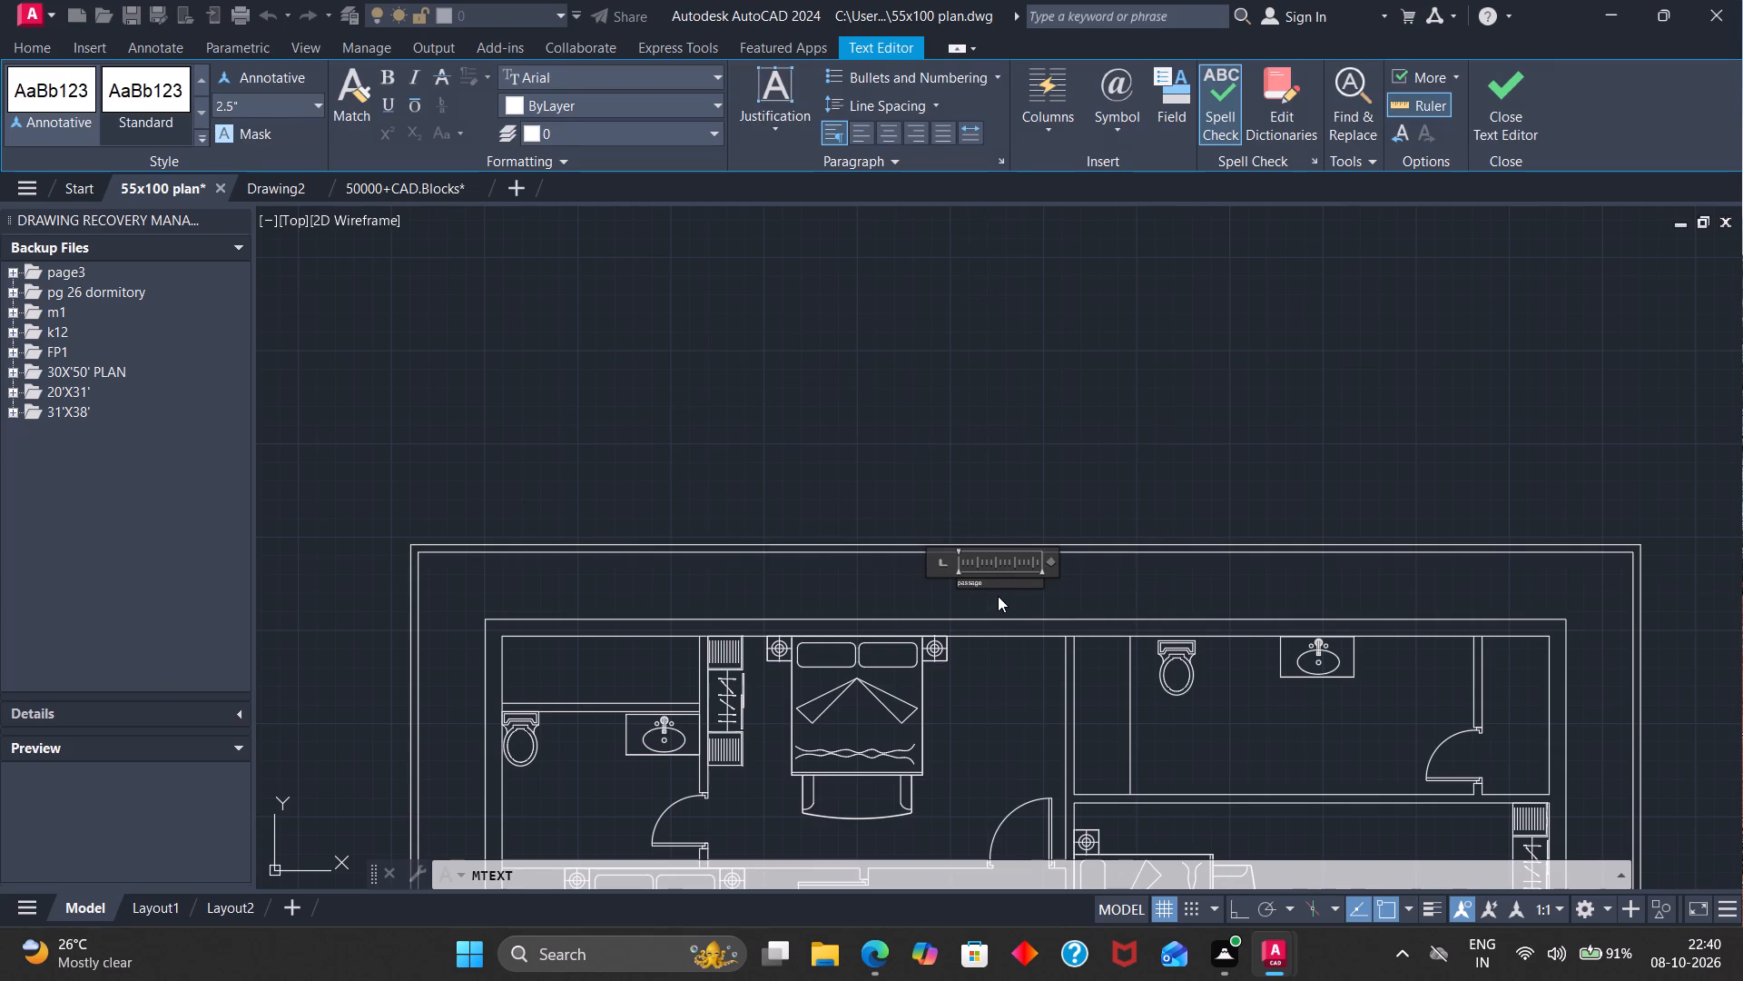
click(600, 786)
Copy the "passage" label into the small upper-left room and the bathroom directly below it.
scroll(1000, 598, up, 3)
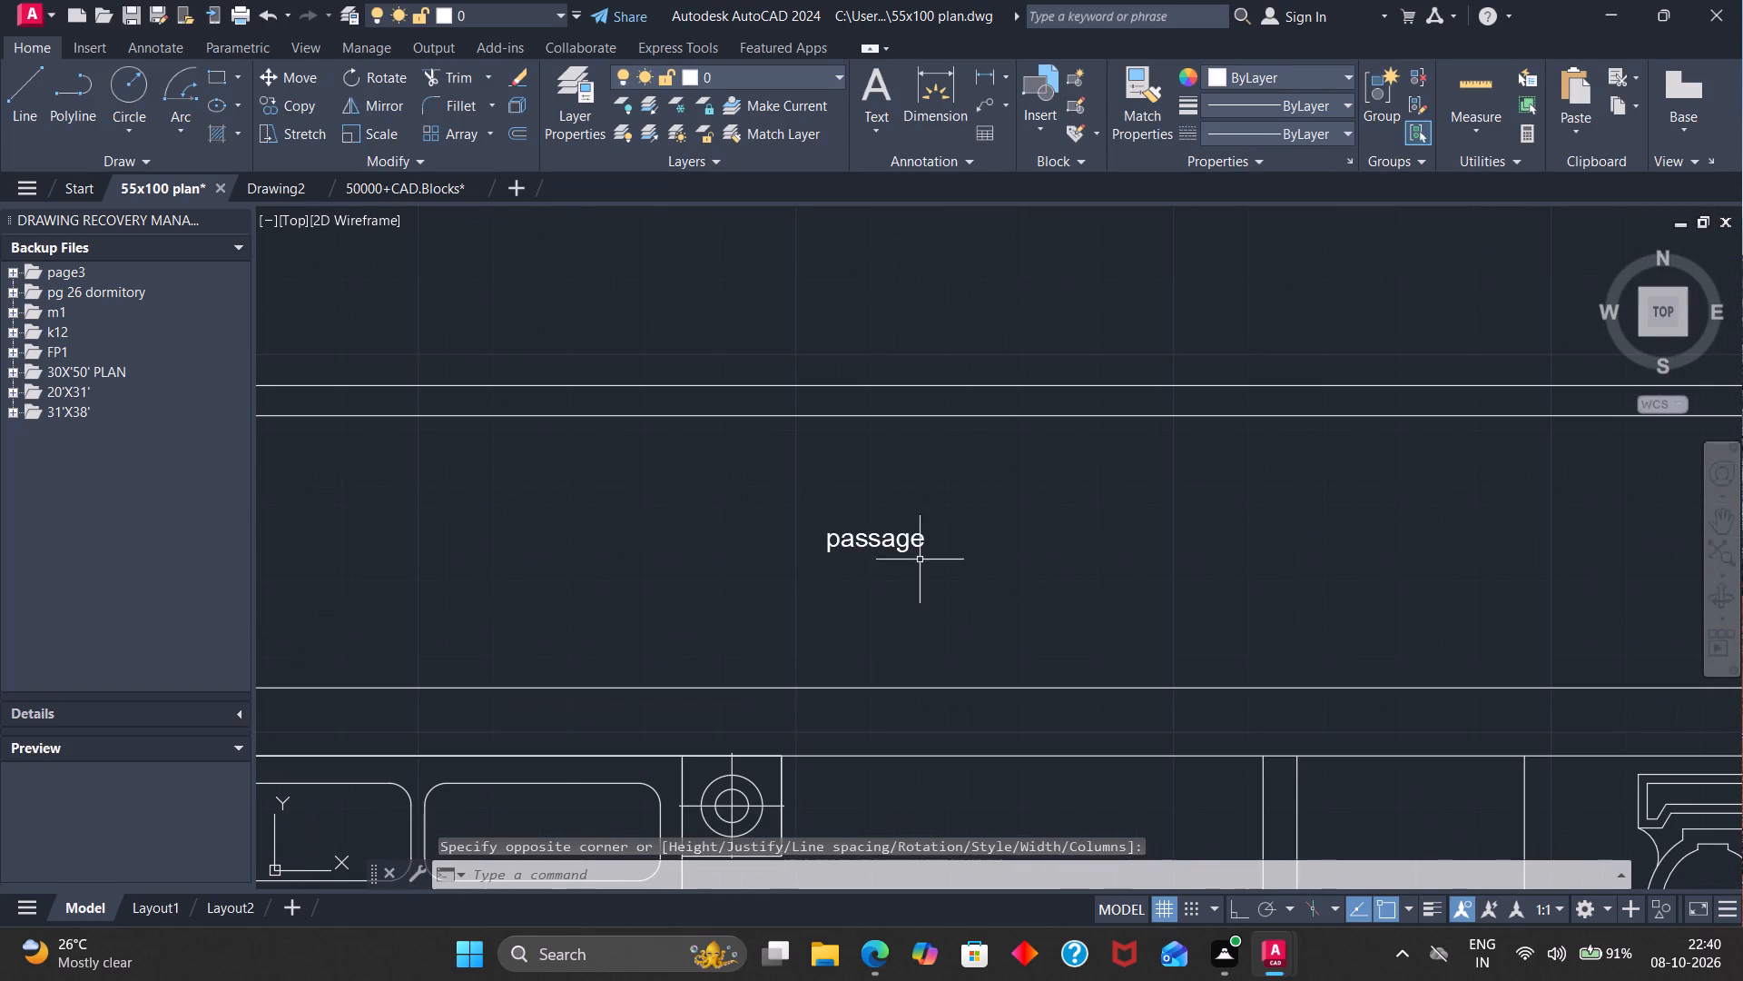
click(865, 539)
key(c)
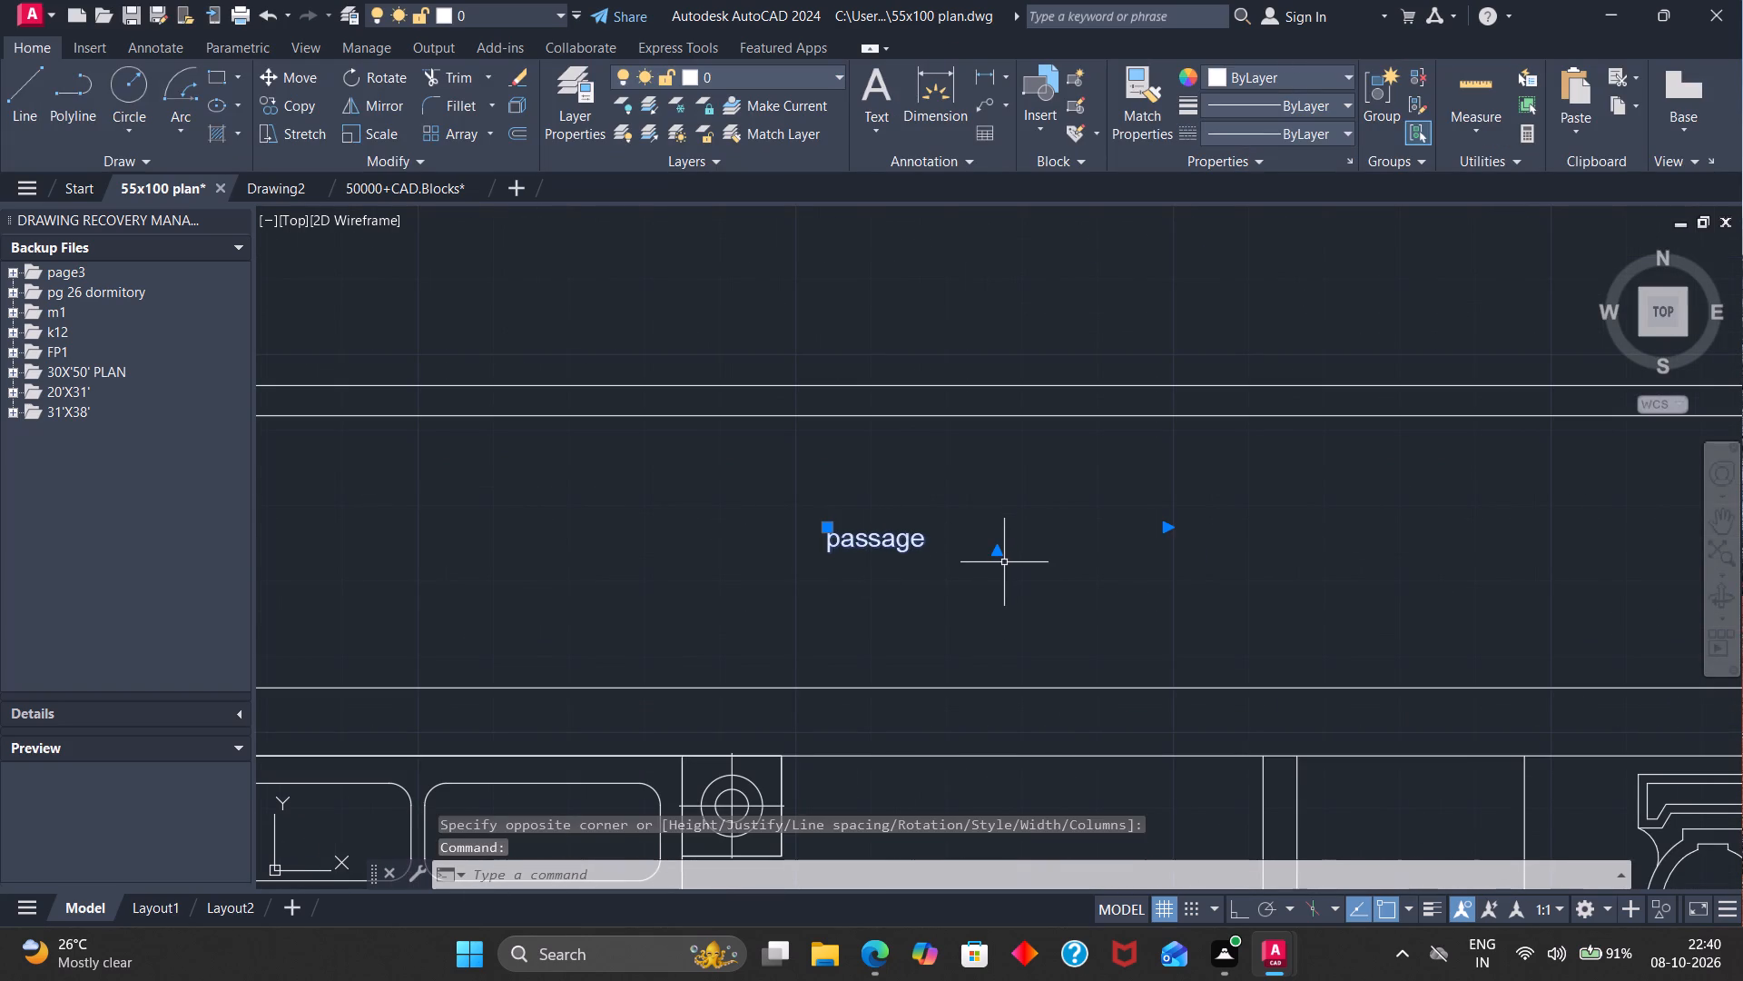
key(o)
key(Return)
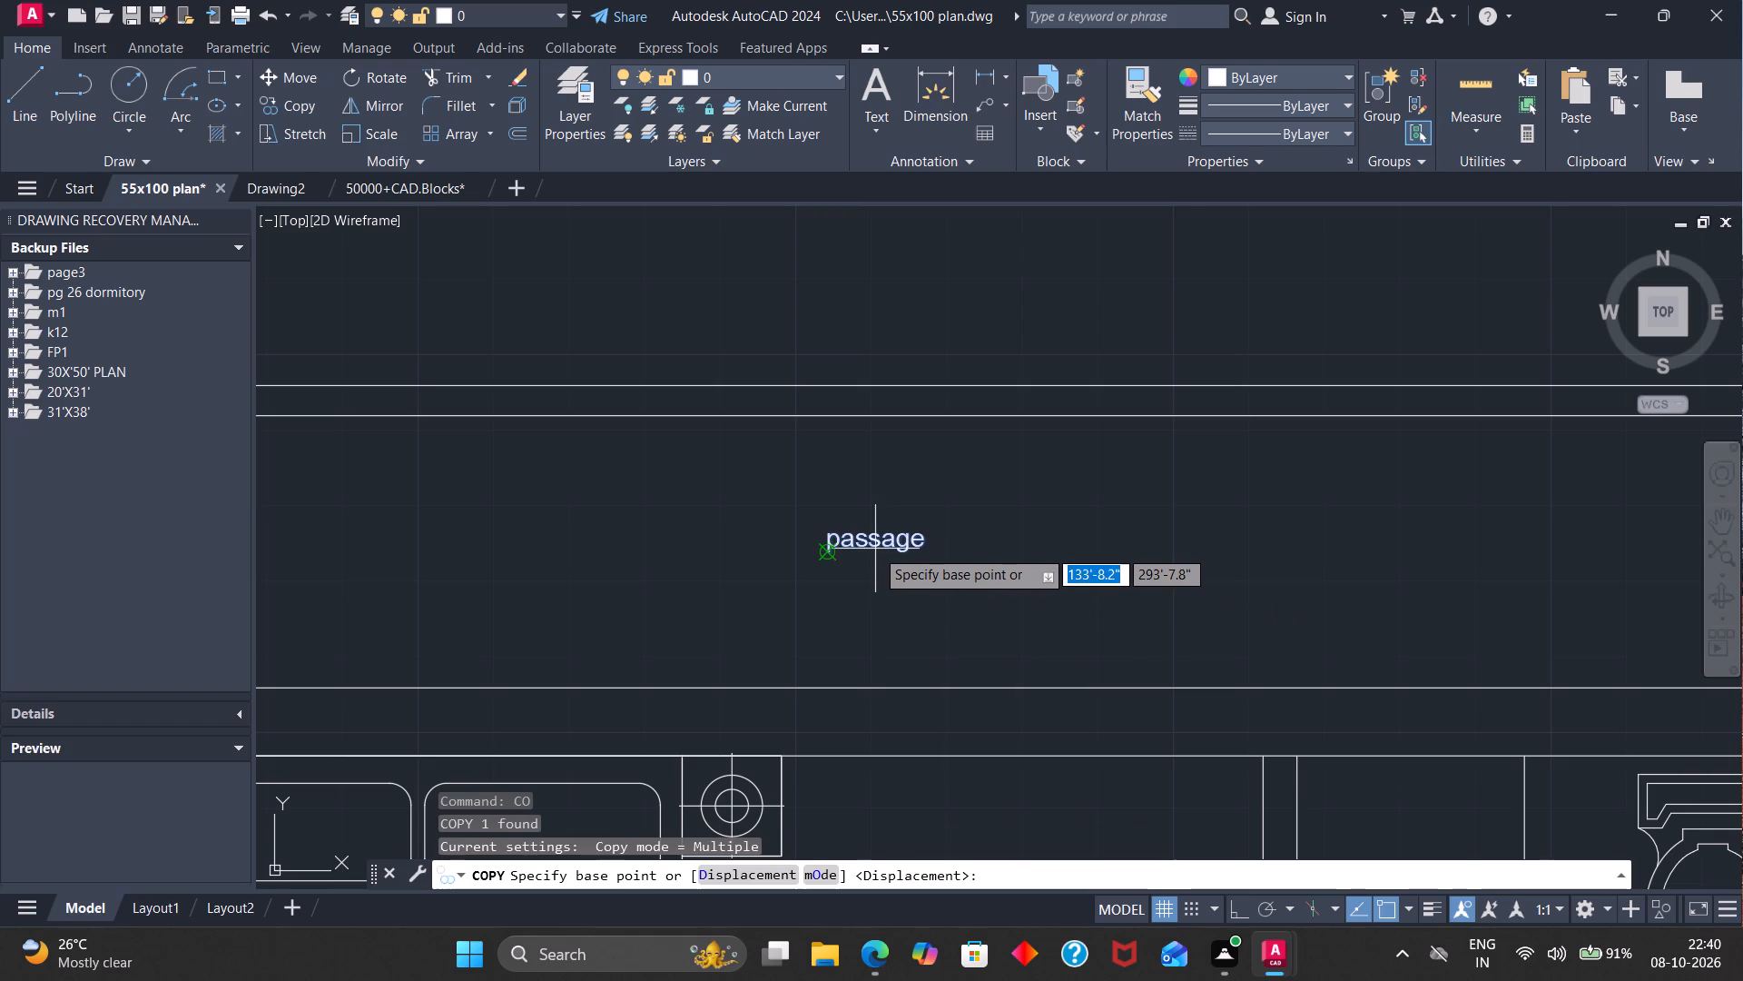
click(875, 549)
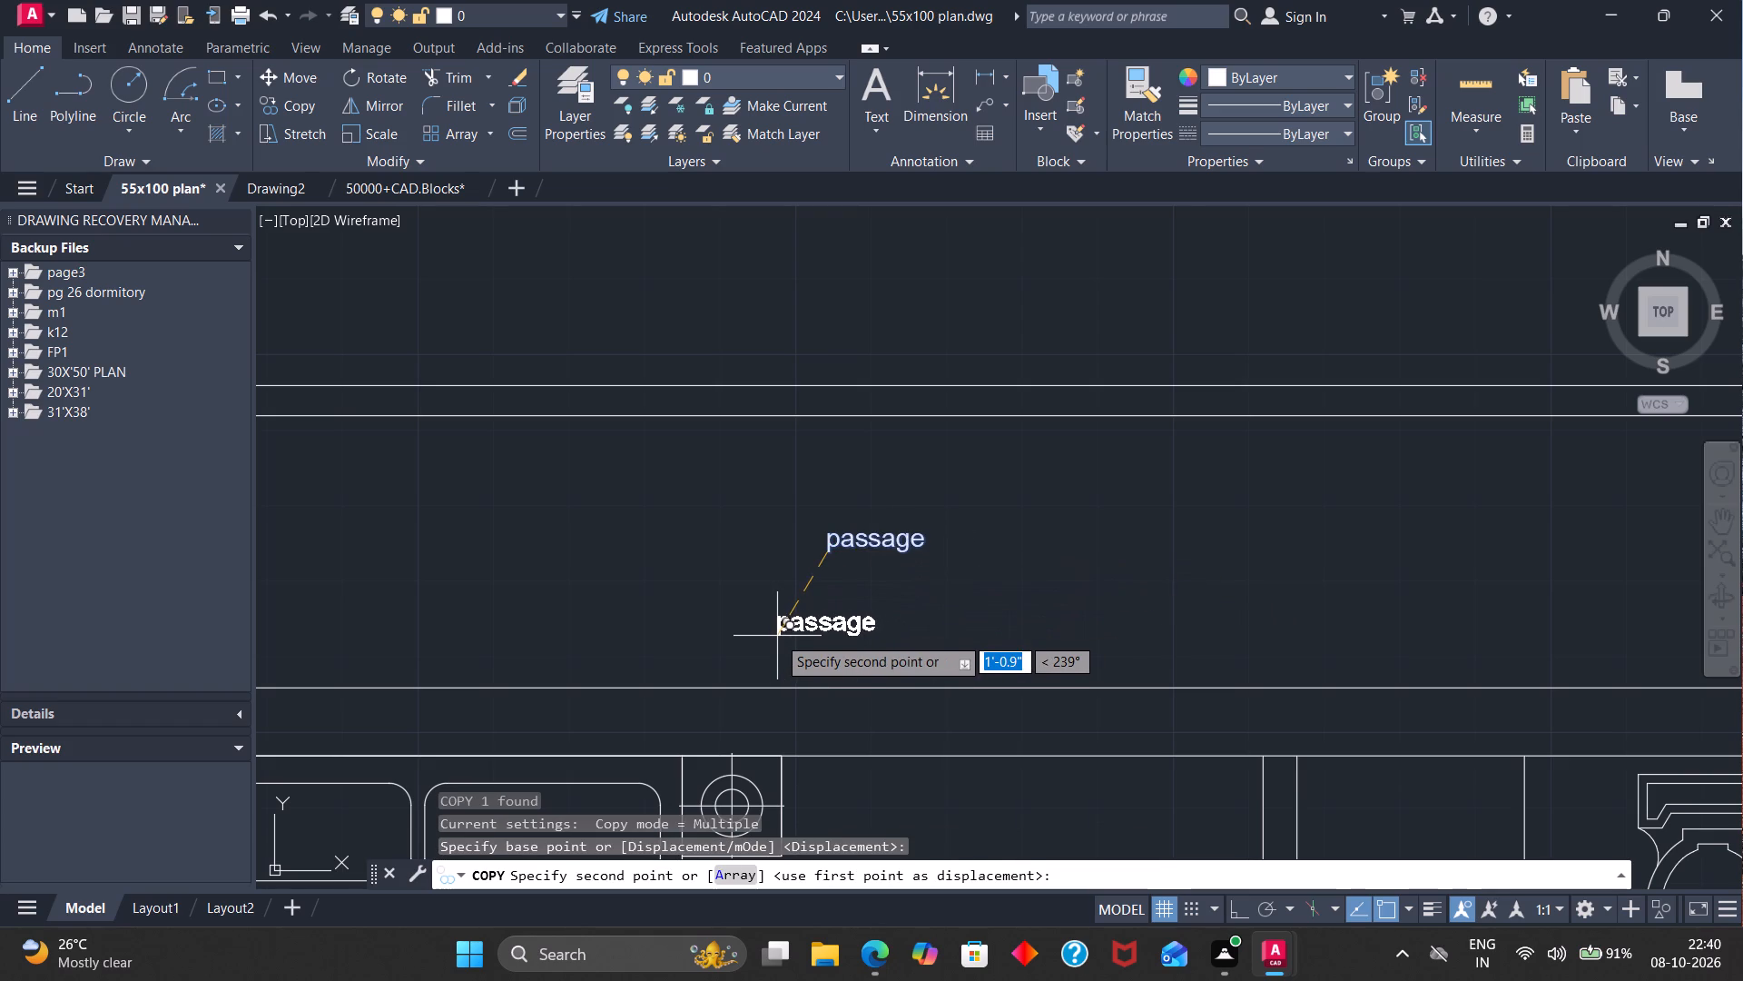
scroll(668, 671, down, 2)
scroll(510, 718, down, 2)
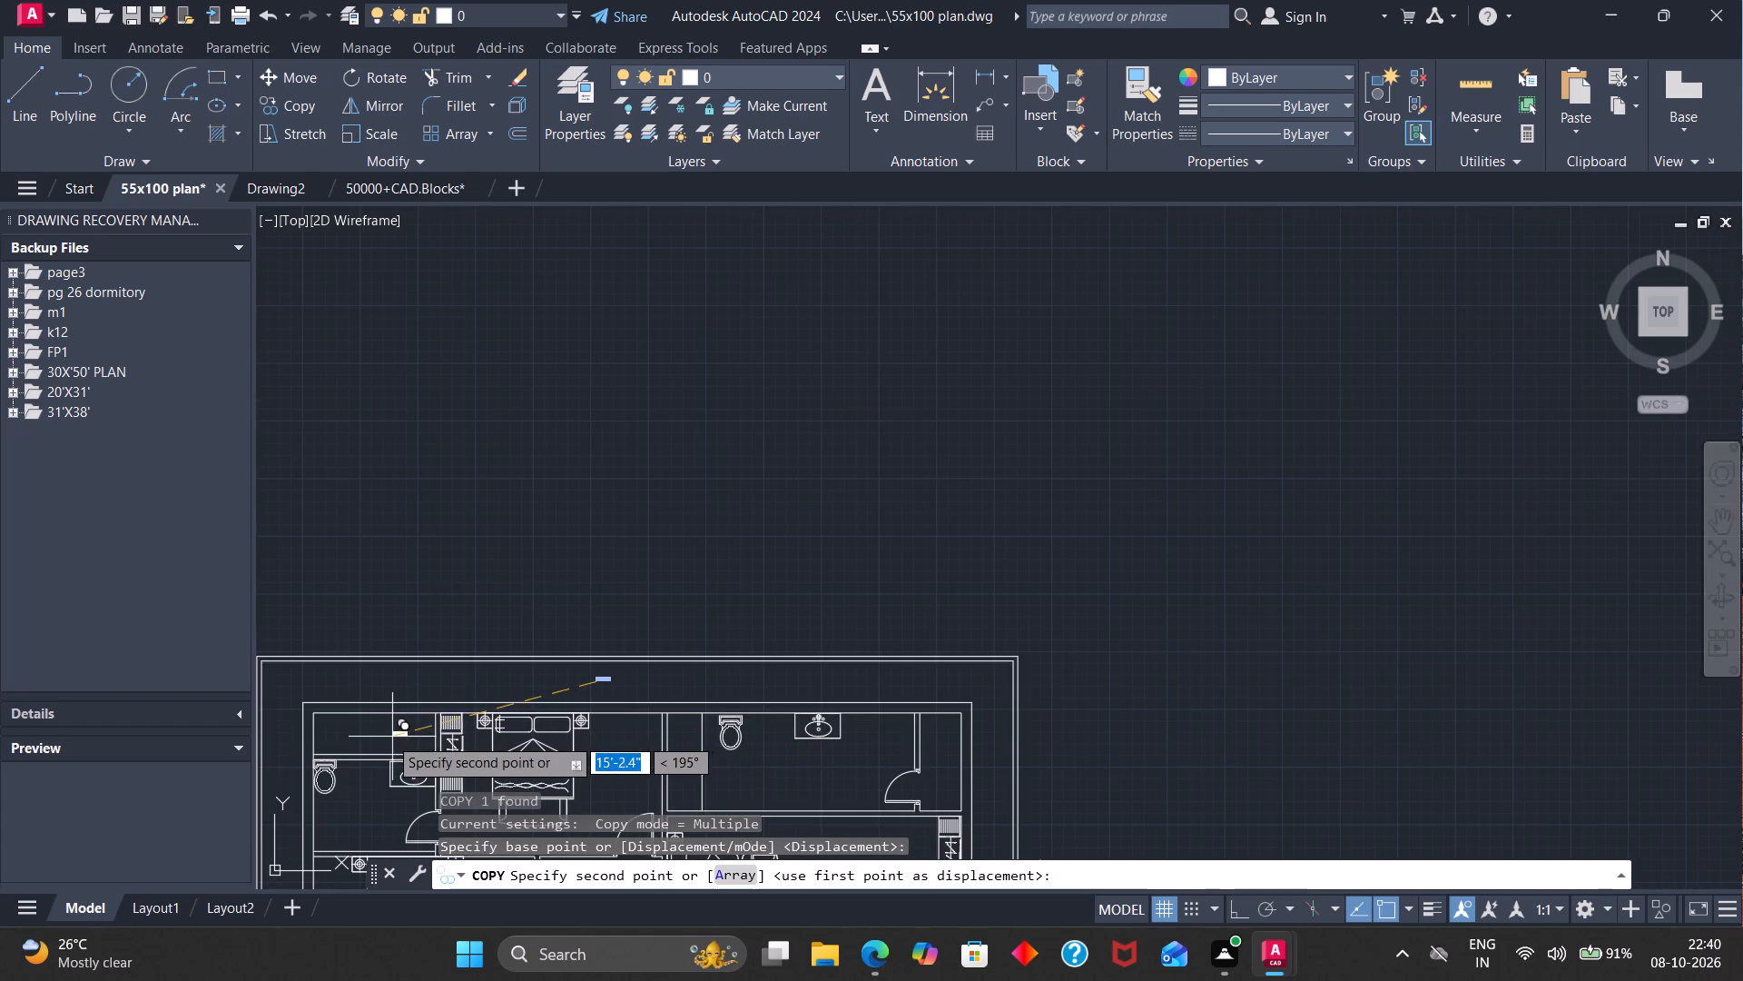
click(365, 737)
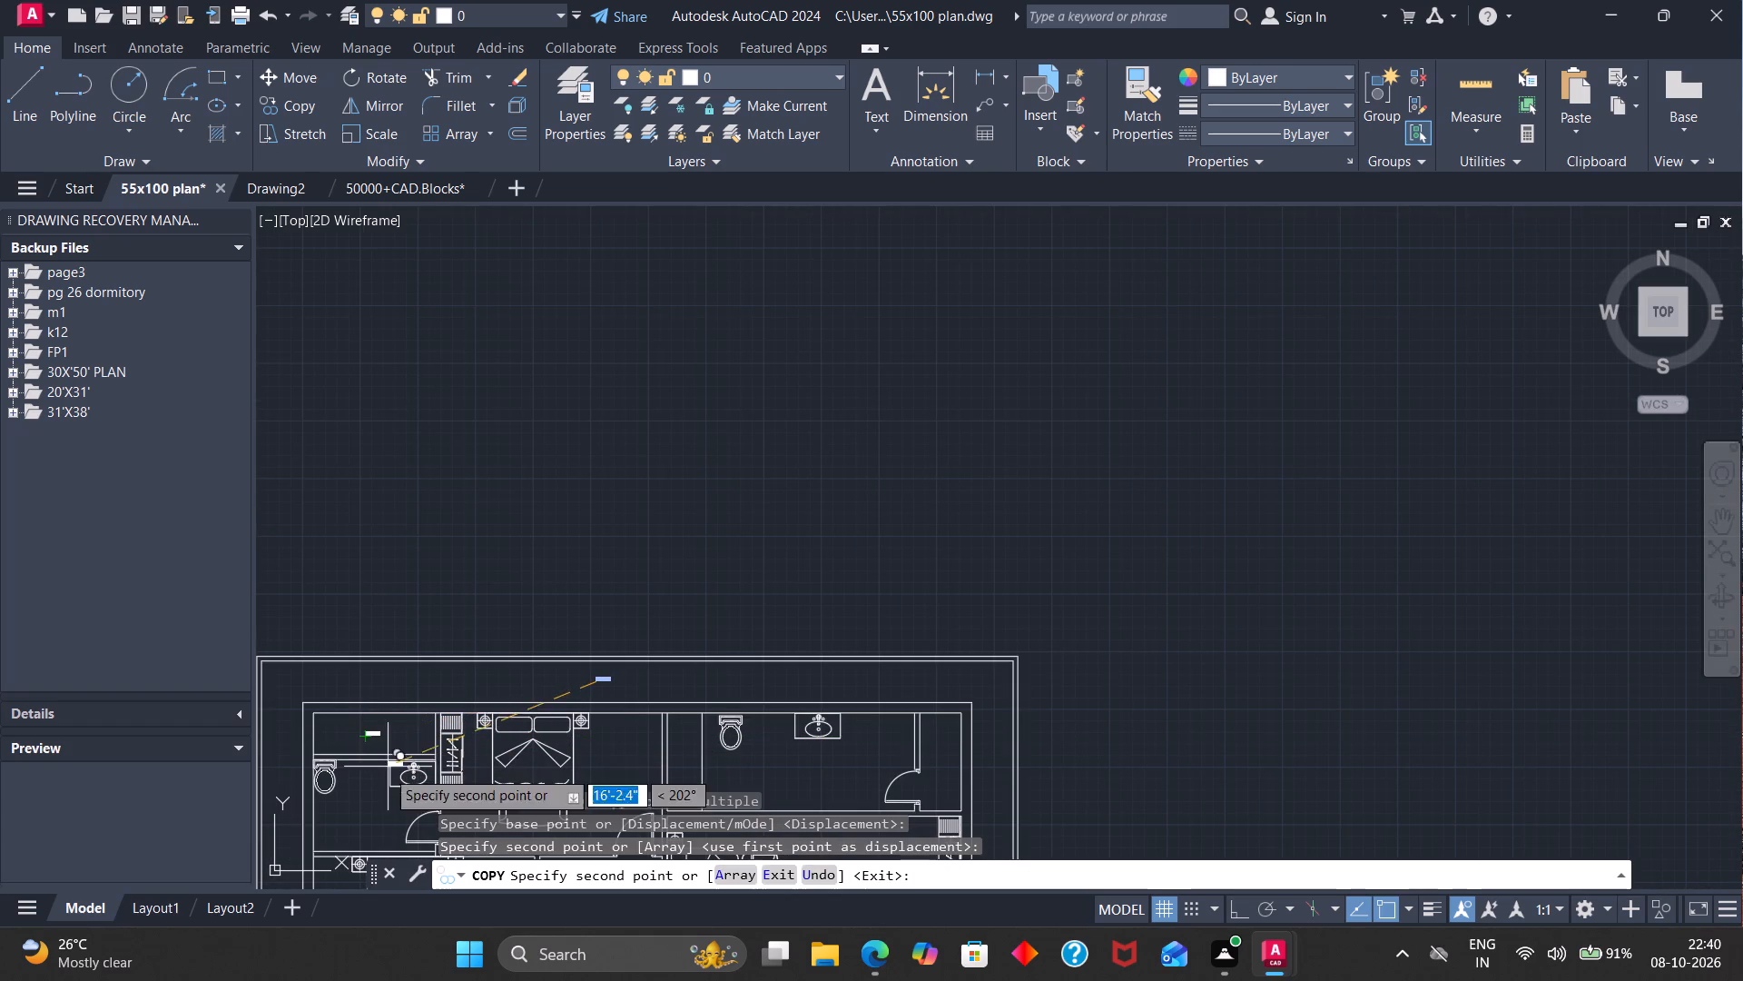
click(358, 824)
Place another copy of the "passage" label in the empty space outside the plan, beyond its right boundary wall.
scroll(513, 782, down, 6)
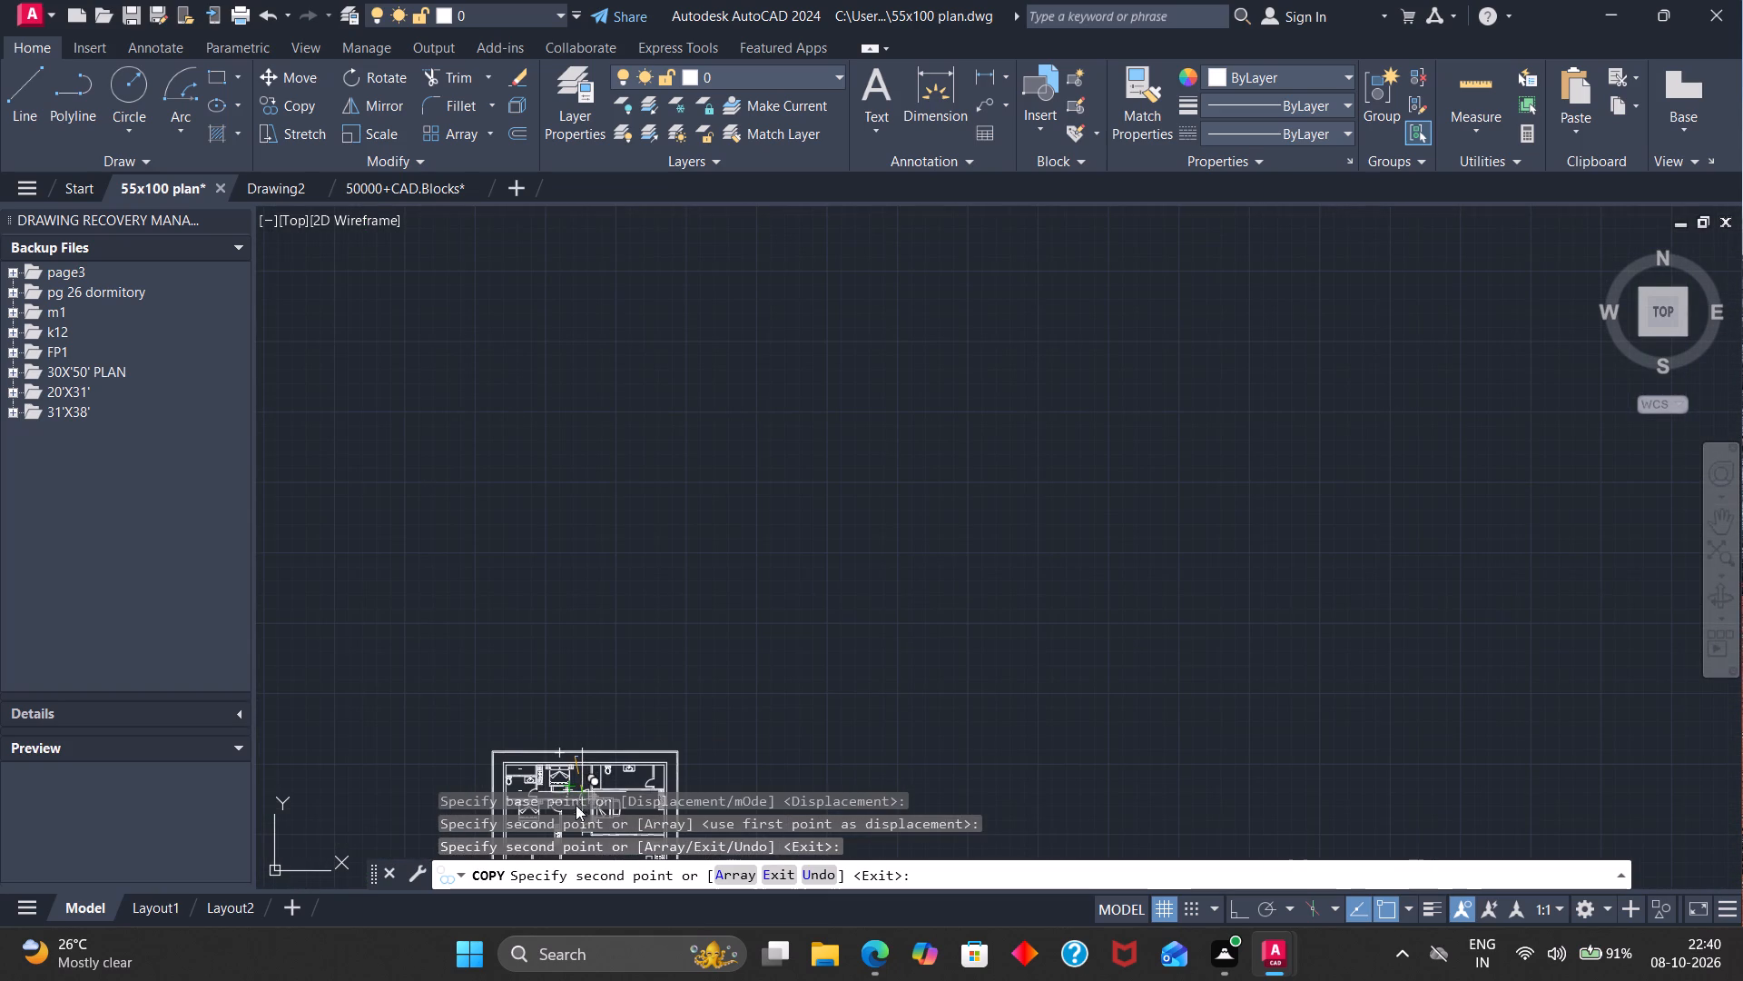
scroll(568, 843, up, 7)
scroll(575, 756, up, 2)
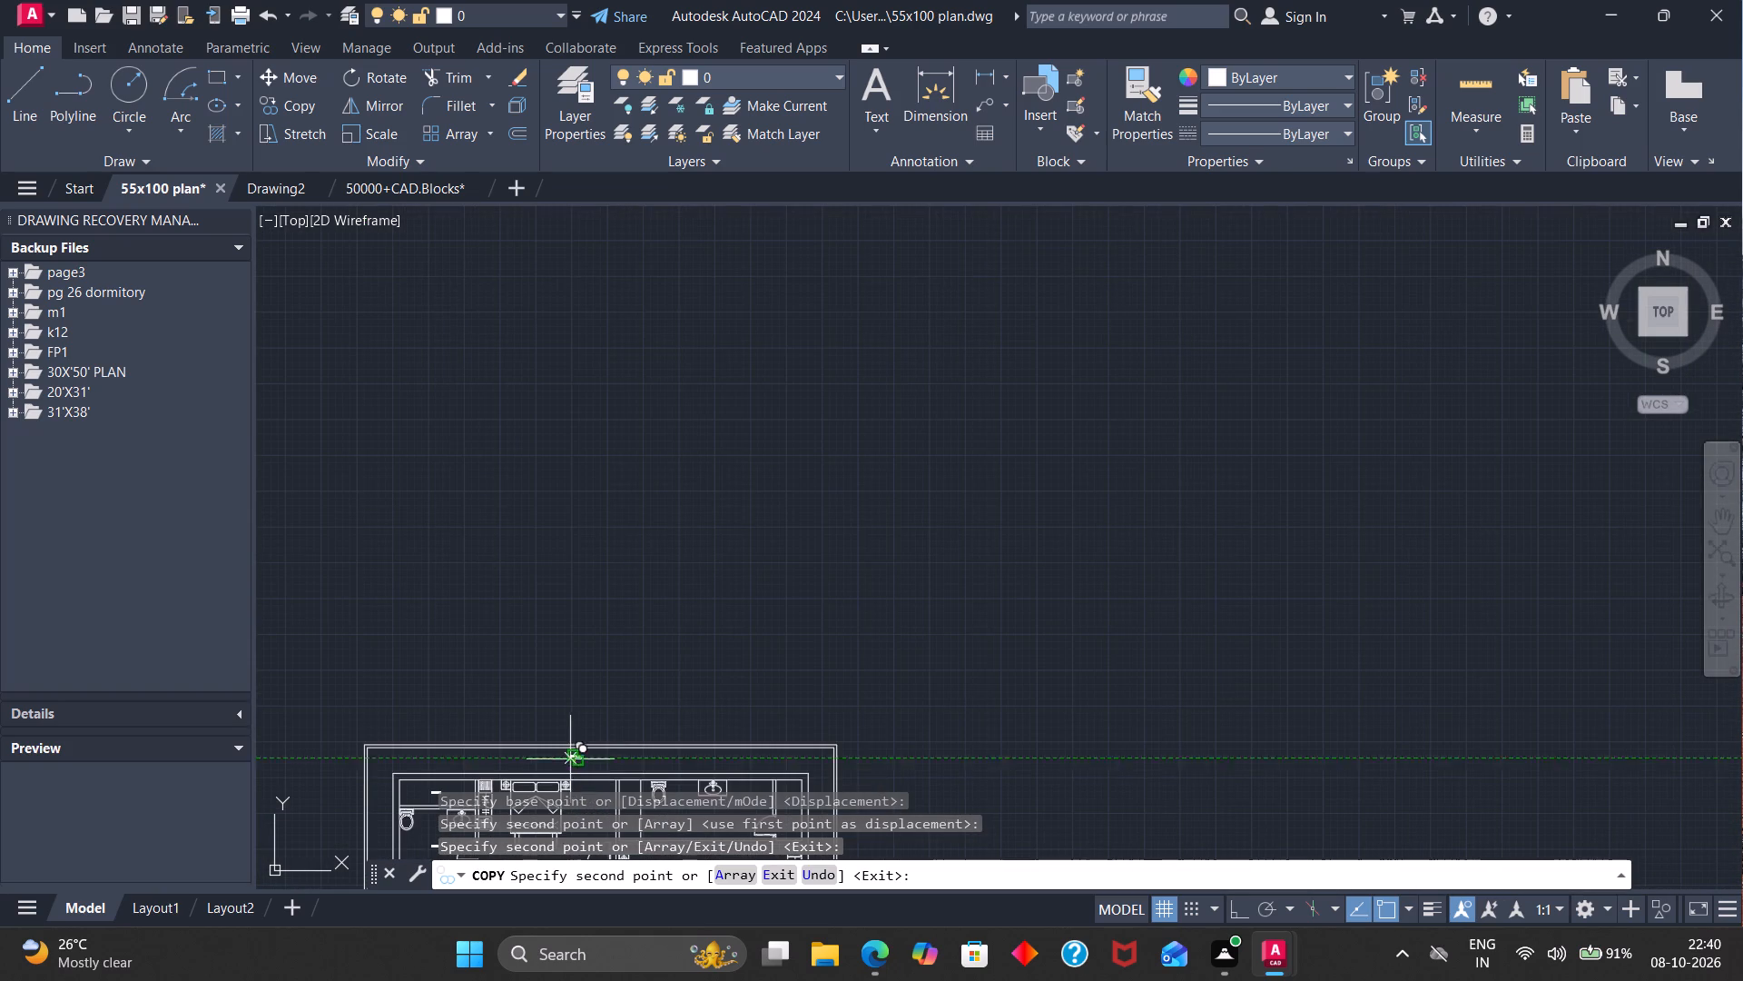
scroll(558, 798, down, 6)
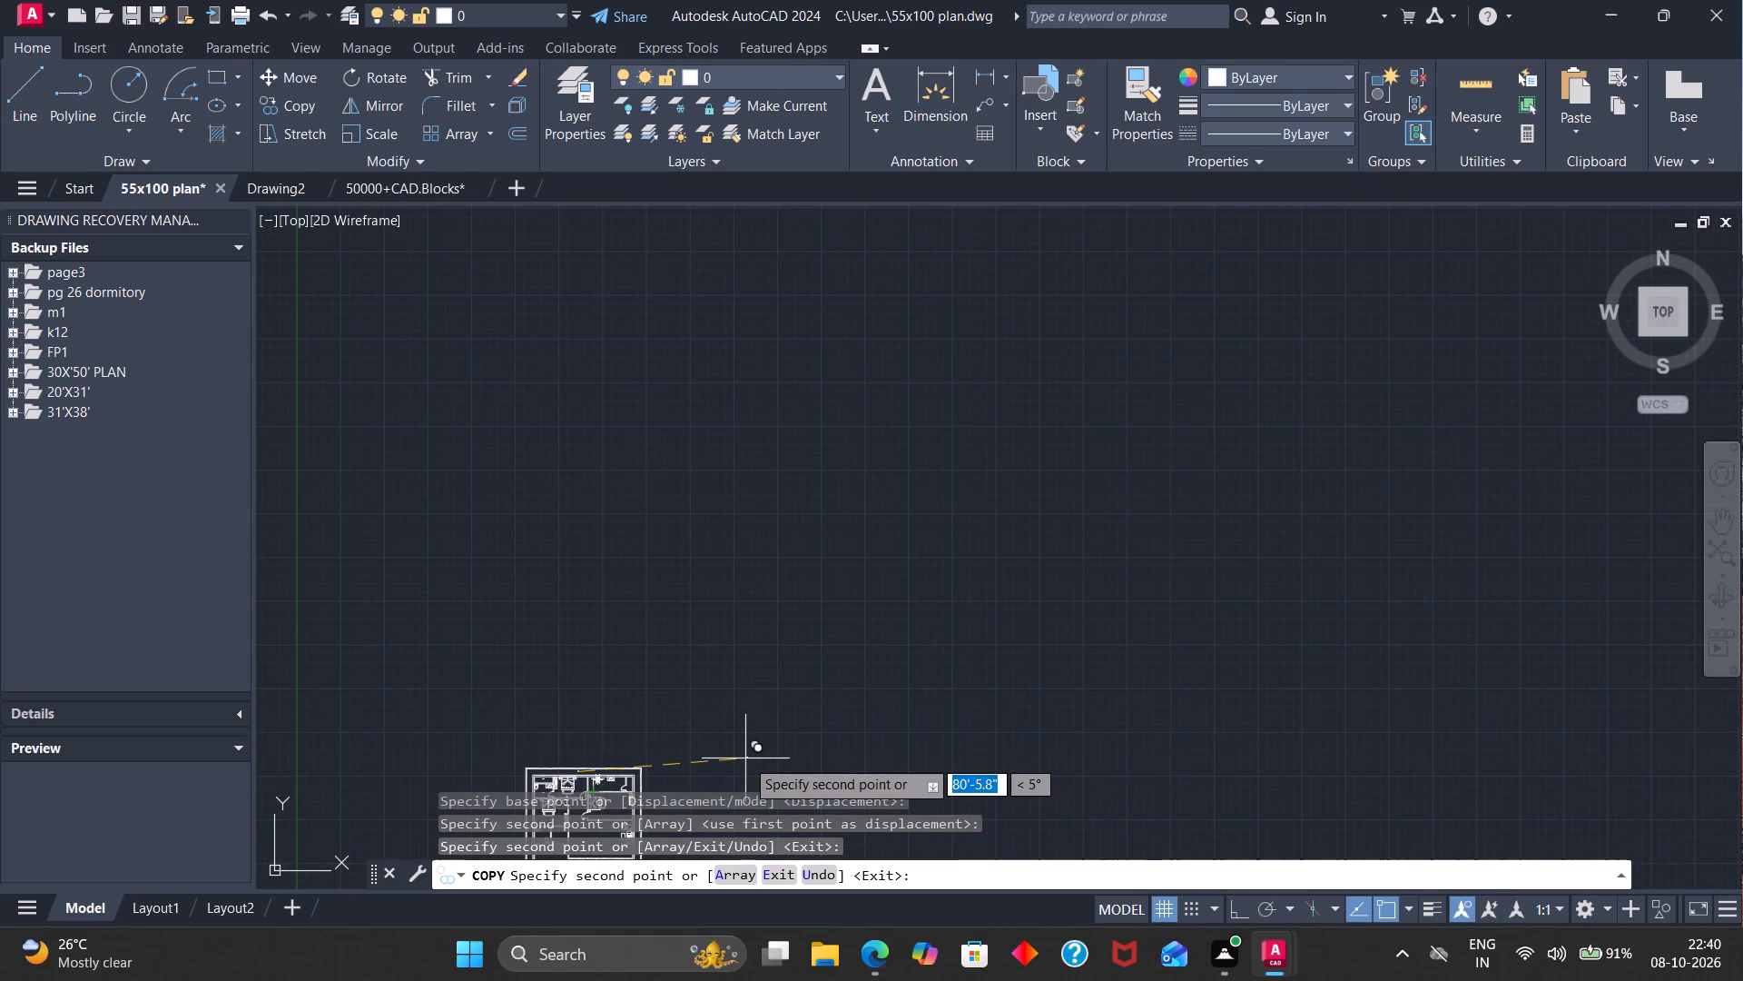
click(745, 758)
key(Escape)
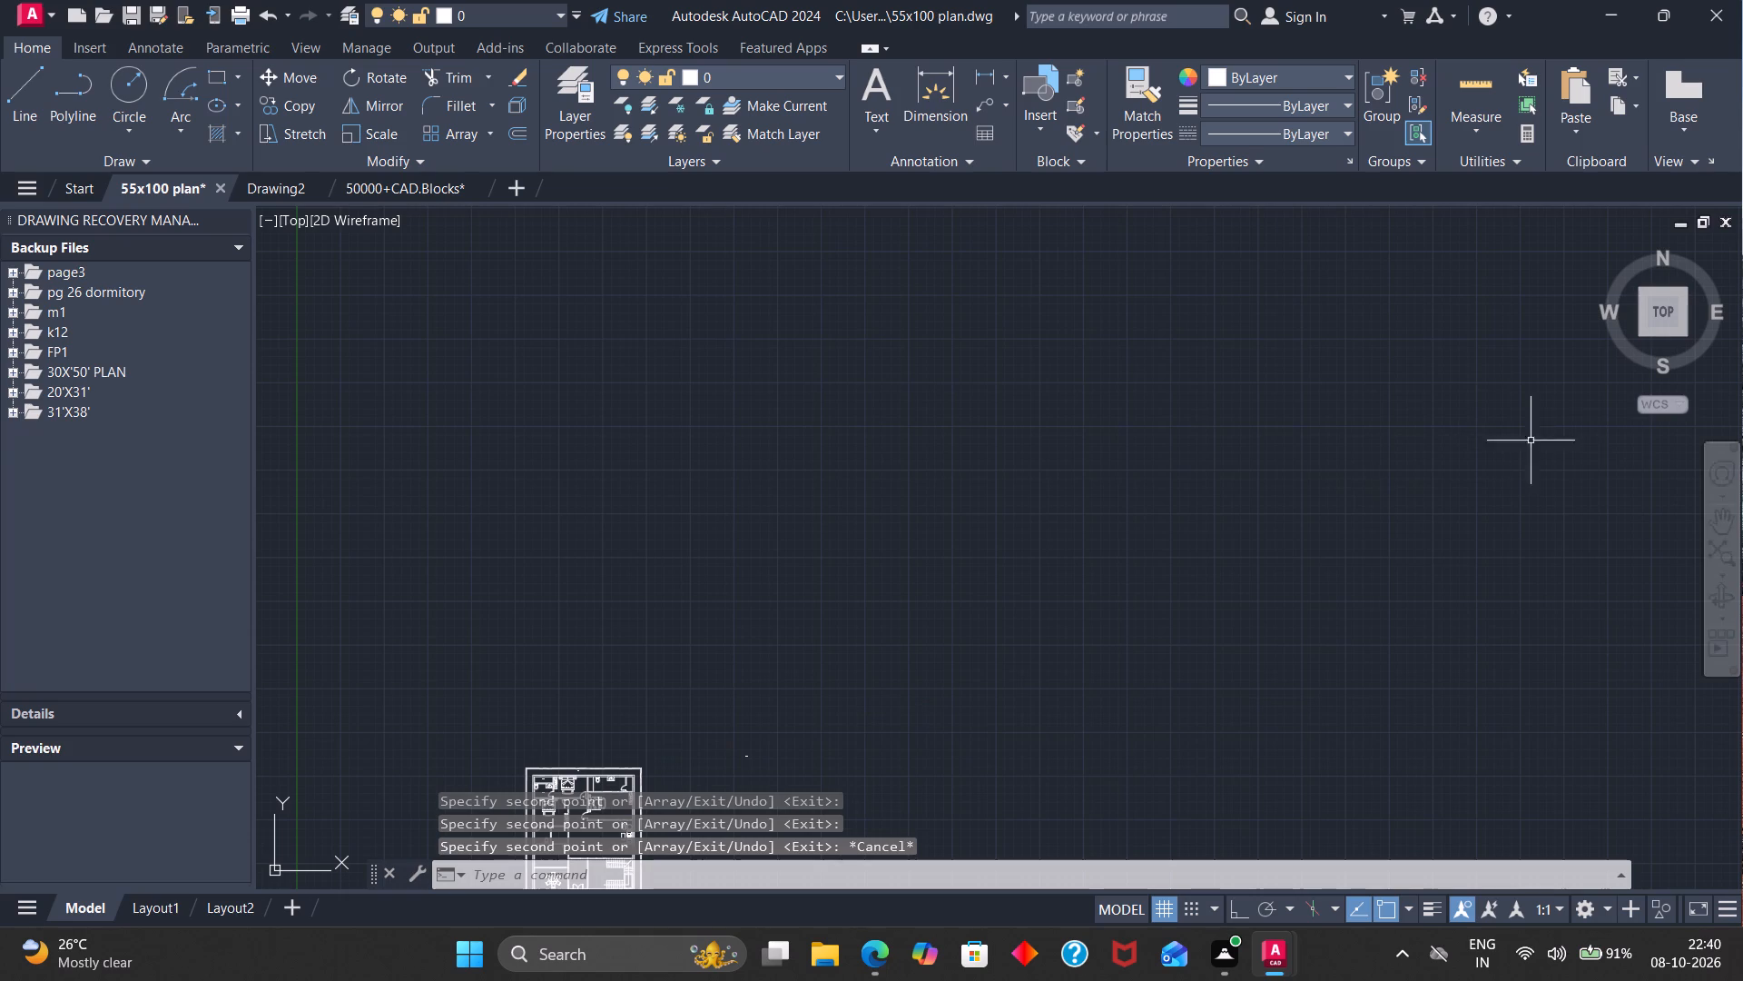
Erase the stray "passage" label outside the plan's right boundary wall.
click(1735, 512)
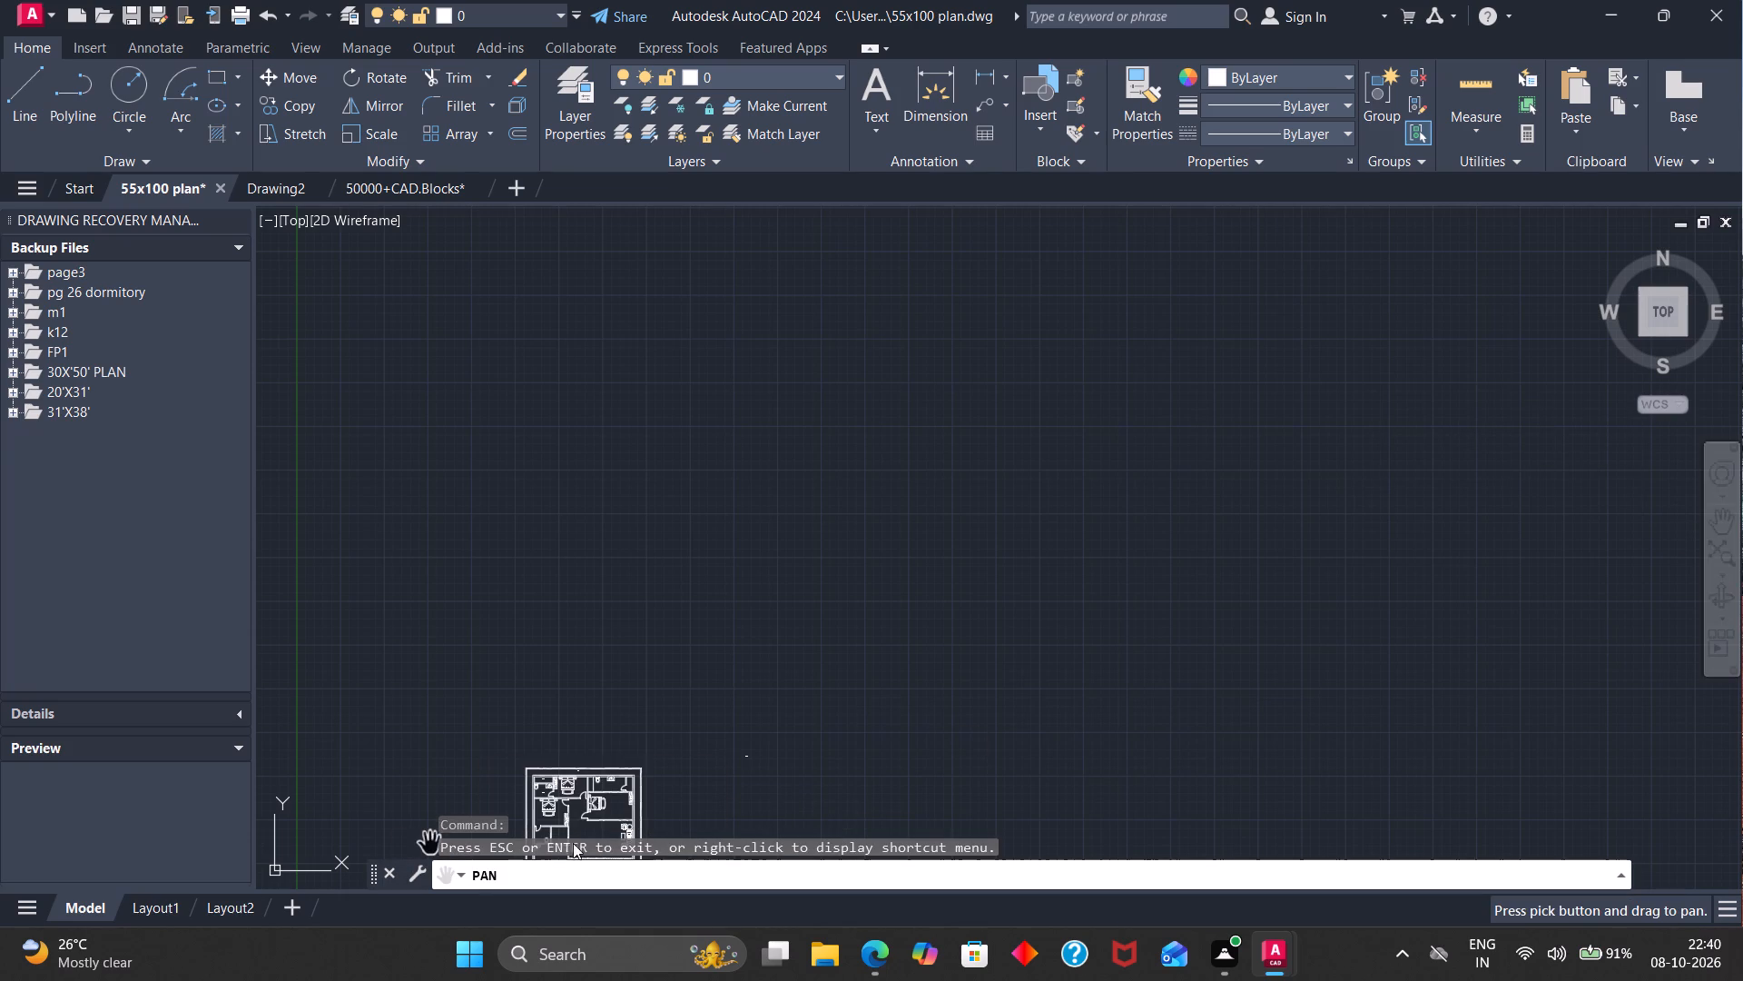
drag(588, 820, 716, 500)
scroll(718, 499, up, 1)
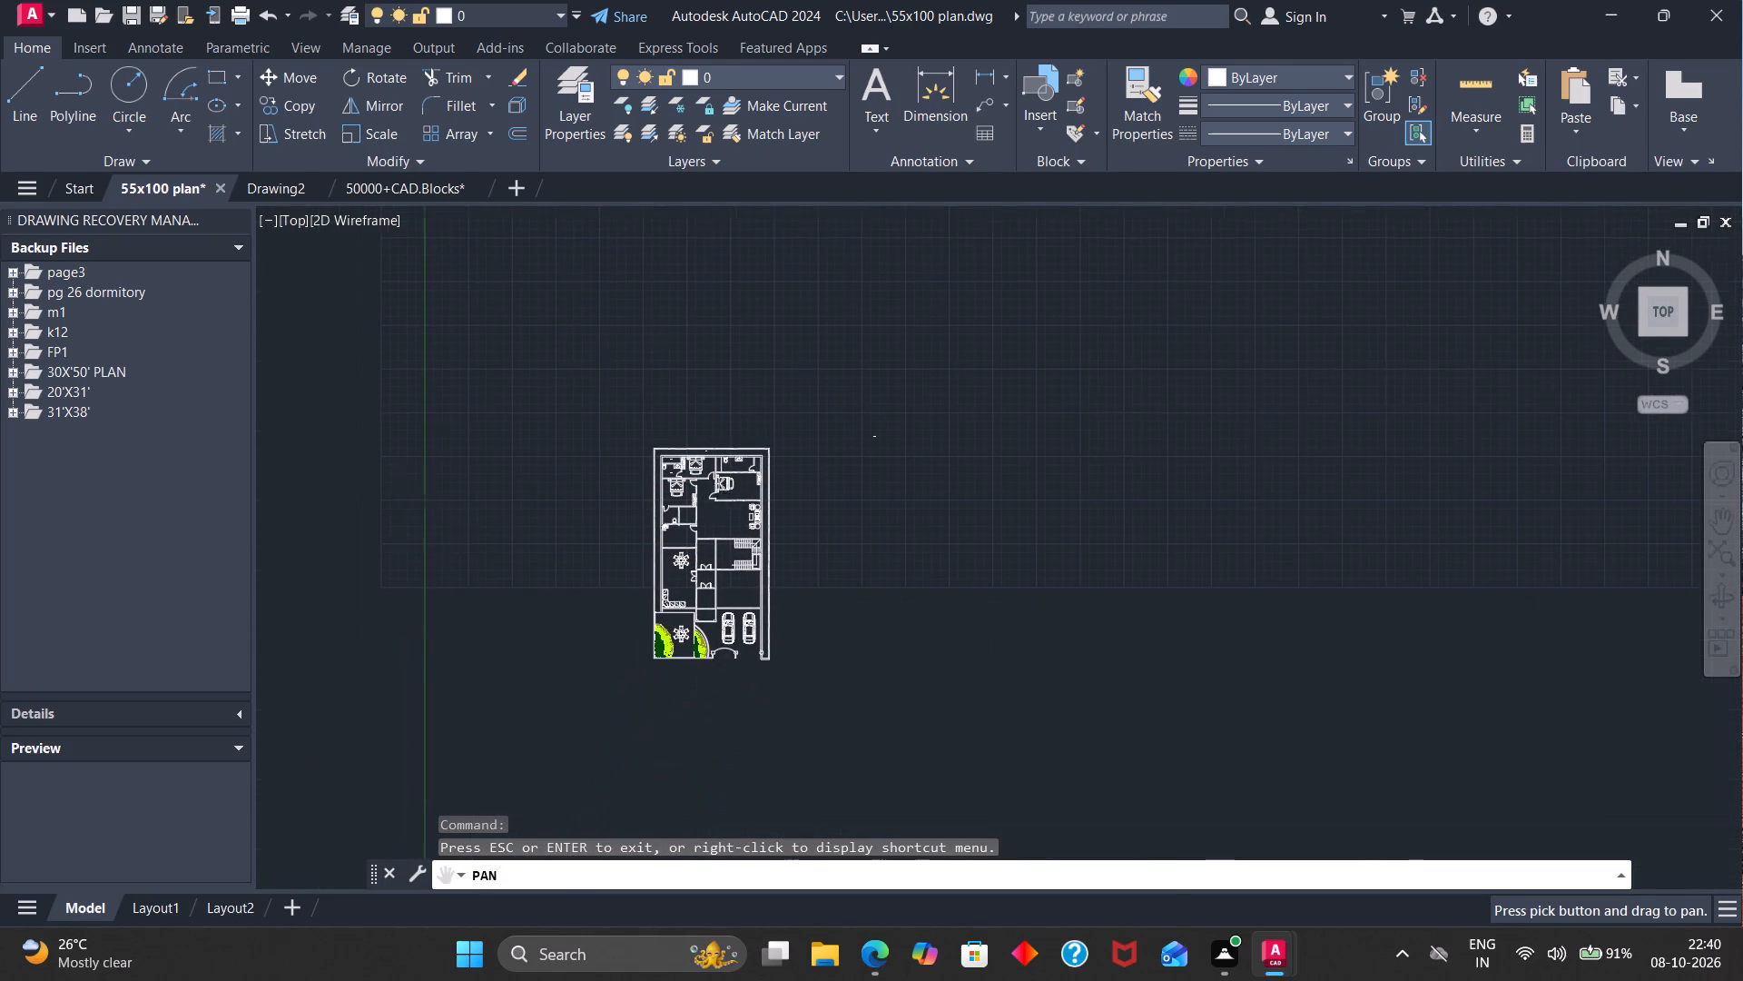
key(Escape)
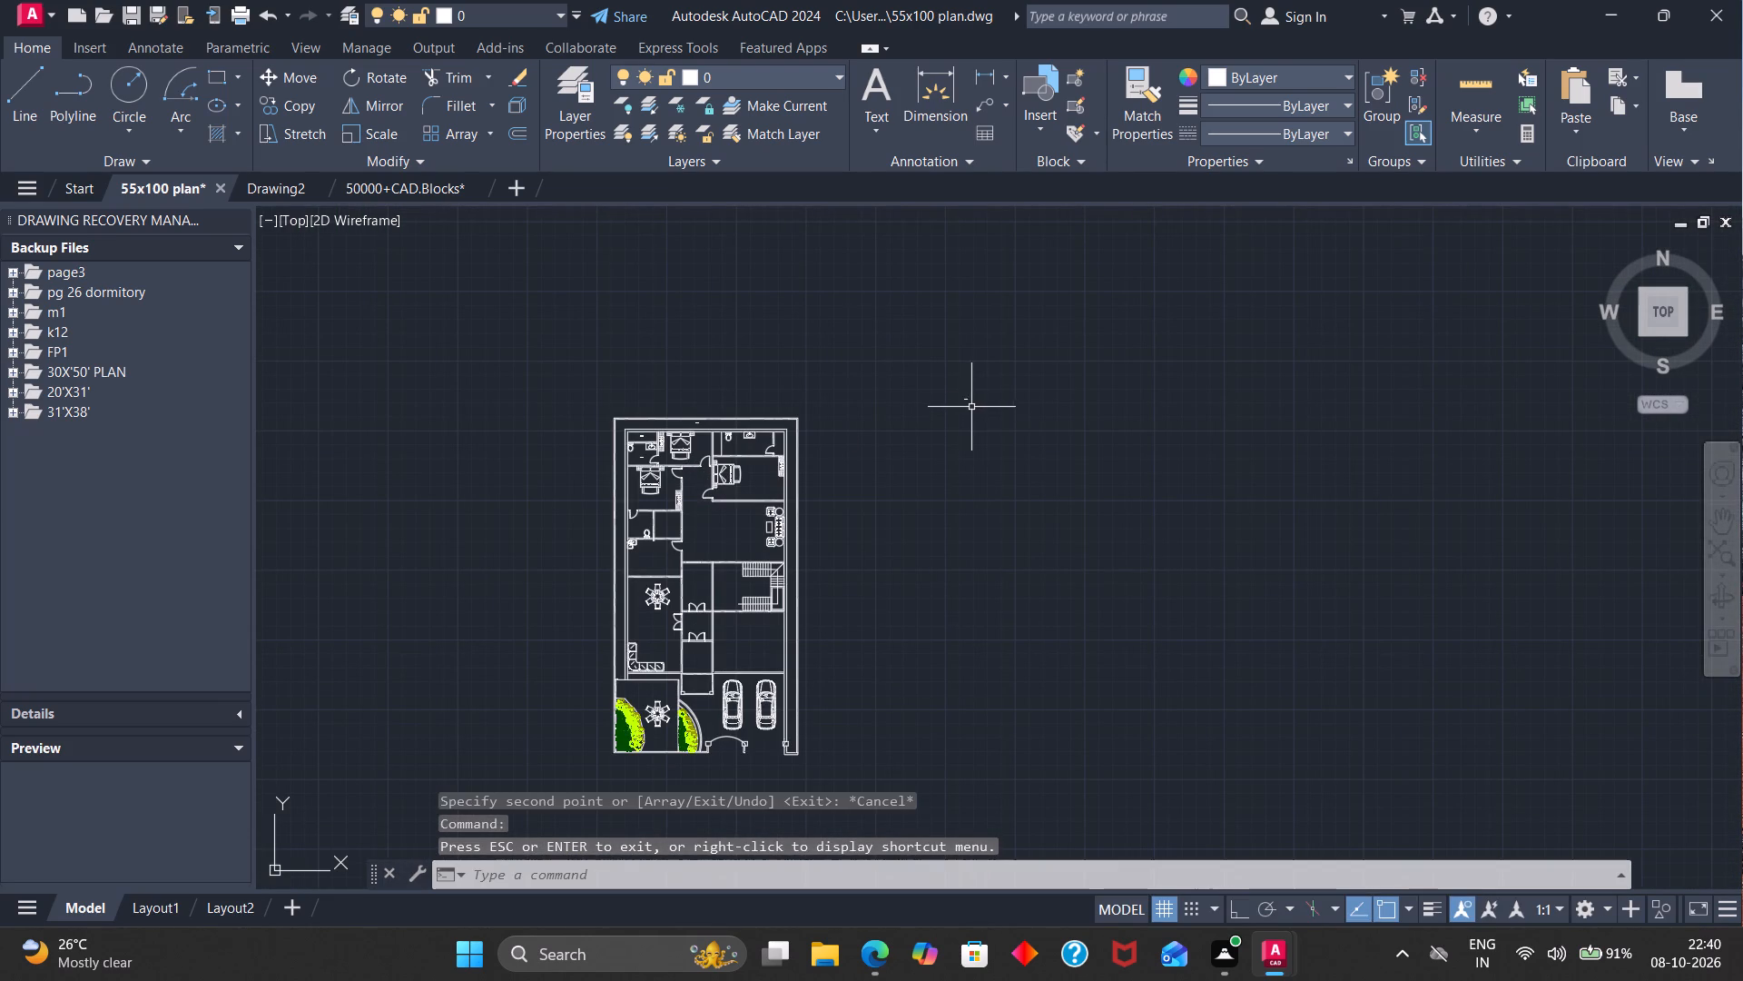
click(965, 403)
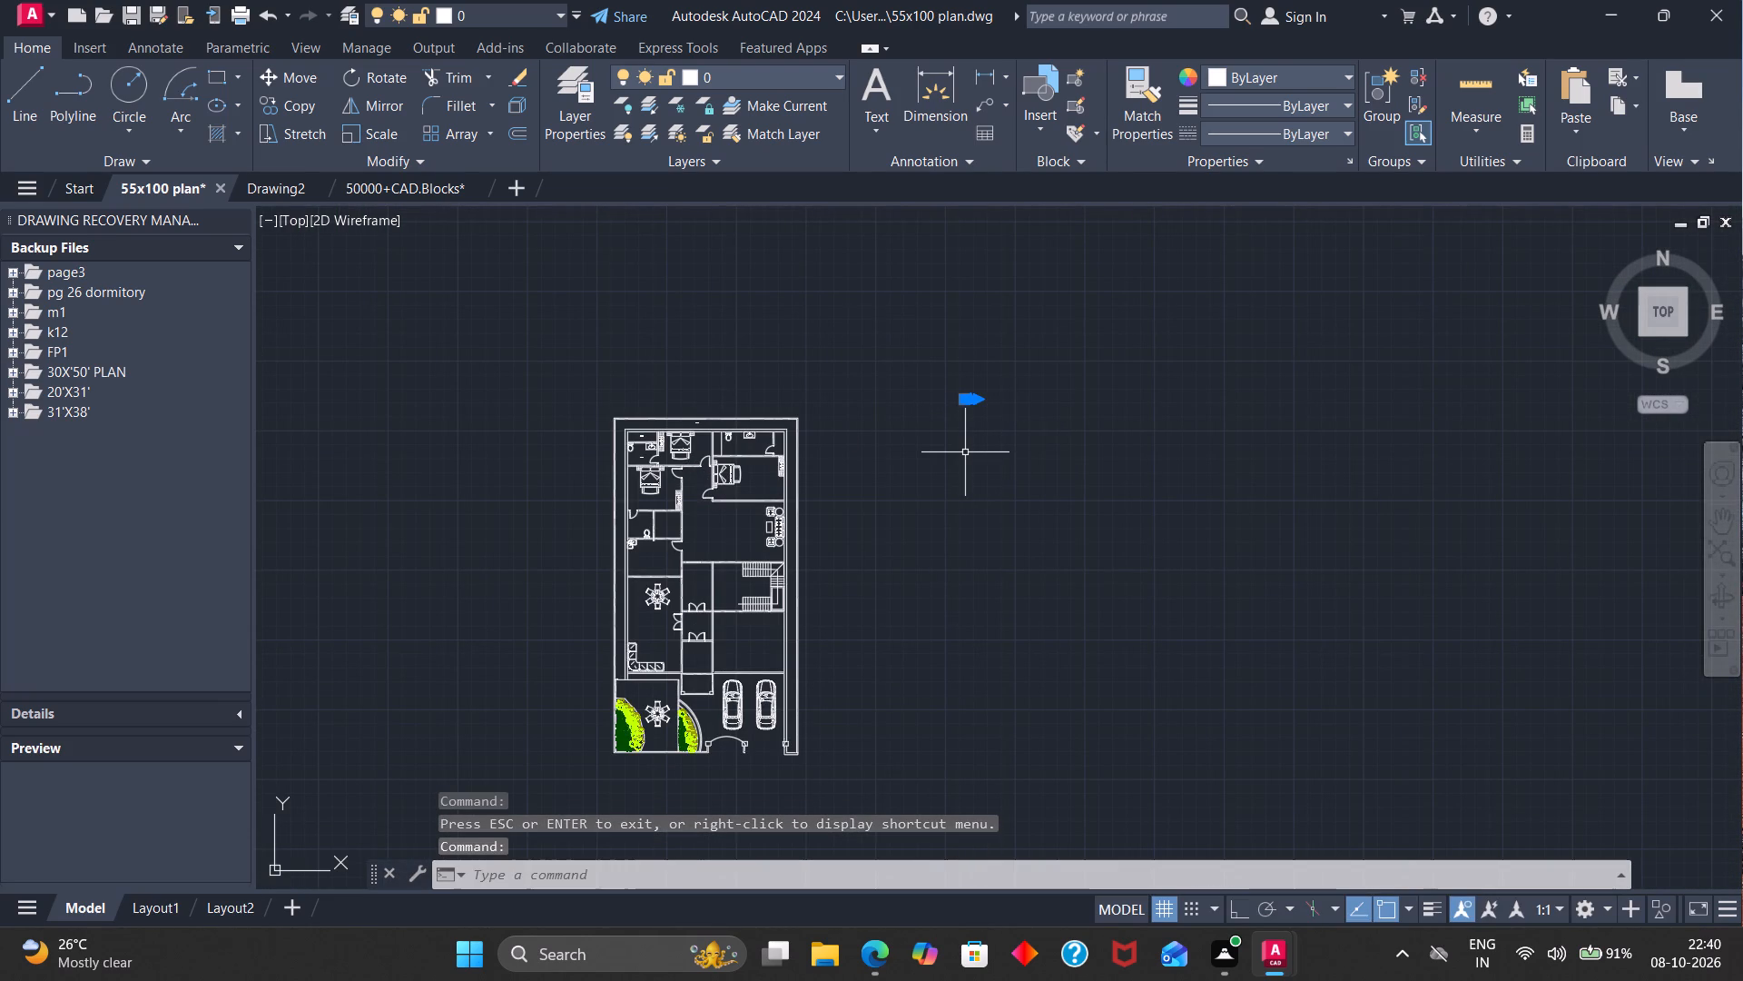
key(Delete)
Copy the bathroom's "passage" label into the top middle bedroom, the upper-right bathroom and the narrow room beside that bathroom.
scroll(637, 501, up, 2)
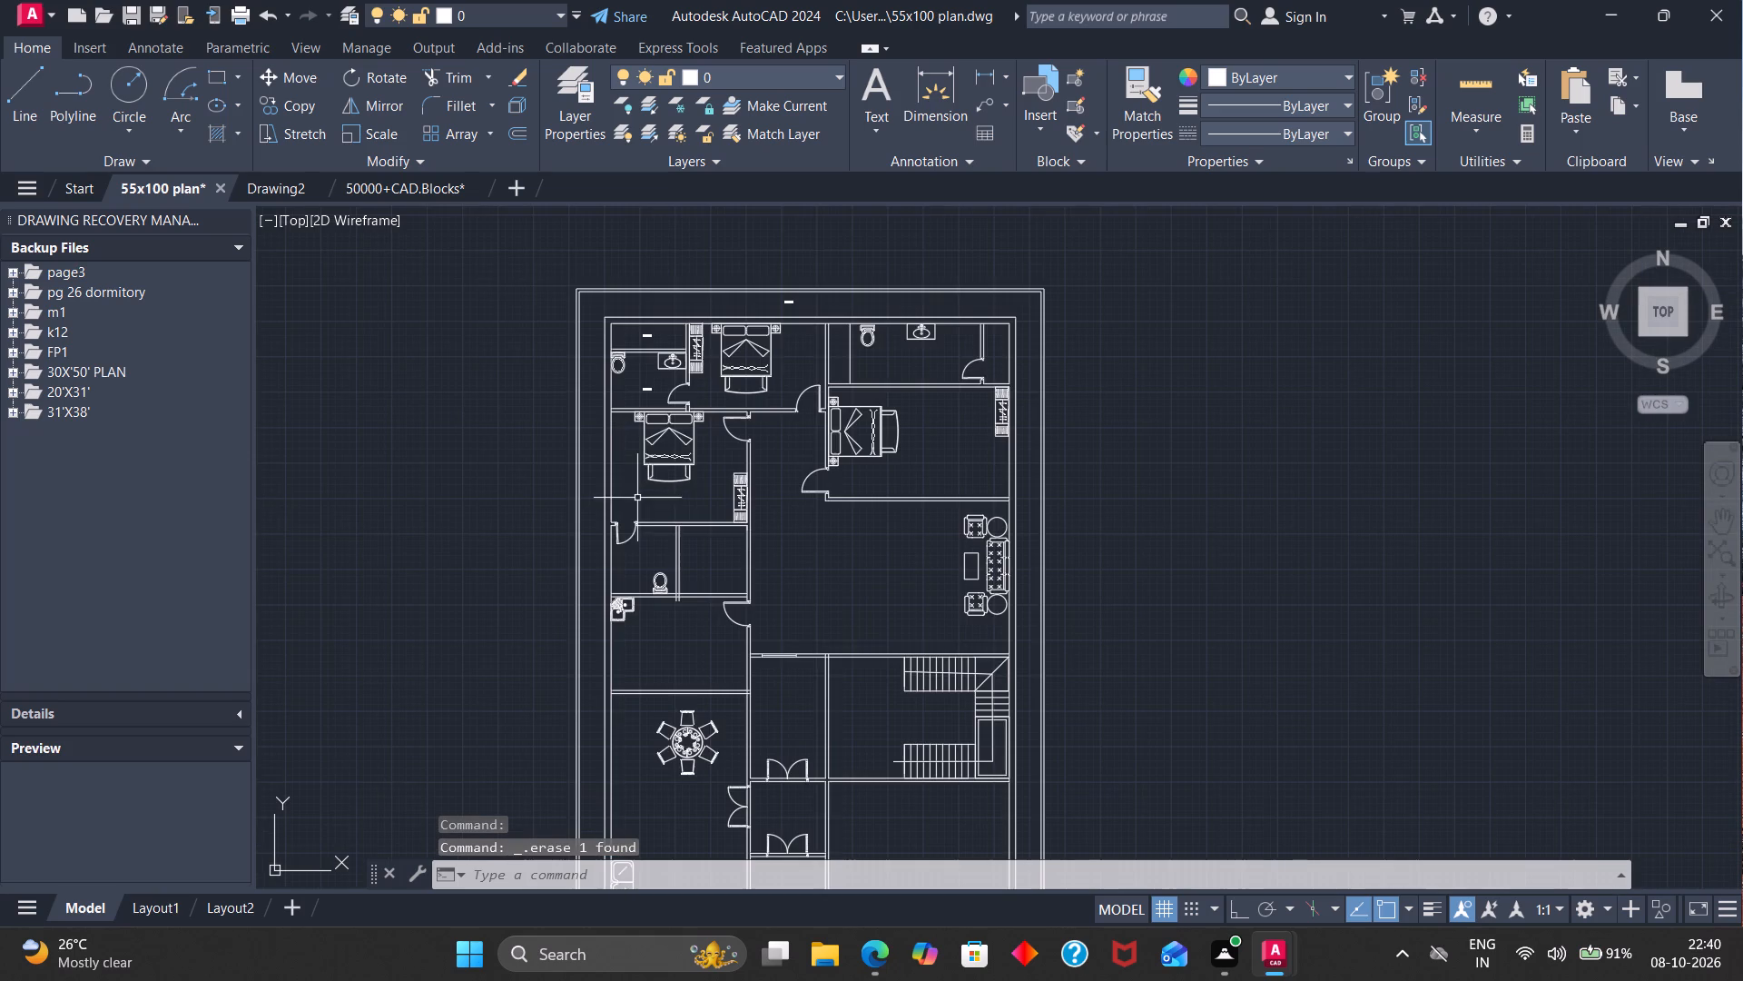
scroll(647, 362, up, 2)
scroll(652, 441, up, 2)
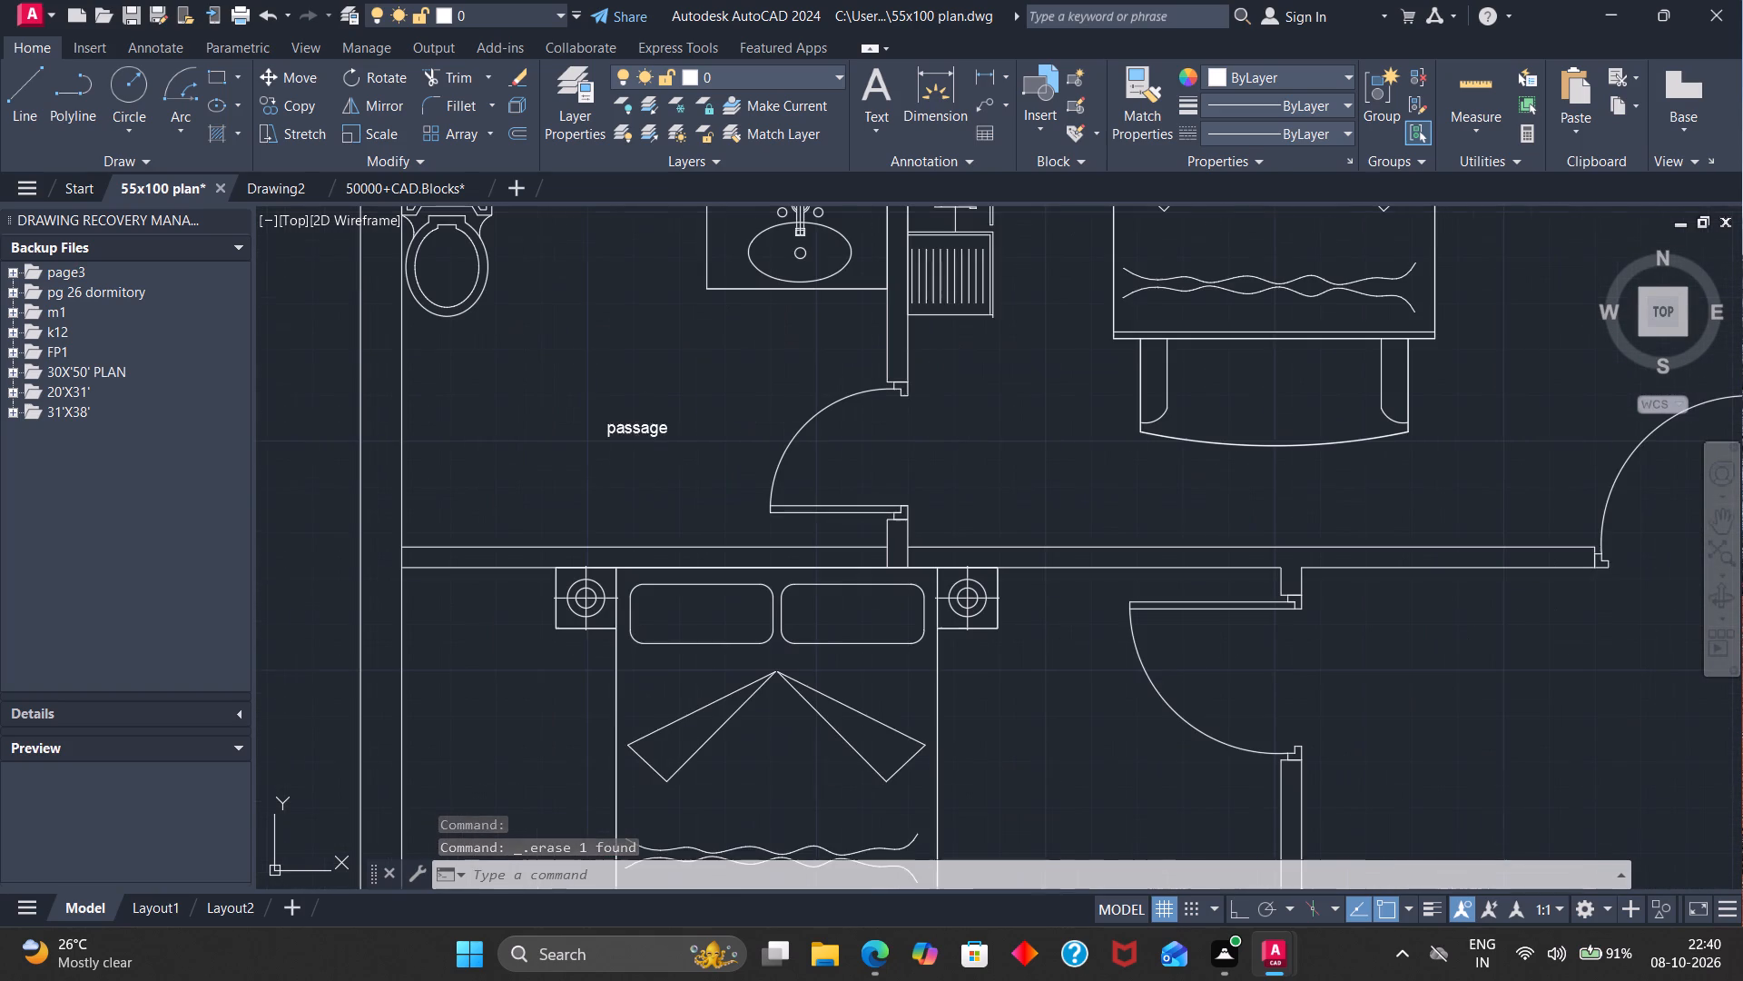
click(649, 429)
text(co)
key(Return)
click(640, 429)
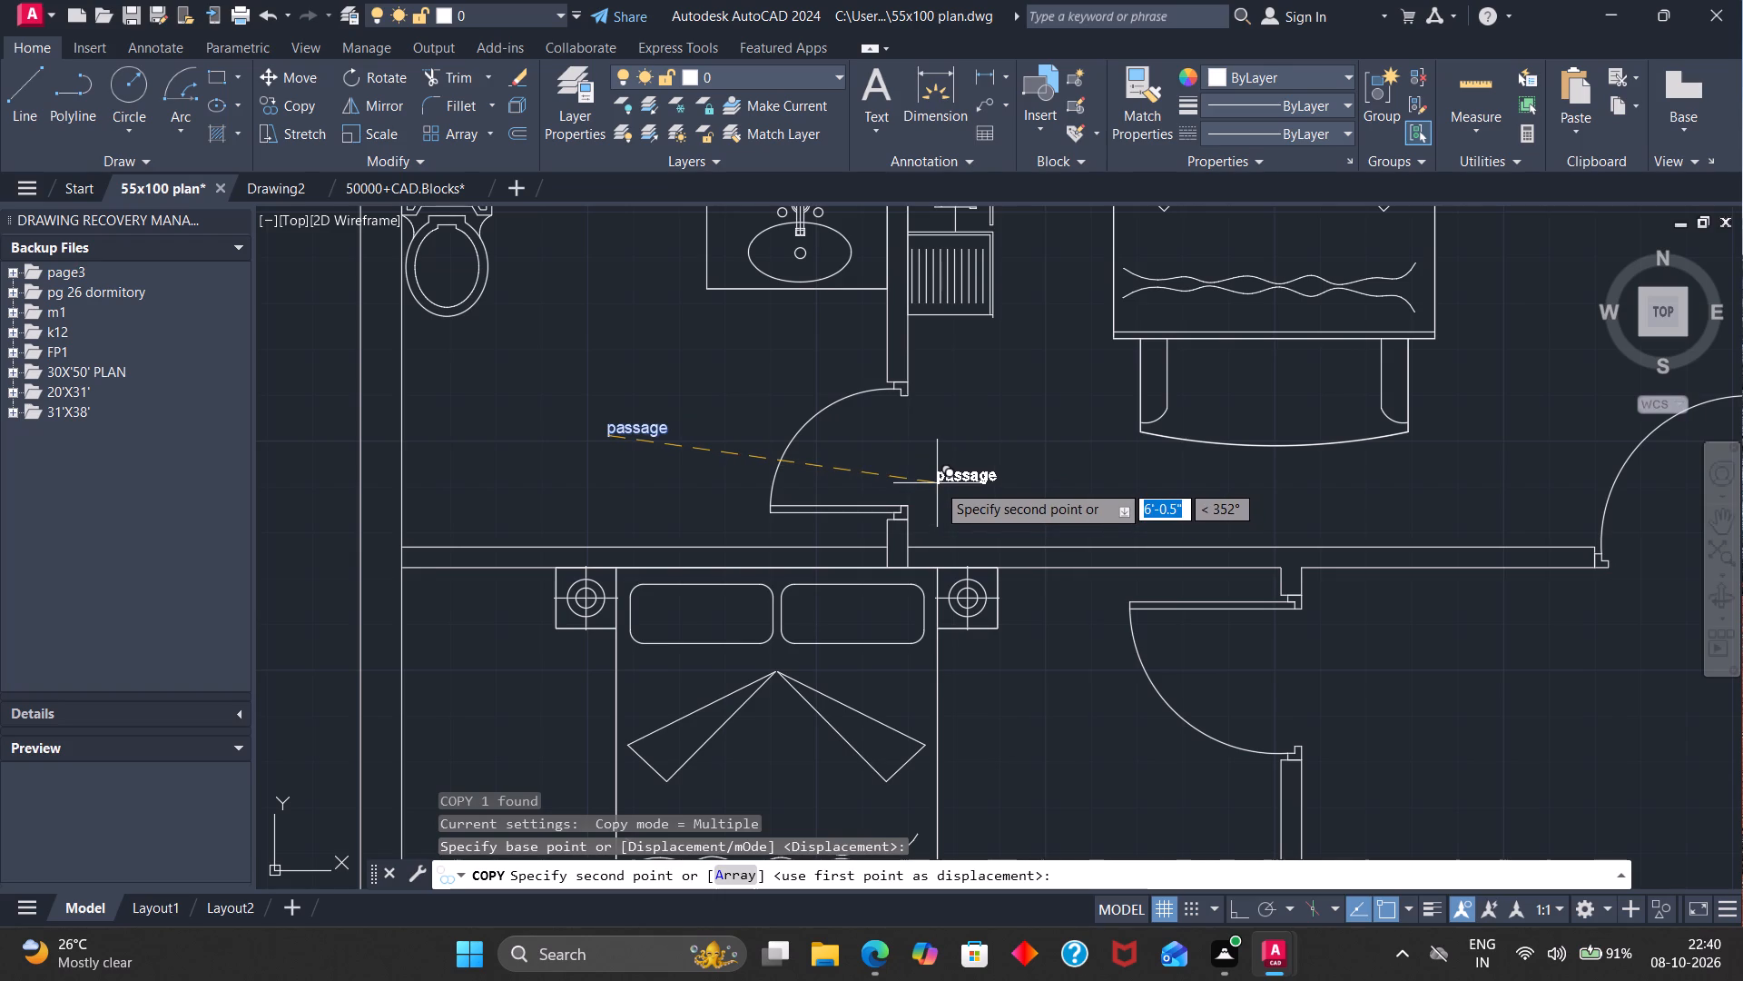
click(1243, 496)
scroll(1242, 491, down, 3)
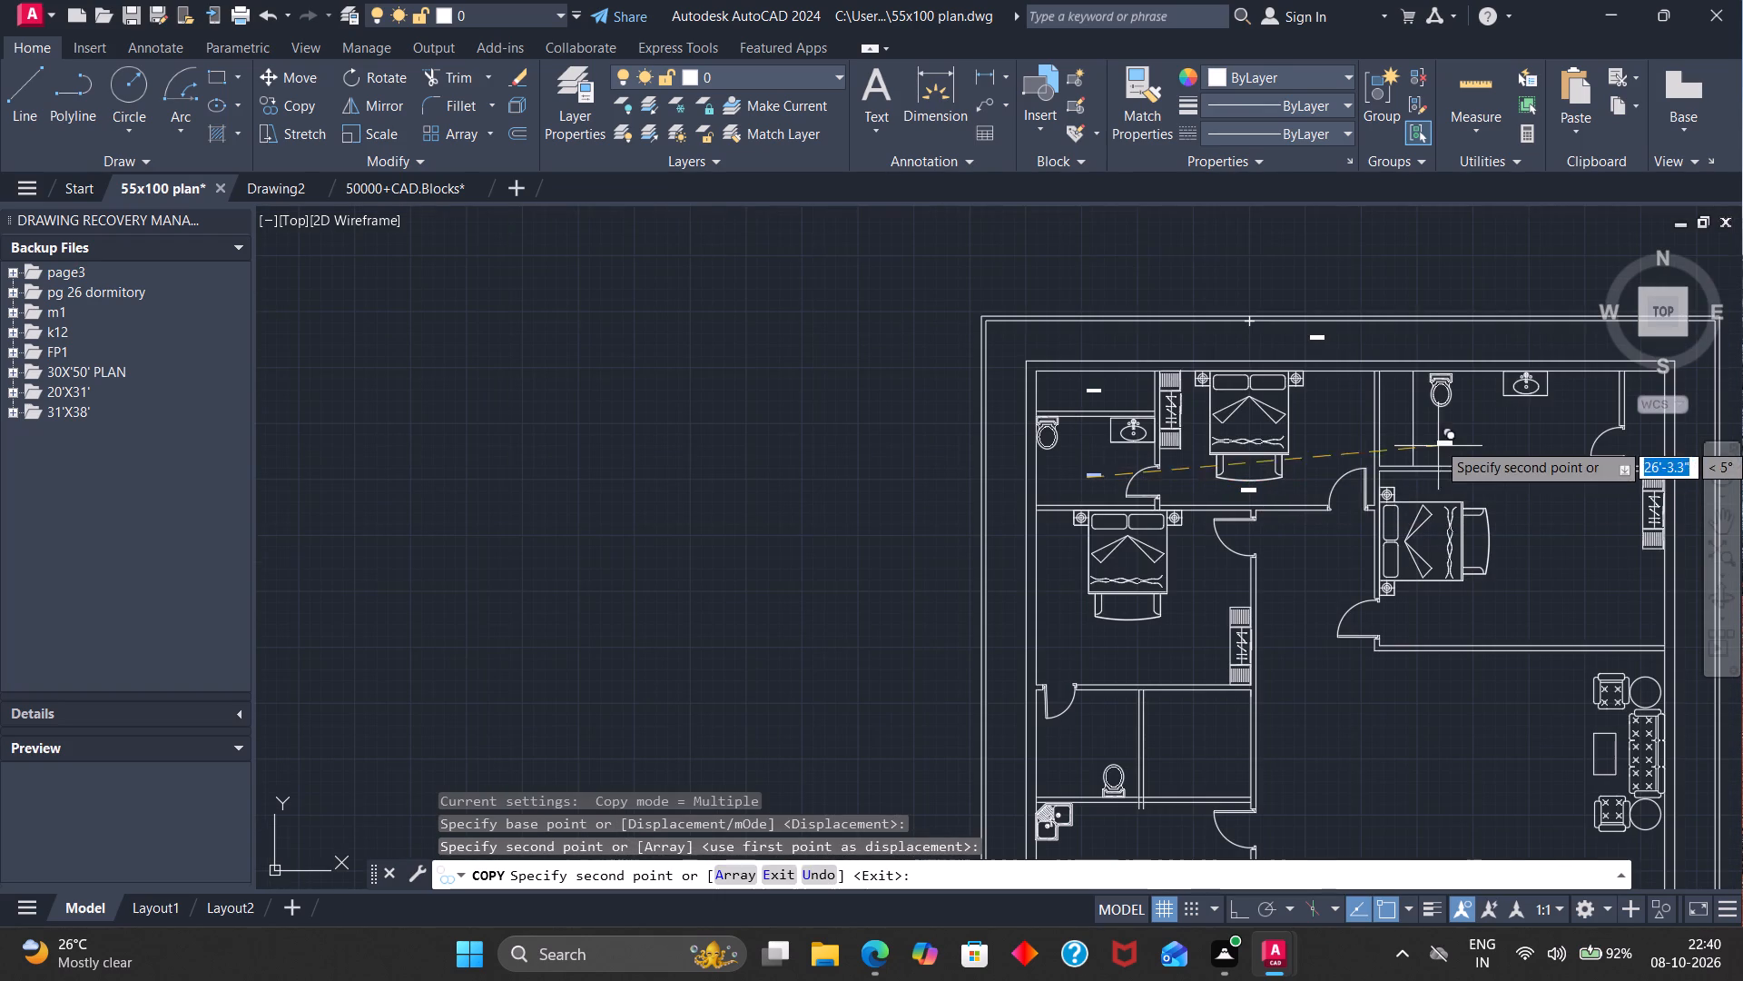
click(1495, 436)
scroll(1603, 444, down, 2)
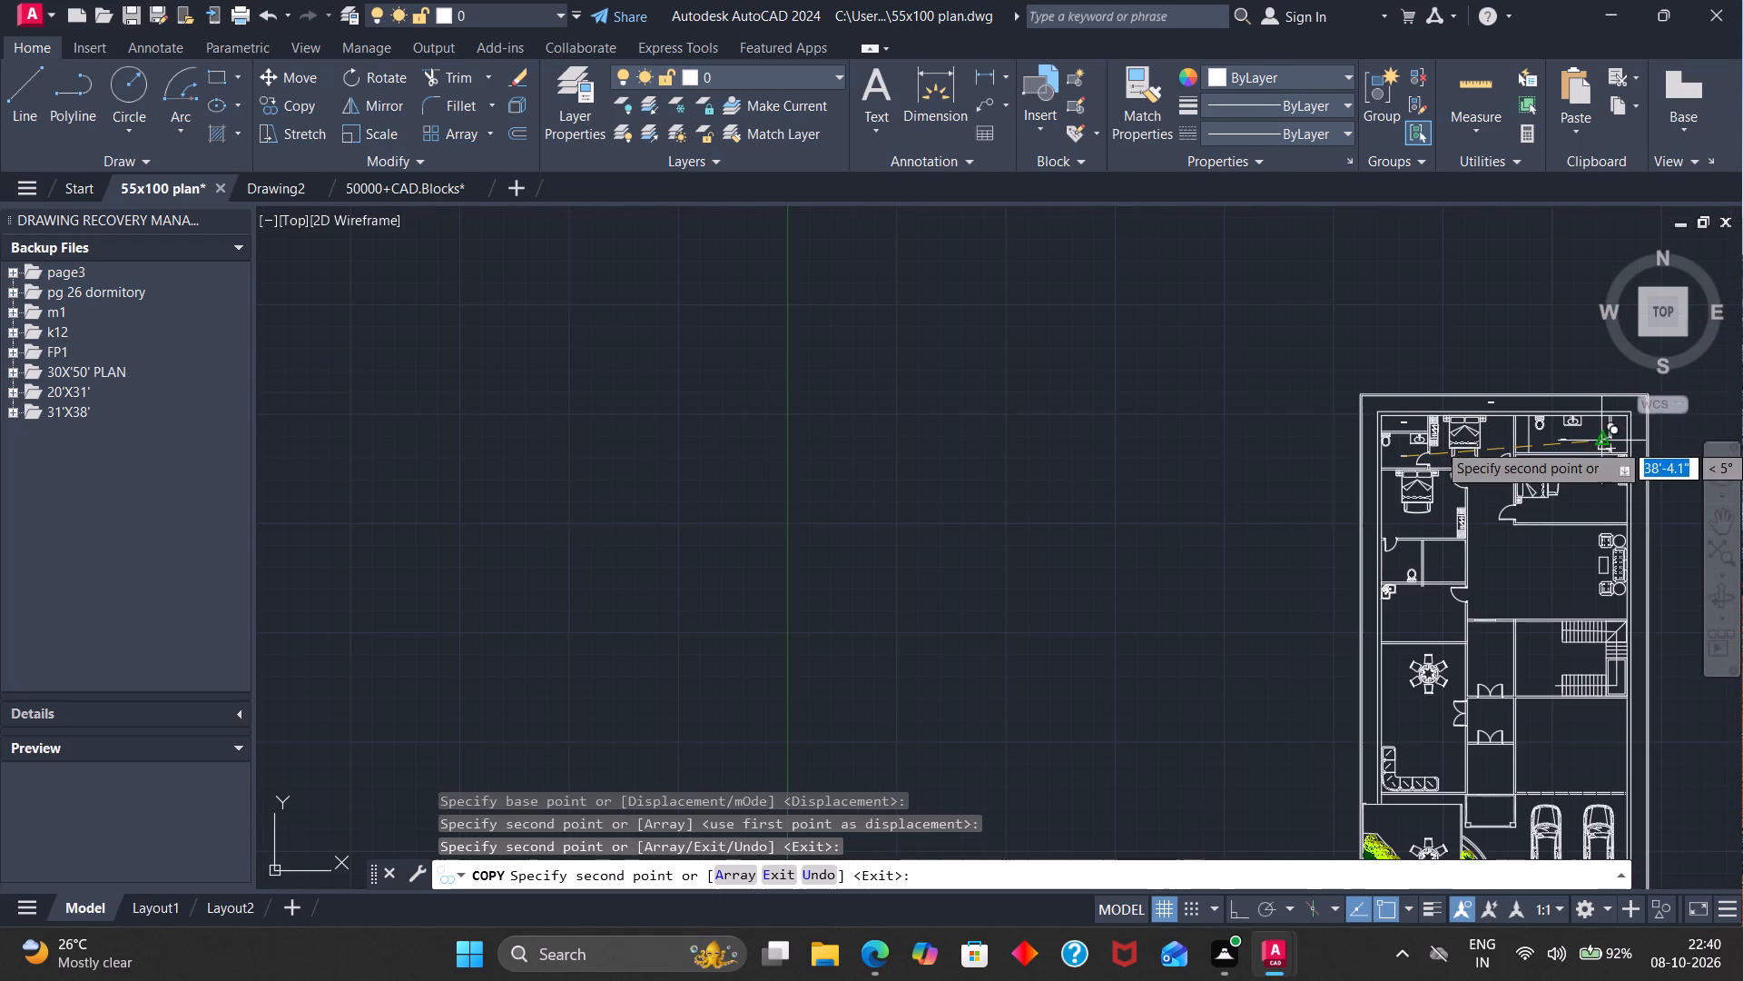
scroll(1630, 441, up, 6)
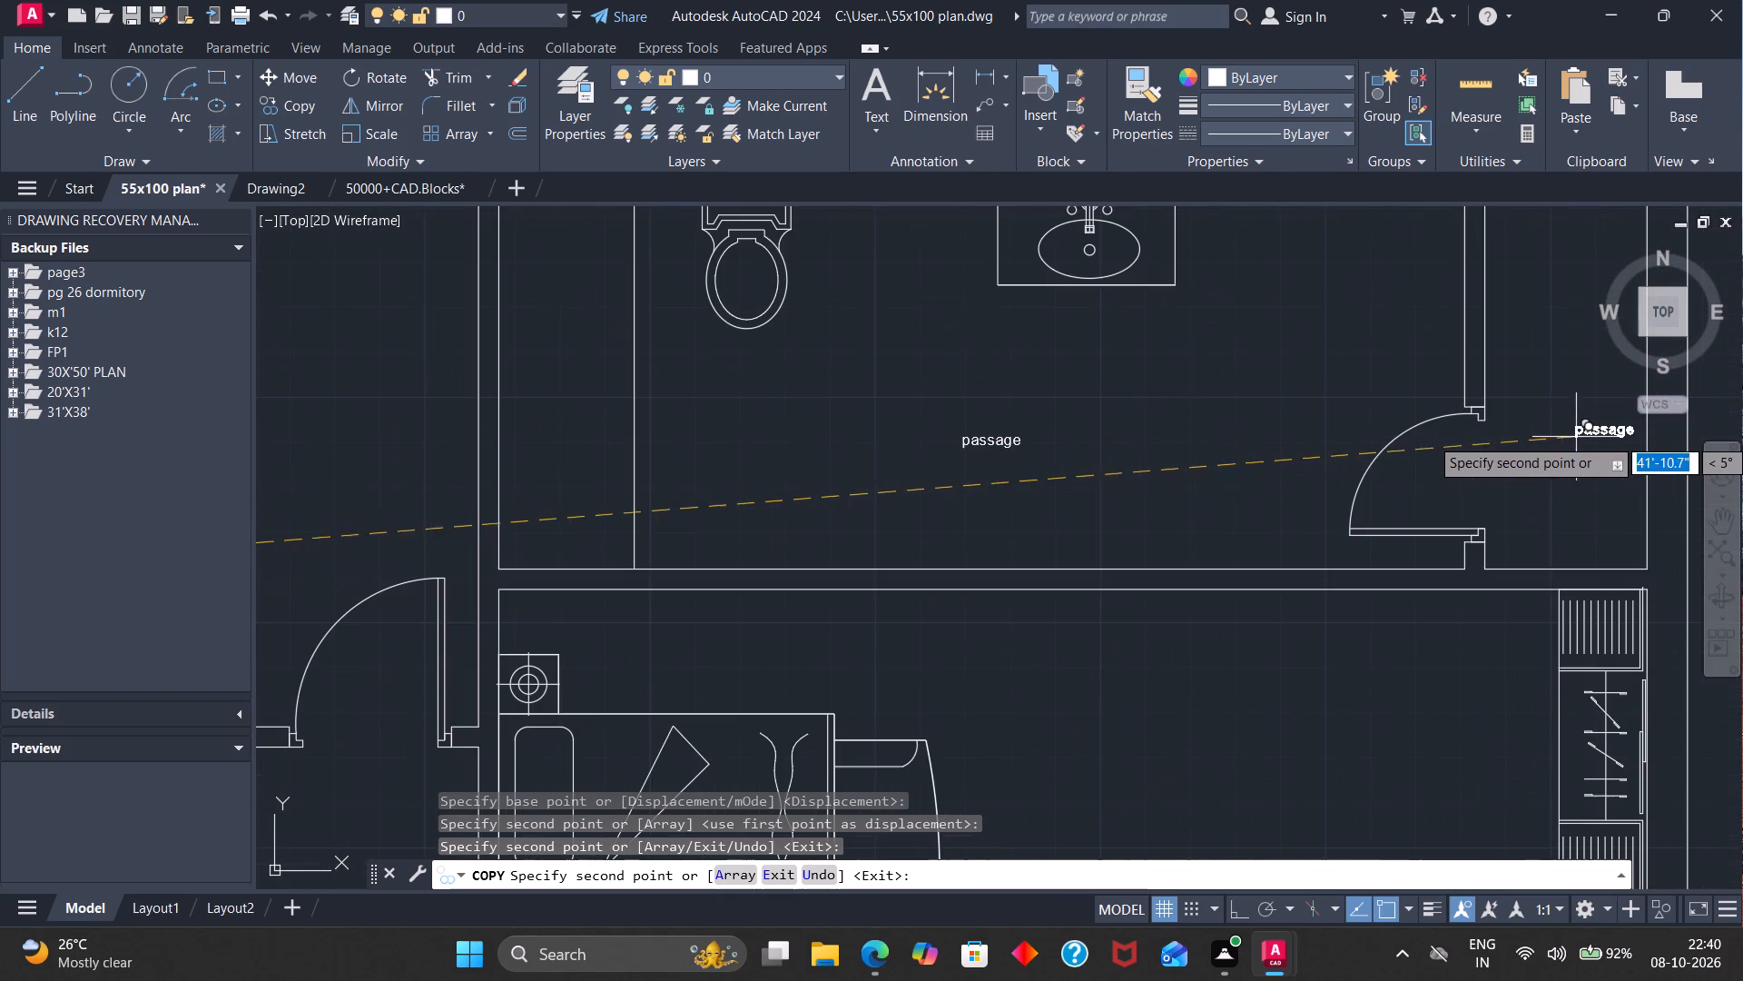
click(1551, 429)
Place copies of the "passage" label in the right bedroom, beside its bed, and in the left bedroom, below its bed.
scroll(1482, 571, down, 2)
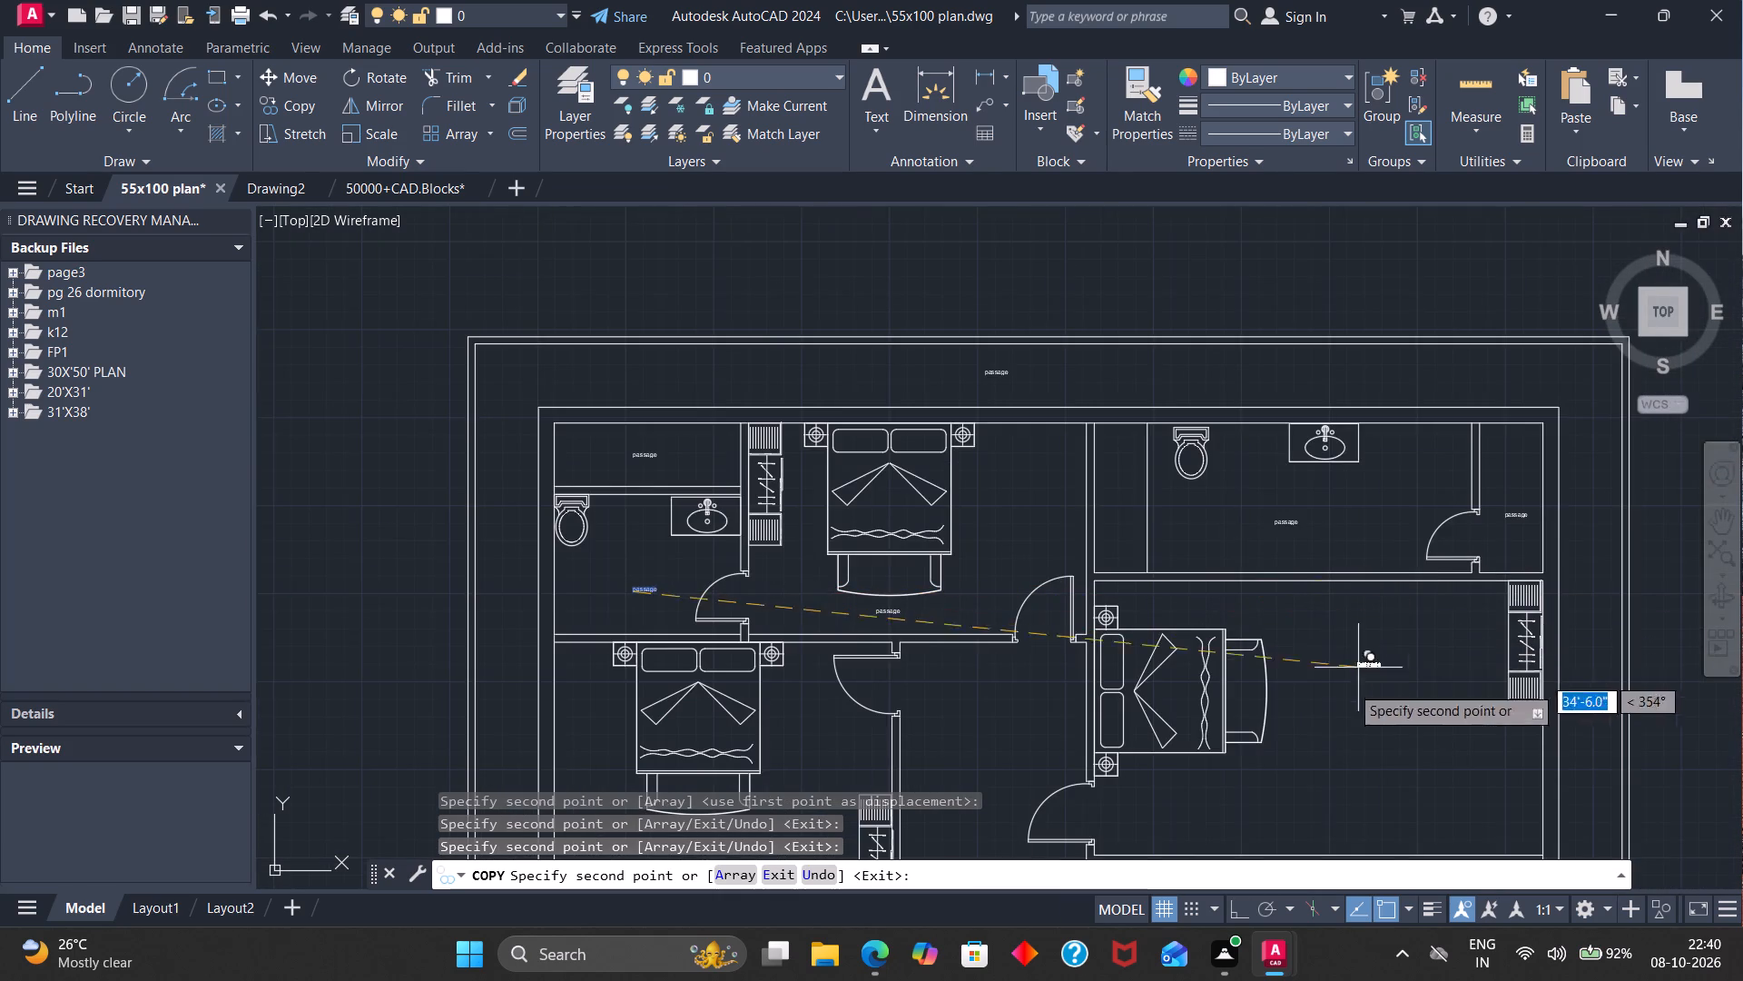
scroll(1321, 737, down, 2)
scroll(1332, 738, up, 1)
click(1332, 738)
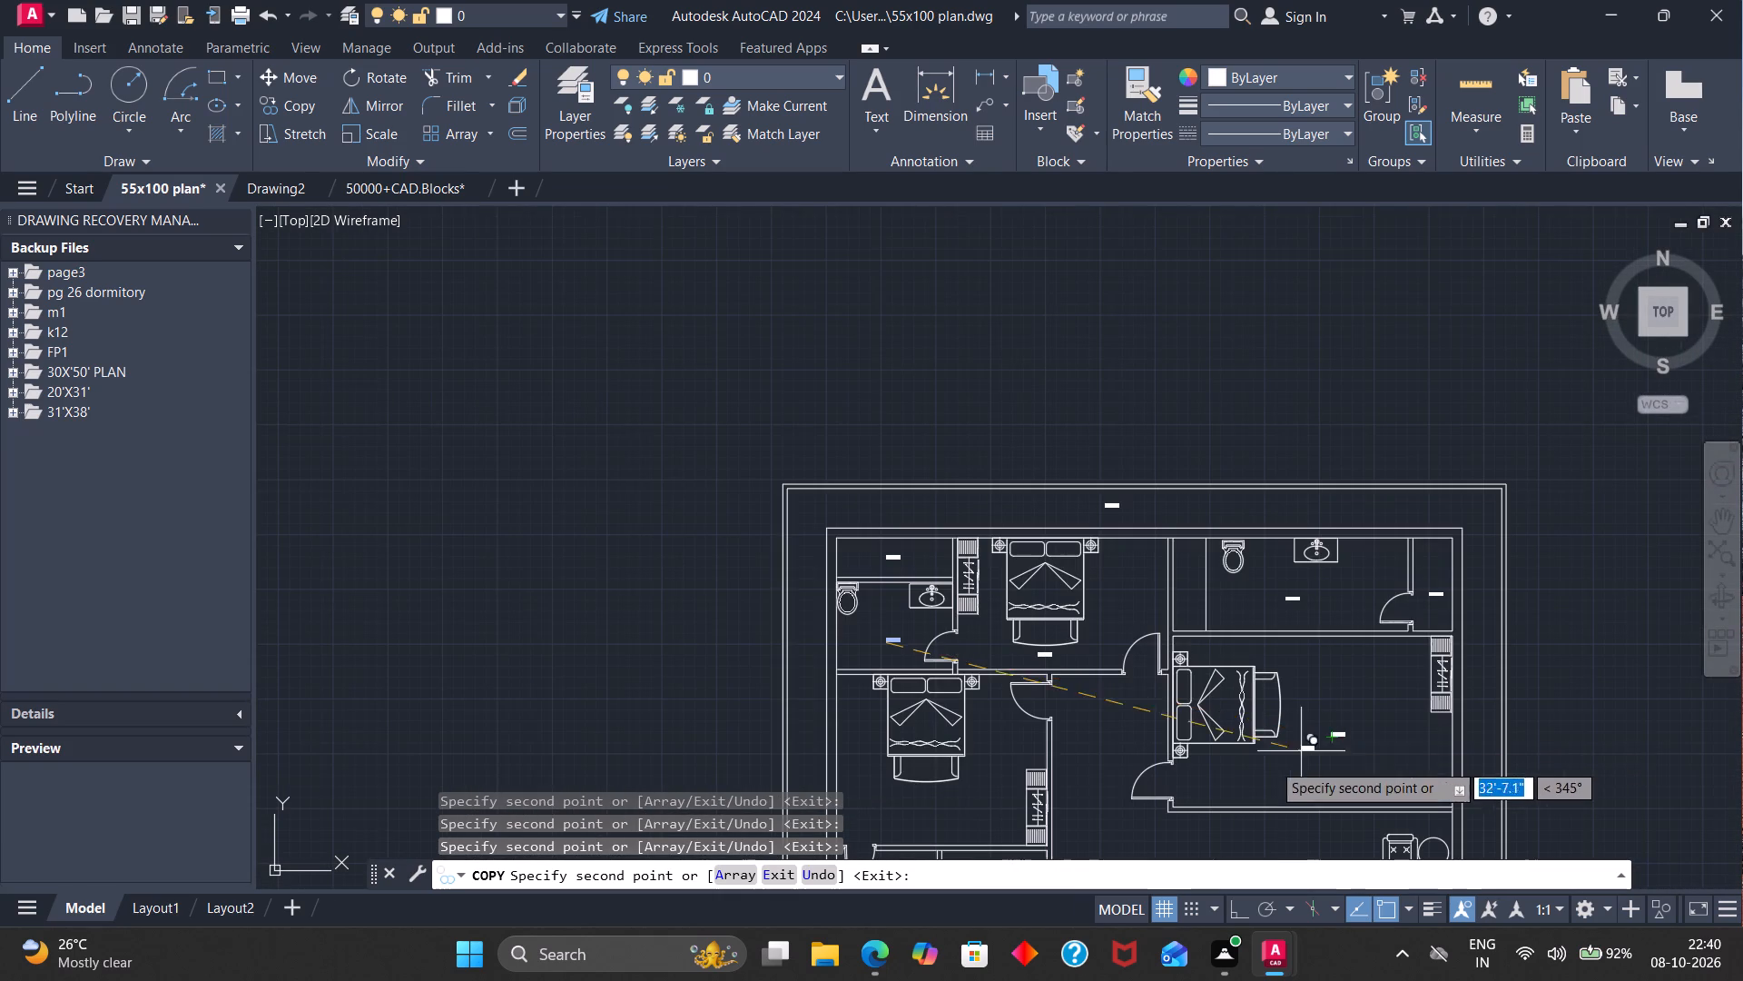
scroll(1144, 753, down, 2)
scroll(1039, 786, up, 3)
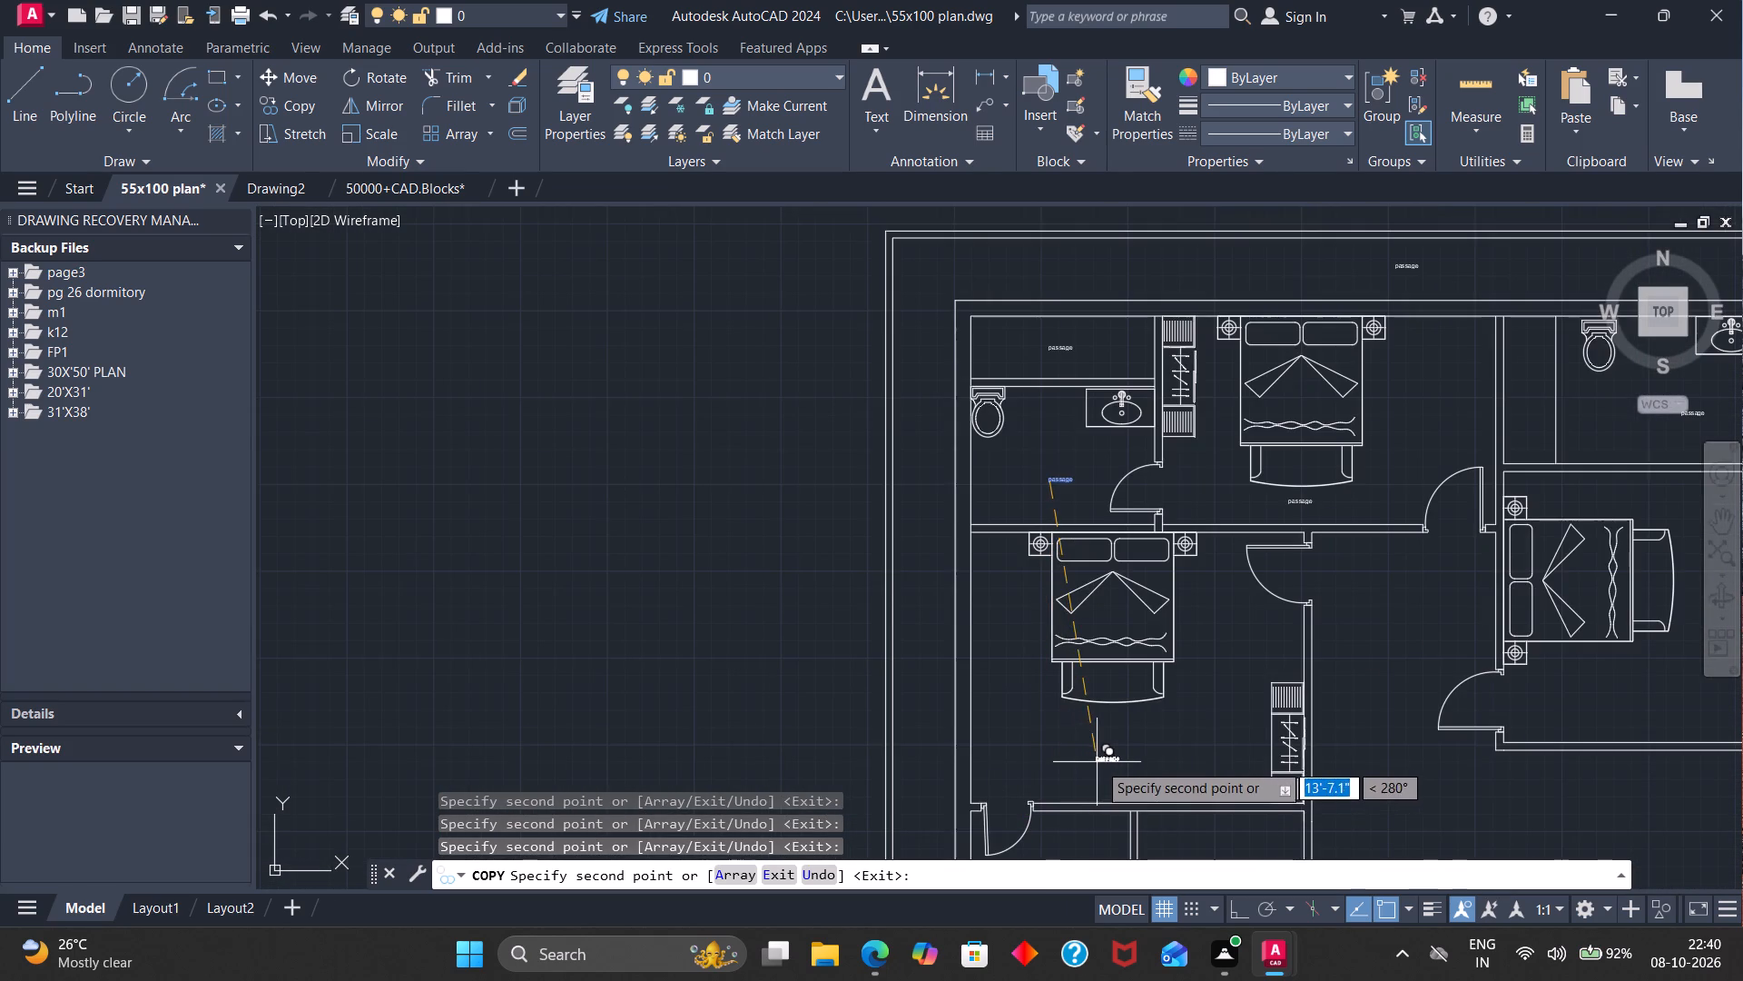
click(1099, 758)
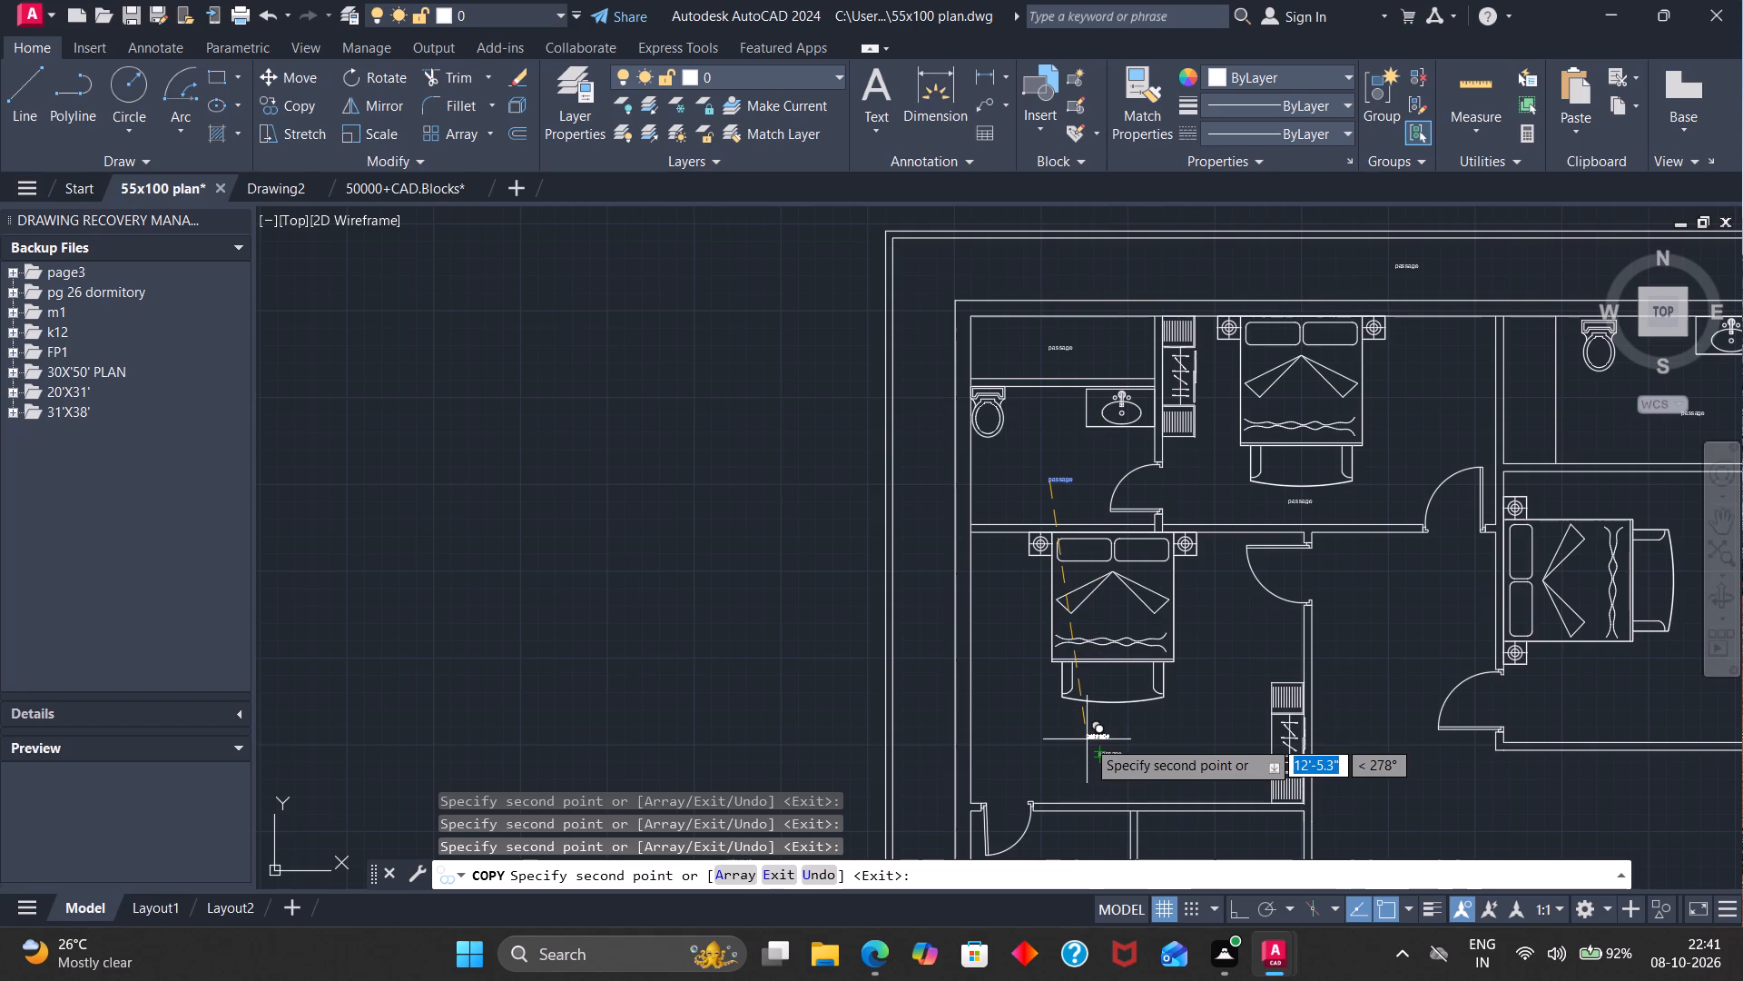
Place copies of the "passage" label in the toilet below the left bedroom and in the small room adjoining it.
scroll(1037, 772, down, 3)
scroll(1045, 823, up, 1)
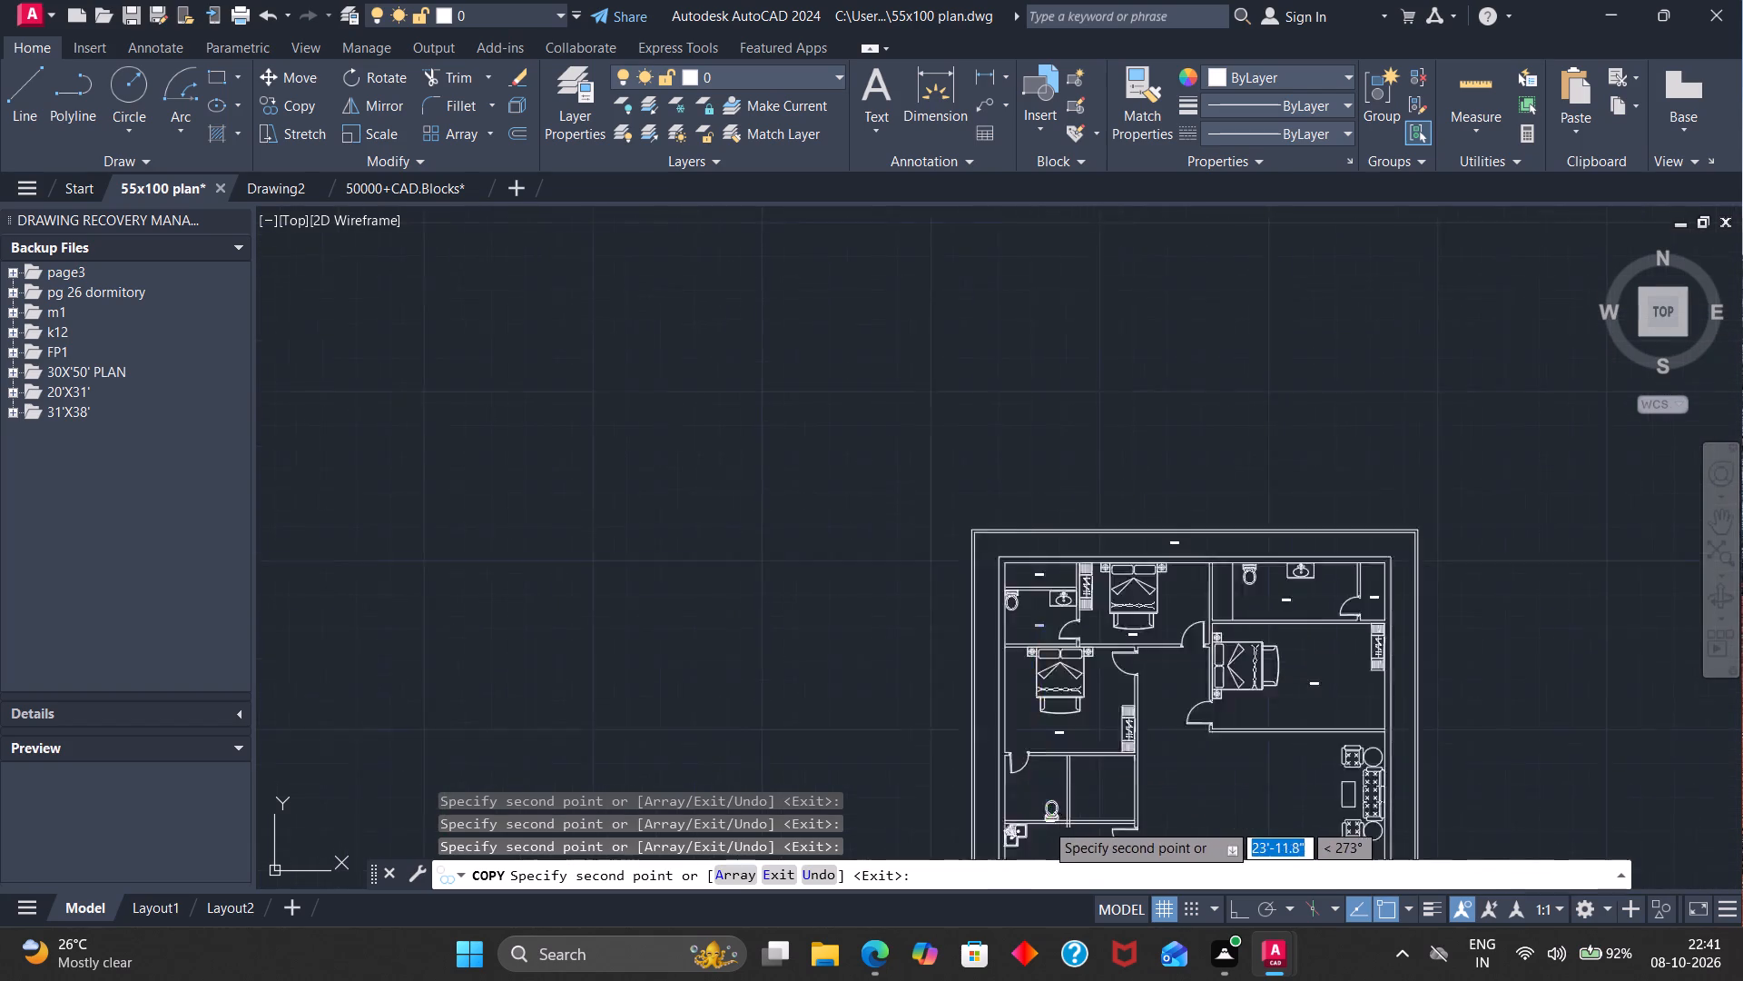
scroll(1045, 822, up, 2)
click(1024, 740)
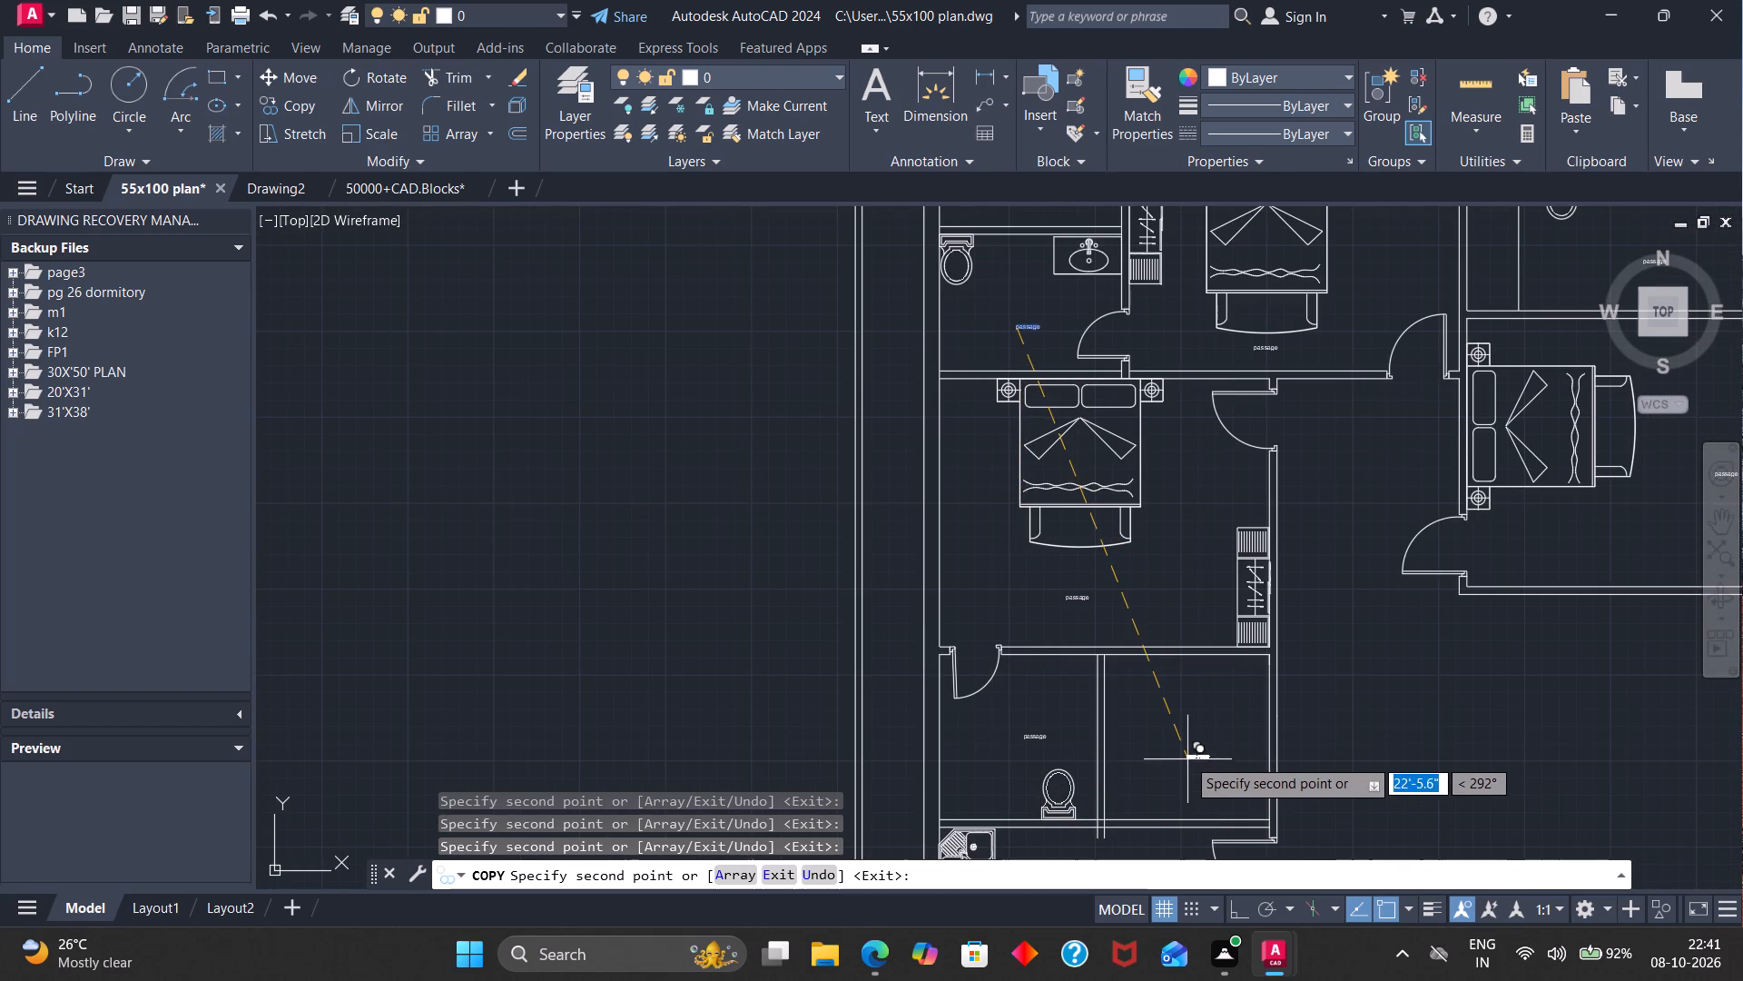
click(1183, 748)
Place copies of the "passage" label in the open area between the left and right bedrooms and in the living area near the sofa set.
scroll(1184, 748, down, 3)
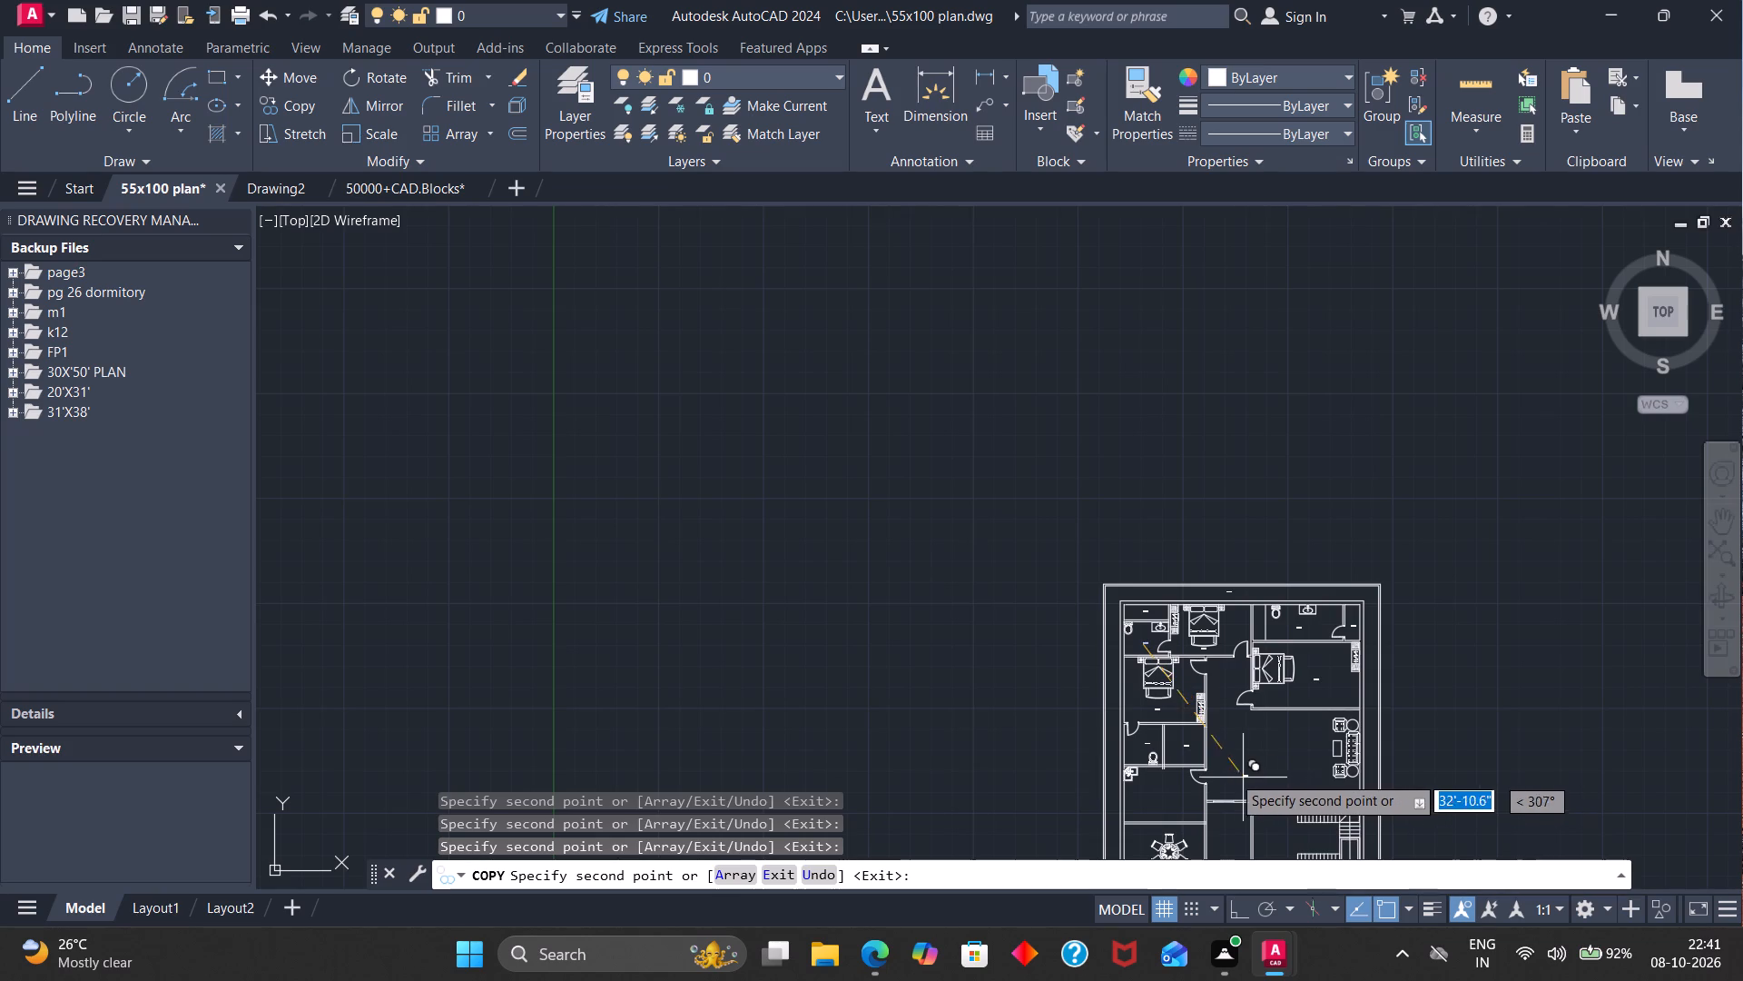
scroll(1219, 707, up, 2)
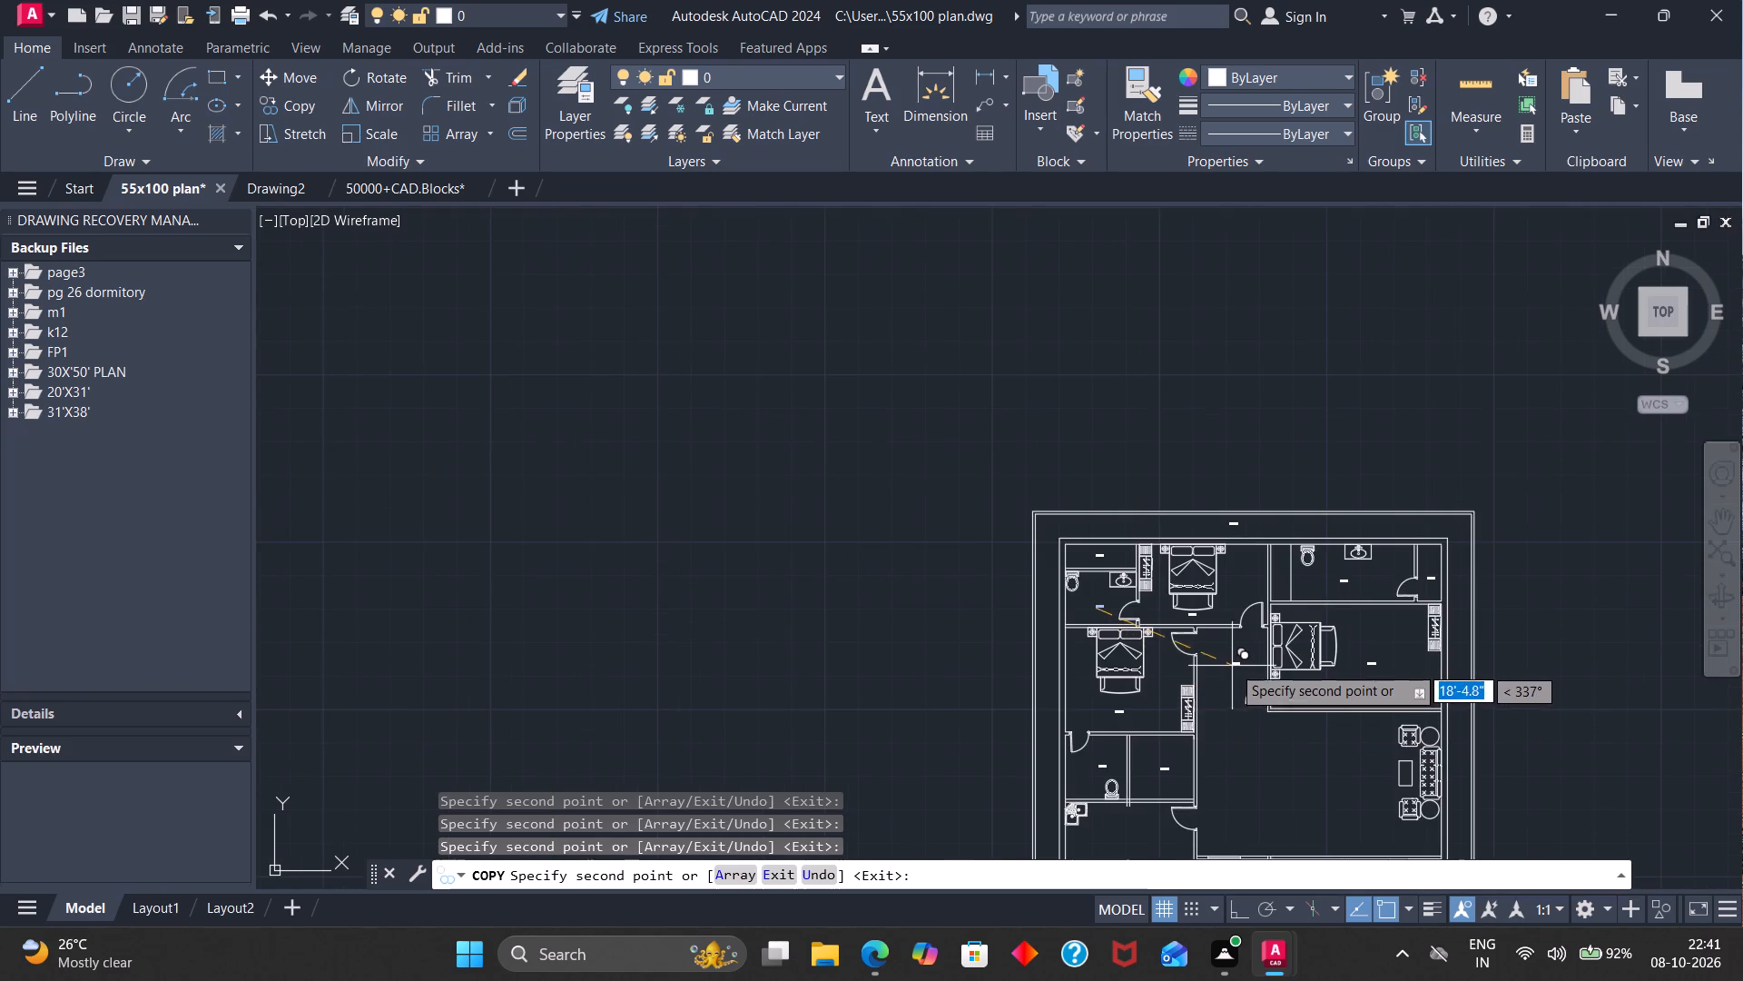
scroll(1232, 665, up, 3)
click(1229, 644)
scroll(1253, 681, down, 5)
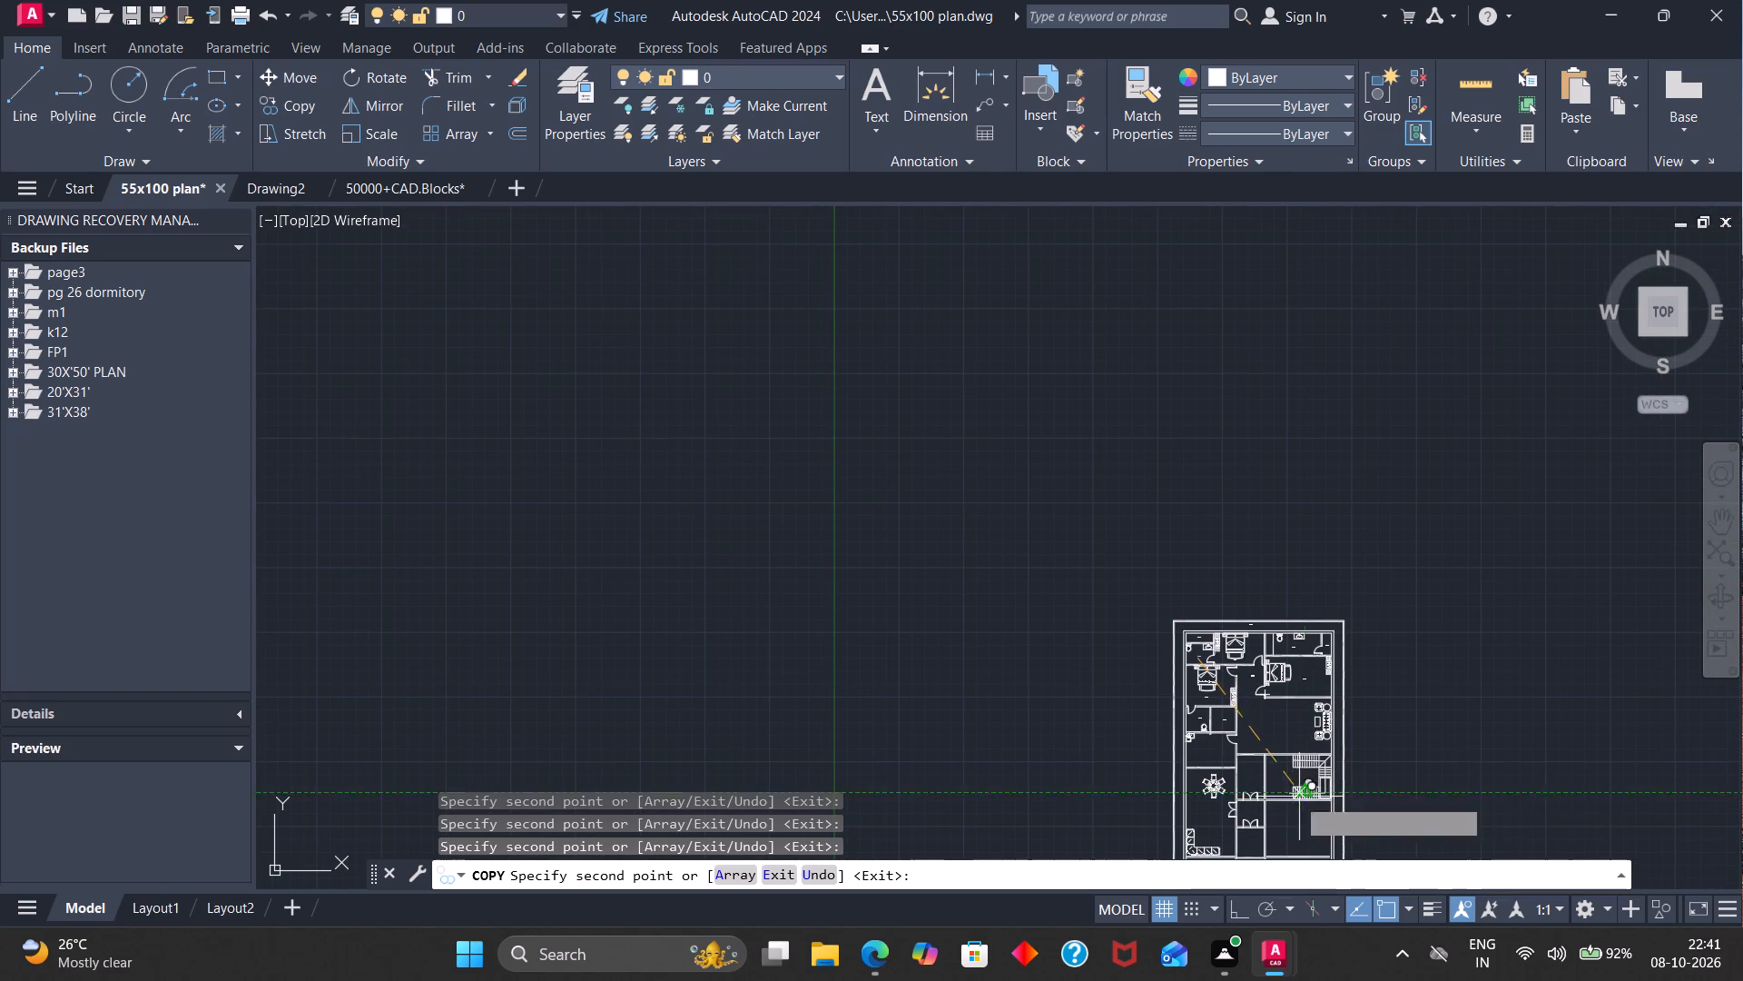
scroll(1292, 796, up, 4)
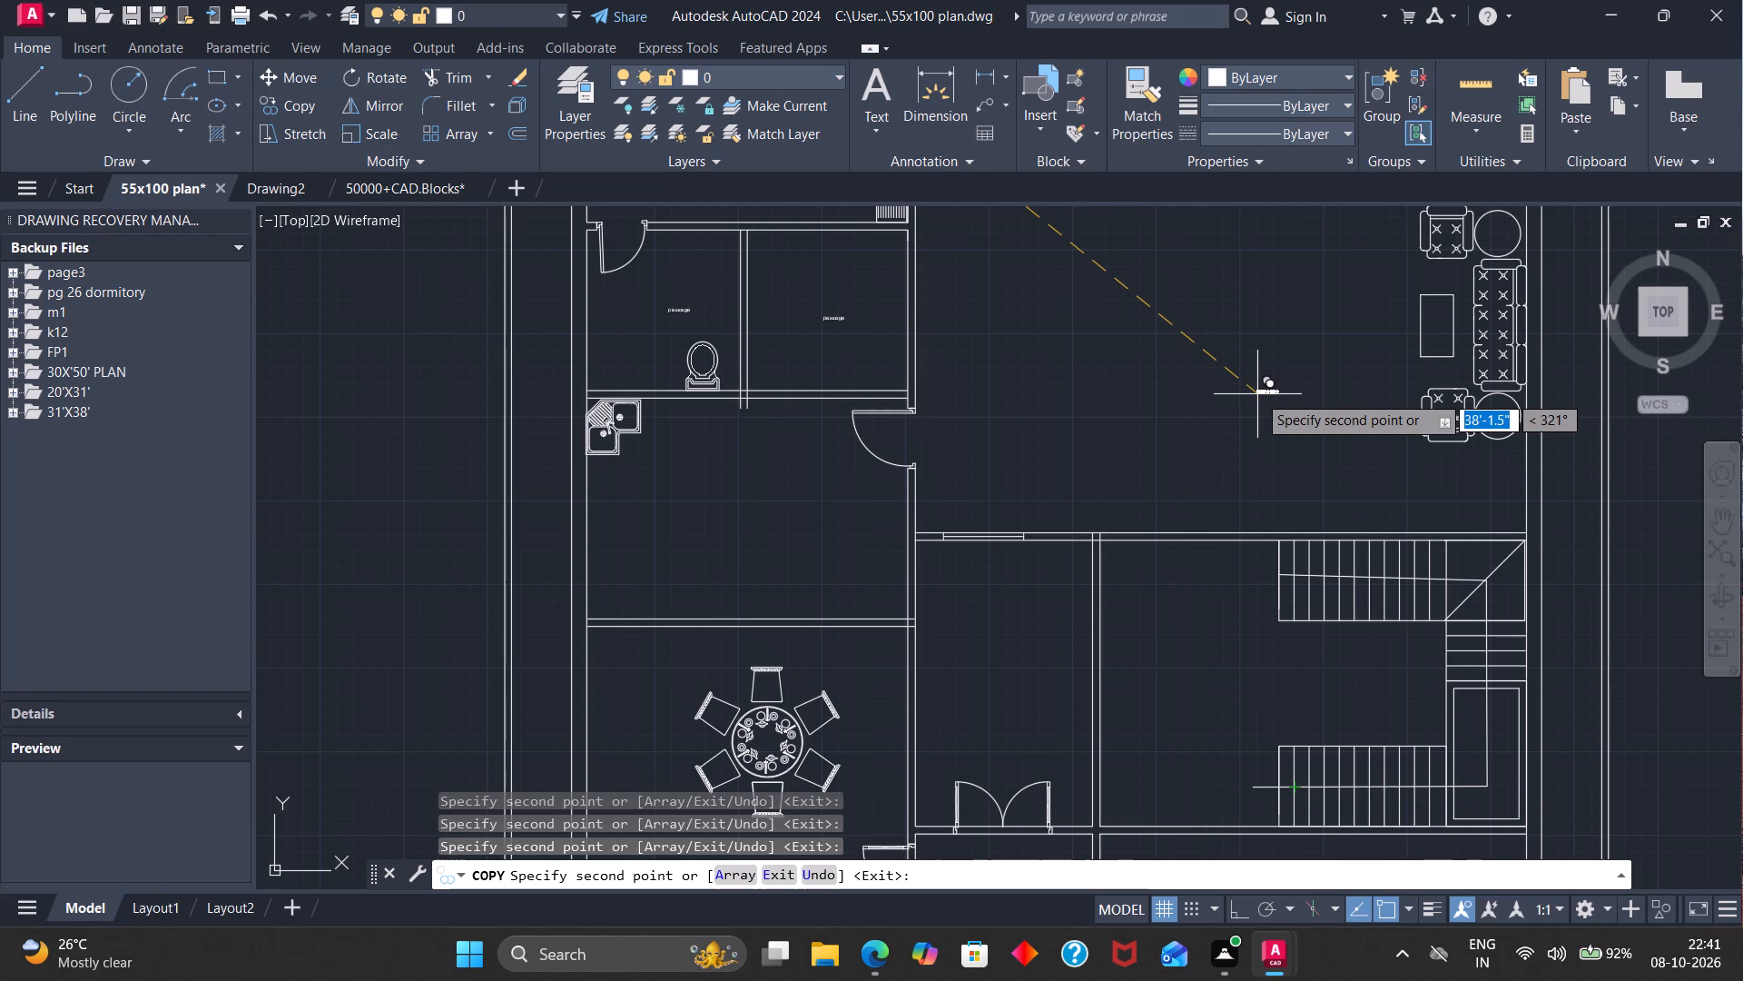
click(1257, 394)
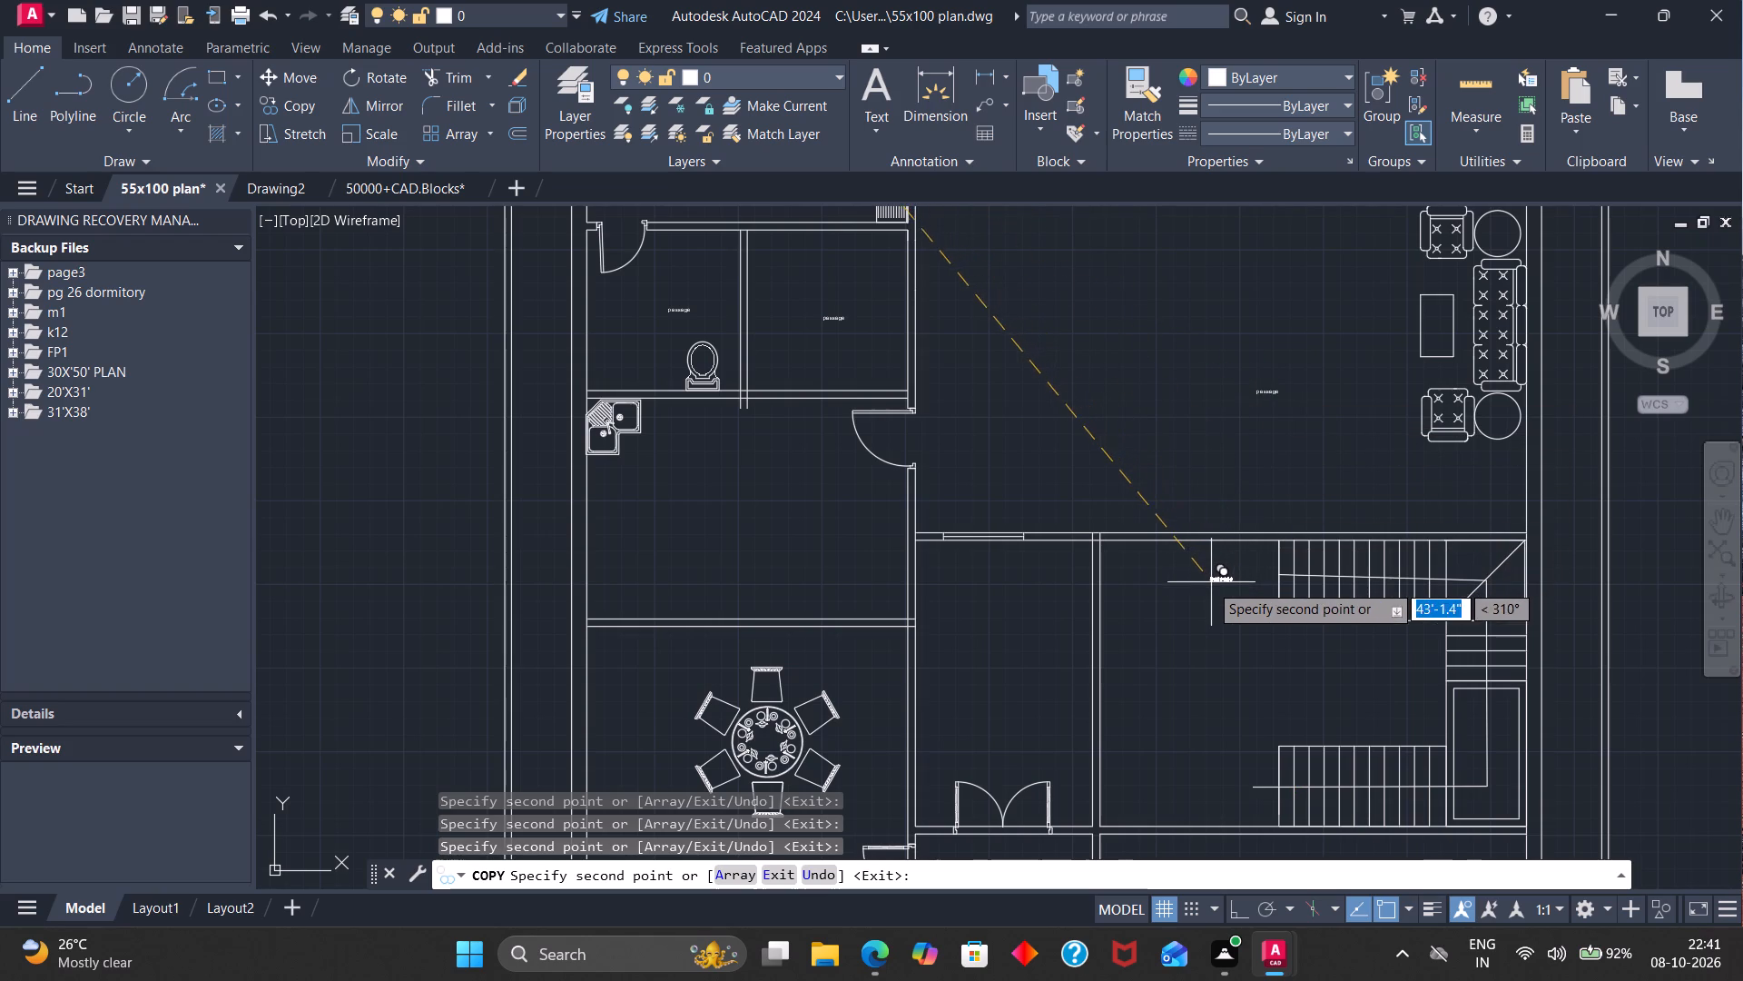
Place two copies of the "passage" label in the stair hall, one beside each of the upper and lower stair flights.
click(1234, 571)
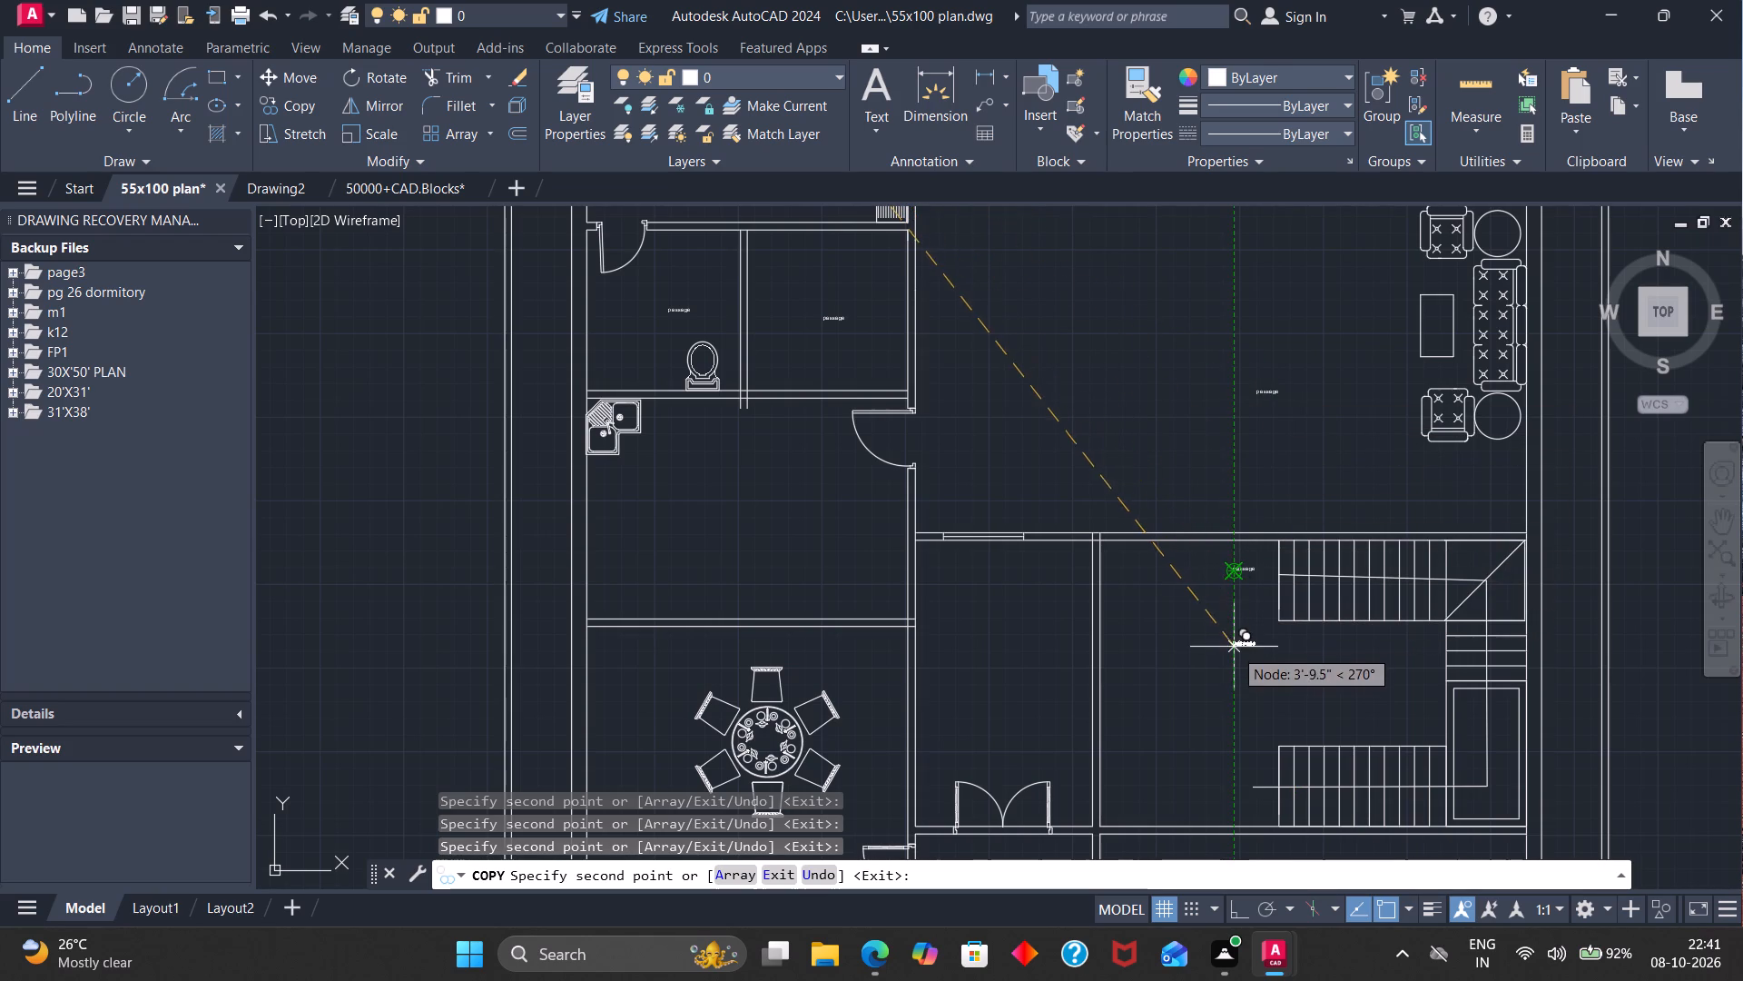
scroll(1217, 789, up, 3)
click(1237, 794)
Place copies of the "passage" label in the car parking area near the gate and on the dotted line above the cars.
scroll(1236, 788, down, 2)
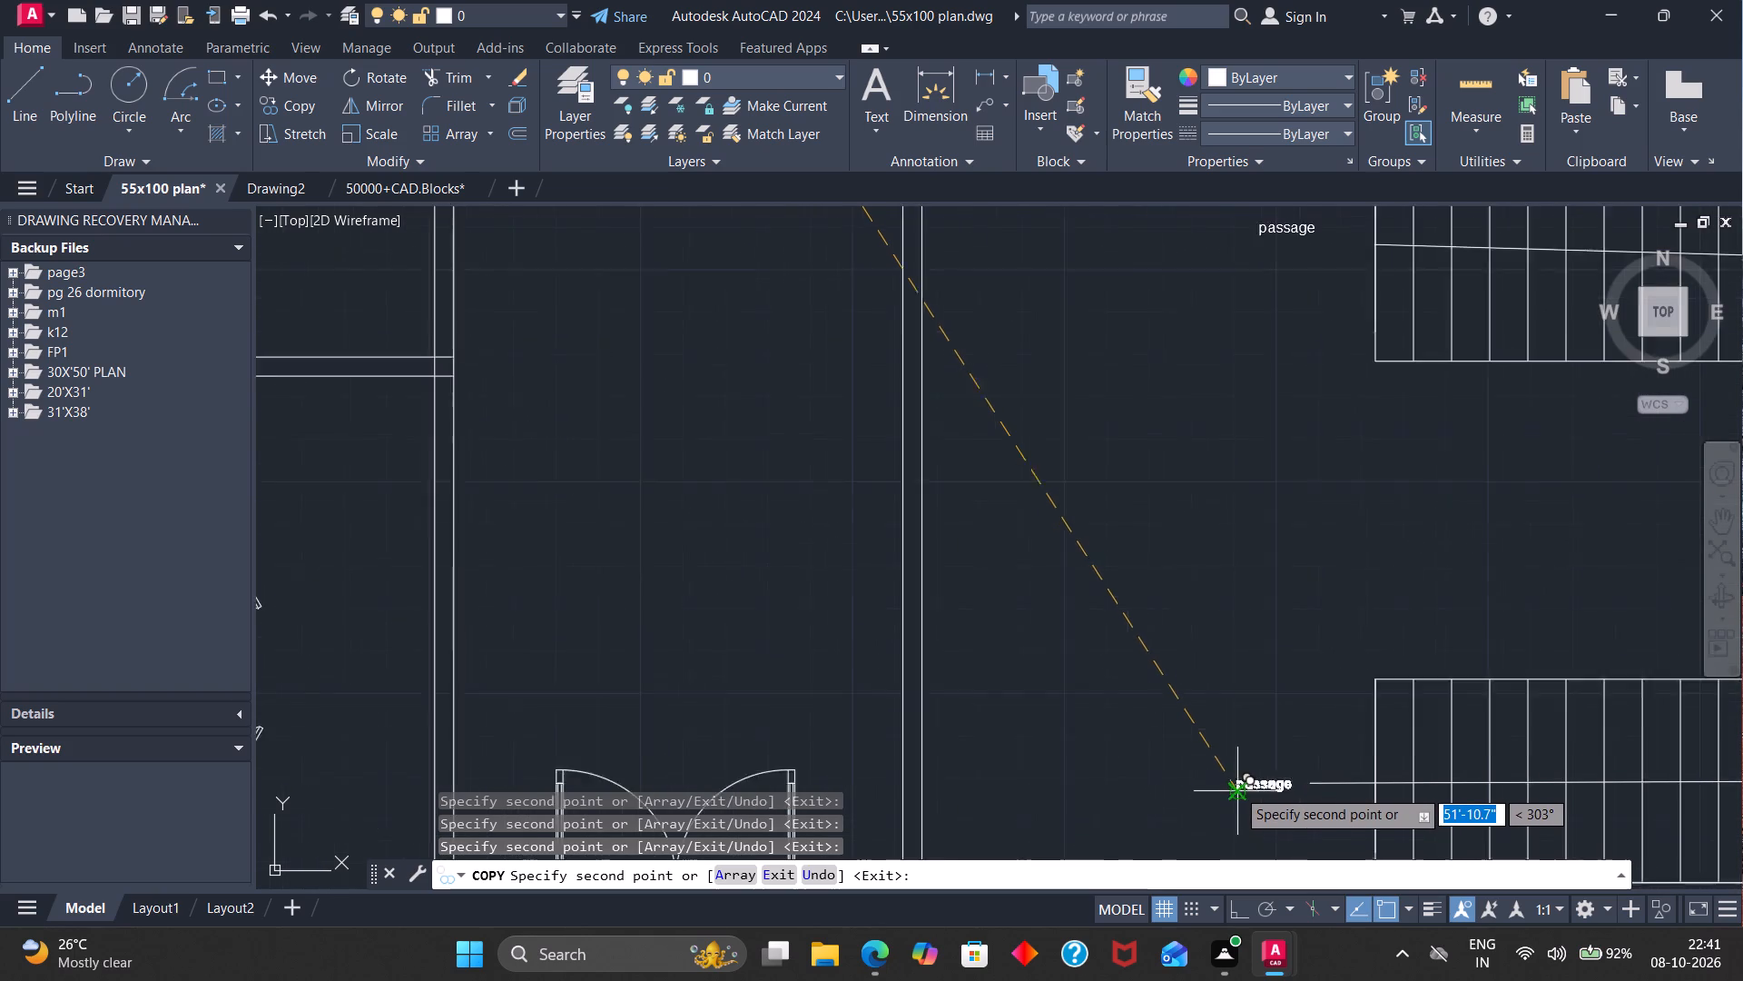
scroll(1236, 788, down, 8)
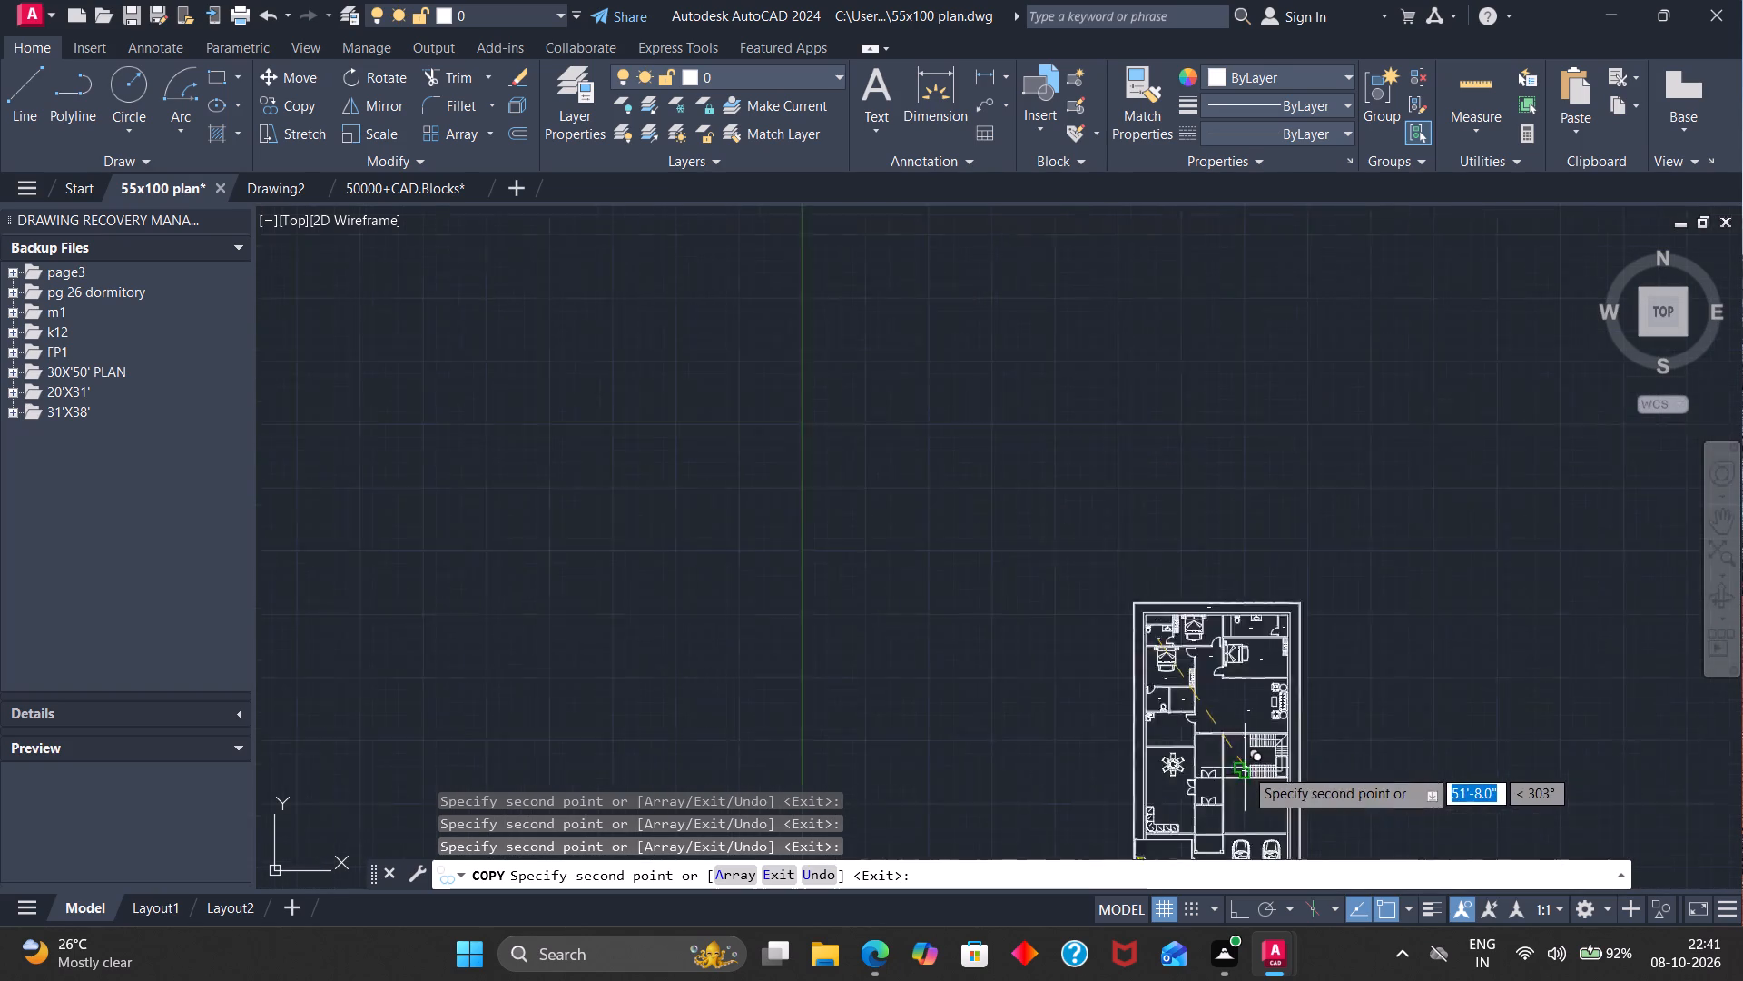
scroll(1249, 852, up, 7)
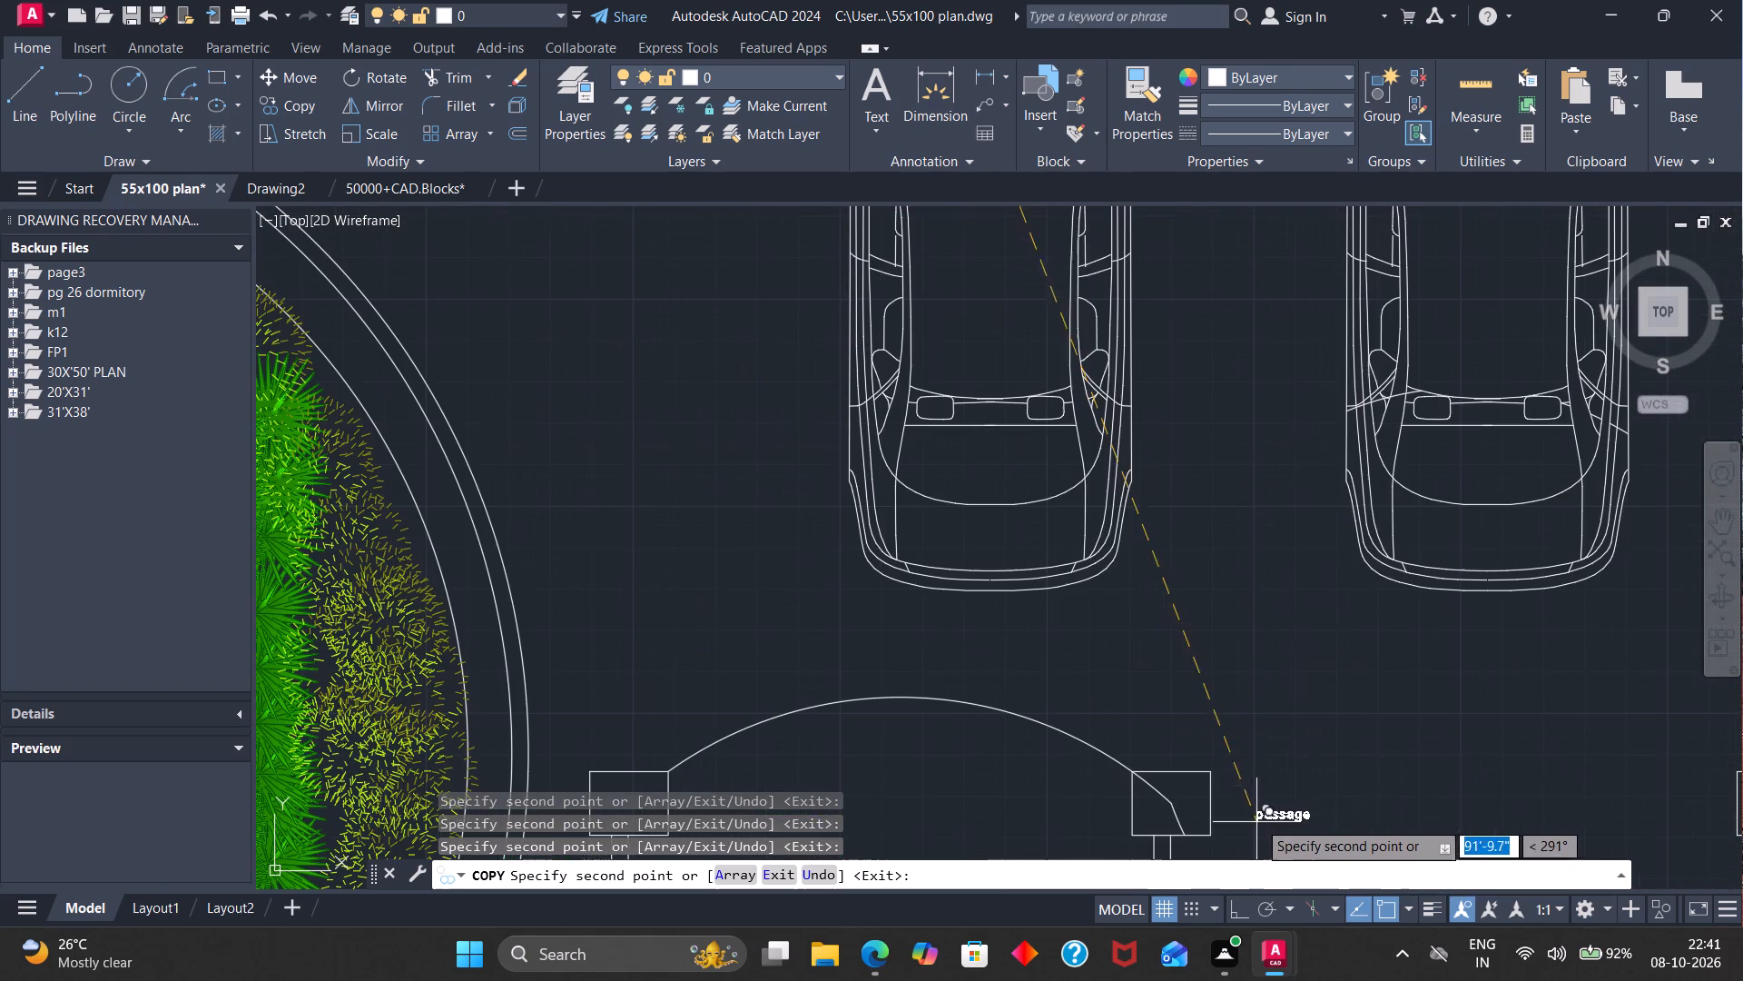
click(1241, 677)
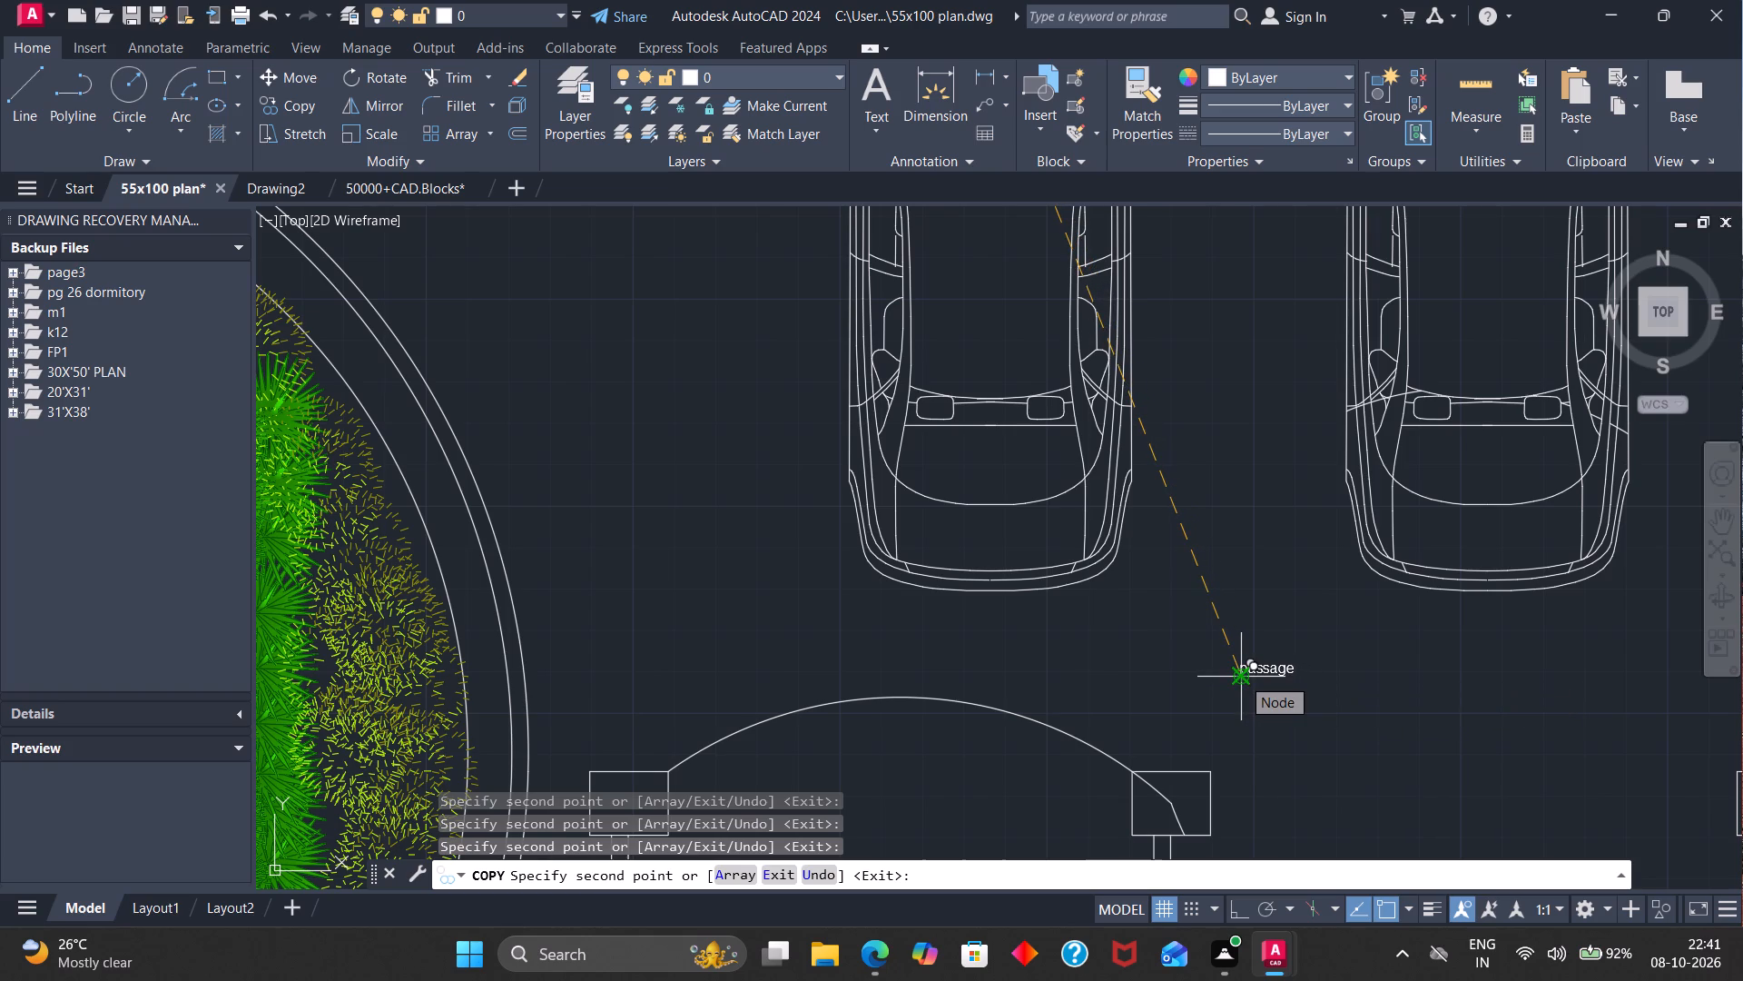
scroll(1241, 677, down, 3)
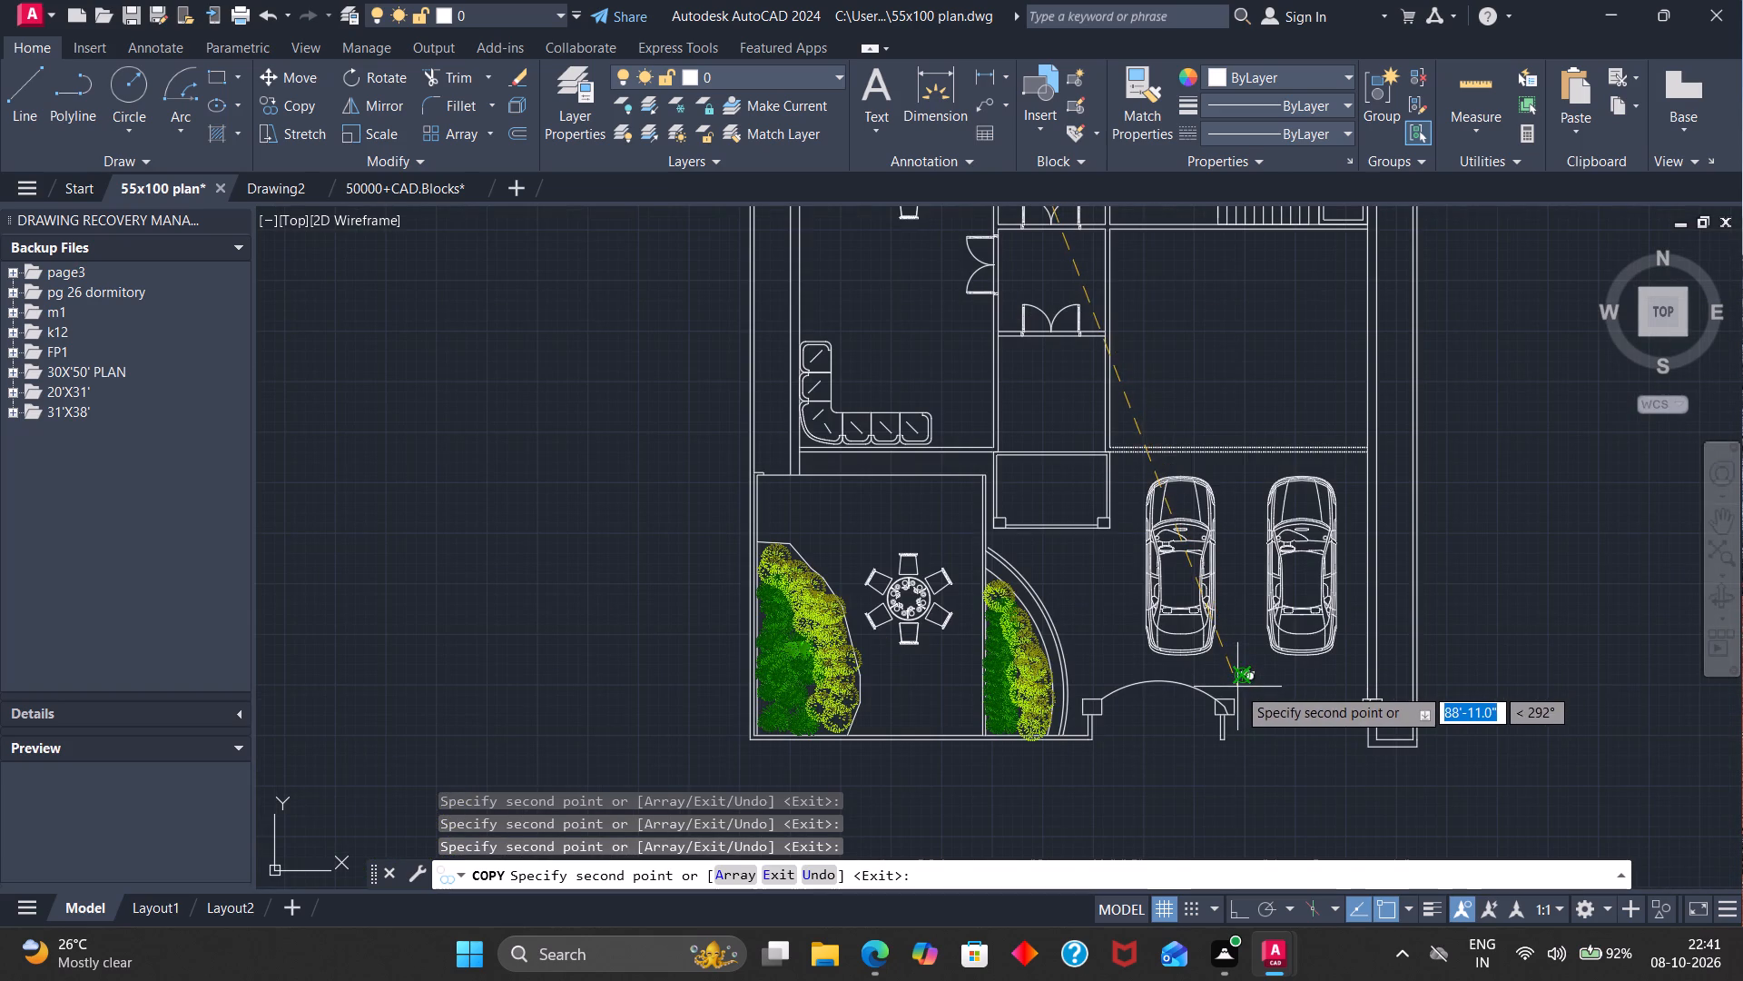
scroll(1238, 451, up, 3)
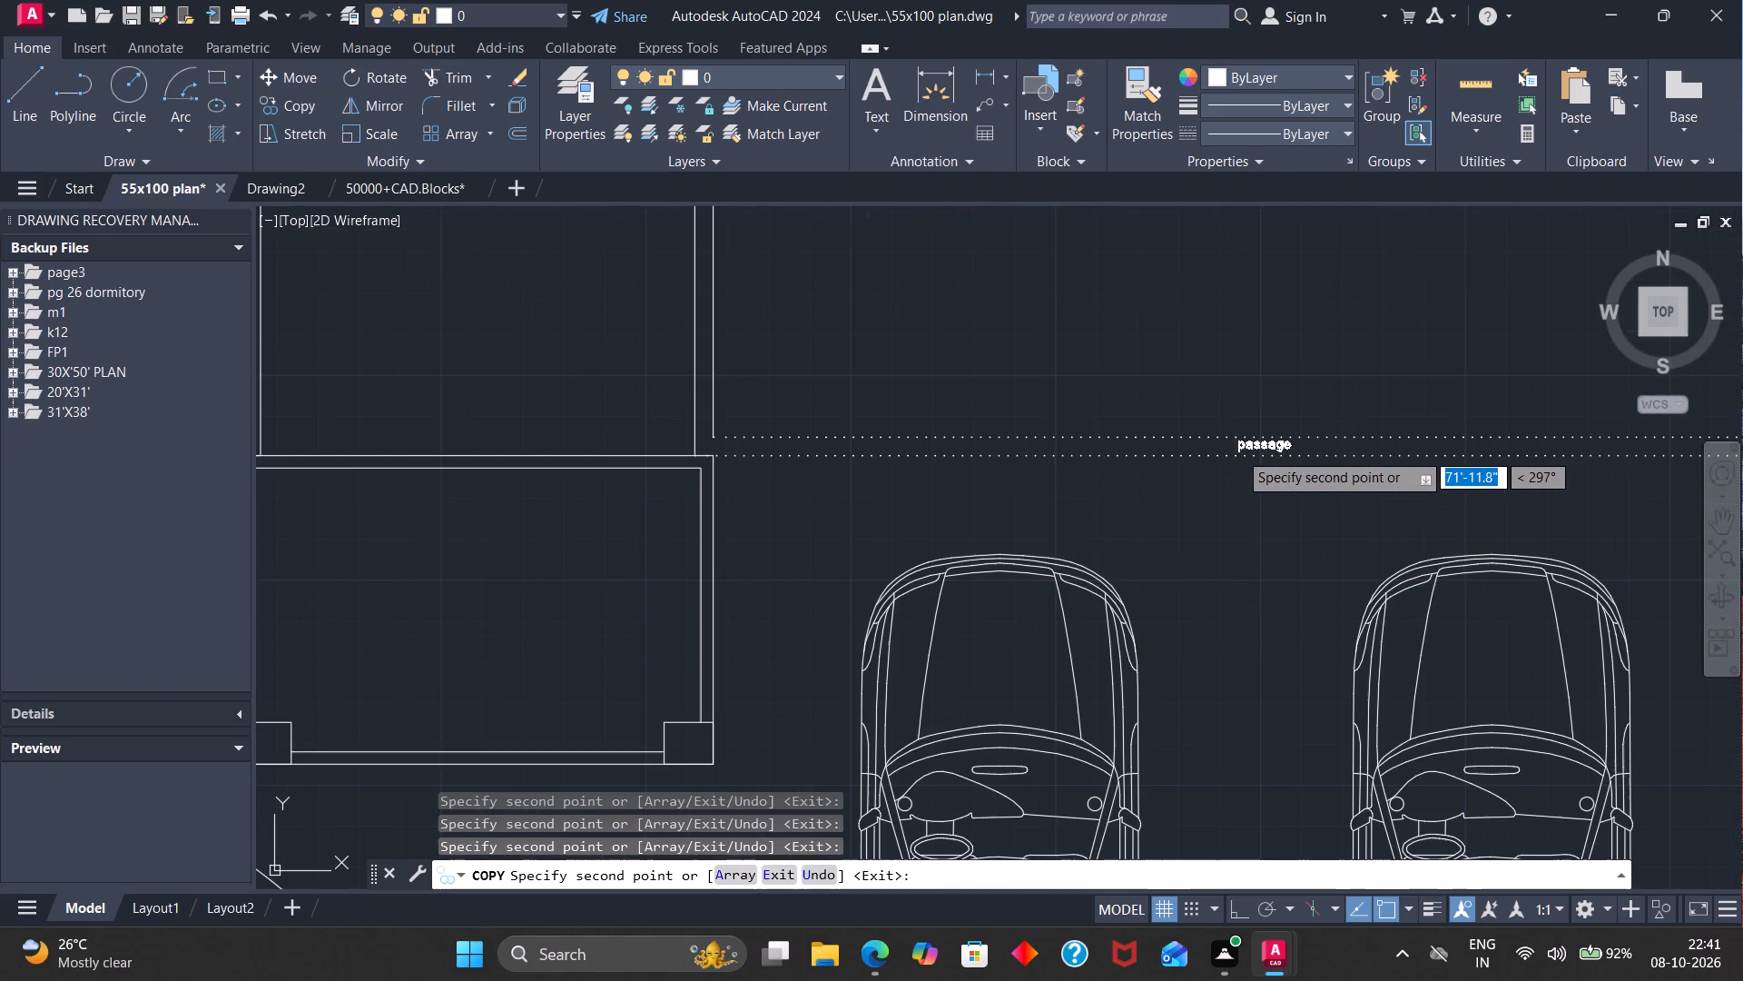
click(1238, 451)
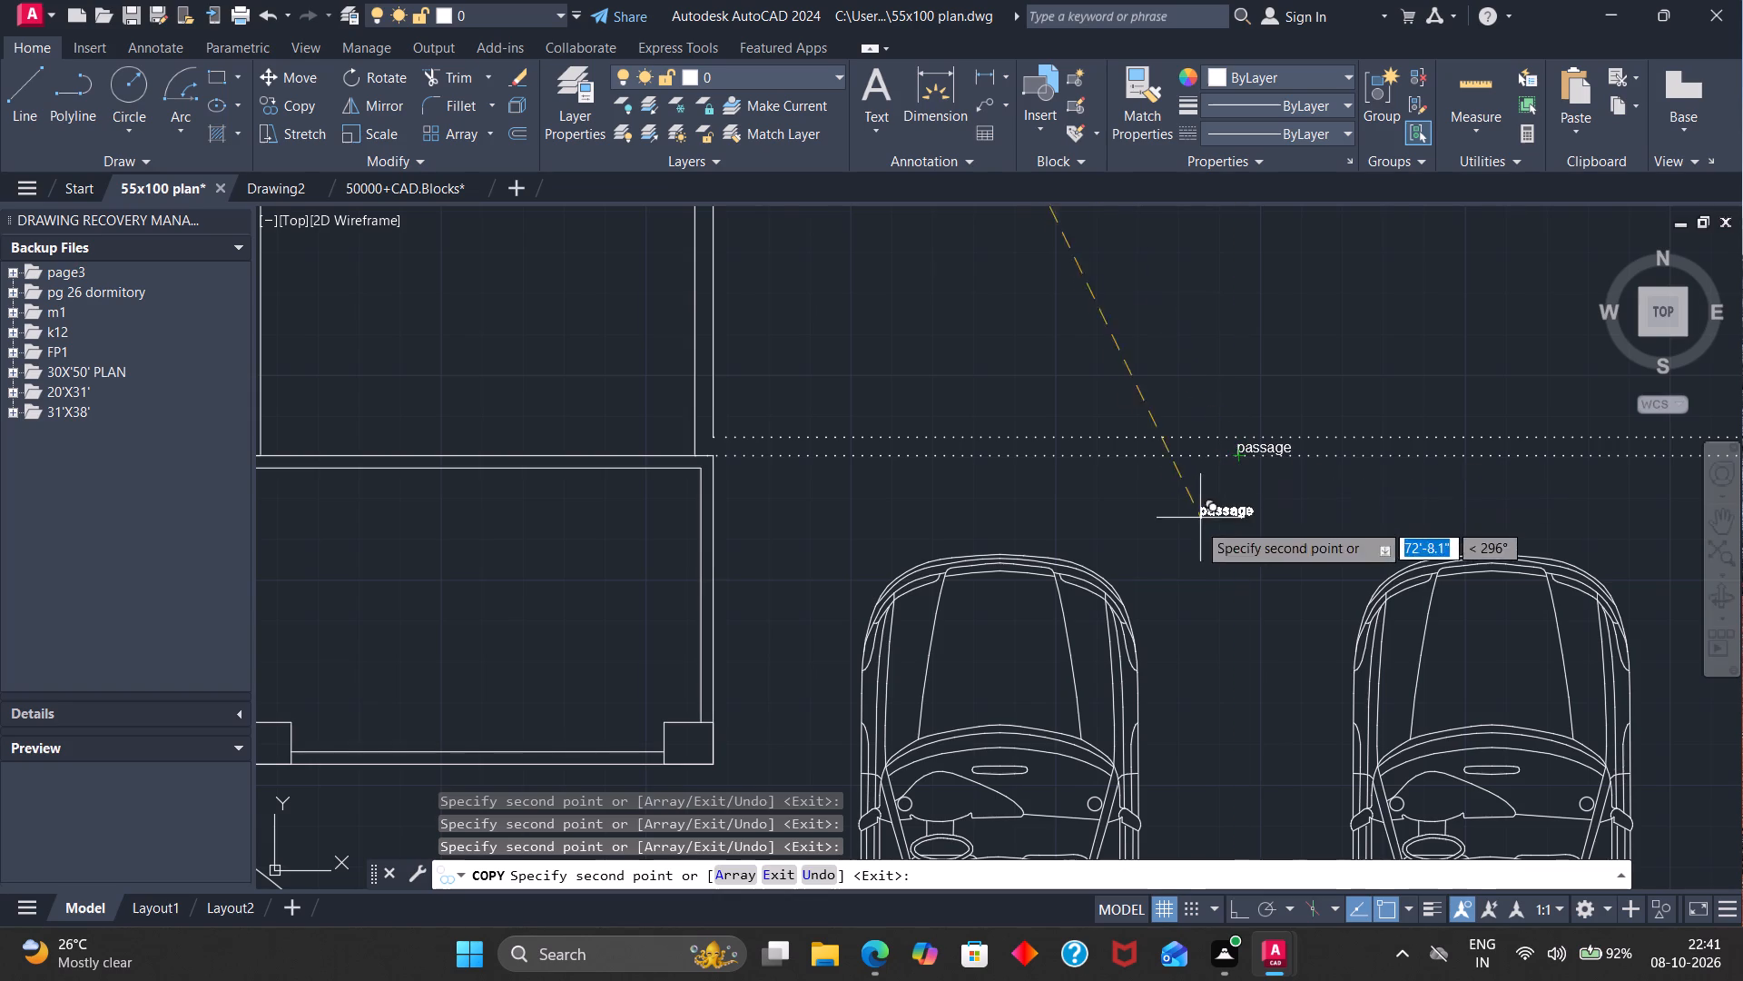
Place copies of the "passage" label in the entrance space below the double doors, beside the L-shaped sofa, and below the indoor dining table.
scroll(1147, 601, down, 6)
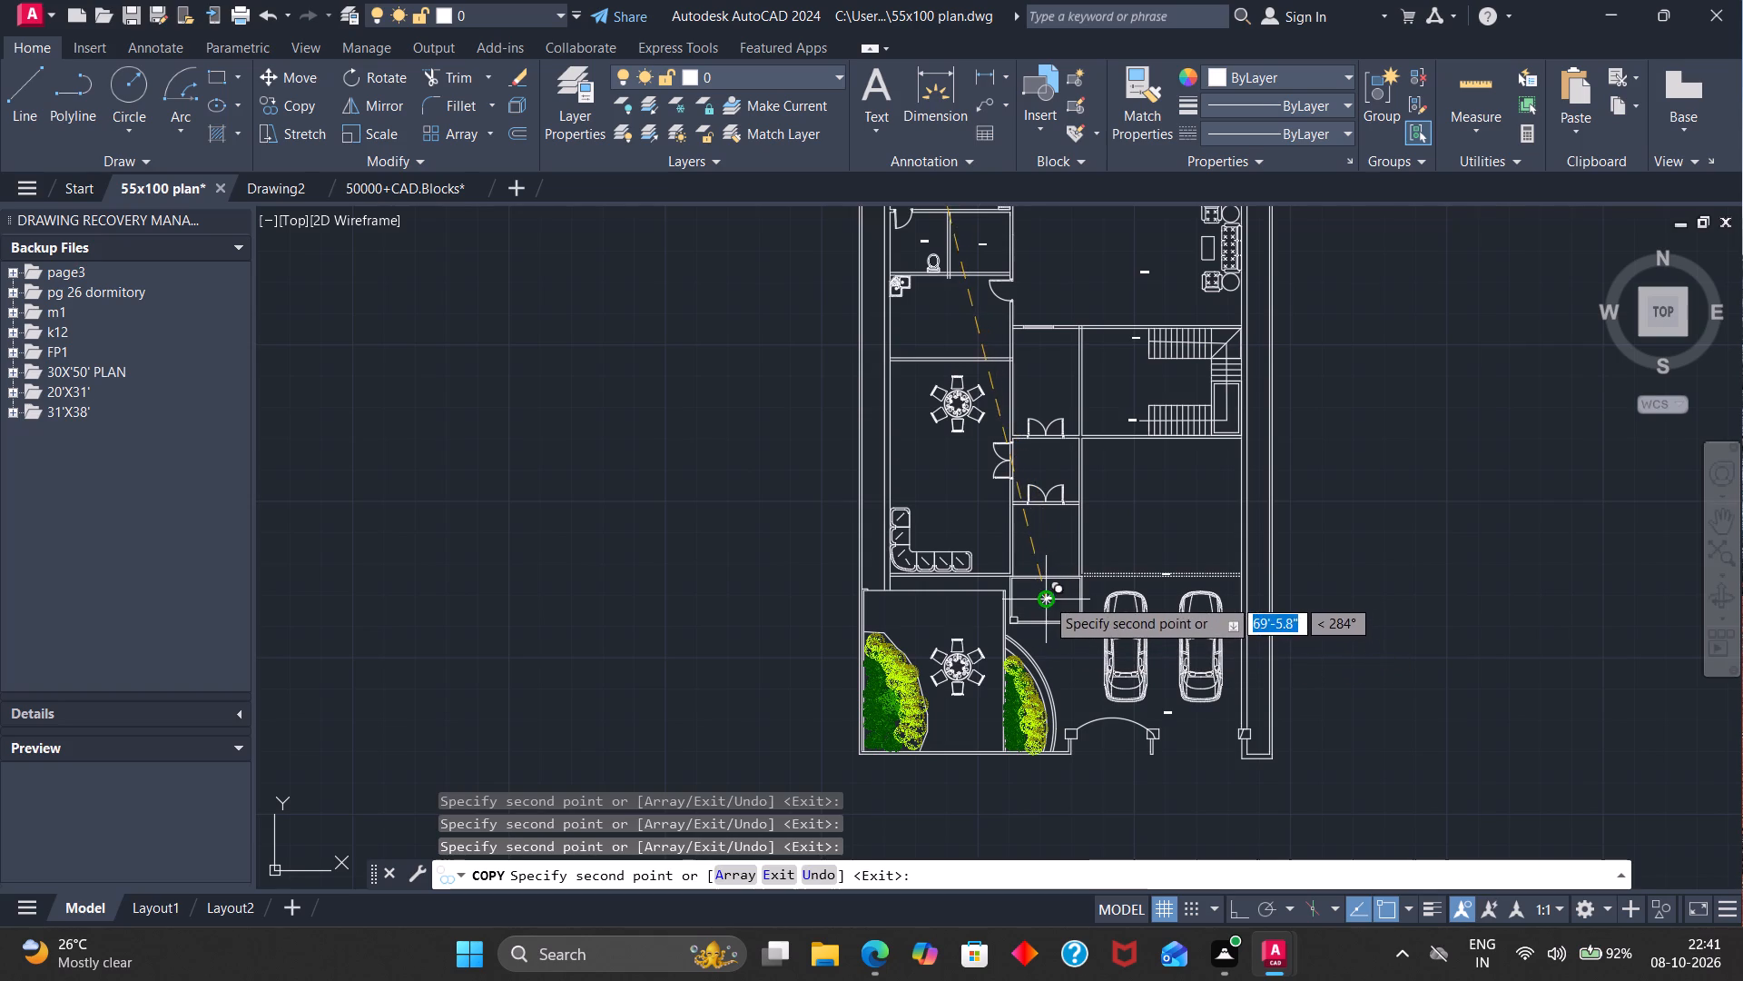
scroll(1042, 521, up, 2)
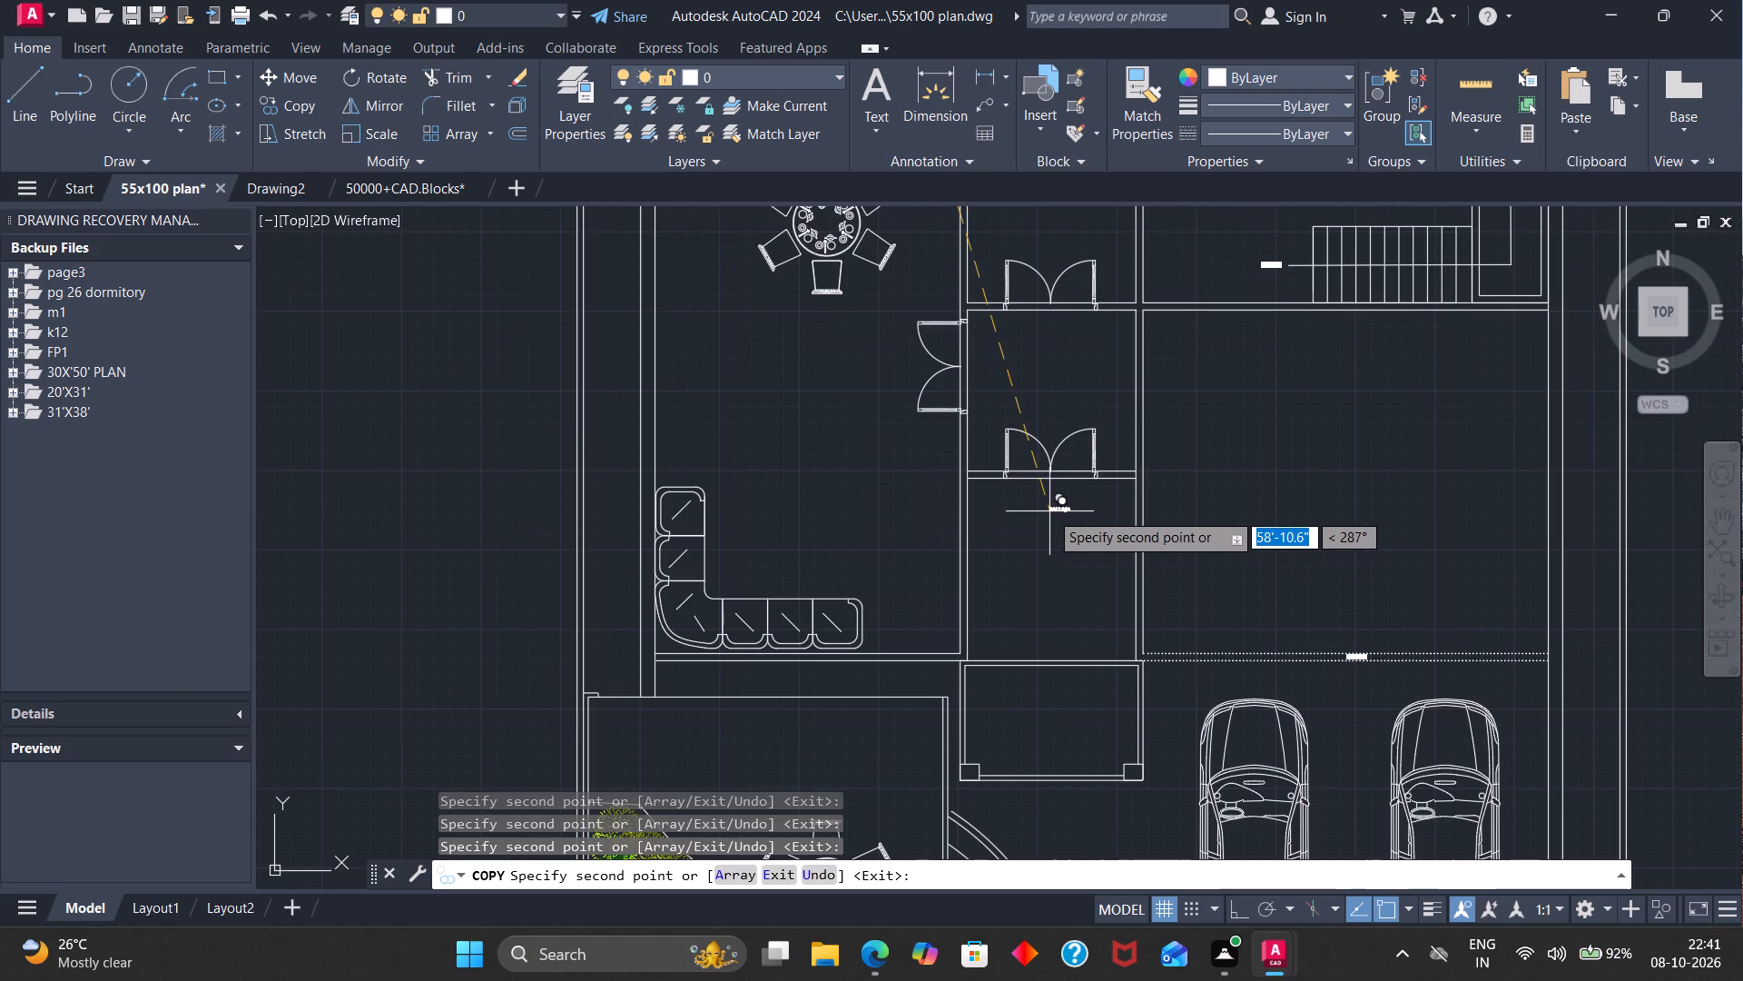
click(1047, 511)
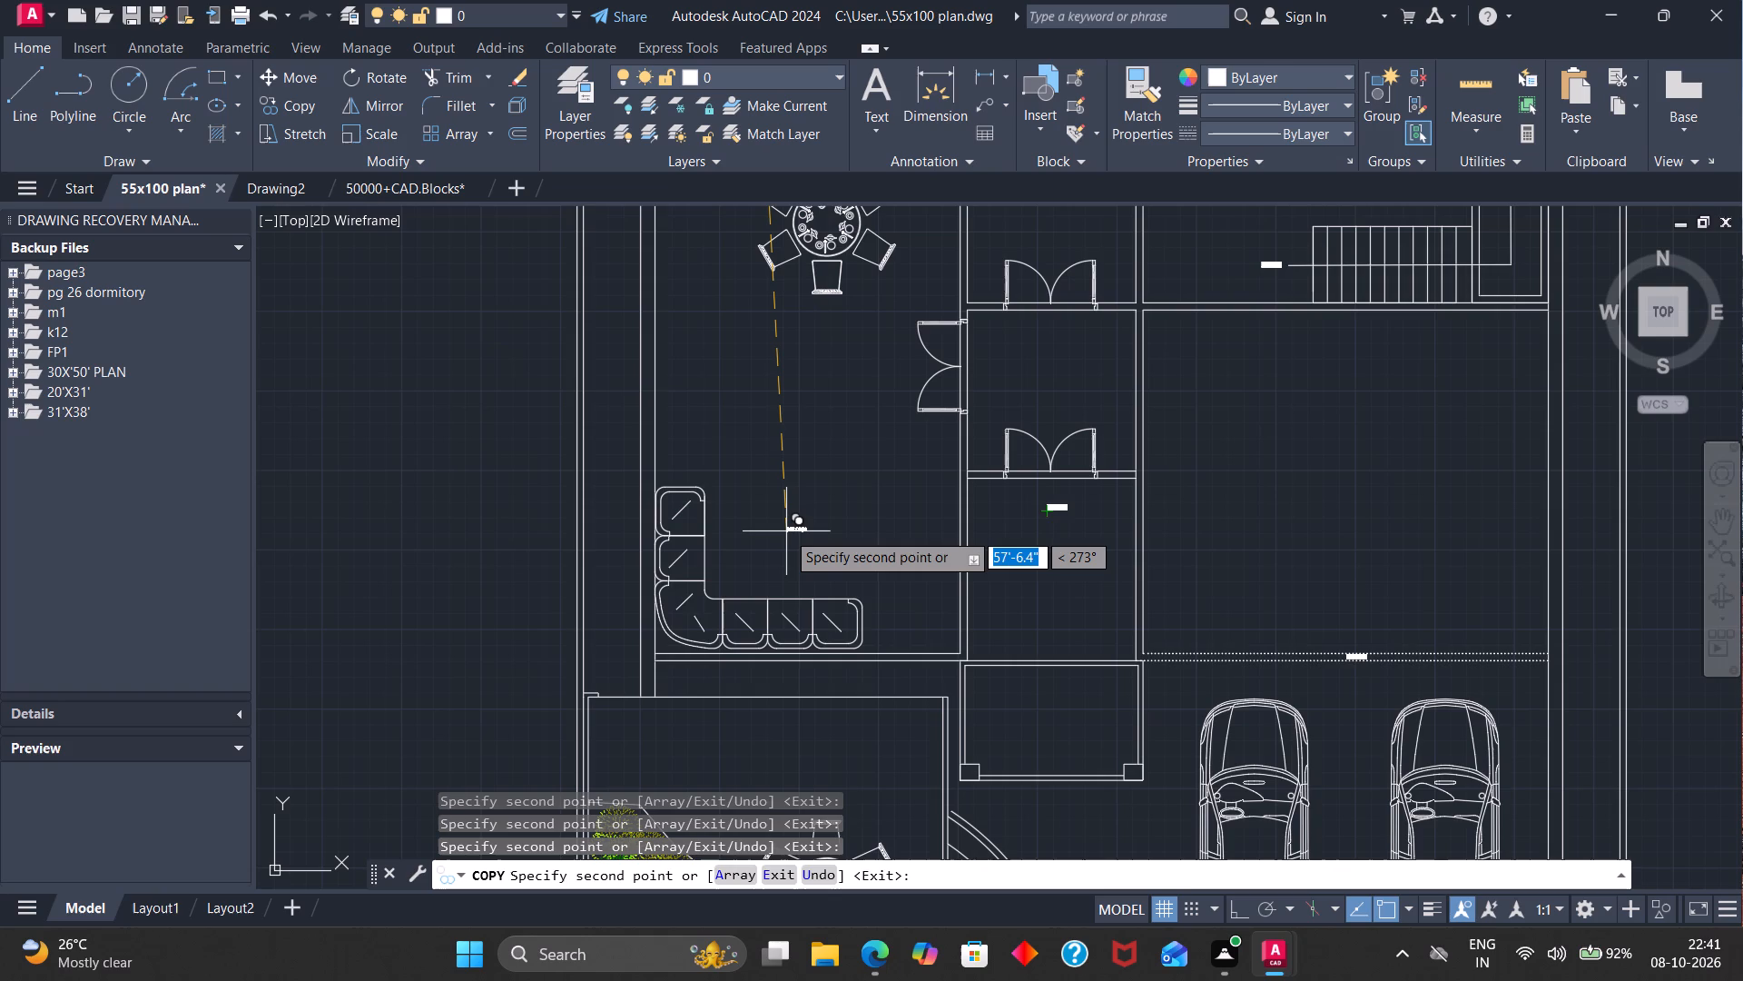
click(783, 540)
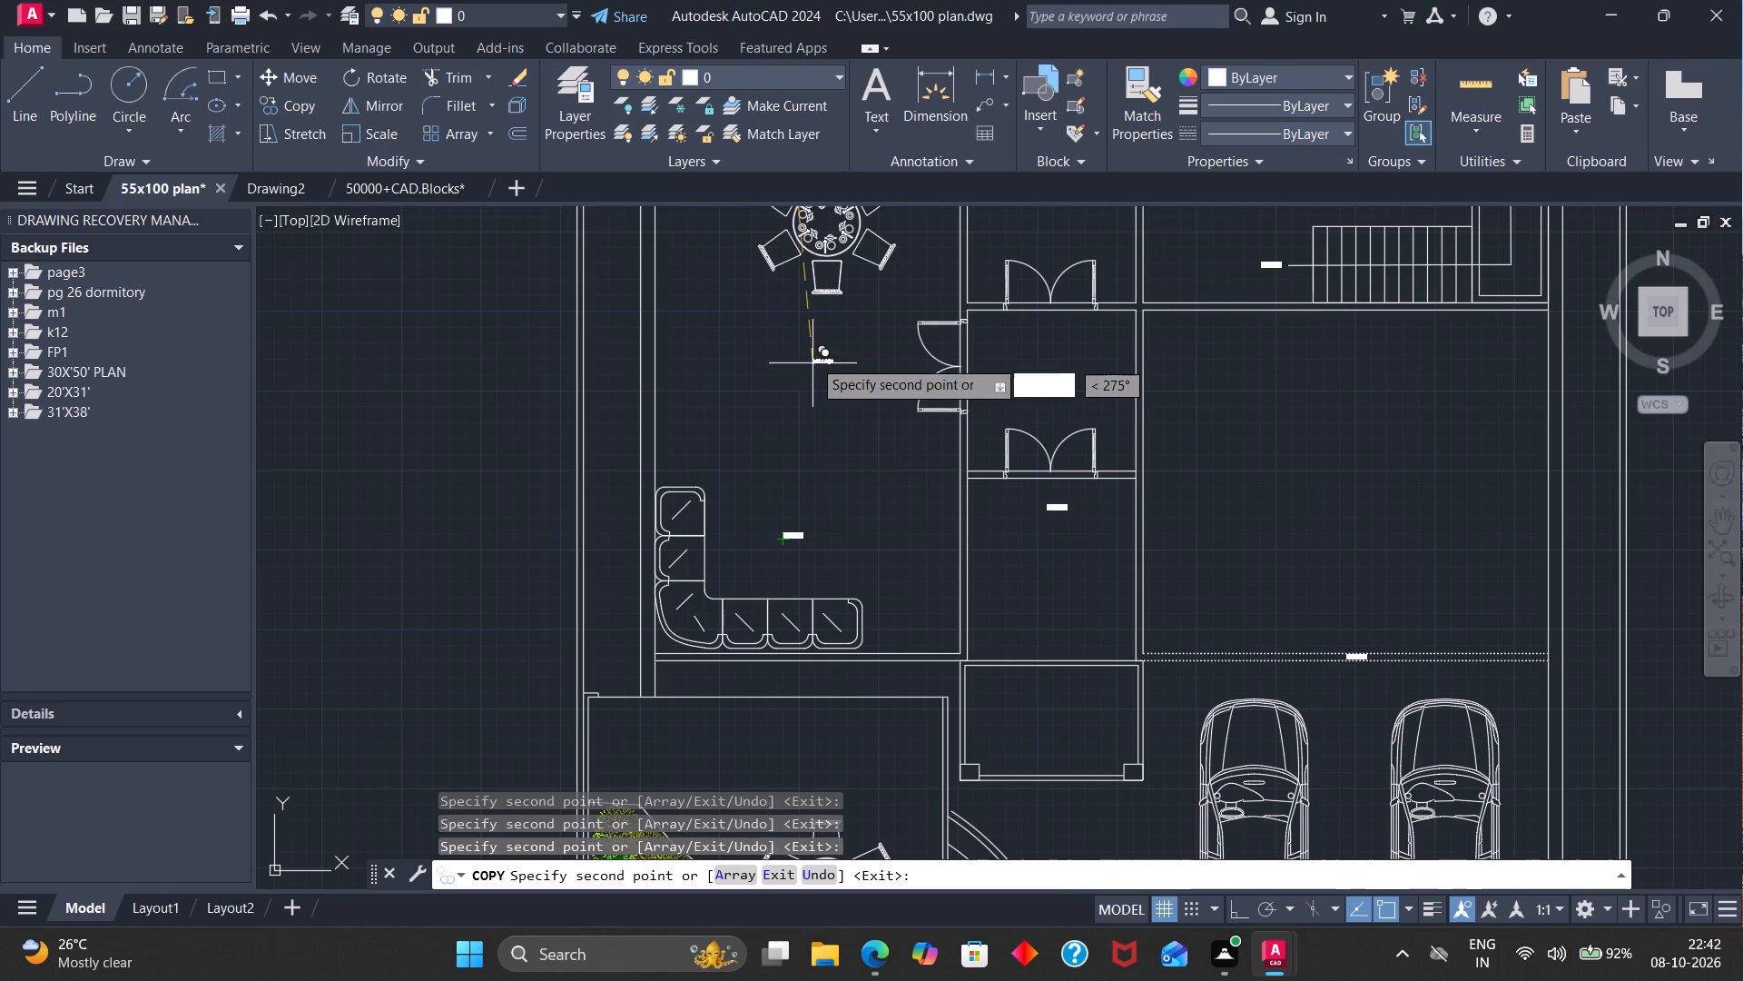
scroll(811, 348, up, 2)
scroll(807, 348, down, 2)
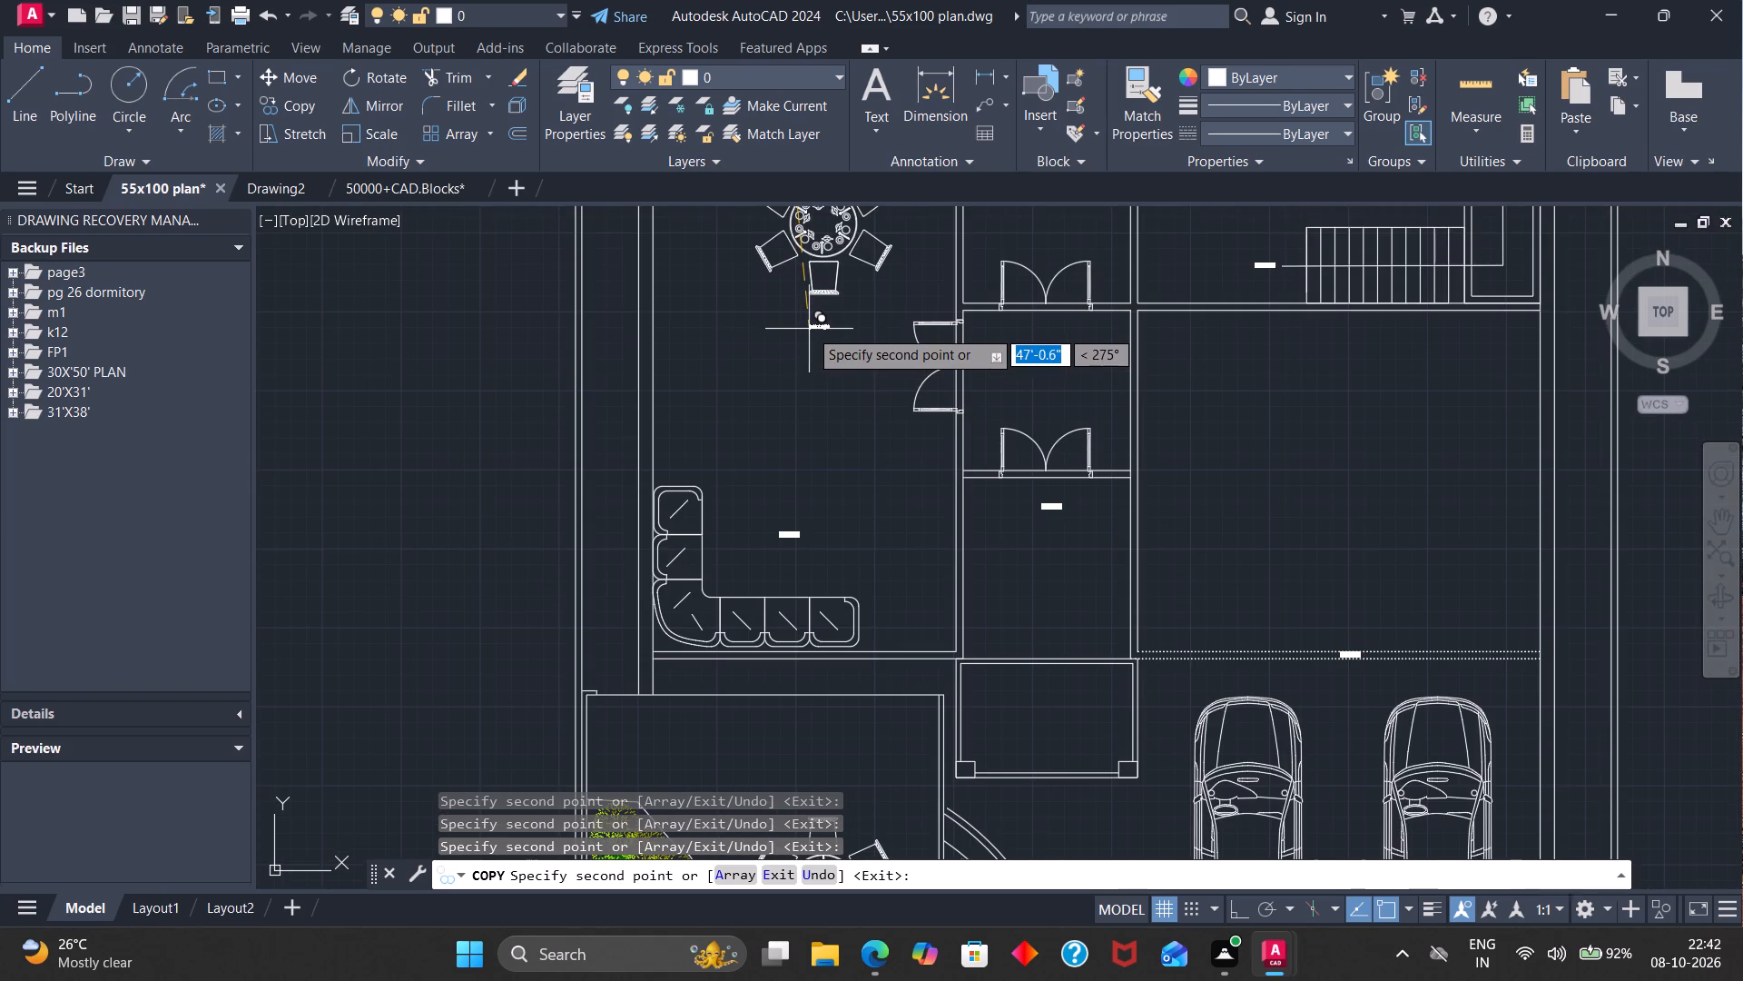
click(809, 329)
Place a copy of the "passage" label in the front garden area, just above the outdoor table set.
scroll(788, 543, down, 3)
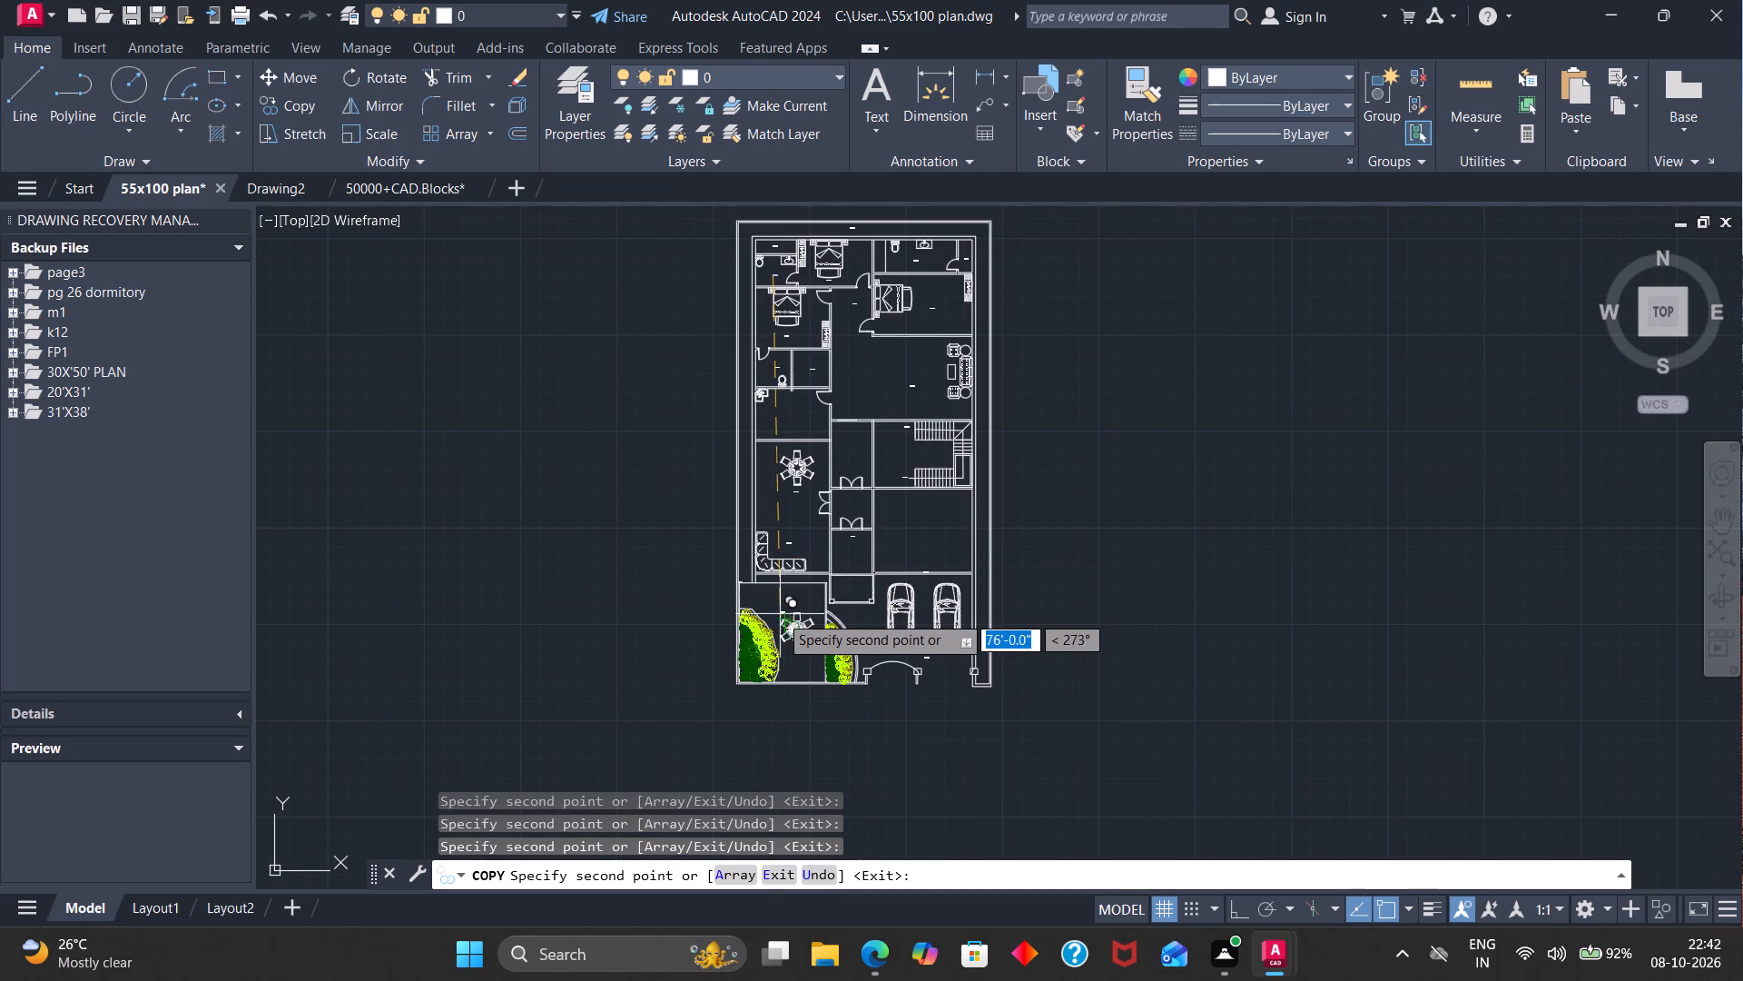
scroll(775, 615, up, 3)
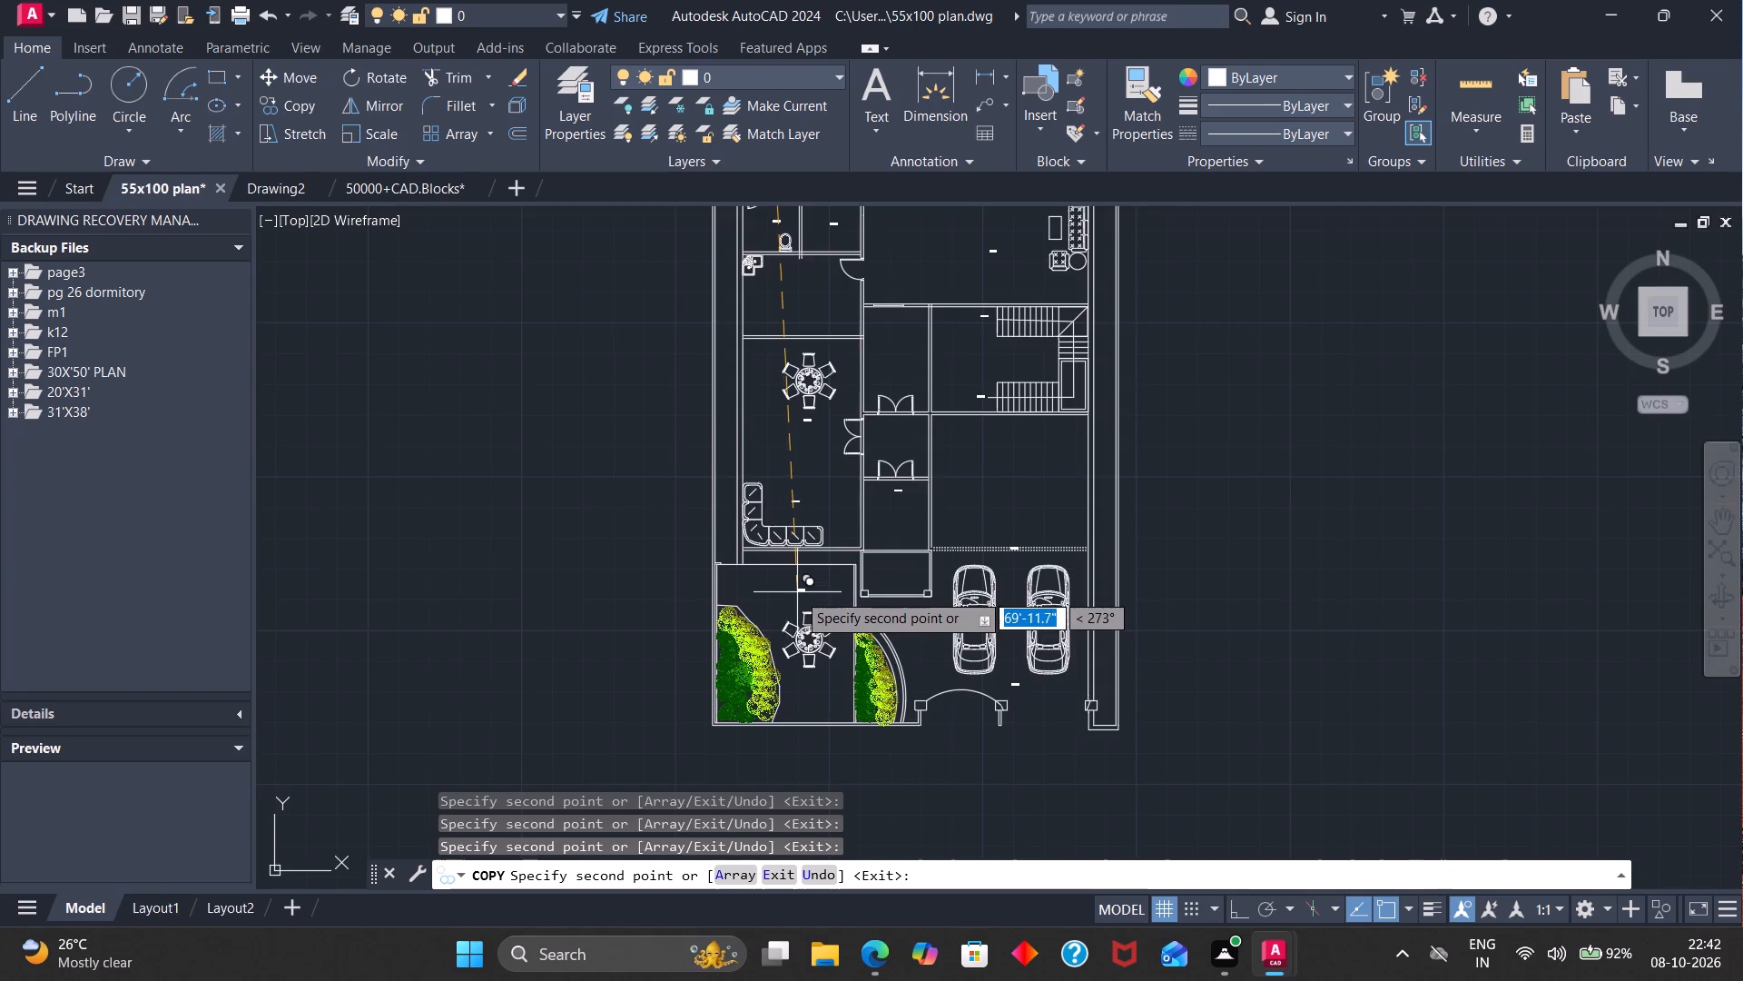
scroll(797, 591, up, 5)
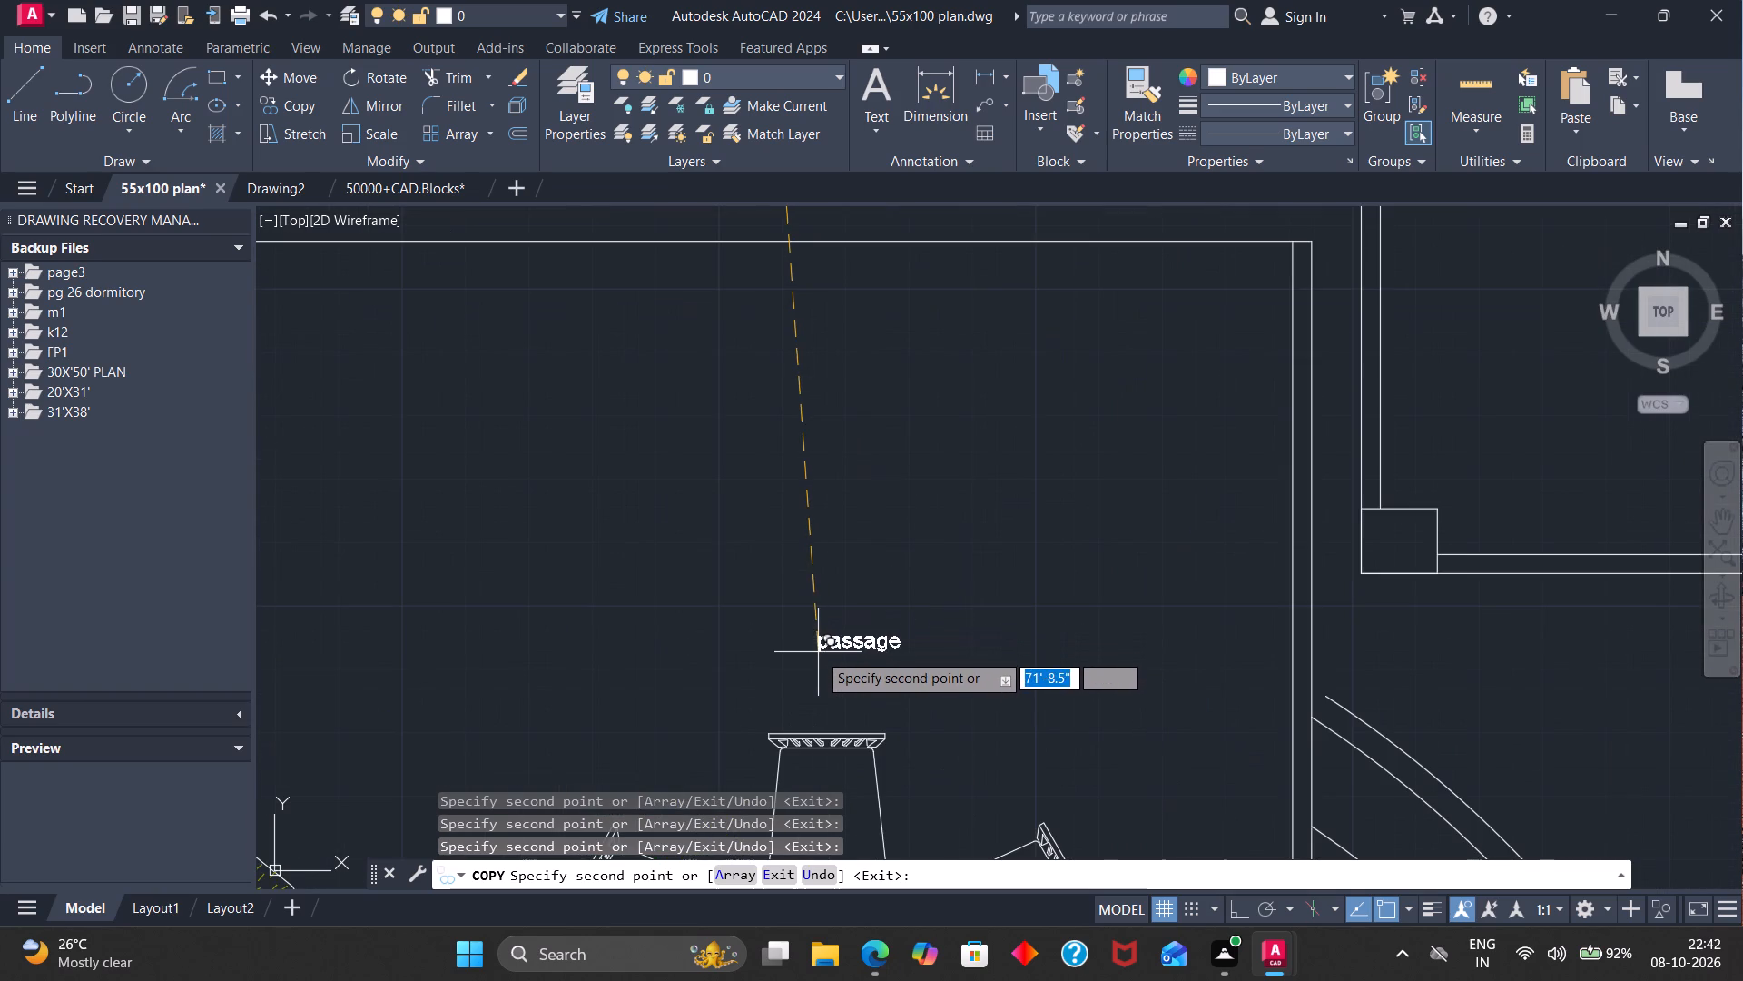
click(816, 649)
Place a copy of the "passage" label in the room with the corner sink, above the dining area.
scroll(817, 644, down, 5)
scroll(819, 505, down, 2)
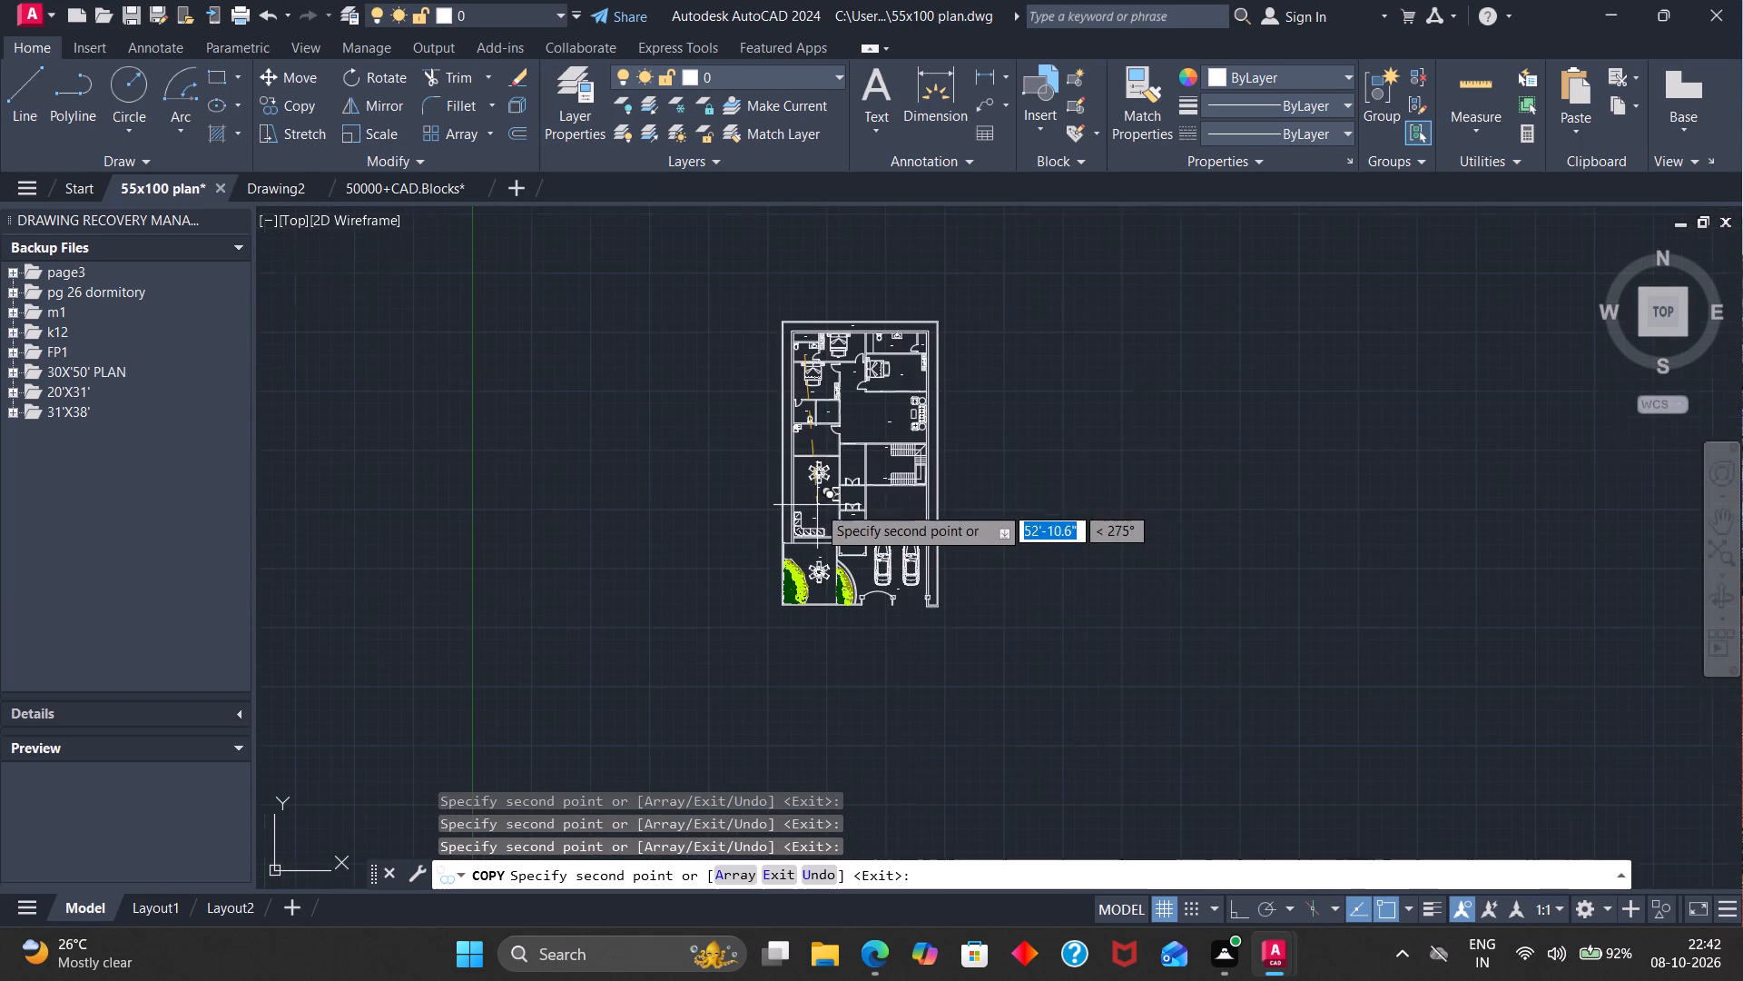
scroll(815, 438, up, 4)
click(794, 463)
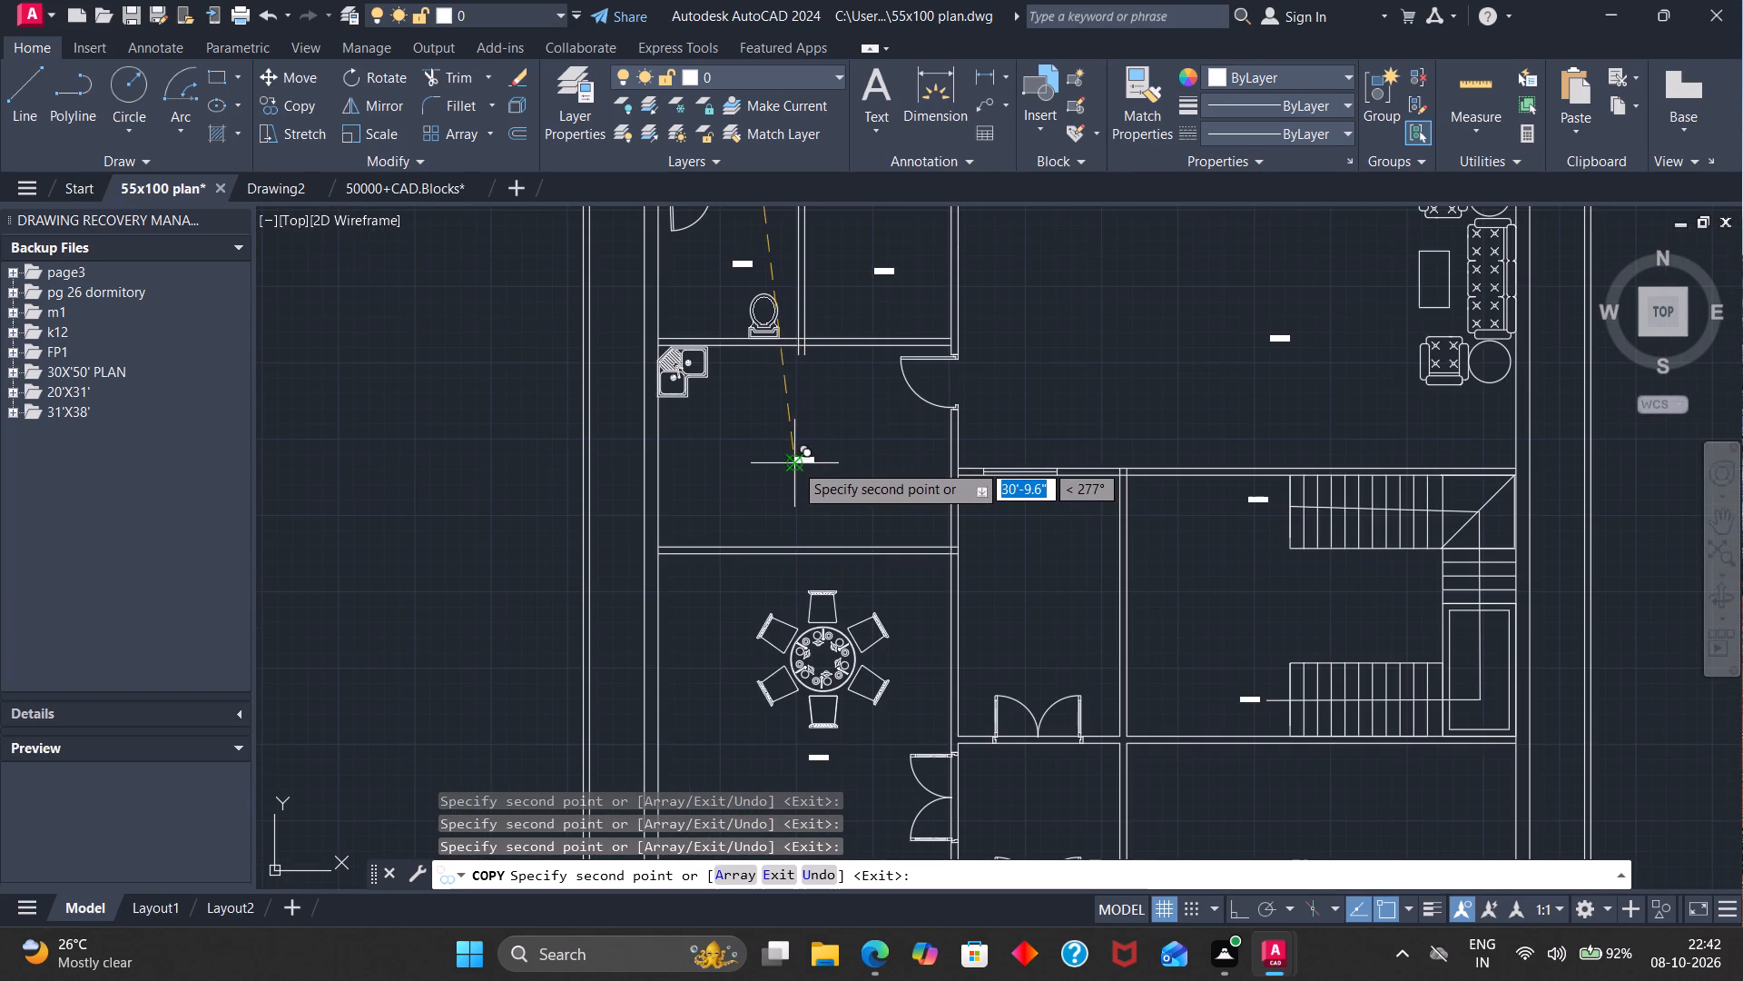
Check the plan for spaces still without a label and finish copying the "passage" label.
scroll(800, 458, down, 3)
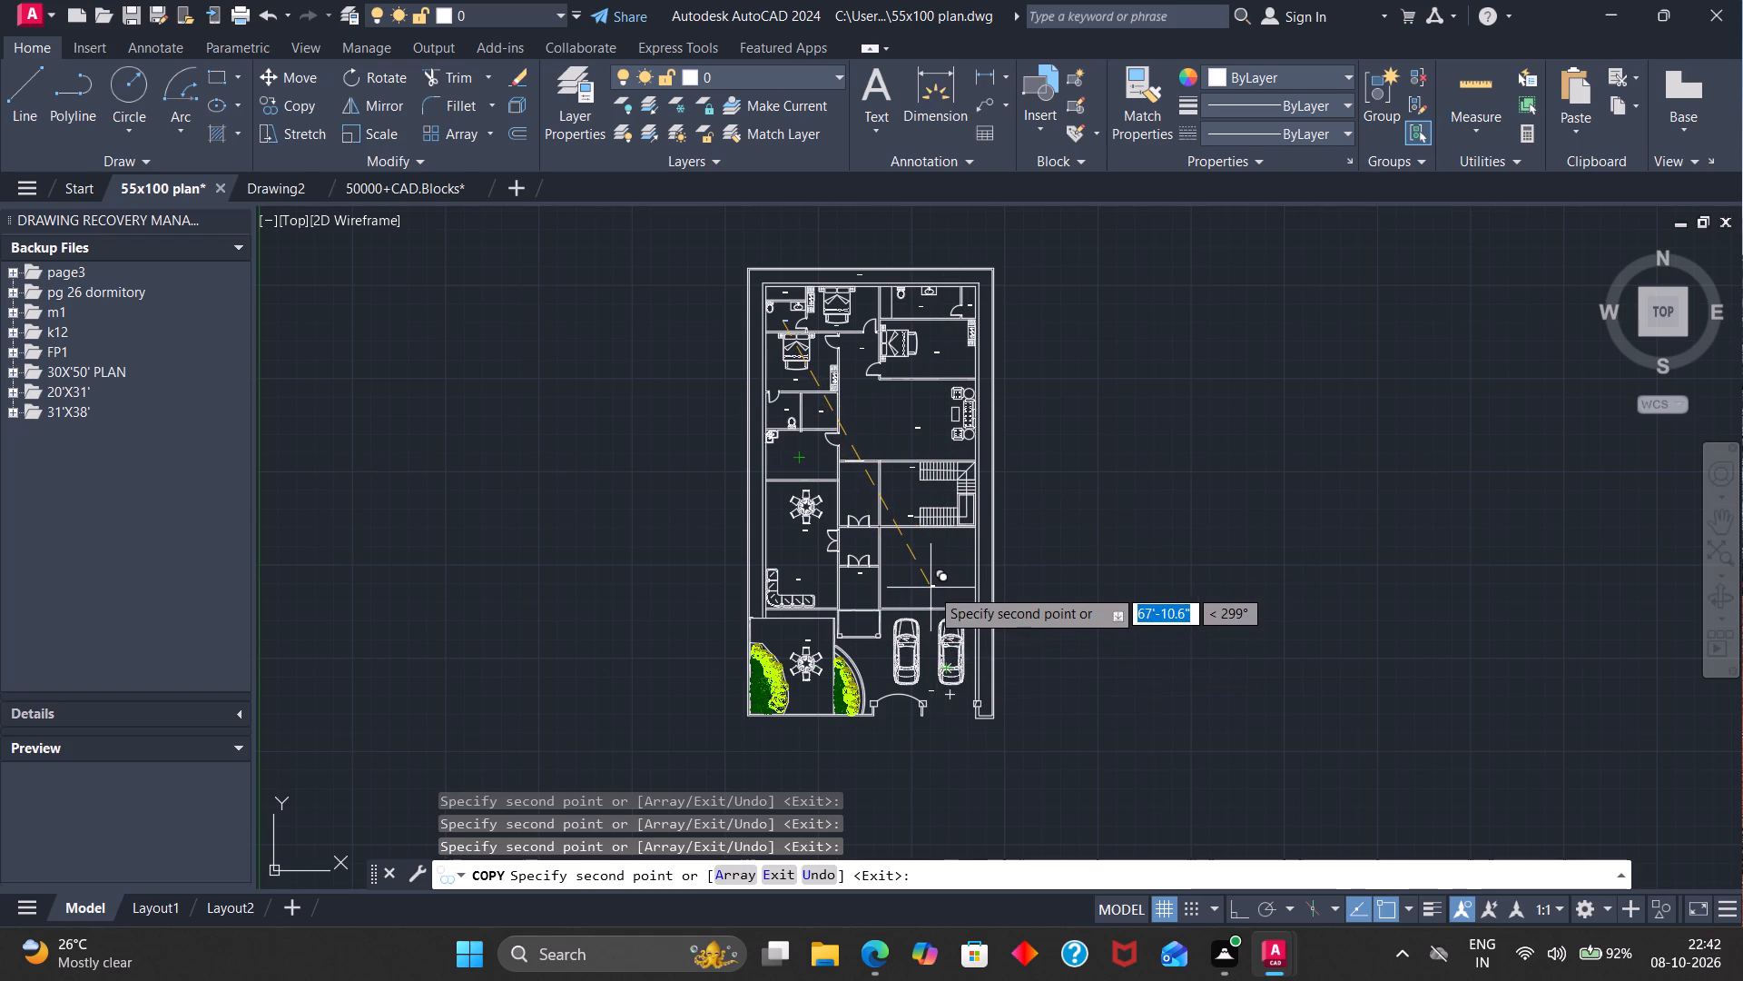
scroll(931, 588, up, 3)
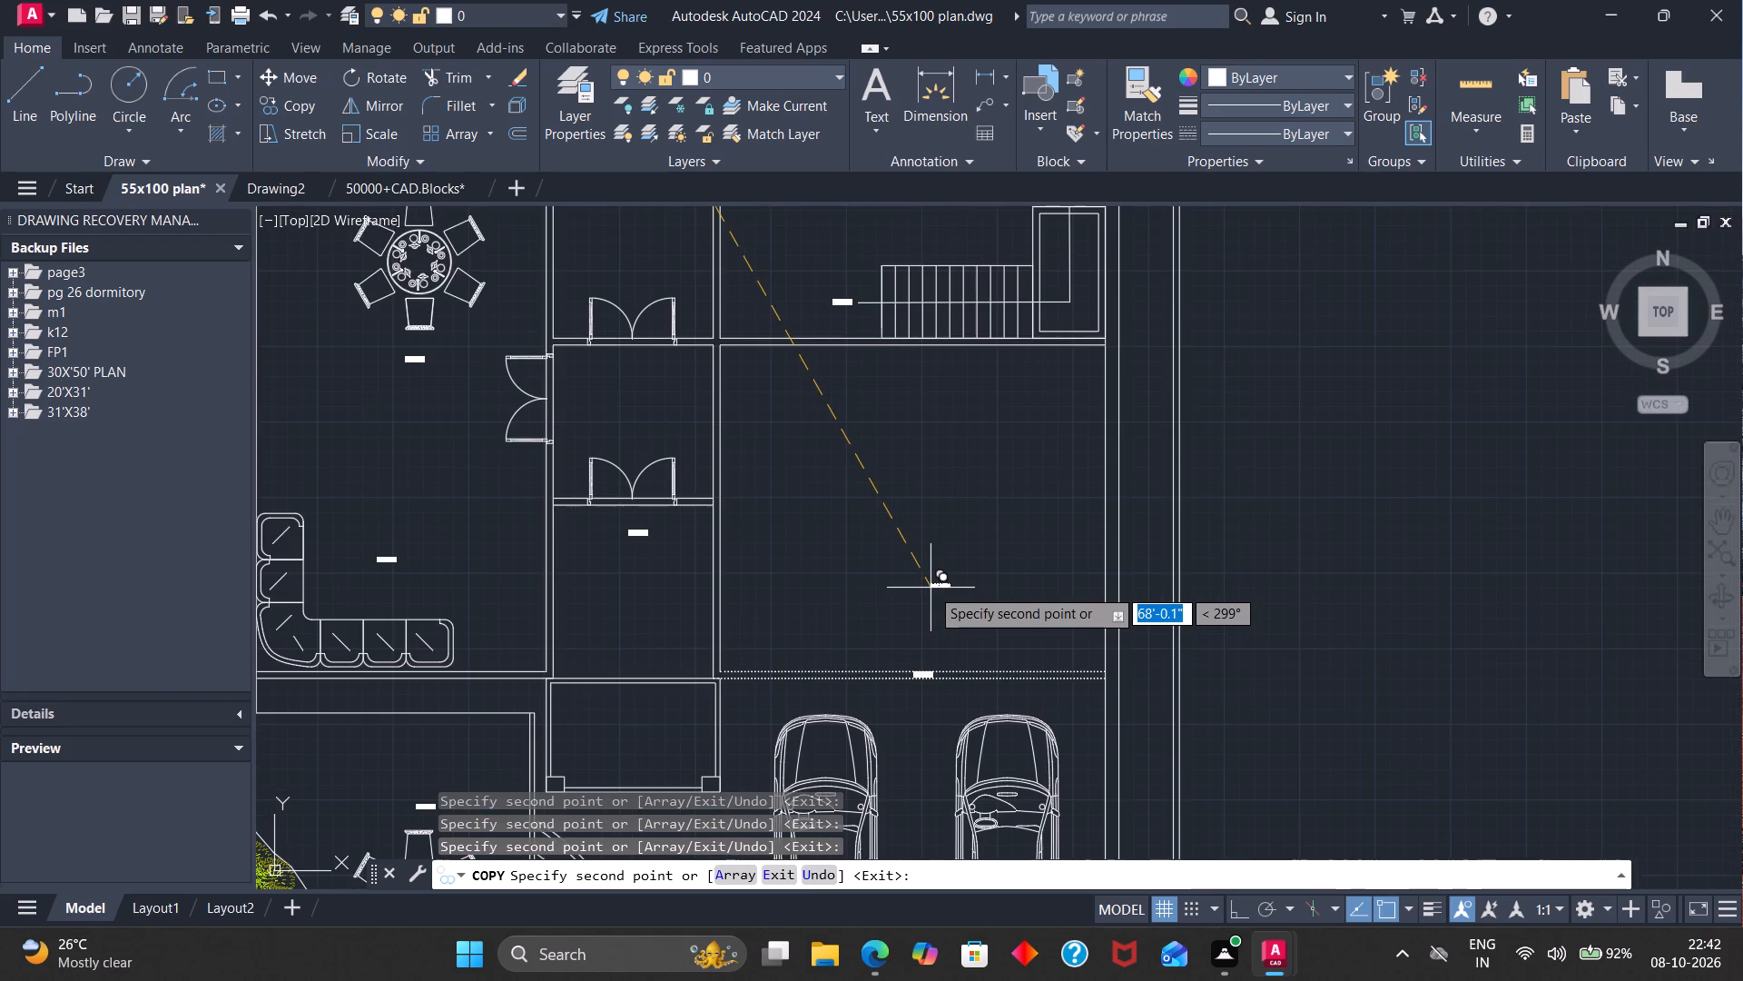
scroll(931, 588, down, 4)
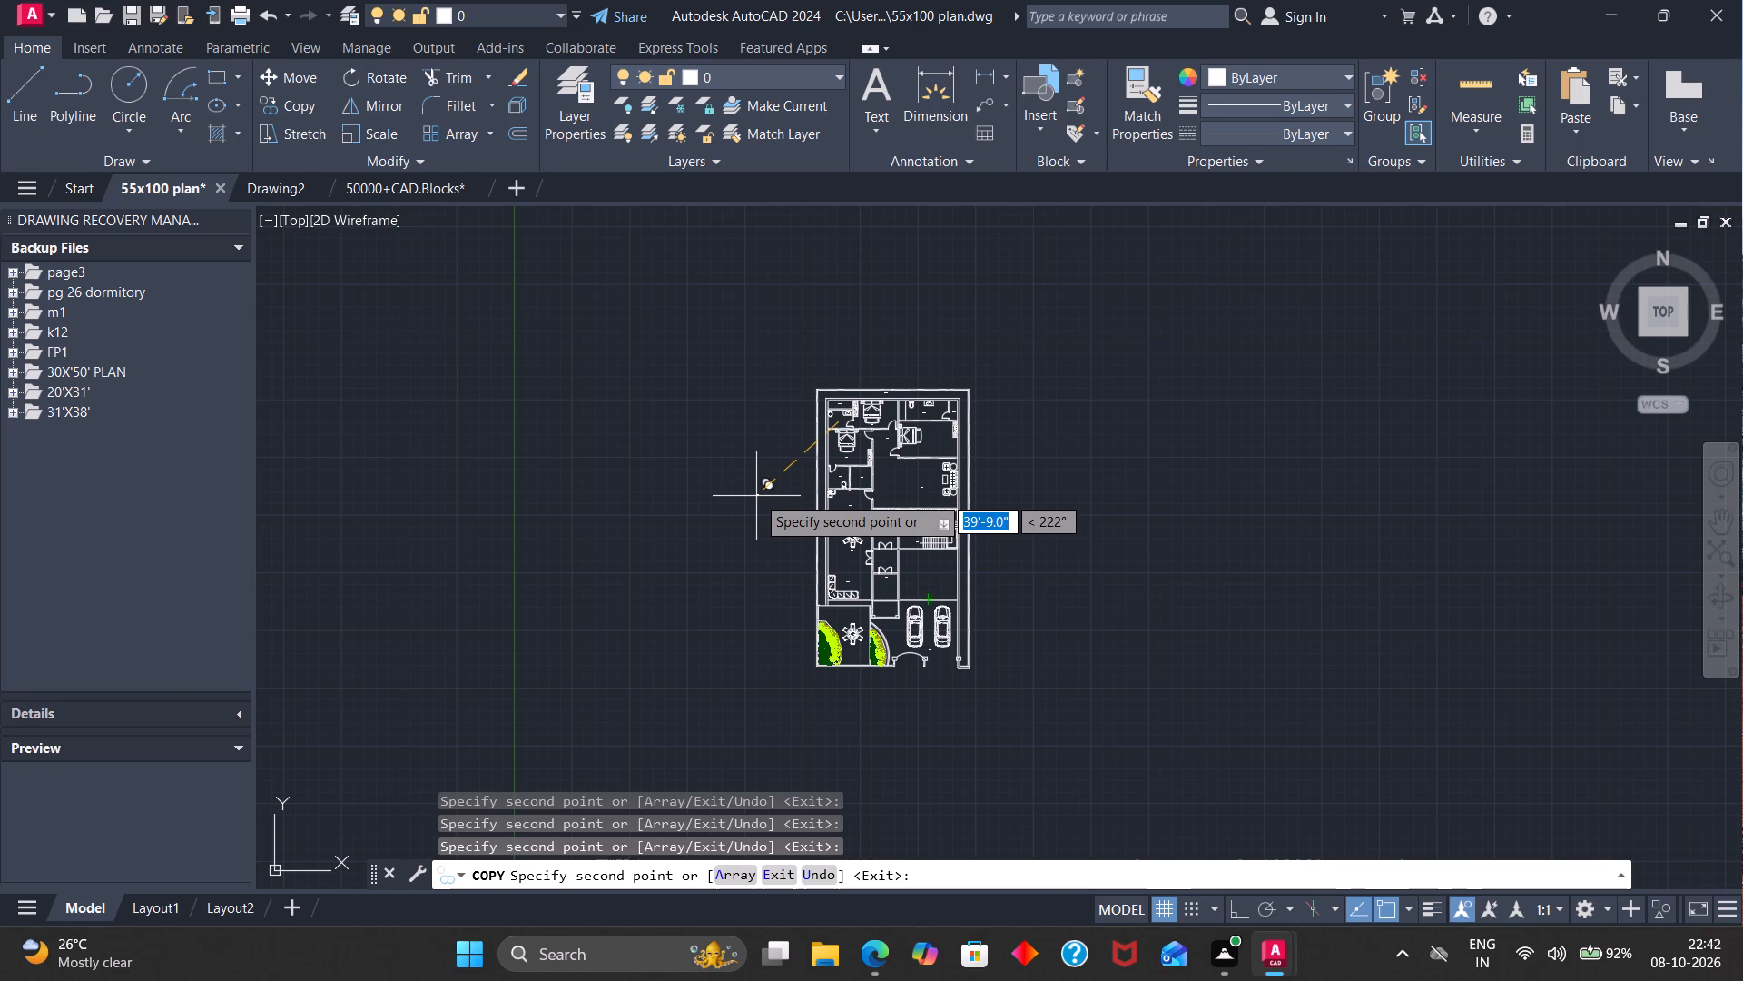
key(Escape)
Change the "passage" label in the small corner space above the top-left bathroom to "S.H" using TEXTEDIT.
scroll(858, 405, up, 7)
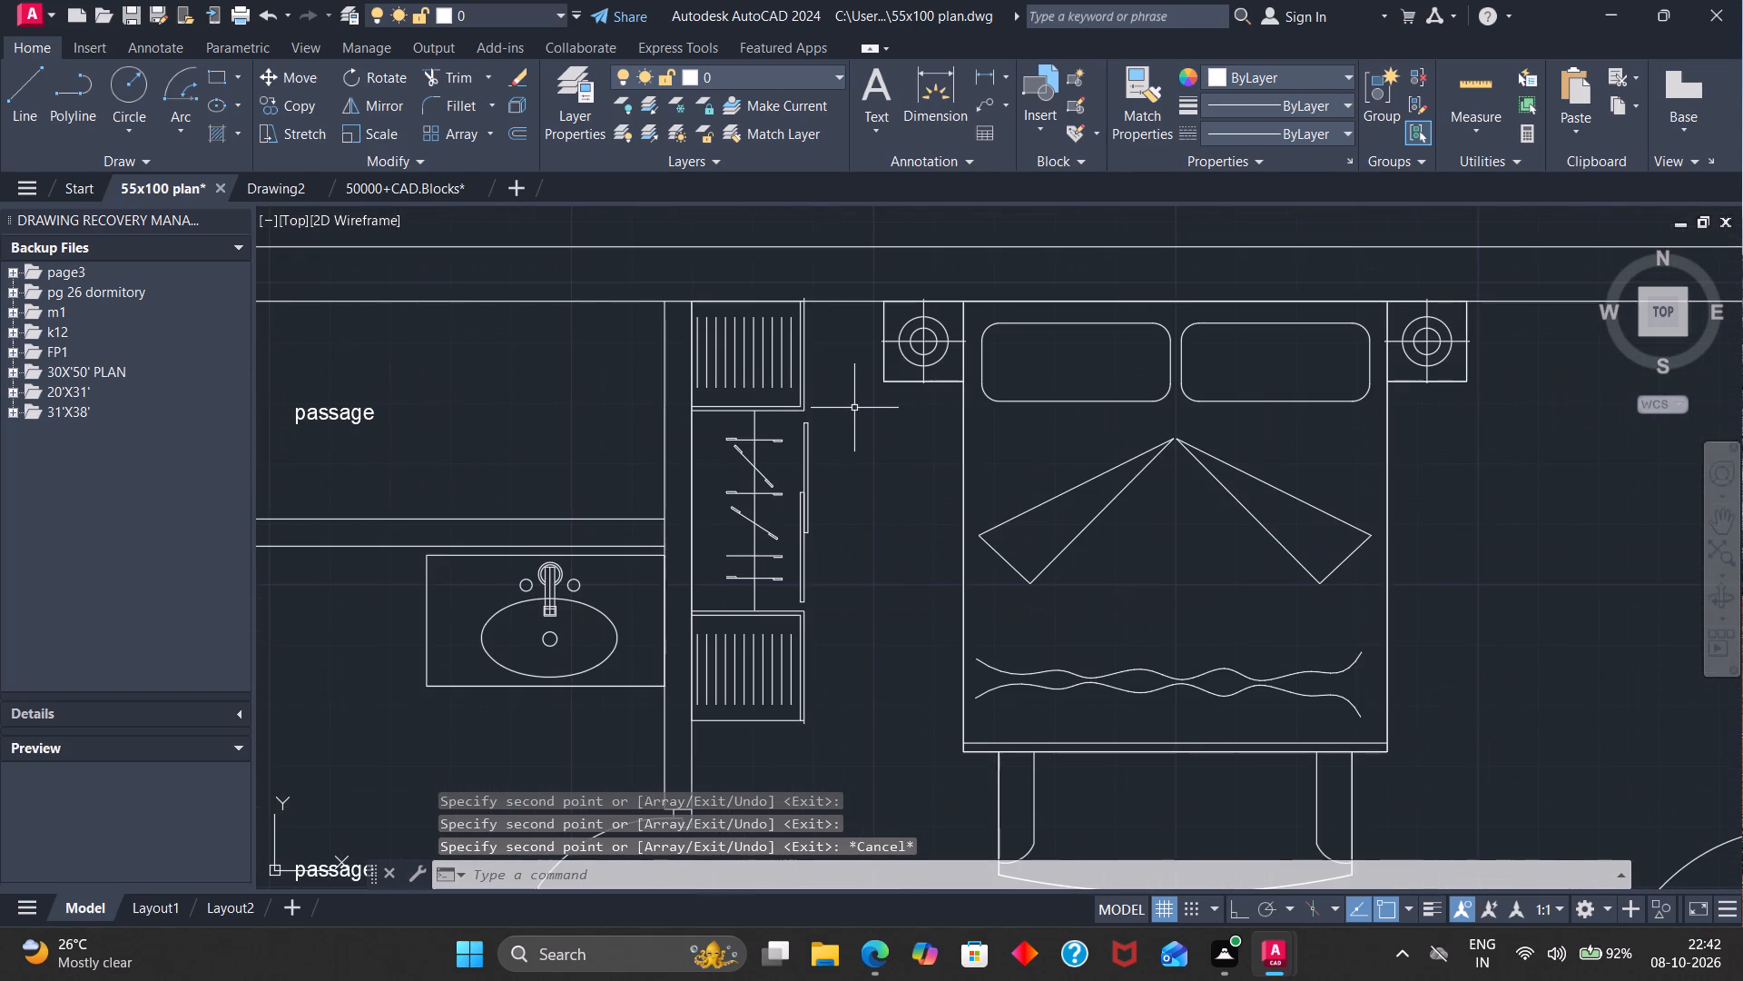
scroll(797, 426, down, 2)
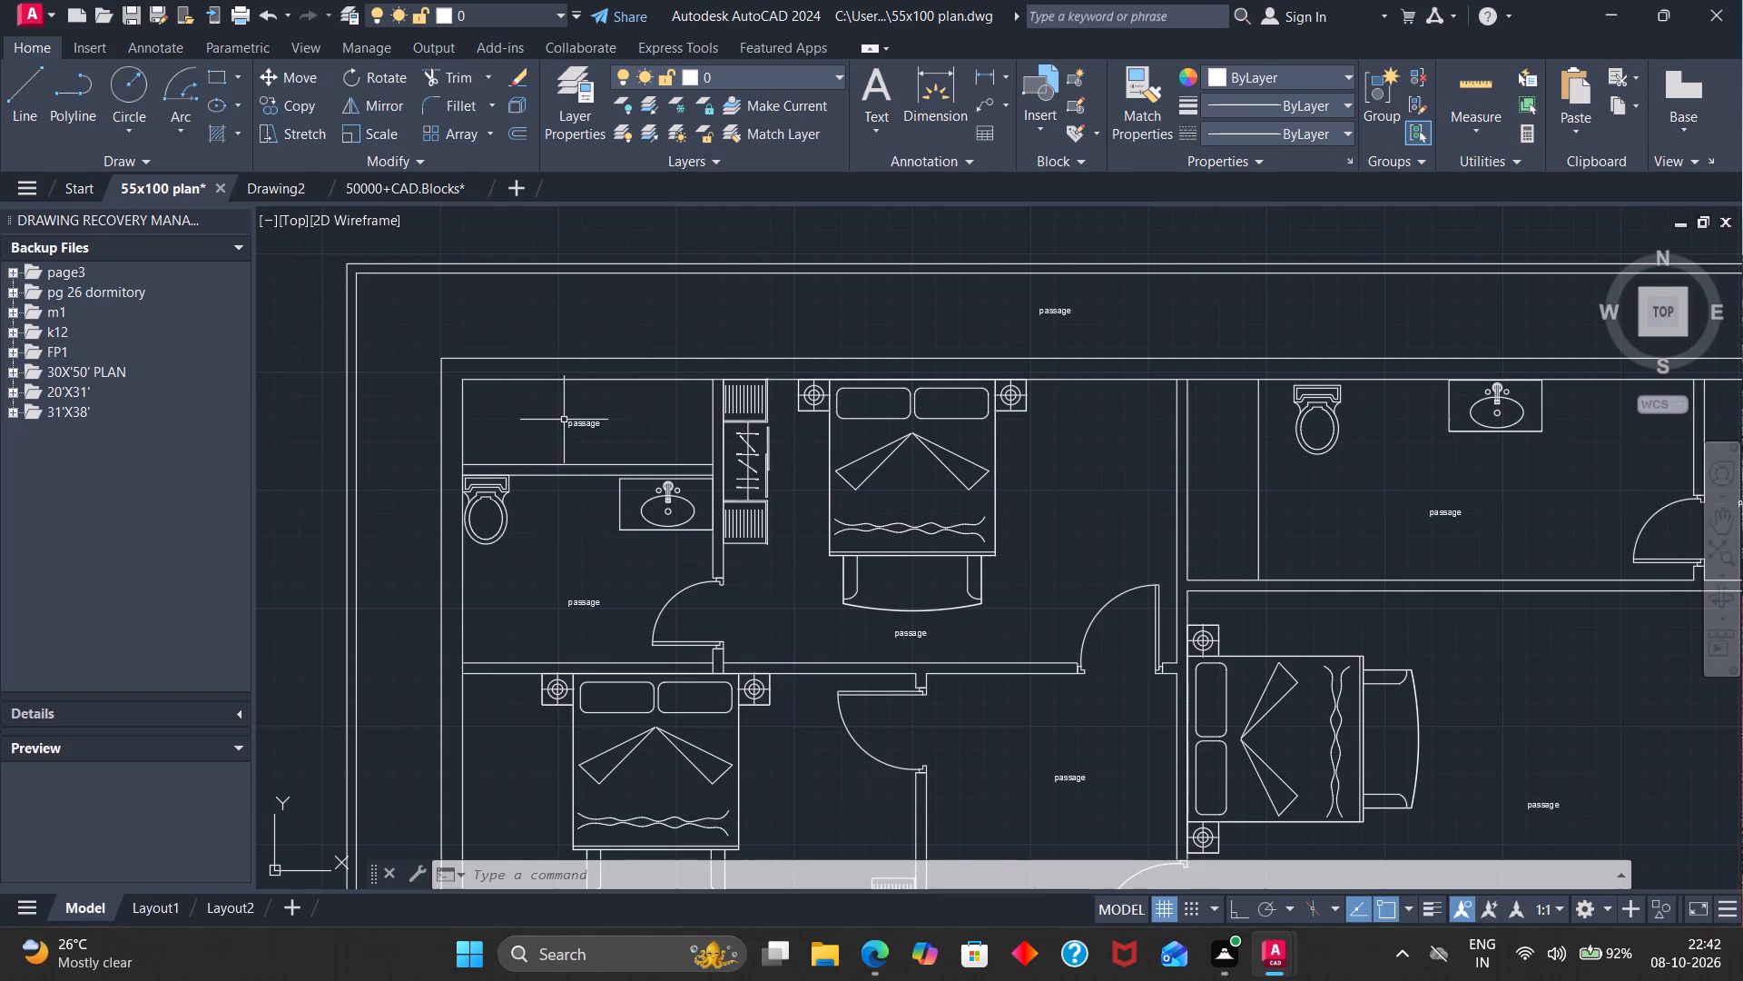
text(te)
key(Return)
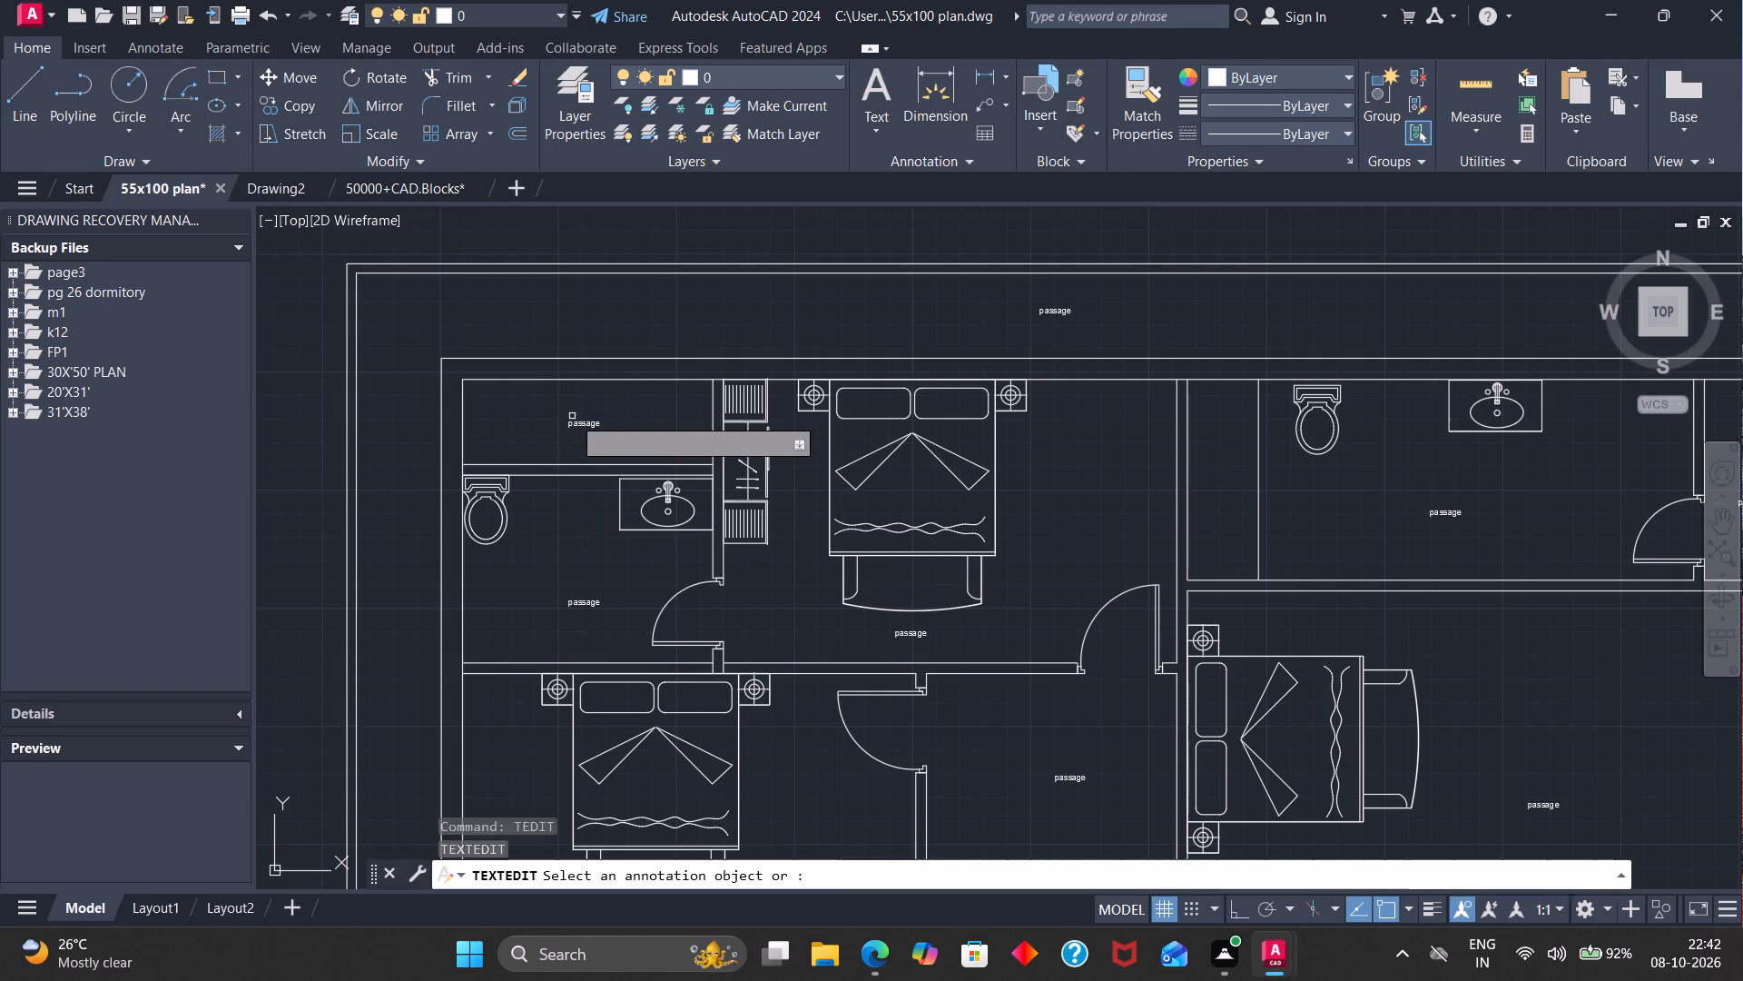
click(581, 418)
click(583, 420)
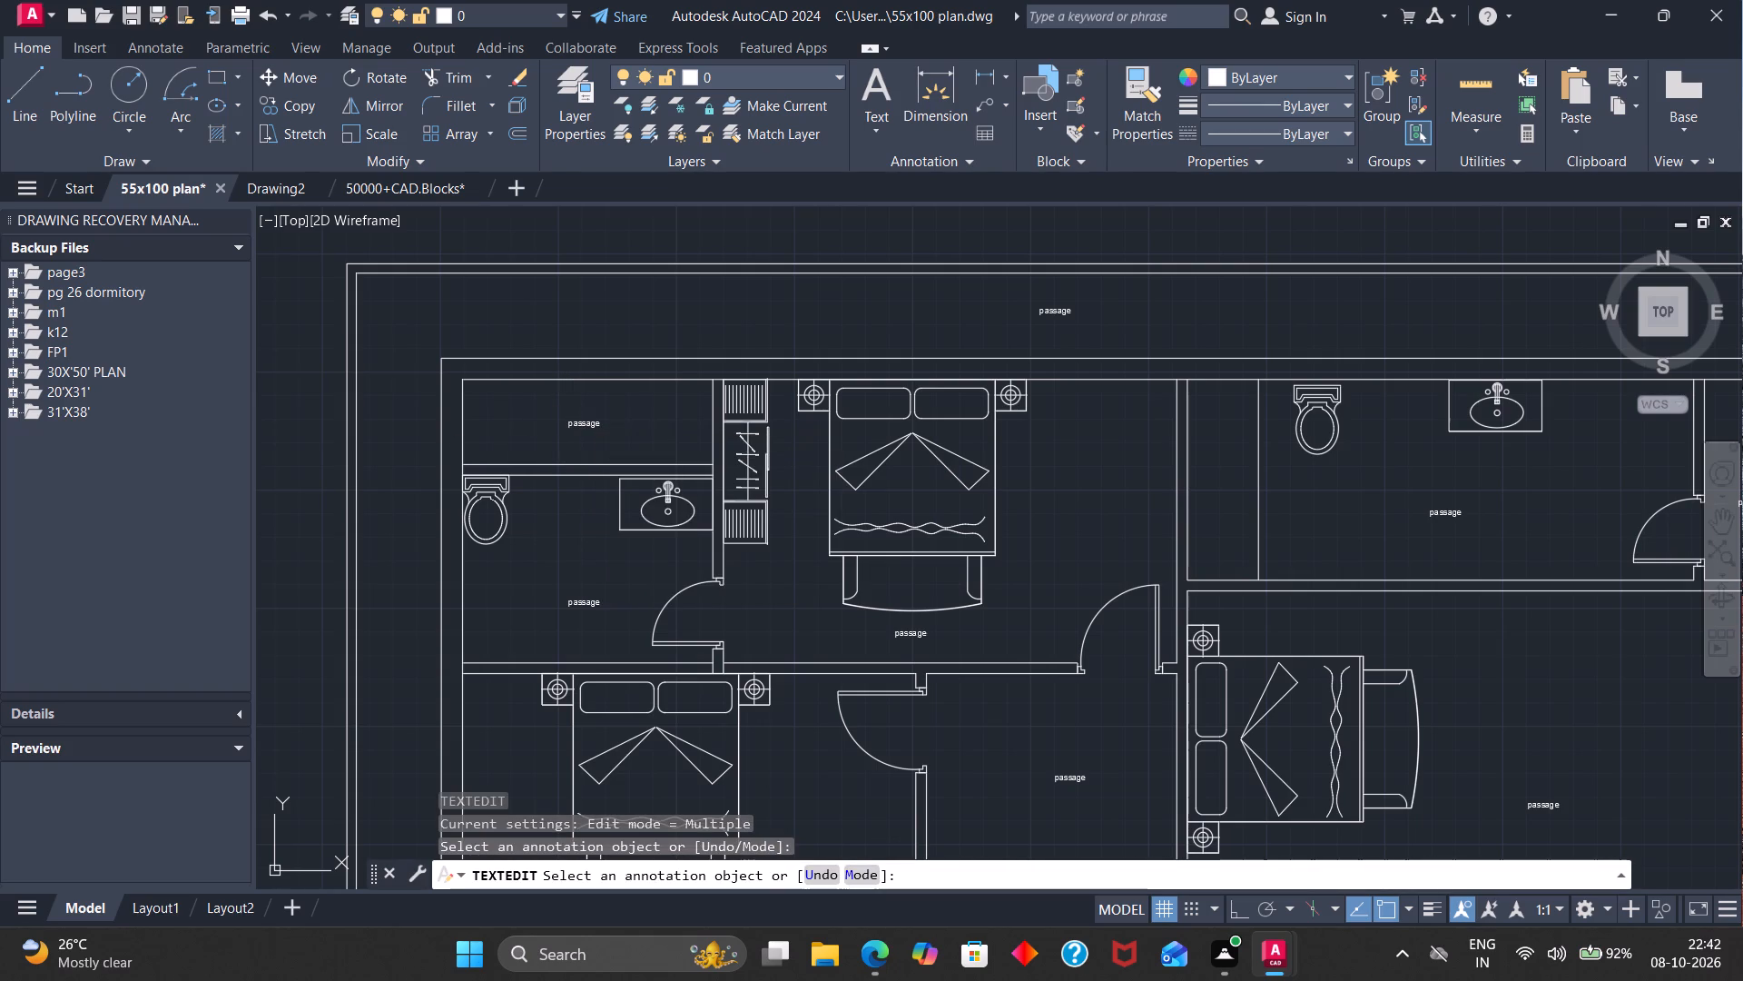
click(606, 426)
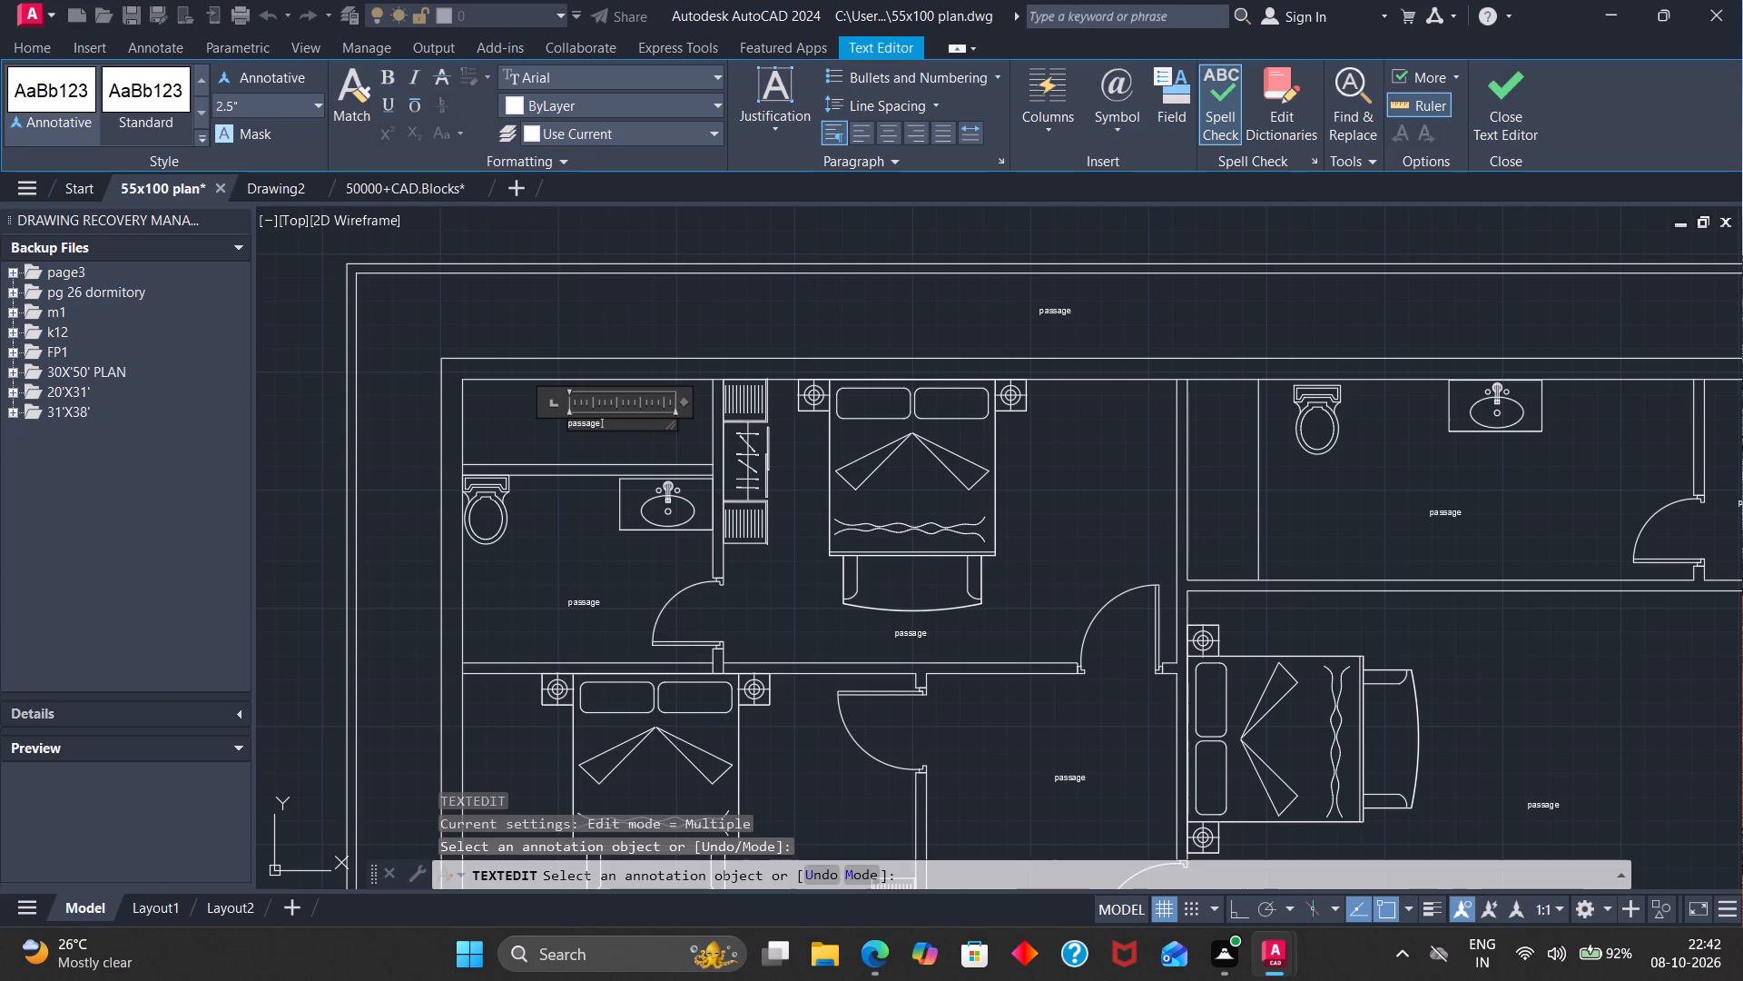
key(BackSpace)
key(BackSpace)
key(BackSpace)
key(BackSpace)
key(BackSpace)
key(BackSpace)
key(BackSpace)
key(BackSpace)
key(BackSpace)
key(BackSpace)
key(BackSpace)
key(BackSpace)
key(BackSpace)
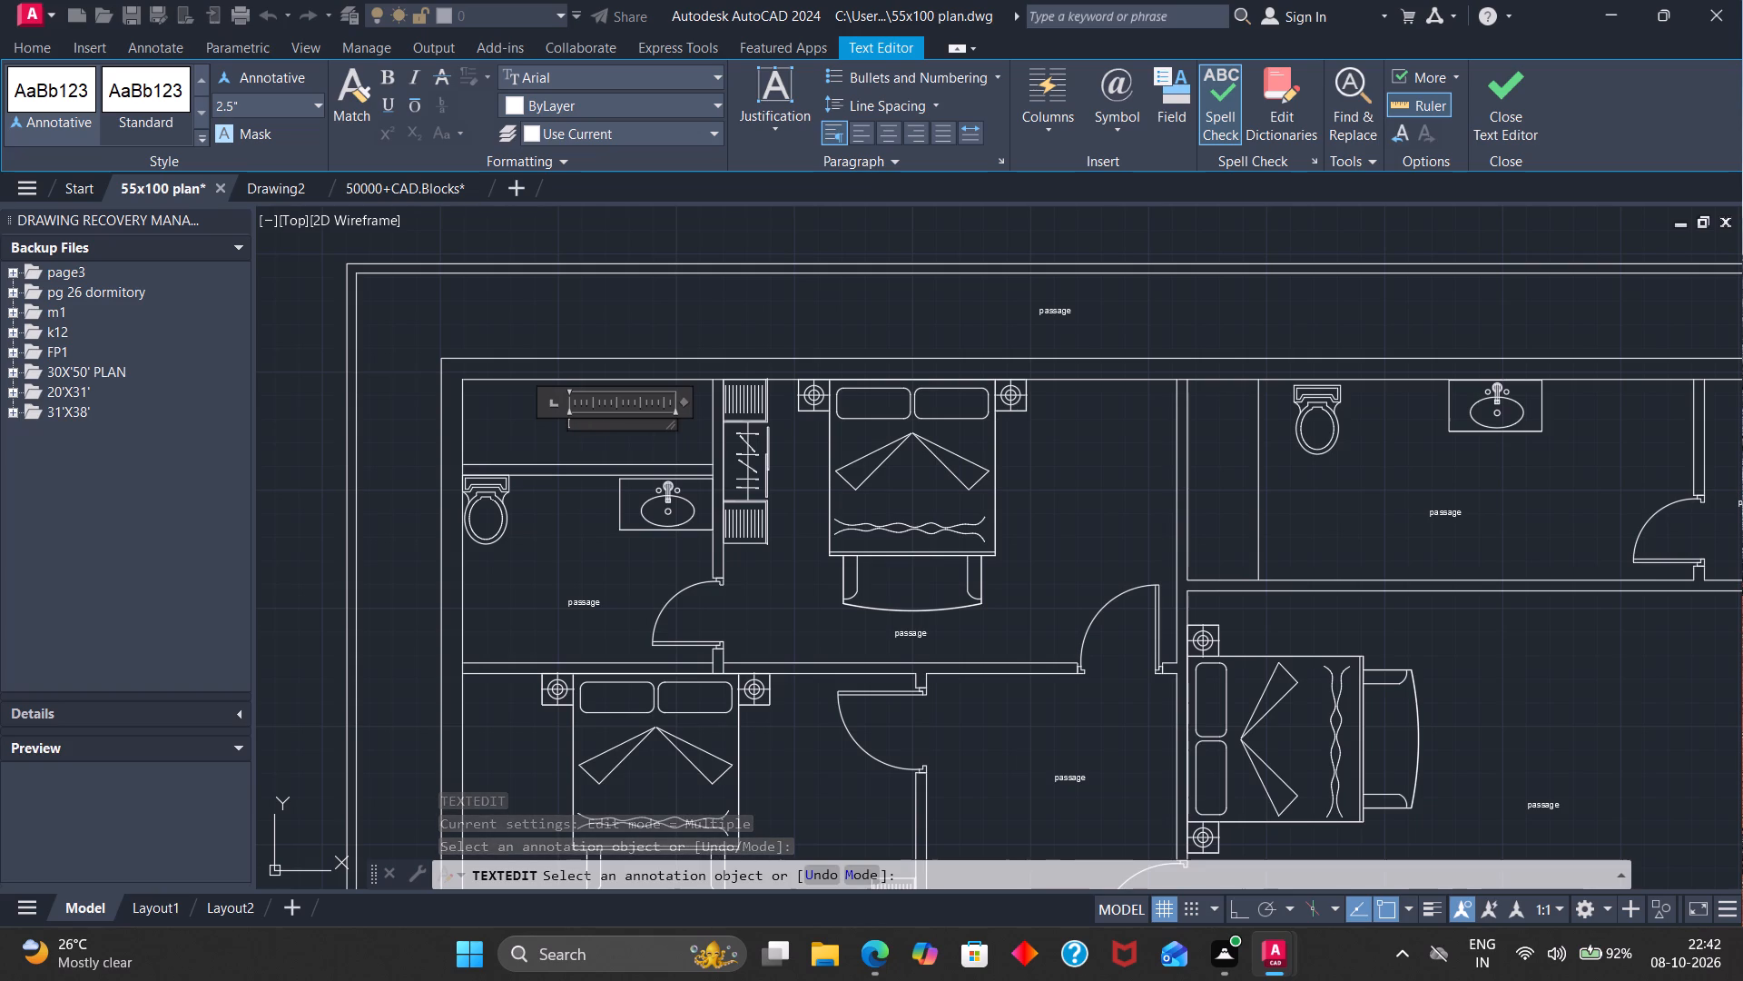
text(S.H)
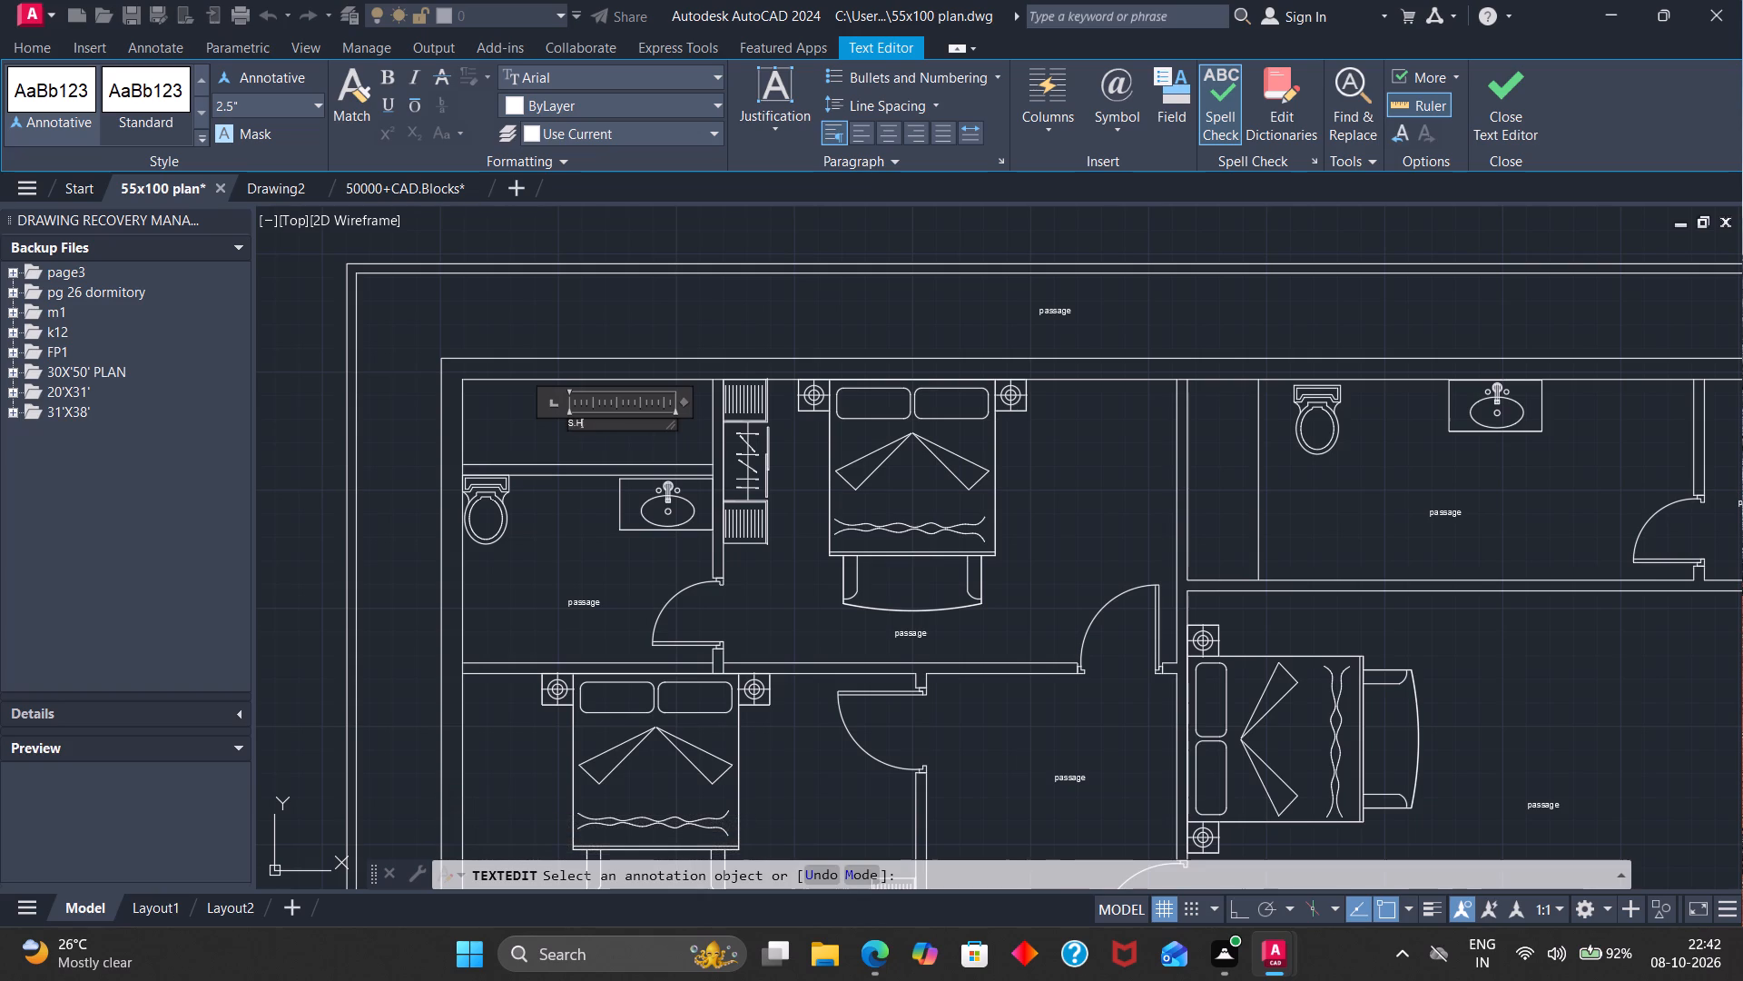
Change the "passage" label in the top-left bathroom, below the toilet and washbasin, to "D/BATH".
click(602, 596)
click(594, 604)
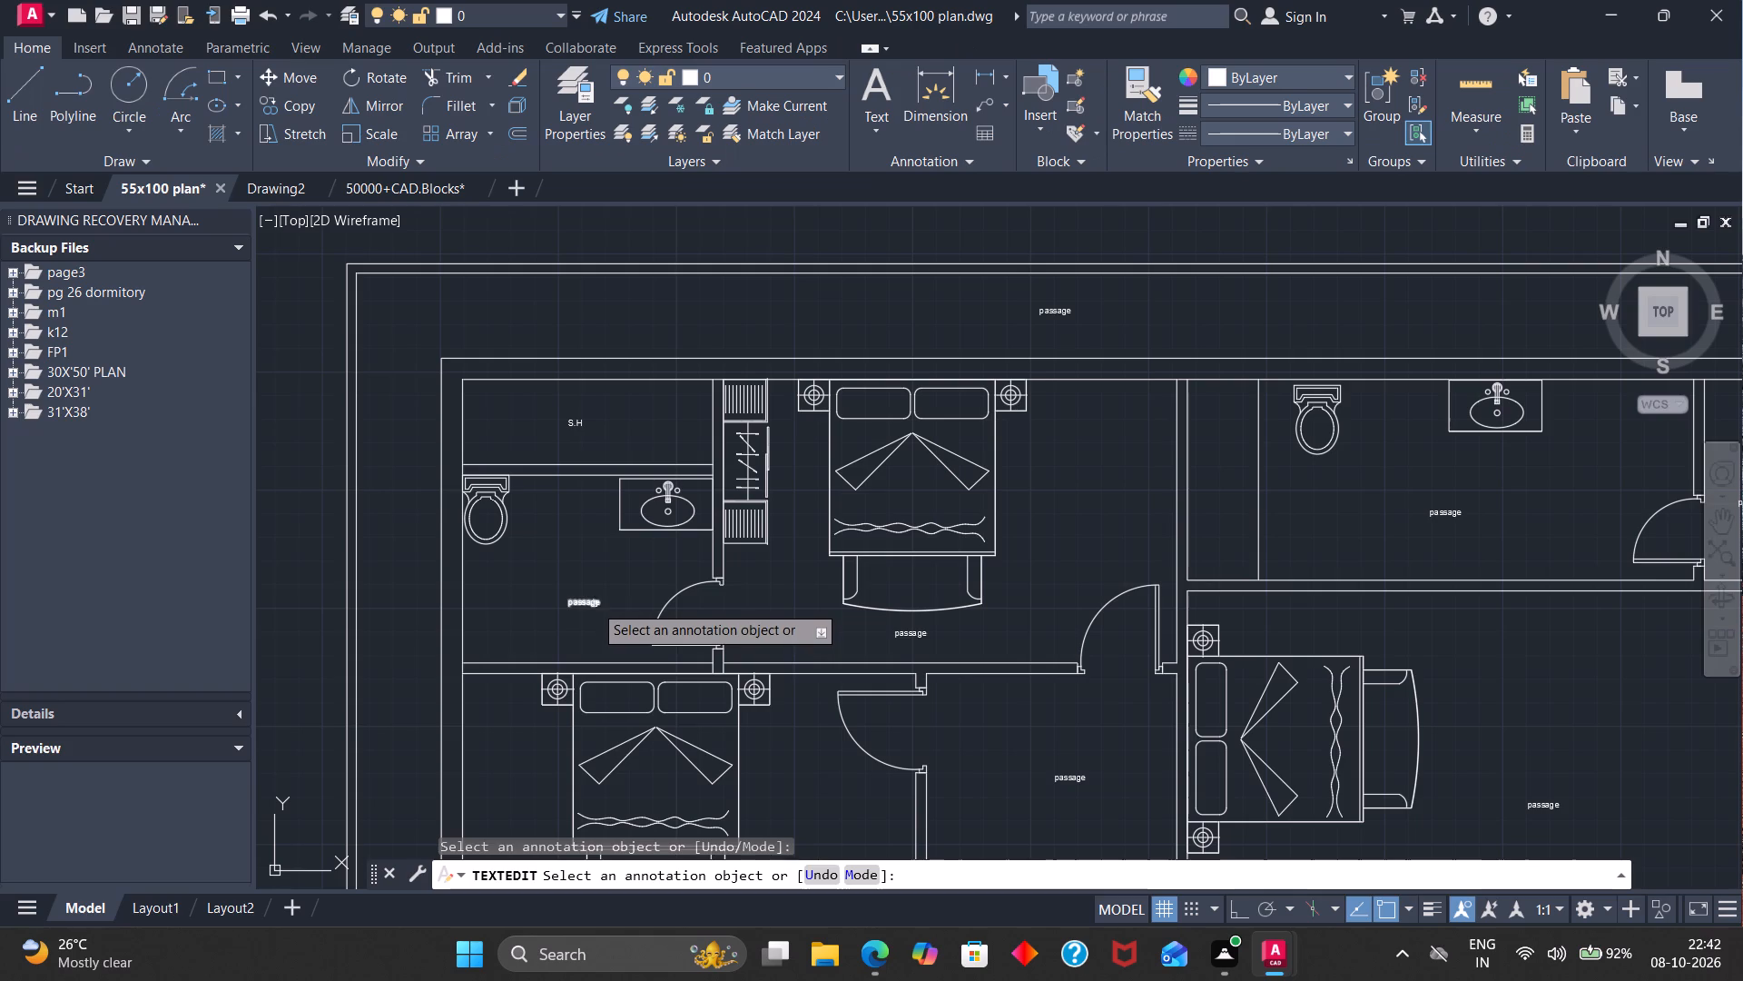
click(600, 602)
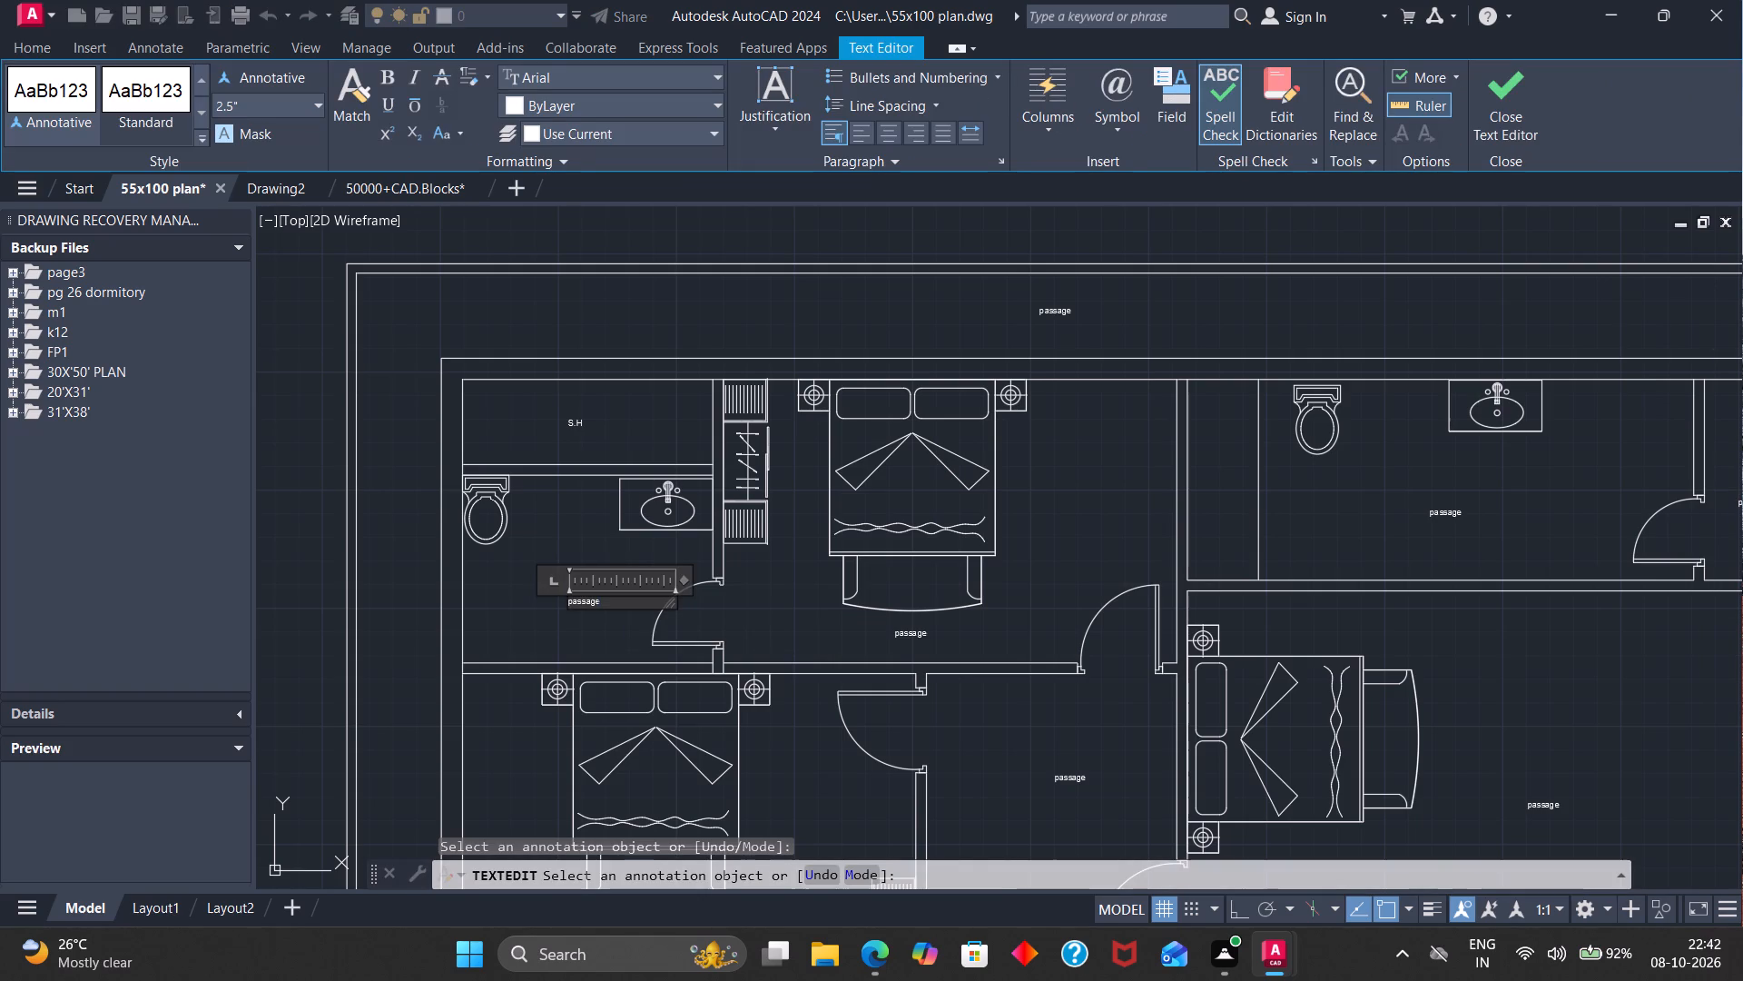
click(610, 602)
key(BackSpace)
key(BackSpace)
key(BackSpace)
key(BackSpace)
key(BackSpace)
key(BackSpace)
key(BackSpace)
key(BackSpace)
key(BackSpace)
key(BackSpace)
key(BackSpace)
key(BackSpace)
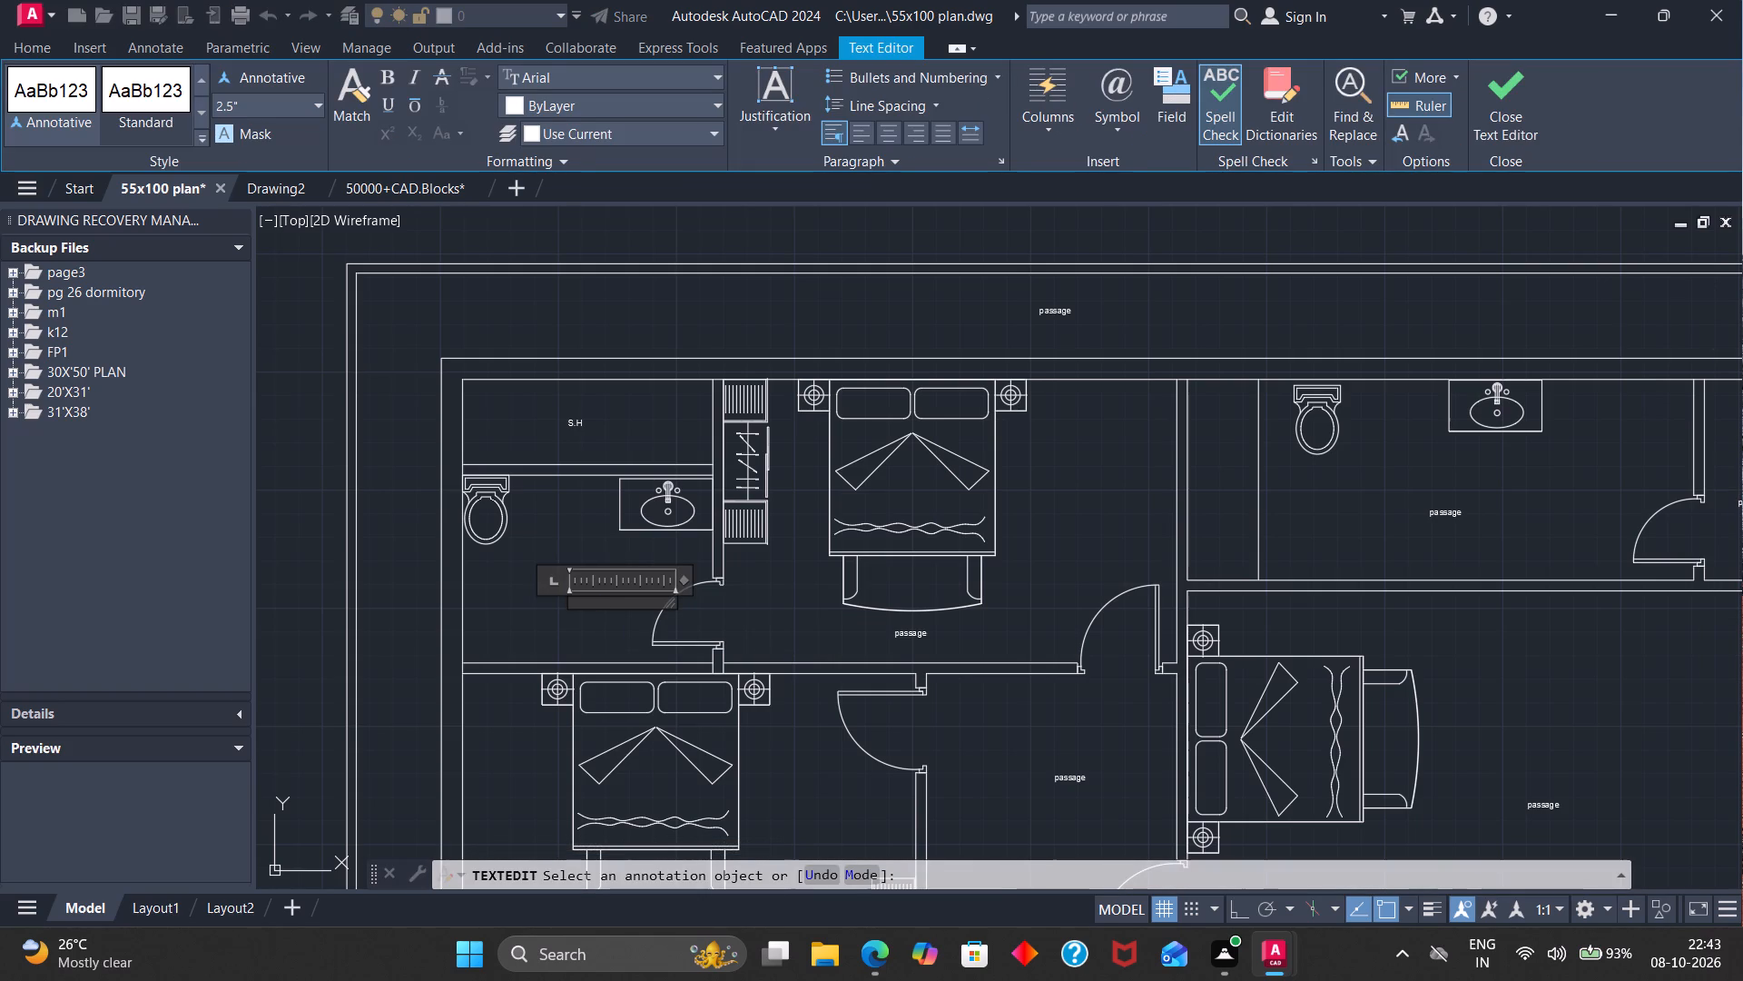
key(d)
key(slash)
text(BATH)
Change the "passage" label below the bed in the top bedroom to "MASTER BED ROOM" on two lines, enlarging the text frame to fit.
click(925, 632)
click(917, 631)
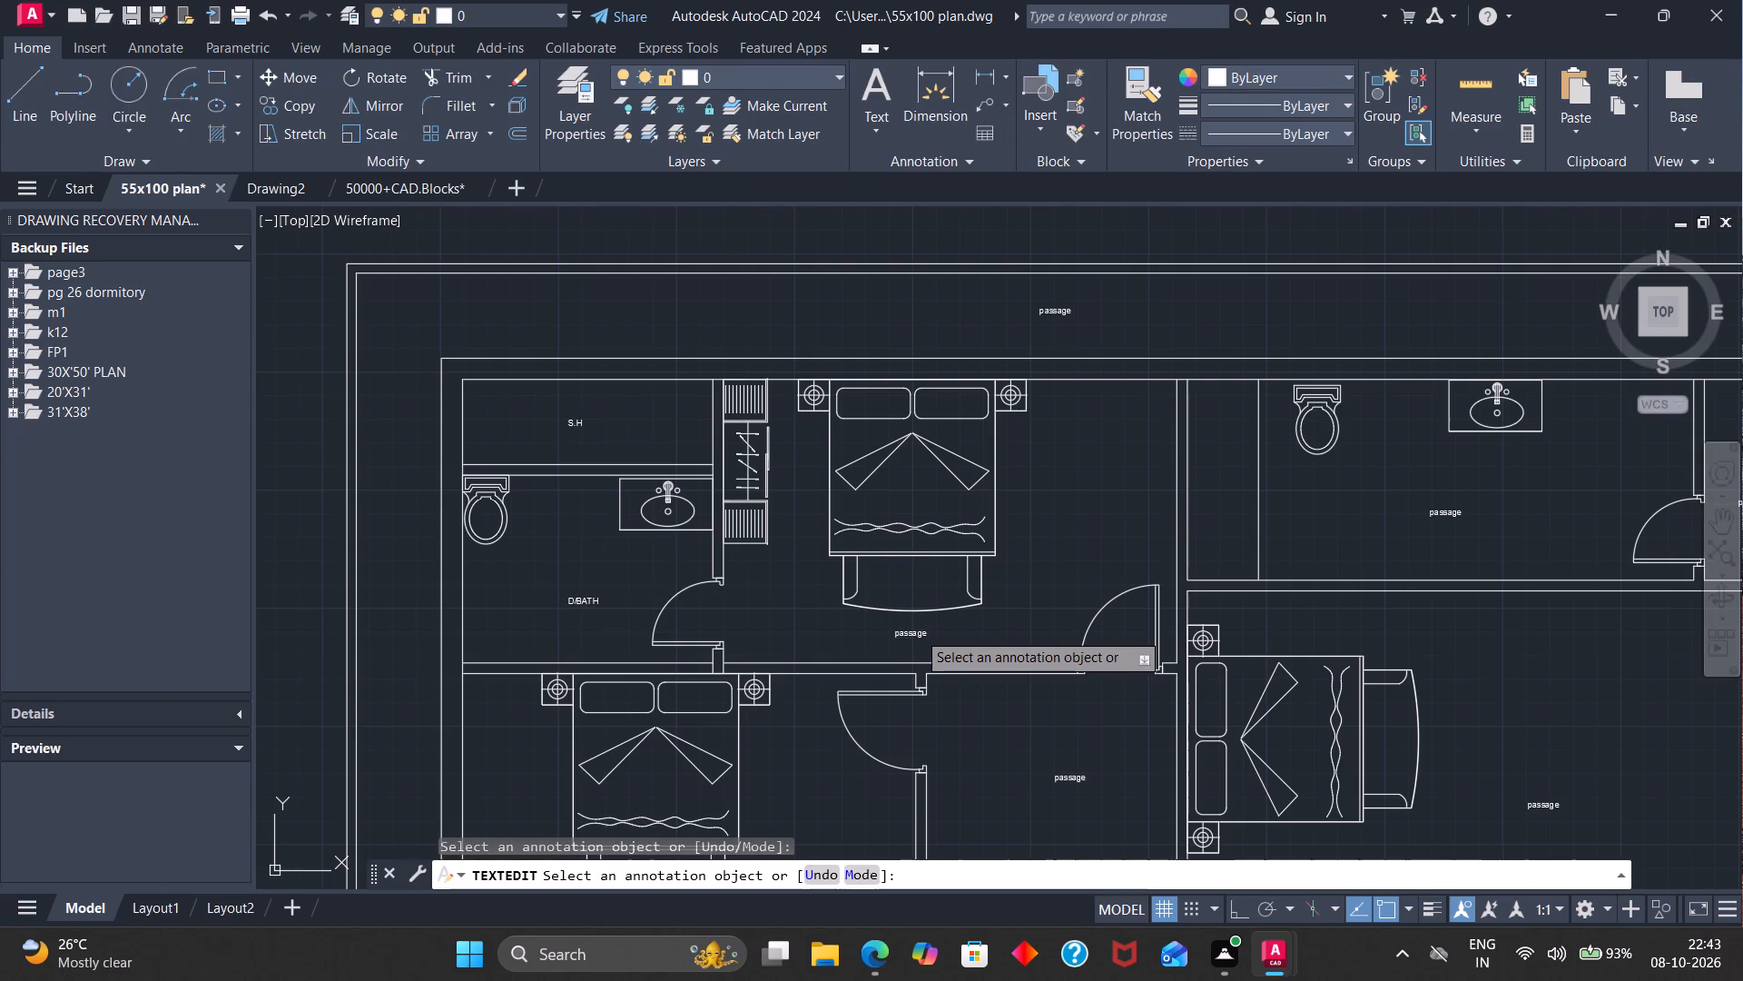
click(932, 639)
scroll(935, 637, up, 2)
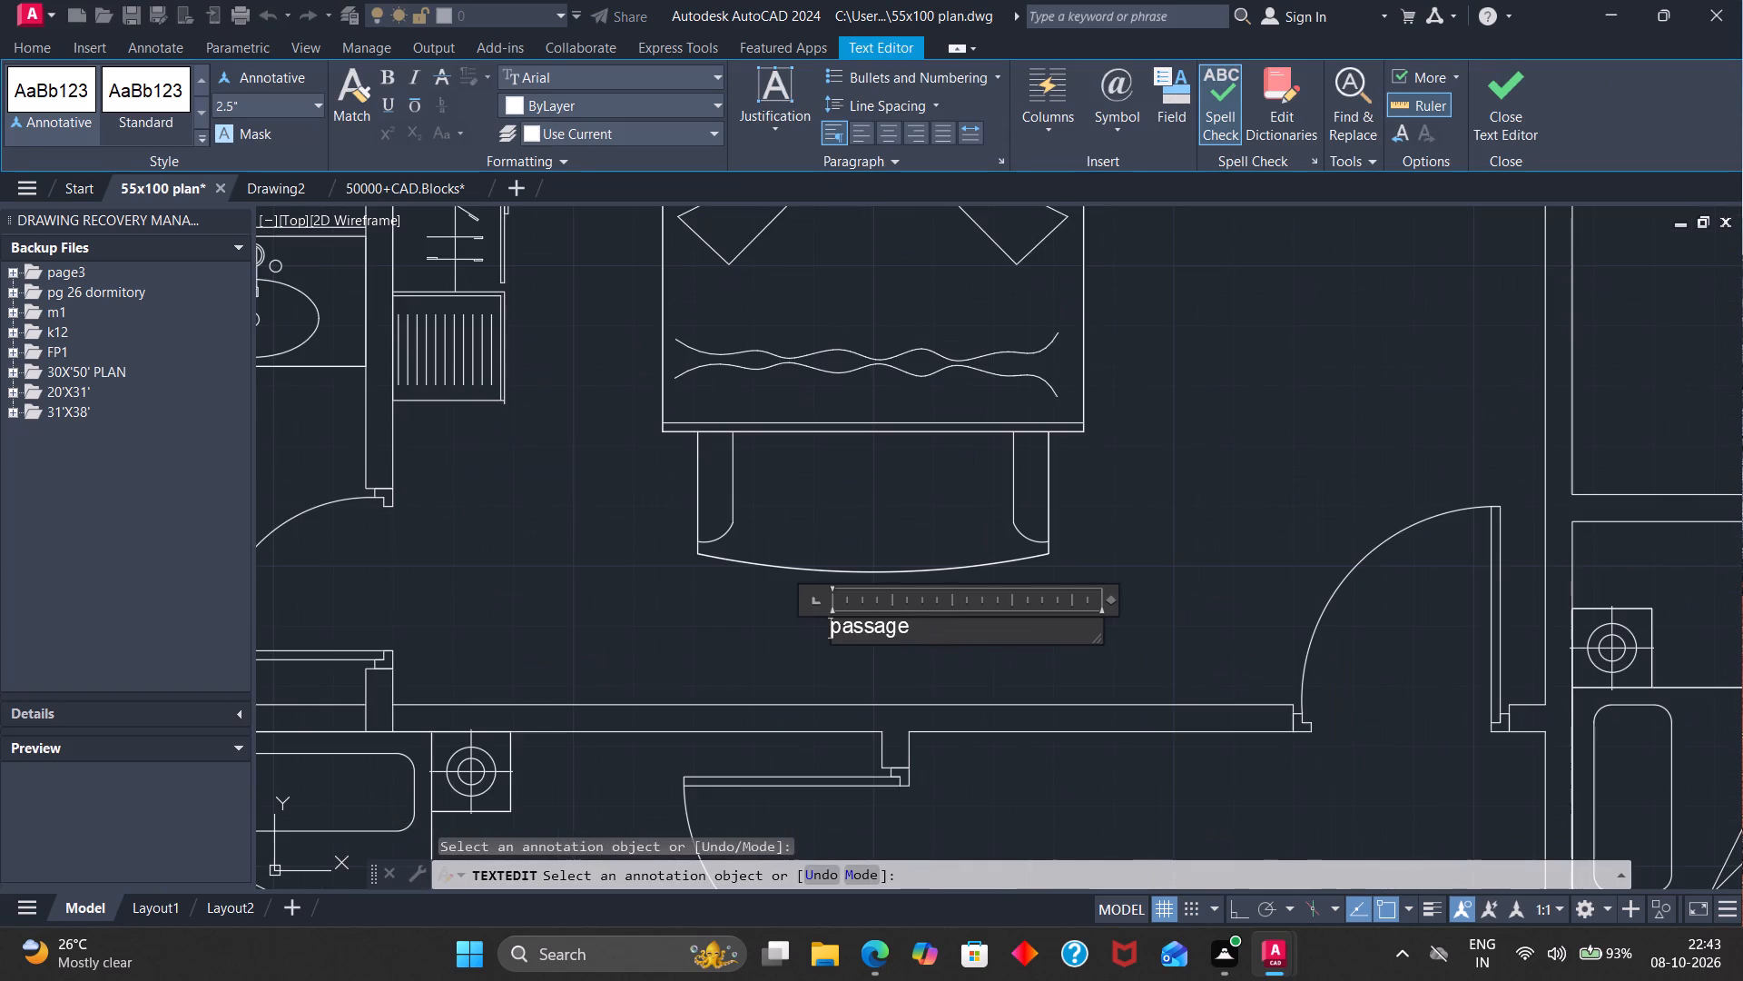
click(931, 632)
key(BackSpace)
key(BackSpace)
key(BackSpace)
key(BackSpace)
key(BackSpace)
key(BackSpace)
key(BackSpace)
key(BackSpace)
key(BackSpace)
key(BackSpace)
key(BackSpace)
key(BackSpace)
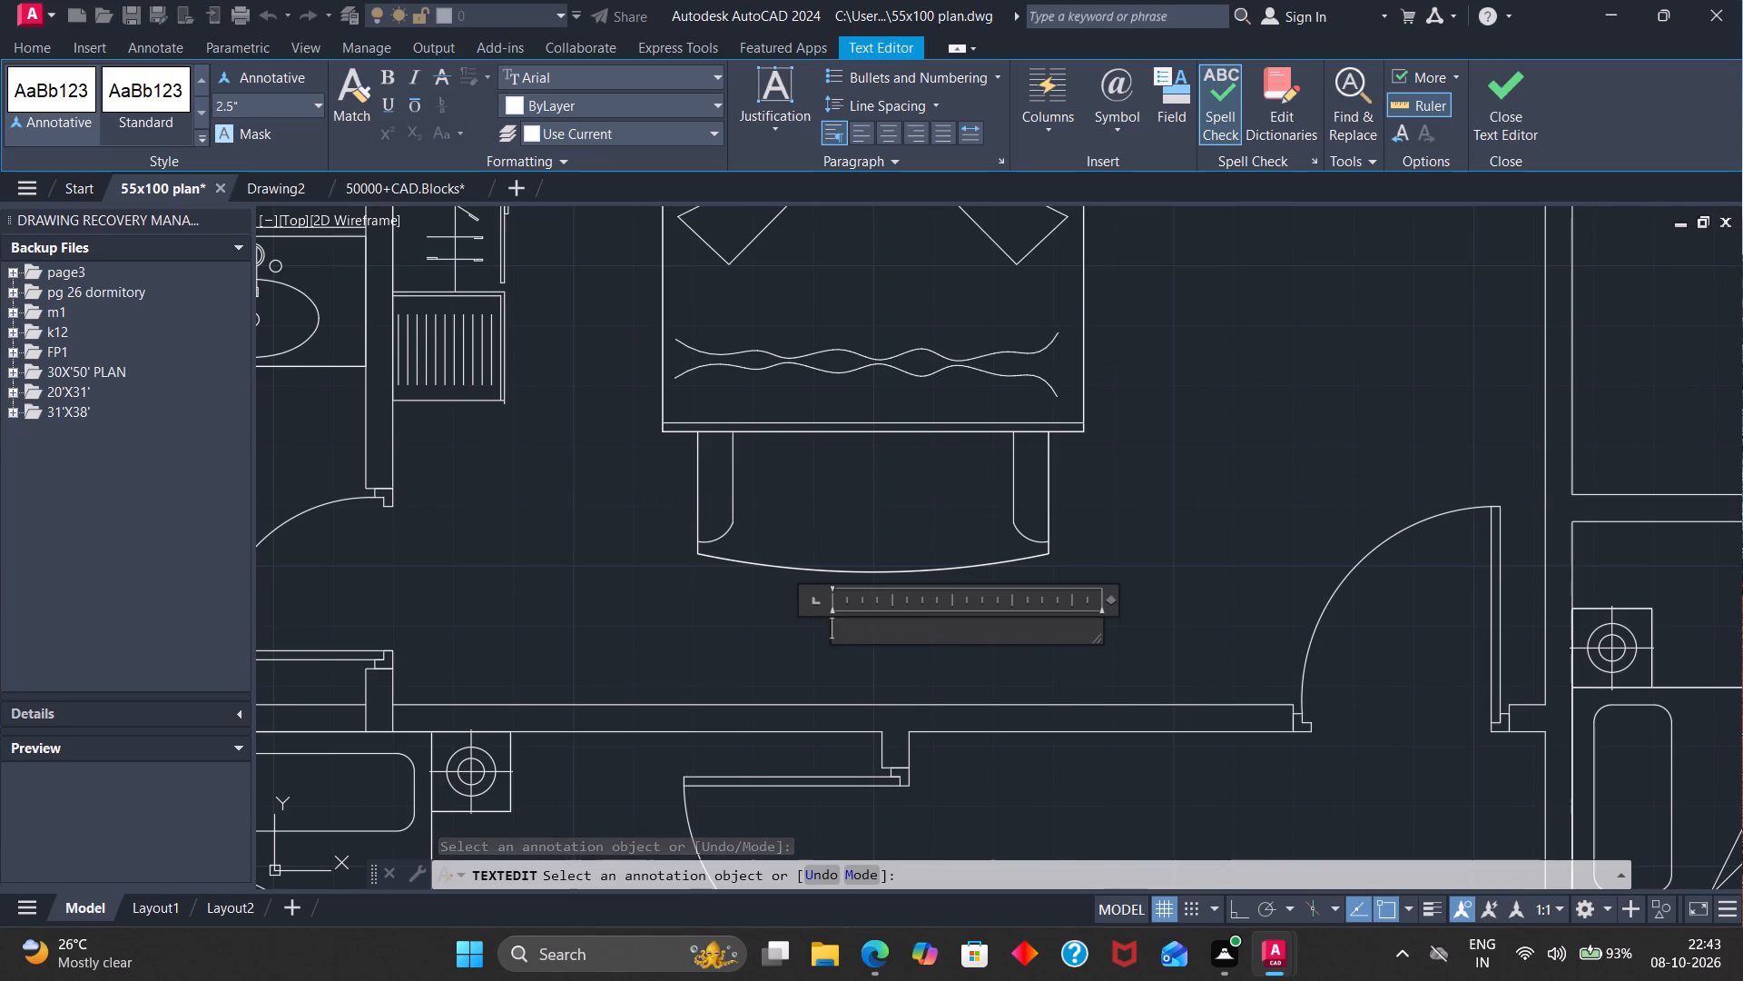
text(MASTER)
key(Return)
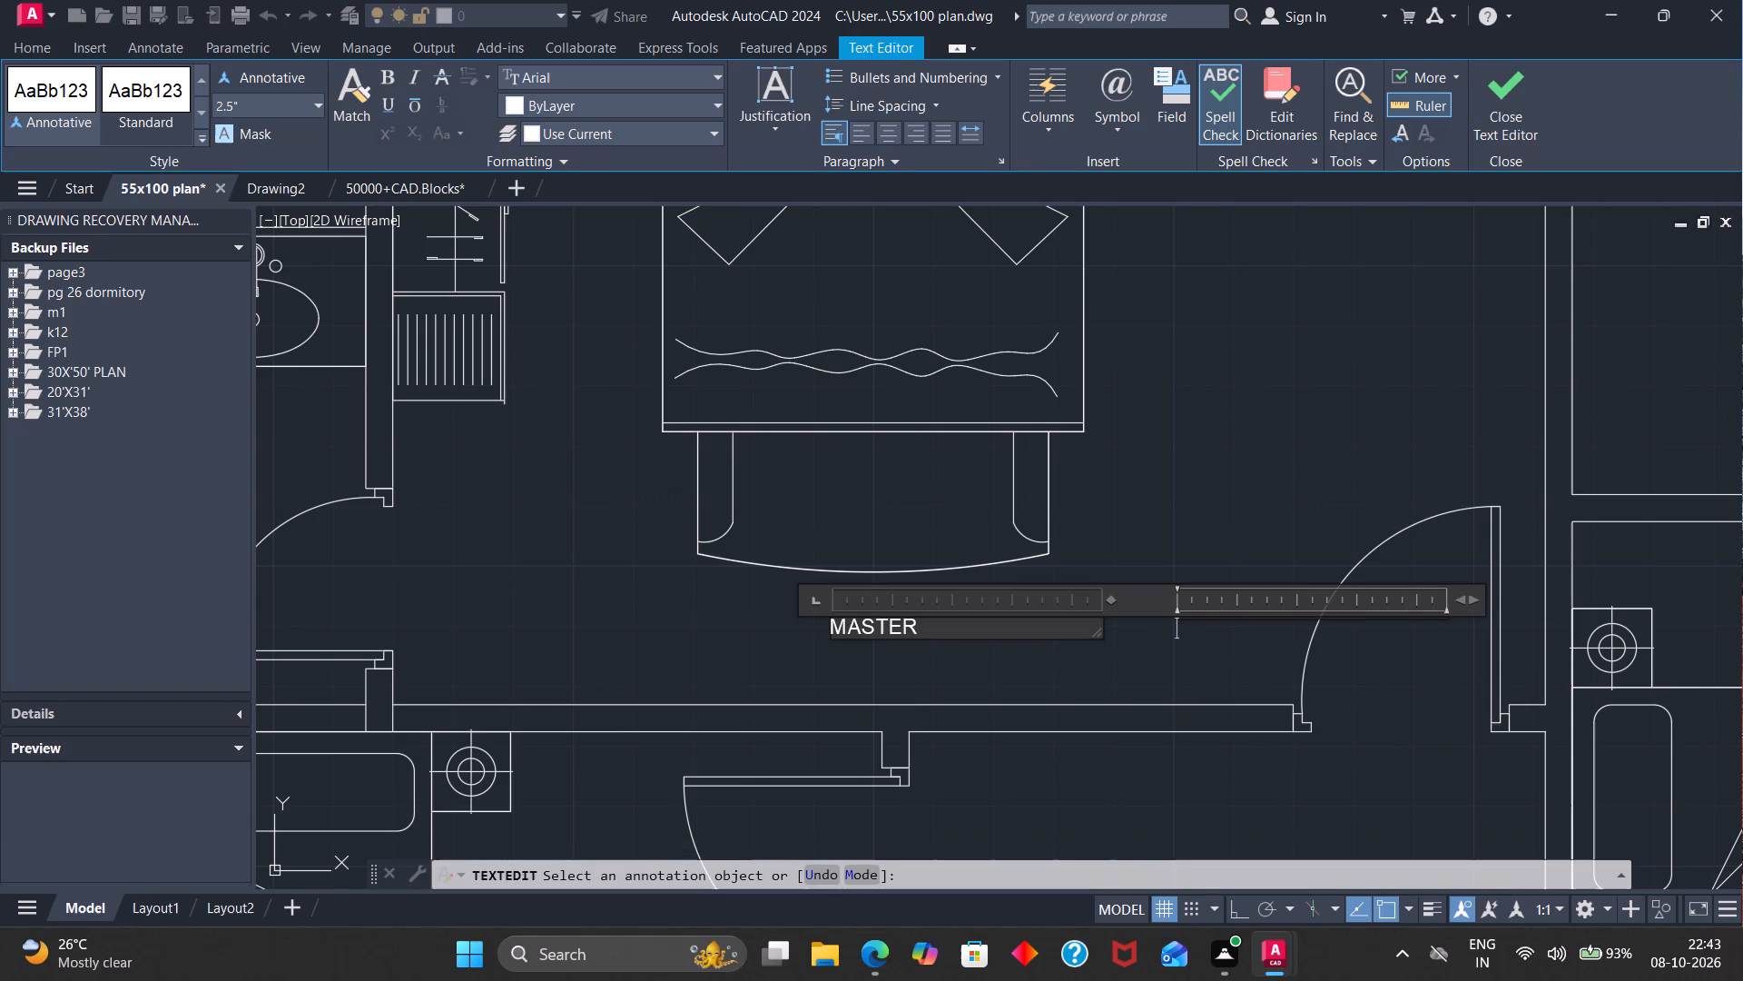
key(BackSpace)
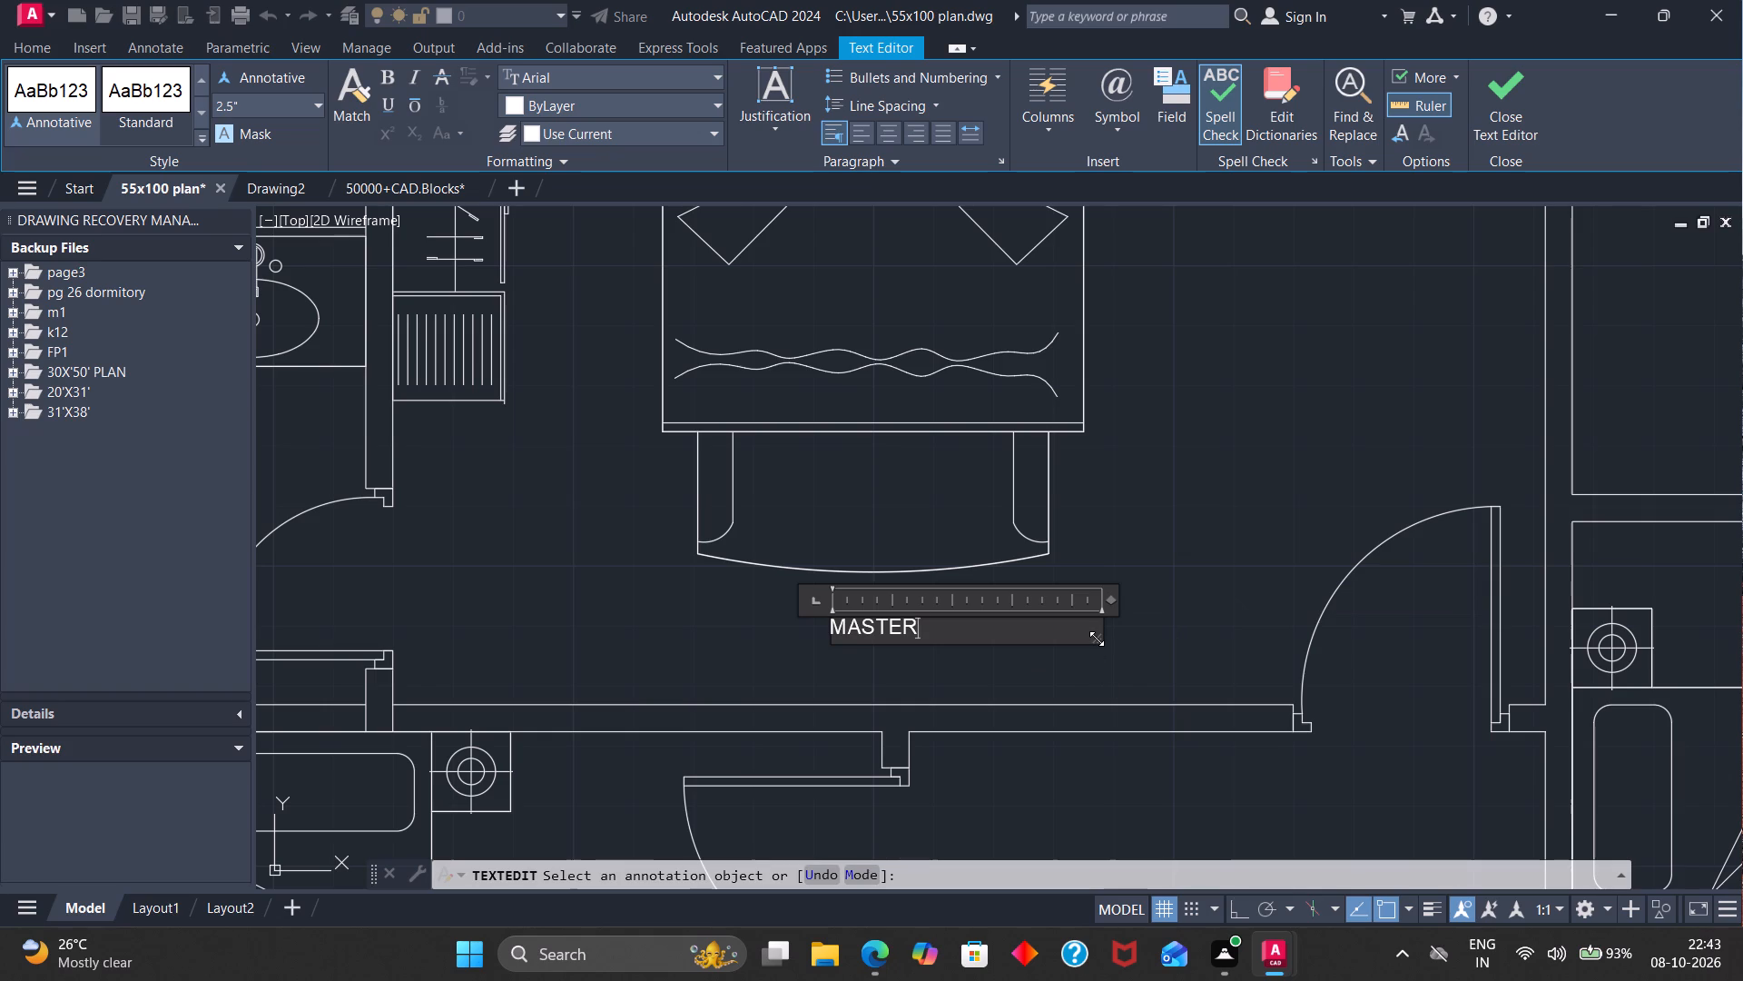
drag(1097, 639, 1082, 695)
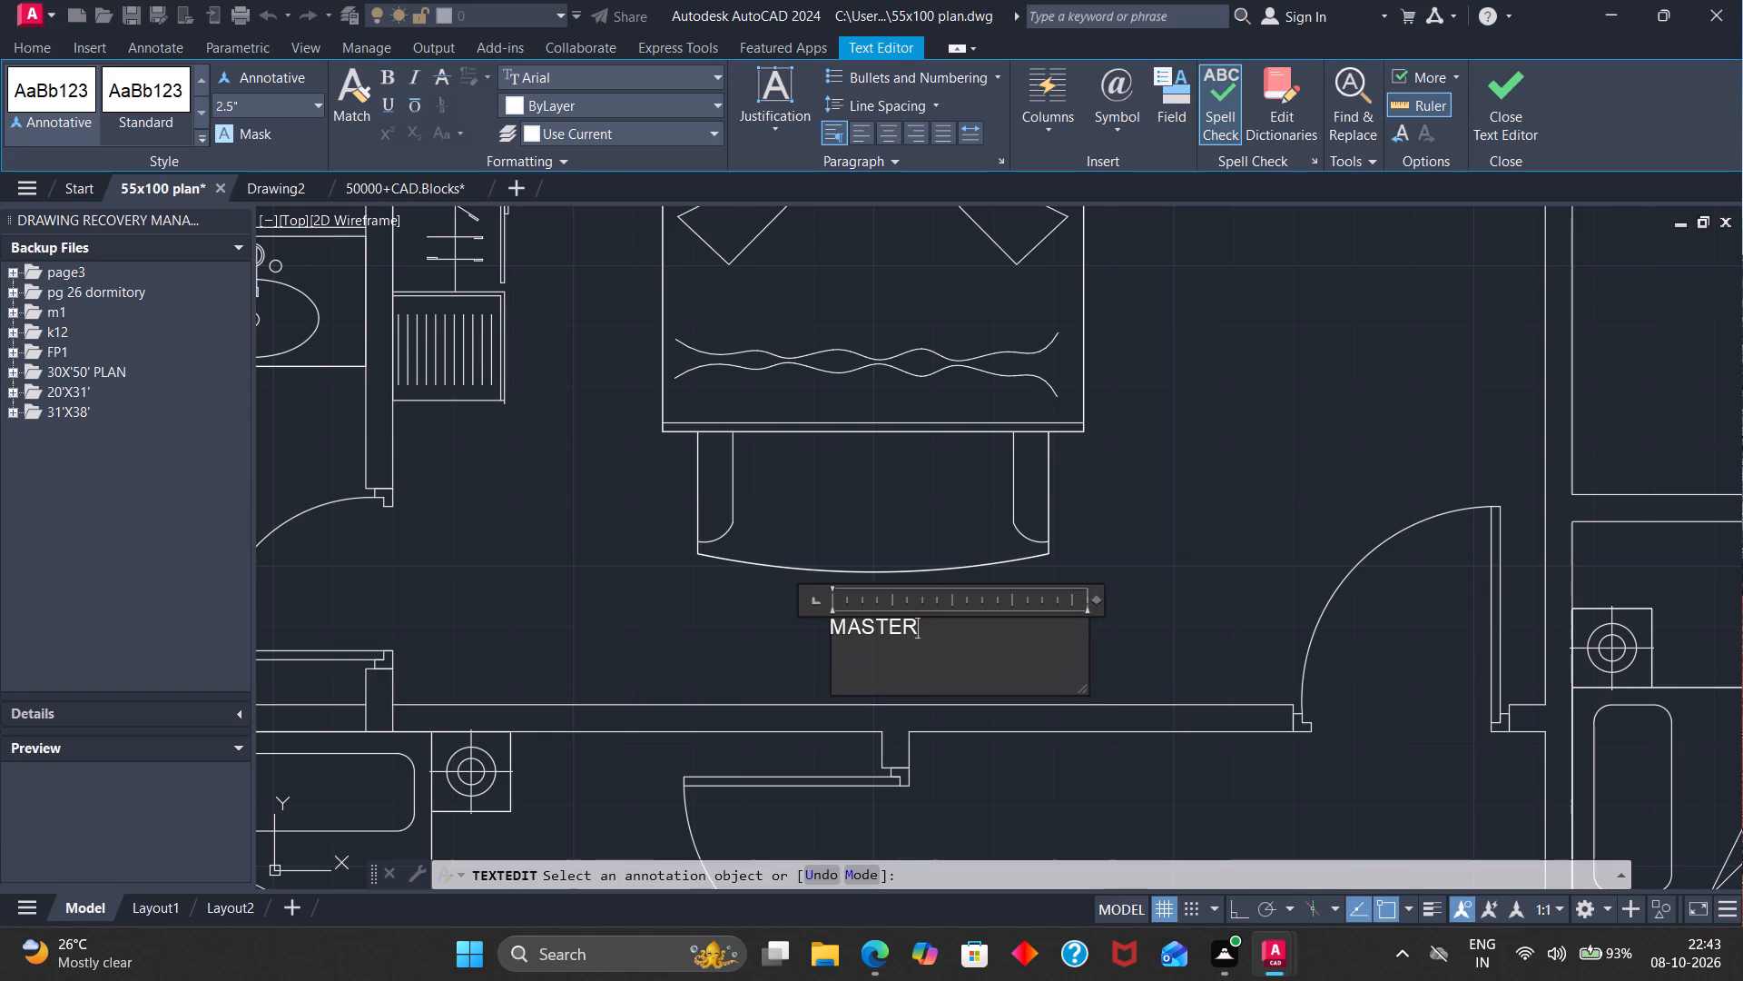
key(Return)
text(BED R)
text(OOM)
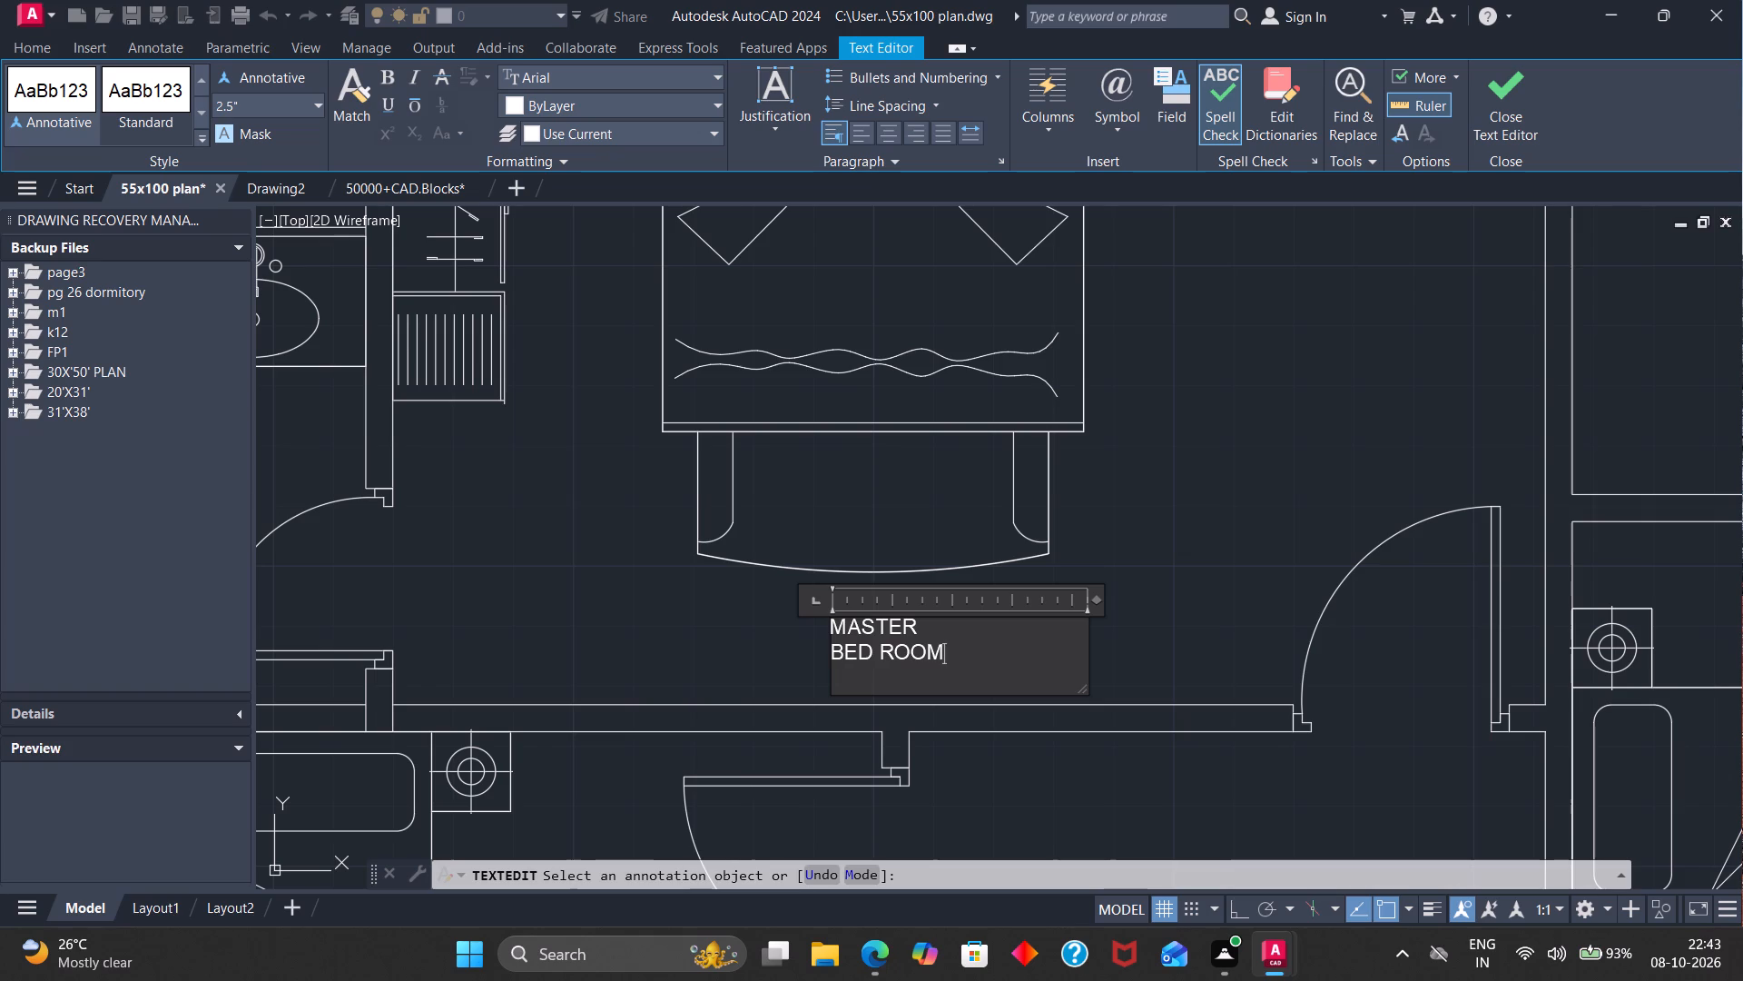
Change the "passage" label in the top-right bathroom, below the washbasin, to "D/BATH".
scroll(1360, 439, down, 2)
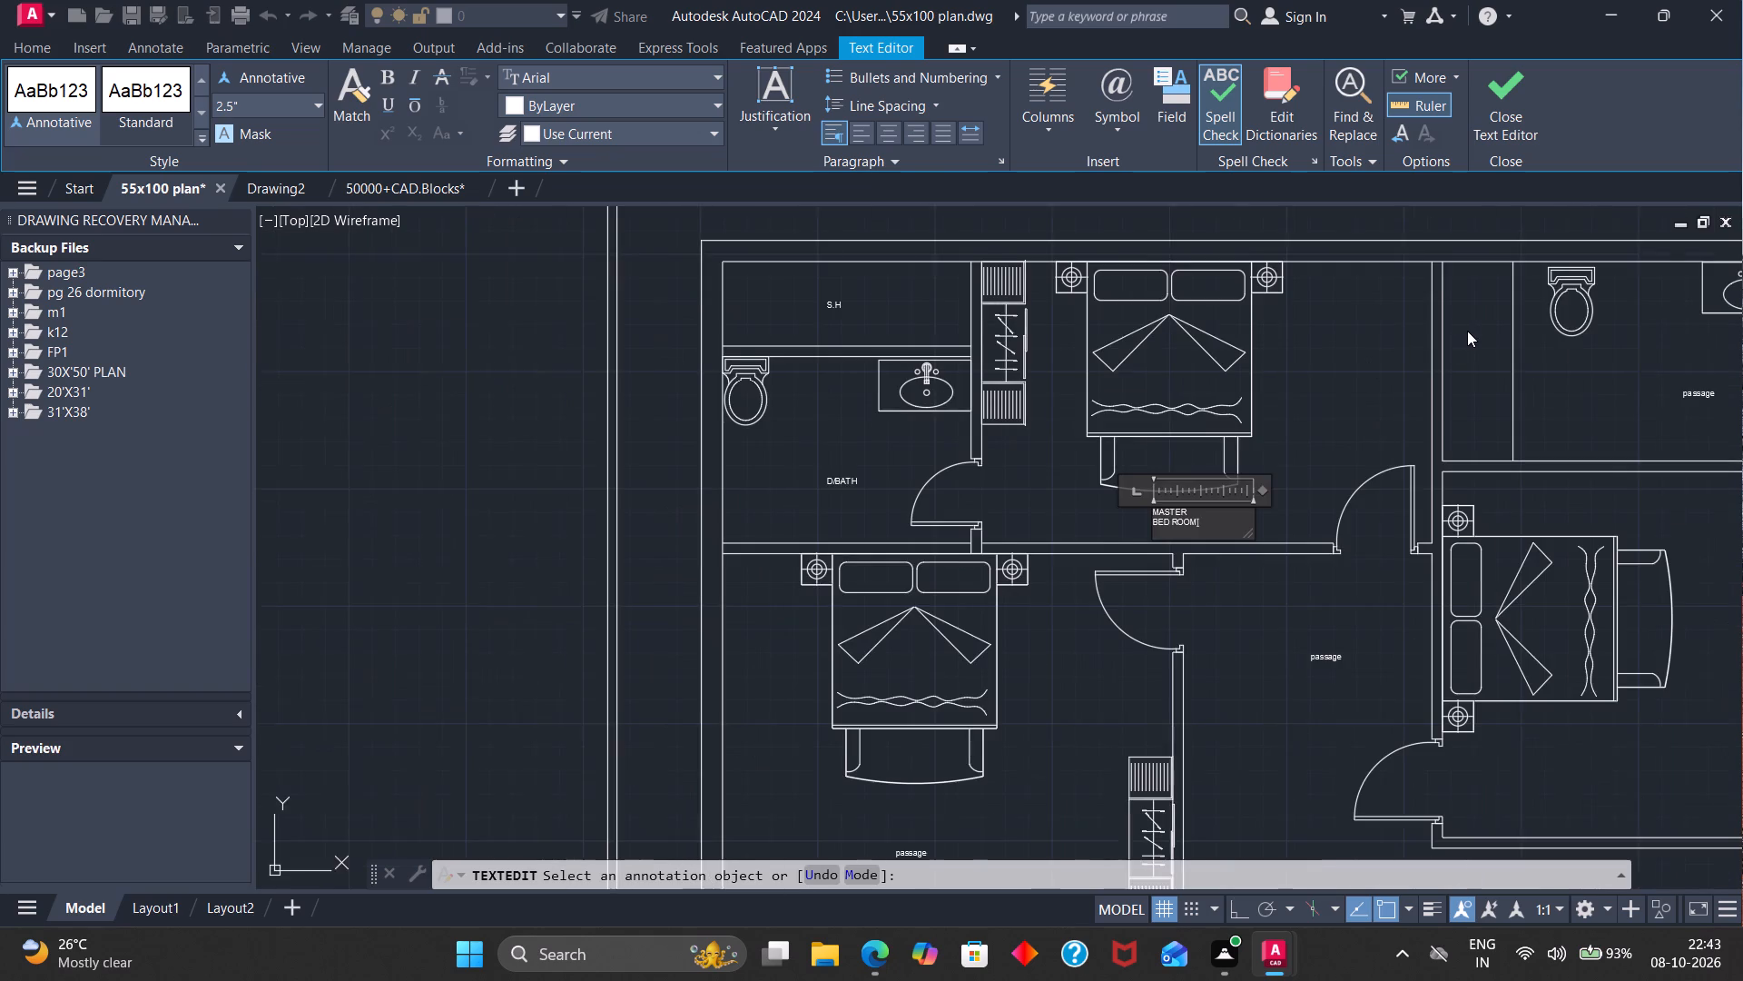
scroll(1469, 334, down, 1)
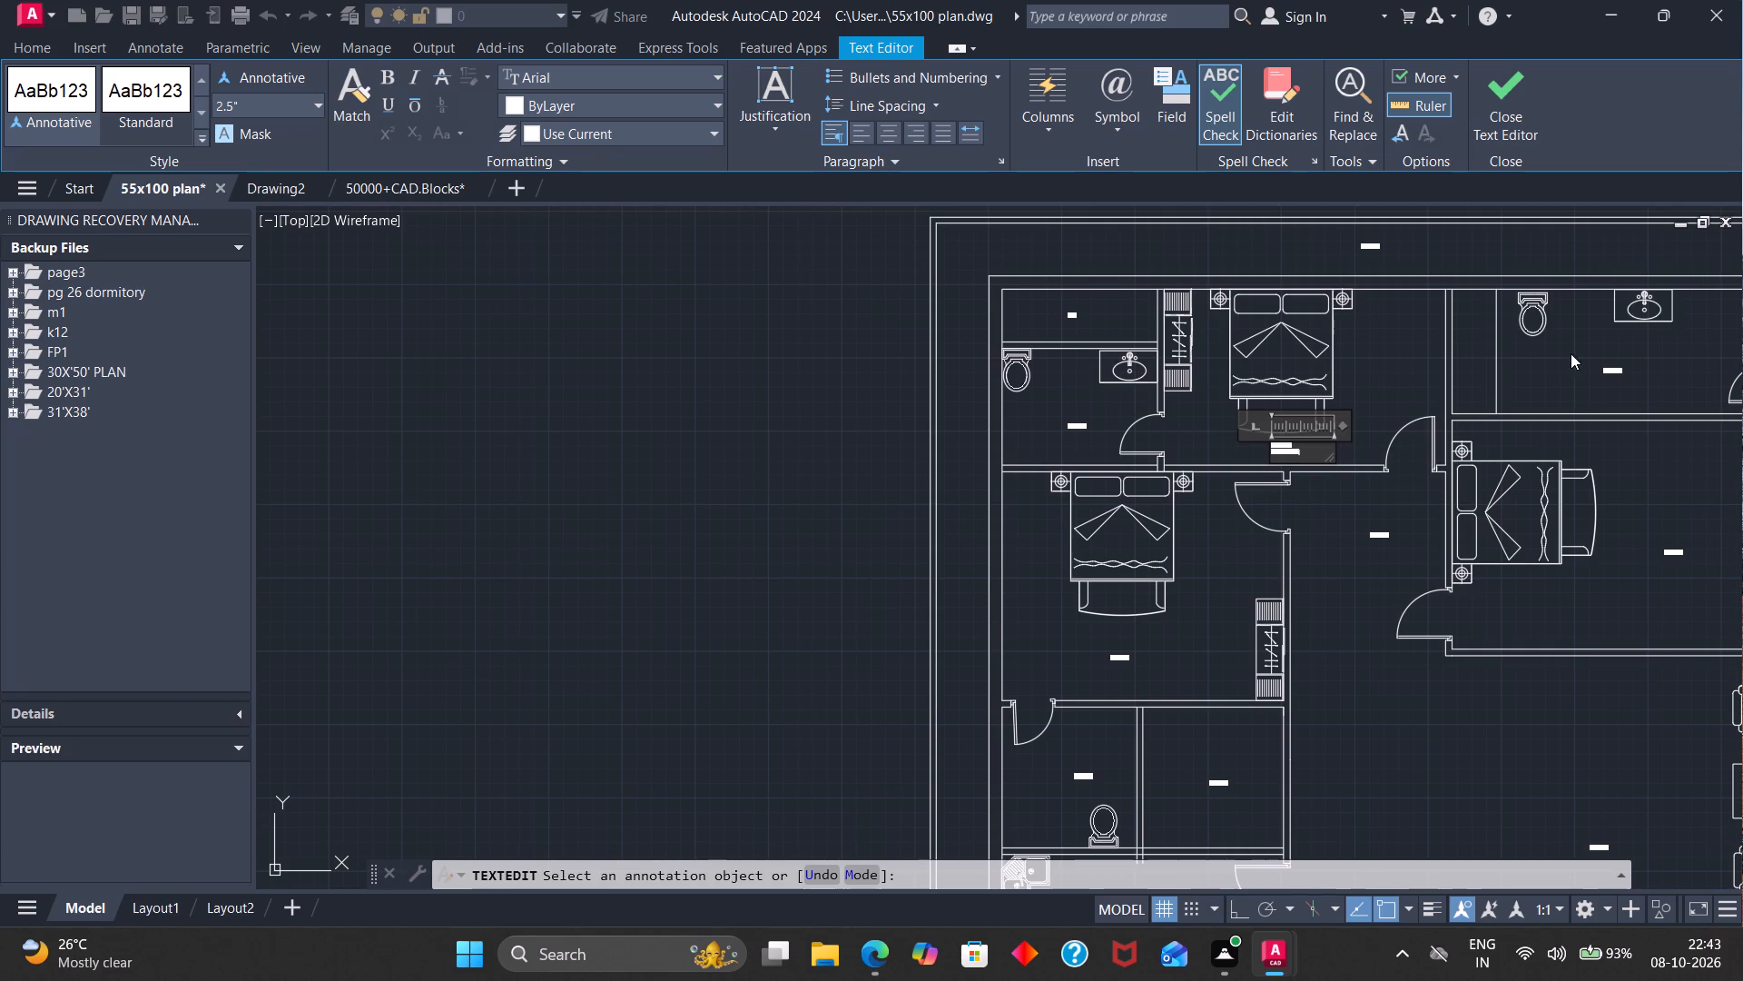
scroll(1612, 363, up, 4)
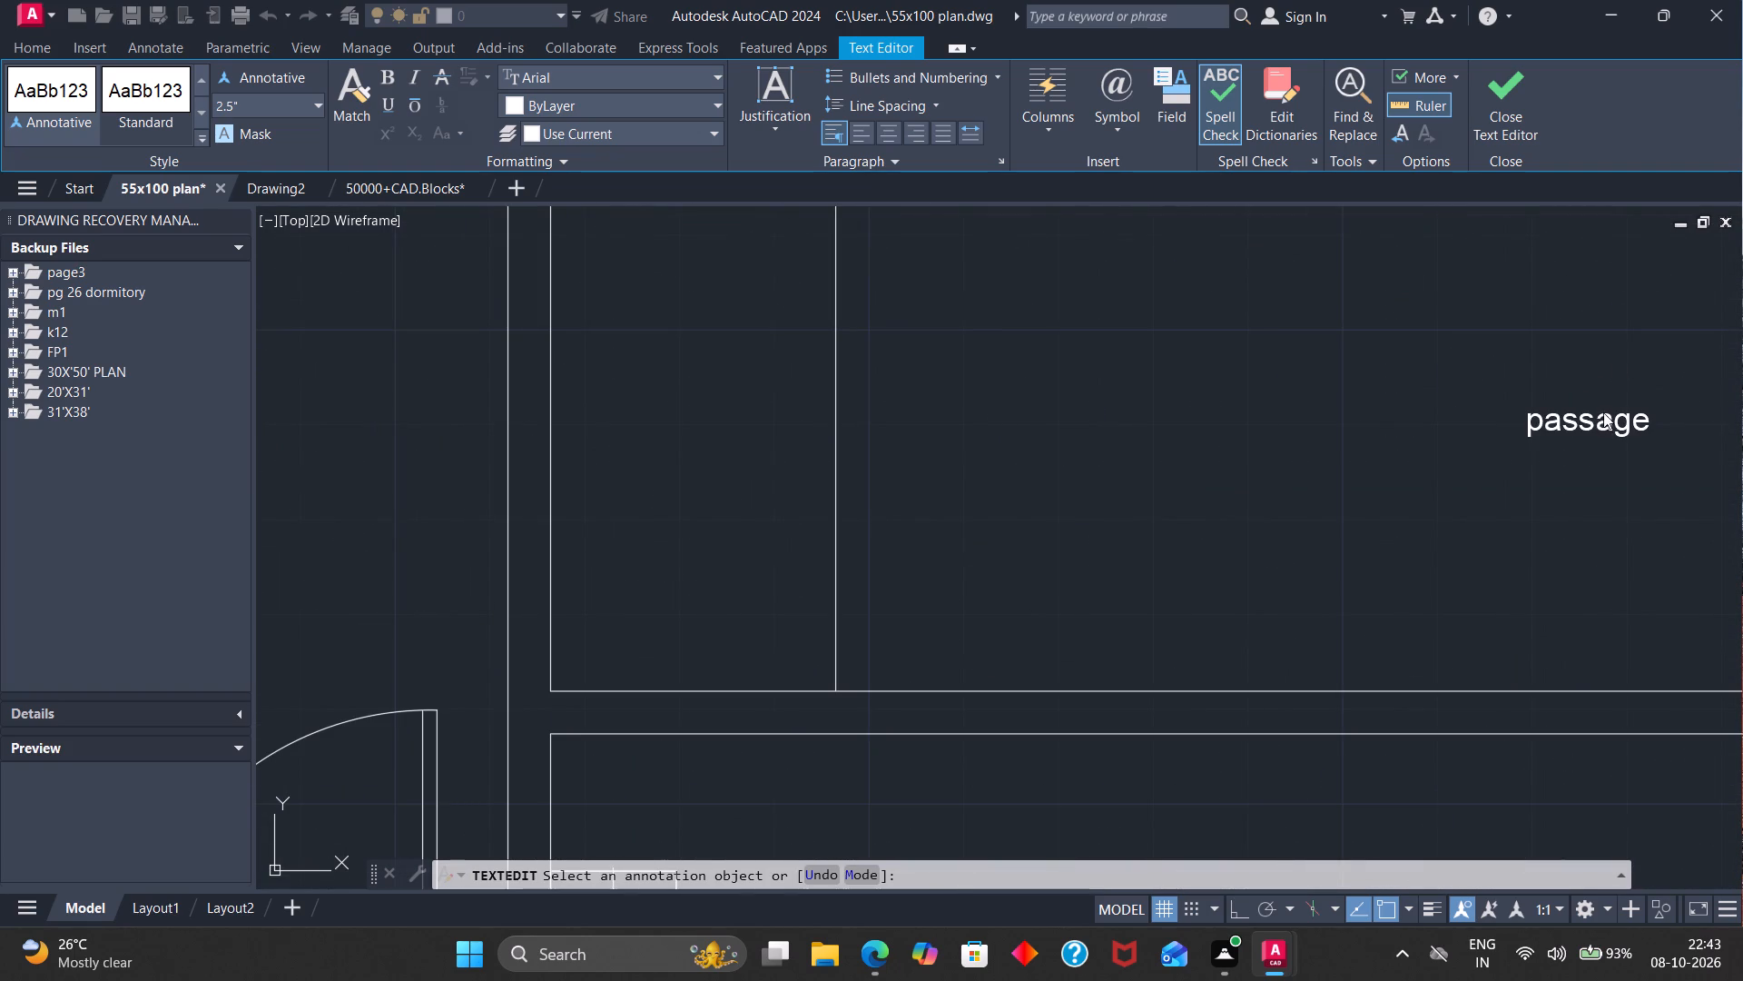
click(1599, 412)
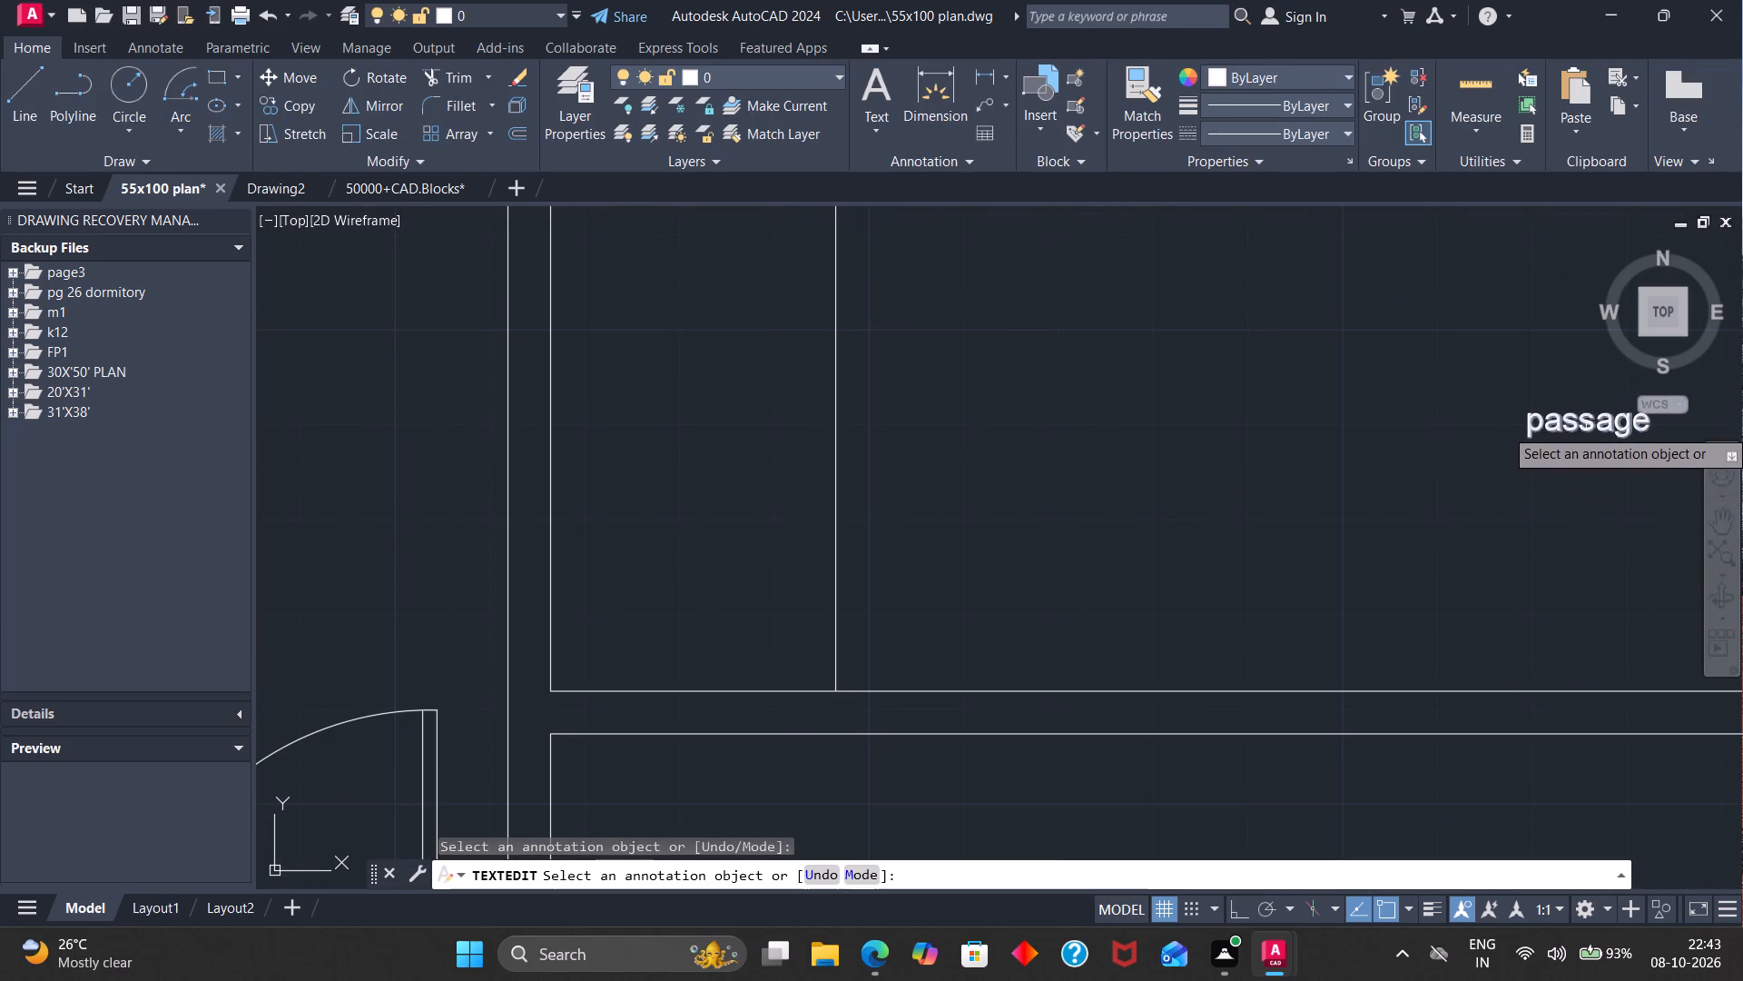
scroll(1604, 427, down, 1)
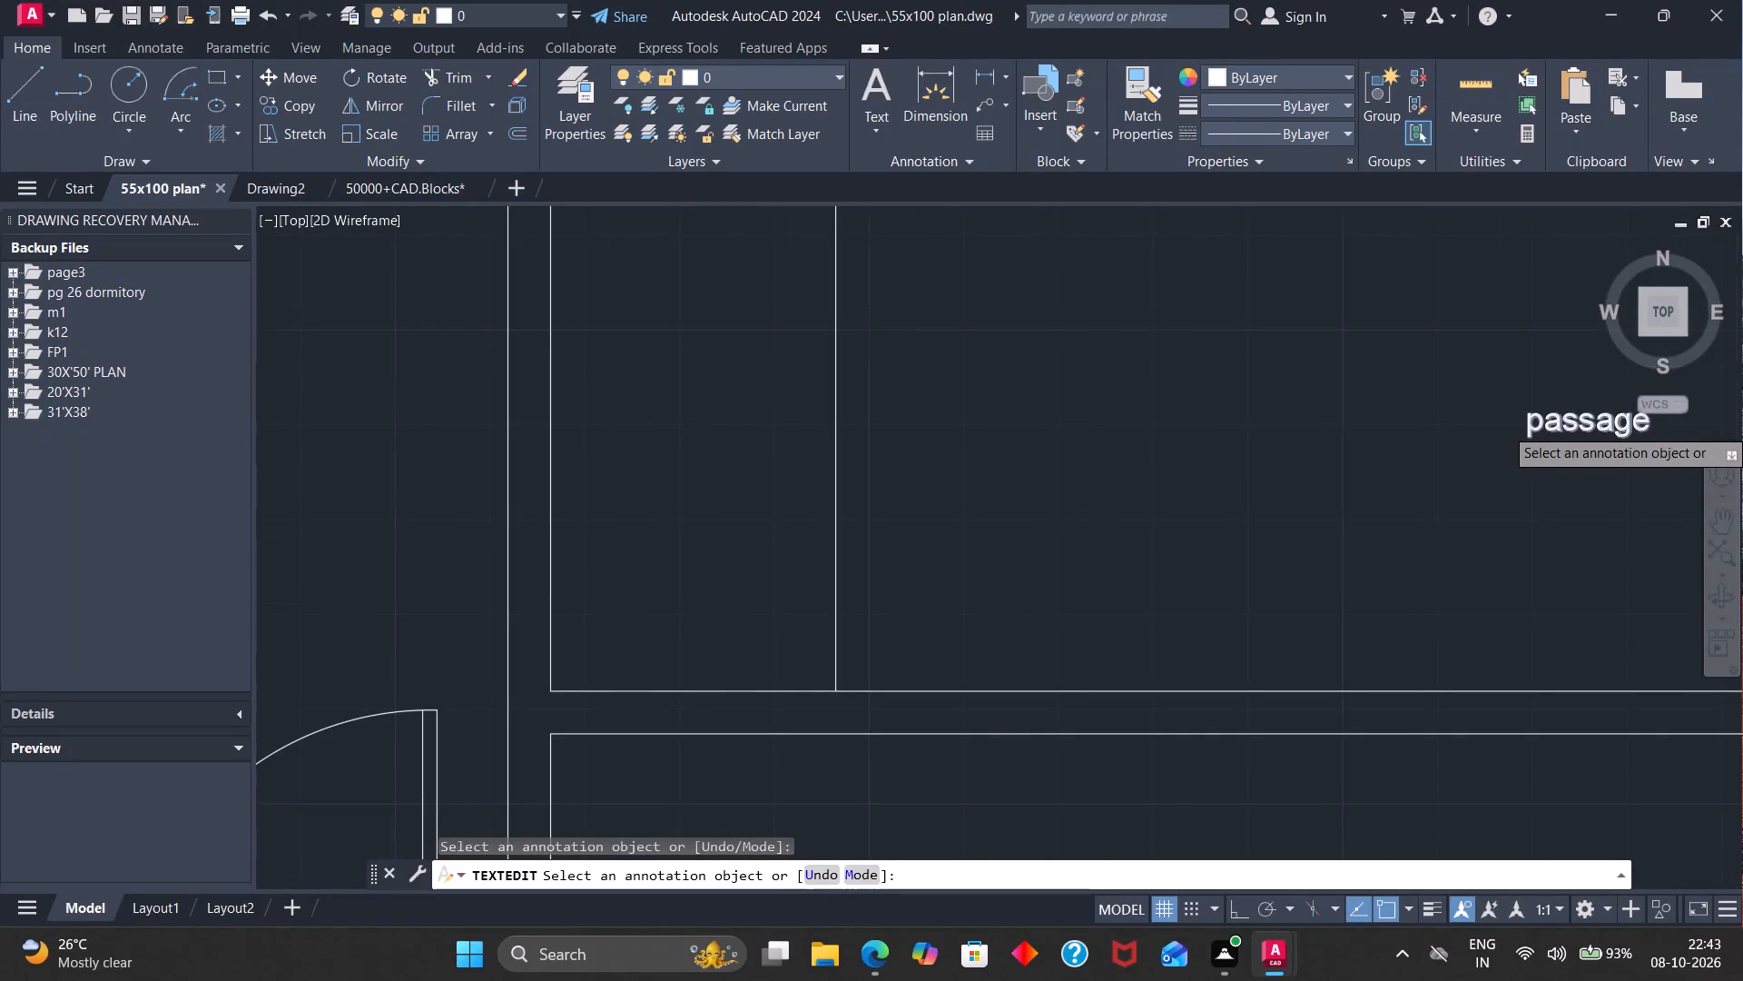
scroll(1638, 421, up, 2)
click(1615, 438)
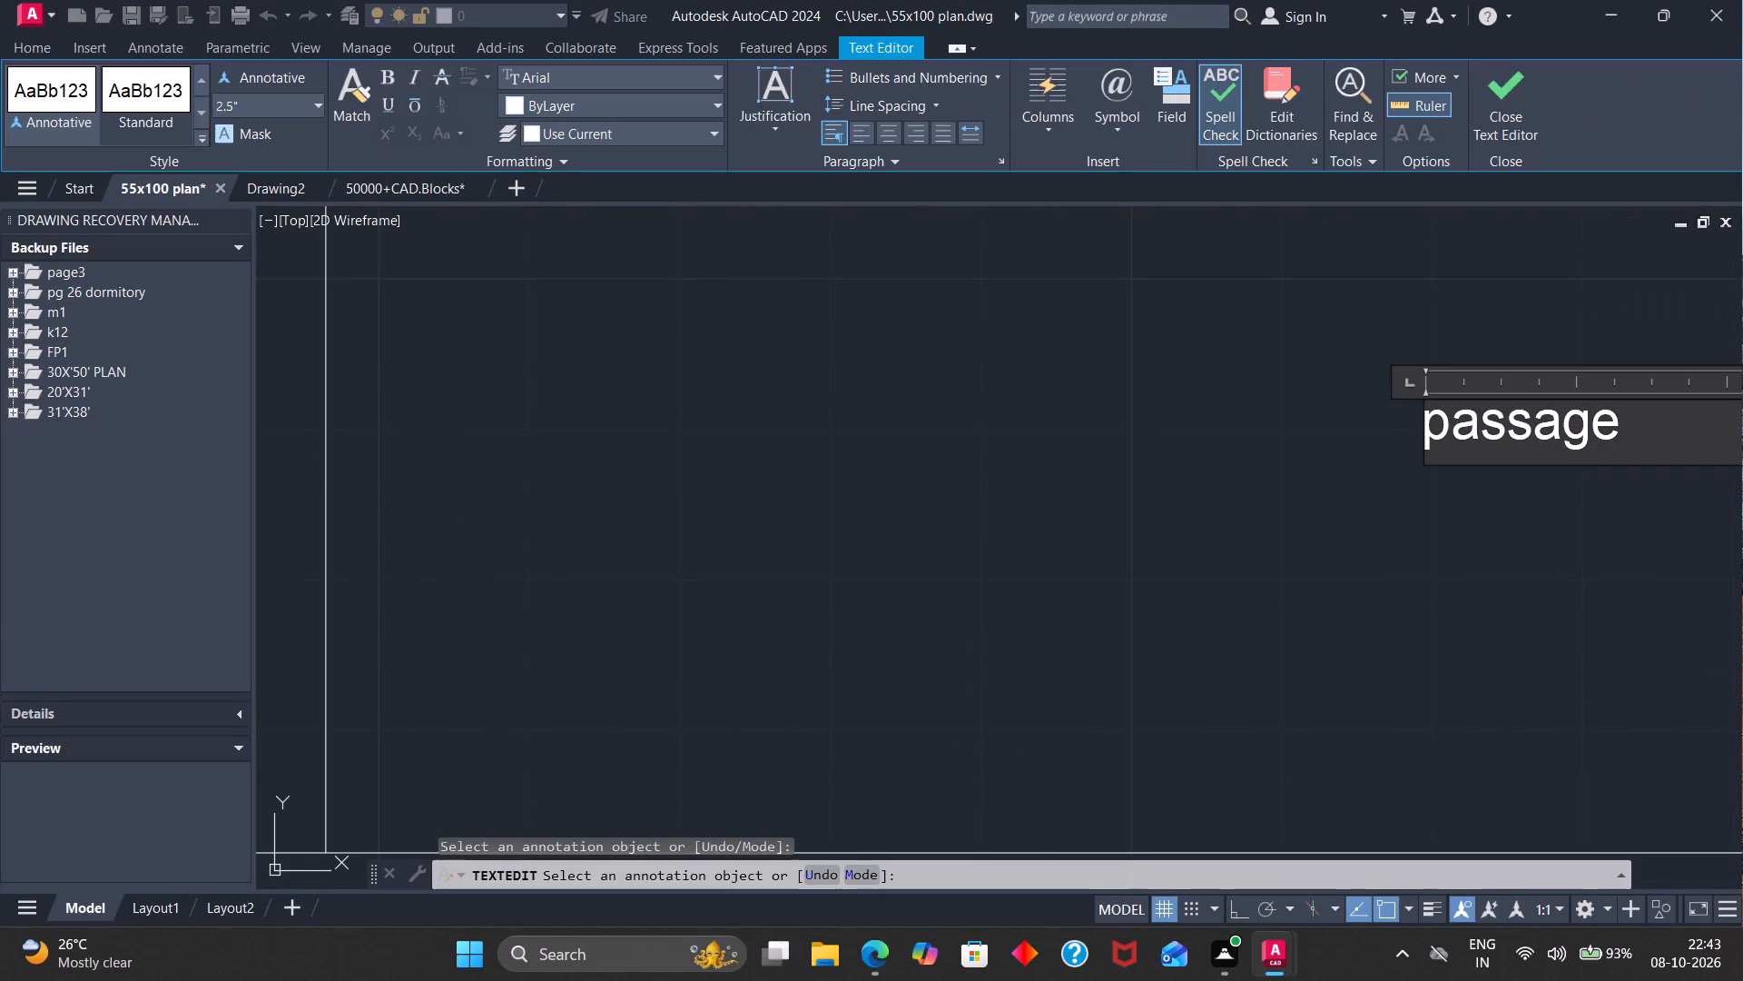
click(1618, 421)
key(BackSpace)
key(BackSpace)
key(BackSpace)
key(BackSpace)
key(BackSpace)
key(BackSpace)
key(BackSpace)
key(BackSpace)
key(BackSpace)
key(BackSpace)
key(BackSpace)
key(BackSpace)
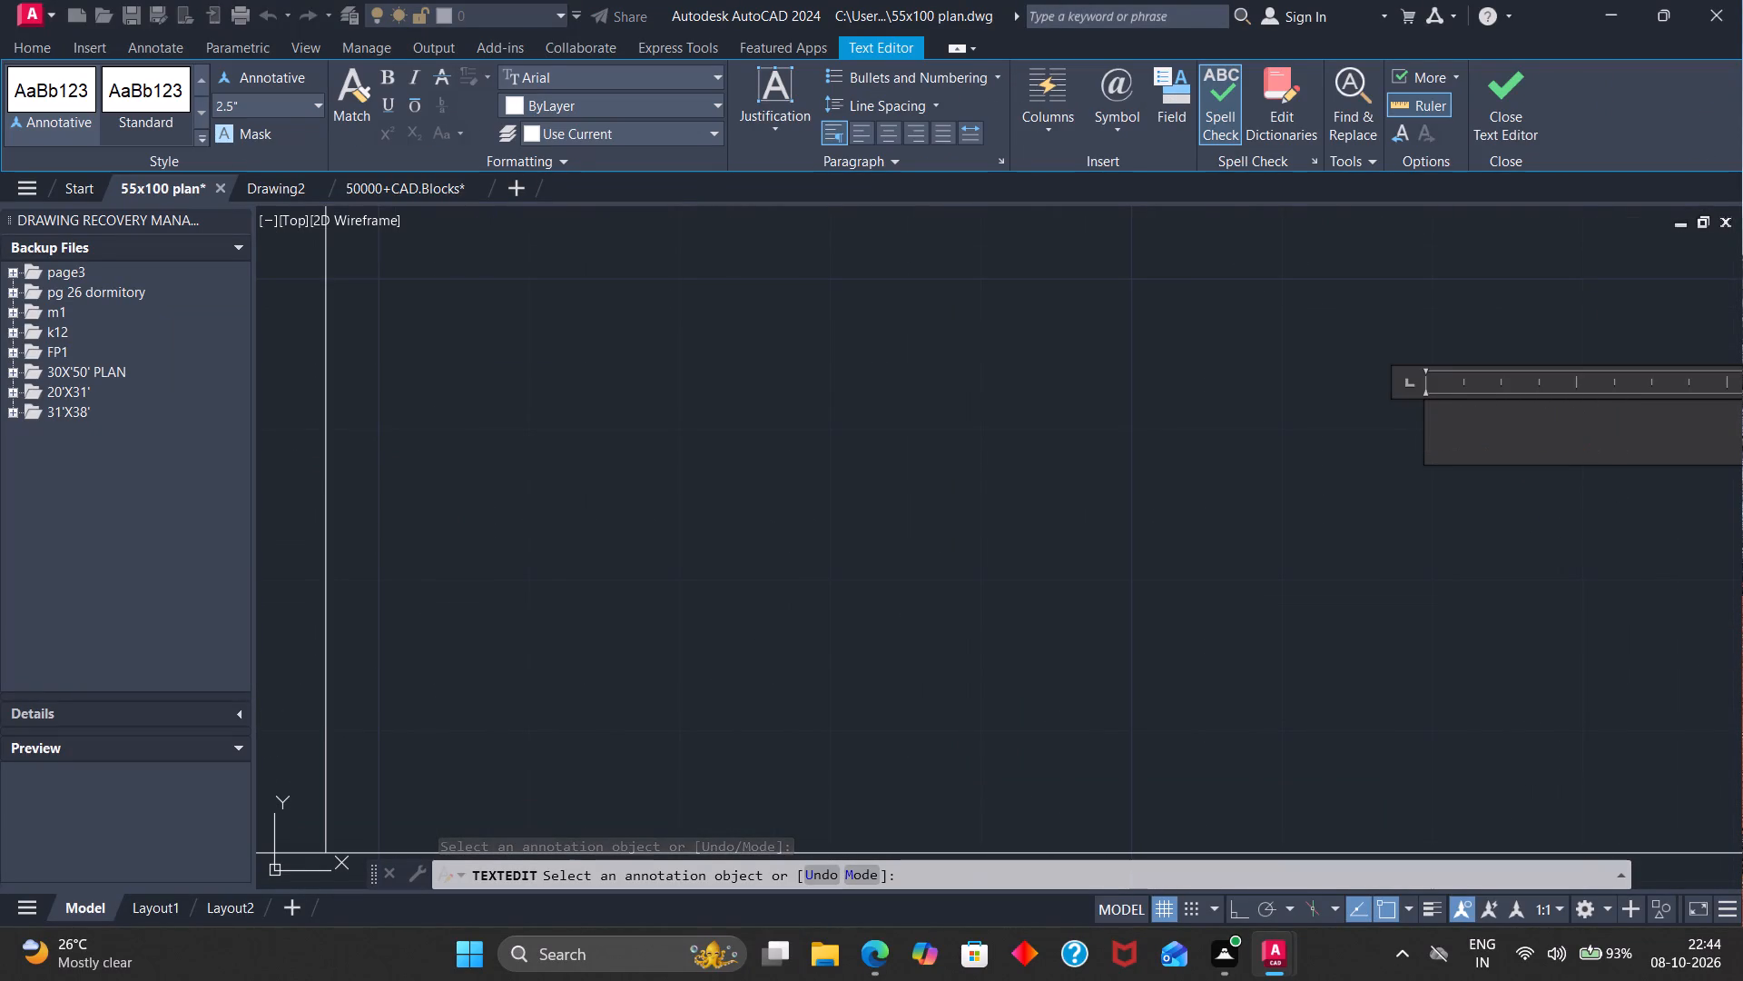
key(d)
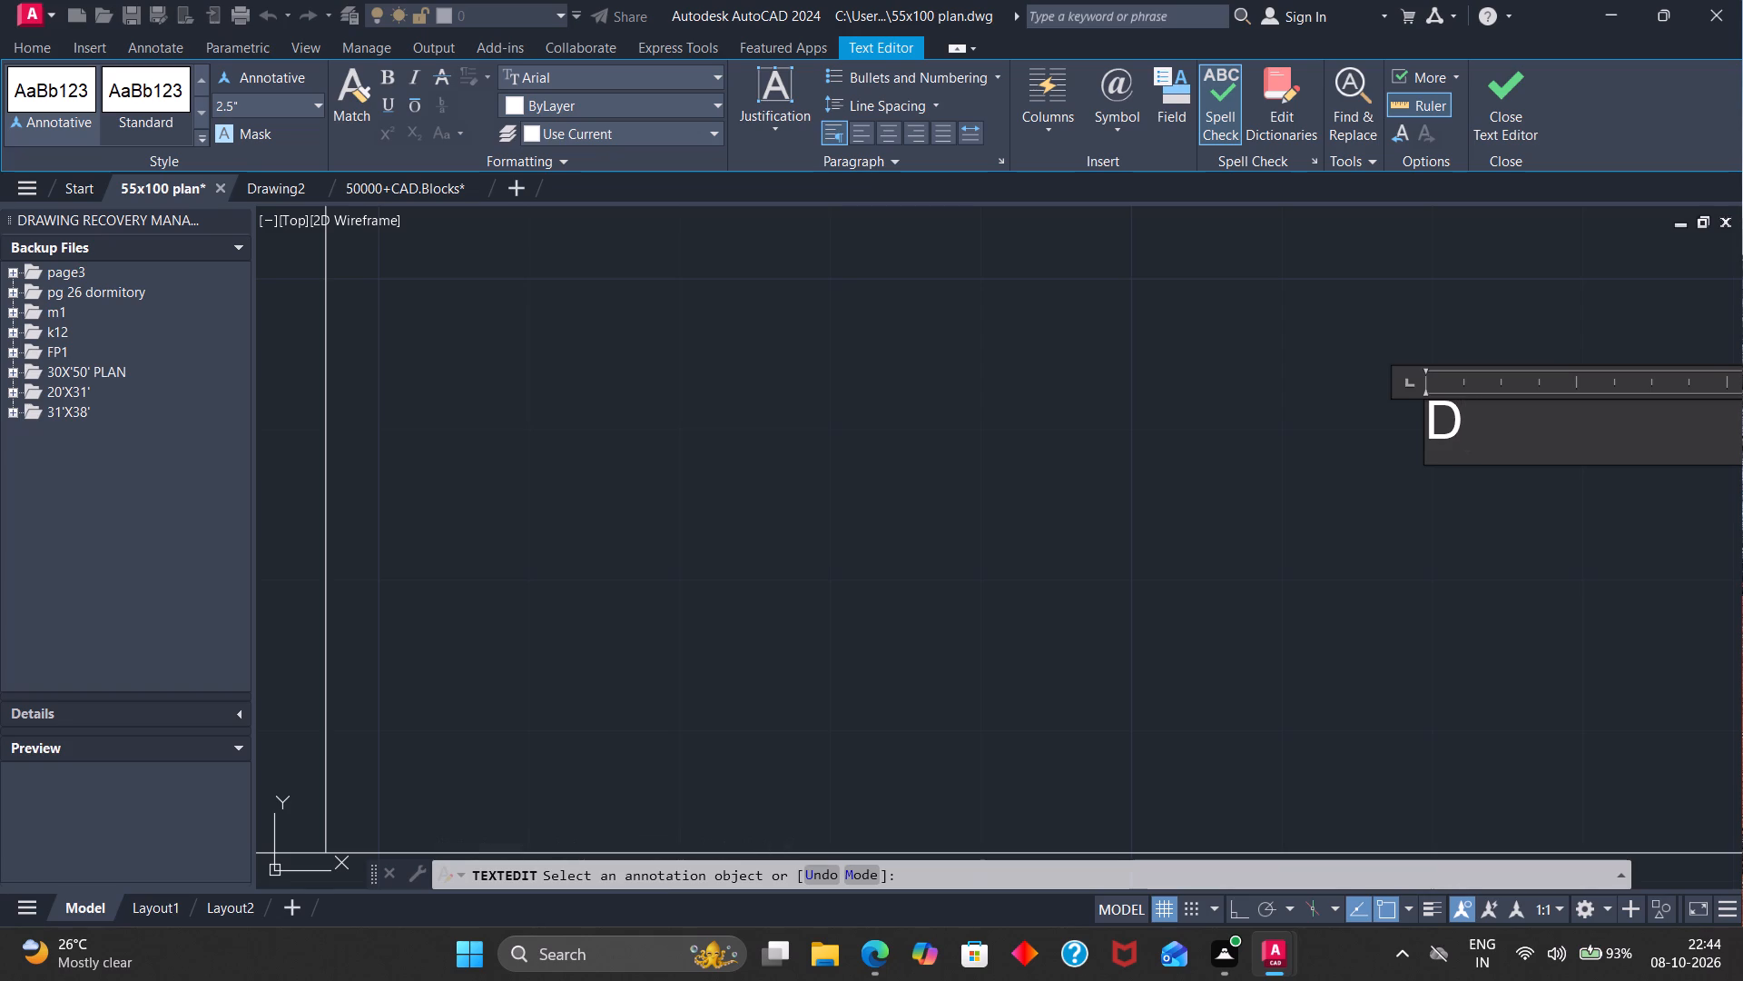
text(/BATH)
Change the "passage" label in the small space beside the top-right bathroom, beyond its door, to "S.H".
scroll(1618, 421, down, 5)
scroll(1714, 421, down, 5)
scroll(1730, 416, up, 6)
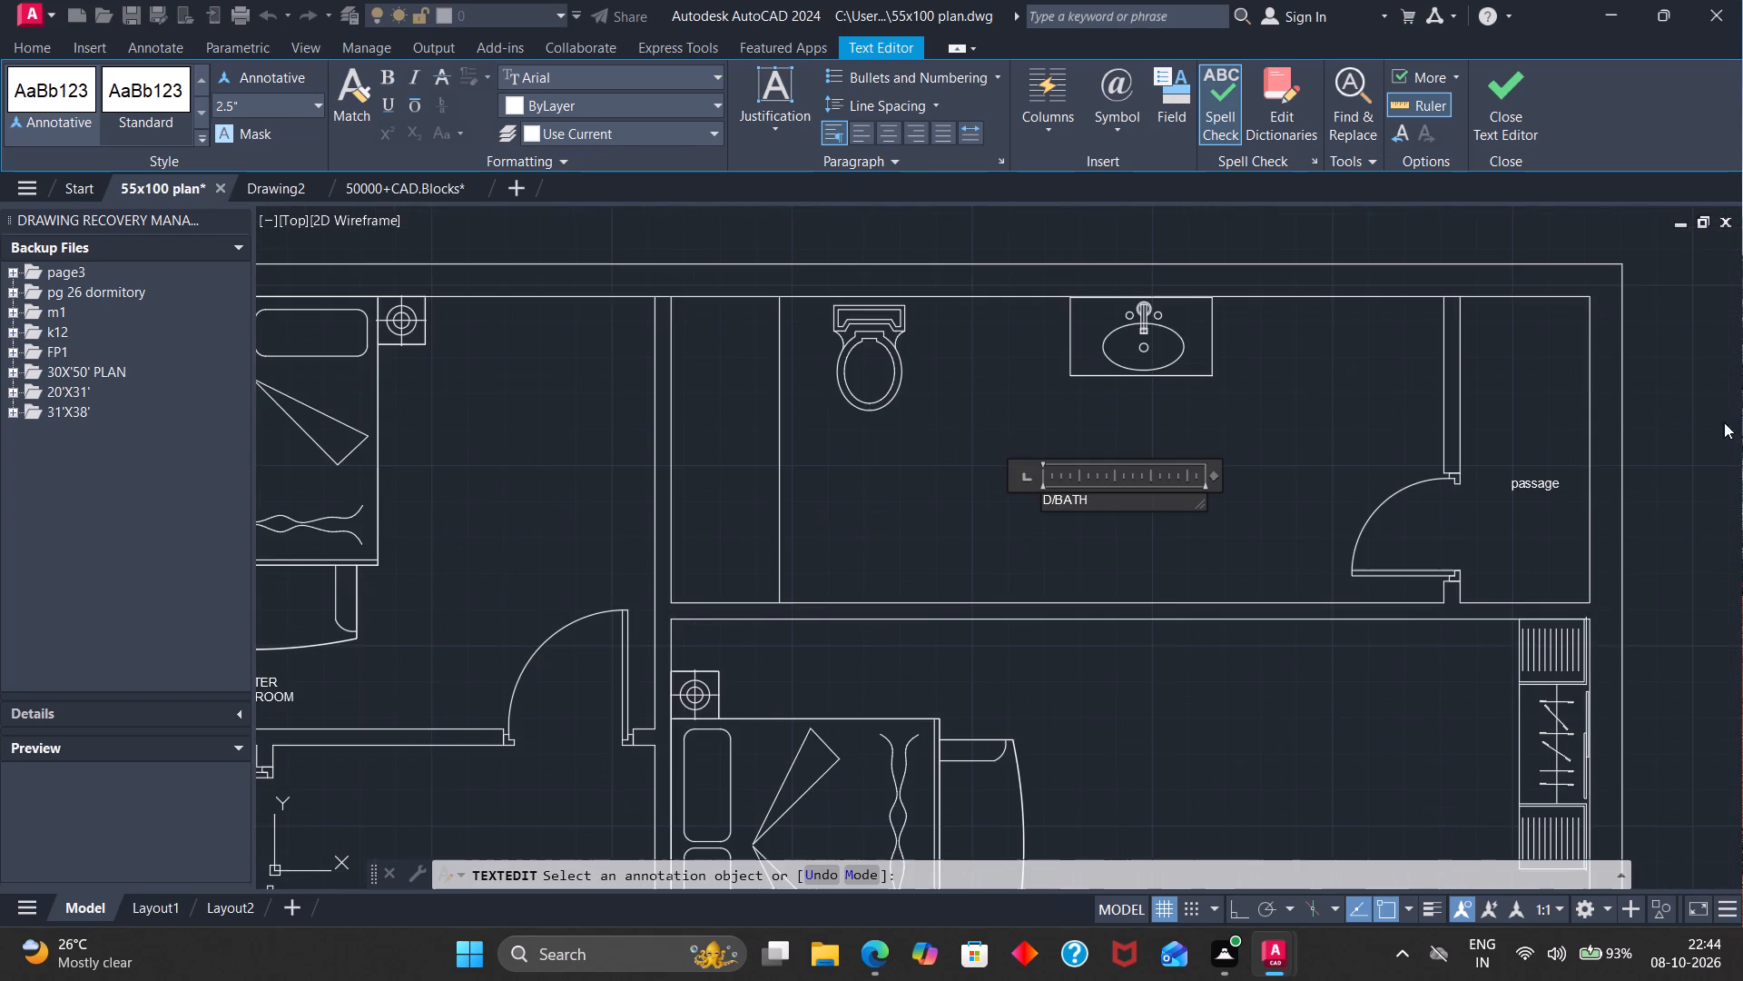
scroll(1572, 481, up, 3)
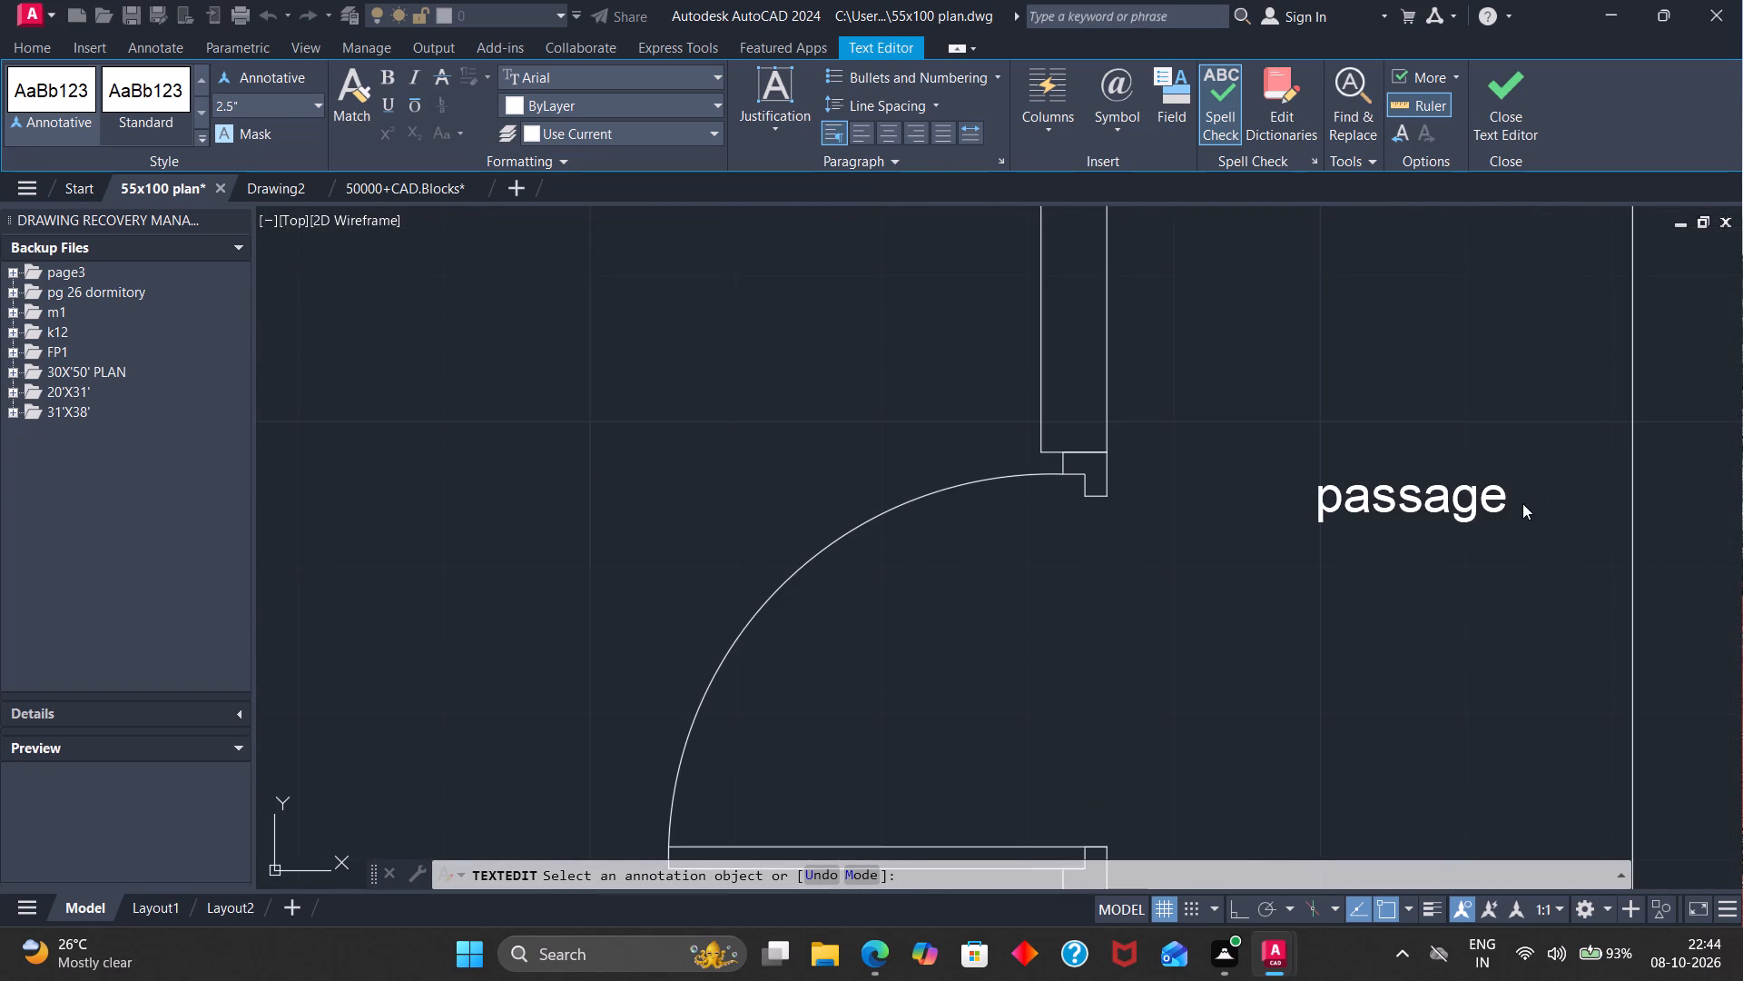
click(1505, 501)
click(1505, 501)
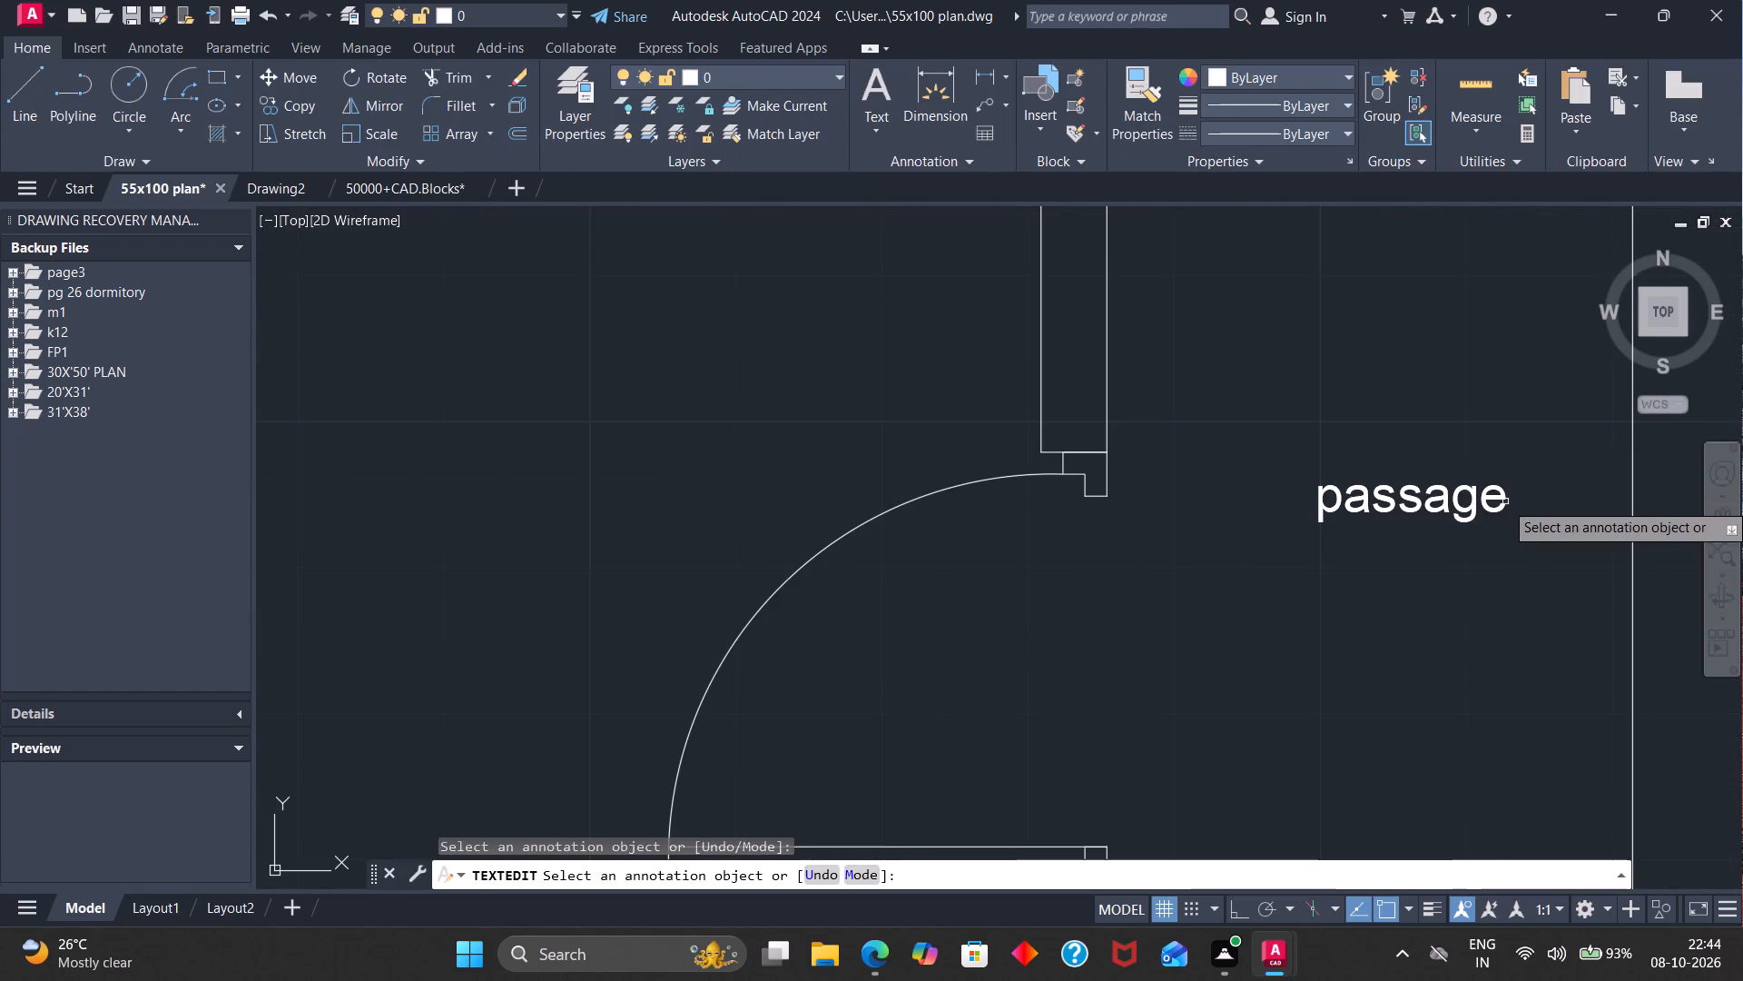
key(BackSpace)
key(BackSpace)
key(BackSpace)
key(BackSpace)
key(BackSpace)
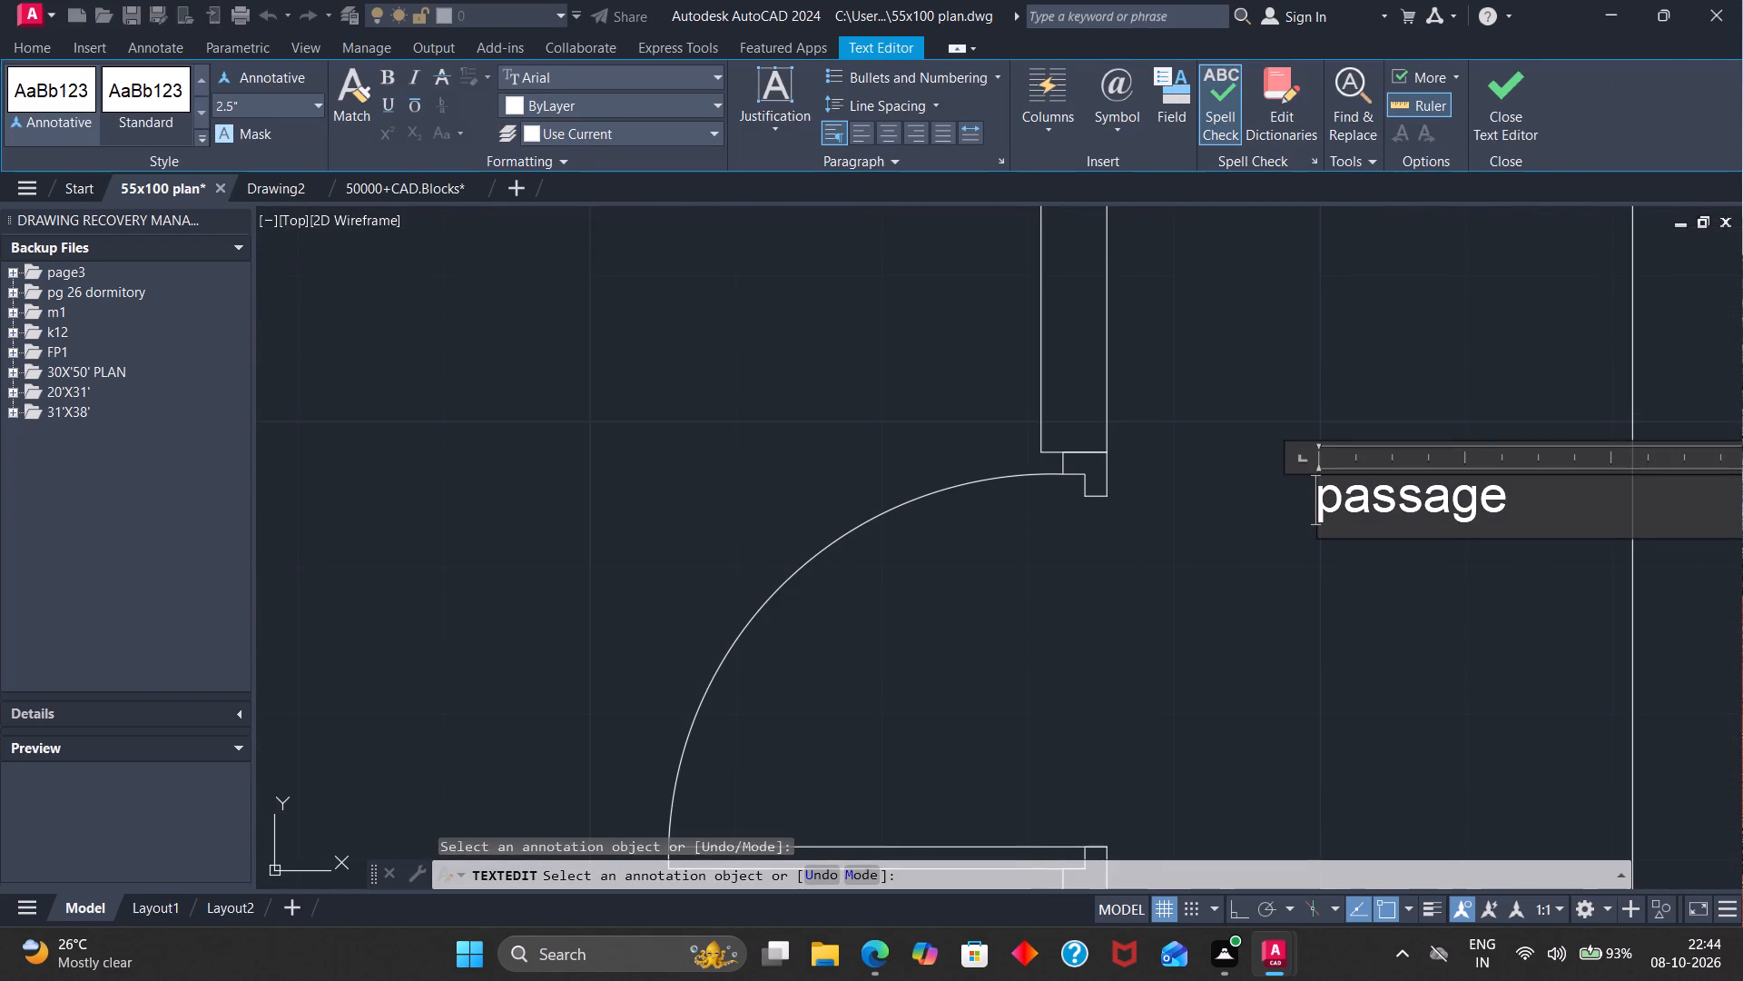
click(1505, 501)
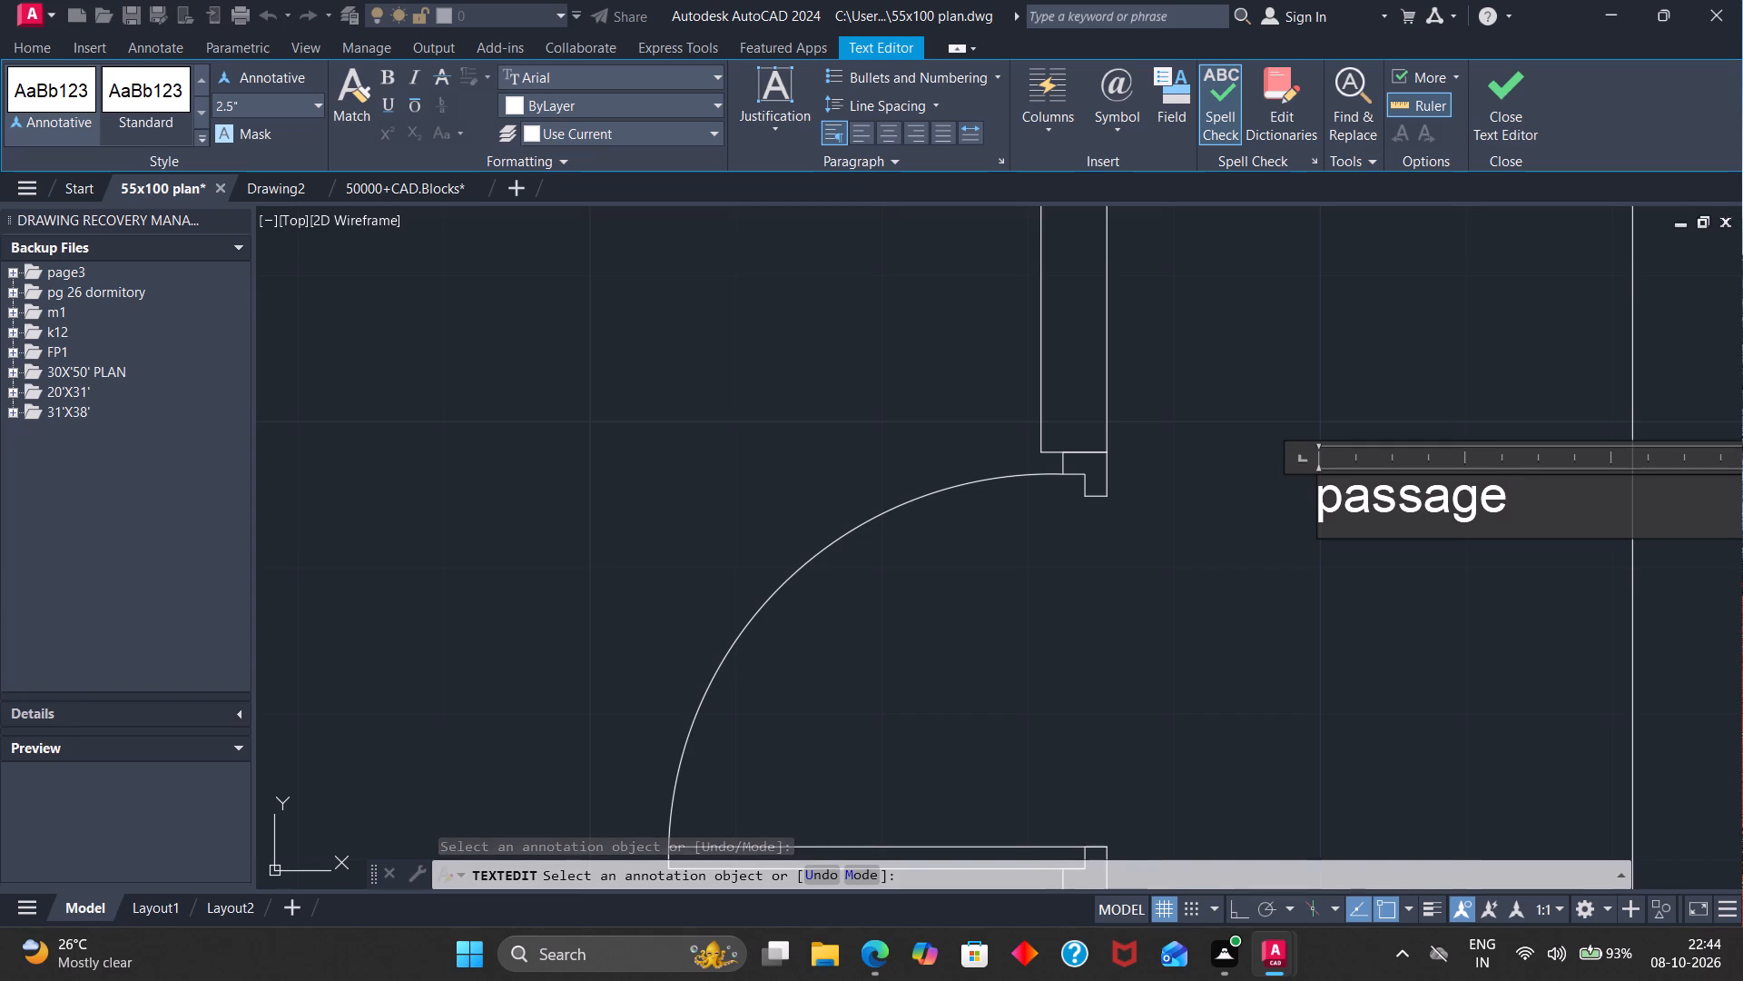
key(BackSpace)
key(BackSpace)
key(BackSpace)
key(BackSpace)
key(BackSpace)
key(BackSpace)
key(BackSpace)
key(BackSpace)
key(BackSpace)
key(BackSpace)
key(BackSpace)
key(s)
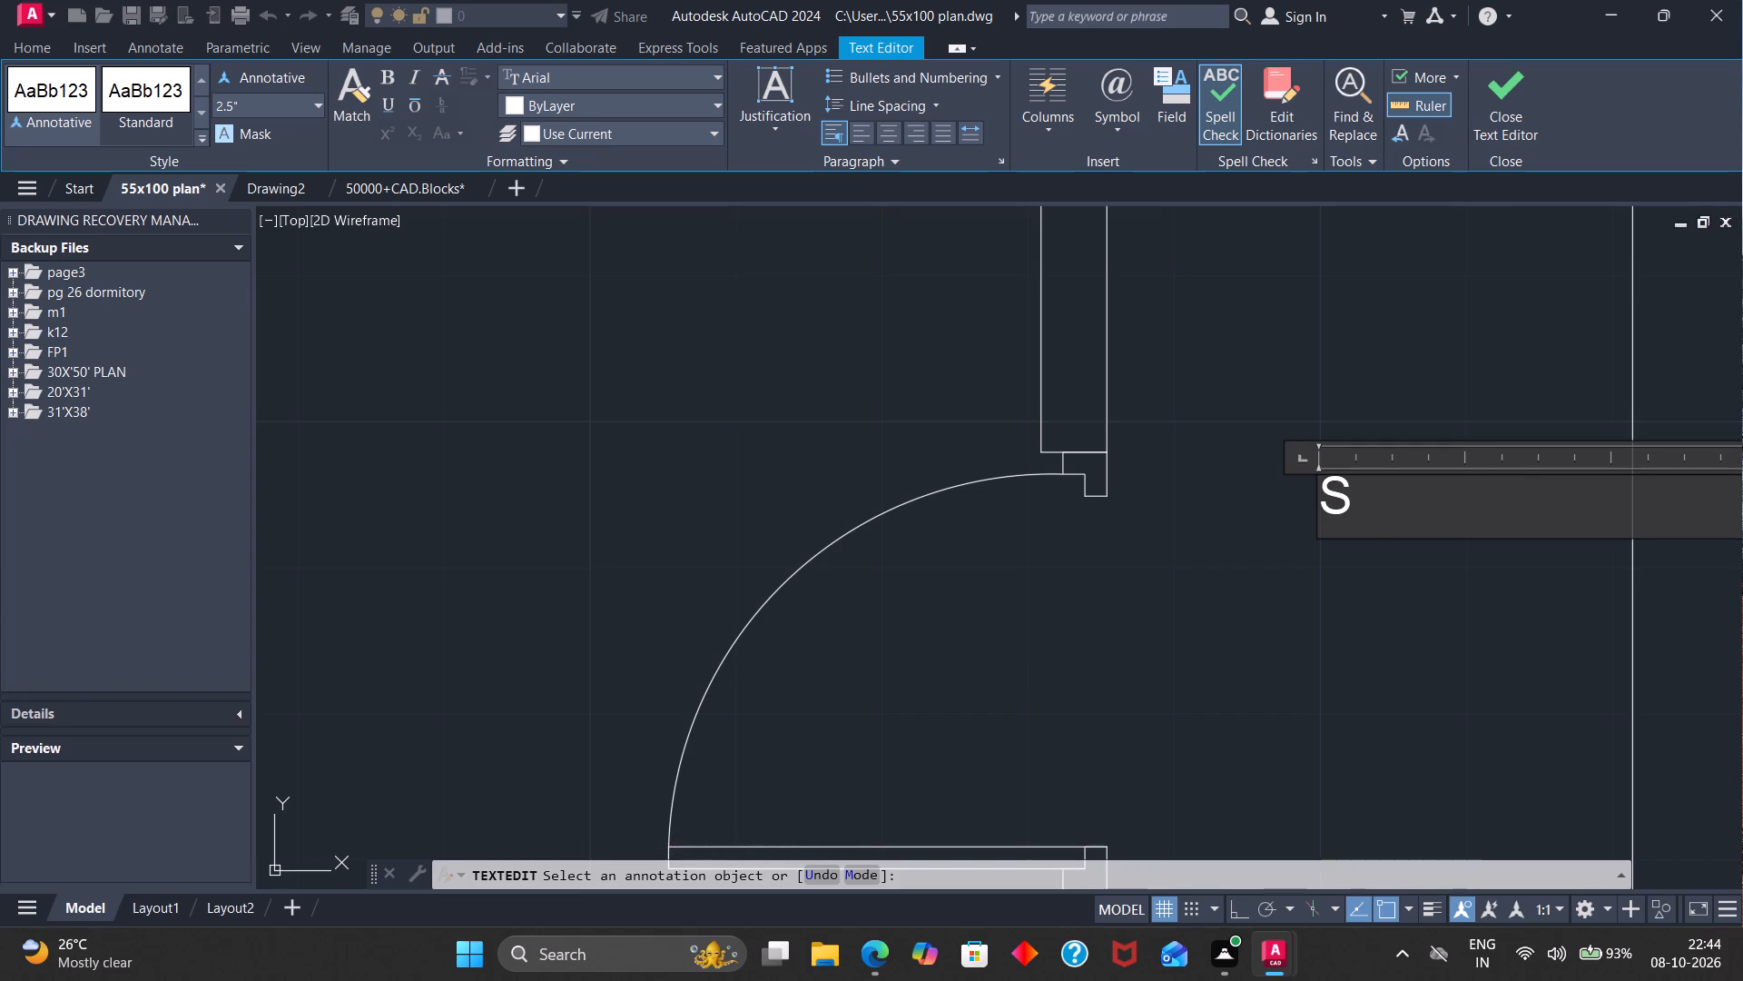
key(period)
key(h)
Change the "passage" label in the bedroom below the top-right bathroom to "BEDROOM 2", with the number on a second line.
scroll(1320, 461, down, 2)
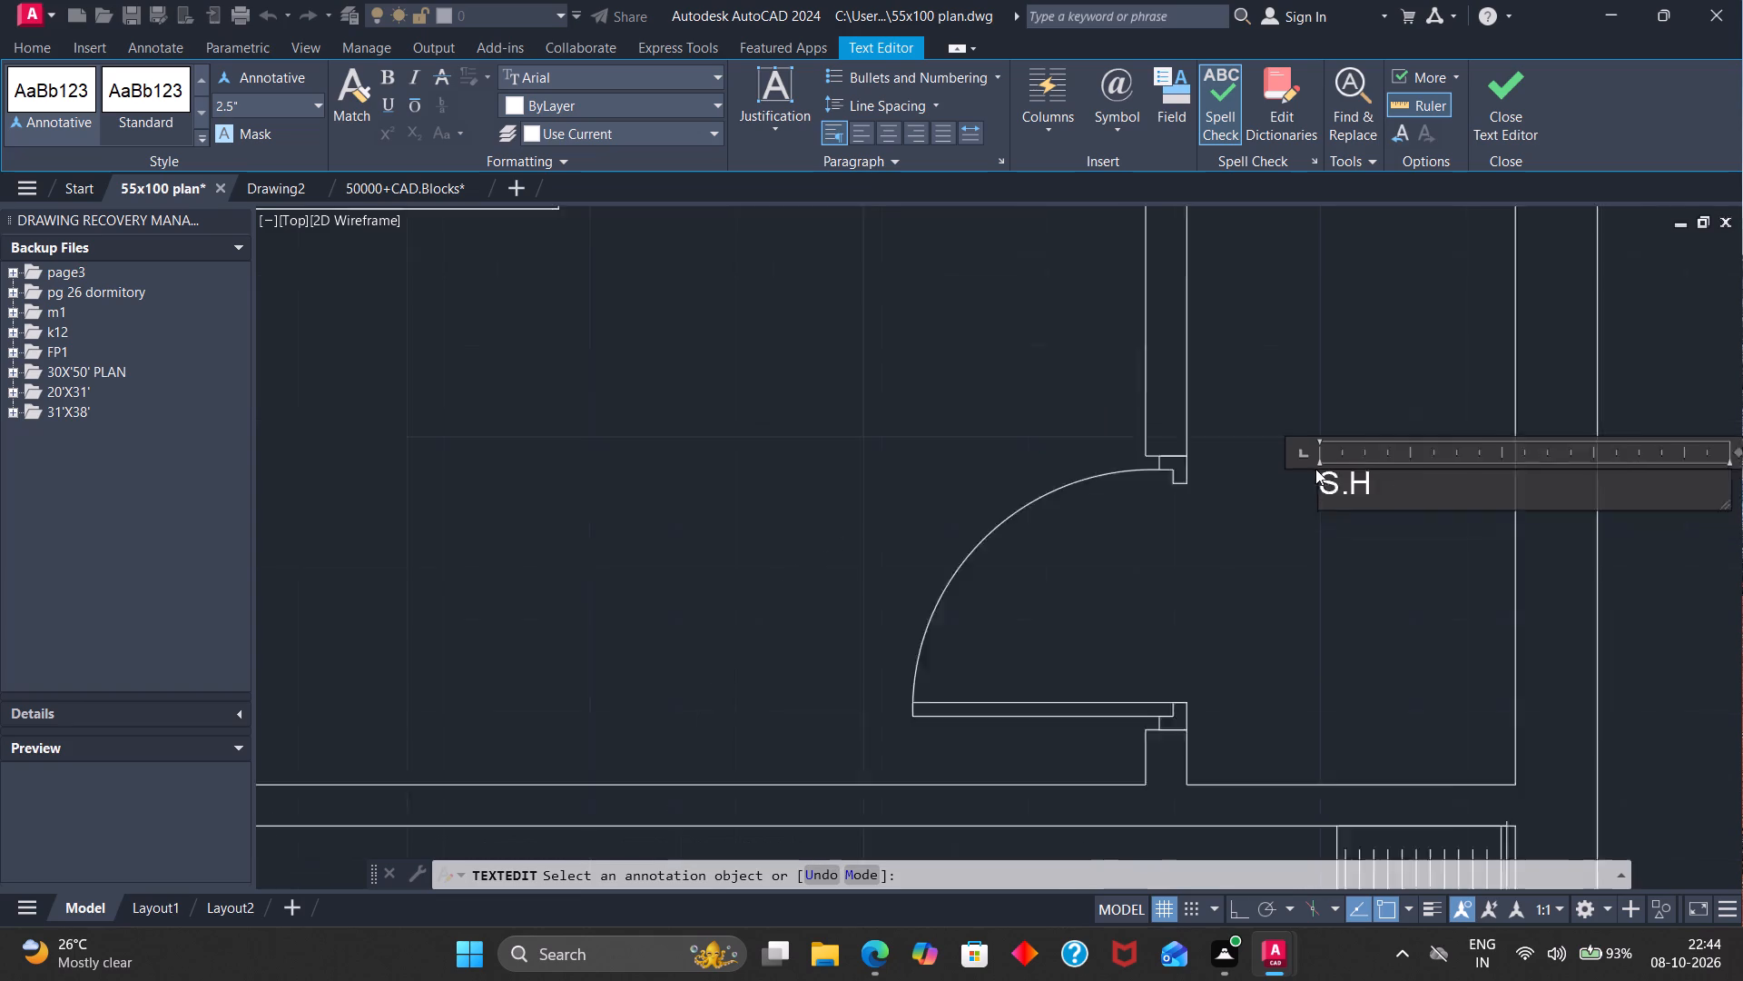
scroll(1315, 469, down, 2)
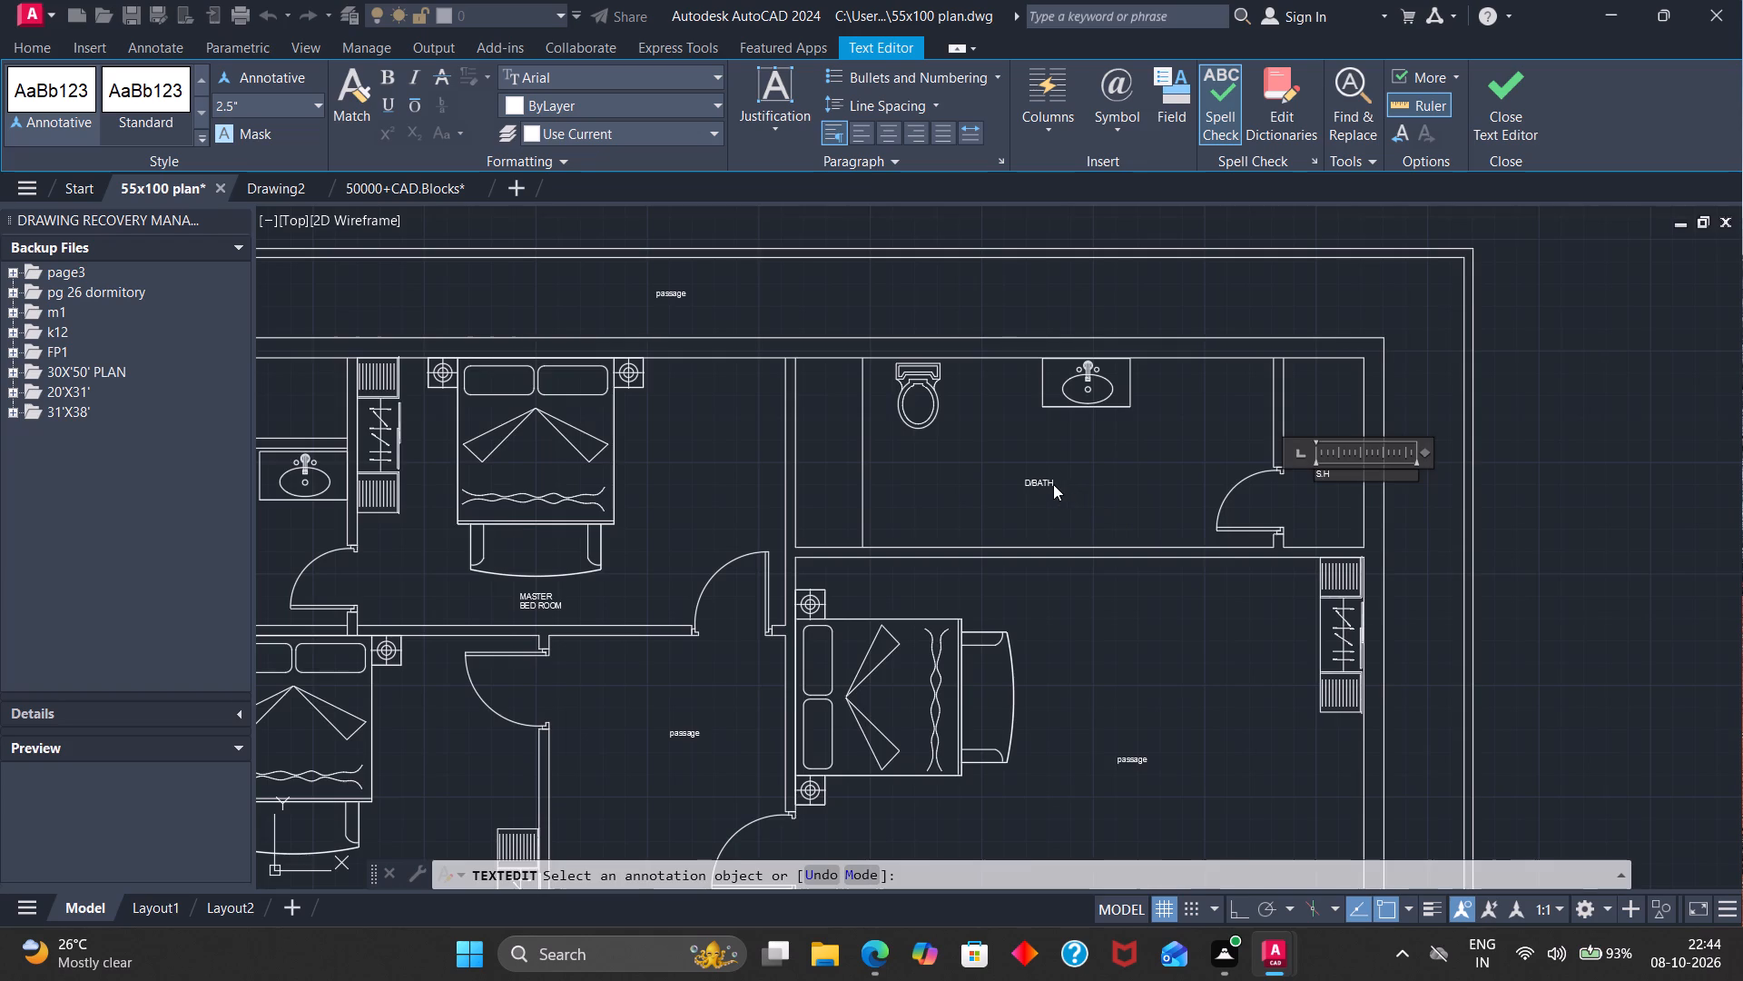
scroll(1055, 492, down, 1)
scroll(1110, 649, up, 2)
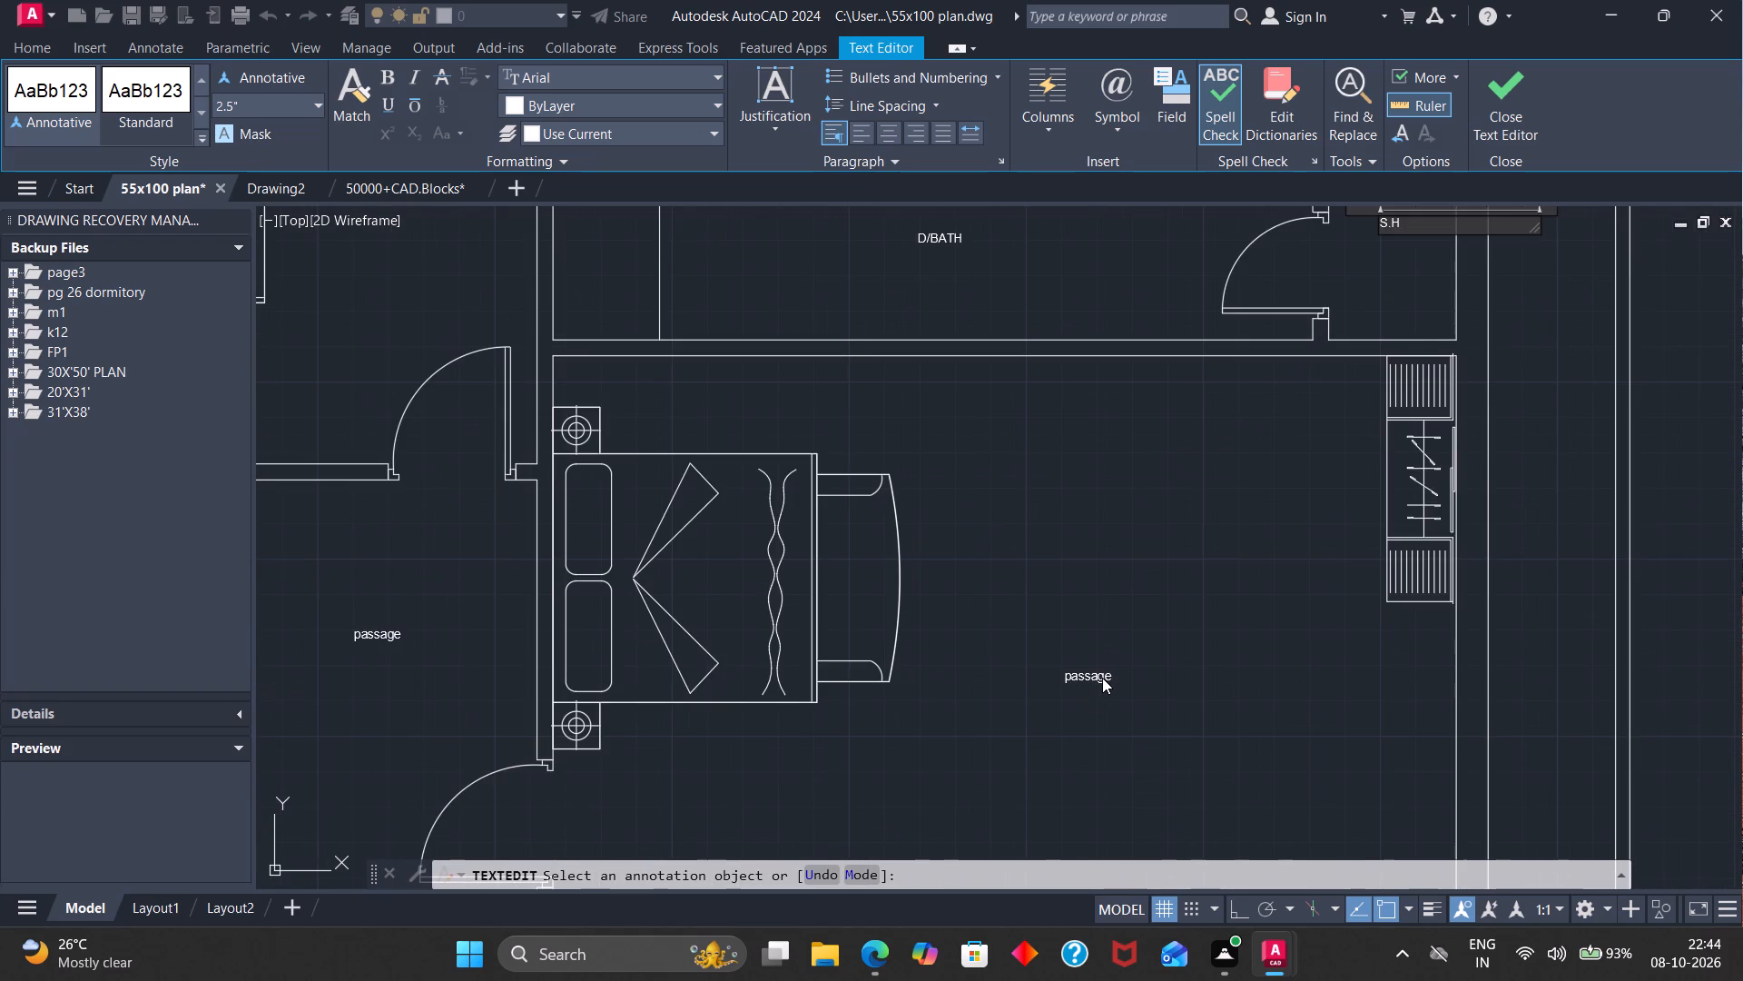
click(1100, 677)
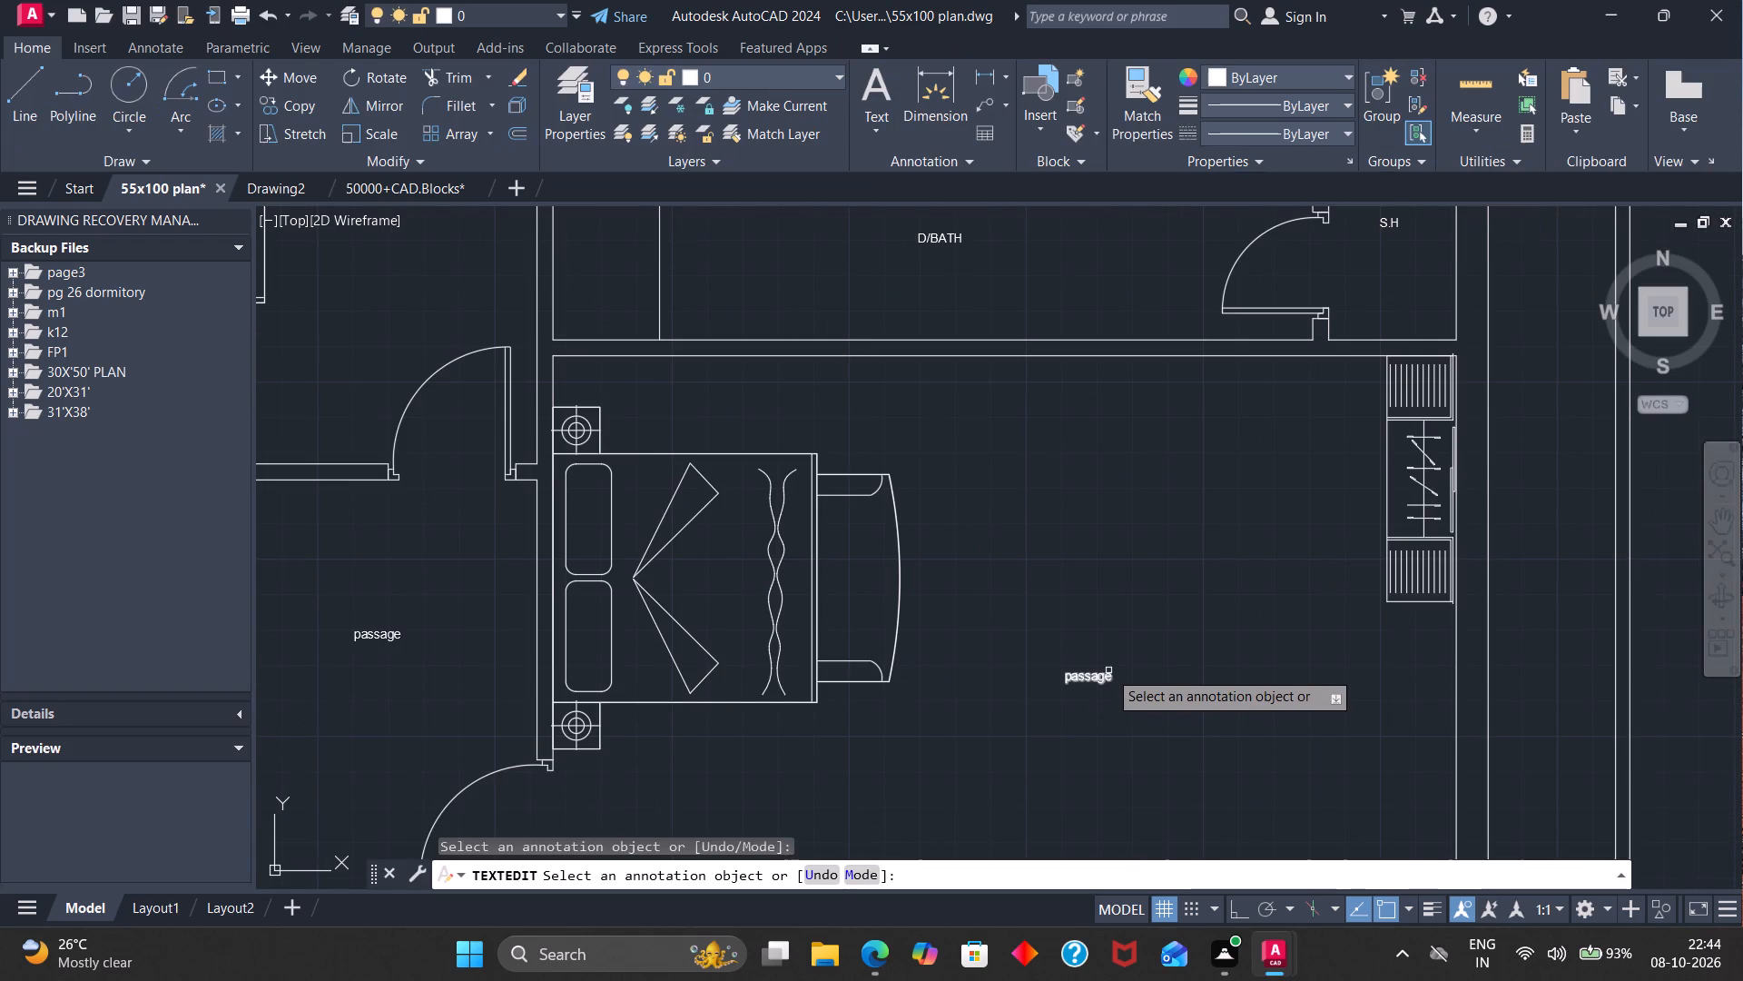
click(1116, 675)
click(1114, 679)
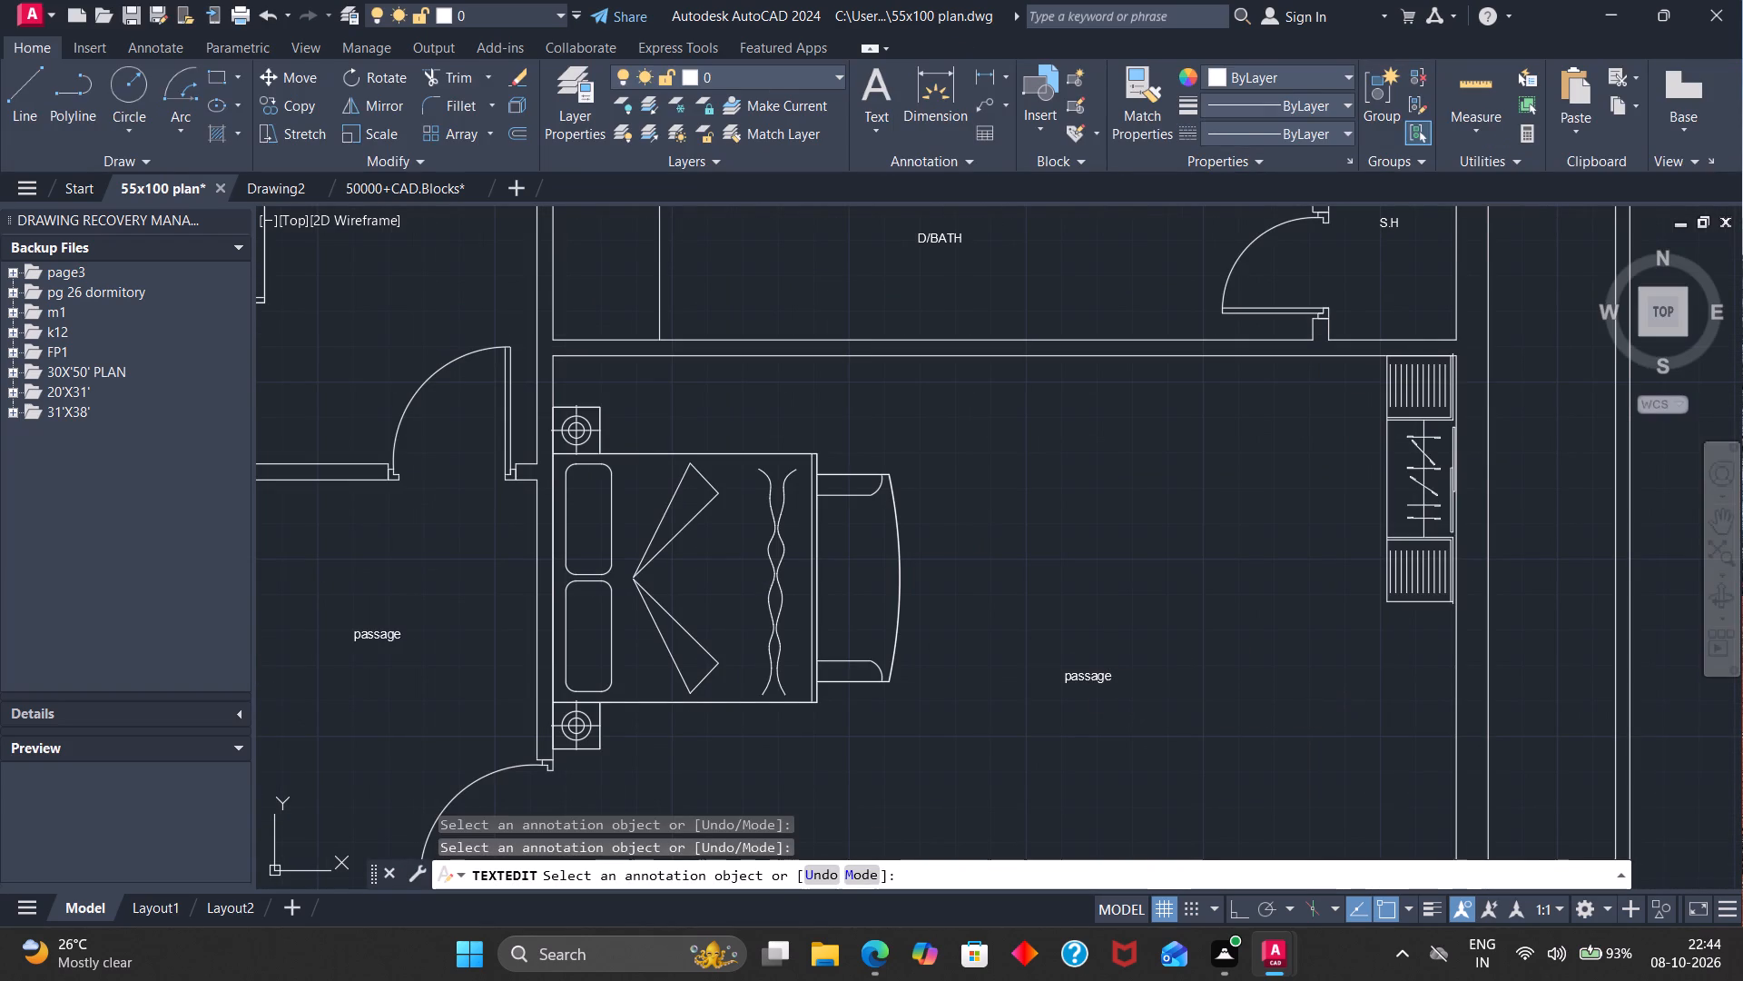
click(1114, 678)
key(BackSpace)
key(BackSpace)
key(BackSpace)
key(BackSpace)
key(BackSpace)
key(BackSpace)
key(BackSpace)
key(BackSpace)
key(BackSpace)
key(BackSpace)
key(BackSpace)
key(BackSpace)
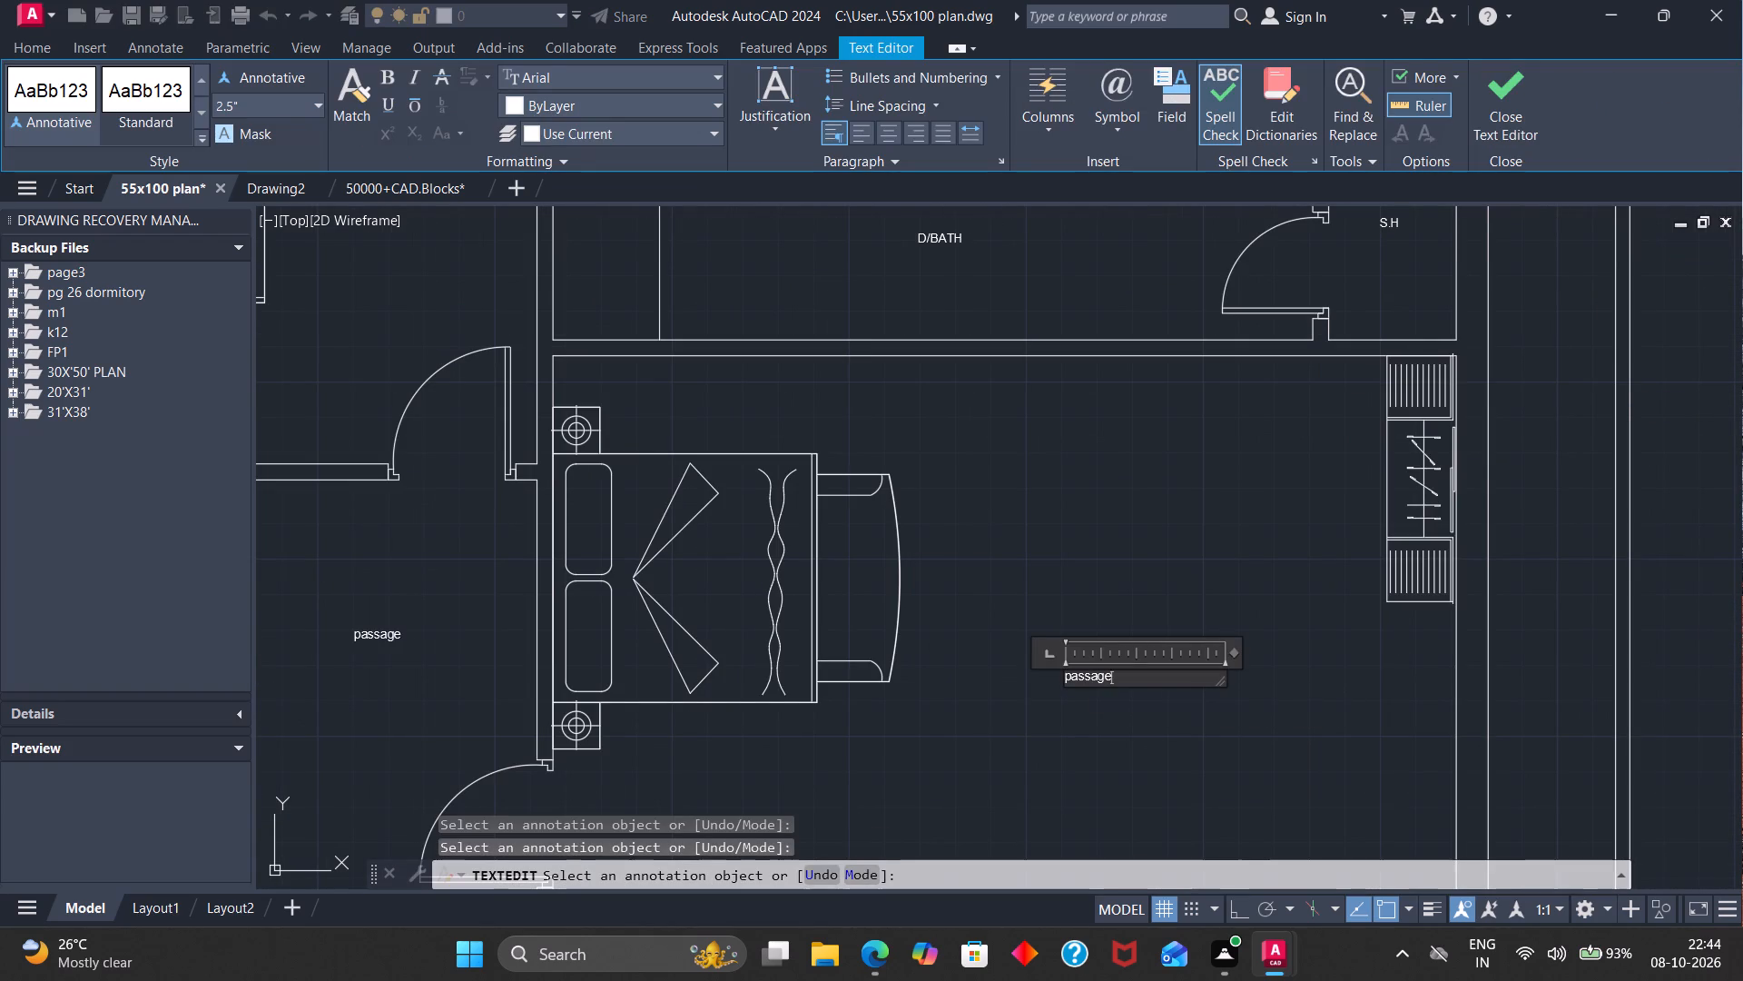
text(BED2)
key(BackSpace)
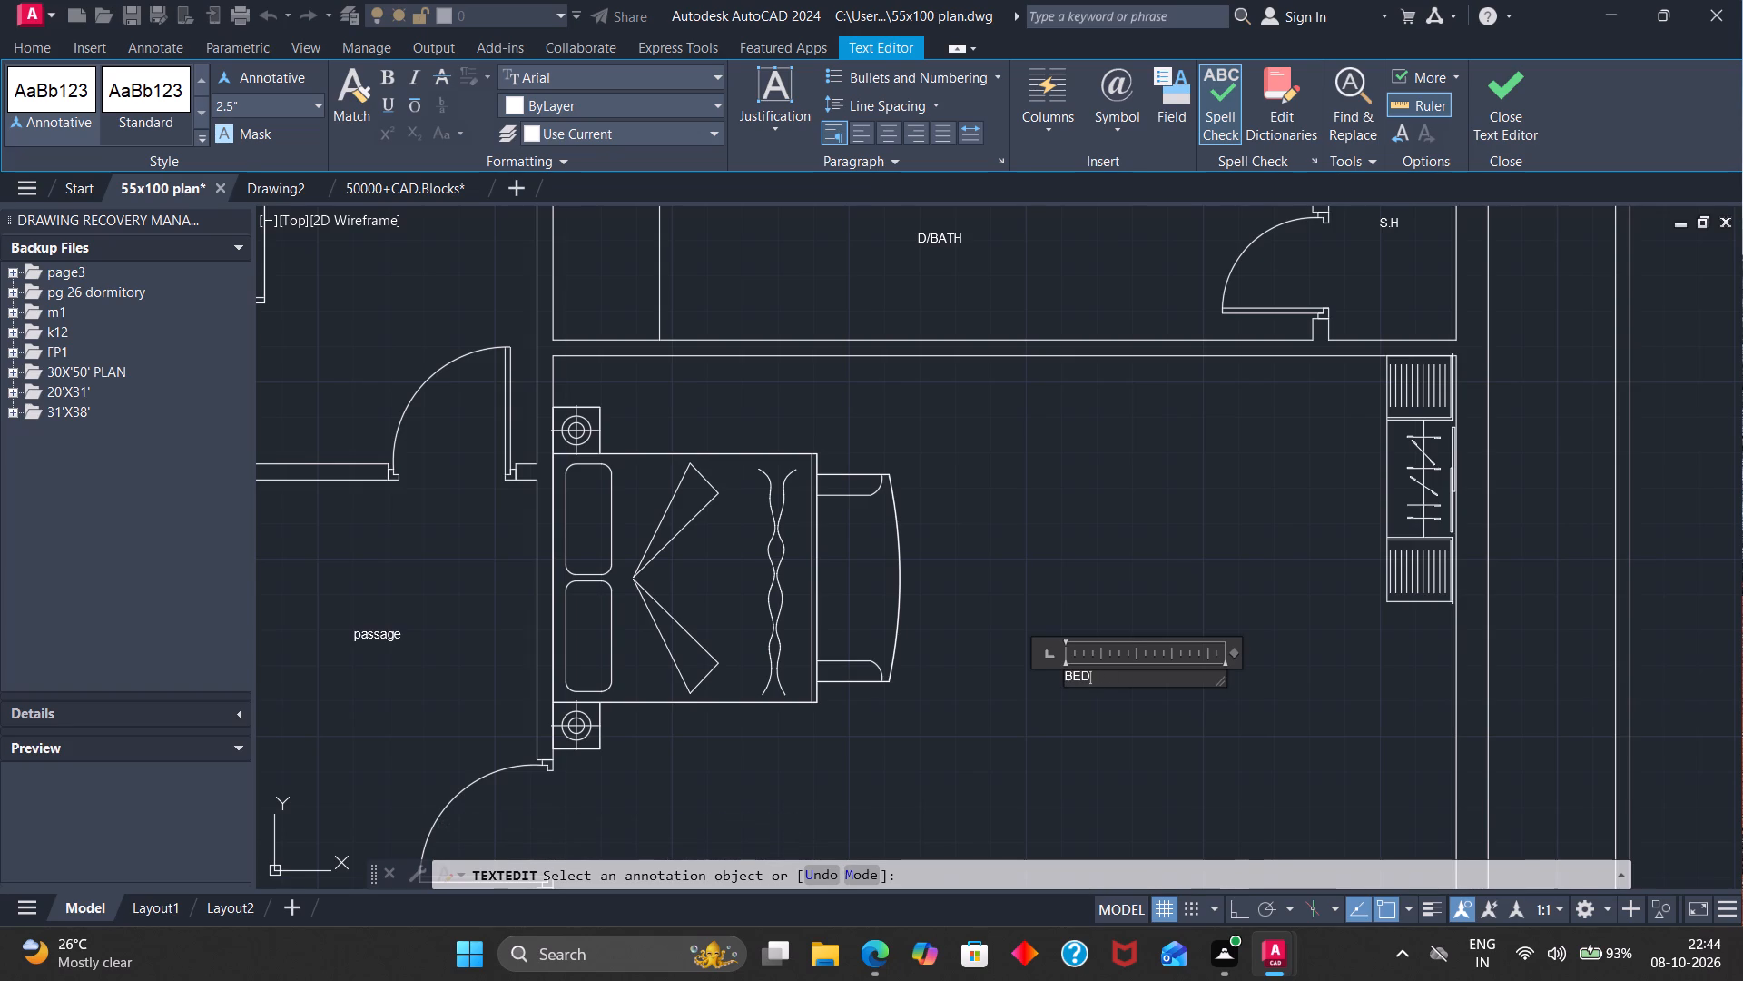
text(ROOM)
key(Return)
key(2)
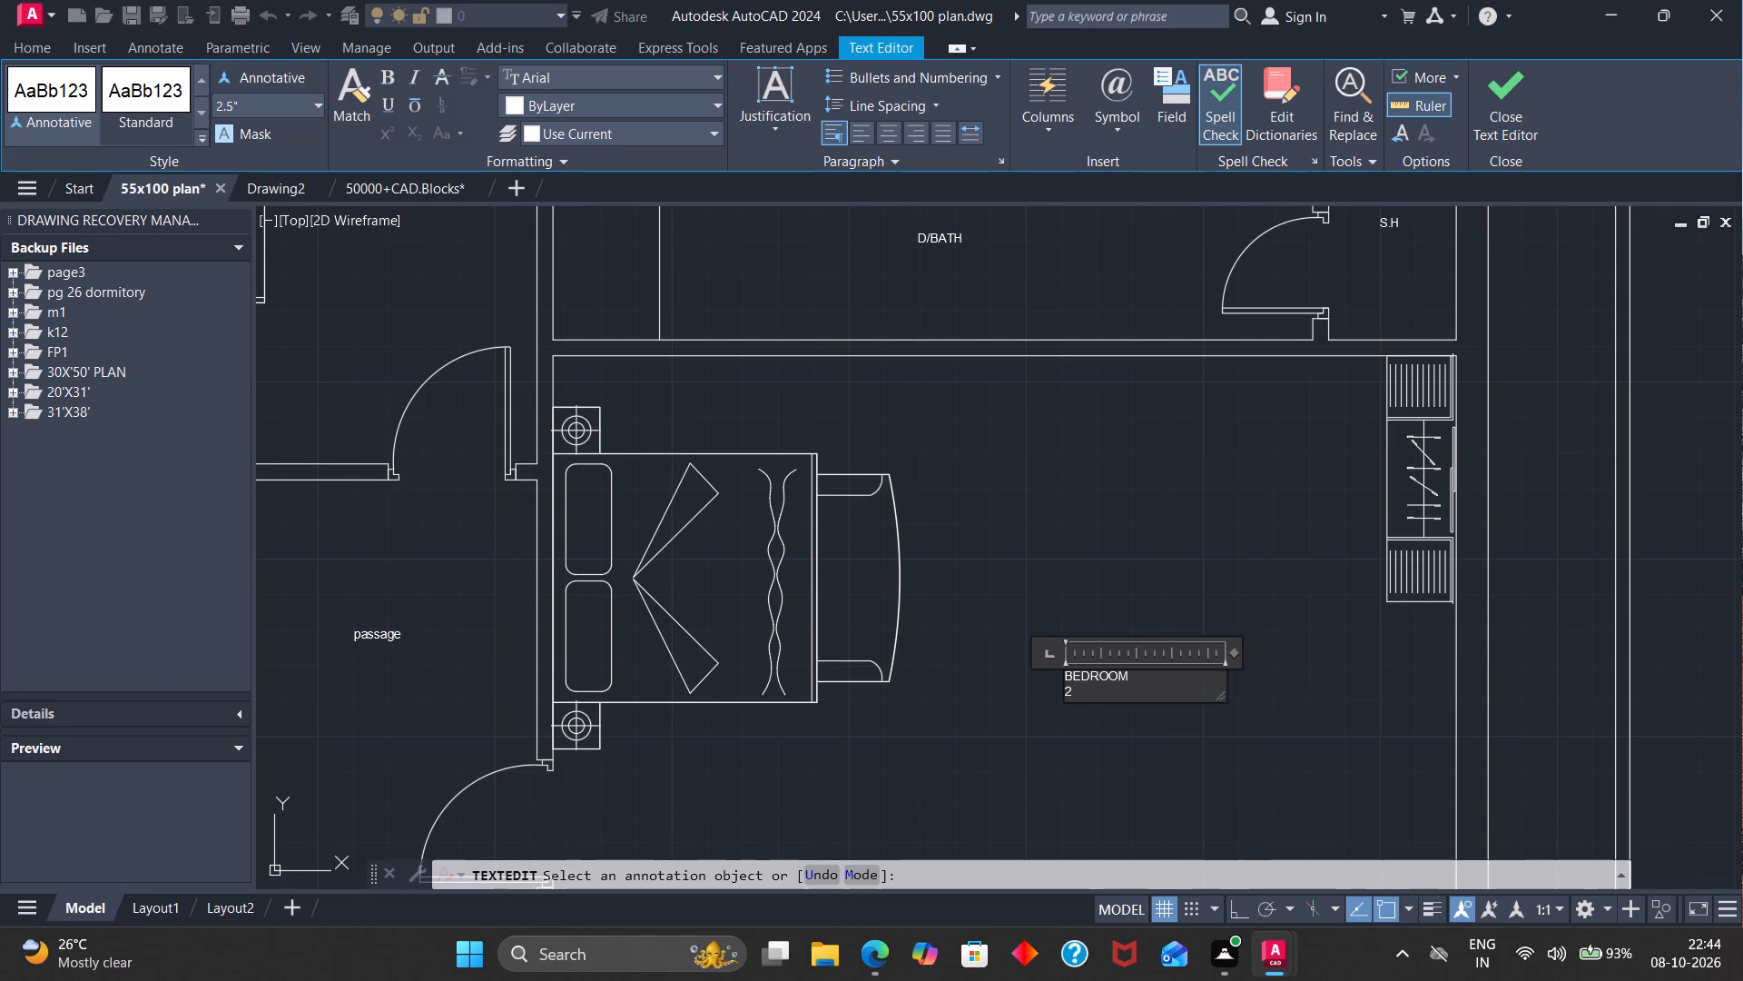
Change the "passage" label in the space between the bedroom doors, below the master bedroom, to "LOBBY".
scroll(910, 626, down, 1)
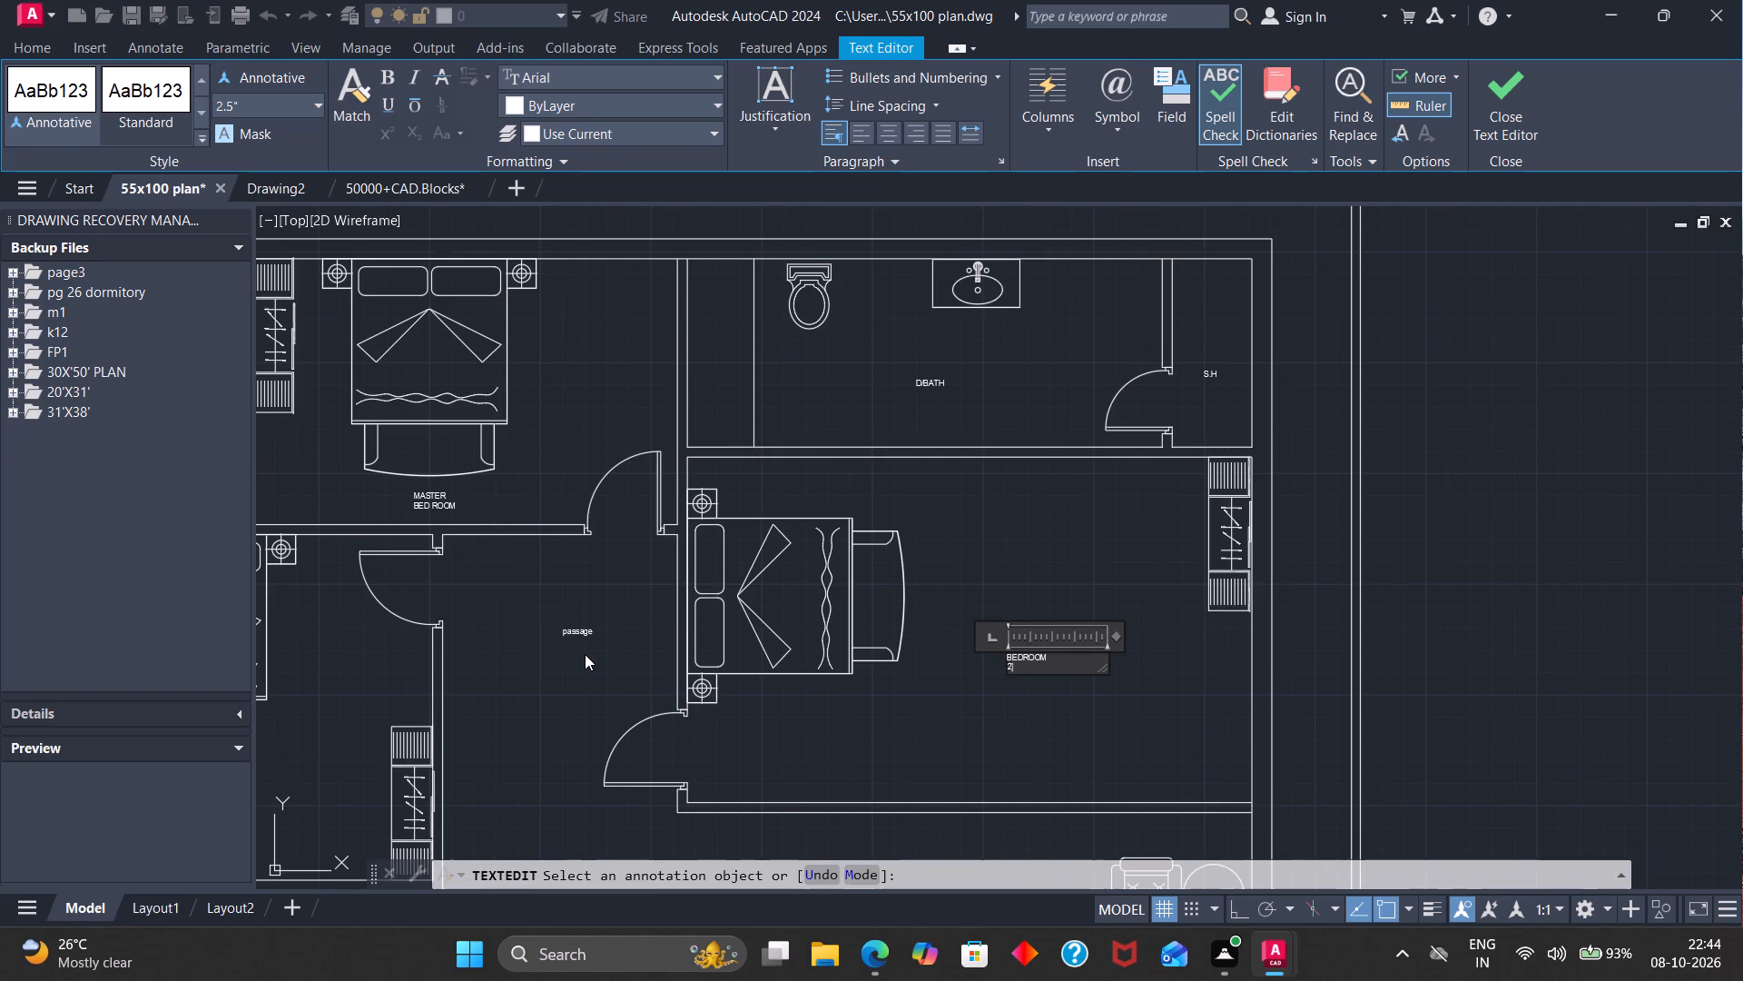
scroll(593, 649, up, 4)
click(576, 590)
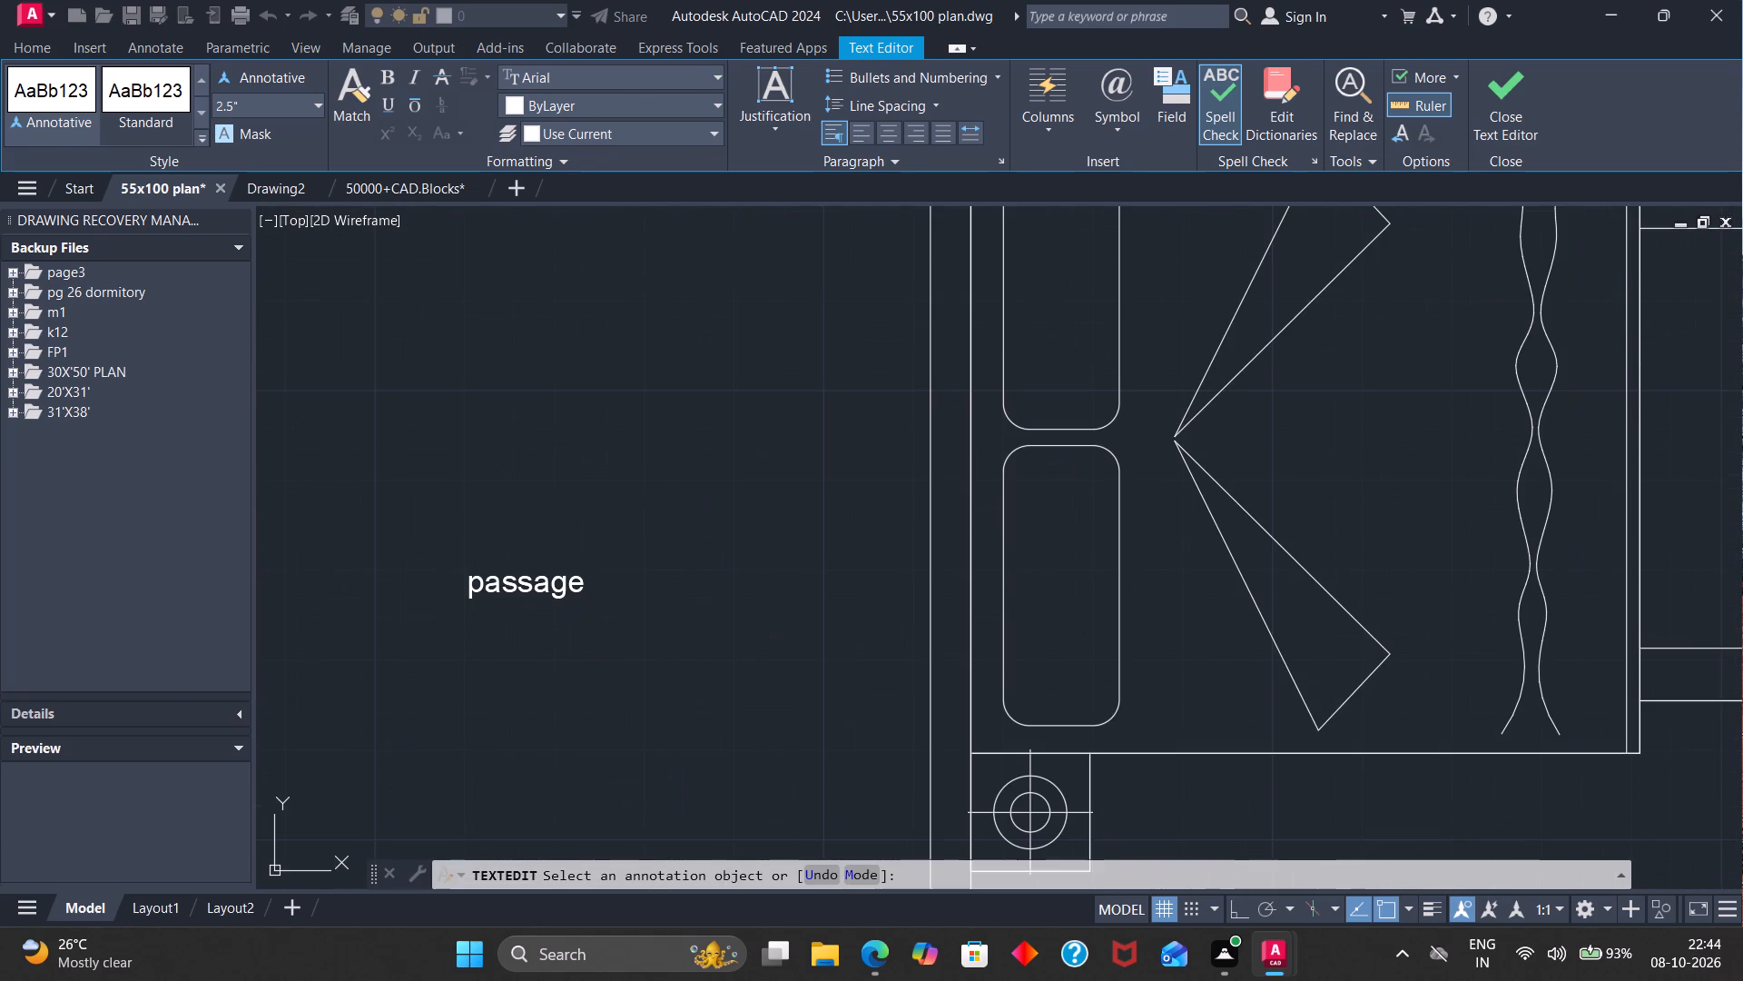
click(584, 577)
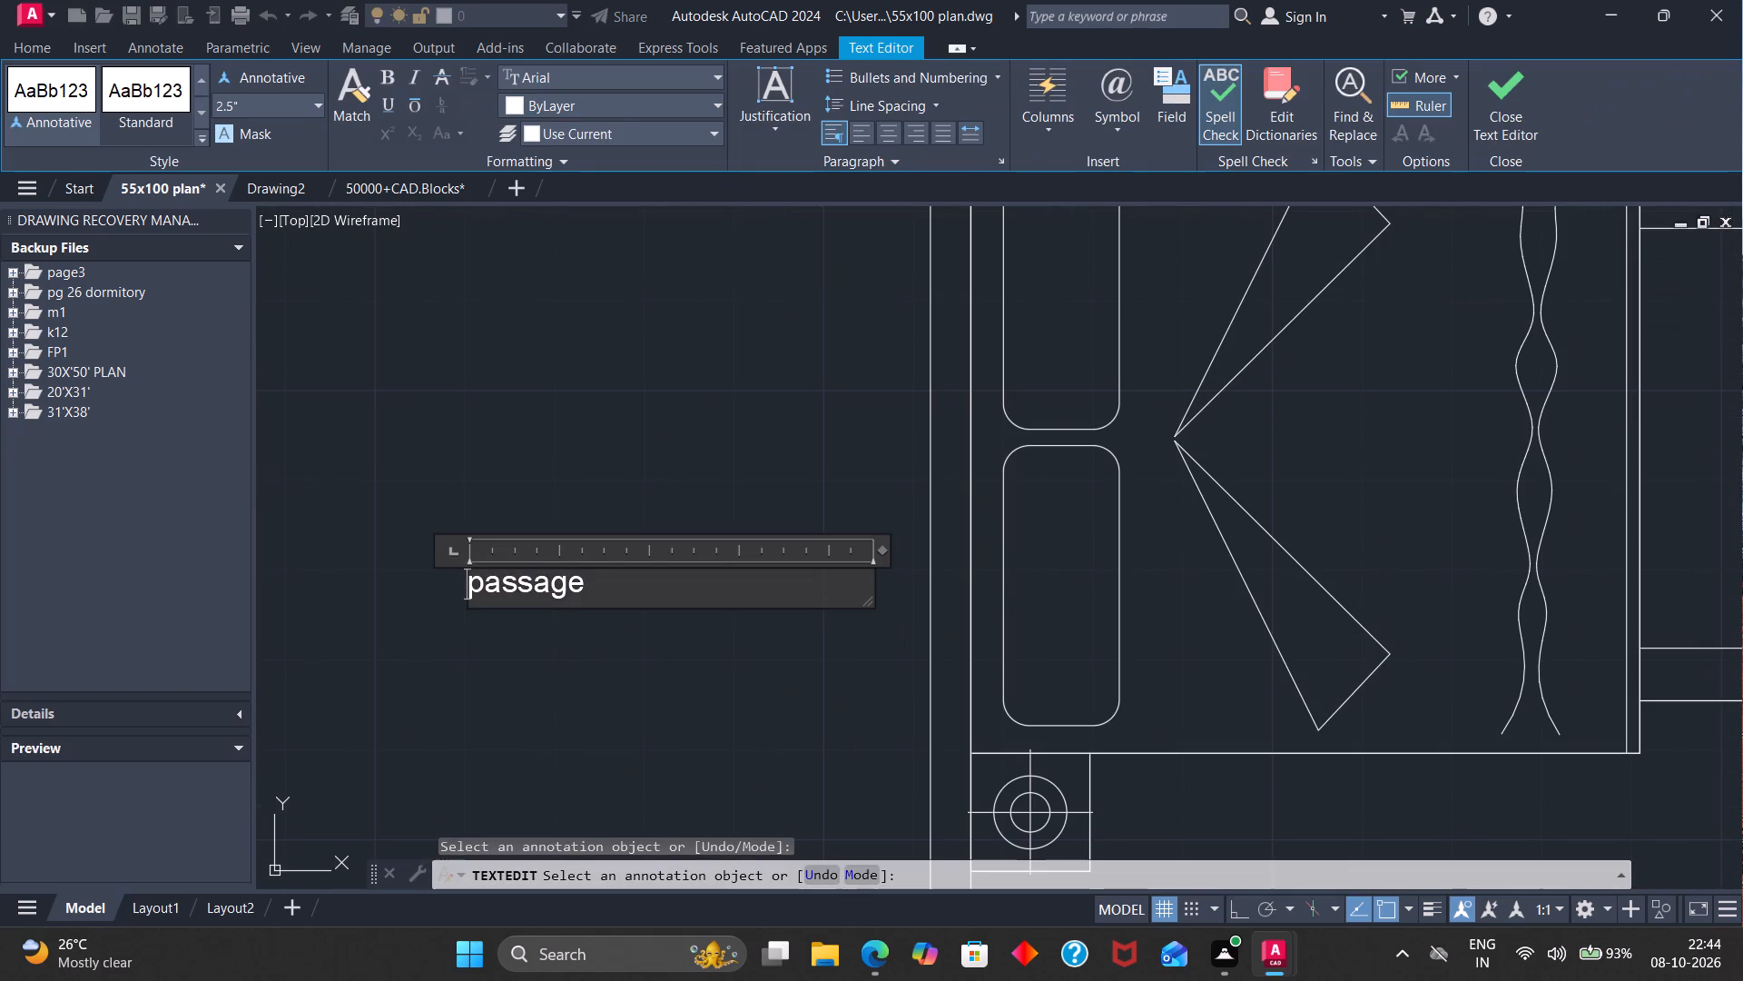
click(586, 577)
key(BackSpace)
key(BackSpace)
key(BackSpace)
key(BackSpace)
key(BackSpace)
key(BackSpace)
key(BackSpace)
key(BackSpace)
key(BackSpace)
key(BackSpace)
key(BackSpace)
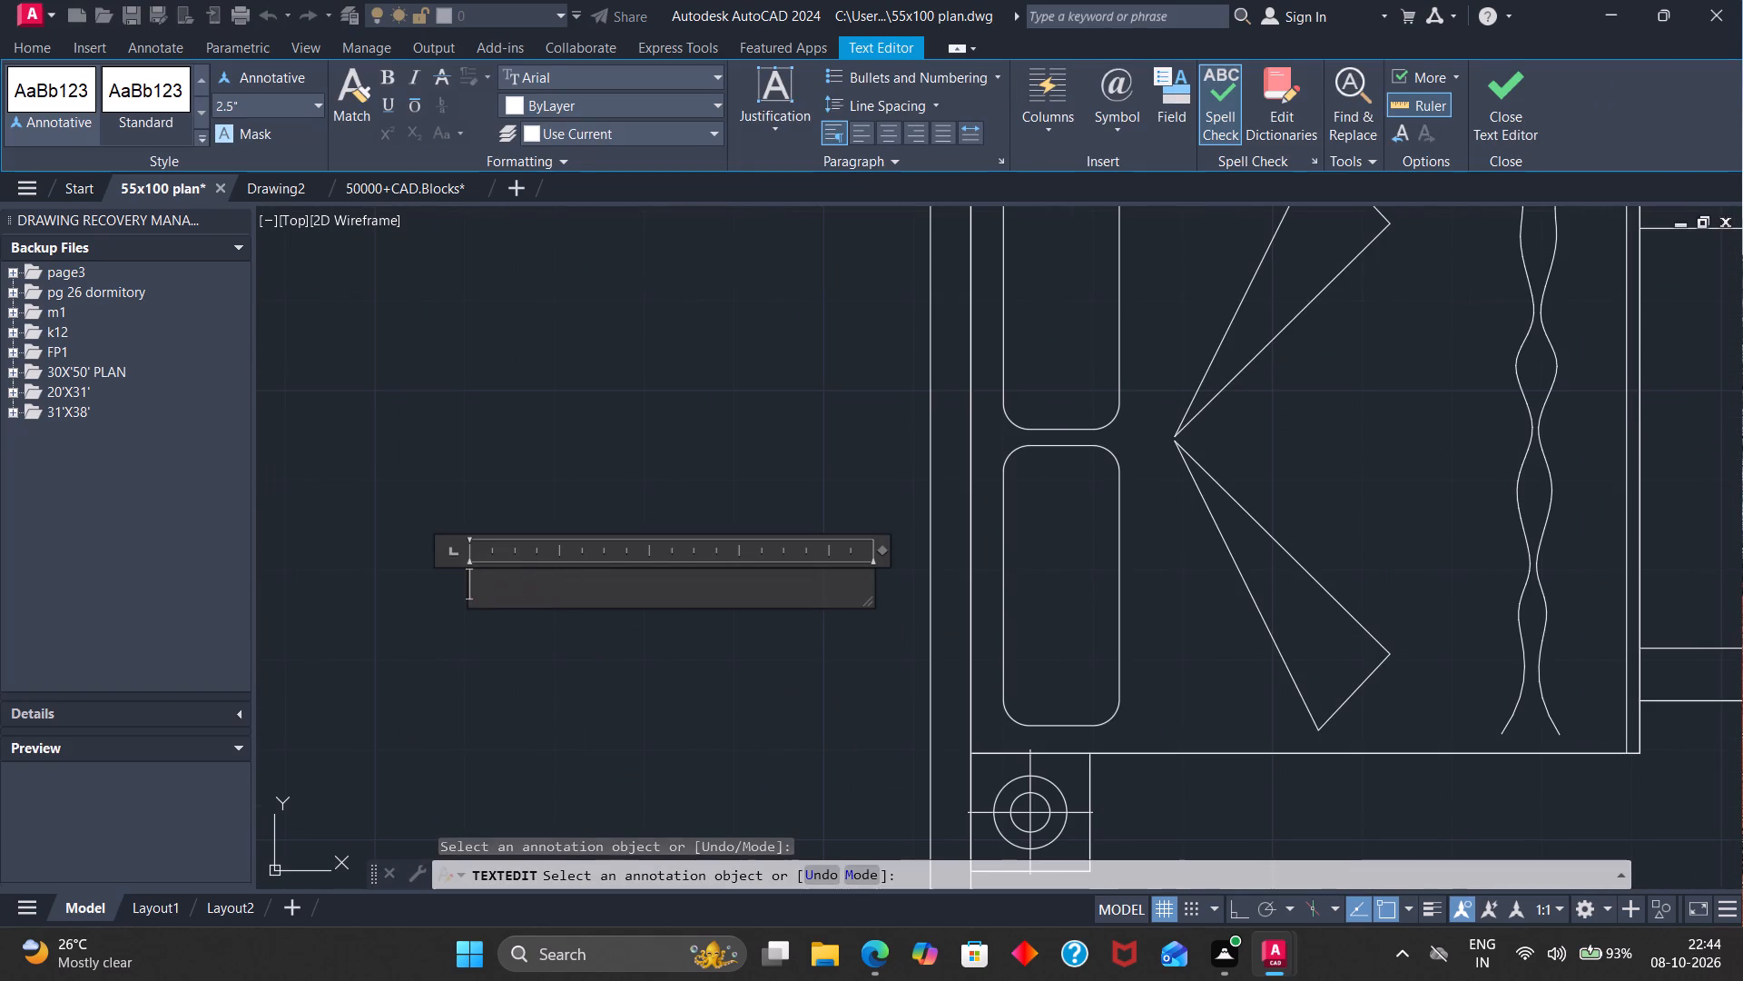
text(LOBBY)
Change the "passage" label below the bed in the bedroom left of the lobby to "BEDROOM3".
scroll(547, 521, down, 3)
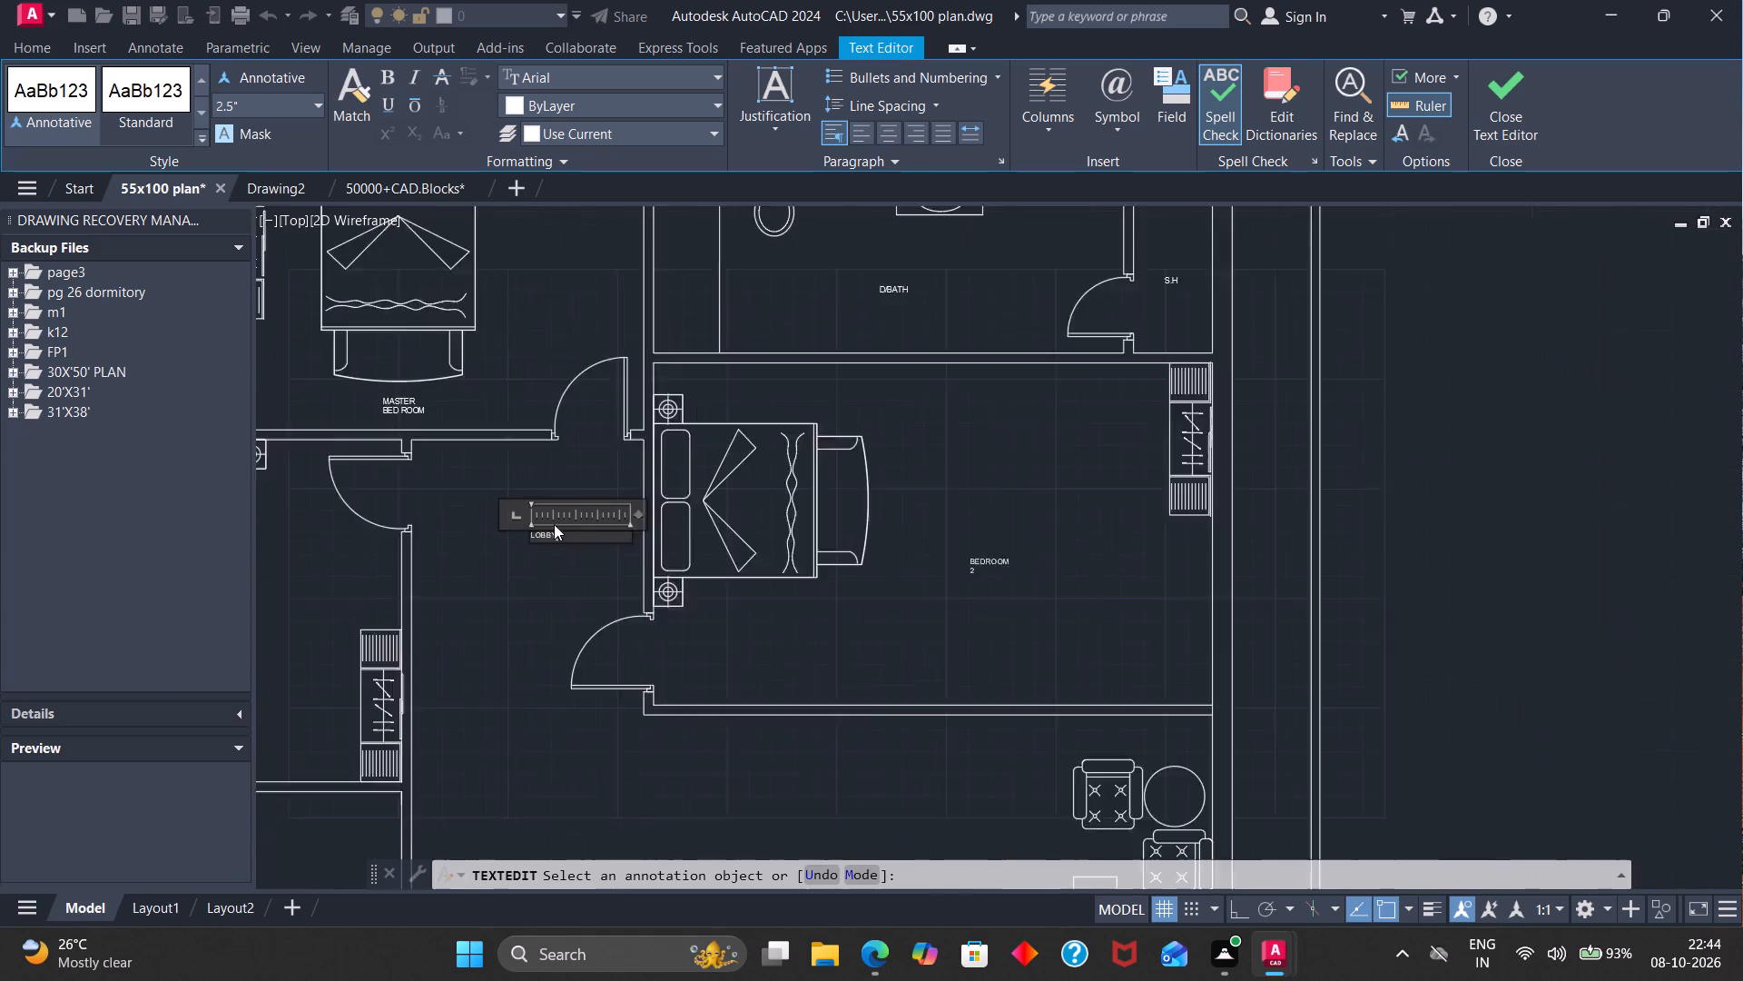
scroll(554, 524, down, 1)
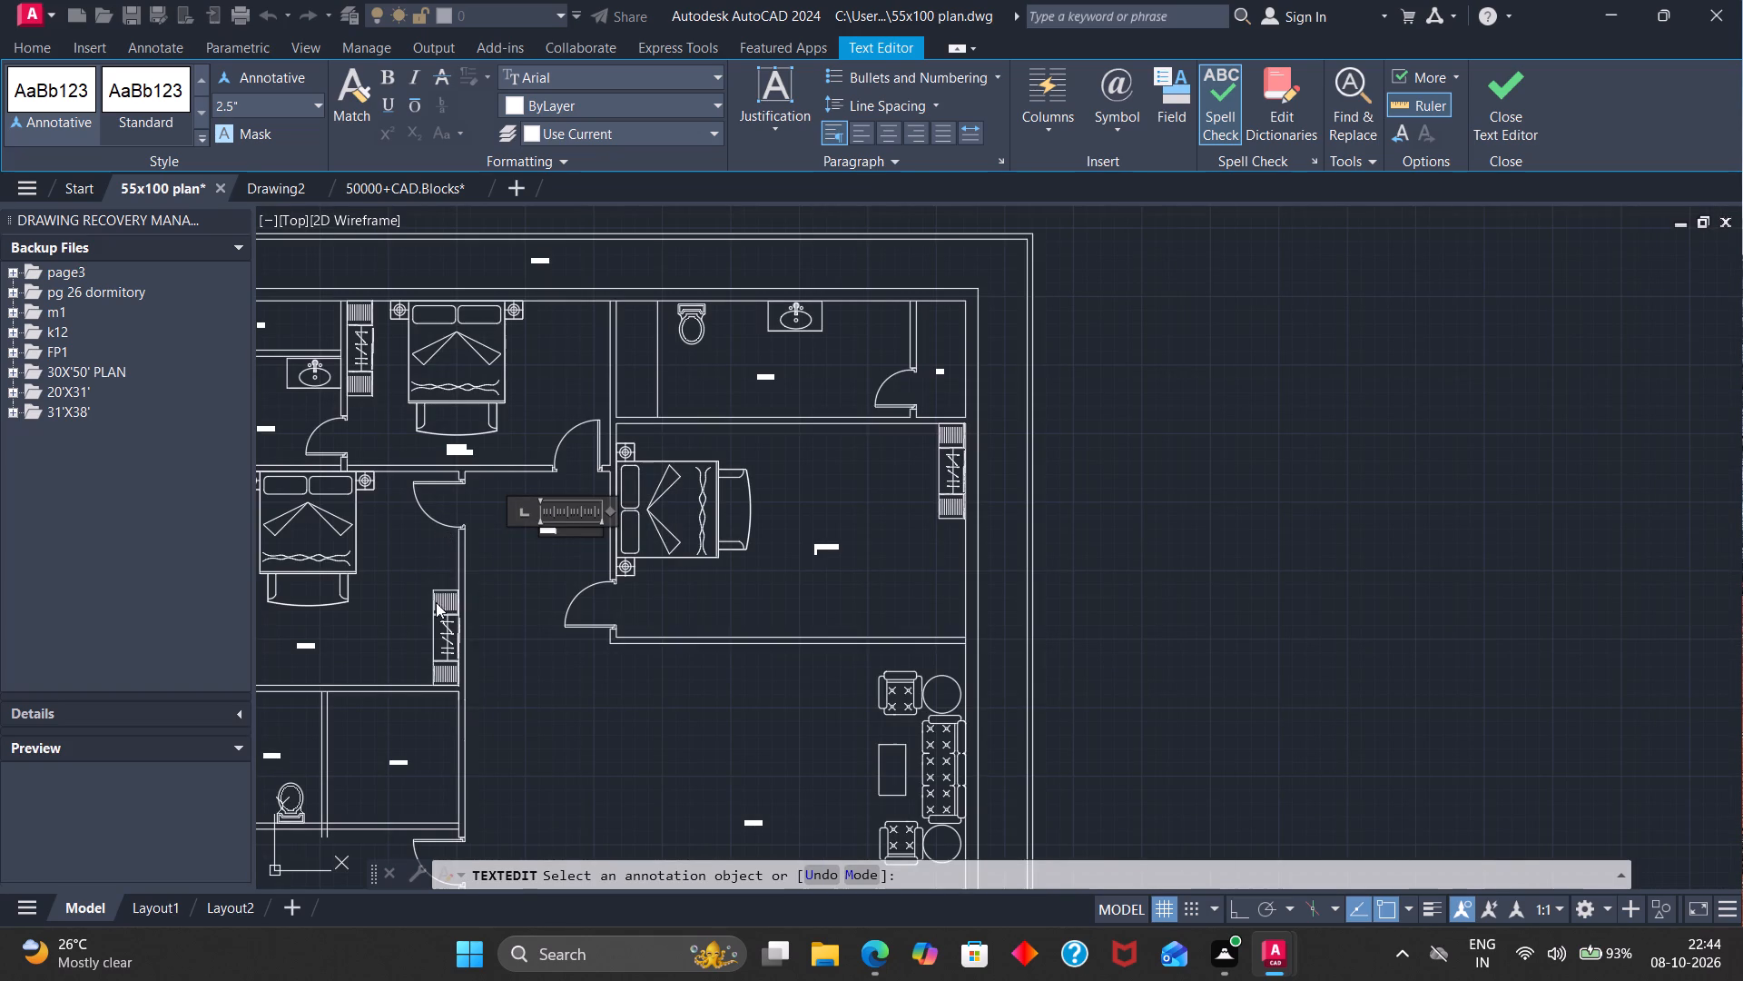
scroll(423, 606, down, 1)
scroll(346, 629, up, 3)
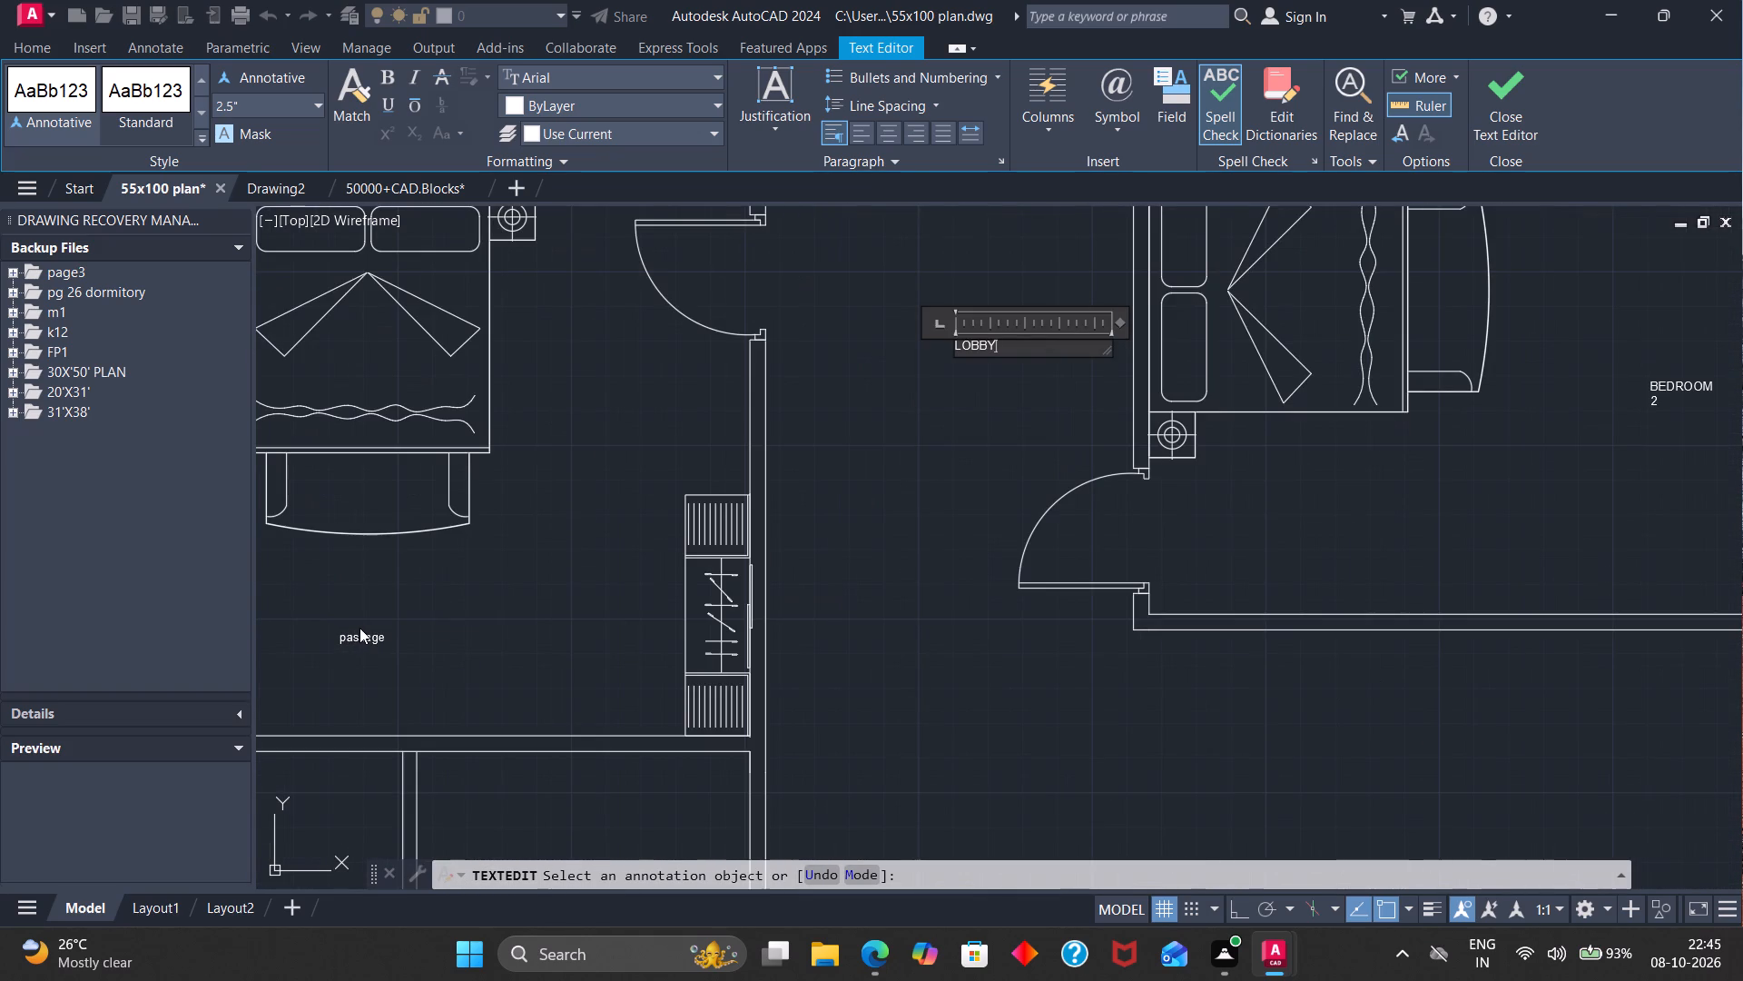
scroll(359, 628, up, 3)
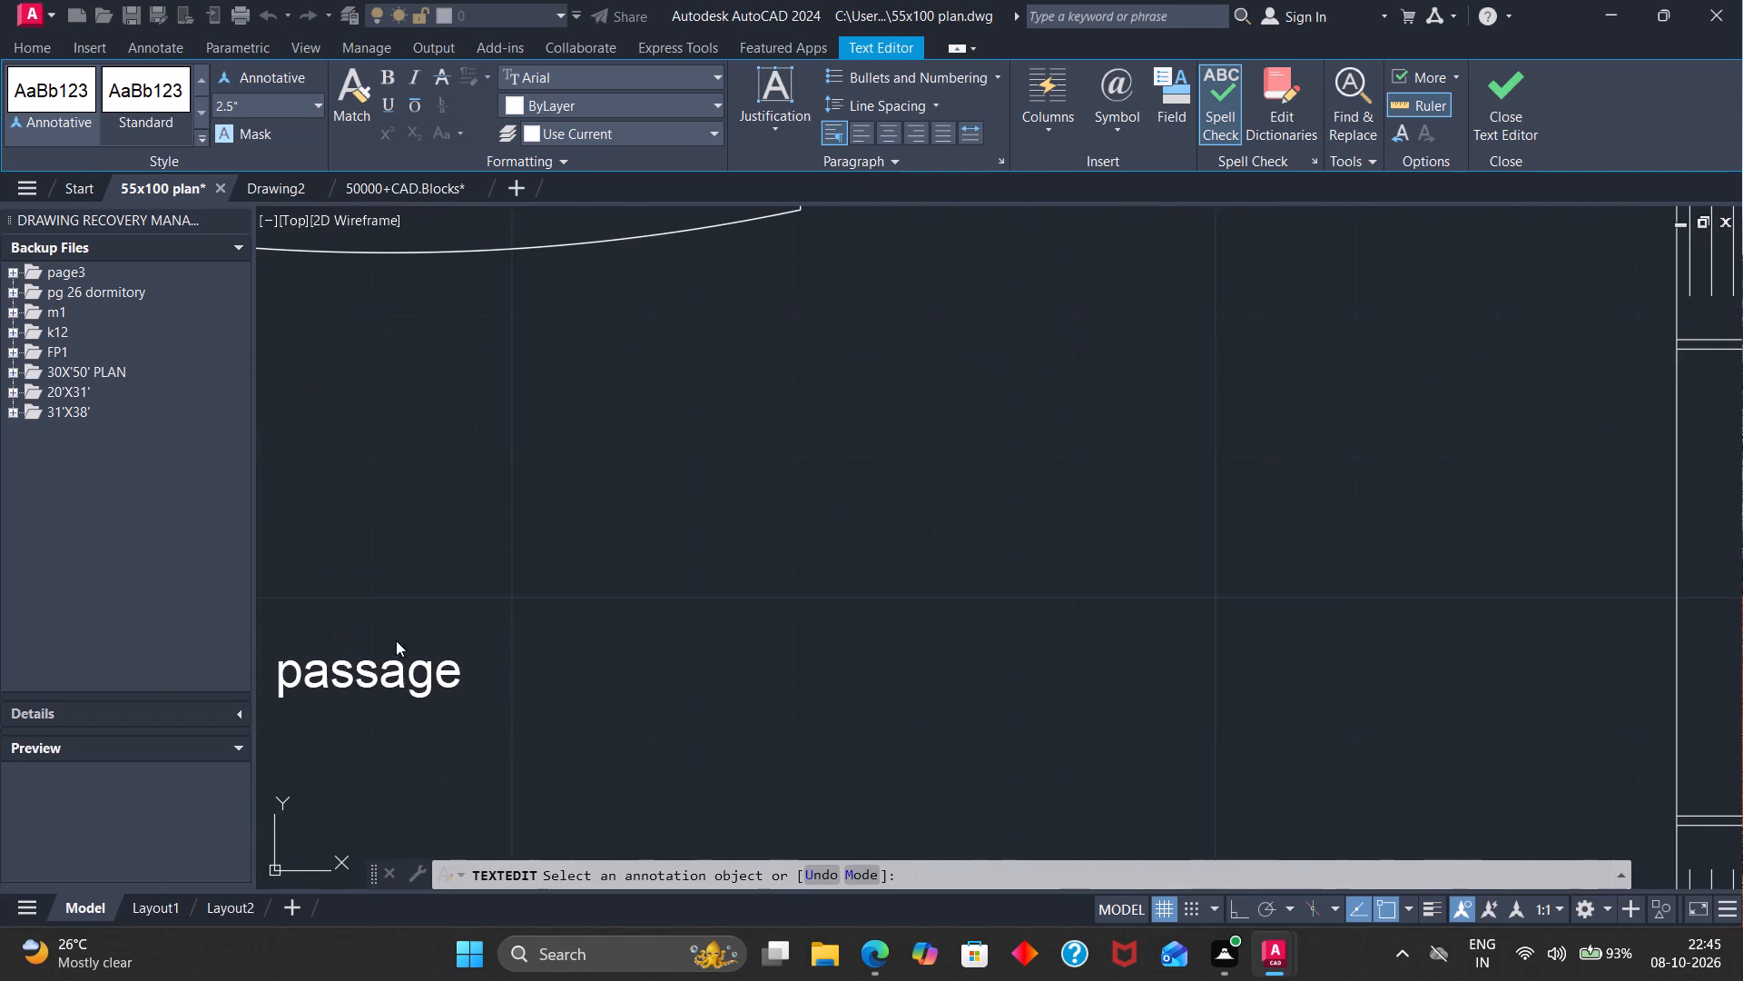
click(460, 671)
click(459, 671)
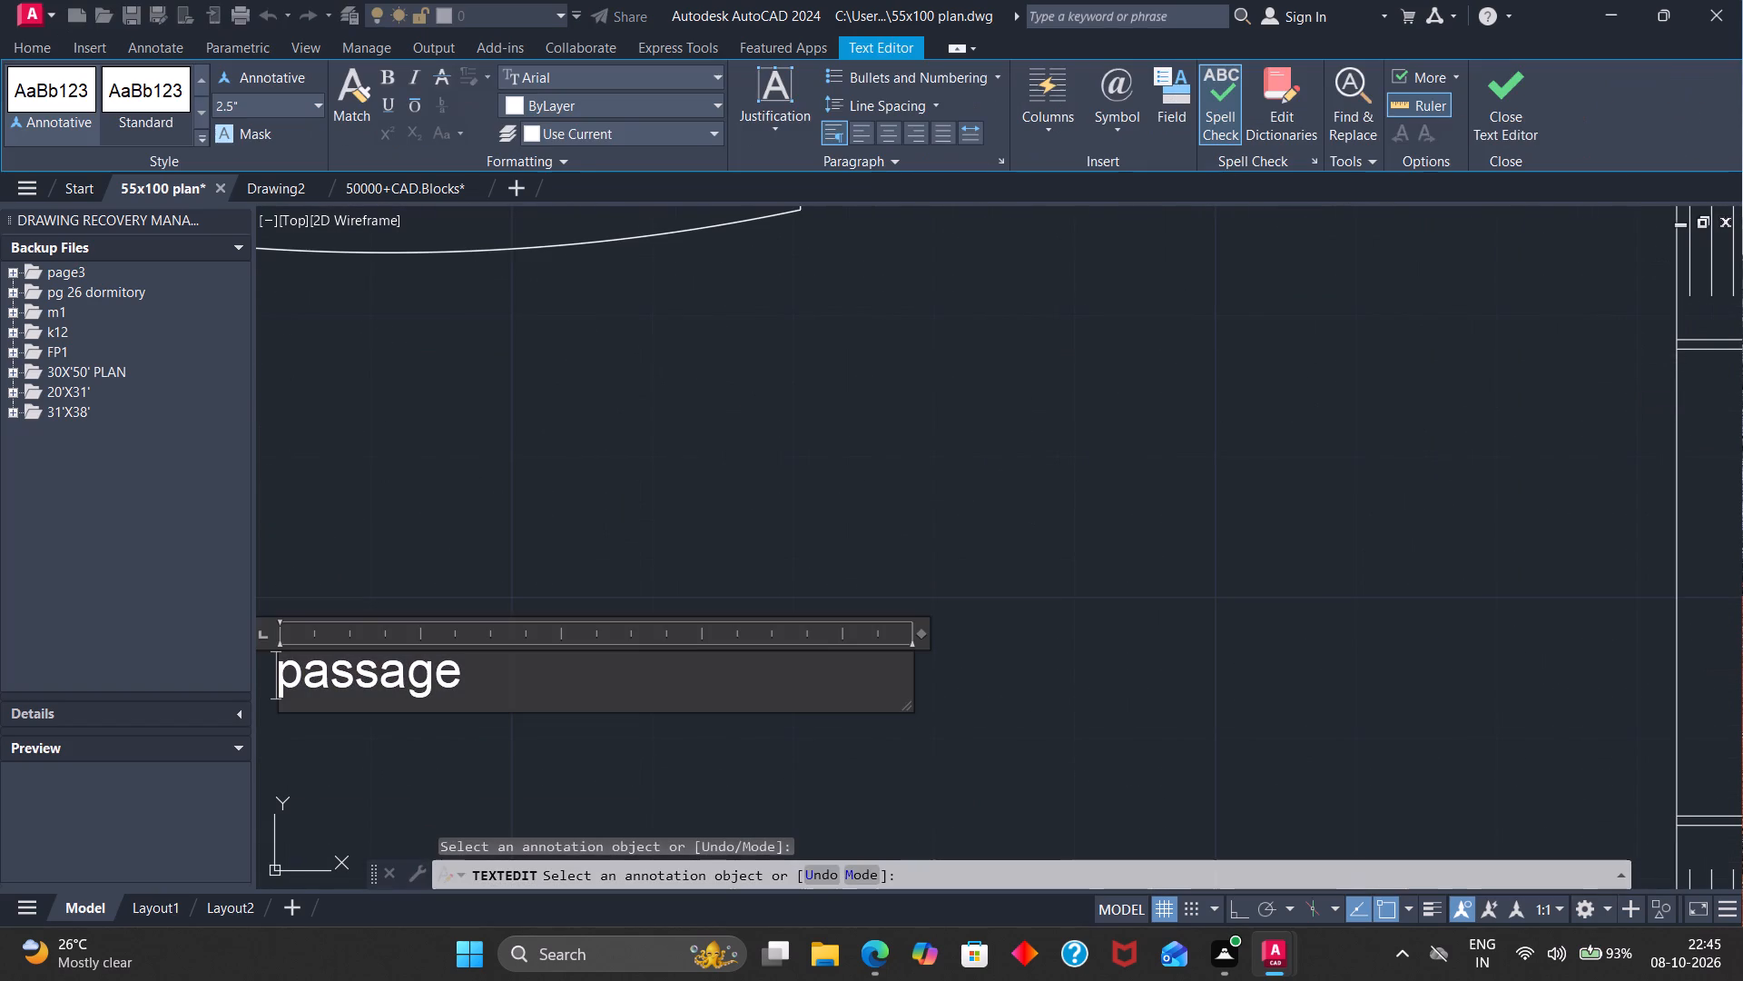
click(459, 671)
key(BackSpace)
key(BackSpace)
key(BackSpace)
key(BackSpace)
key(BackSpace)
key(BackSpace)
key(BackSpace)
key(BackSpace)
key(BackSpace)
key(BackSpace)
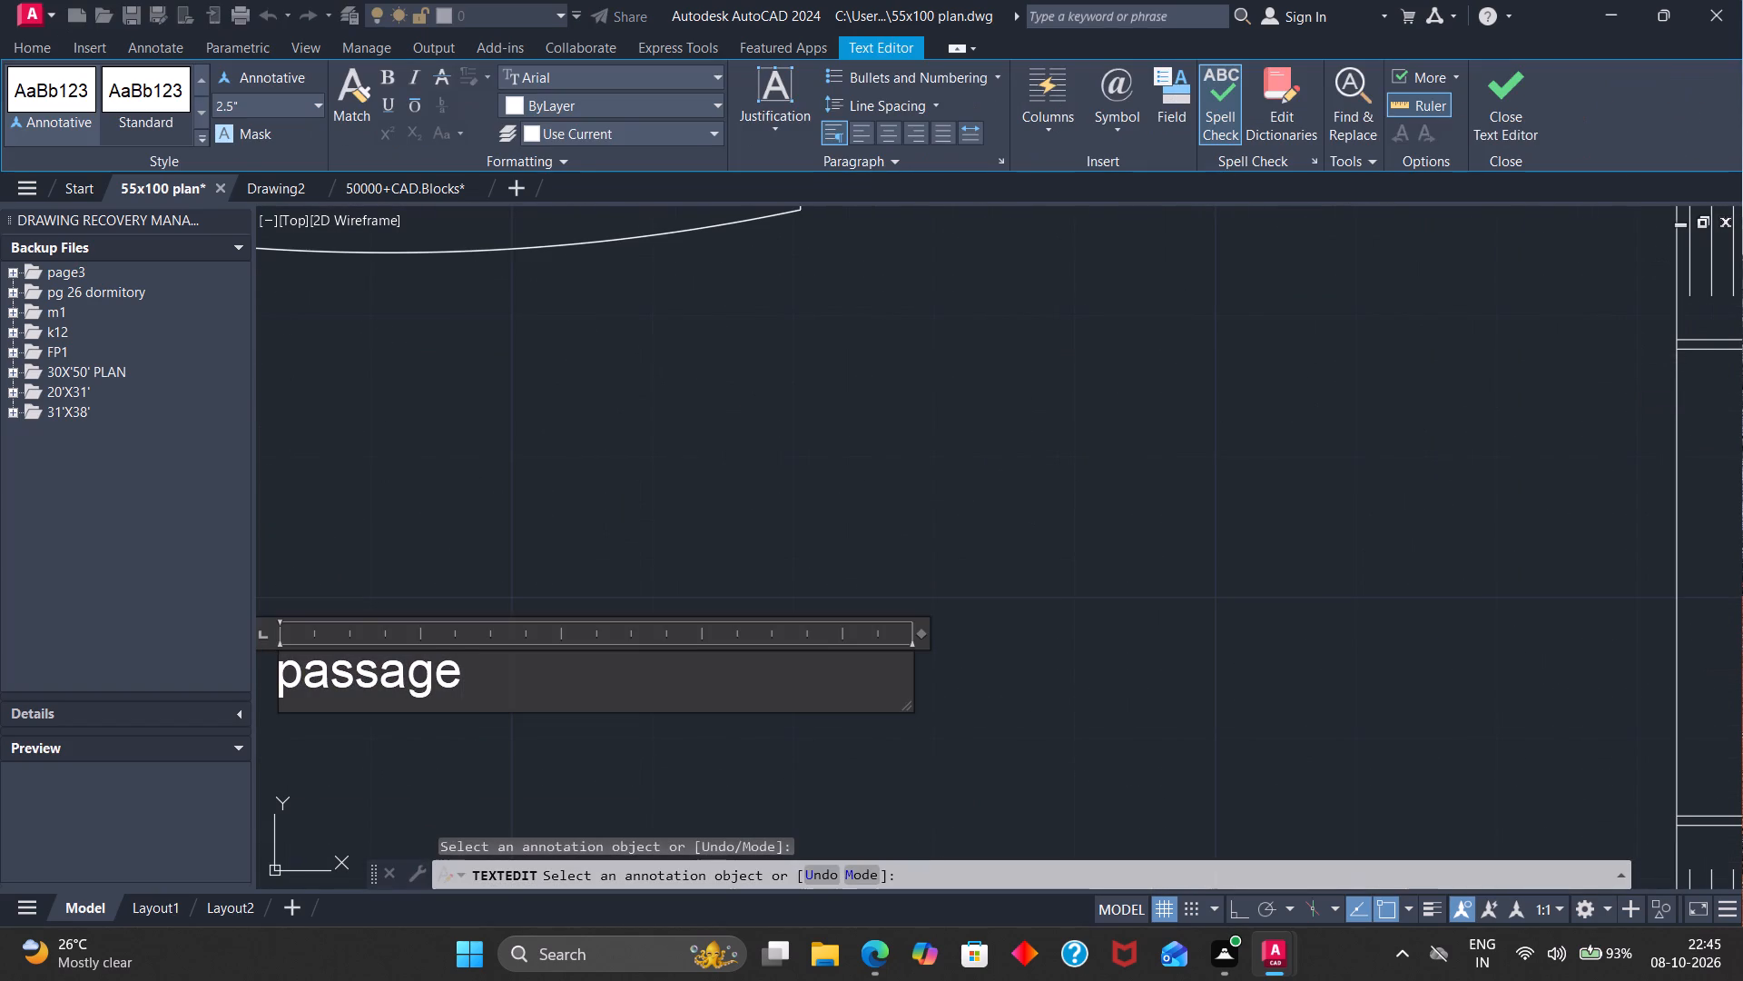
text(BEDROOM3)
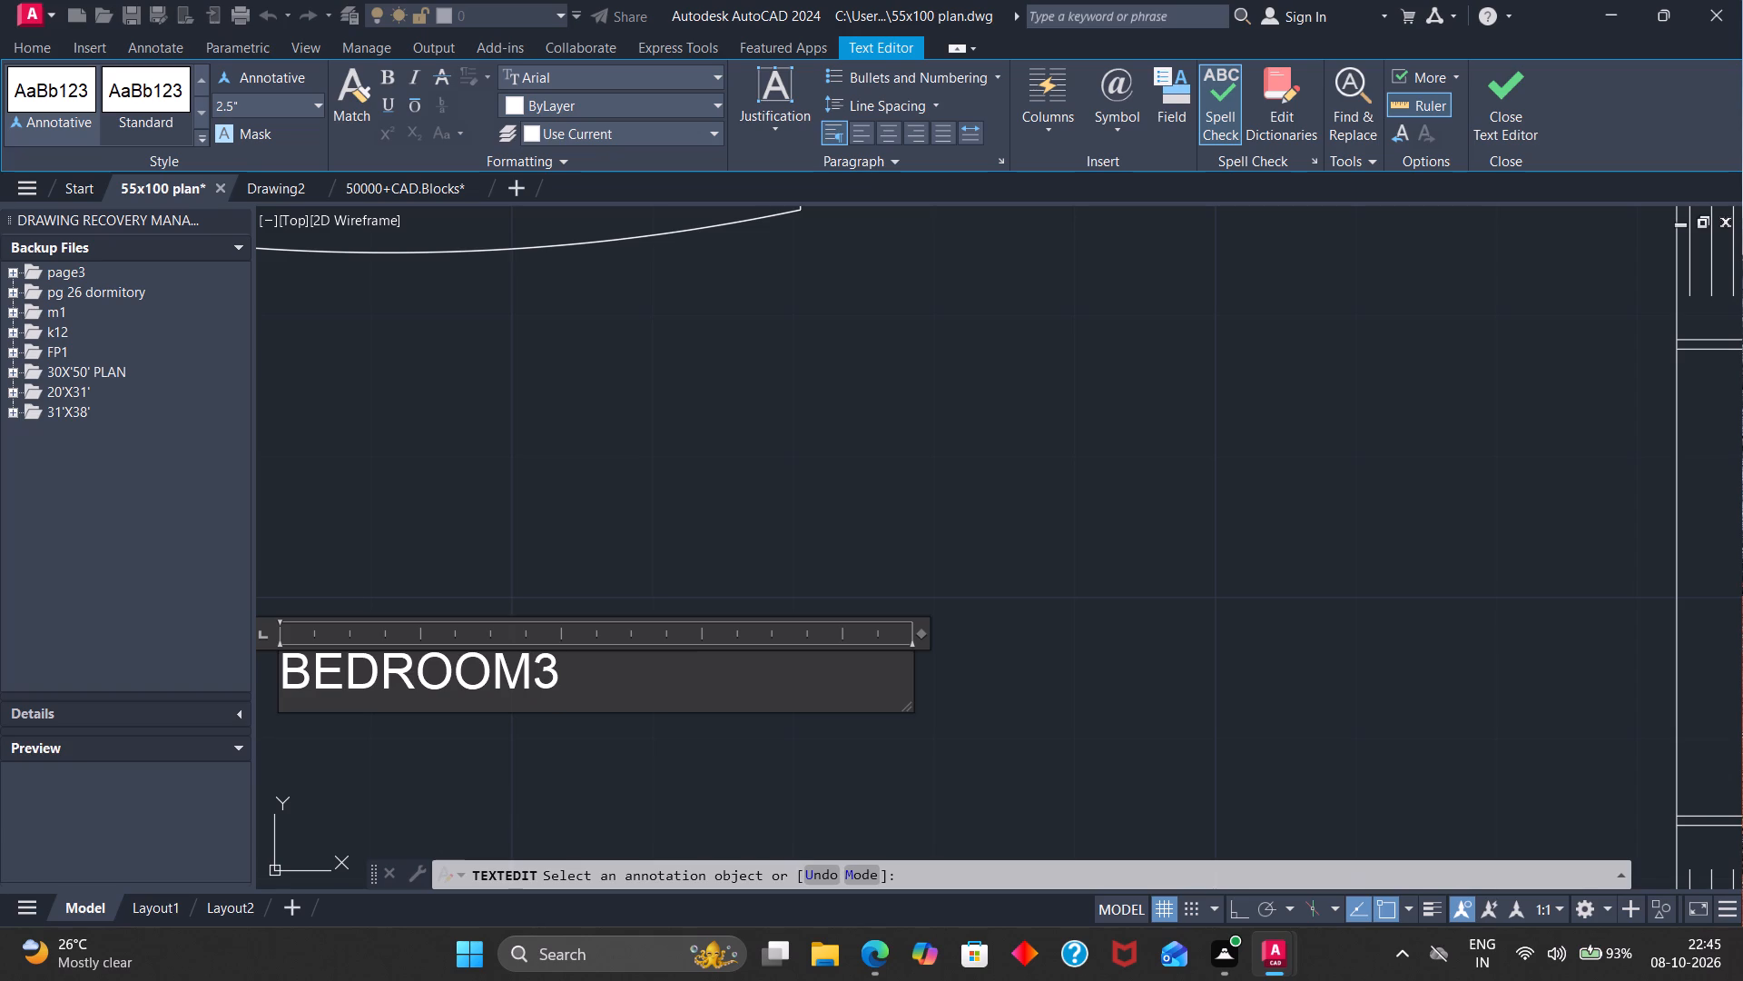
Change the "passage" label above the toilet in the bathroom below BEDROOM3 to "D/BATH".
scroll(593, 480, down, 4)
scroll(566, 684, up, 4)
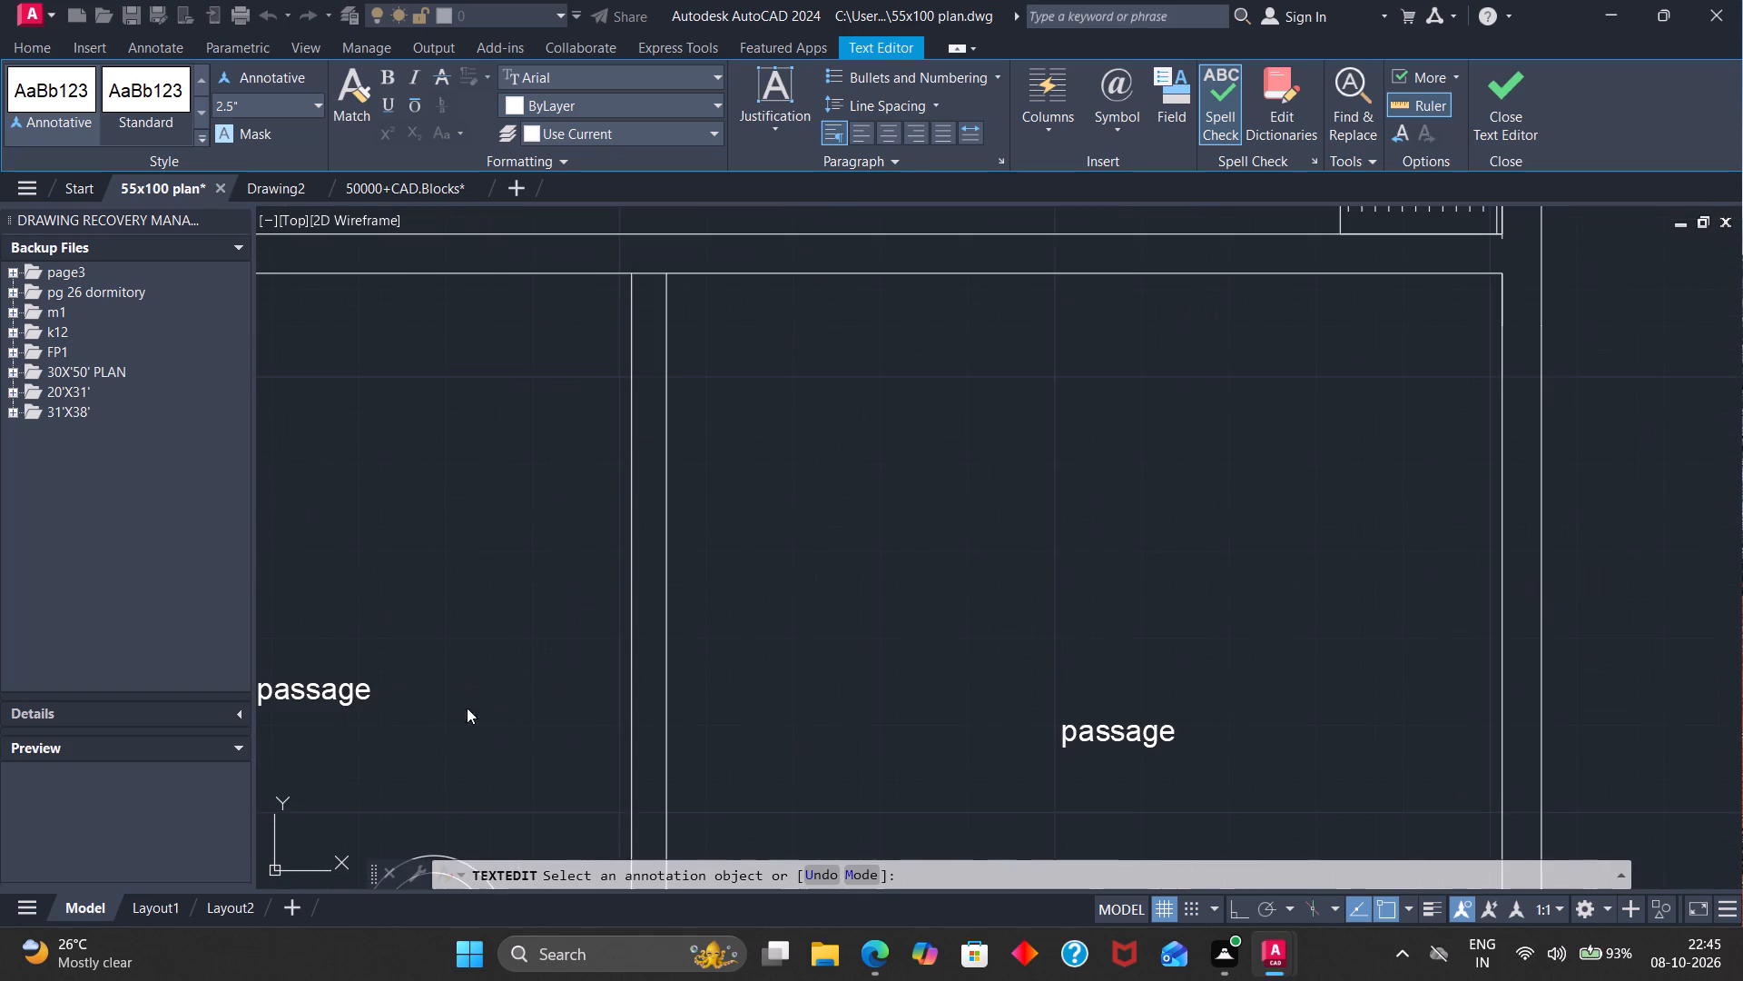
scroll(401, 718, down, 2)
scroll(378, 716, up, 2)
click(401, 703)
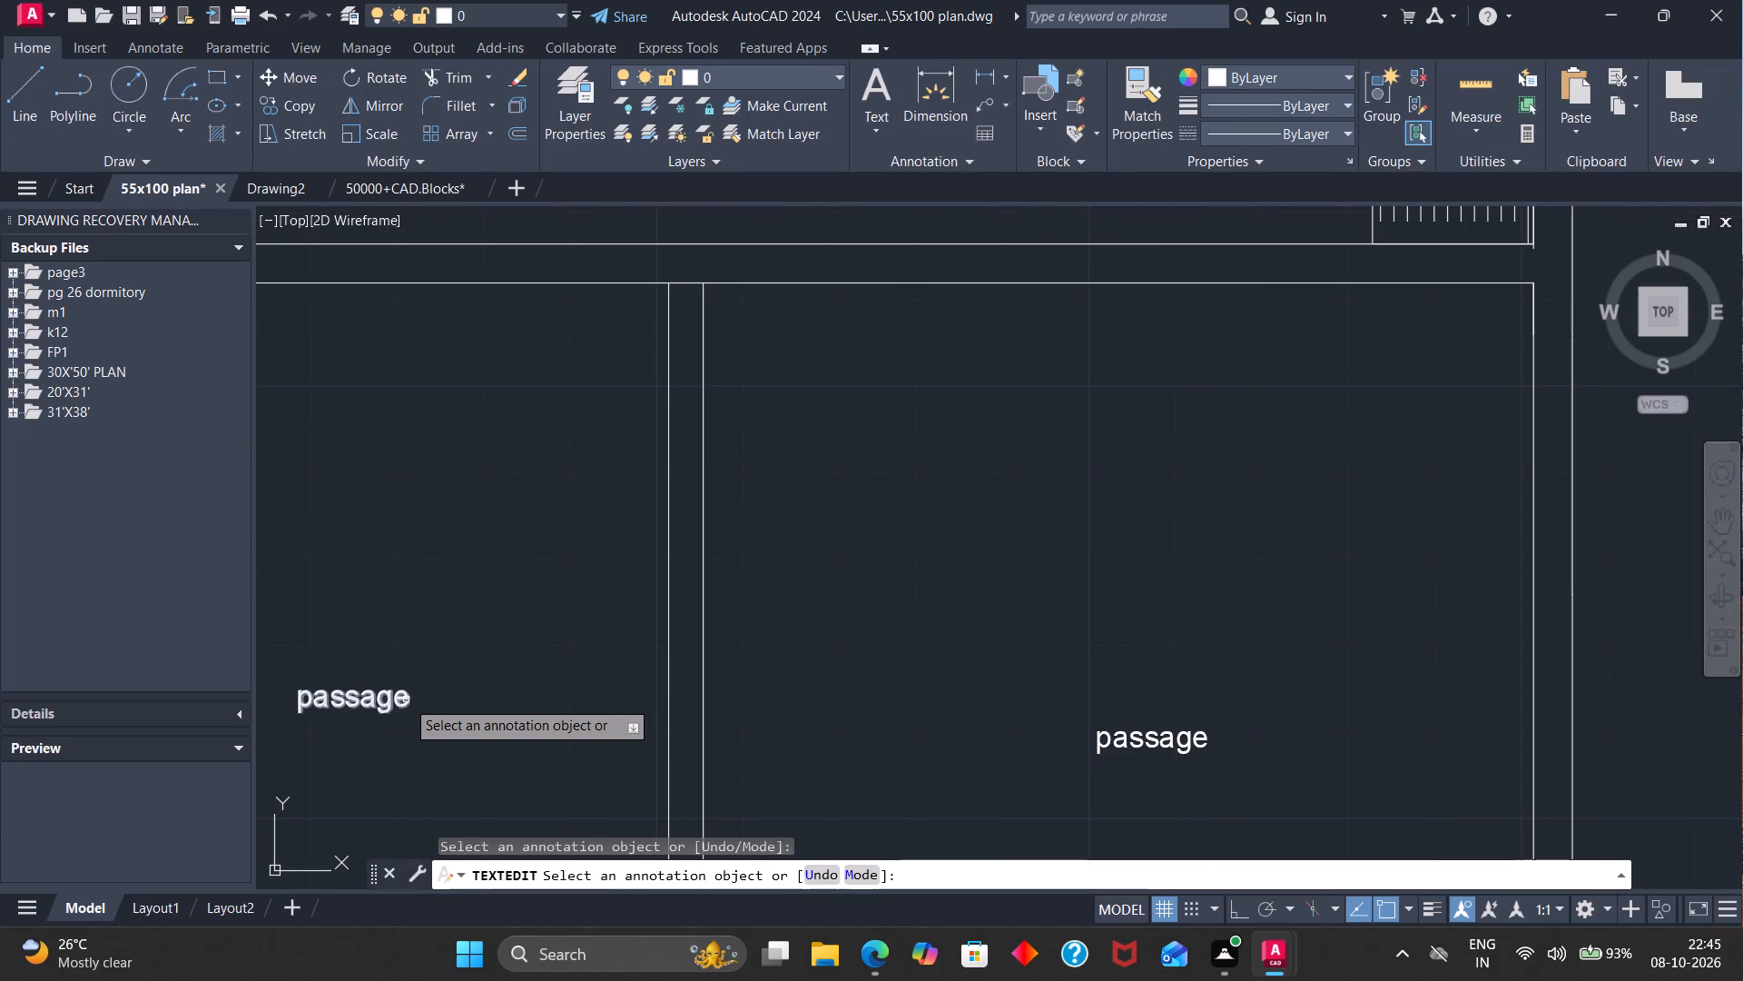
scroll(406, 699, down, 1)
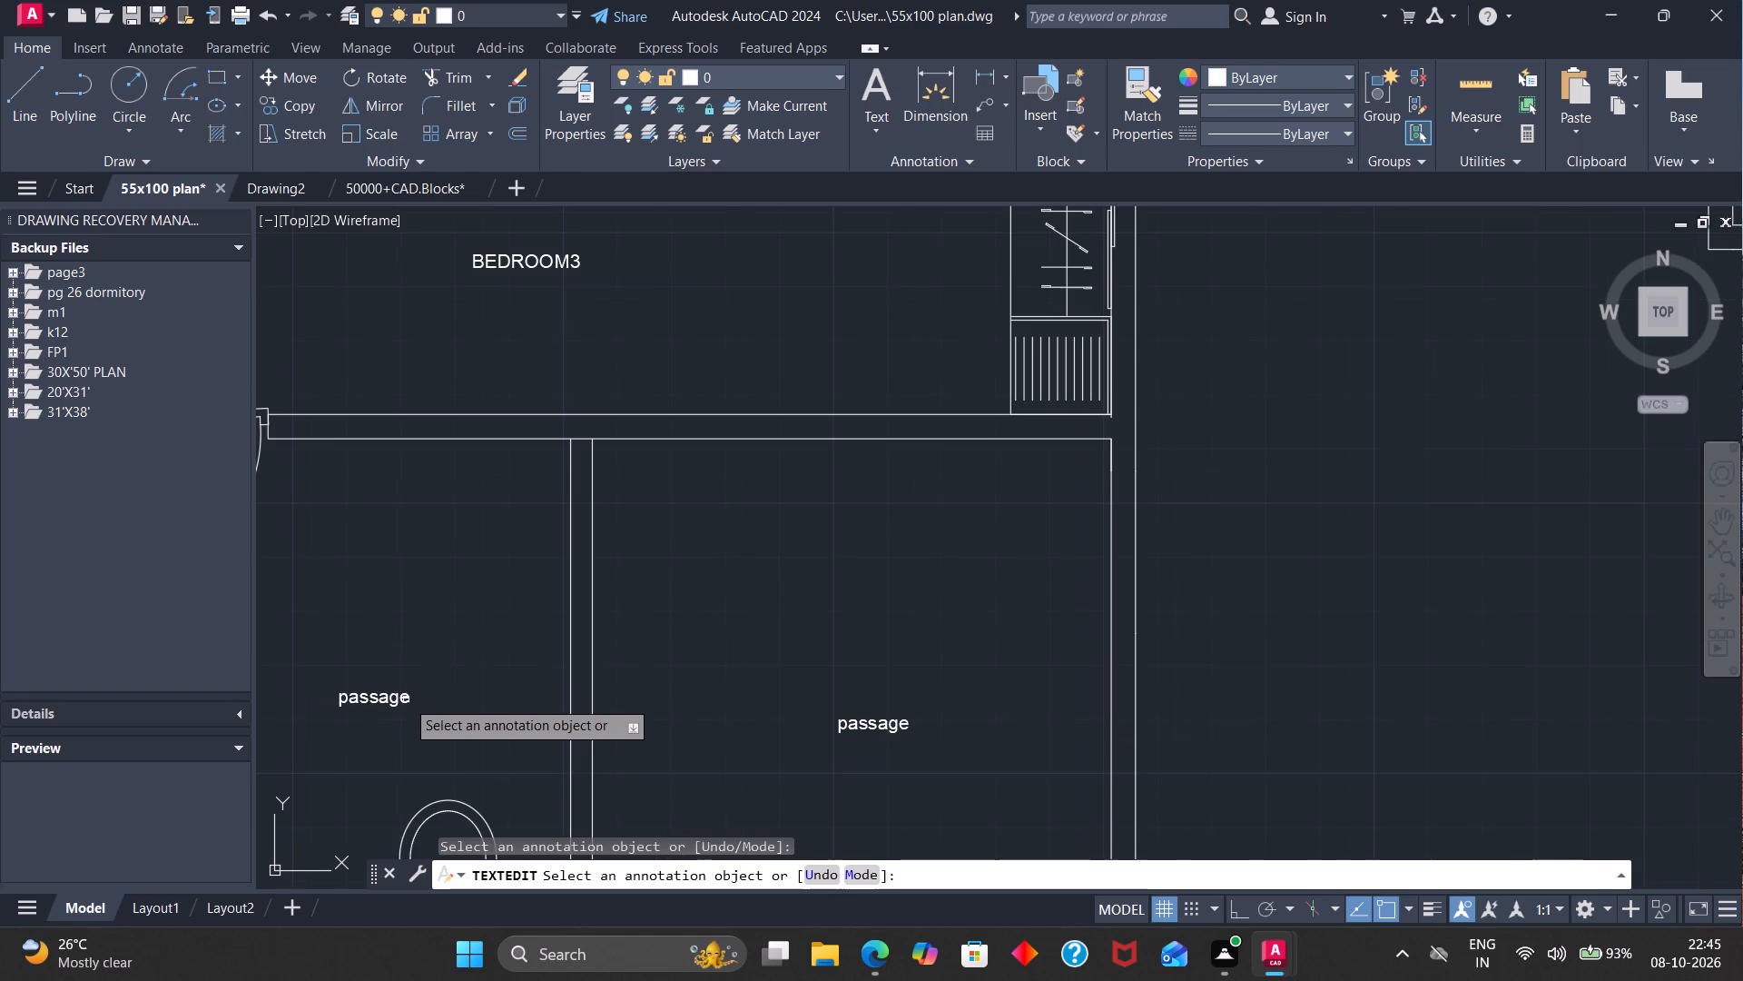
click(404, 699)
click(406, 699)
click(410, 699)
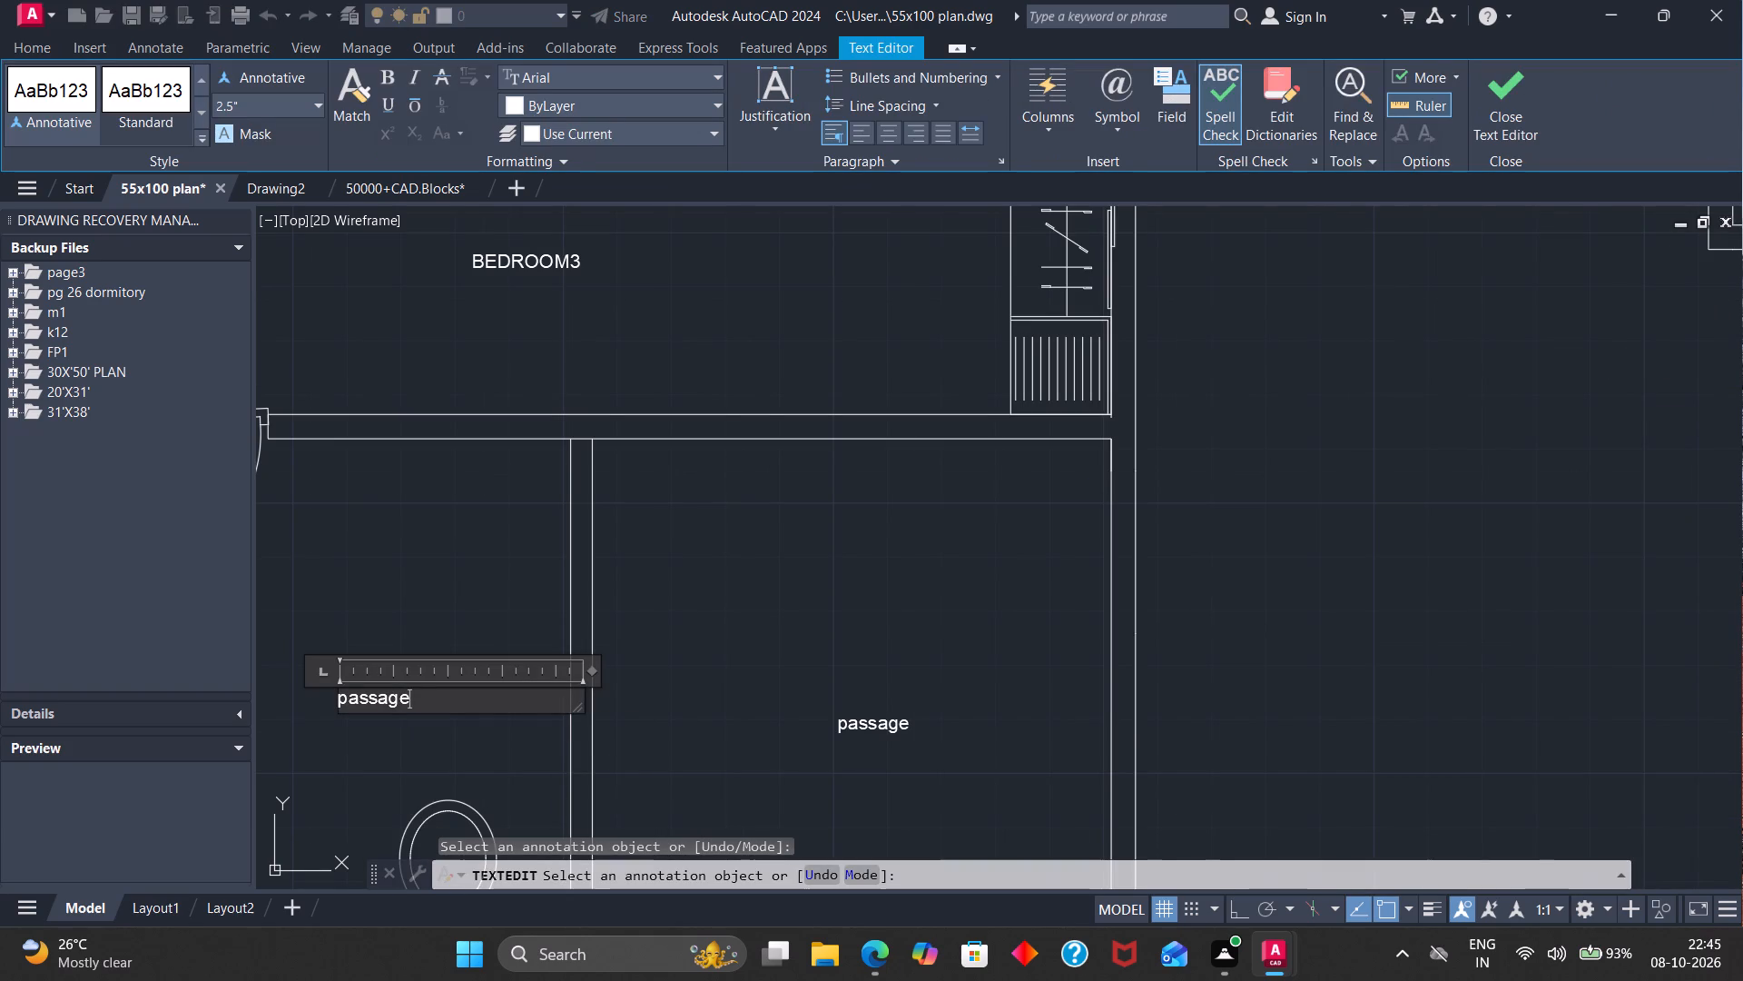
key(BackSpace)
key(BackSpace)
key(BackSpace)
key(BackSpace)
key(BackSpace)
key(BackSpace)
key(BackSpace)
key(BackSpace)
key(BackSpace)
key(BackSpace)
key(BackSpace)
key(BackSpace)
key(BackSpace)
key(BackSpace)
key(BackSpace)
key(BackSpace)
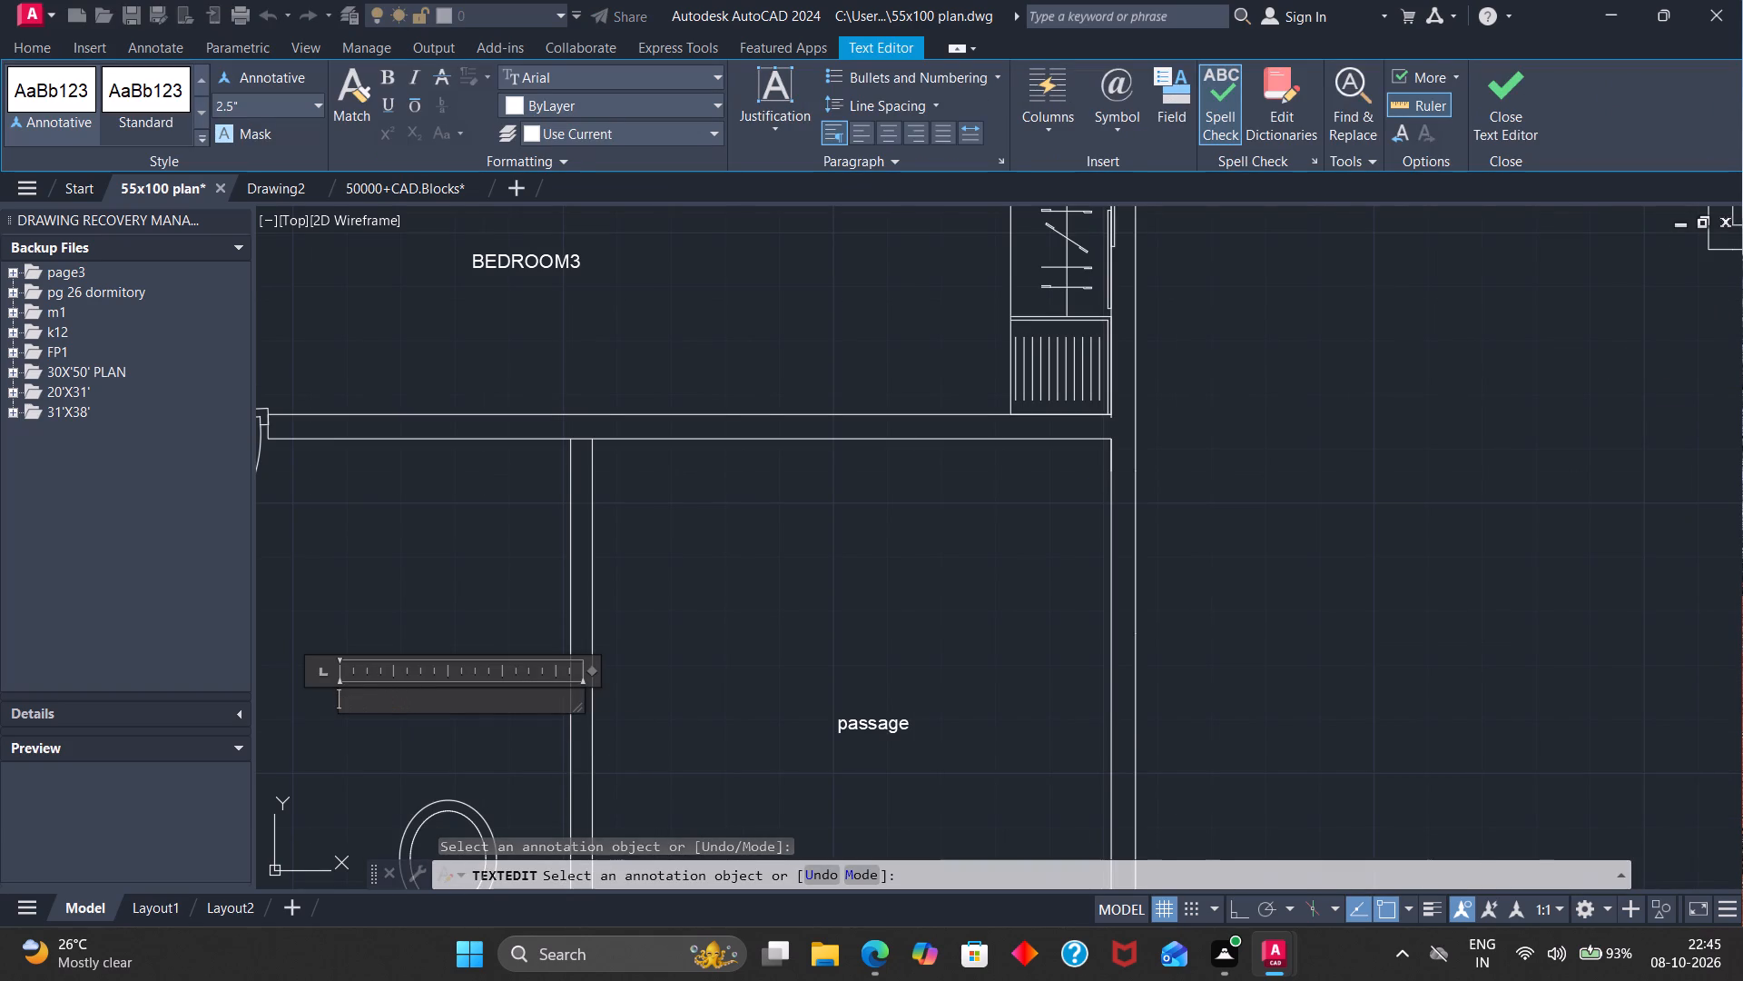
key(d)
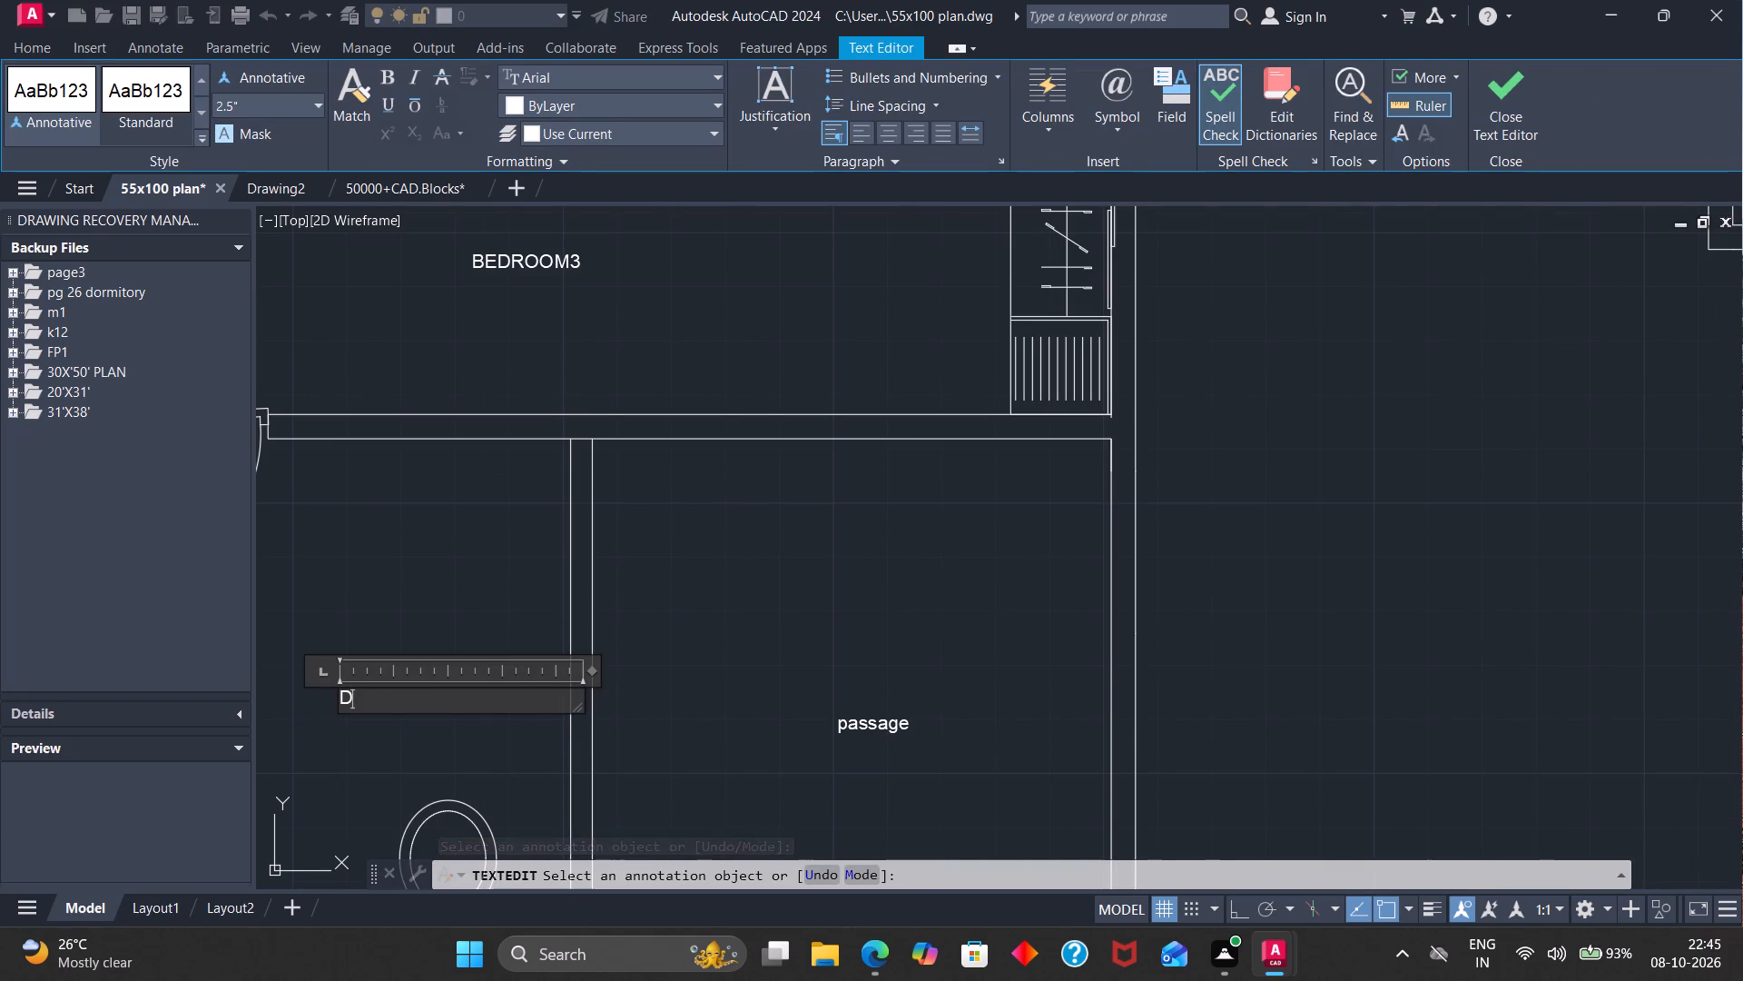
key(slash)
text(BATH)
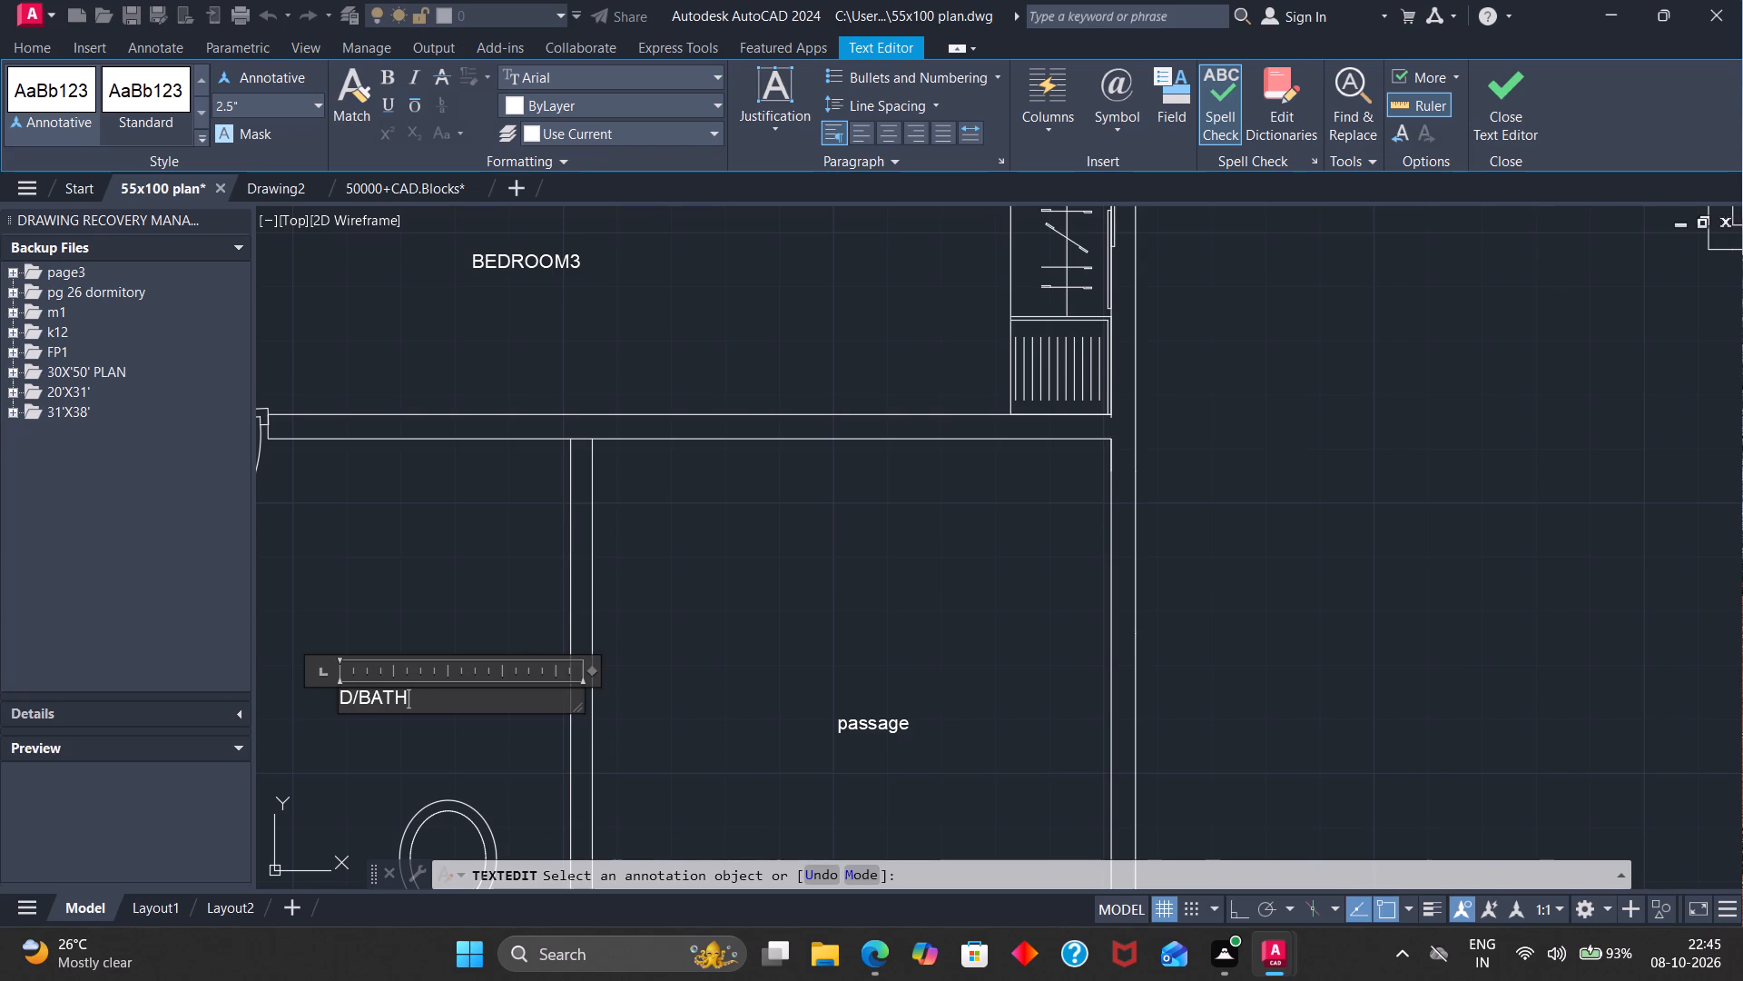
Change the "passage" label in the room beside the D/BATH, below BEDROOM3, to "SKIT".
click(899, 727)
click(909, 717)
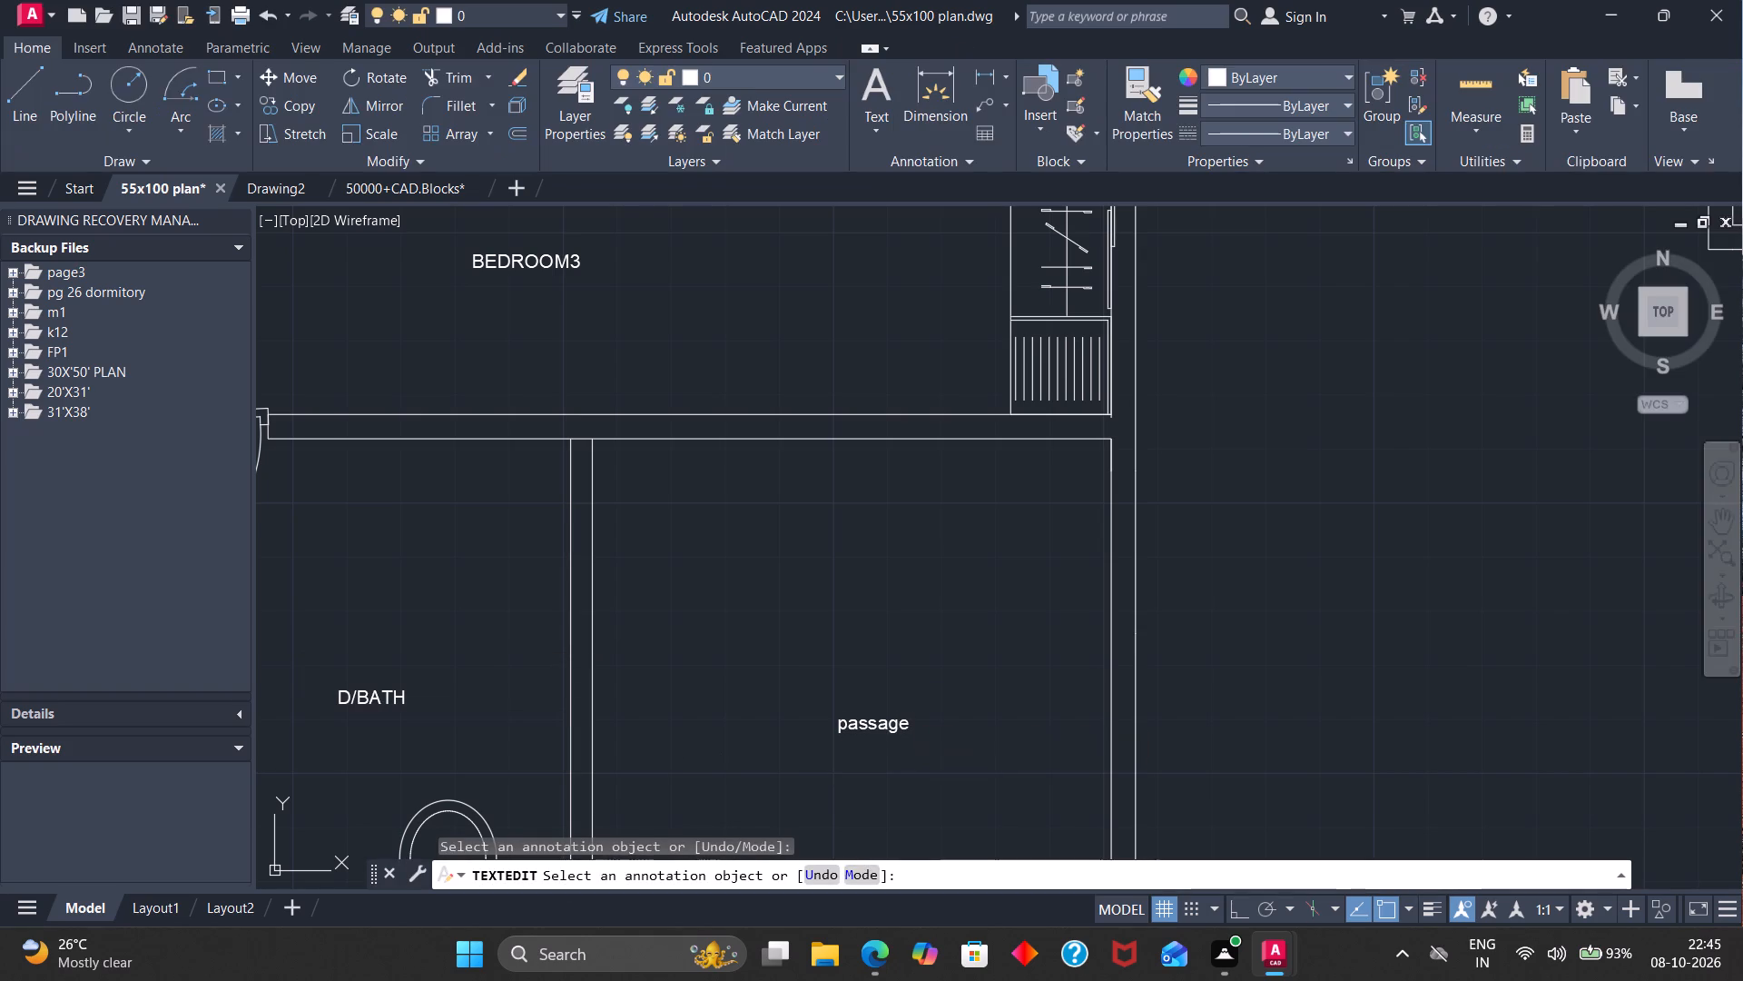
click(914, 721)
click(914, 721)
key(BackSpace)
key(BackSpace)
key(BackSpace)
key(BackSpace)
key(BackSpace)
key(BackSpace)
key(BackSpace)
key(BackSpace)
key(BackSpace)
key(BackSpace)
key(BackSpace)
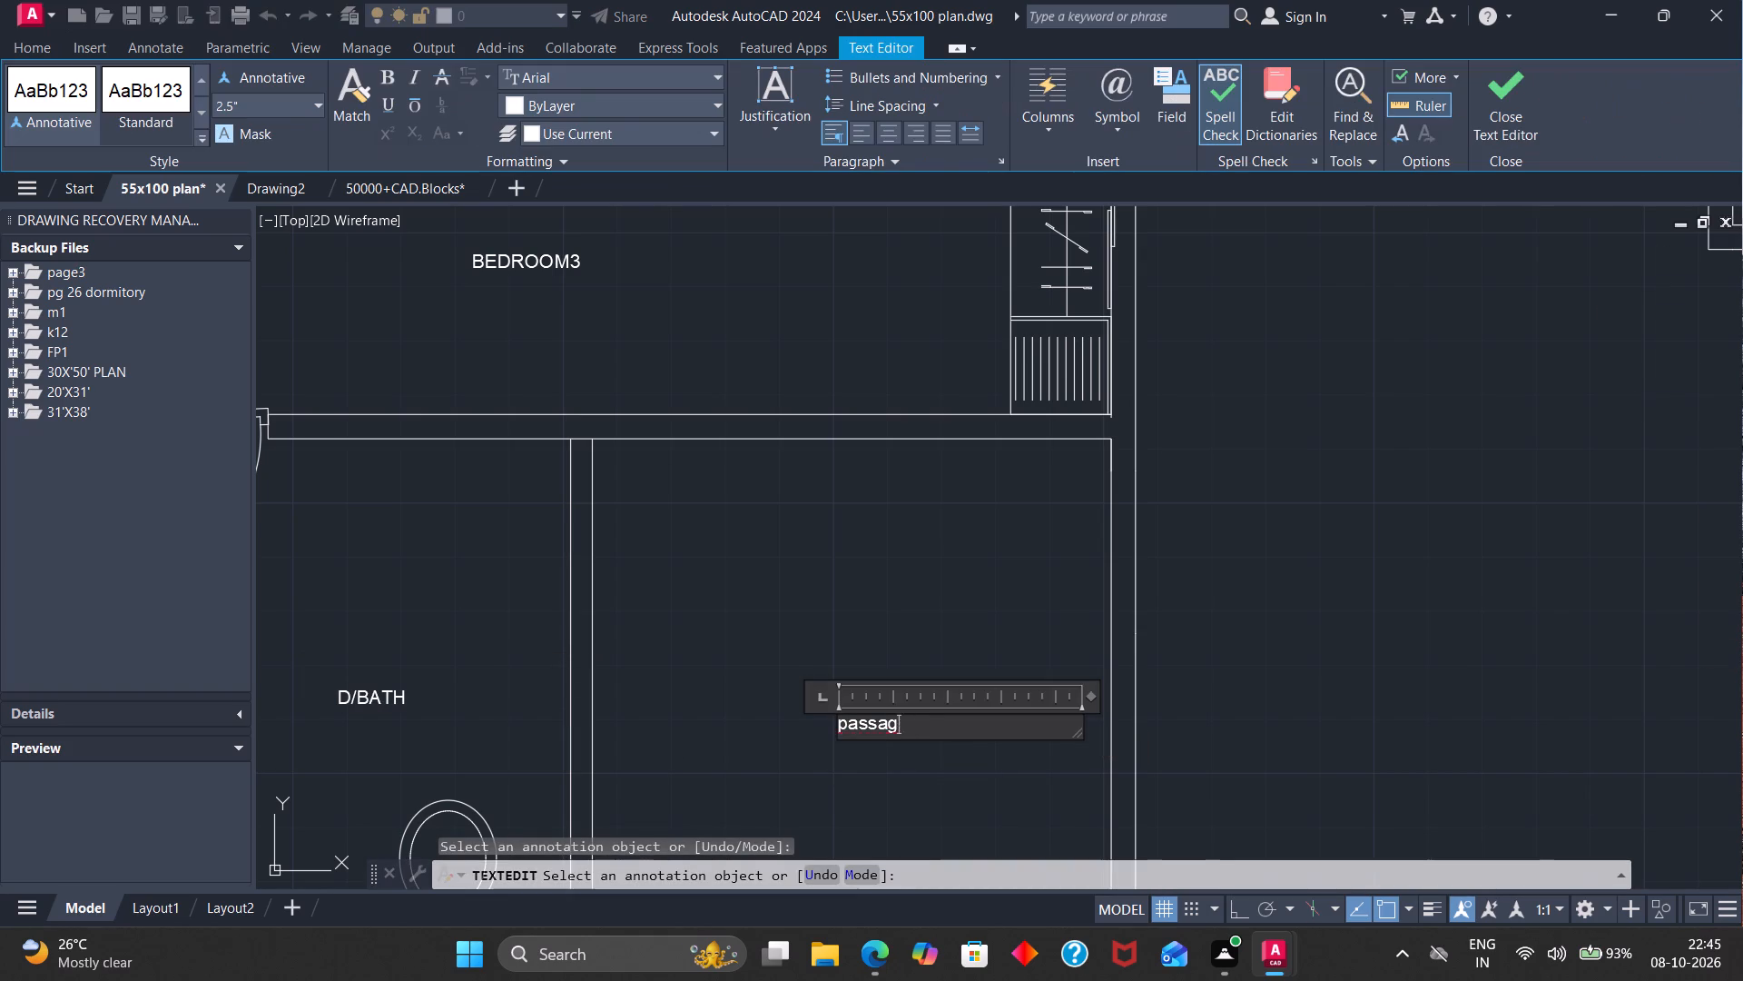
text(SKI)
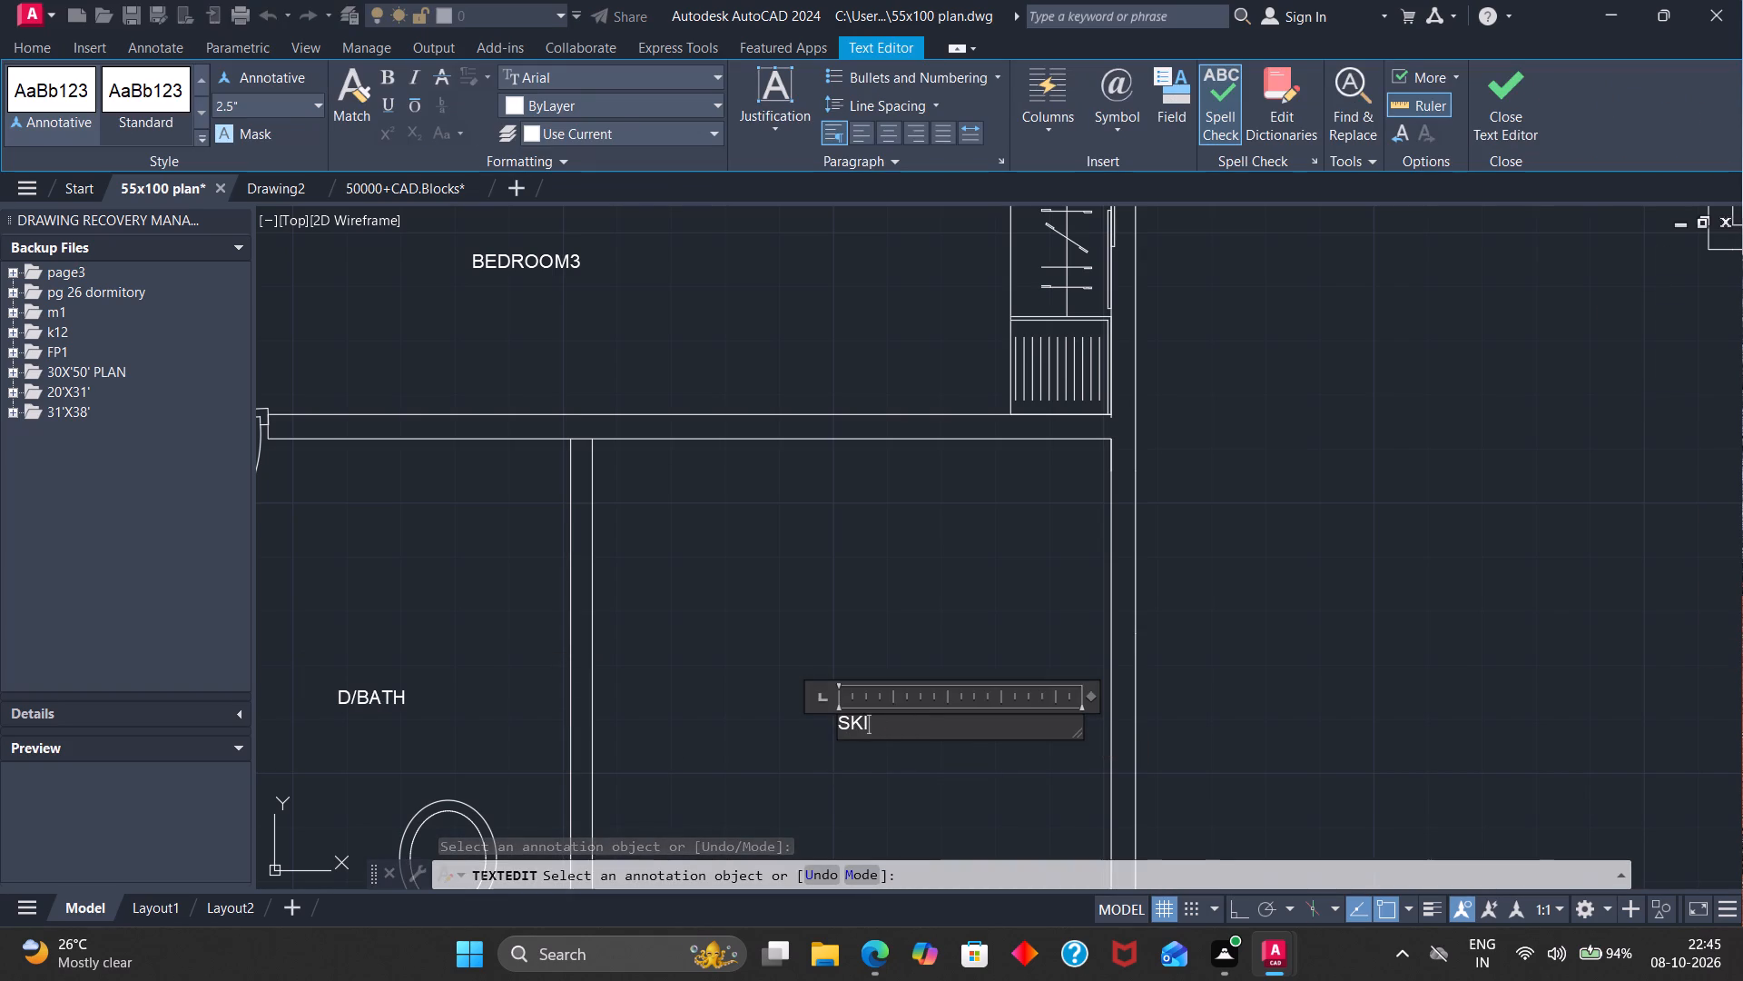
key(t)
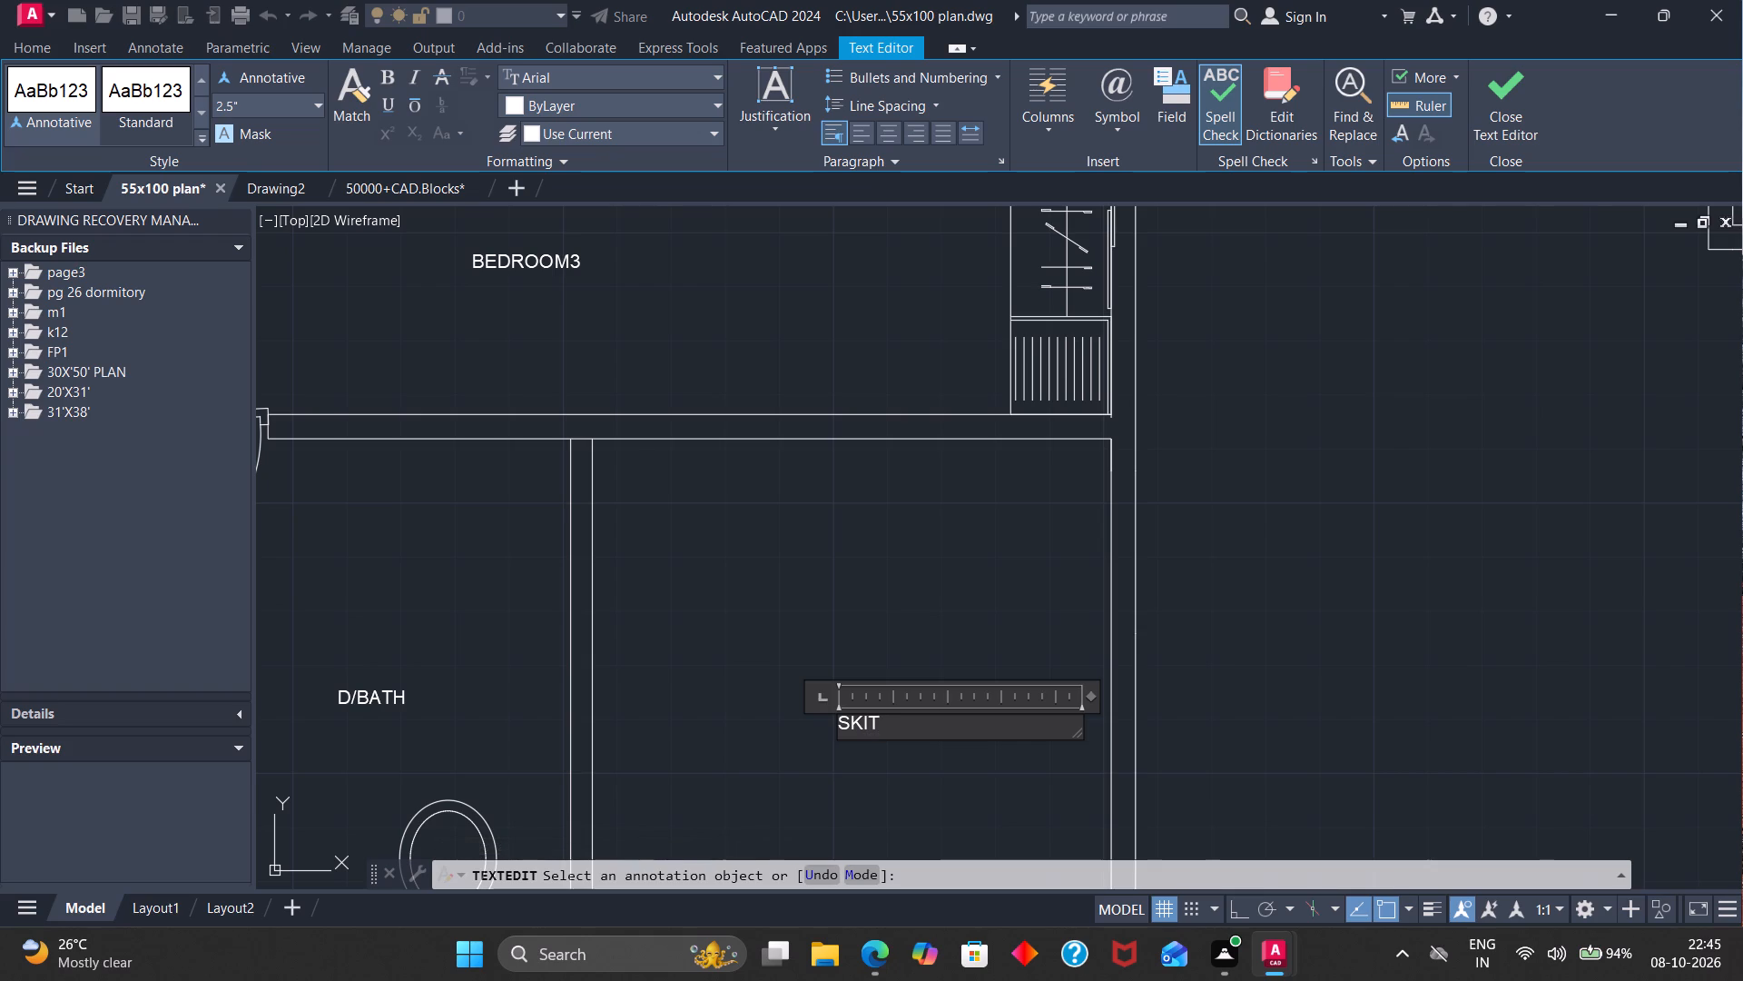
Change the "passage" label in the room with the corner sink, below D/BATH and SKIT, to "KITCHEN".
scroll(914, 727, down, 4)
scroll(881, 810, down, 3)
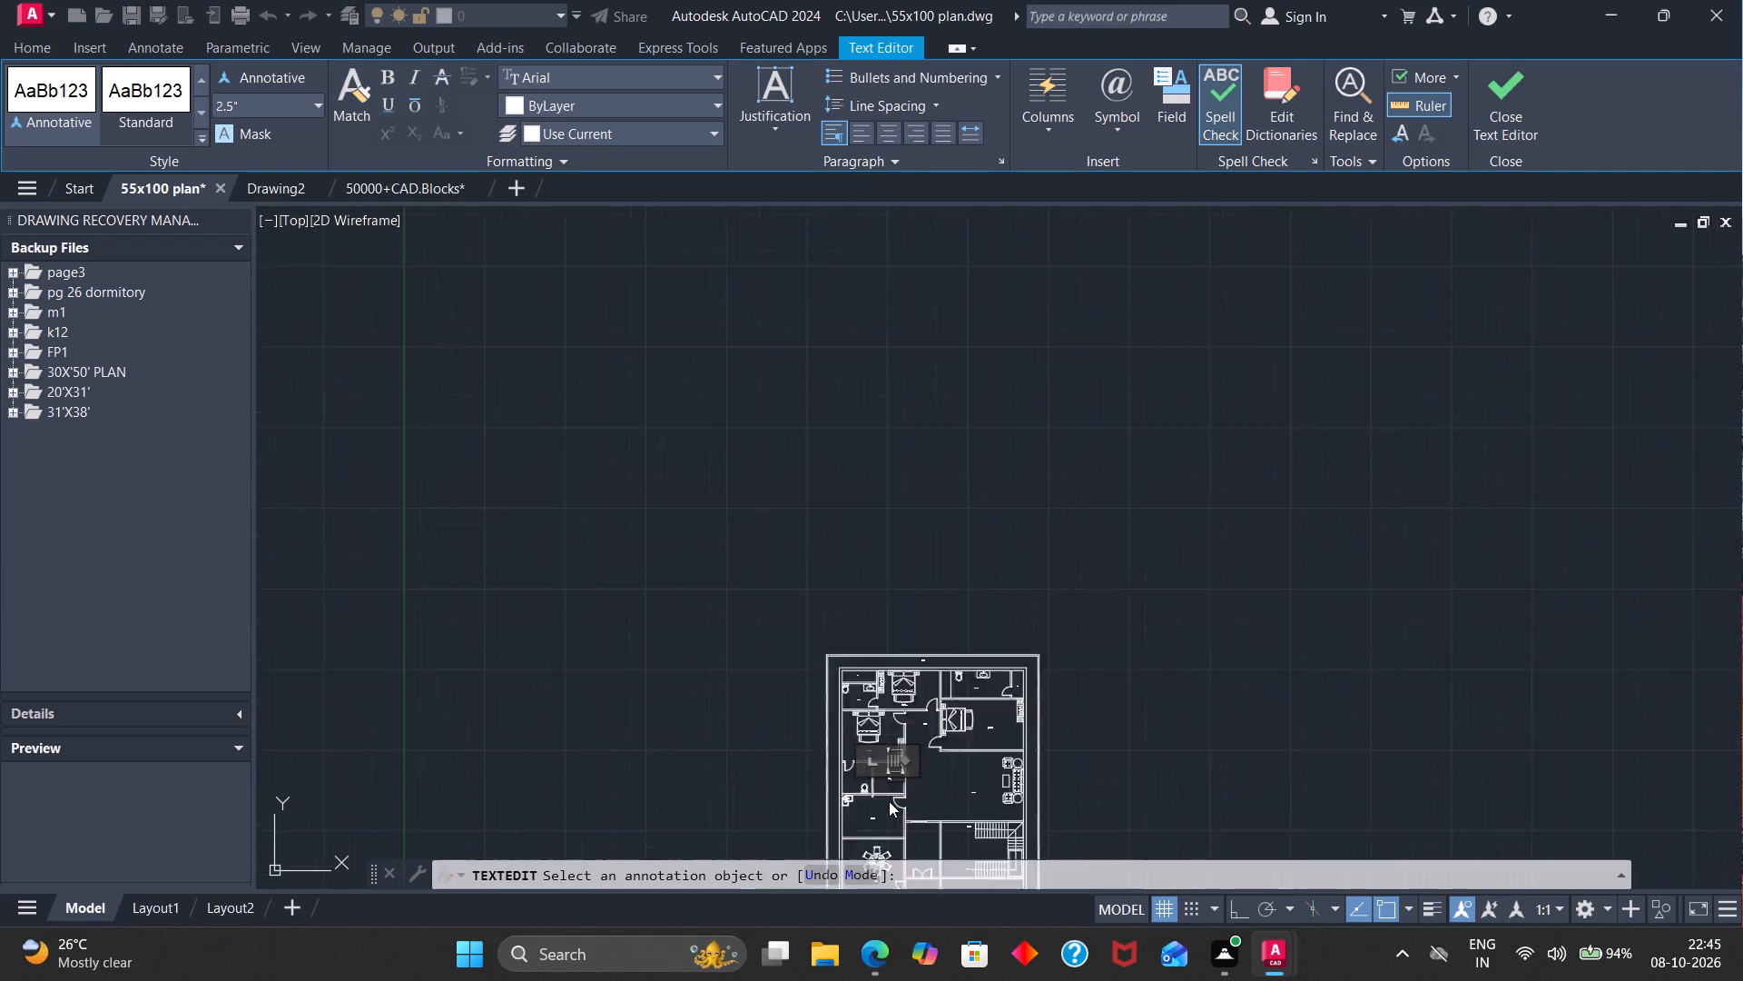
scroll(879, 827, up, 6)
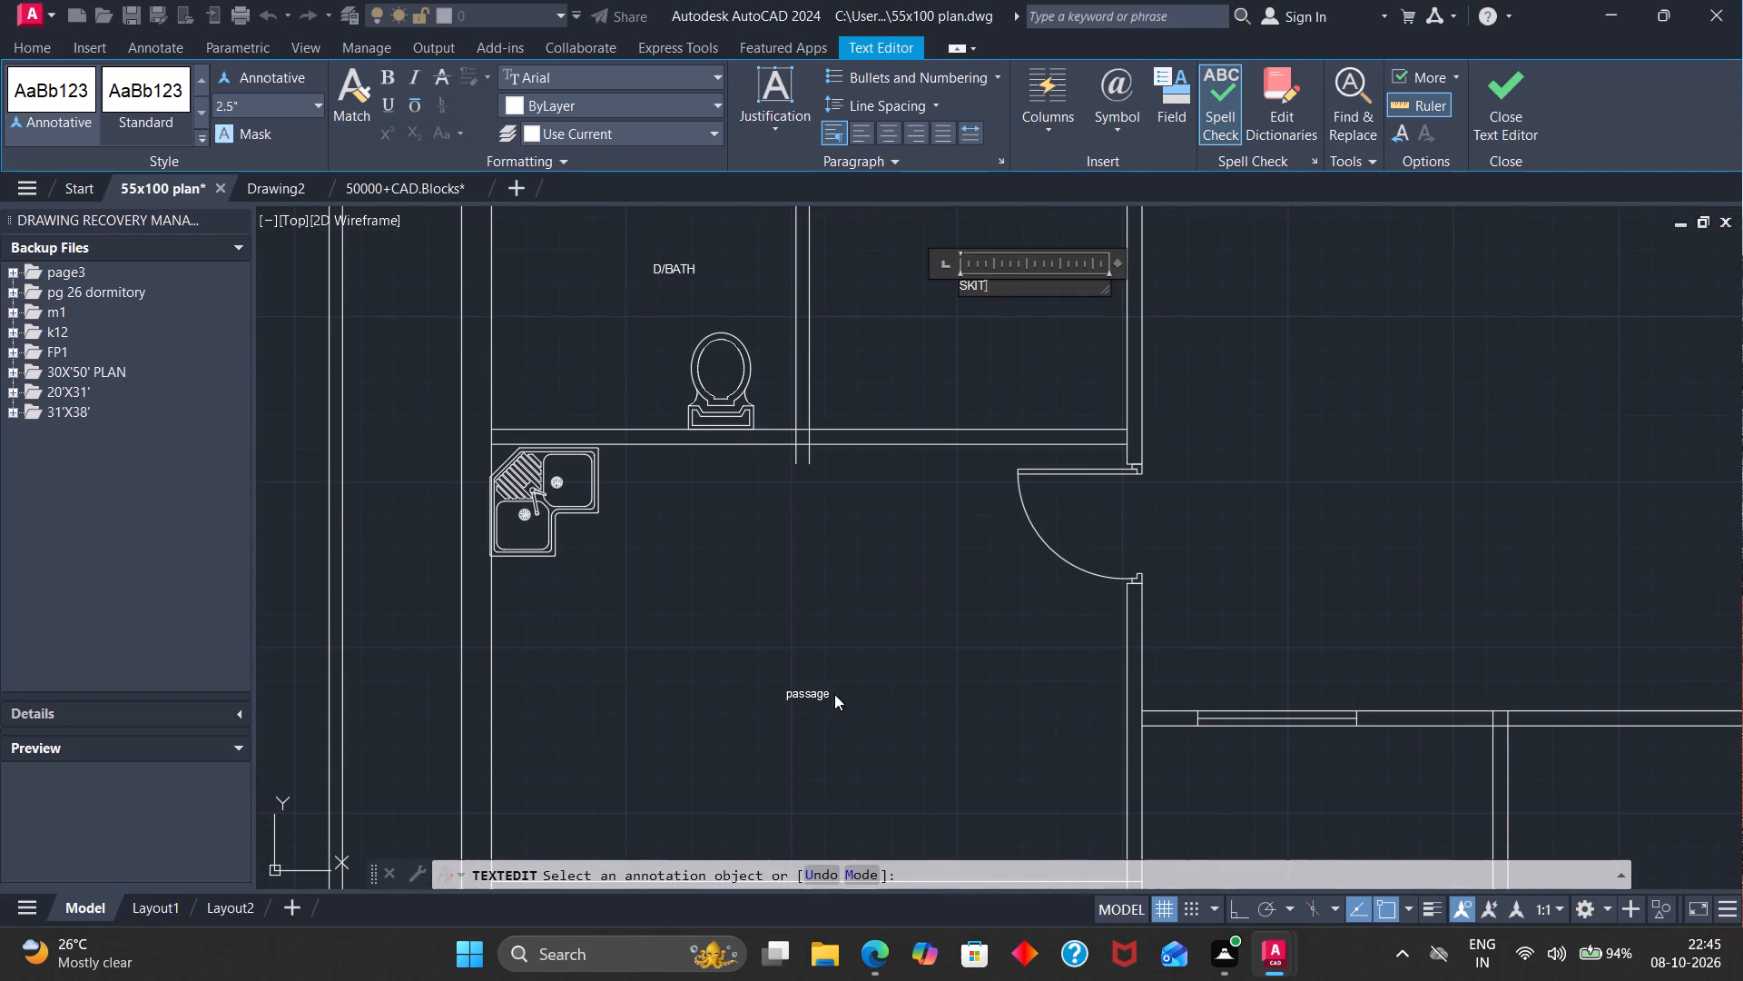
click(833, 692)
click(828, 691)
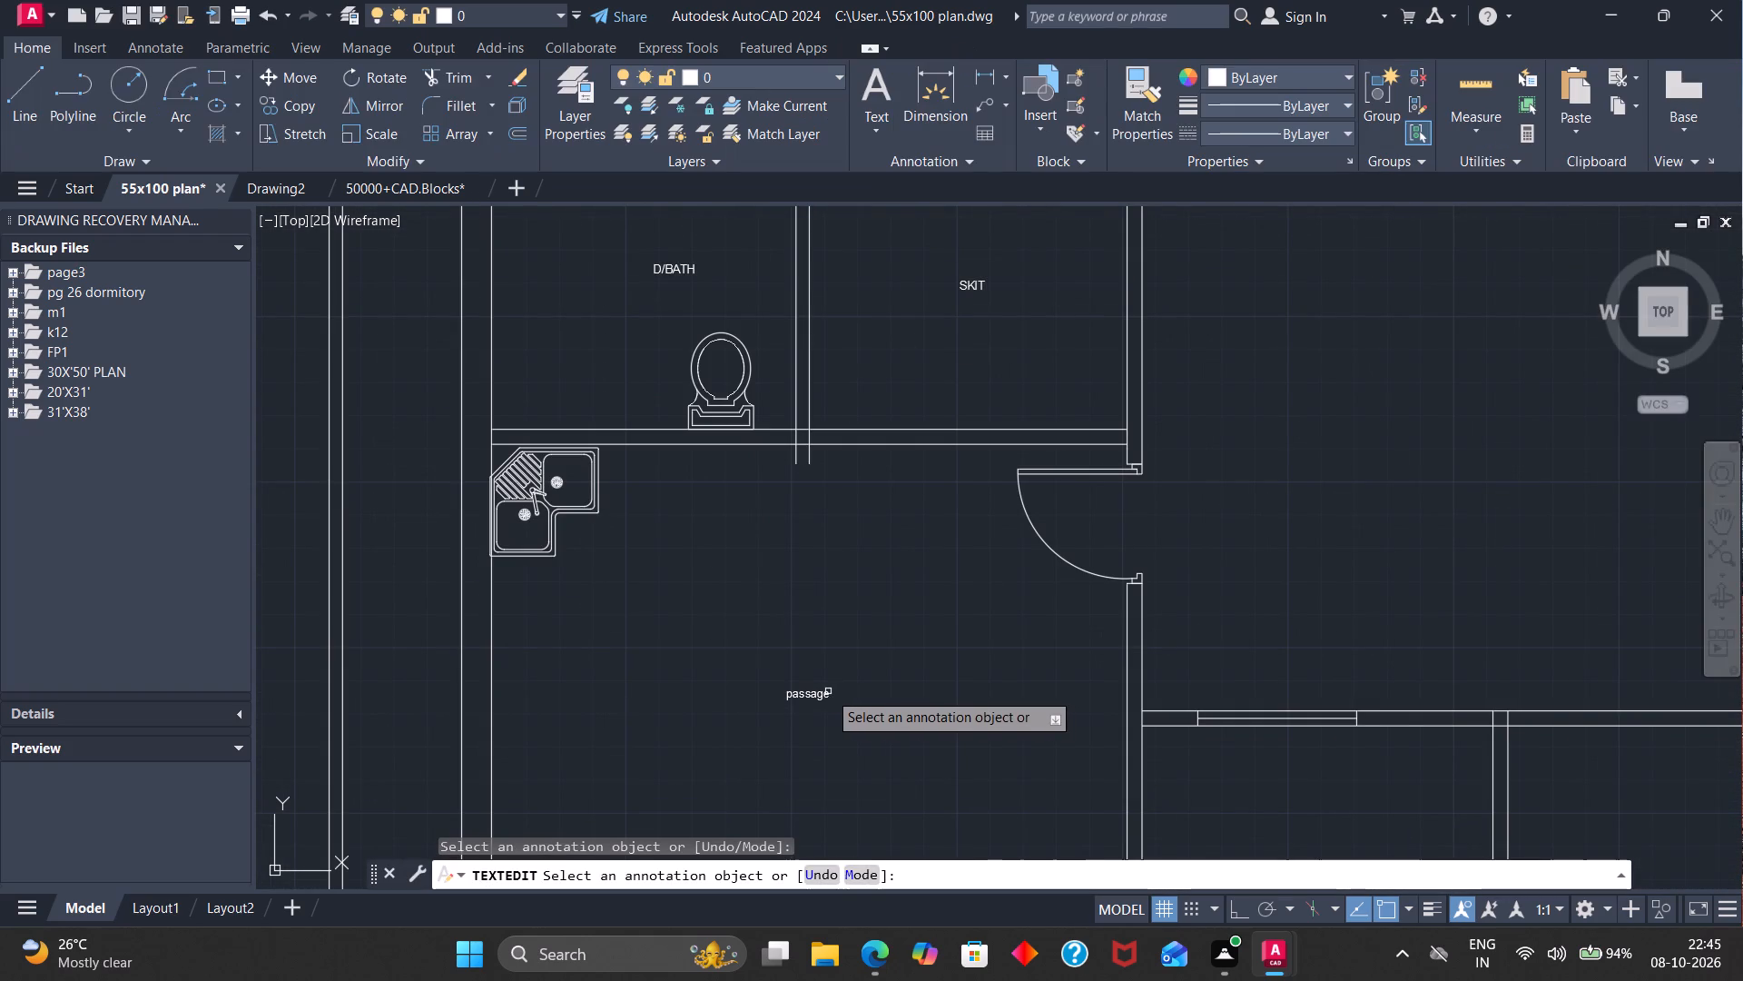
click(829, 695)
click(829, 695)
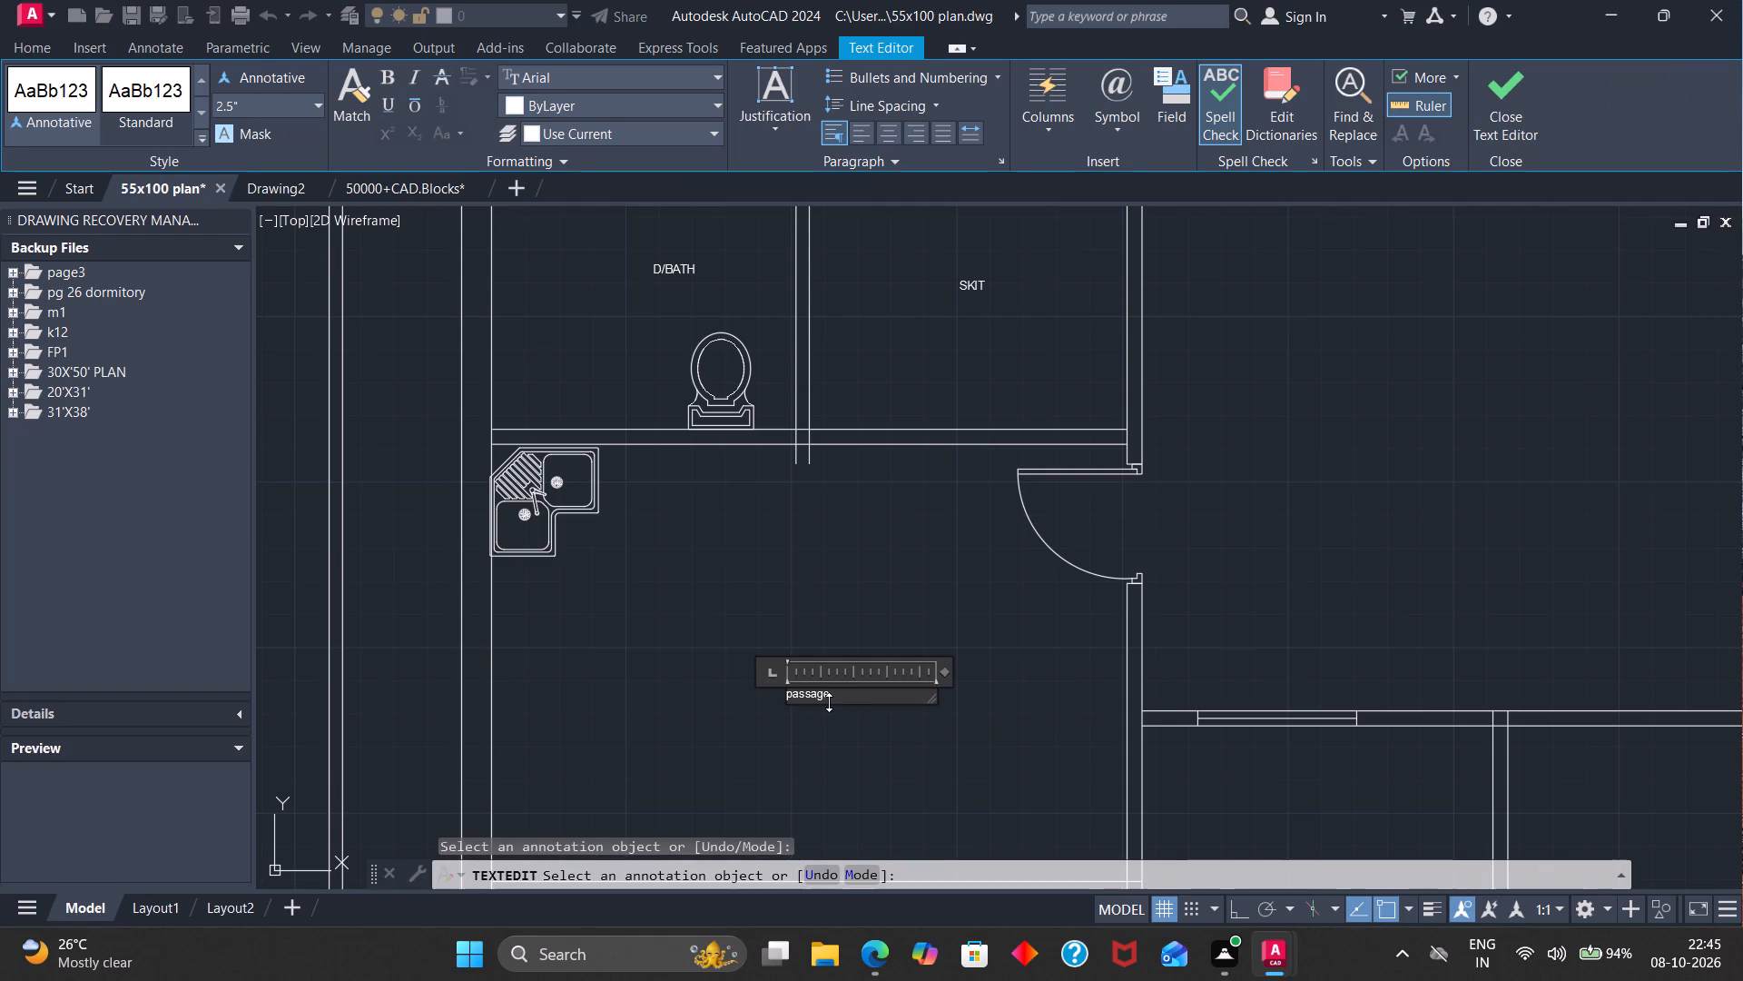
key(BackSpace)
key(BackSpace)
key(BackSpace)
key(BackSpace)
key(BackSpace)
key(BackSpace)
key(BackSpace)
key(BackSpace)
key(BackSpace)
key(BackSpace)
key(BackSpace)
text(KITCHEN)
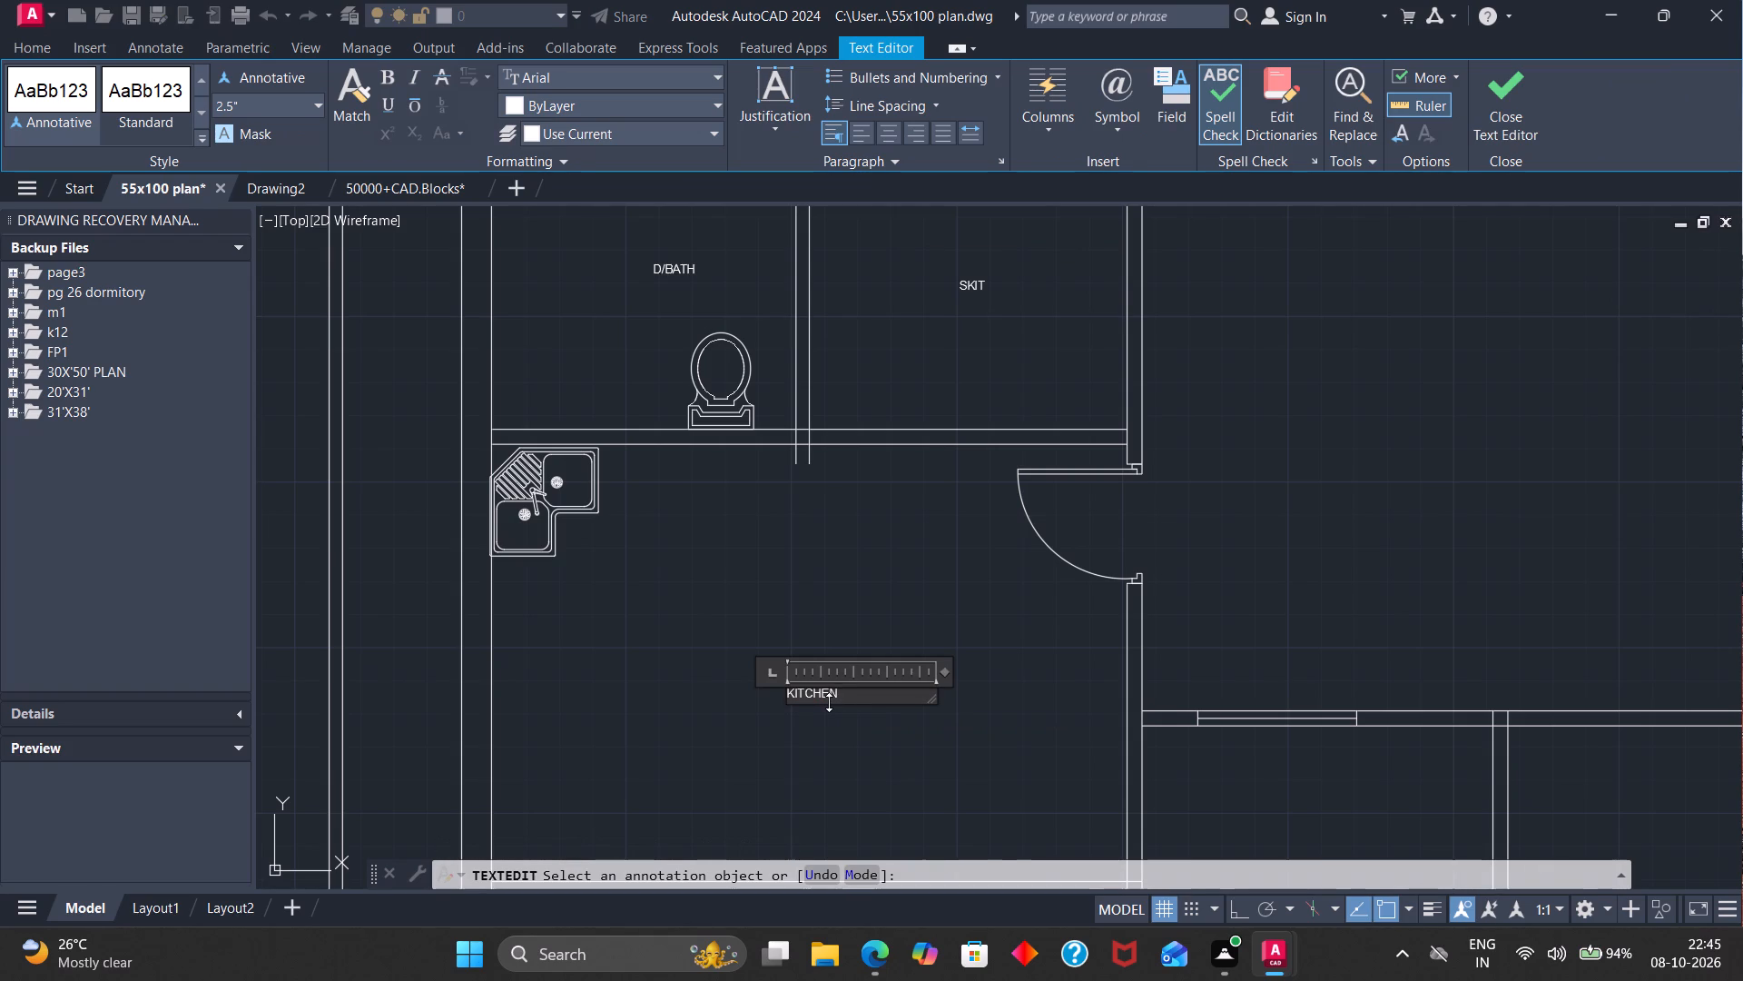
Change the "passage" label below the round dining table inside the house to "DINNING".
scroll(832, 715, down, 7)
scroll(836, 776, up, 3)
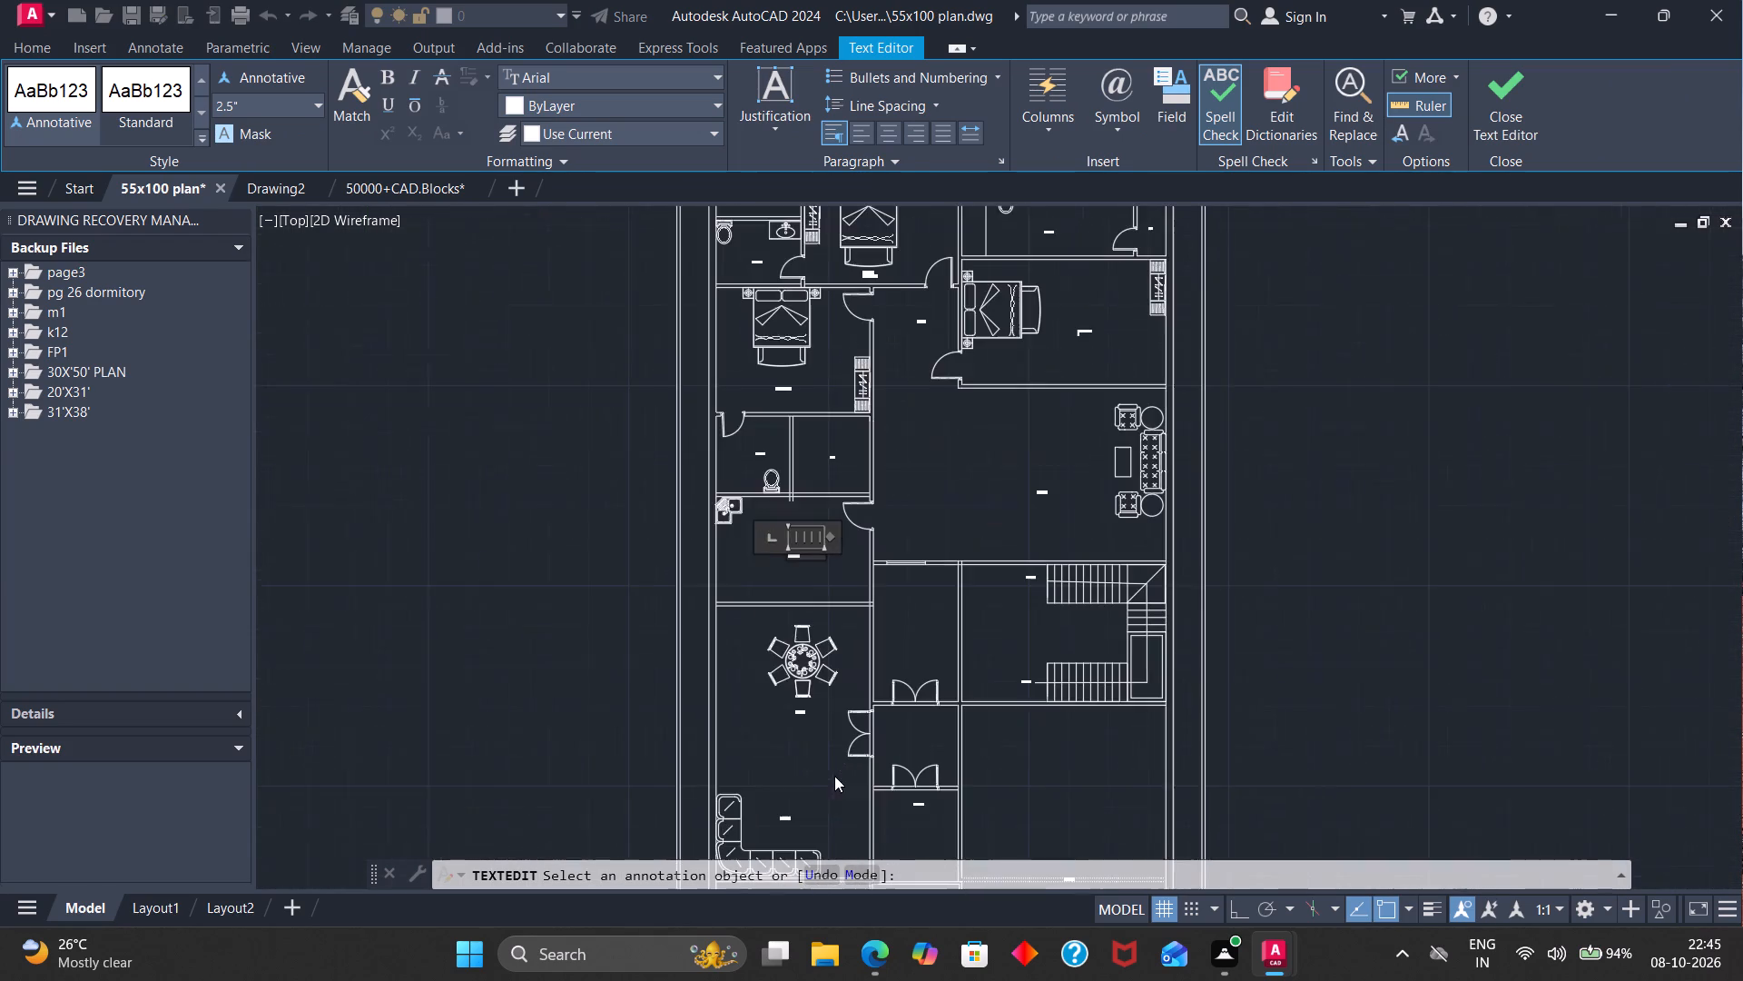
scroll(809, 748, up, 2)
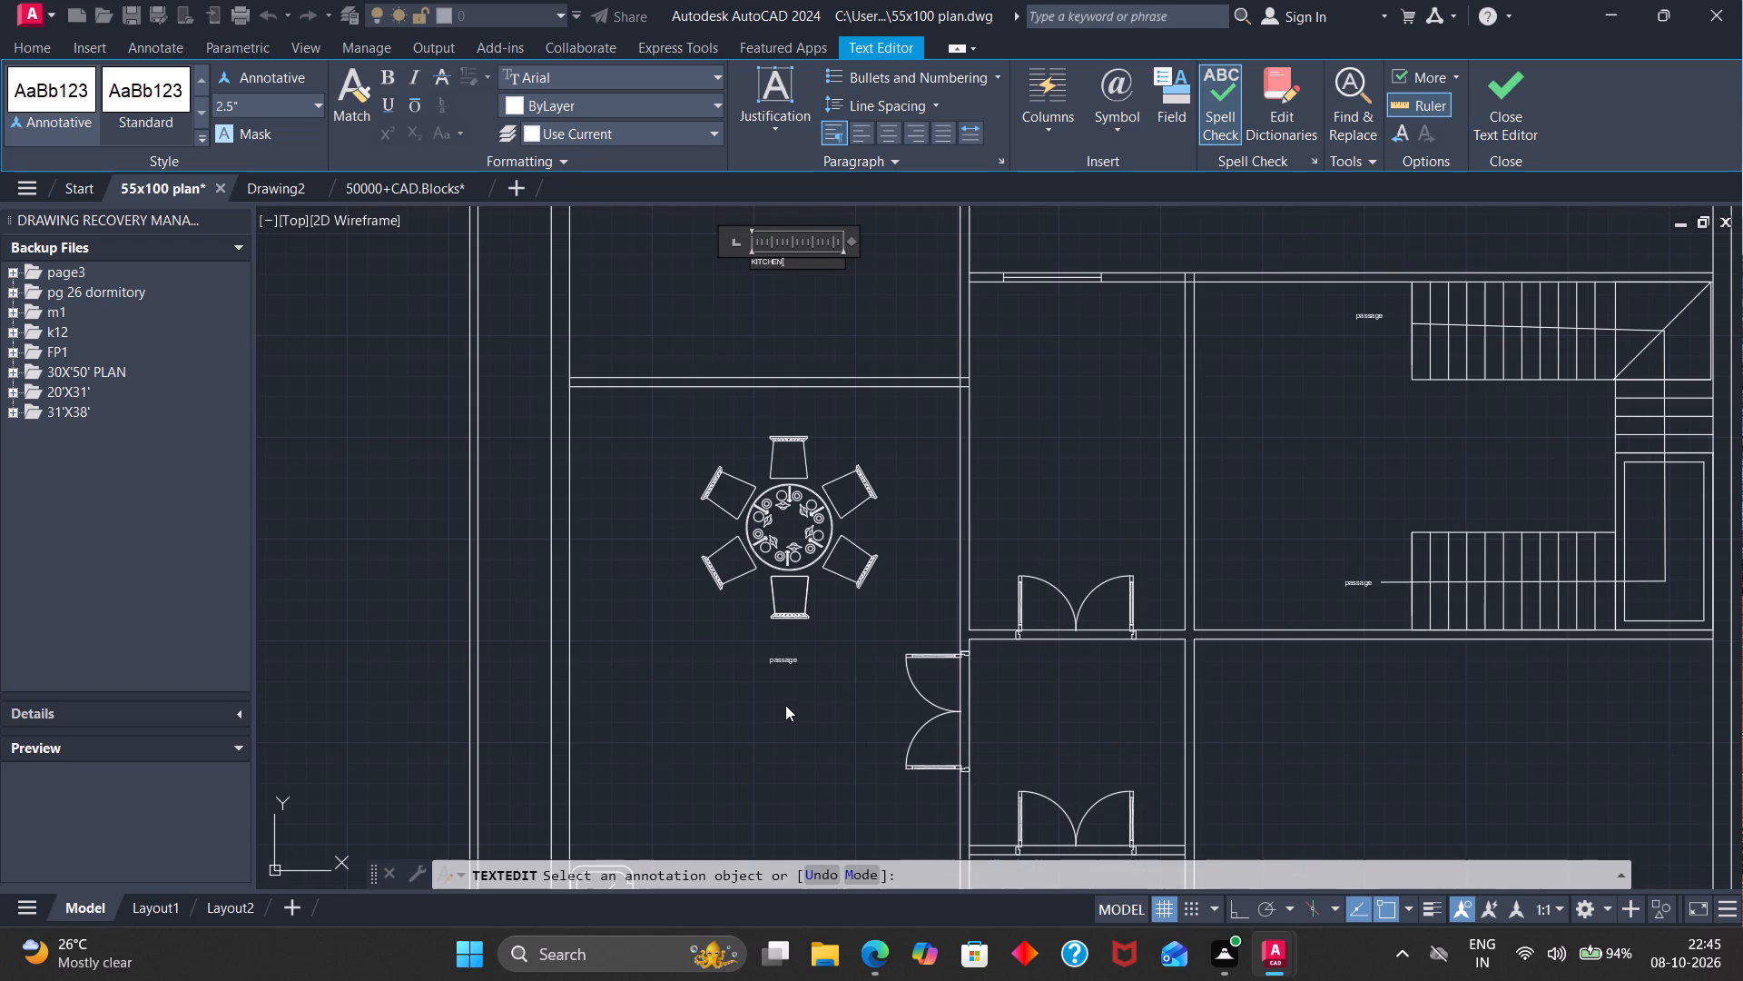
scroll(777, 695, up, 2)
click(814, 610)
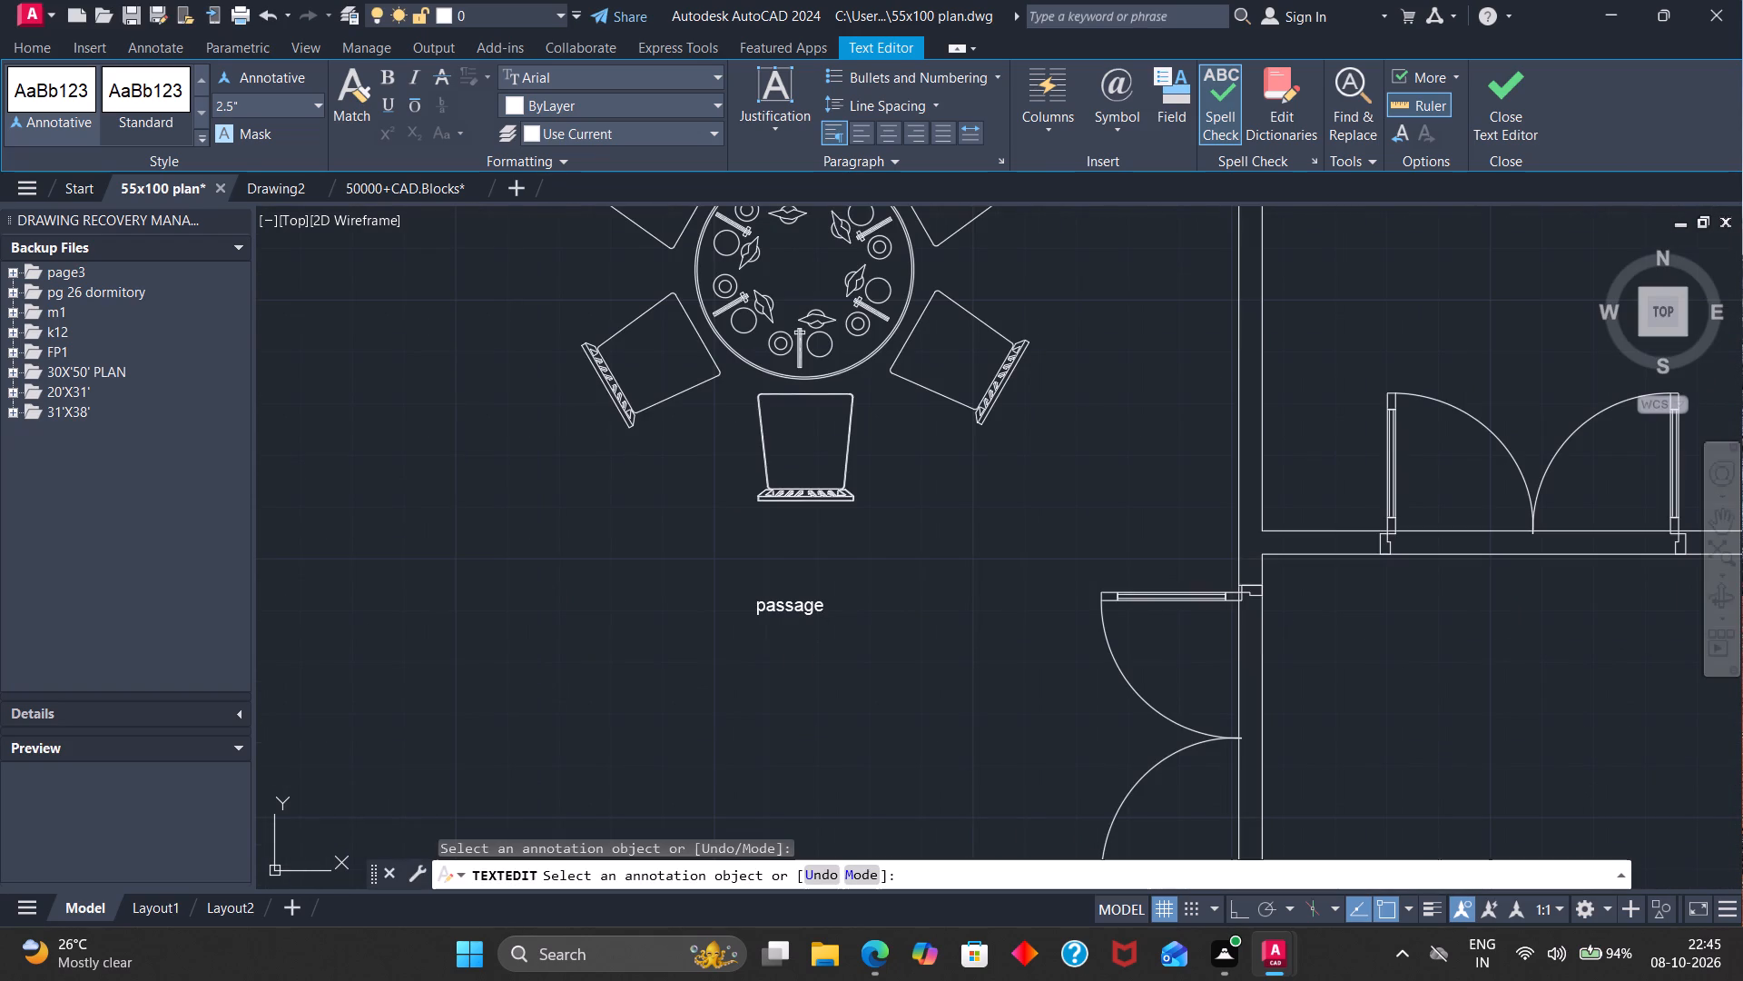
click(822, 602)
click(825, 602)
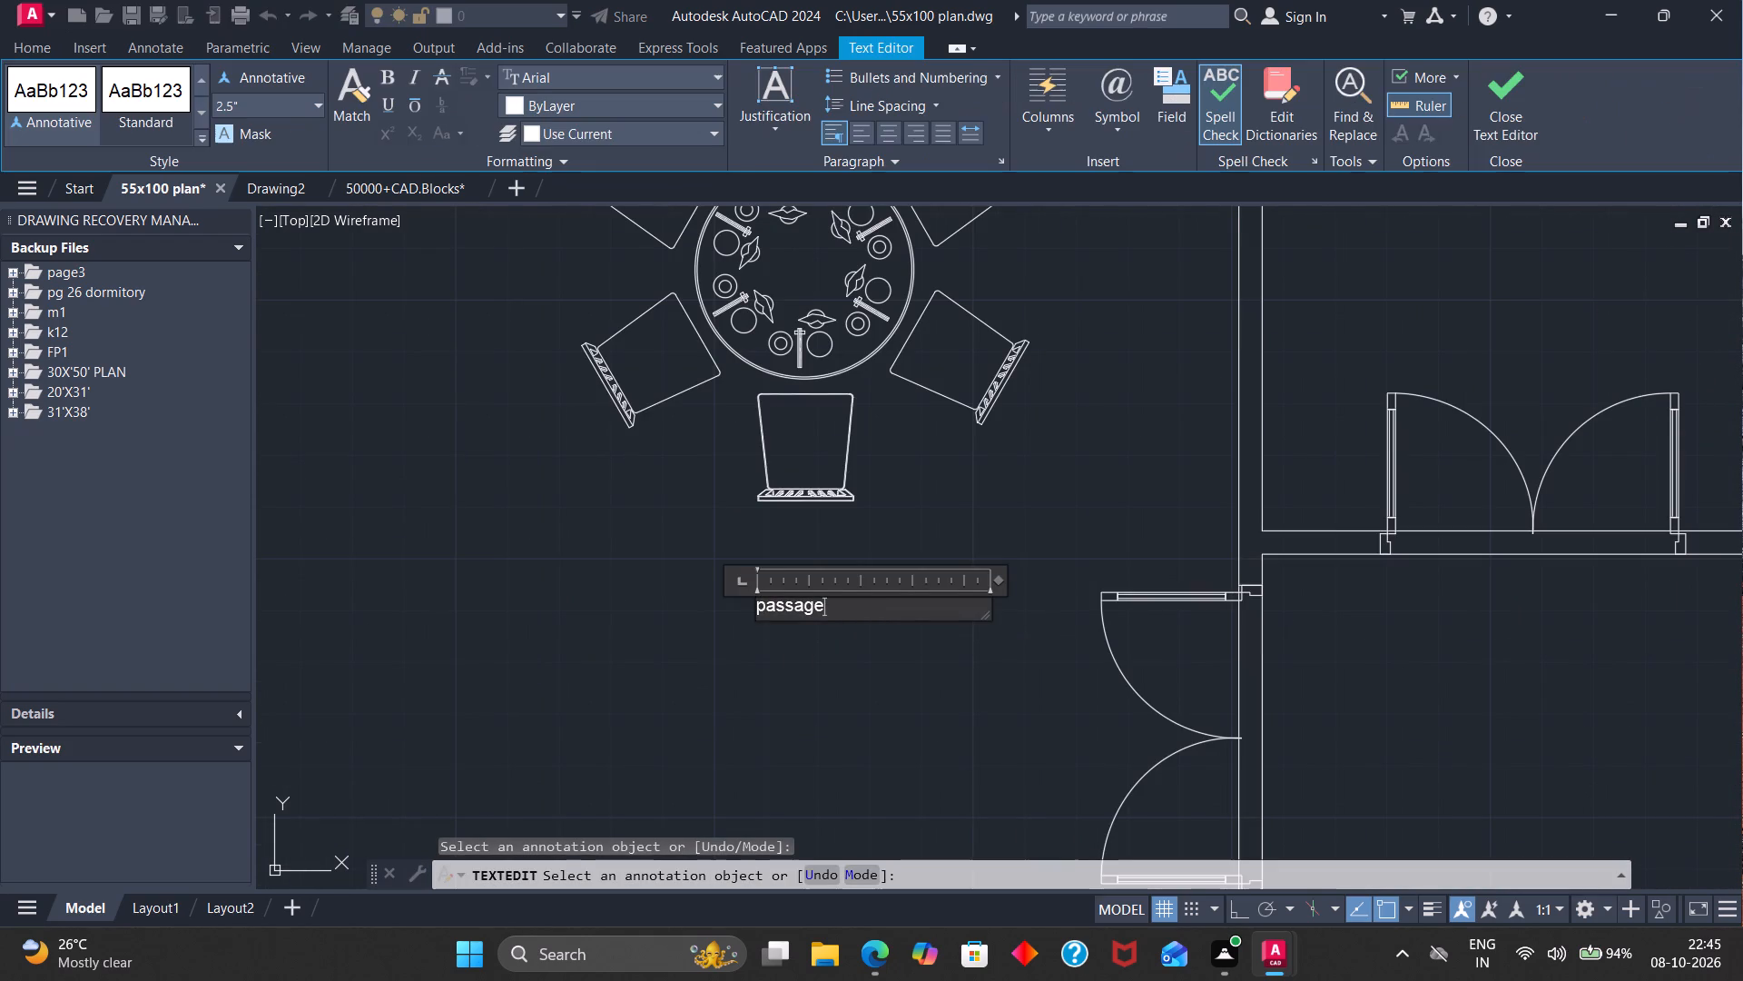
key(BackSpace)
key(BackSpace)
key(BackSpace)
key(BackSpace)
key(BackSpace)
key(BackSpace)
key(BackSpace)
key(BackSpace)
key(BackSpace)
key(BackSpace)
key(BackSpace)
key(BackSpace)
text(DINNING)
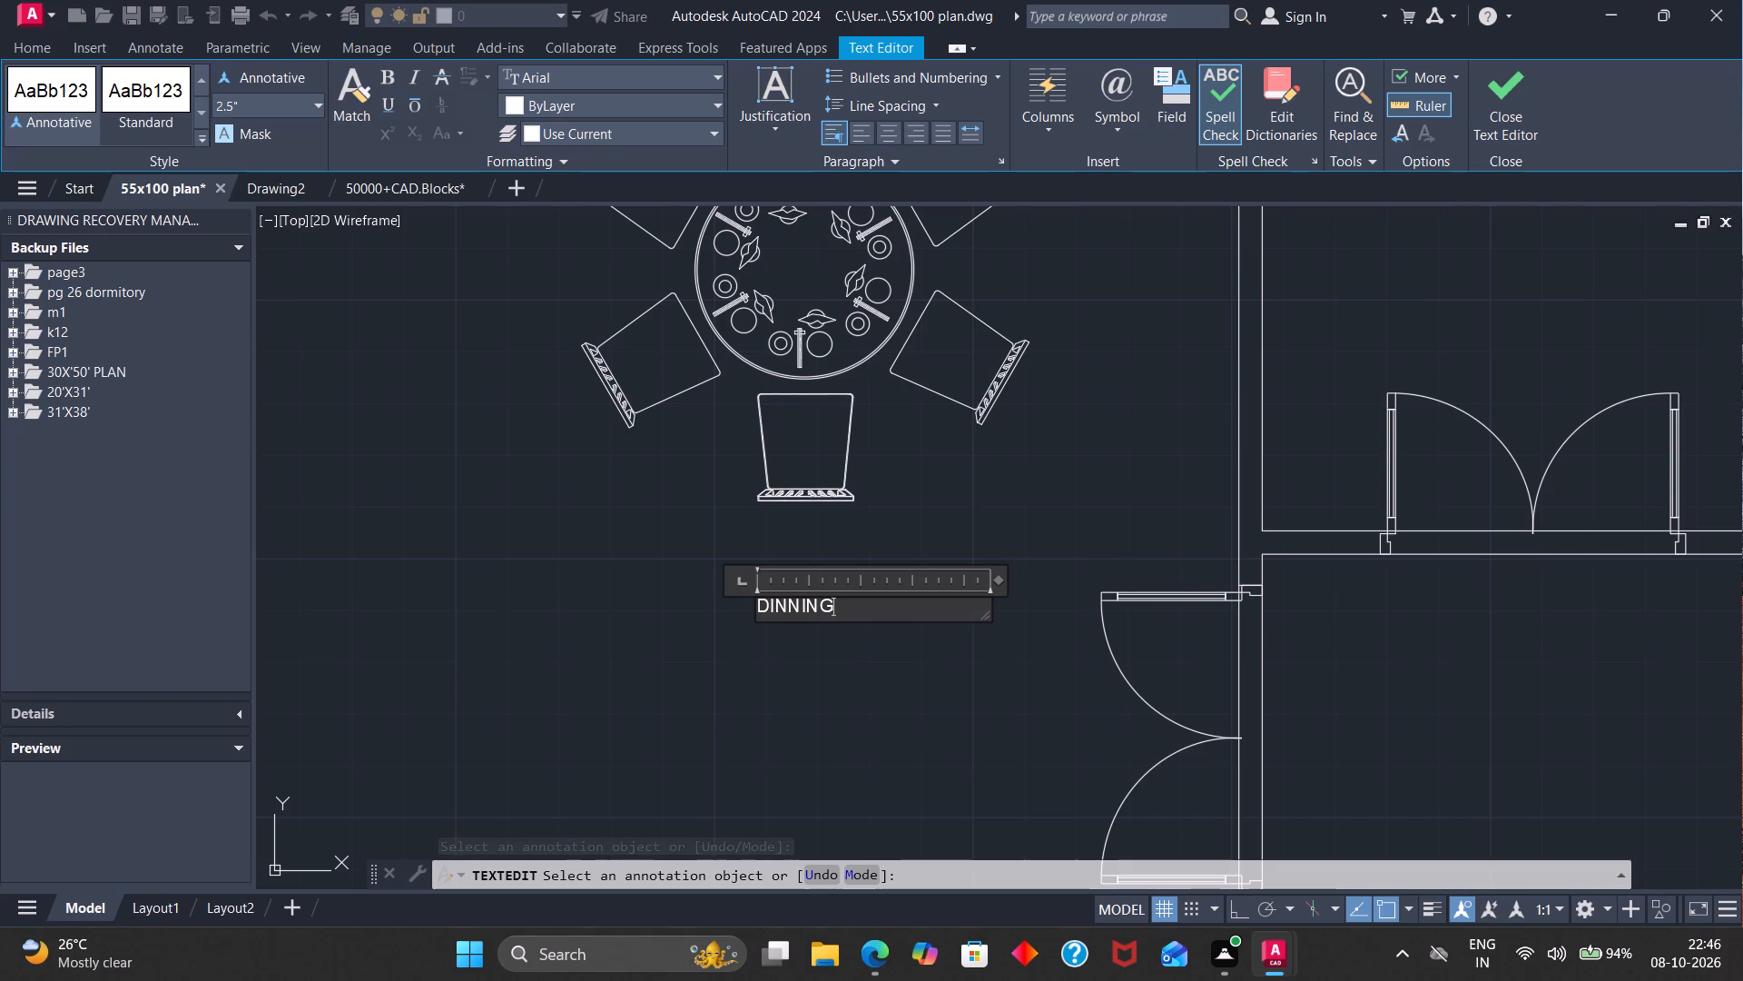
Change the "passage" label beside the L-shaped sofa, below the dining area, to "DRAWING".
scroll(826, 590, down, 7)
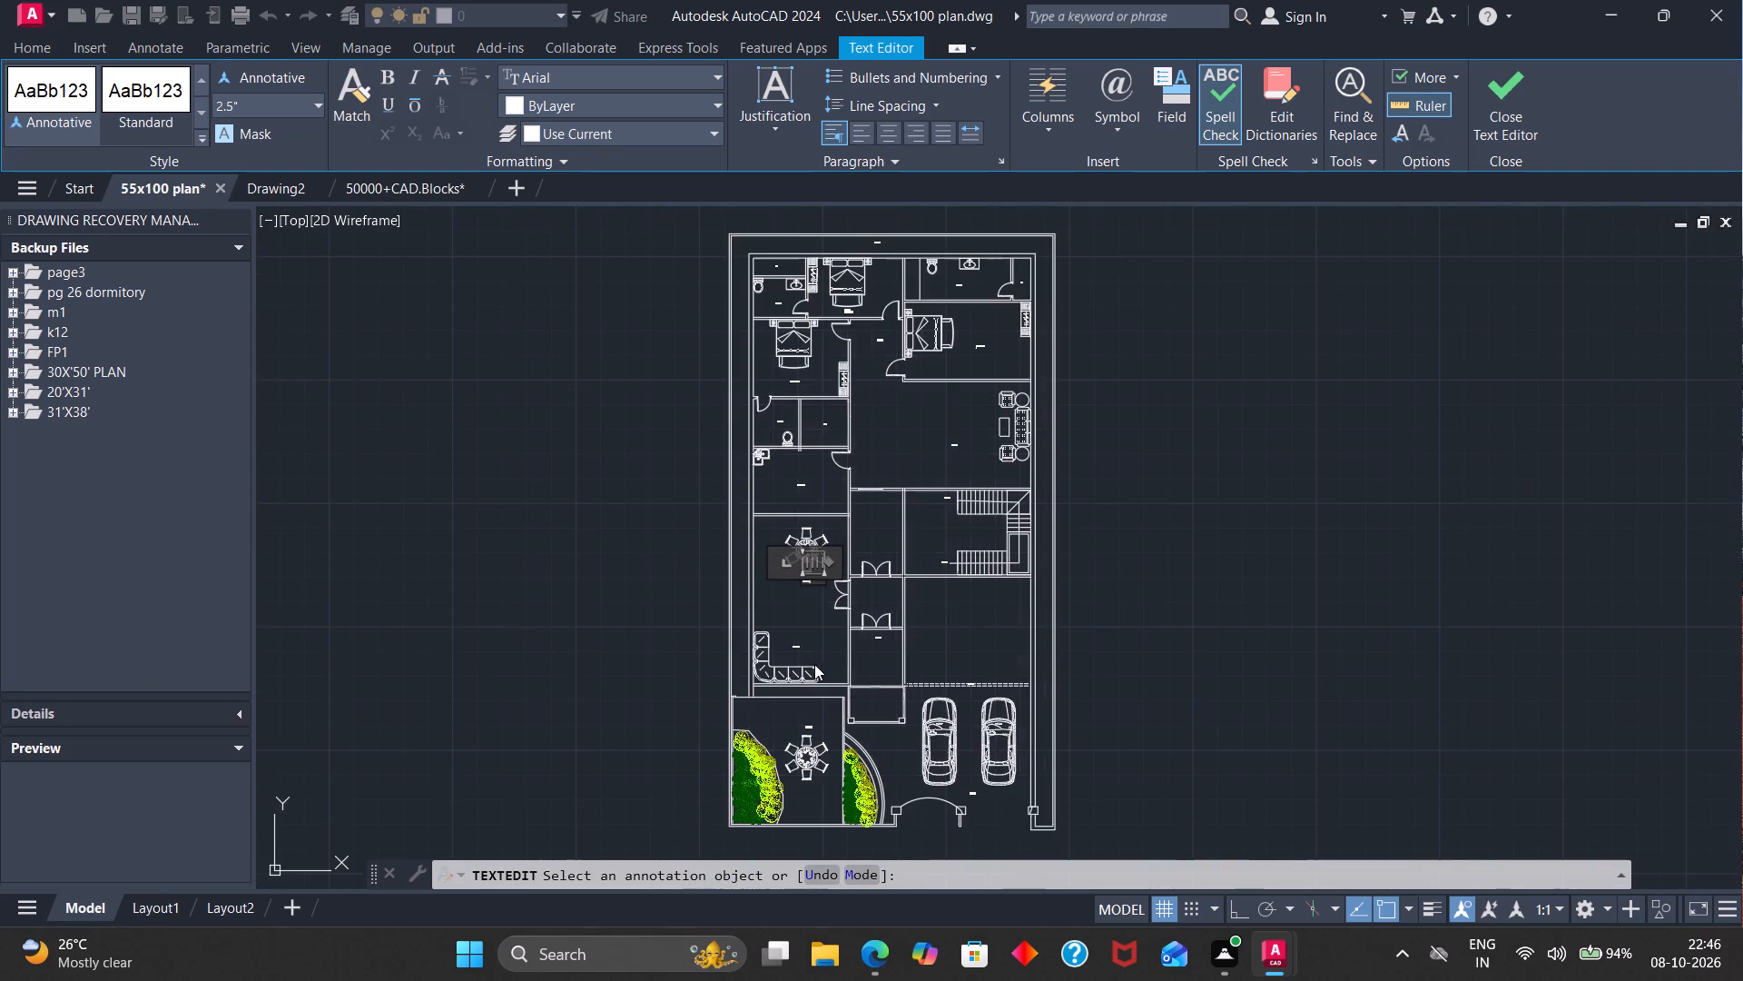
scroll(793, 646, up, 5)
click(815, 667)
click(816, 667)
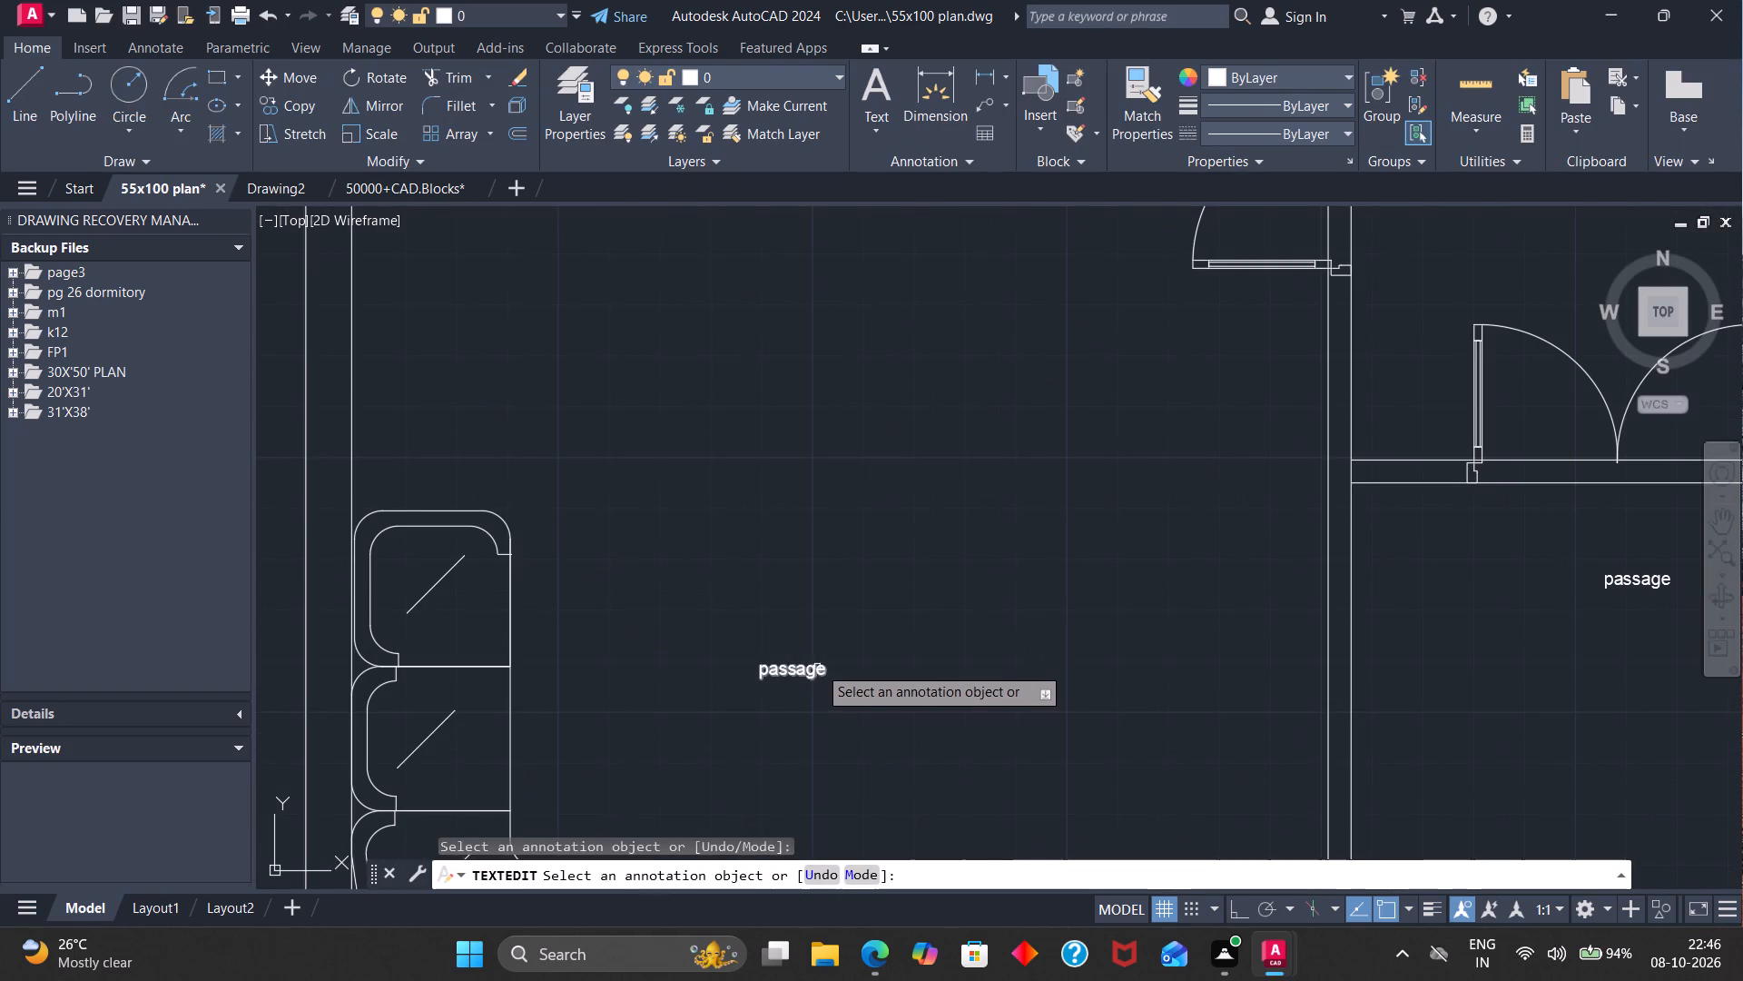
click(828, 664)
click(832, 673)
click(832, 673)
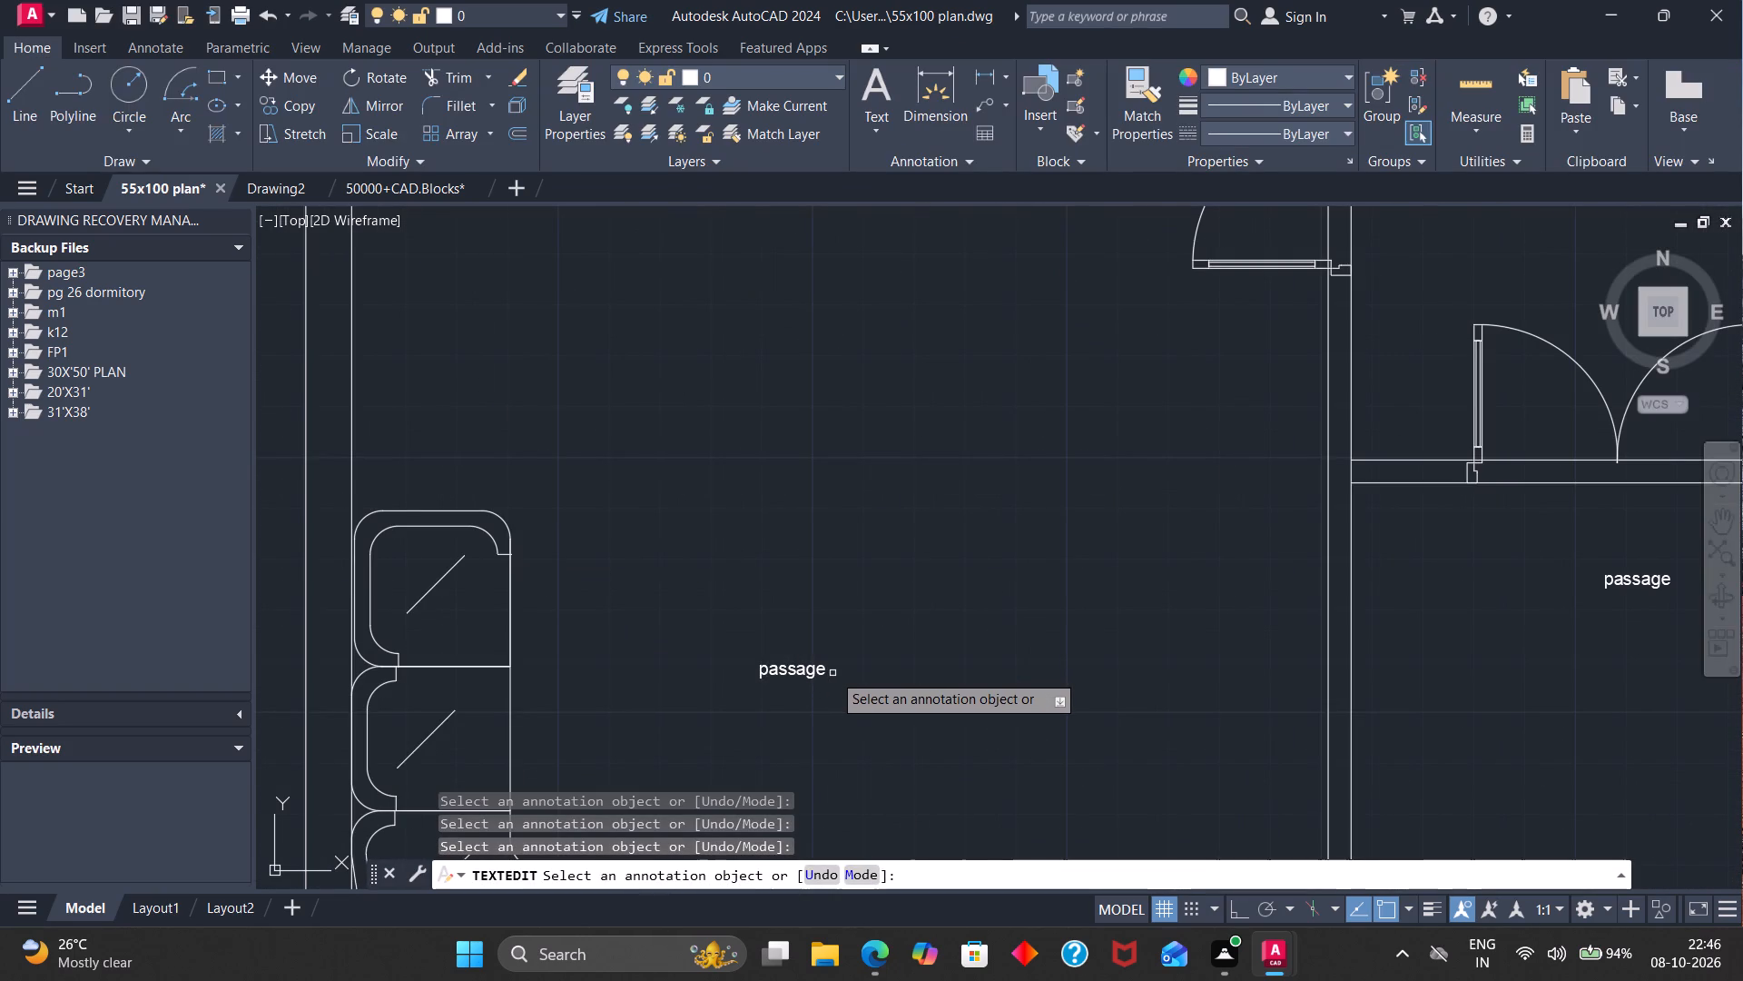
click(776, 663)
click(791, 675)
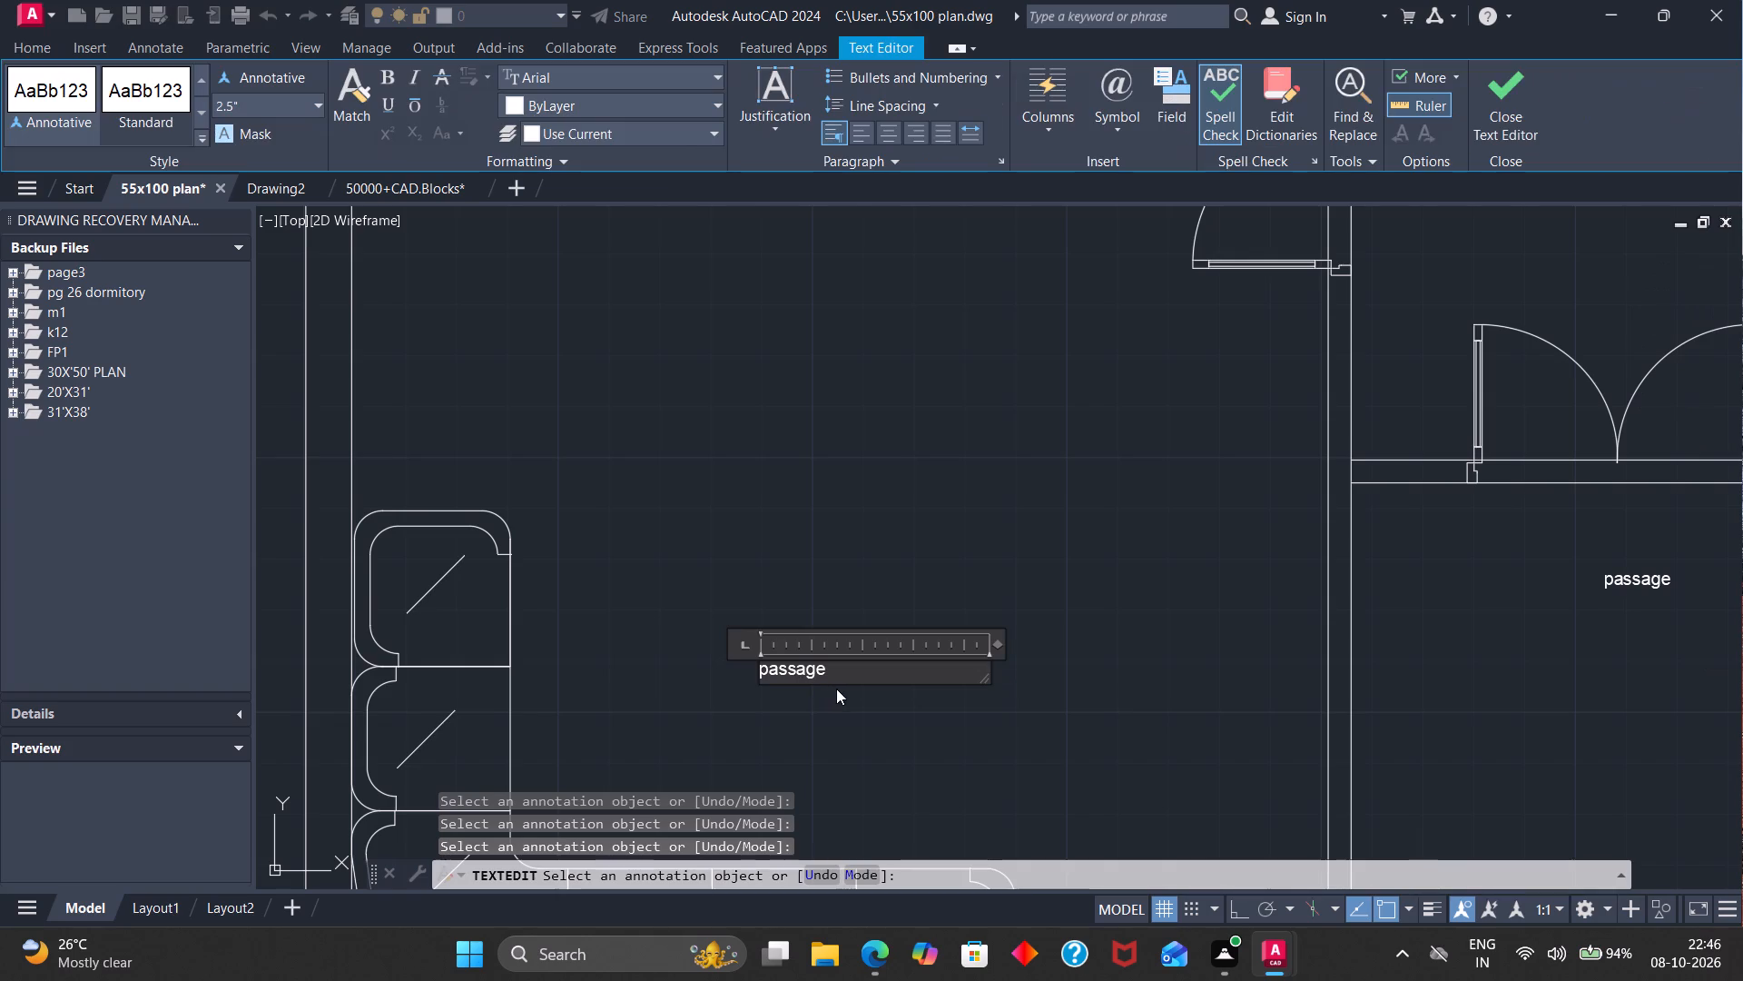
click(838, 688)
click(843, 681)
double_click(813, 679)
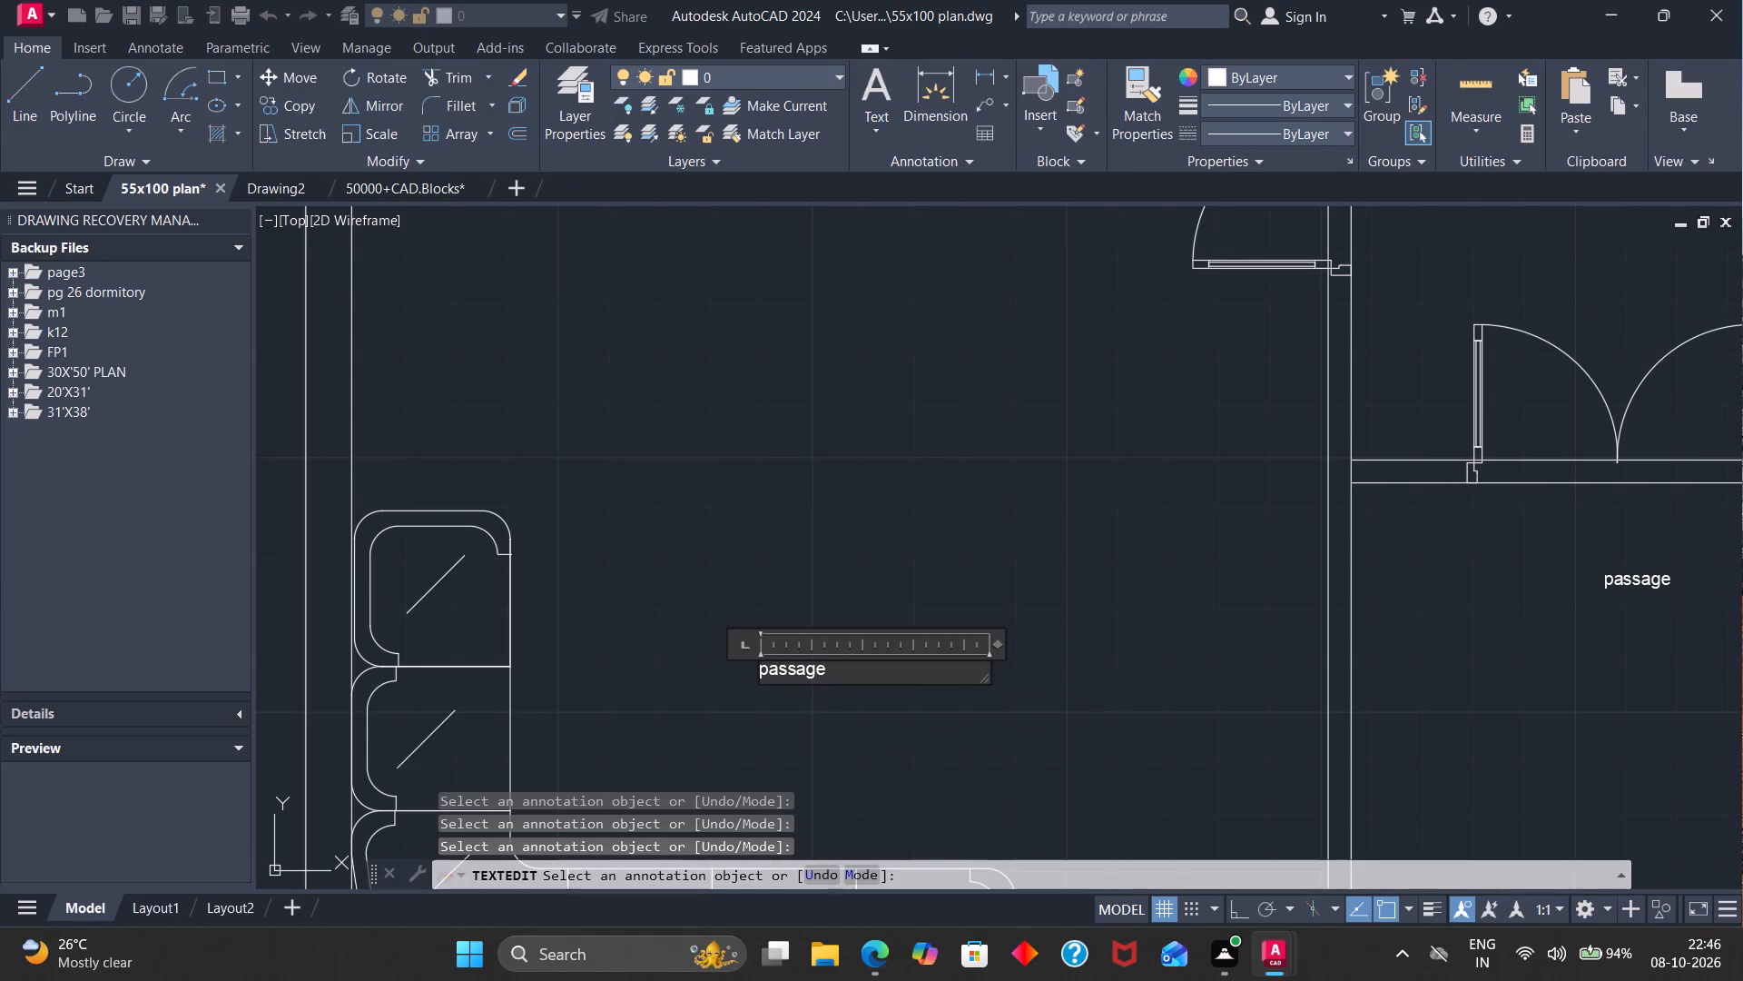
click(836, 669)
key(BackSpace)
key(BackSpace)
key(BackSpace)
key(BackSpace)
key(BackSpace)
key(BackSpace)
key(BackSpace)
key(BackSpace)
key(BackSpace)
key(BackSpace)
key(BackSpace)
key(BackSpace)
key(BackSpace)
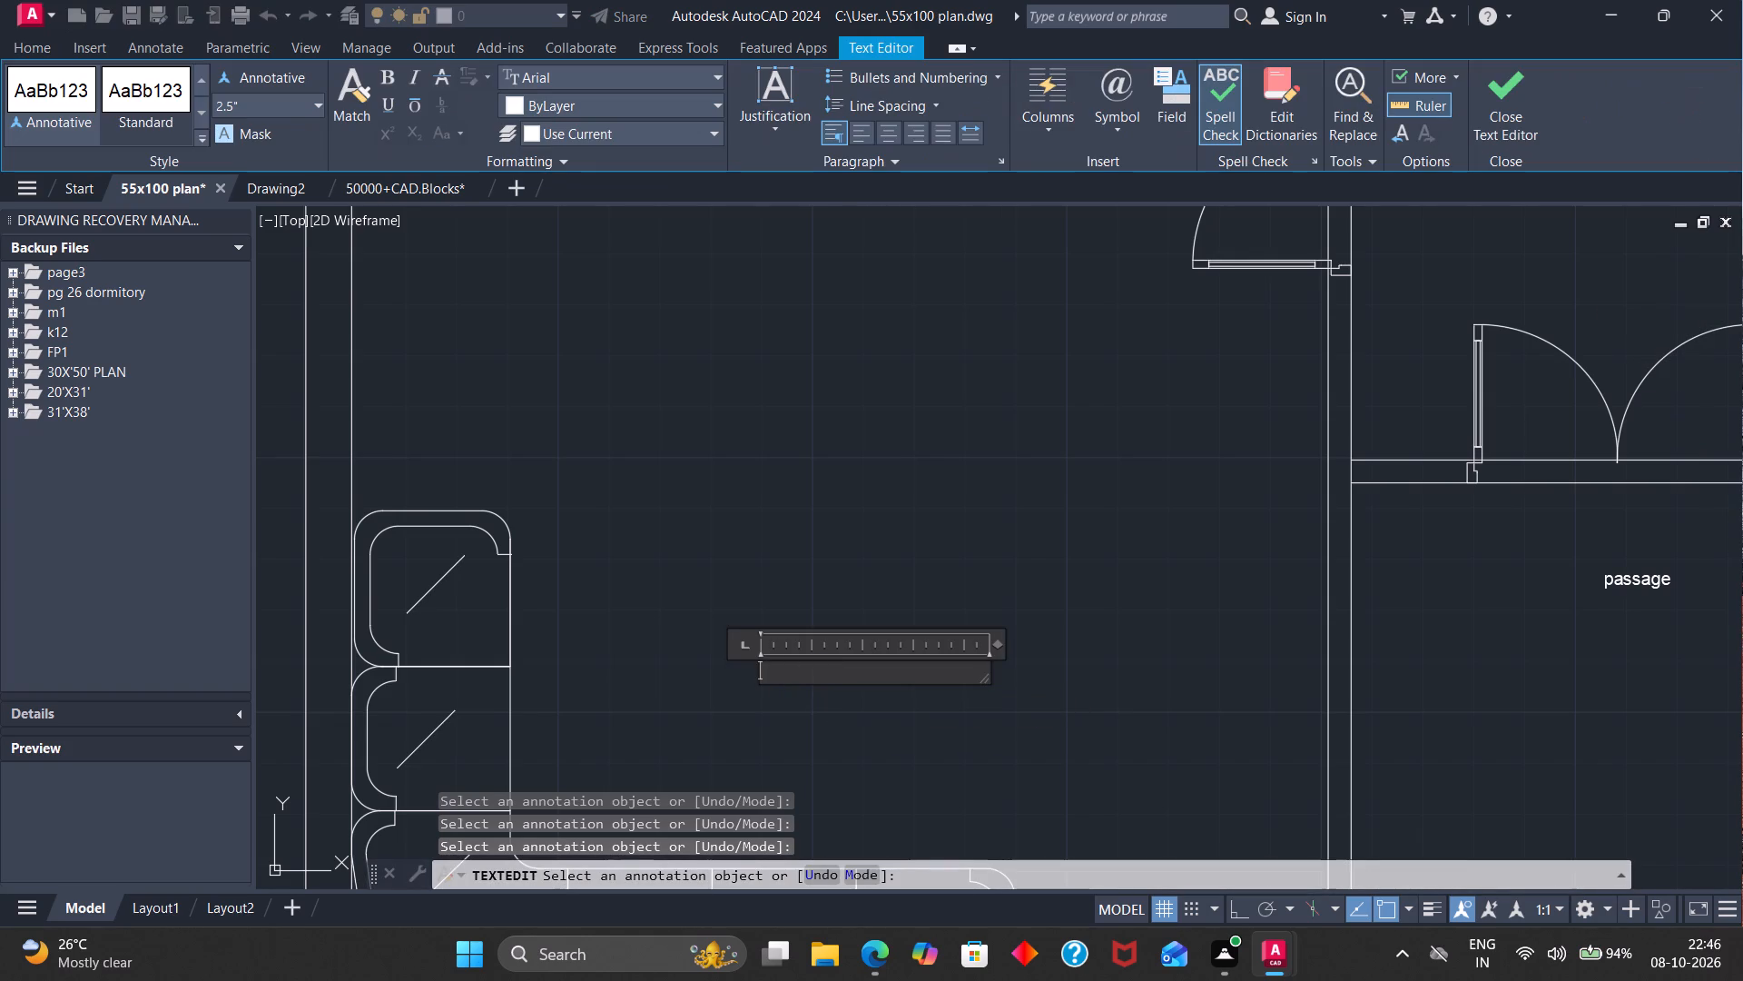
text(DR)
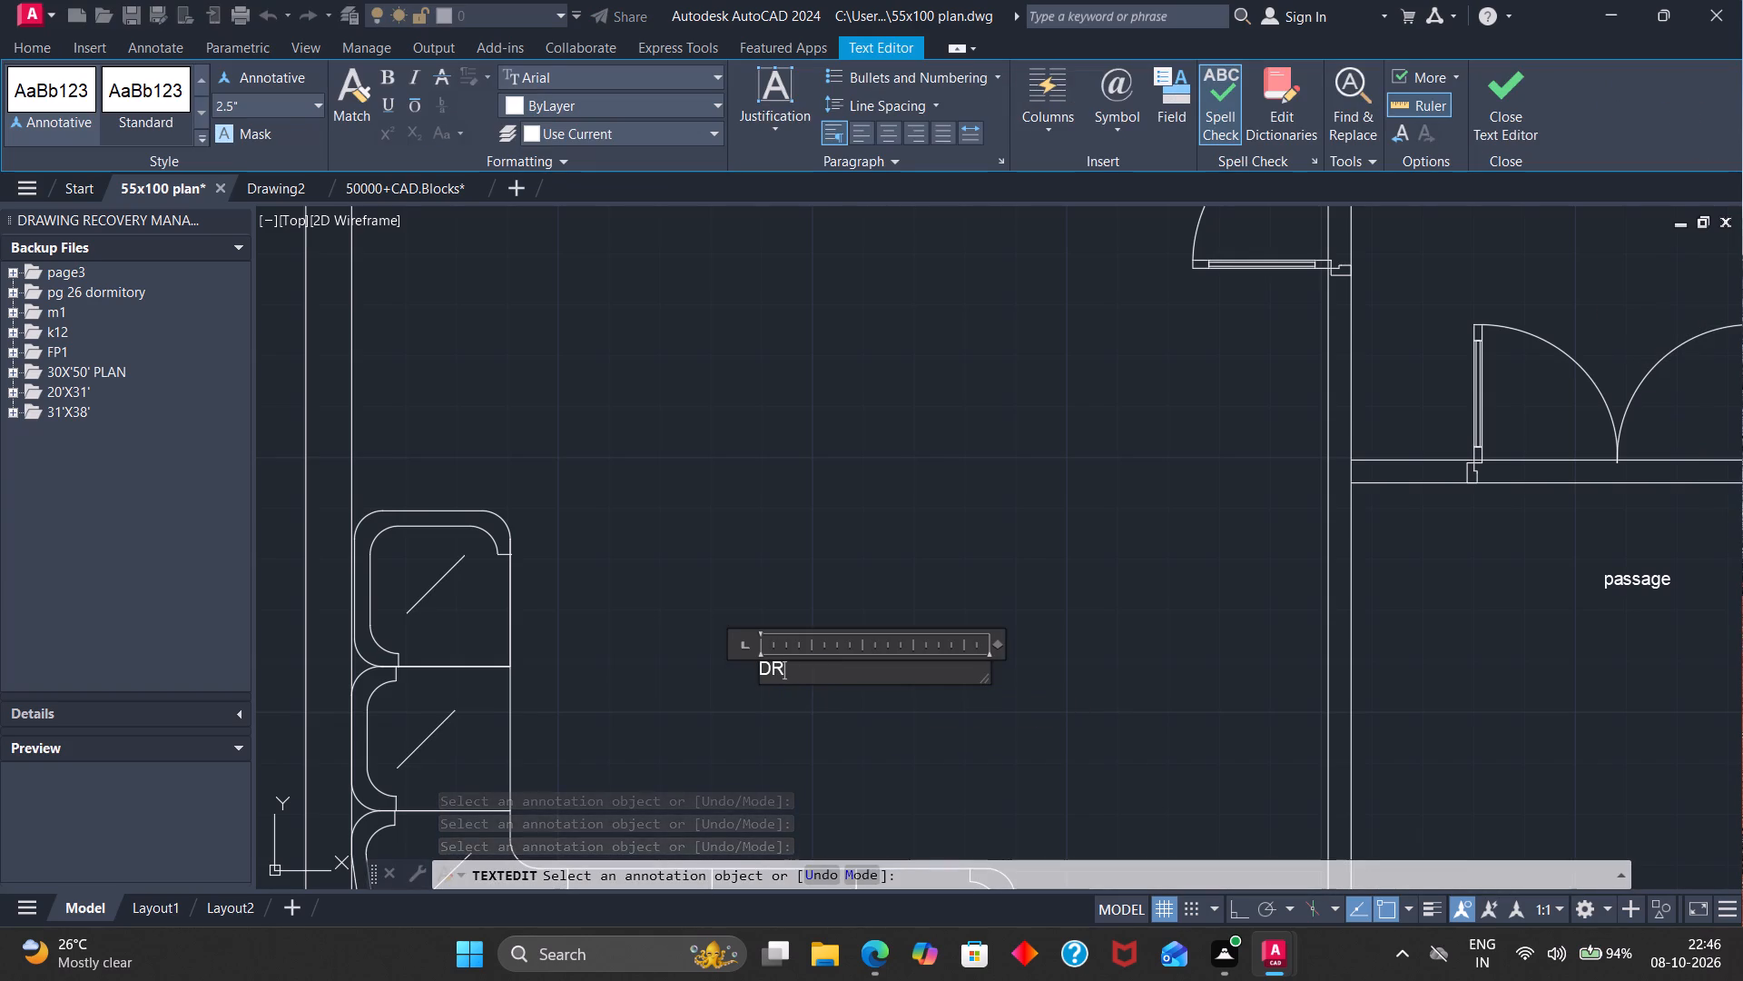
text(AW)
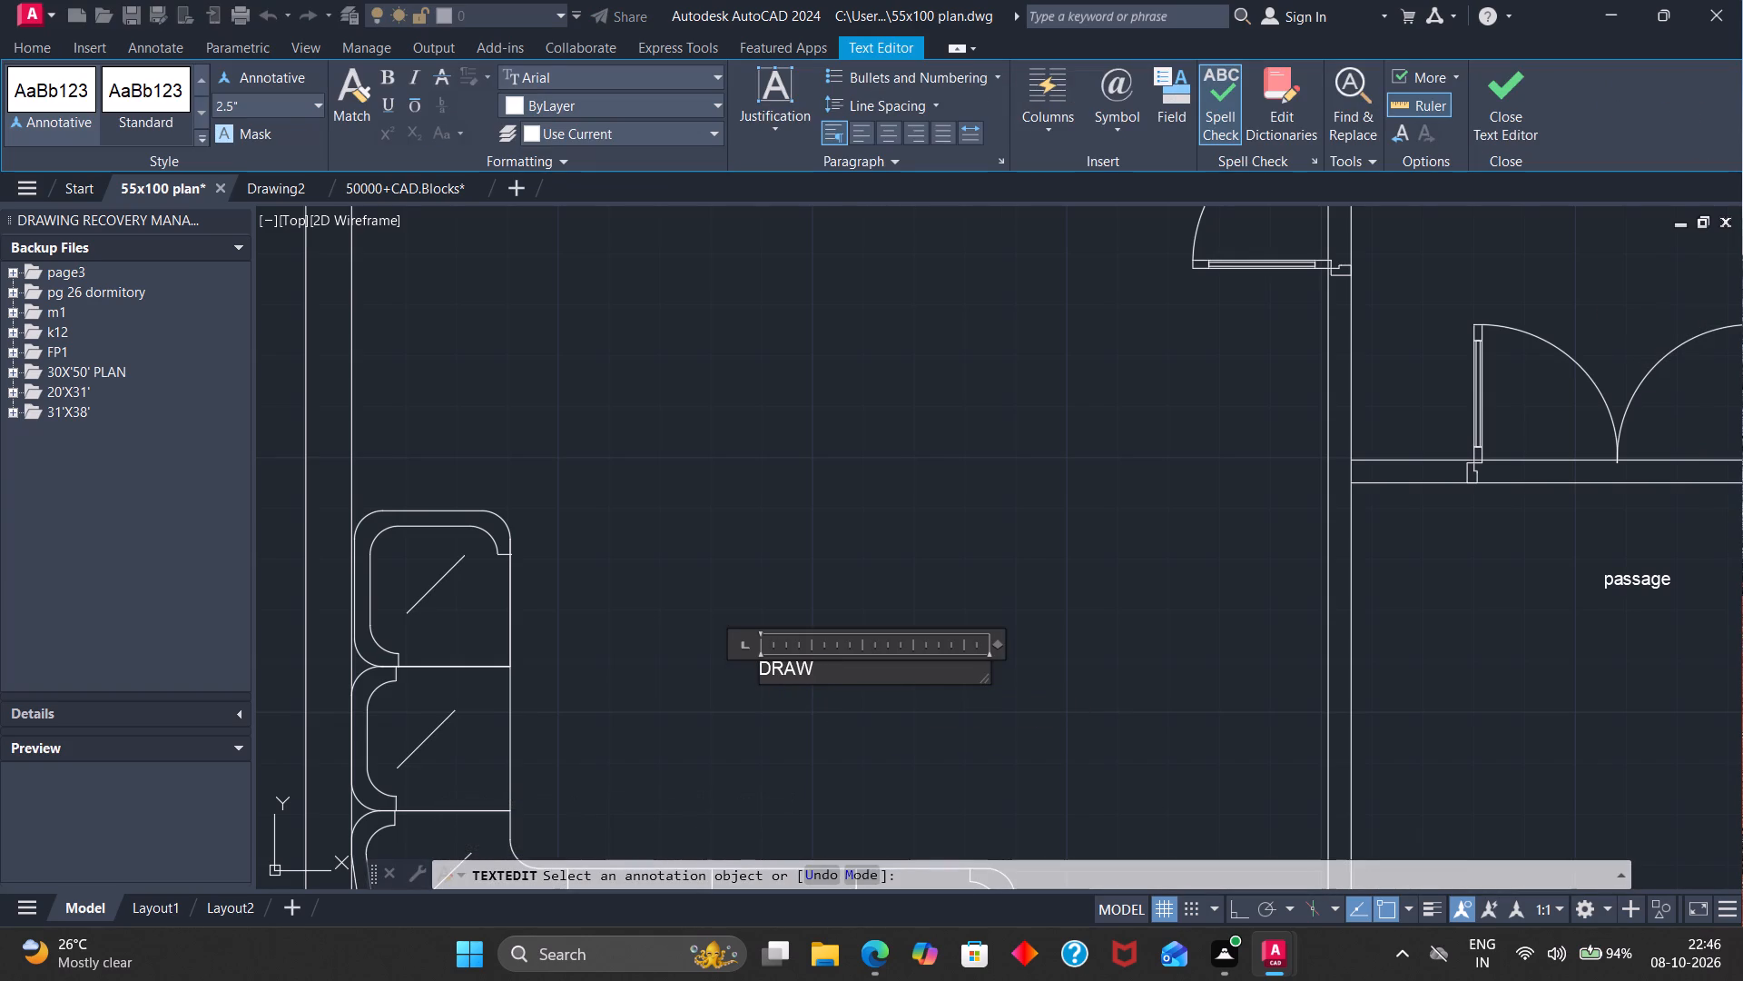
text(ING)
Change the "passage" label above the outdoor table in the planted garden area to "LAWN".
scroll(845, 662, down, 6)
scroll(832, 778, up, 5)
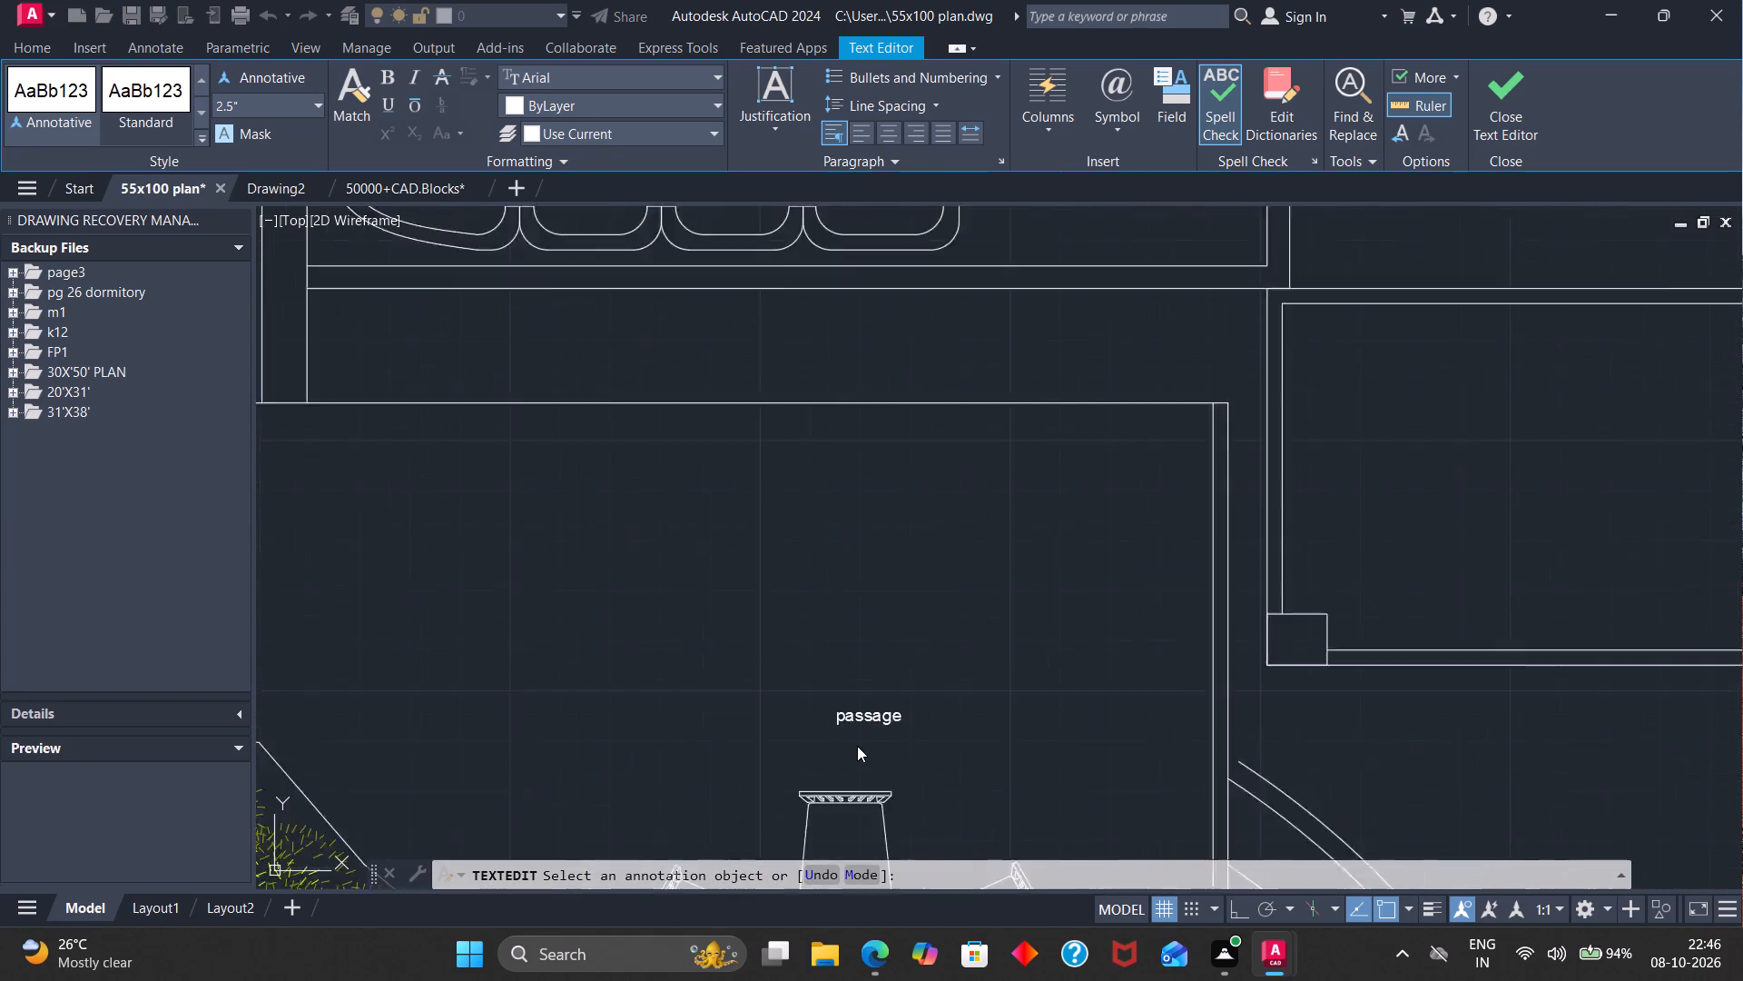
scroll(857, 746, up, 1)
click(914, 692)
click(925, 691)
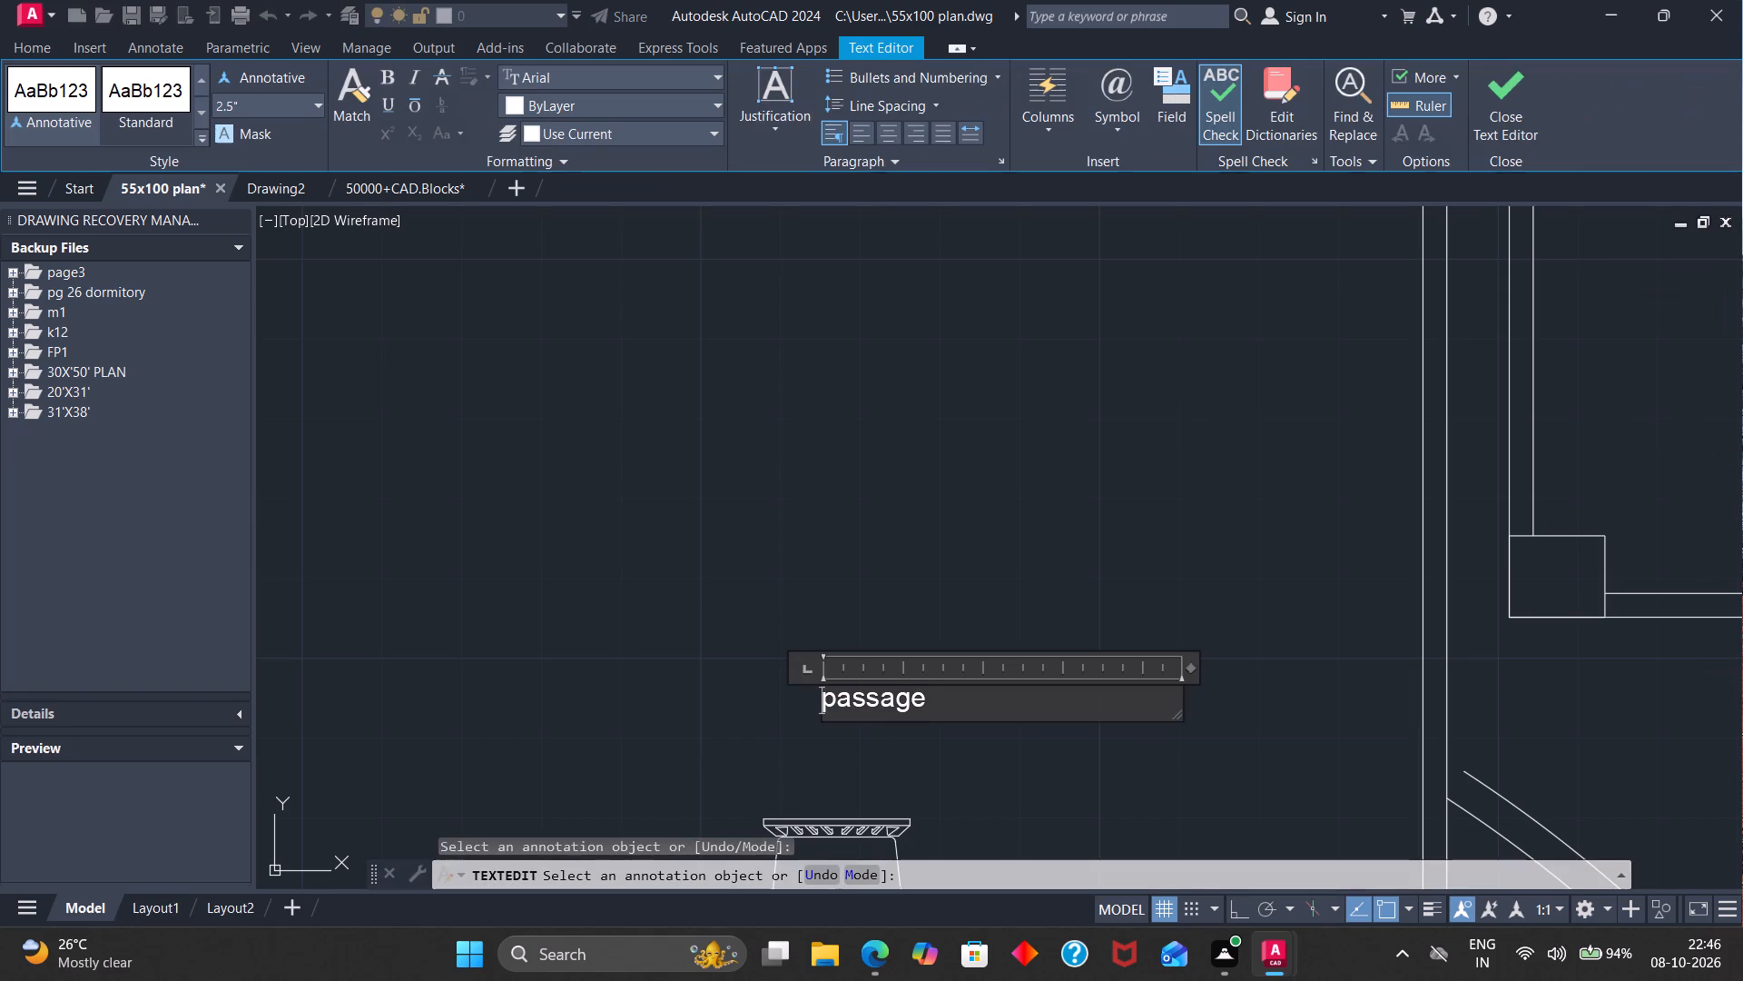
click(930, 703)
key(BackSpace)
key(BackSpace)
key(BackSpace)
key(BackSpace)
key(BackSpace)
key(BackSpace)
key(BackSpace)
key(BackSpace)
key(BackSpace)
key(BackSpace)
key(BackSpace)
key(BackSpace)
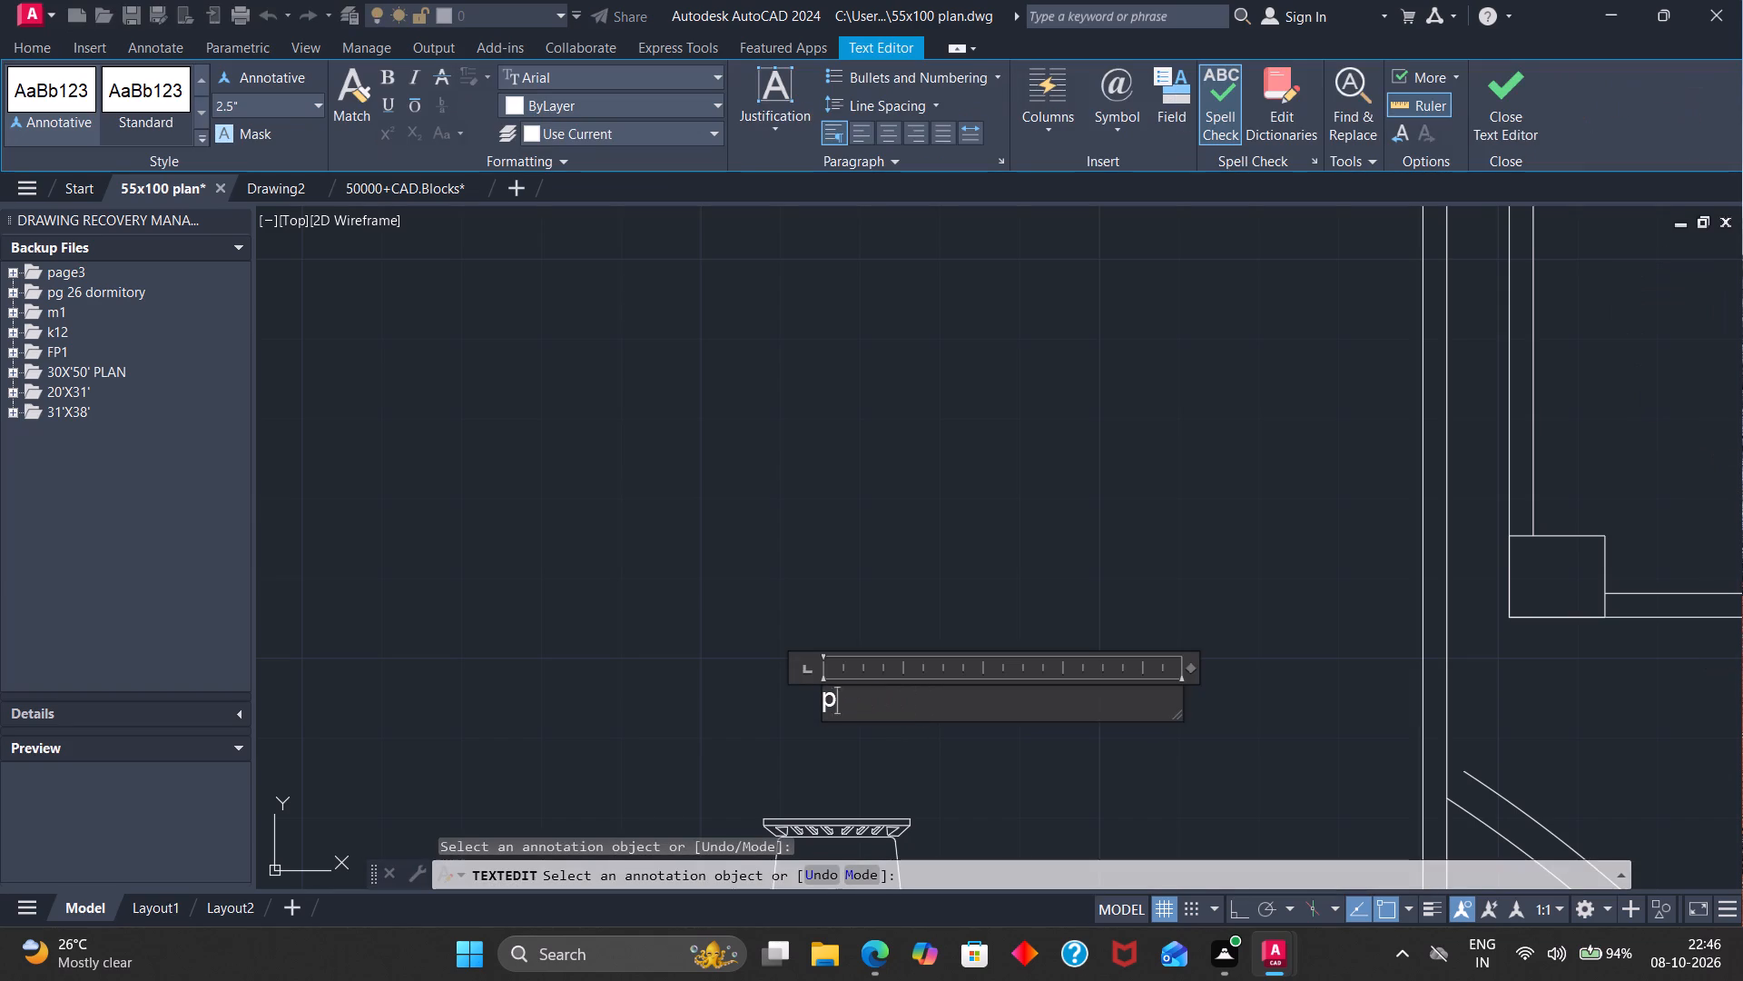
text(LAWN)
Change the "passage" label just below and between the two parked cars to "GARAGE".
scroll(935, 674, down, 3)
scroll(1068, 657, down, 2)
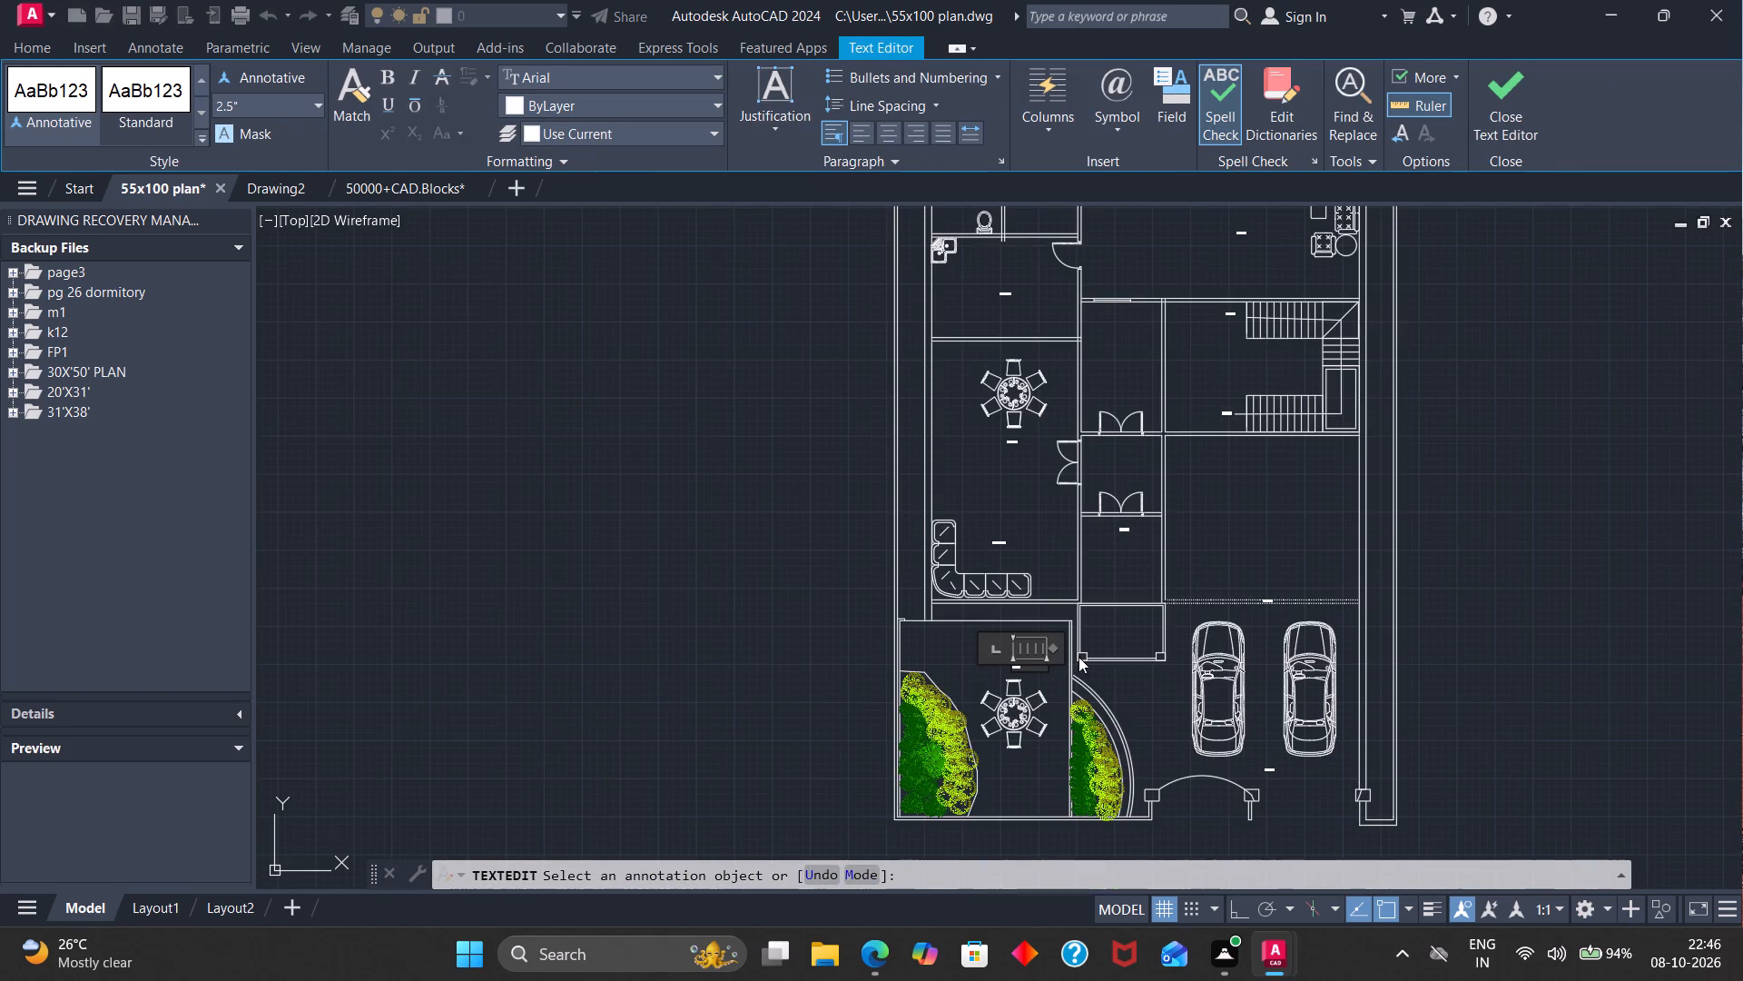
scroll(1295, 767, up, 5)
click(1080, 813)
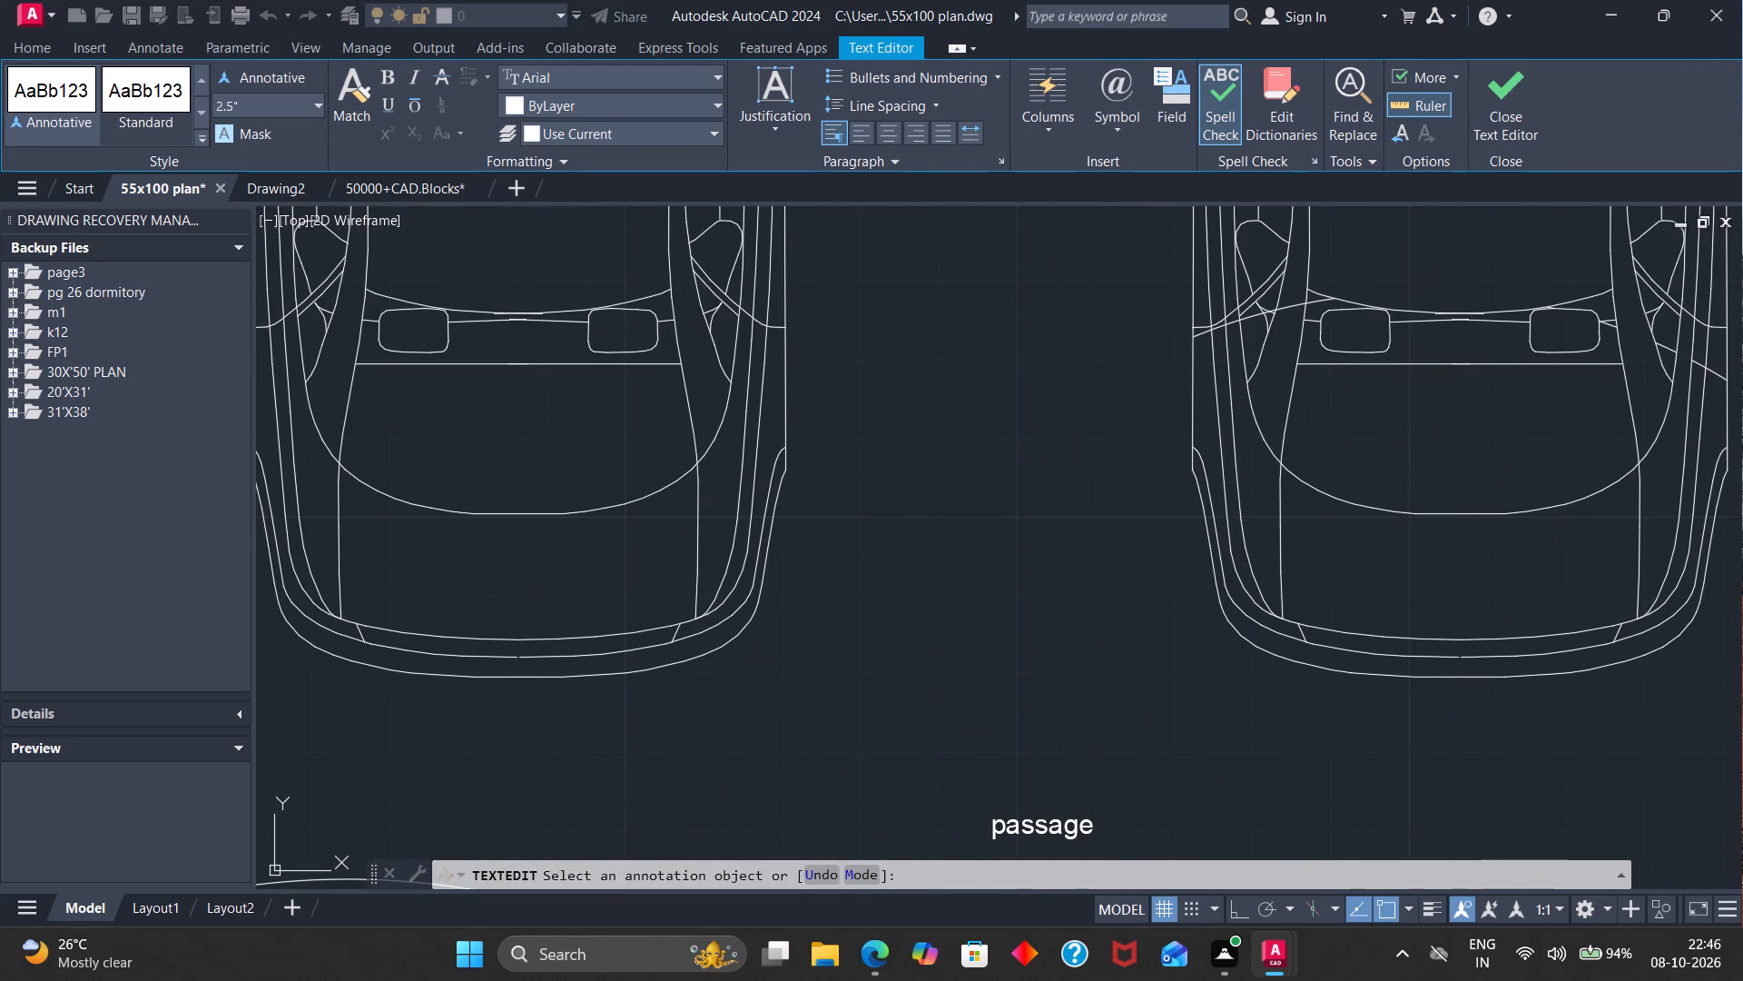
click(1102, 840)
click(1113, 830)
double_click(1096, 829)
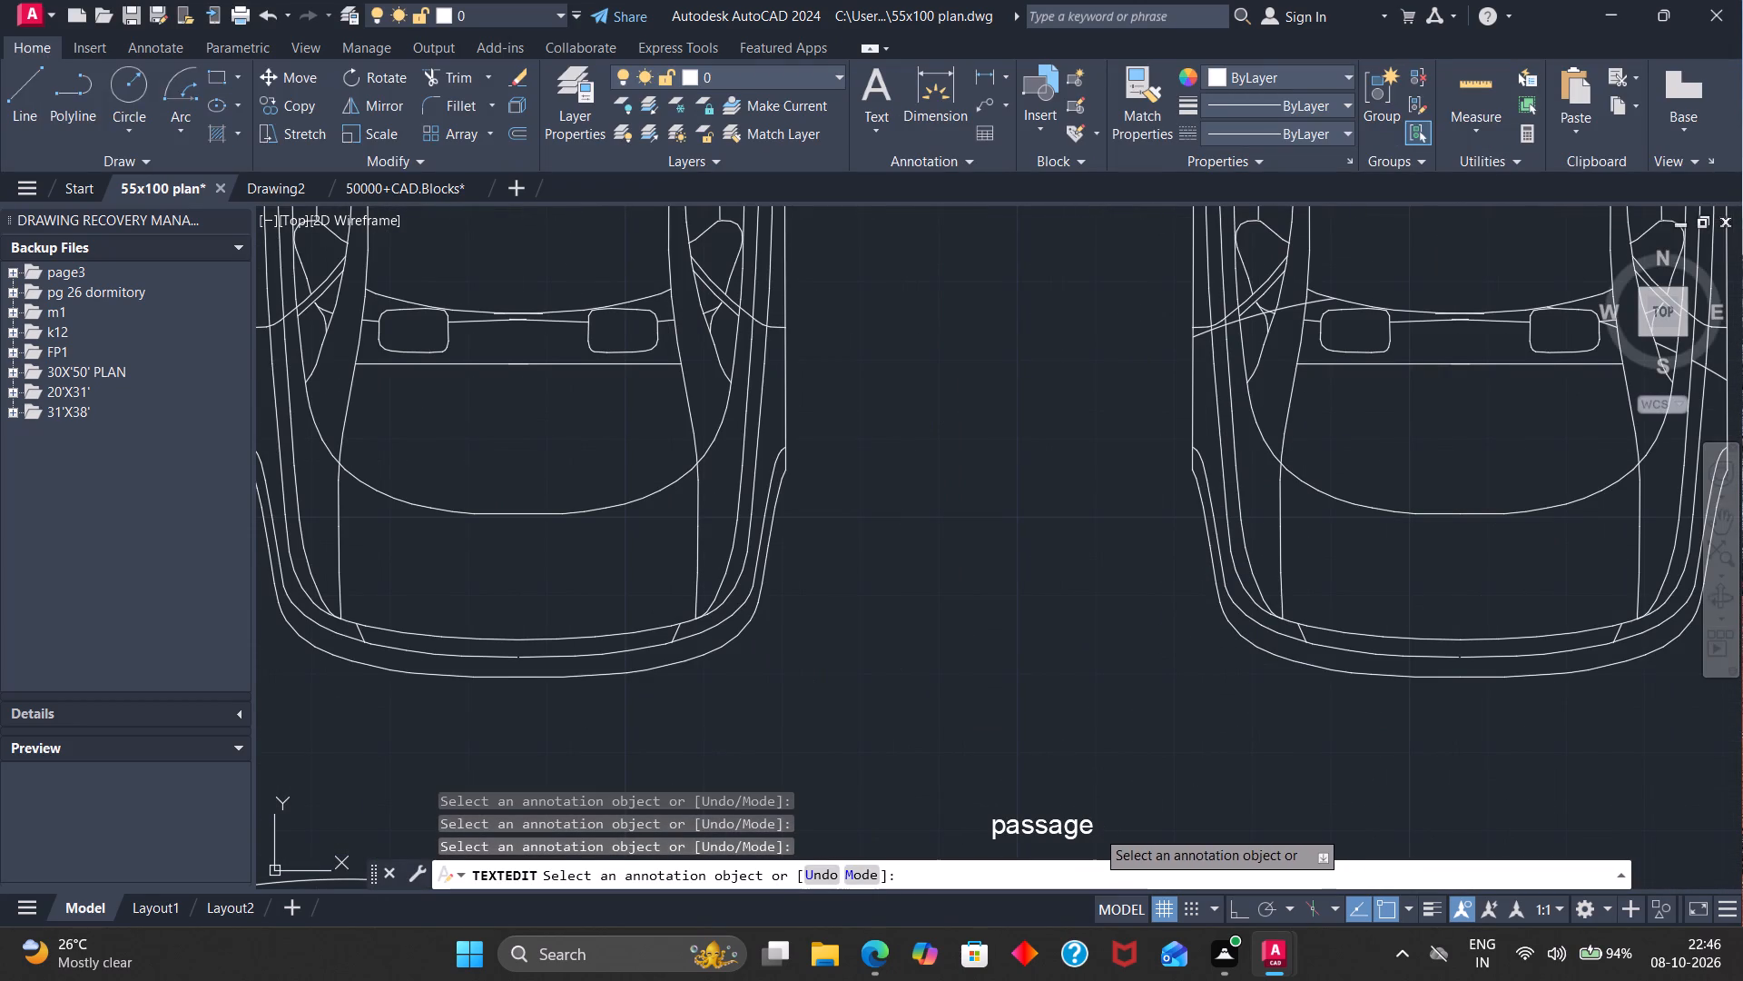
click(1098, 829)
key(BackSpace)
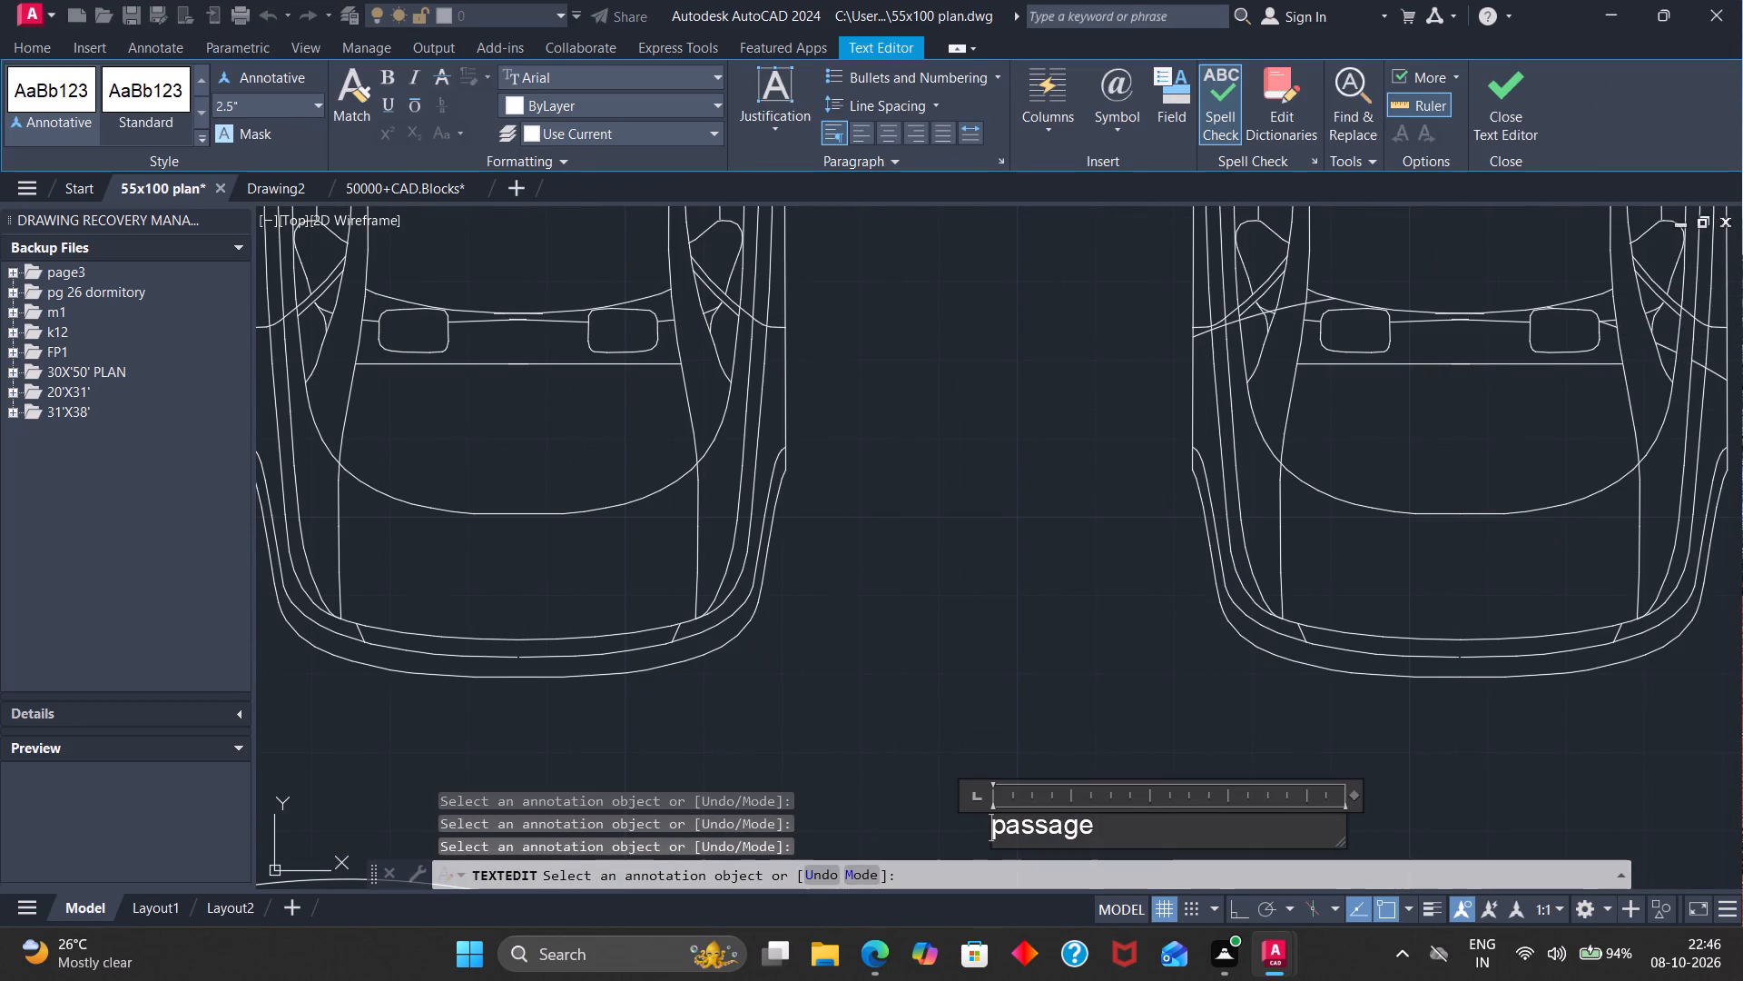
click(1100, 827)
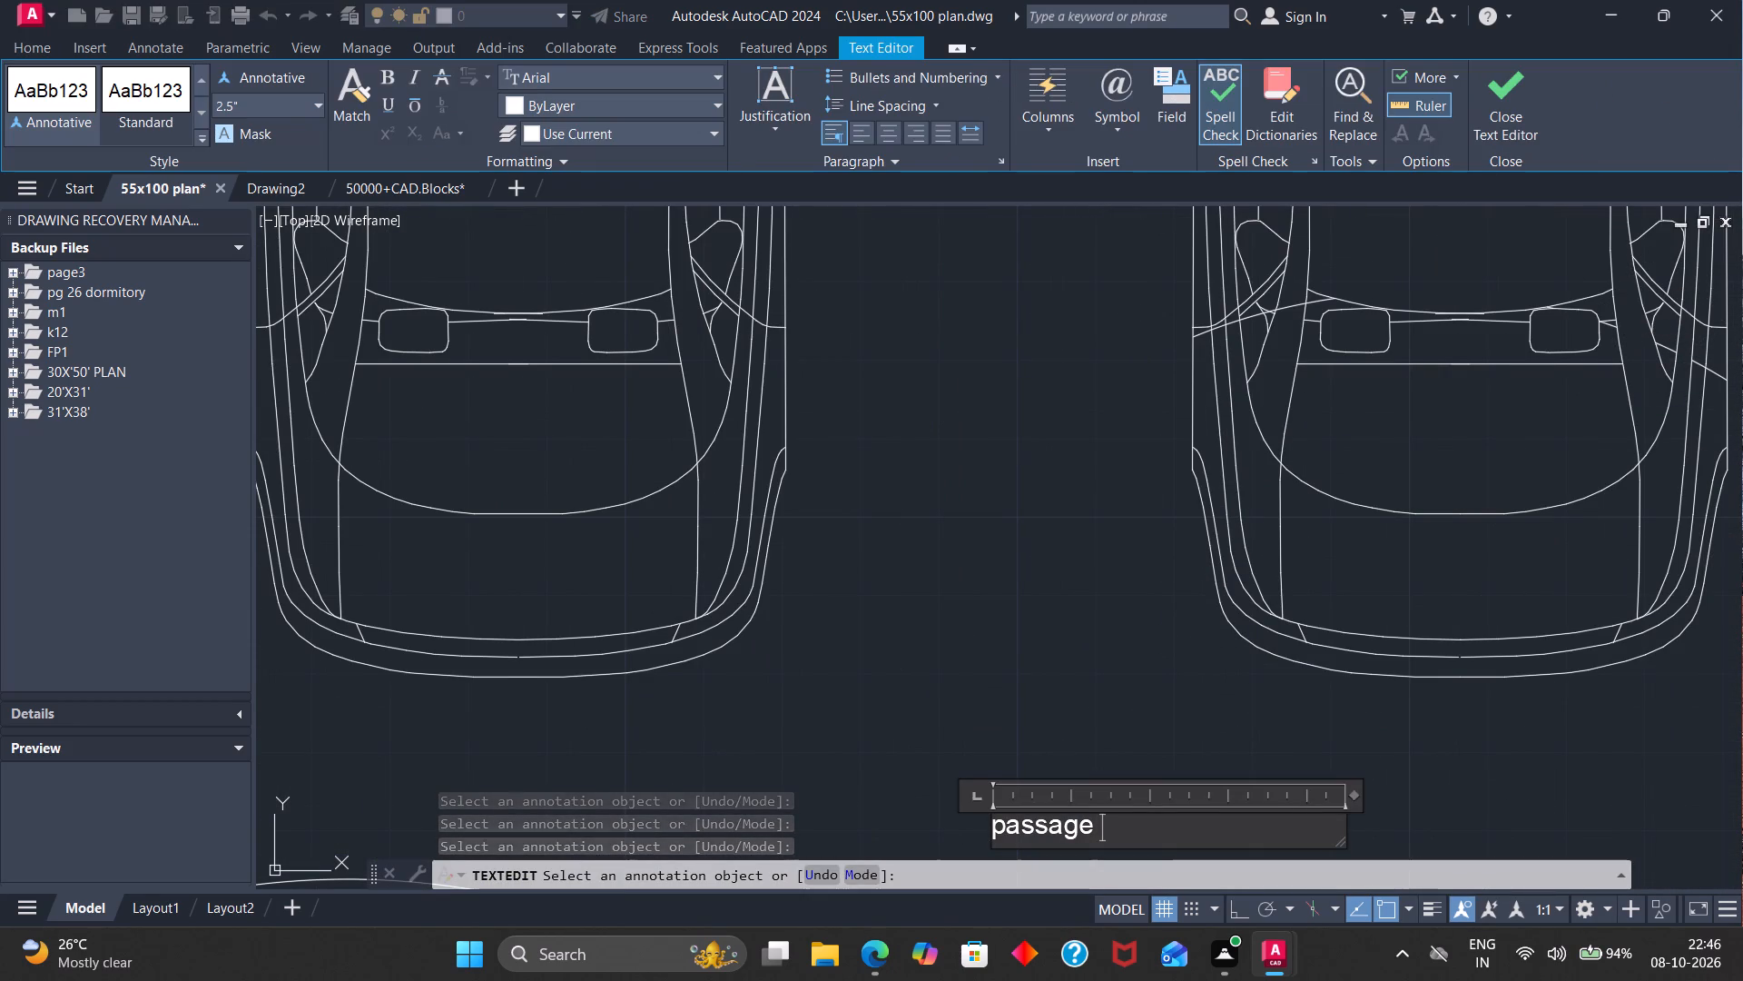
key(BackSpace)
key(BackSpace)
key(BackSpace)
key(BackSpace)
key(BackSpace)
key(BackSpace)
key(BackSpace)
key(BackSpace)
key(BackSpace)
key(BackSpace)
key(BackSpace)
key(BackSpace)
key(BackSpace)
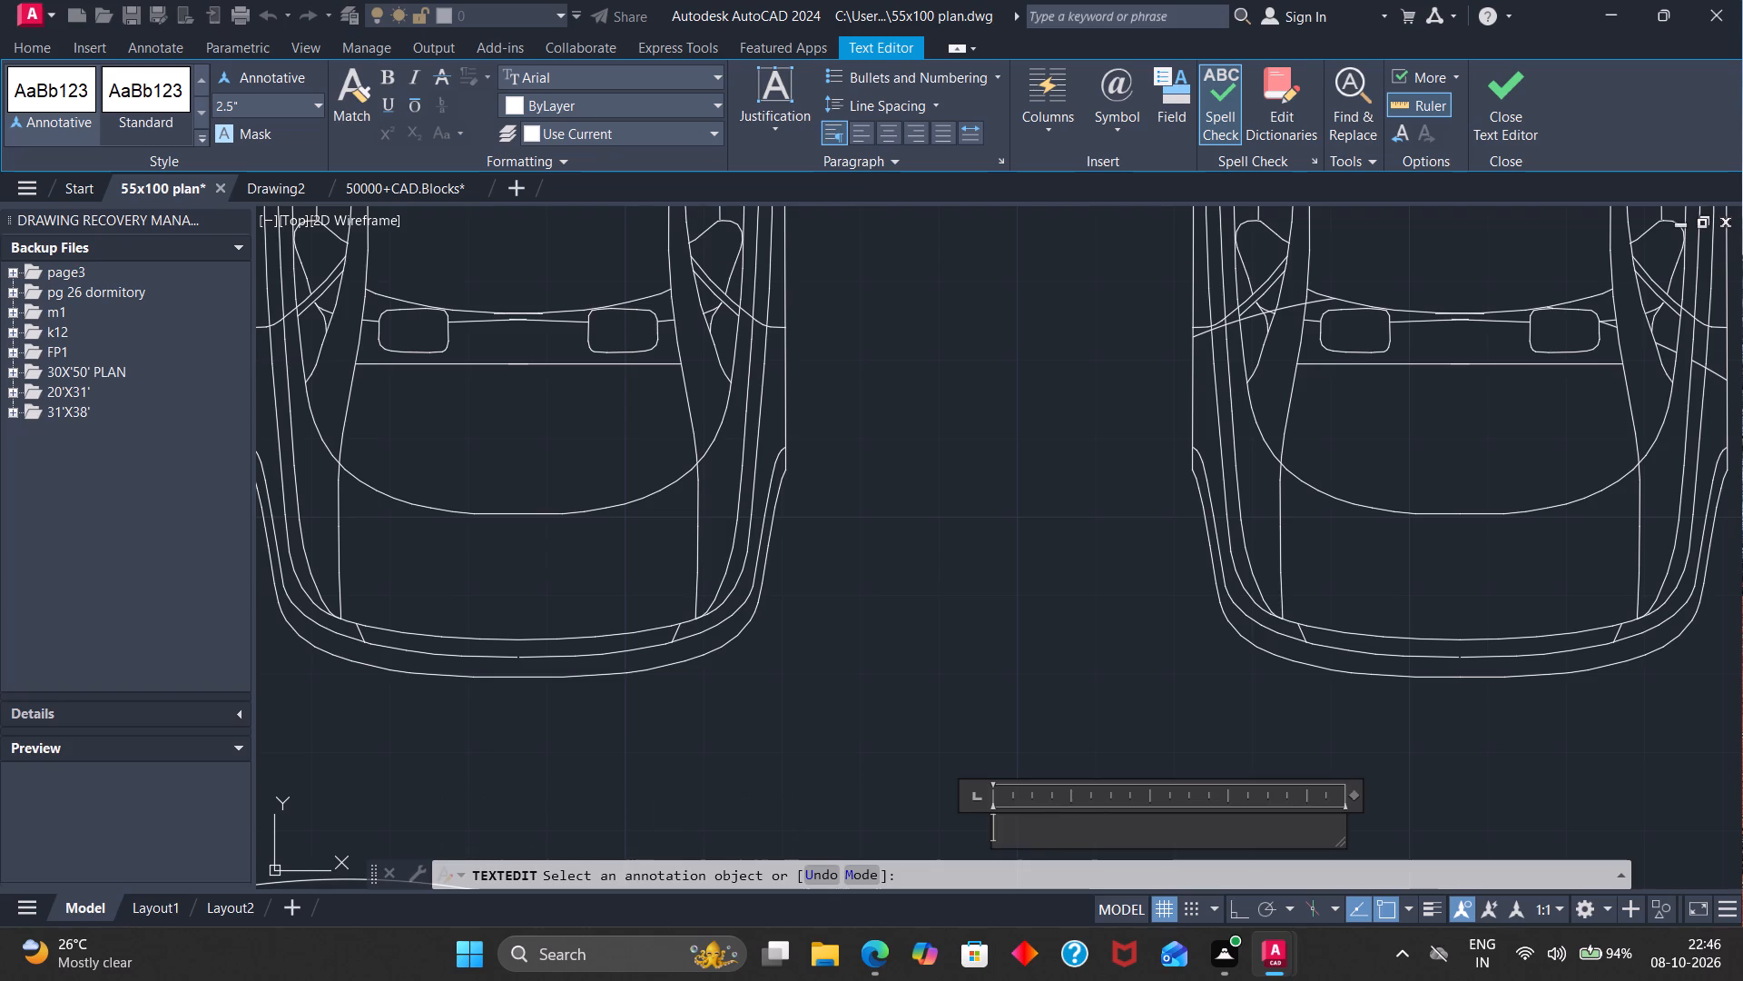
text(GARA)
text(GE)
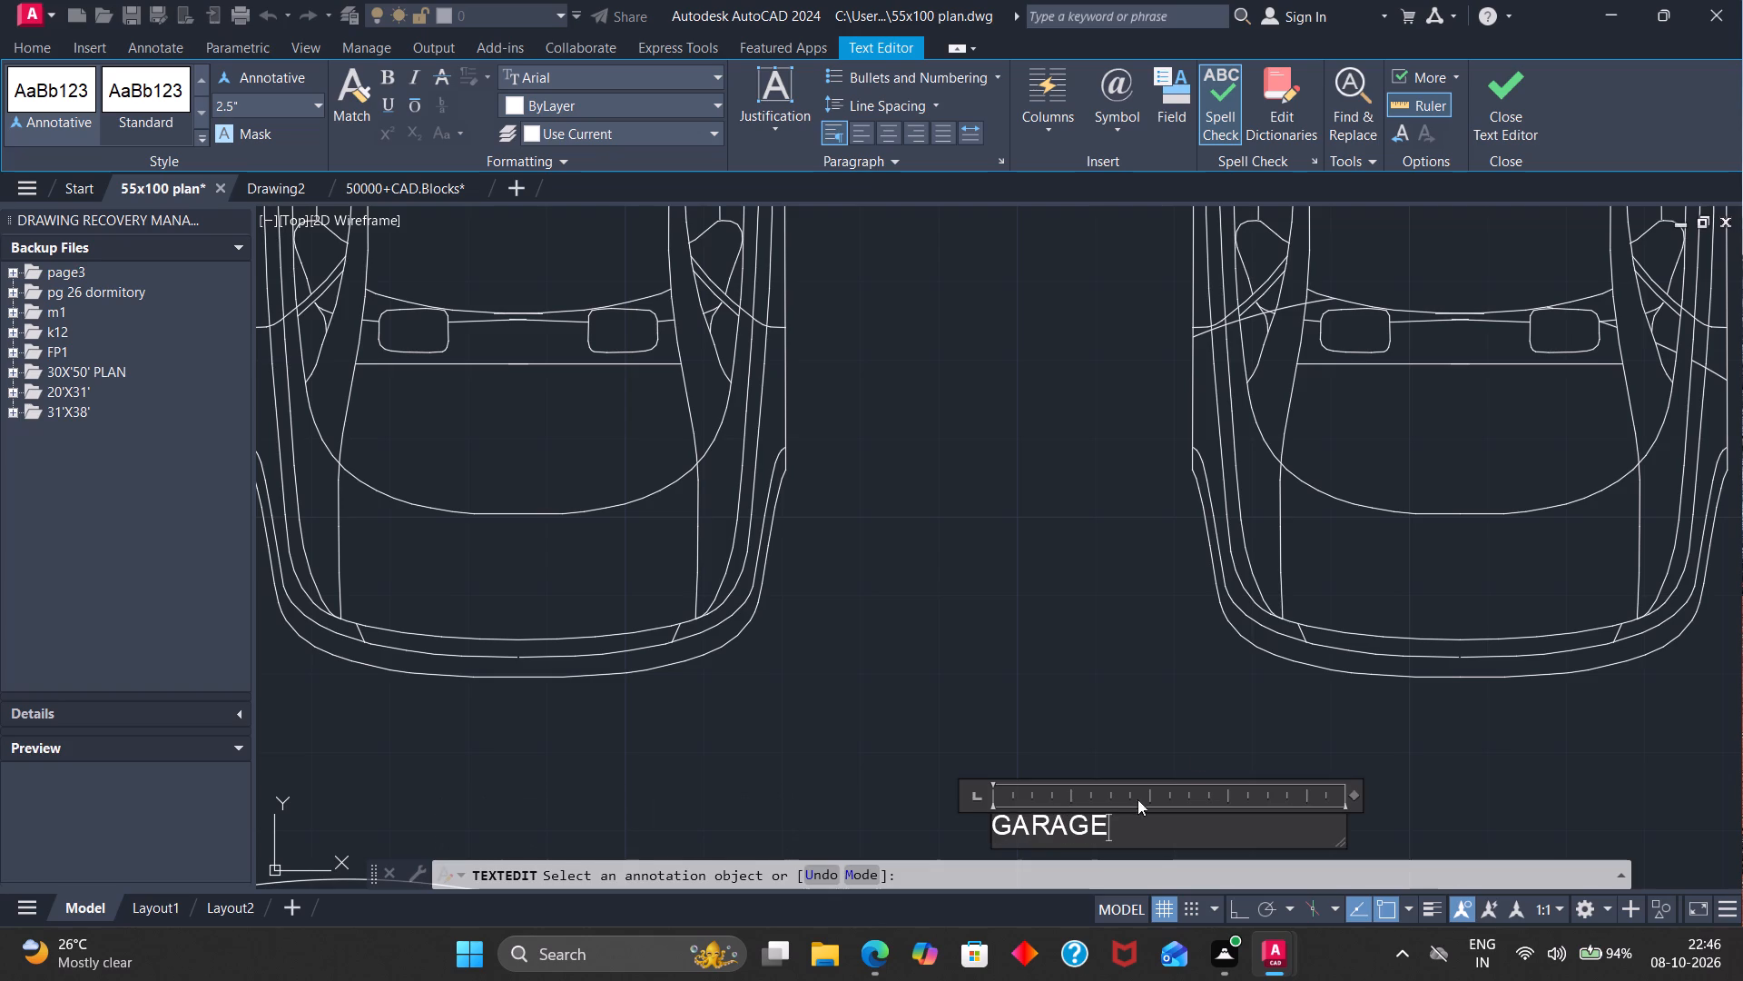
Change the "passage" label on the dotted lines above the two parked cars to "BEAM".
scroll(1115, 360, down, 6)
scroll(1141, 265, up, 4)
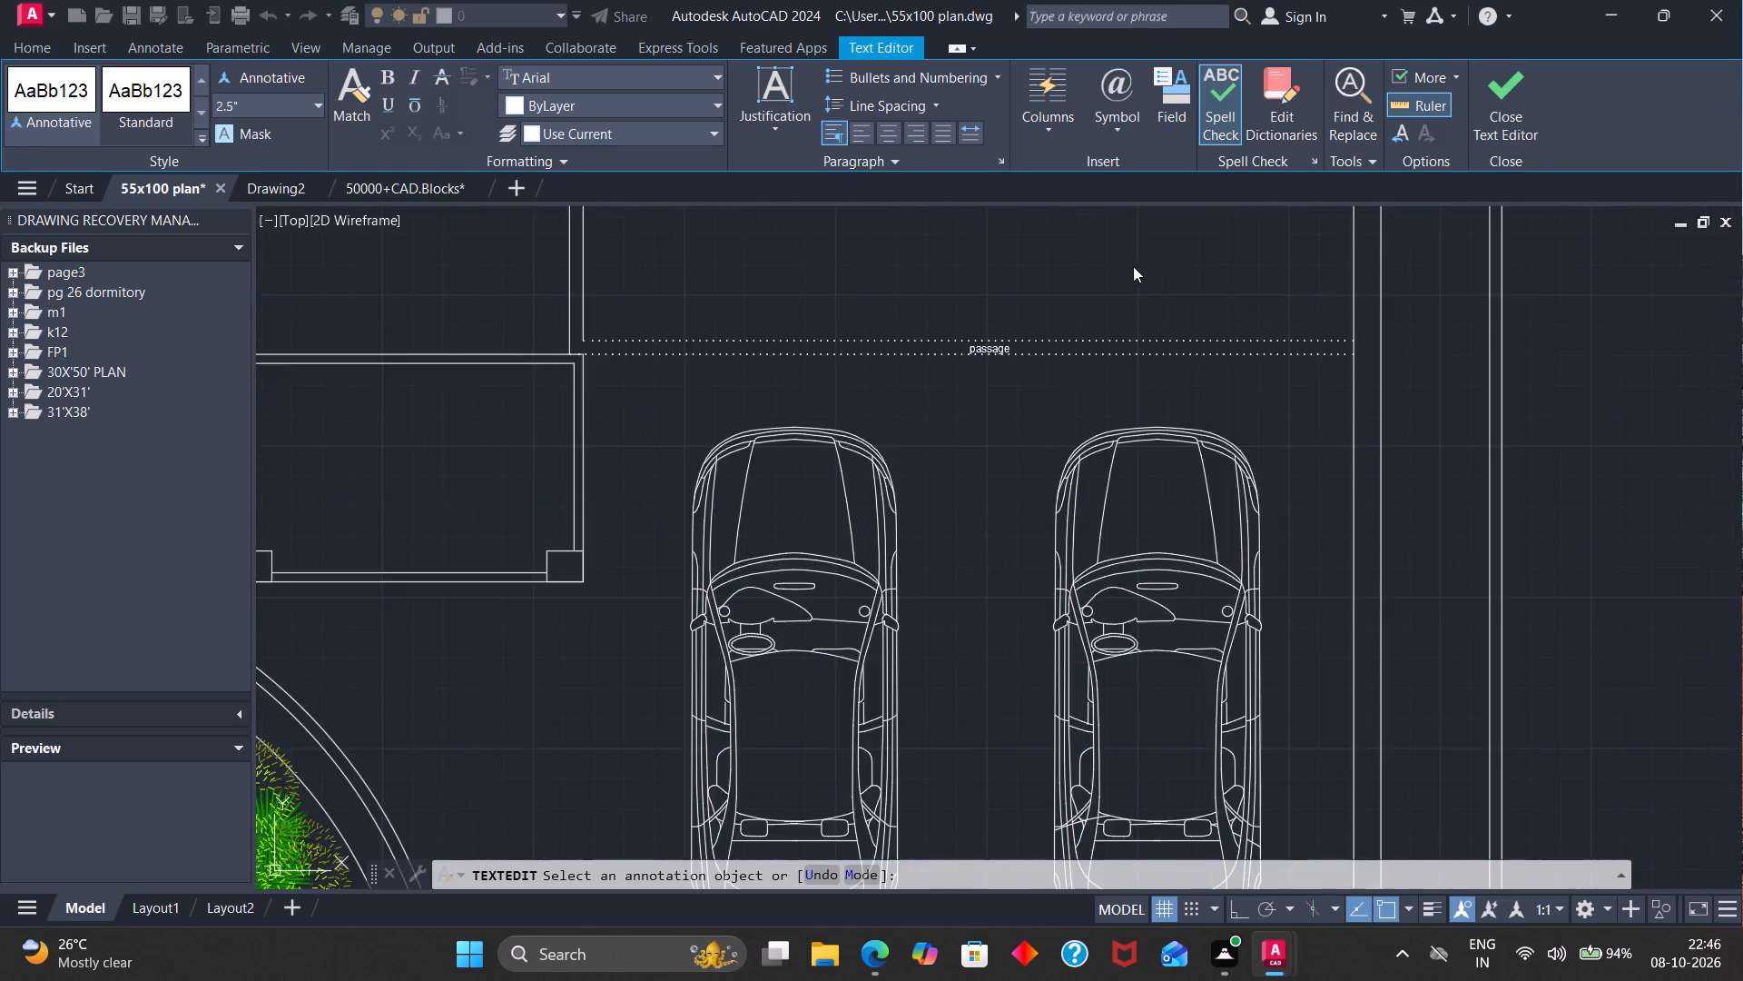
scroll(1068, 289, up, 2)
click(882, 440)
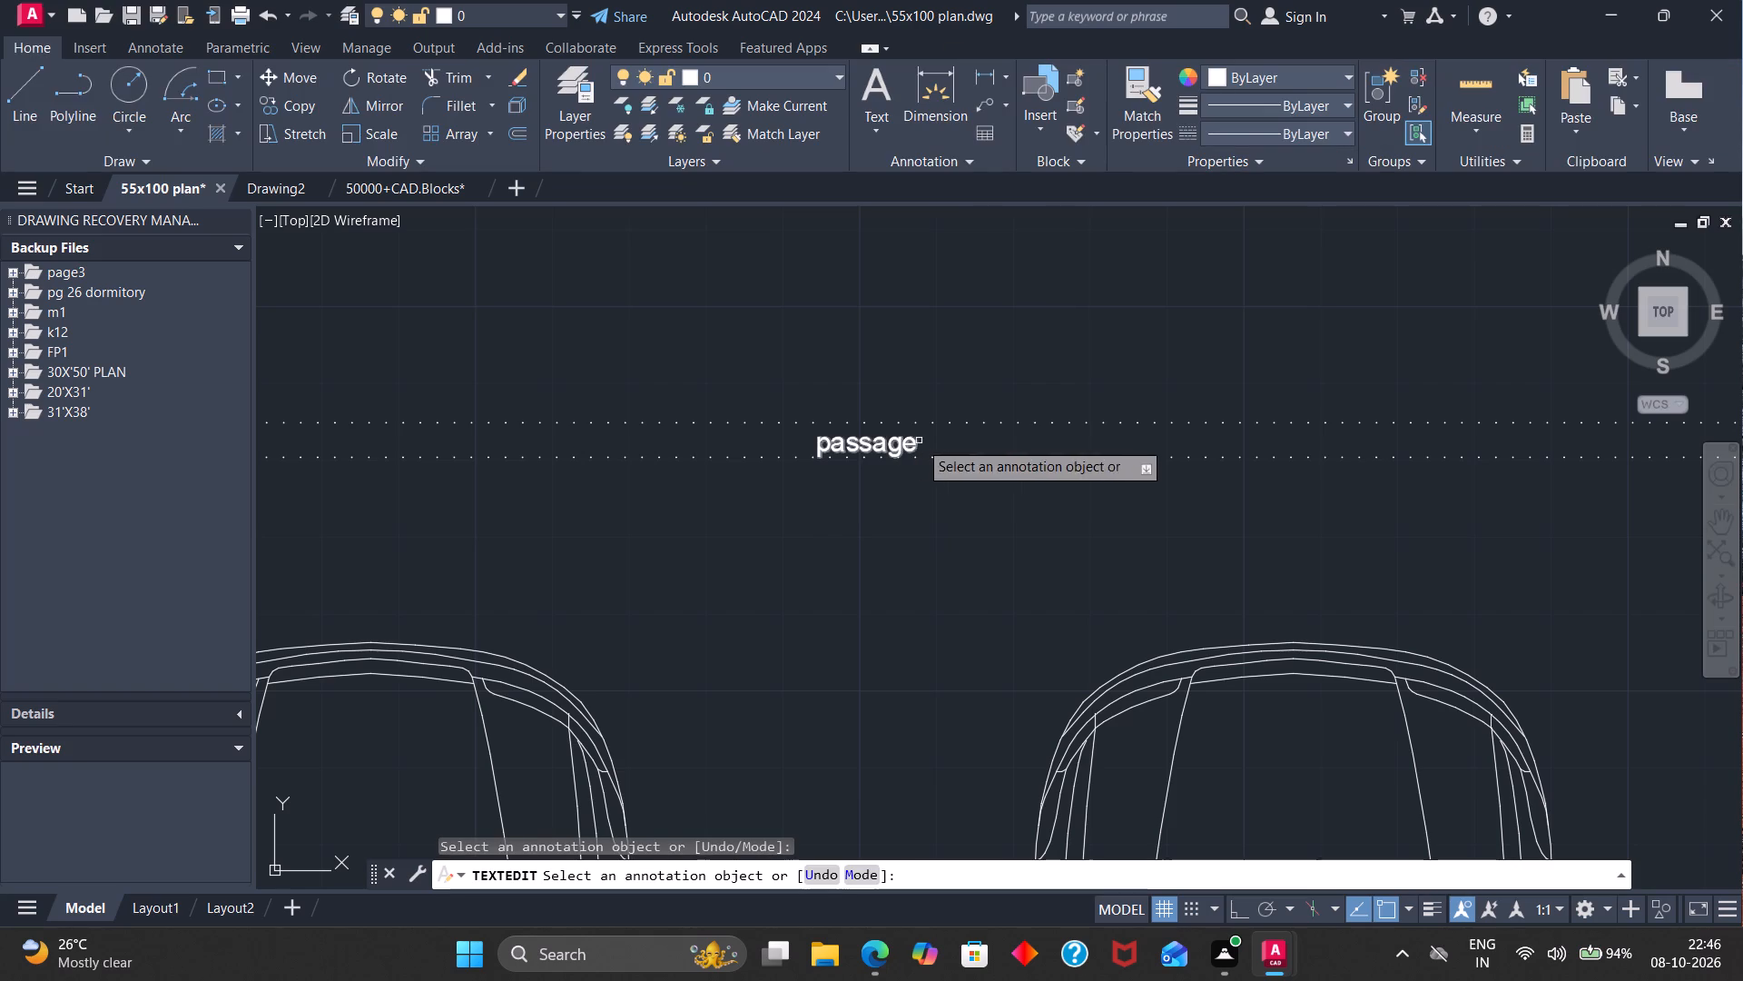
click(919, 441)
click(922, 444)
key(BackSpace)
key(BackSpace)
key(BackSpace)
key(BackSpace)
key(BackSpace)
key(BackSpace)
key(BackSpace)
key(BackSpace)
key(BackSpace)
key(BackSpace)
key(BackSpace)
key(BackSpace)
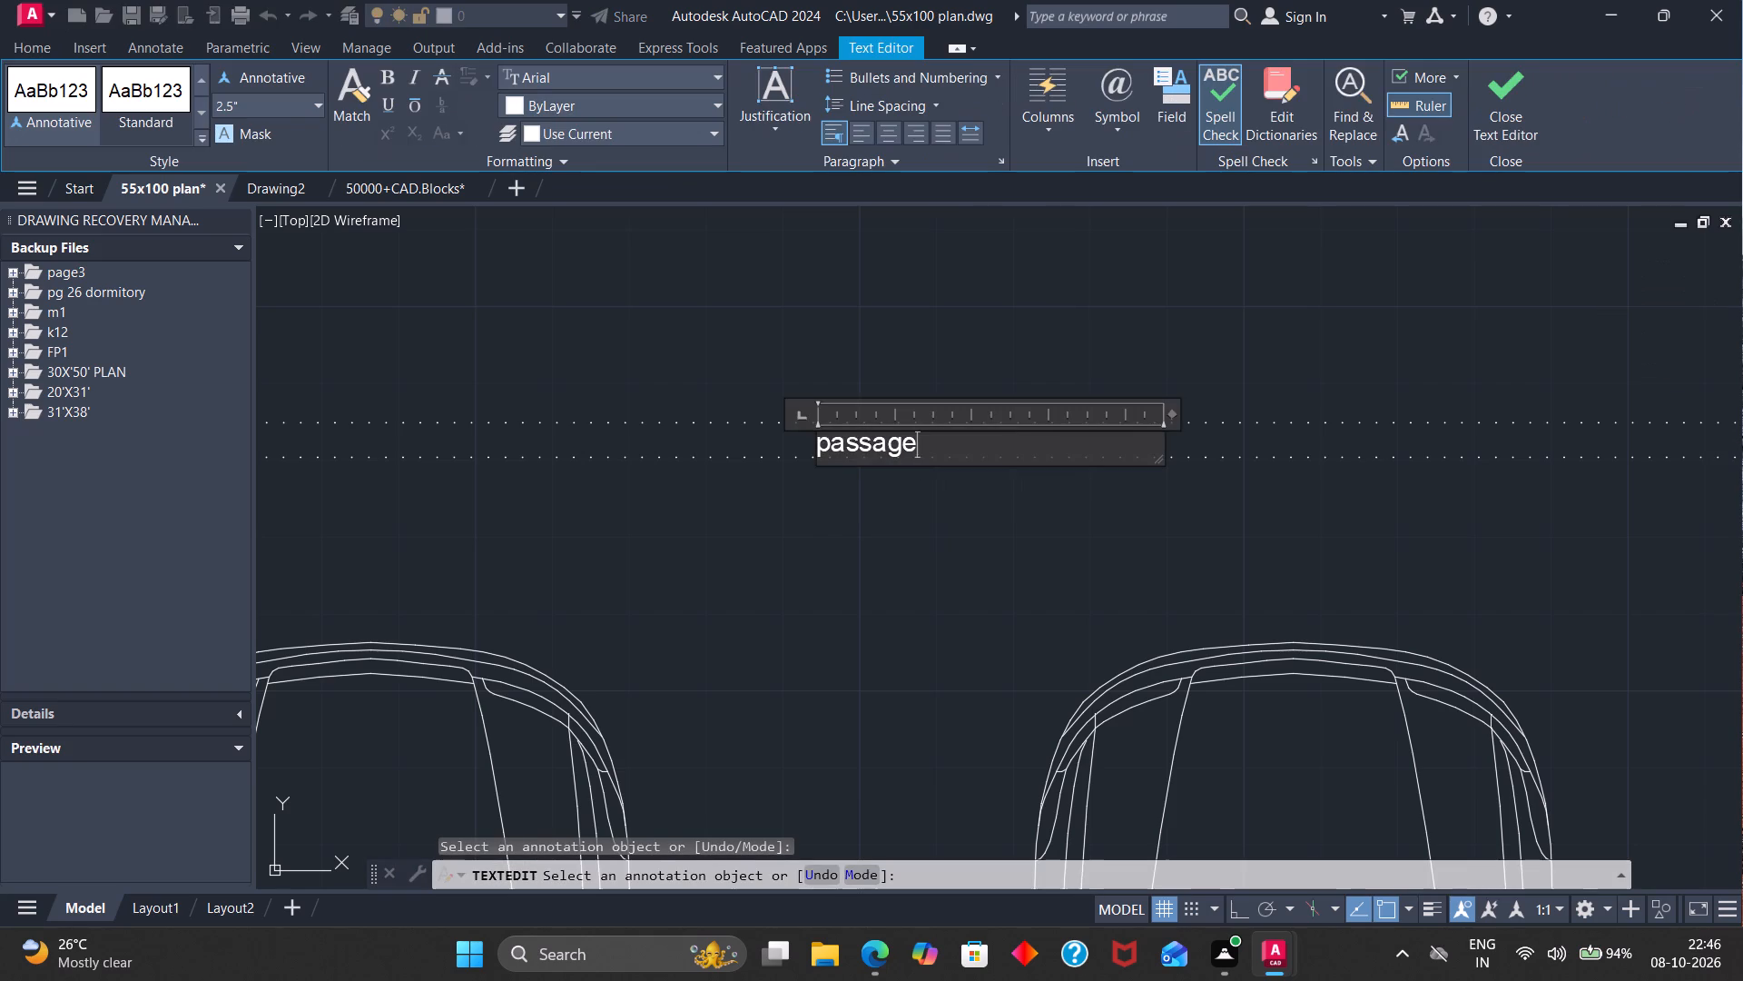
text(BEAM)
Change the "passage" label below the double door of the entrance space to a two-line "MAIN DOOR" / "LOBBY".
scroll(951, 433, down, 3)
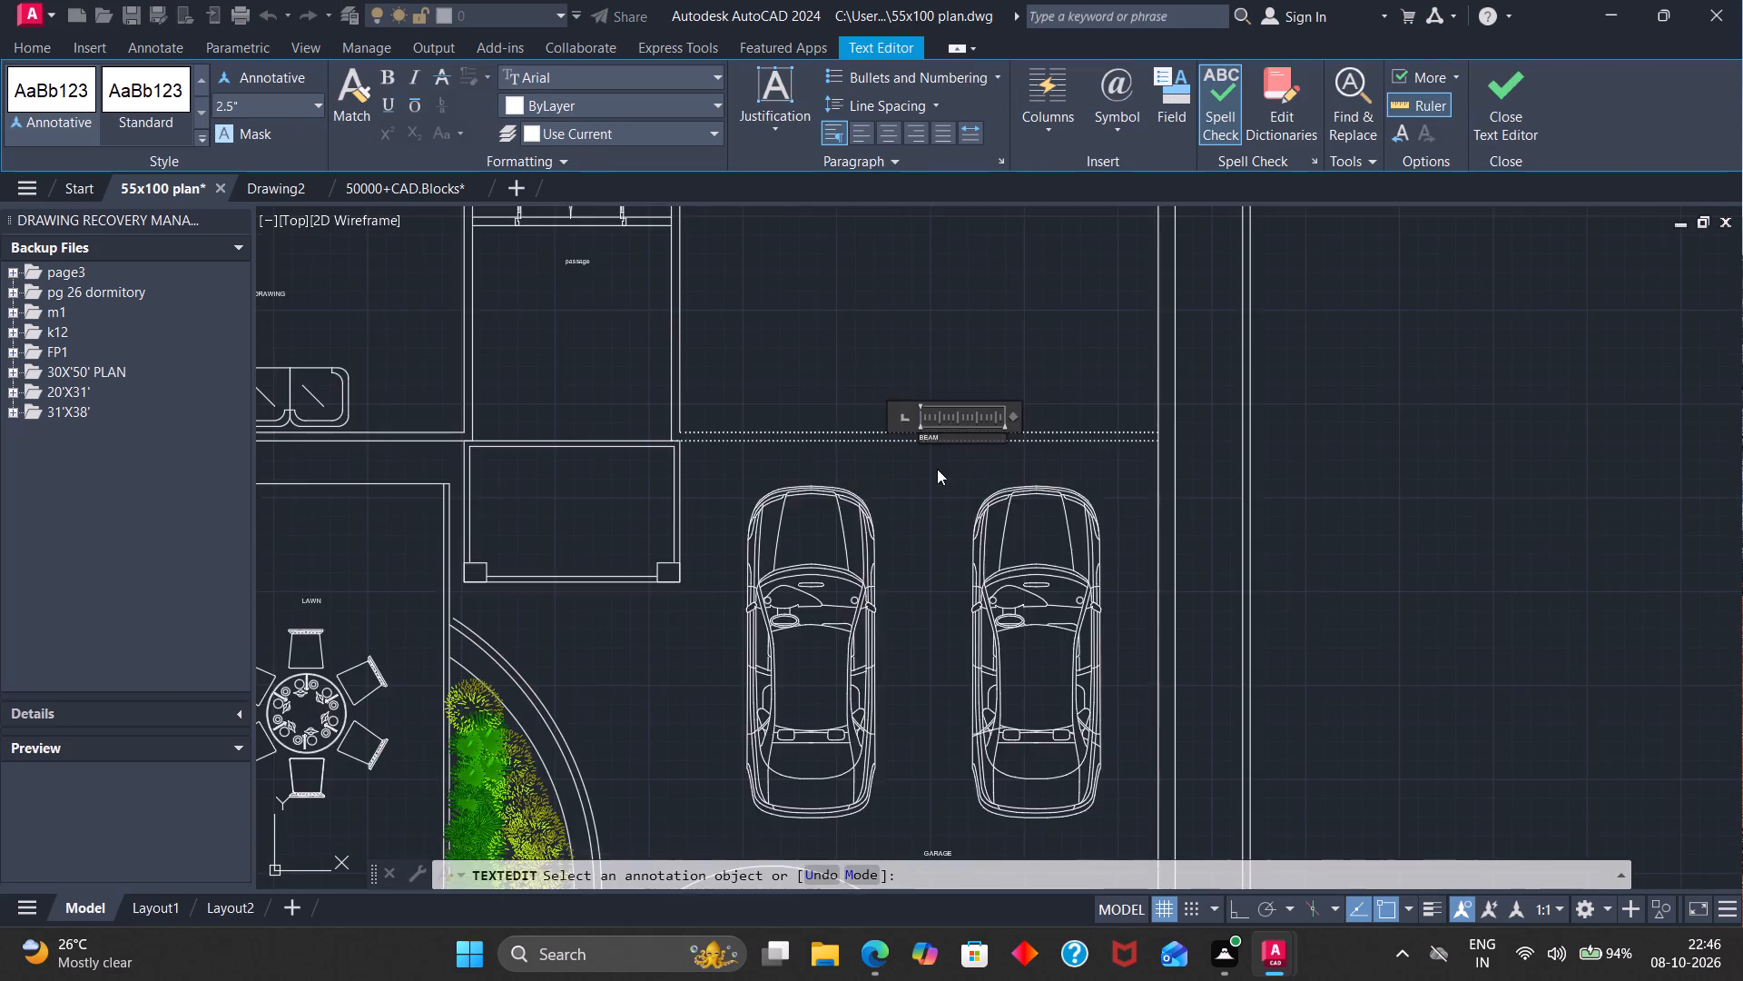
scroll(952, 412, down, 2)
scroll(812, 342, up, 5)
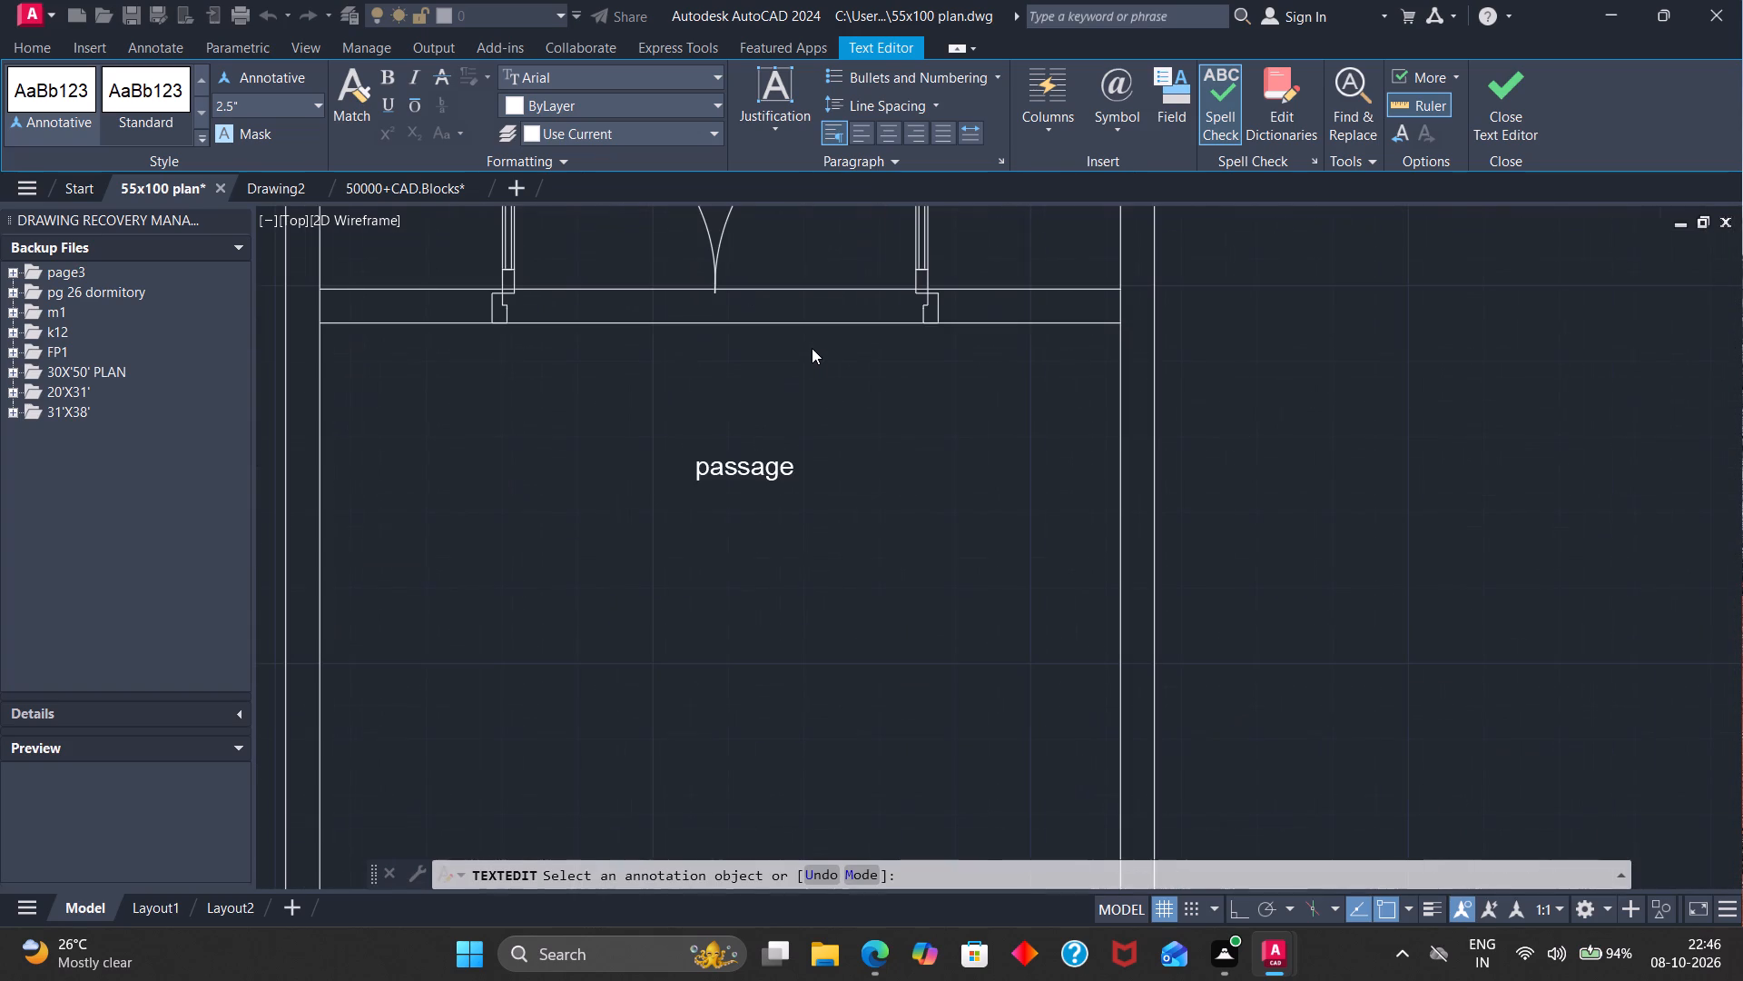
click(804, 462)
click(801, 468)
click(801, 469)
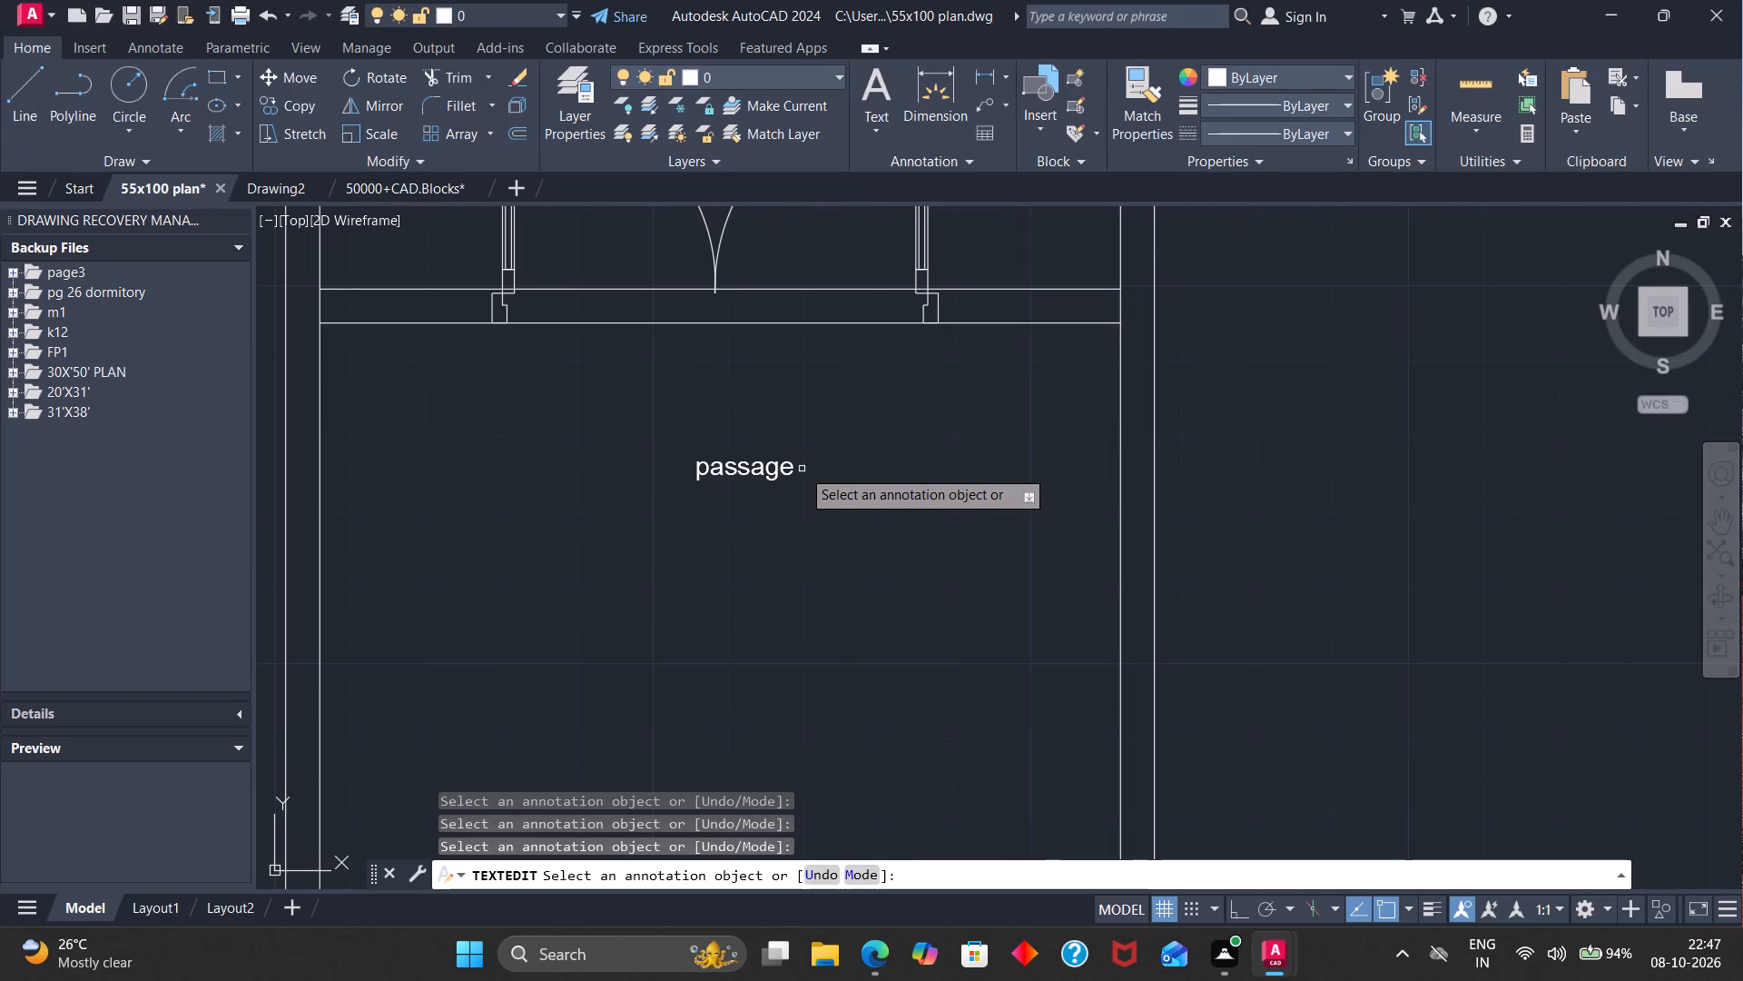
click(802, 469)
click(787, 473)
click(783, 472)
click(807, 478)
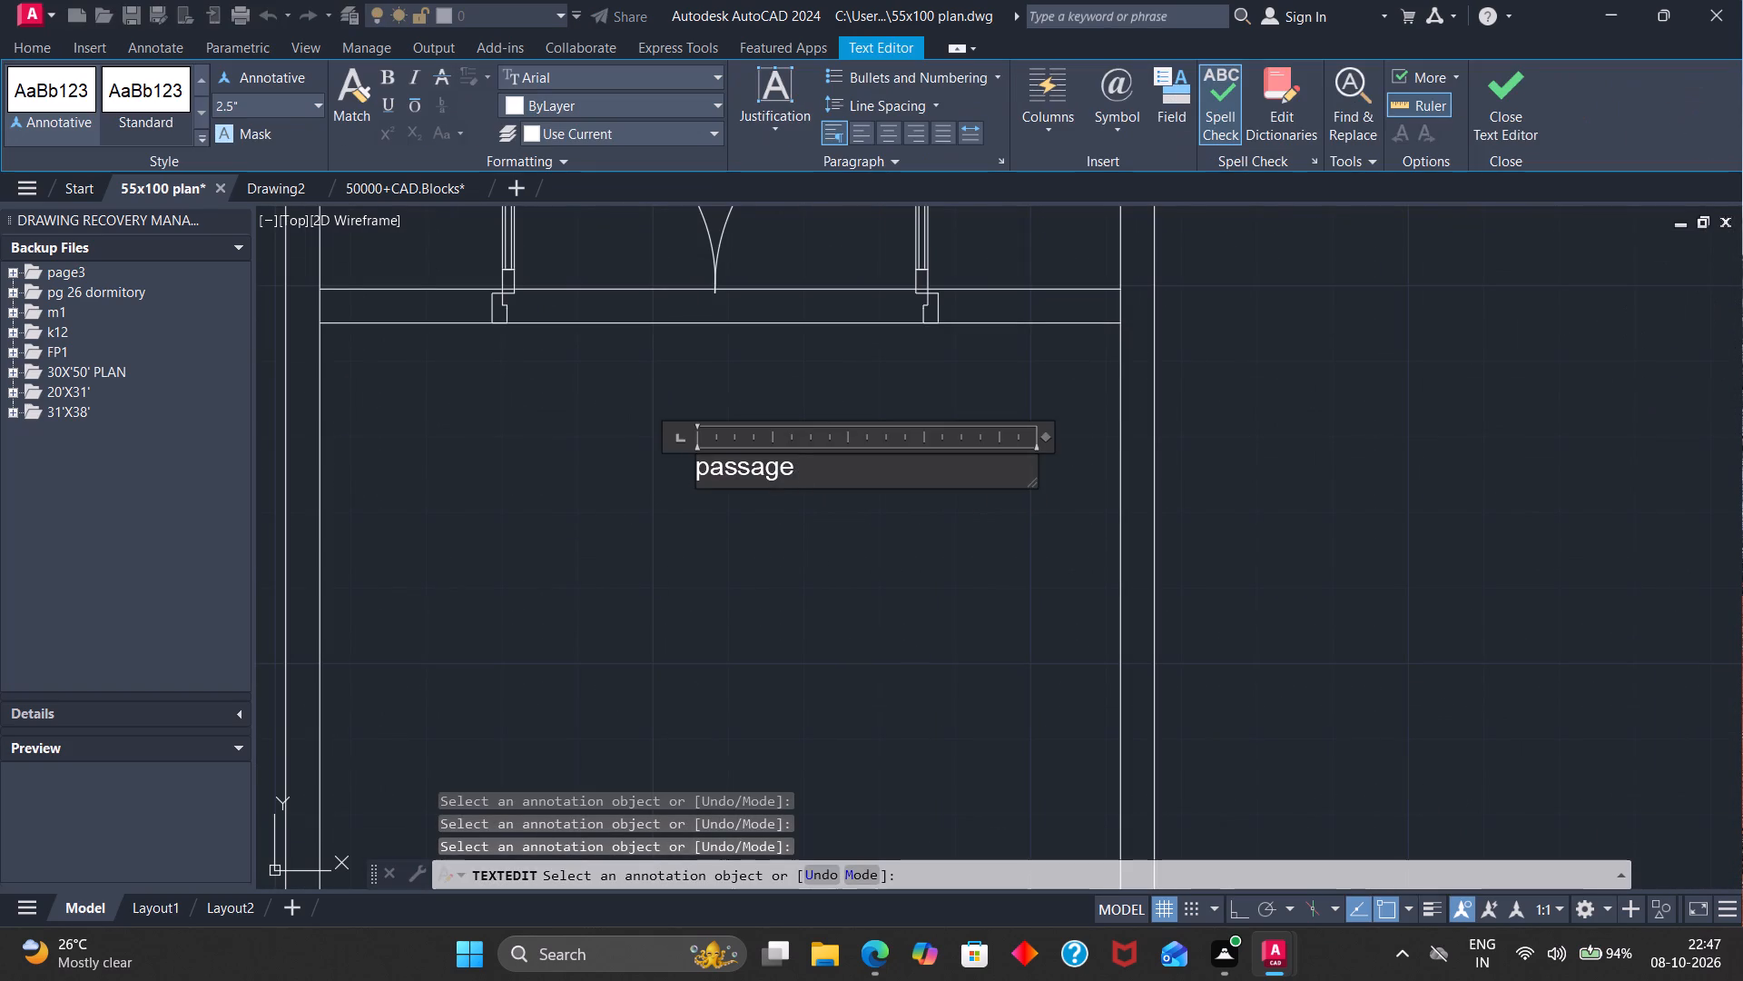
key(BackSpace)
key(BackSpace)
key(BackSpace)
key(BackSpace)
key(BackSpace)
key(BackSpace)
key(BackSpace)
key(BackSpace)
key(BackSpace)
key(BackSpace)
key(BackSpace)
key(BackSpace)
key(BackSpace)
key(BackSpace)
key(BackSpace)
key(BackSpace)
key(BackSpace)
key(BackSpace)
key(BackSpace)
key(BackSpace)
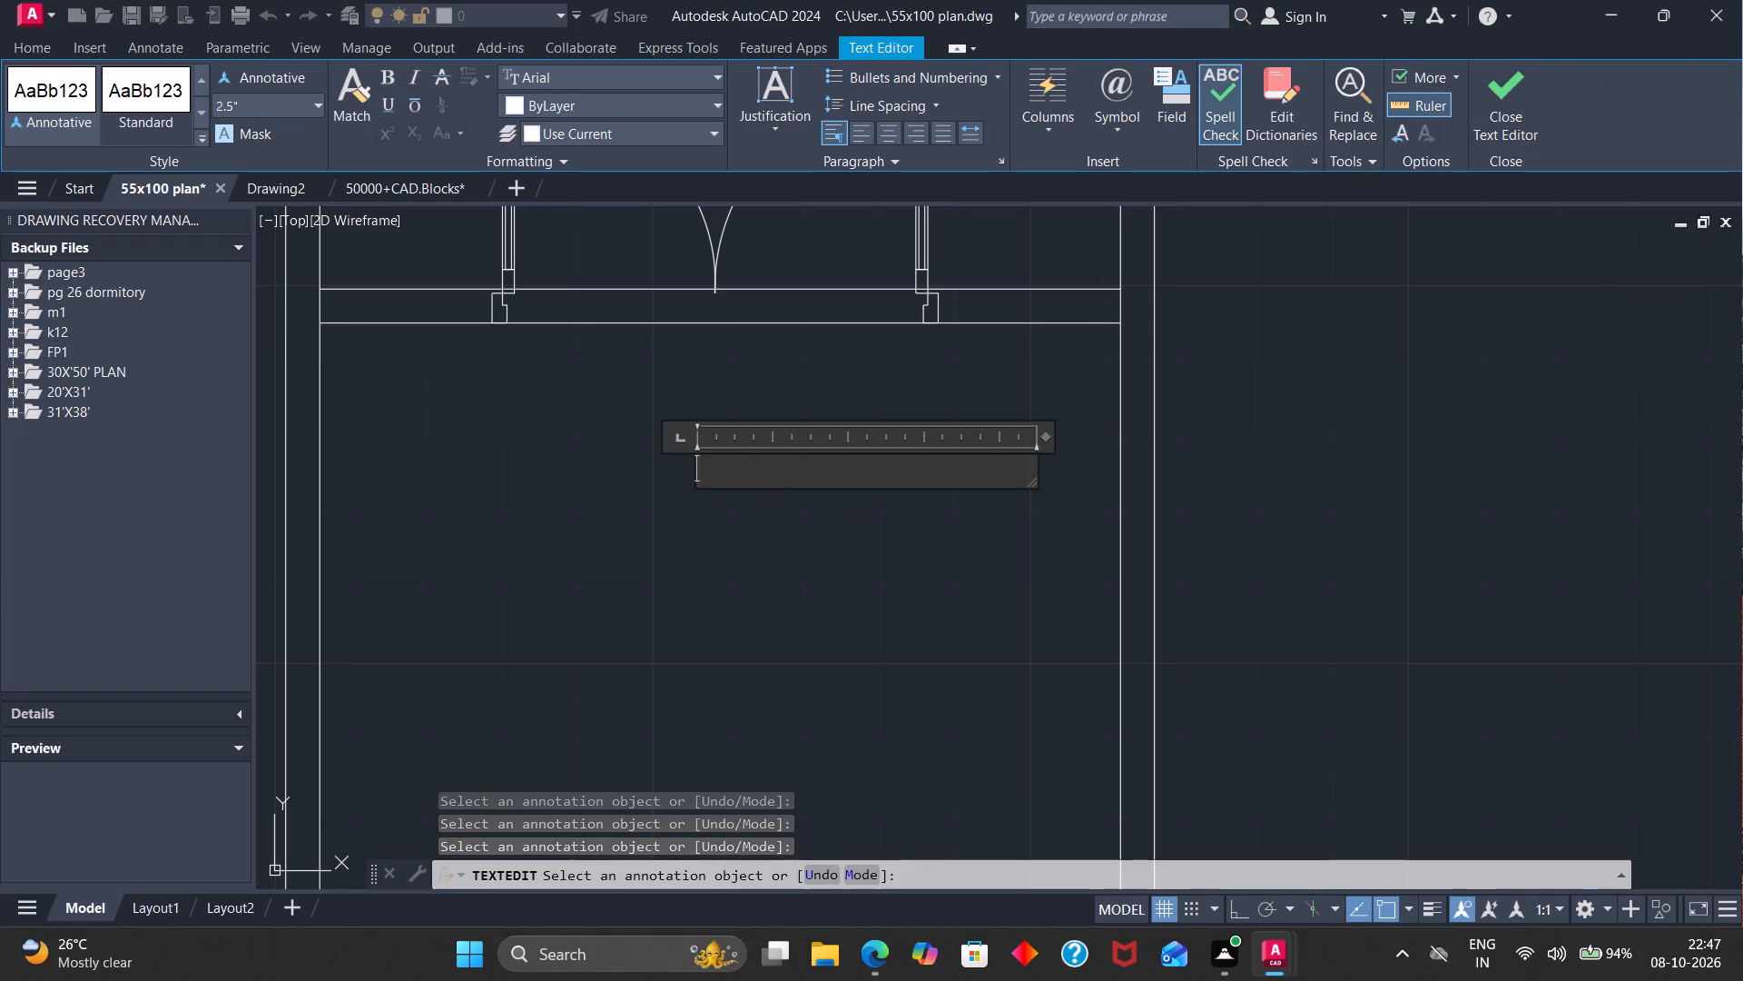
key(m)
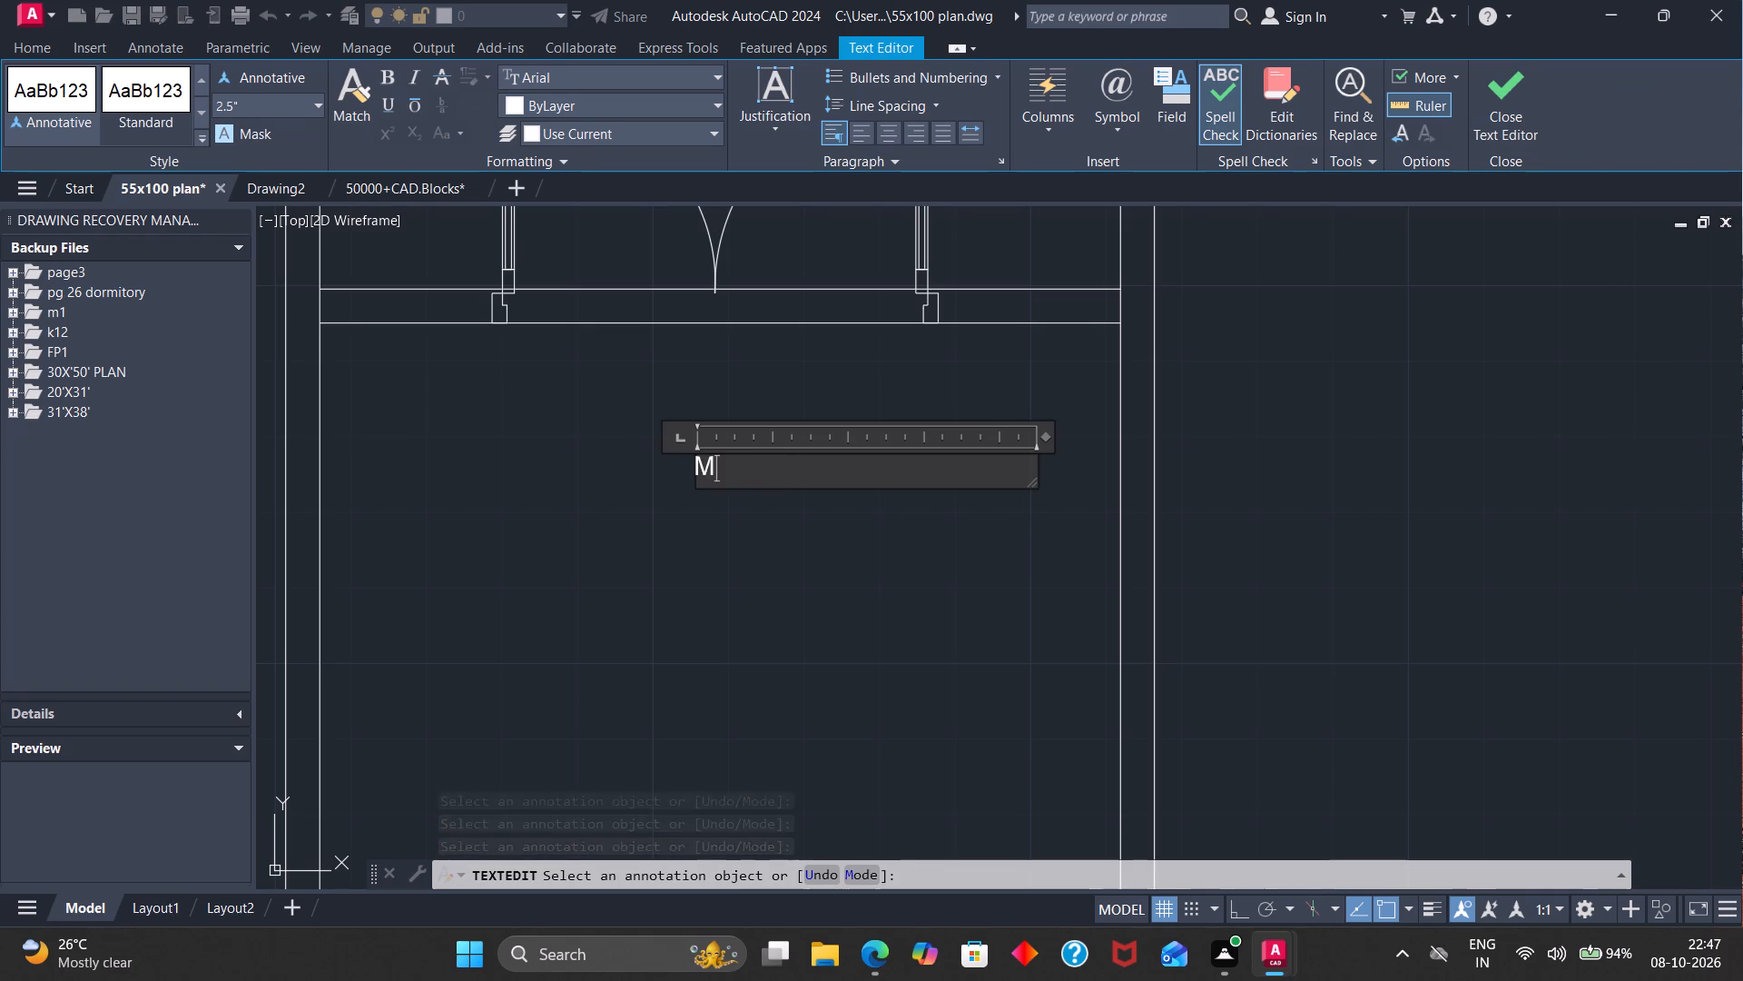
text(AIN DOOR')
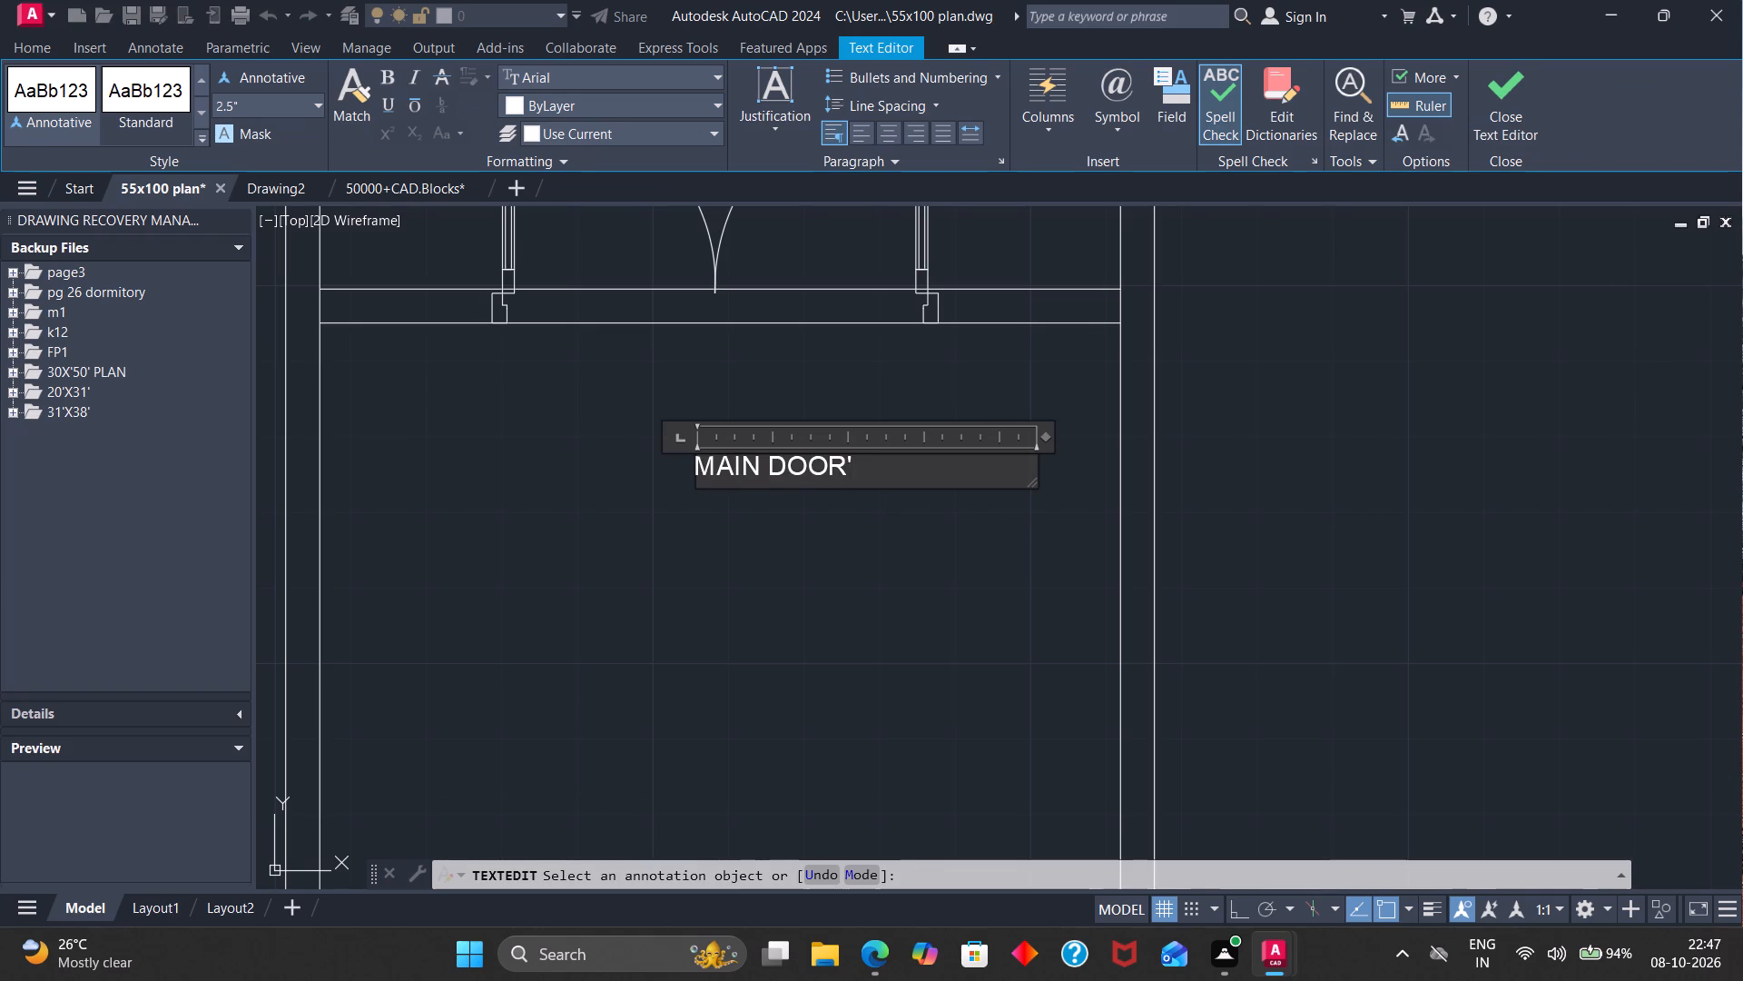
key(BackSpace)
key(Return)
text(OBBY)
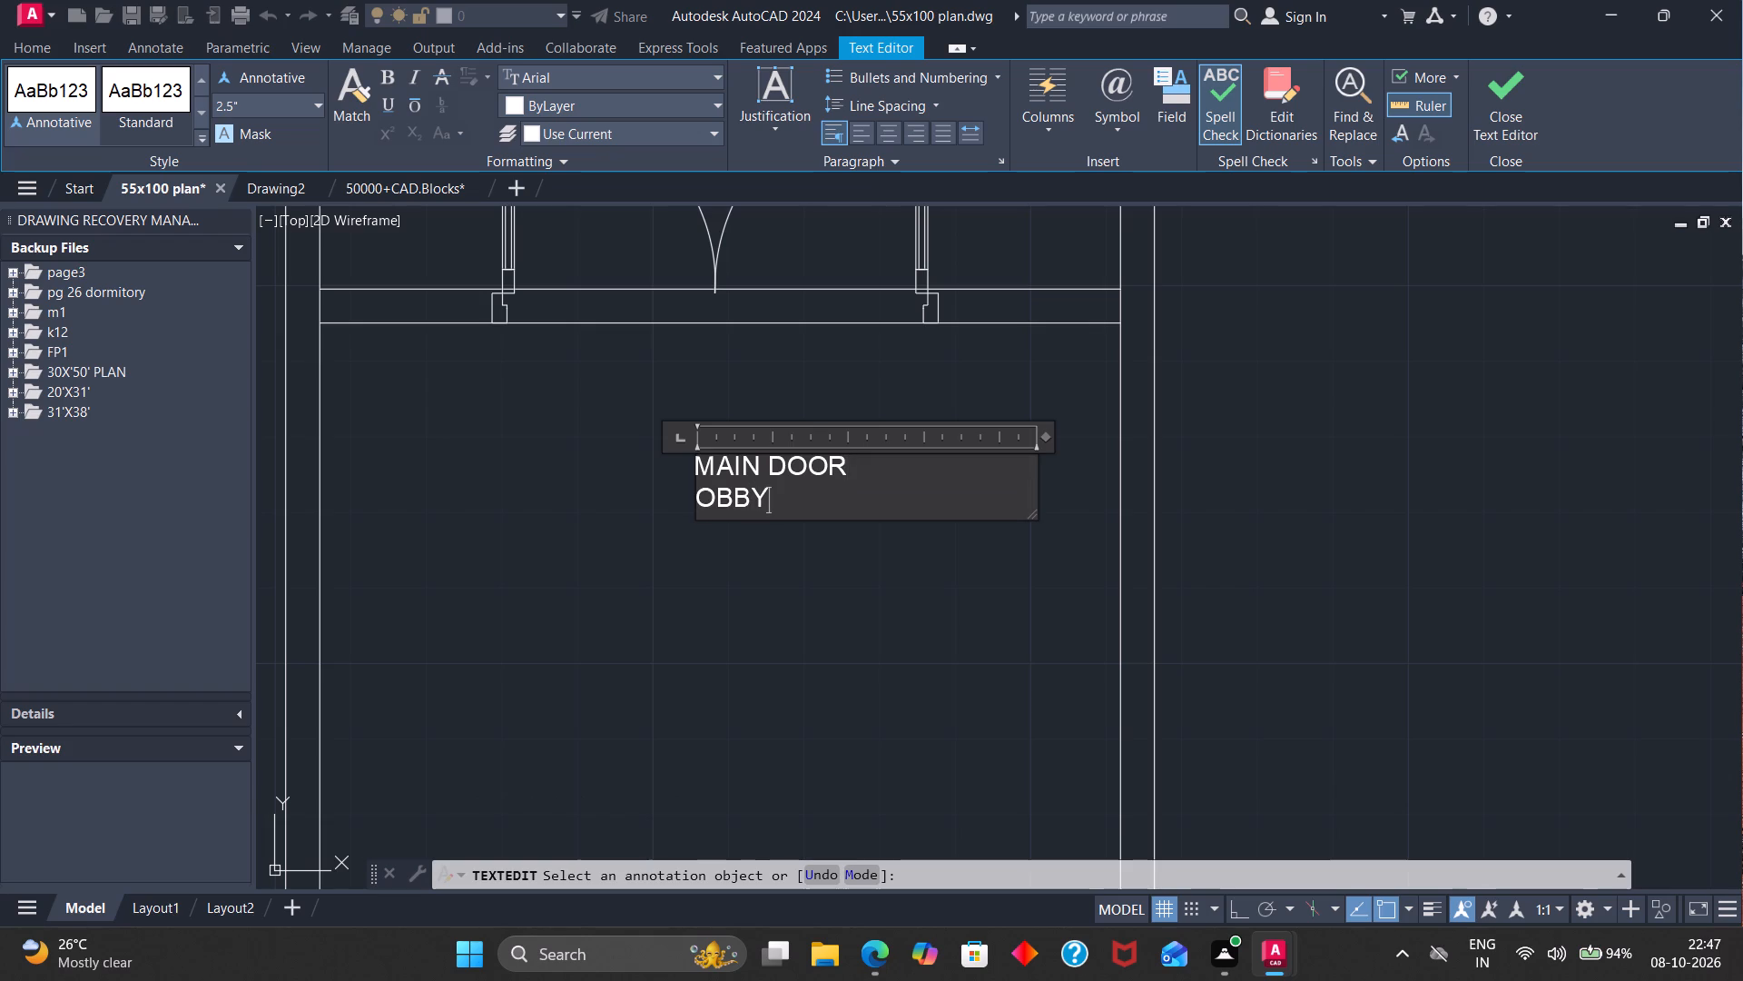
click(704, 500)
key(l)
Change the "passage" label at the start of the lower stair flight to "UP".
scroll(710, 501, down, 4)
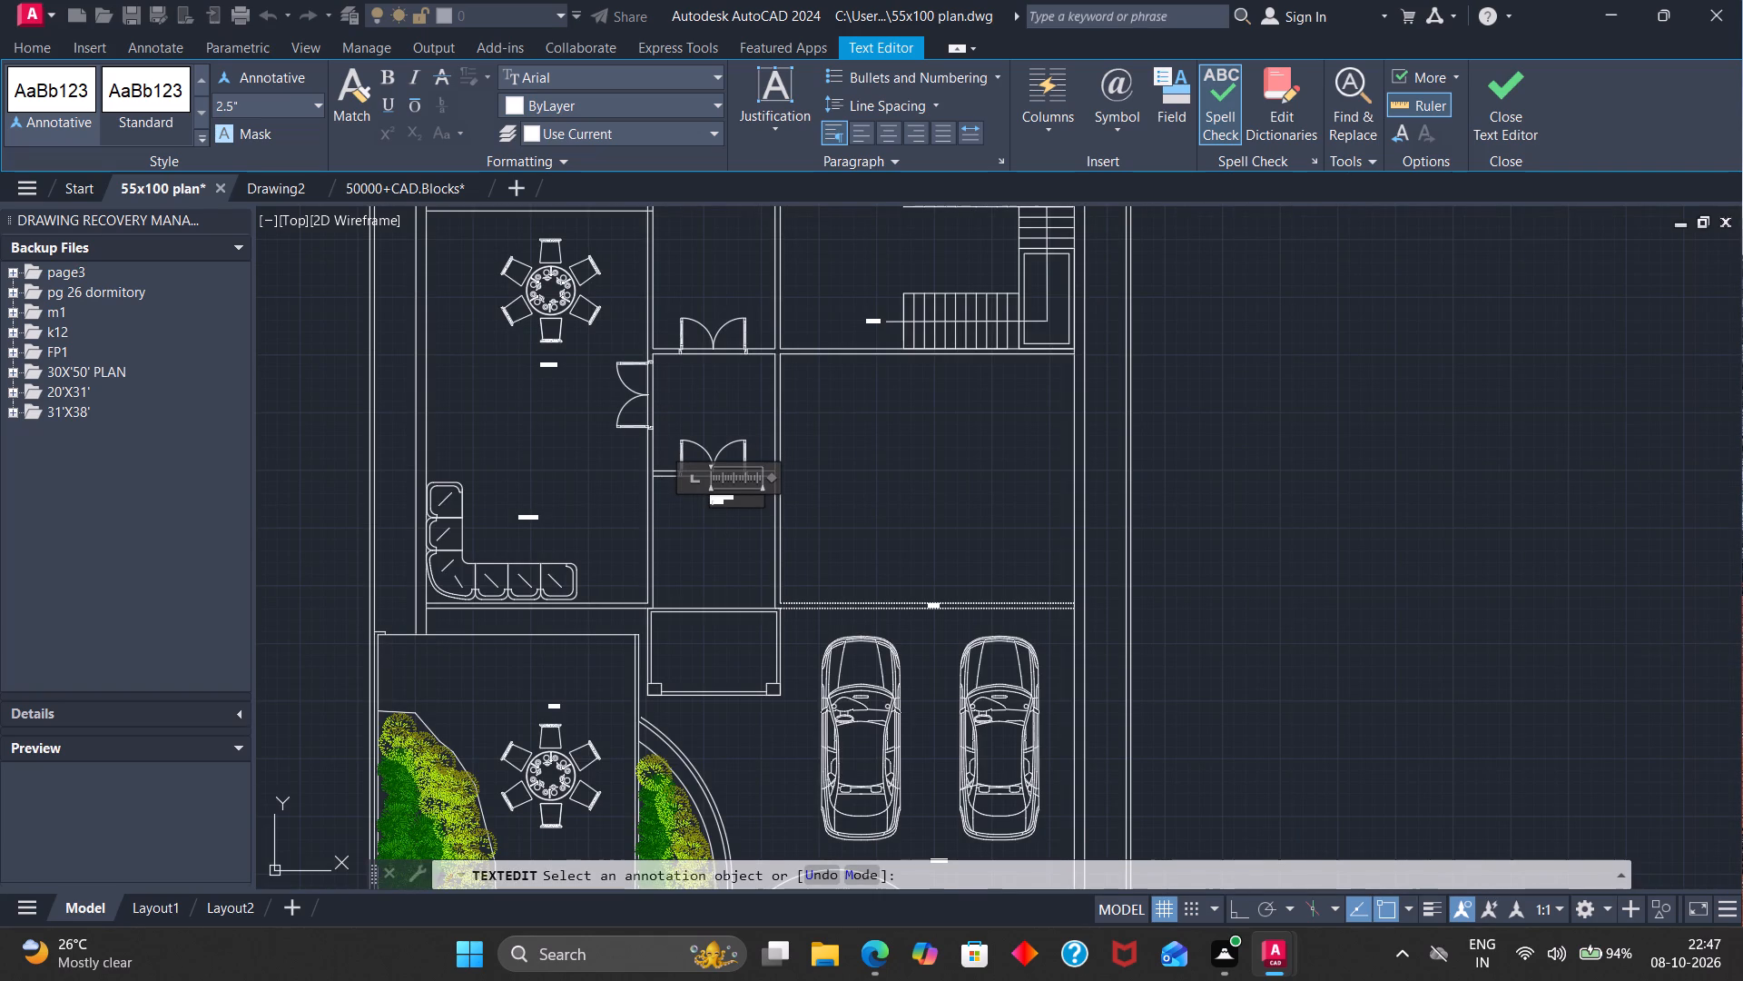
scroll(743, 466, down, 2)
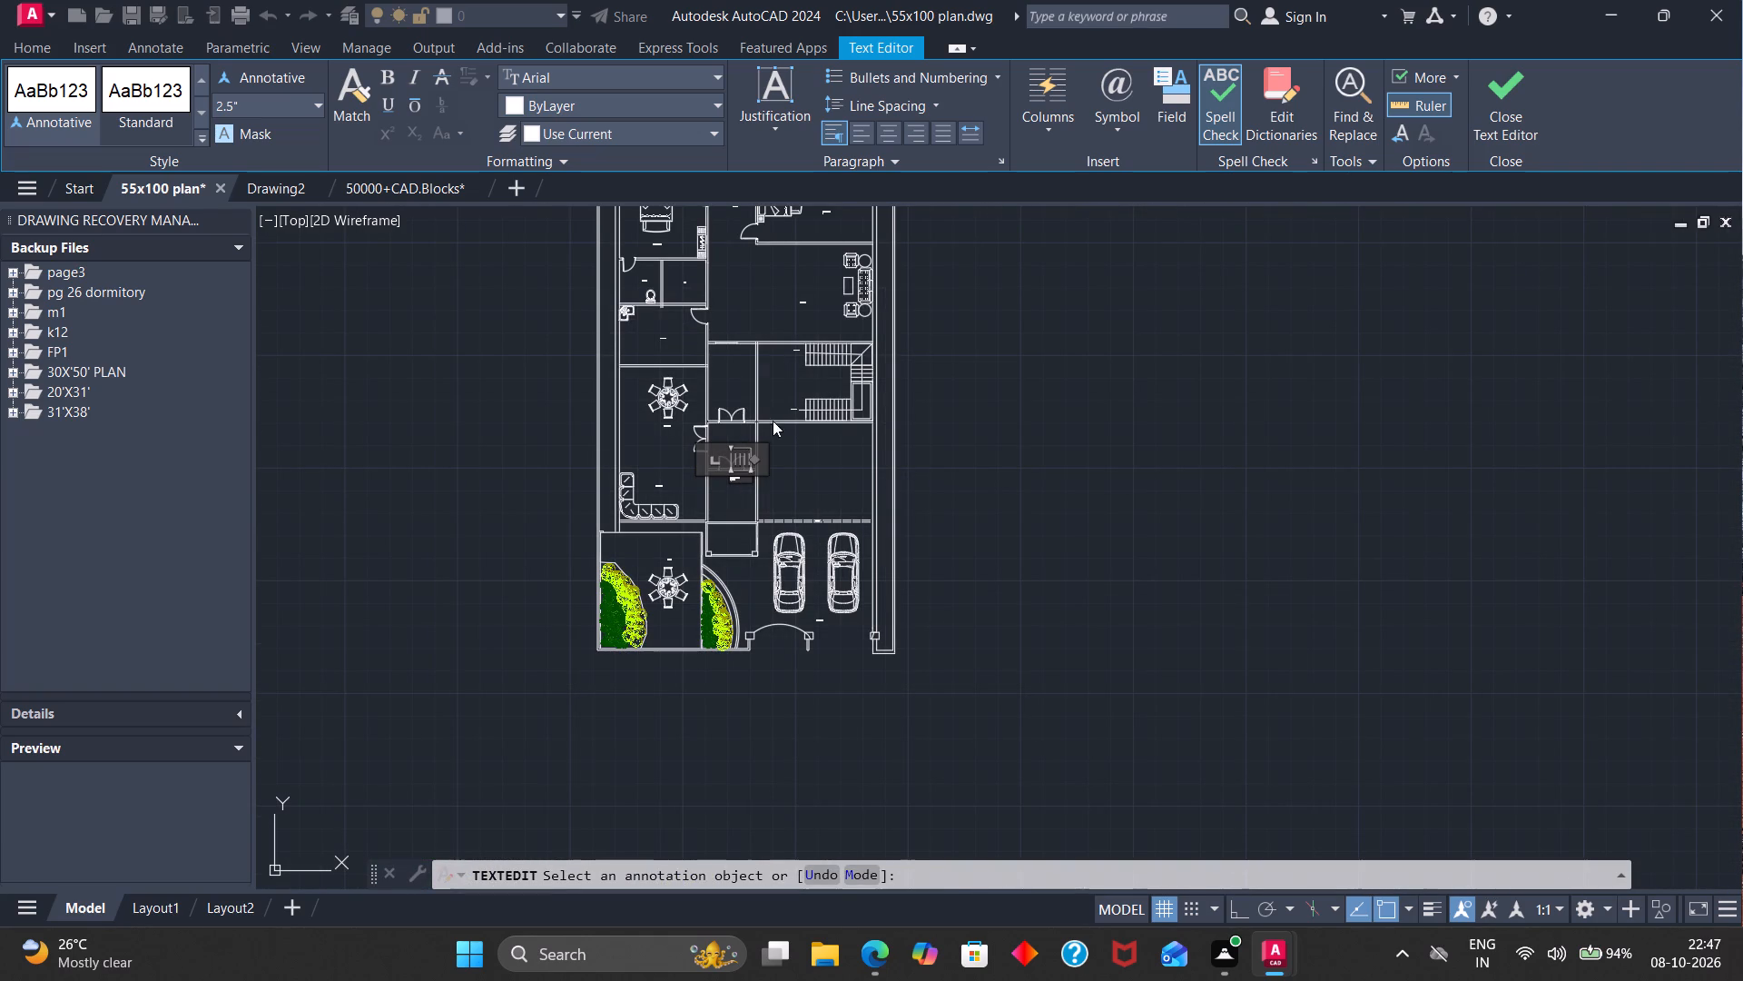
scroll(782, 401, up, 4)
click(828, 450)
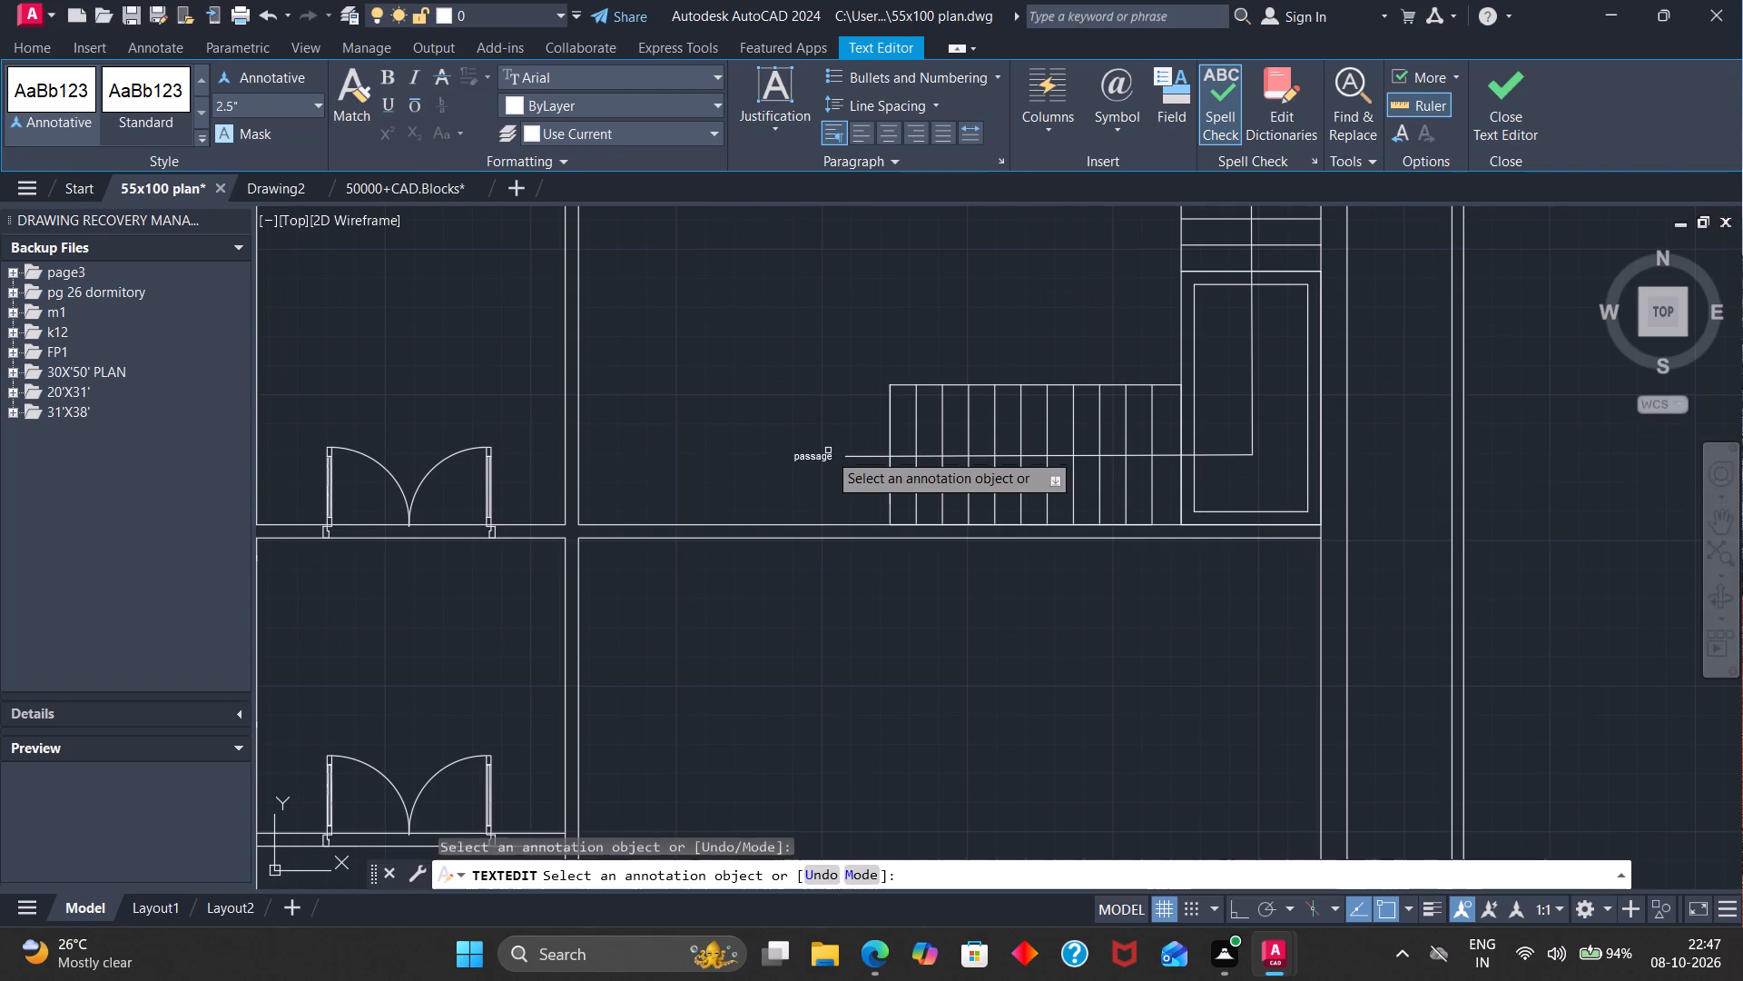
click(830, 457)
click(836, 459)
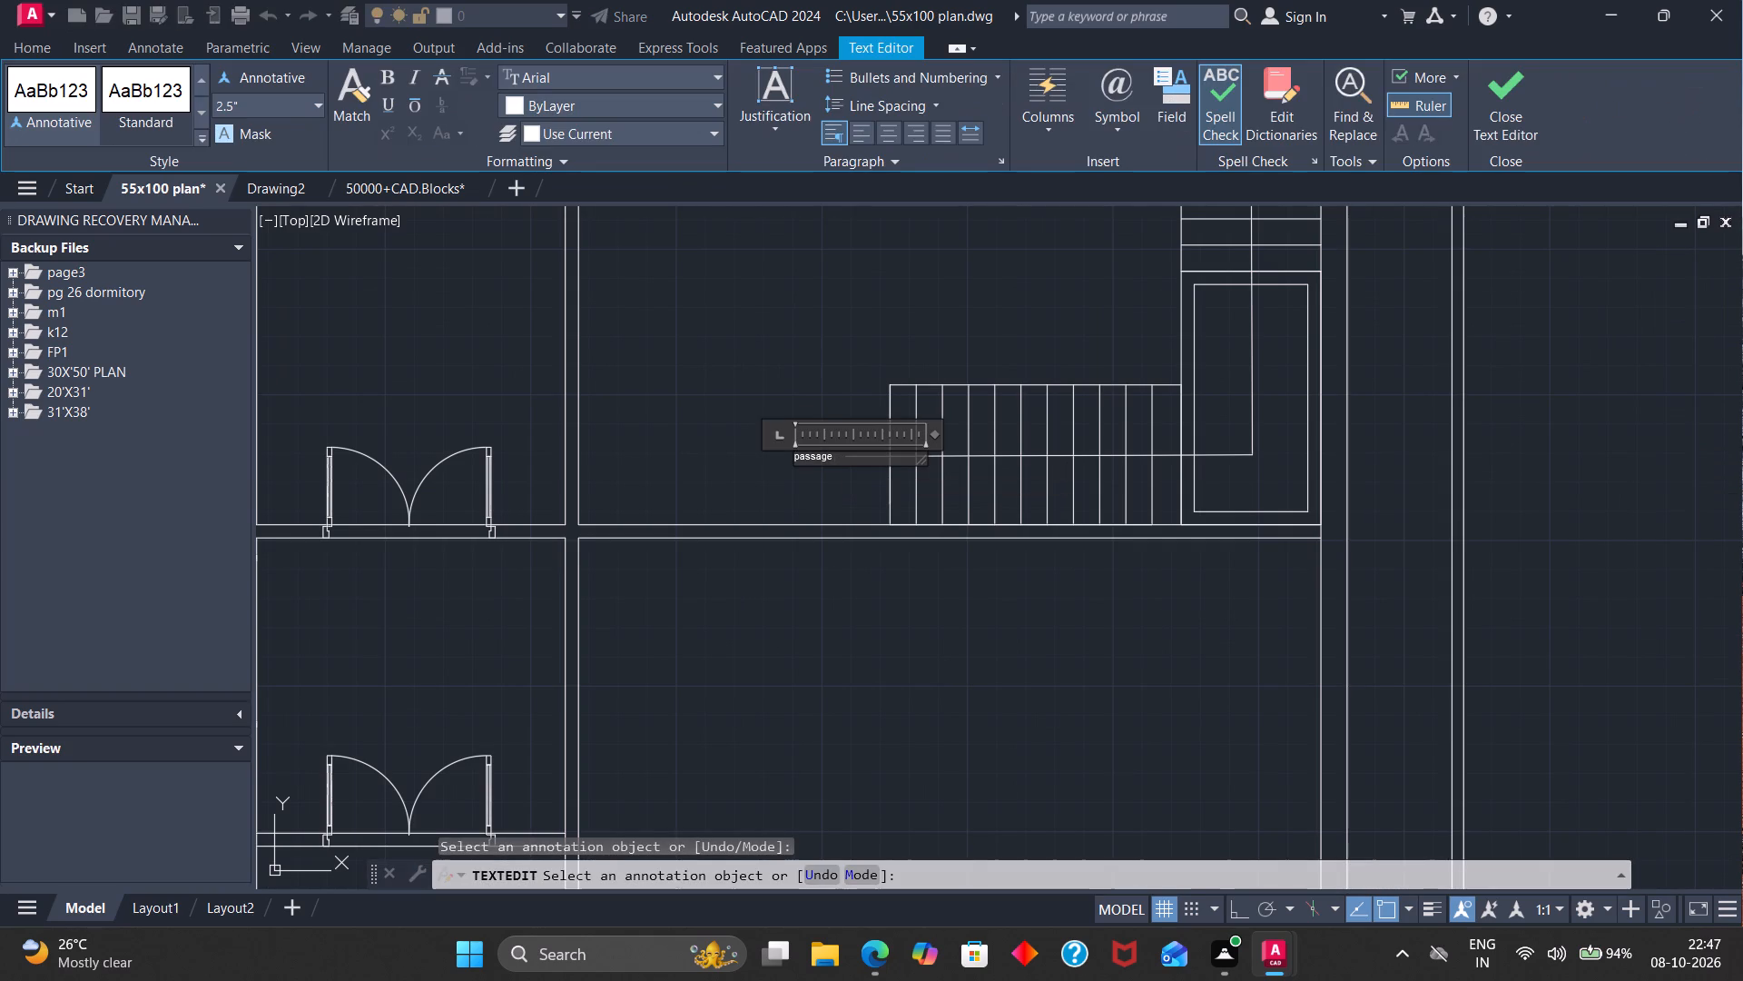
key(BackSpace)
key(BackSpace)
key(BackSpace)
key(BackSpace)
key(BackSpace)
key(BackSpace)
key(BackSpace)
key(BackSpace)
text(UP)
key(Return)
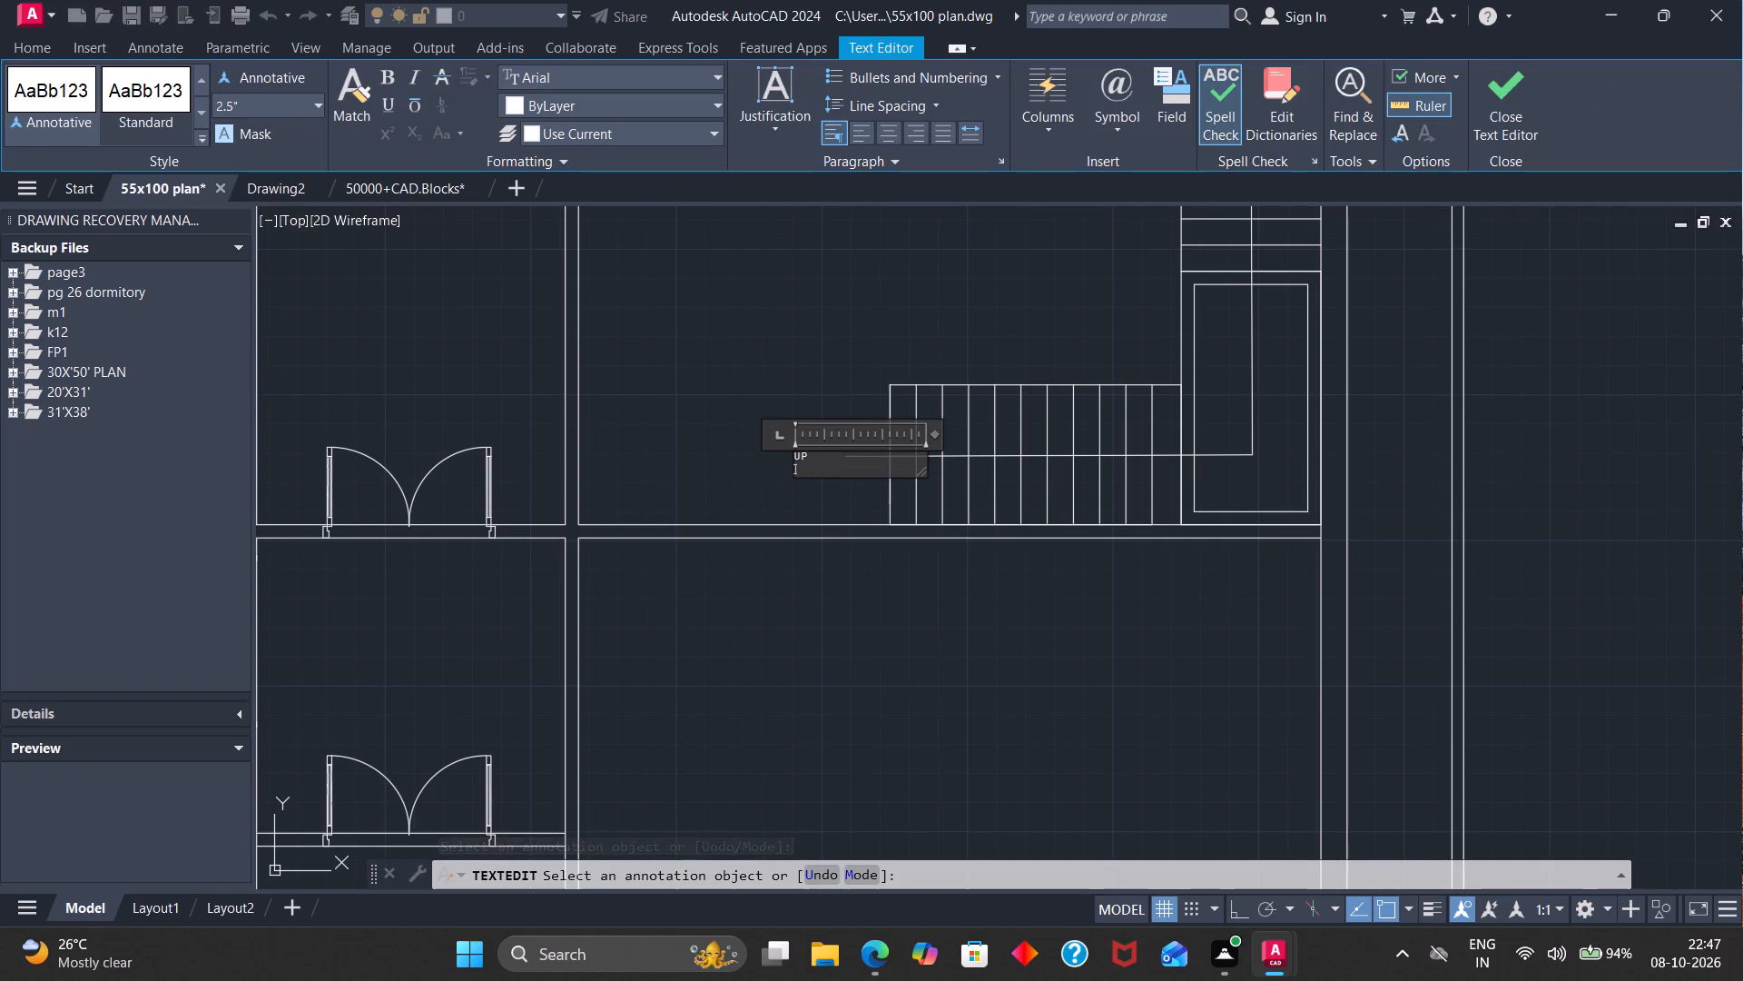
Change the "passage" label at the end of the upper stair flight to "DN".
scroll(874, 277, down, 7)
scroll(850, 258, up, 4)
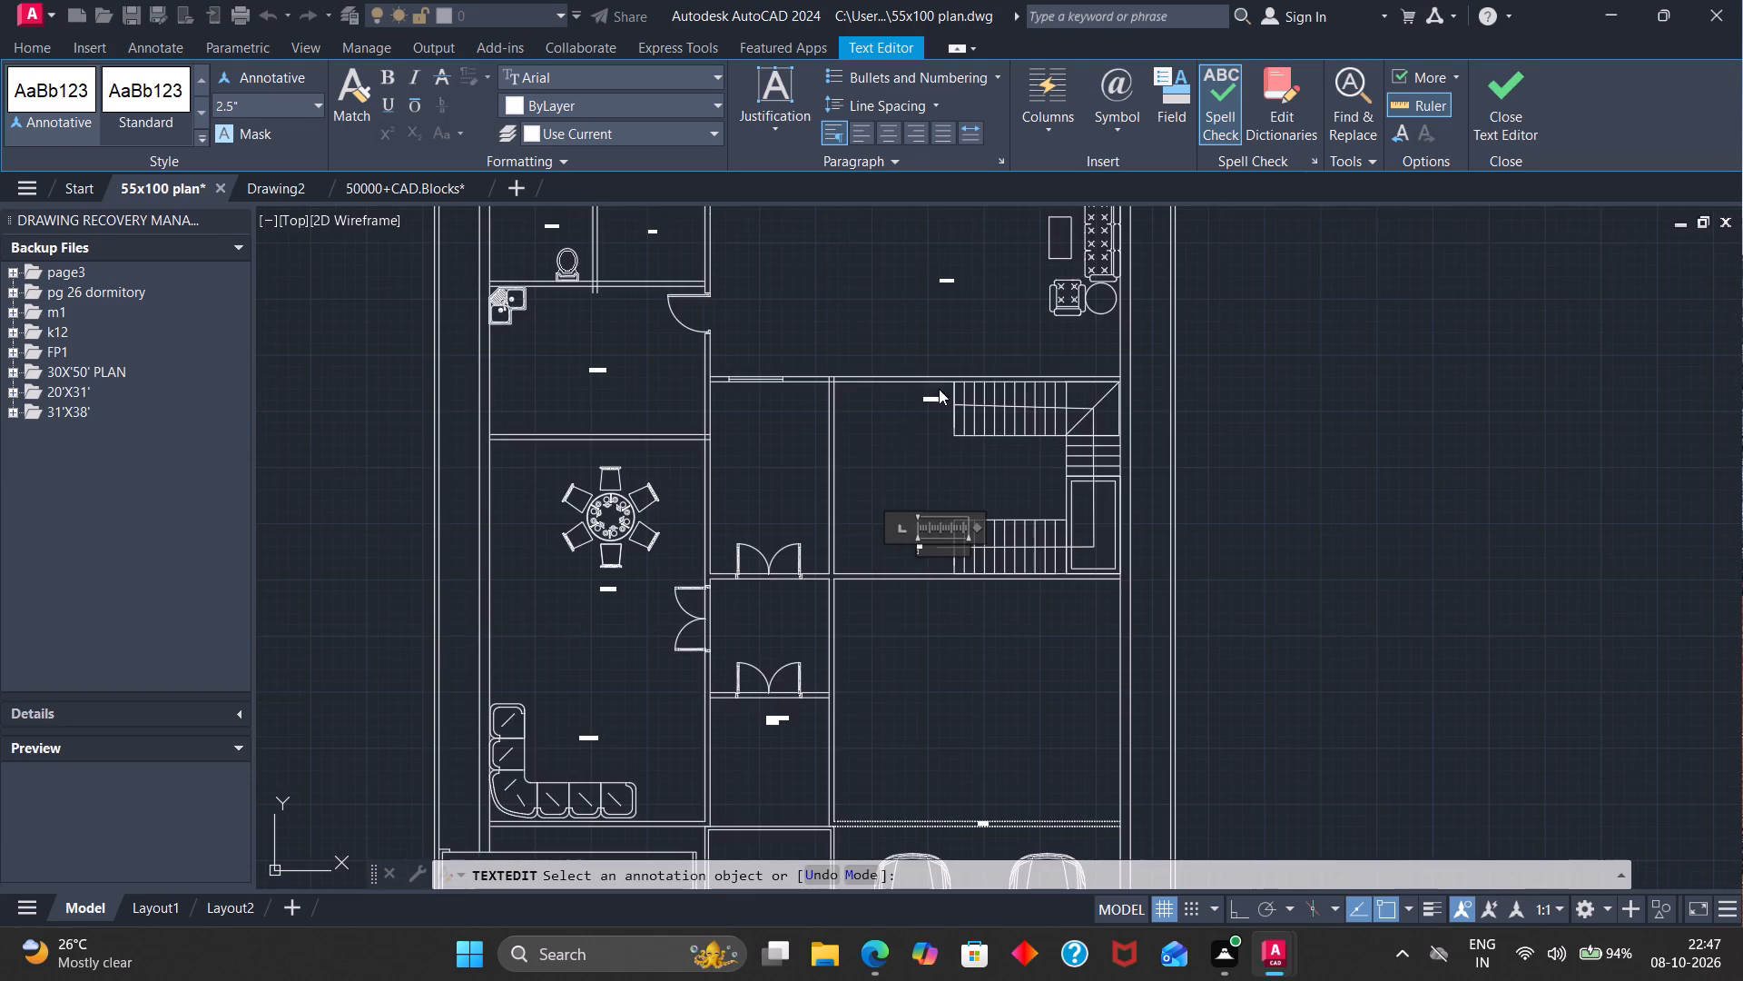
scroll(949, 377, up, 3)
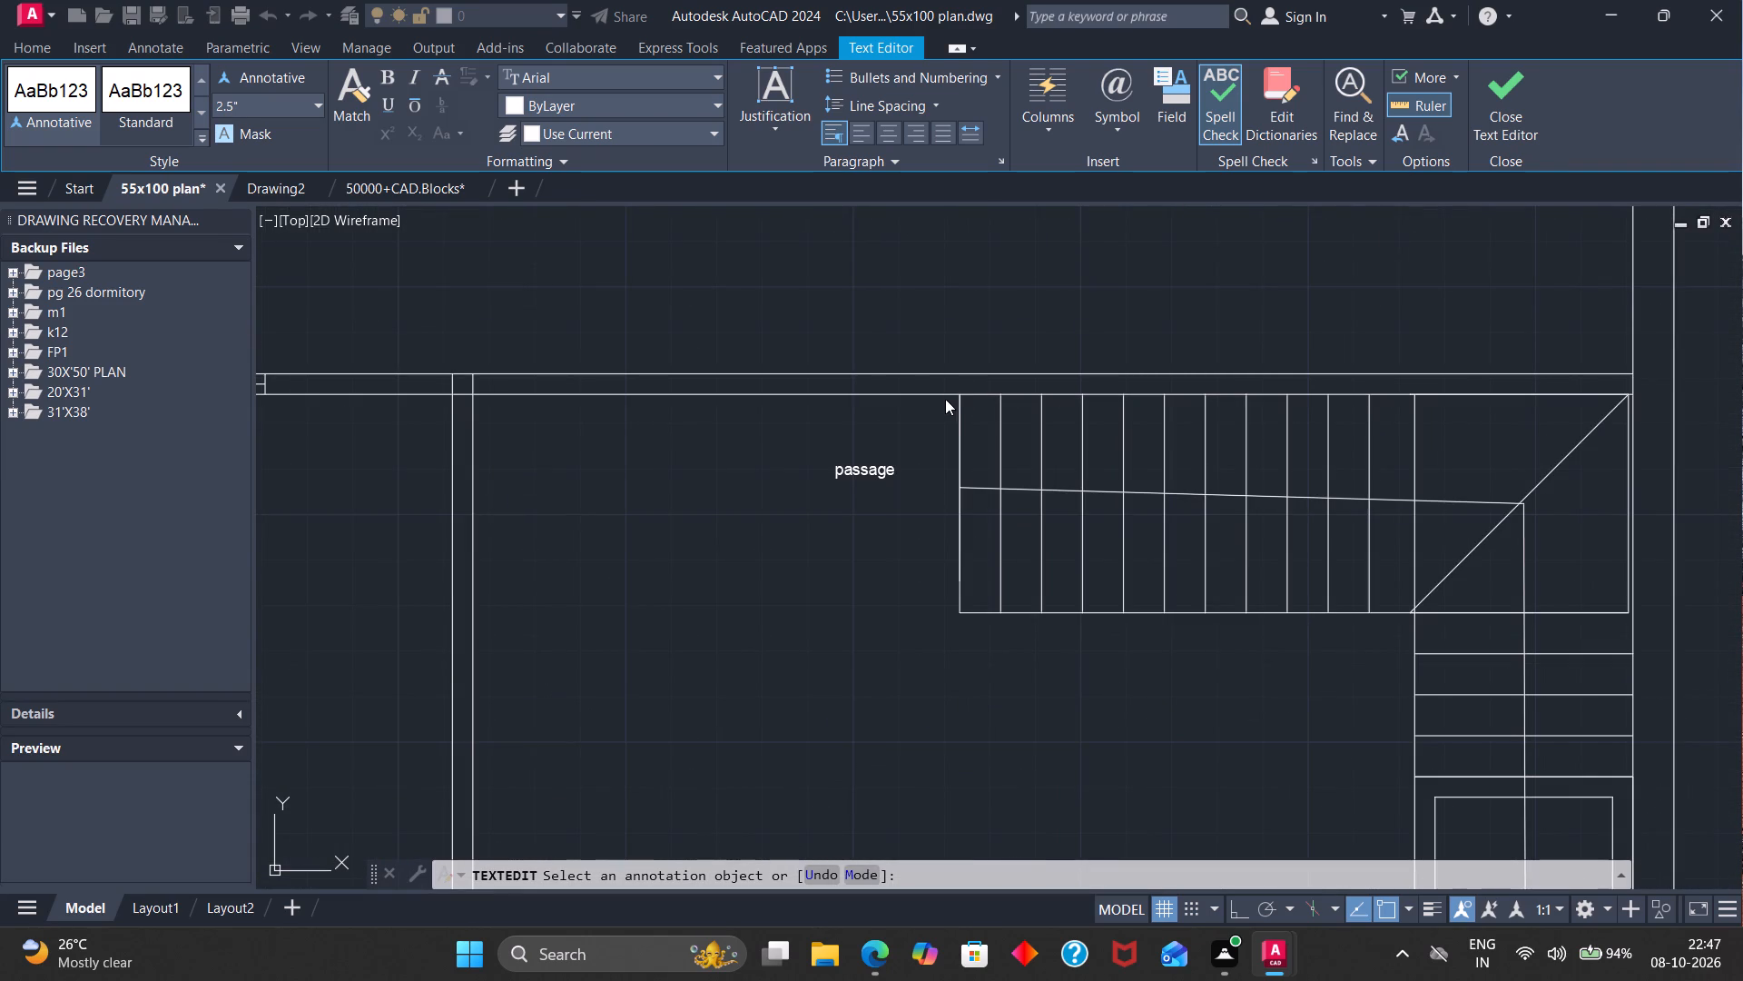
scroll(892, 547, up, 3)
click(840, 293)
click(883, 272)
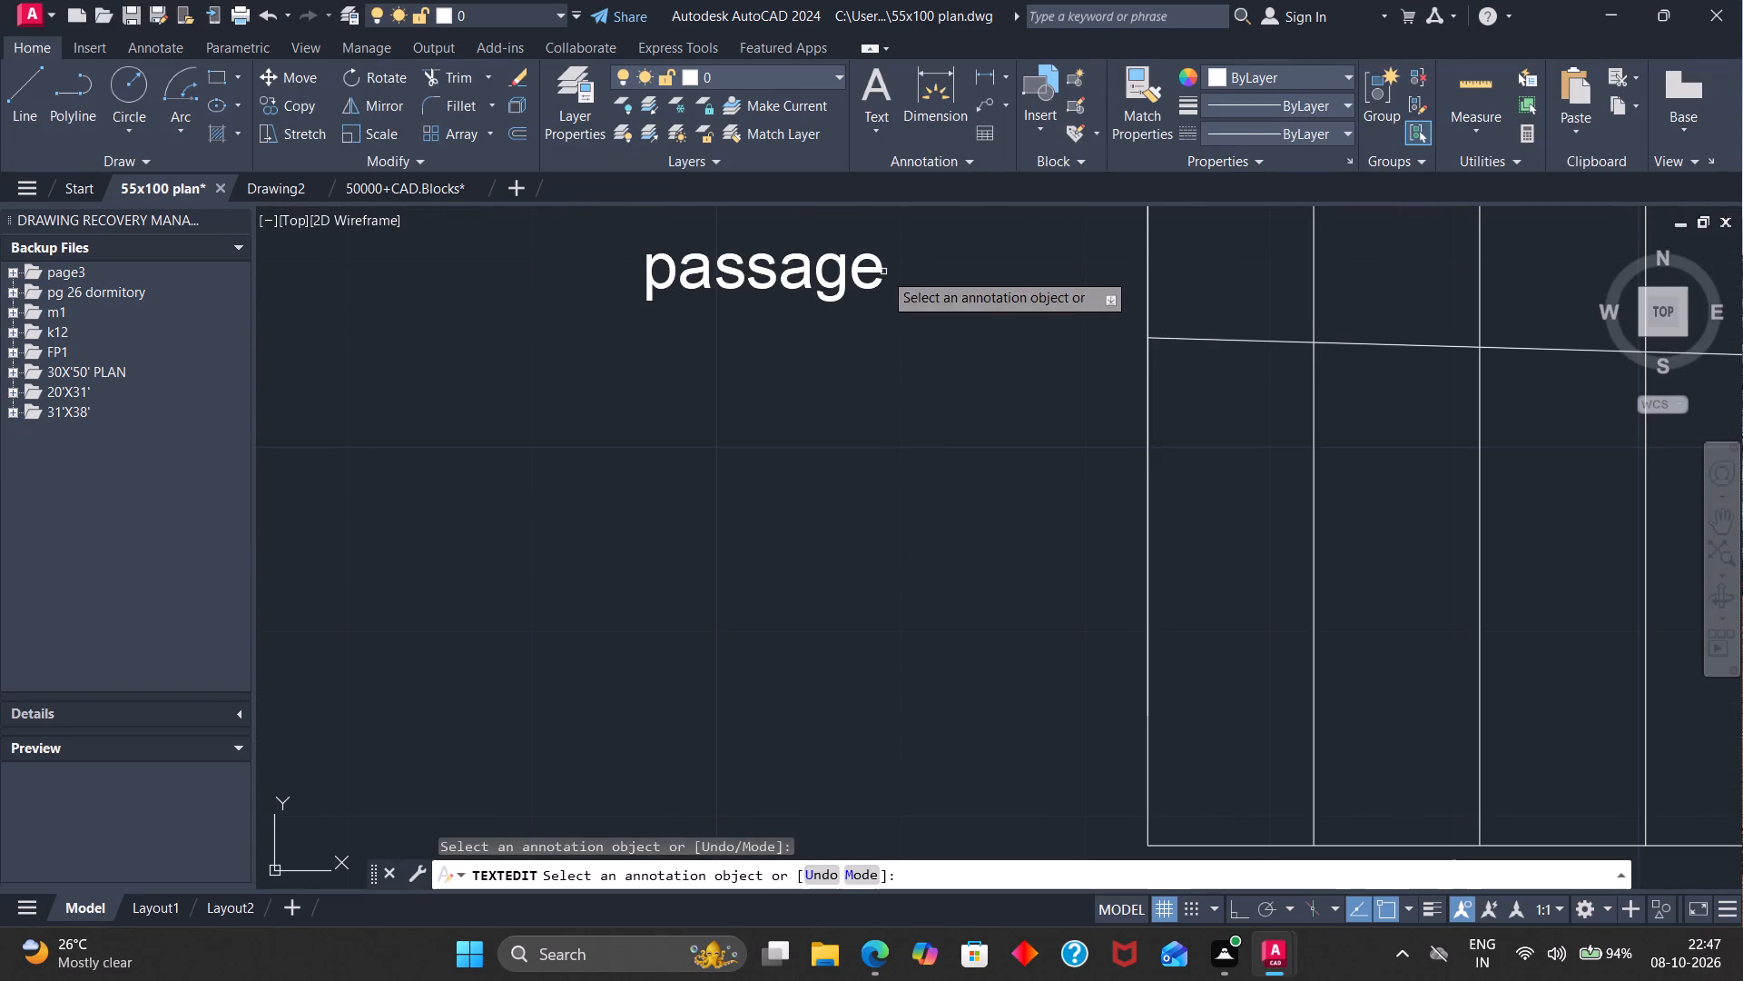
click(890, 269)
key(BackSpace)
key(BackSpace)
key(BackSpace)
key(BackSpace)
key(BackSpace)
key(BackSpace)
key(BackSpace)
key(BackSpace)
key(BackSpace)
key(BackSpace)
key(BackSpace)
key(BackSpace)
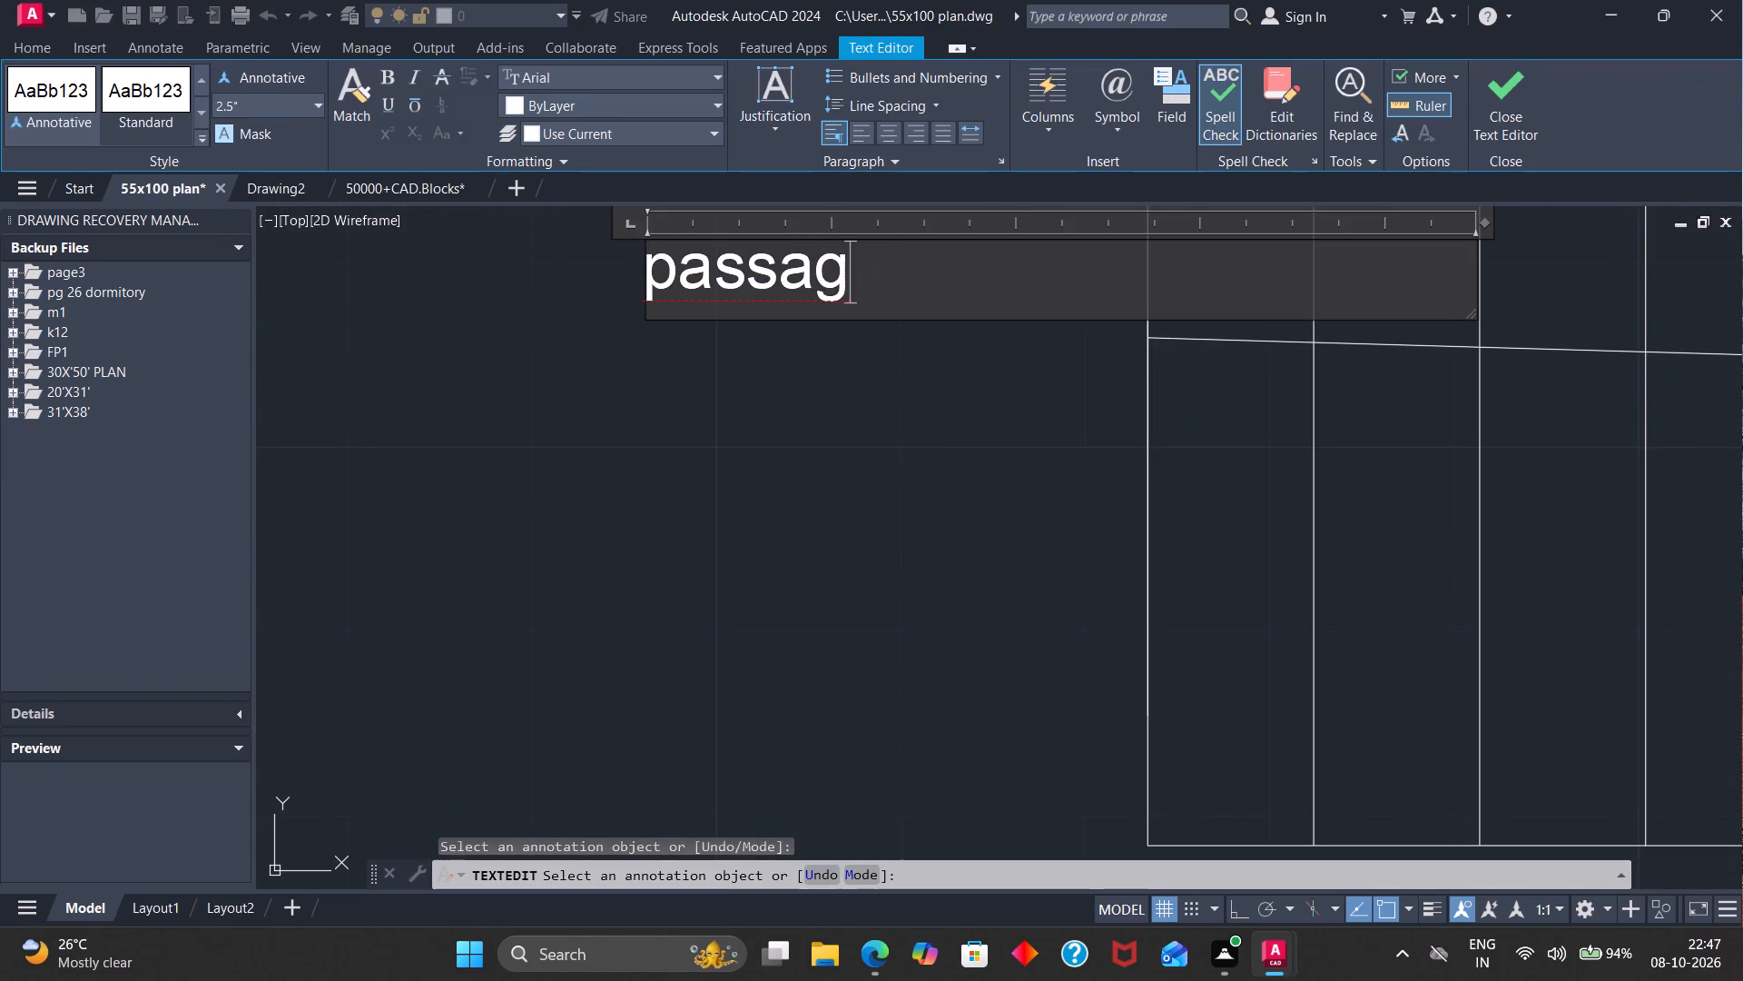
text(DN)
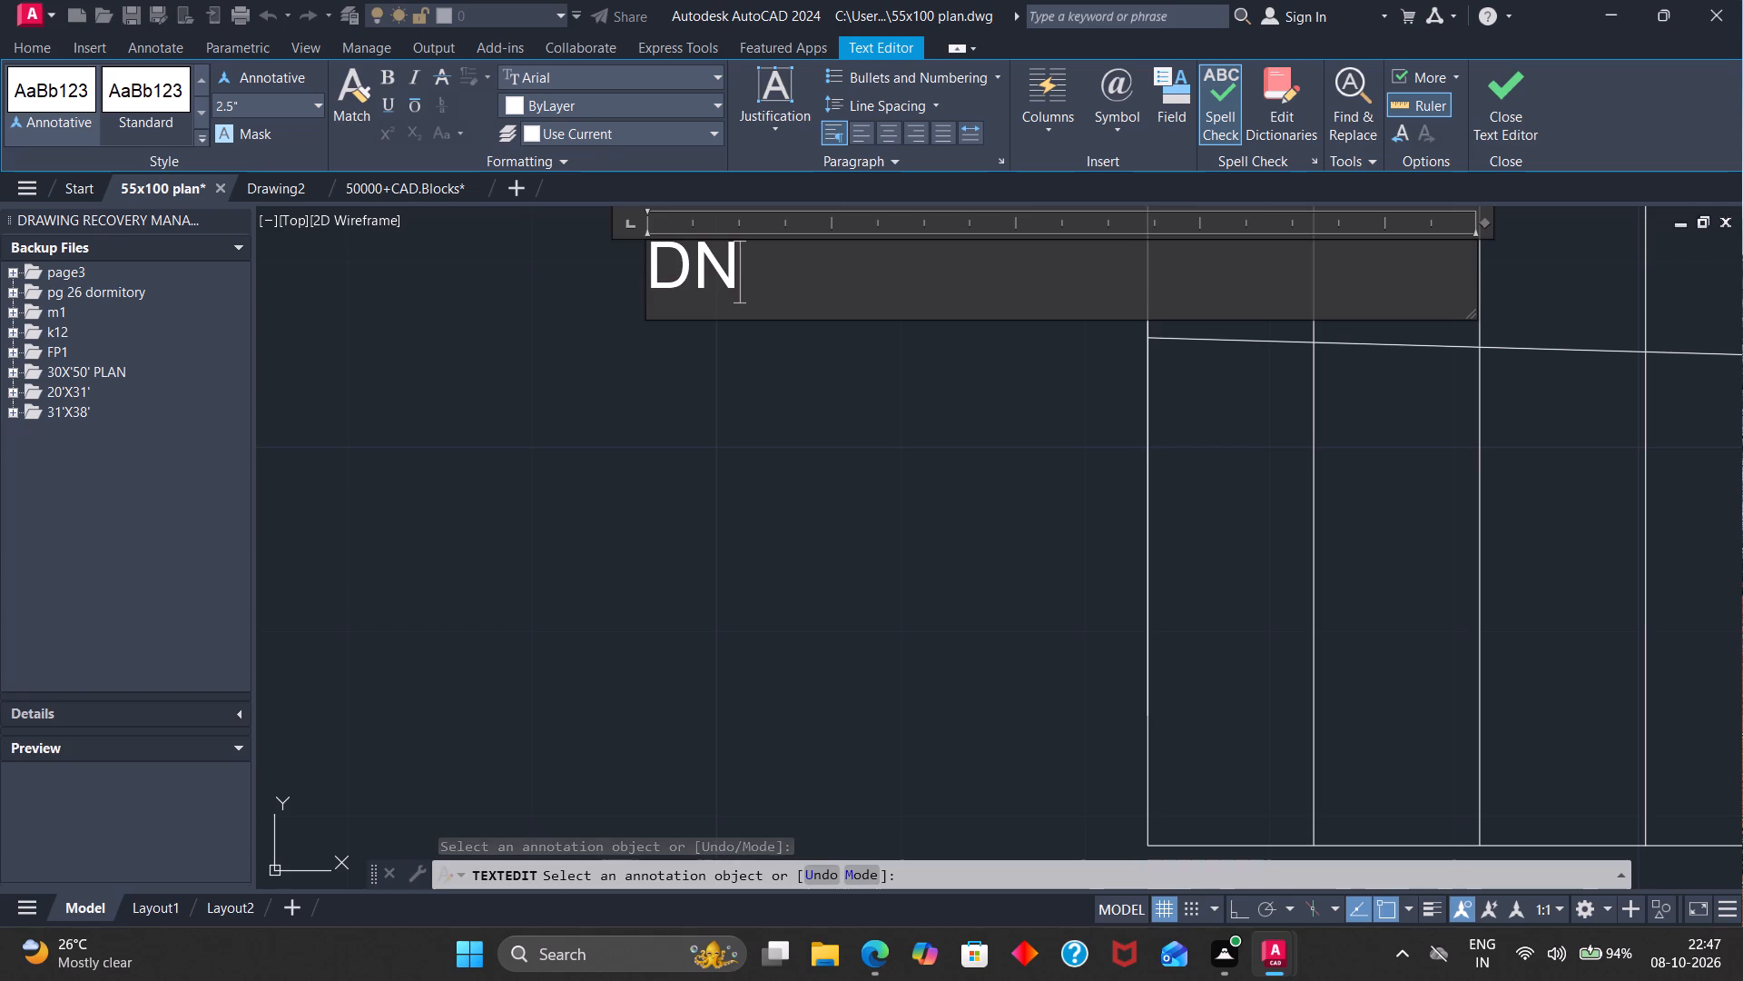
Change the "passage" label in the sofa seating room above the staircase to "TV LOUNGE".
scroll(891, 269, down, 8)
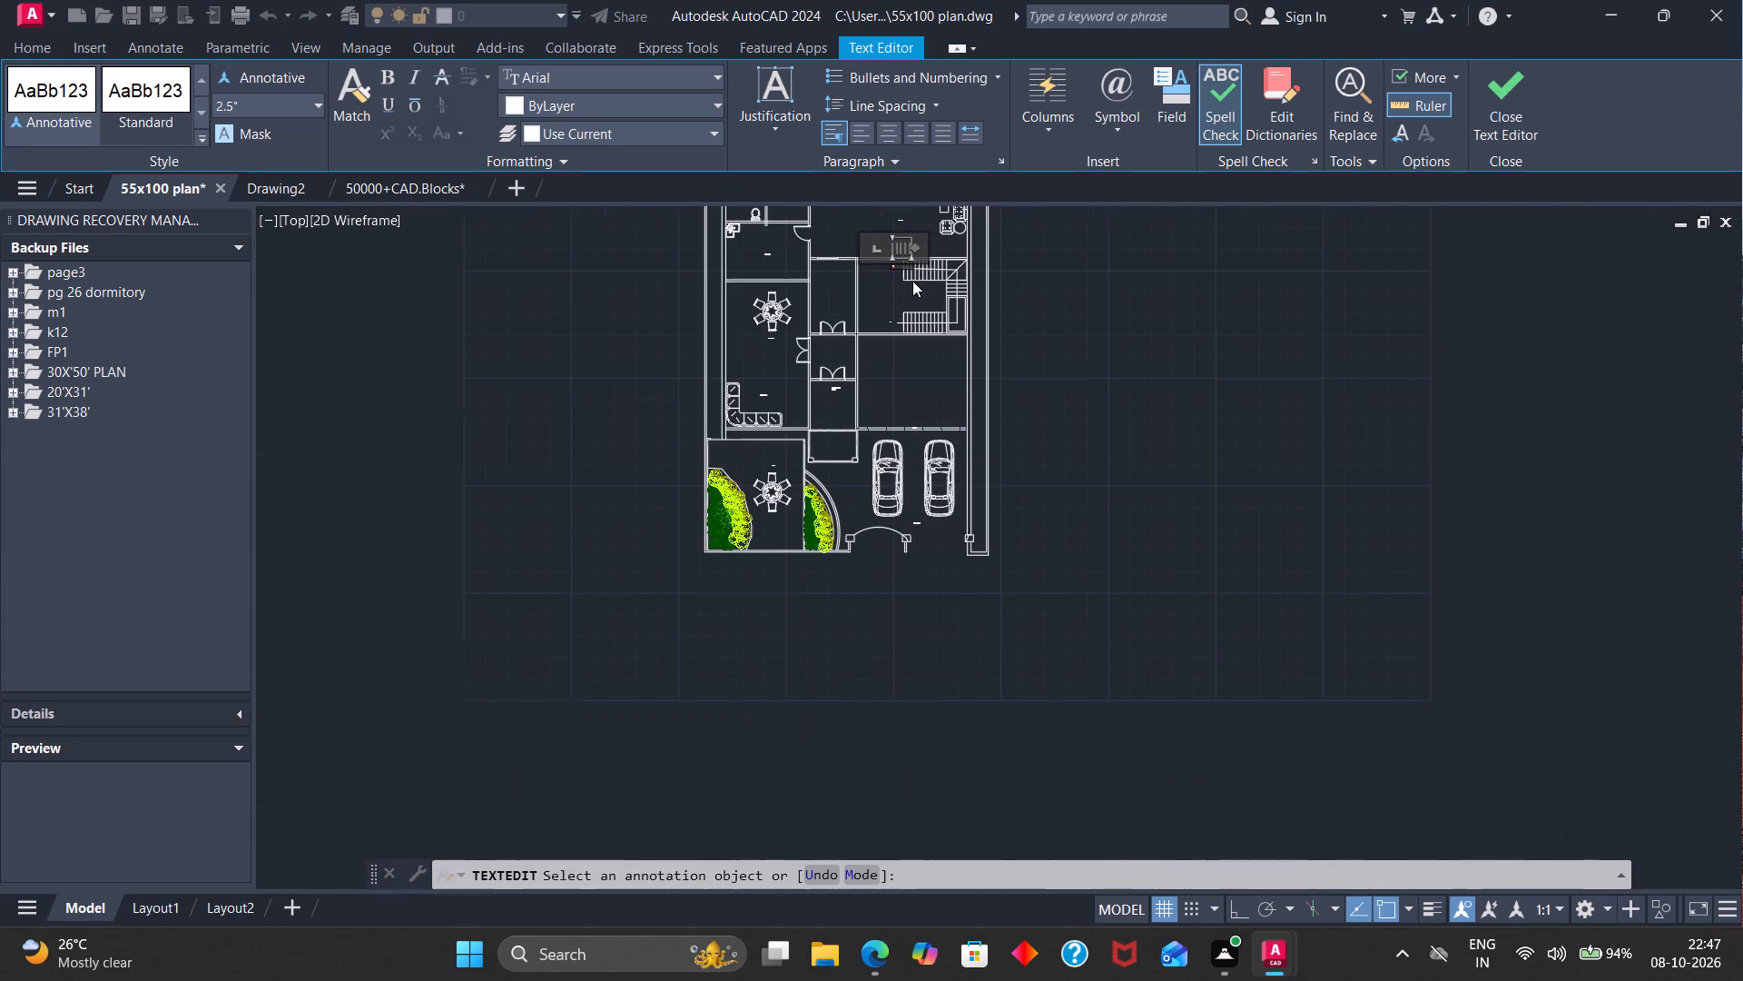
scroll(924, 240, down, 1)
scroll(920, 214, up, 5)
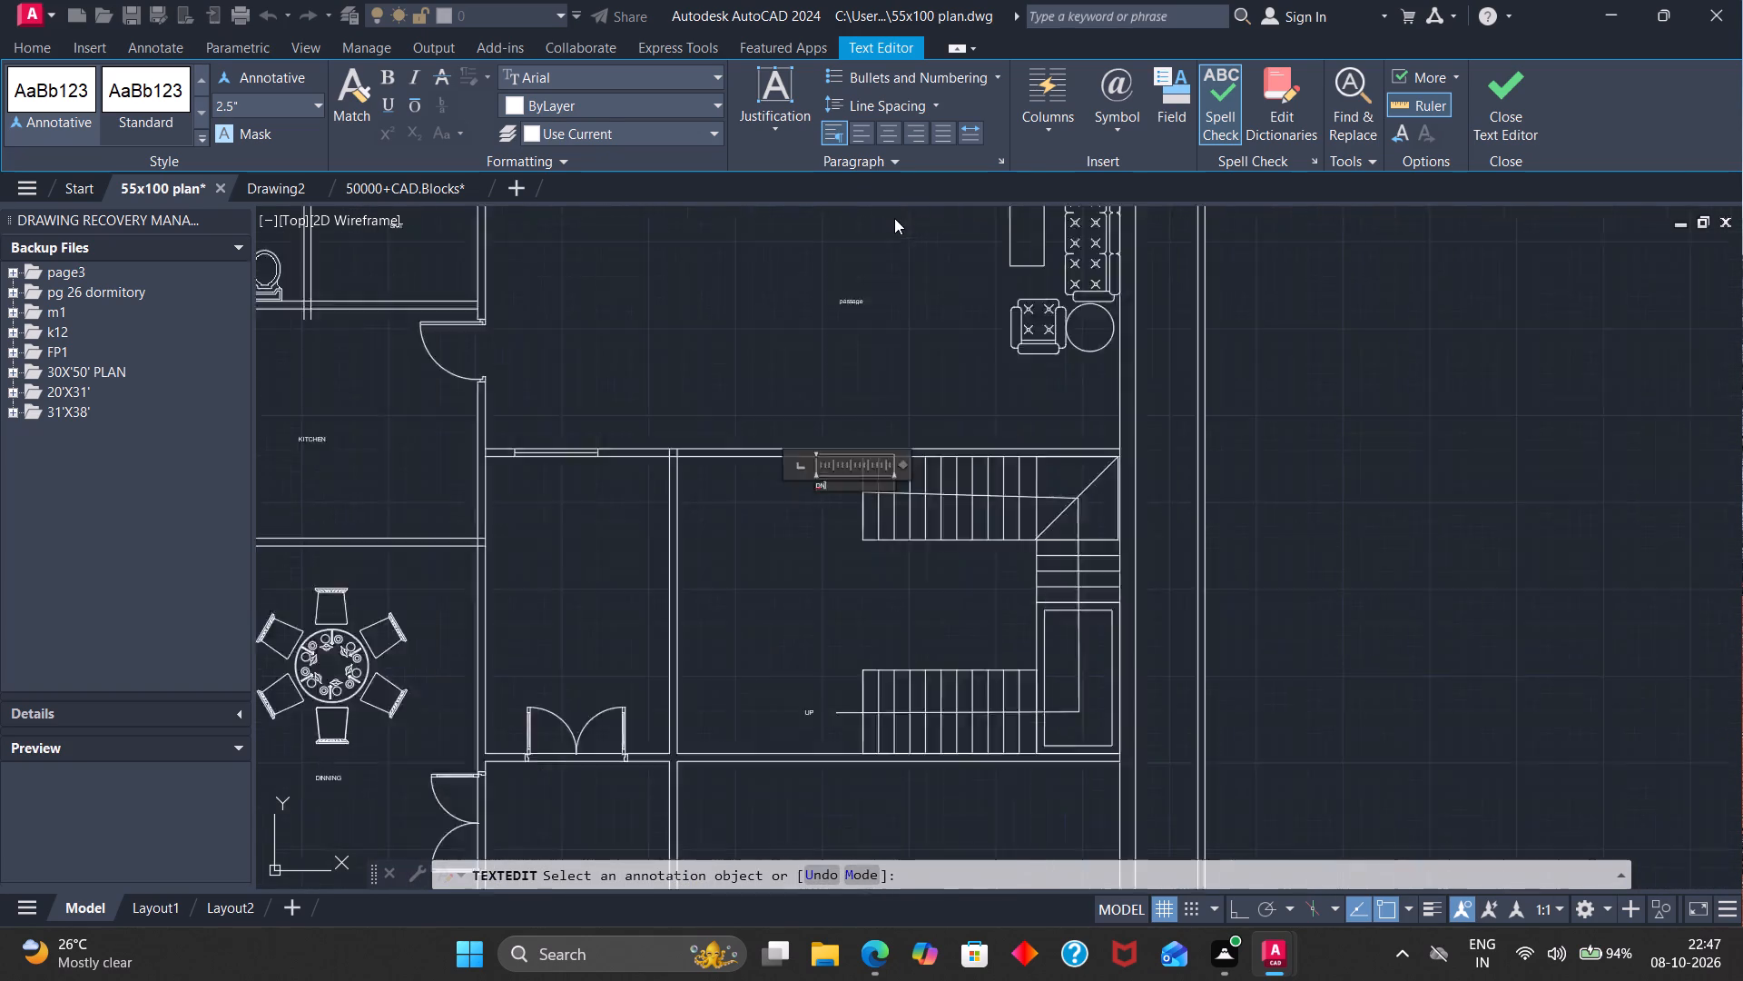
scroll(894, 218, up, 1)
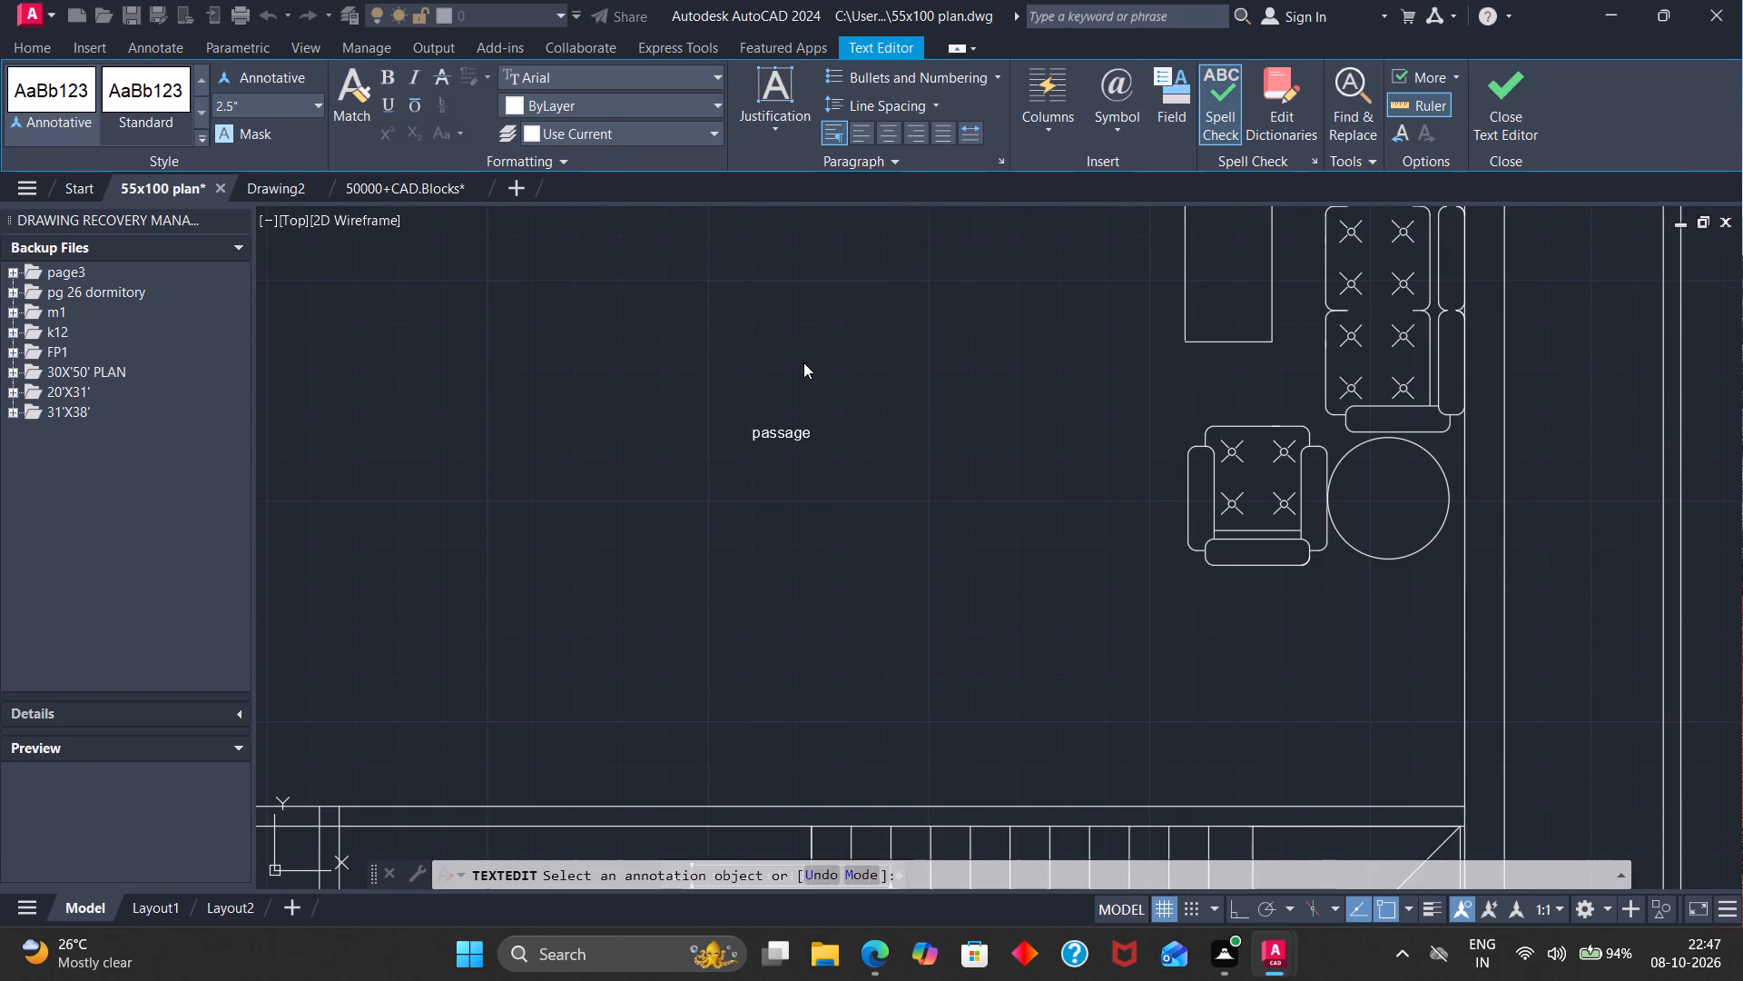
scroll(803, 366, up, 2)
click(803, 527)
click(825, 534)
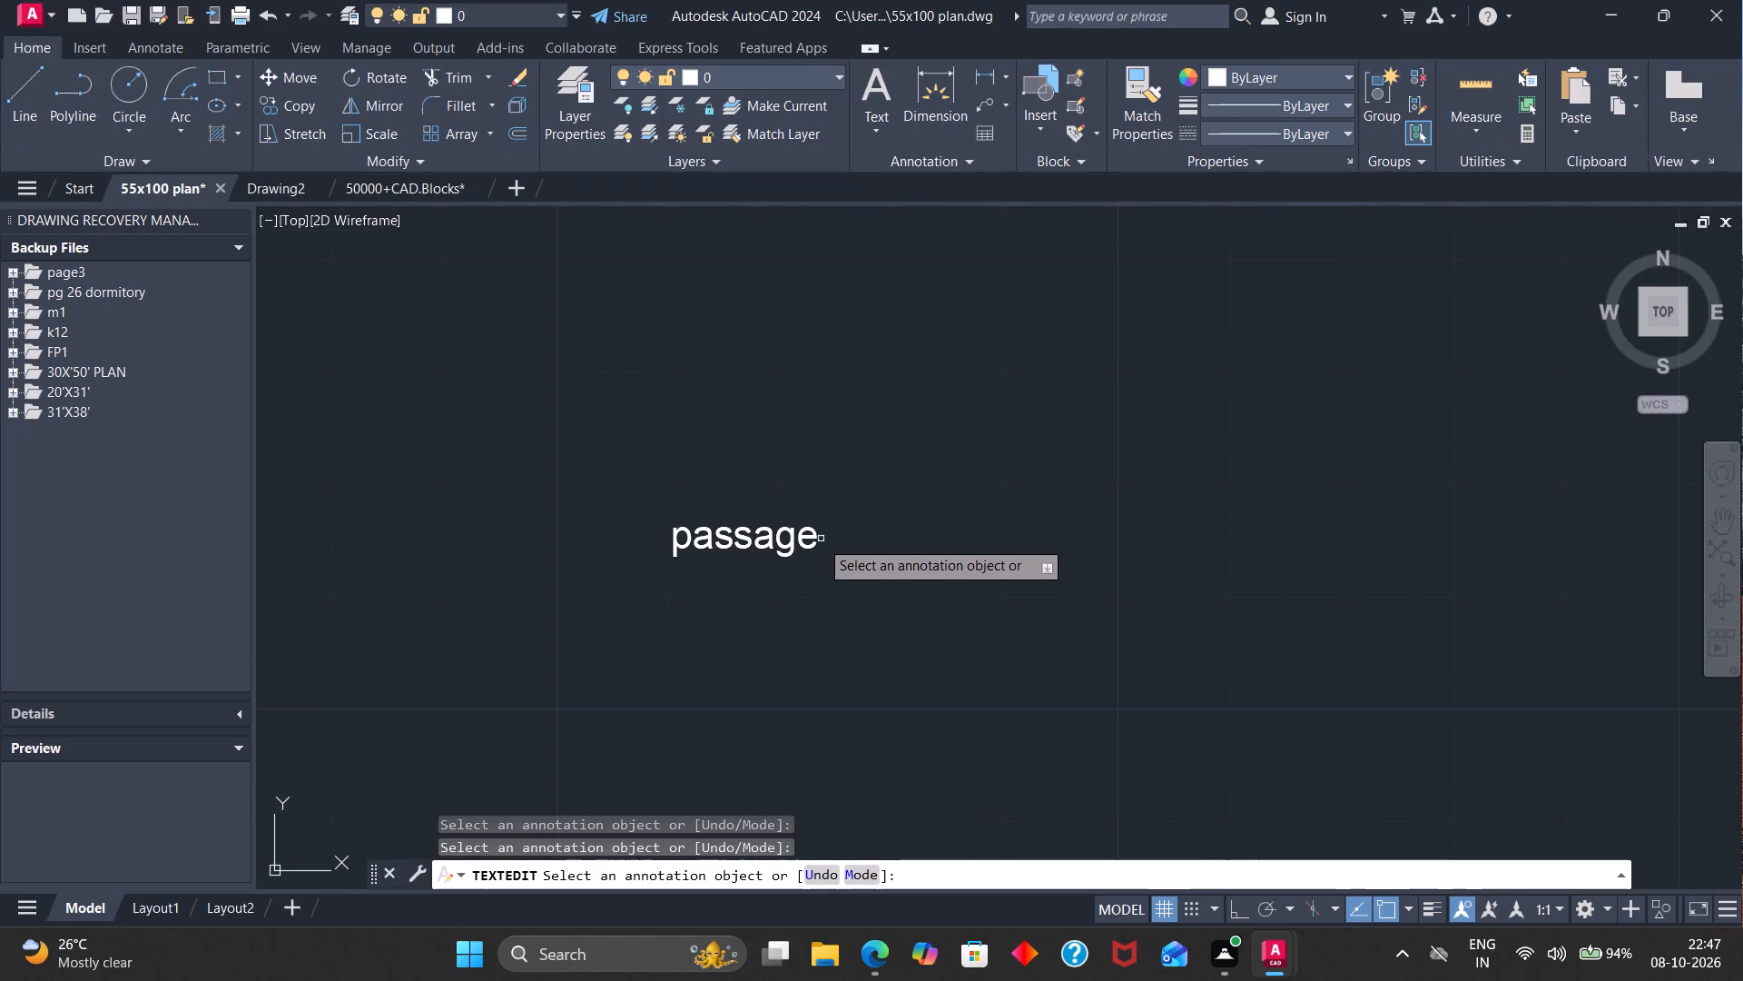
click(816, 540)
click(803, 546)
click(828, 548)
key(BackSpace)
key(BackSpace)
key(BackSpace)
key(BackSpace)
key(BackSpace)
key(BackSpace)
key(BackSpace)
key(BackSpace)
key(BackSpace)
key(BackSpace)
key(BackSpace)
key(BackSpace)
key(BackSpace)
key(BackSpace)
key(BackSpace)
key(BackSpace)
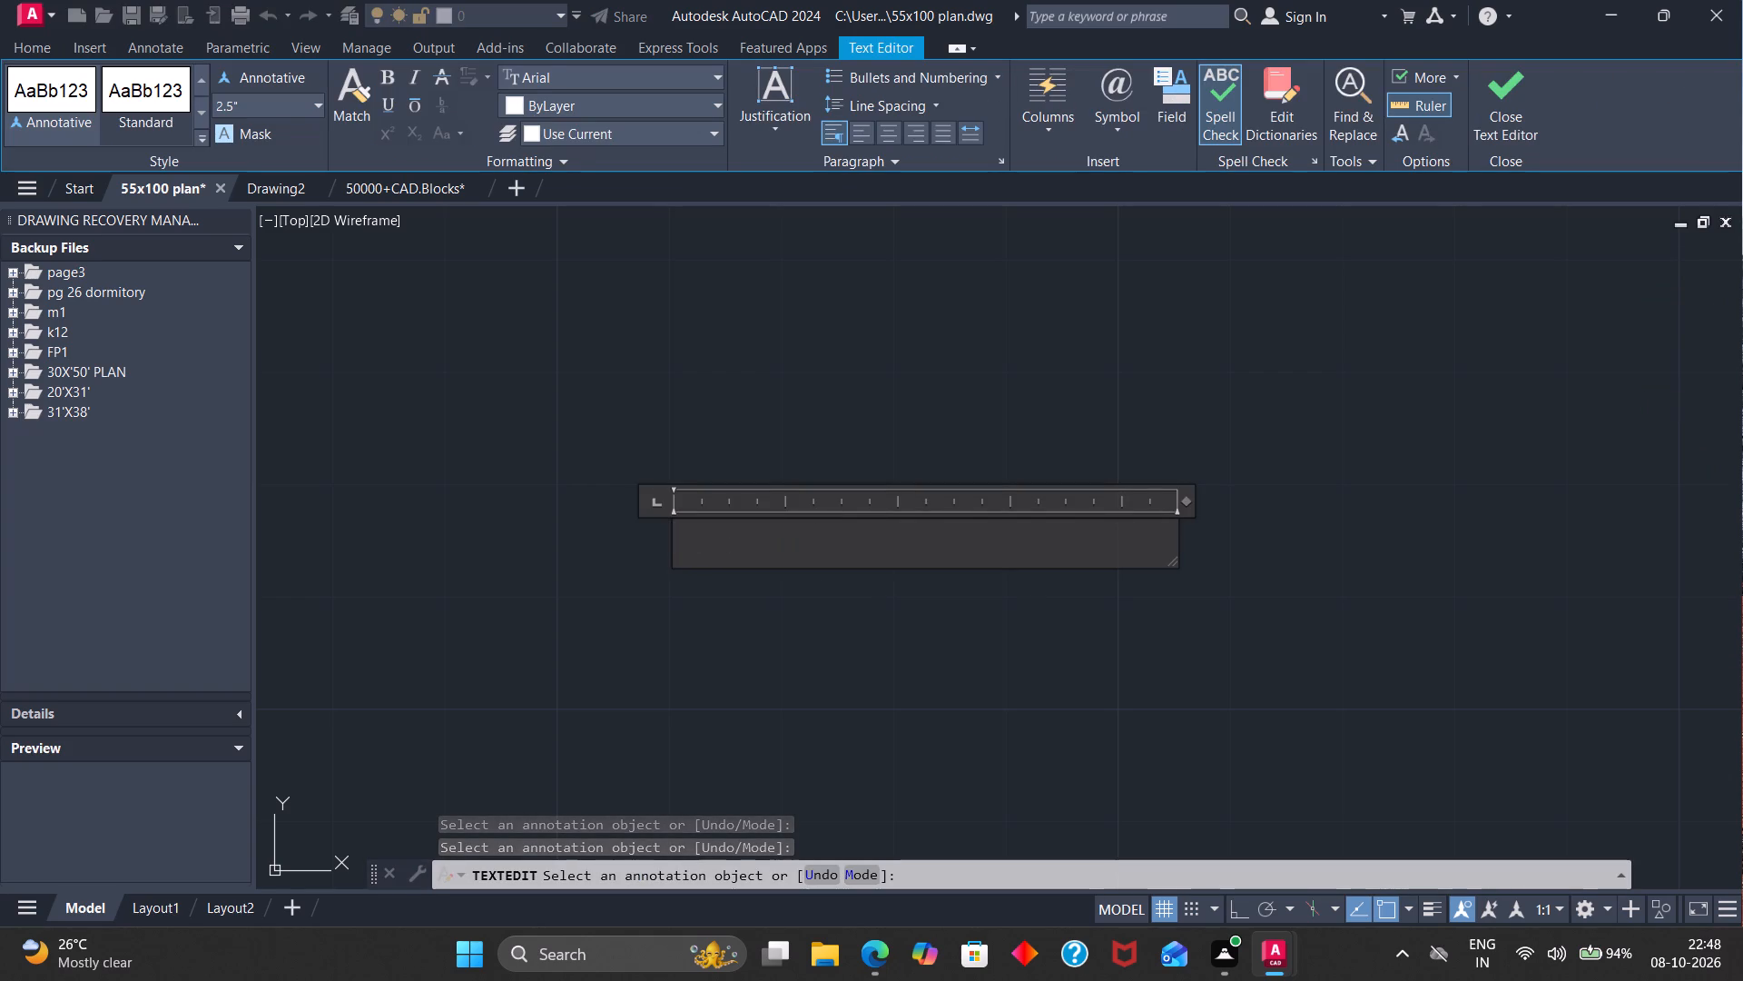
text(TV)
key(space)
text(LA)
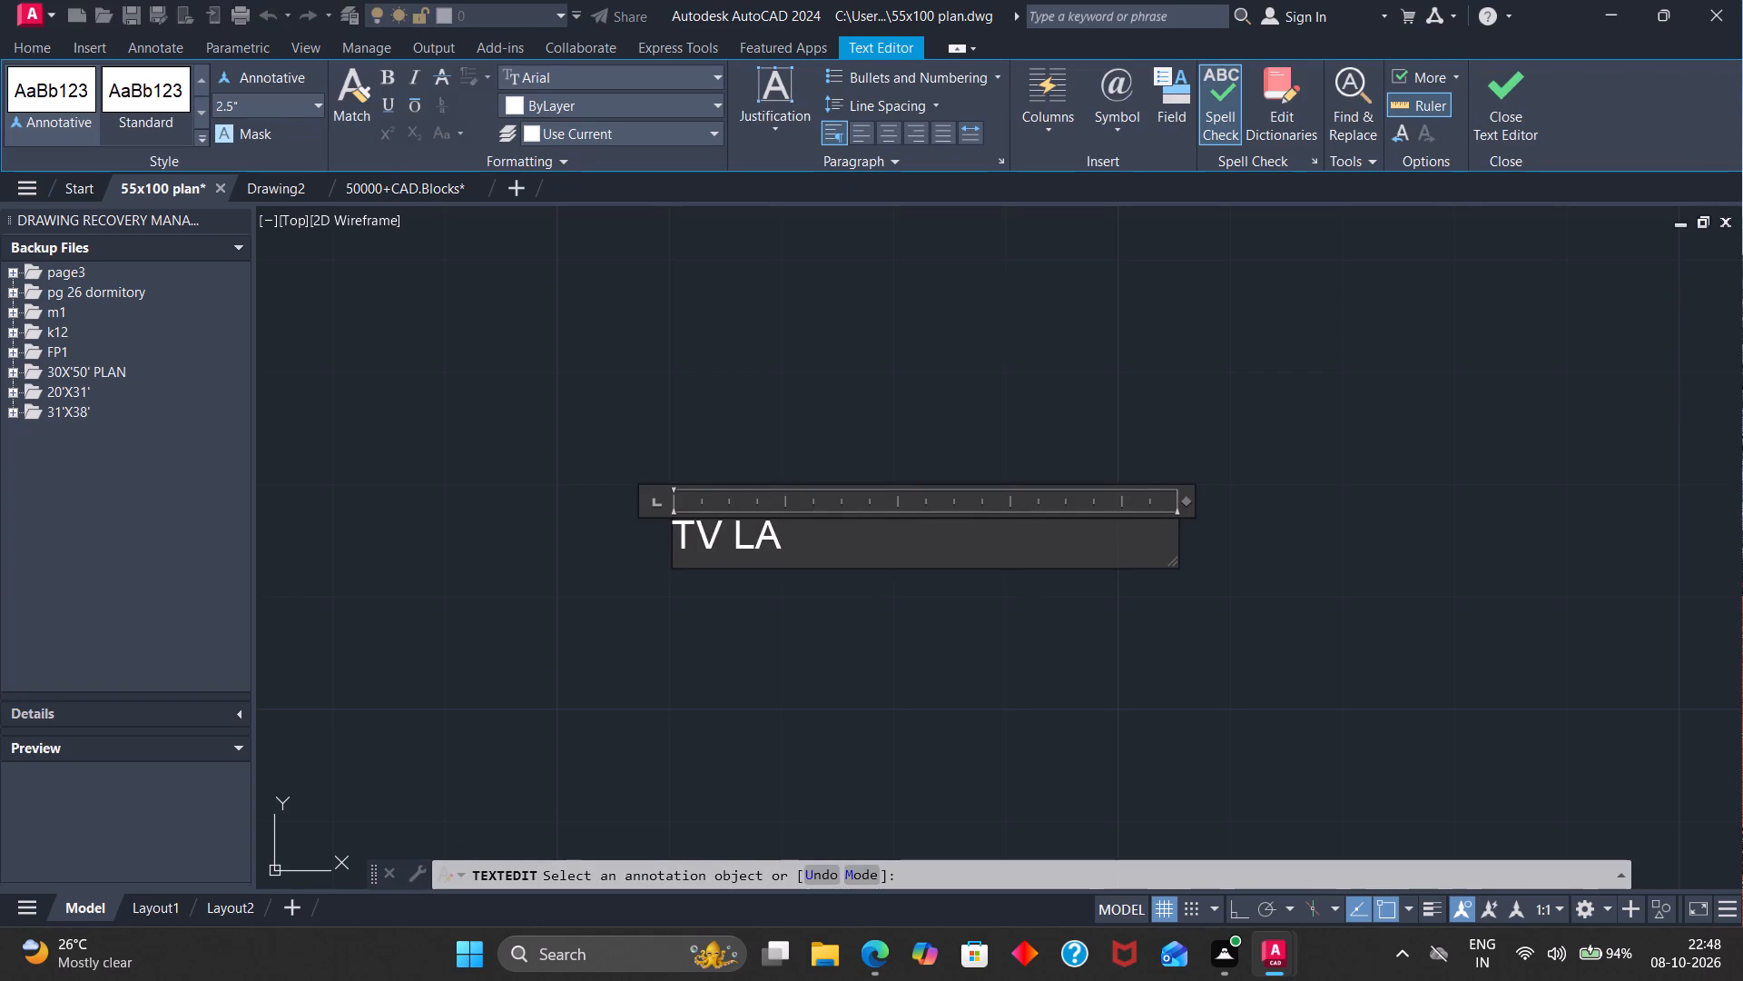
key(BackSpace)
text(OUNGE)
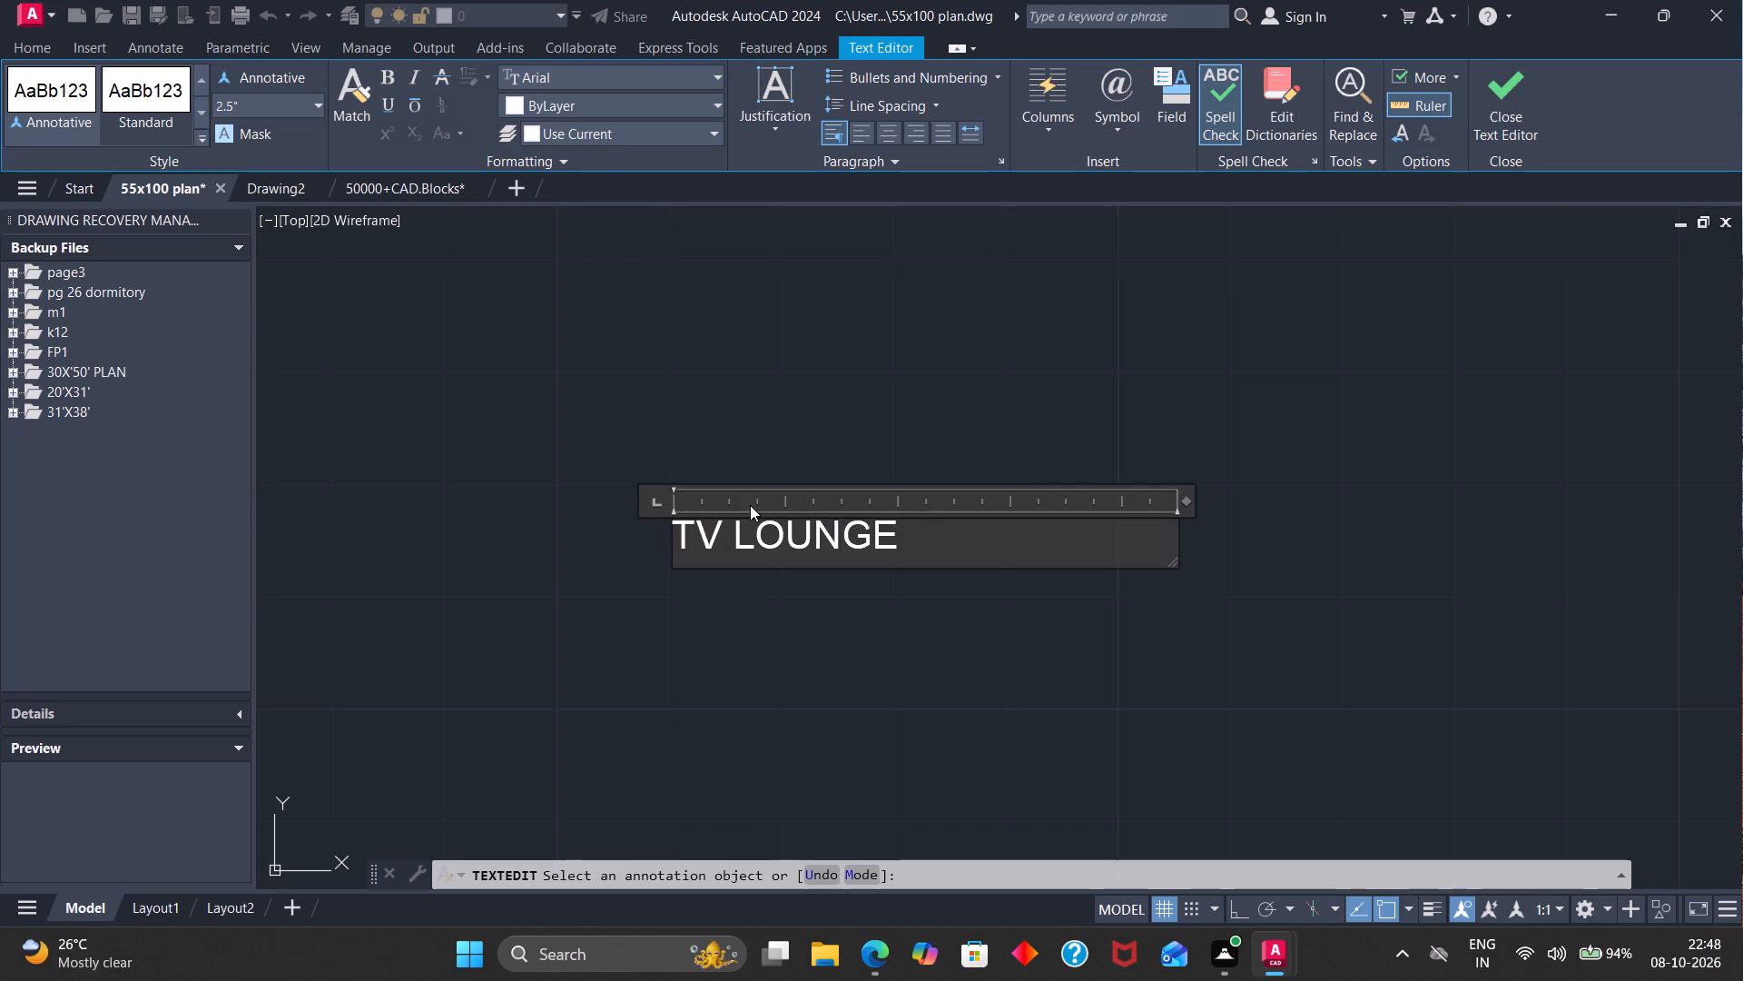
Examine the labels around bedroom 2 and the inner lobby, and the whole plan, for remaining "passage" texts.
scroll(750, 505, down, 6)
scroll(785, 320, up, 3)
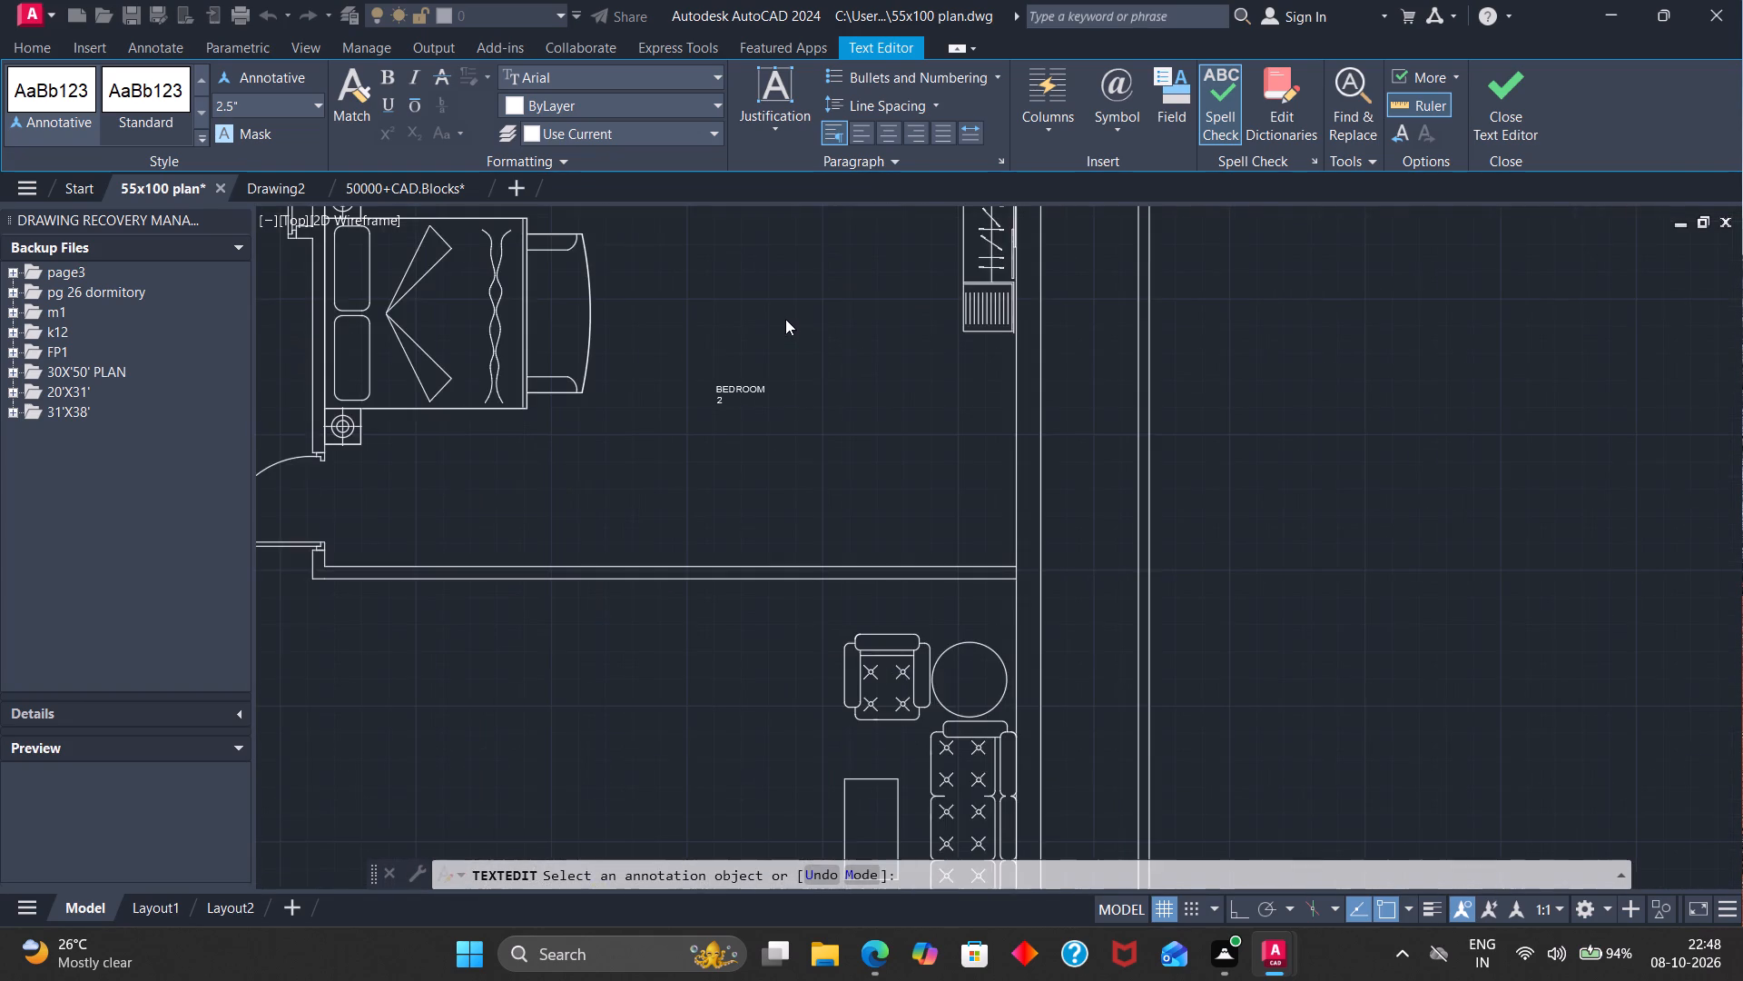
scroll(777, 346, down, 2)
scroll(557, 364, up, 2)
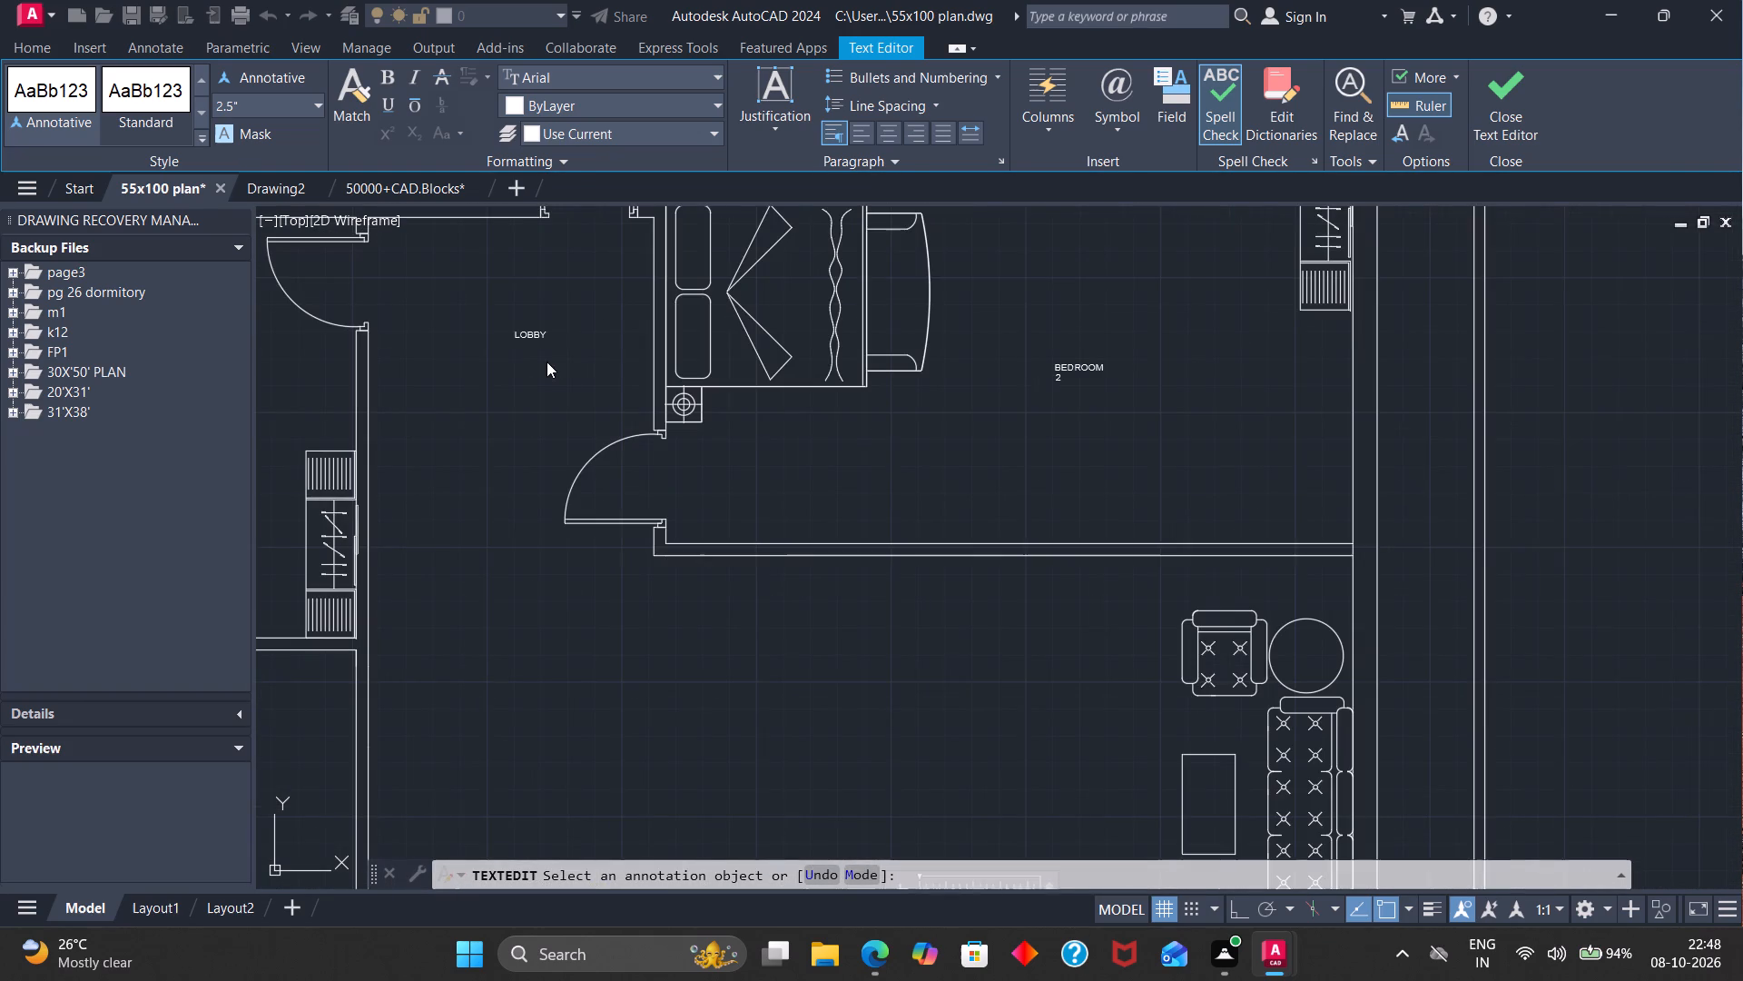
scroll(517, 324, up, 1)
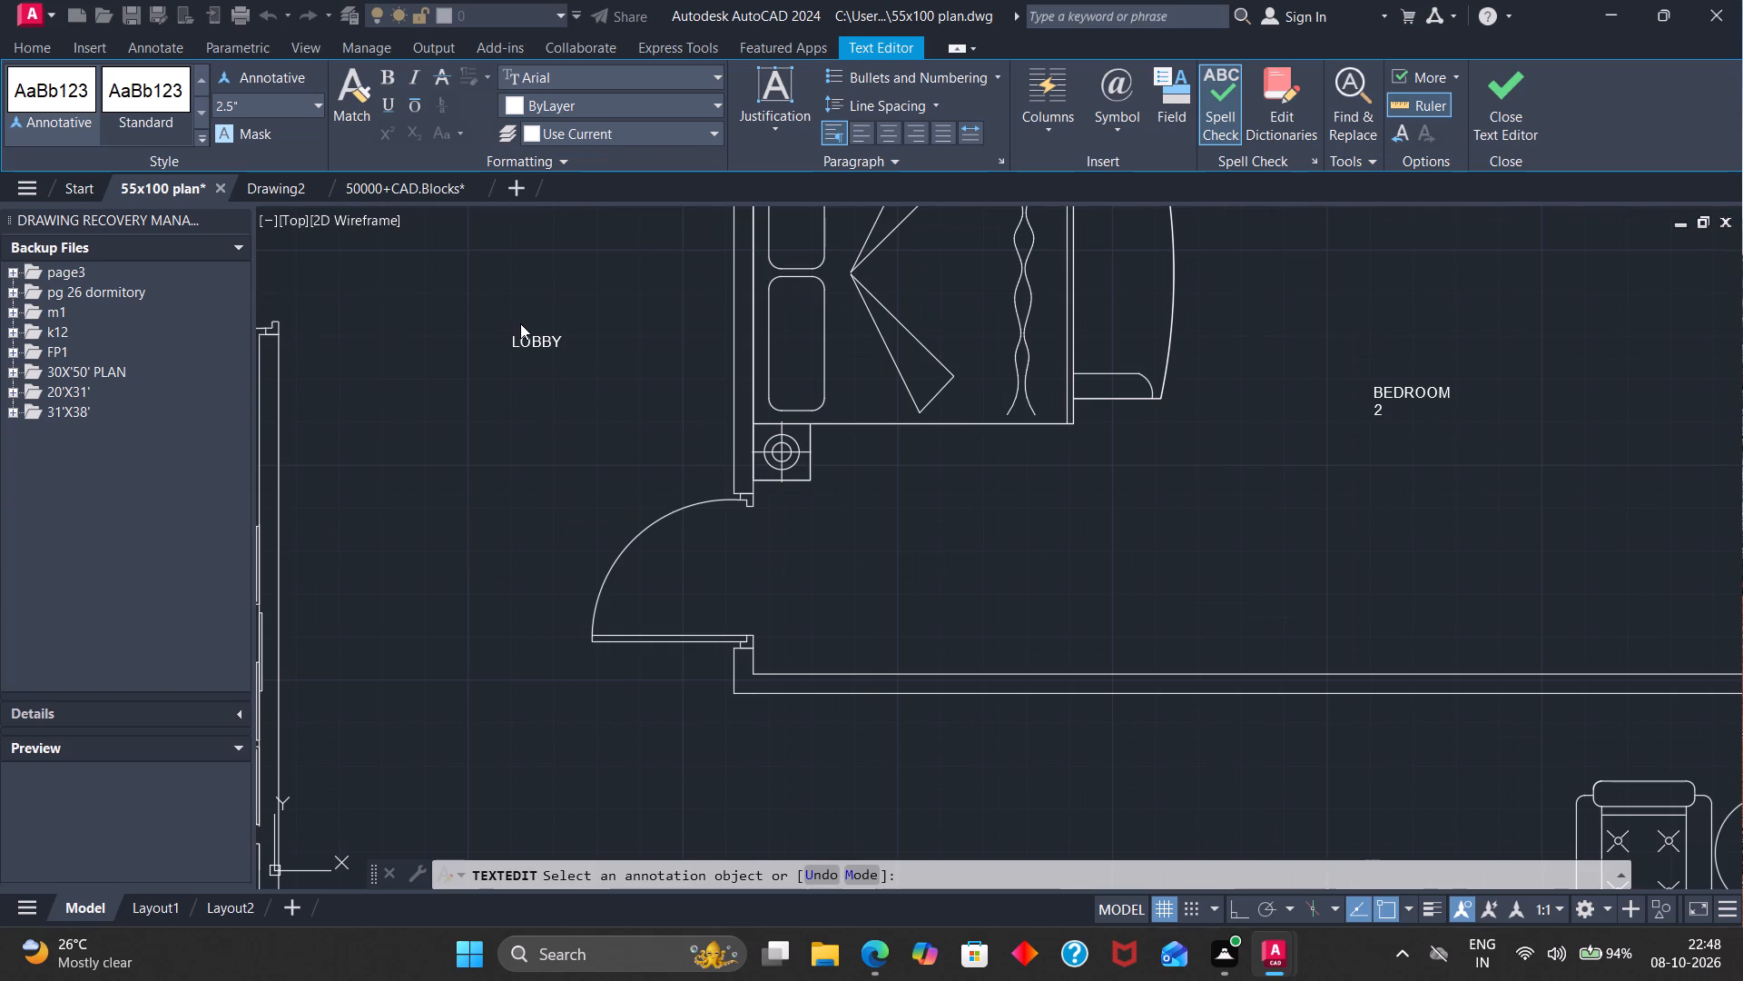
scroll(520, 329, down, 5)
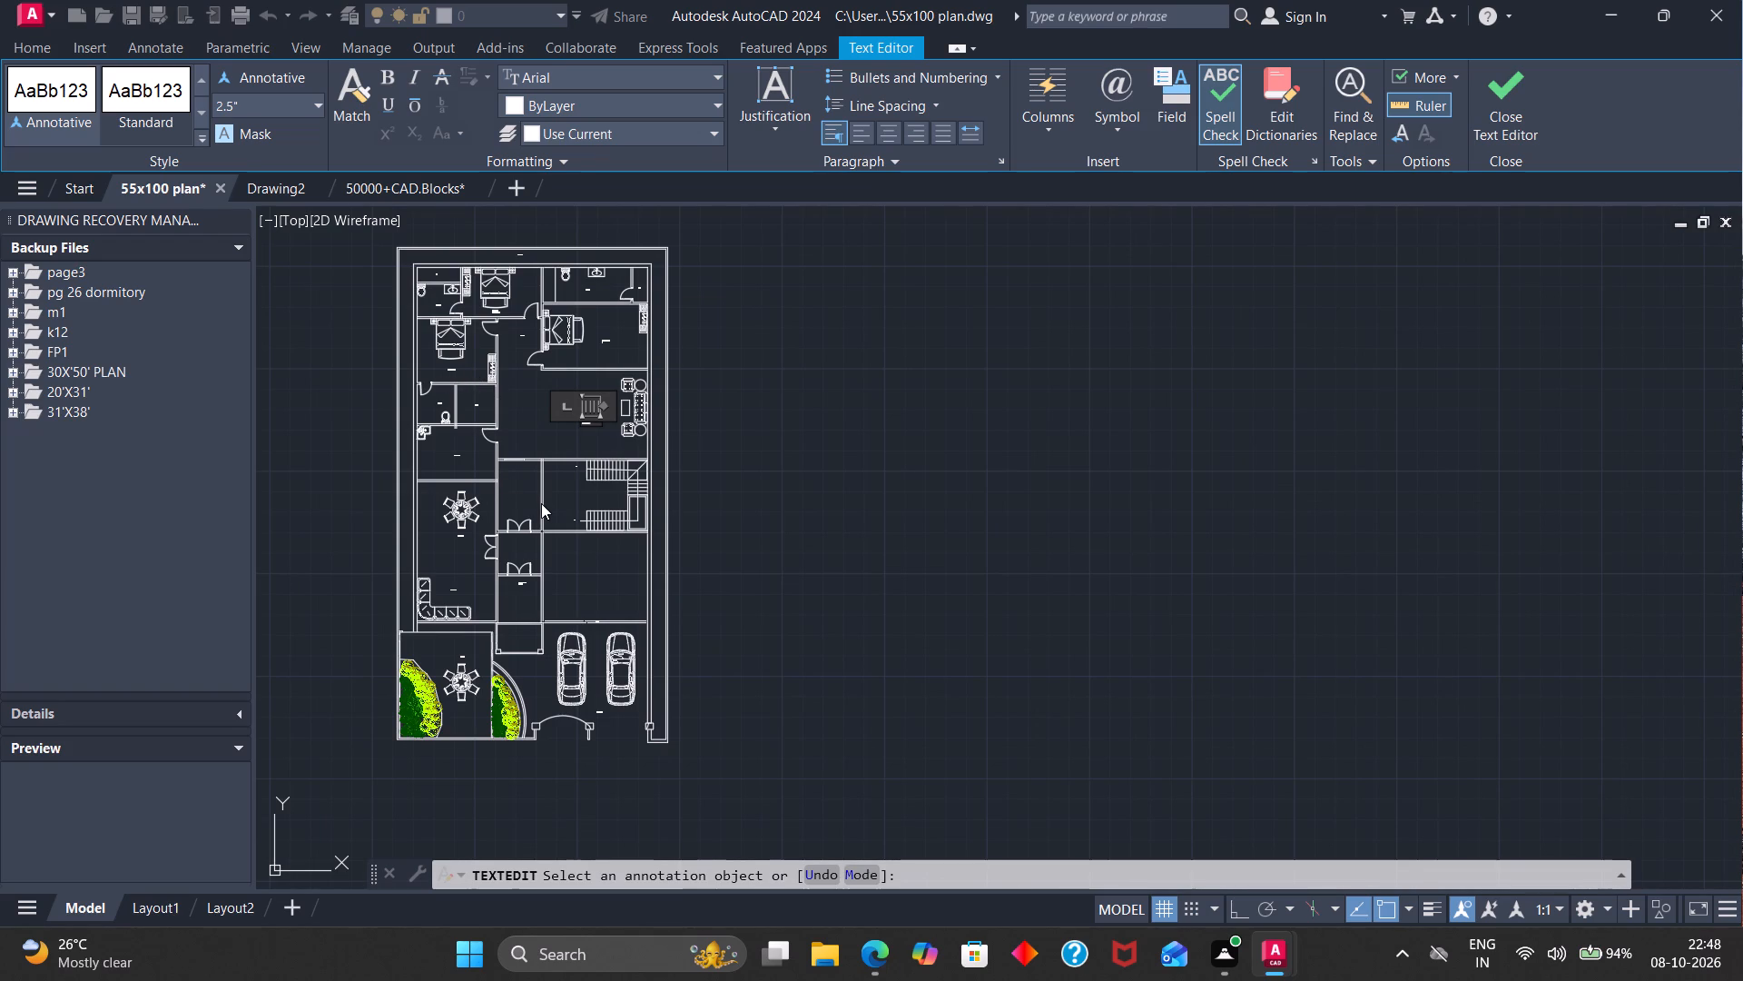
Copy the "MAIN DOOR LOBBY" label from the entrance lobby into the space just above the inner double doors.
scroll(527, 580, up, 4)
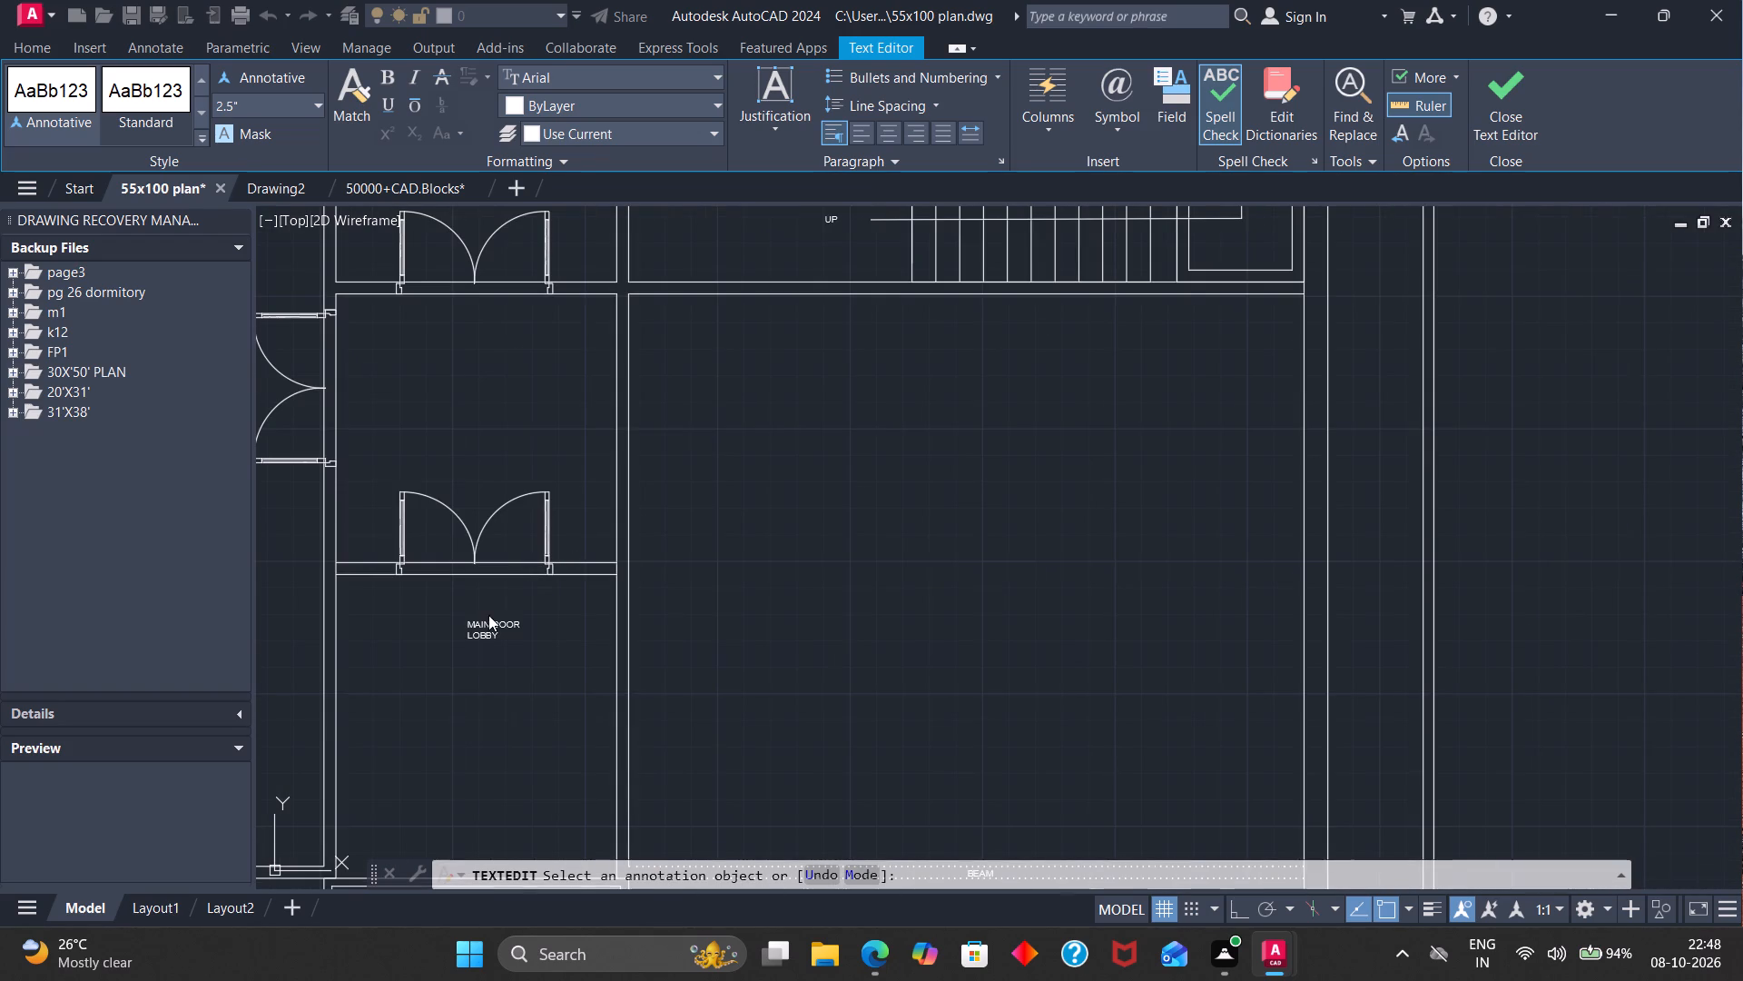
click(487, 618)
key(Escape)
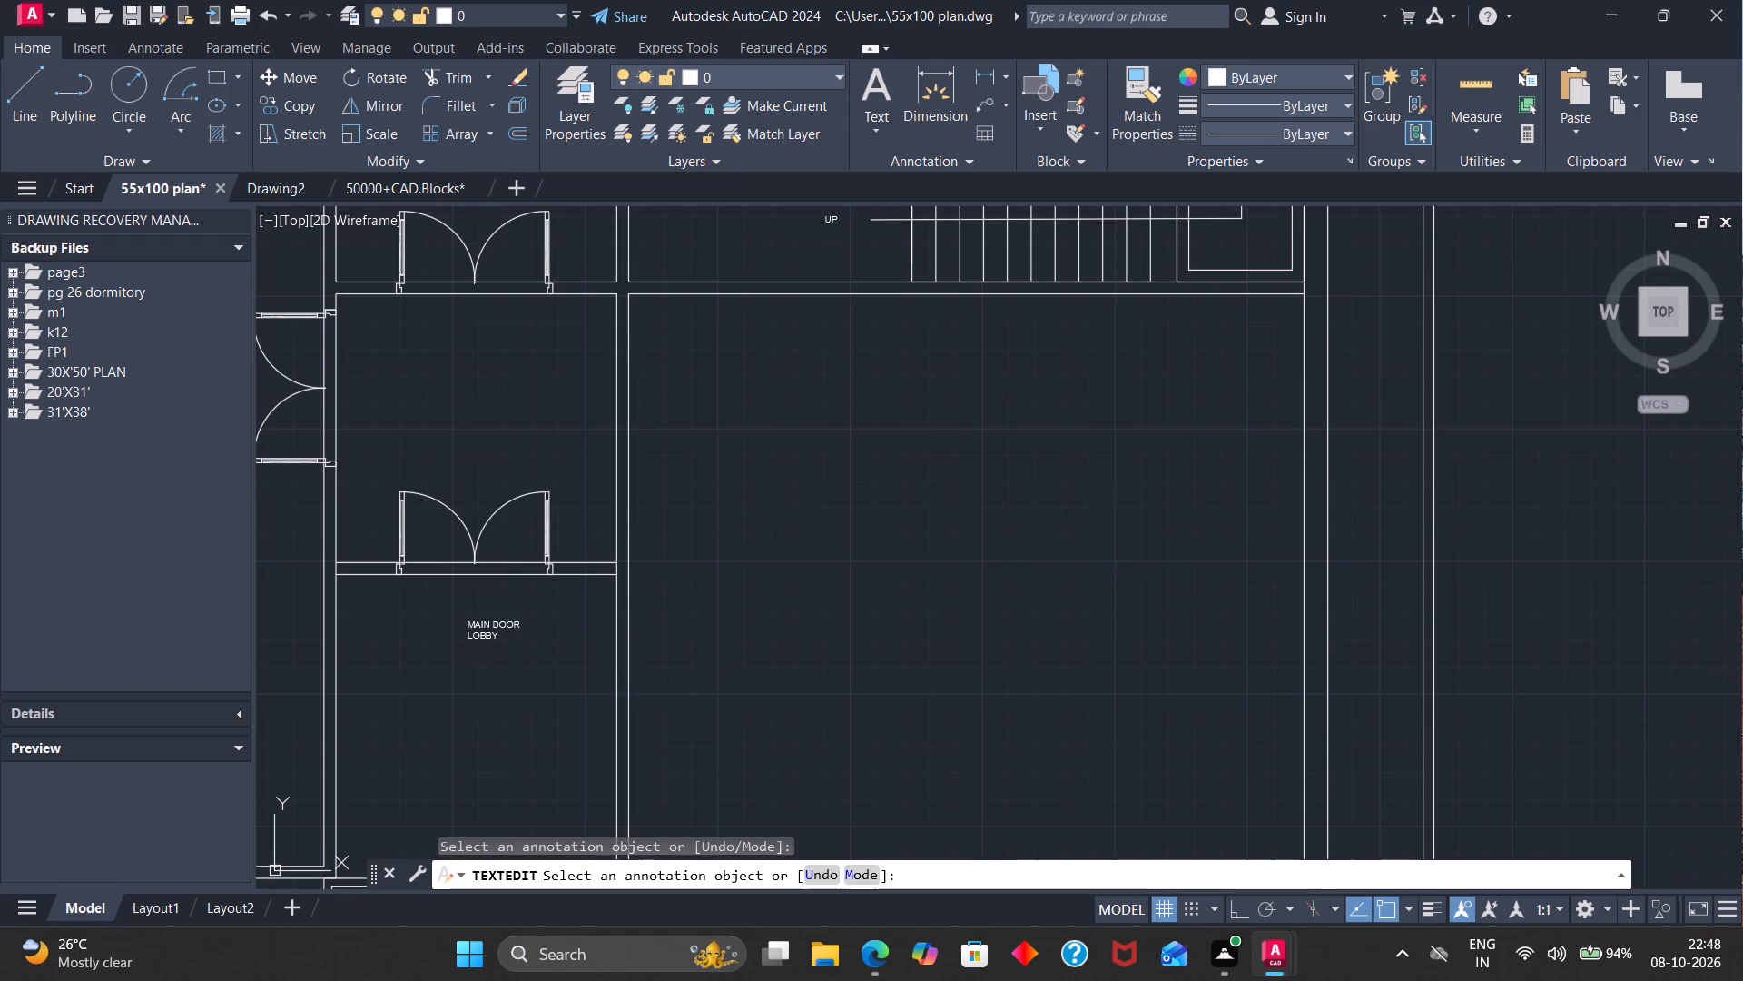
key(Escape)
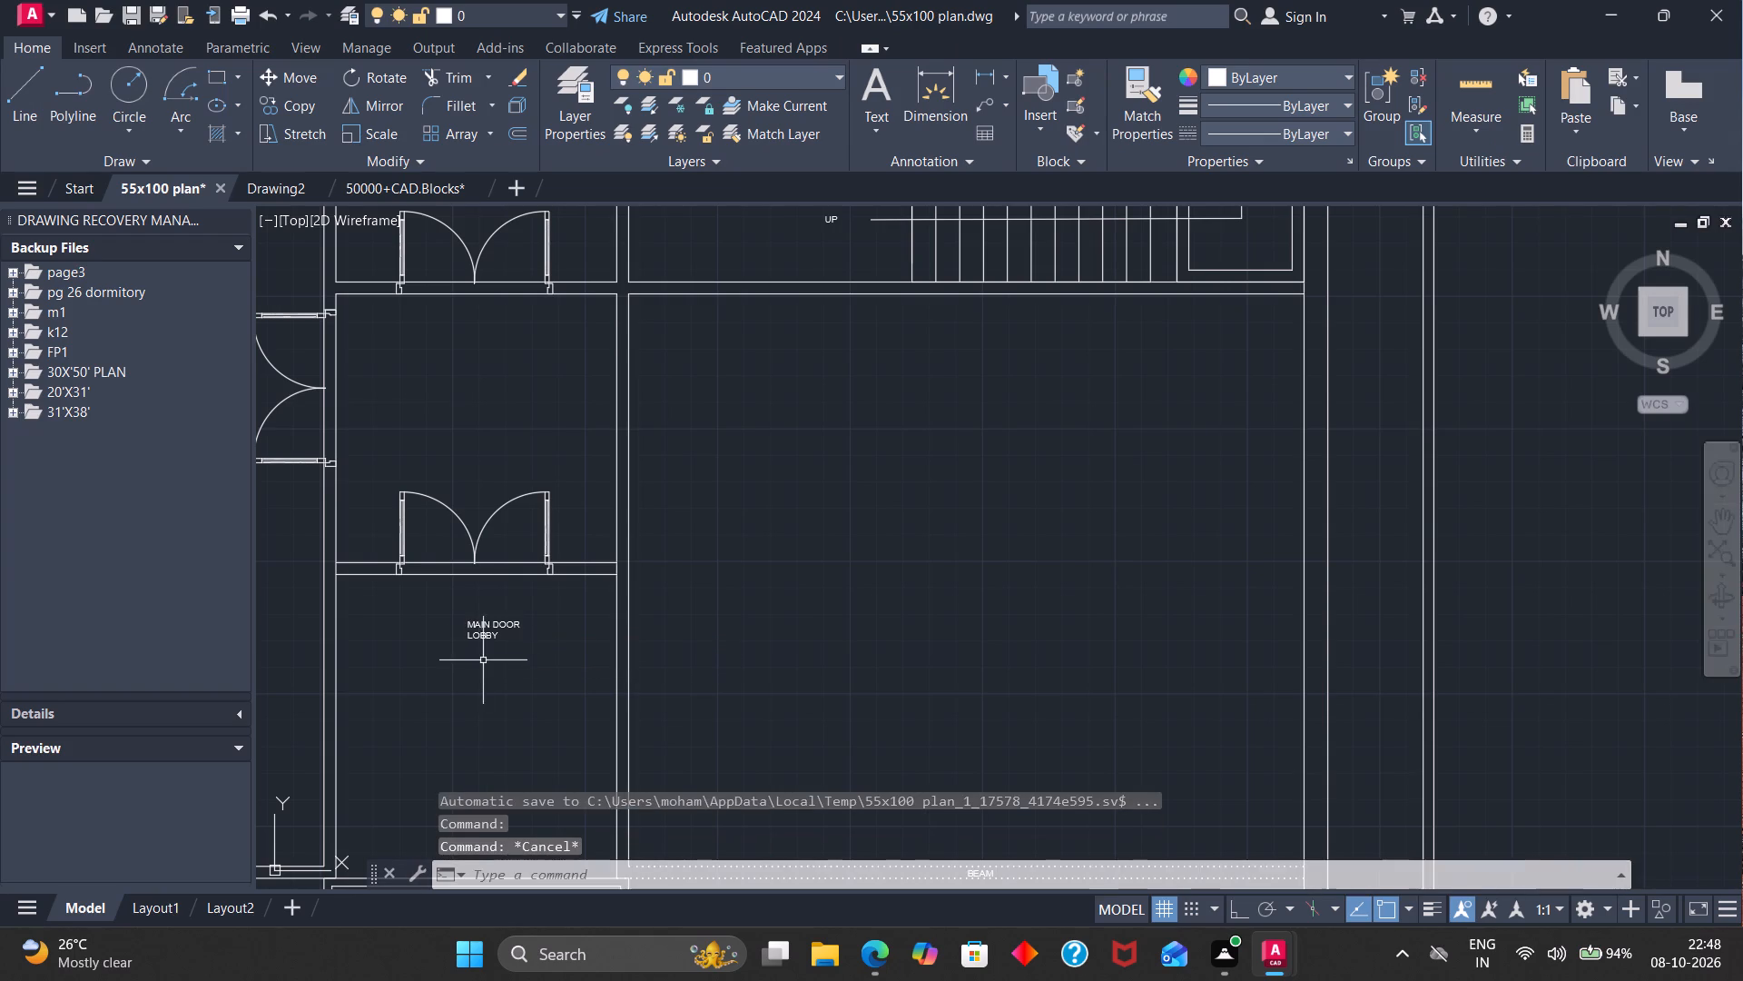
click(483, 628)
key(c)
key(o)
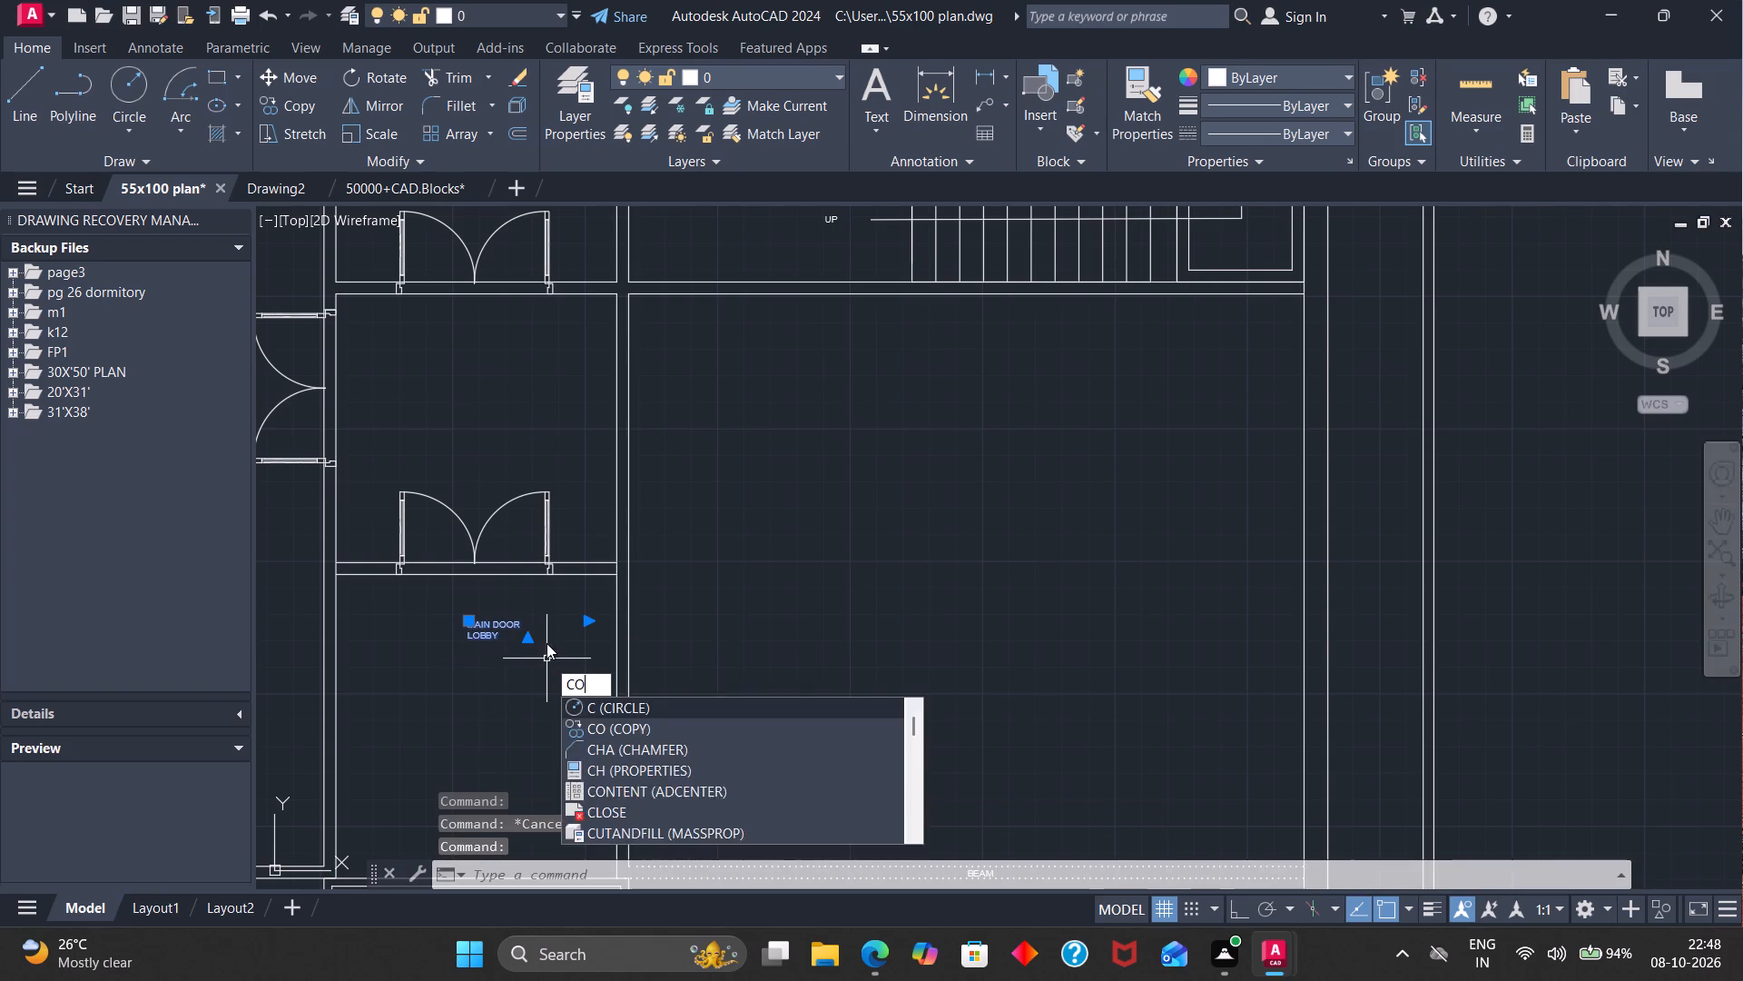
key(Return)
click(494, 621)
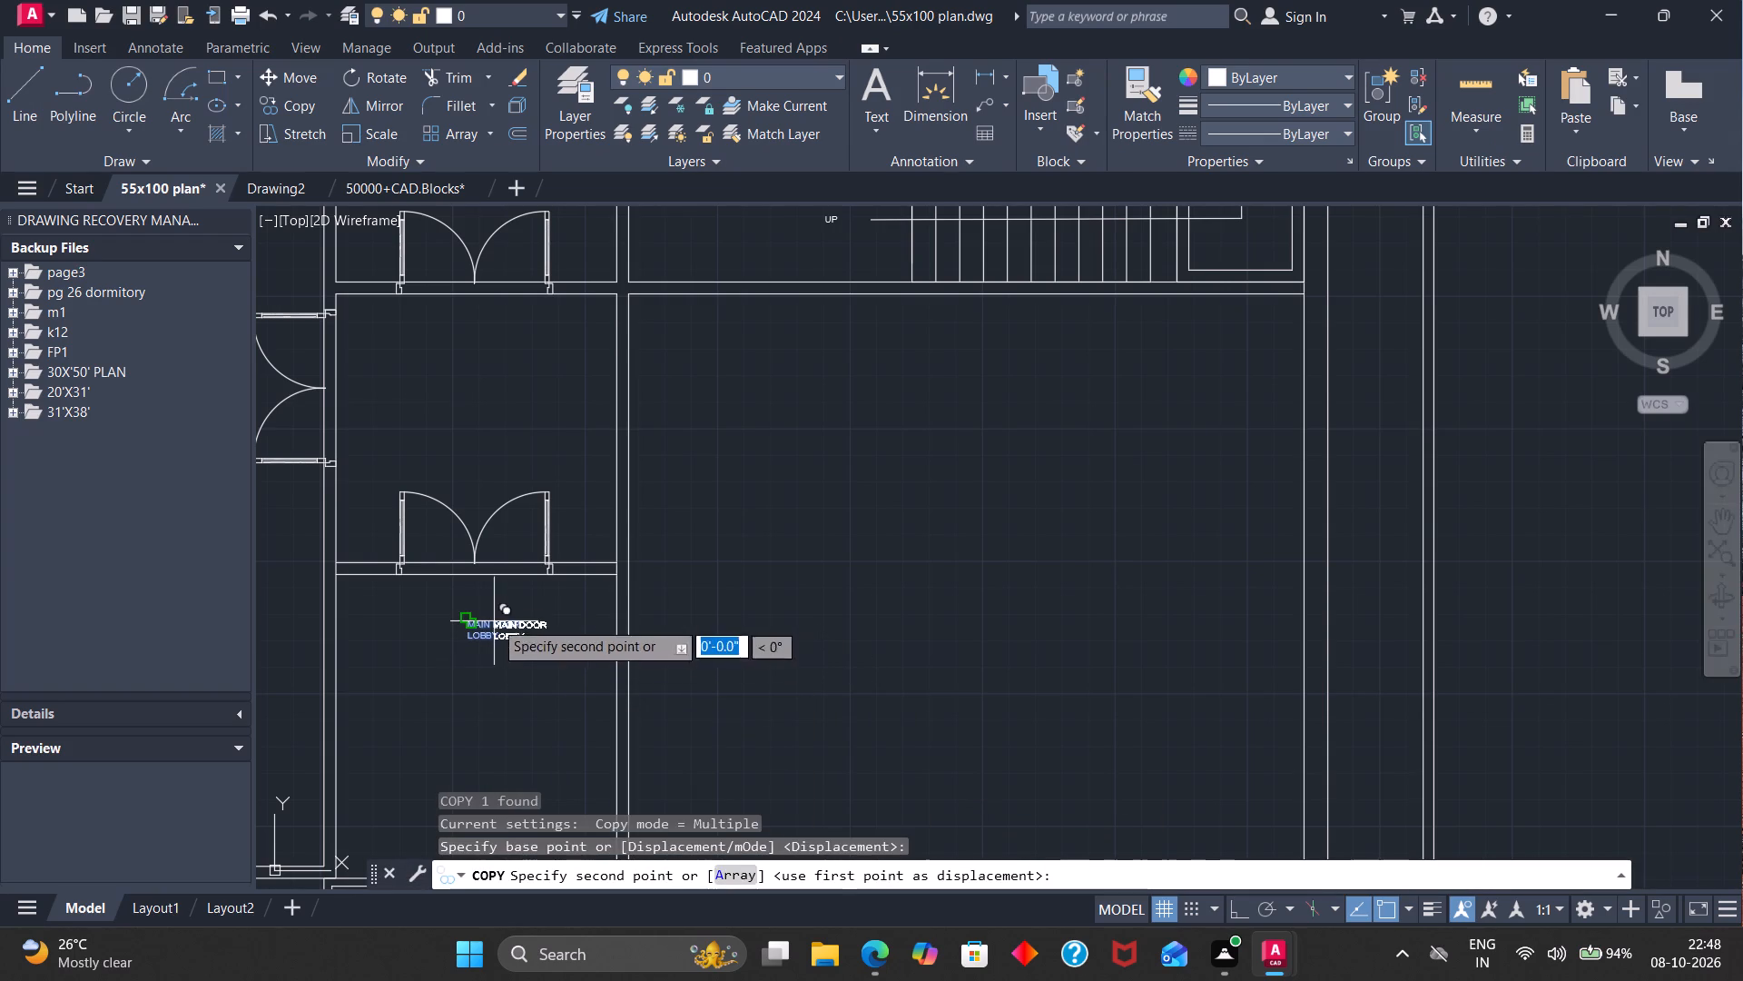
scroll(498, 530, down, 2)
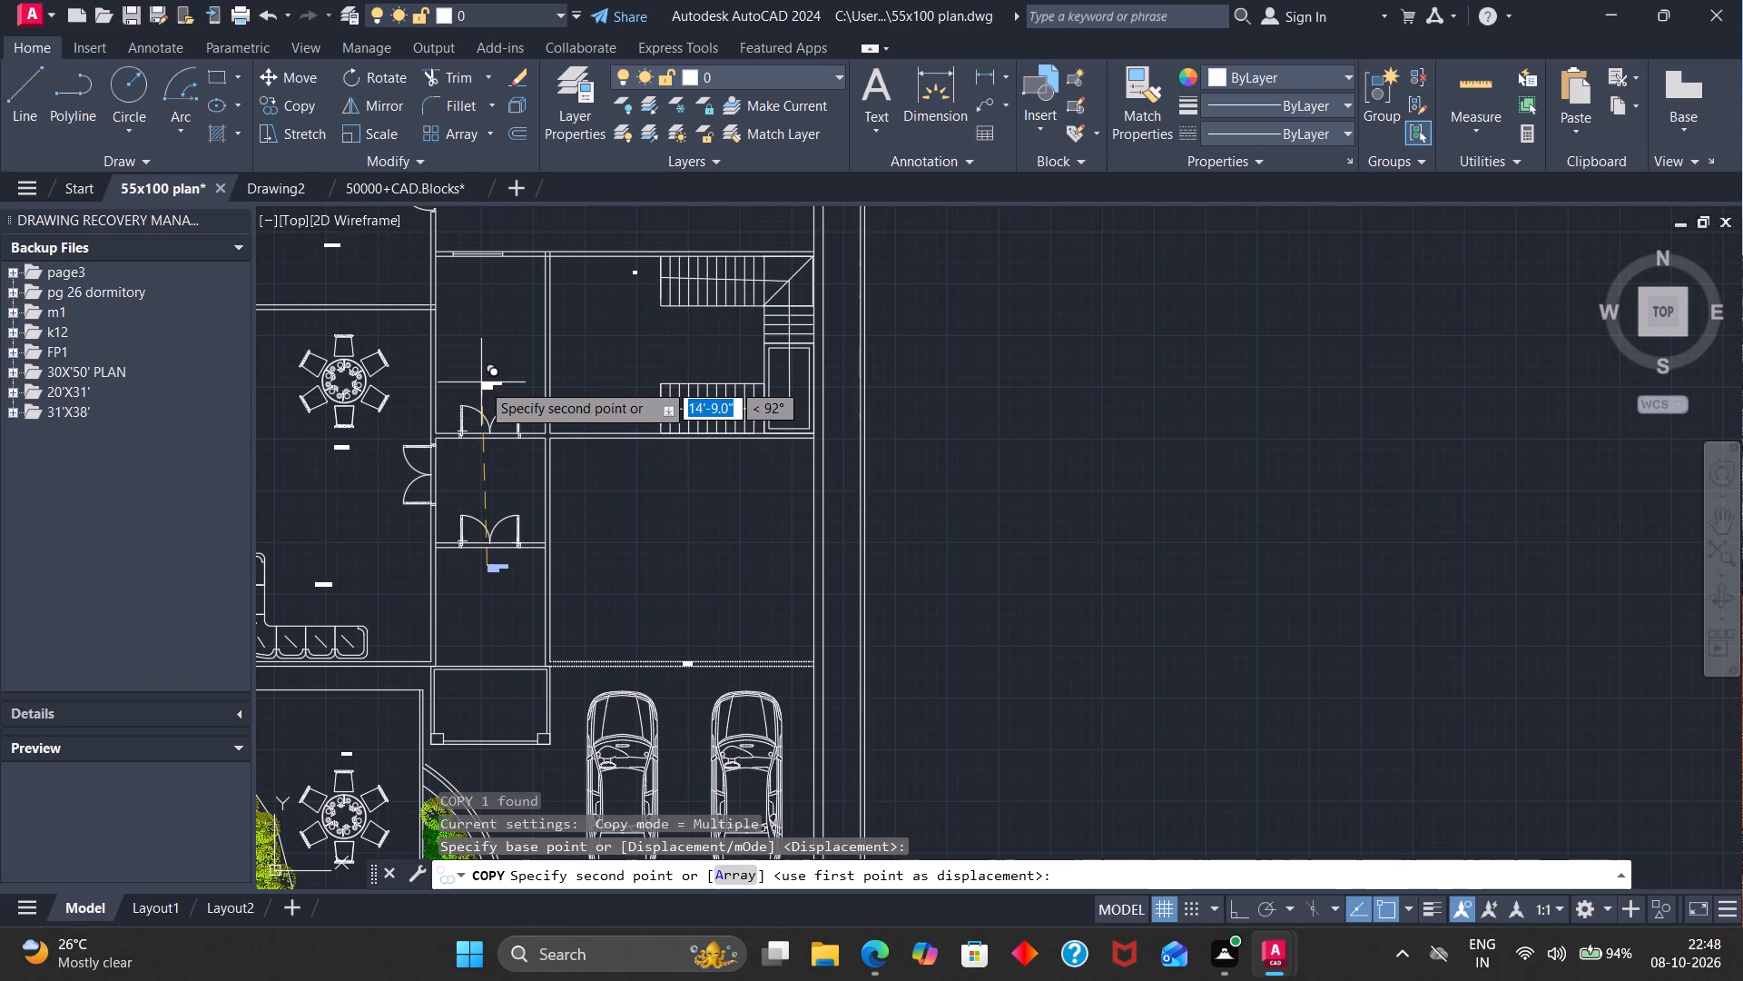
click(481, 382)
Place another copy of the "MAIN DOOR LOBBY" label in the narrow side strip beside the dining area.
scroll(481, 383, down, 2)
scroll(404, 423, down, 1)
scroll(331, 415, up, 3)
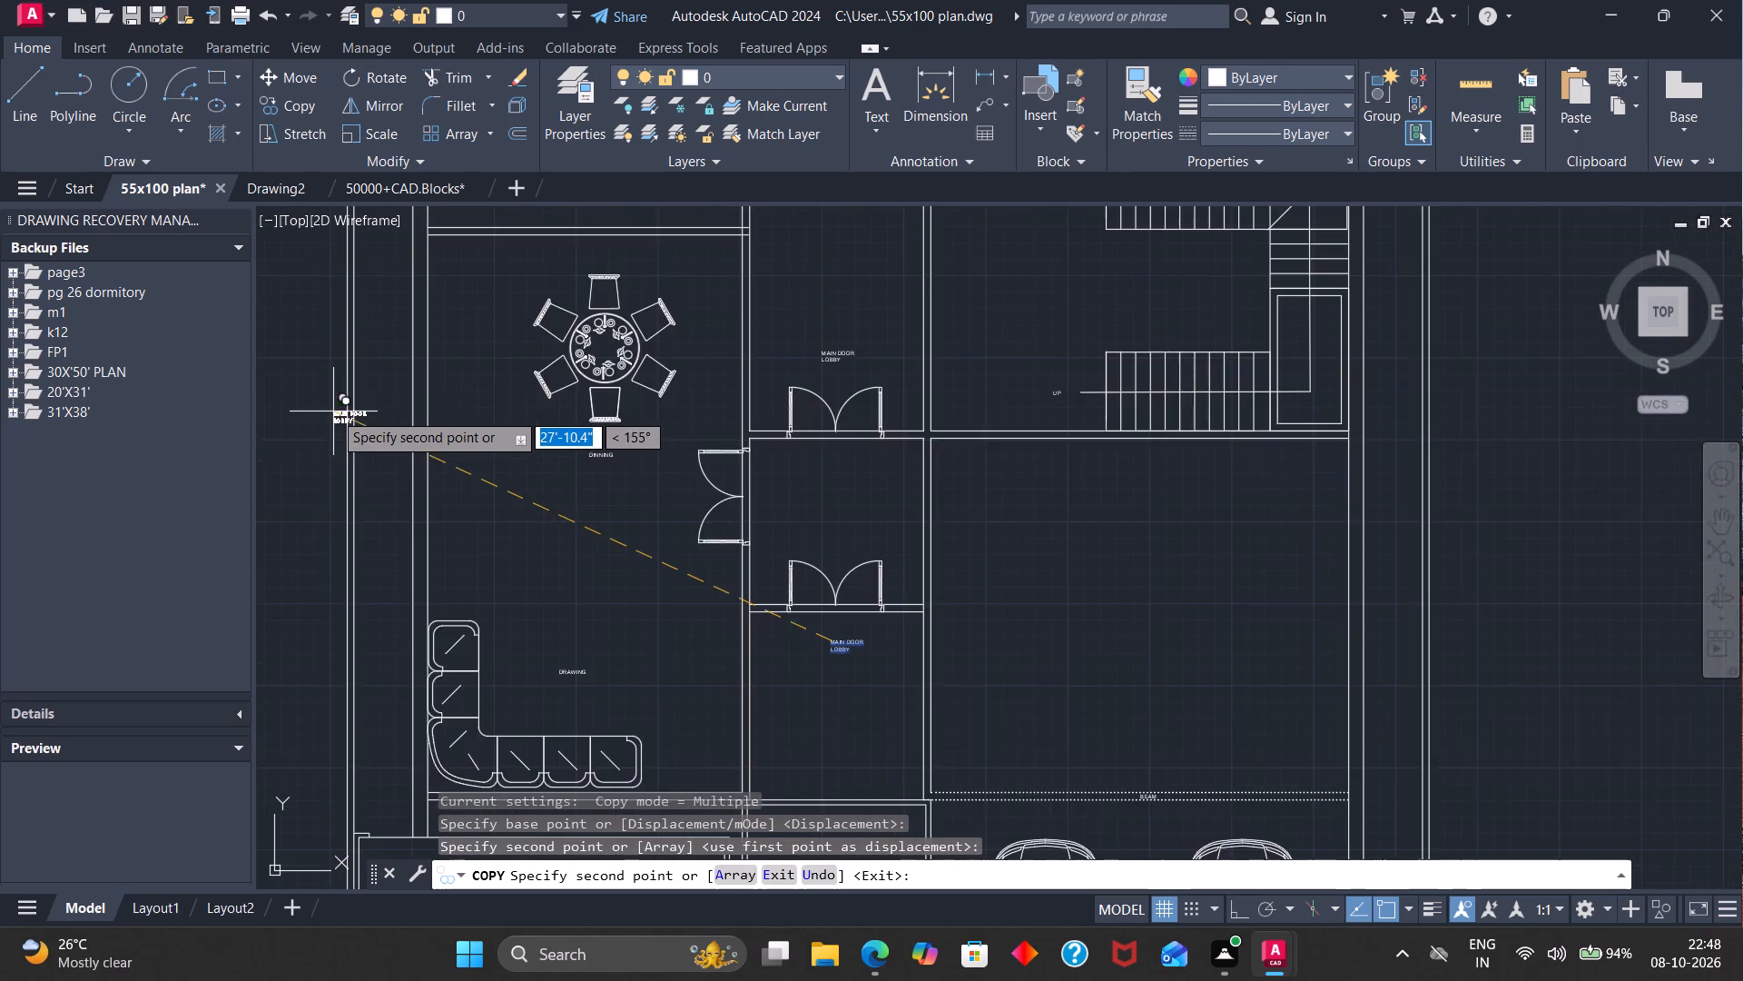
scroll(363, 405, up, 2)
click(367, 401)
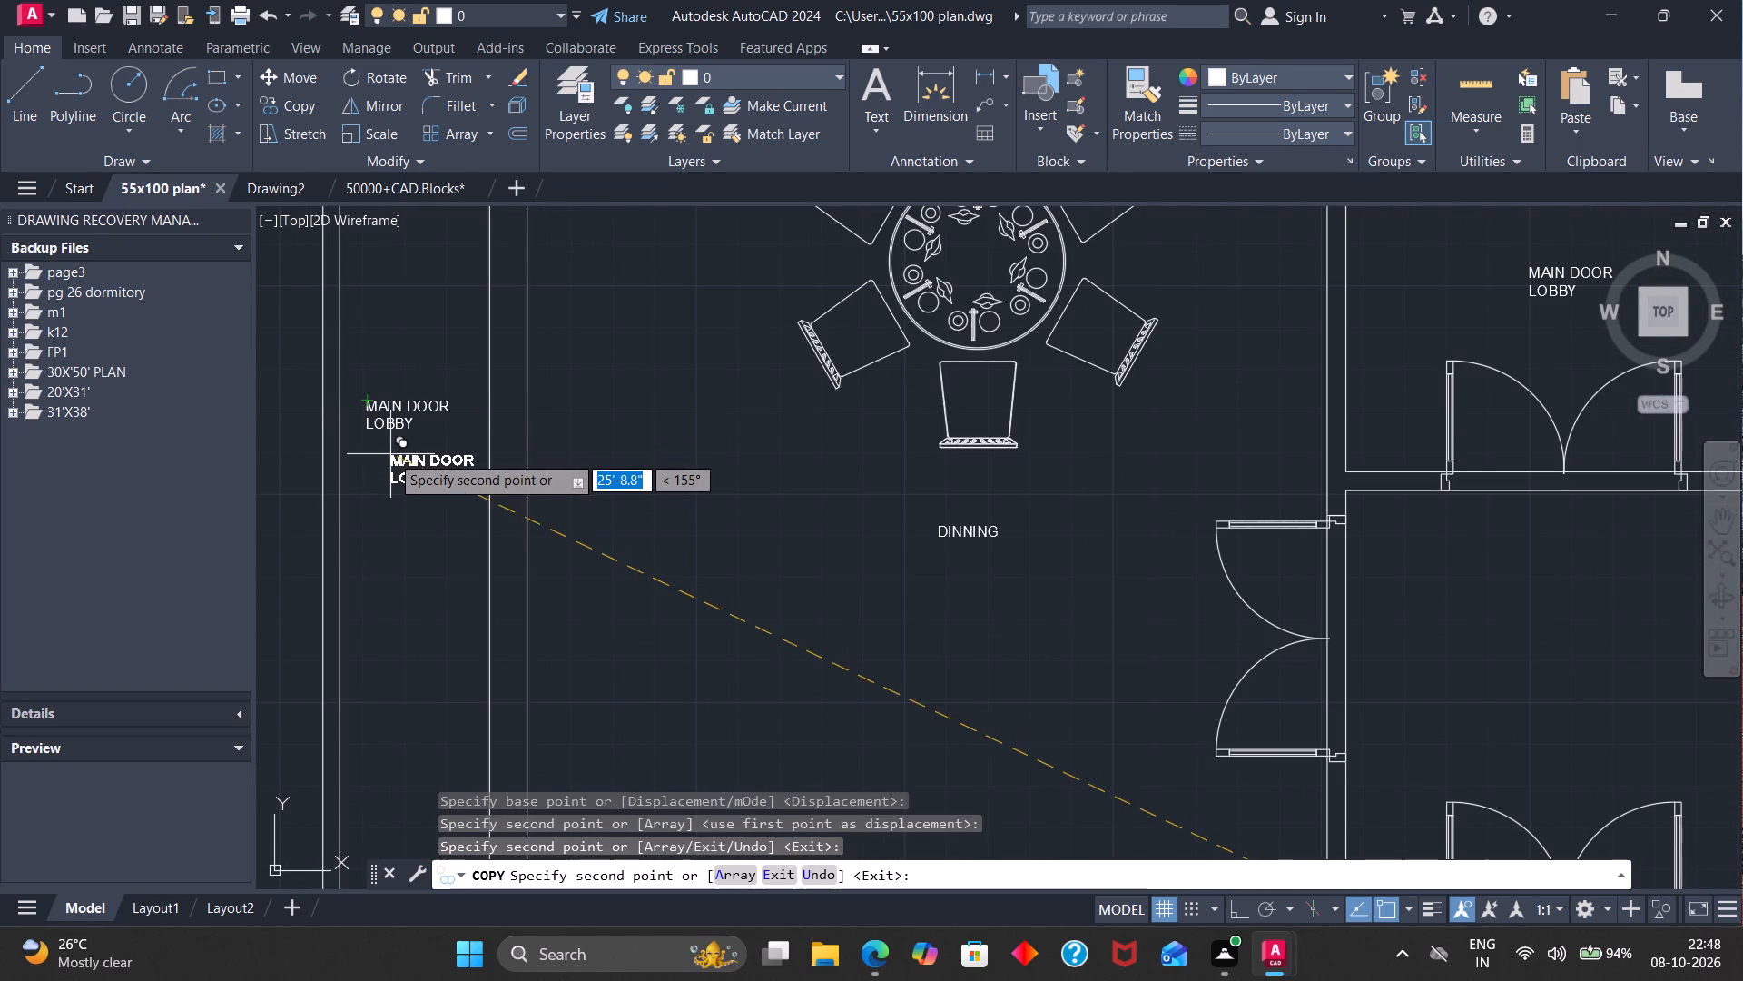
key(Escape)
Change the copied label in the side strip beside the dining area to "PASSAGE".
text(TE)
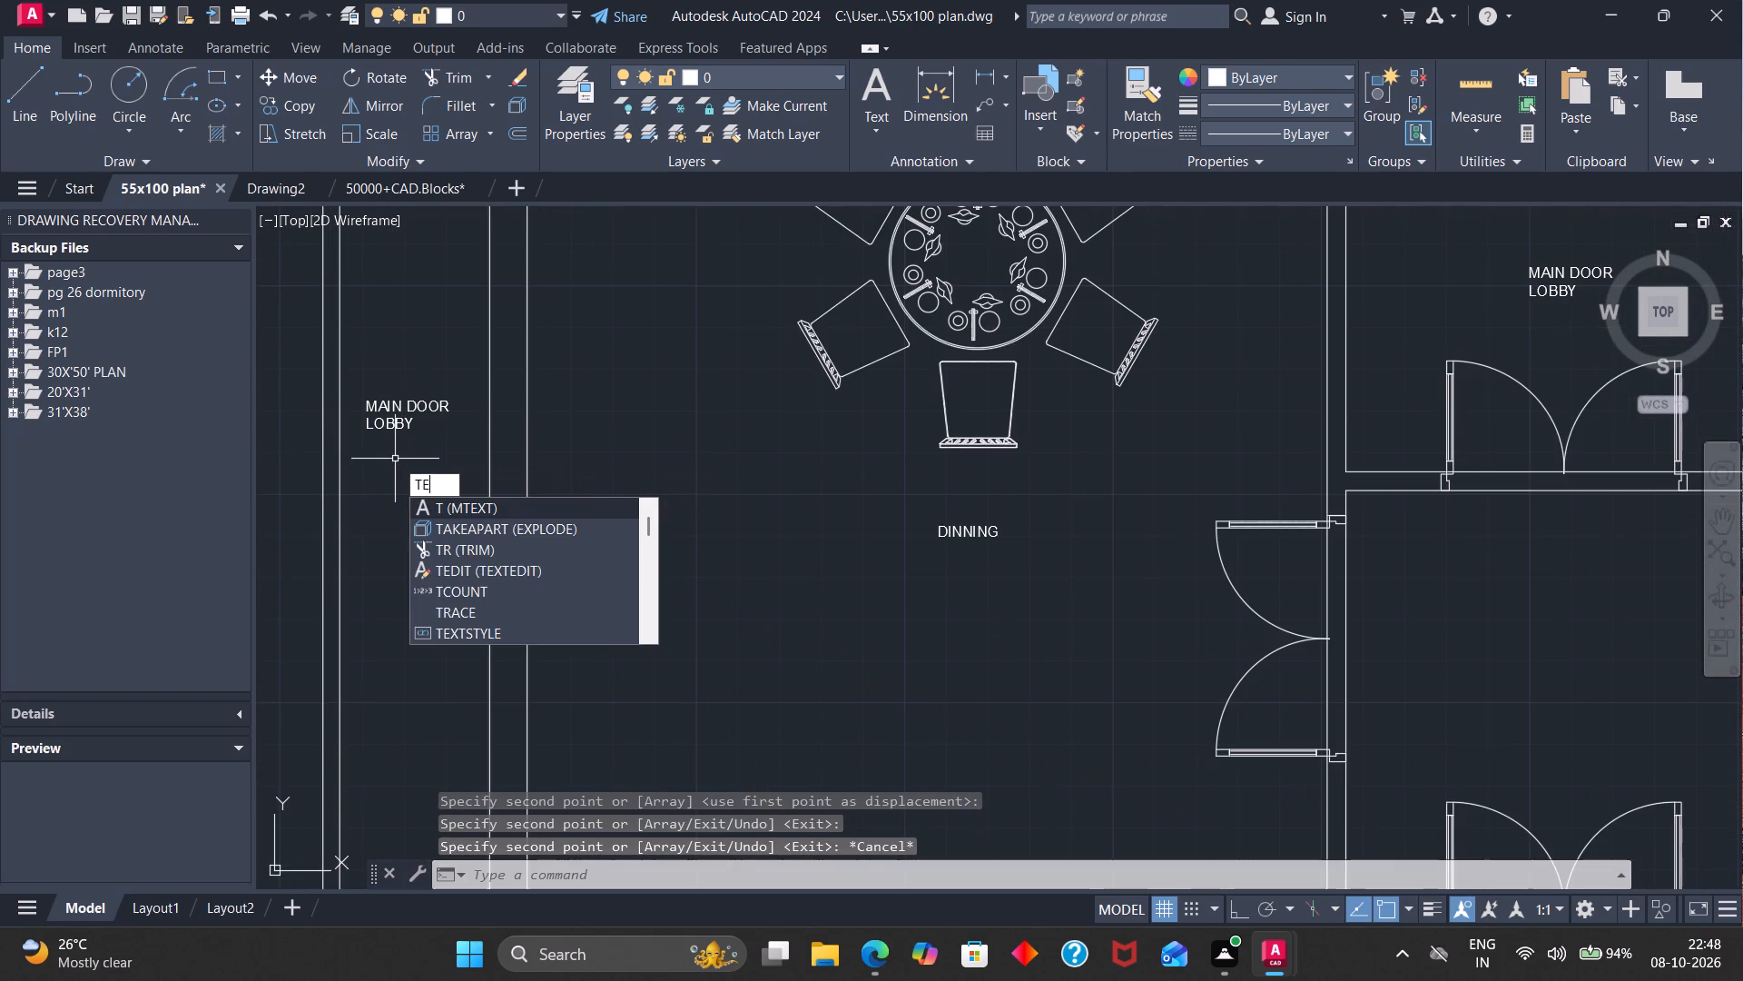
key(Return)
click(403, 412)
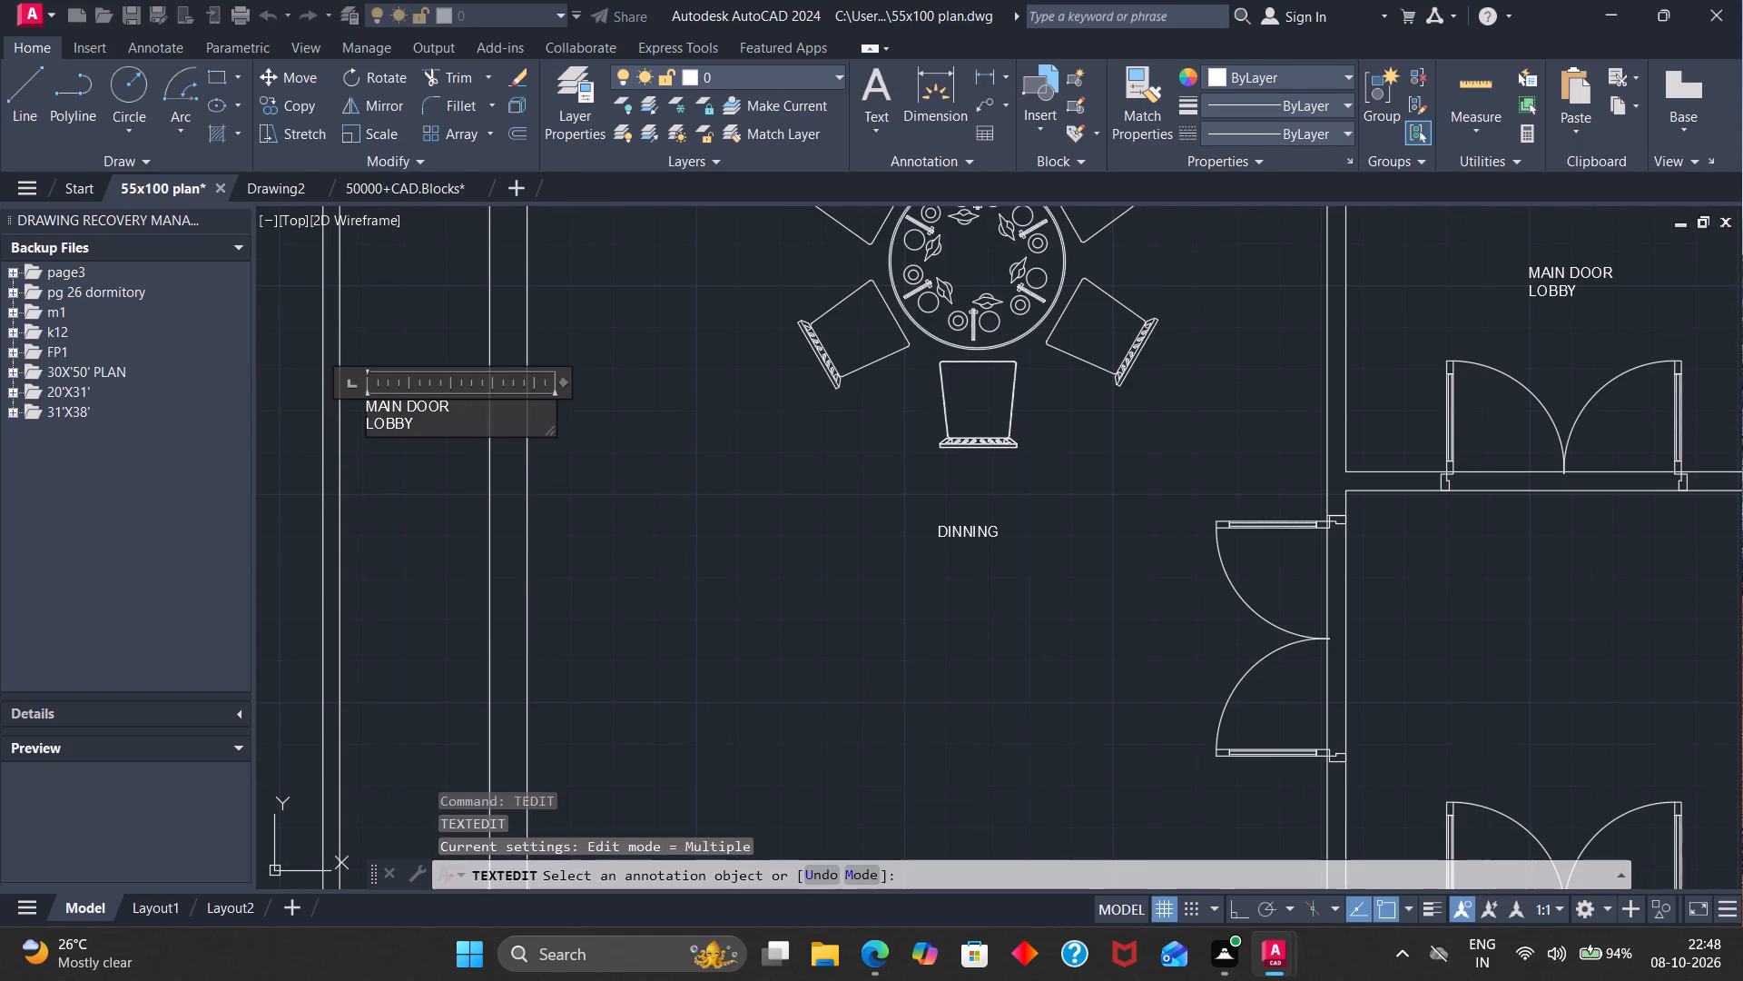
click(410, 428)
key(BackSpace)
key(BackSpace)
key(BackSpace)
key(BackSpace)
key(BackSpace)
key(BackSpace)
key(BackSpace)
key(BackSpace)
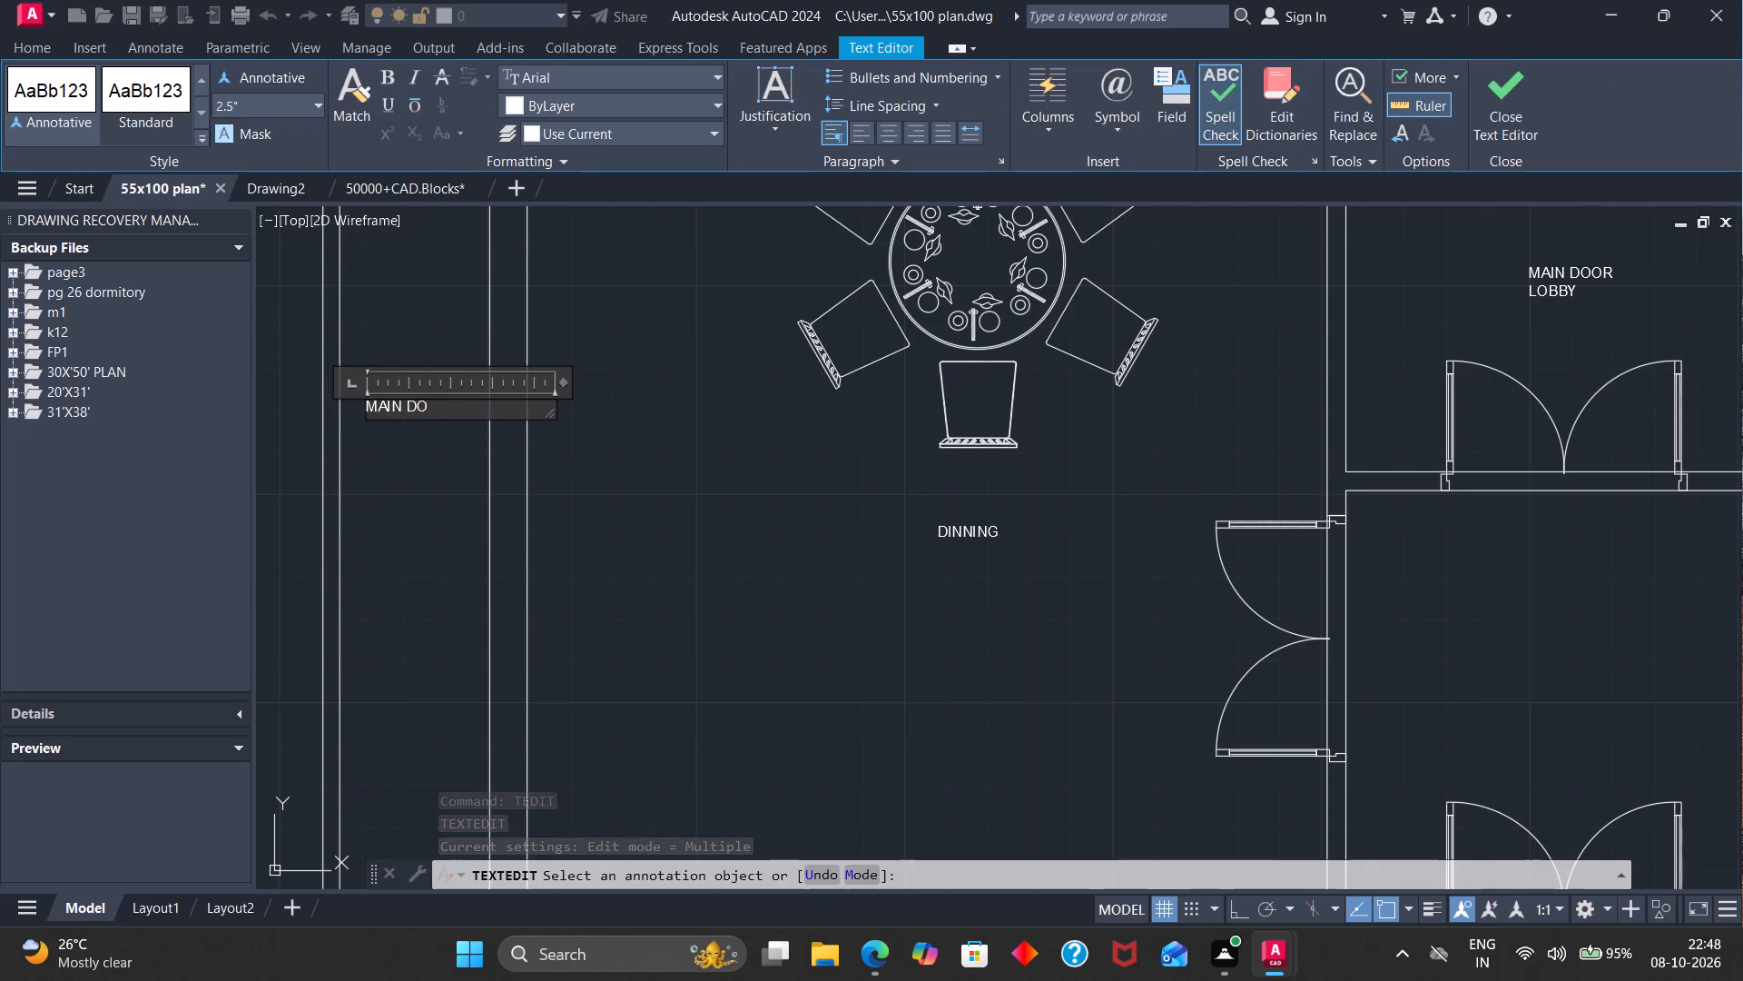
key(BackSpace)
key(BackSpace)
key(BackSpace)
key(BackSpace)
key(BackSpace)
key(BackSpace)
key(BackSpace)
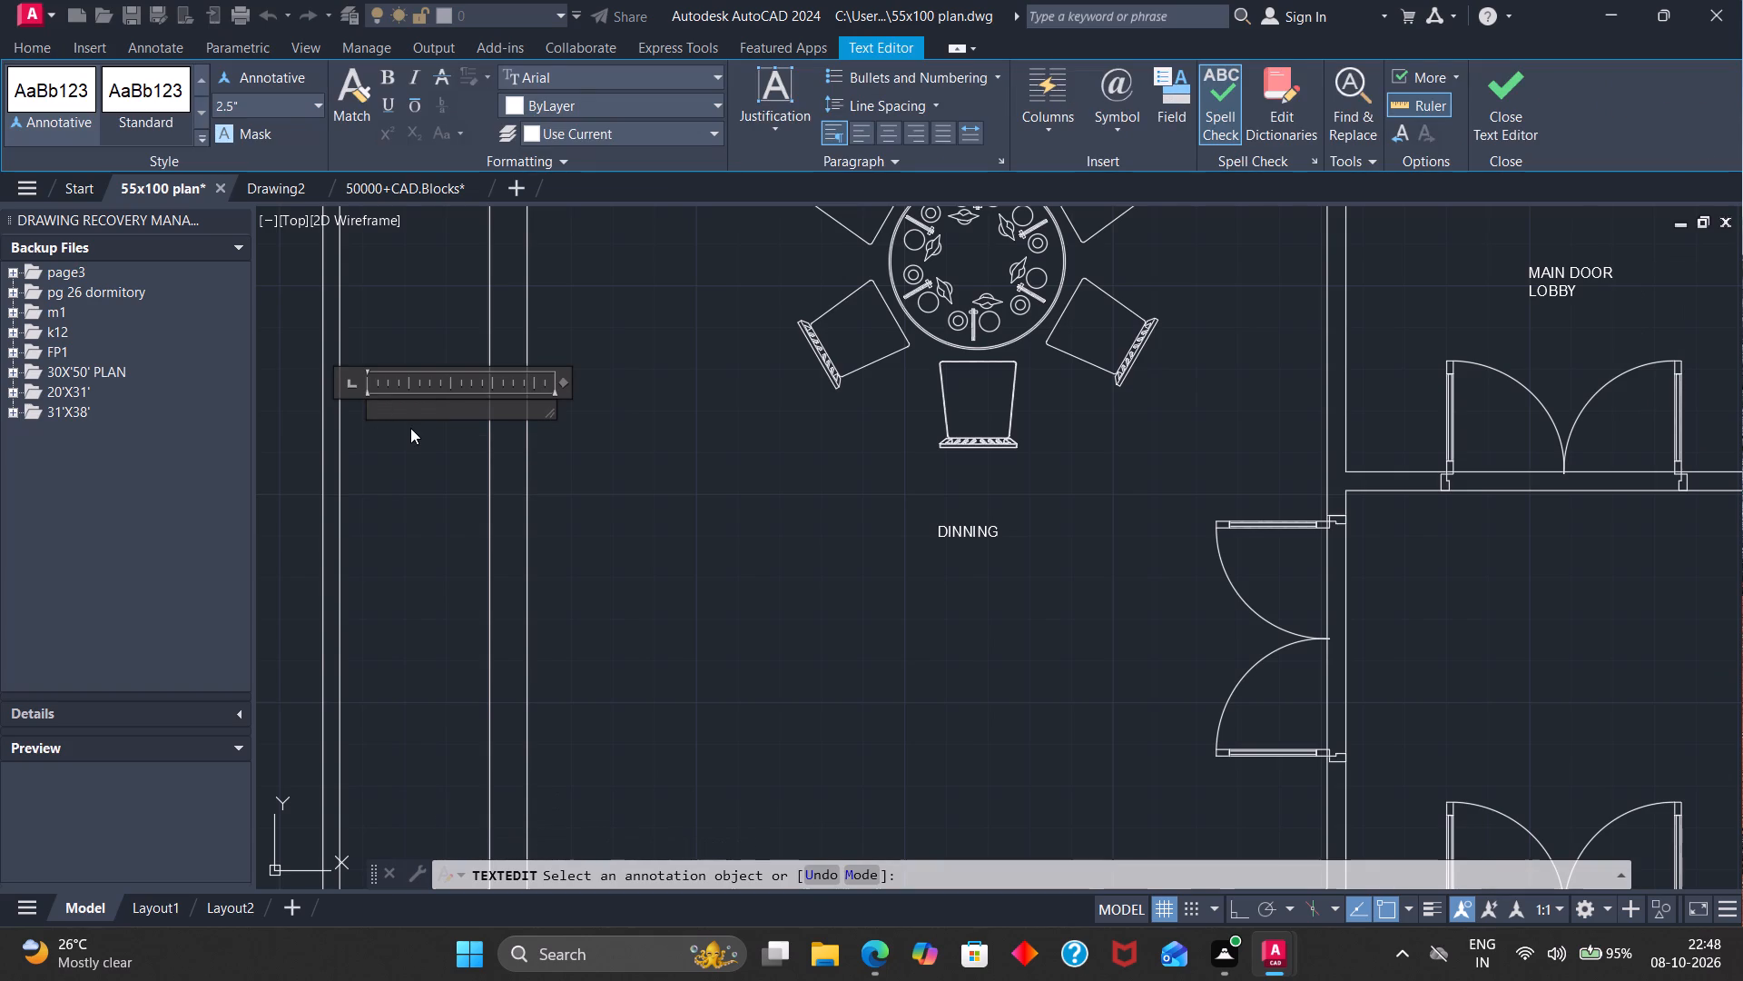
text(PASSAGE)
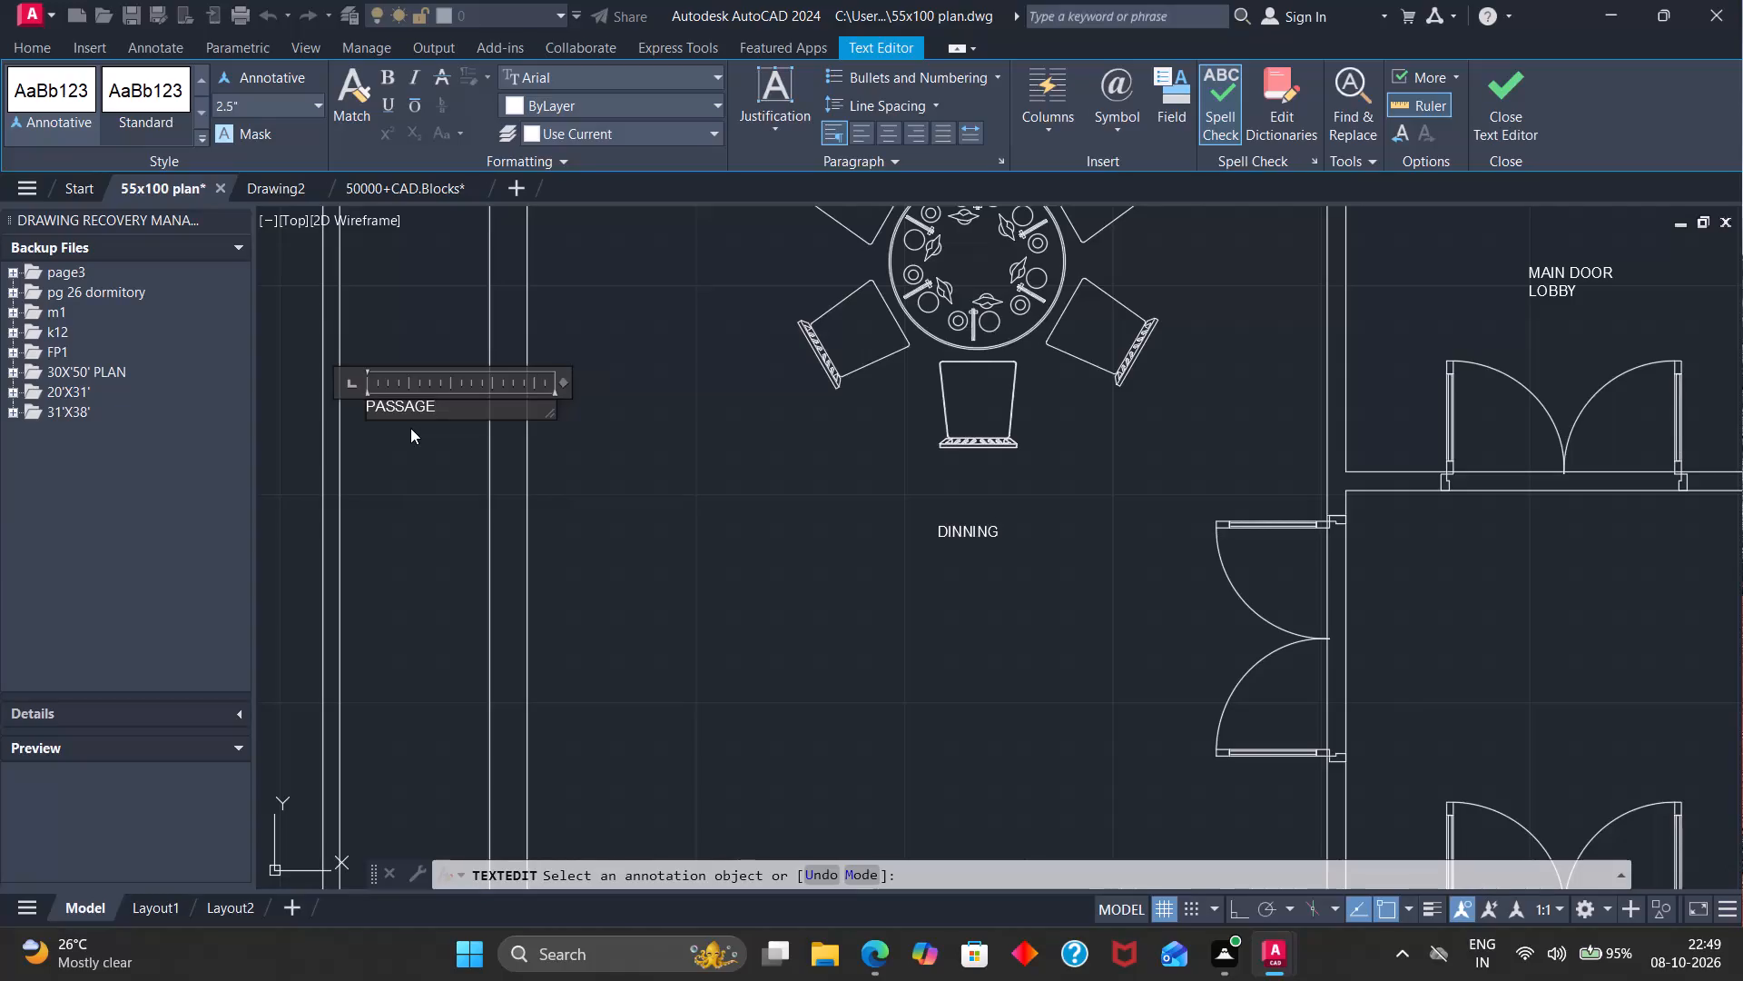
Change the copied "MAIN DOOR LOBBY" label above the inner double doors to "FOYER".
scroll(447, 450, down, 3)
scroll(753, 534, up, 3)
scroll(735, 407, down, 3)
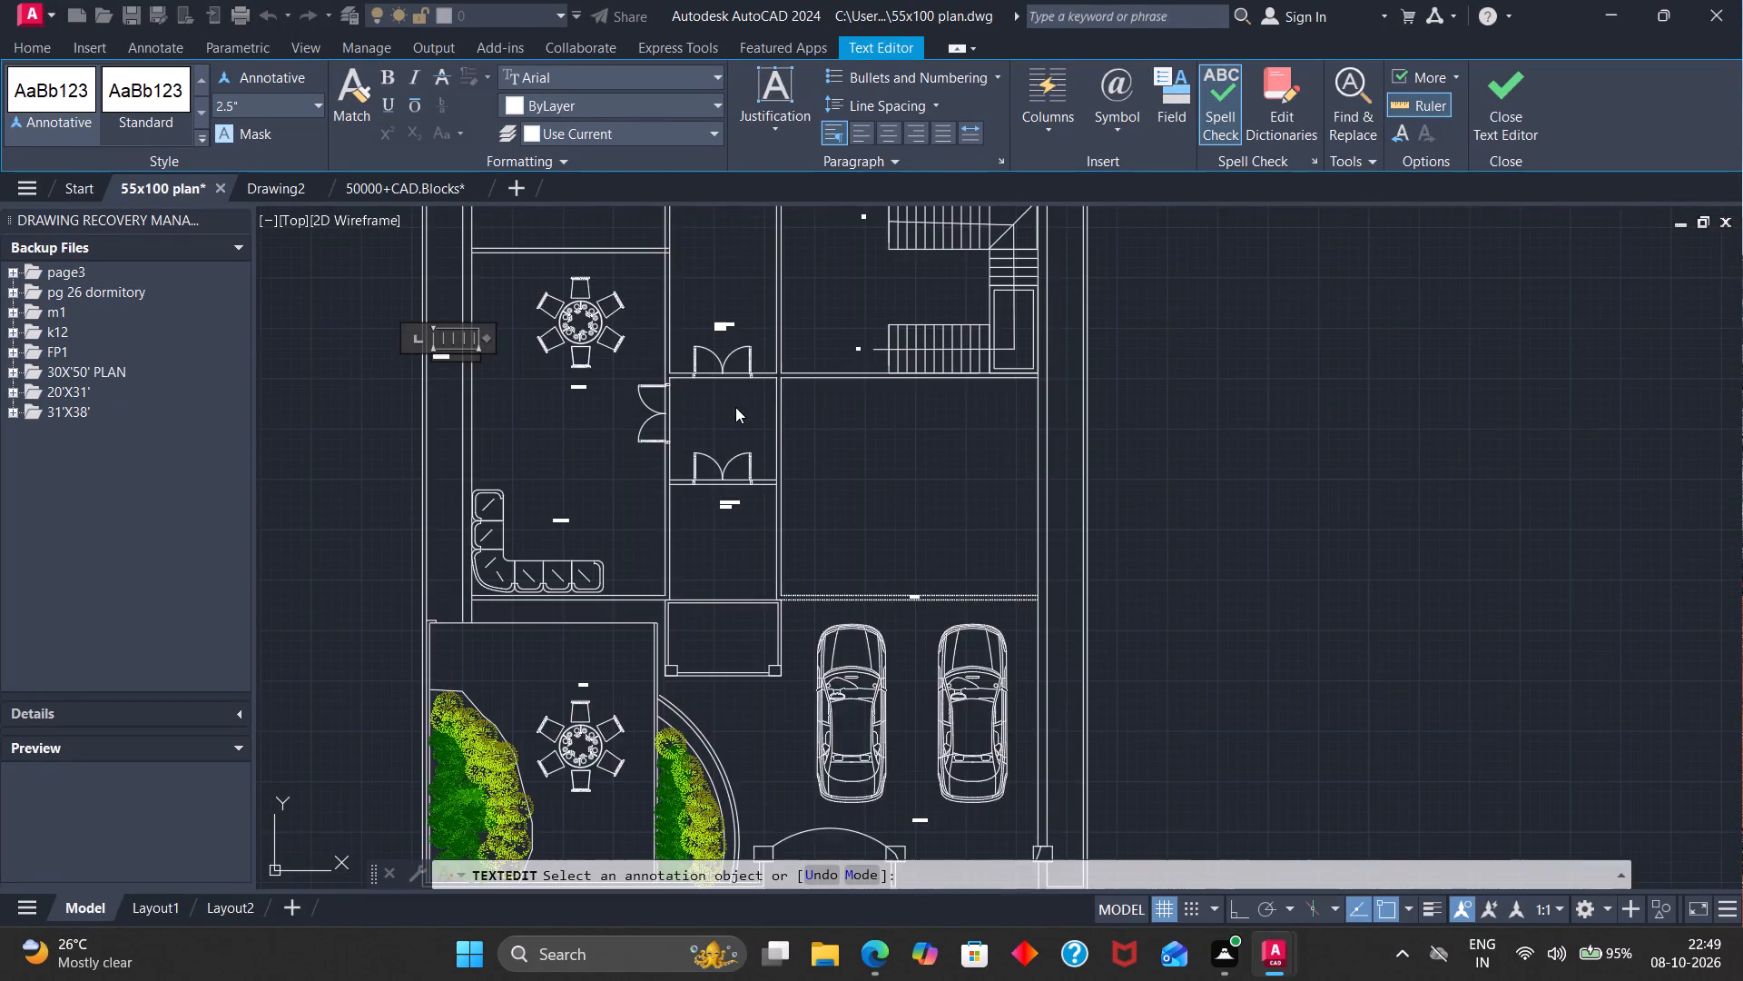
scroll(731, 329, up, 5)
click(664, 363)
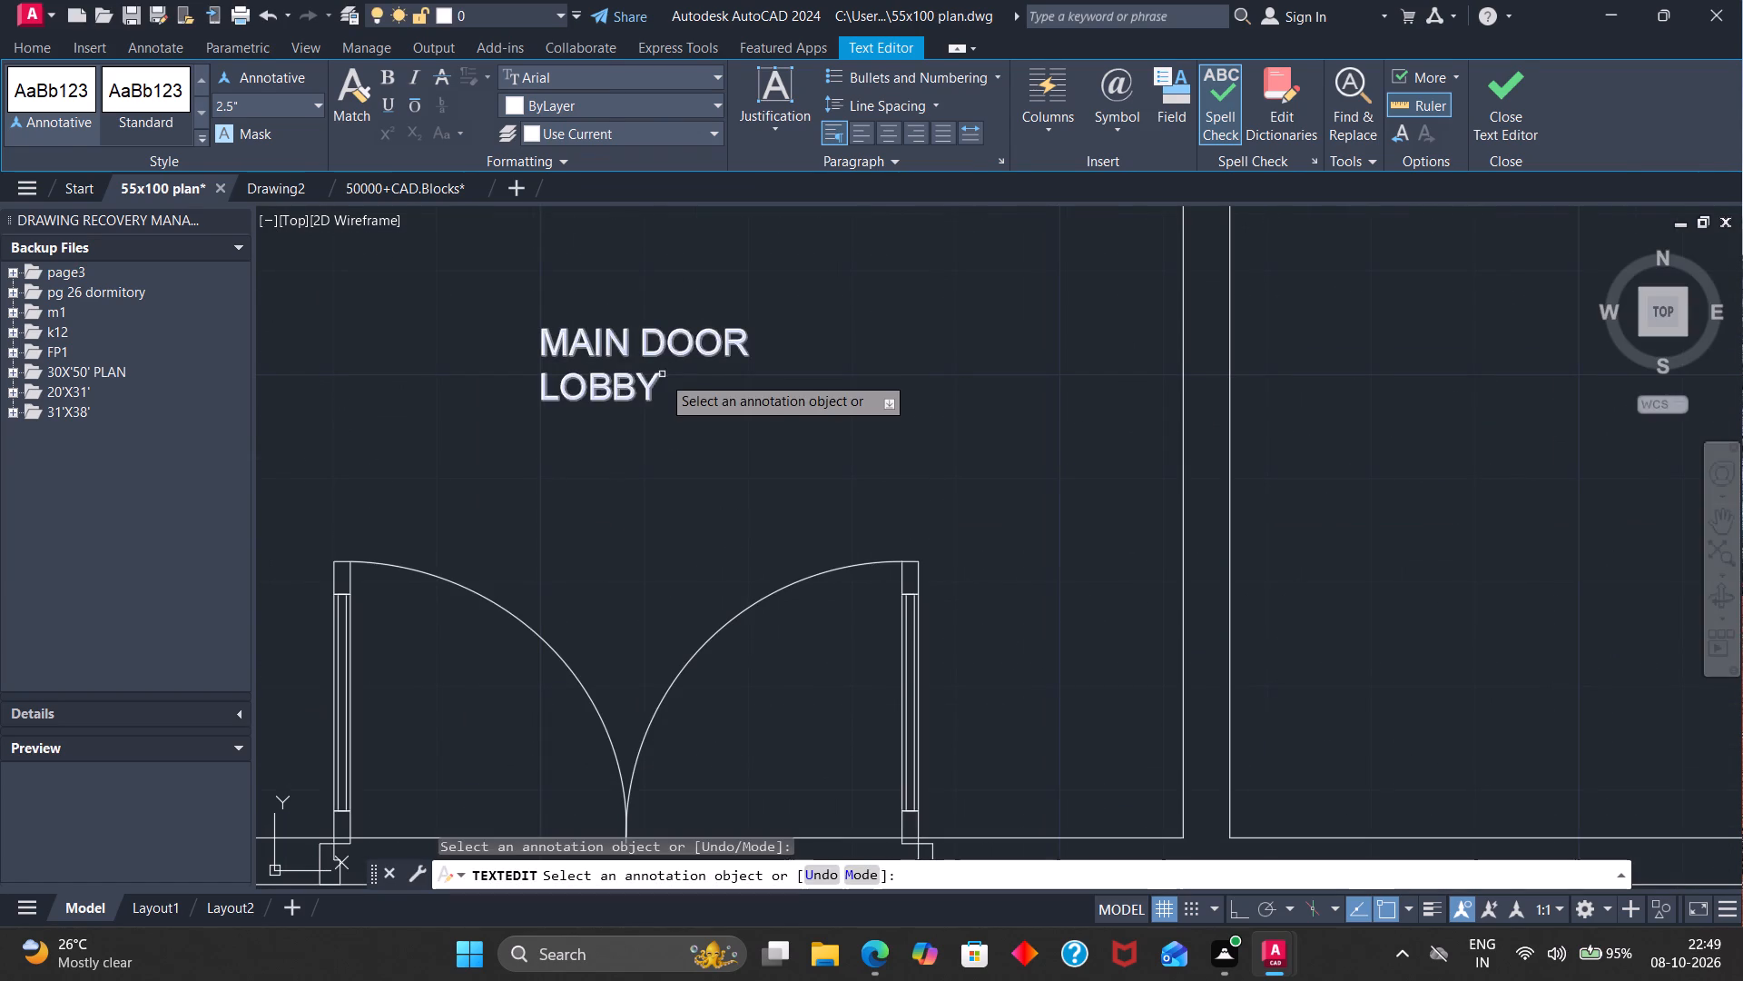
click(660, 382)
click(655, 391)
triple_click(649, 395)
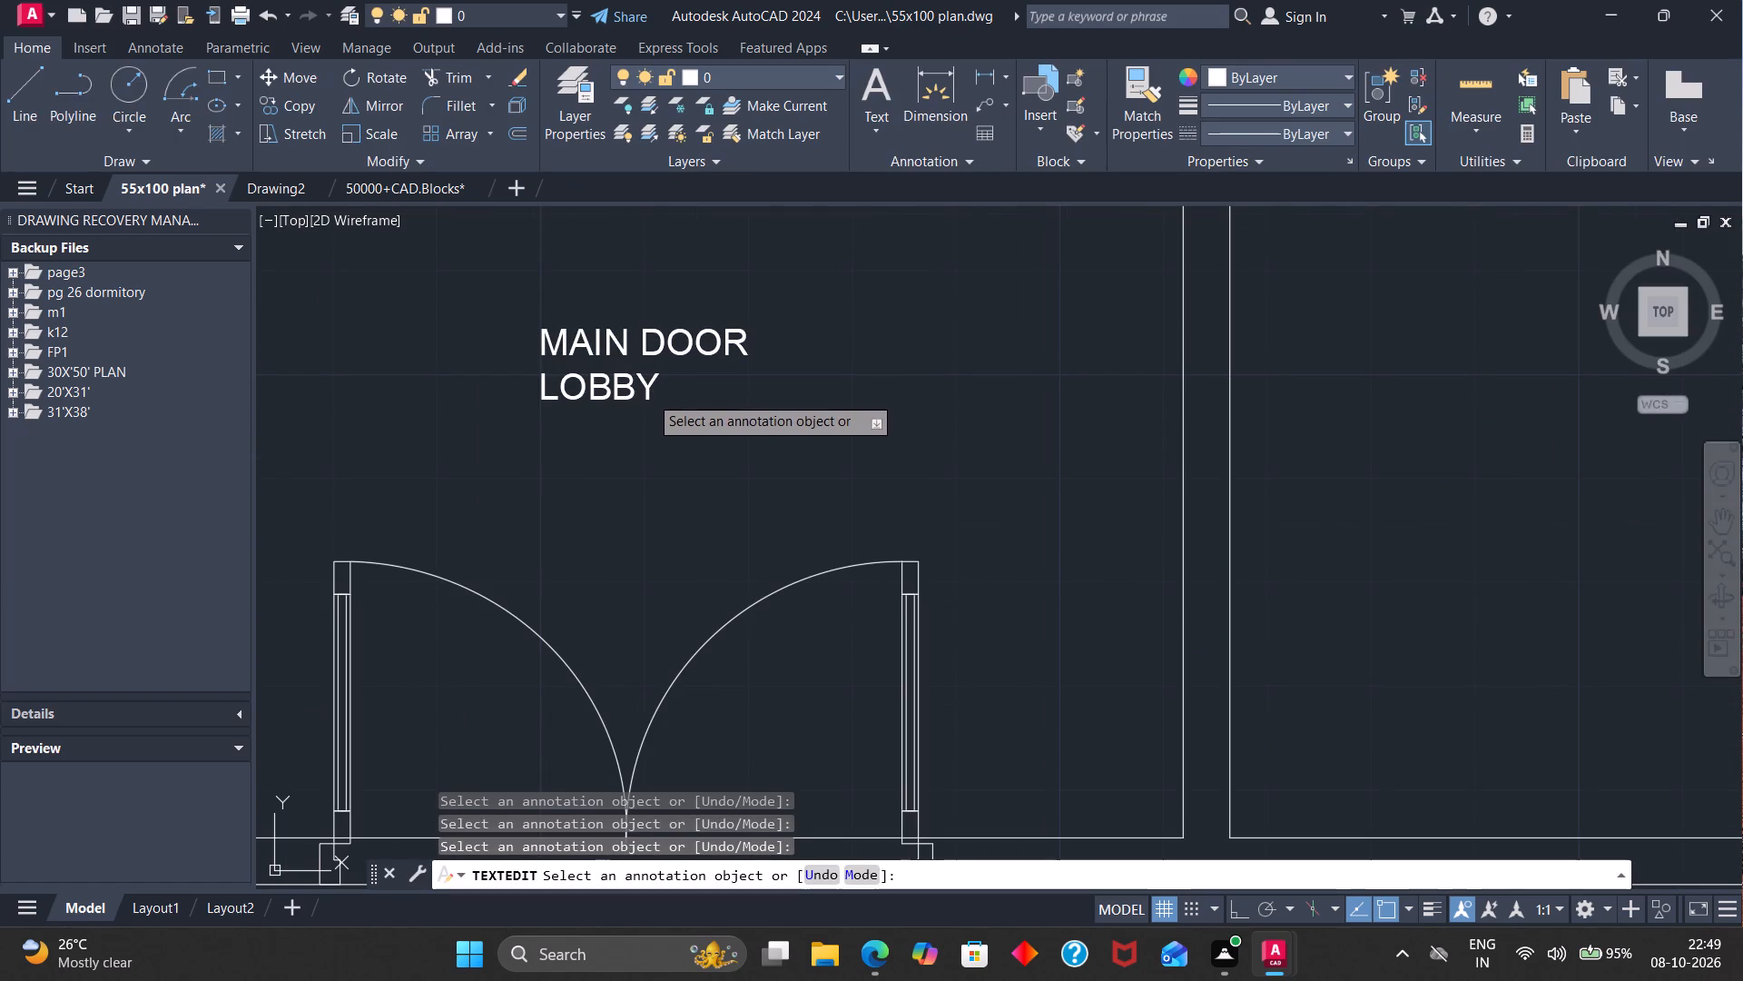
click(666, 394)
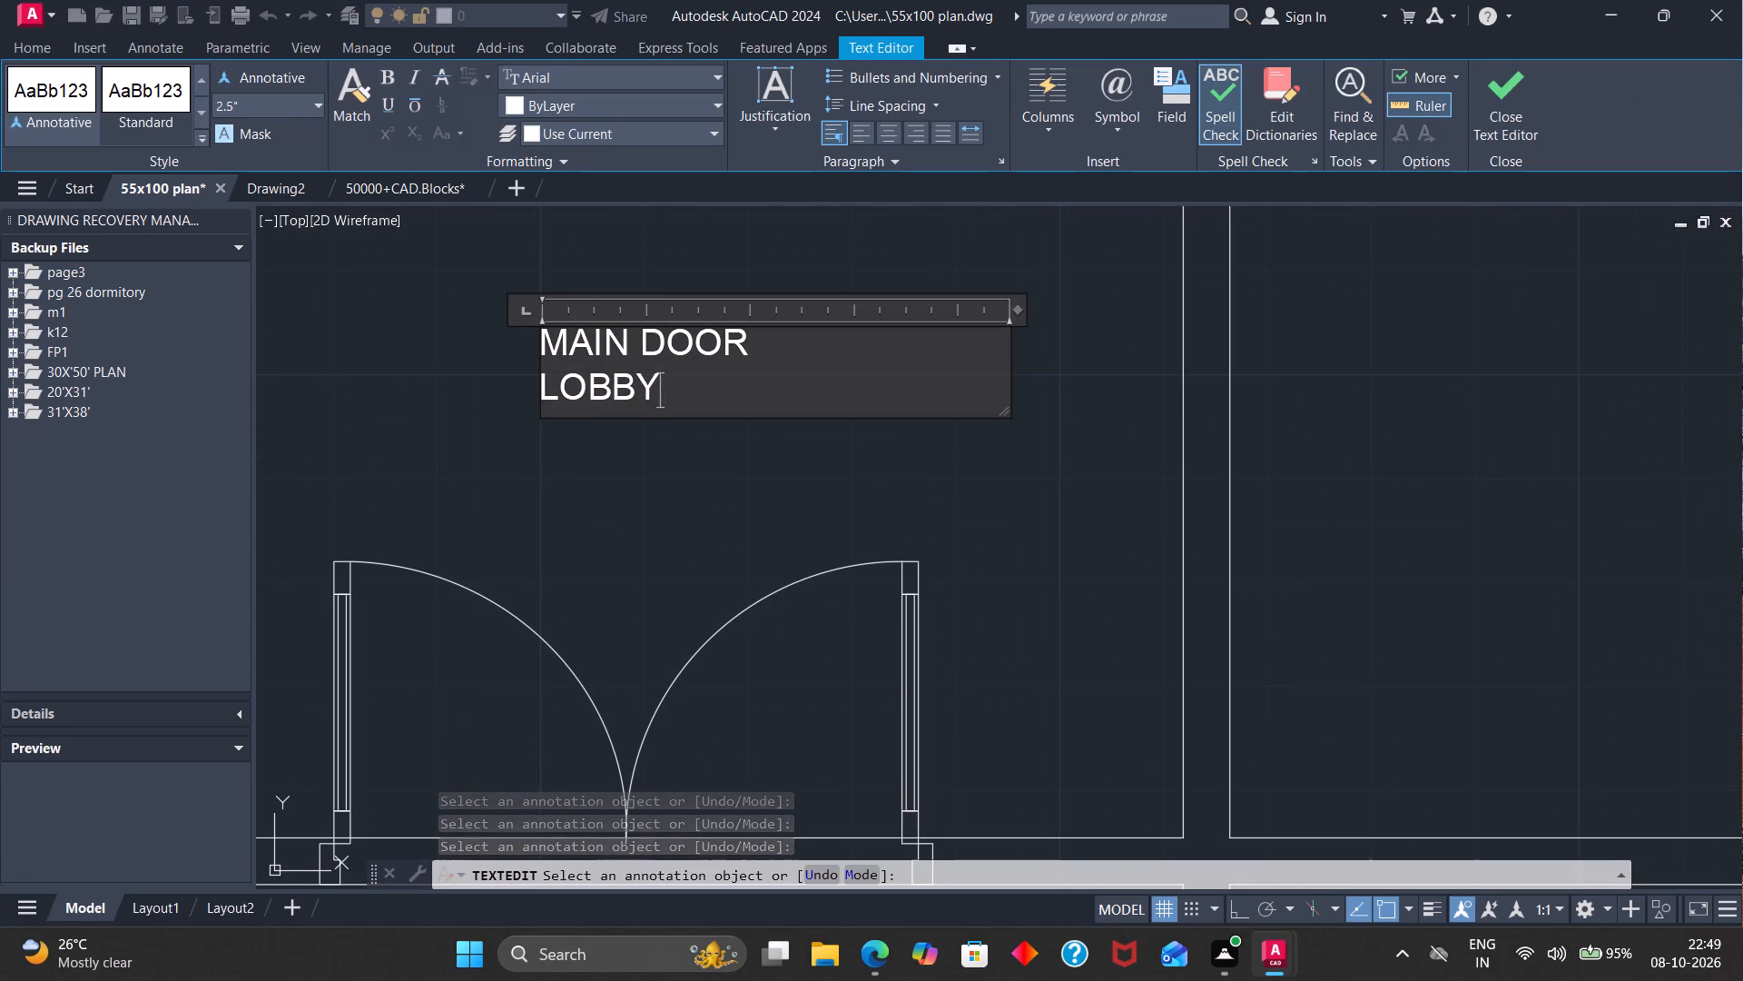
key(BackSpace)
key(BackSpace)
key(BackSpace)
key(BackSpace)
key(BackSpace)
key(BackSpace)
key(BackSpace)
key(BackSpace)
key(BackSpace)
key(BackSpace)
key(BackSpace)
key(BackSpace)
key(BackSpace)
key(BackSpace)
key(BackSpace)
key(BackSpace)
key(BackSpace)
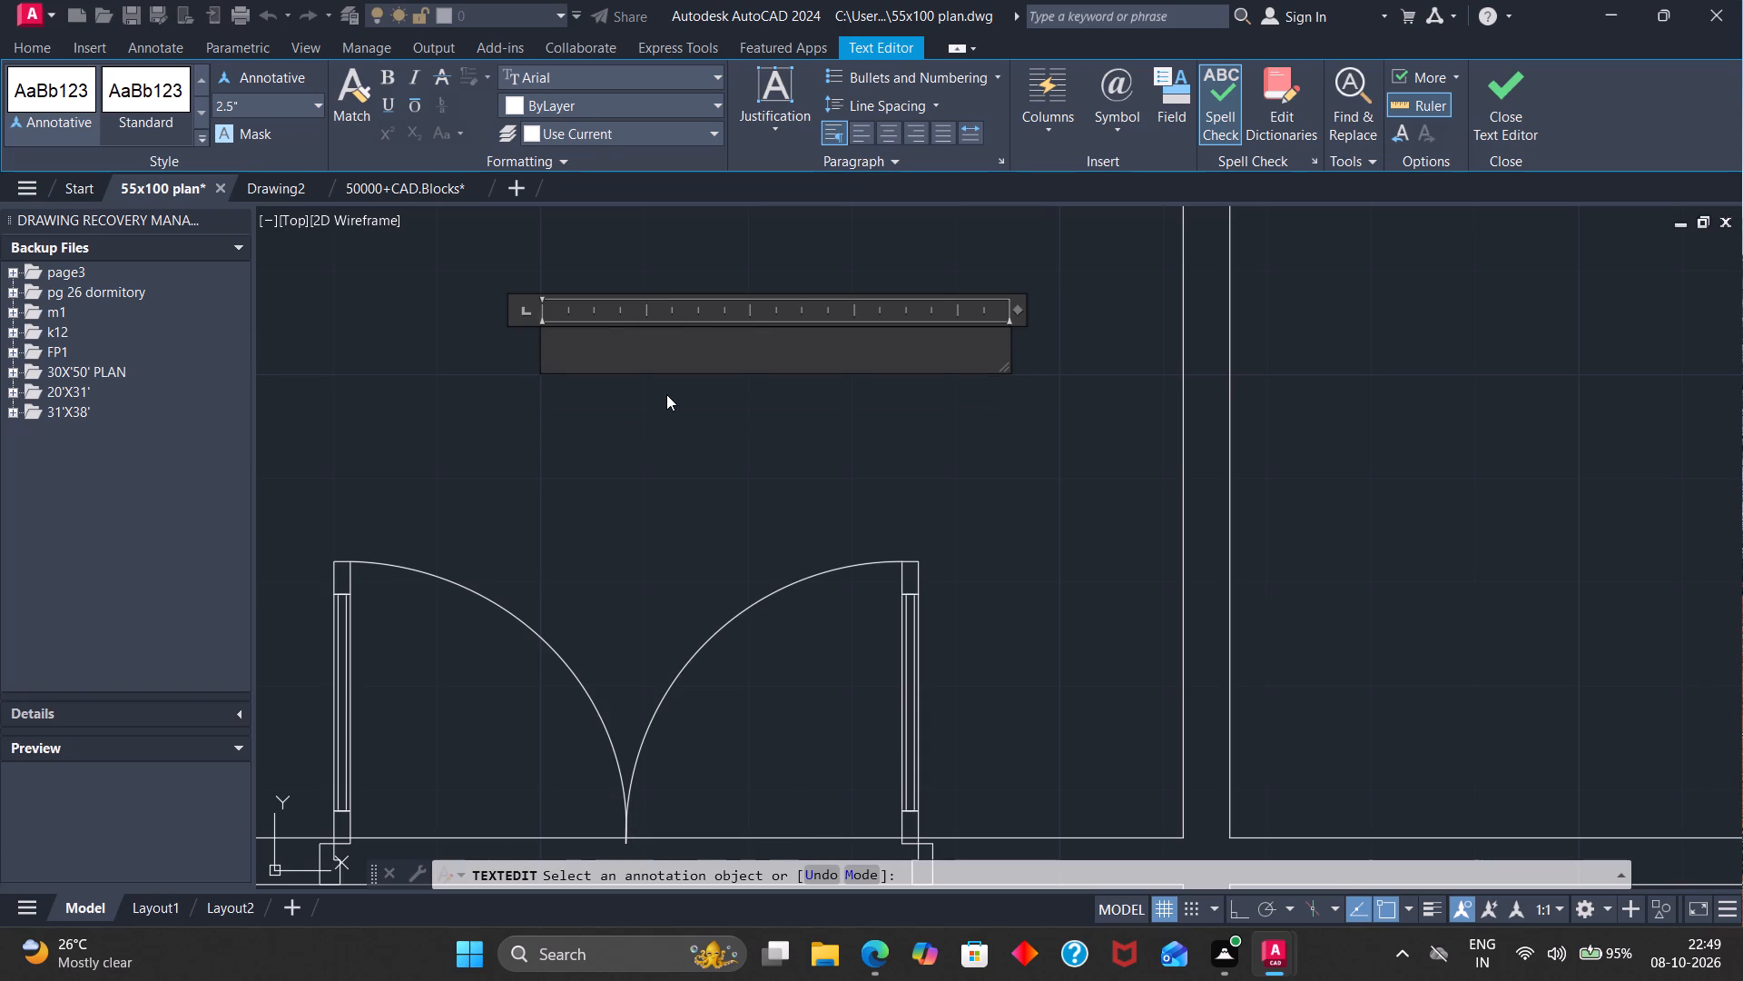
text(FOYER)
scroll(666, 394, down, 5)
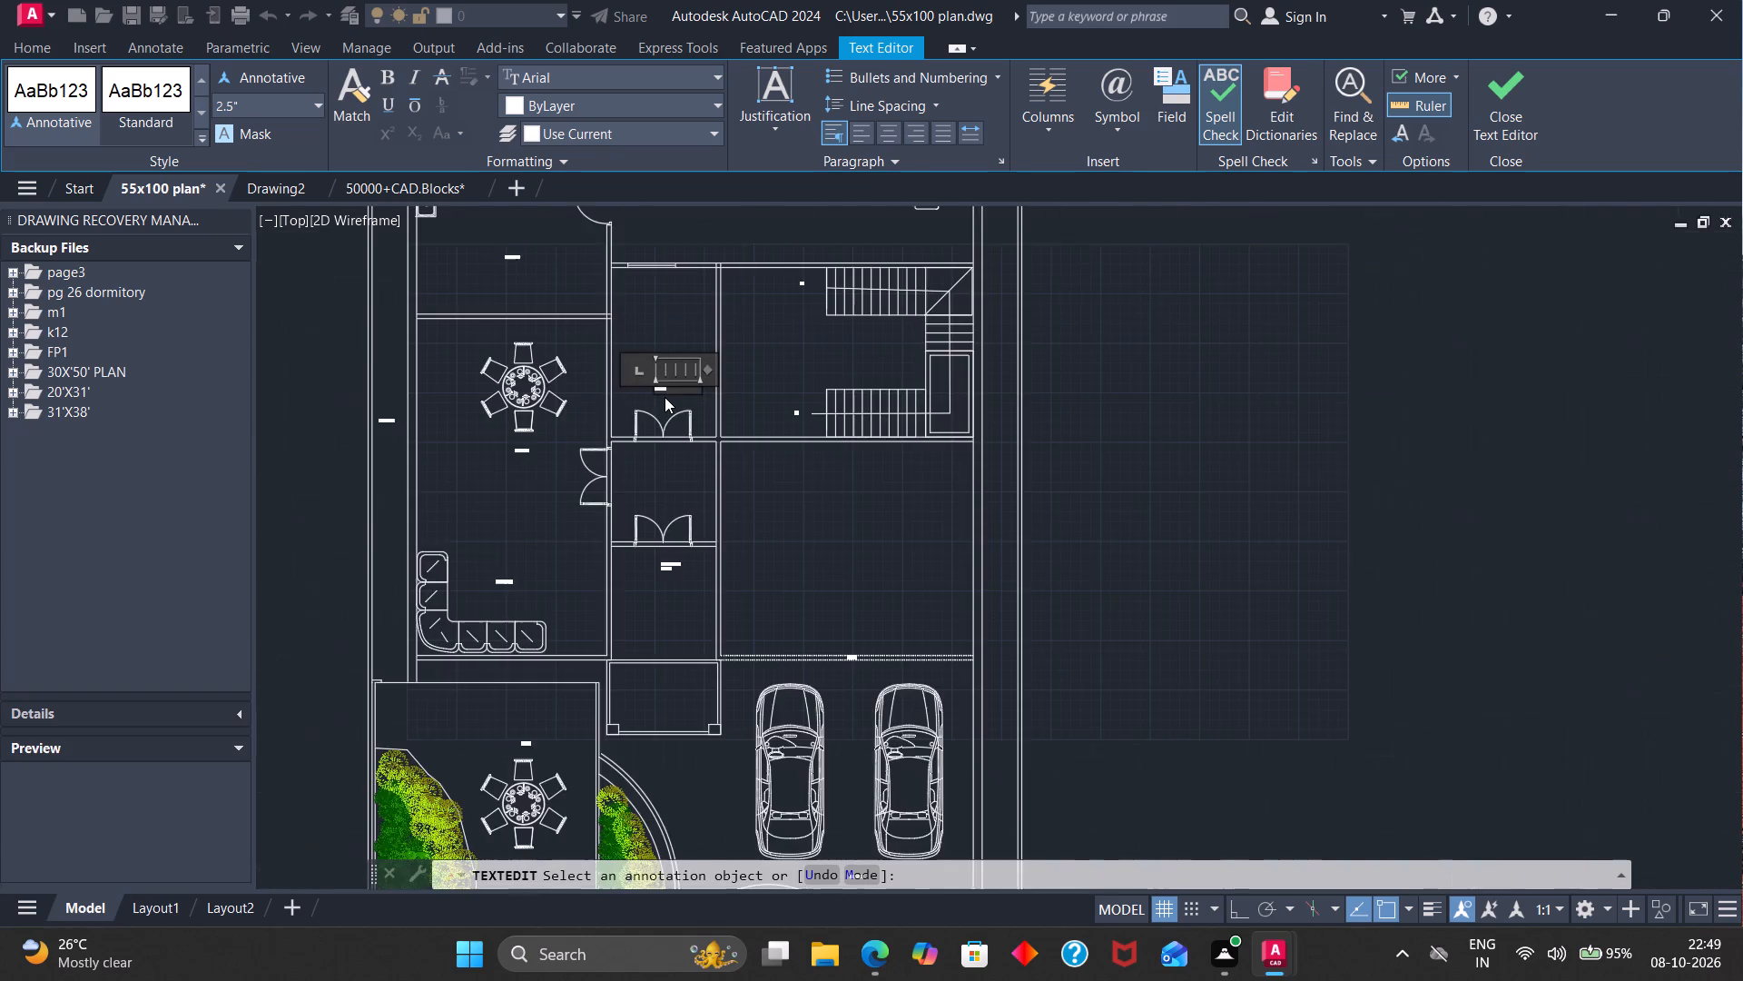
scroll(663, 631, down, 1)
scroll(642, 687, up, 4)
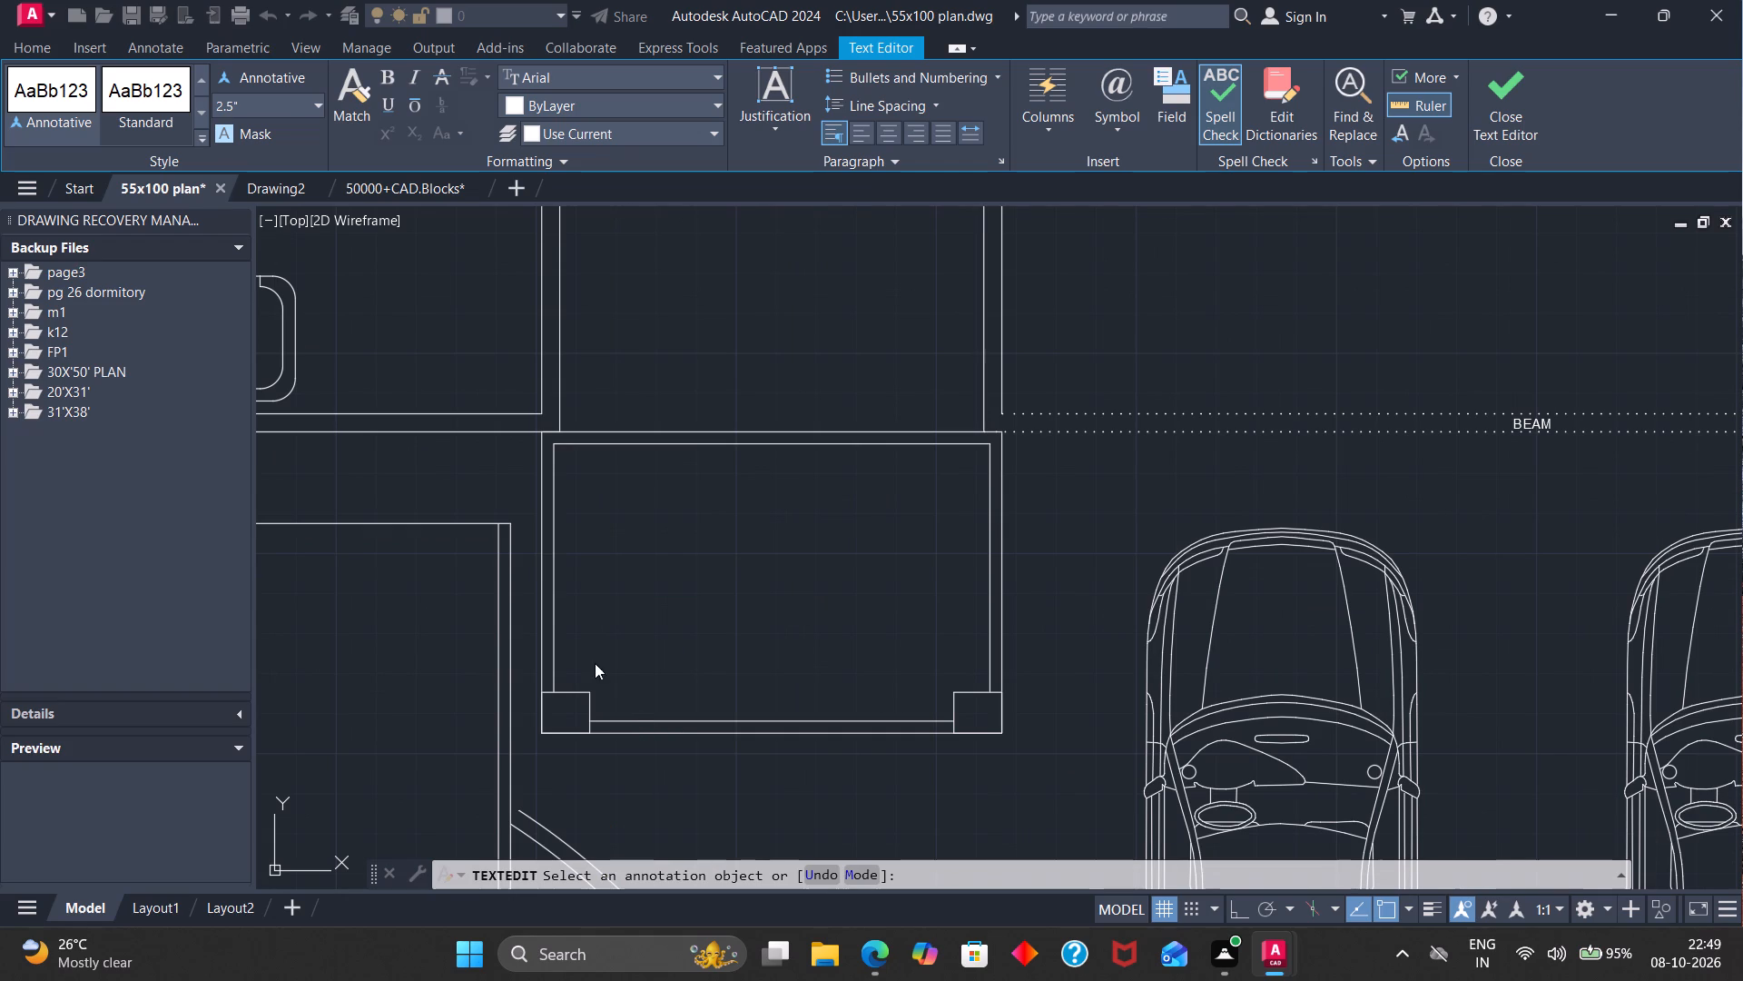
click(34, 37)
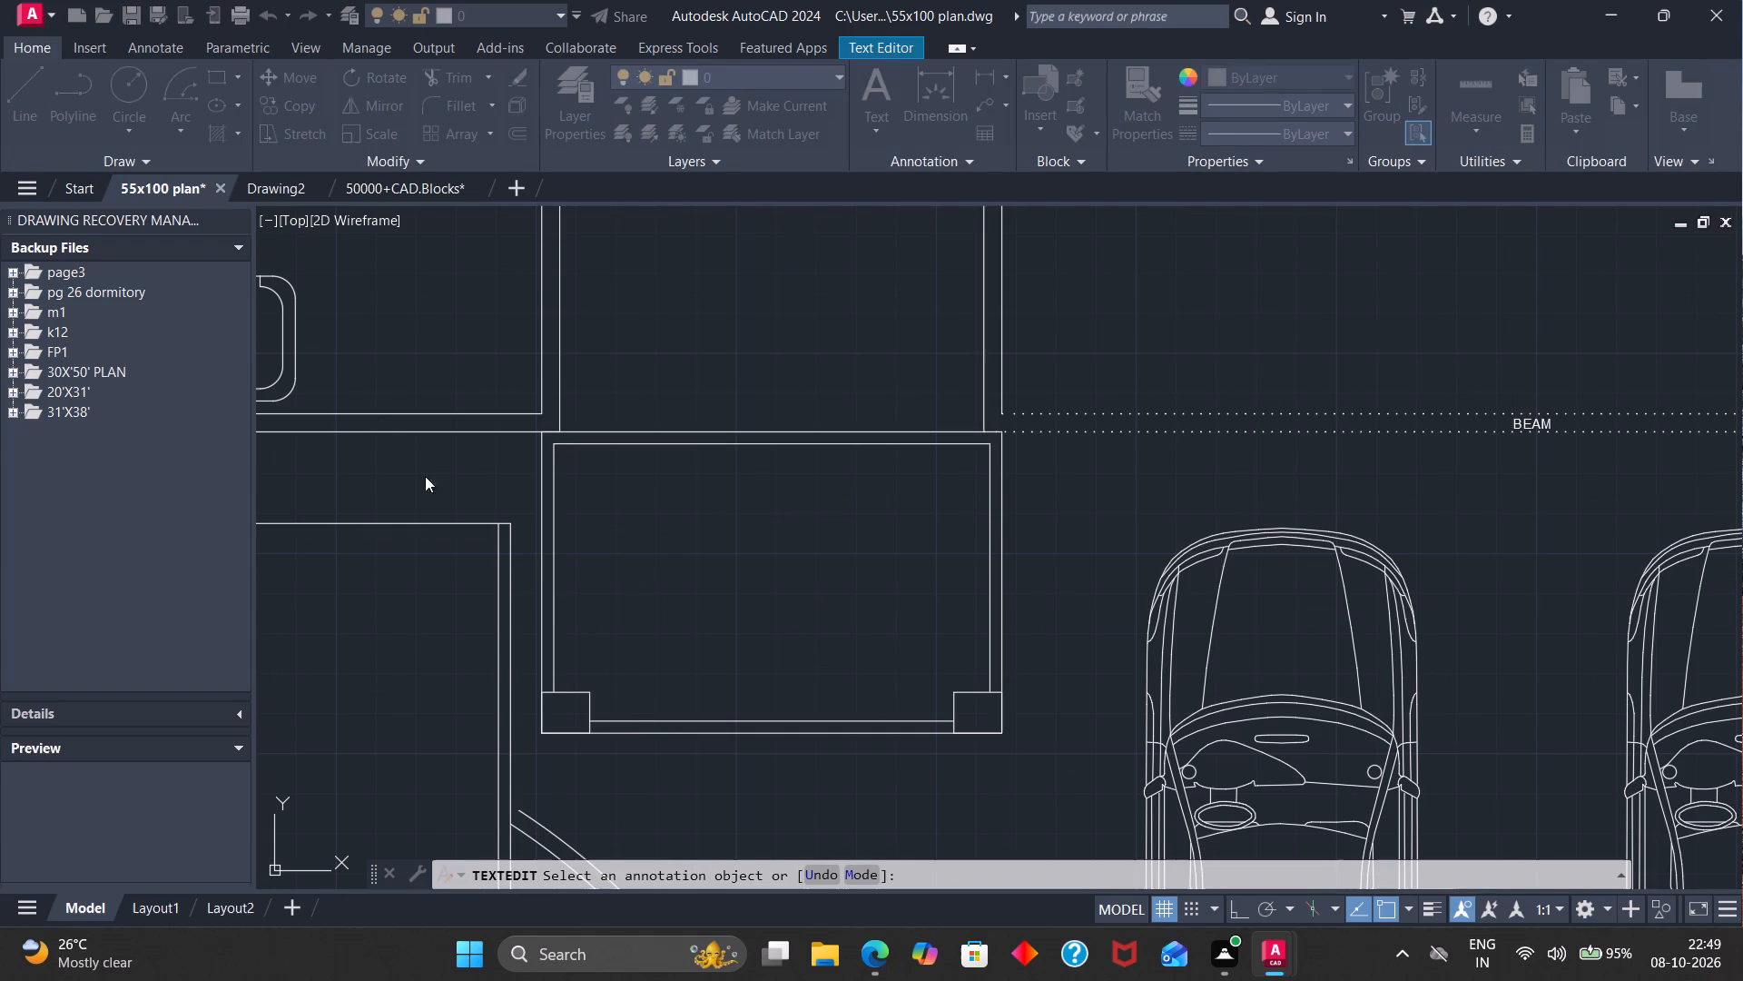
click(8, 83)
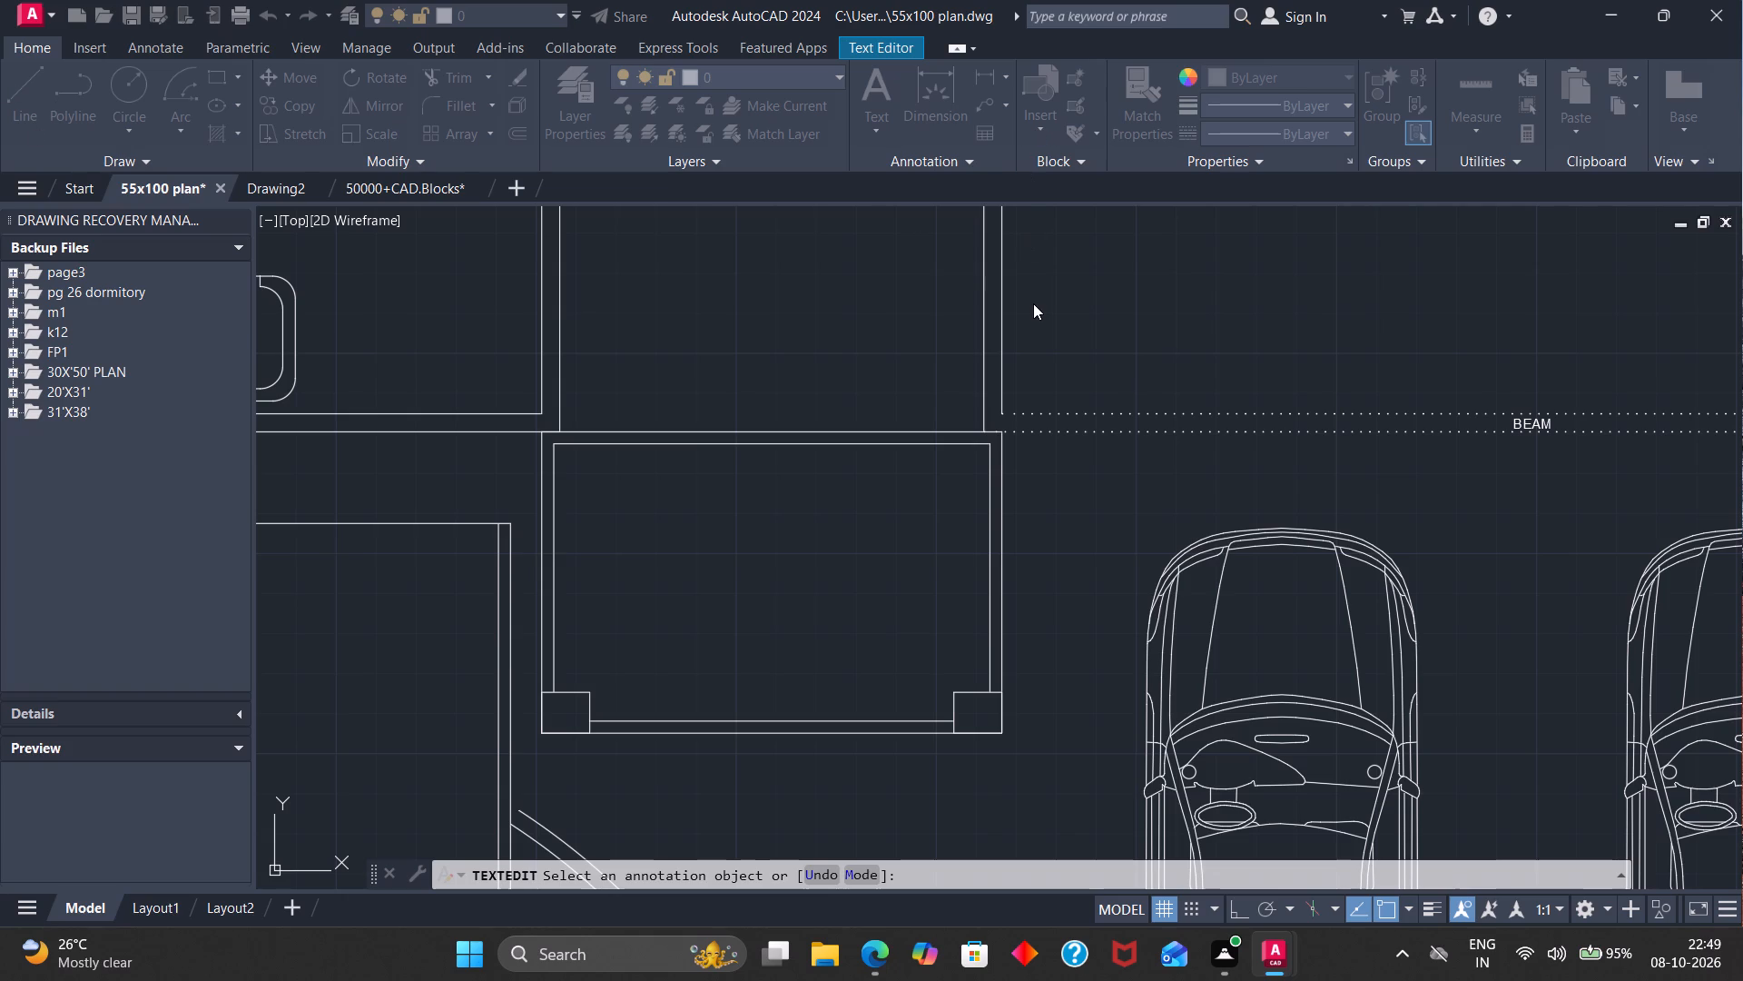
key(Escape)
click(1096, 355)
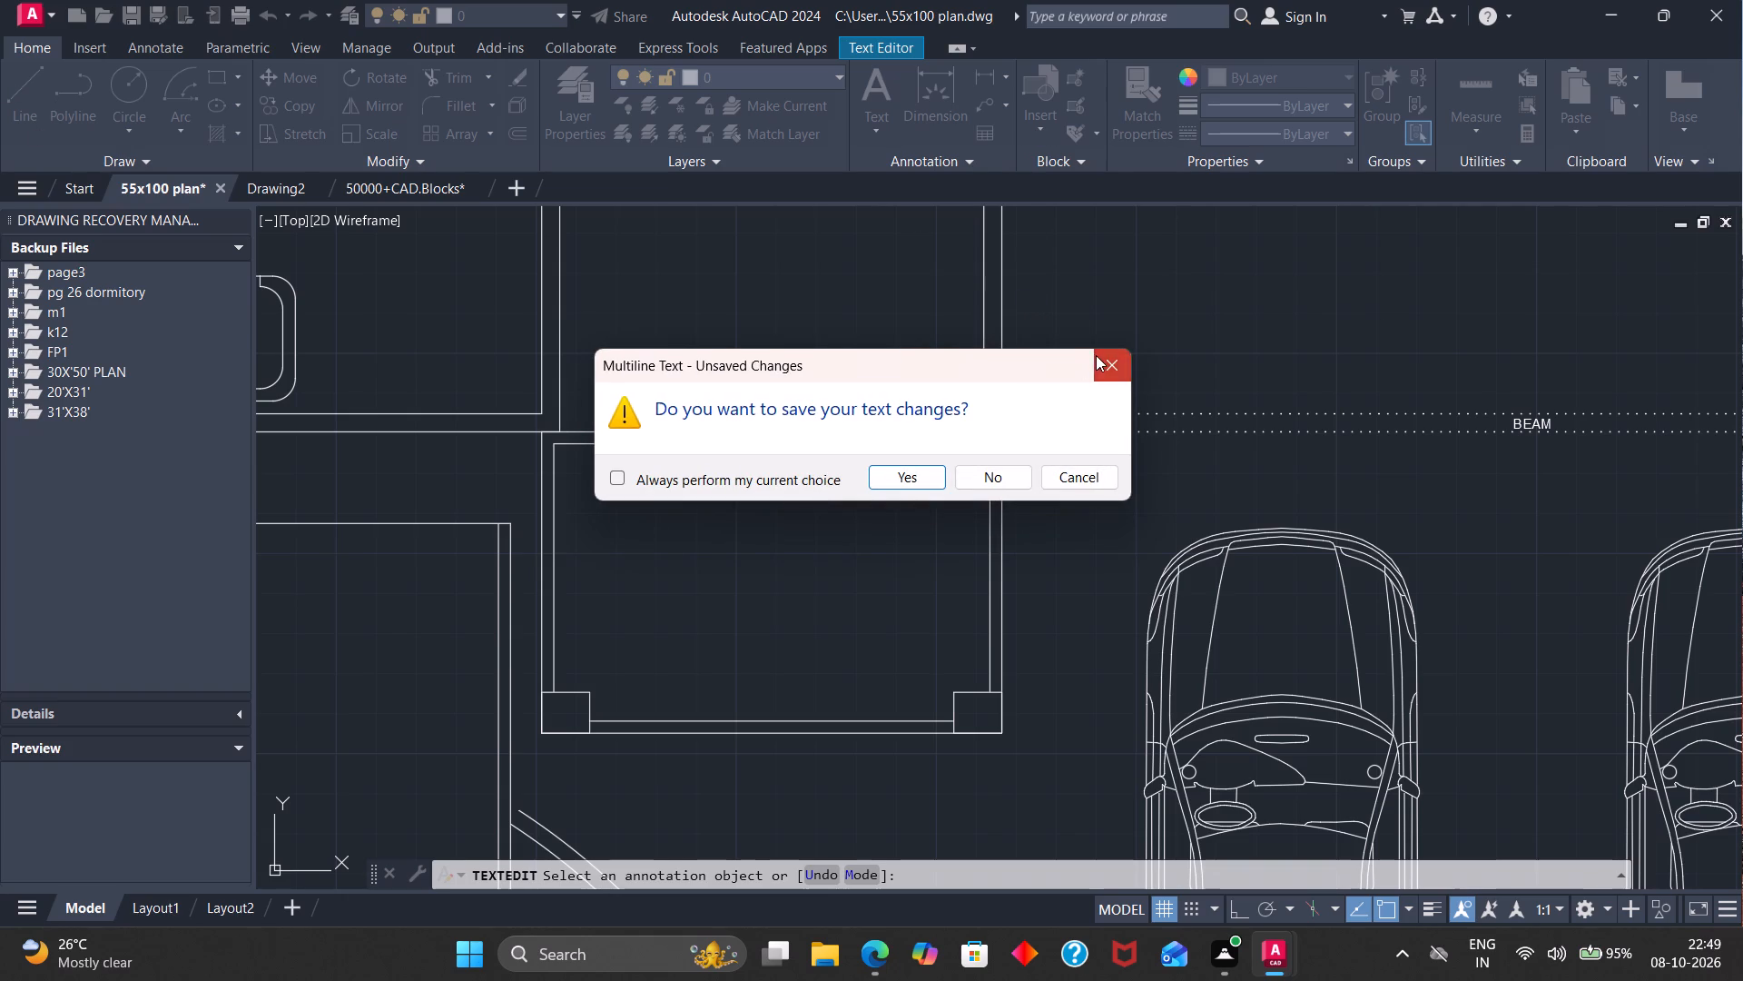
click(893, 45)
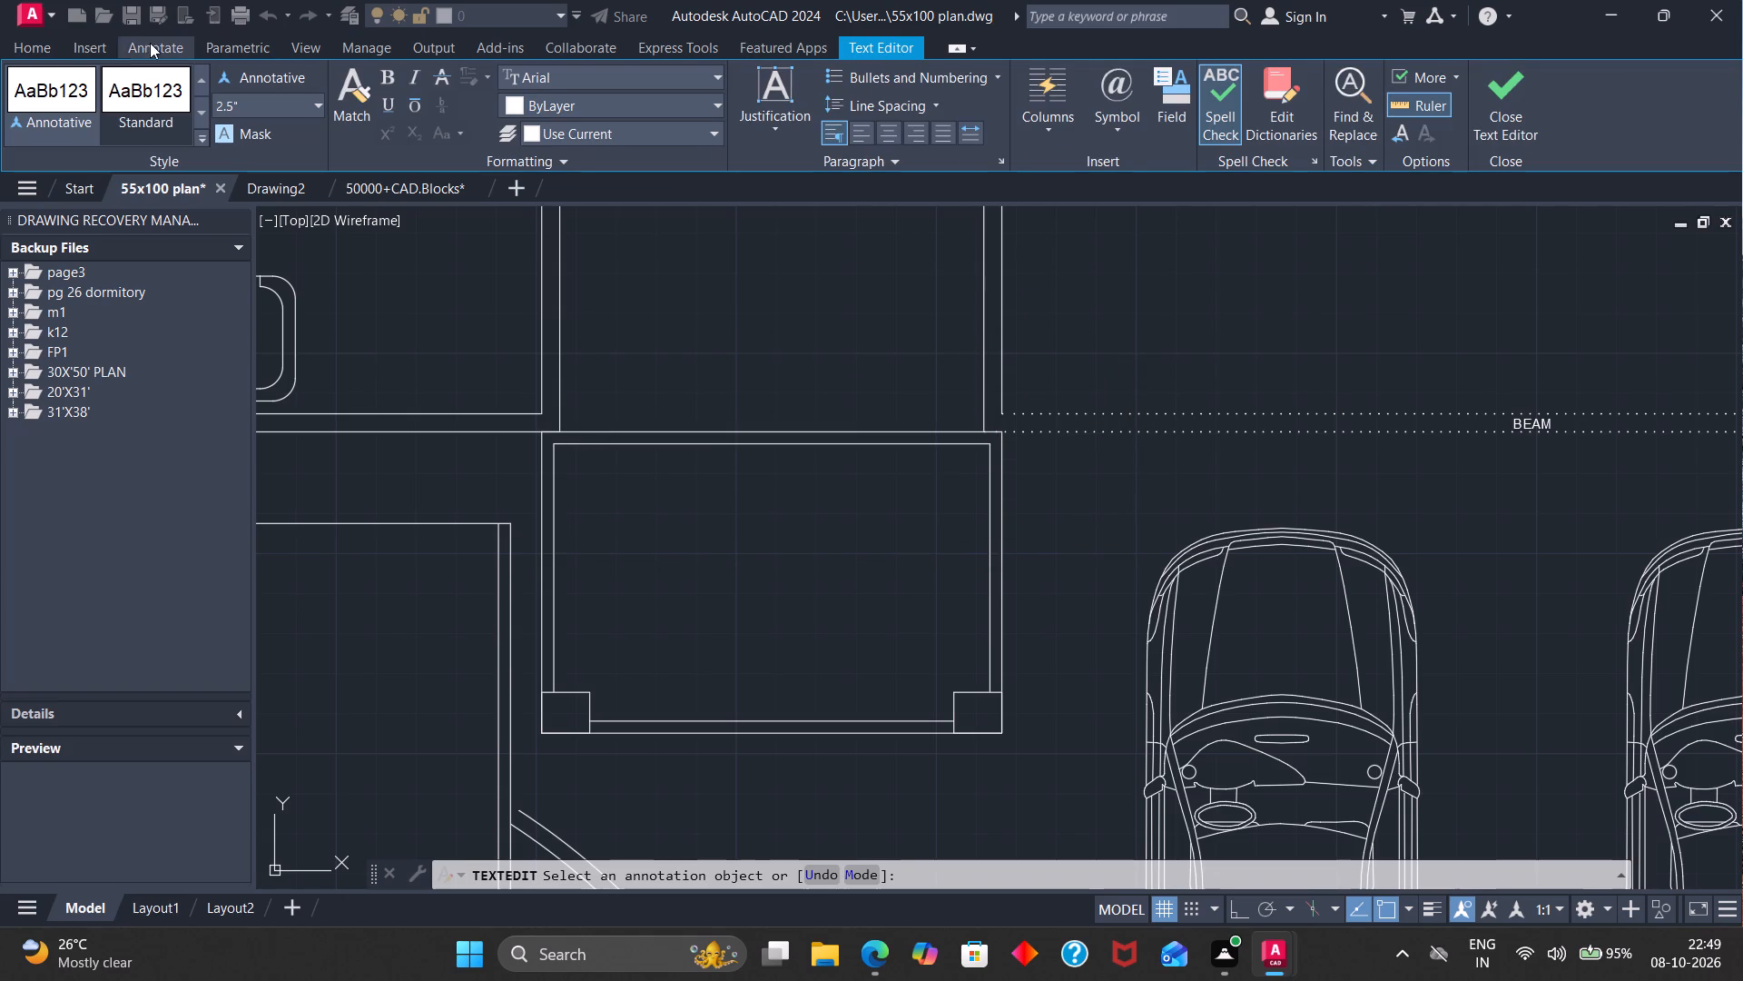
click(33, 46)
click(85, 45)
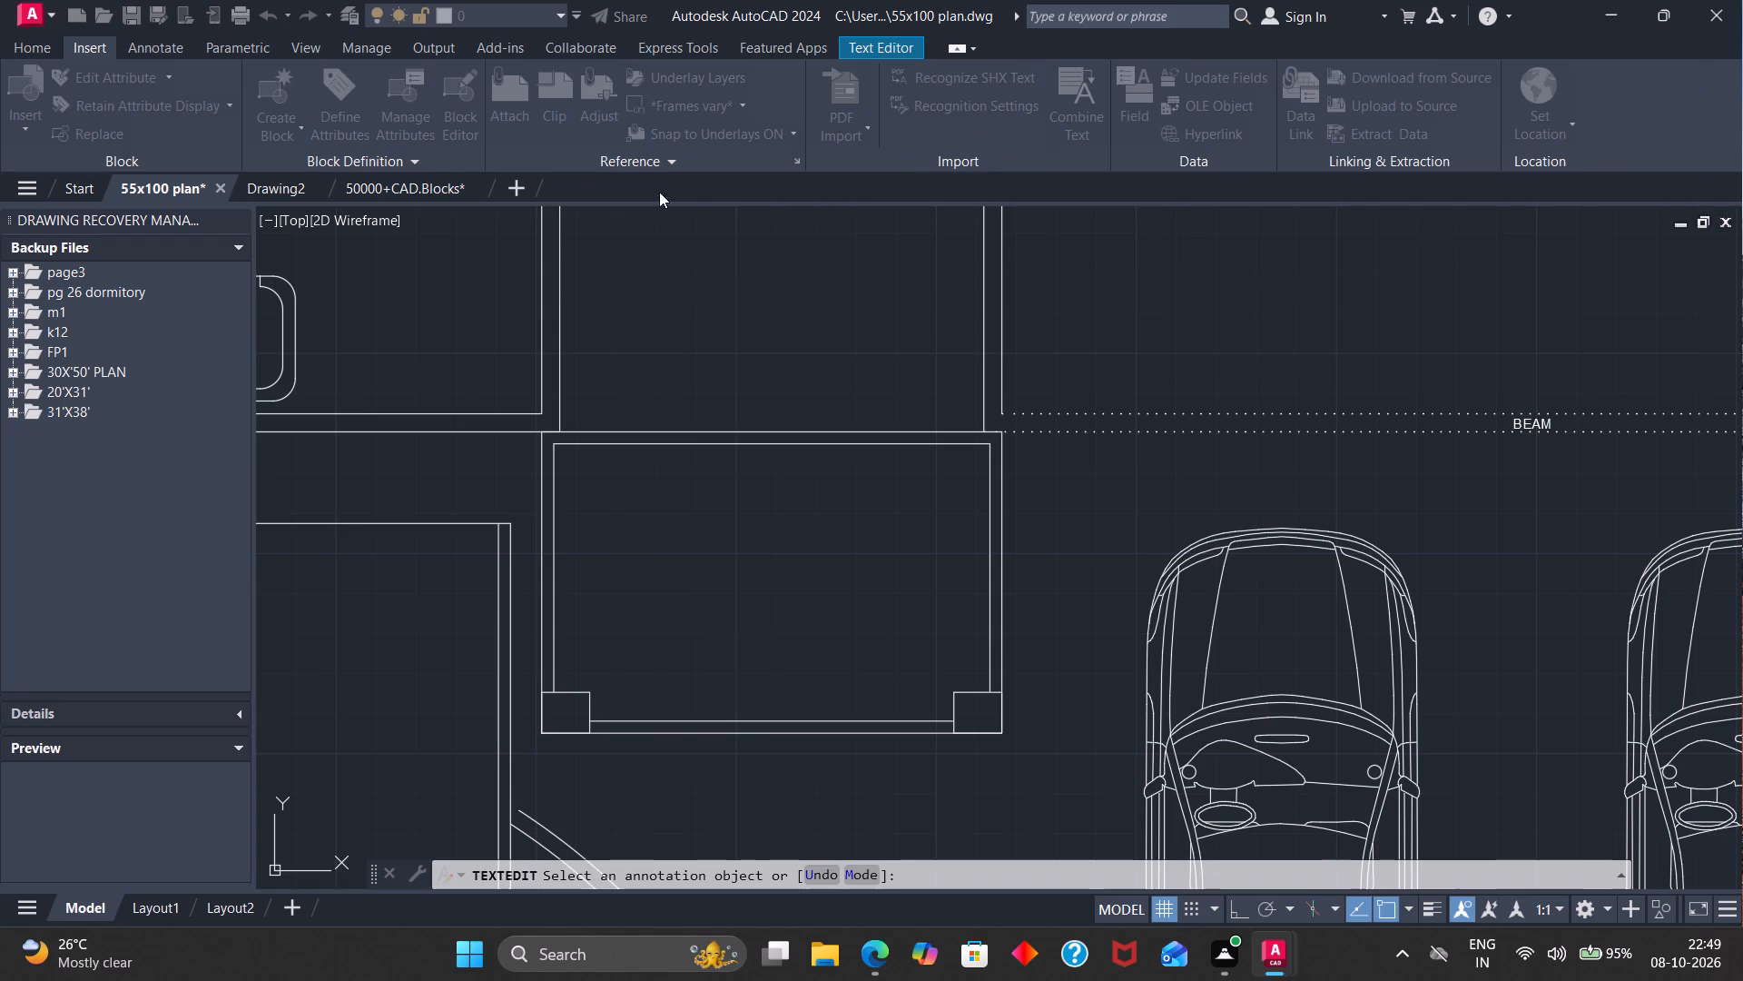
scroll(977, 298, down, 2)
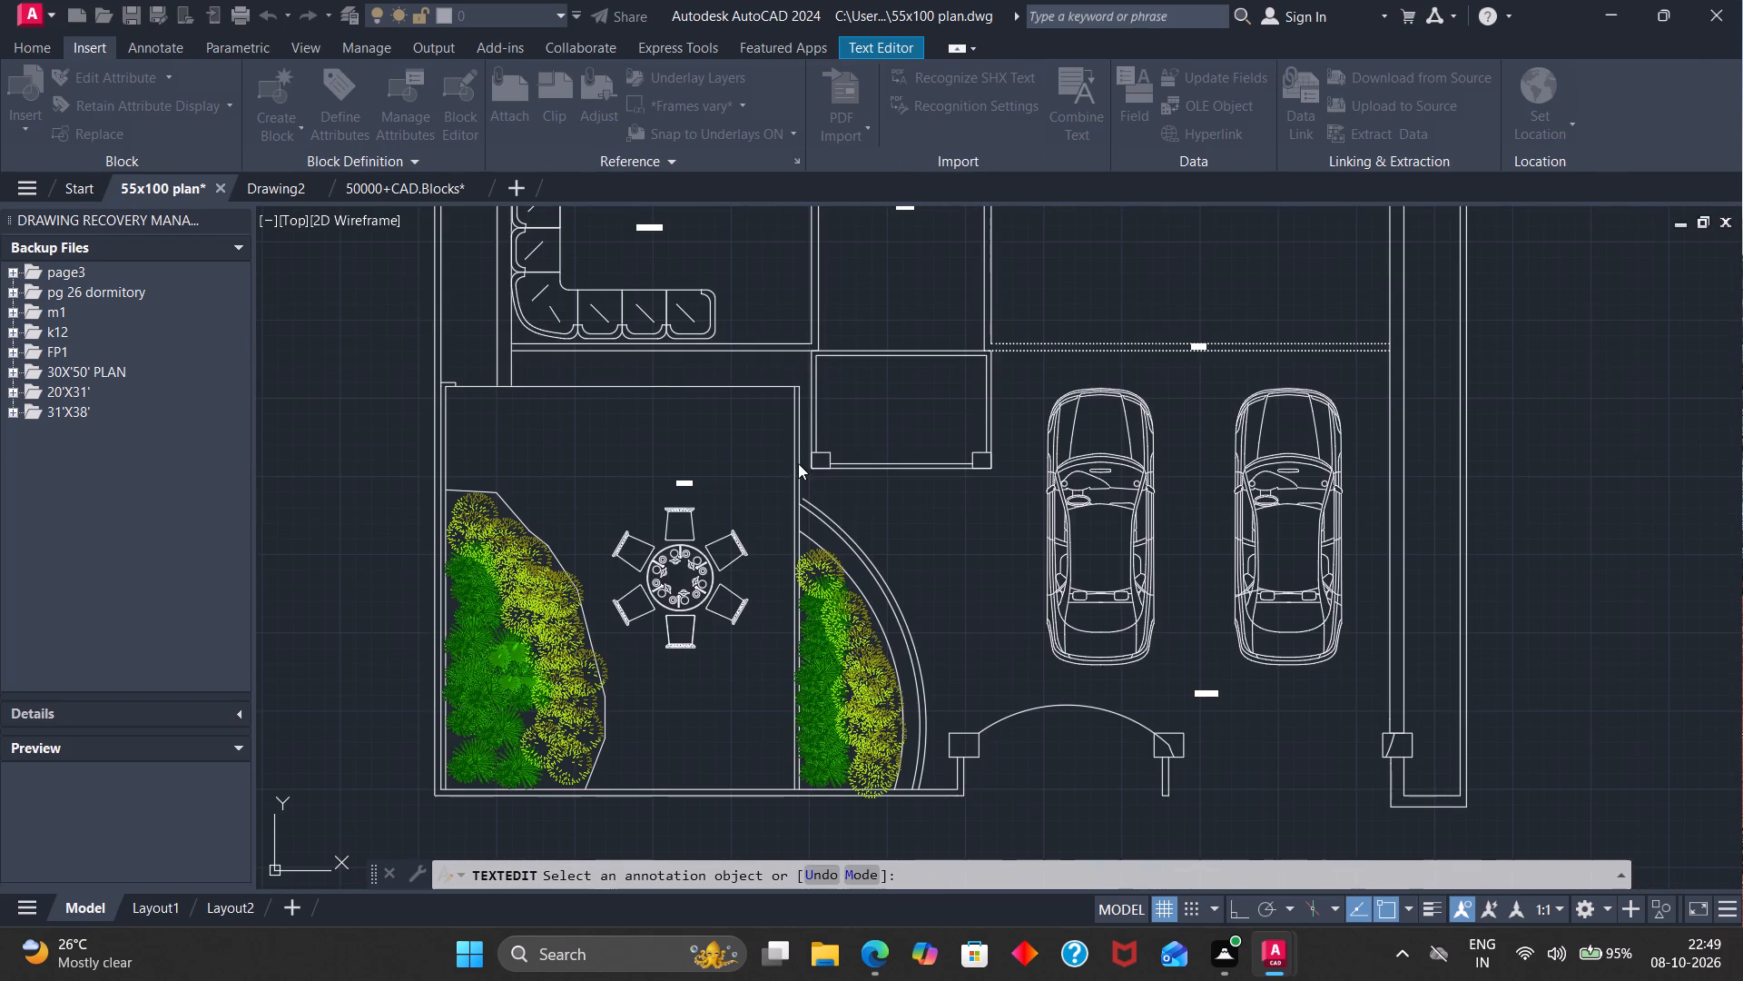
Finish the label edit and draw a vertical line about 2'-4" long up from the entrance porch's left column, at its inner corner.
click(685, 481)
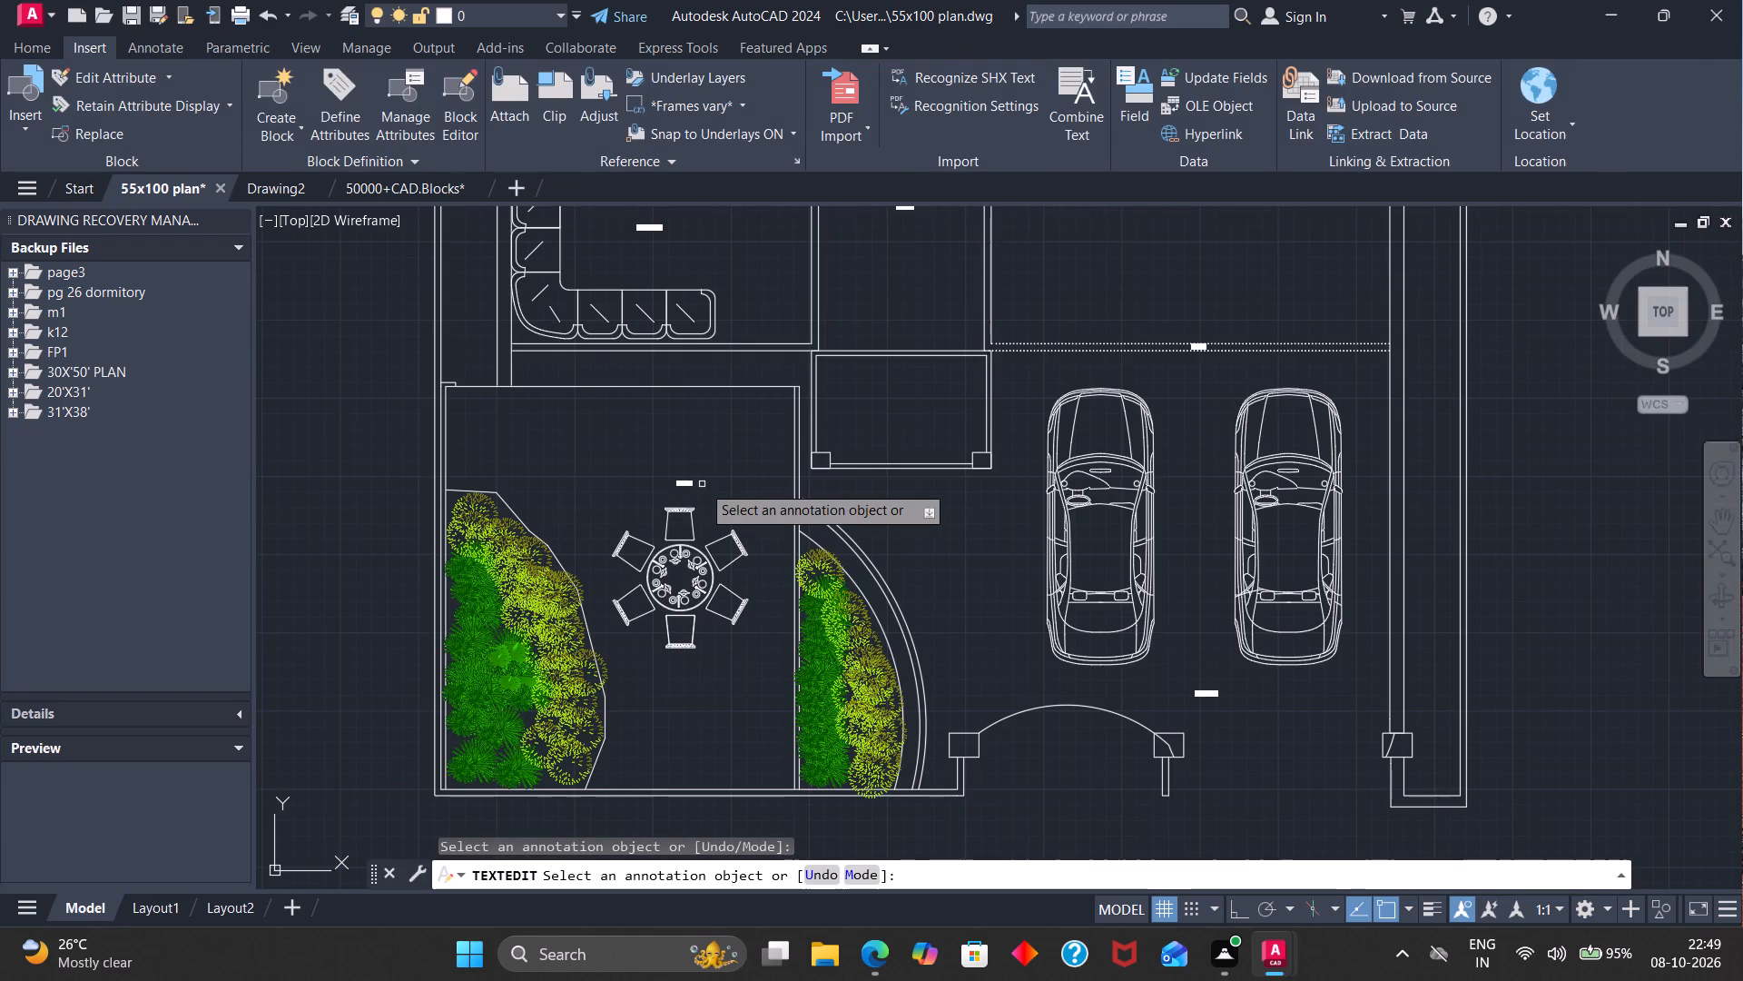
click(29, 41)
click(7, 98)
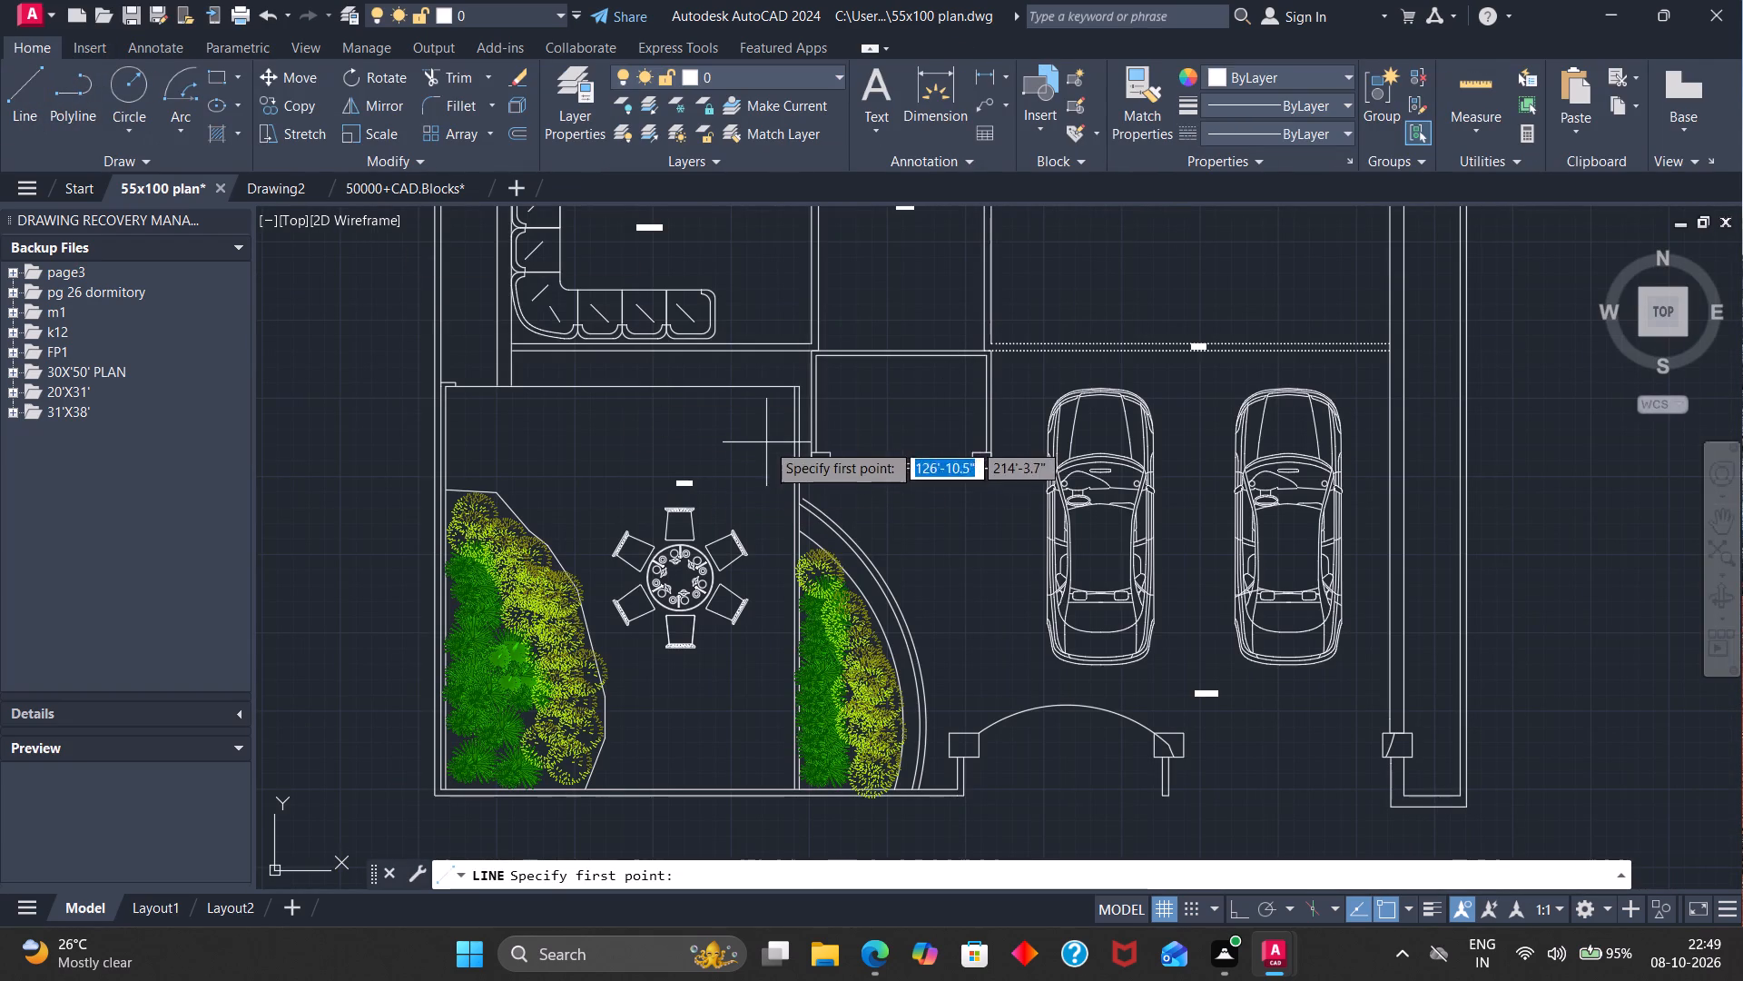
click(833, 447)
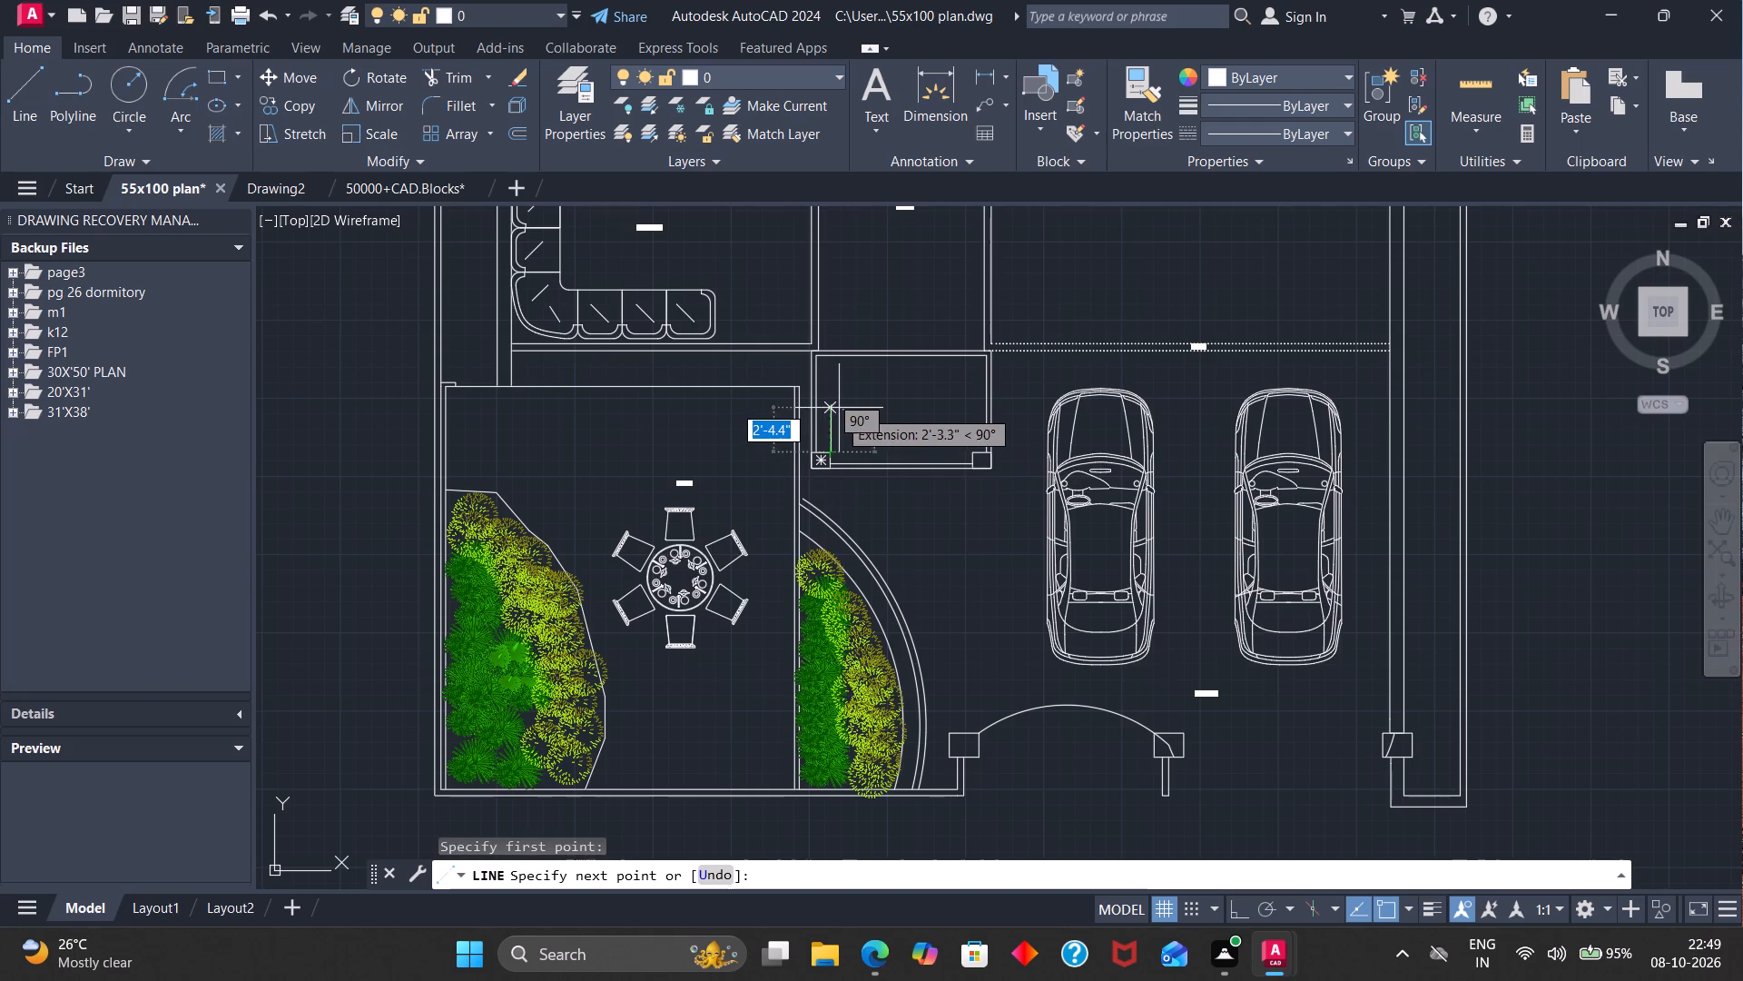
click(835, 407)
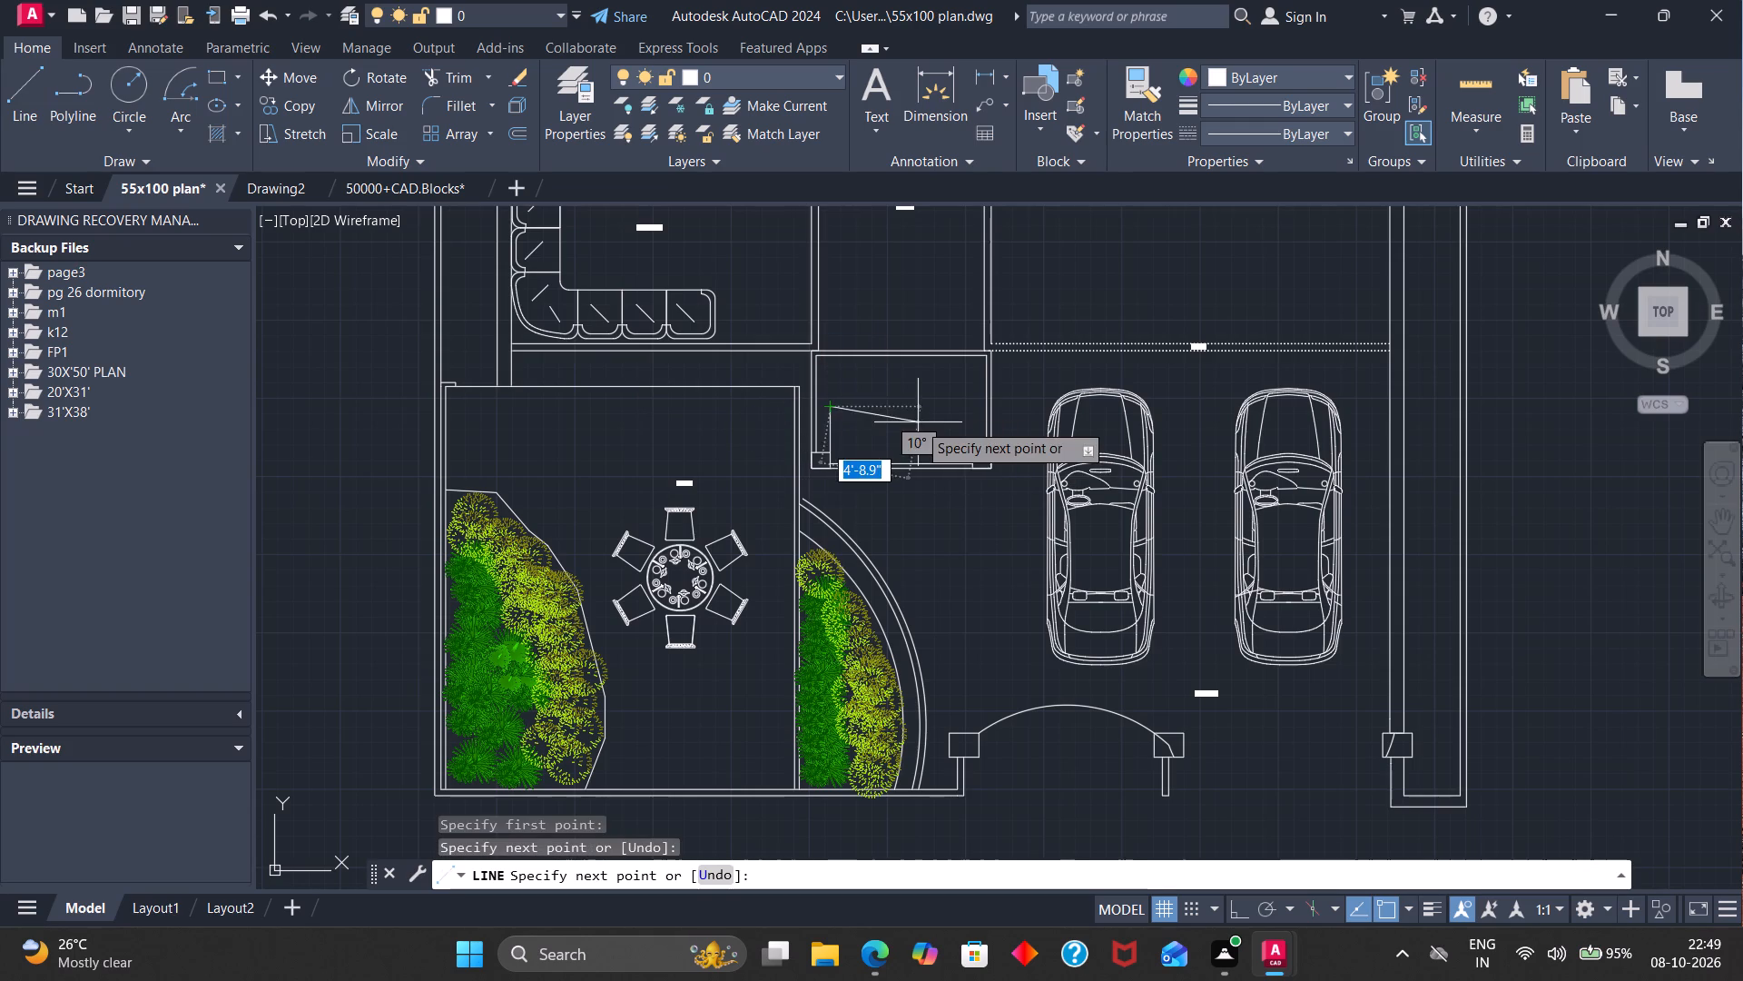
key(Escape)
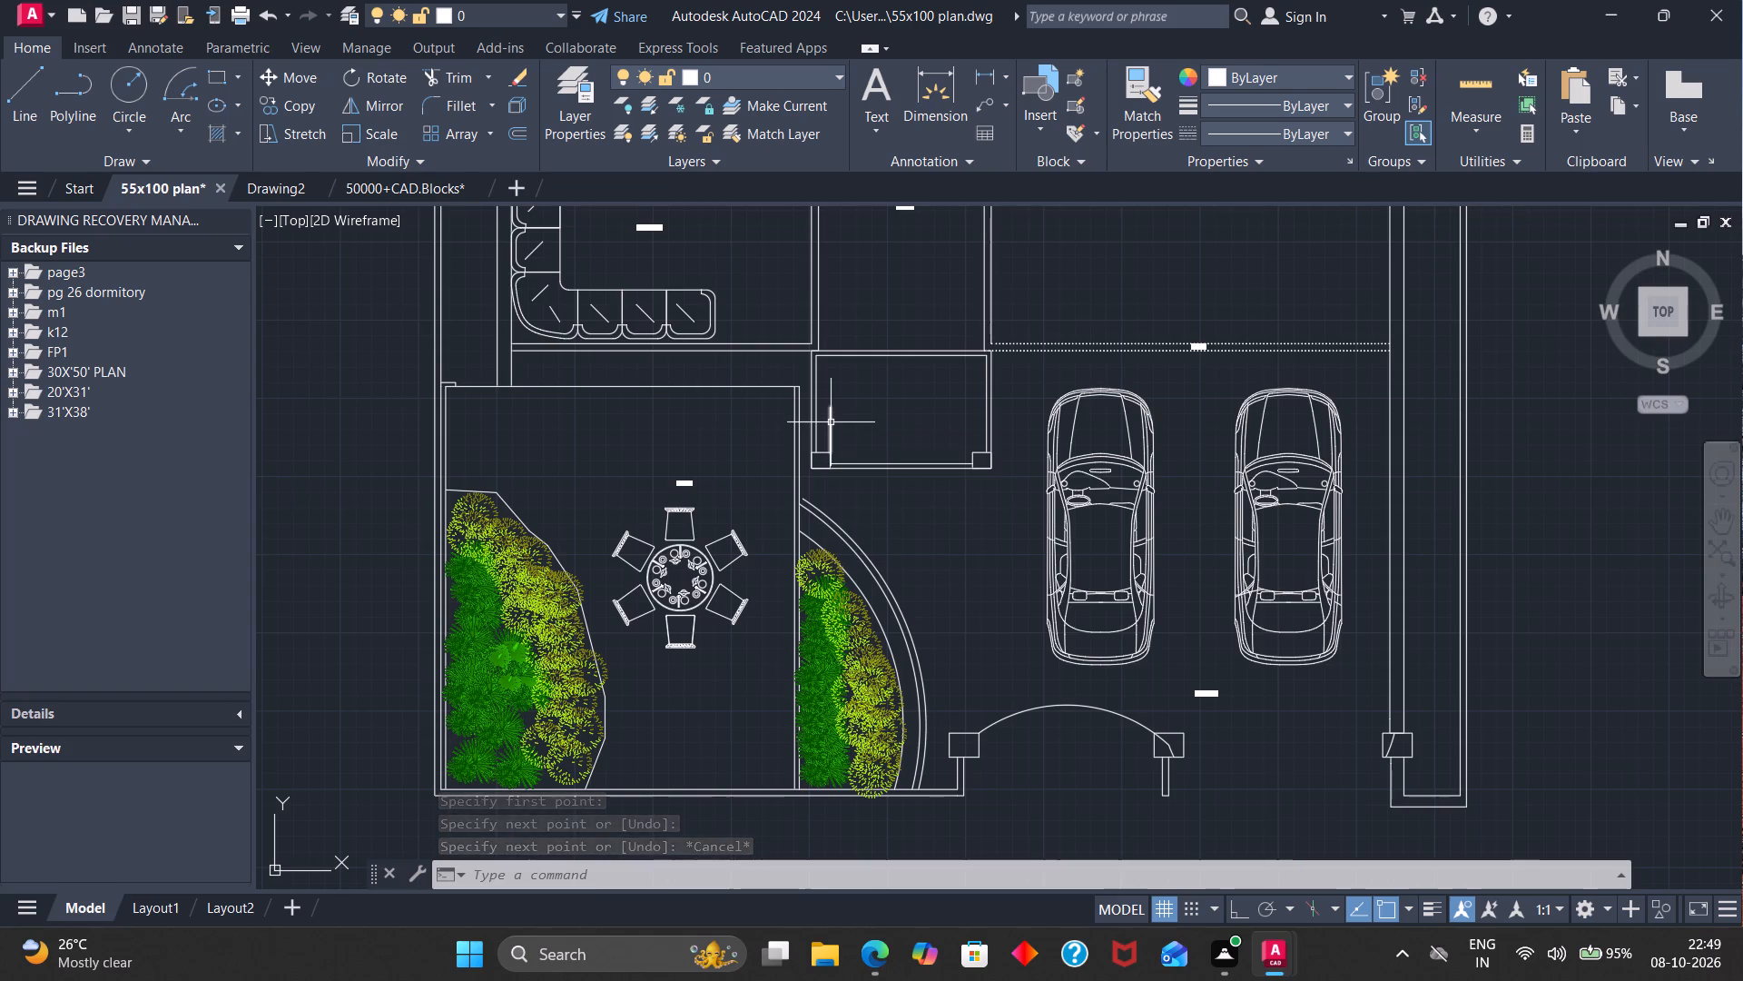
Copy the short vertical line to the inner corner of the porch's right column.
click(831, 422)
key(c)
key(o)
key(Return)
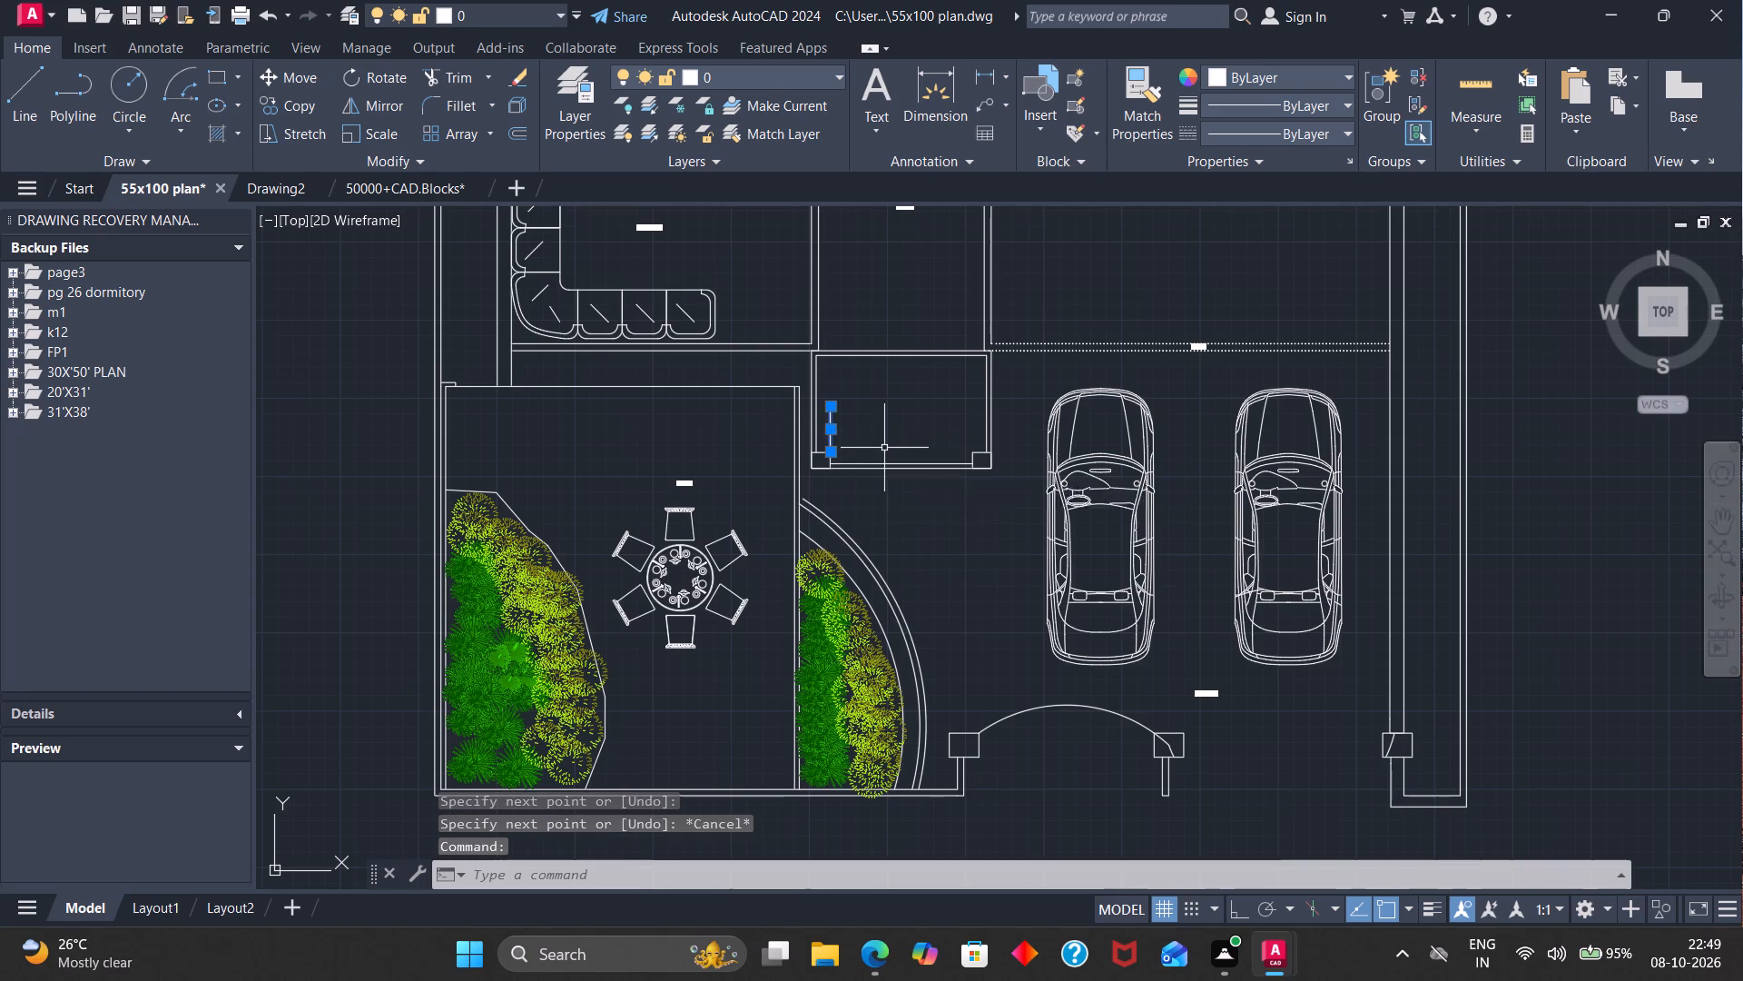
click(827, 453)
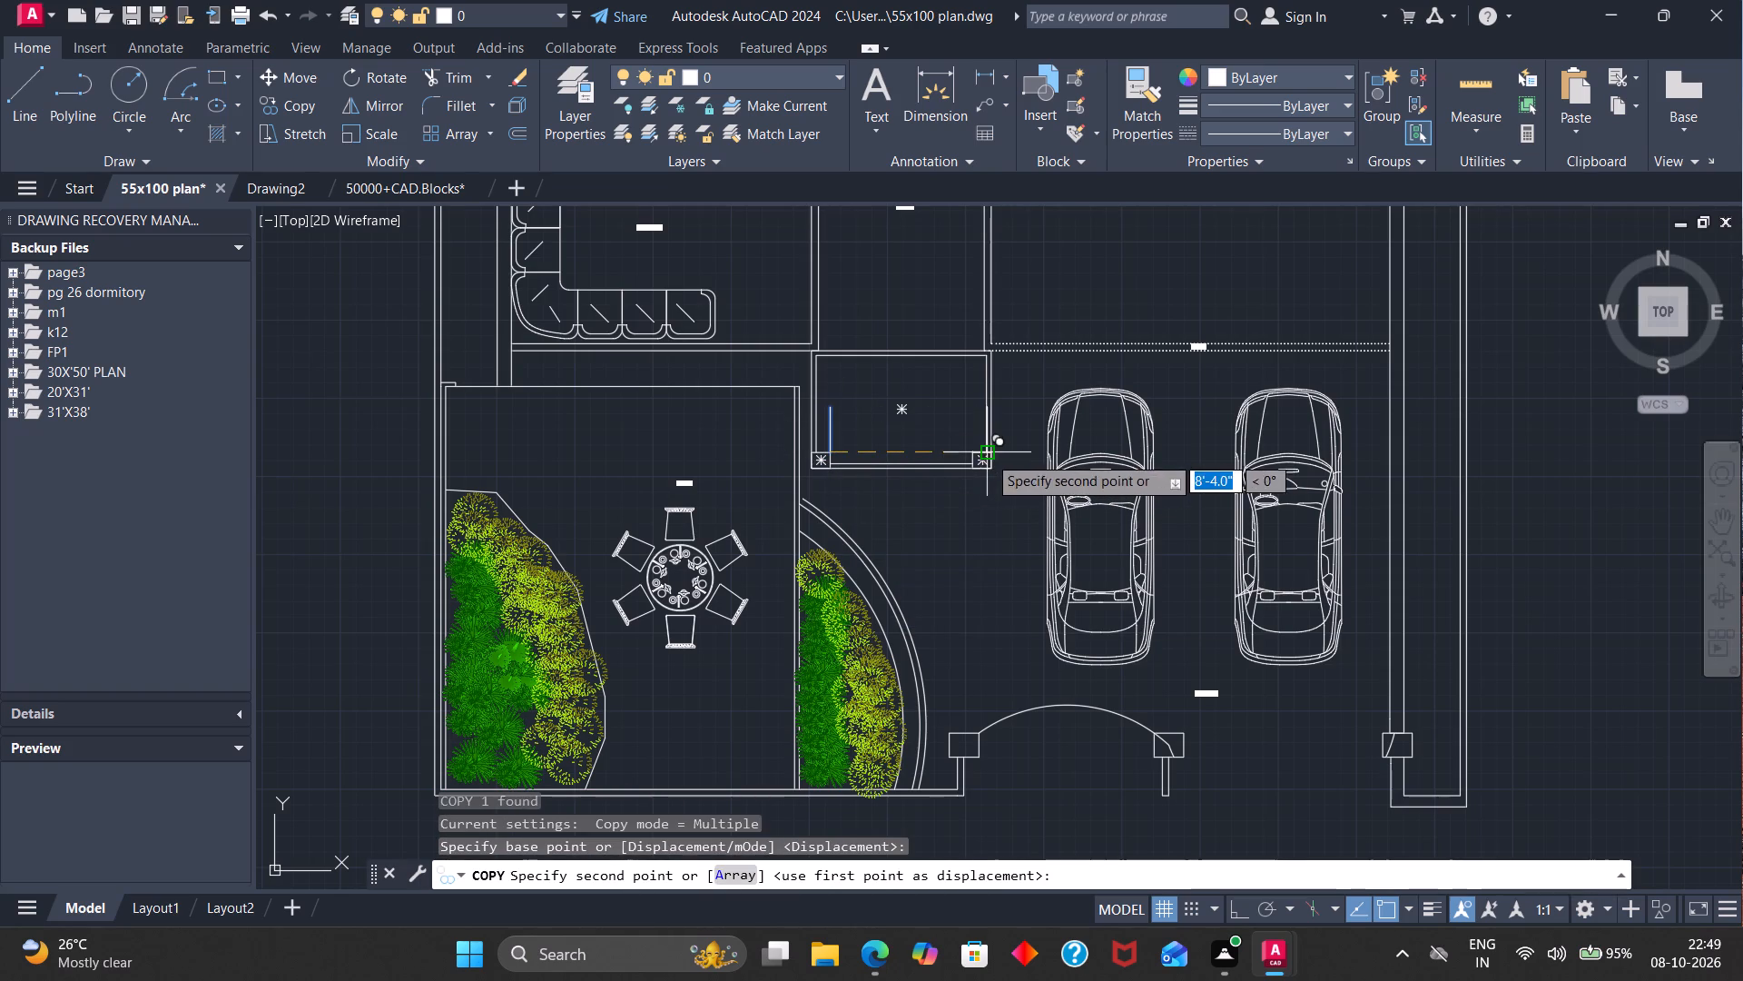
click(970, 453)
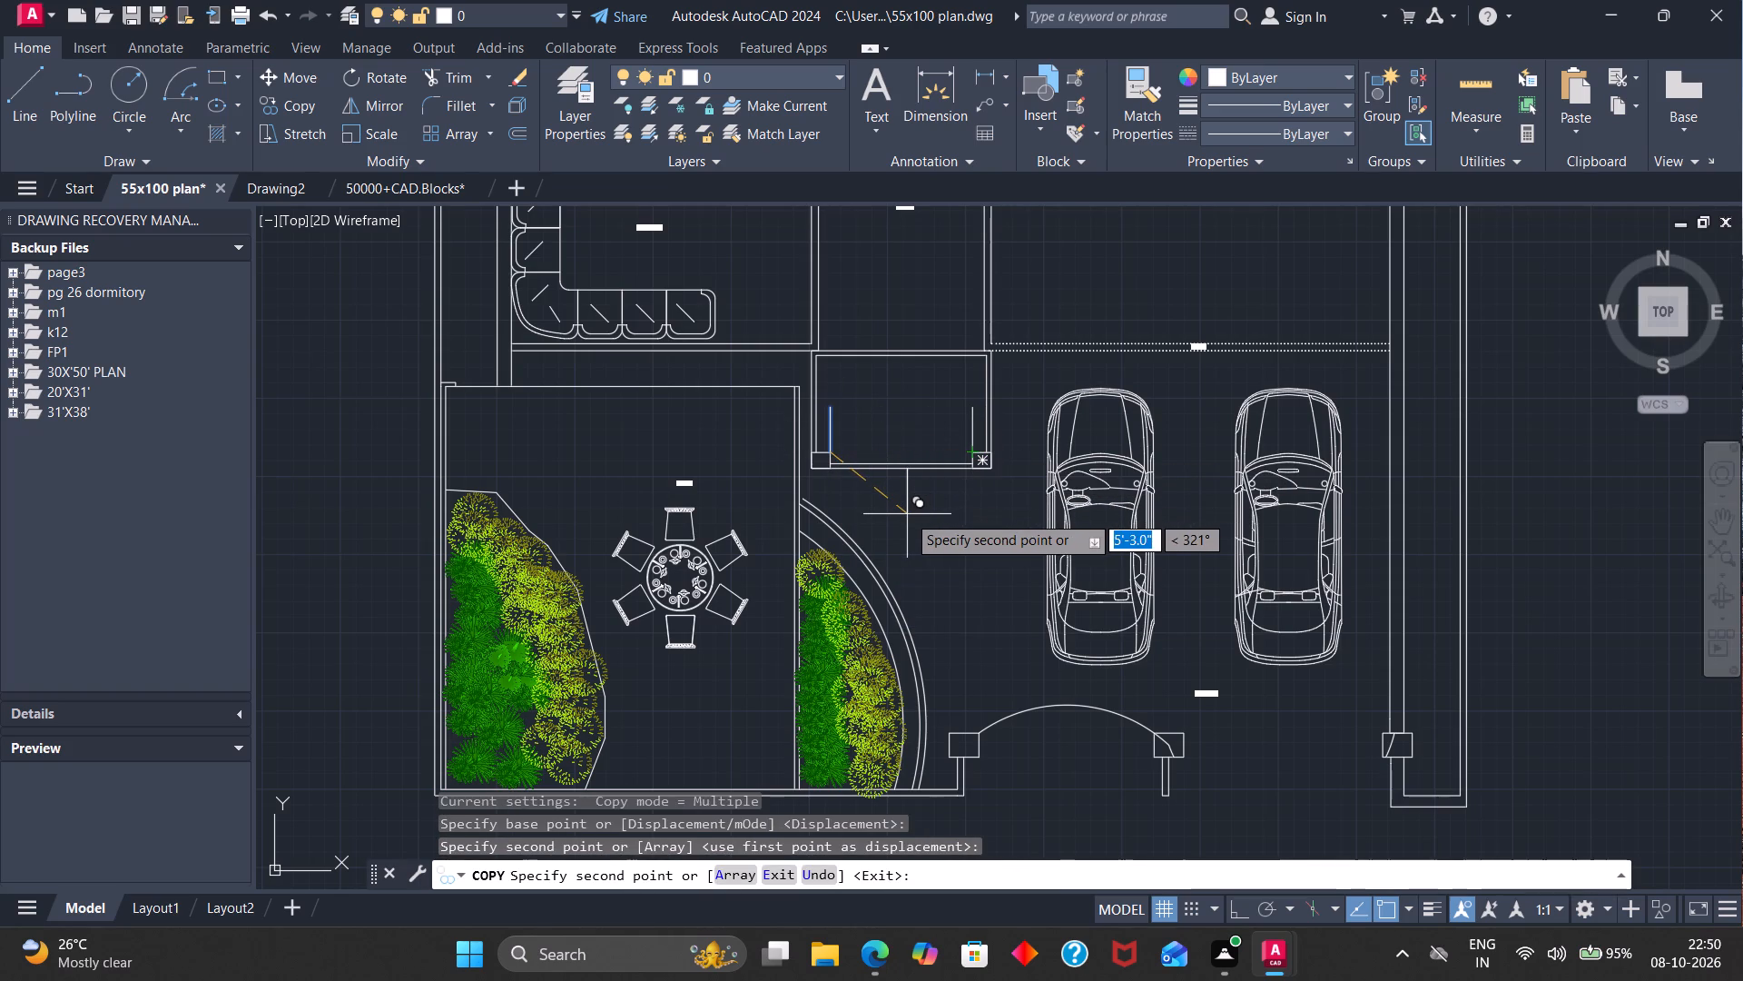
key(Escape)
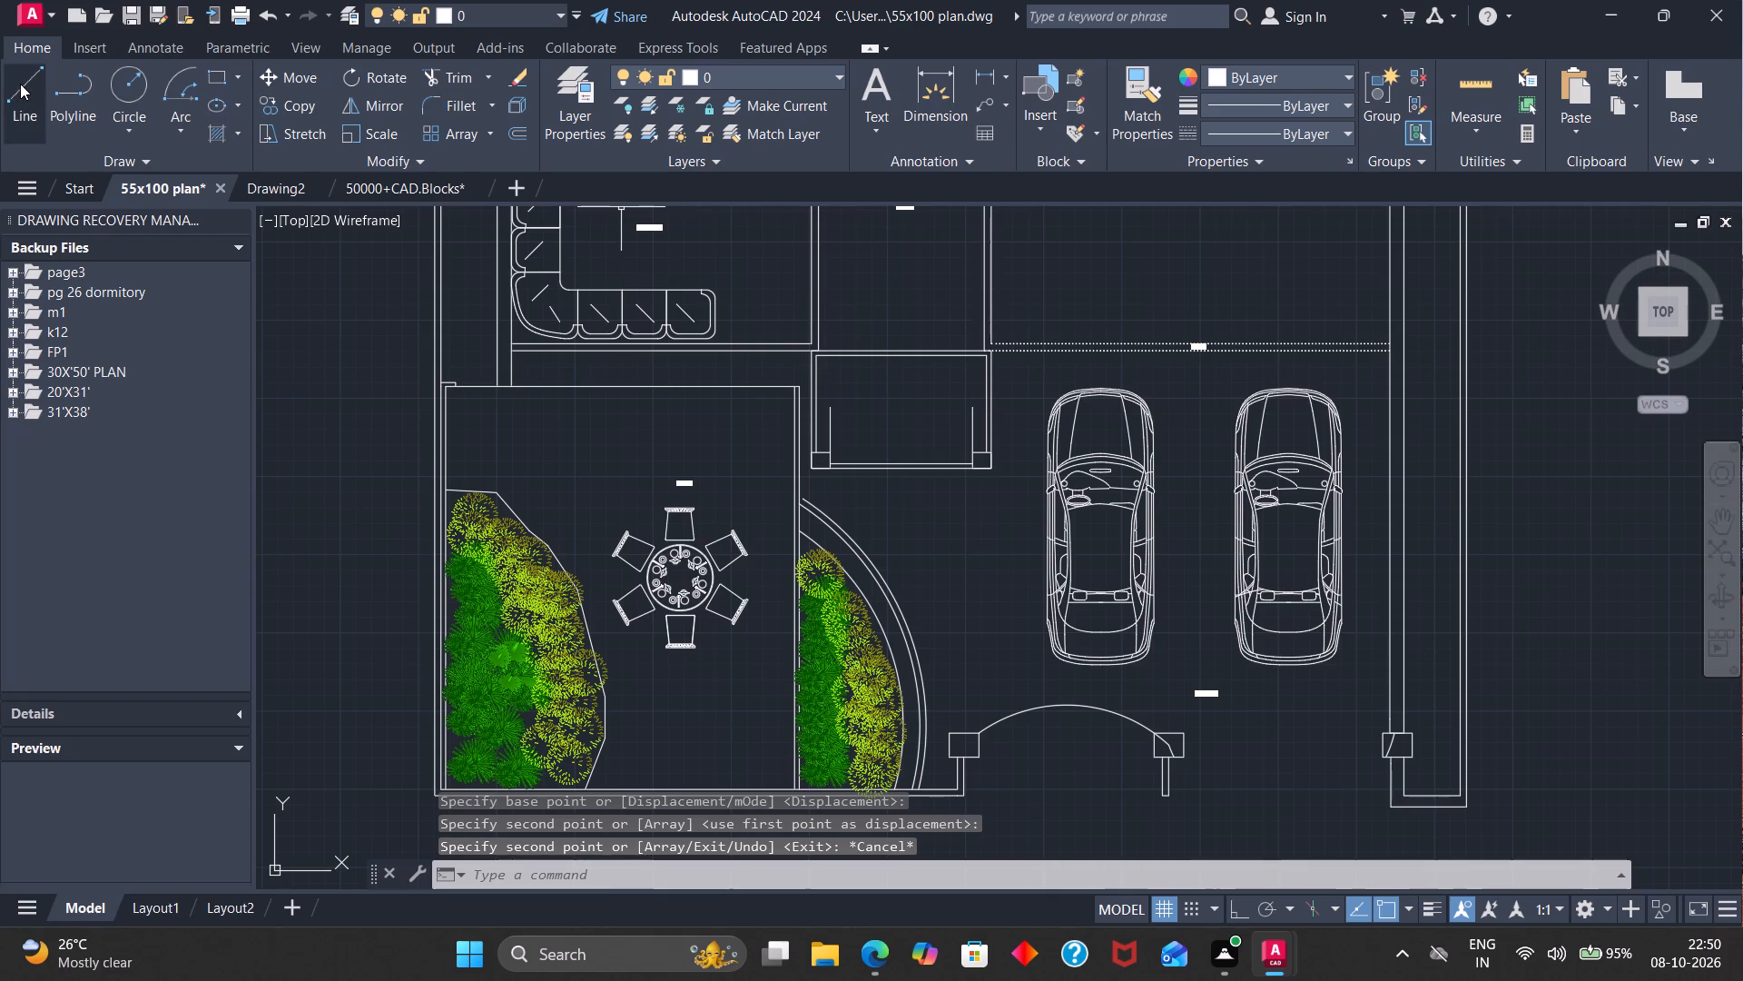
Draw two sloping lines from an apex about 2'-1" above the porch's centre to the tops of the short vertical lines.
click(20, 84)
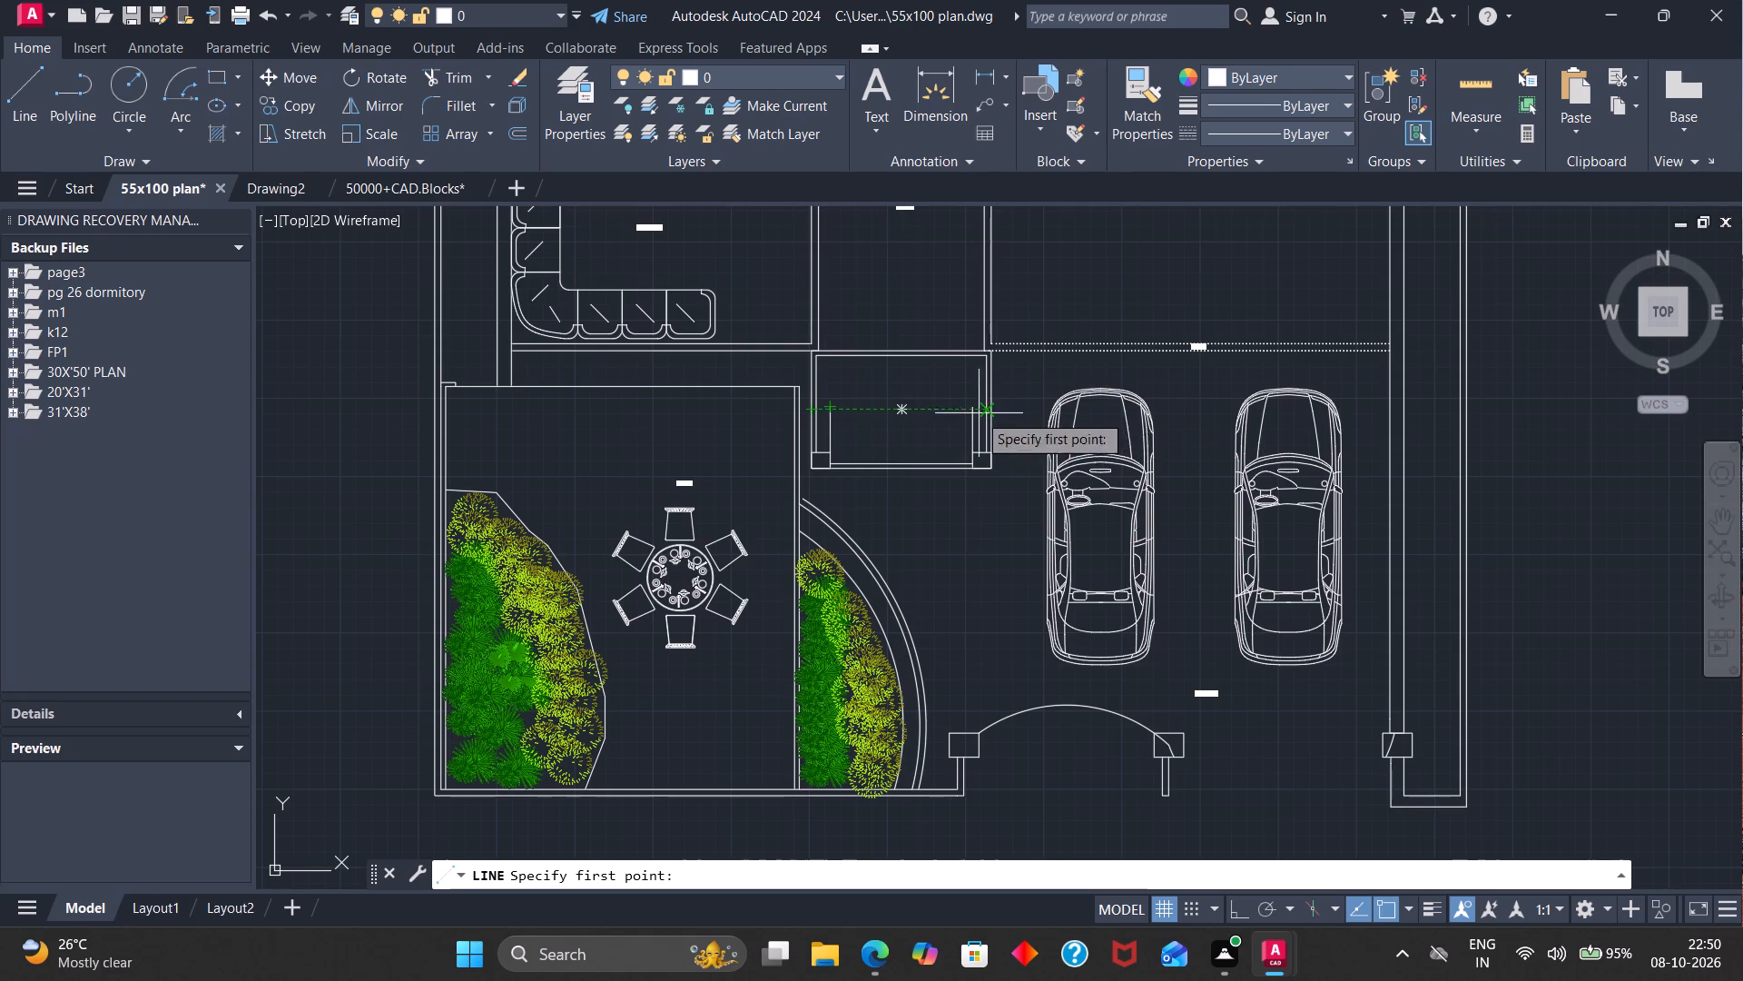
click(901, 371)
click(825, 406)
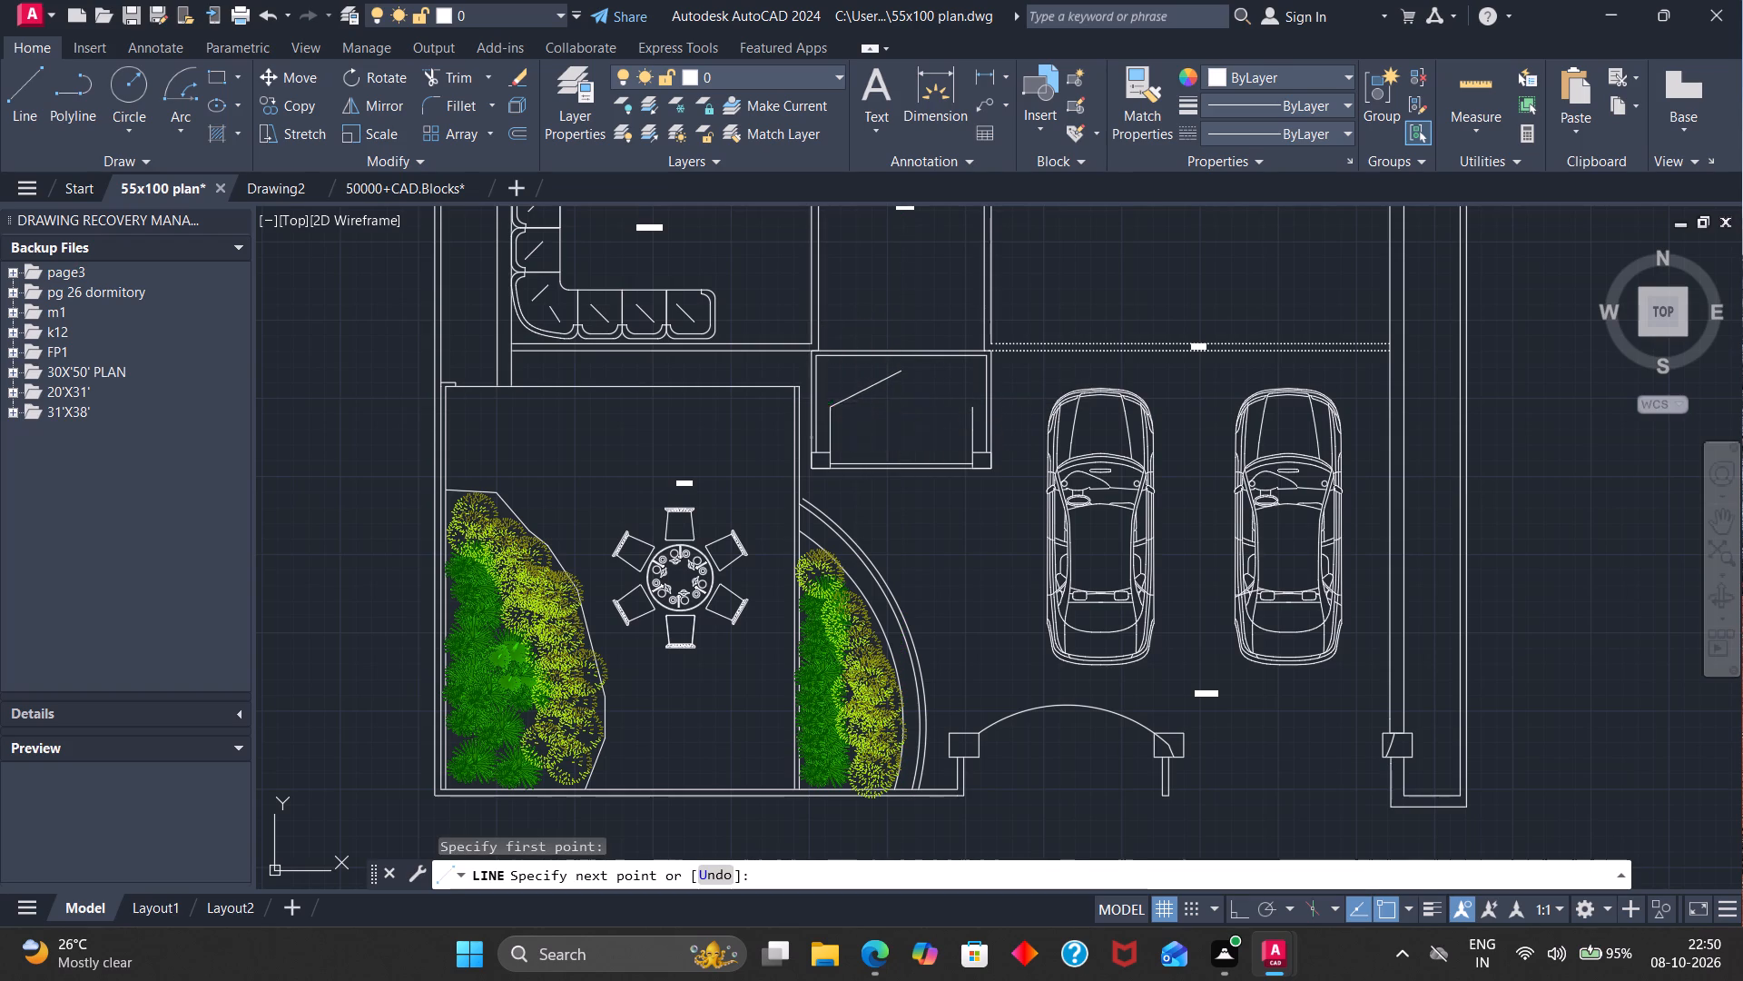
key(Escape)
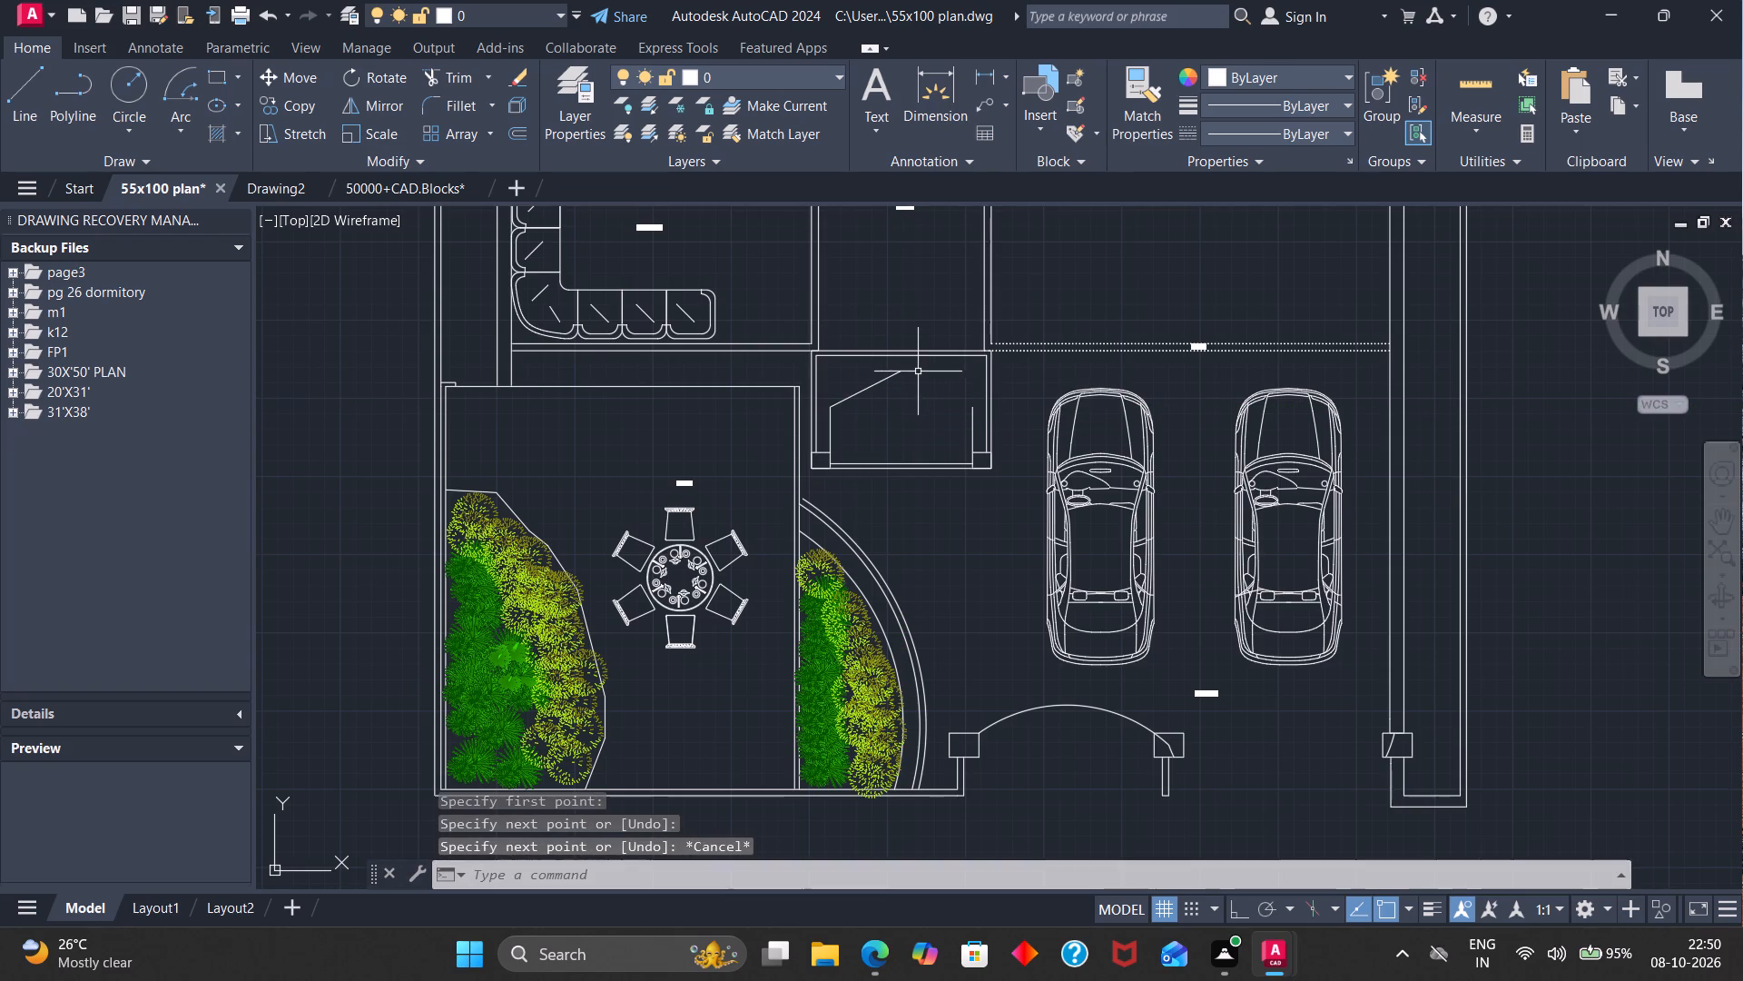
key(space)
click(902, 373)
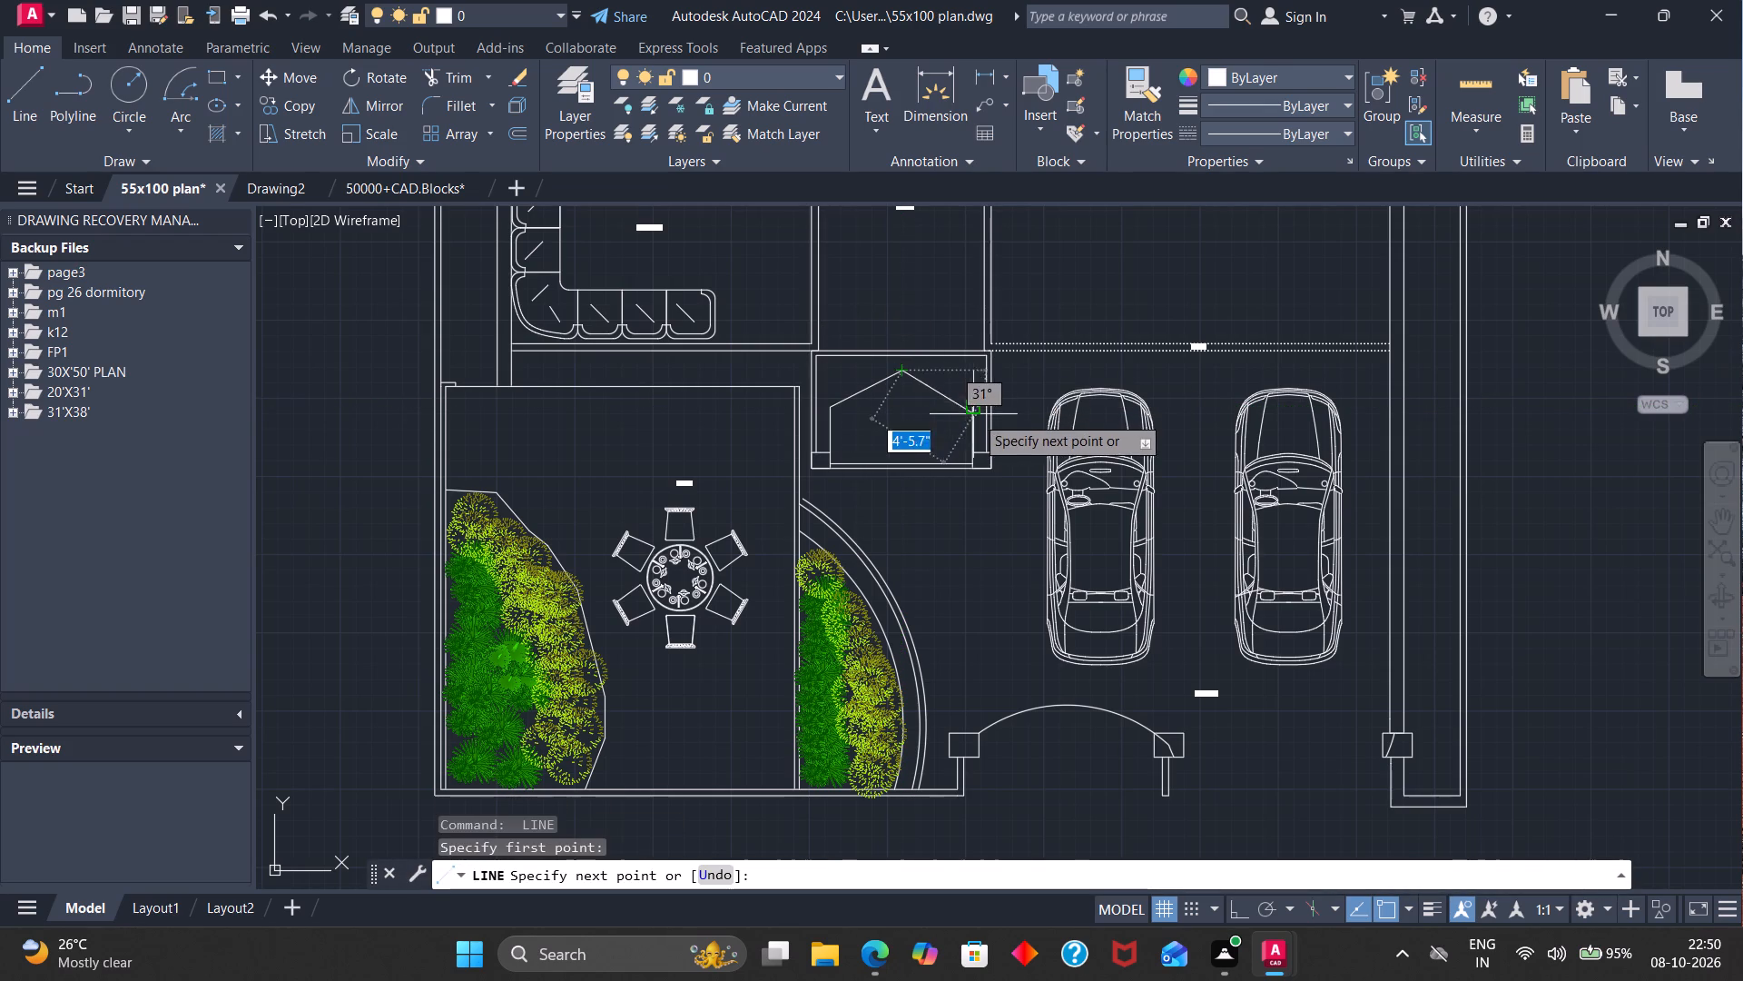
click(970, 405)
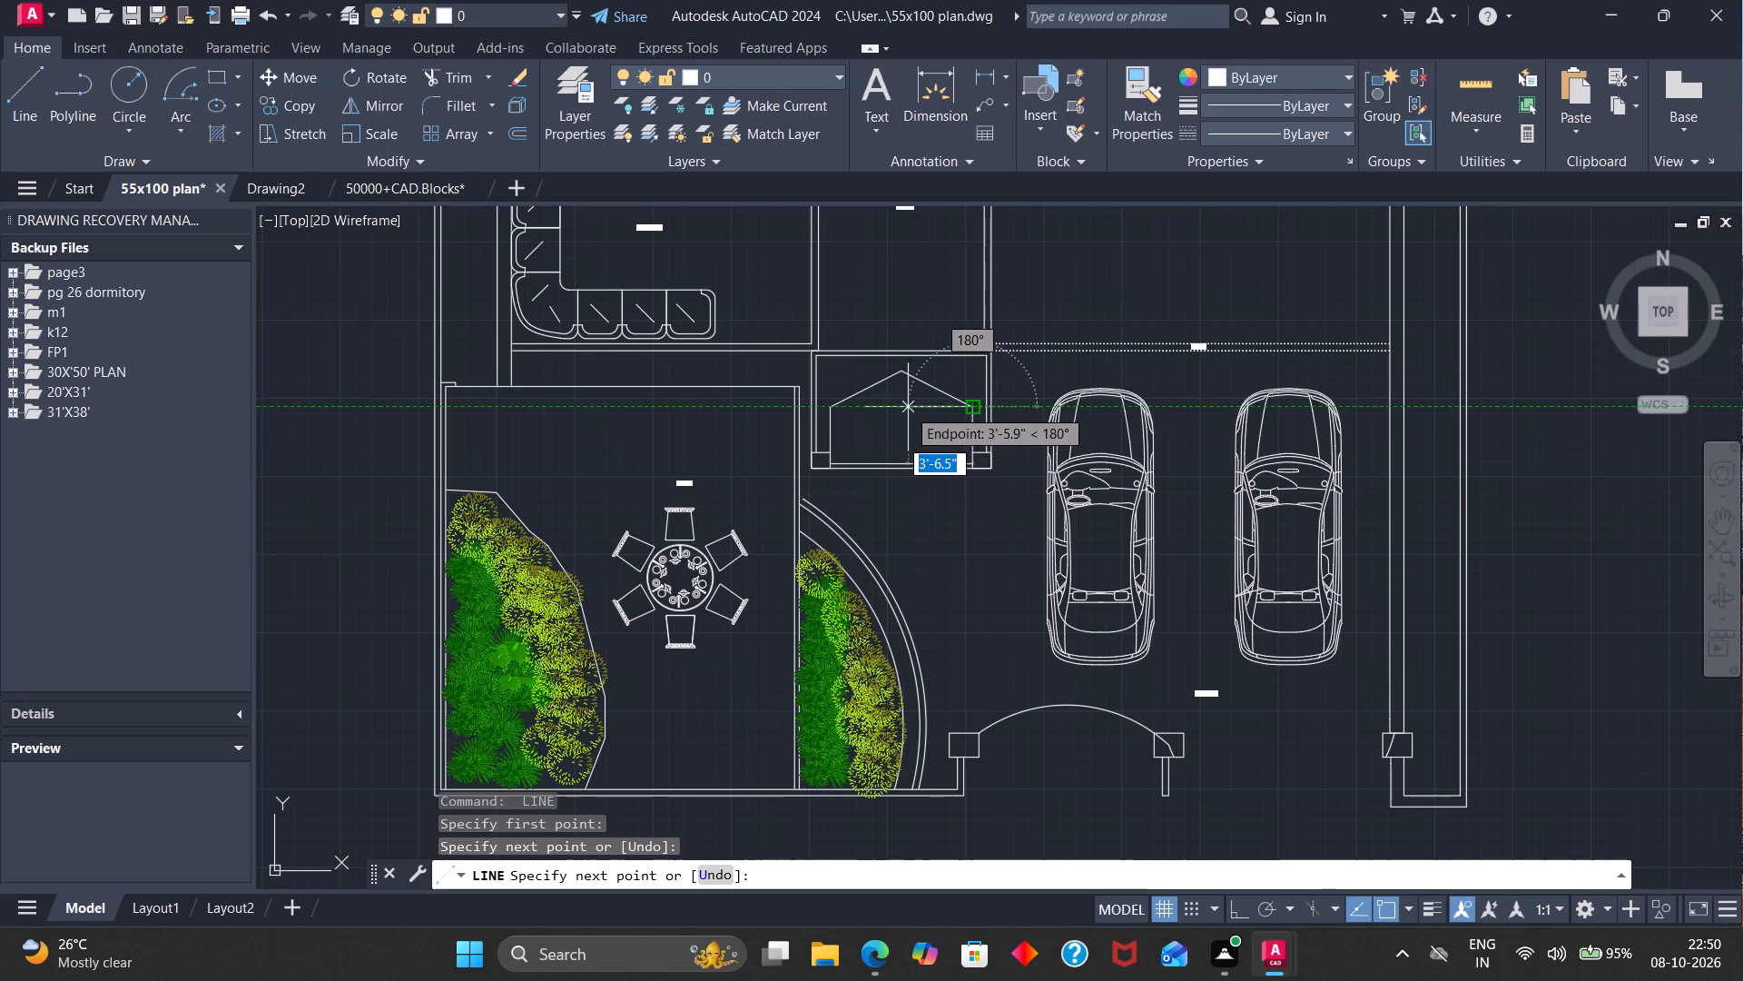
key(Escape)
Change the linetype of the two sloping porch lines to DOT.
click(867, 391)
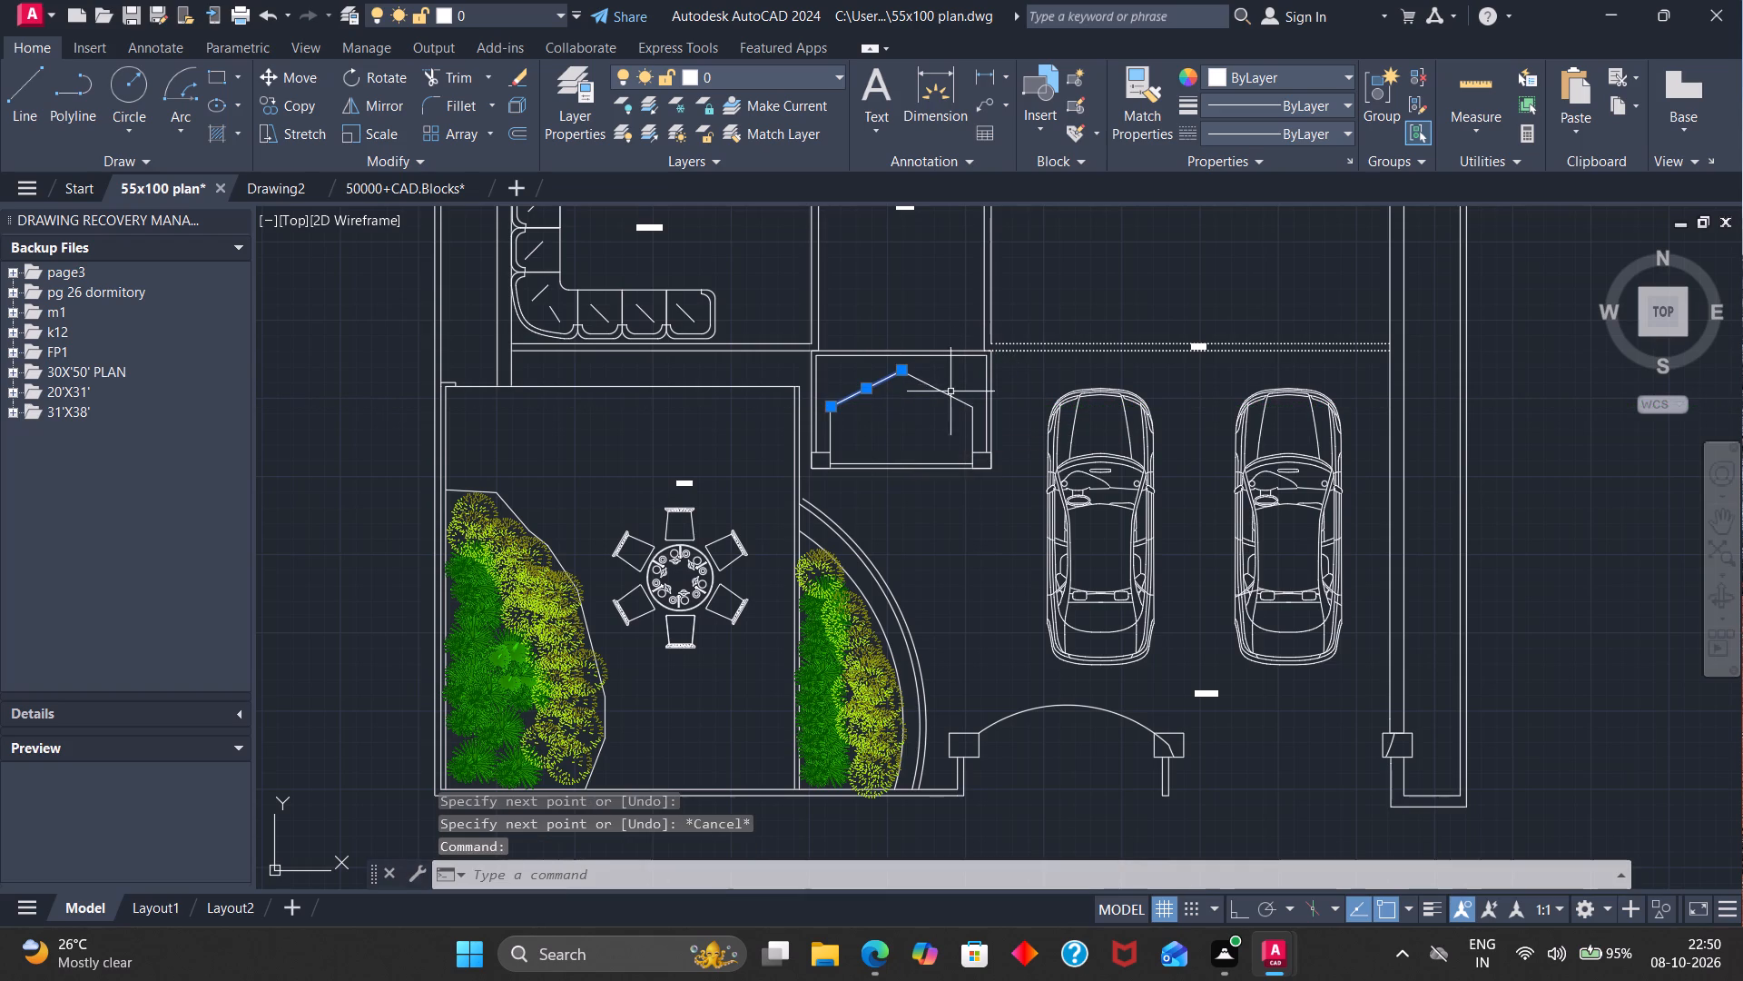
click(947, 393)
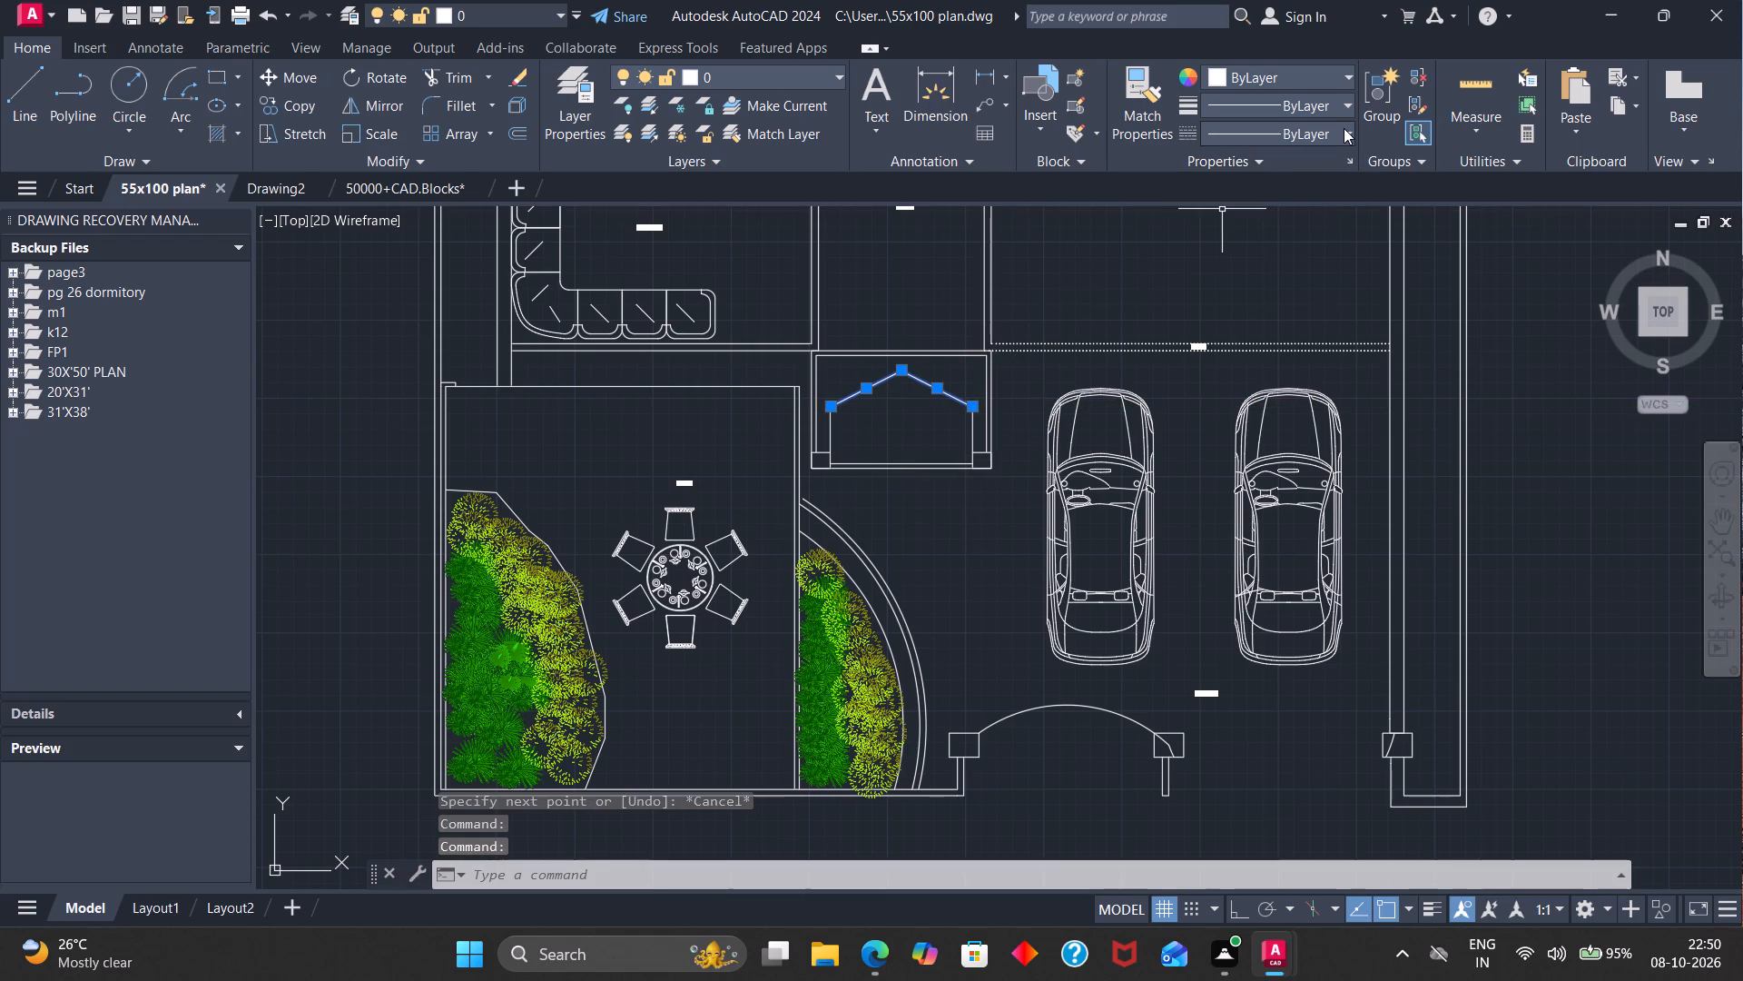
click(1345, 129)
click(1275, 237)
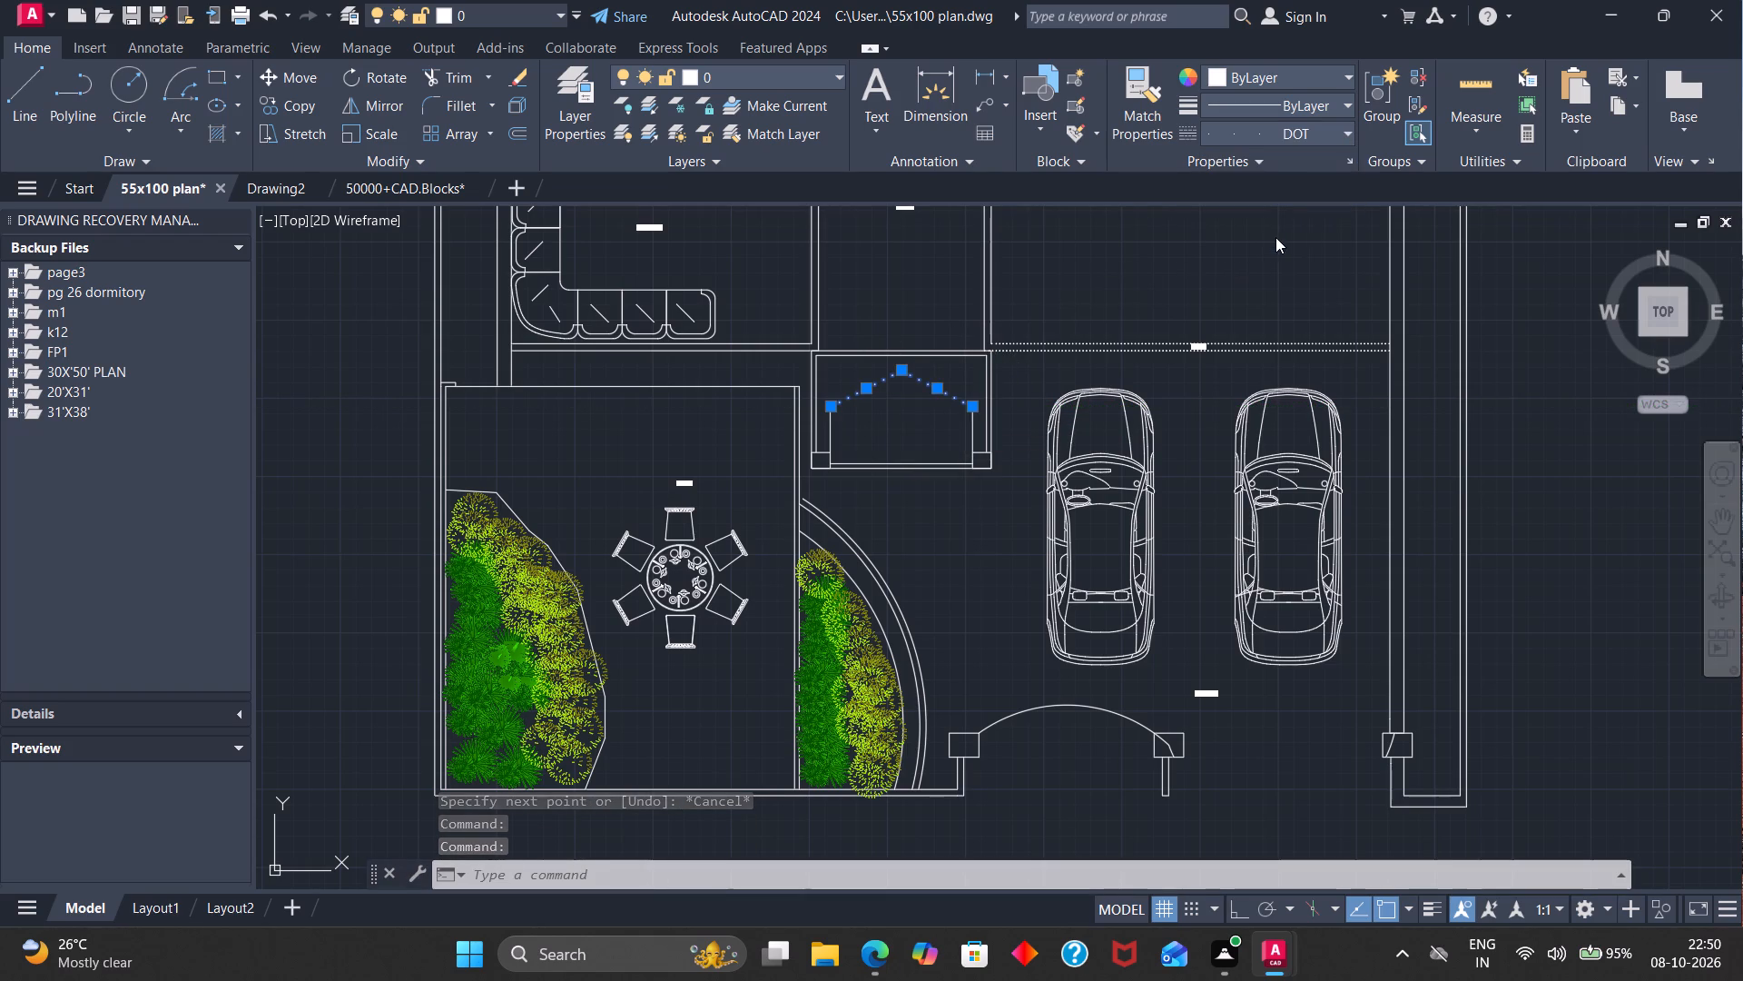
key(Escape)
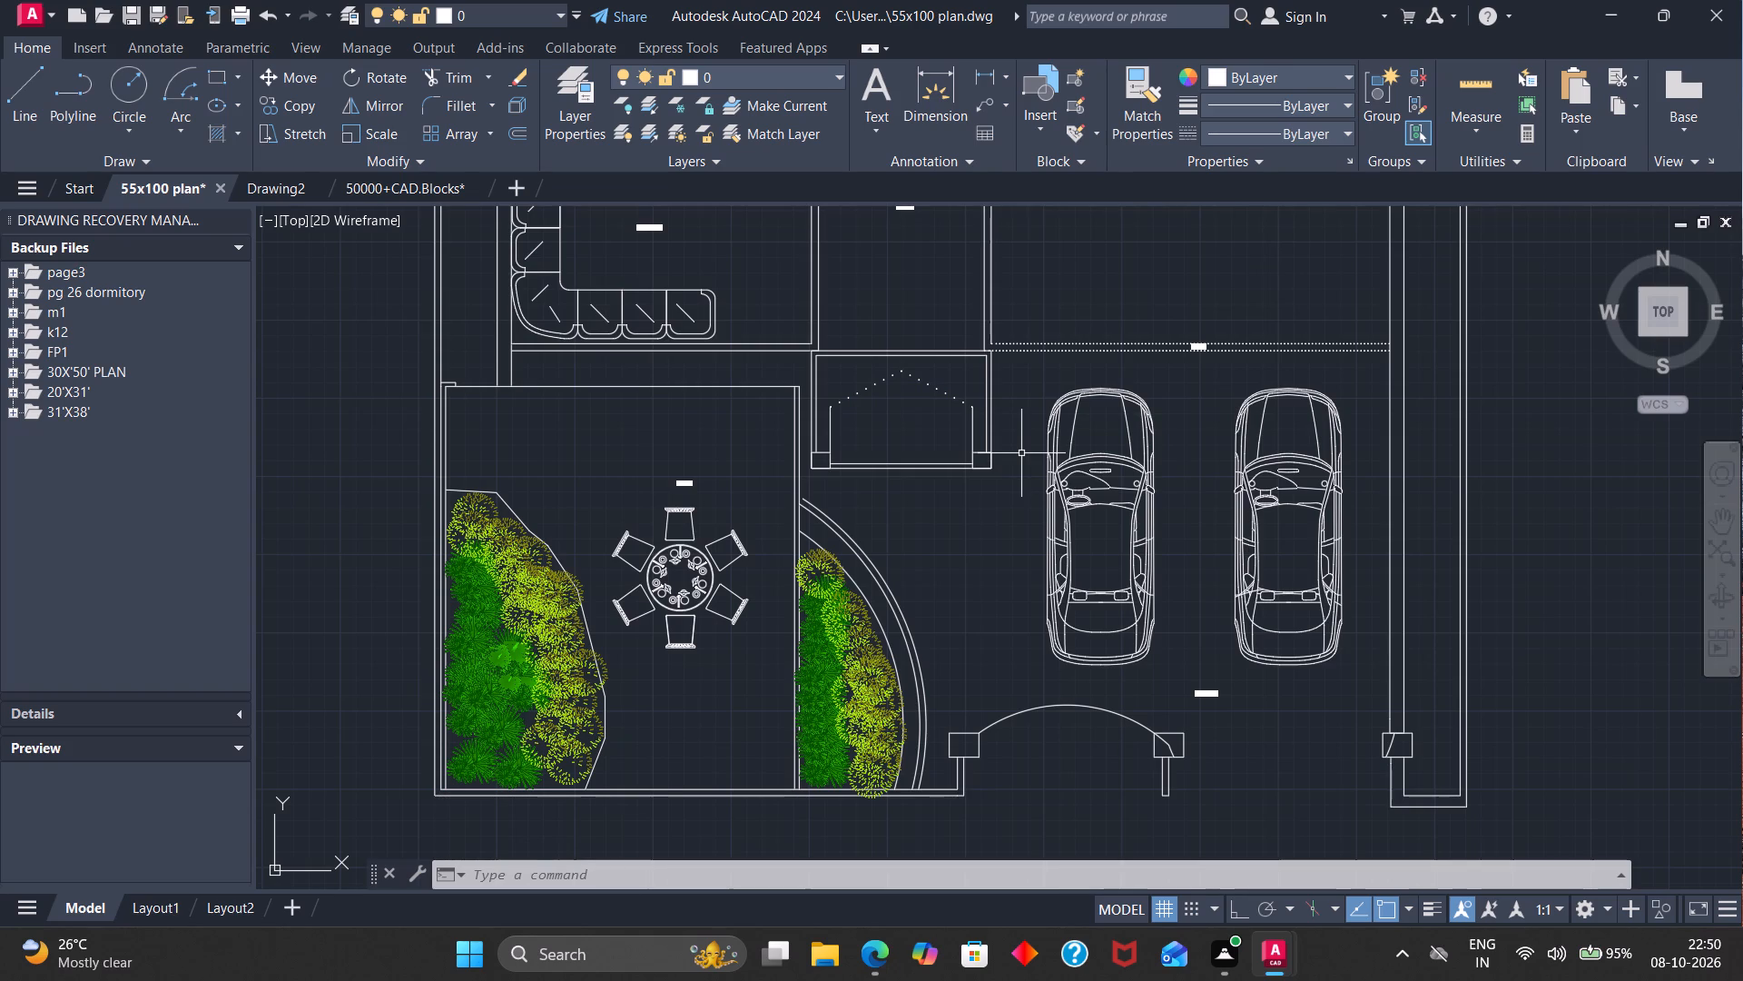
Look over the plan from the bedrooms and lounge down to the drawing room and main door lobby.
scroll(1043, 447, down, 4)
scroll(1099, 230, up, 1)
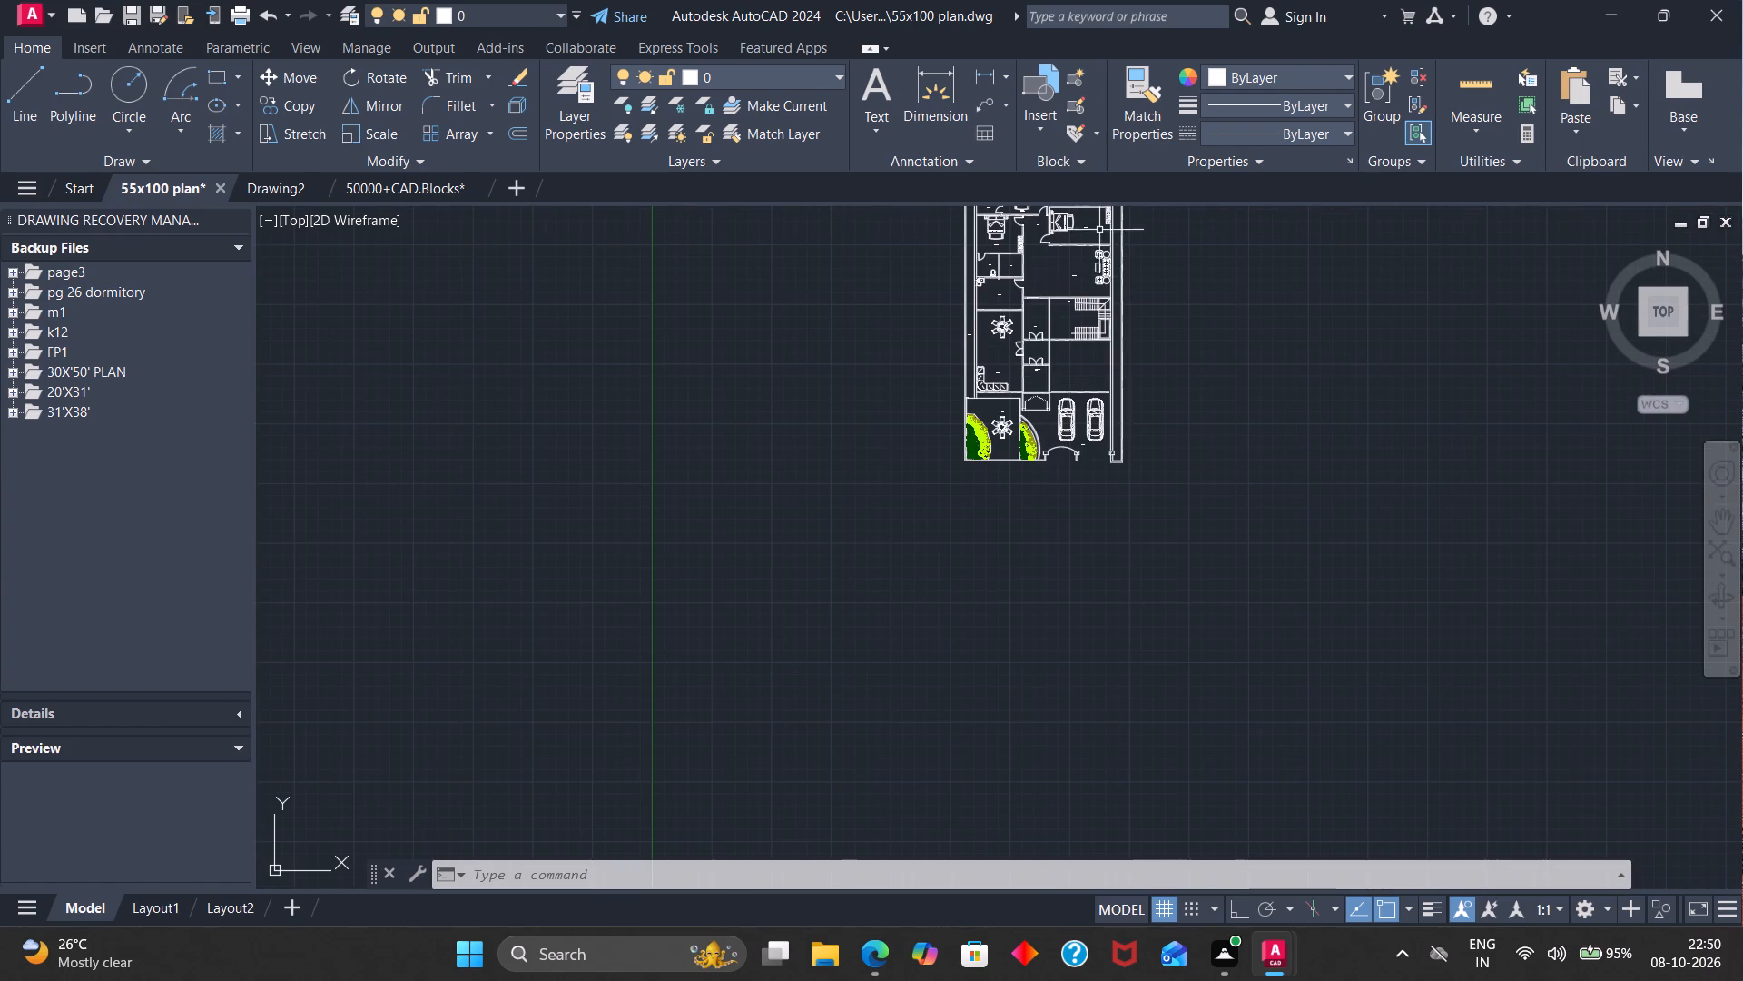
scroll(1099, 230, up, 3)
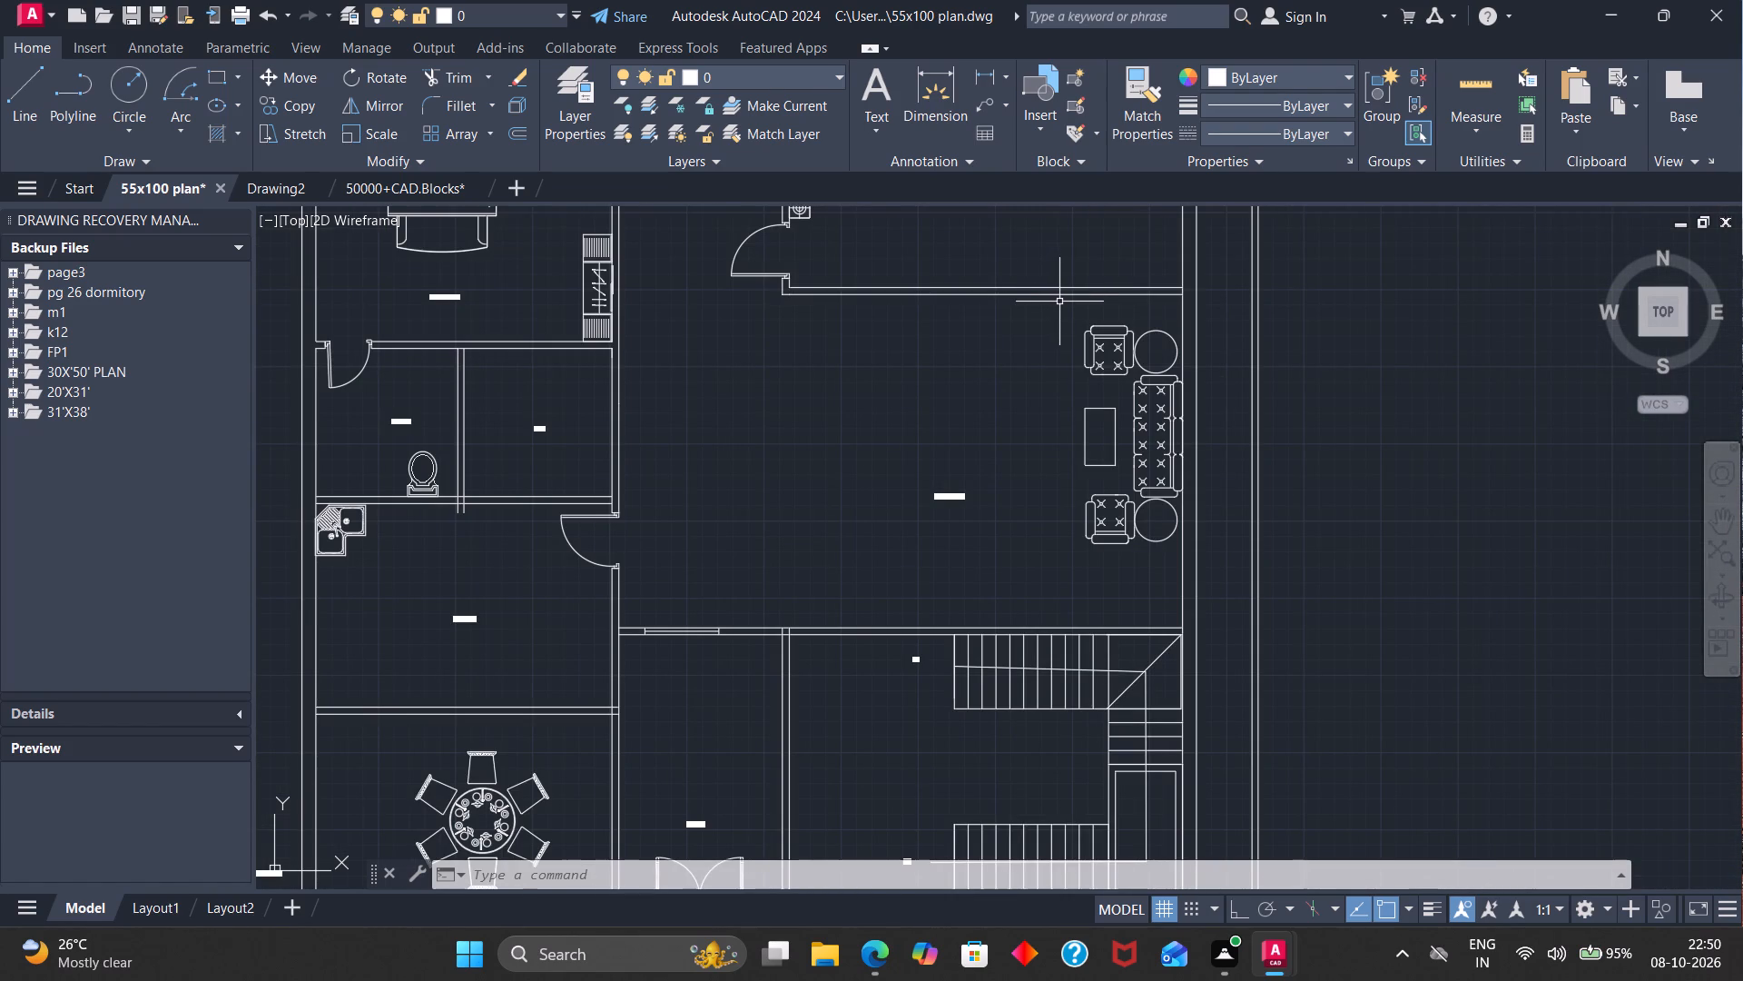
scroll(1059, 302, down, 2)
scroll(1085, 256, up, 2)
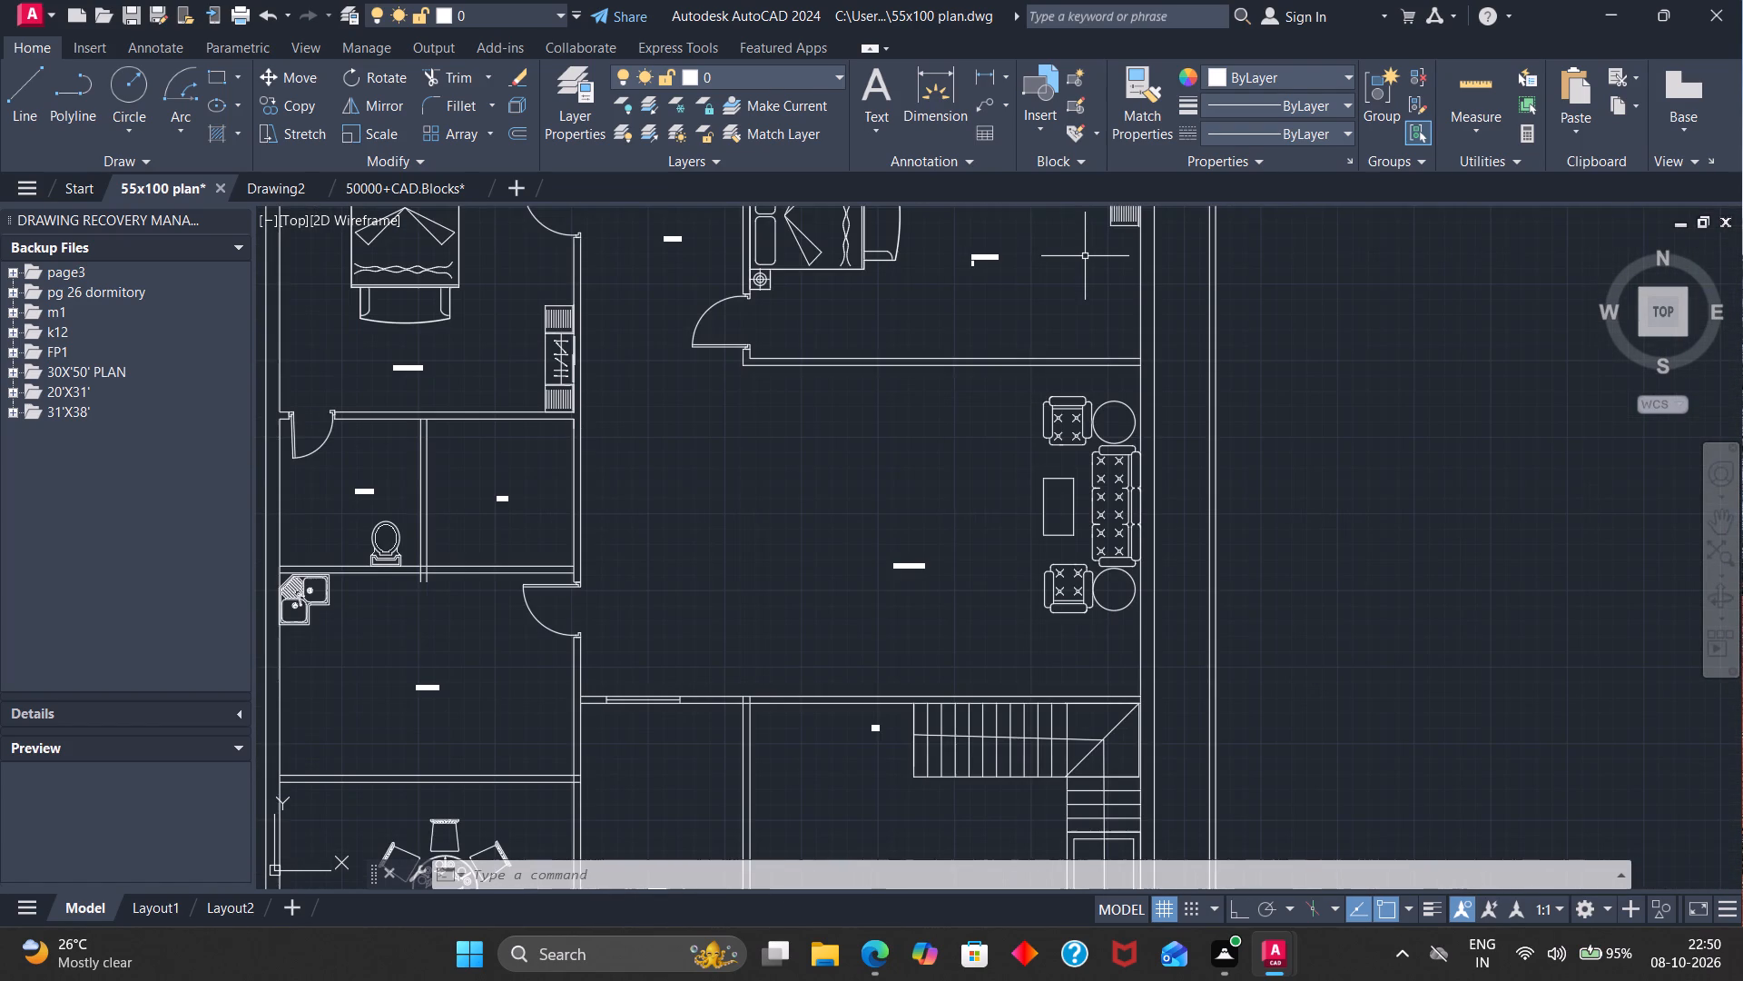
scroll(1085, 256, down, 1)
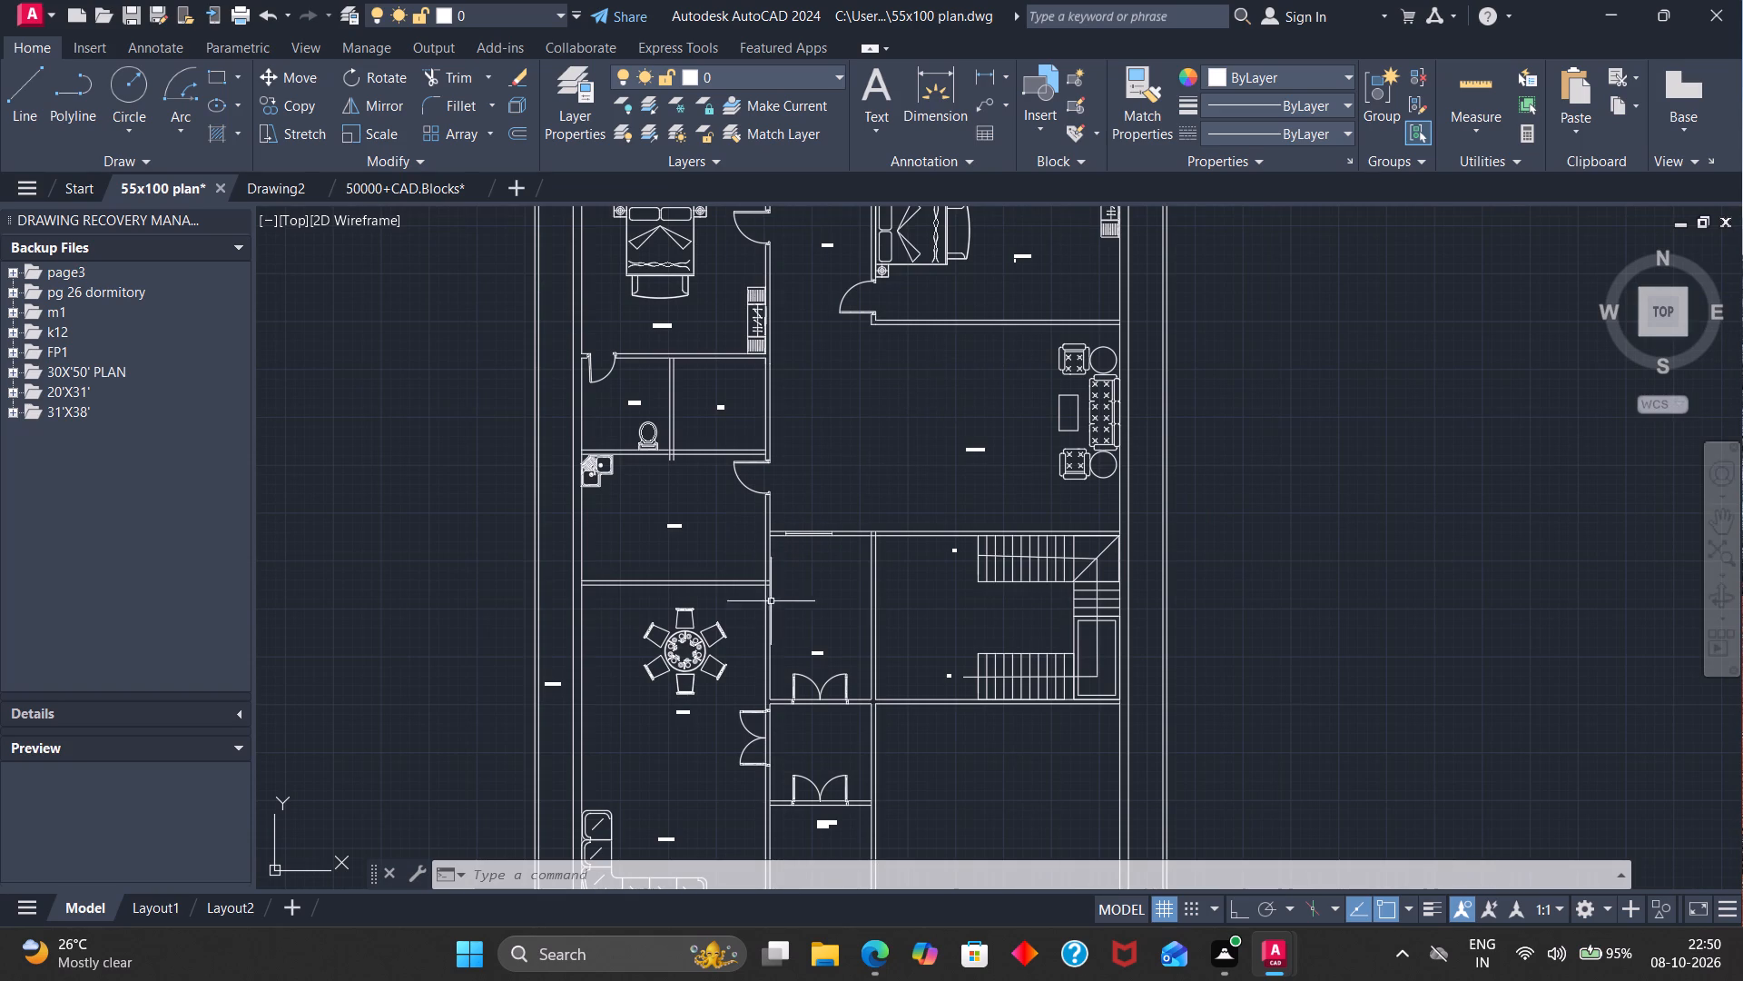
scroll(675, 828, down, 2)
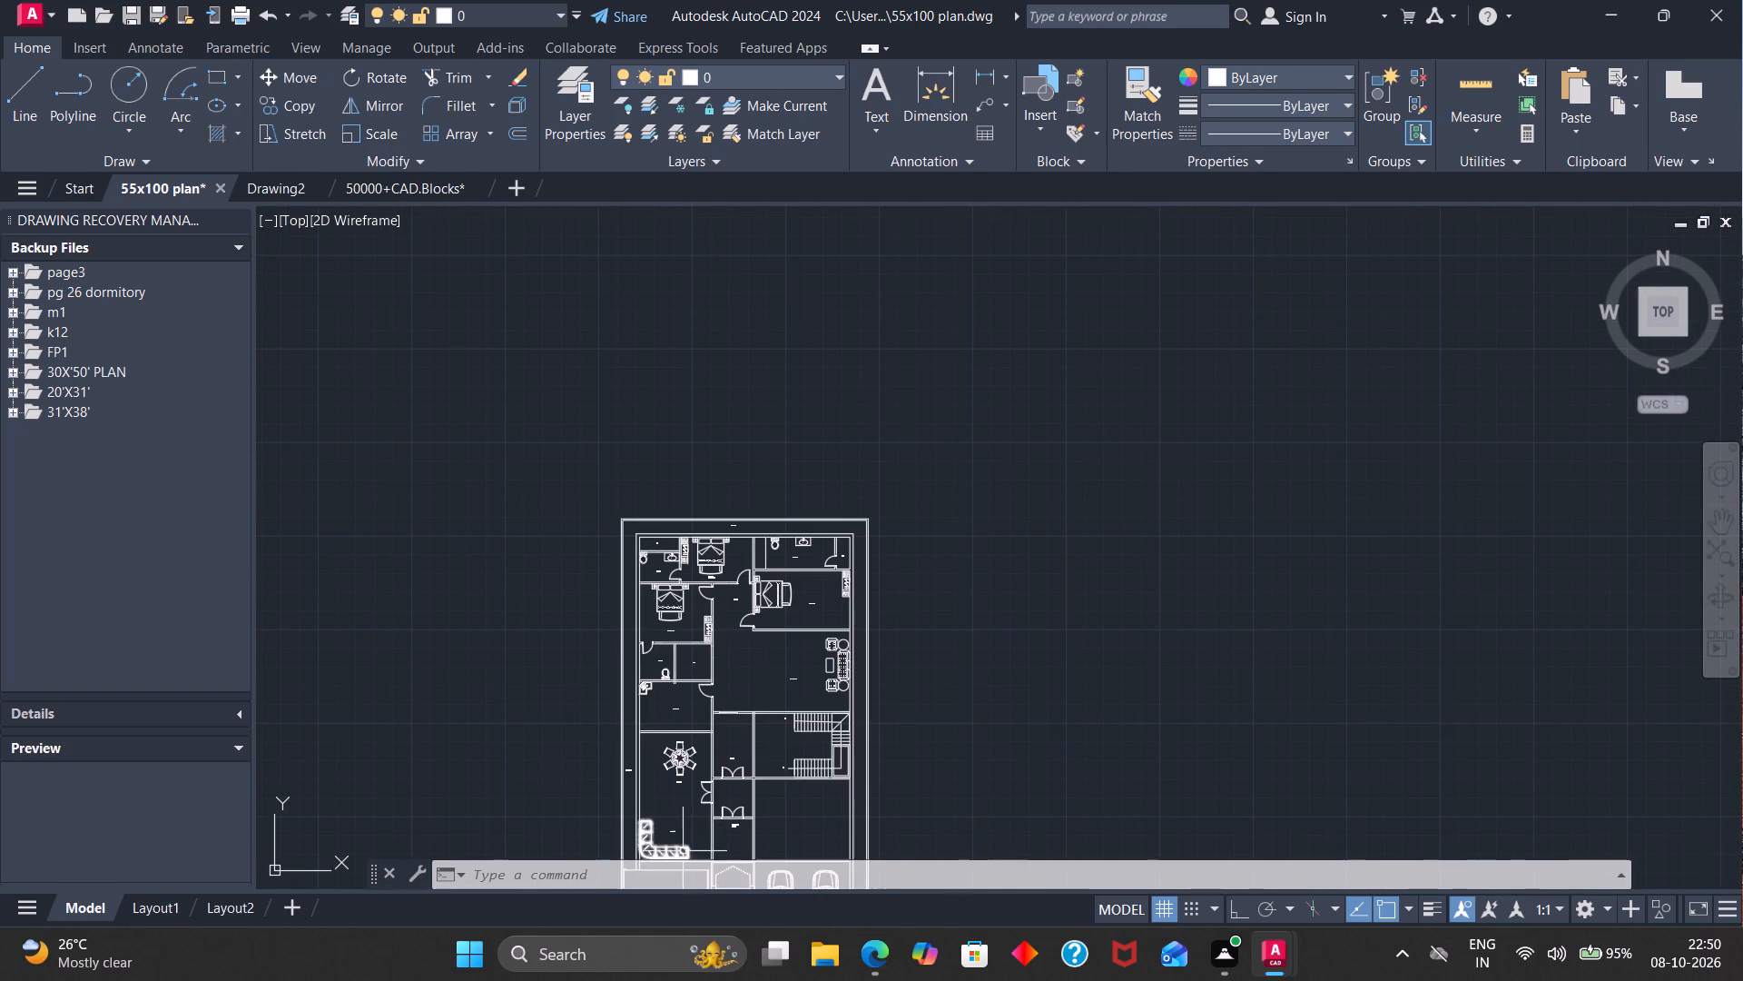
scroll(688, 855, up, 4)
scroll(720, 851, down, 5)
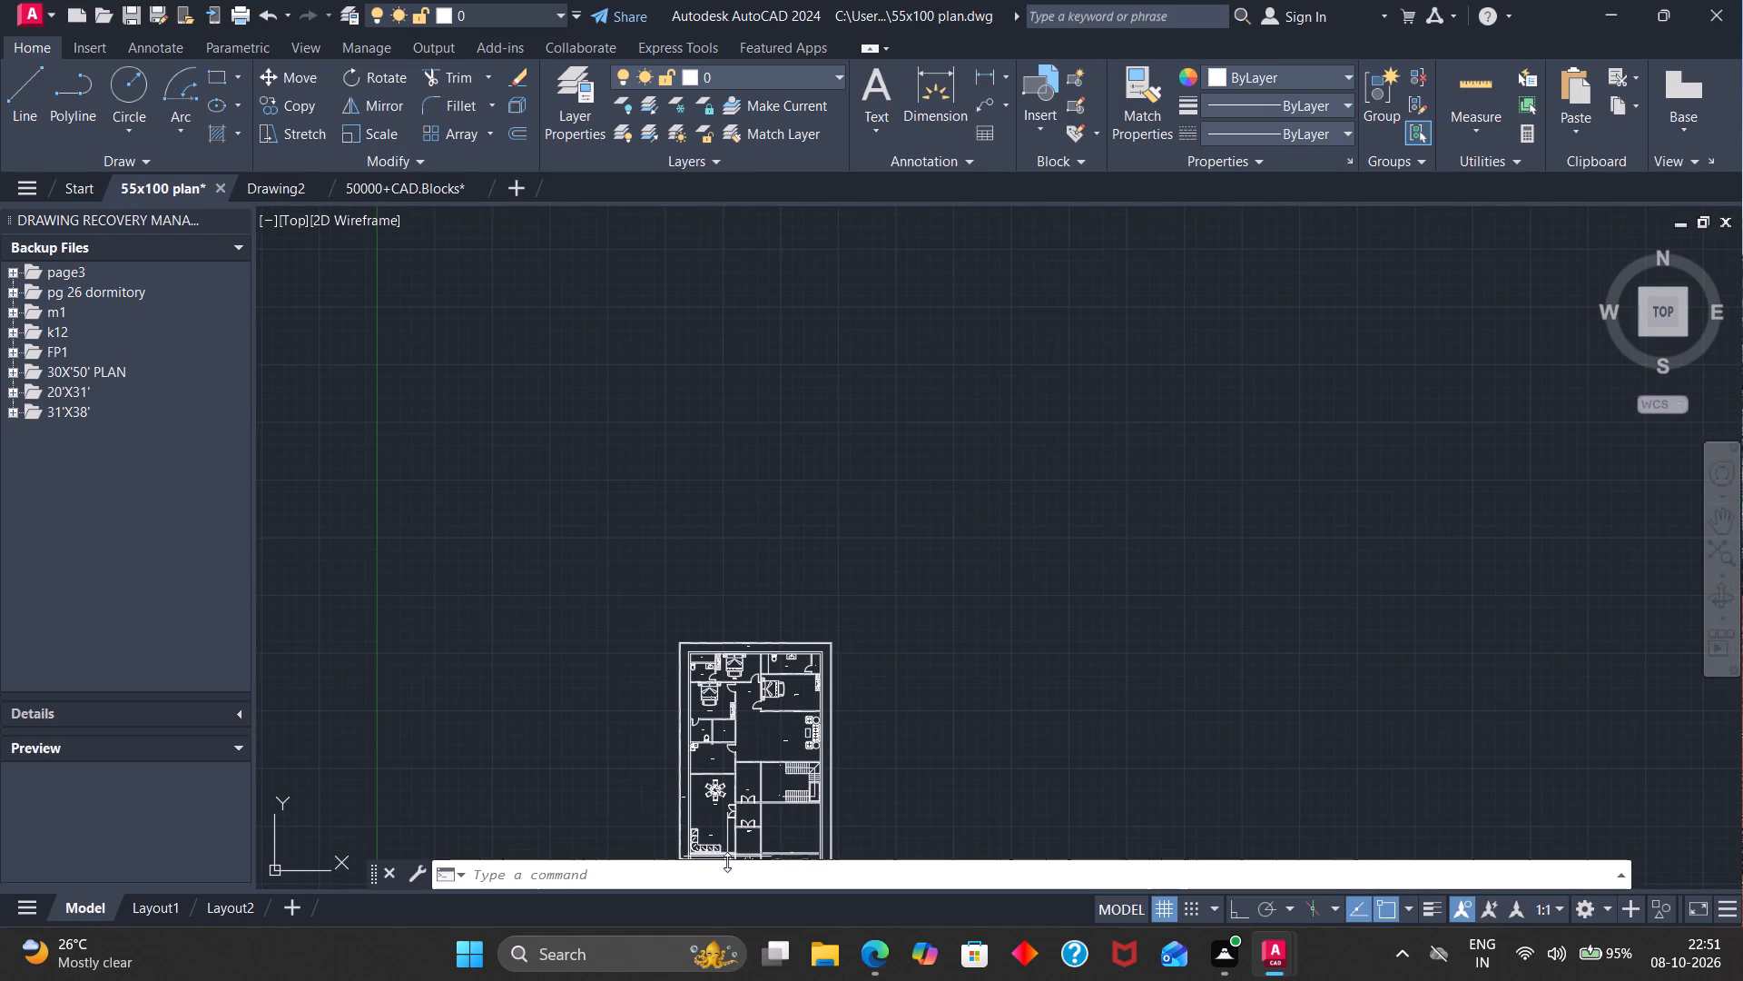
scroll(727, 862, up, 8)
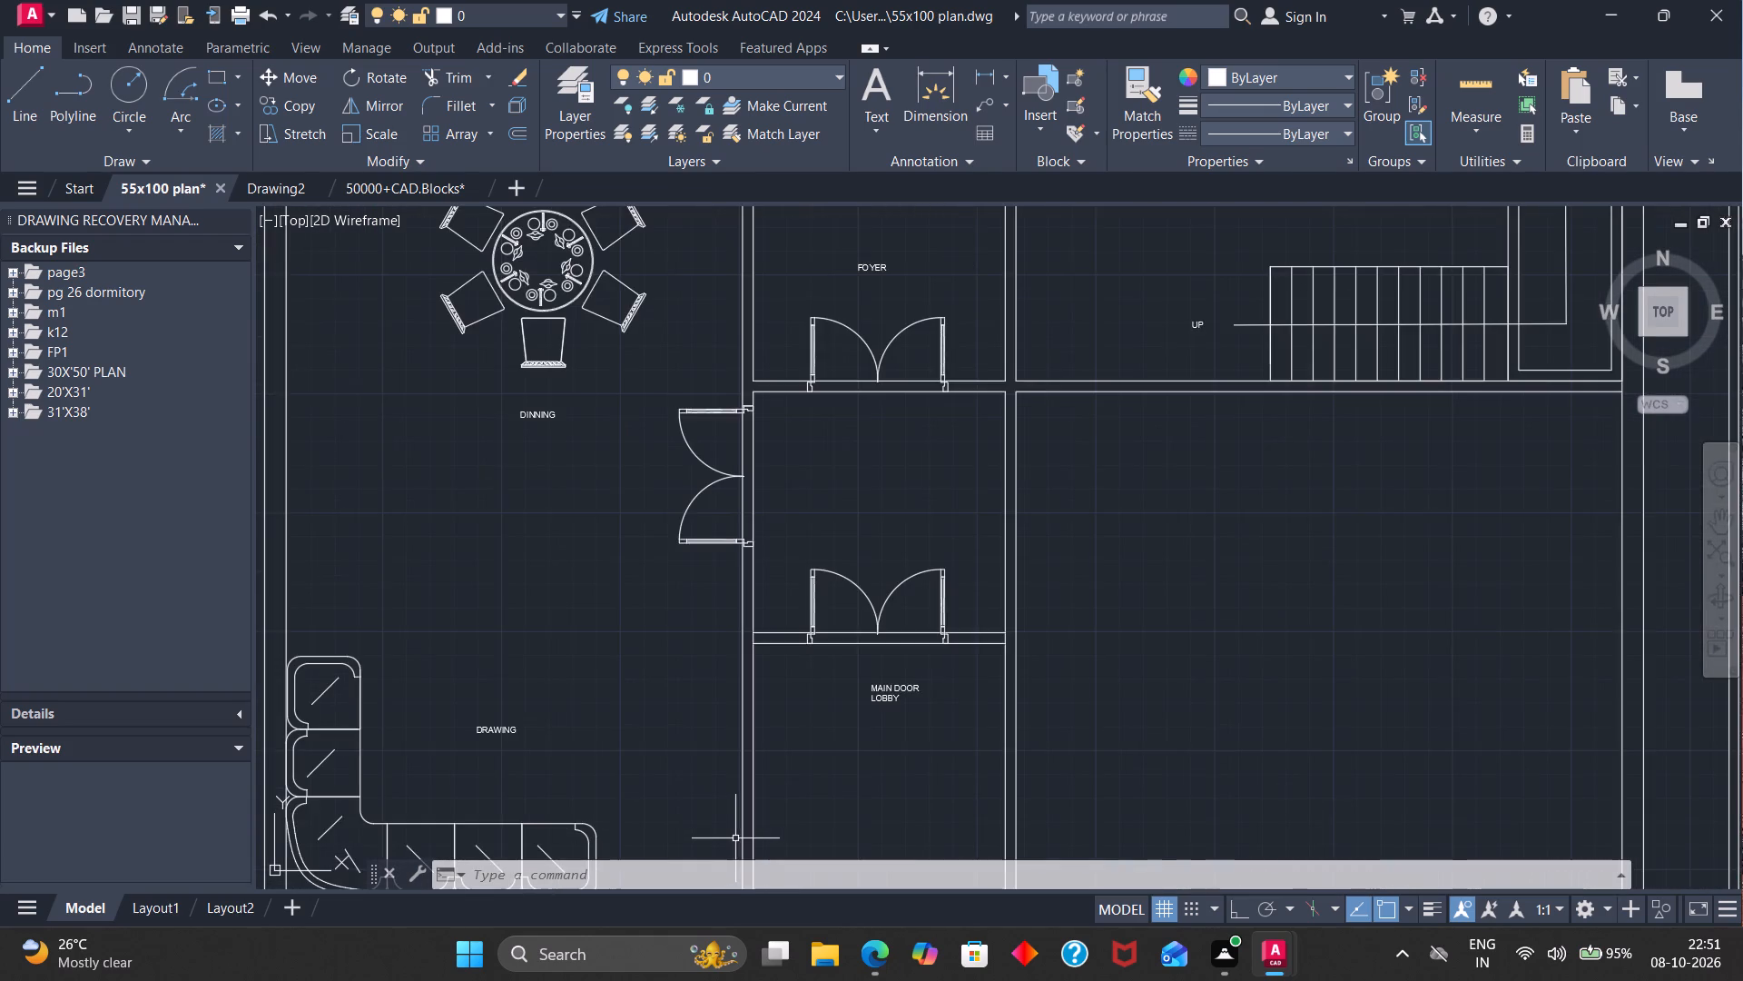
scroll(735, 838, up, 2)
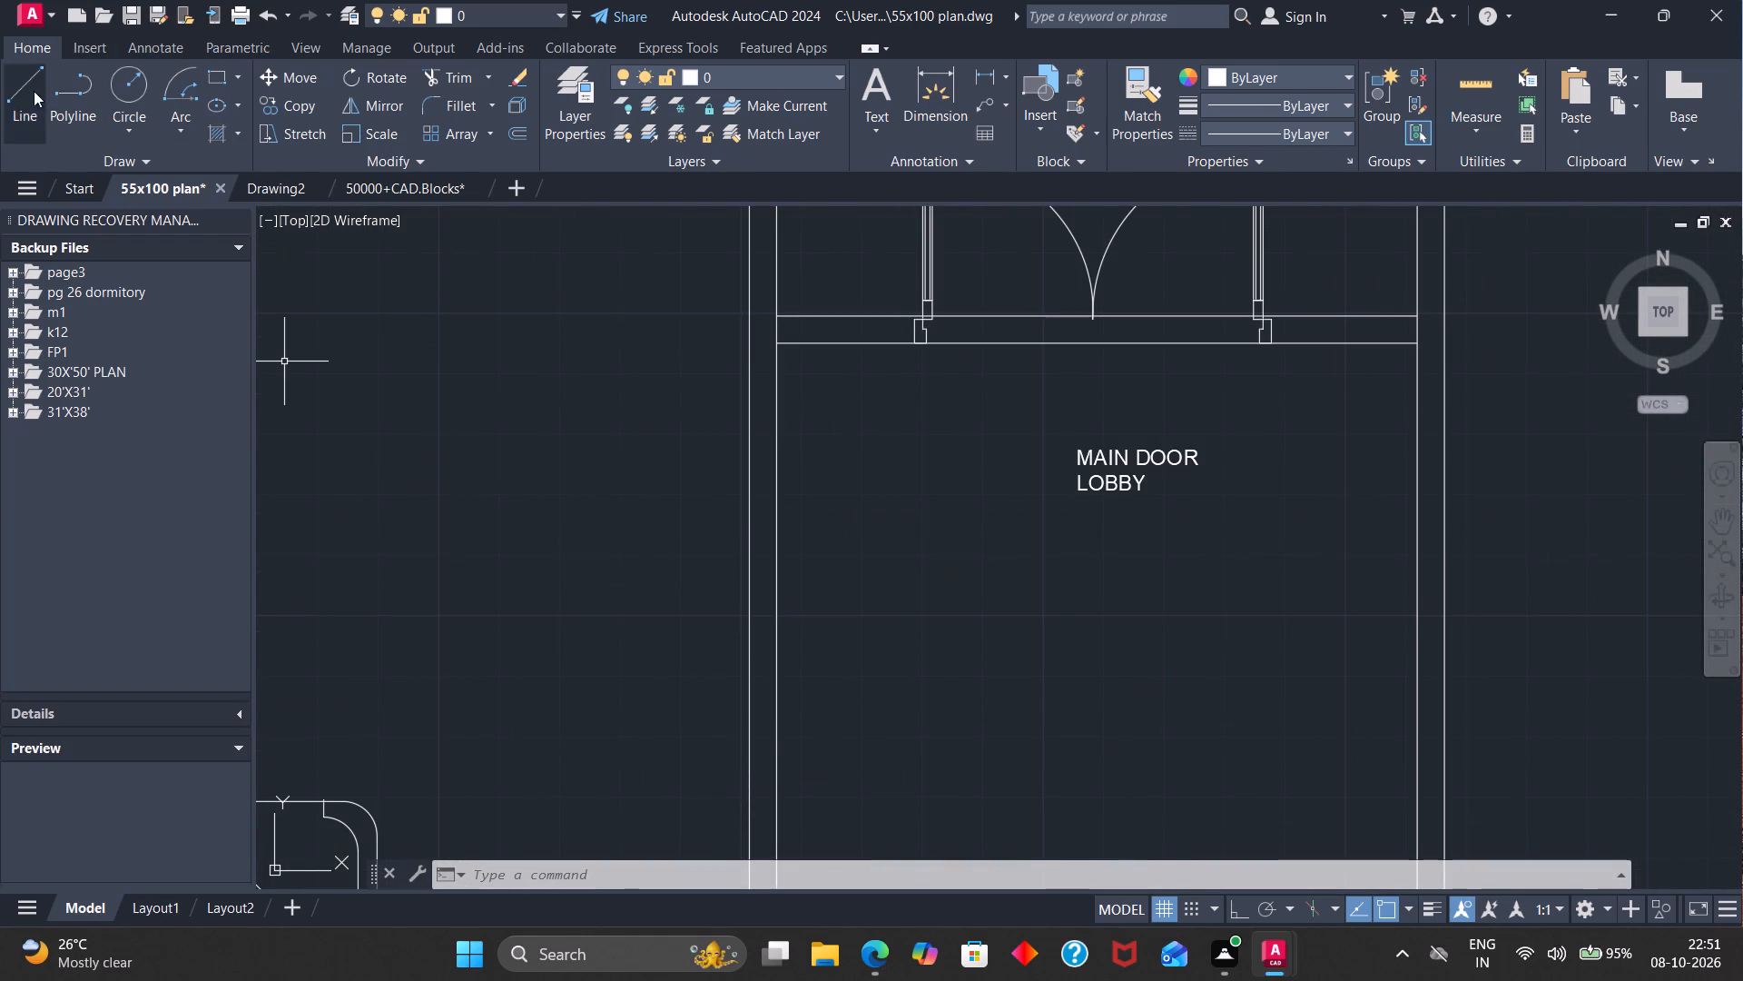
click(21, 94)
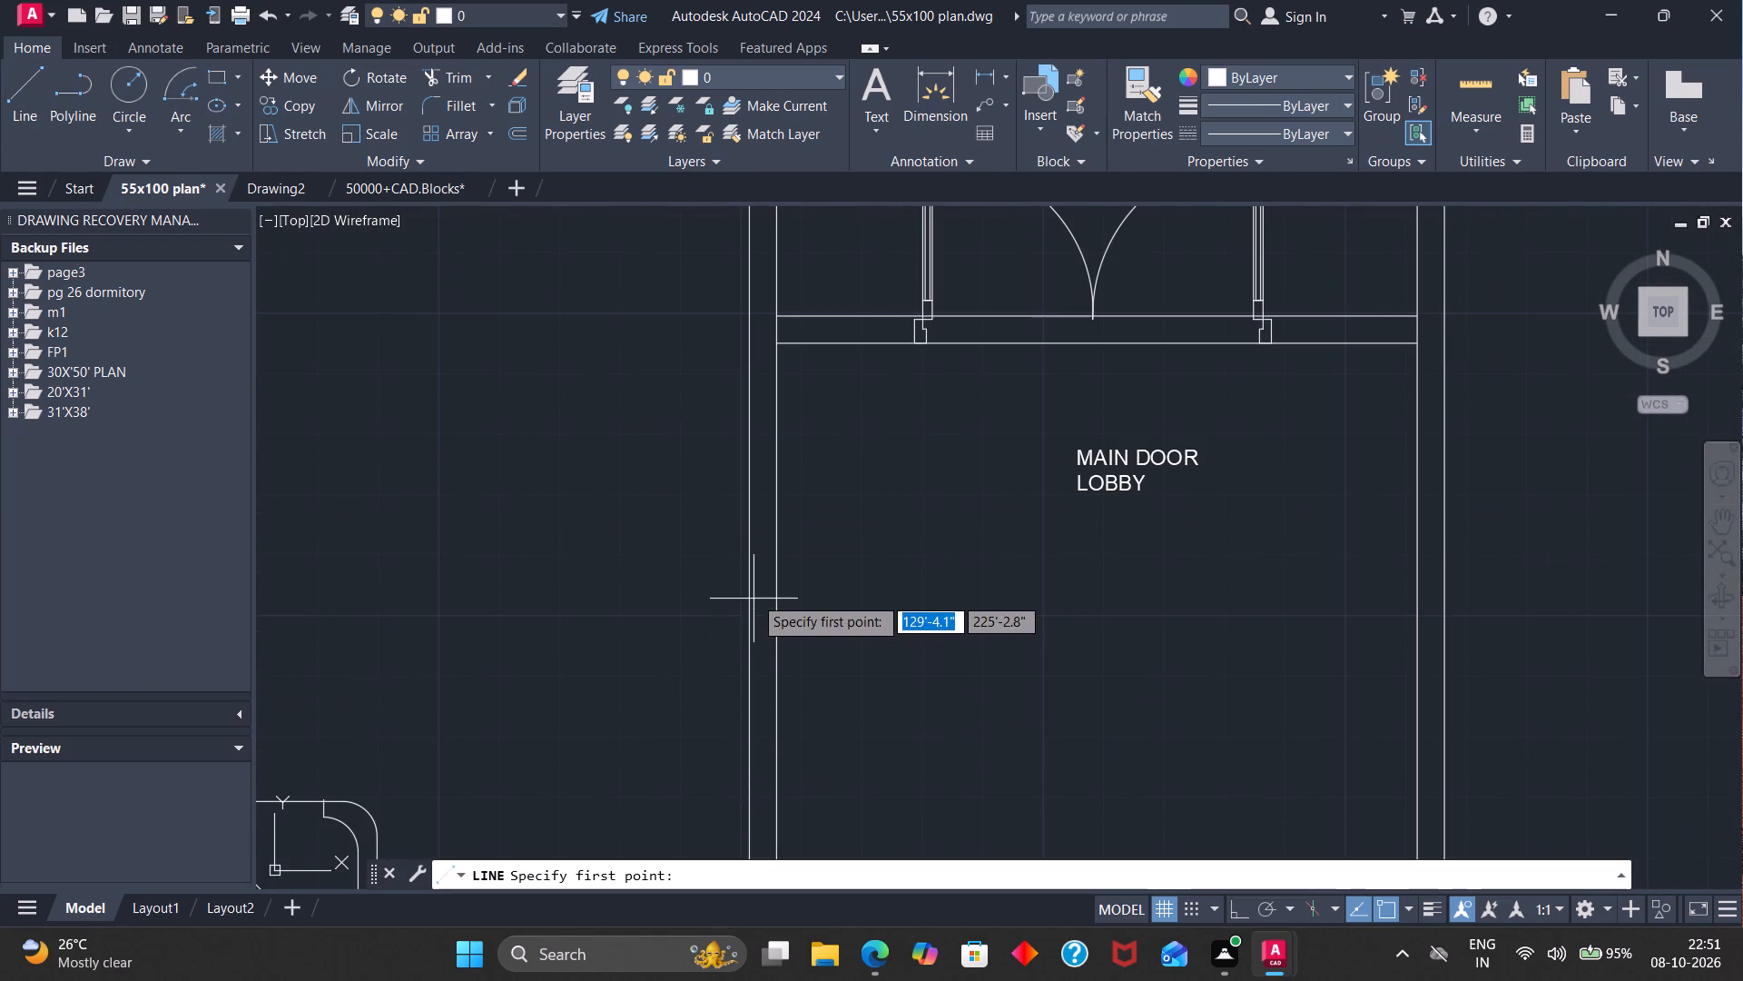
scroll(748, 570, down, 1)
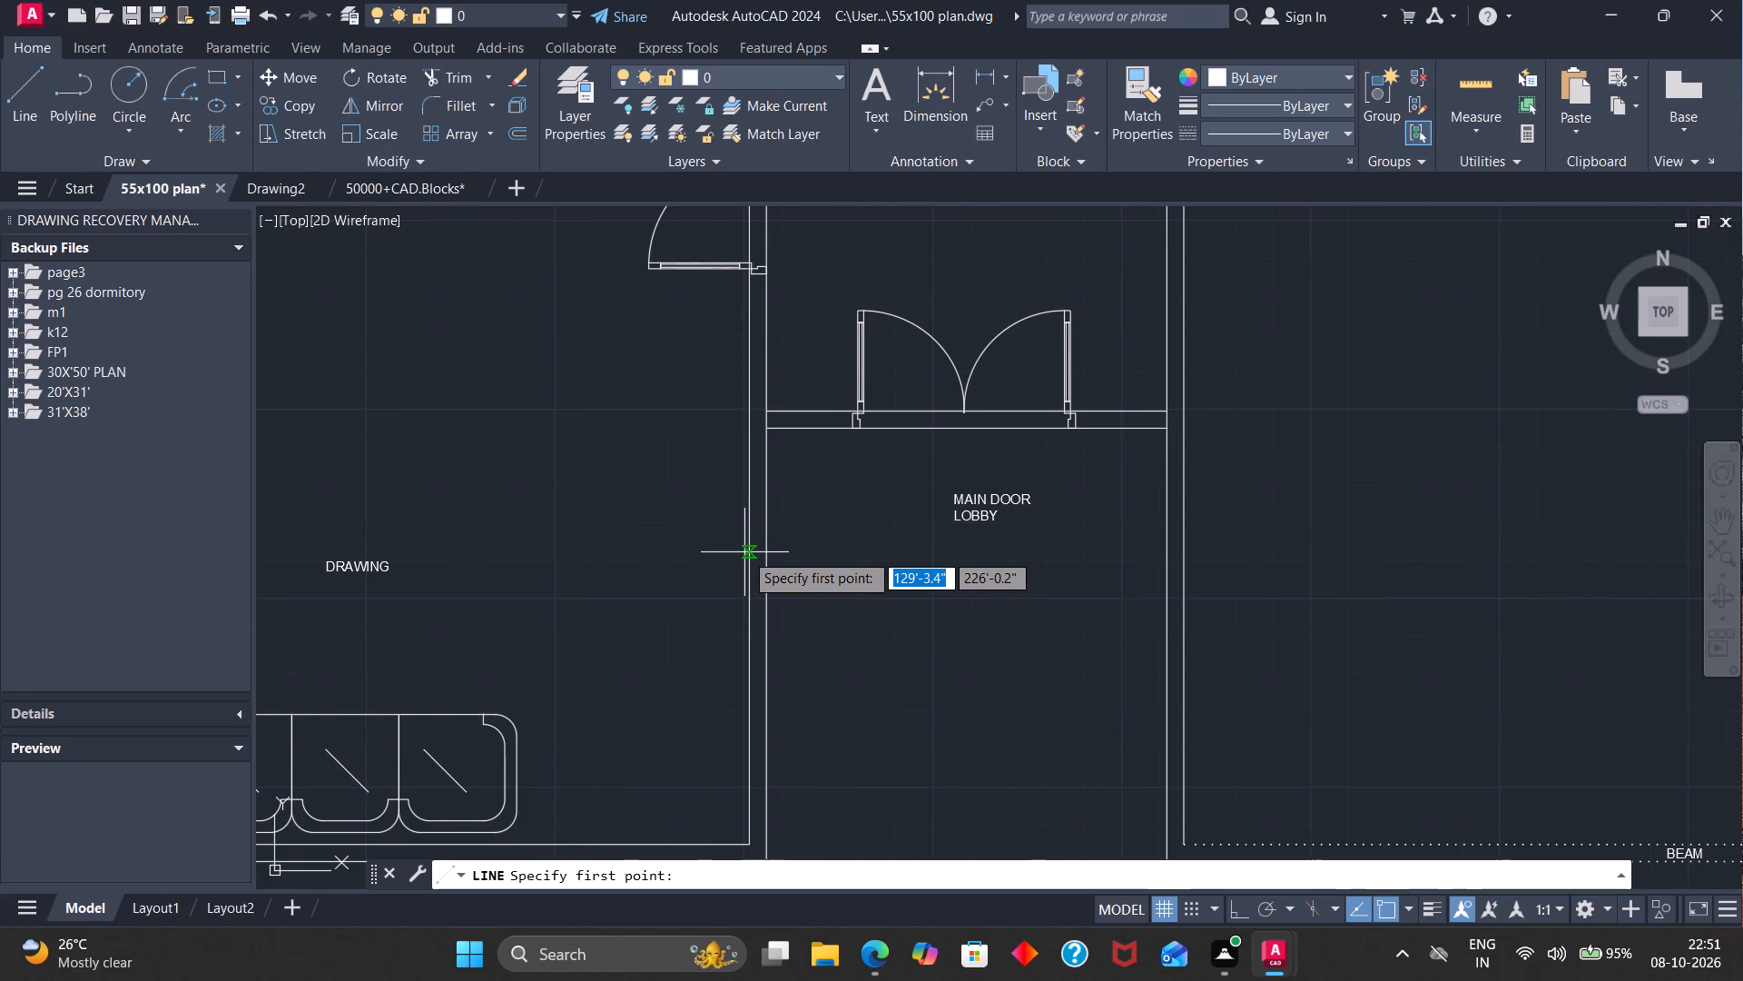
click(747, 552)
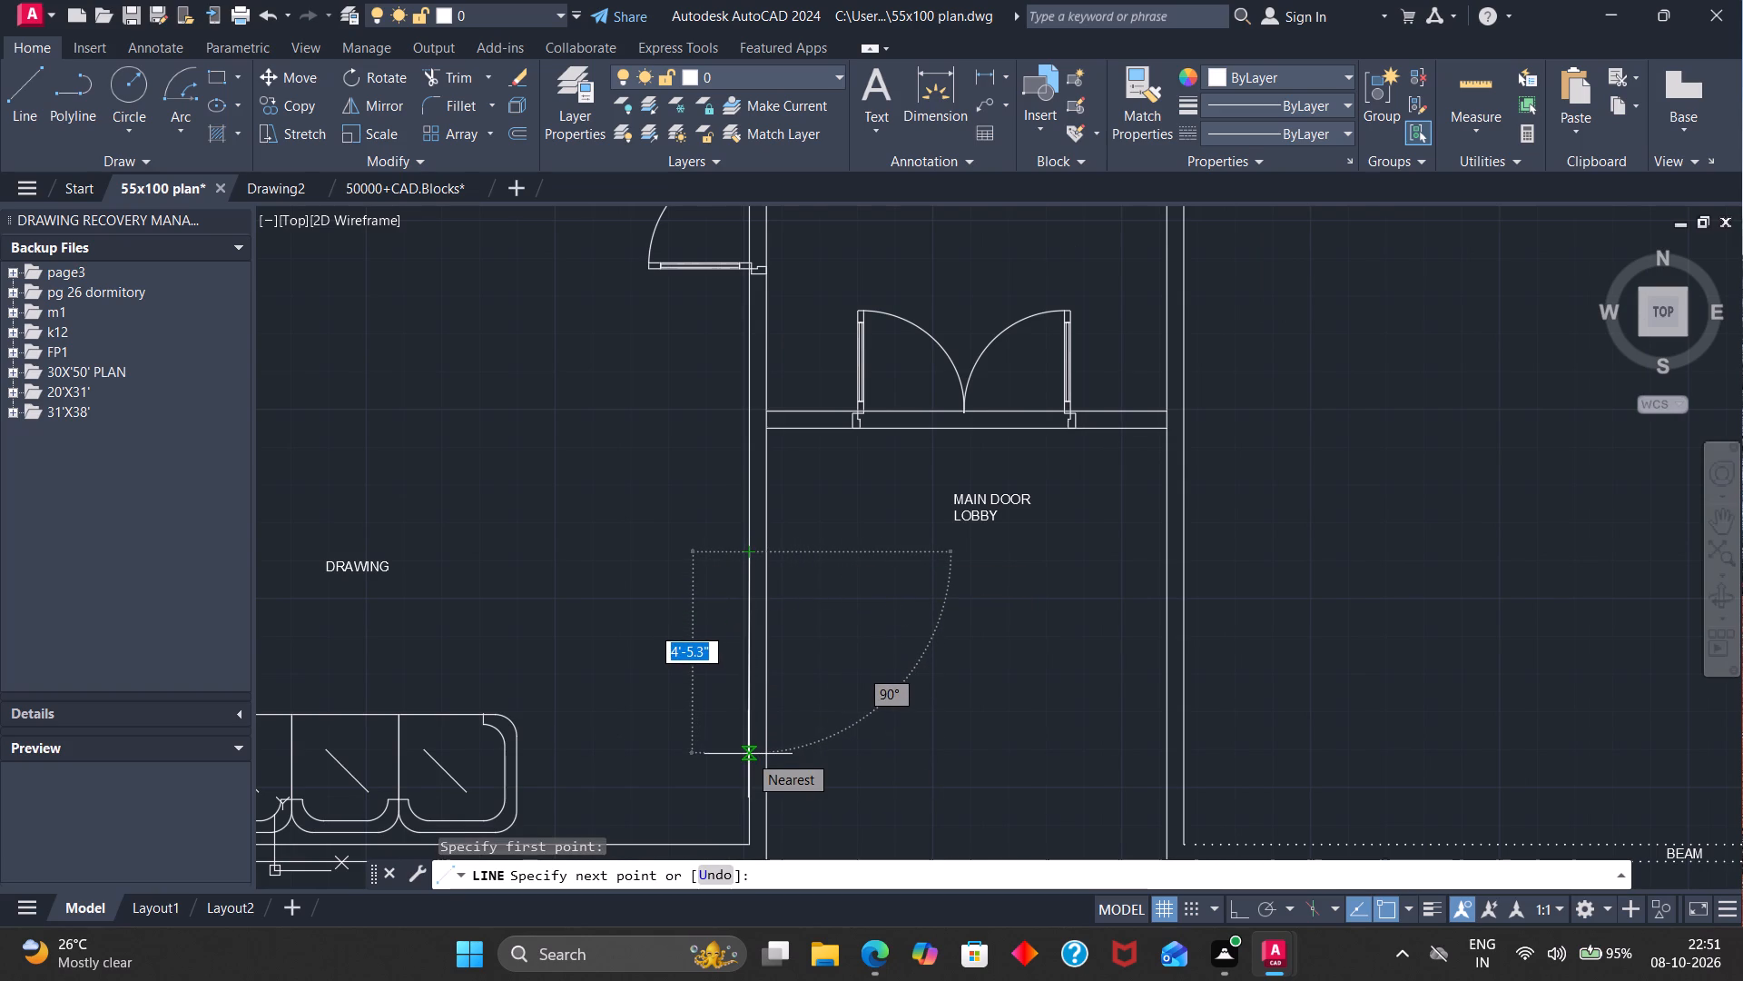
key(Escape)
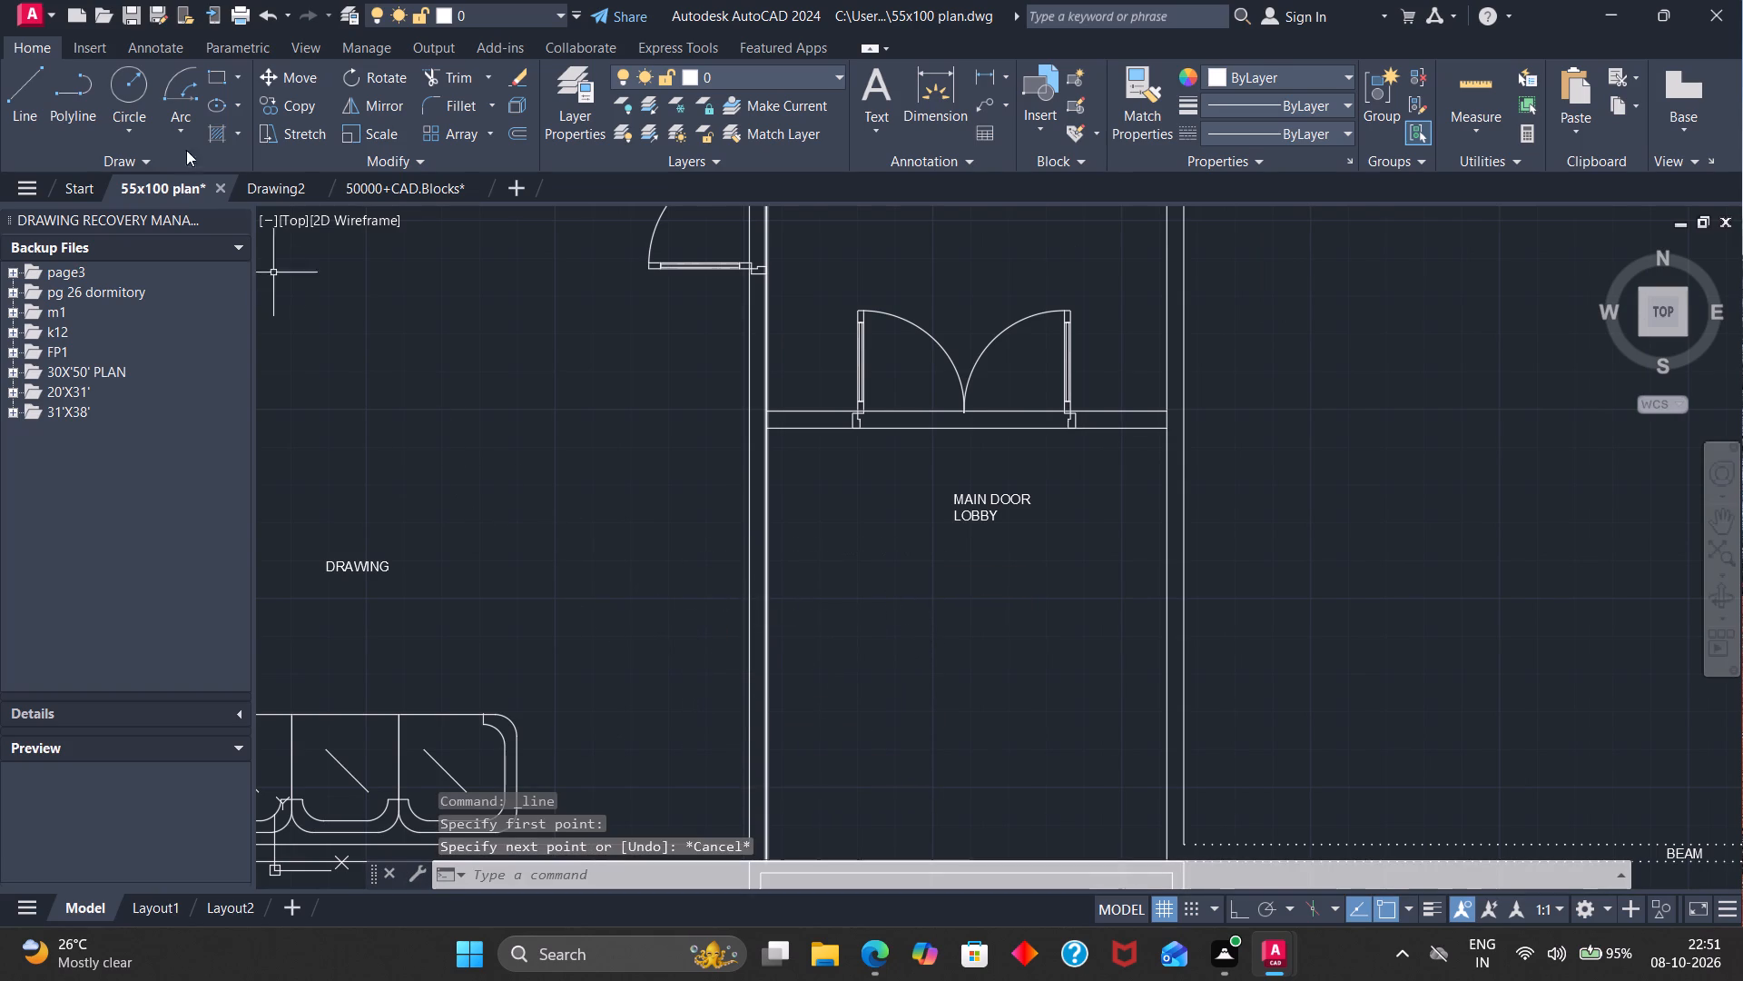
Draw a rectangle about 7.7" by 5'-5" in the drawing room against the wall shared with the main door lobby.
click(222, 83)
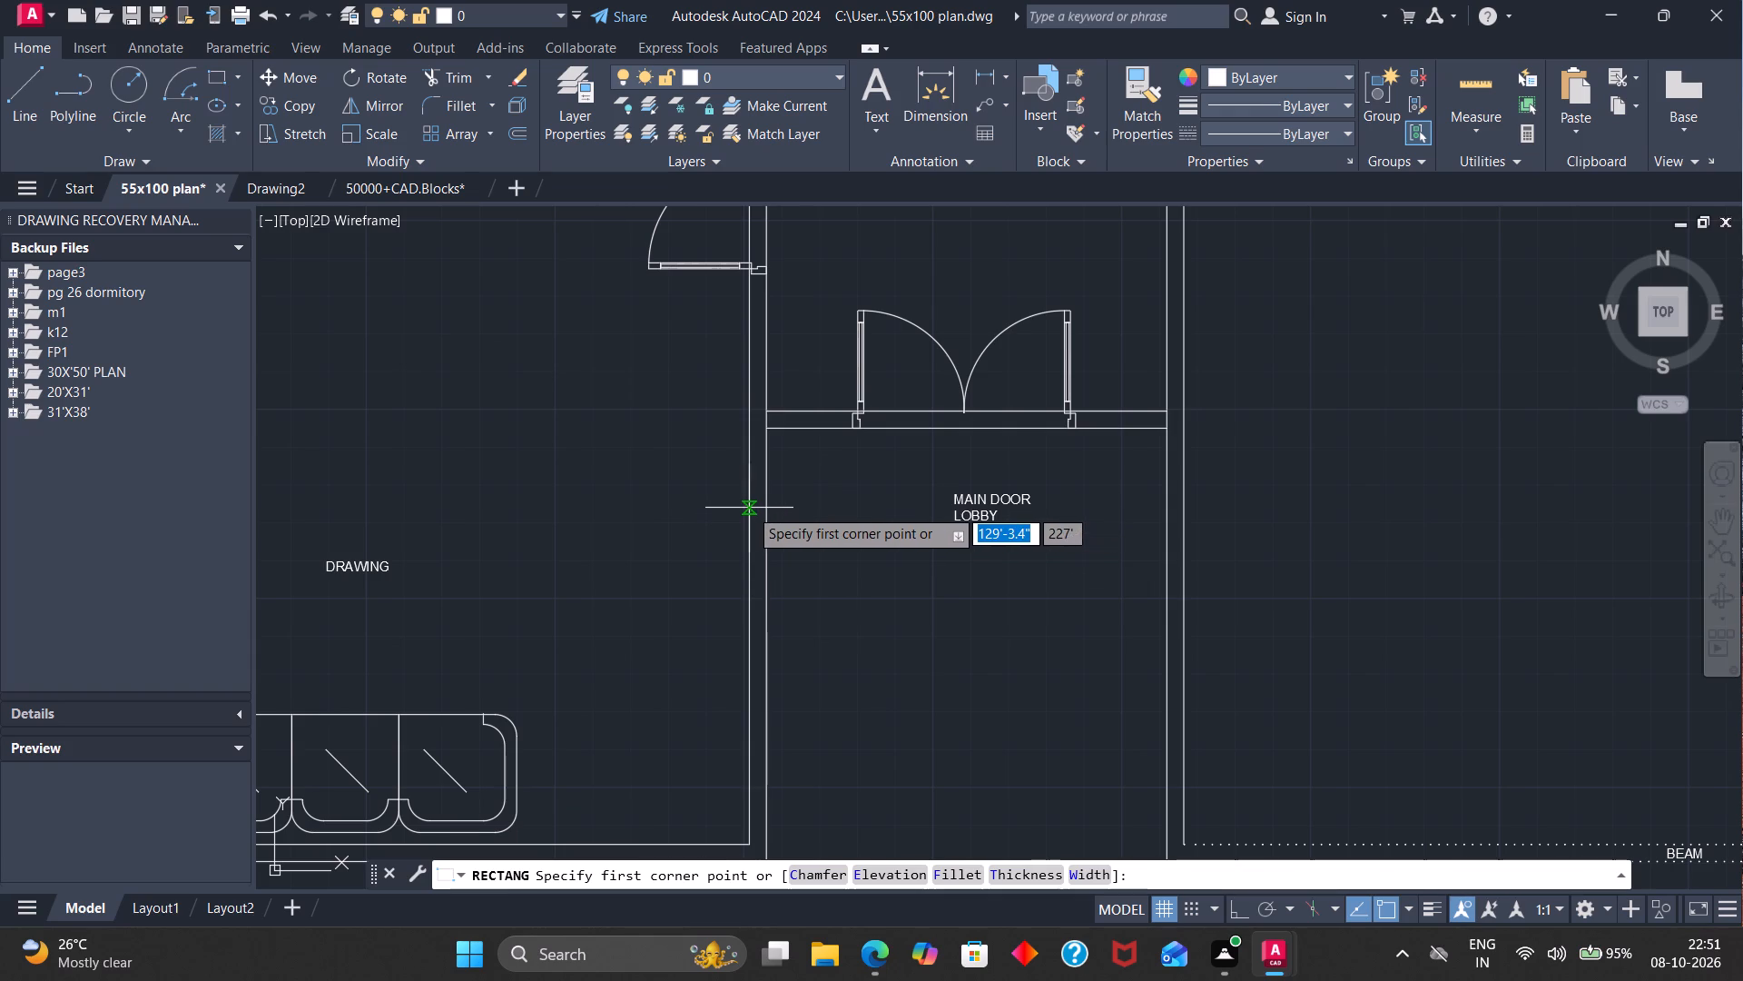
click(749, 508)
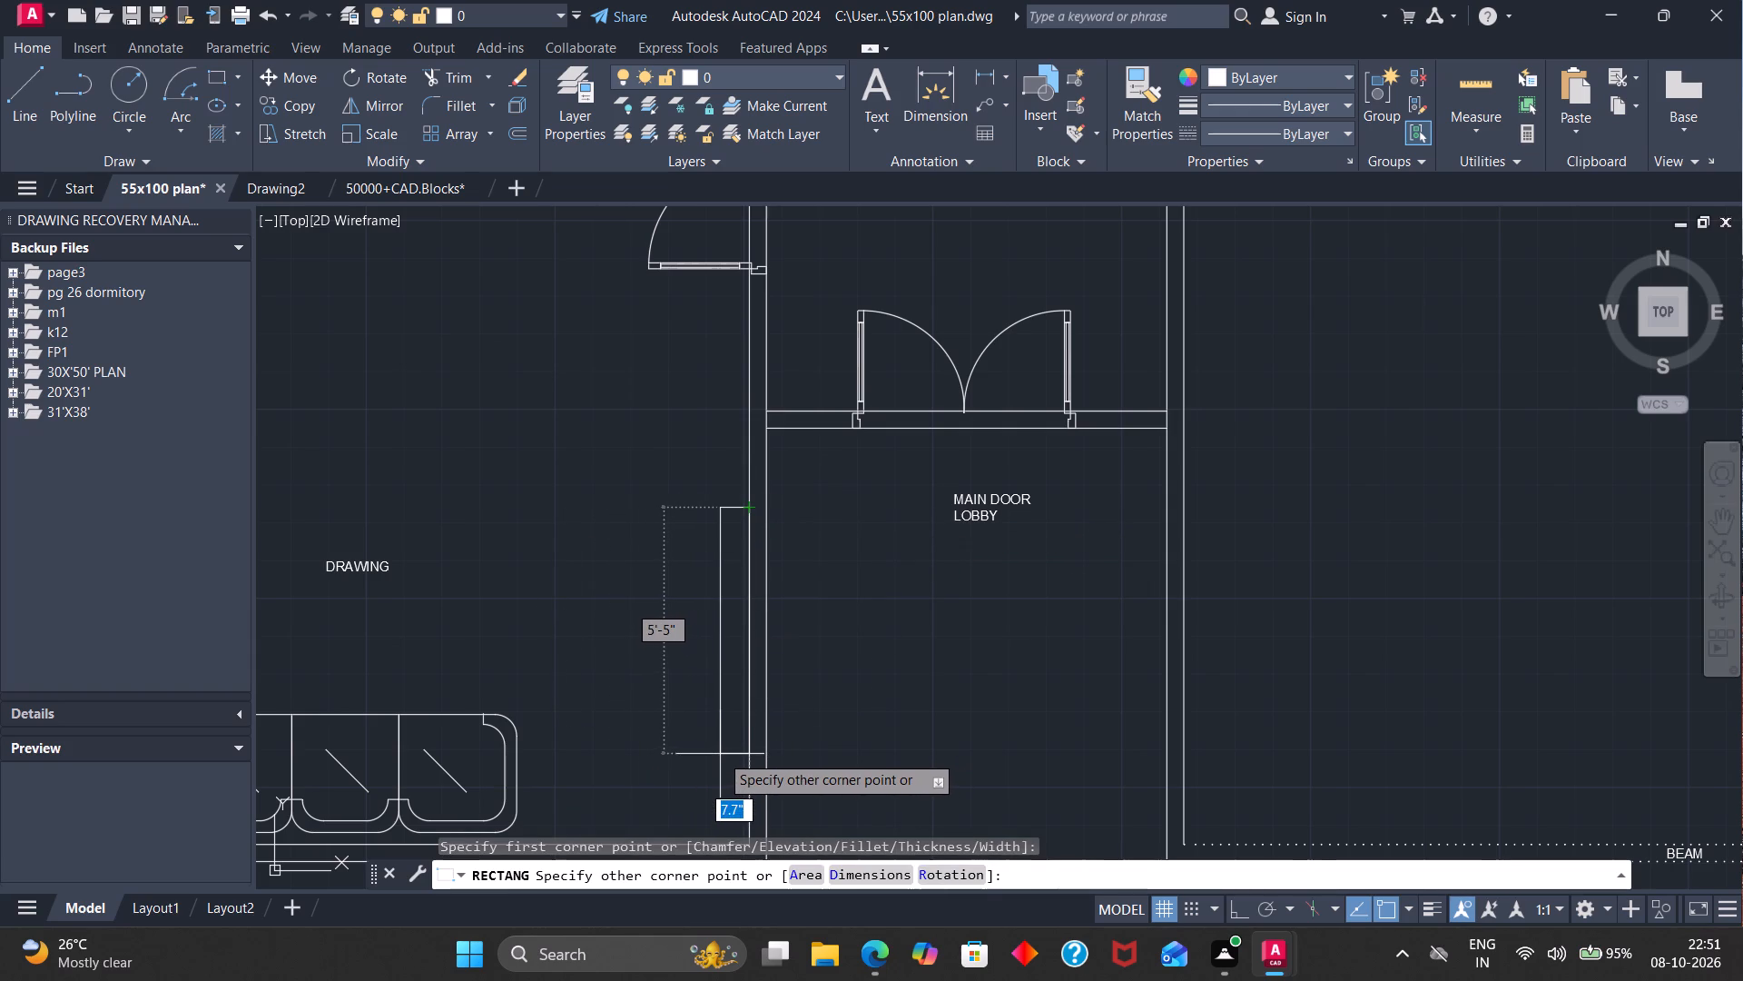
click(720, 754)
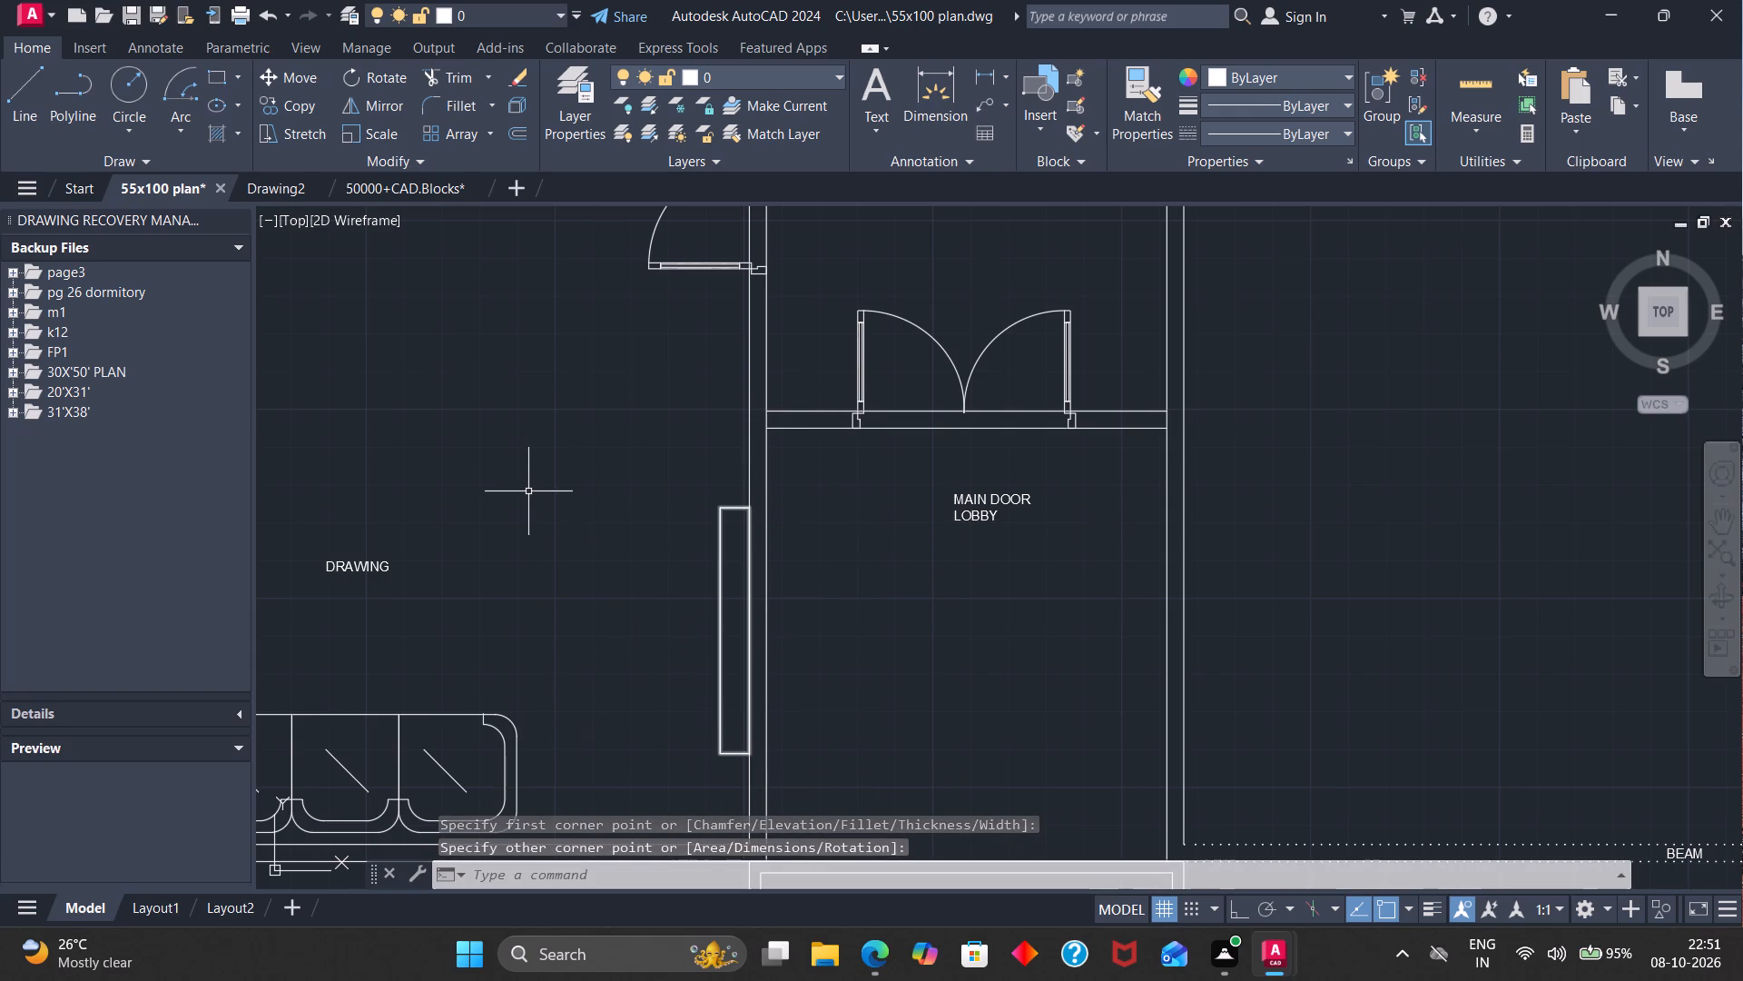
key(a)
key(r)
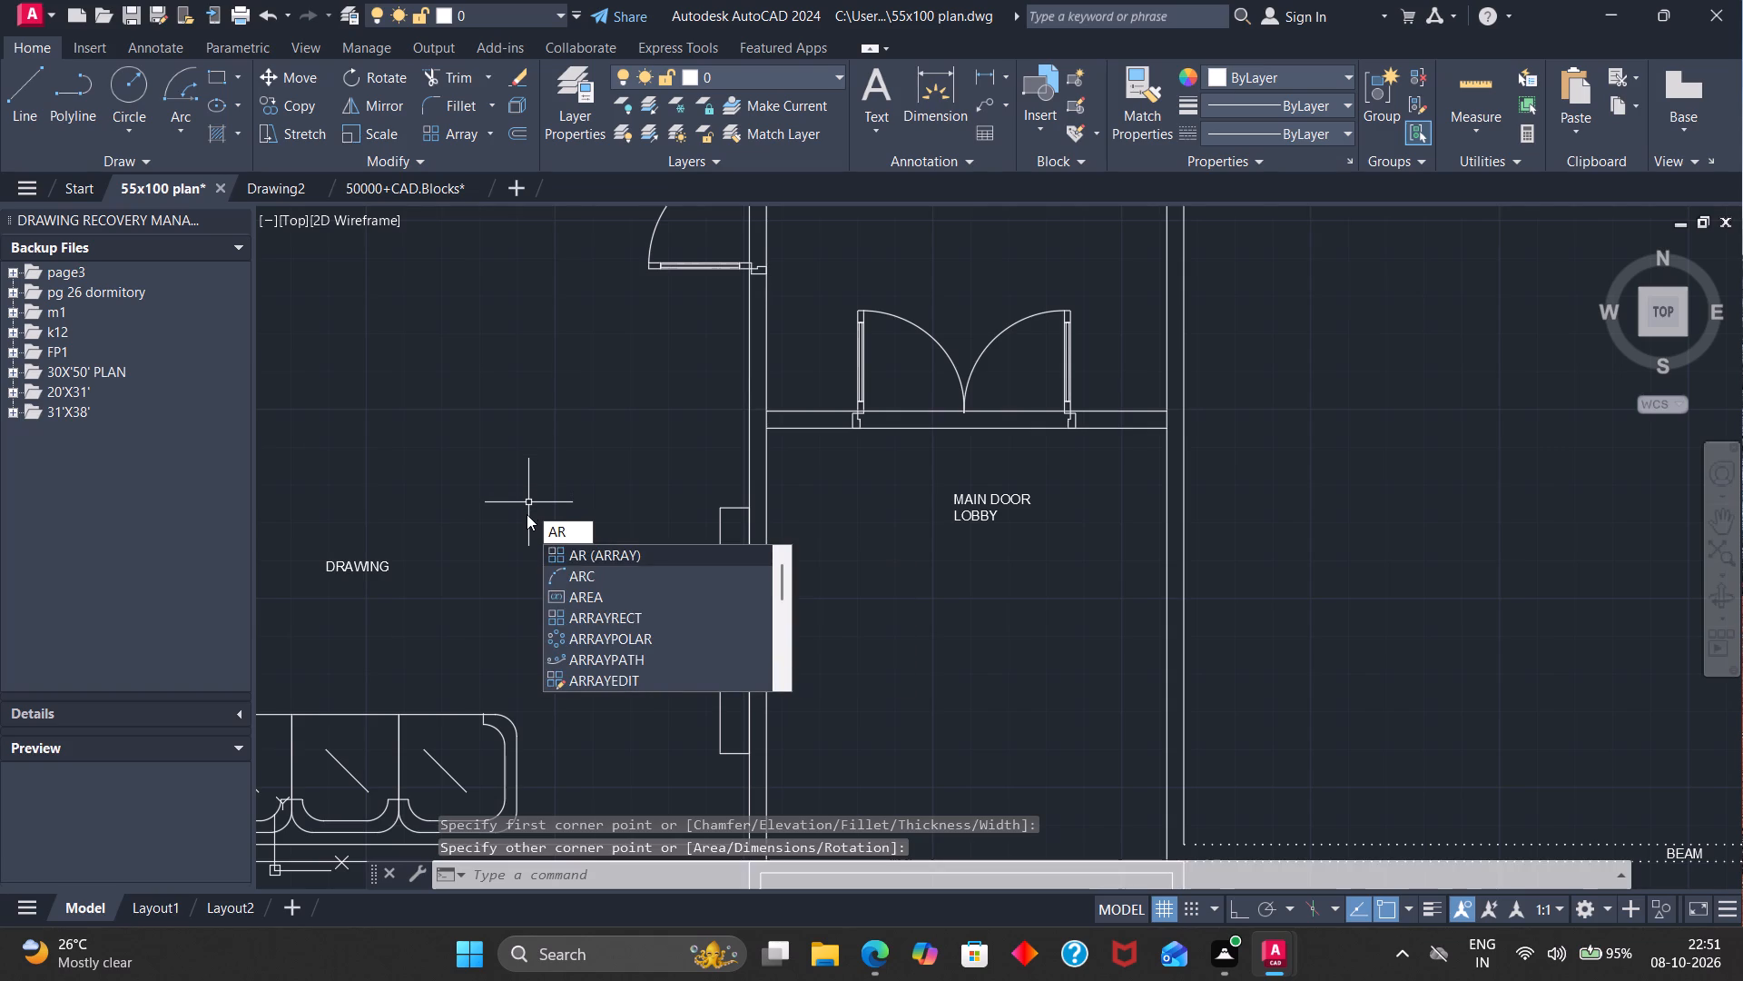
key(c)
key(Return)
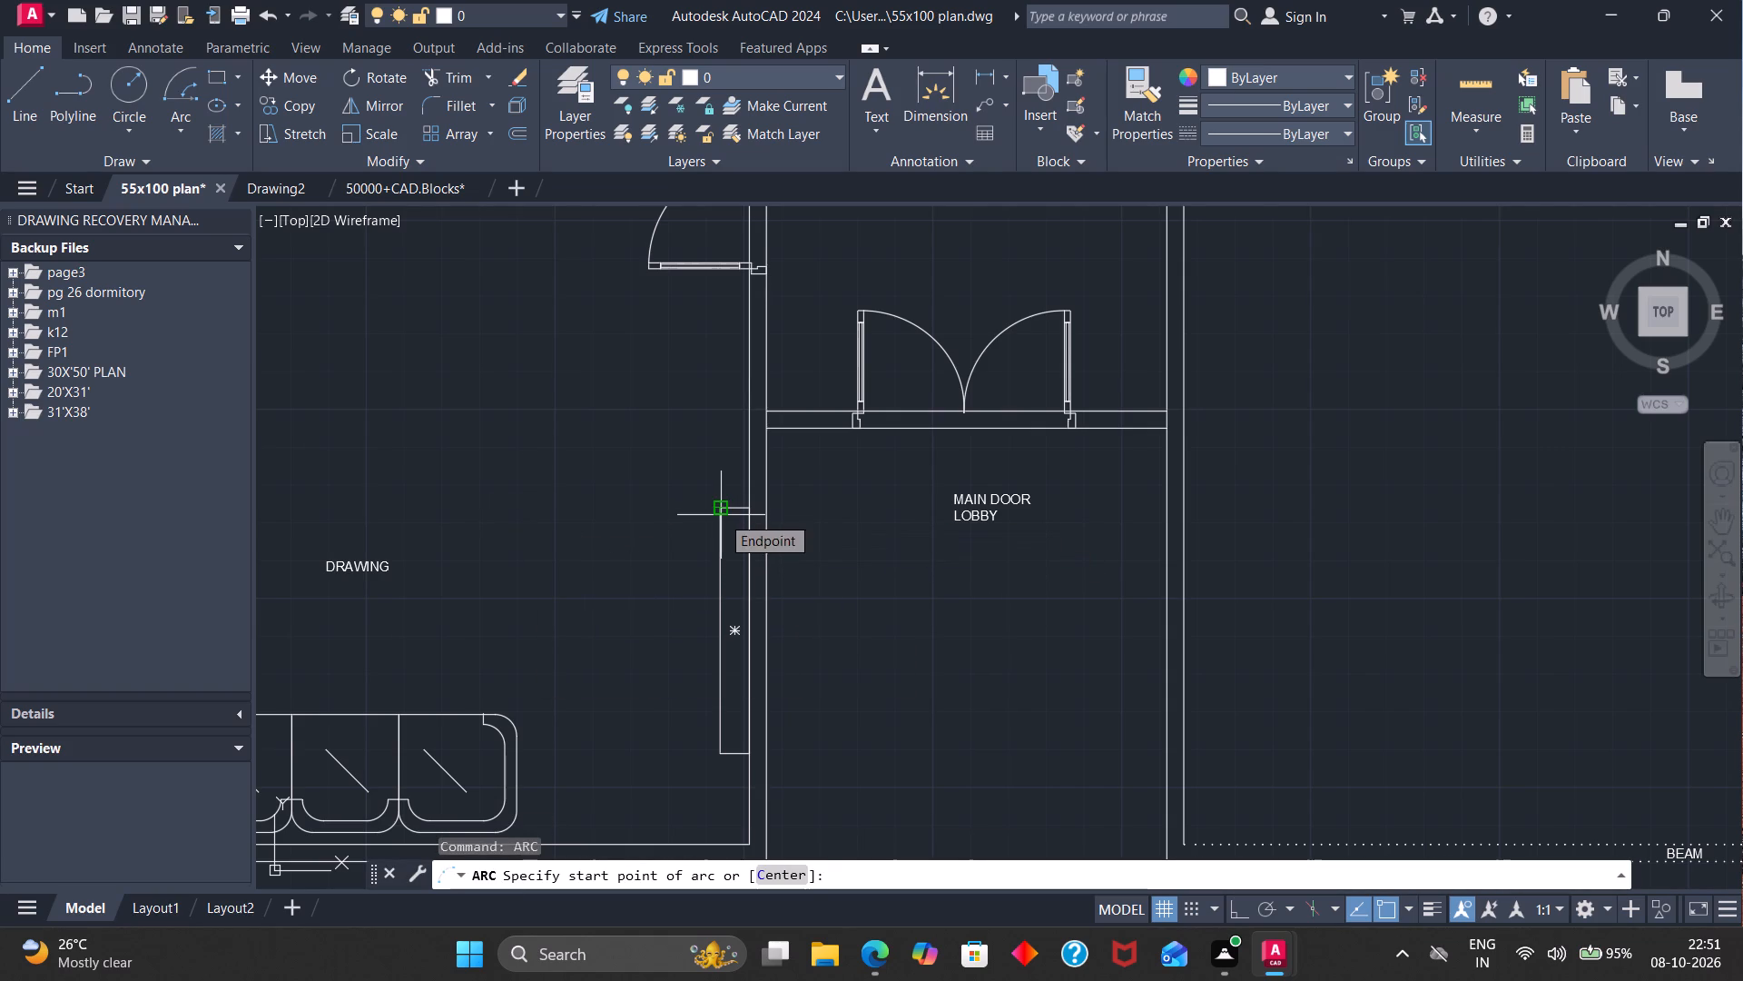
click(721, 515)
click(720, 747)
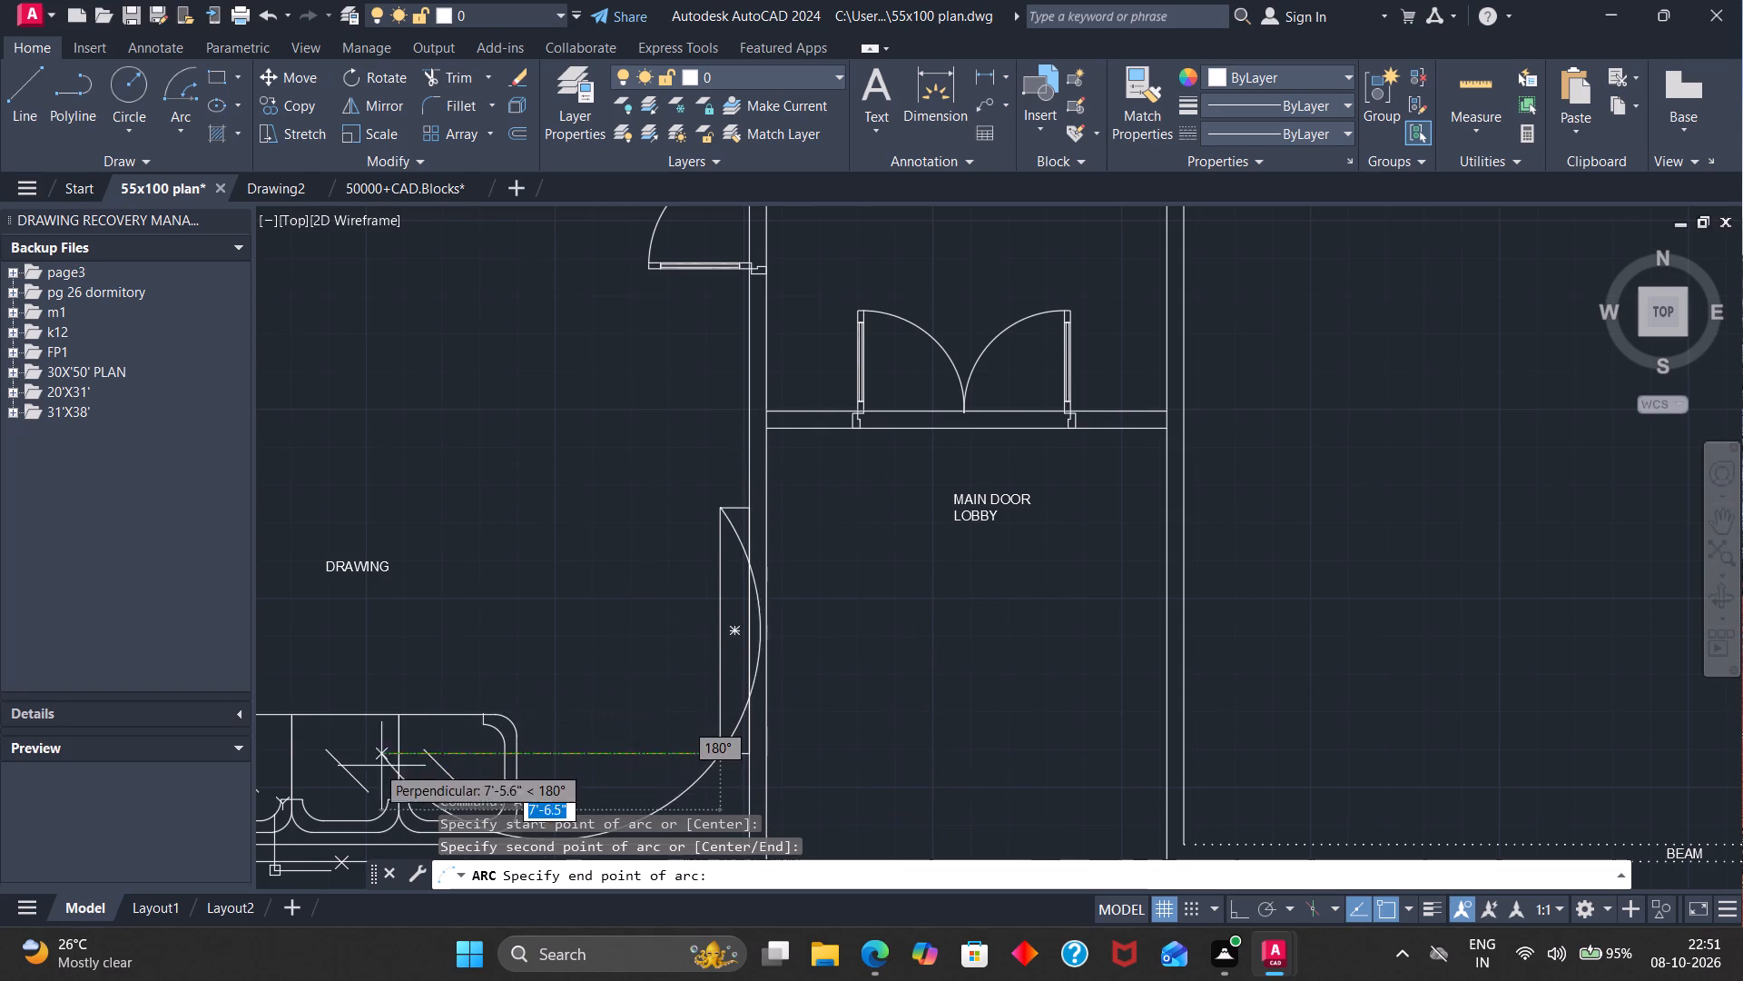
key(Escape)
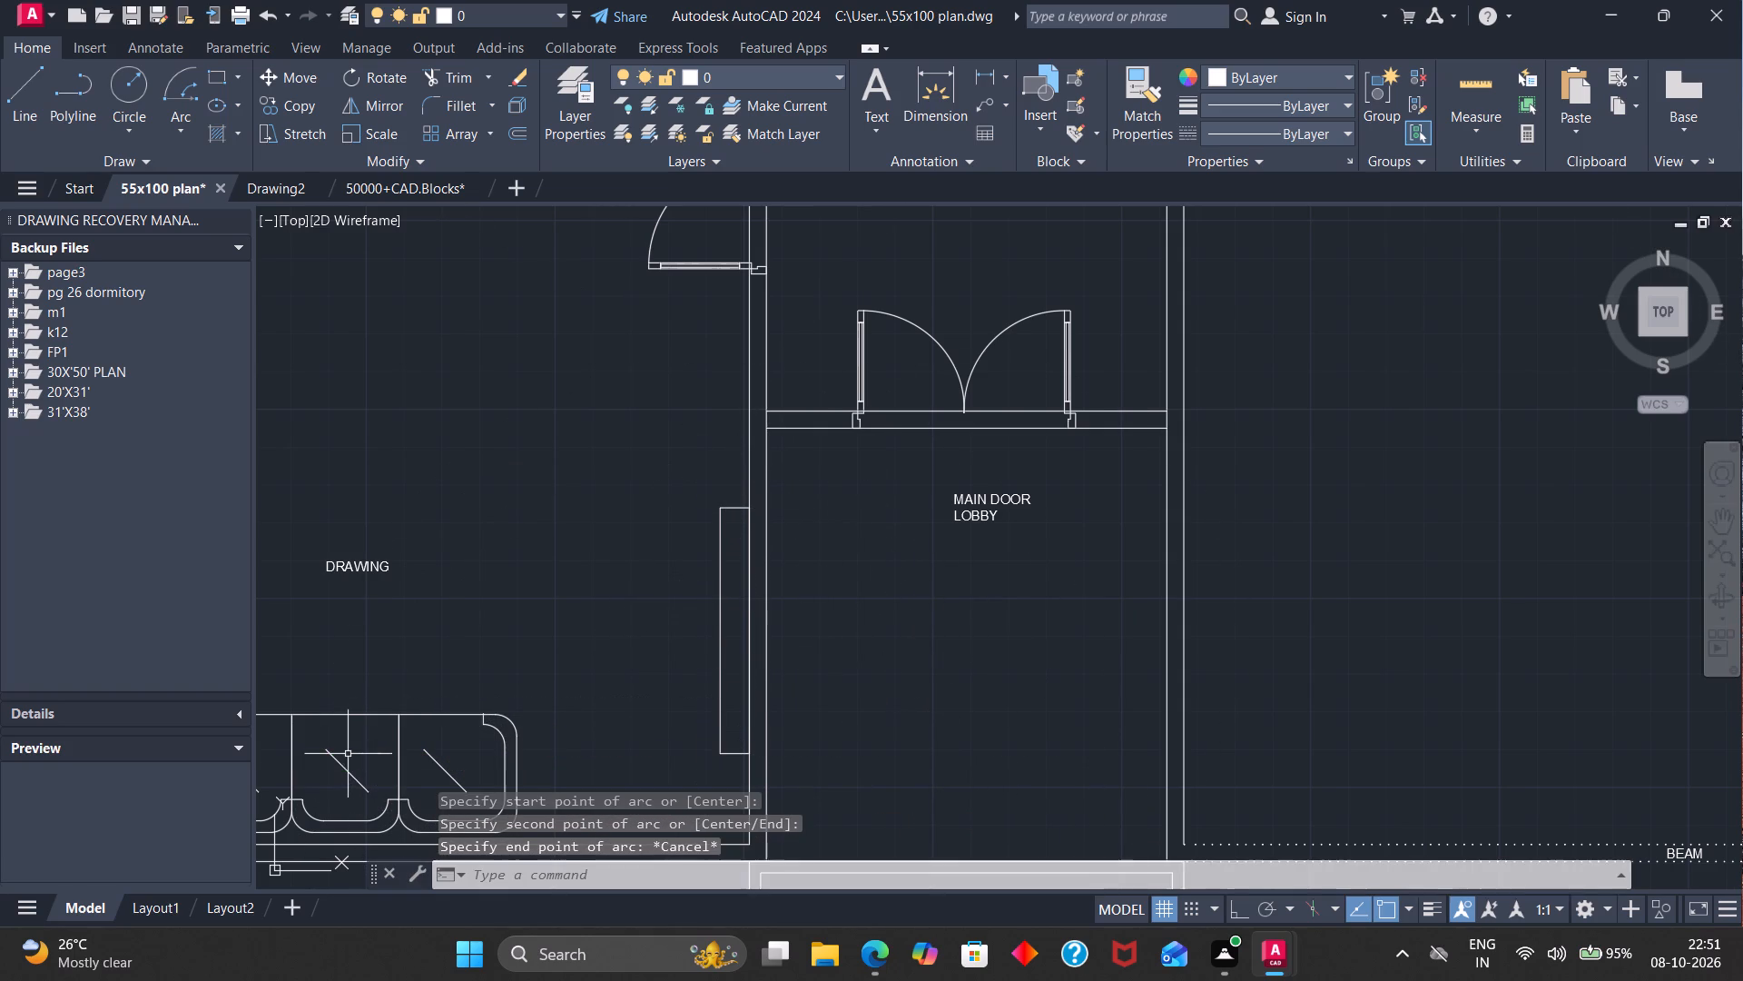
Draw a three-point arc joining the rectangle's two wall-side corners through its centre.
key(space)
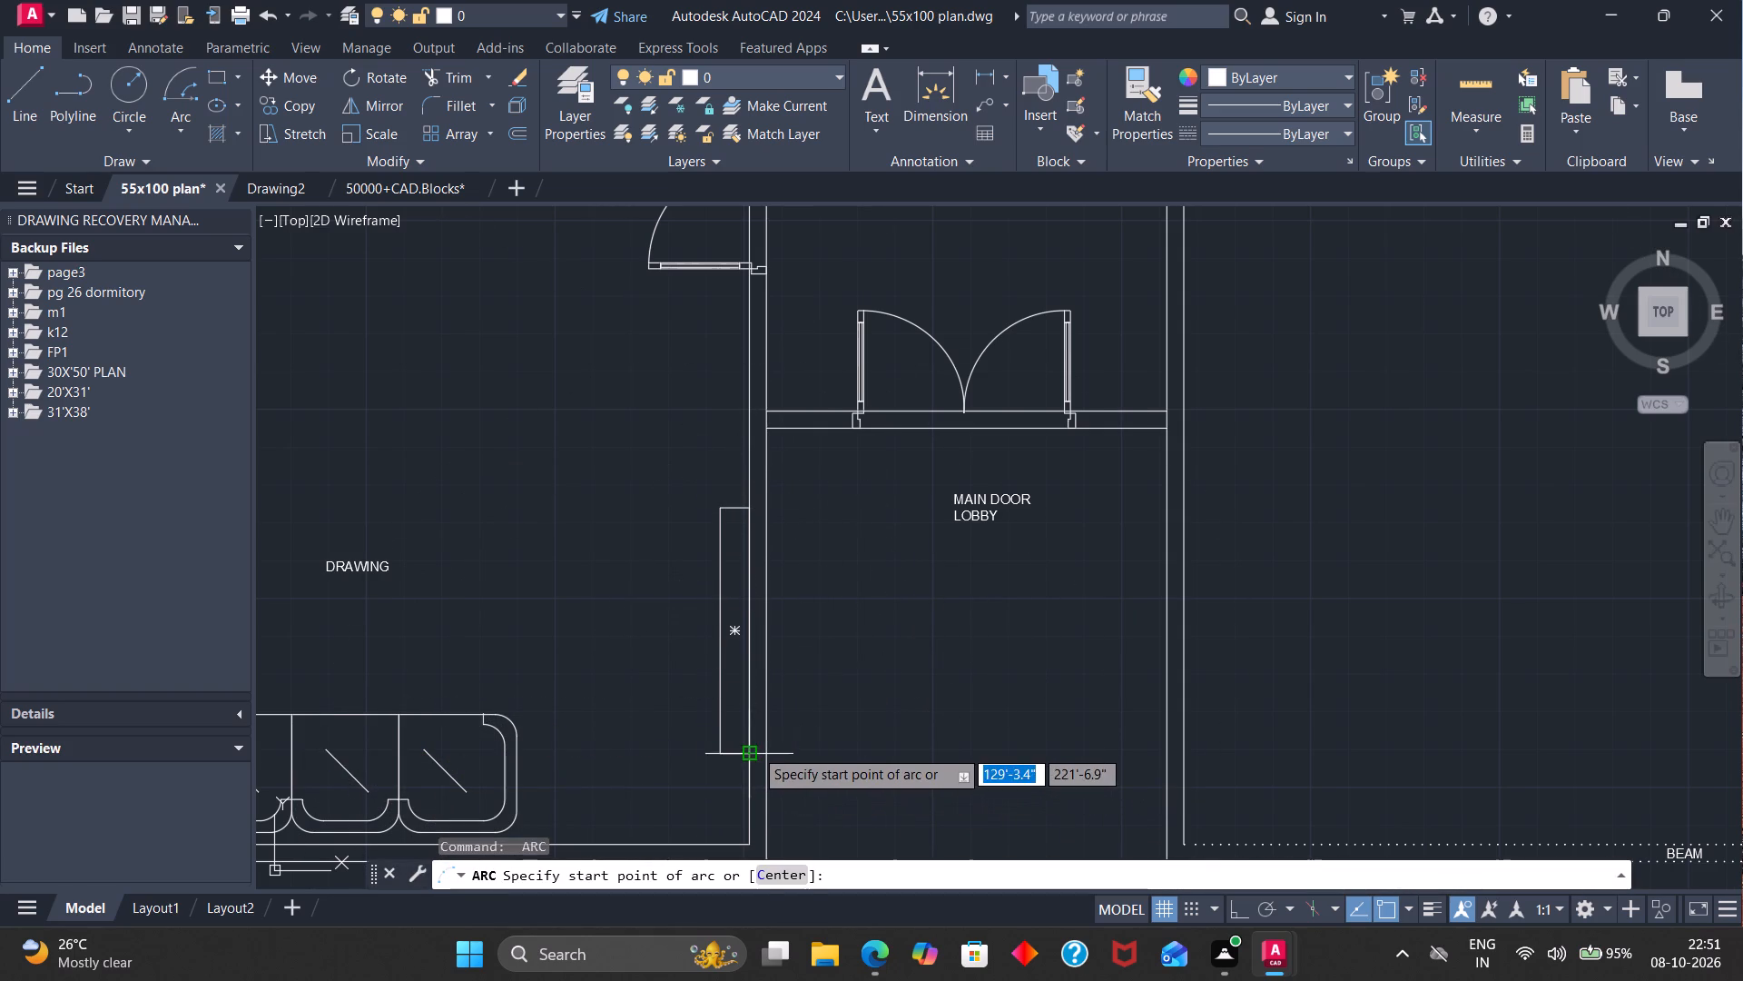
click(754, 748)
click(735, 635)
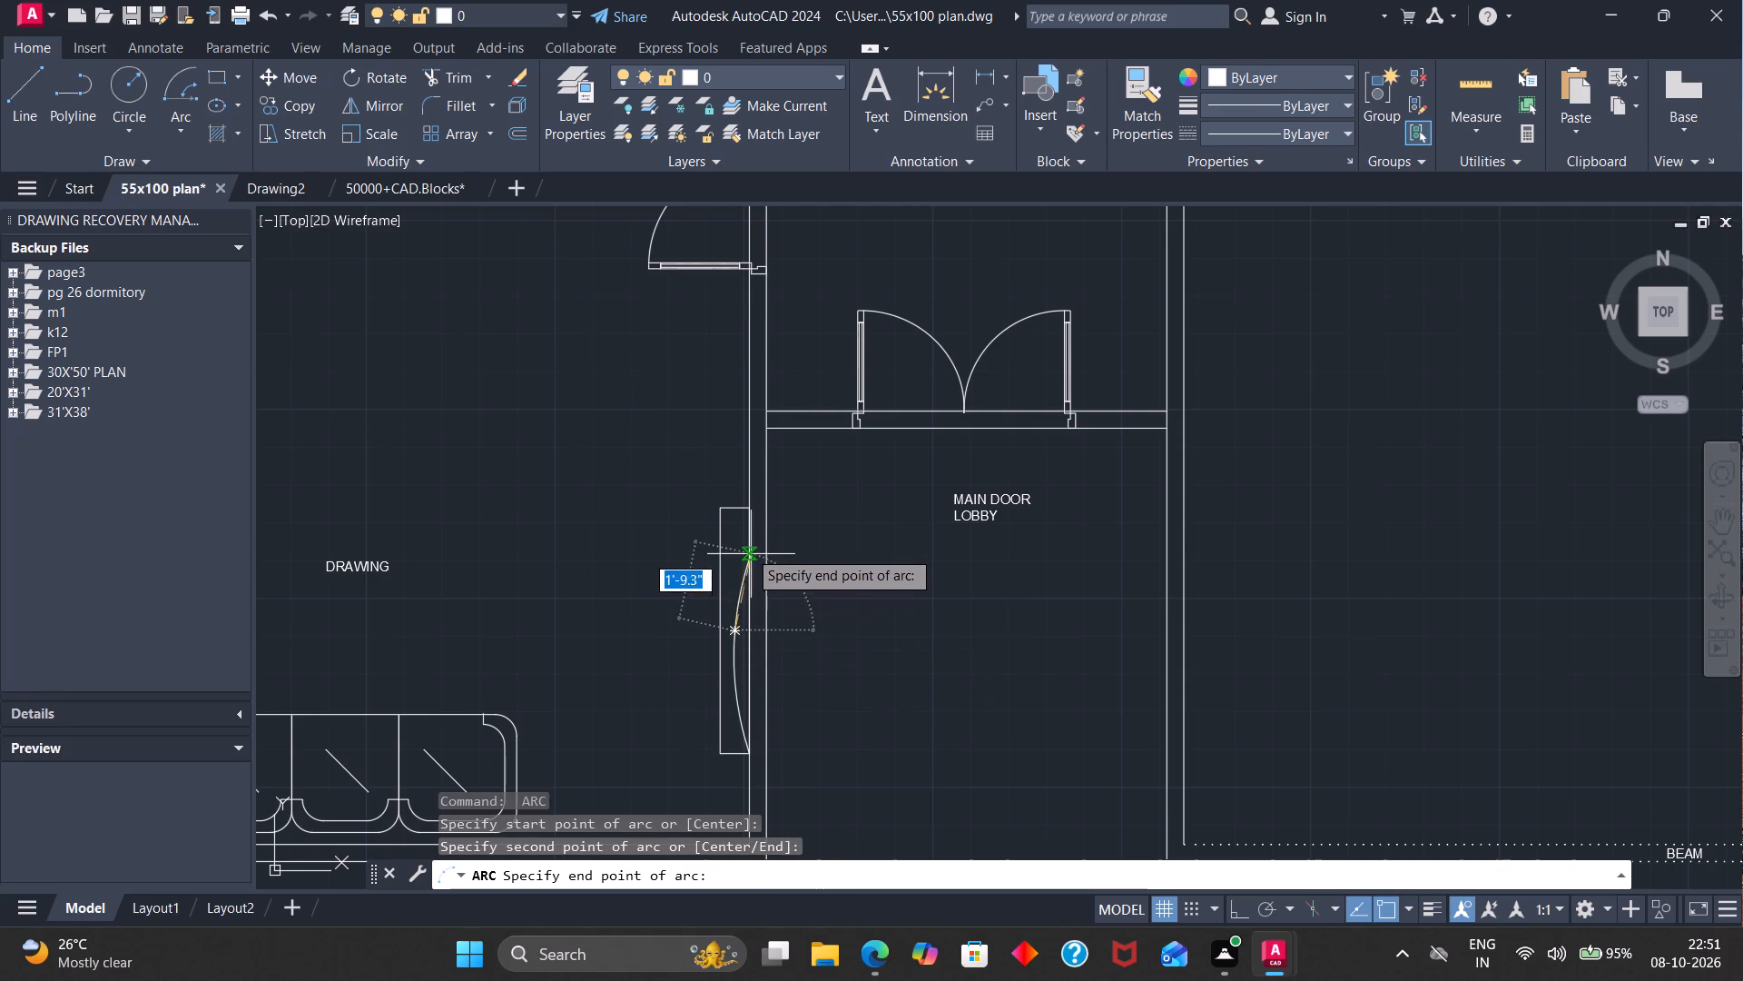
click(746, 511)
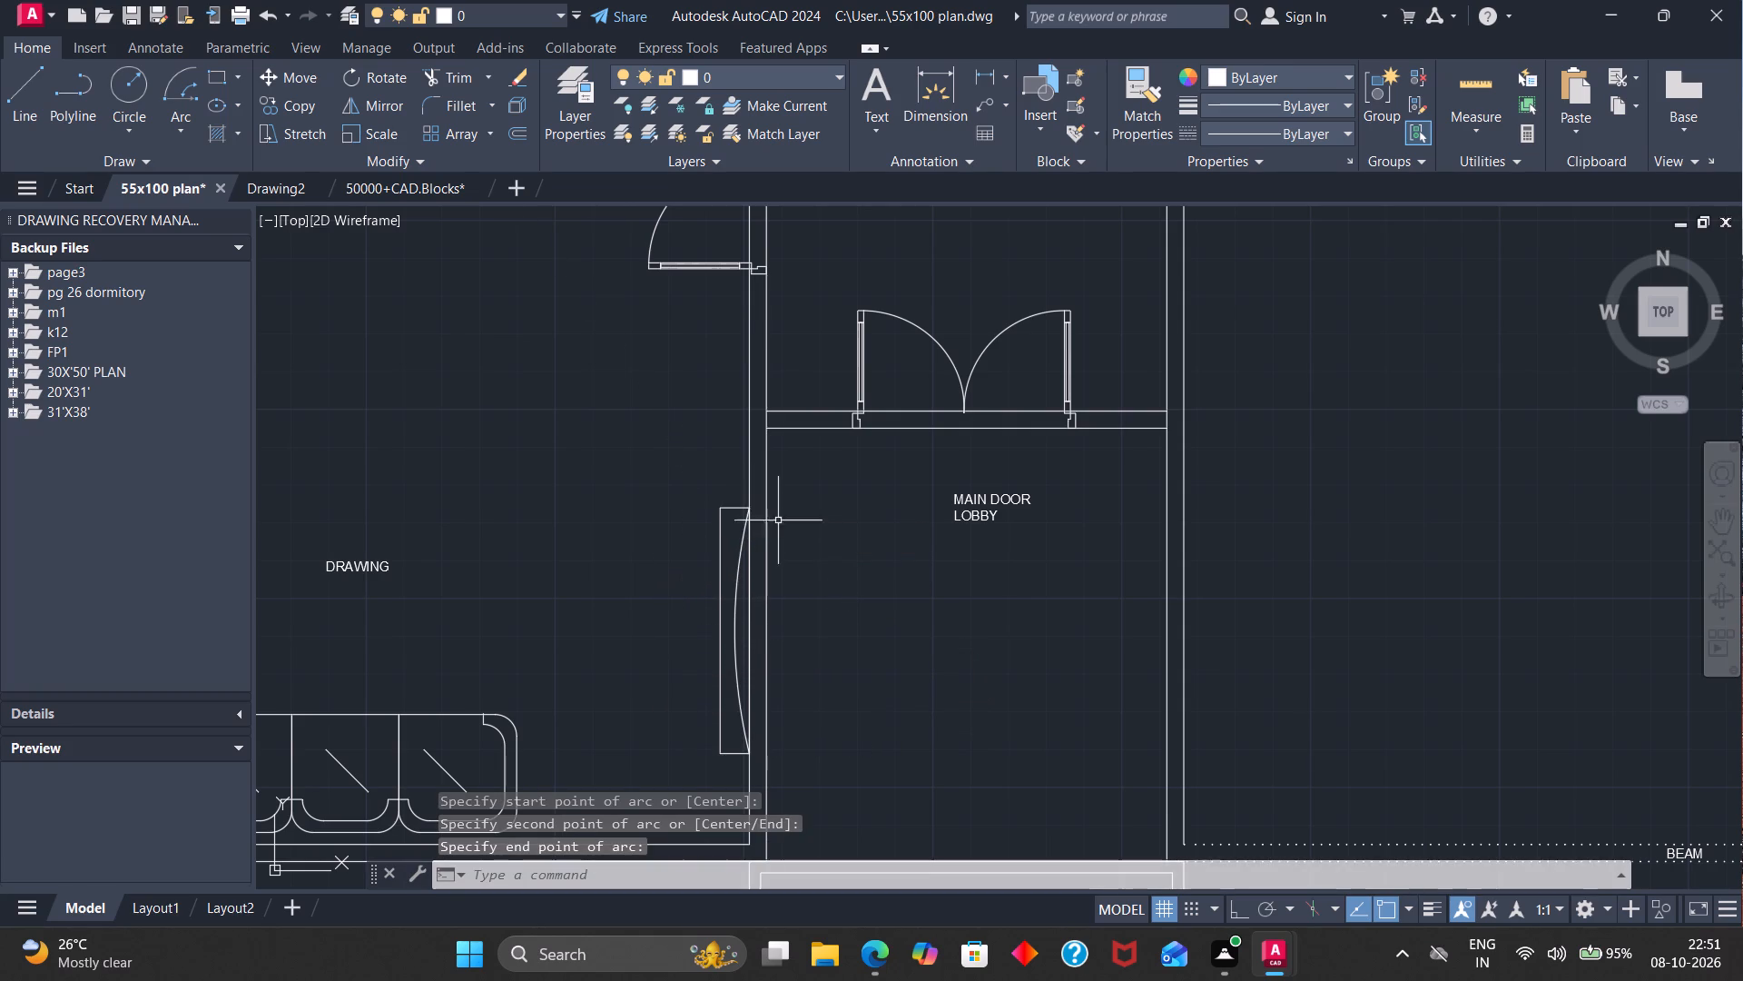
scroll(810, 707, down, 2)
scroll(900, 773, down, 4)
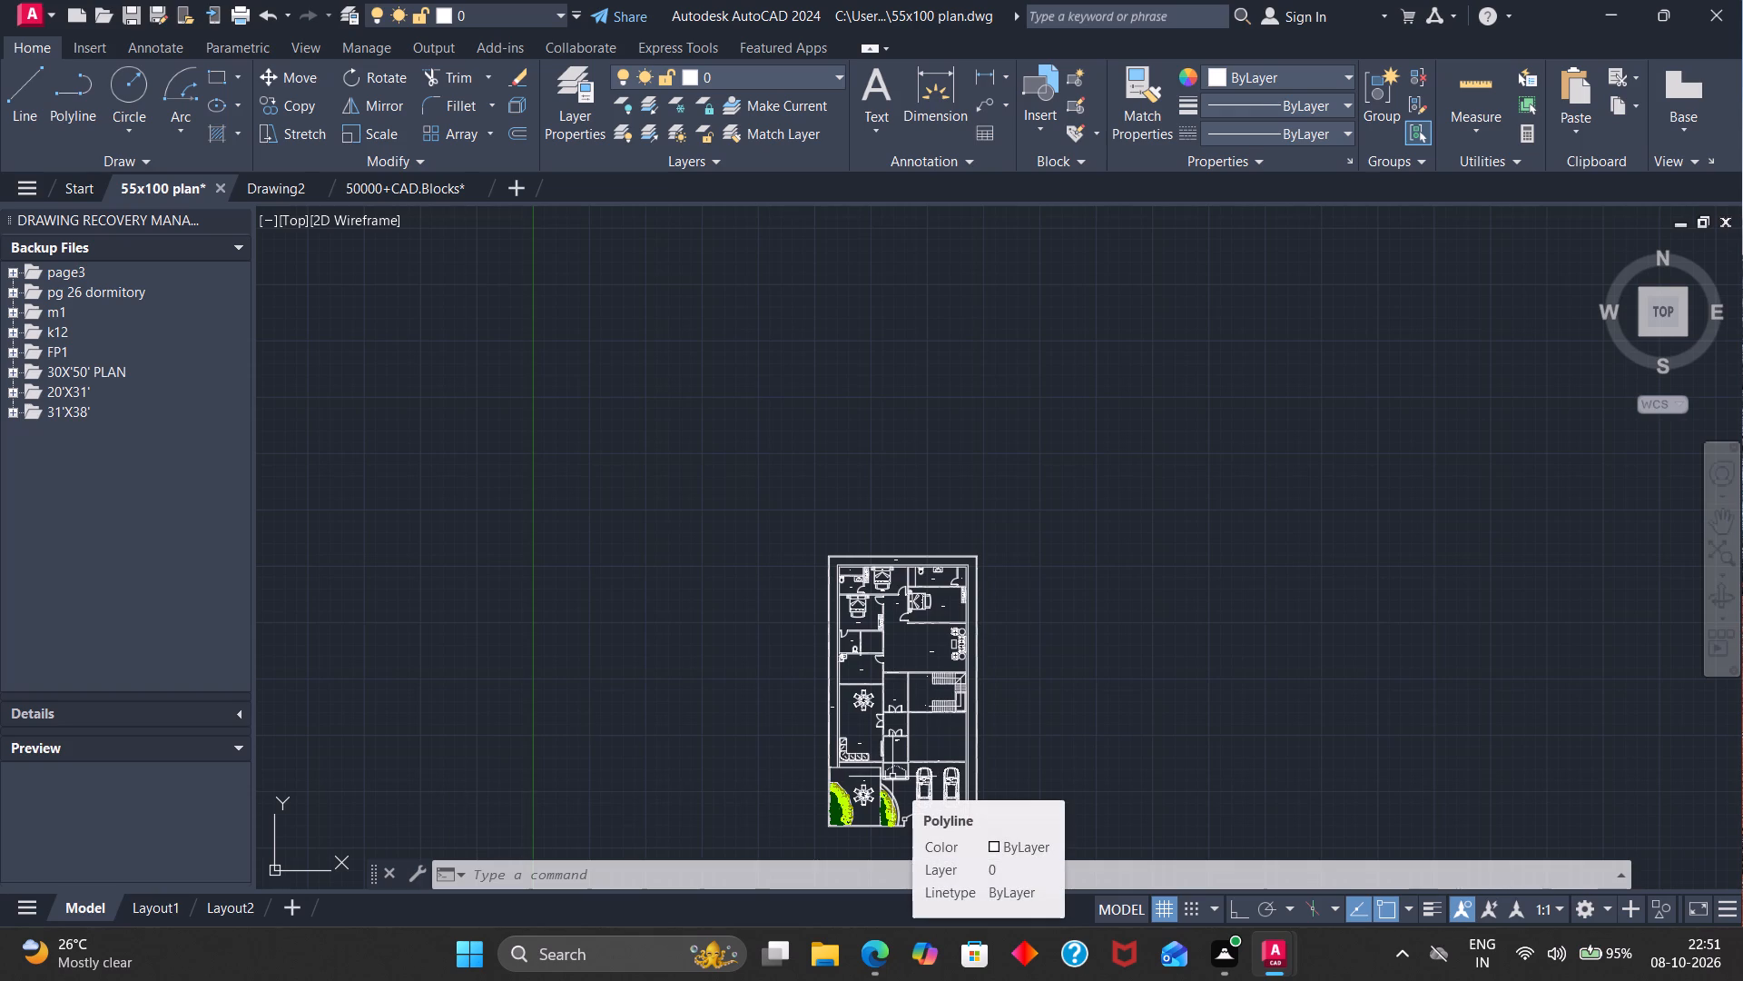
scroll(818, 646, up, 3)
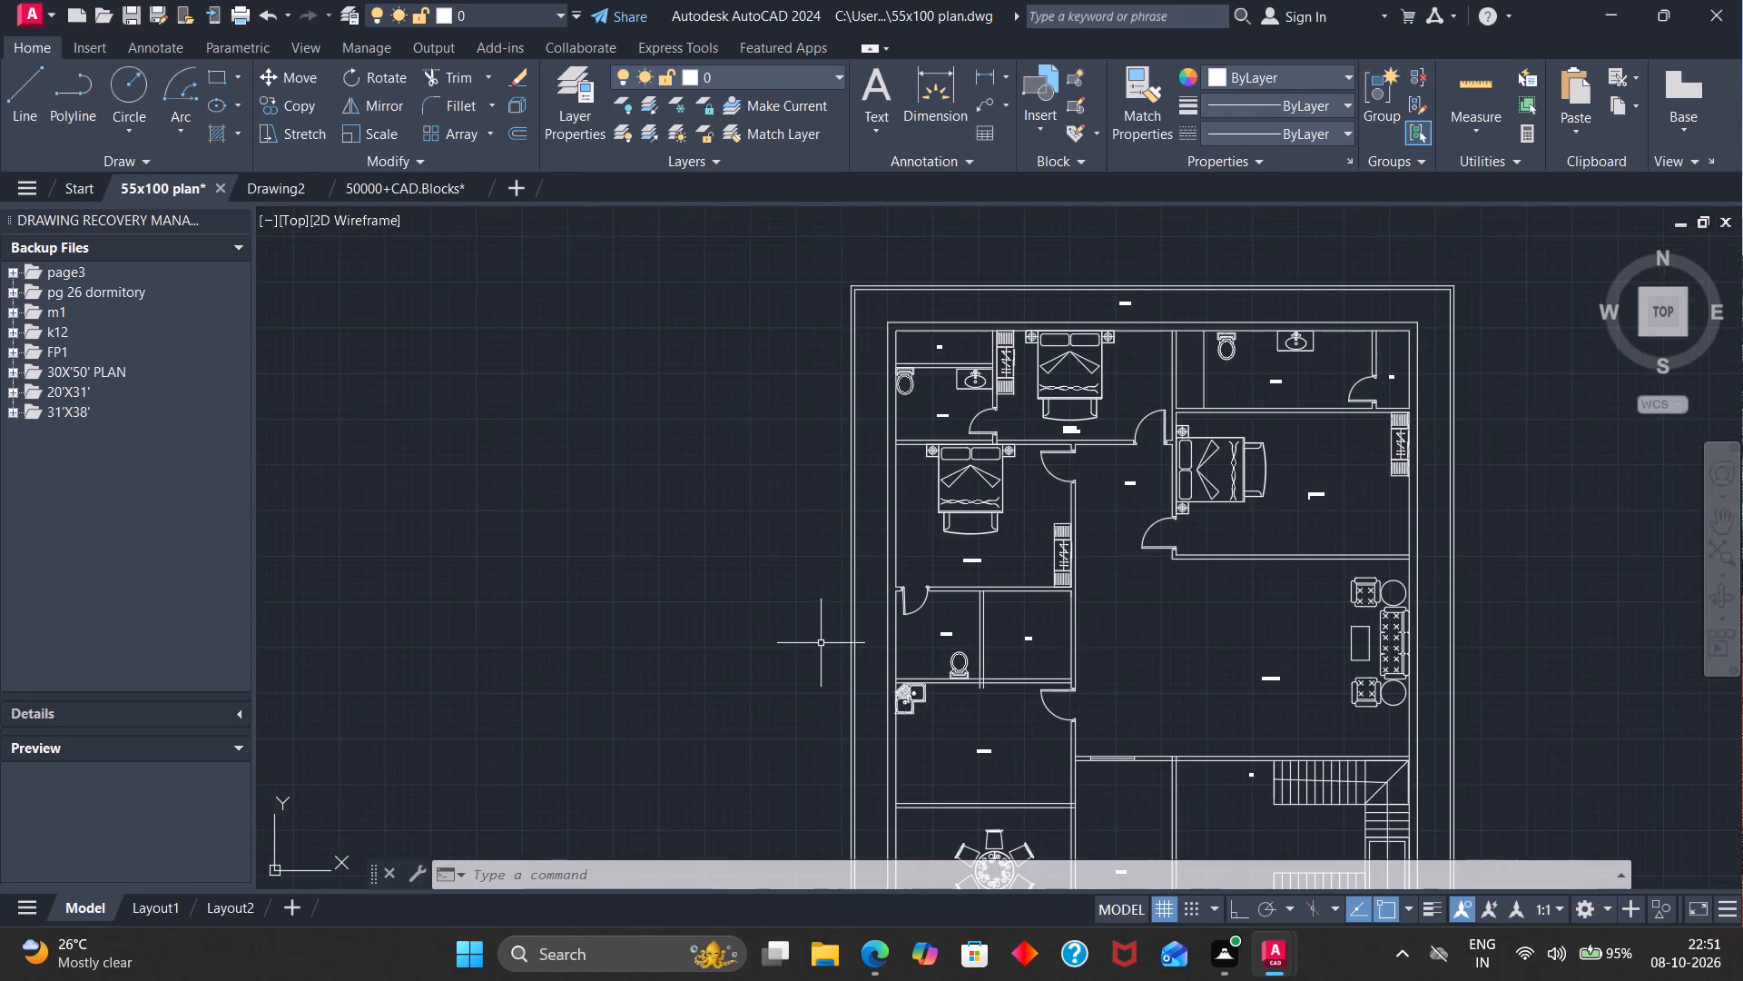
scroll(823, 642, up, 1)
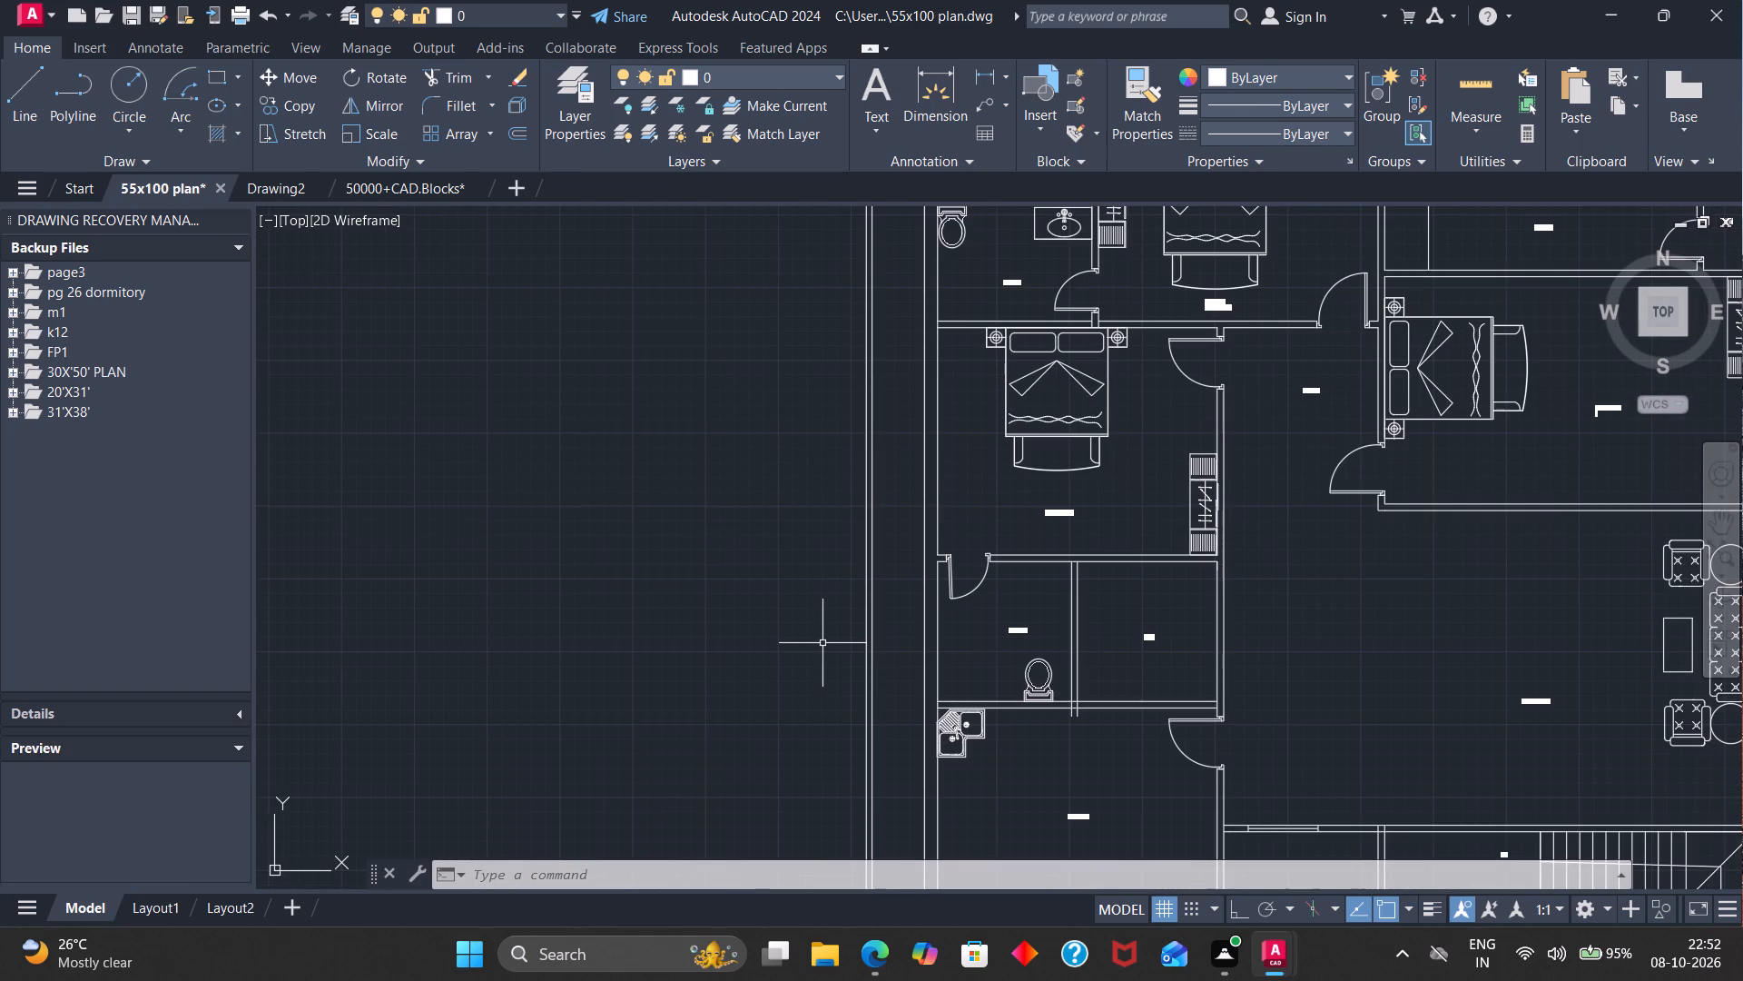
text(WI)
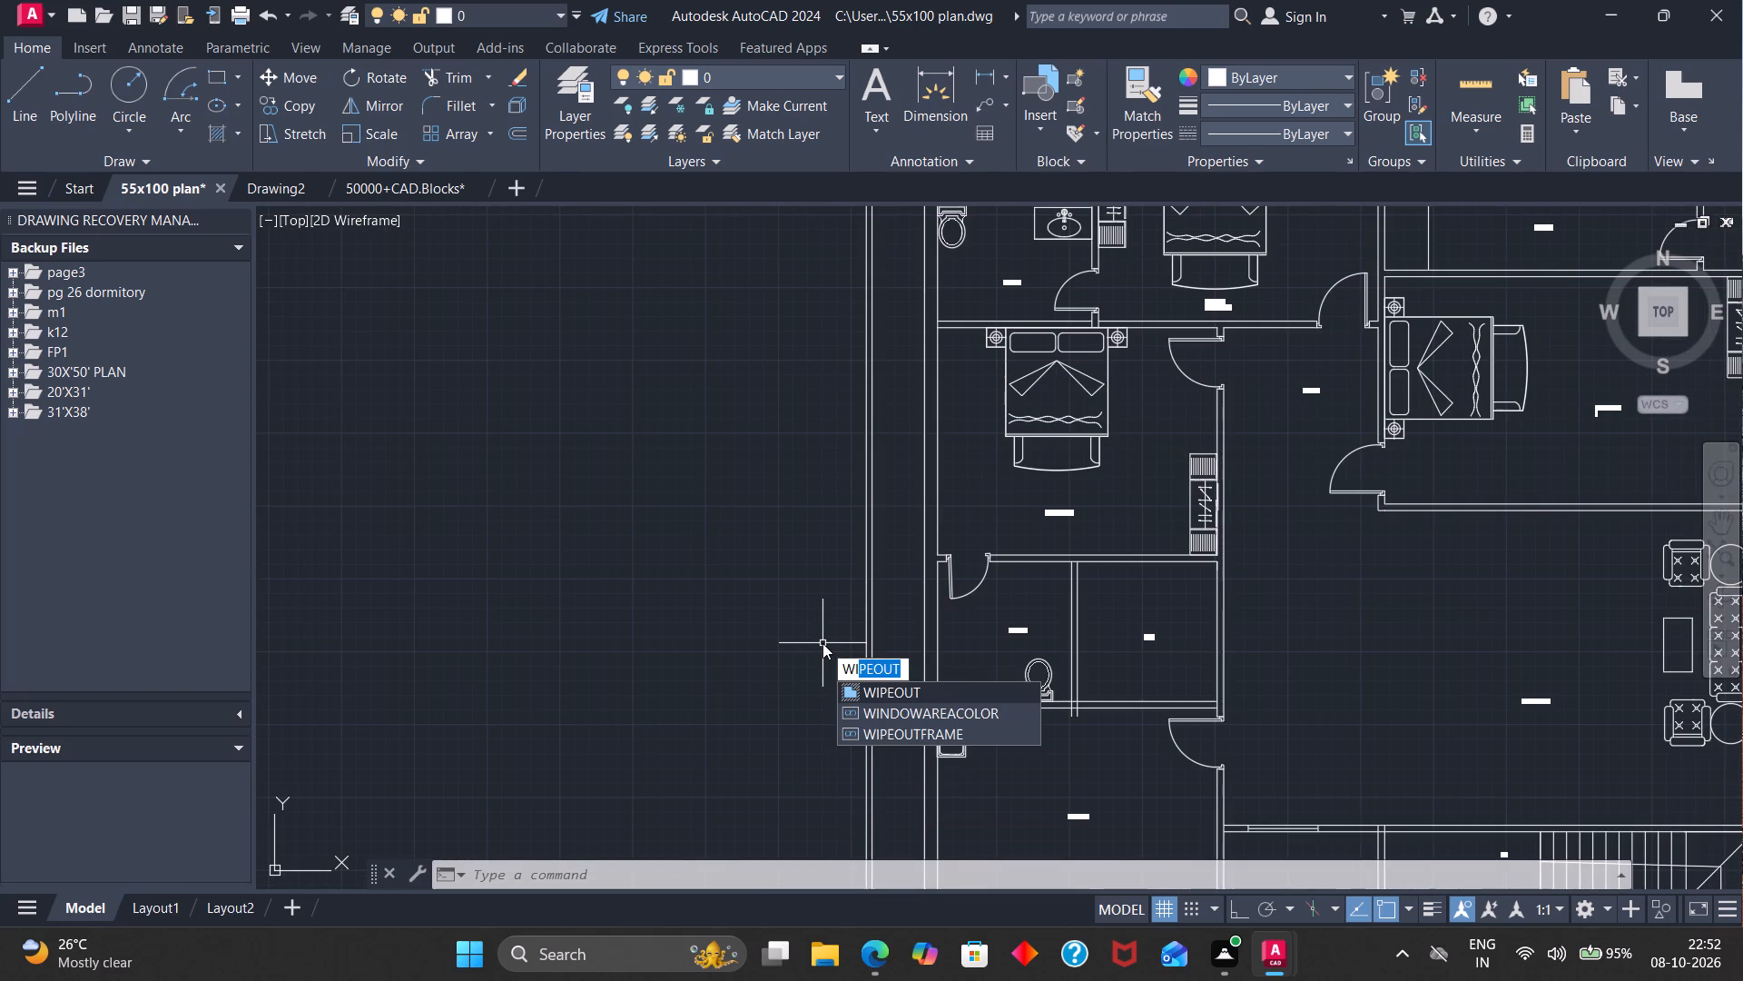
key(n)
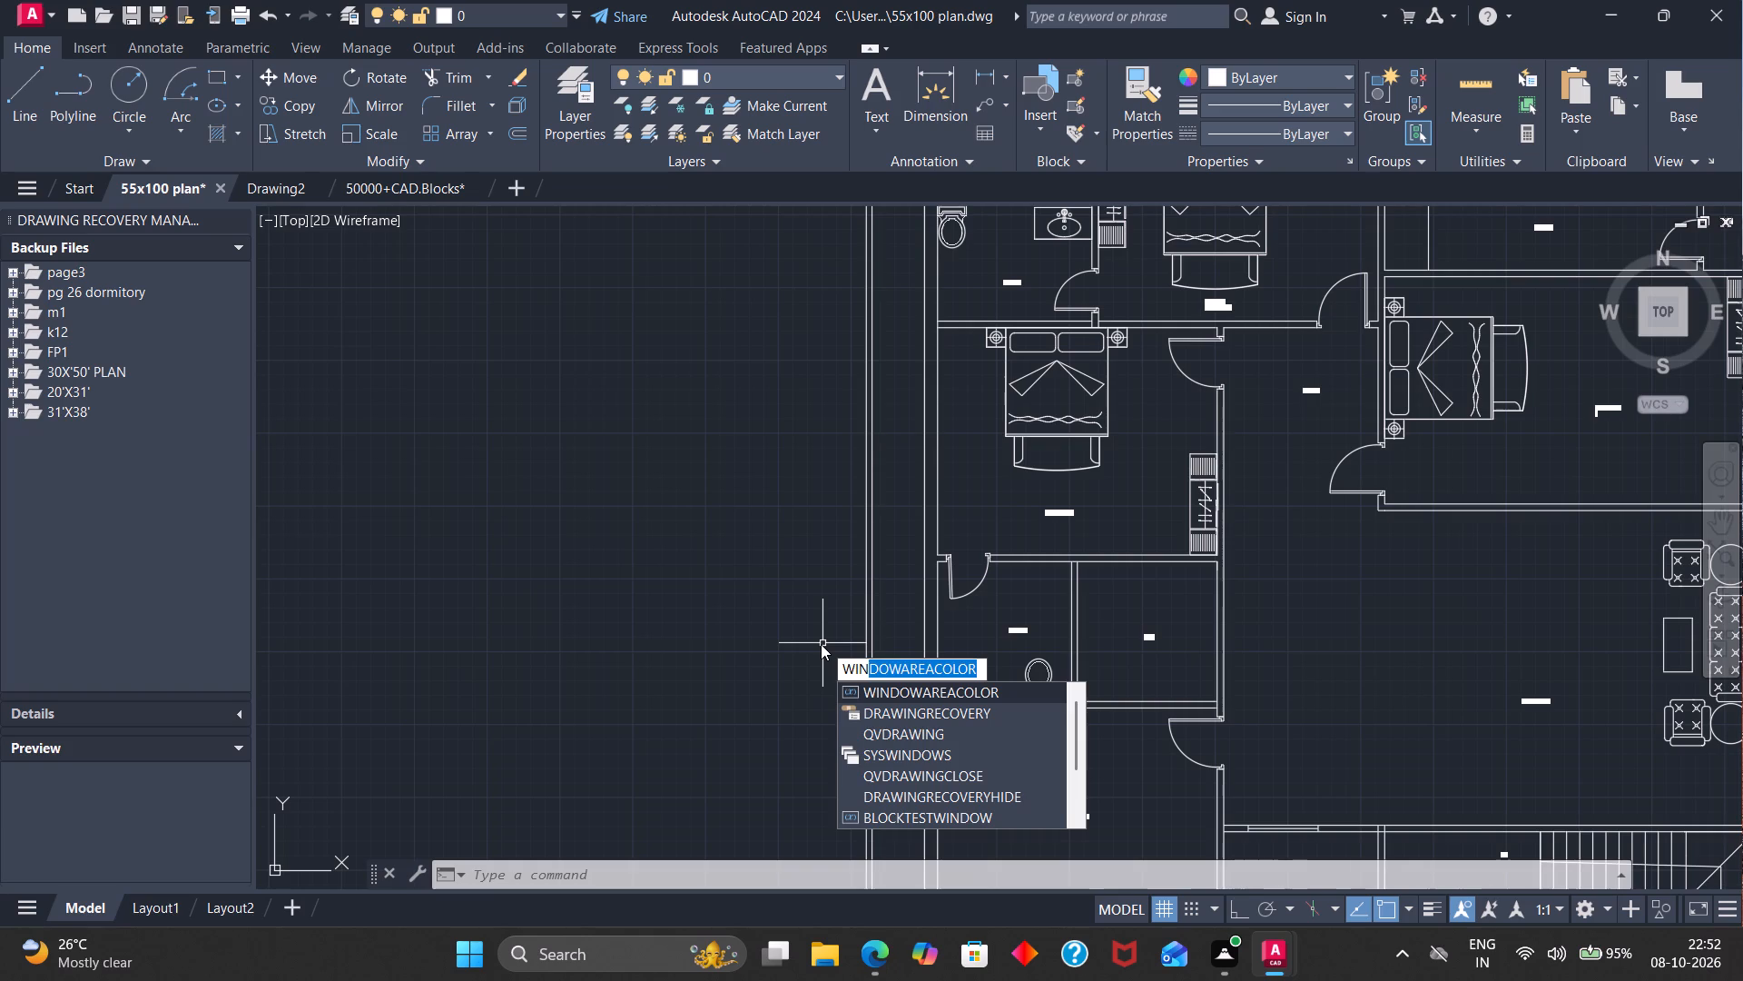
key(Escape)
Insert the 4'window drawing from the desktop's window folder in the empty space west of the plan, beside the bedroom.
key(i)
key(Return)
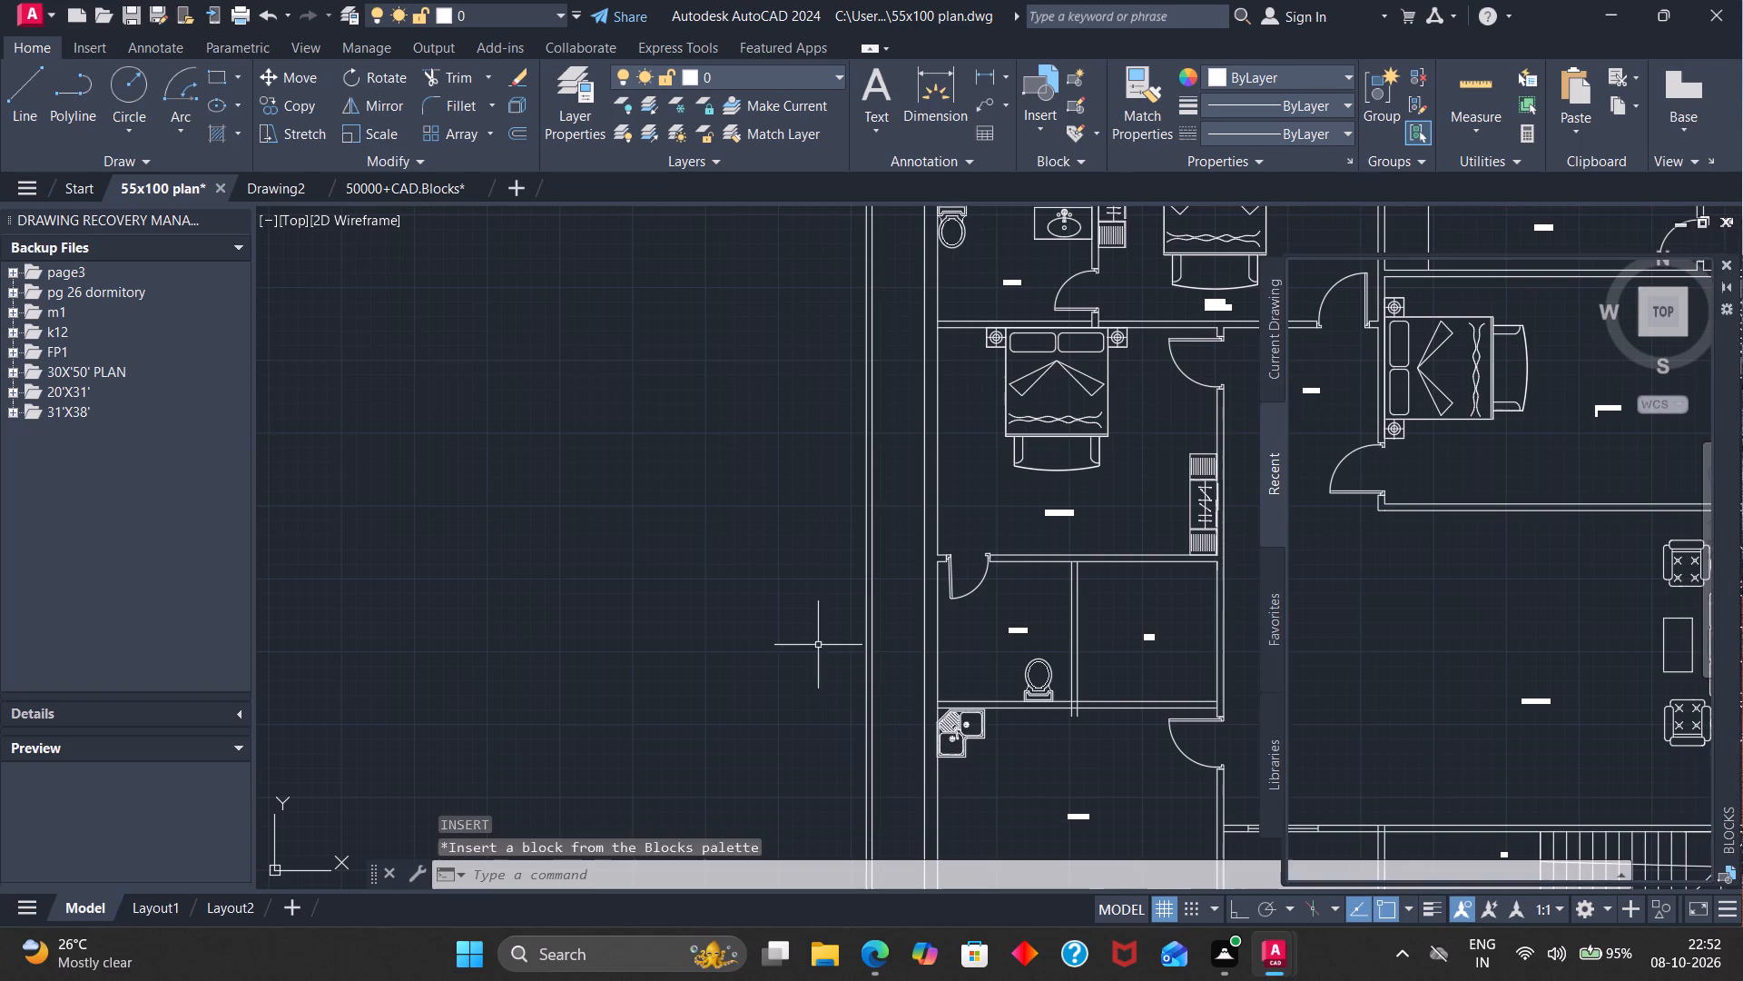
click(1641, 288)
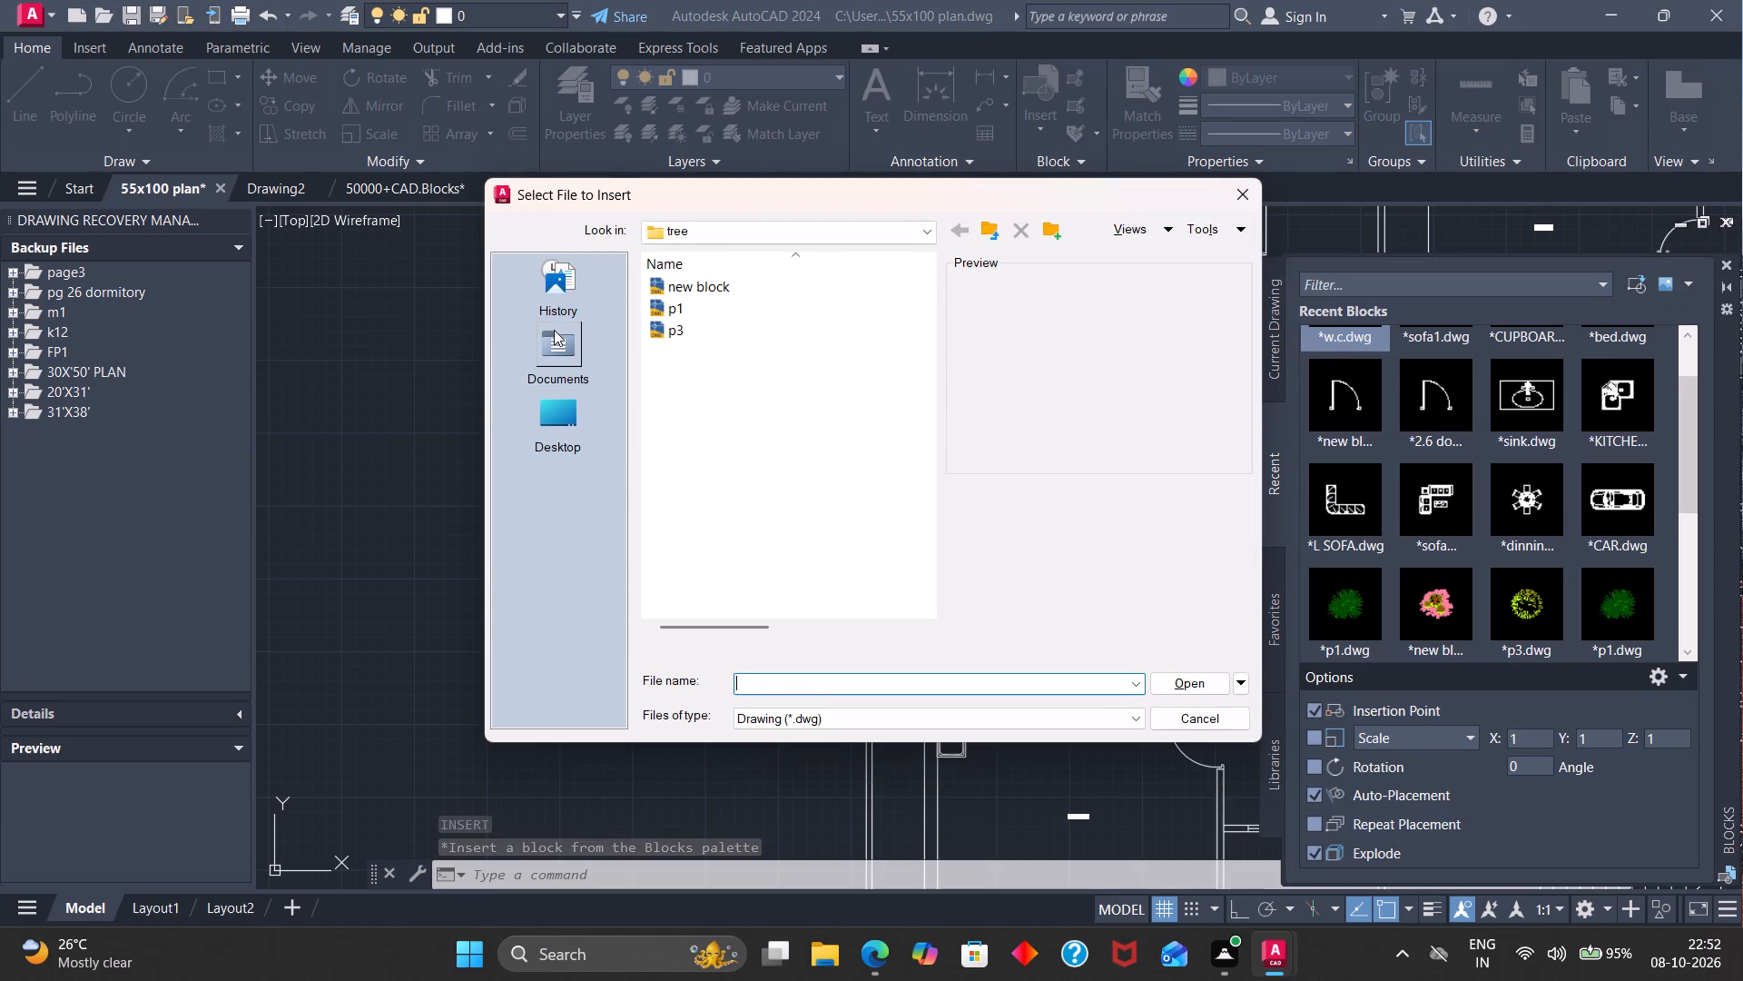
click(546, 393)
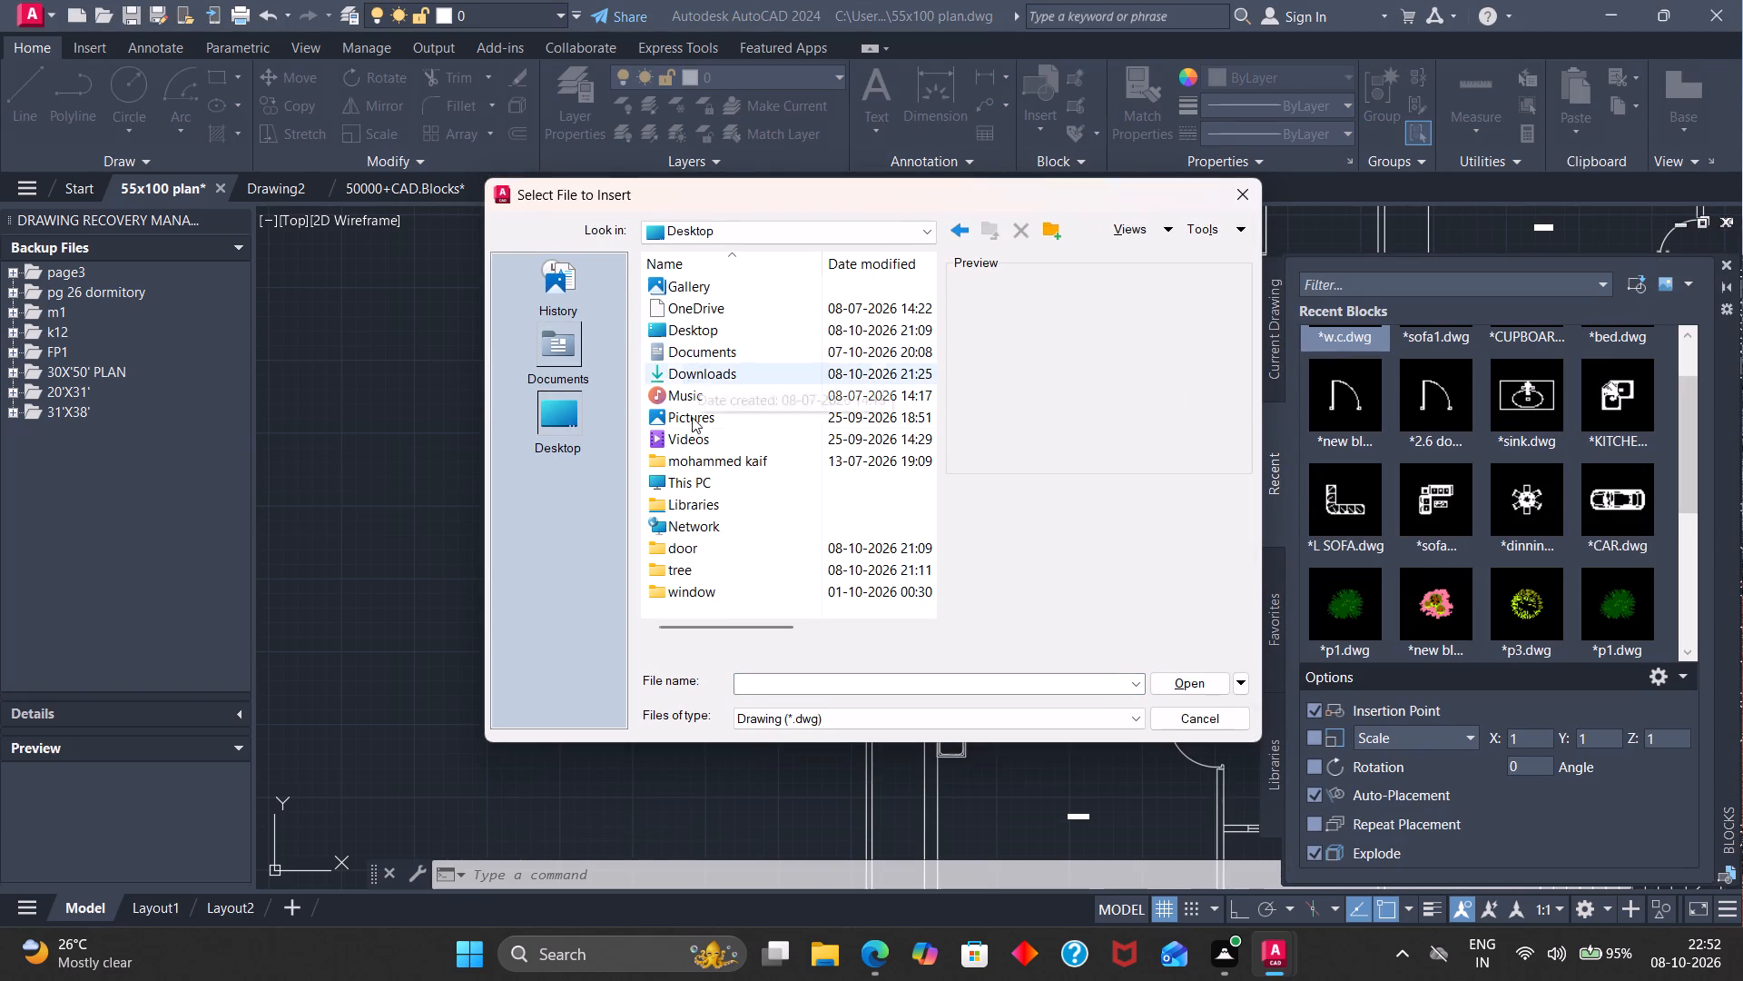
click(717, 598)
double_click(733, 583)
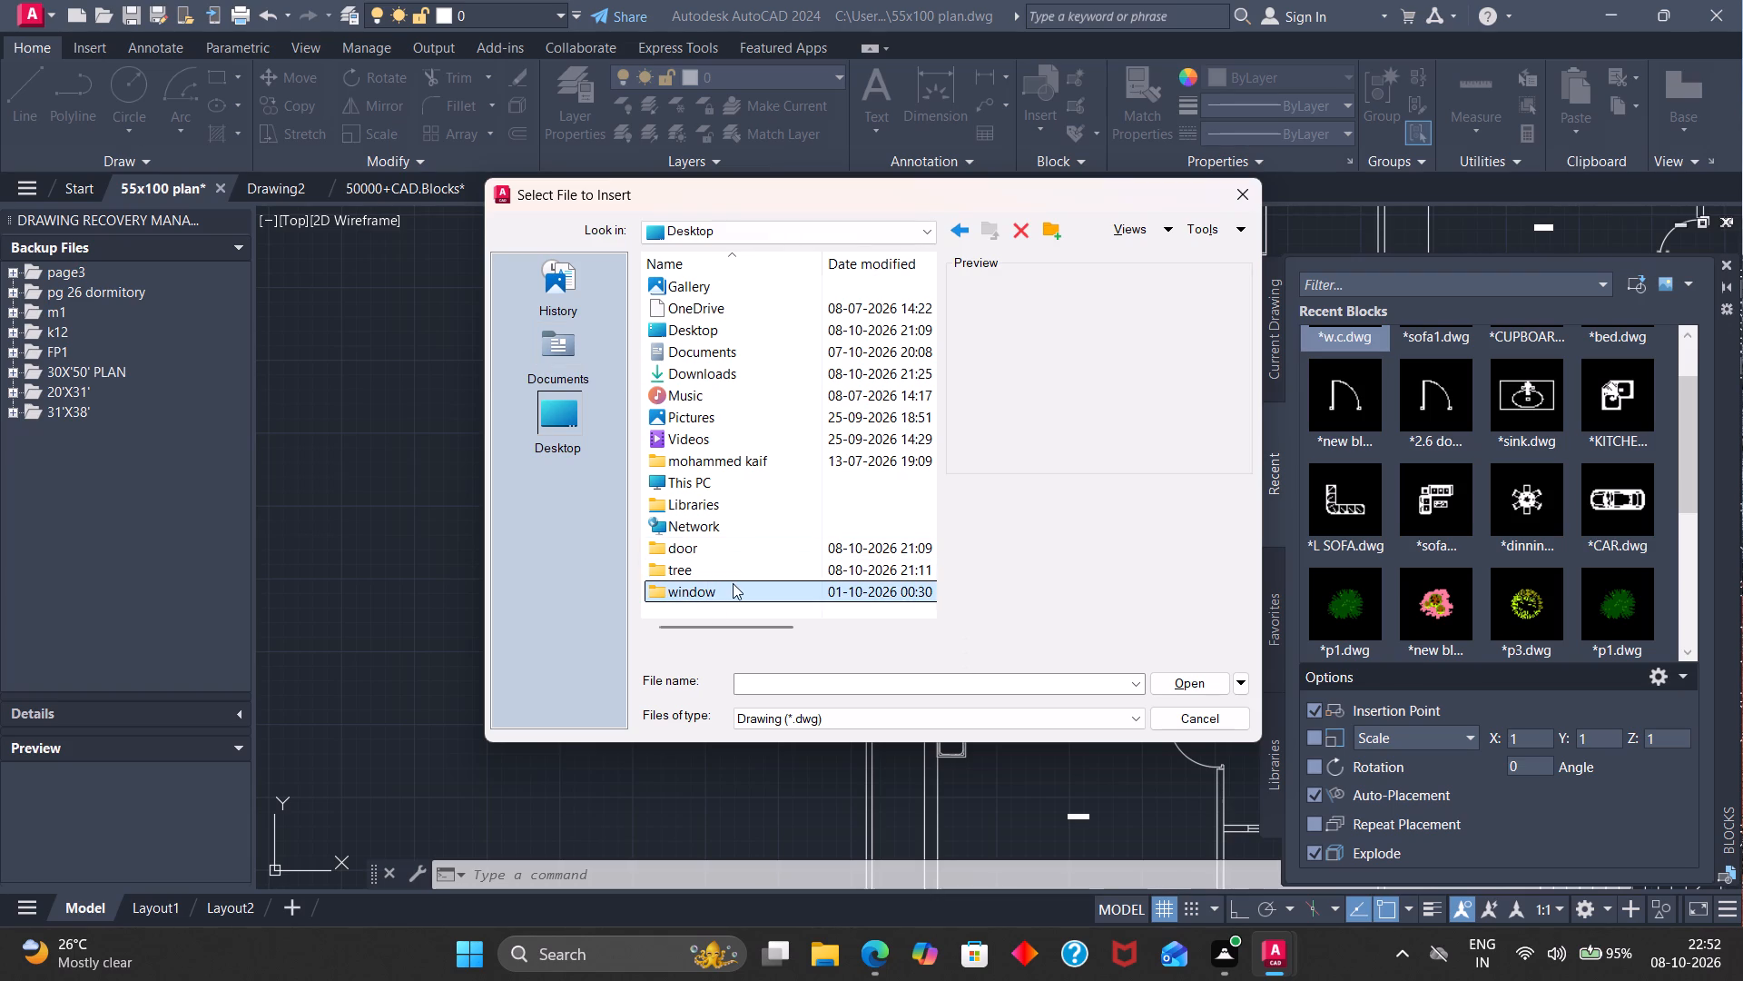
double_click(729, 289)
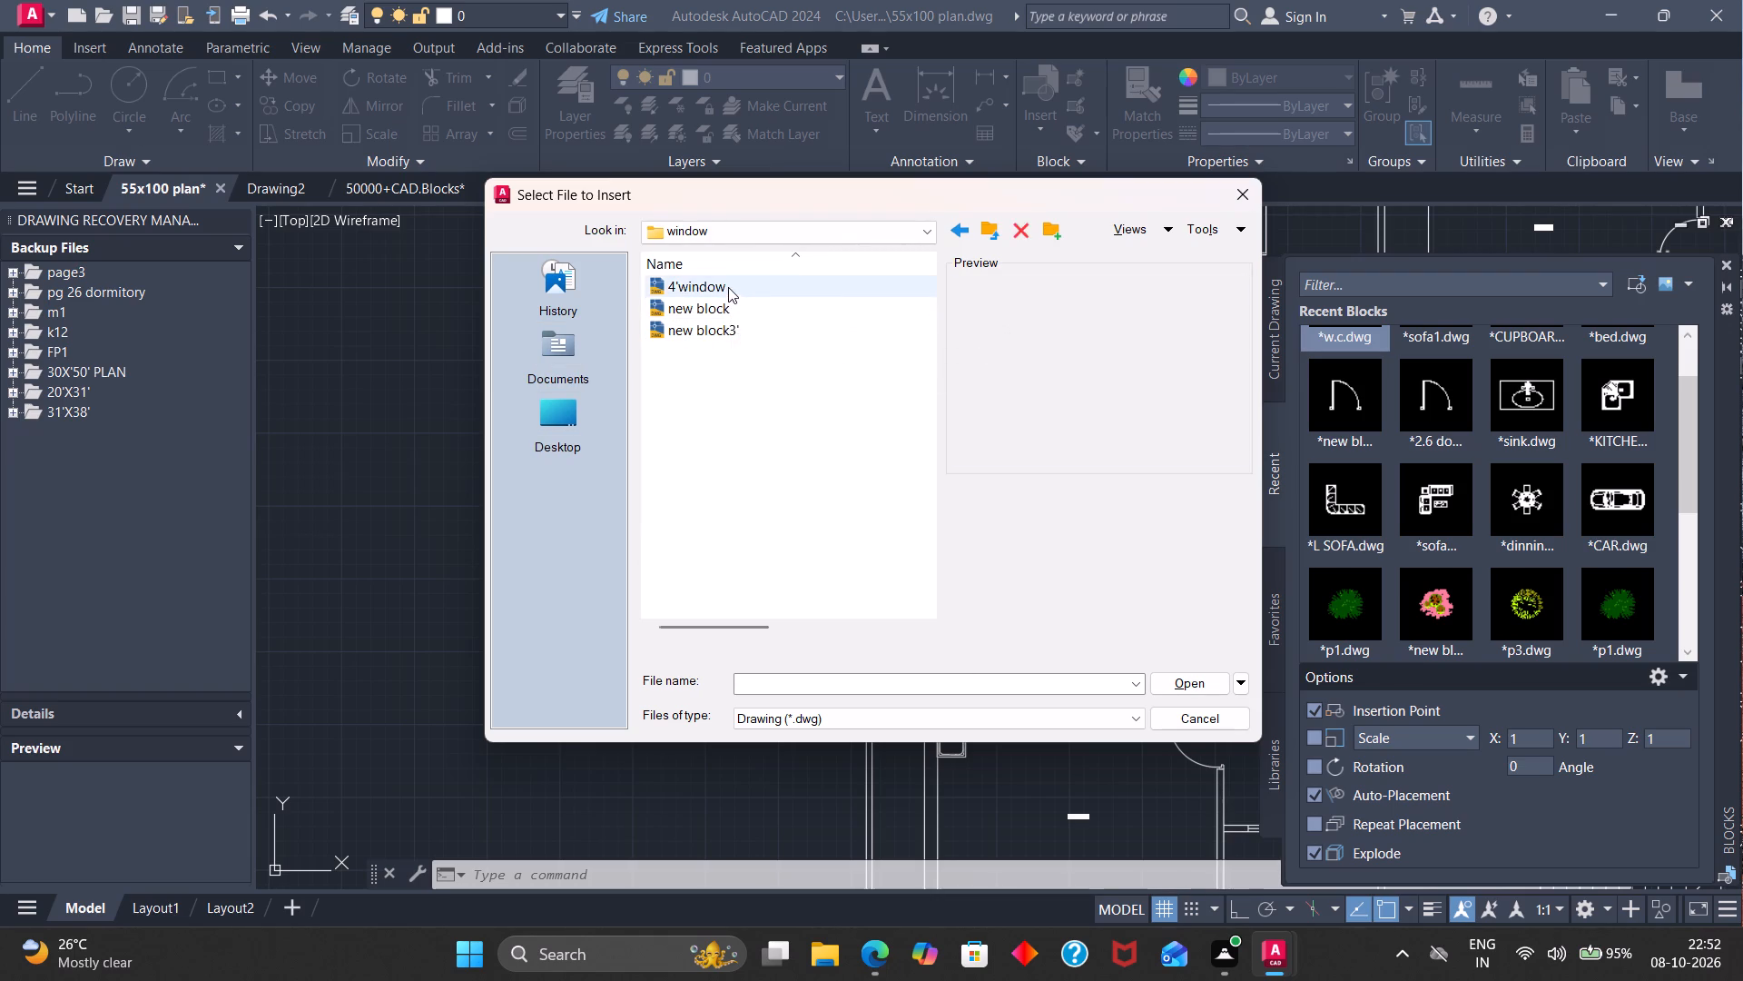
click(808, 500)
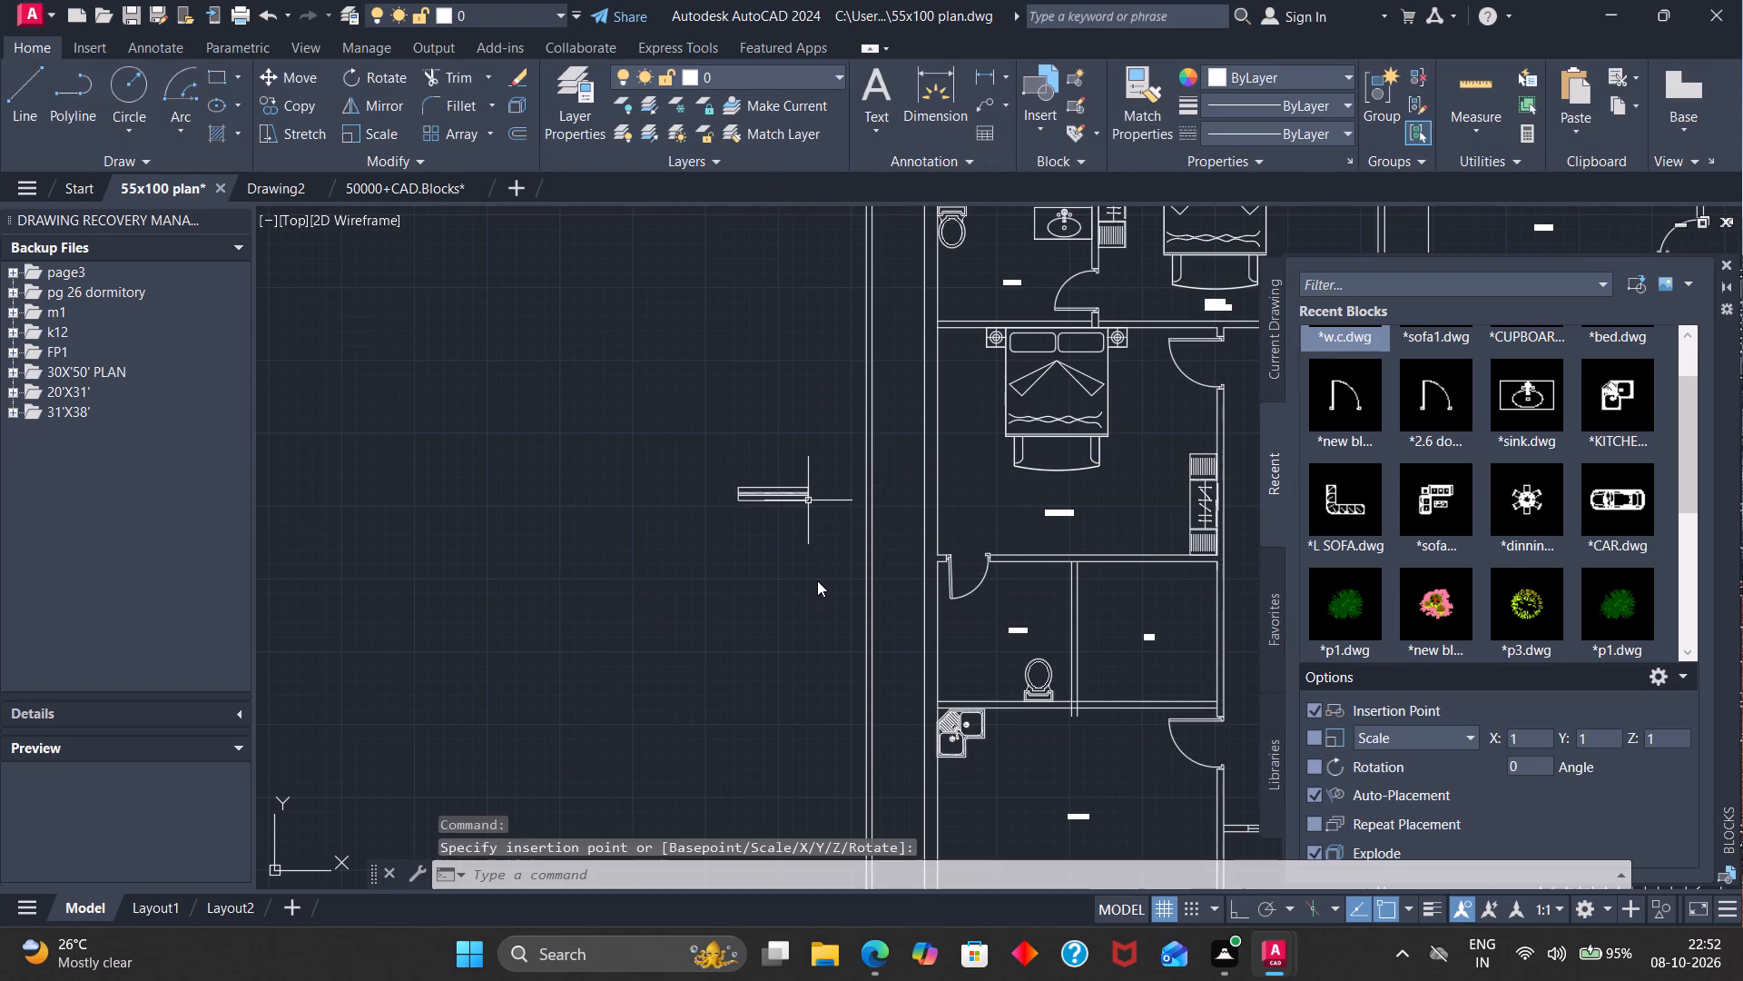
key(Escape)
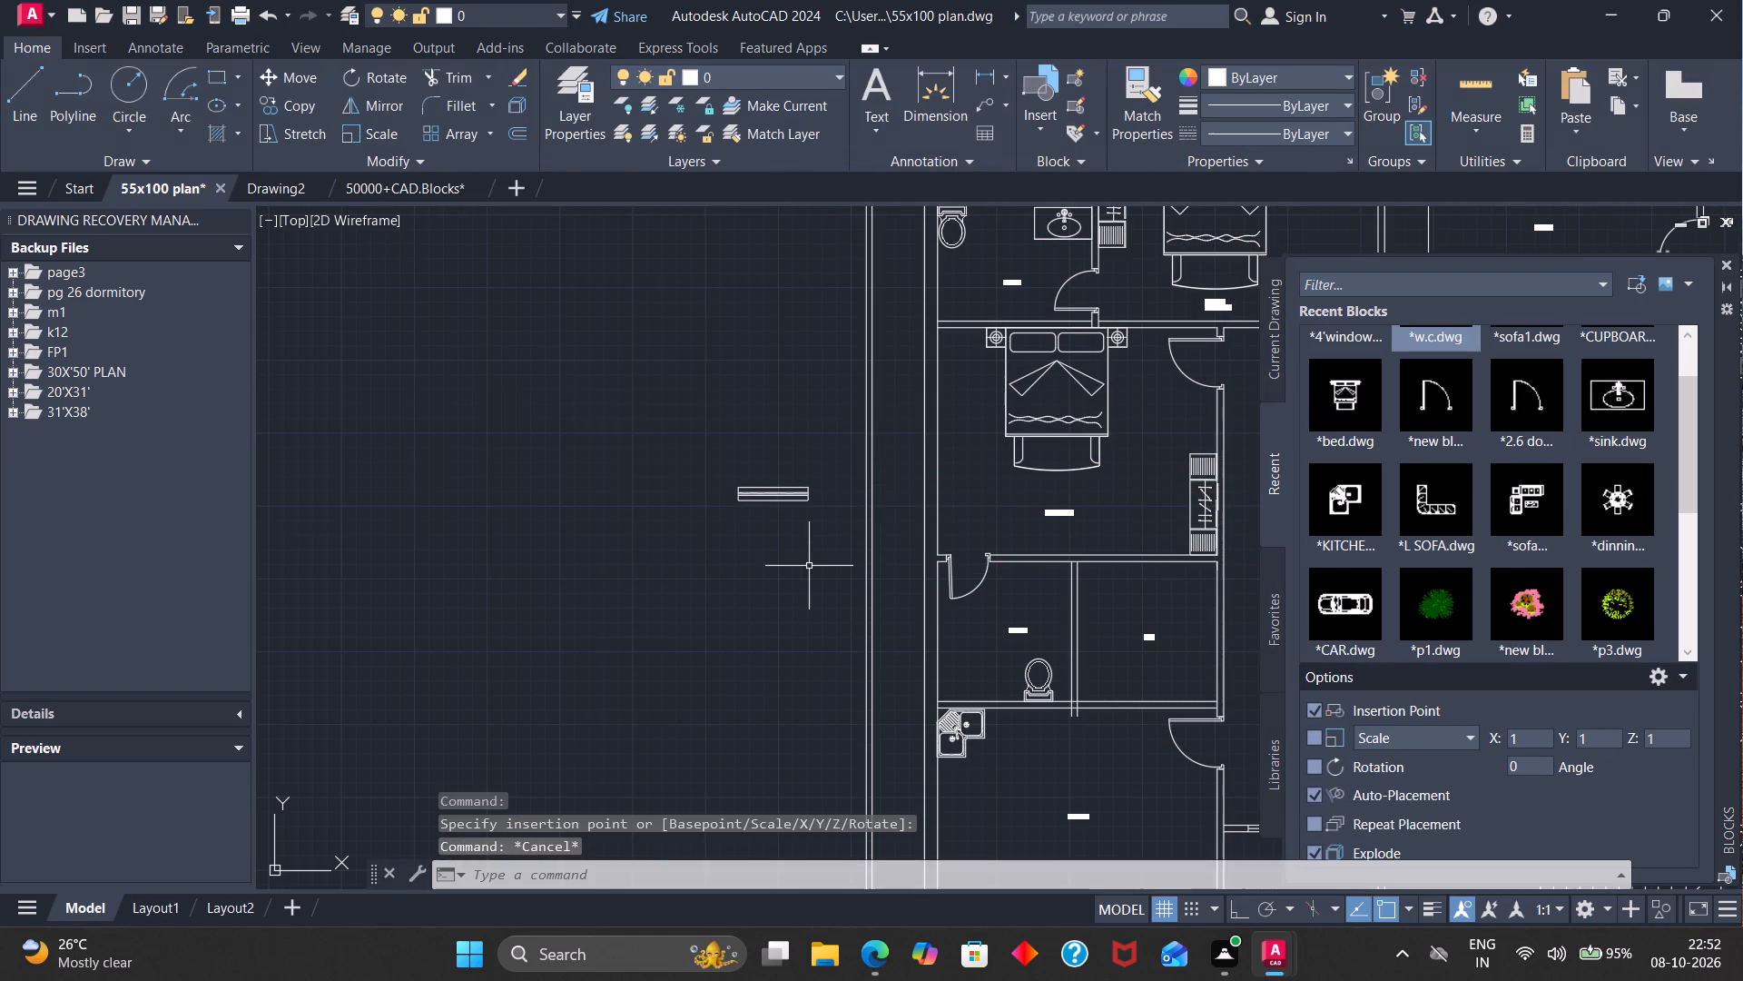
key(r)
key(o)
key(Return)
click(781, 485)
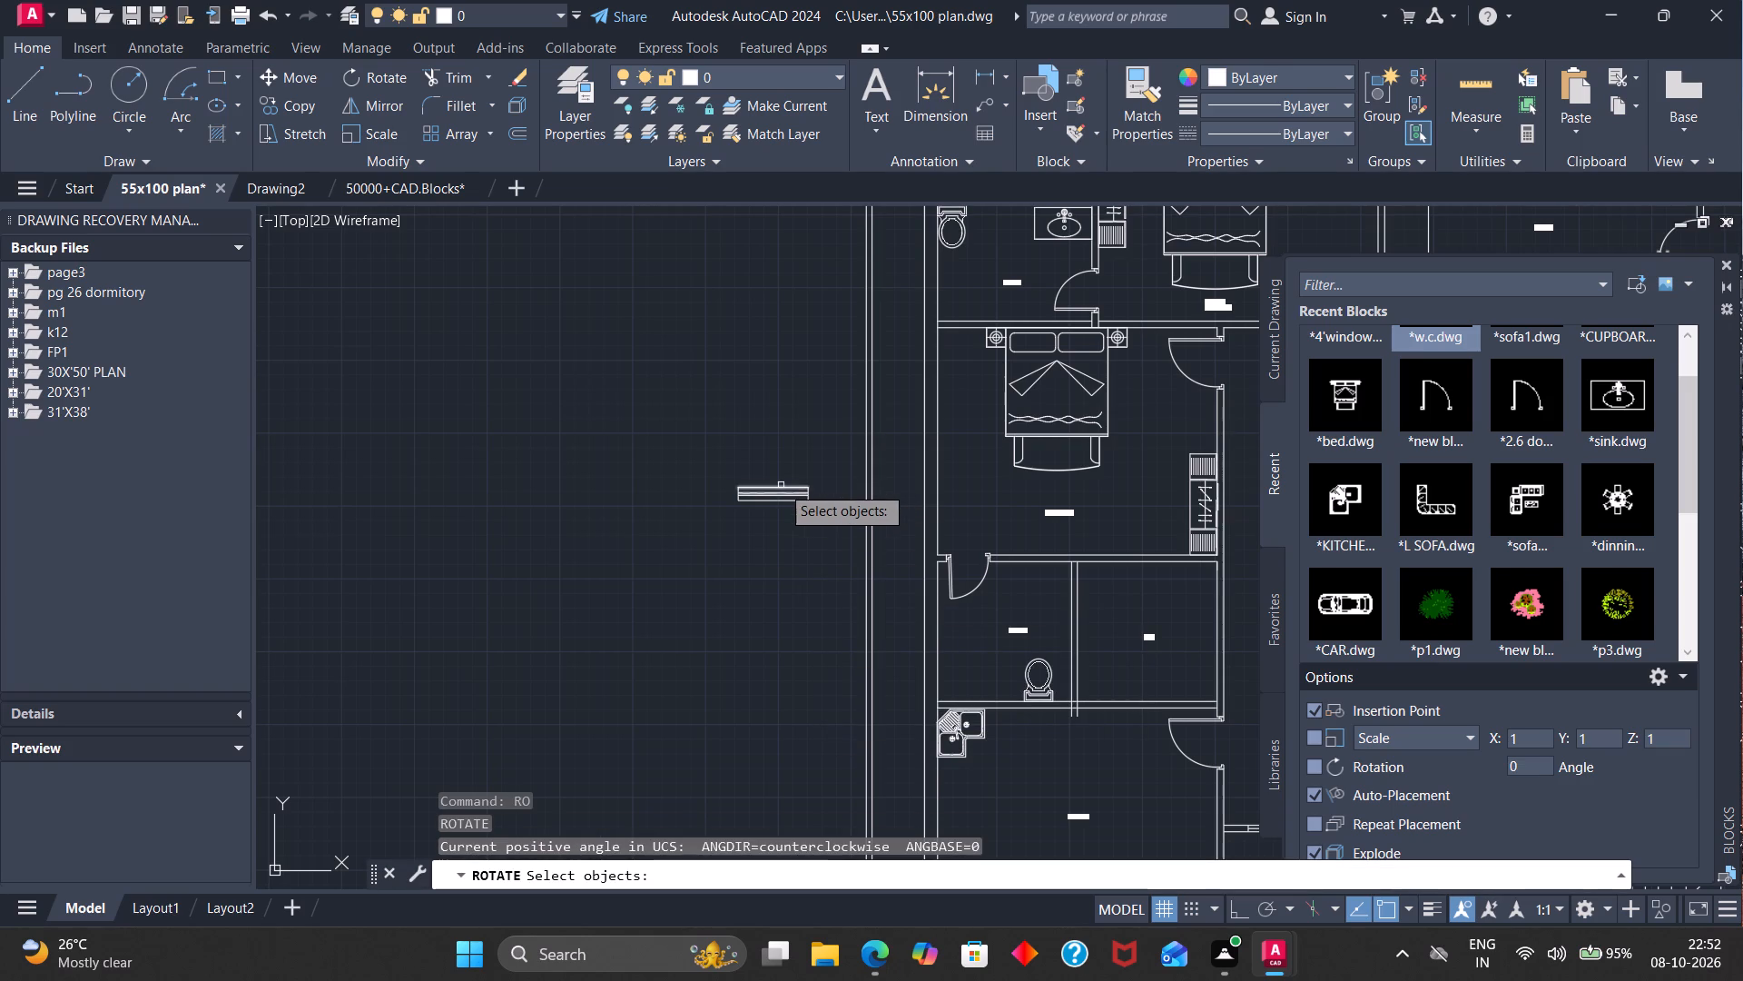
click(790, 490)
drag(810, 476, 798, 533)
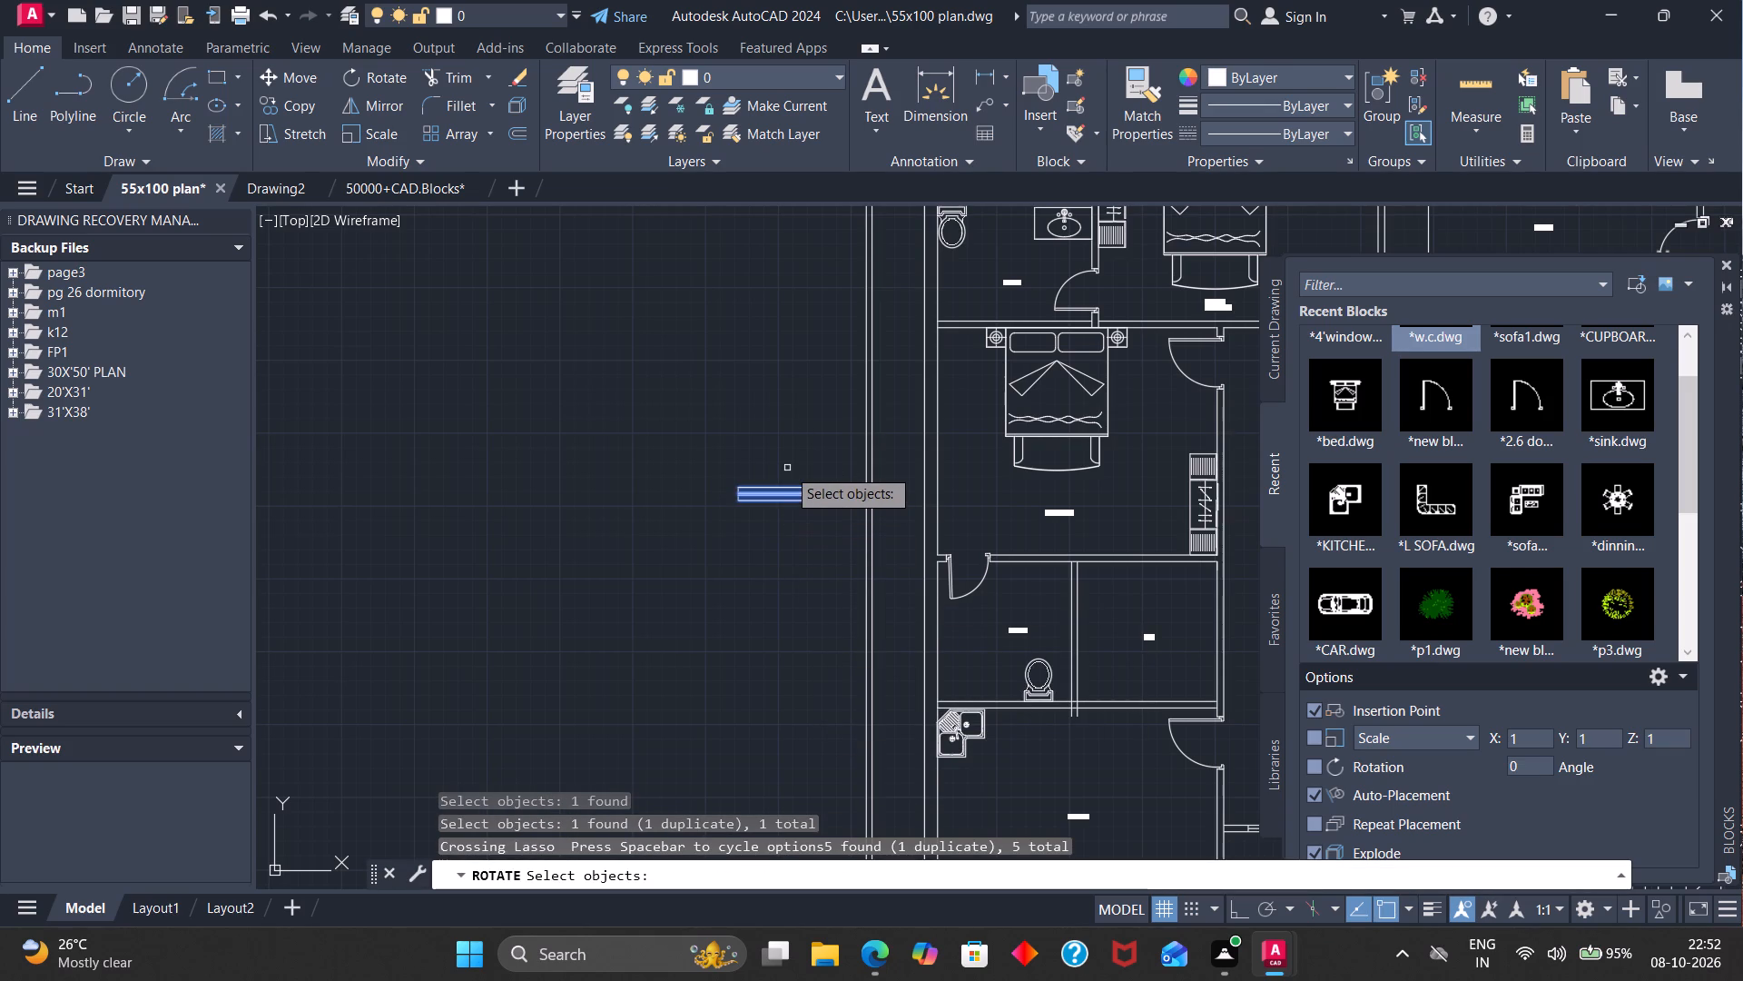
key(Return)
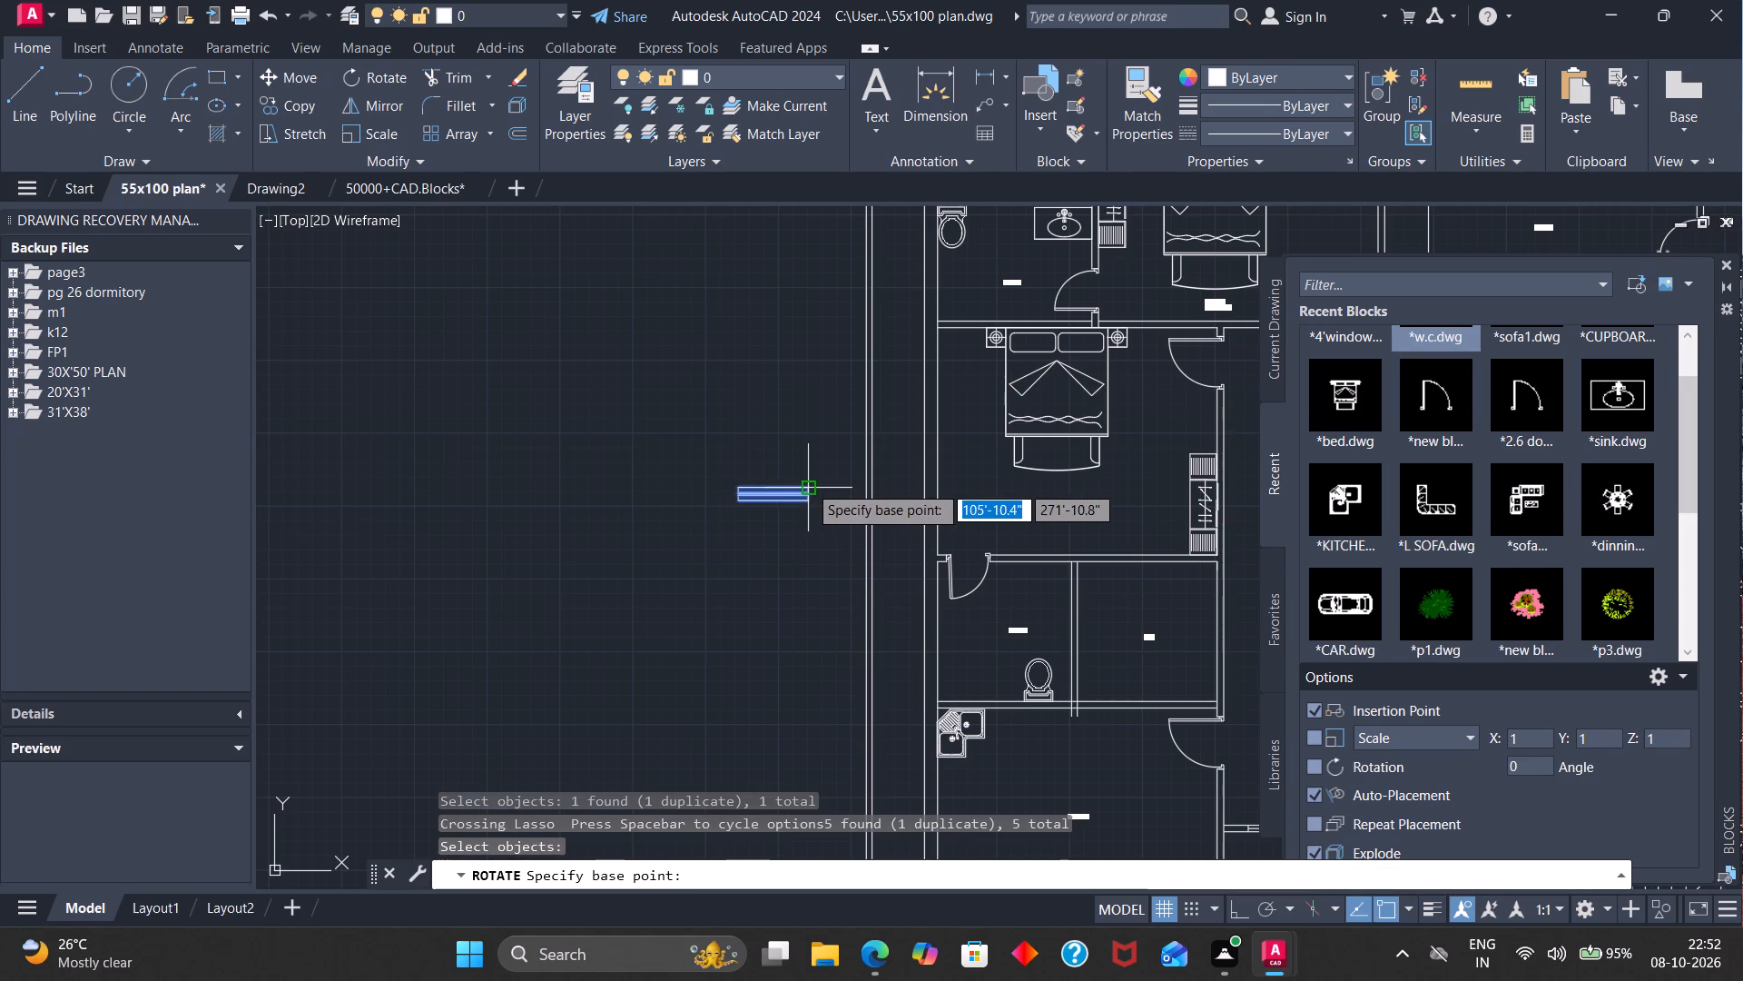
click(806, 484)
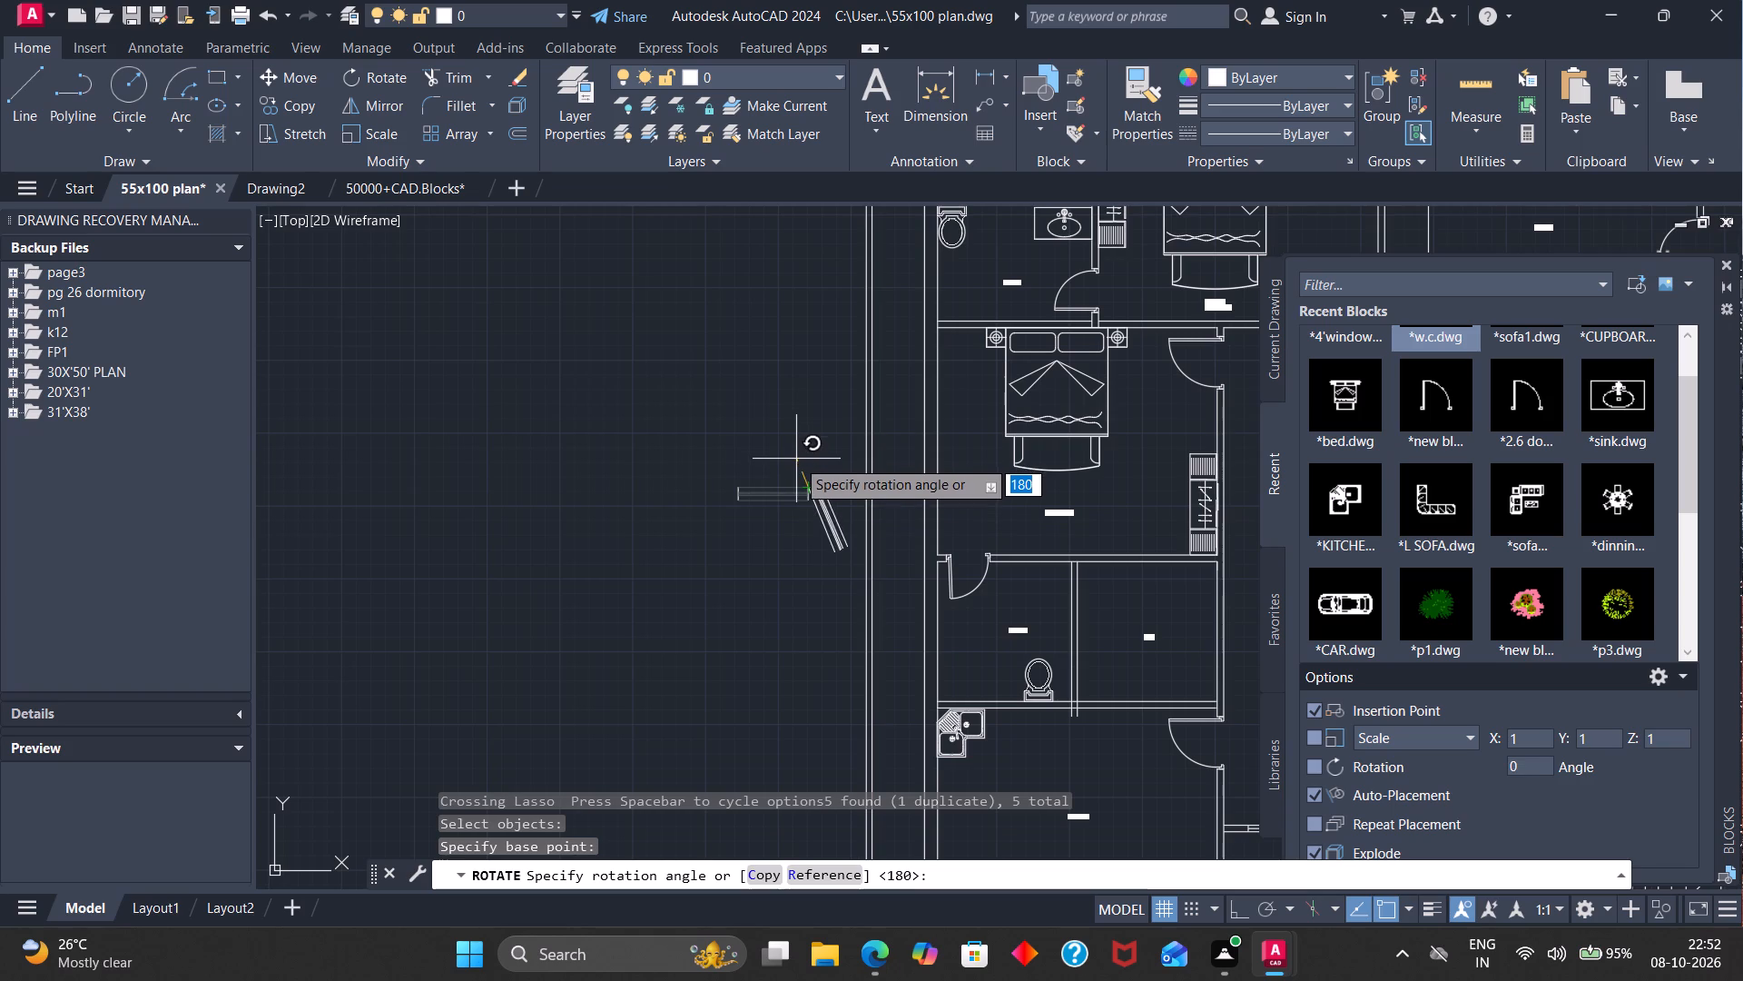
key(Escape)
Group all the parts of the inserted window into one object.
drag(808, 456, 813, 560)
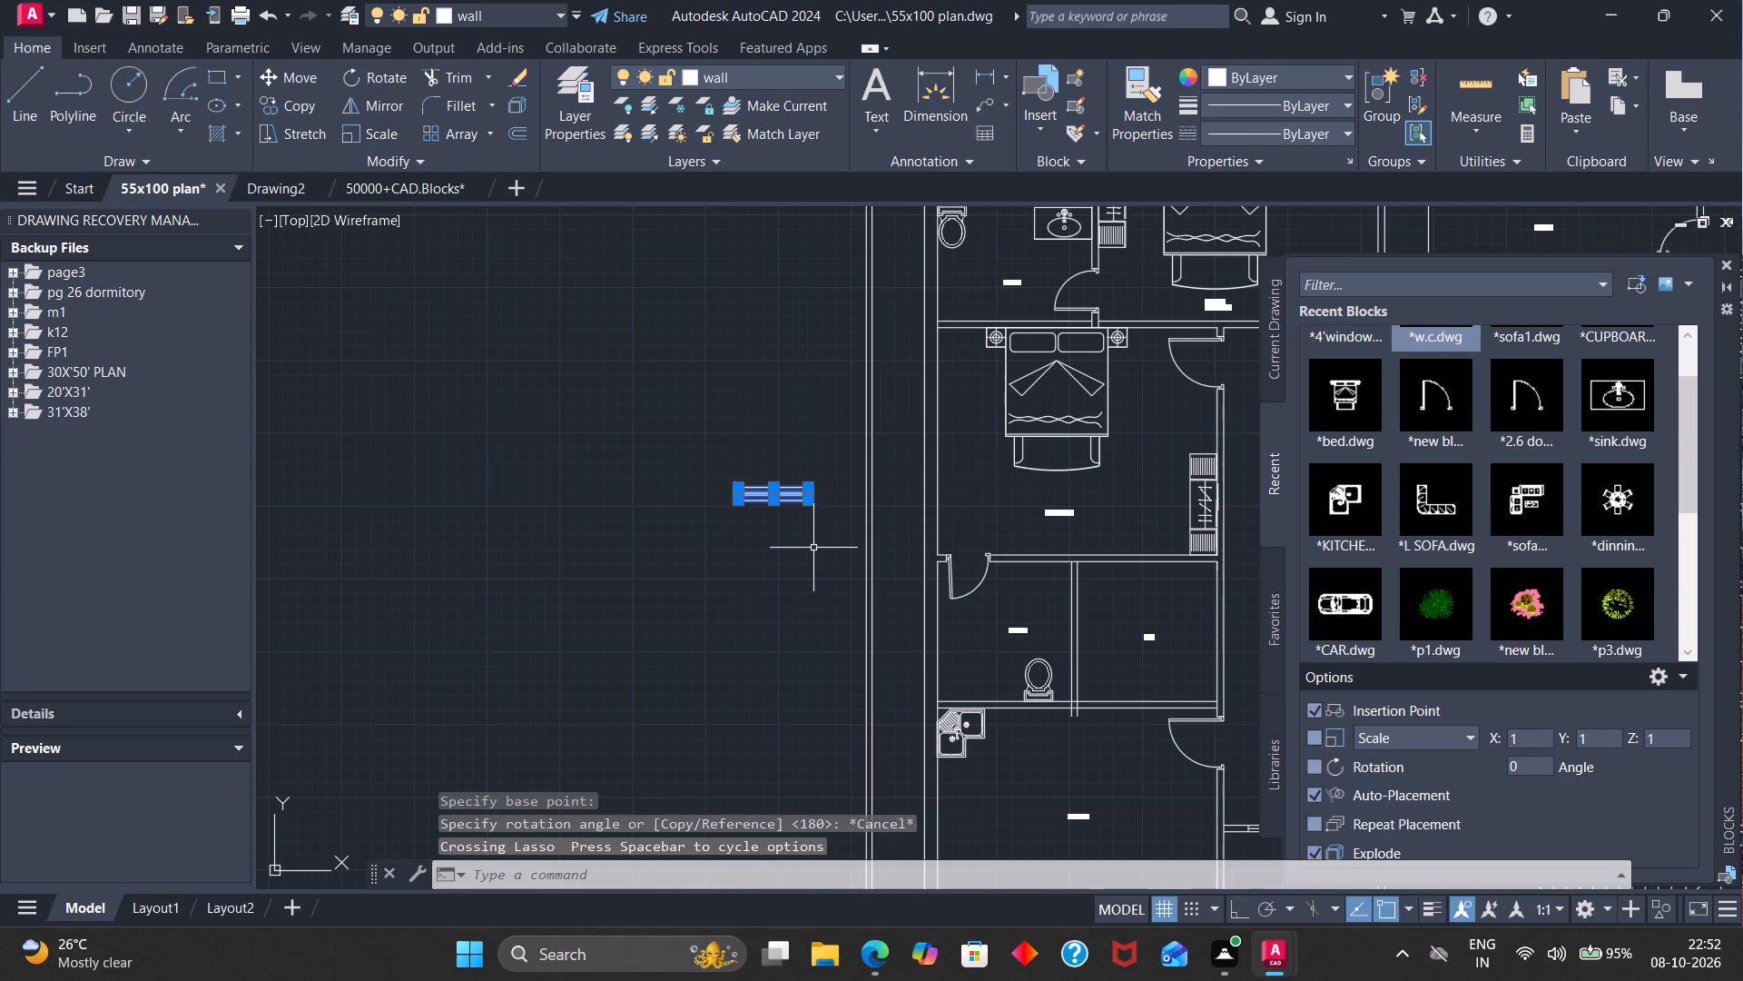
drag(818, 508, 785, 577)
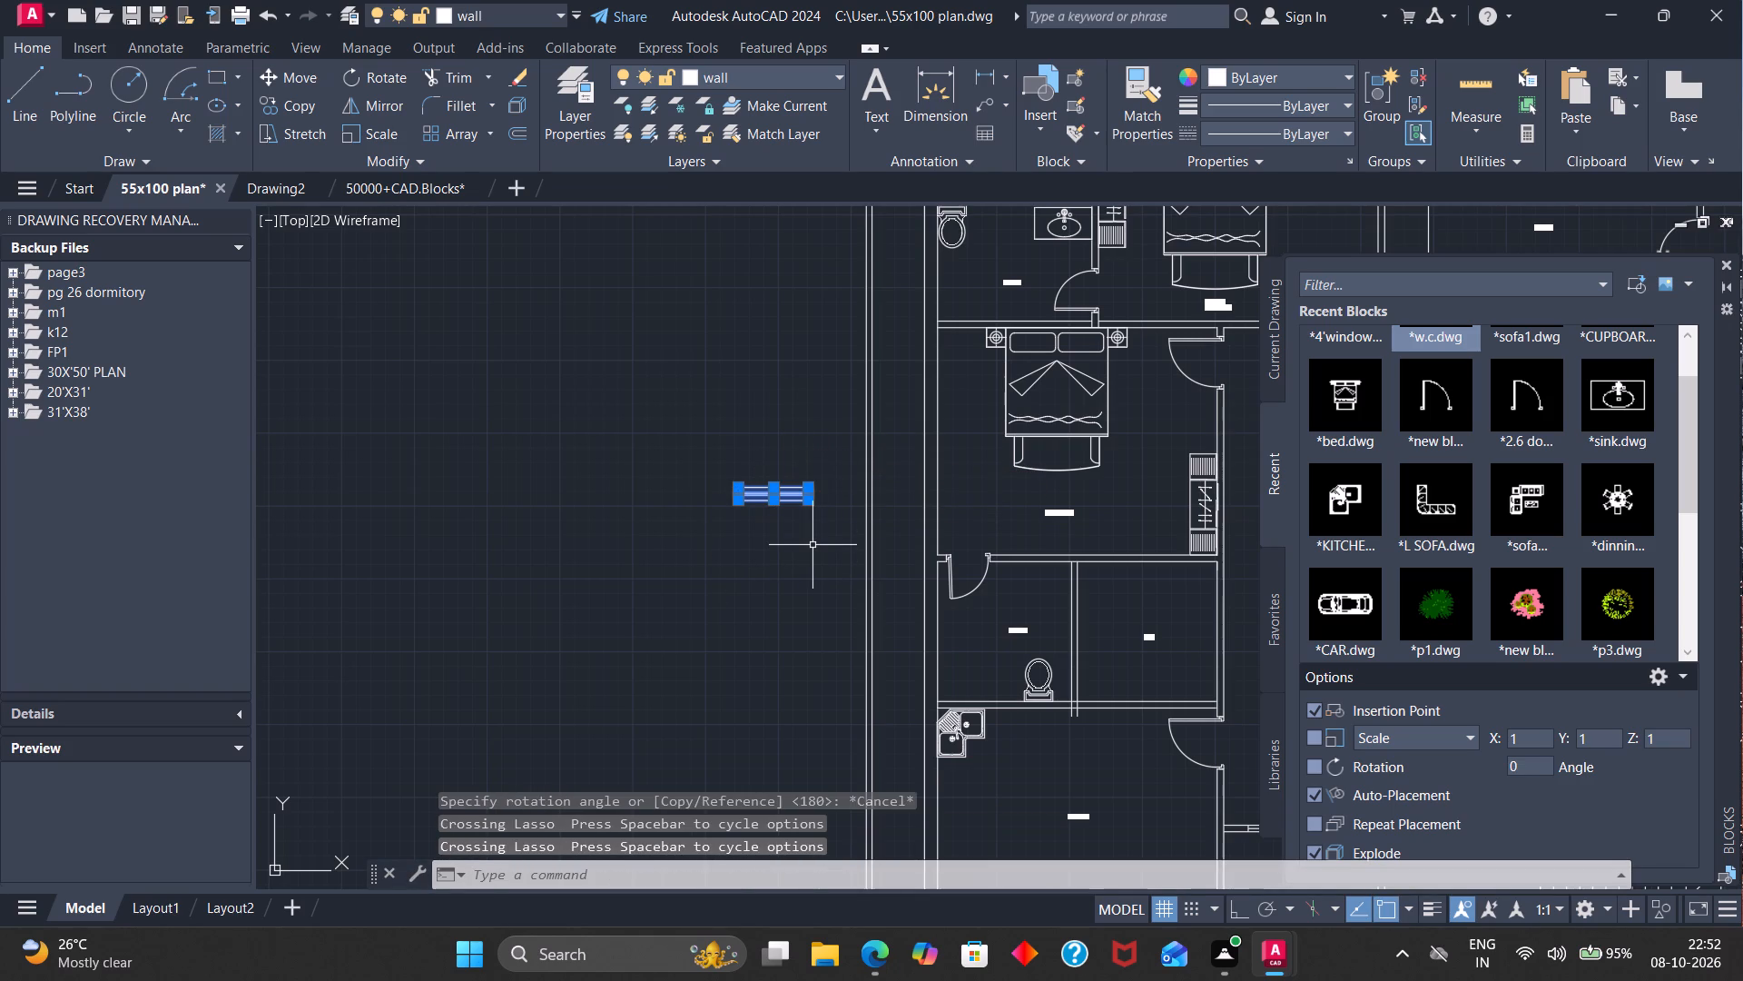
key(g)
key(Return)
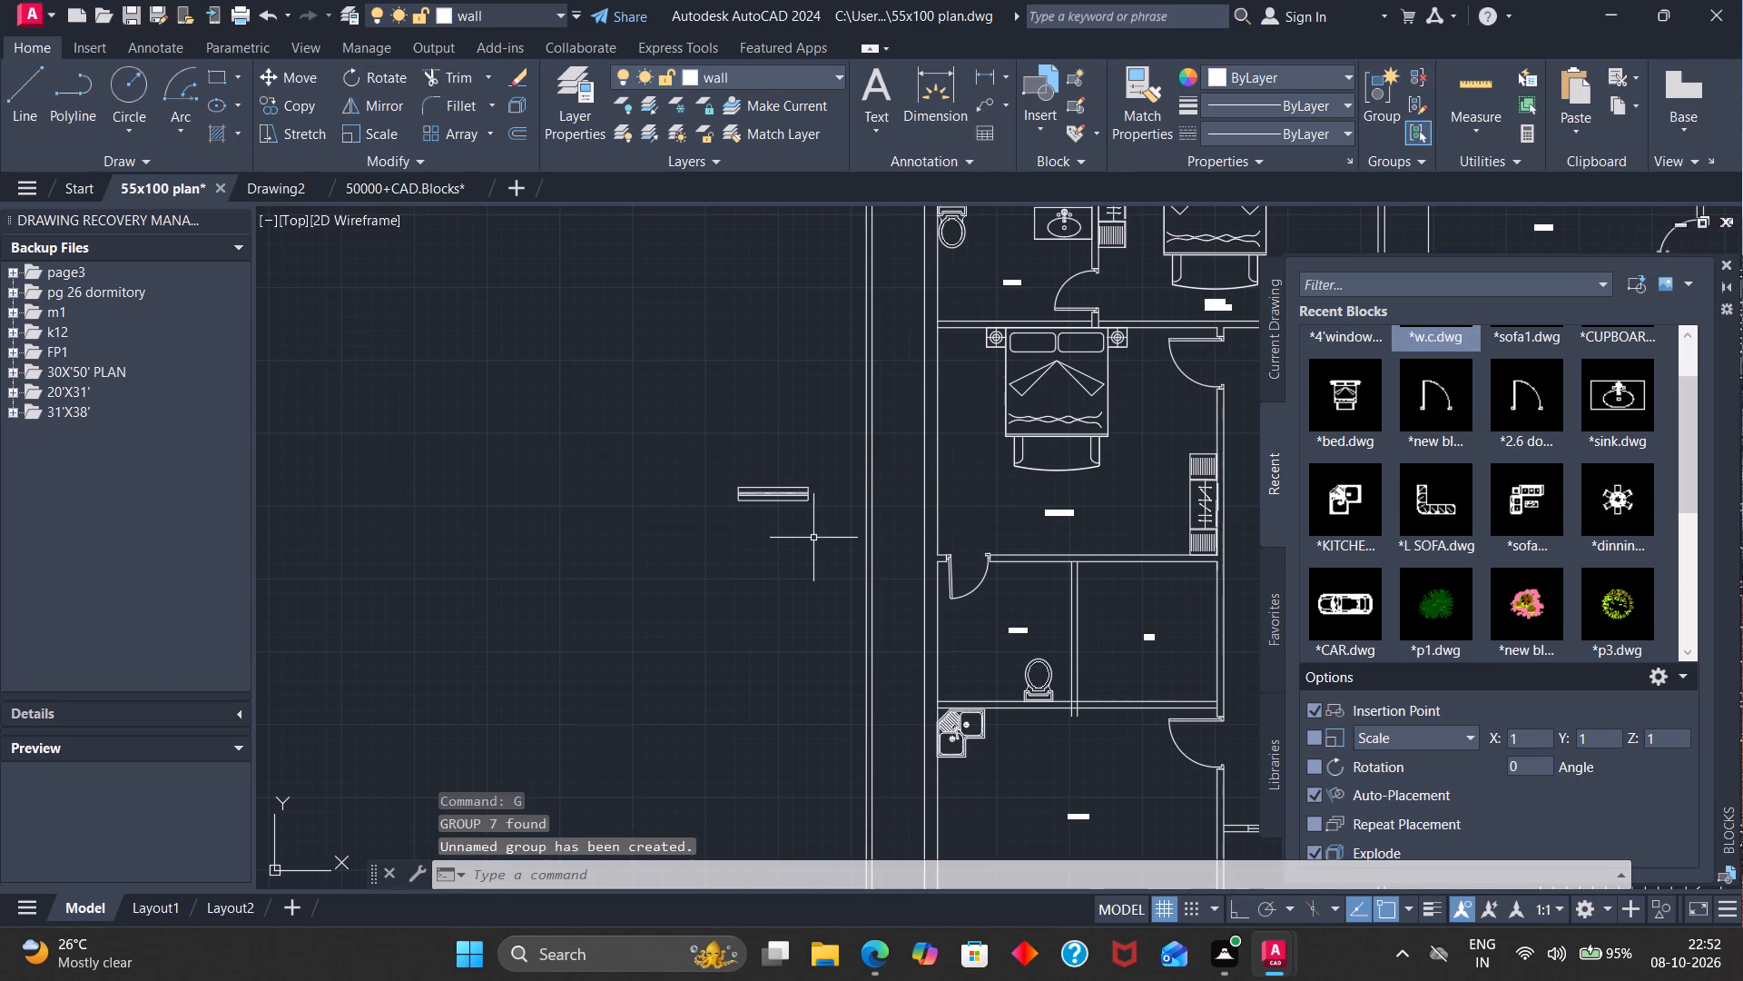
Rotate the window group to vertical about its upper east corner.
key(r)
key(o)
key(Return)
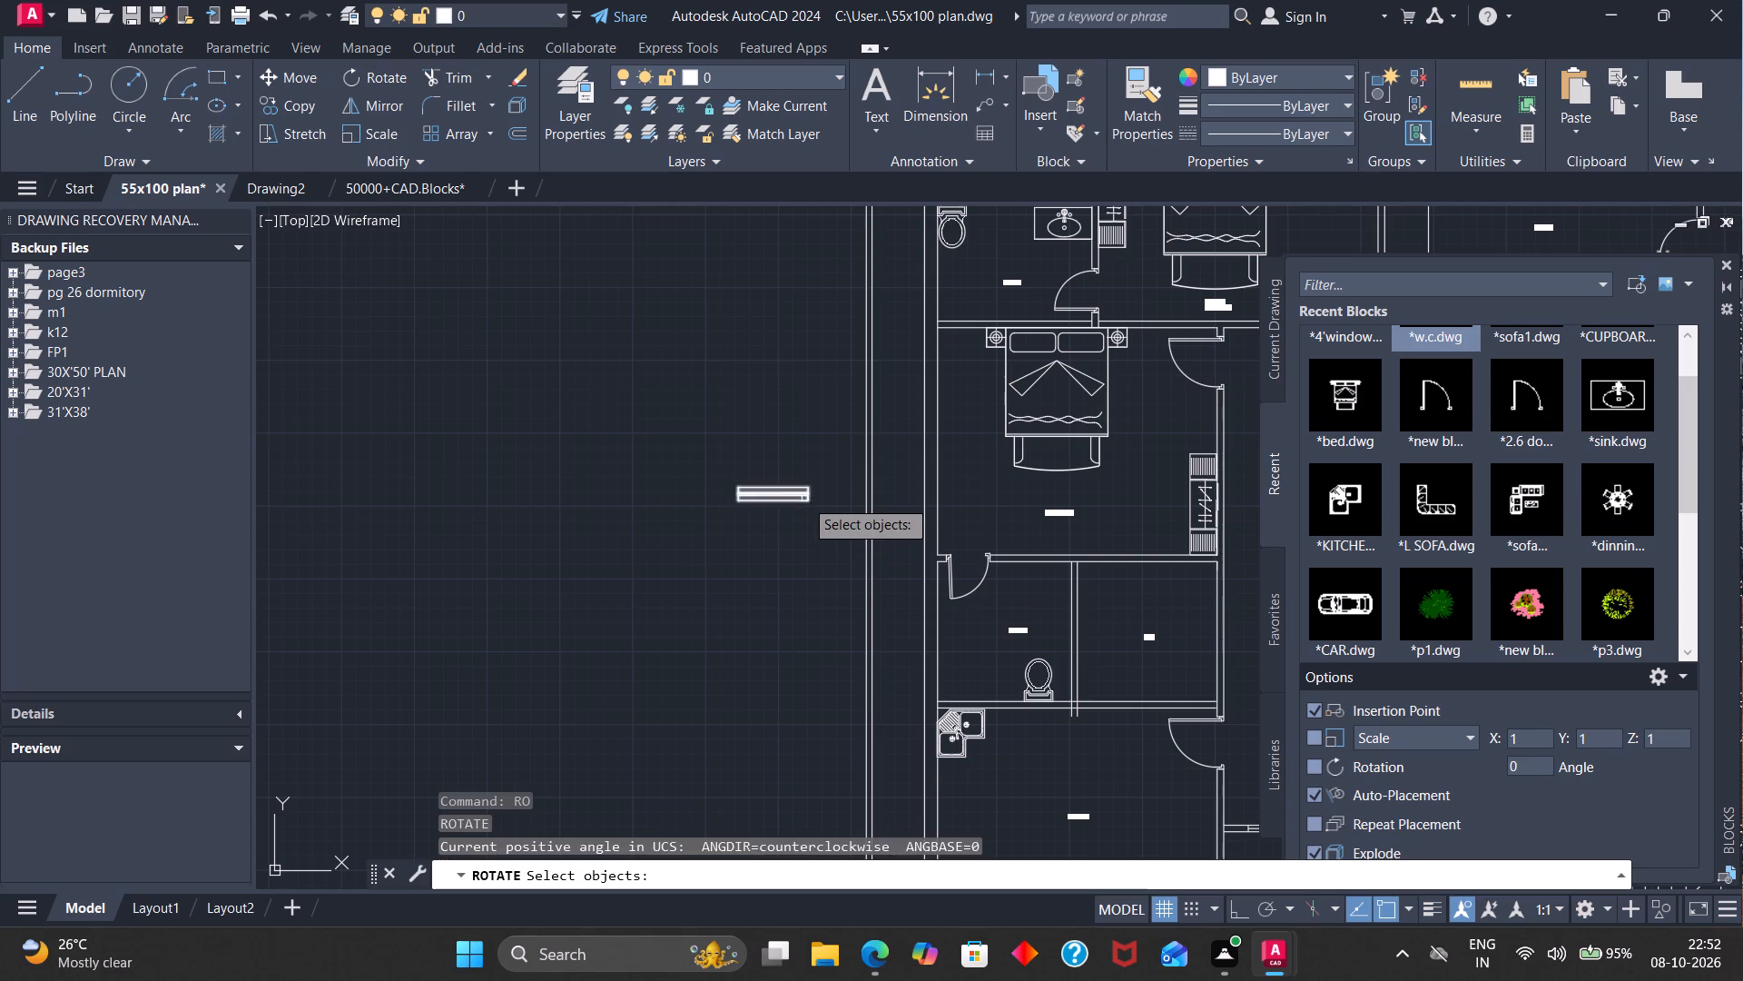
click(803, 499)
key(Return)
click(810, 483)
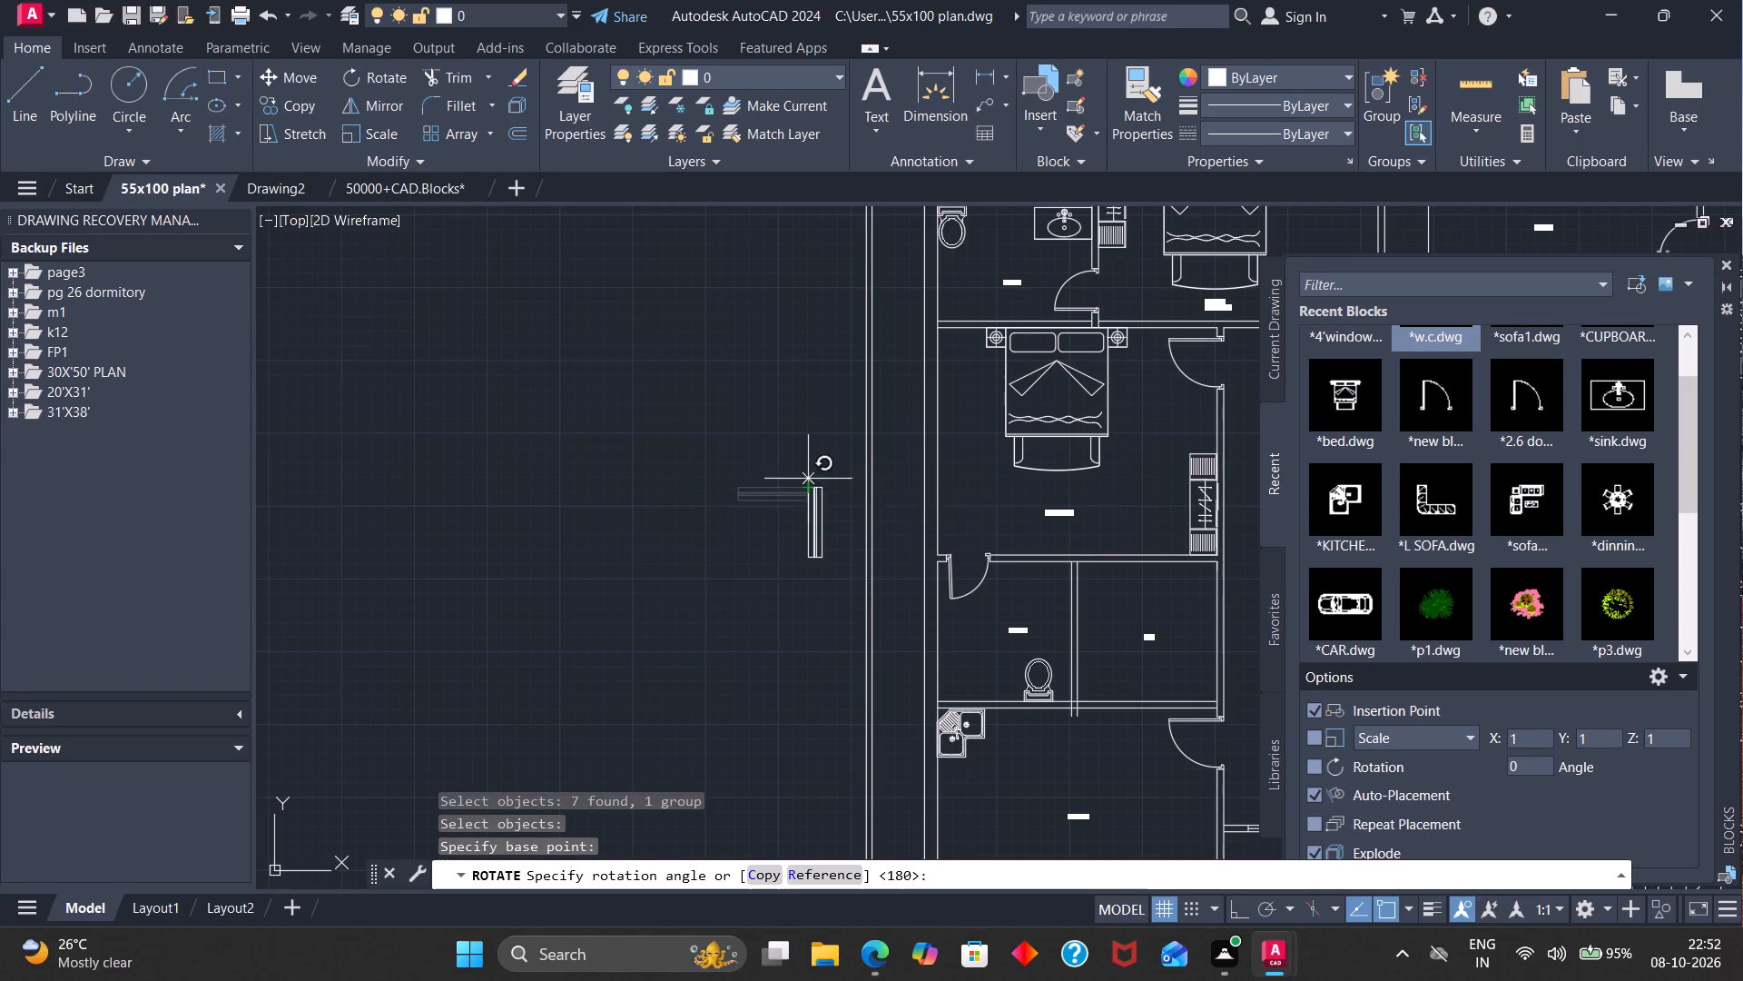
click(807, 462)
Move the window group by its upper east corner into the west exterior wall of the bedroom, beside the bed.
scroll(824, 474, down, 2)
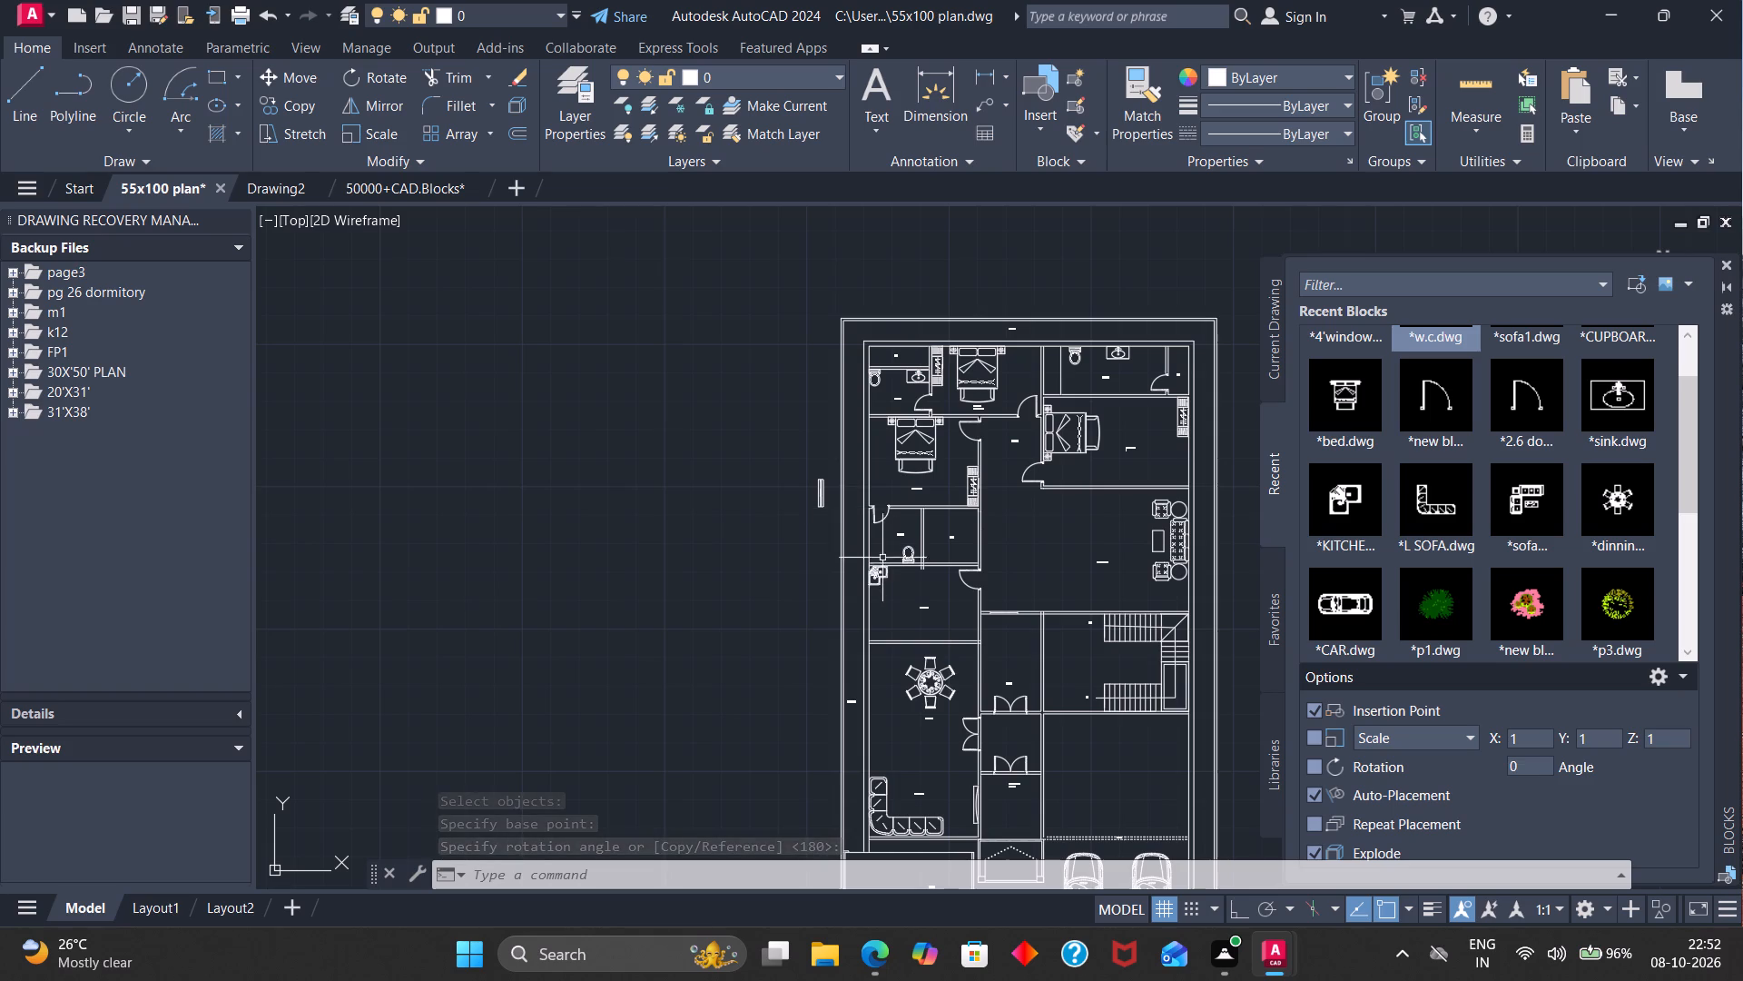
scroll(837, 507, up, 2)
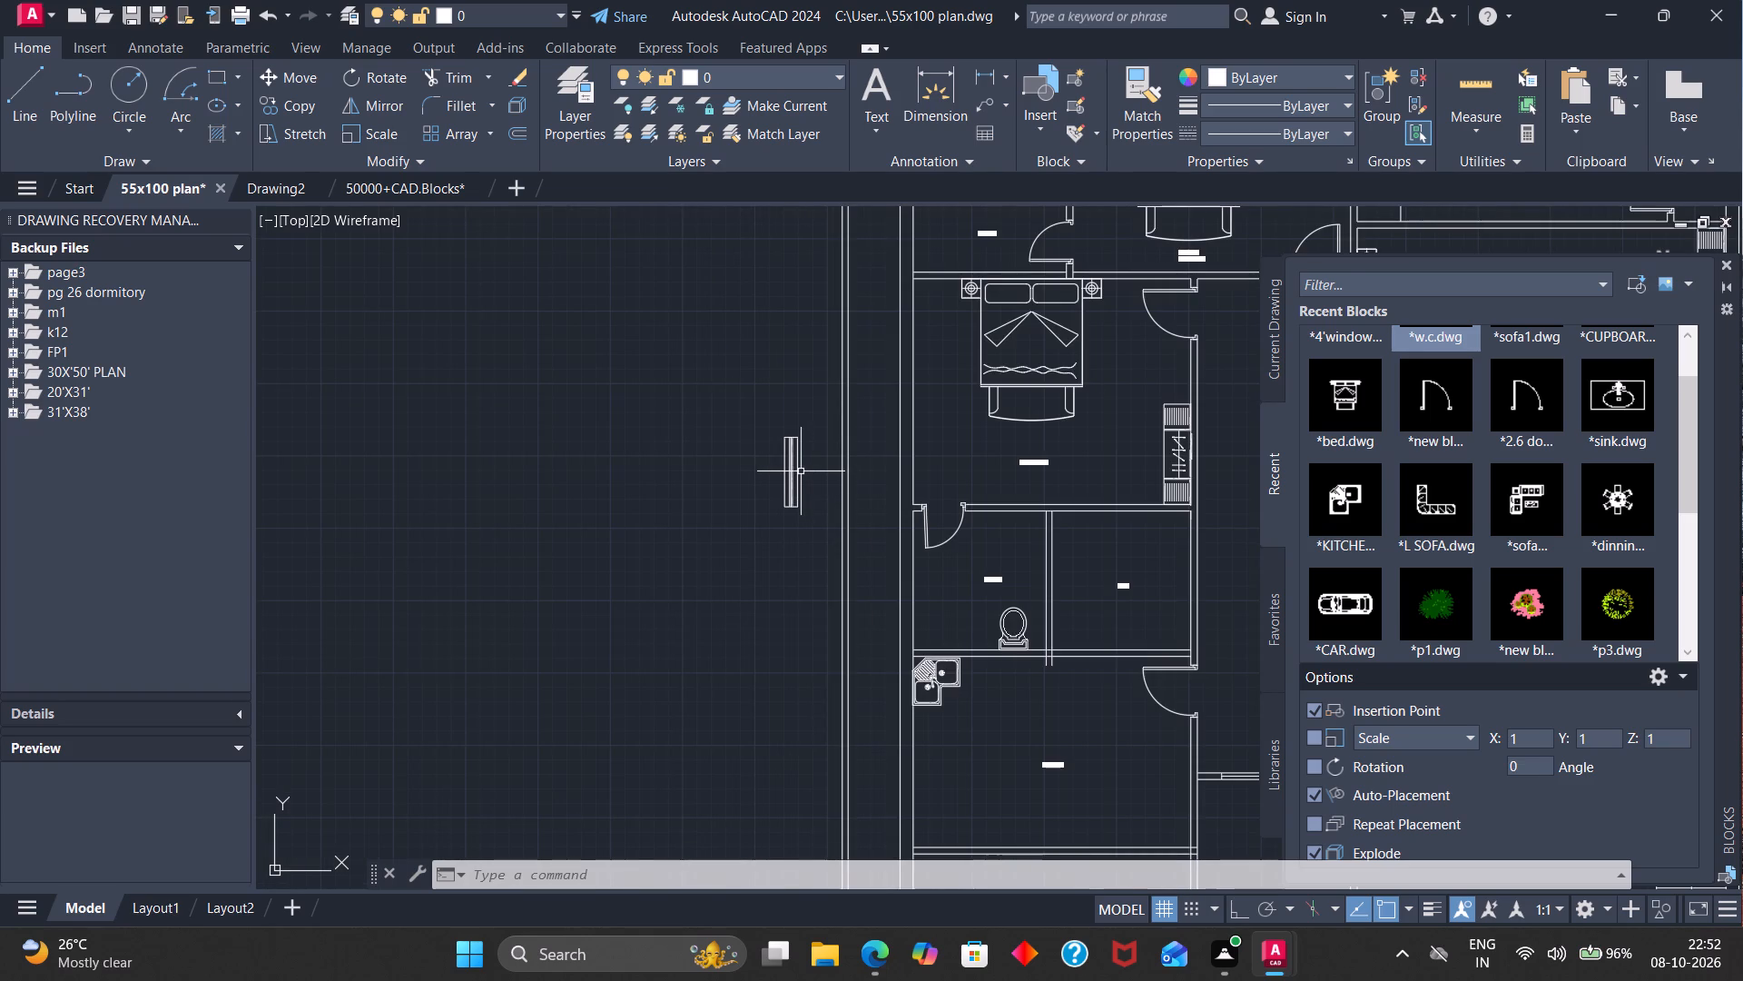
key(m)
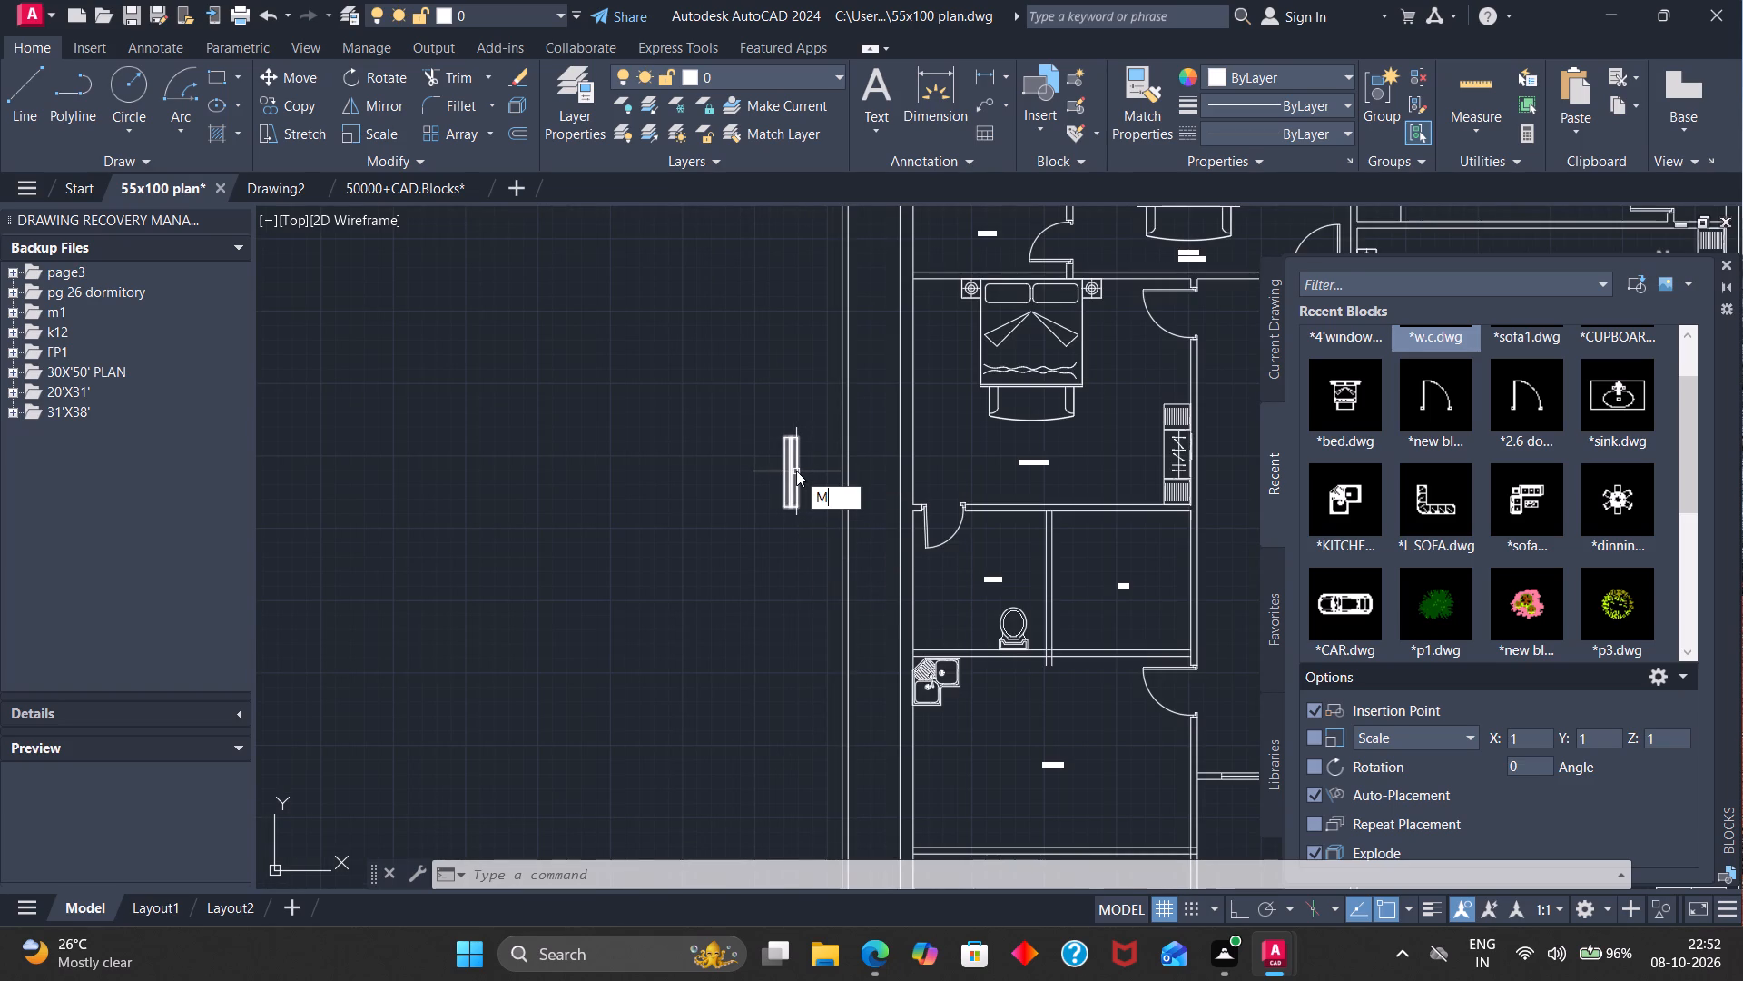
key(Return)
click(794, 441)
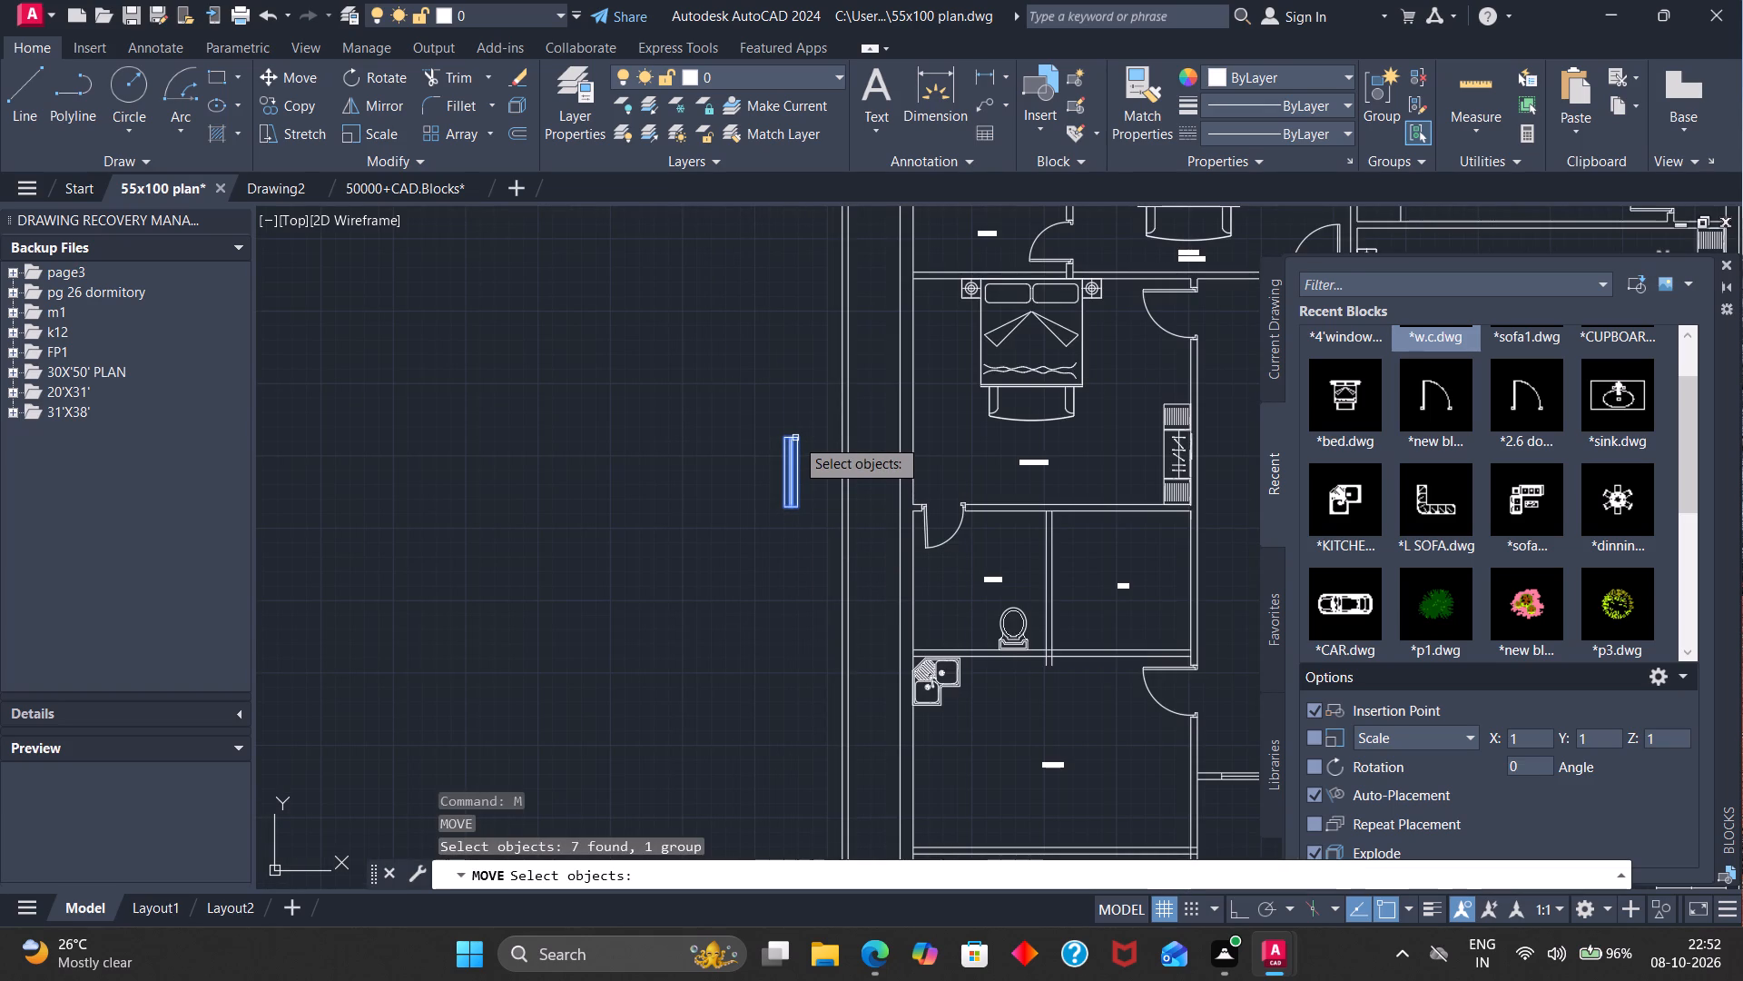
click(797, 438)
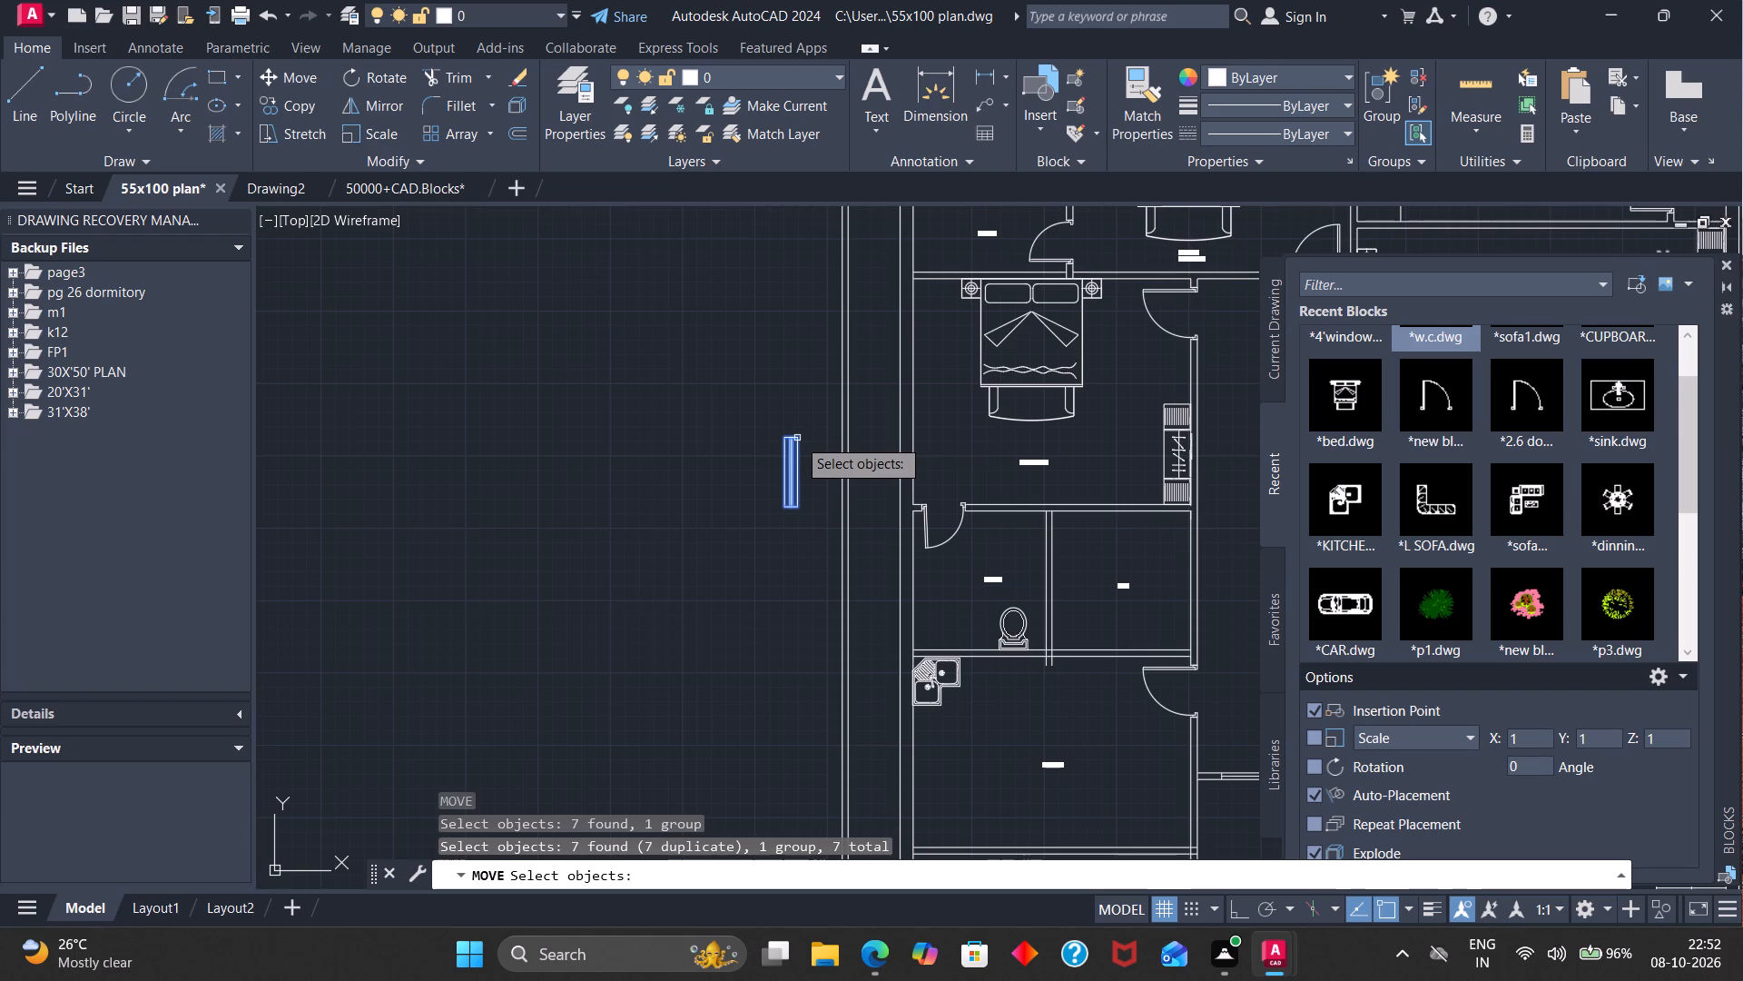
key(Return)
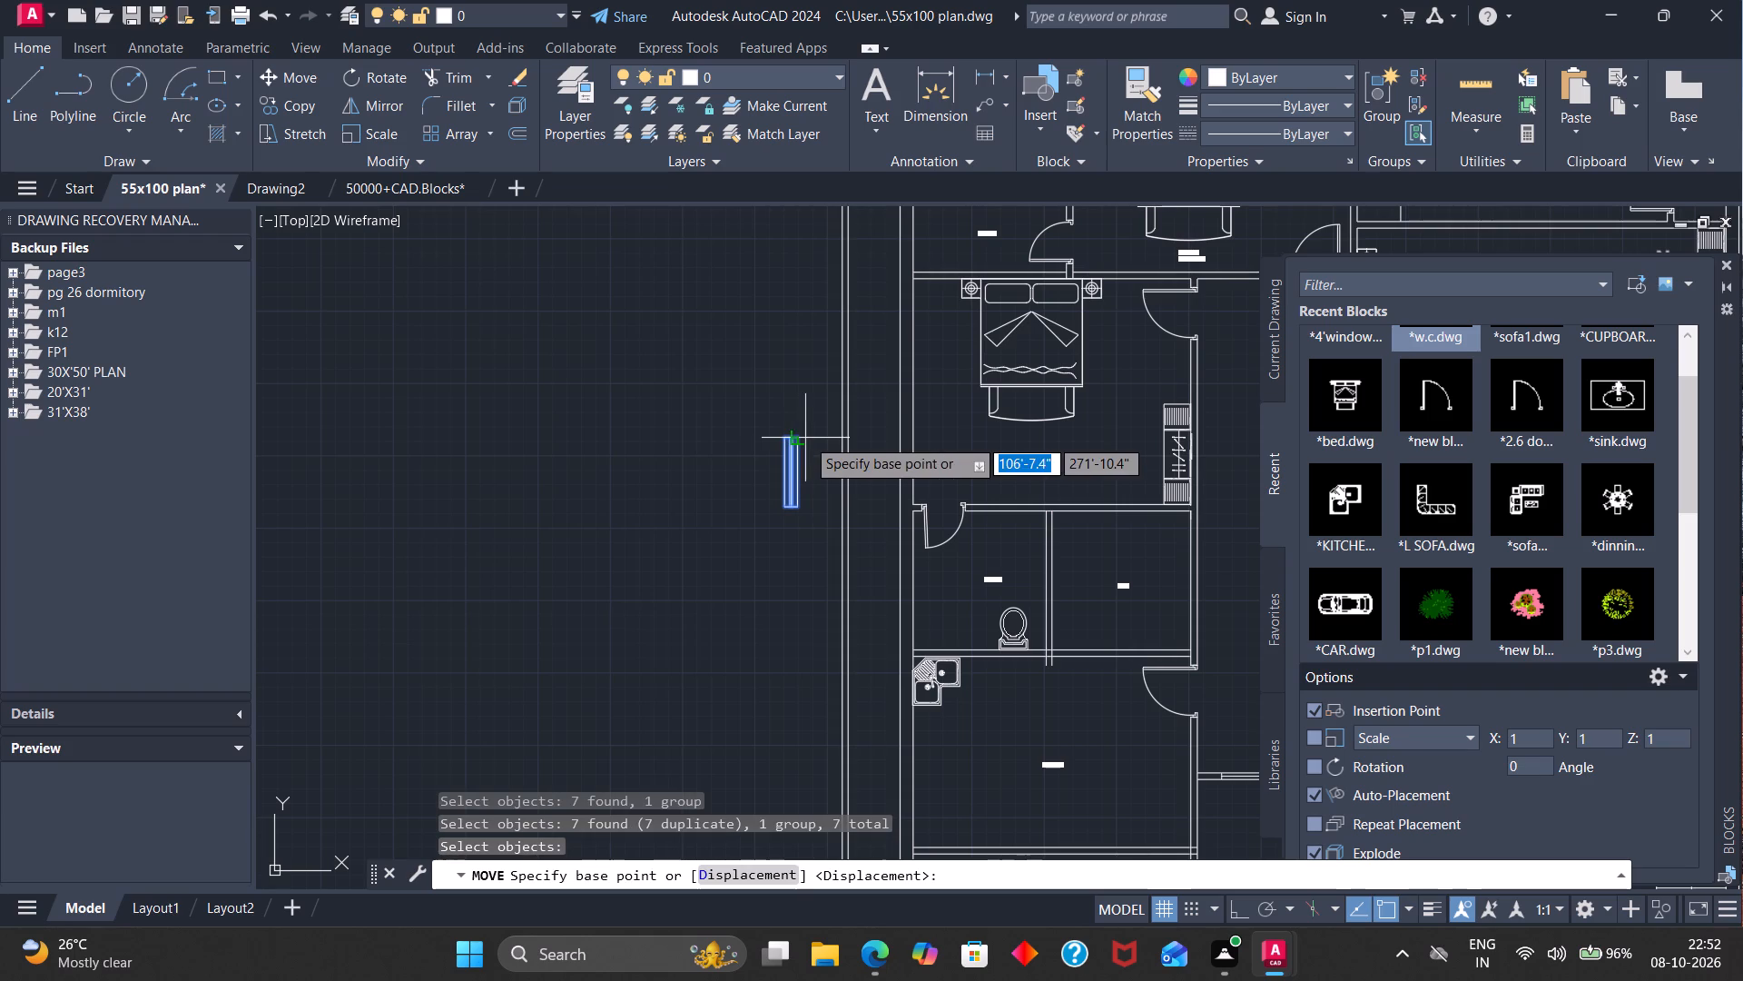
click(800, 441)
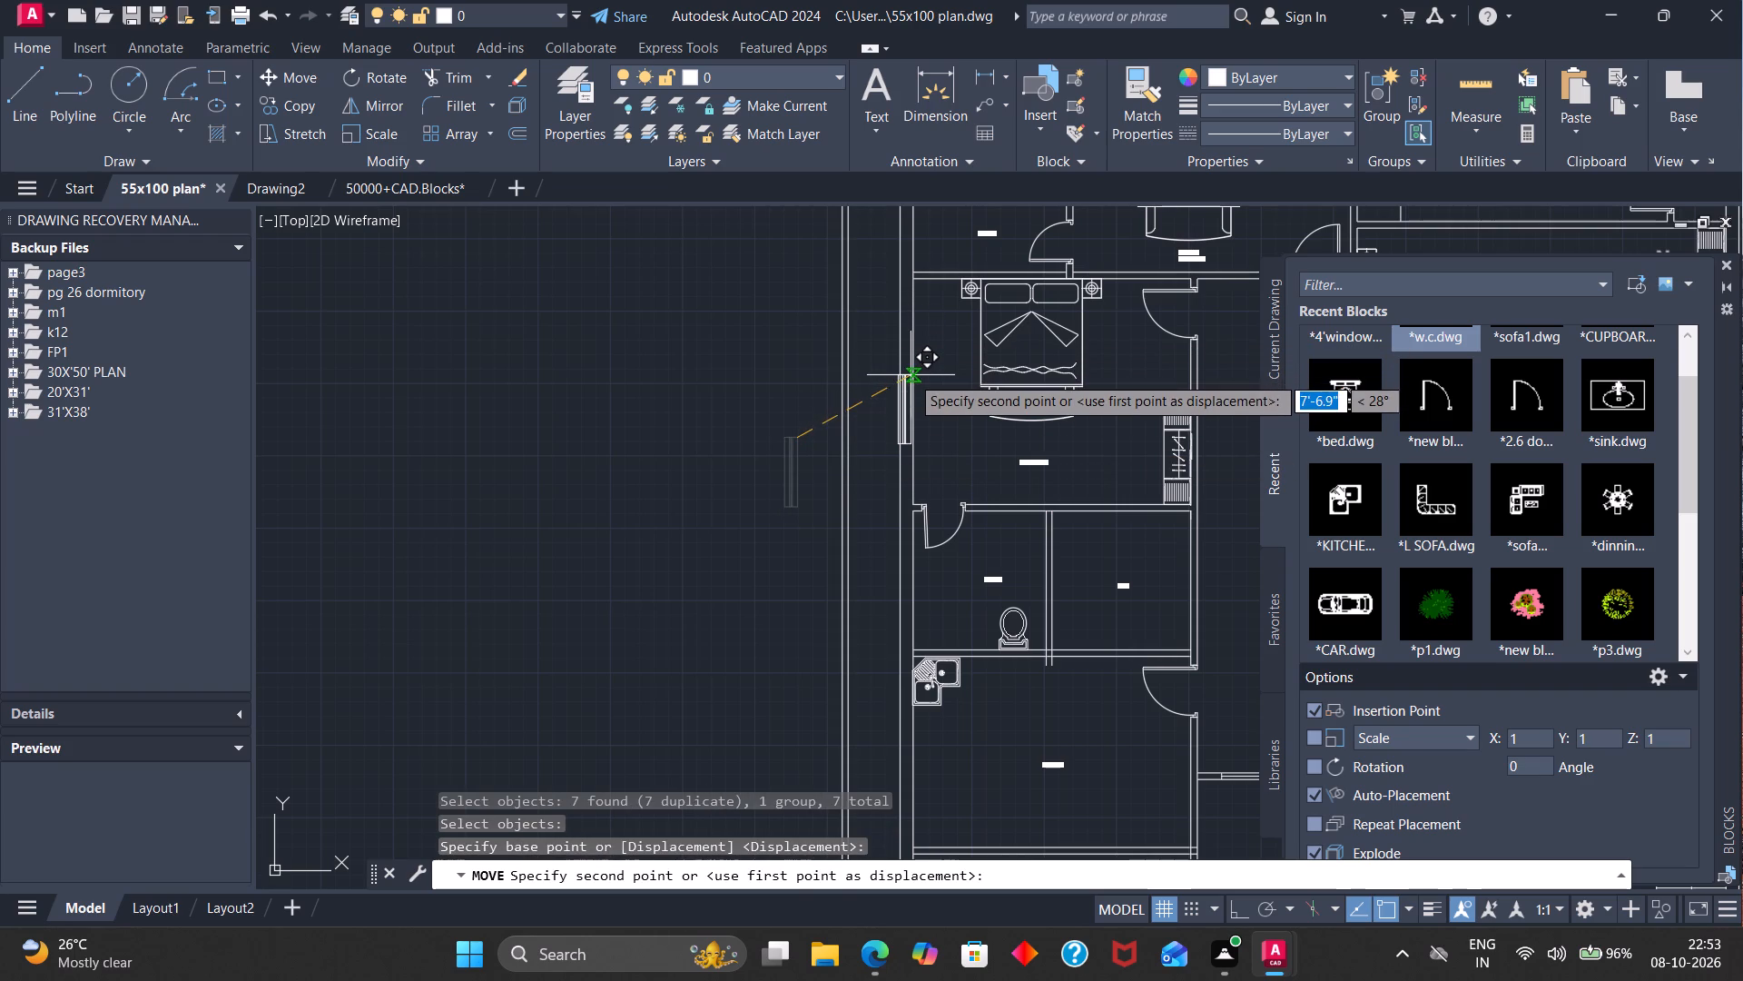
click(914, 370)
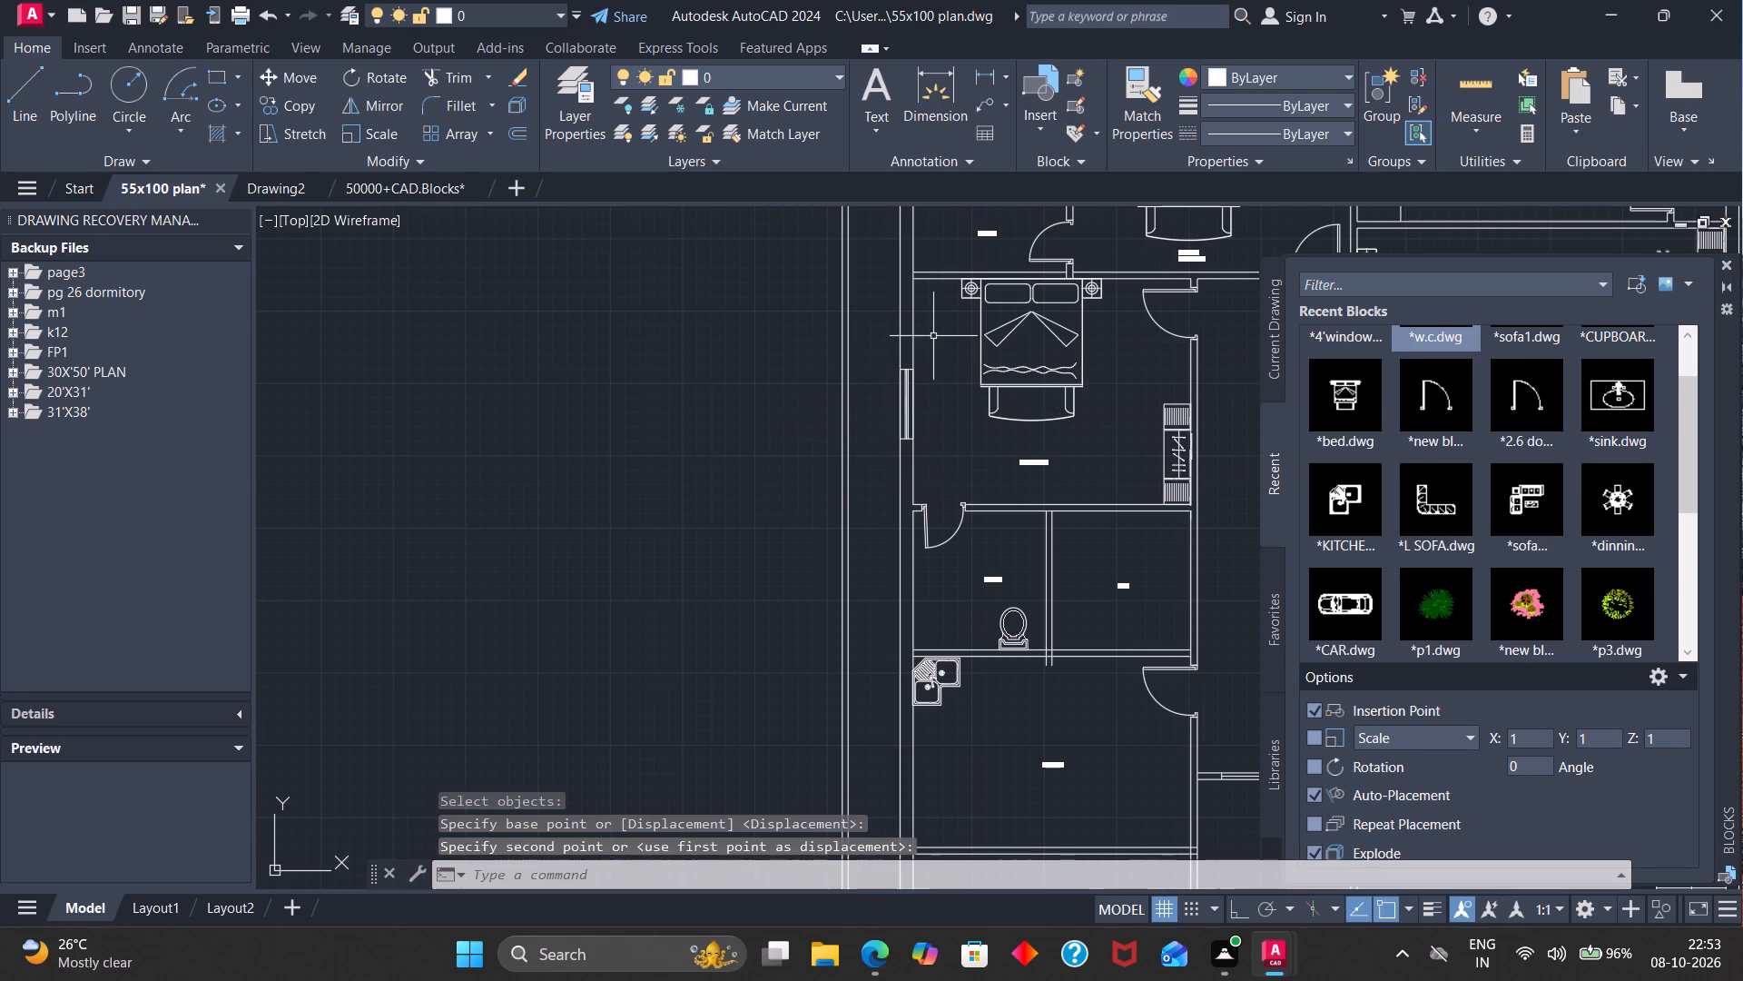
Copy the window group by its upper east corner into the west exterior wall at the northern bathroom, the corner-sink room and the dining area.
text(CO)
key(Return)
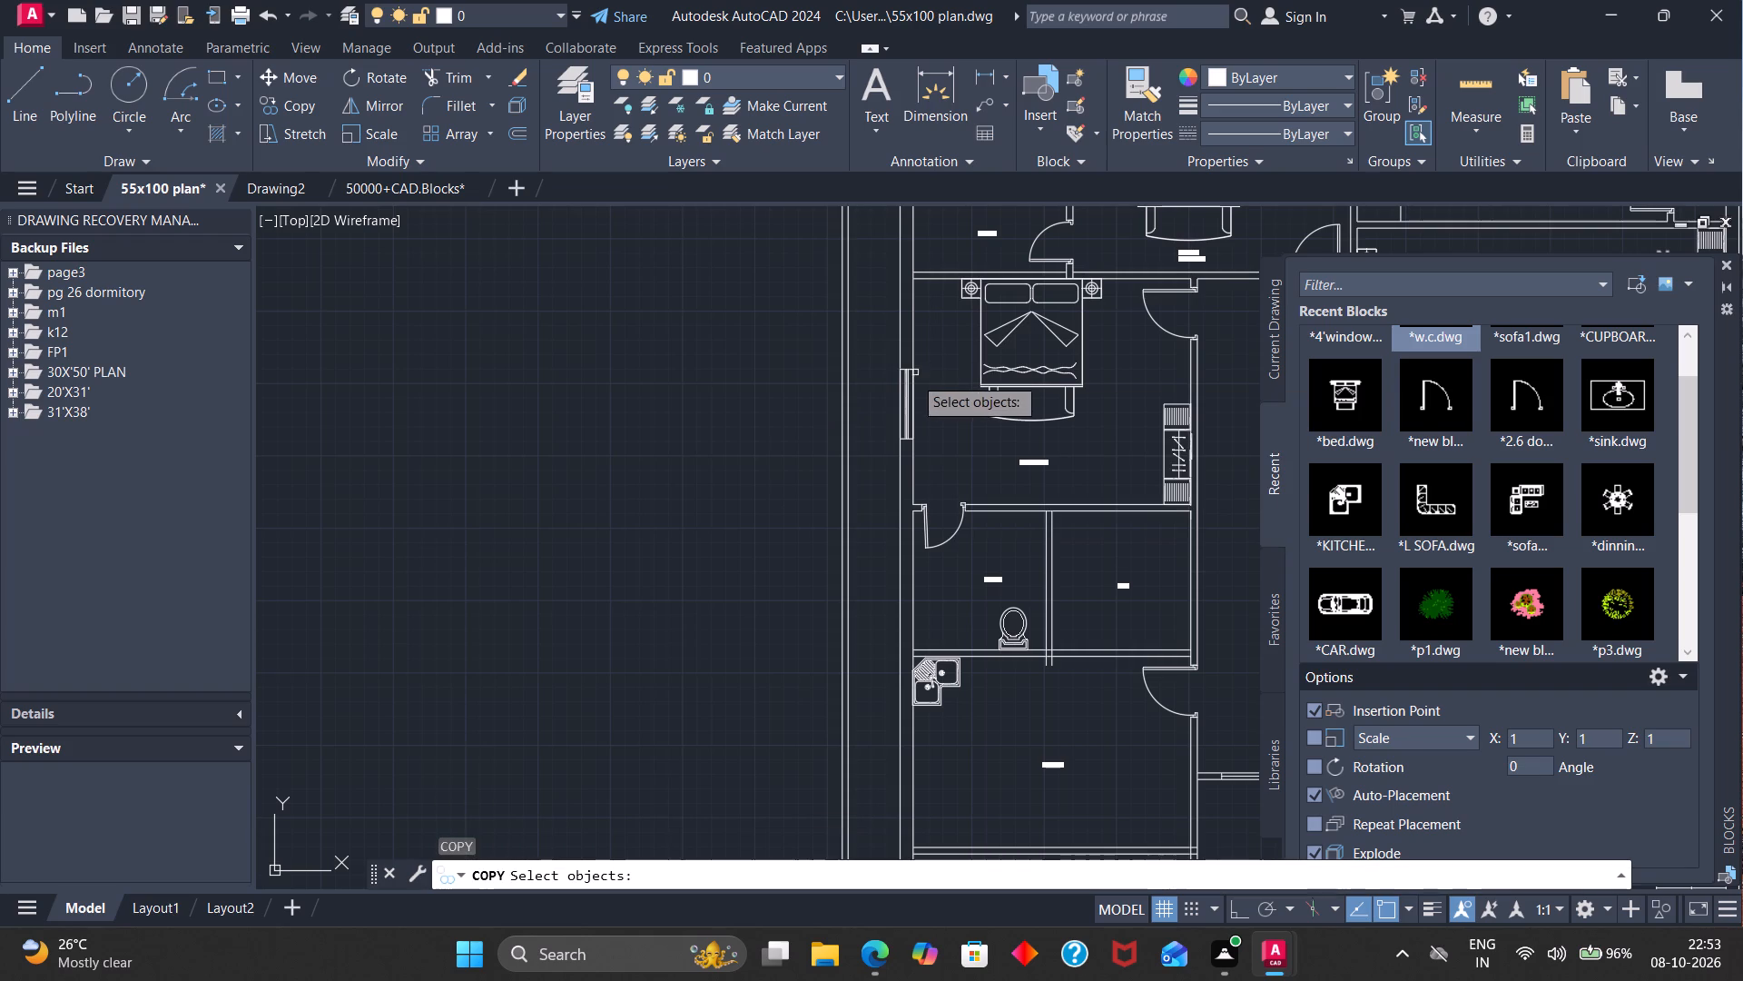
click(908, 398)
key(Return)
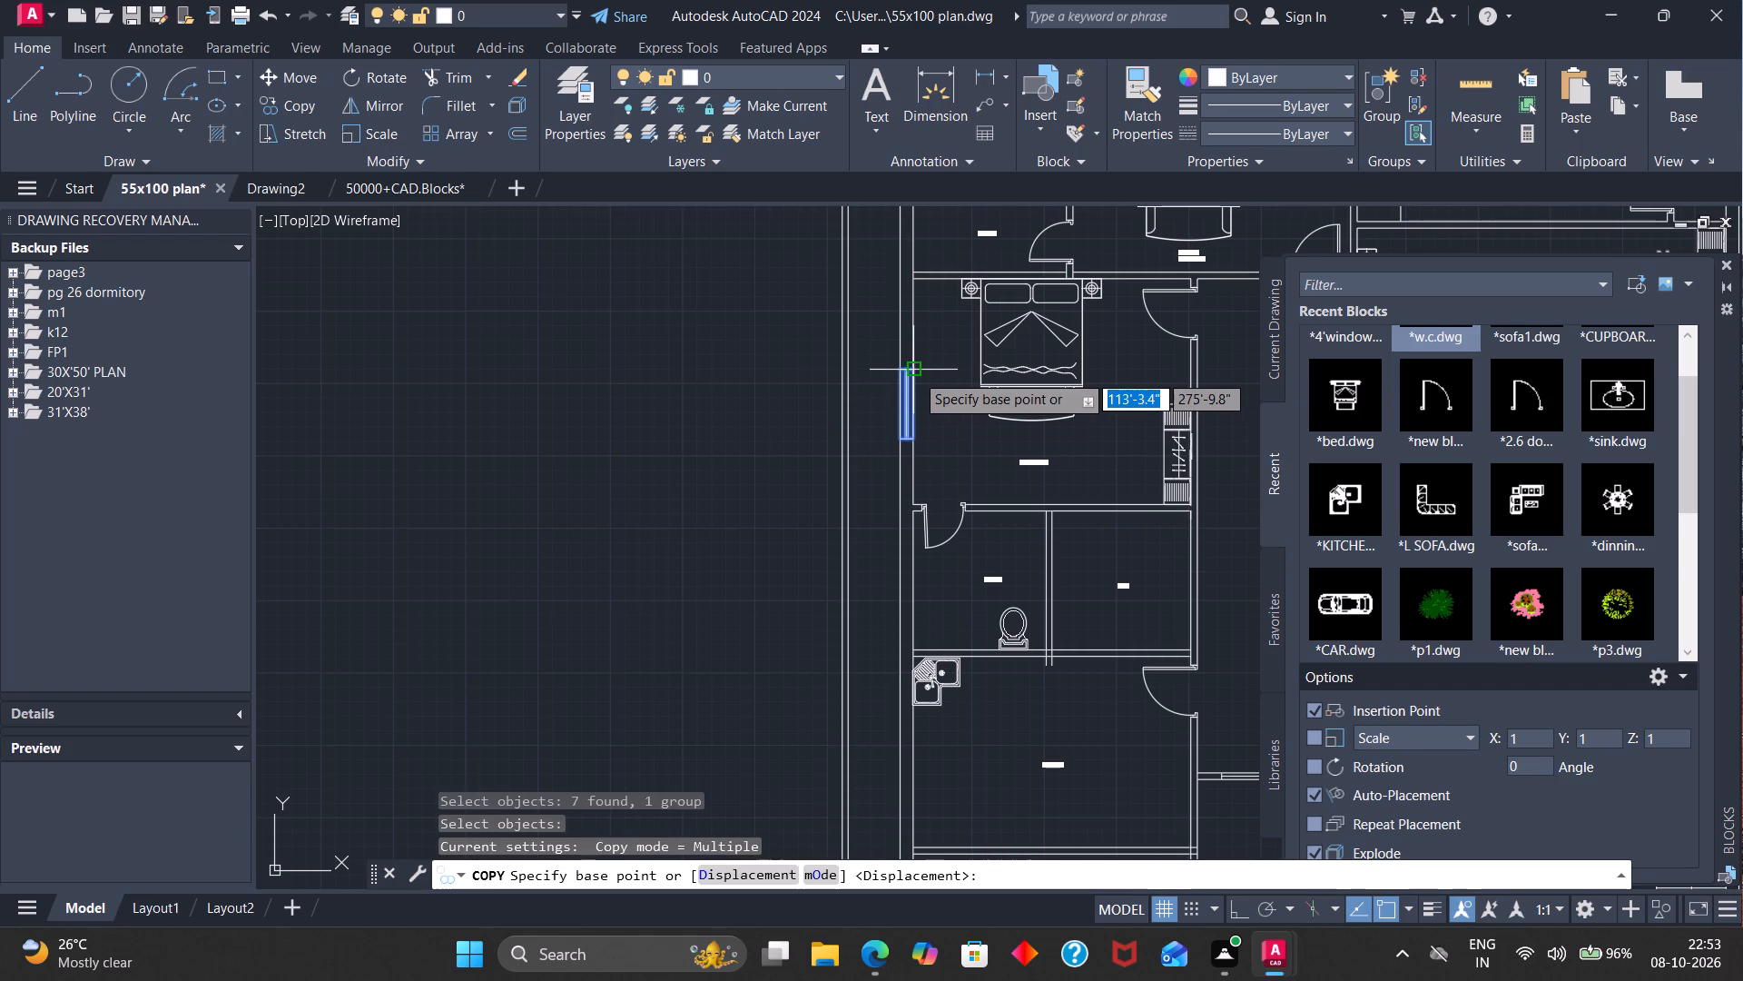
click(915, 372)
scroll(916, 369, down, 2)
scroll(921, 304, up, 2)
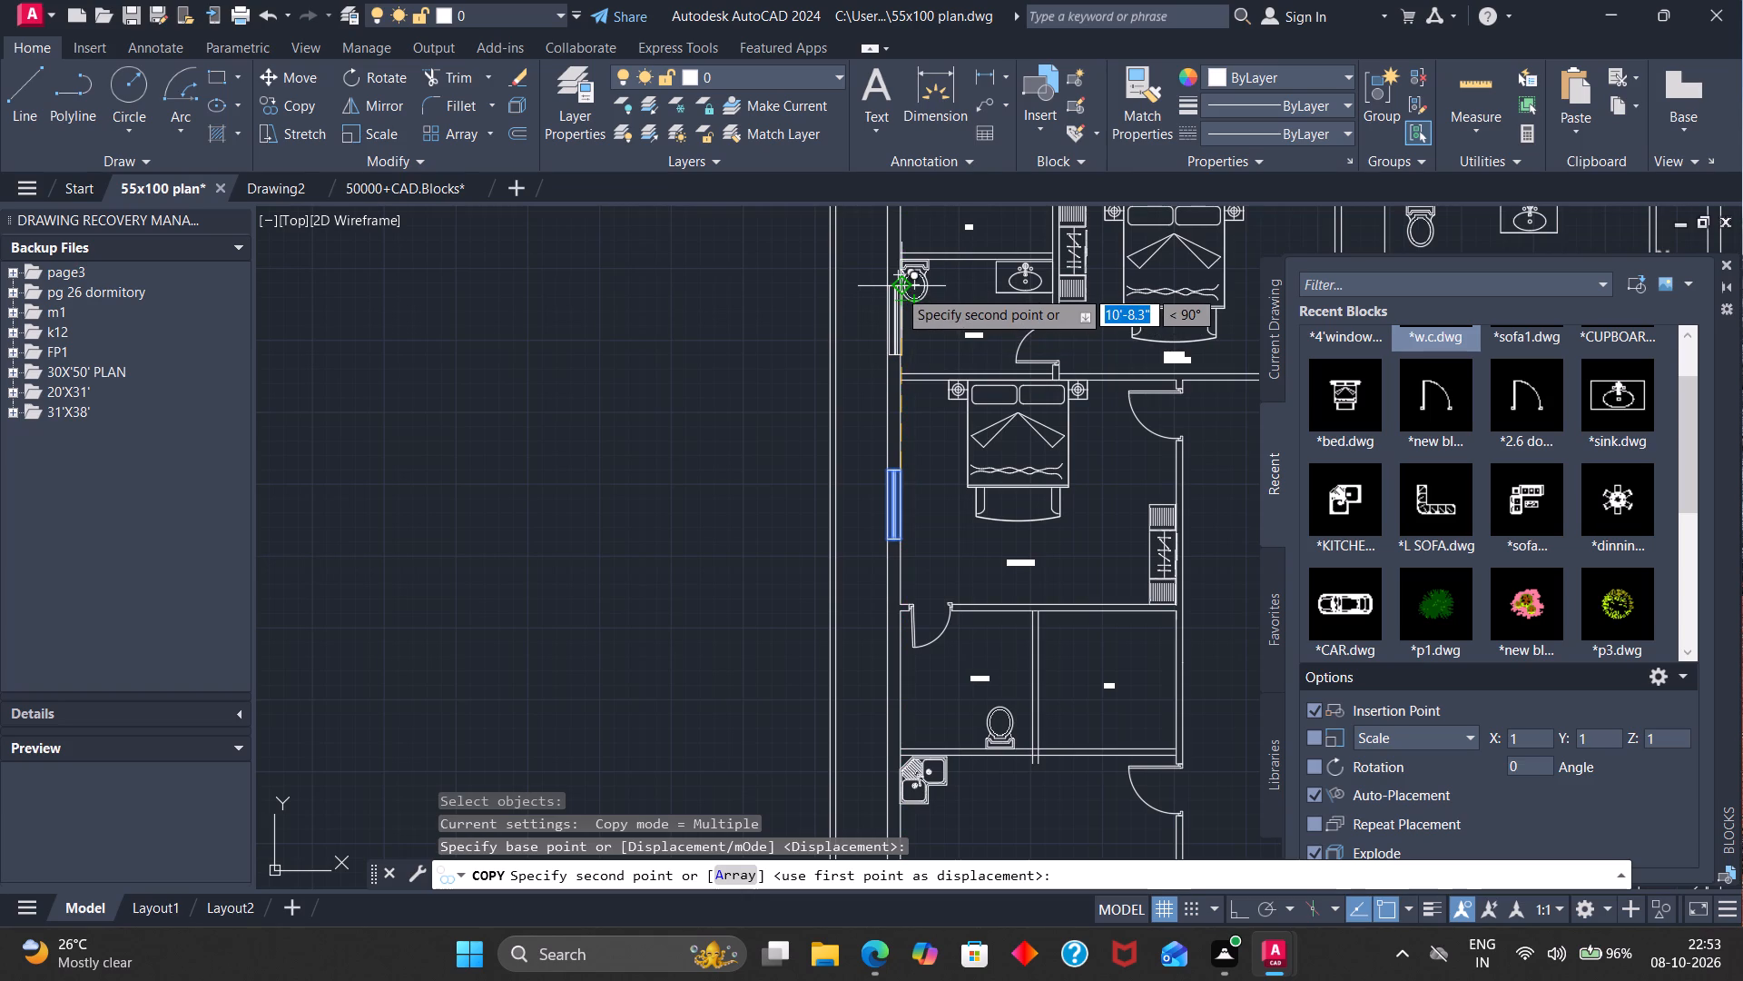
click(896, 290)
scroll(915, 468, down, 2)
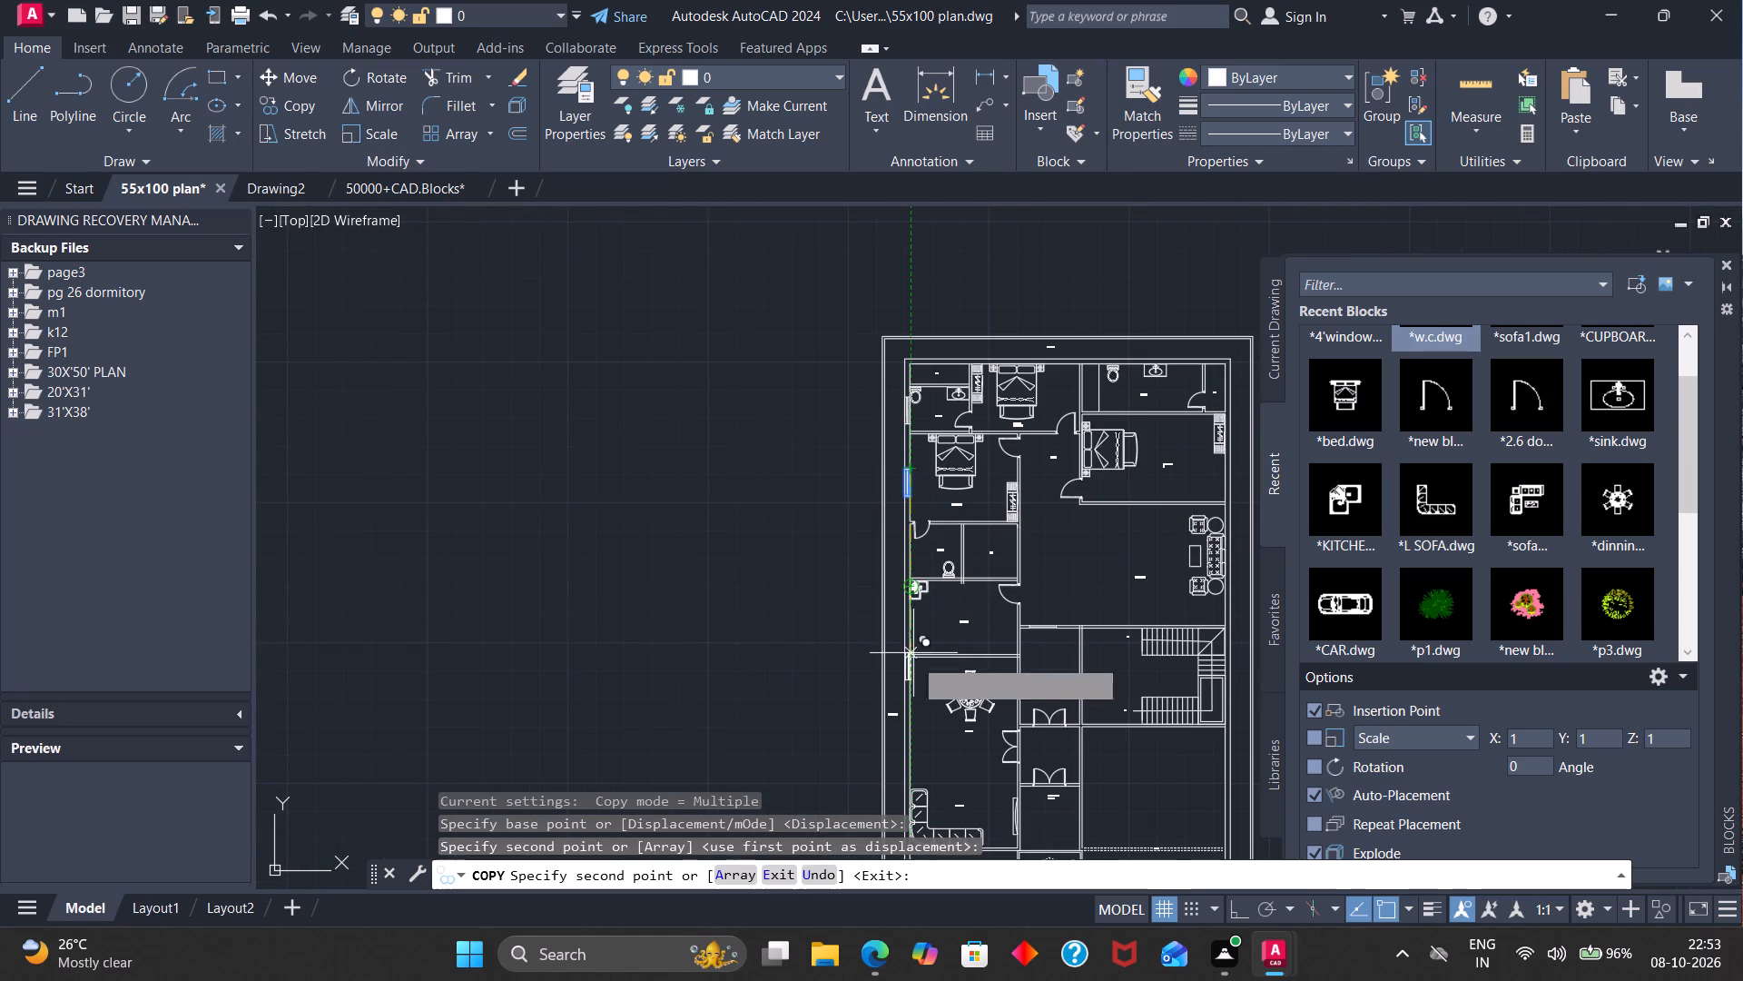
scroll(912, 629, up, 2)
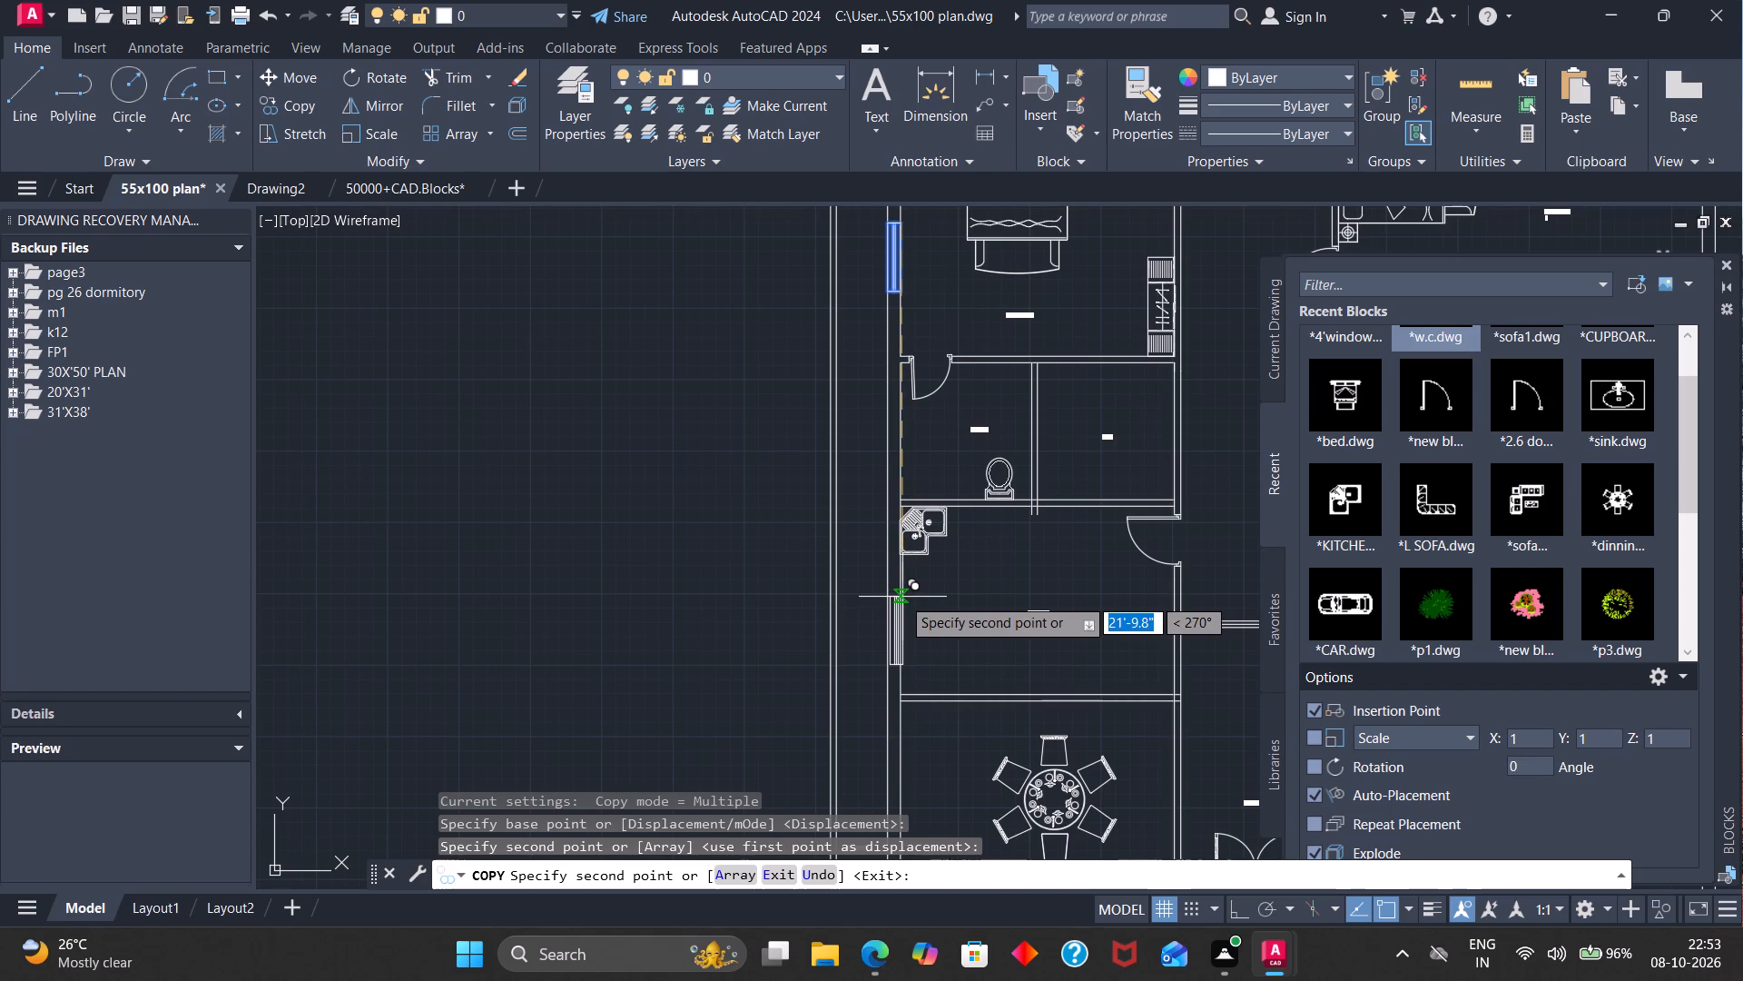
click(901, 597)
scroll(901, 597, down, 3)
scroll(899, 692, up, 2)
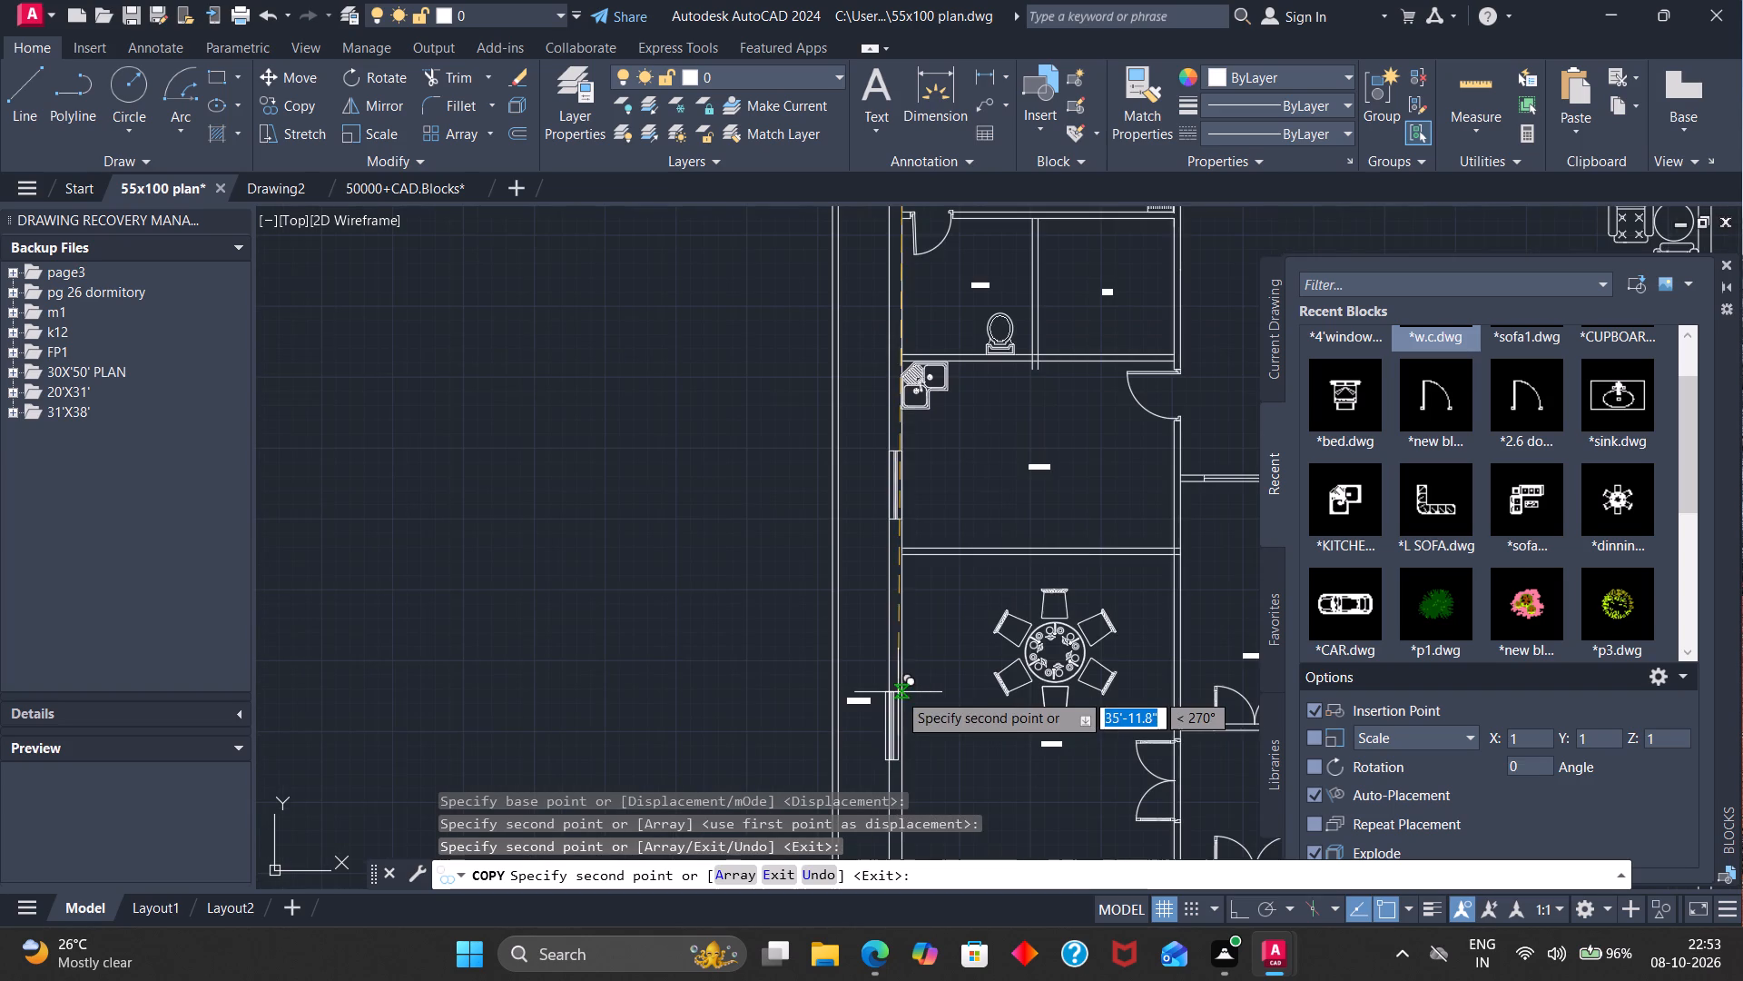
click(902, 690)
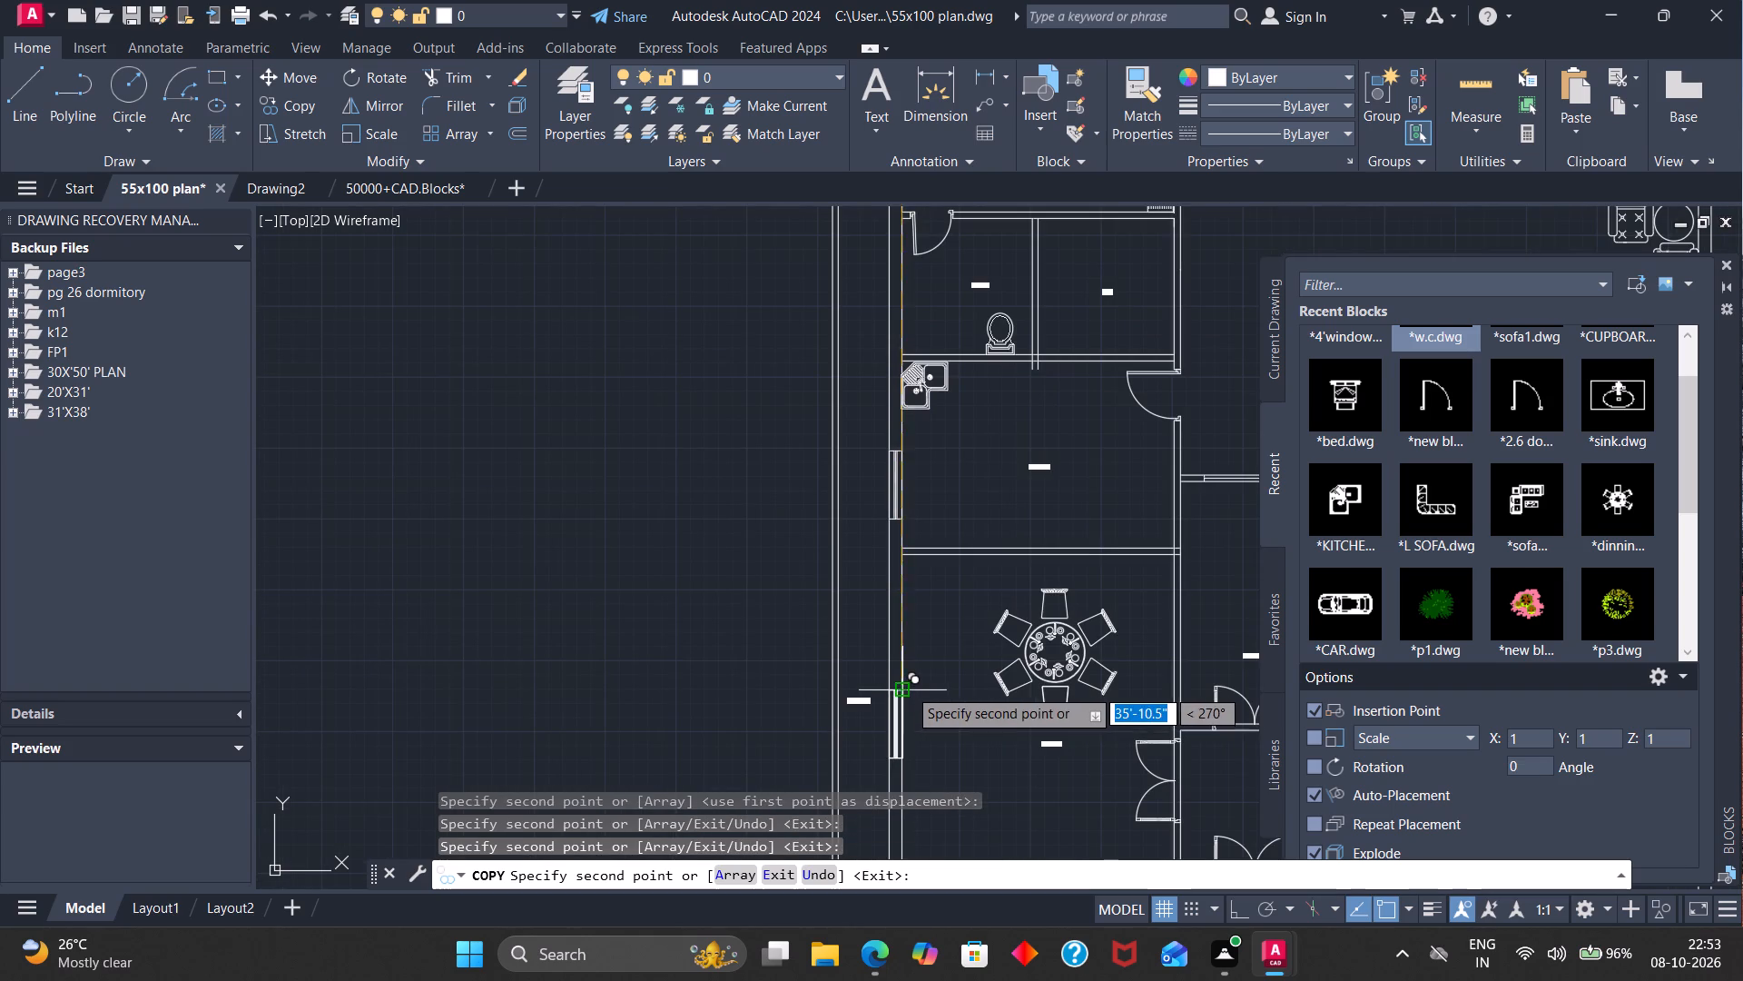
Place further window copies in the east exterior wall at the east bedroom, the large room north of the car parking, and the staircase.
scroll(908, 688, down, 3)
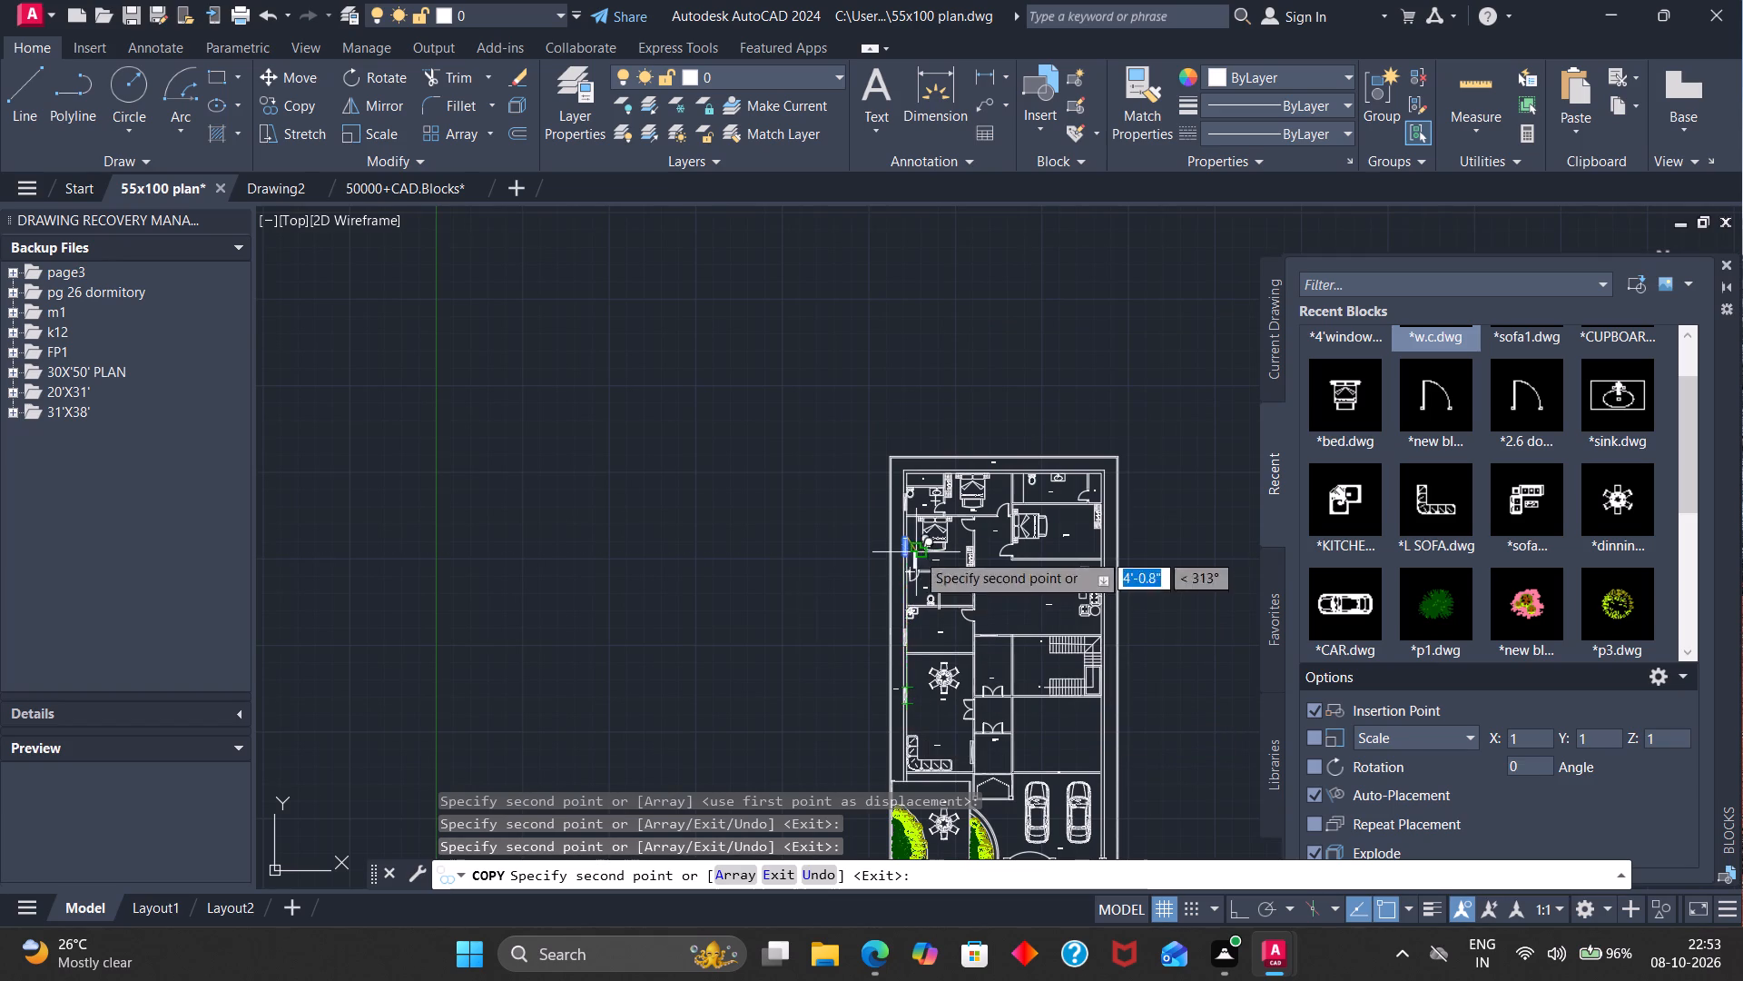
scroll(908, 570, up, 3)
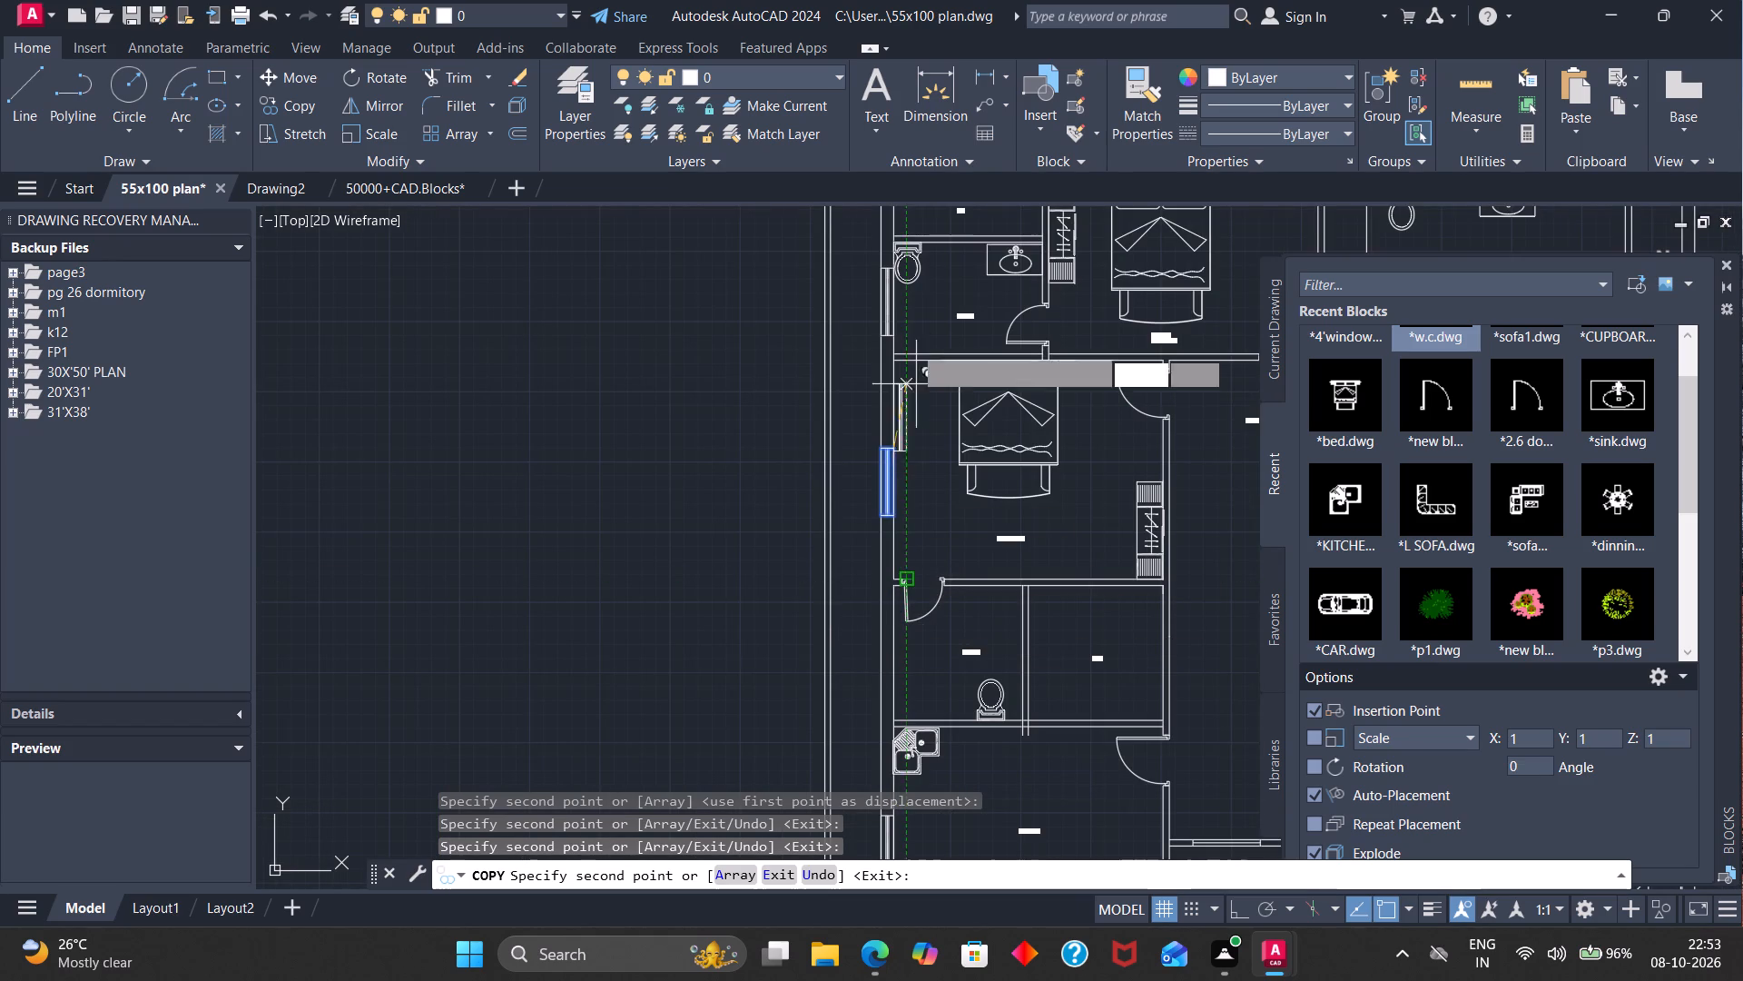
scroll(916, 467, down, 3)
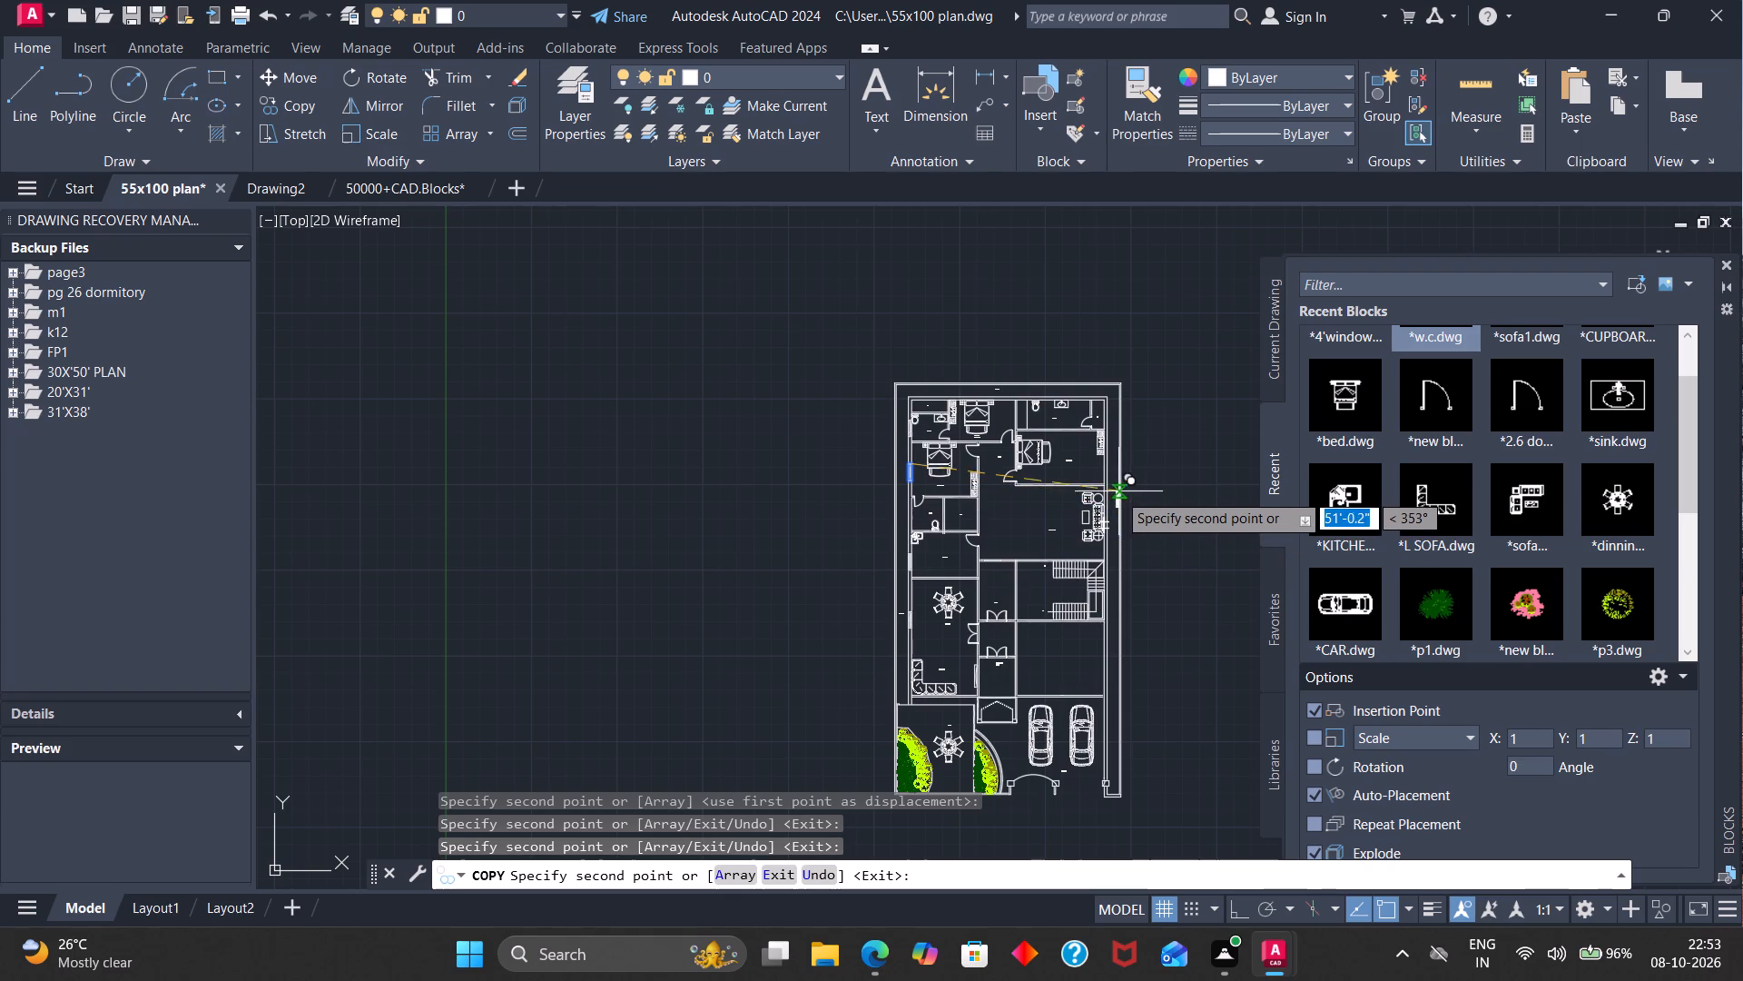
scroll(1115, 493, up, 3)
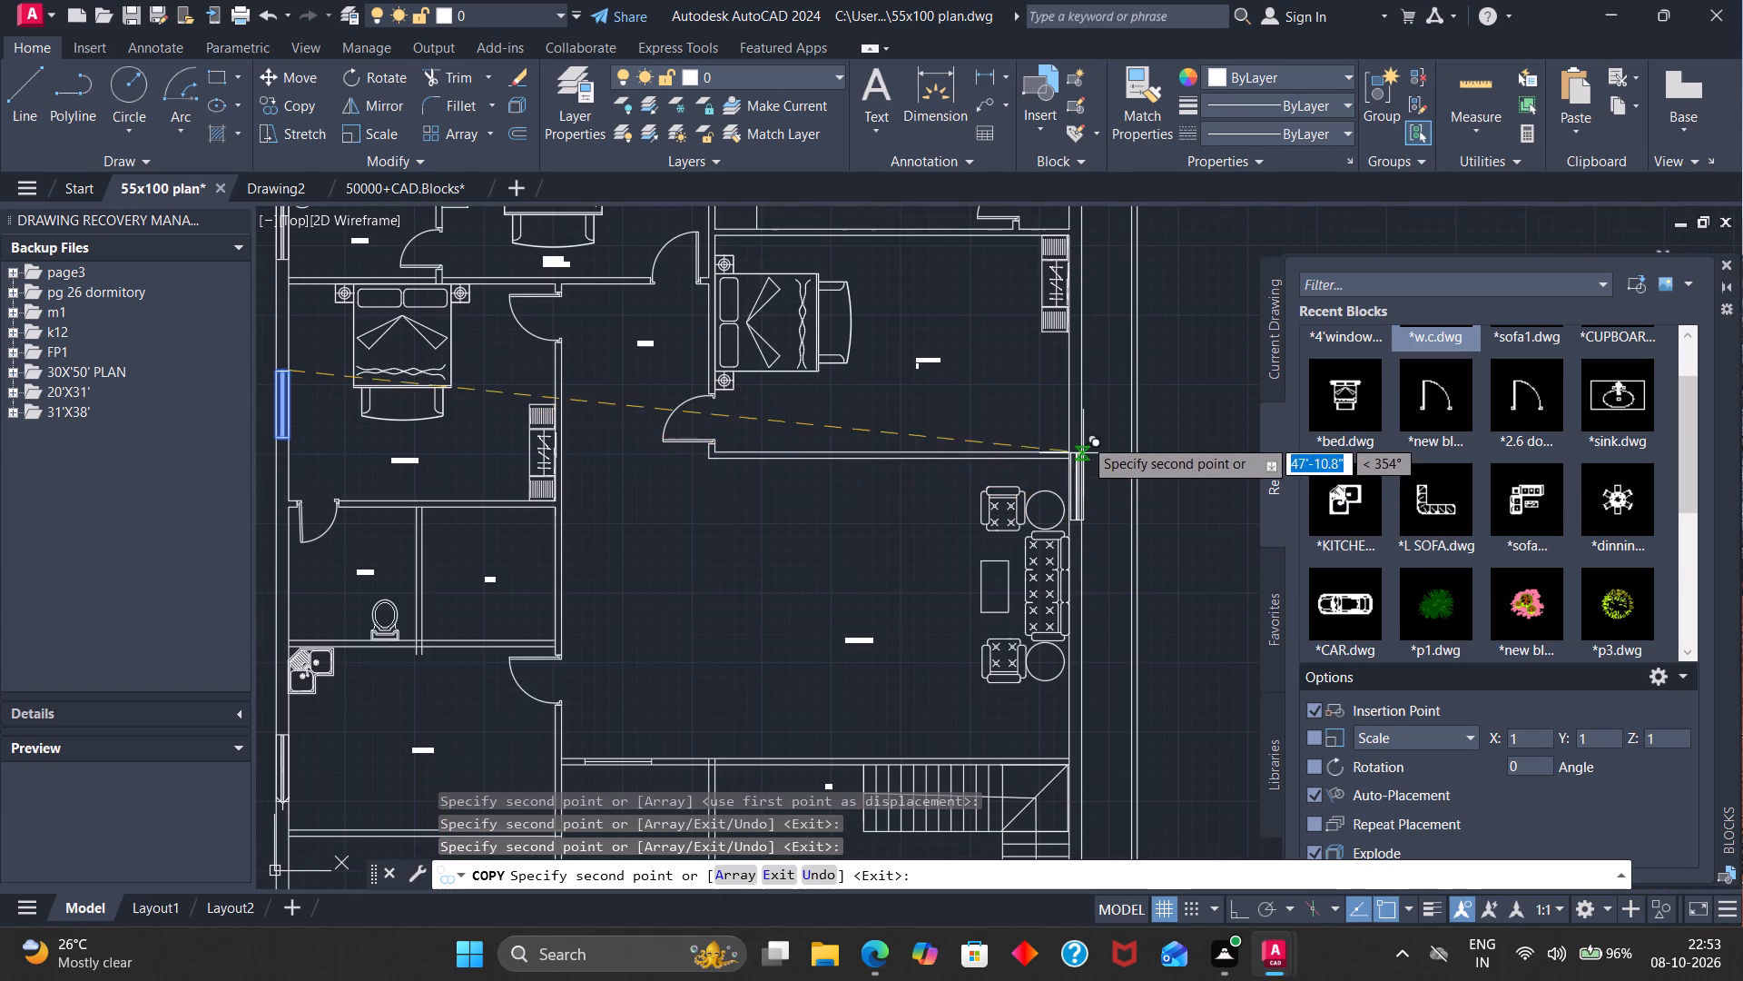
click(1080, 320)
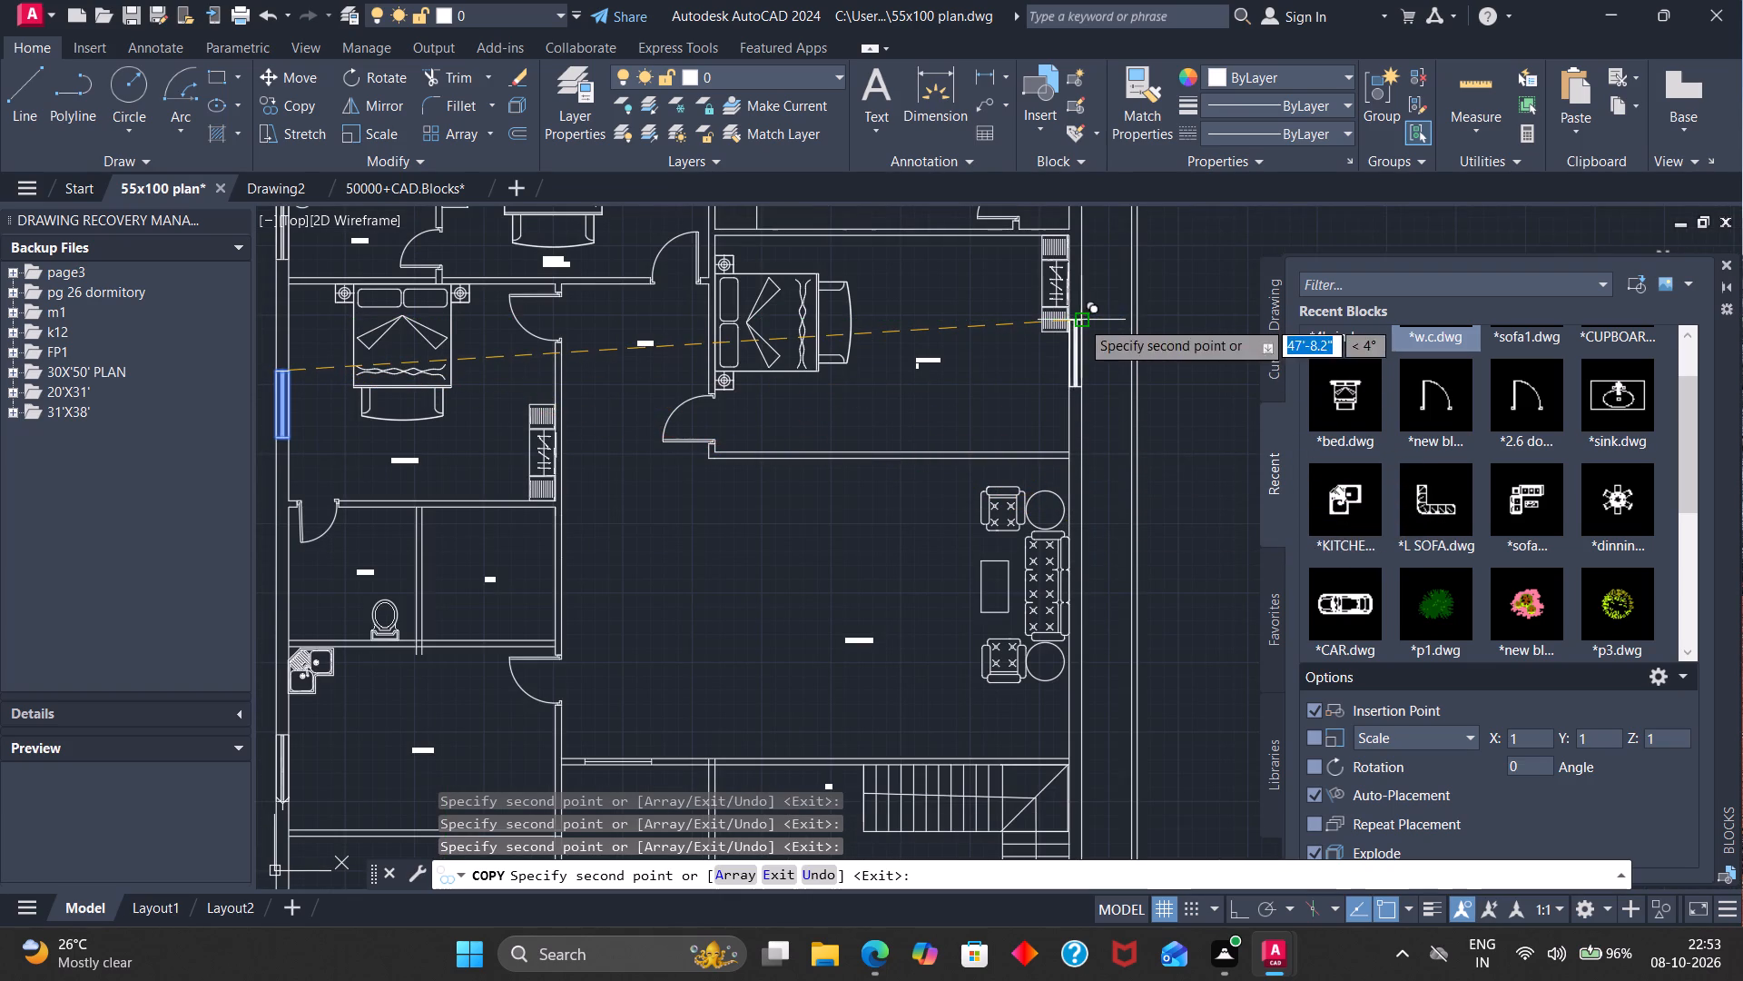
scroll(1106, 582, down, 4)
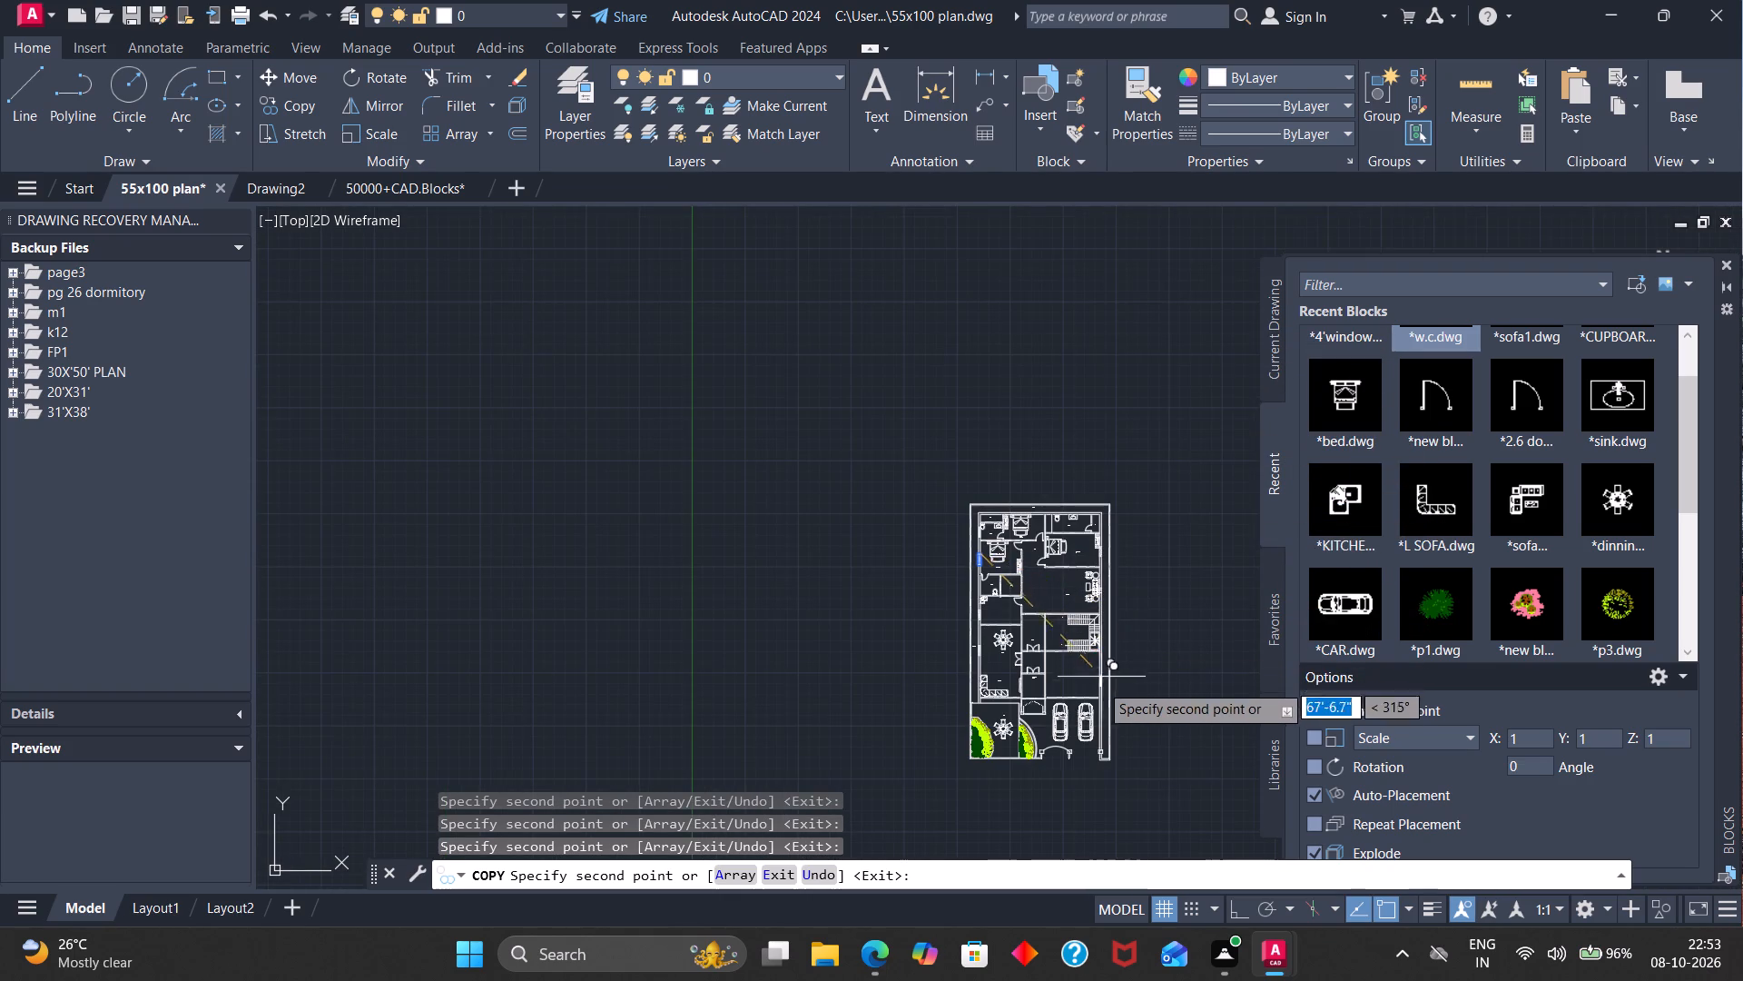
scroll(1098, 695, up, 4)
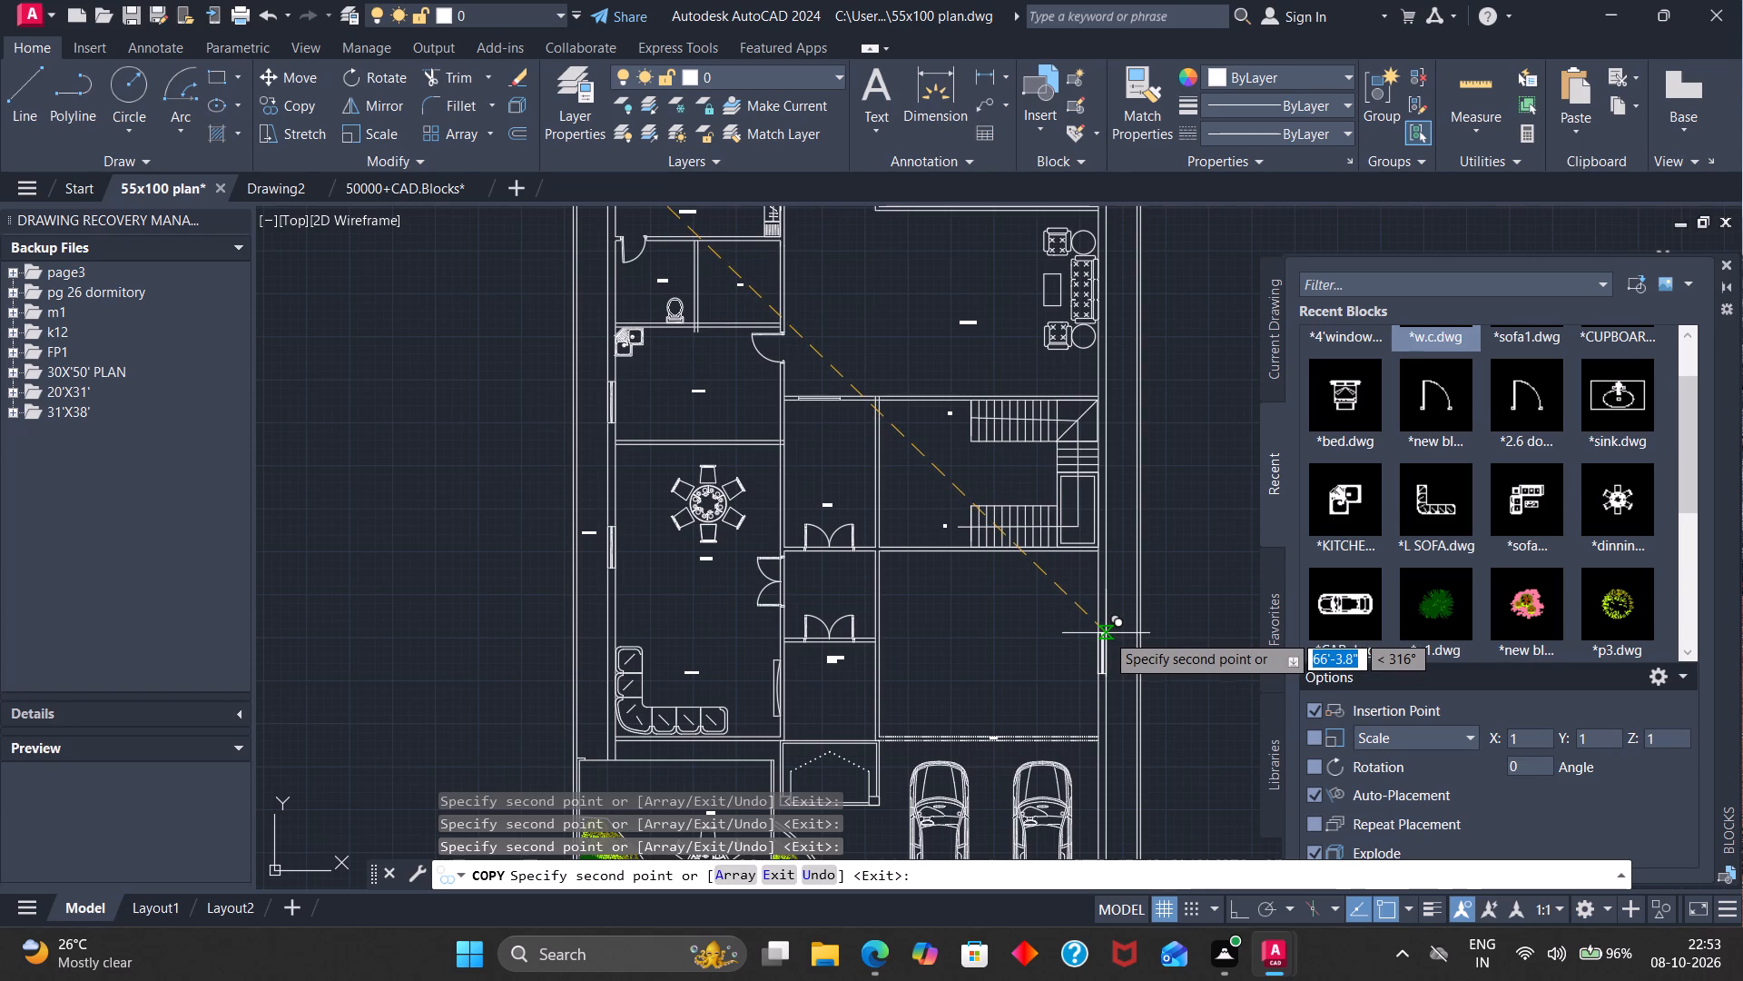
click(1106, 633)
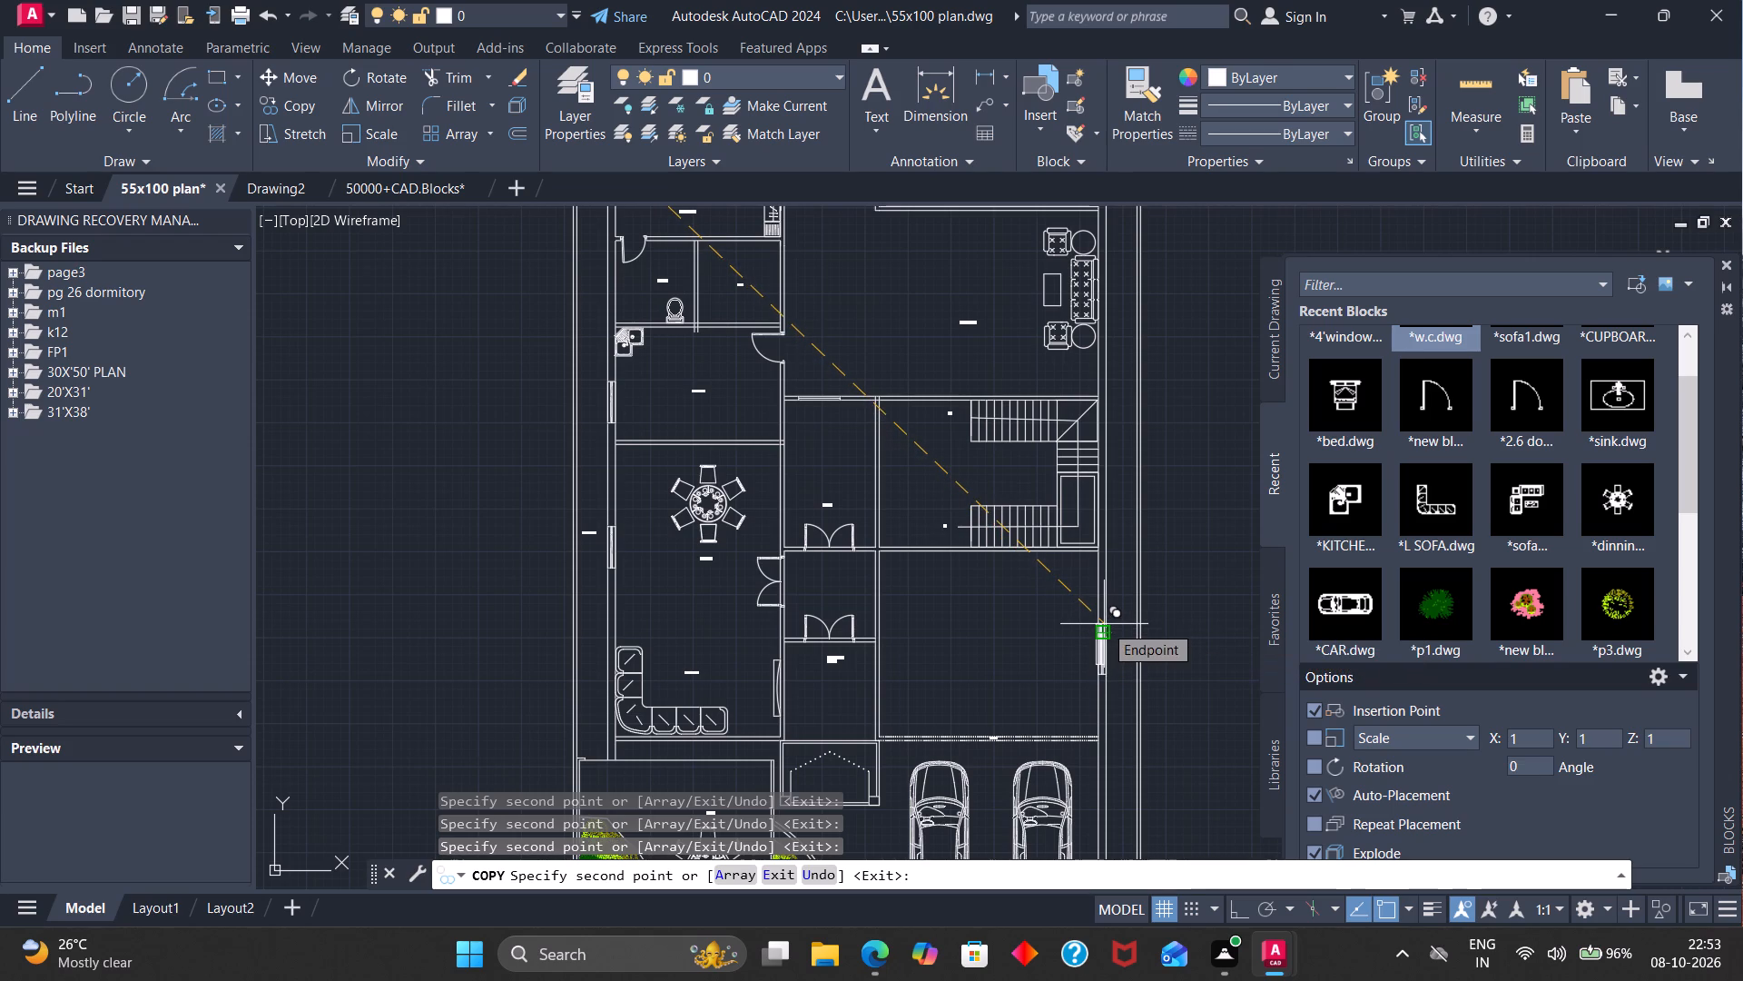
scroll(1104, 624, down, 2)
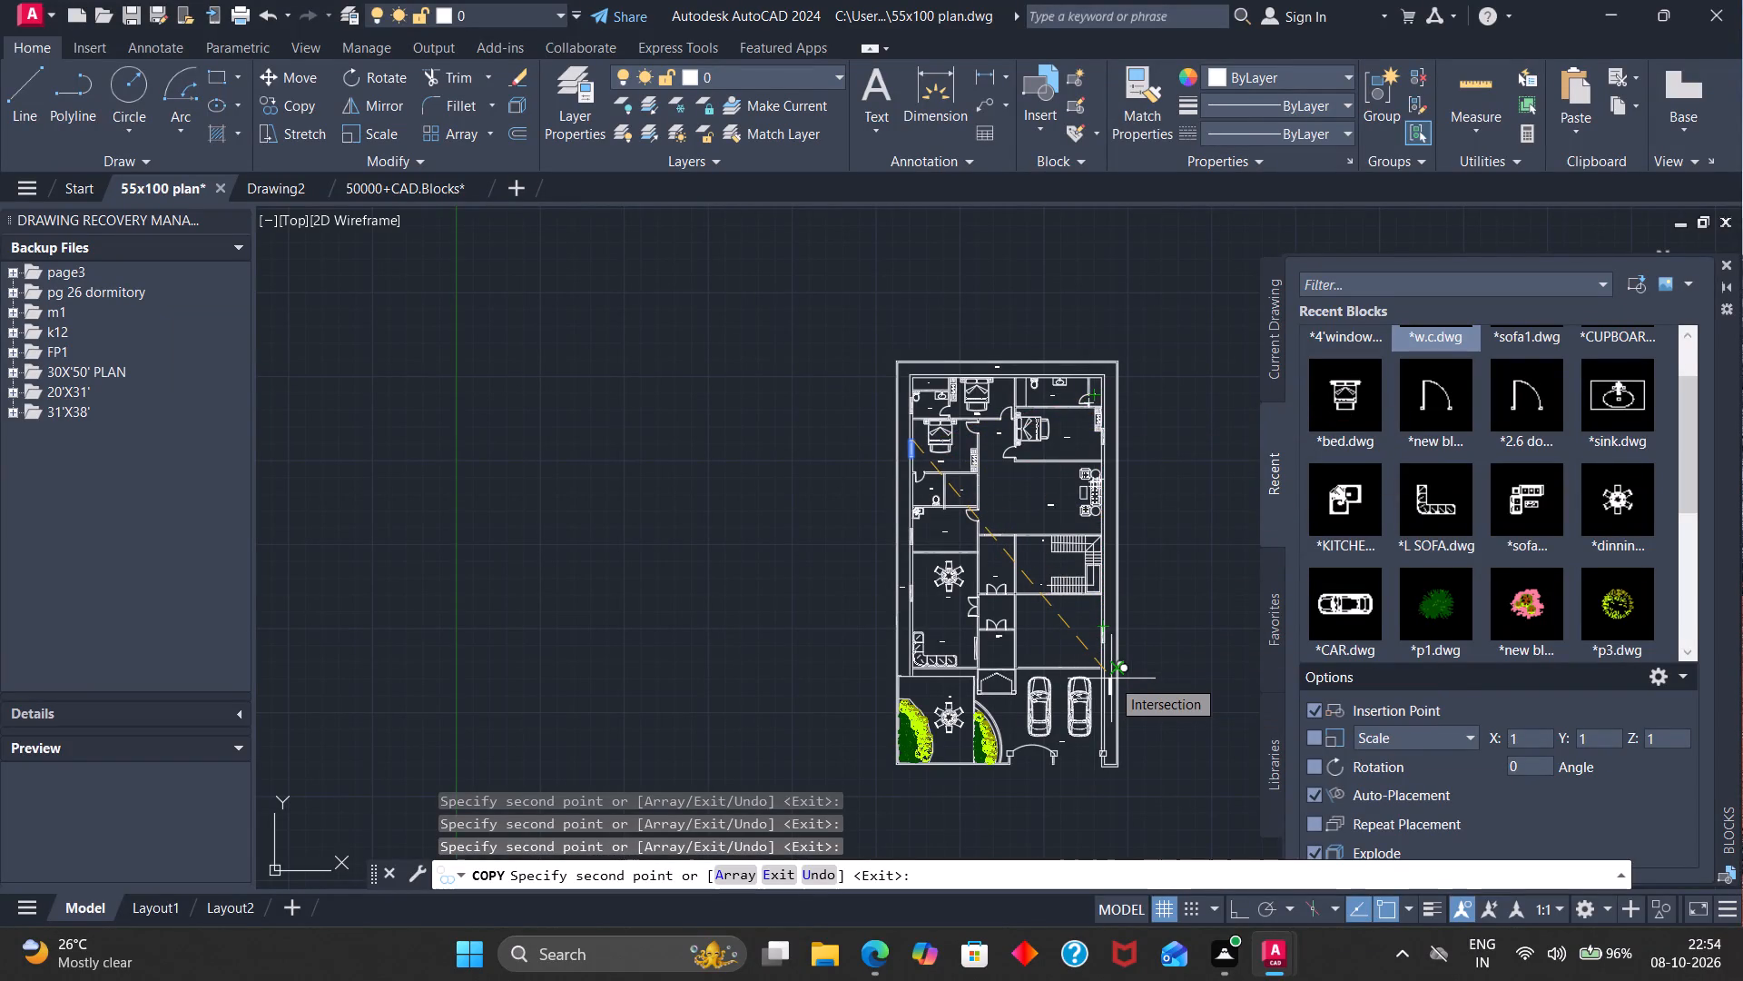
scroll(1115, 629, up, 3)
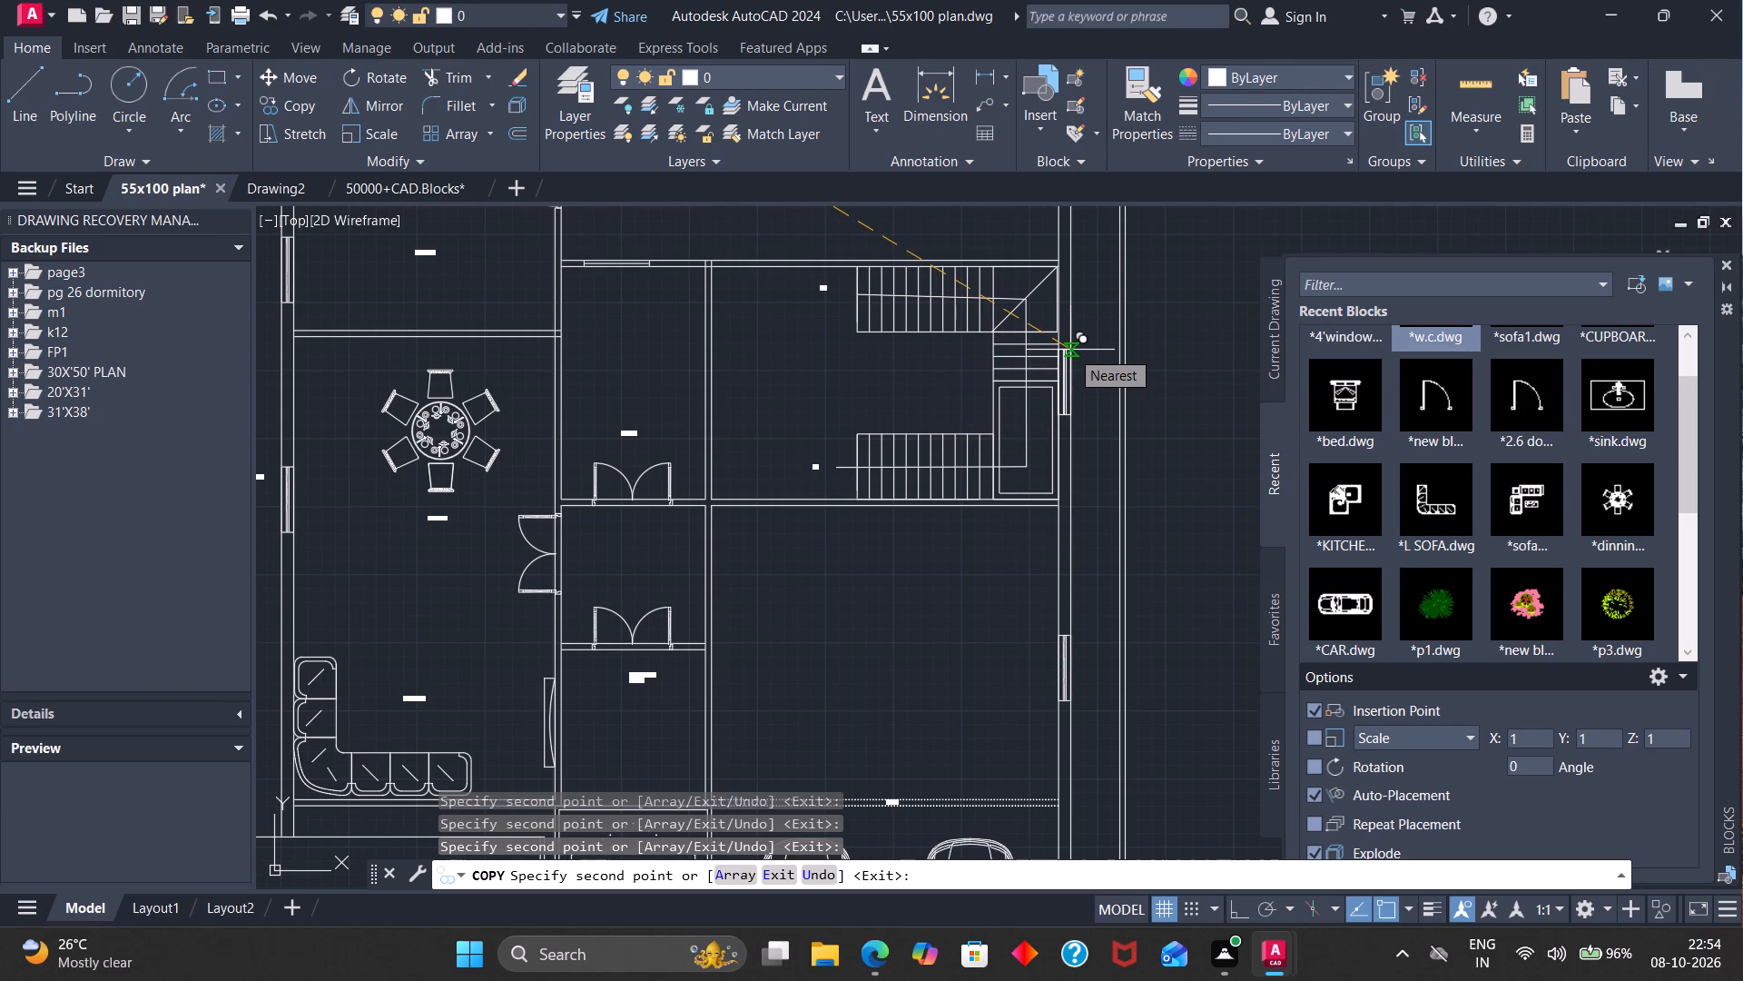
click(1070, 350)
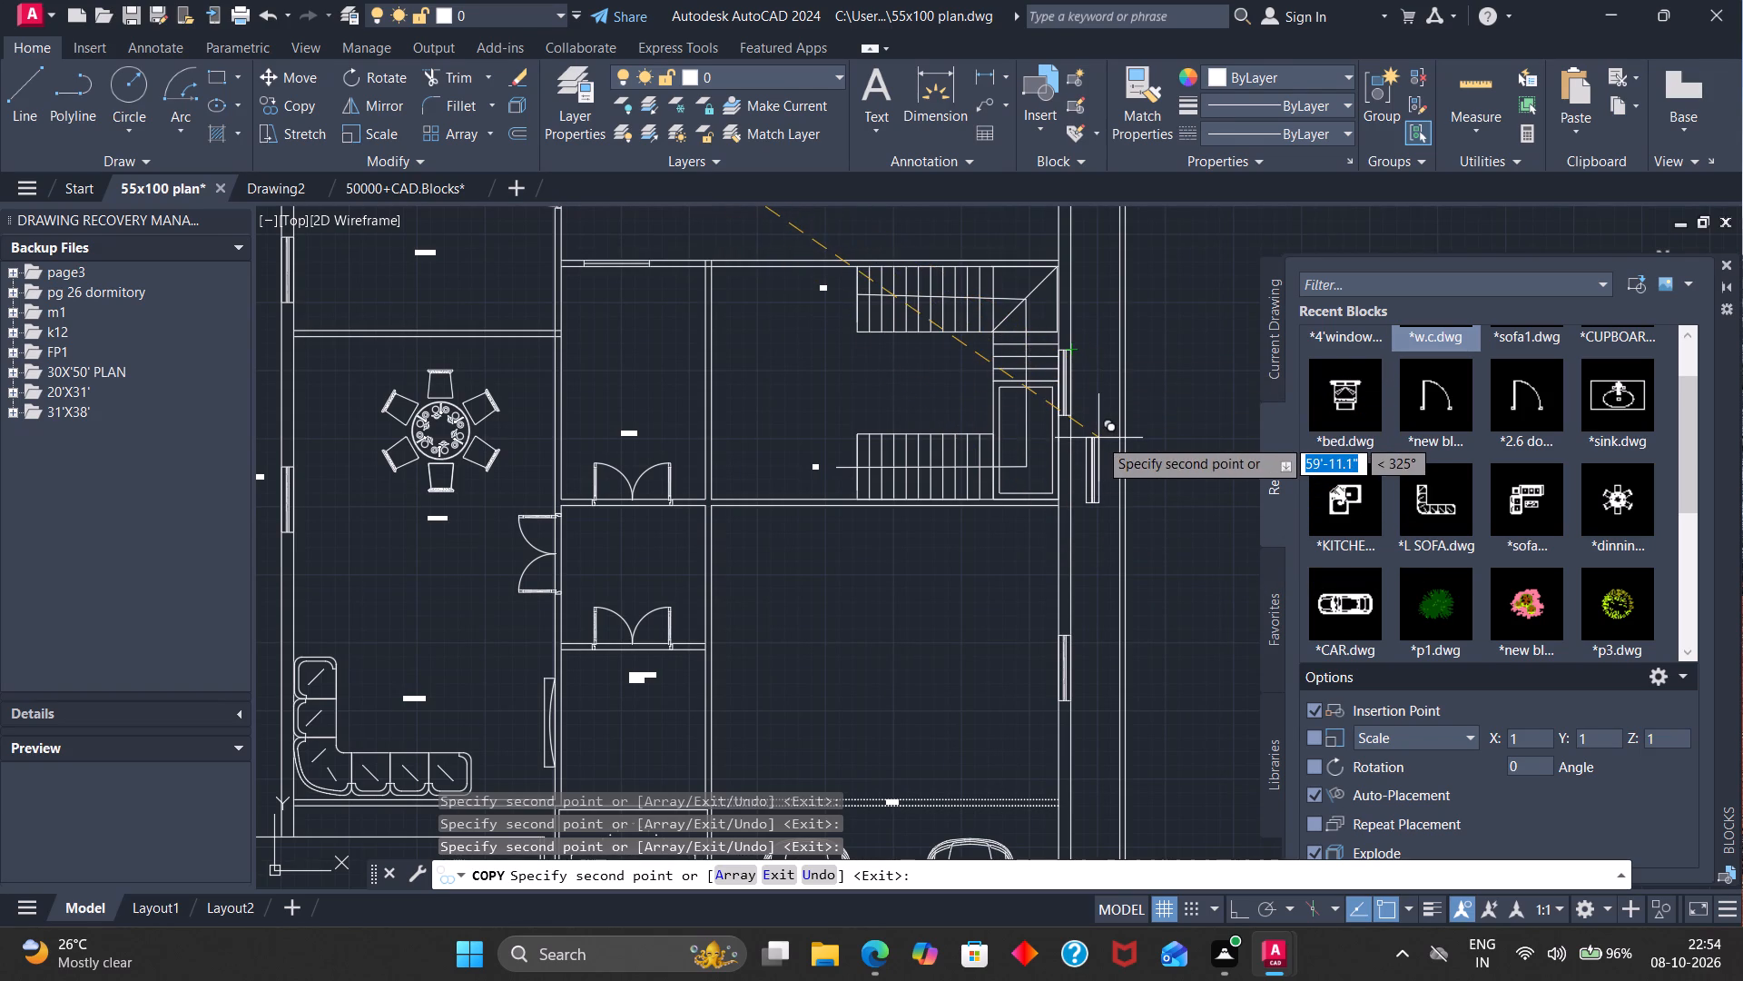
key(Escape)
Draw 4.5" lines across the wall east of the space between the foyer and main door lobby, at its north and south ends.
scroll(832, 481, down, 2)
scroll(794, 528, up, 2)
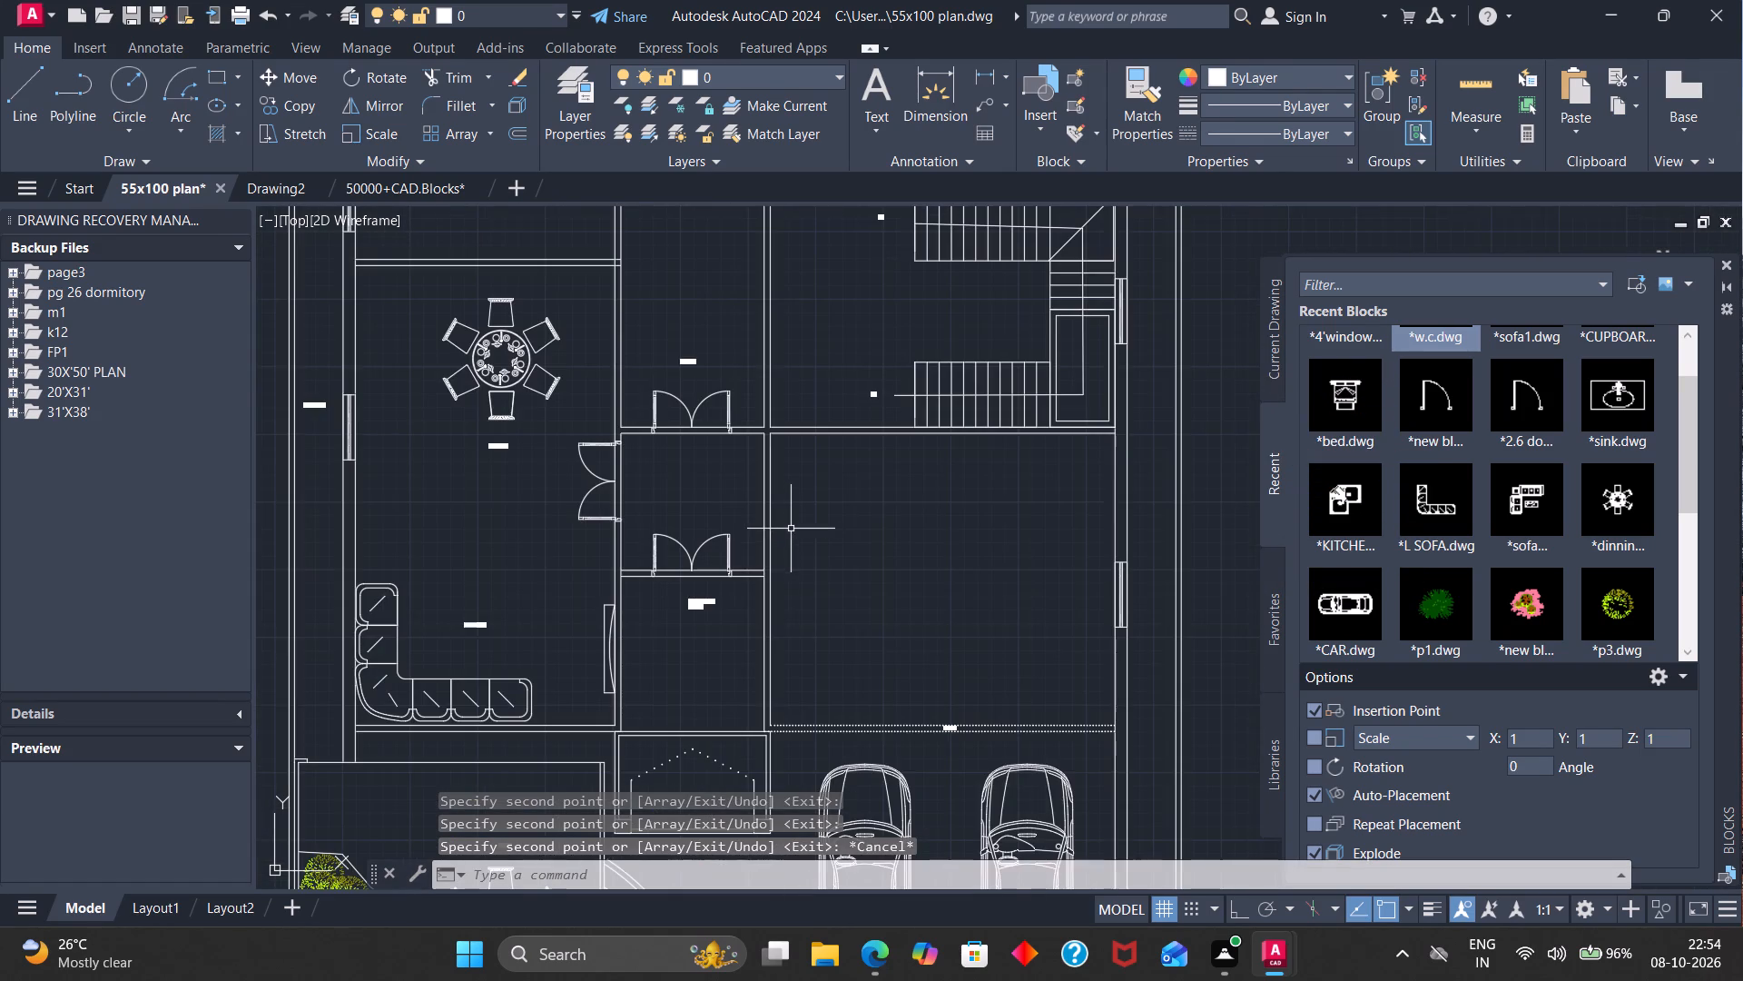
scroll(1116, 603, up, 2)
scroll(765, 605, down, 2)
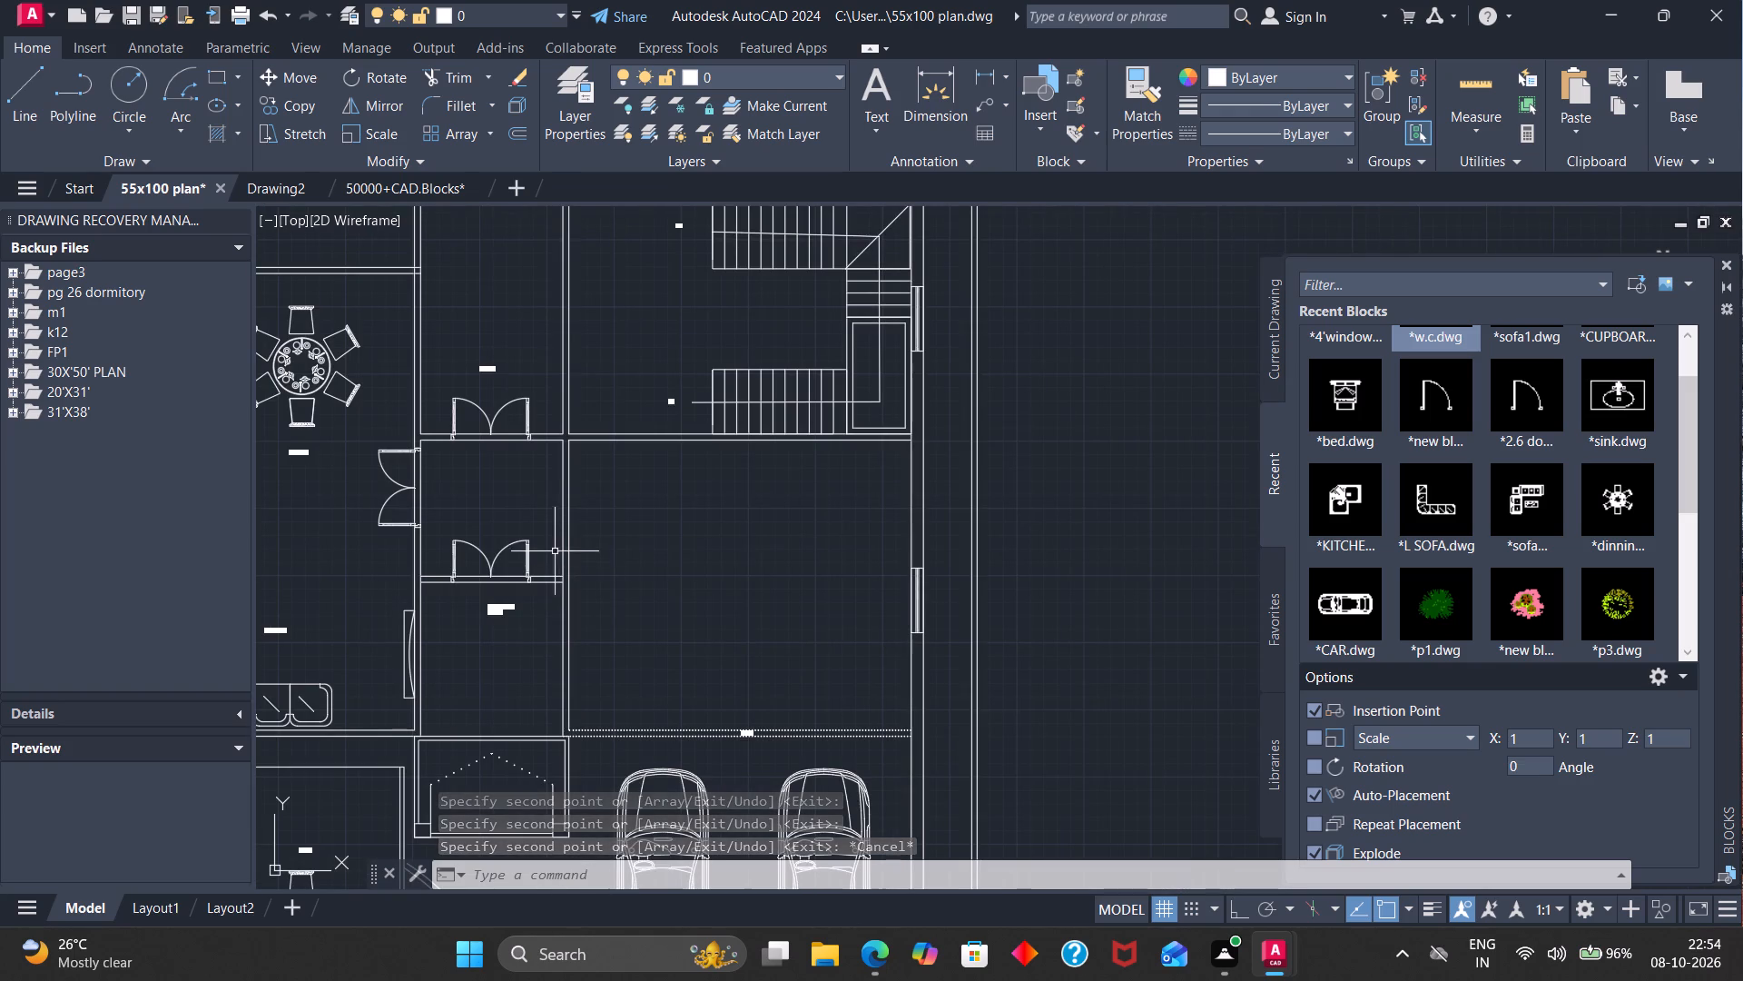
right_click(531, 627)
click(486, 489)
scroll(519, 460, up, 1)
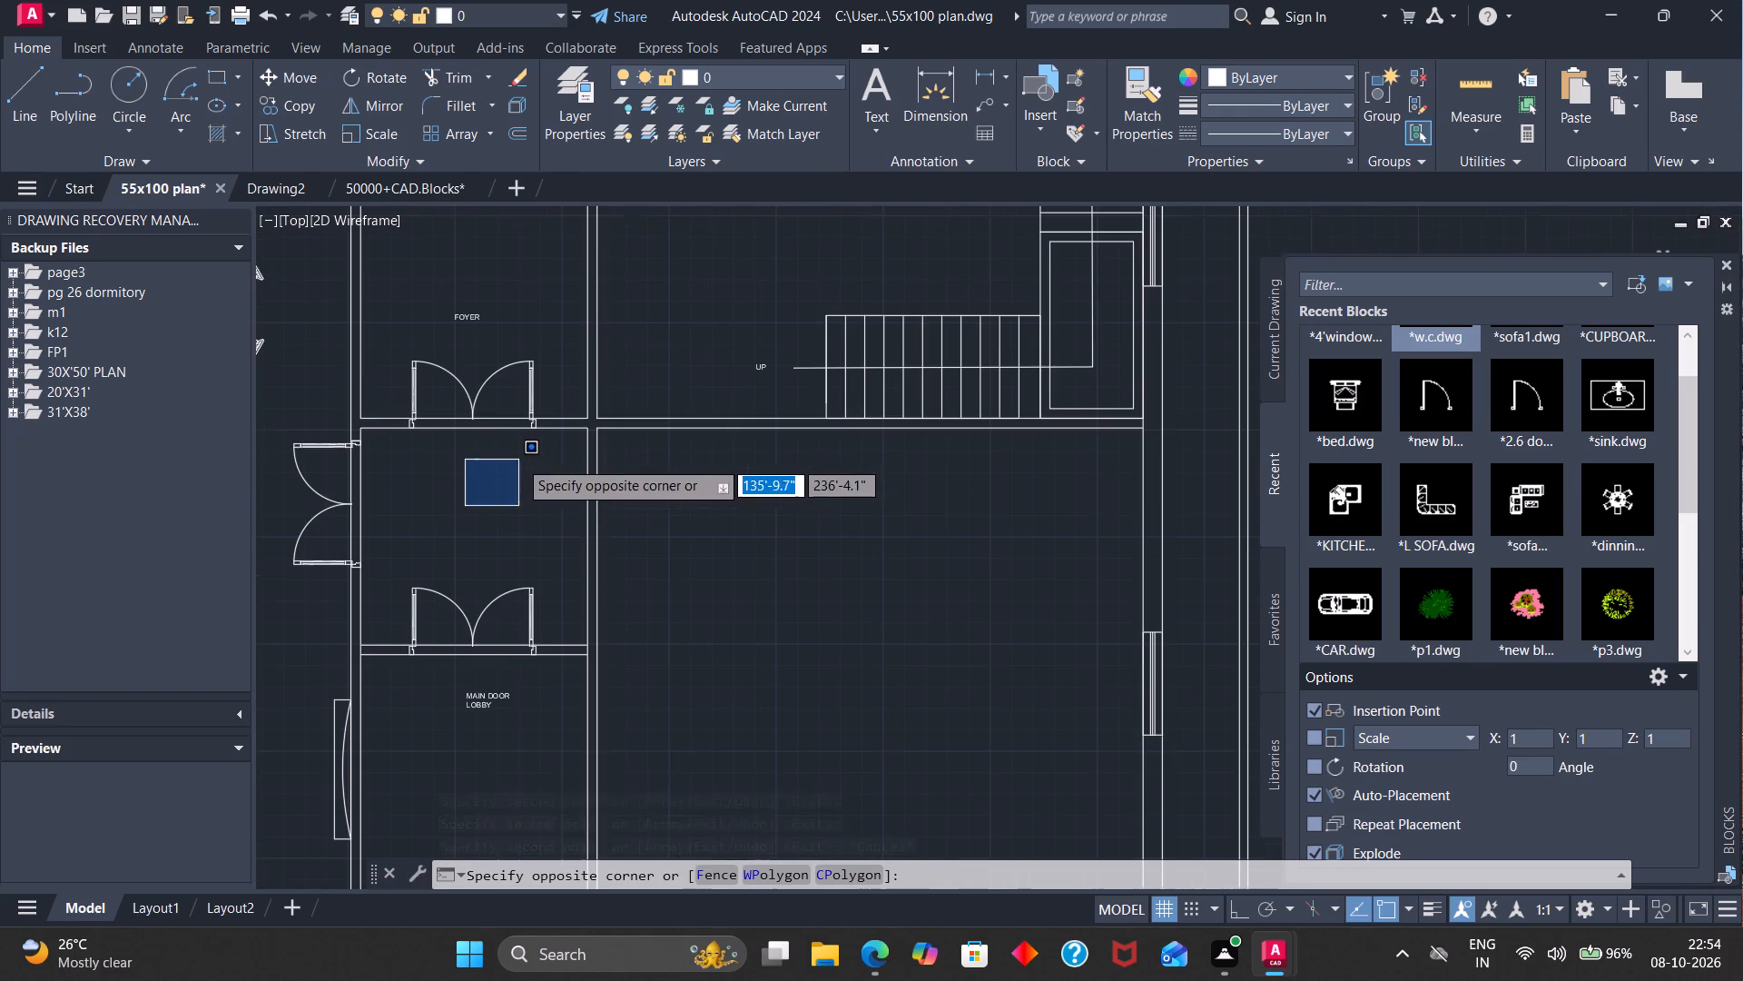
click(0, 94)
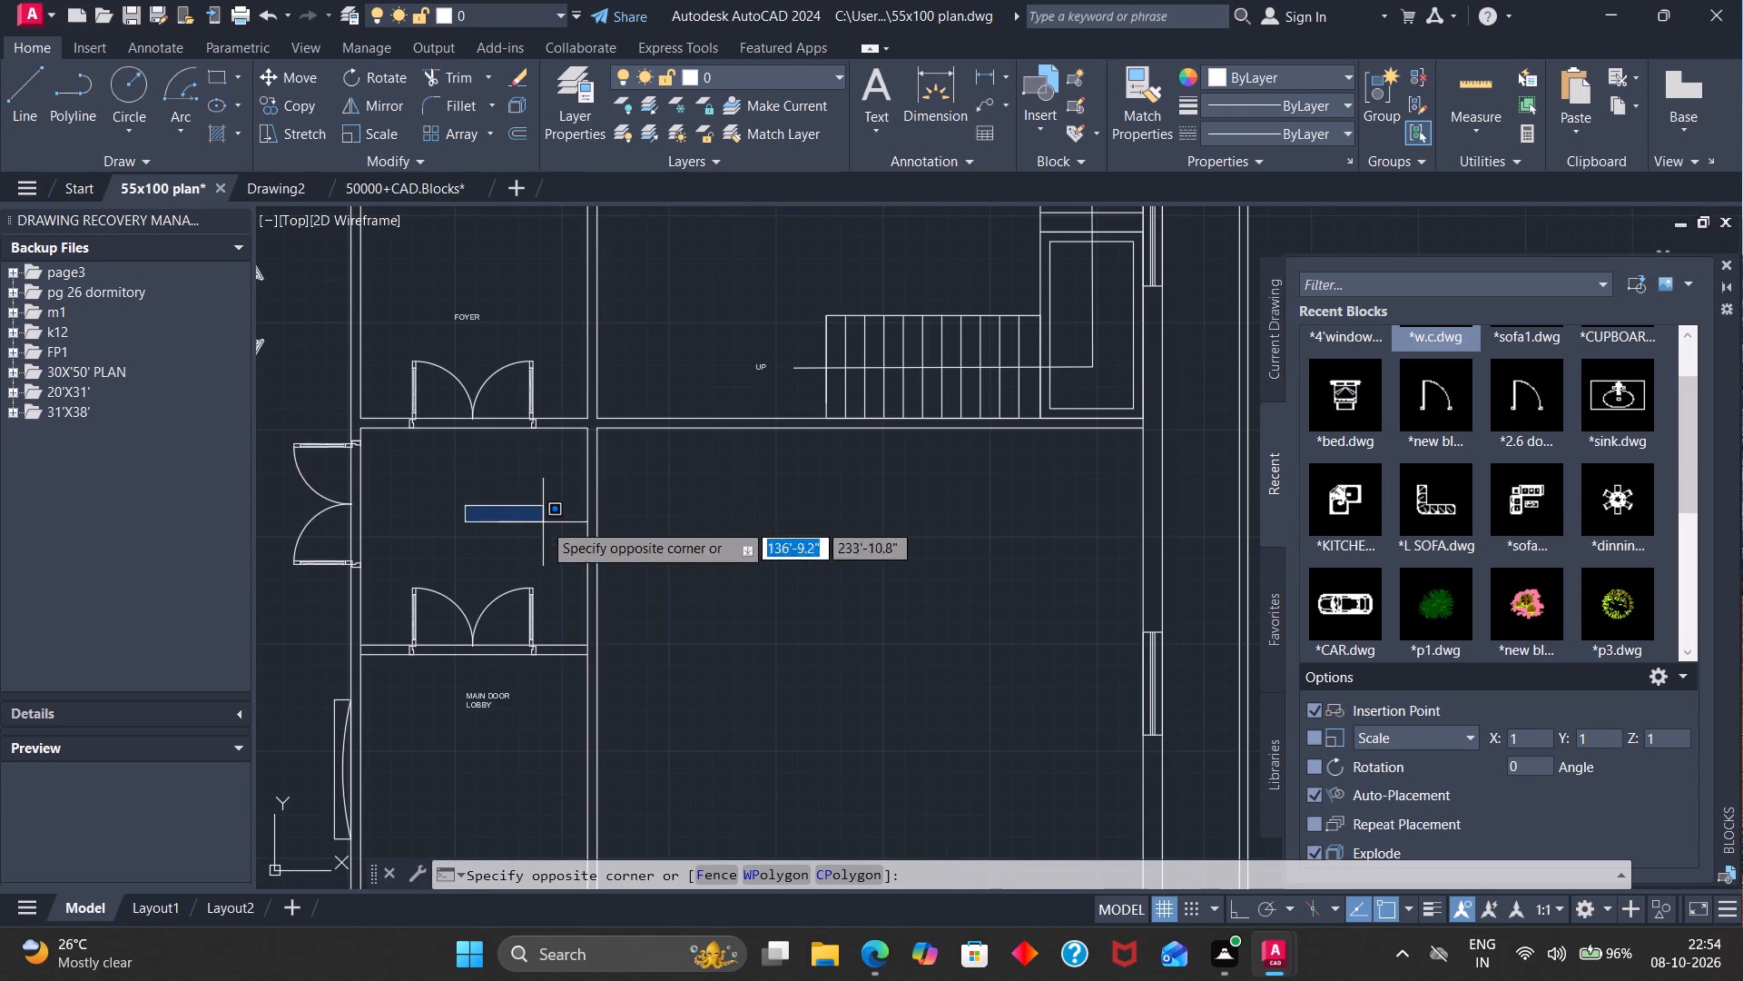
drag(44, 120, 30, 114)
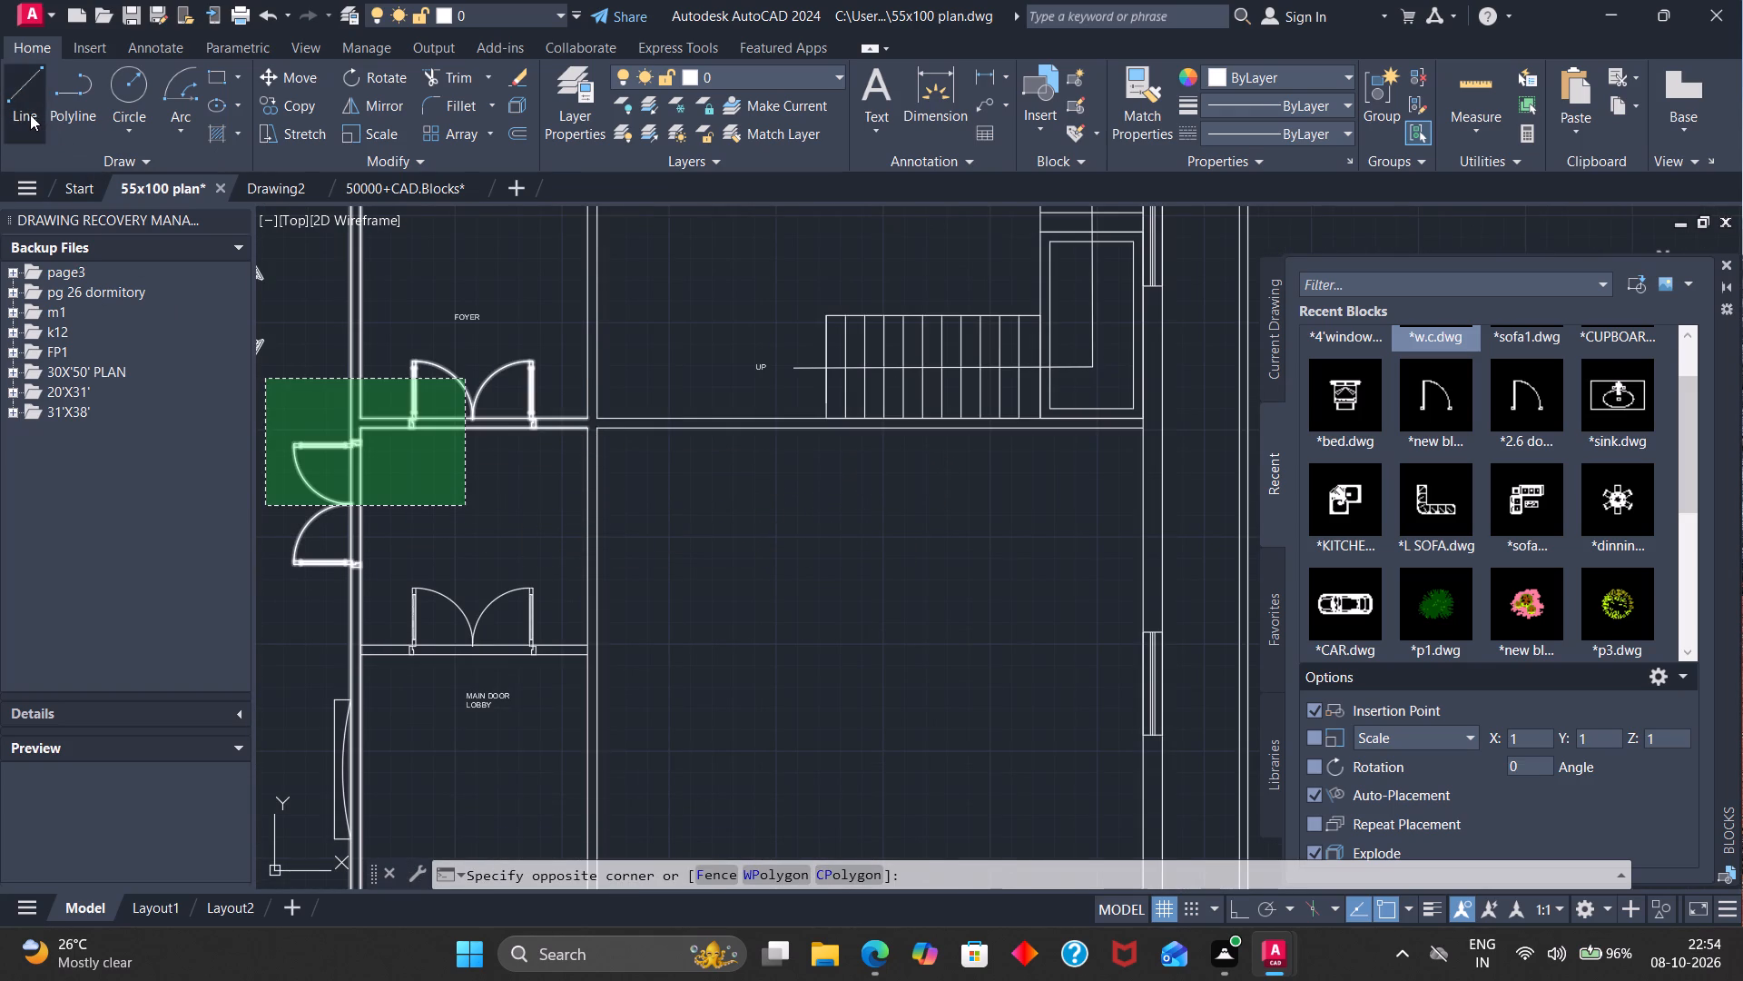
drag(30, 114, 34, 124)
click(24, 78)
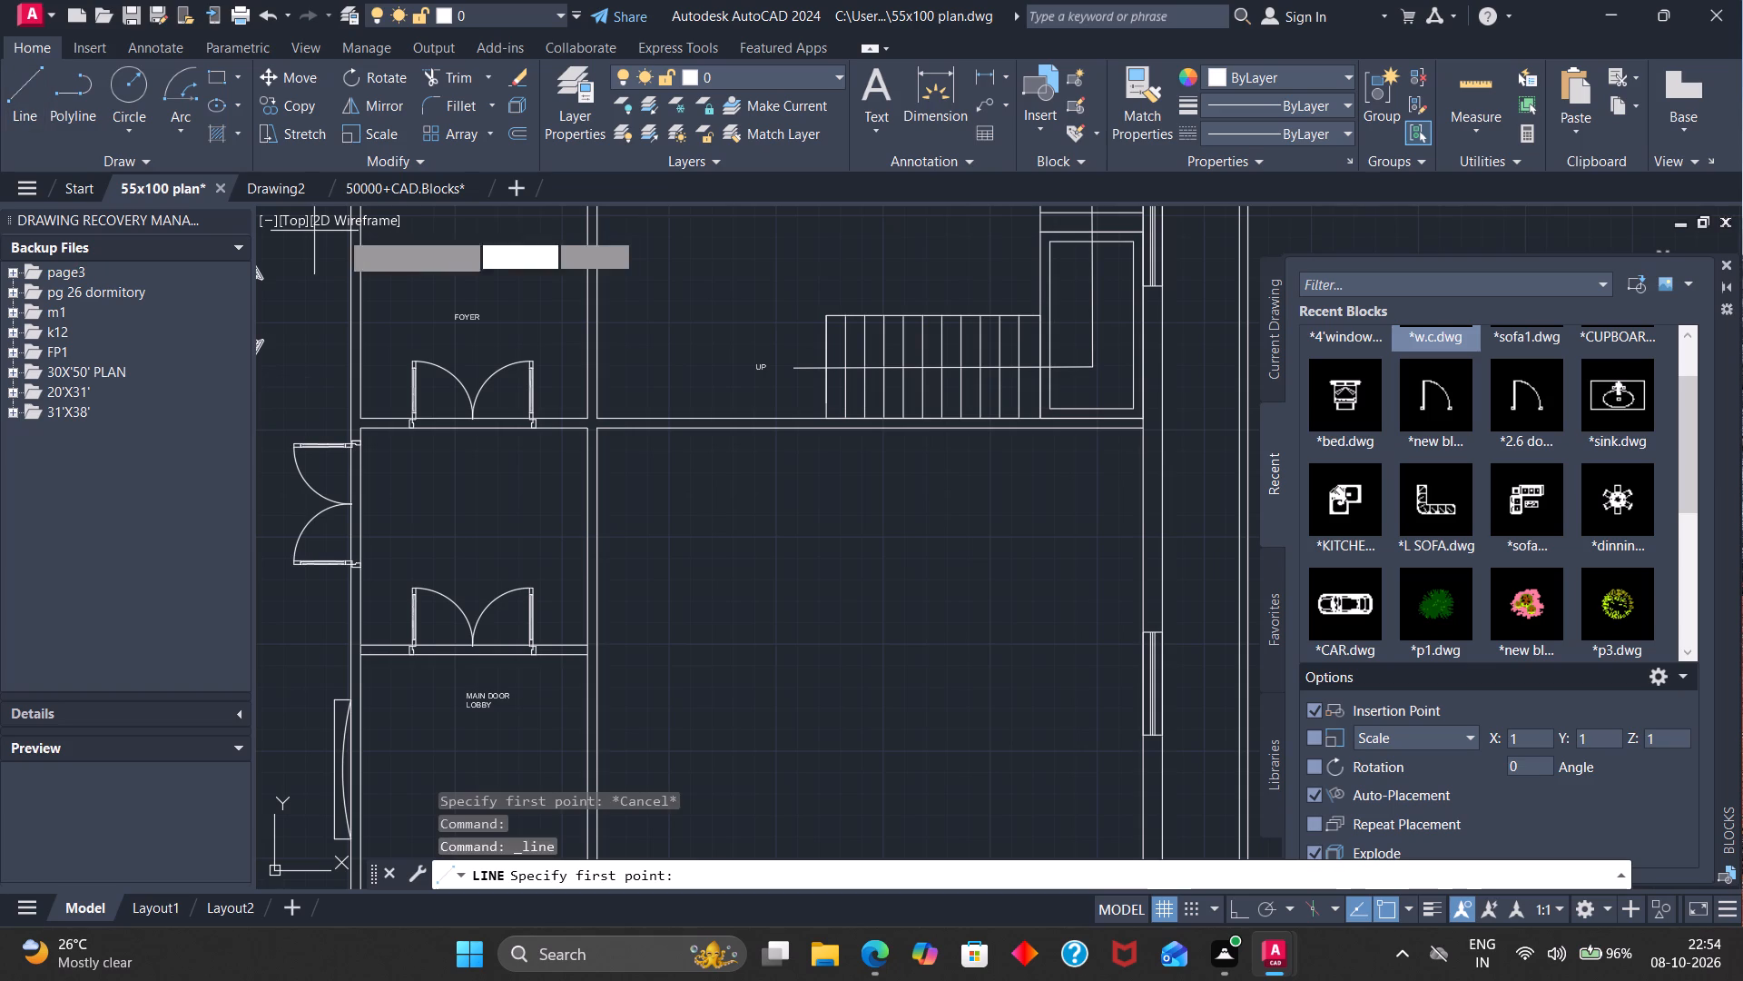
click(582, 433)
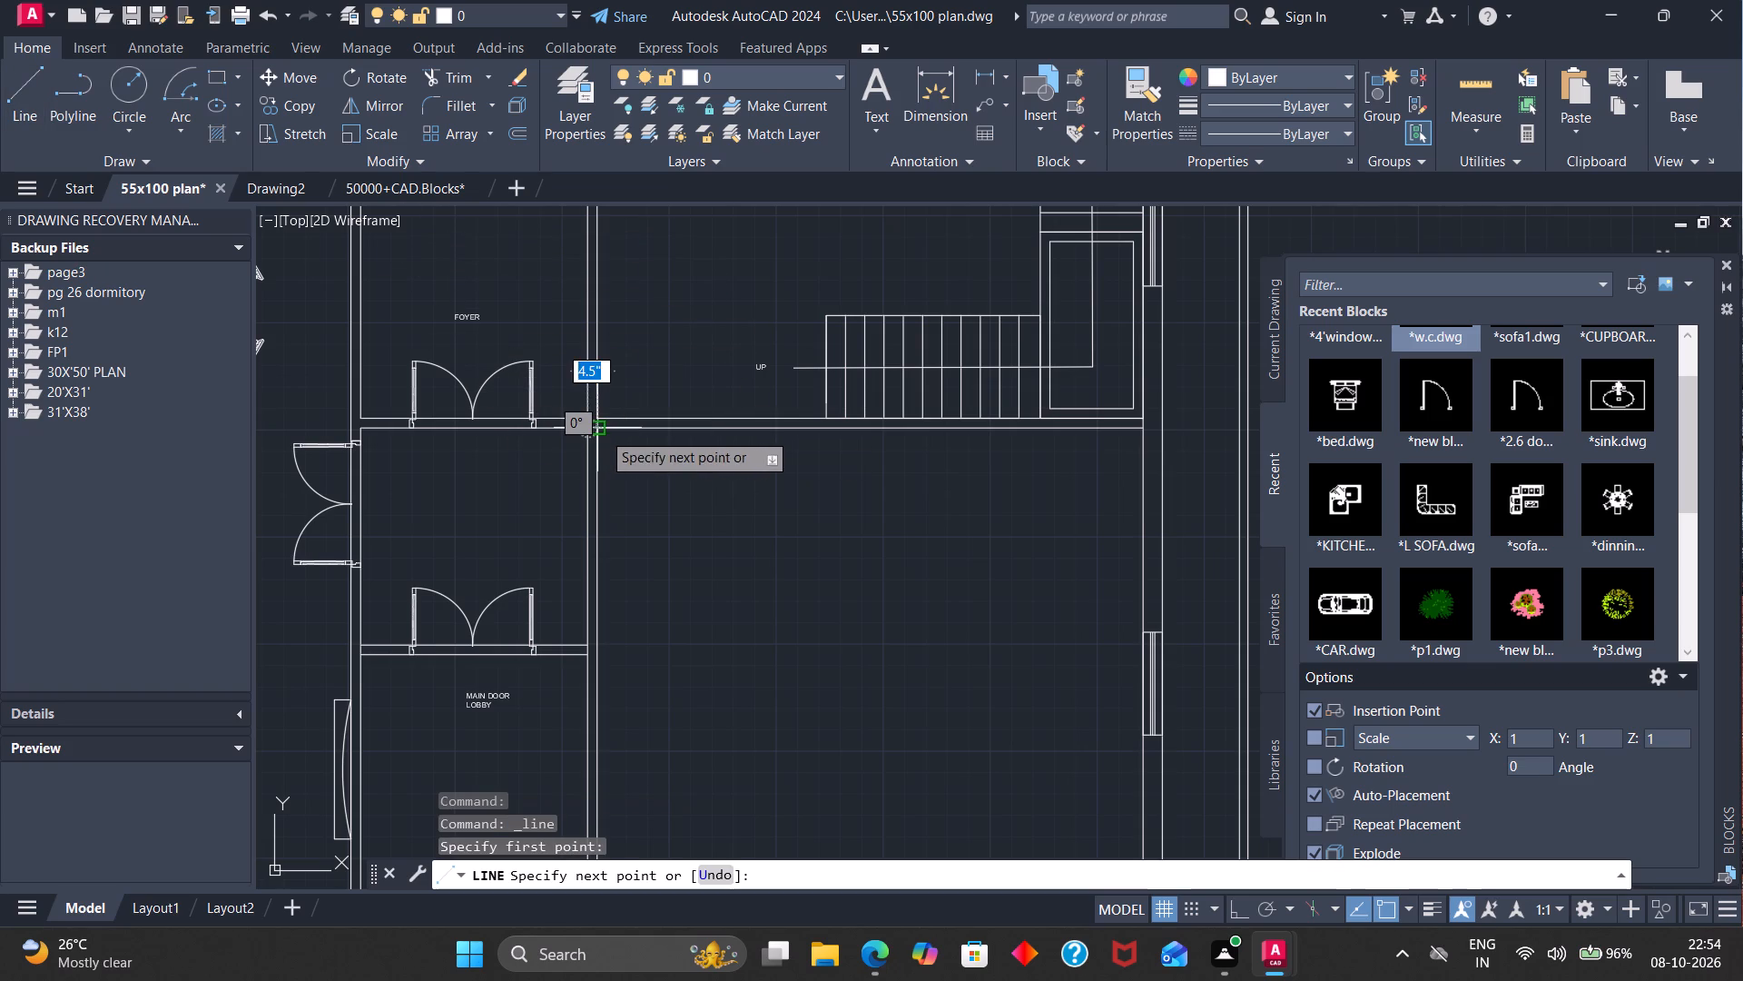
click(602, 431)
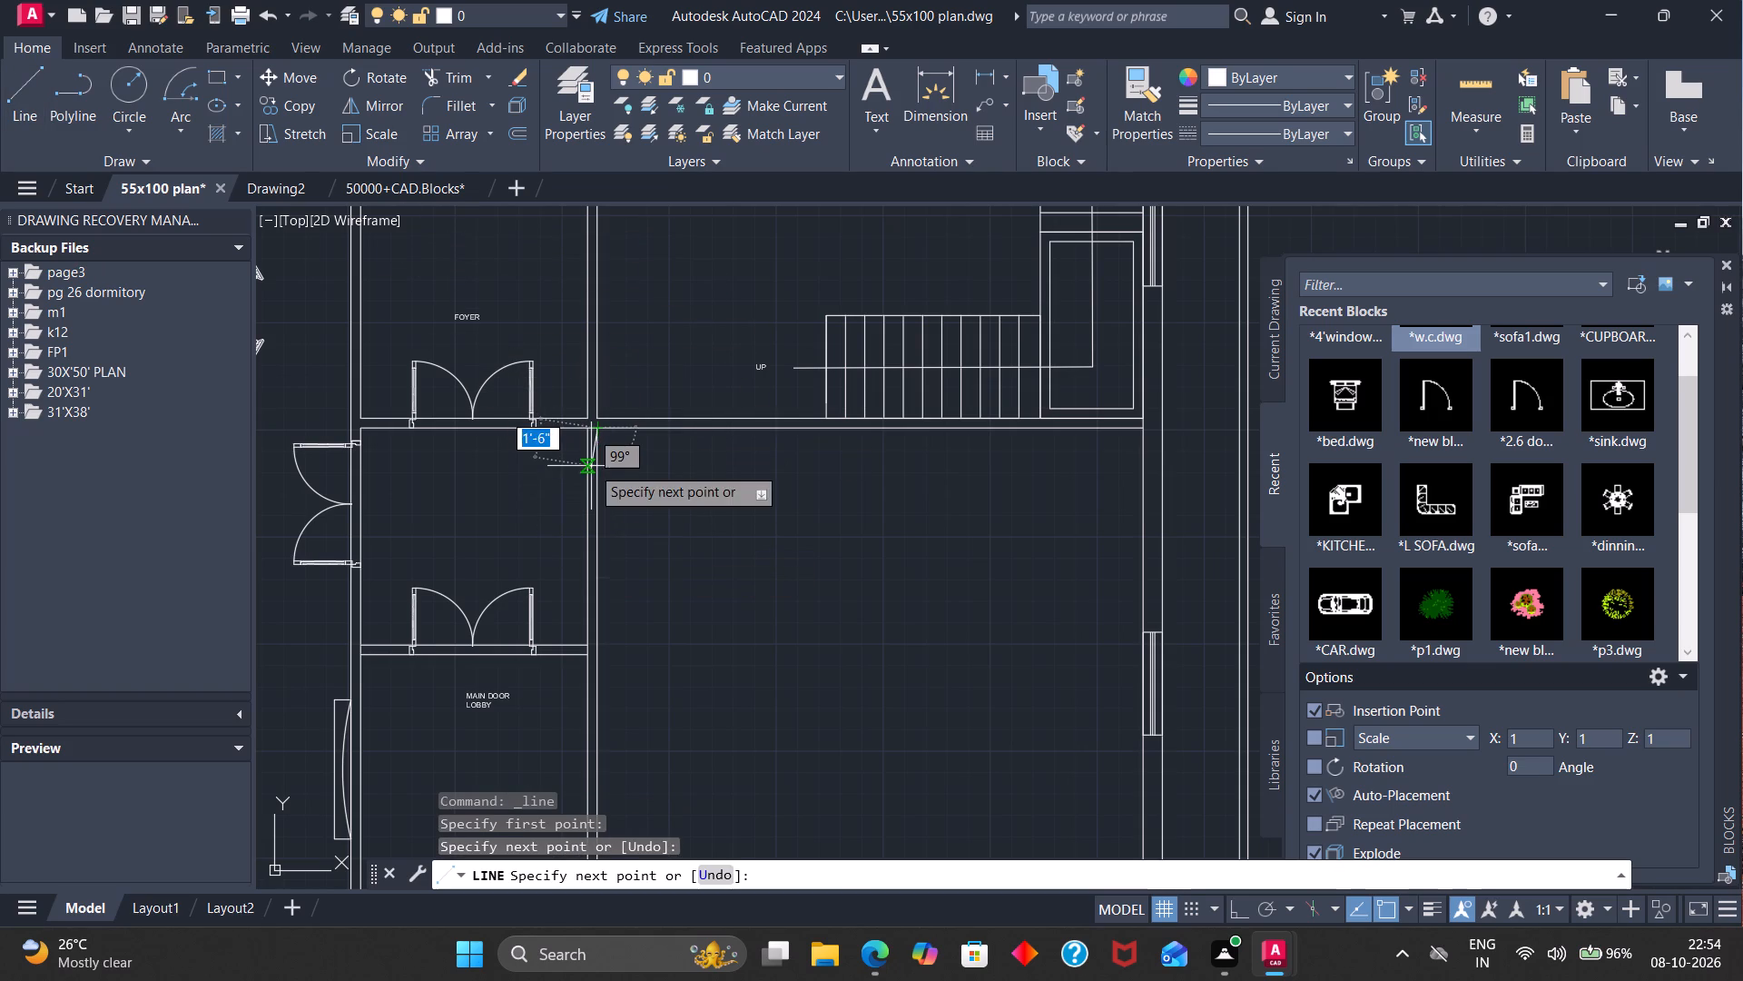
key(Escape)
key(space)
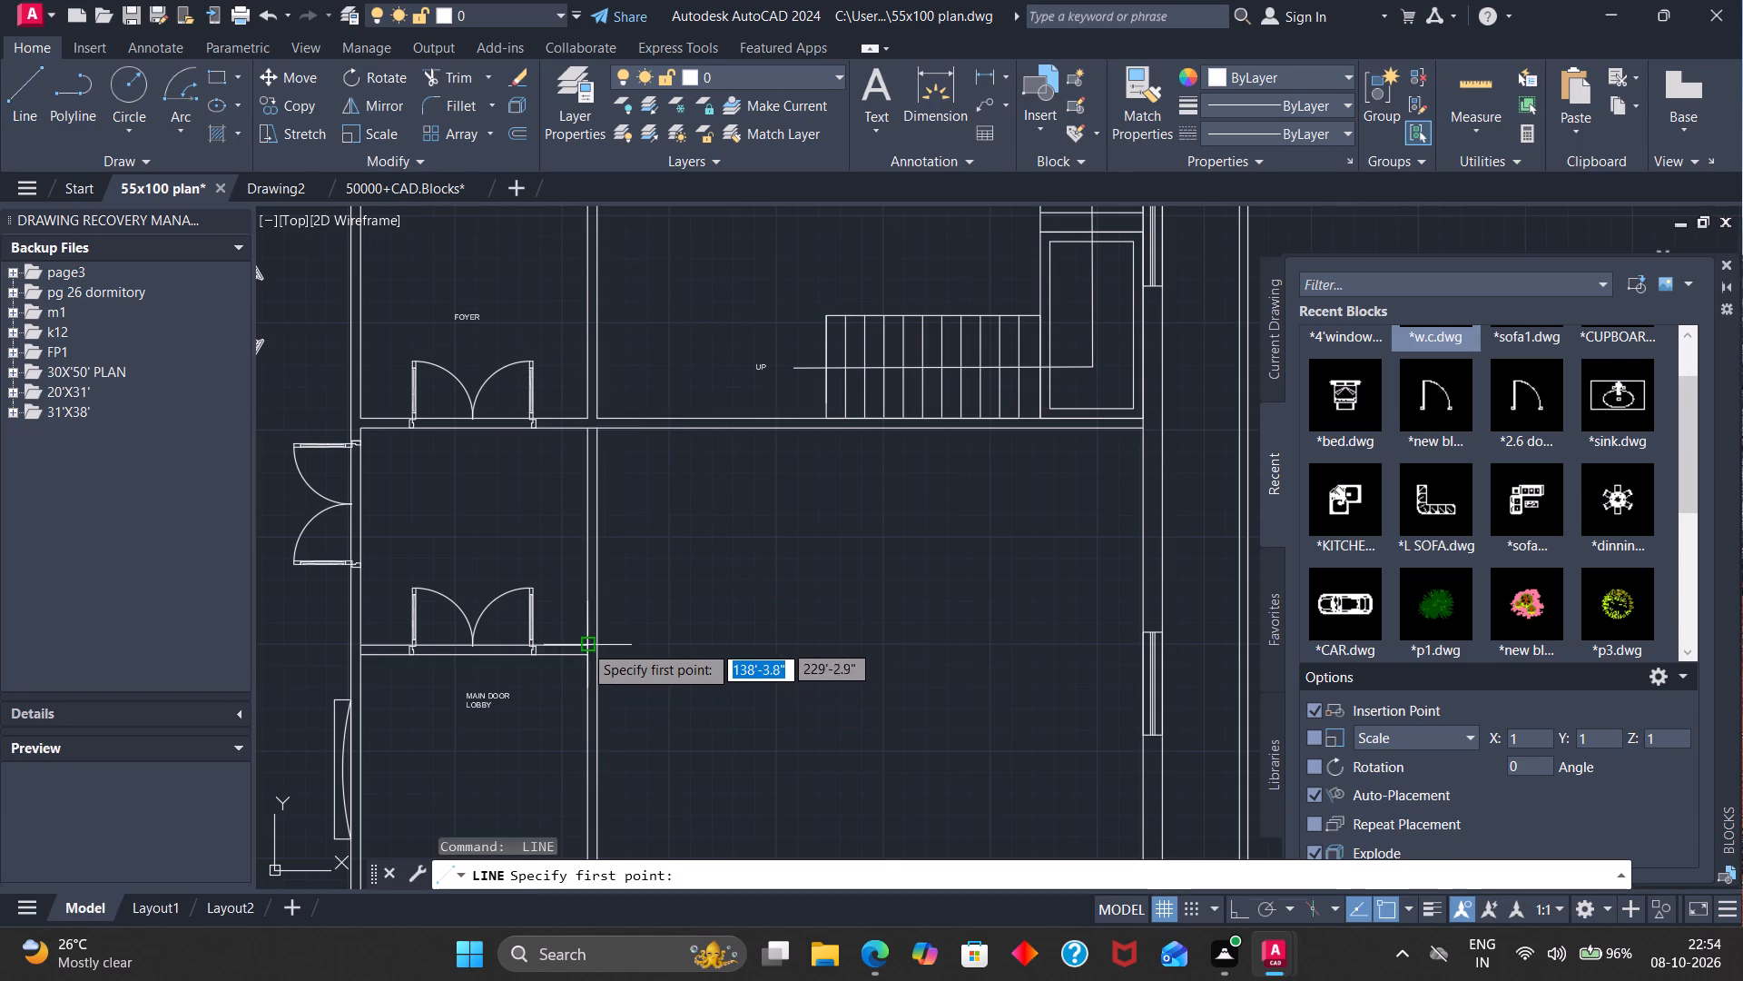
click(586, 644)
scroll(602, 645, up, 2)
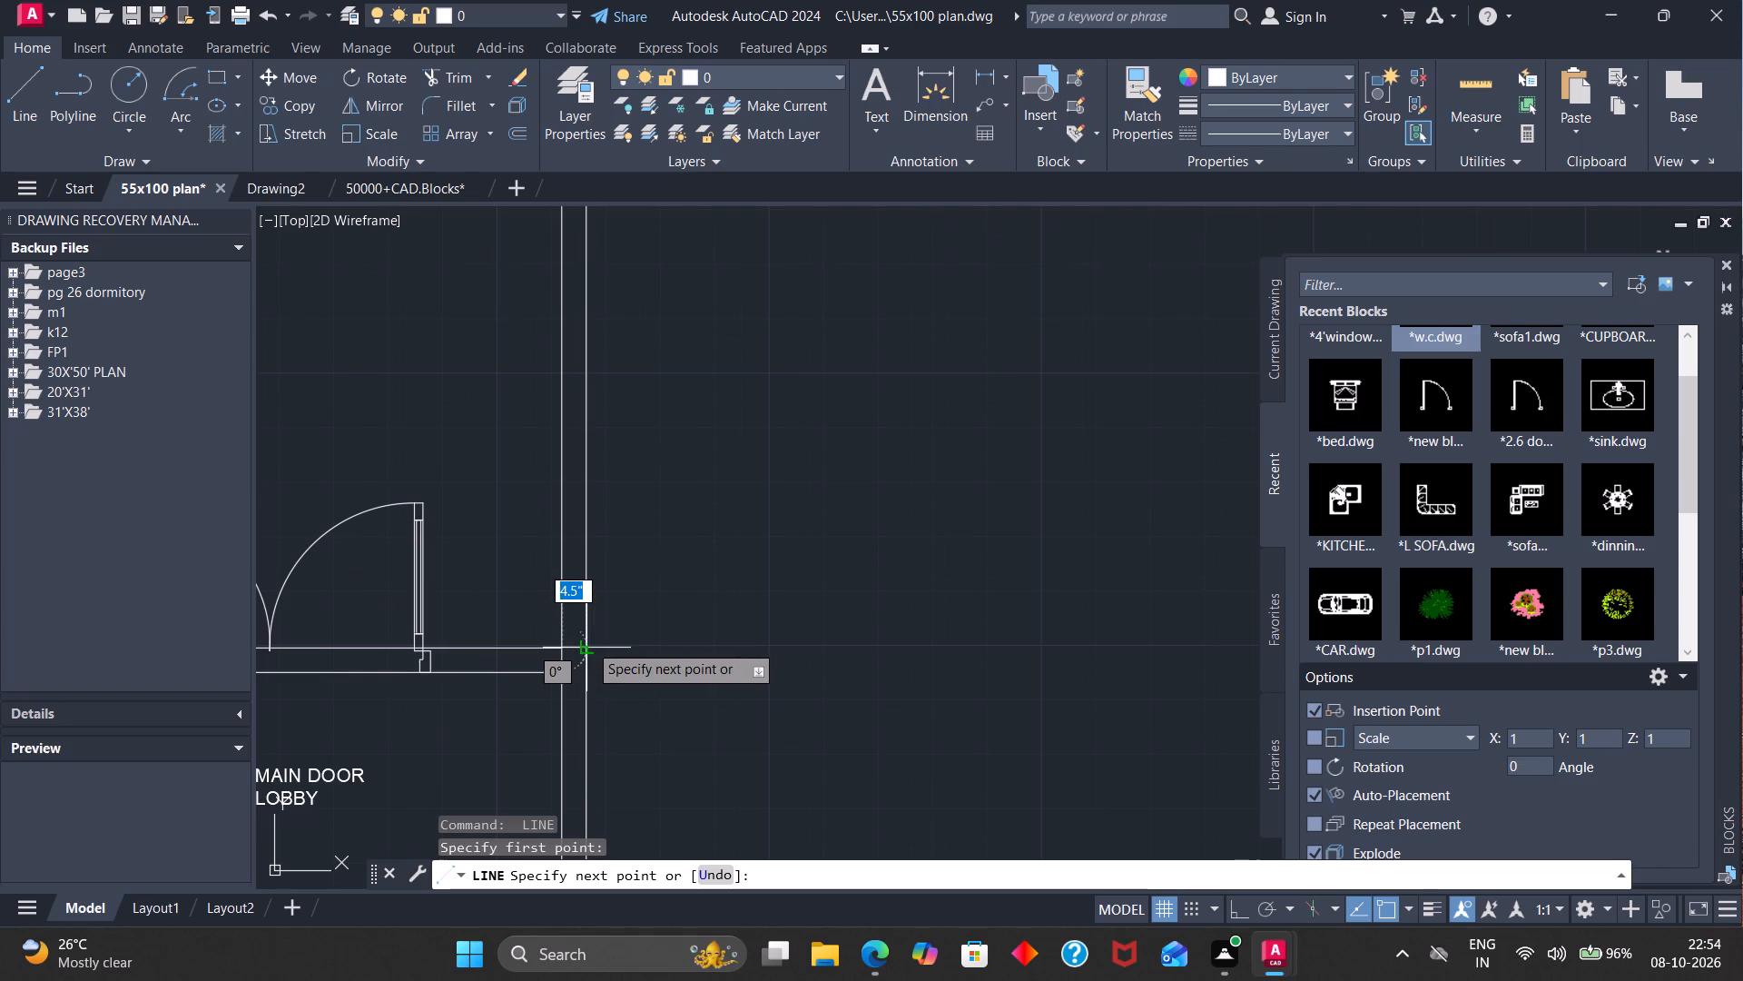
click(584, 646)
key(Escape)
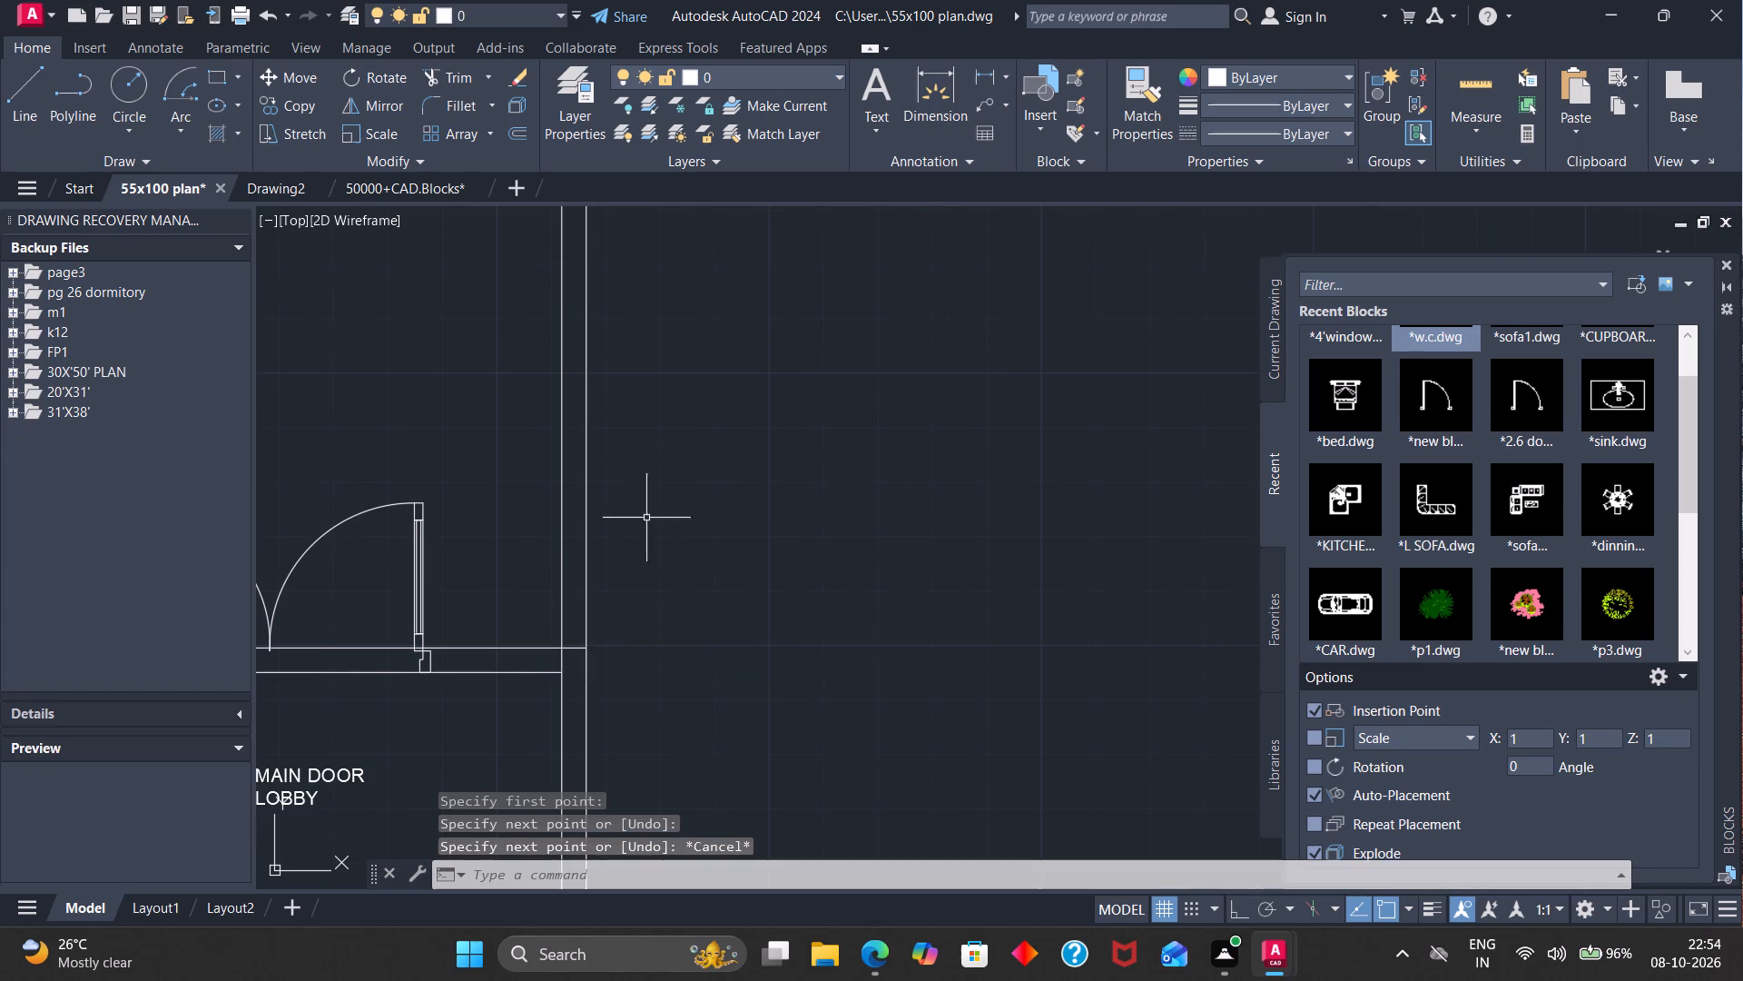
Trim away the wall section between the two short lines, opening the space south of the foyer to the large room.
click(444, 79)
drag(625, 347, 497, 373)
scroll(497, 367, down, 2)
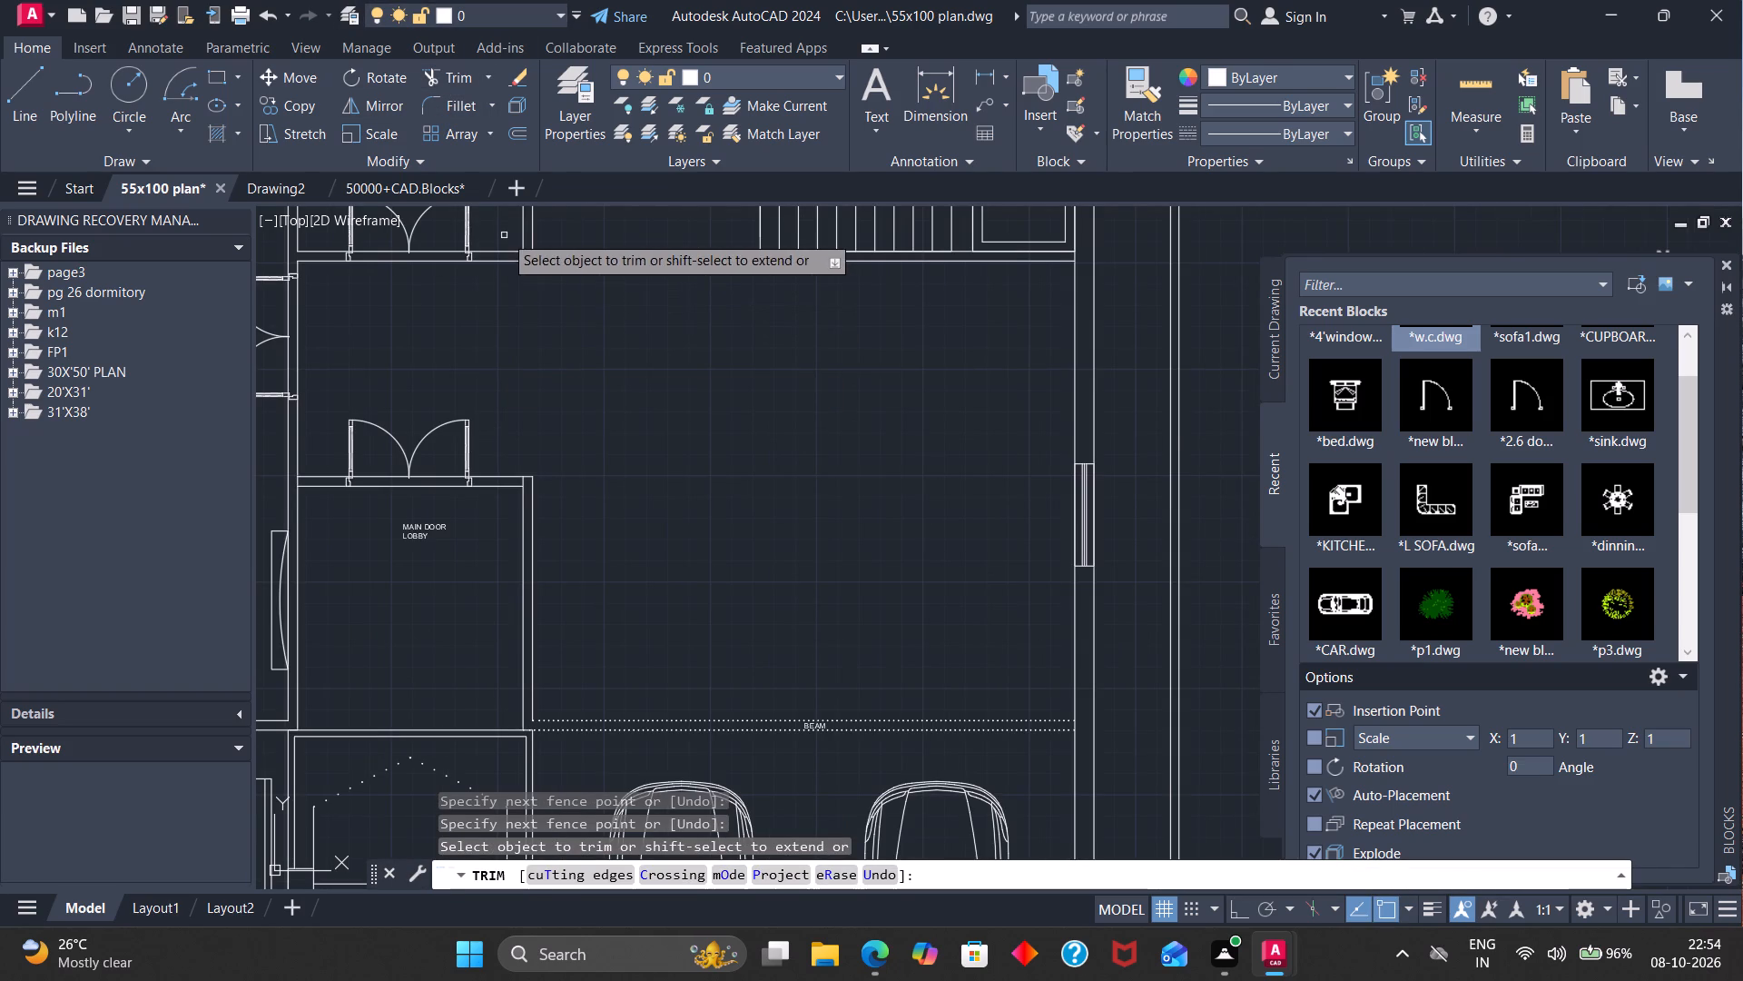
scroll(532, 294, down, 1)
scroll(536, 229, up, 2)
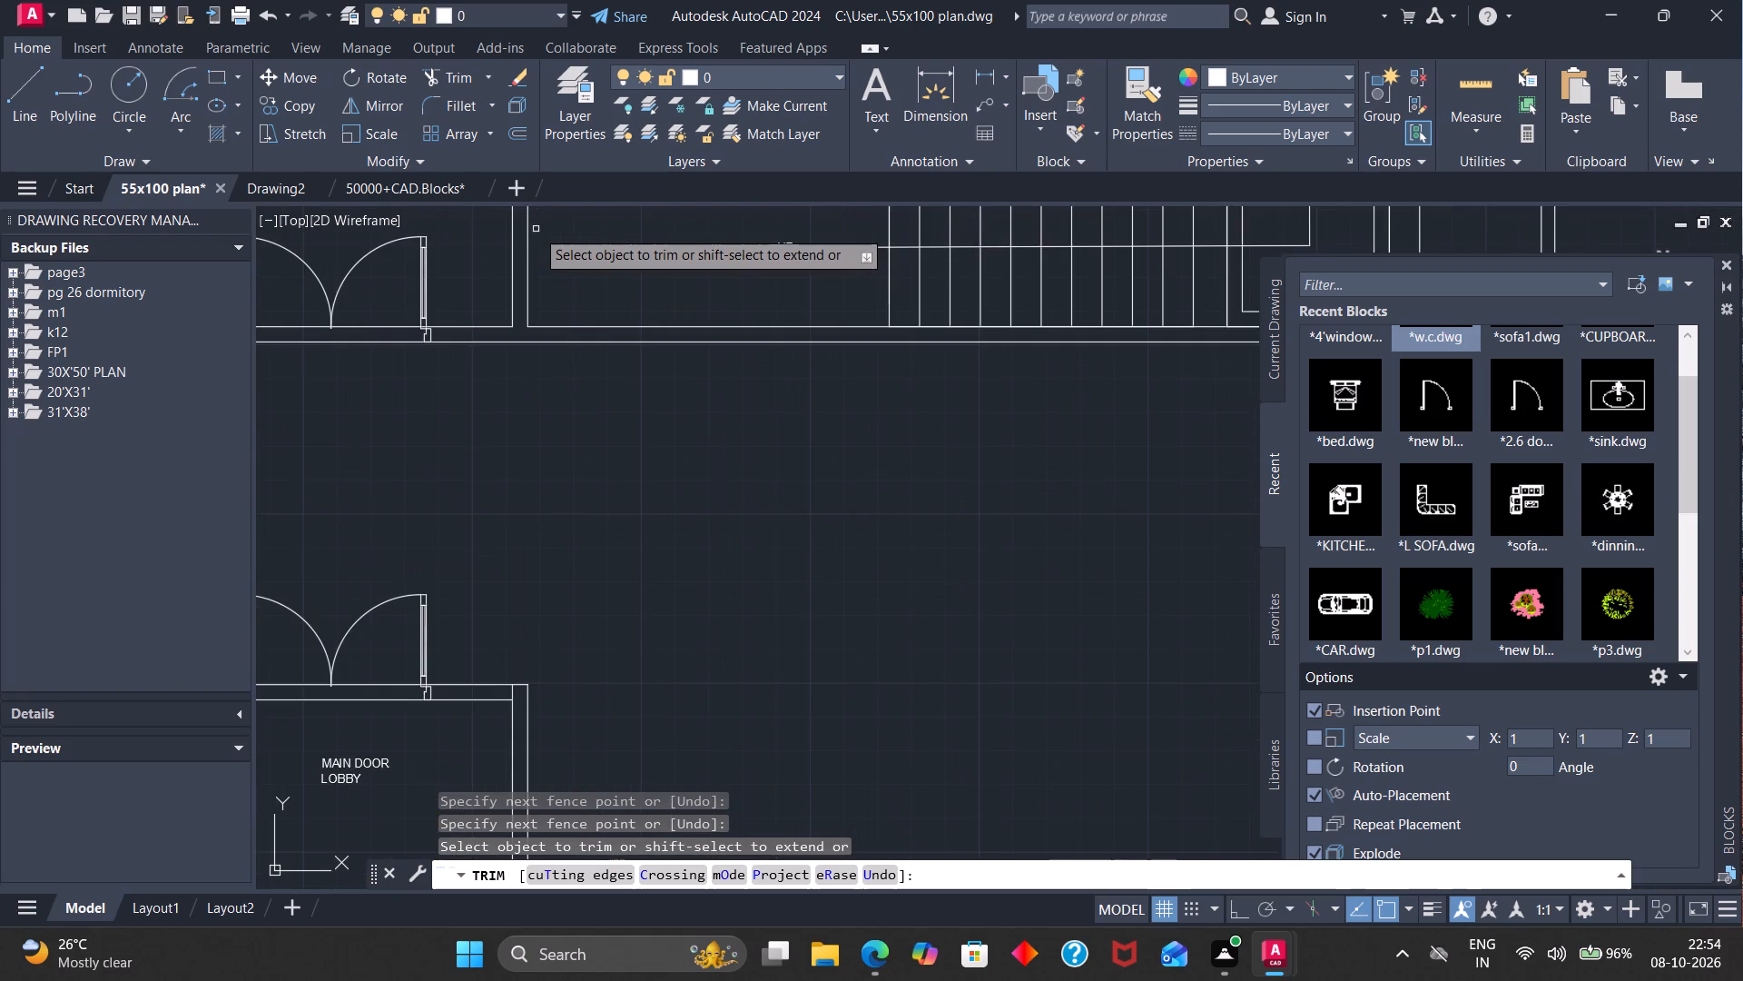
scroll(536, 229, up, 1)
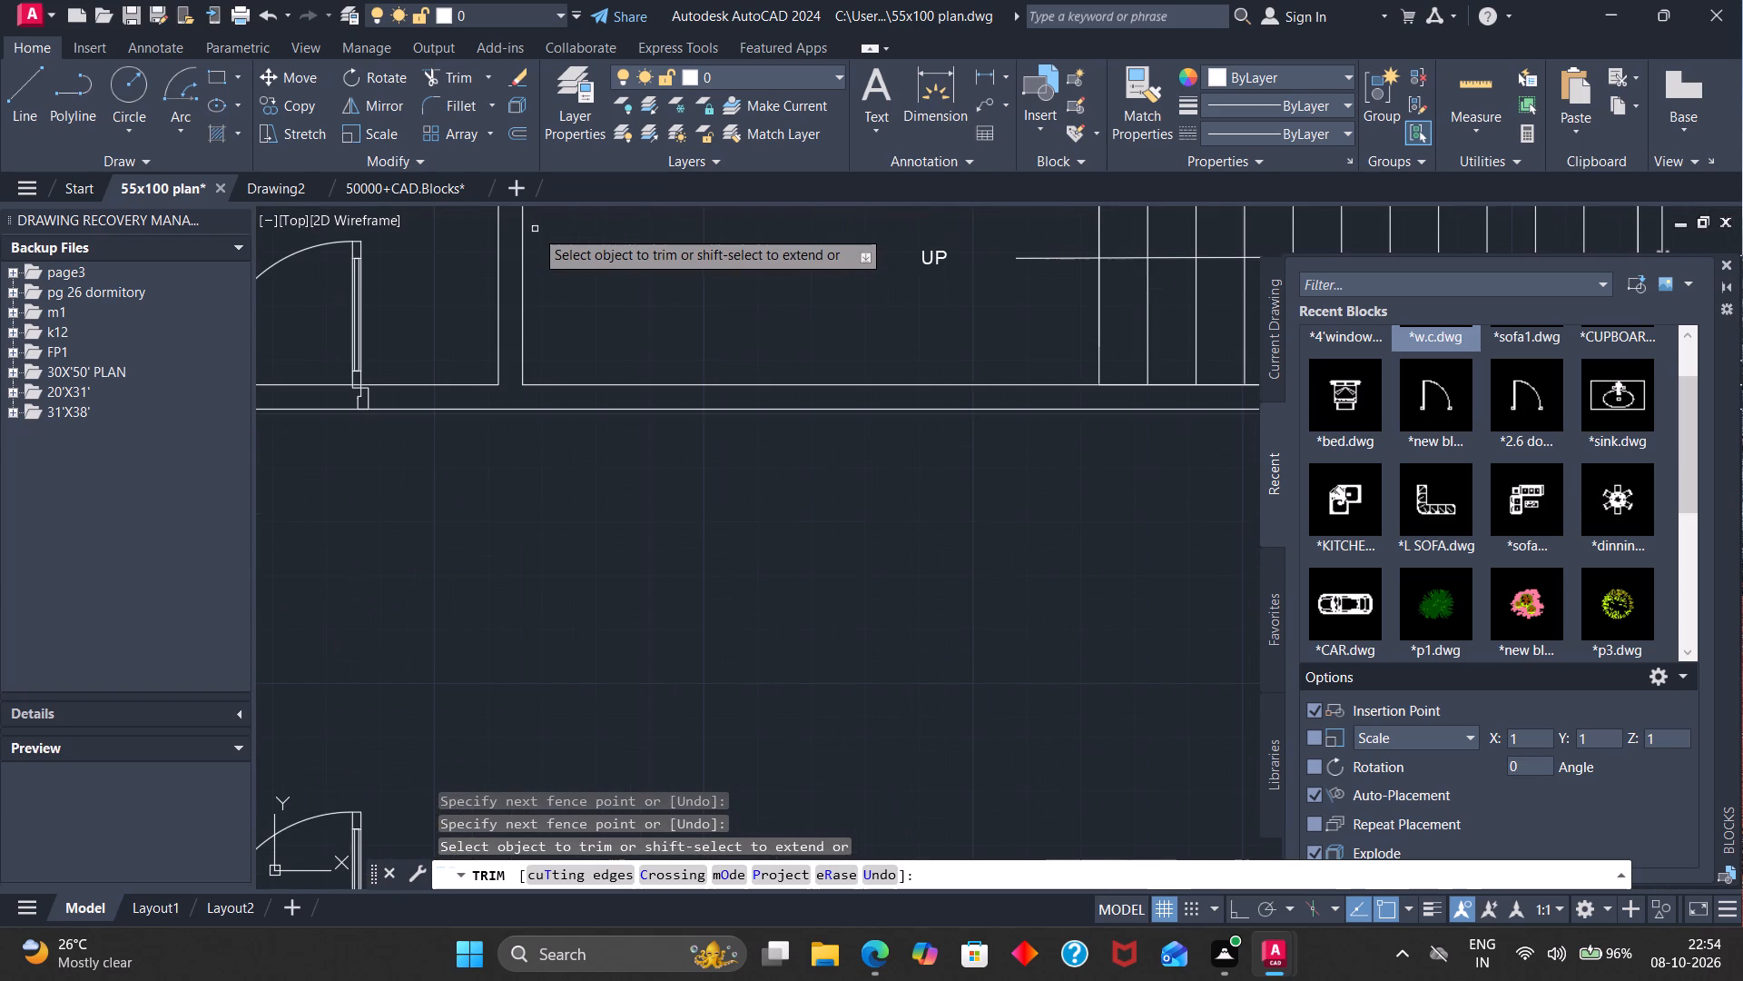
scroll(534, 229, down, 2)
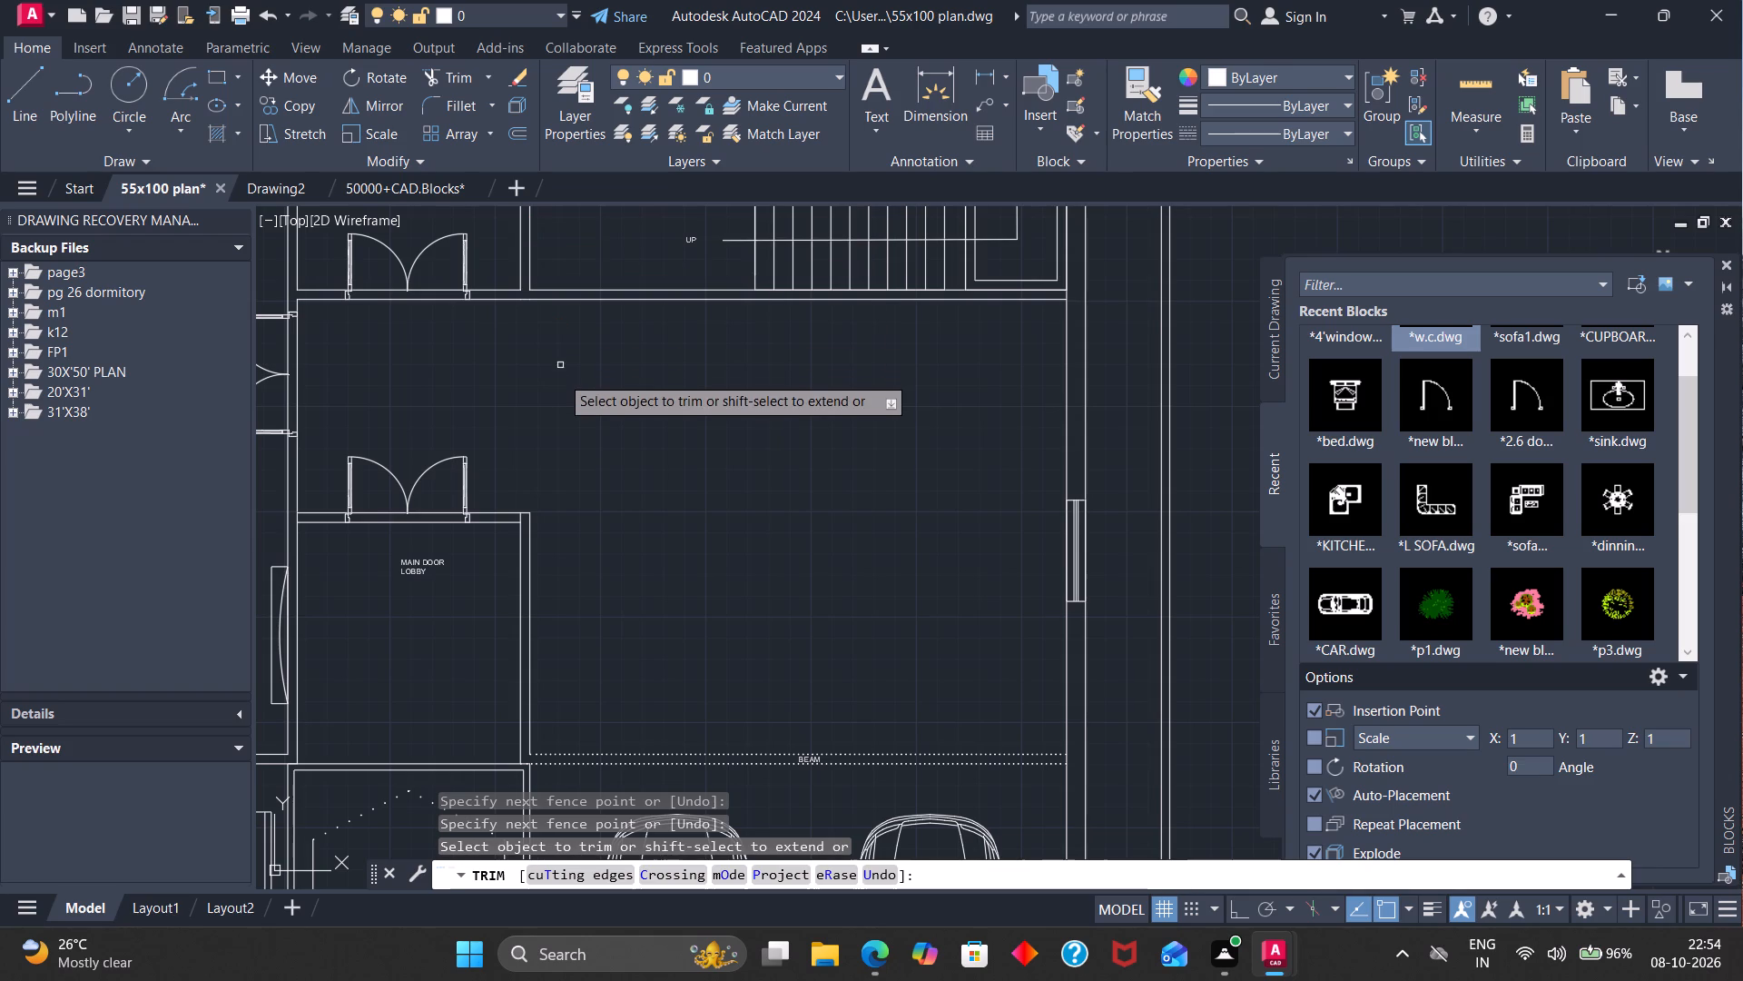
key(Escape)
scroll(564, 398, down, 4)
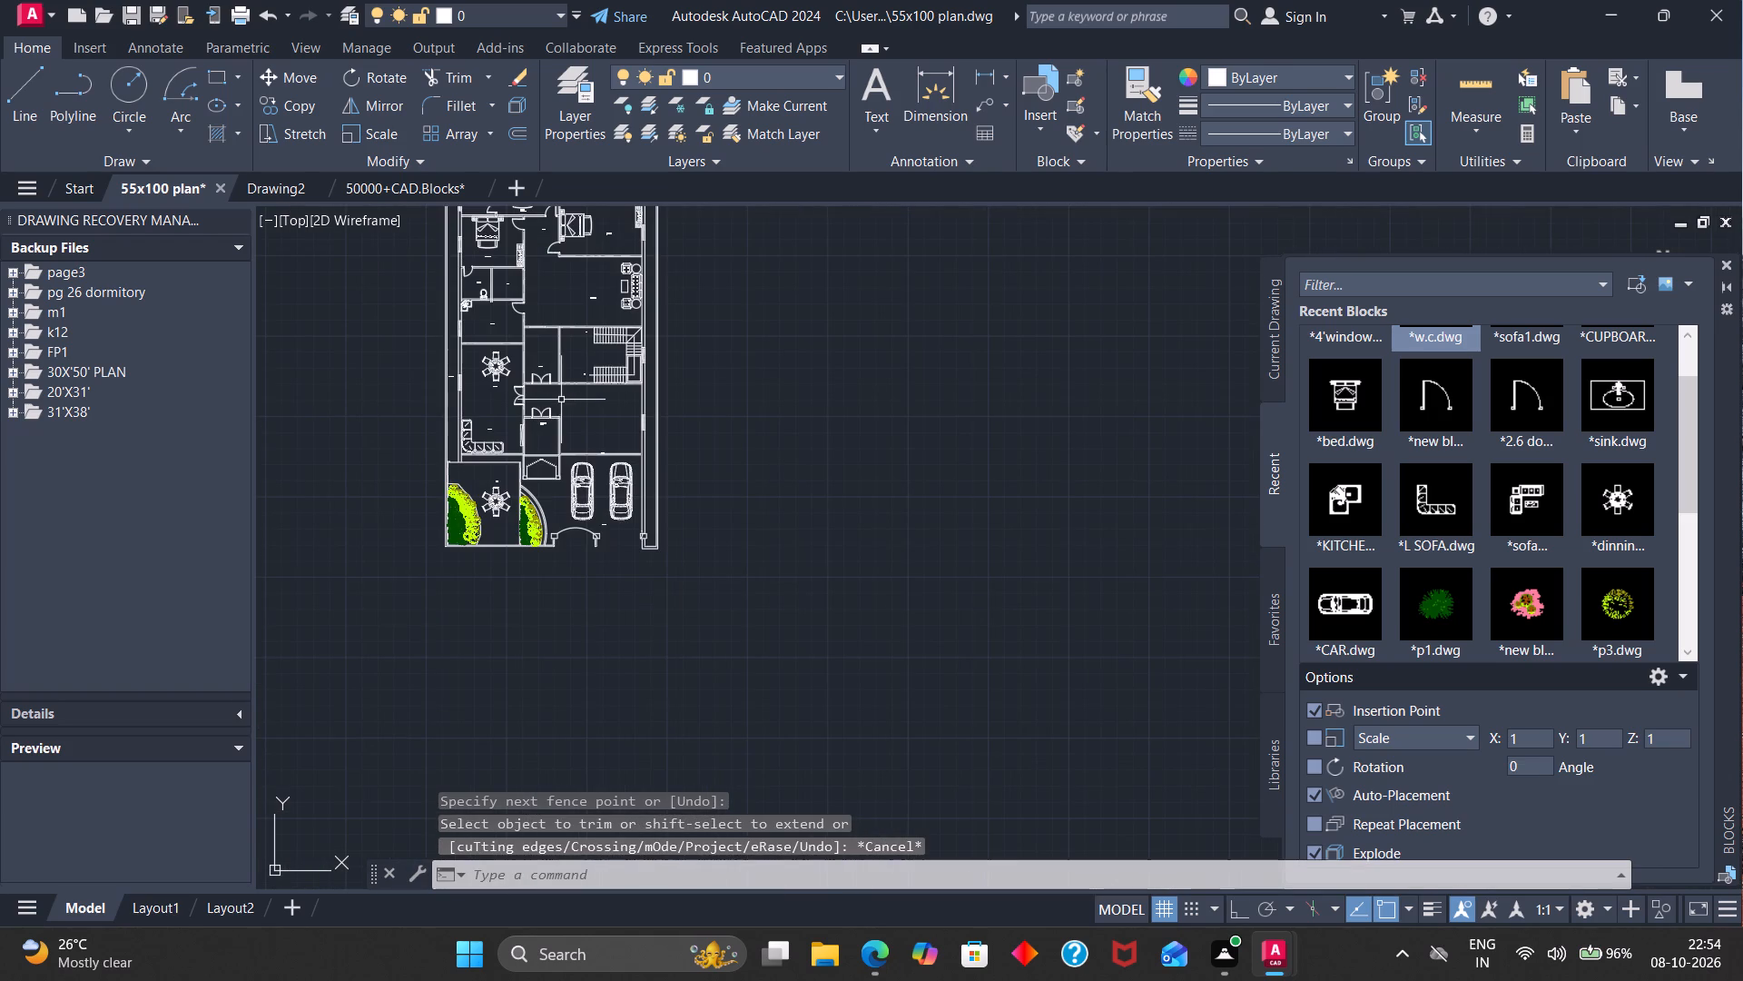
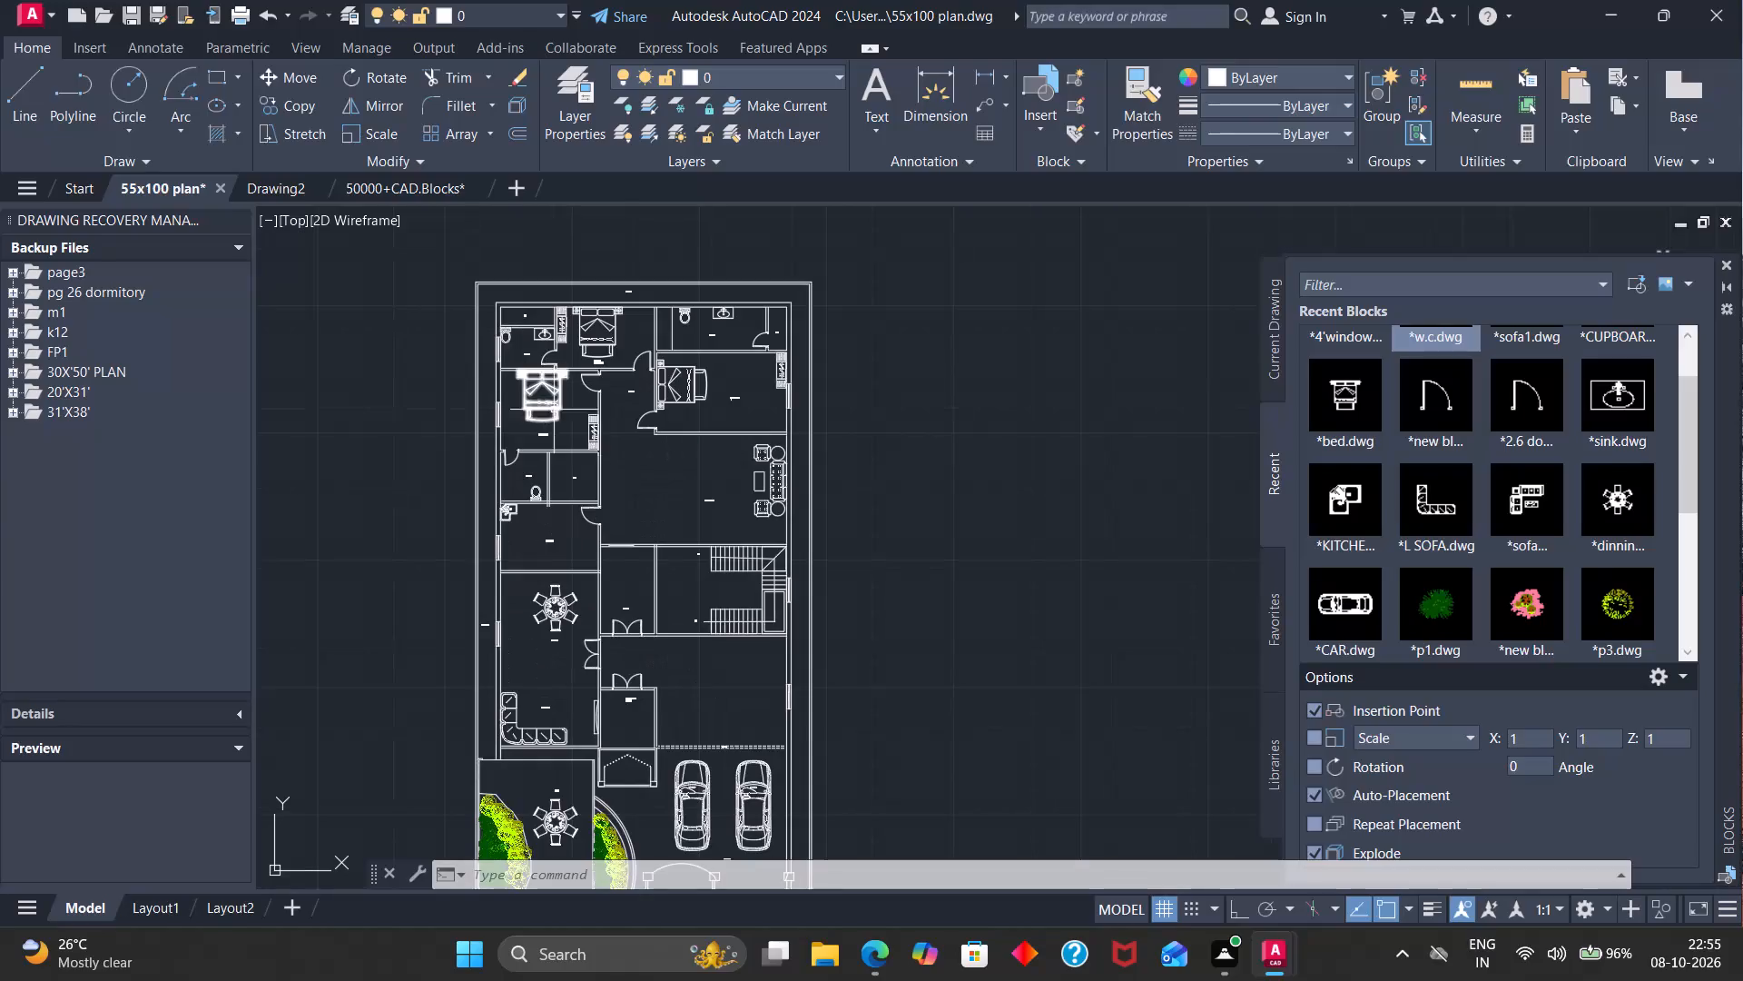
Examine the floor plan from the northern bedrooms past the staircase down to the garage entrance.
scroll(550, 371, up, 2)
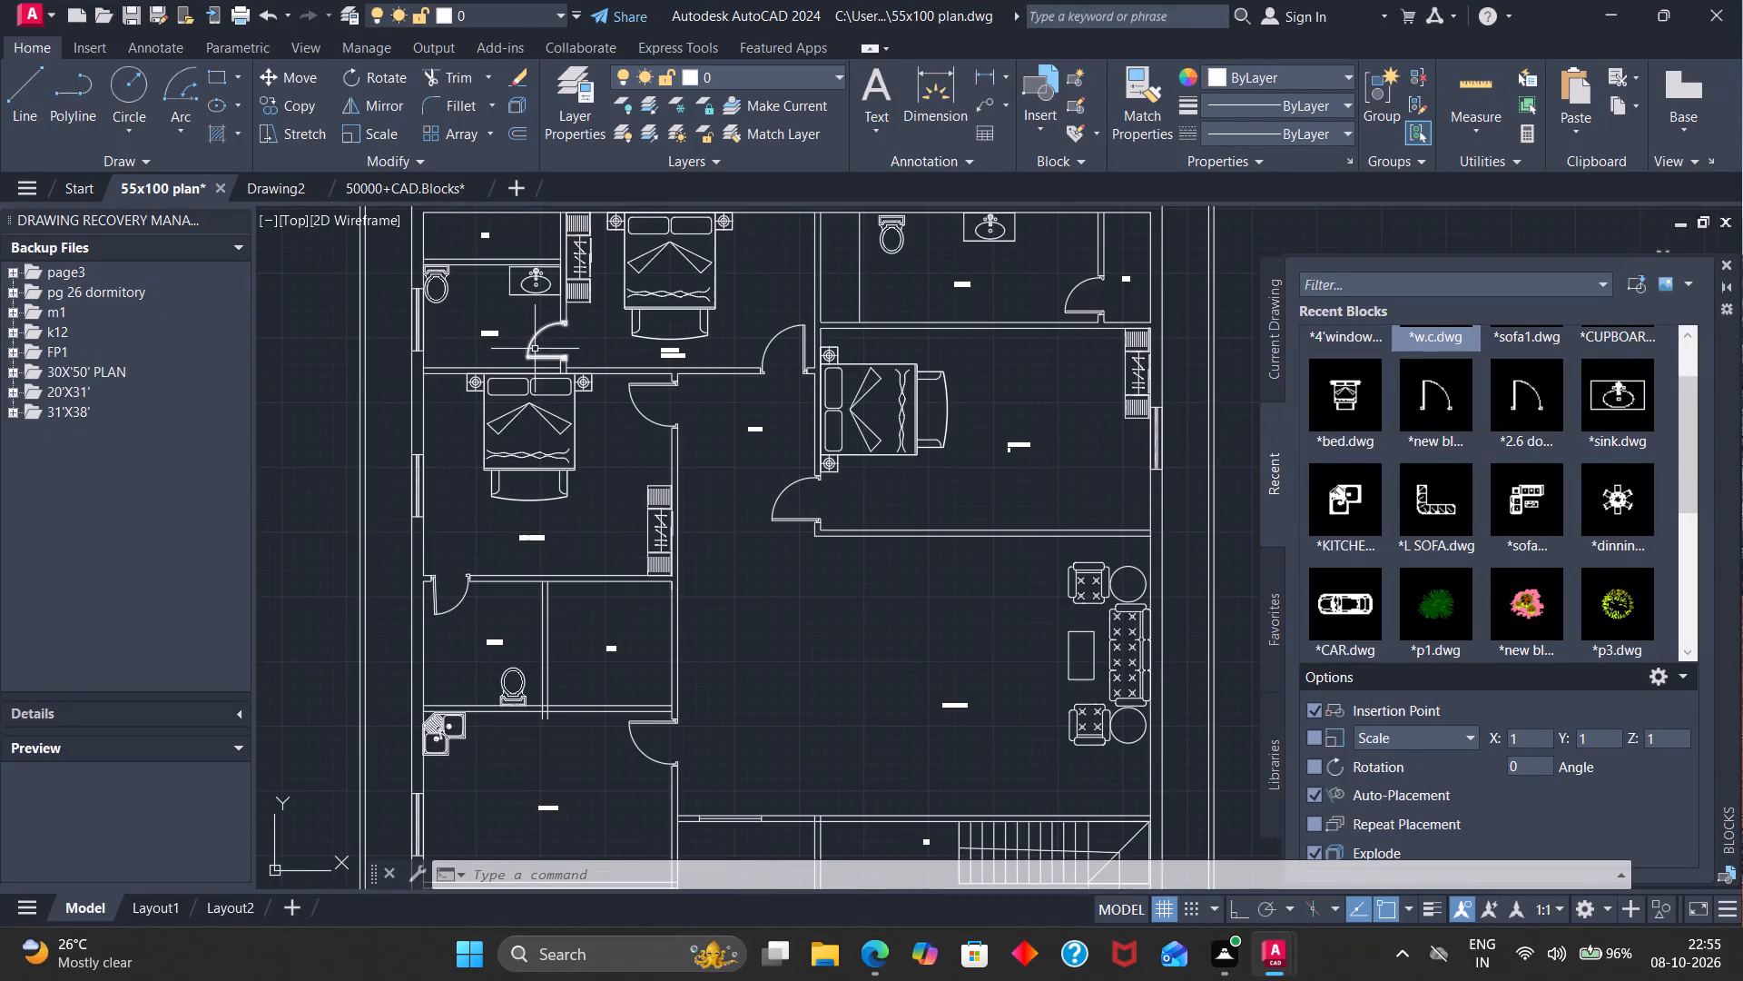
scroll(530, 345, down, 2)
scroll(557, 462, up, 3)
scroll(557, 462, down, 1)
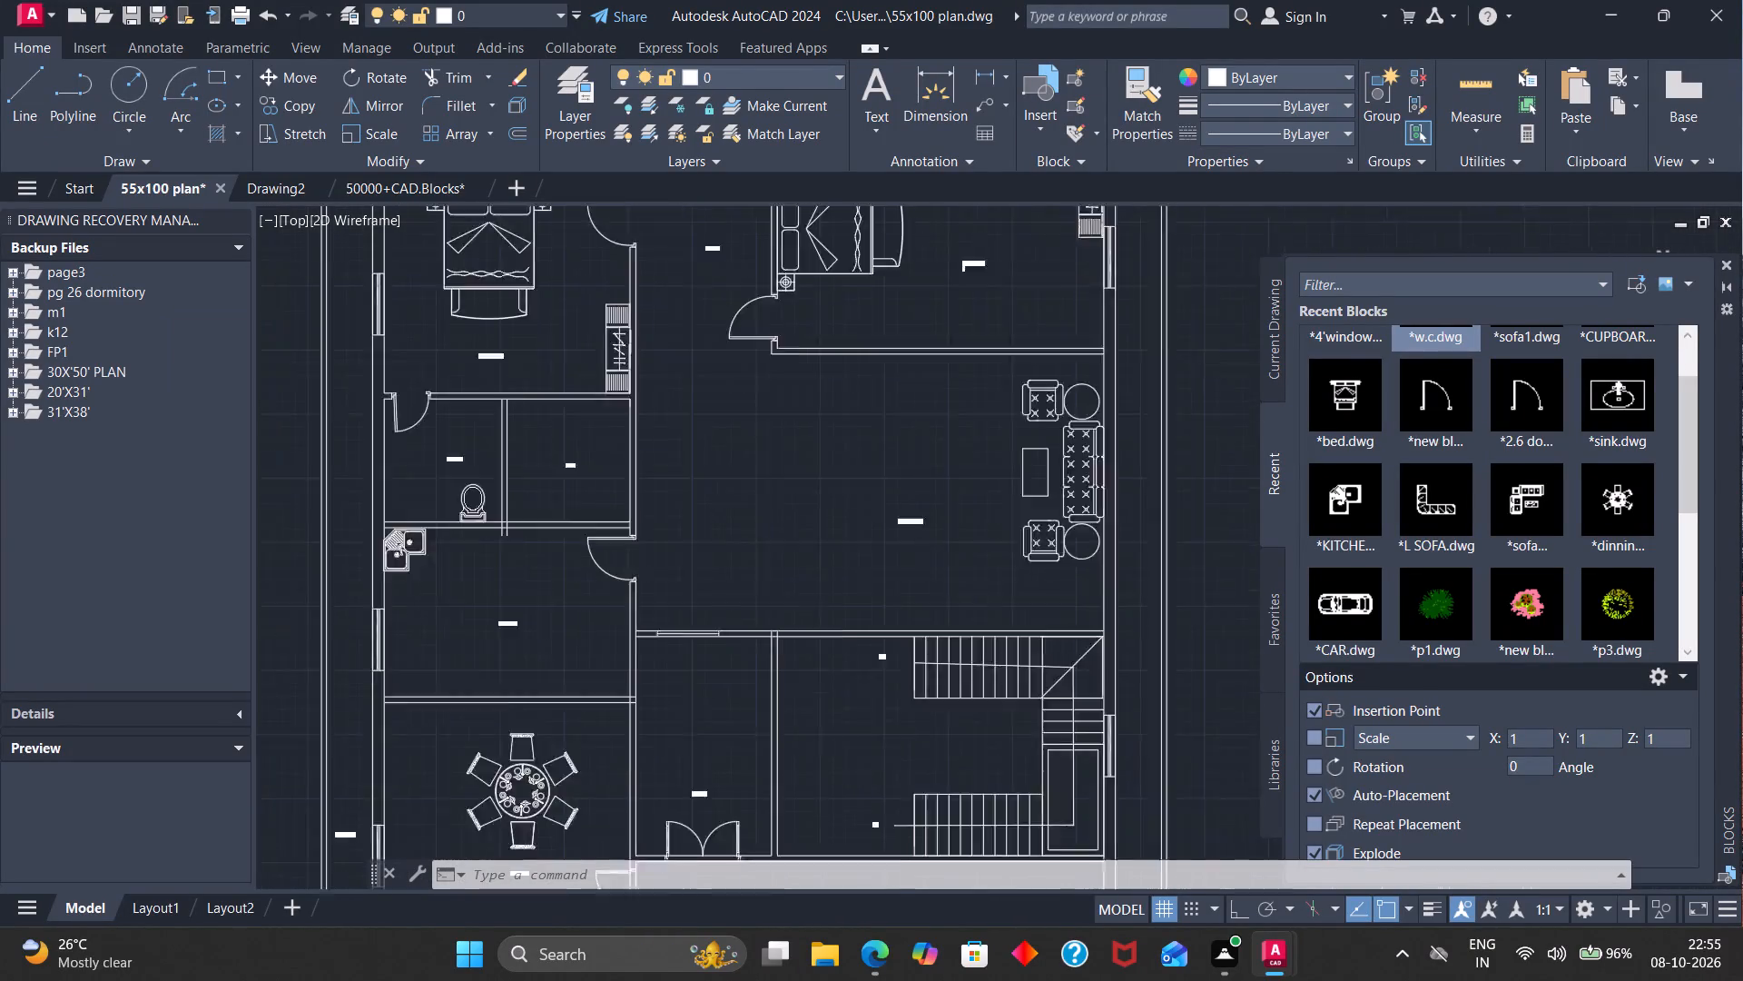
scroll(557, 462, down, 2)
scroll(666, 603, up, 2)
scroll(665, 603, down, 1)
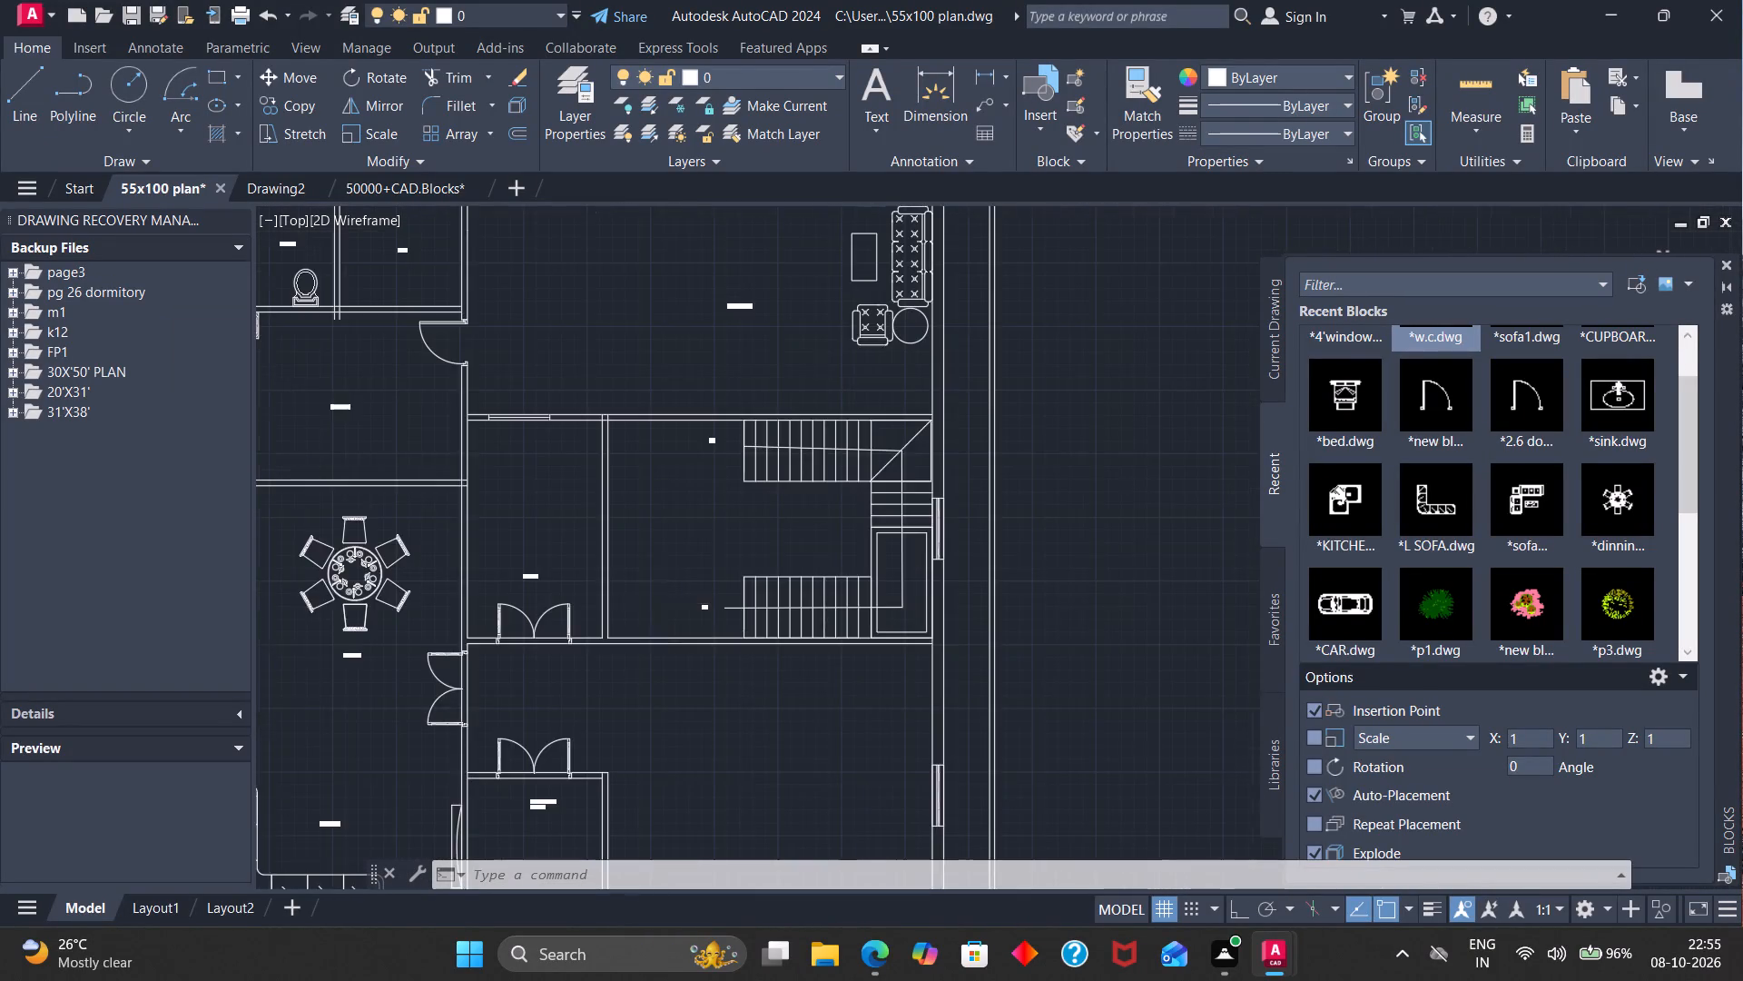
scroll(665, 603, down, 1)
scroll(651, 714, down, 2)
scroll(655, 780, up, 6)
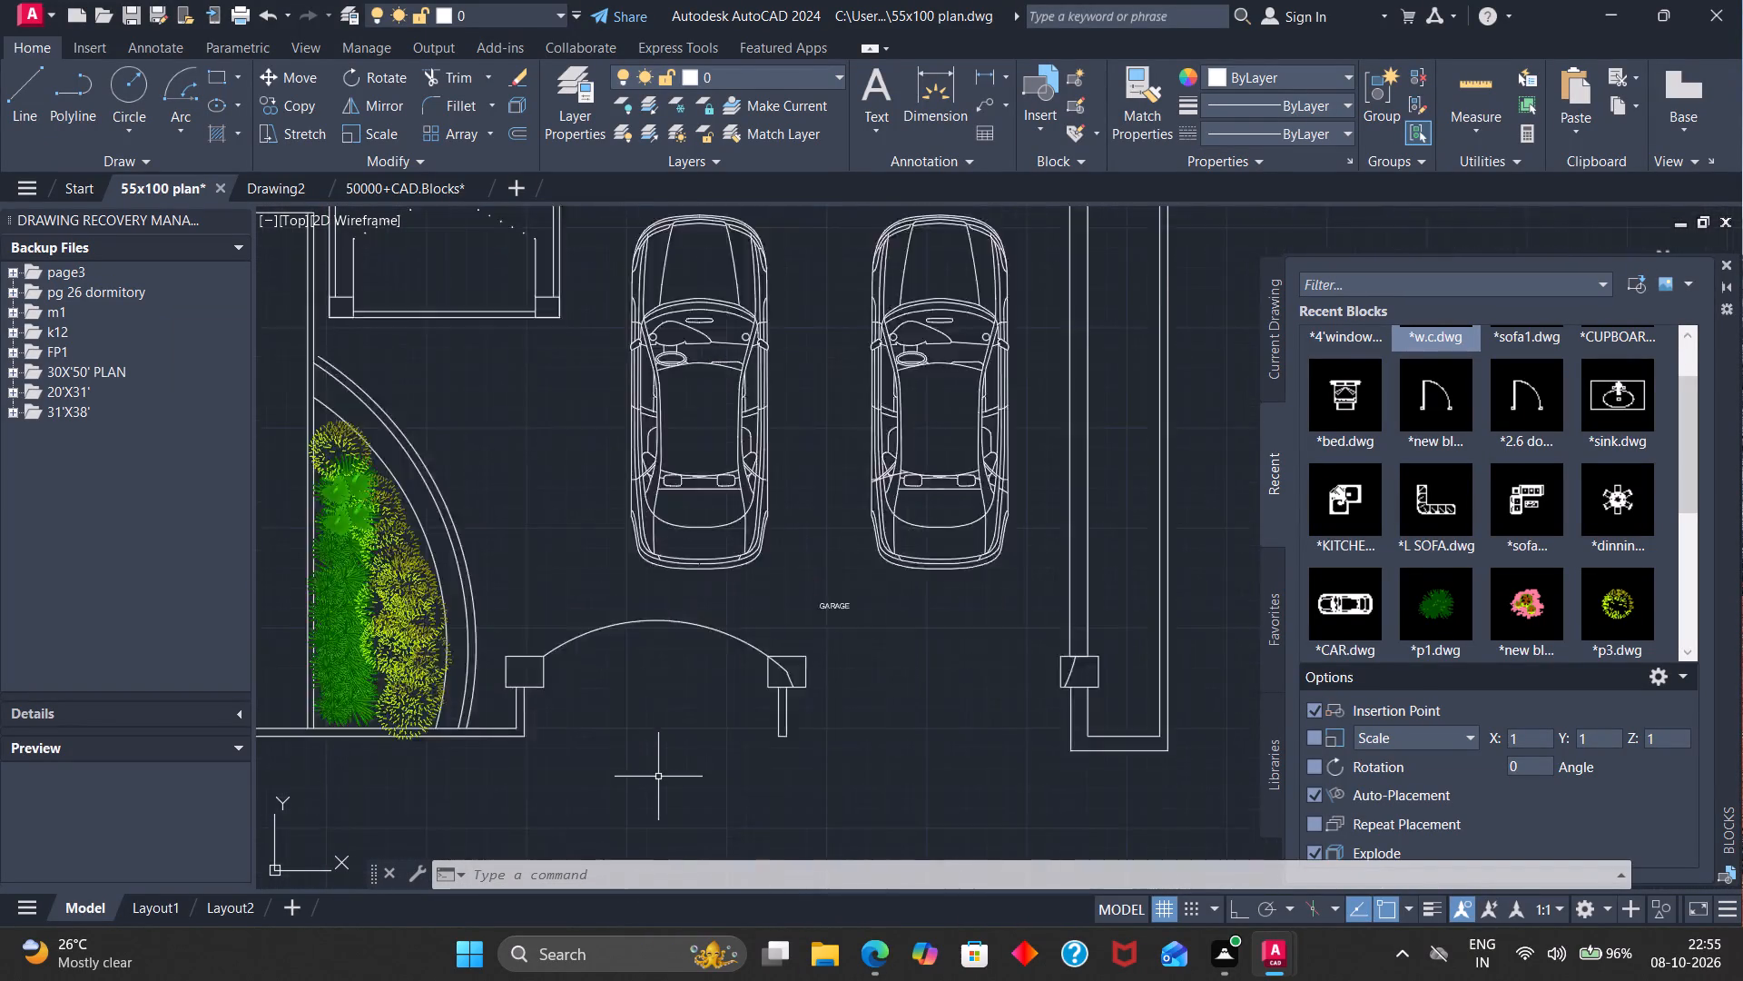
scroll(659, 770, down, 2)
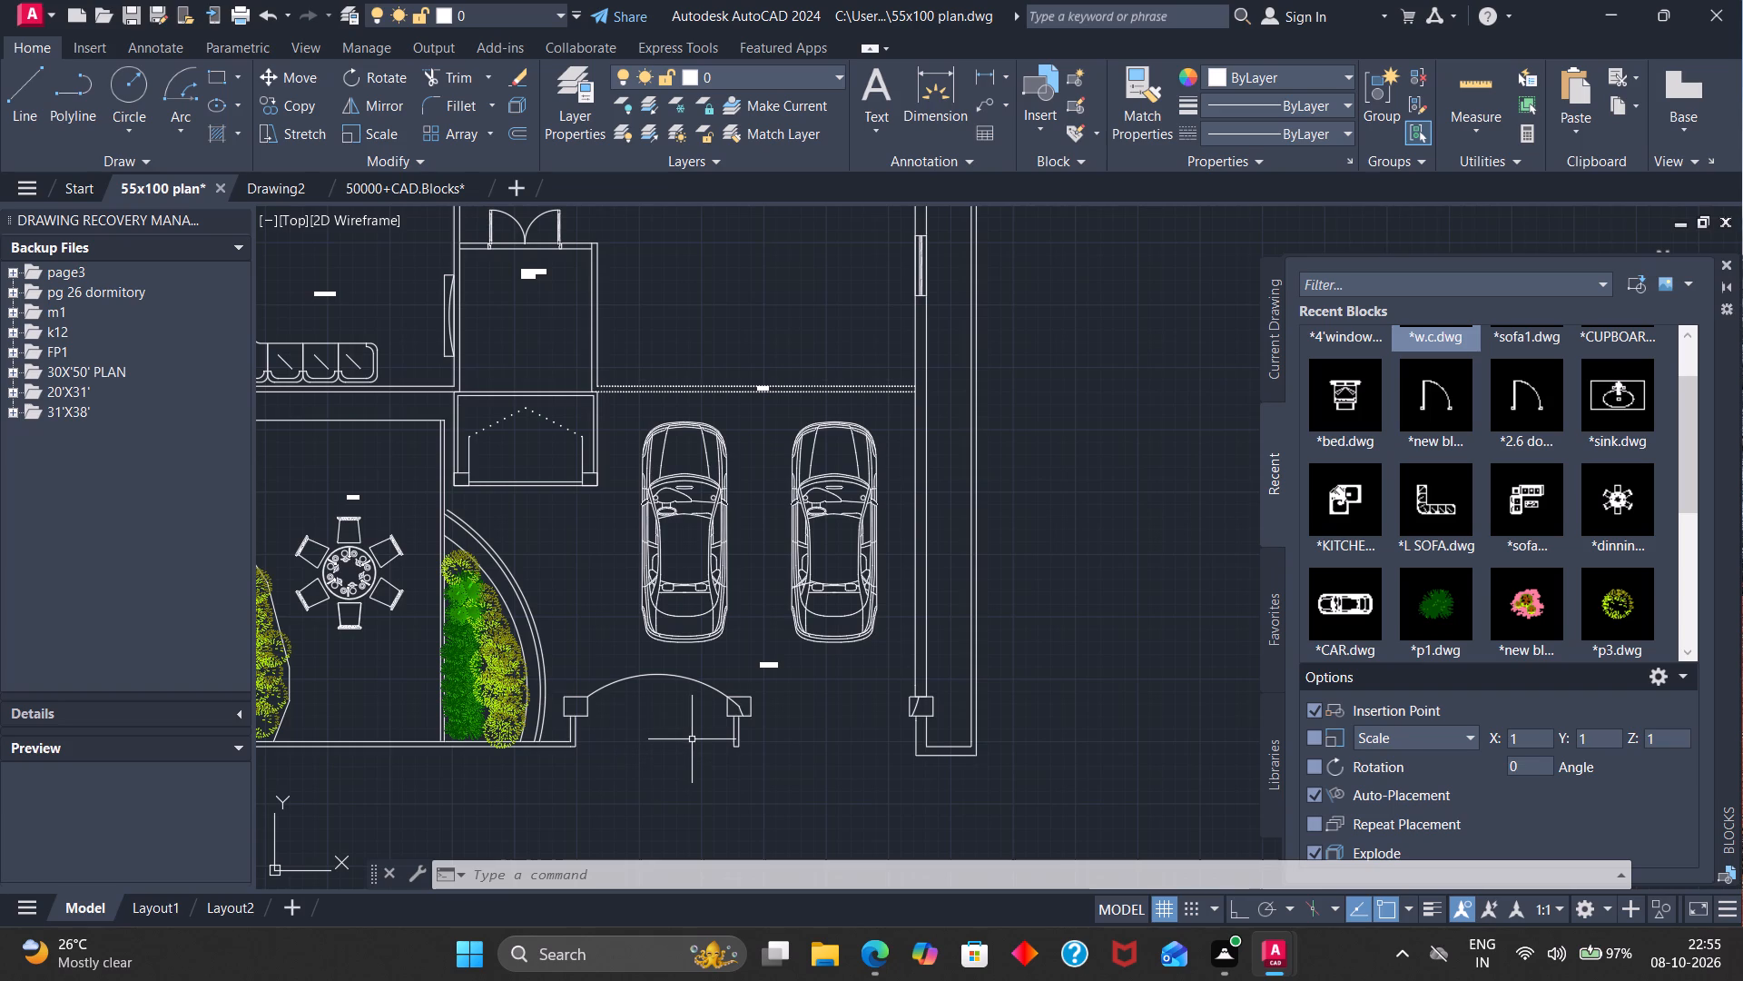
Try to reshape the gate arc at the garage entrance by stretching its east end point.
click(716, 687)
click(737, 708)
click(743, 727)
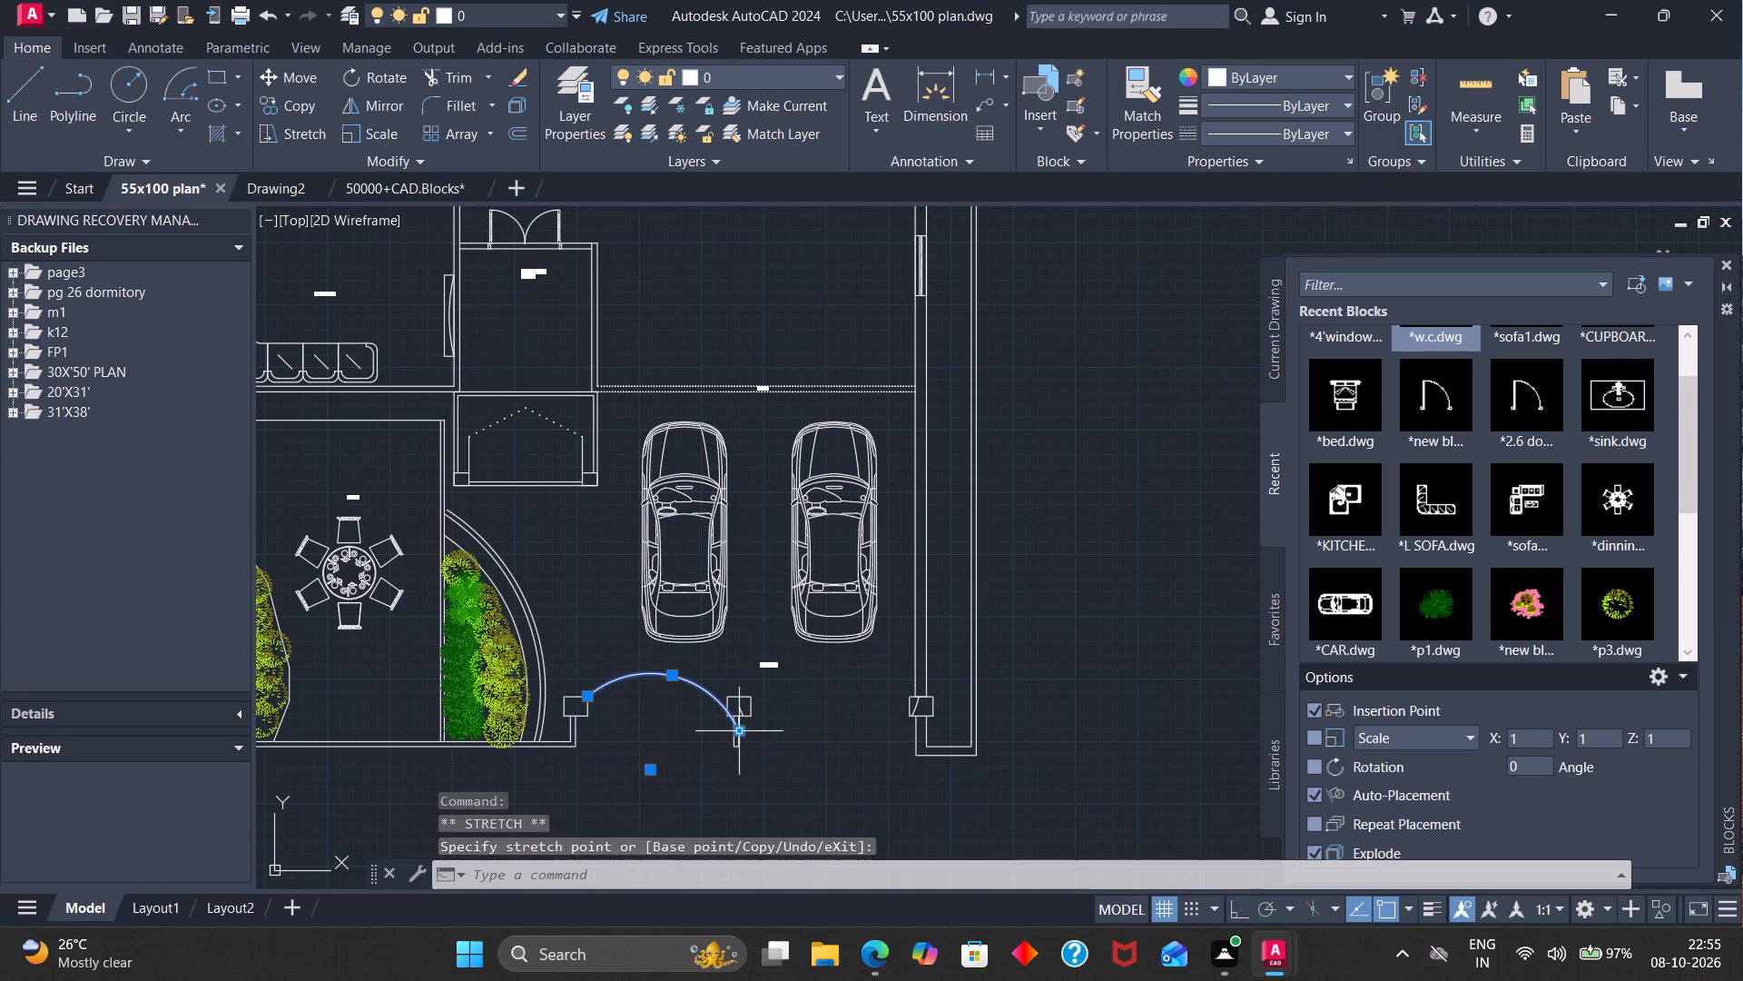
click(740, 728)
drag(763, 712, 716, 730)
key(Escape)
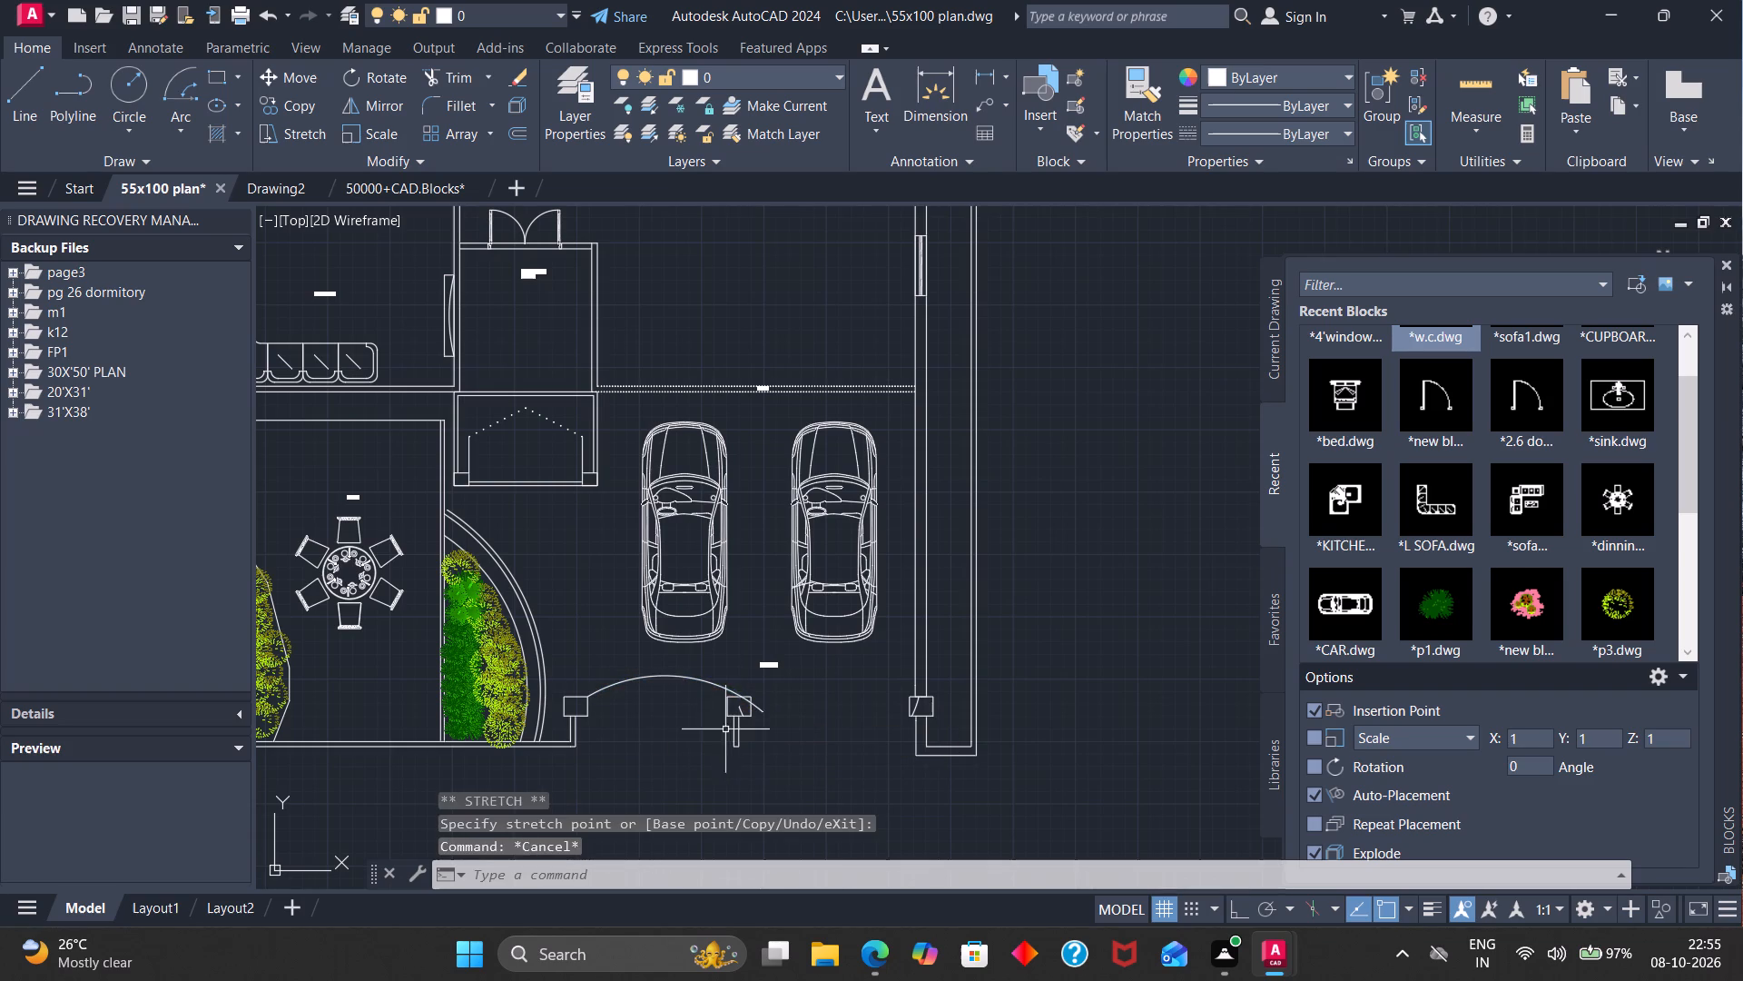
Erase the gate arc, the middle pillar with its wall stub, and the leftover line fragments at the garage entrance.
click(734, 694)
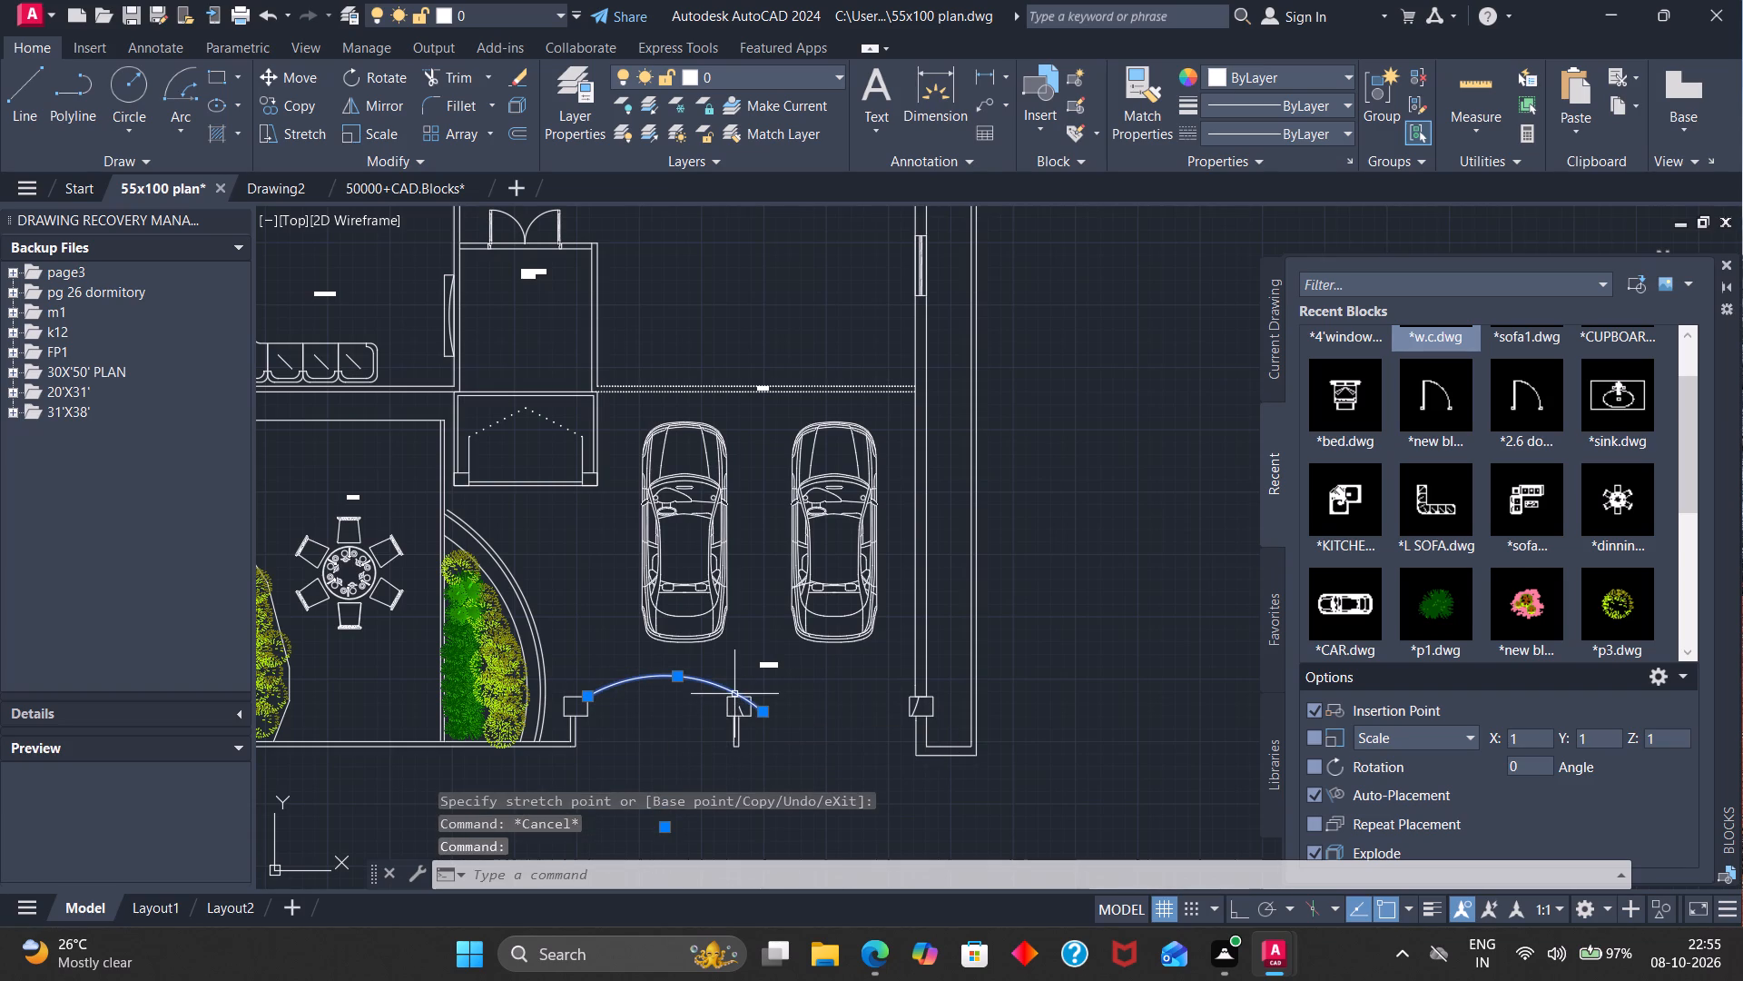
key(Delete)
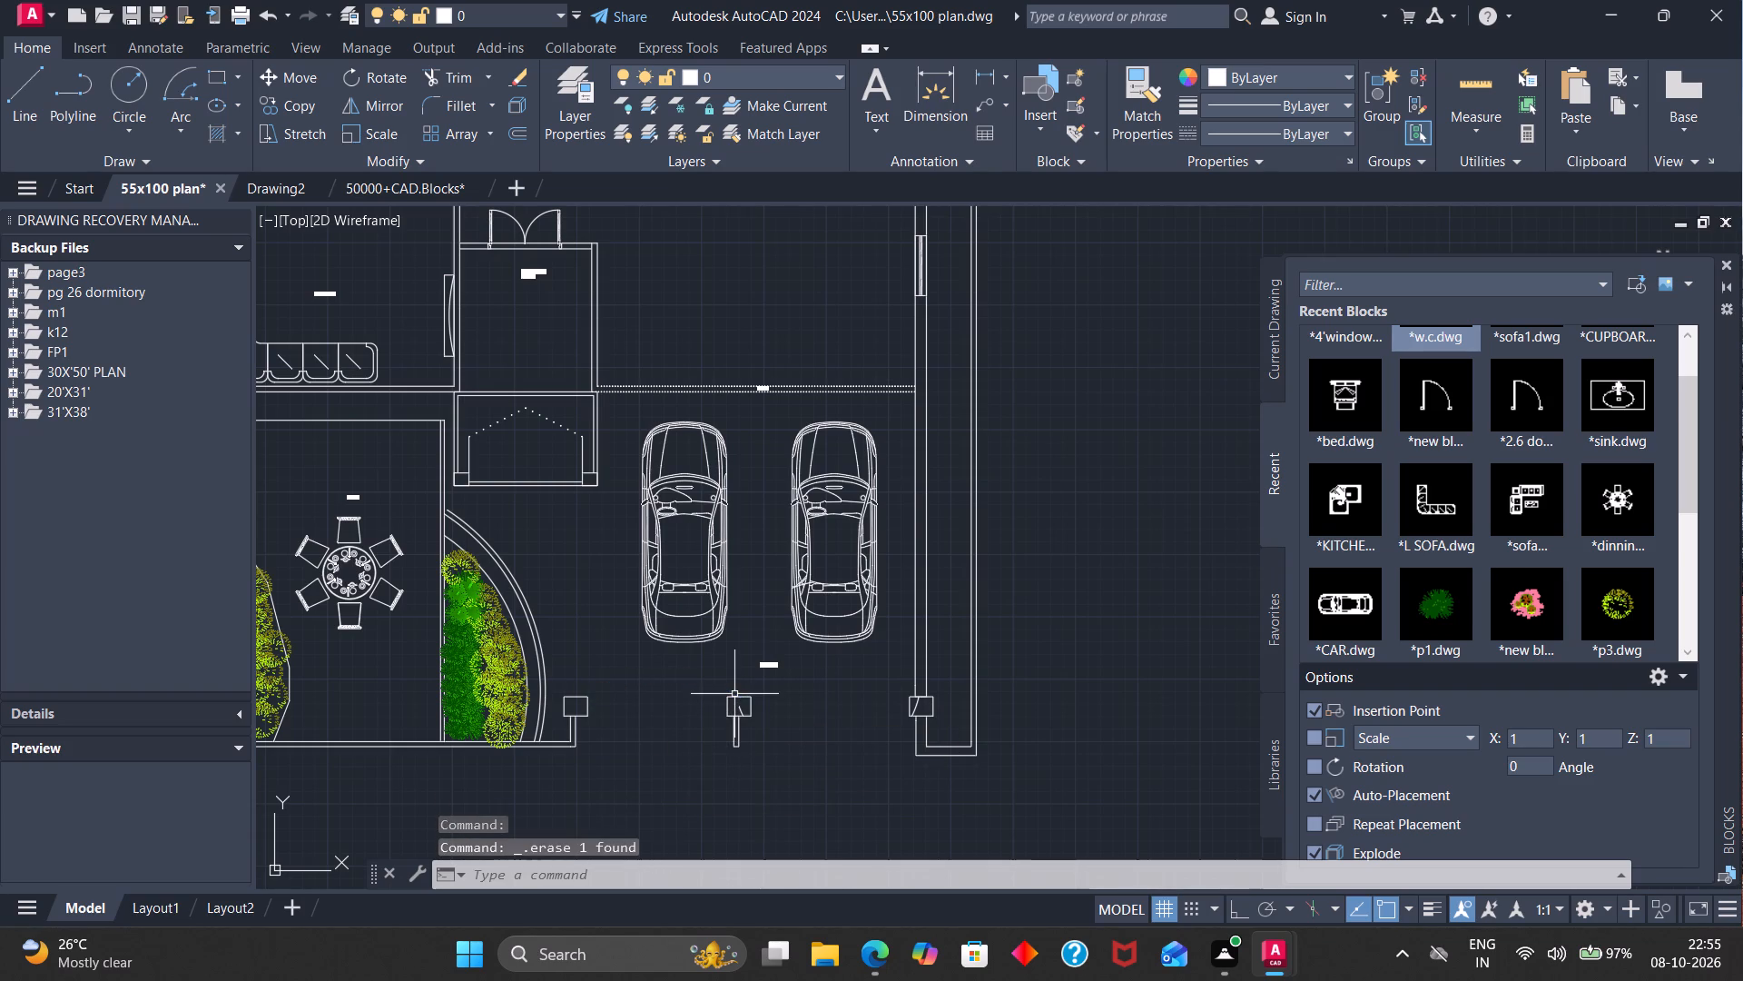
click(741, 720)
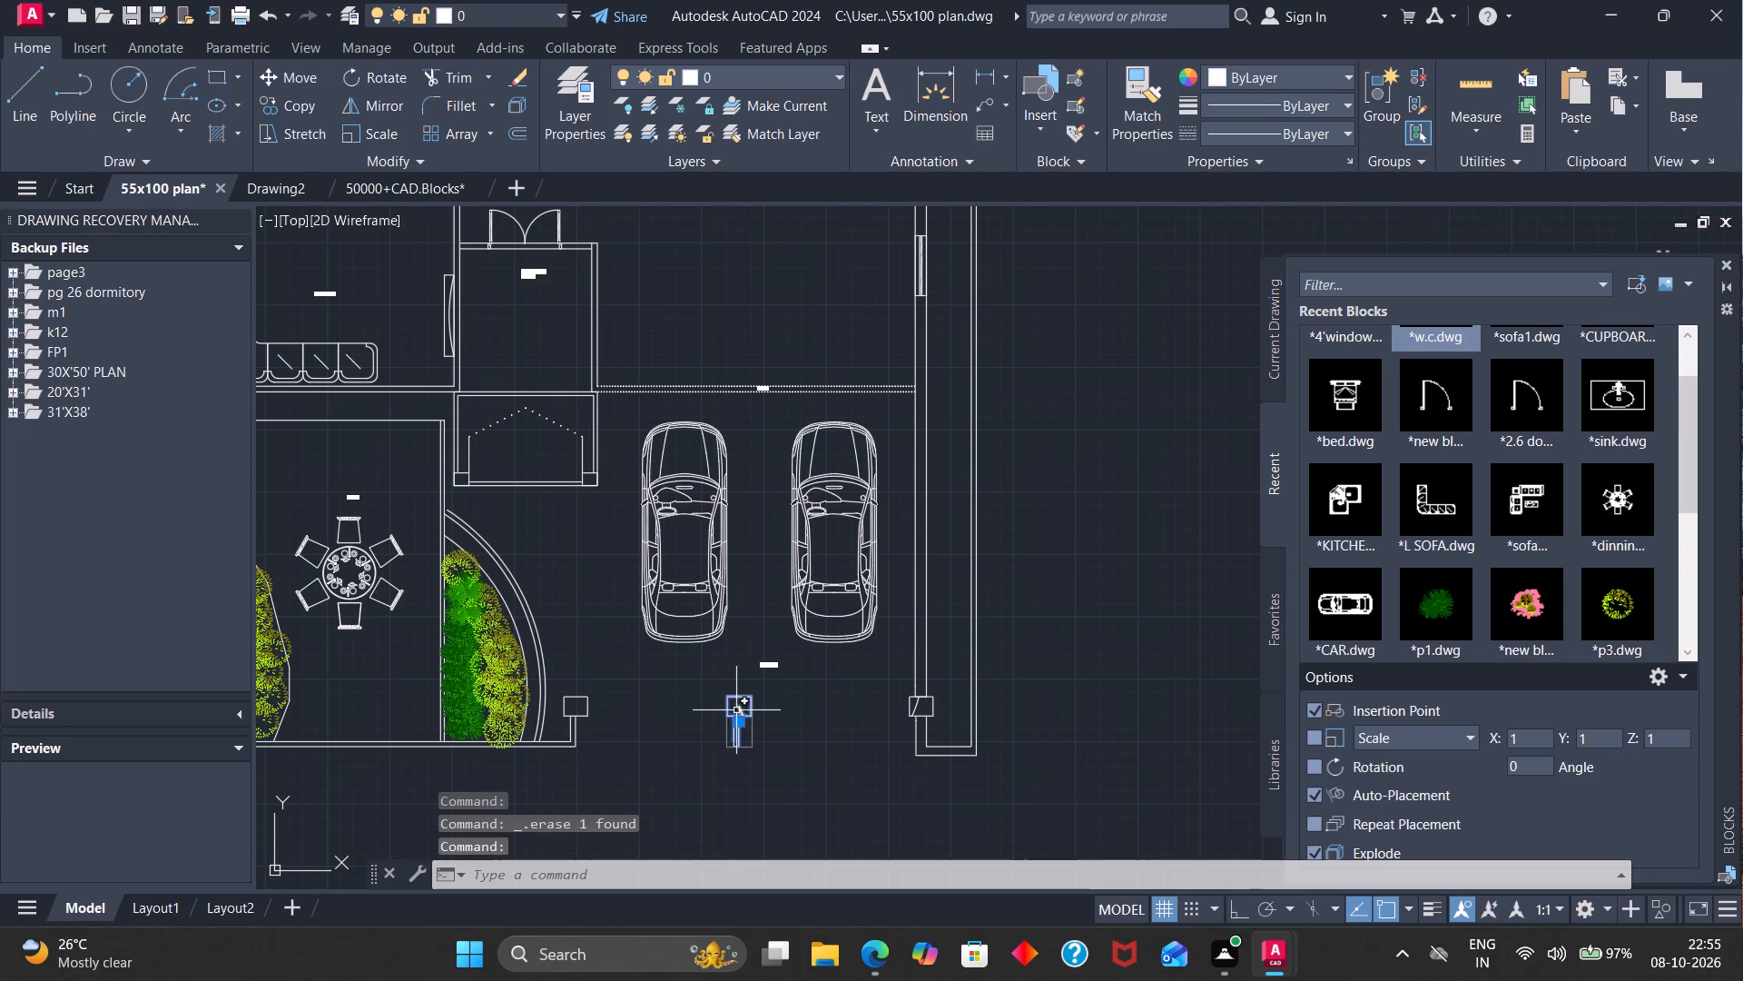
key(Delete)
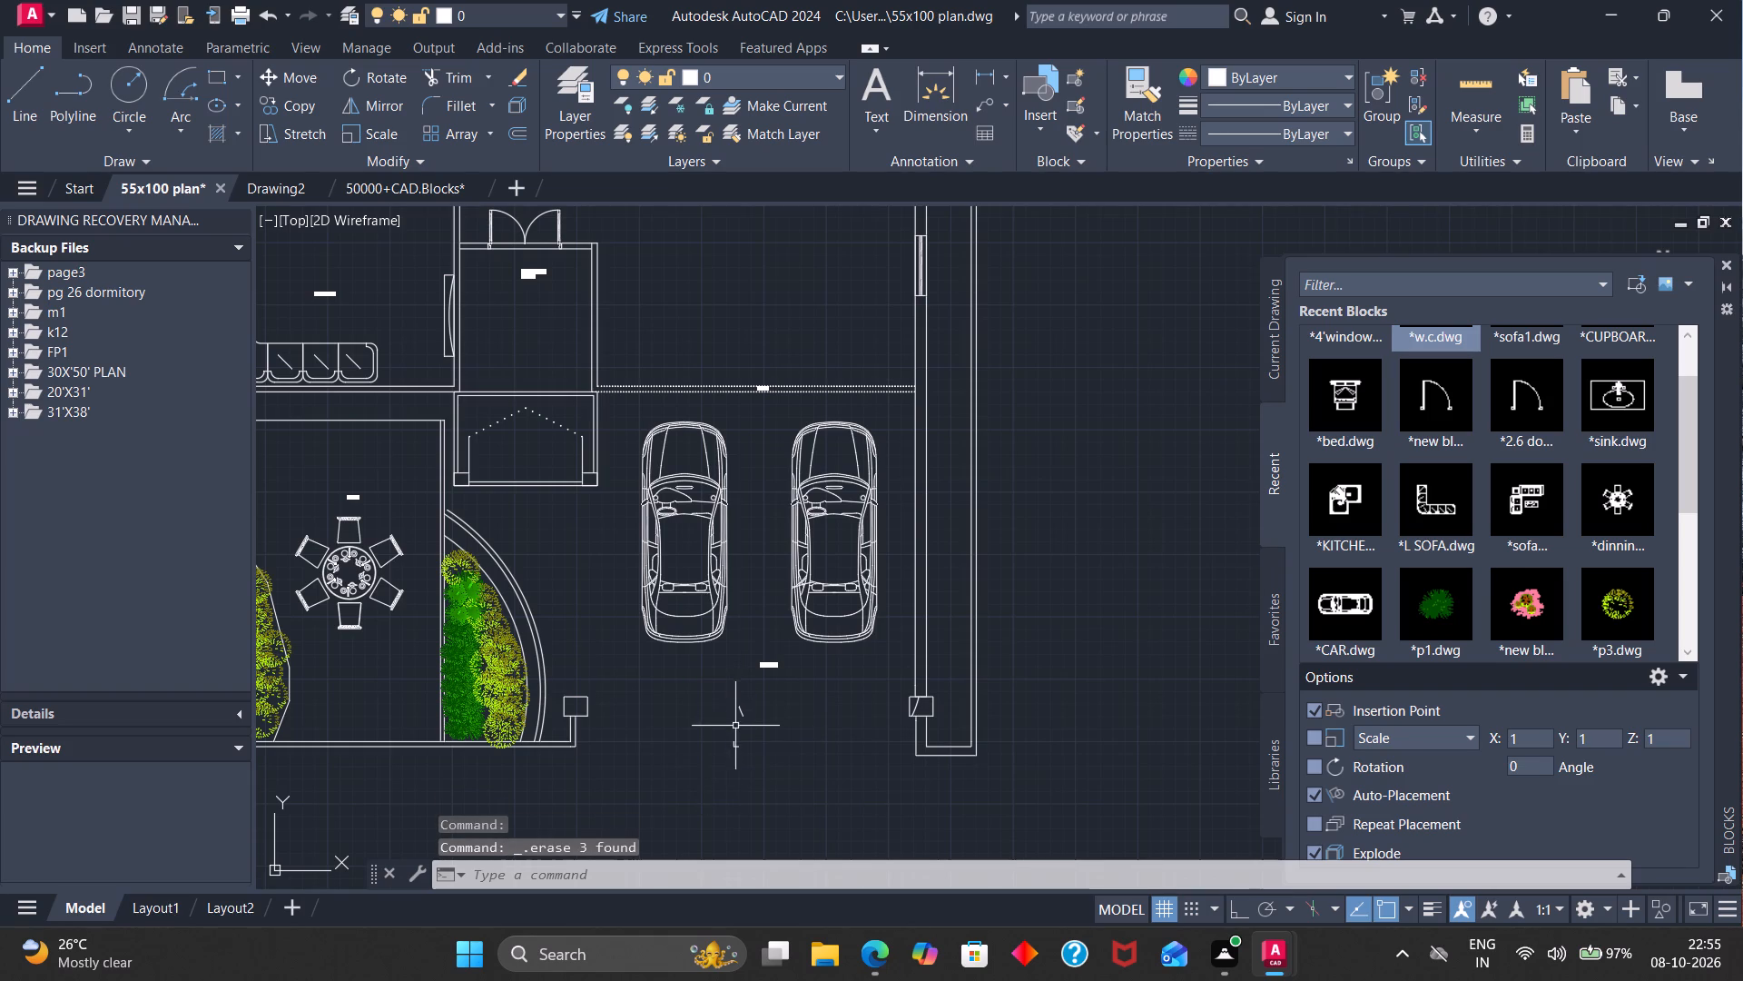
scroll(739, 711, up, 2)
drag(739, 685, 768, 710)
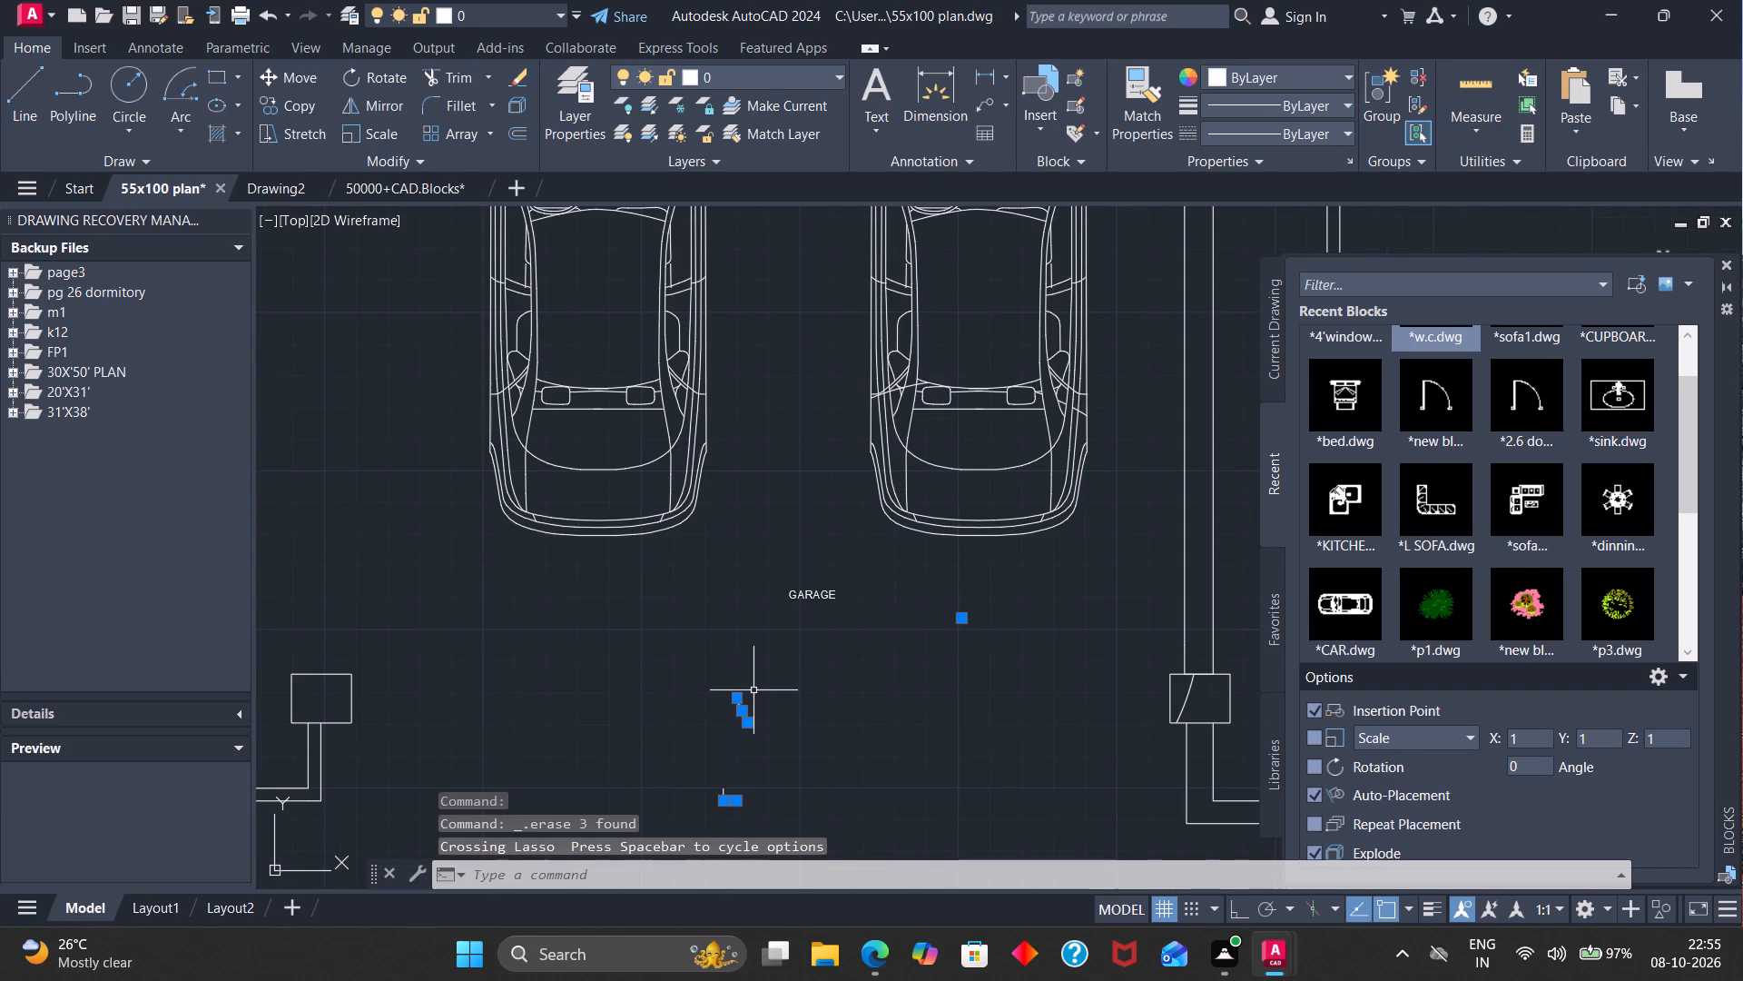
key(Delete)
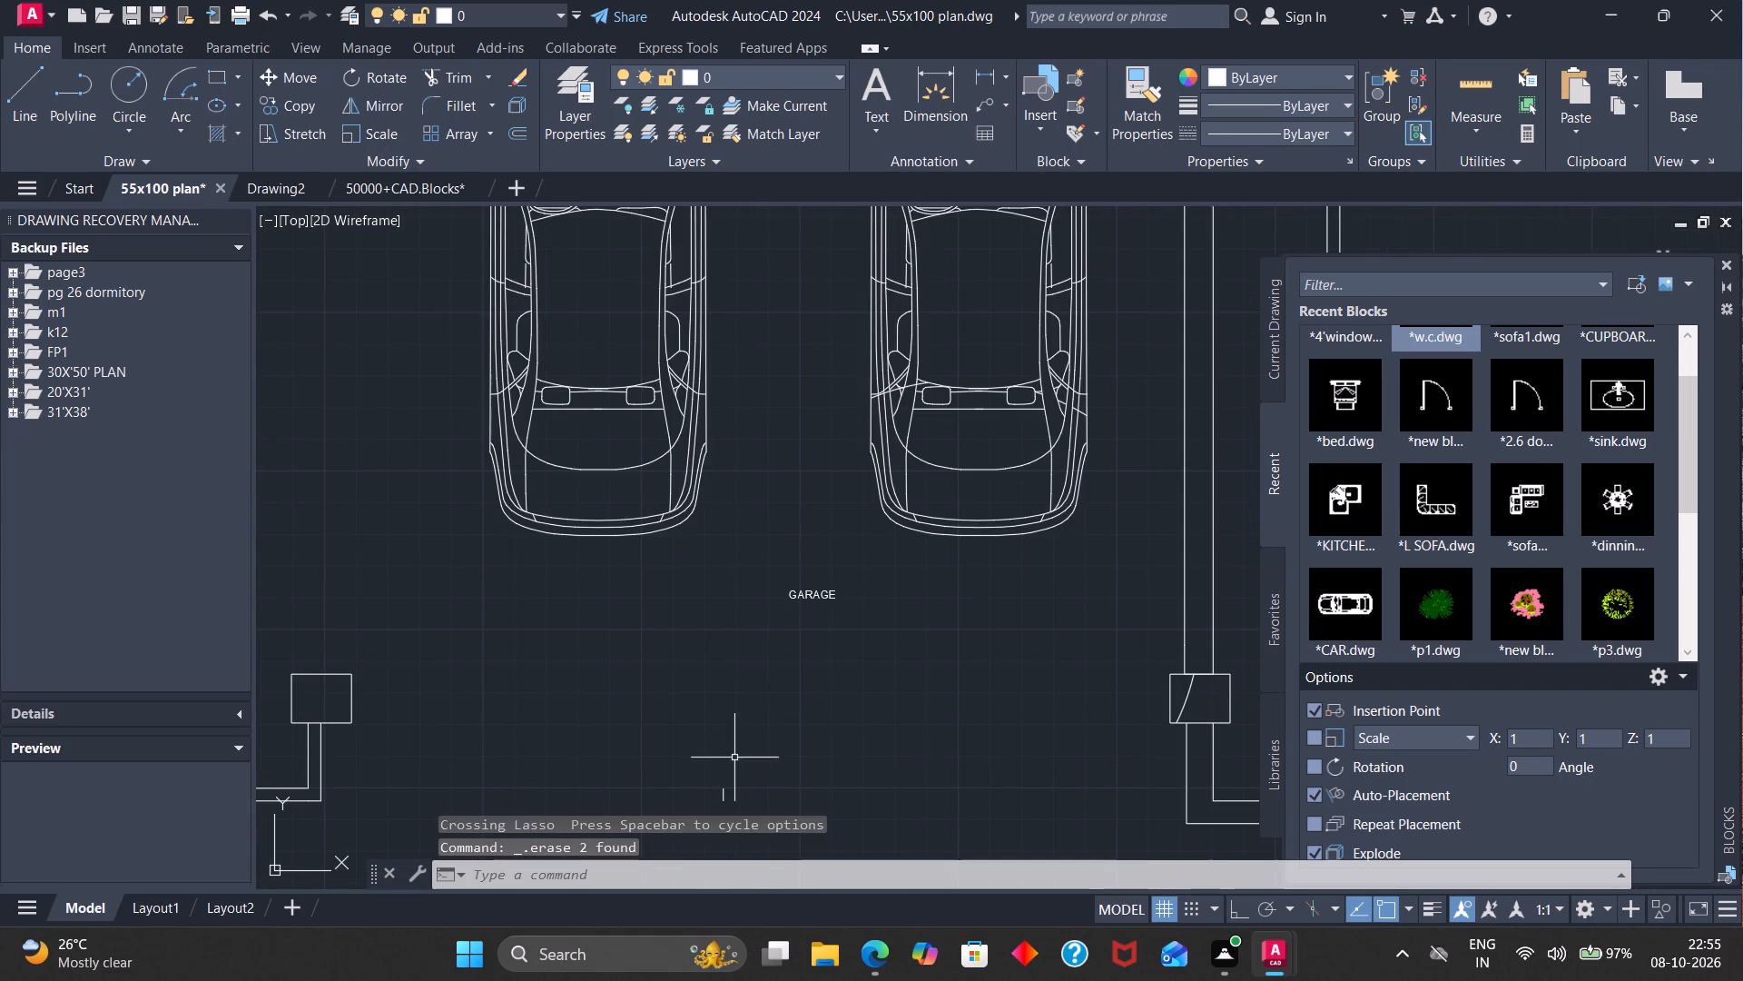
click(724, 793)
key(Delete)
Move the double door from the north wall of the main door lobby to the open garage entrance between the pillars.
scroll(740, 697, down, 2)
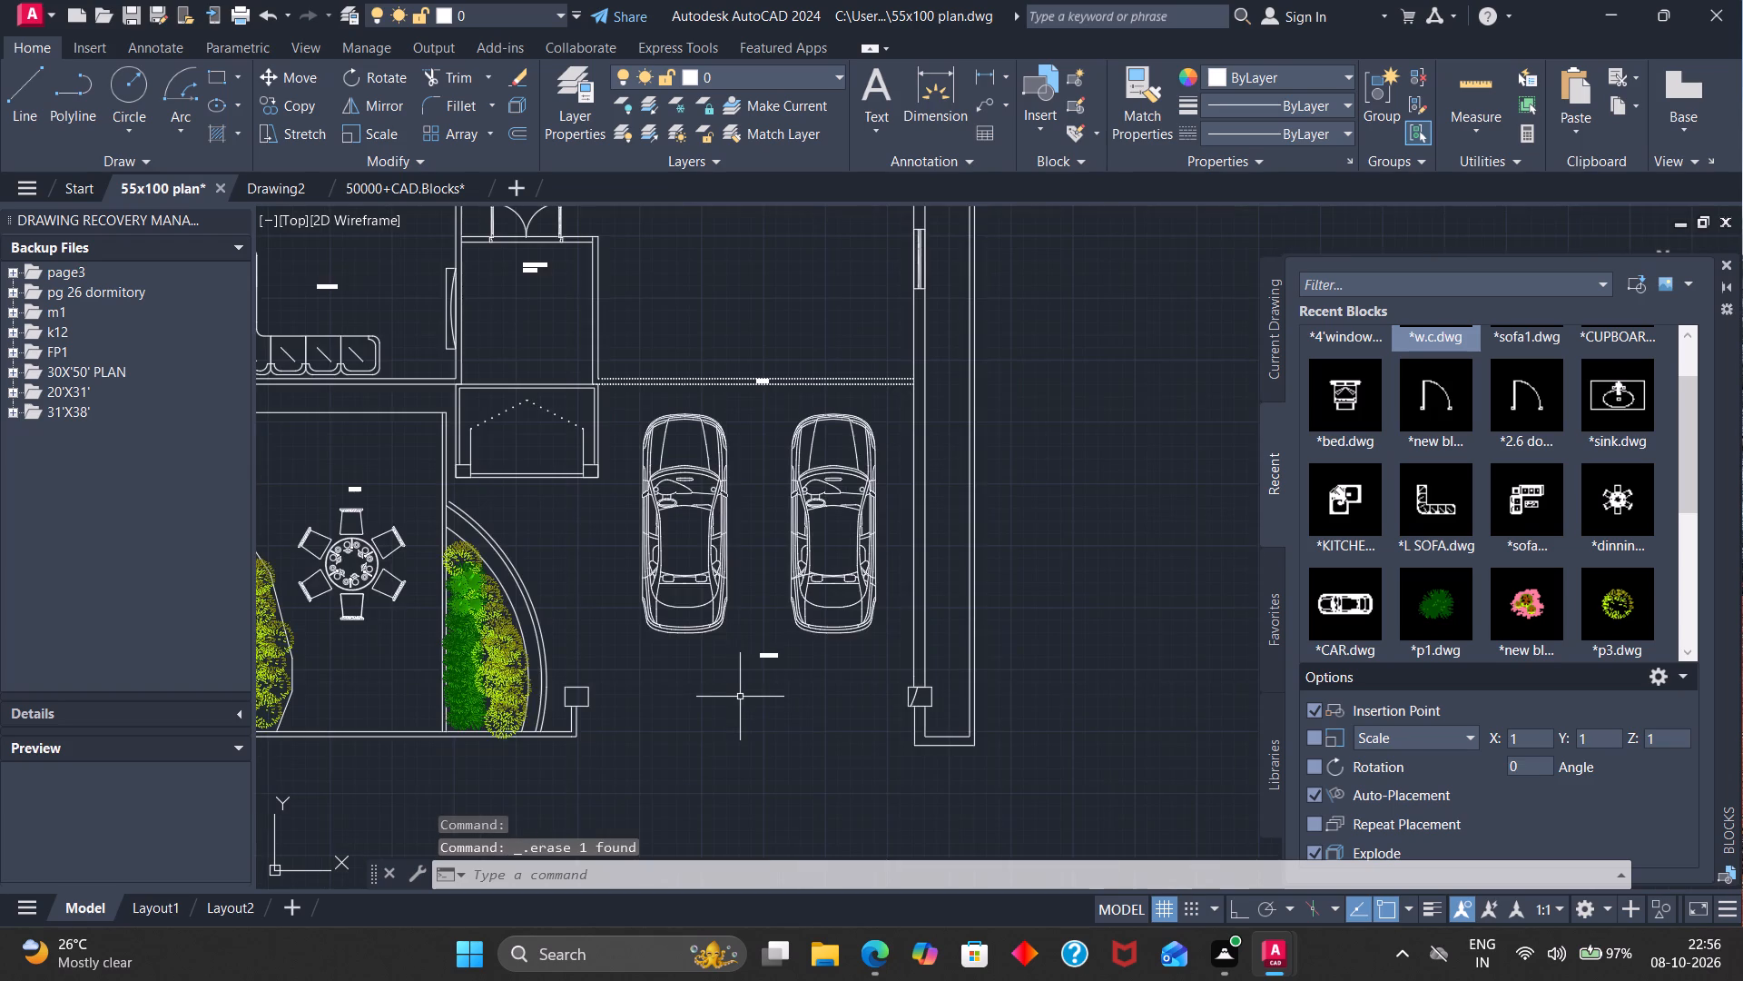
scroll(736, 700, down, 3)
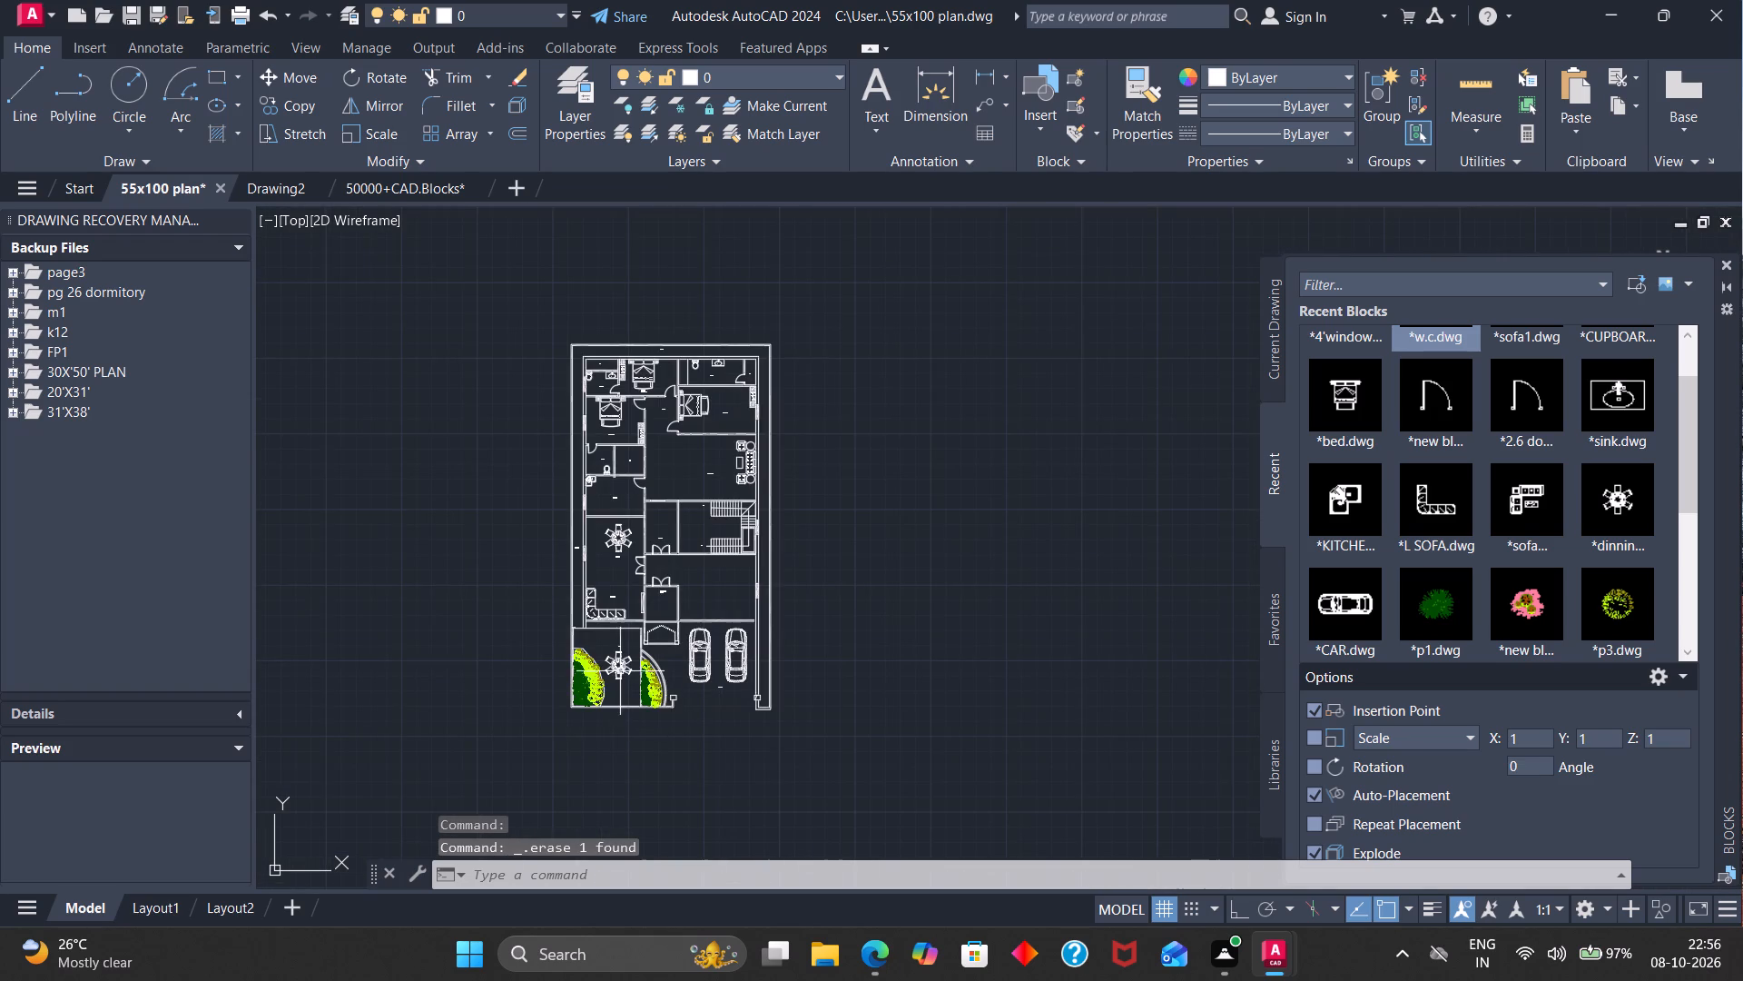
scroll(655, 570, up, 3)
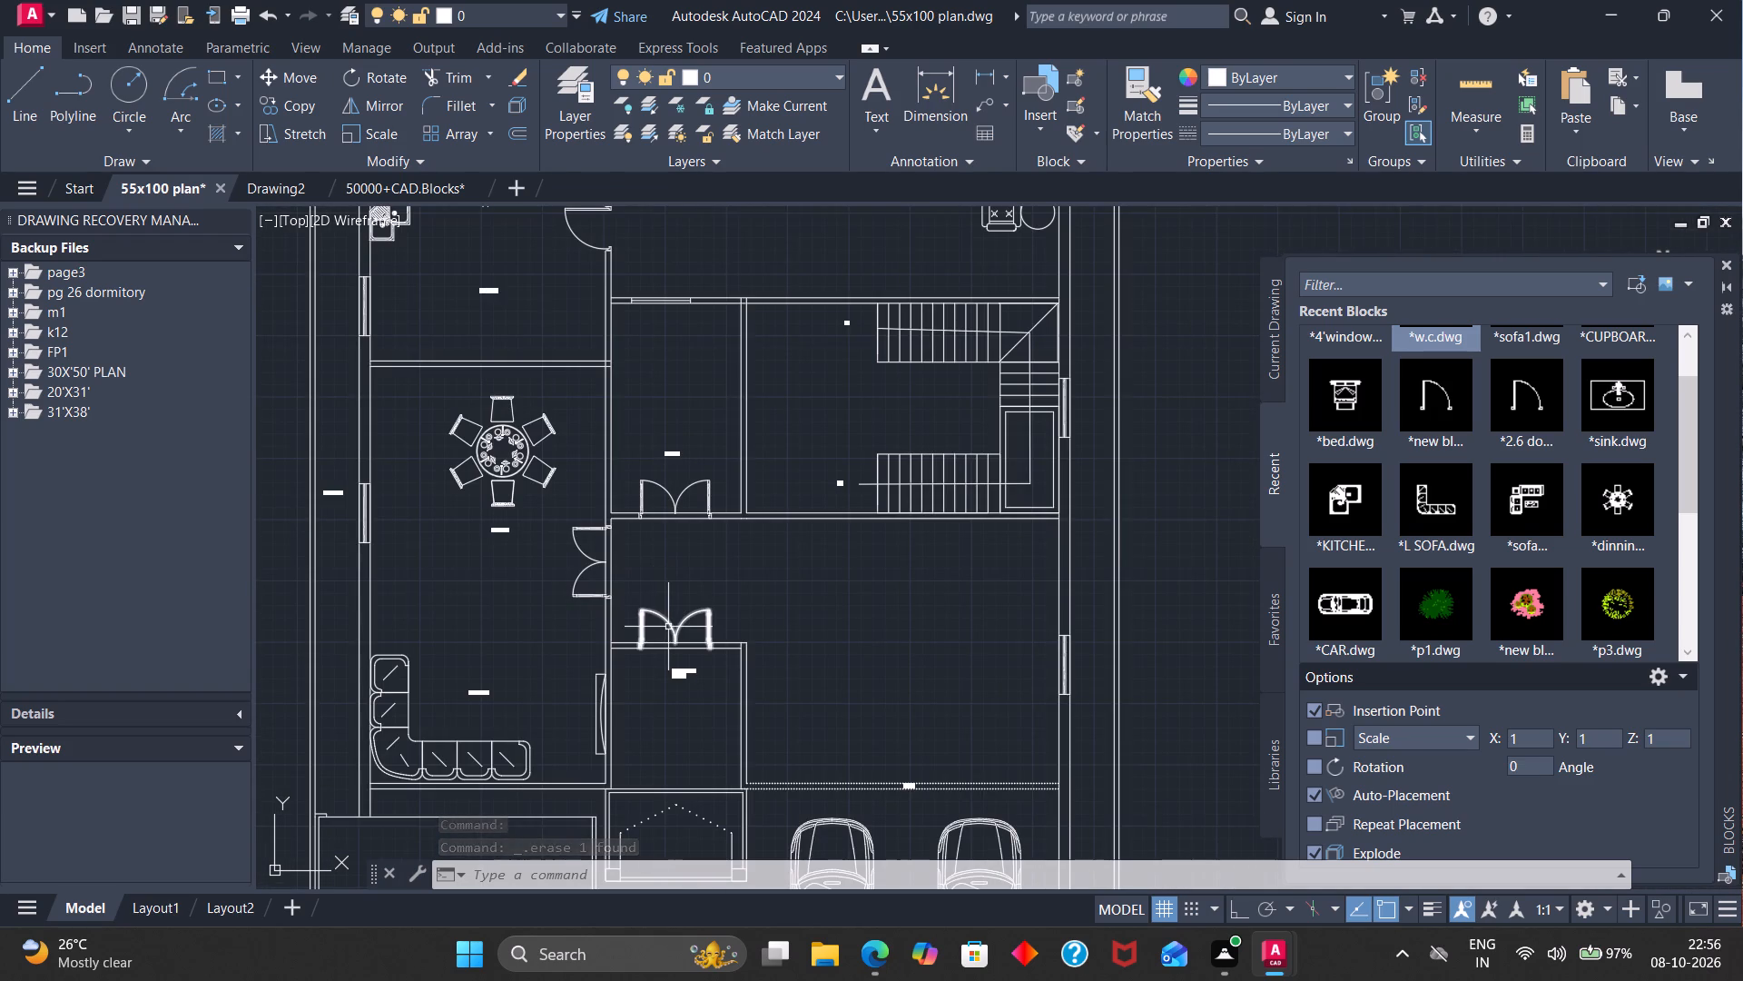
click(668, 627)
key(m)
key(Return)
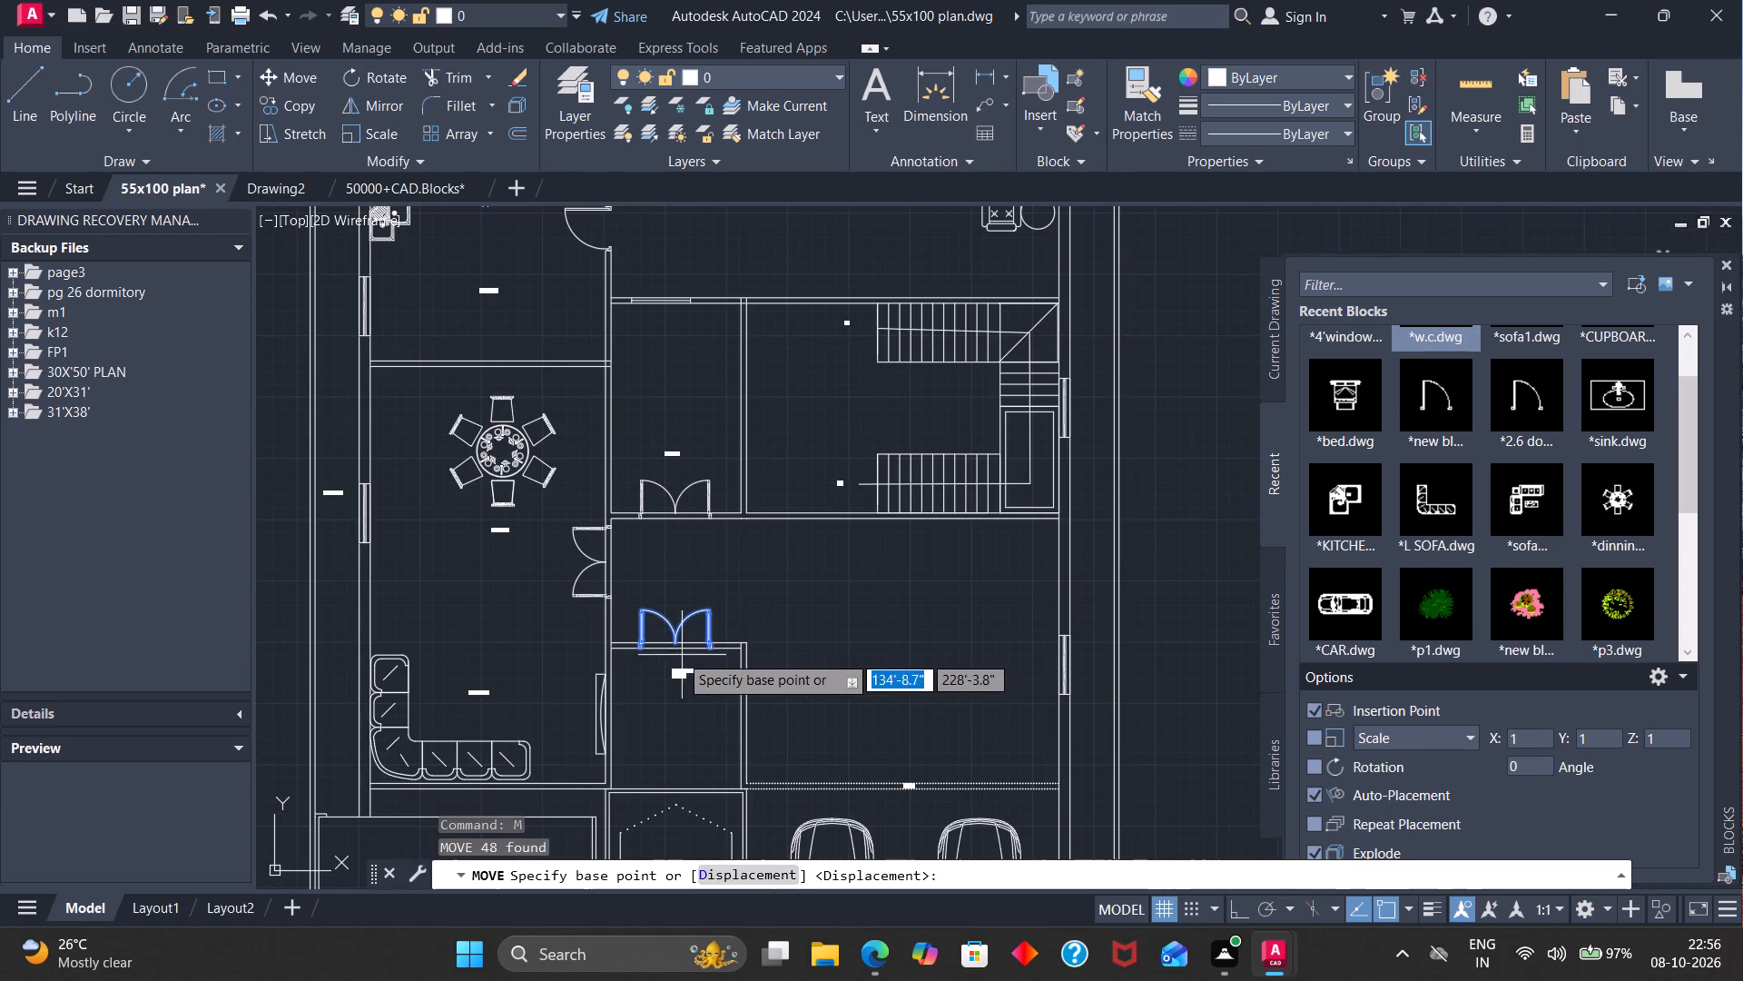
click(676, 640)
scroll(766, 650, down, 5)
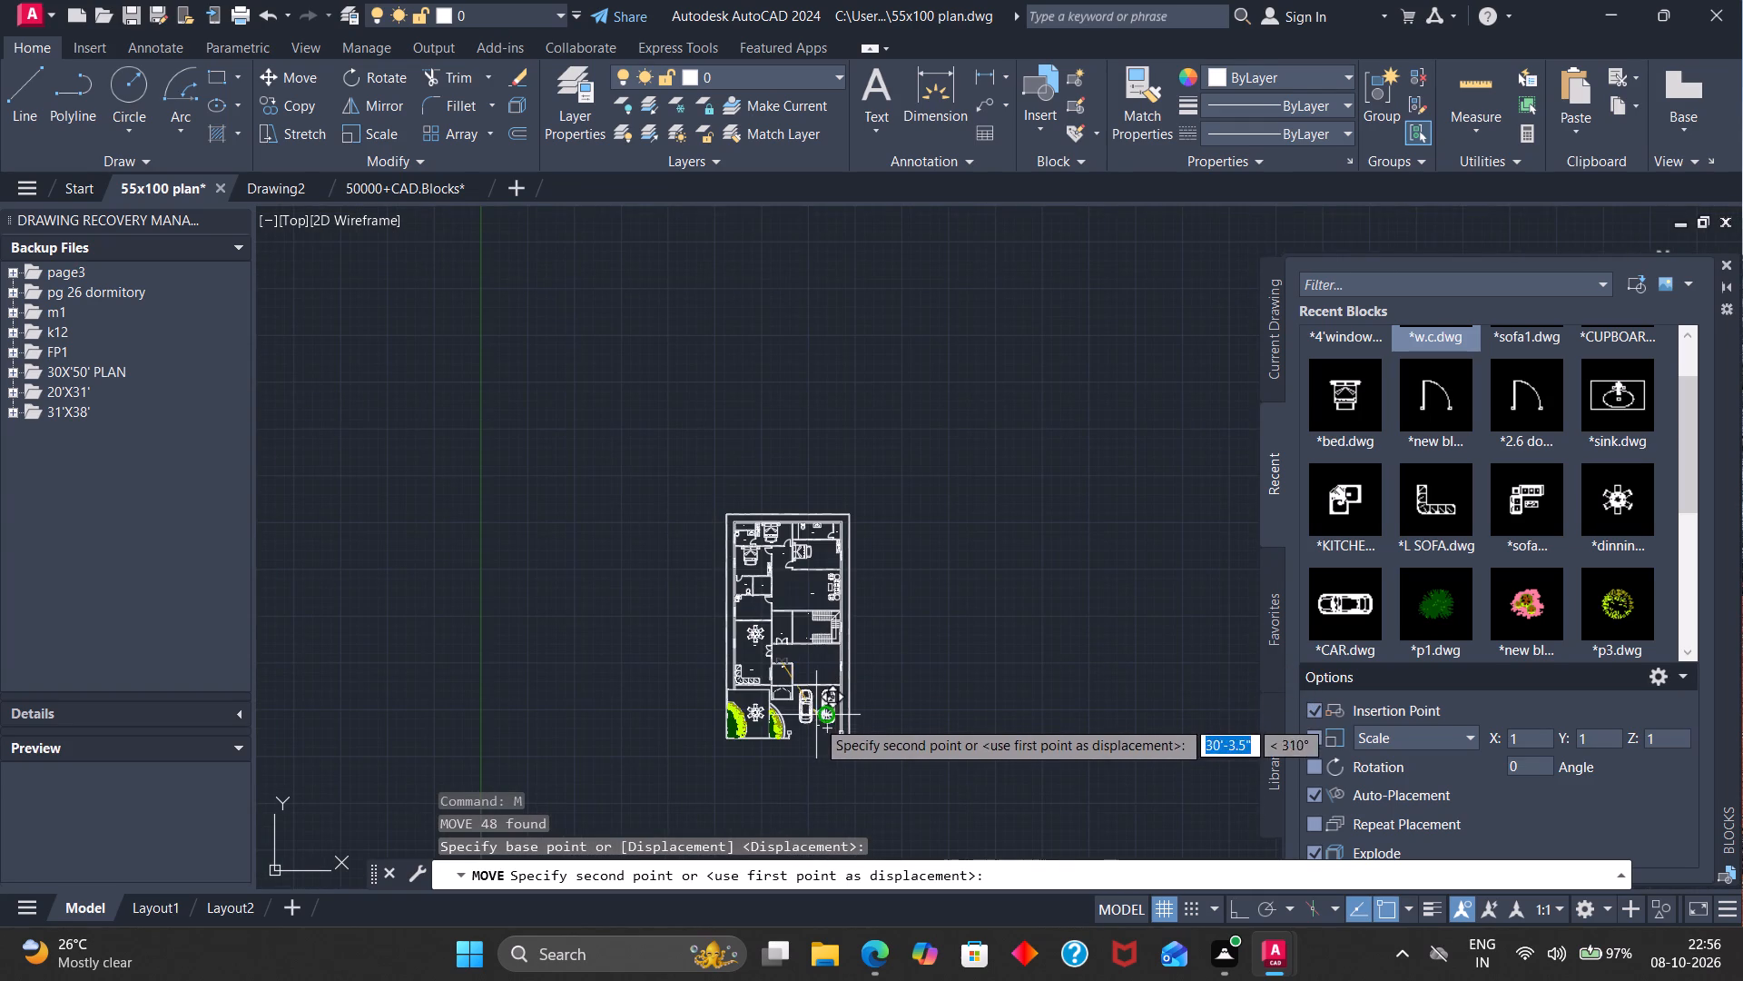
scroll(812, 751, up, 4)
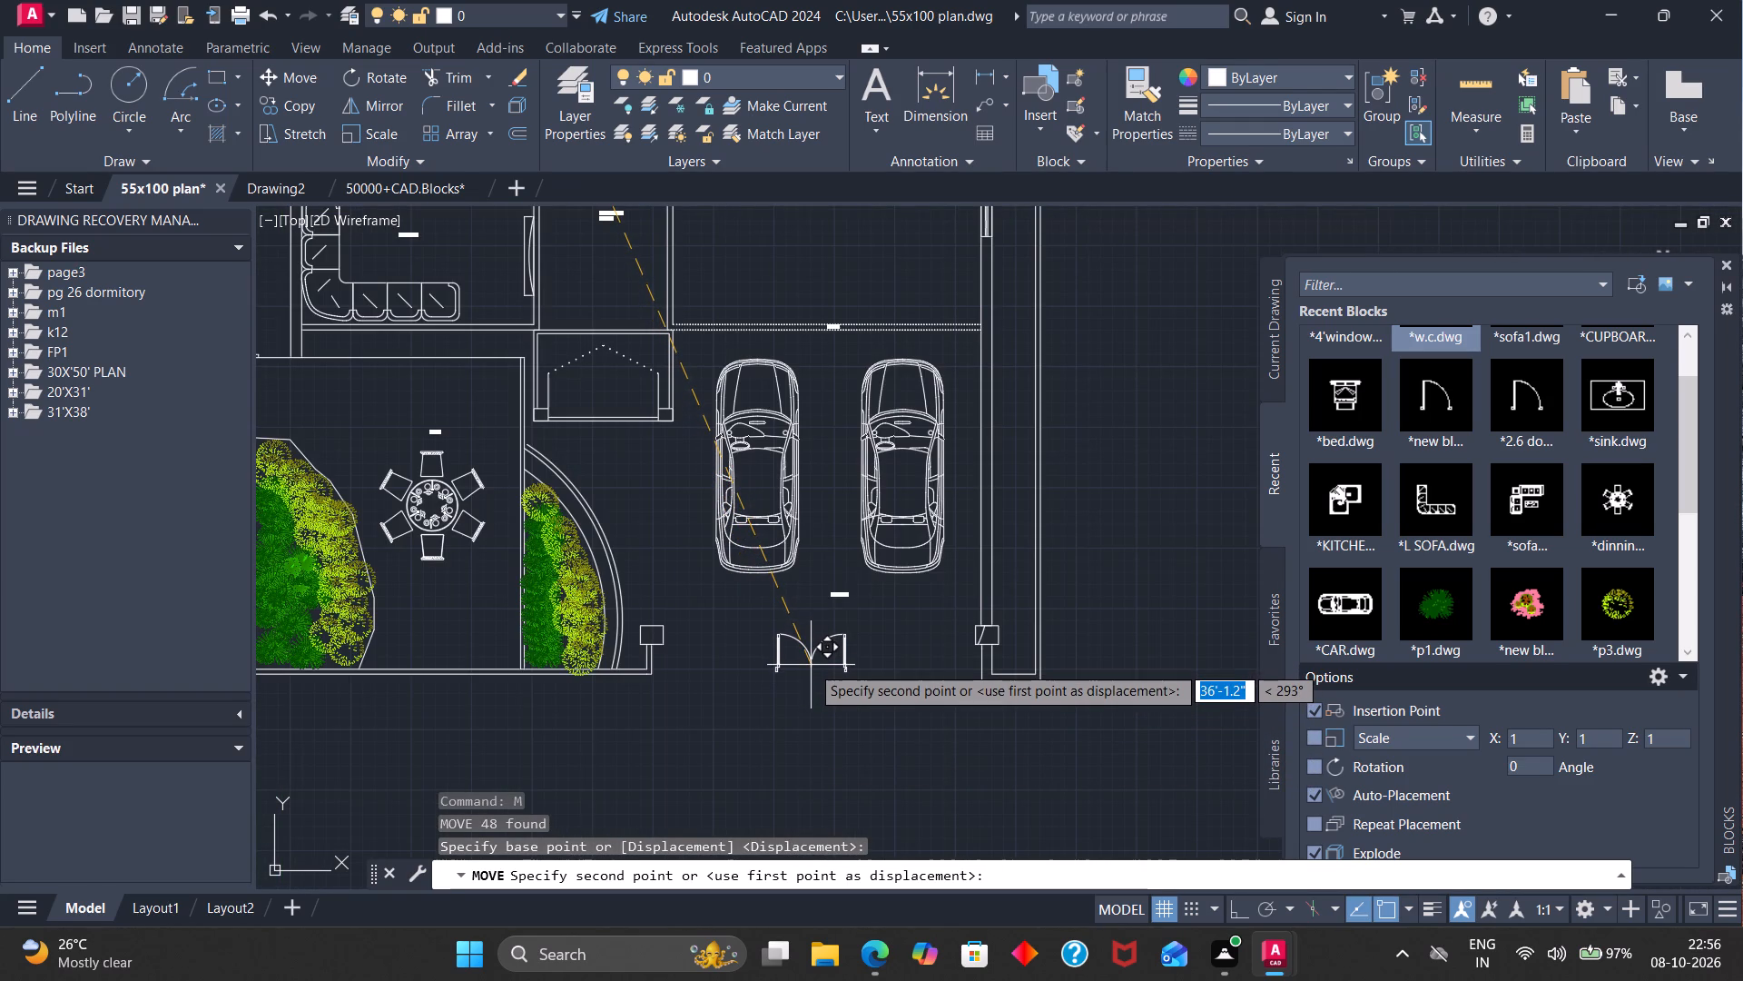
click(811, 665)
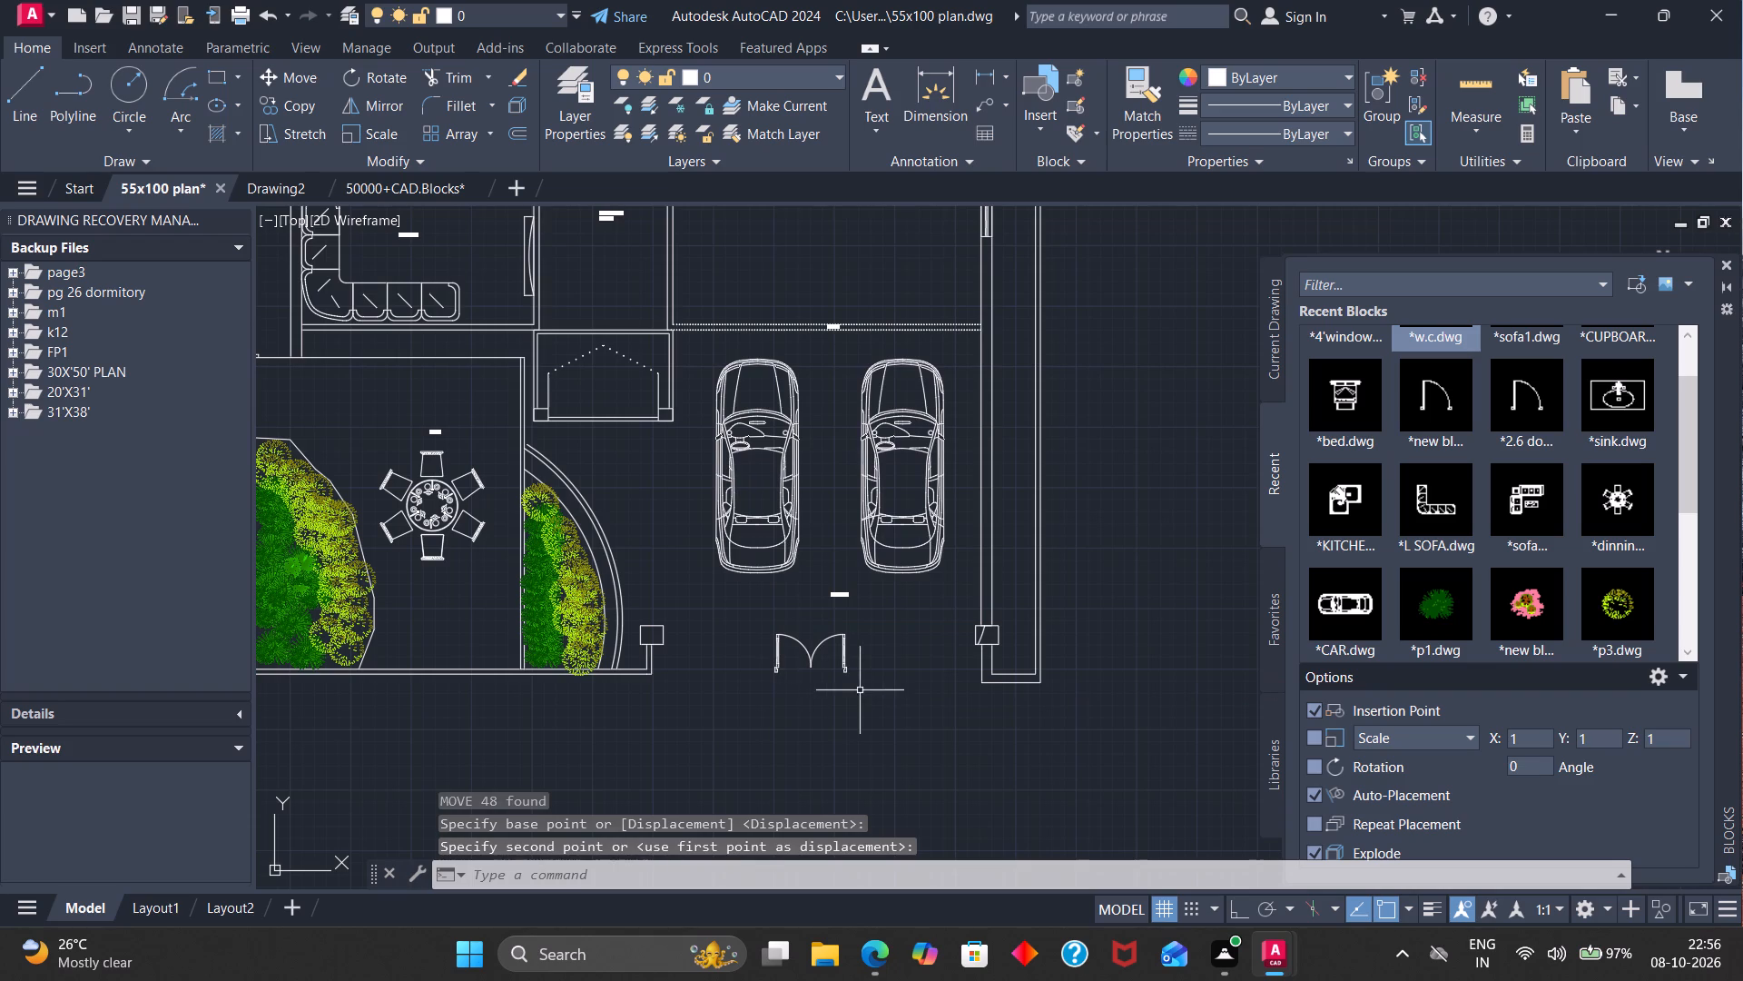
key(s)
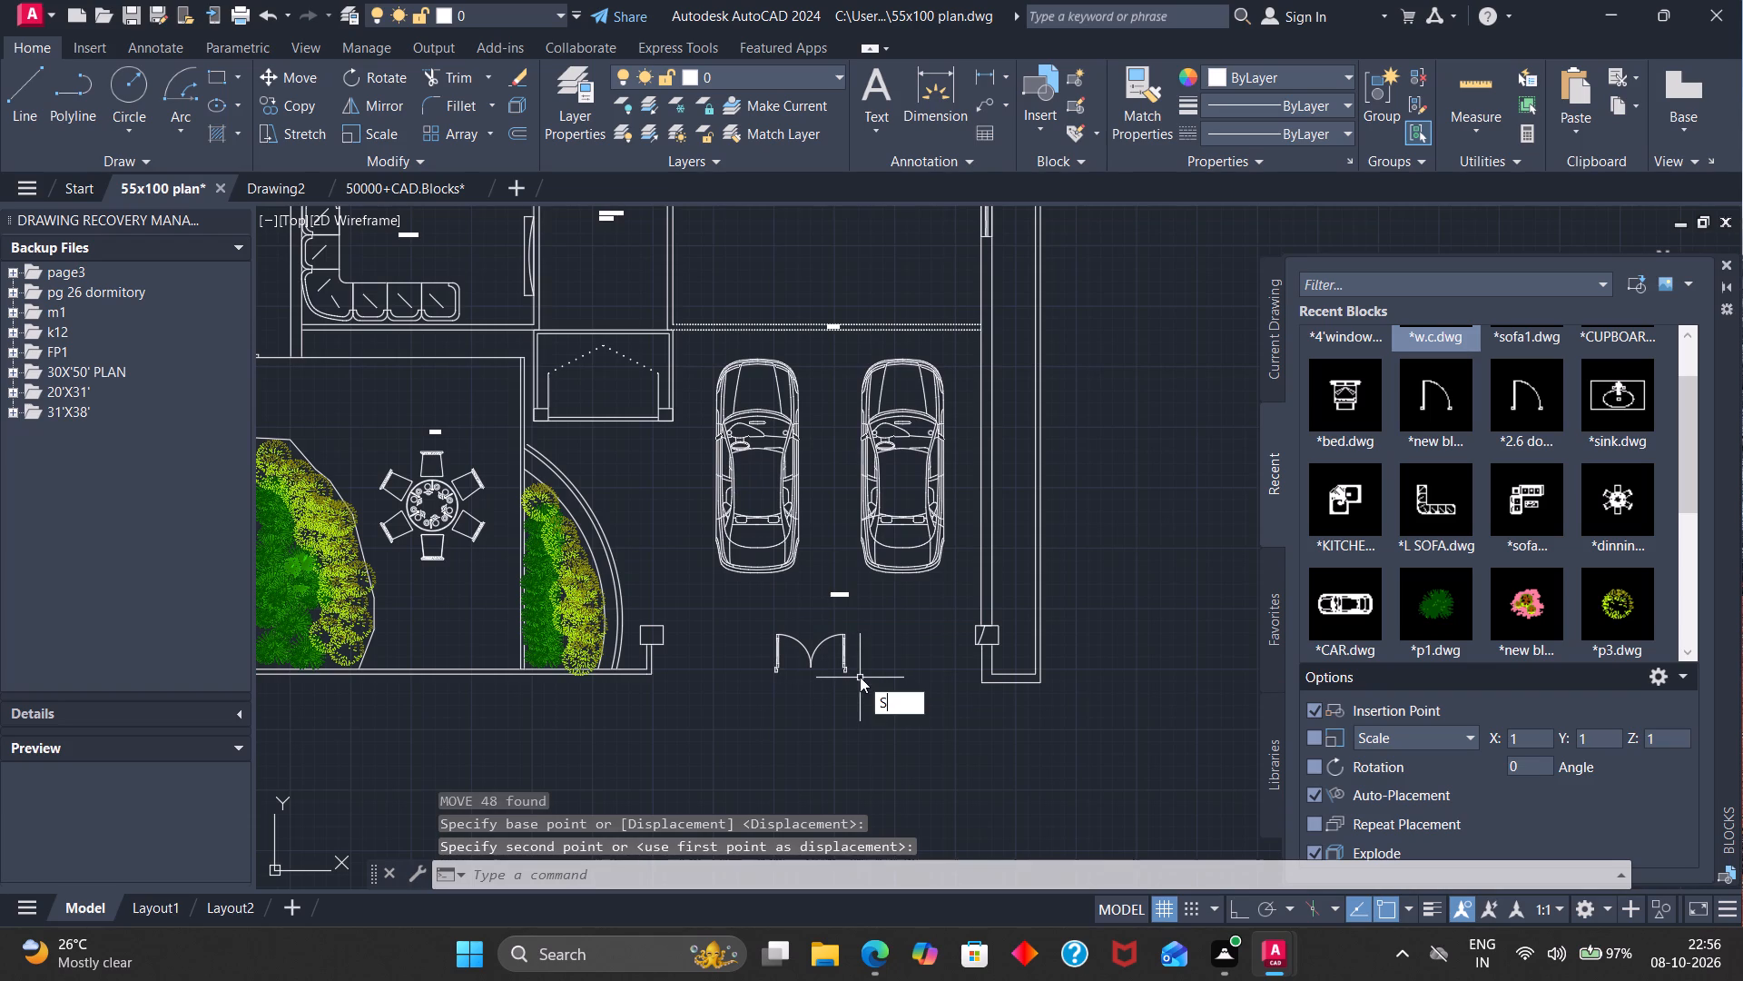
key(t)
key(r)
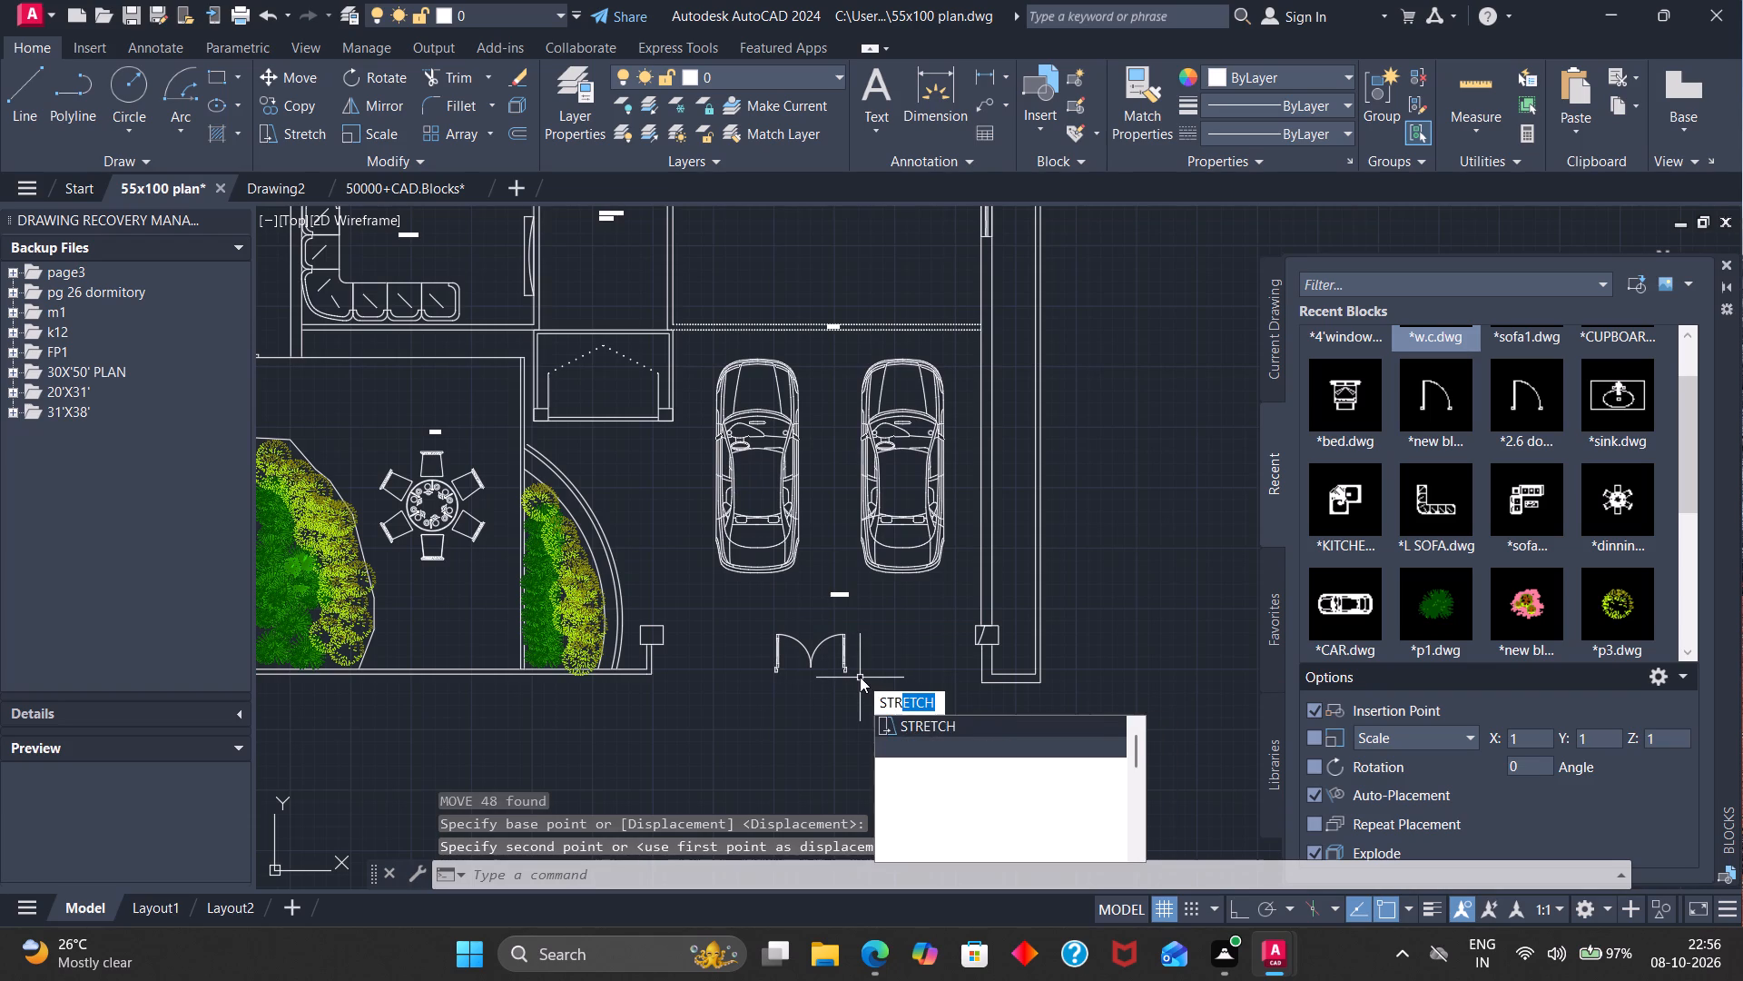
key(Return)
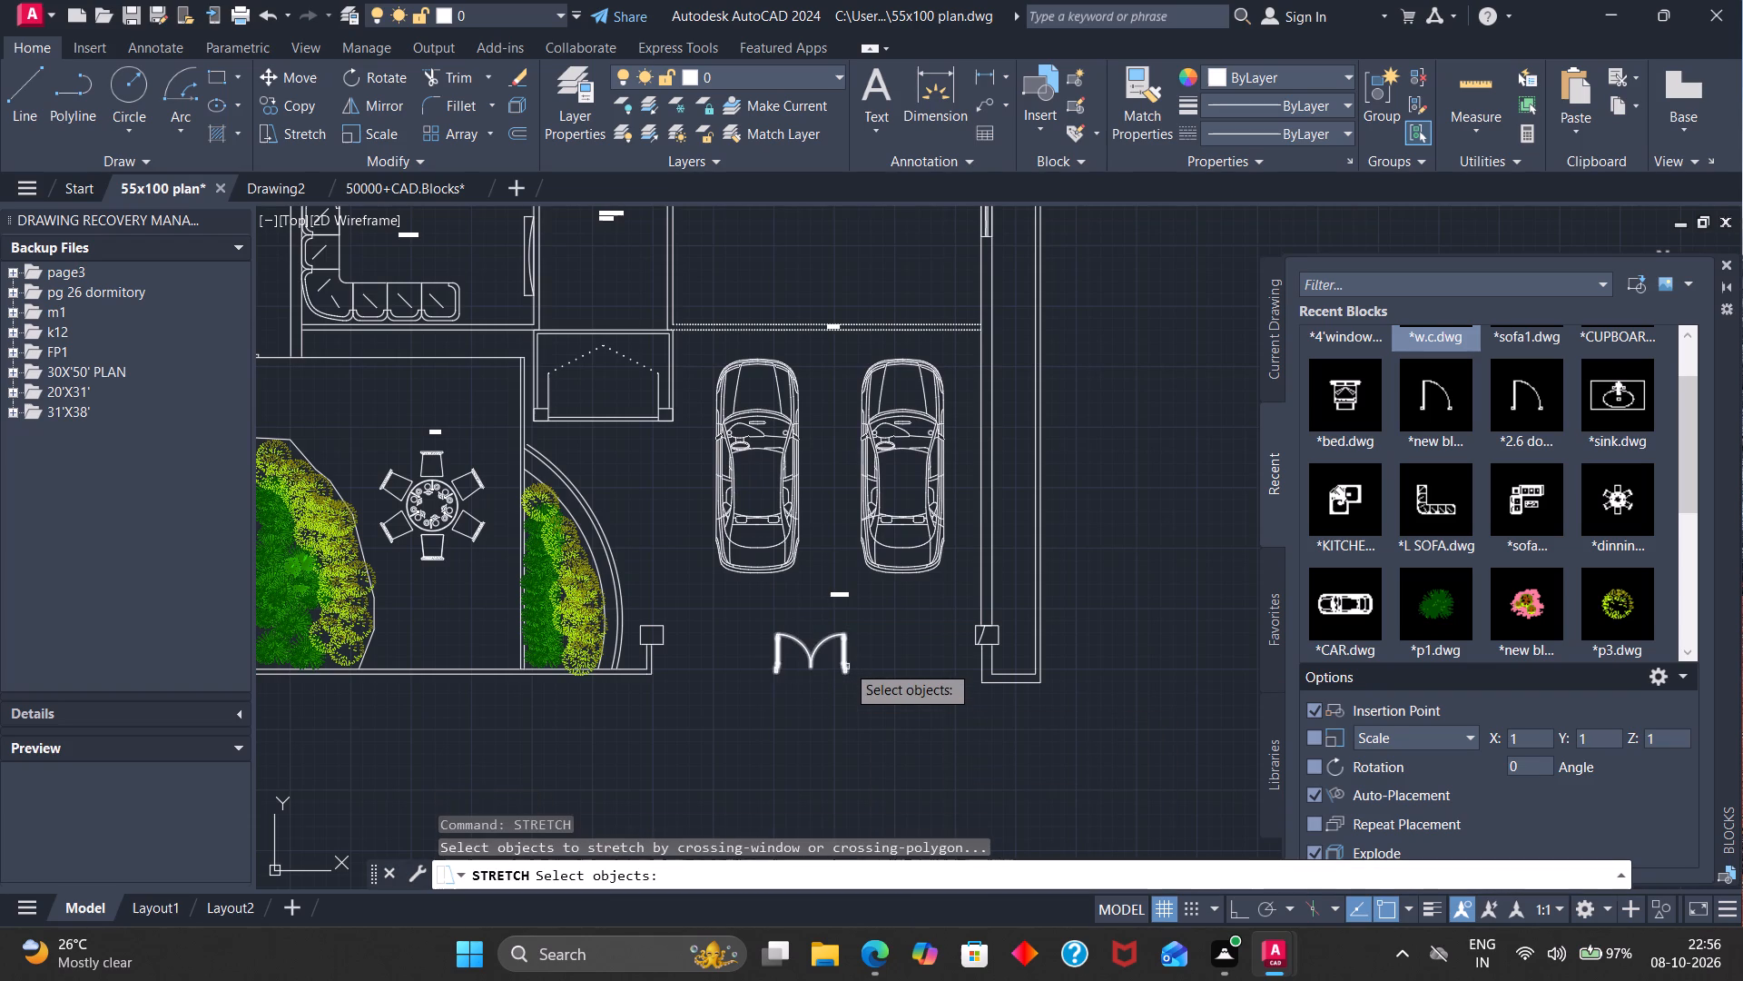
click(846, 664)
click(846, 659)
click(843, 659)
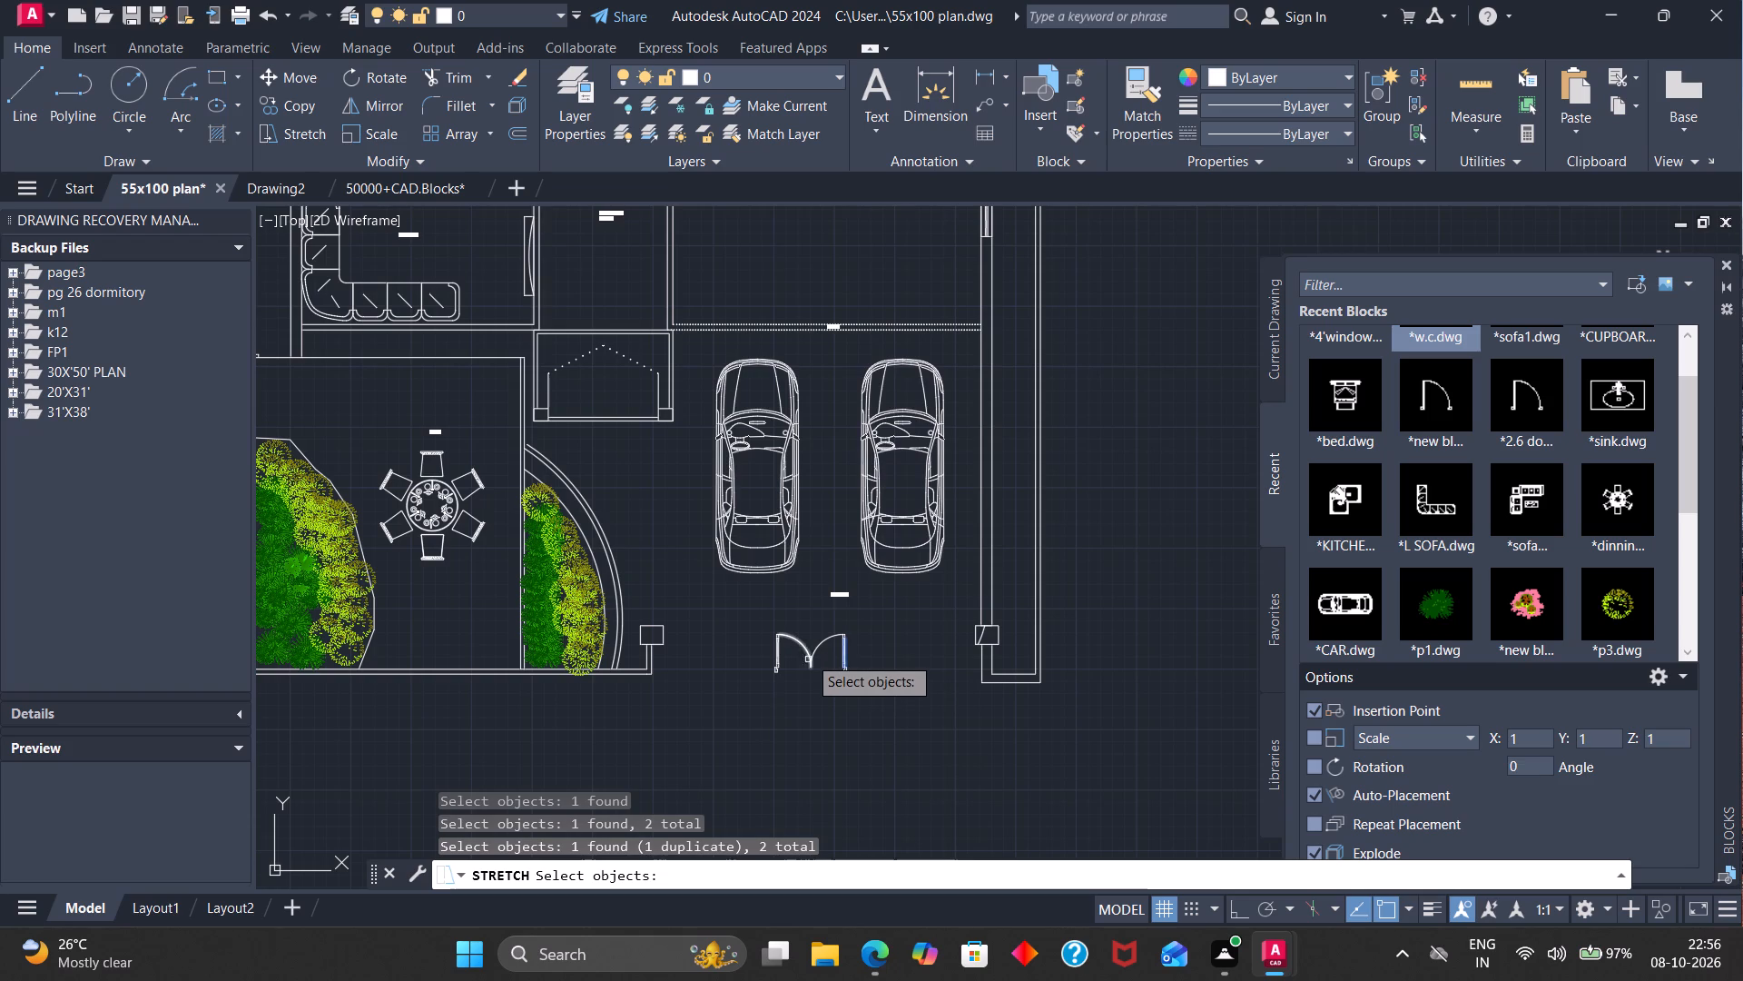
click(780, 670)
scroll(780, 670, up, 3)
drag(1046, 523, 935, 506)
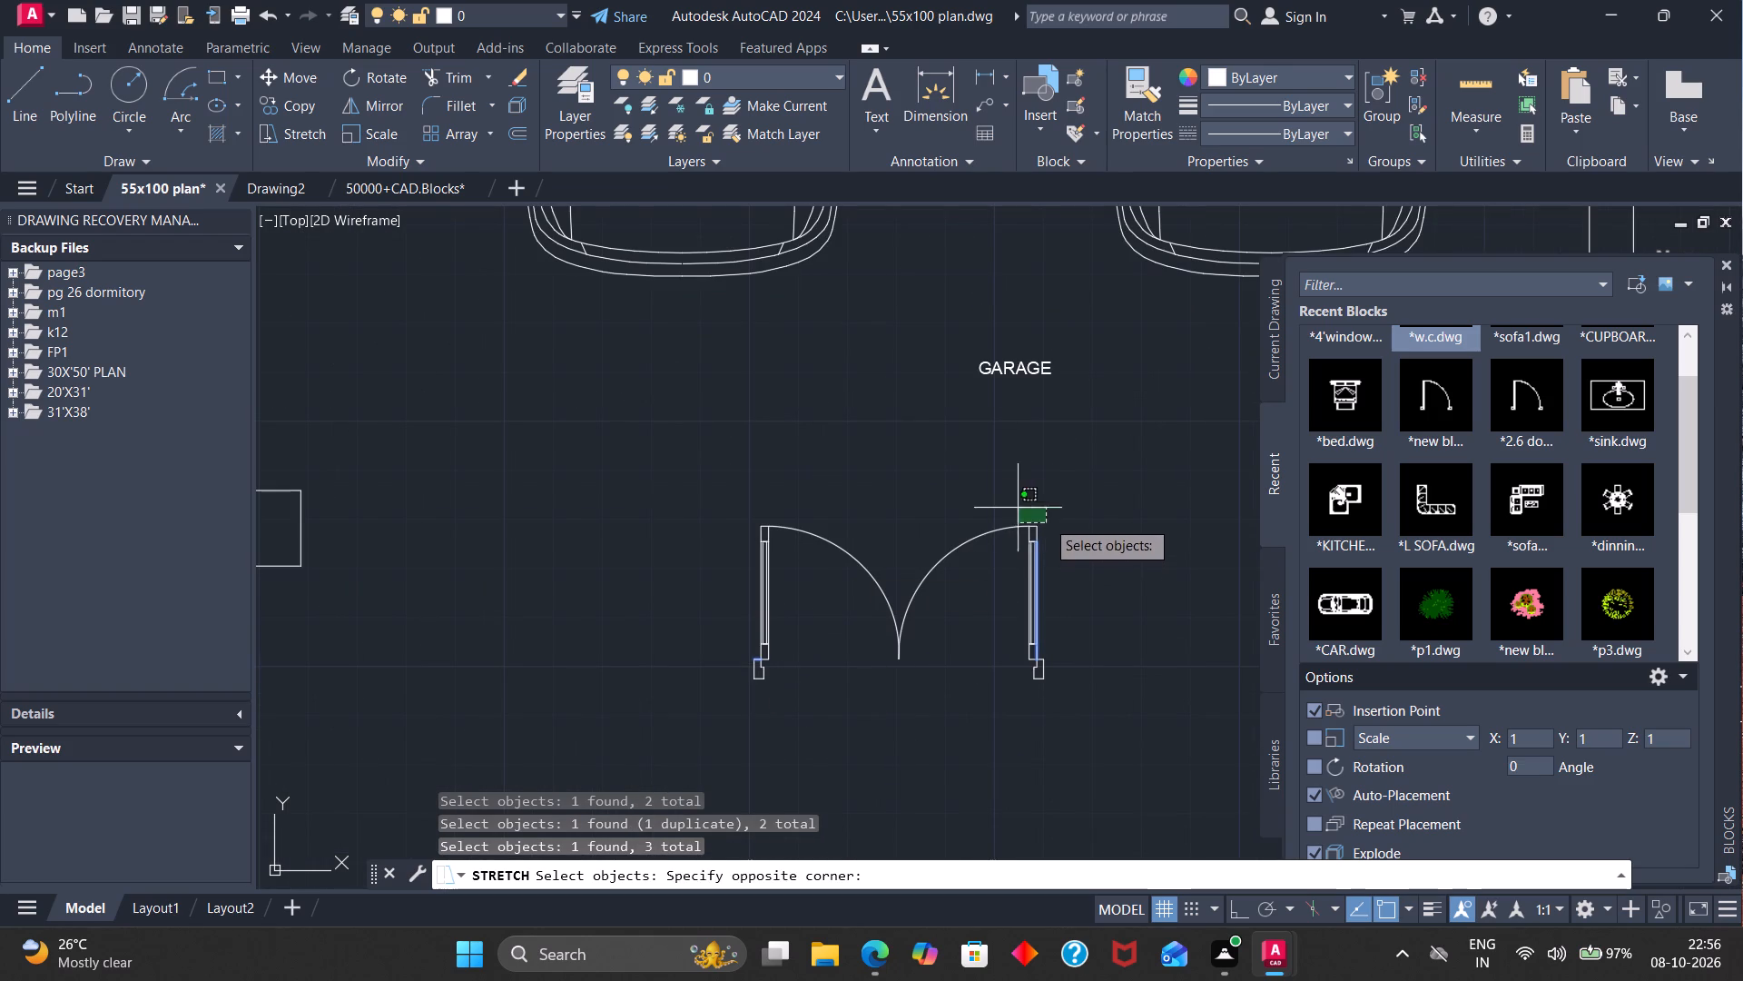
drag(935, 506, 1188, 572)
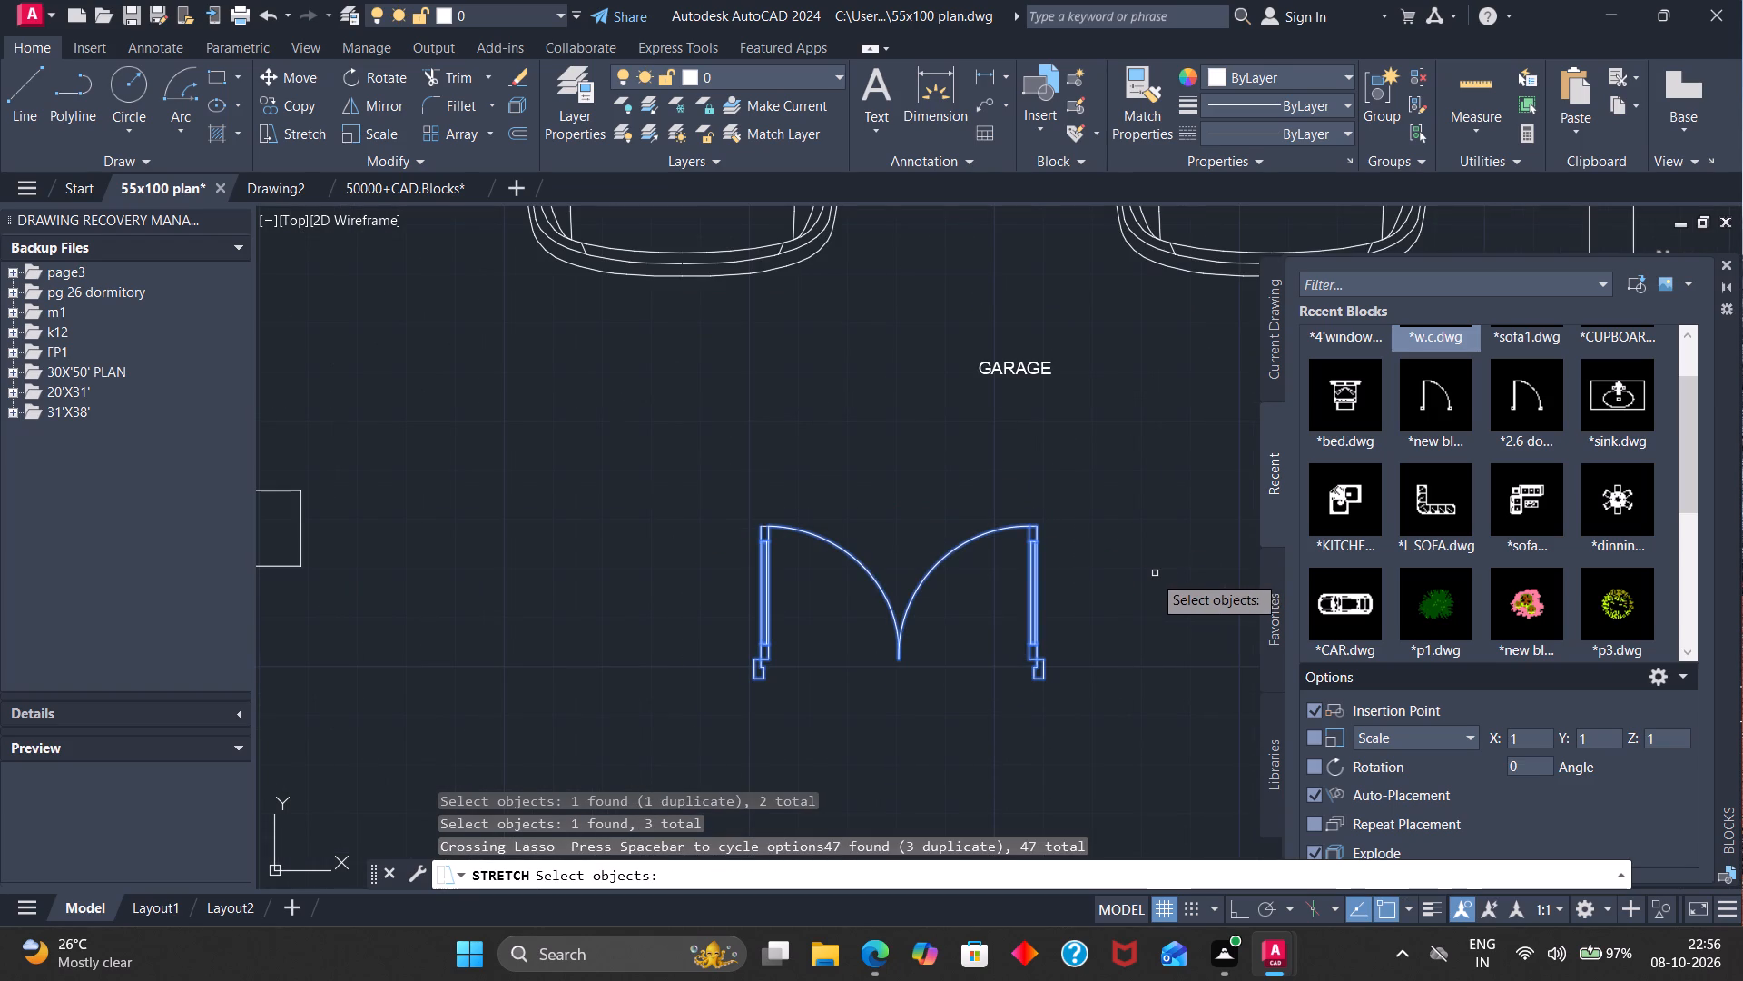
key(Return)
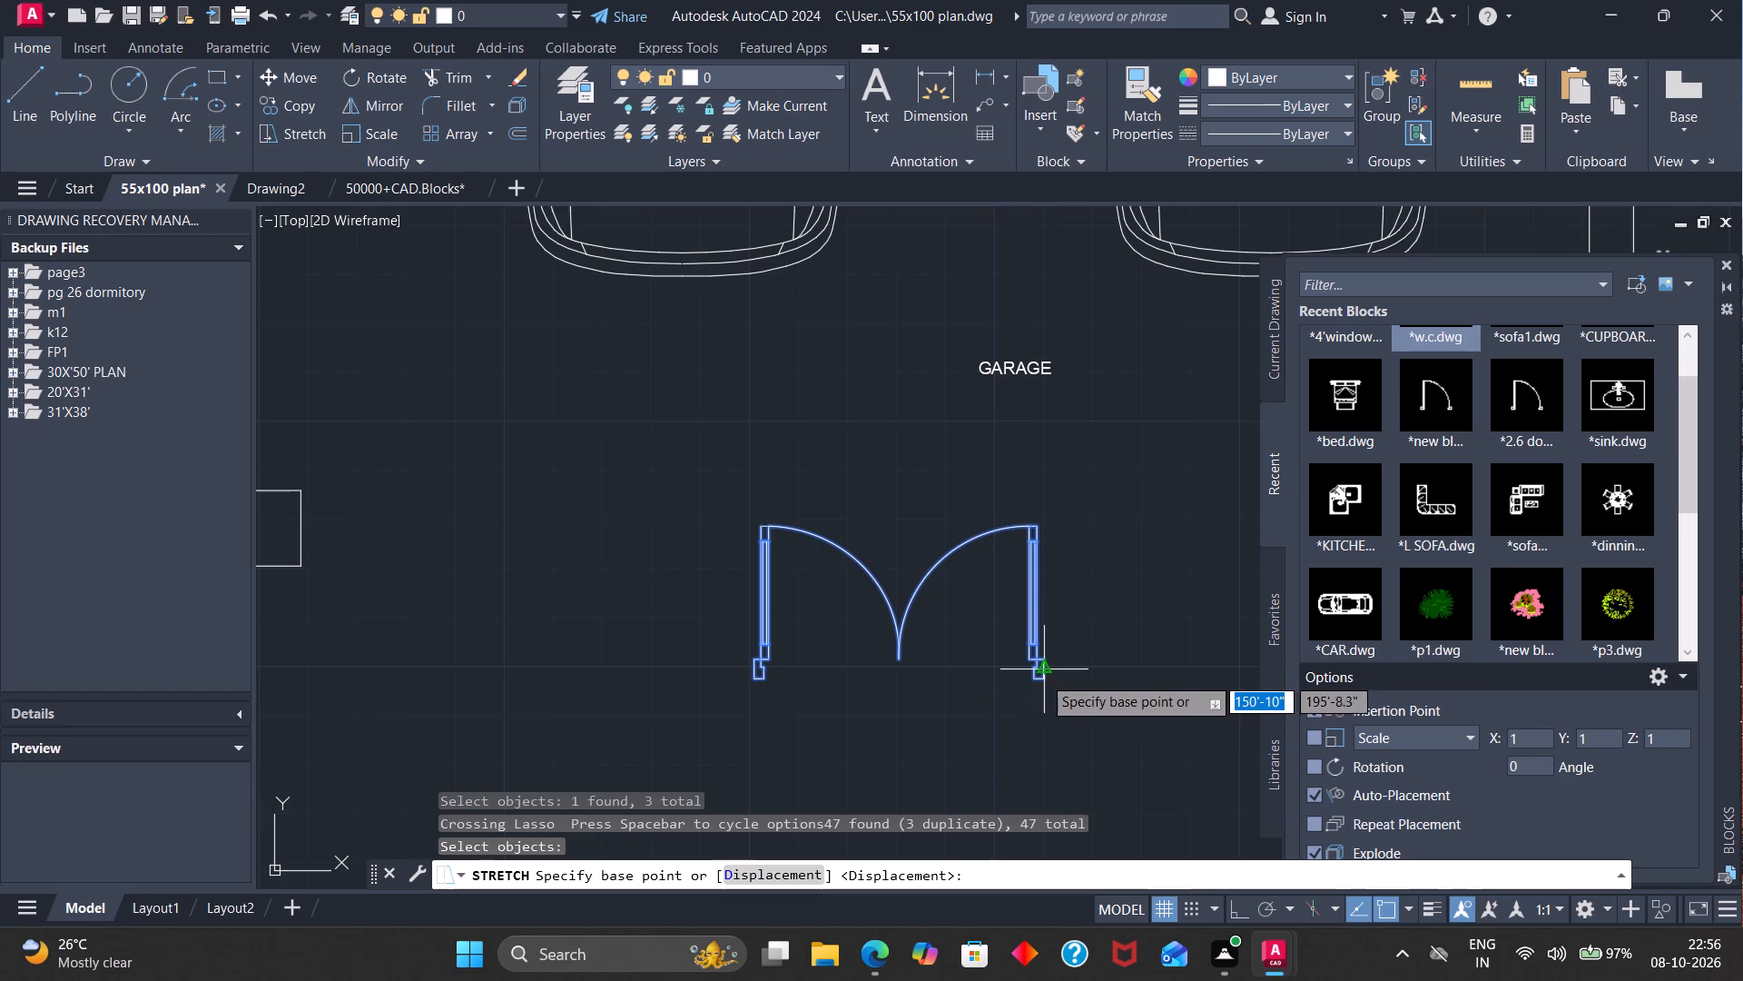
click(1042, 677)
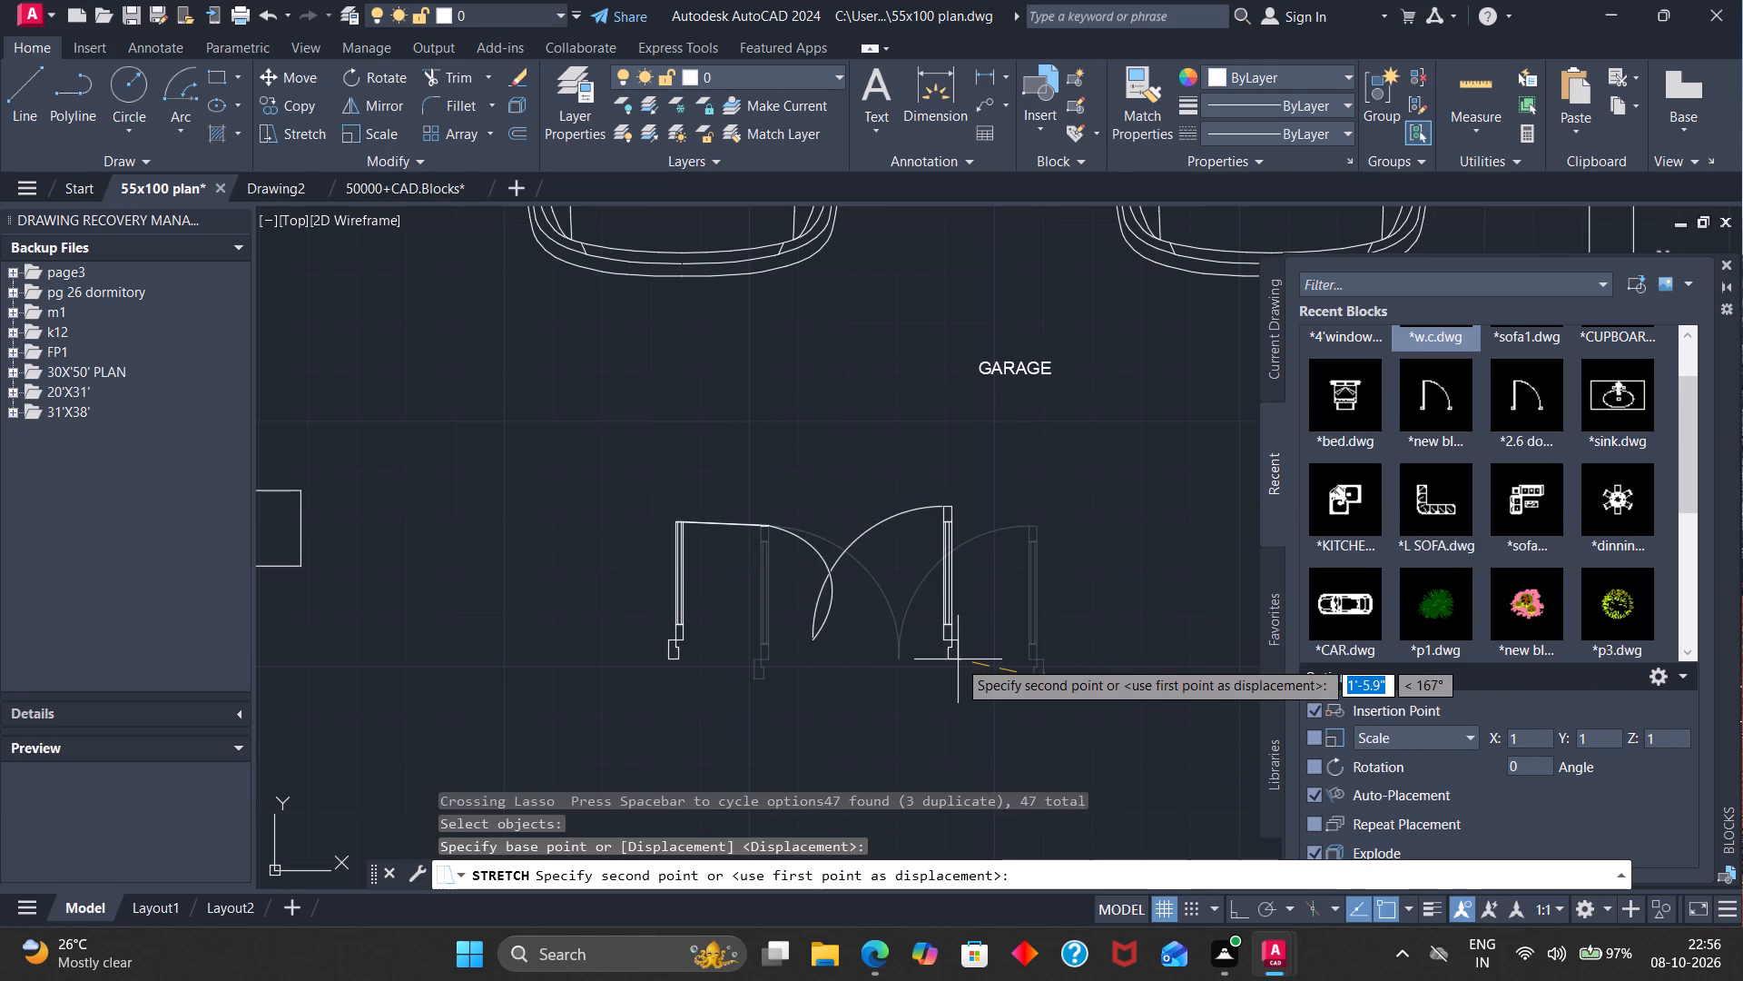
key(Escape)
Scale the double door at the garage entrance up by about 1.7 from its southeast jamb corner.
text(SC)
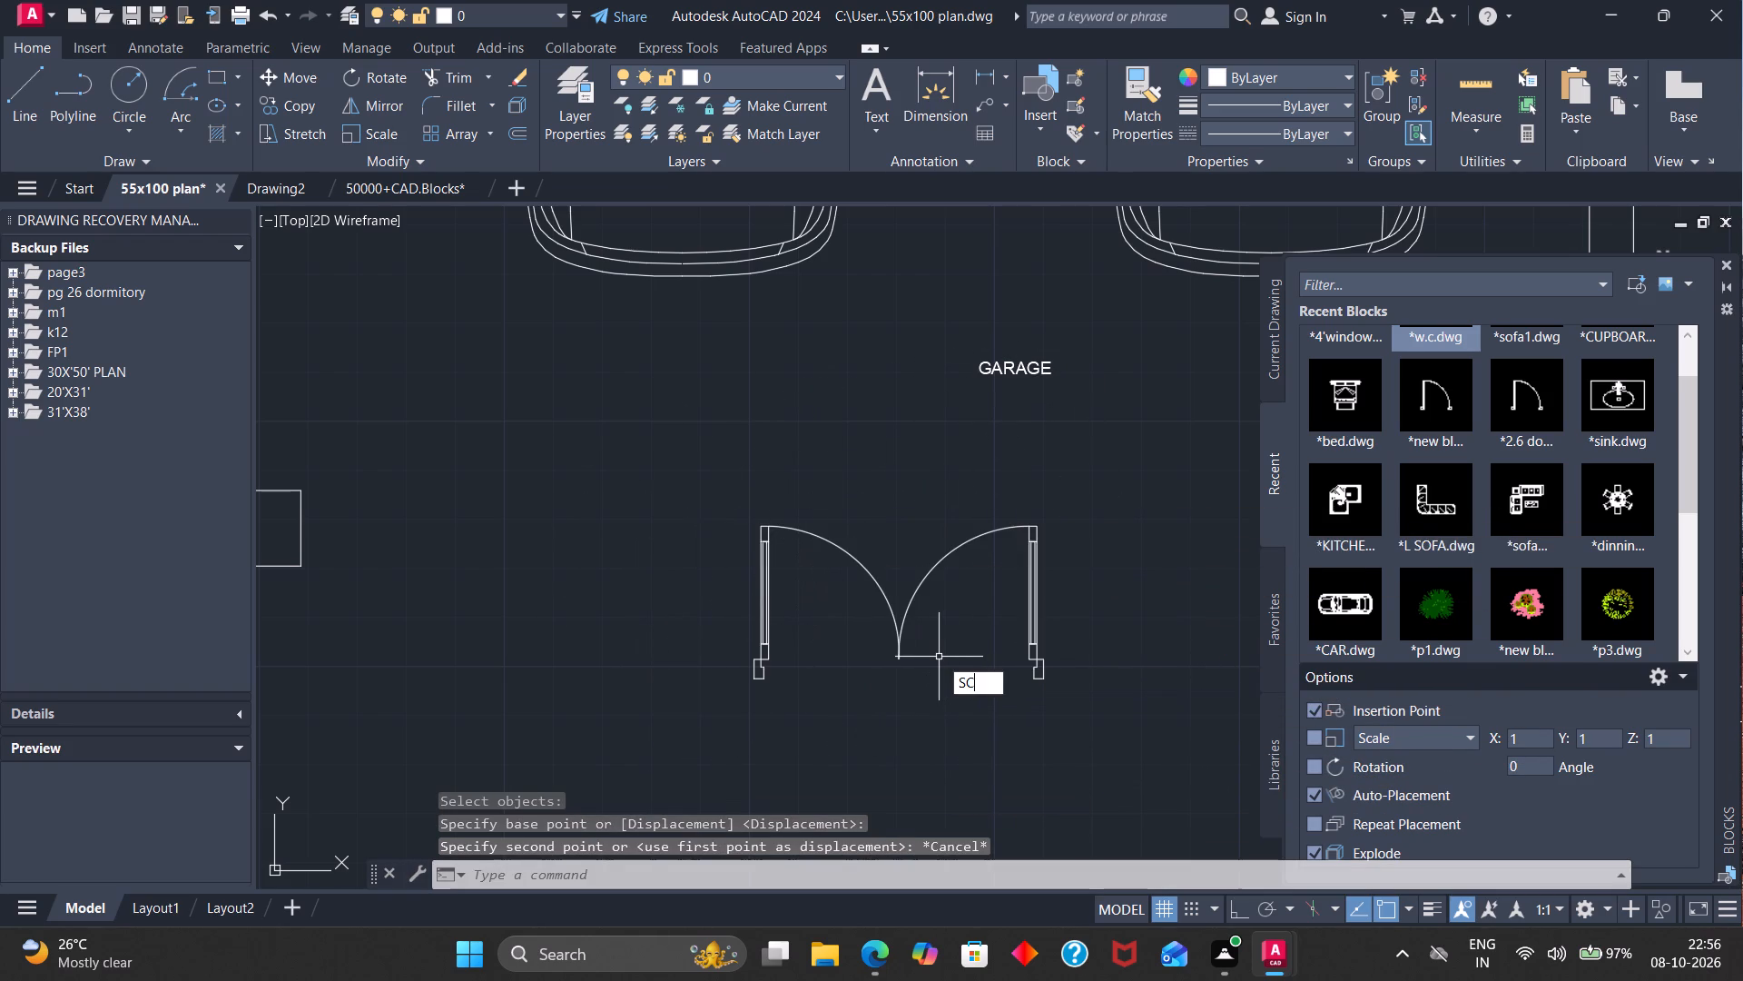
key(Return)
drag(1128, 558, 721, 701)
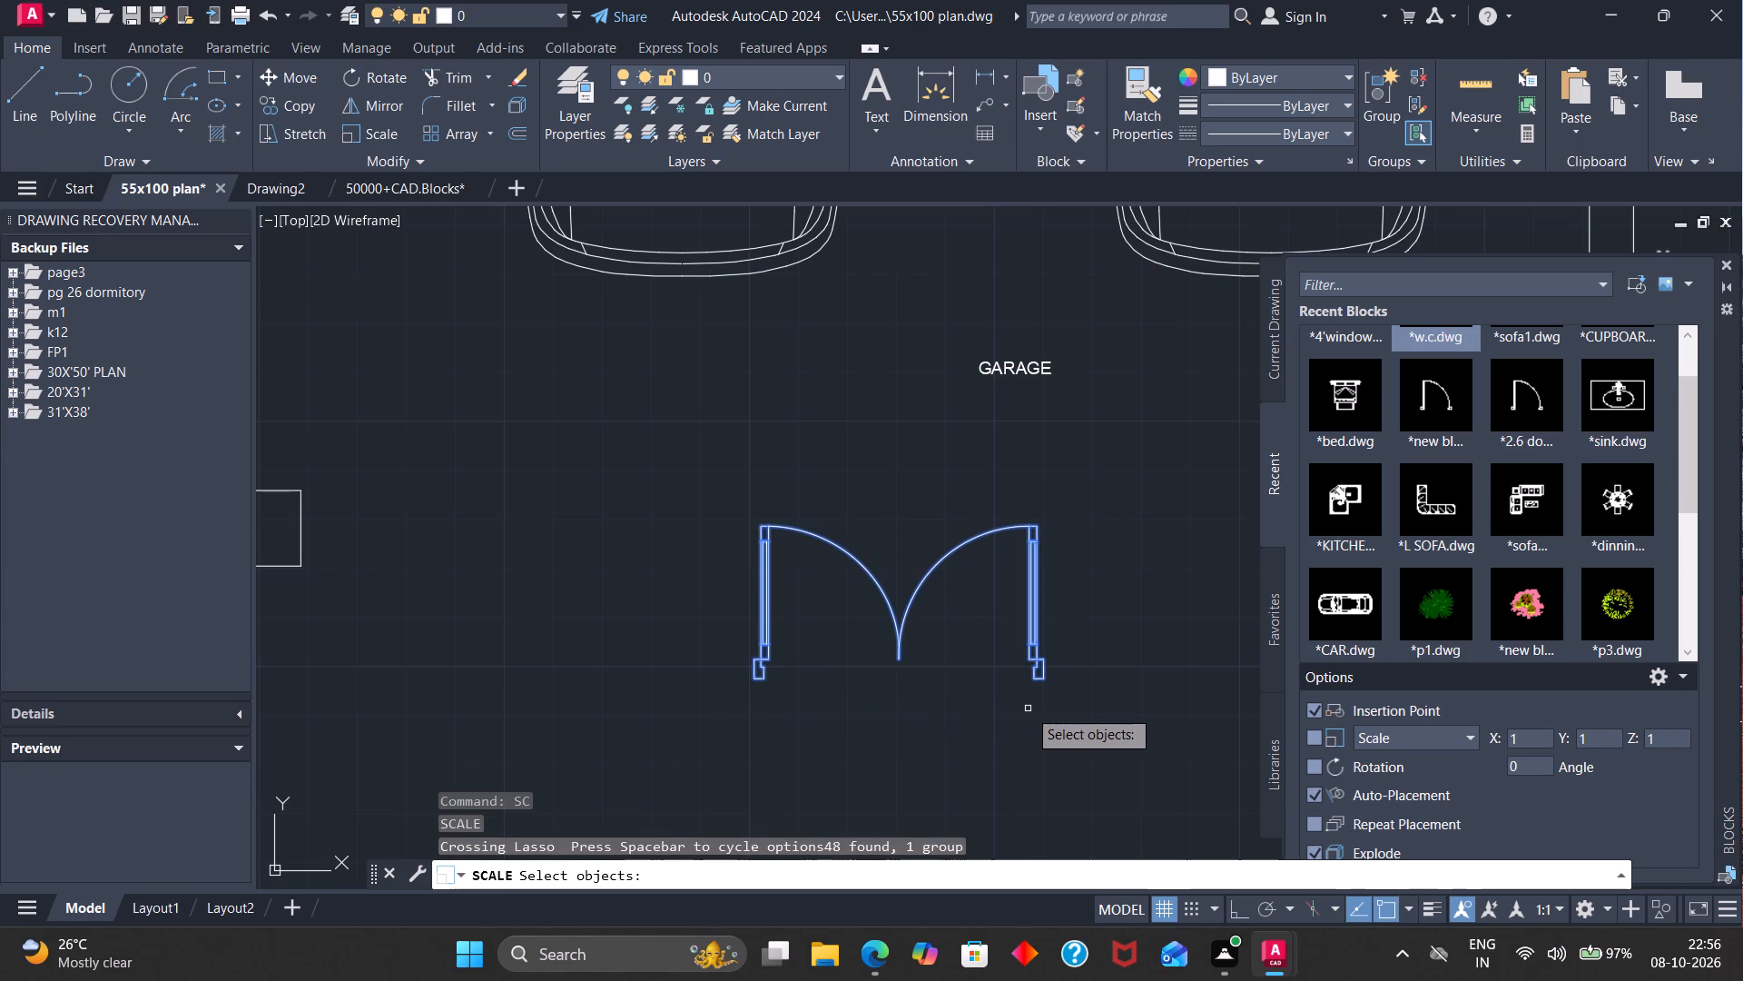
key(Return)
click(1046, 680)
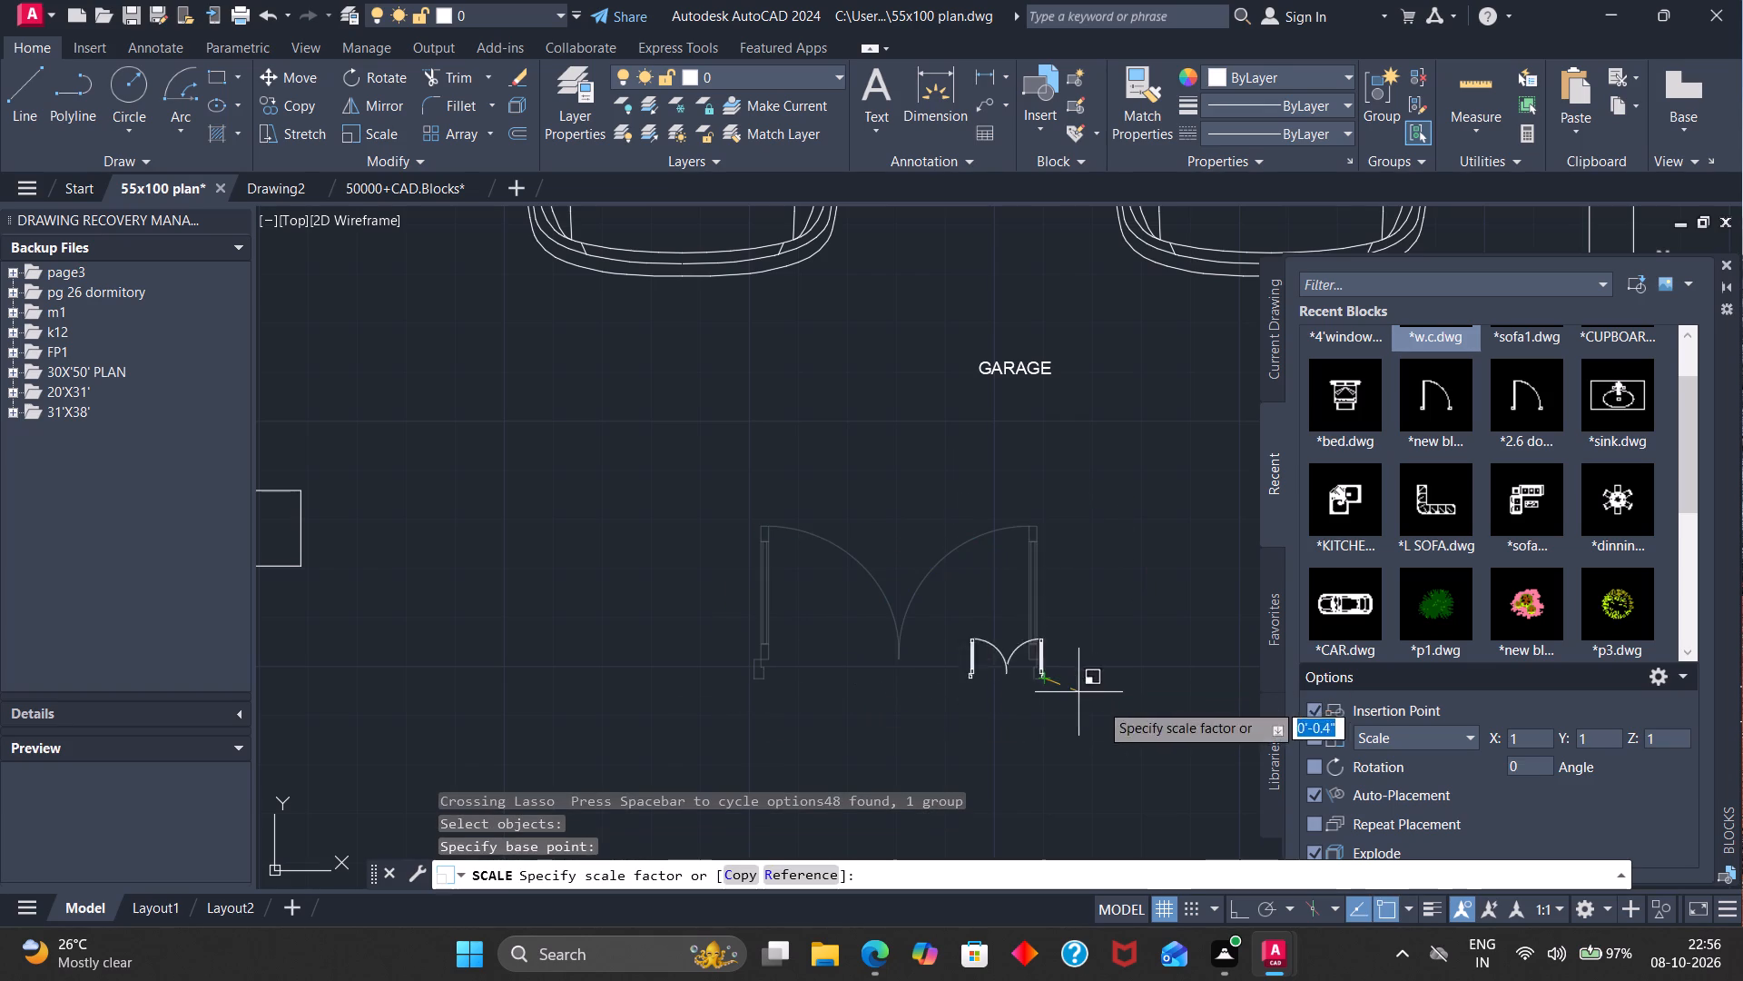
click(1257, 827)
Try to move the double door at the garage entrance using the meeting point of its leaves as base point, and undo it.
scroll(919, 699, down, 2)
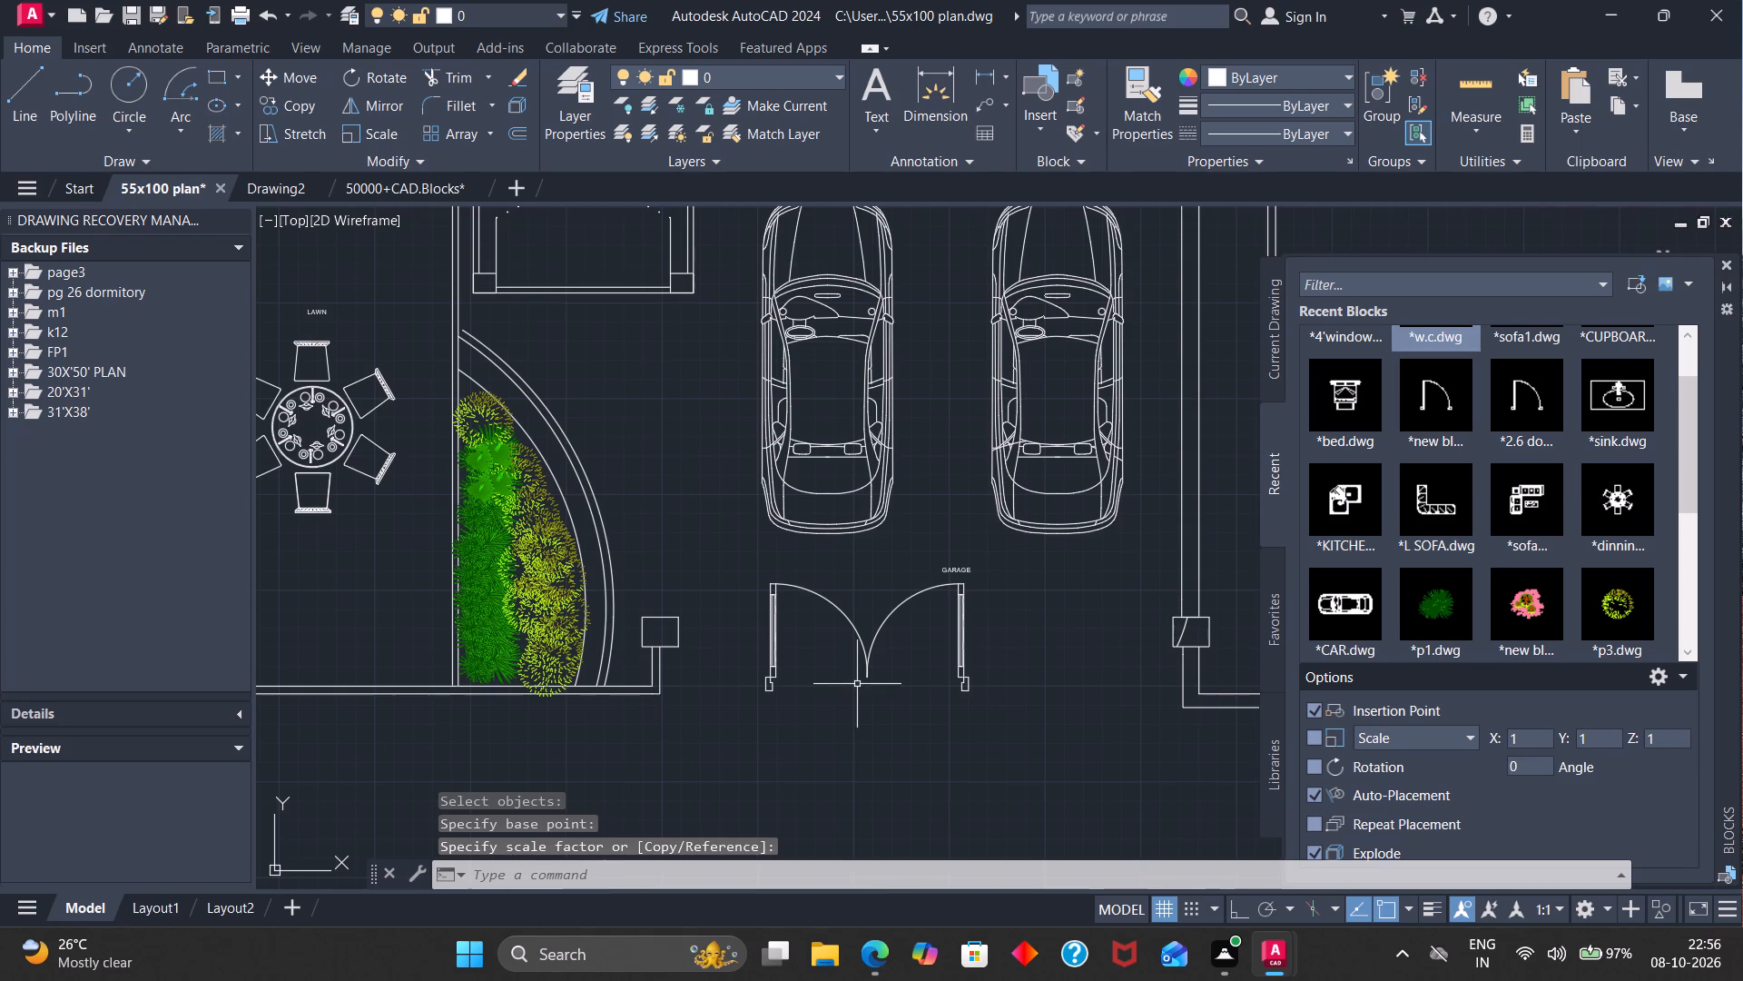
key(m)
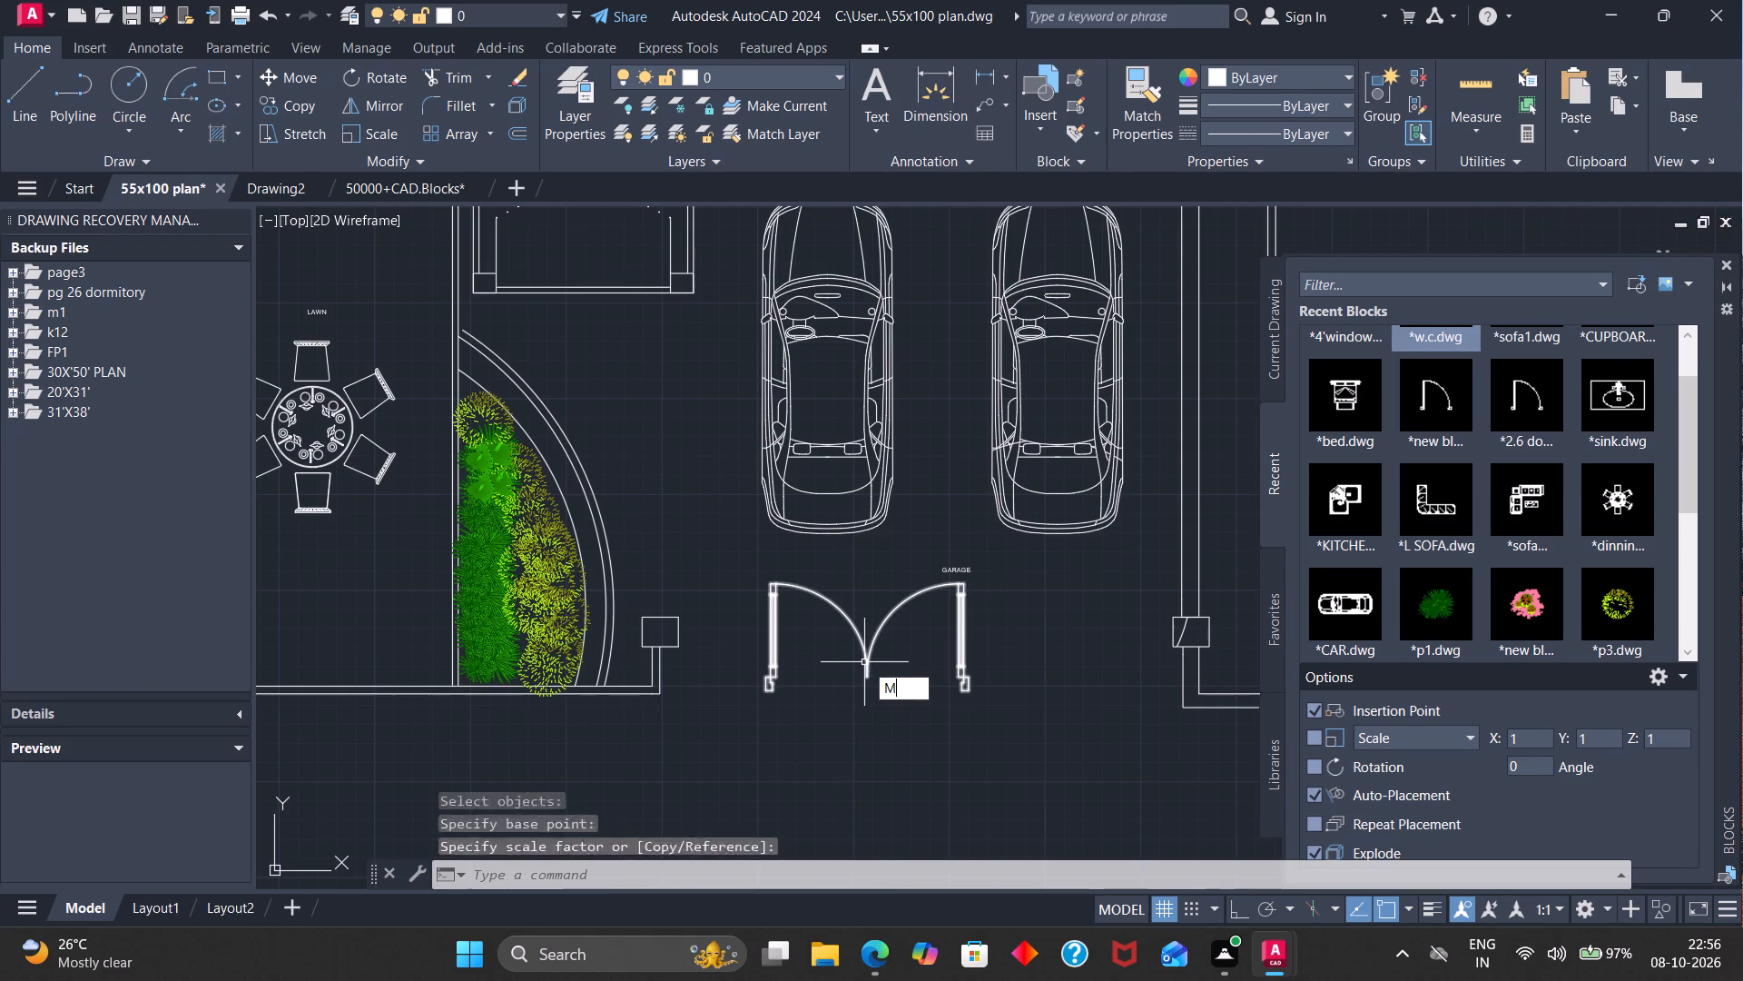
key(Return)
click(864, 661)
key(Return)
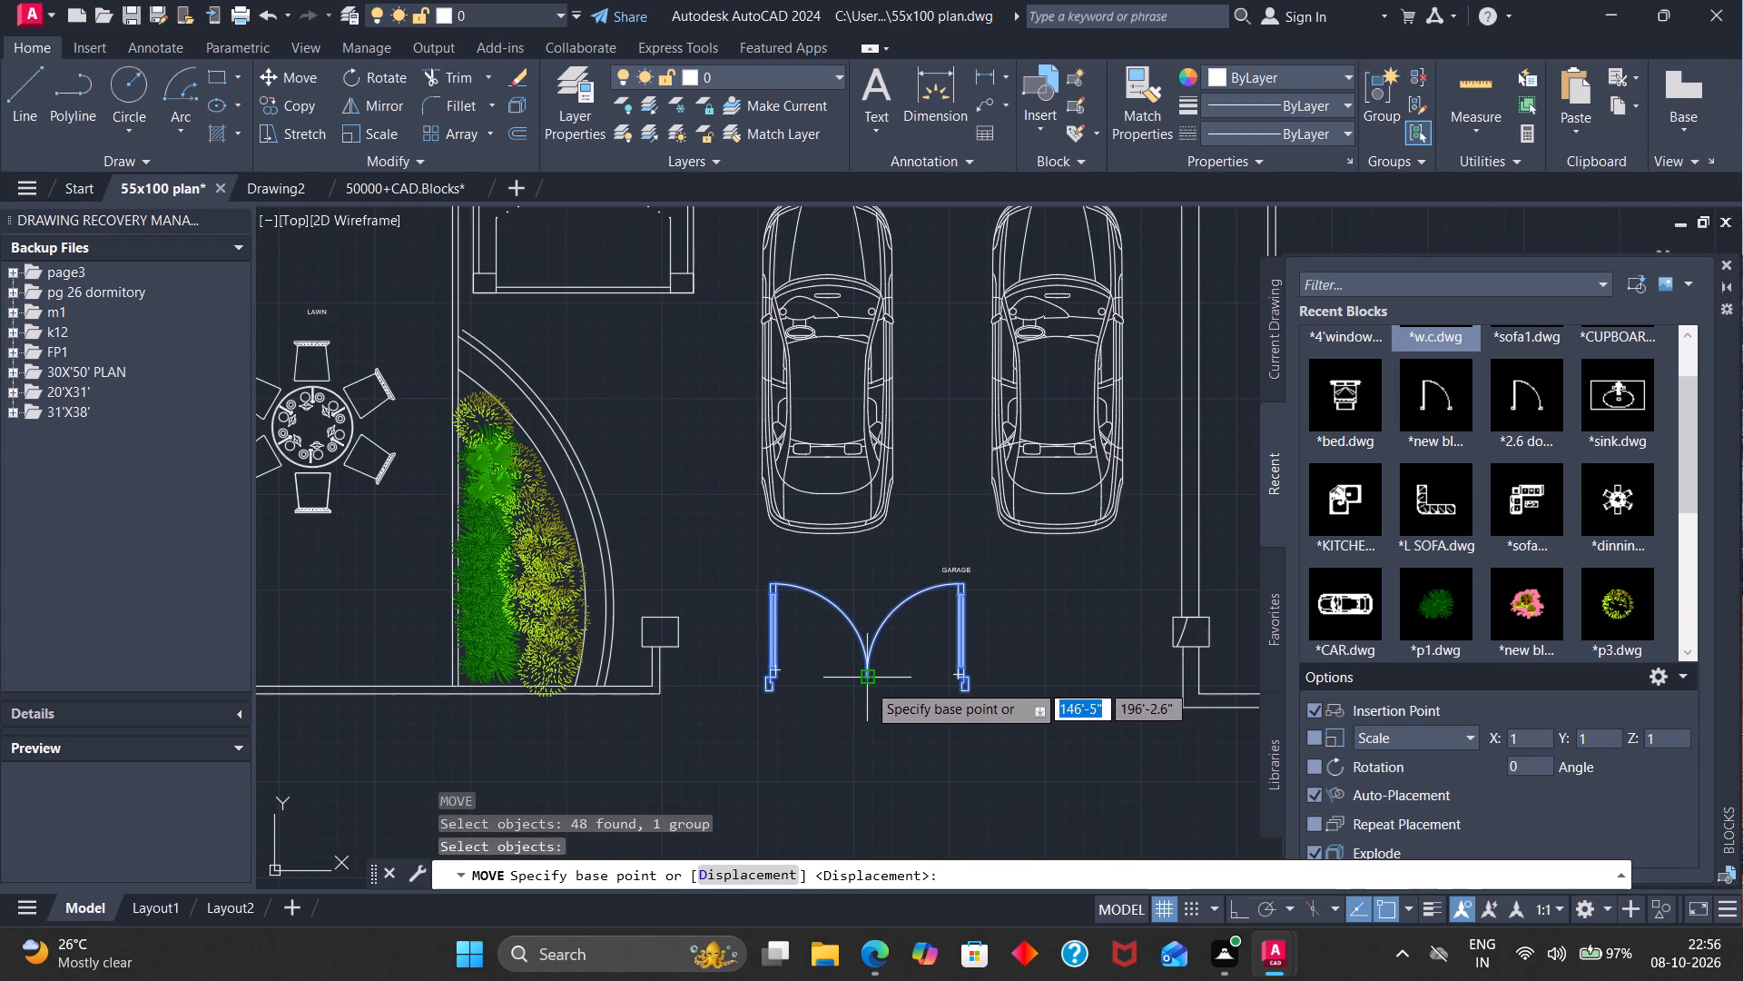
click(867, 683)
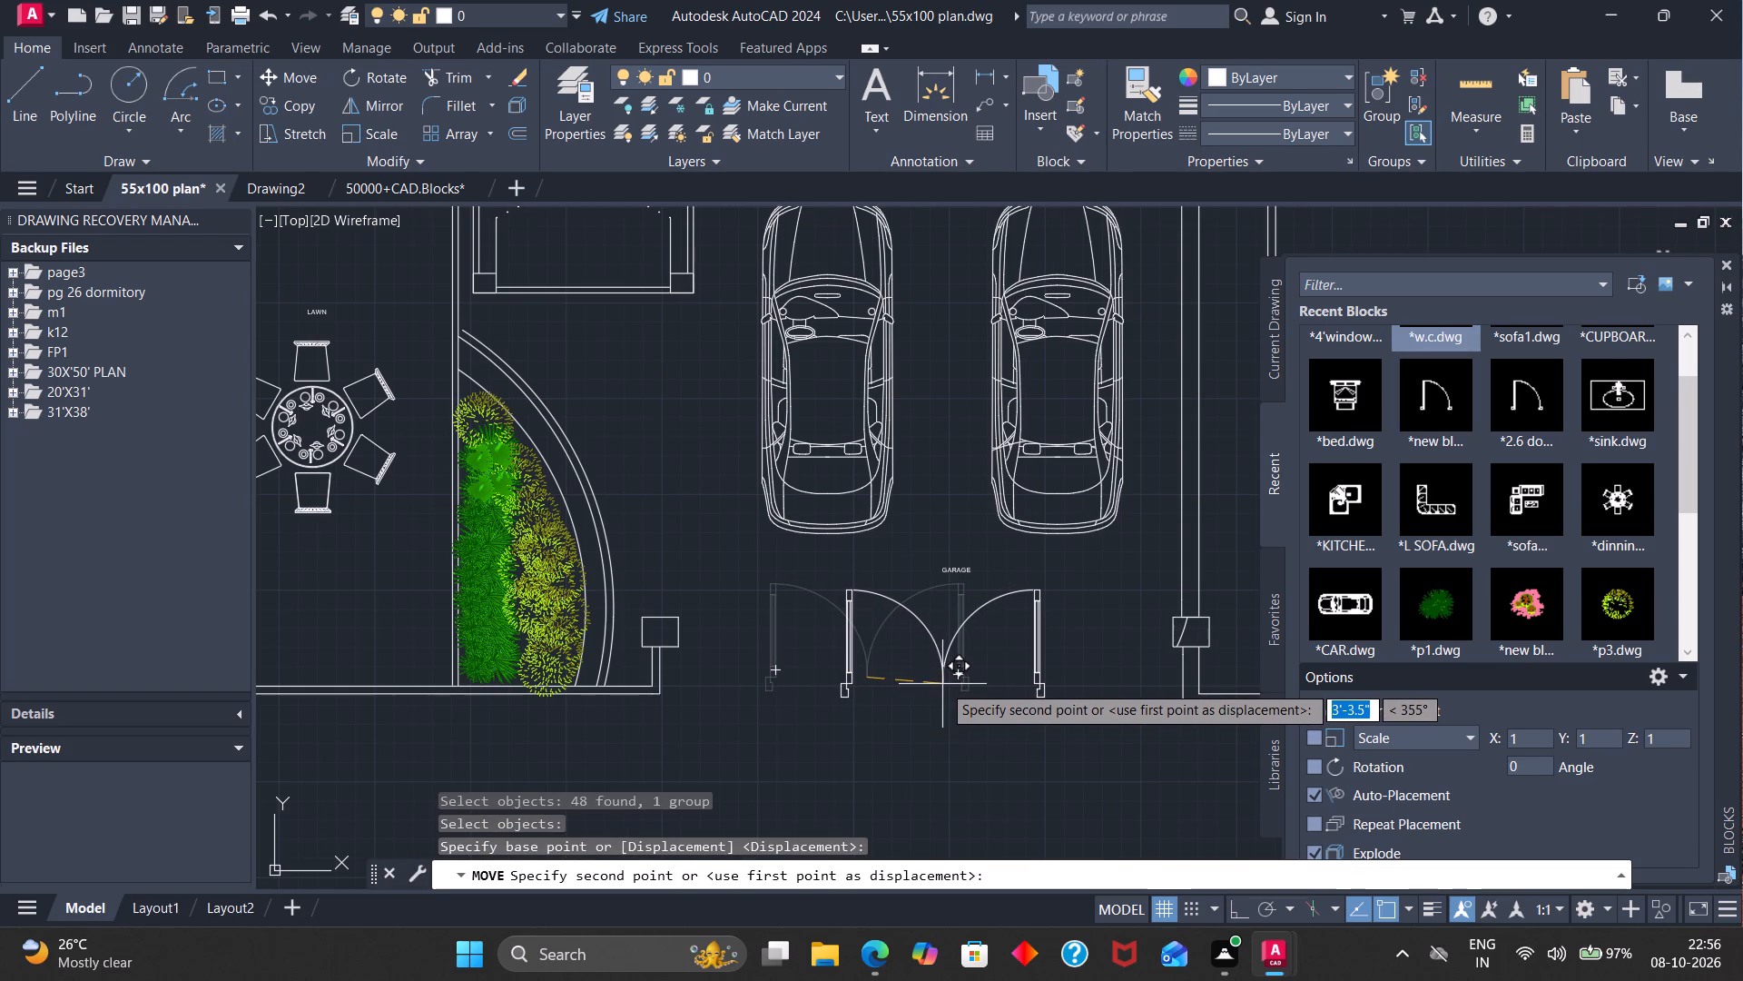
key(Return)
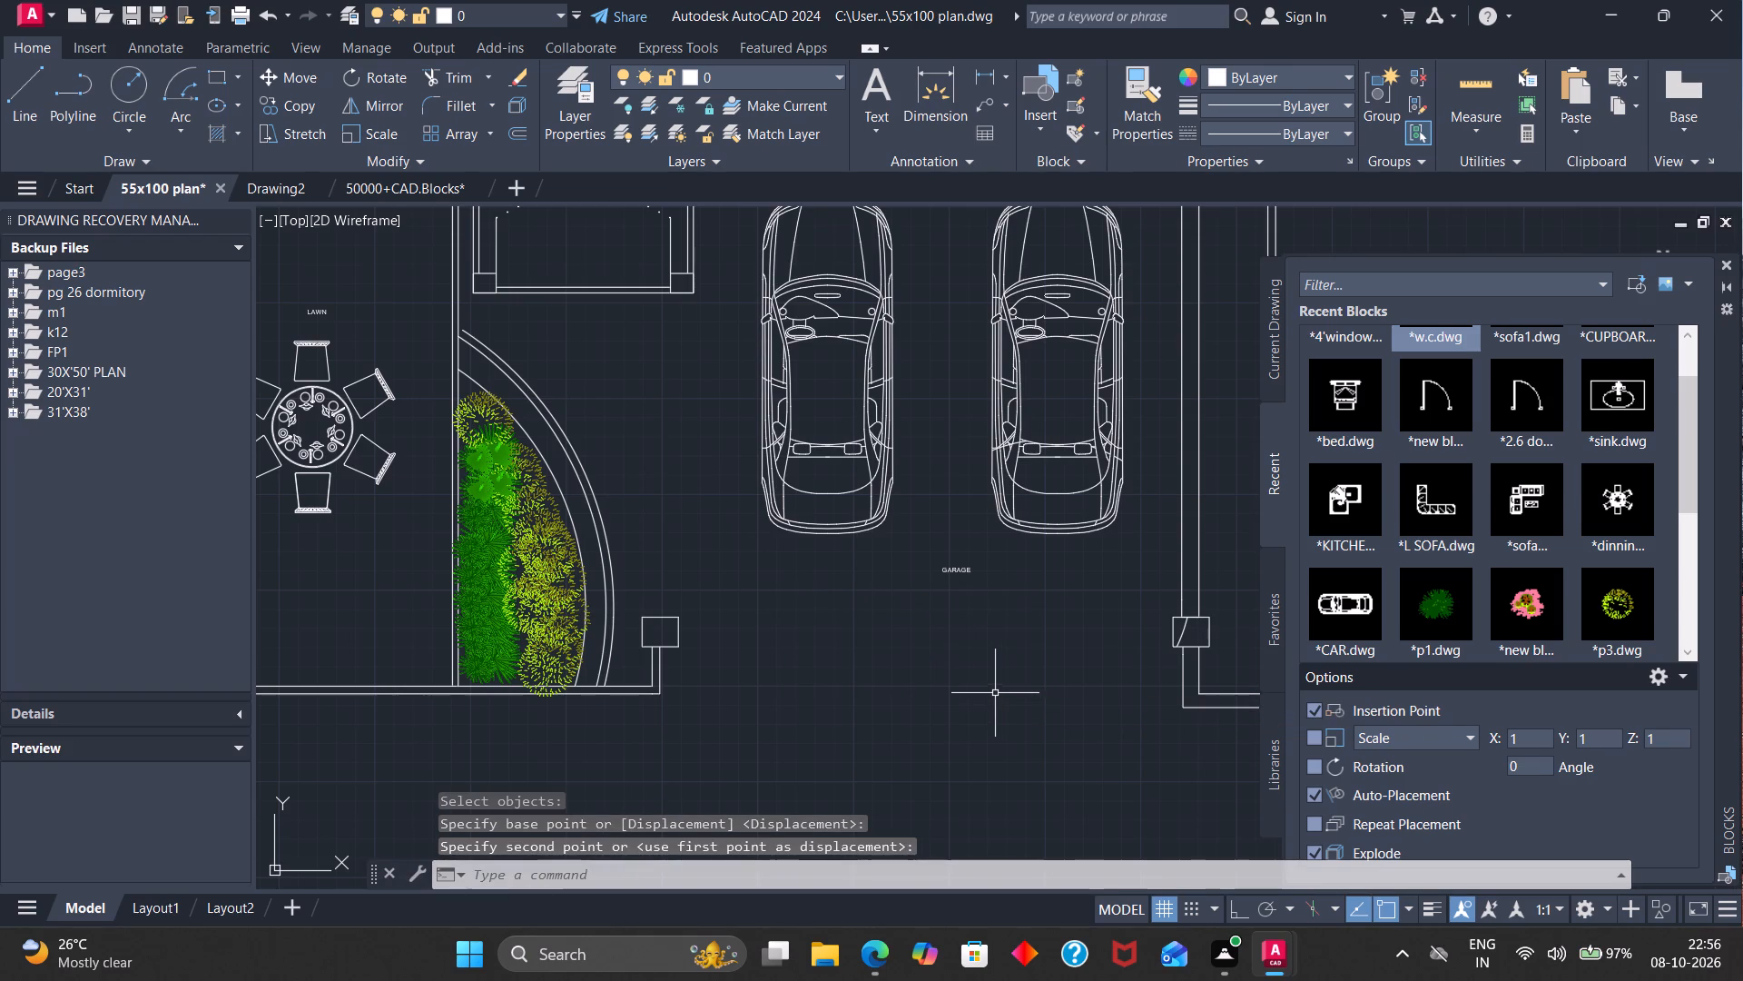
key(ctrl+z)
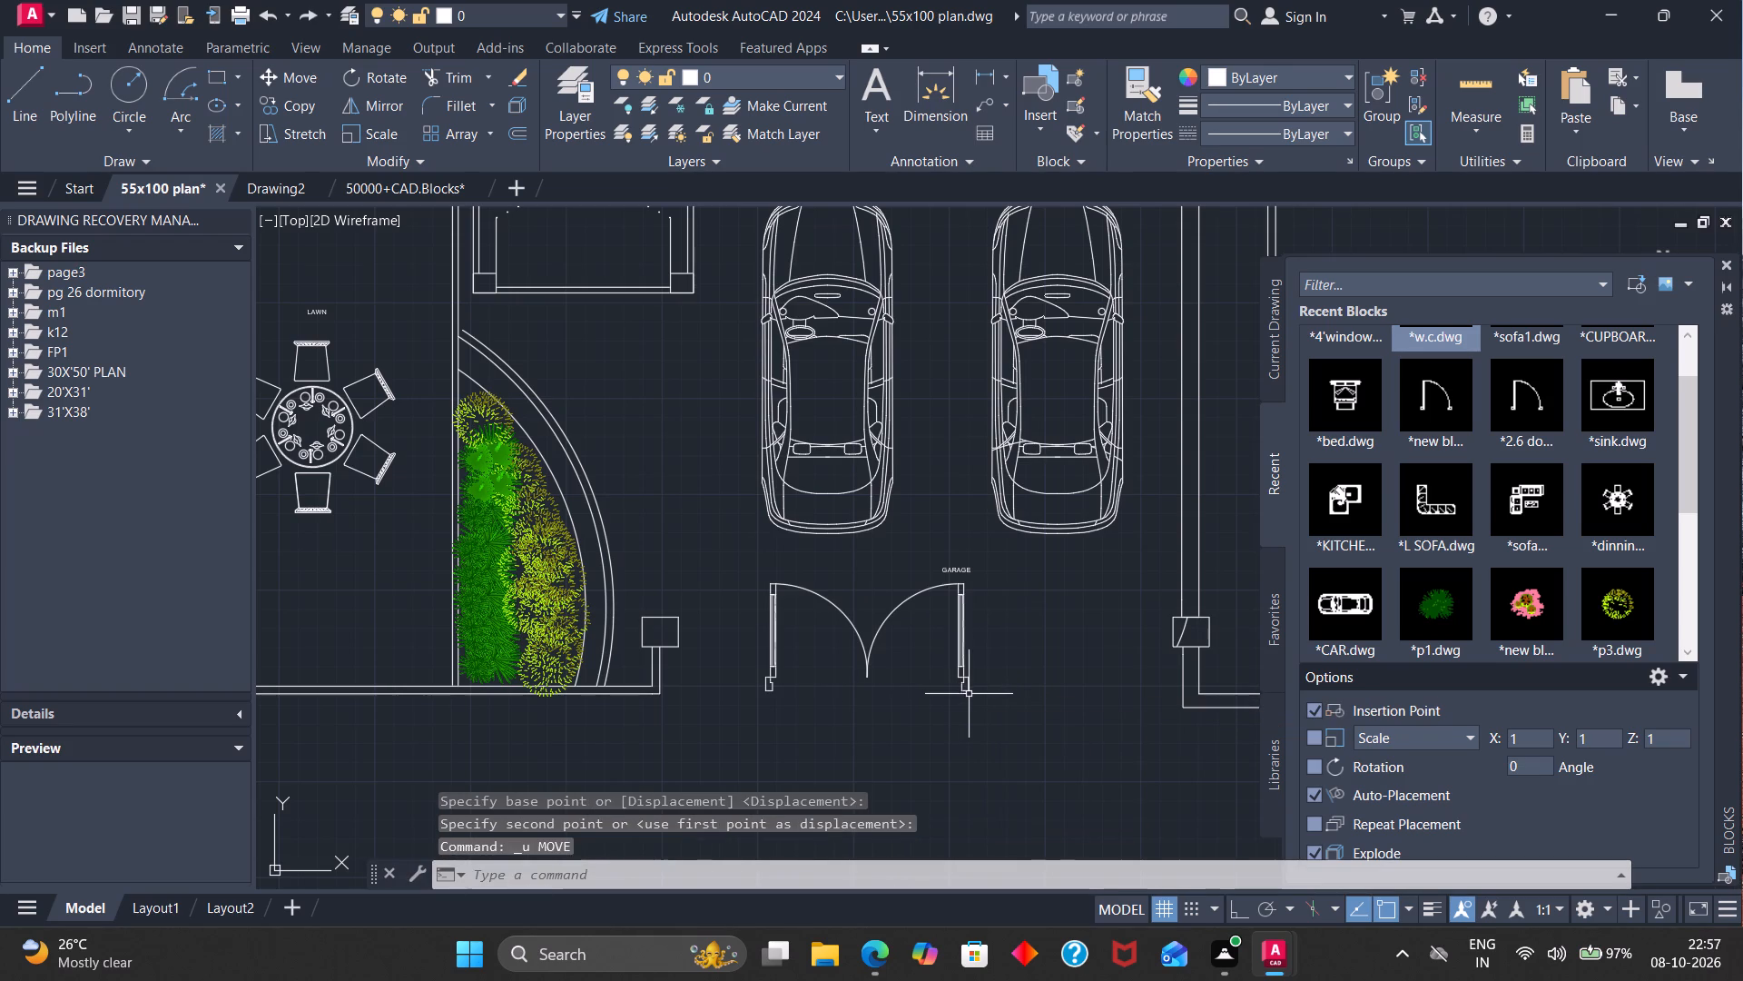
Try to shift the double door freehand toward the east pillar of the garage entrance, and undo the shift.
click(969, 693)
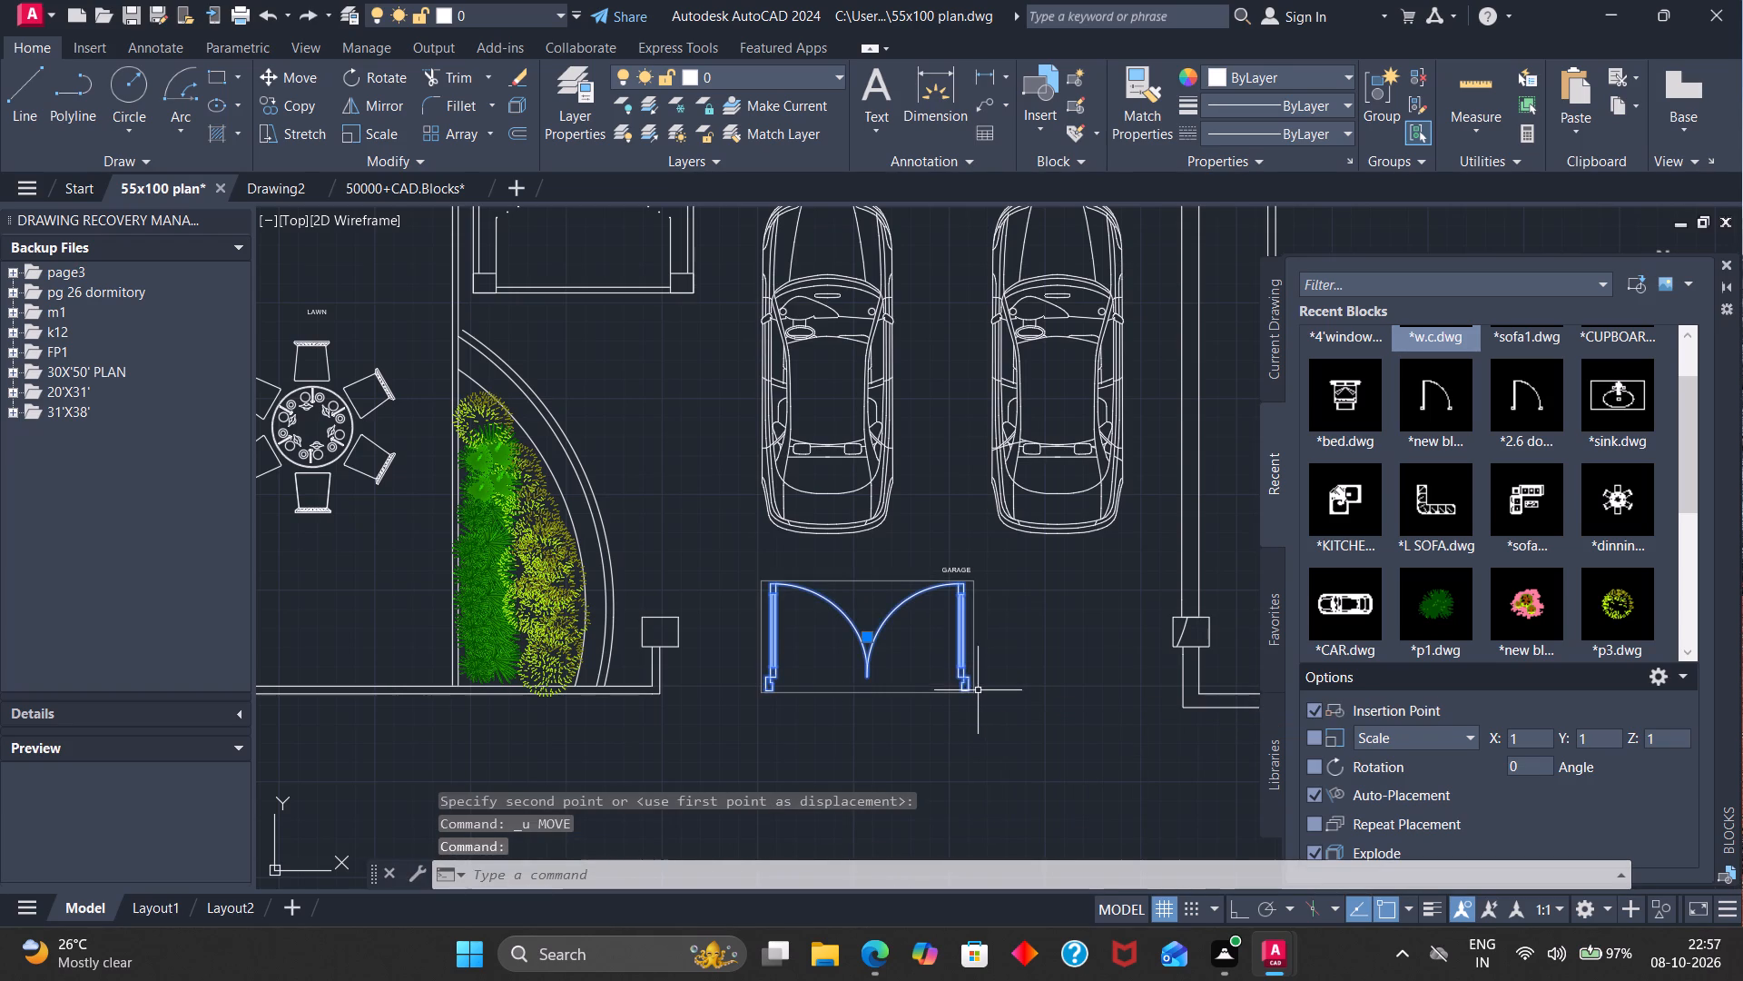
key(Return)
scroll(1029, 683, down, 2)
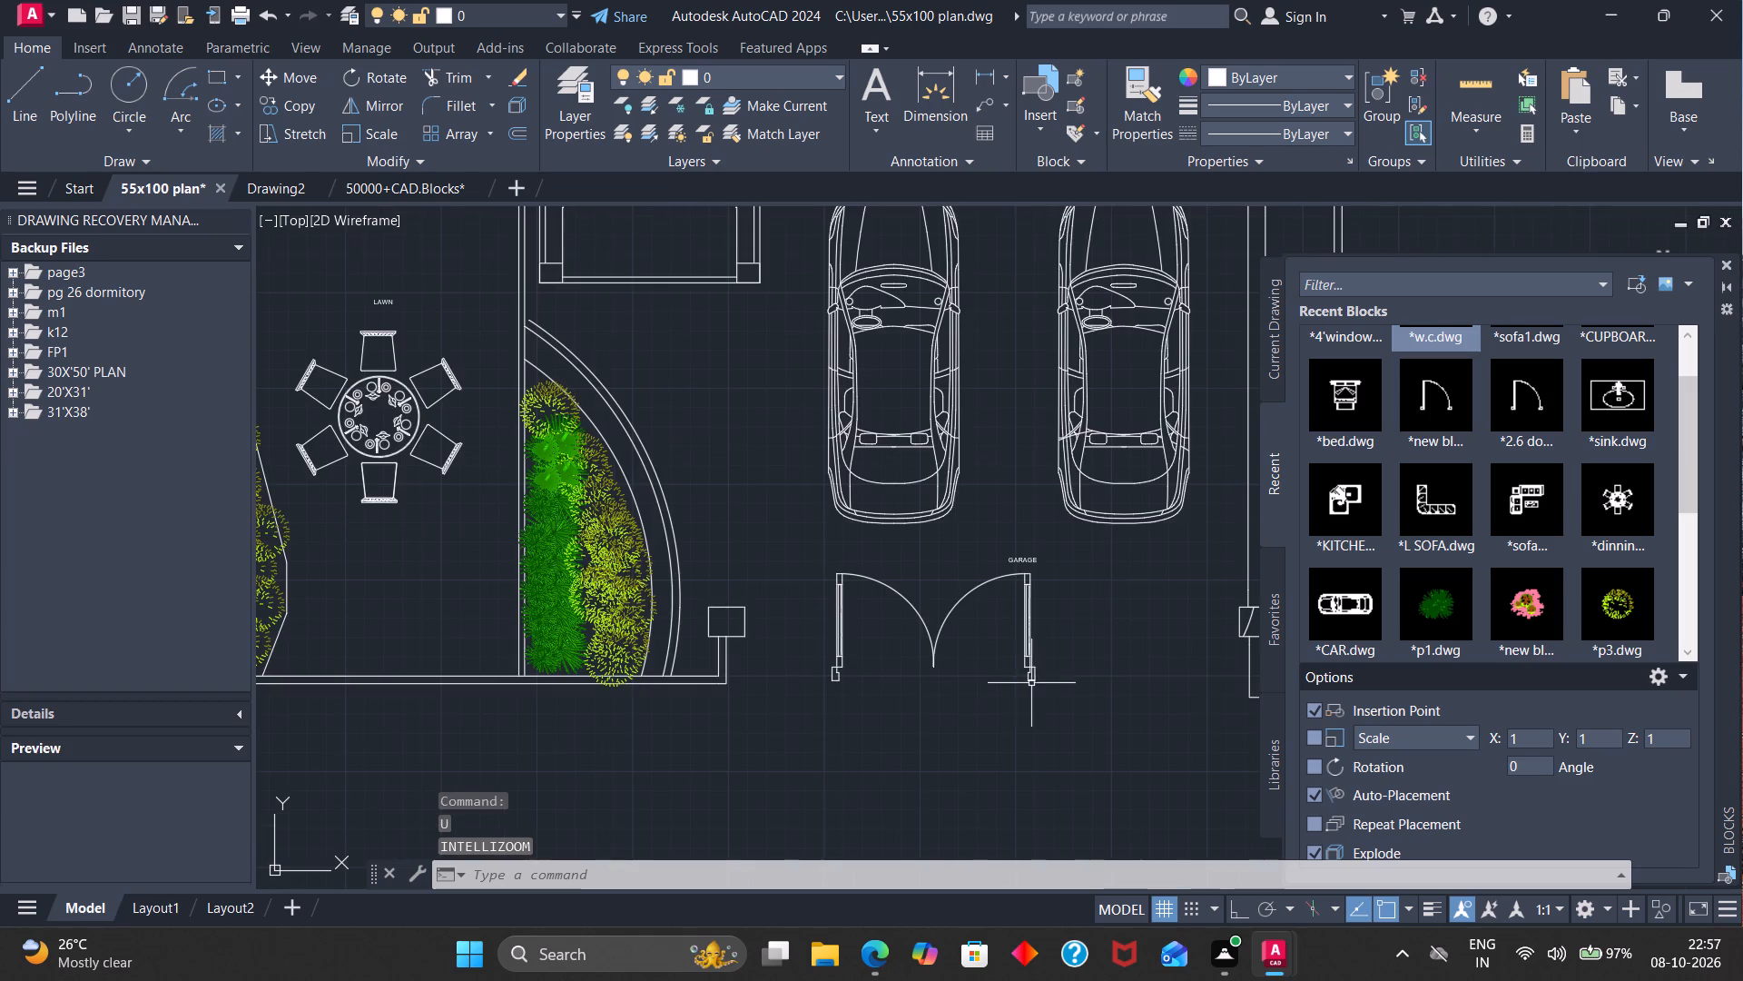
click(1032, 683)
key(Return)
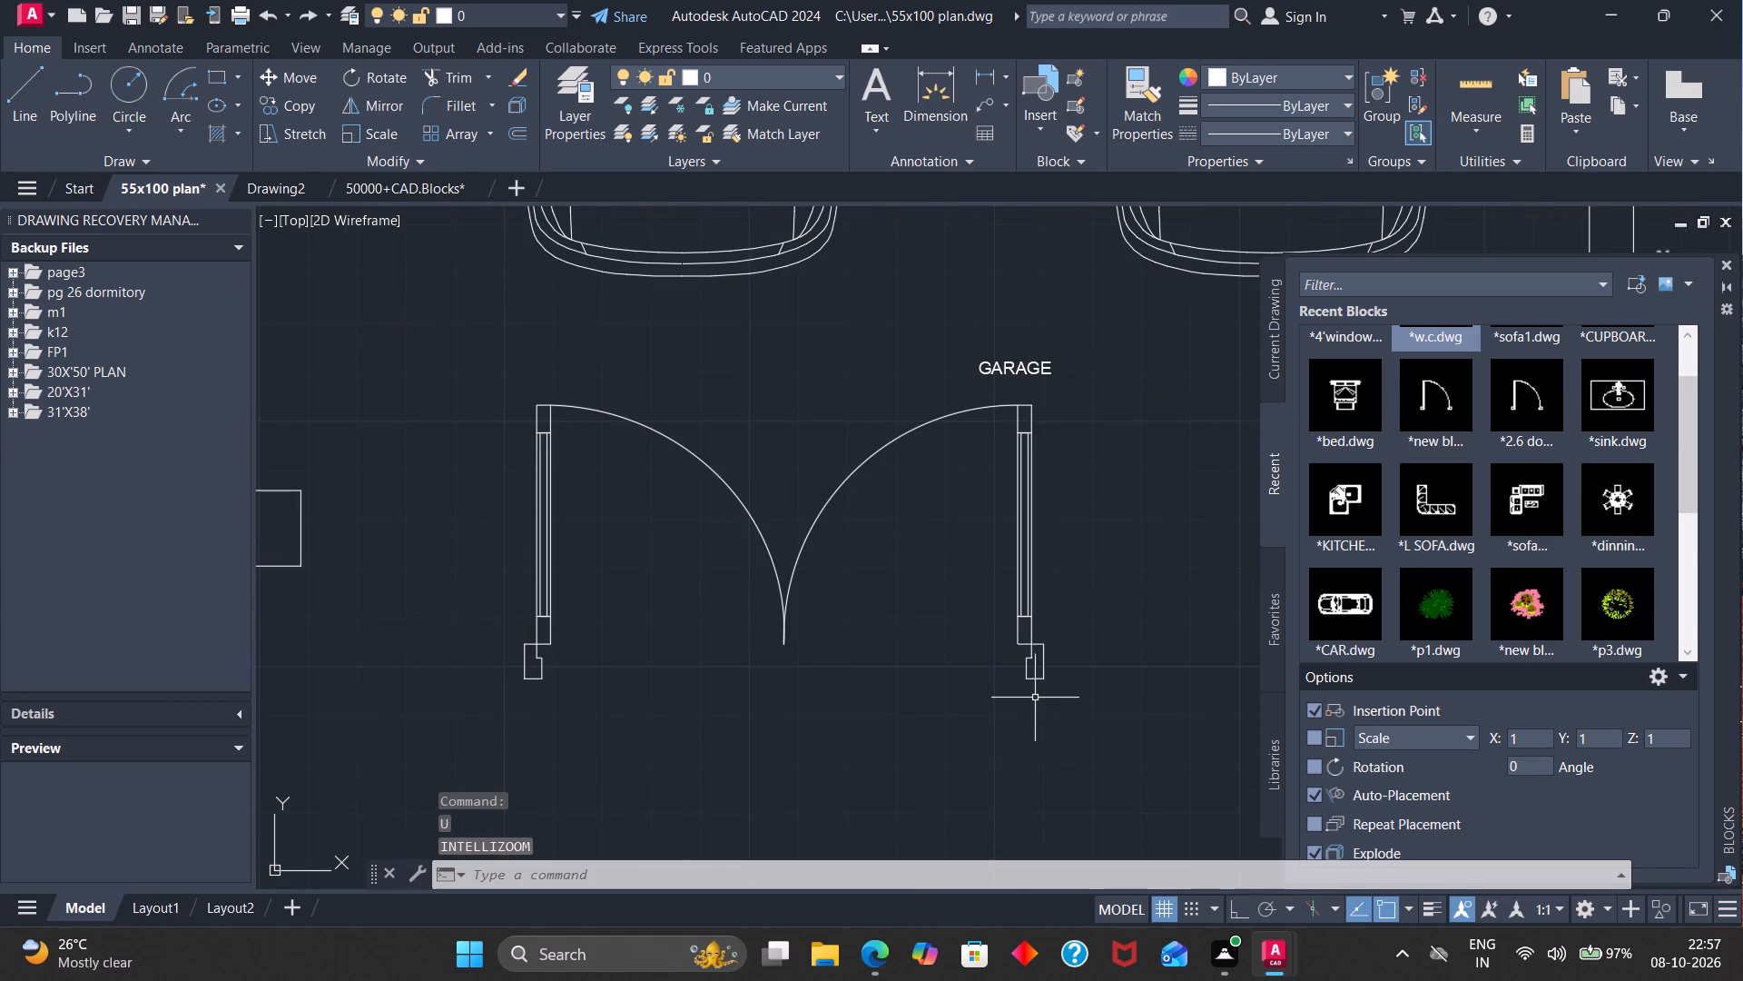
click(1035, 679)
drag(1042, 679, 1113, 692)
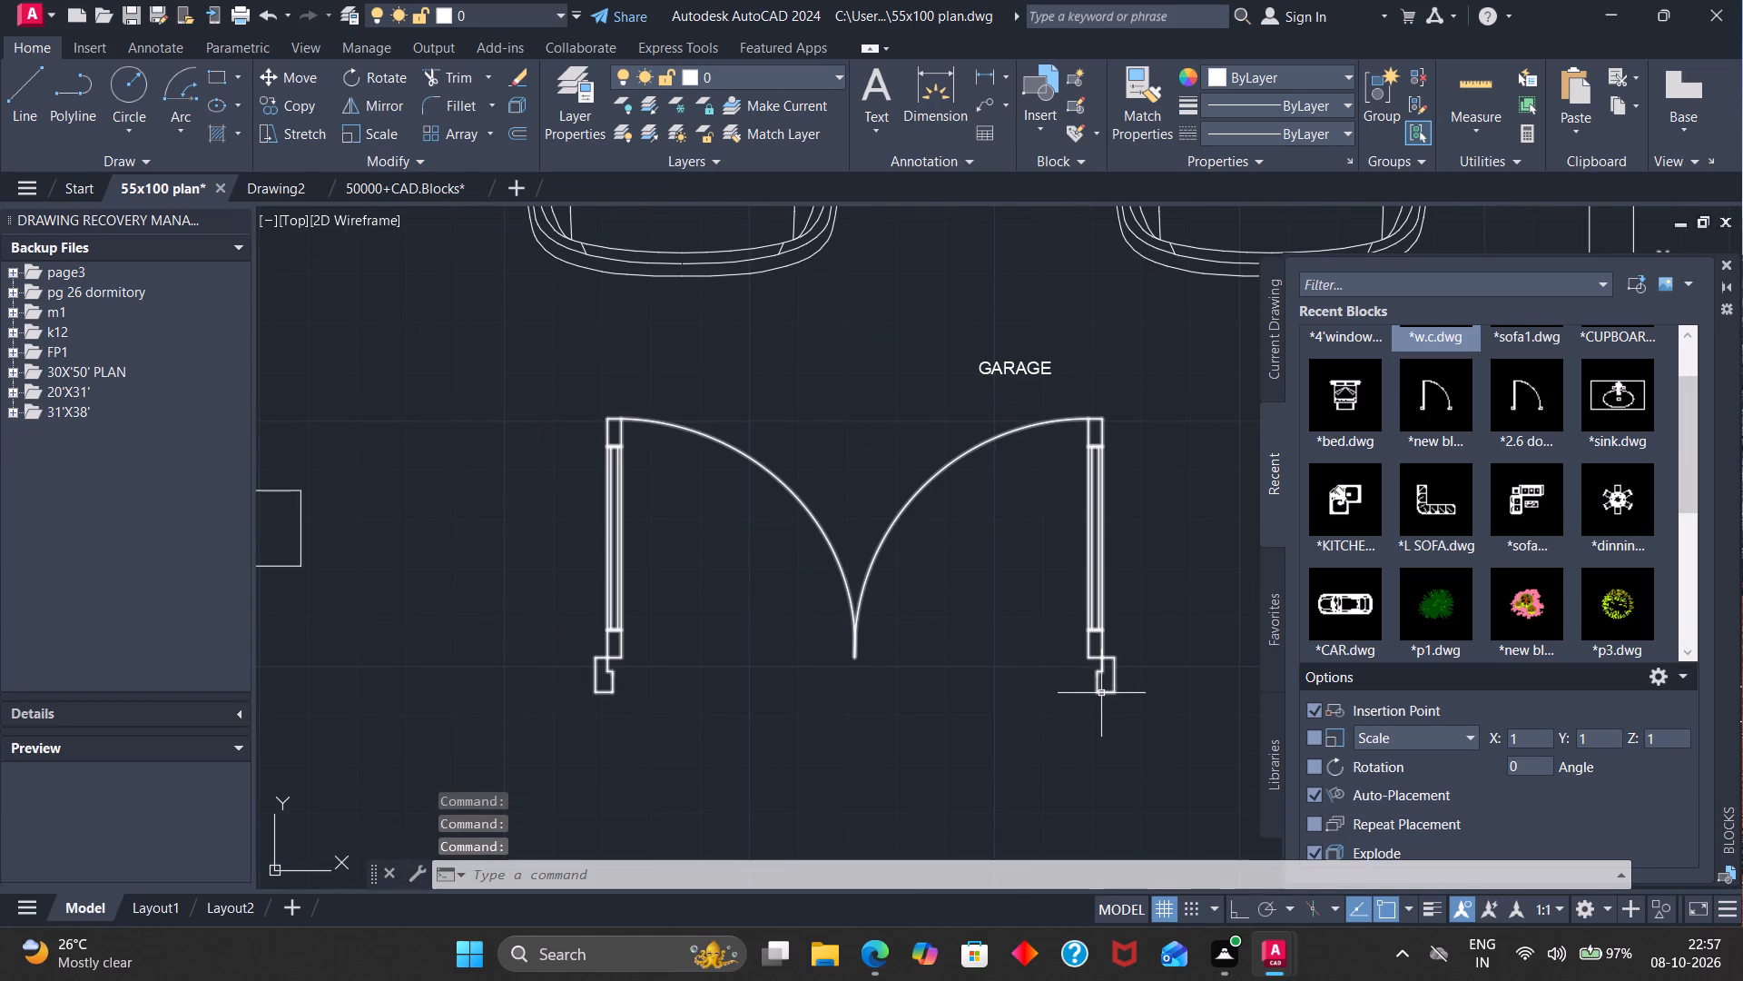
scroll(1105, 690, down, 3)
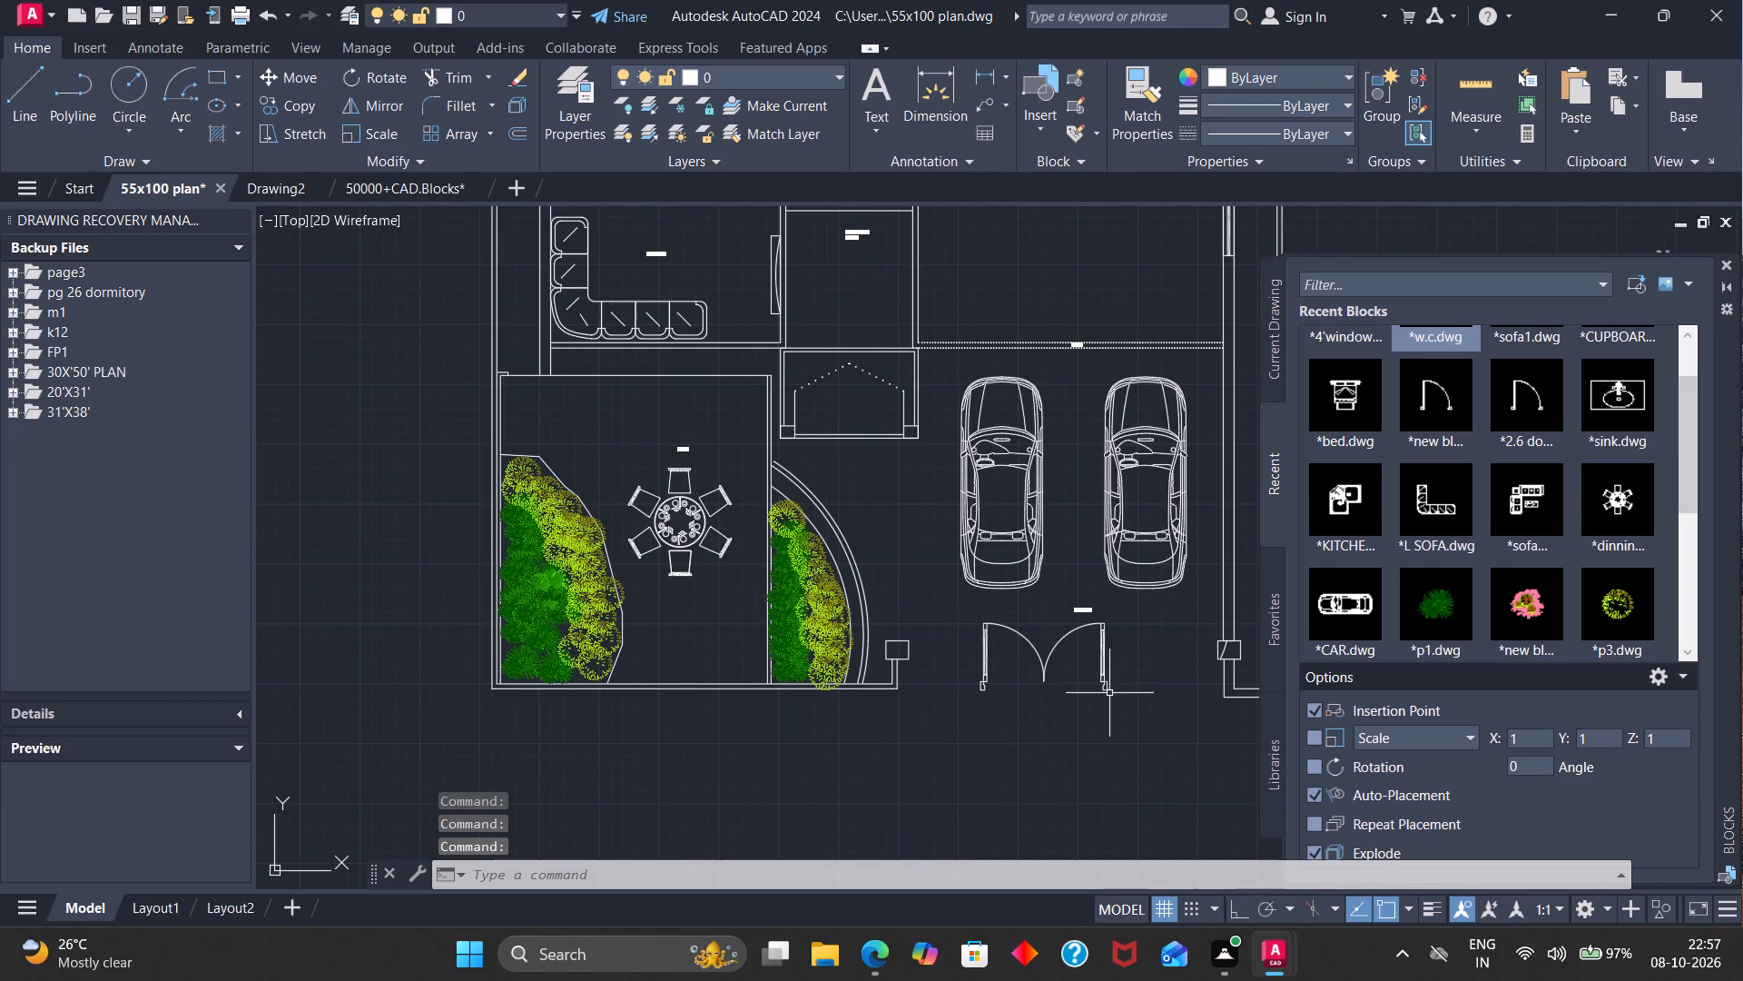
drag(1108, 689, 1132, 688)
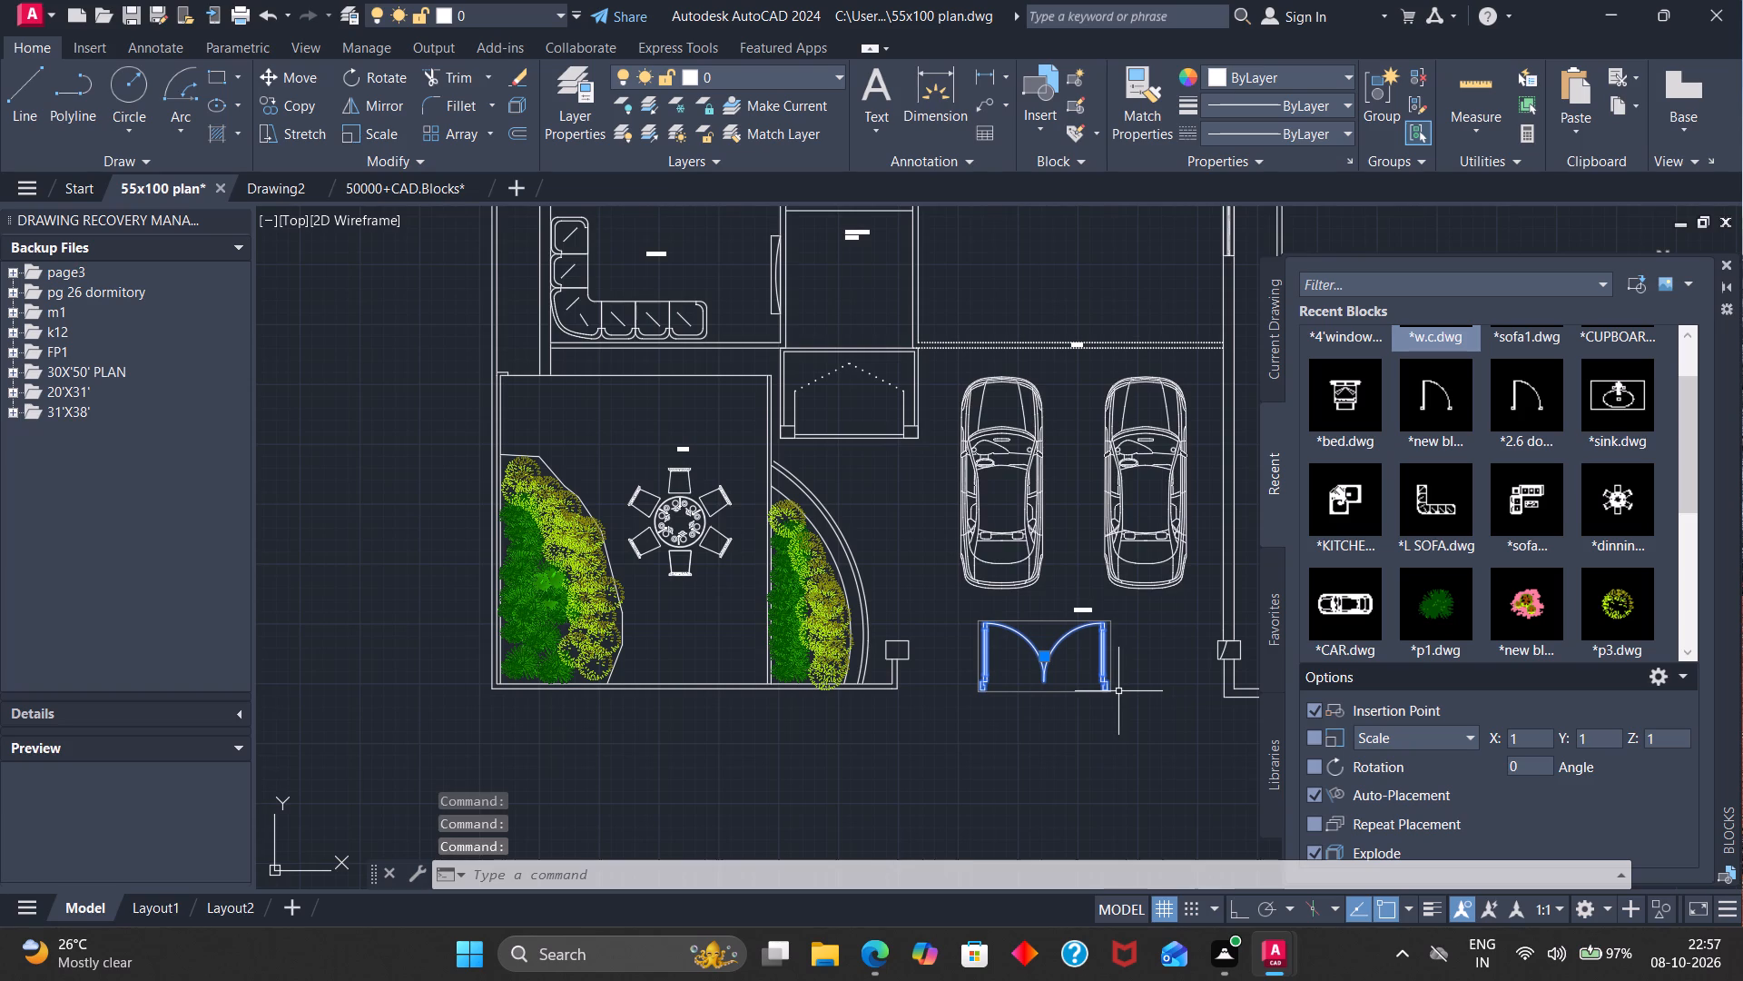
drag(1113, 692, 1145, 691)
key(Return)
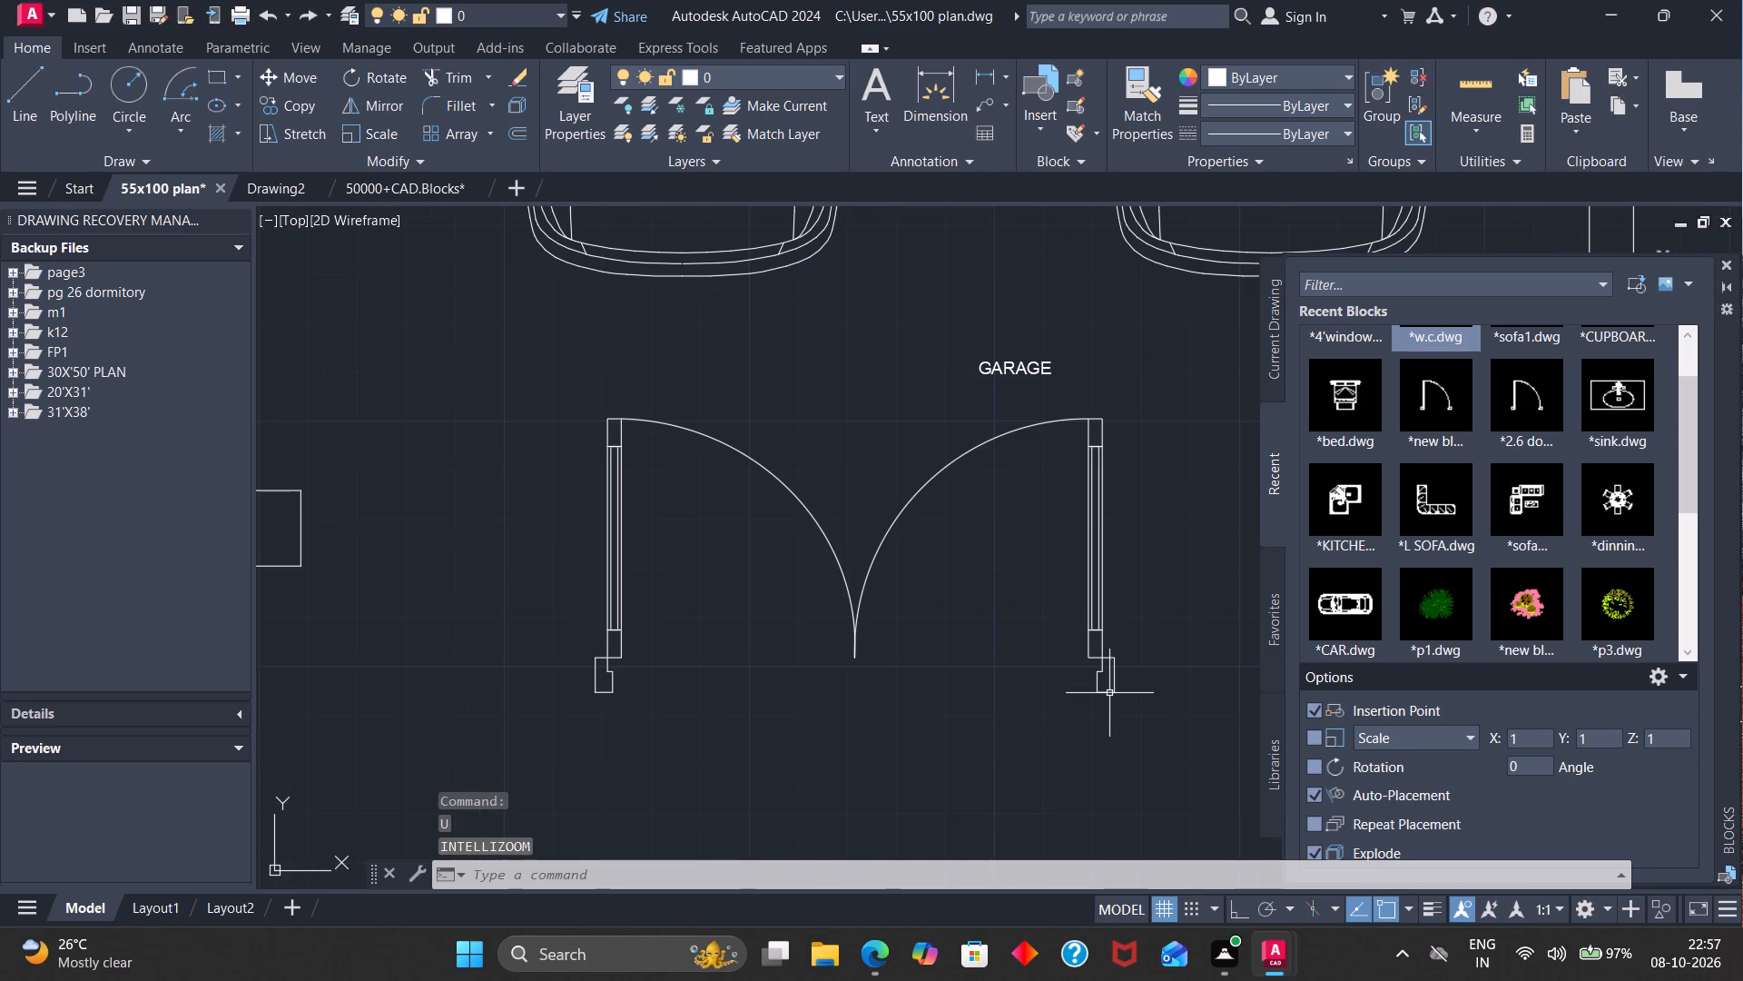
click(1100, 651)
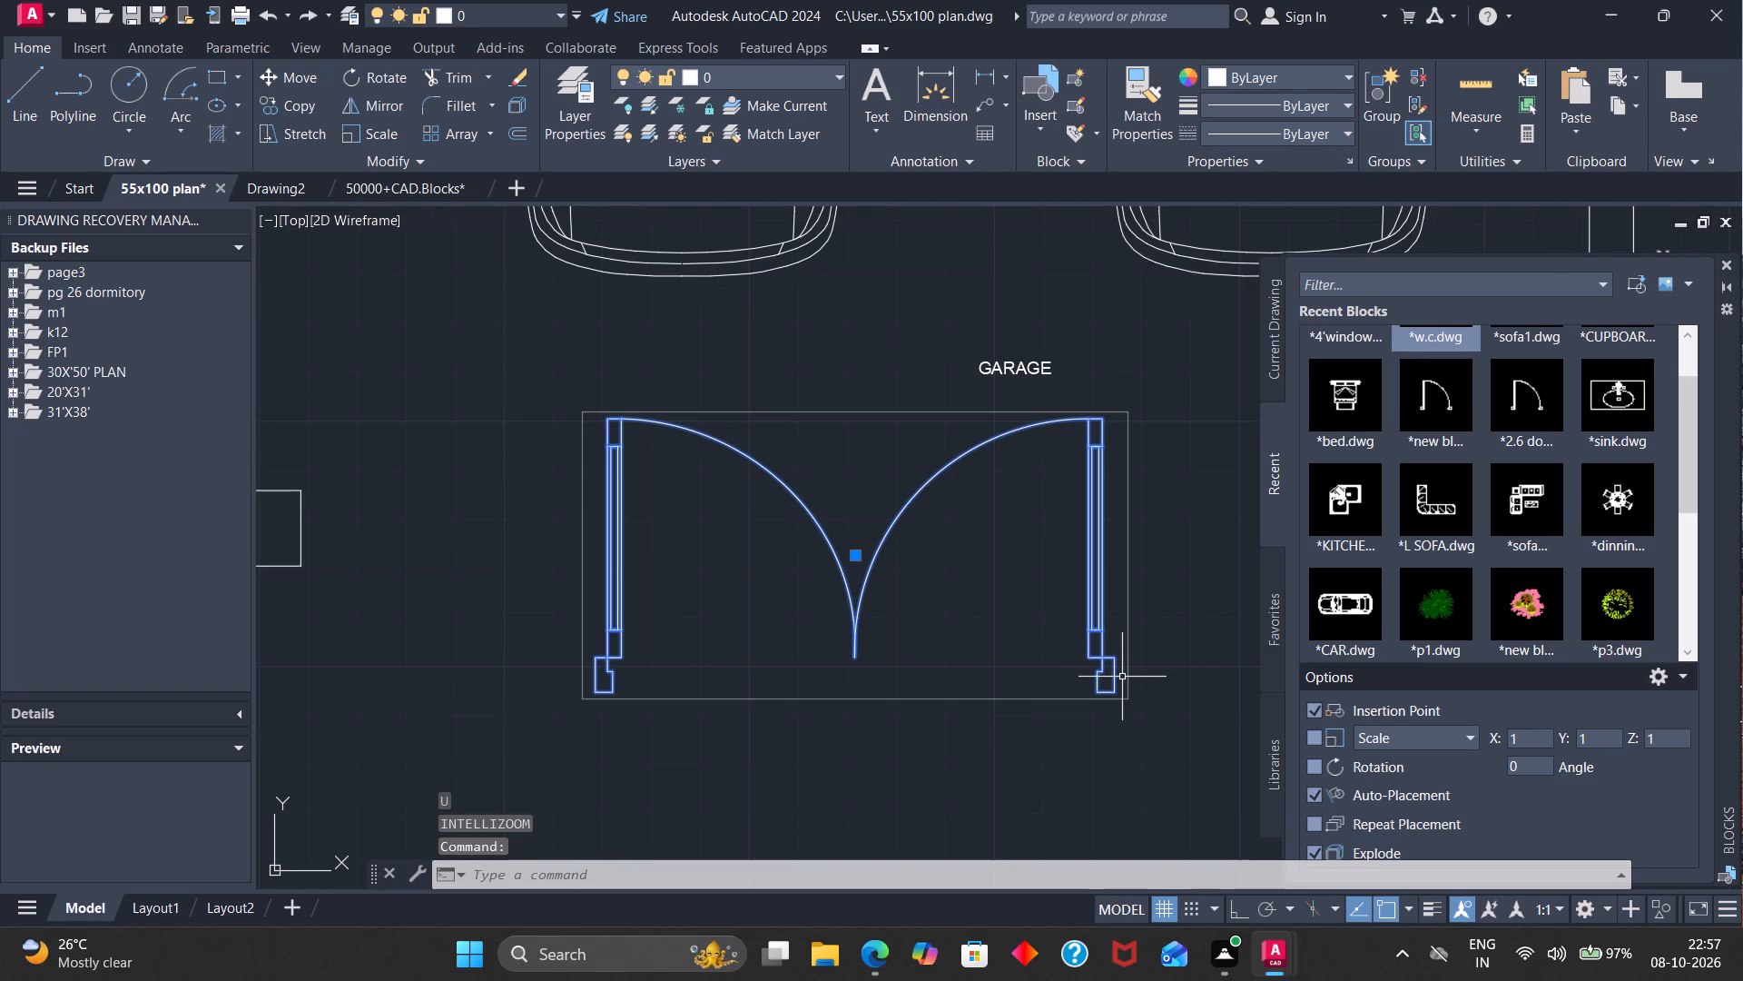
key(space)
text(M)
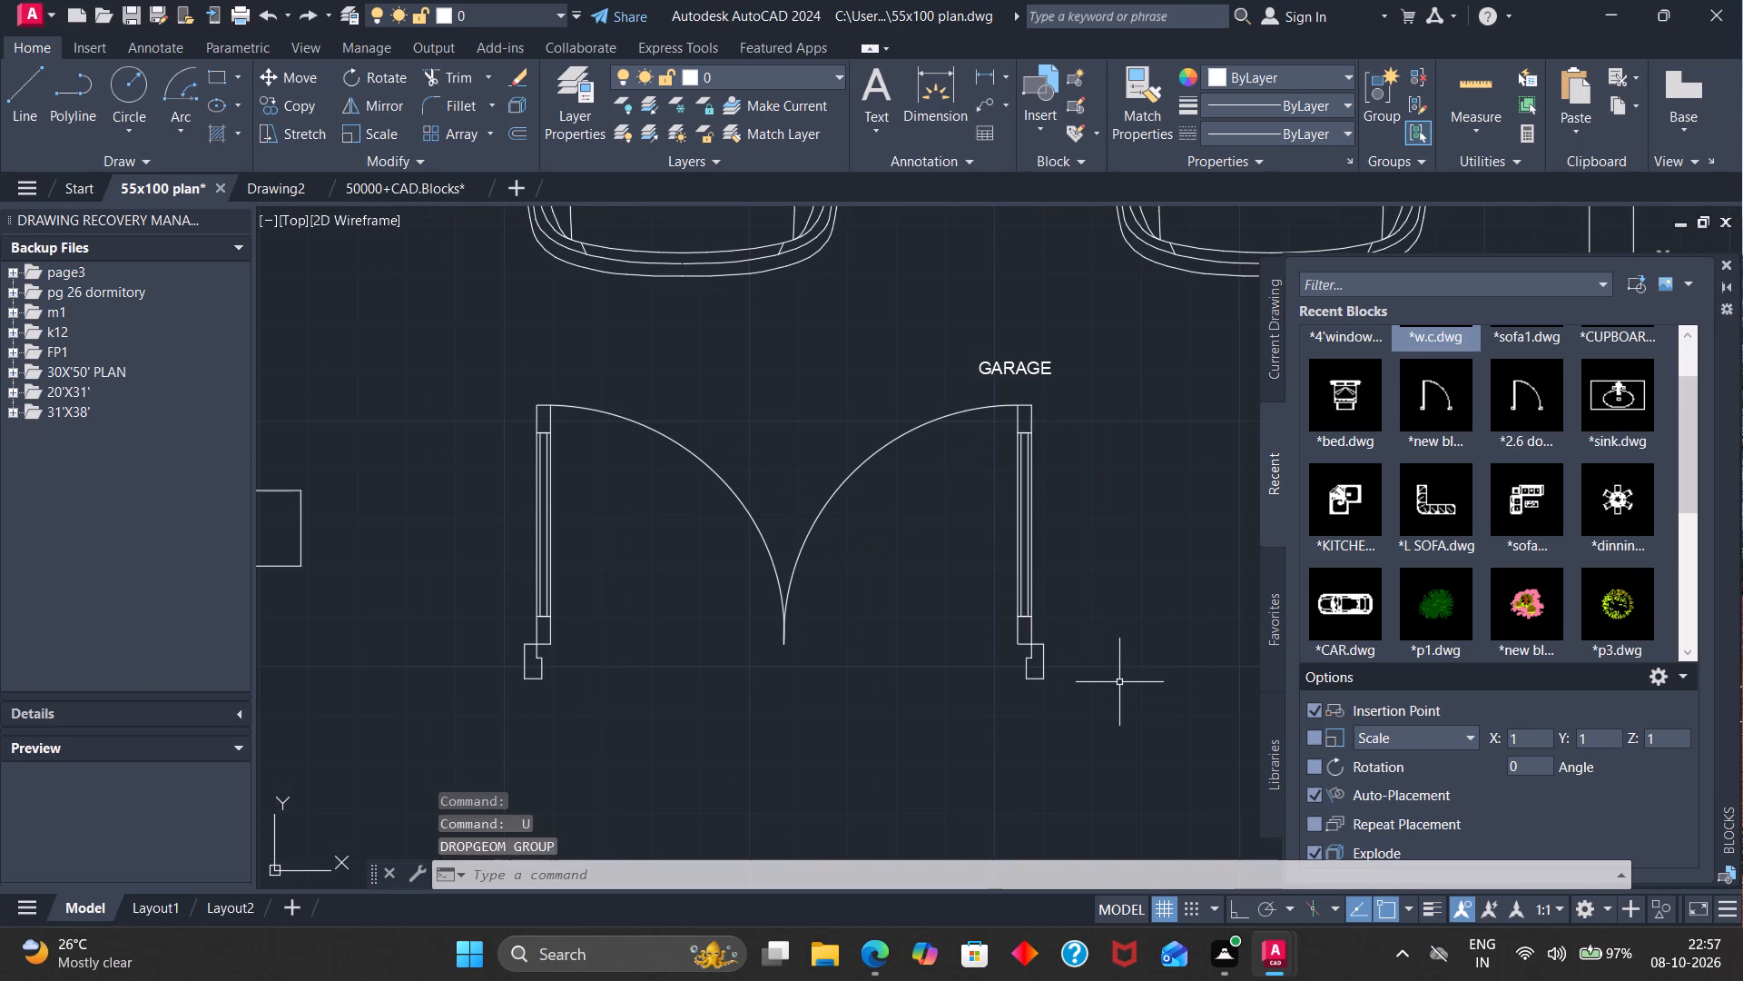
Move the double door about 3'-4" east from its southeast jamb corner, toward the middle of the garage entrance.
click(1047, 648)
key(m)
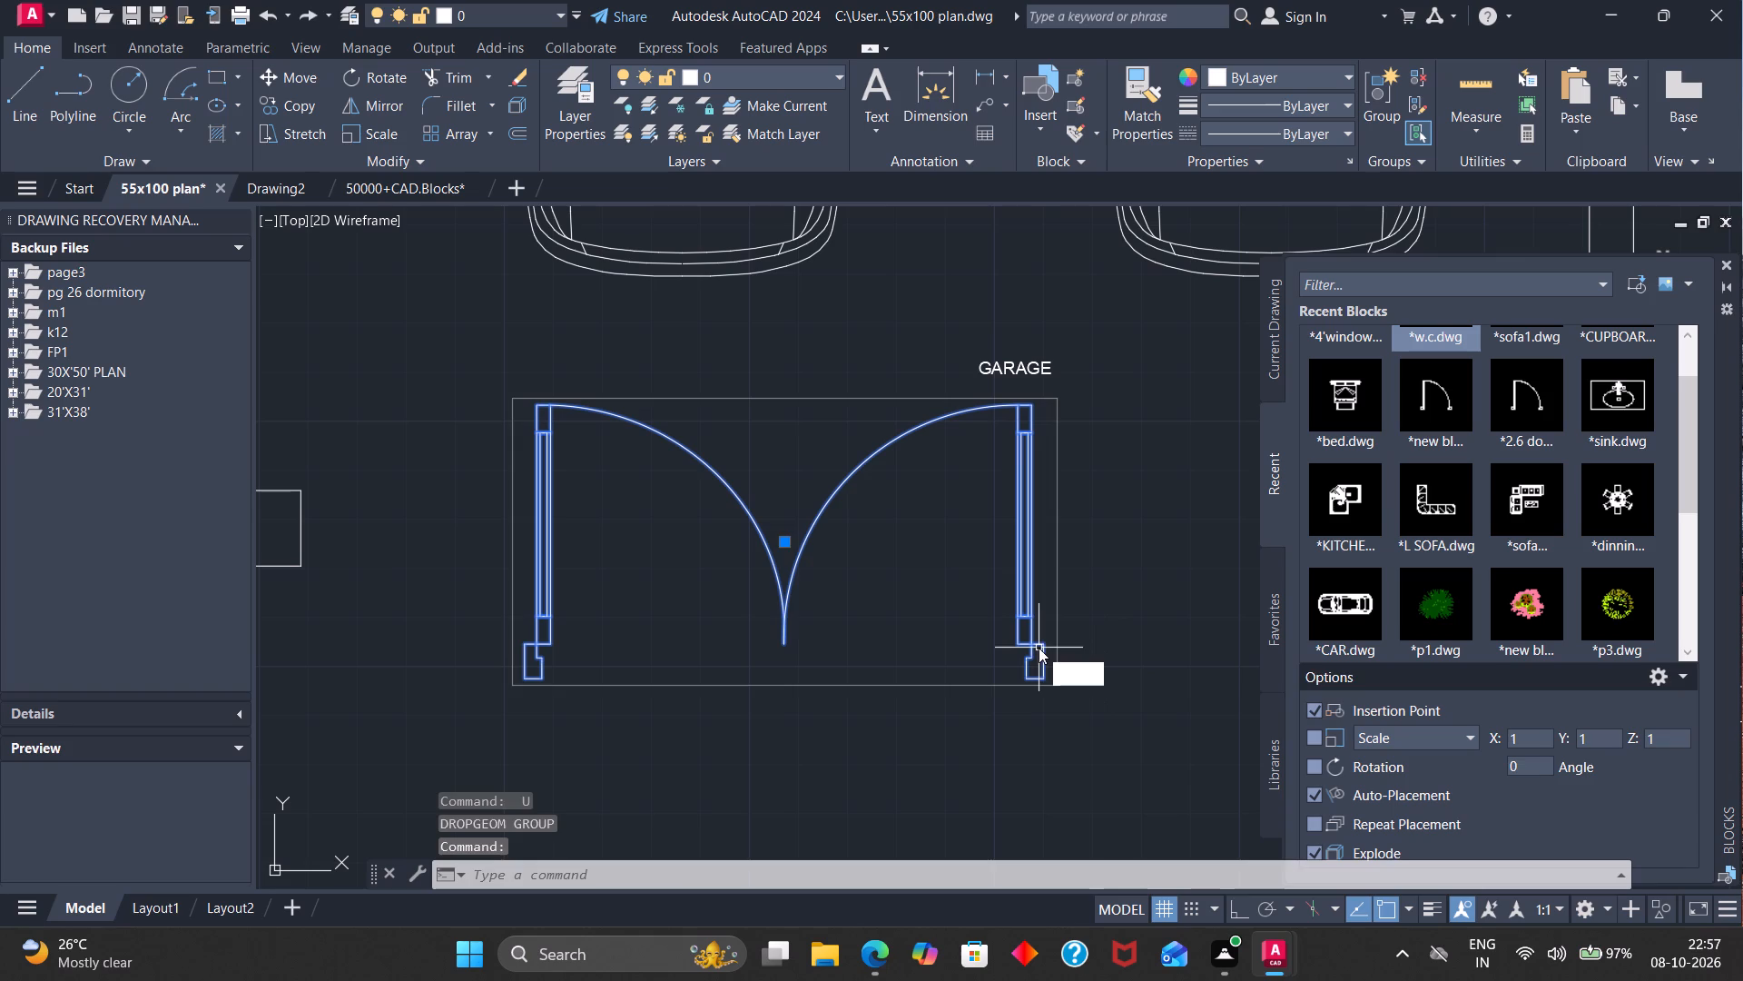
key(Return)
click(1044, 679)
scroll(1078, 674, down, 2)
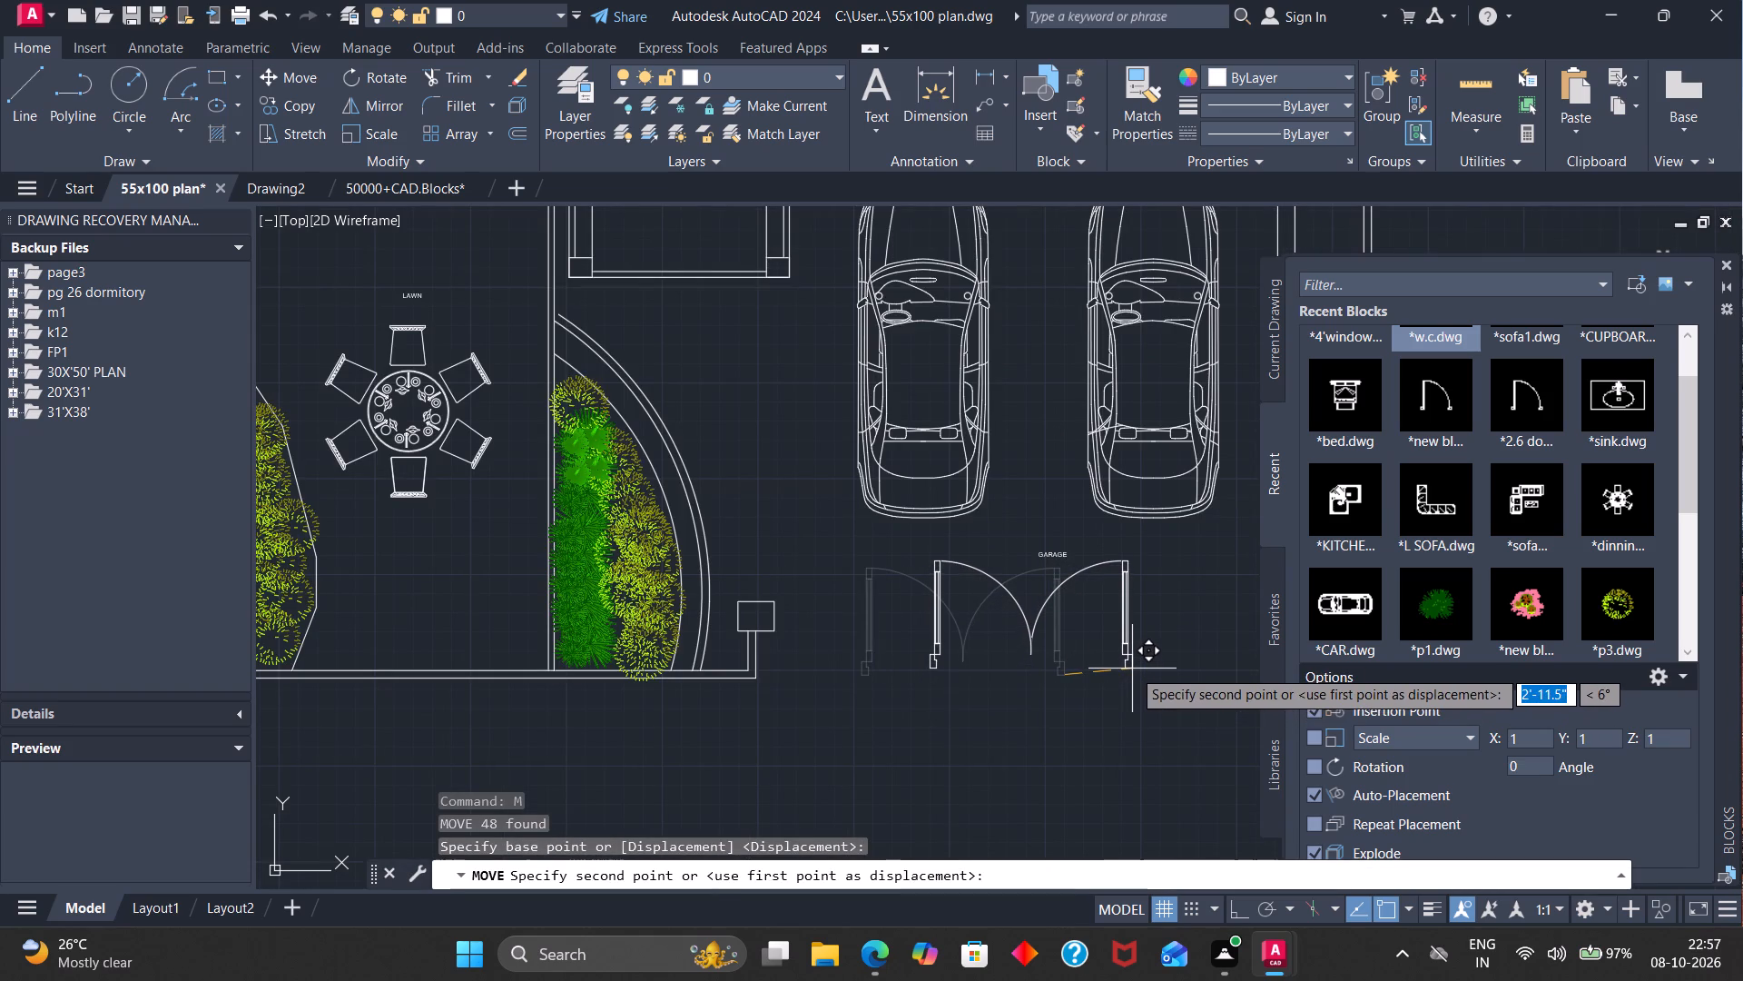
key(F9)
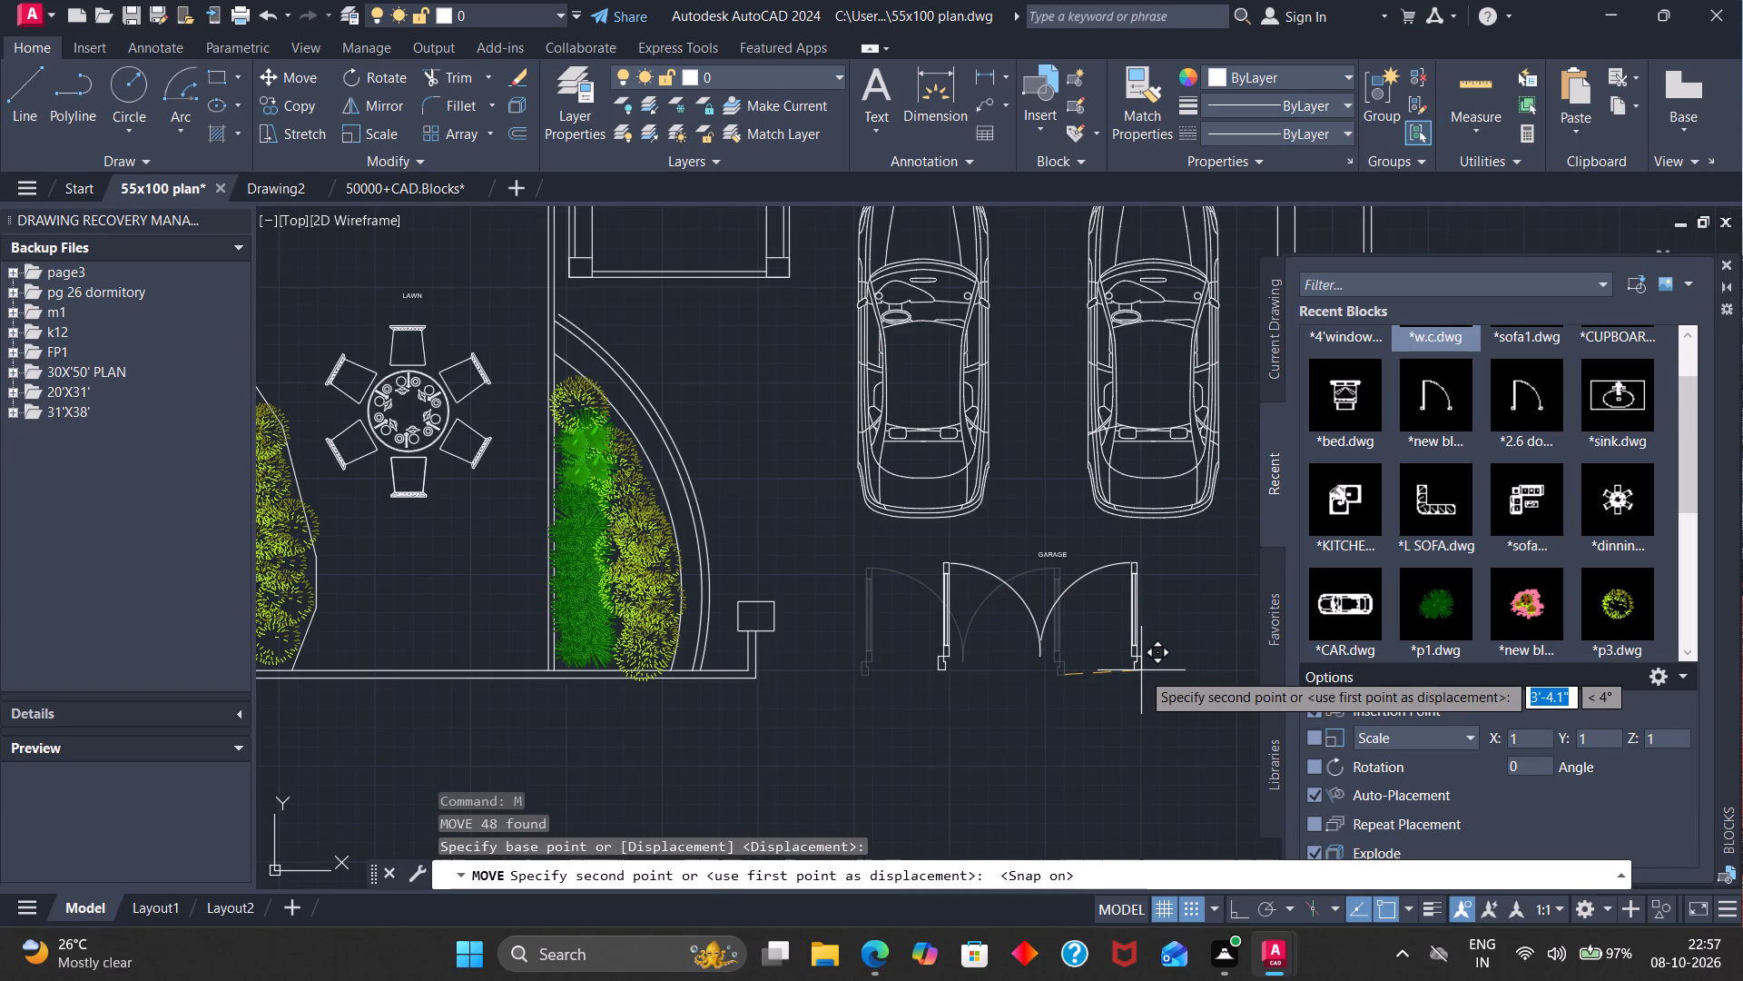
click(1141, 671)
scroll(1137, 672, down, 1)
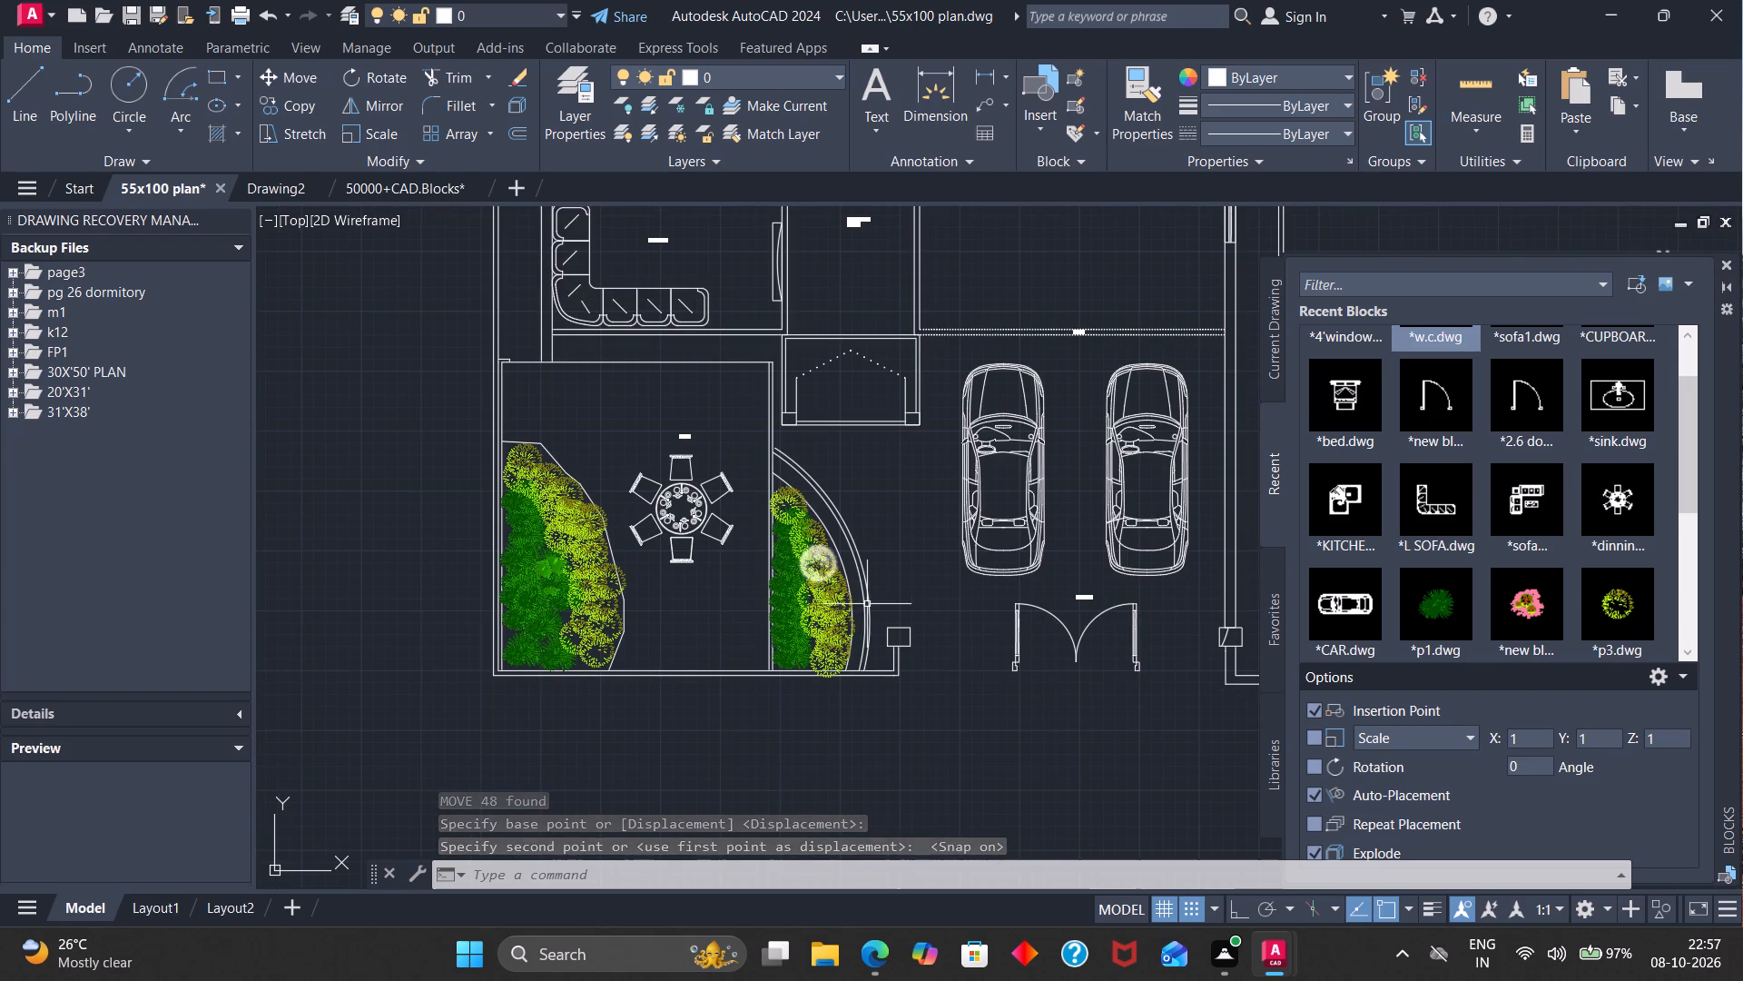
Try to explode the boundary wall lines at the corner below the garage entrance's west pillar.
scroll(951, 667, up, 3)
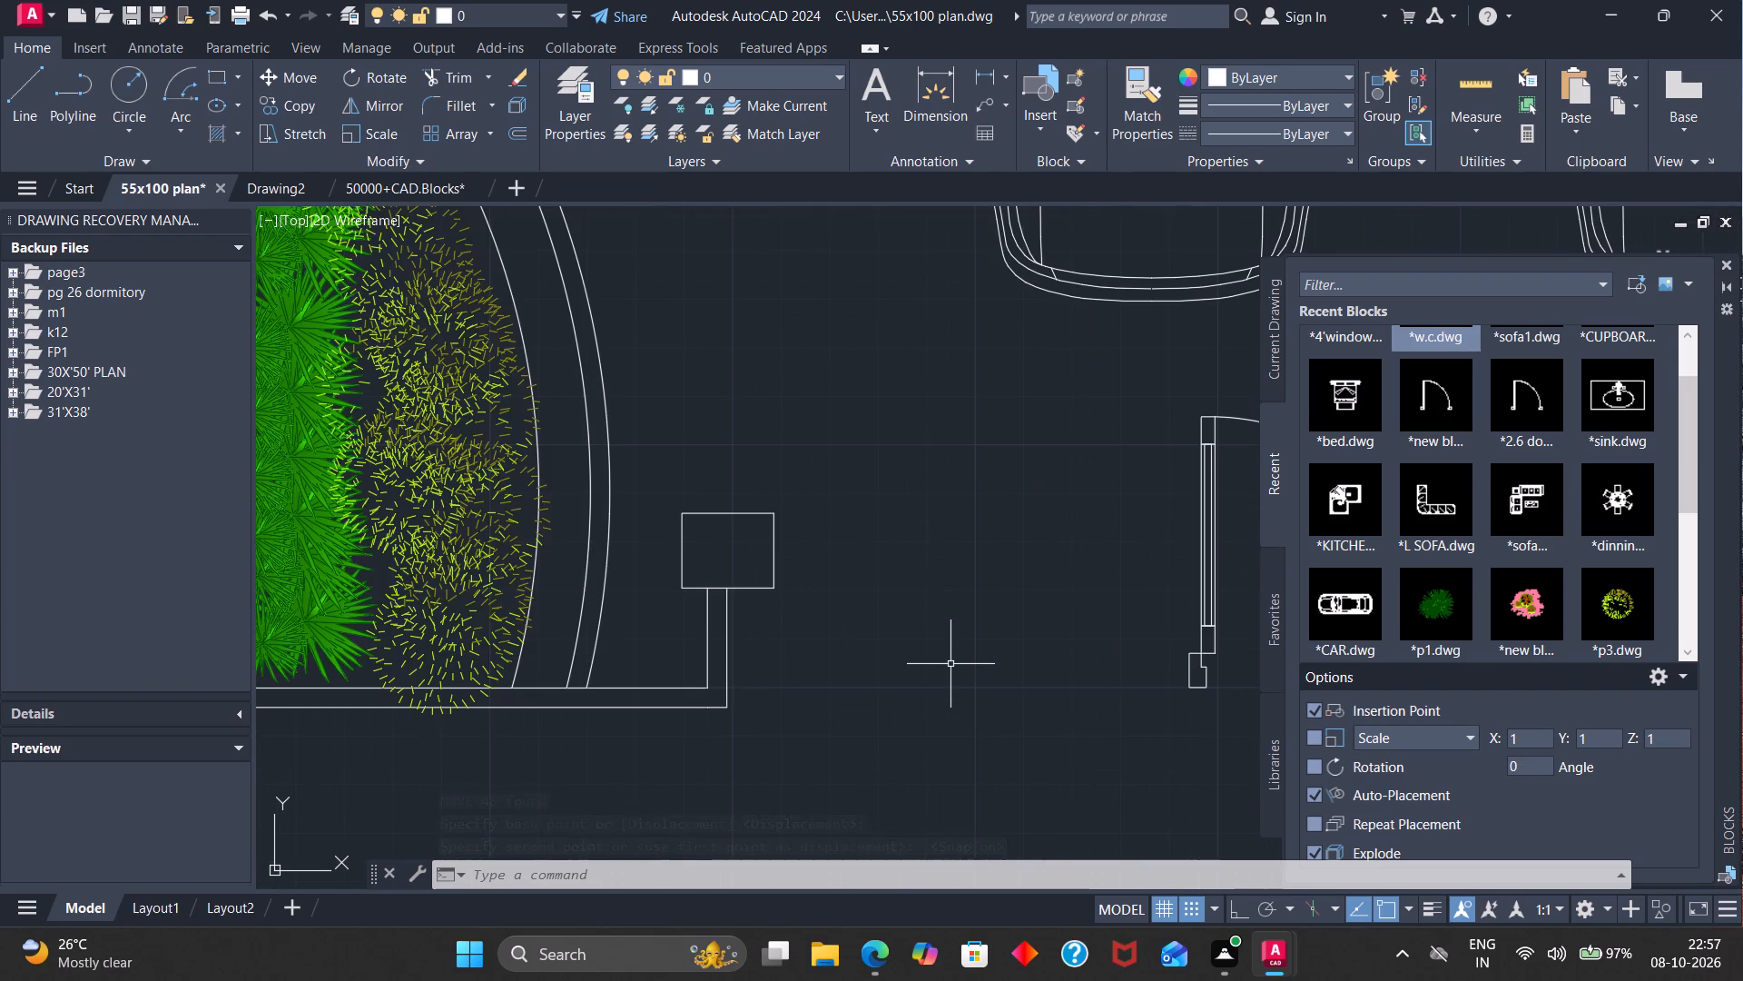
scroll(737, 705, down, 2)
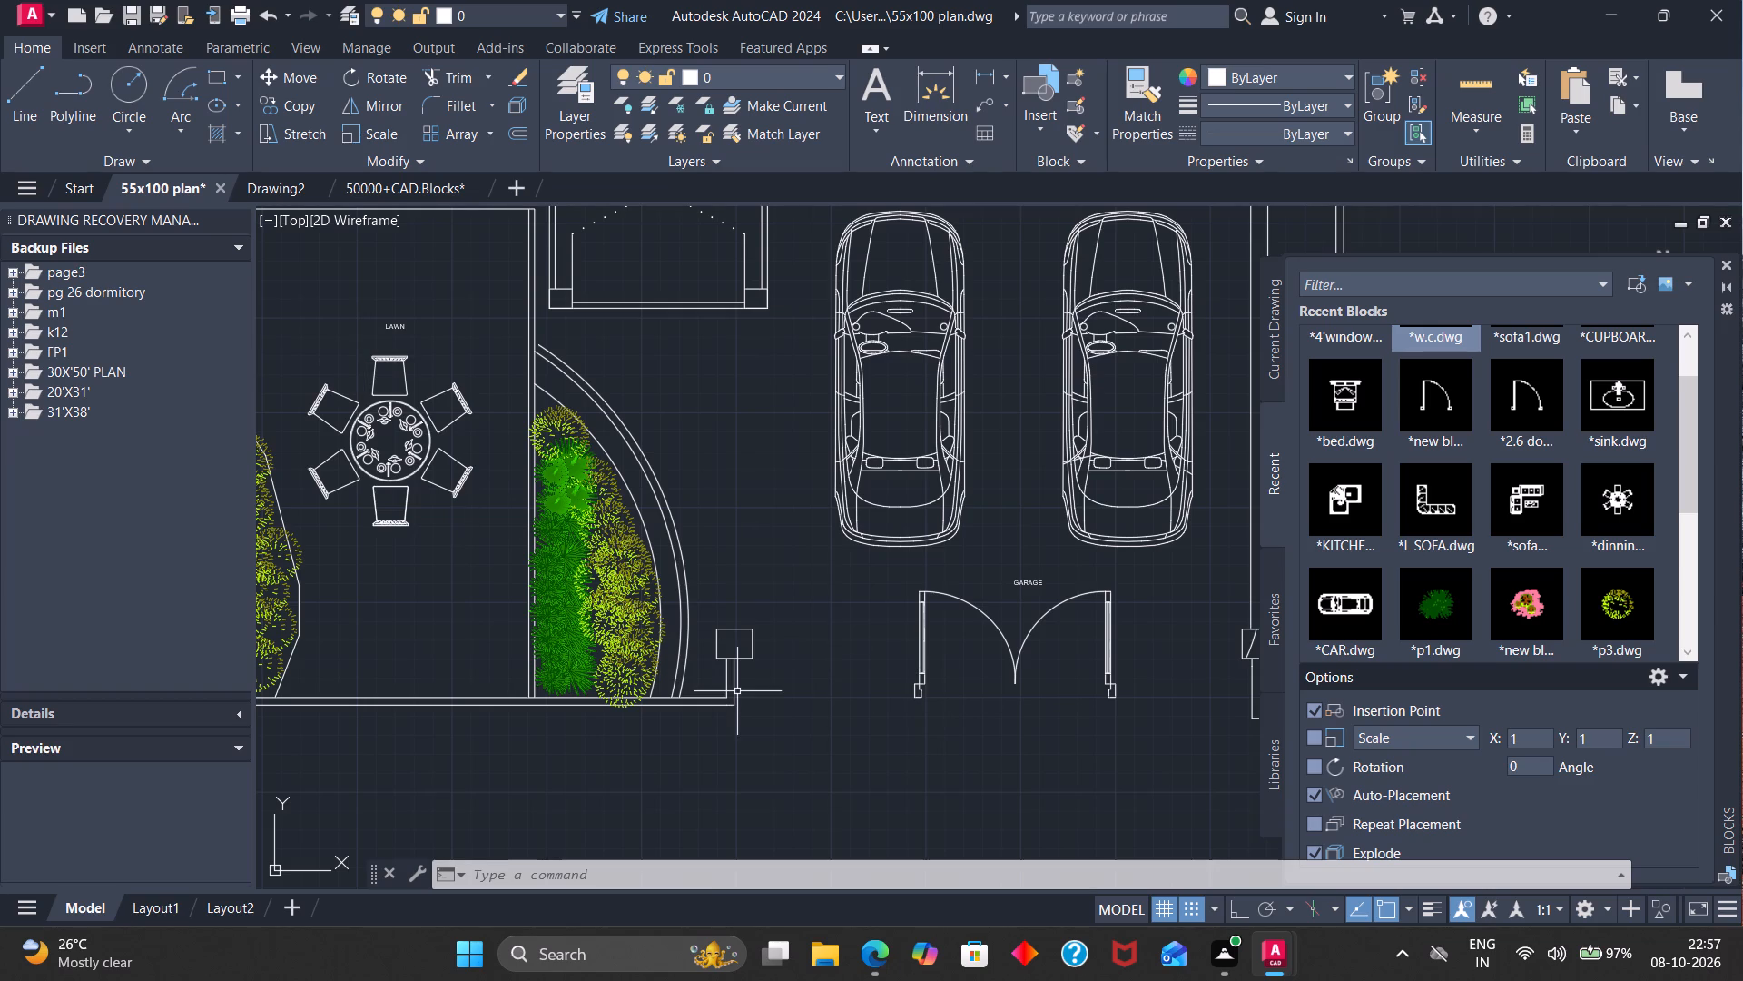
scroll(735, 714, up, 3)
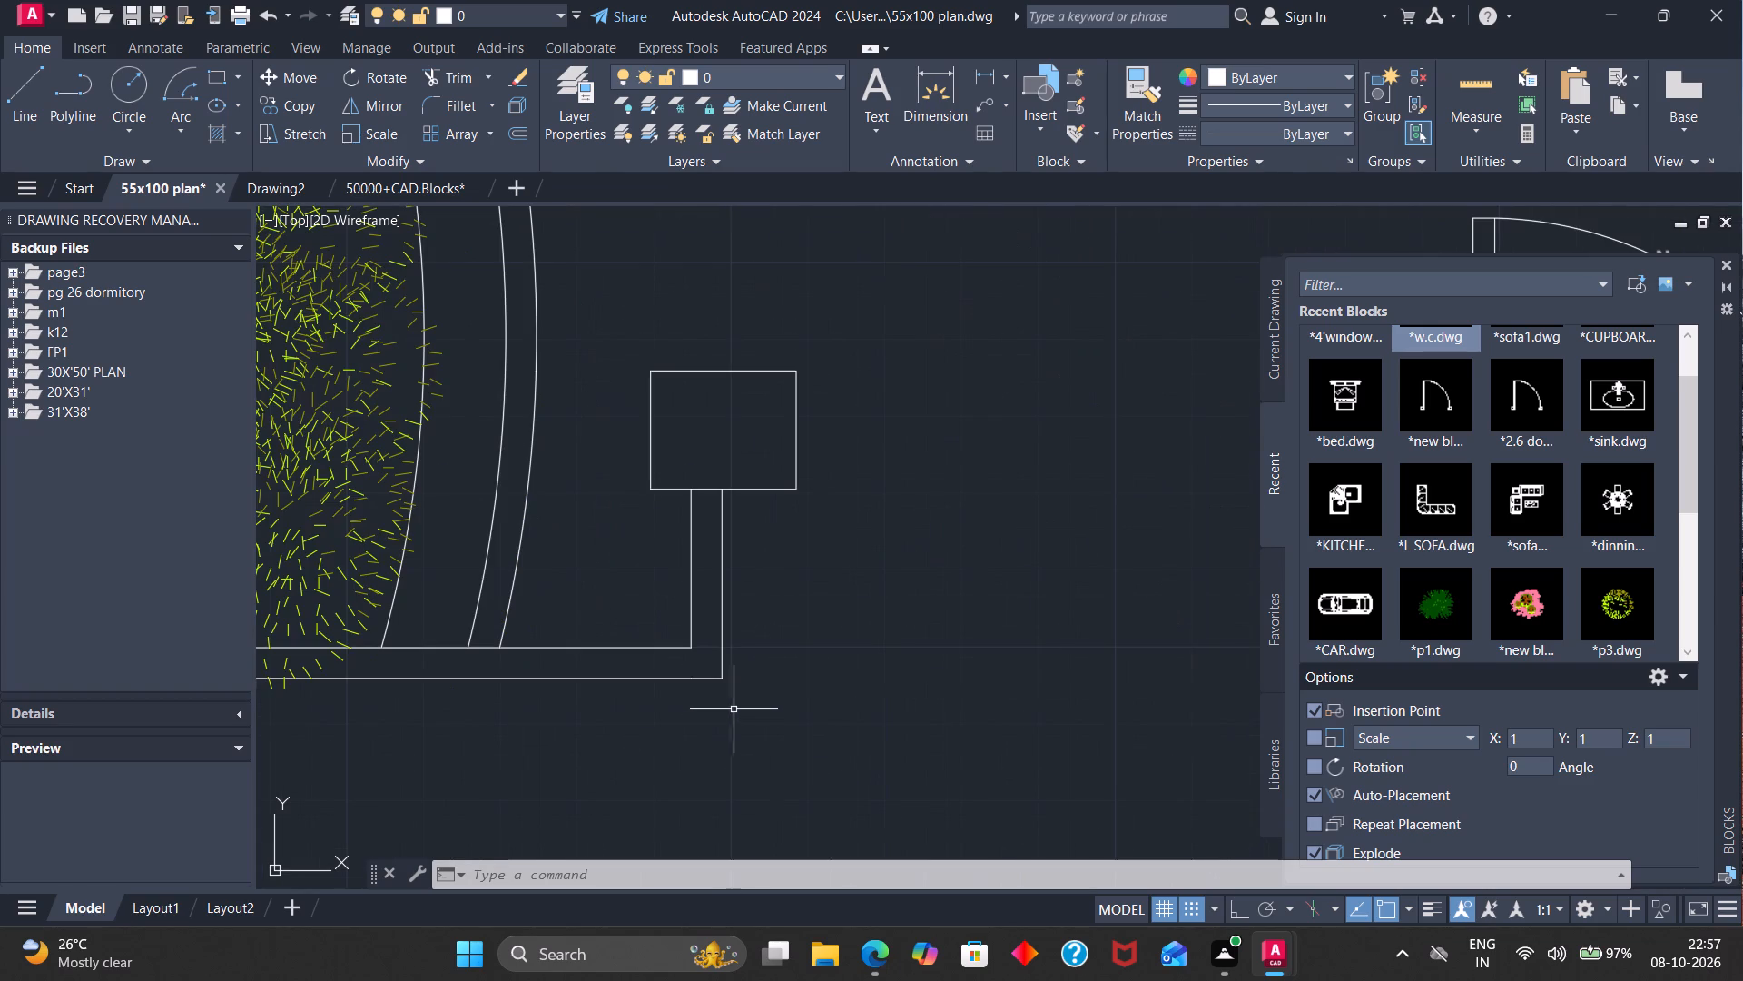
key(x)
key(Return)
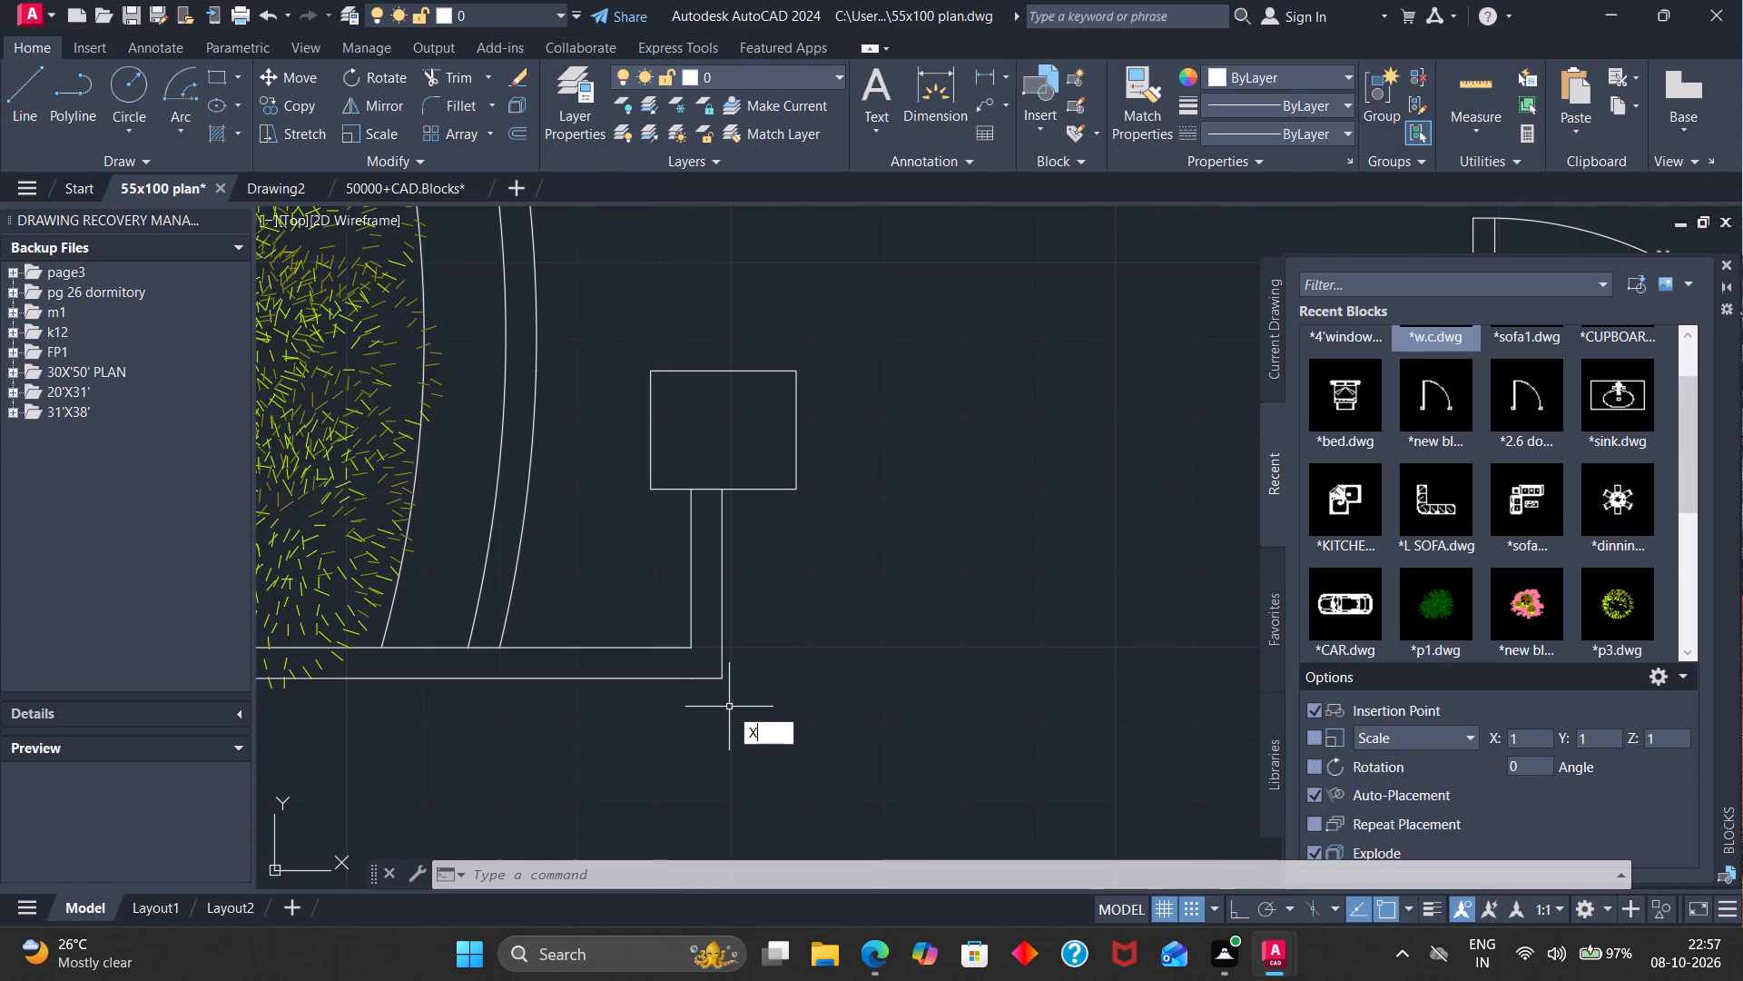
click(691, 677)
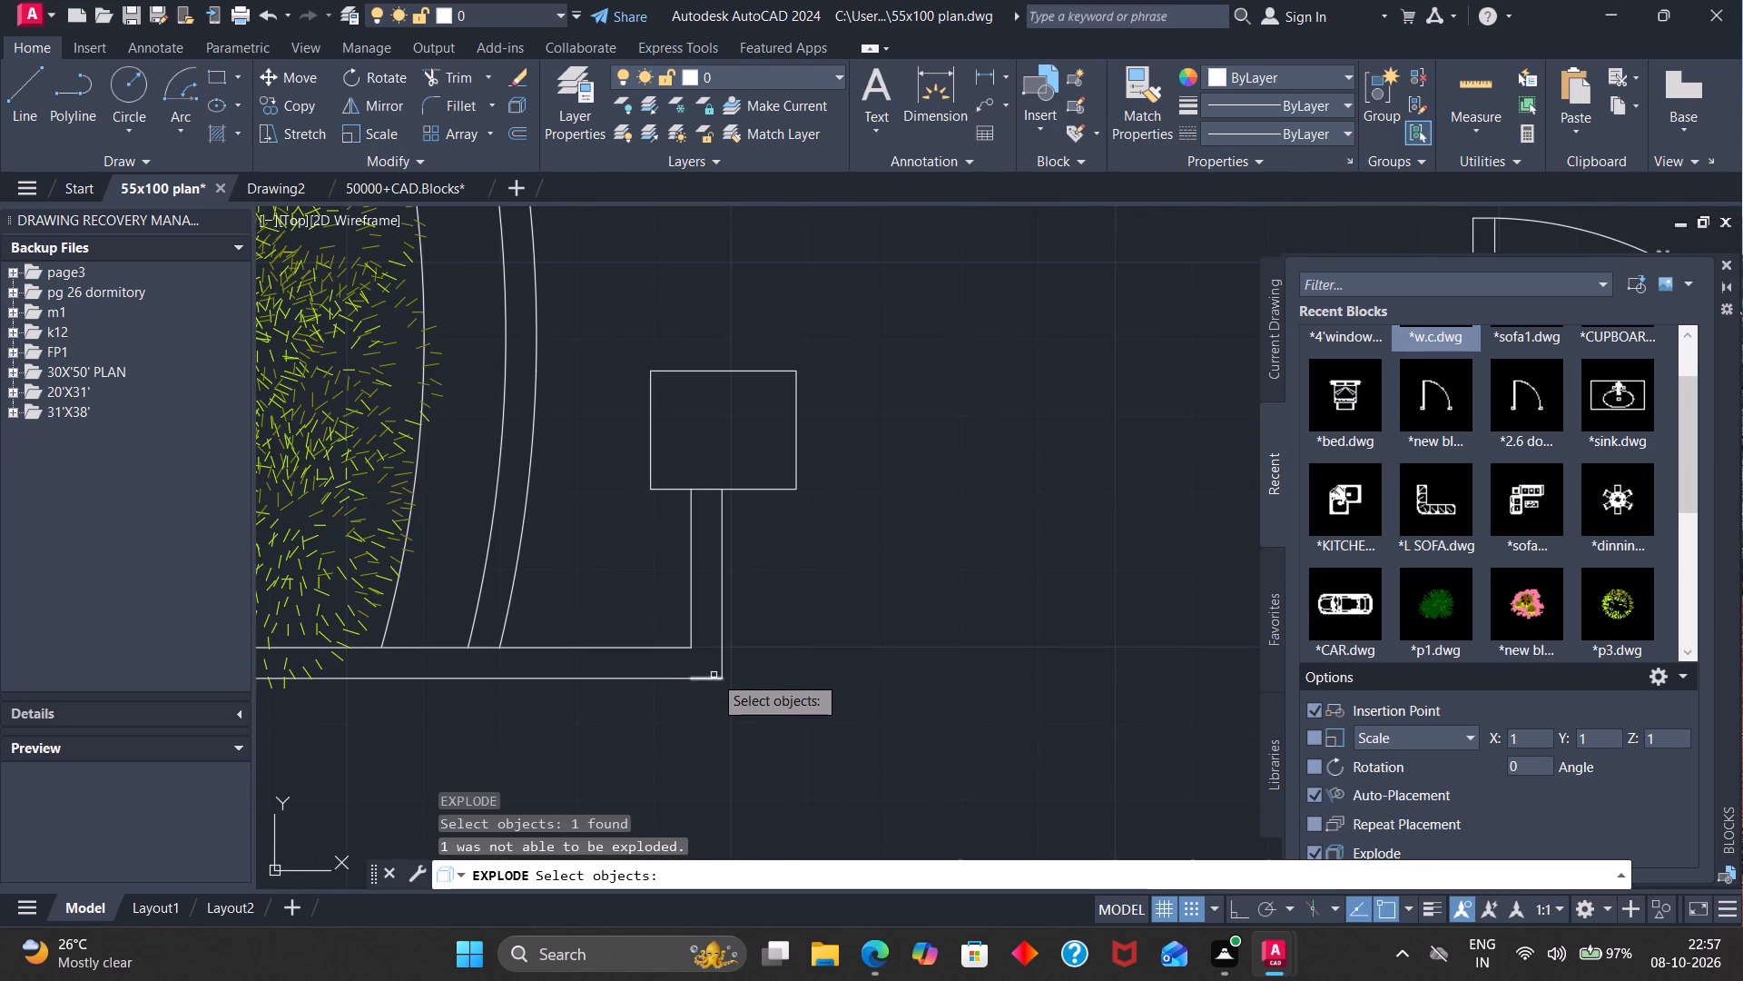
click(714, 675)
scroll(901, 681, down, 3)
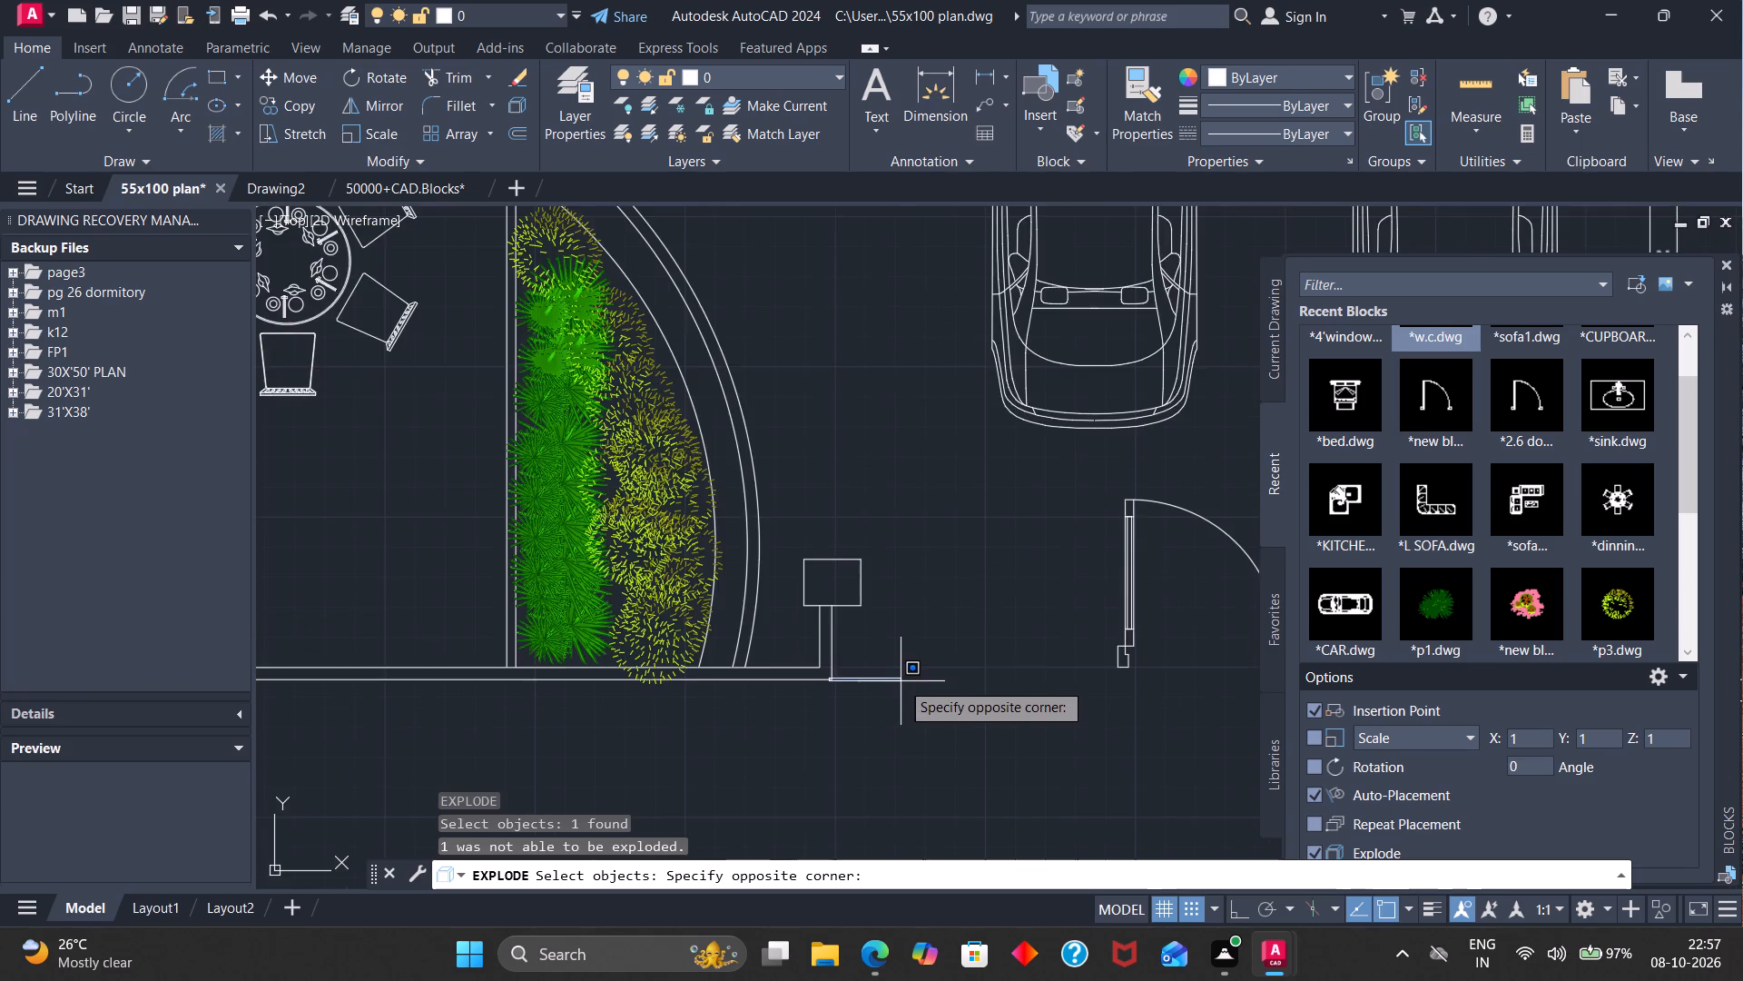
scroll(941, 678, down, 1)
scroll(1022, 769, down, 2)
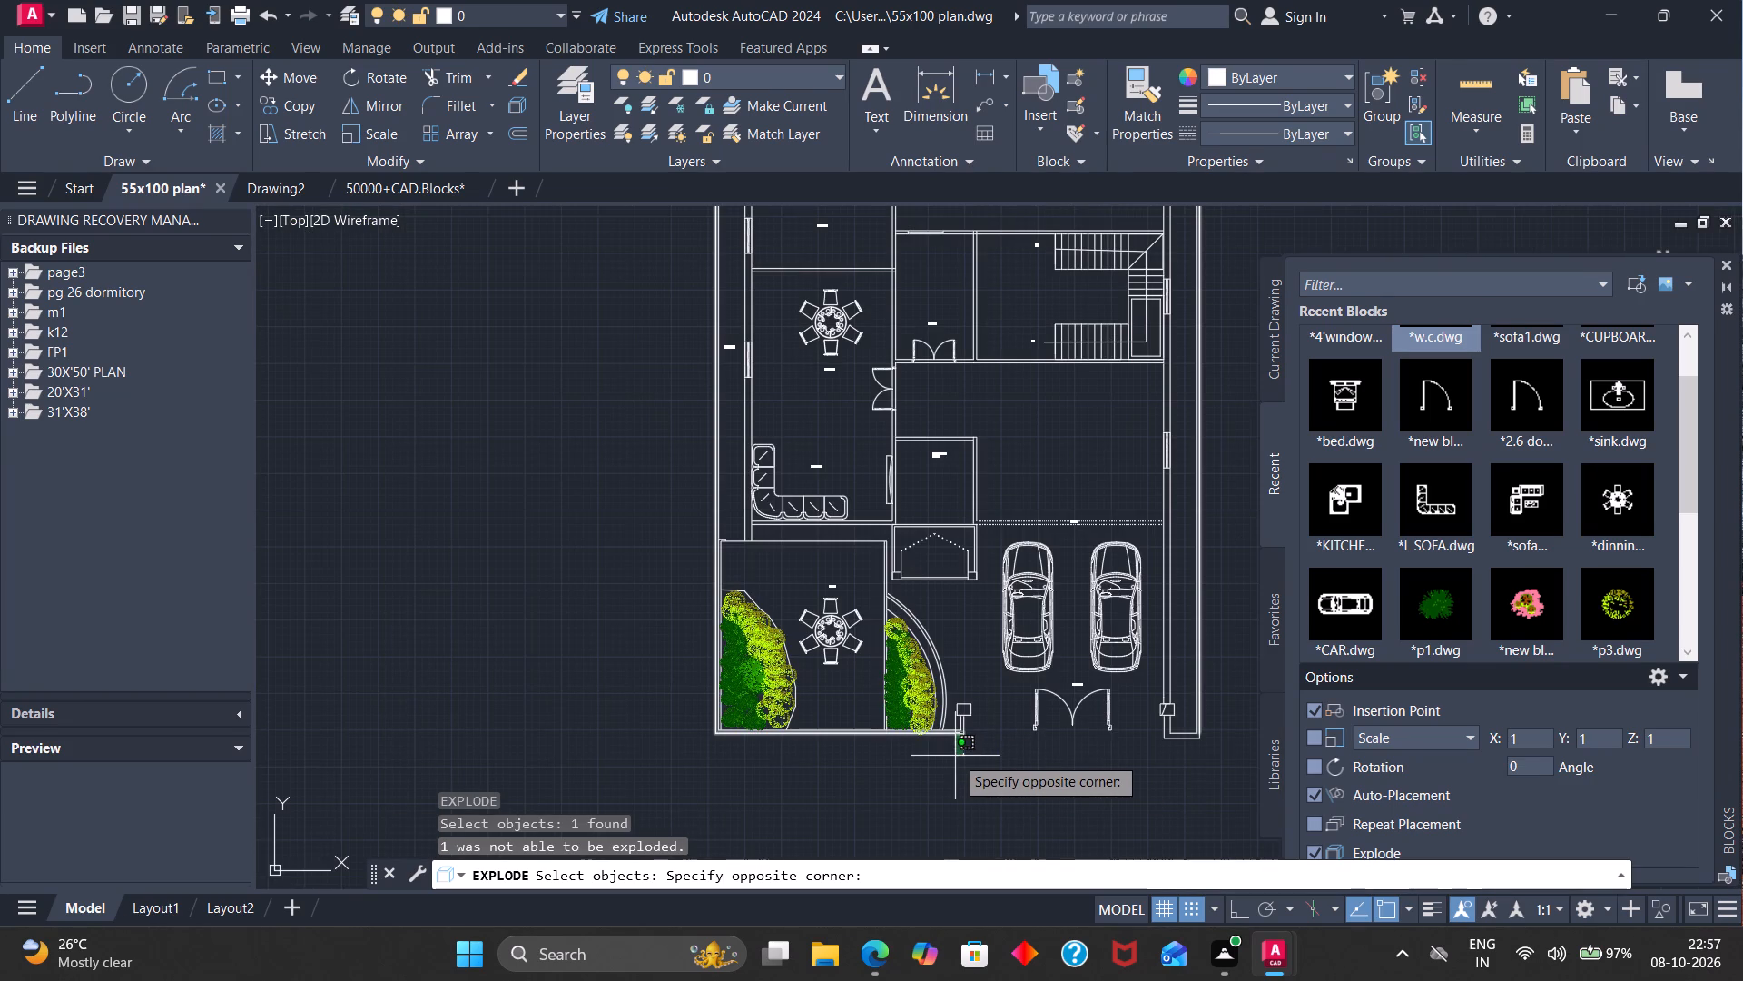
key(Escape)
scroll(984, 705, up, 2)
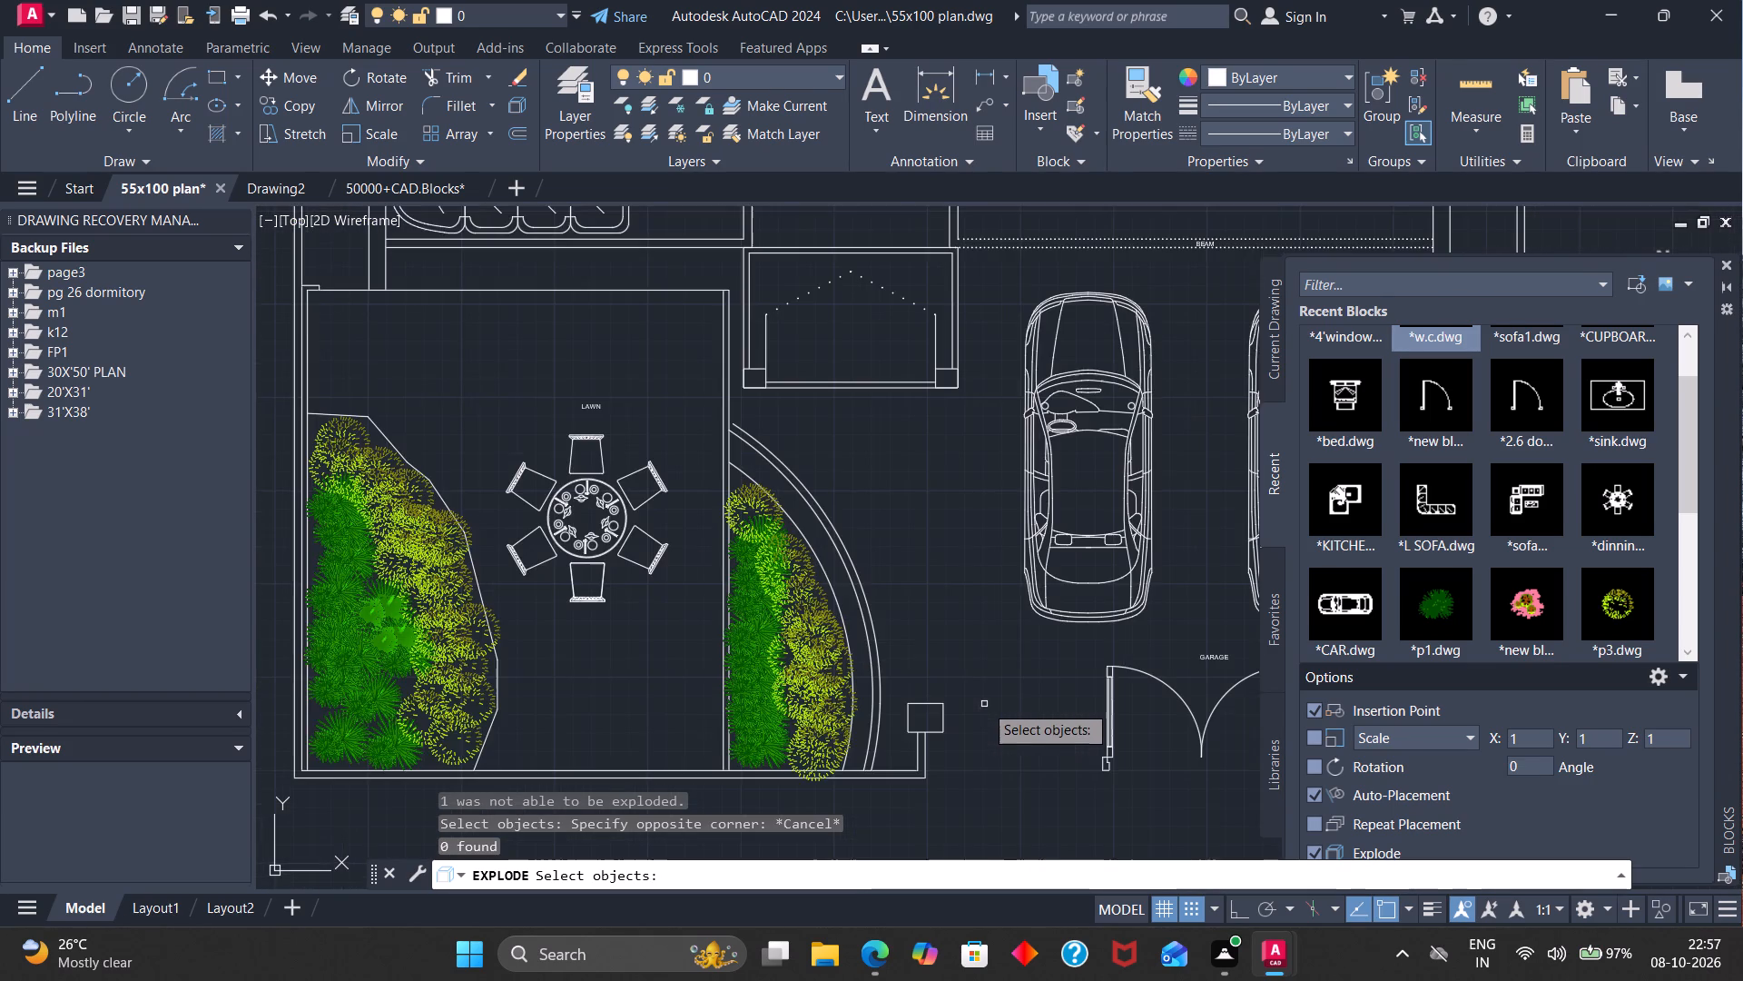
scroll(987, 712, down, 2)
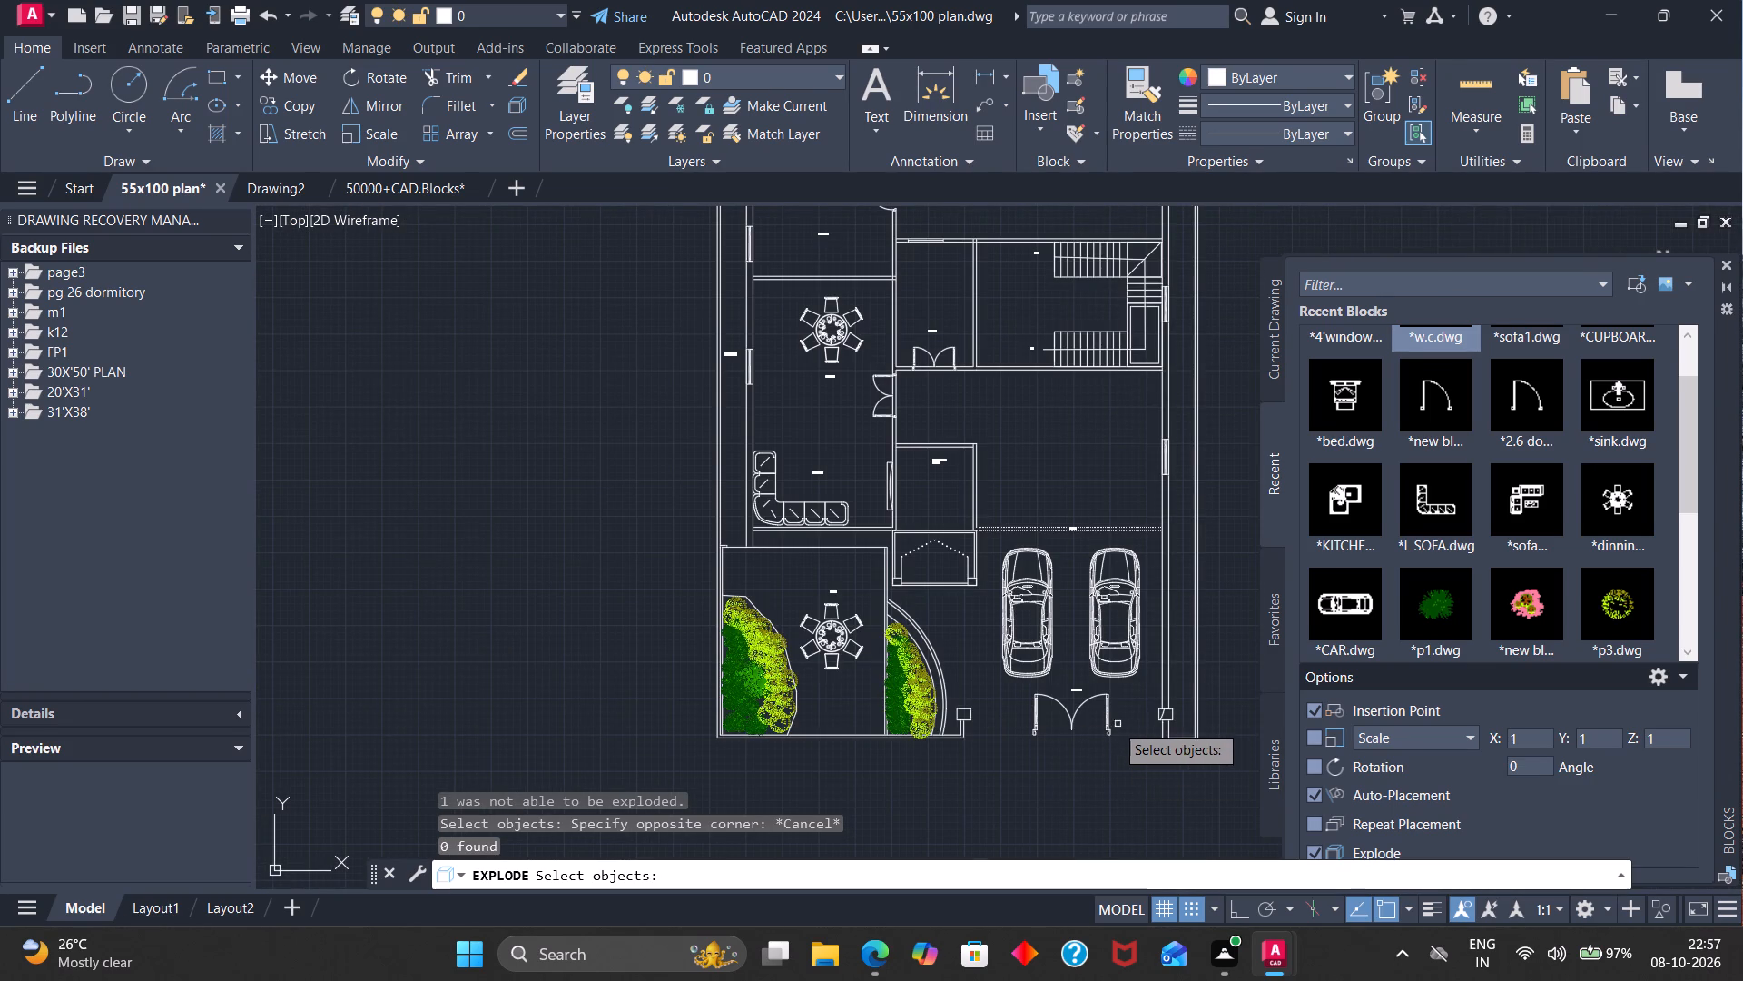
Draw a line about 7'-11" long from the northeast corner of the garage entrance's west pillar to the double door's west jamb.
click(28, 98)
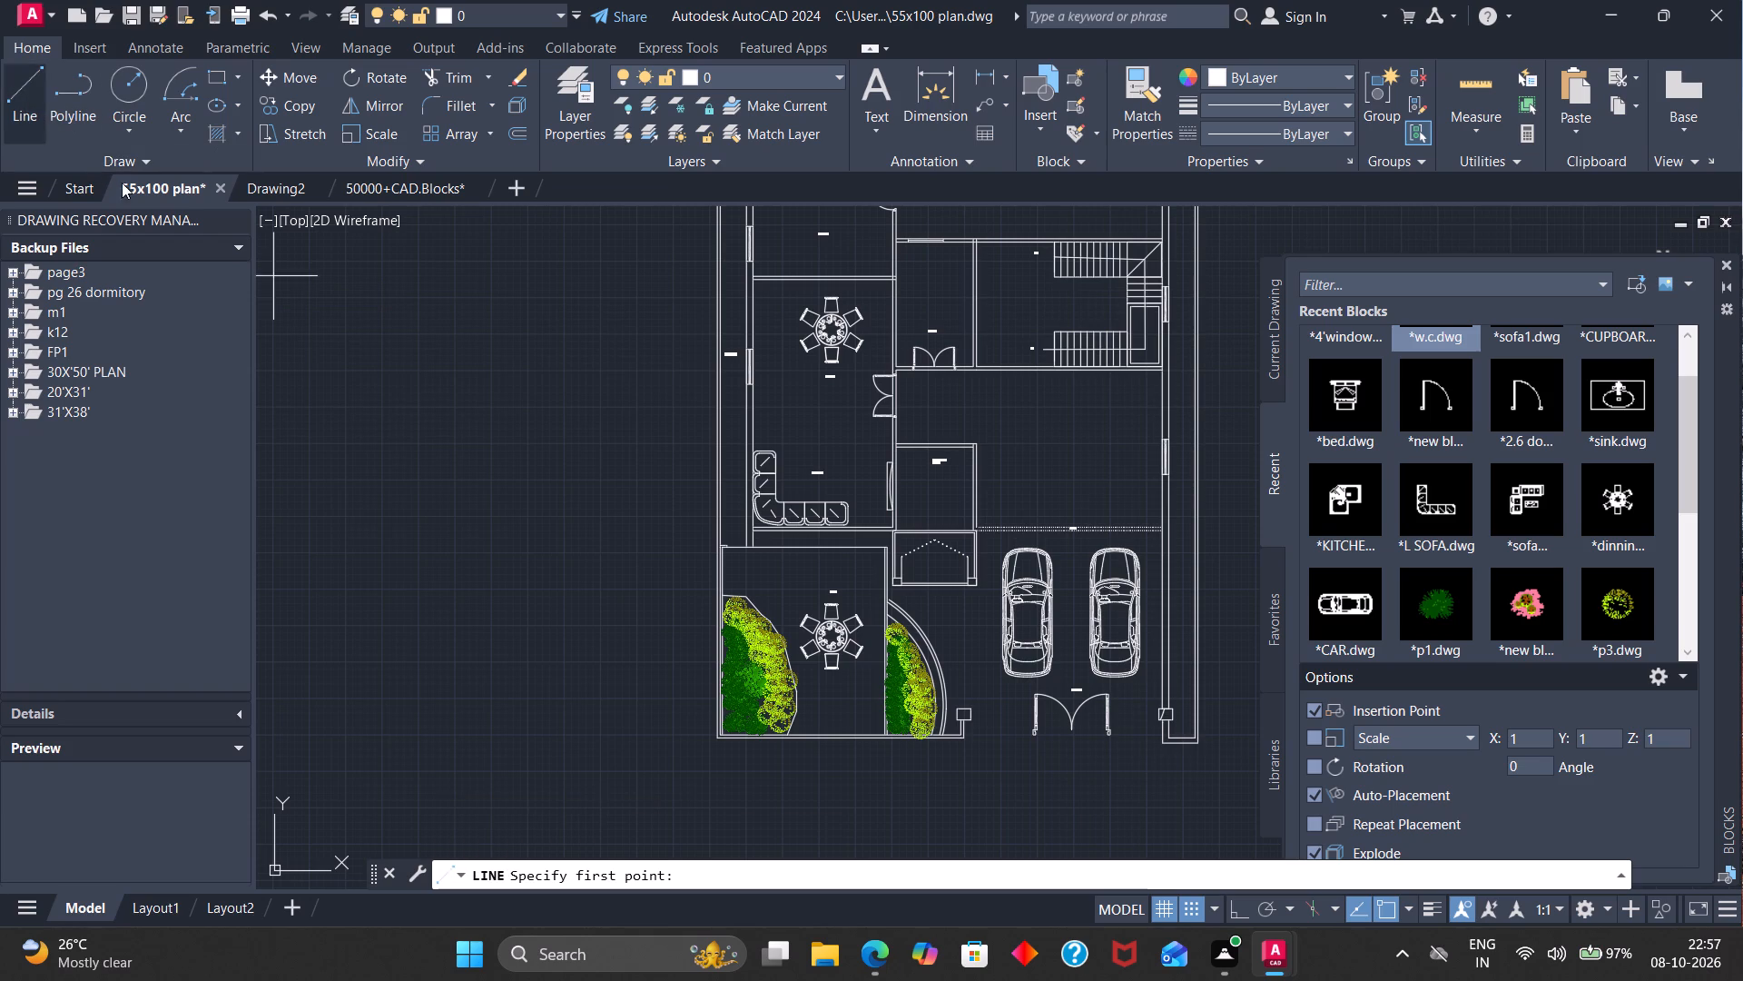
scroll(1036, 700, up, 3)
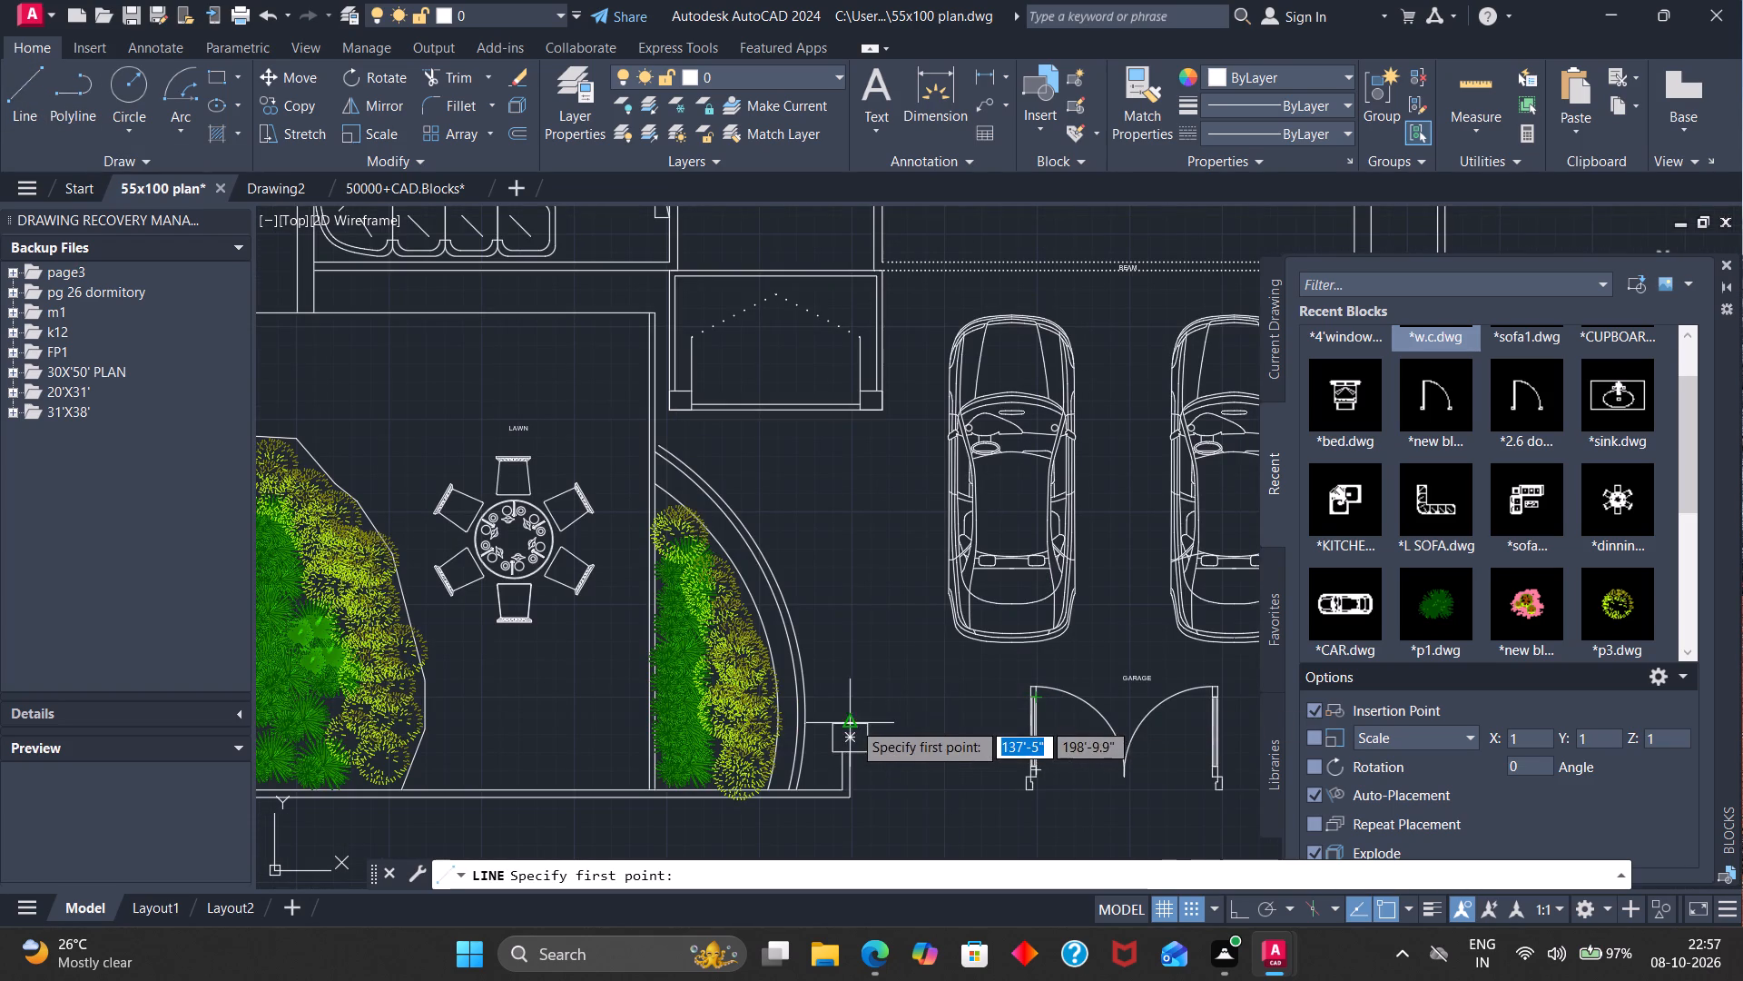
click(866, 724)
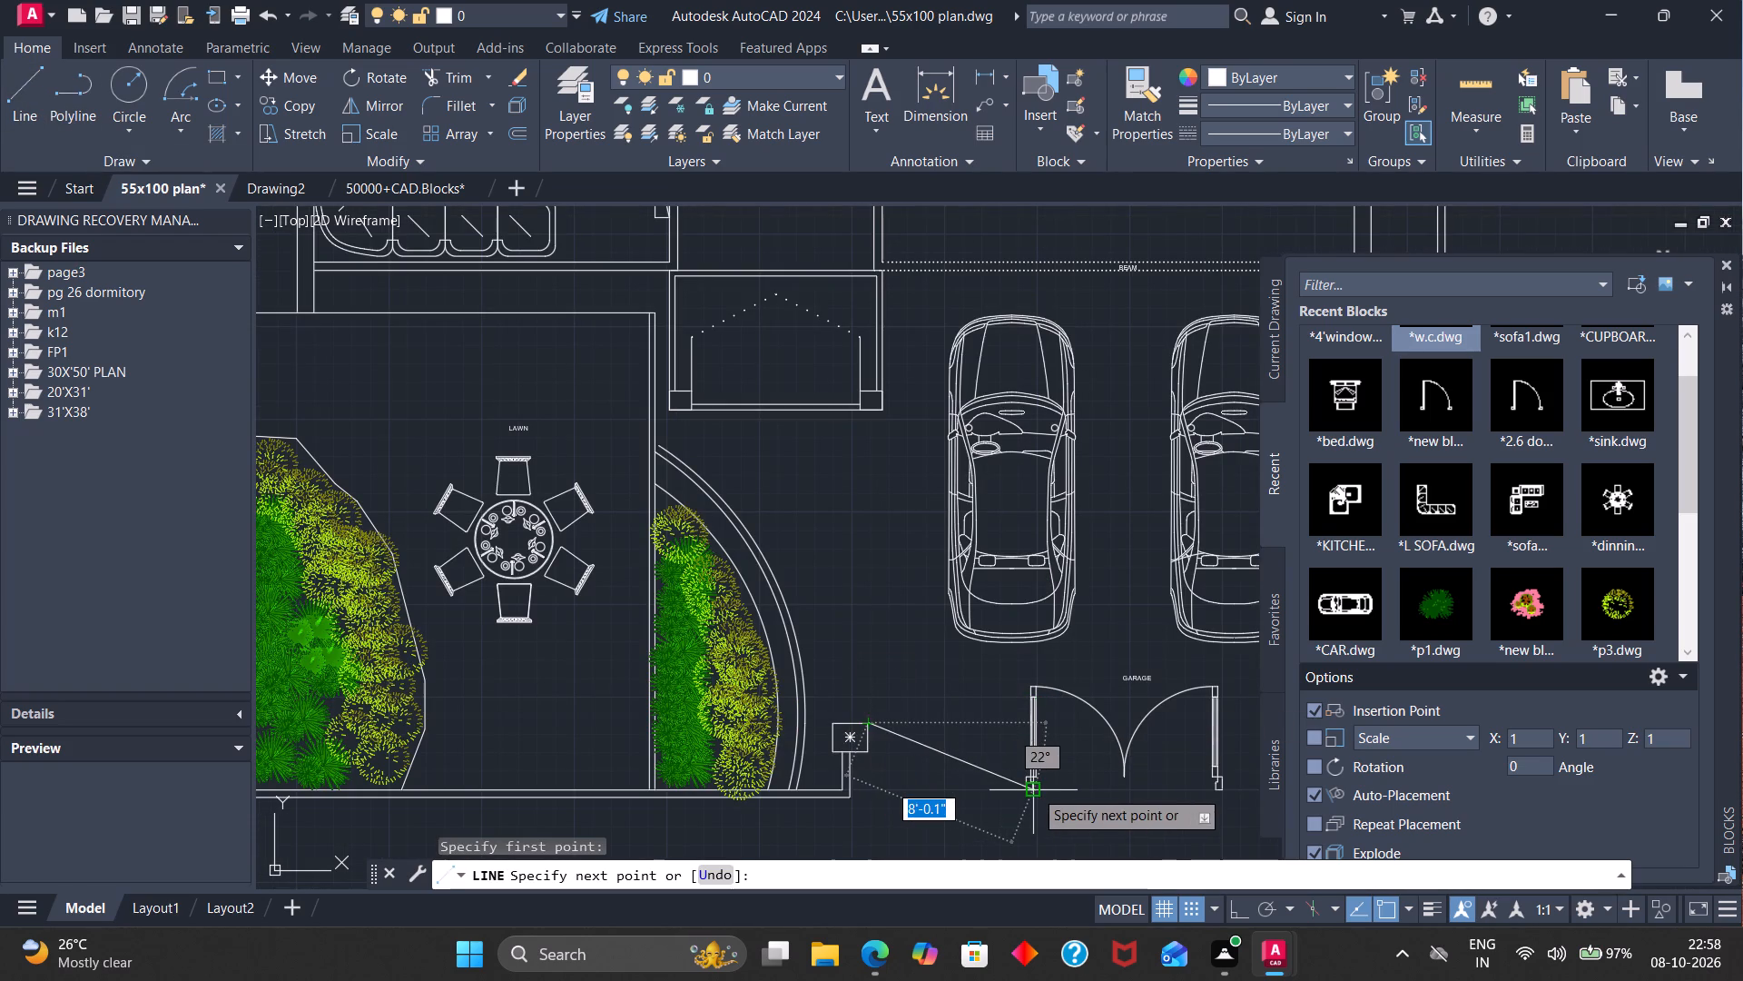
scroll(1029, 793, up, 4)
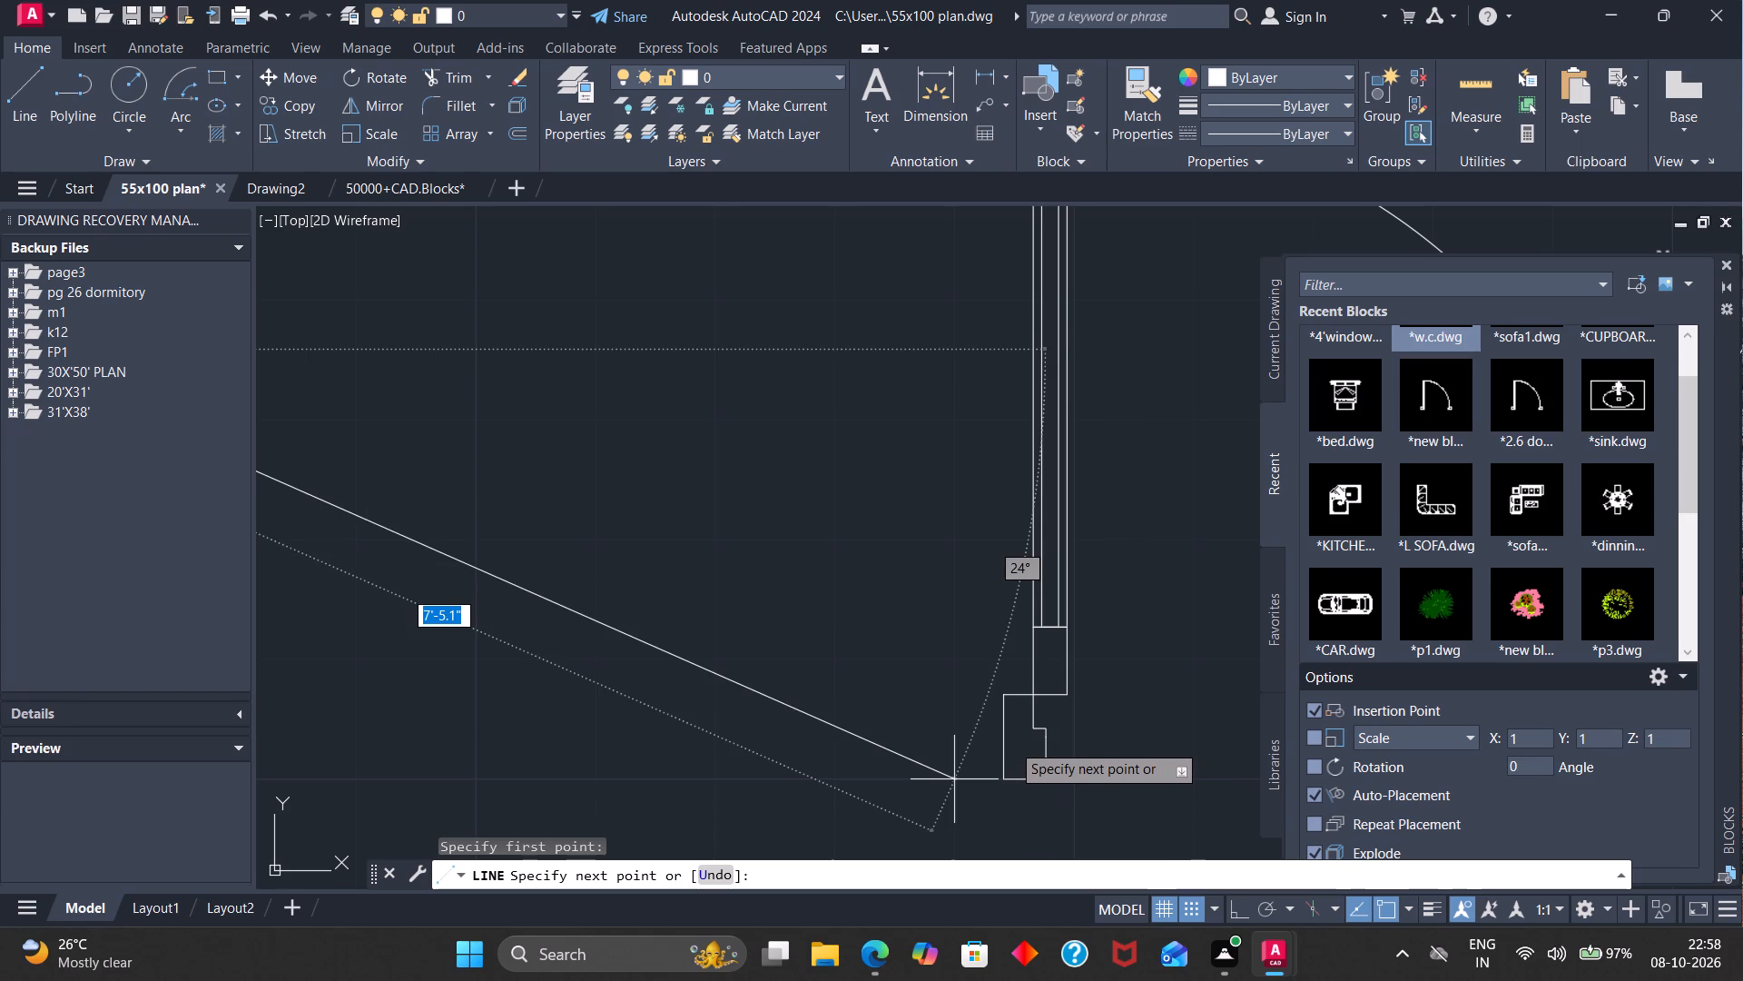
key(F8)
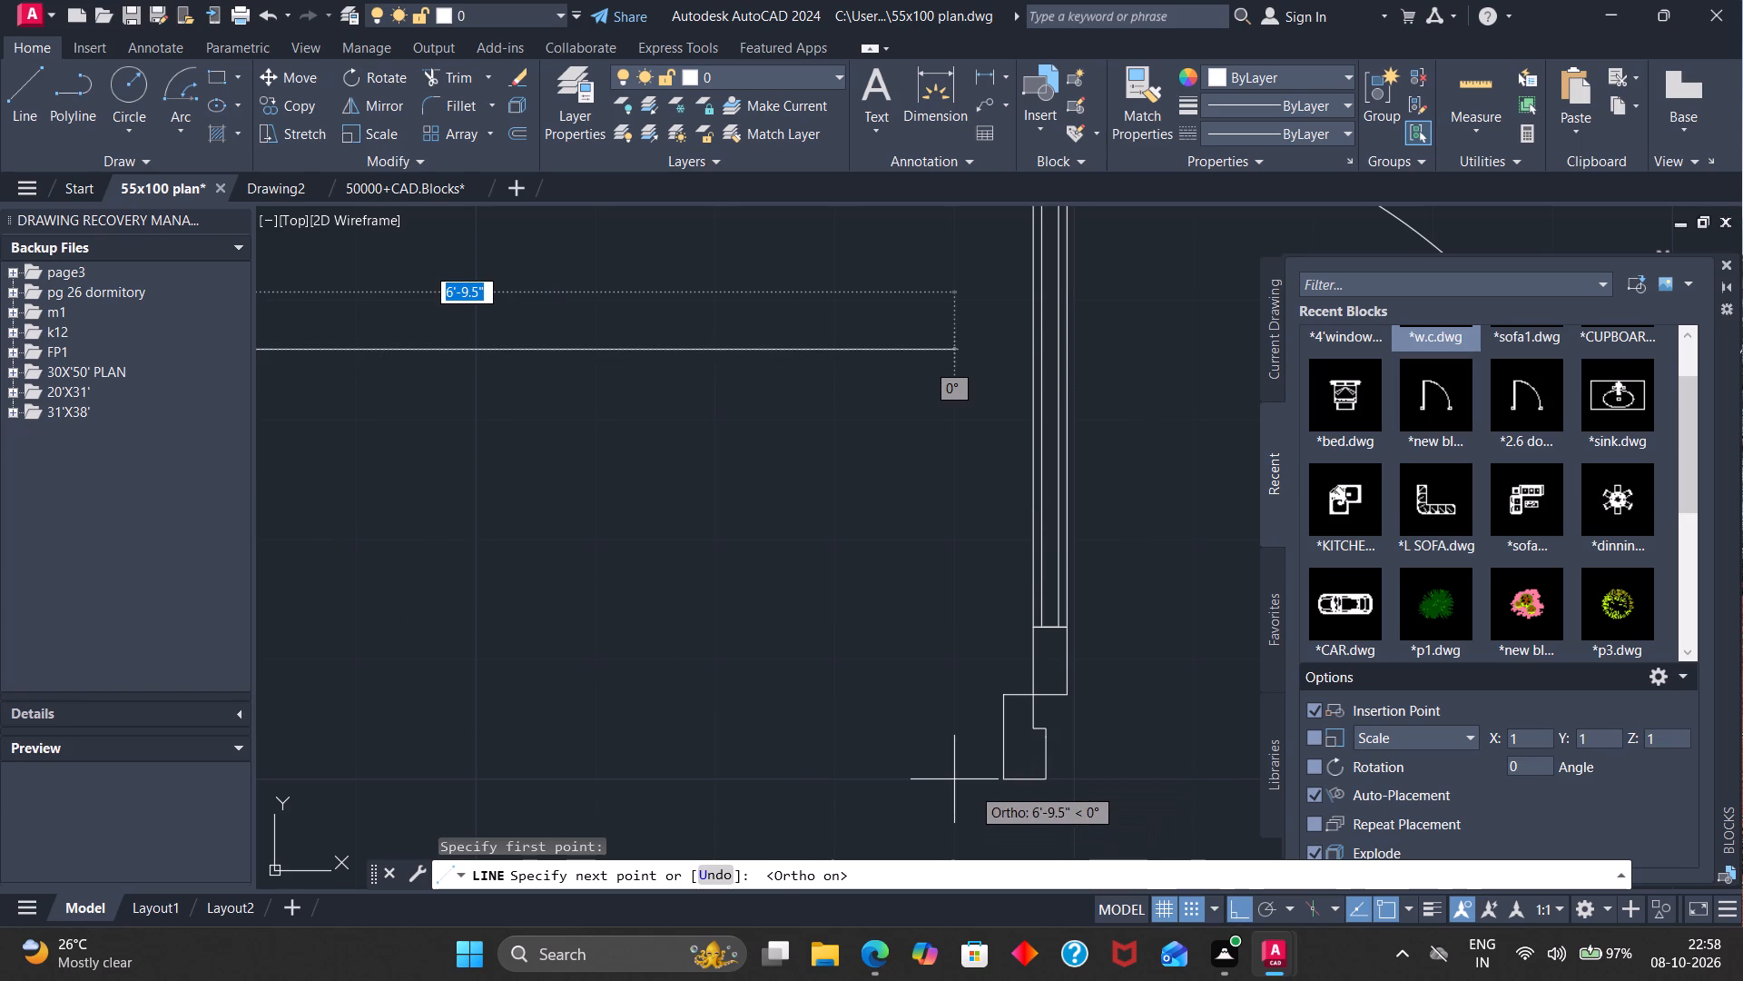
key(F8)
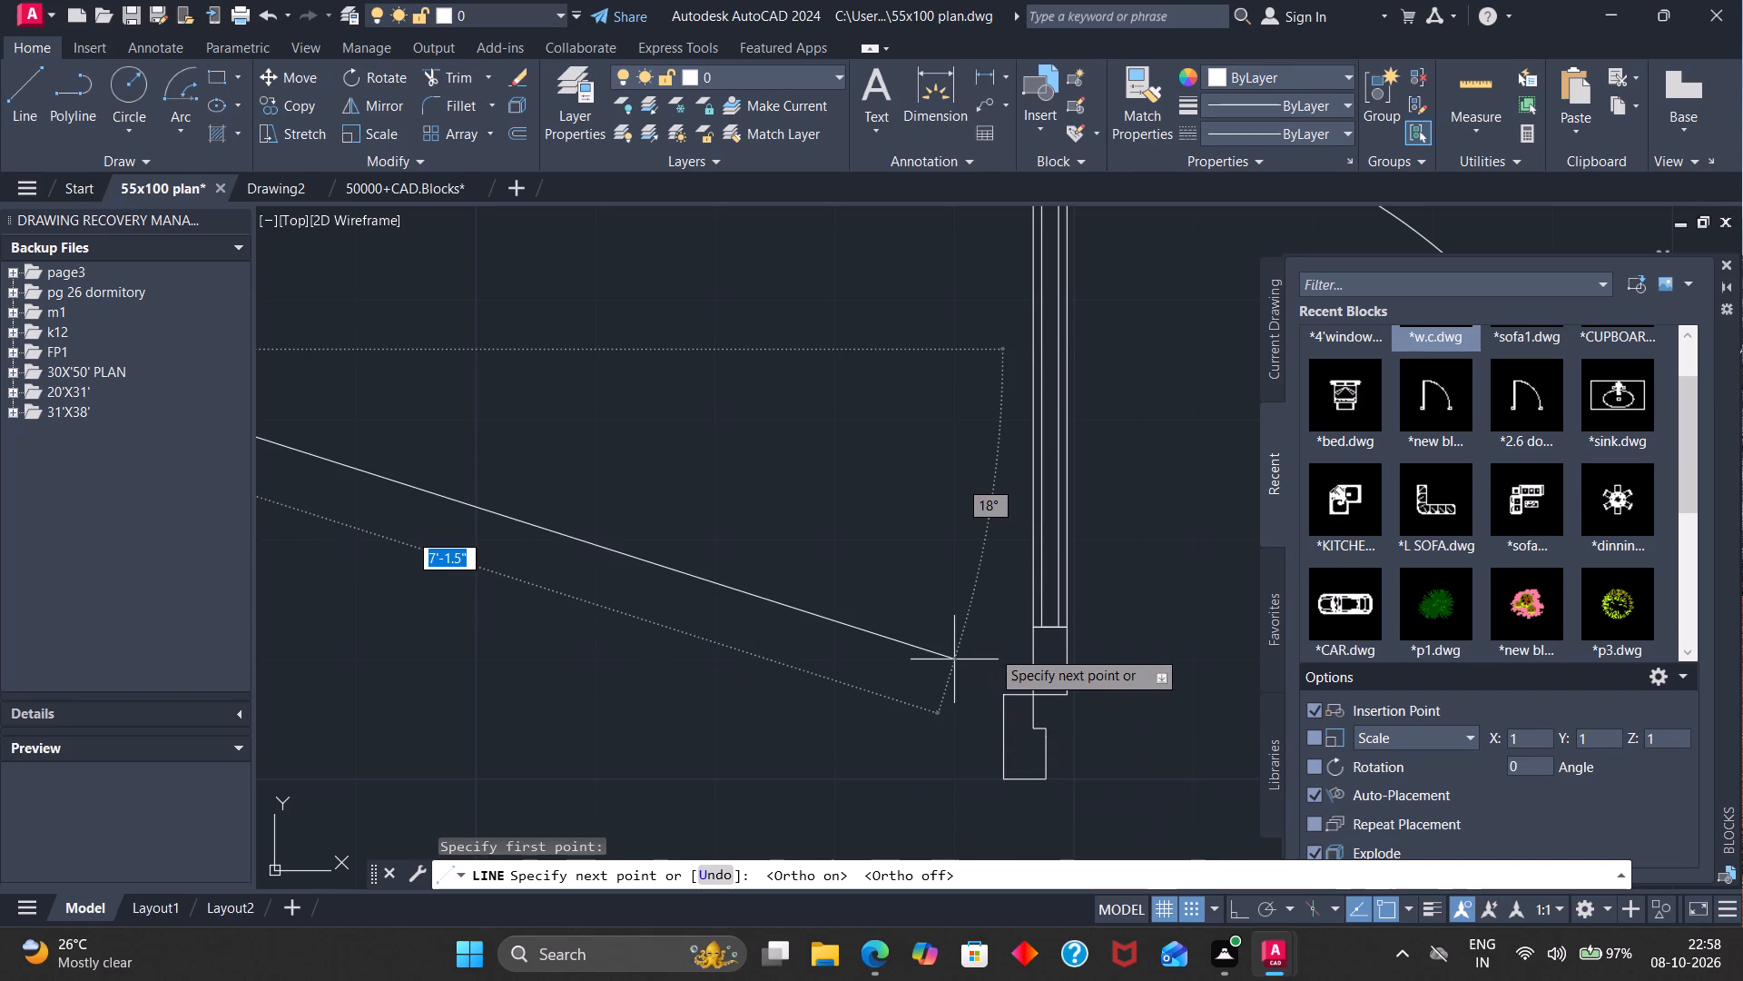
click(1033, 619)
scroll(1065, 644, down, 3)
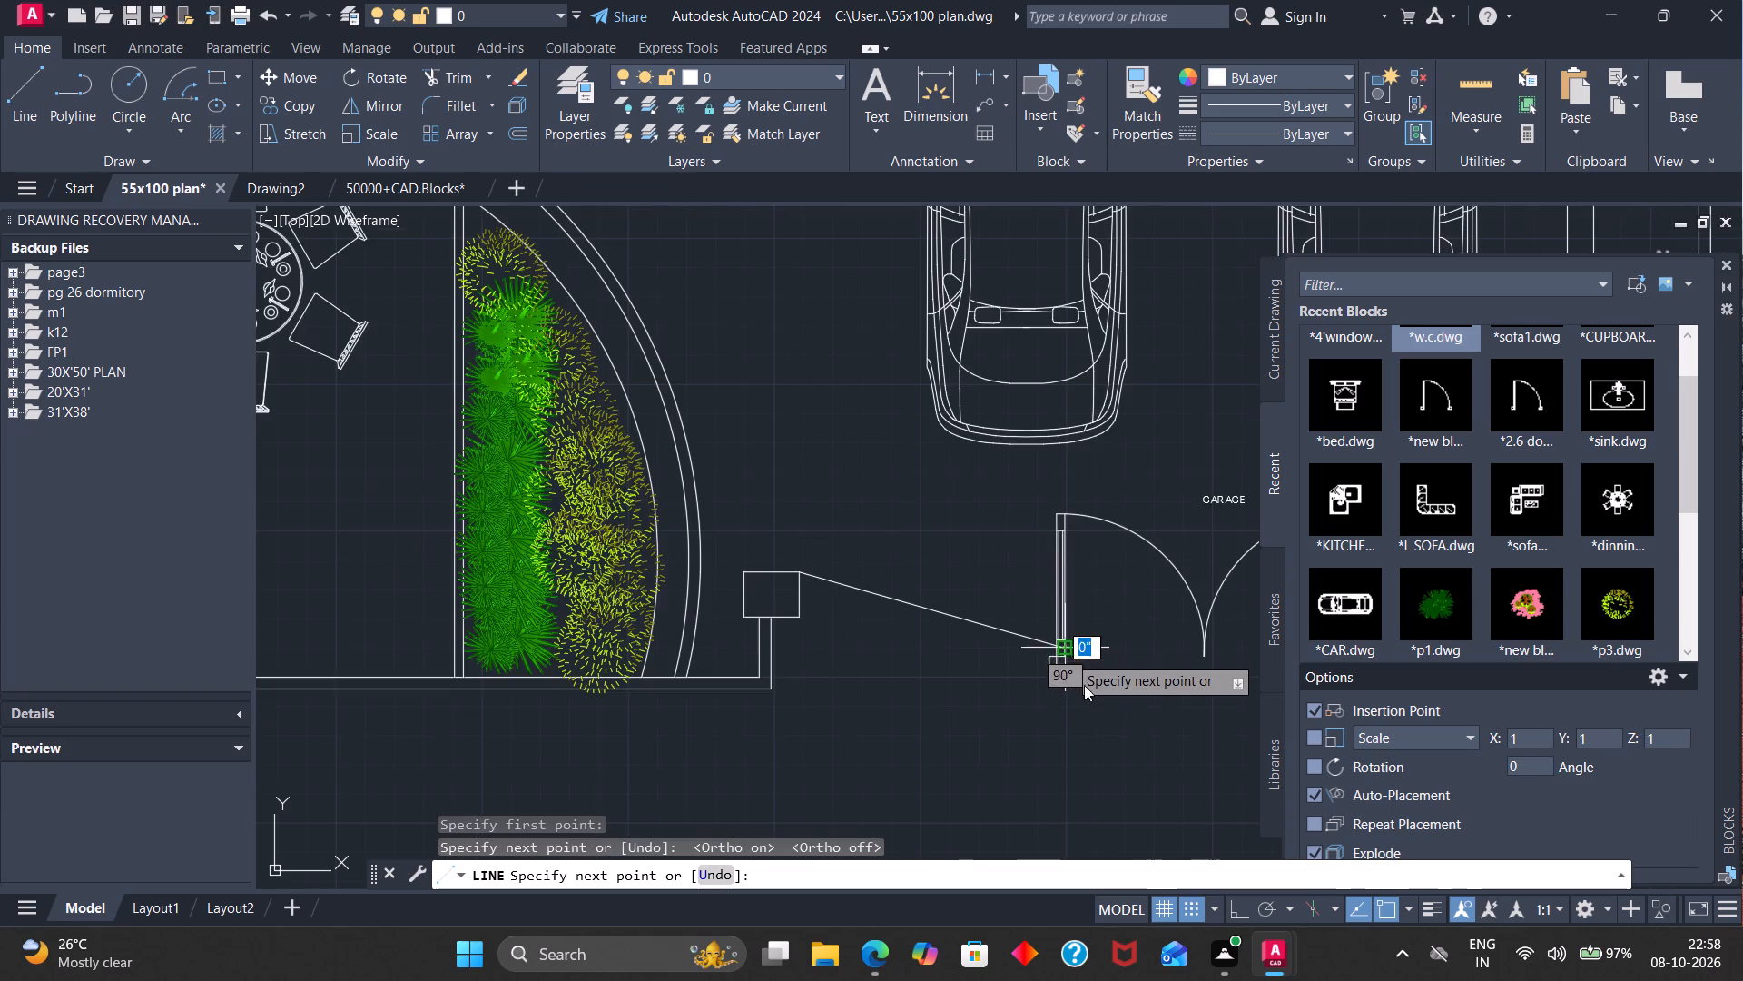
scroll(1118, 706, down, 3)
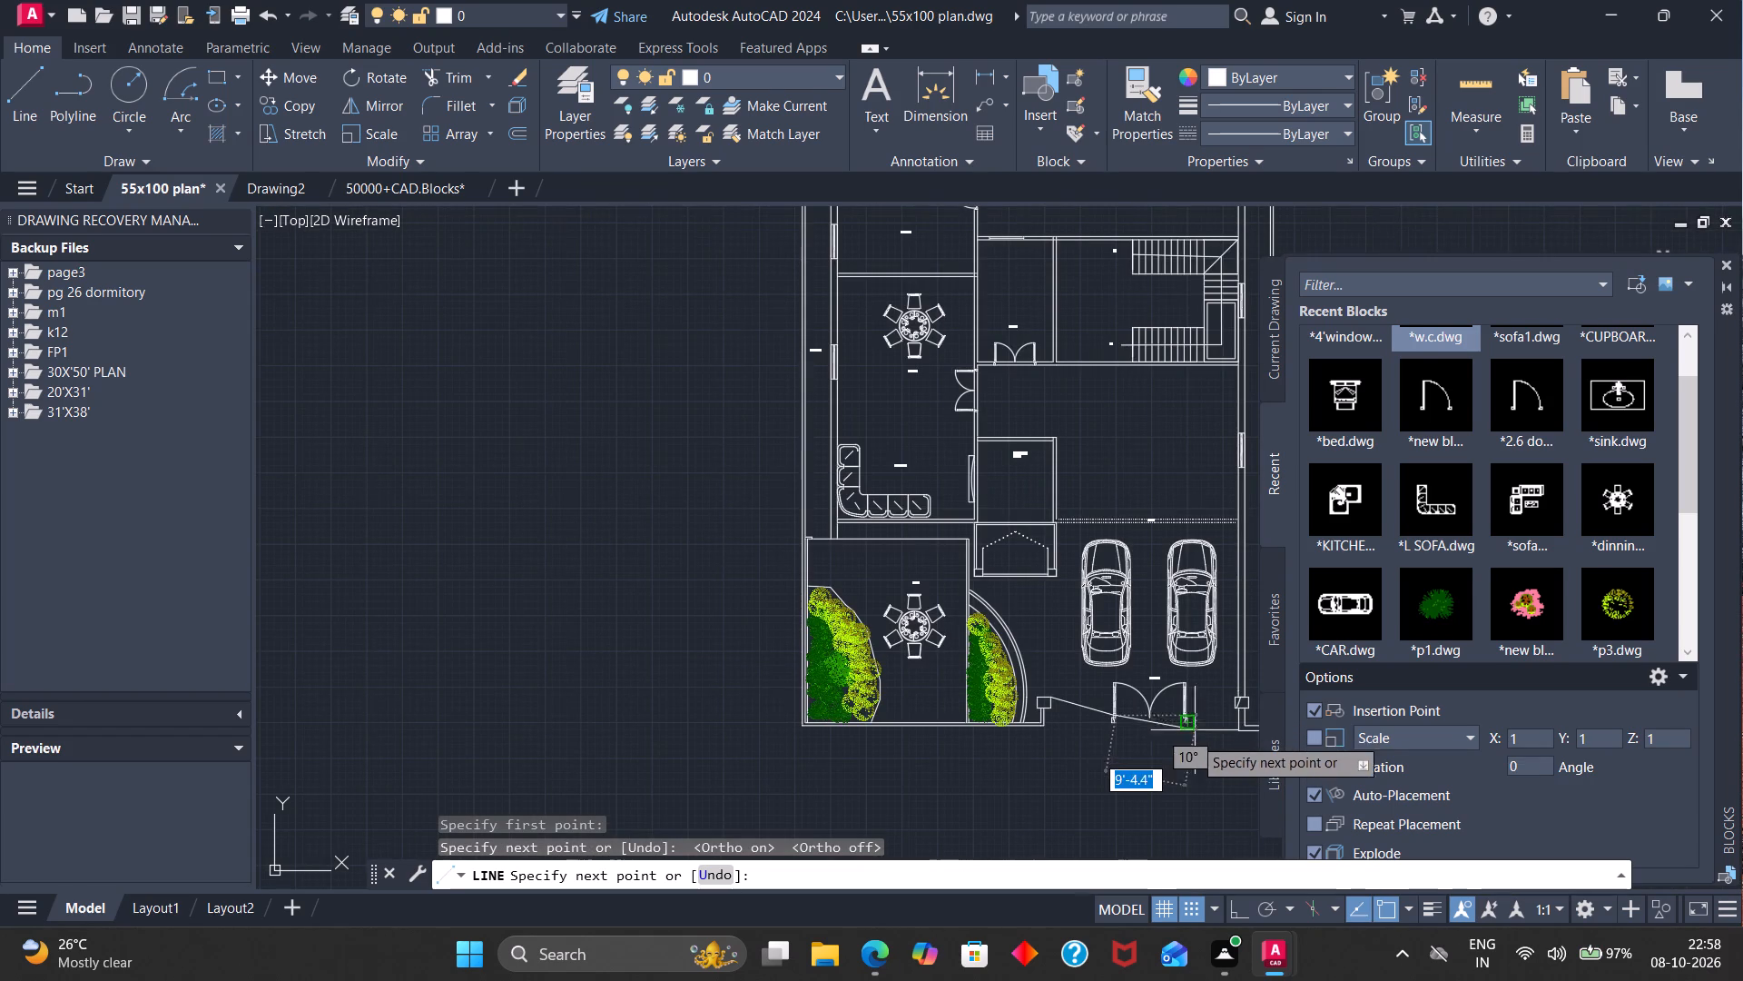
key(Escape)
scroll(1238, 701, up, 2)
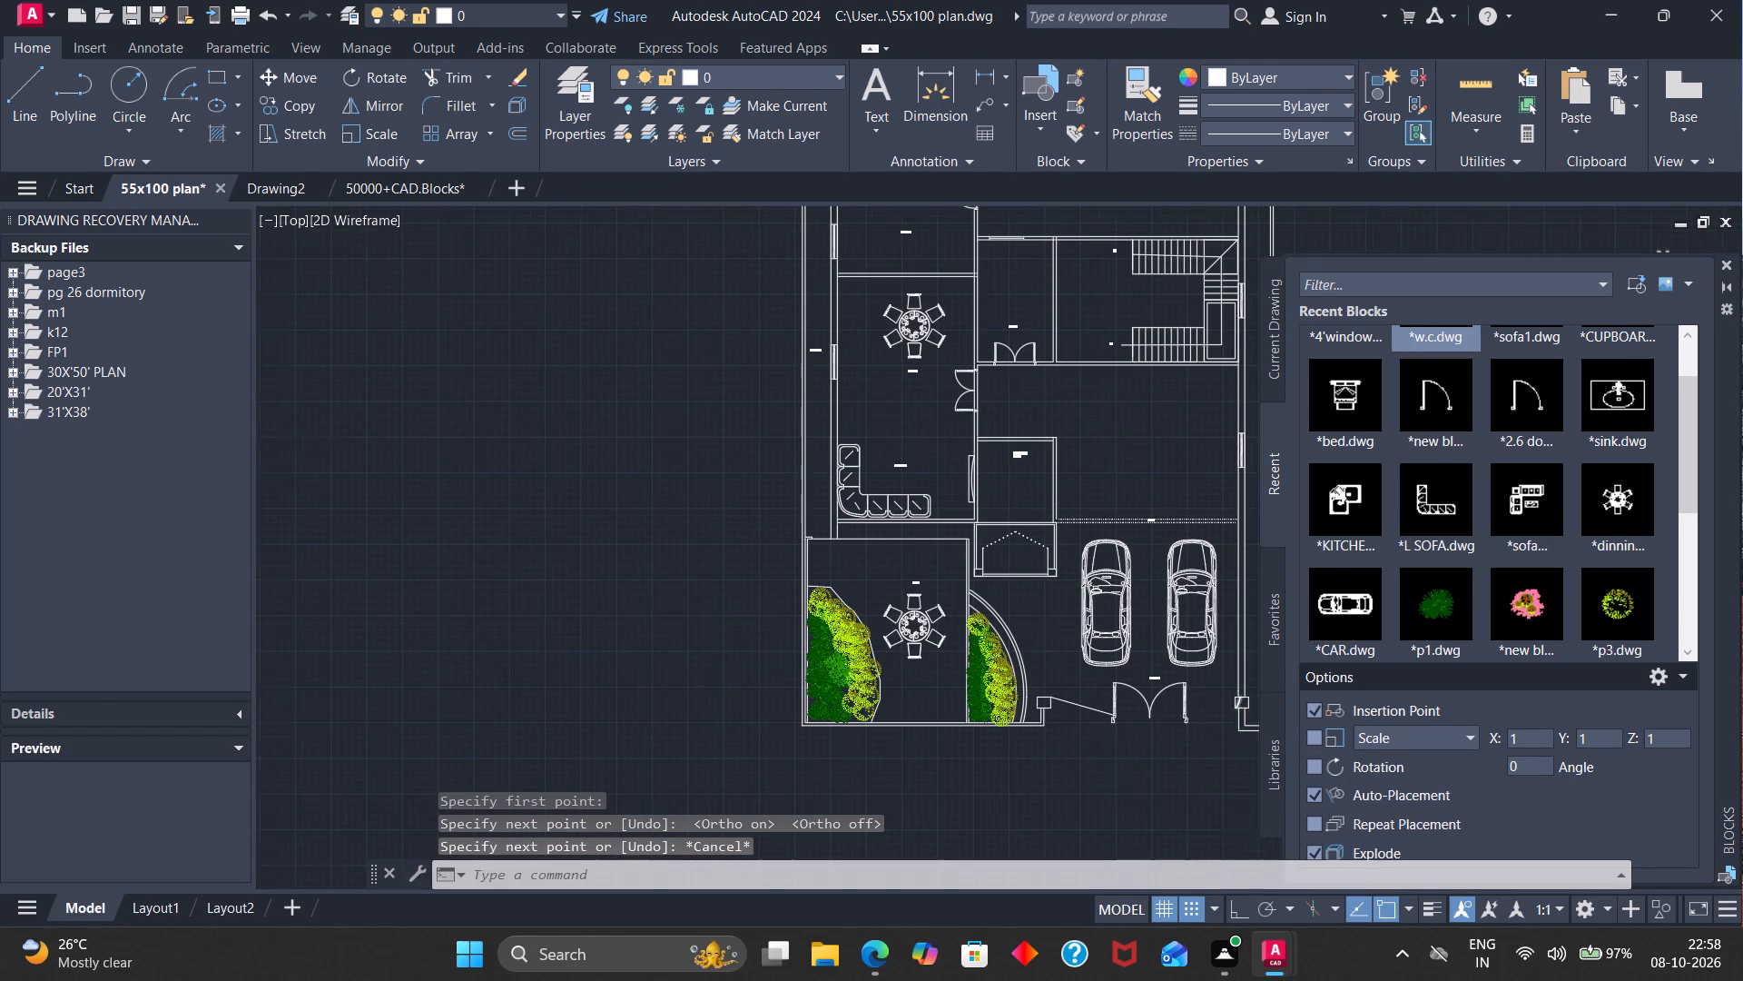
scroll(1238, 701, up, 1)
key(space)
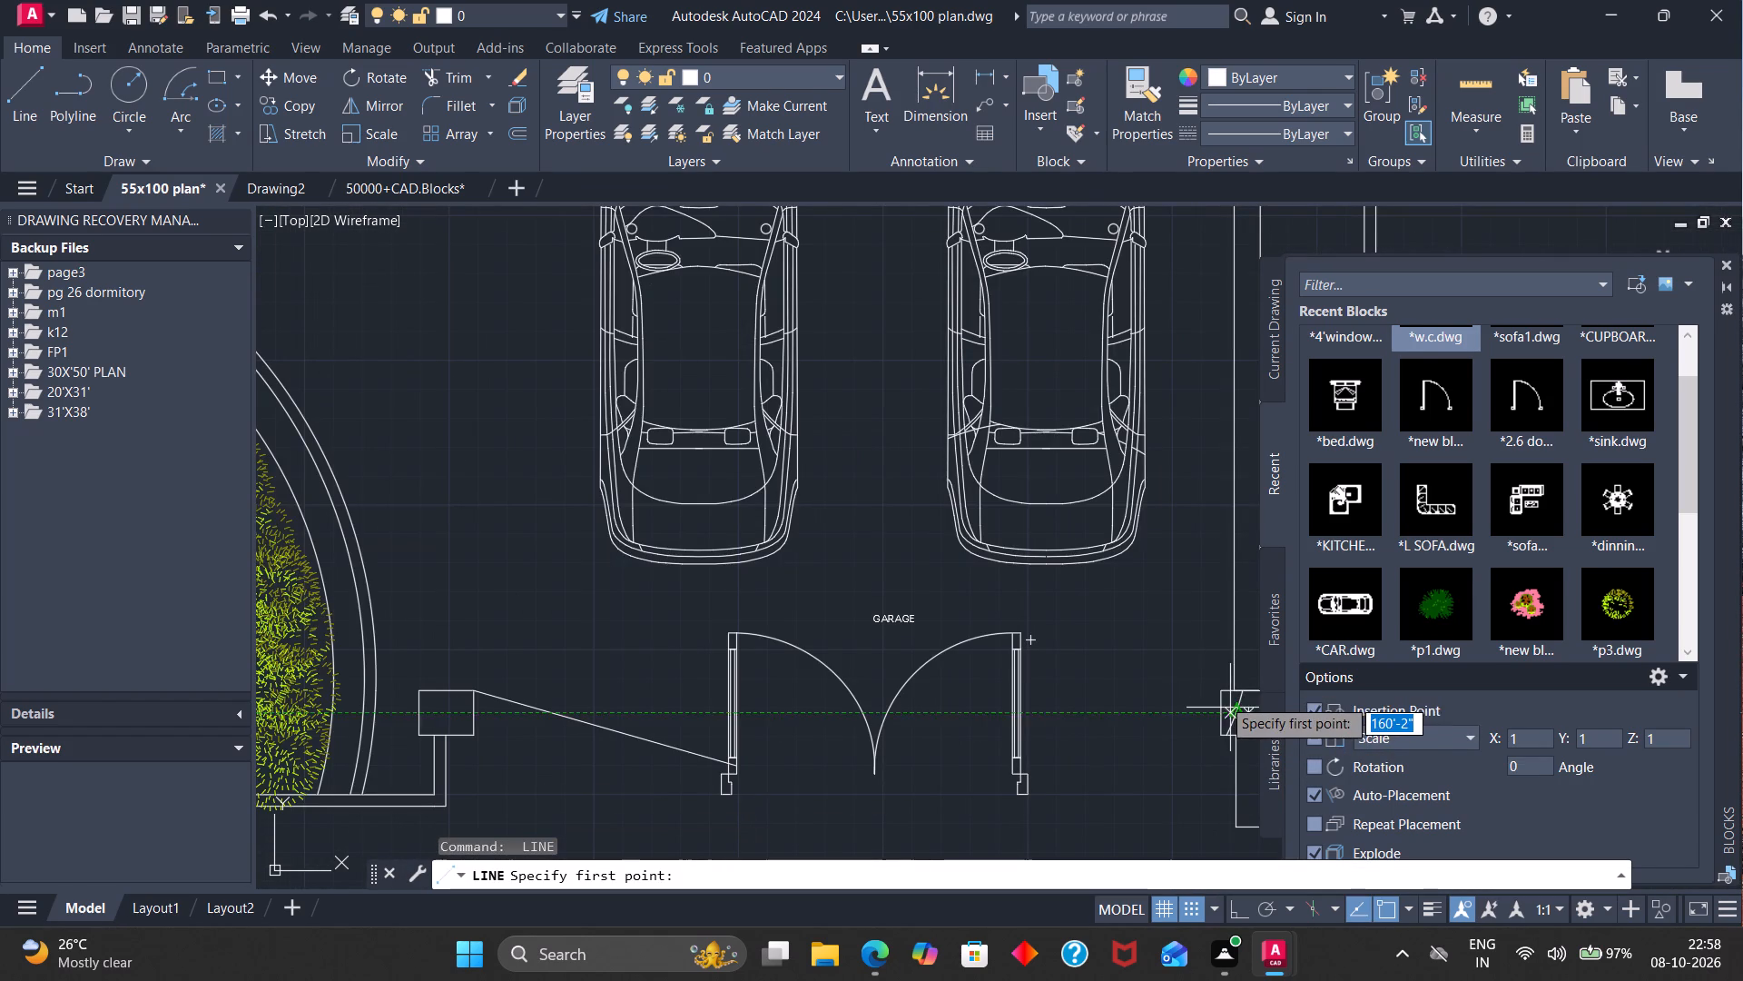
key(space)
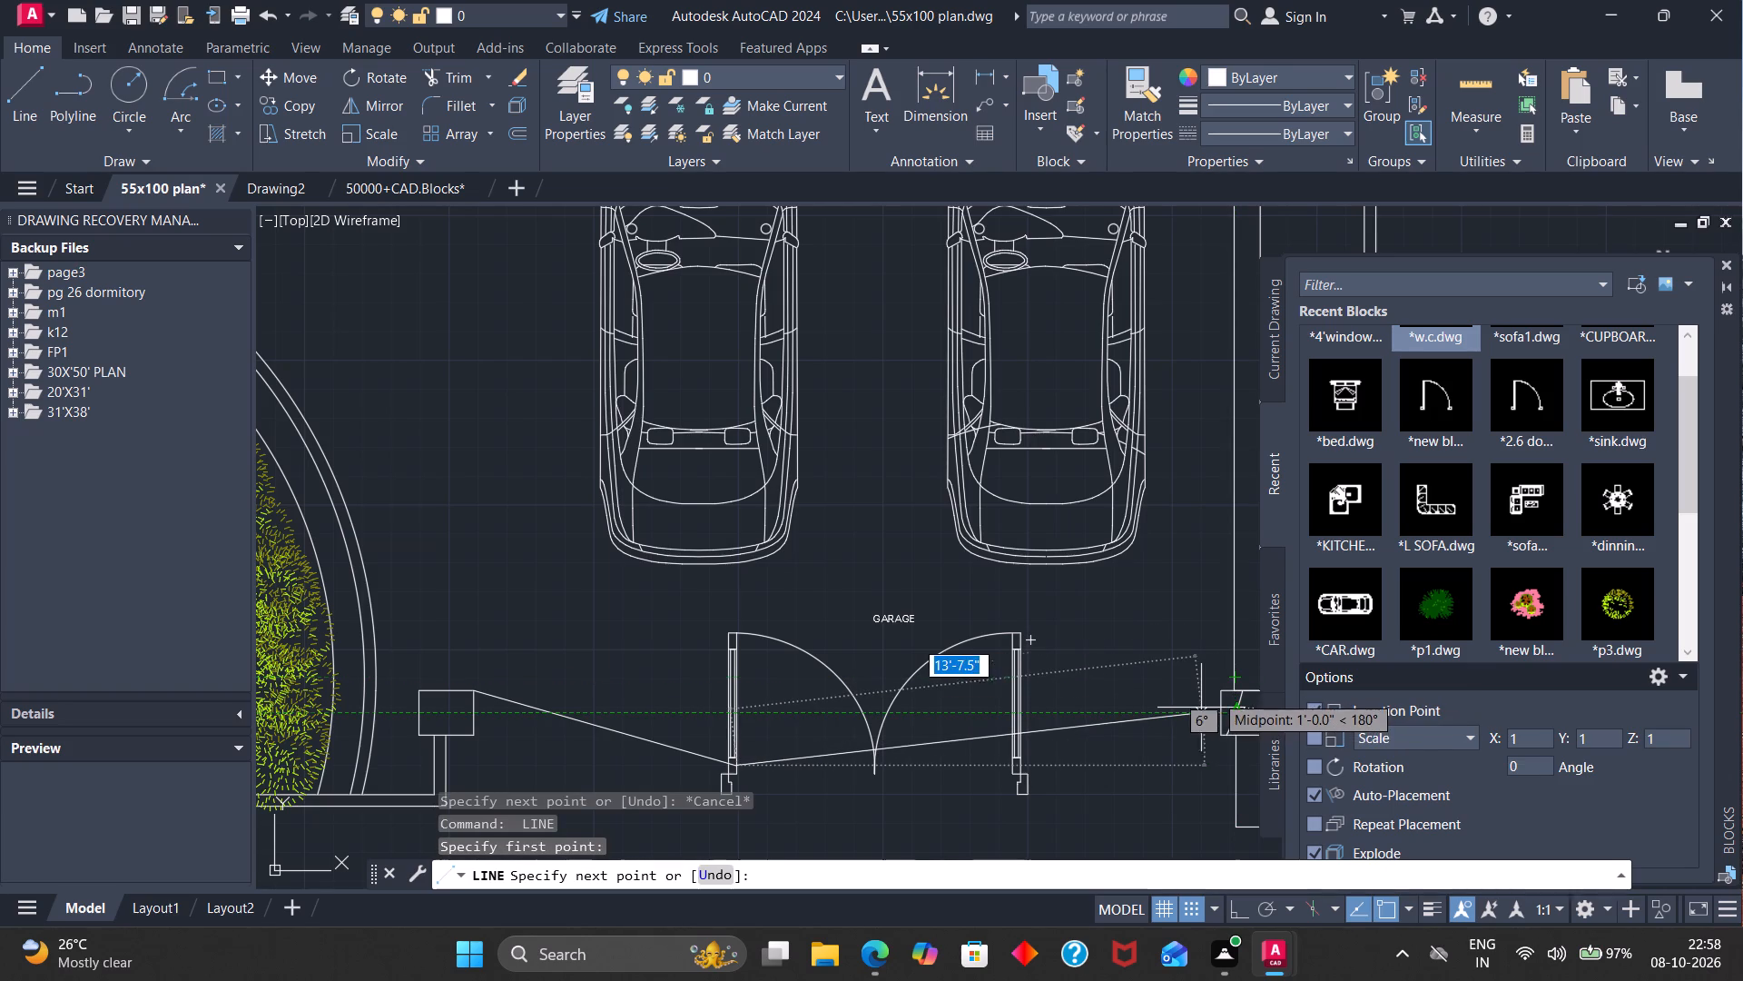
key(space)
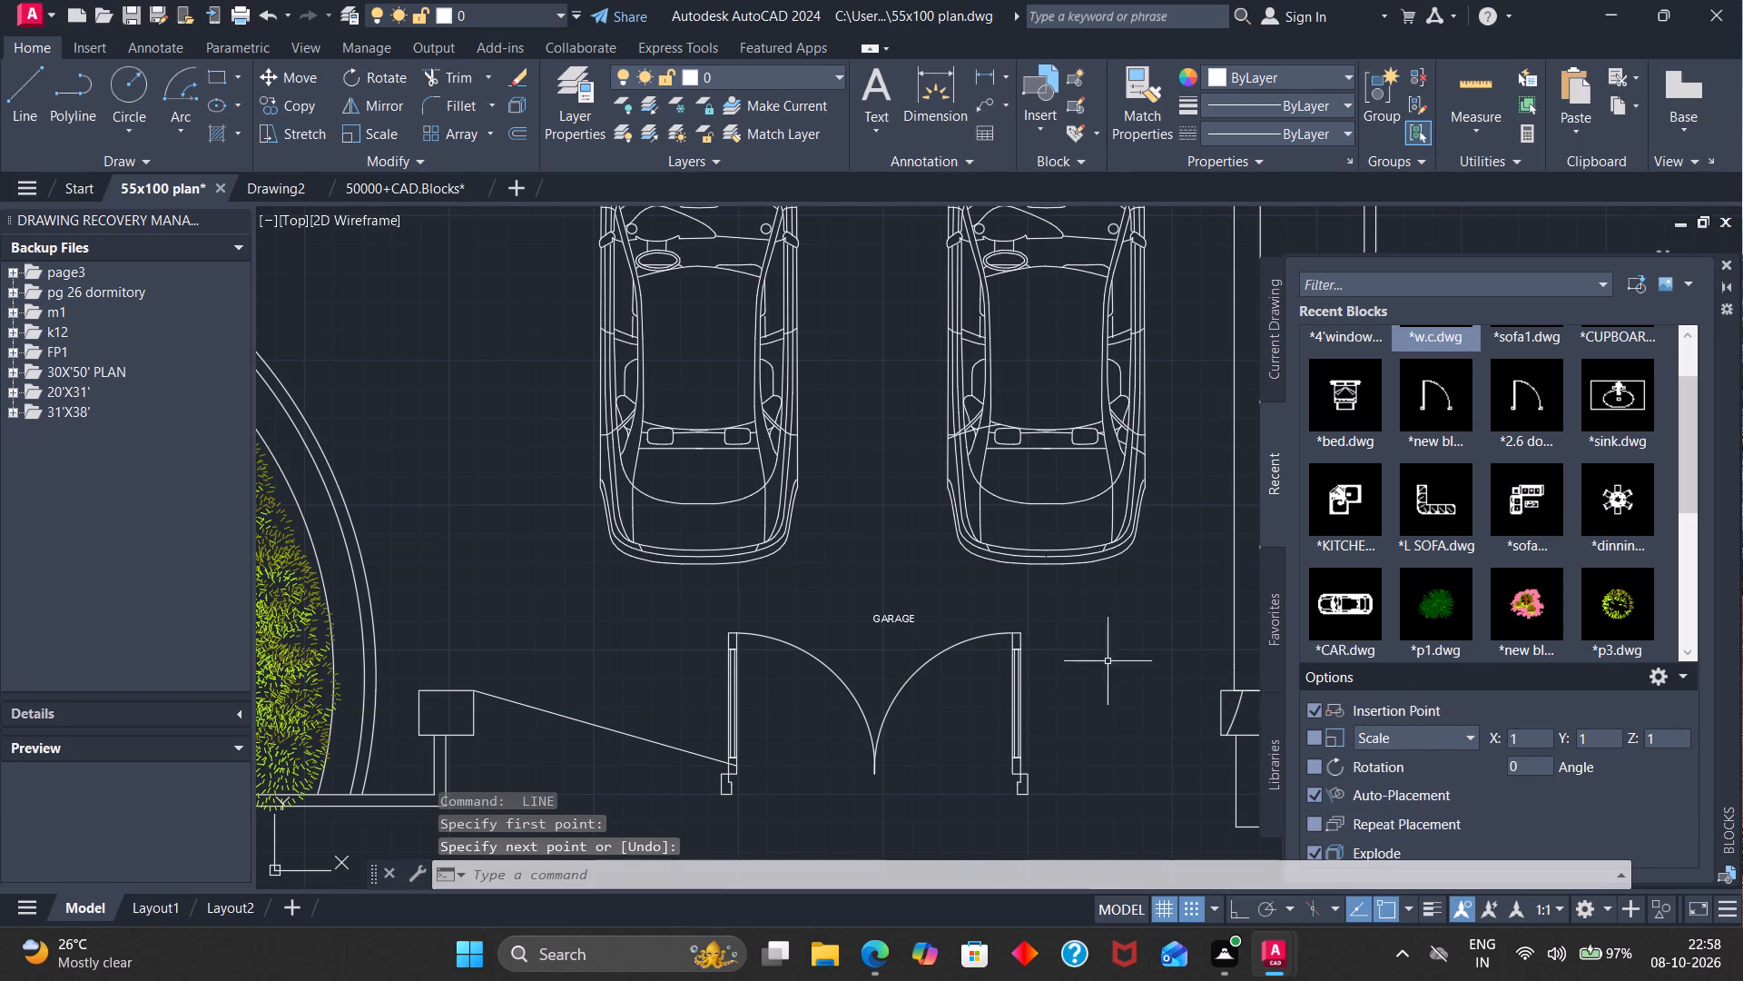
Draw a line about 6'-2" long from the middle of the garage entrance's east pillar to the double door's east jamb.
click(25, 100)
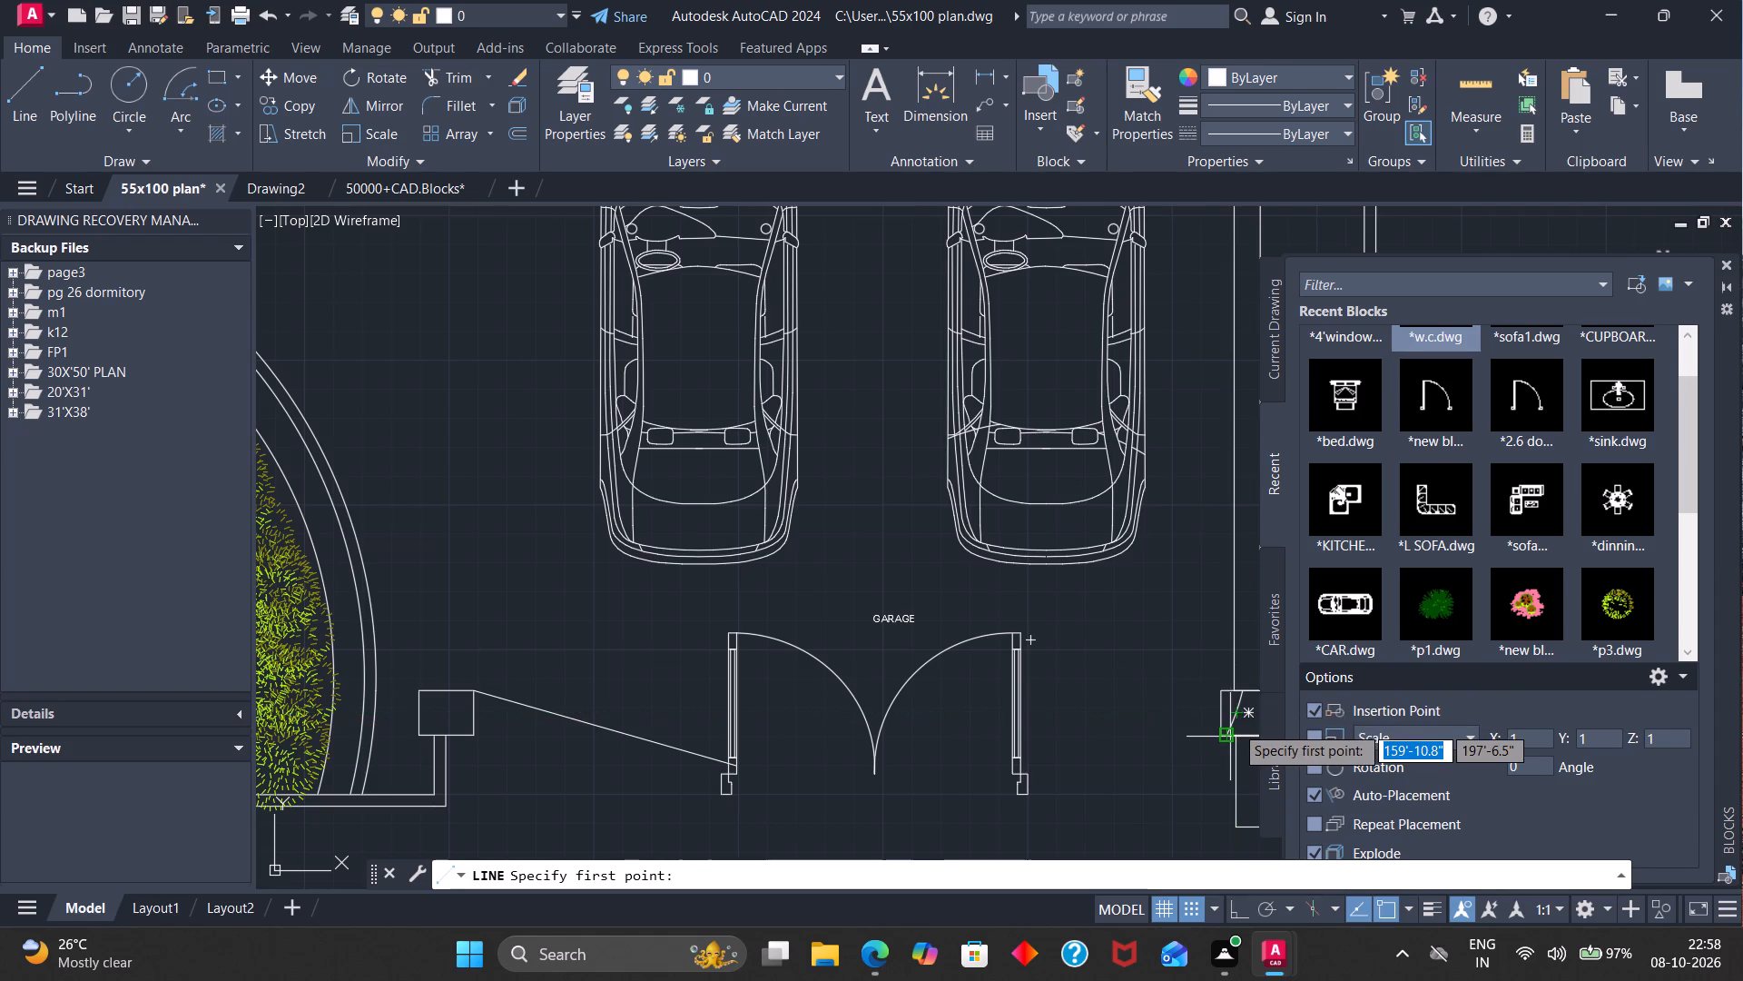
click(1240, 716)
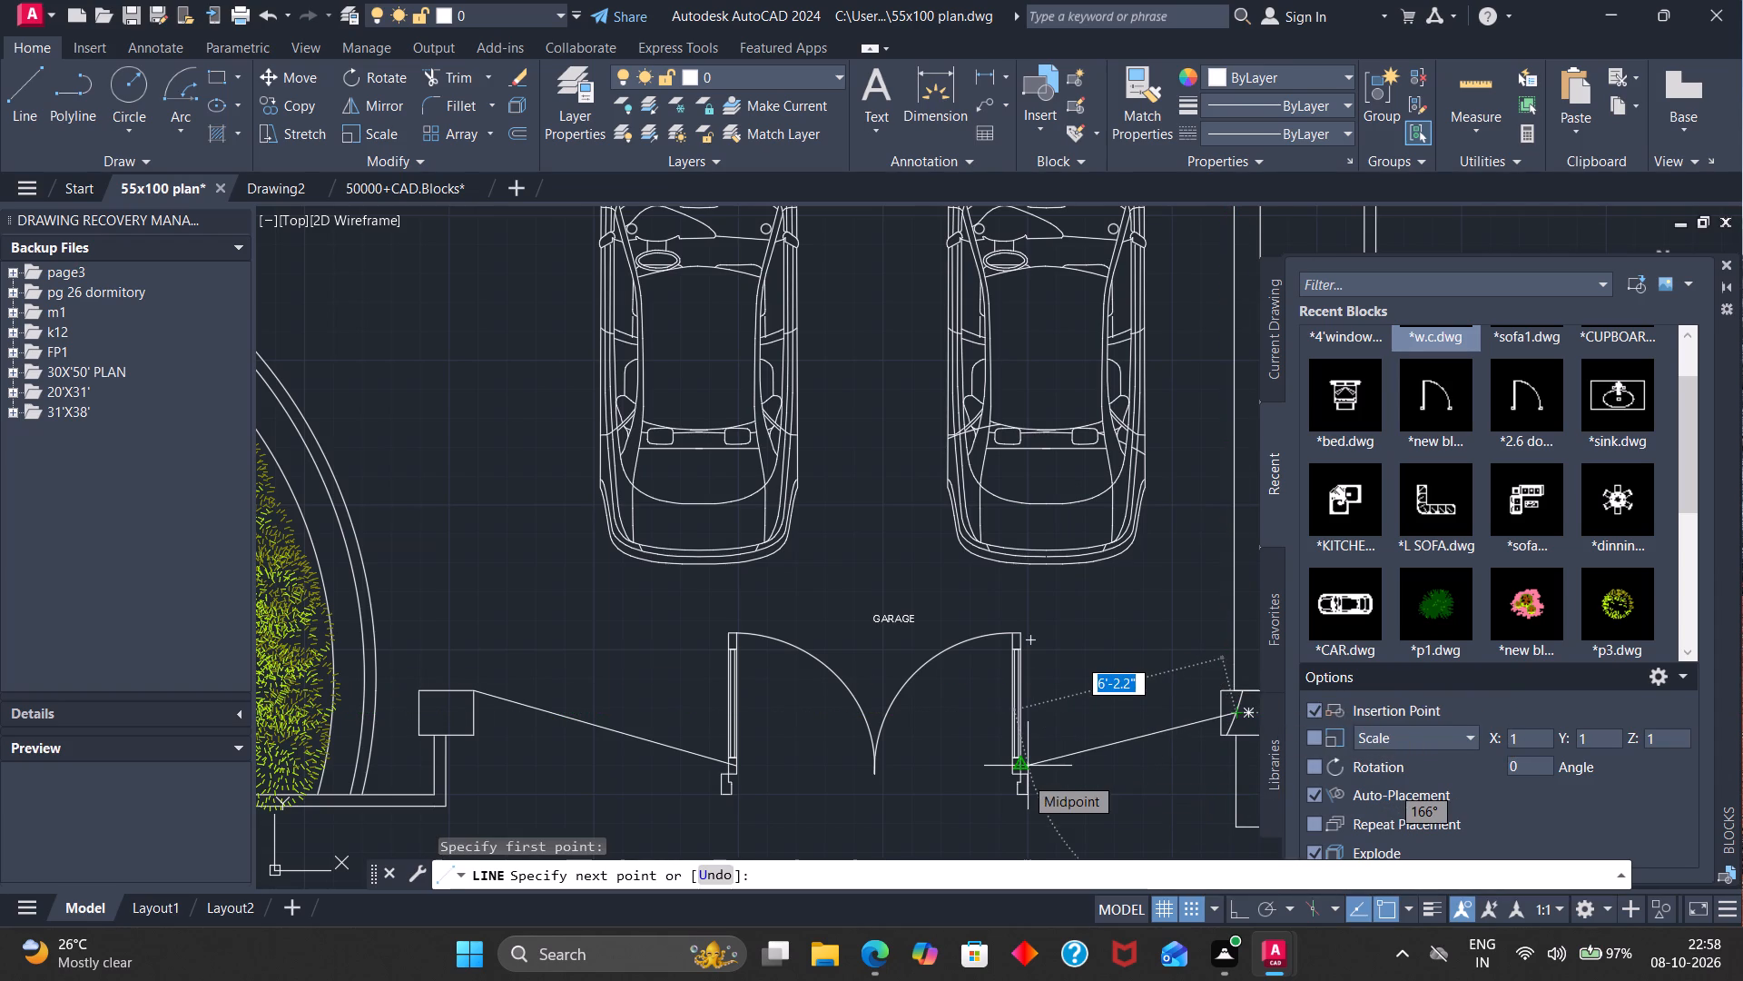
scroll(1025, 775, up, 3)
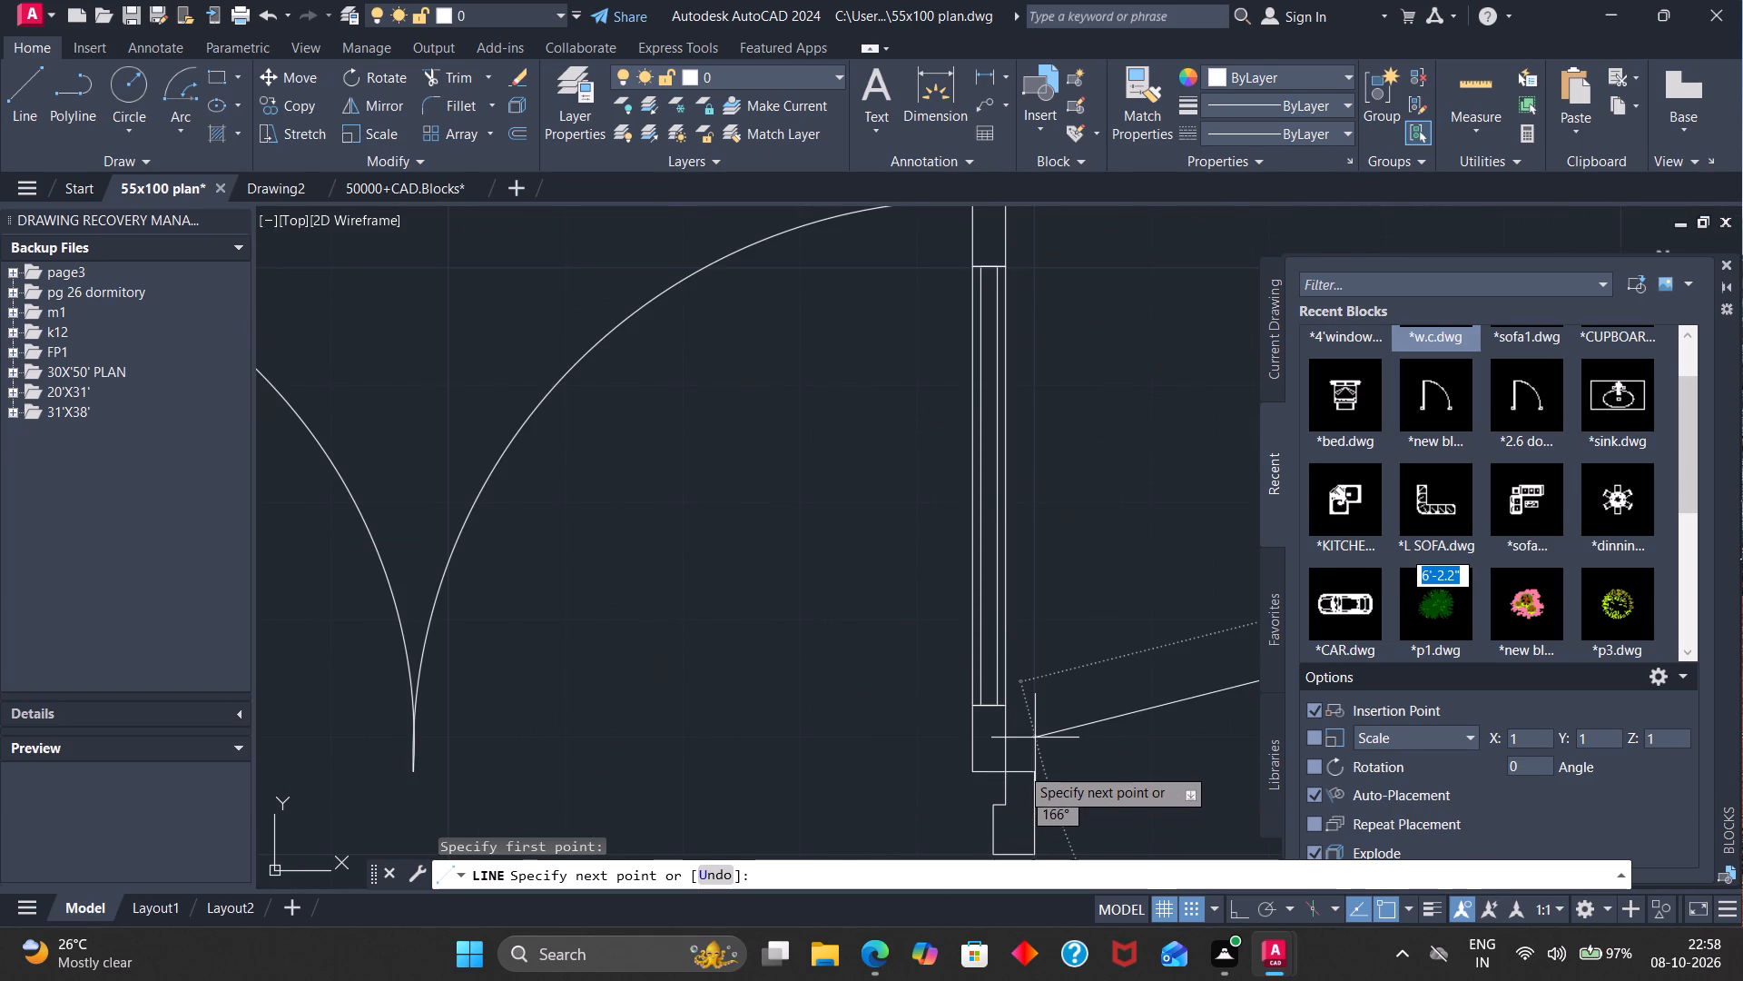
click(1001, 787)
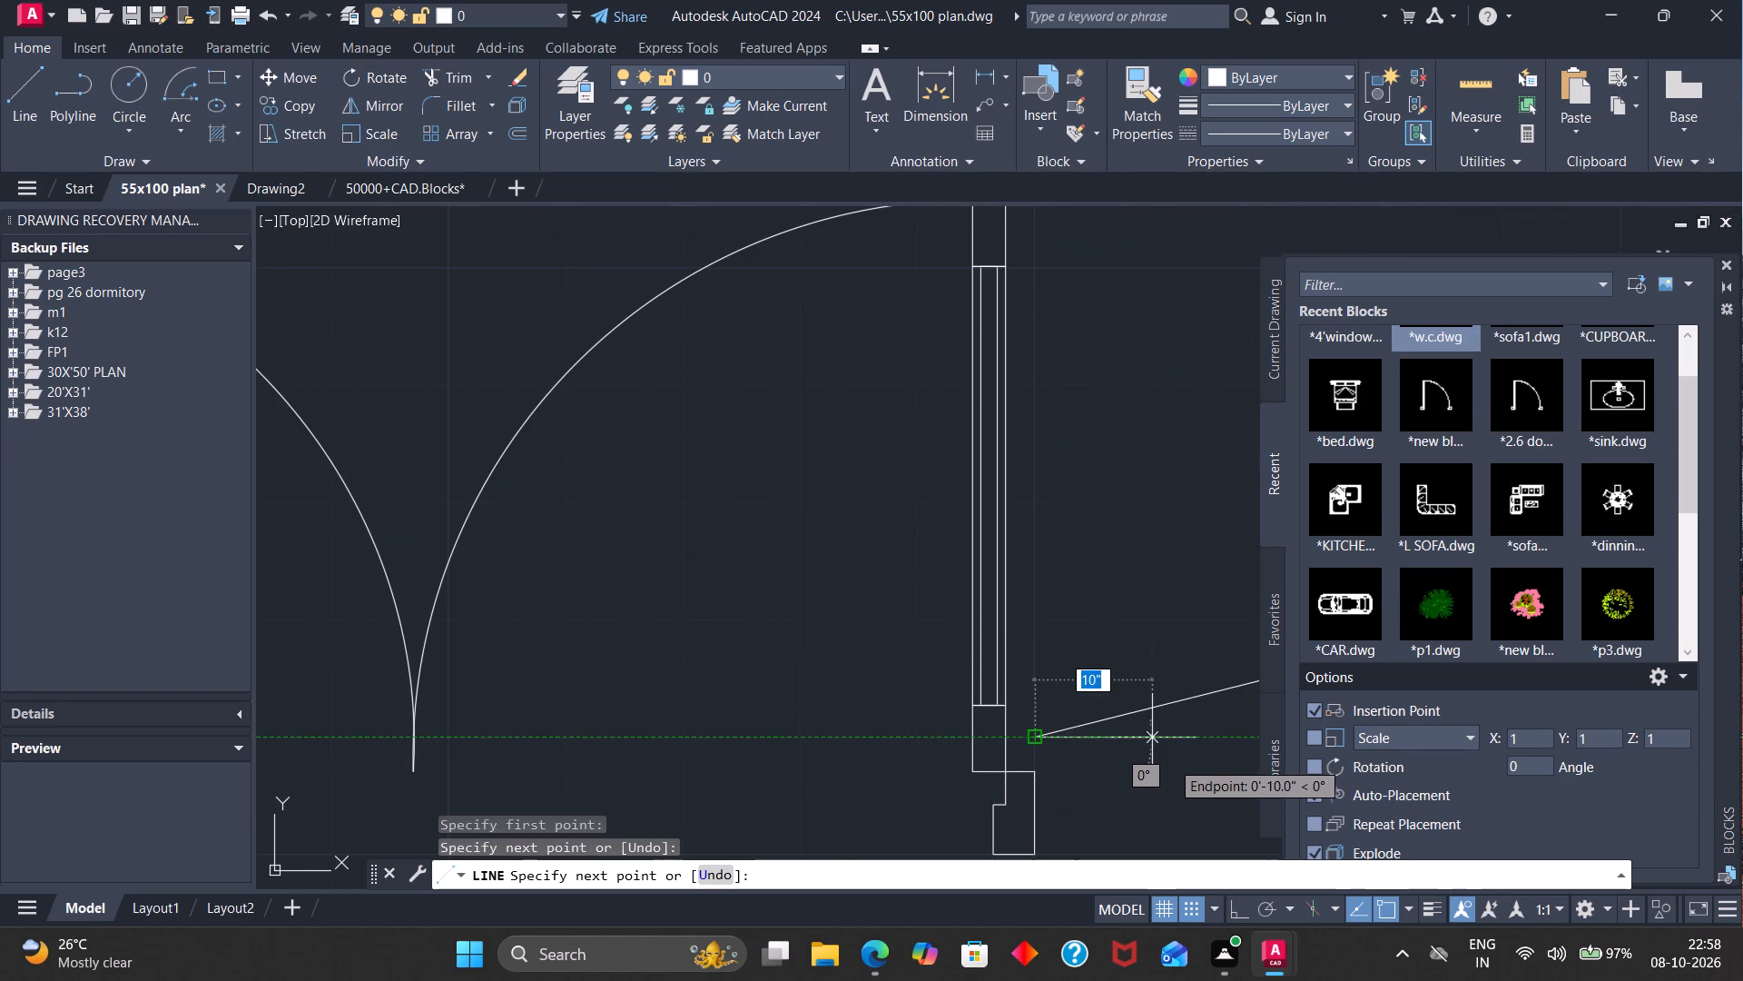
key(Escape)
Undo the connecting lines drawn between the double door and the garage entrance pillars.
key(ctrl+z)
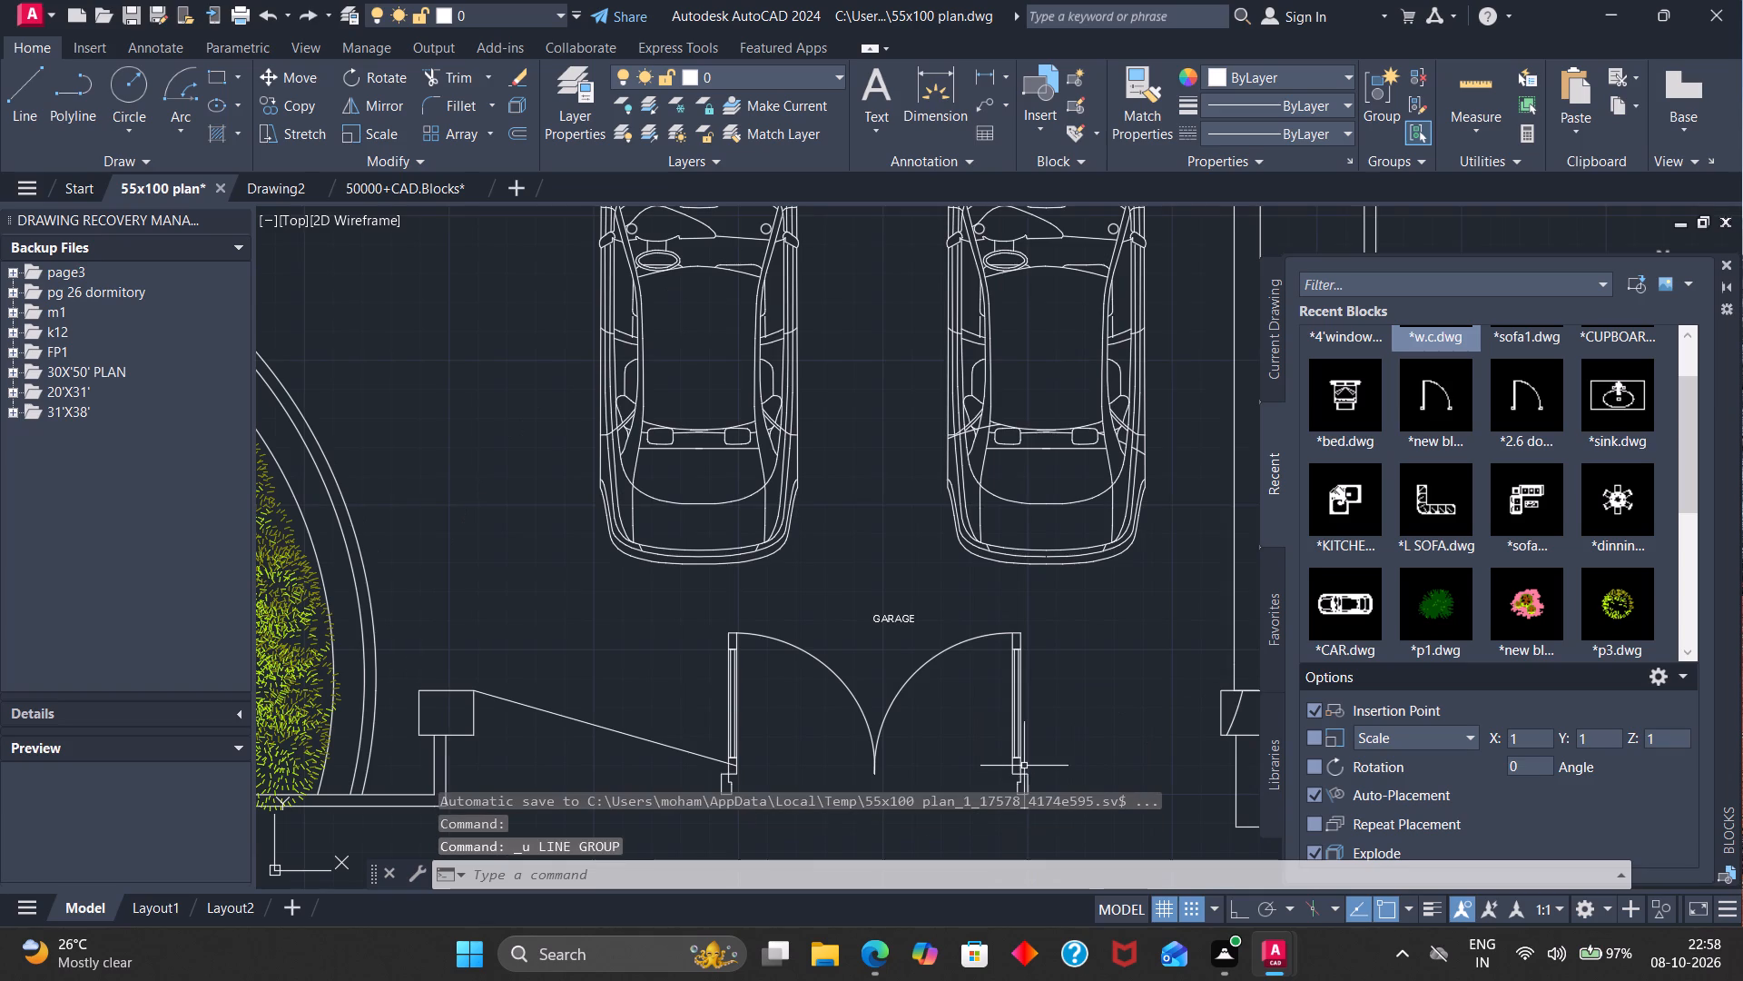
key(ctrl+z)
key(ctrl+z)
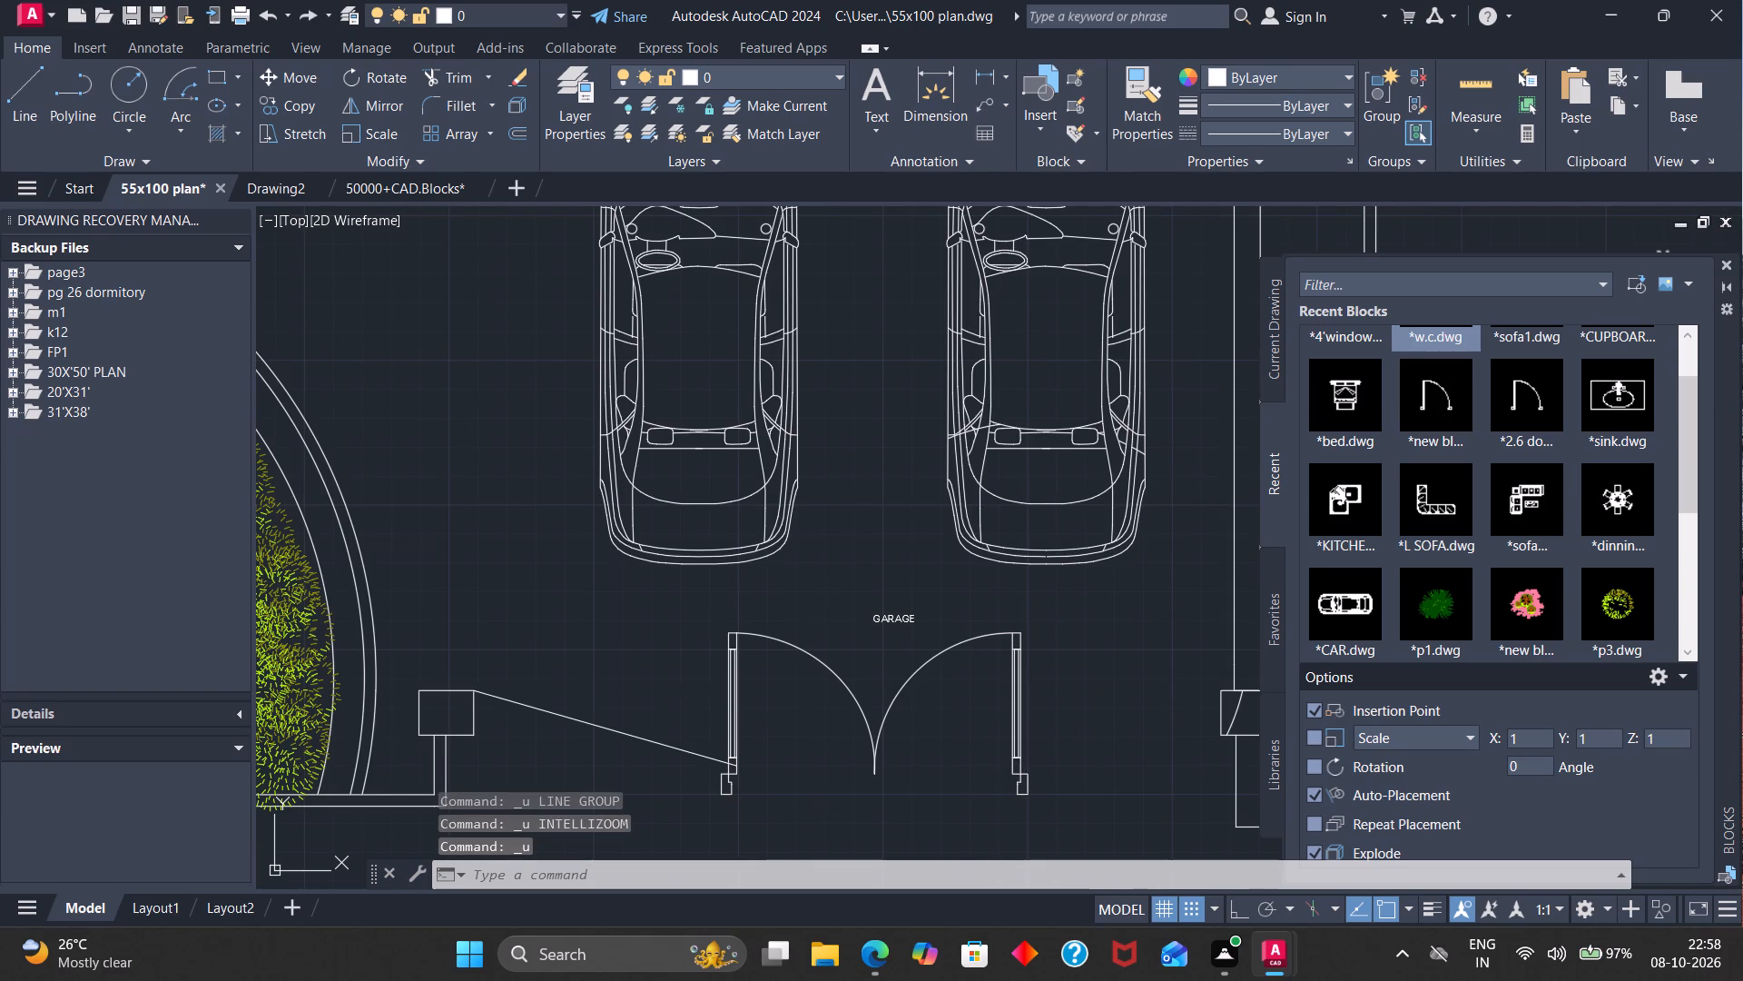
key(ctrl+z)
Look over the whole floor plan and examine the staircase area between the TV lounge and the foyer.
scroll(1085, 749, down, 2)
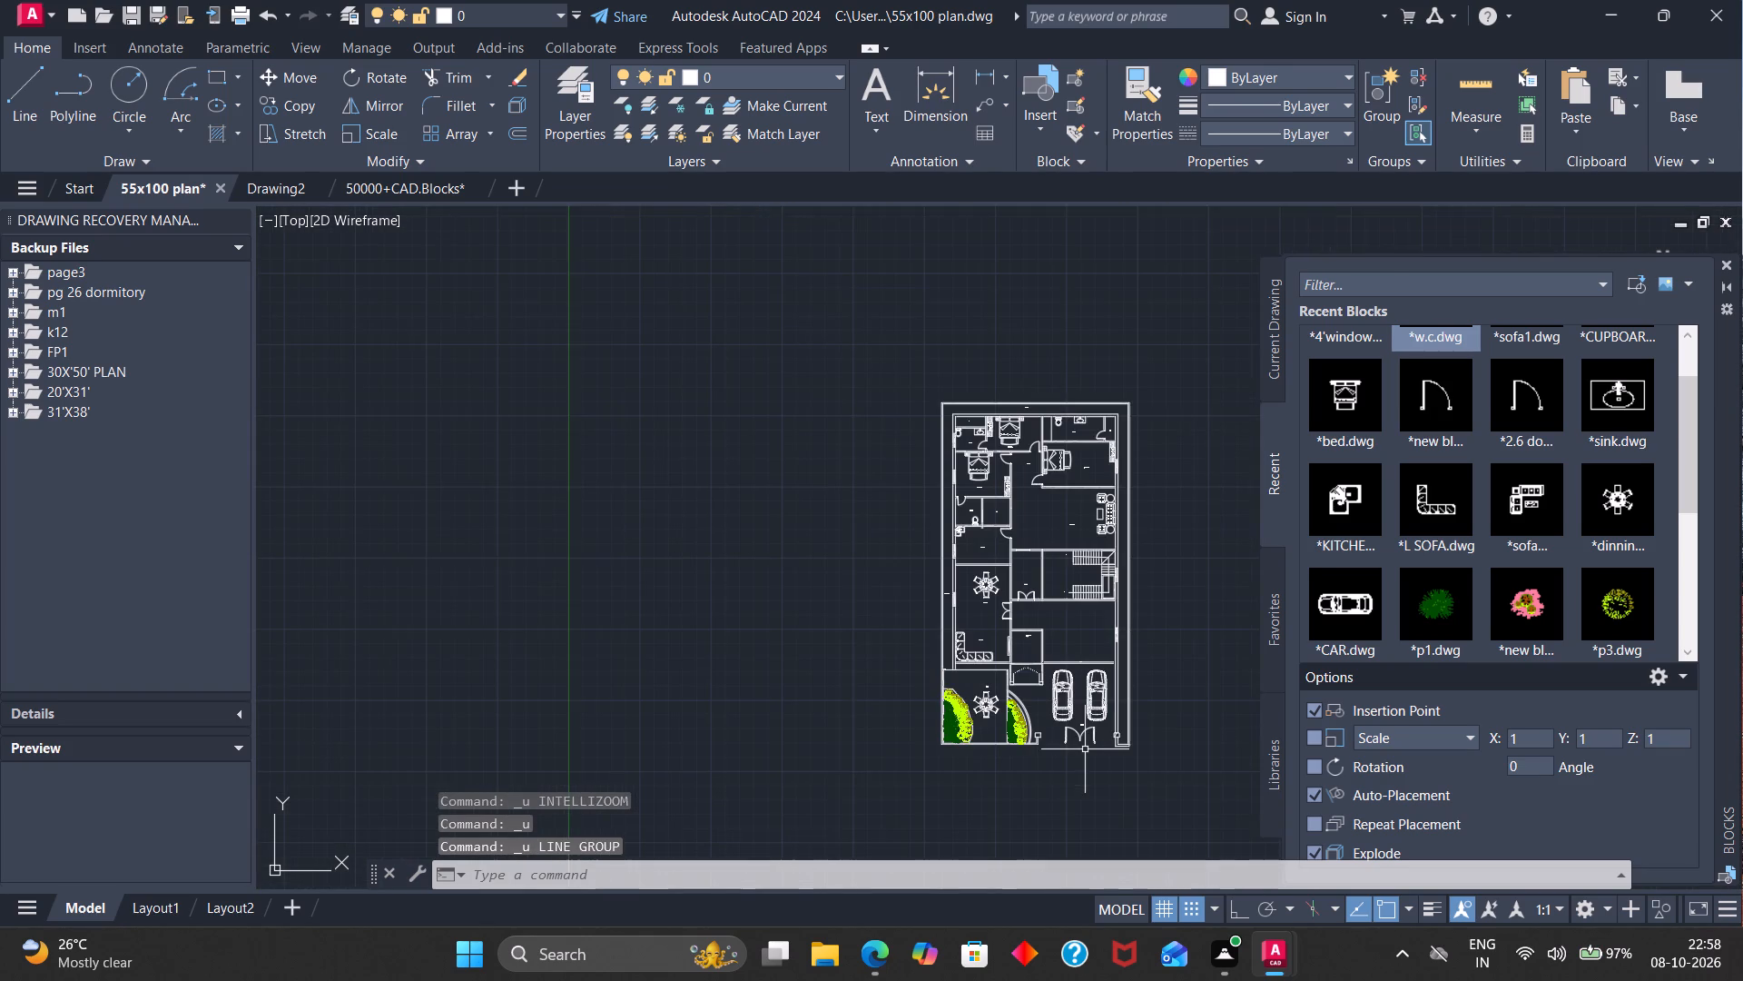
scroll(921, 382, up, 2)
scroll(1032, 456, down, 3)
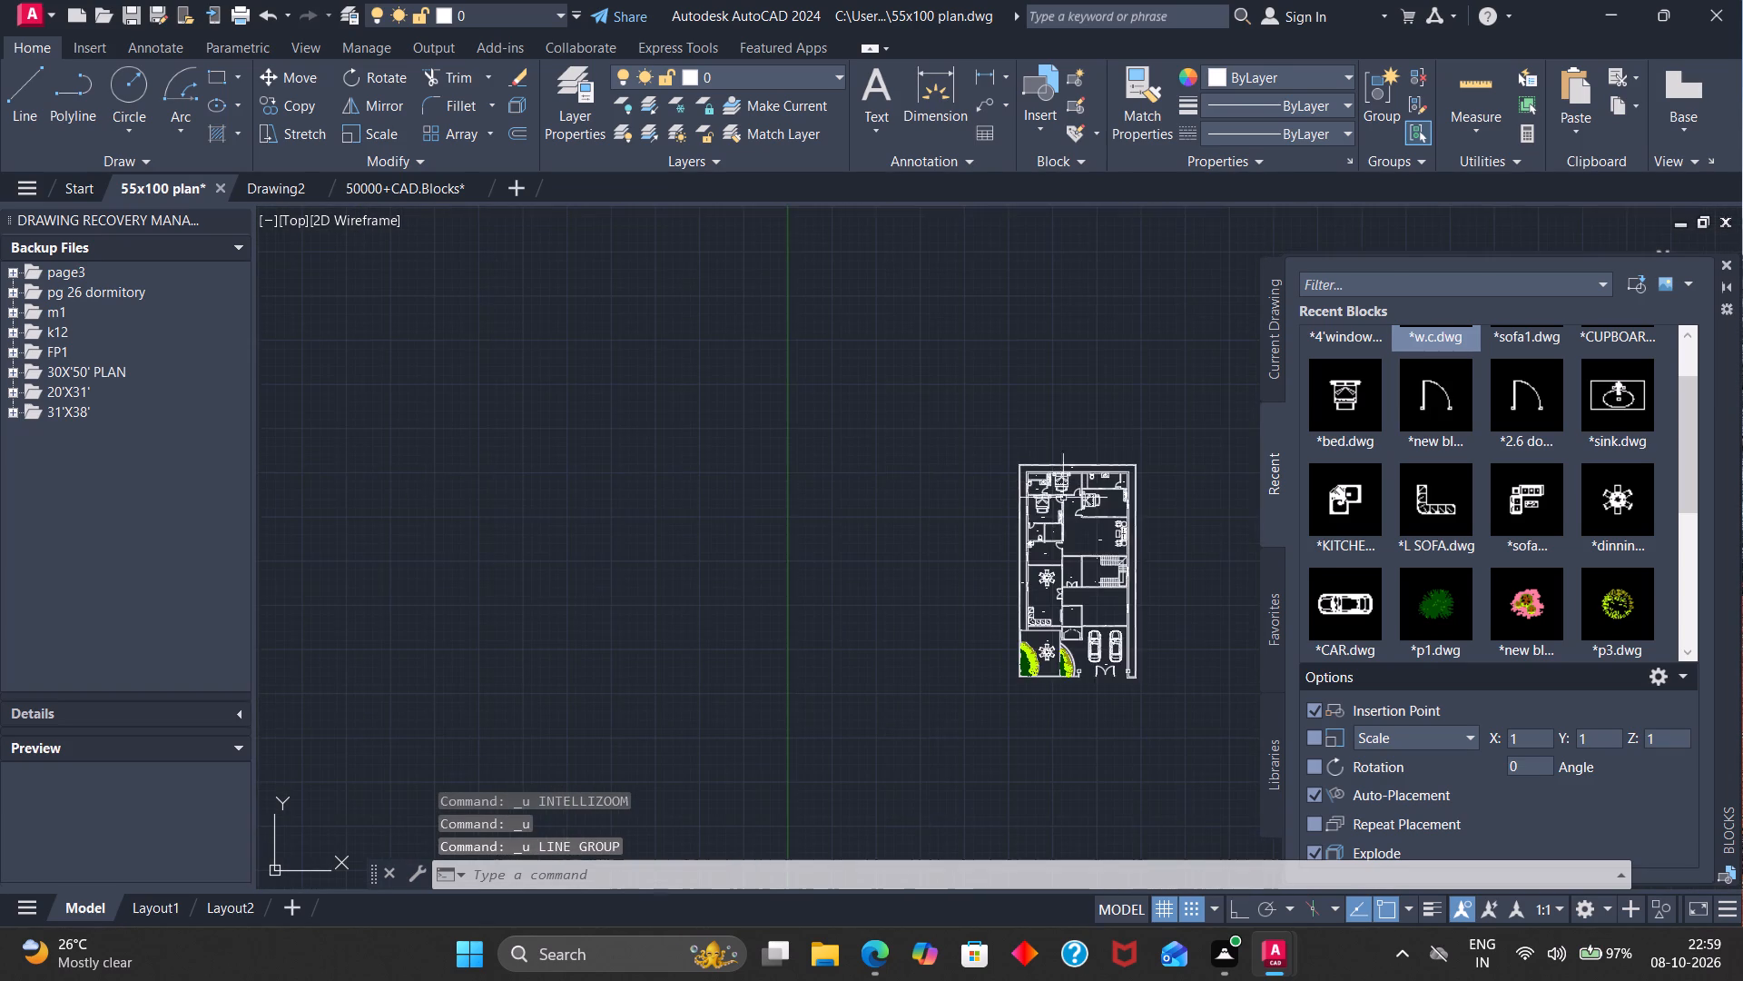
scroll(1140, 545, up, 4)
scroll(917, 602, up, 1)
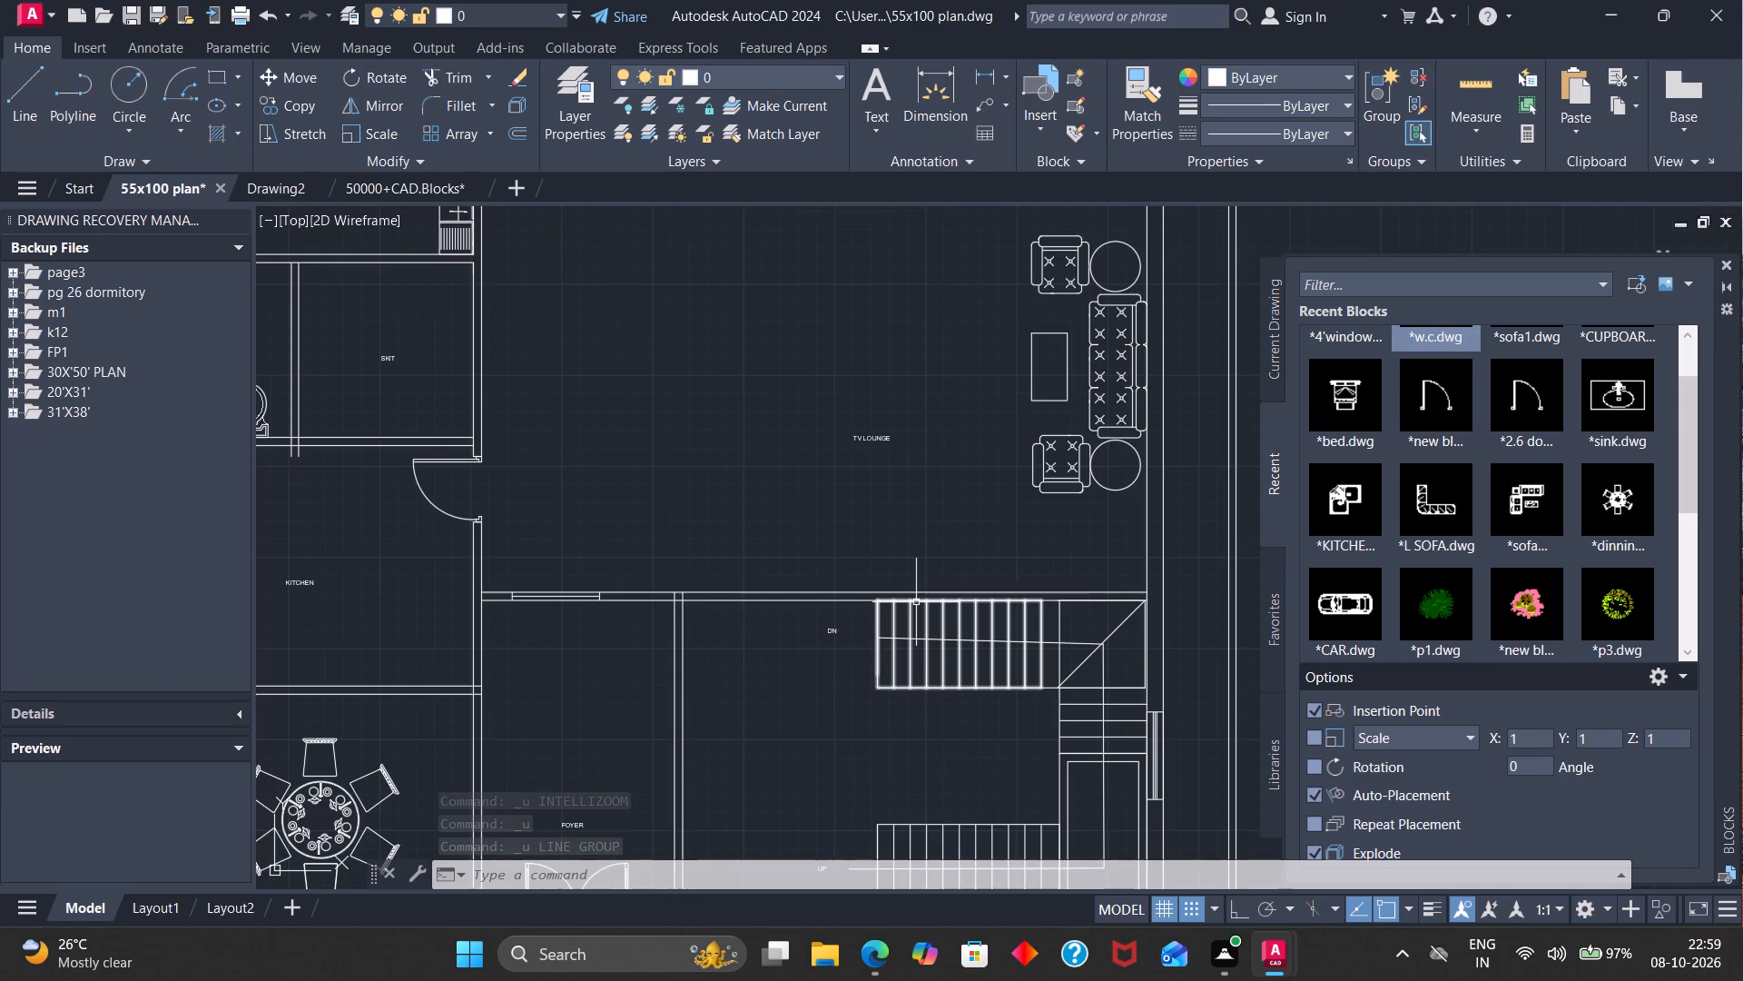
scroll(916, 602, up, 1)
scroll(916, 602, down, 3)
scroll(922, 696, up, 3)
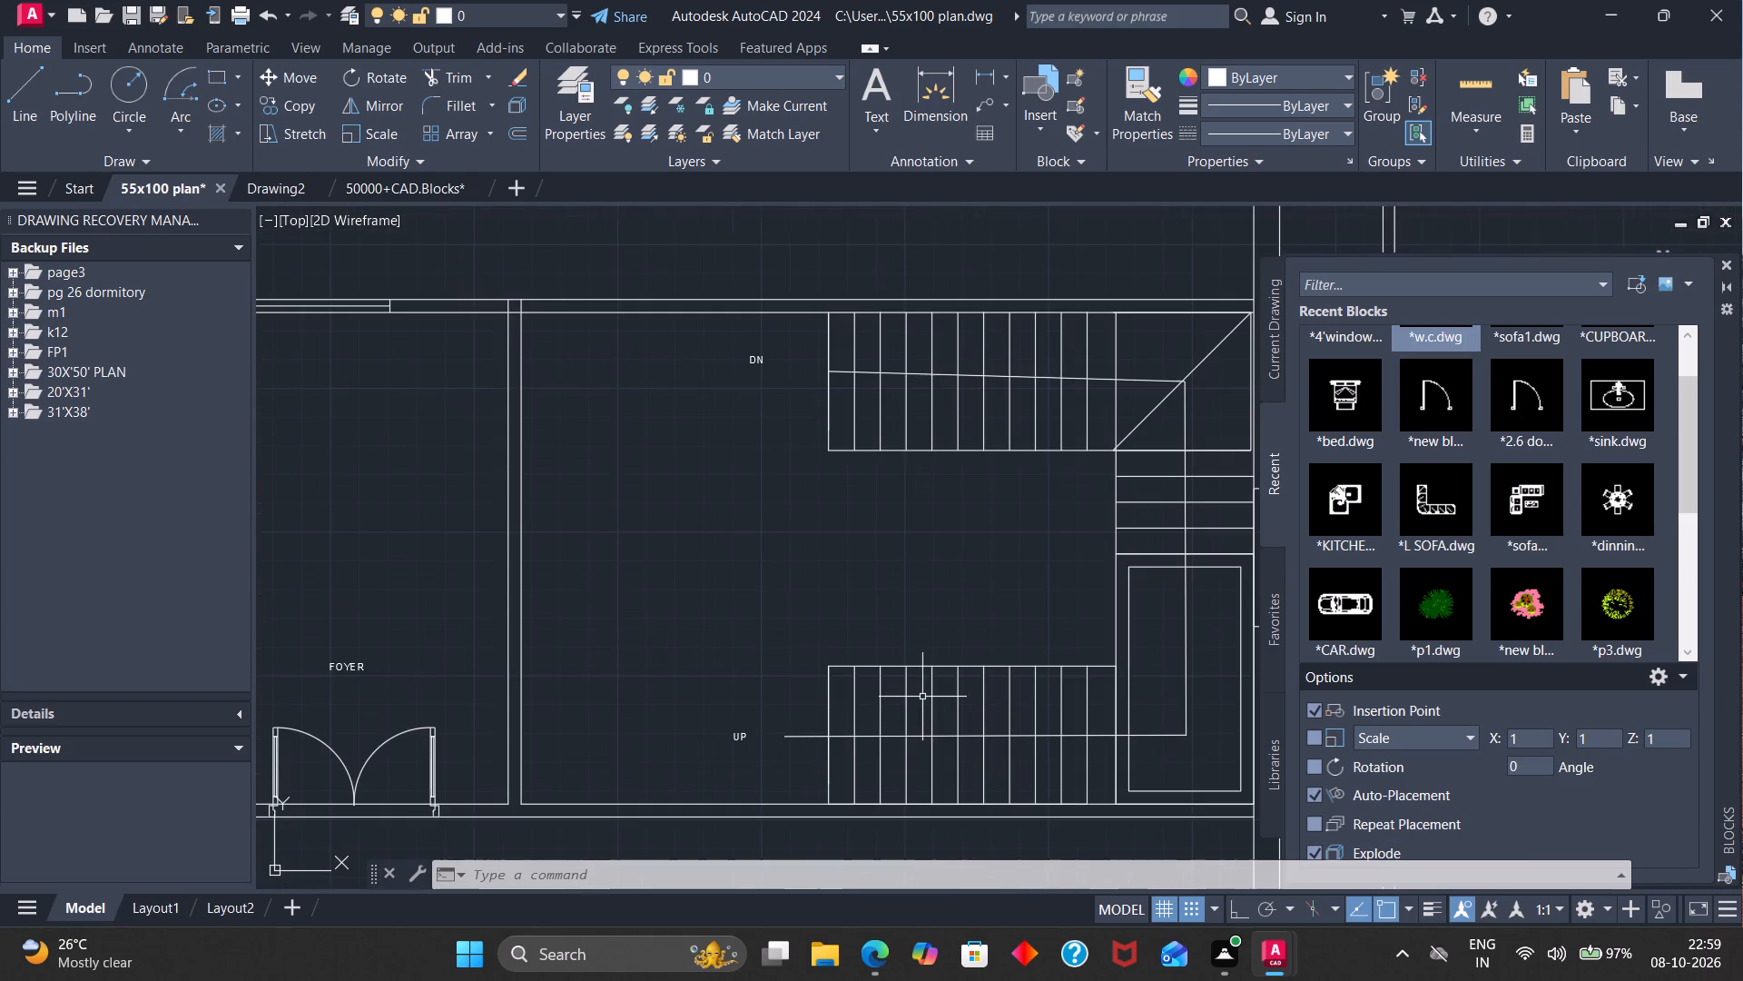
scroll(867, 705, up, 1)
scroll(866, 705, down, 5)
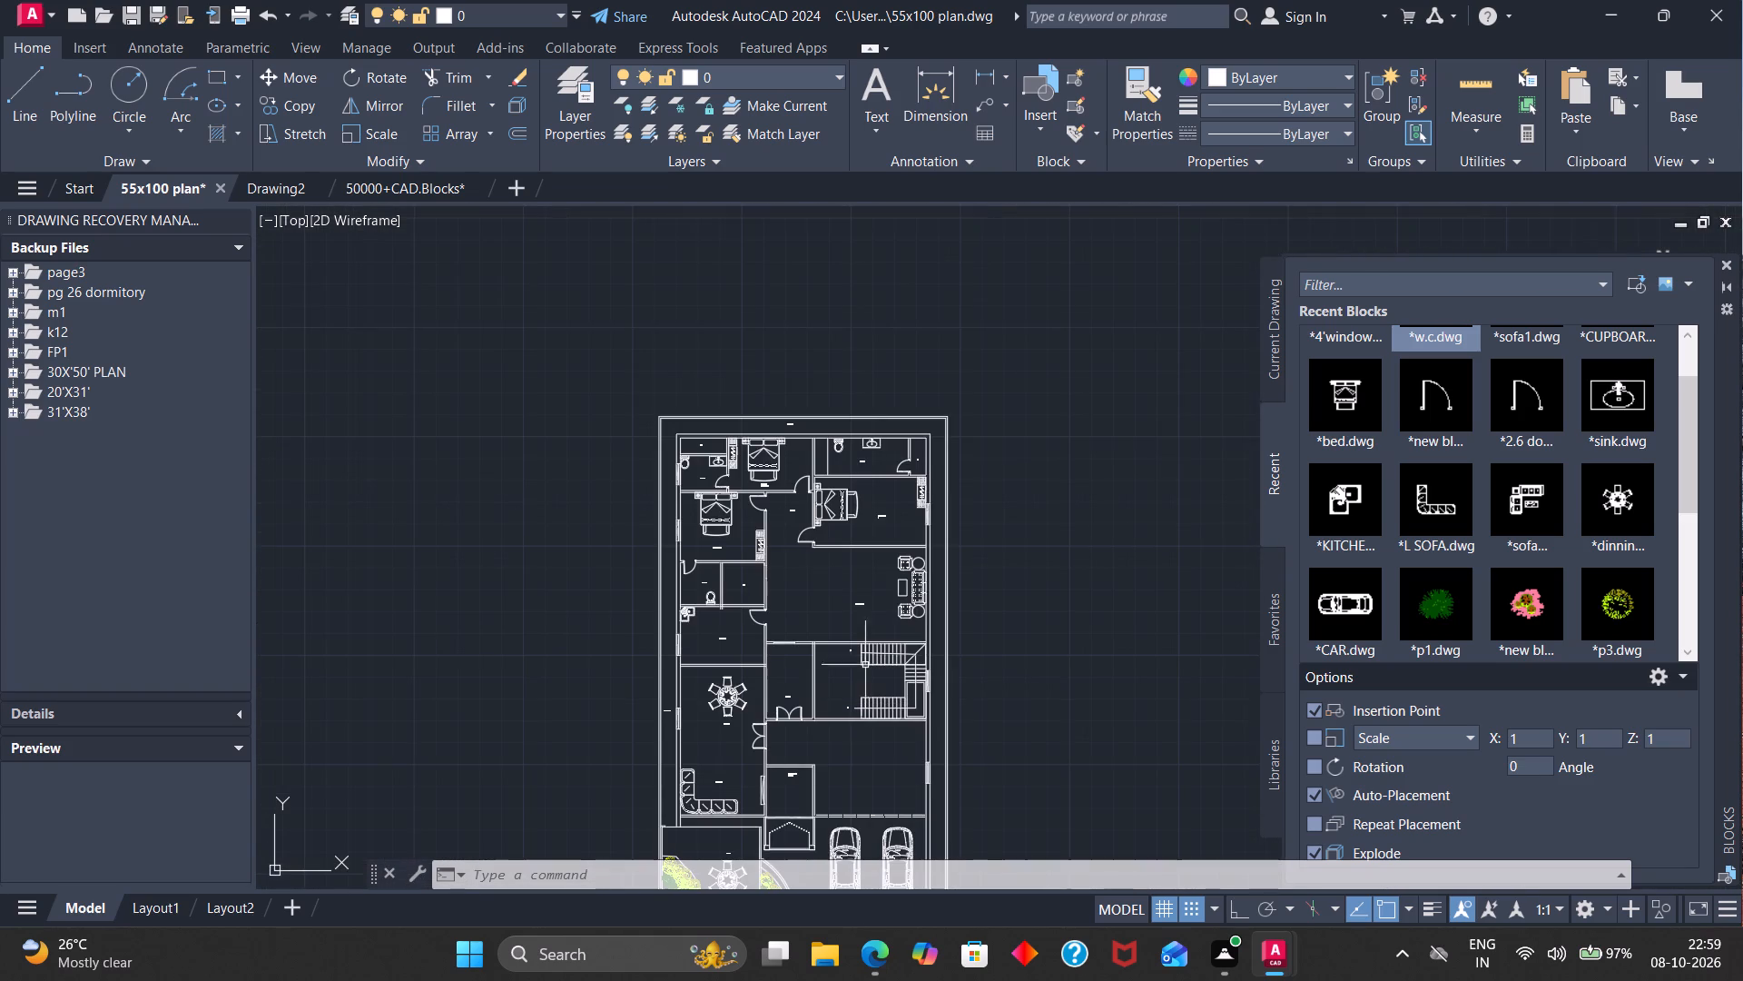
Dimension the plot's overall width between the outer corners of the north boundary wall, placing the dimension line just outside it.
click(944, 111)
scroll(652, 409, up, 3)
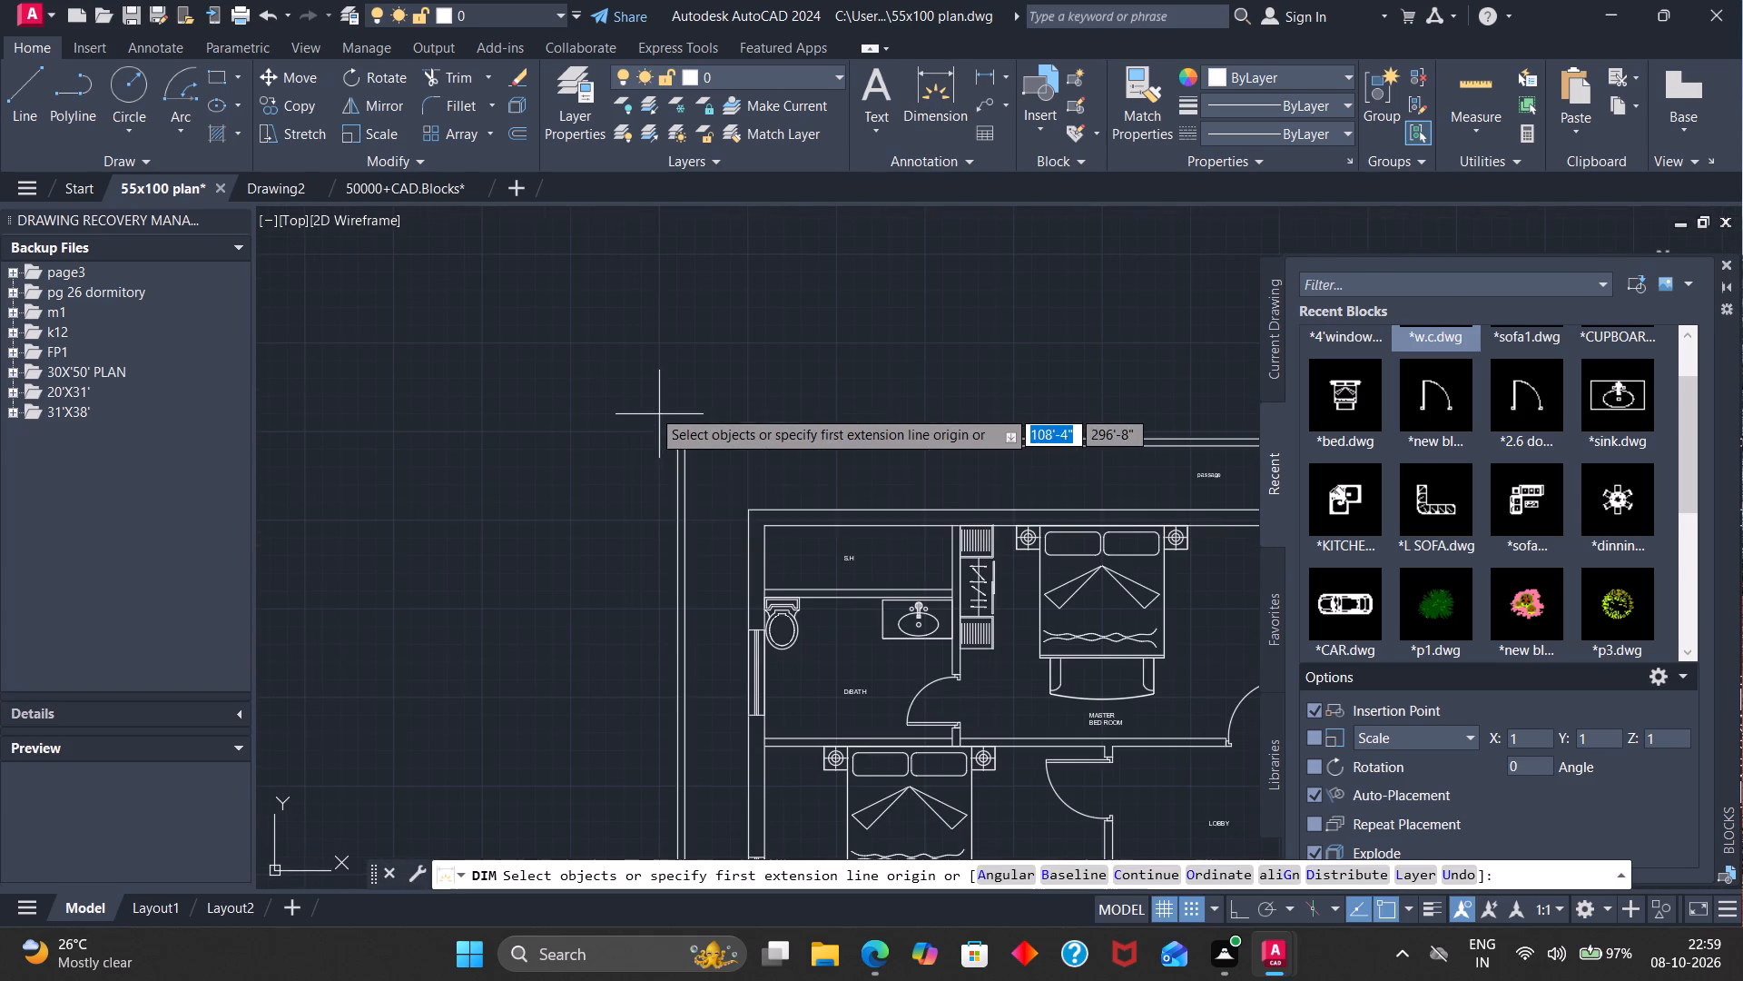
click(677, 445)
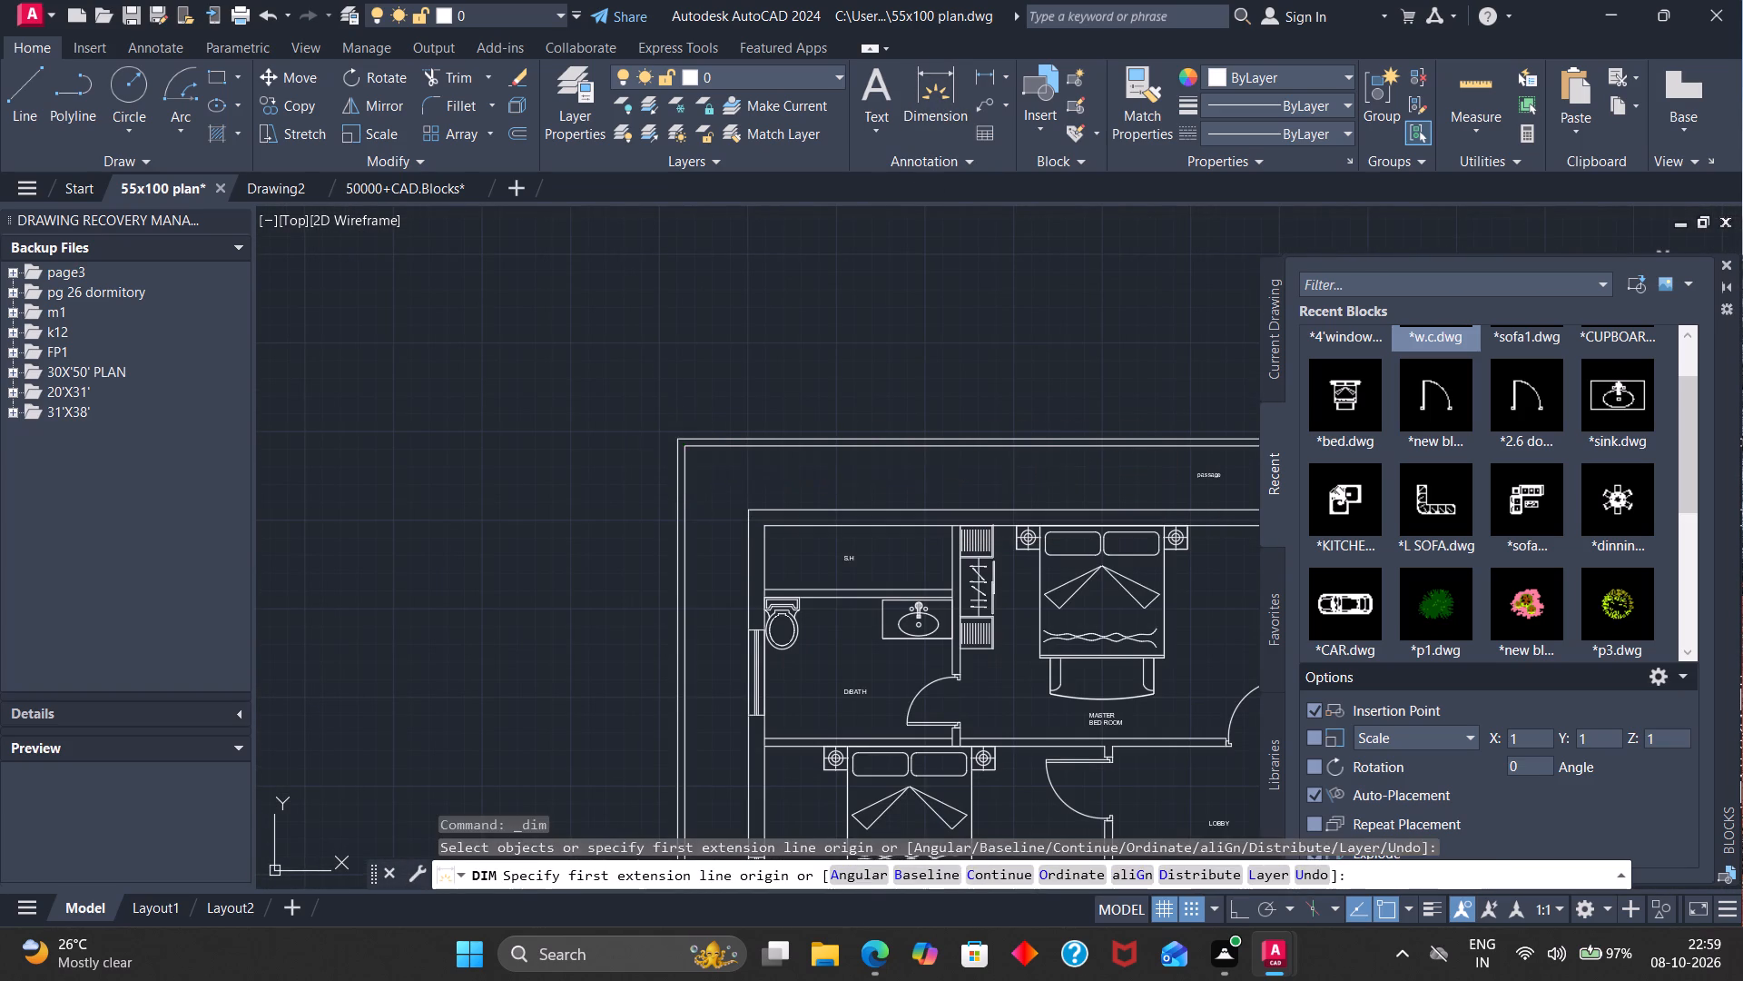
scroll(715, 431, down, 5)
scroll(852, 442, up, 3)
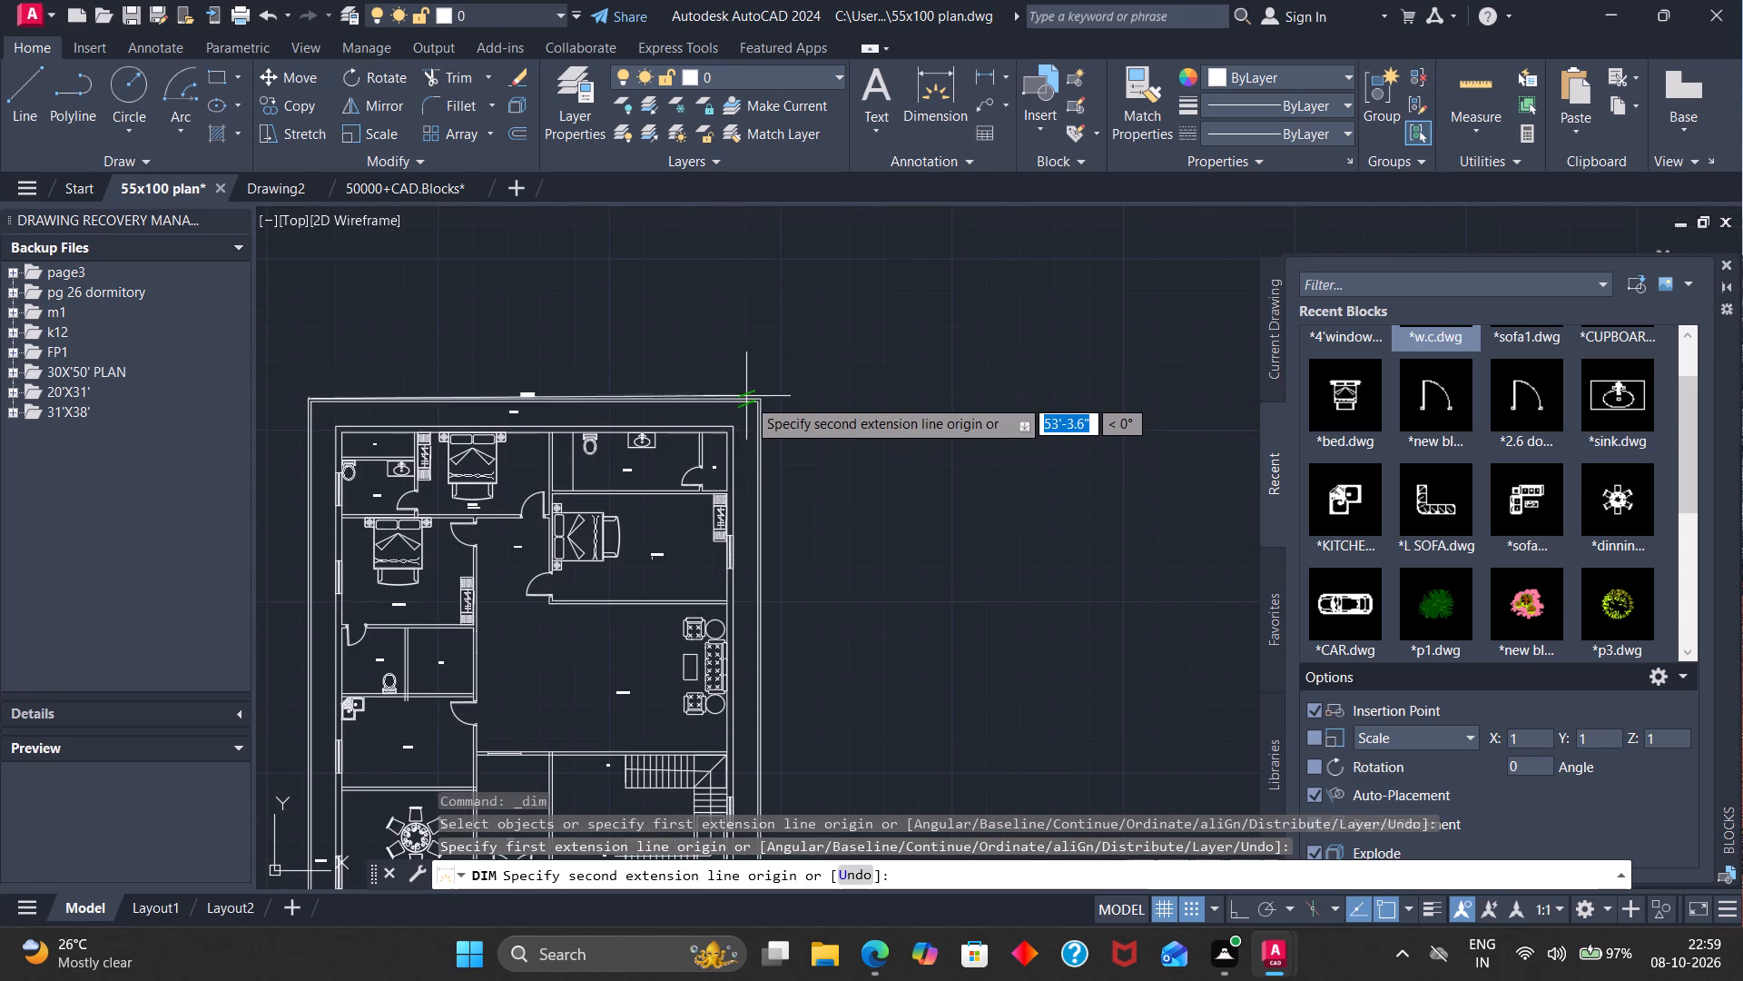
scroll(757, 393, up, 4)
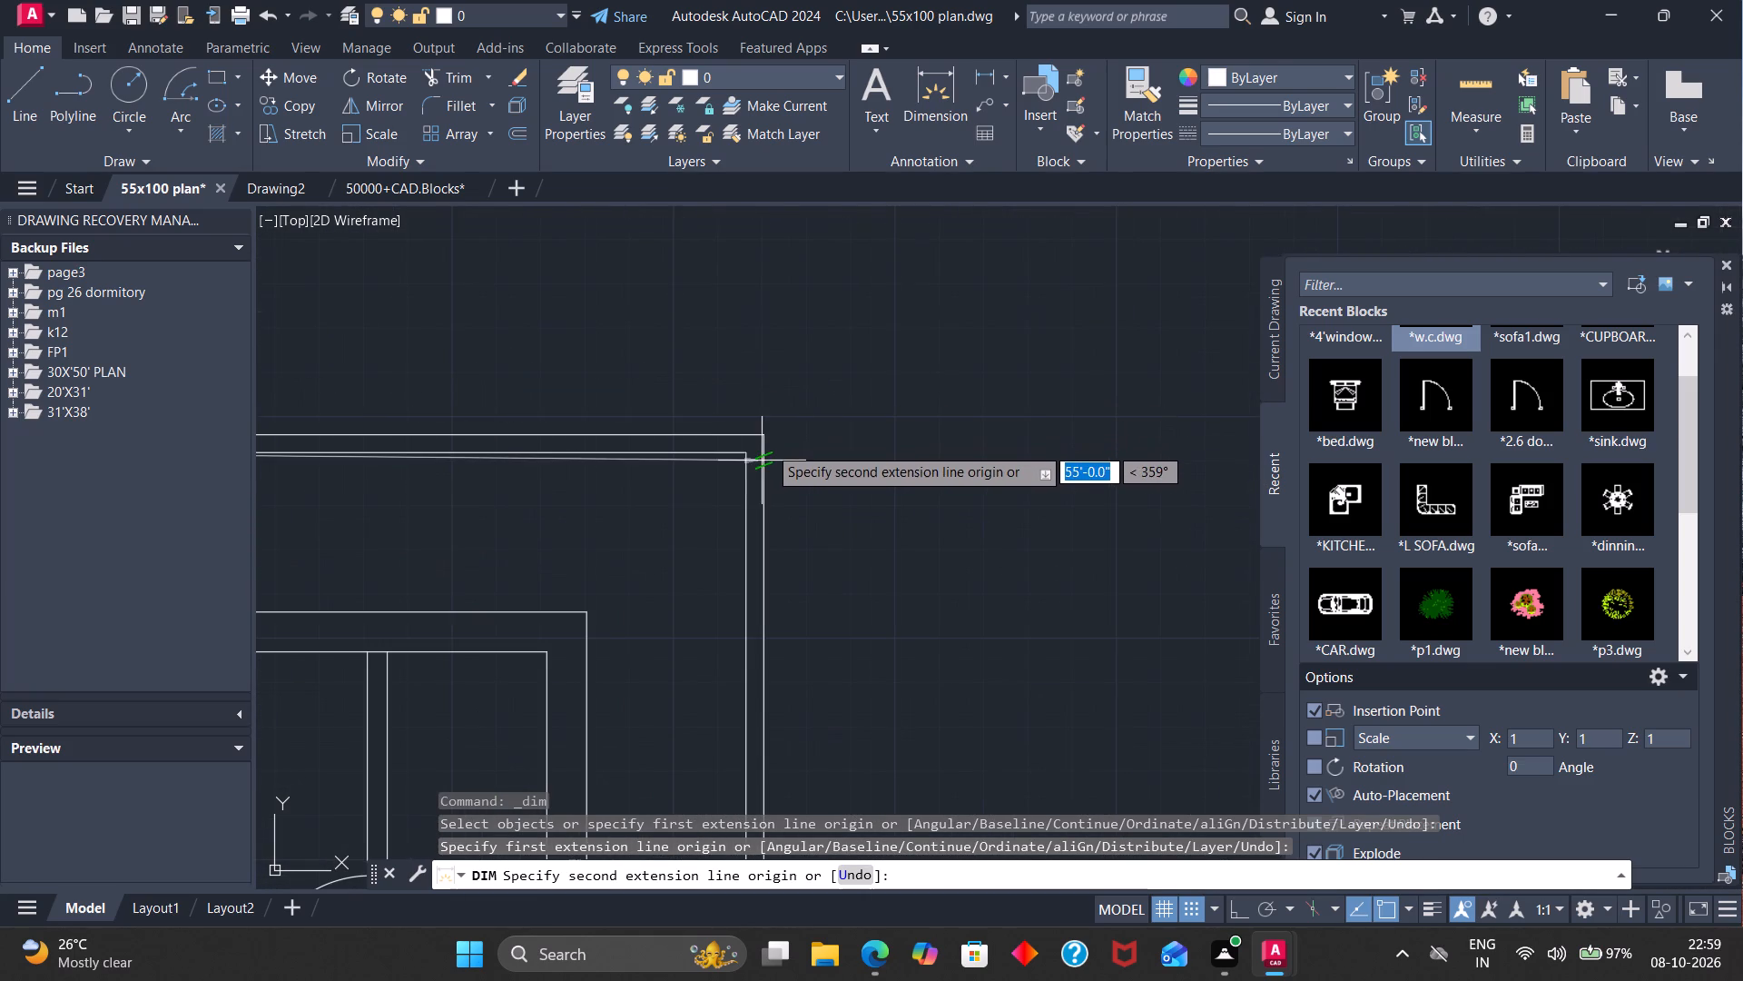
click(761, 439)
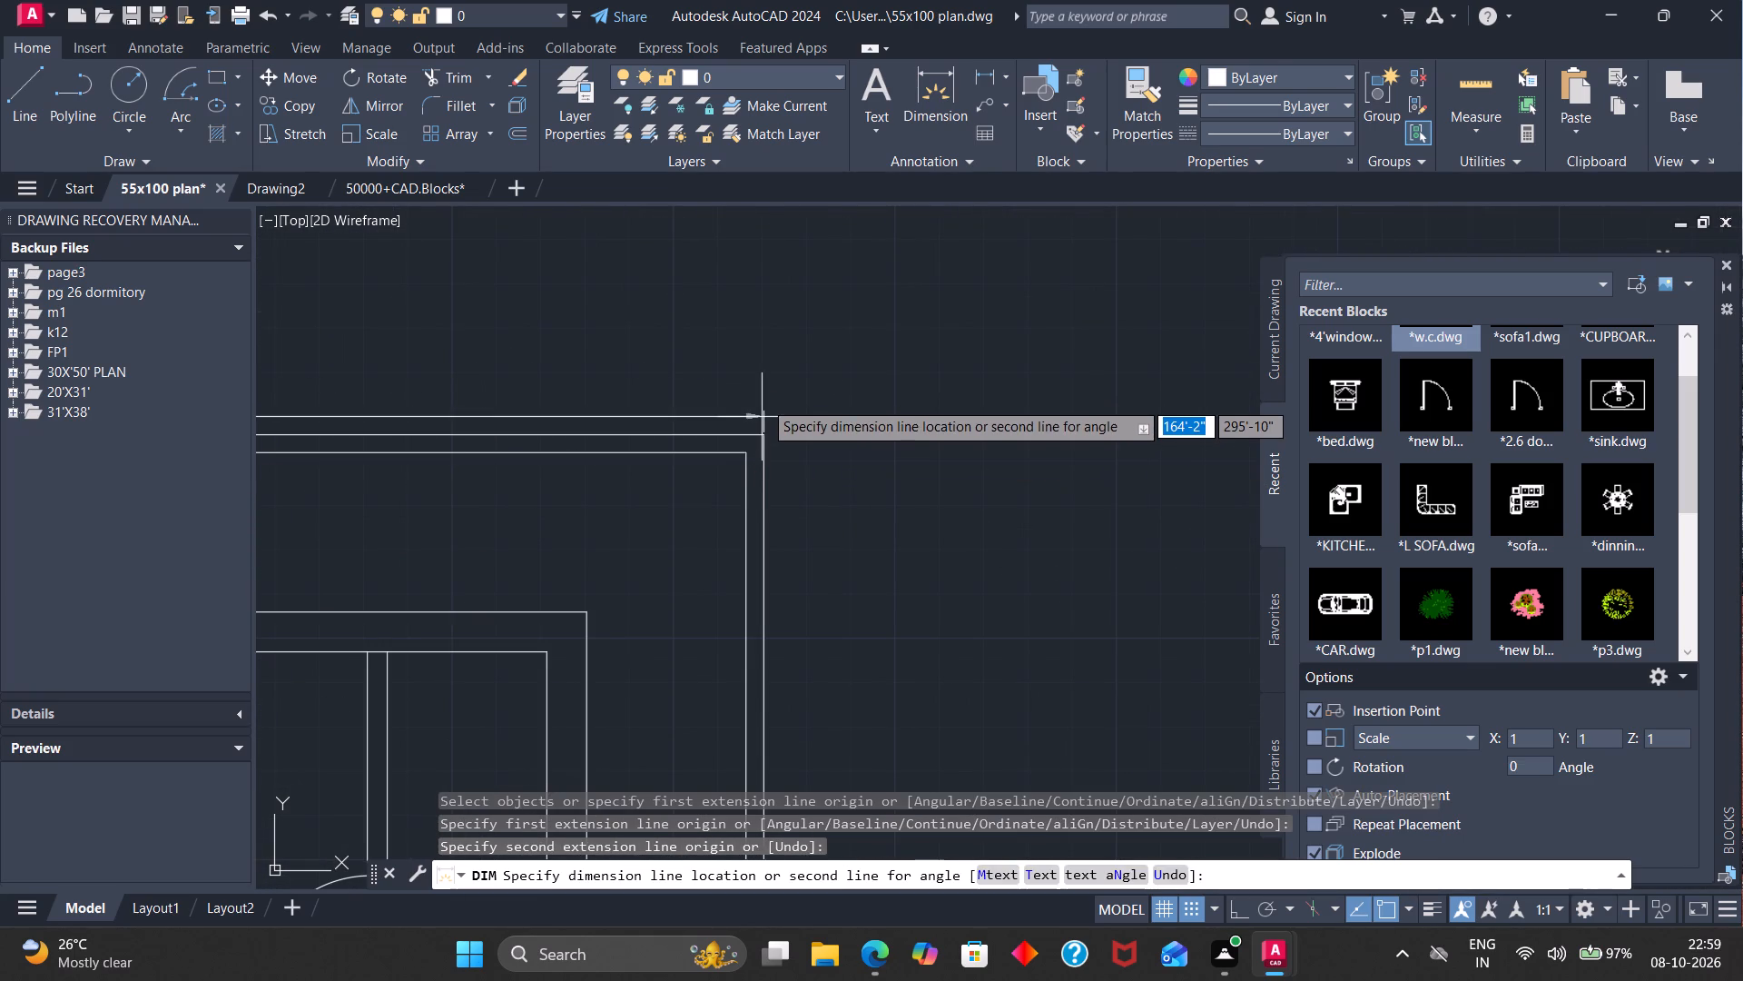
click(764, 388)
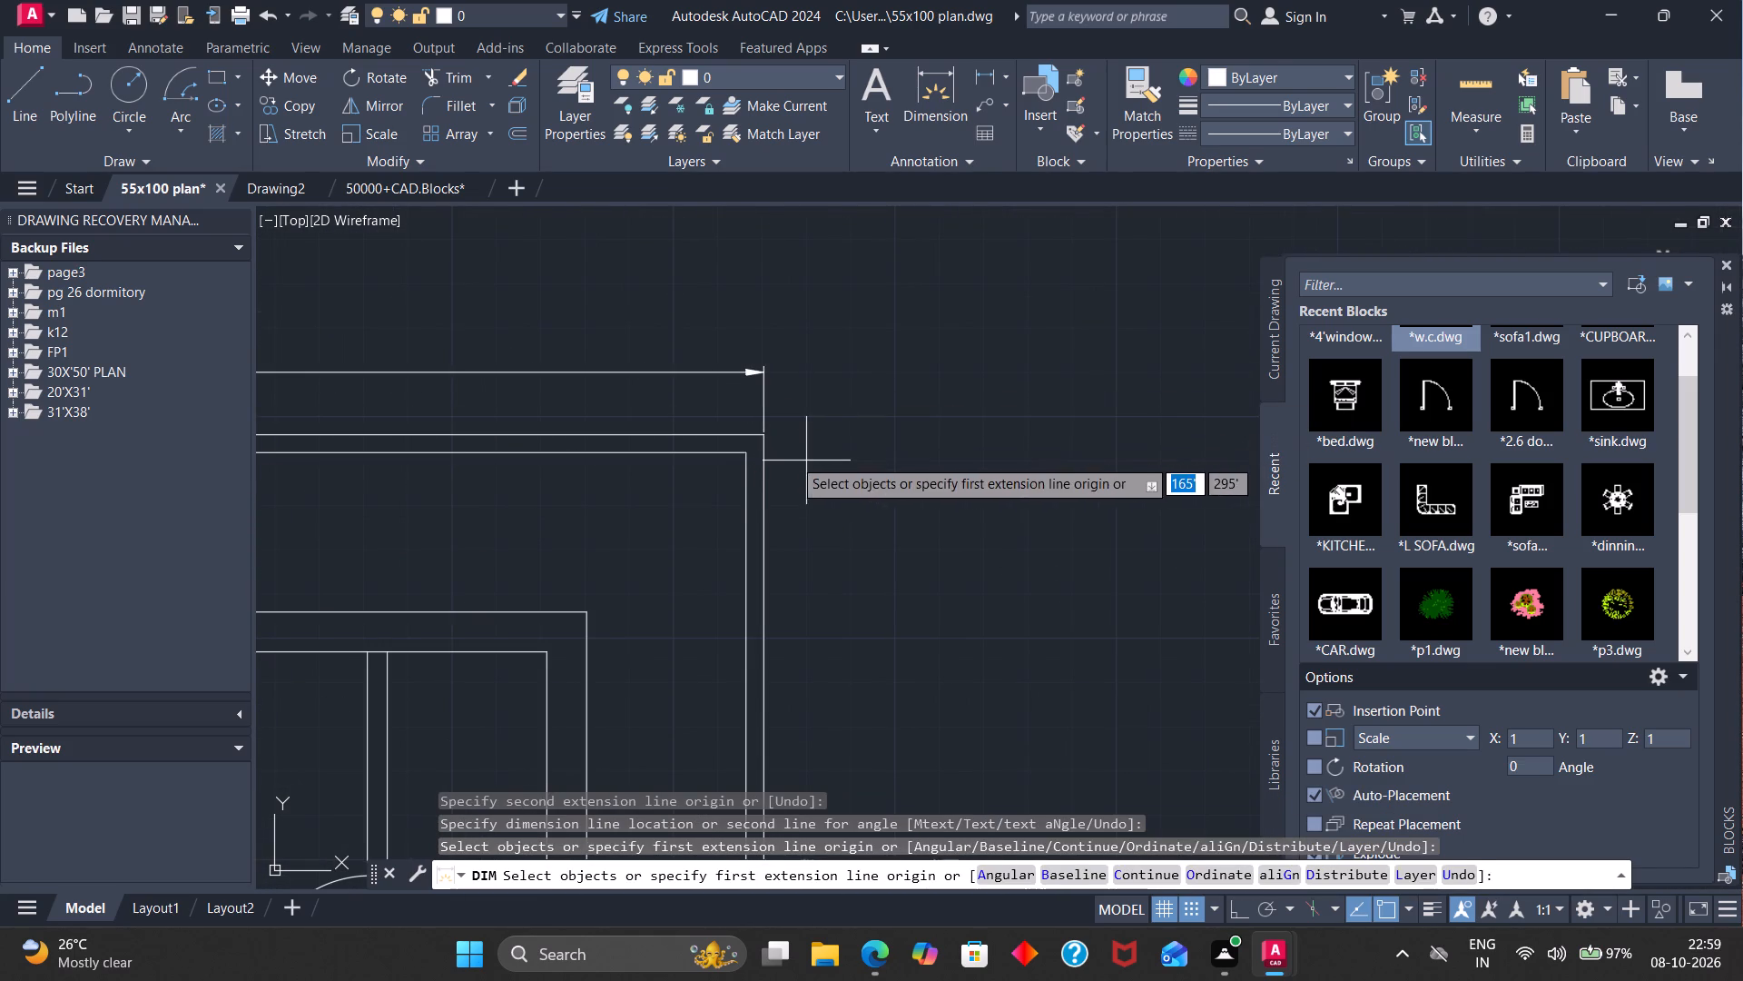
key(space)
Dimension the plot's overall length along the east boundary wall between its outer corners, placing the dimension line just outside it.
key(space)
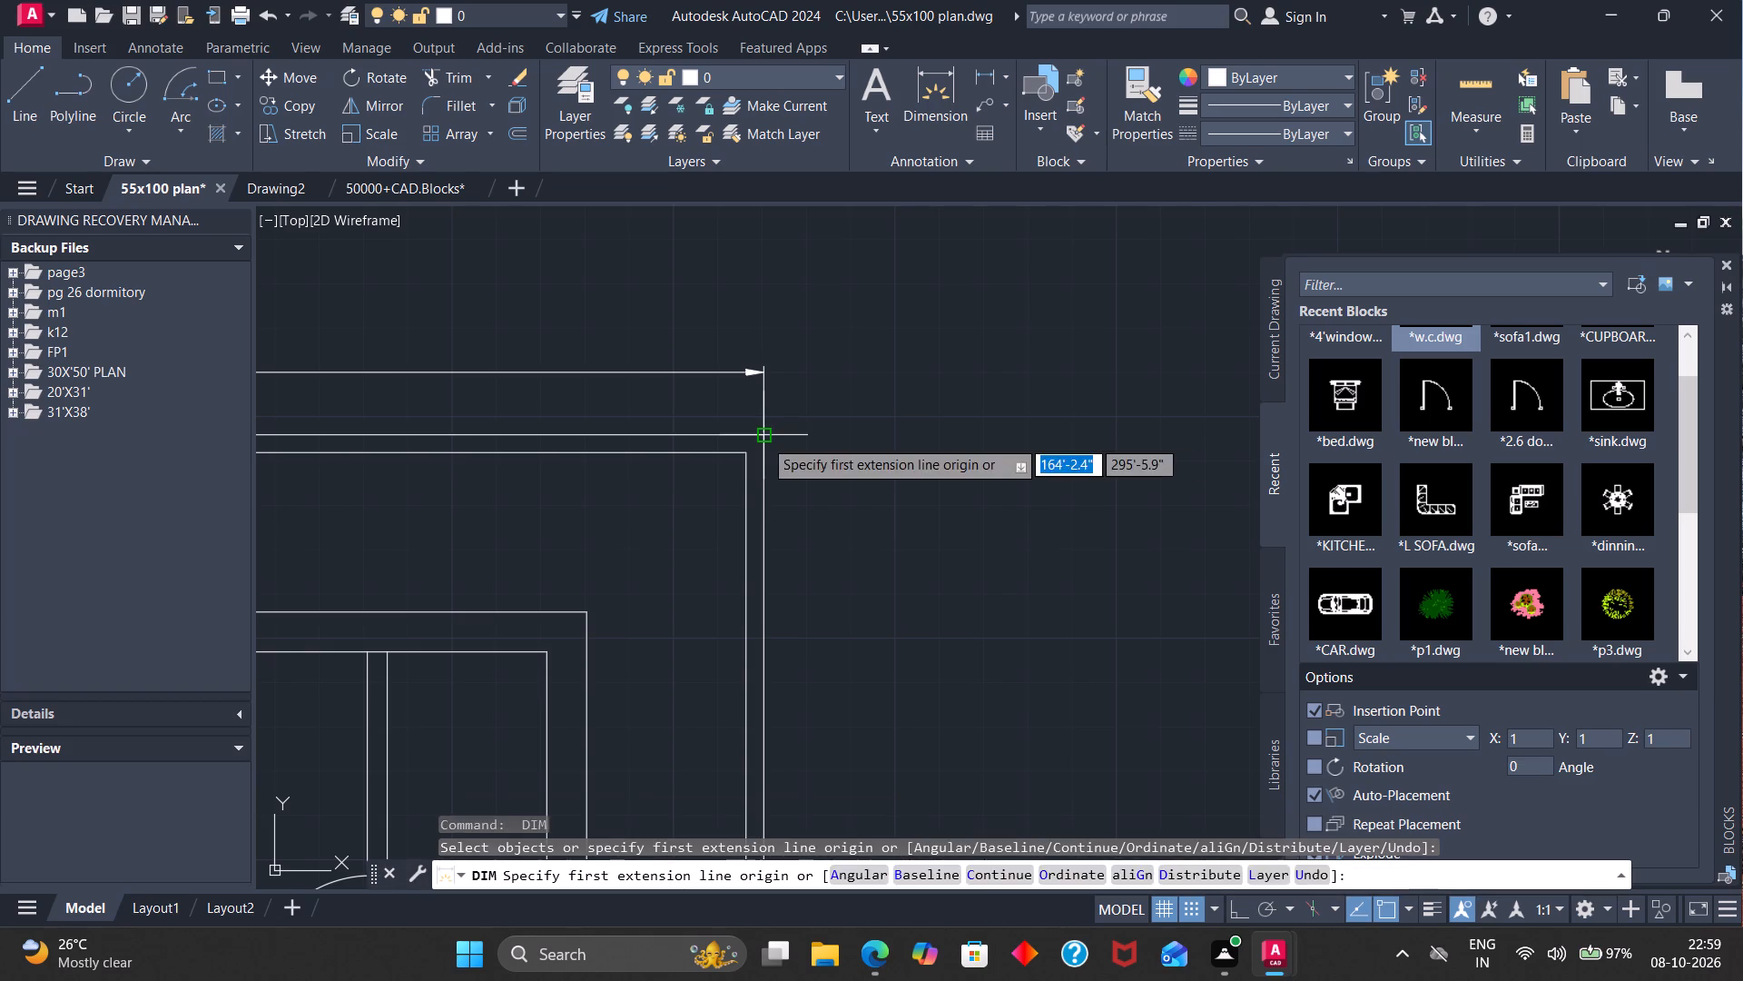
click(763, 439)
scroll(762, 435, down, 9)
scroll(768, 669, up, 2)
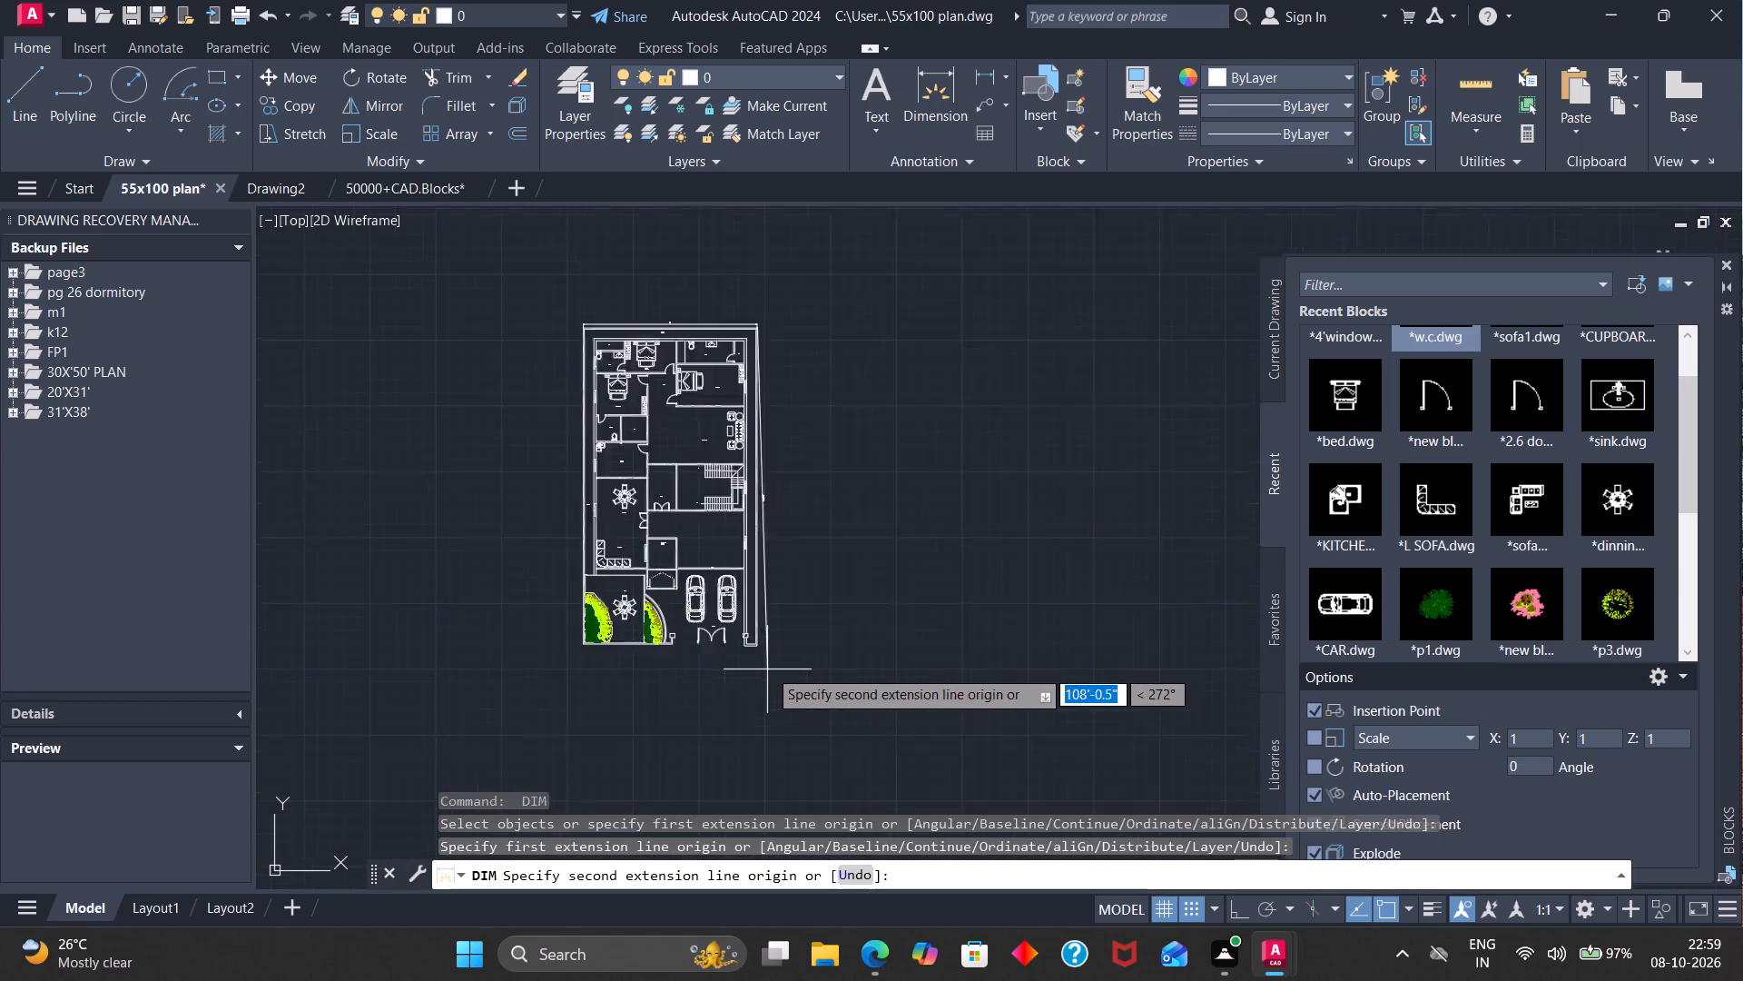
scroll(768, 669, up, 6)
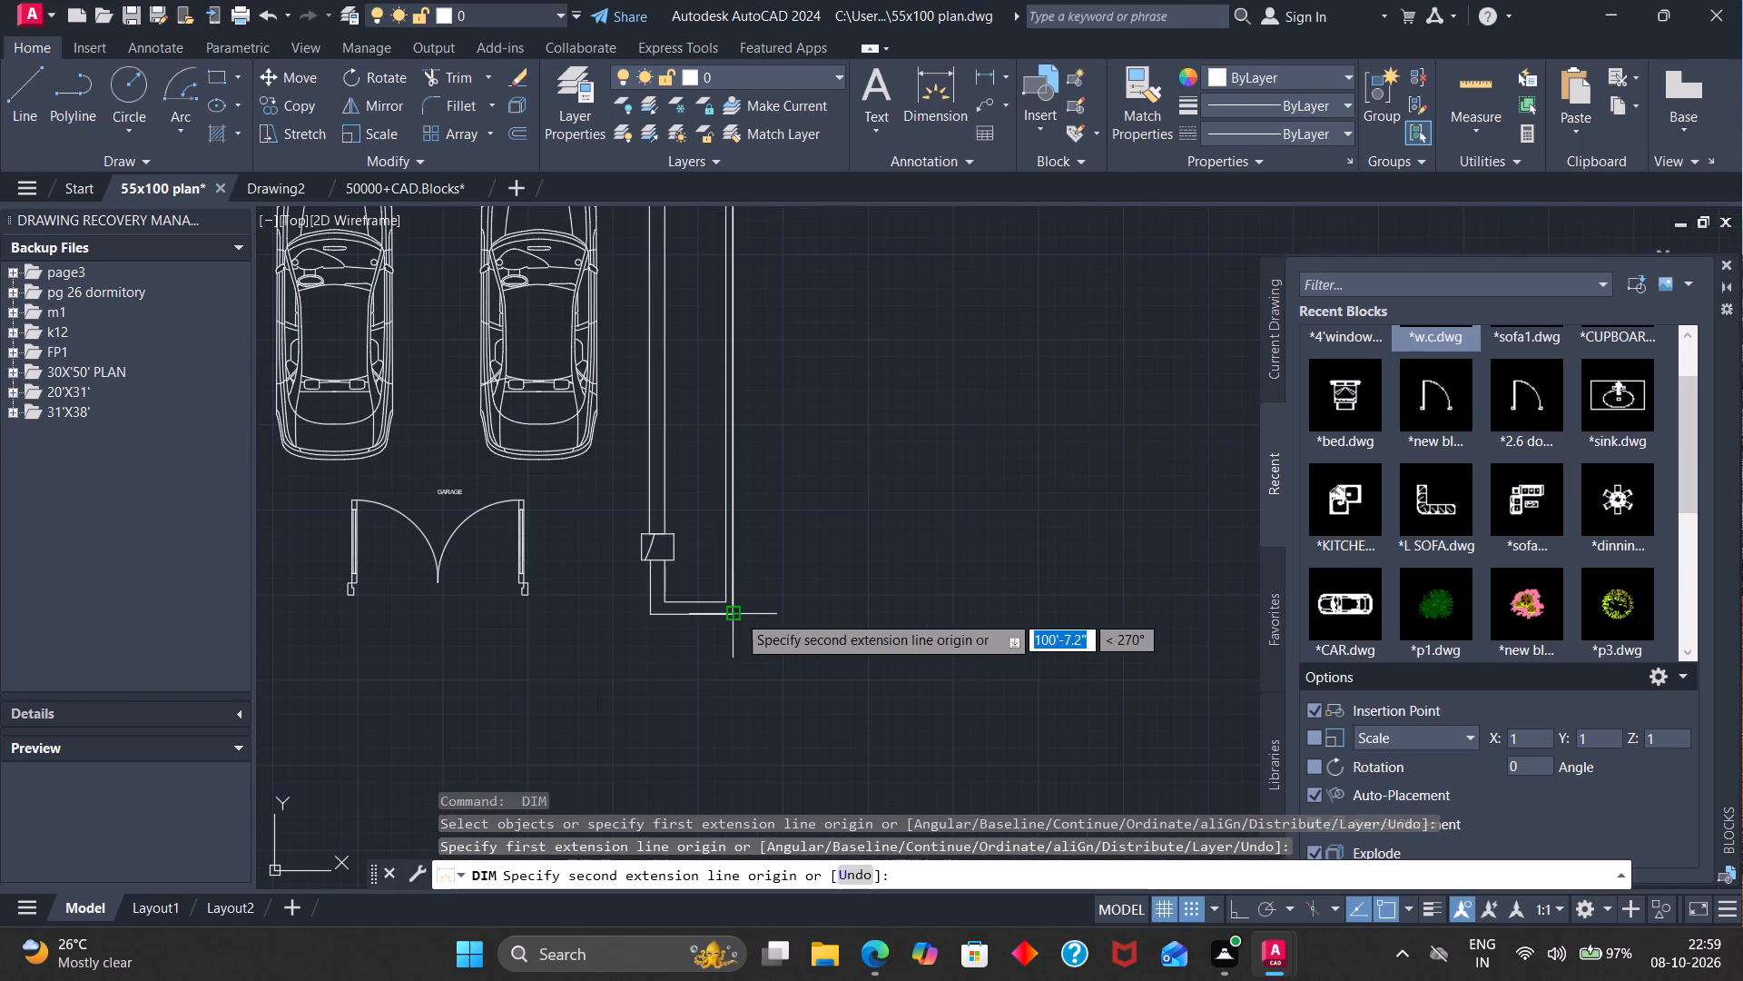
click(737, 614)
click(798, 592)
key(space)
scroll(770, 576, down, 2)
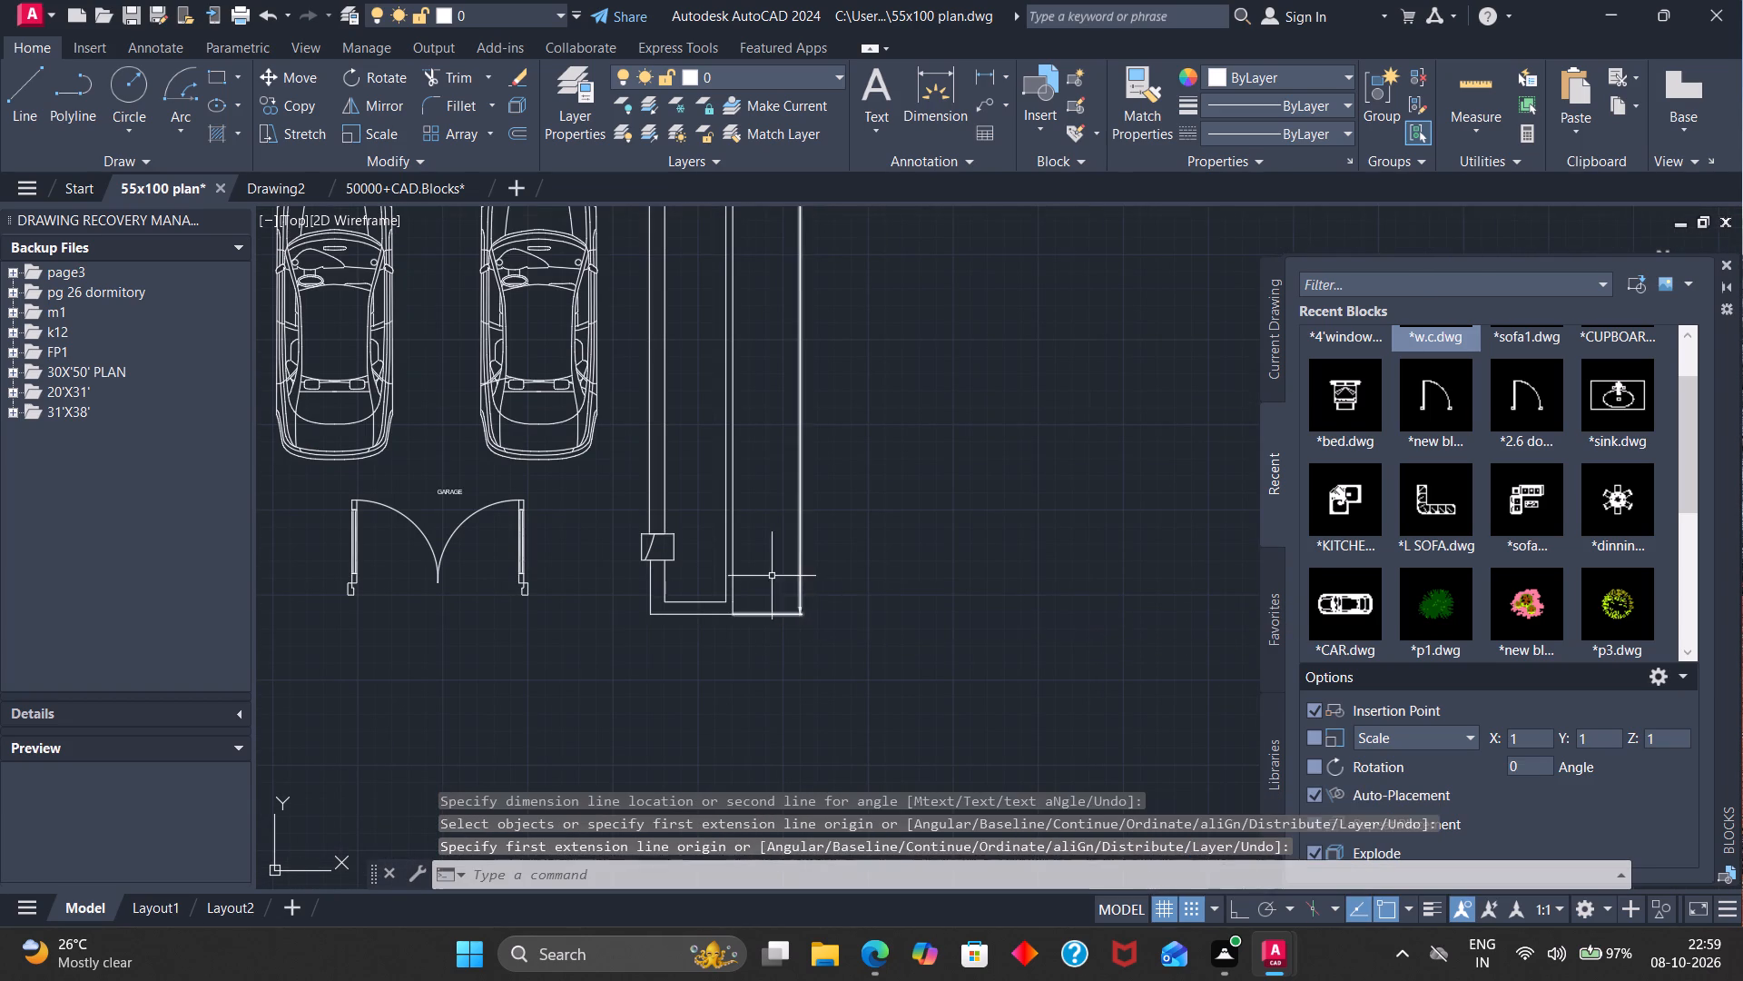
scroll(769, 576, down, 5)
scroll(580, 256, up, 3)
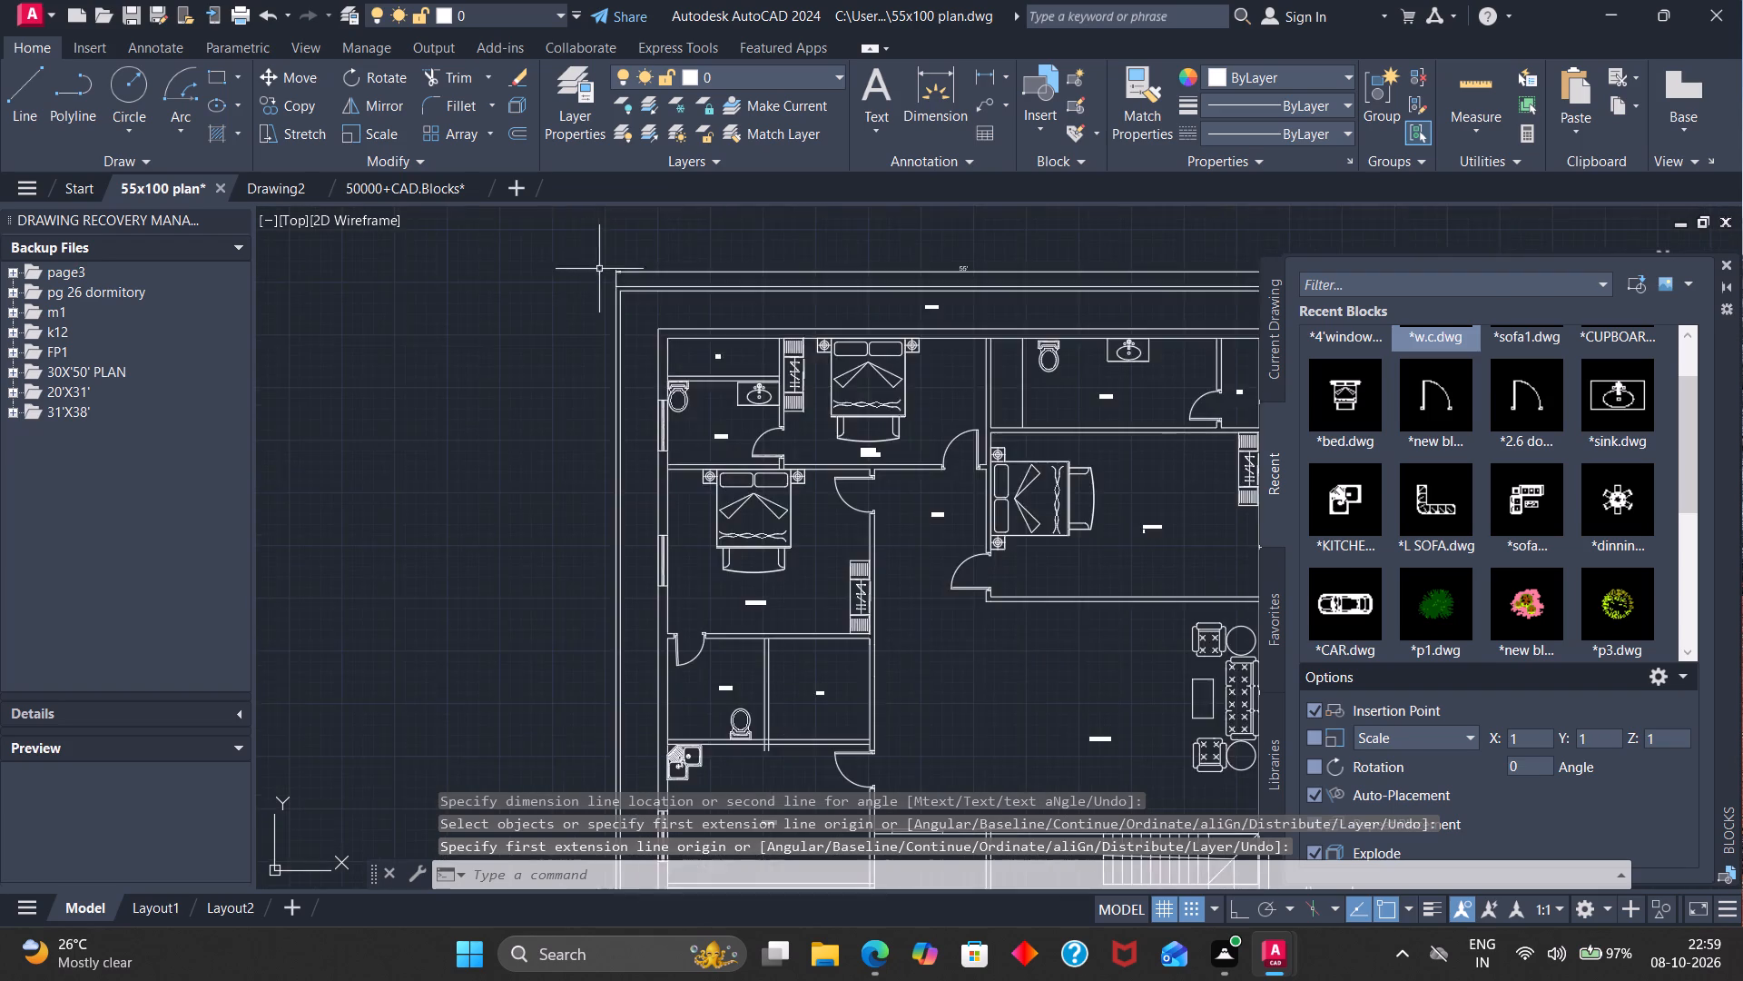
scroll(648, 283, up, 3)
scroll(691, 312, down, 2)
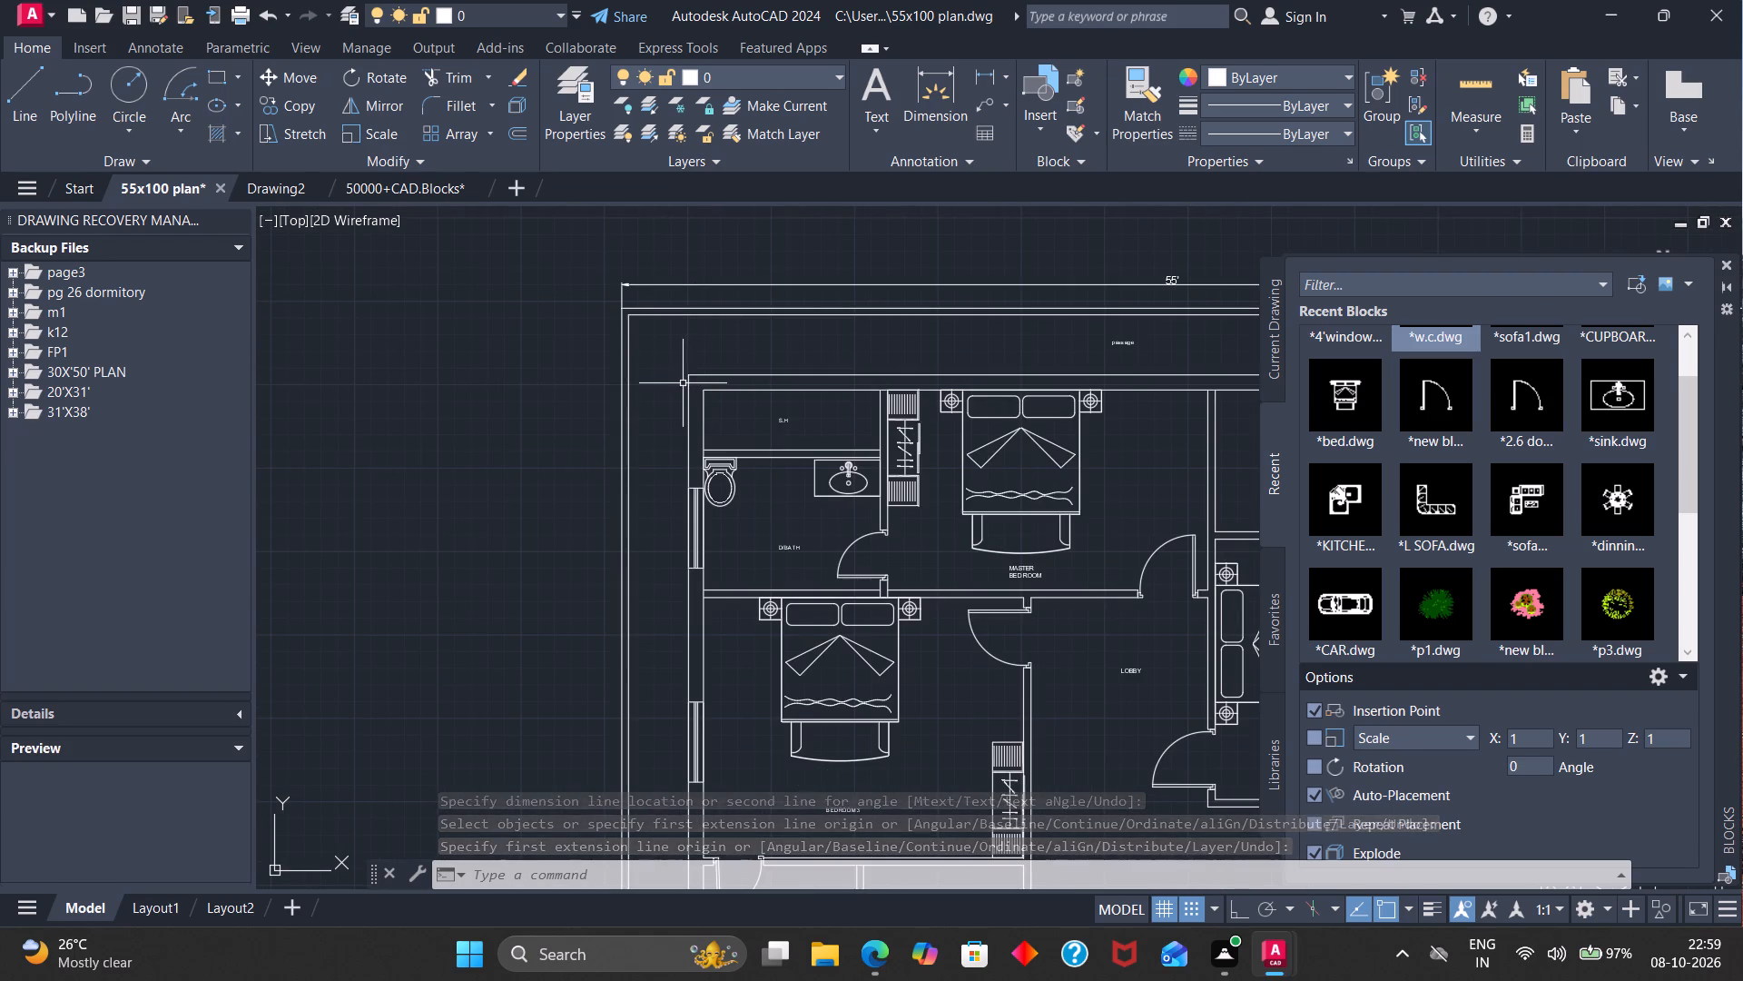
Dimension the house's overall width between the outer corners of its north wall, placing the dimension line just outside that wall.
key(space)
click(689, 377)
scroll(715, 368, down, 3)
scroll(852, 379, down, 1)
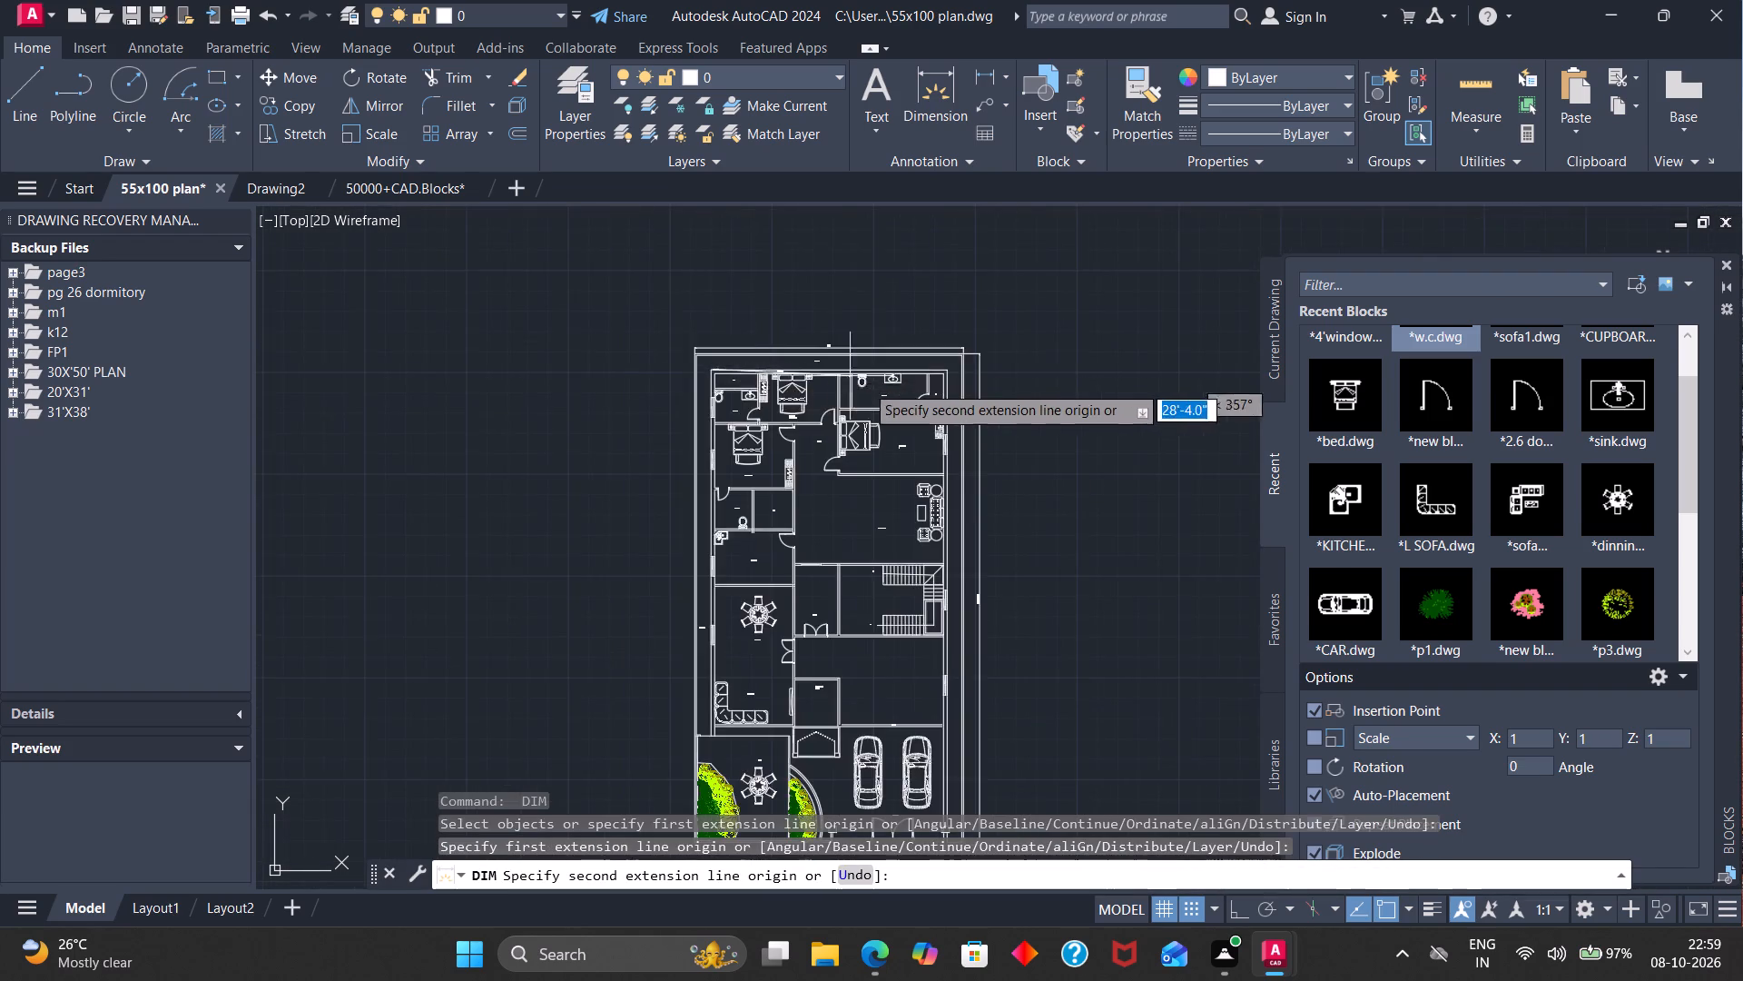
scroll(924, 386, up, 3)
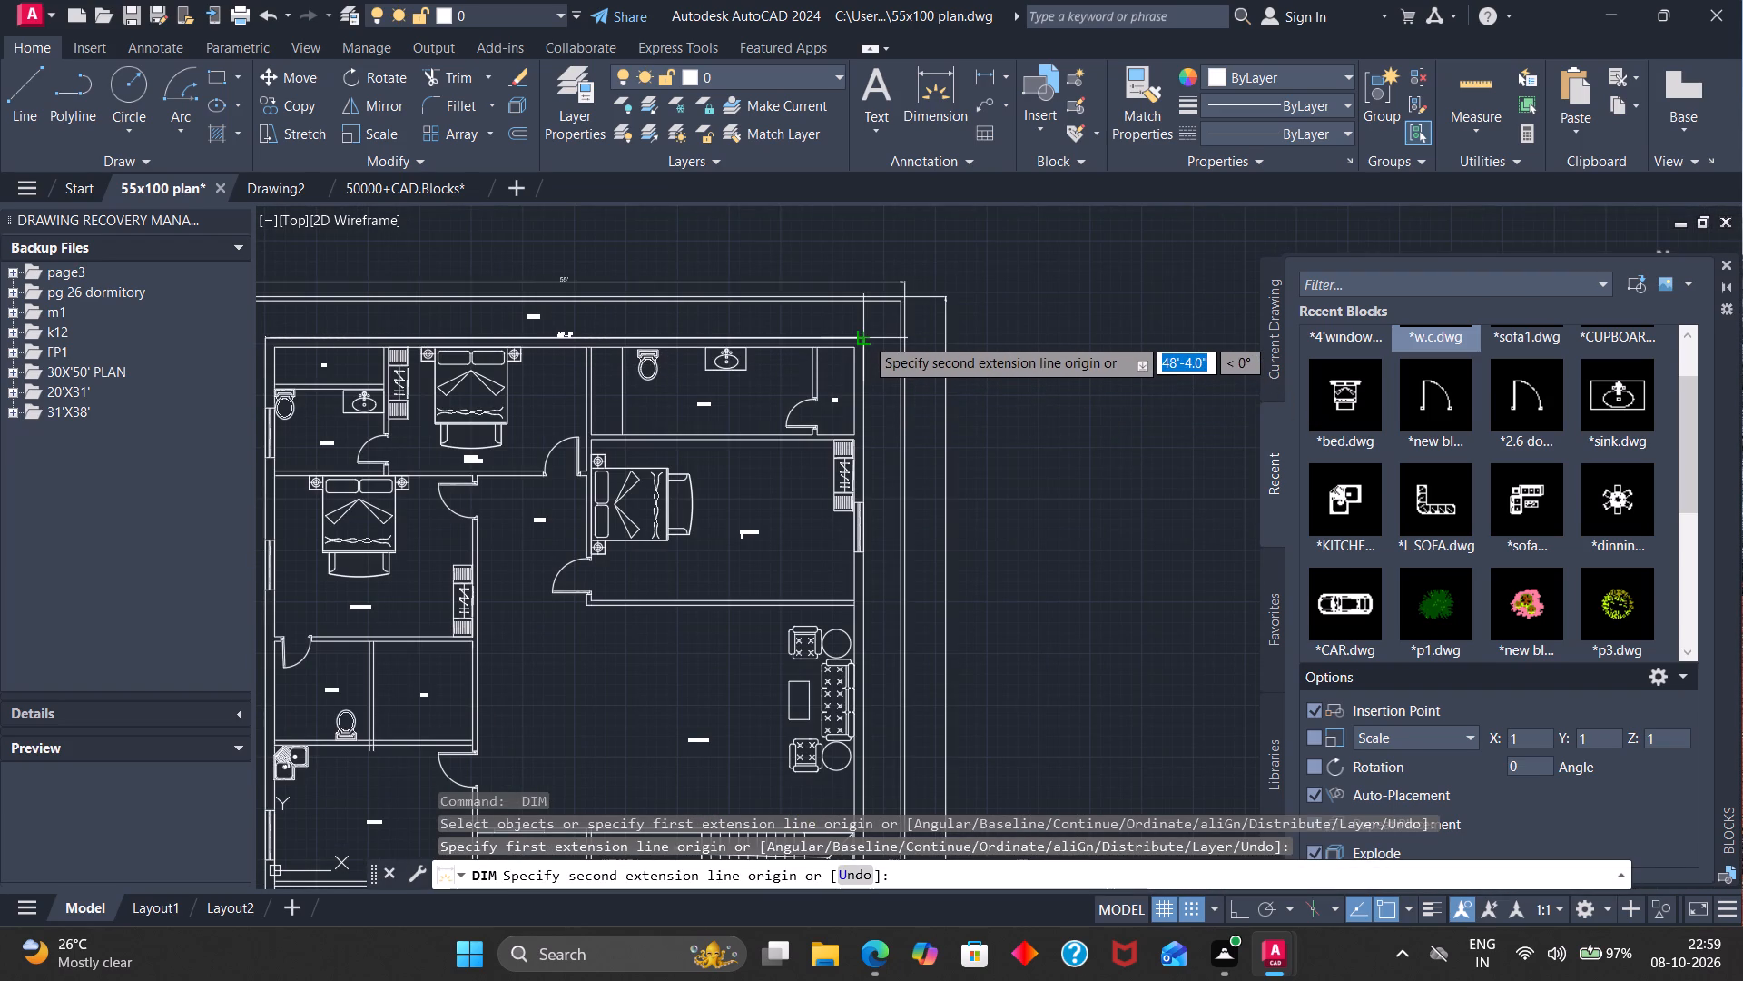
click(865, 337)
click(868, 327)
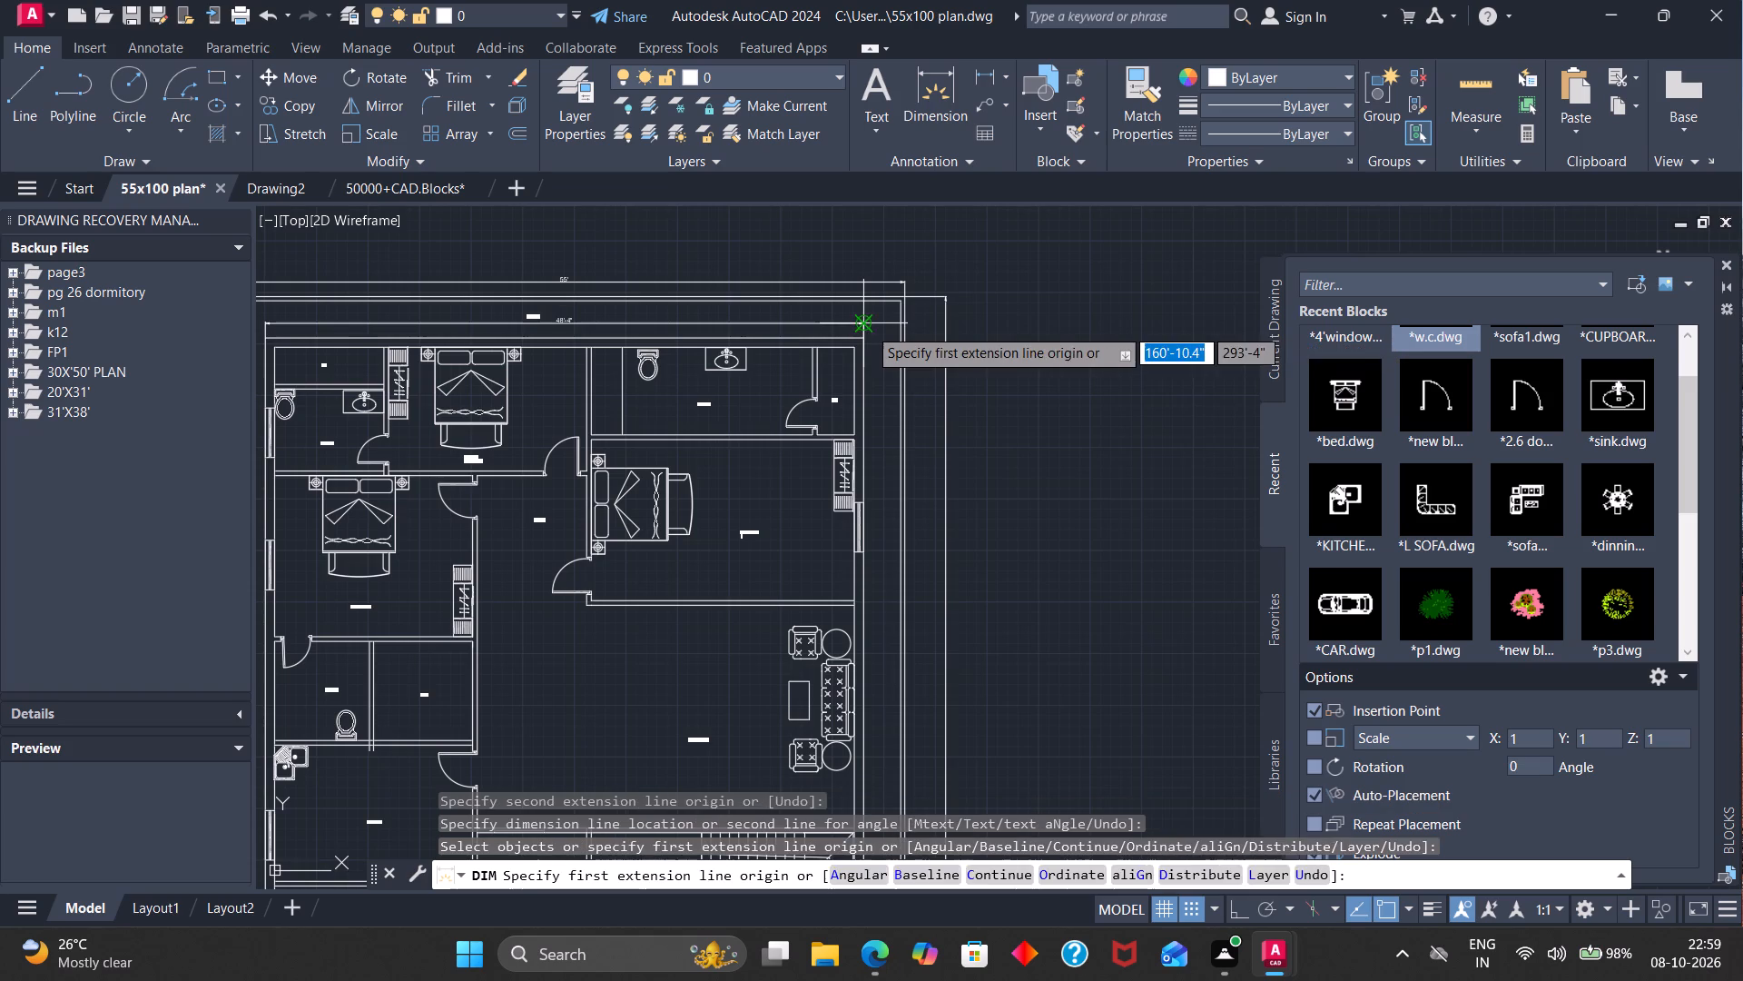
key(space)
Dimension the house's length along its east wall, from the northeast outer corner to the front wall end below the garage pillar, just outside the wall.
key(space)
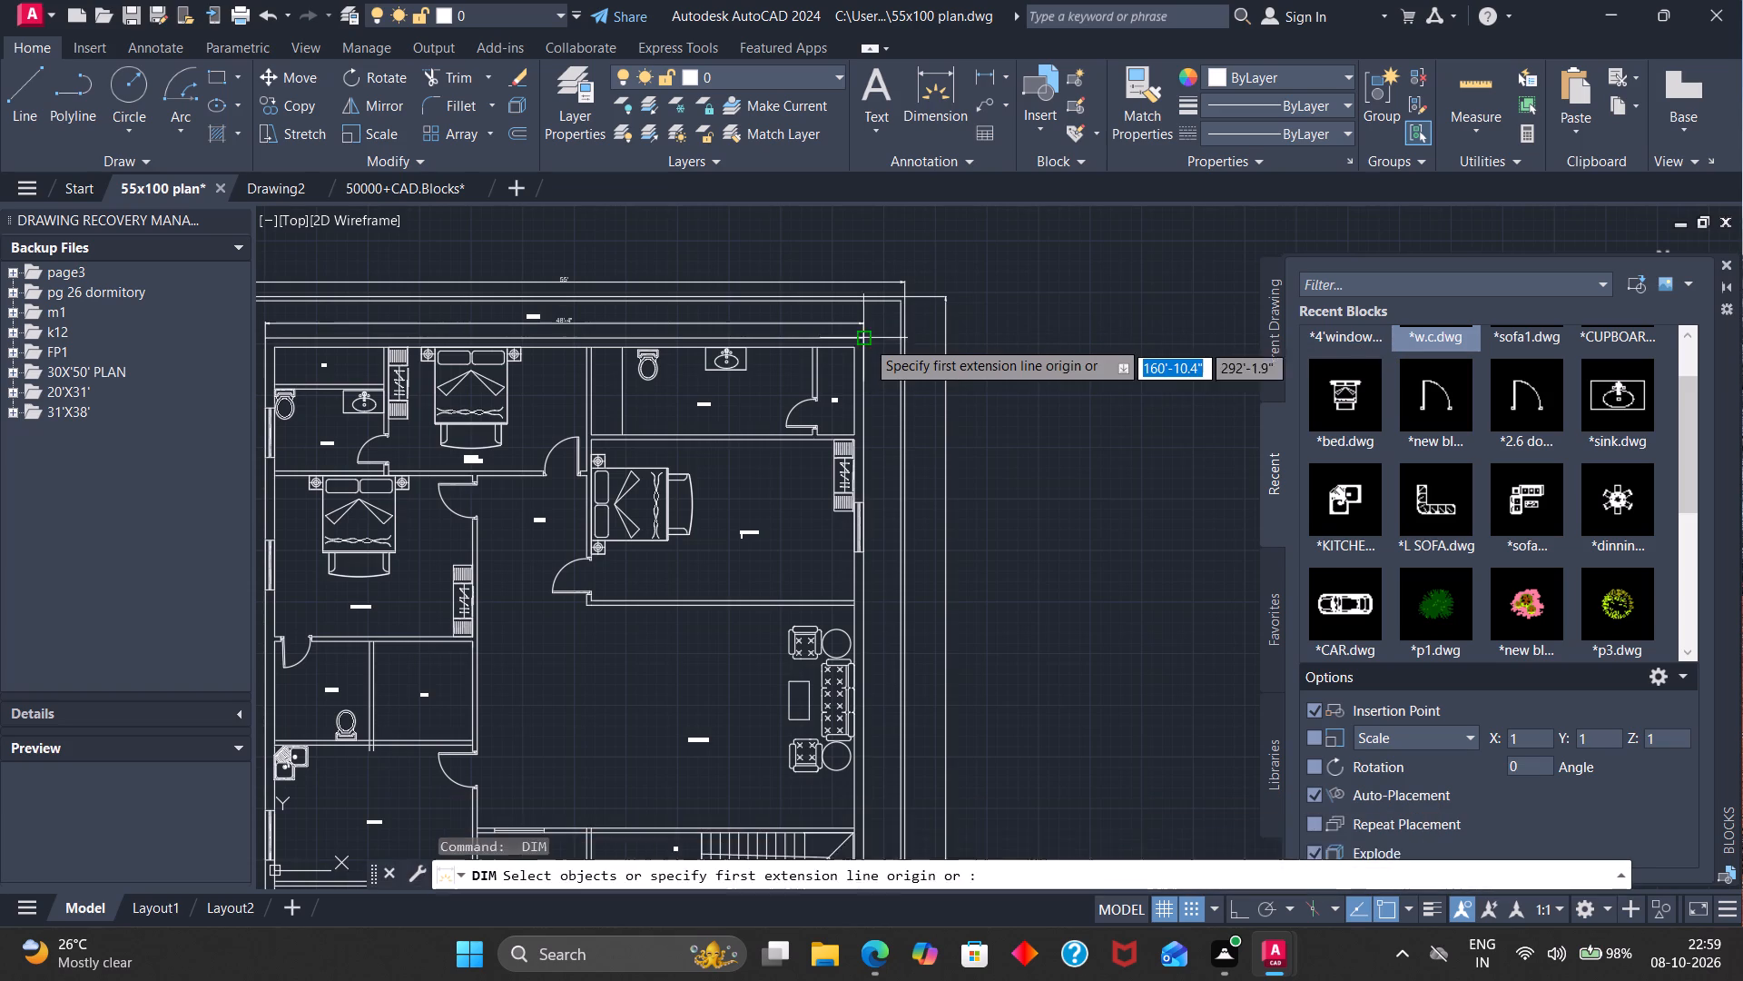
scroll(864, 342, up, 4)
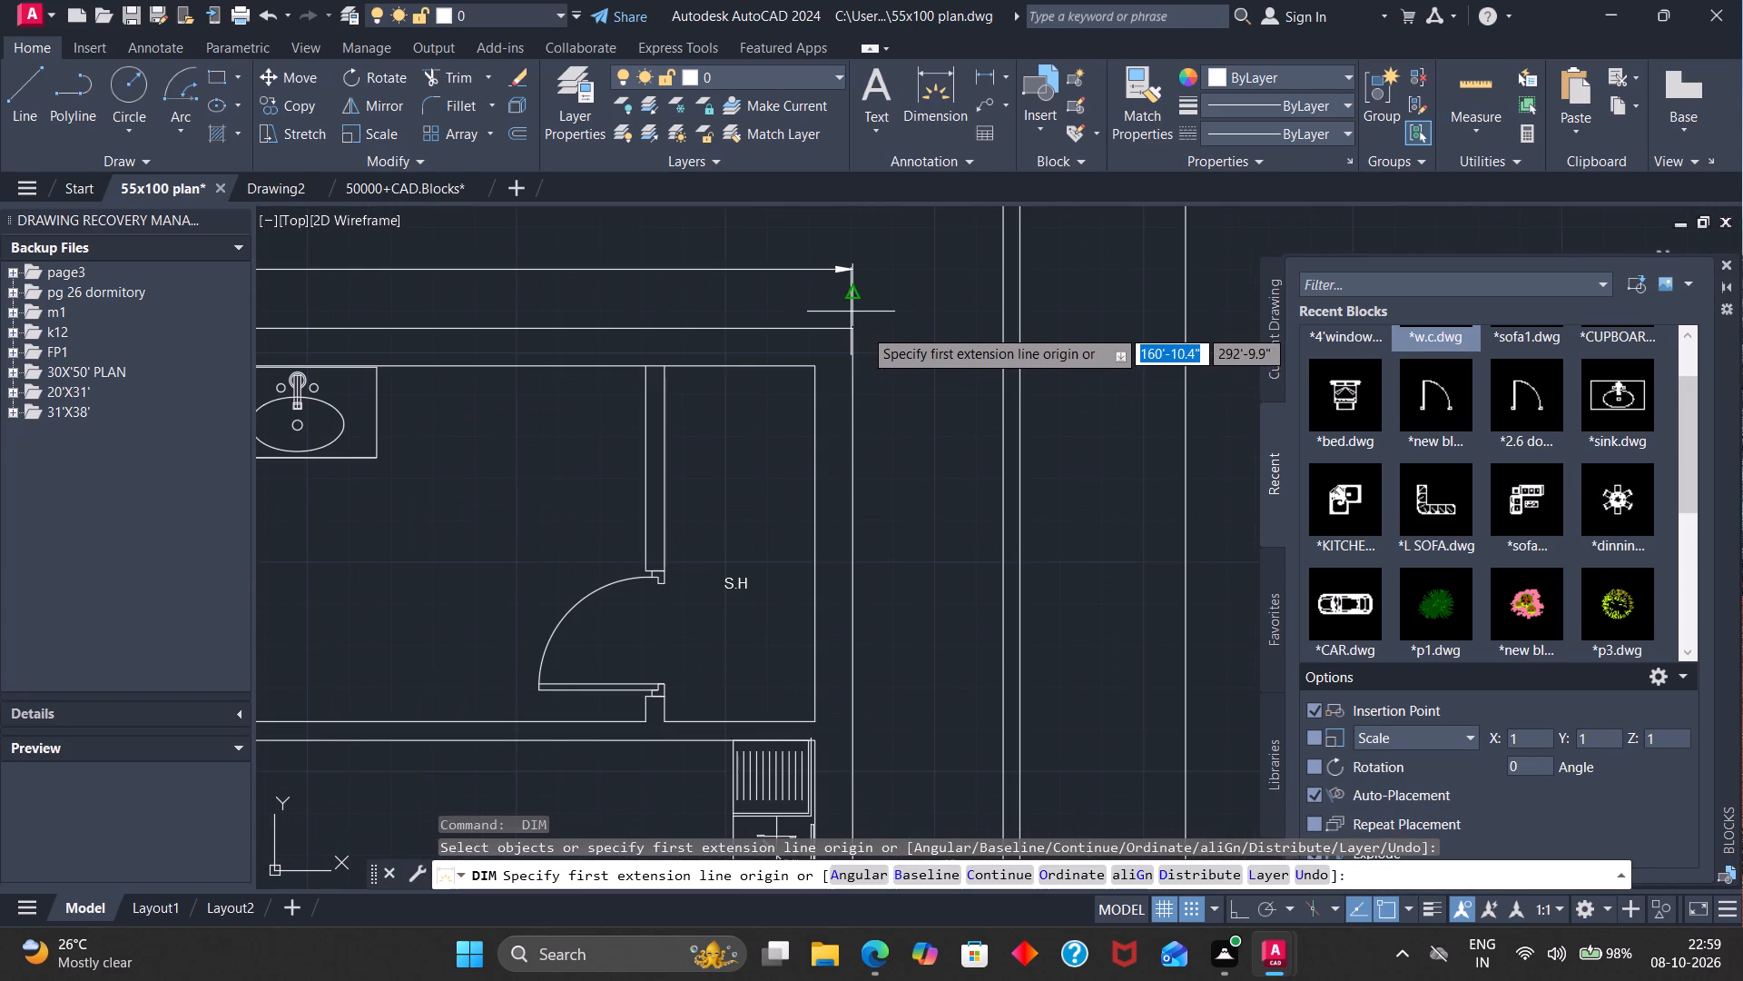
click(862, 342)
scroll(882, 338, down, 3)
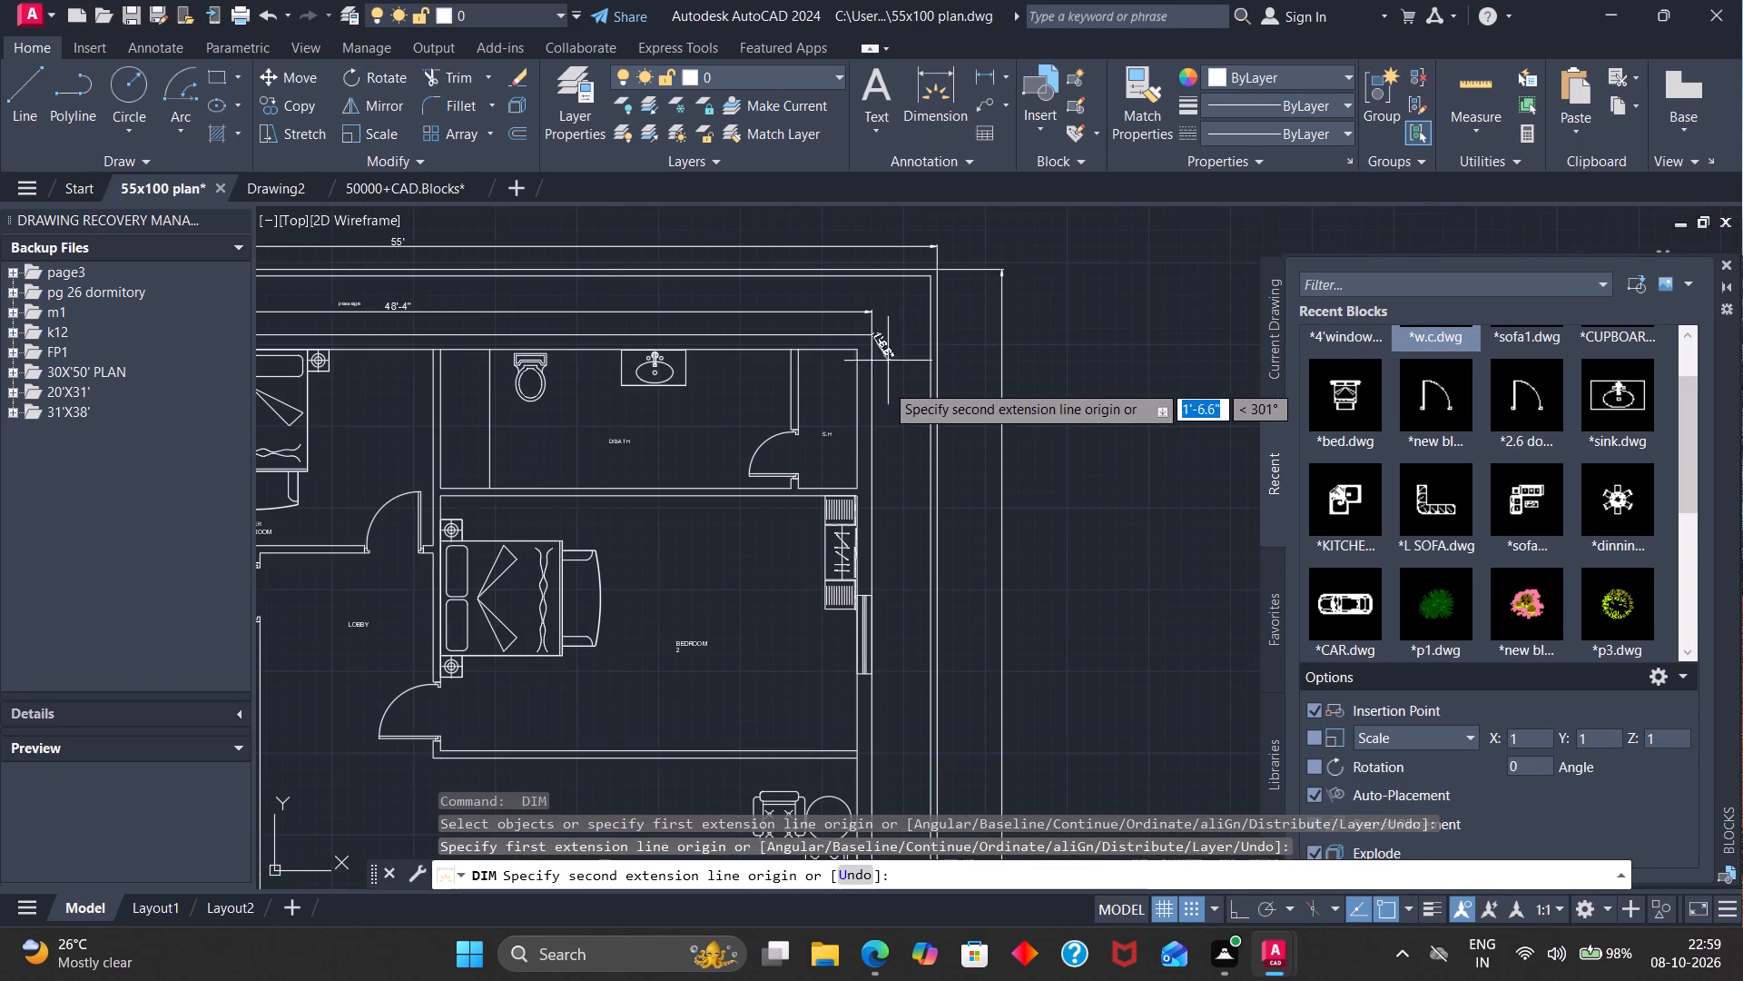
scroll(894, 540, down, 7)
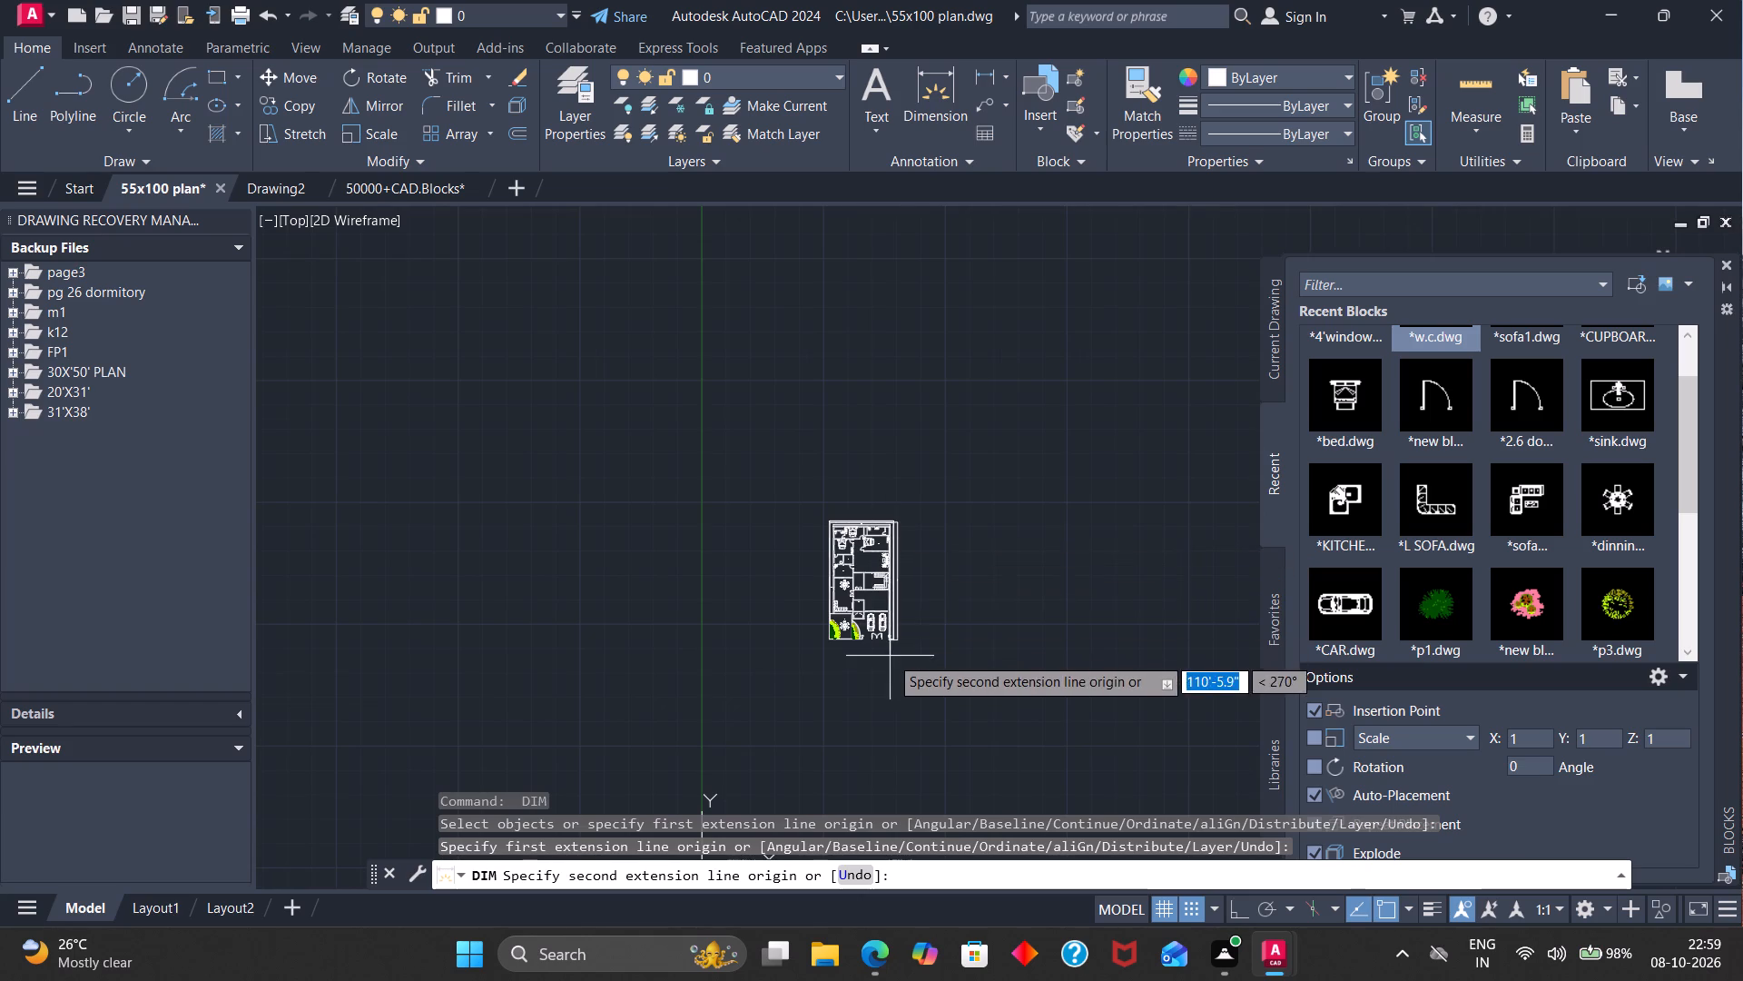
scroll(887, 654, up, 7)
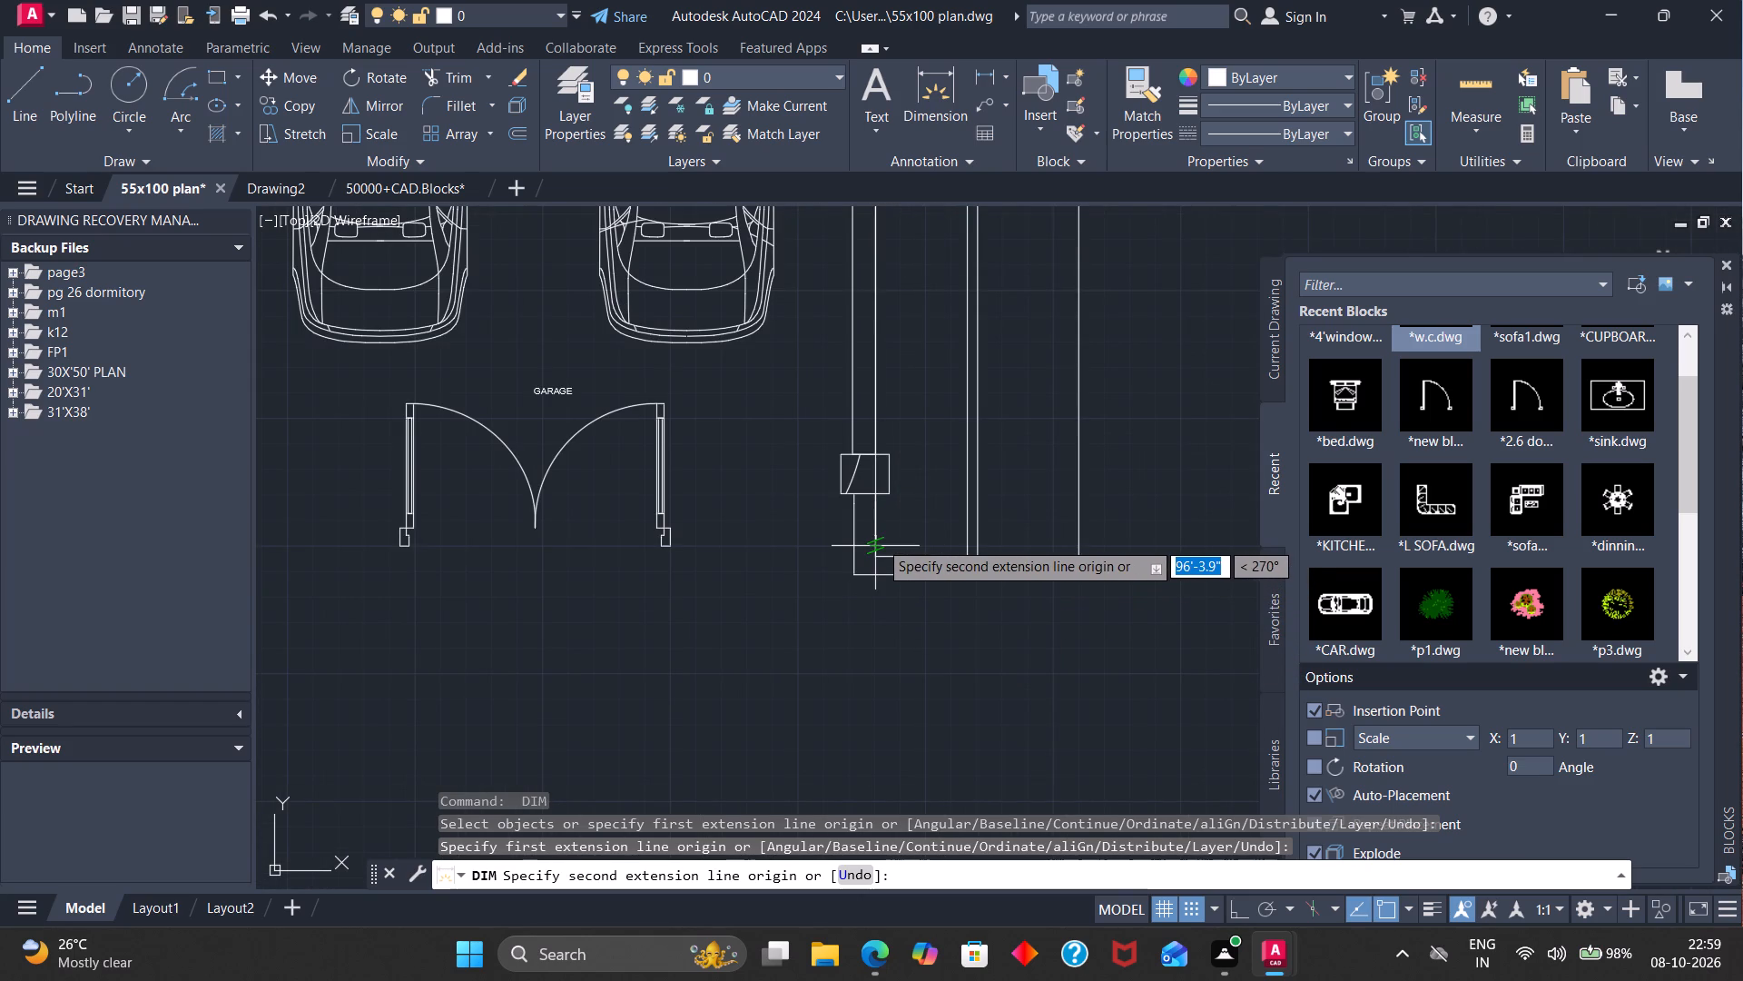
click(878, 548)
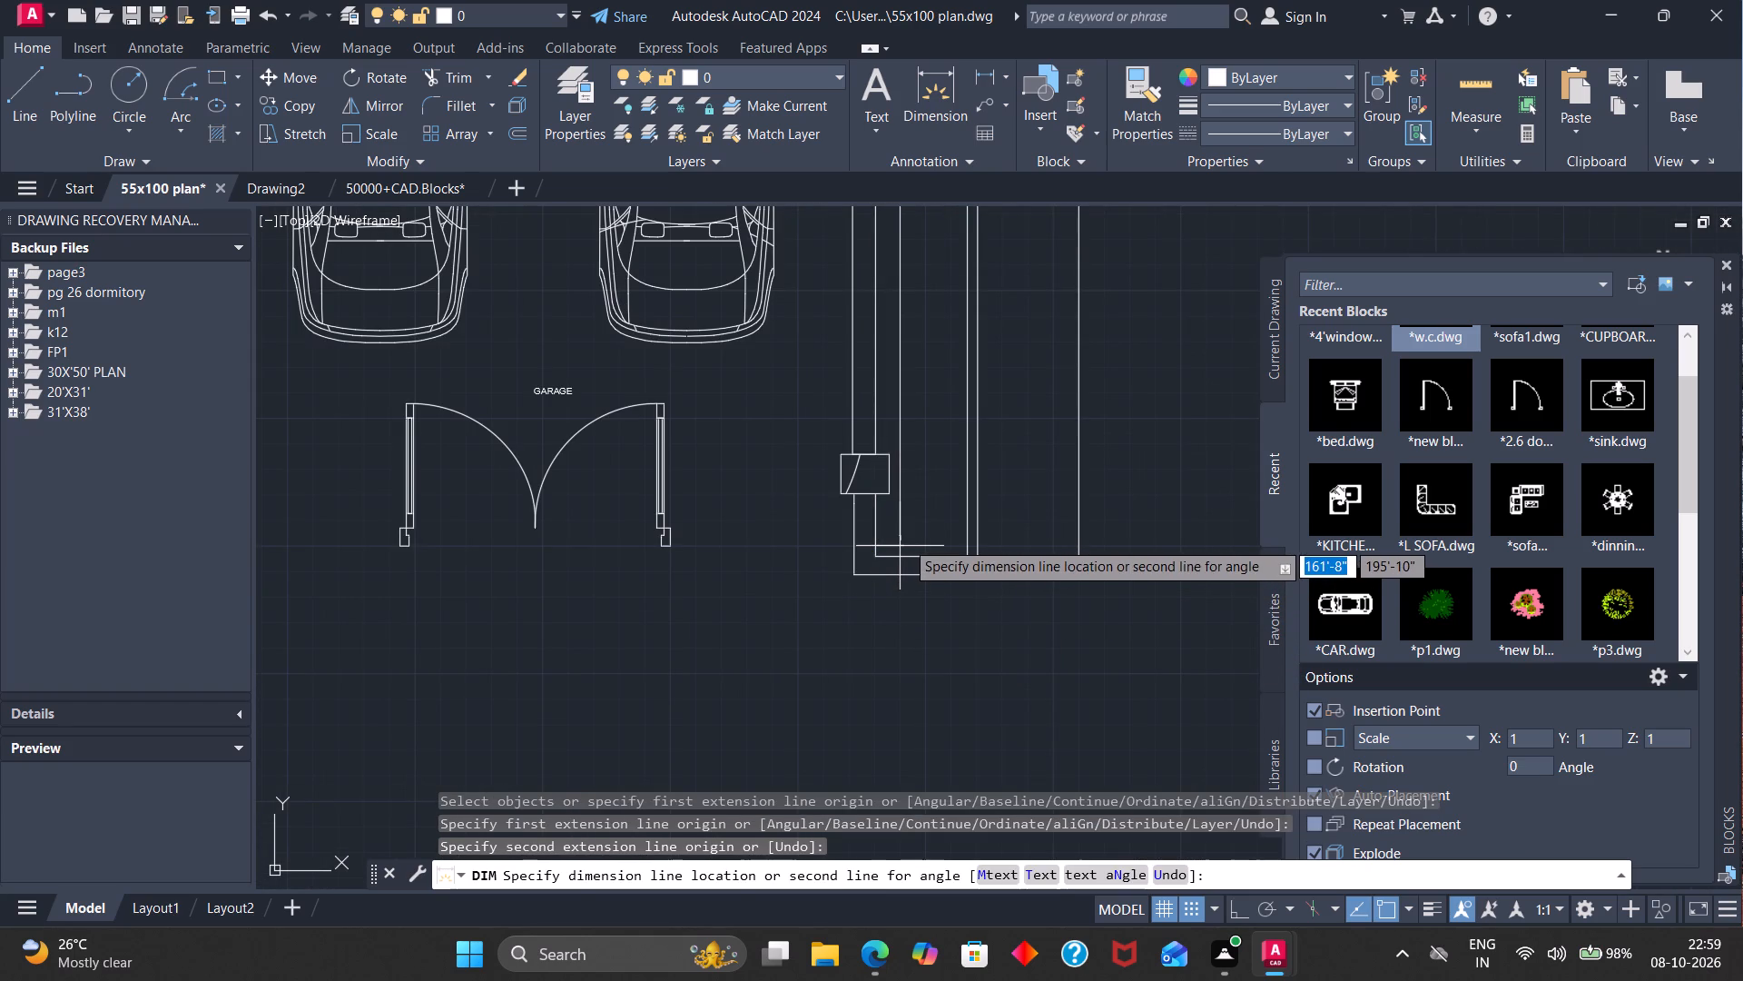
click(913, 530)
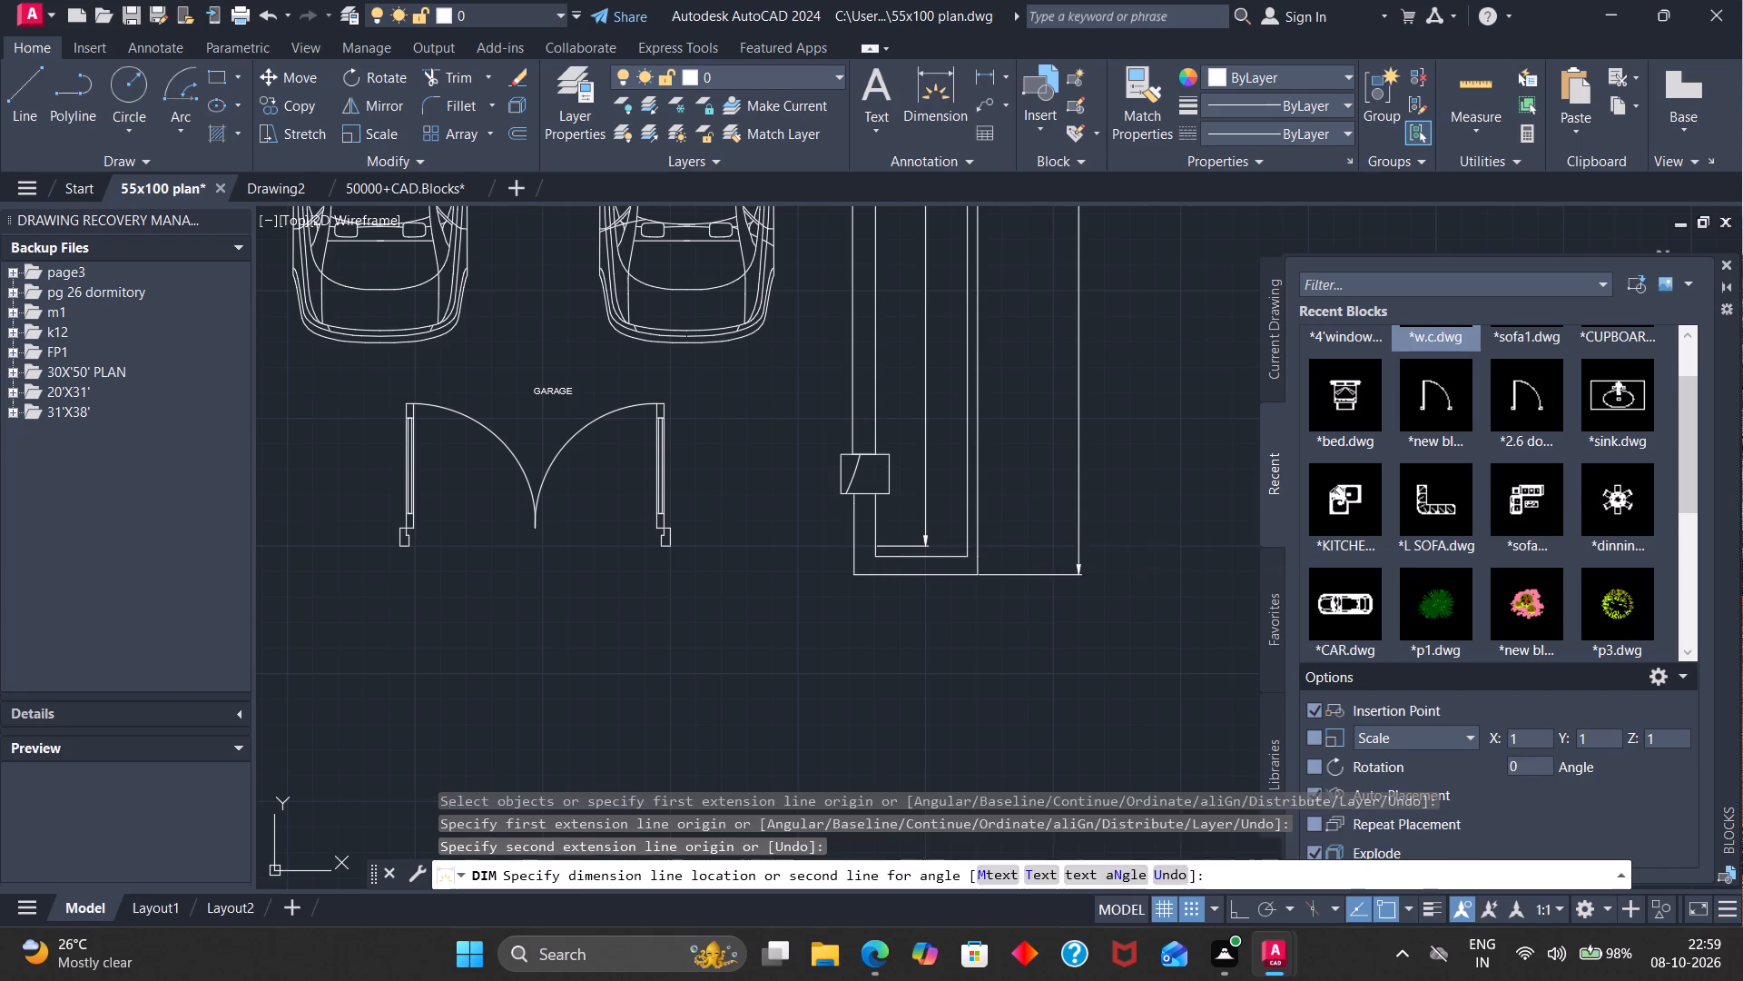
key(Escape)
Draw lines about 8' and 6' long joining the double door's outer jambs to the front boundary wall corners on either side of the garage entrance.
scroll(934, 636, down, 2)
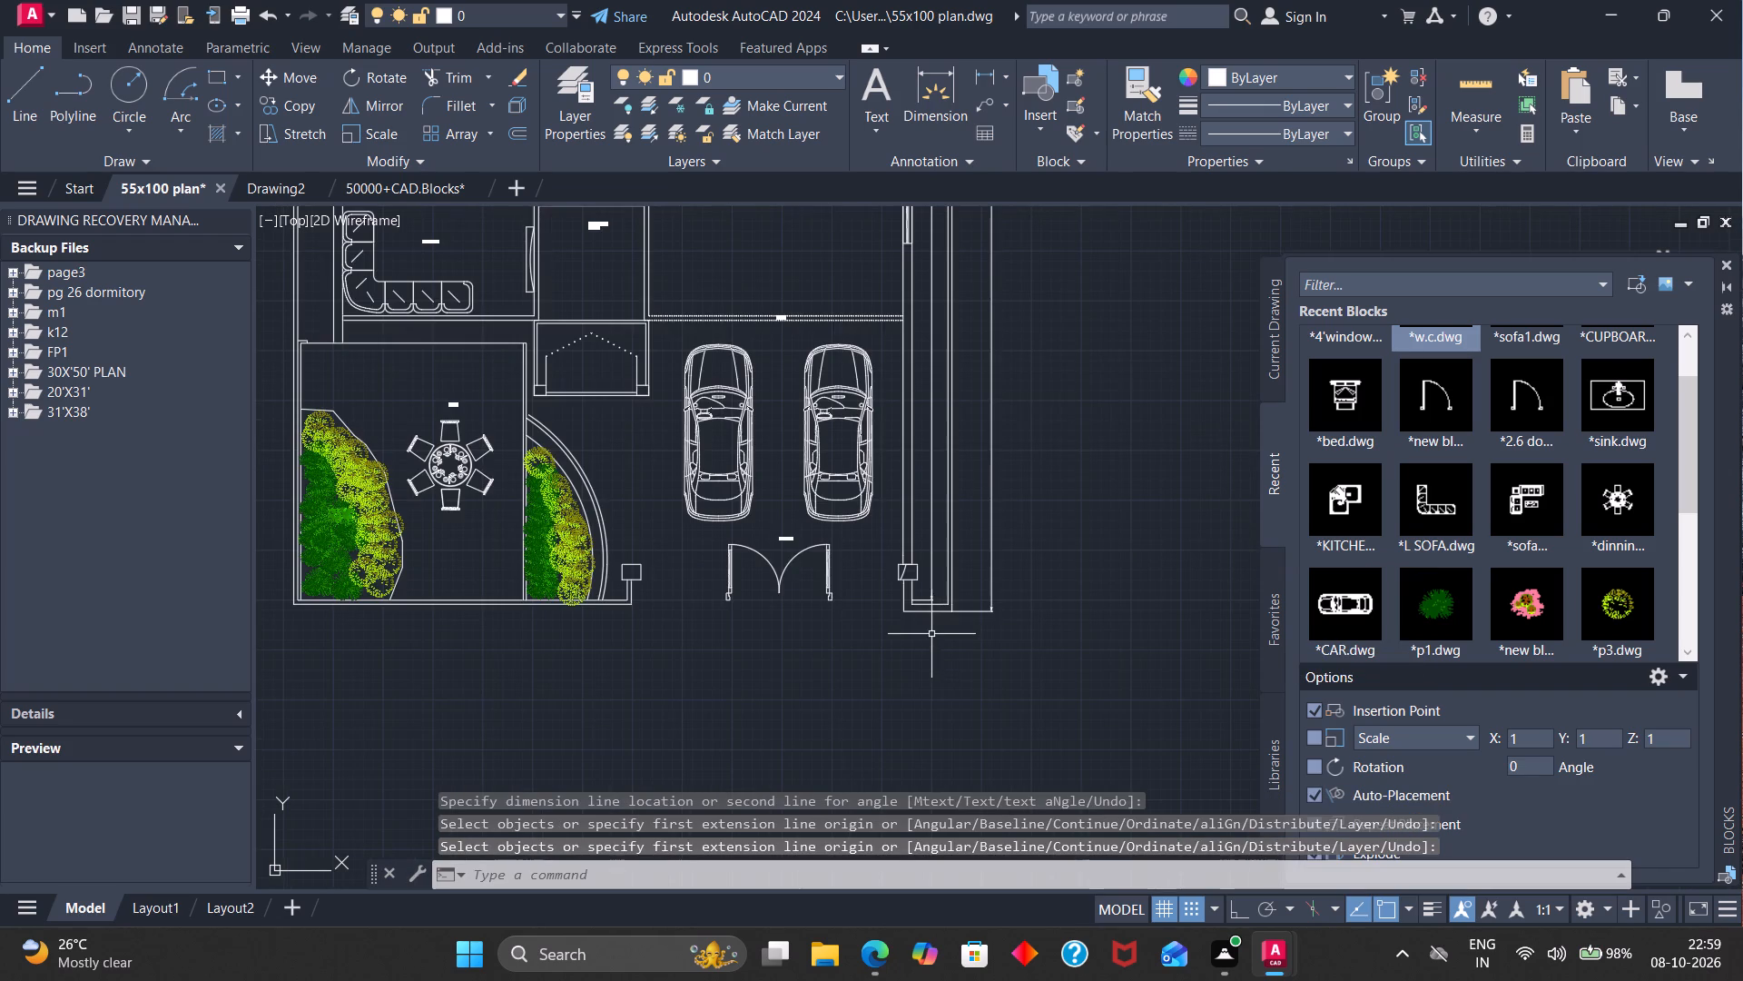
scroll(719, 519, down, 2)
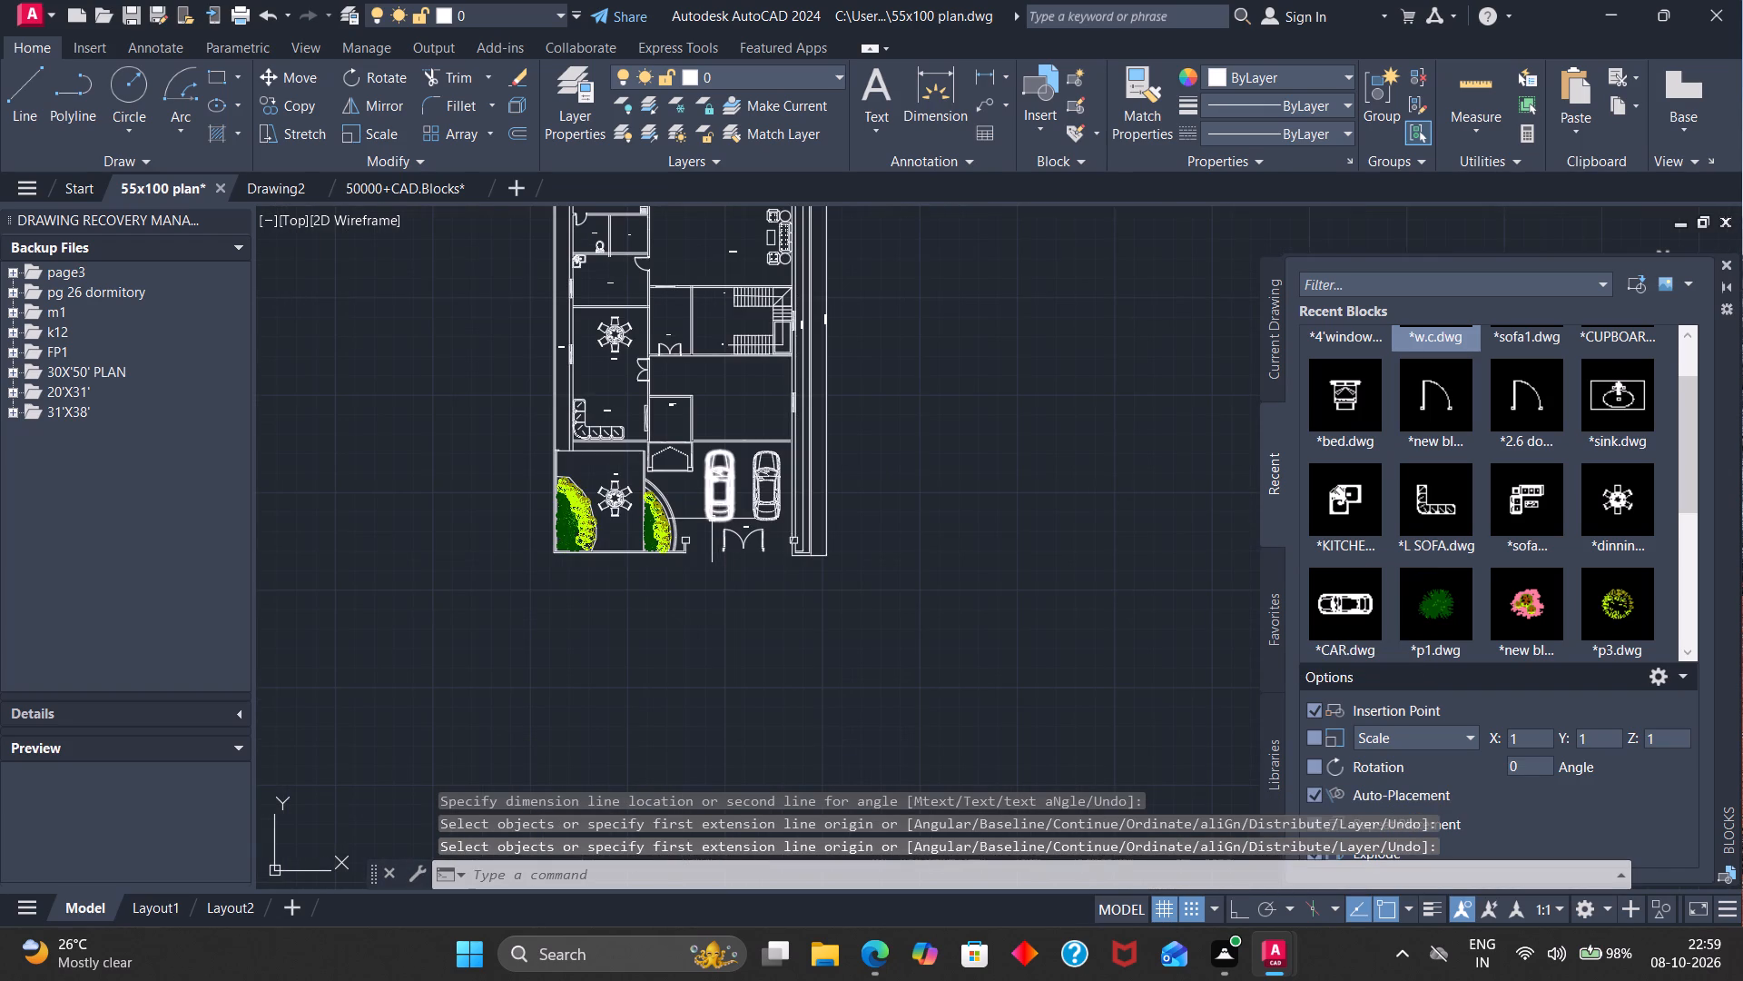
scroll(712, 519, up, 4)
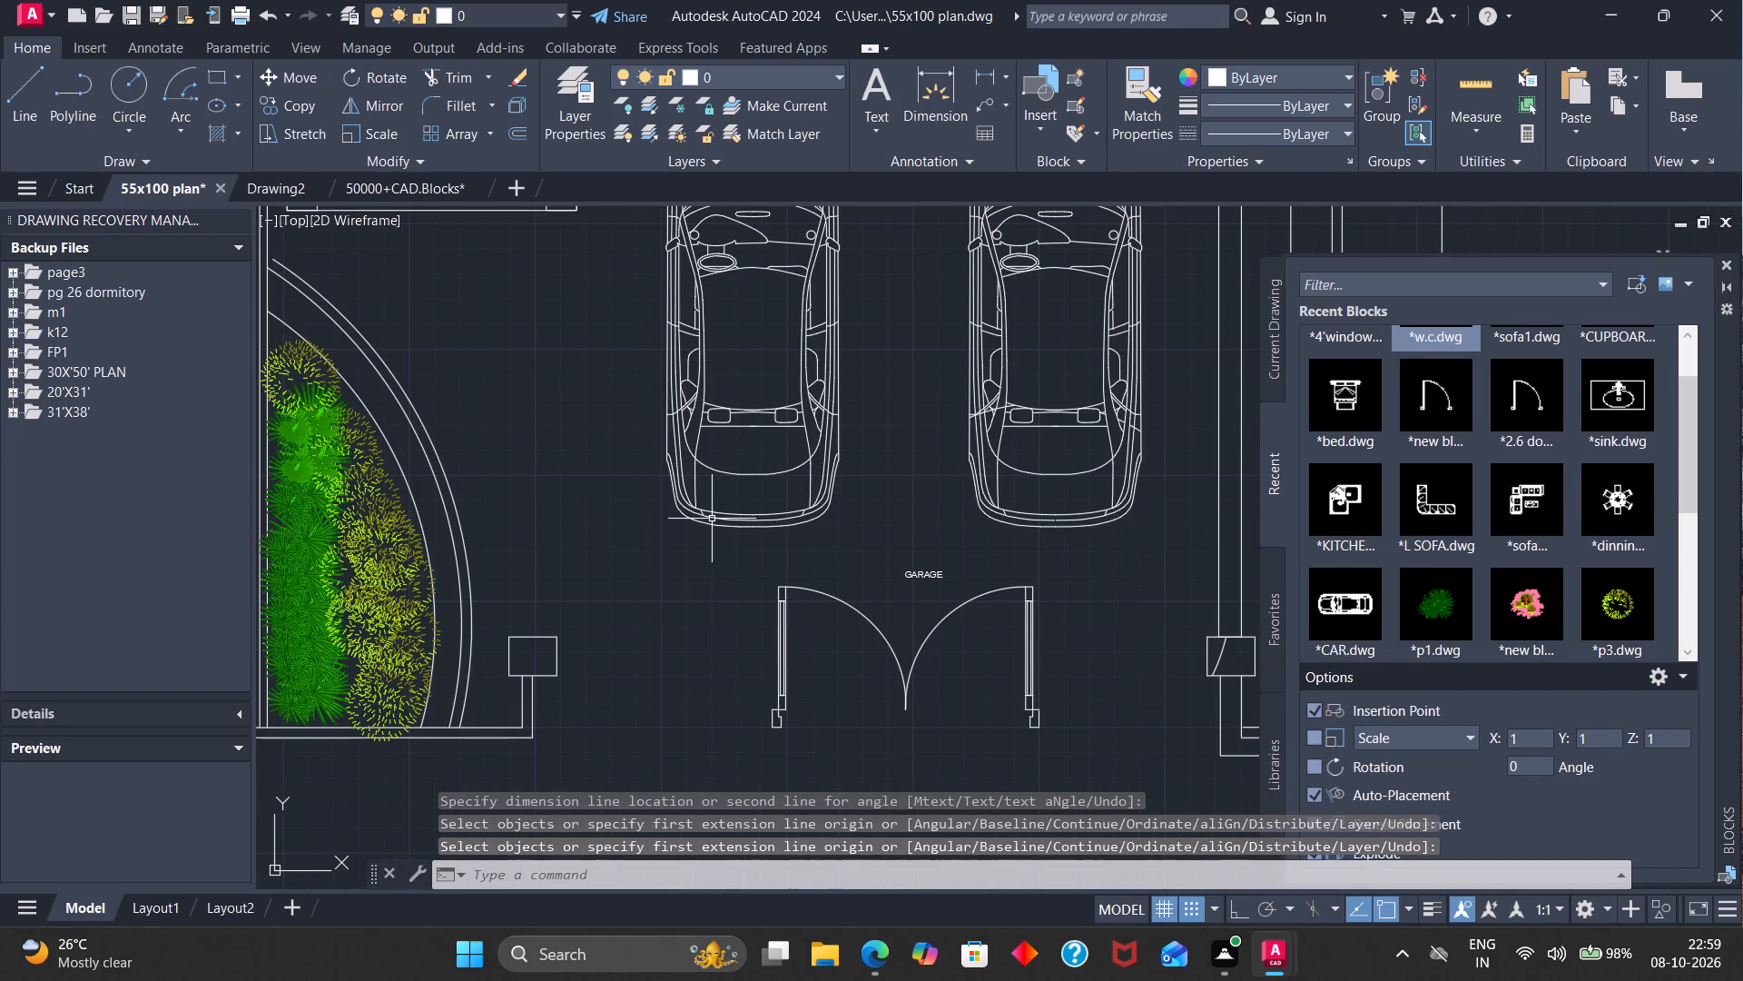
click(28, 121)
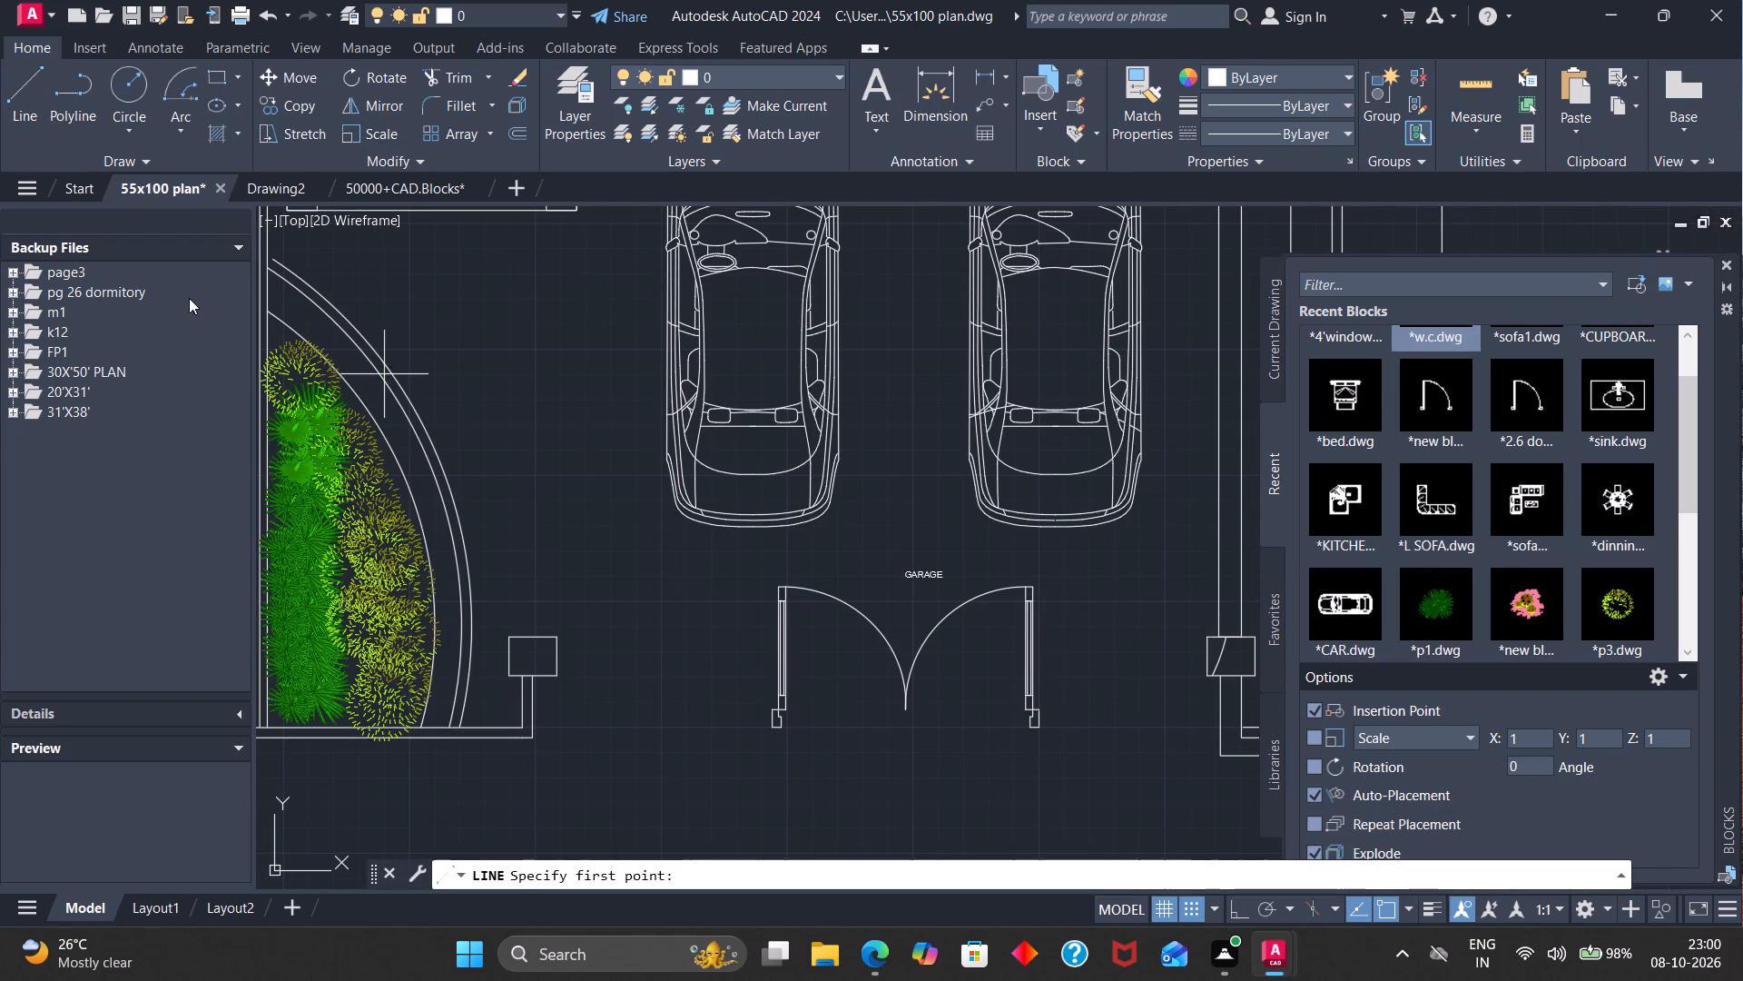
click(541, 732)
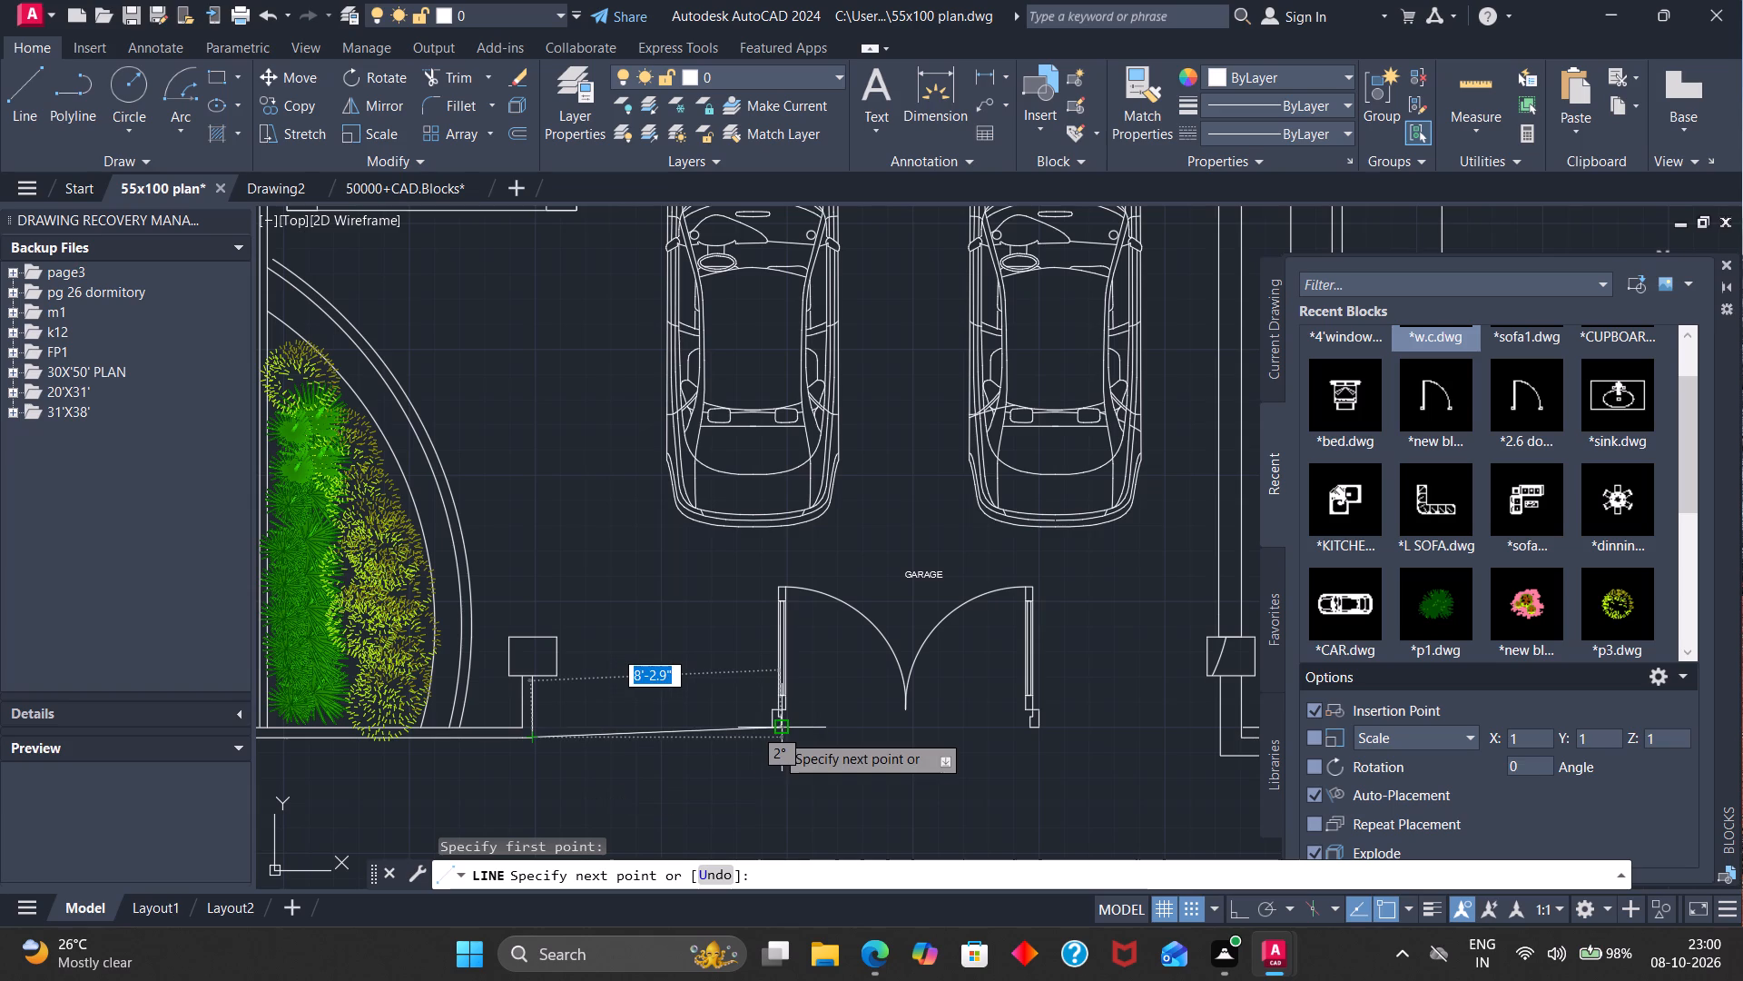
click(773, 732)
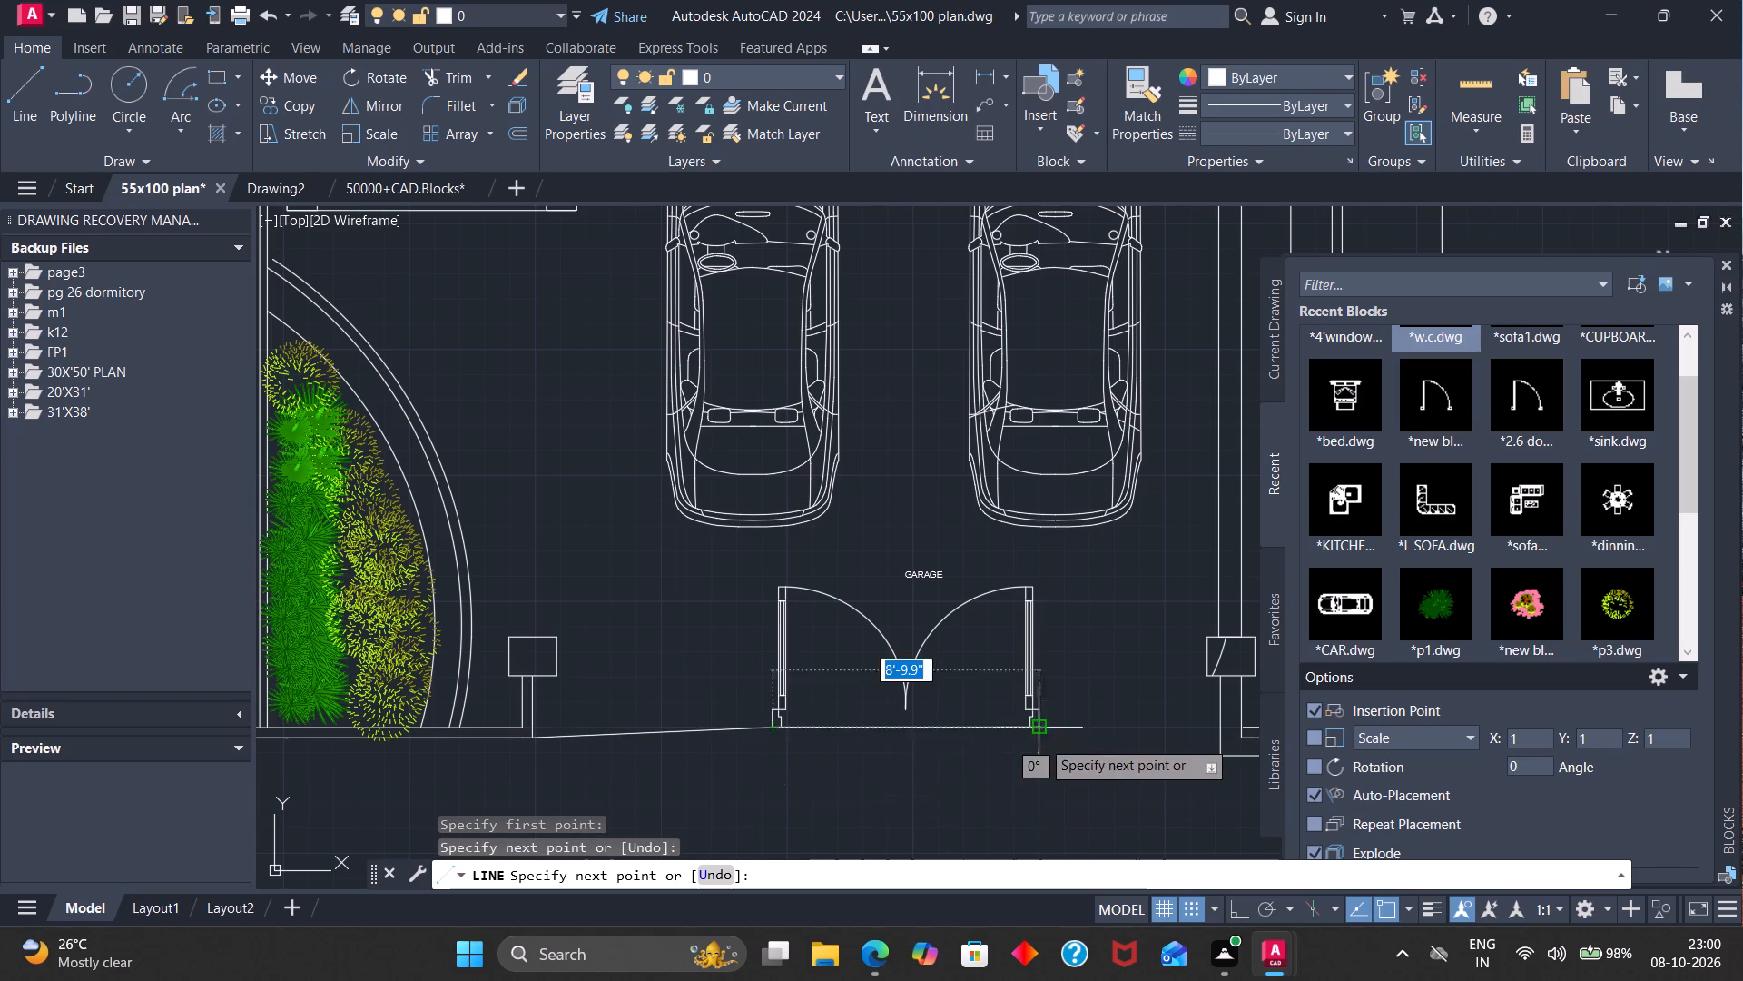
key(Escape)
click(34, 78)
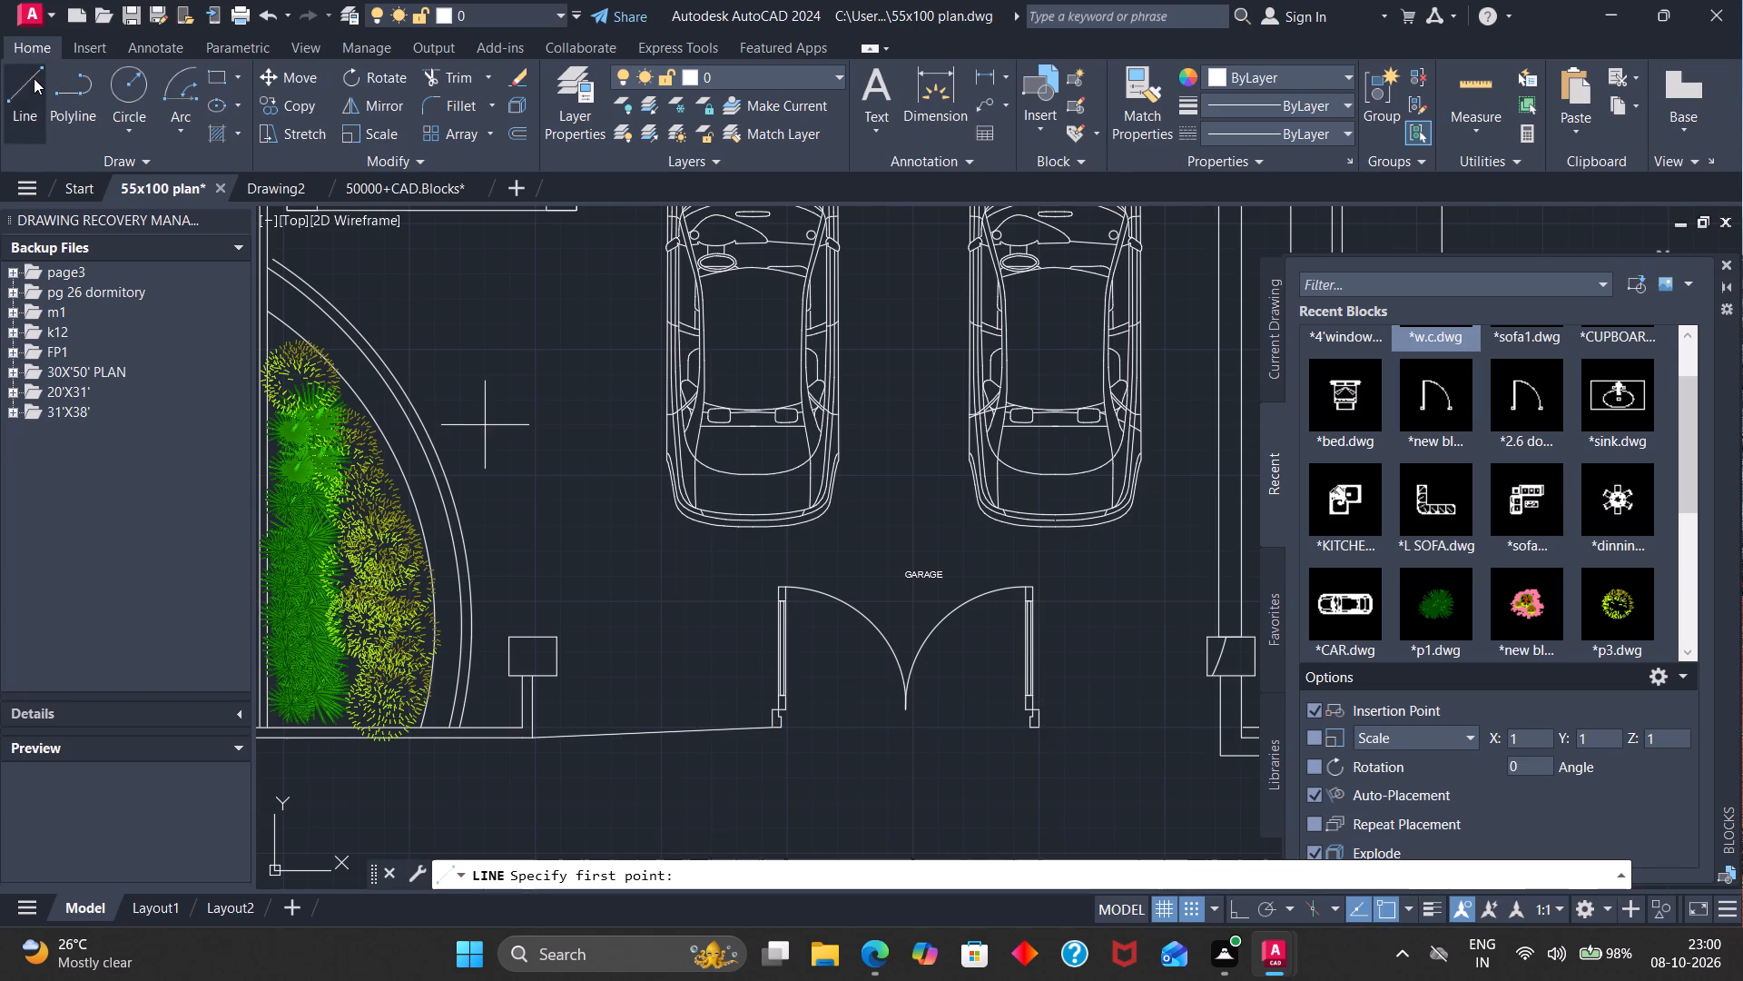
click(1211, 761)
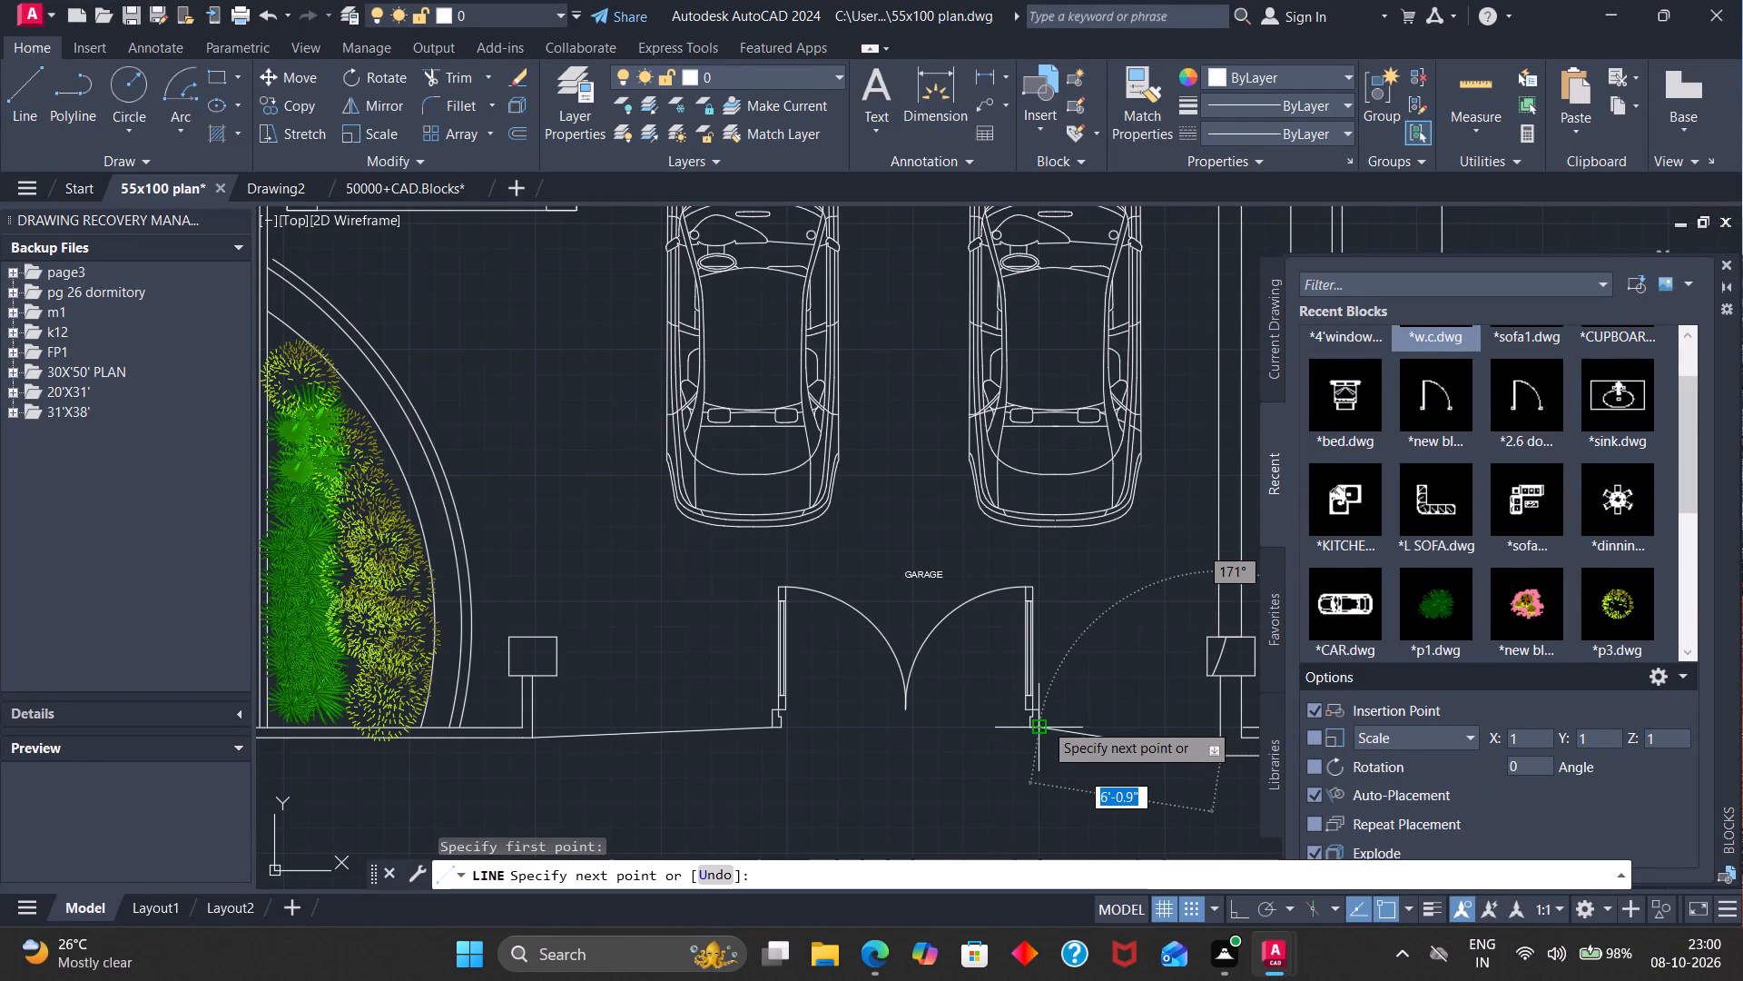
click(1044, 722)
key(Escape)
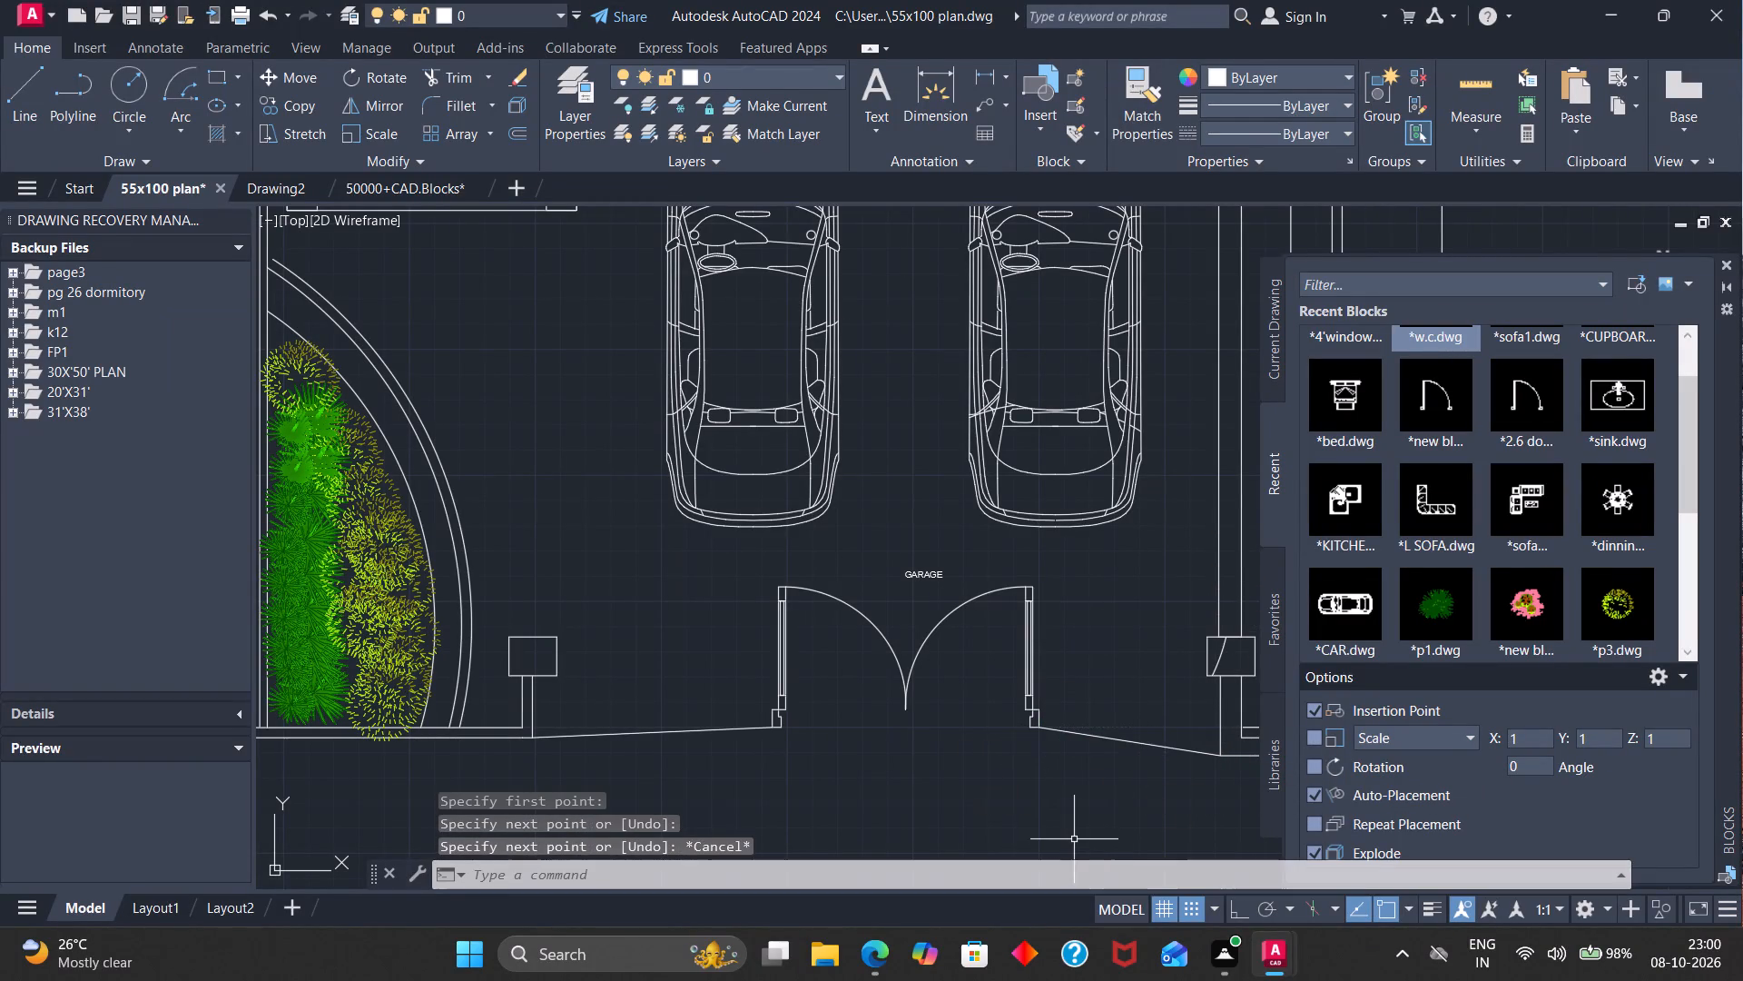
Trim away both lines of the partition wall between the foyer and the staircase.
scroll(1069, 810, down, 4)
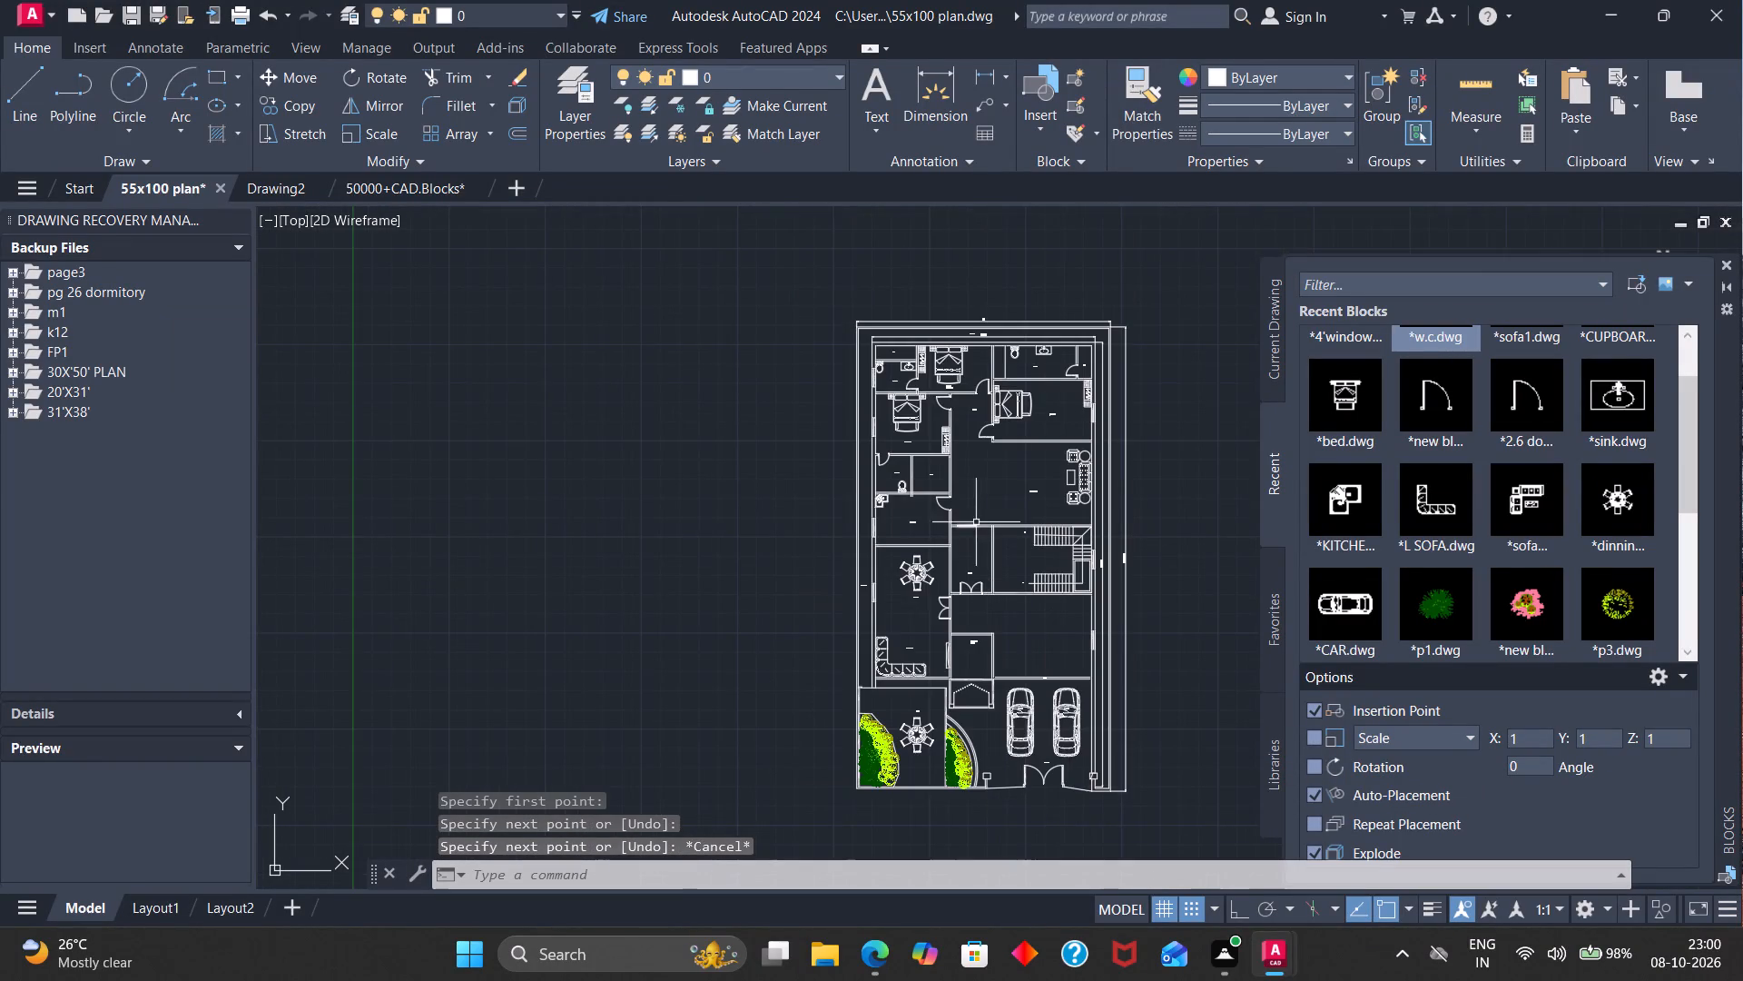
scroll(976, 522, up, 4)
scroll(983, 540, down, 1)
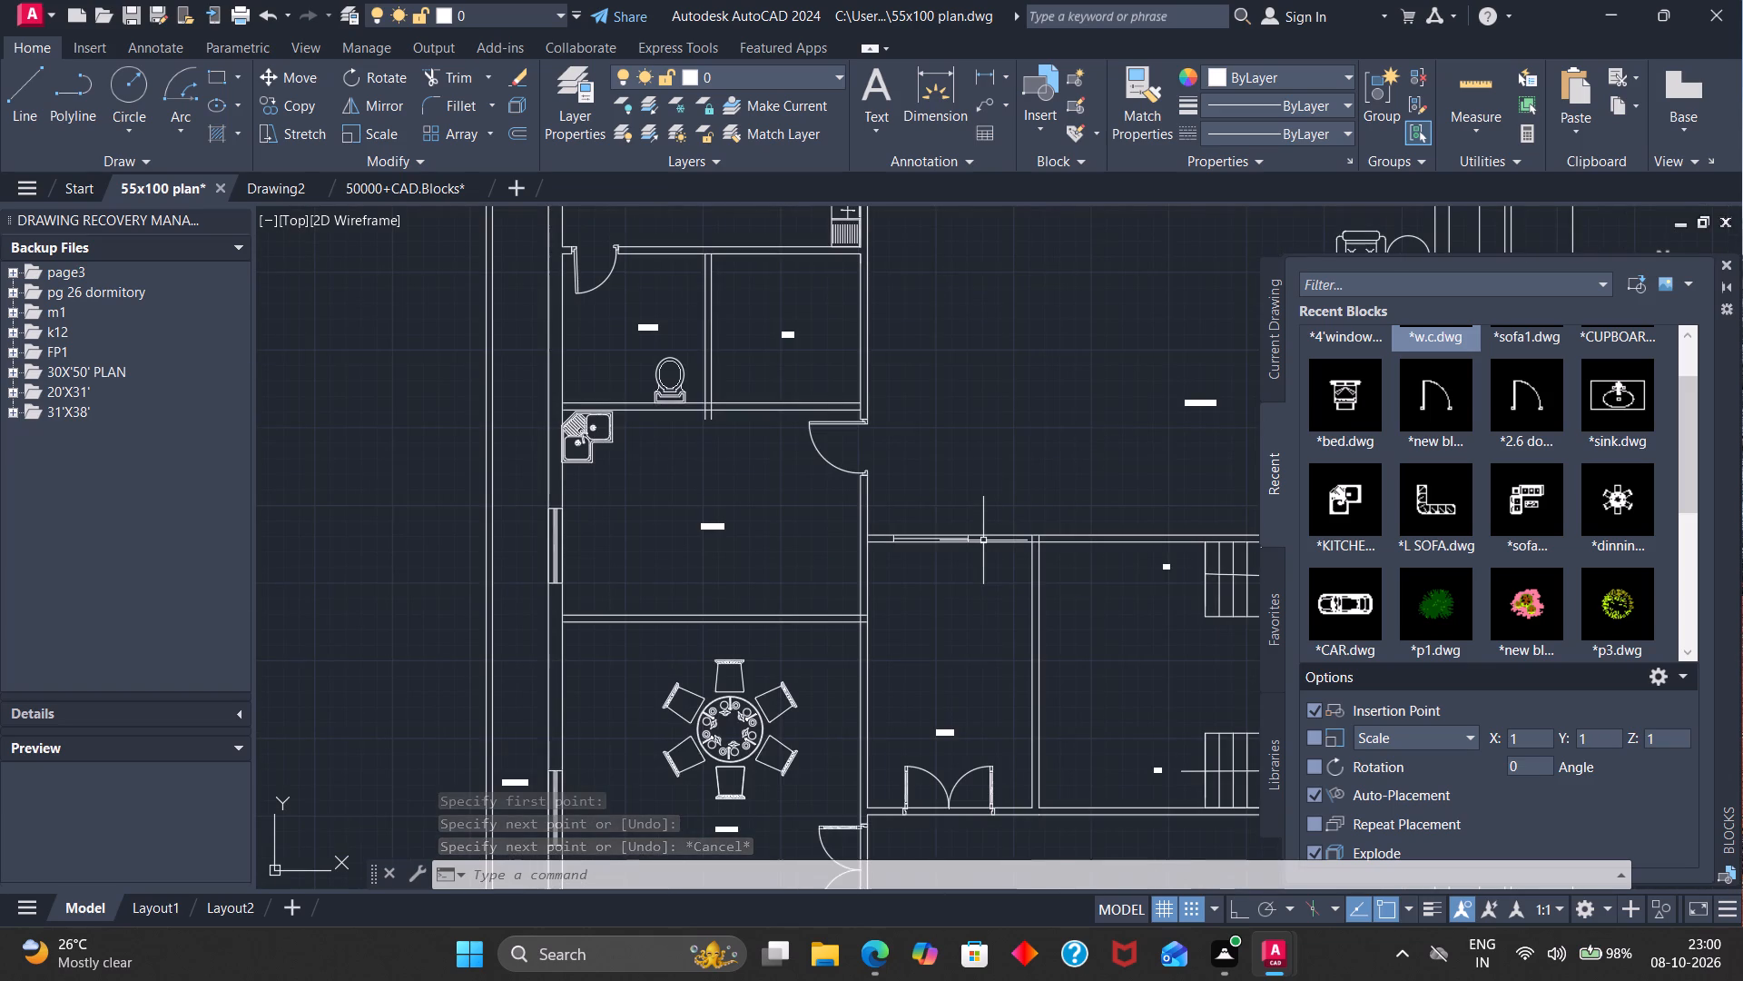
scroll(983, 540, up, 1)
scroll(983, 540, down, 2)
scroll(1028, 541, up, 3)
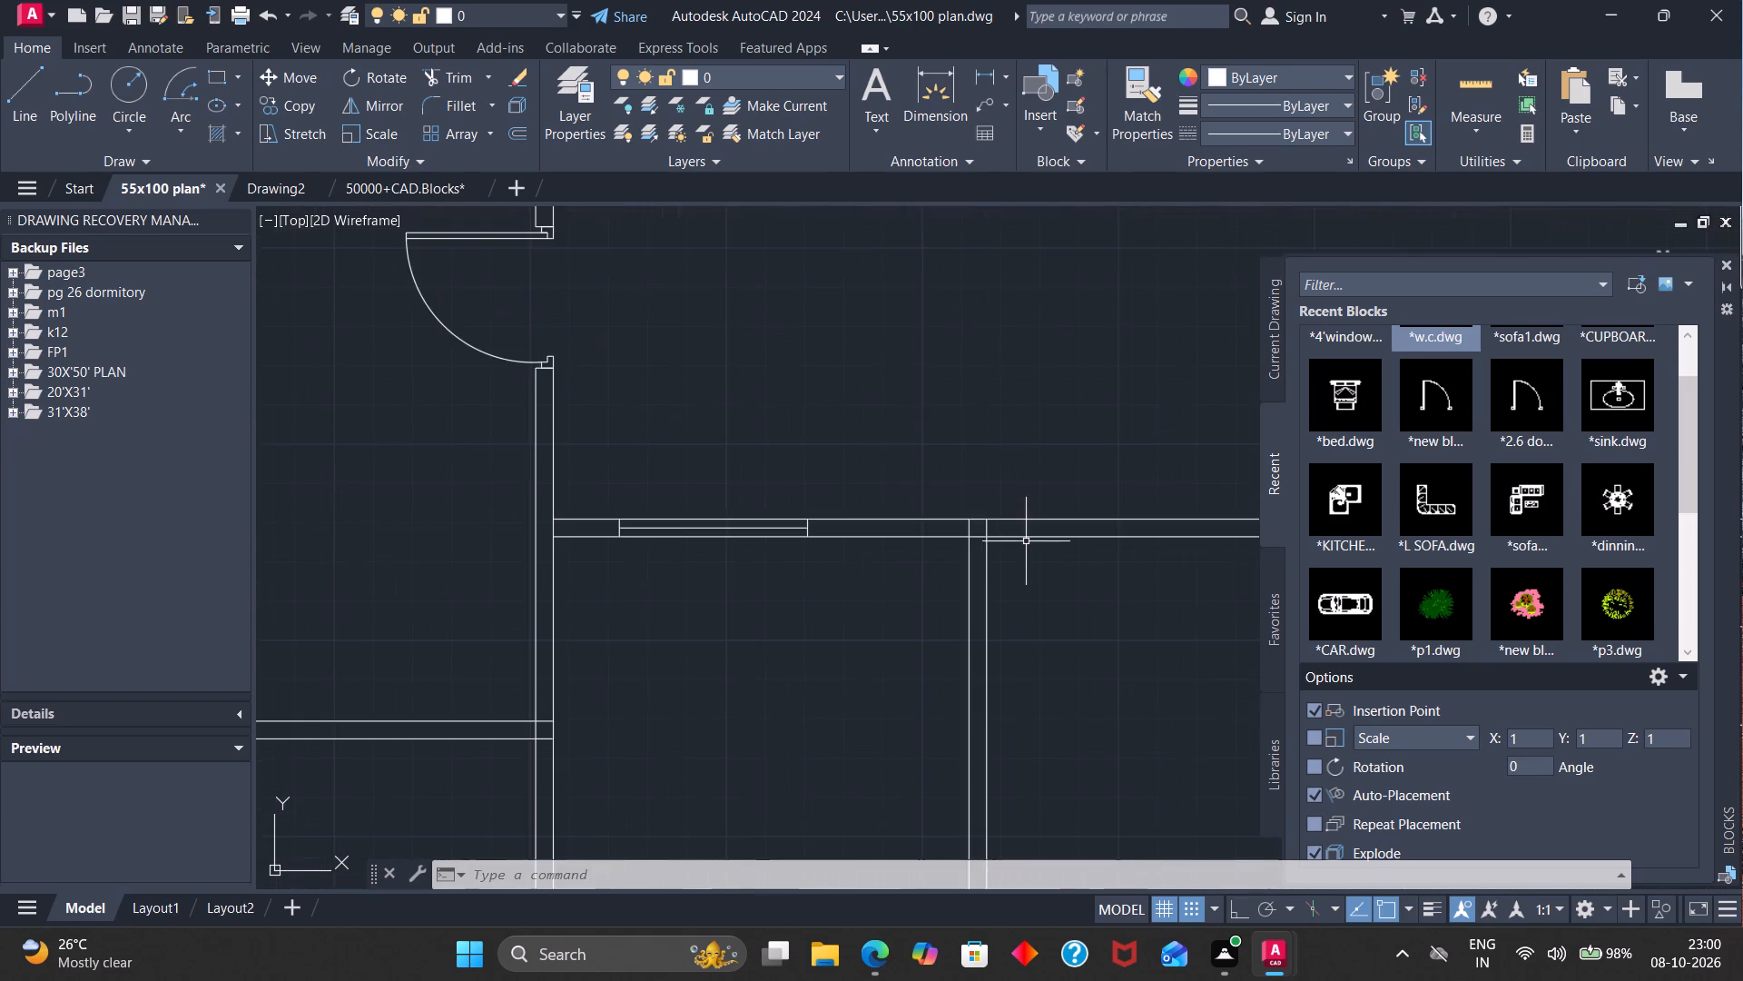
scroll(1022, 539, up, 2)
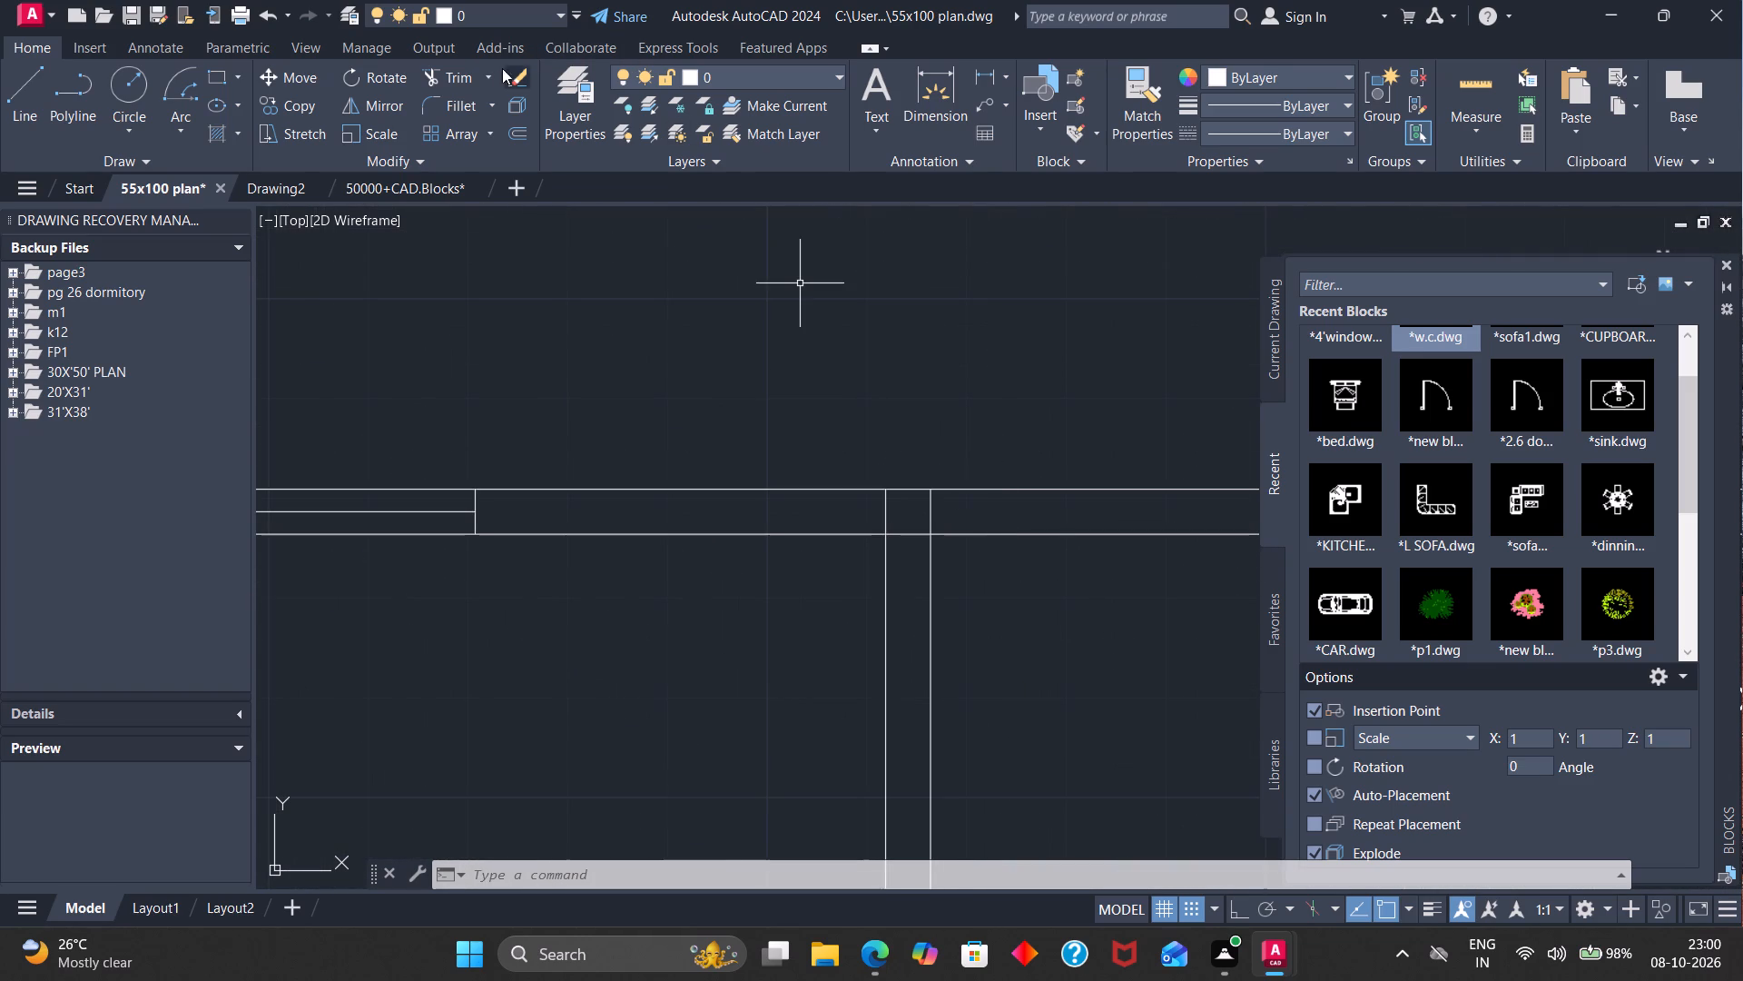
click(468, 70)
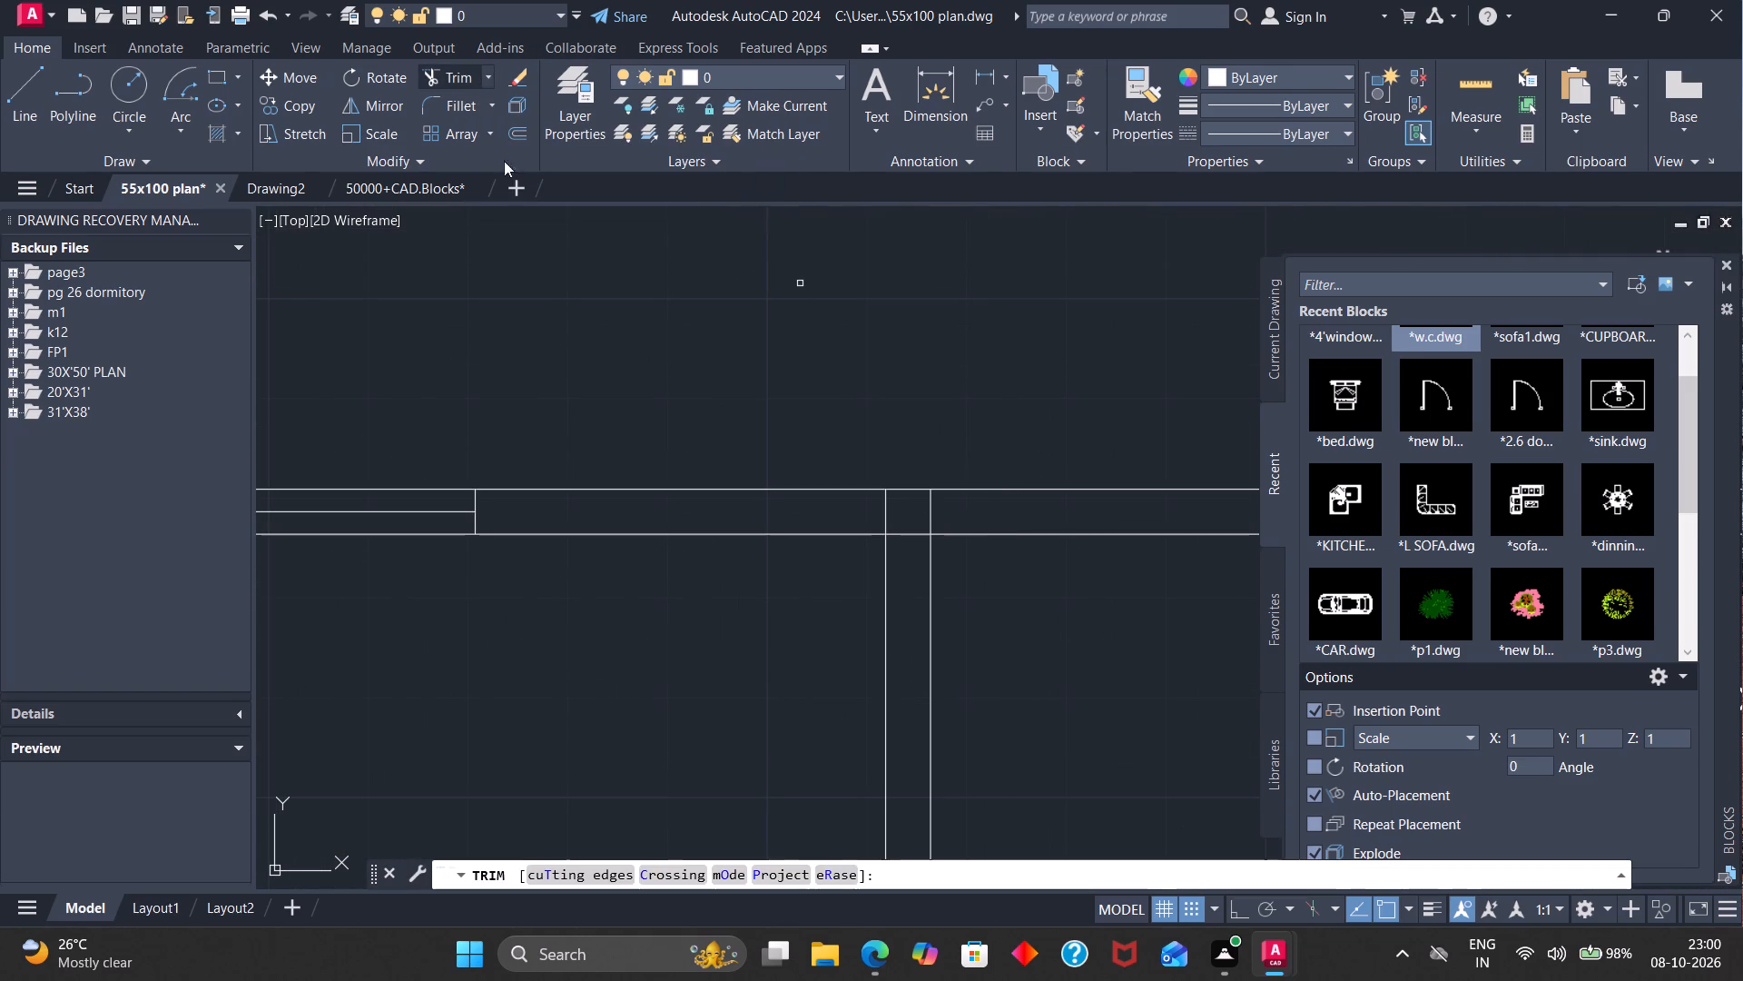
scroll(771, 378, down, 3)
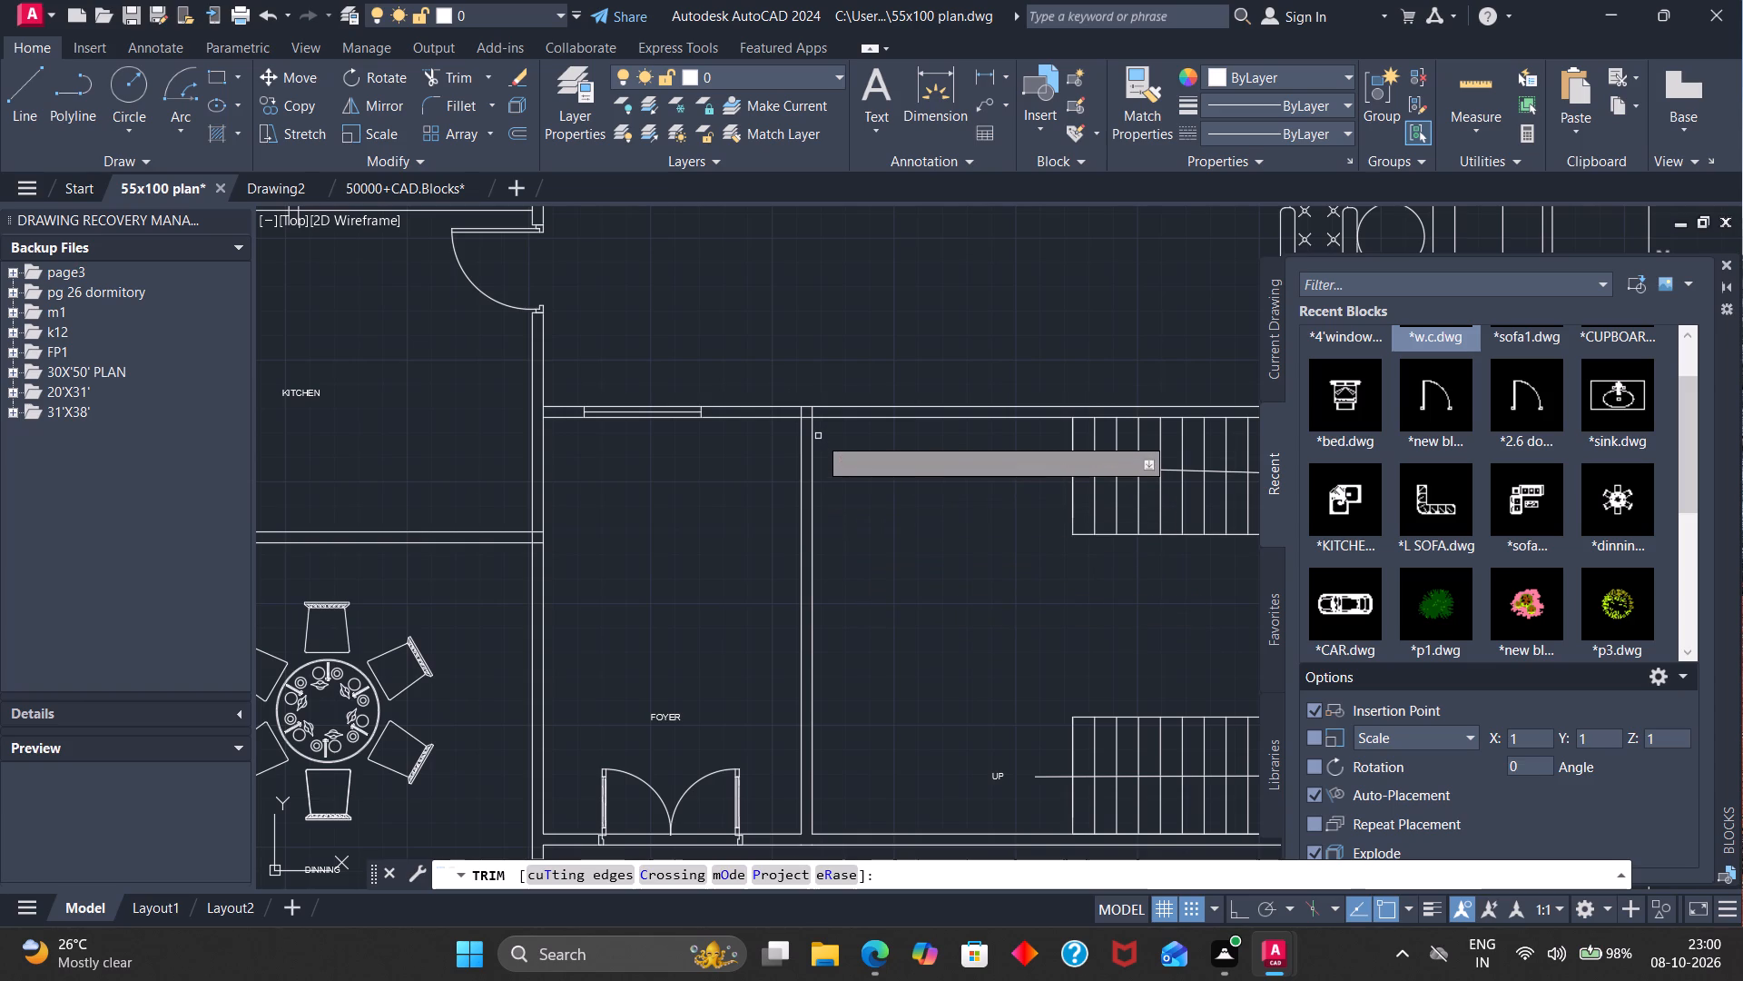
scroll(818, 436, down, 1)
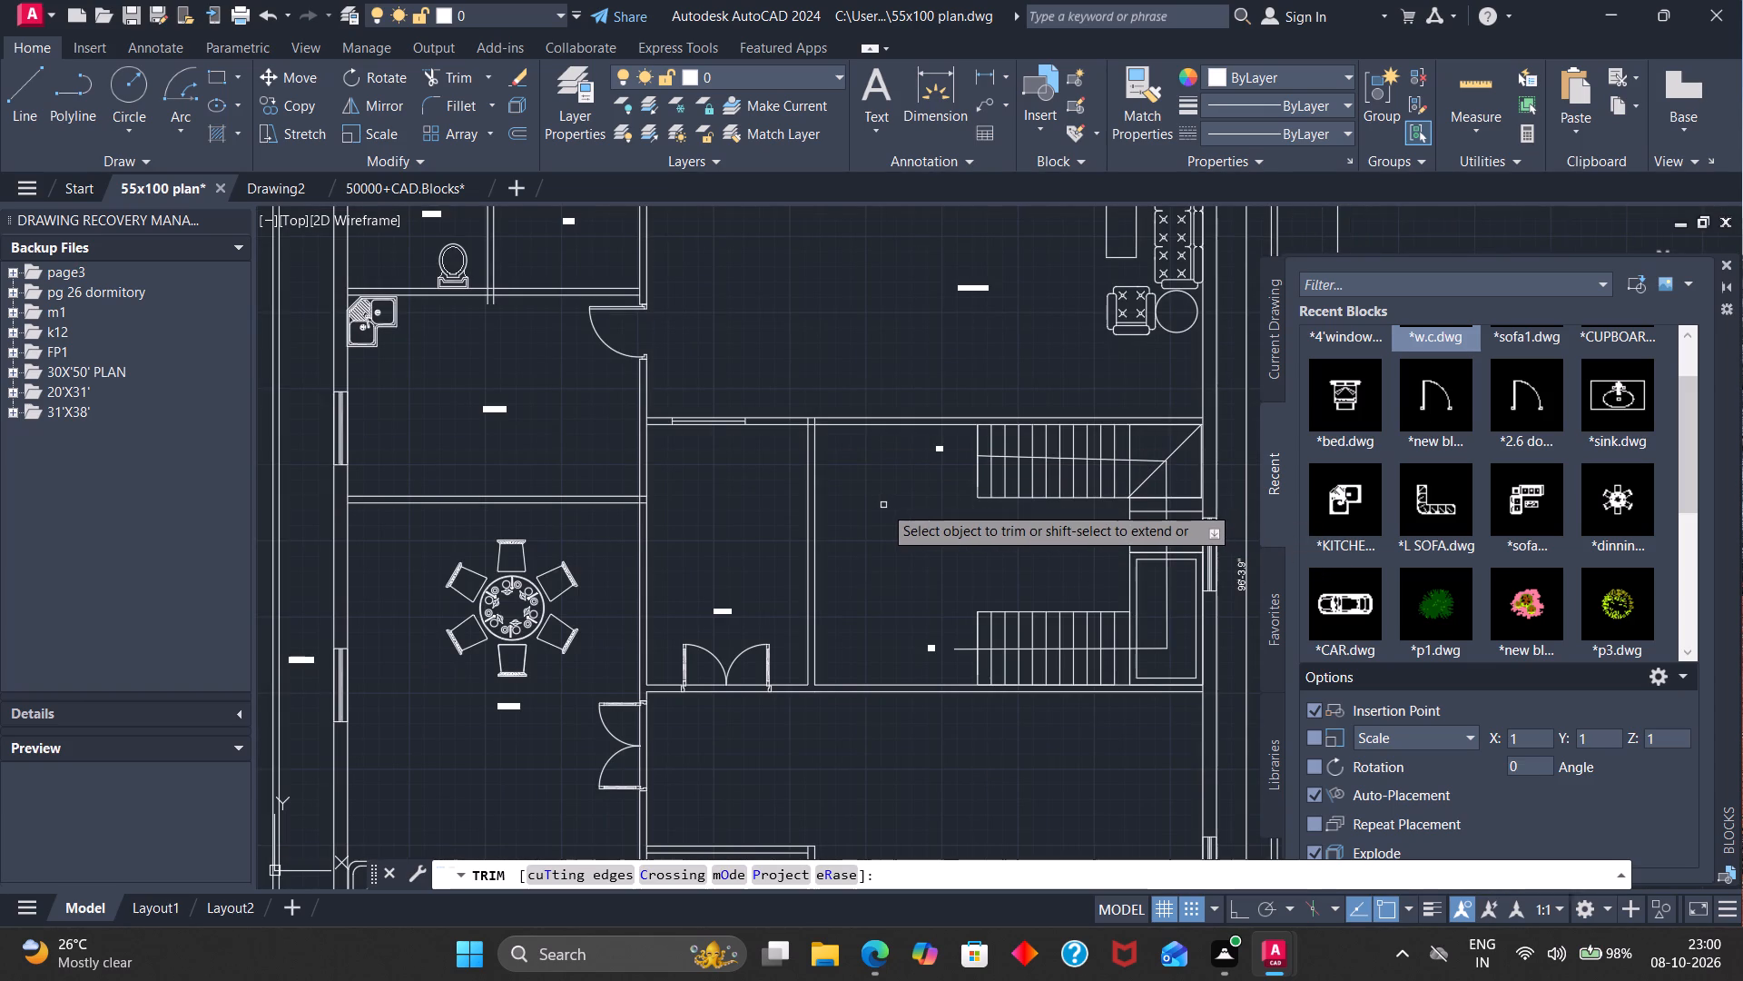
drag(844, 500, 784, 502)
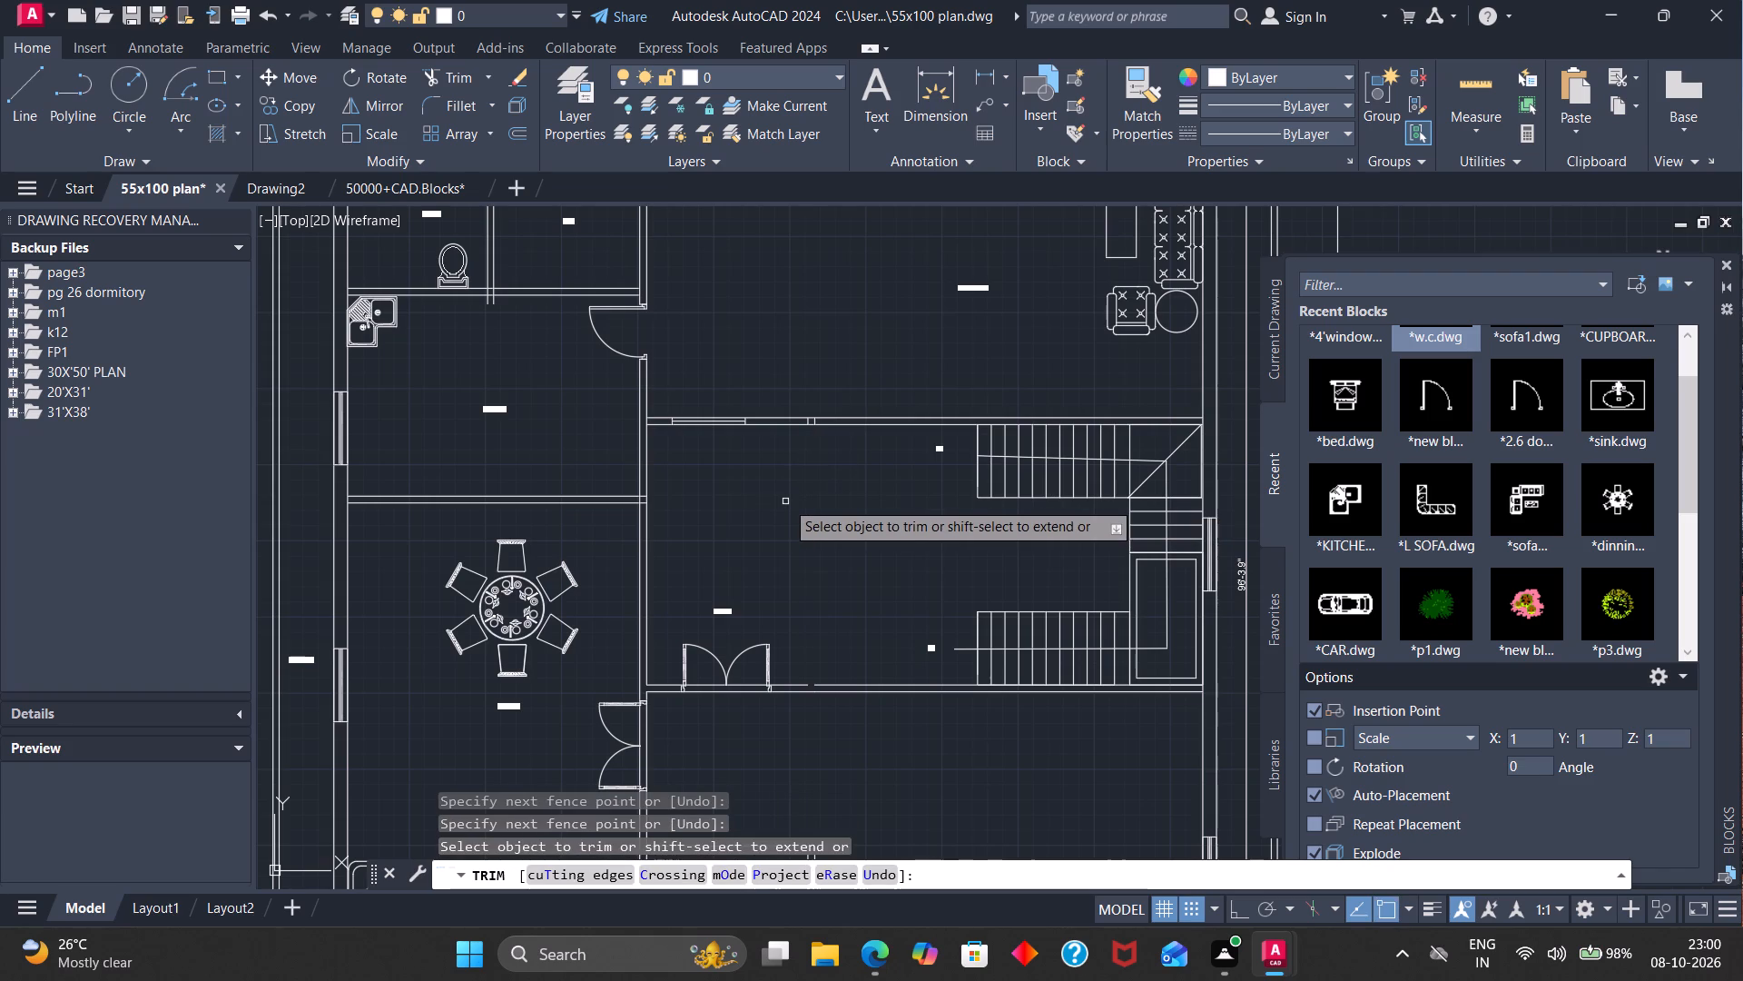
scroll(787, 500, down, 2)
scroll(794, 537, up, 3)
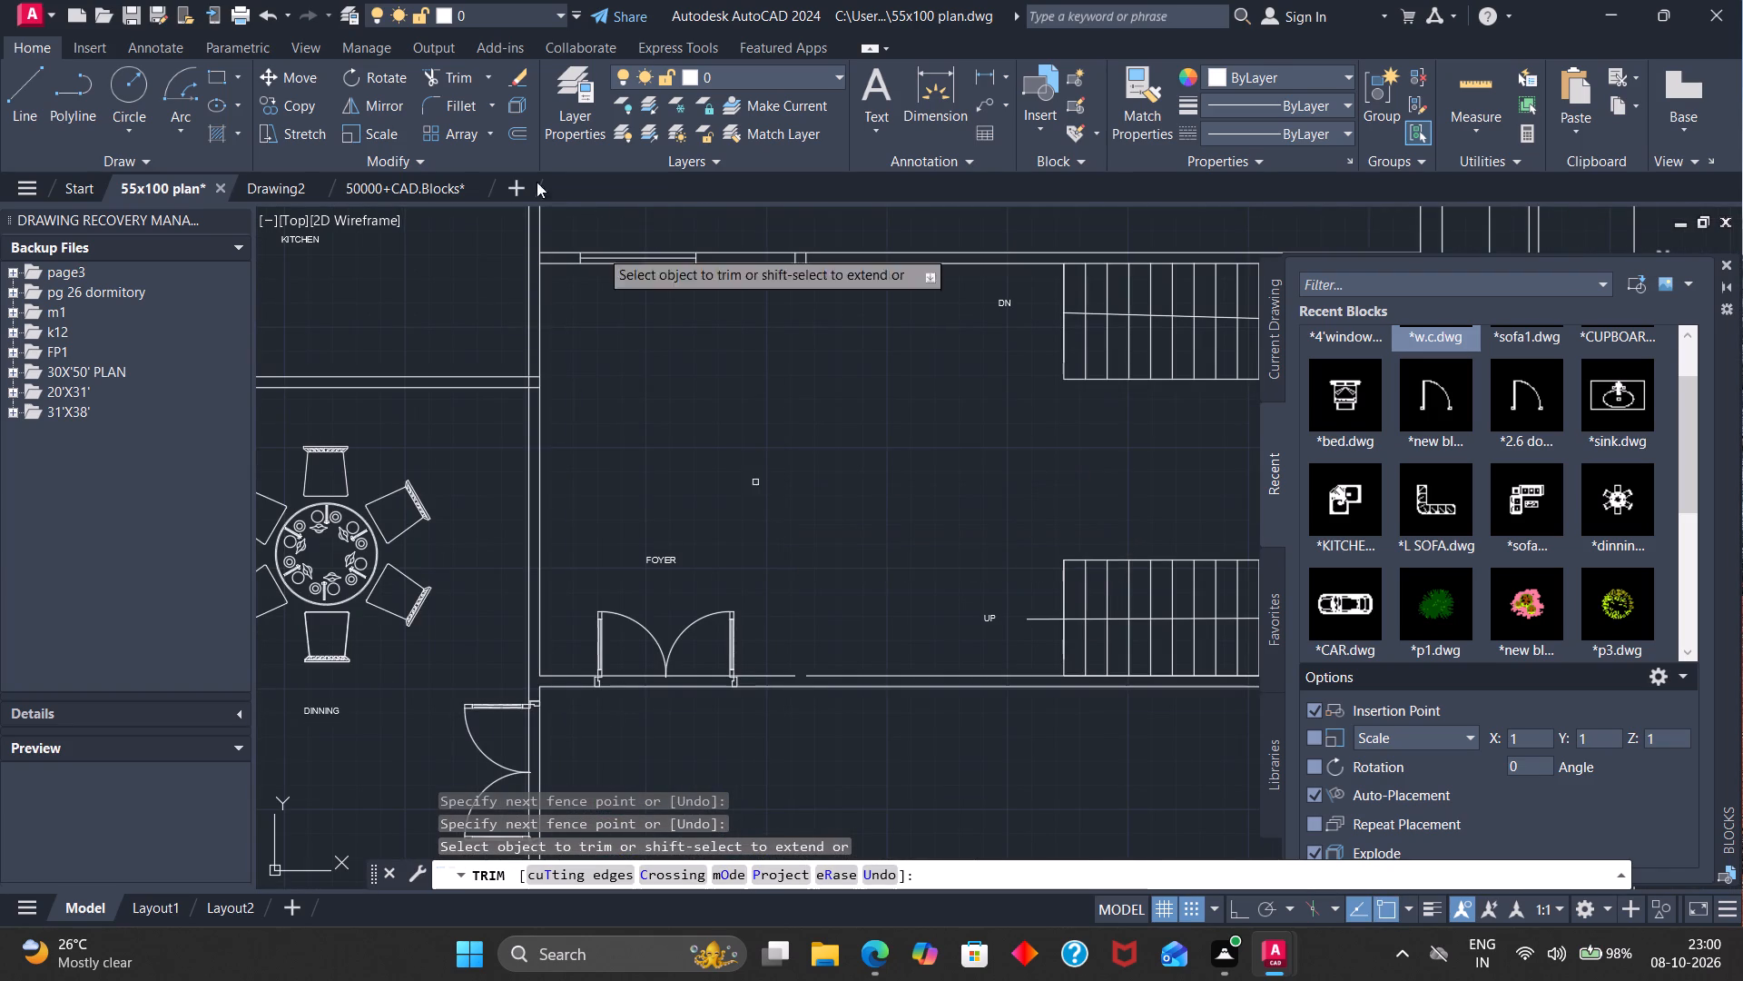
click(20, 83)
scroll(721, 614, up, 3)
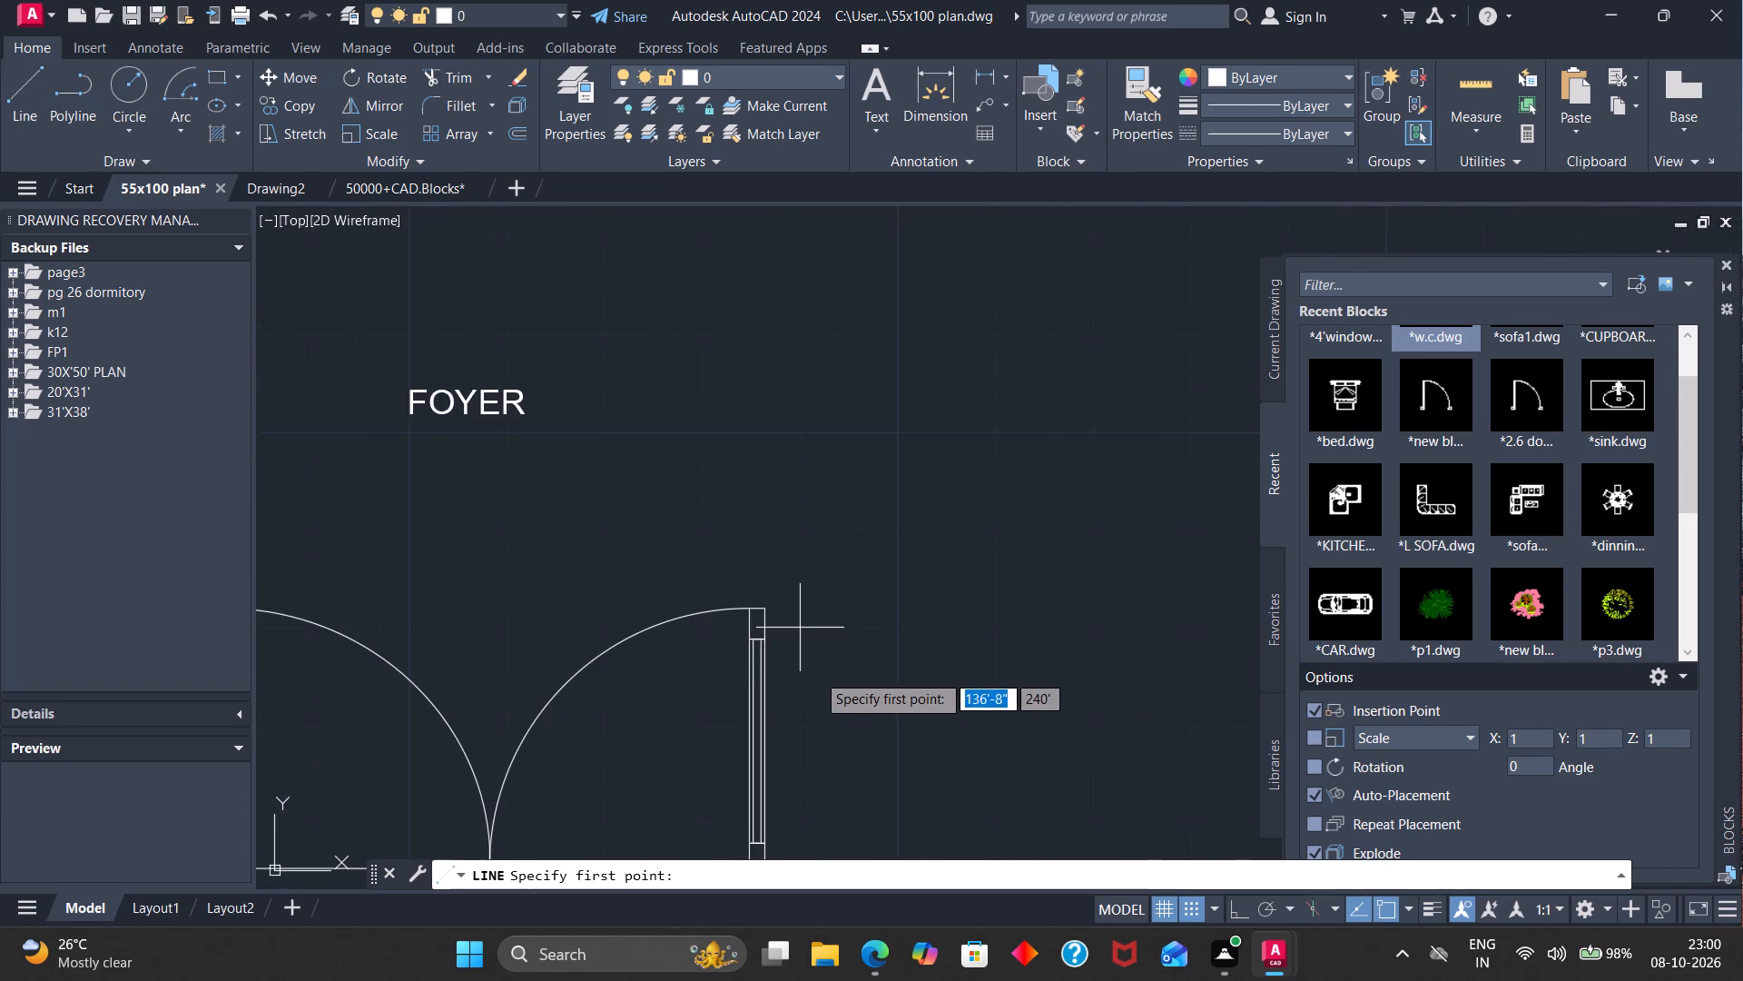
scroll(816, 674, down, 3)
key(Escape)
Extend the inner line of the foyer's south wall across the gap left where the partition was removed.
text(EX)
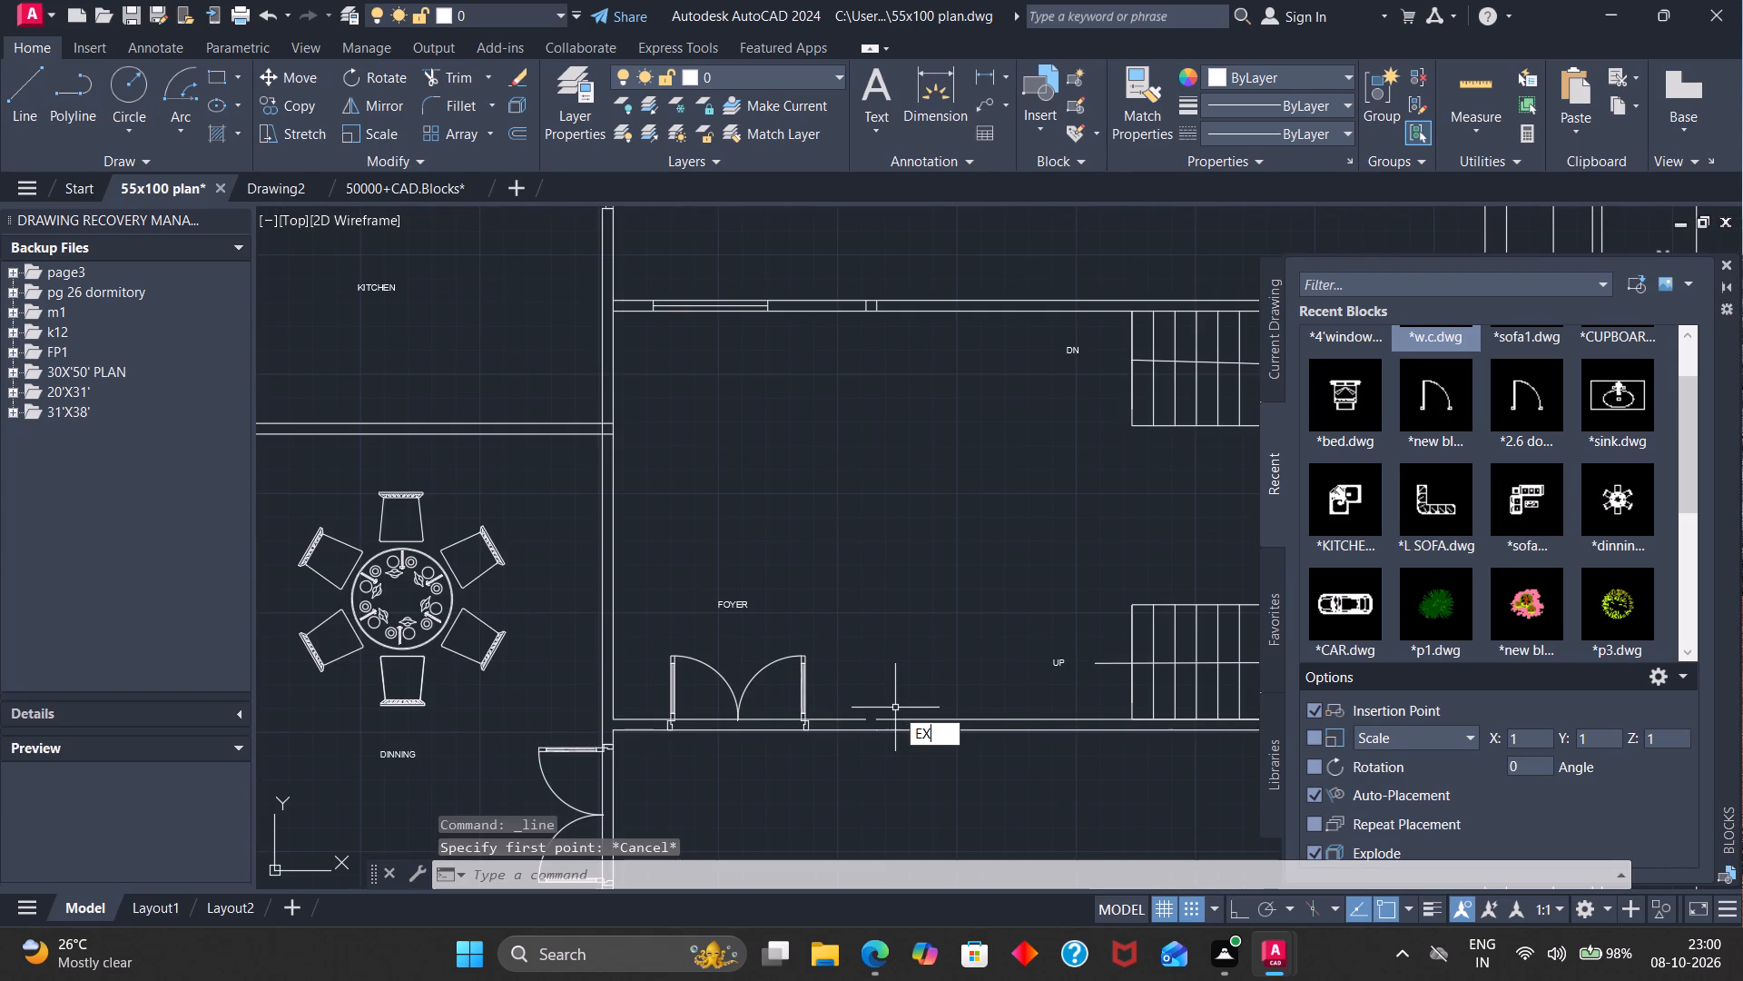
key(Return)
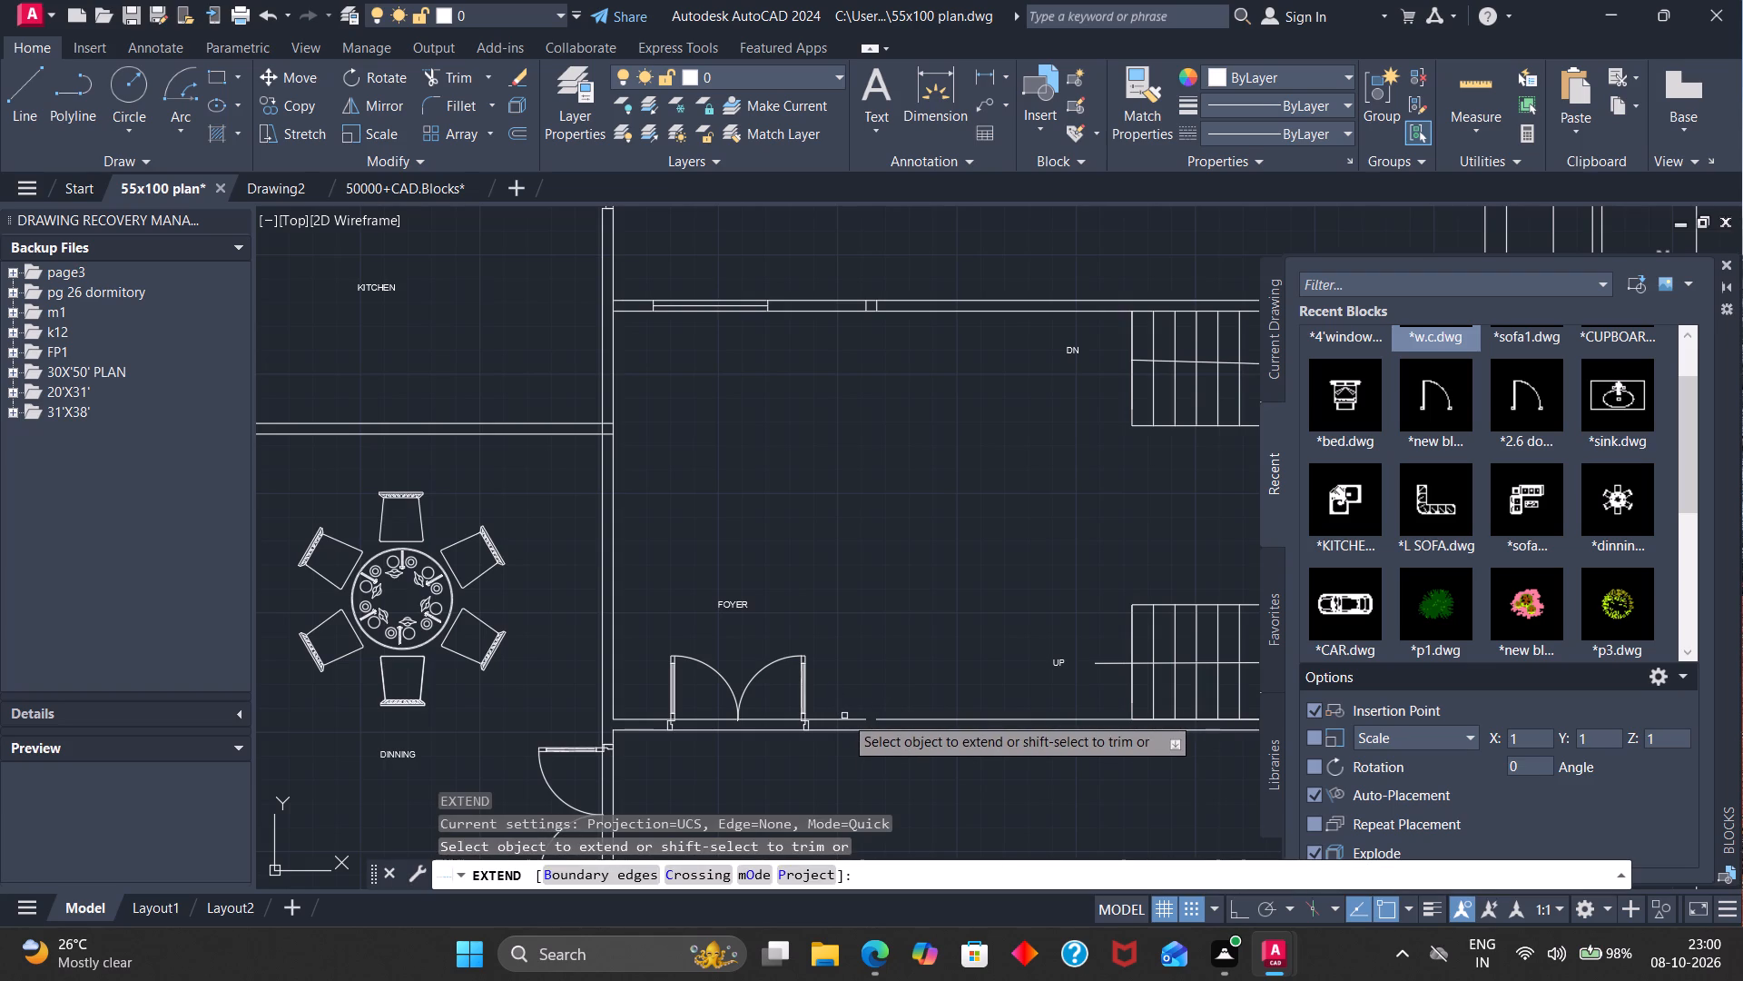
click(845, 720)
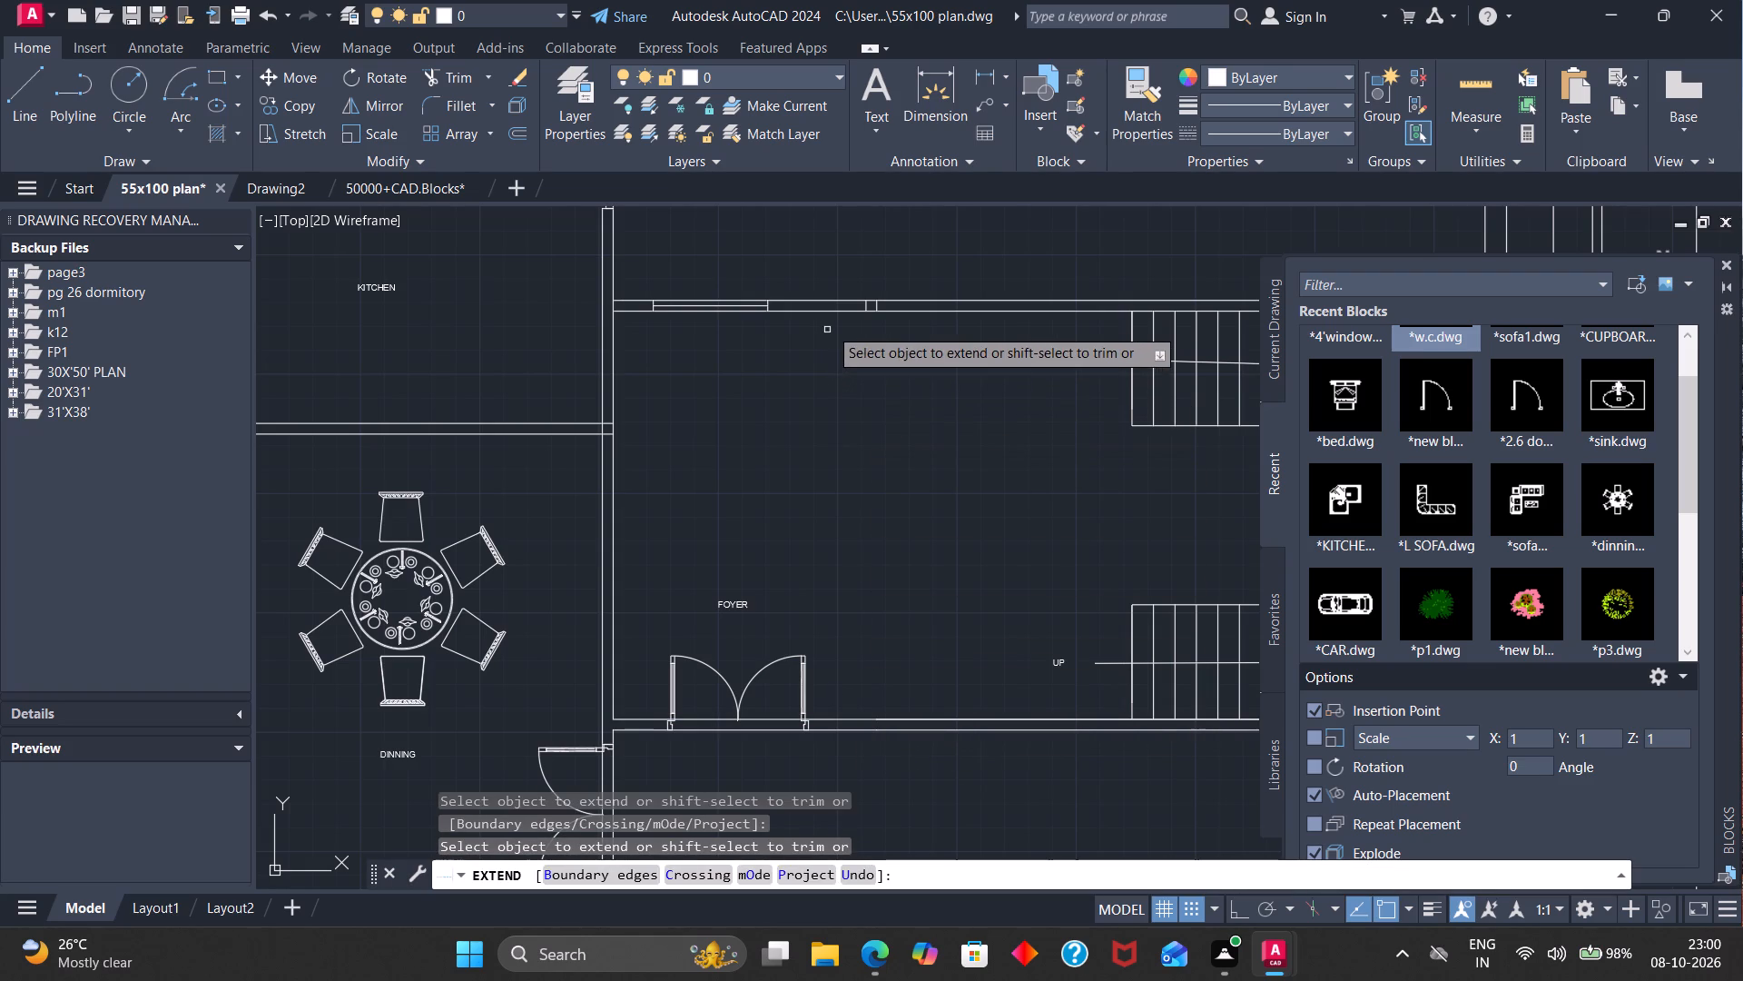
Trim the two leftover partition stubs inside the wall between the foyer and the TV lounge.
click(457, 75)
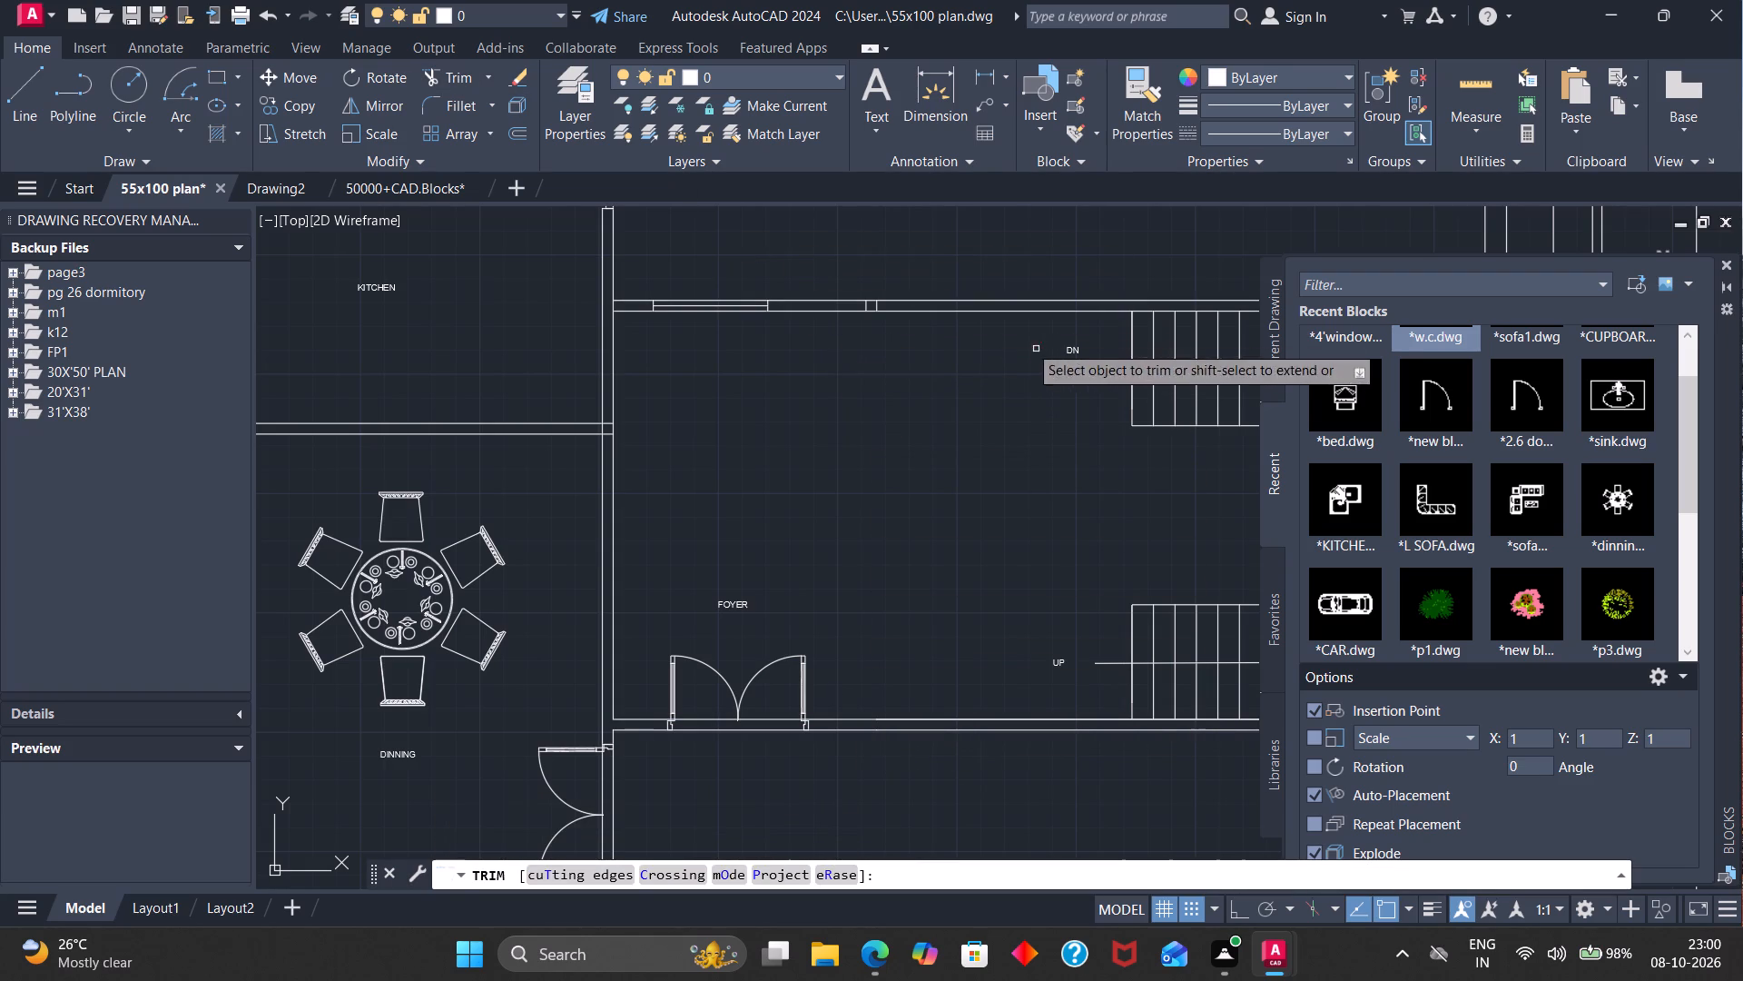
scroll(908, 271, up, 3)
drag(808, 415, 726, 416)
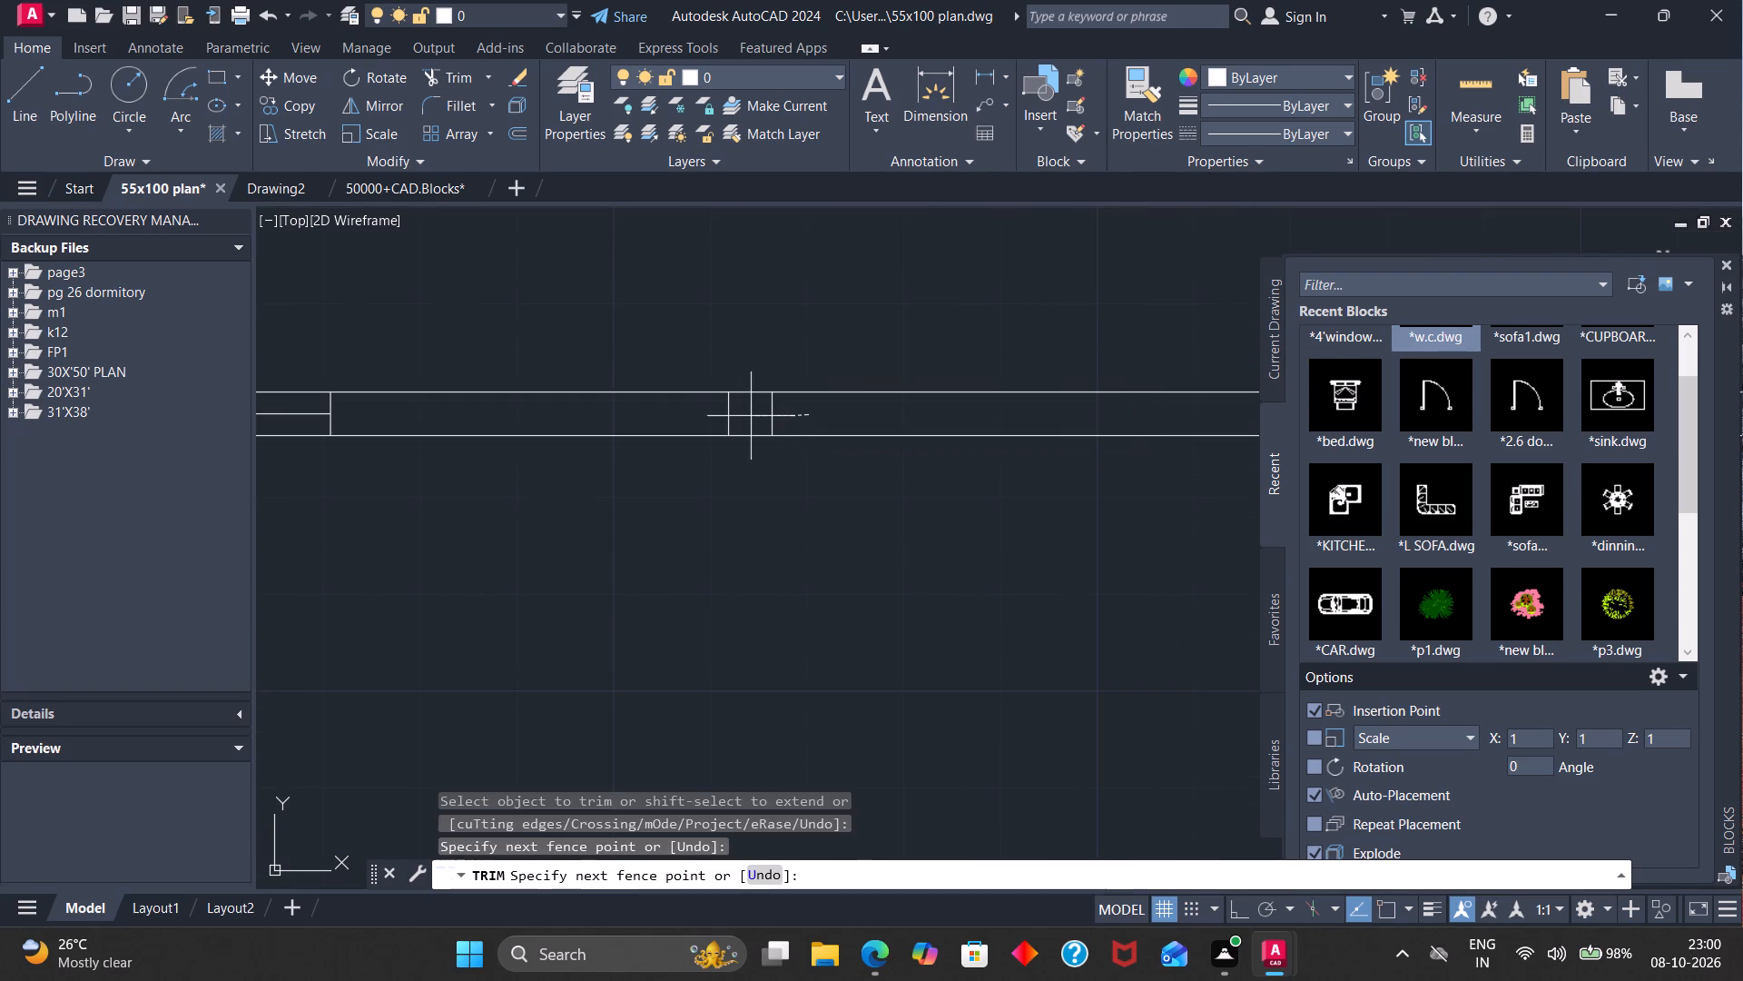
drag(726, 416, 714, 416)
scroll(714, 414, down, 8)
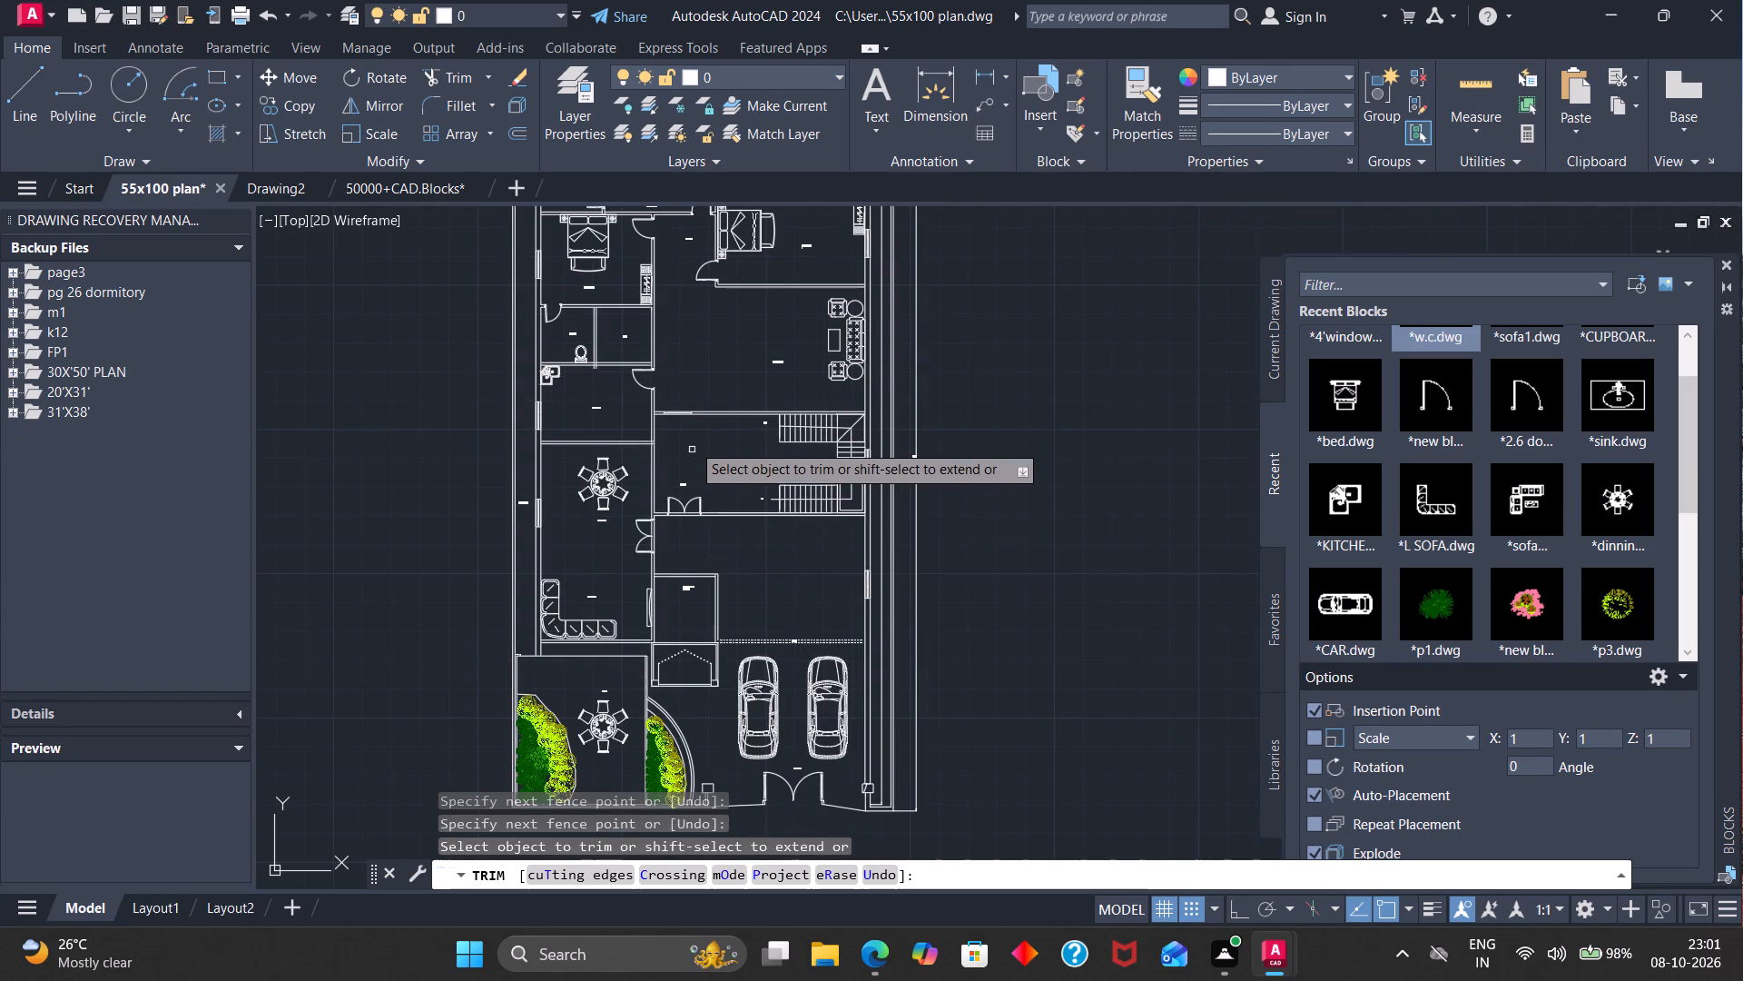
Trim the short lines closing the opening in the wall between the foyer and the TV lounge, near the kitchen.
scroll(680, 422, up, 3)
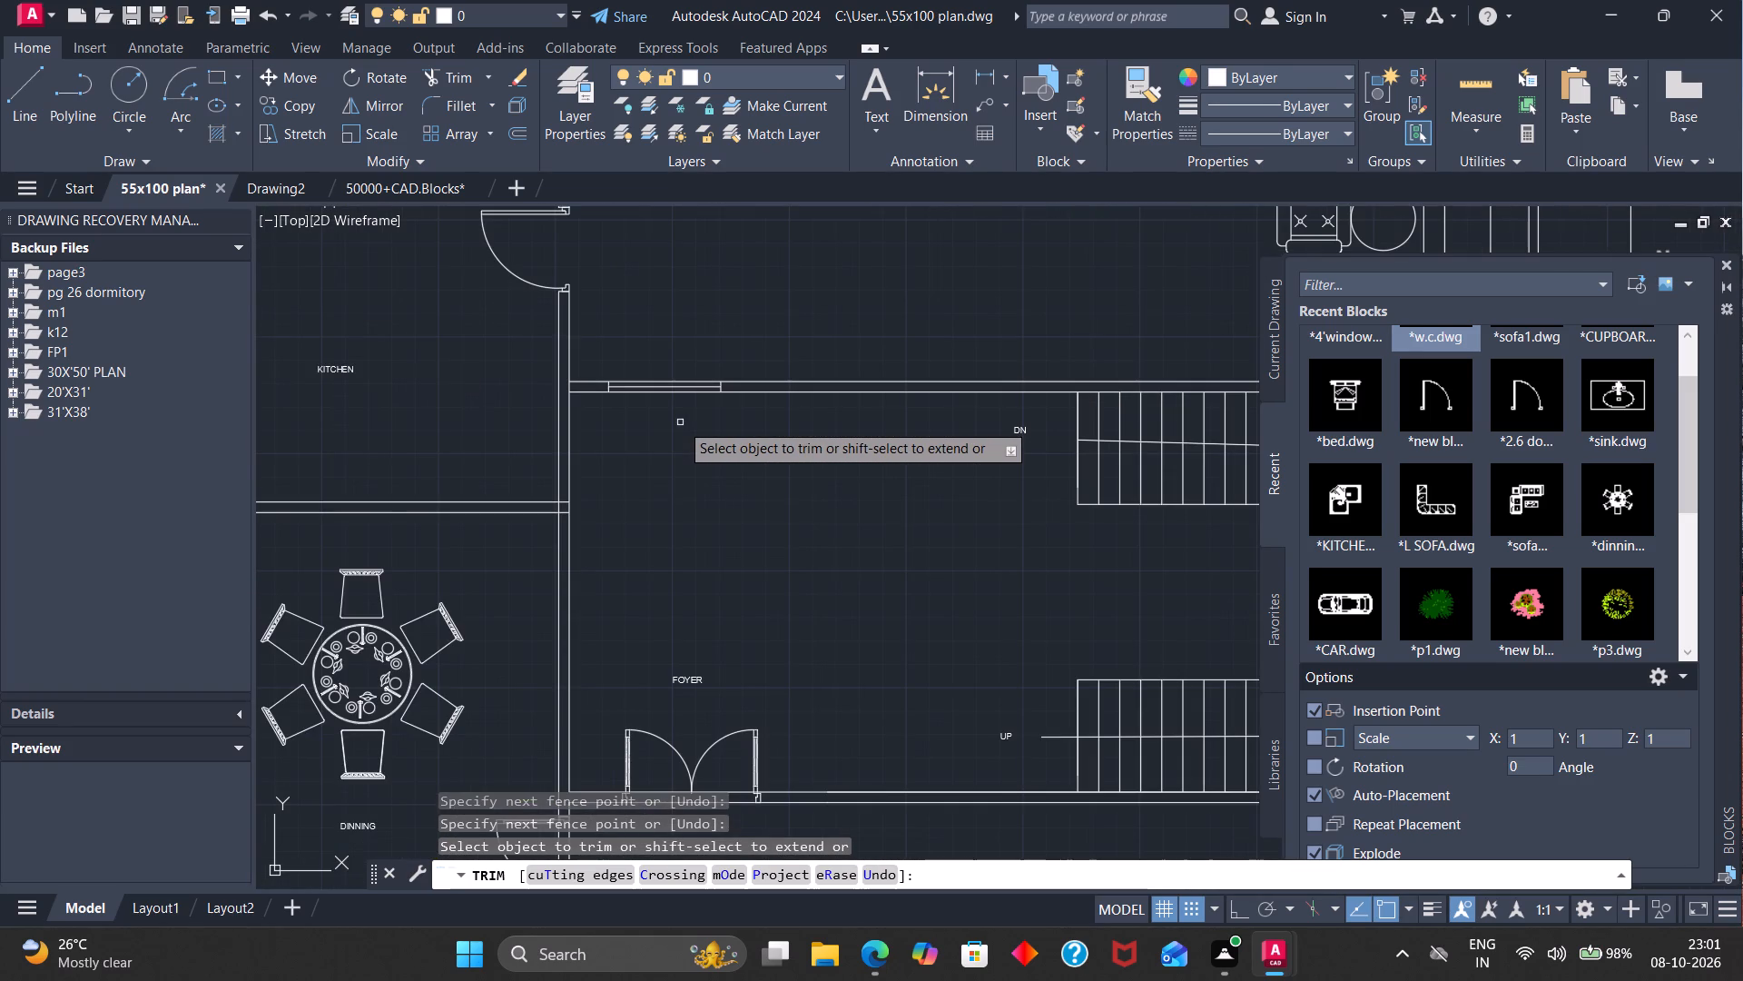
drag(675, 342, 672, 420)
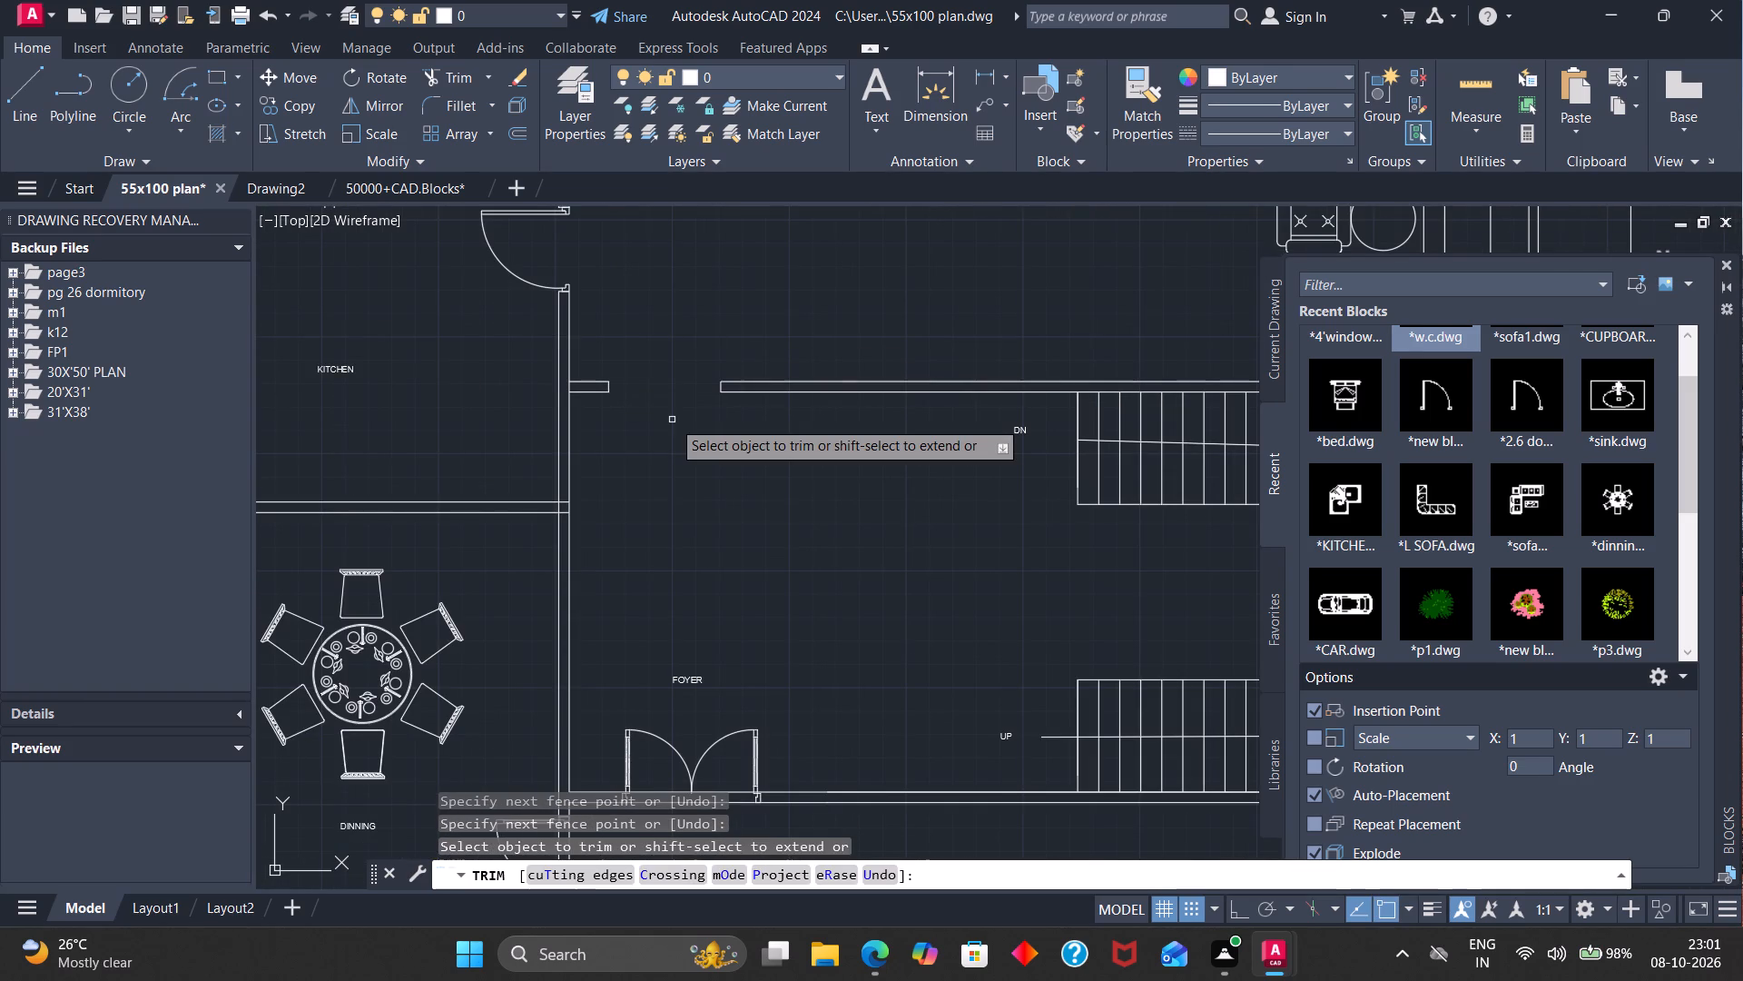
Examine the whole floor plan, including the lawn, bedrooms, baths and kitchen.
scroll(672, 420, down, 4)
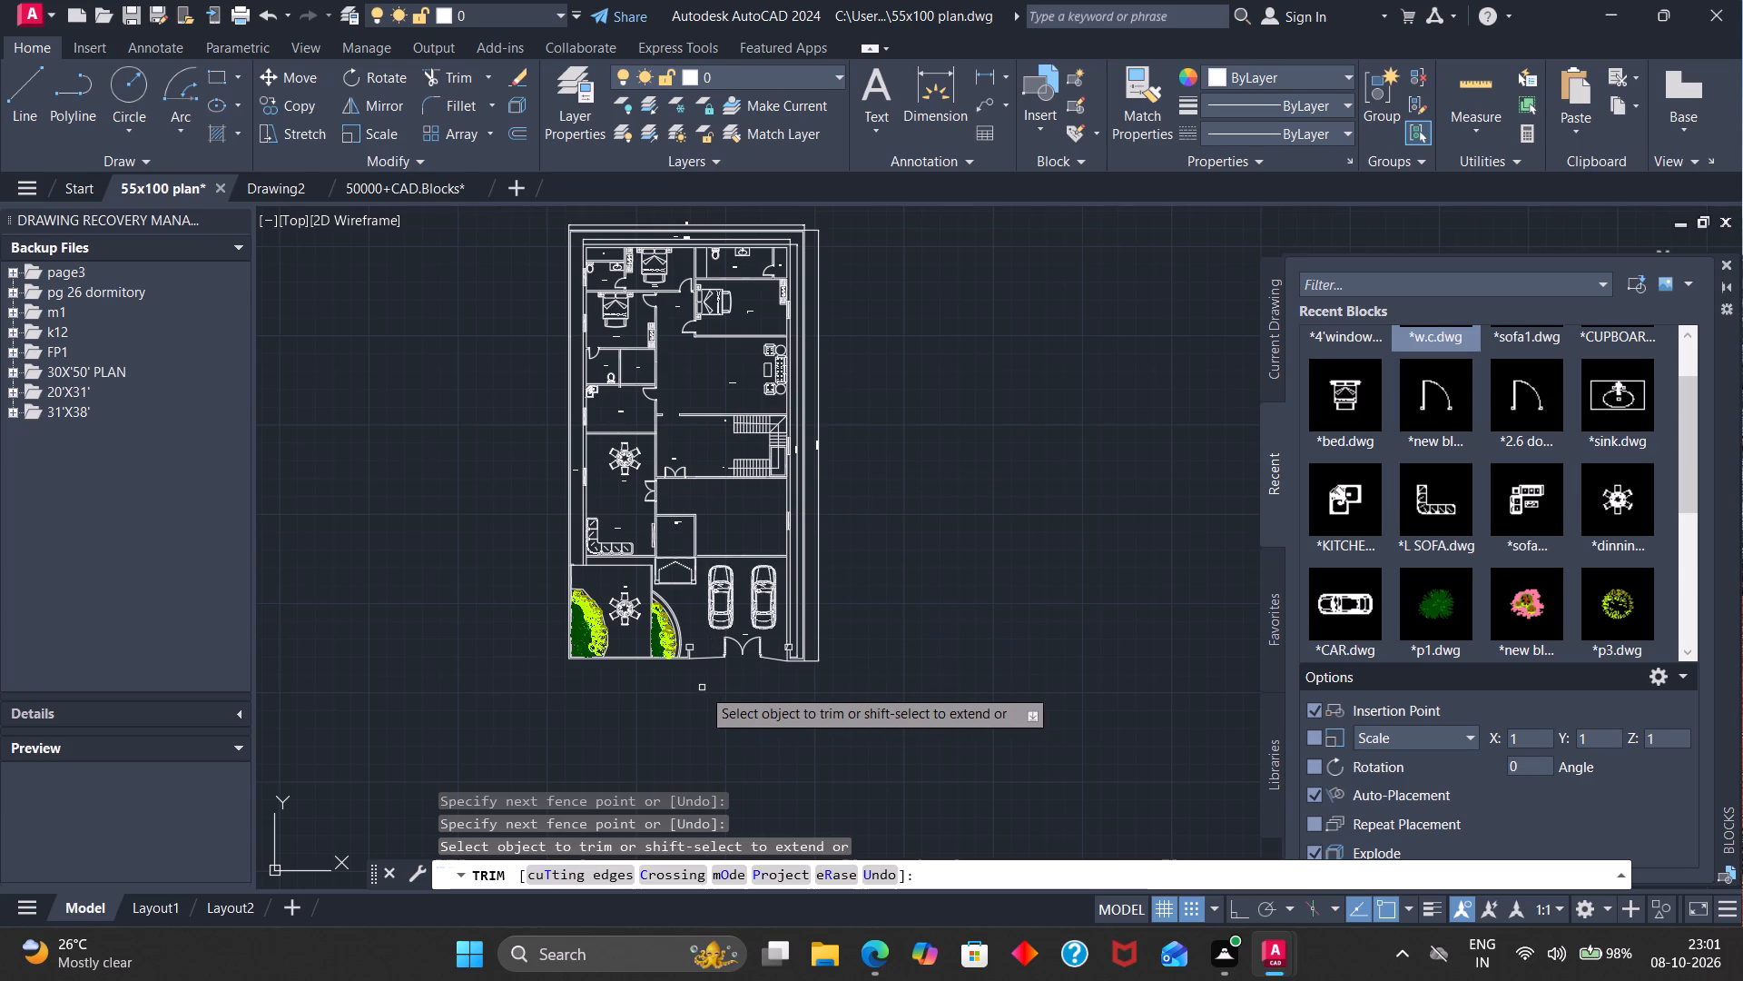
scroll(632, 612, up, 4)
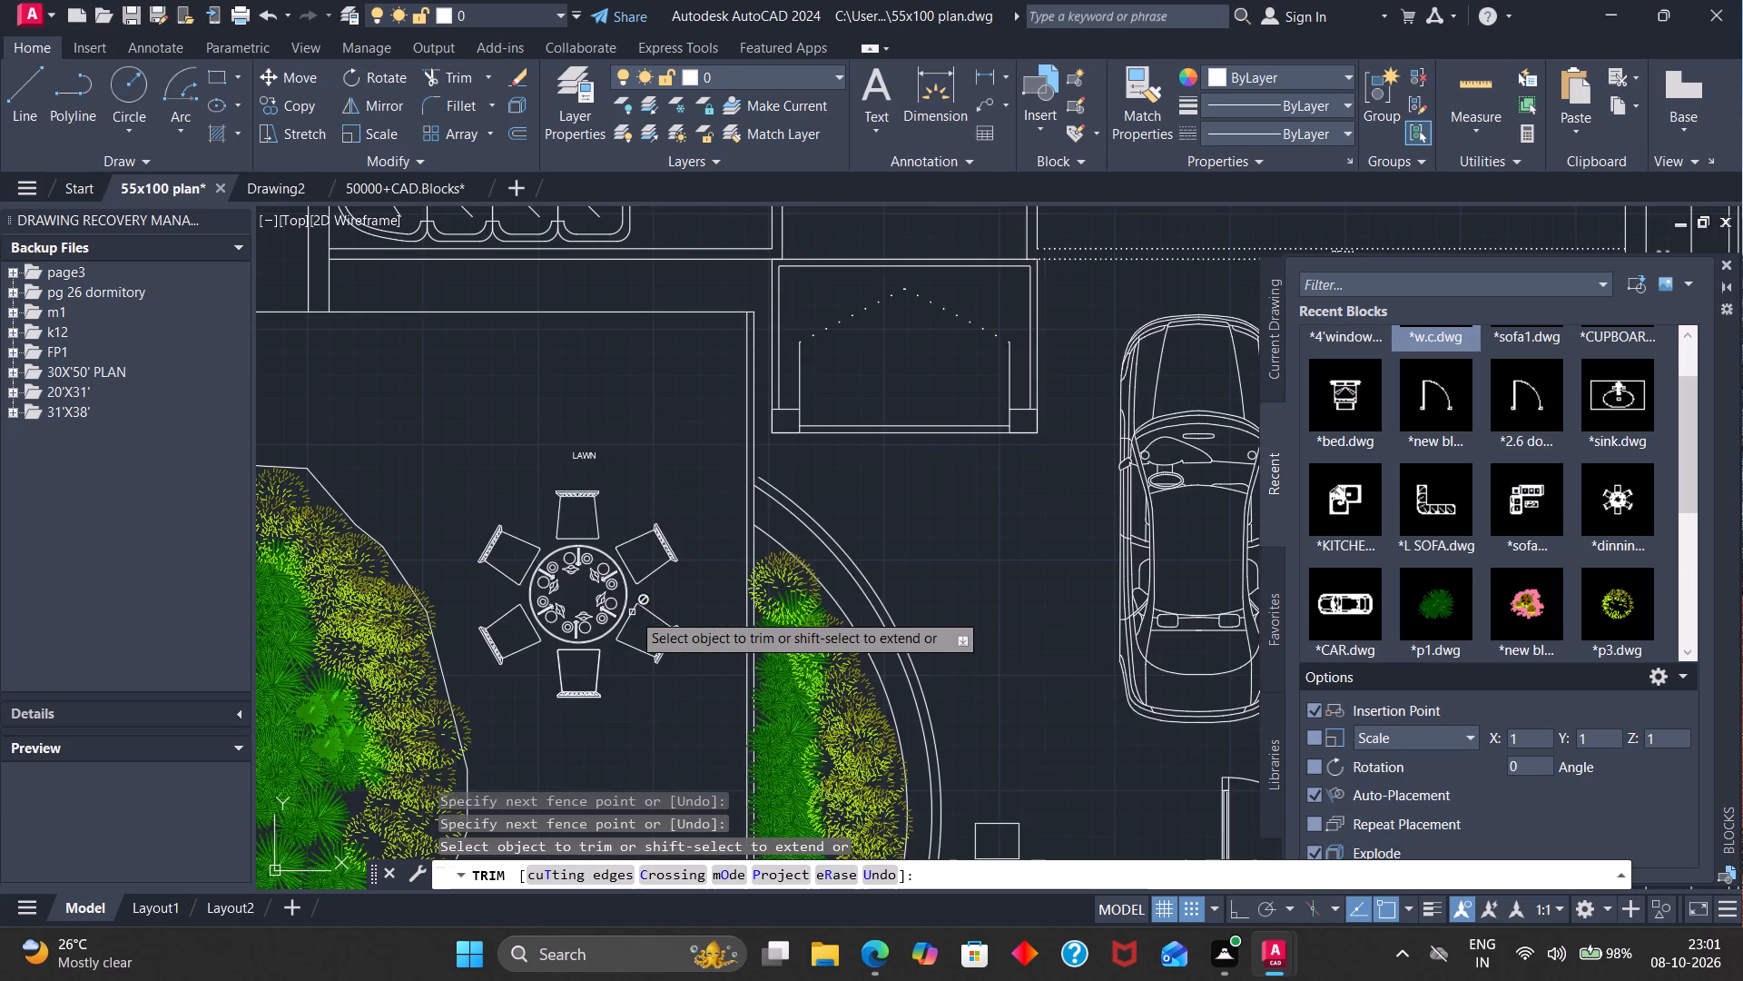
scroll(632, 612, down, 5)
scroll(596, 379, up, 3)
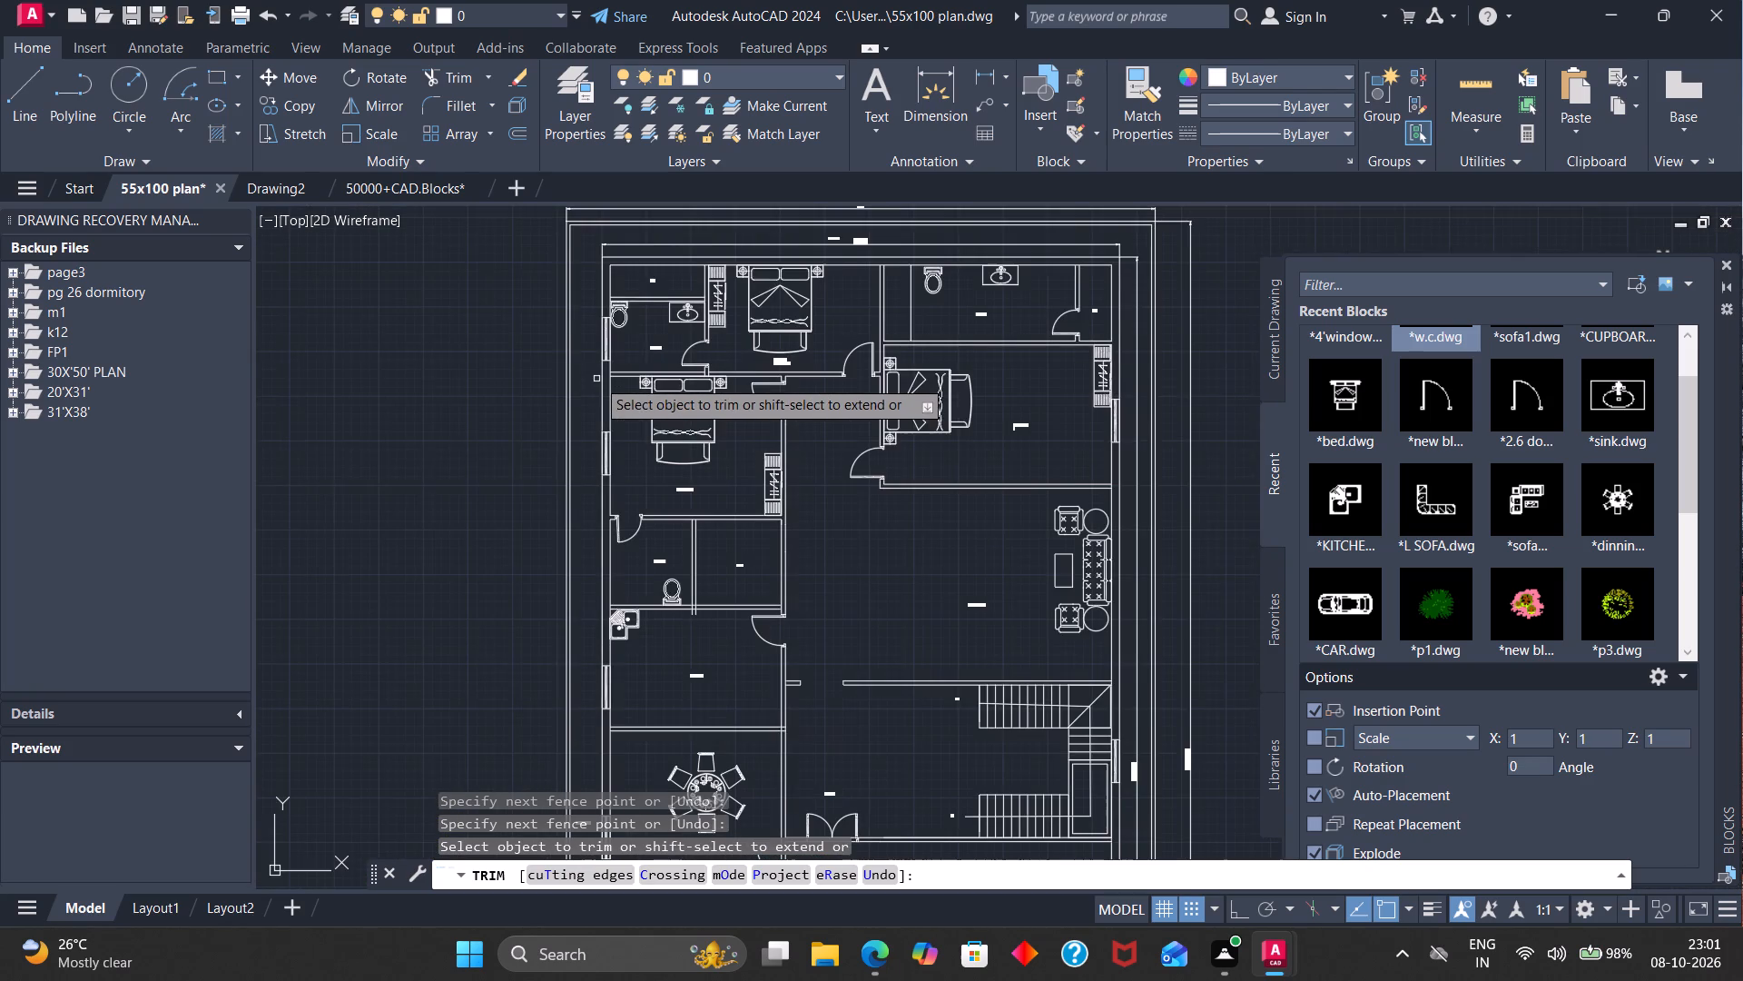
scroll(596, 379, down, 2)
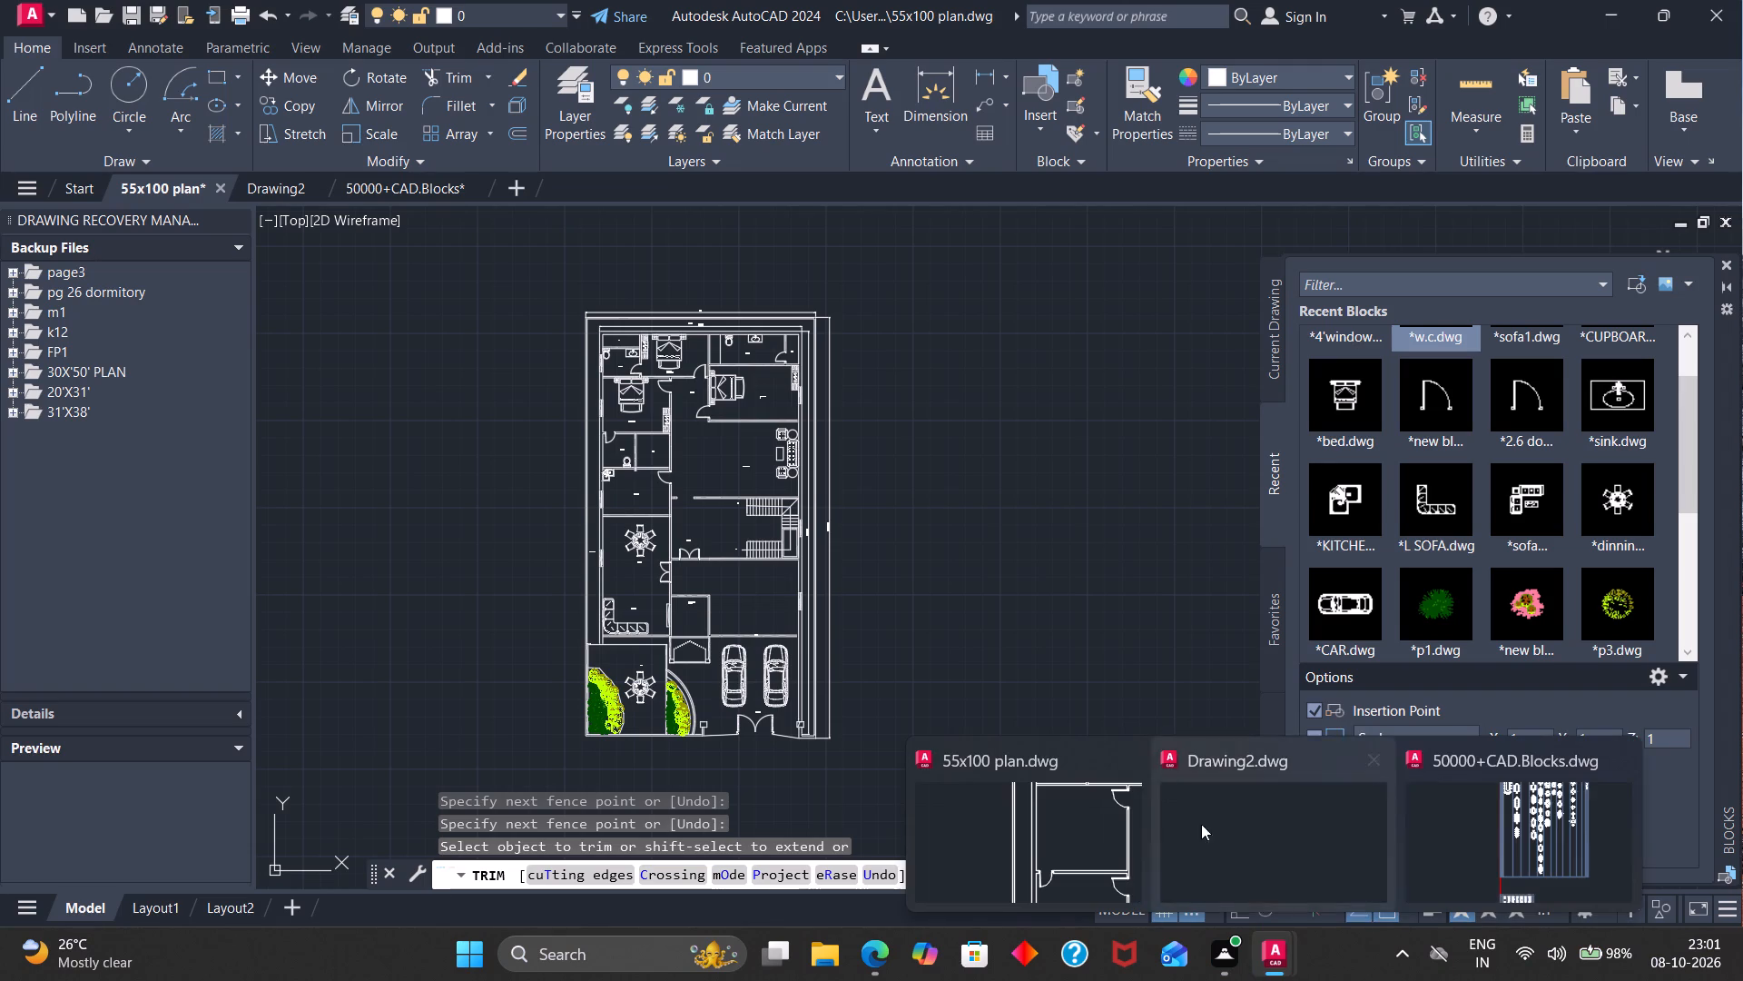
scroll(581, 434, up, 3)
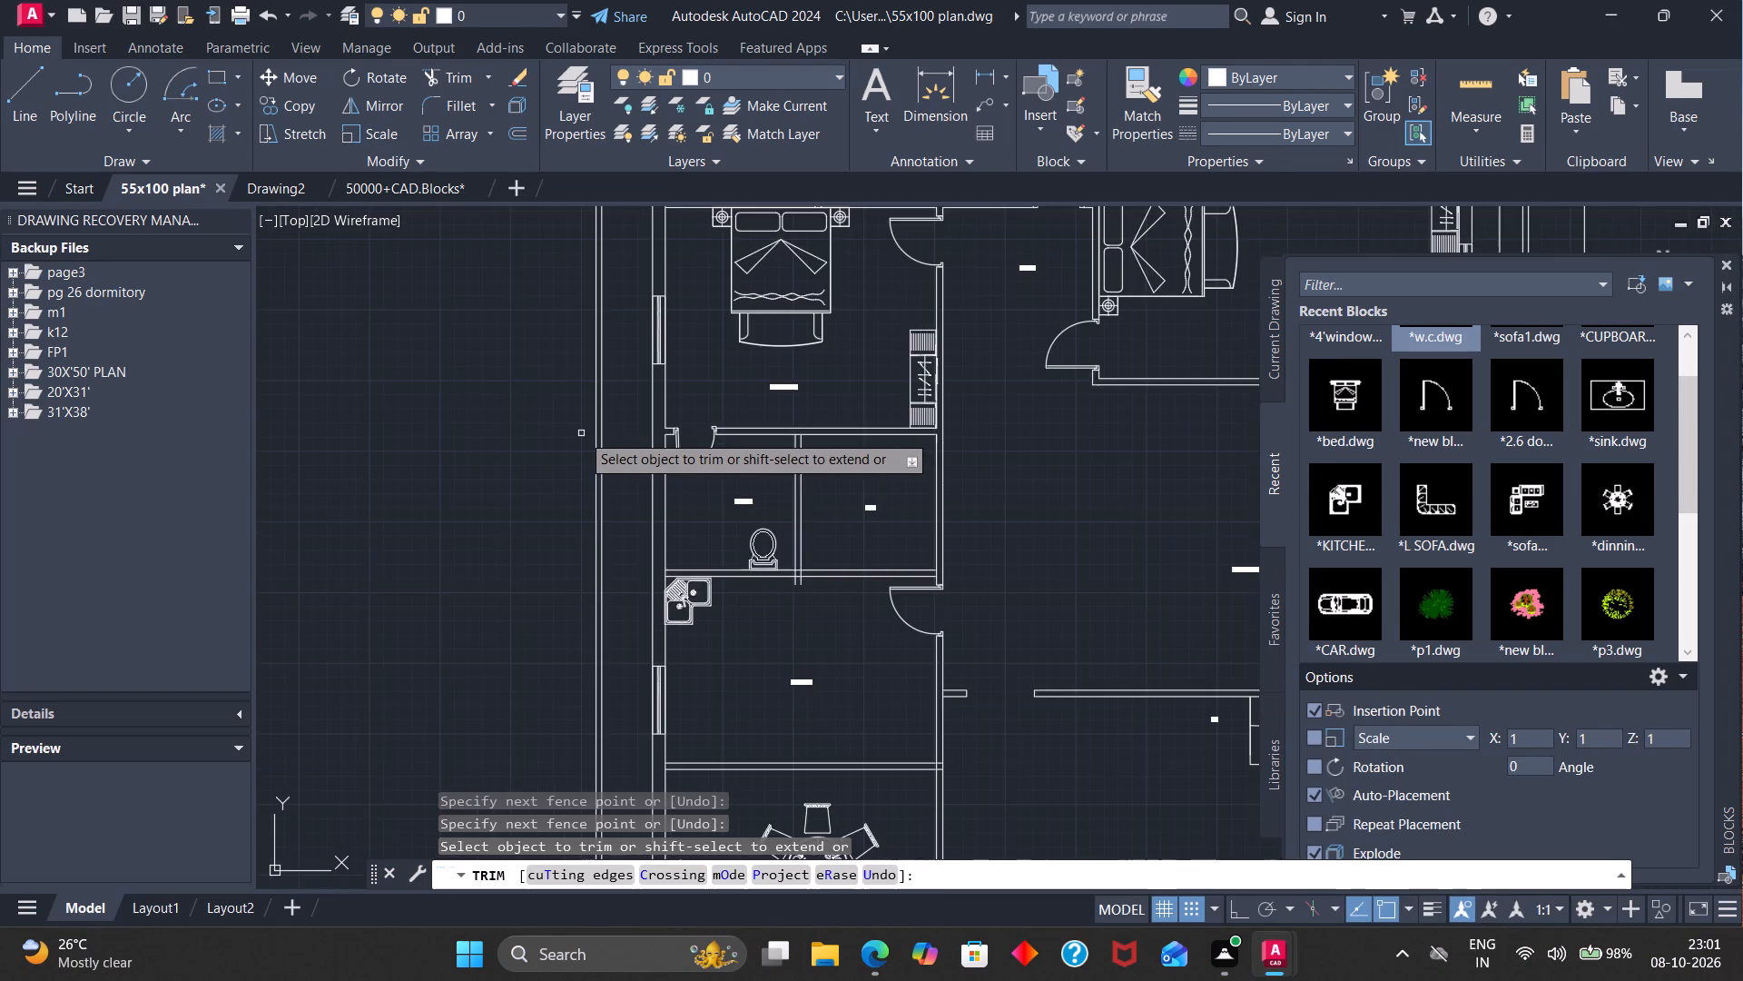
scroll(581, 433, down, 2)
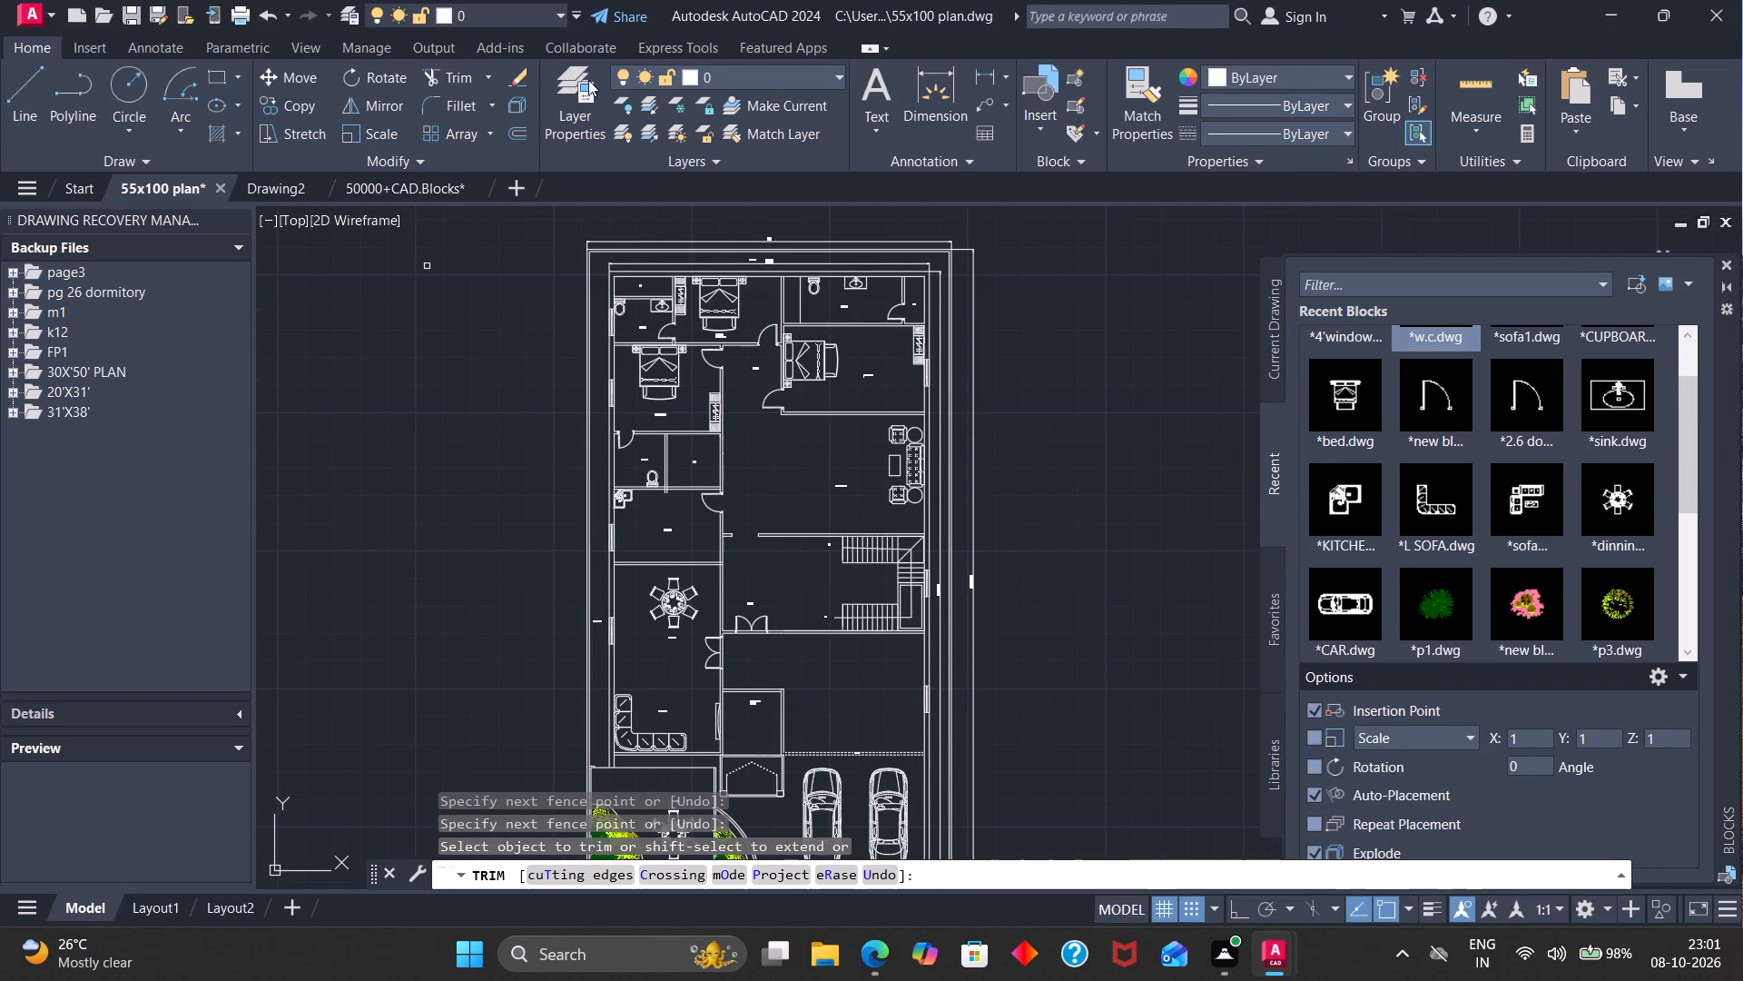
Create a new layer named DOOR and set its colour to red.
click(584, 86)
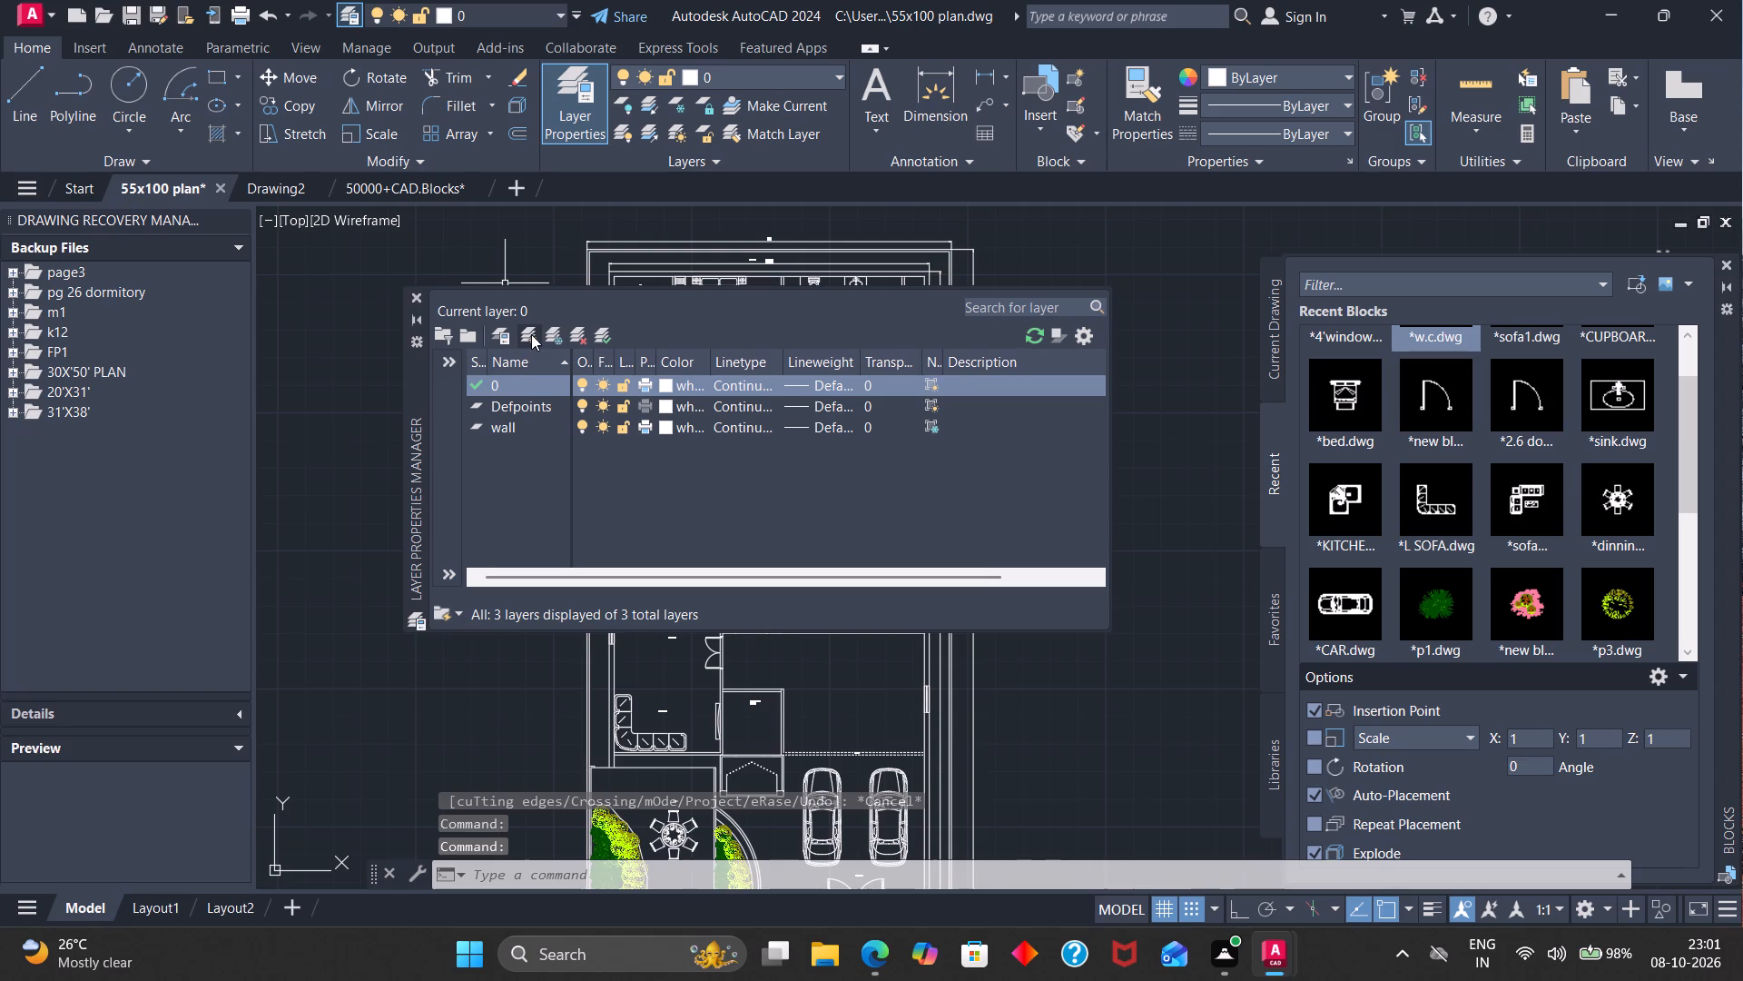
click(531, 334)
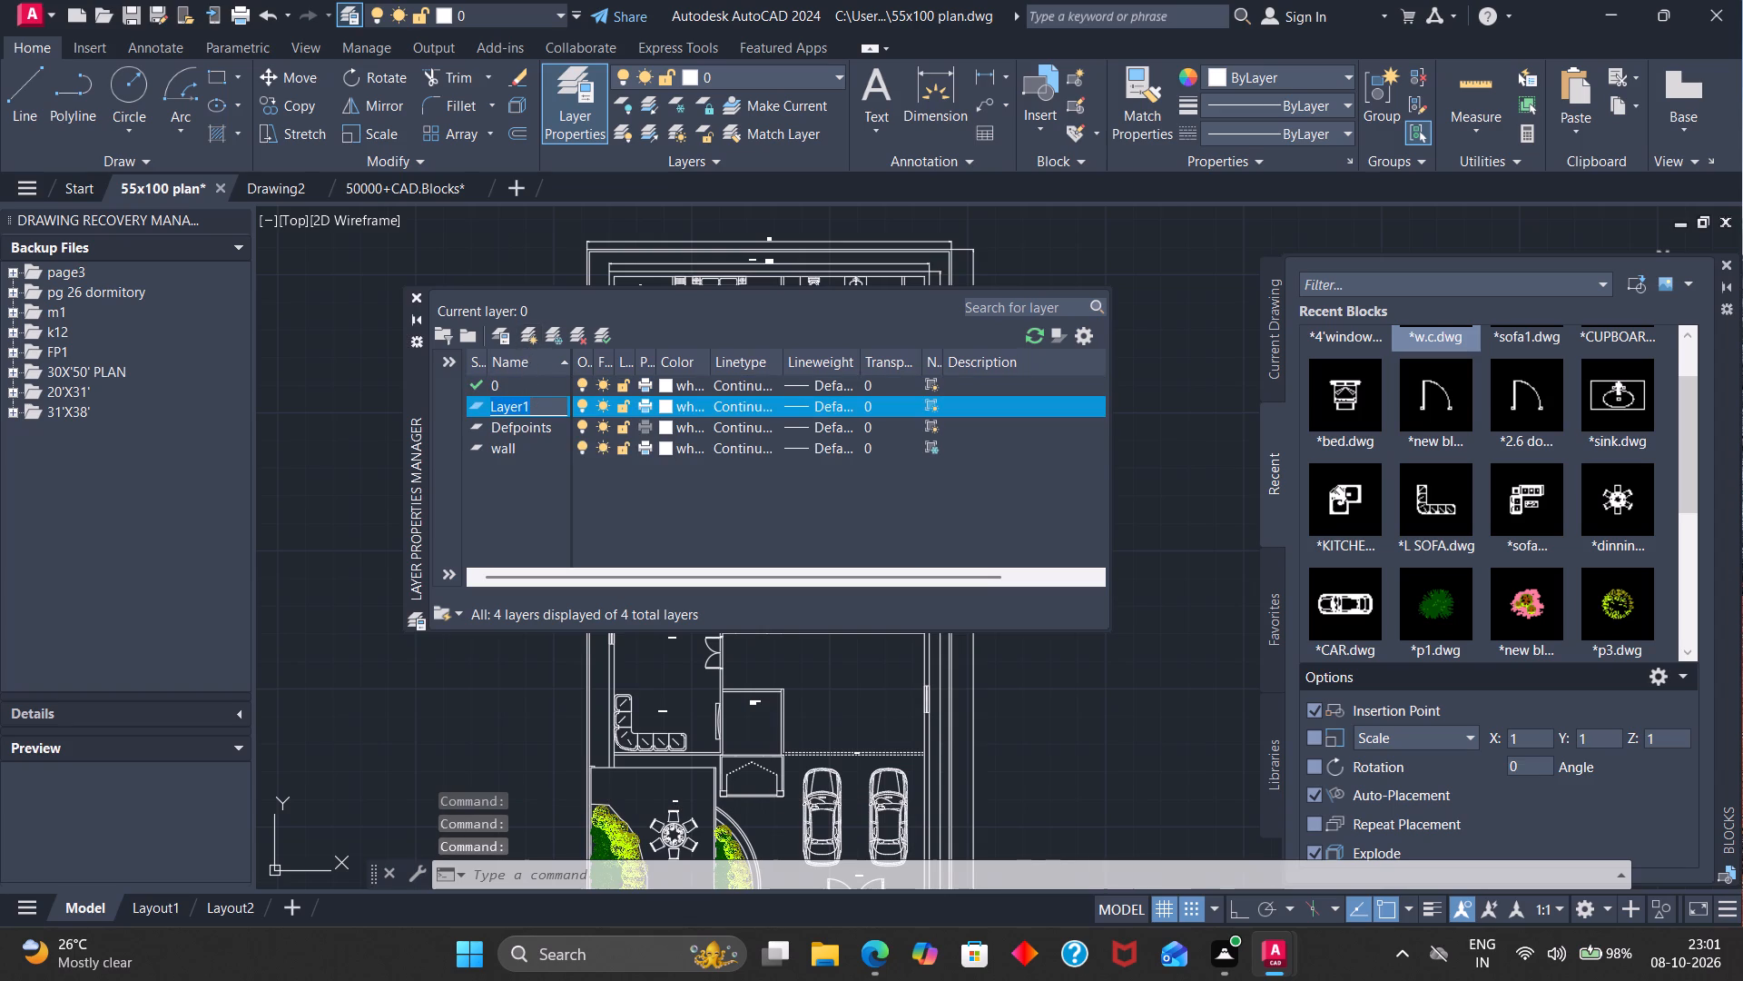
key(BackSpace)
text(DOO)
key(r)
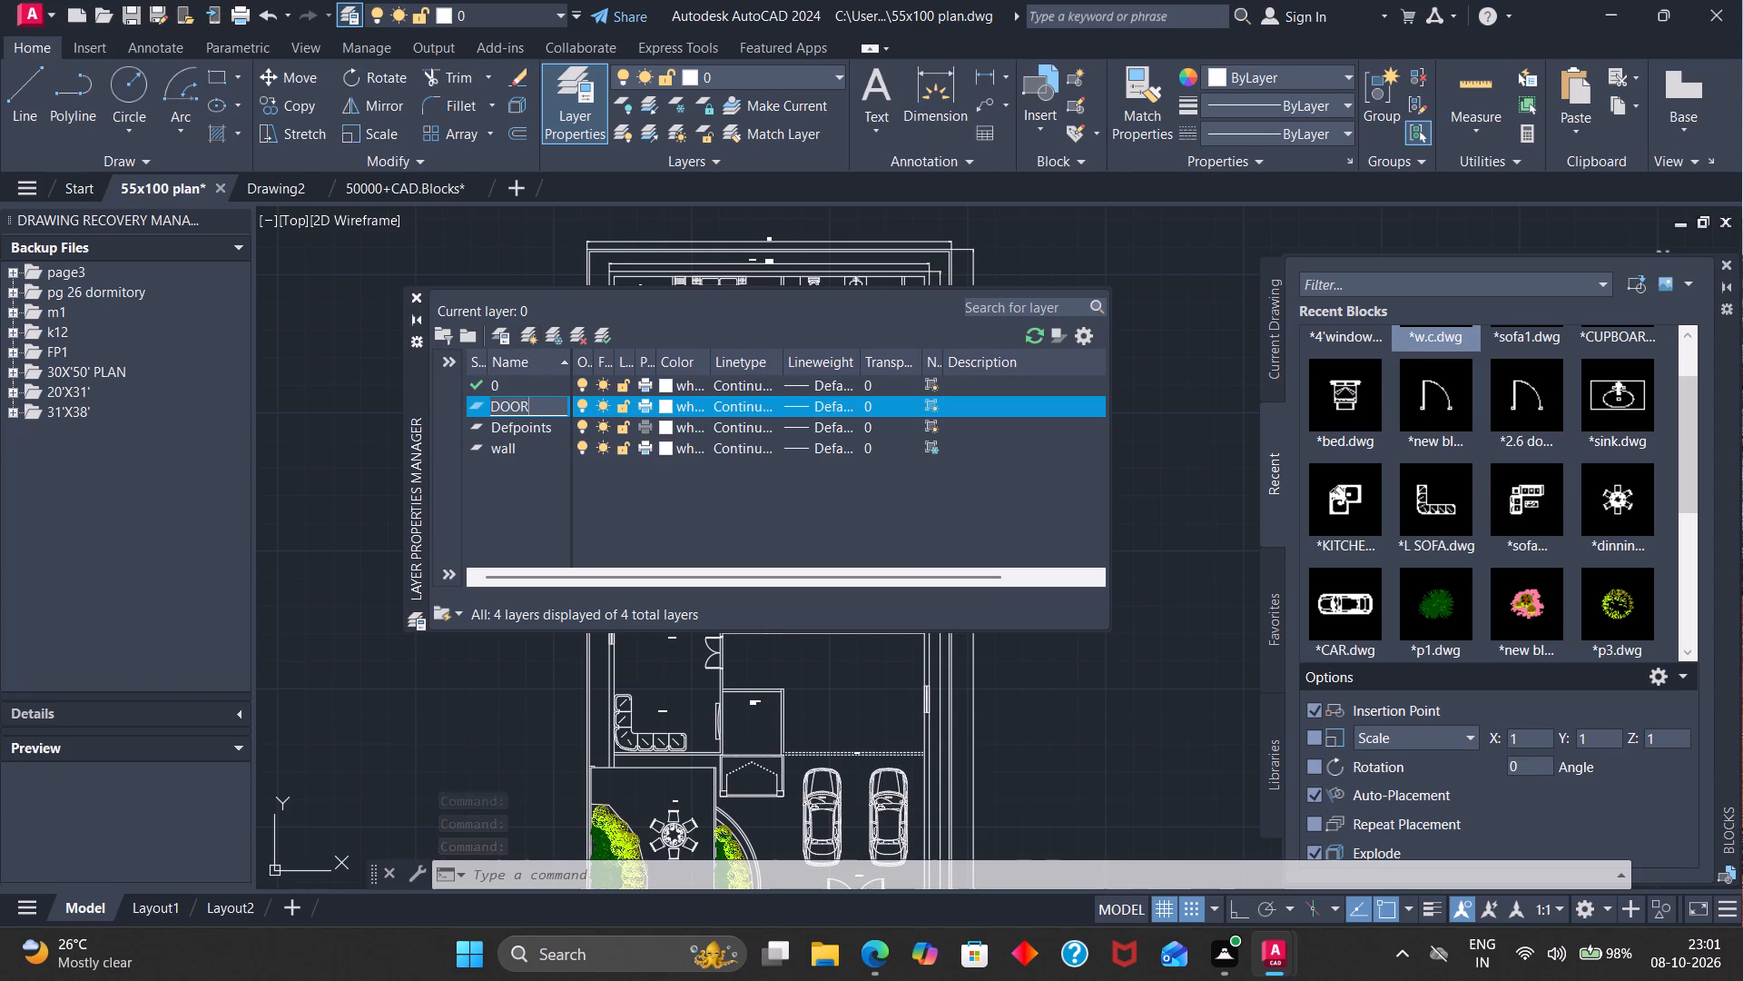
click(663, 404)
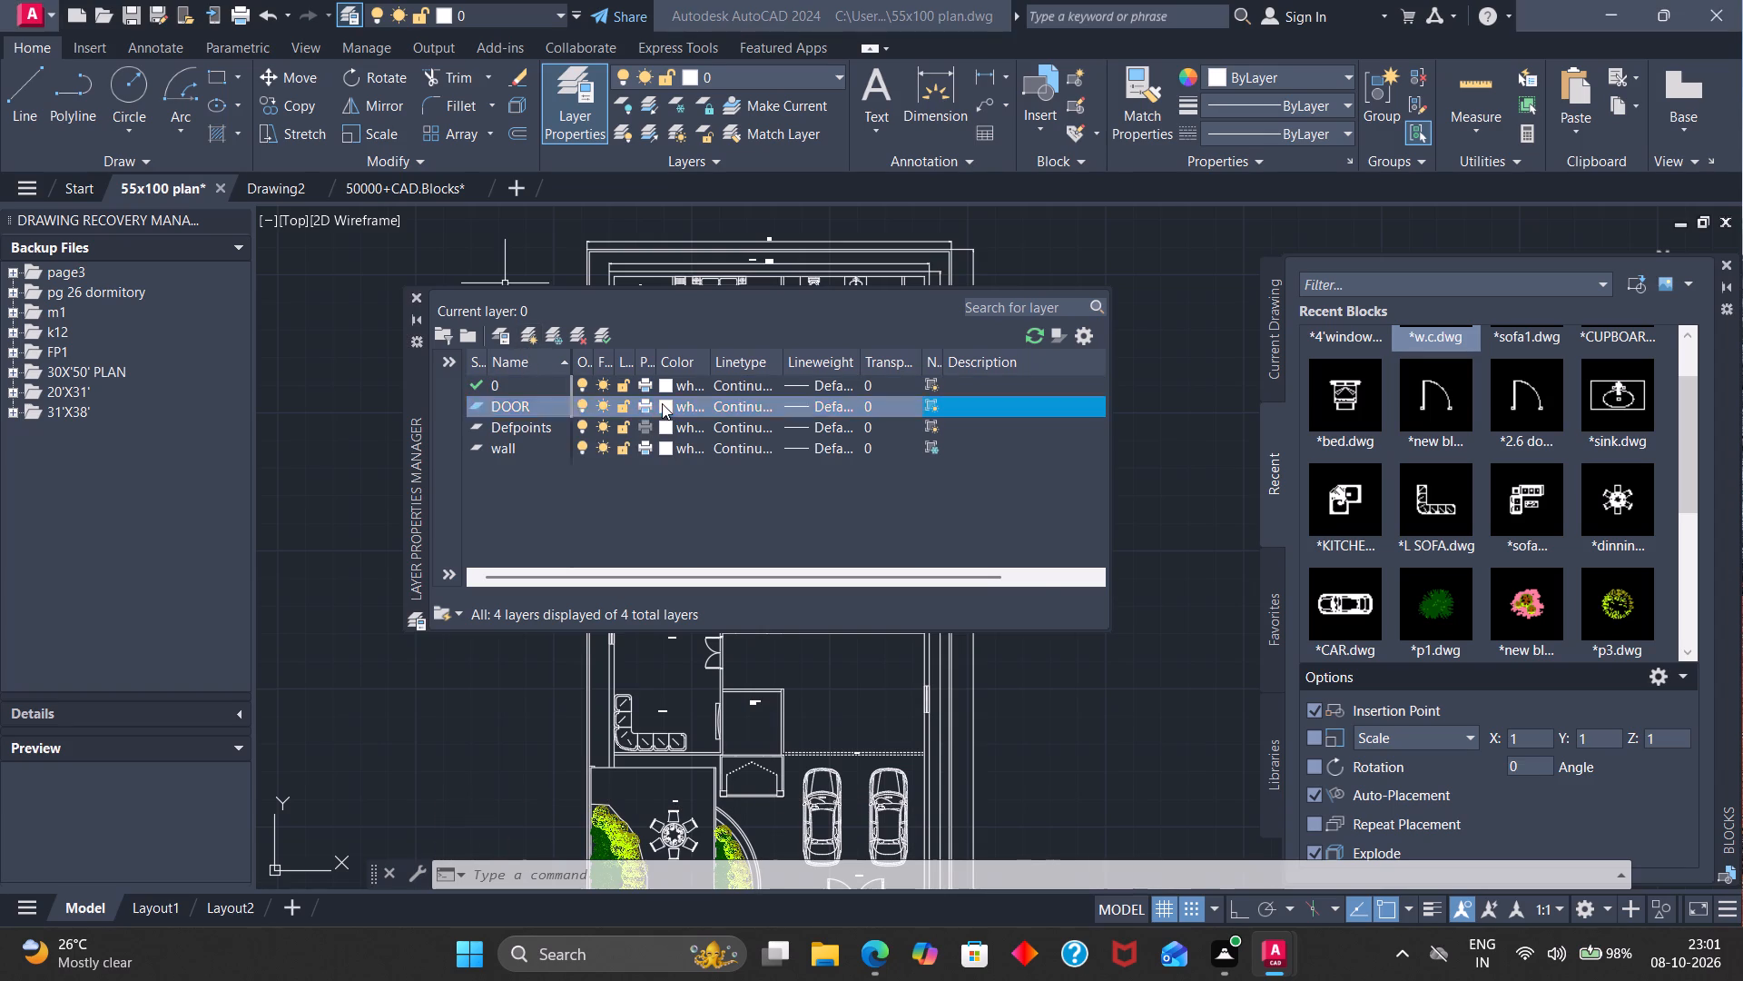
click(673, 541)
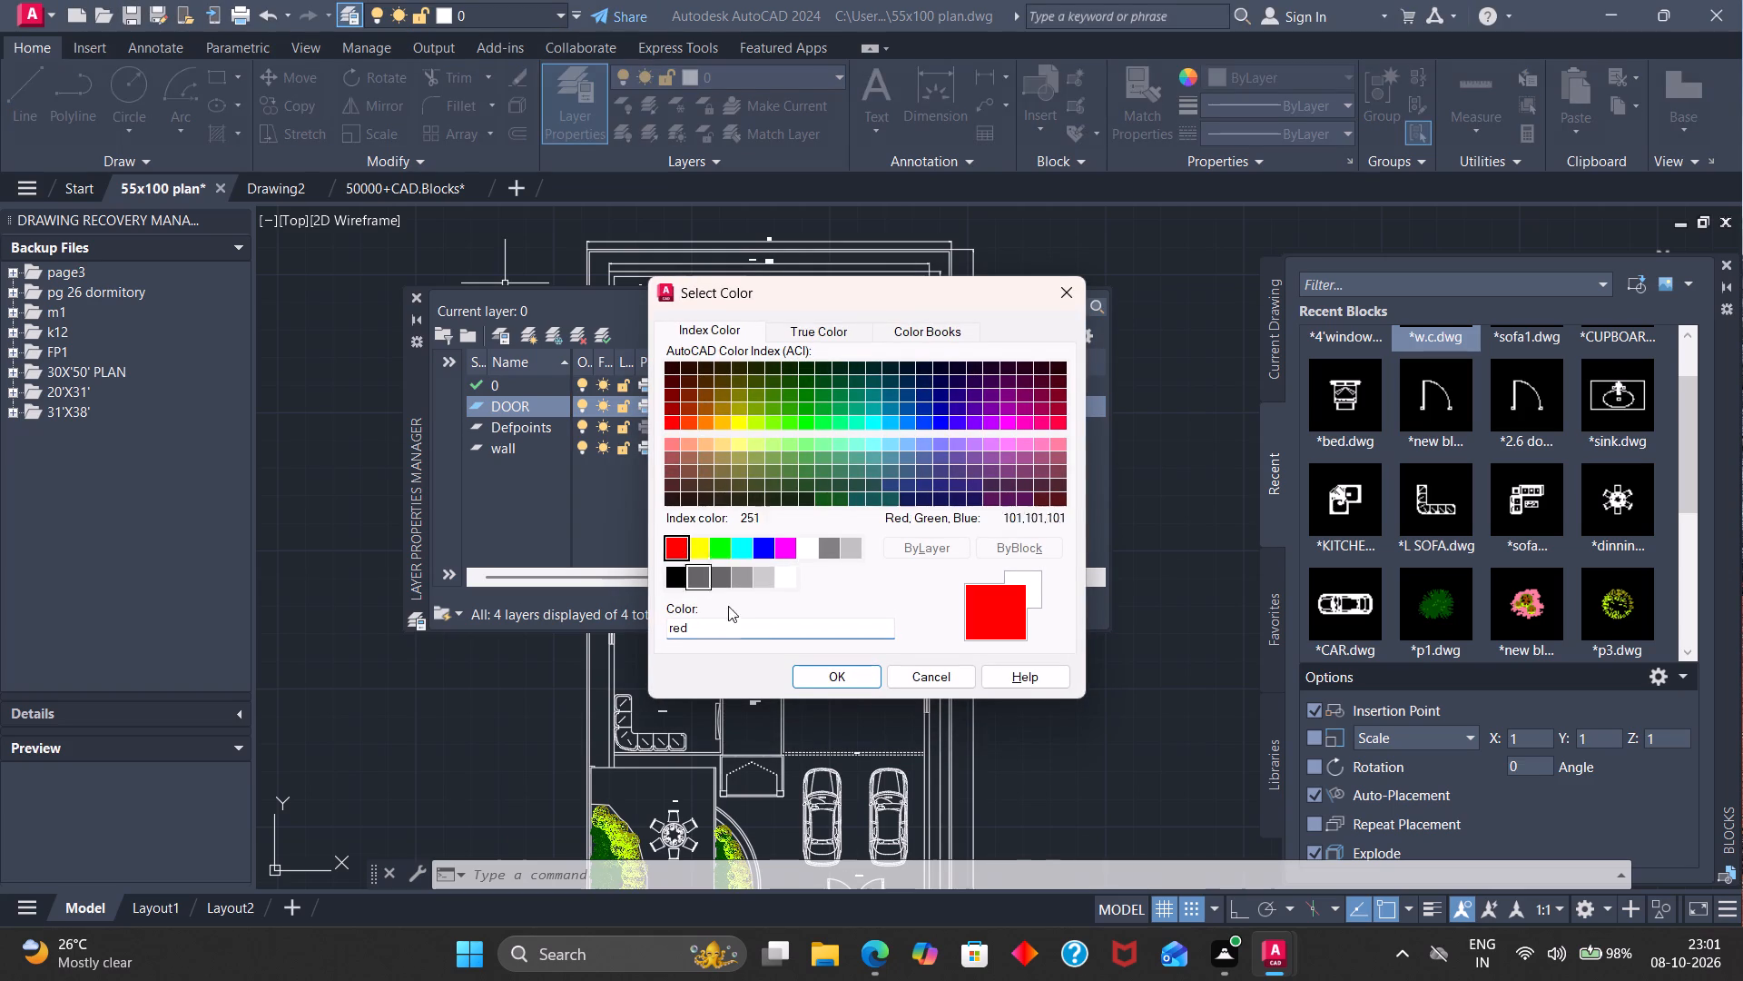
click(832, 681)
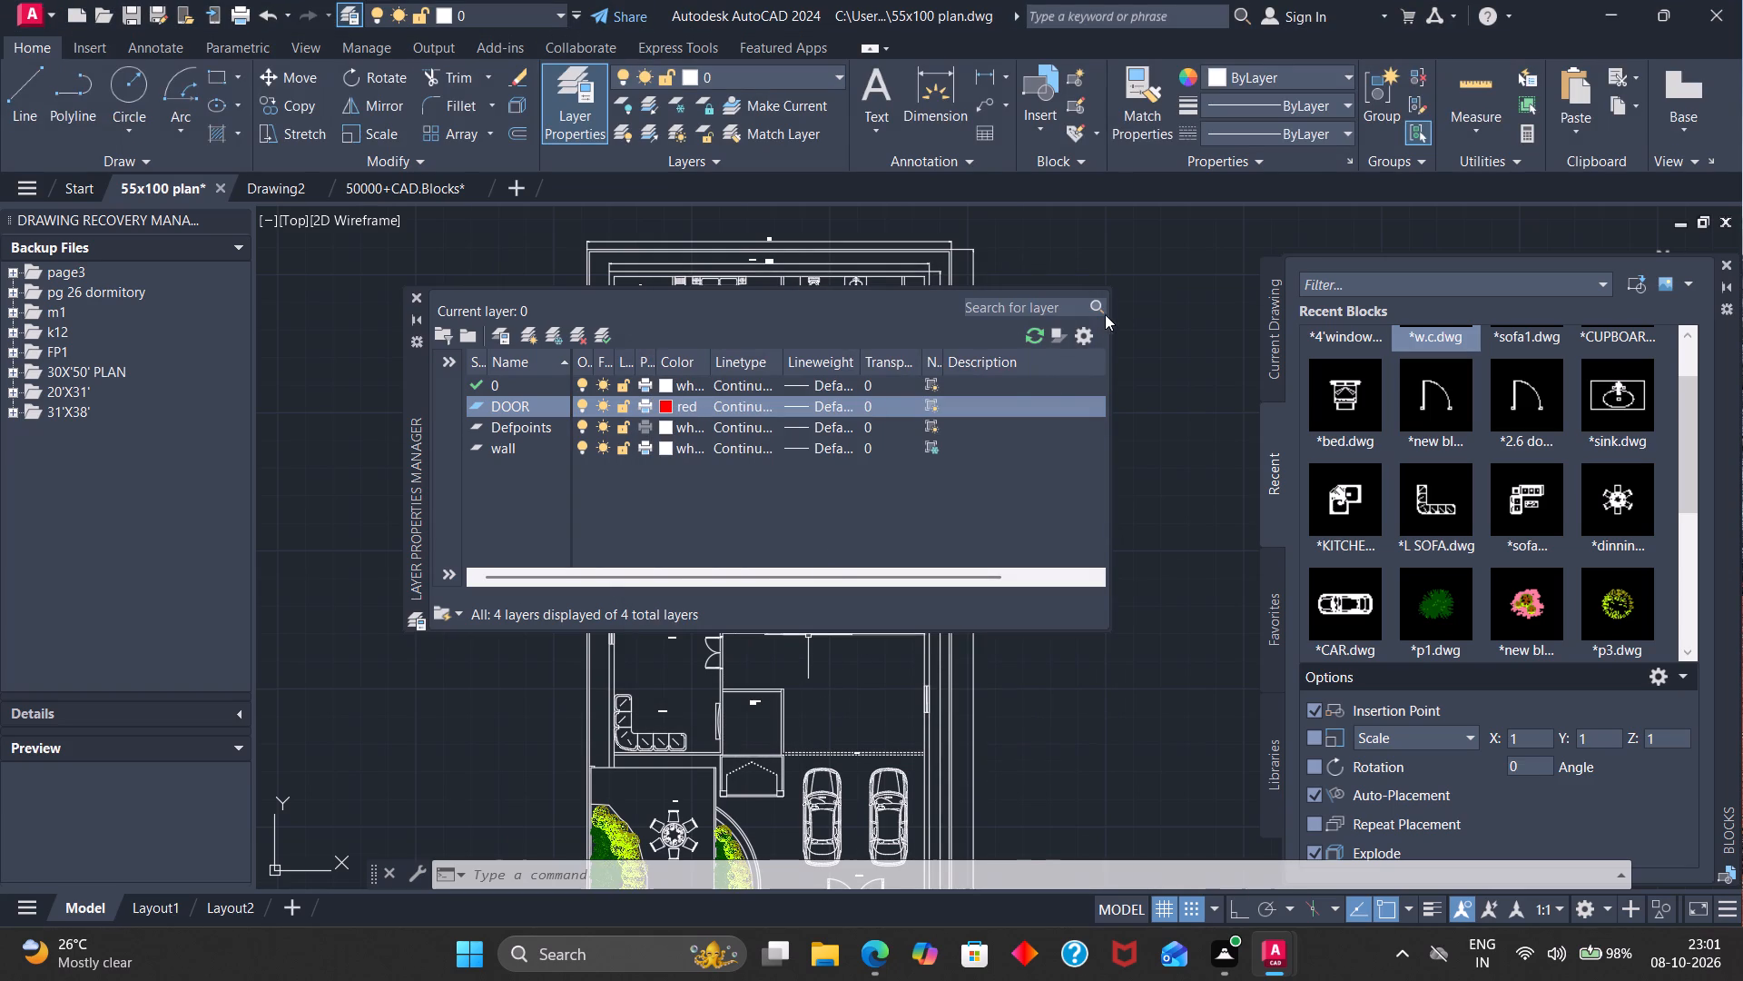
click(416, 298)
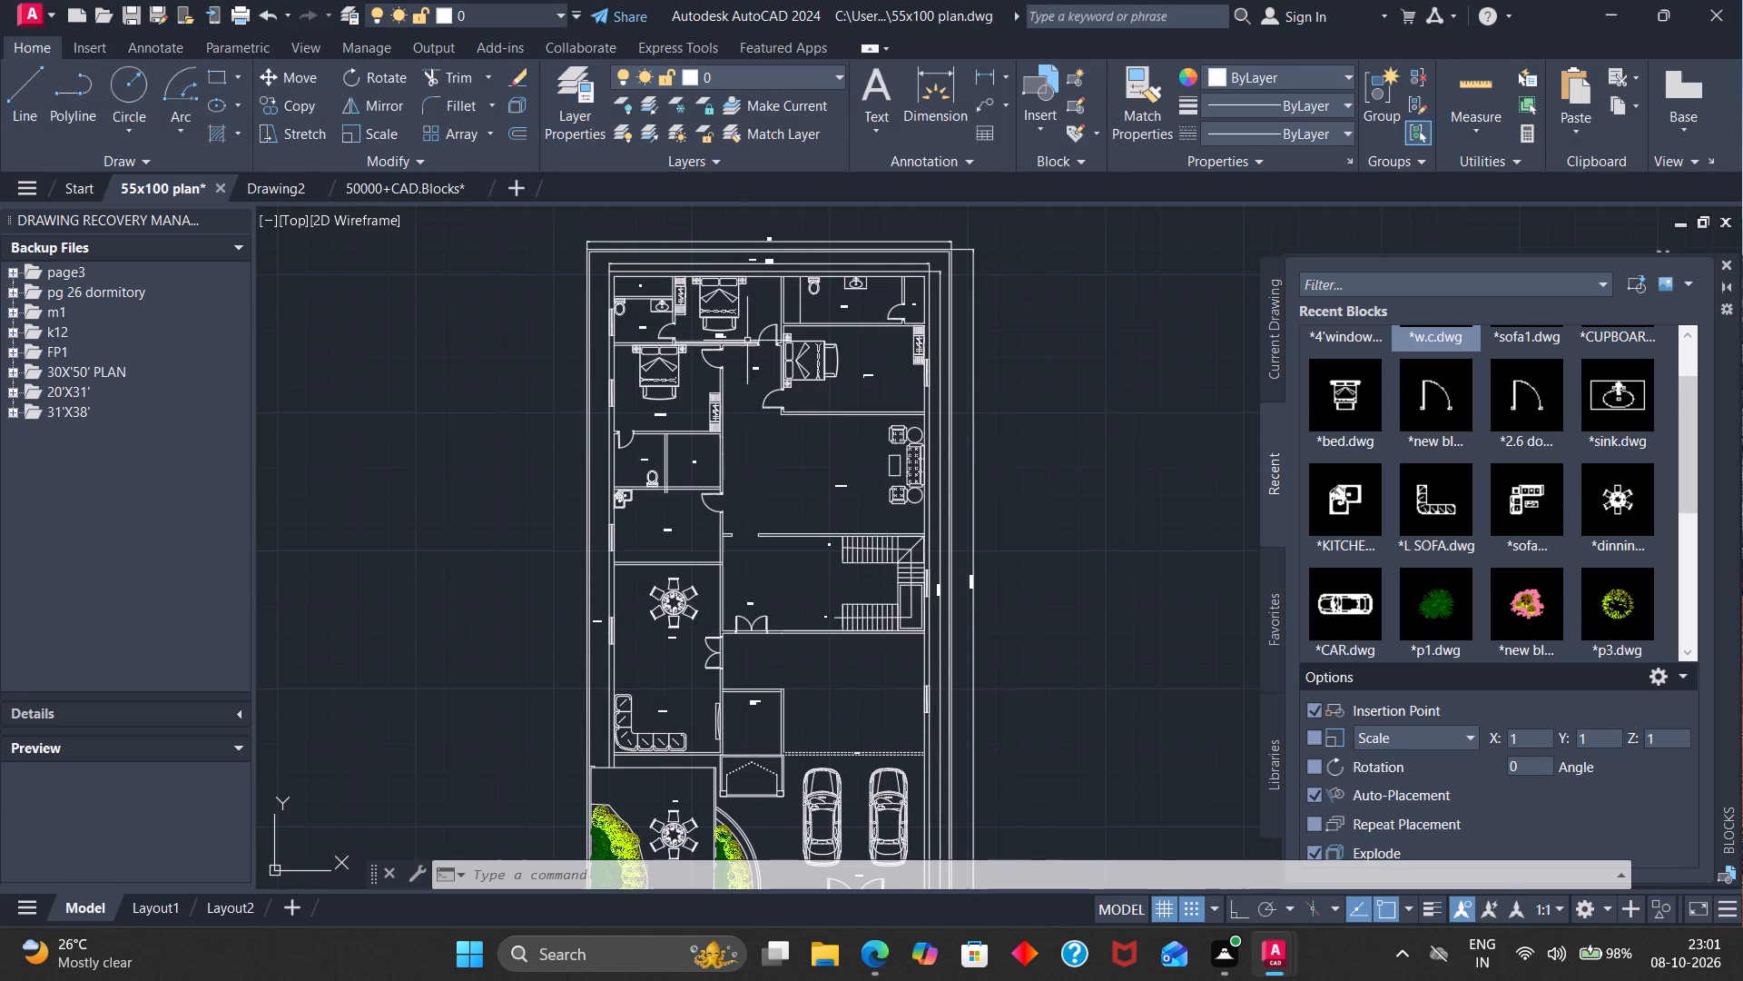
Select the seven single doors and three double doors, including the garage entrance door, and assign them to the red DOOR layer.
scroll(714, 341, up, 3)
click(499, 296)
scroll(585, 296, down, 2)
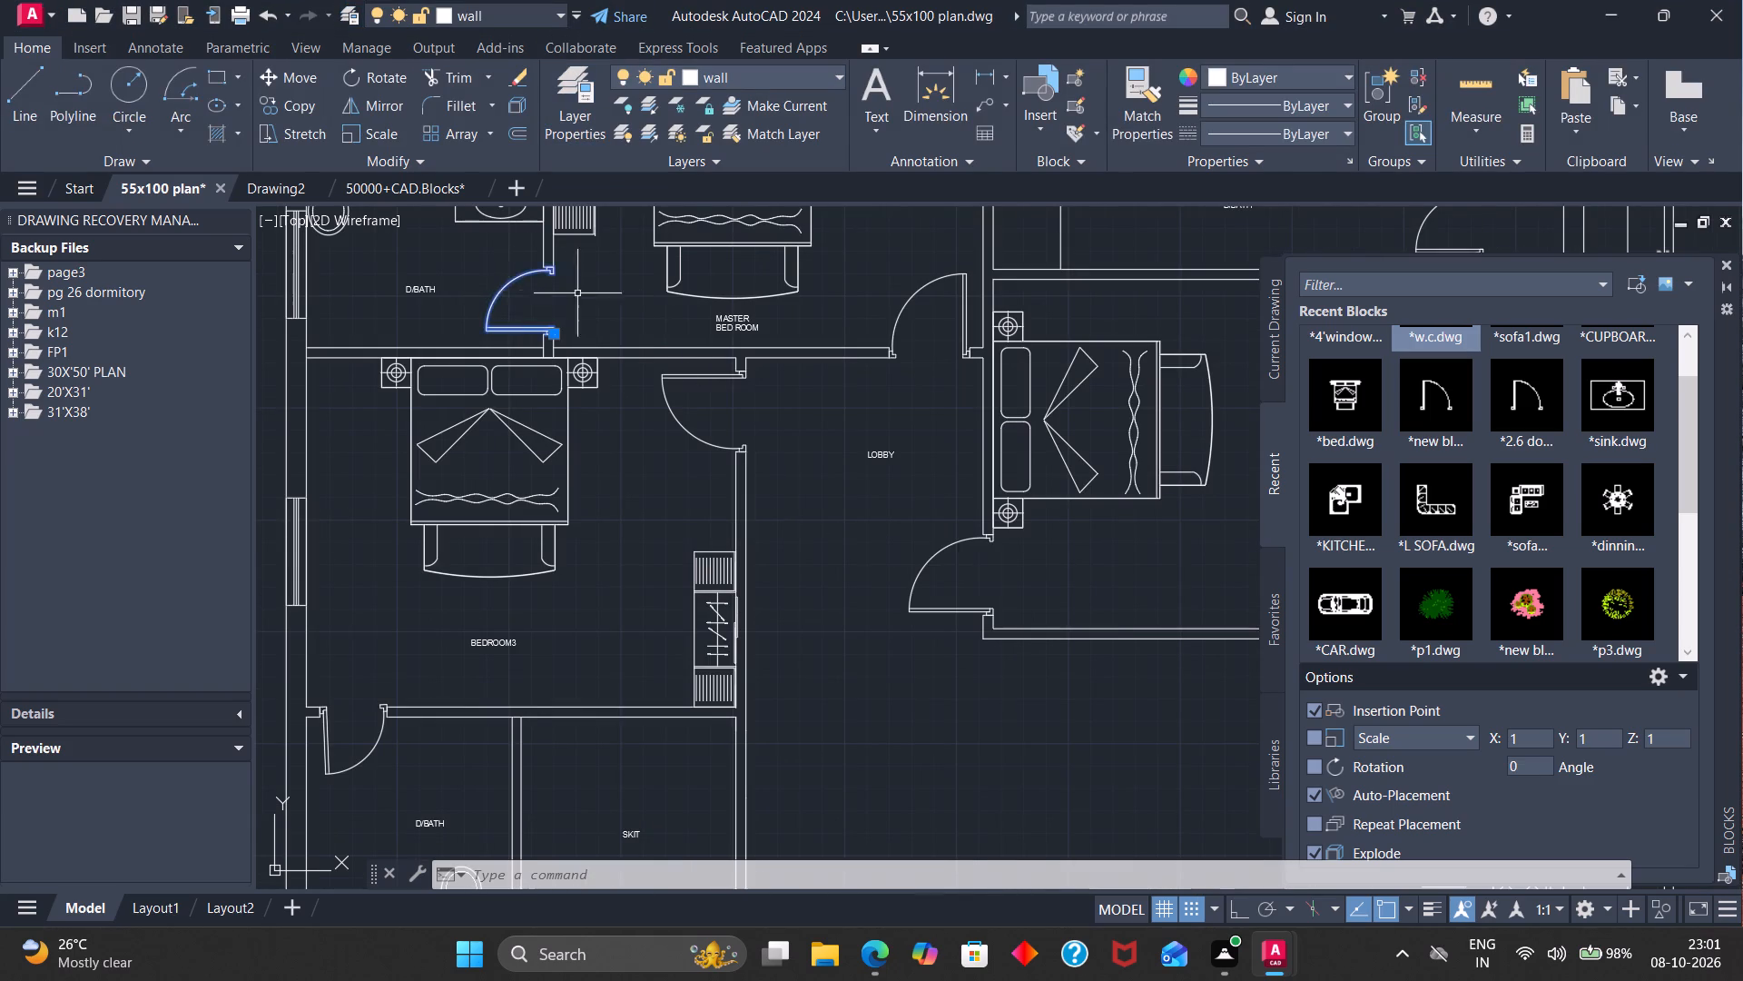
click(708, 306)
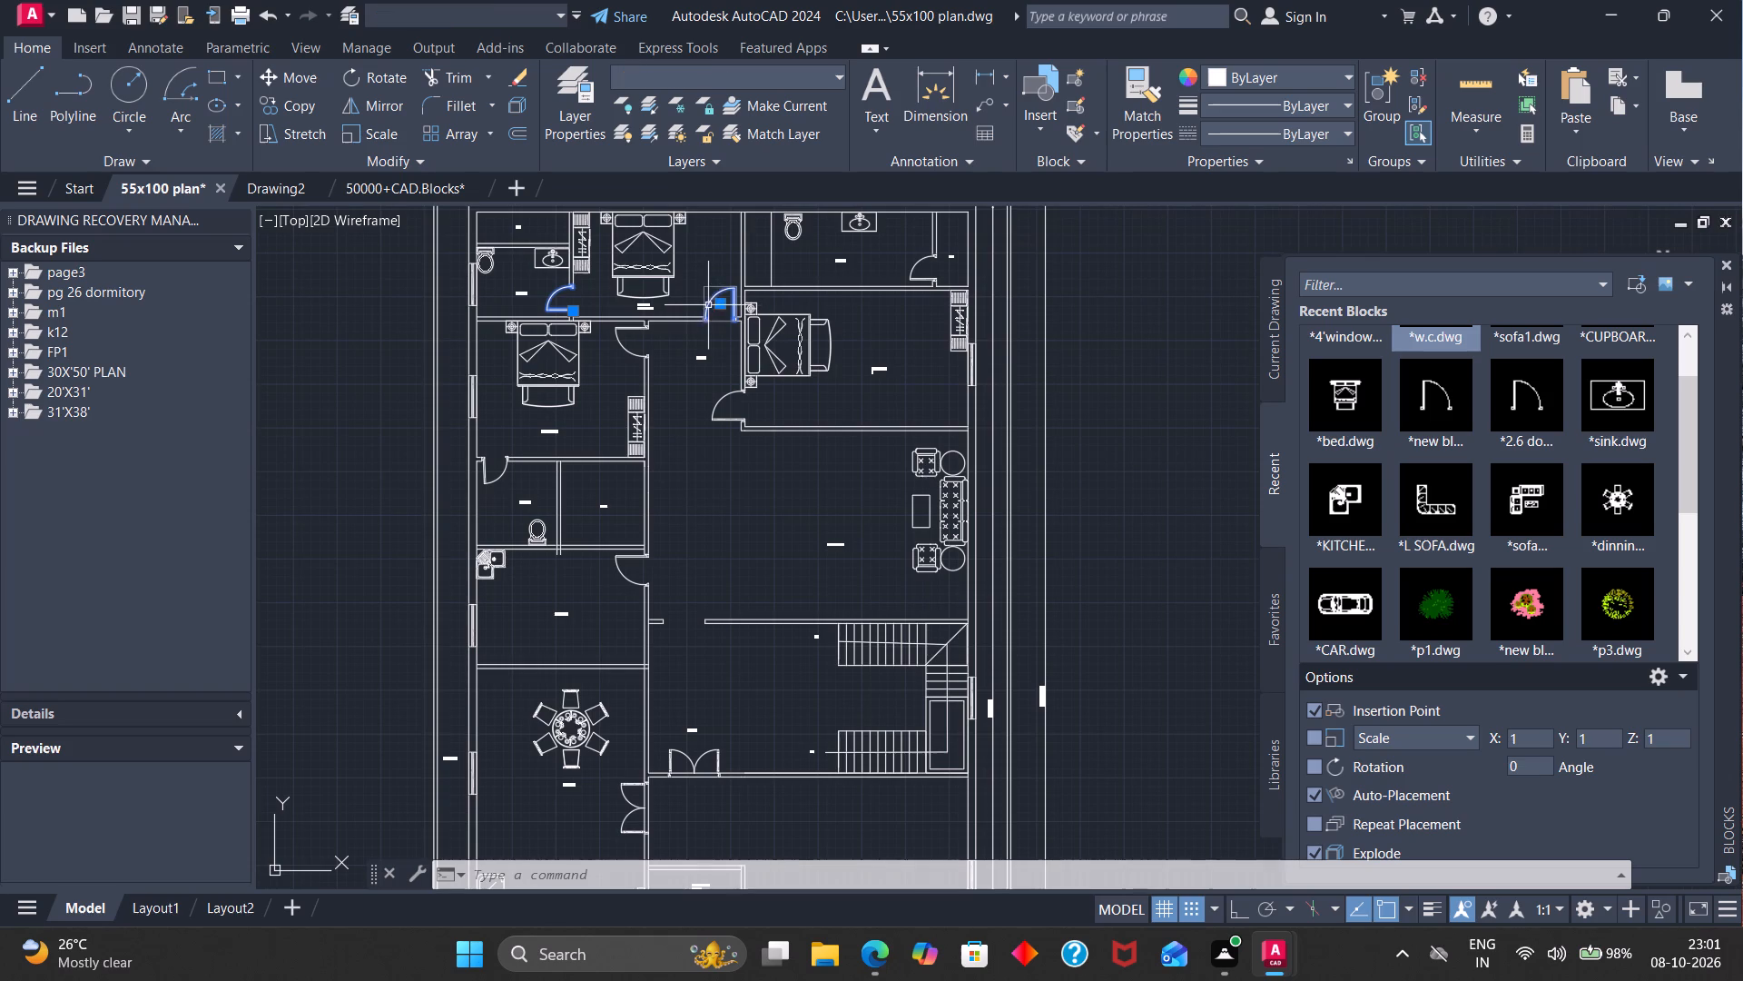
click(914, 270)
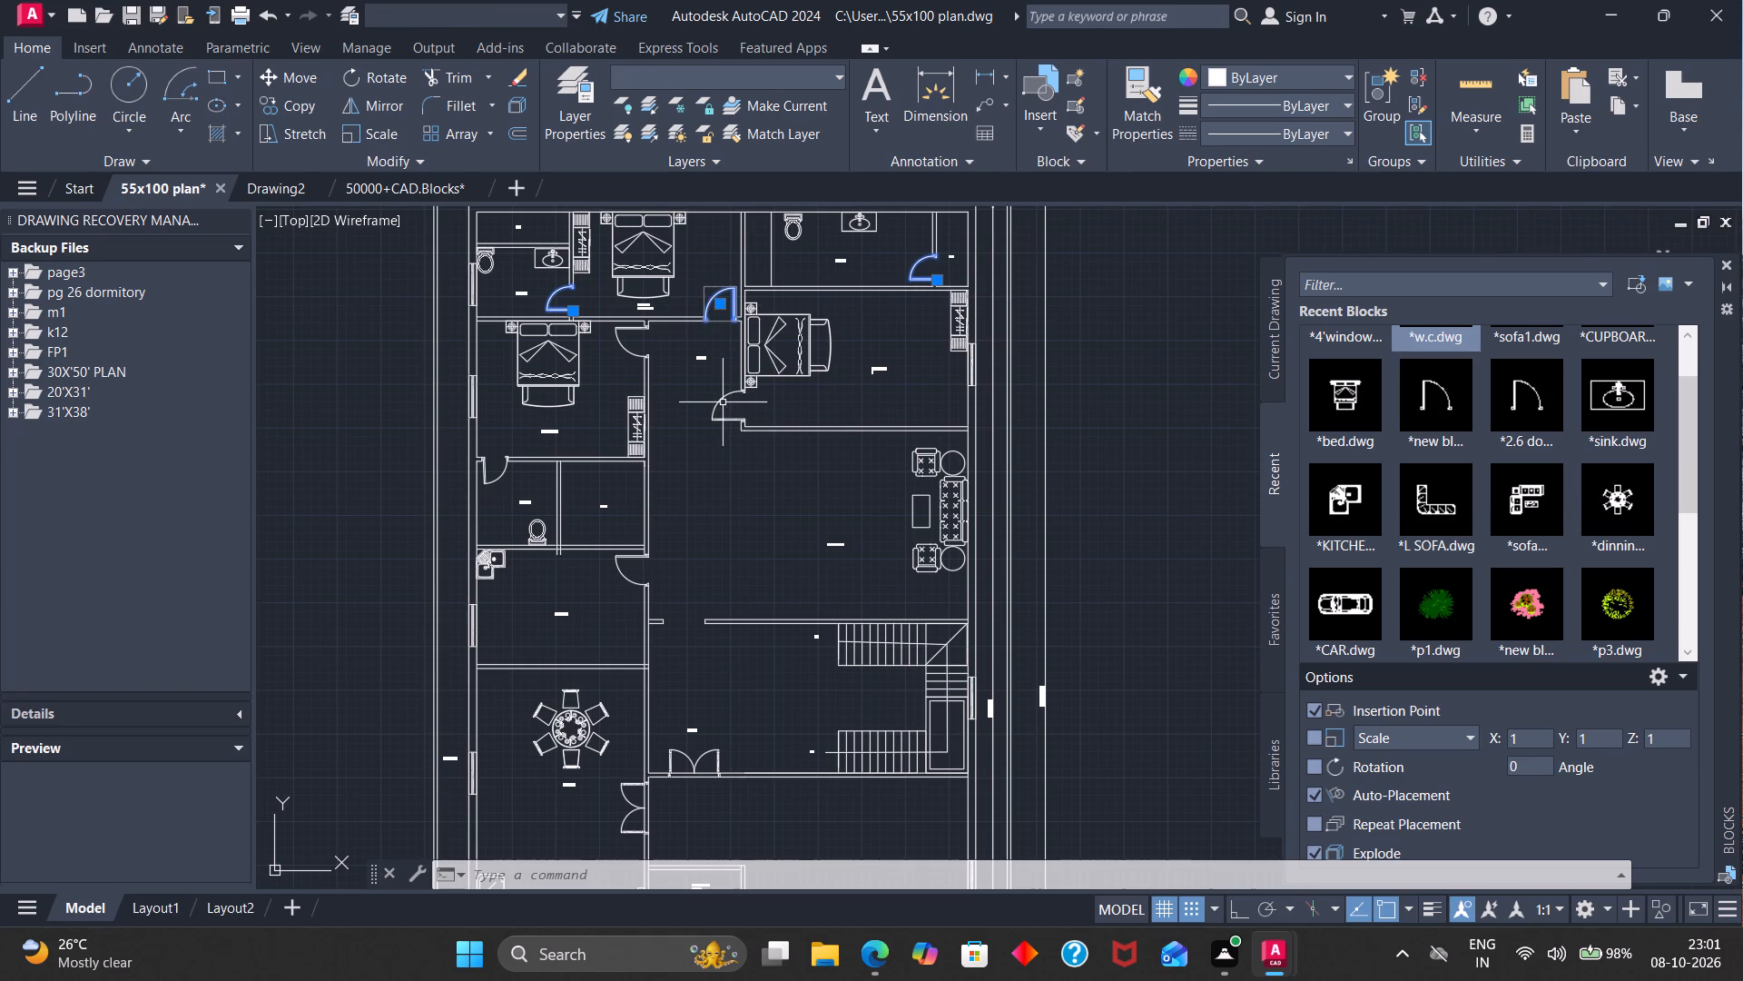
click(723, 401)
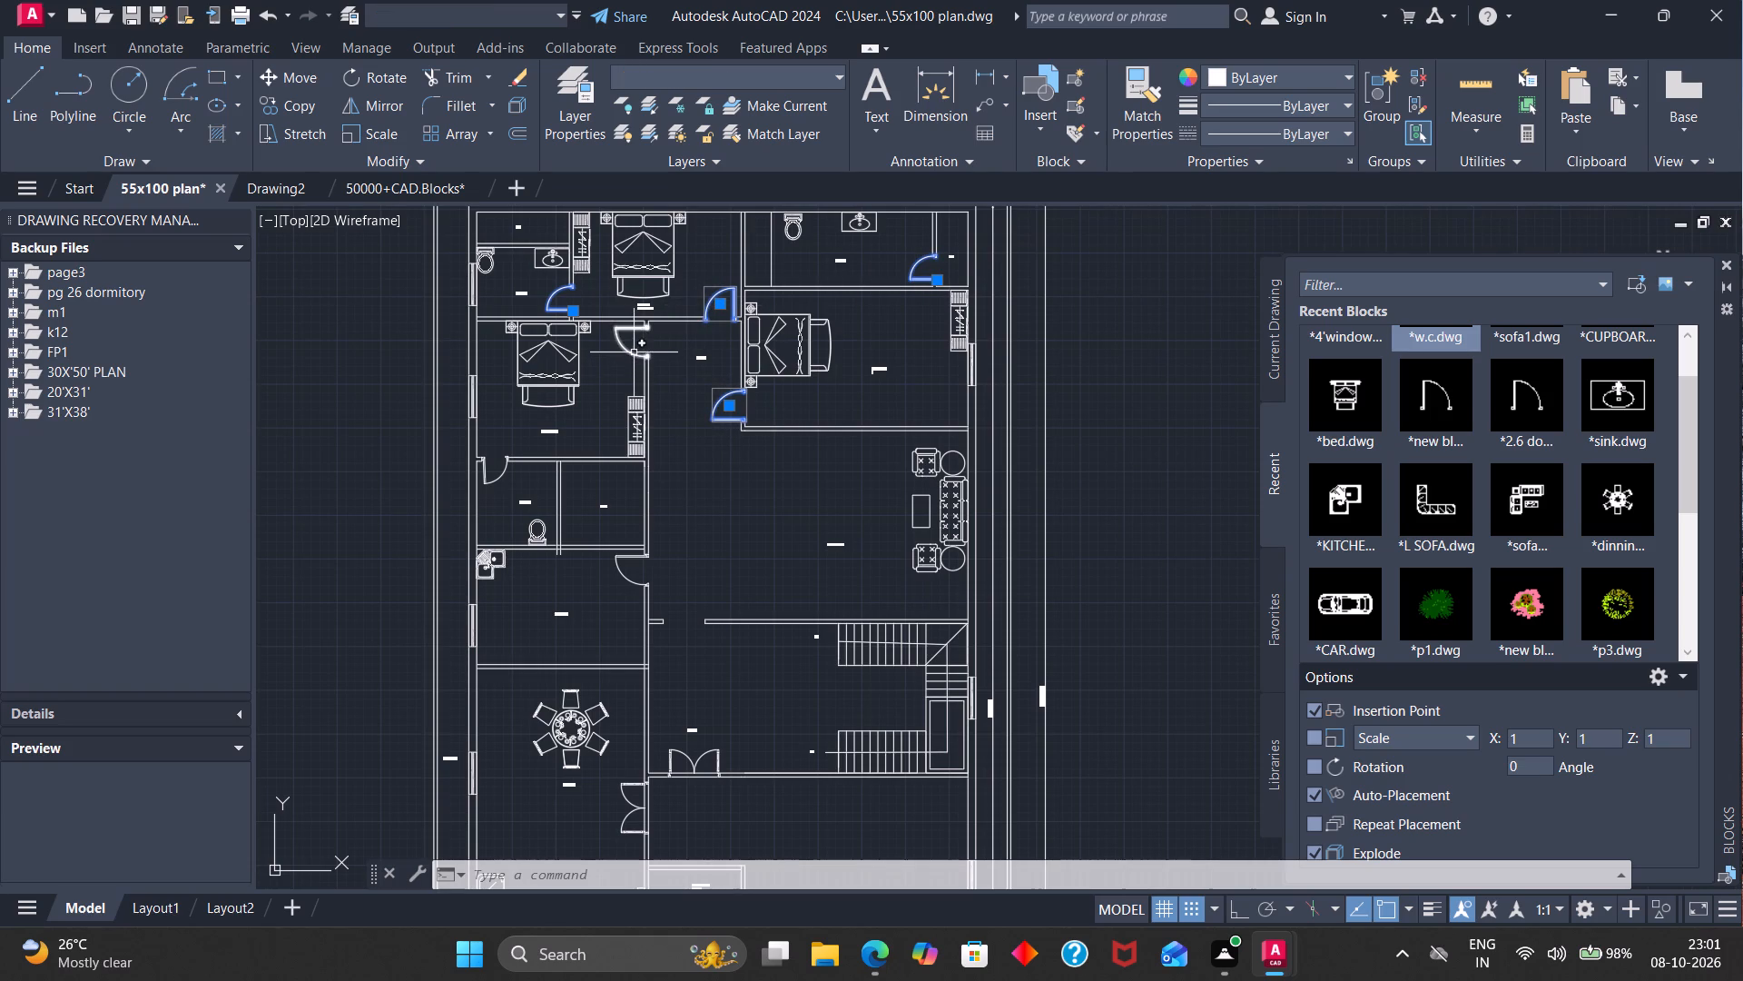
click(634, 352)
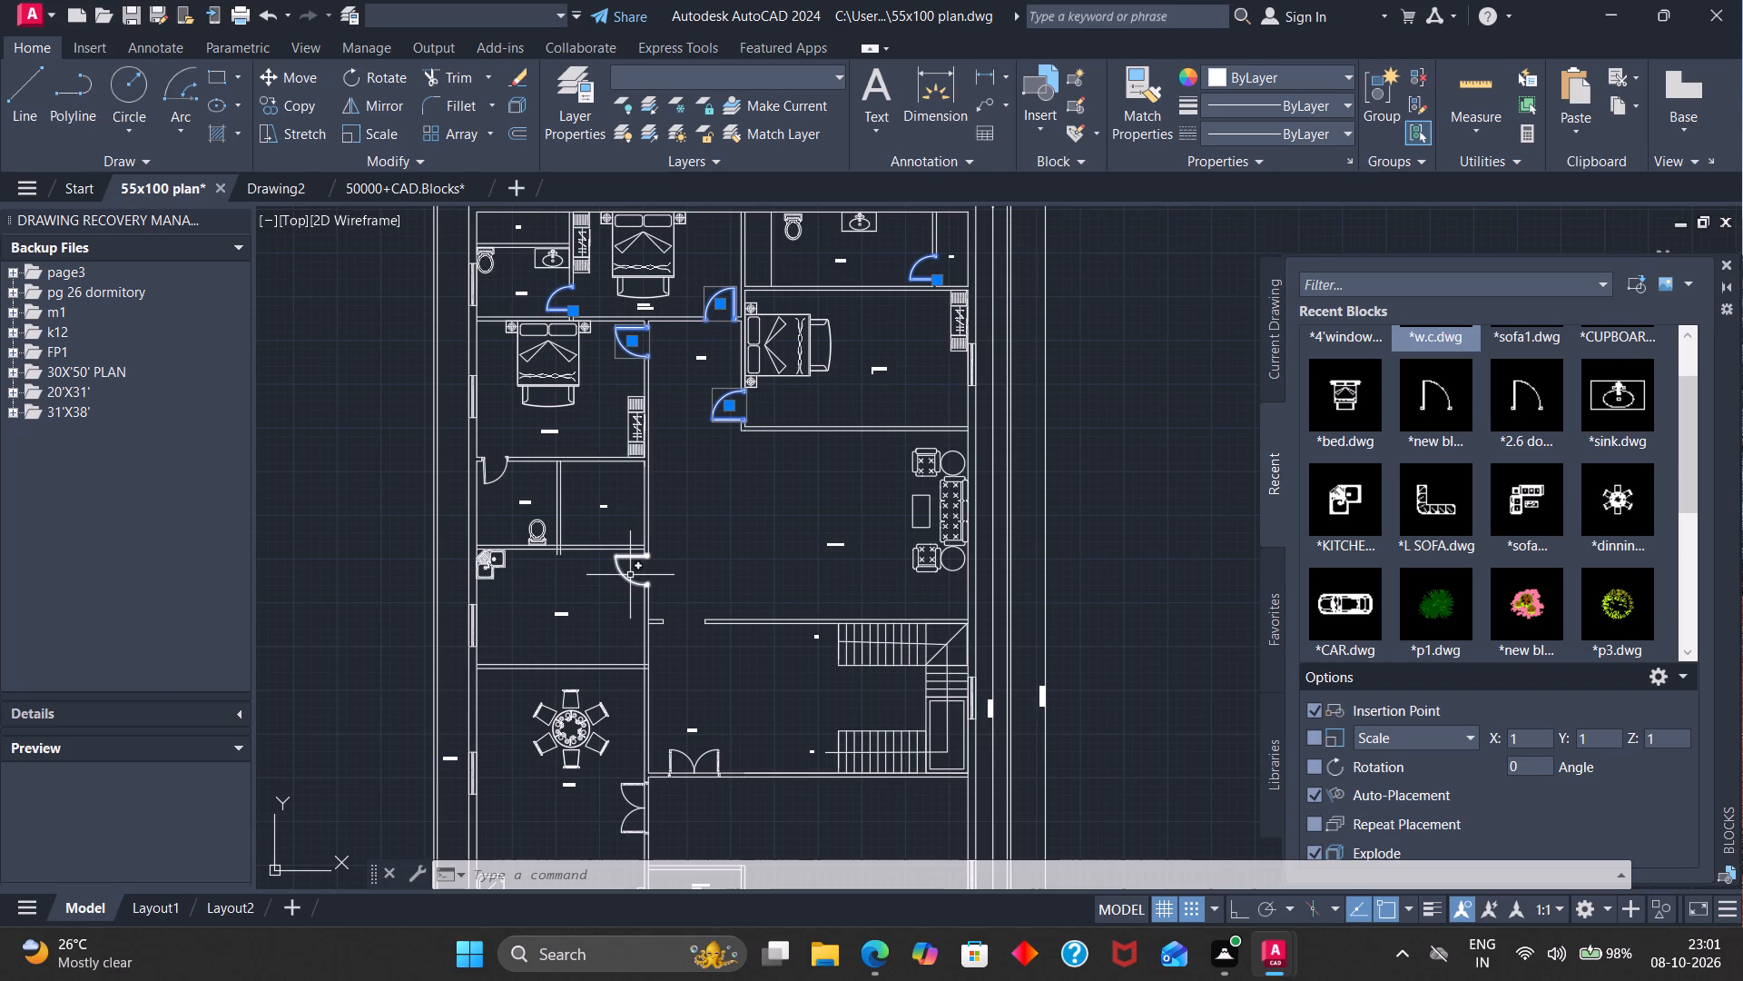
click(625, 575)
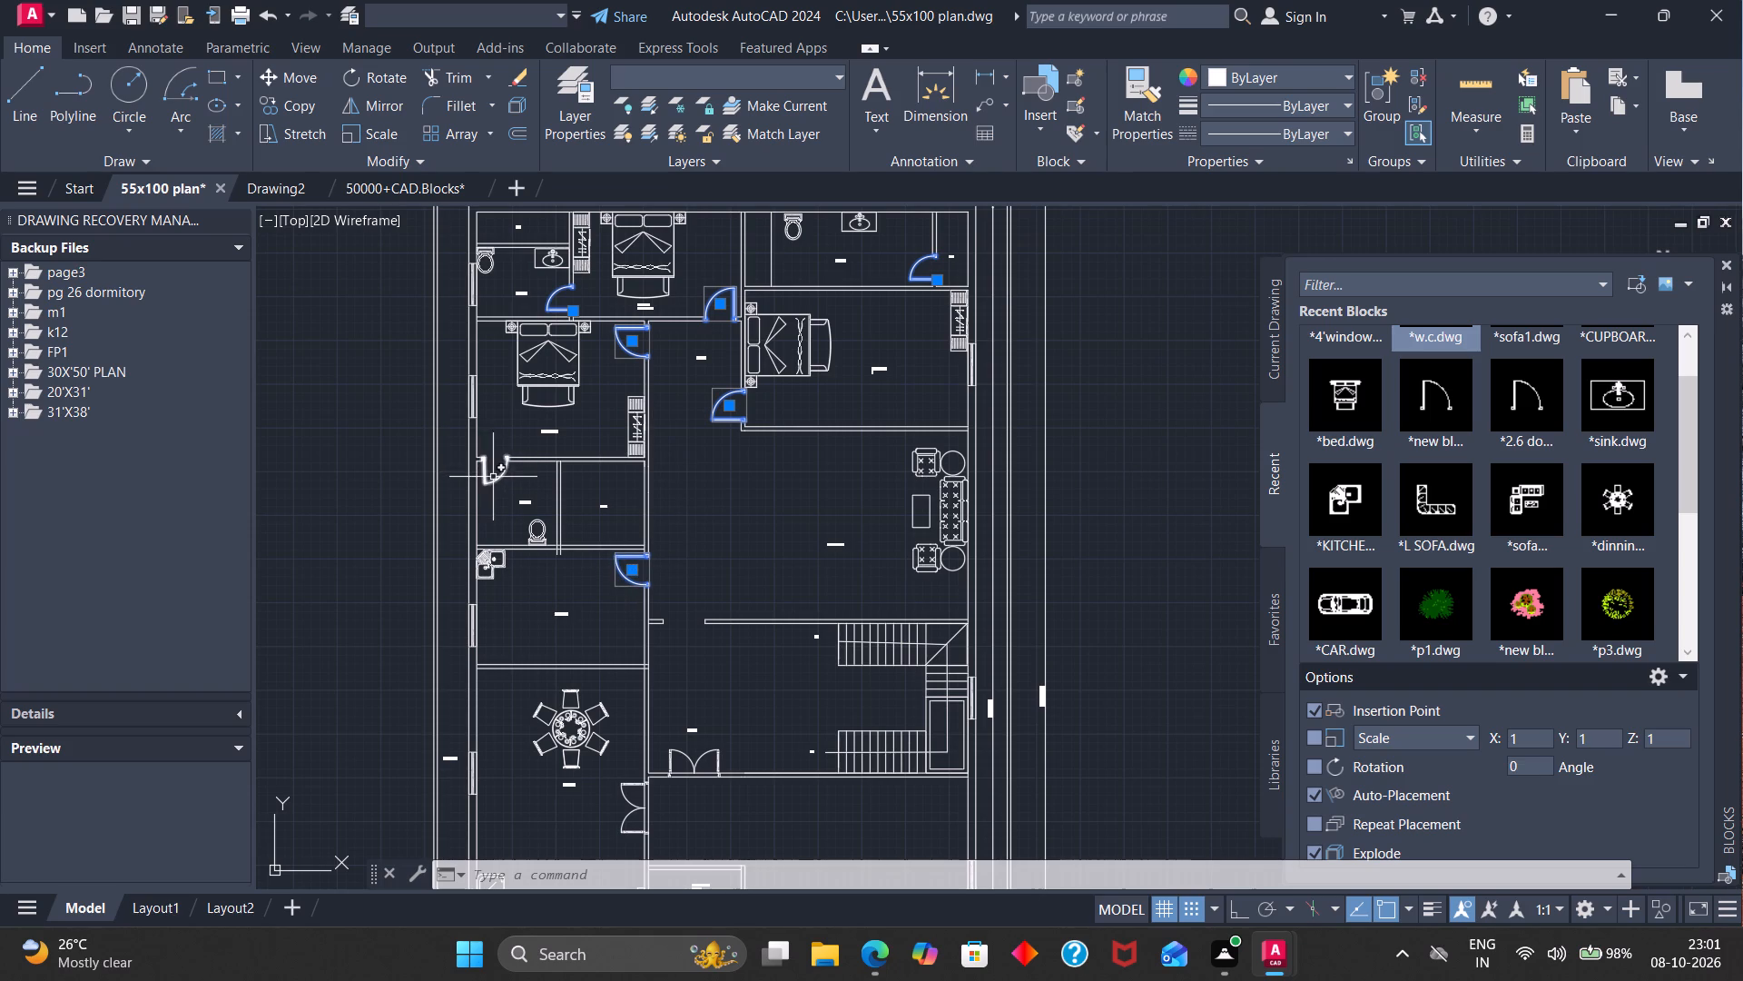
click(493, 477)
scroll(731, 759, up, 2)
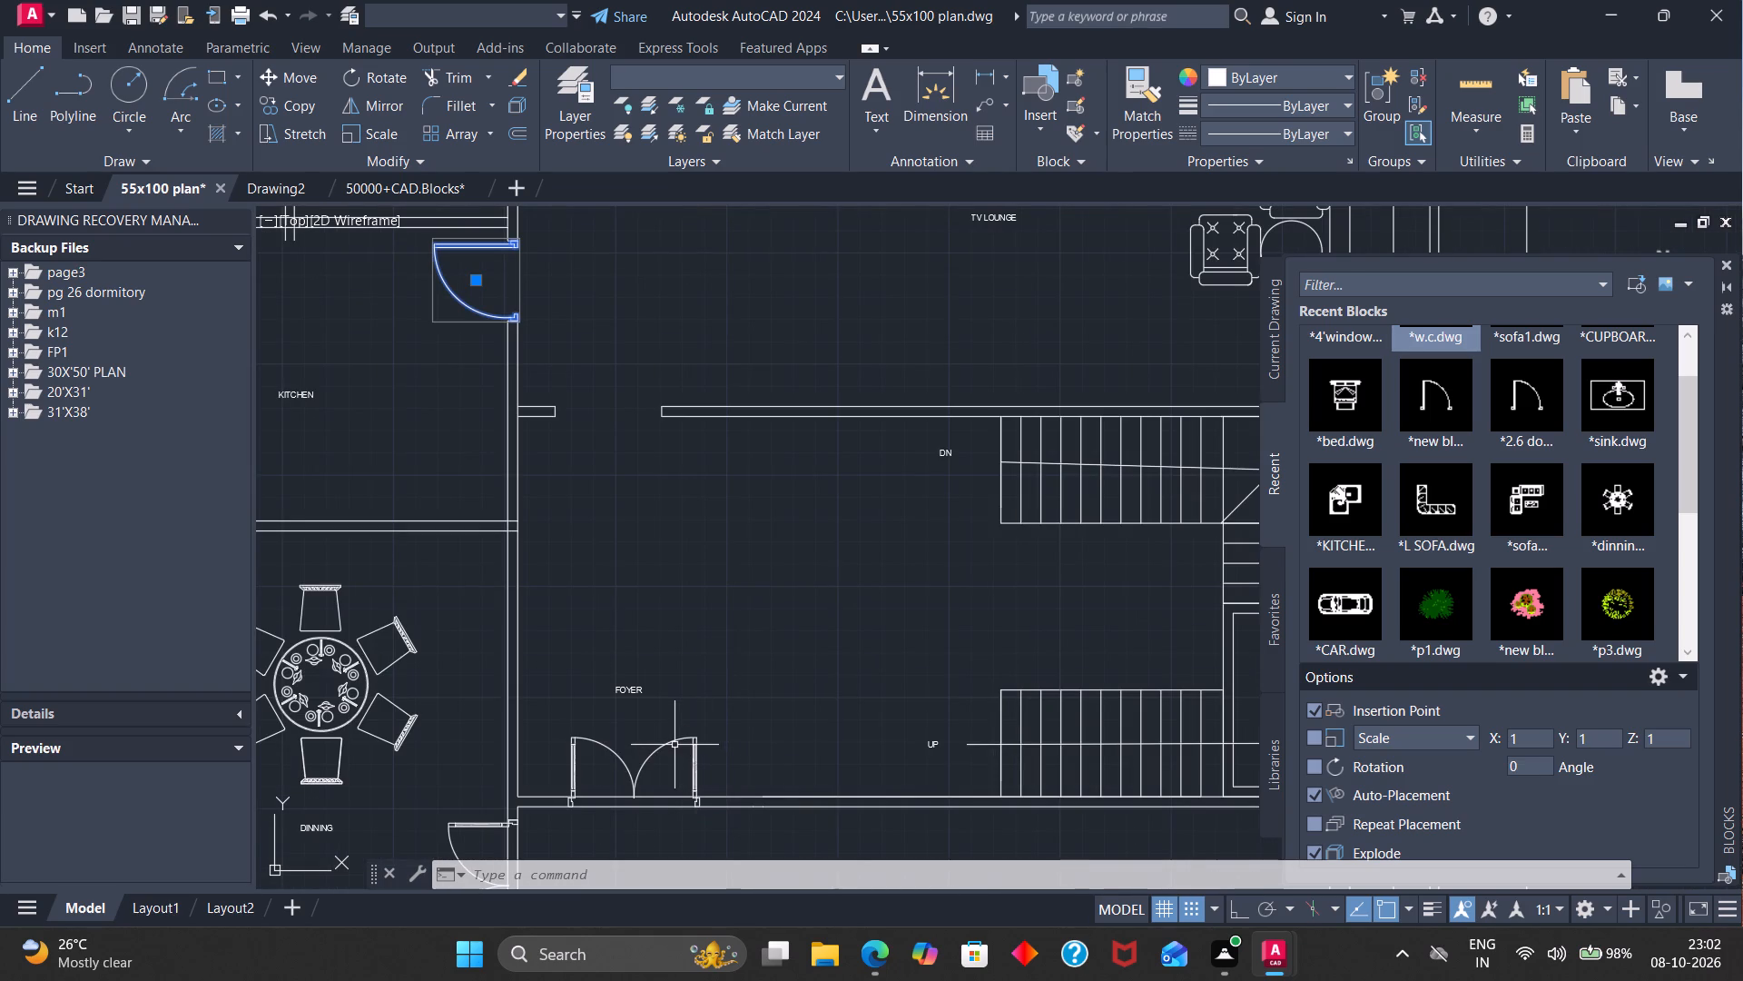
click(675, 742)
scroll(671, 732, down, 2)
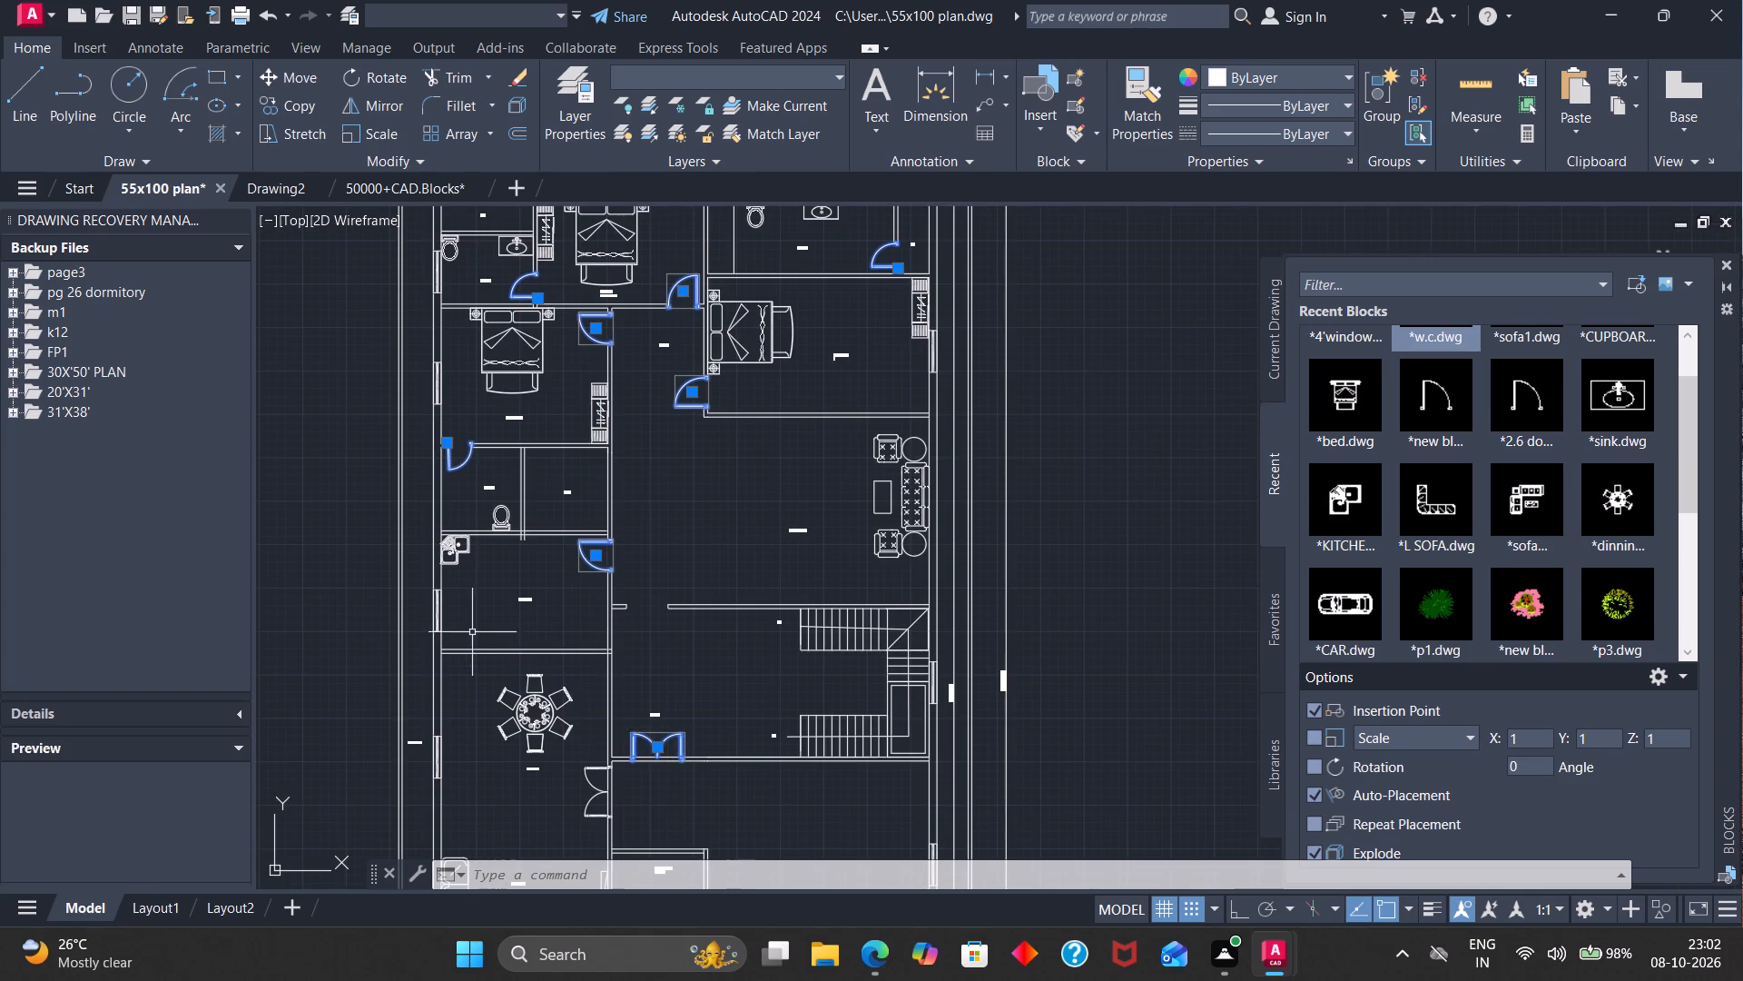
scroll(478, 627, down, 2)
scroll(517, 778, up, 2)
scroll(524, 645, up, 2)
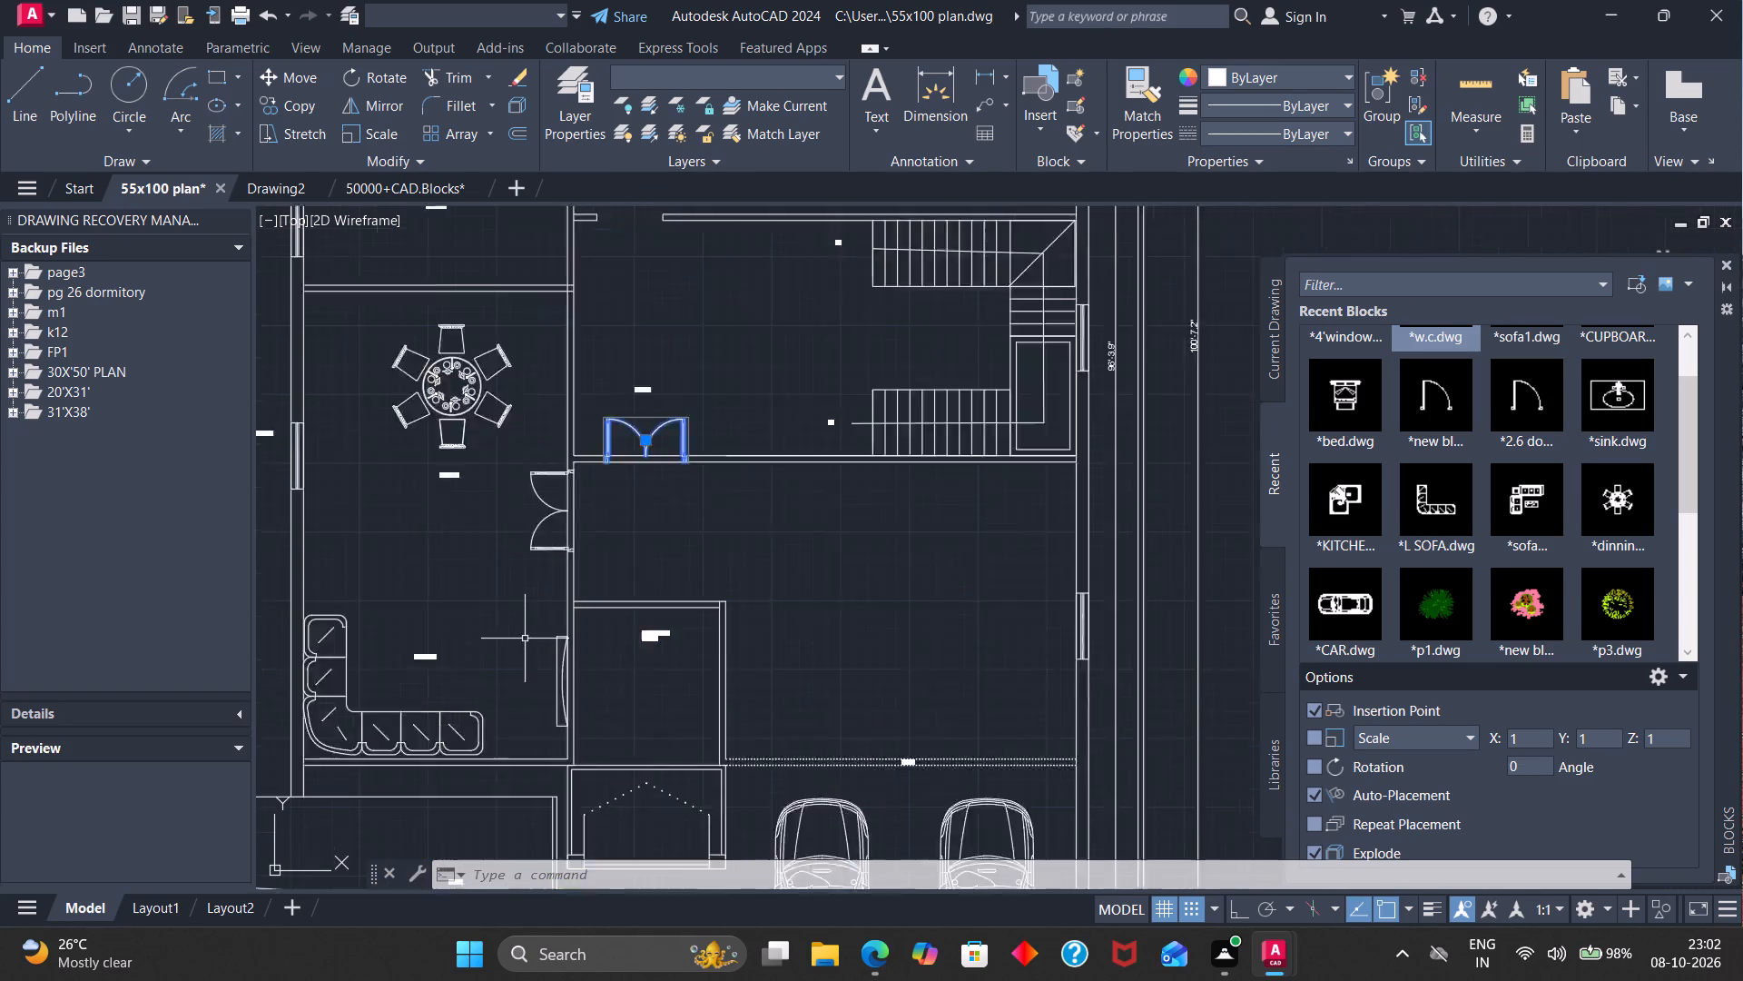
click(556, 504)
scroll(563, 511, down, 3)
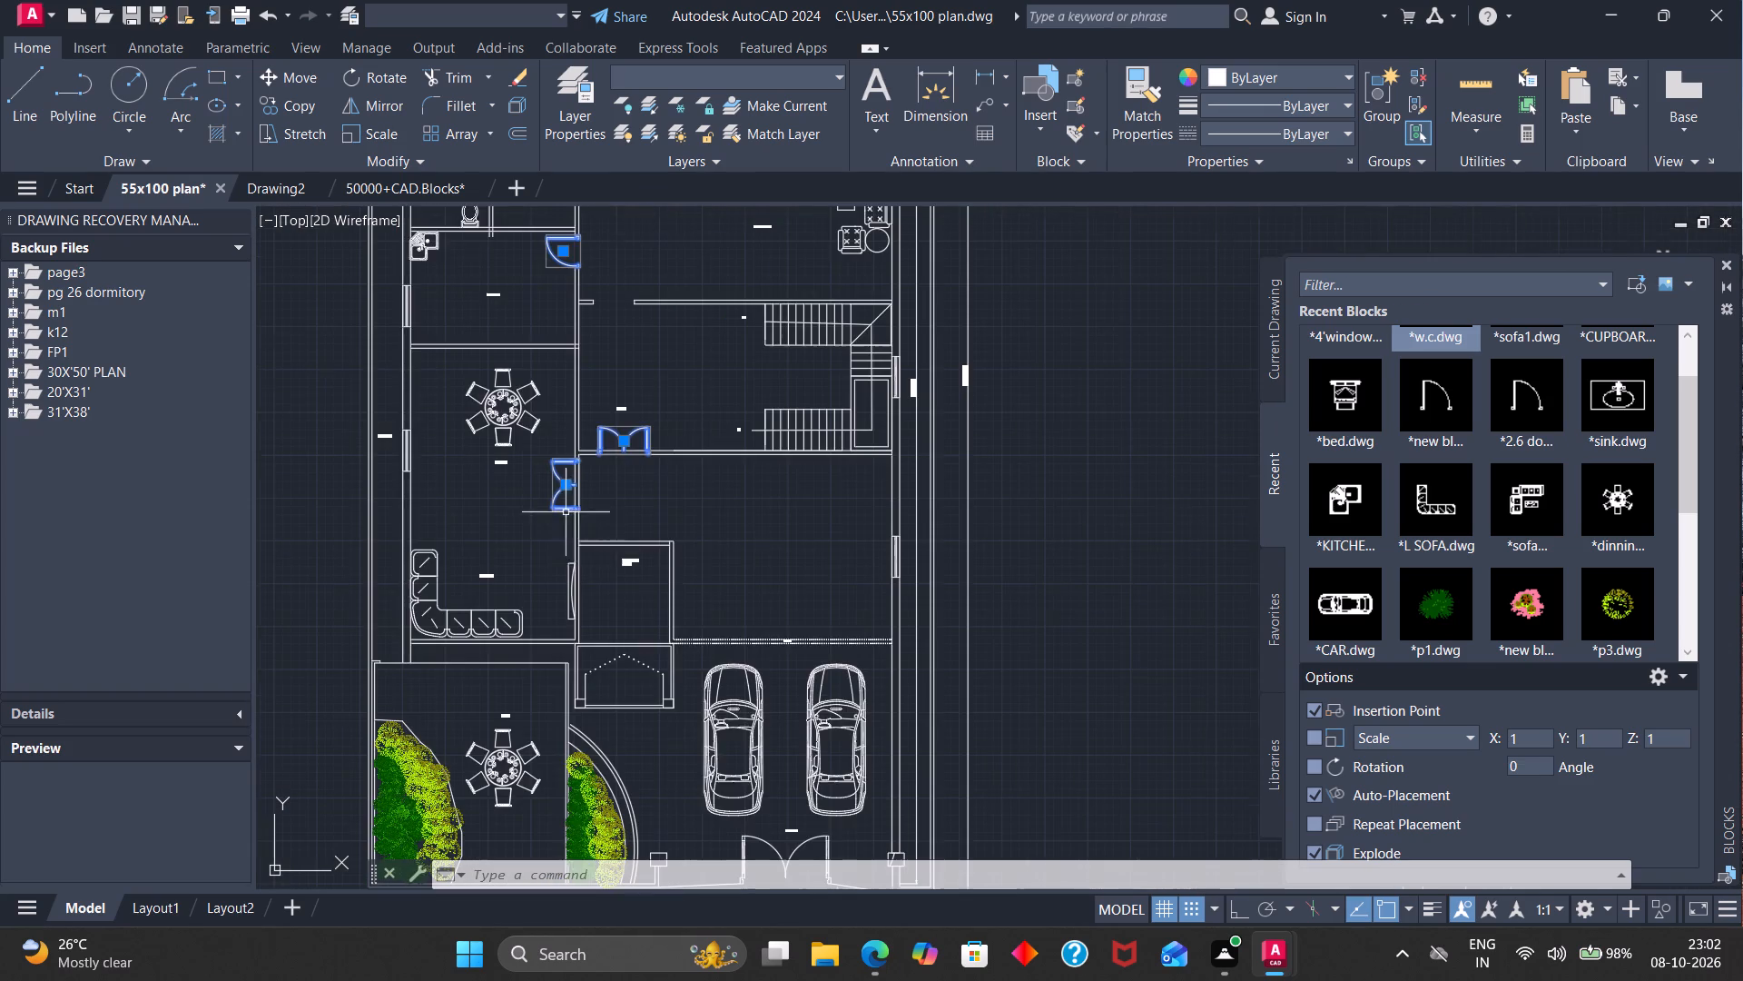
scroll(636, 708, down, 2)
scroll(665, 797, up, 2)
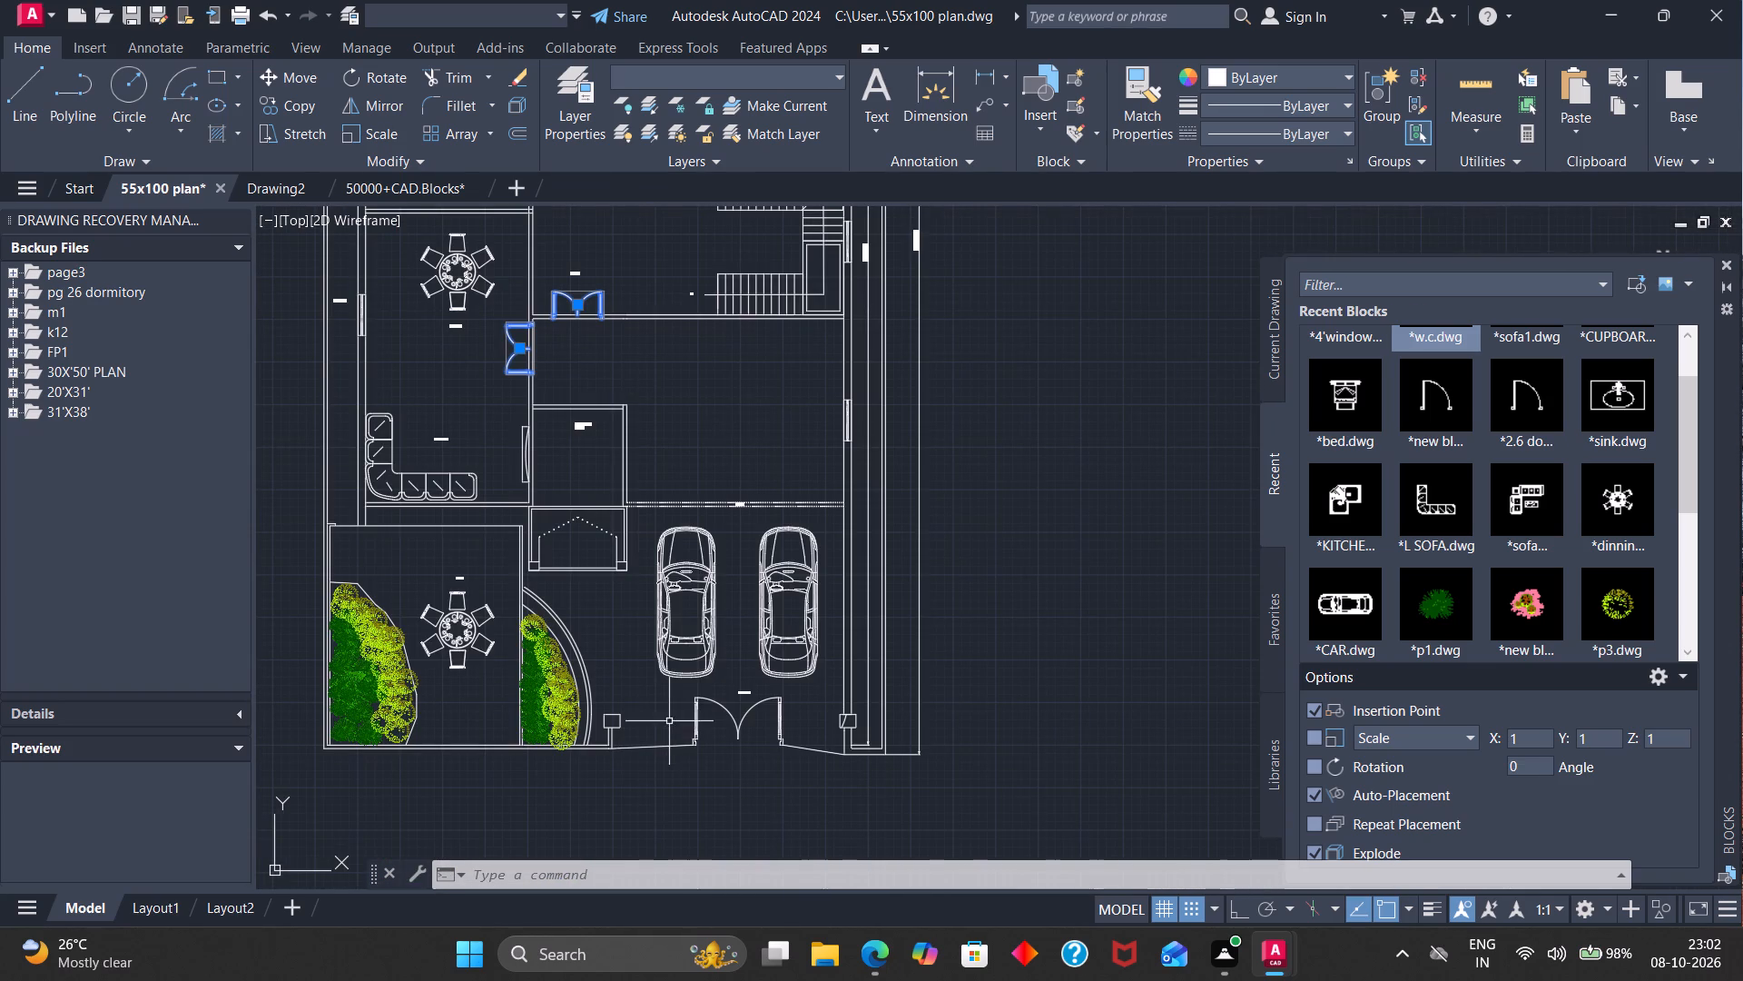
click(701, 702)
scroll(698, 699, down, 1)
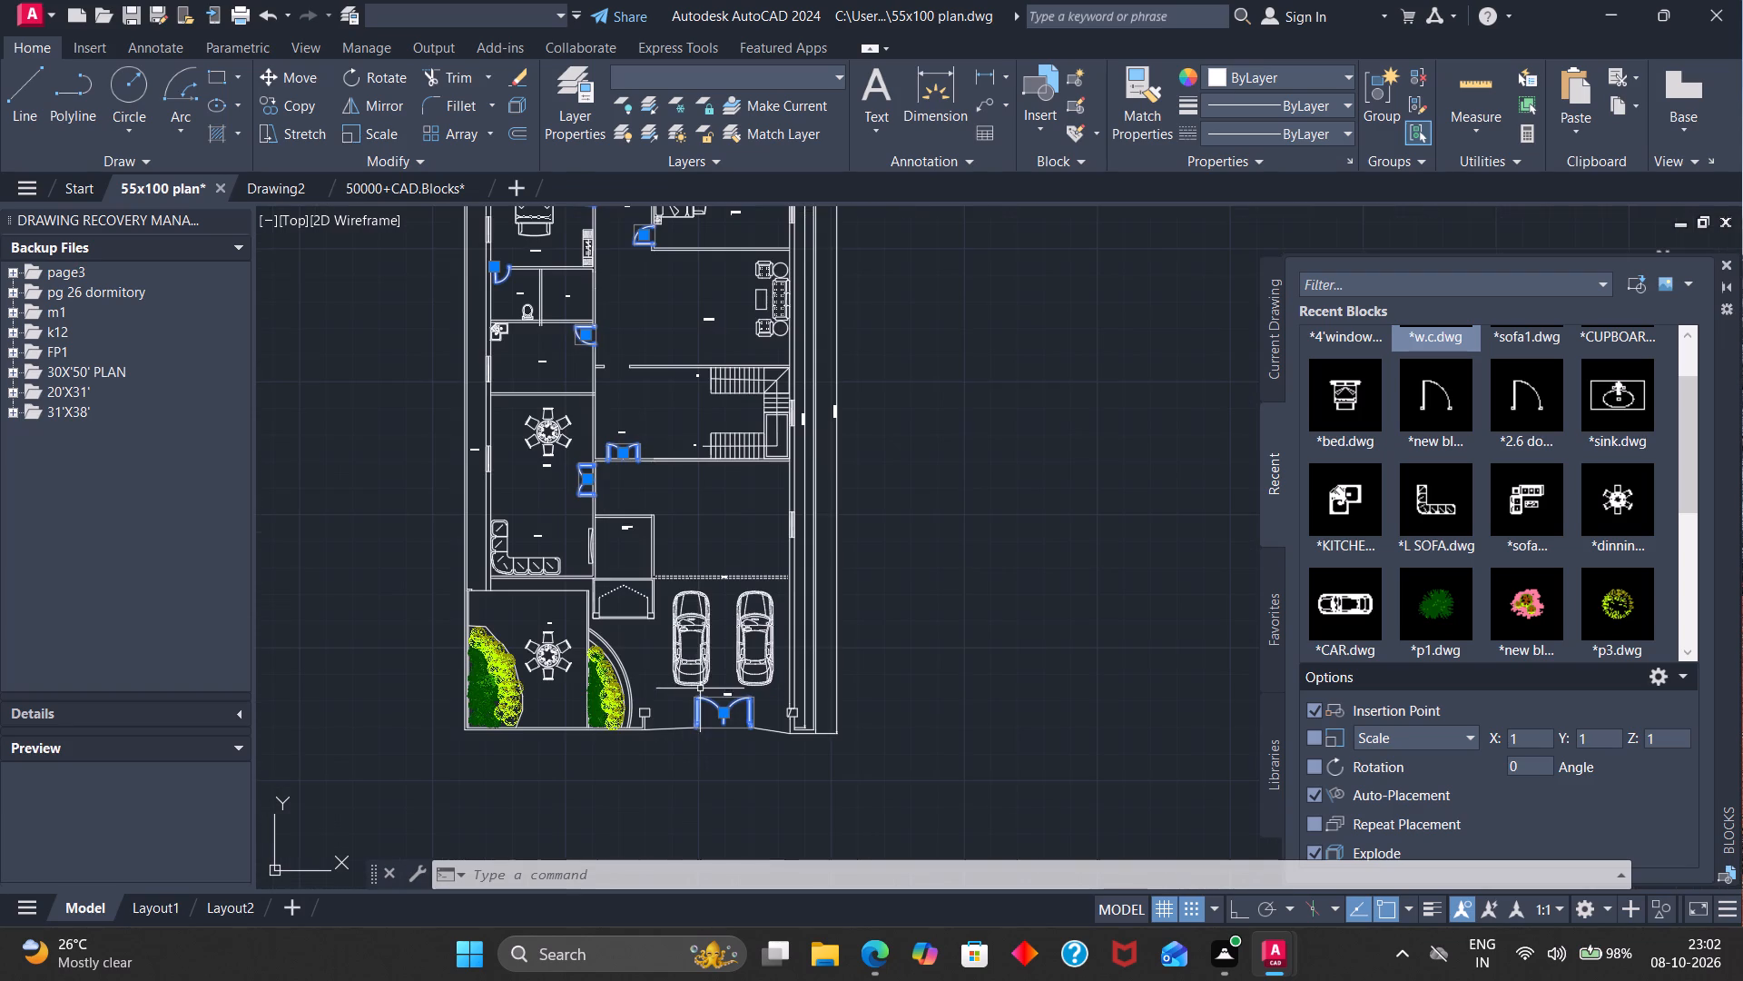
scroll(706, 541, down, 2)
scroll(671, 427, up, 1)
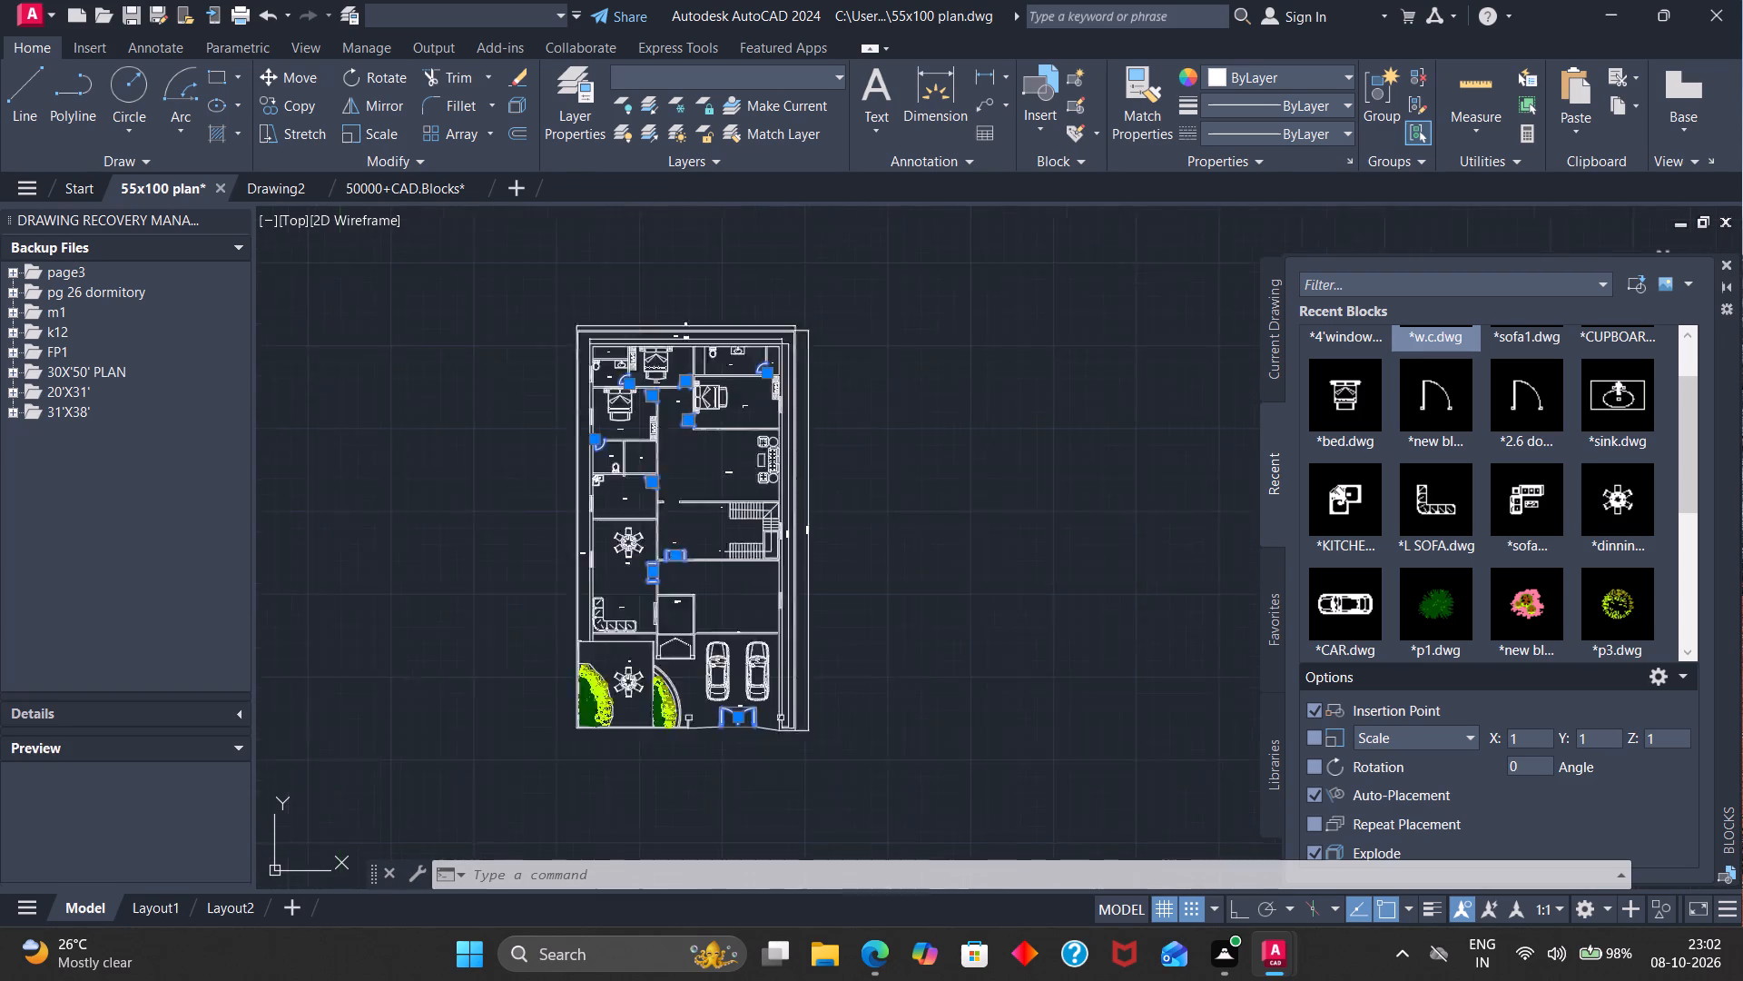
scroll(671, 427, up, 1)
scroll(735, 375, up, 1)
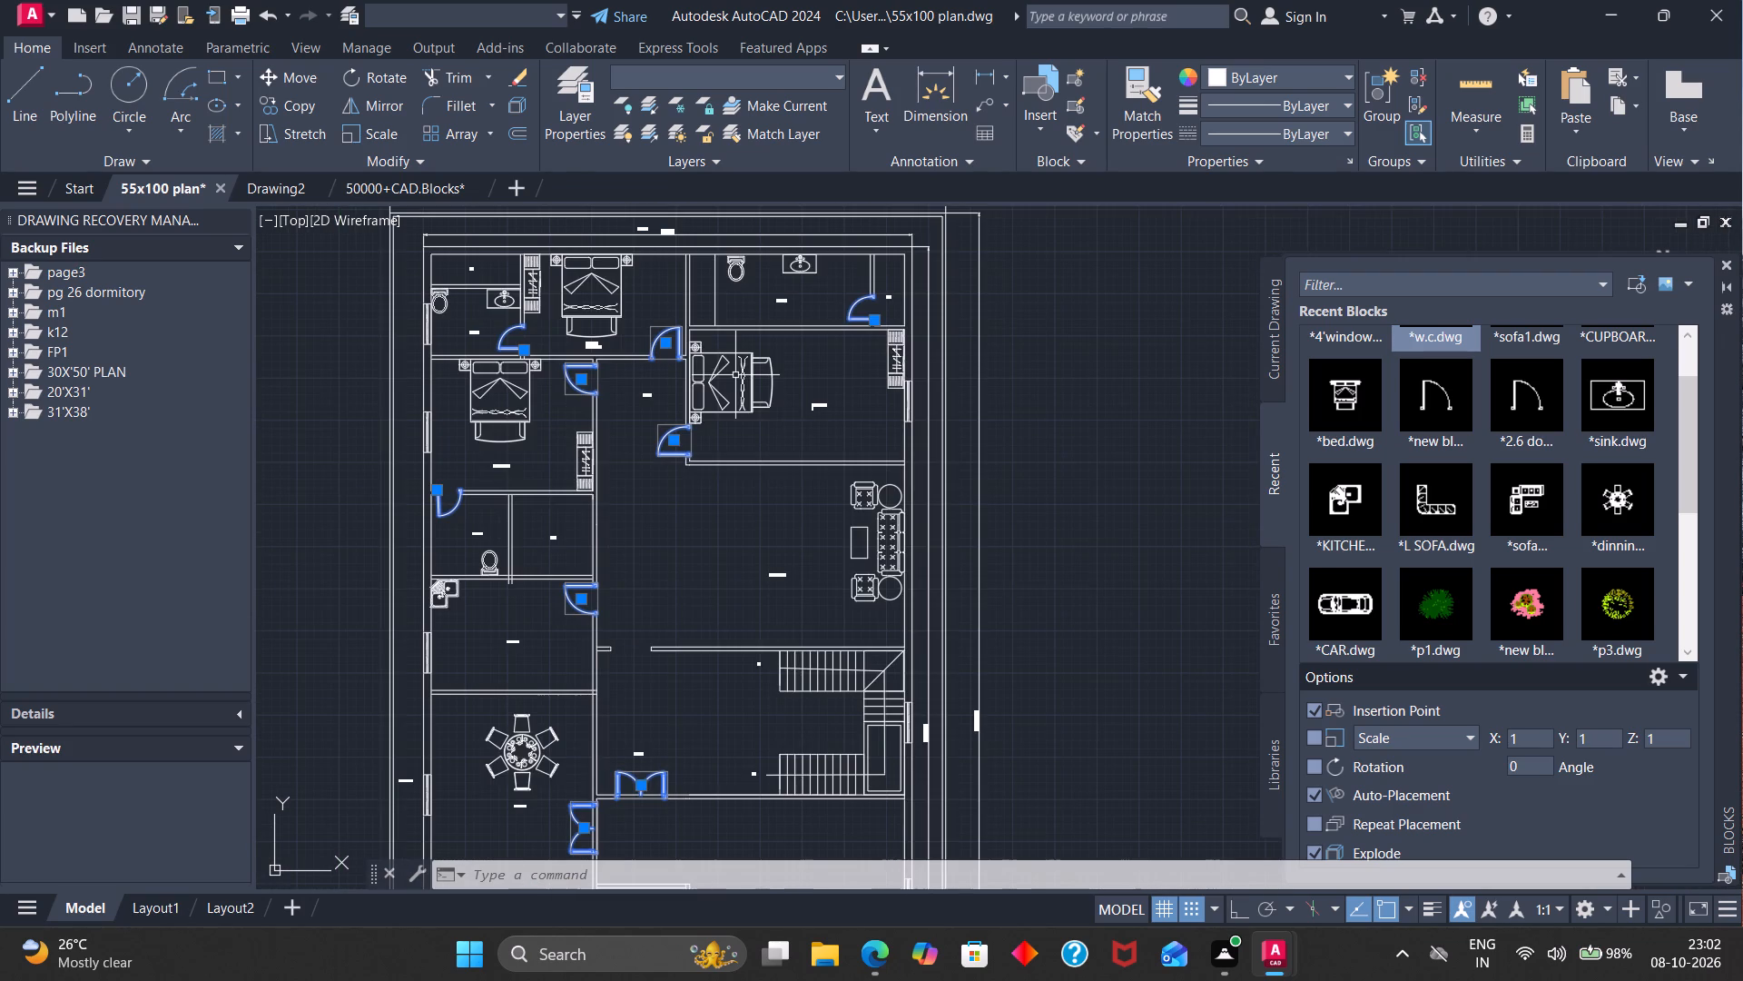
scroll(734, 376, down, 1)
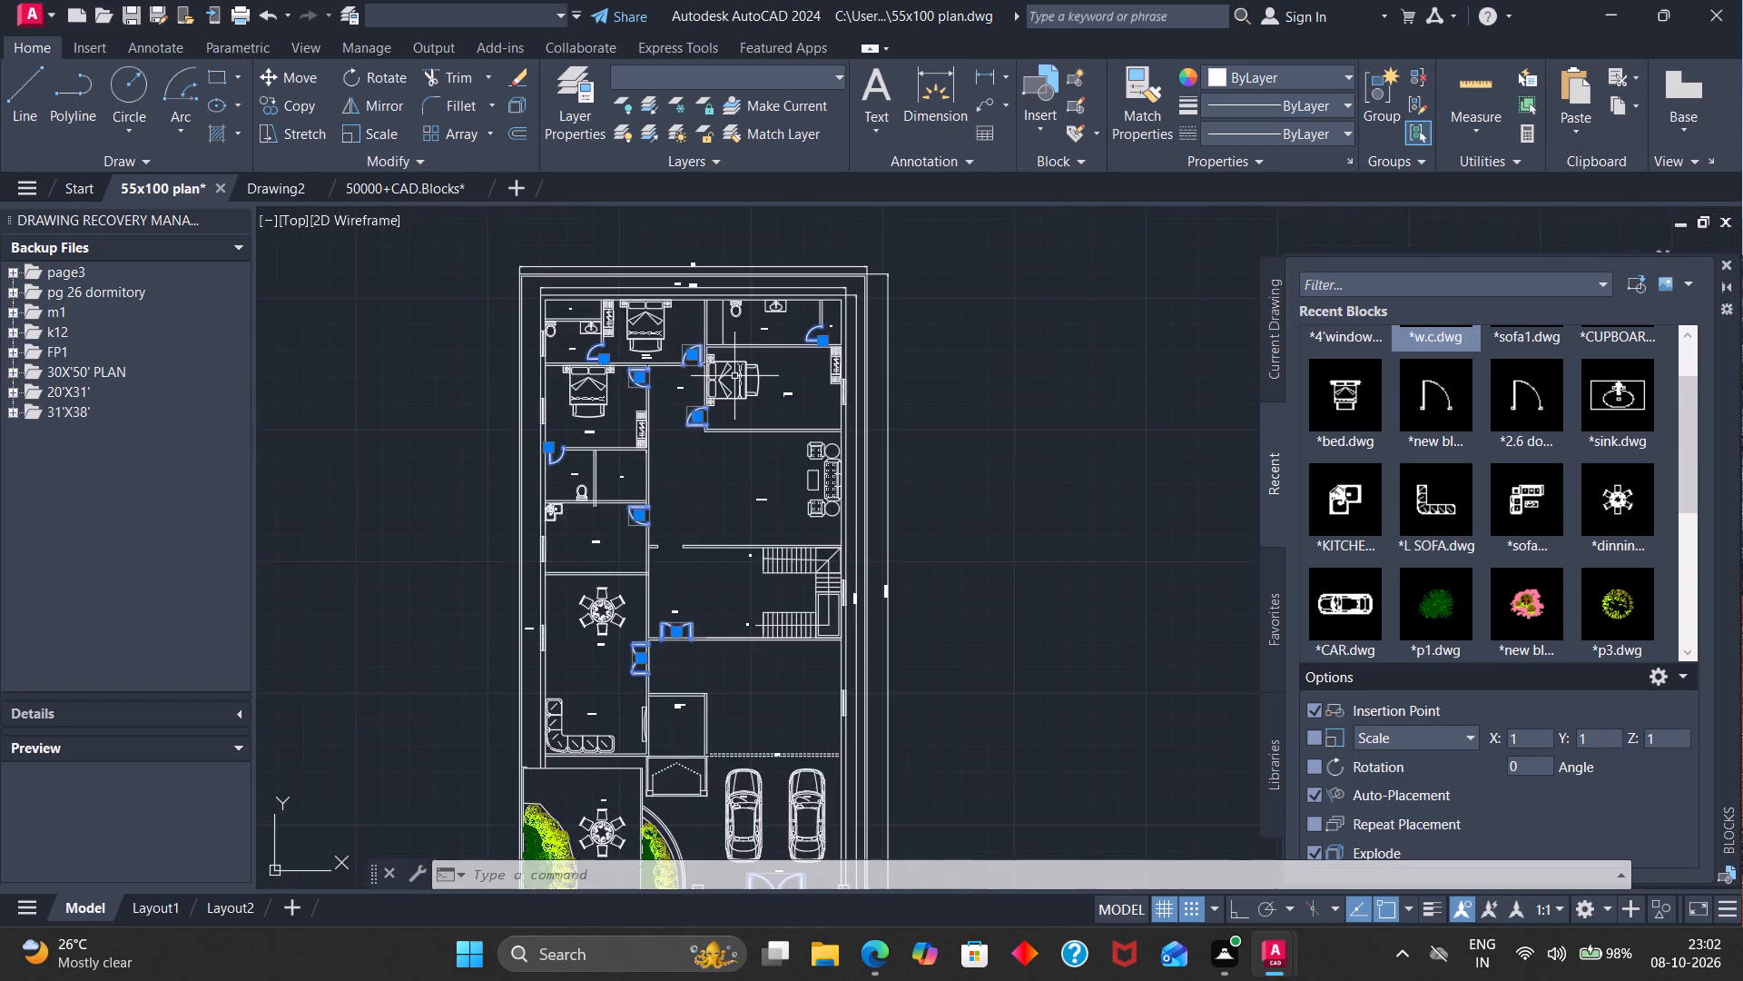
scroll(734, 377, down, 1)
scroll(733, 378, up, 1)
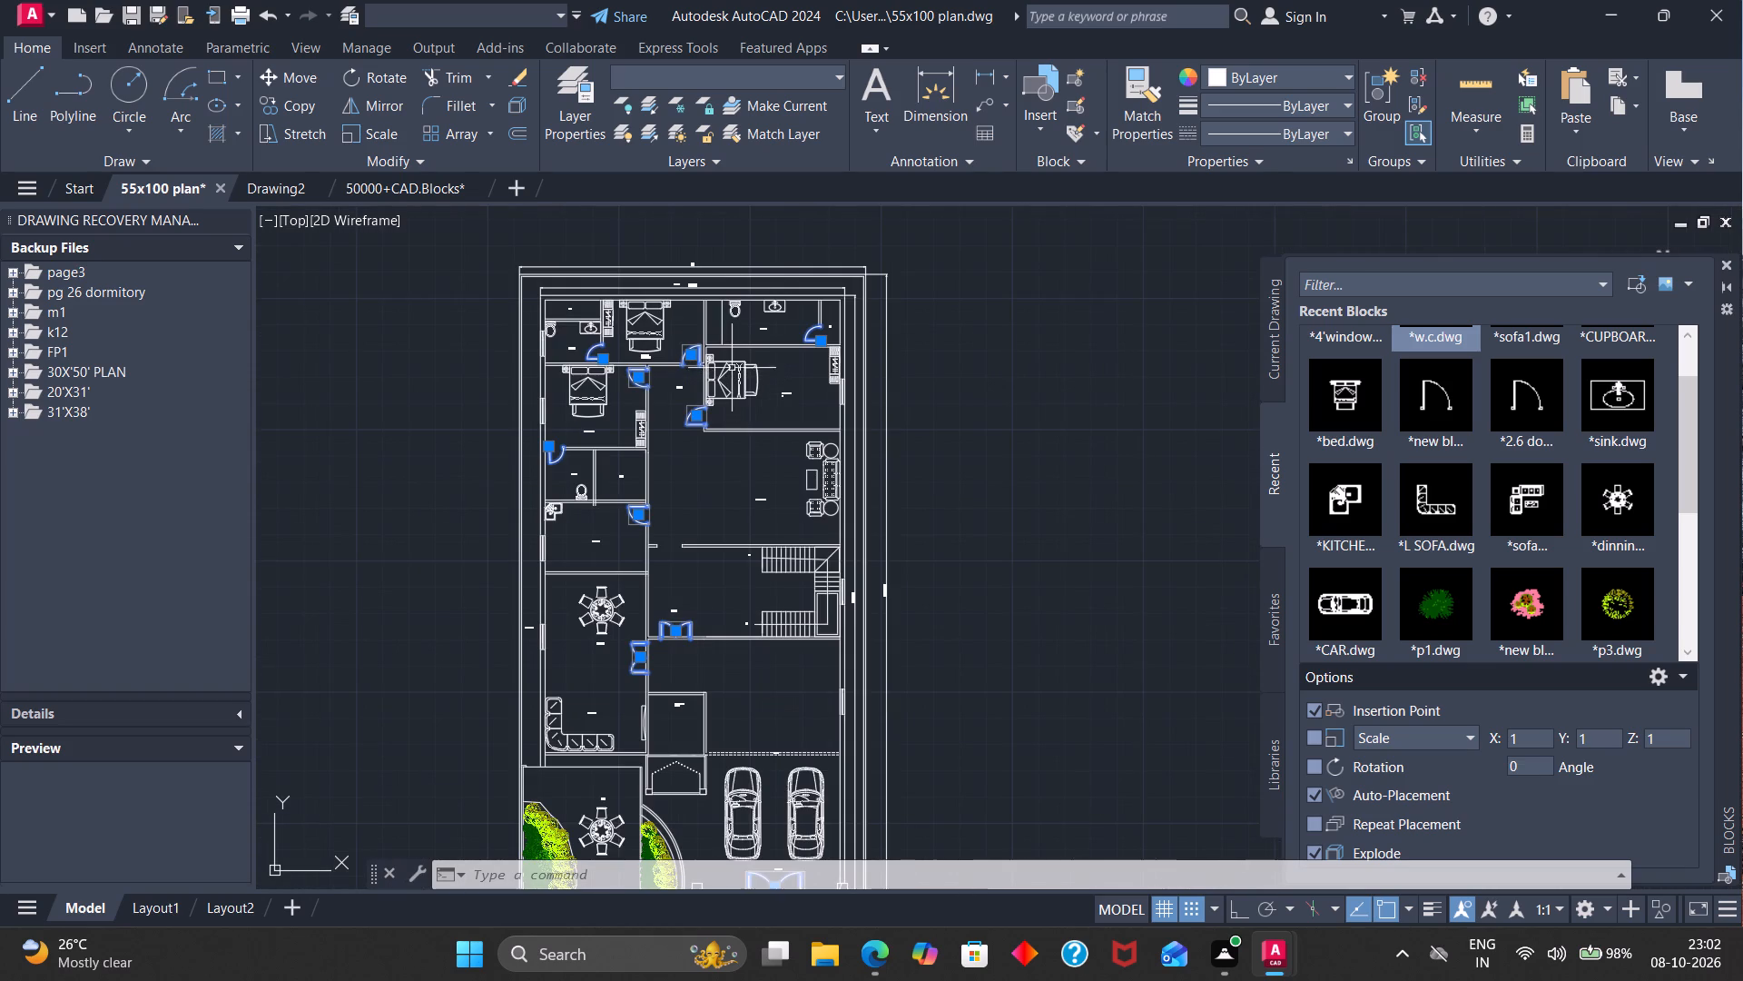
click(838, 74)
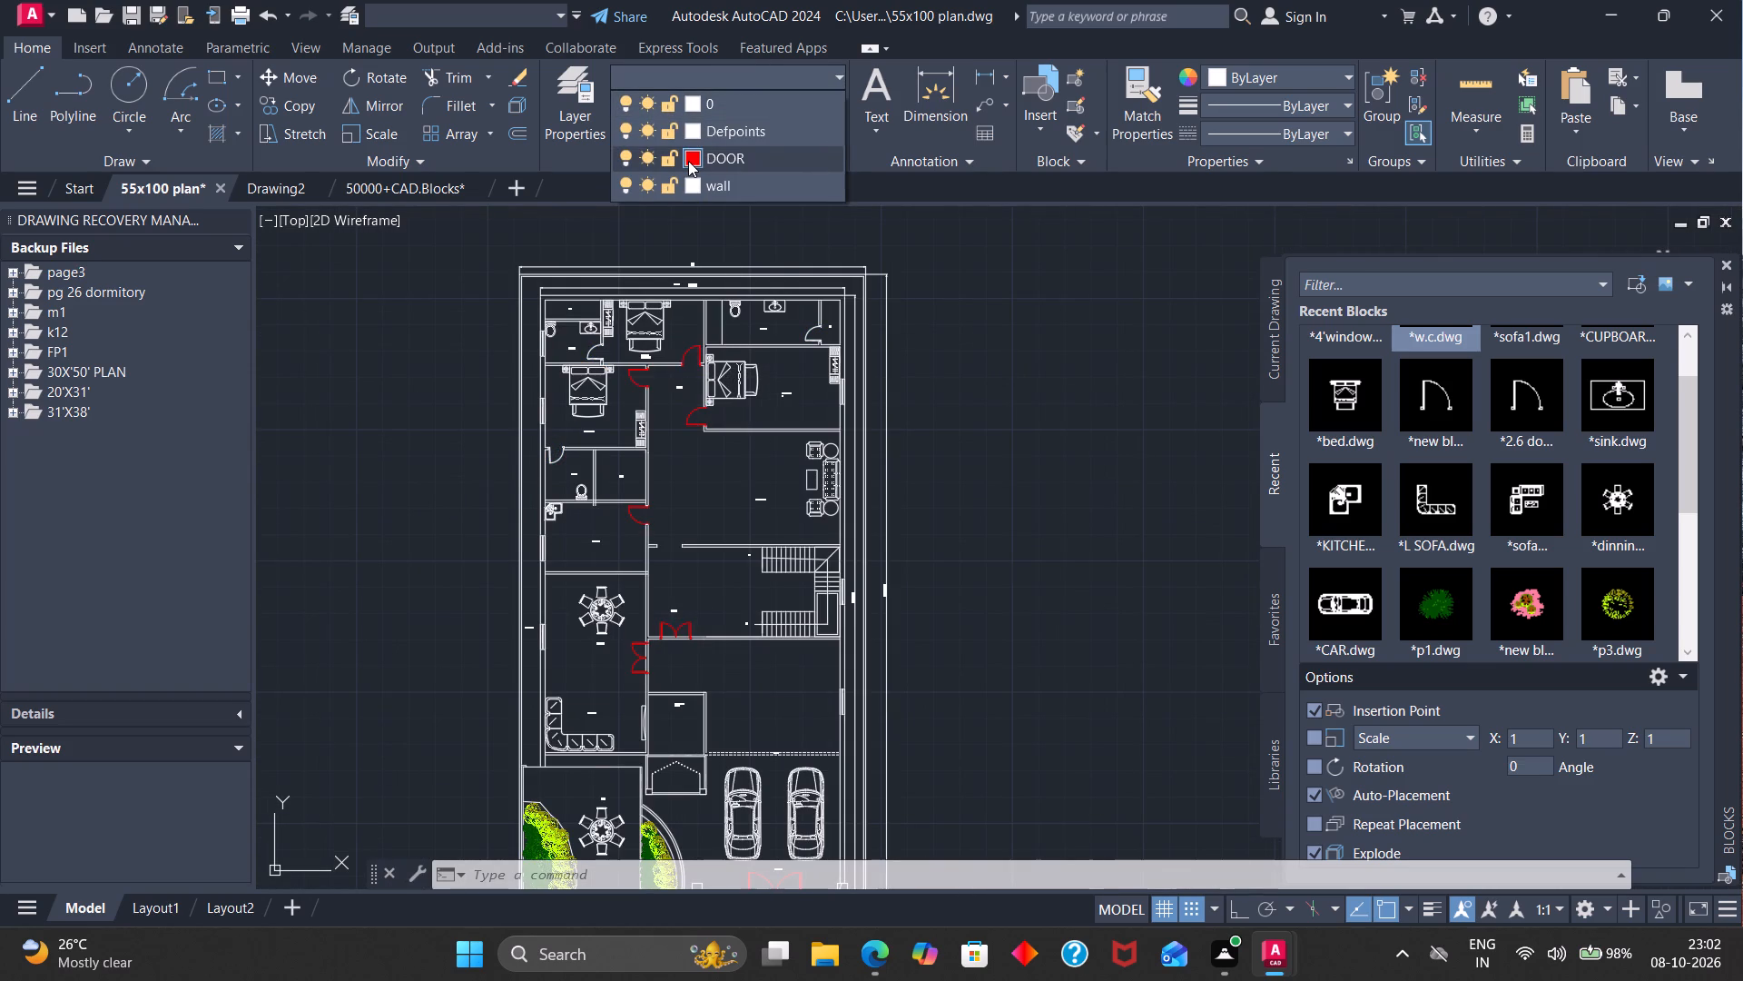
click(688, 161)
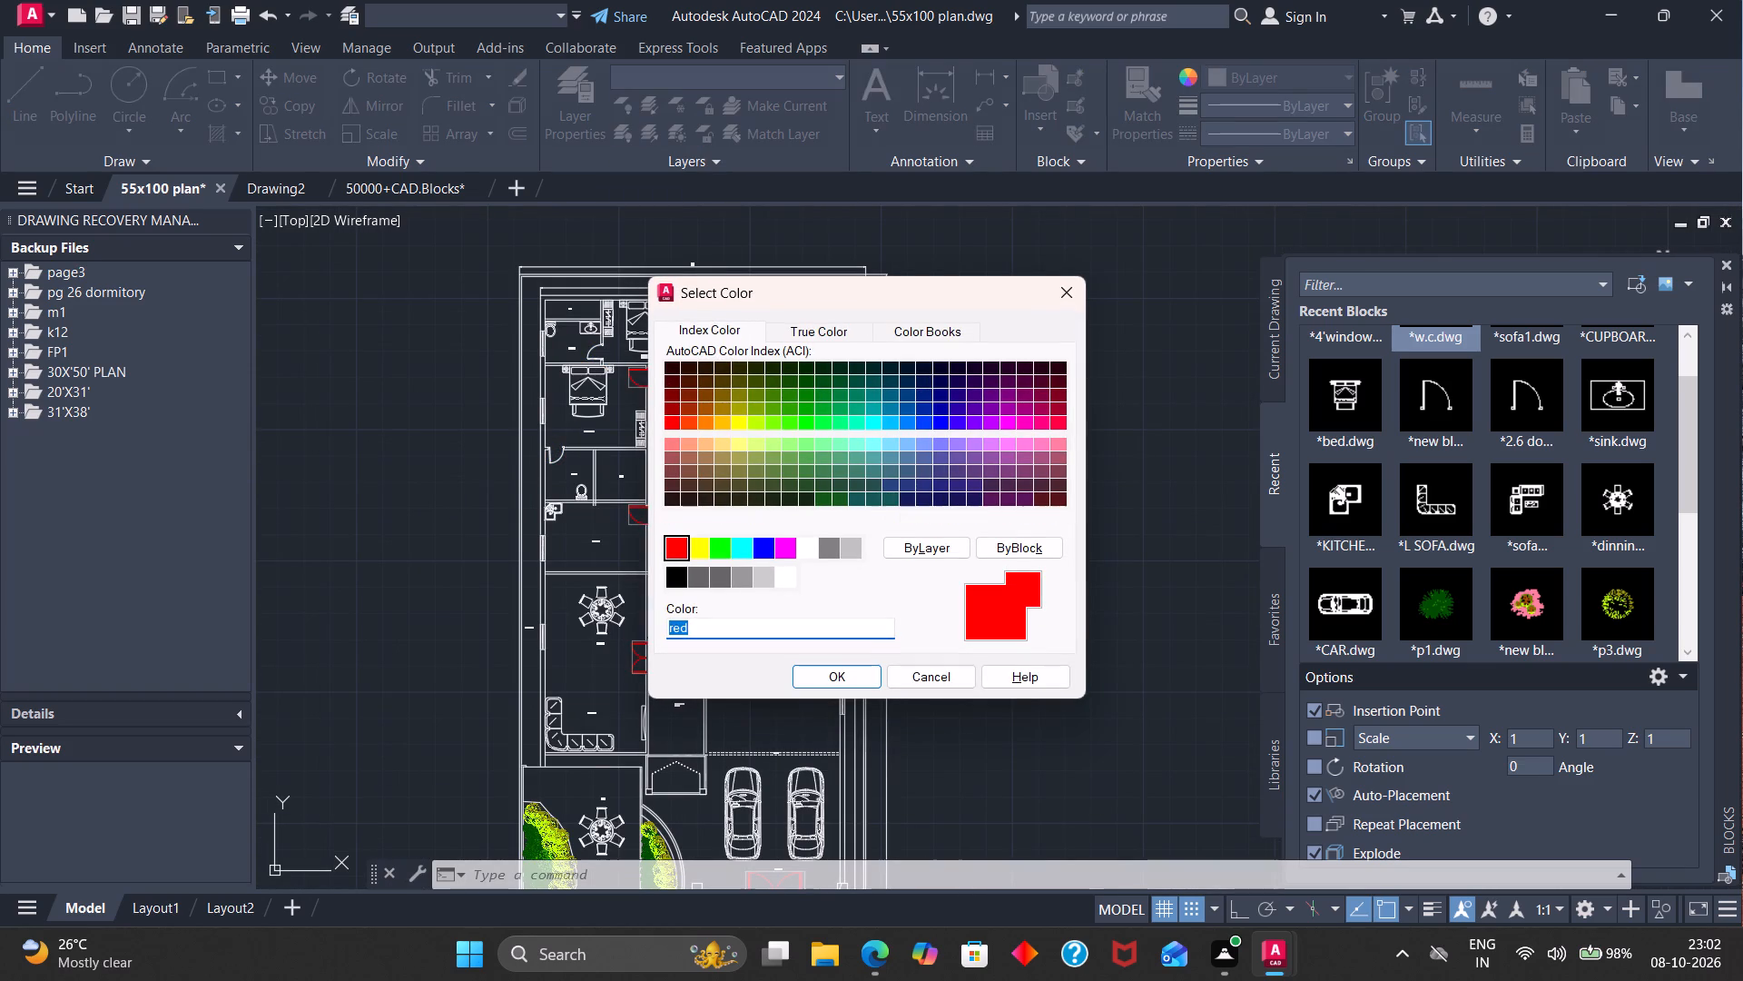
click(862, 667)
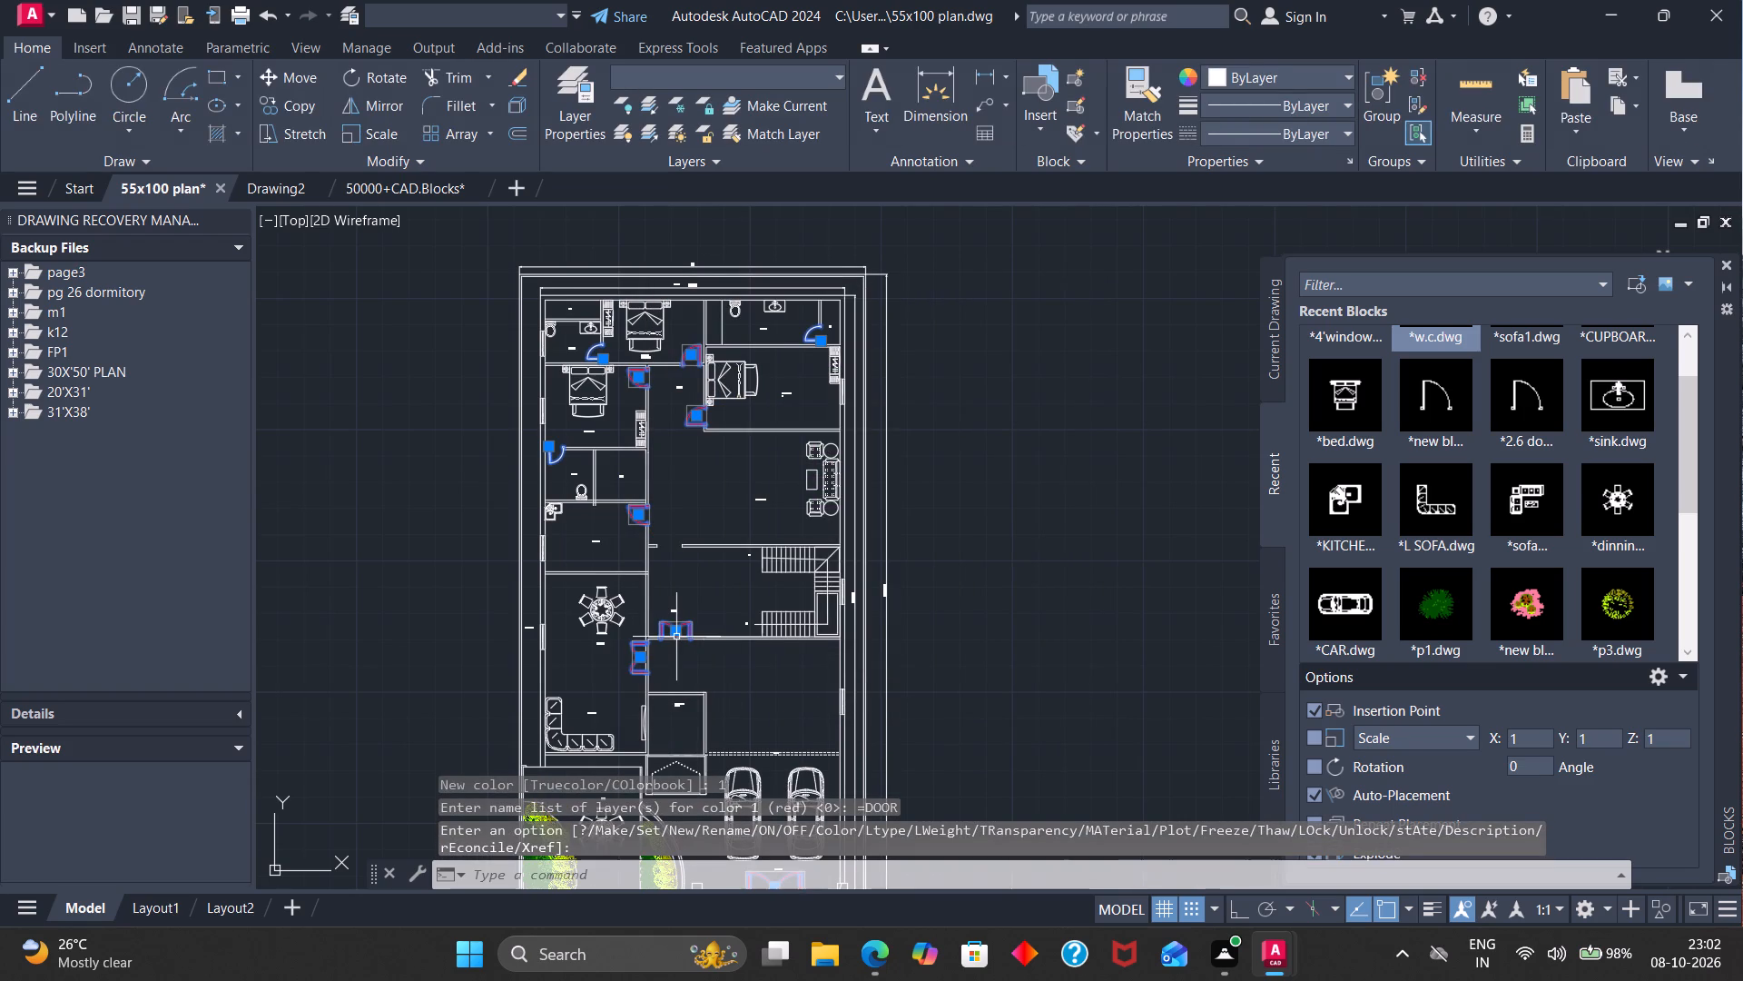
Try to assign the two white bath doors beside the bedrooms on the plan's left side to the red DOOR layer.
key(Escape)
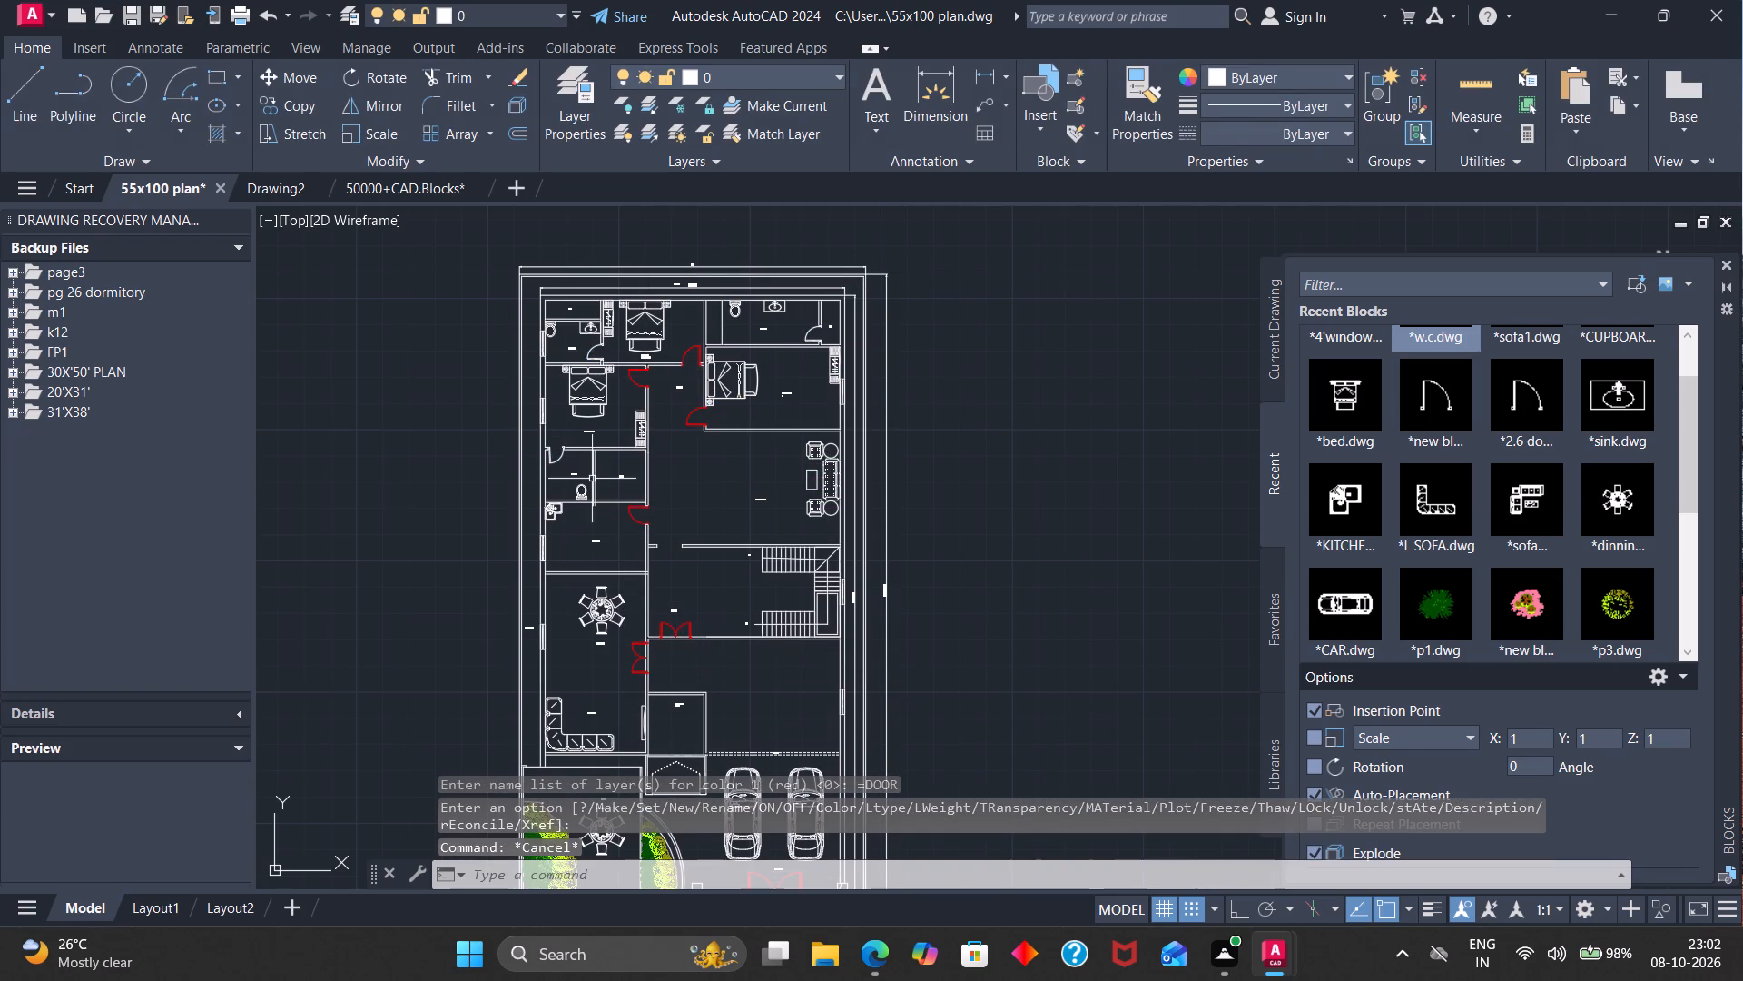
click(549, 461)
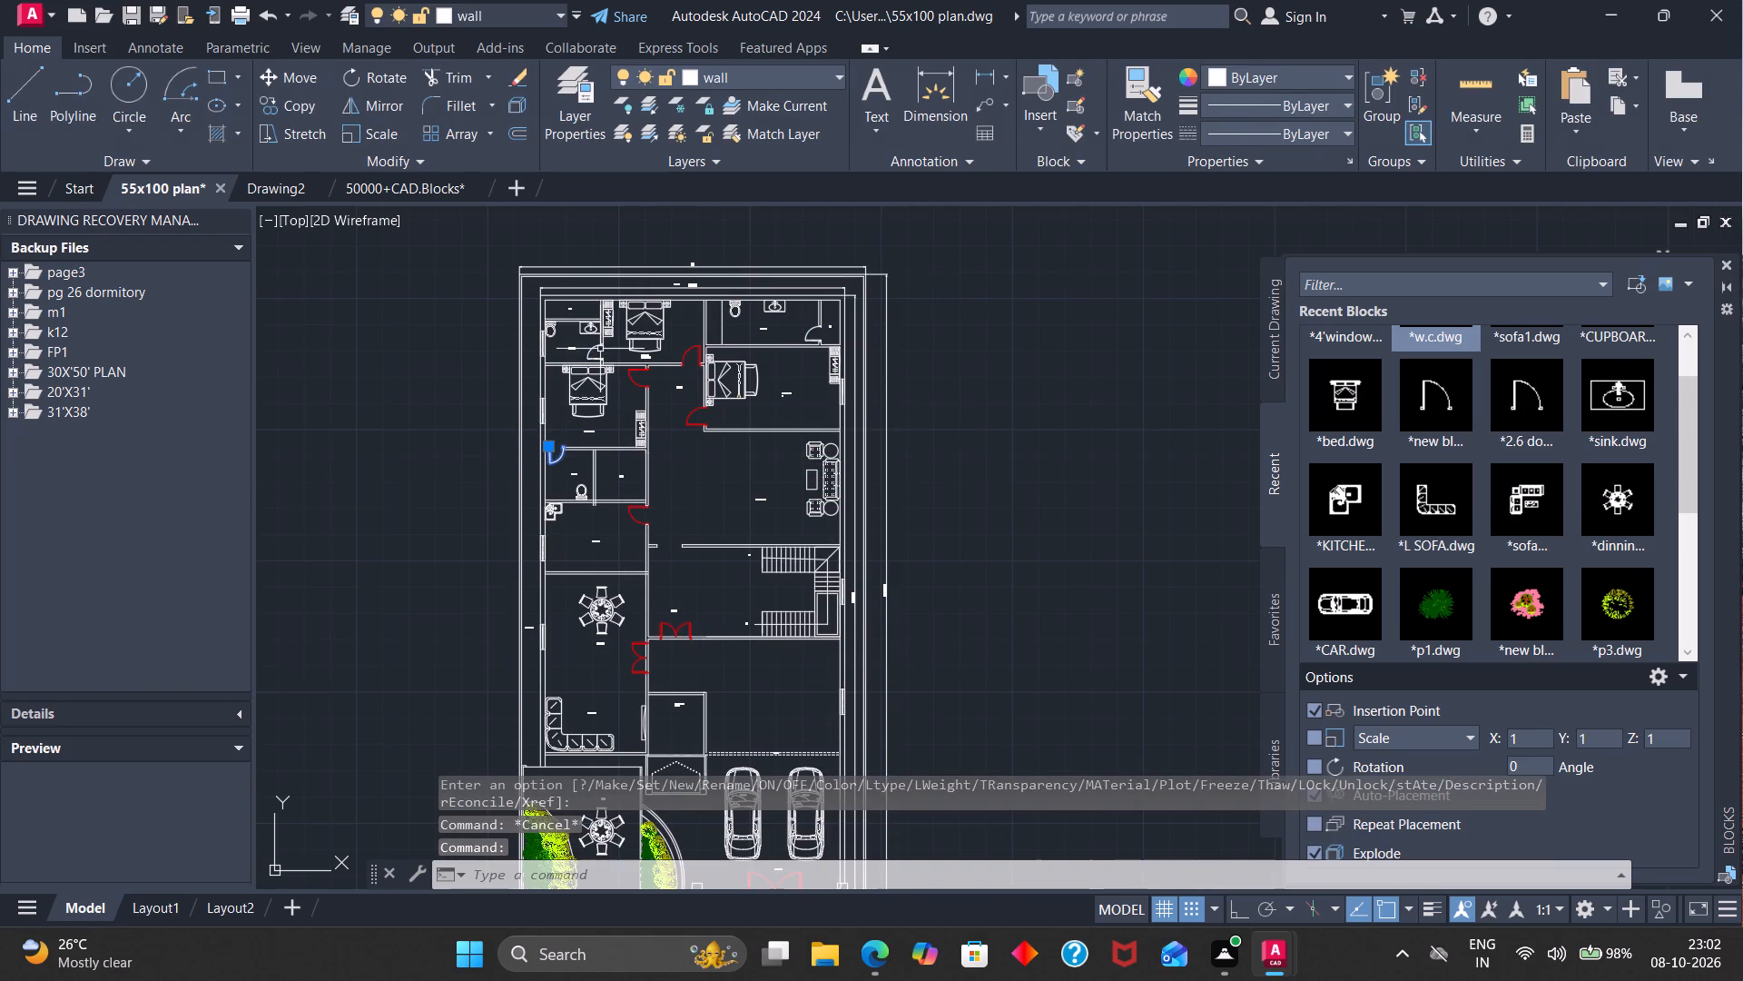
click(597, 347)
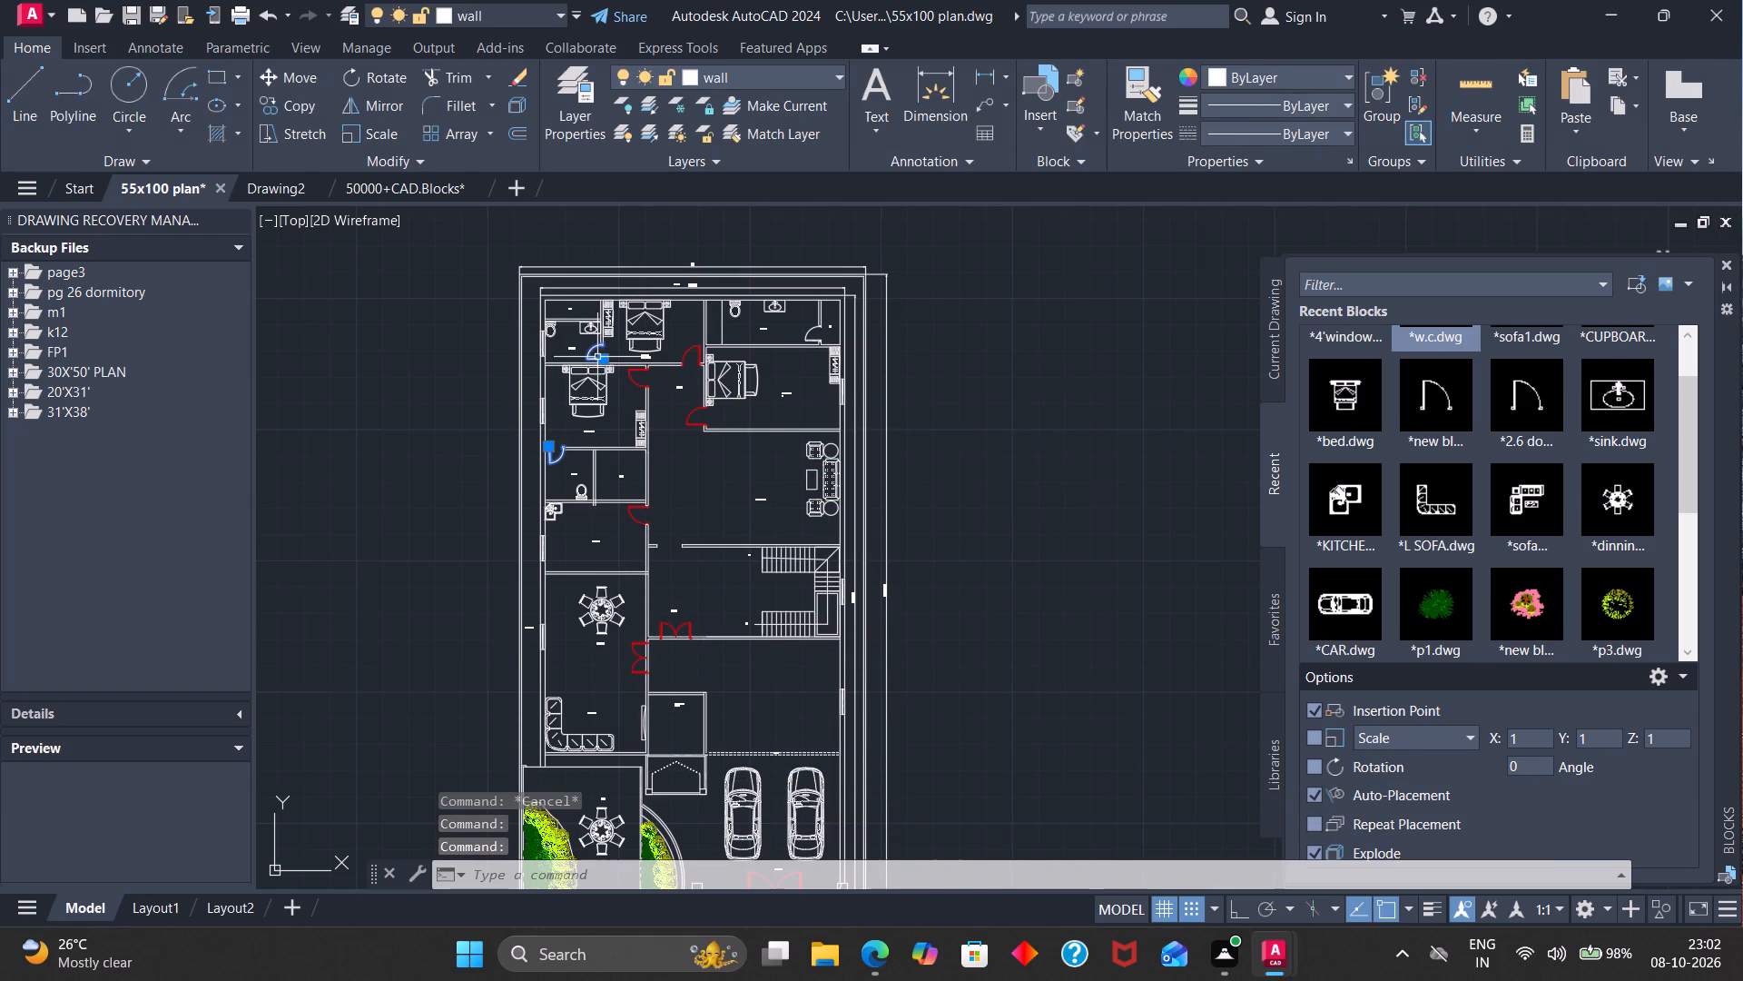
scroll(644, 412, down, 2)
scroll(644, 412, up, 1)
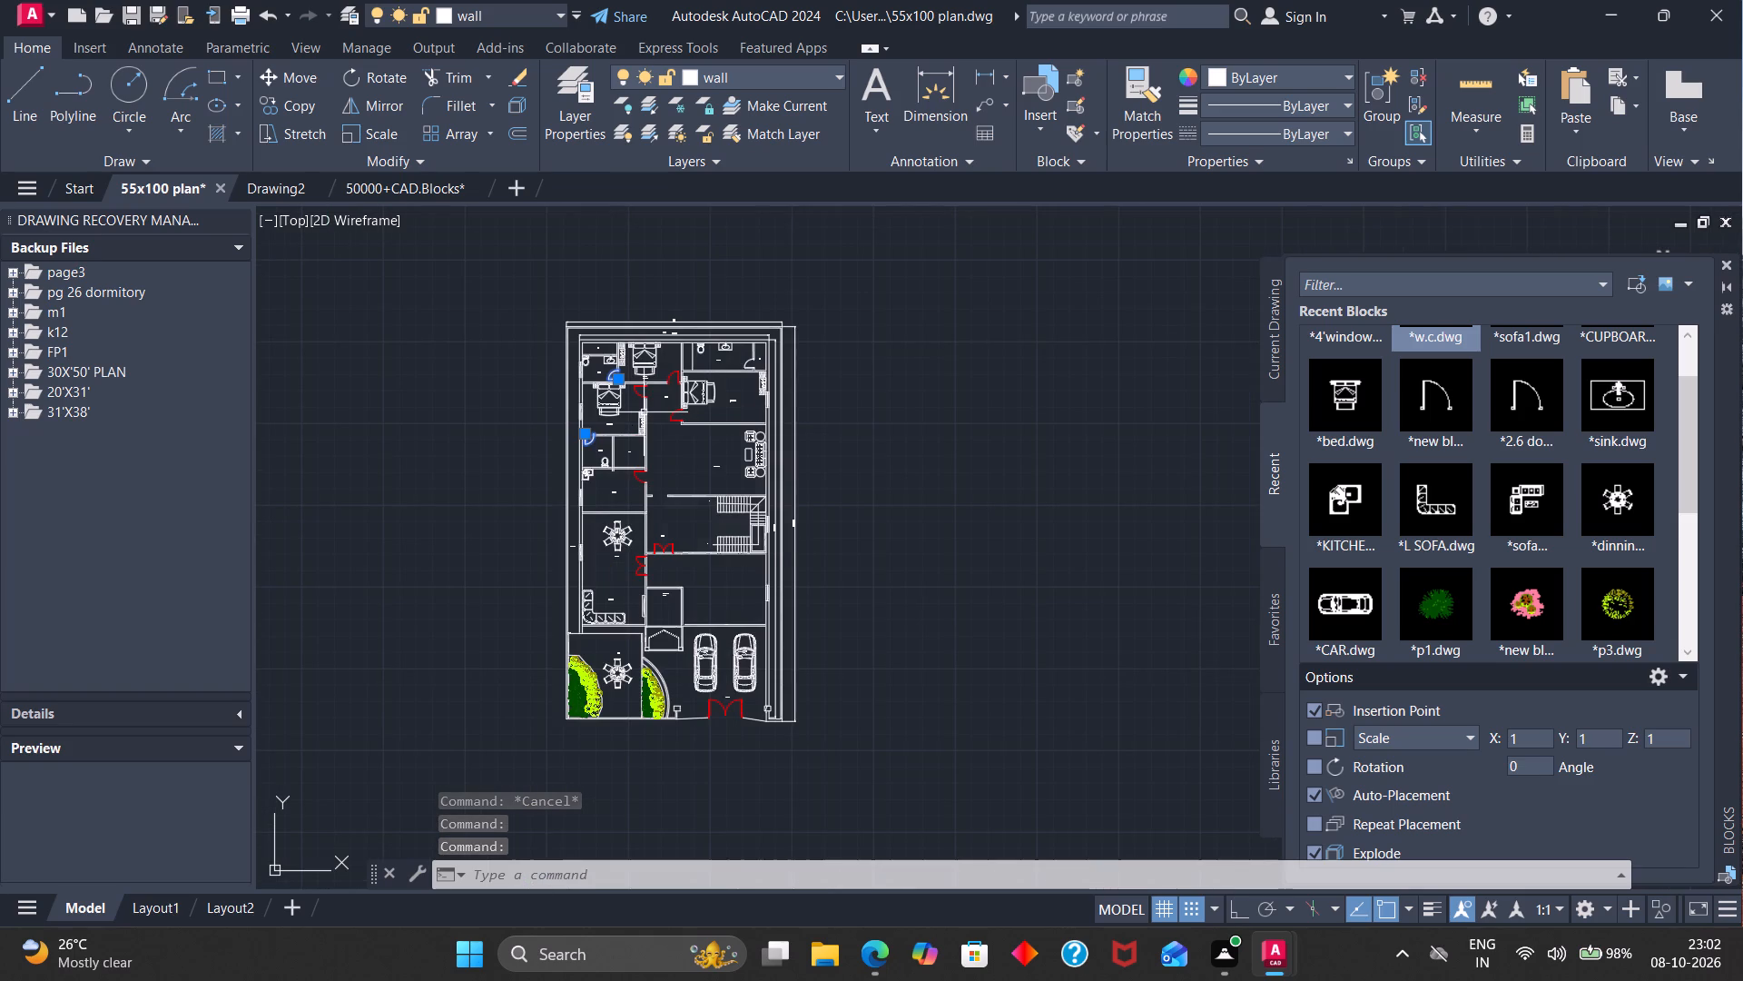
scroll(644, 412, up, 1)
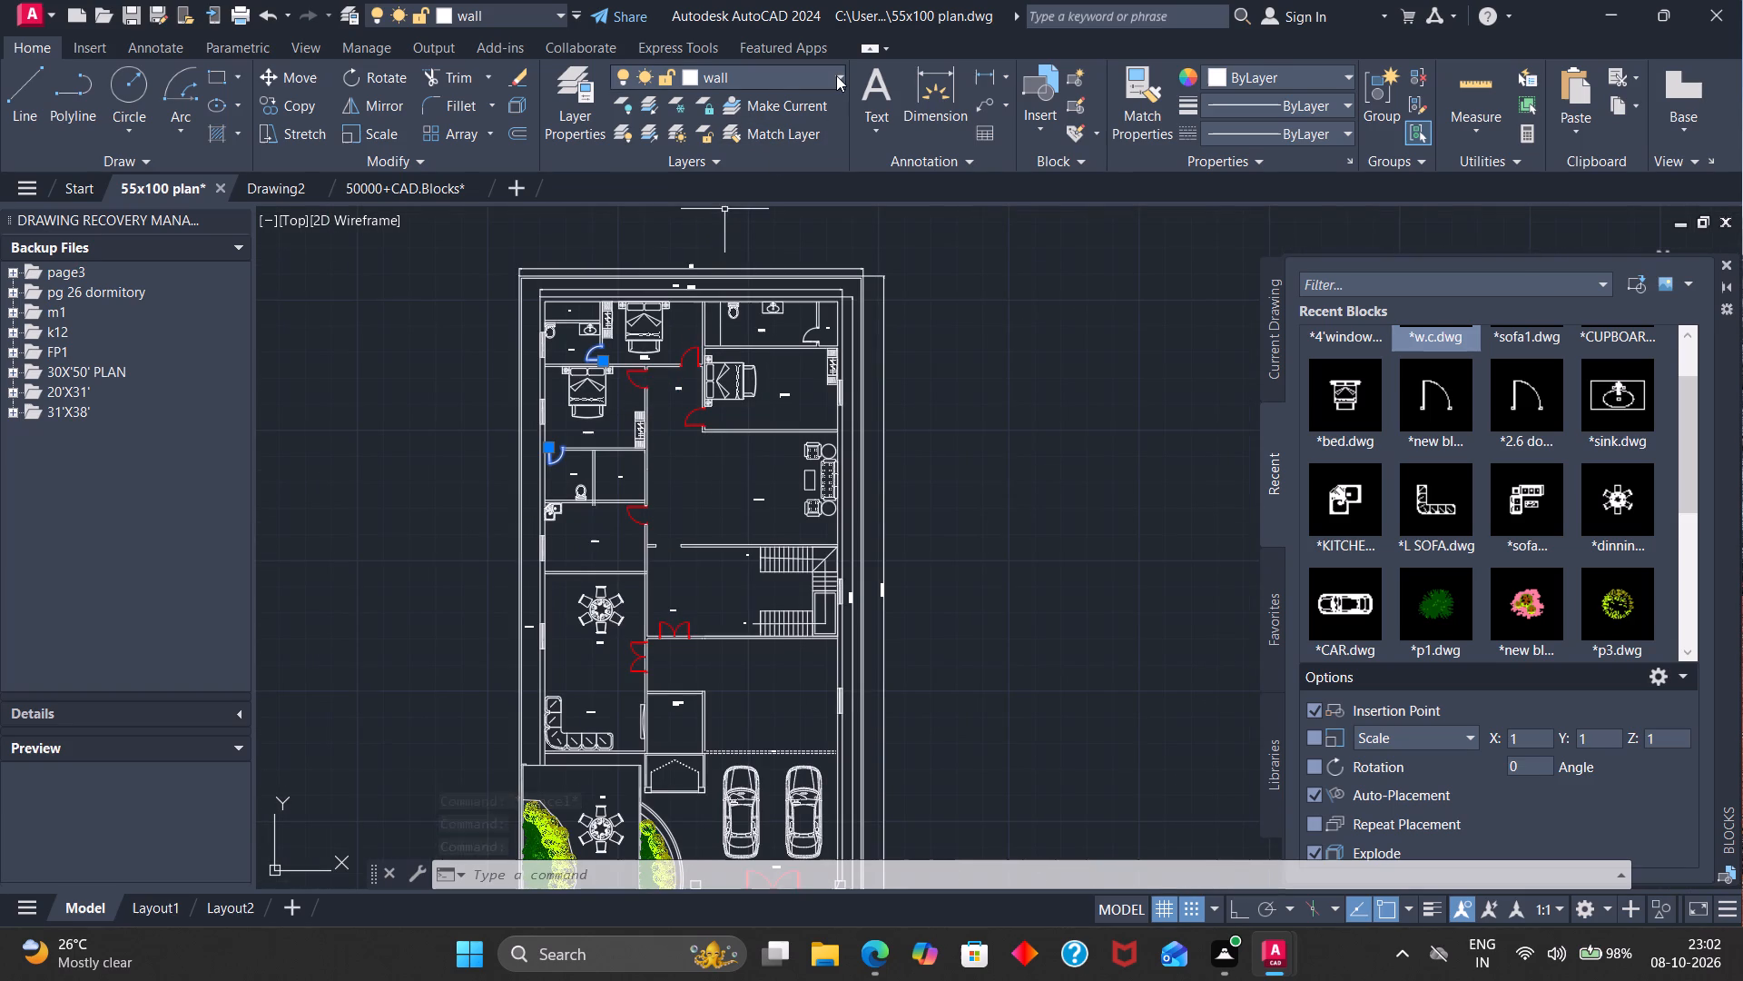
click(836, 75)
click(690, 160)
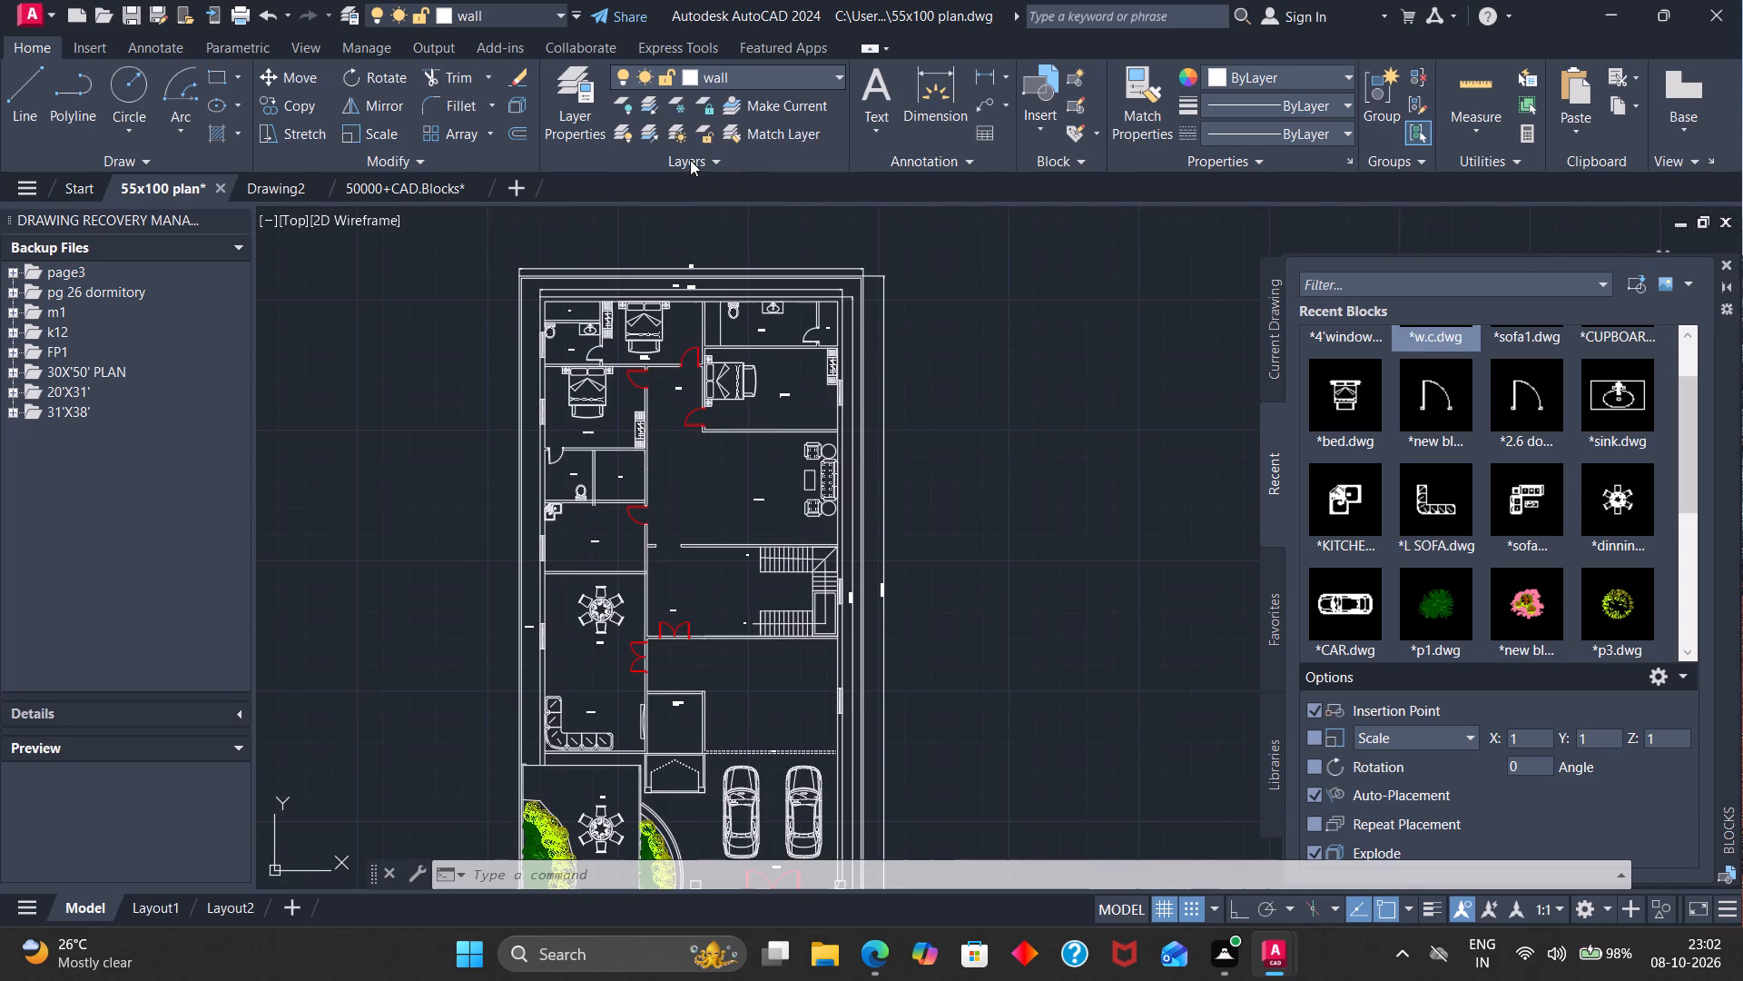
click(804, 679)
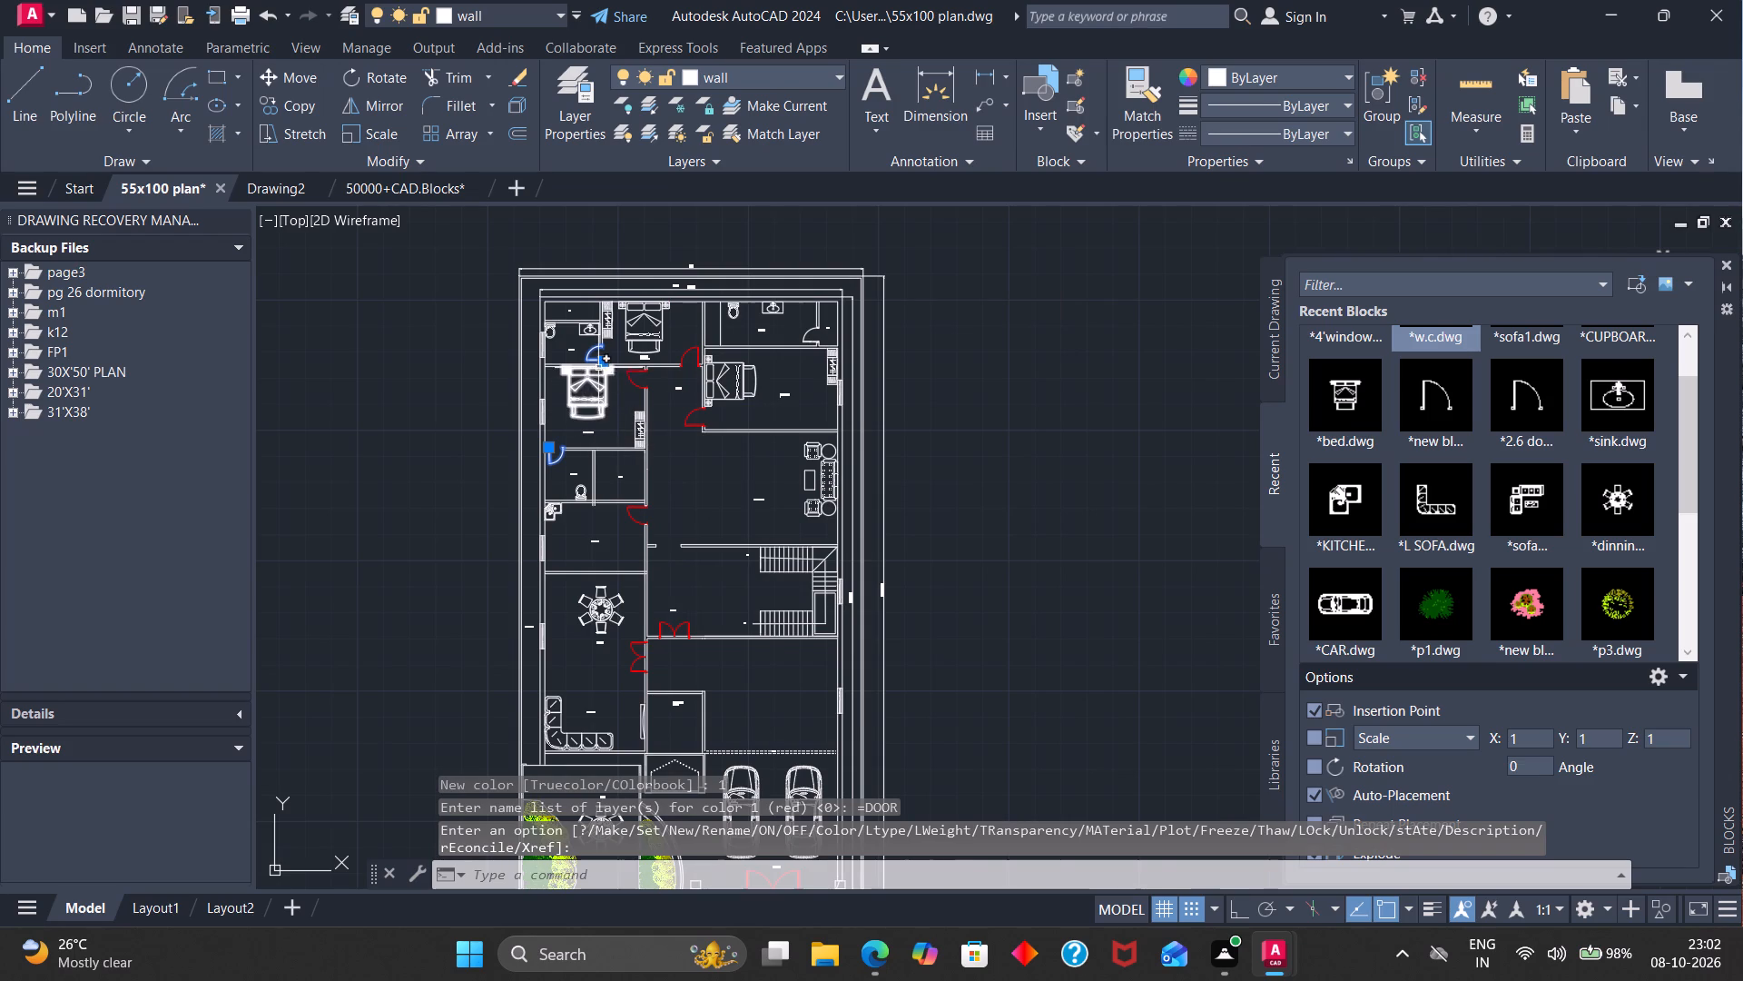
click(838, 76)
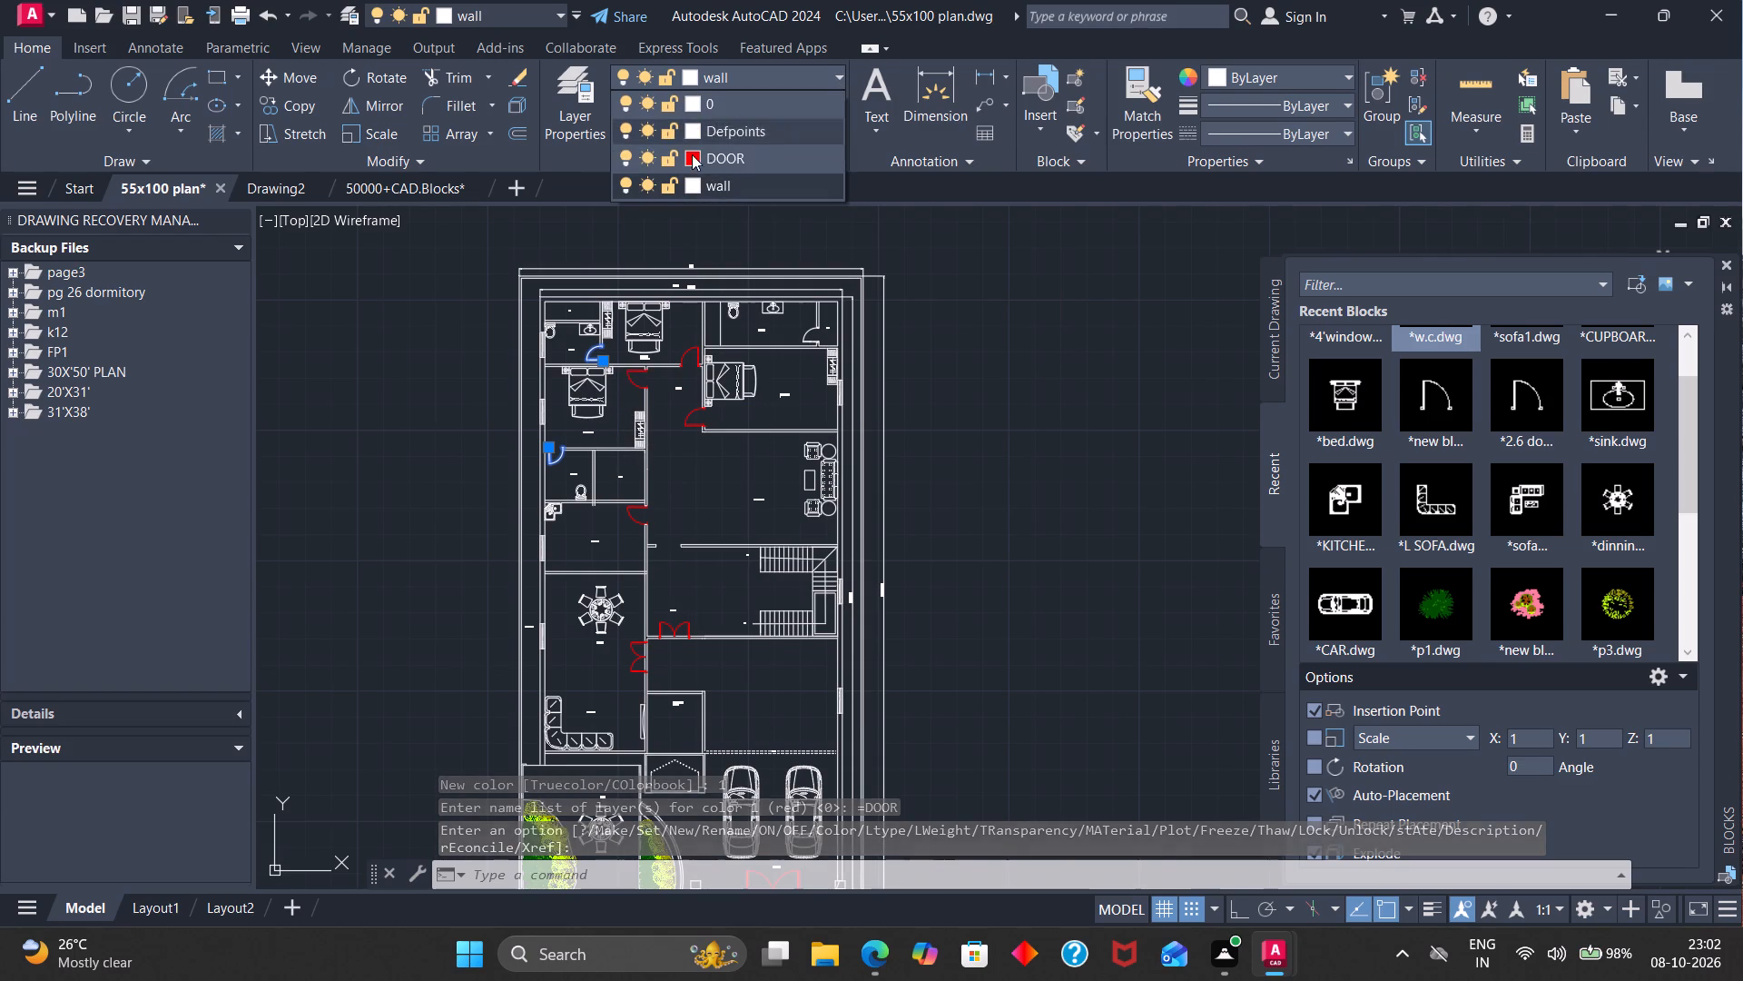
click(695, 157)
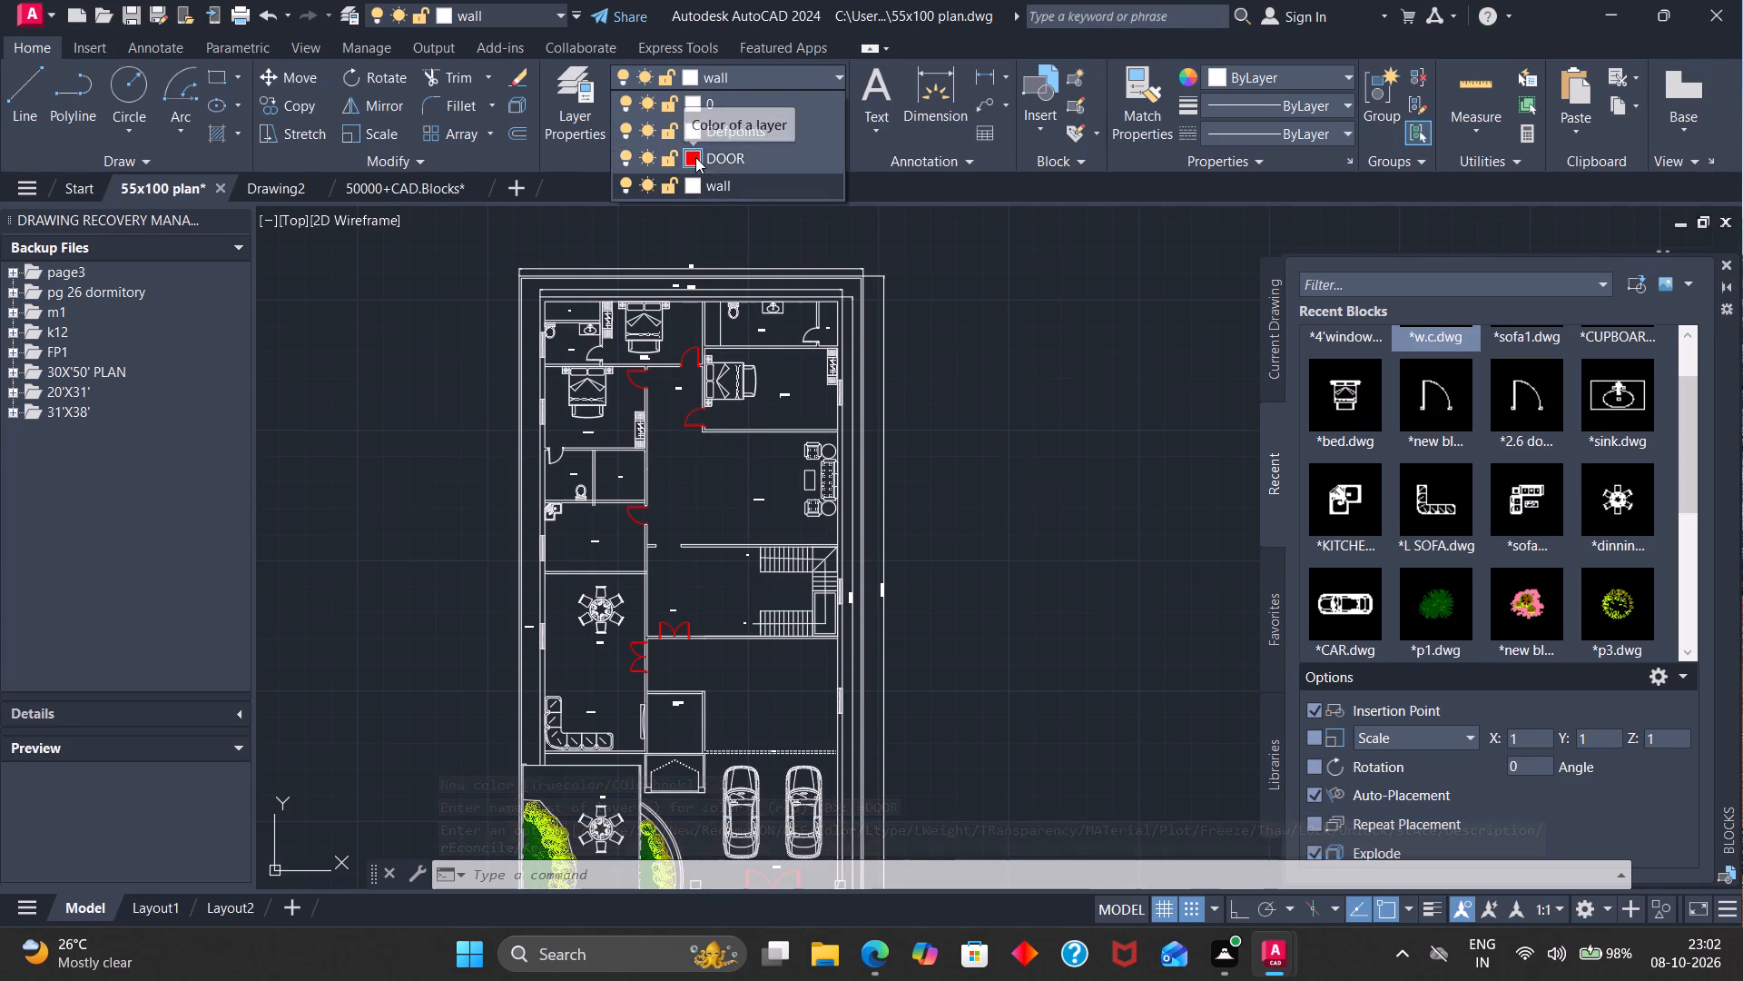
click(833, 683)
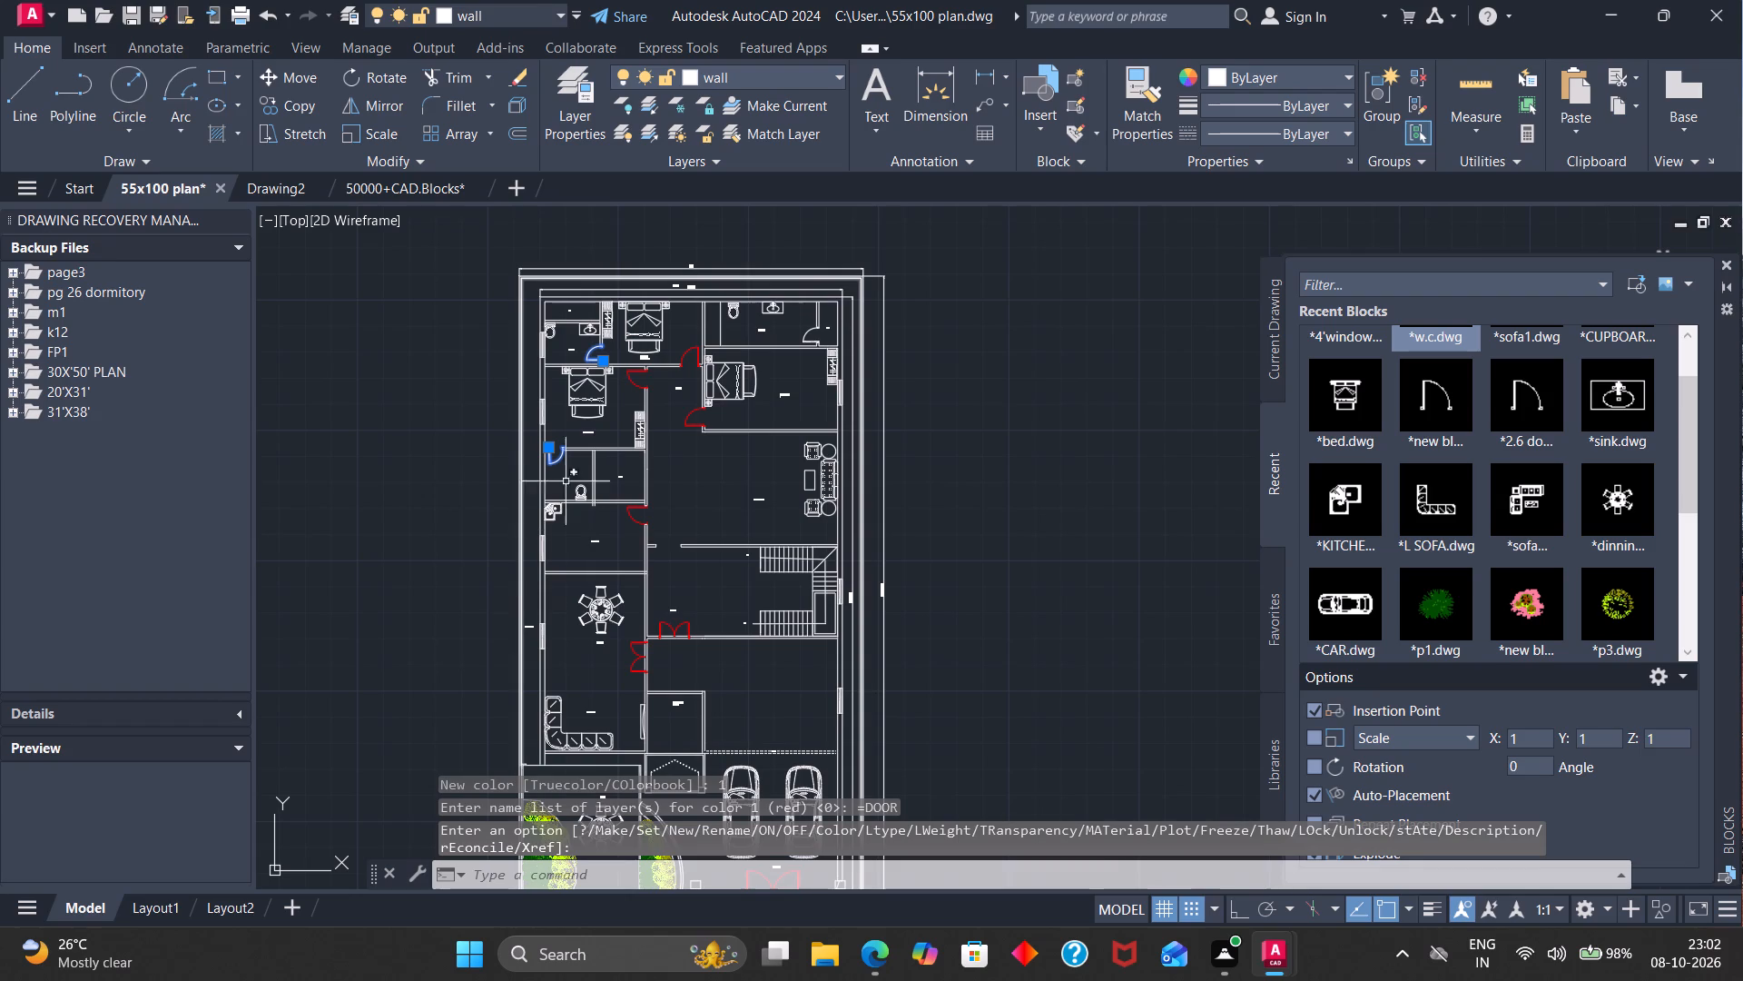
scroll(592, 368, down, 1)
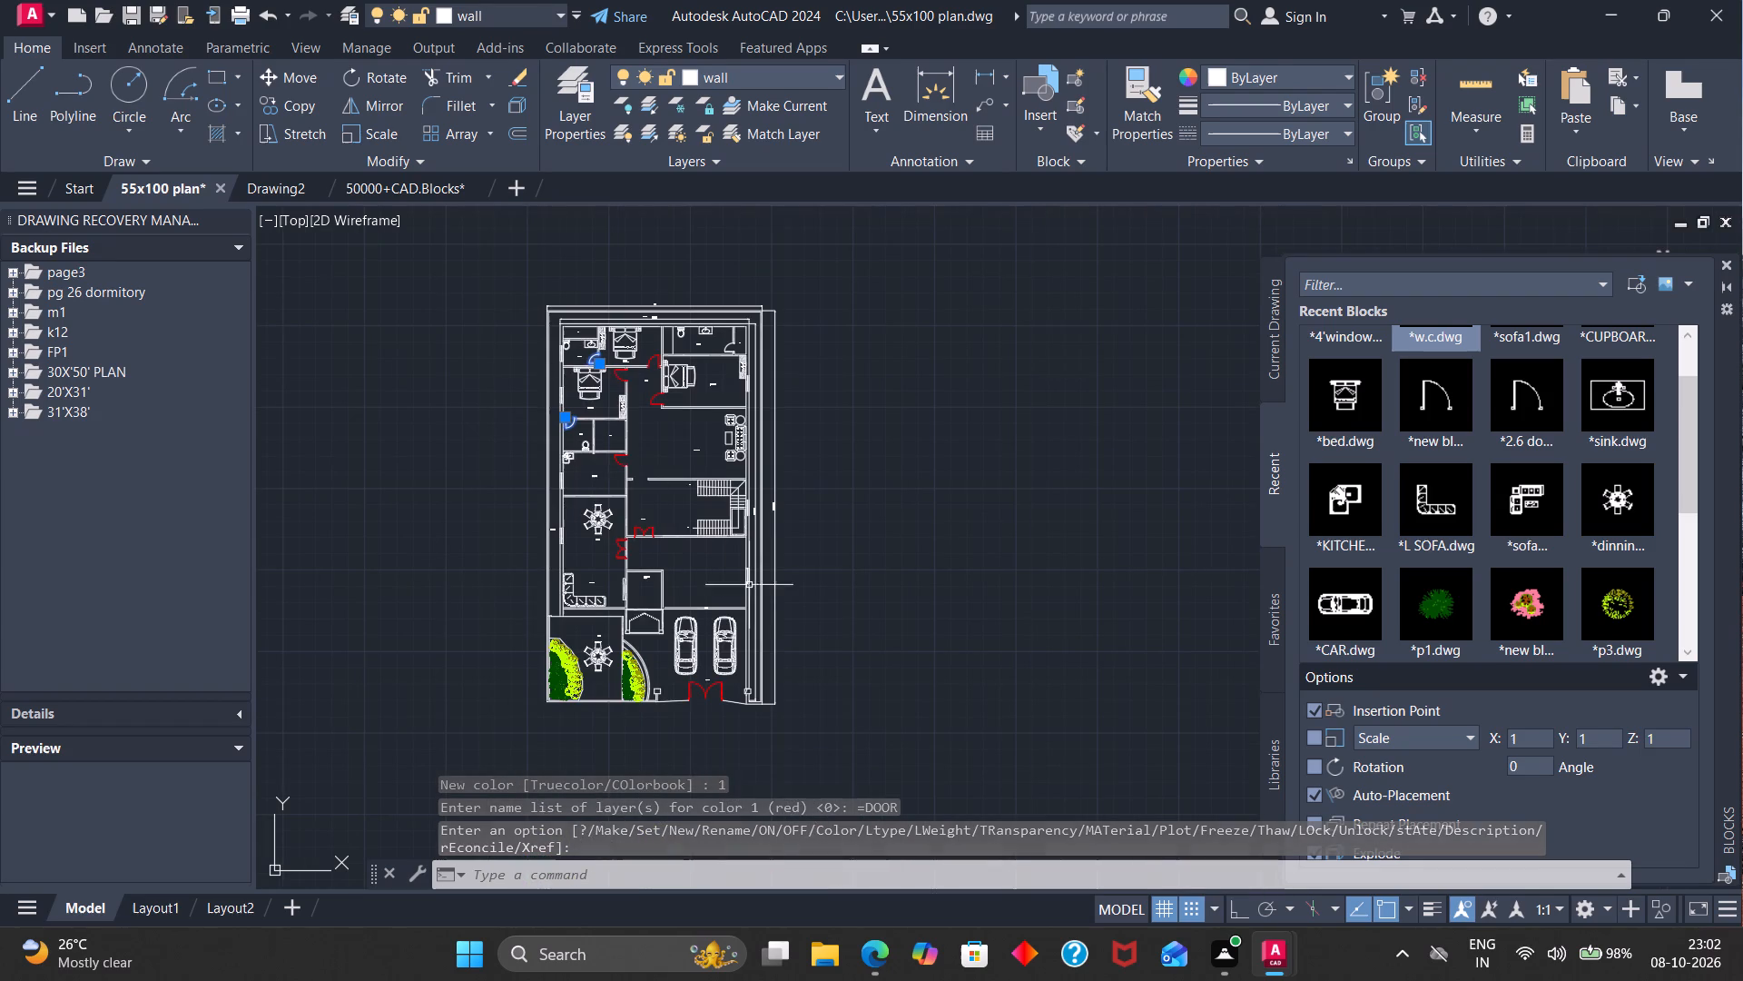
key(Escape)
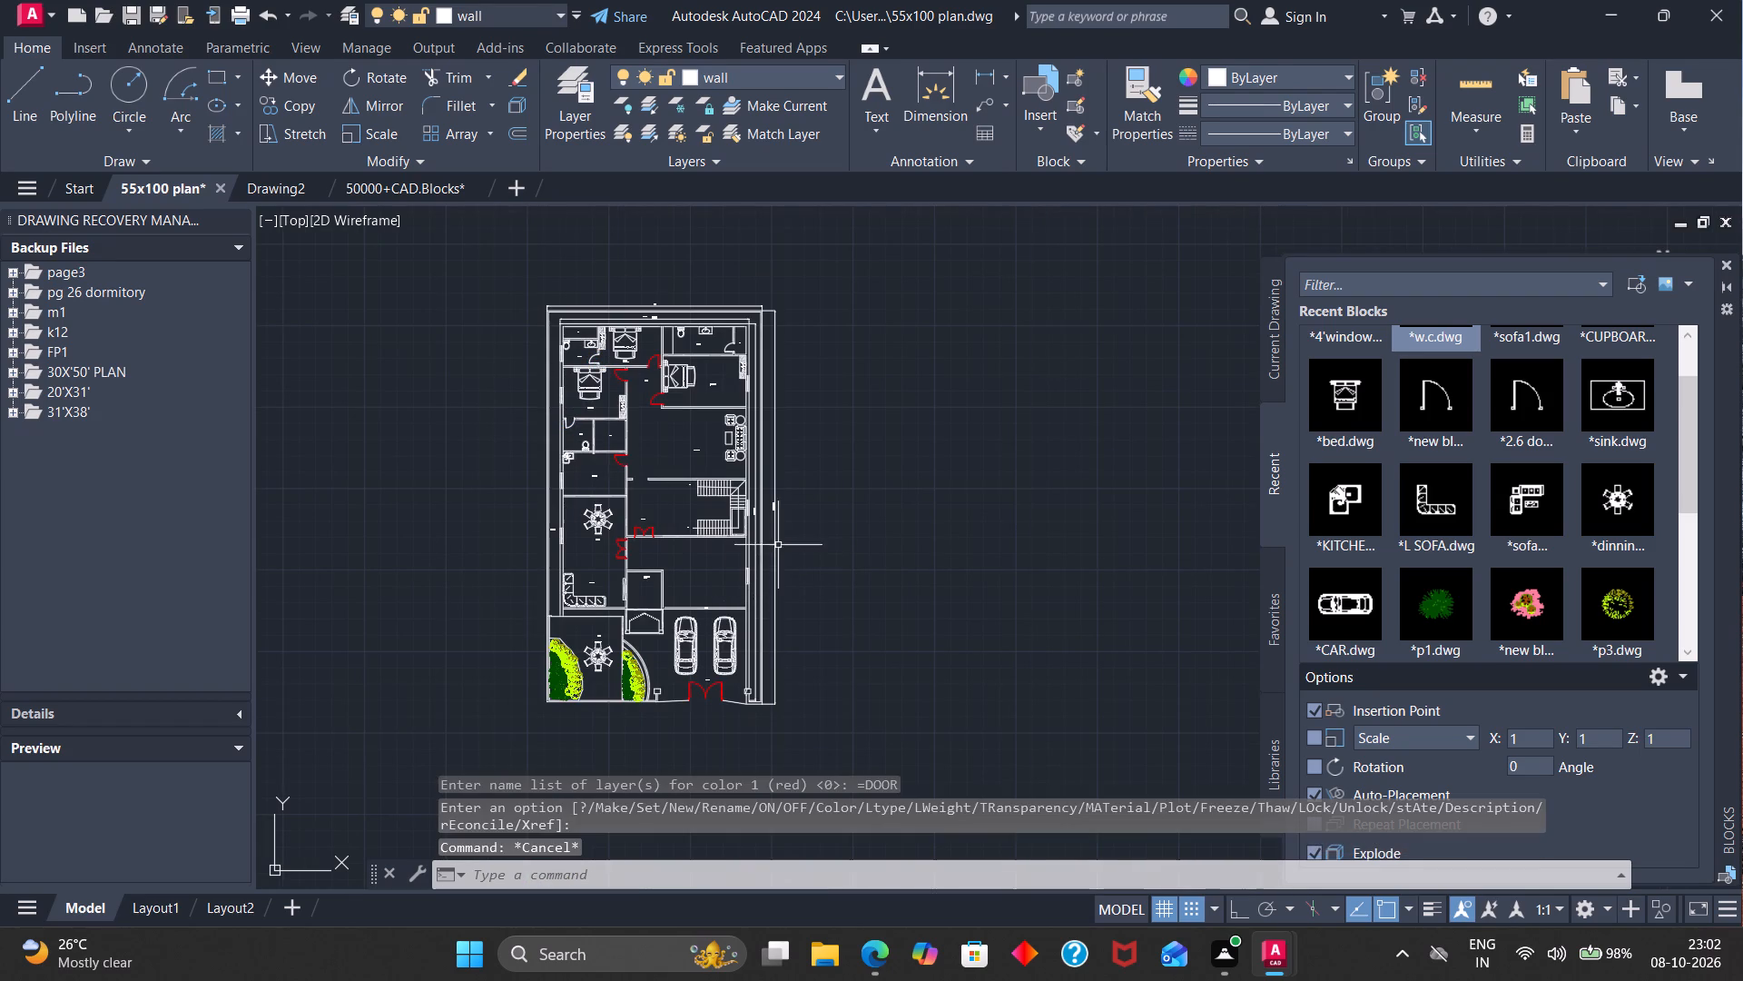
Create a new layer named WINDOW and set its colour to yellow, index 50.
click(586, 129)
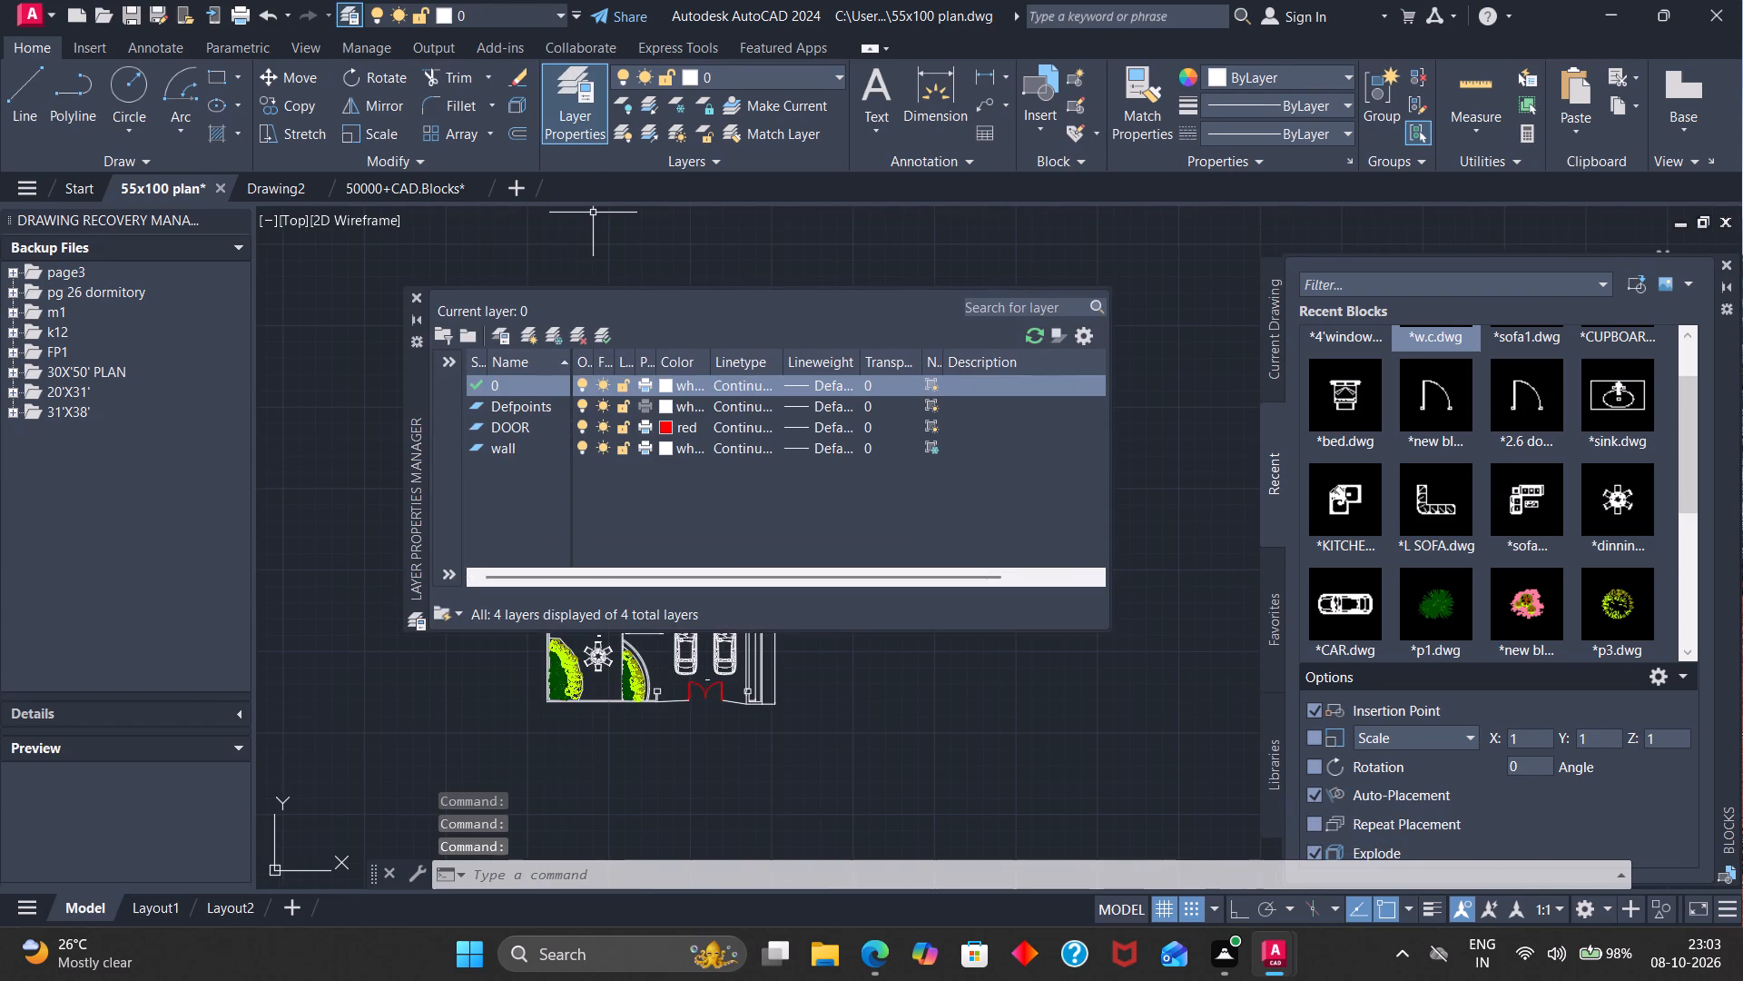
click(533, 340)
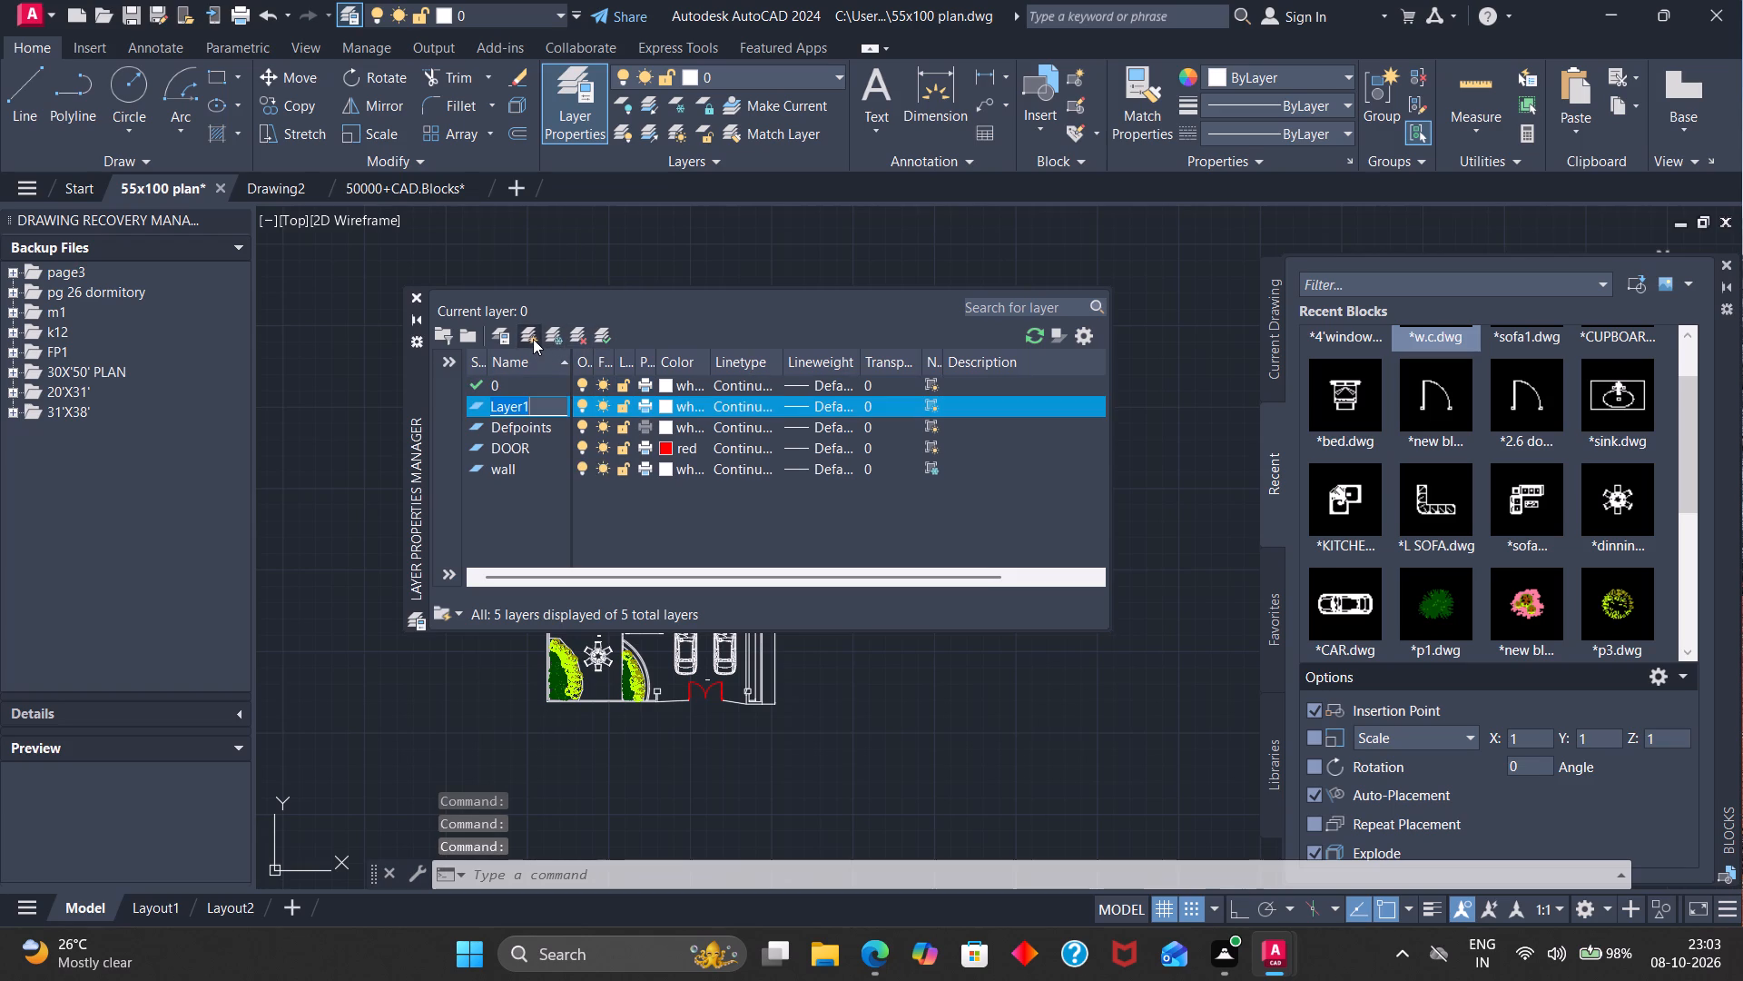
click(537, 401)
key(BackSpace)
key(BackSpace)
key(BackSpace)
key(BackSpace)
key(BackSpace)
key(BackSpace)
key(BackSpace)
key(BackSpace)
key(BackSpace)
key(BackSpace)
key(BackSpace)
key(BackSpace)
text(WINDOW)
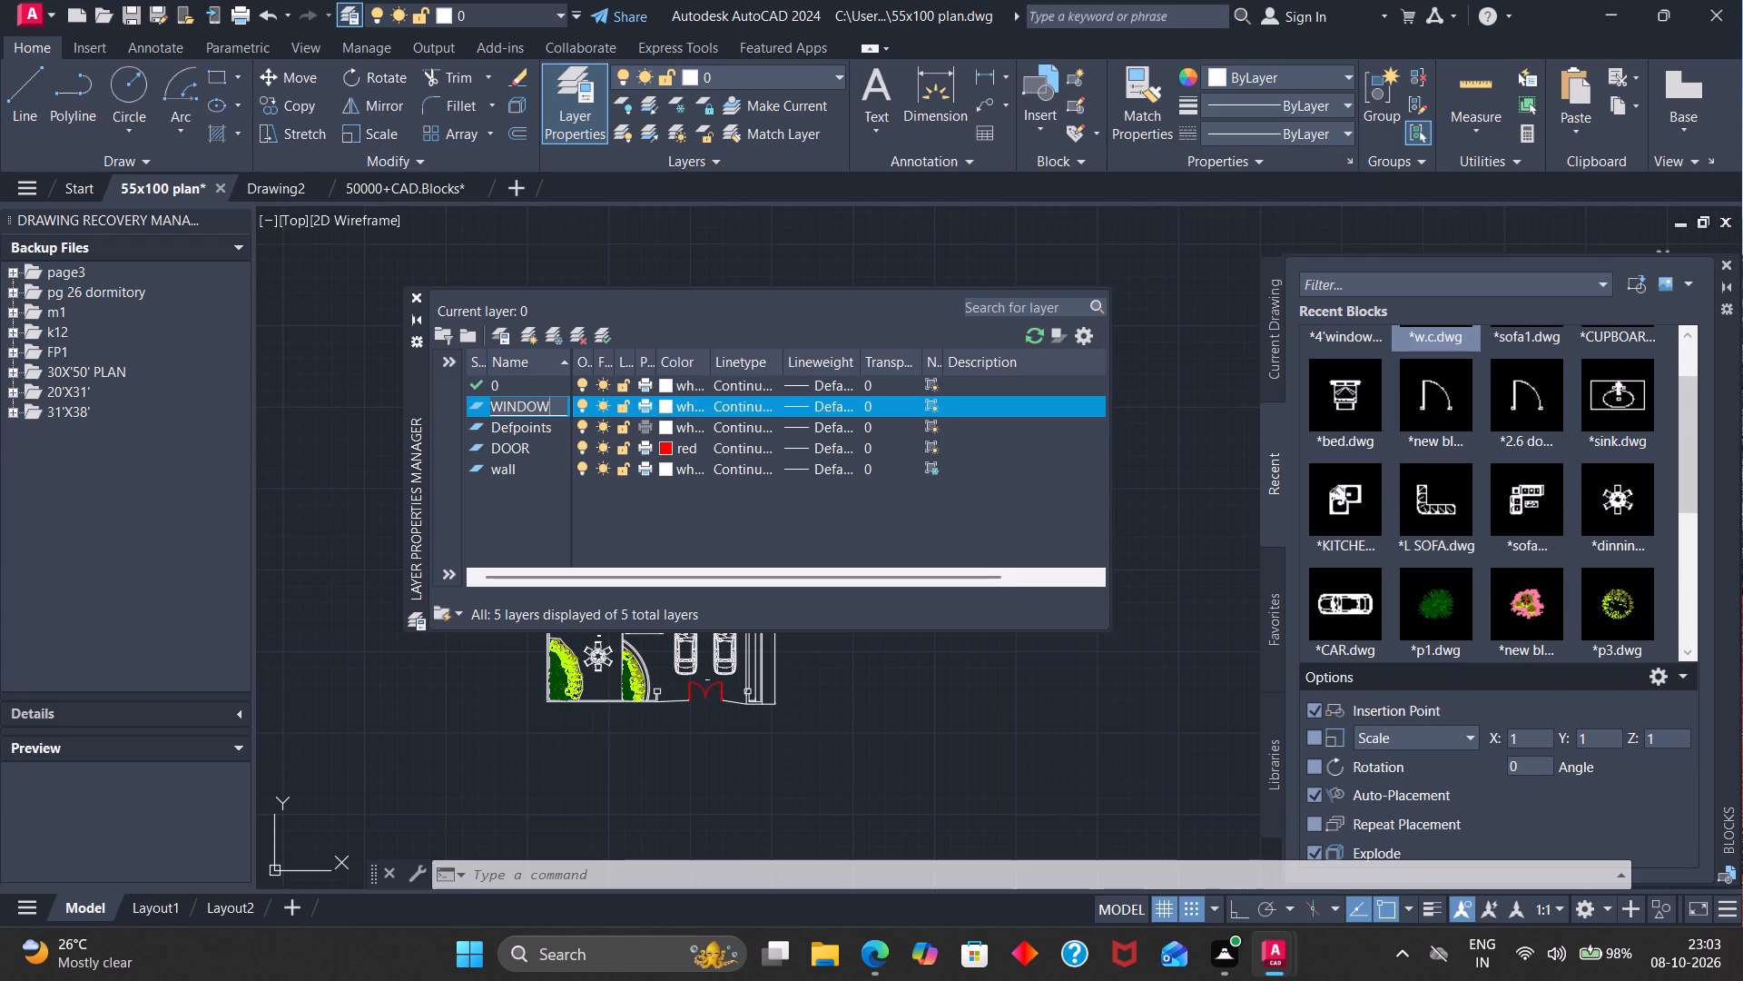
click(663, 404)
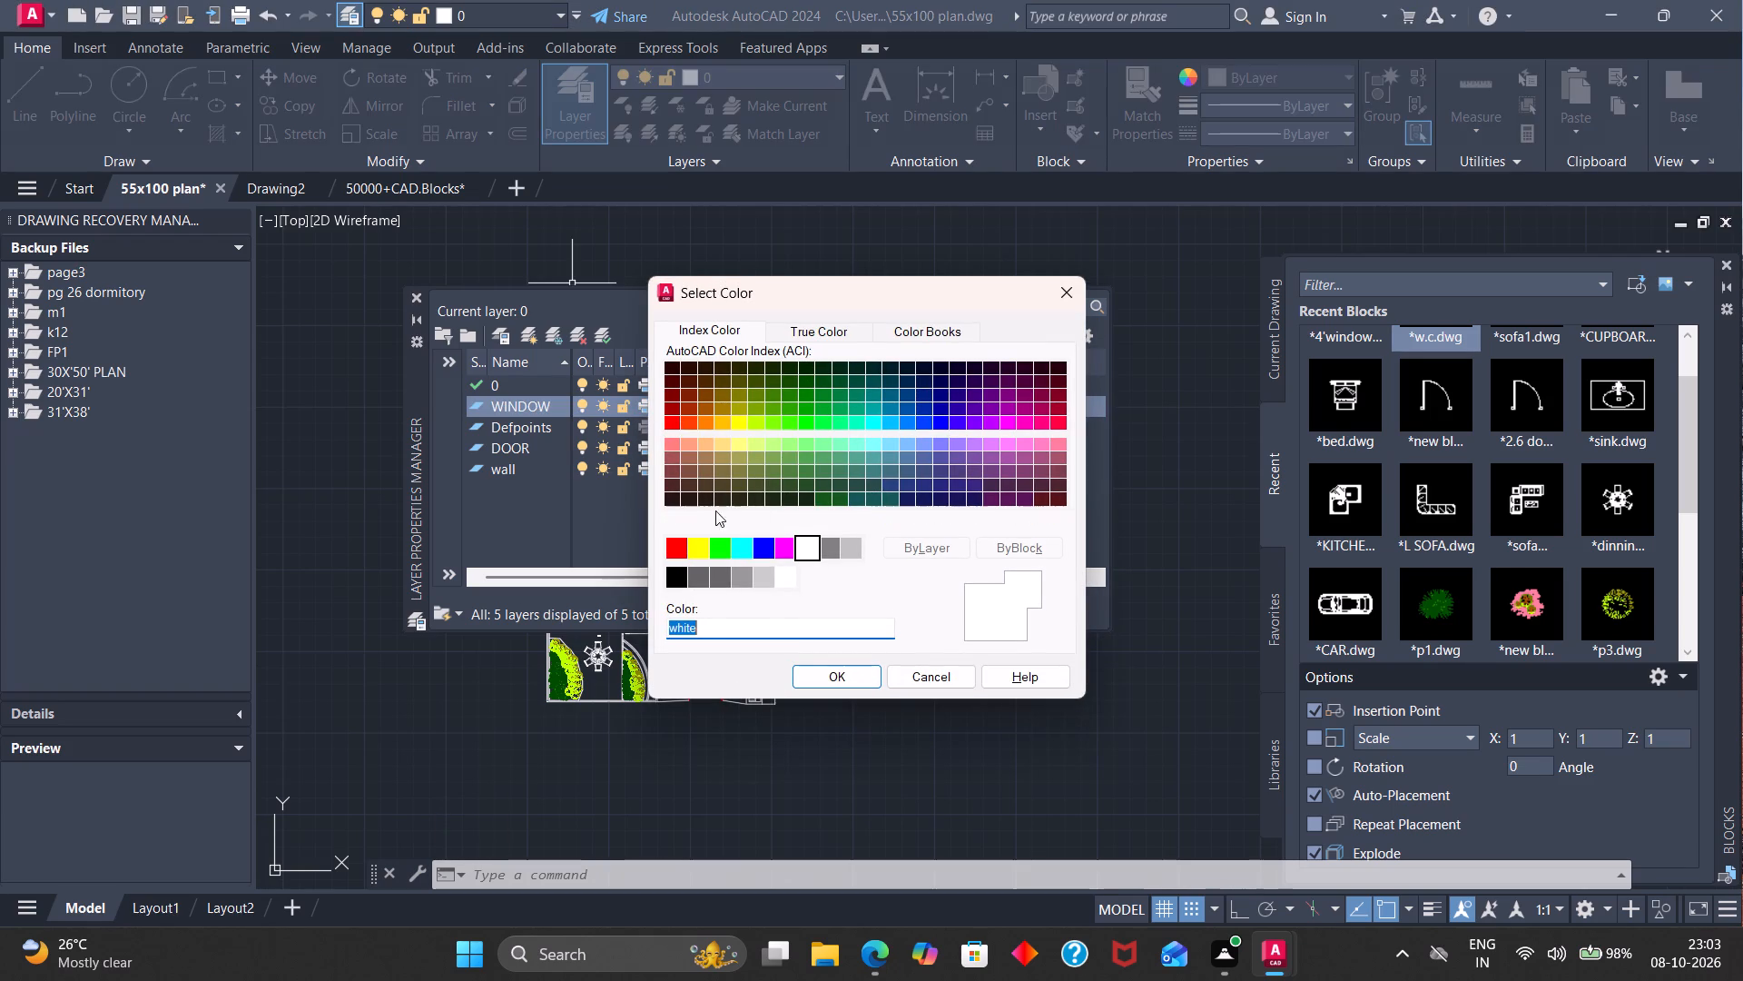
click(734, 421)
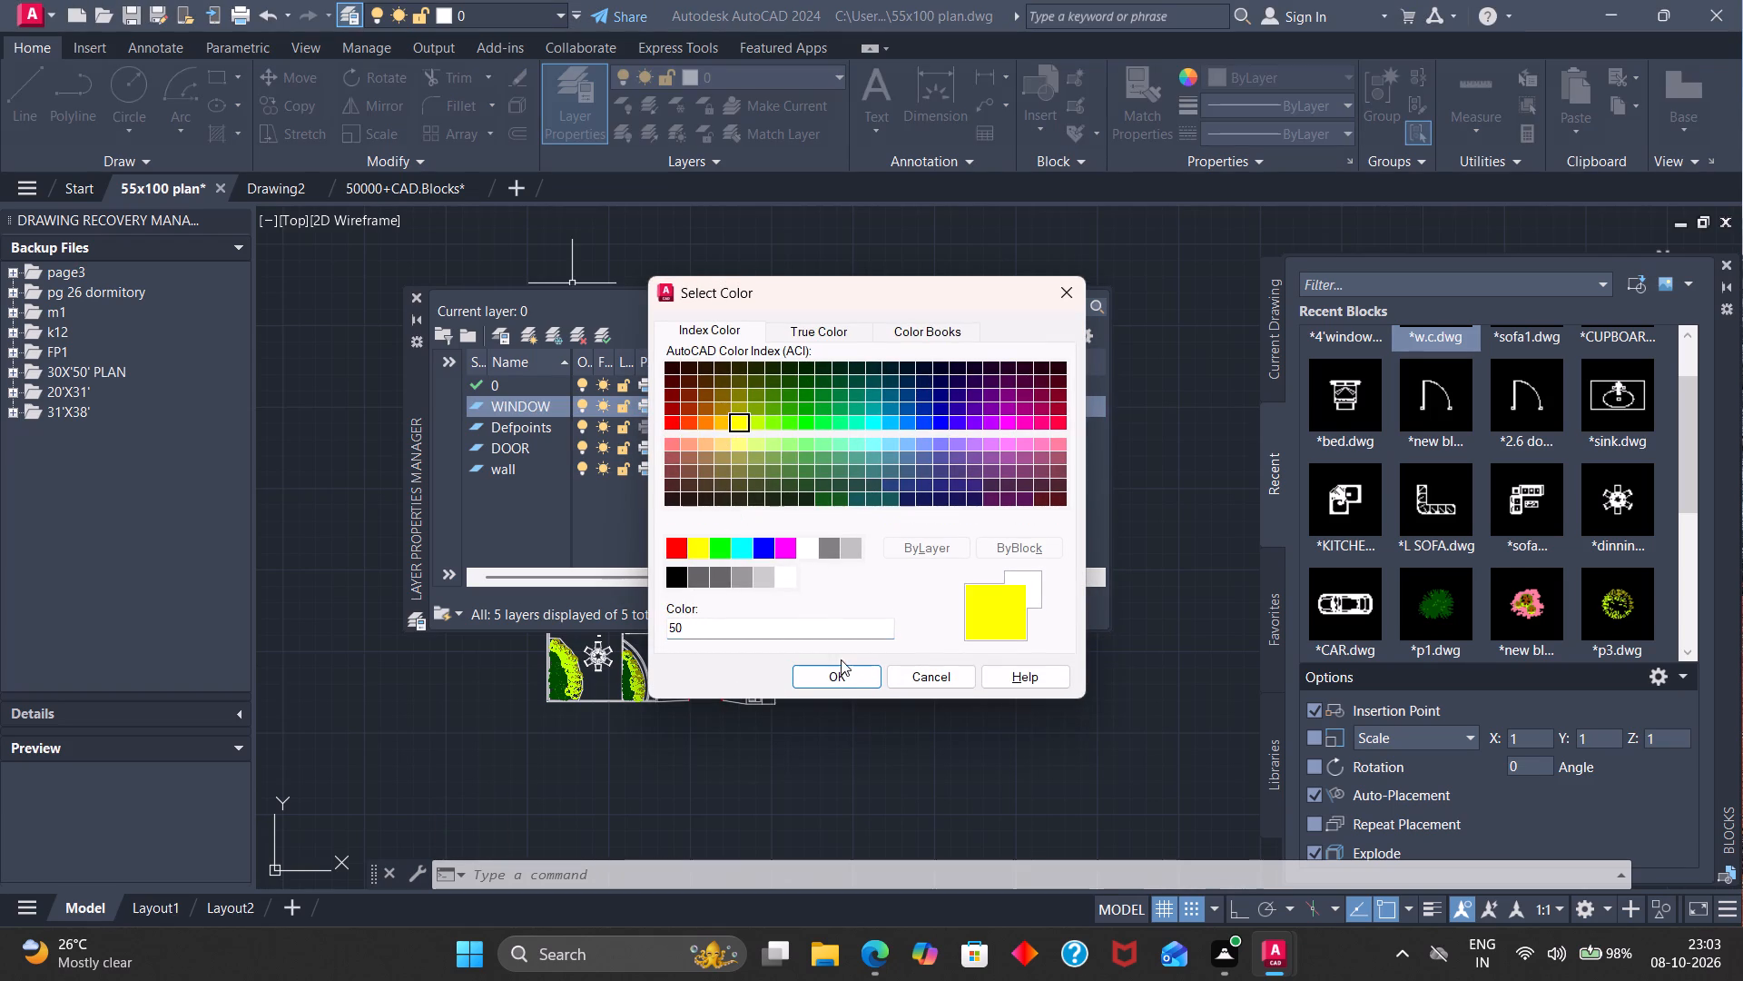
click(832, 671)
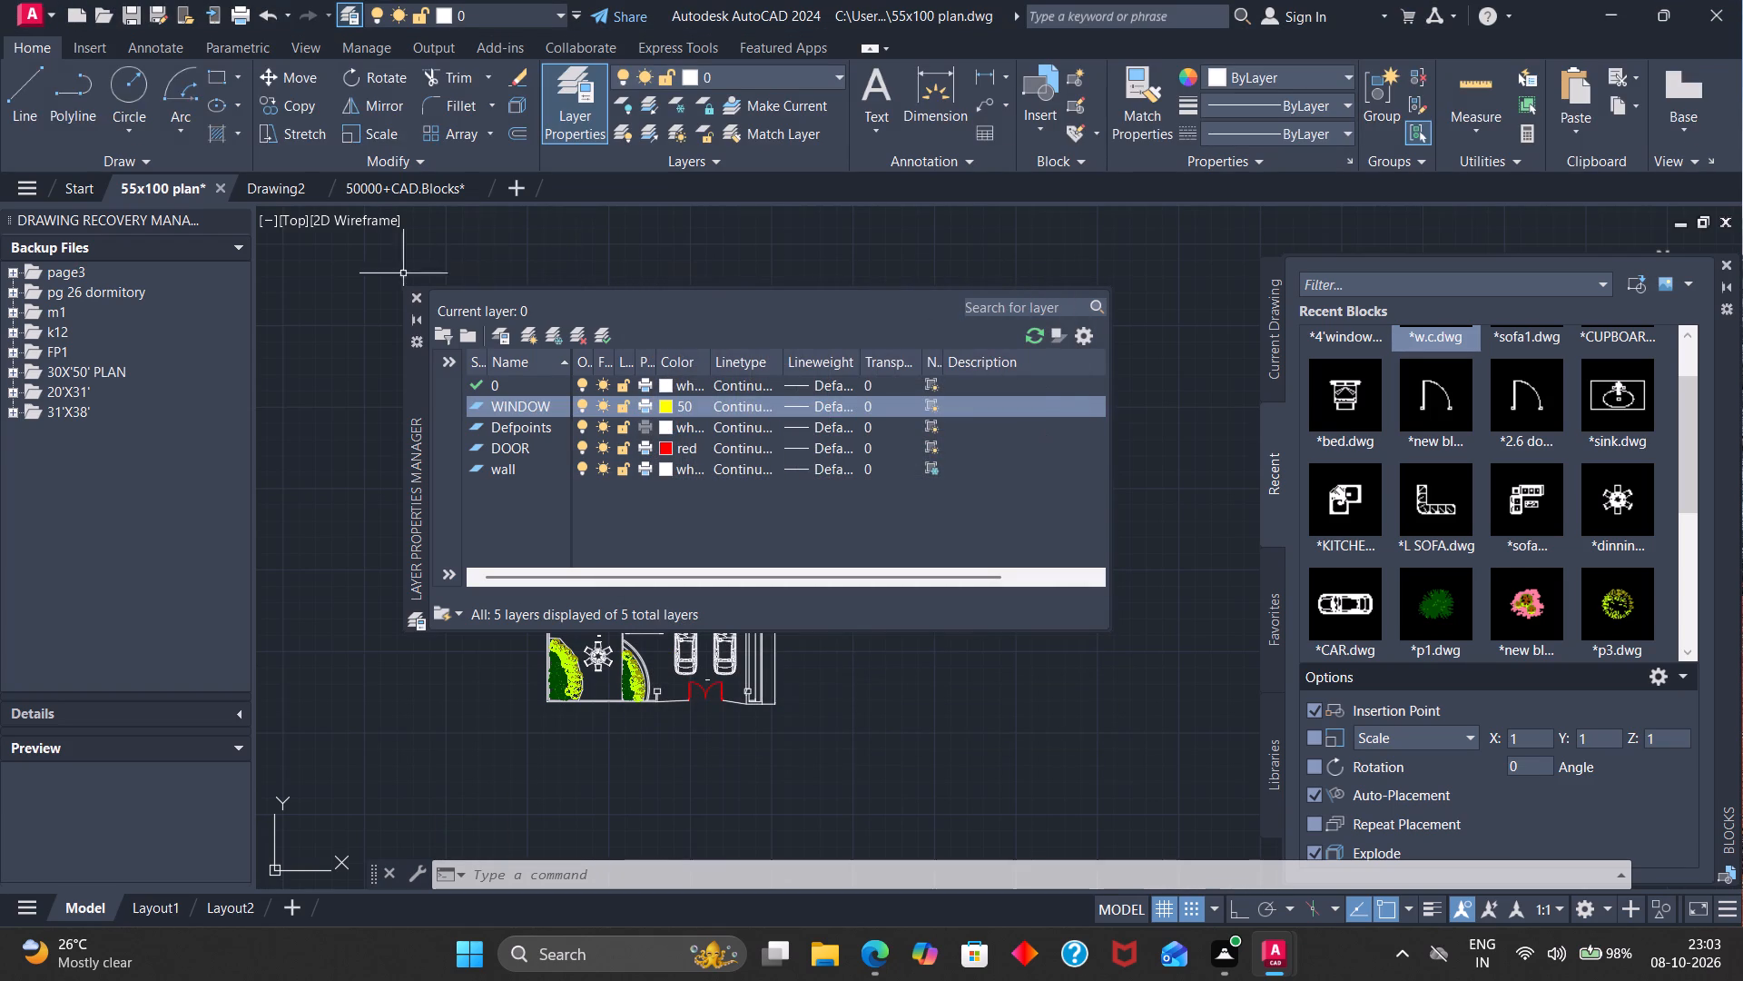
click(414, 294)
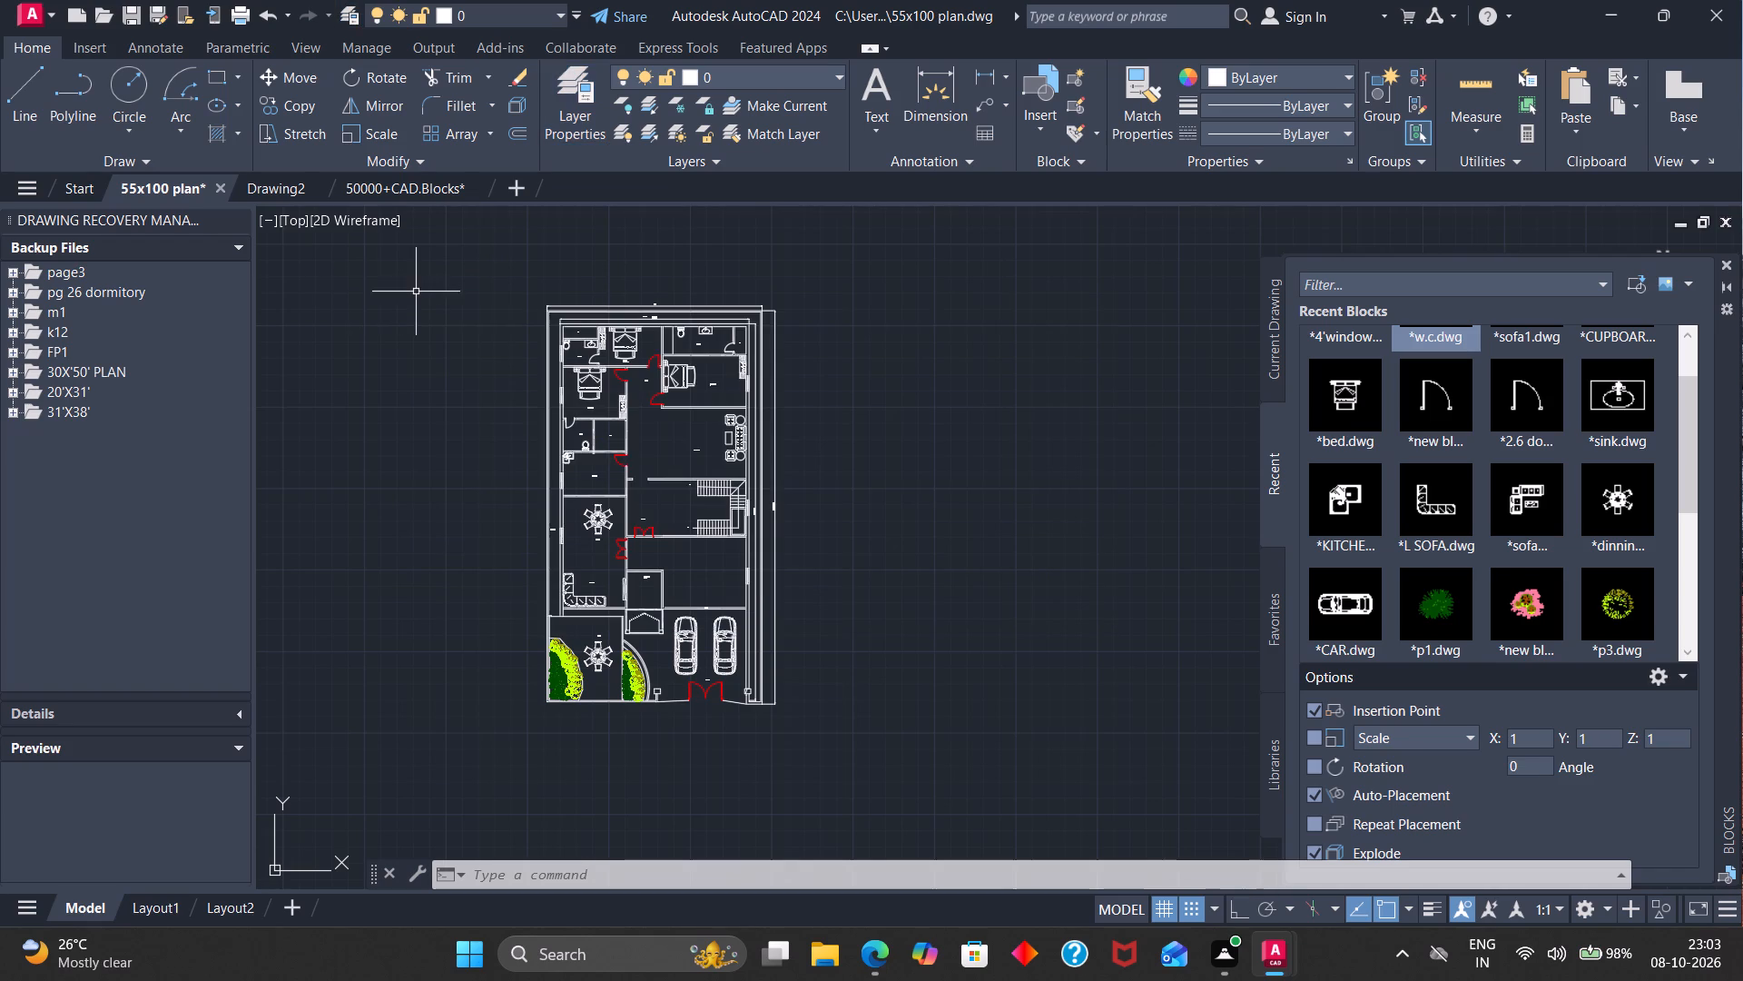
Select the seven windows along the house's left and right outer walls and assign them to the yellow WINDOW layer.
scroll(566, 332, up, 3)
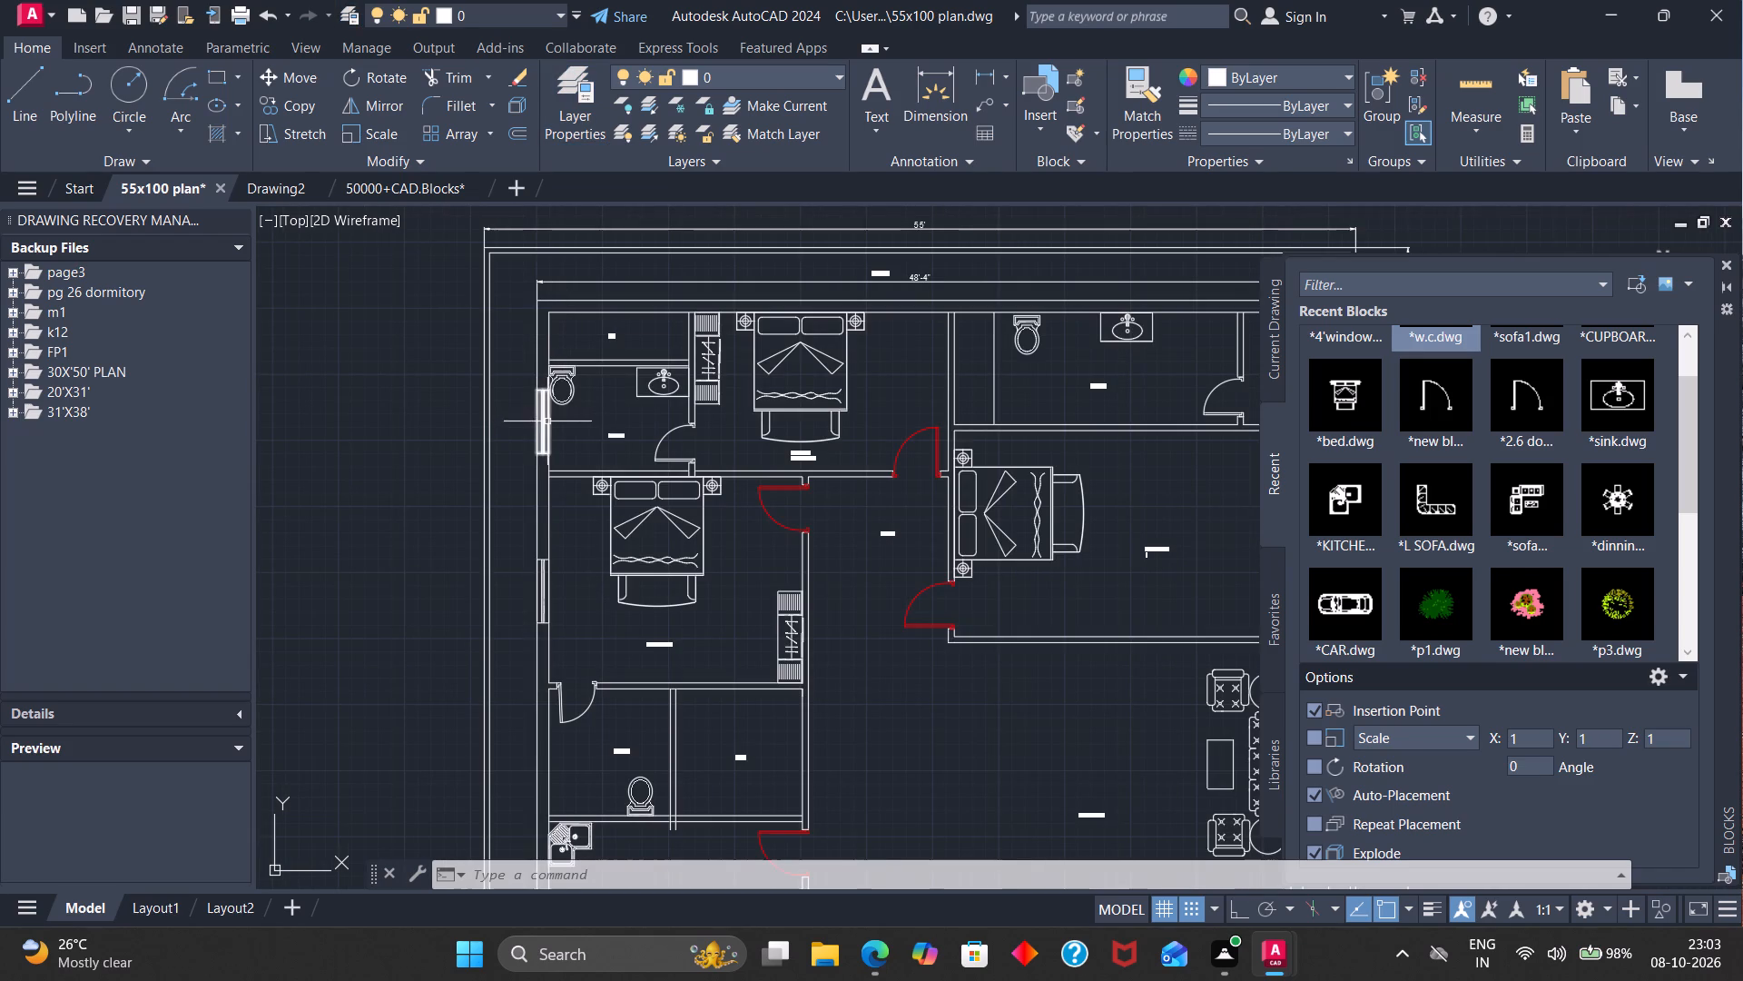
click(547, 421)
scroll(687, 418, down, 2)
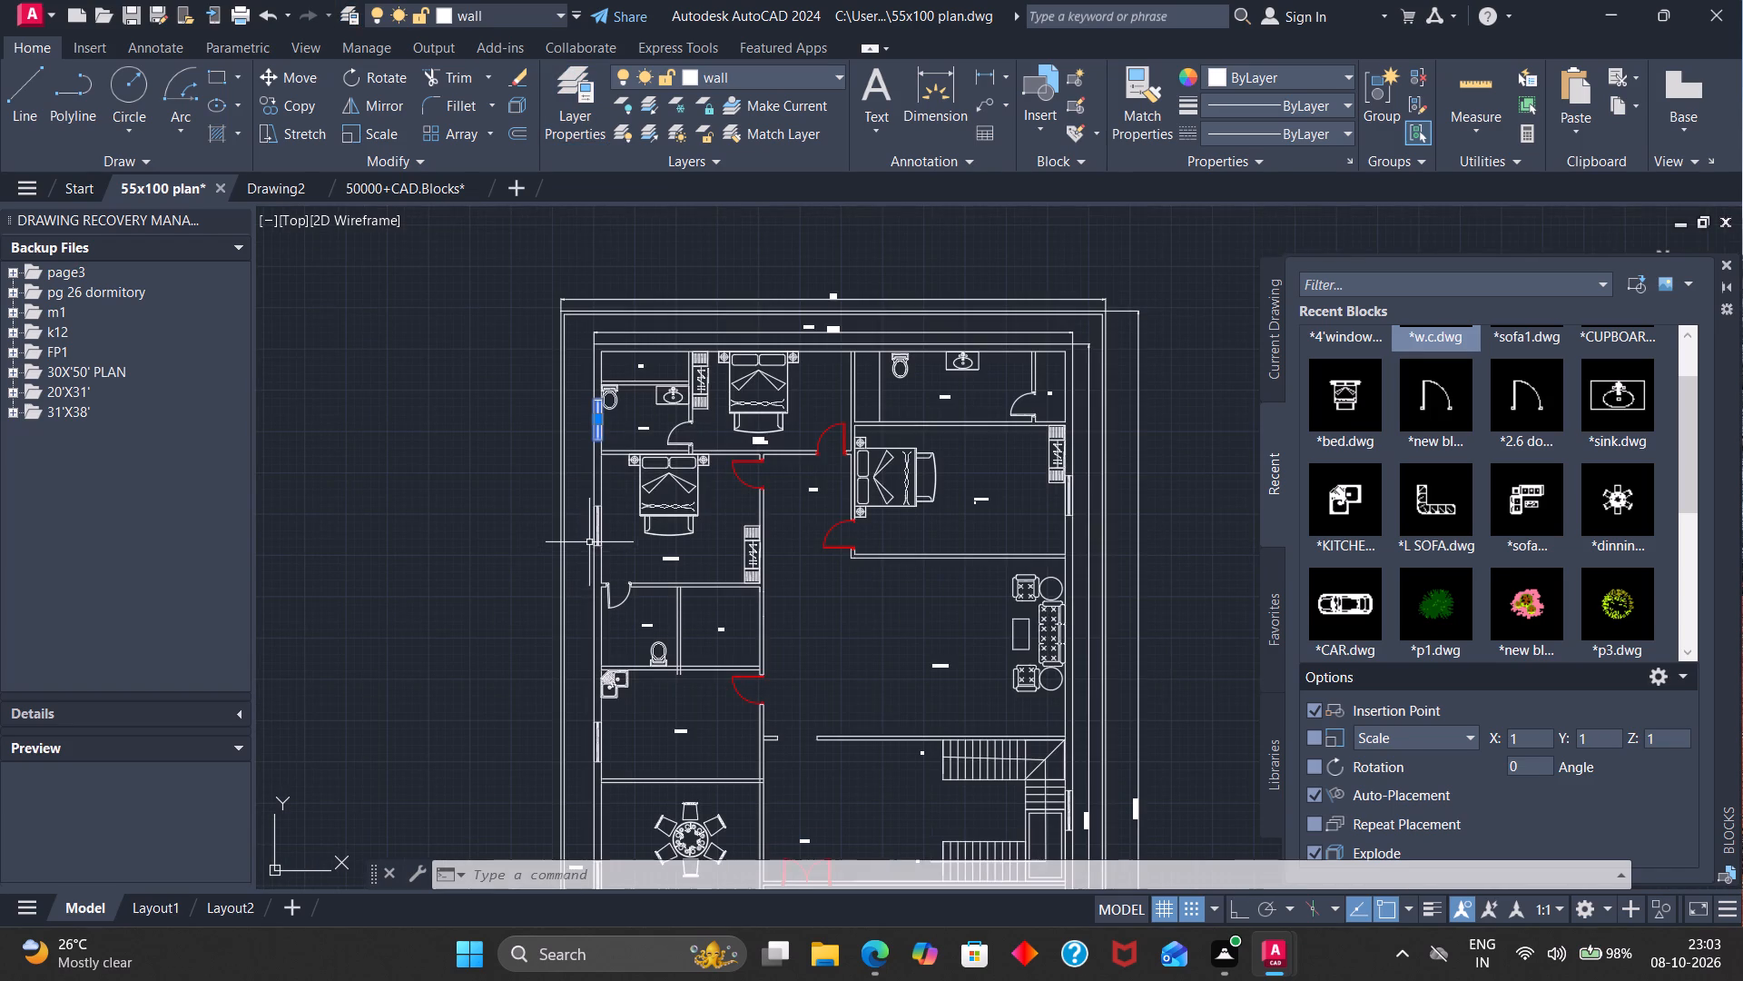
click(594, 535)
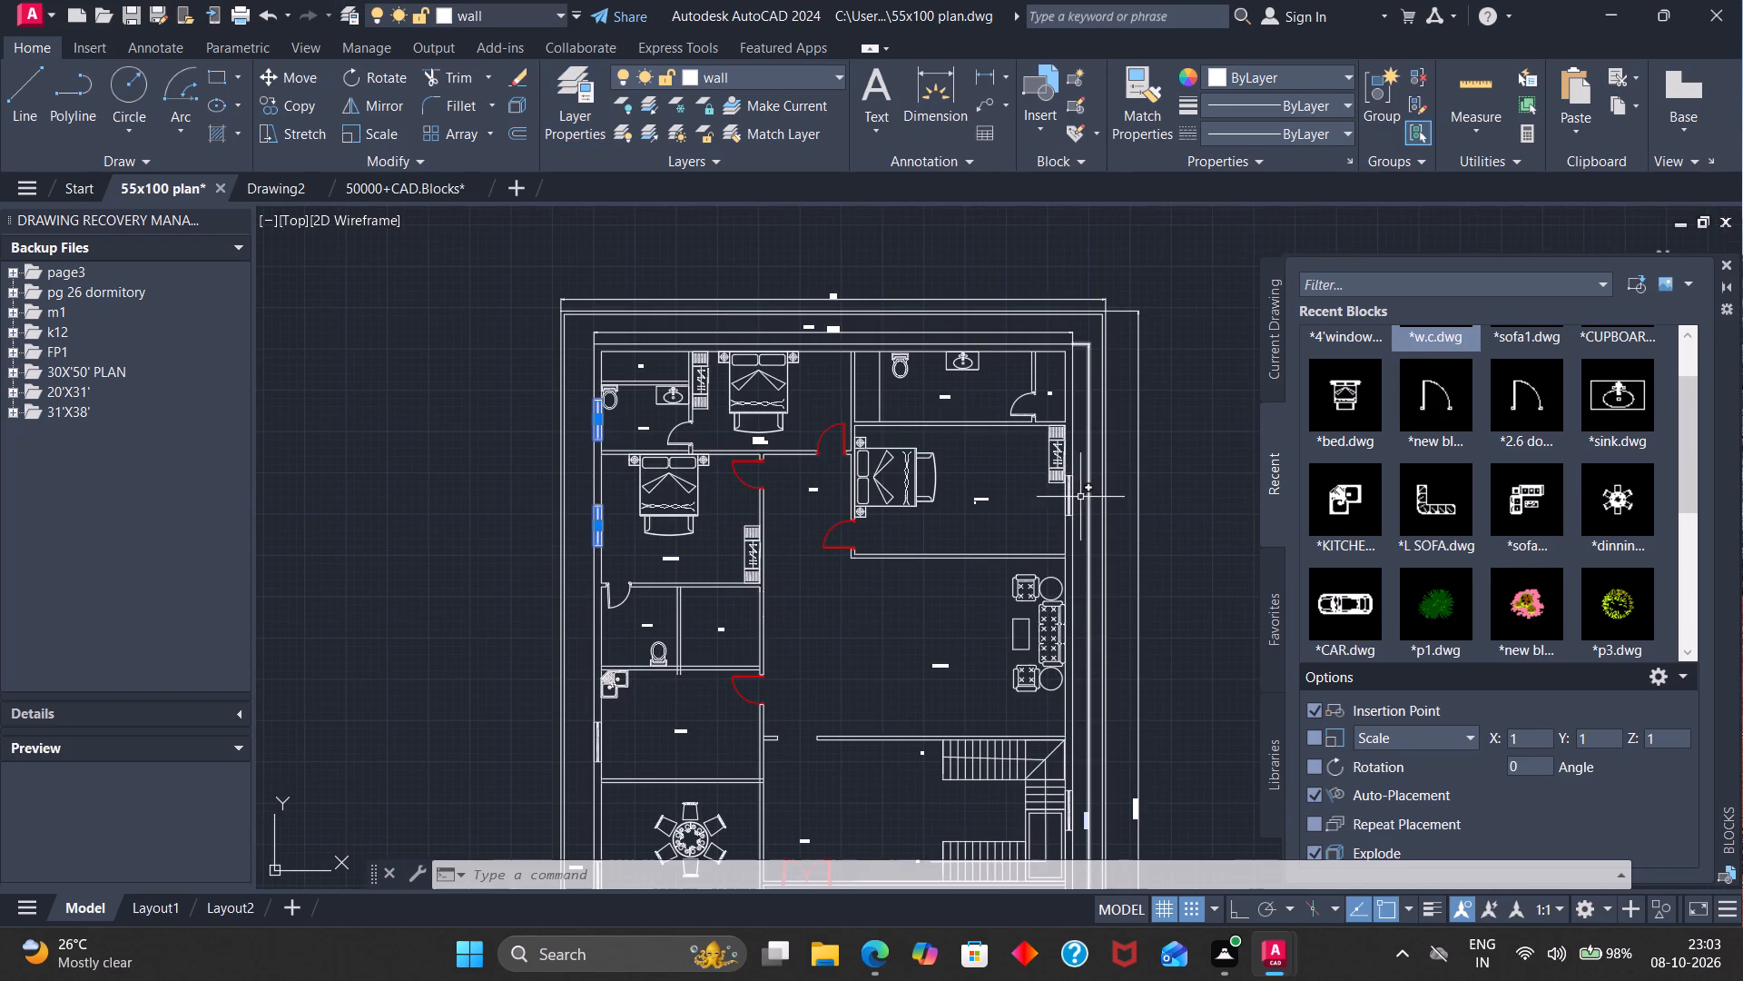
click(1069, 500)
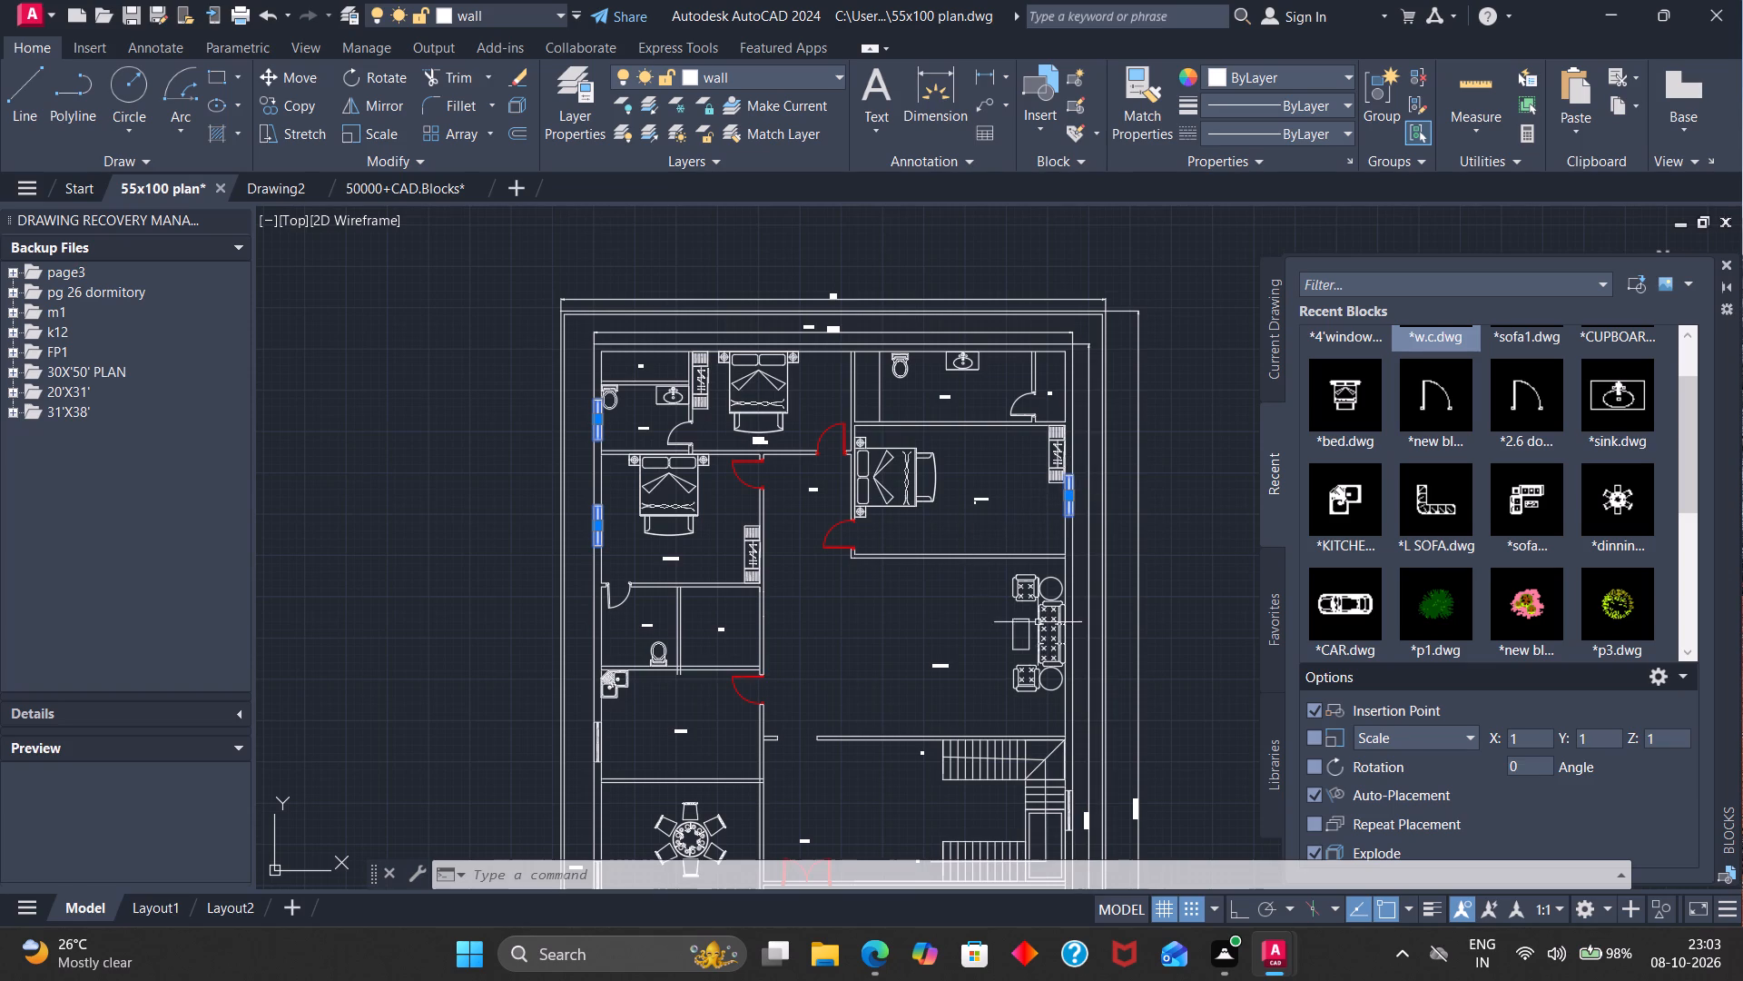
scroll(1062, 663, down, 2)
scroll(1056, 727, up, 3)
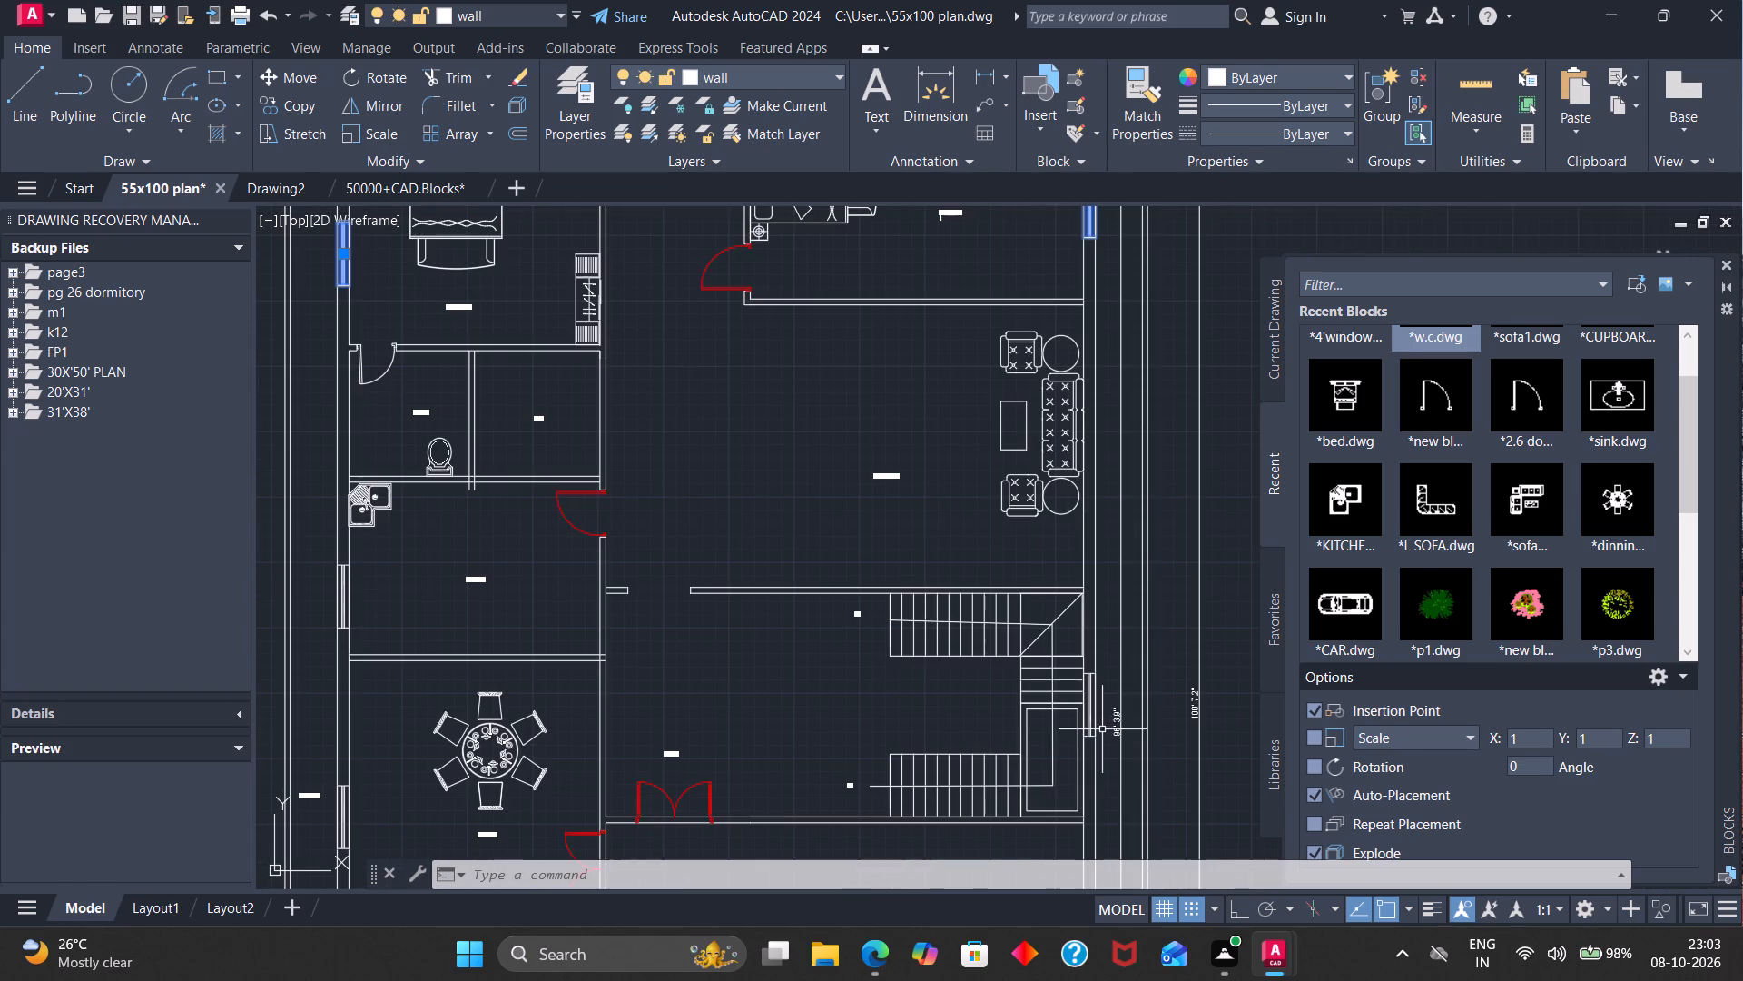
click(1096, 718)
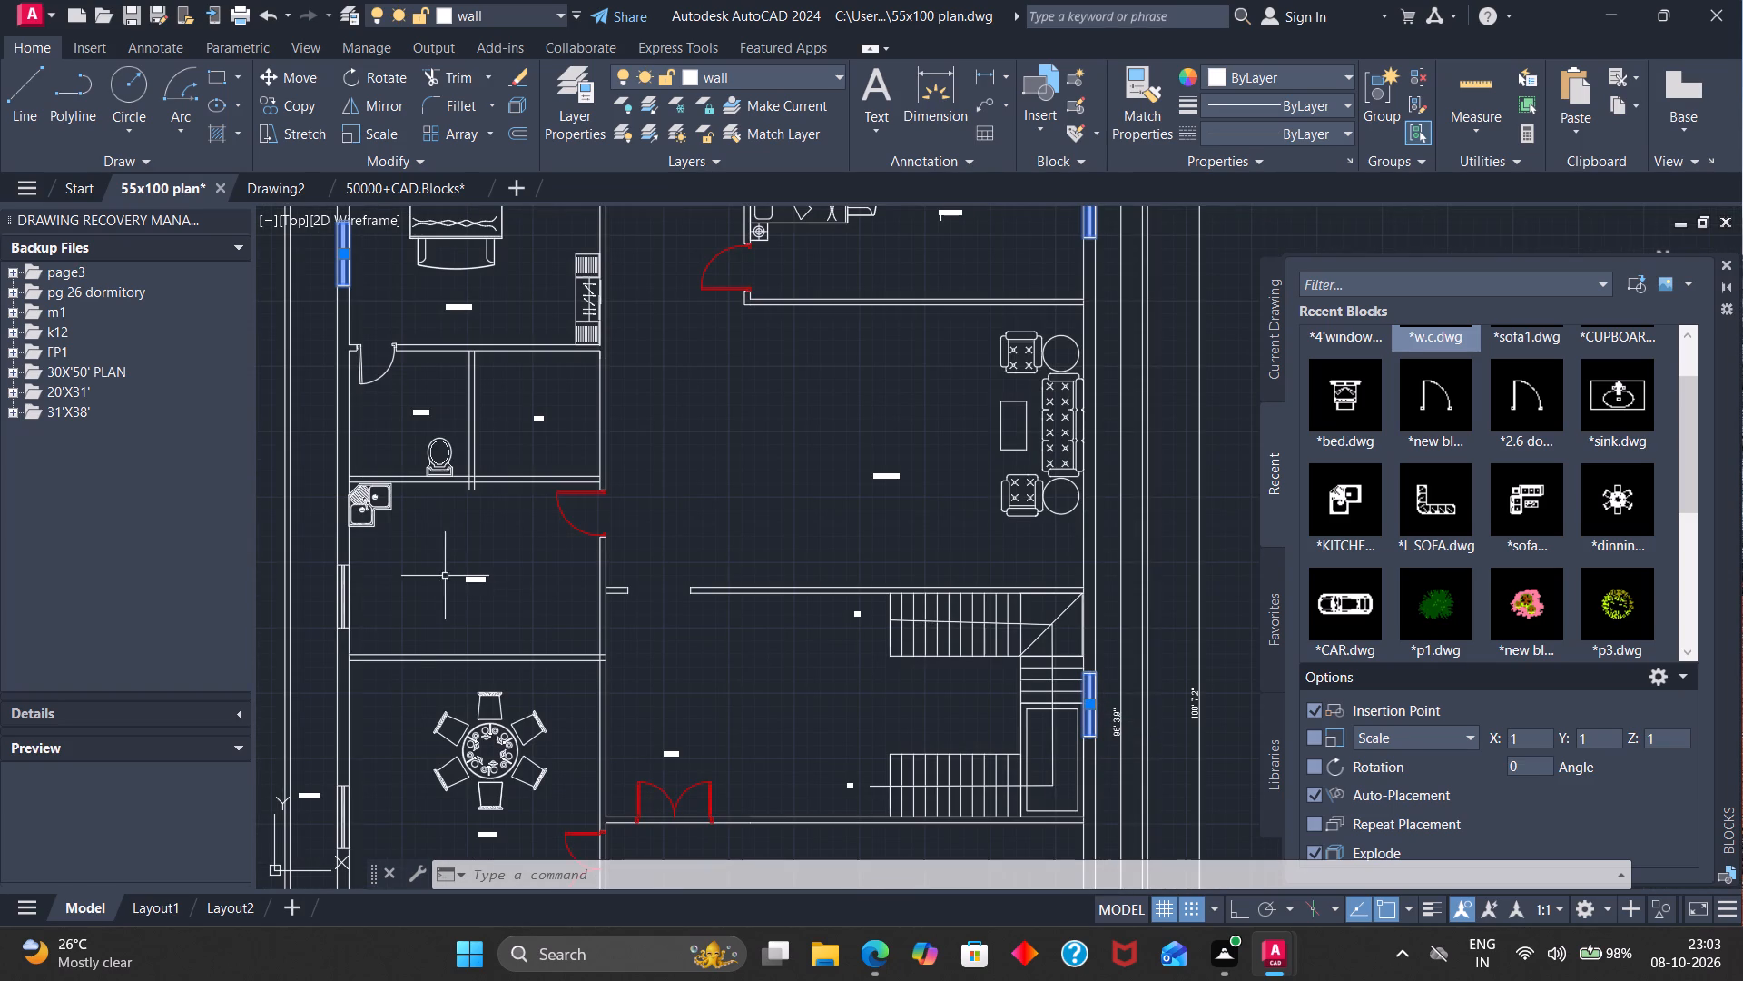
click(348, 600)
scroll(350, 600, down, 2)
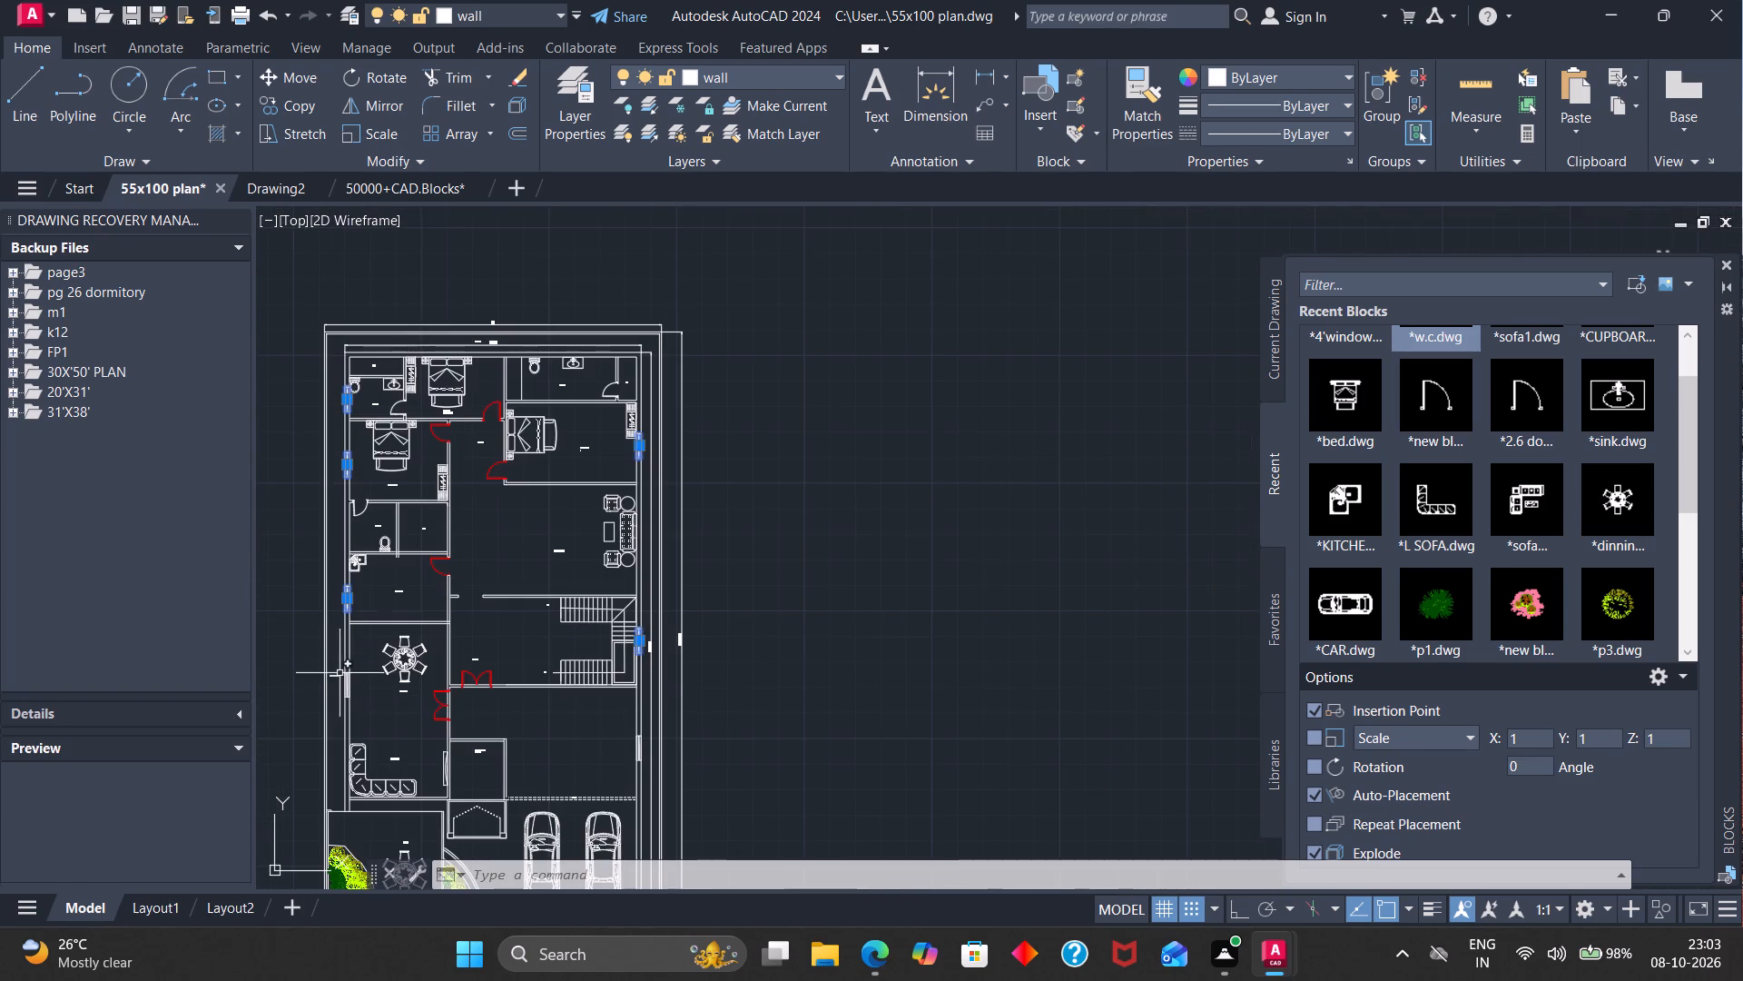
click(347, 689)
click(638, 751)
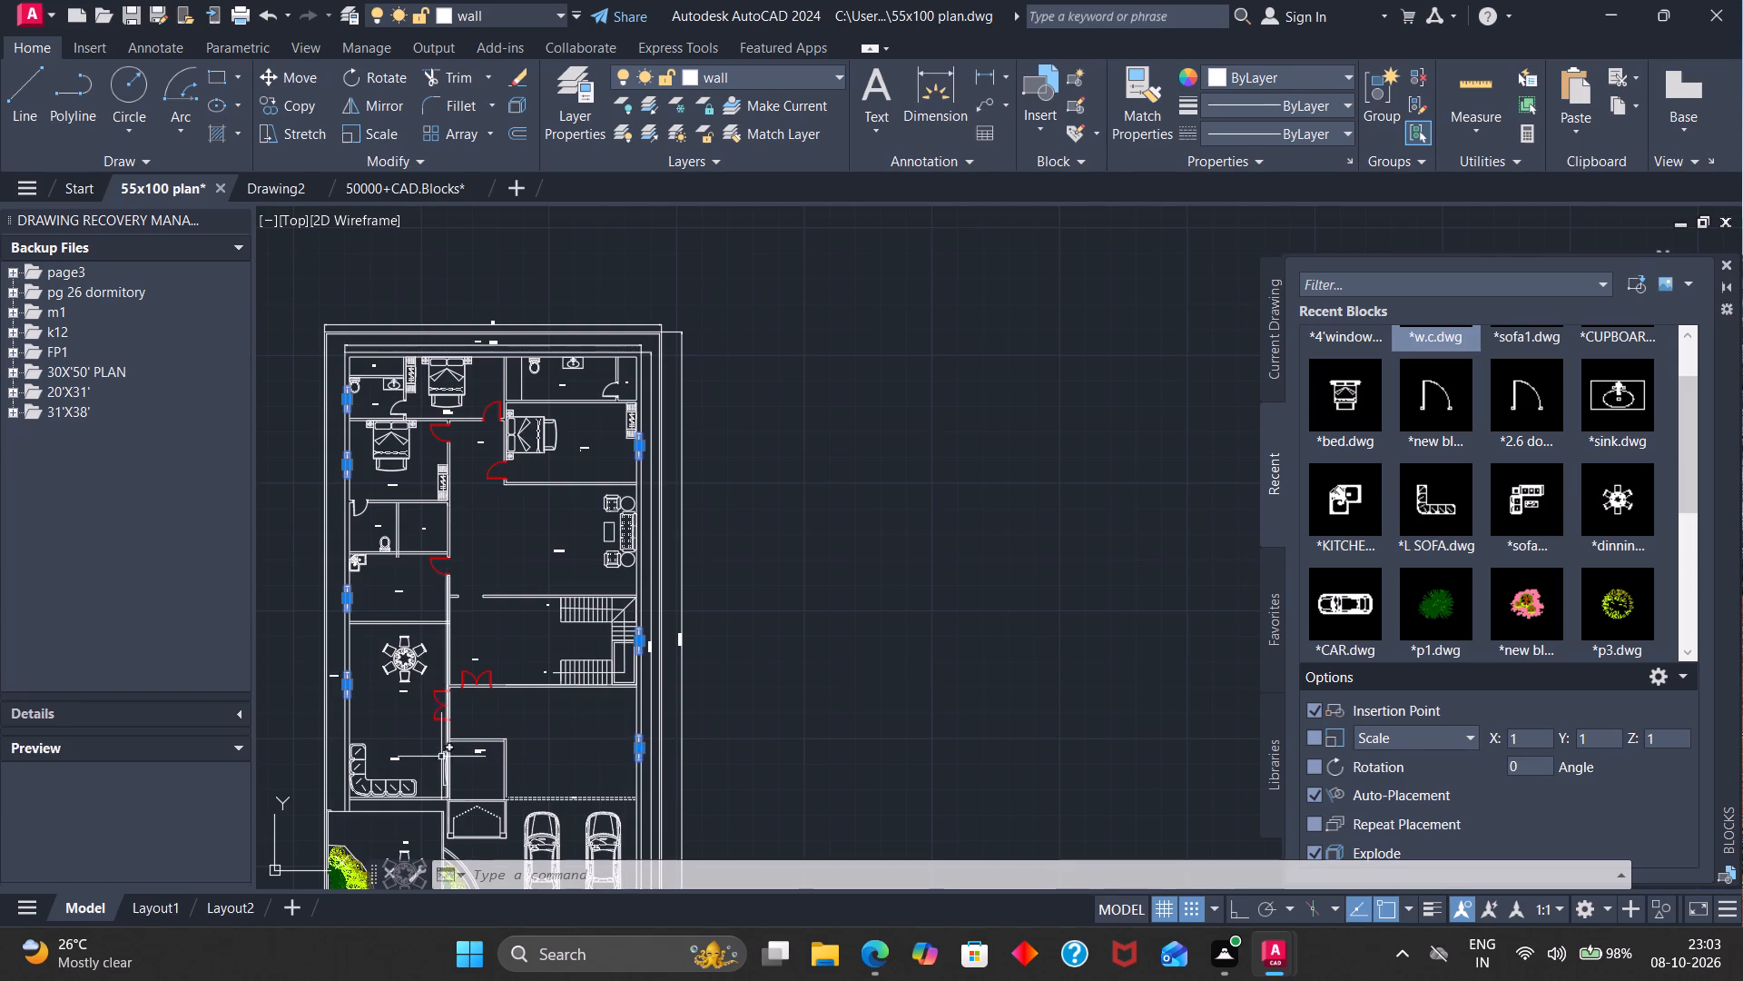
scroll(448, 753, down, 3)
scroll(452, 844, up, 3)
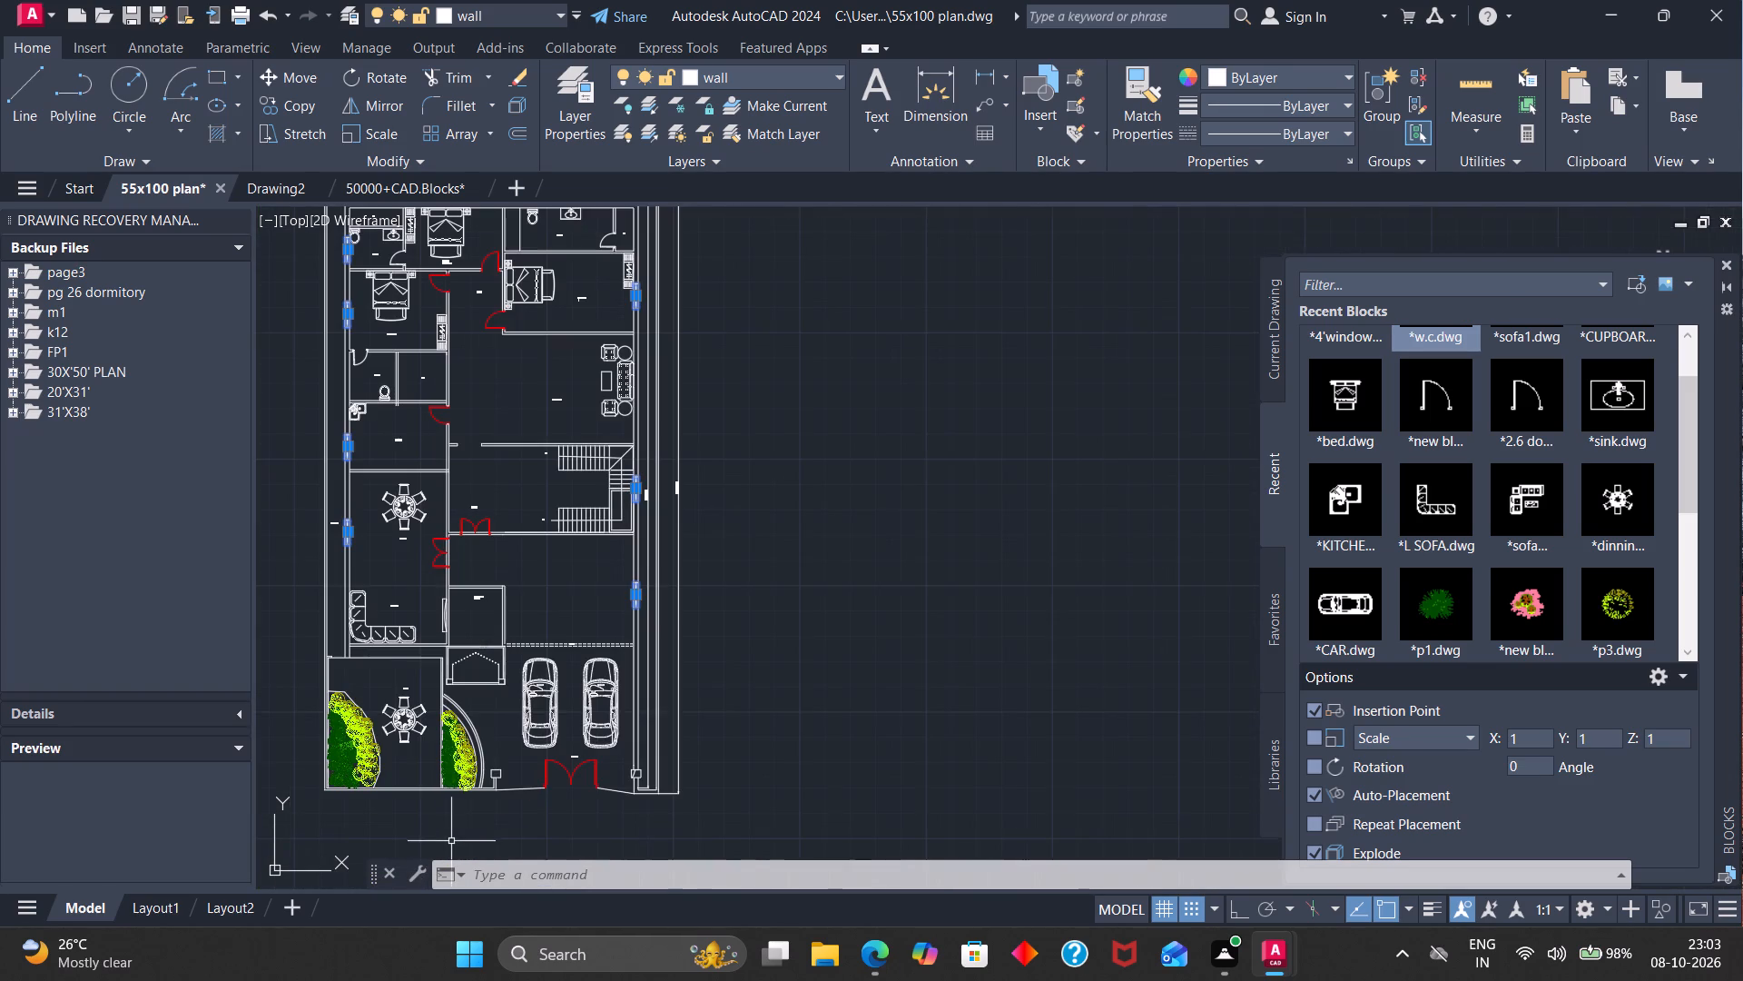
scroll(450, 826, up, 1)
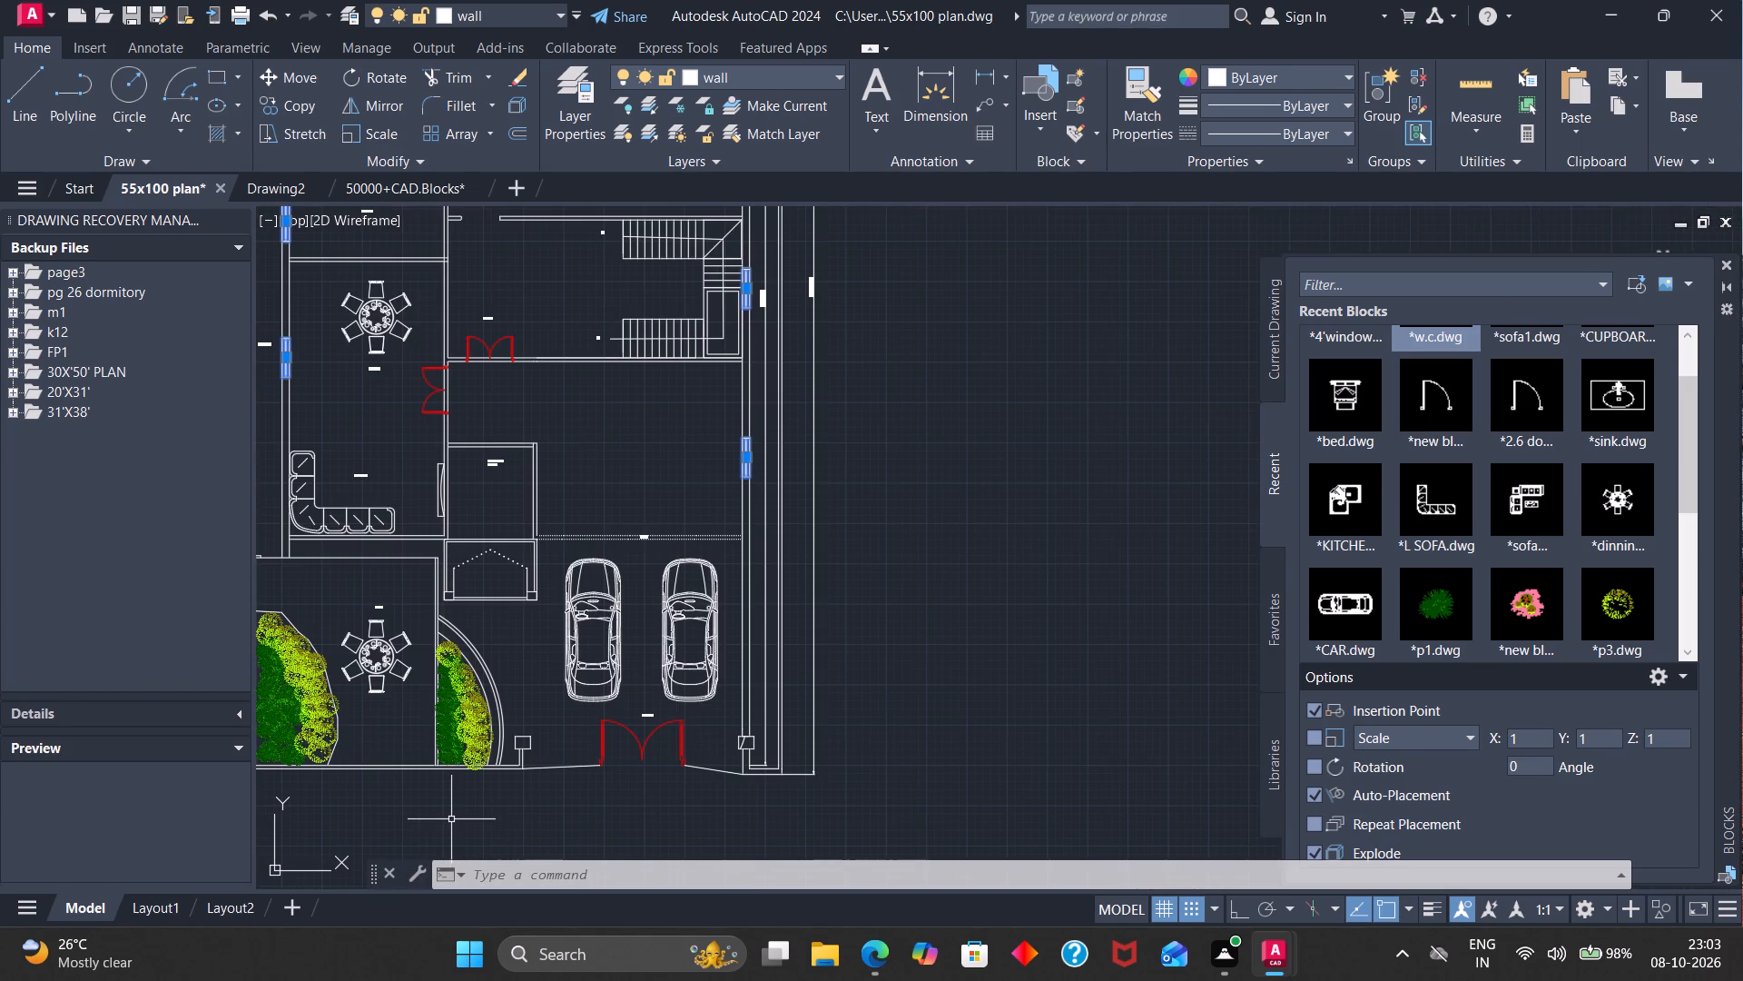
scroll(451, 804, up, 1)
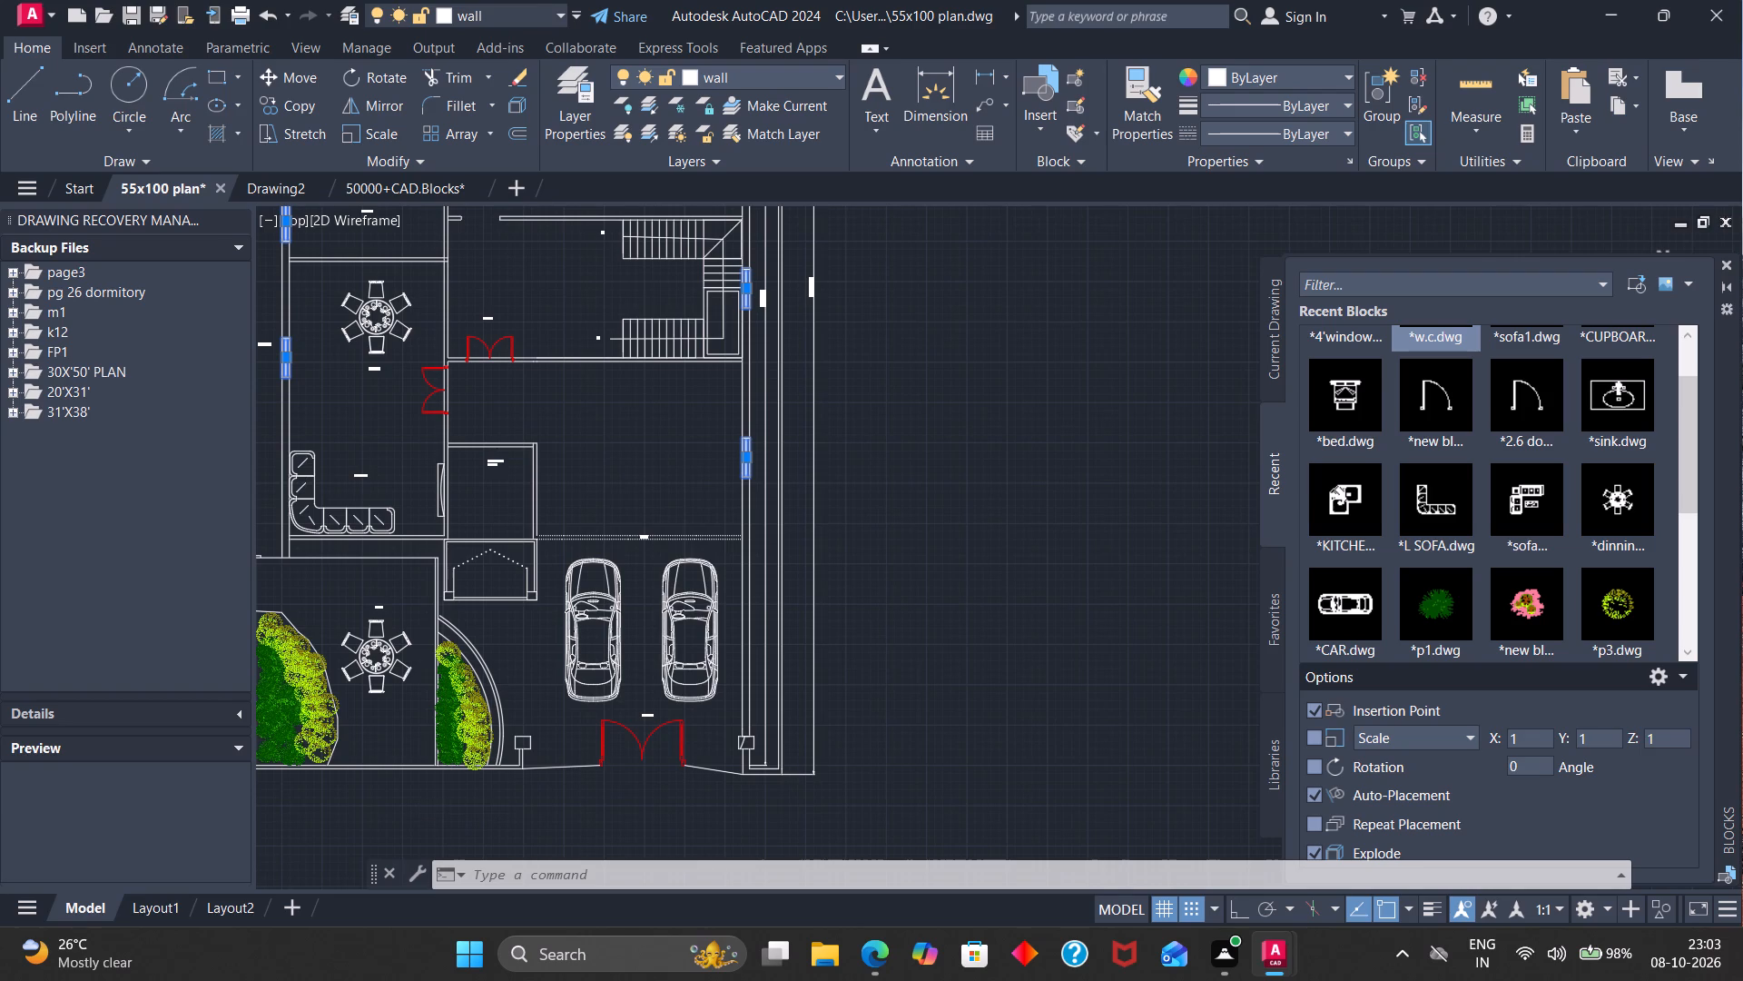
scroll(451, 800, down, 2)
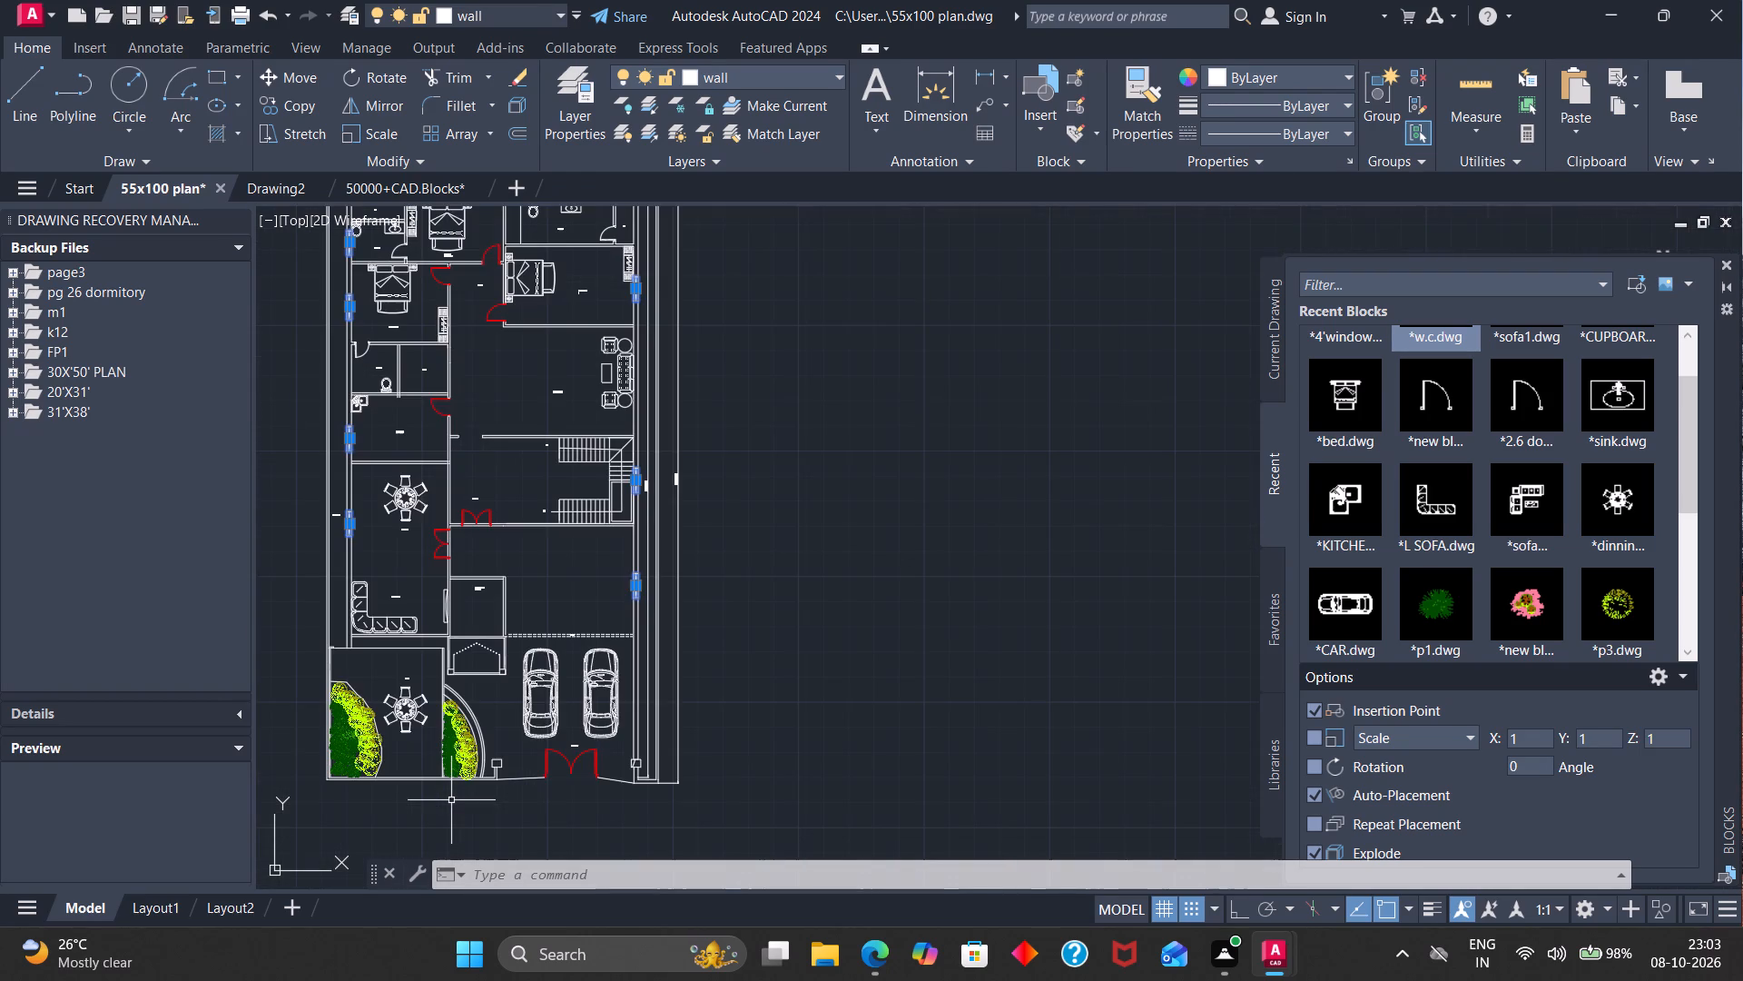
scroll(387, 690, up, 1)
scroll(388, 689, down, 1)
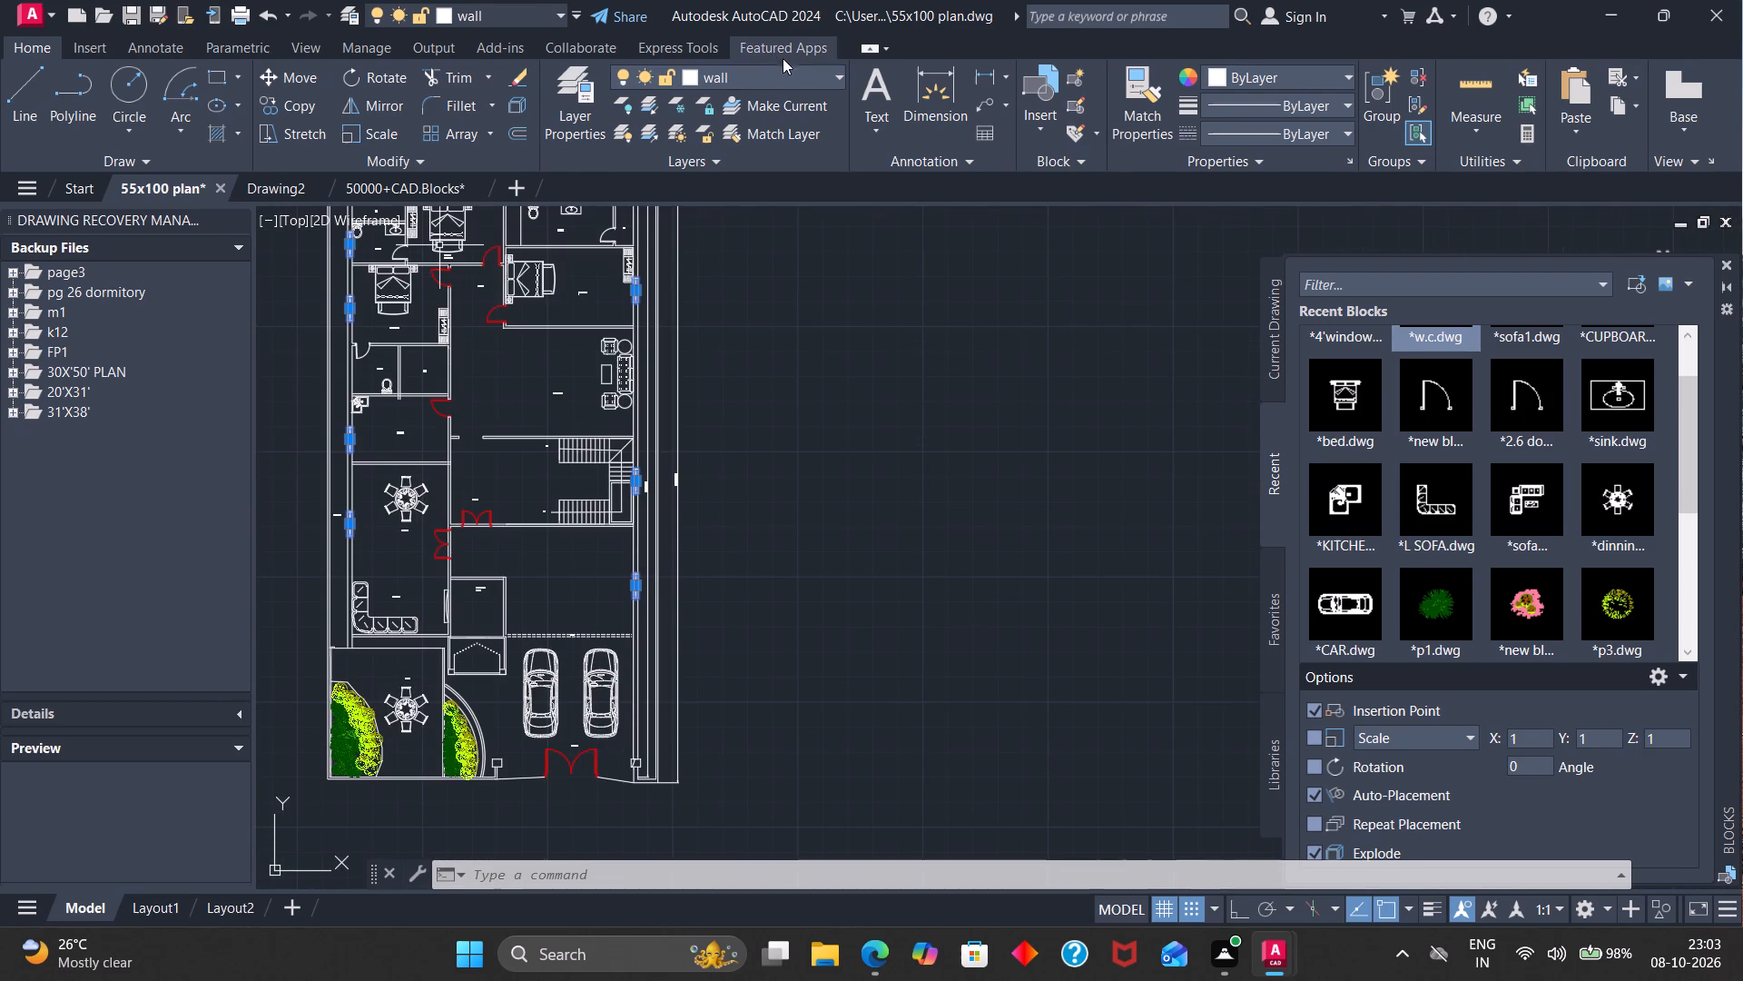
click(839, 76)
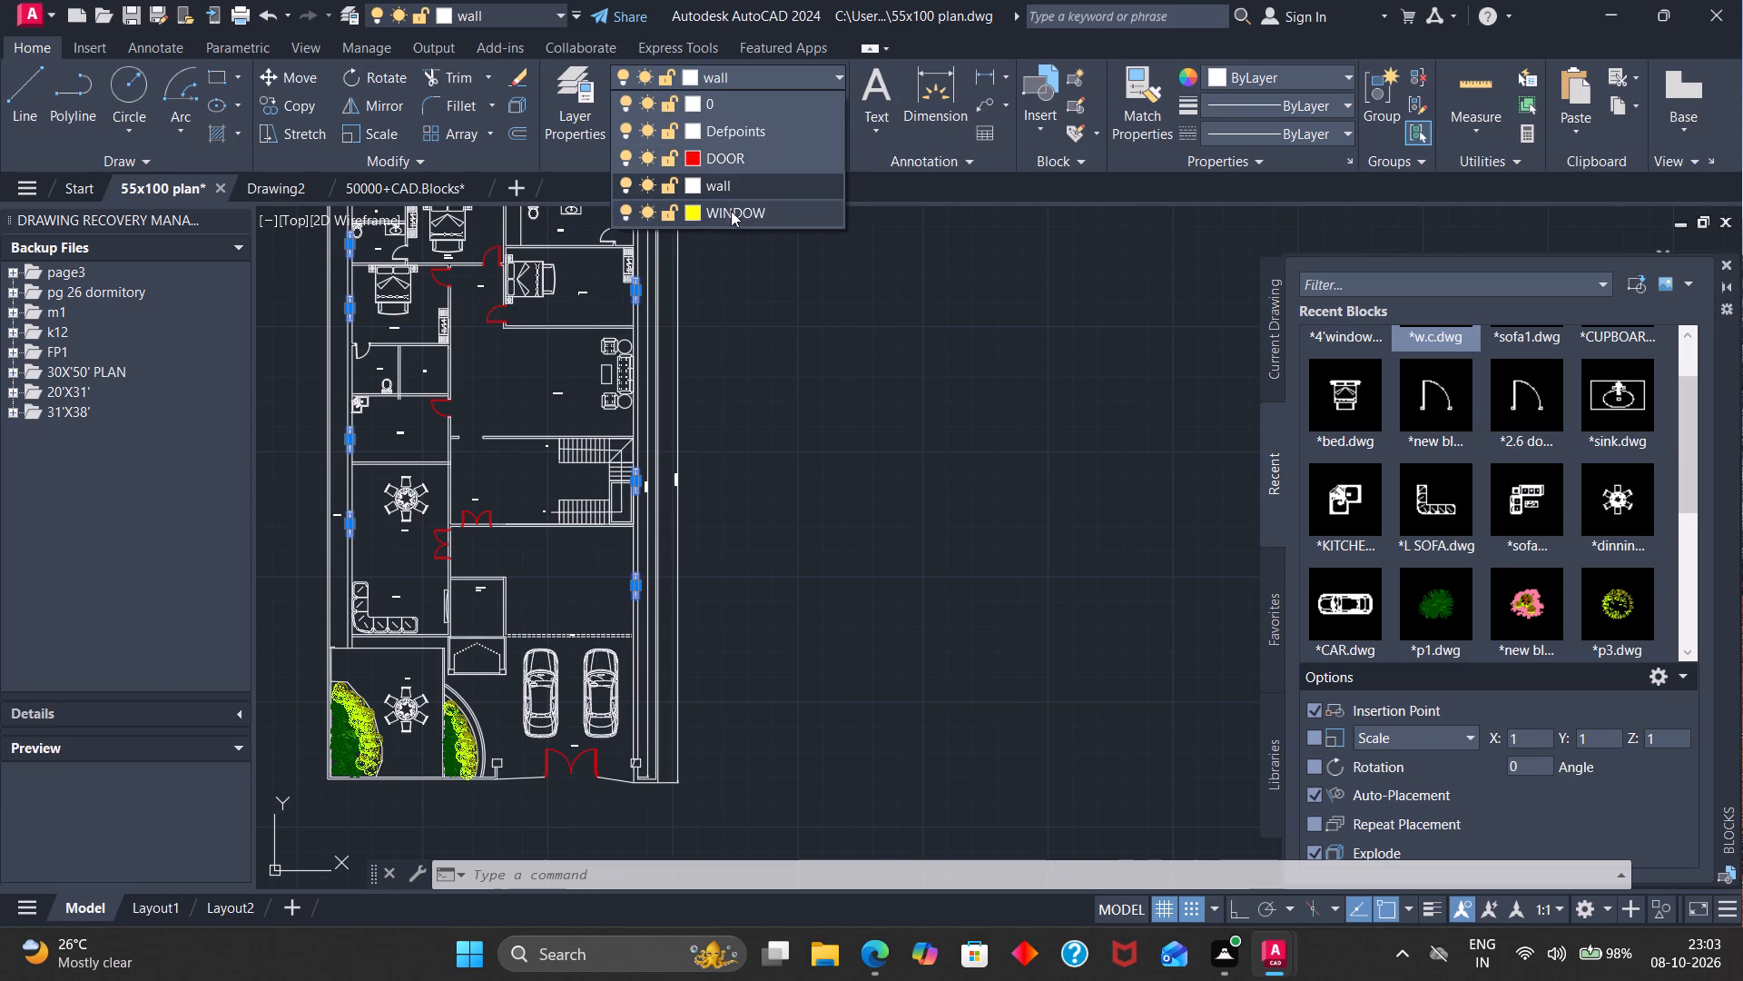
click(699, 215)
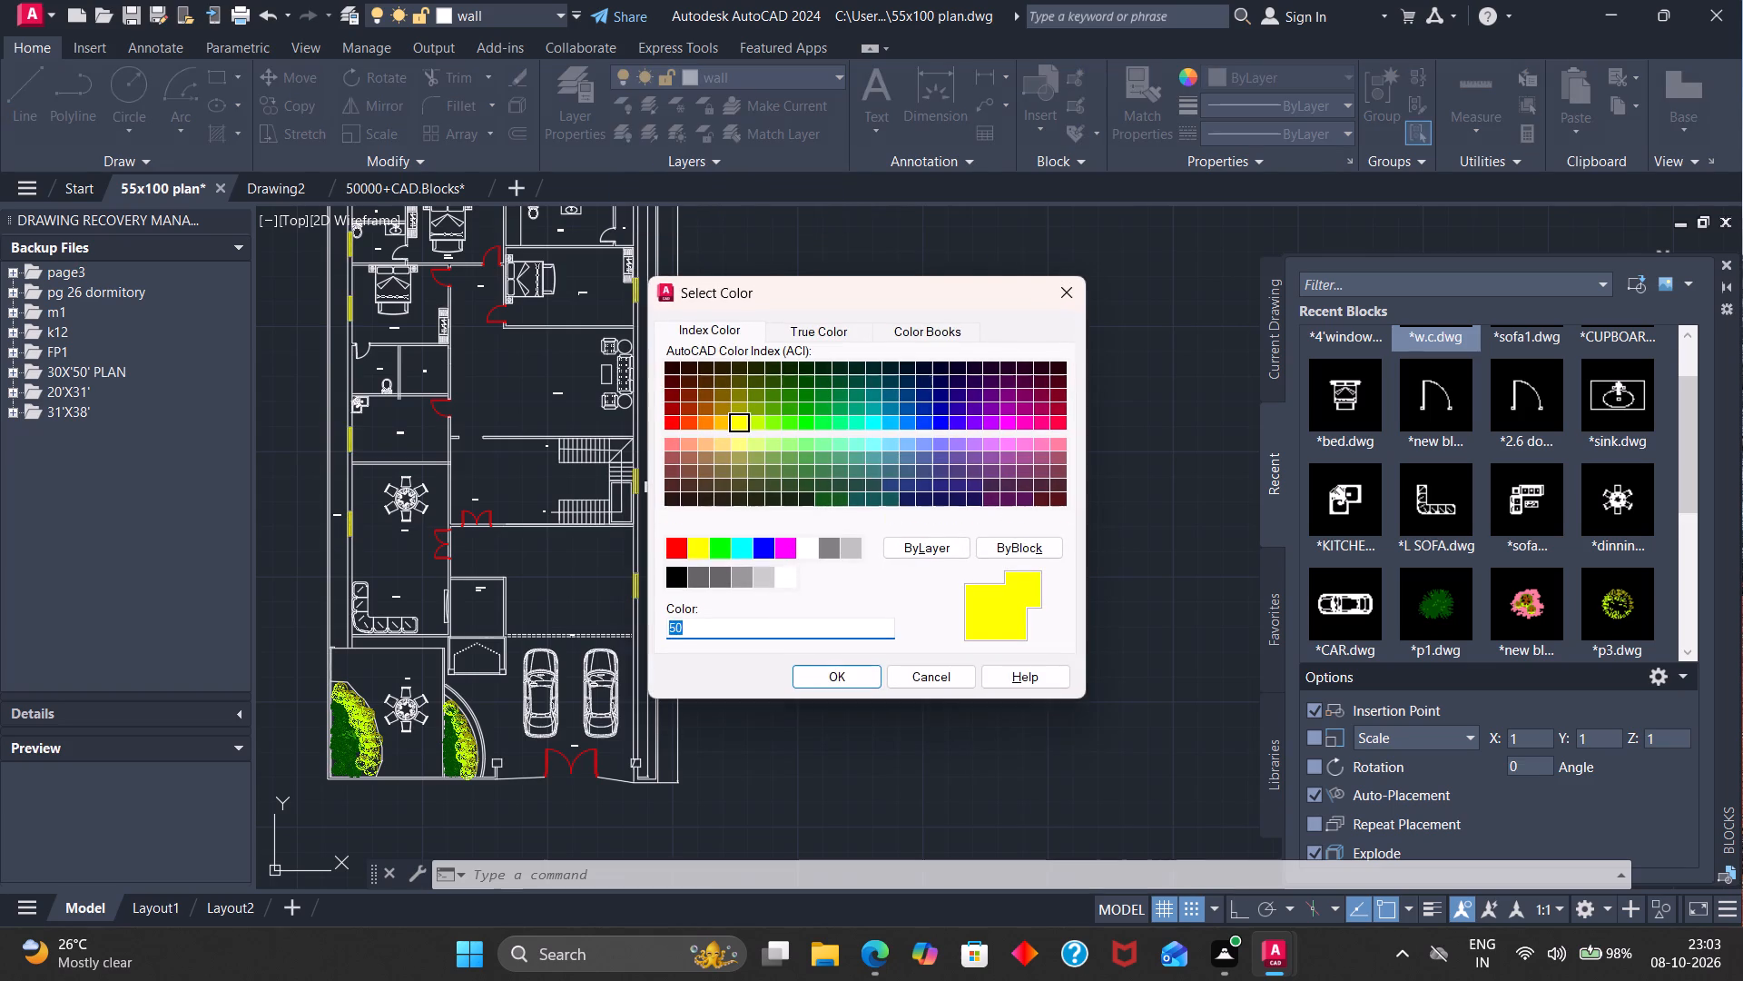
click(794, 669)
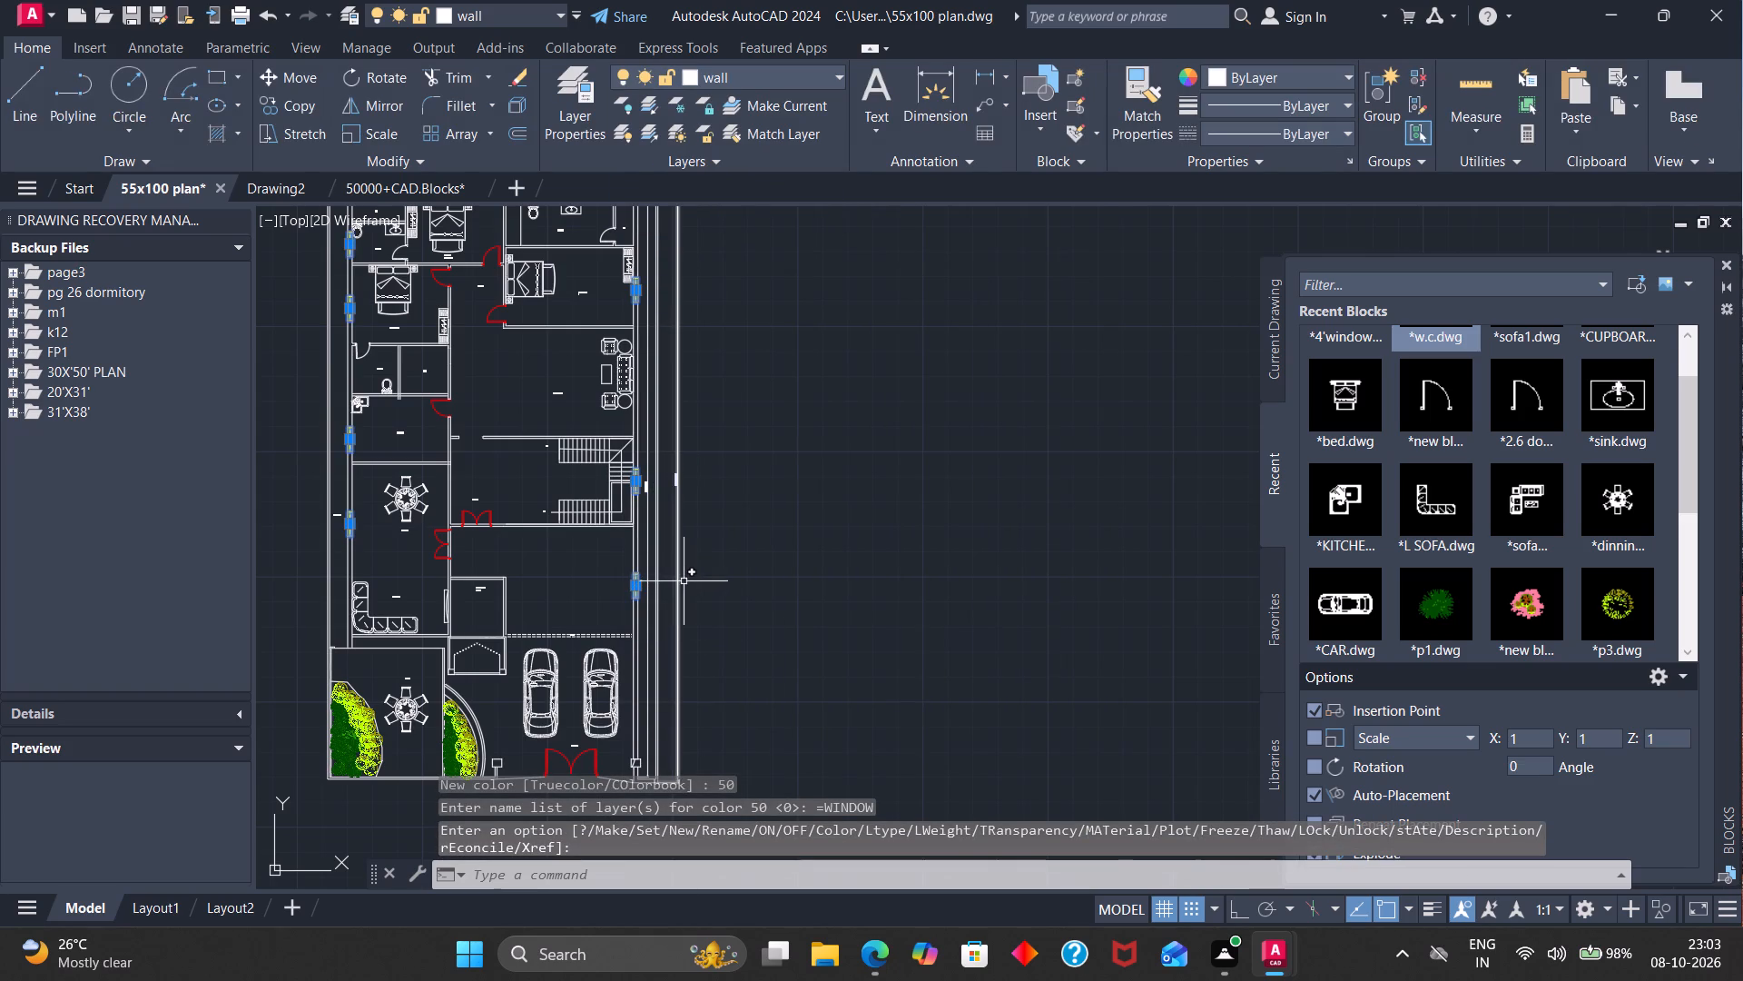
key(Escape)
Create a new layer named BEAM LINE and set its colour to cyan.
scroll(488, 501, down, 1)
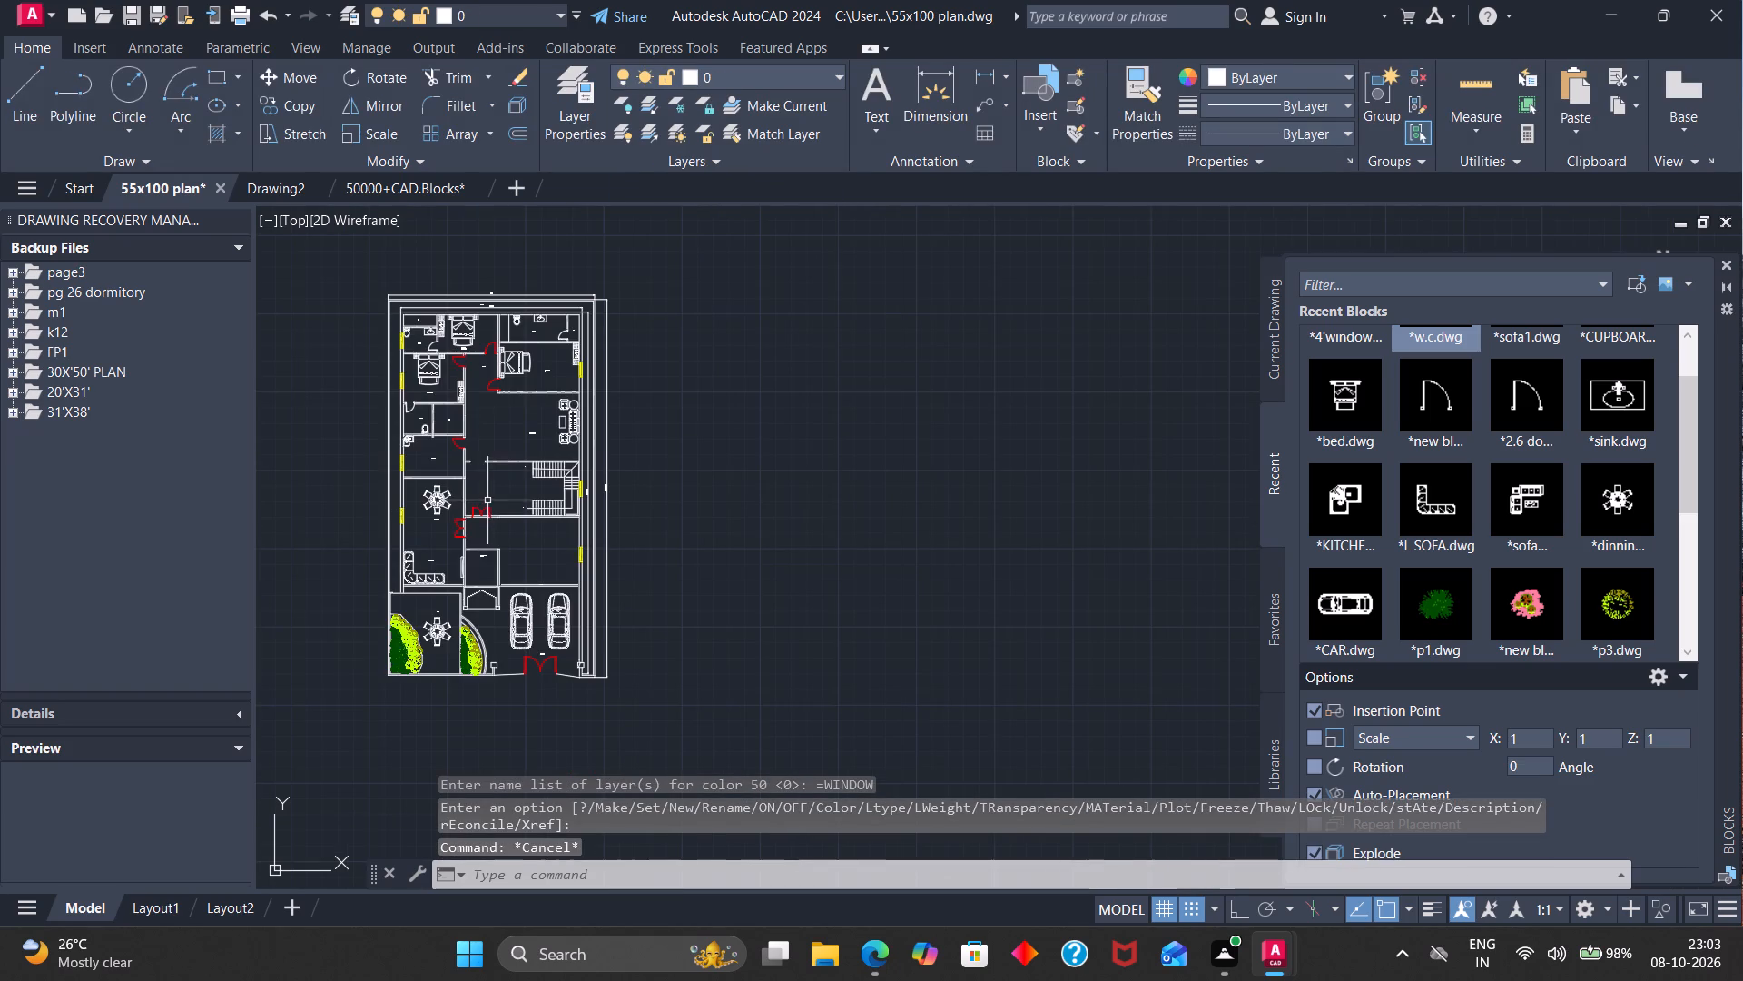
scroll(430, 362, up, 1)
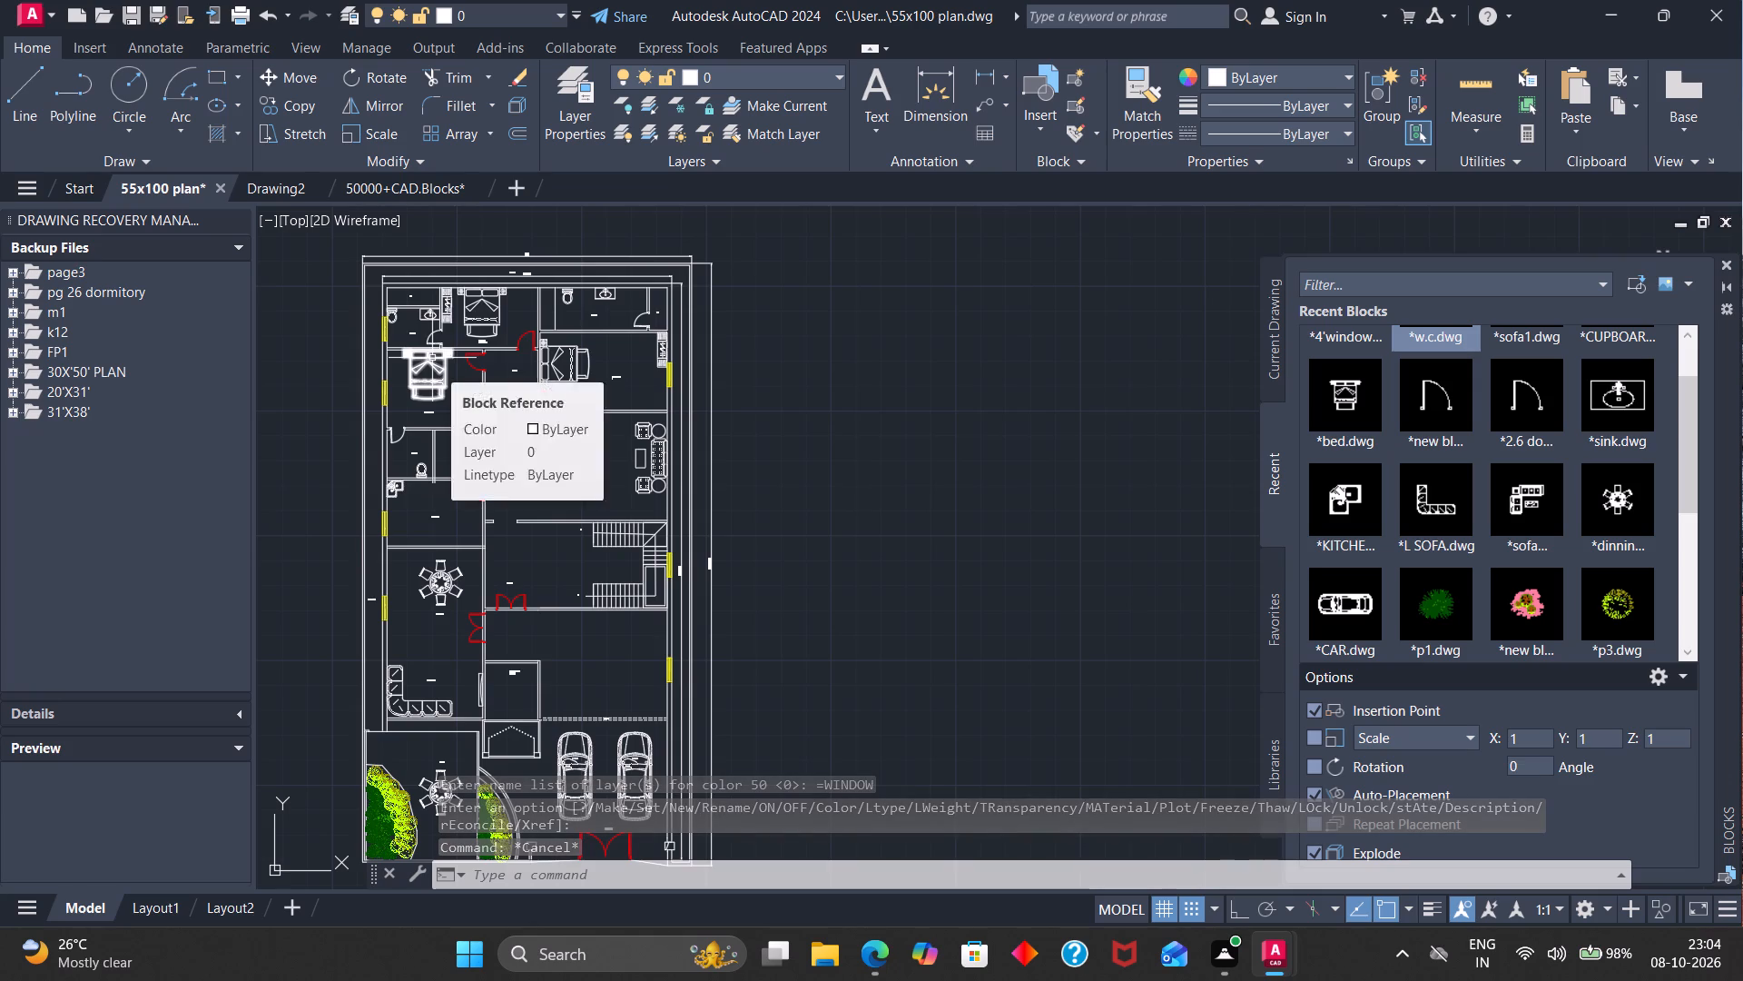
click(584, 89)
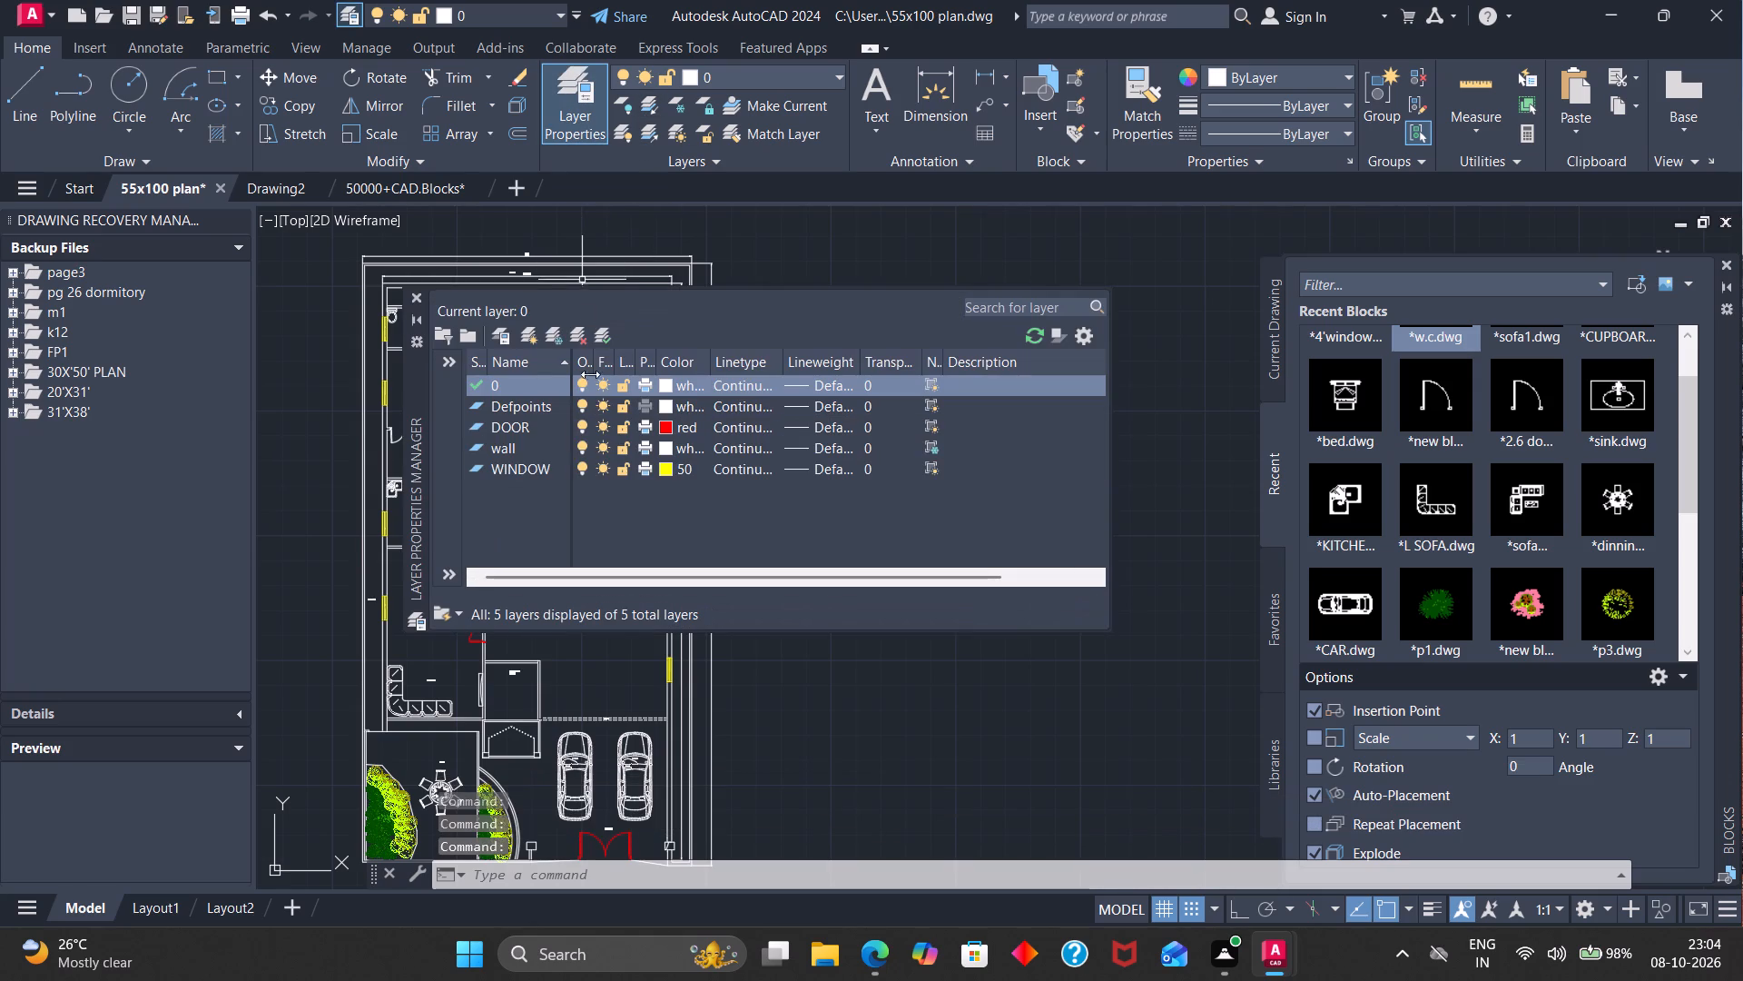
click(532, 337)
click(549, 409)
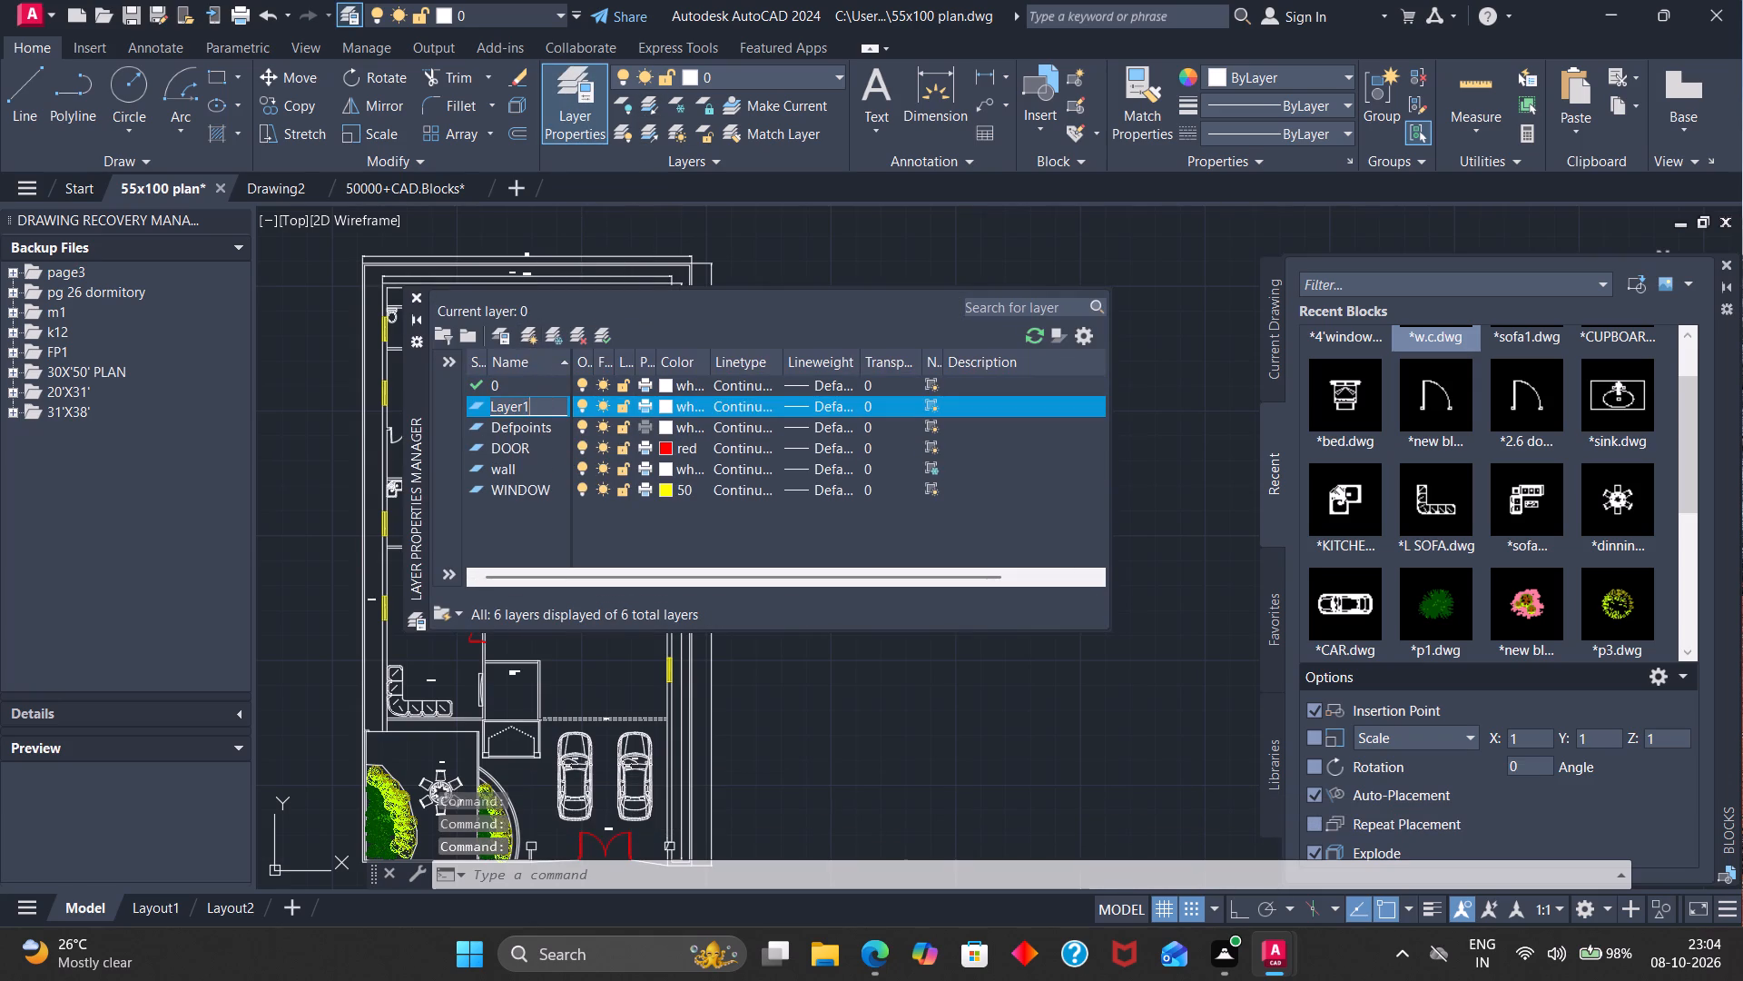
key(BackSpace)
key(BackSpace)
key(BackSpace)
key(BackSpace)
key(BackSpace)
key(BackSpace)
key(BackSpace)
key(BackSpace)
key(BackSpace)
key(BackSpace)
key(BackSpace)
text(BEAM LINE)
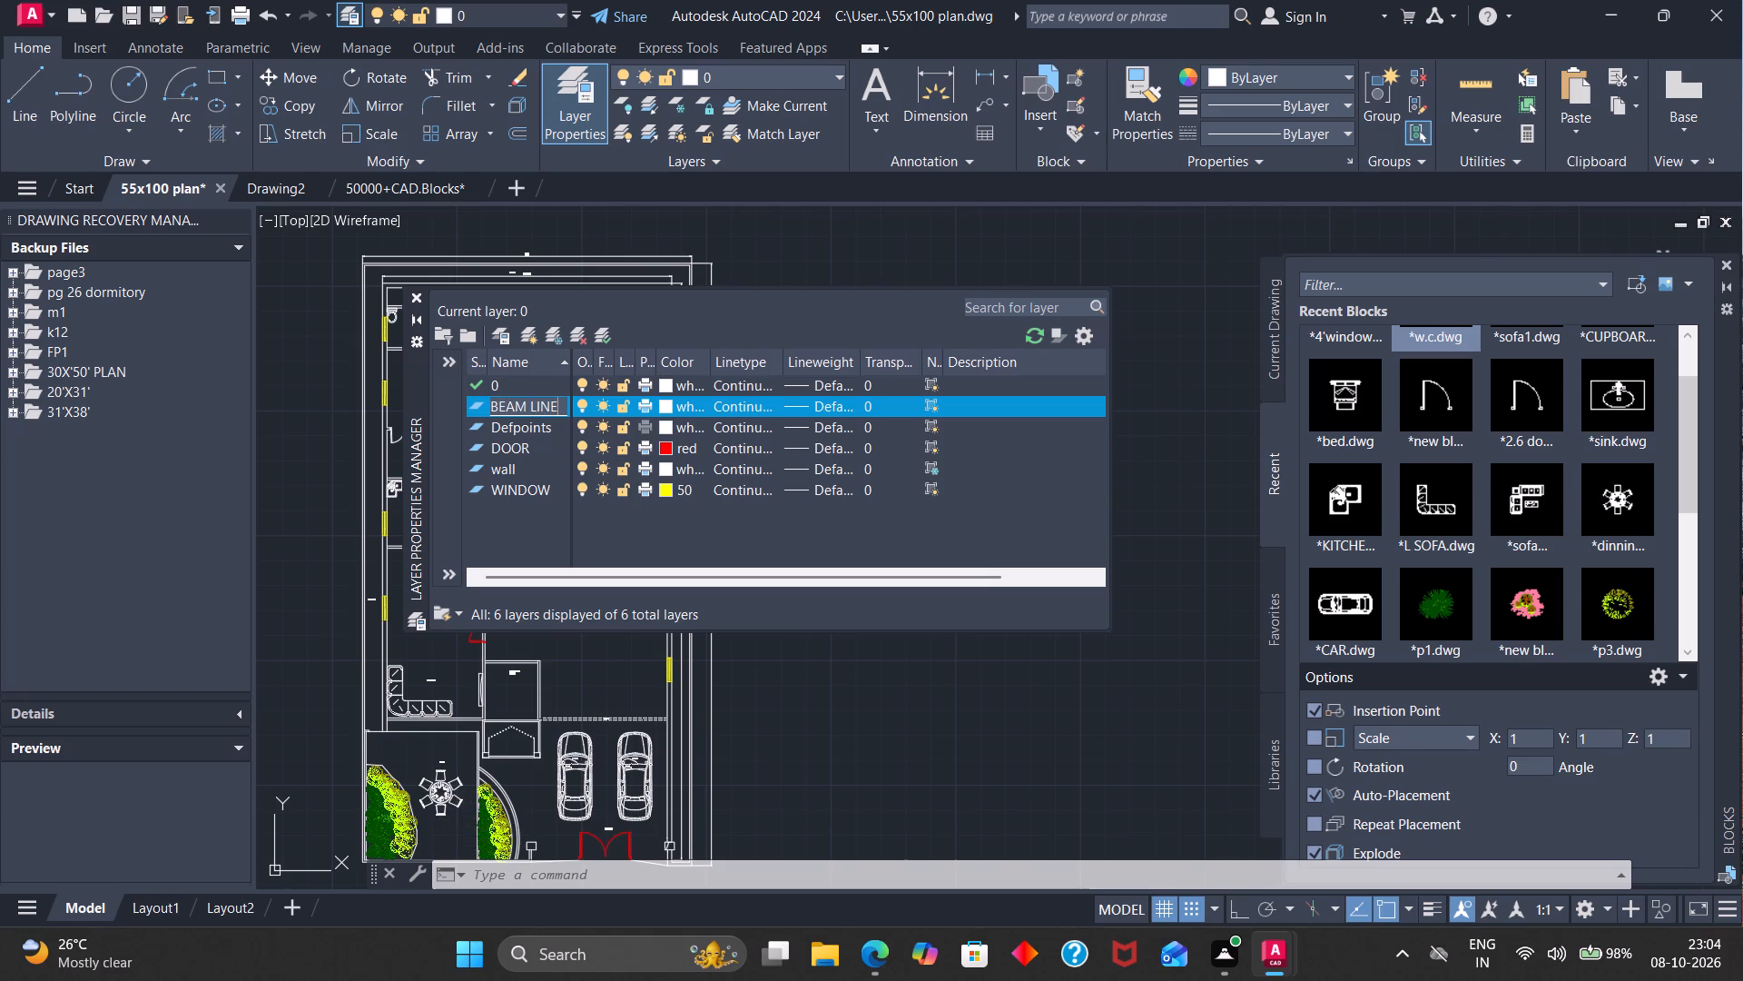
click(666, 402)
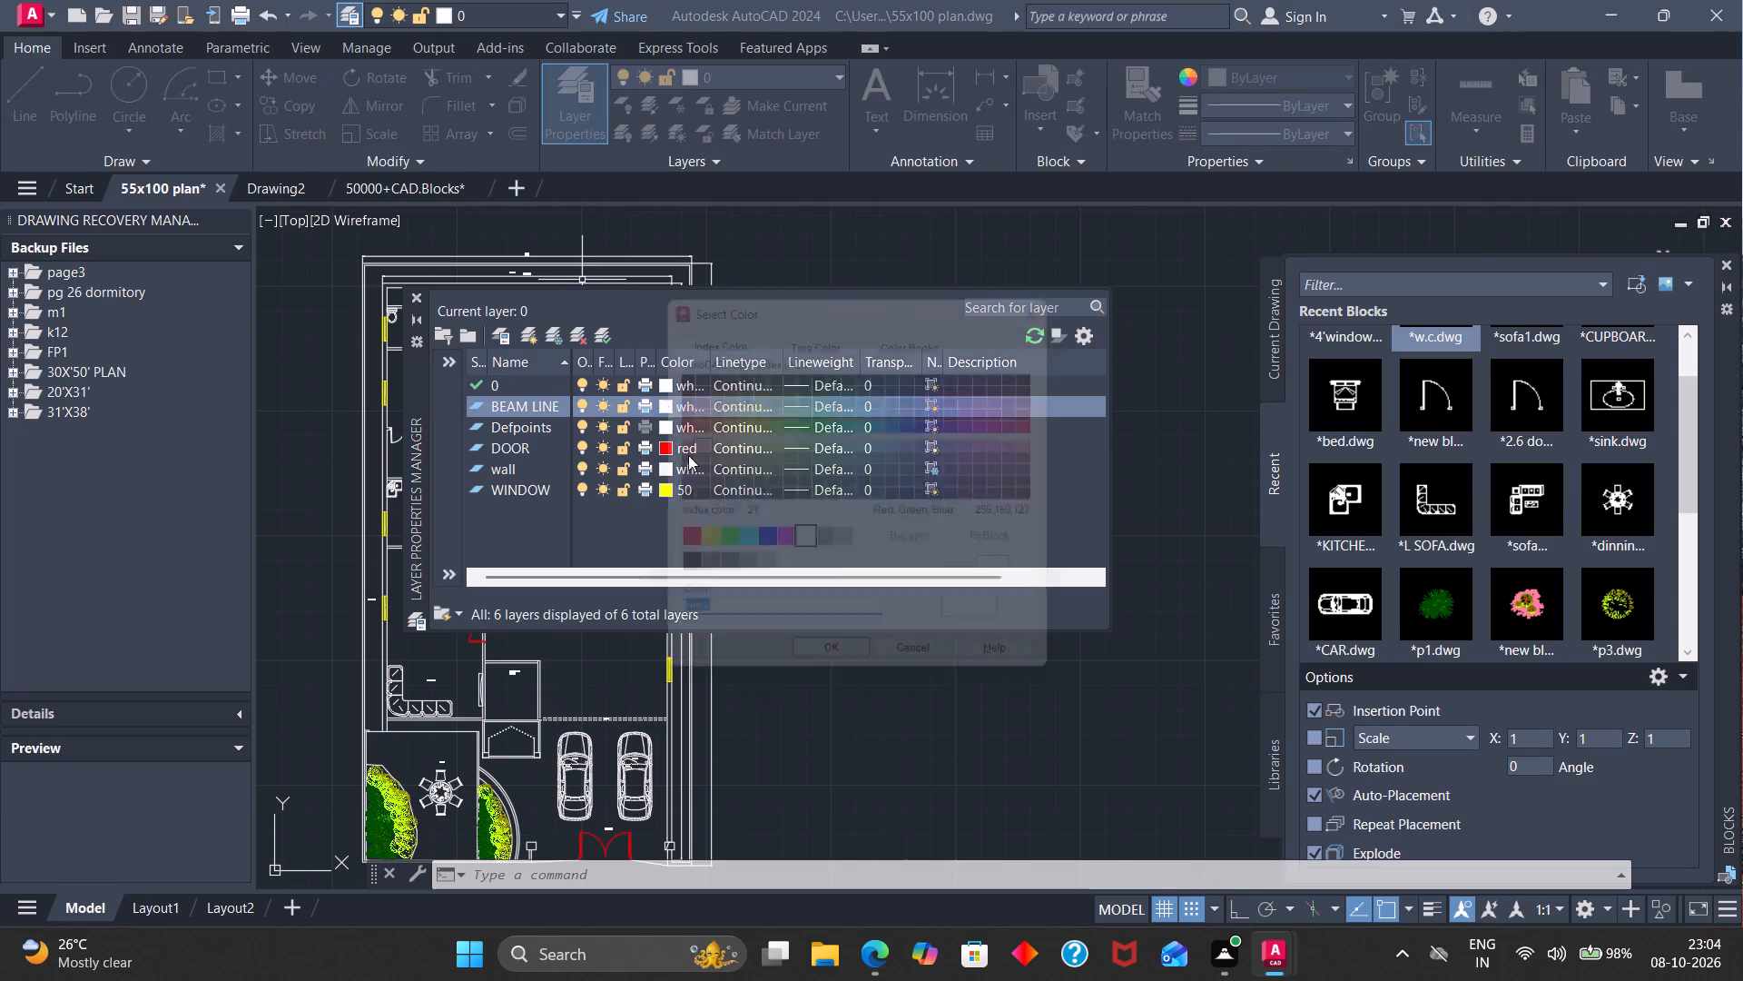
click(745, 551)
click(824, 689)
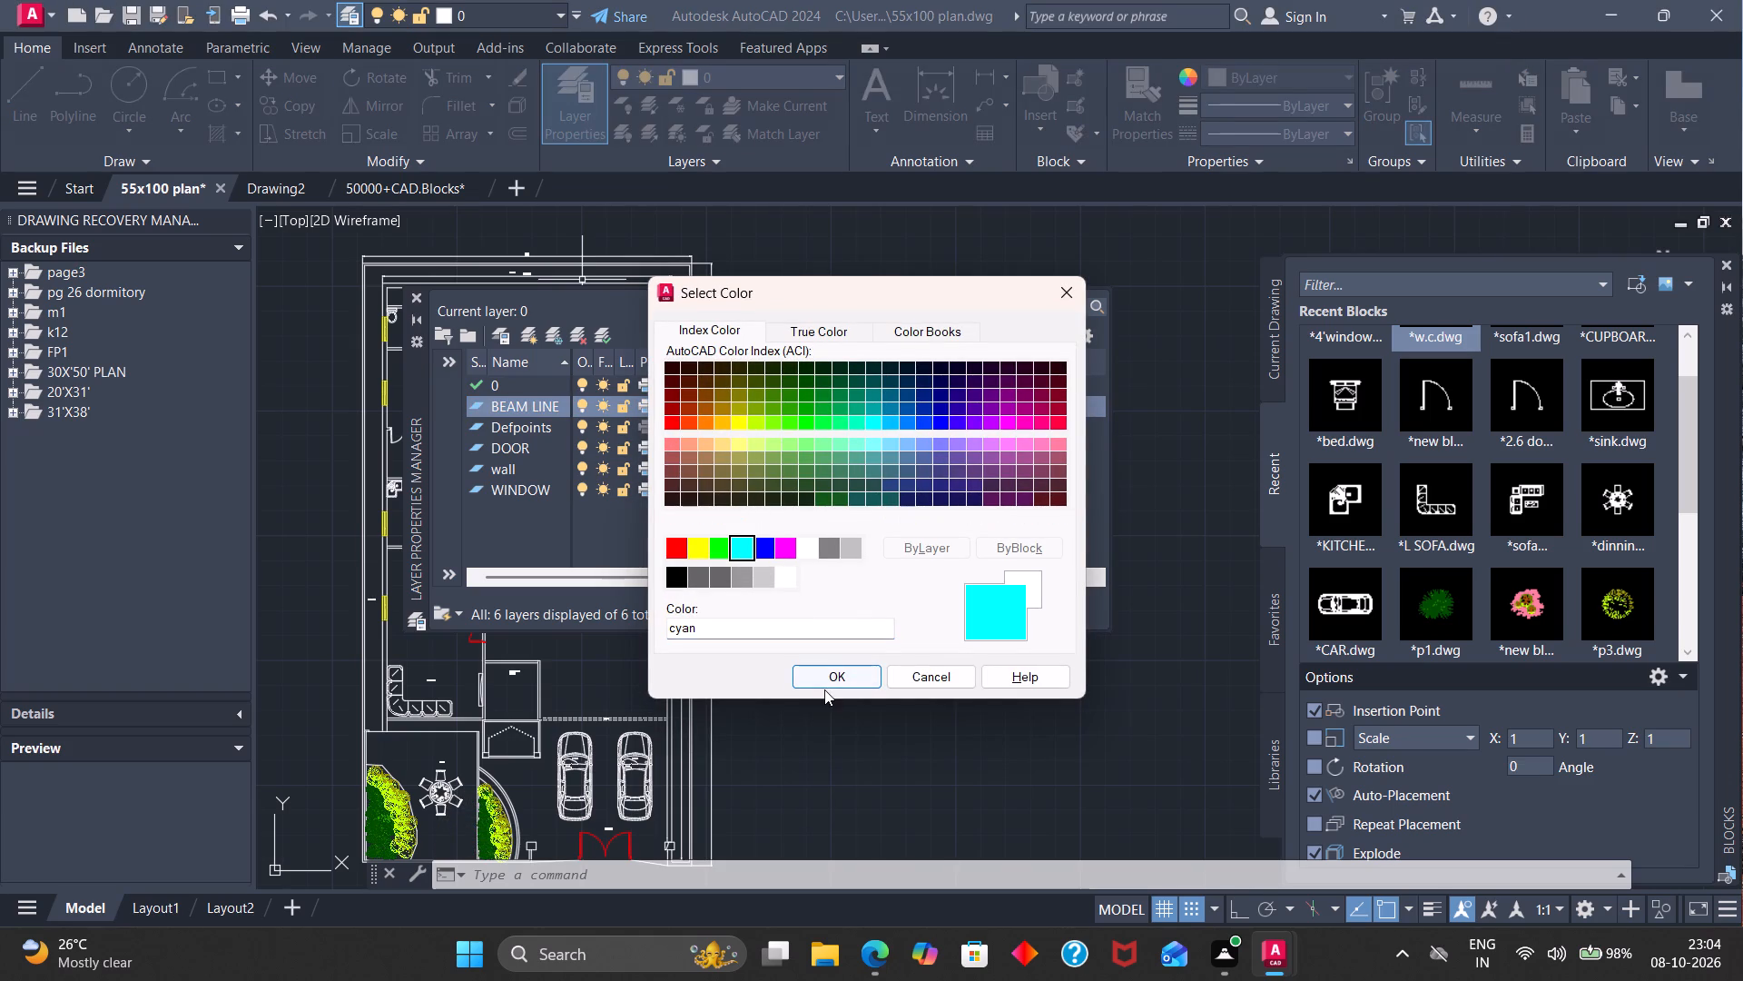
click(829, 678)
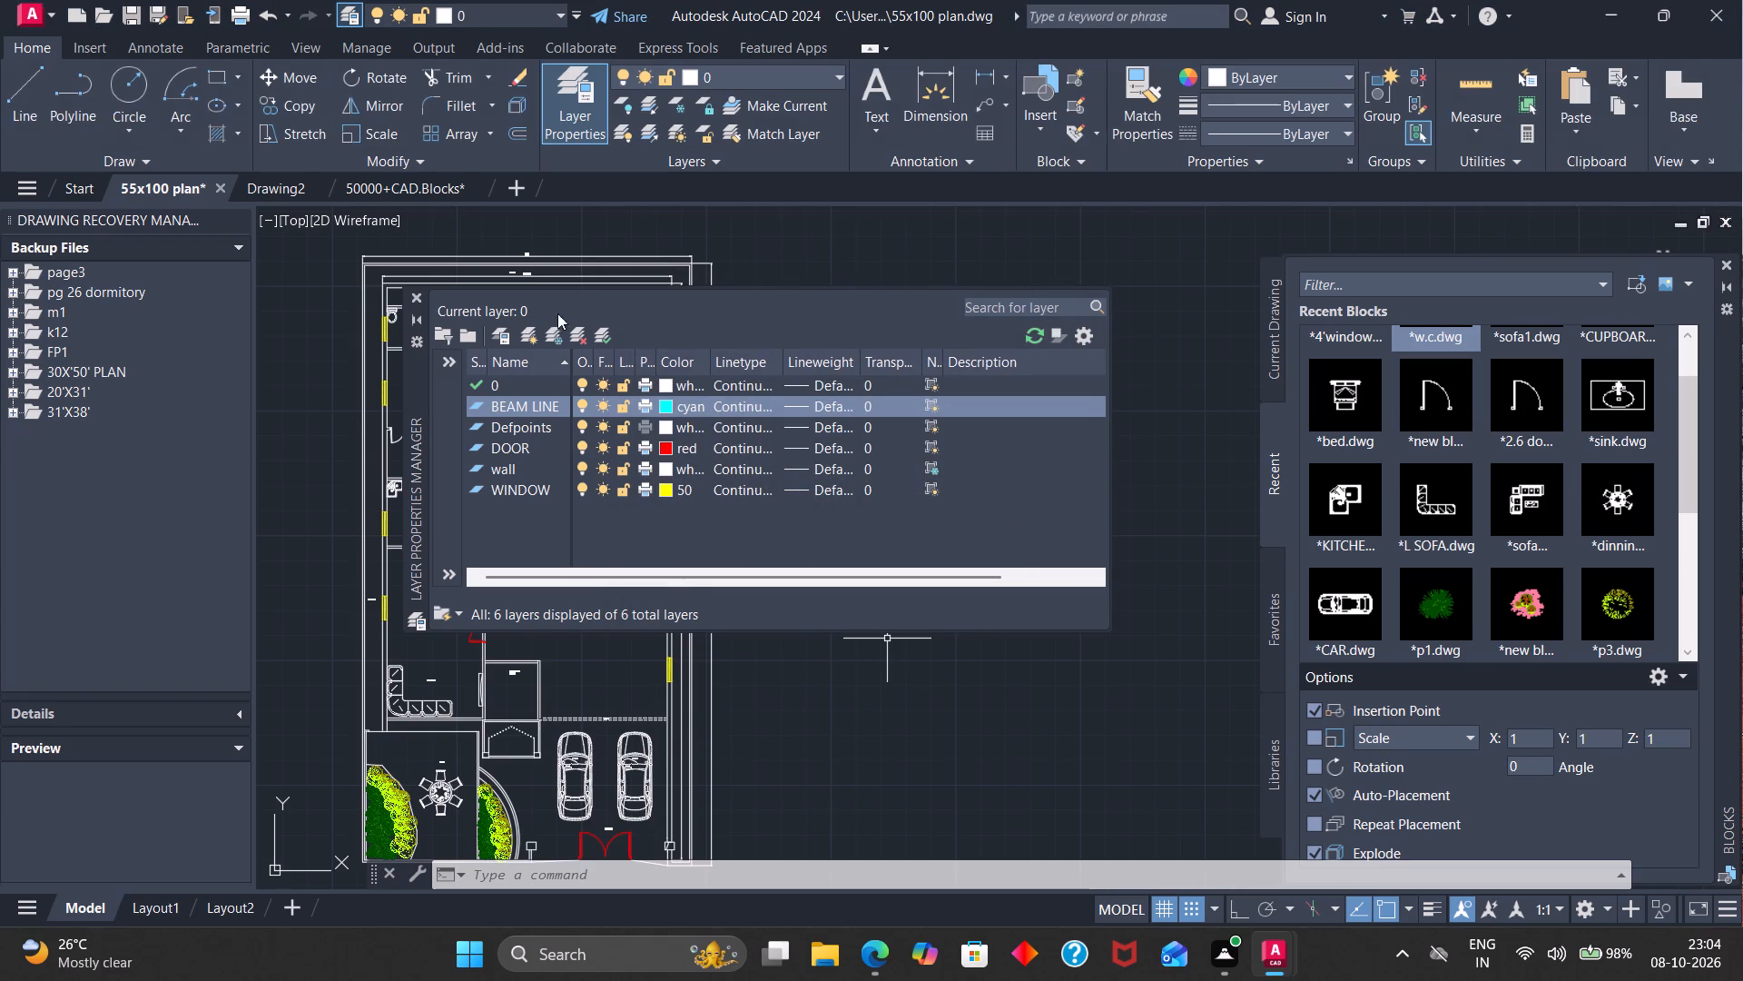
click(416, 294)
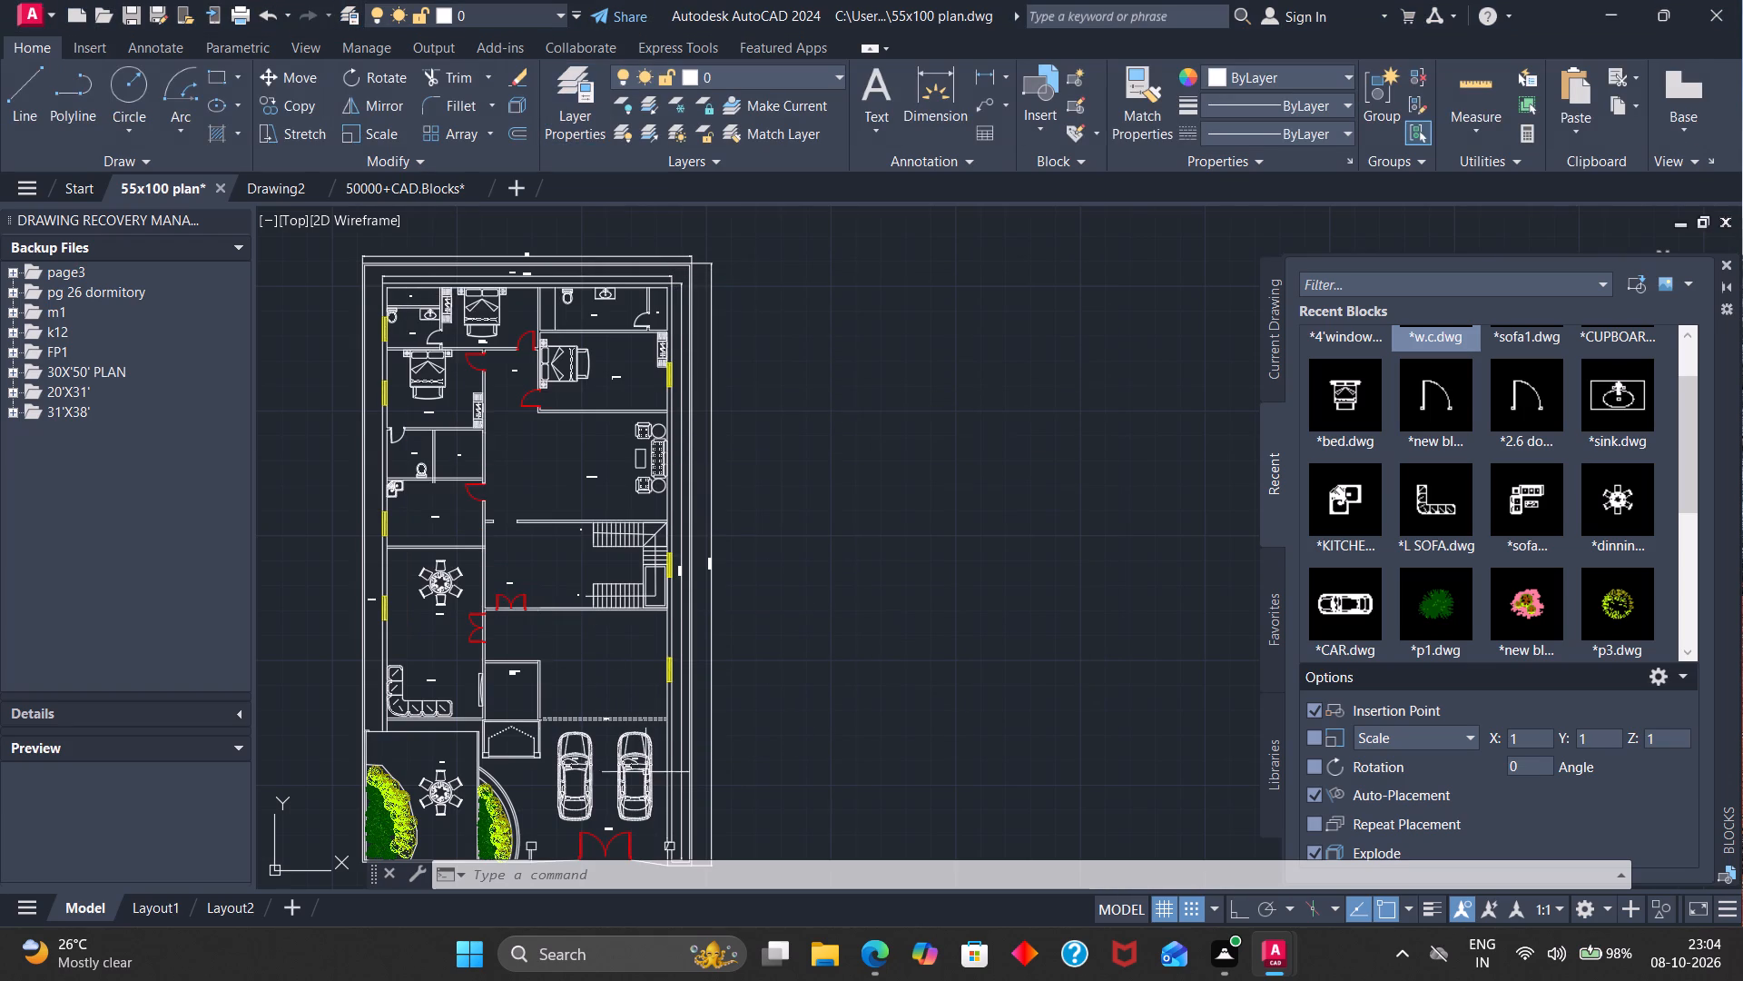
Select the two dotted beam lines behind the parked cars and assign them to the cyan BEAM LINE layer.
scroll(617, 718, up, 4)
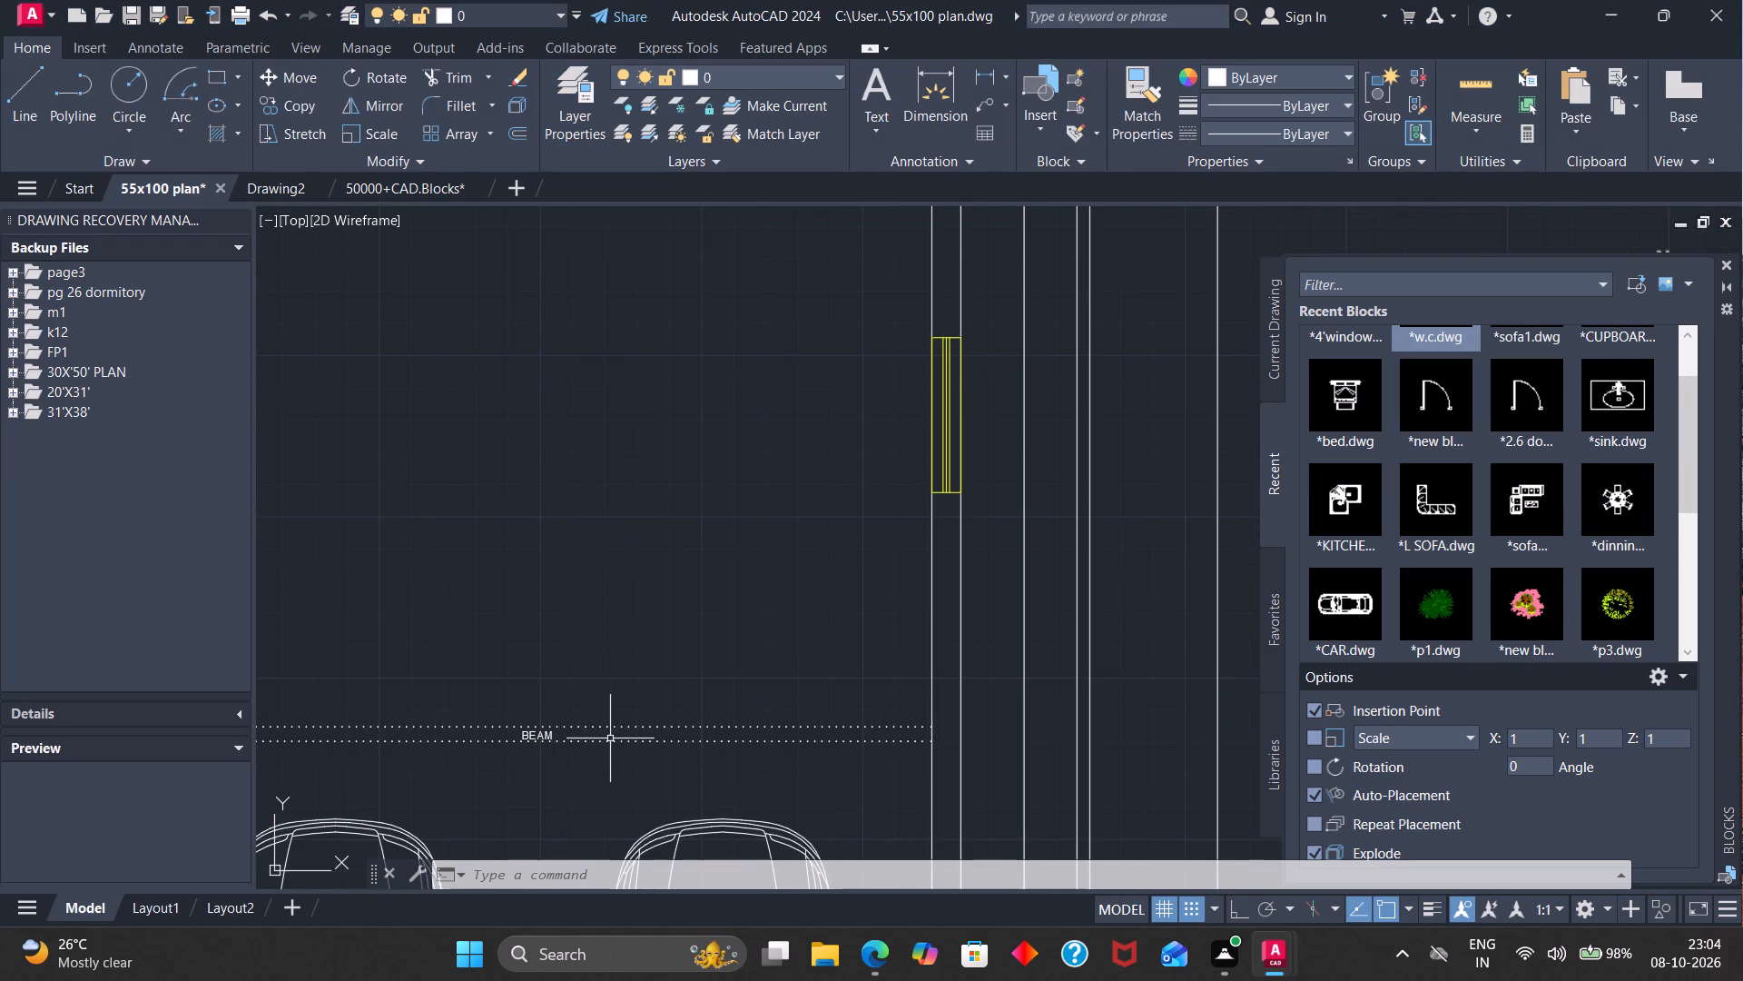
click(610, 743)
click(618, 725)
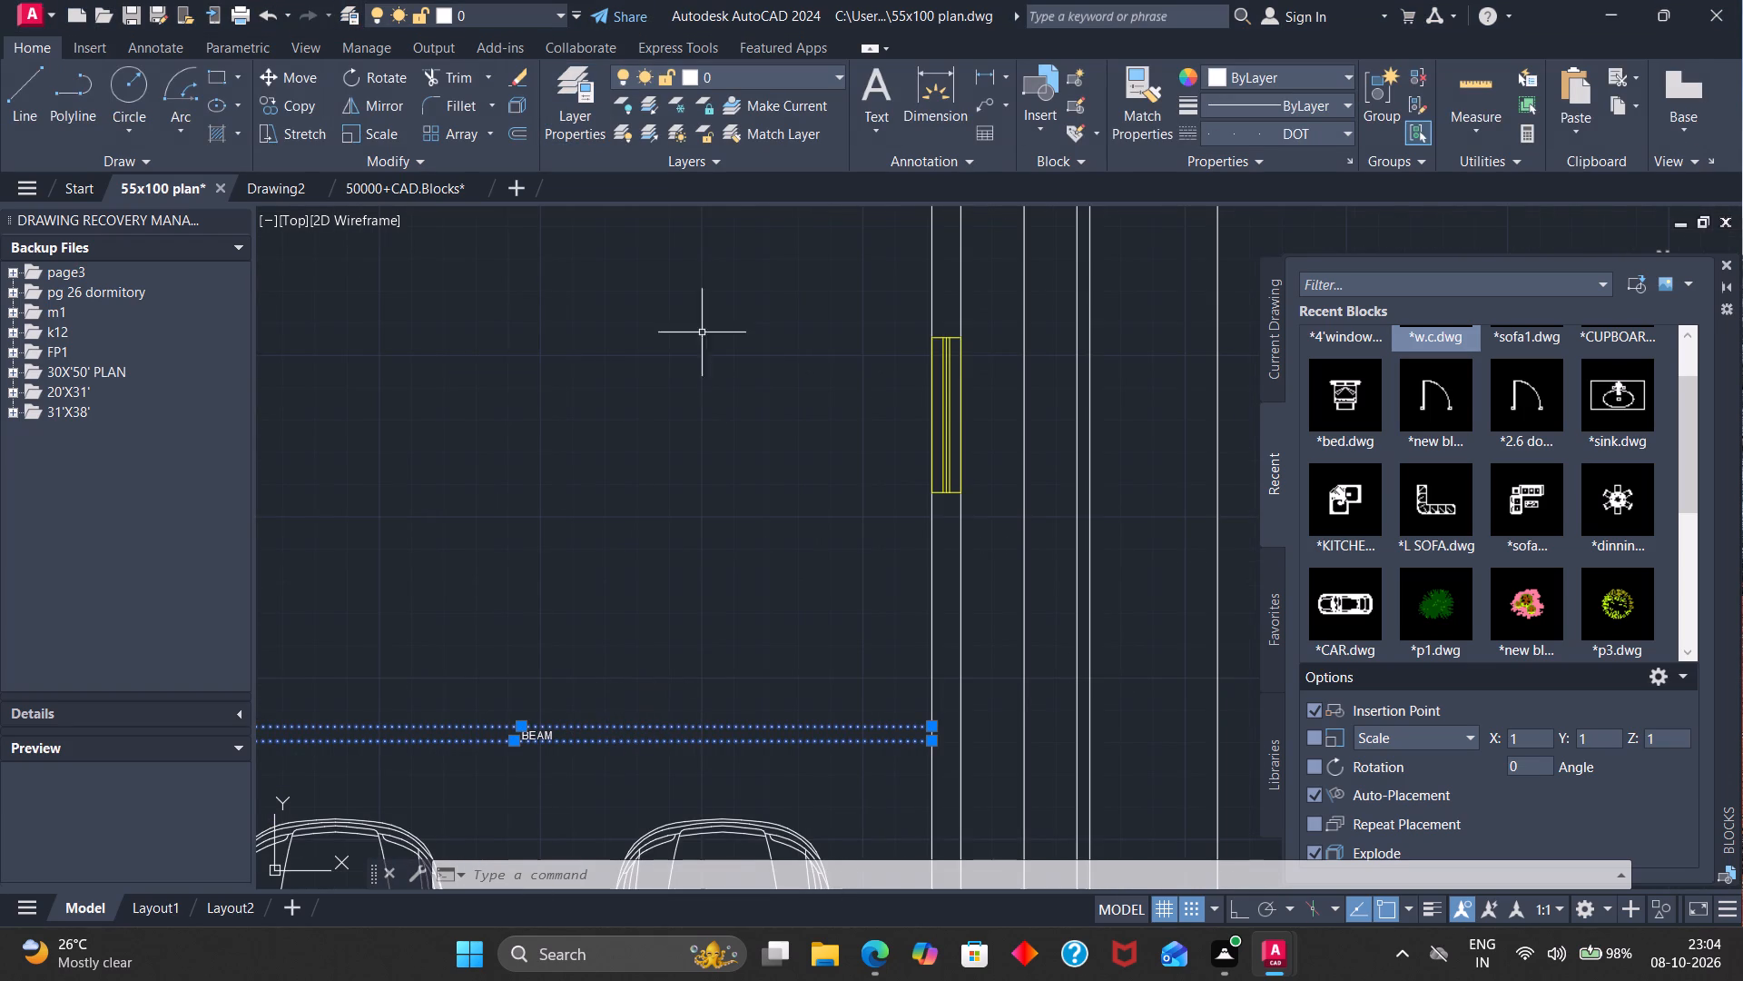
click(841, 73)
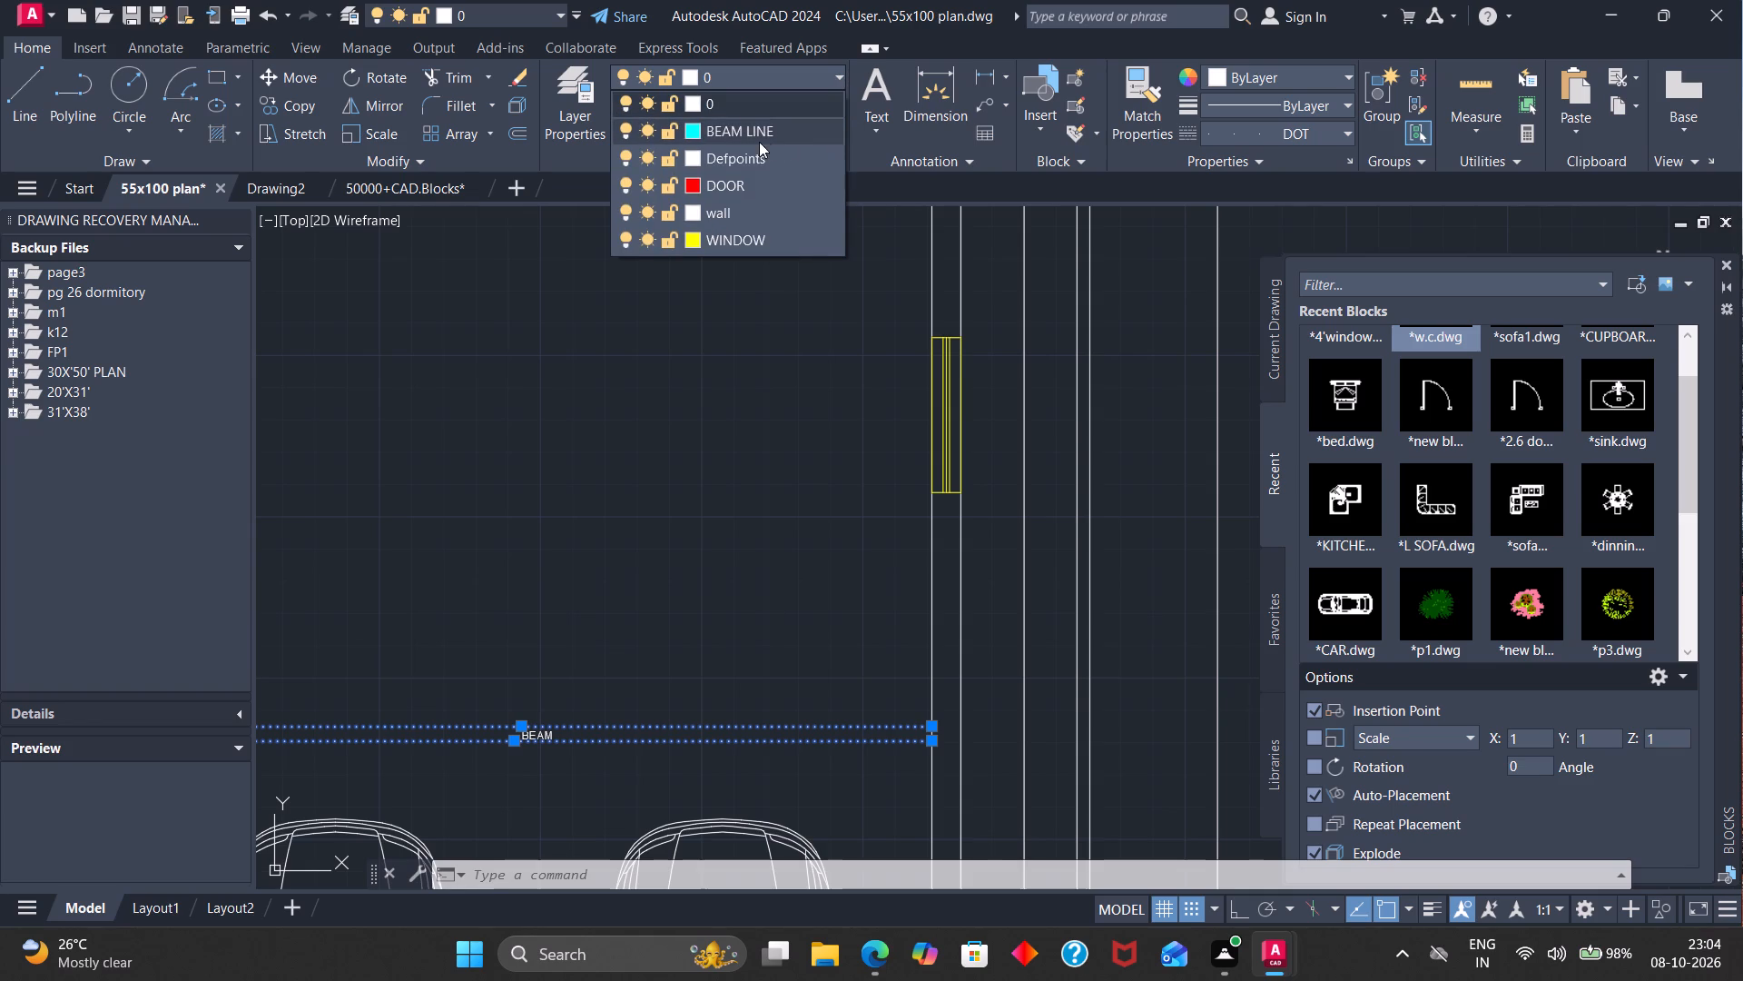
click(690, 127)
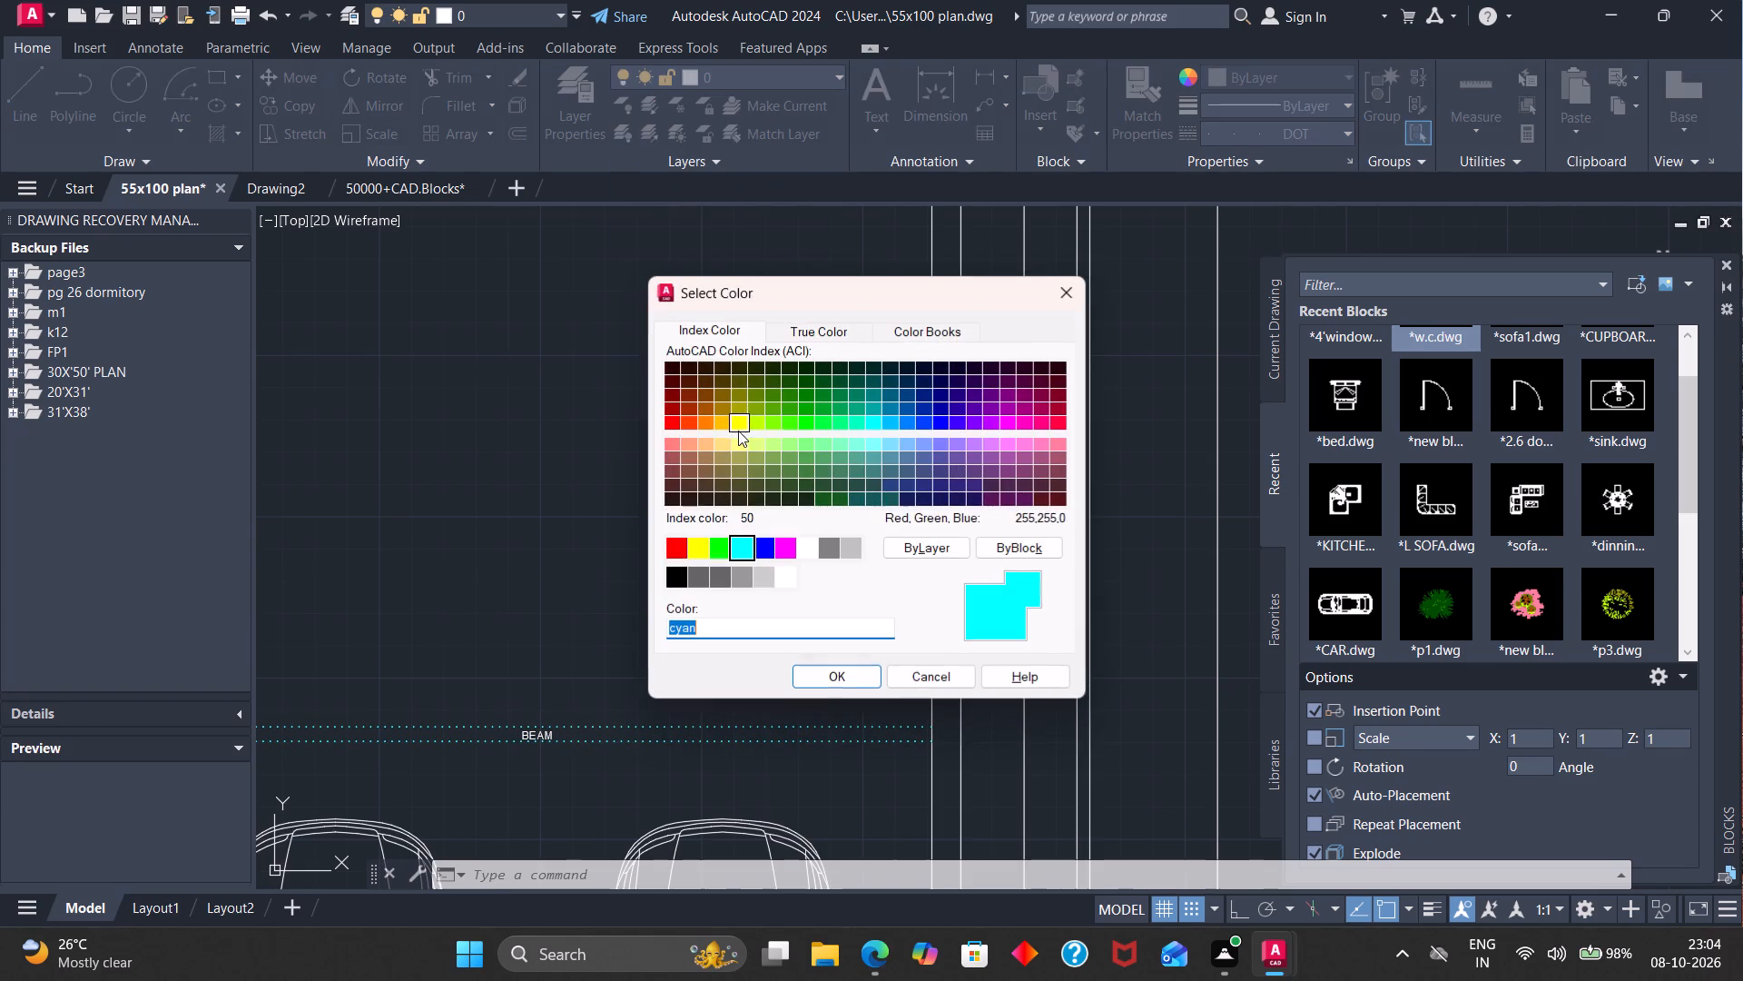
click(807, 677)
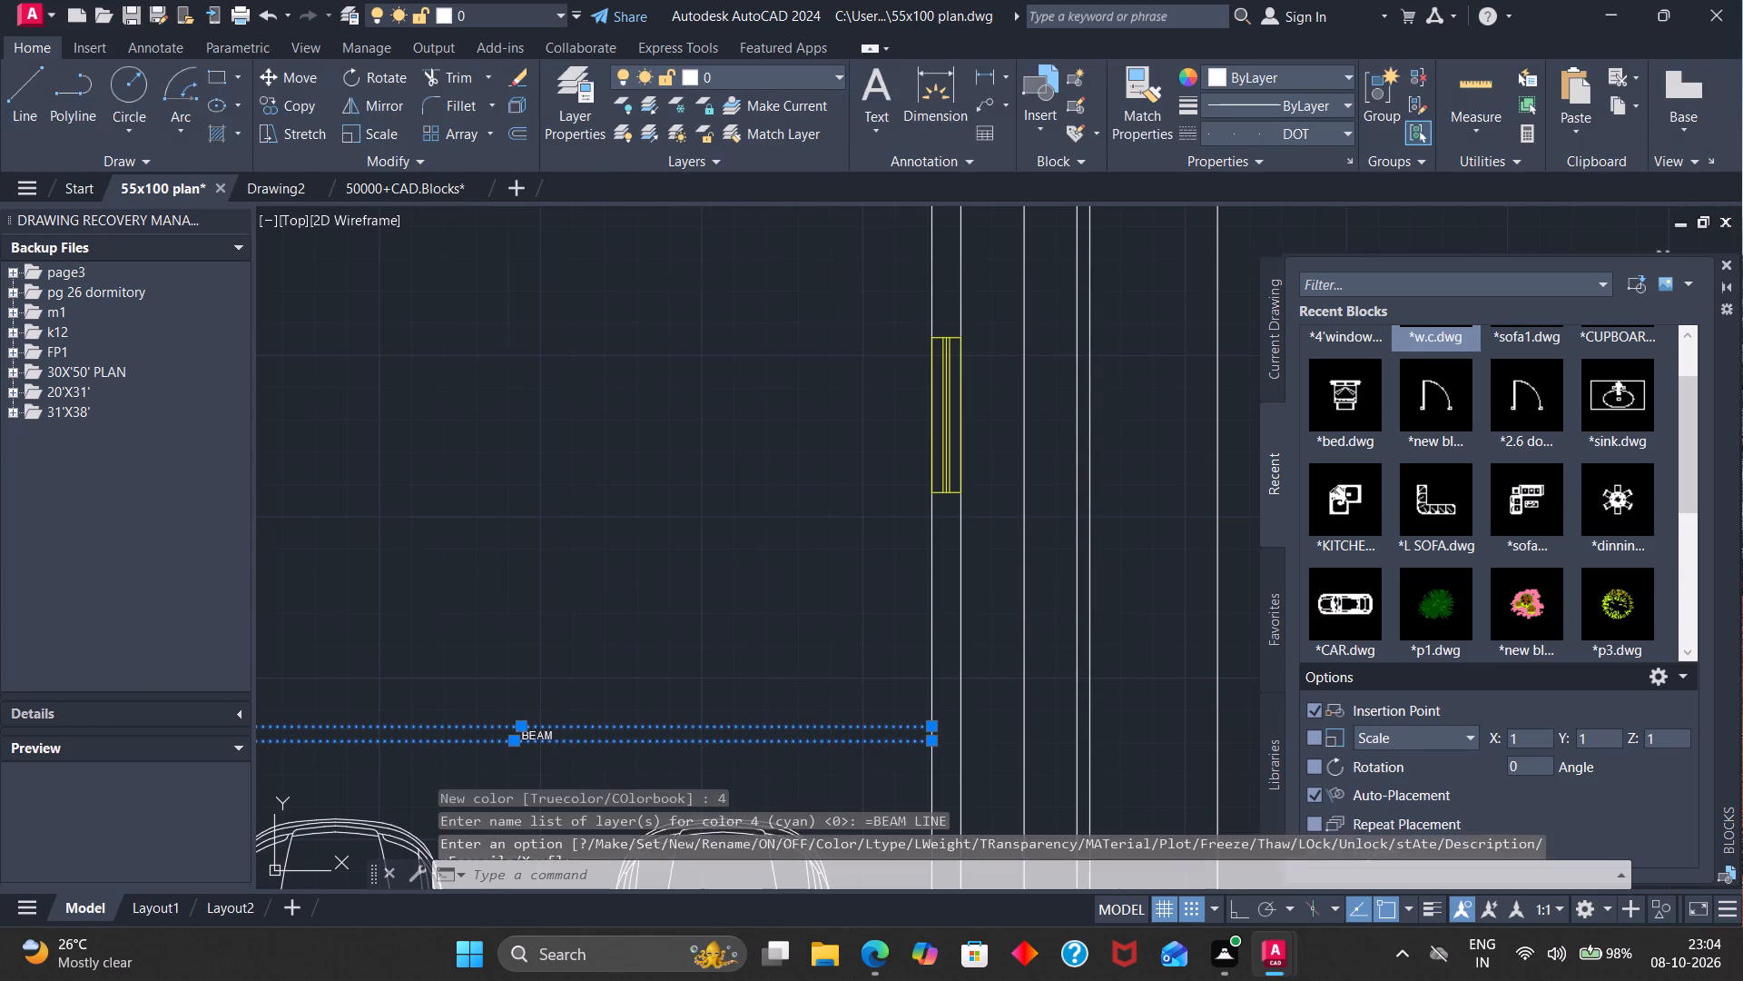
key(Escape)
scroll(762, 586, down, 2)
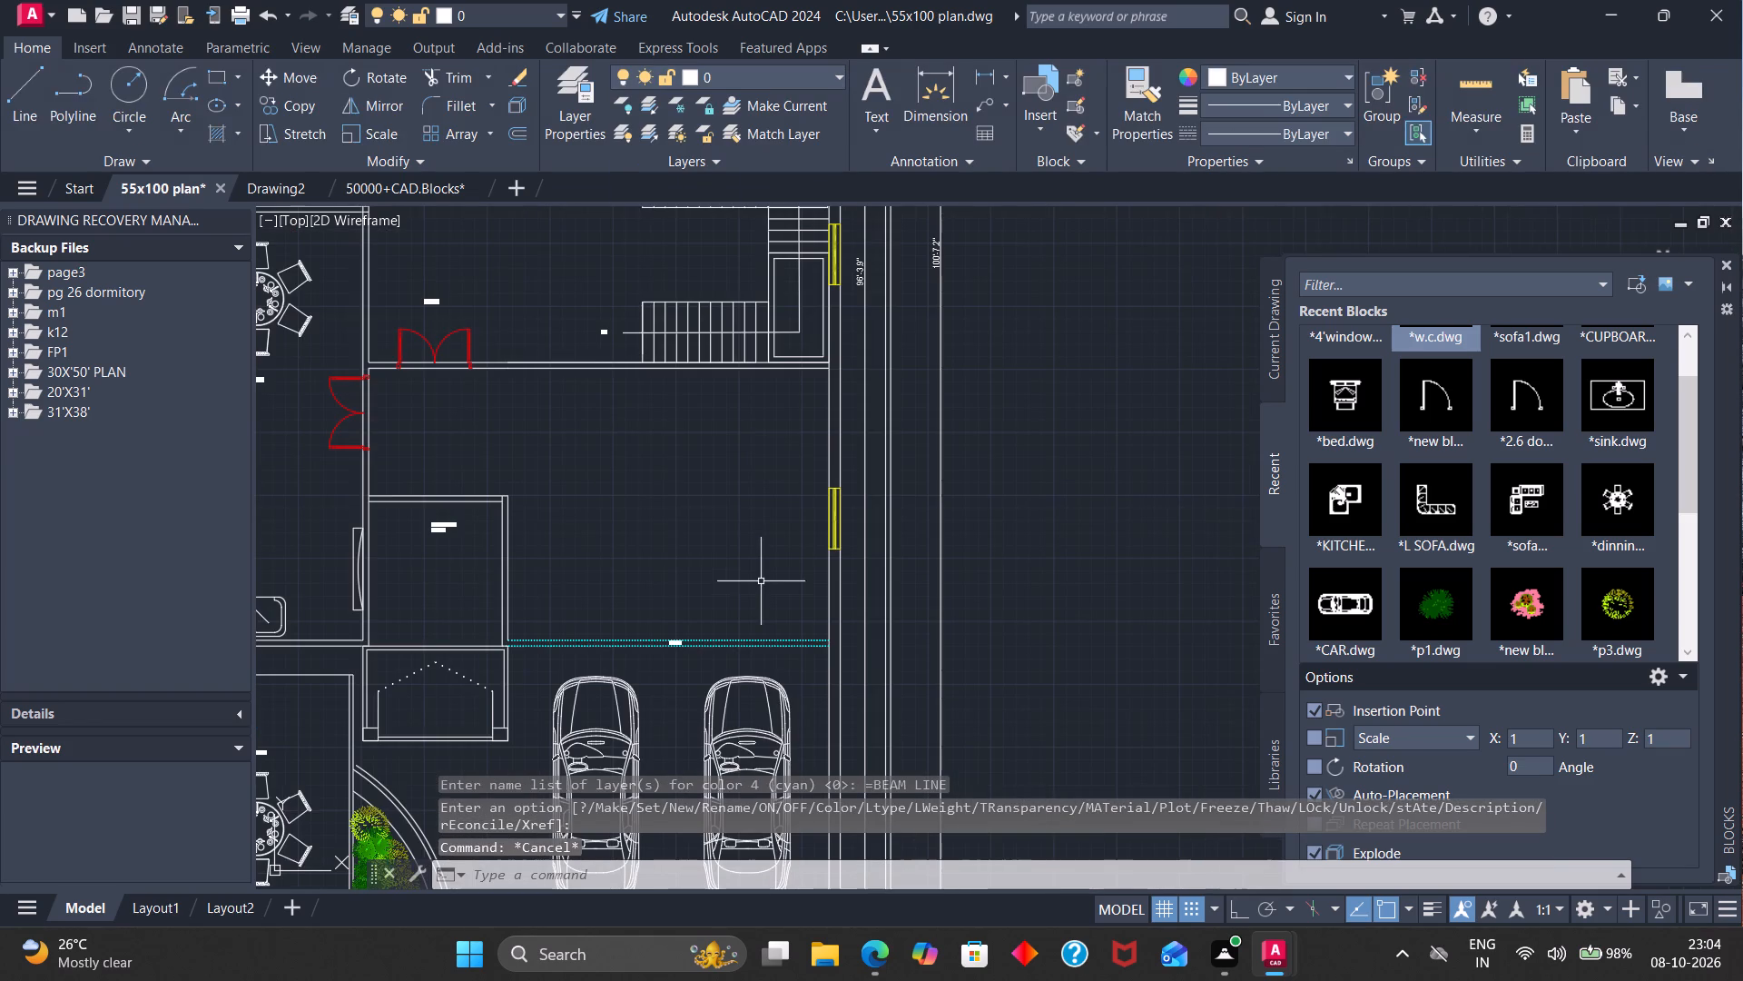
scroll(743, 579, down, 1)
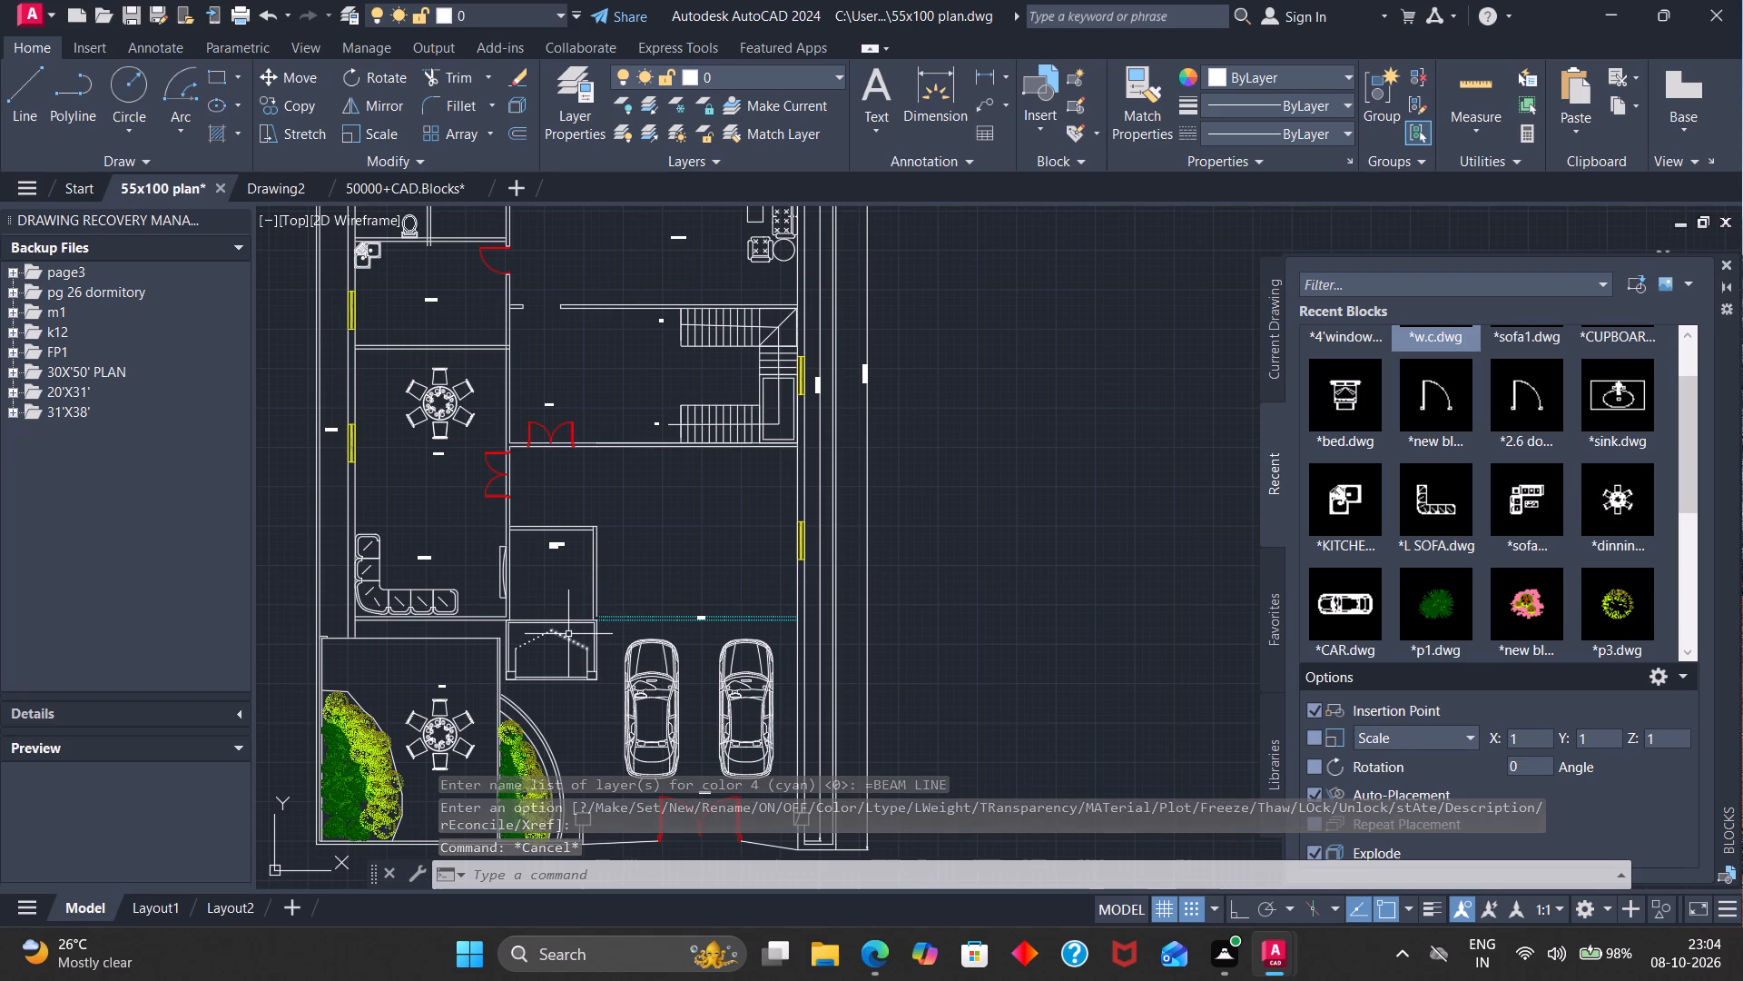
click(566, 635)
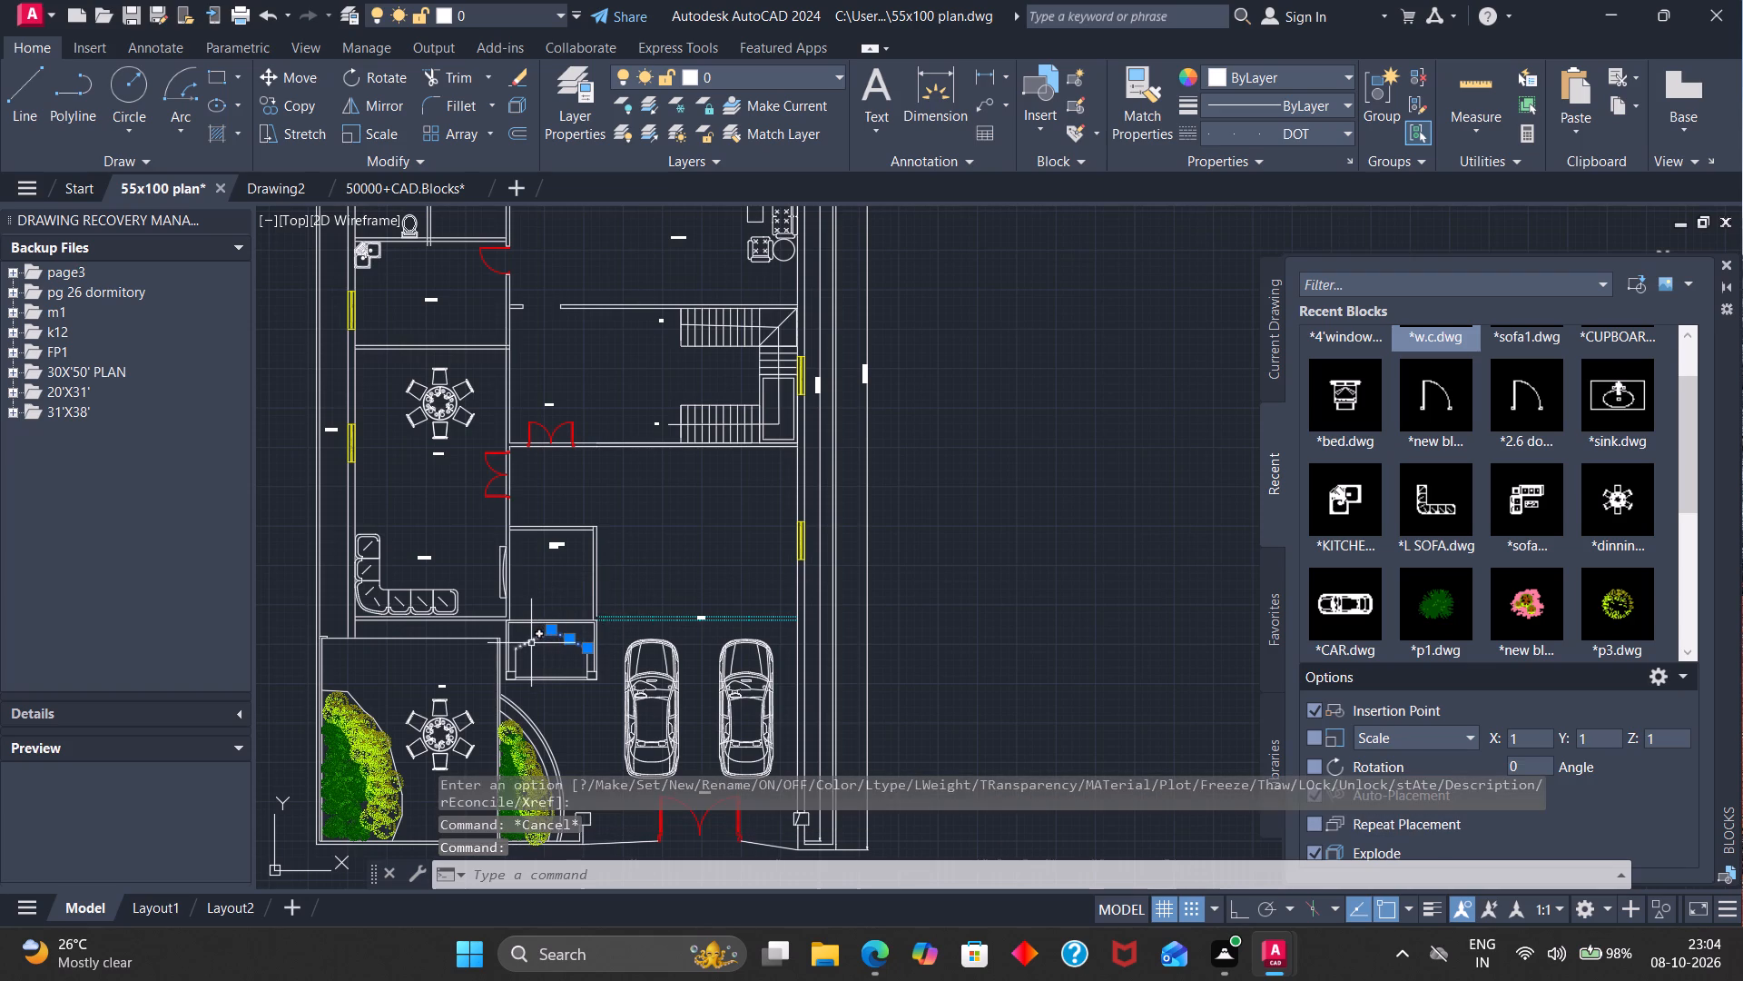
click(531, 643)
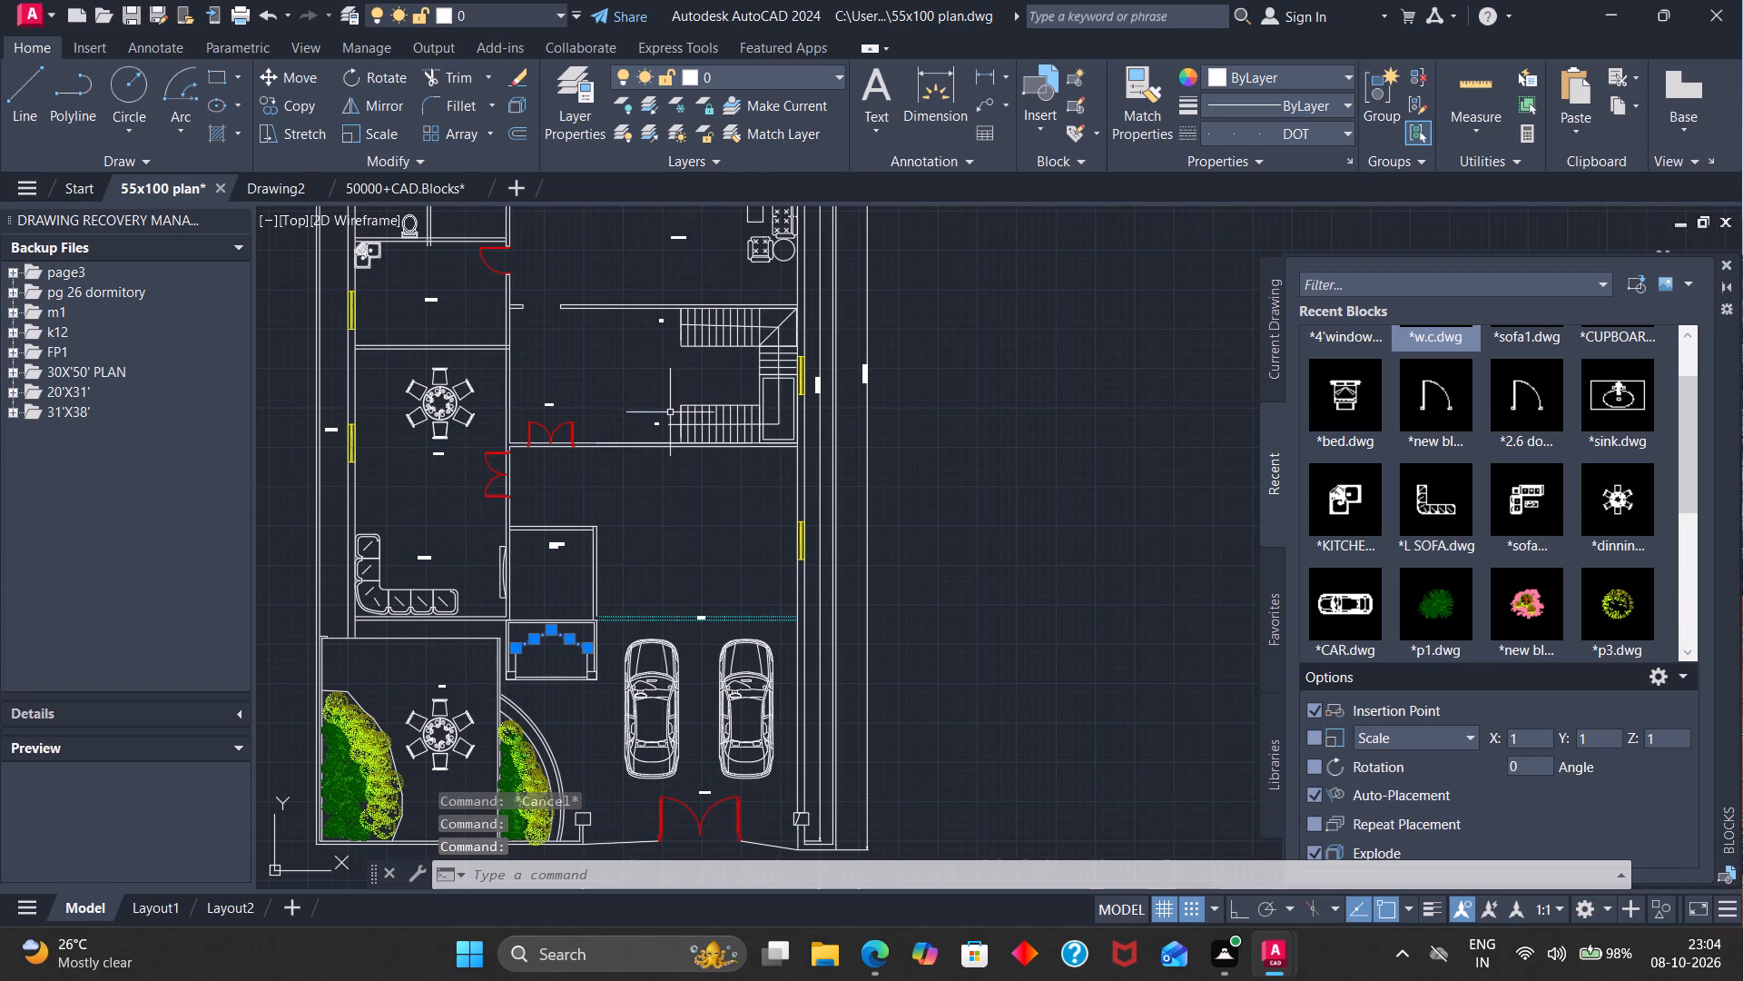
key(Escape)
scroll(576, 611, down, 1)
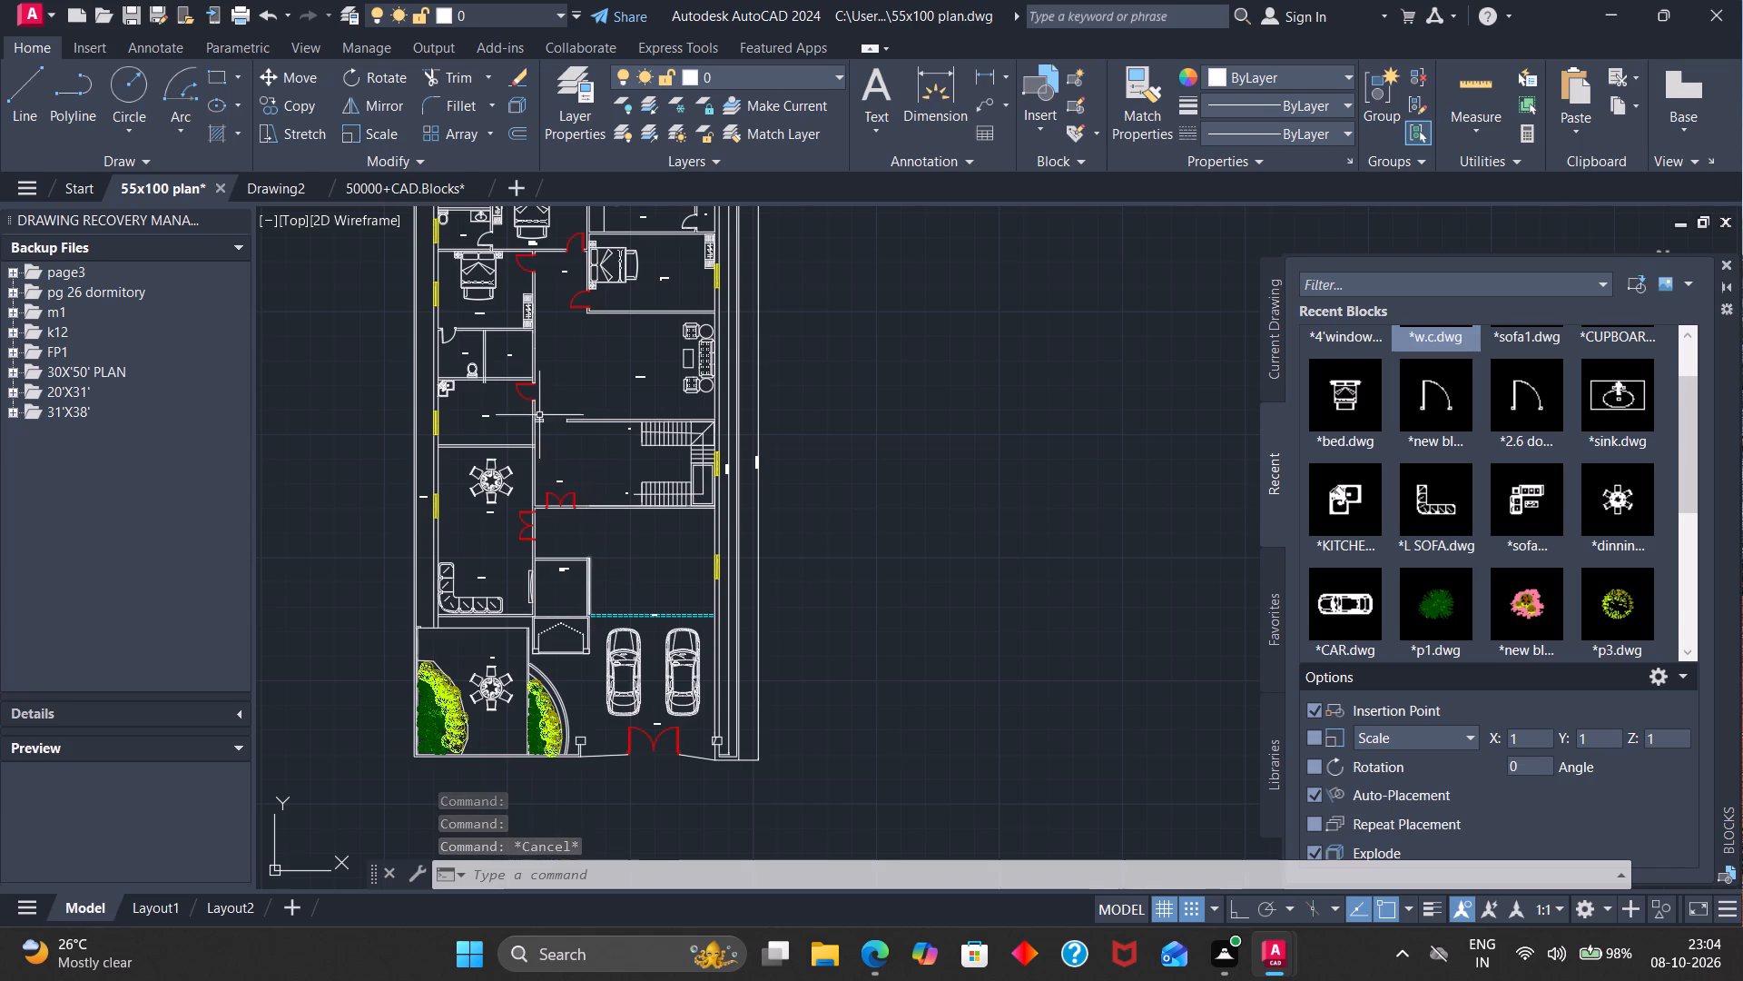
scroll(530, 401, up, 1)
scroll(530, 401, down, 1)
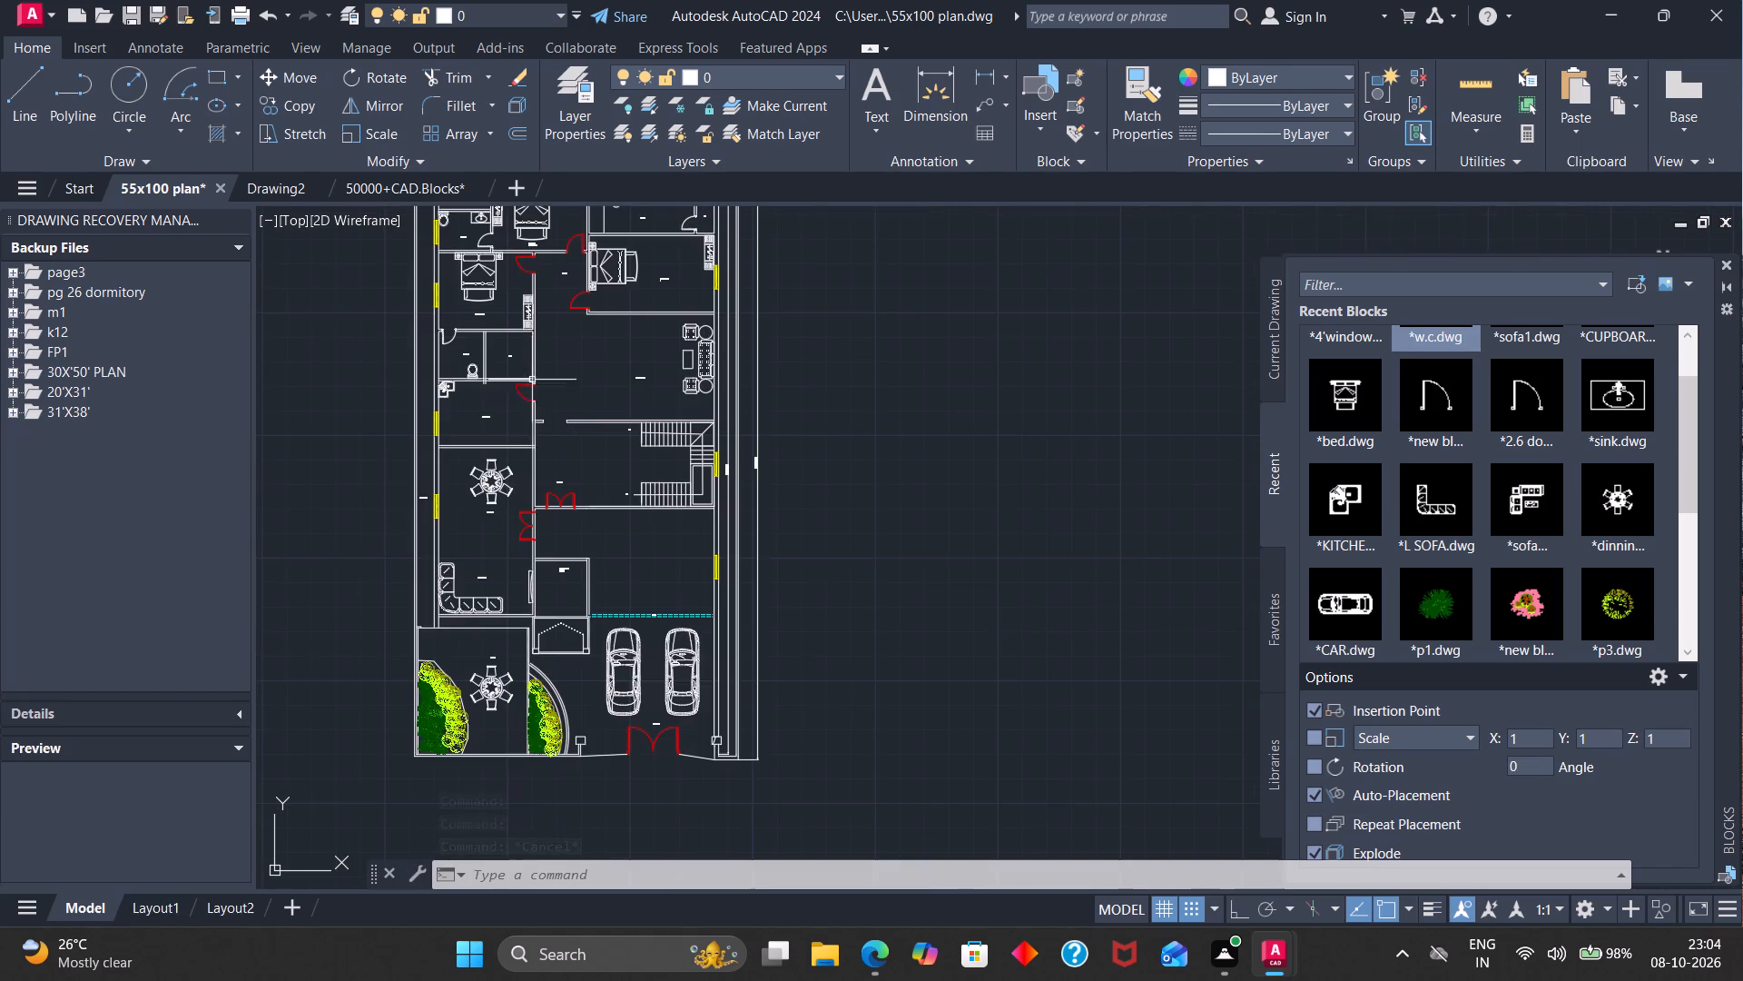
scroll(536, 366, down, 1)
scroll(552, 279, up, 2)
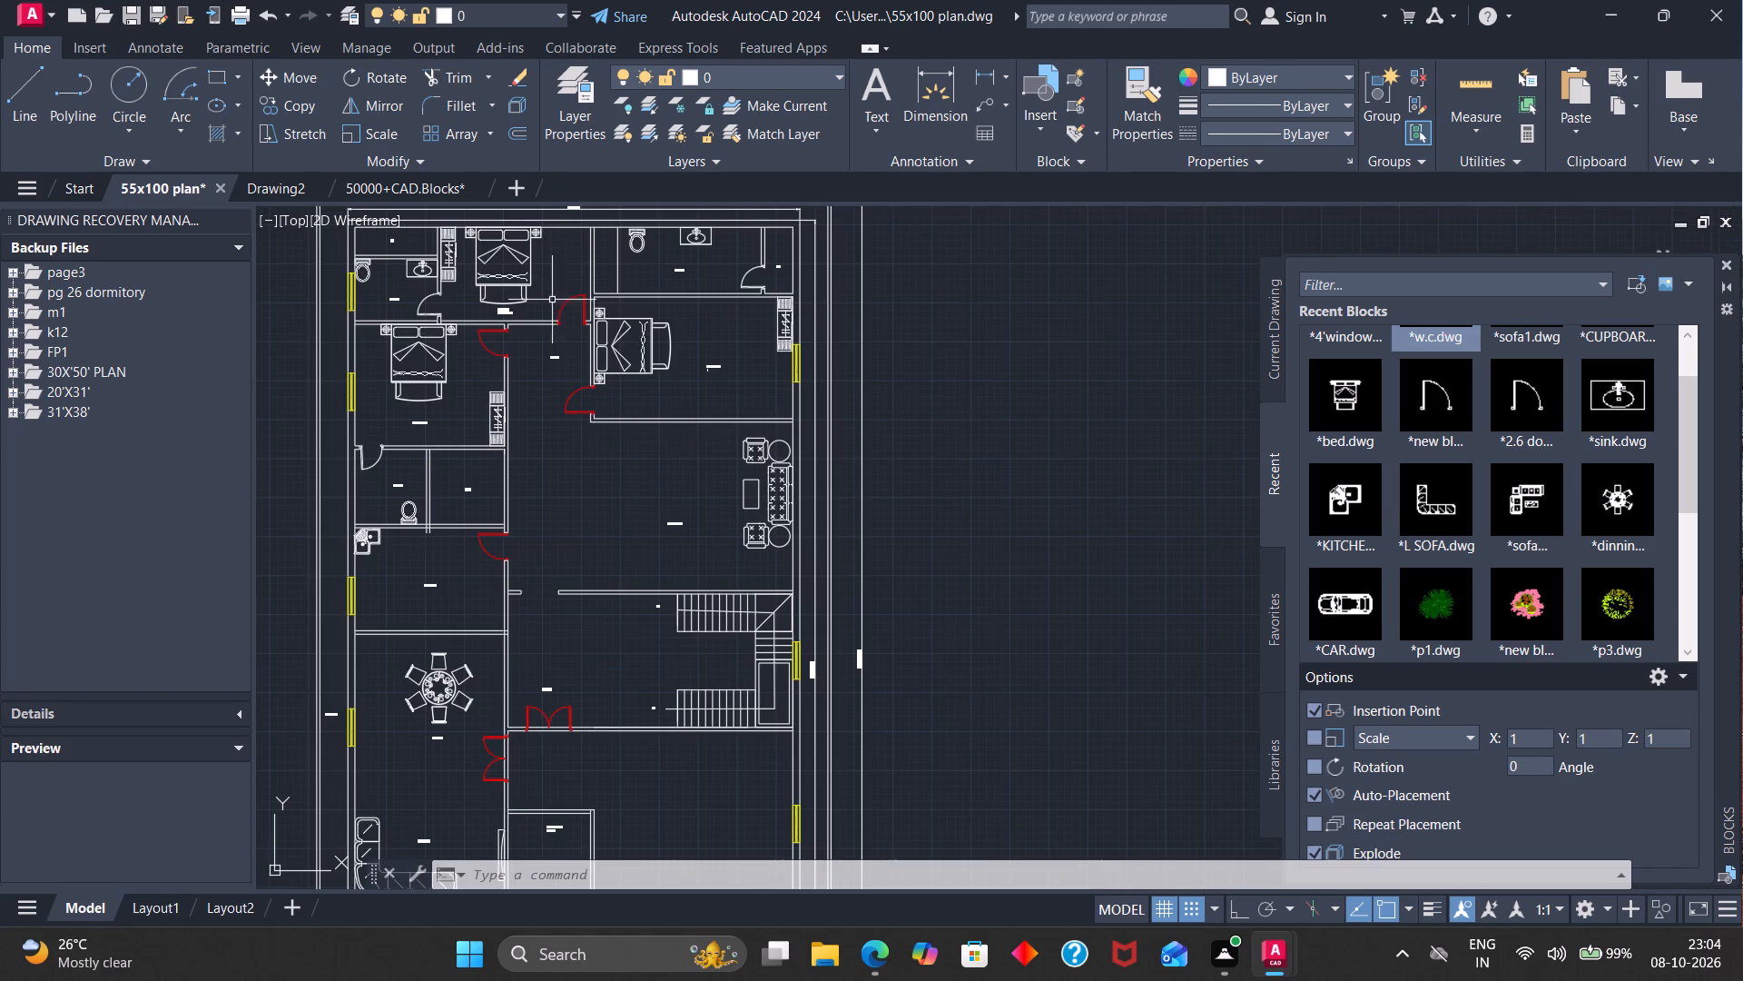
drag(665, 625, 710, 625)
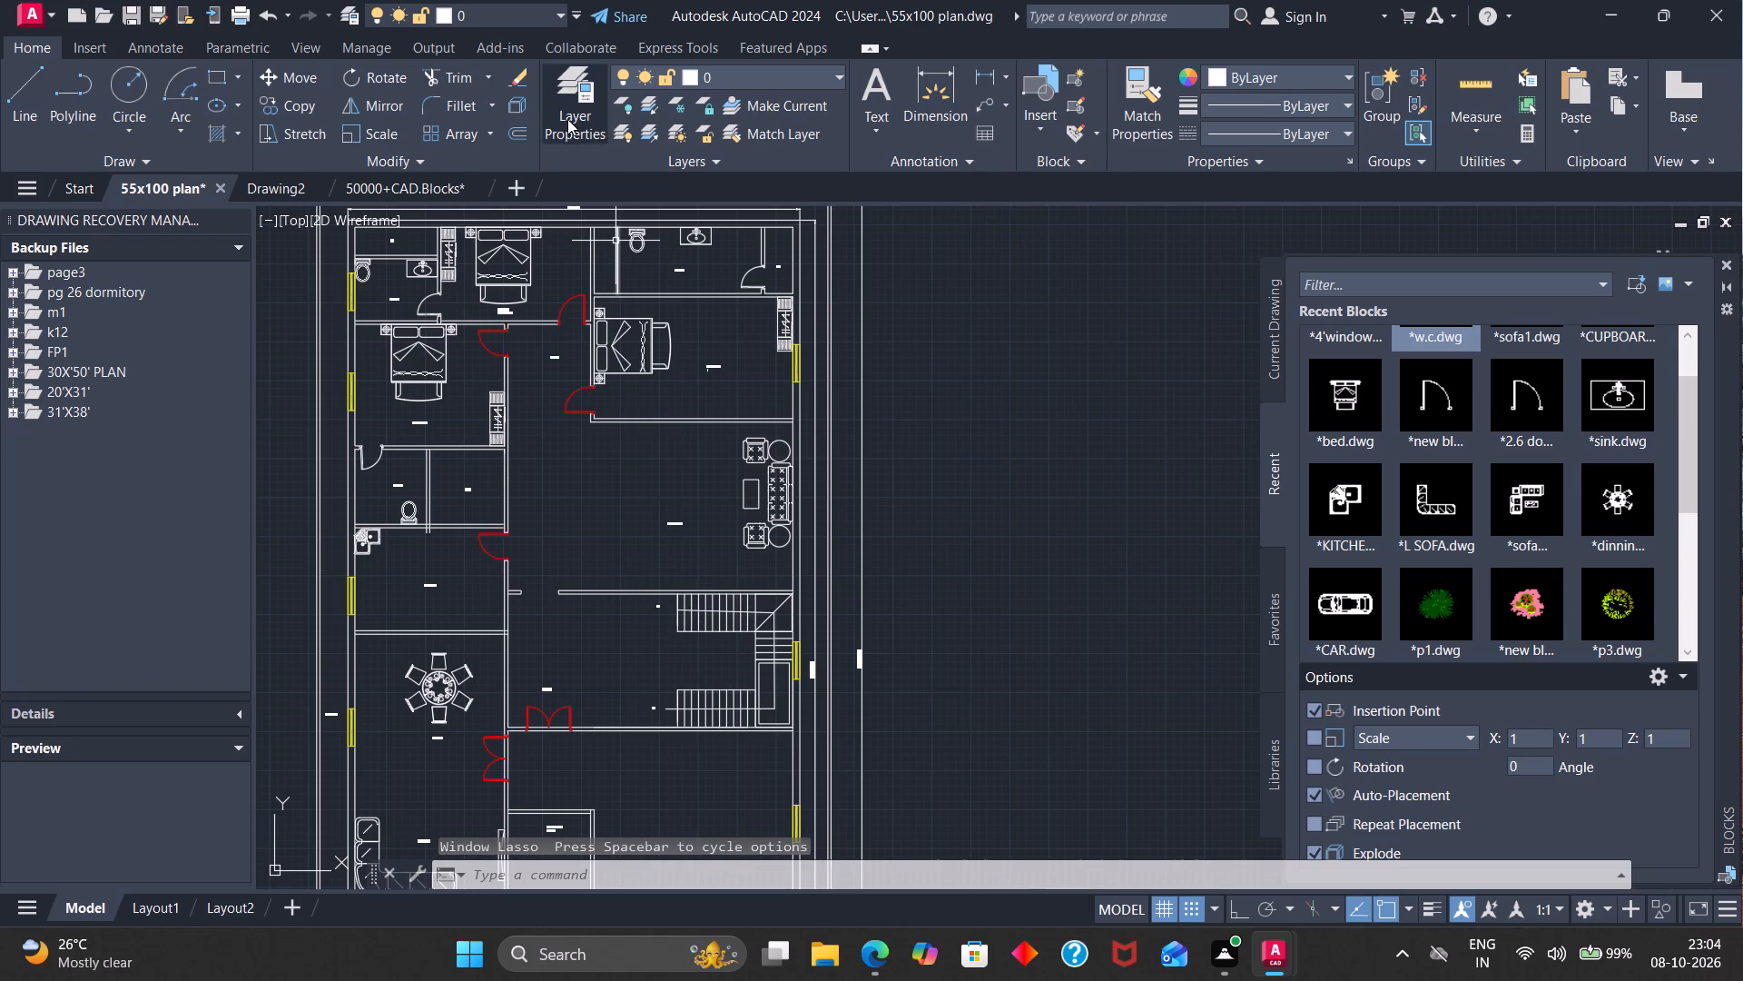
Create a new layer named STAIRCASE and set its colour to green.
click(568, 108)
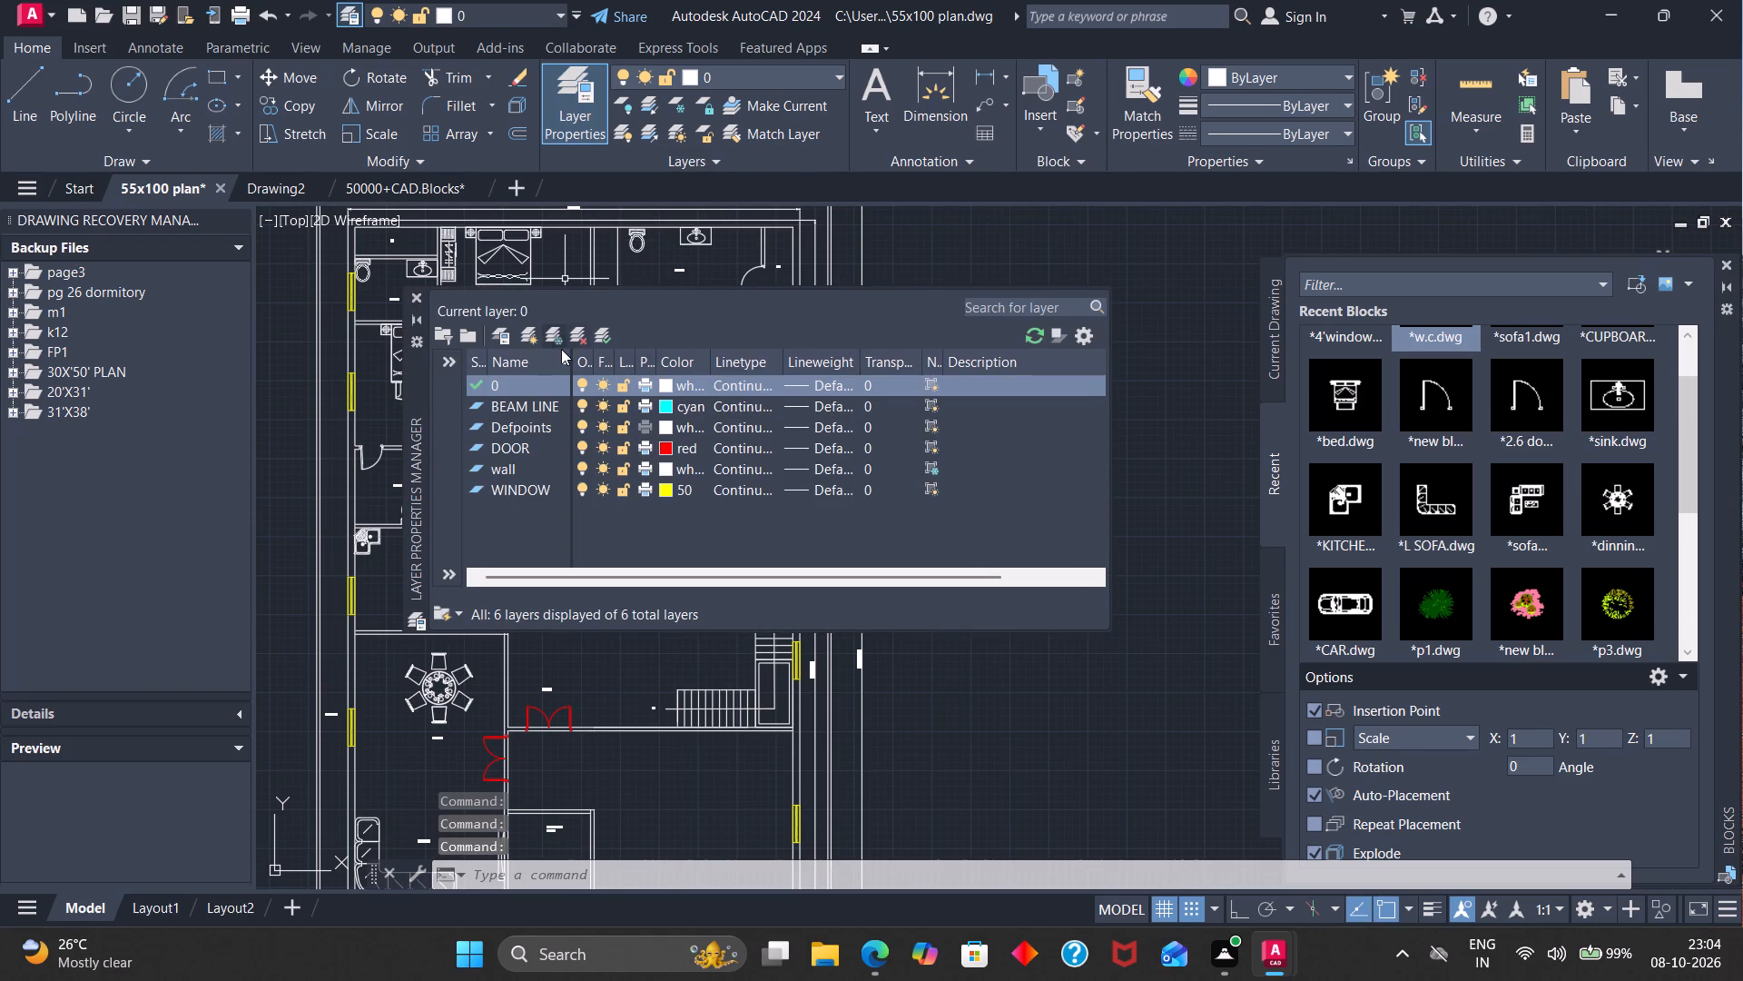
click(535, 338)
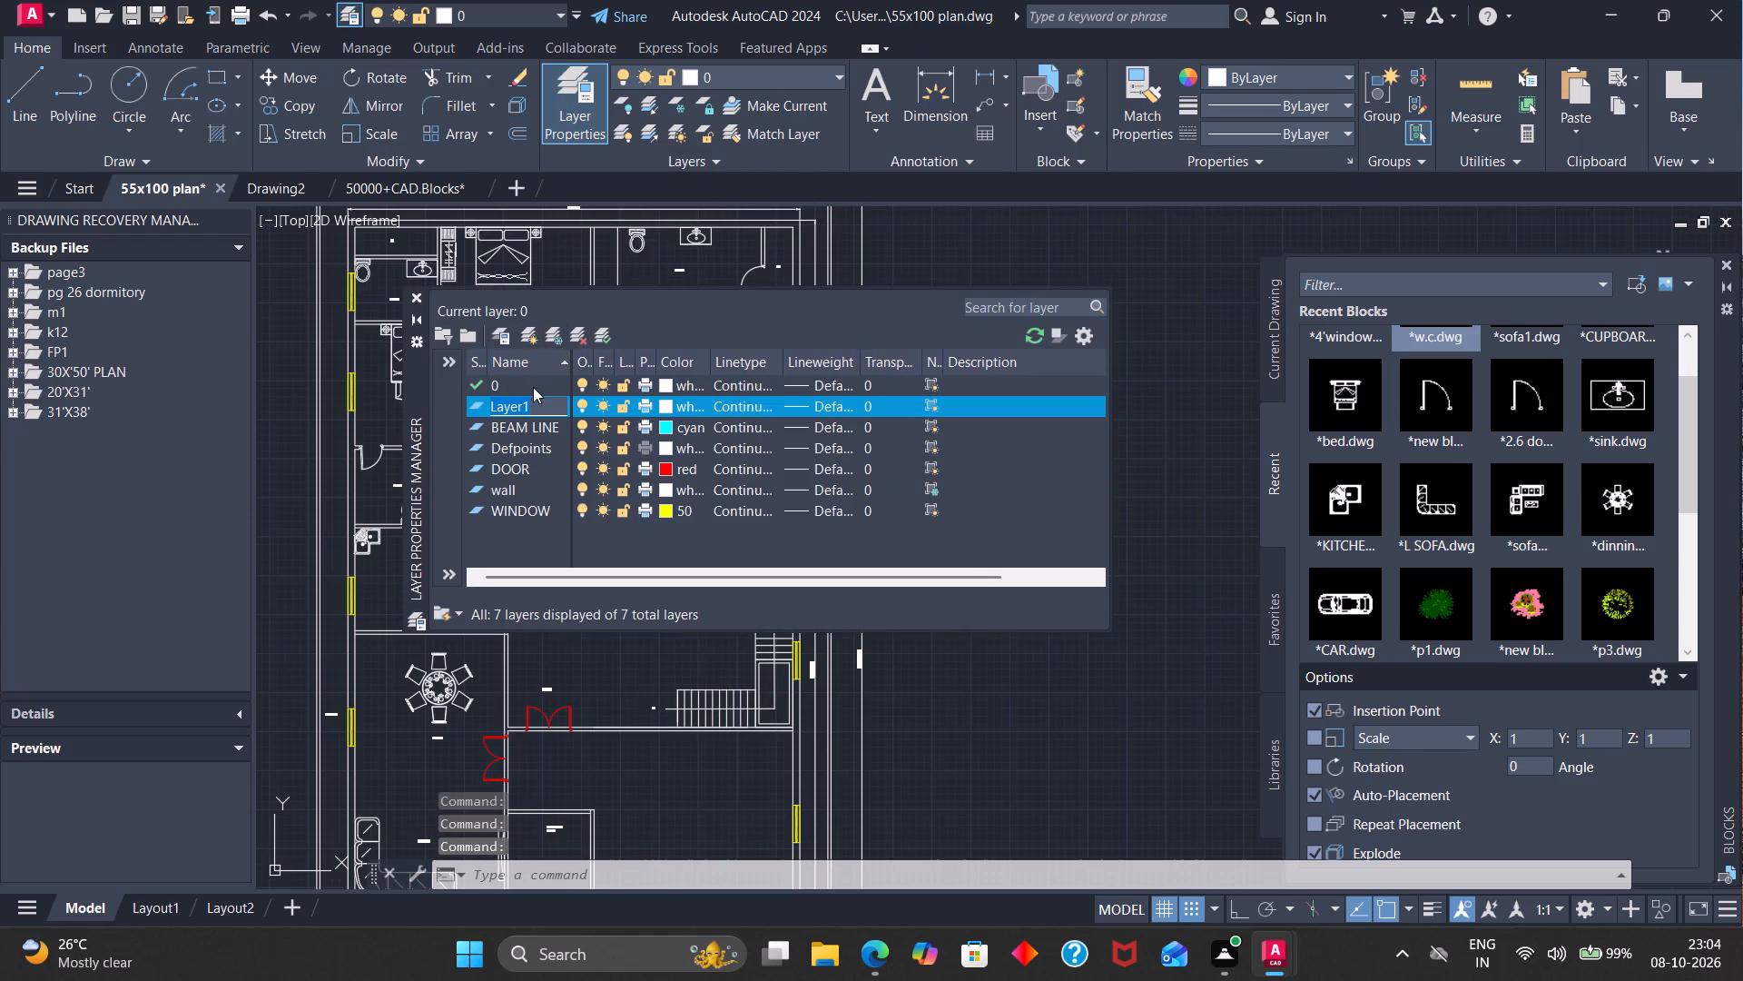
key(BackSpace)
text(STAIRCASE)
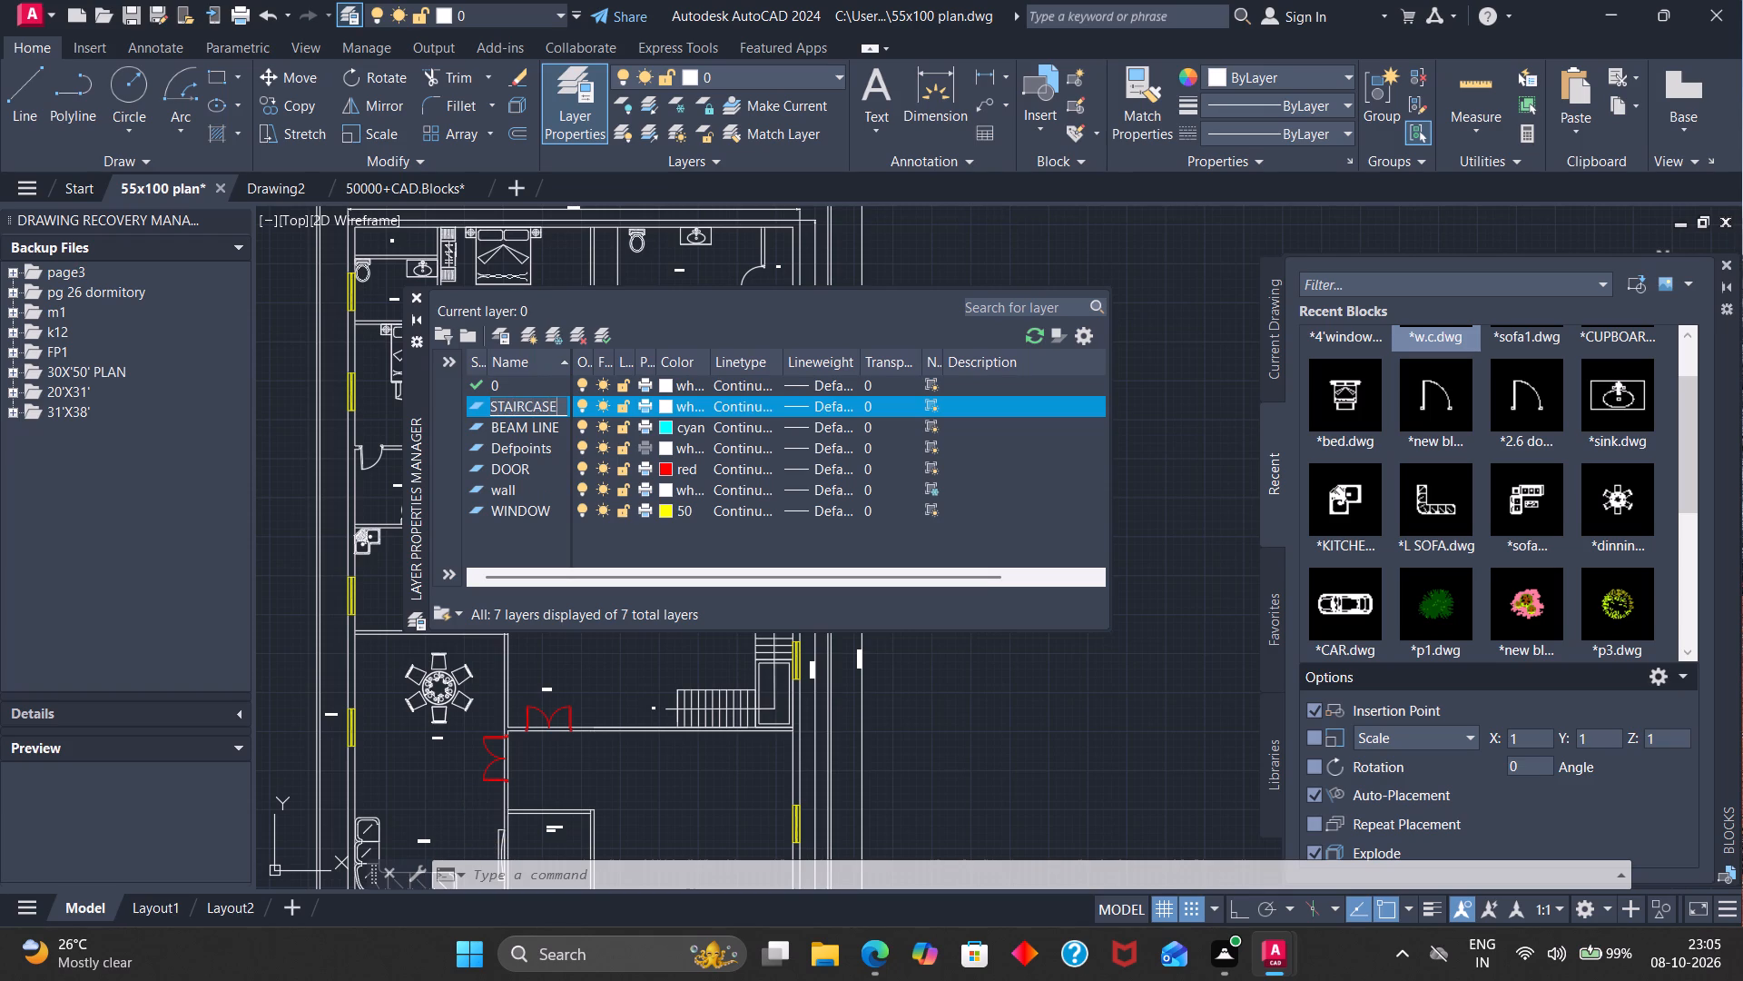
click(667, 403)
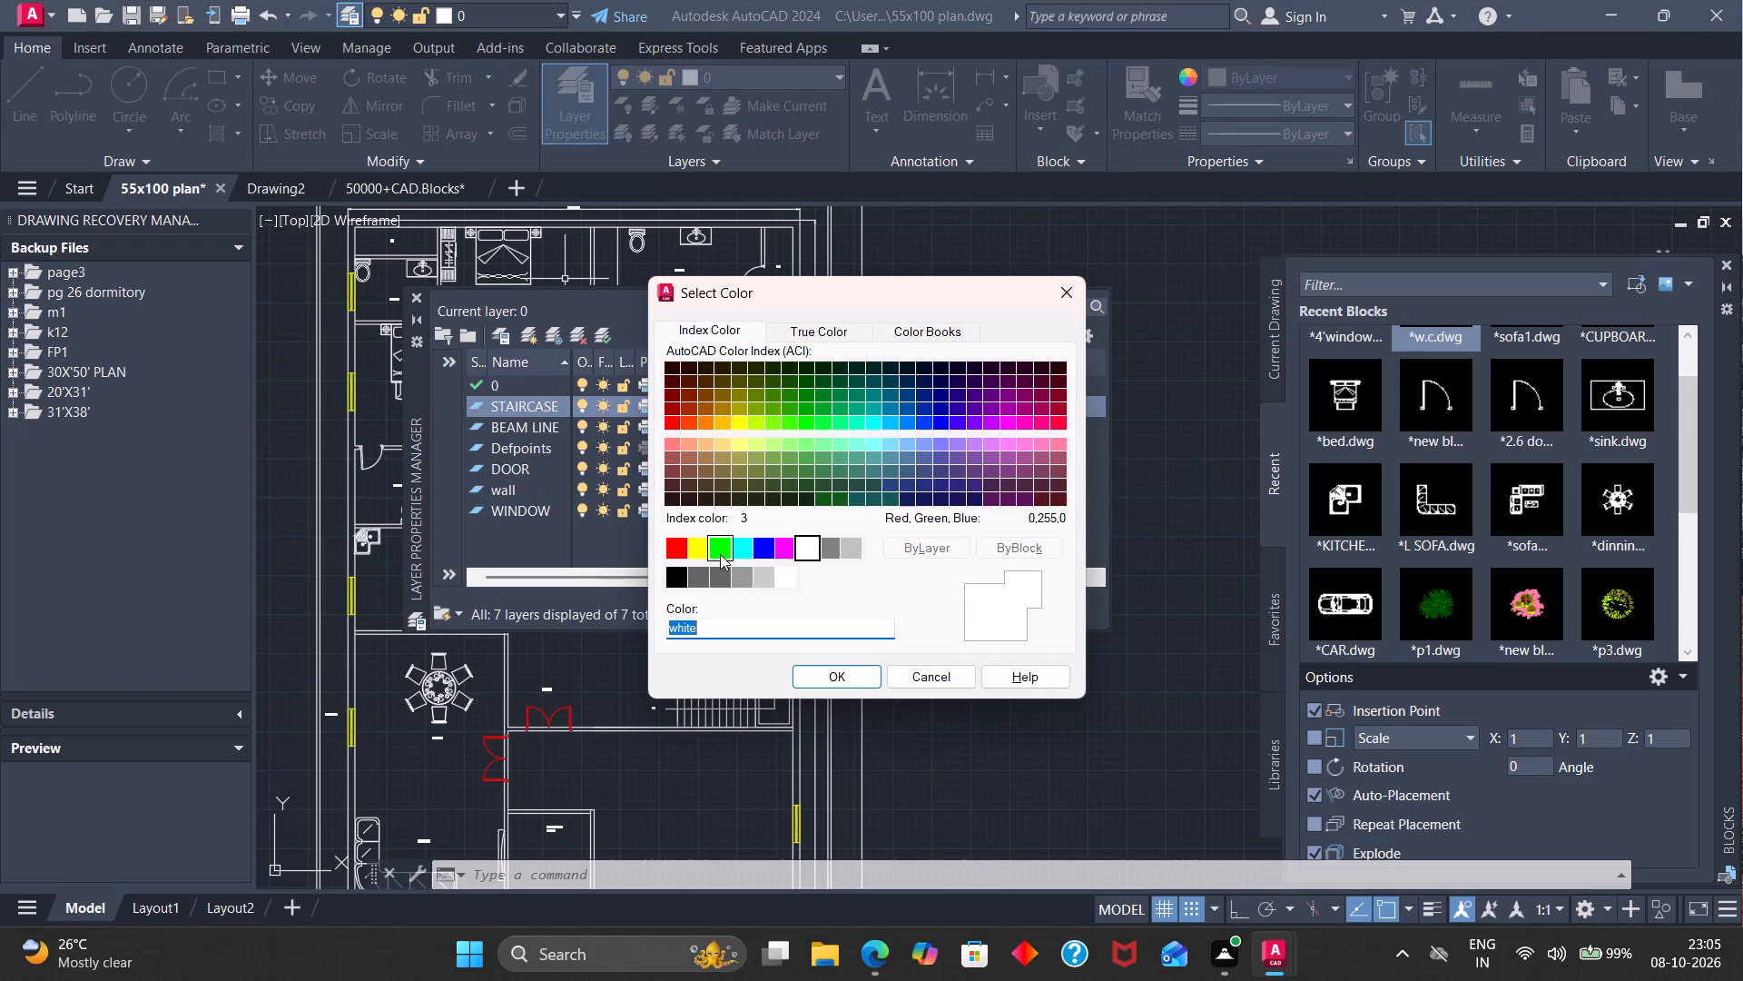
click(720, 554)
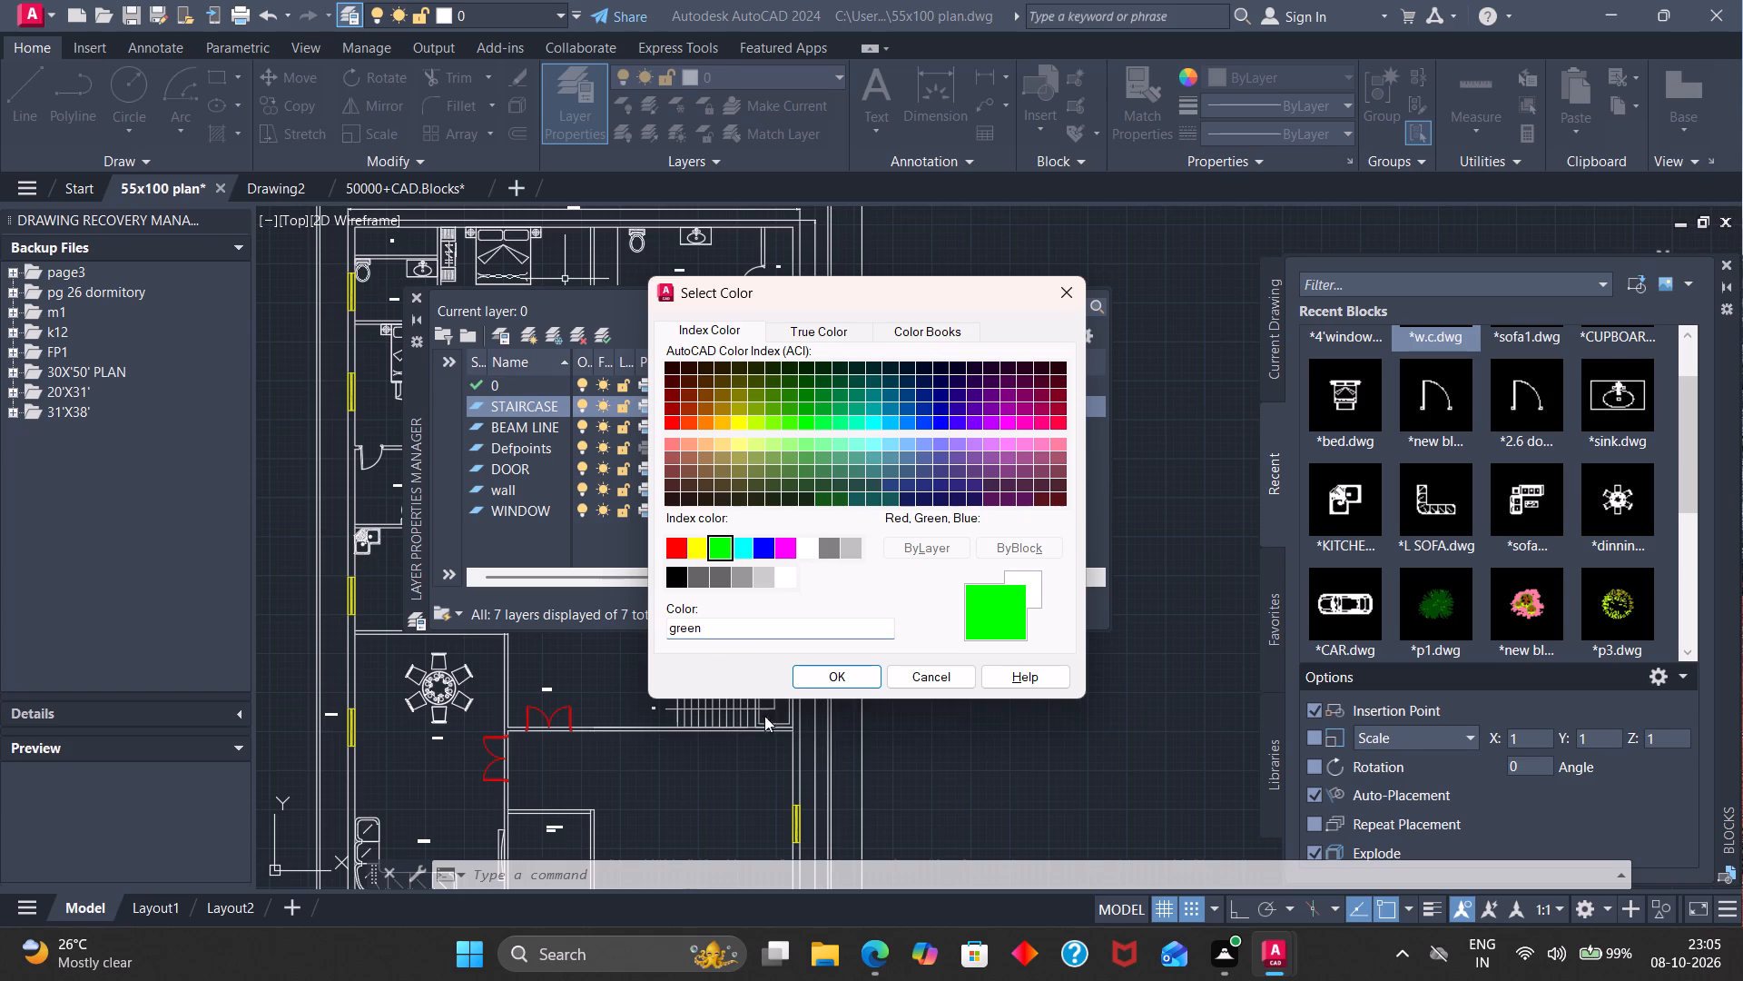
click(804, 684)
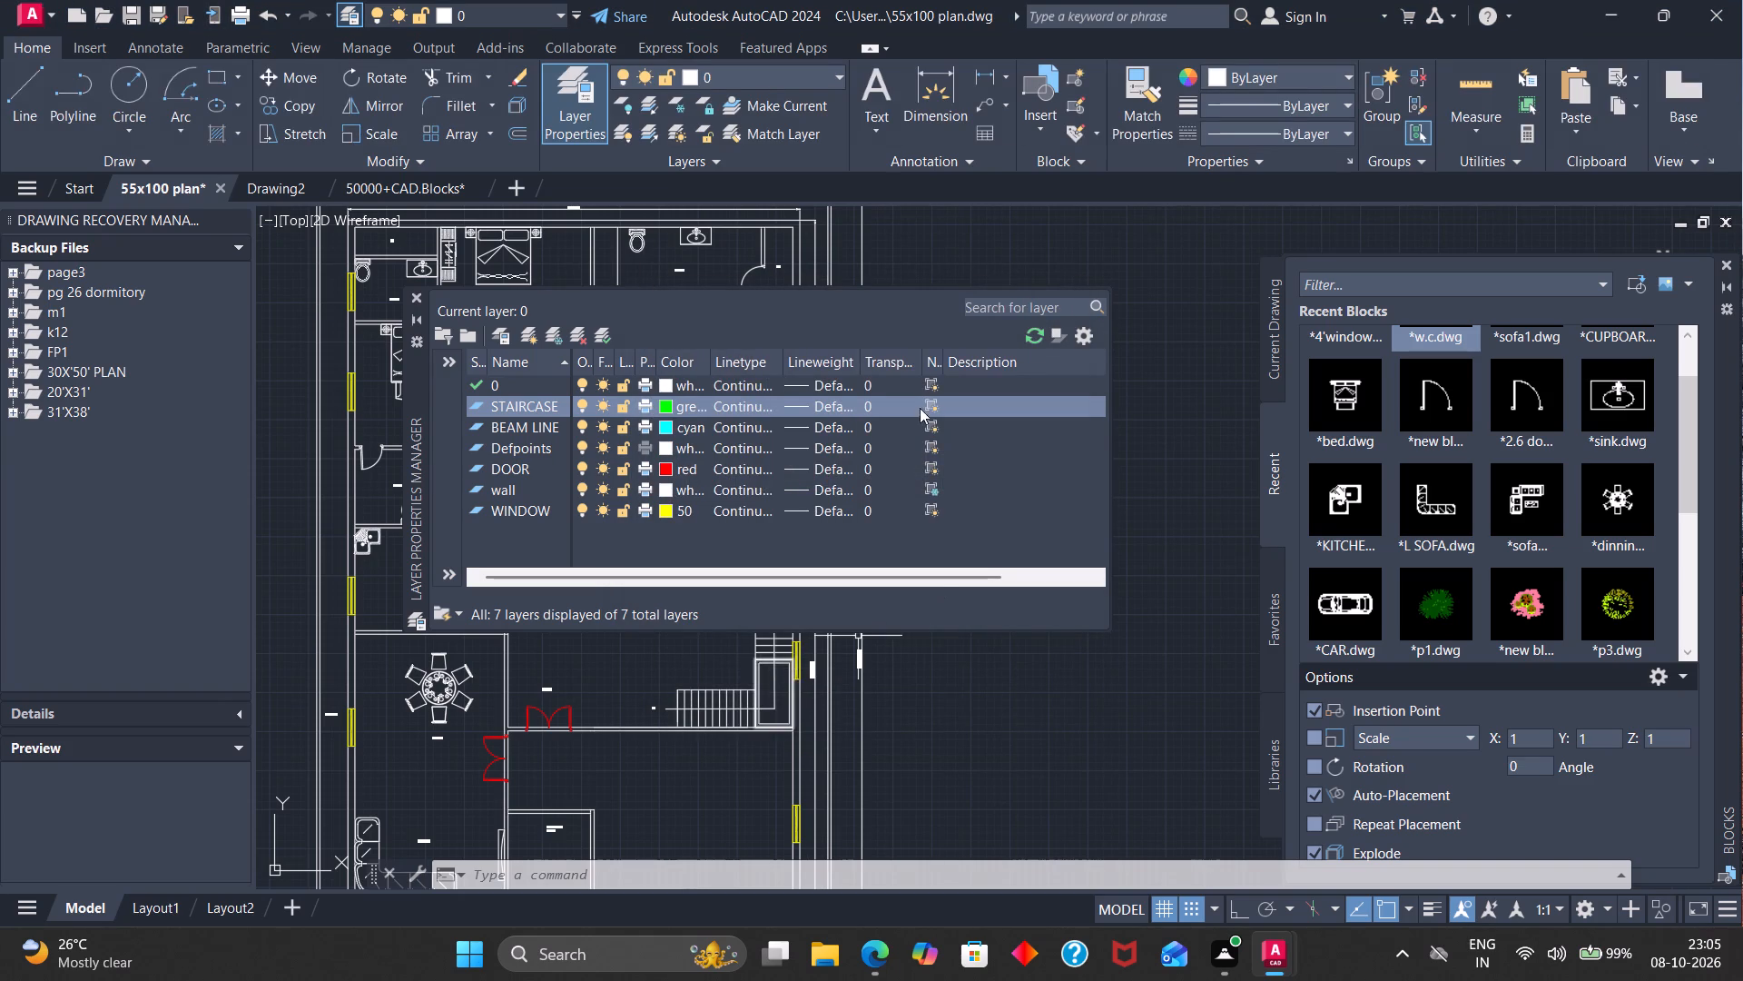
click(419, 295)
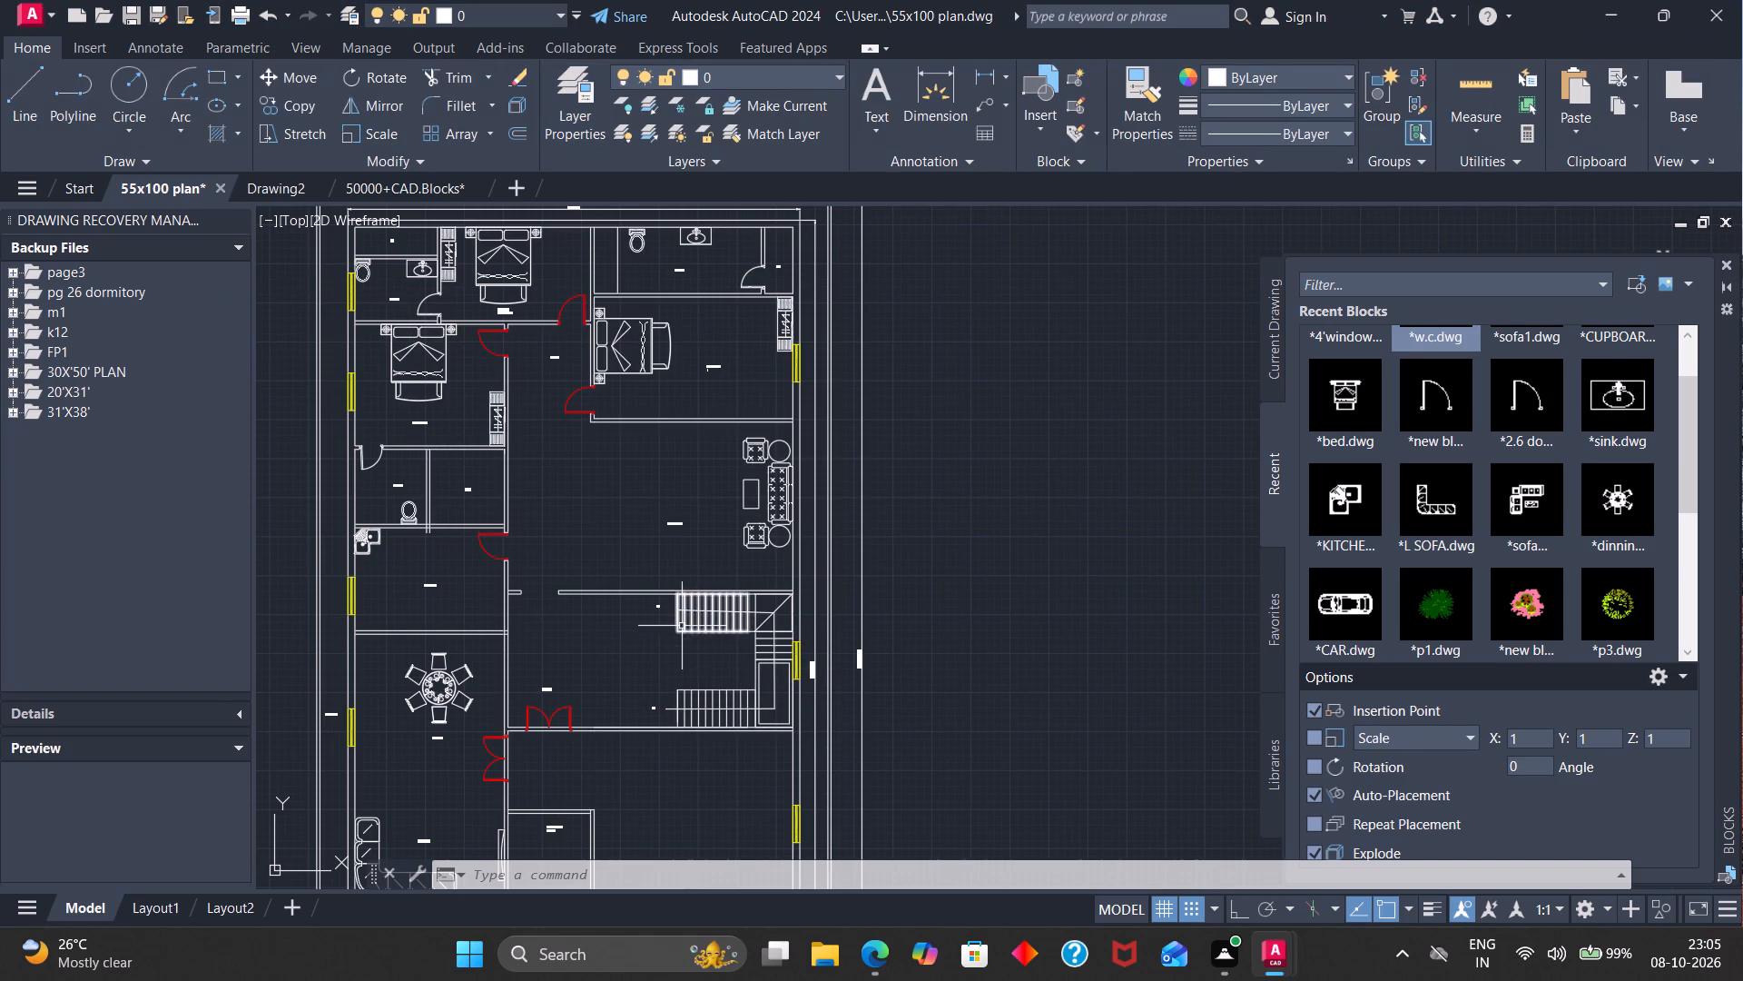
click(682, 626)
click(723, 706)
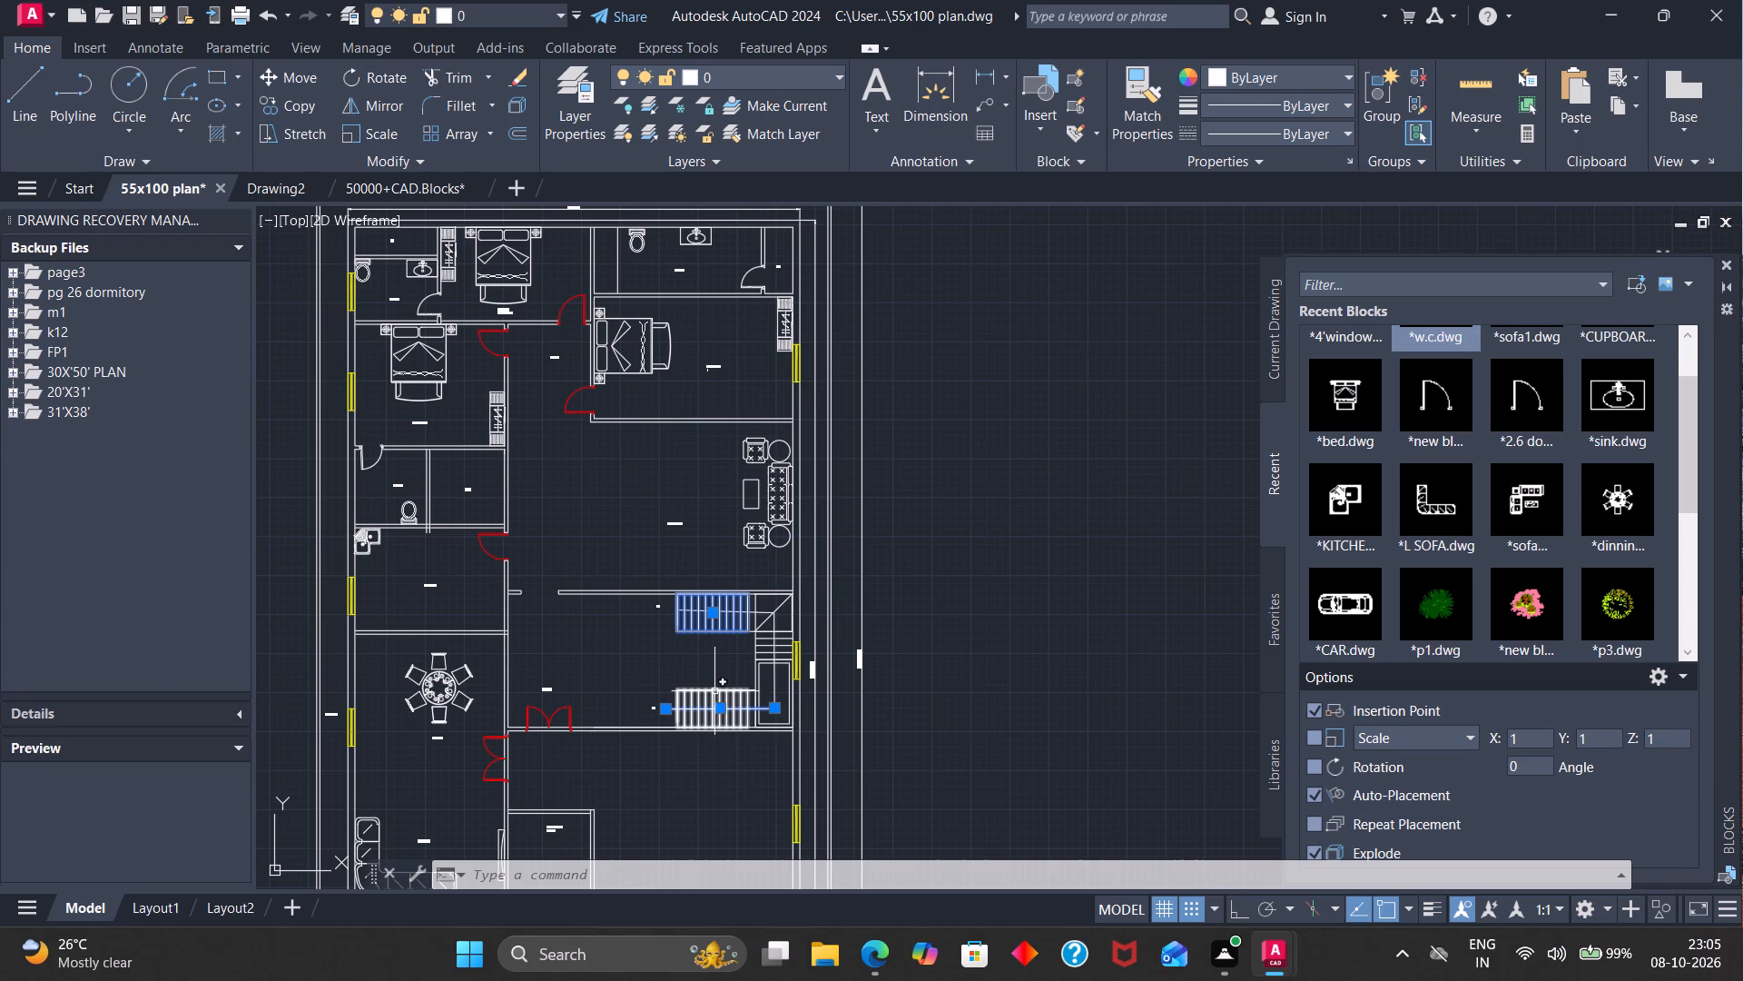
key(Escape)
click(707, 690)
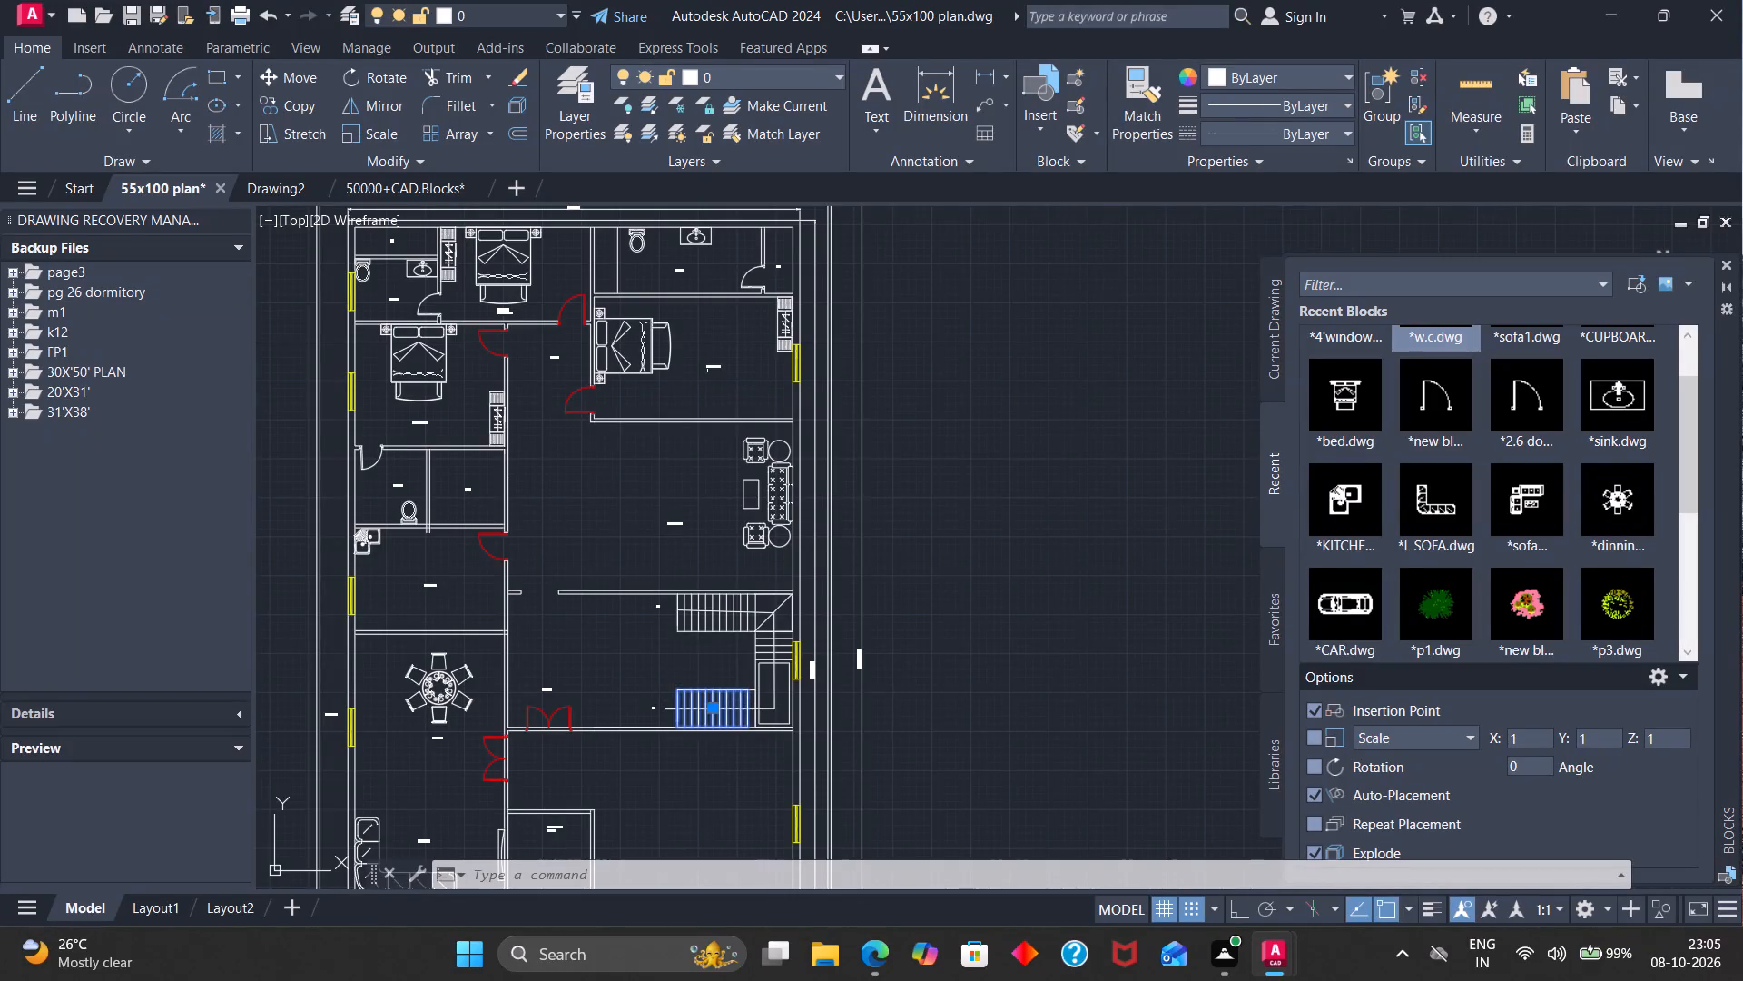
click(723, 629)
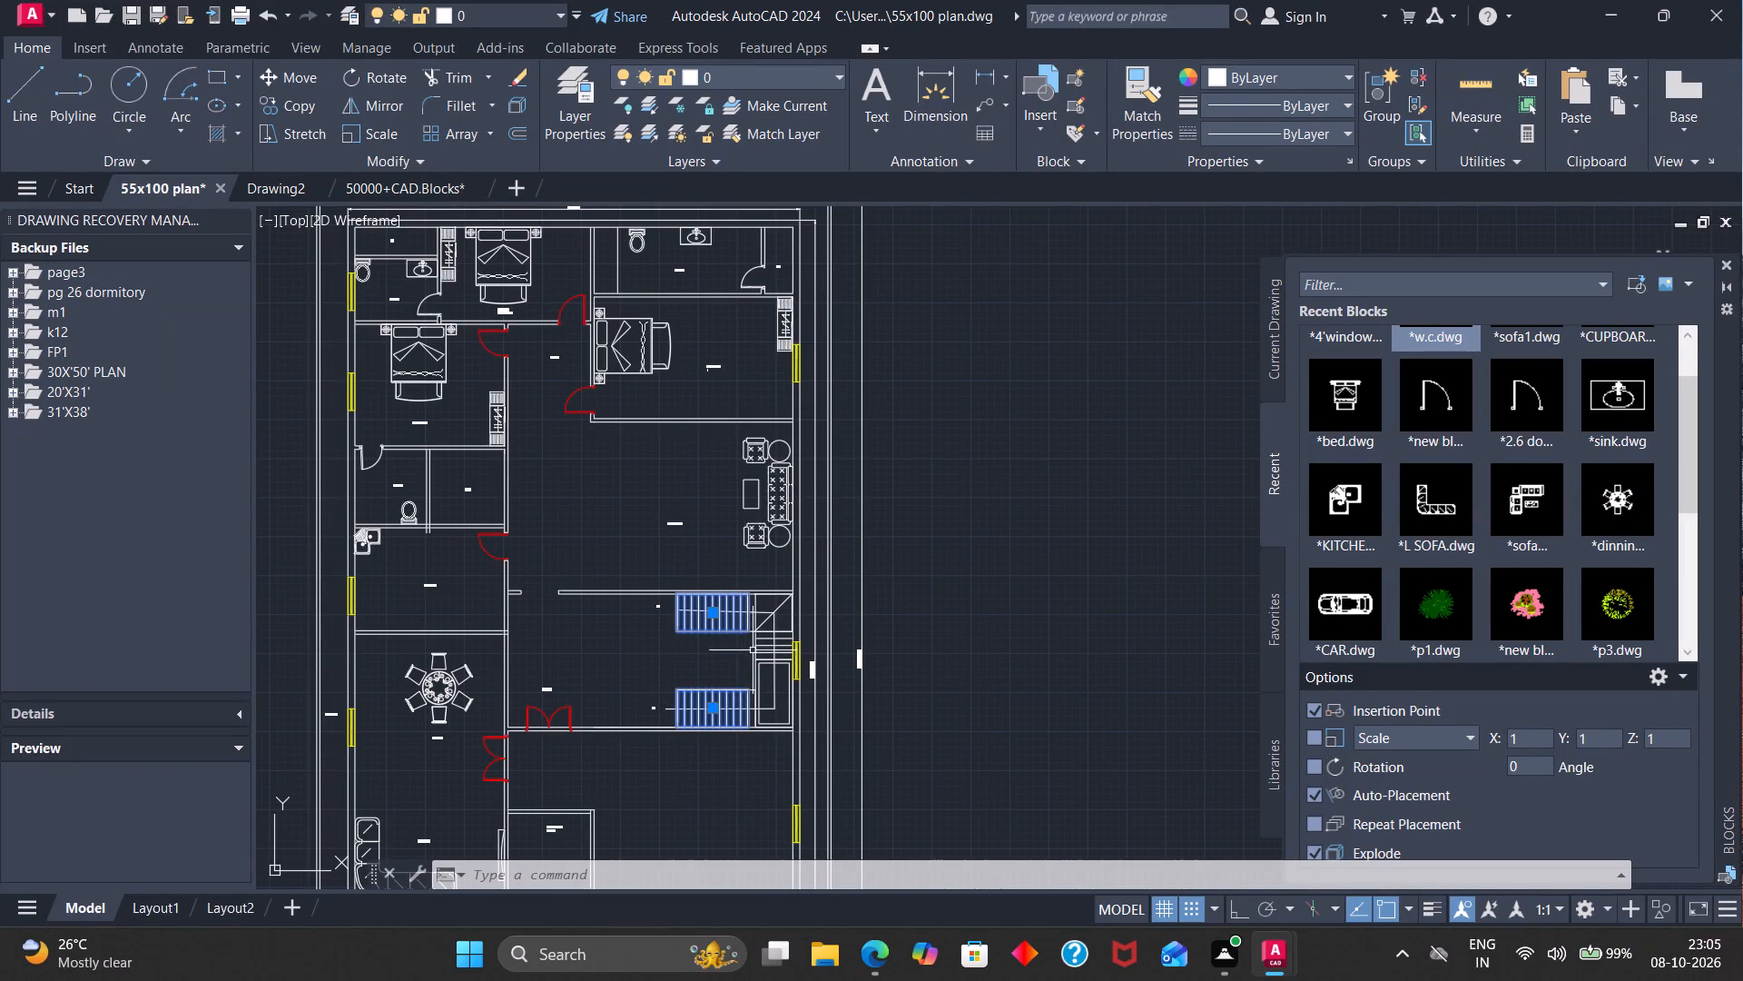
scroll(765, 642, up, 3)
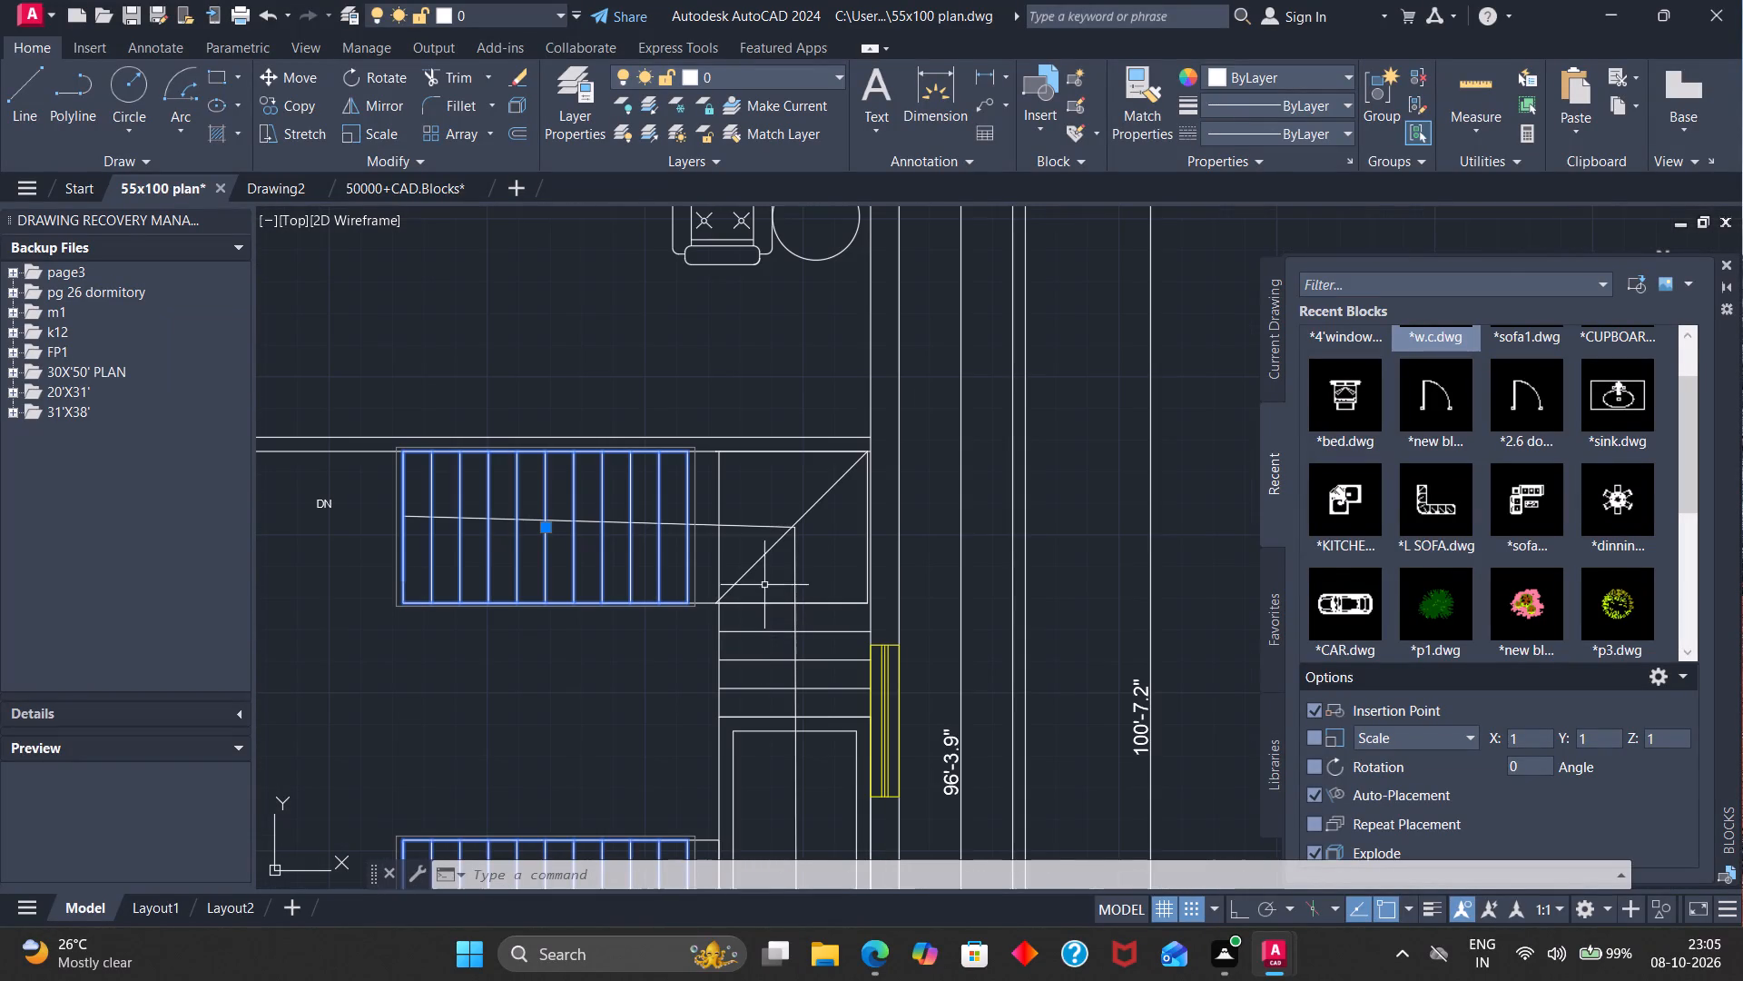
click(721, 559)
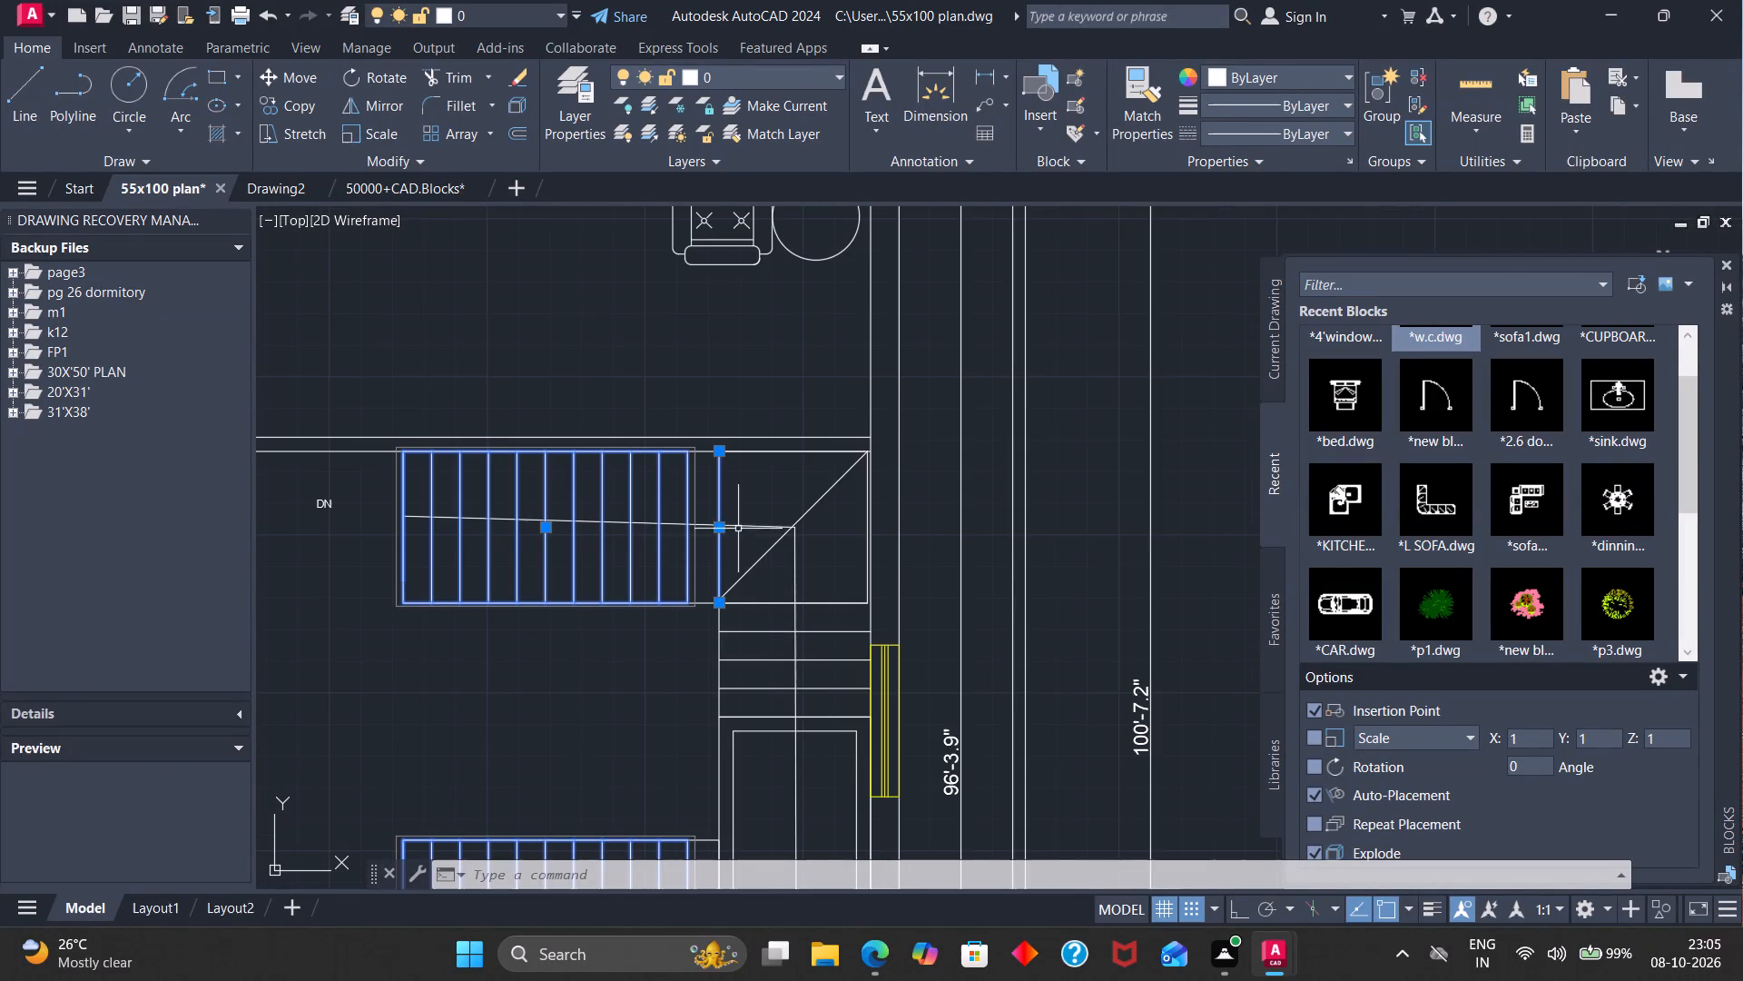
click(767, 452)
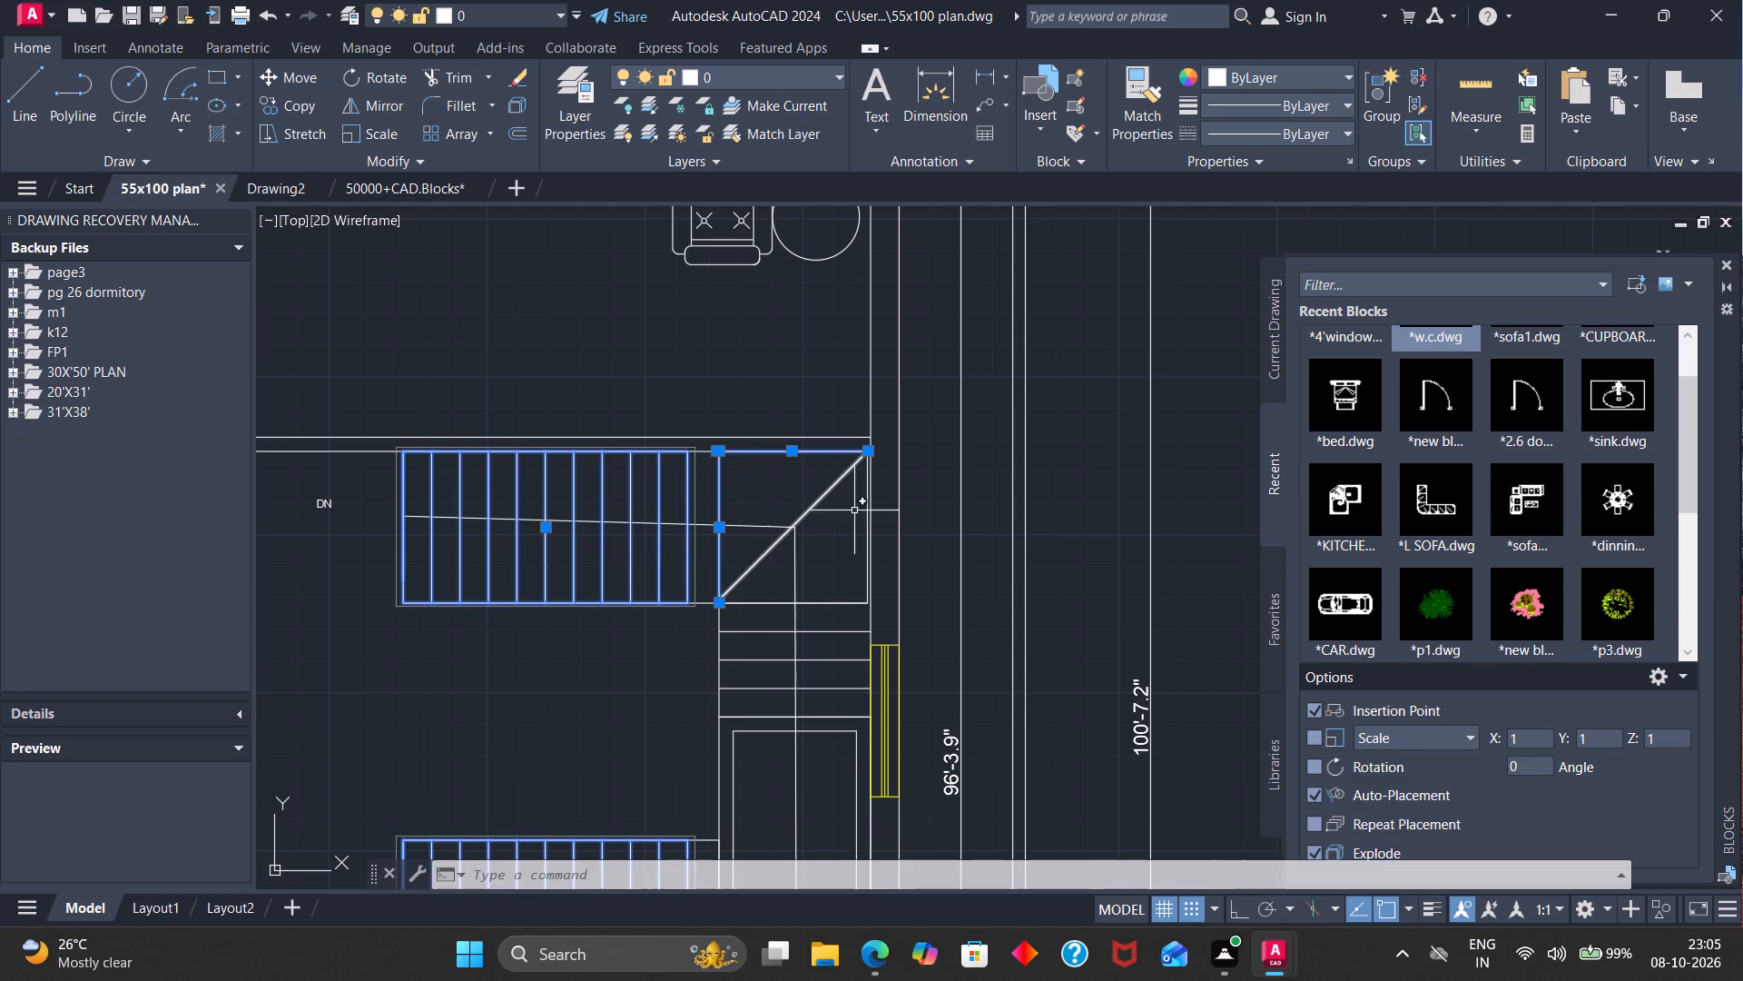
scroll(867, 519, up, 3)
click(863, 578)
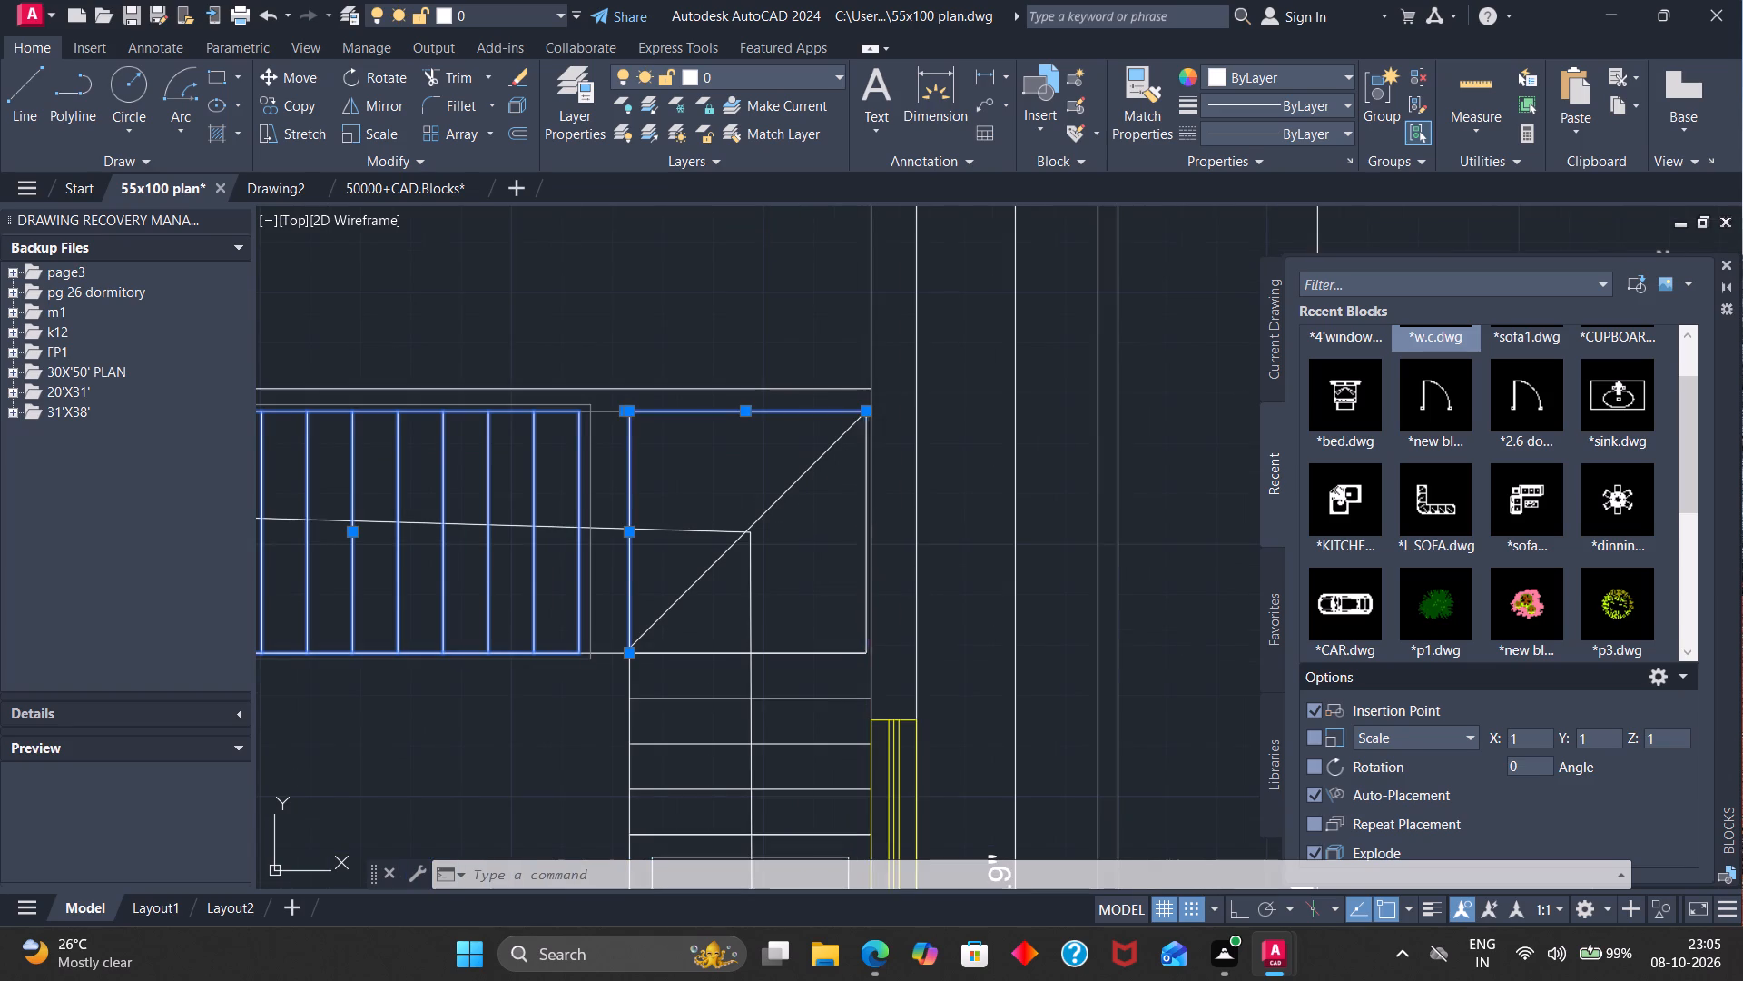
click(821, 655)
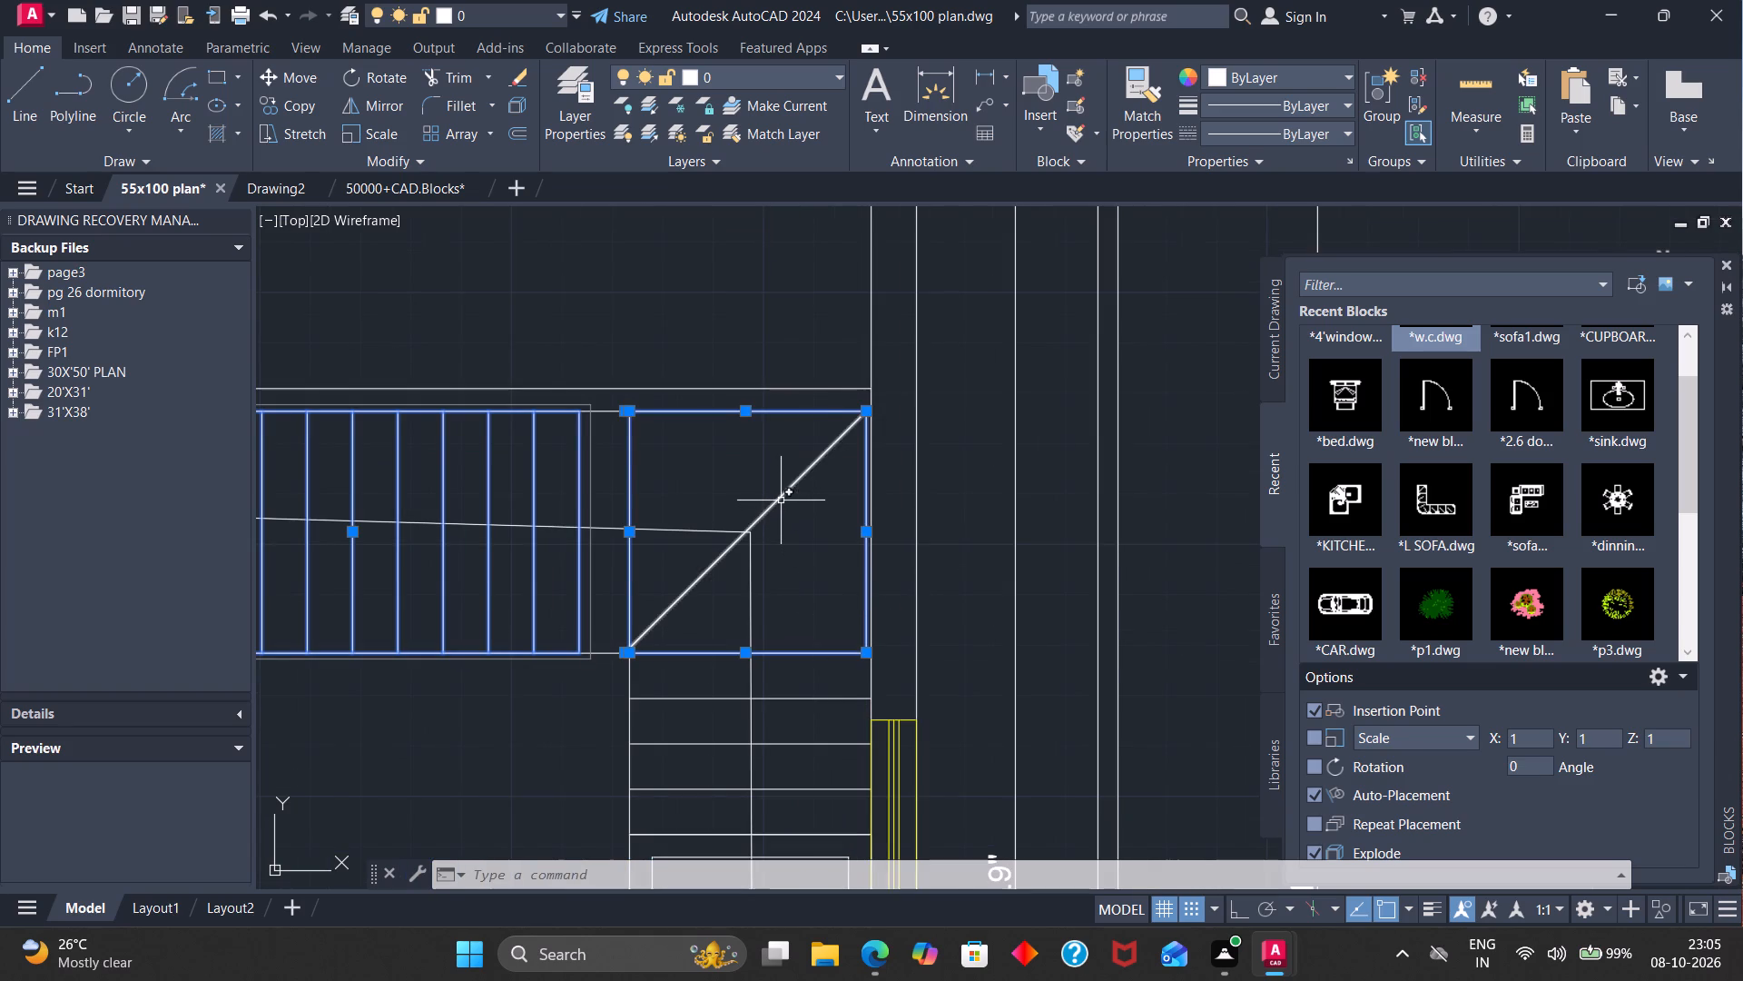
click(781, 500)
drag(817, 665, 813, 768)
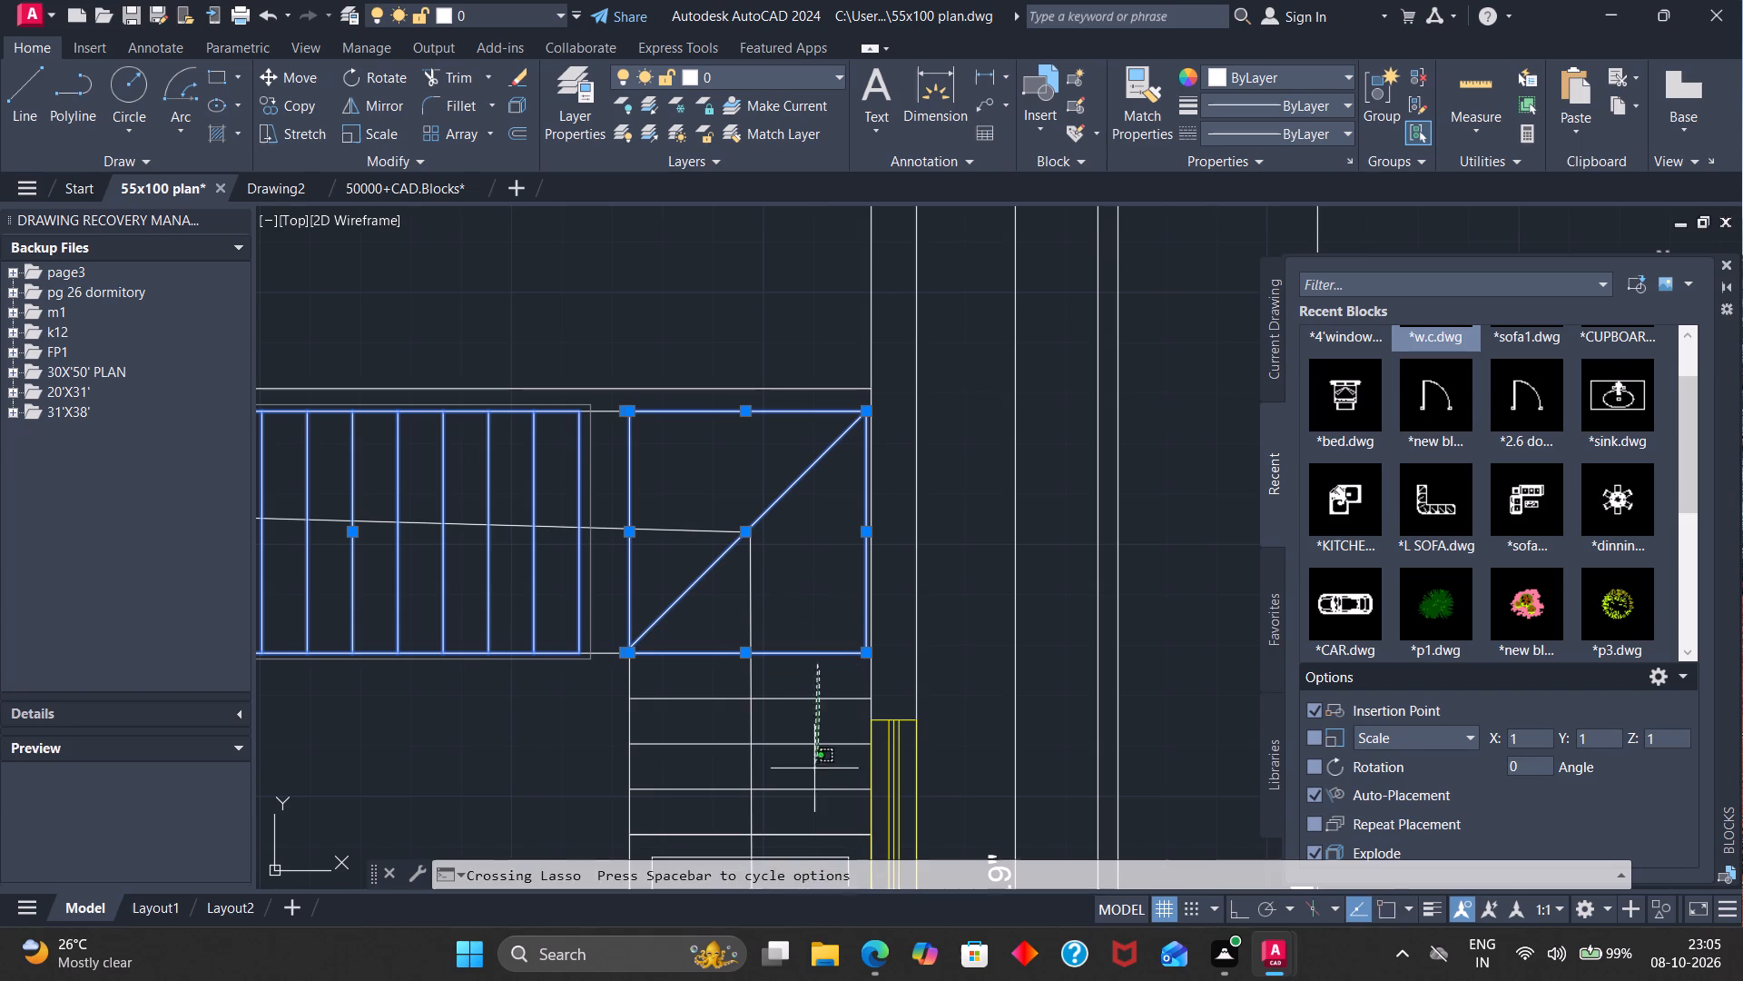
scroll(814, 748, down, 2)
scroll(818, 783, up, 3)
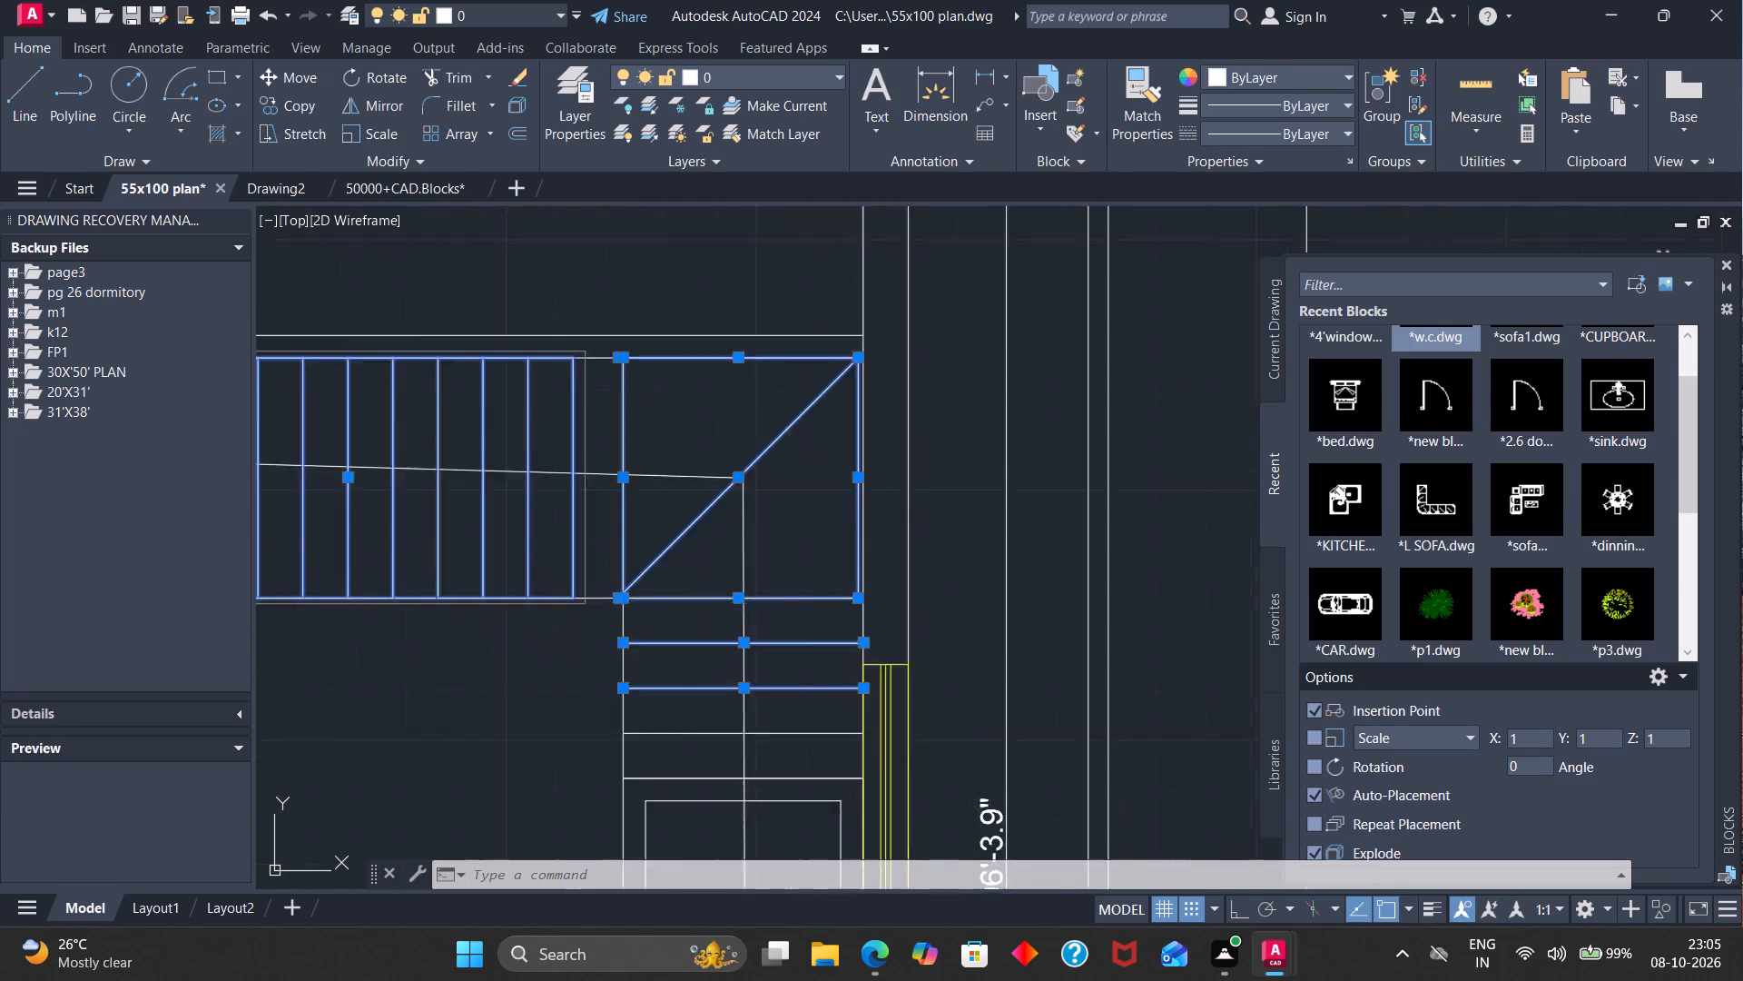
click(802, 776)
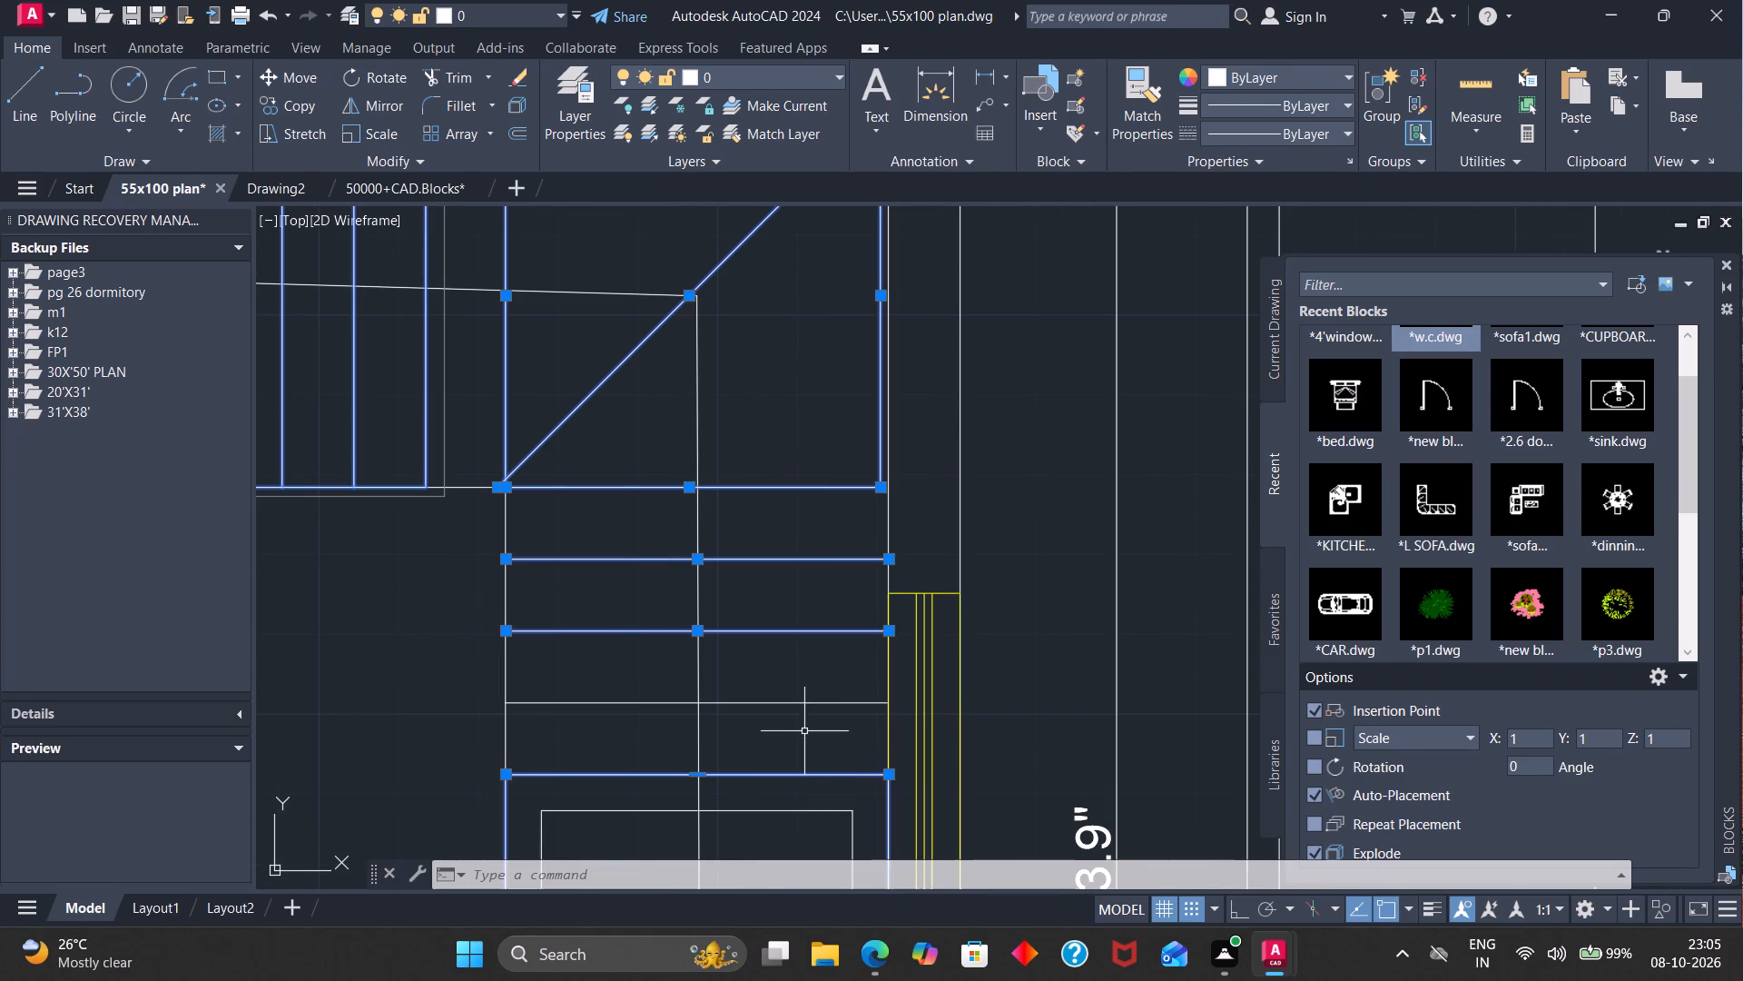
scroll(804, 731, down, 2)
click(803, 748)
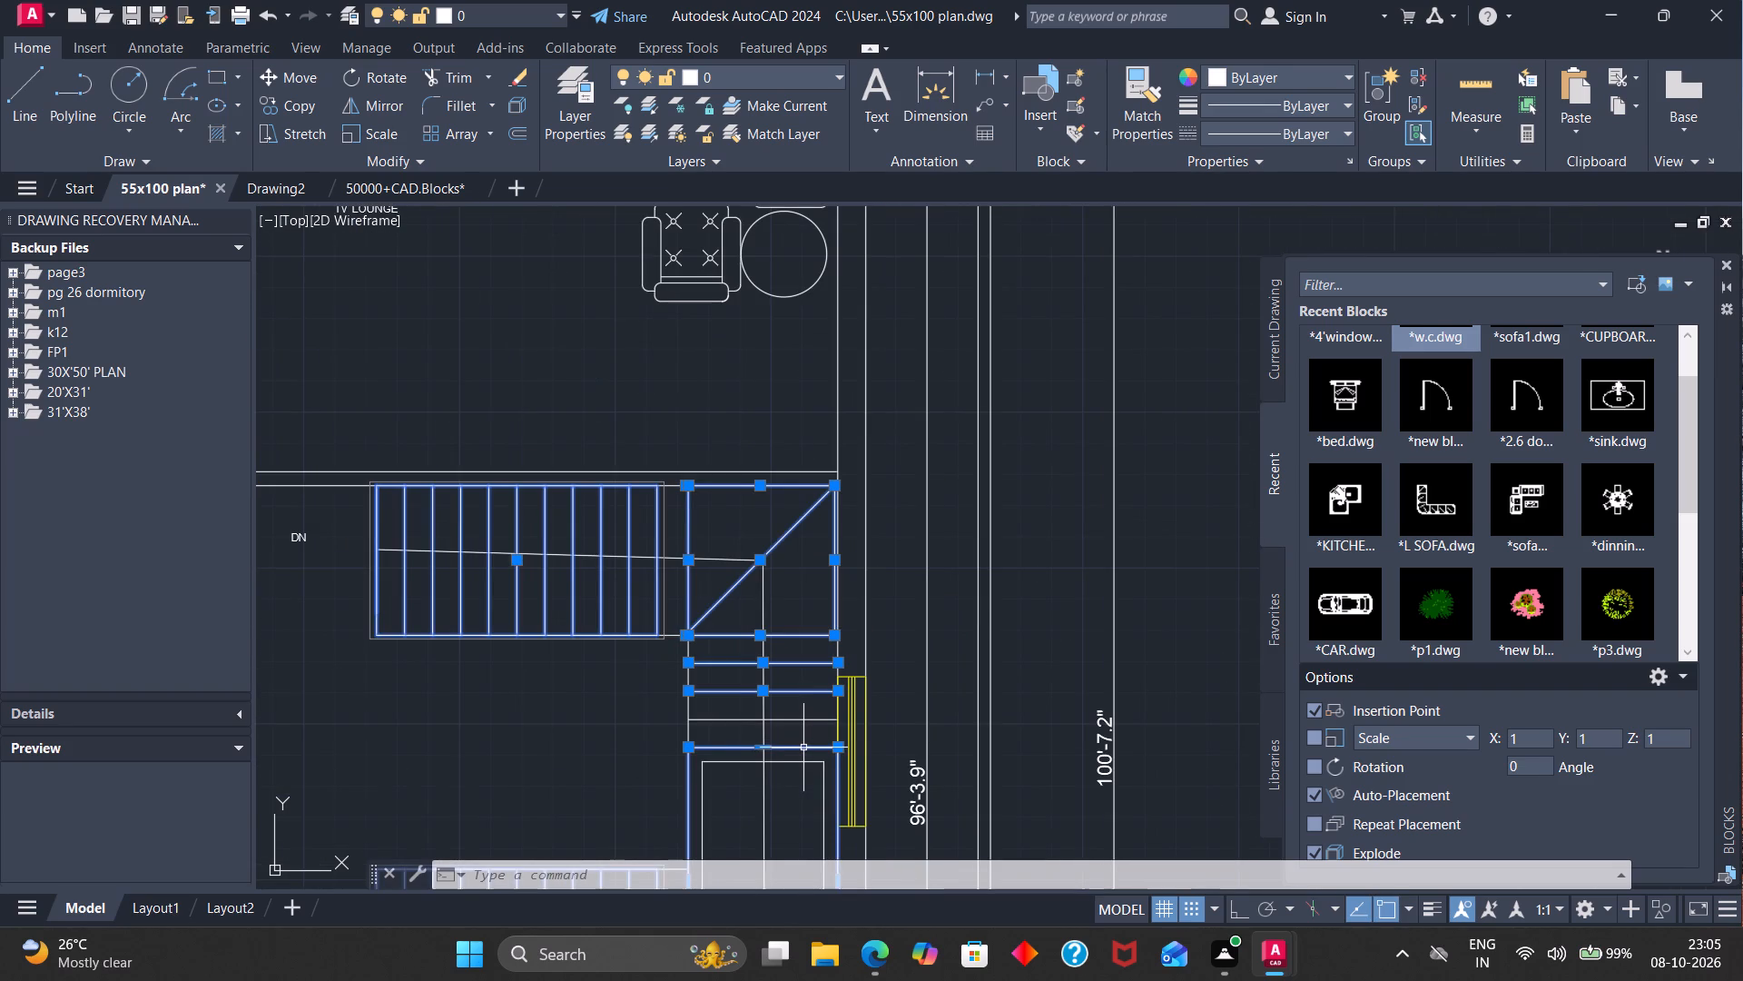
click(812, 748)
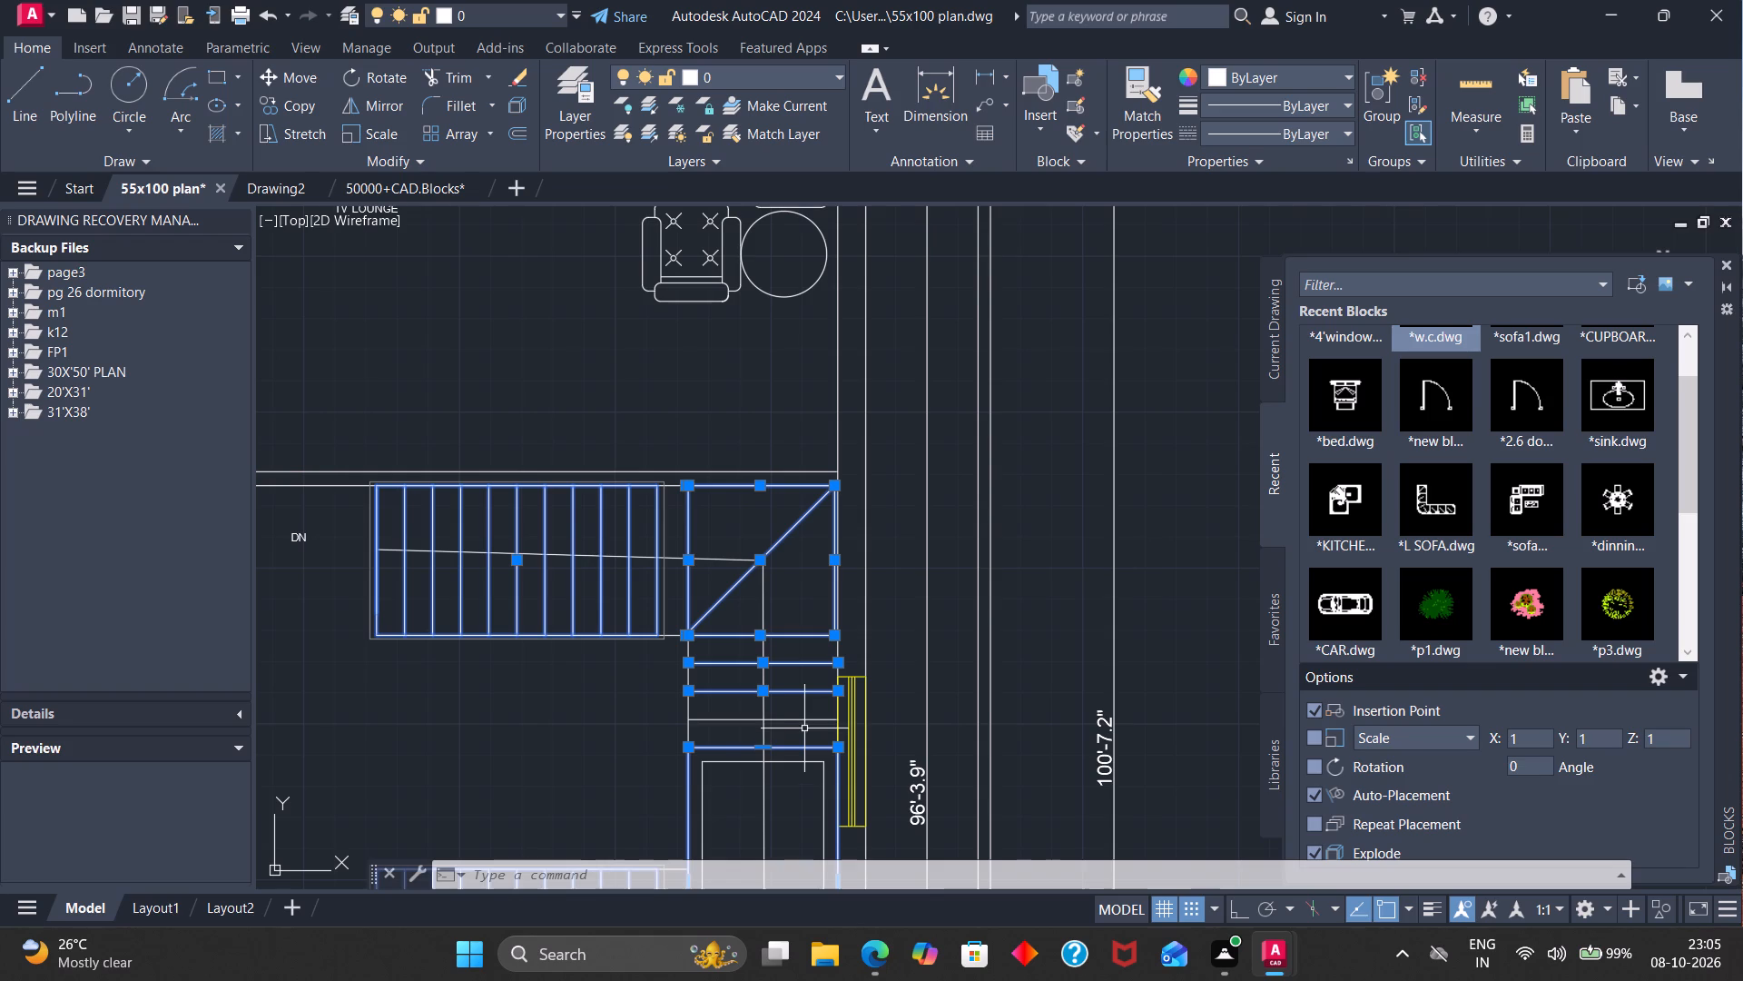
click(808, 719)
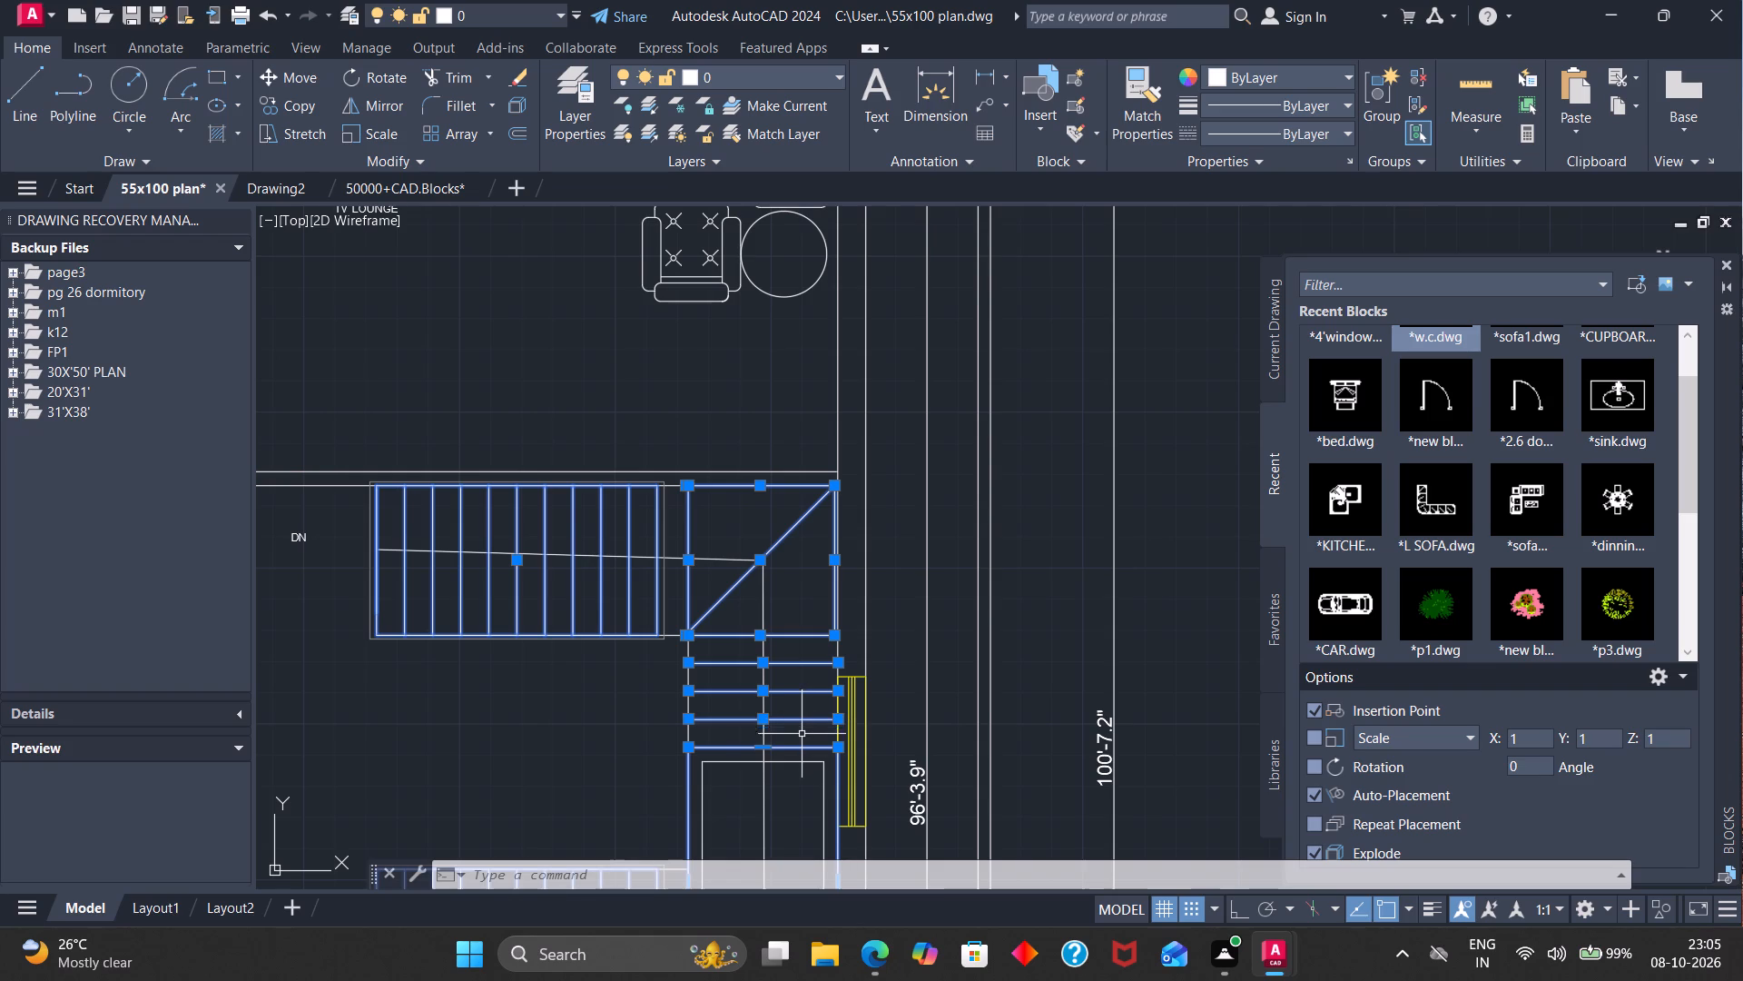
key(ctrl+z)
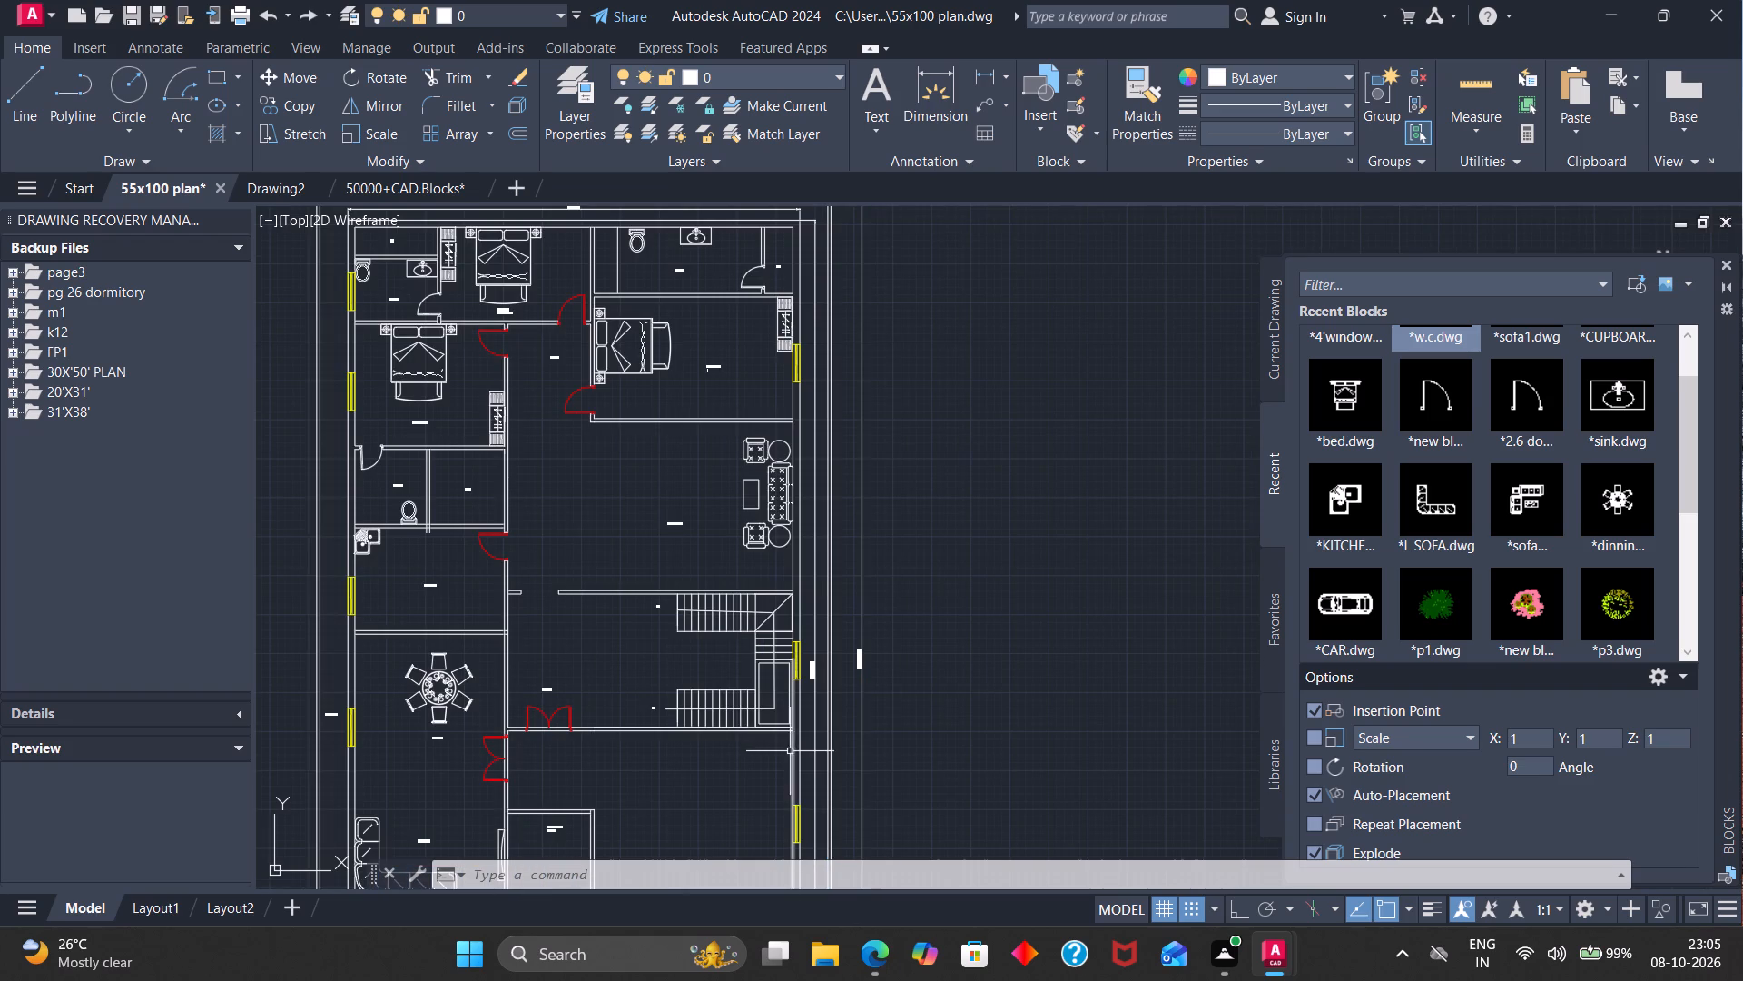
Select the upper stair flight, the corner landing with its diagonal line and the adjoining treads and edges, and assign them to the green STAIRCASE layer.
scroll(692, 599, up, 3)
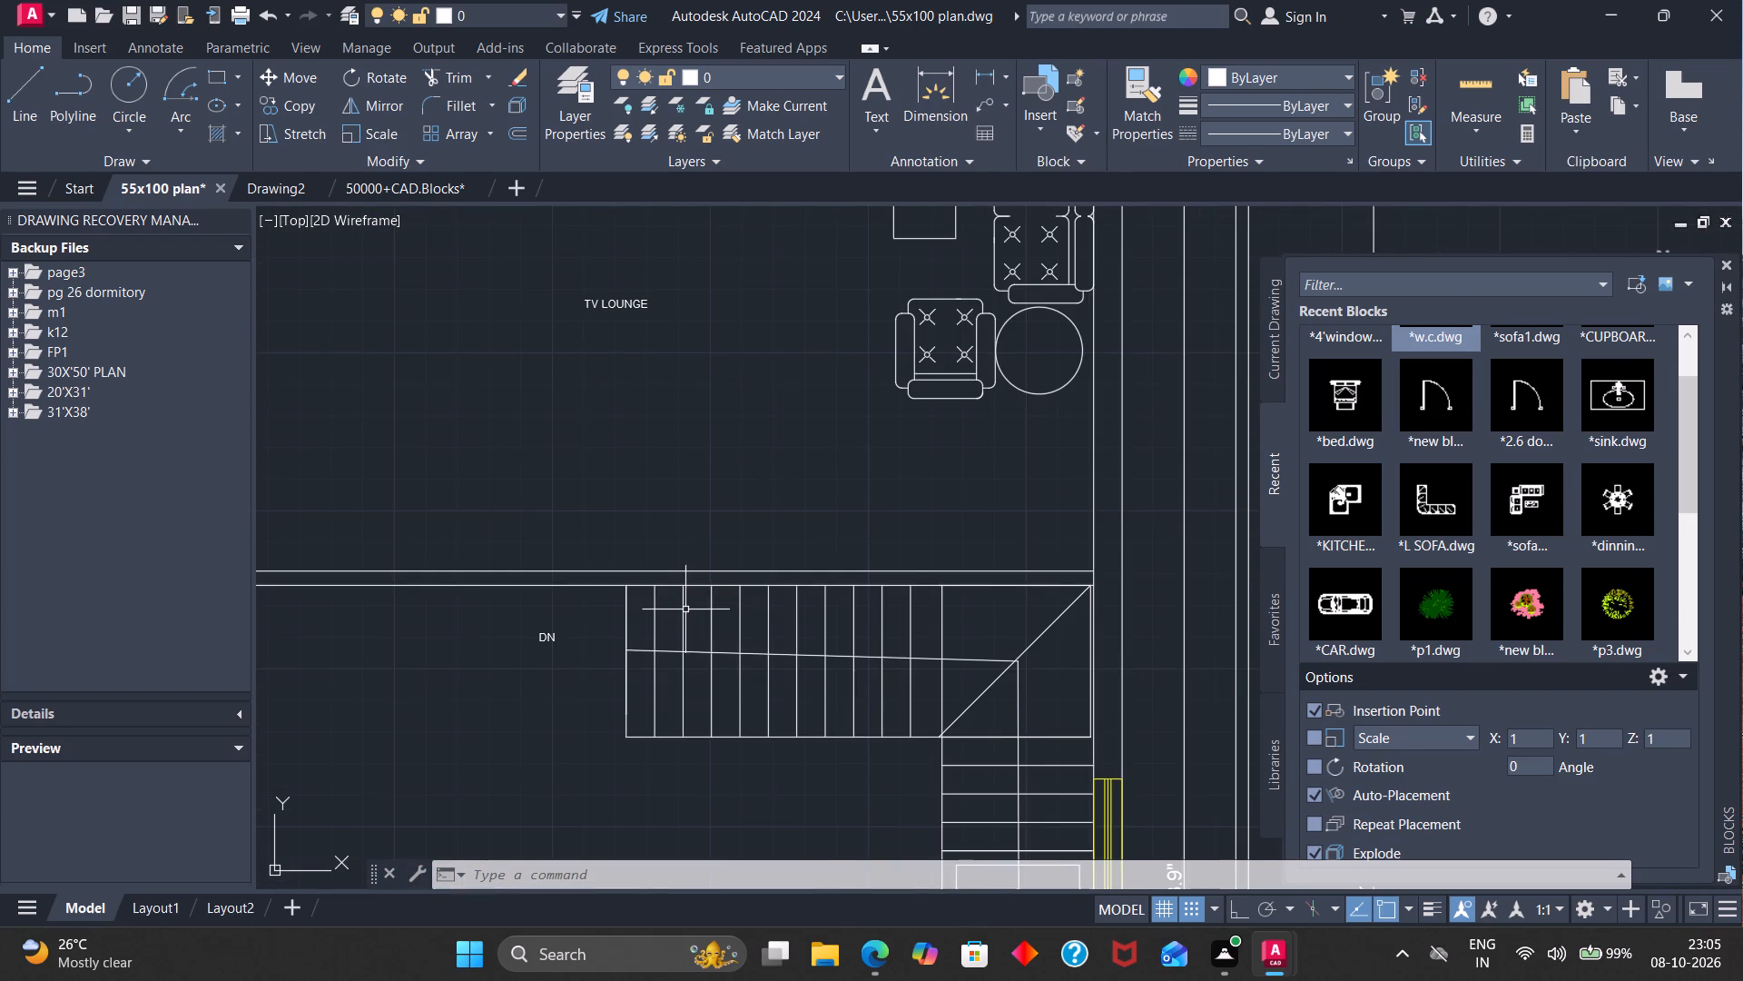
click(684, 610)
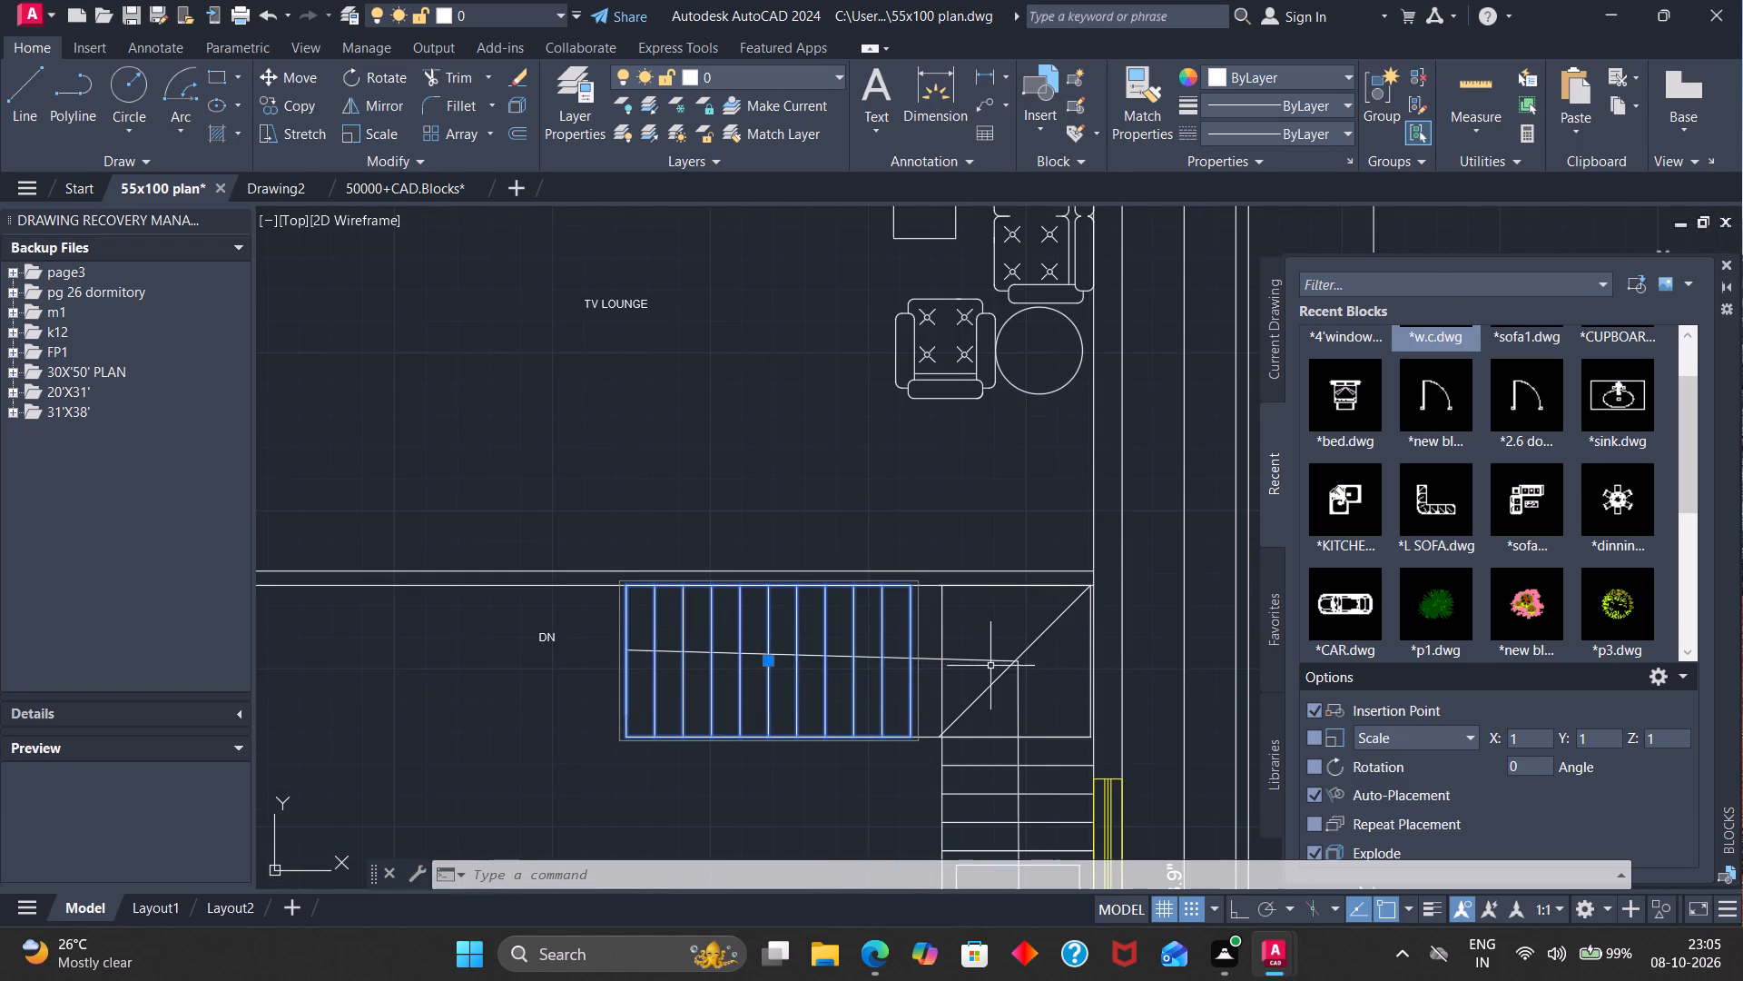
click(1026, 648)
click(943, 649)
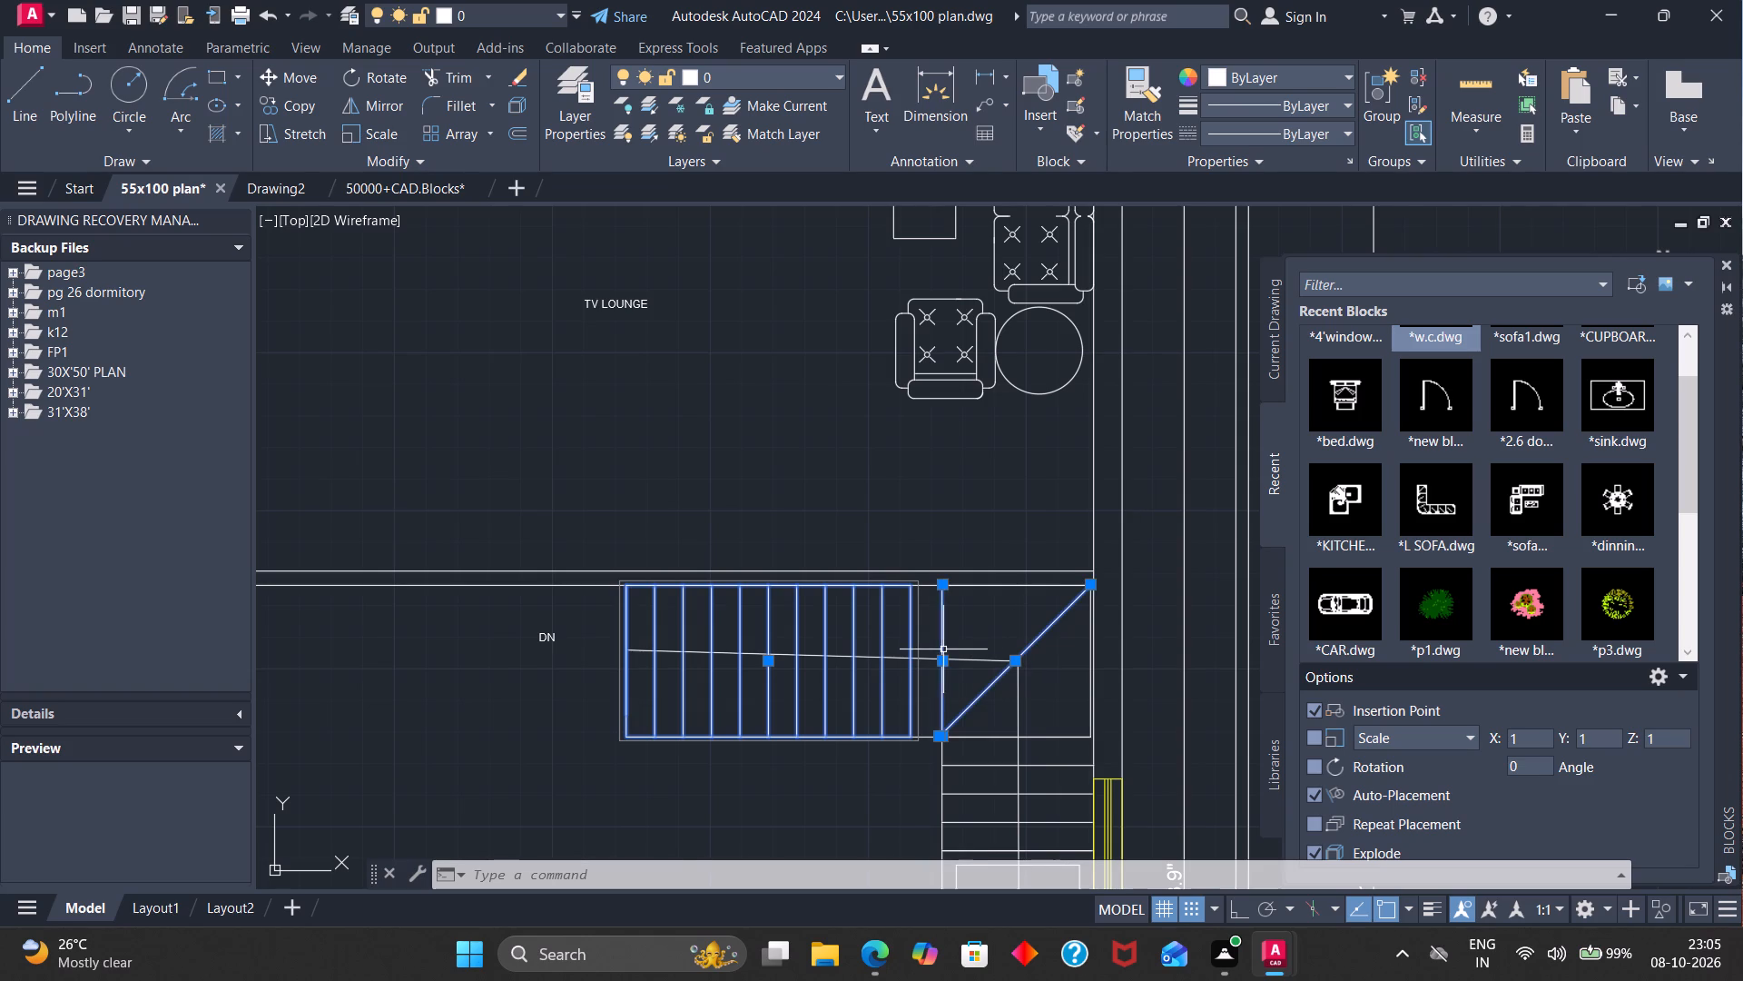
click(1075, 738)
scroll(1086, 725, up, 4)
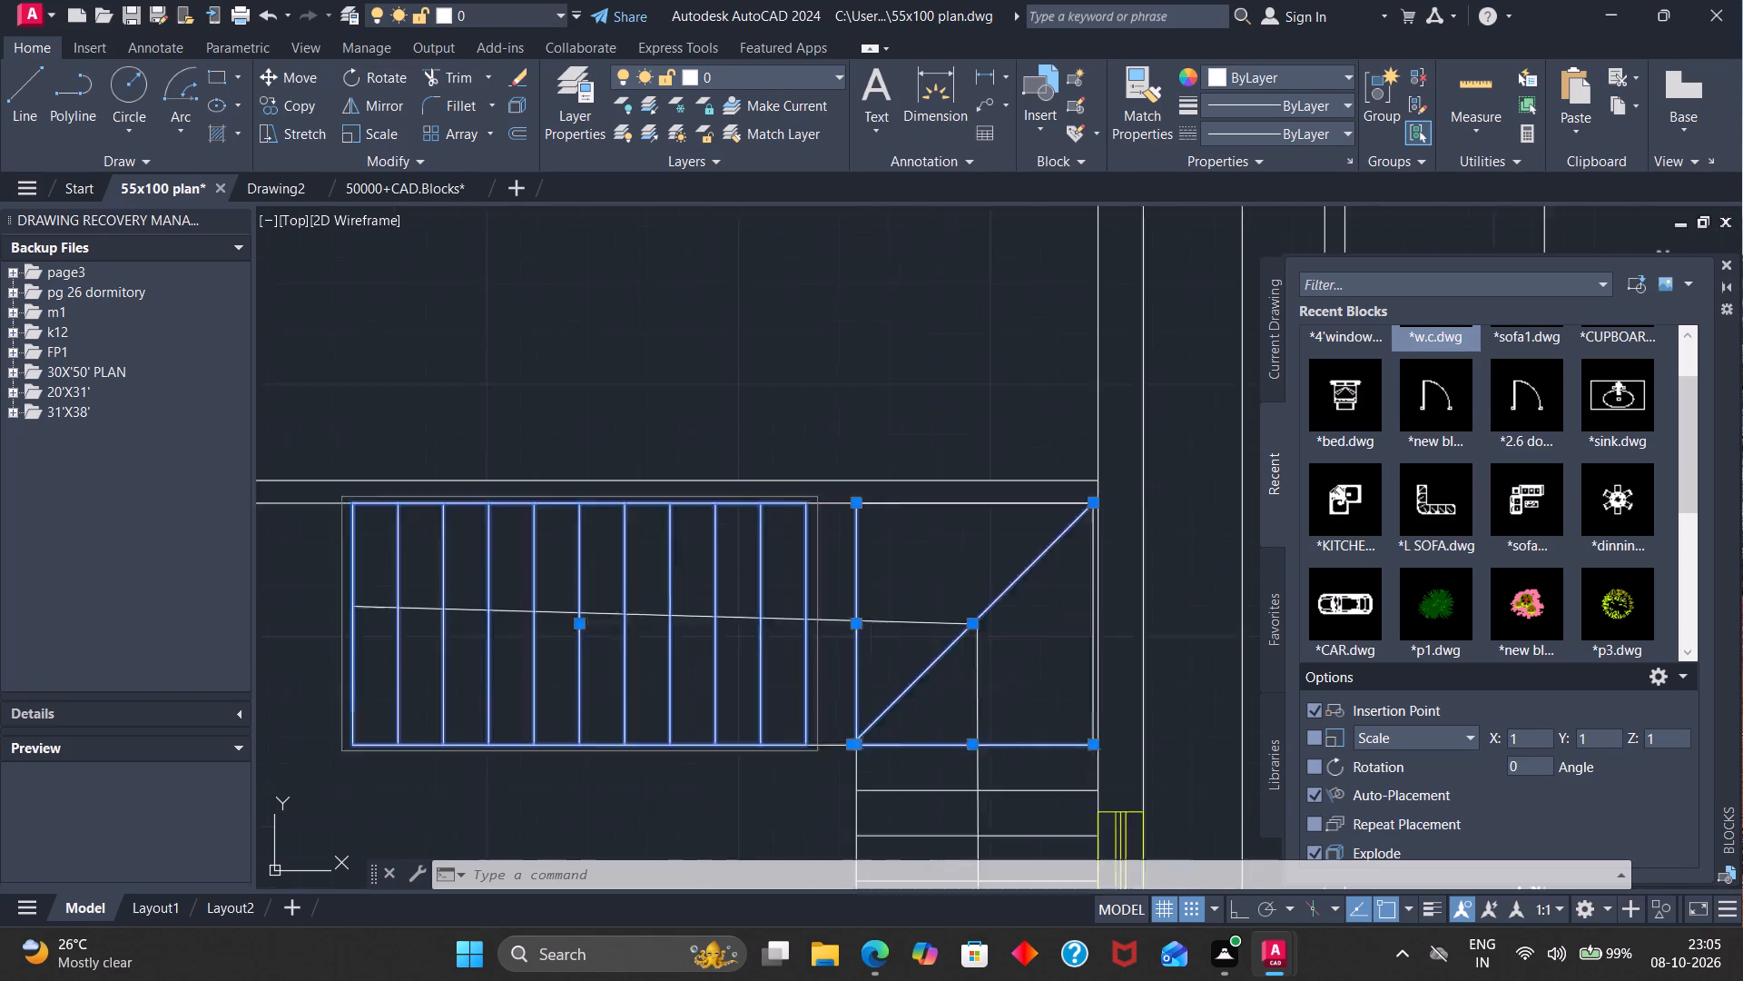
click(1102, 695)
scroll(1090, 690, down, 3)
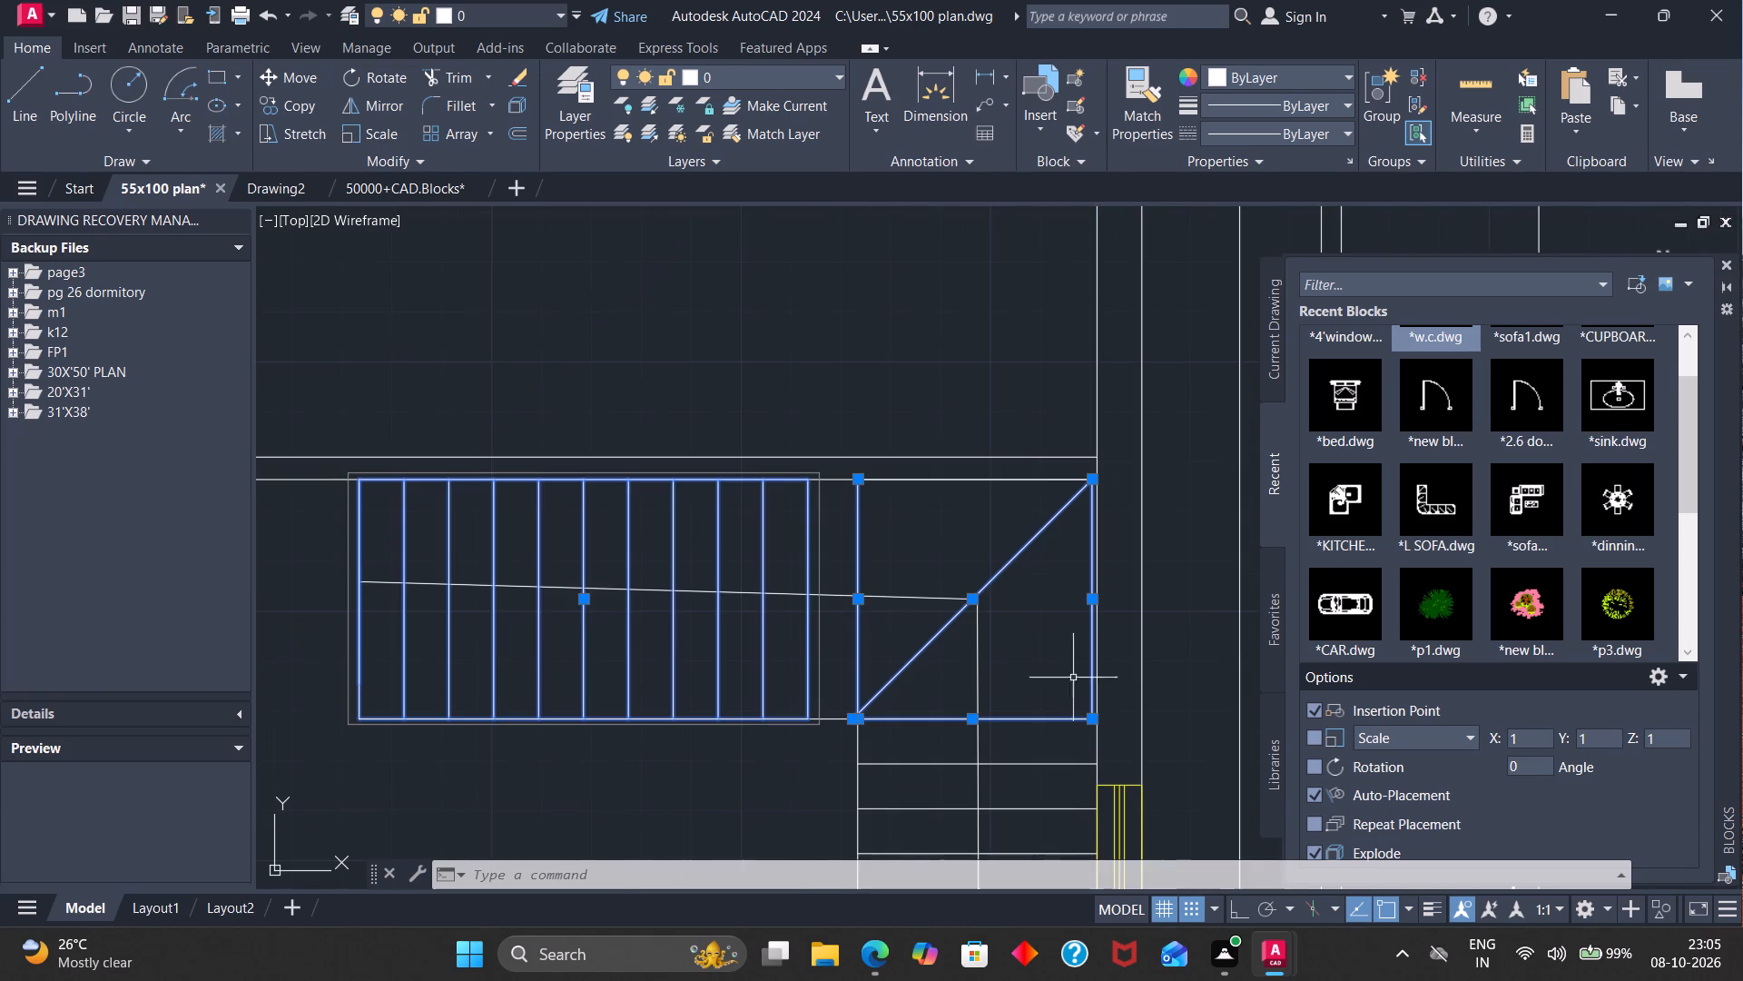
click(1019, 480)
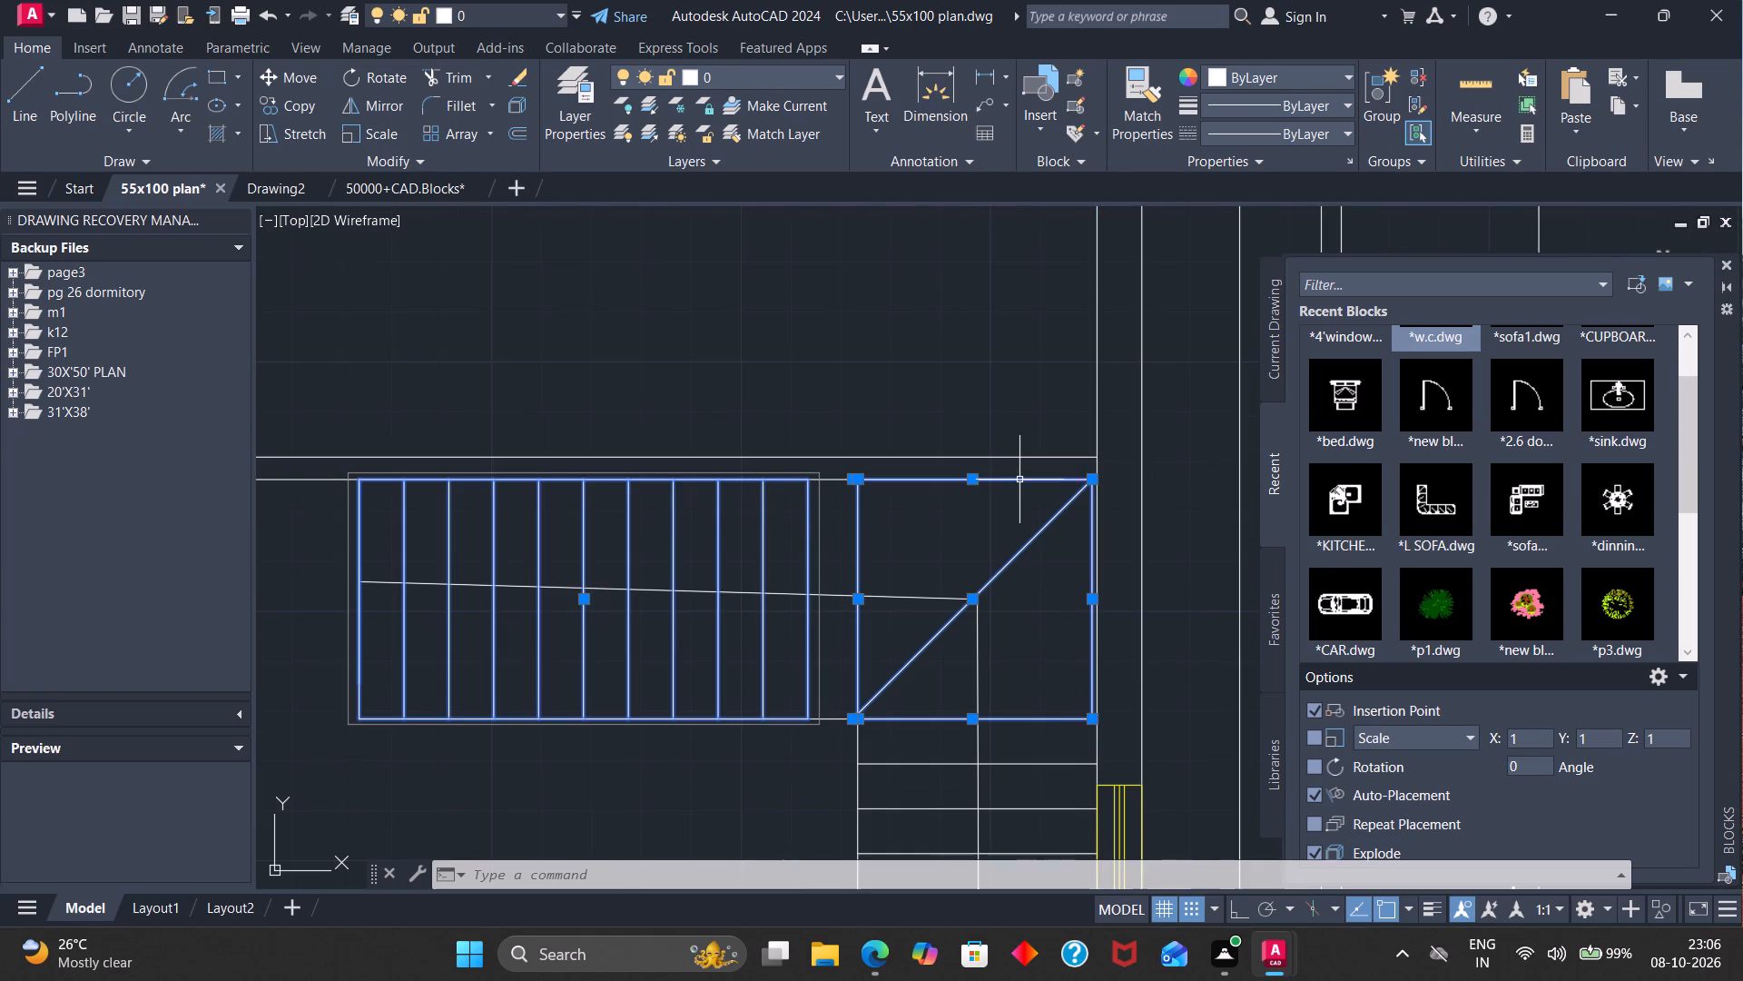
scroll(1018, 554, down, 1)
click(1022, 687)
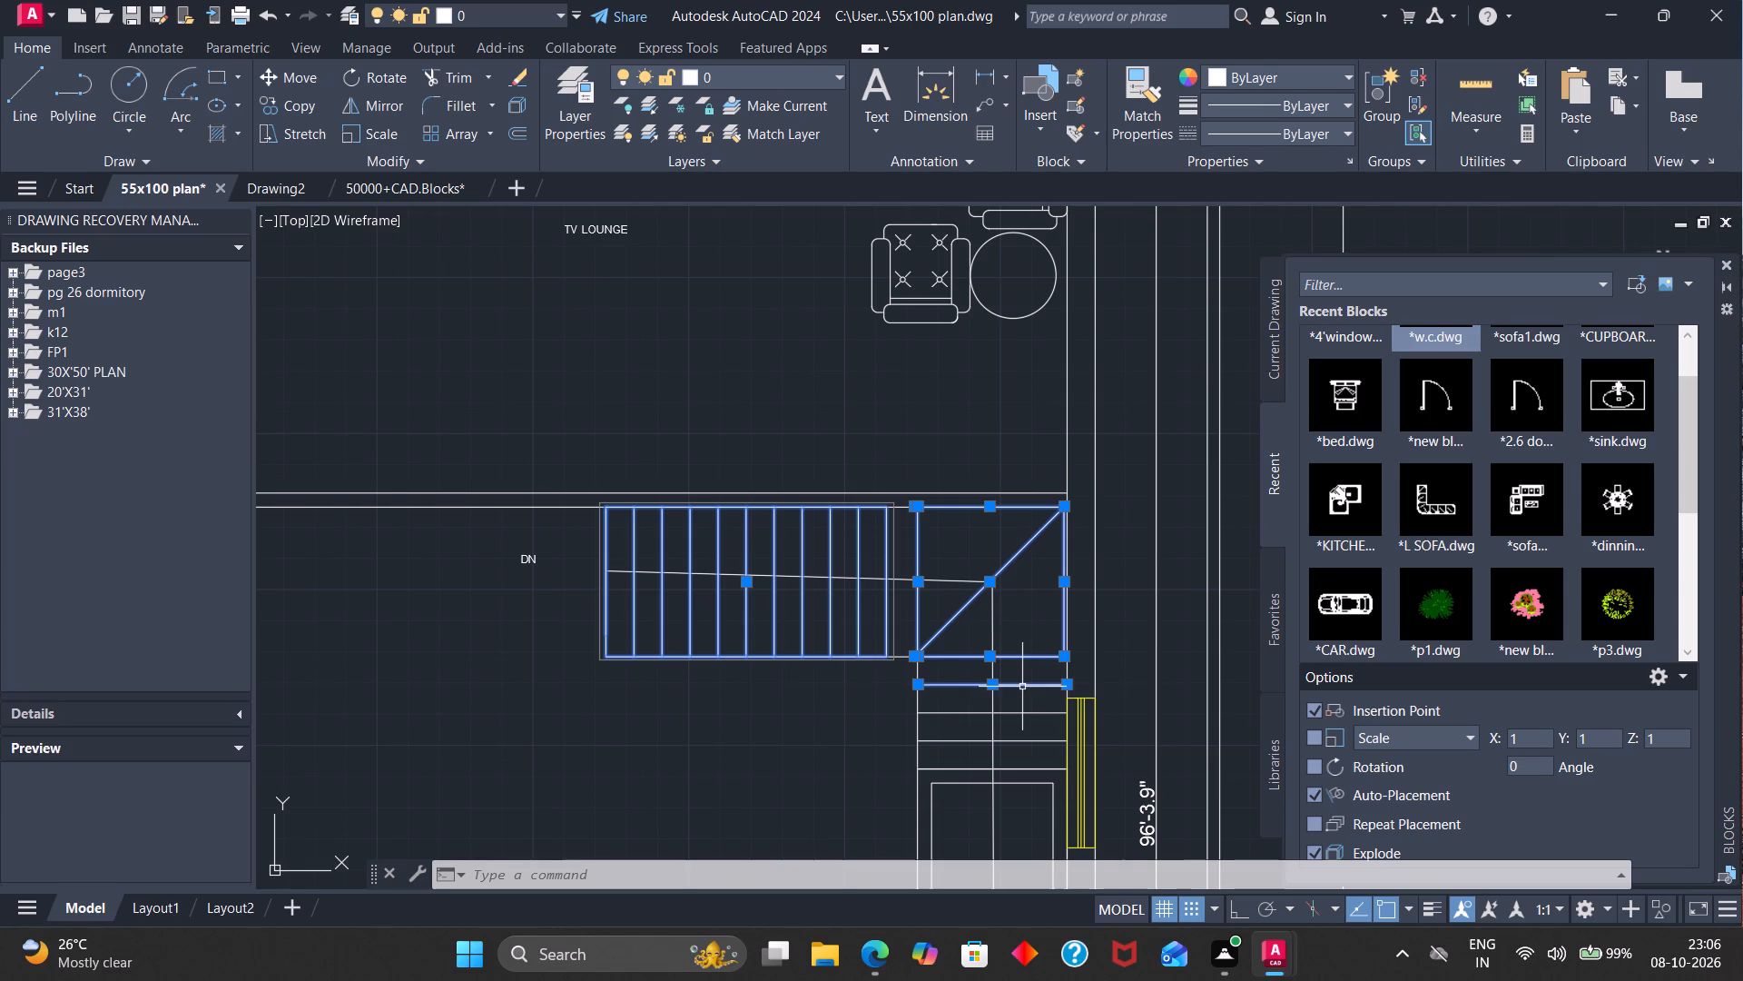
click(1027, 714)
click(1027, 748)
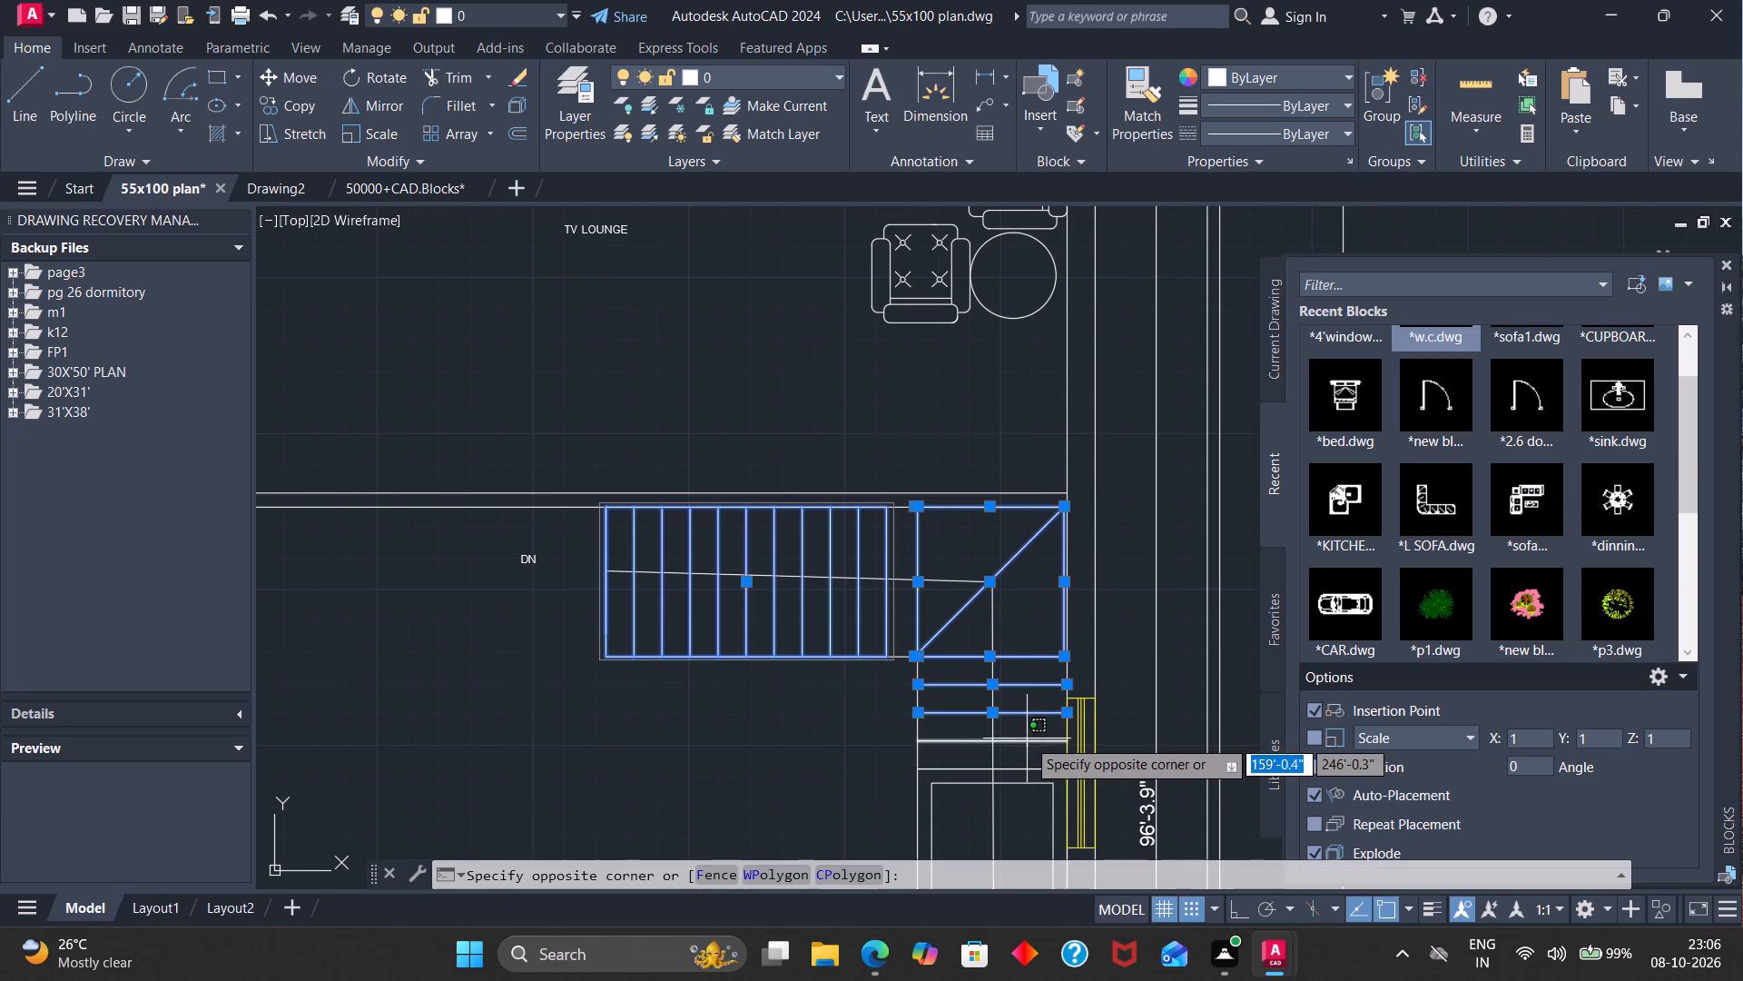
click(1027, 741)
scroll(927, 715, up, 4)
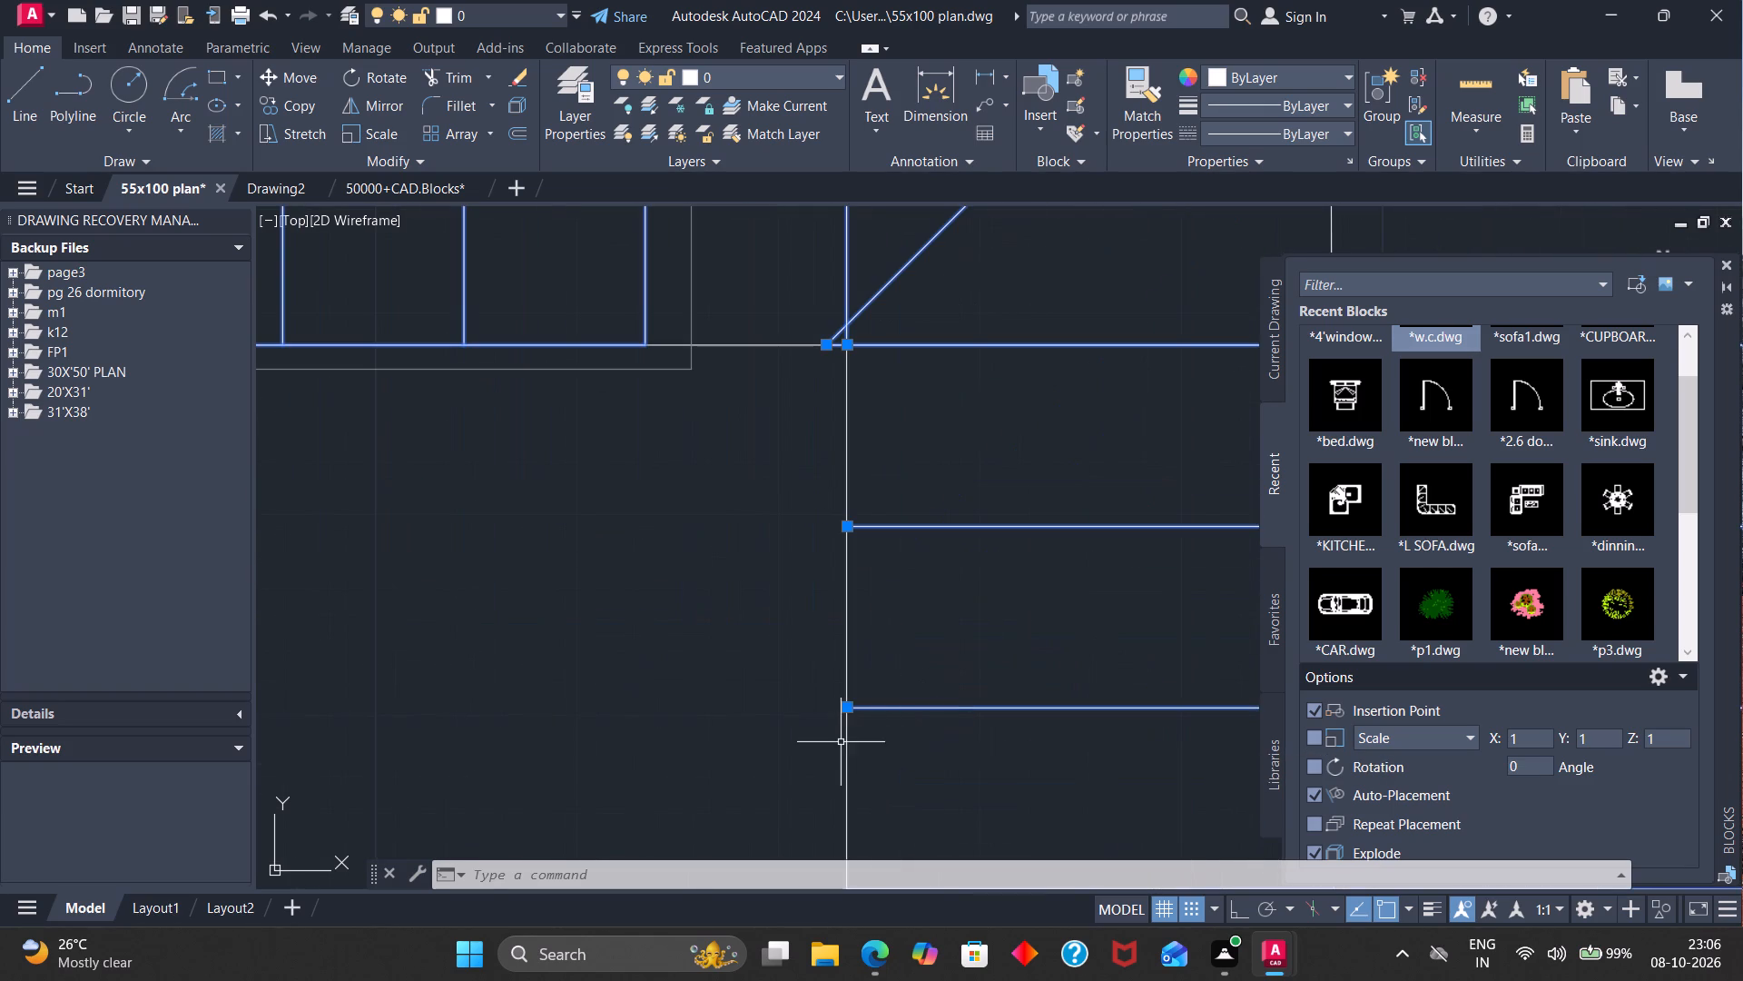
click(862, 749)
click(845, 751)
scroll(862, 734, down, 3)
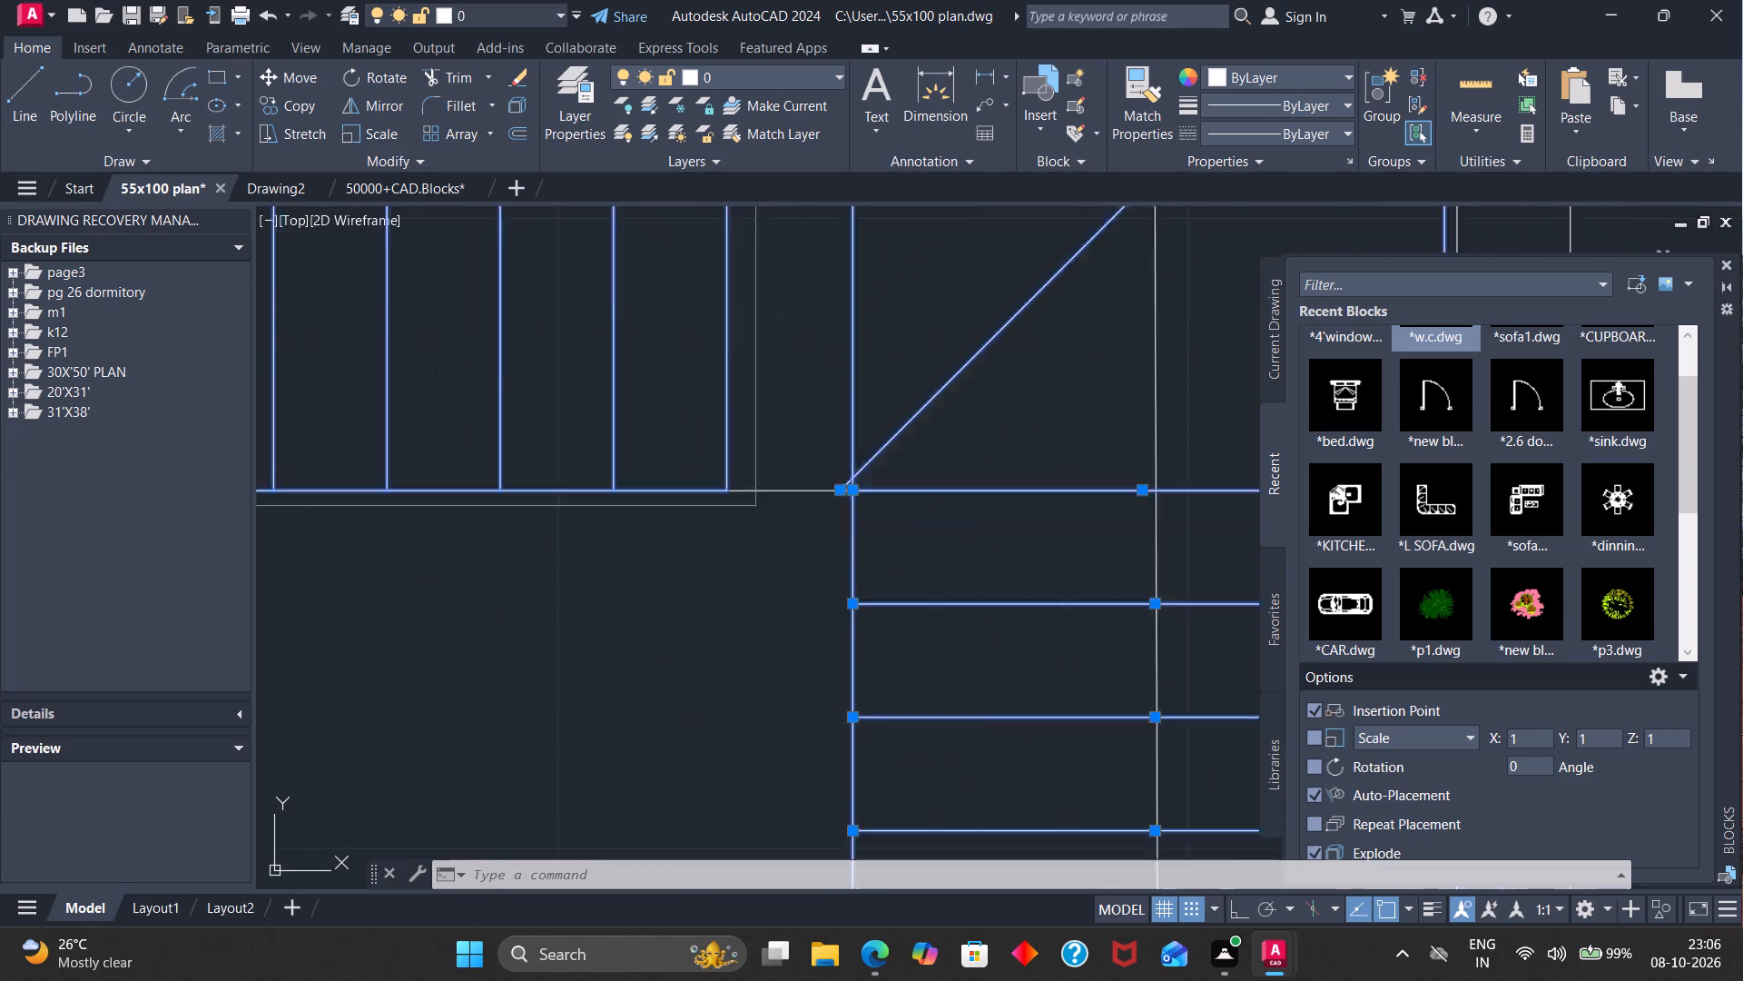
scroll(874, 733, down, 1)
scroll(966, 781, up, 2)
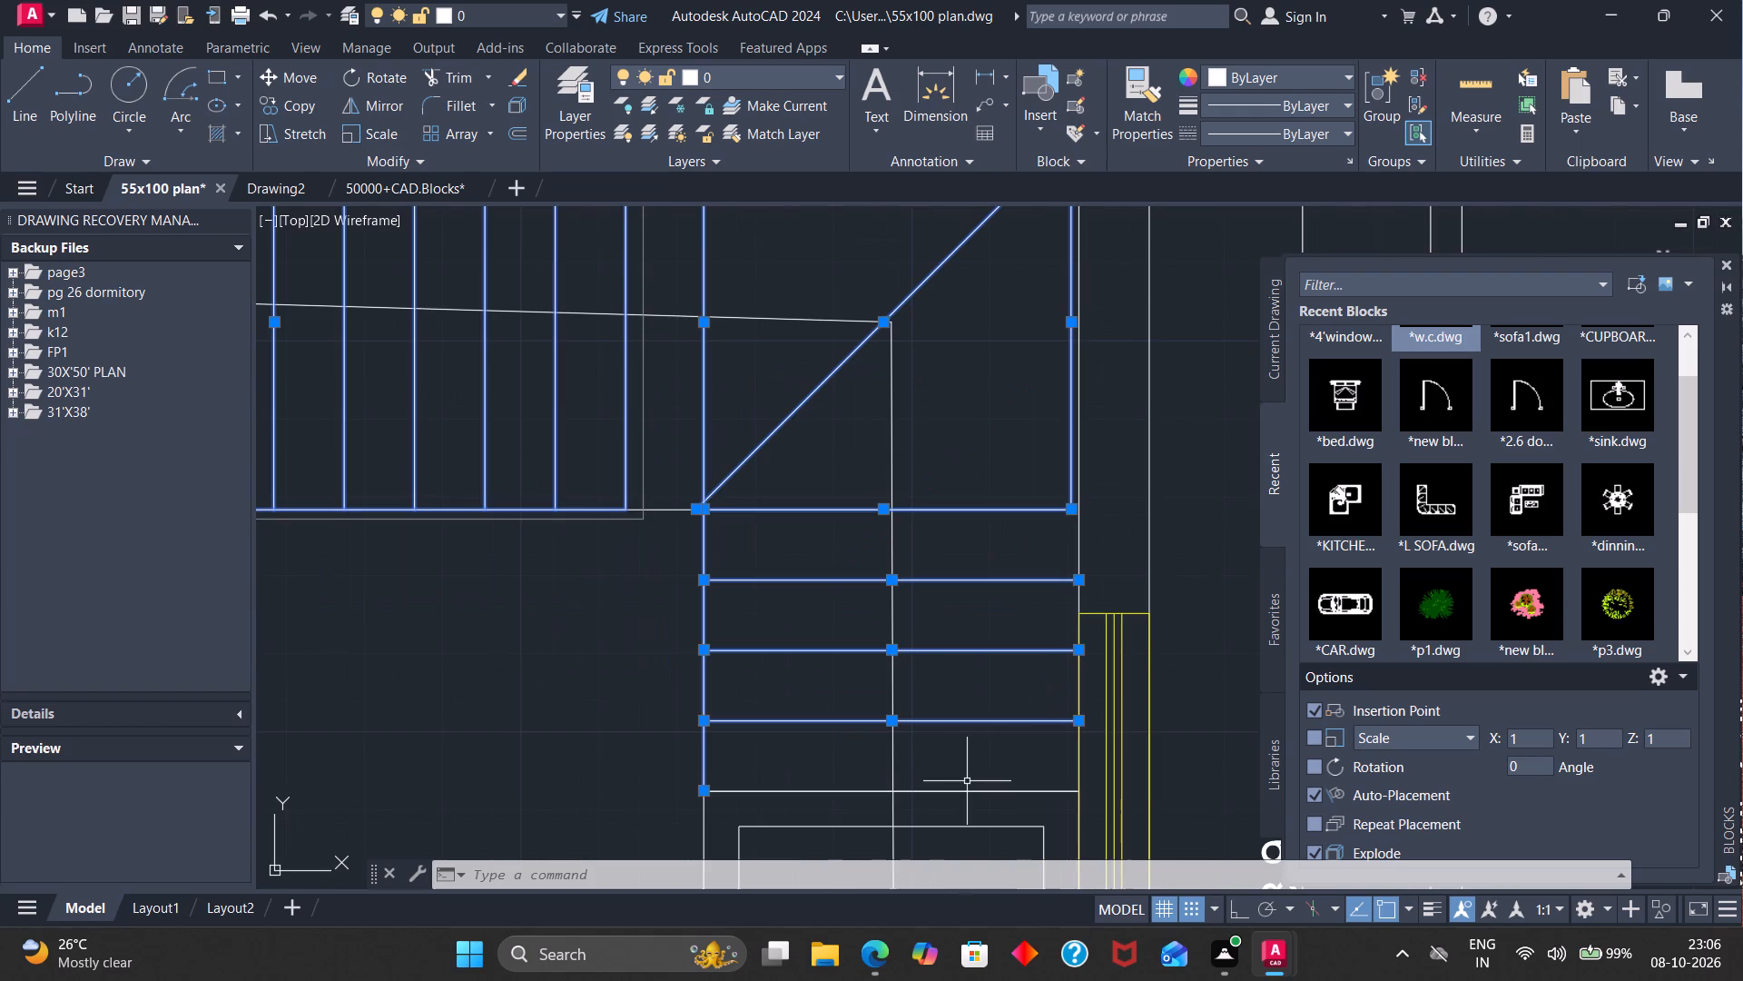
scroll(1096, 590, up, 2)
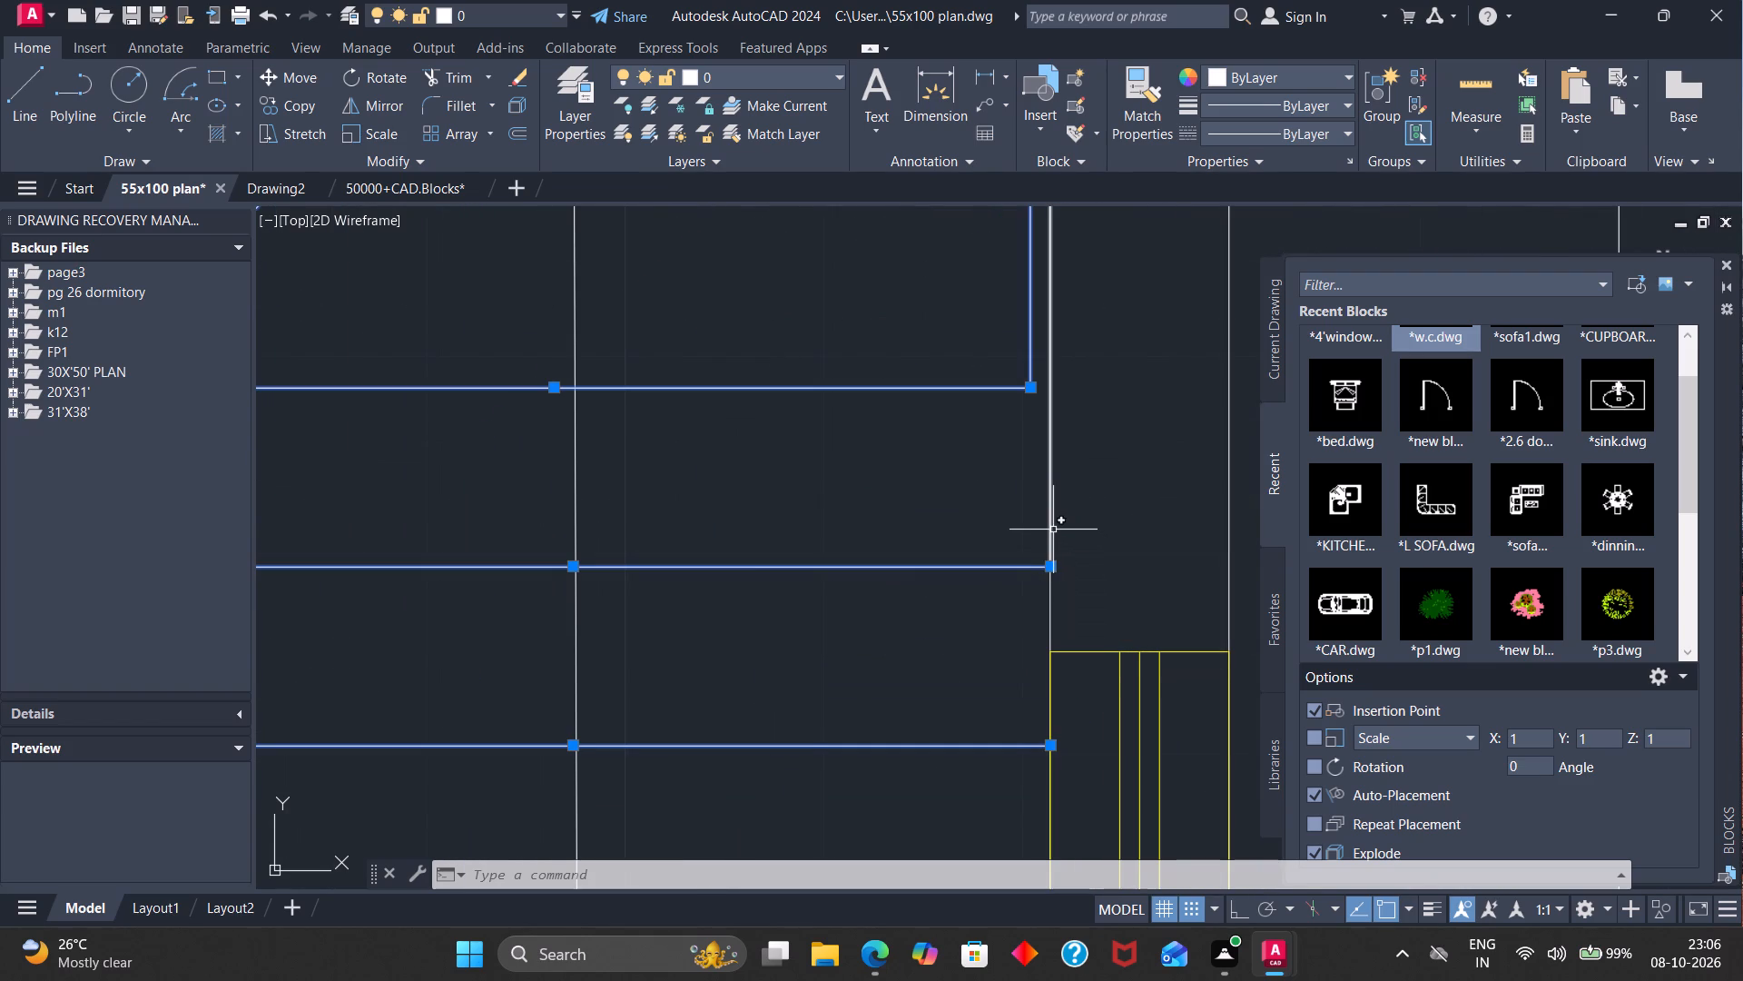
click(1050, 629)
scroll(1051, 643, down, 2)
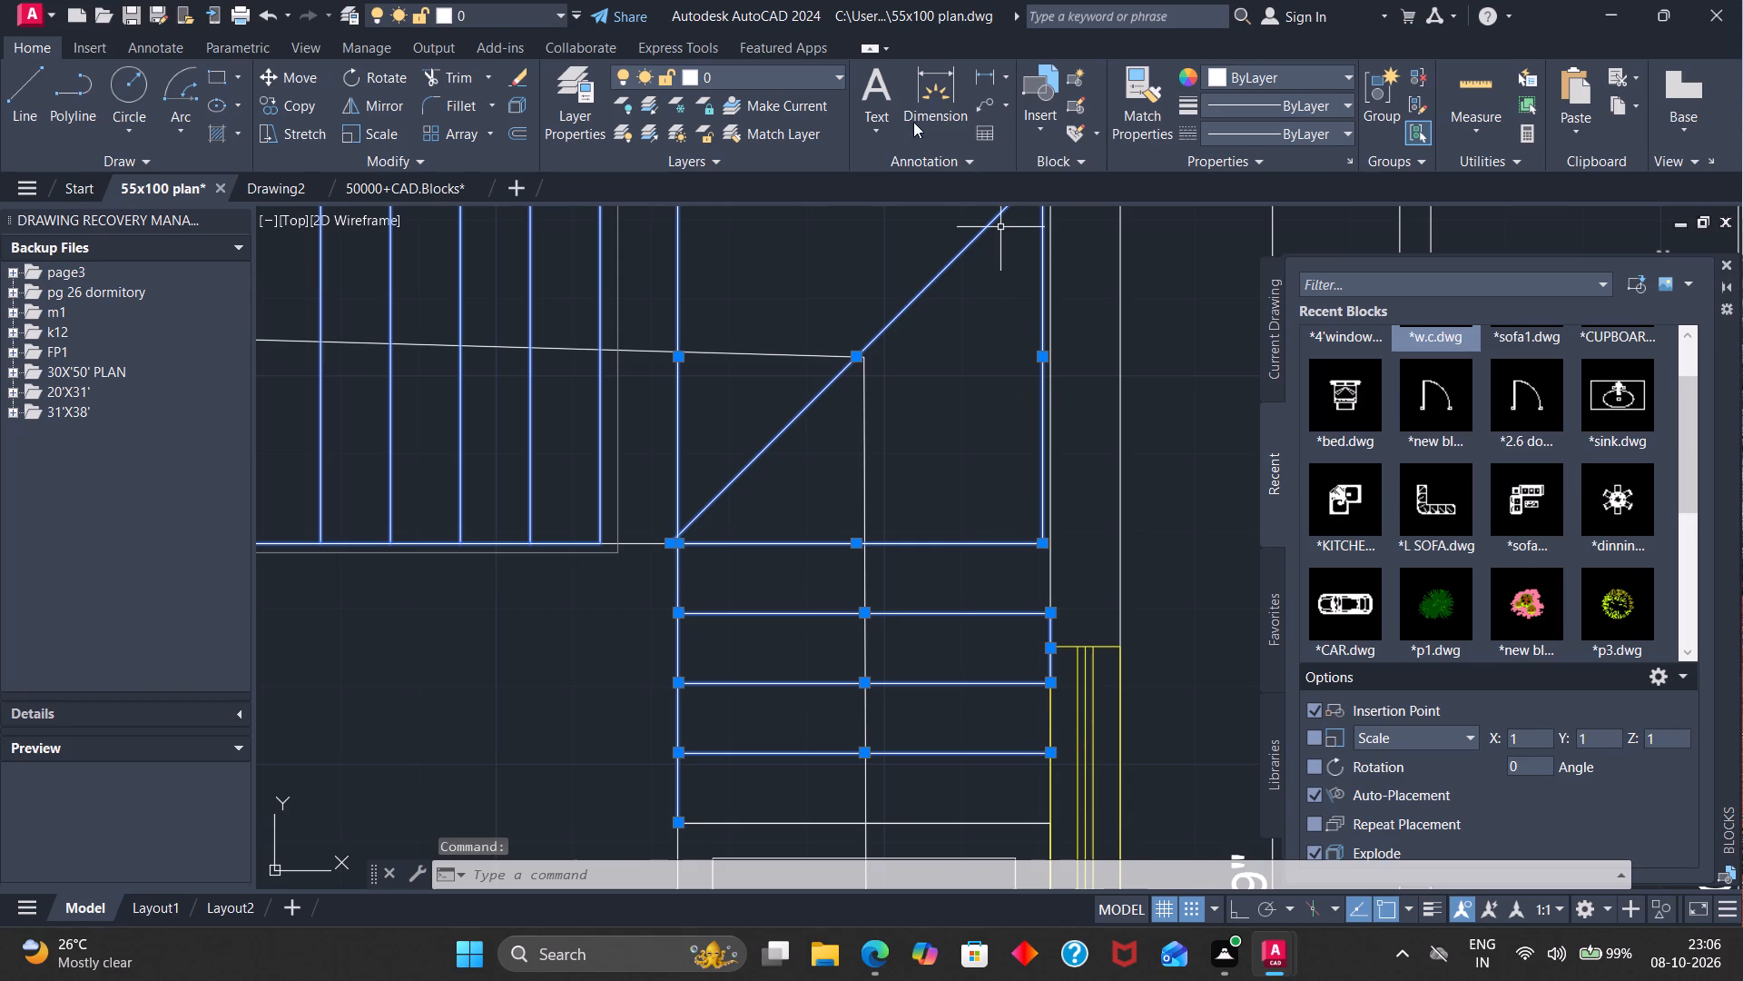
click(838, 80)
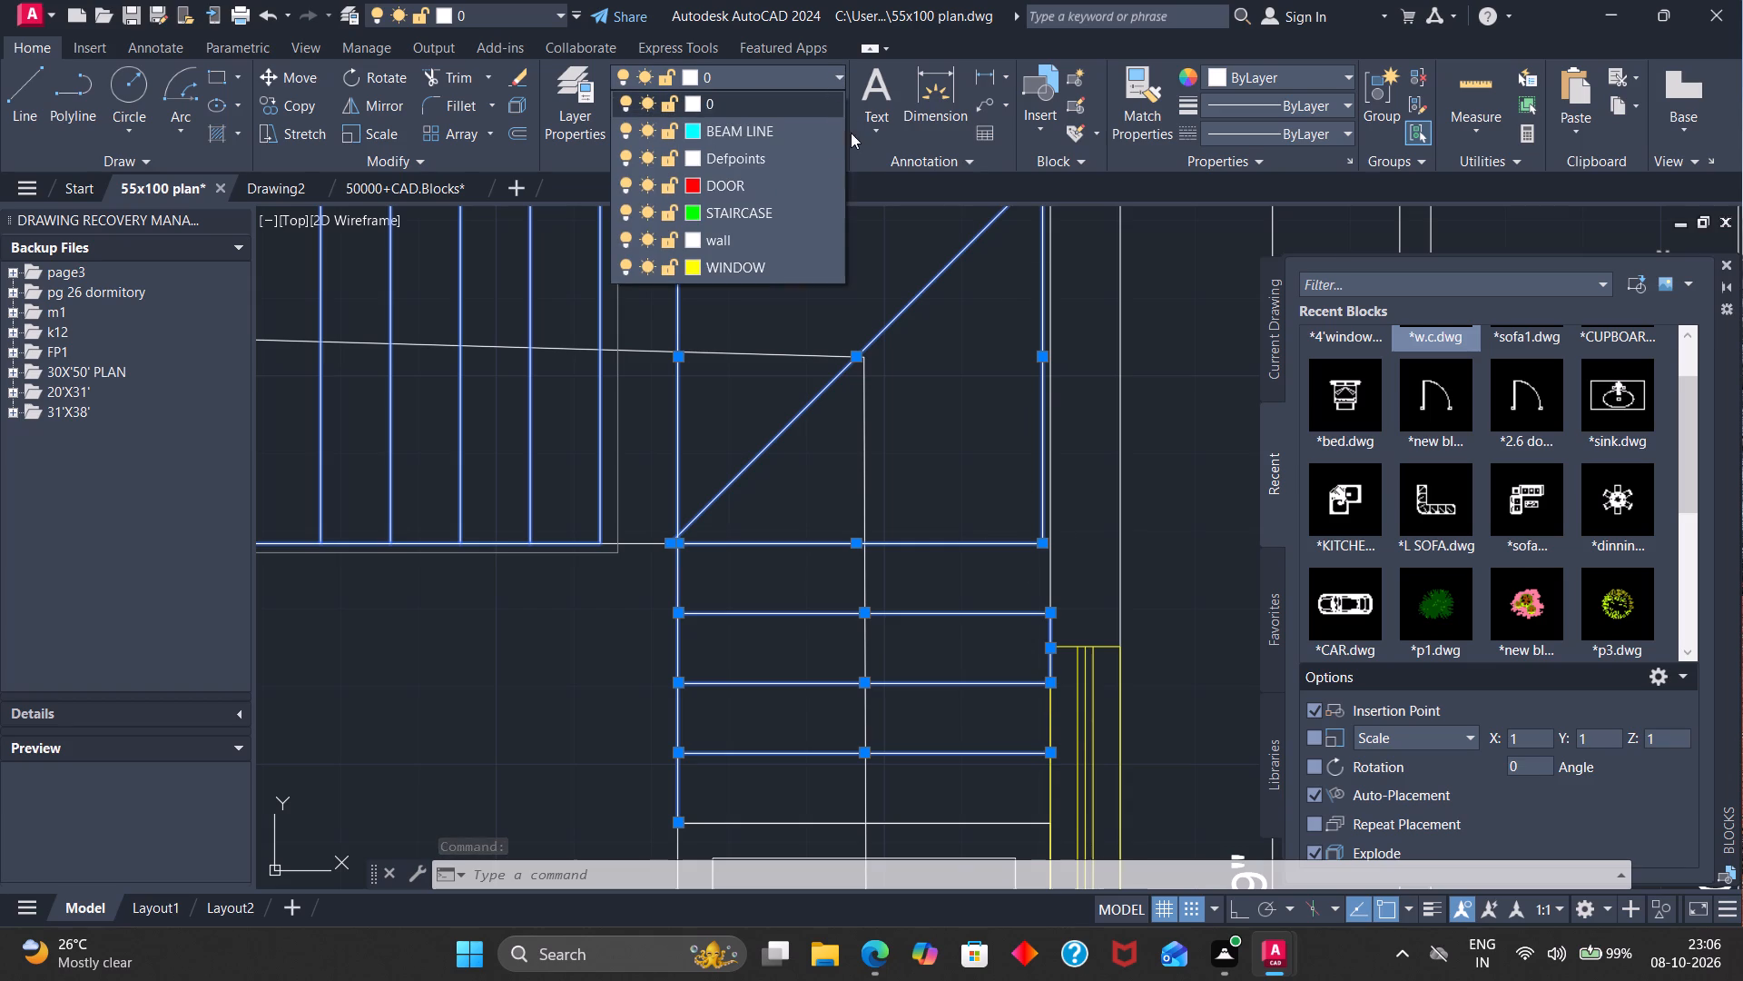
click(694, 214)
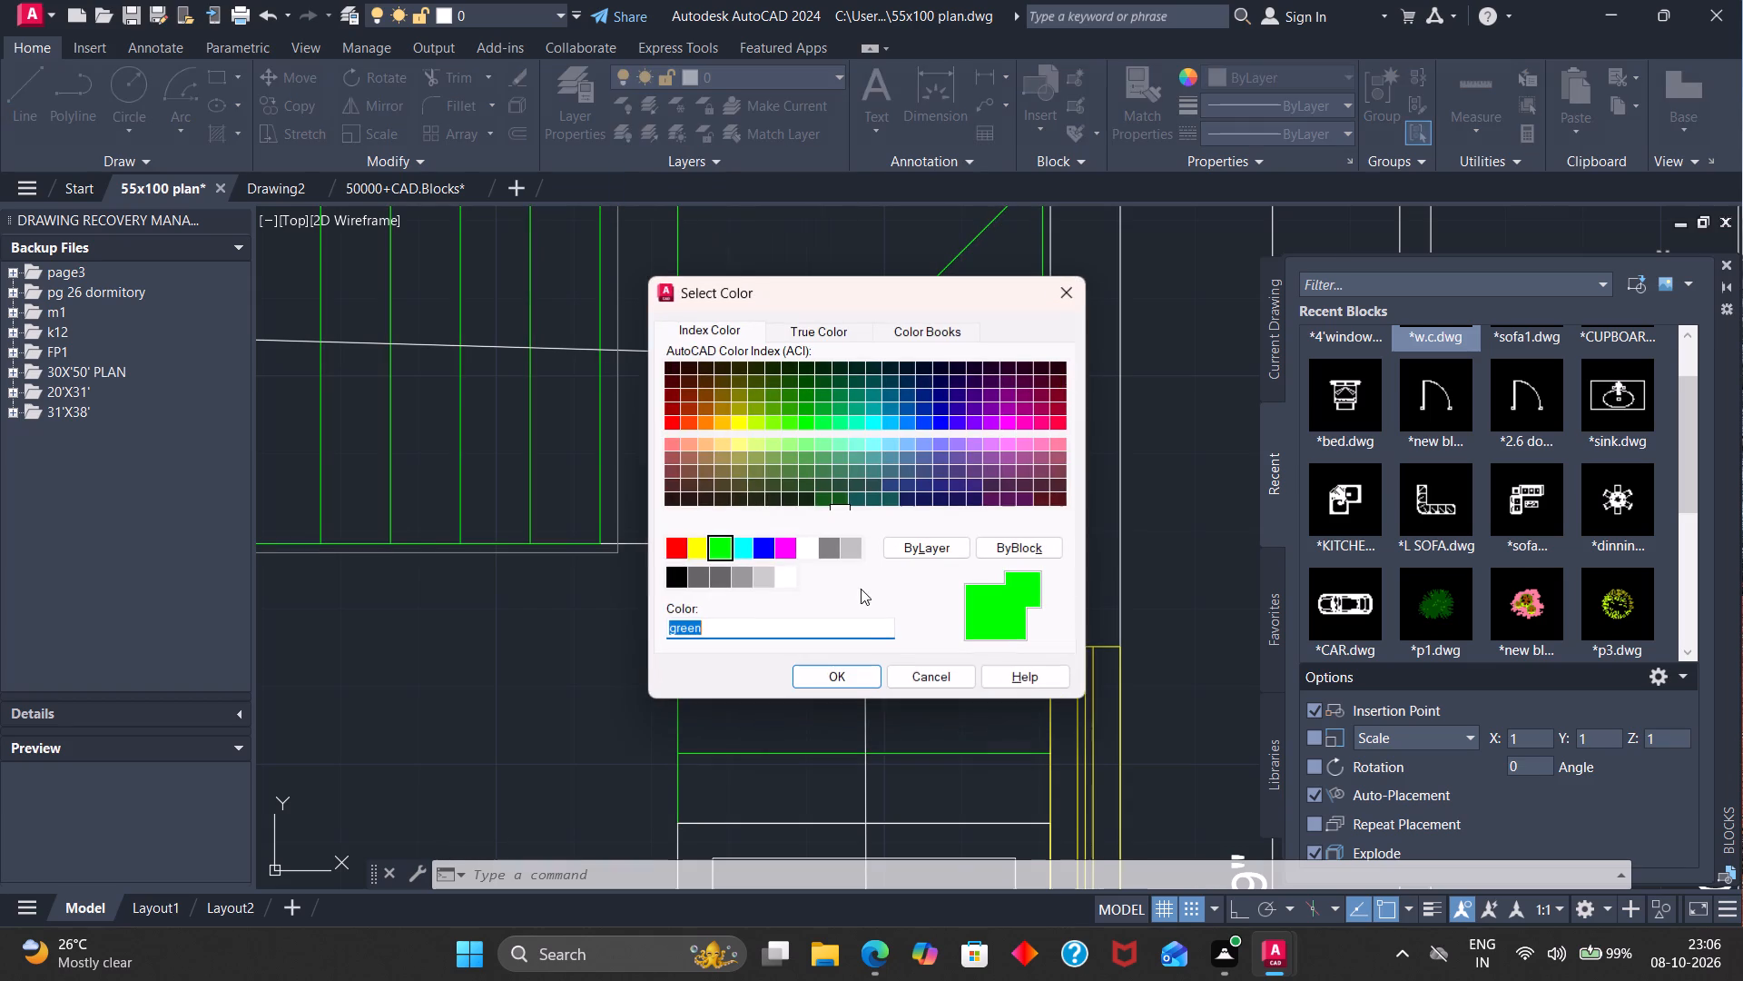
click(864, 669)
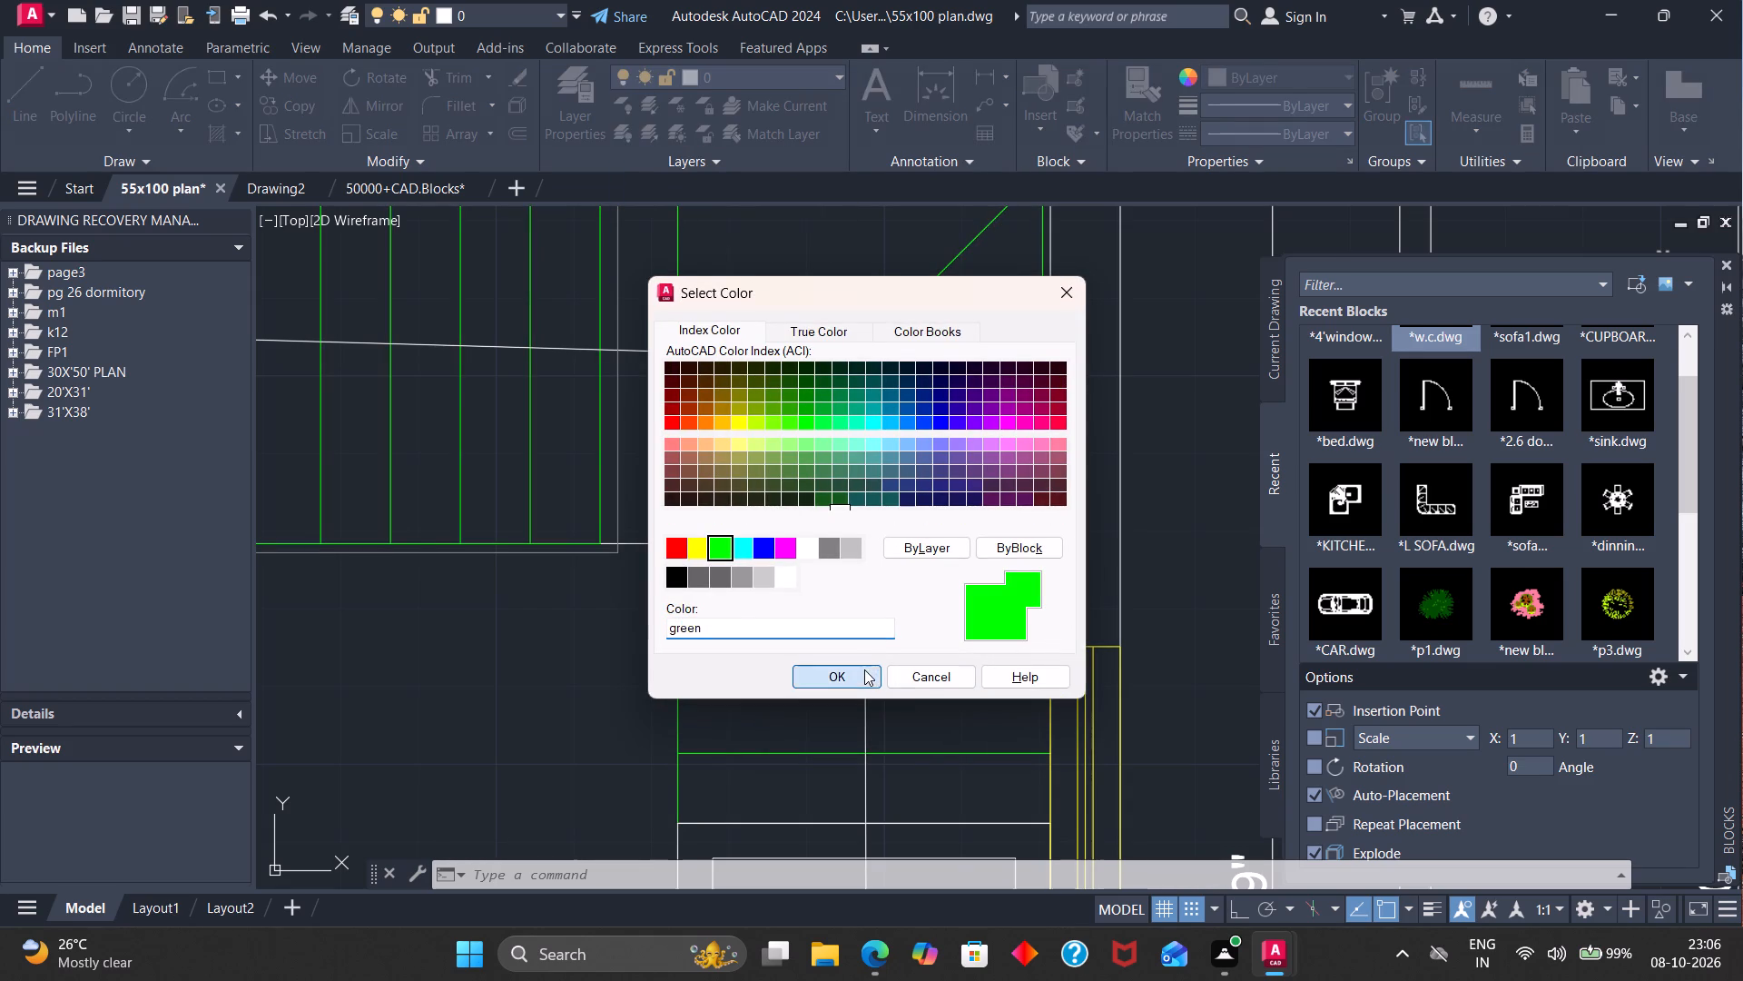
Add the lower stair flight and the rectangular outlines beside it to the selection and assign them to the green STAIRCASE layer.
scroll(862, 676, down, 5)
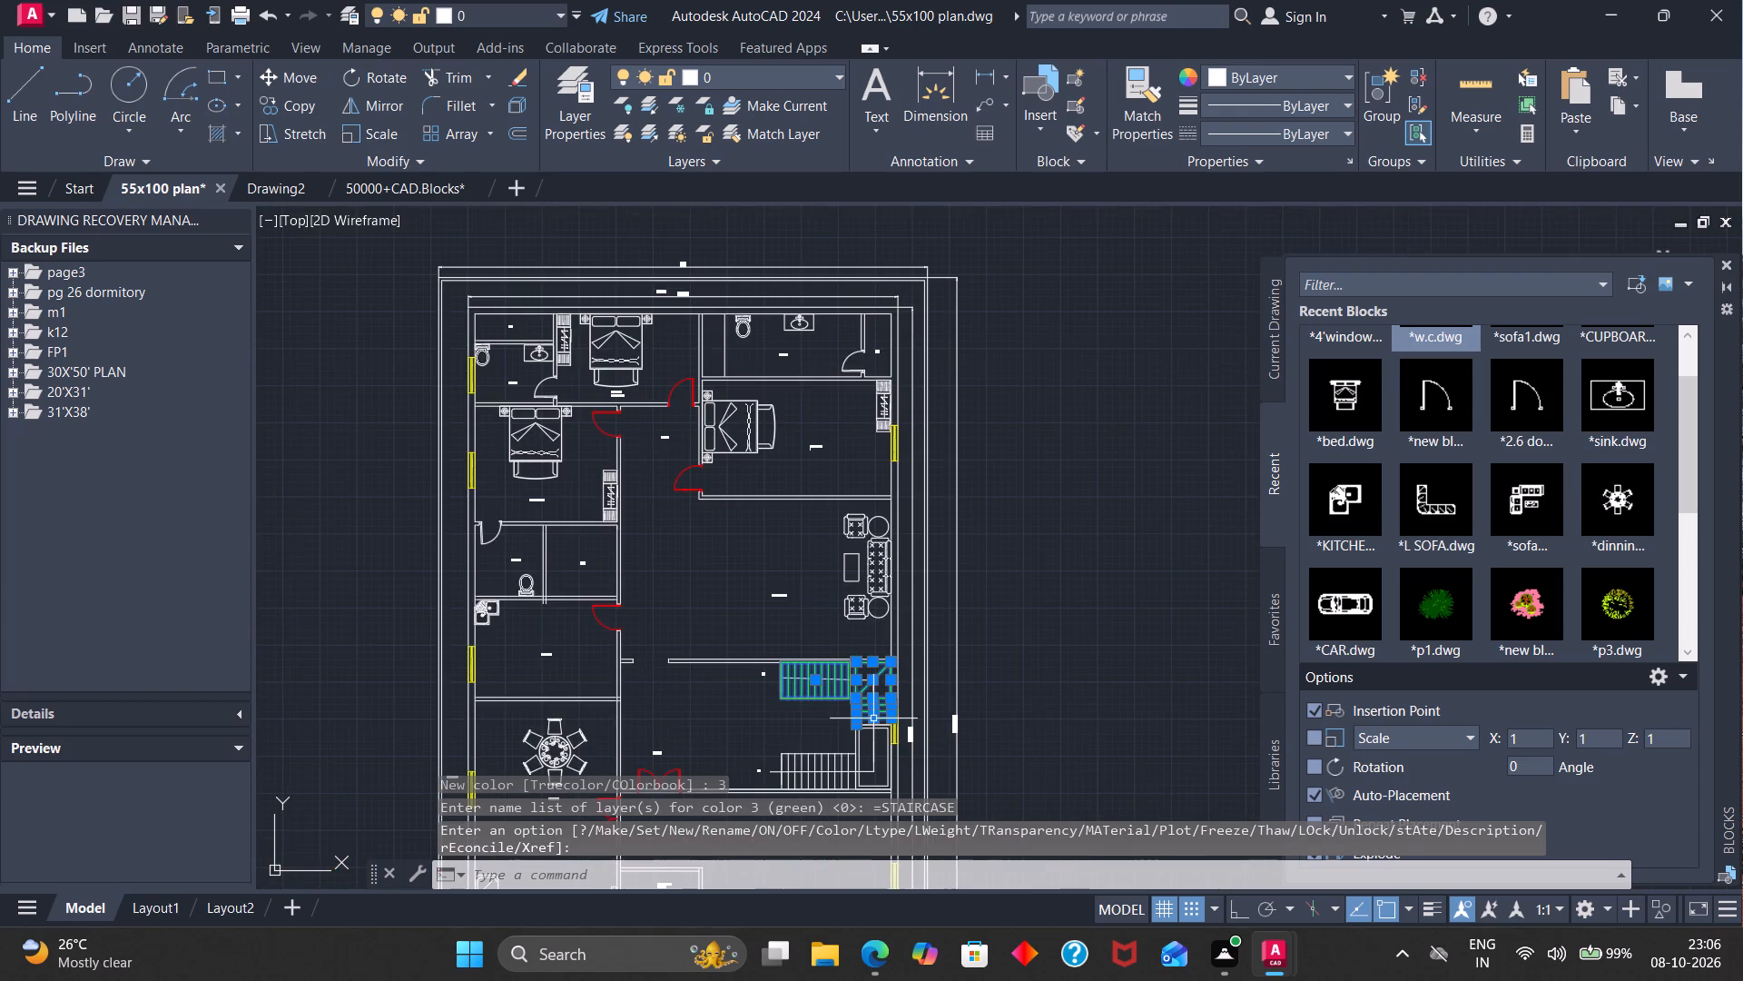
scroll(886, 778, up, 2)
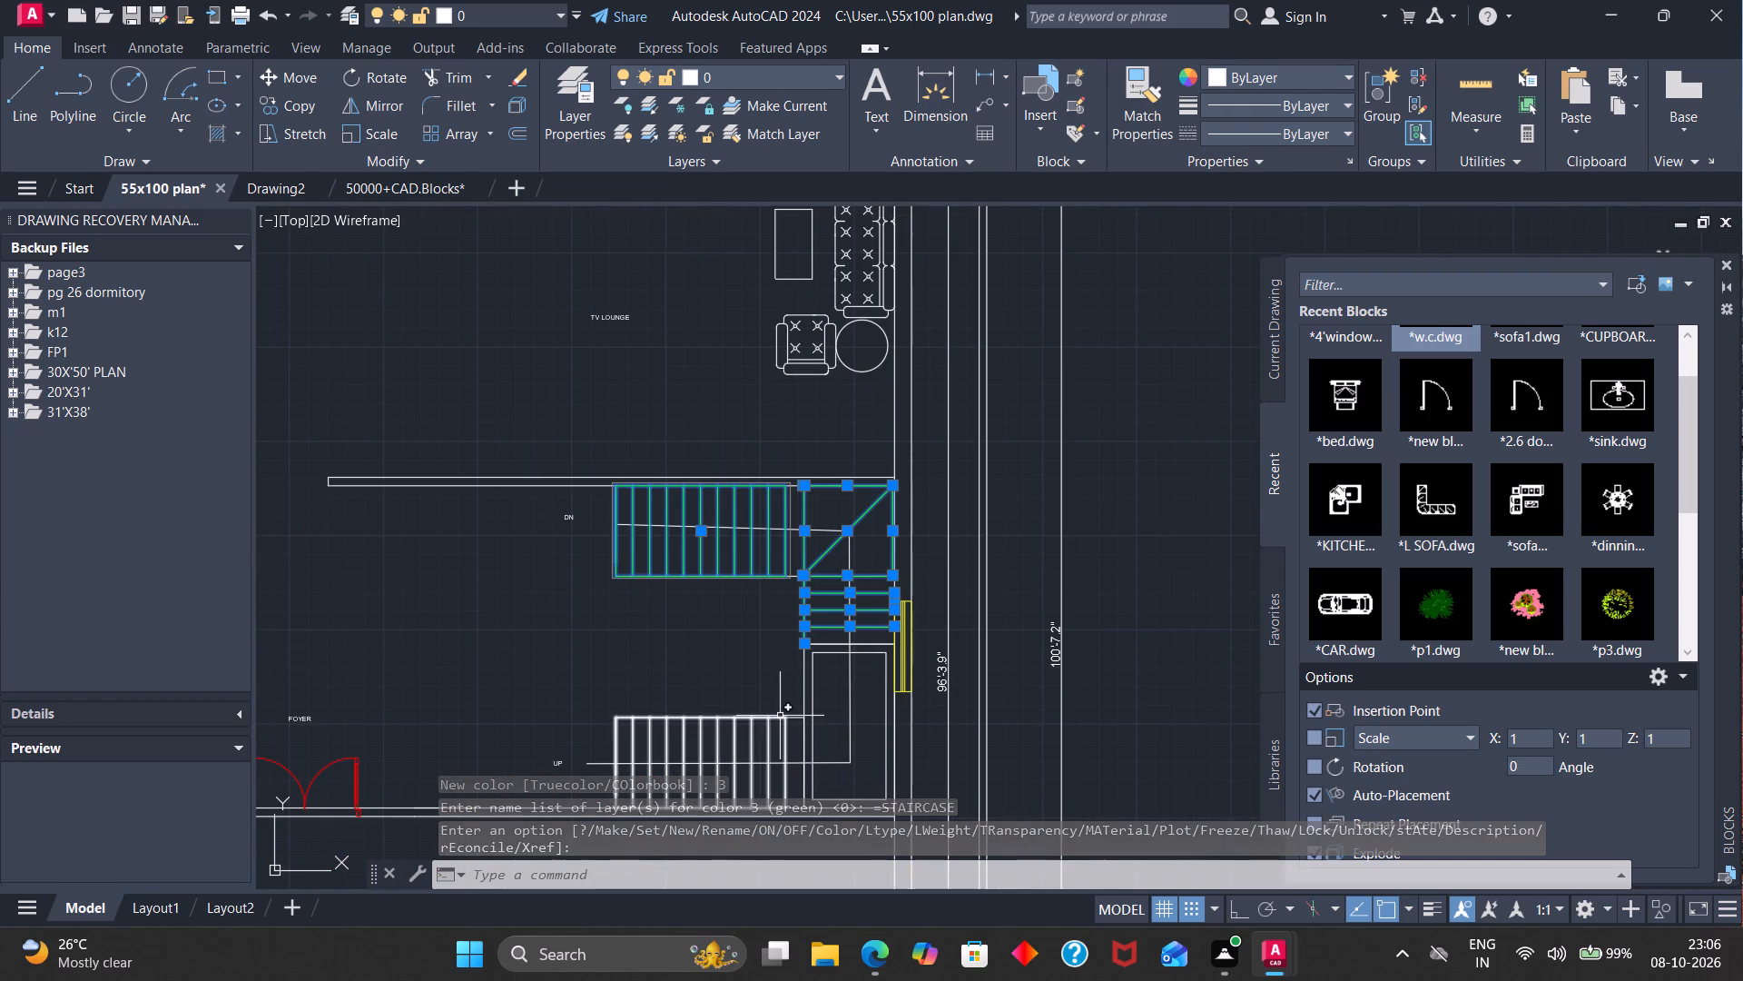
click(777, 717)
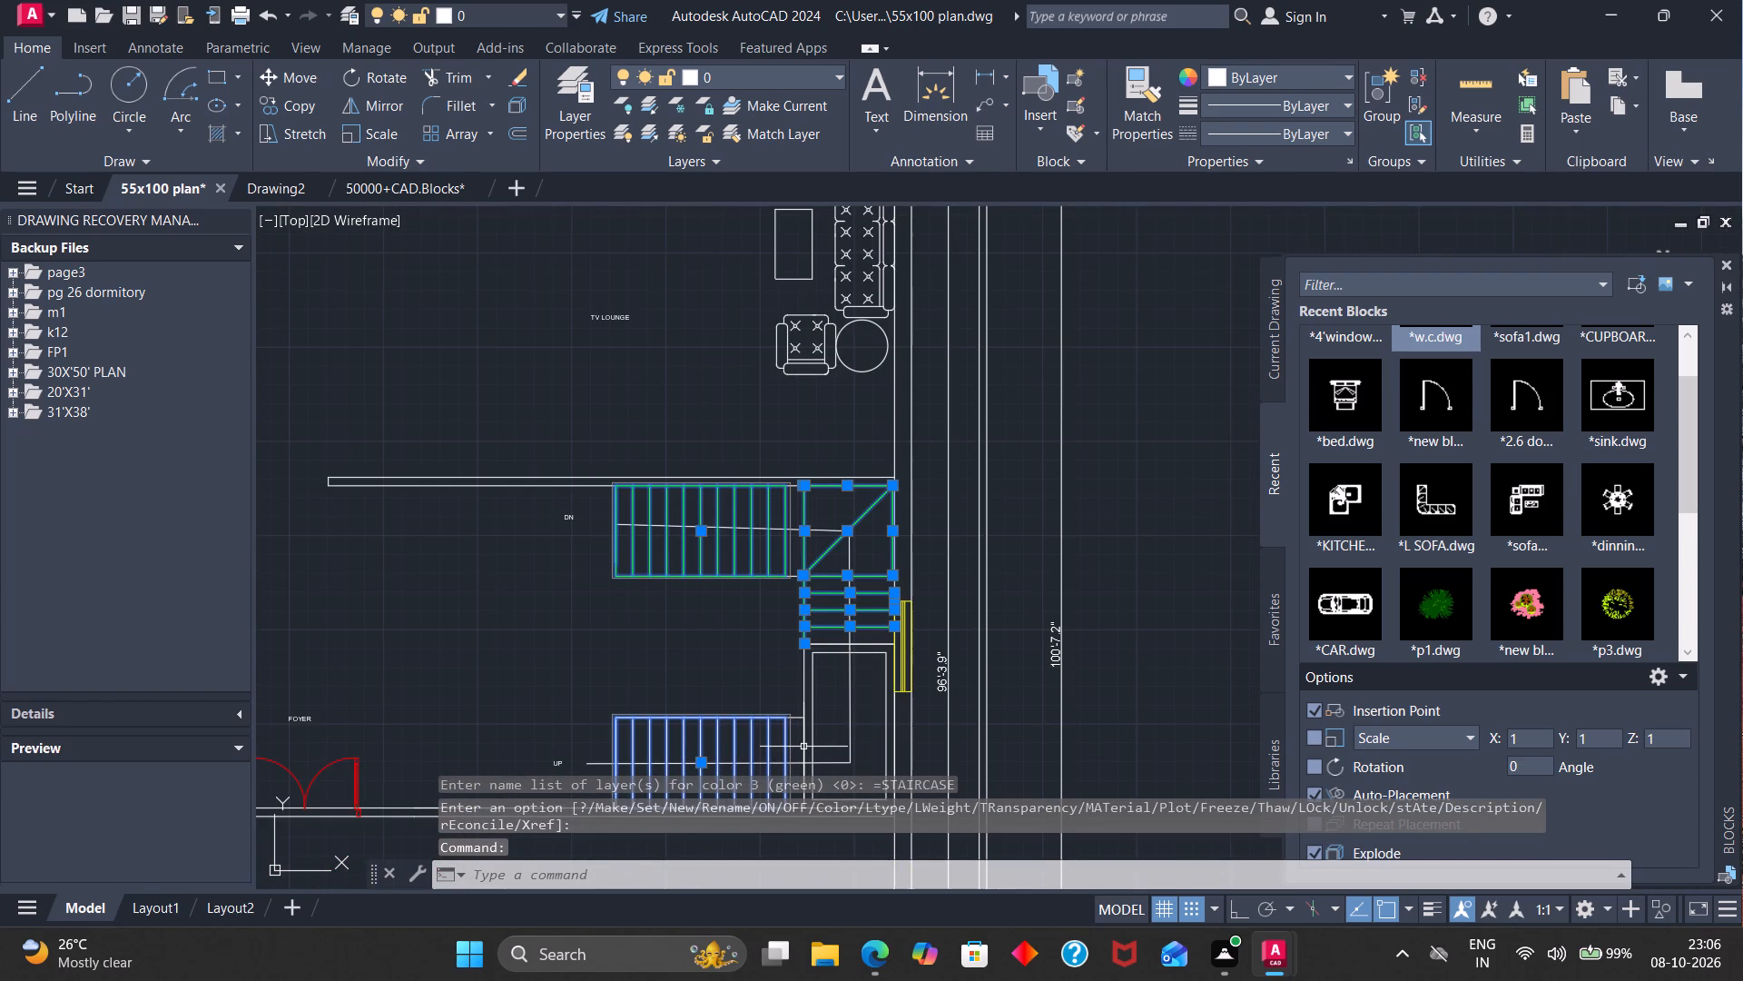
click(803, 747)
click(814, 739)
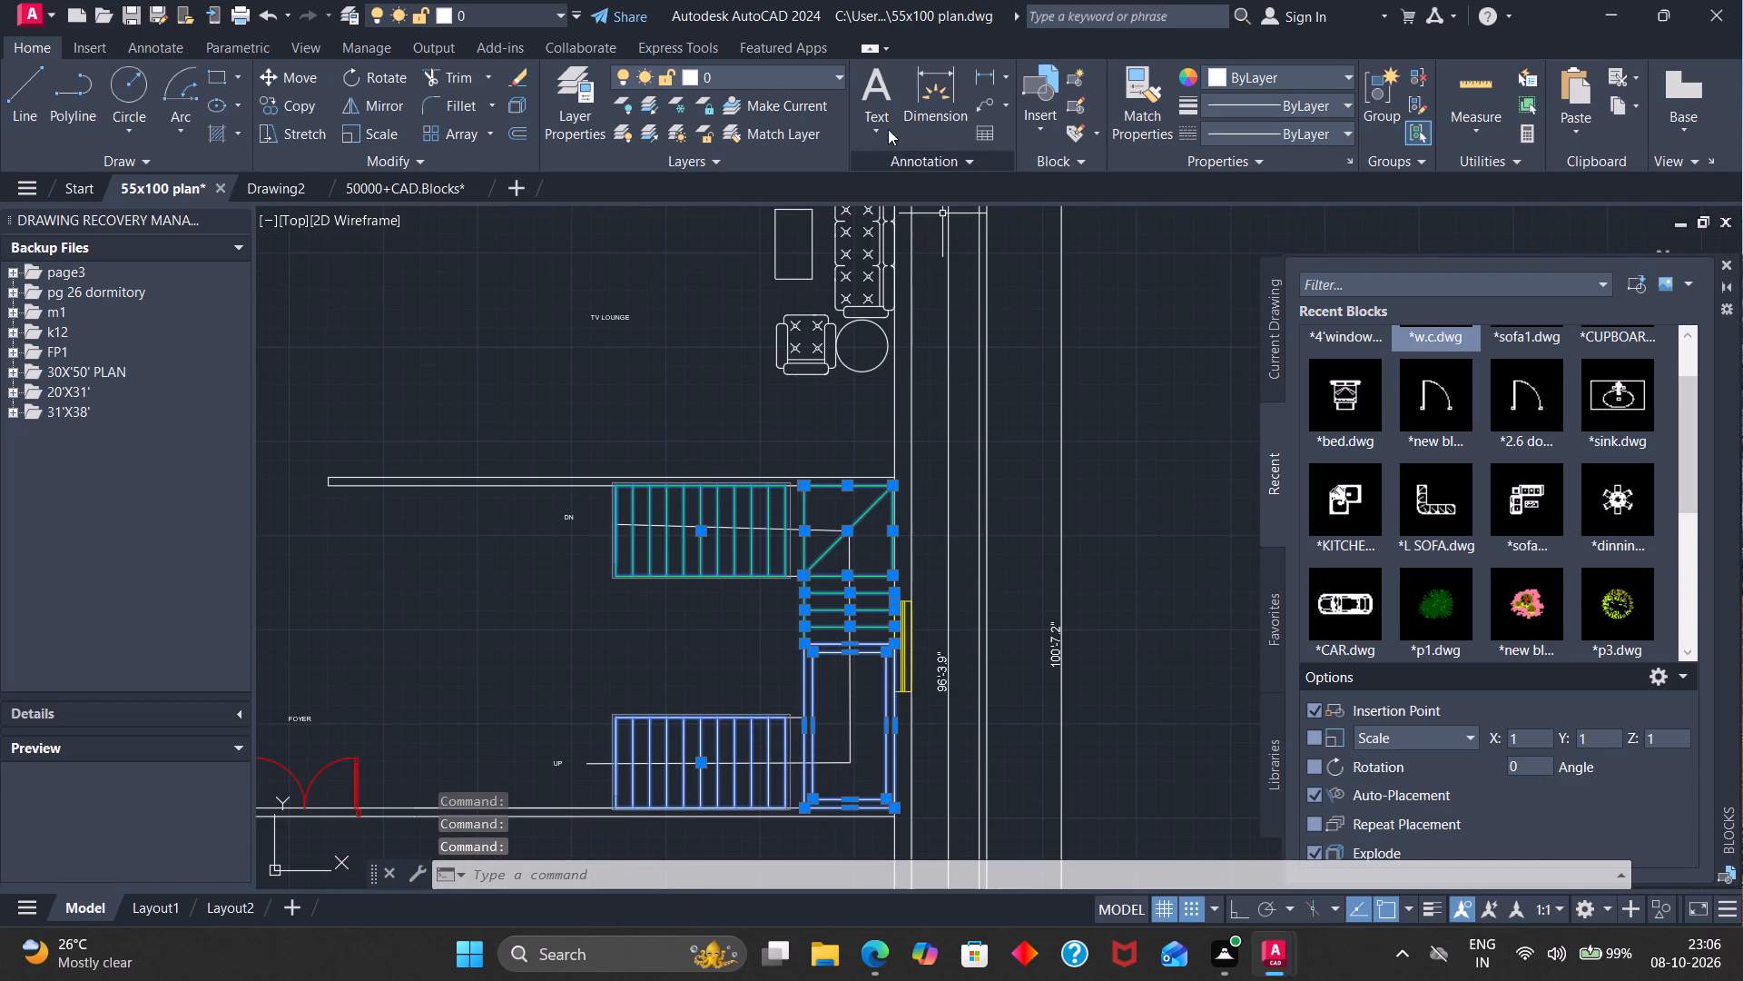
click(833, 76)
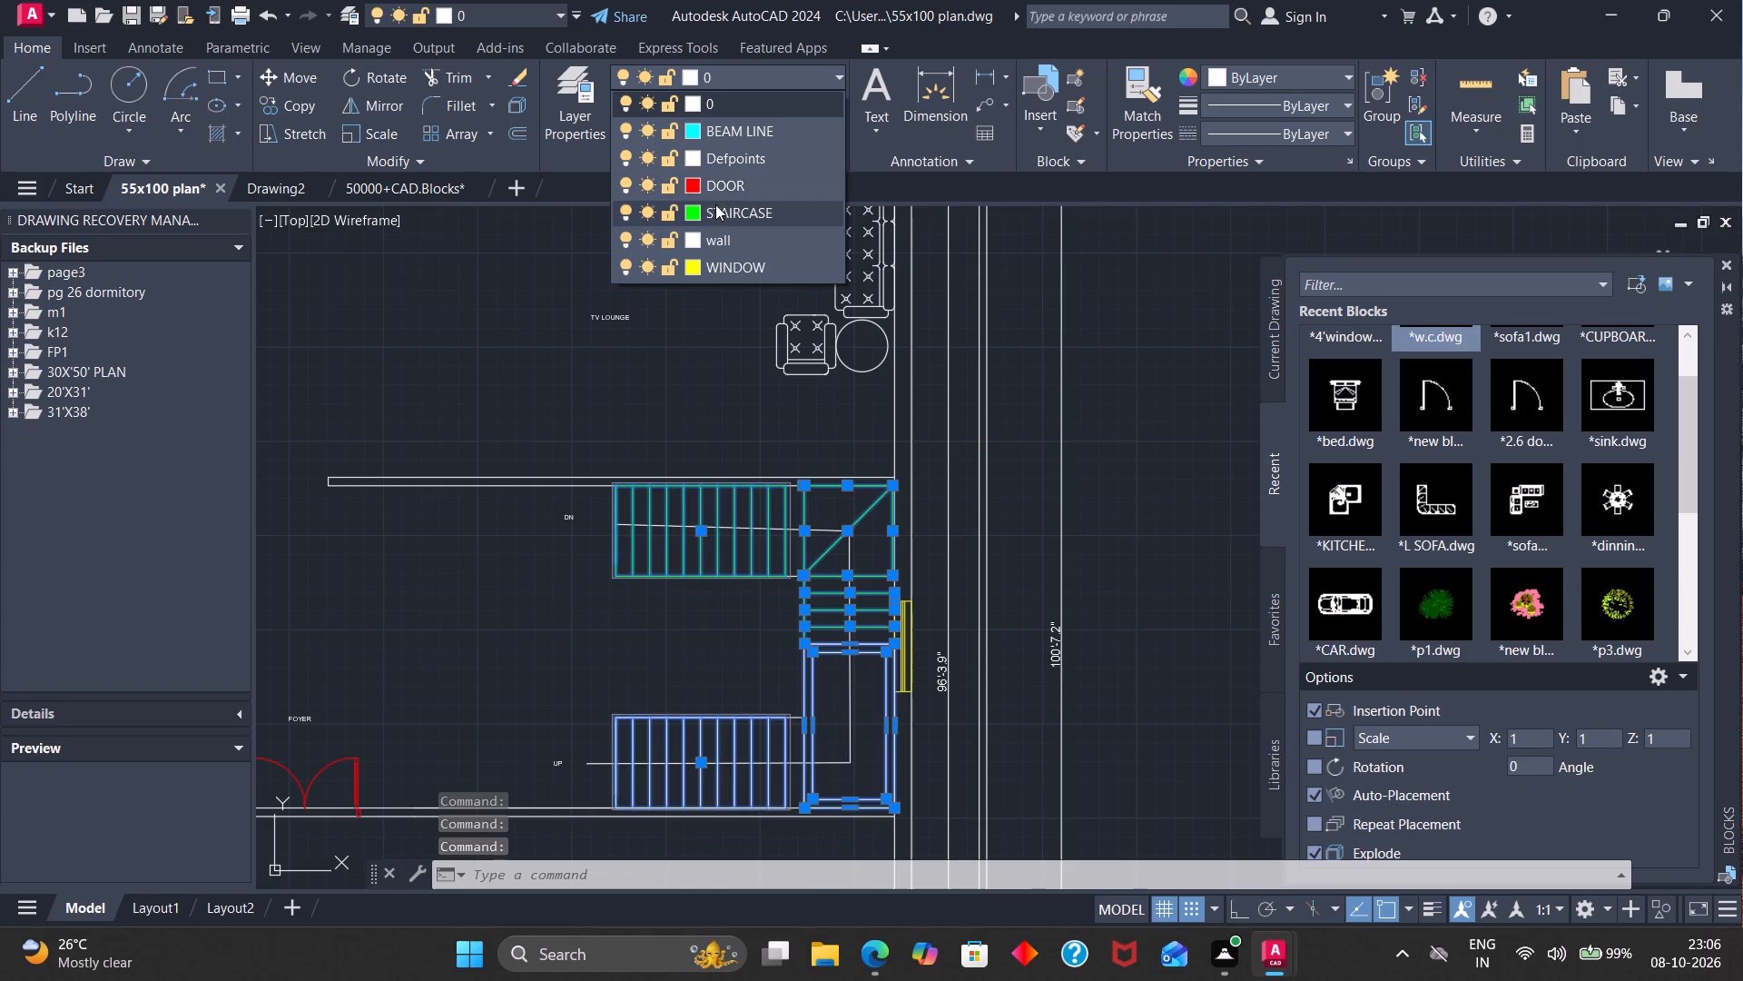
click(697, 207)
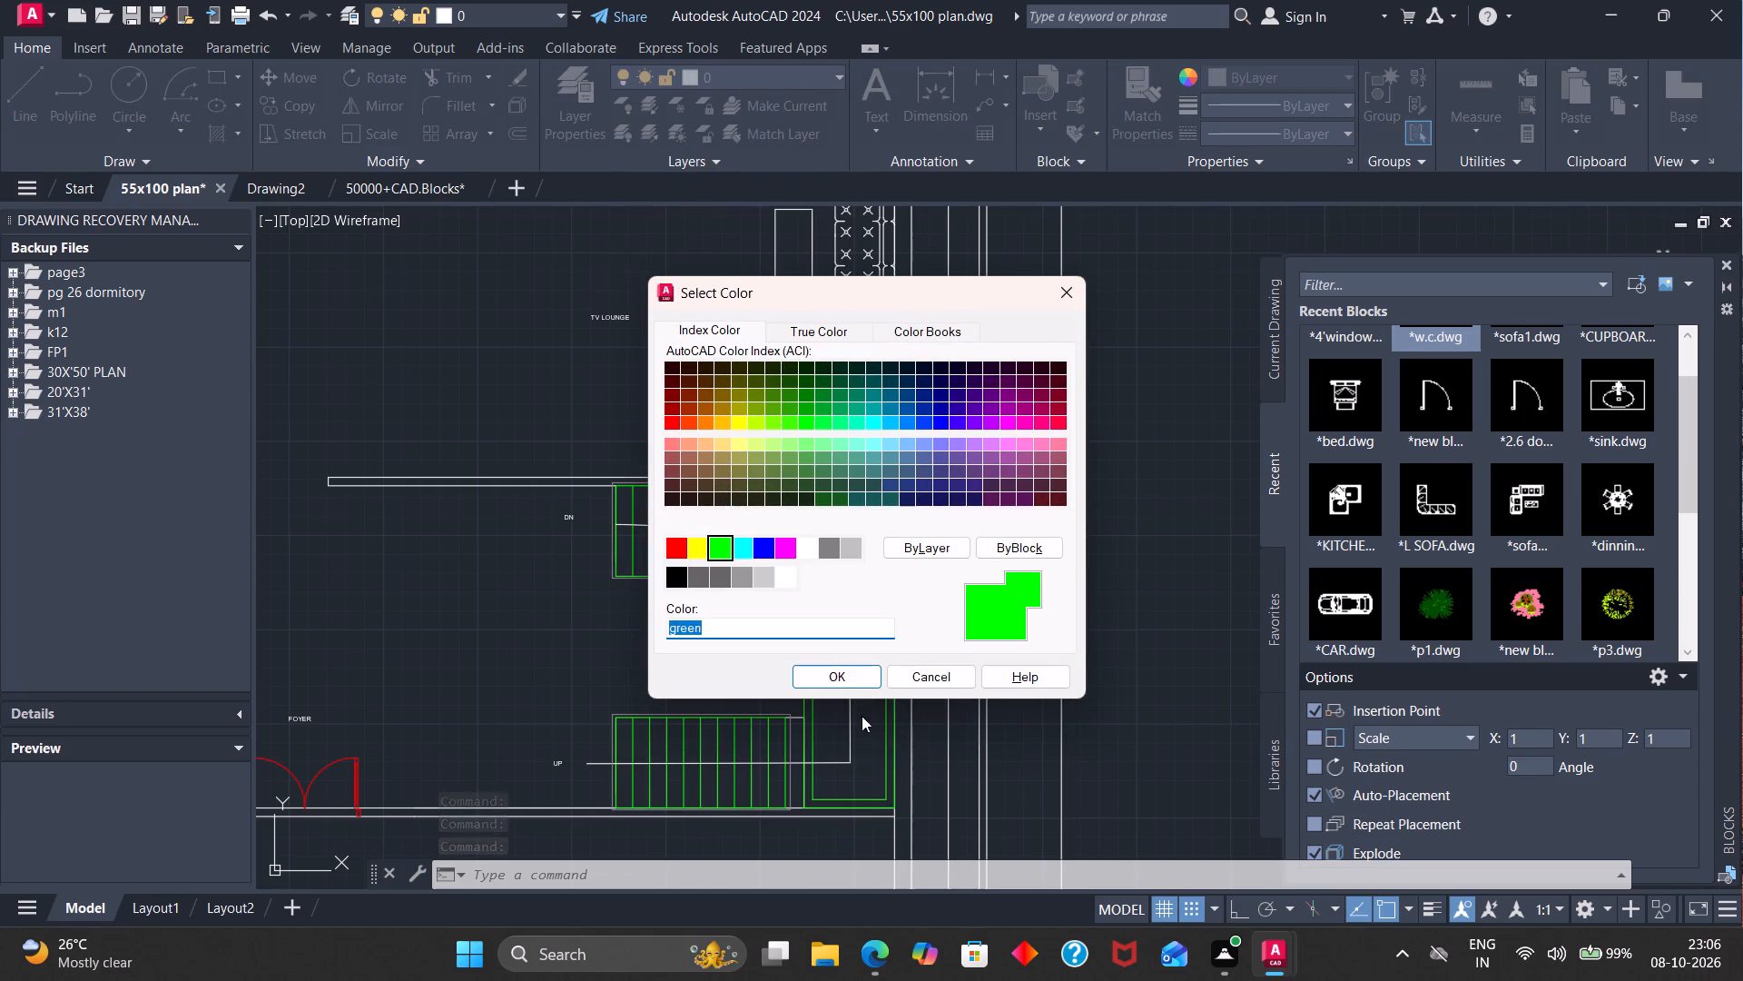
click(853, 679)
key(Escape)
Review the layer colours across the whole floor plan, including the kitchen, dining area, main door lobby and Bedroom 2.
scroll(839, 693, down, 6)
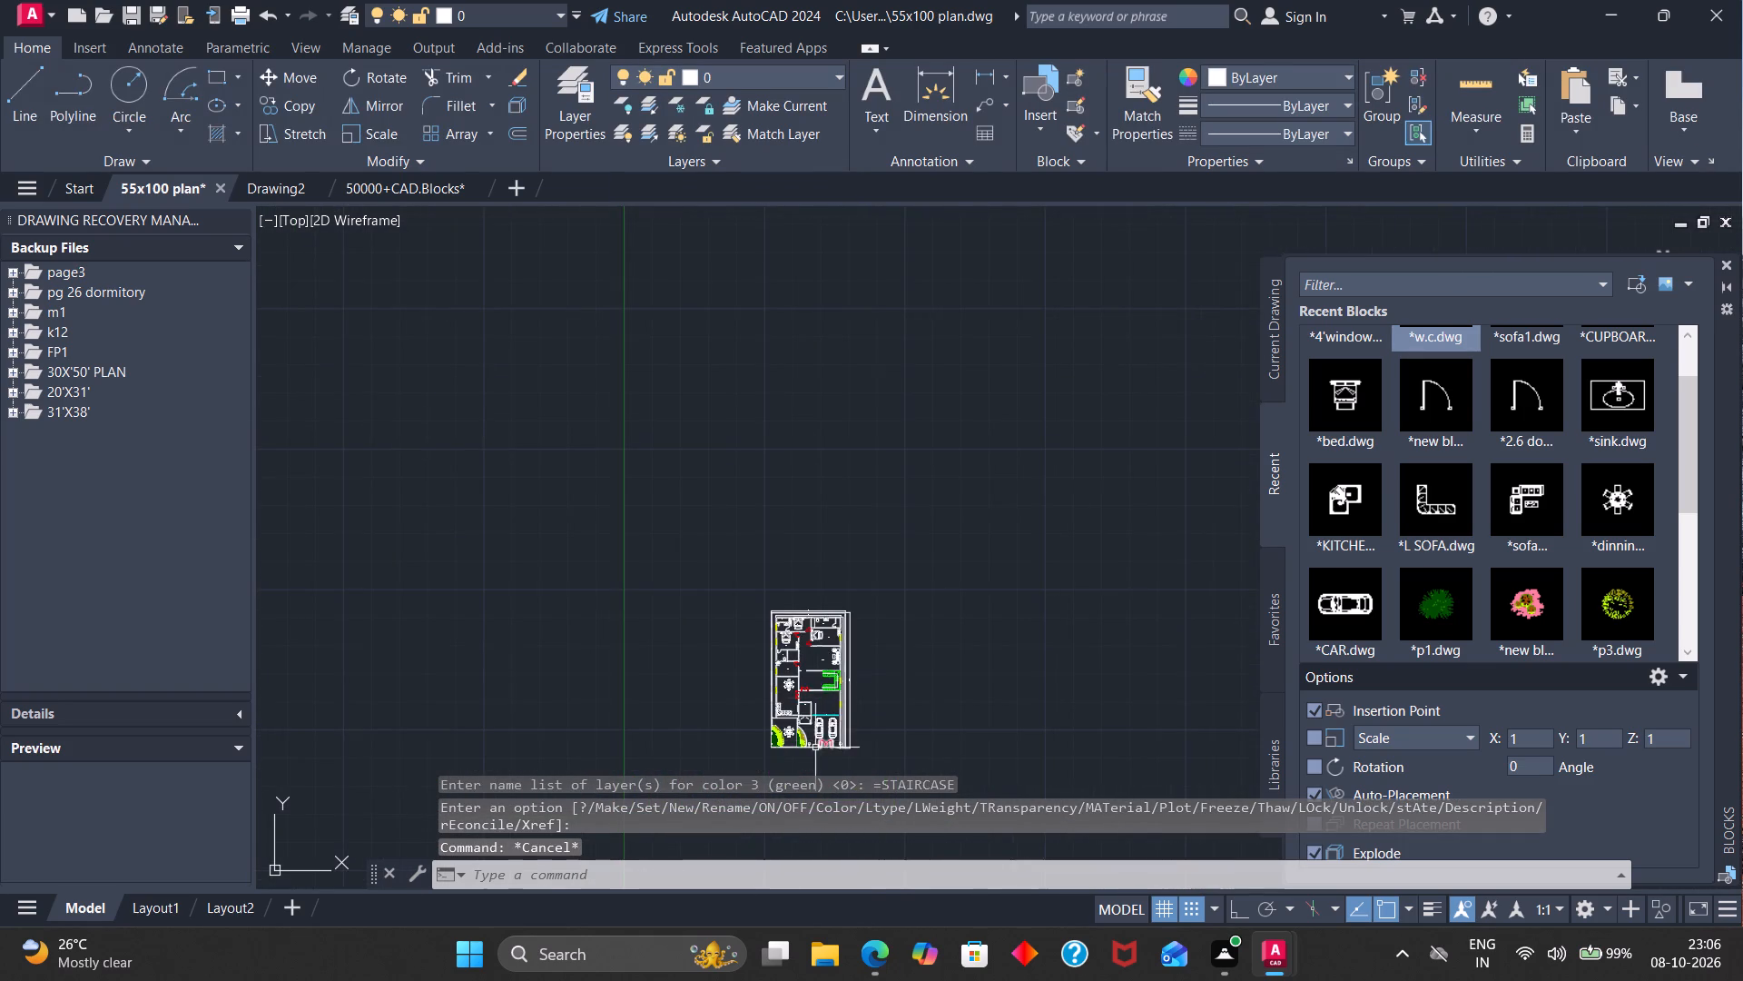
scroll(801, 769, up, 3)
scroll(805, 743, down, 1)
scroll(798, 593, up, 2)
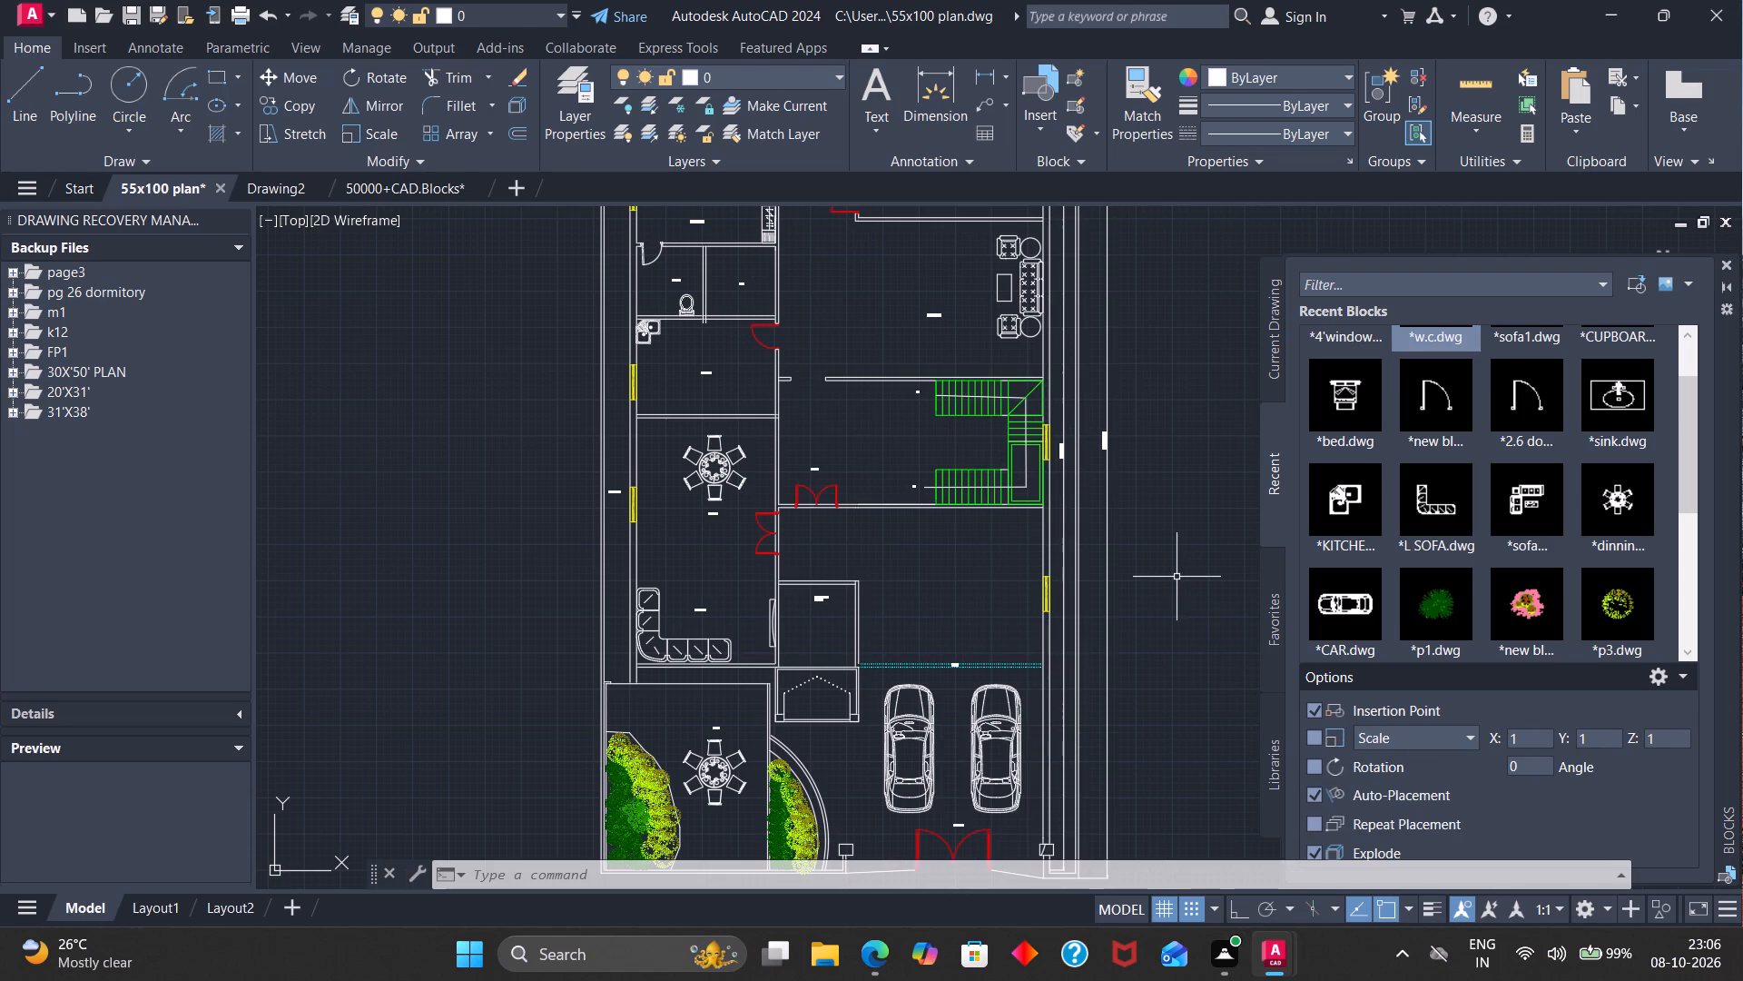
scroll(843, 520, down, 1)
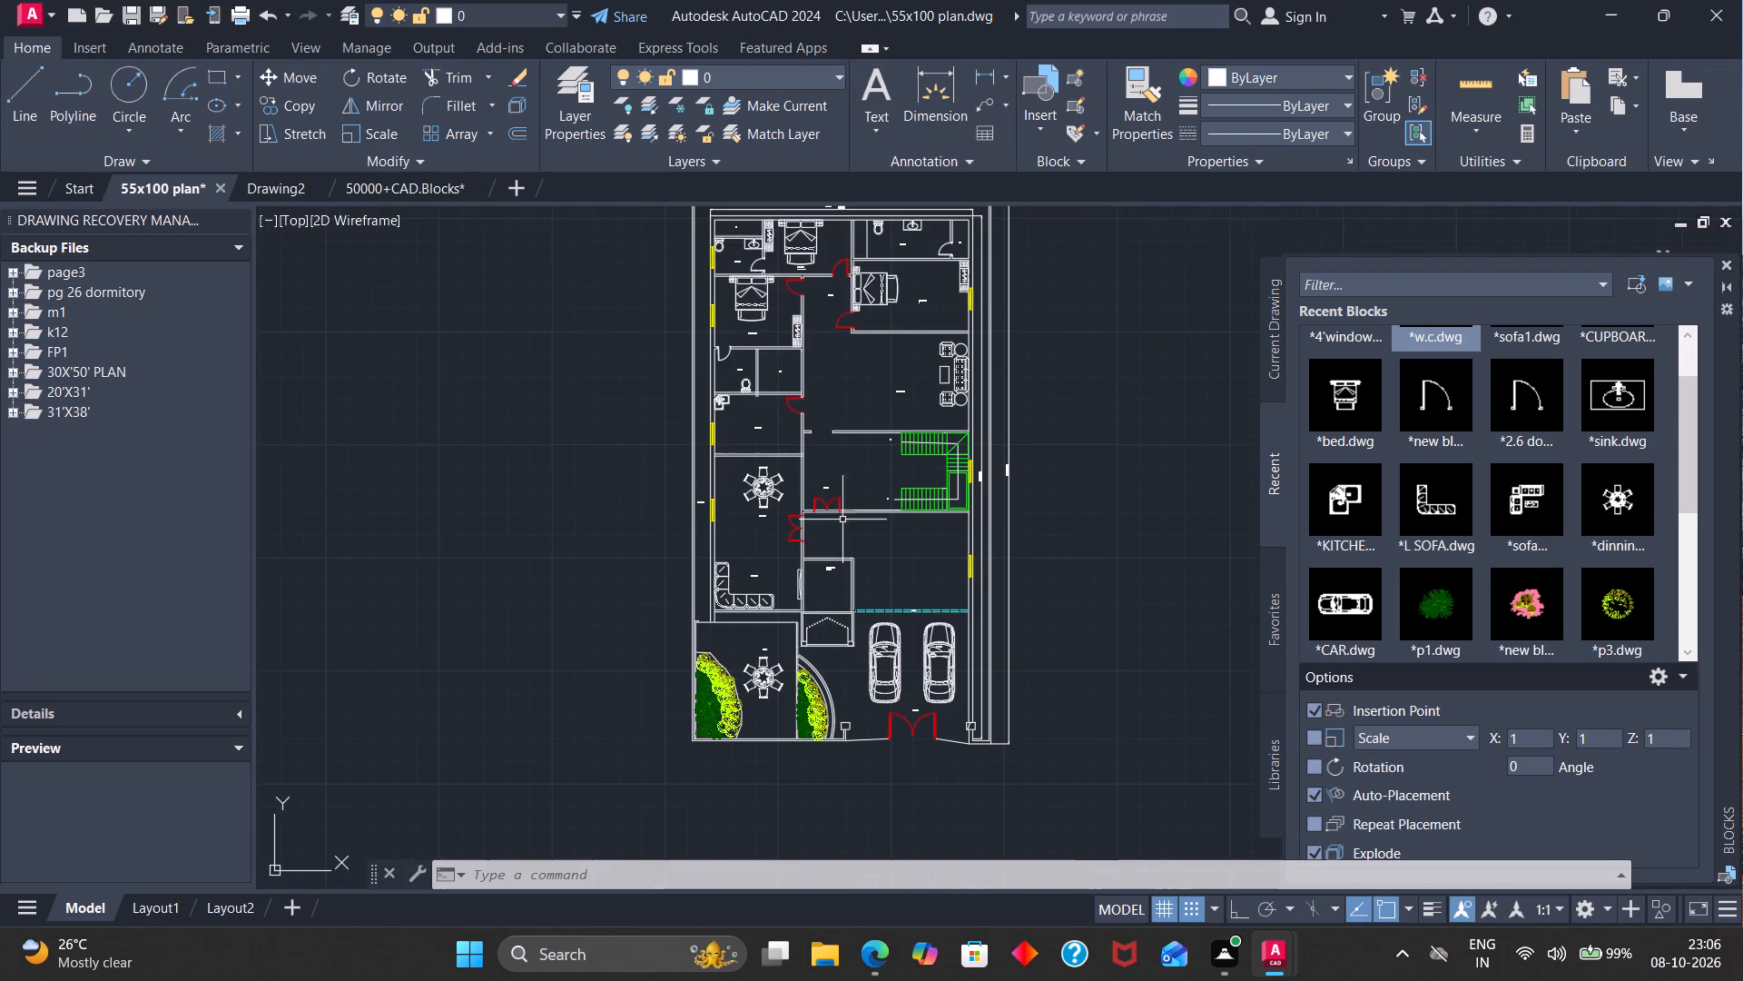
scroll(753, 388, up, 1)
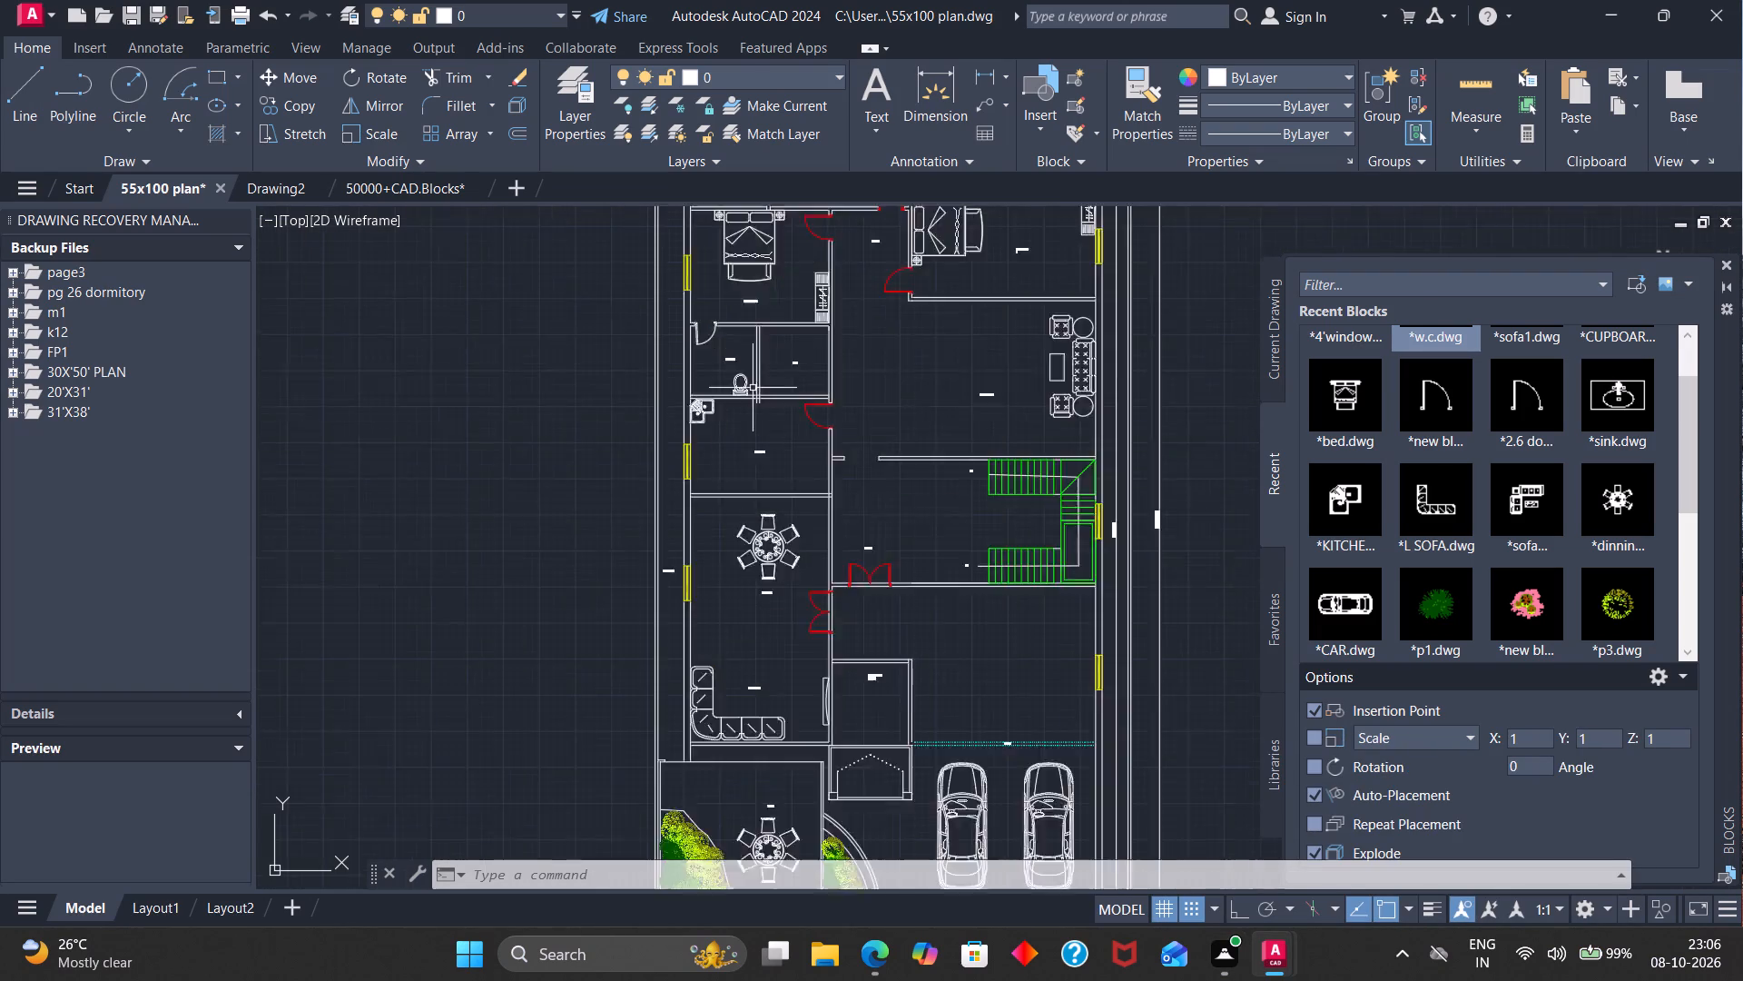
scroll(753, 388, up, 3)
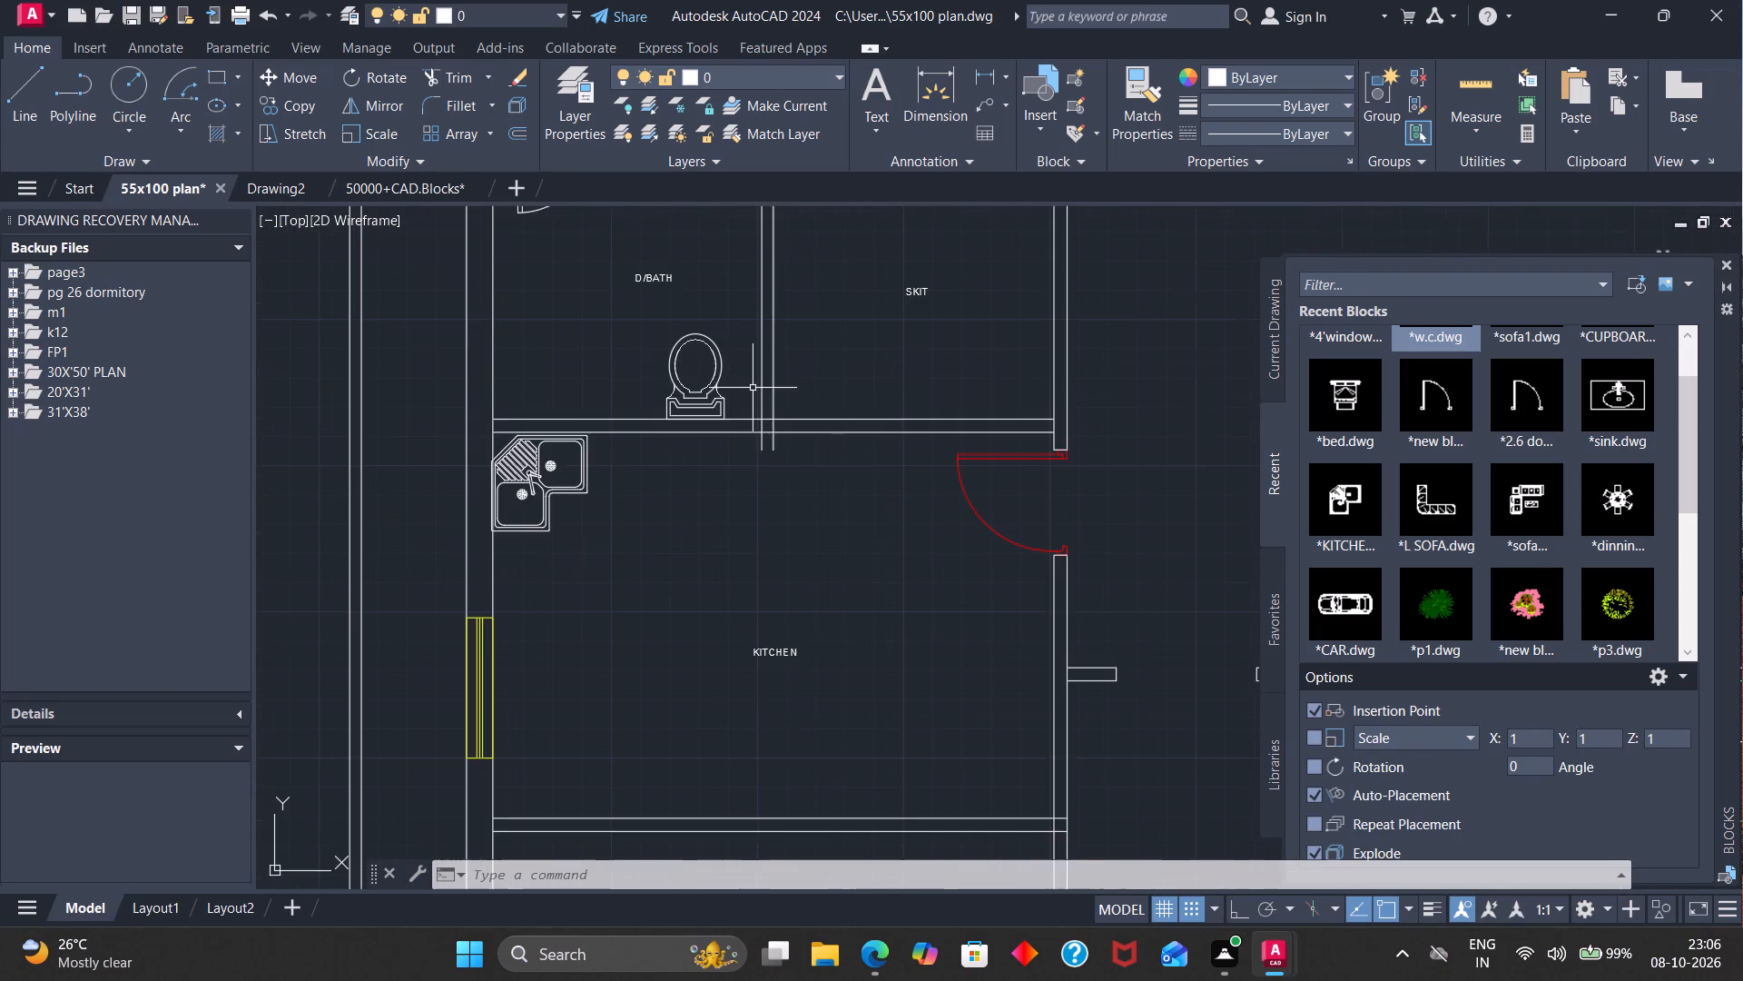
scroll(753, 388, up, 1)
scroll(753, 388, down, 2)
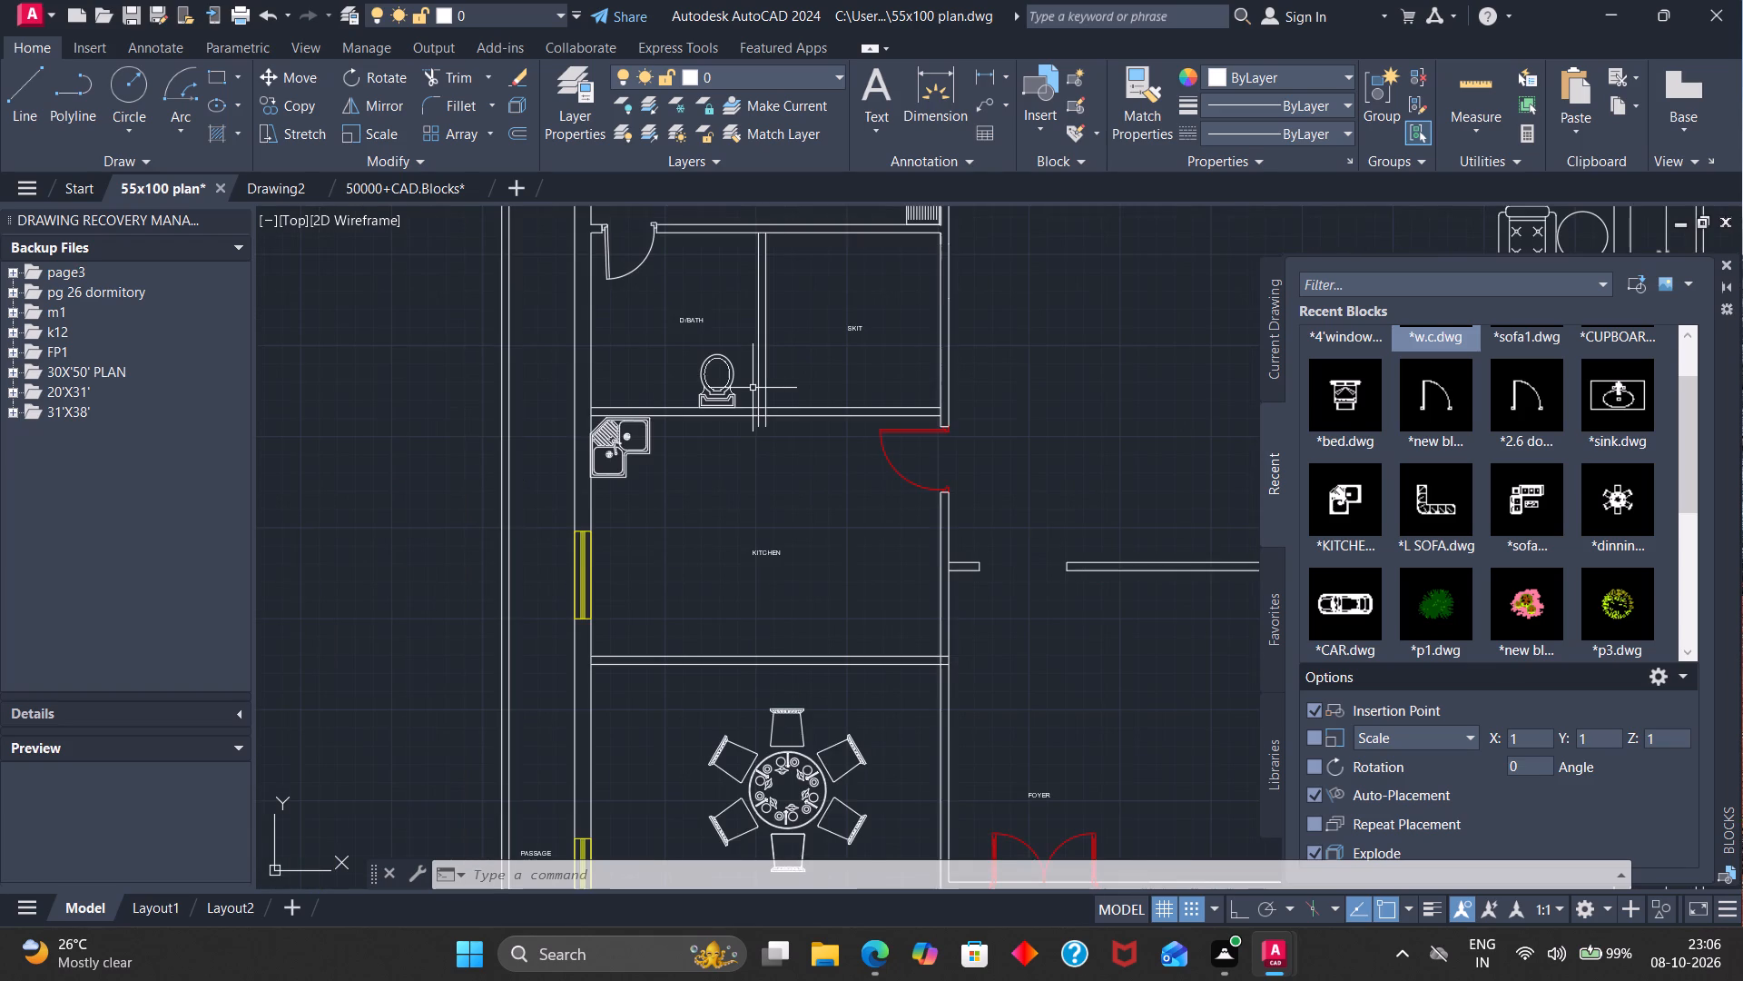
scroll(753, 388, down, 3)
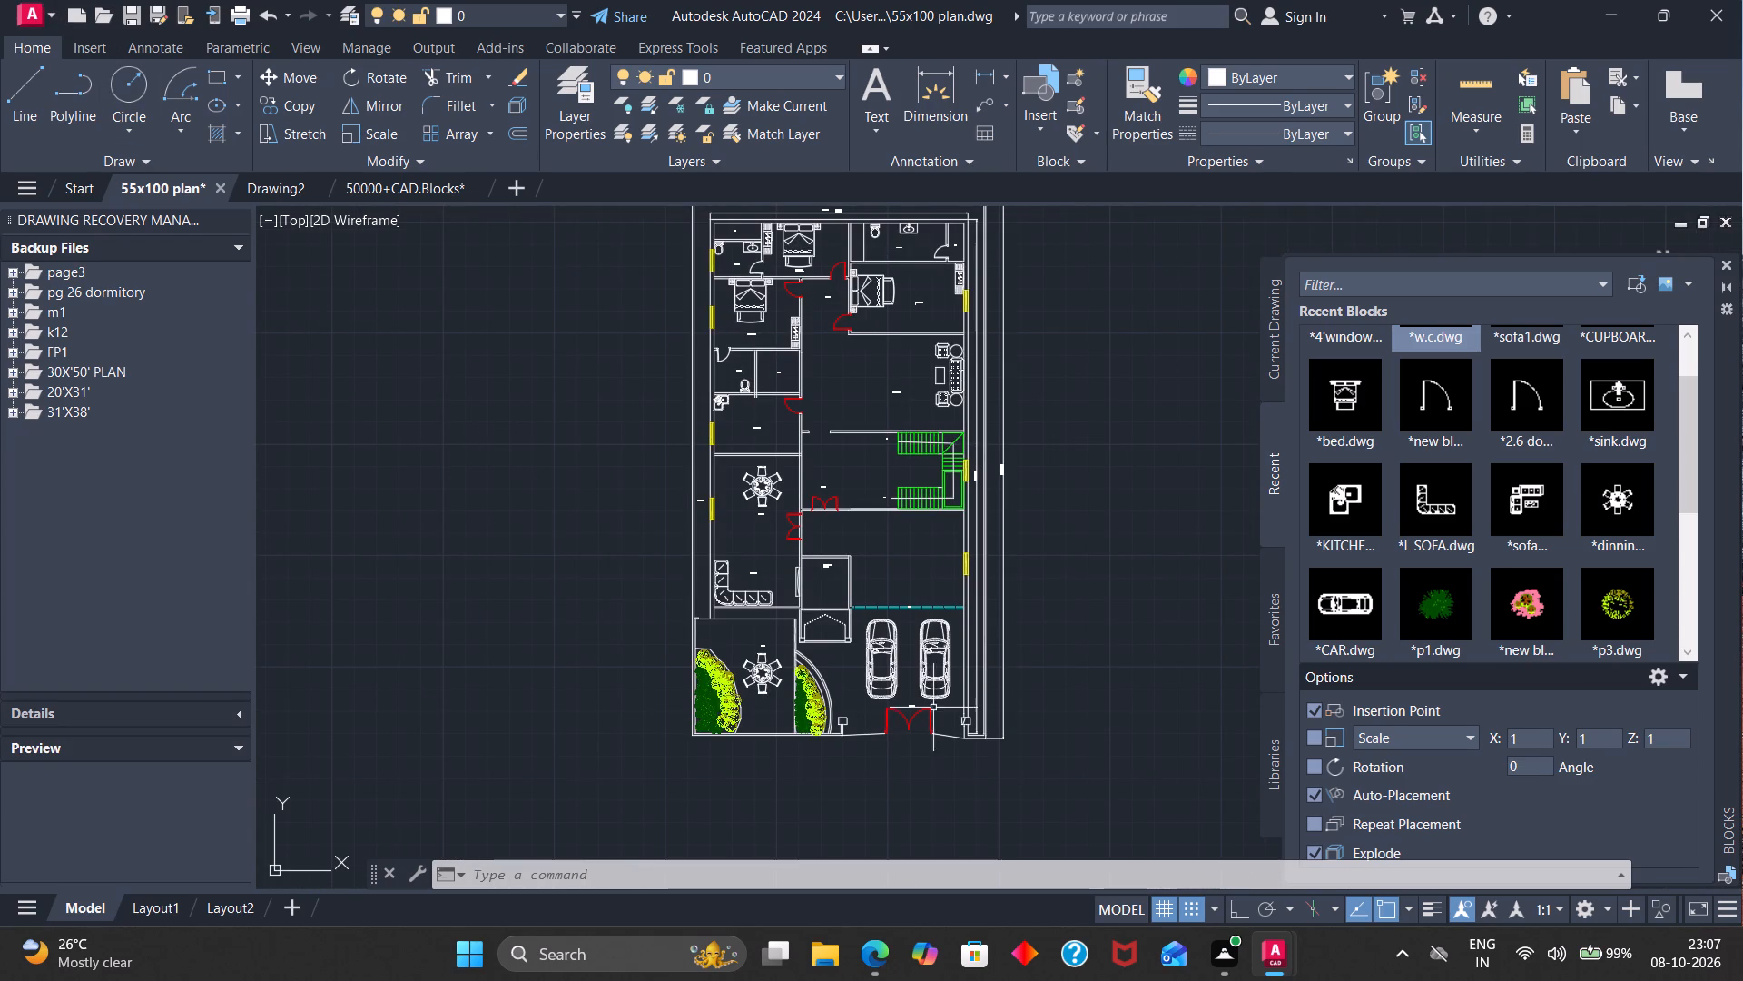
scroll(964, 694, up, 2)
scroll(964, 694, down, 1)
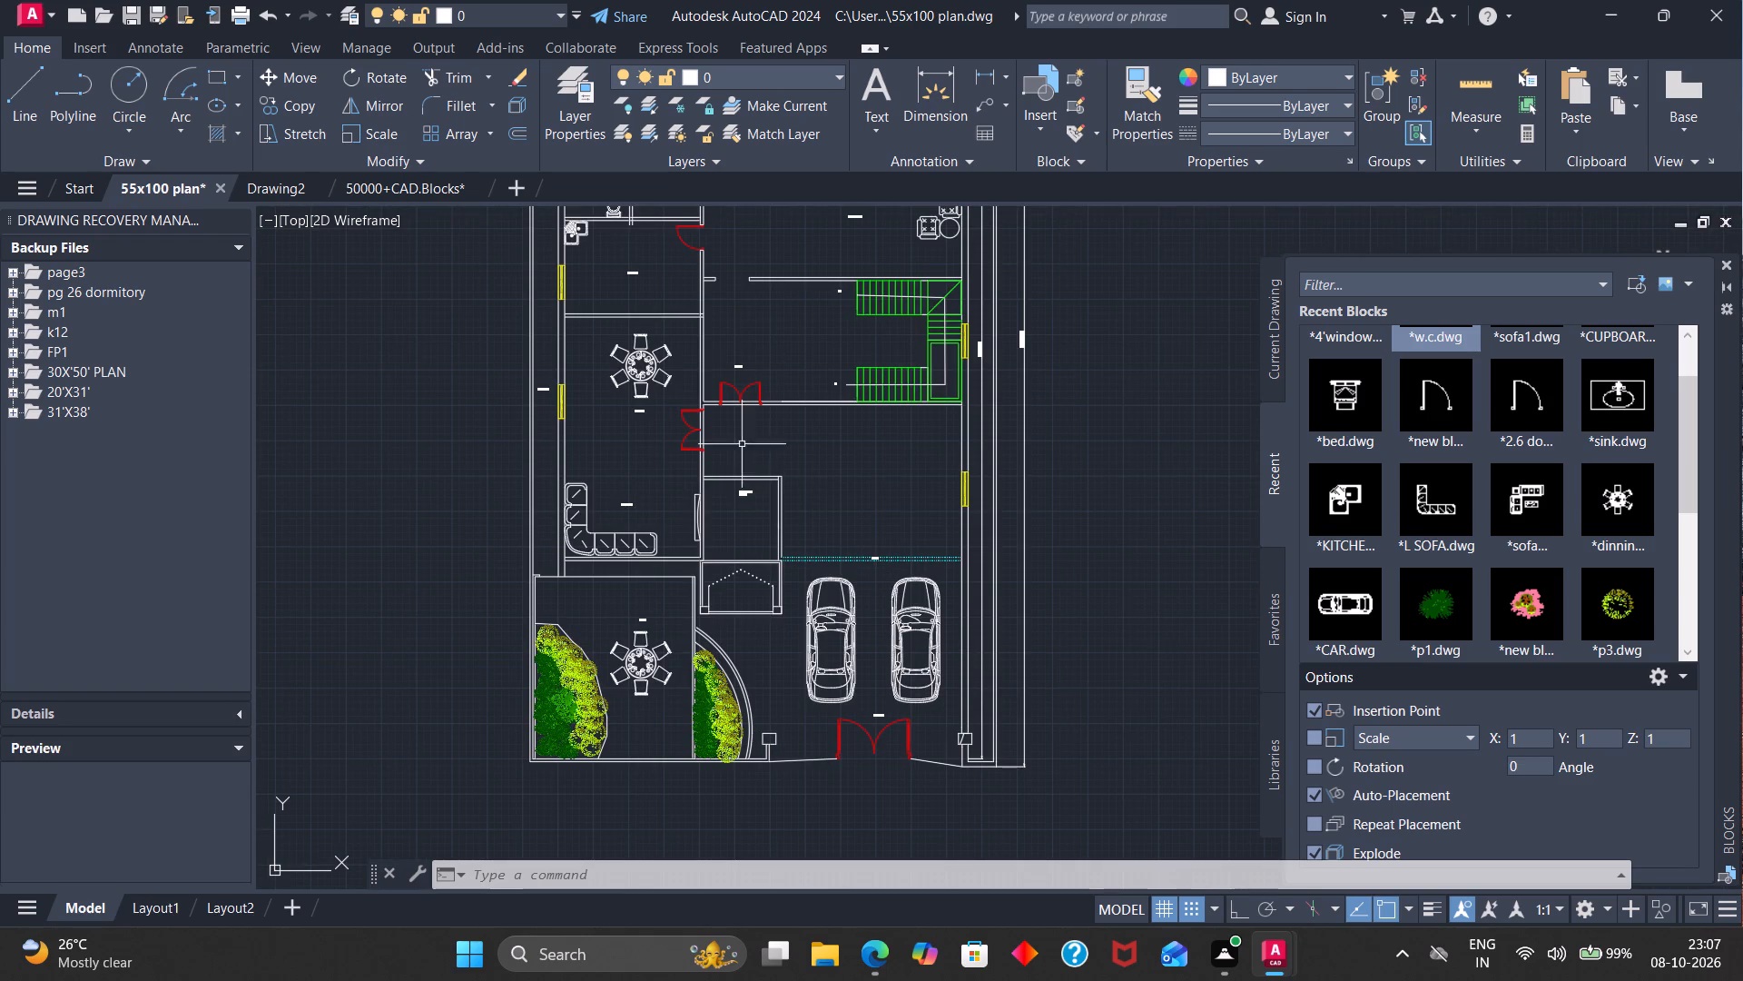
scroll(718, 451, up, 3)
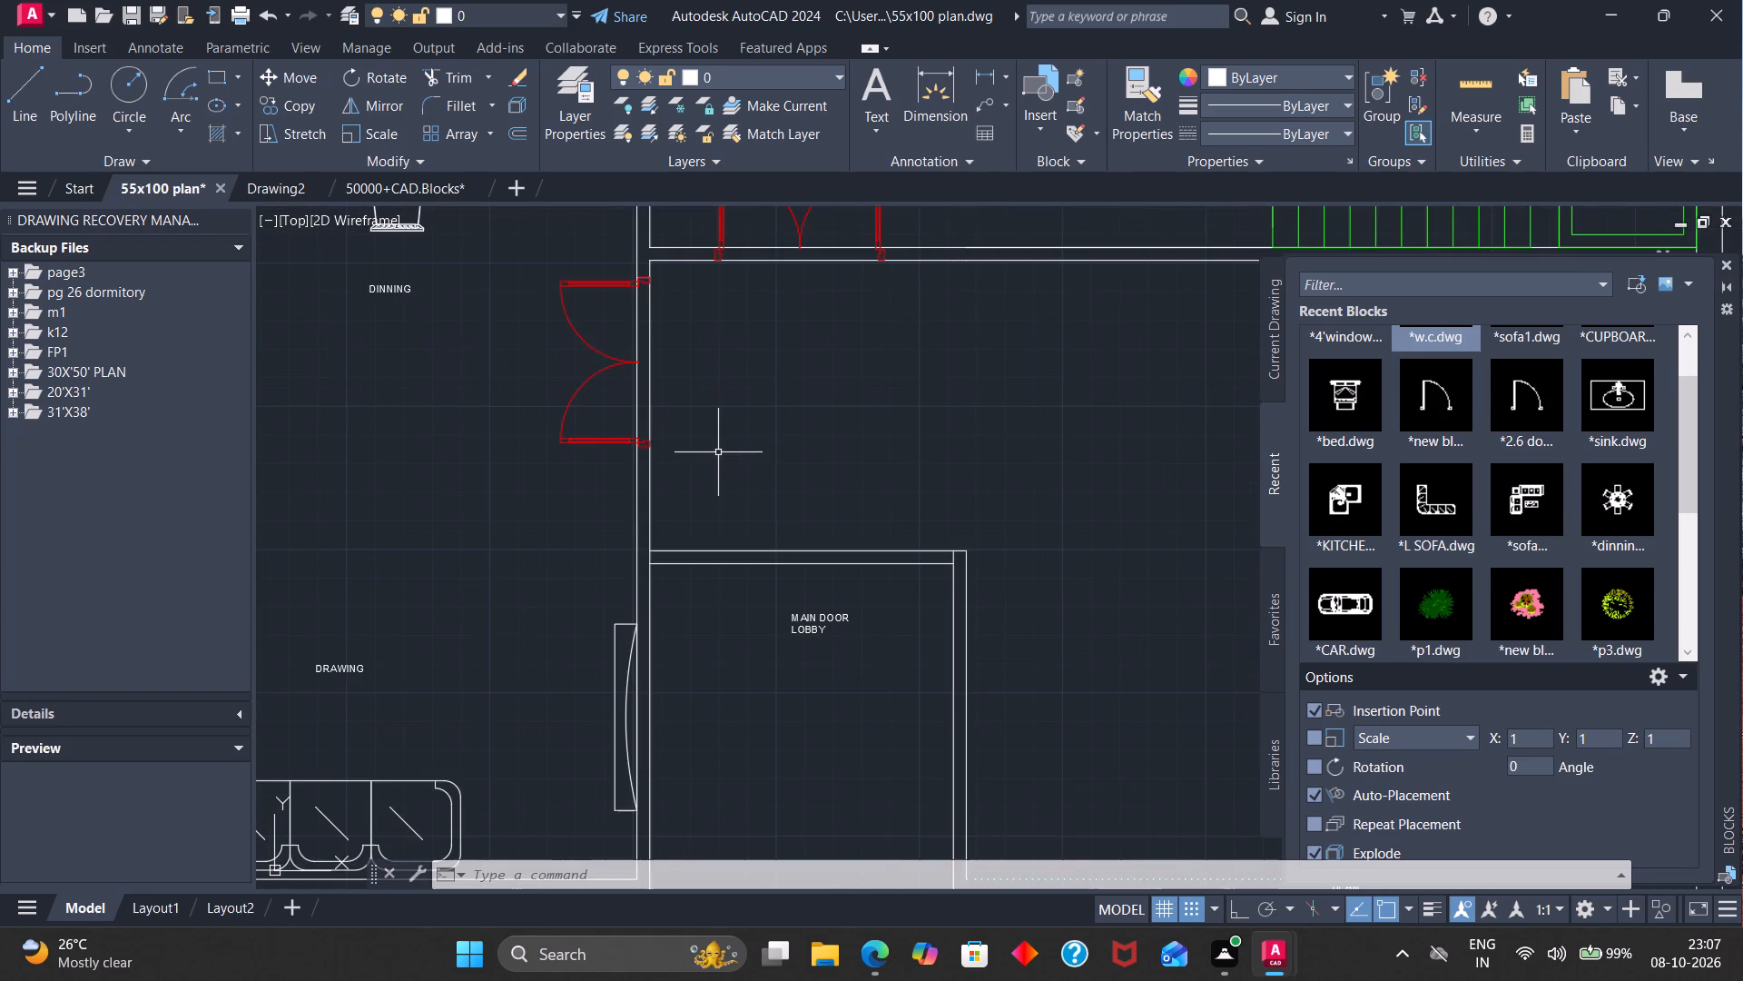
scroll(718, 452, down, 2)
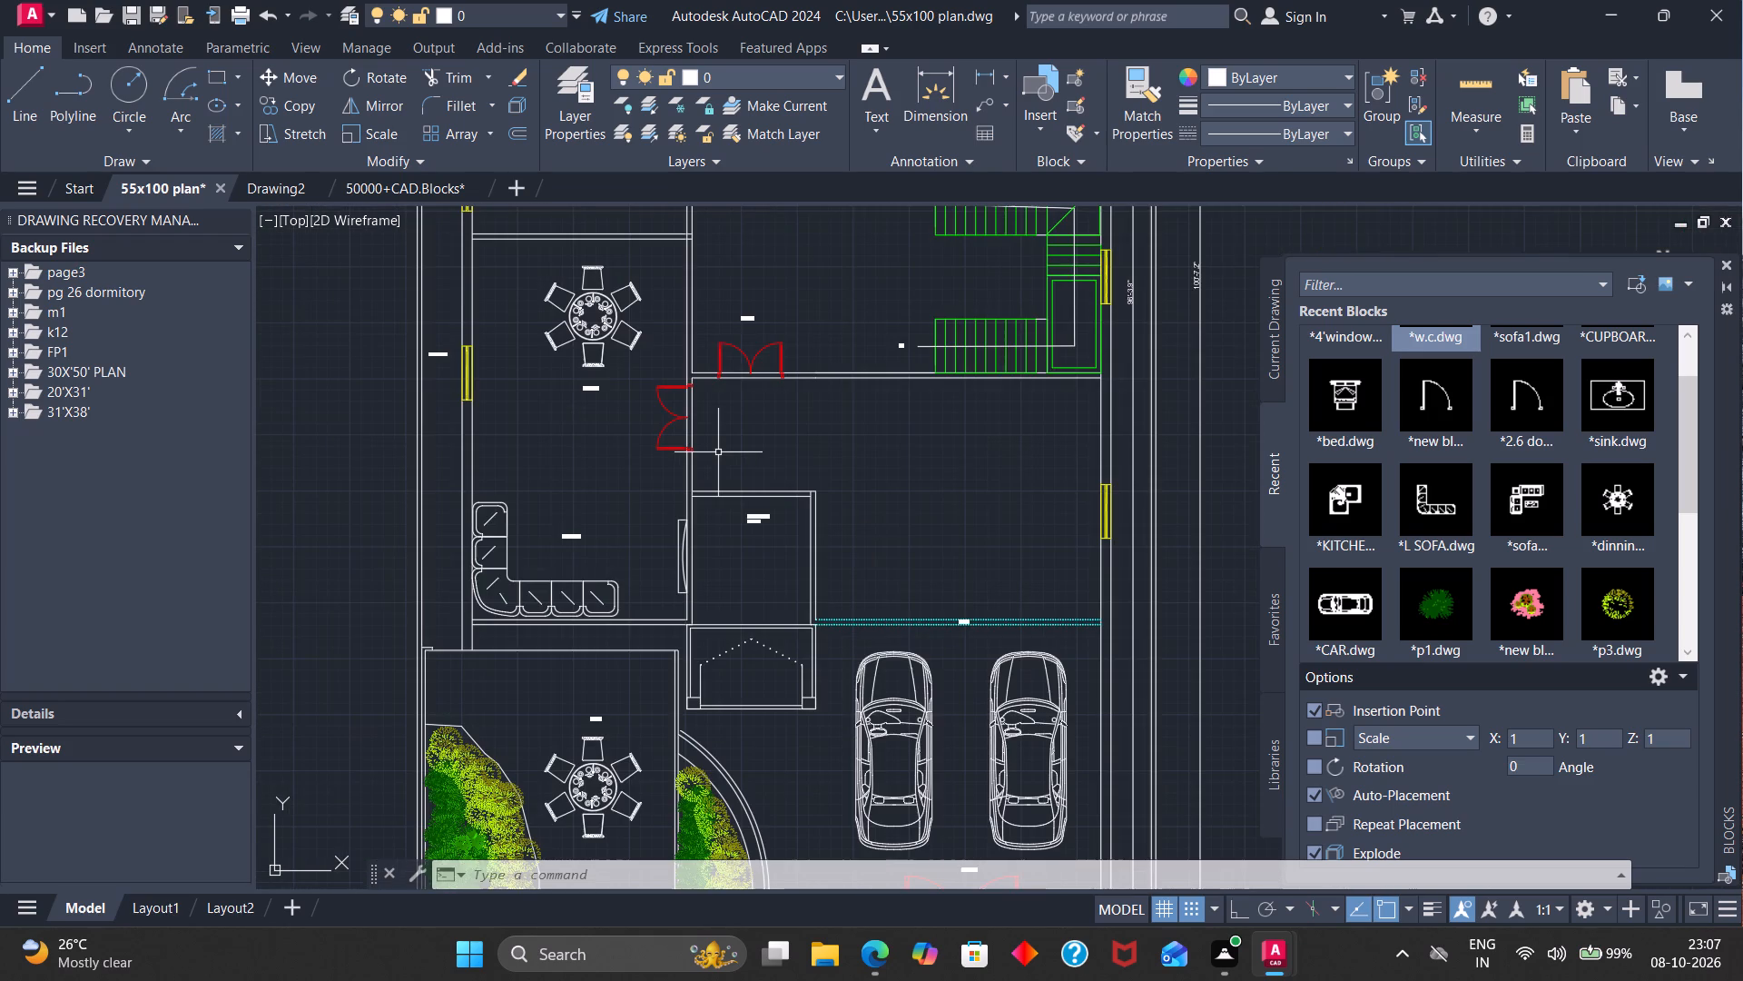
scroll(718, 452, down, 1)
scroll(690, 522, down, 2)
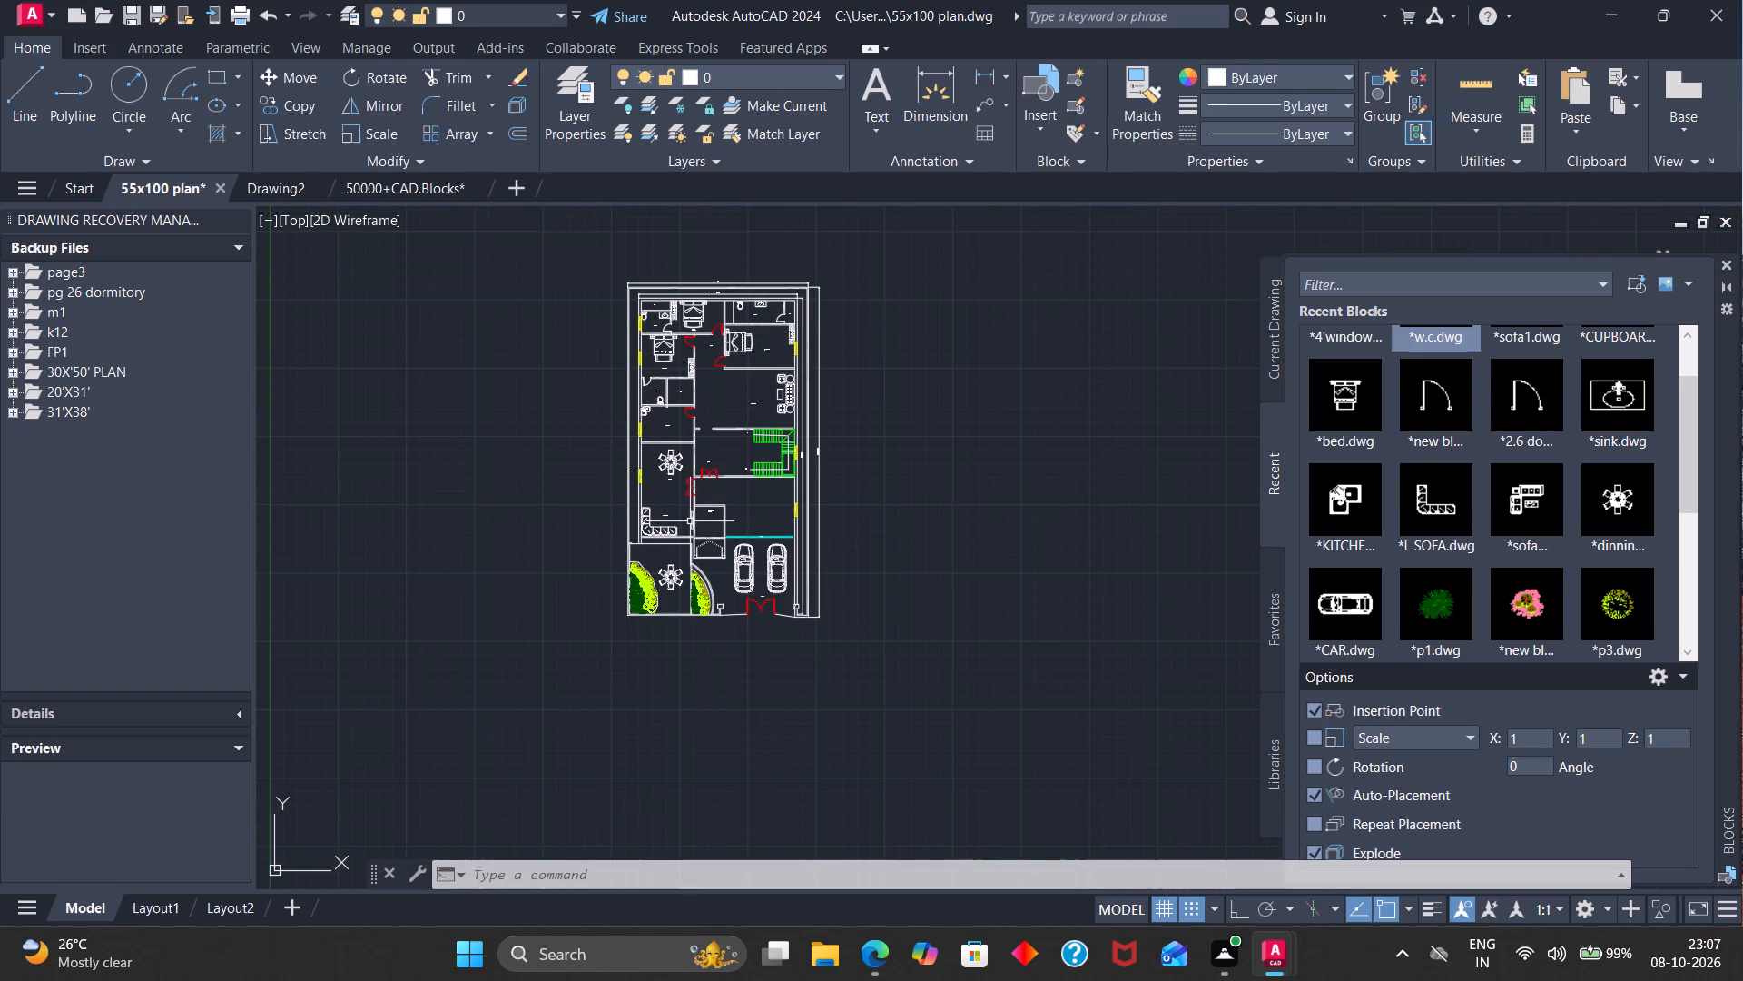
scroll(790, 320, up, 4)
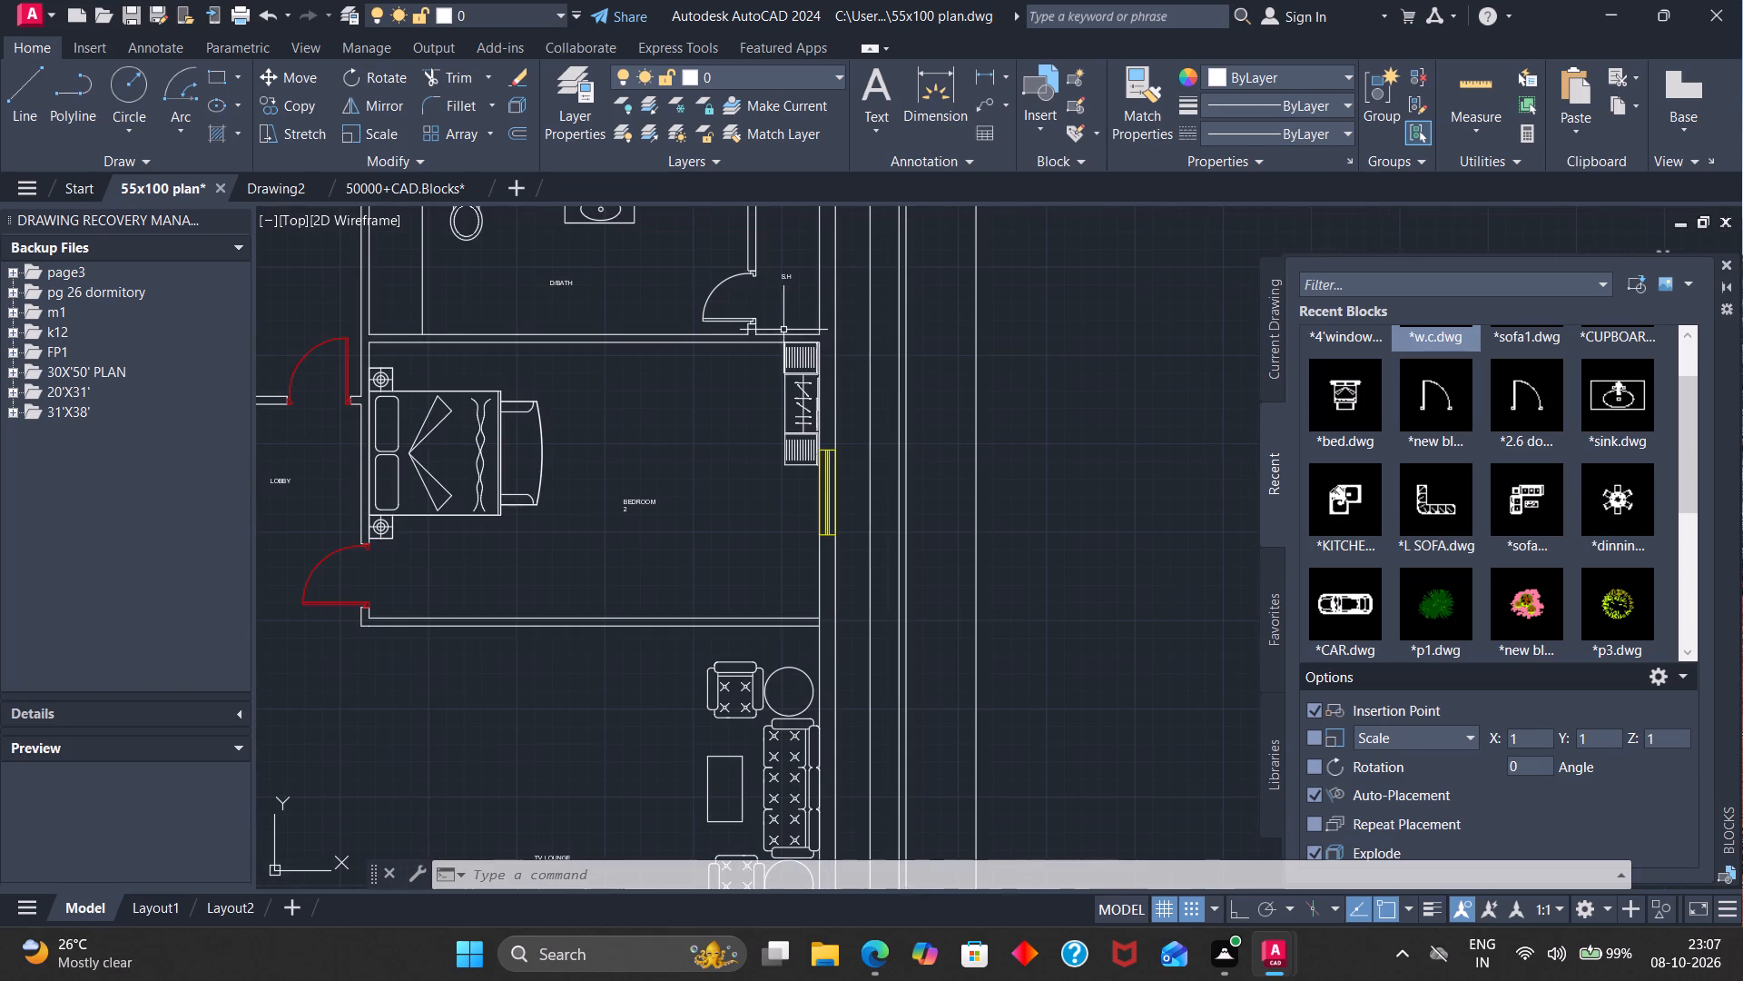
scroll(732, 500, up, 1)
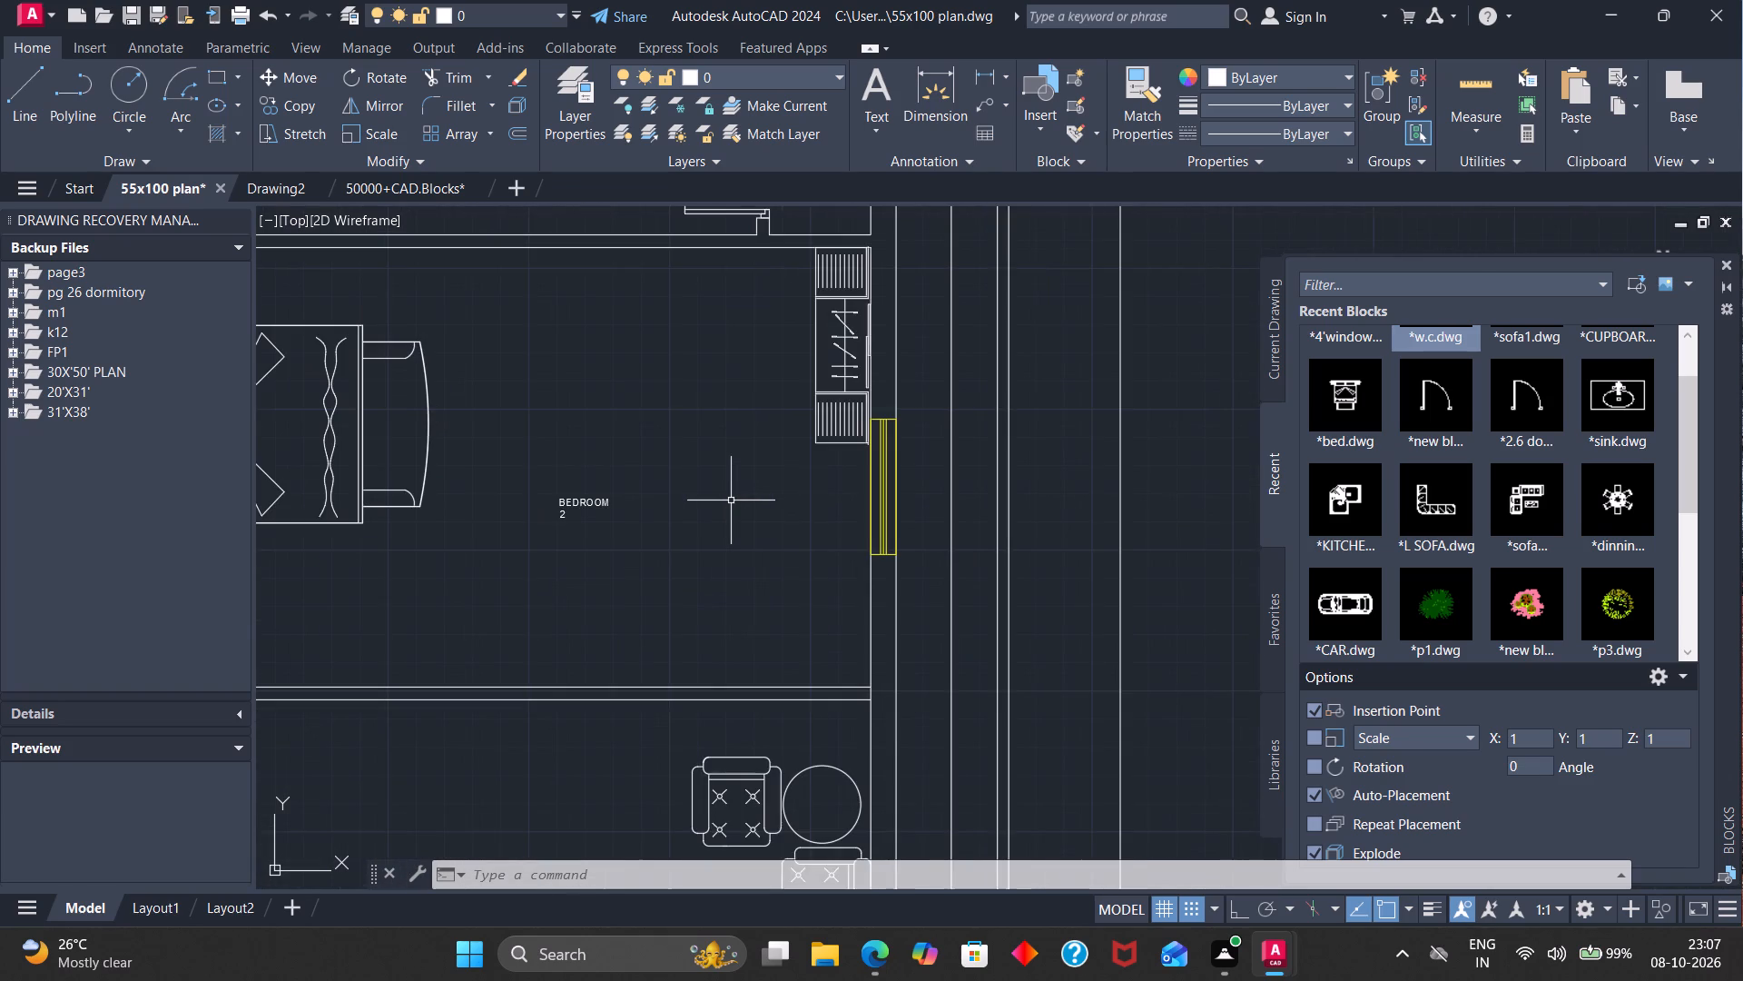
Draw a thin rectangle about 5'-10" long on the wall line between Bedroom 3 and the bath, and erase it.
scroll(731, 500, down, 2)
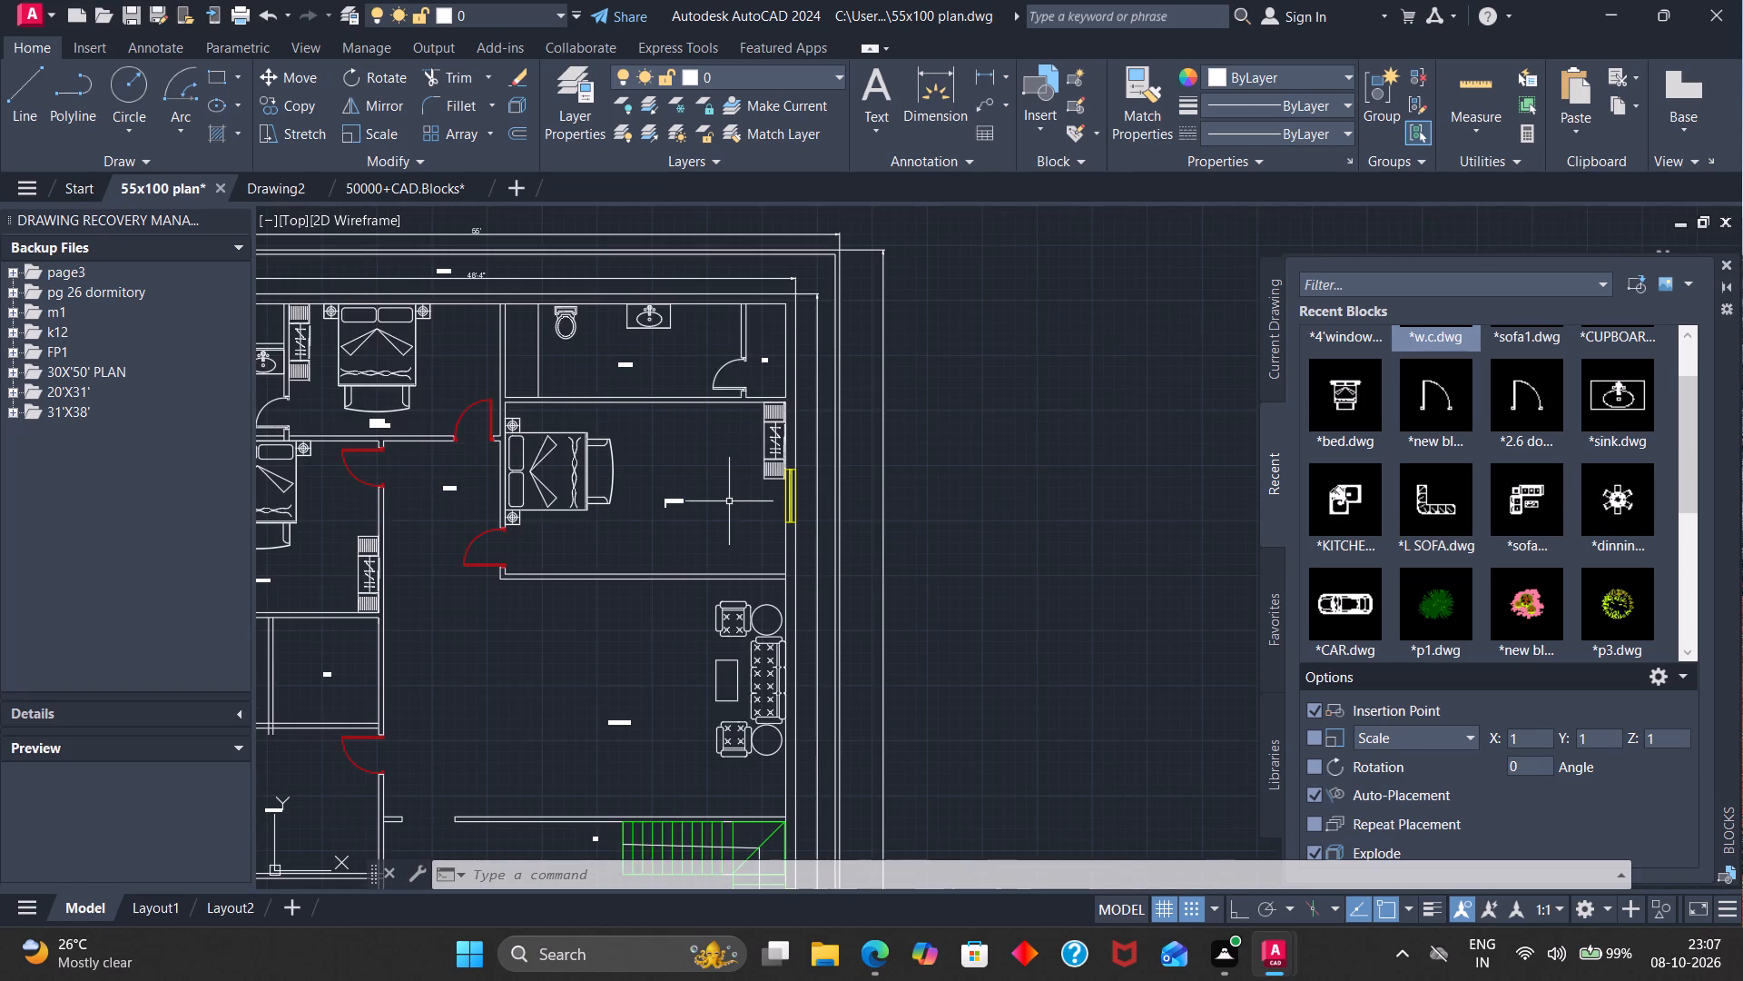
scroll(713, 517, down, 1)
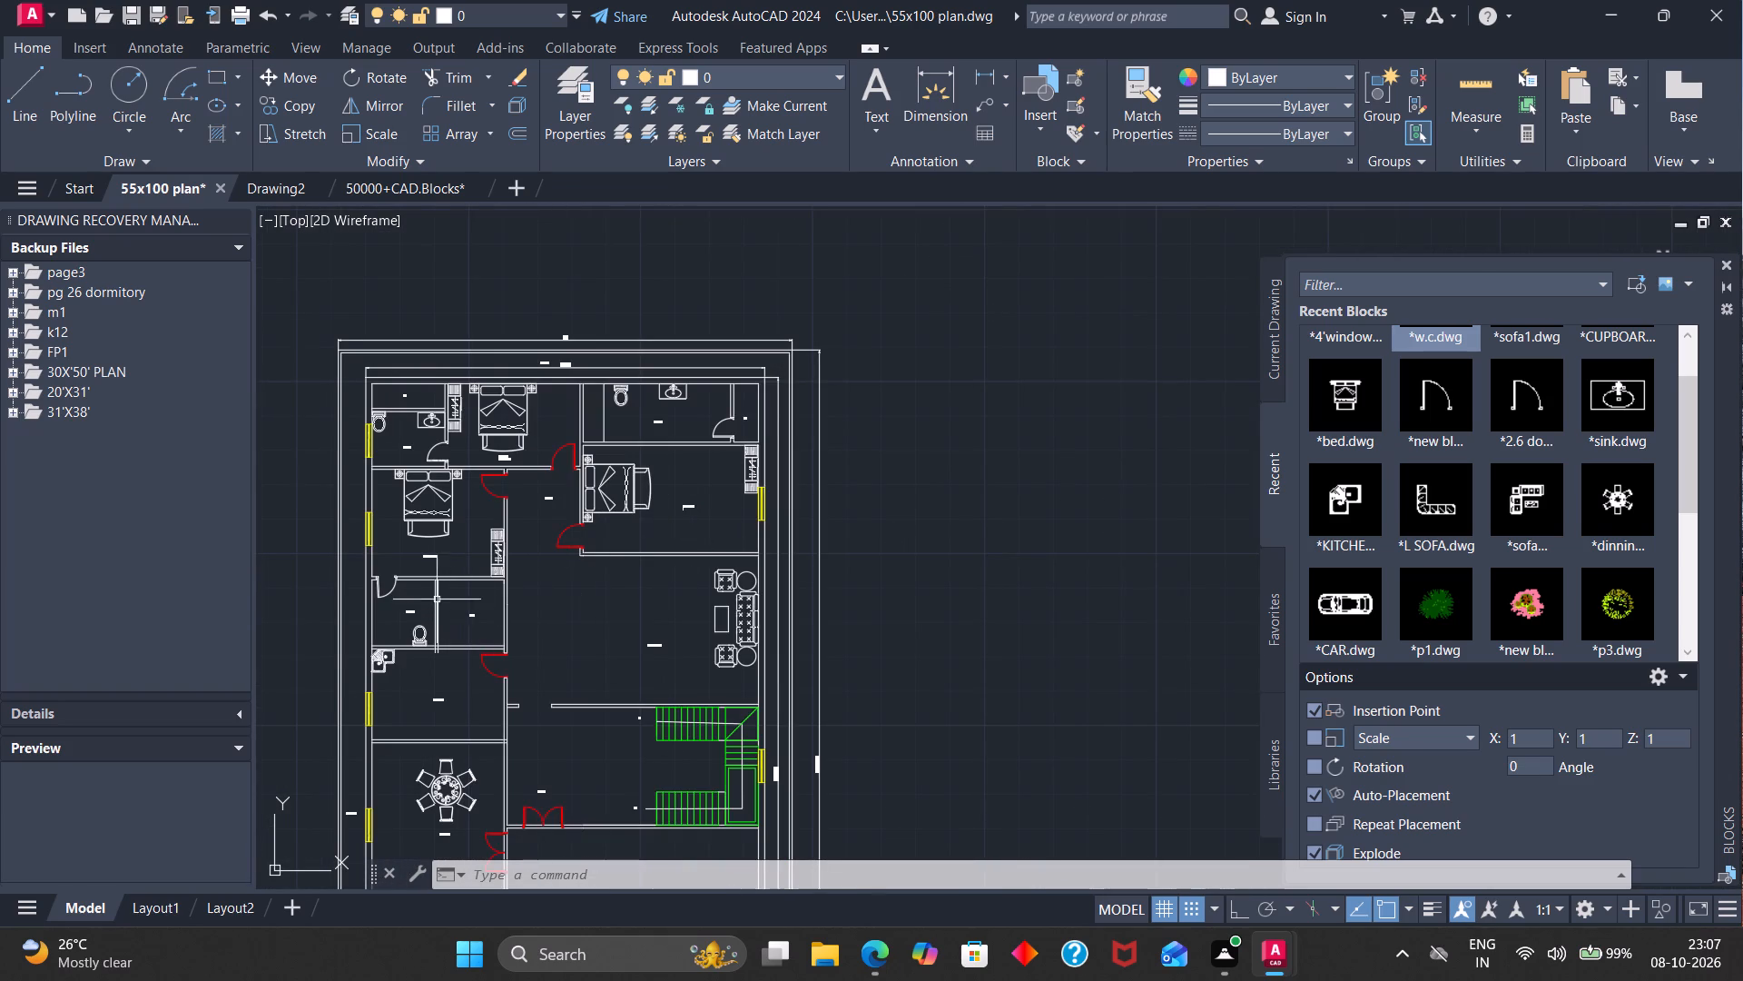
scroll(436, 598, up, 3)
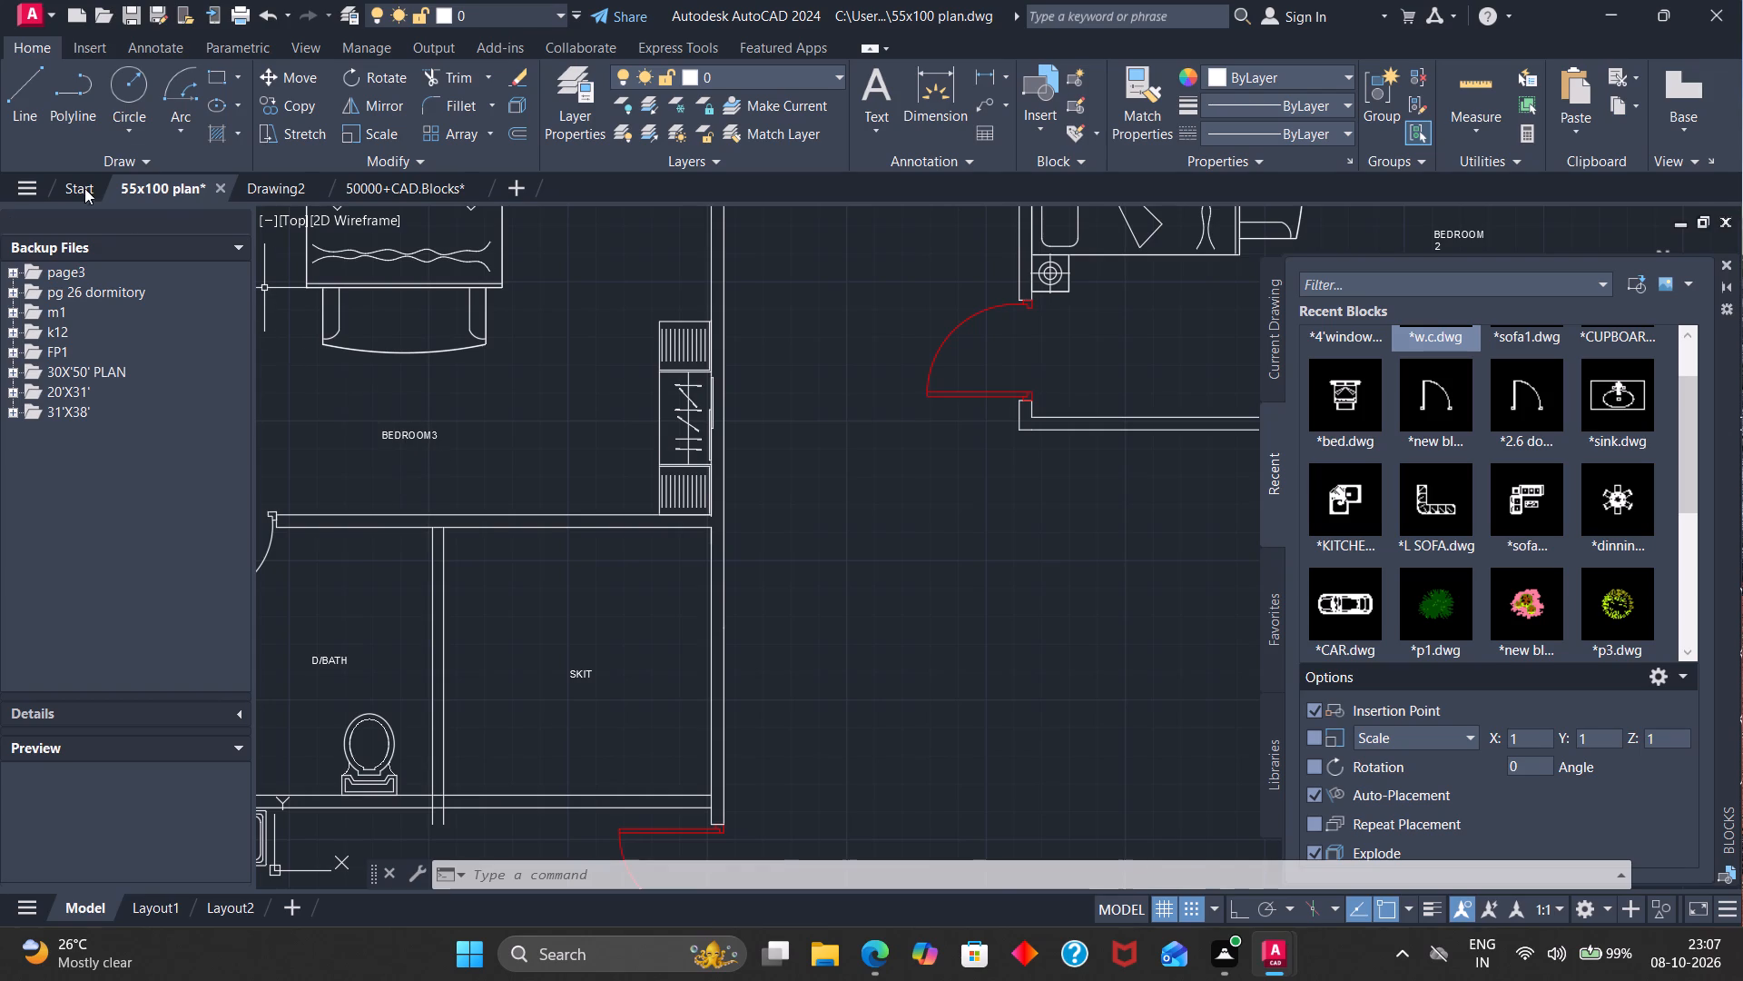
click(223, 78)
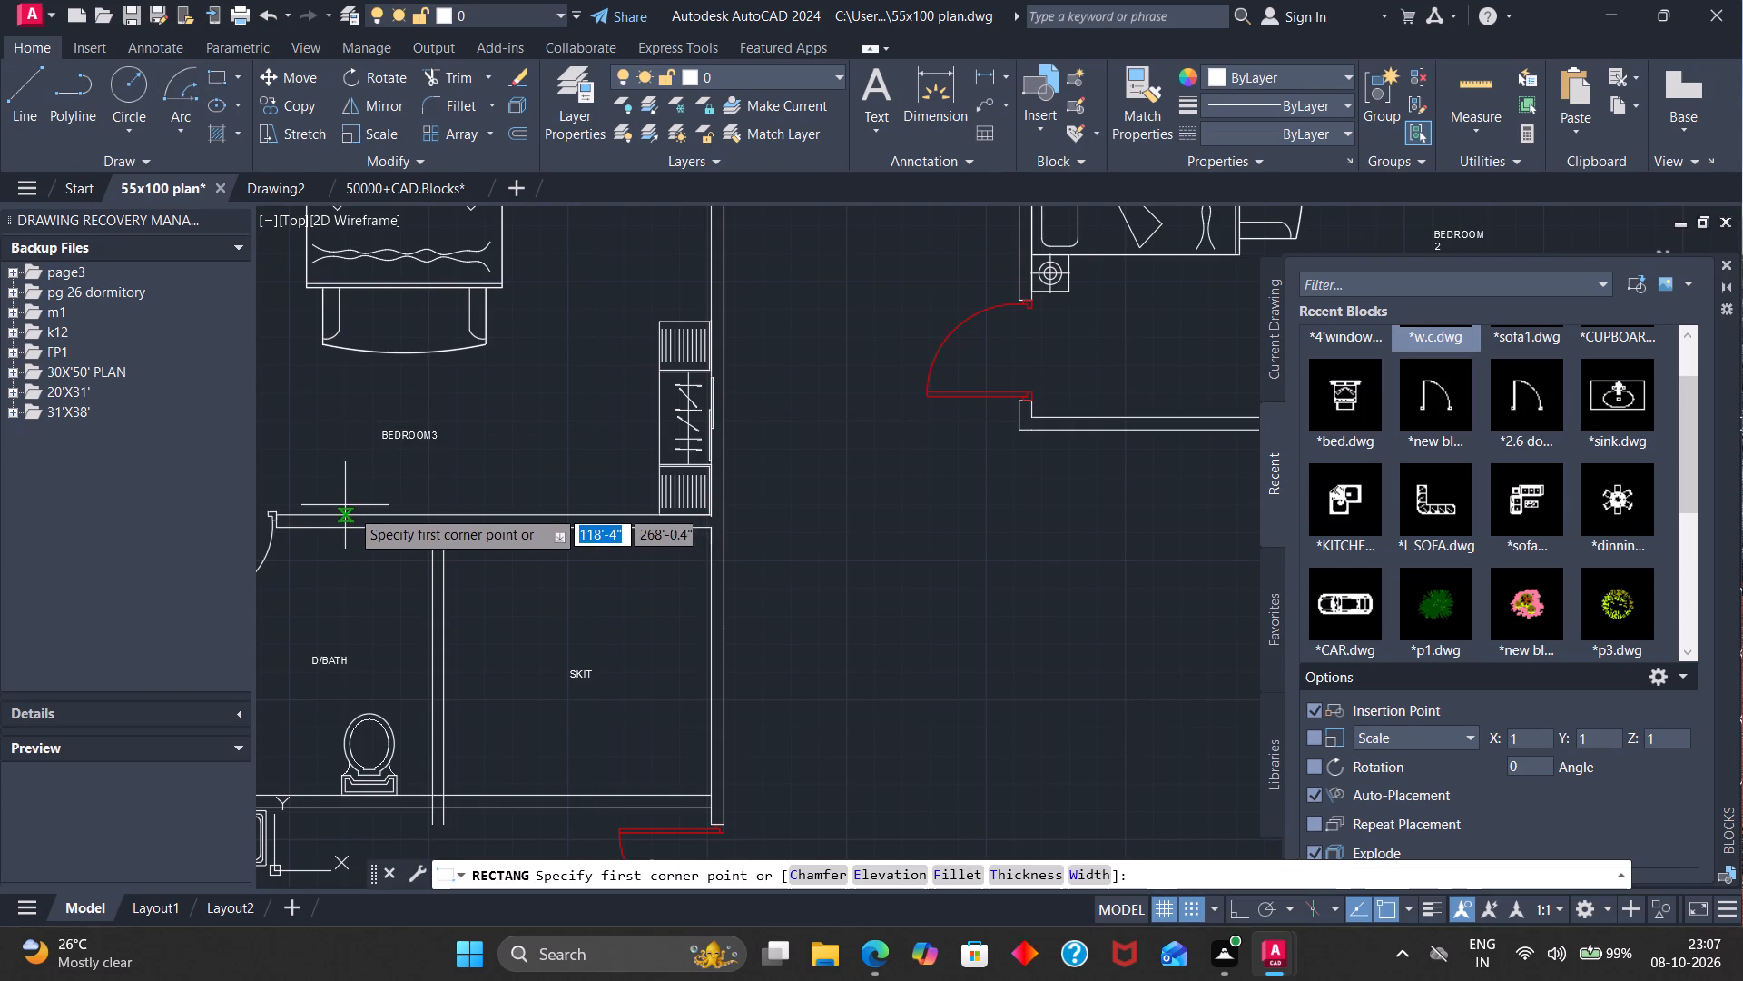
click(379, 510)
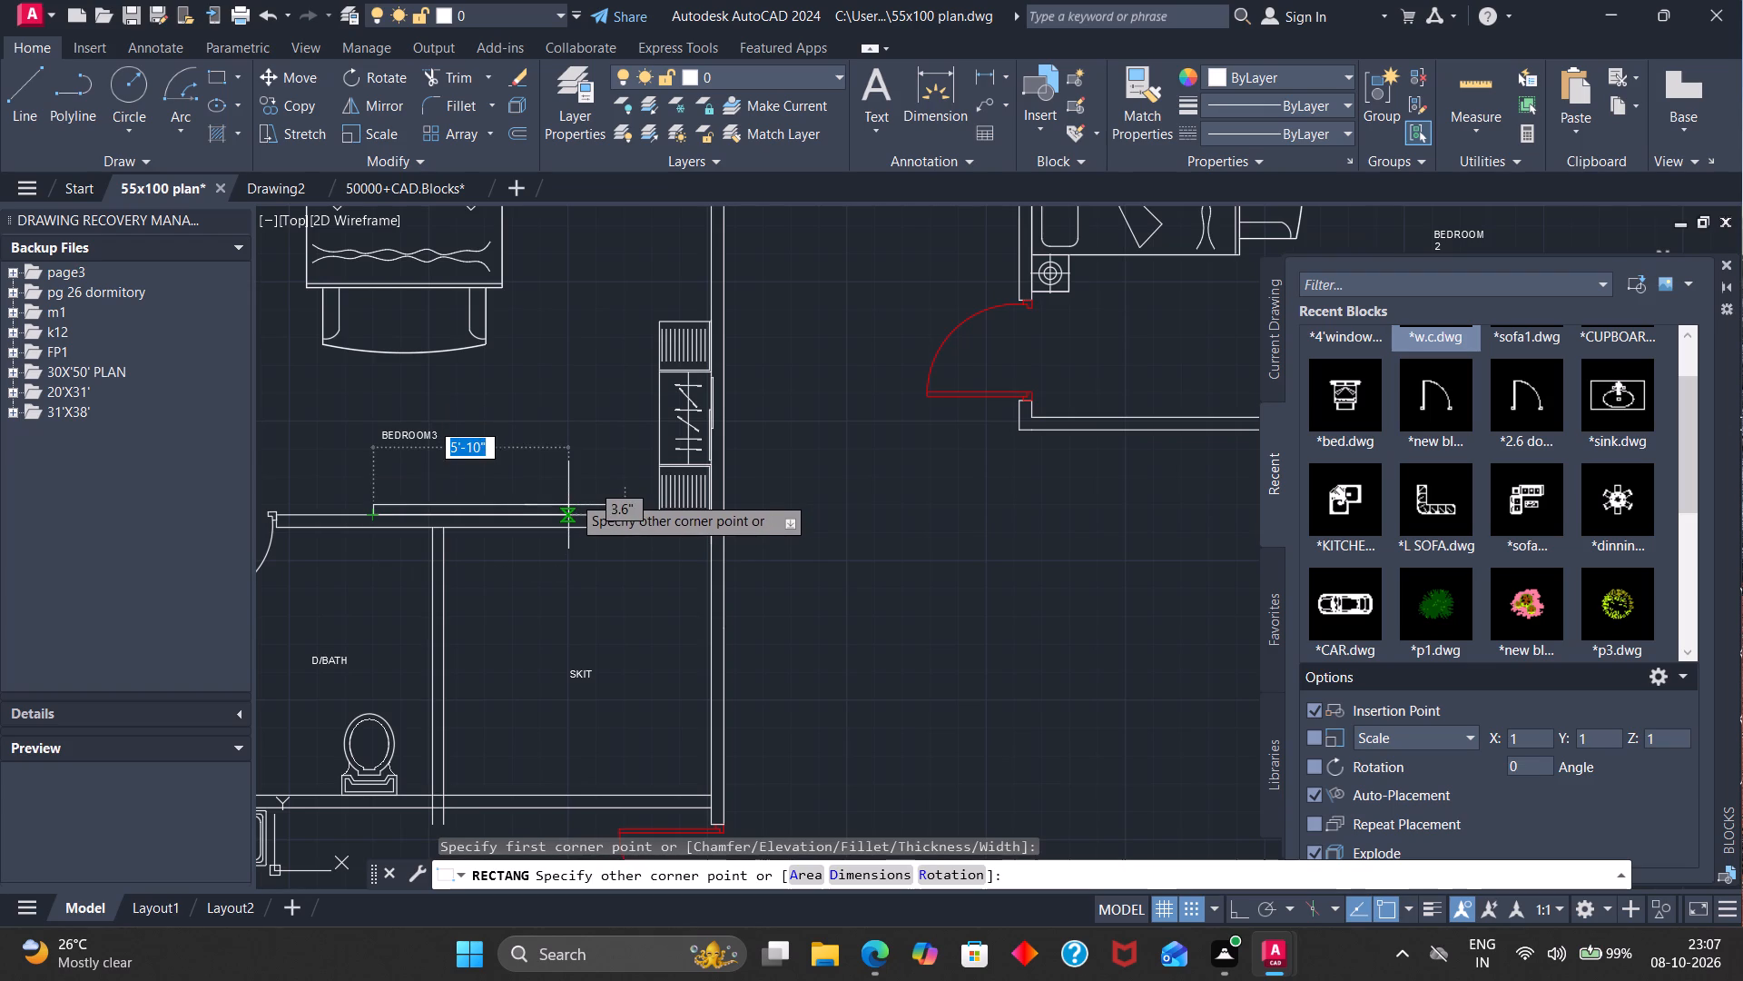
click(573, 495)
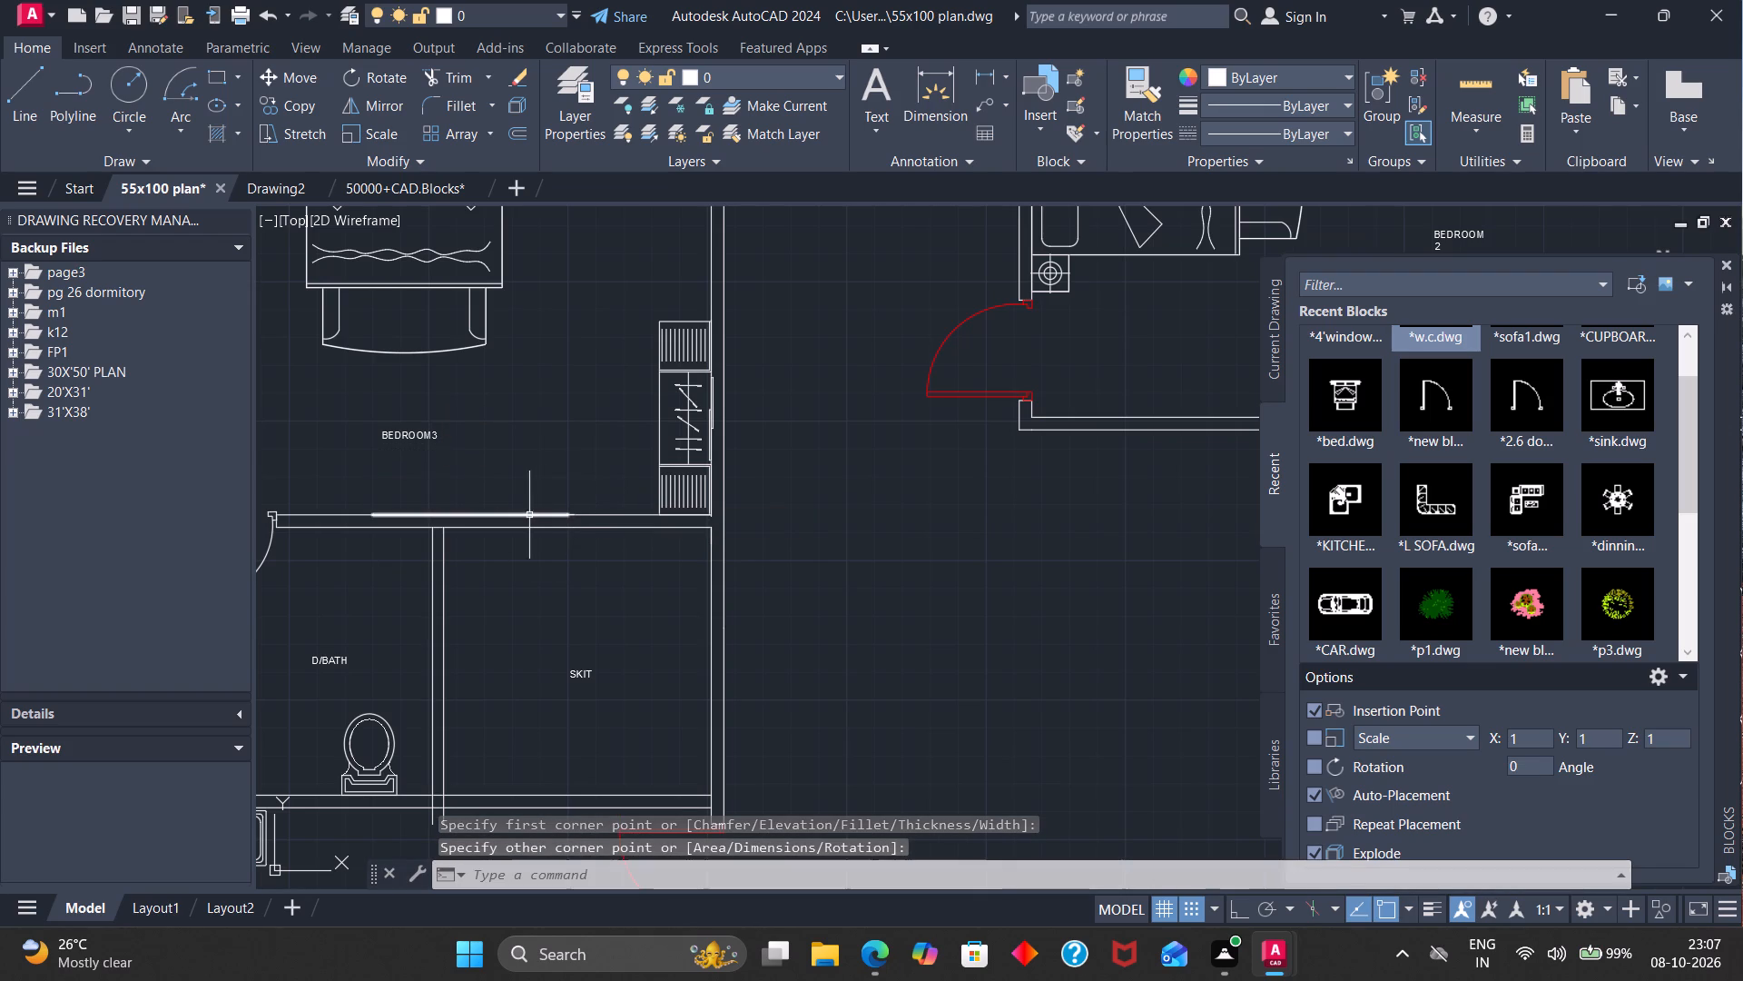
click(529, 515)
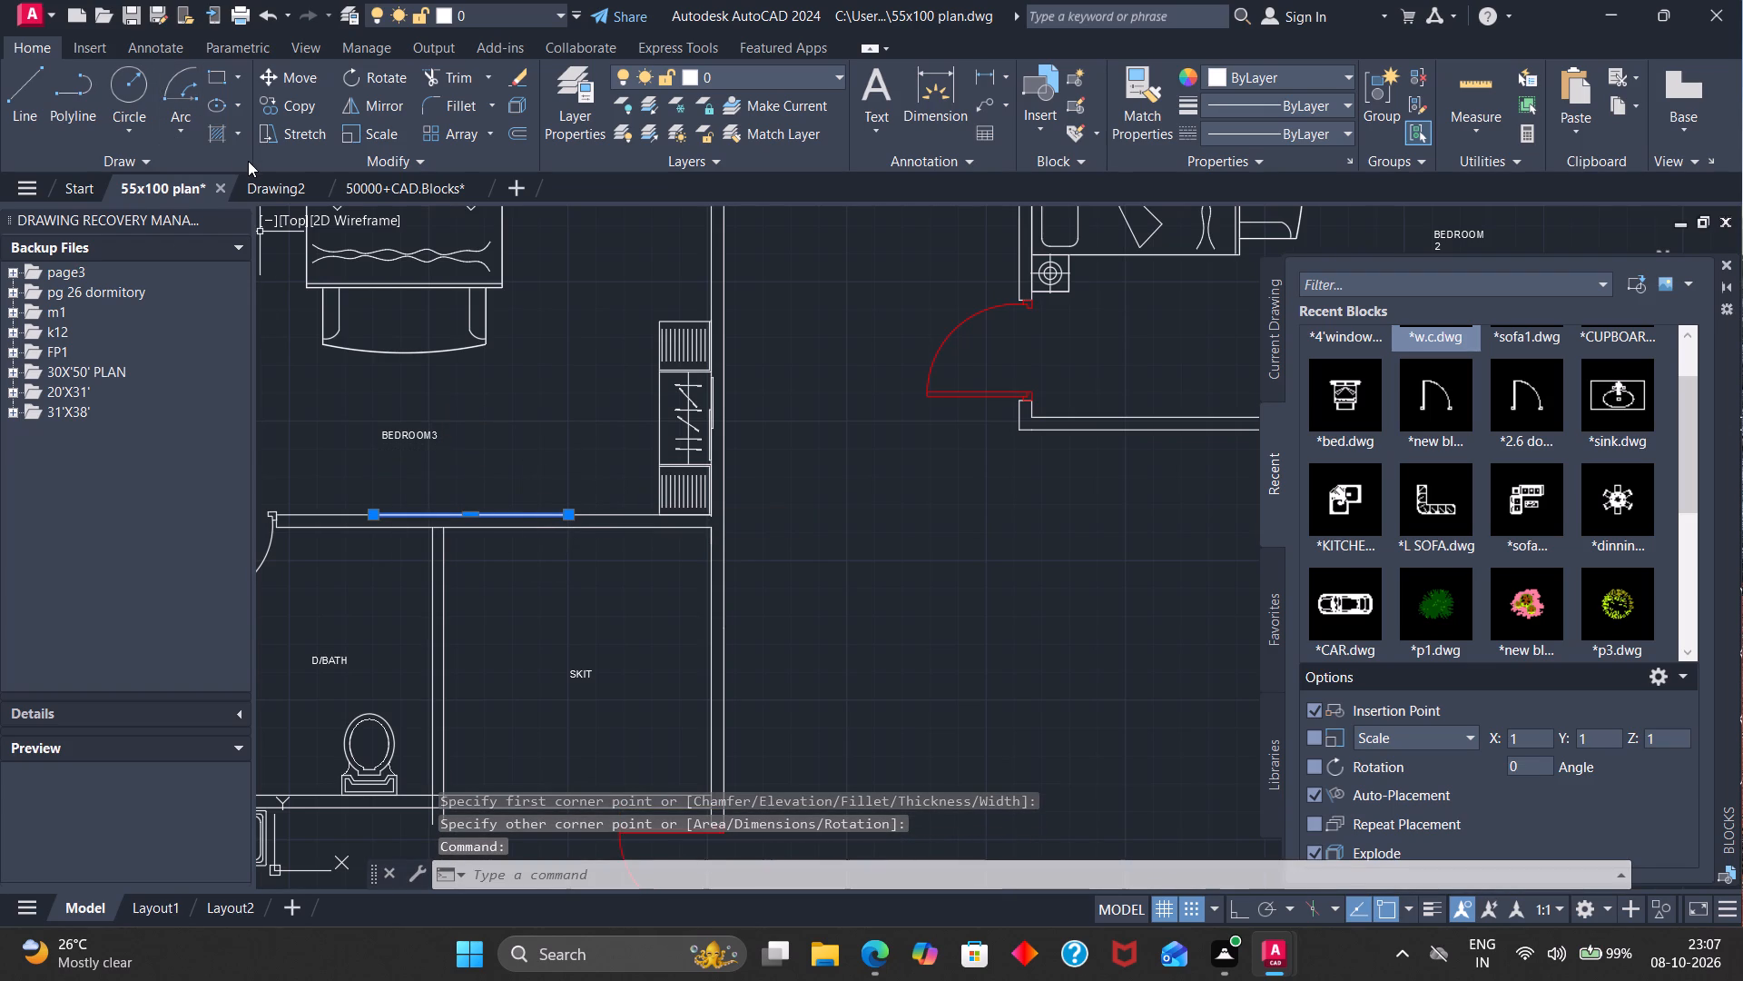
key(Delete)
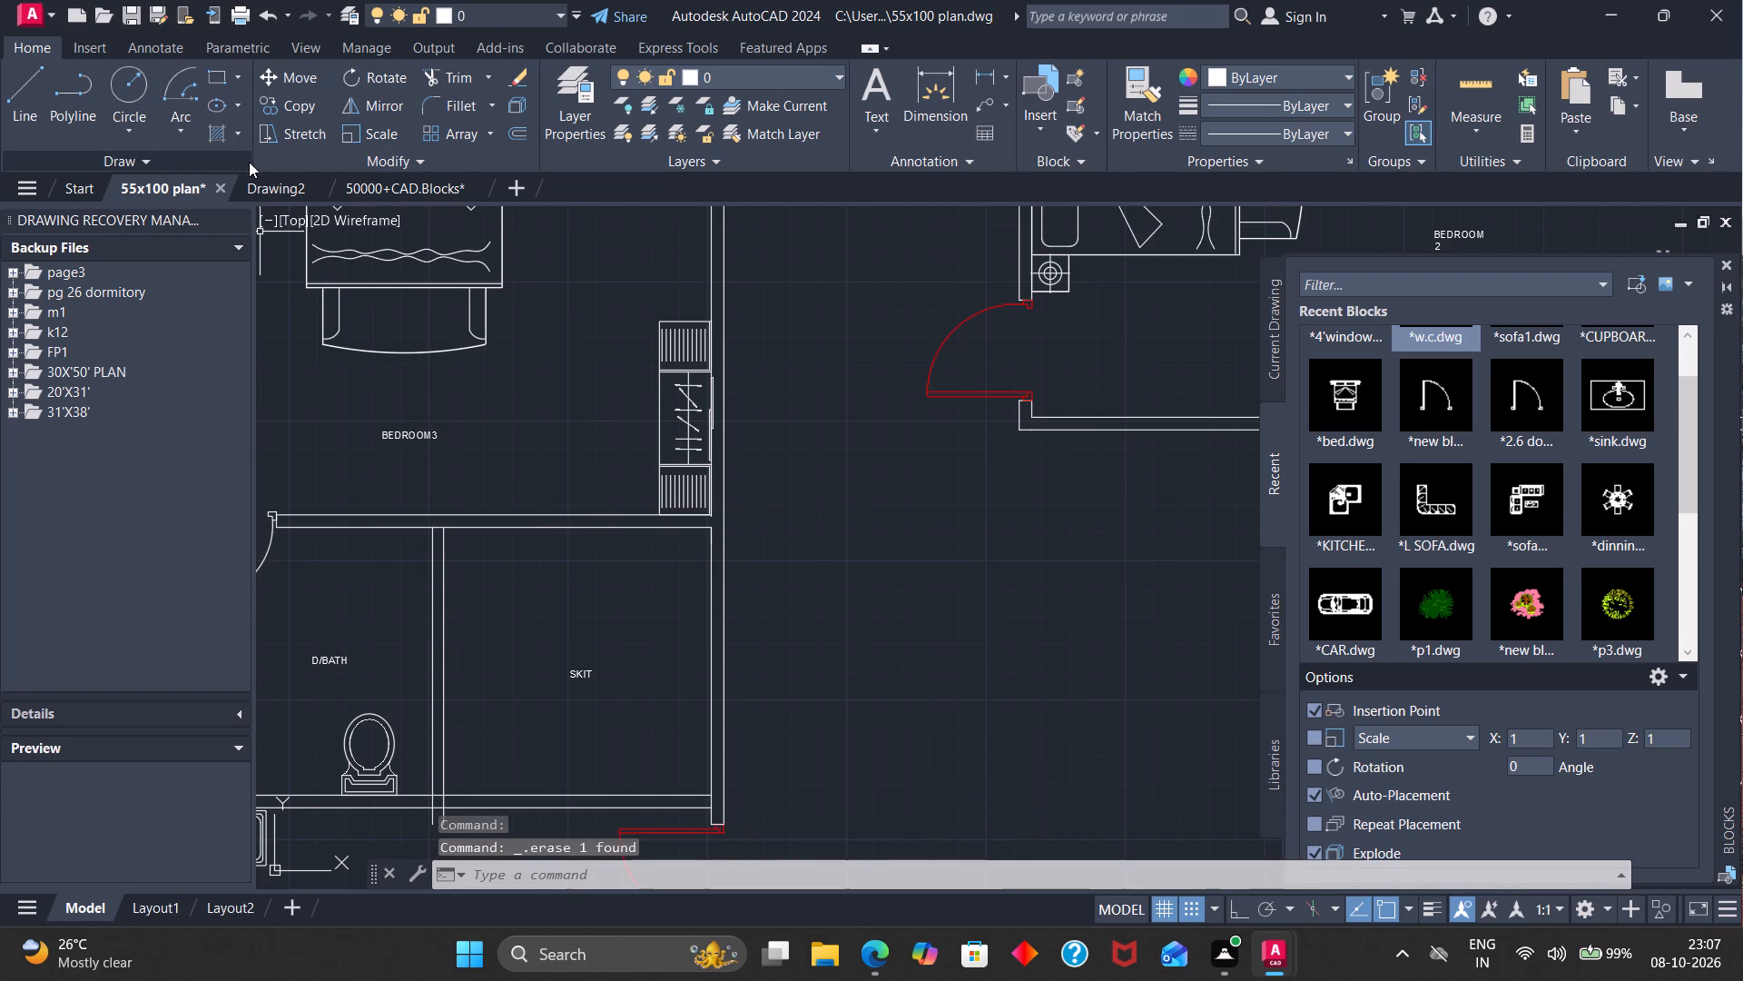
Draw a rectangle about 7'-6" by 1'-1.6" in Bedroom 3, against the wall shared with the bath and SKIT room.
click(206, 69)
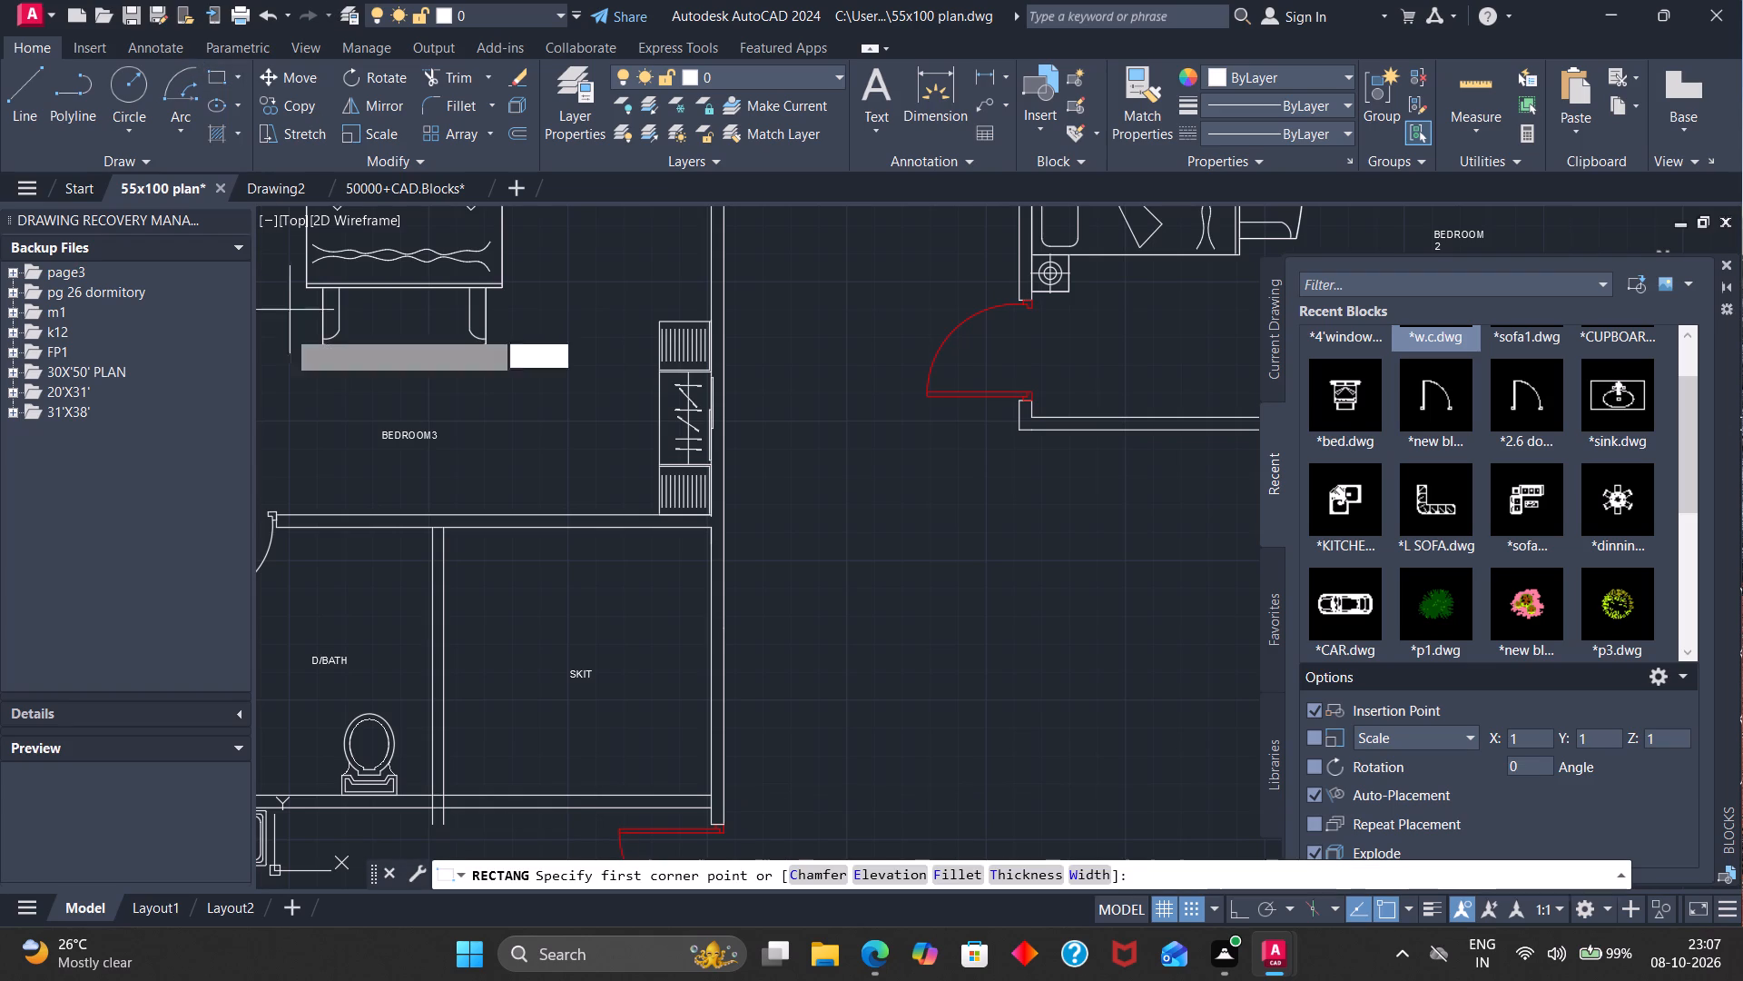
click(342, 509)
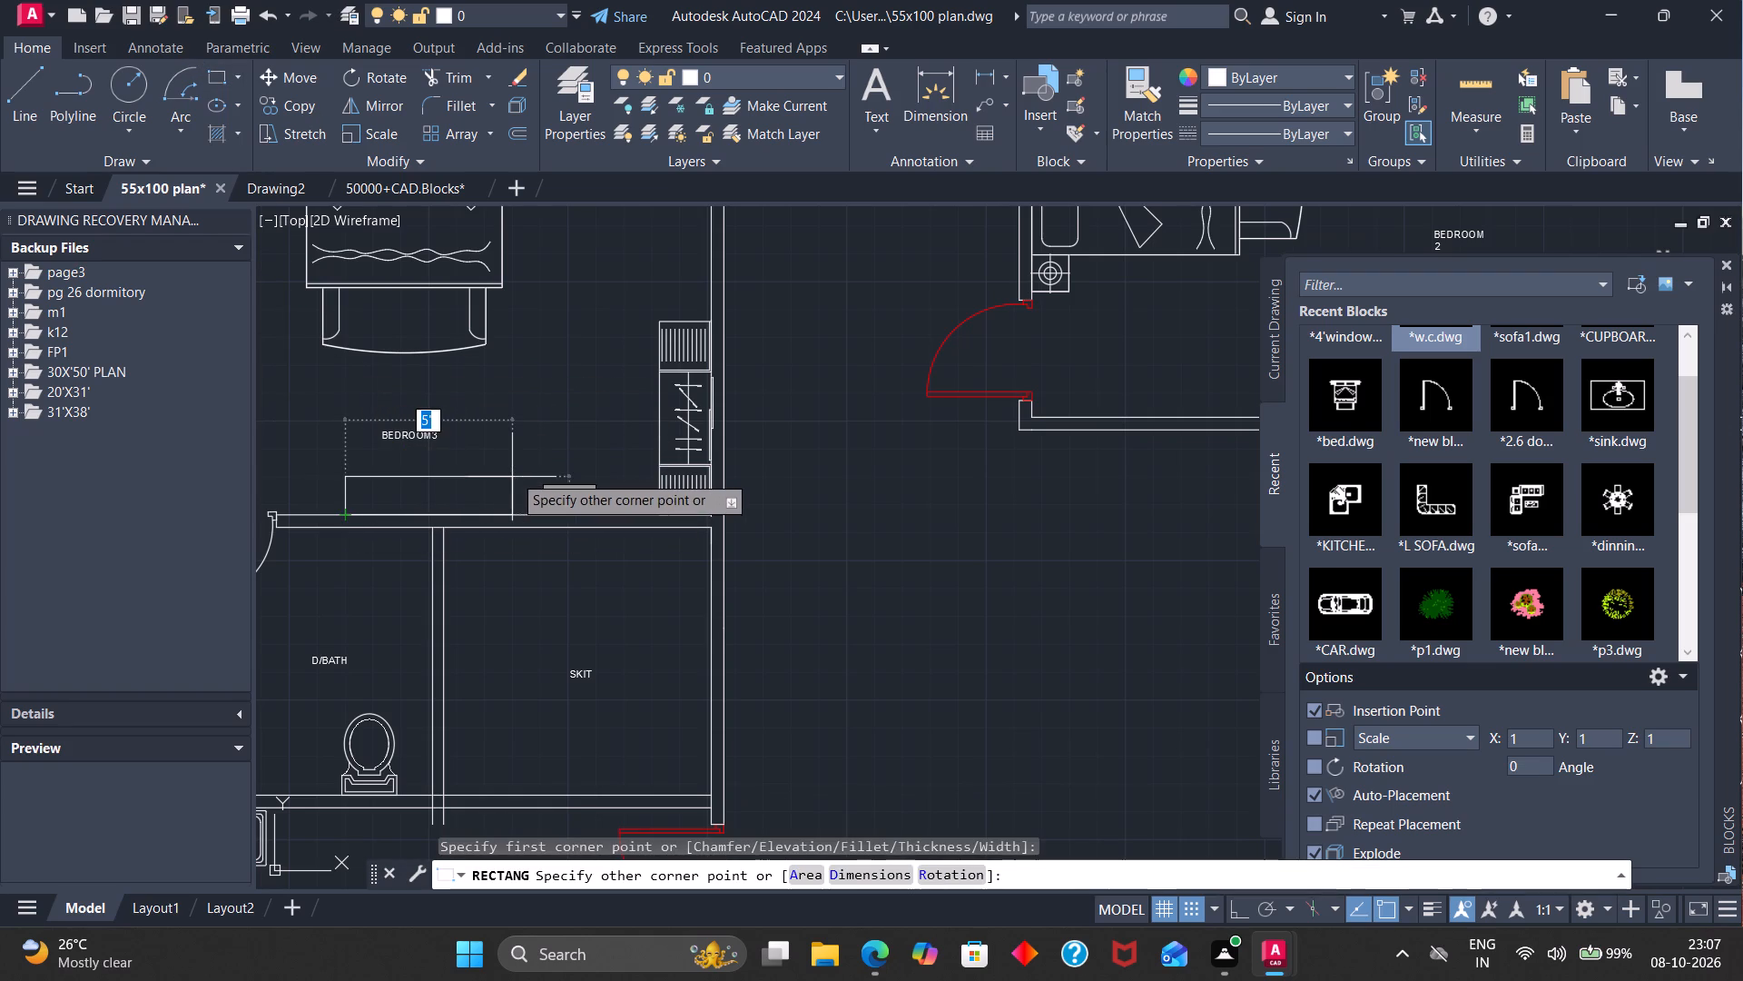
click(582, 487)
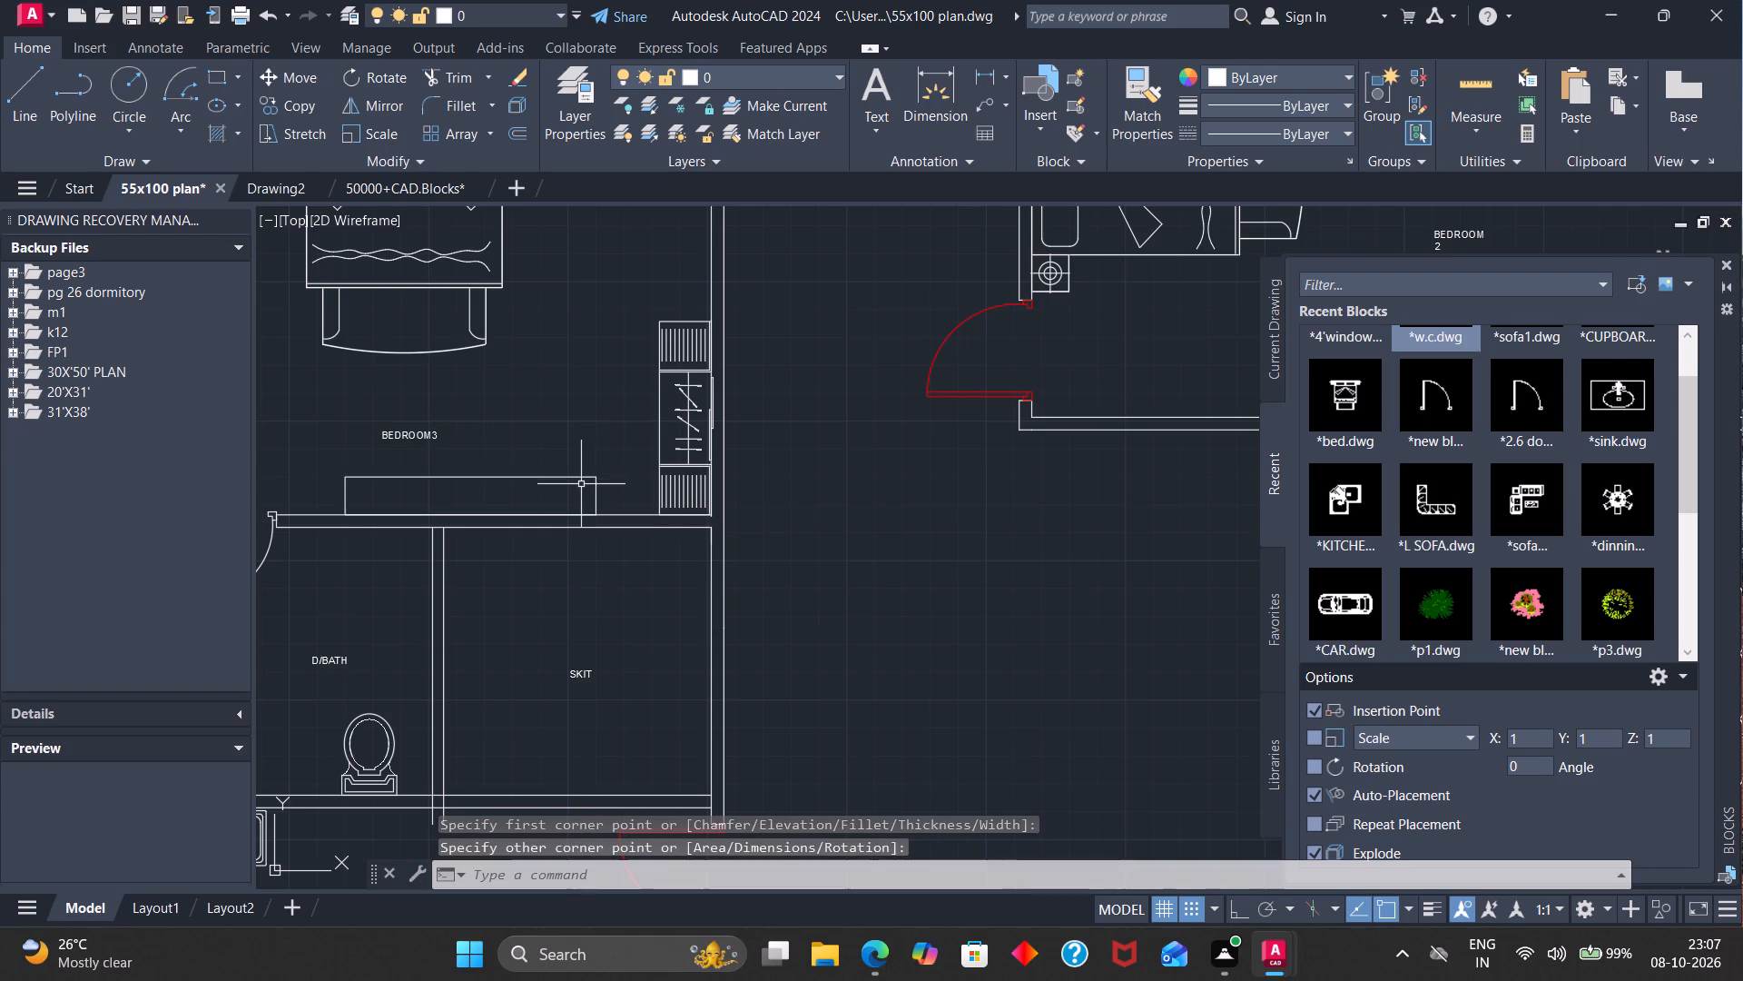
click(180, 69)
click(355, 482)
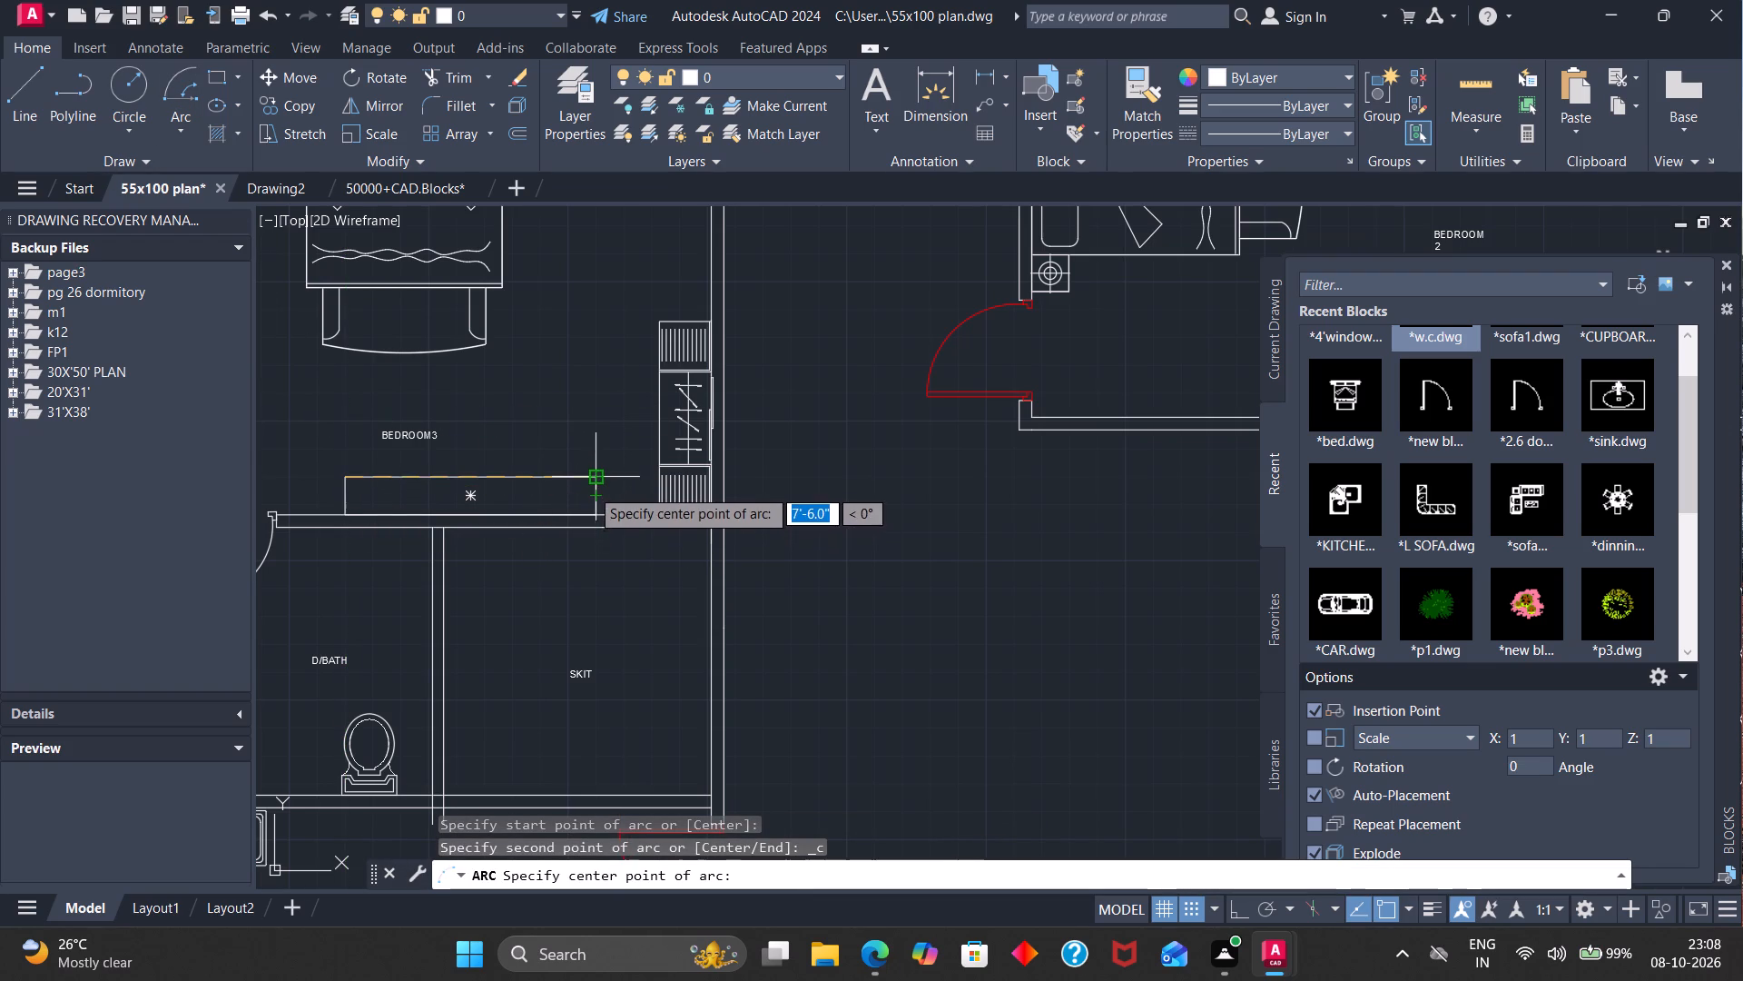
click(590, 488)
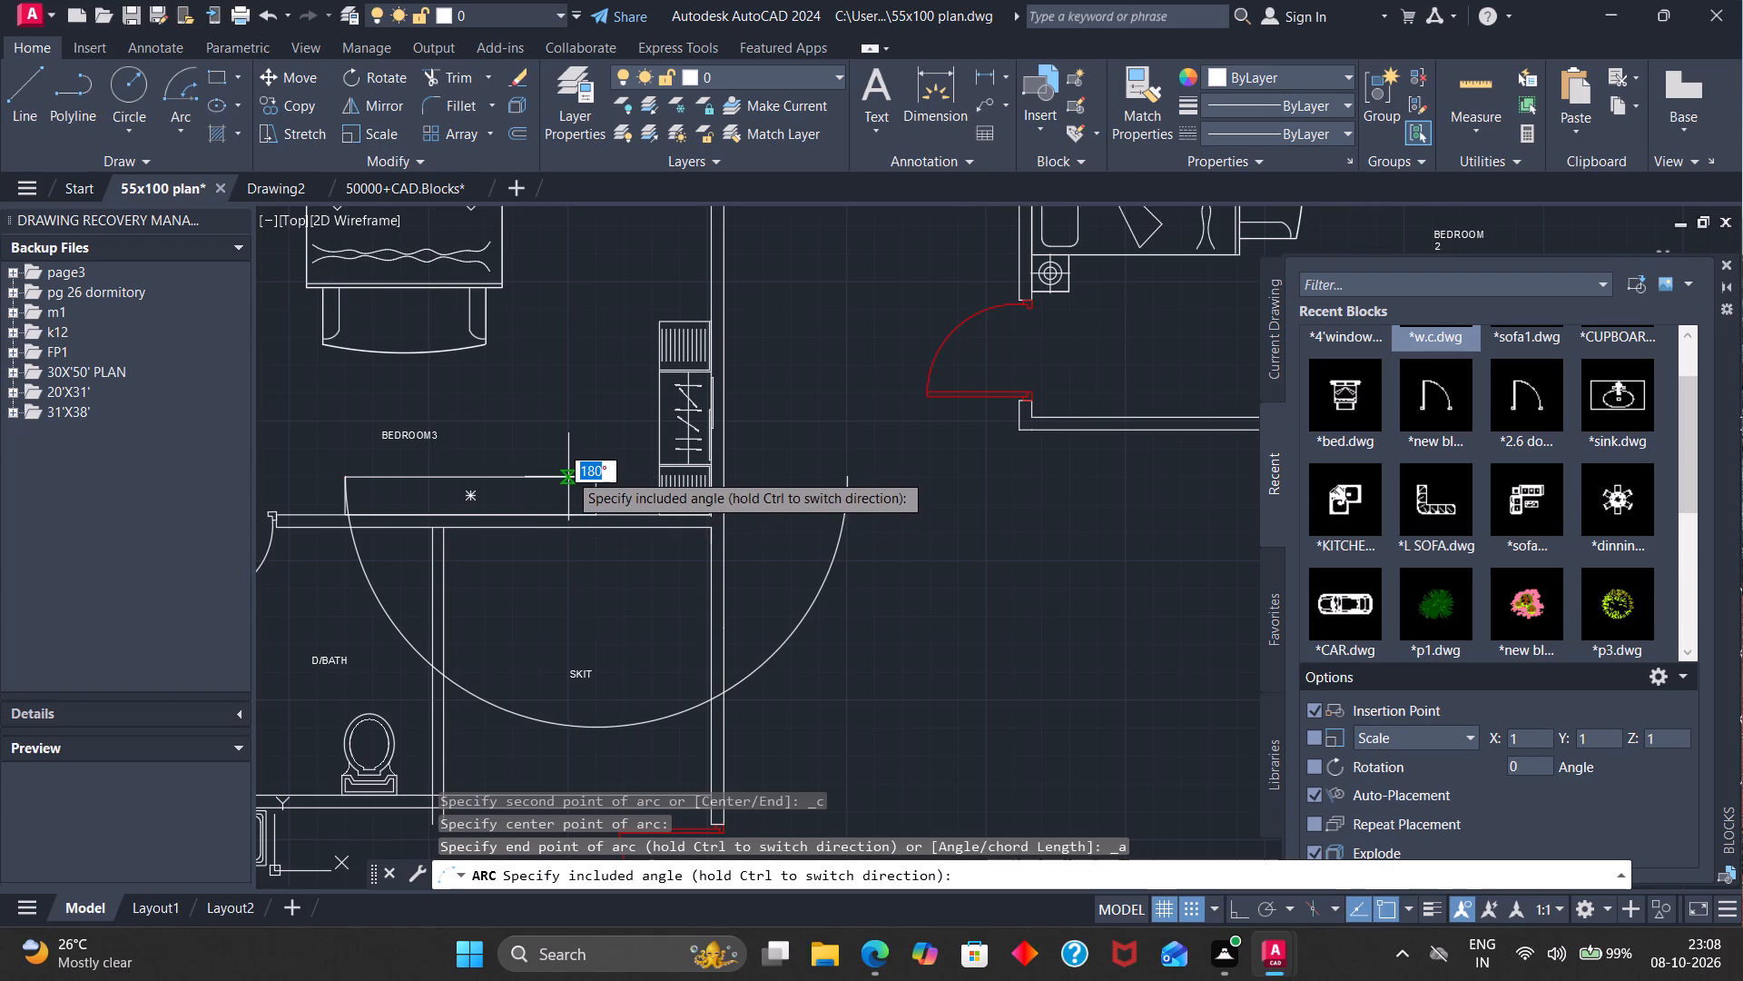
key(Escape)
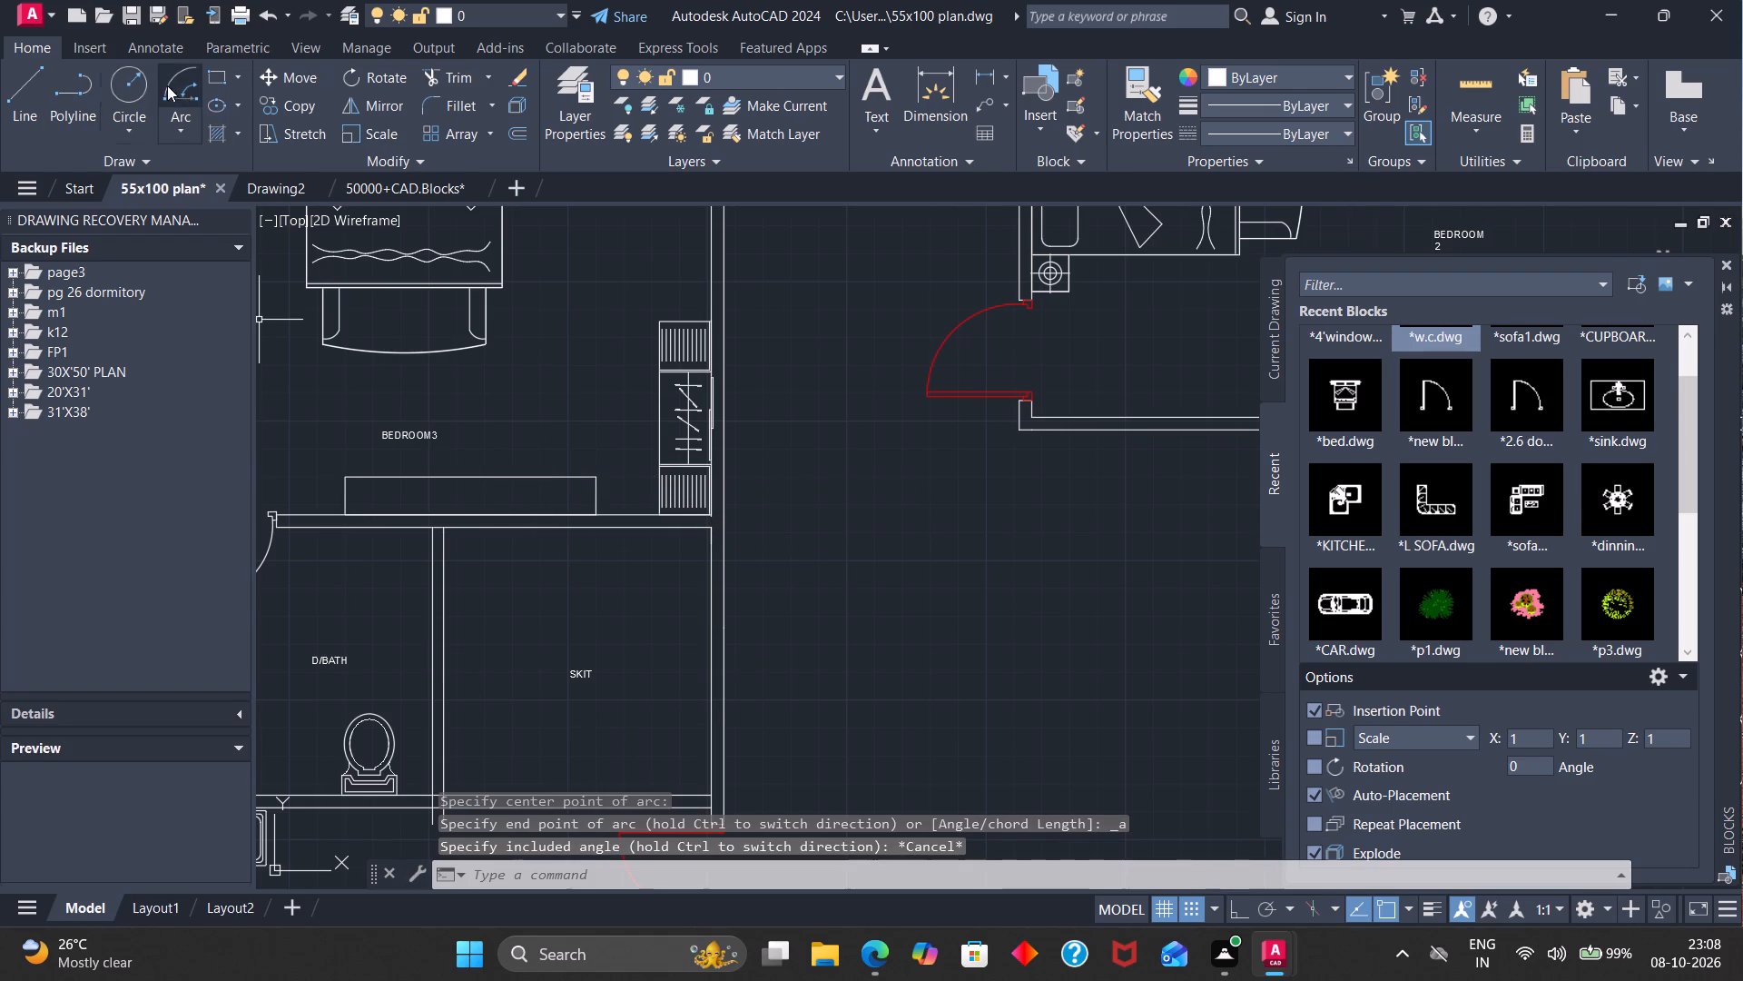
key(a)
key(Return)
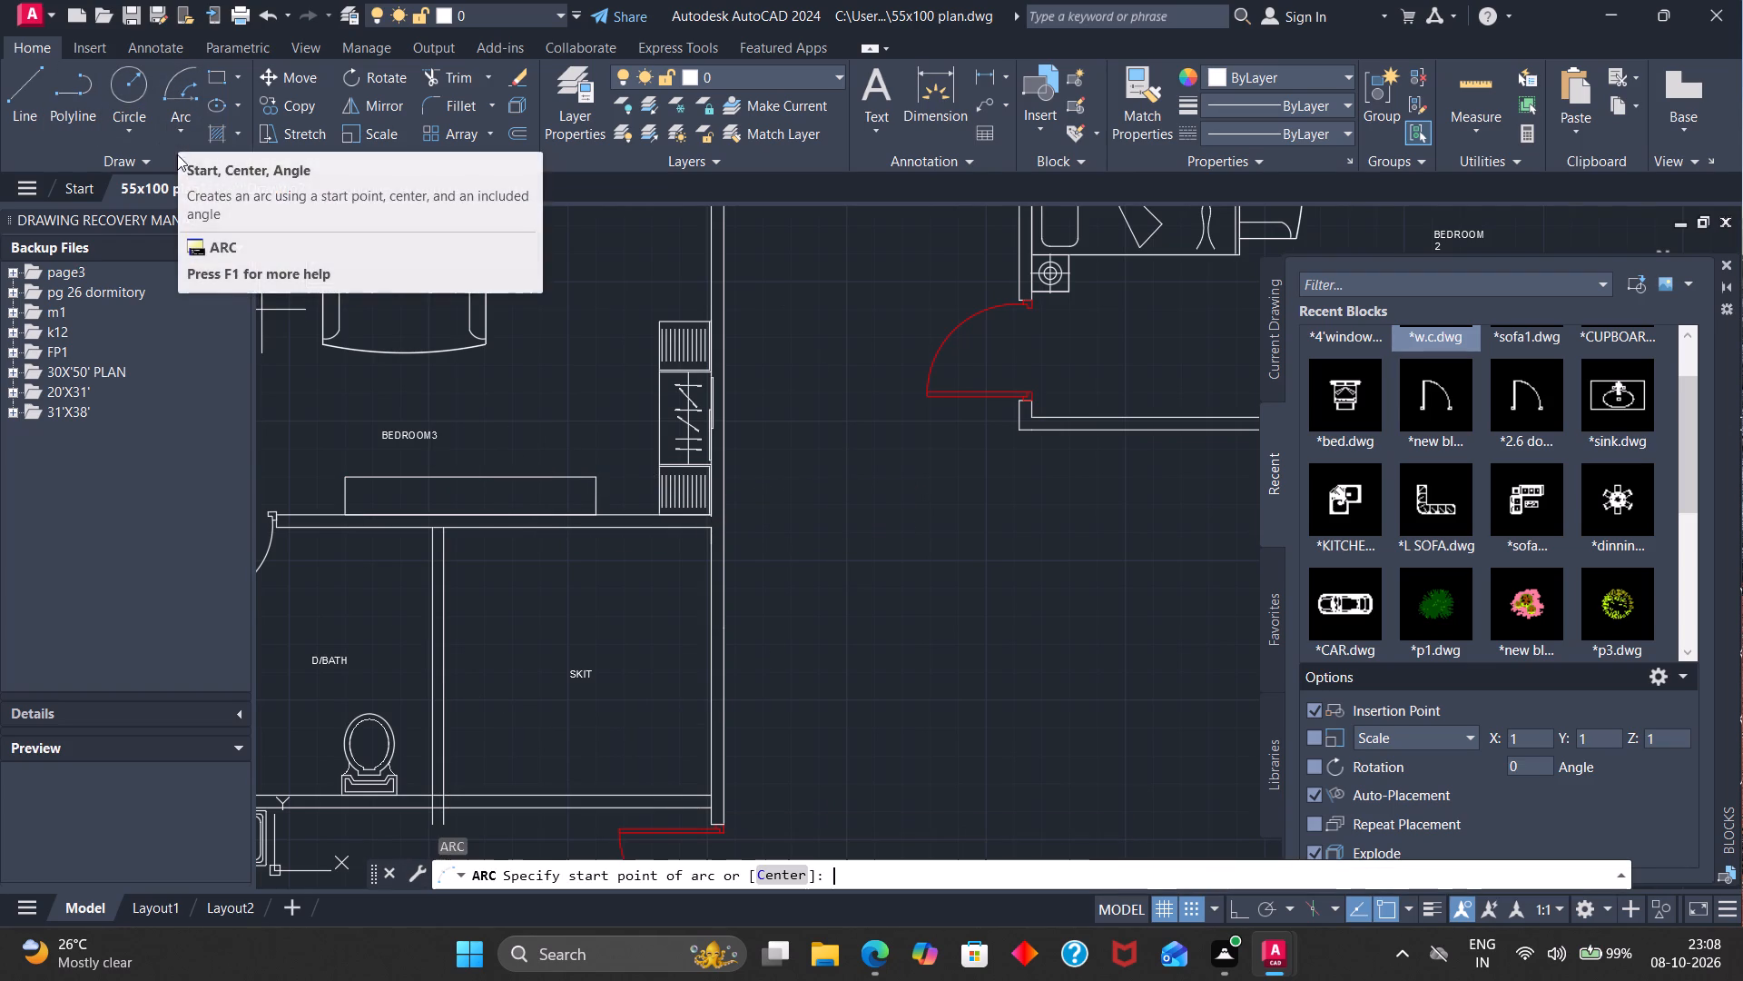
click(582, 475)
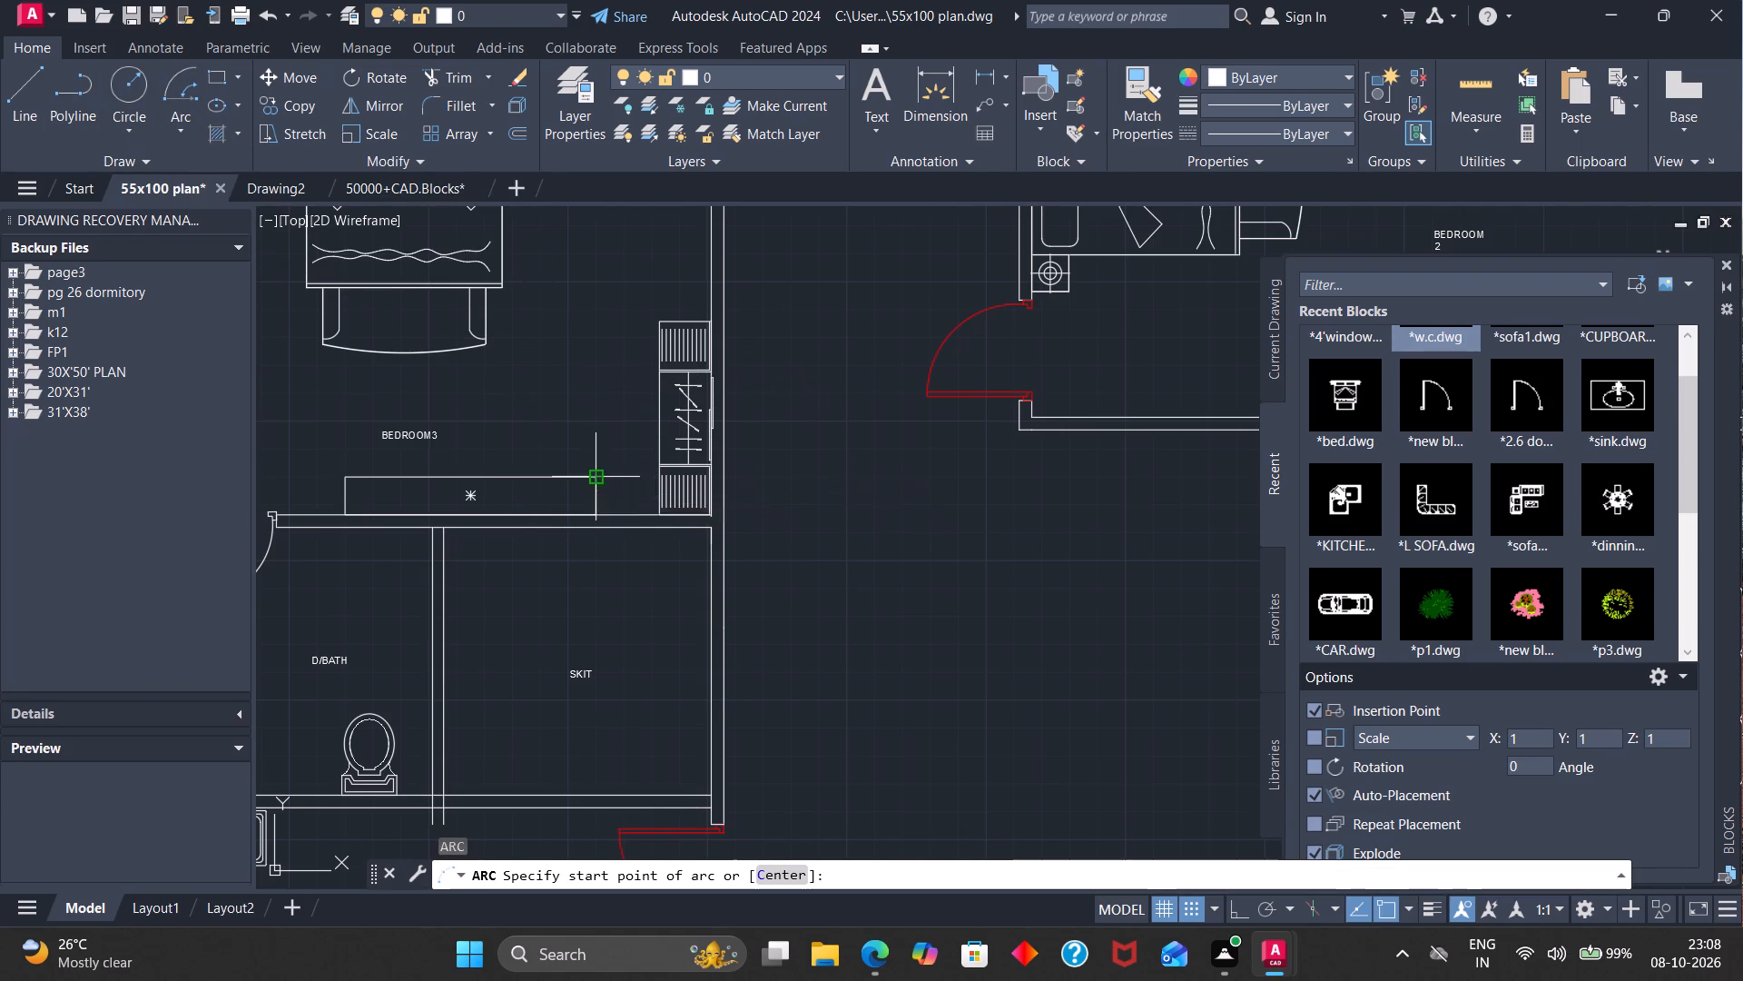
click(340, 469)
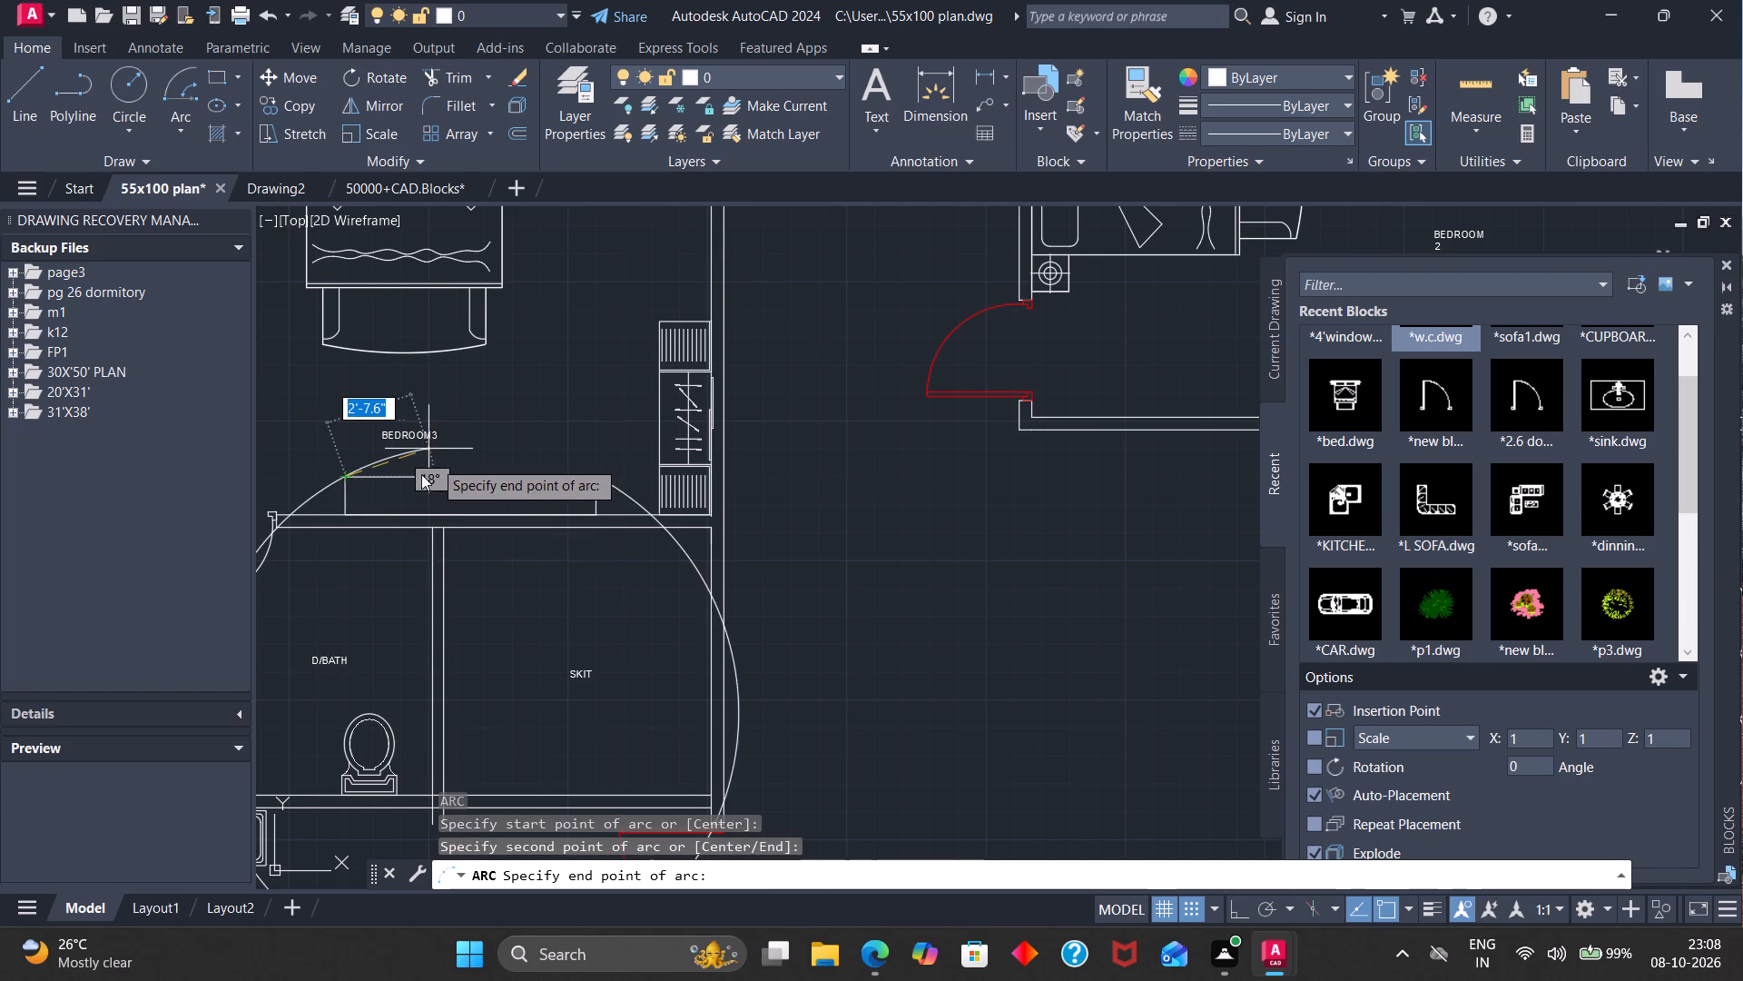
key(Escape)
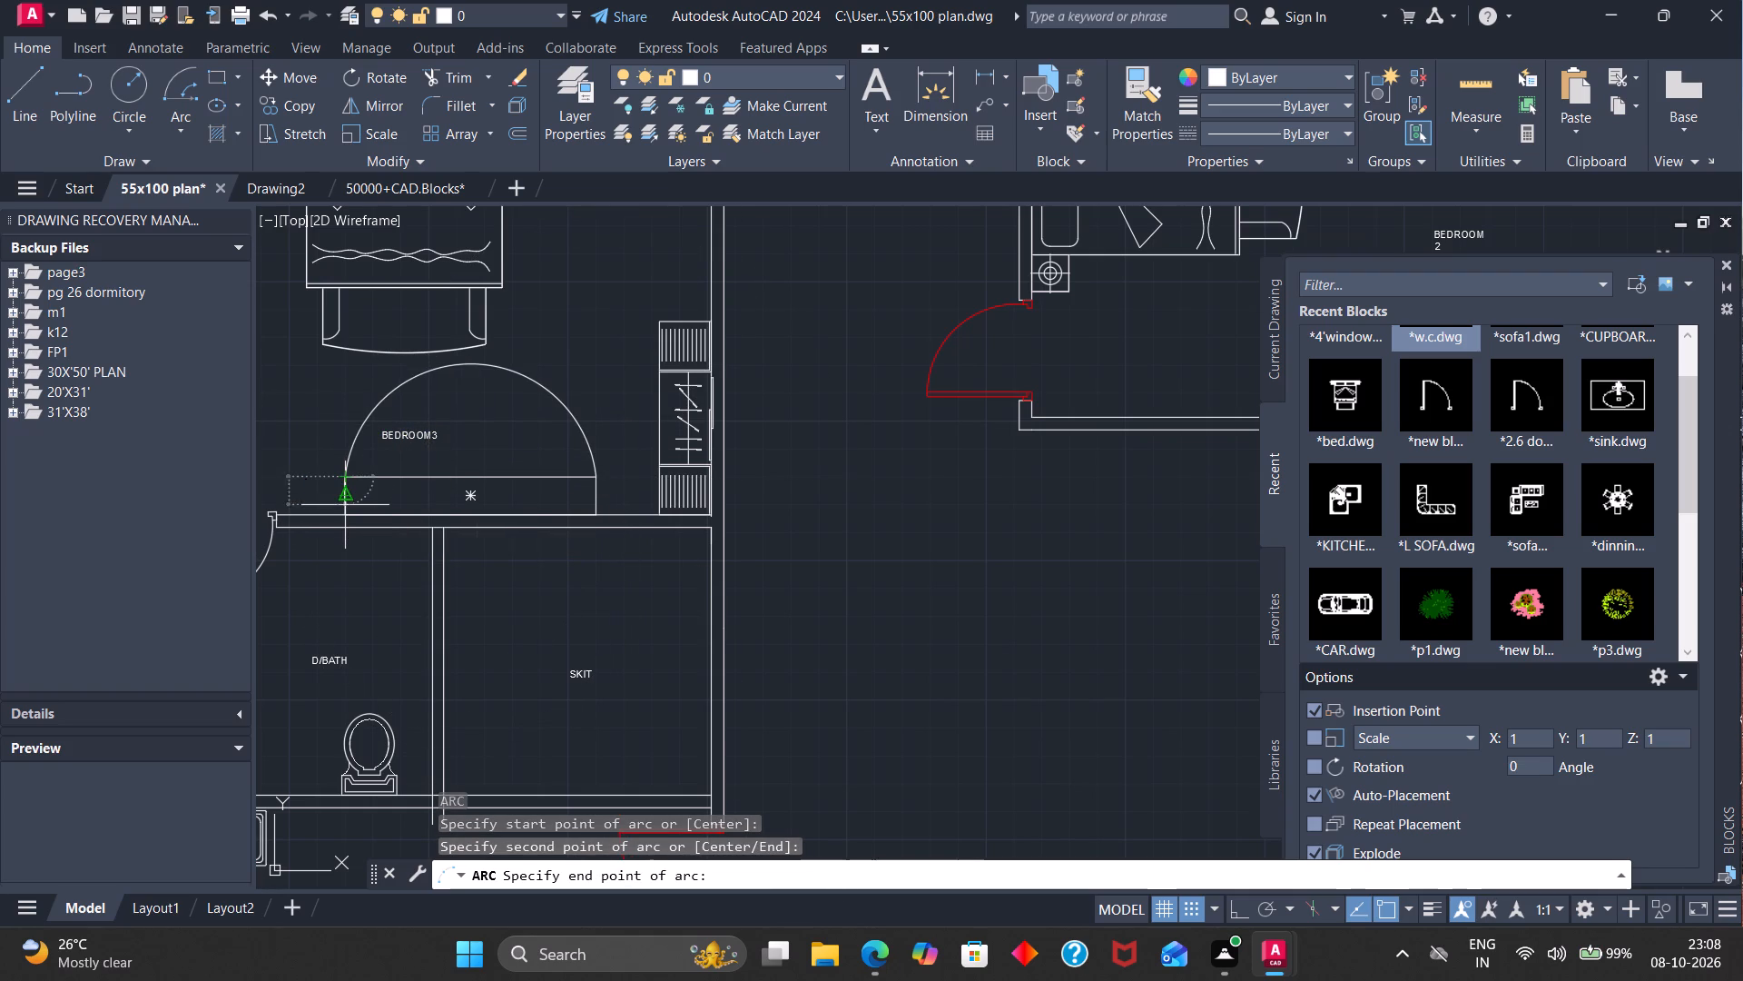
Draw a shallow three-point arc inside the Bedroom 3 rectangle, from one short side through the long top edge to the other short side.
key(space)
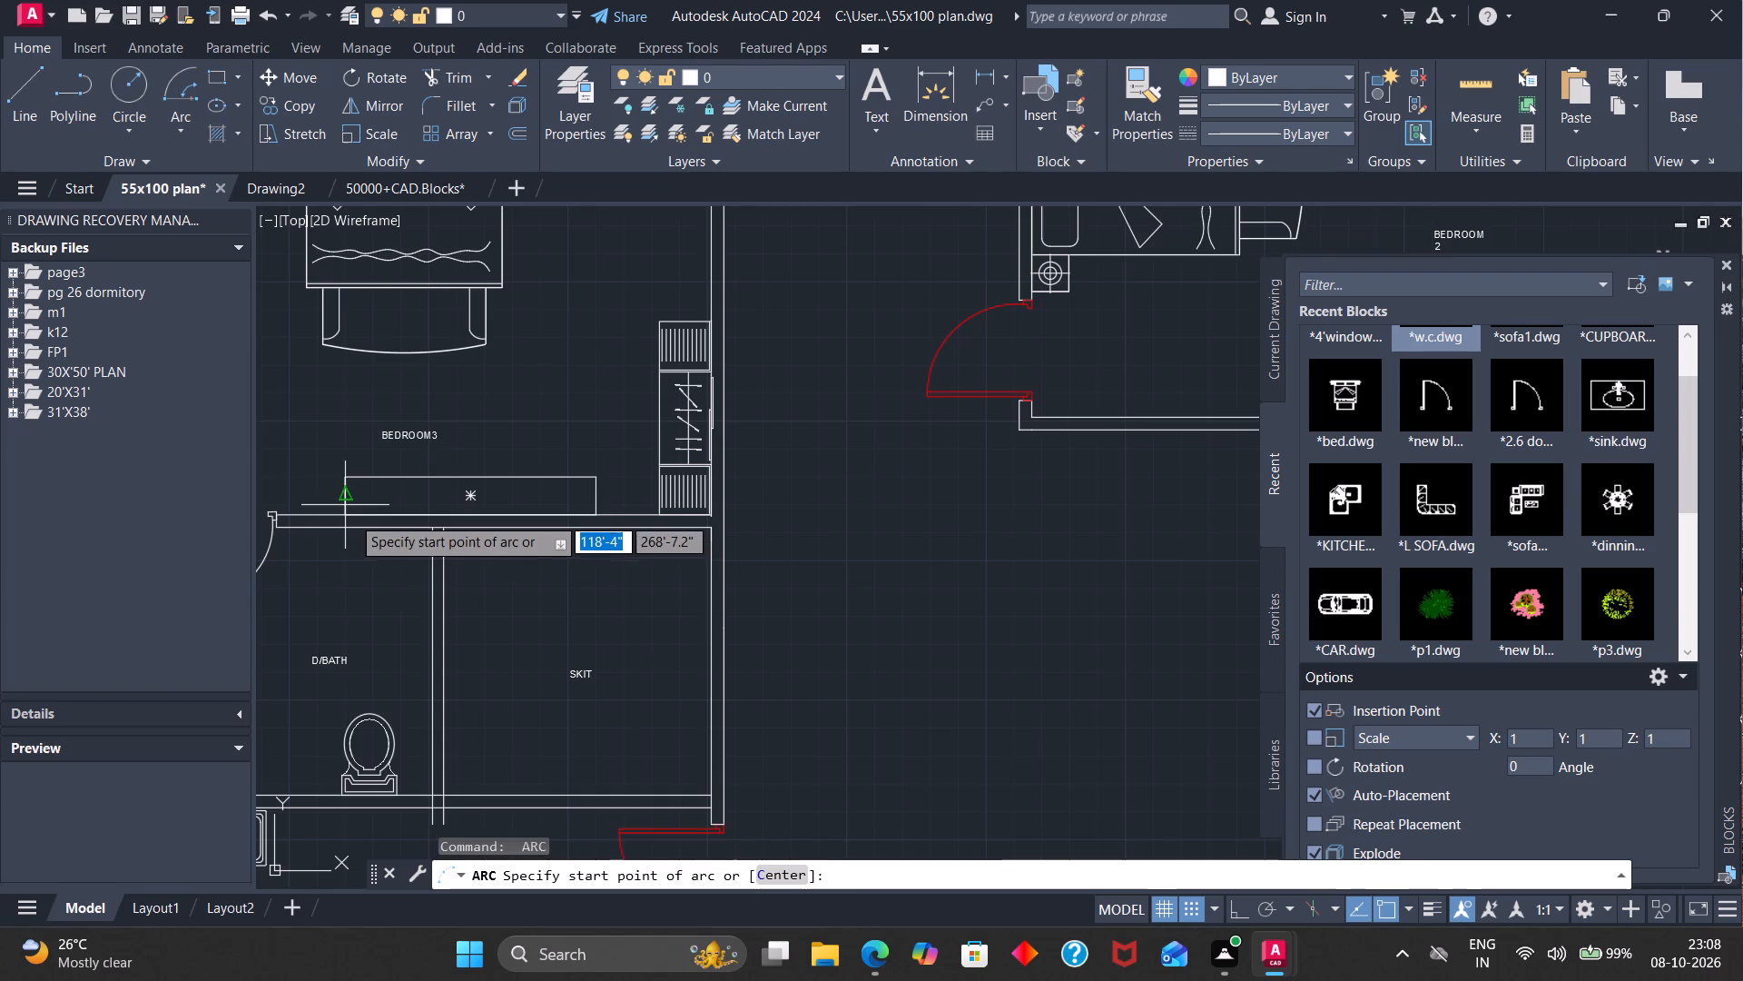
click(351, 516)
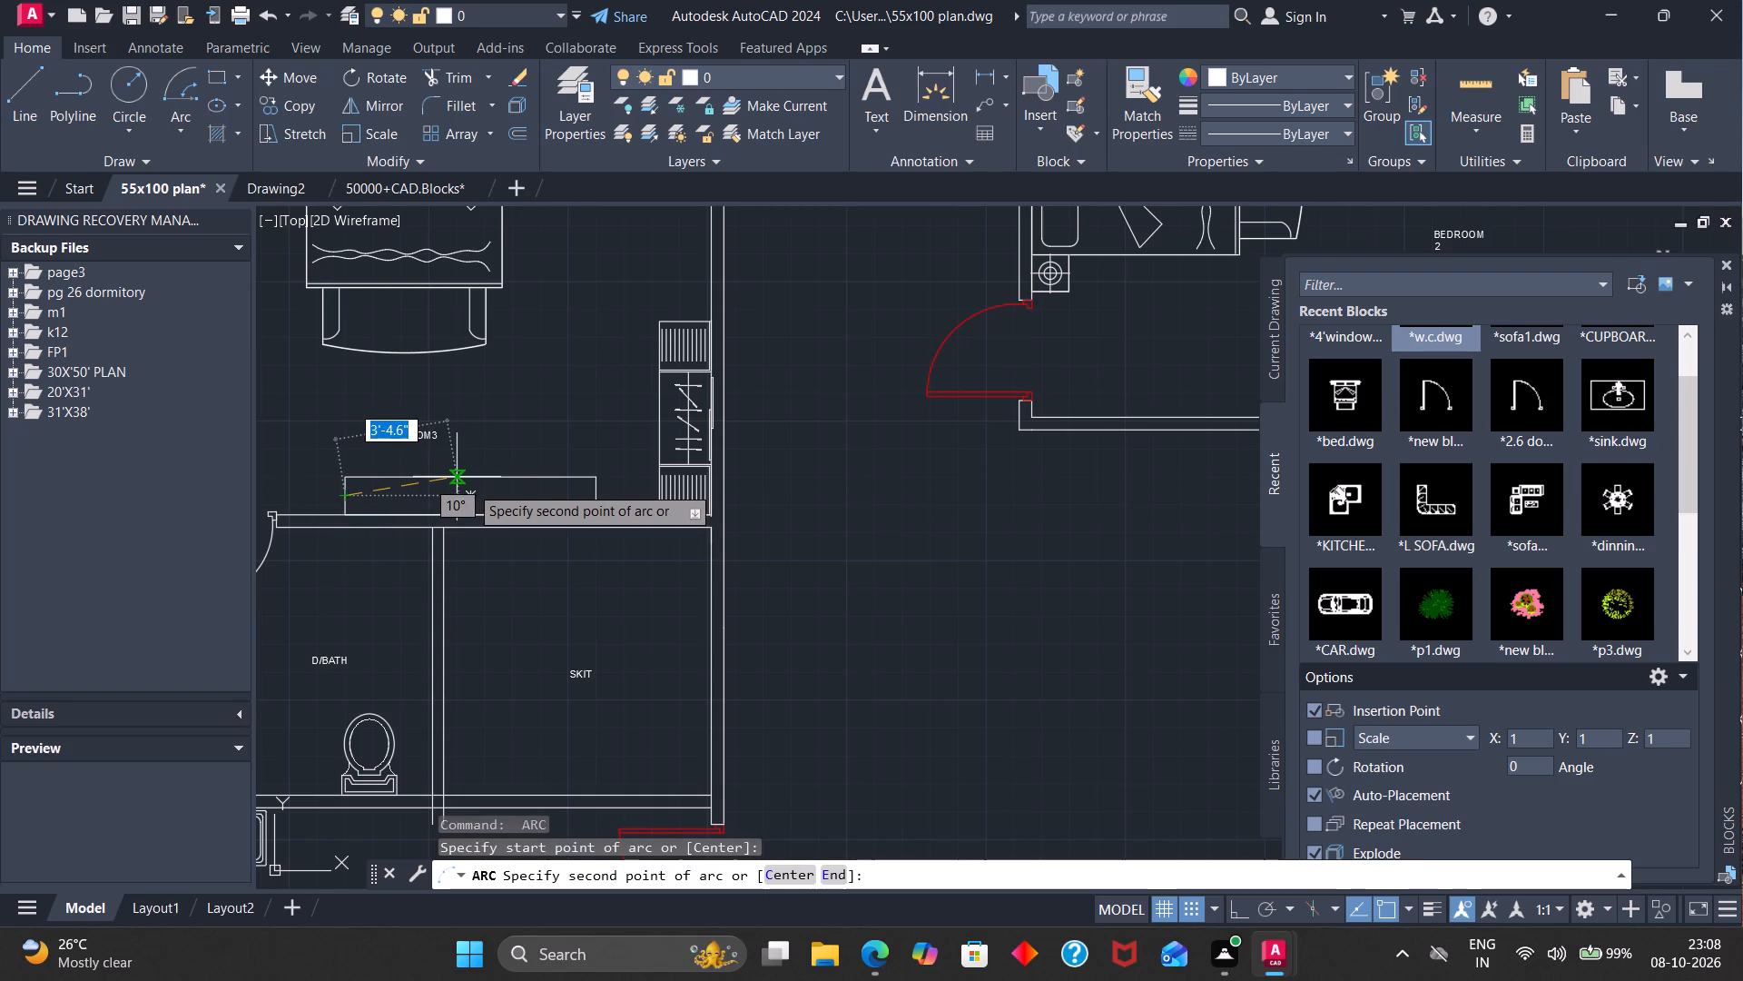
click(469, 485)
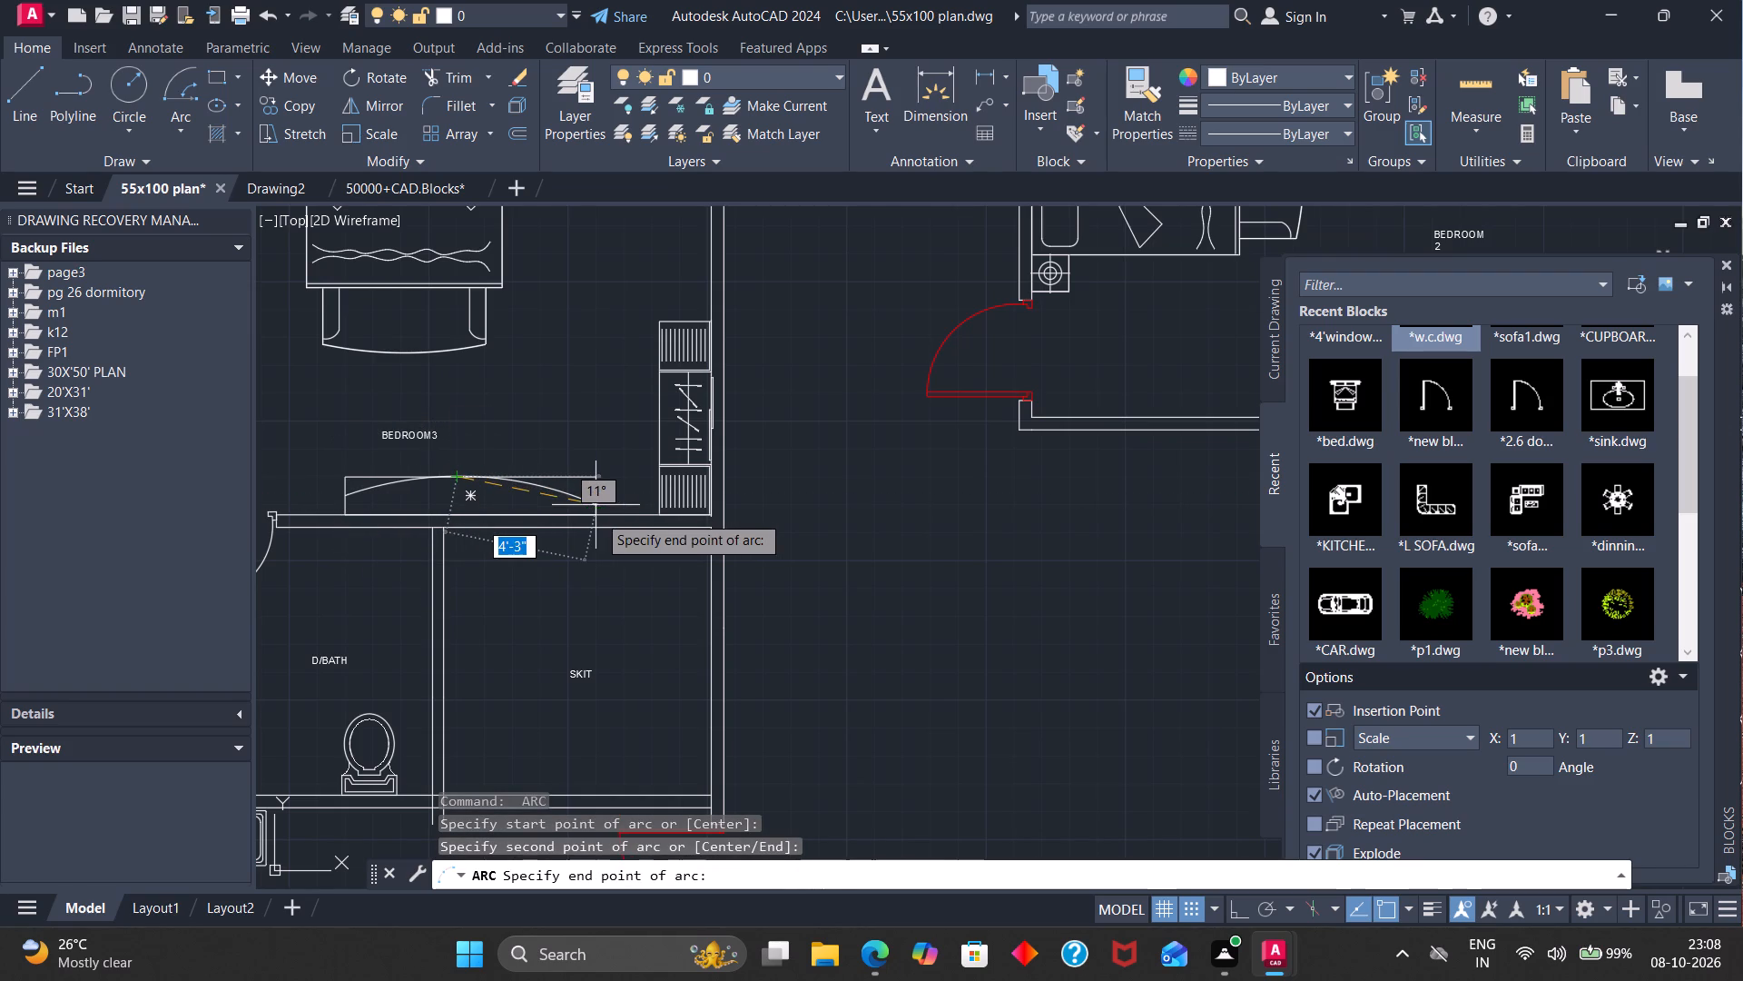
click(597, 514)
Examine the whole plan and its front area, including the garden beds, outdoor dining set, parked cars and garage gate.
scroll(511, 546, down, 4)
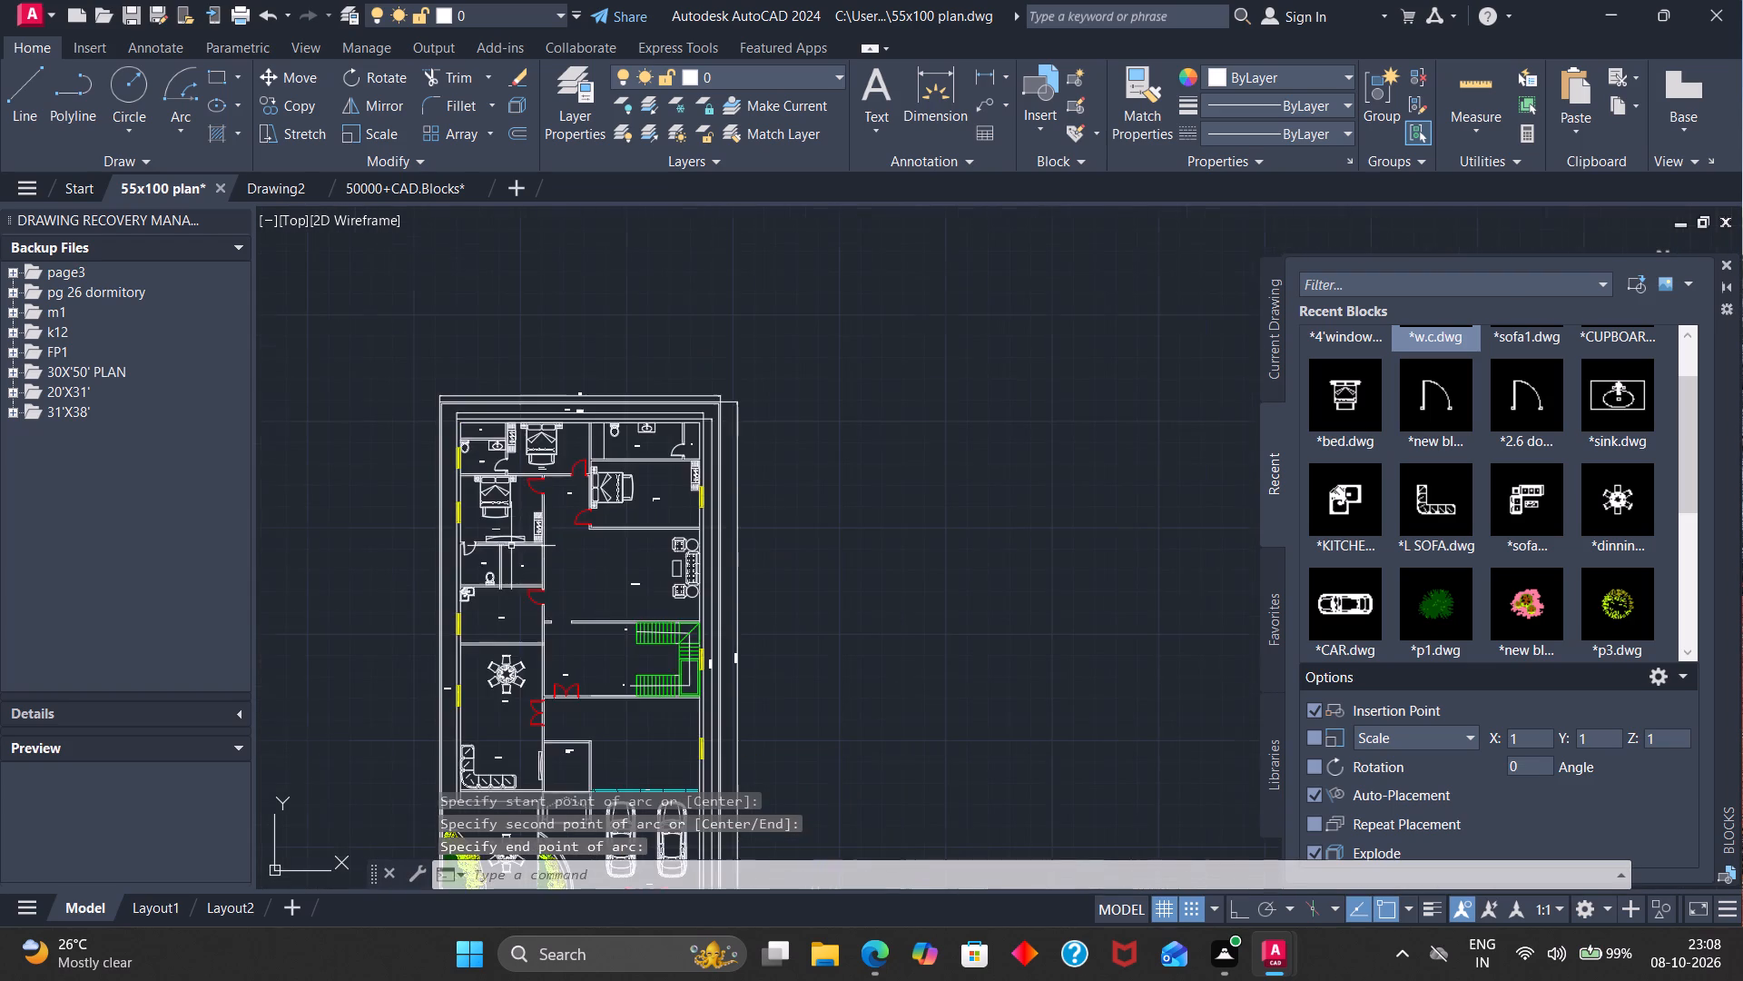
scroll(509, 546, down, 2)
scroll(532, 699, up, 1)
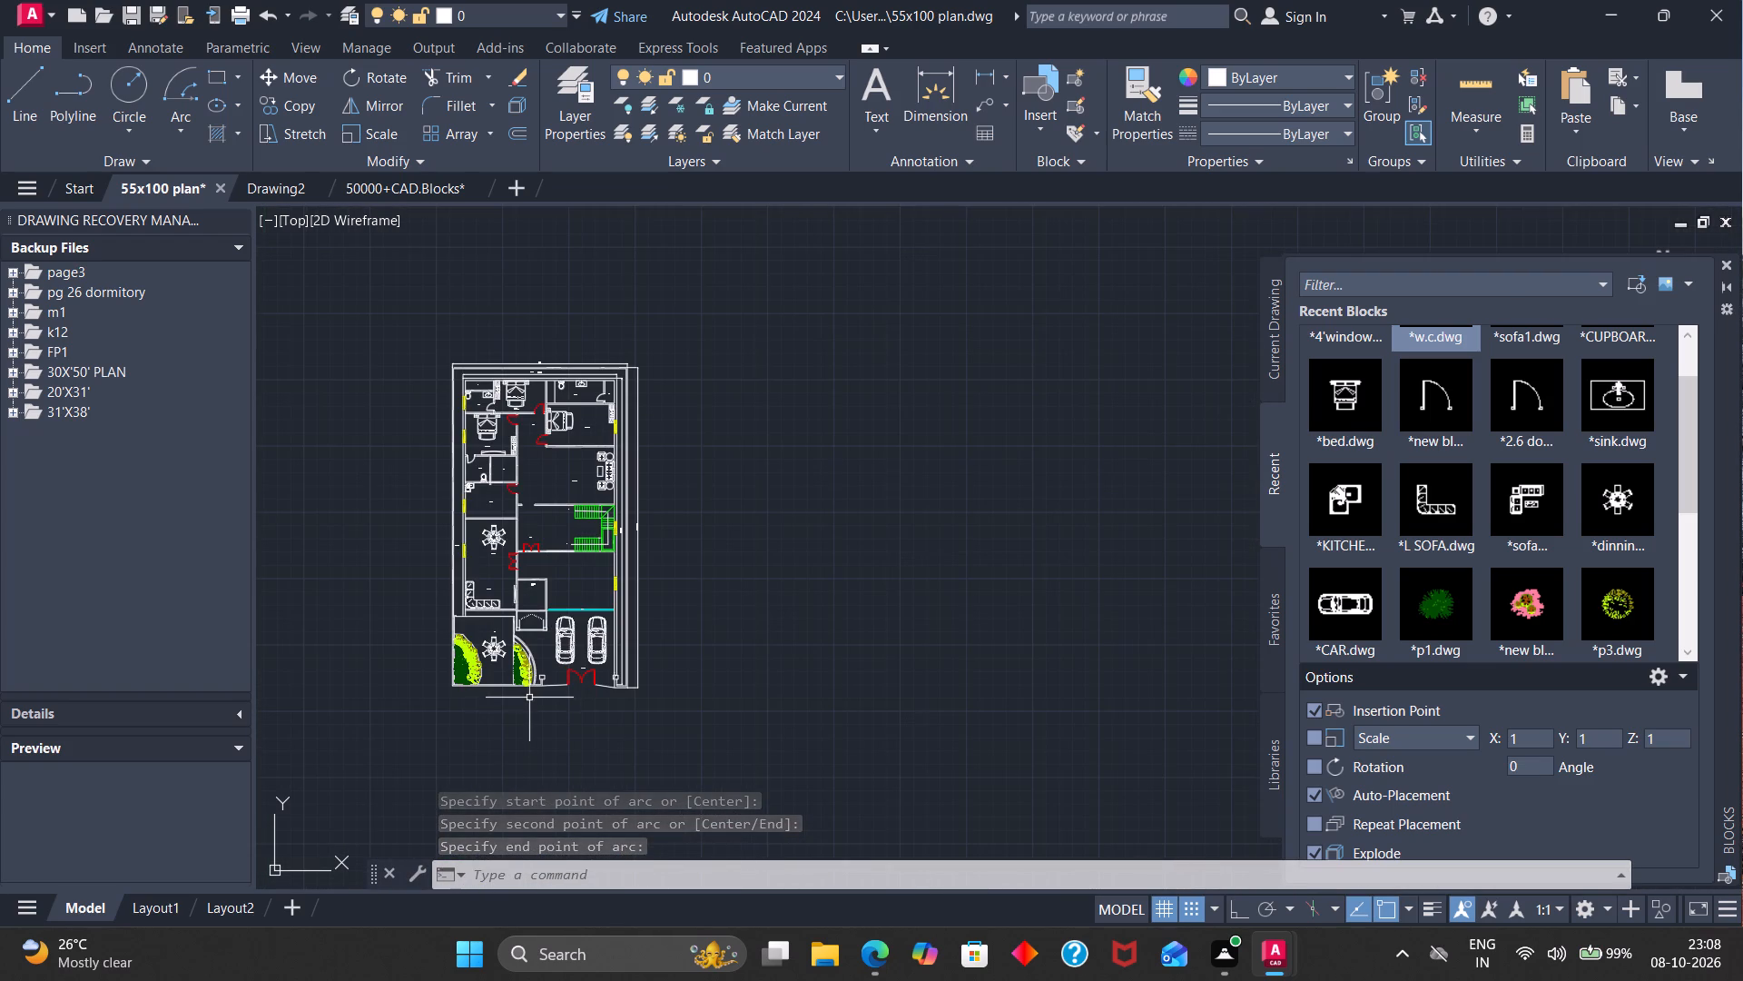
scroll(517, 689, up, 1)
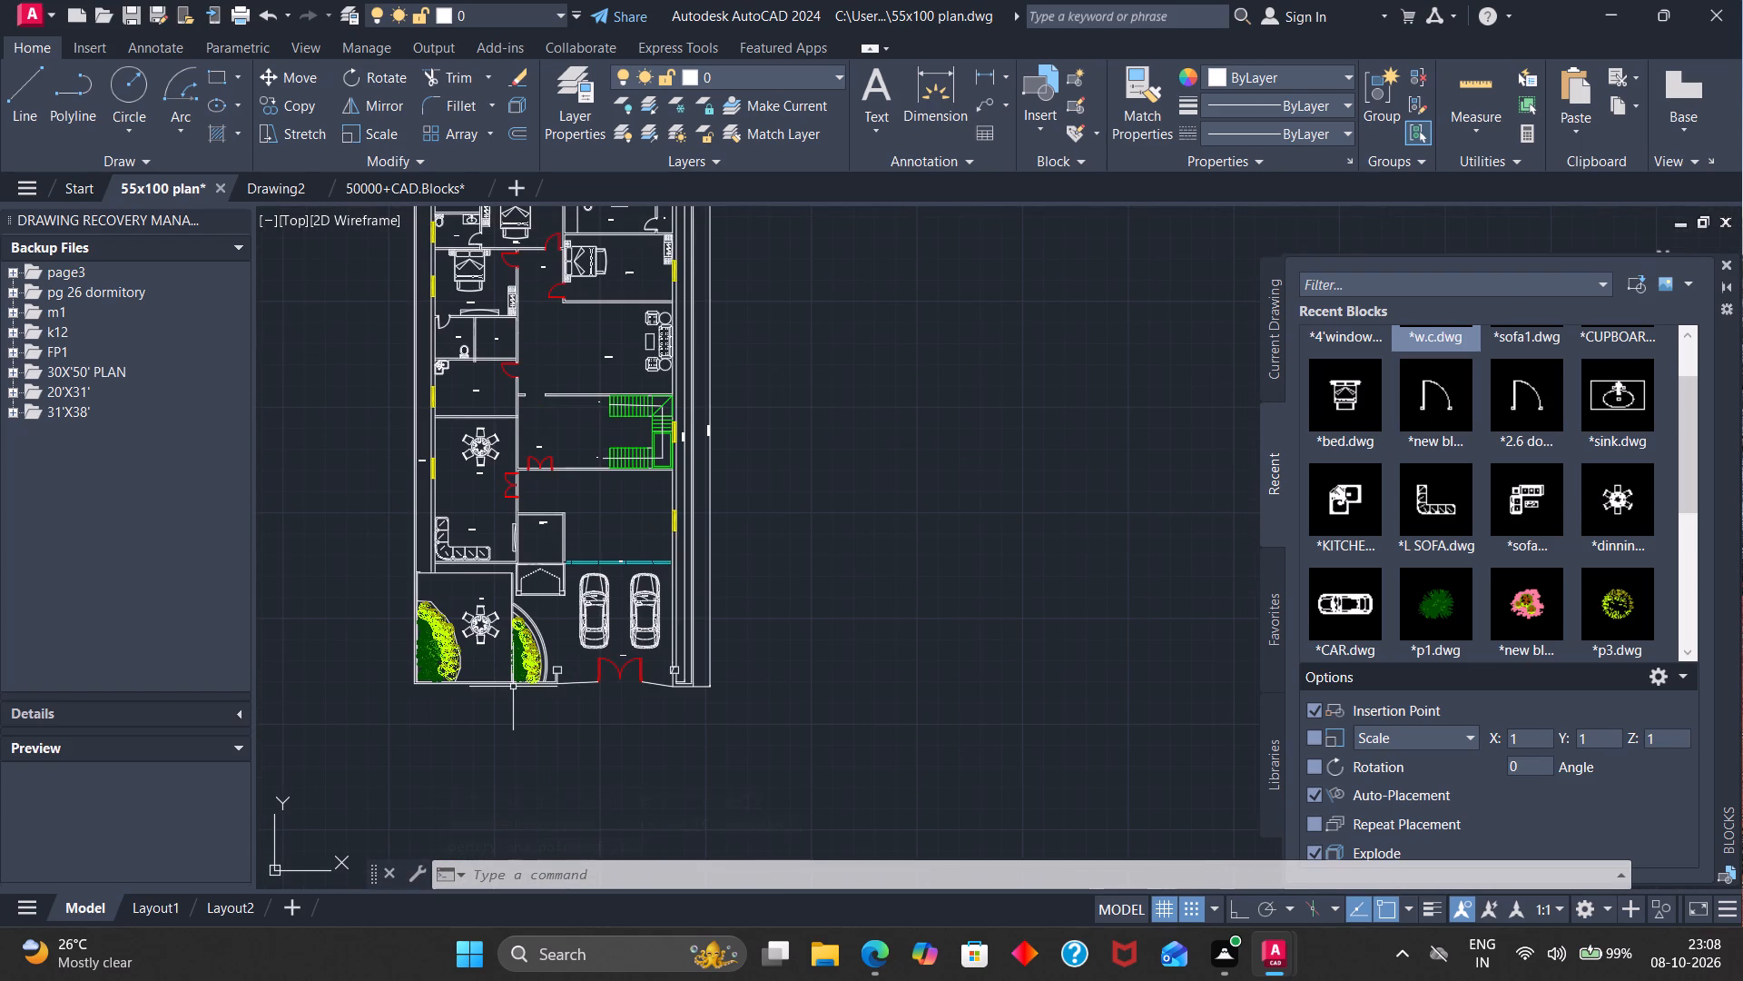
scroll(501, 632, up, 2)
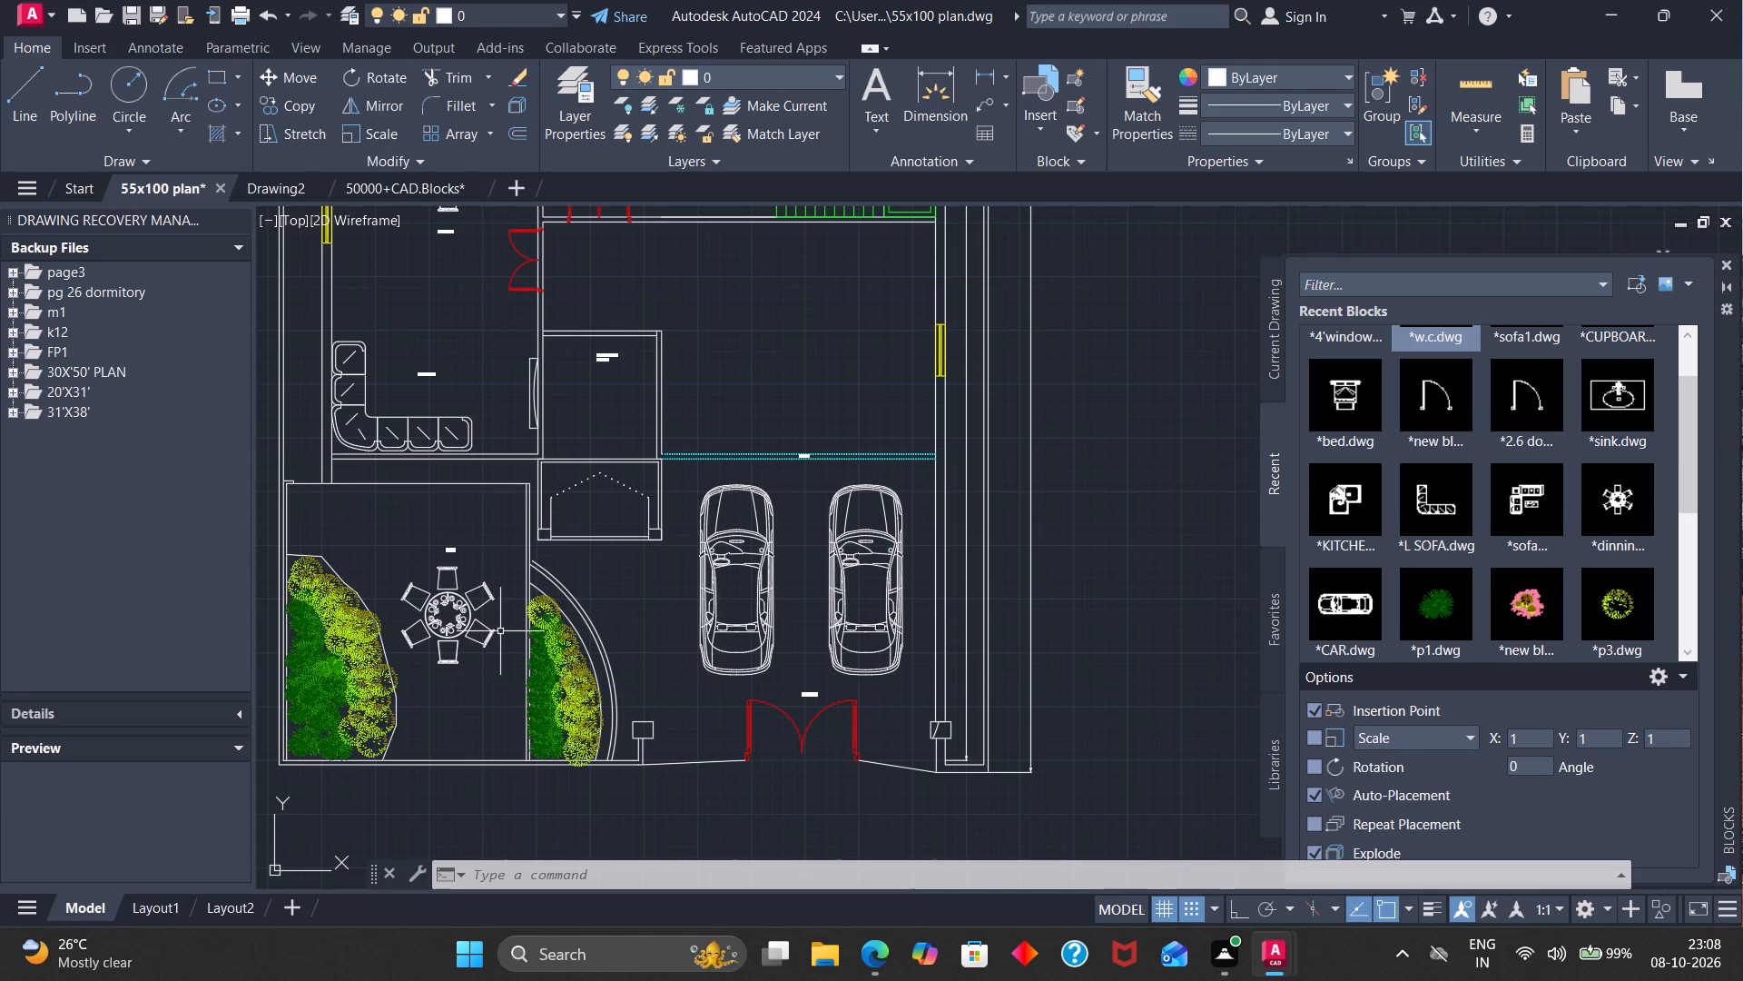
scroll(845, 734, up, 3)
scroll(842, 731, down, 2)
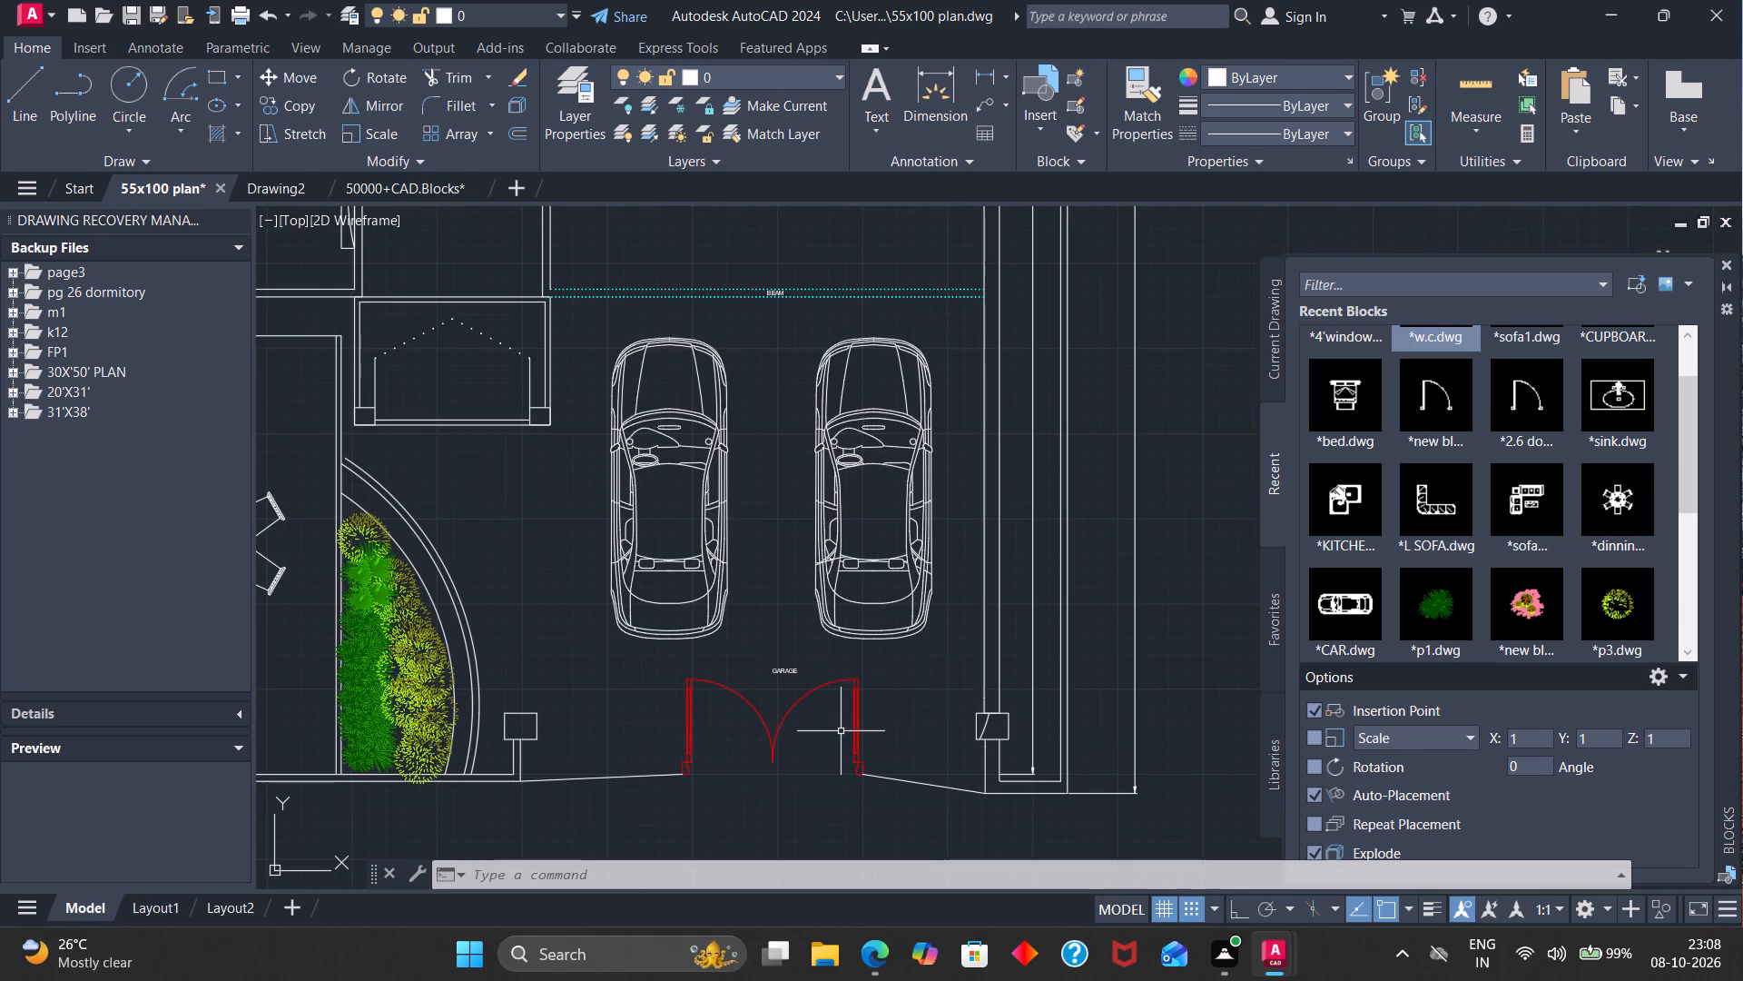
scroll(585, 543, down, 2)
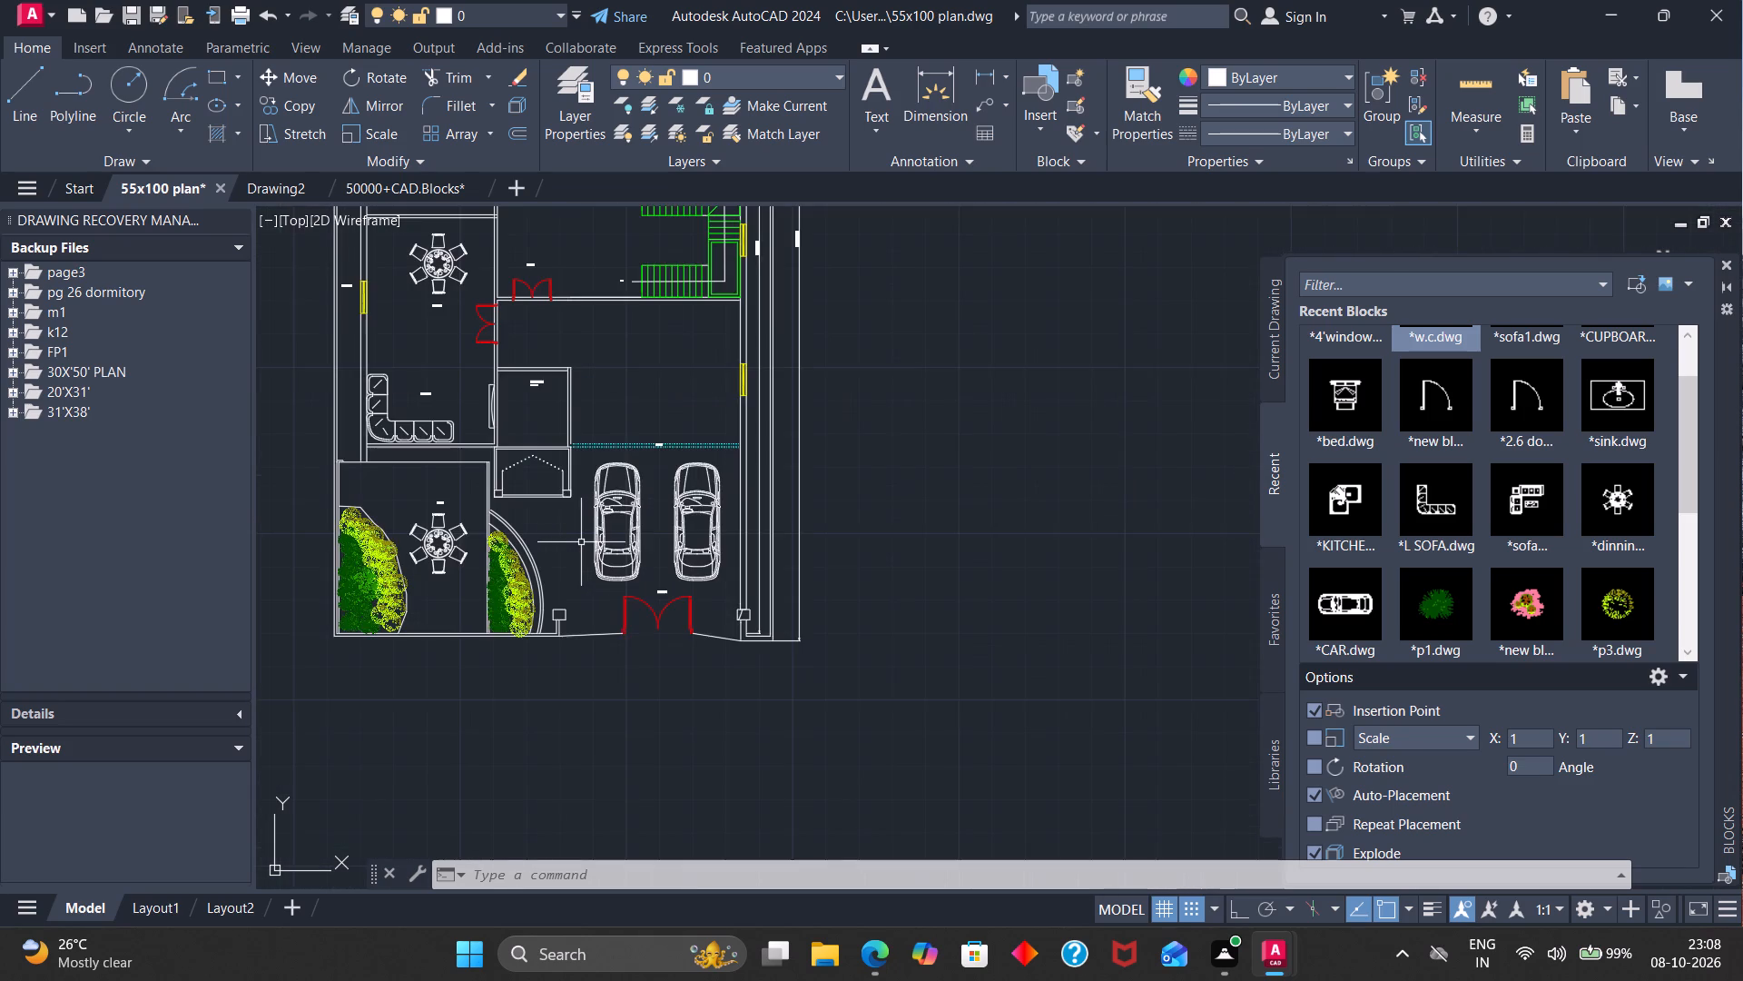
scroll(581, 542, down, 2)
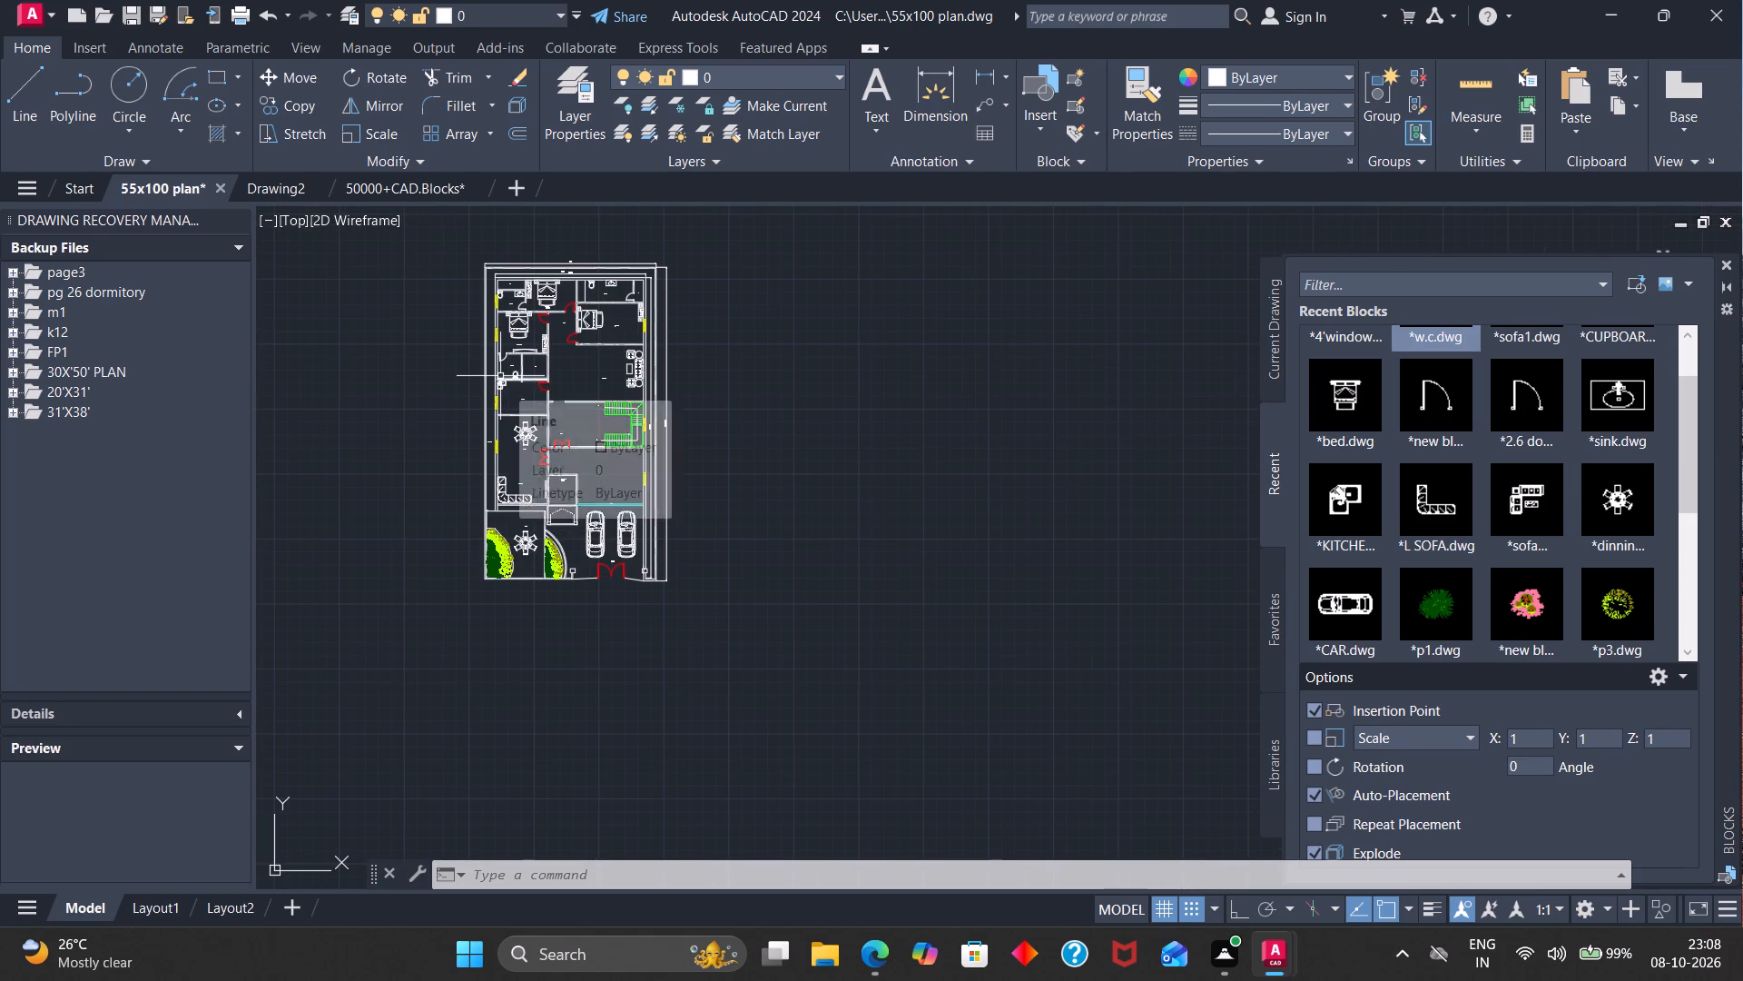
click(55, 15)
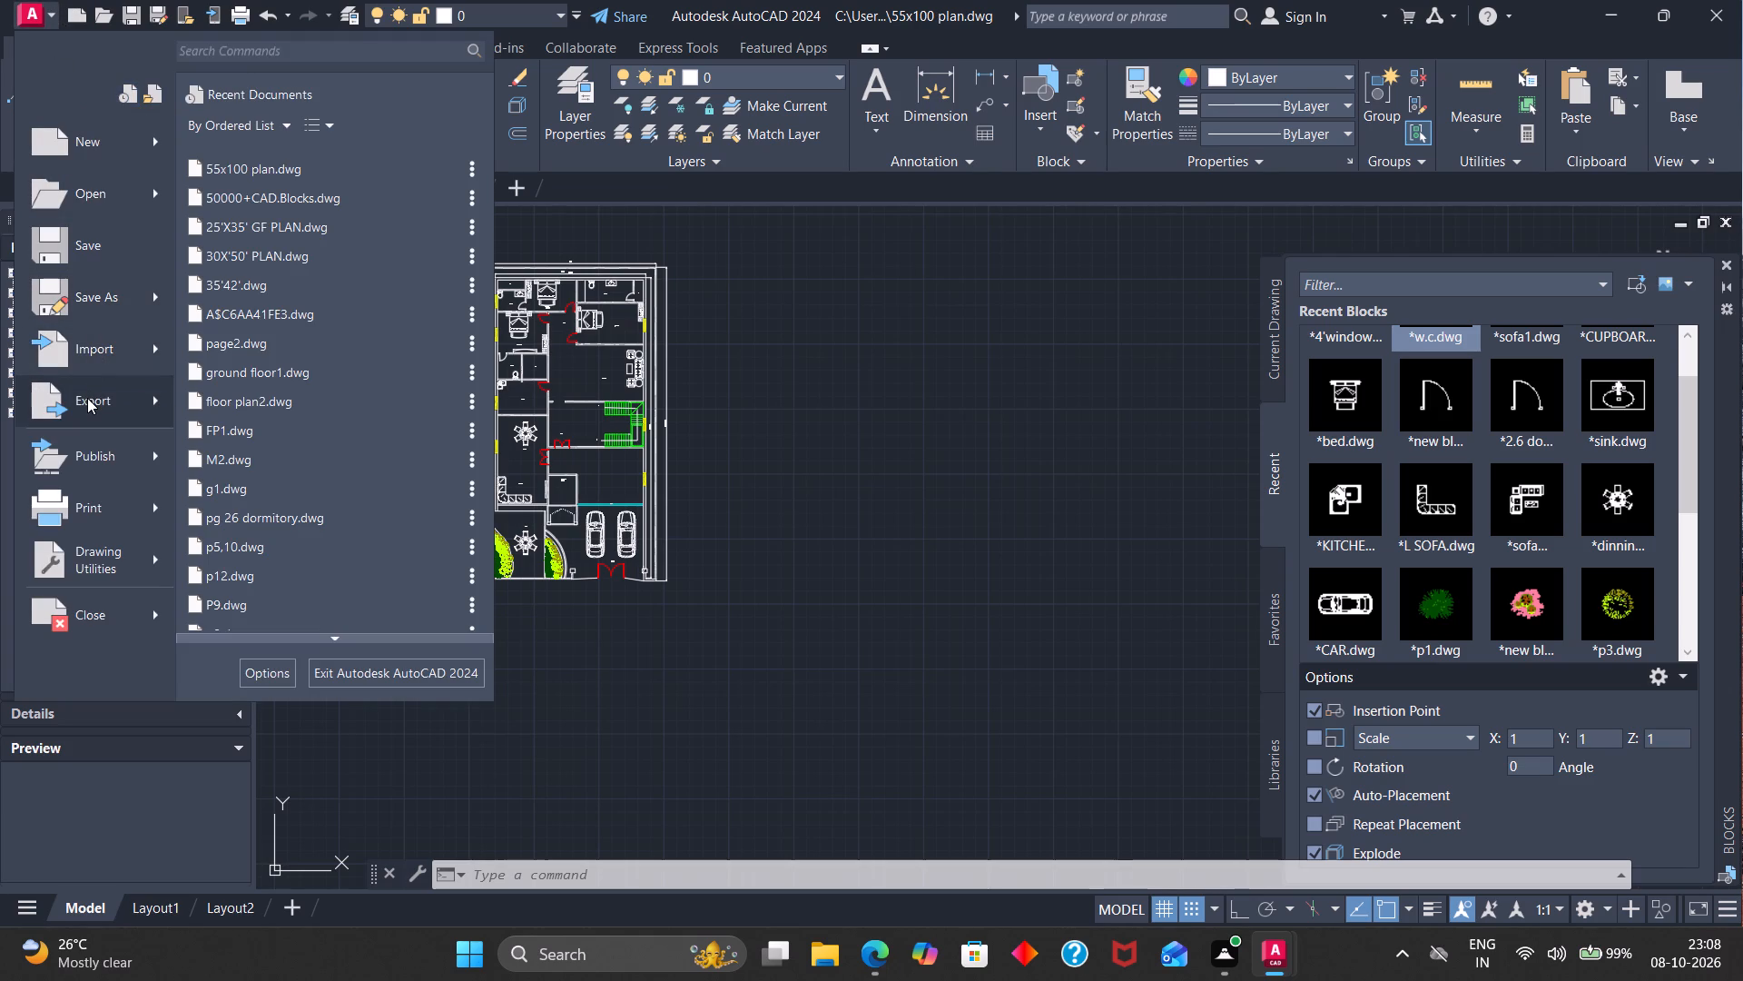
click(700, 246)
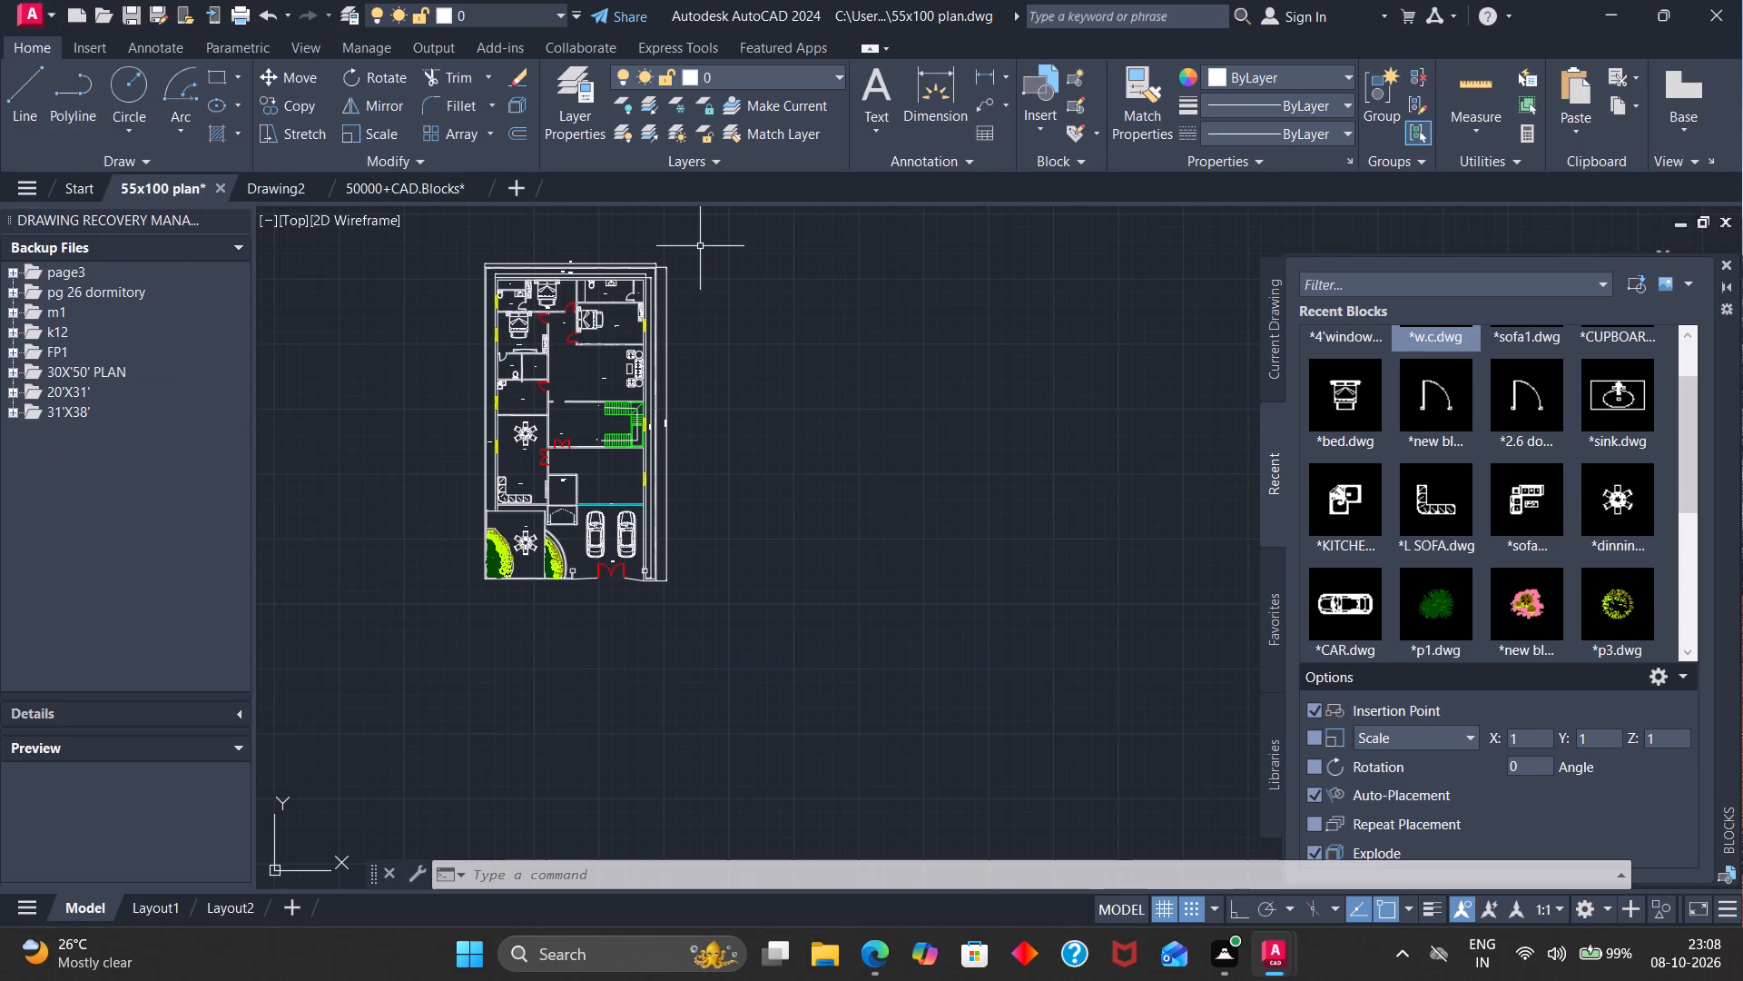
Examine the rear passage, the overall width dimensions and the bedroom and bath layout, and compare them with the full plan.
scroll(545, 267, up, 6)
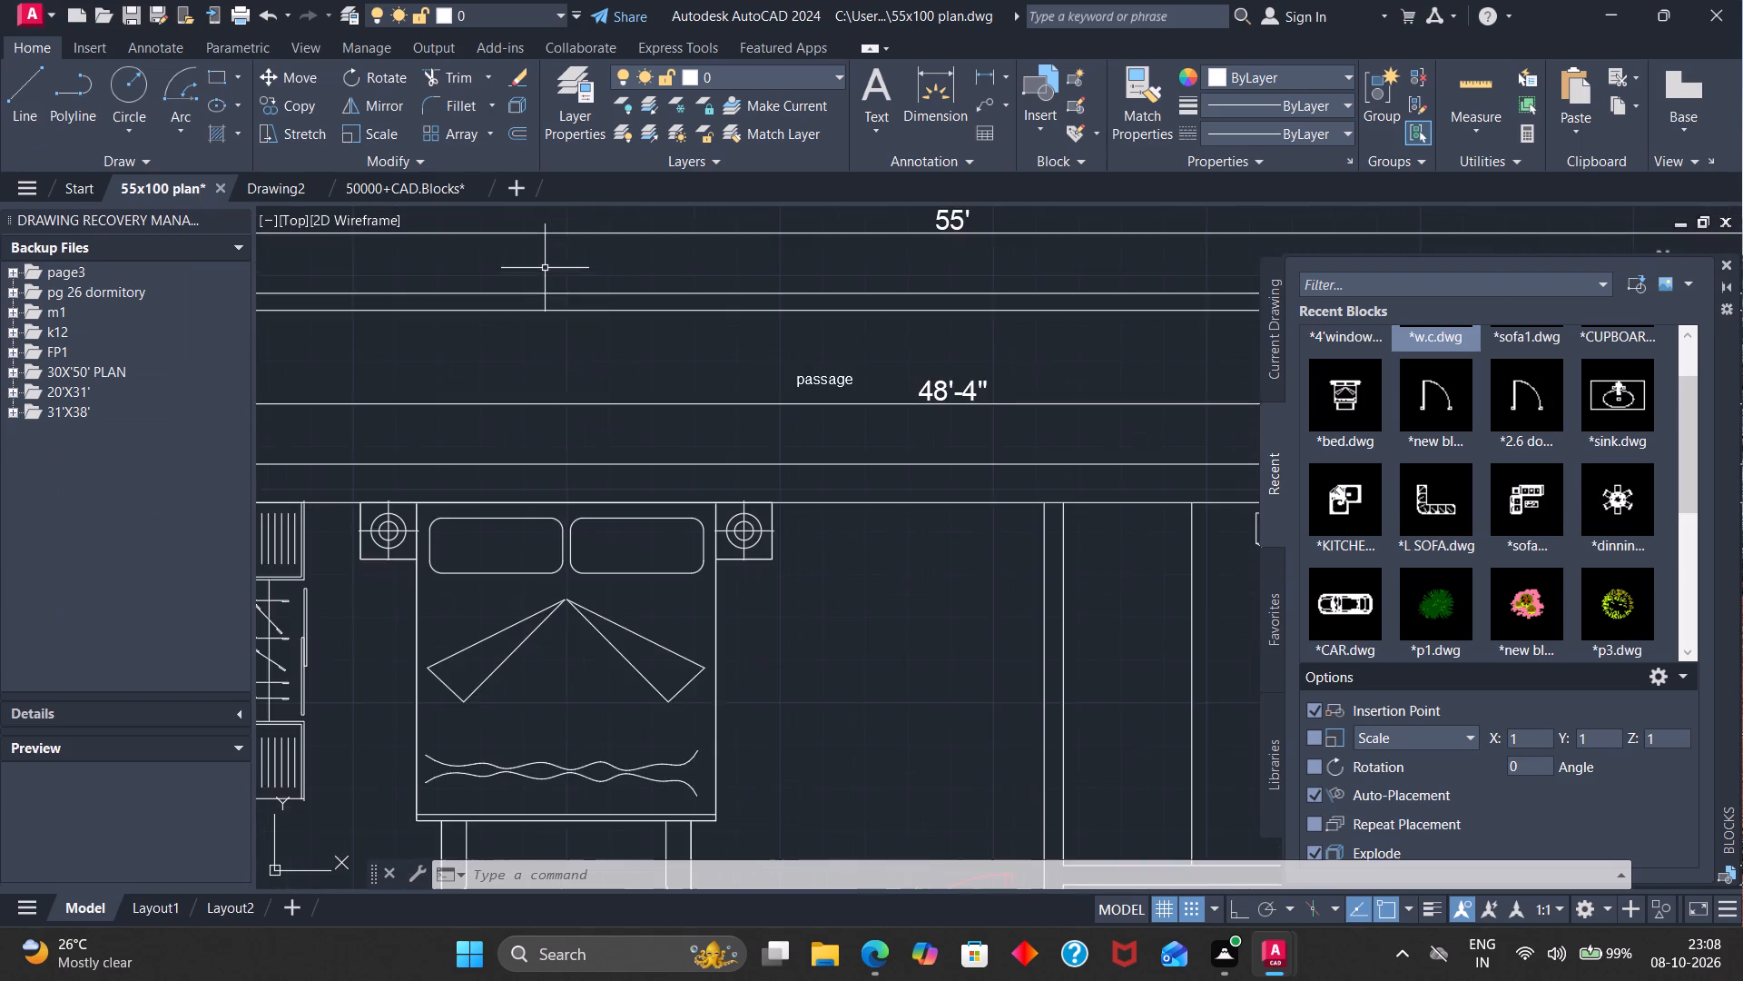
scroll(575, 369, up, 2)
scroll(574, 372, down, 5)
scroll(557, 451, down, 1)
scroll(554, 461, up, 2)
scroll(554, 461, down, 1)
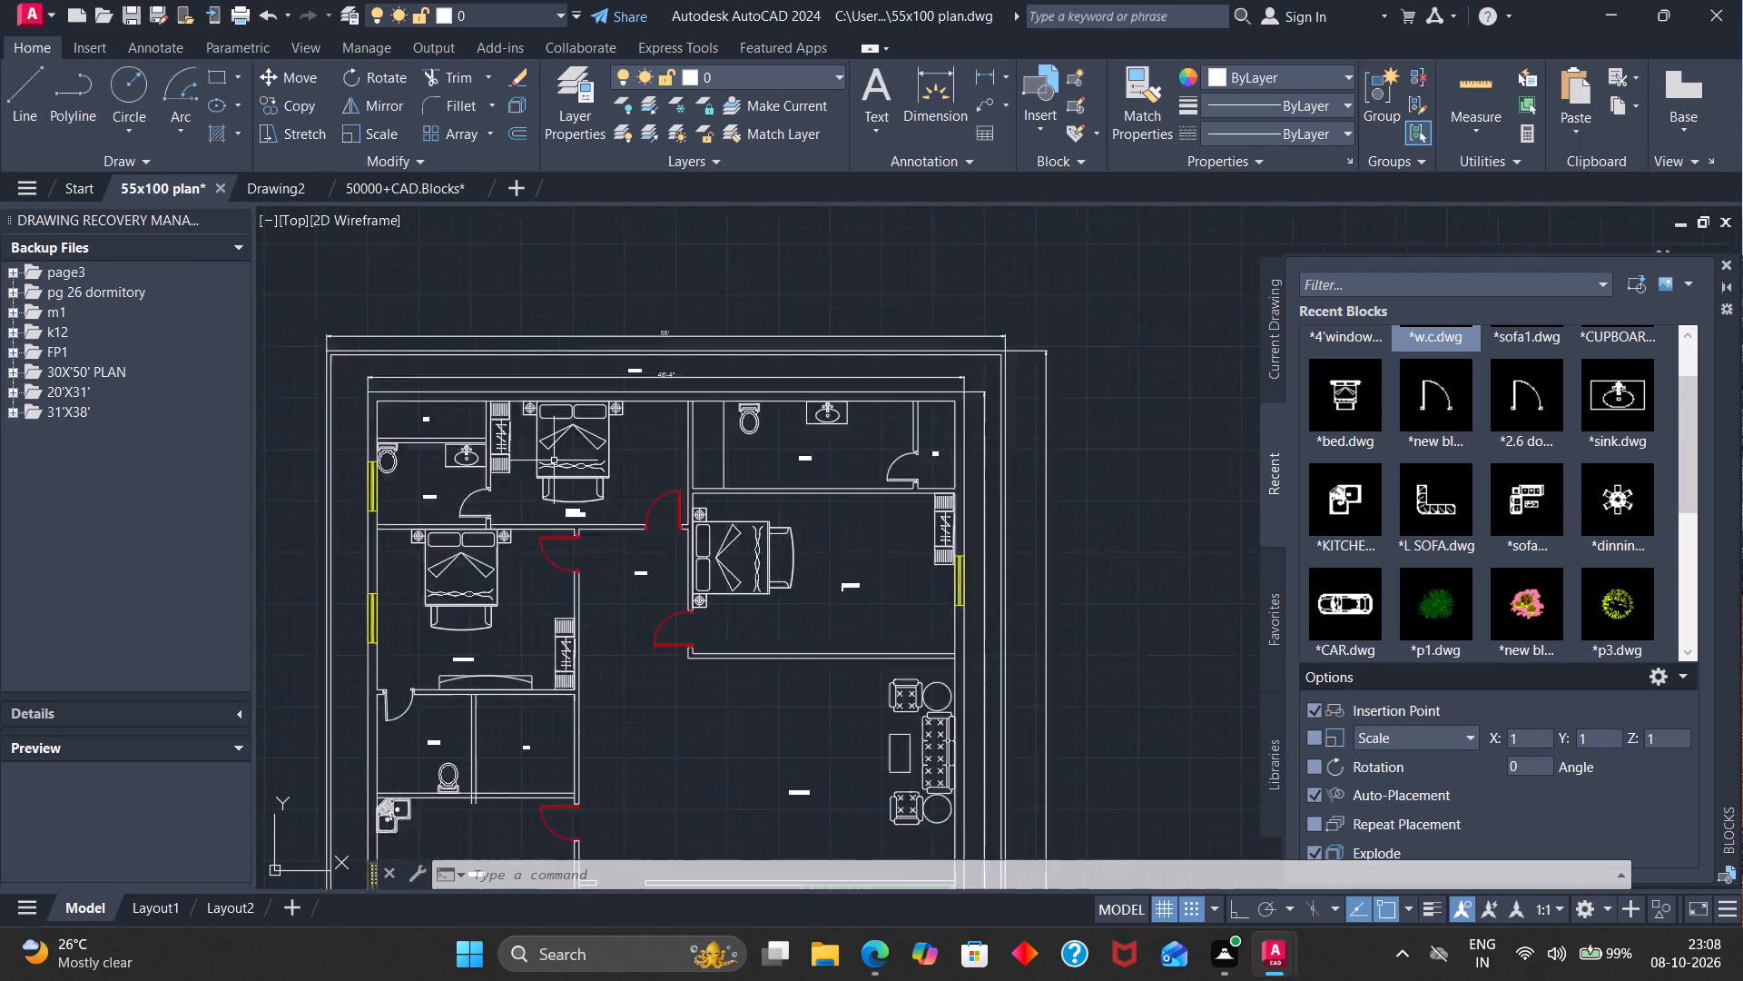
scroll(554, 461, down, 4)
scroll(560, 544, up, 2)
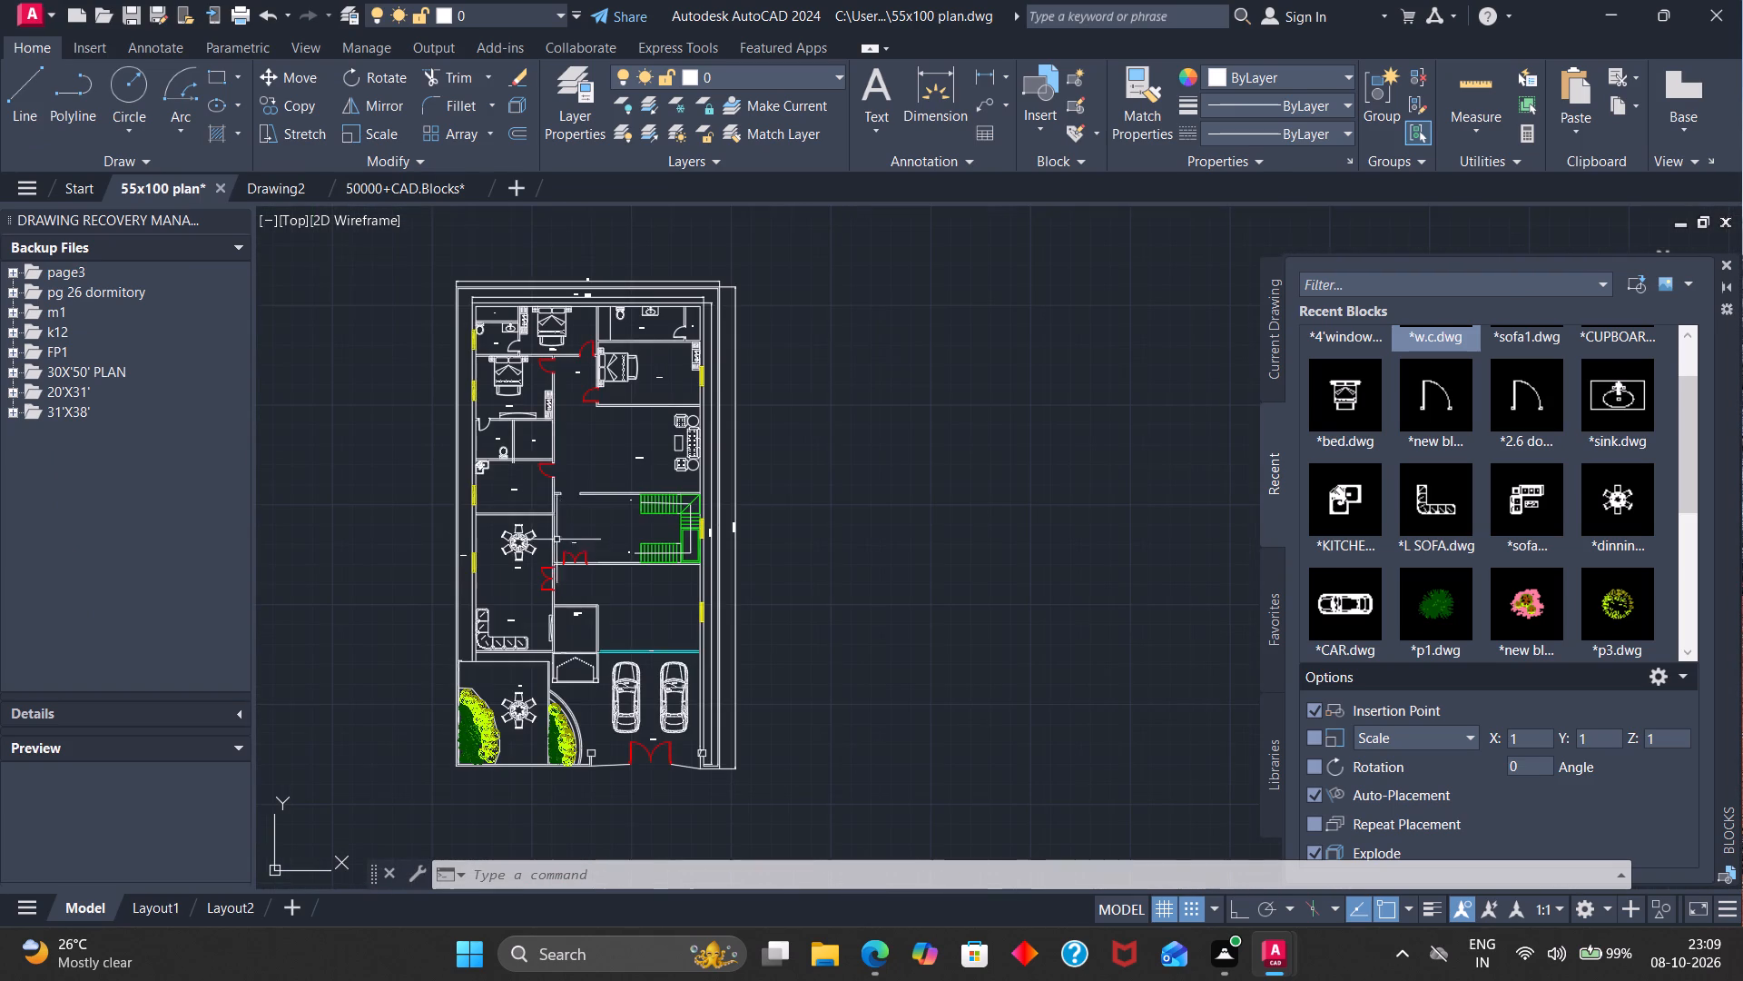
Save the drawing as 55x100 plan in Downloads in AutoCAD 2018 Drawing format, replacing the existing file.
click(54, 15)
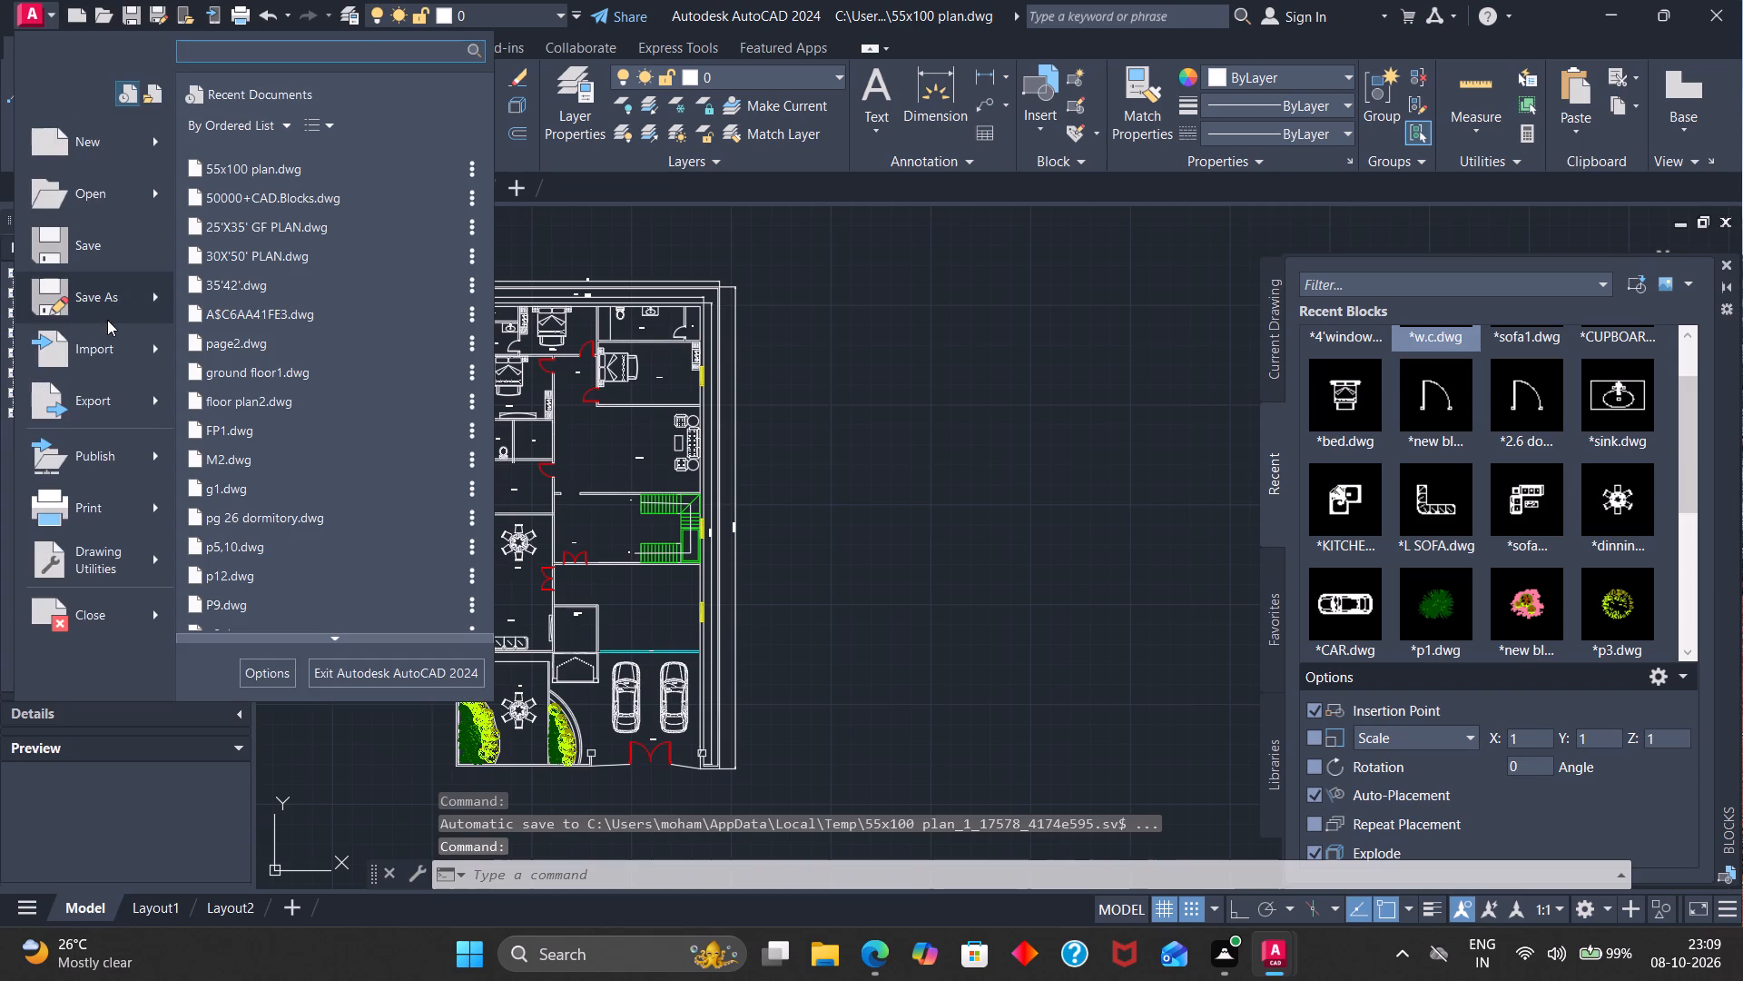
click(105, 310)
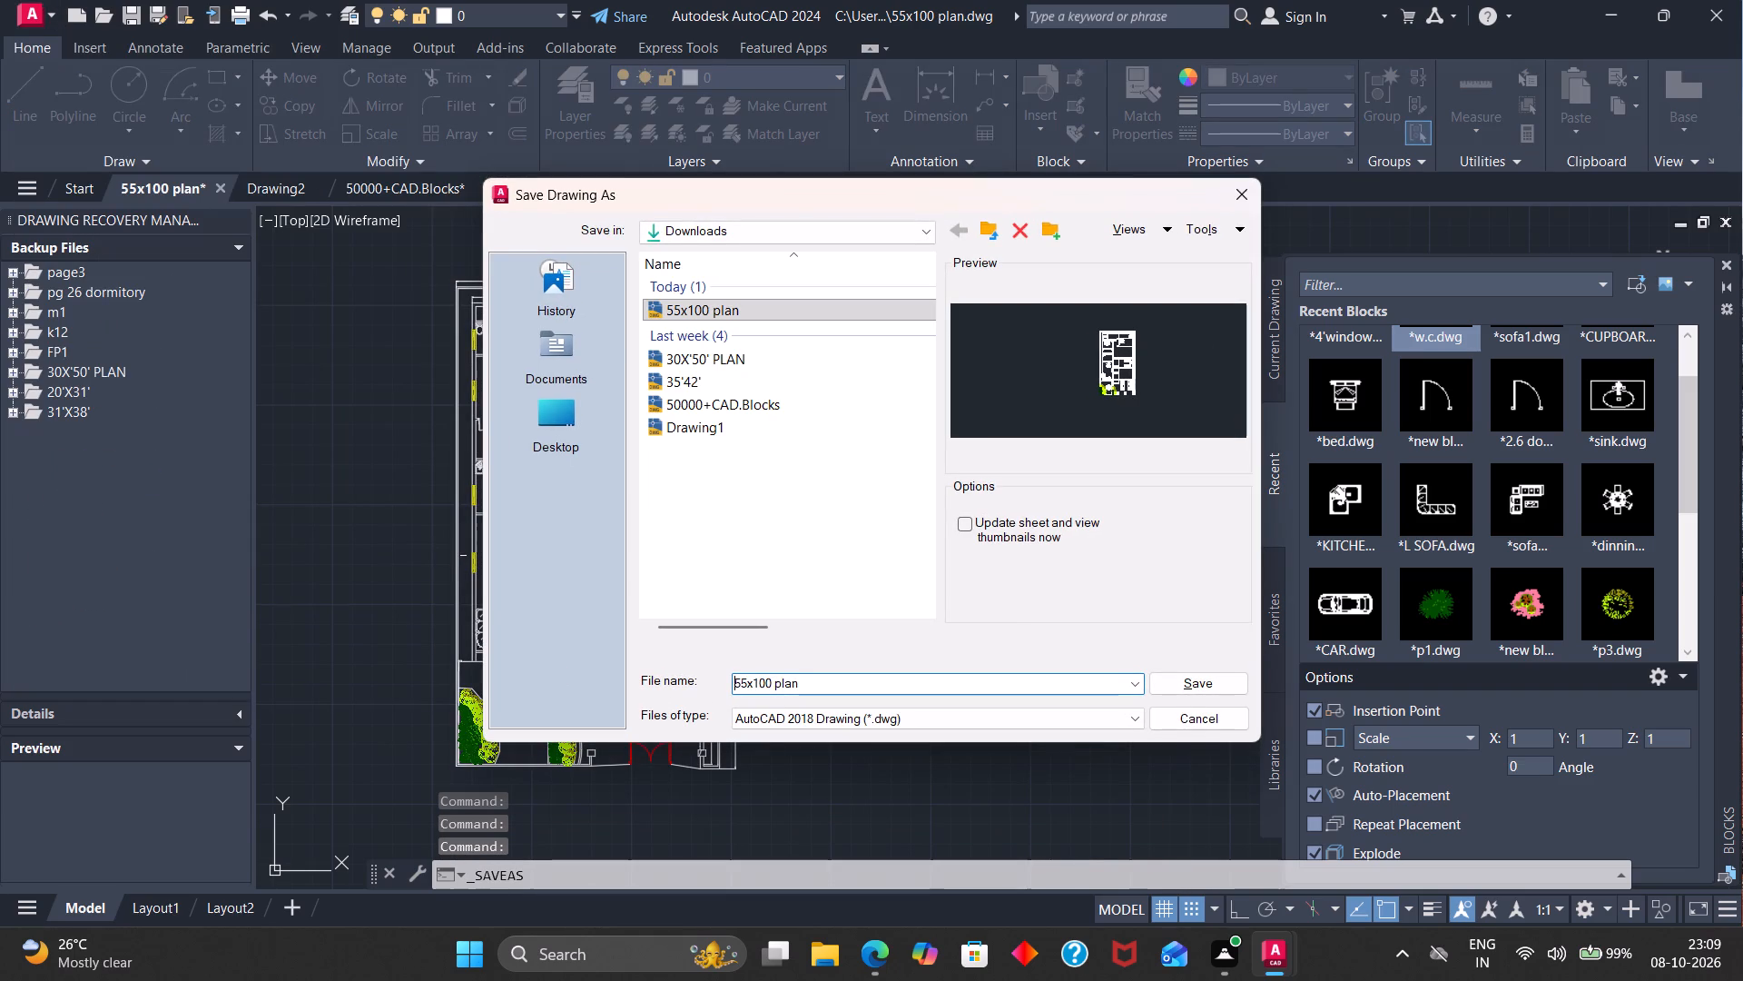
click(1187, 691)
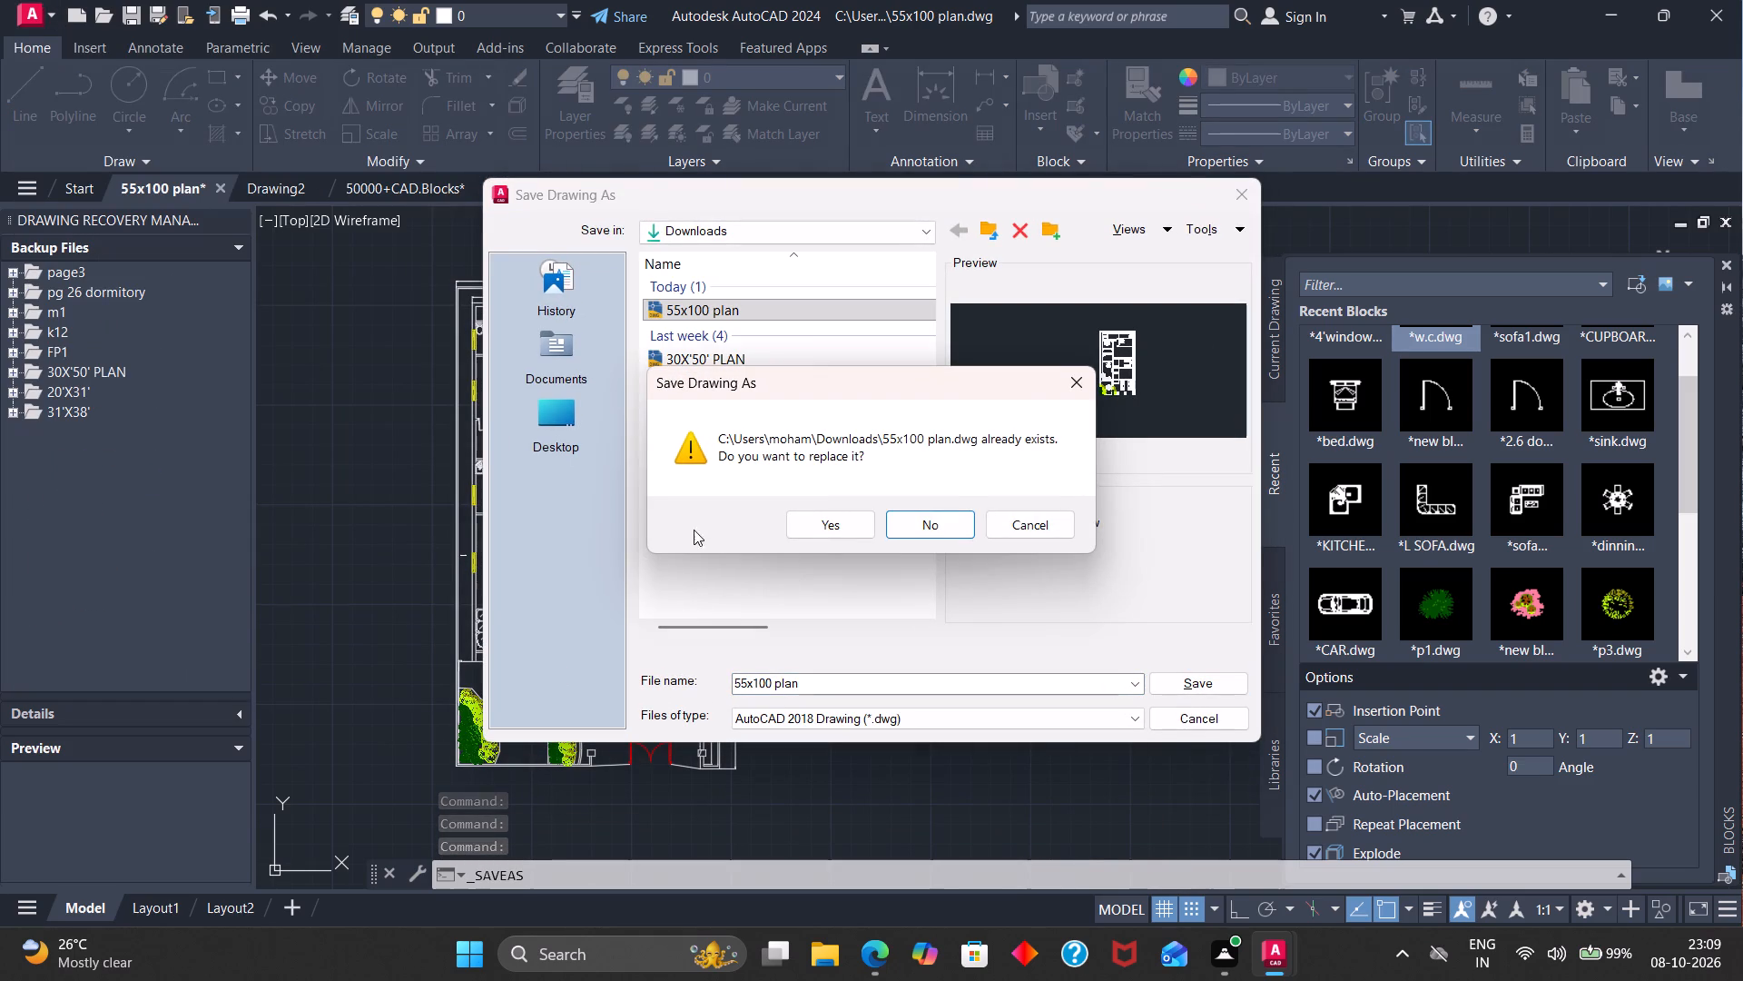
click(809, 523)
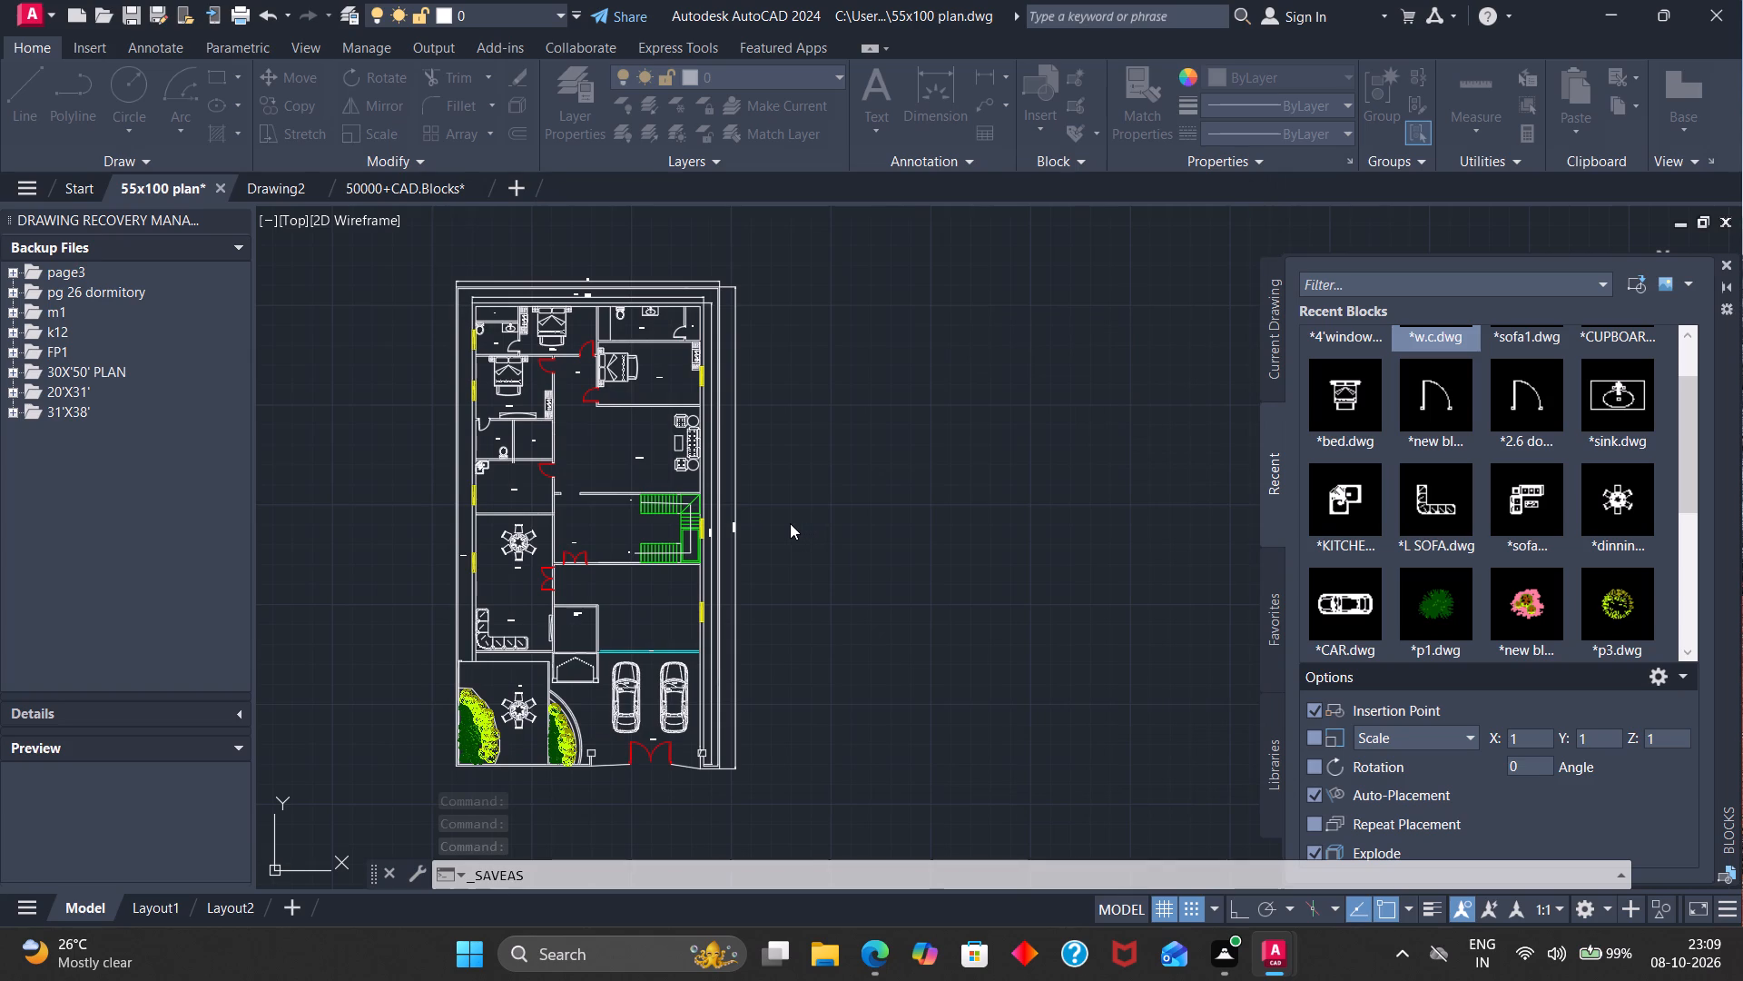
Export the current display of the floor plan as a PDF file in the Documents folder.
click(53, 10)
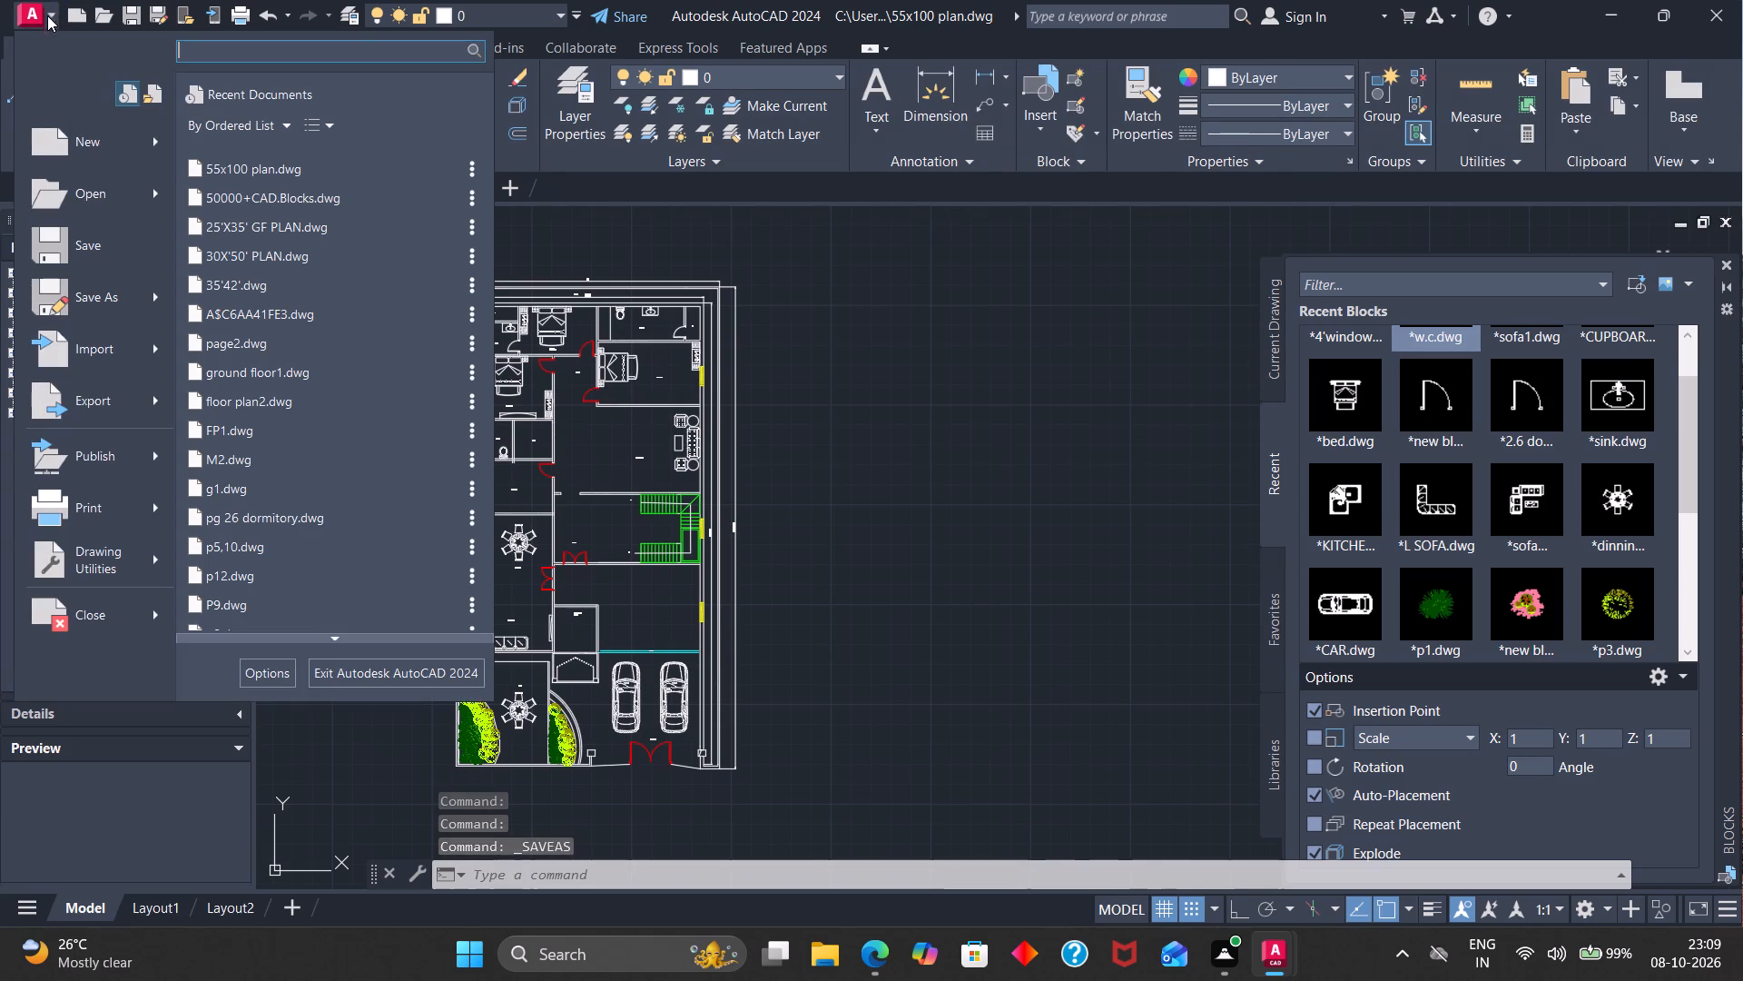
click(98, 394)
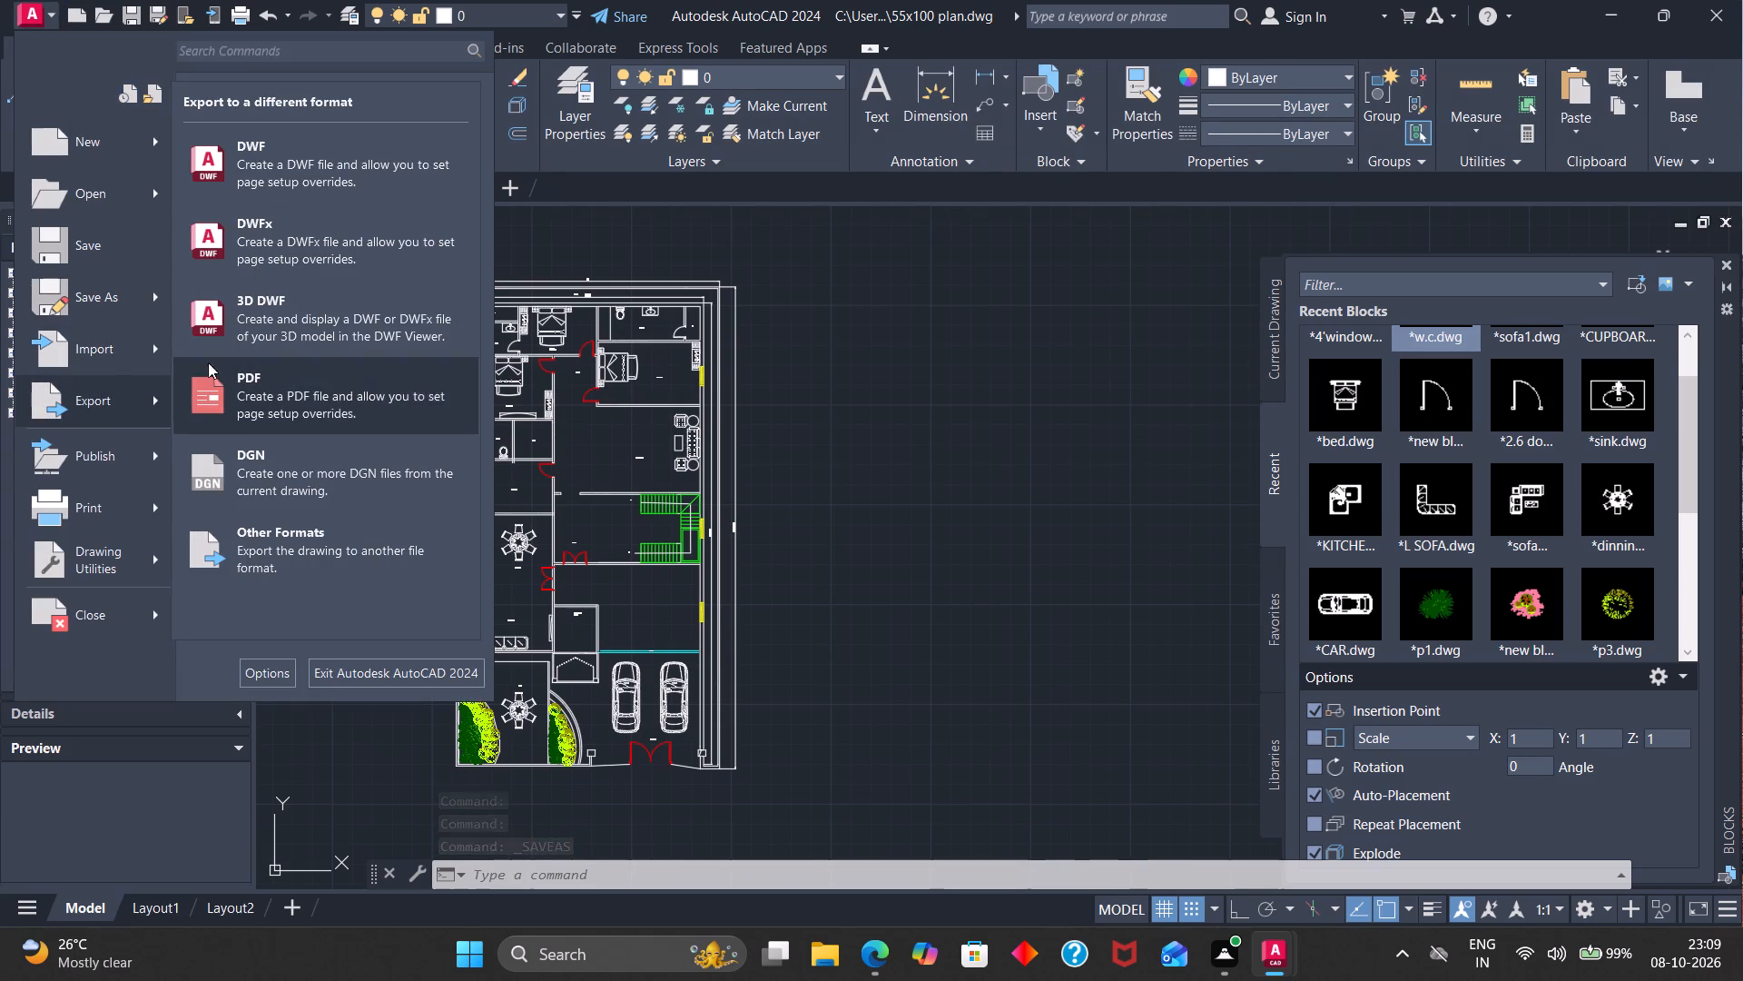
click(285, 387)
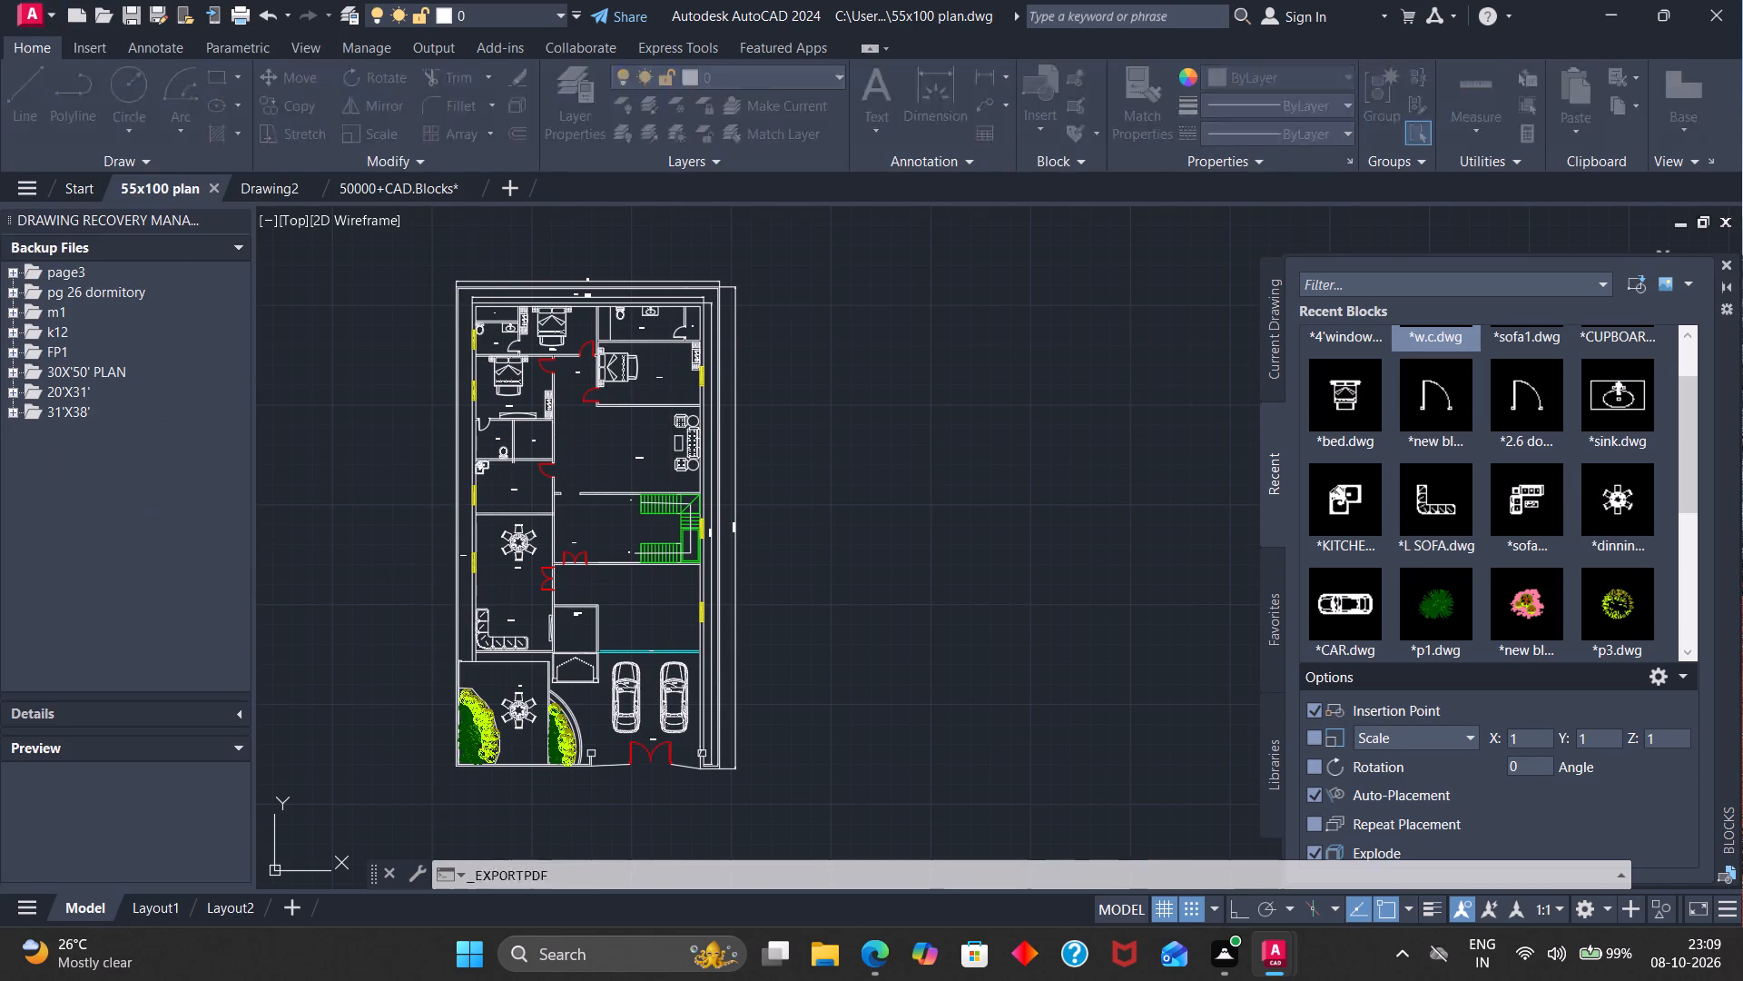
click(1201, 698)
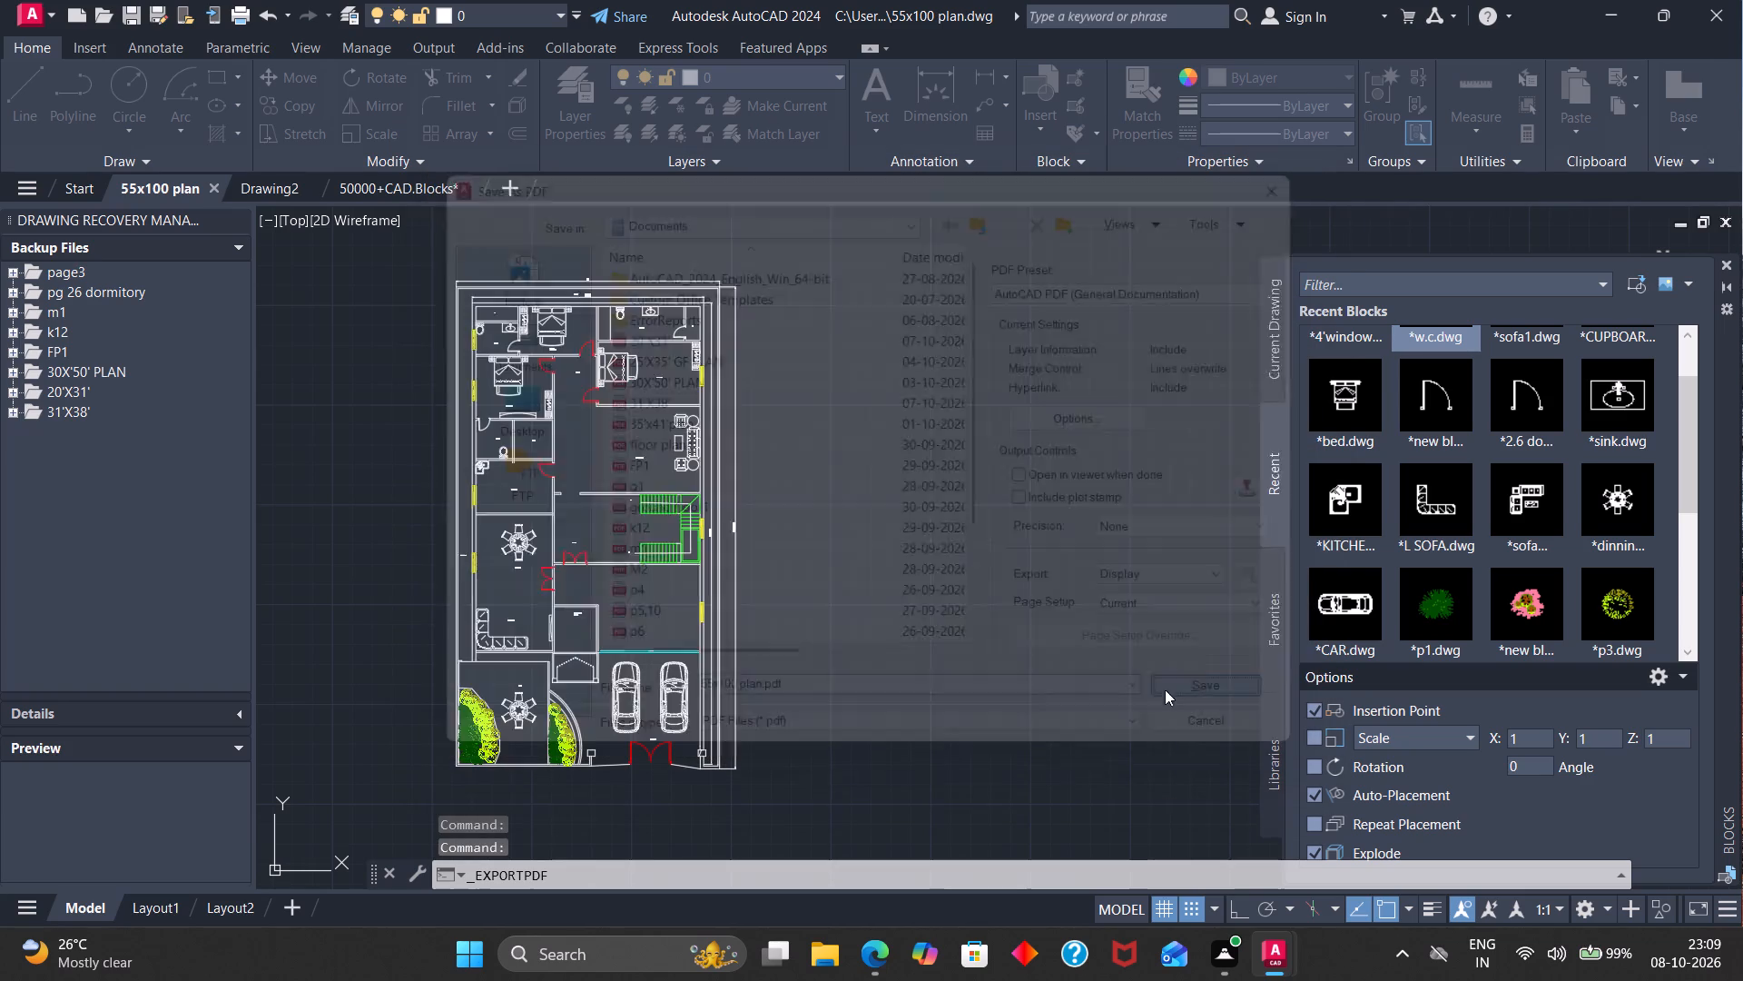
Export the drawing in Block (*.dwg) format as 55x100 plan.dwg in Downloads, replacing the existing file.
click(50, 9)
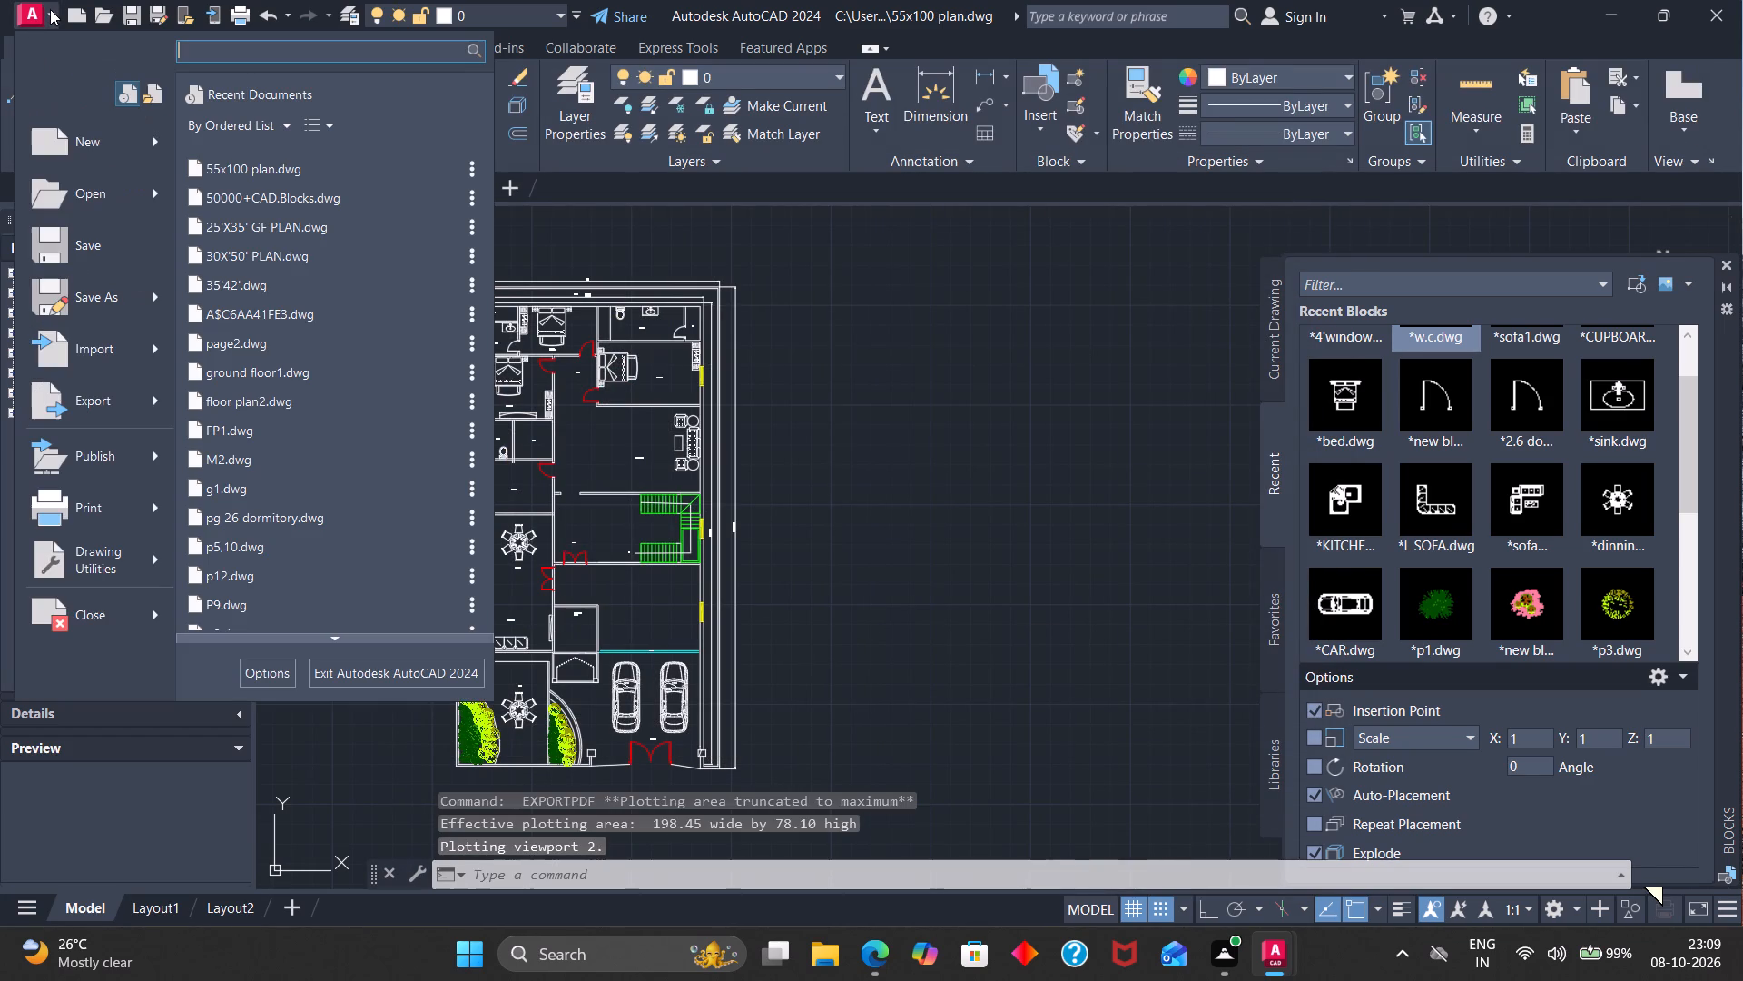
click(93, 414)
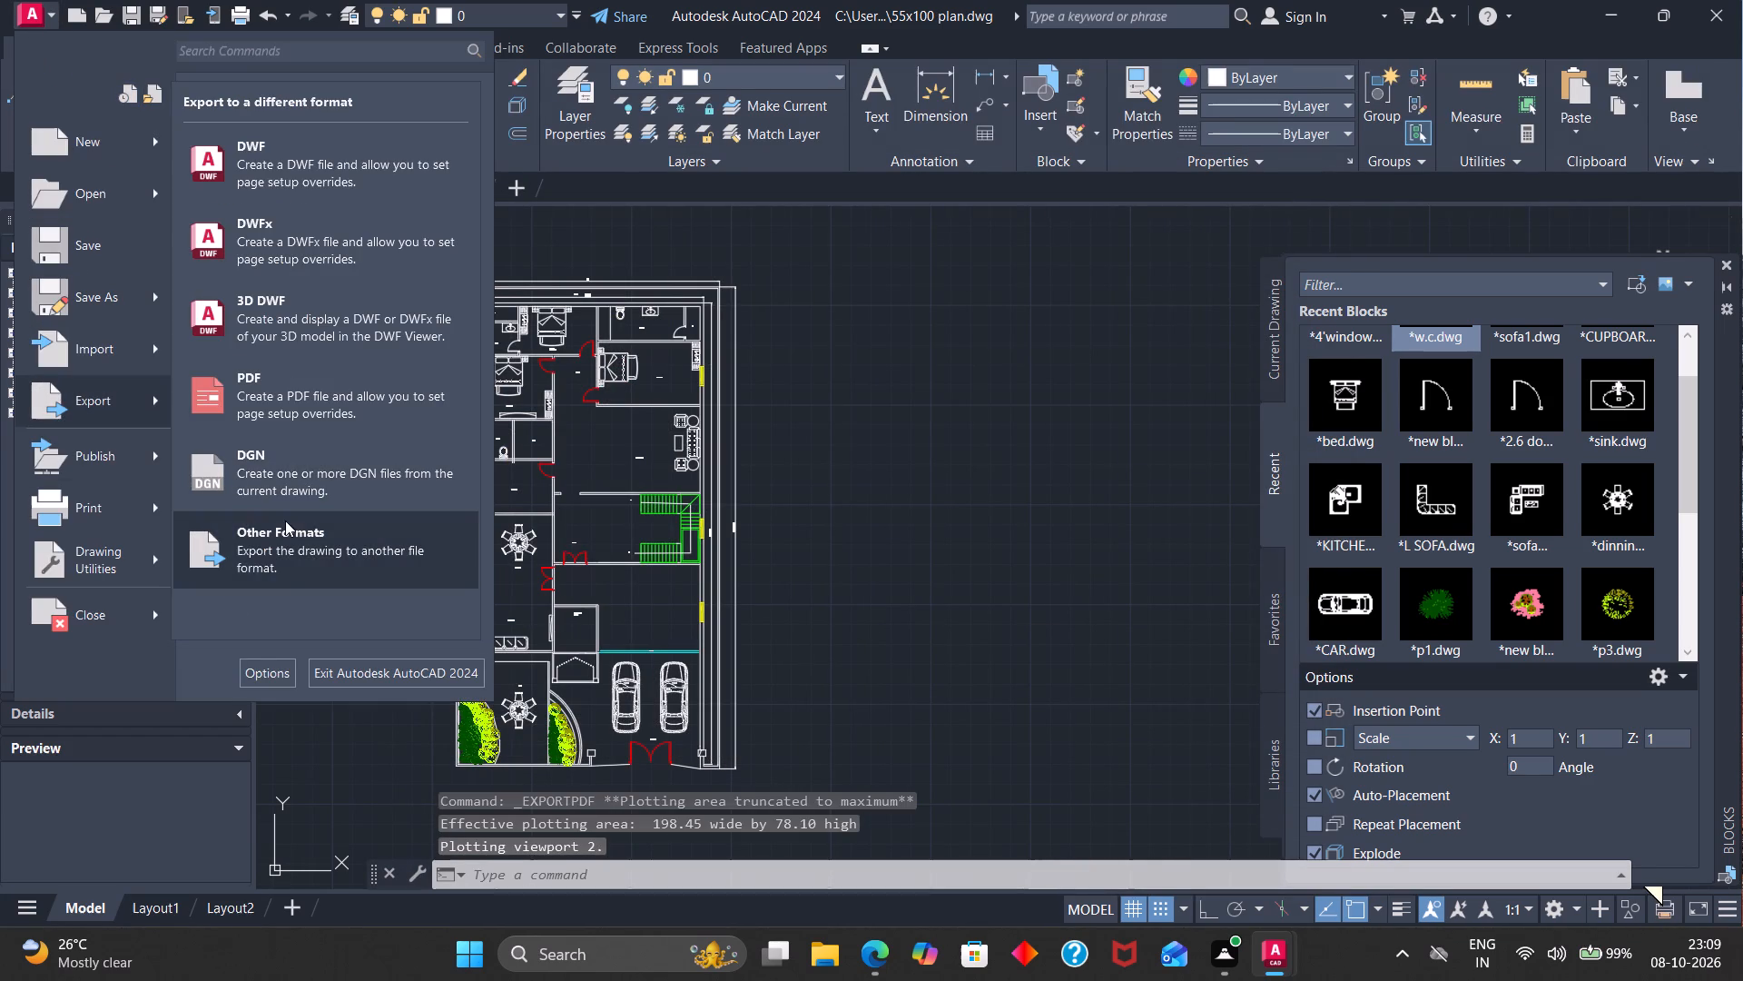
click(113, 406)
click(322, 558)
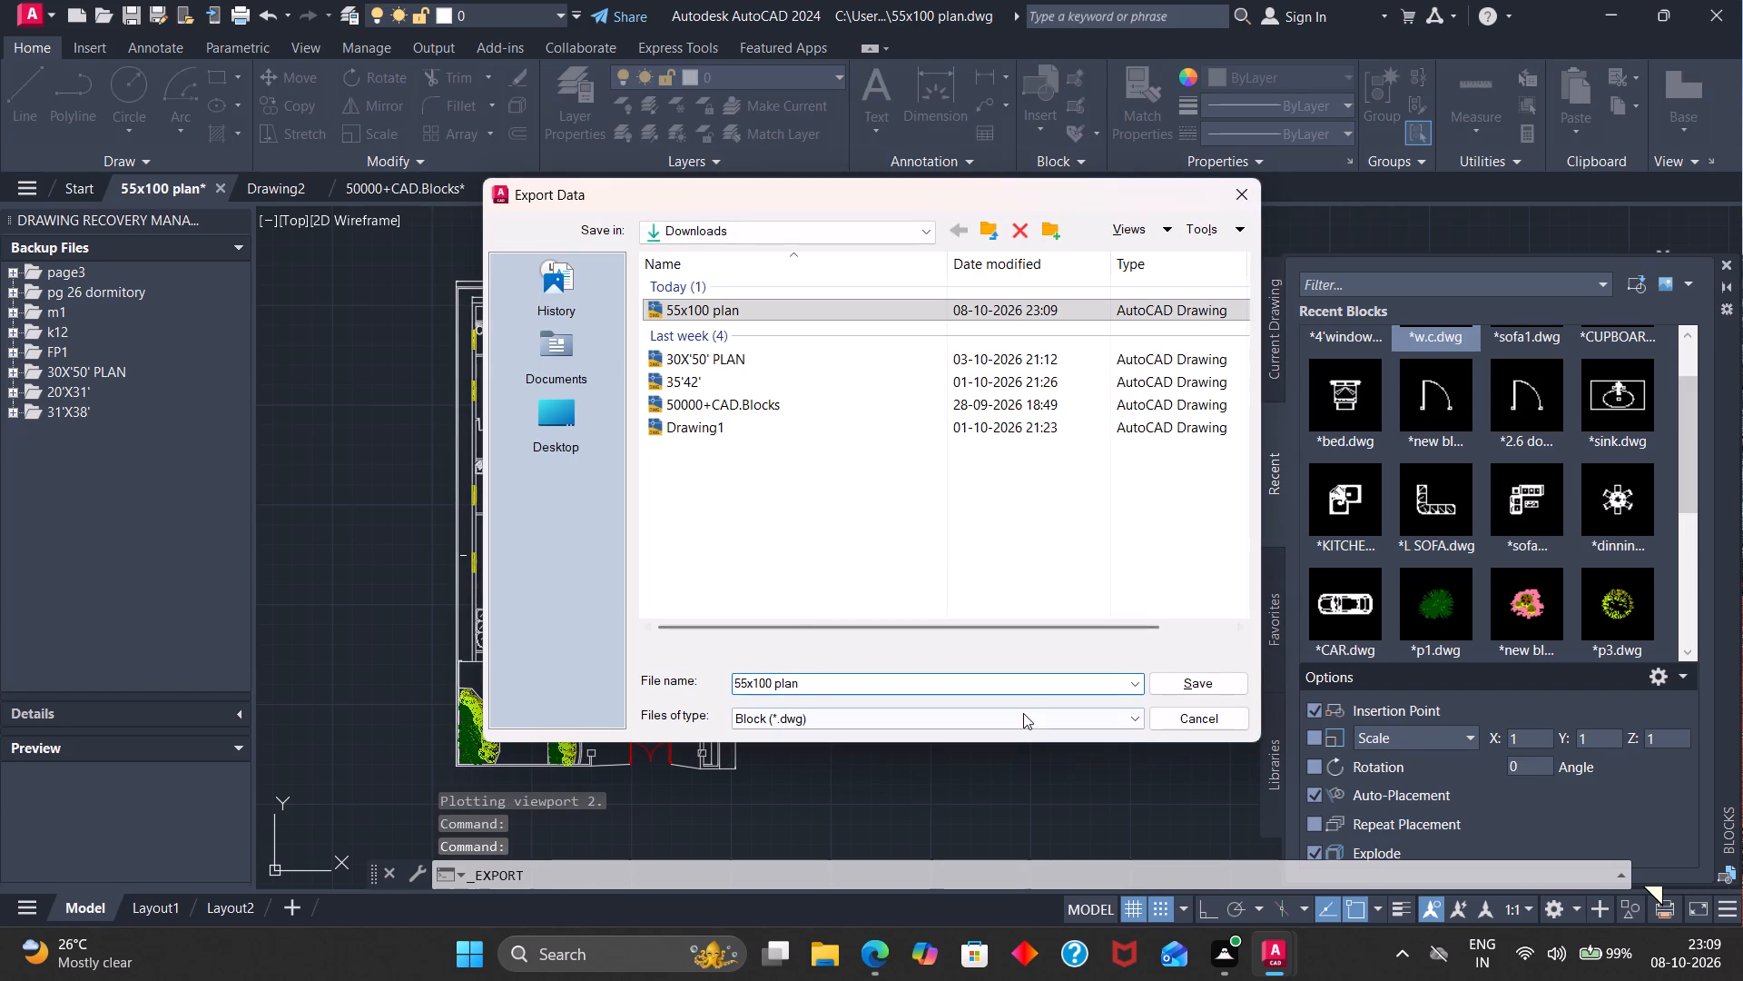
click(1076, 714)
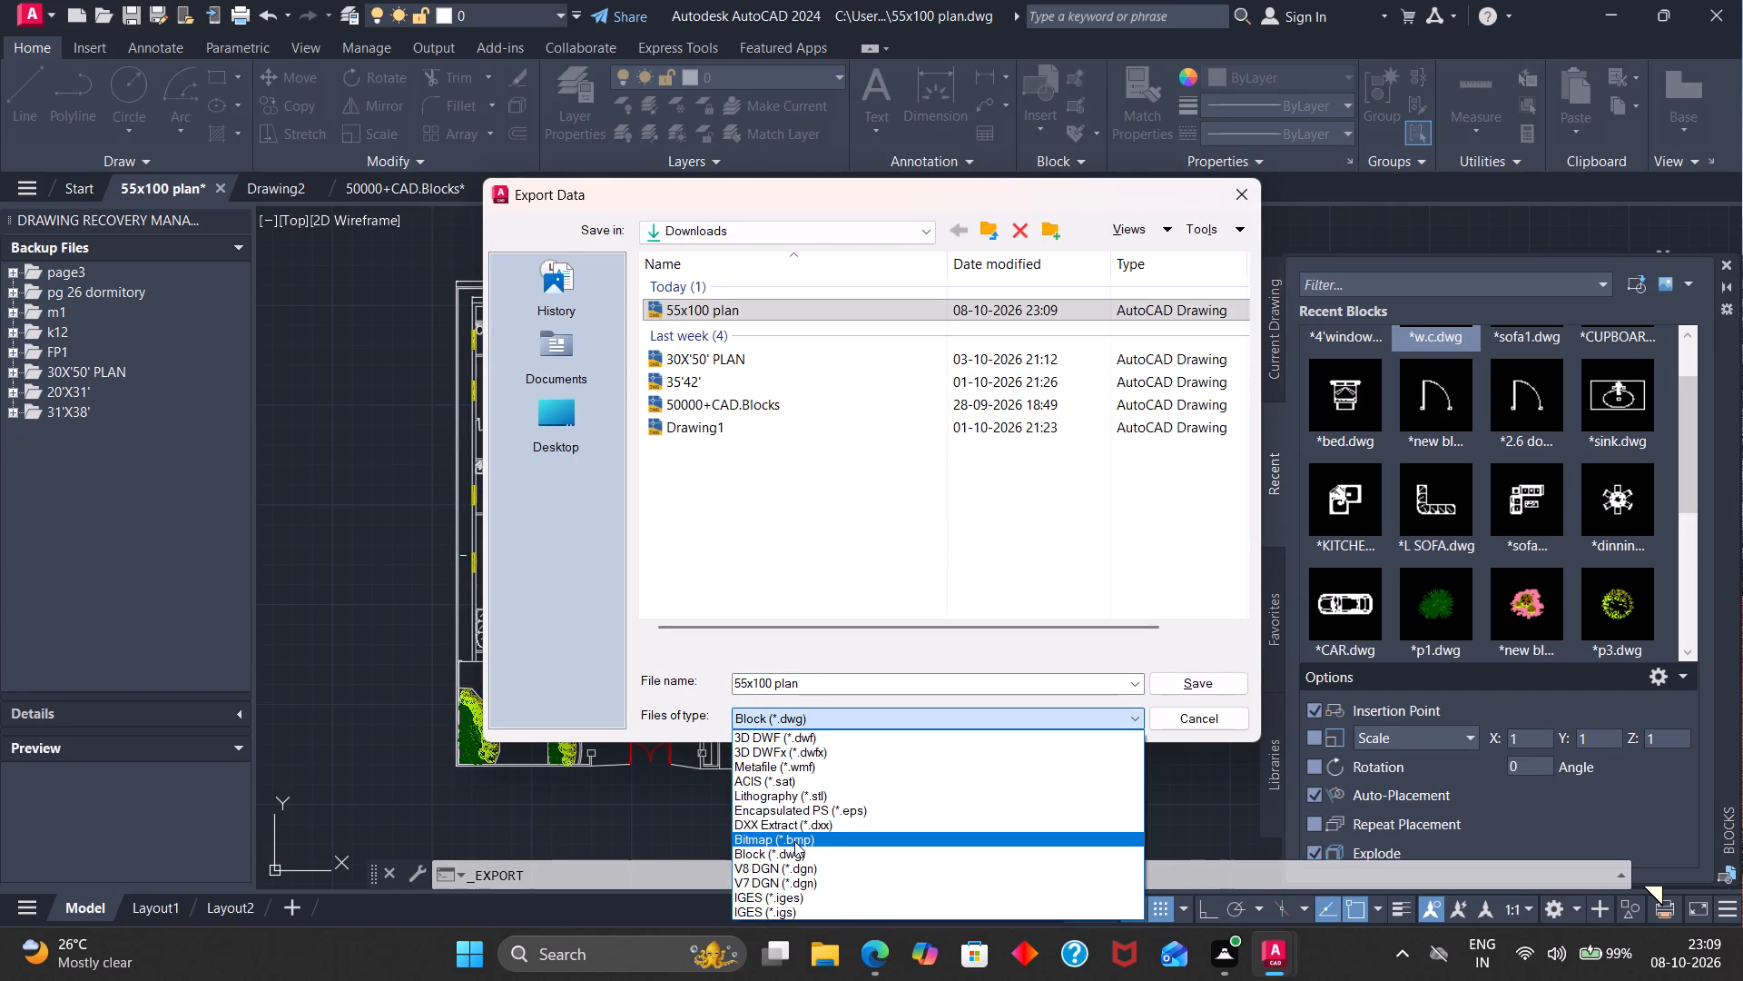
click(769, 852)
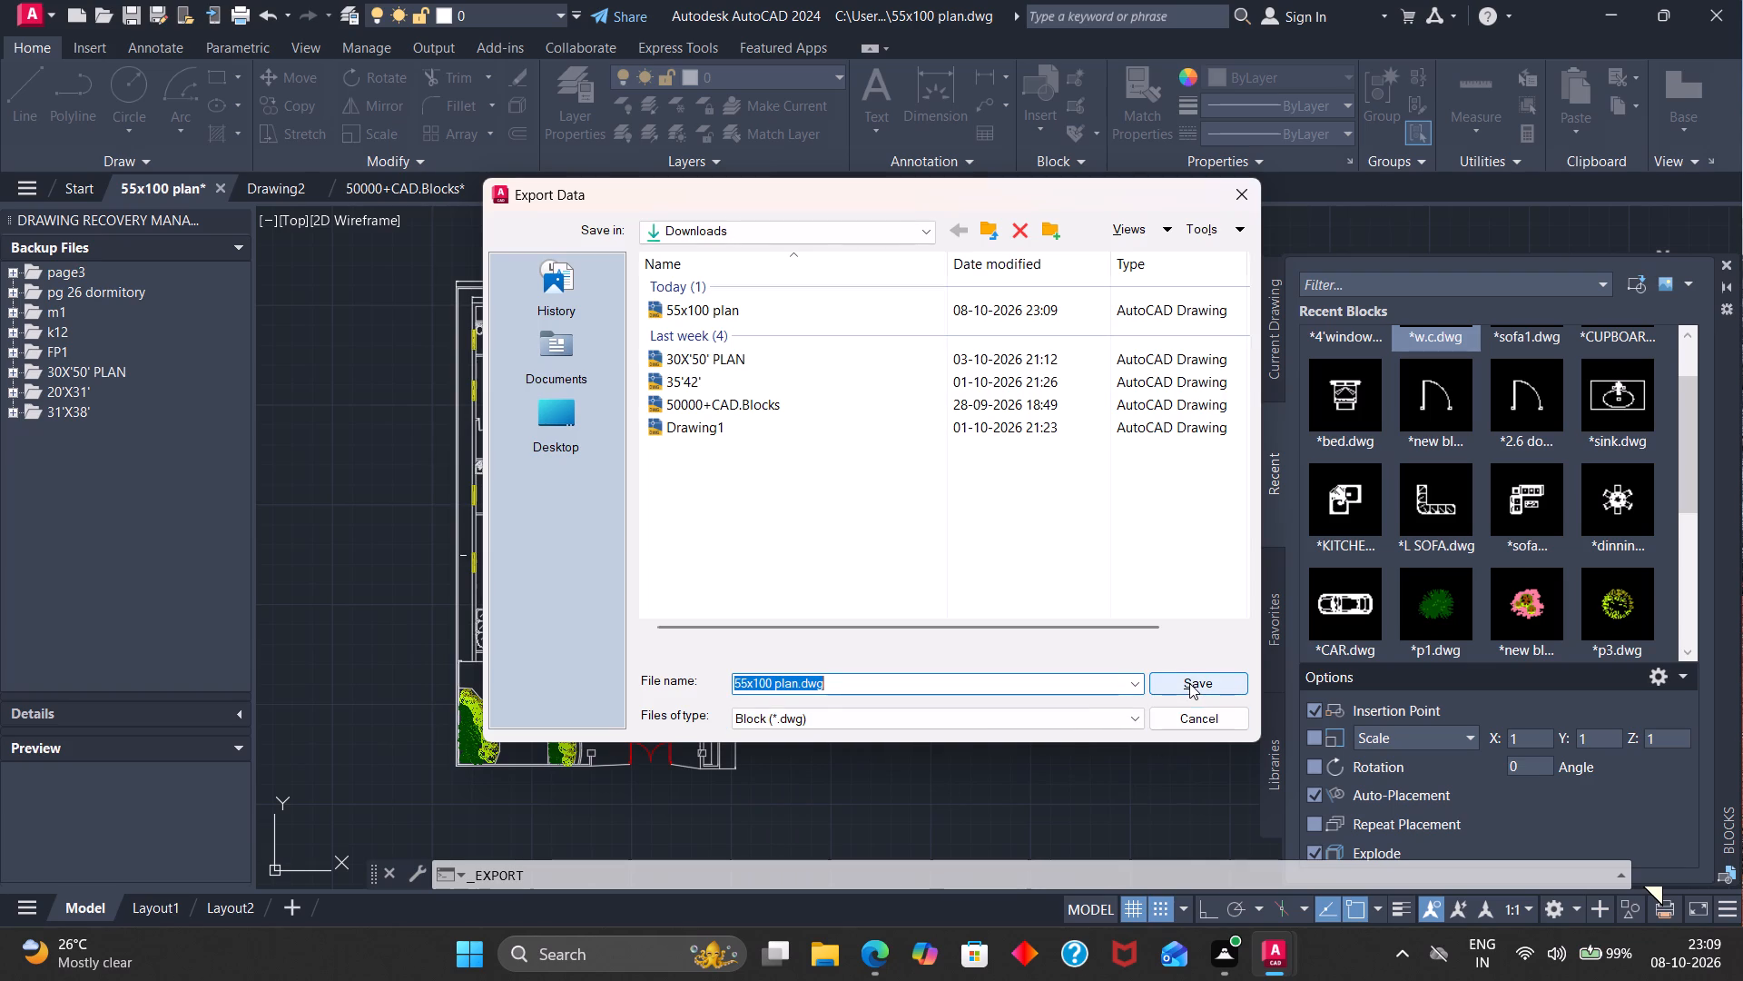
click(1186, 683)
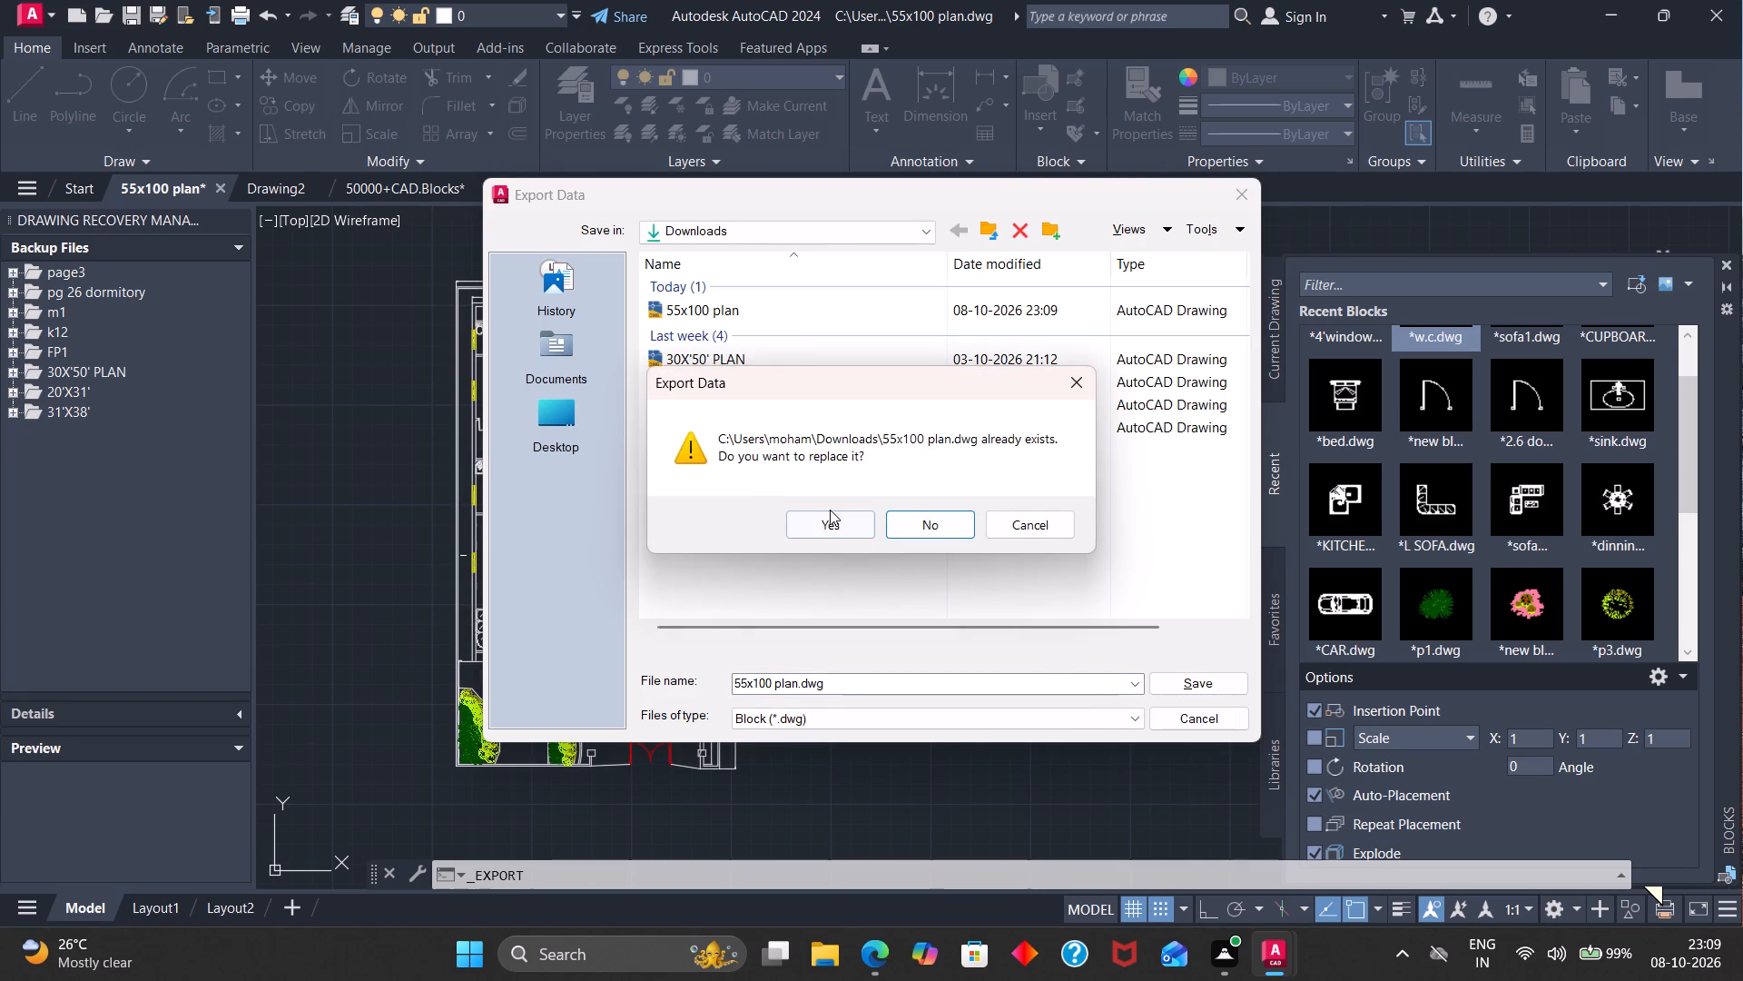
click(824, 513)
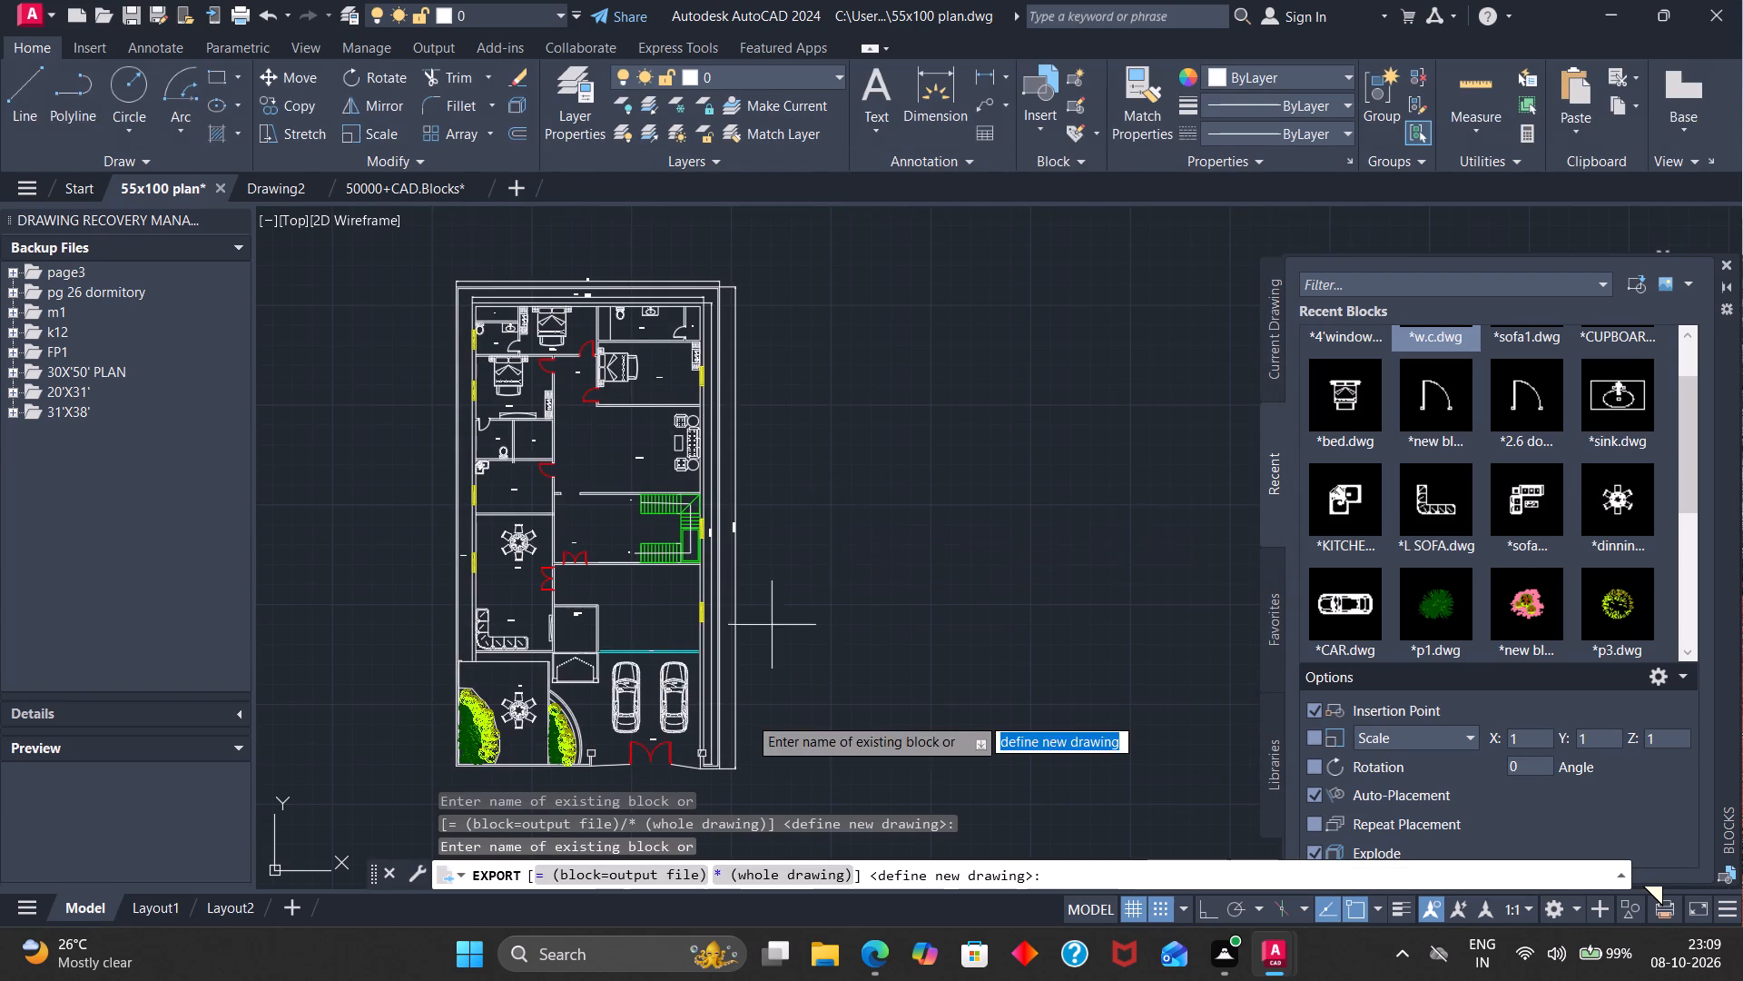
scroll(724, 773, down, 3)
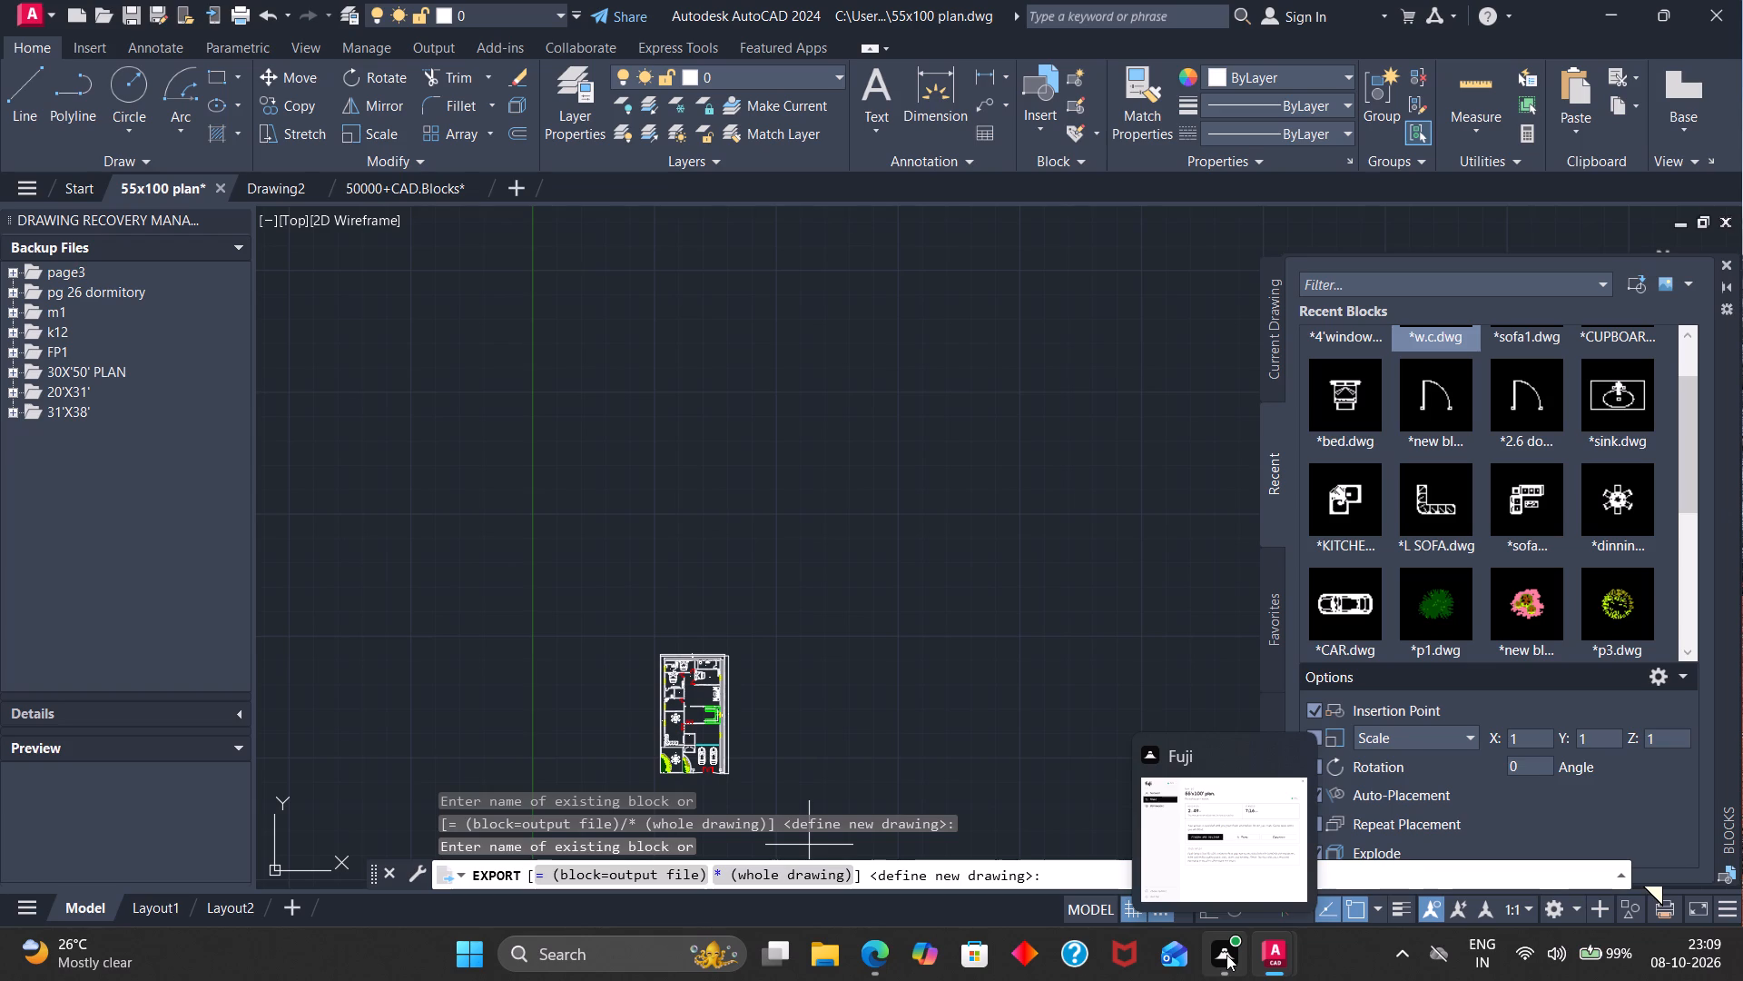
scroll(1261, 879, up, 2)
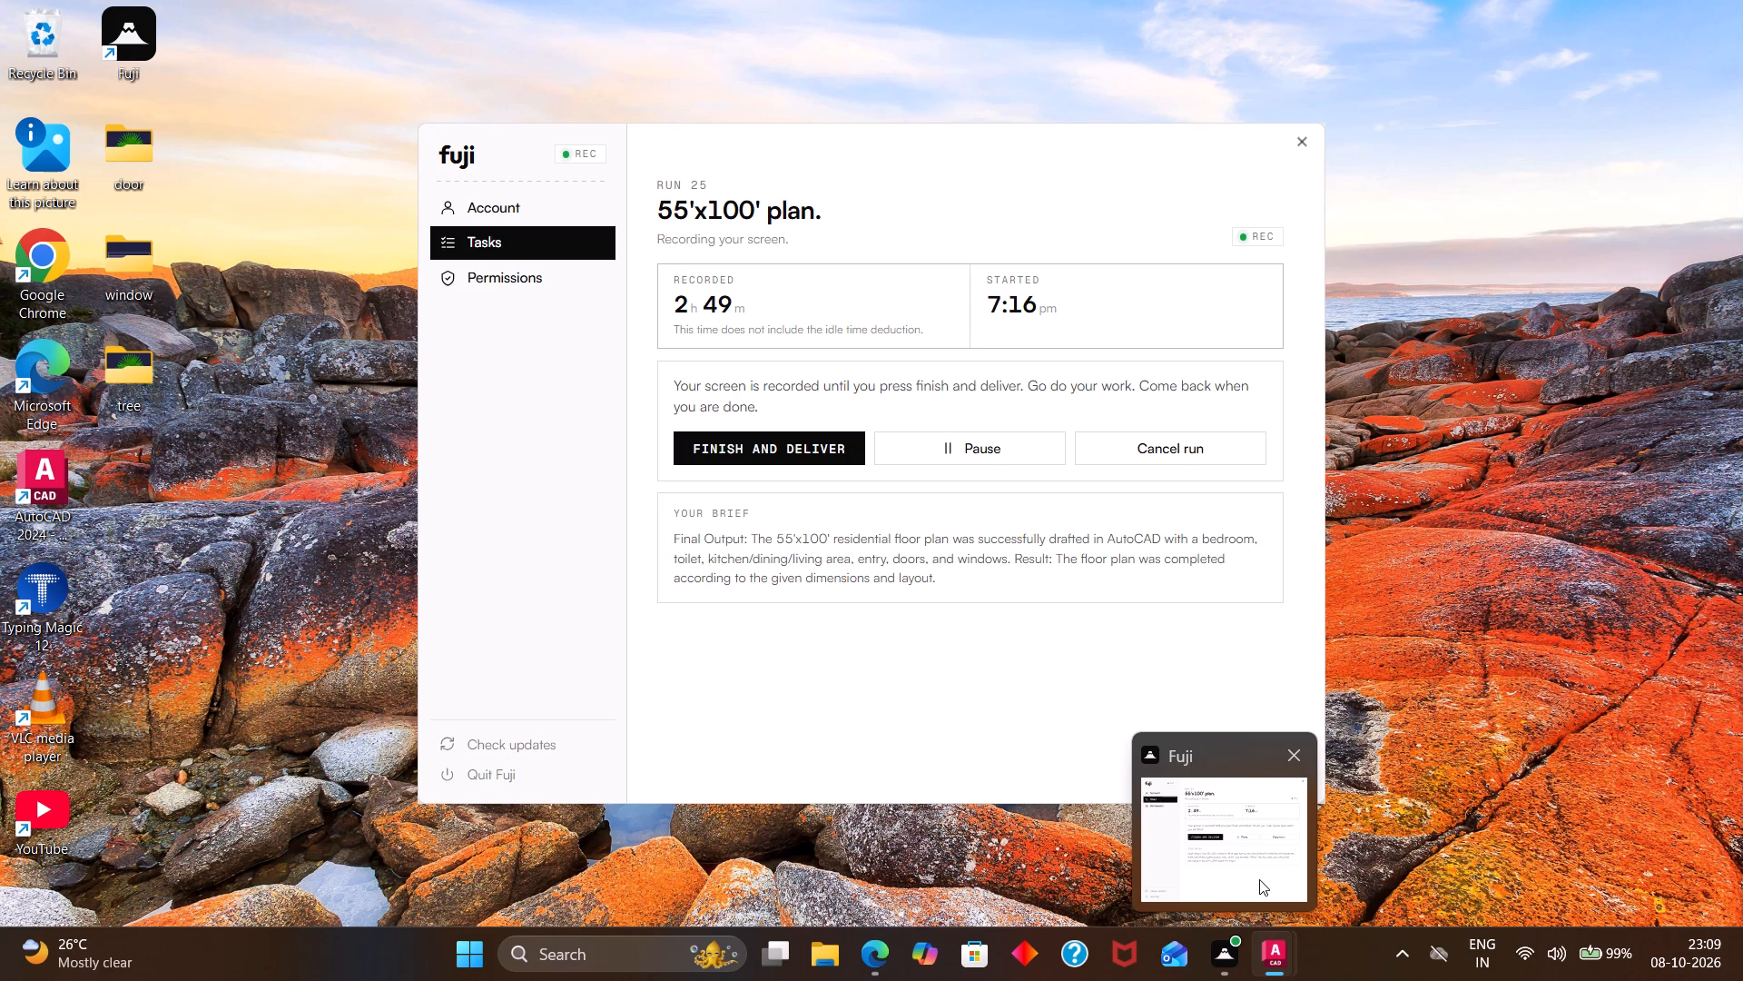